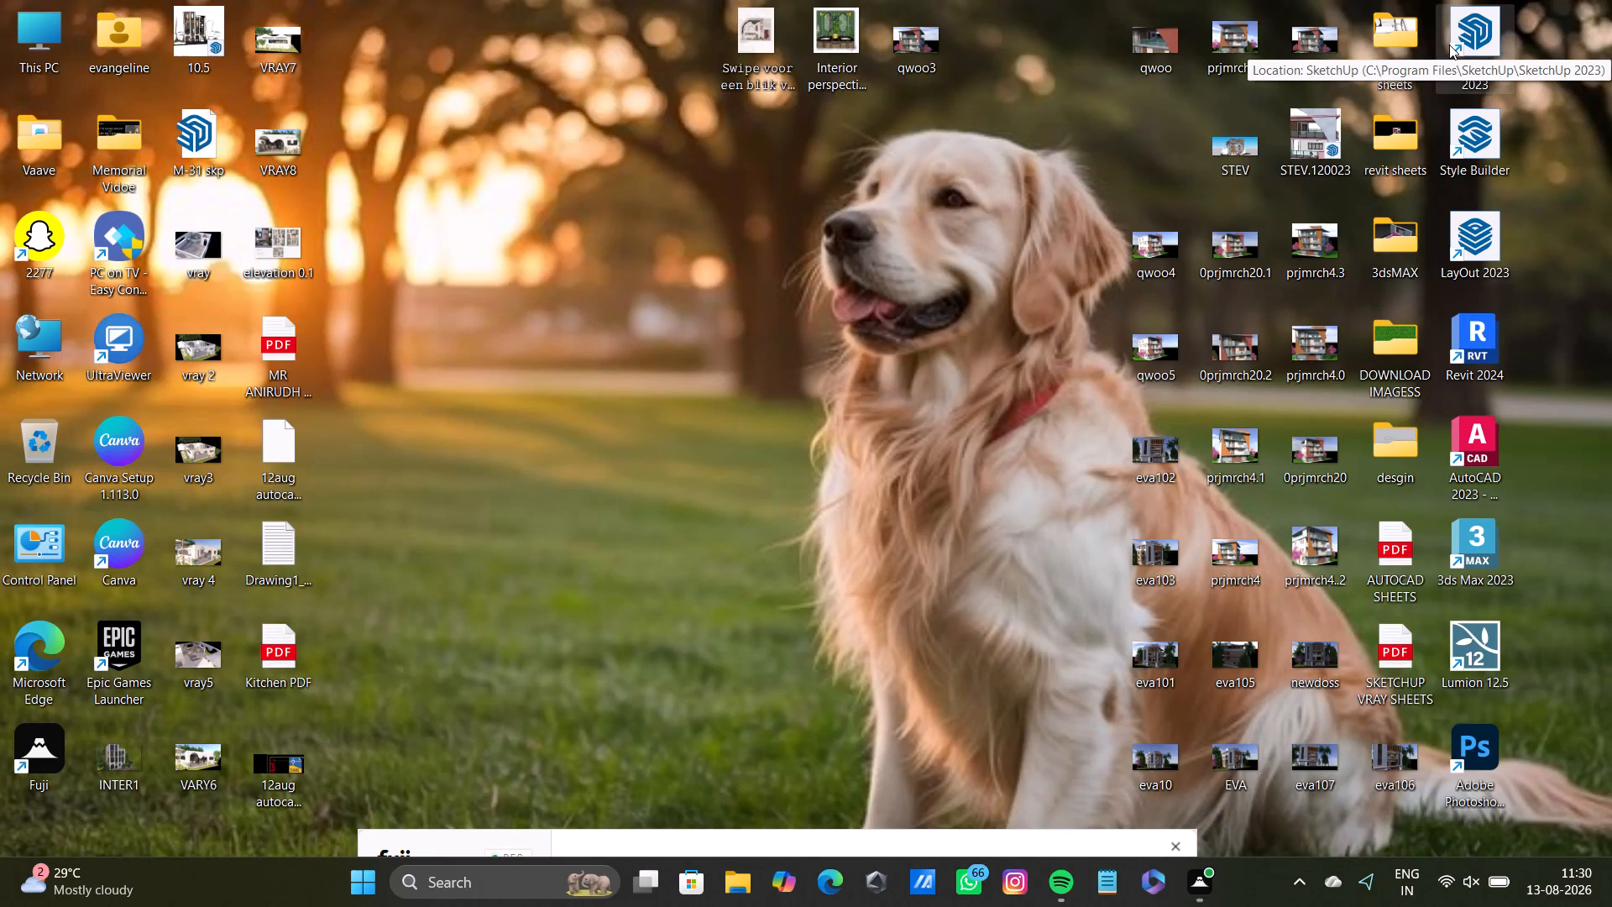
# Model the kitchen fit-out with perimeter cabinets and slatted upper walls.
# Launch SketchUp 2023 from the desktop.
pyautogui.doubleClick(1477, 32)
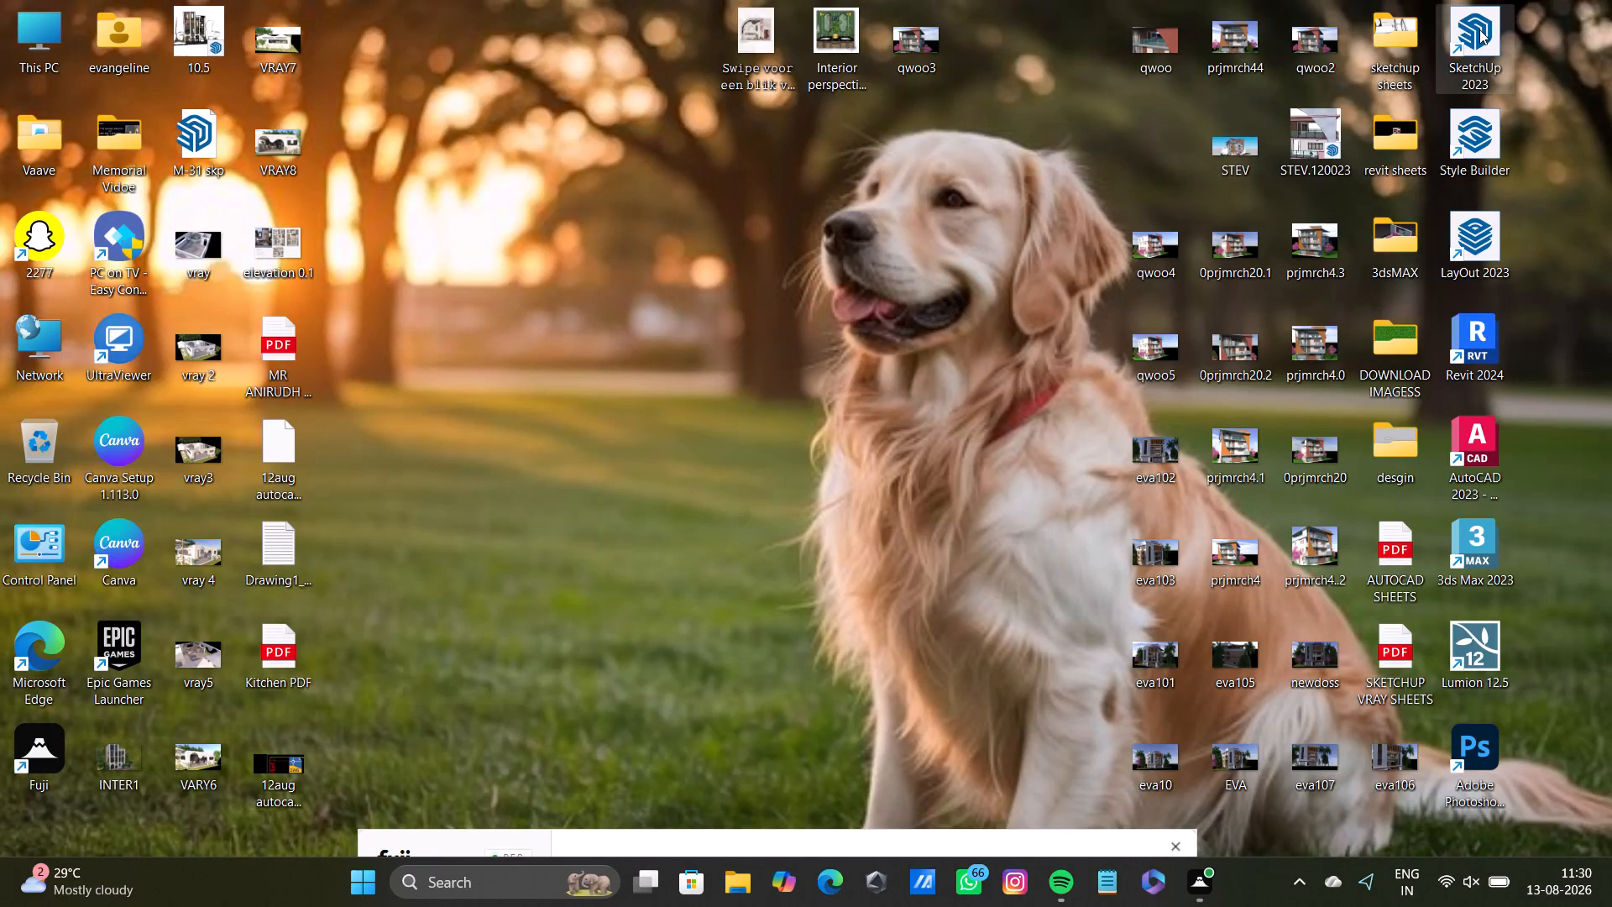
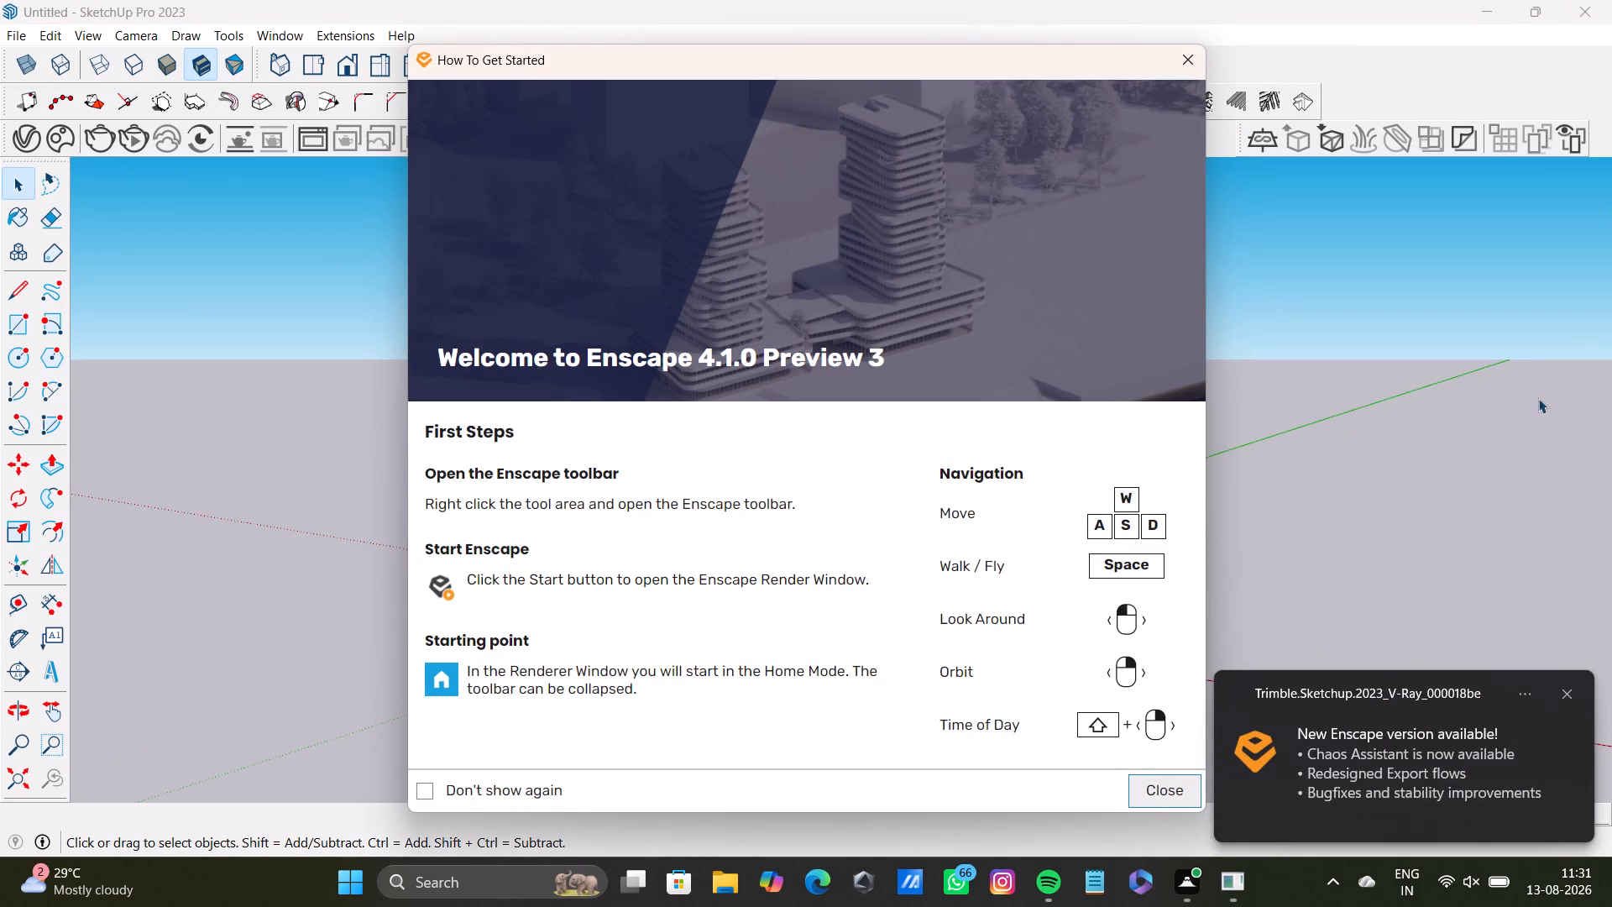
# Dismiss the Enscape new-version notification.
pyautogui.click(1569, 695)
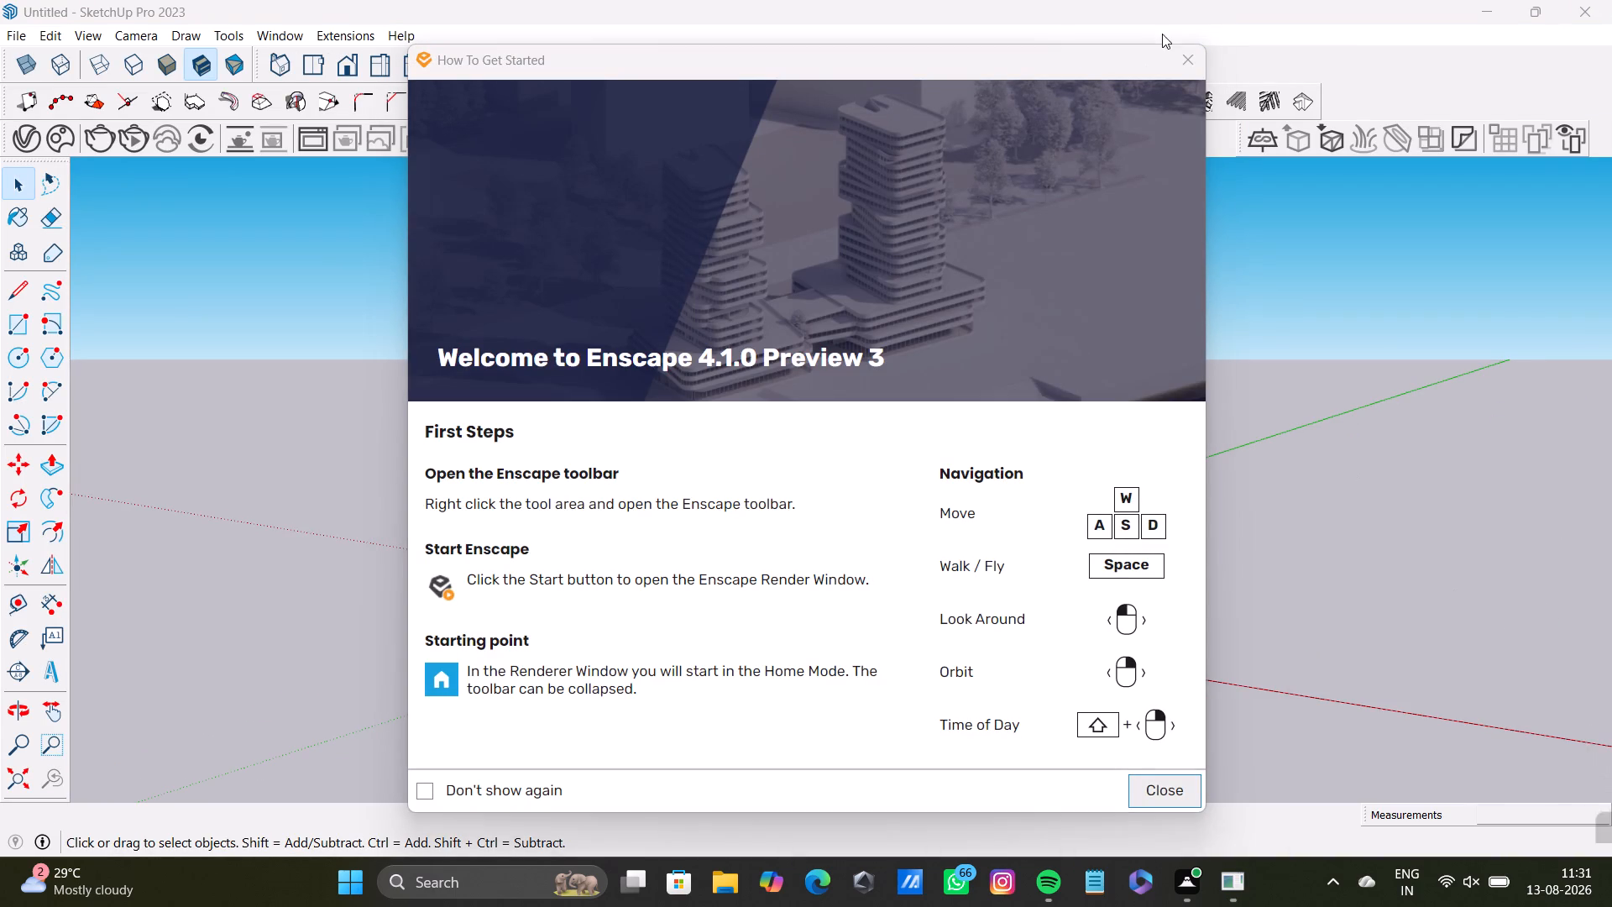
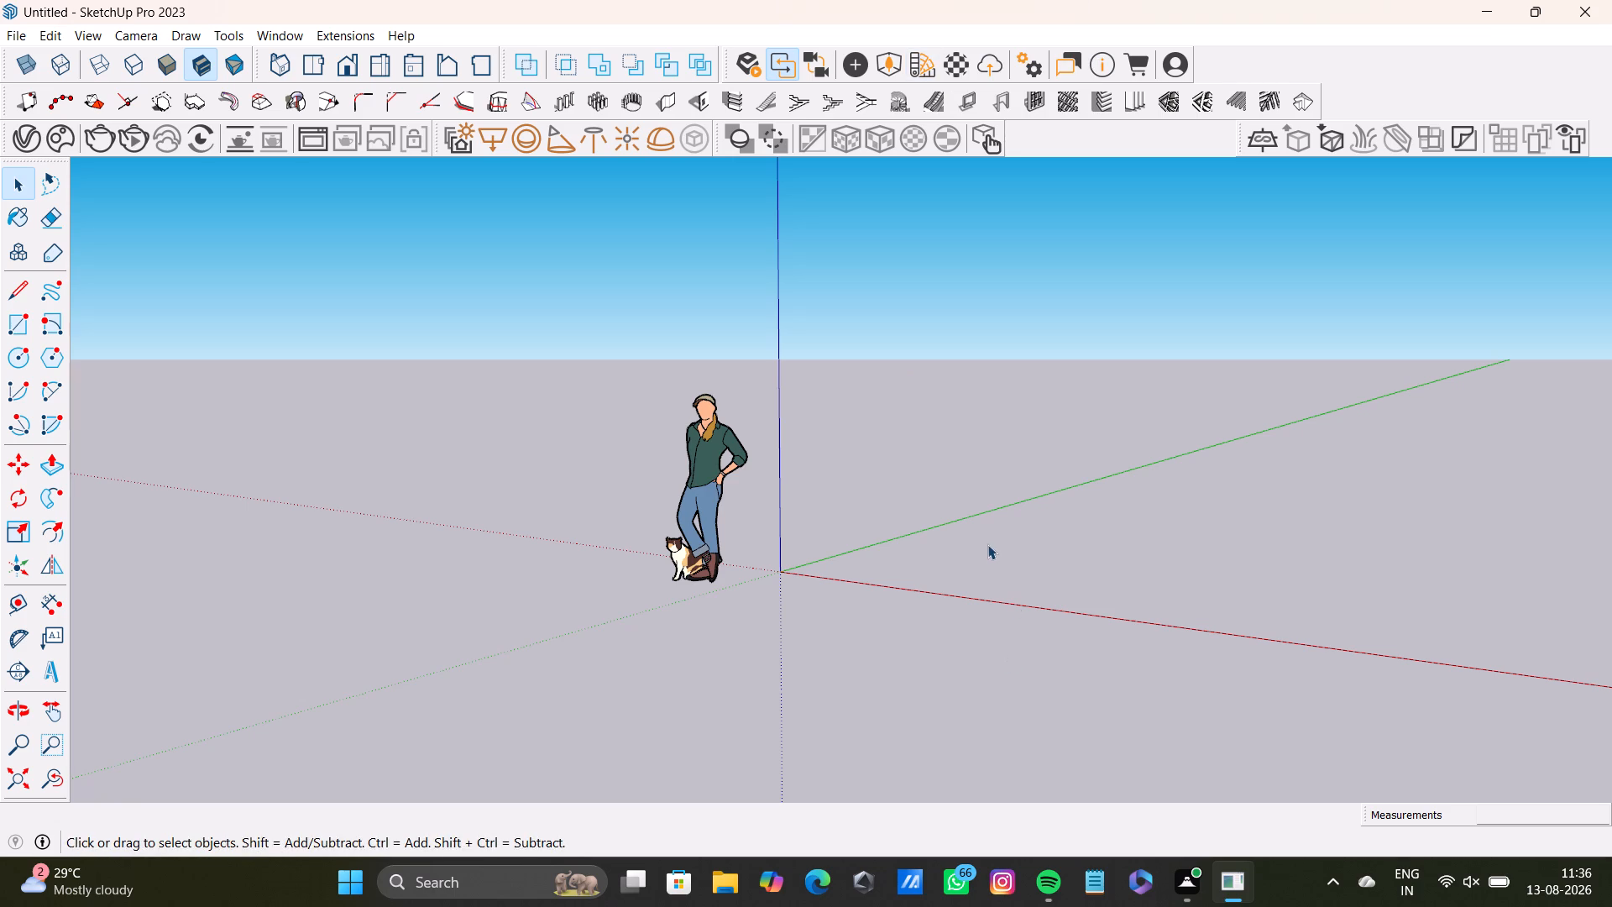
# Draw a 9' by 10' rectangle flat on the ground with its first corner at the origin.
pyautogui.scroll(-2, 987, 540)
pyautogui.moveTo(1006, 546); pyautogui.dragTo(636, 539, button='middle')
pyautogui.moveTo(1028, 505); pyautogui.dragTo(756, 600, button='middle')
pyautogui.moveTo(894, 526); pyautogui.dragTo(699, 475, button='middle')
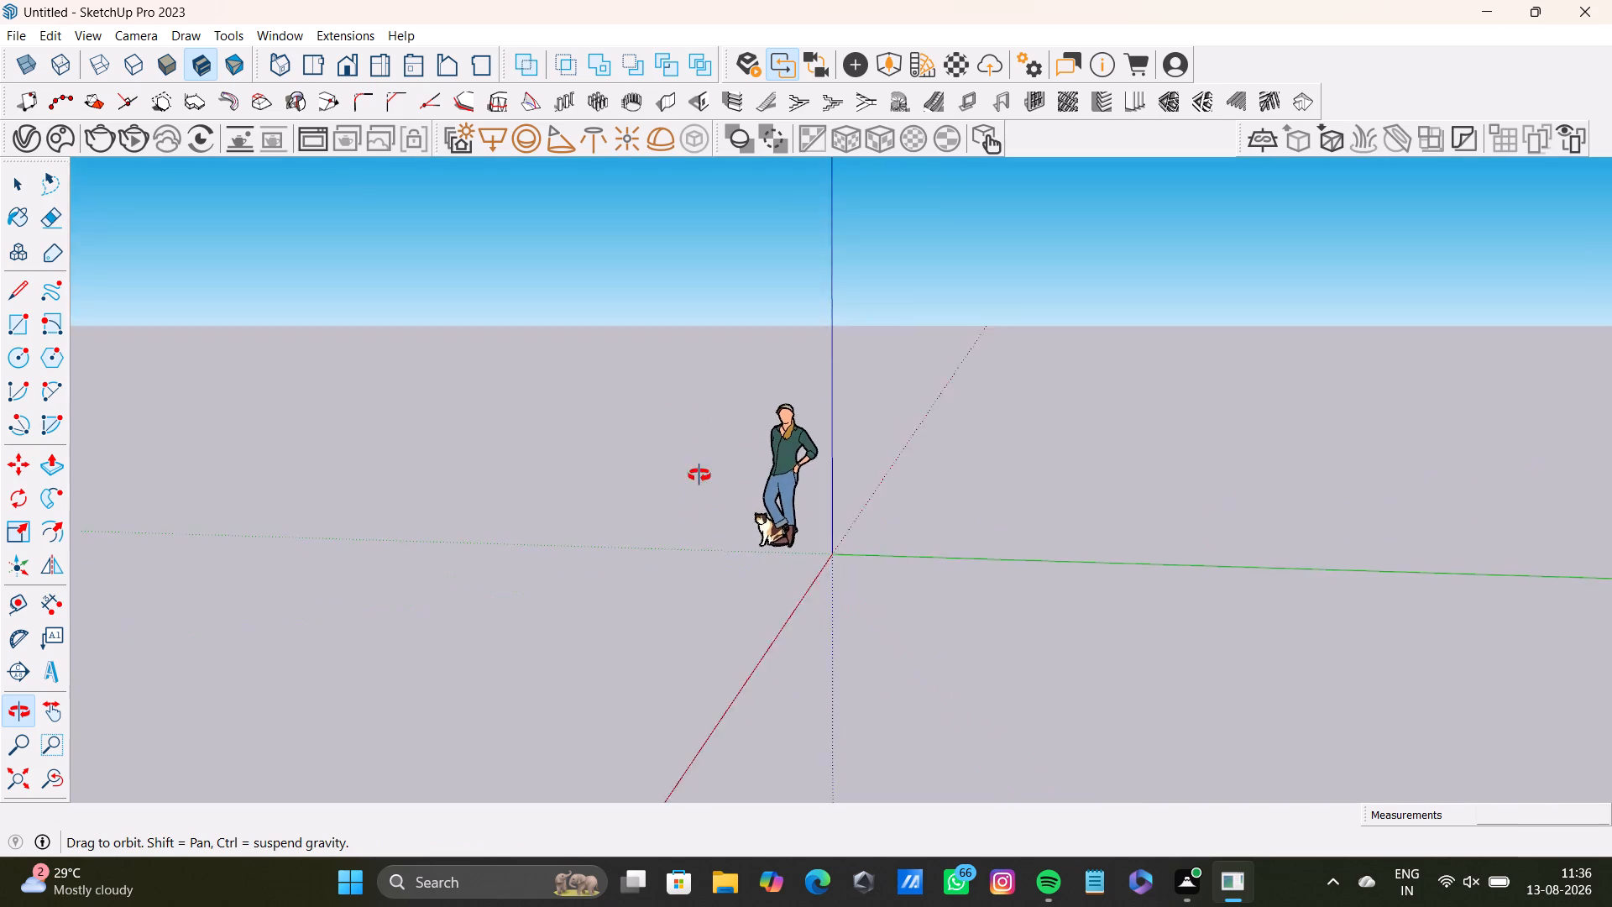
pyautogui.moveTo(699, 475); pyautogui.dragTo(1157, 641, button='middle')
pyautogui.keyDown('shift'); pyautogui.moveTo(991, 438); pyautogui.dragTo(404, 449, button='middle'); pyautogui.keyUp('shift')
pyautogui.moveTo(461, 523); pyautogui.dragTo(860, 589, button='middle')
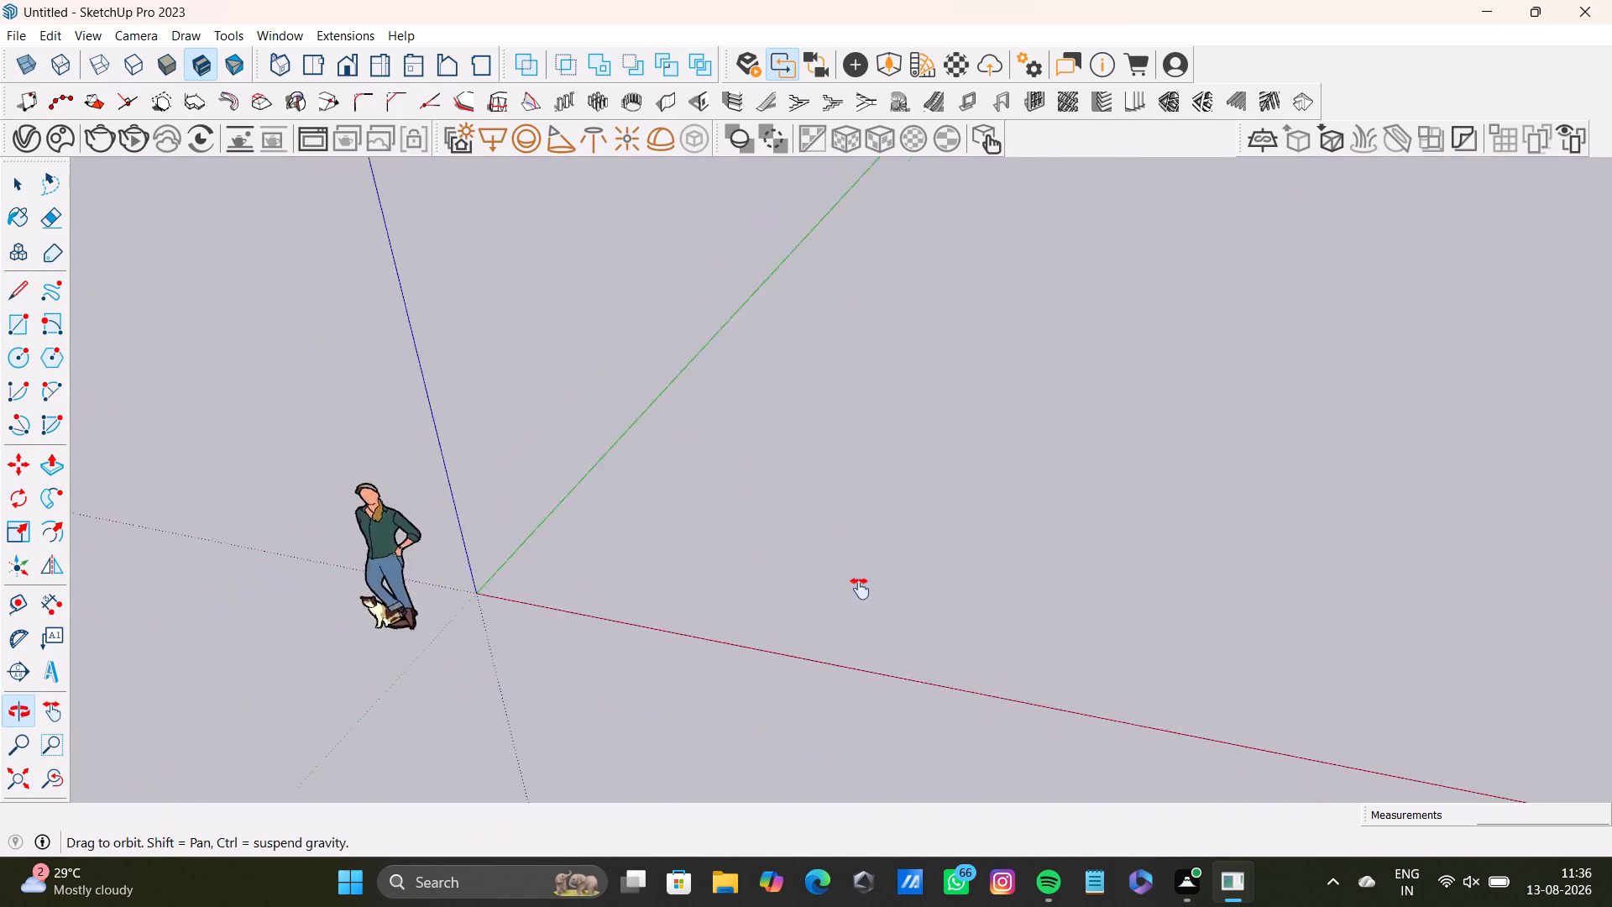
pyautogui.moveTo(860, 589); pyautogui.dragTo(835, 653, button='middle')
pyautogui.moveTo(885, 591); pyautogui.dragTo(861, 602, button='middle')
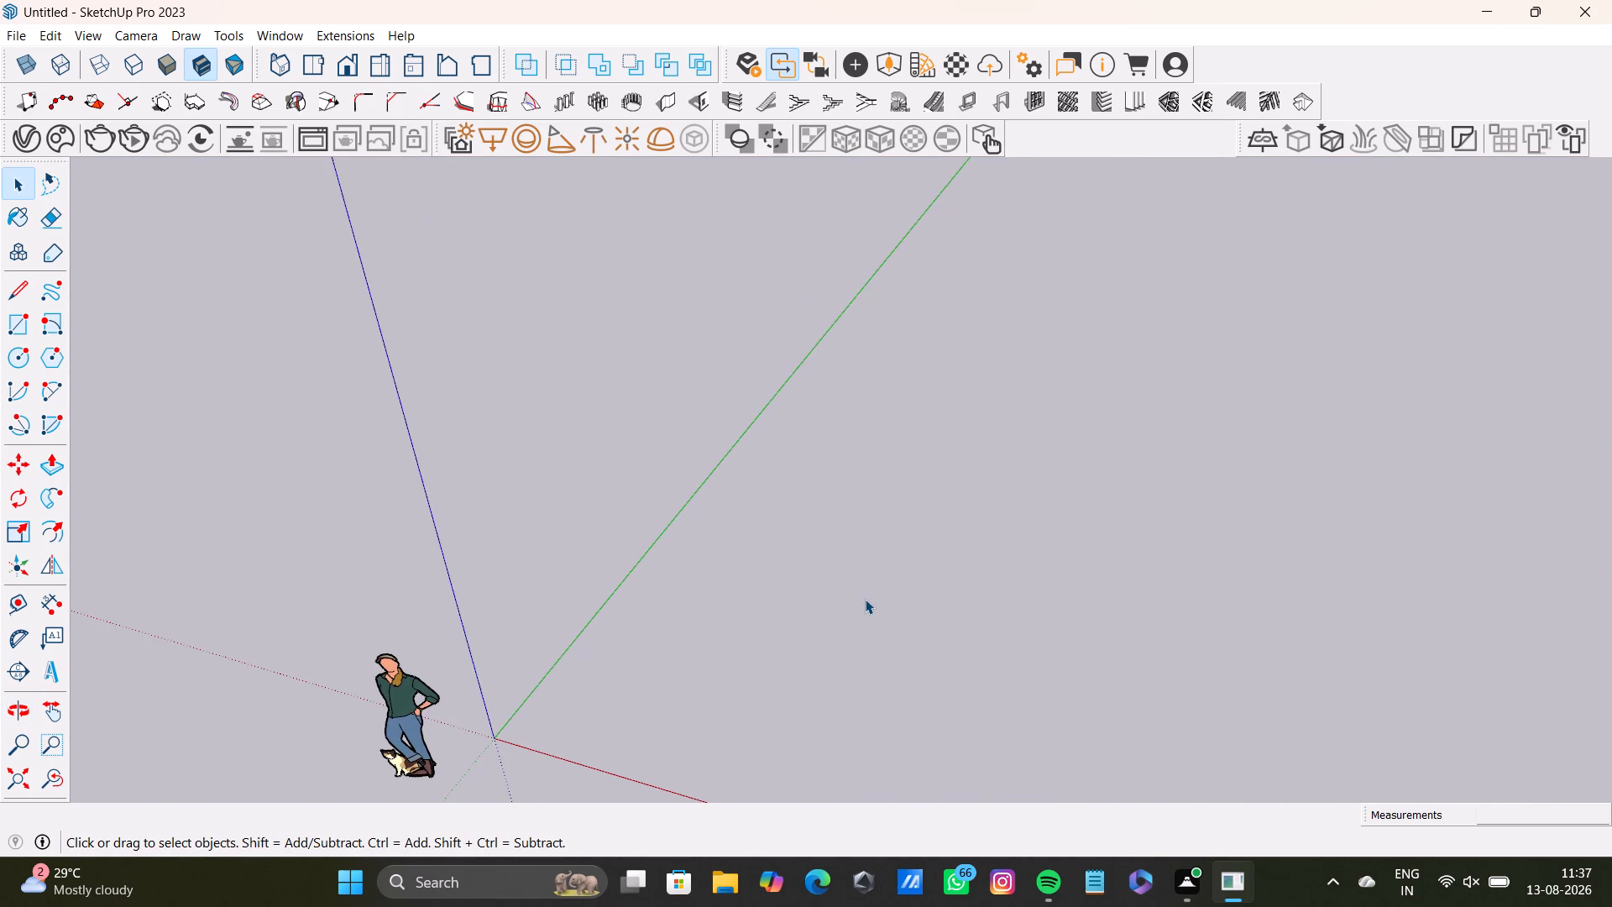
pyautogui.click(13, 317)
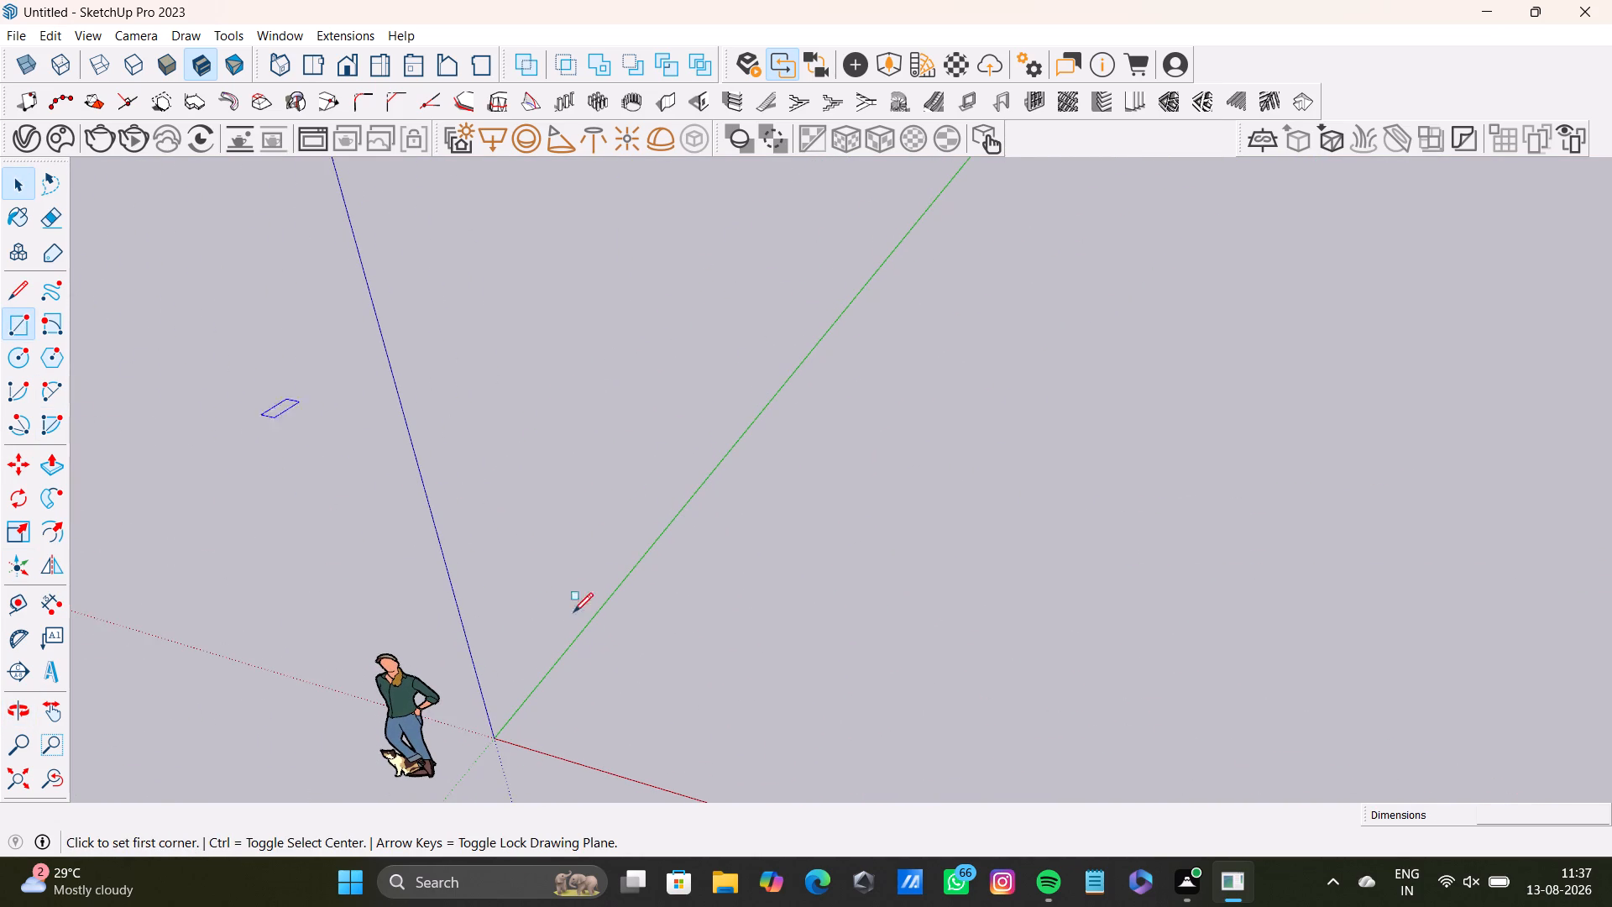
pyautogui.click(495, 736)
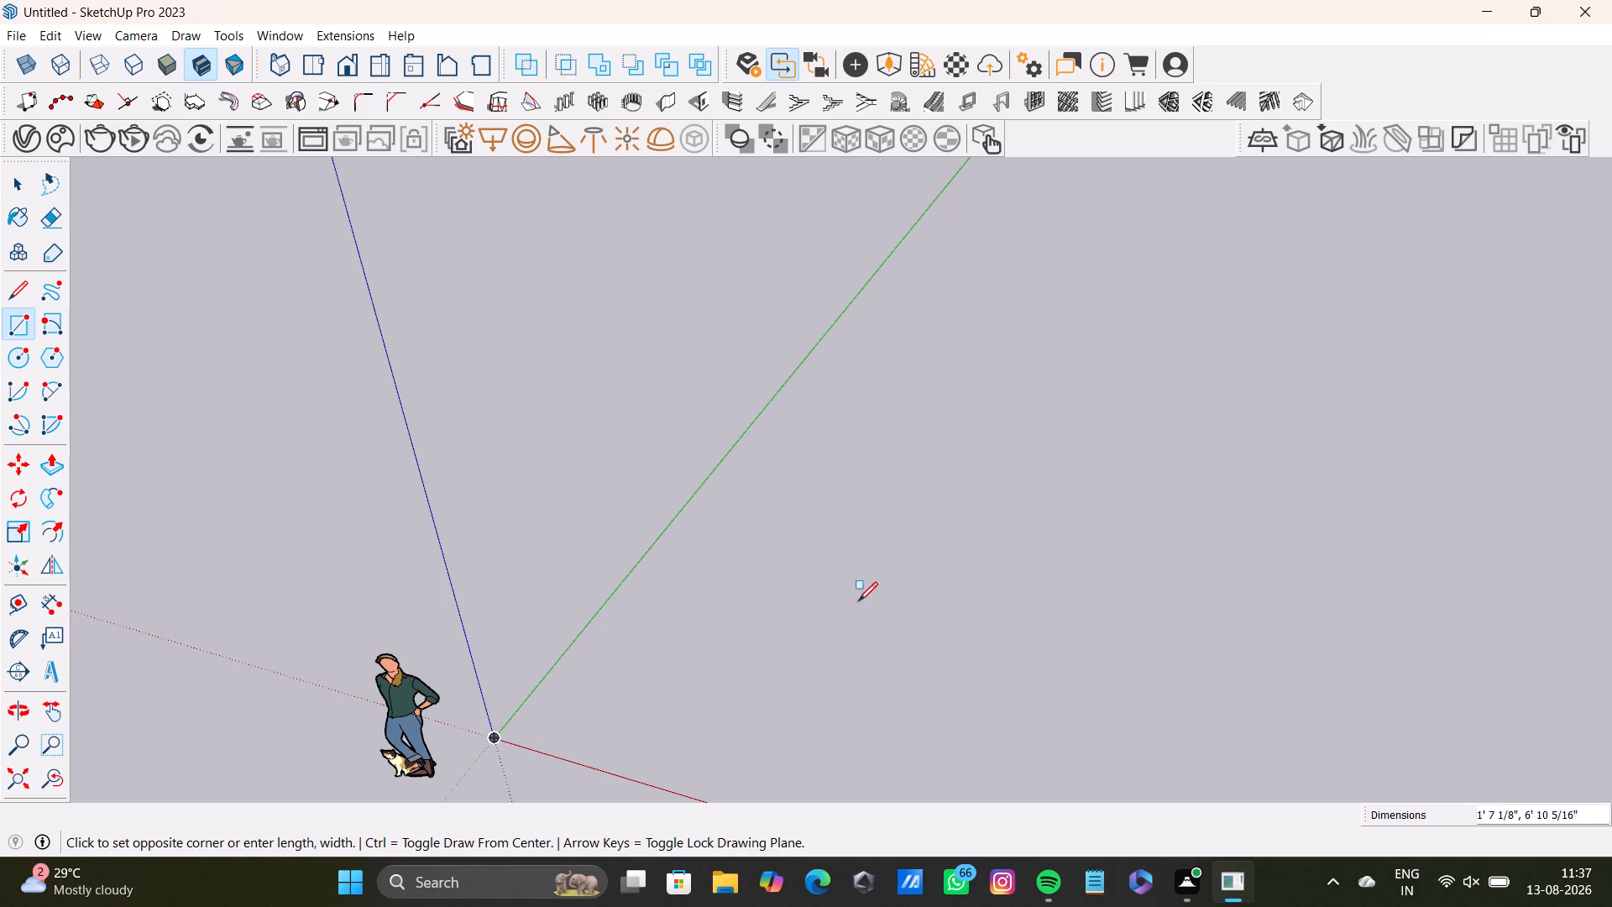
pyautogui.moveTo(1138, 509); pyautogui.dragTo(1128, 545, button='middle')
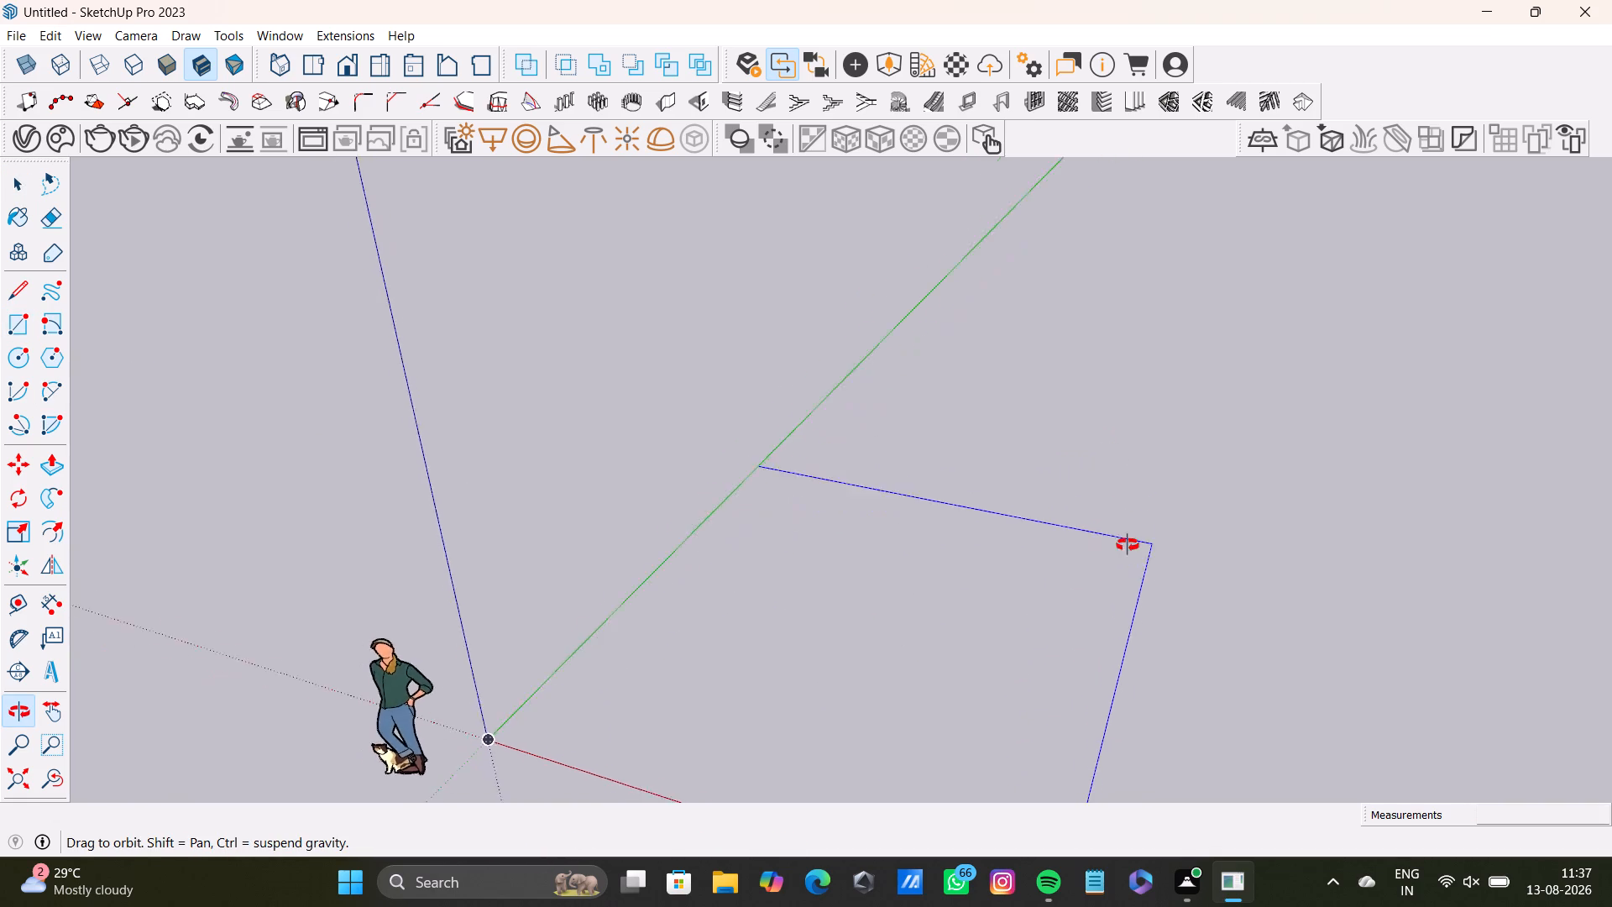
pyautogui.moveTo(1128, 545); pyautogui.dragTo(1175, 647, button='middle')
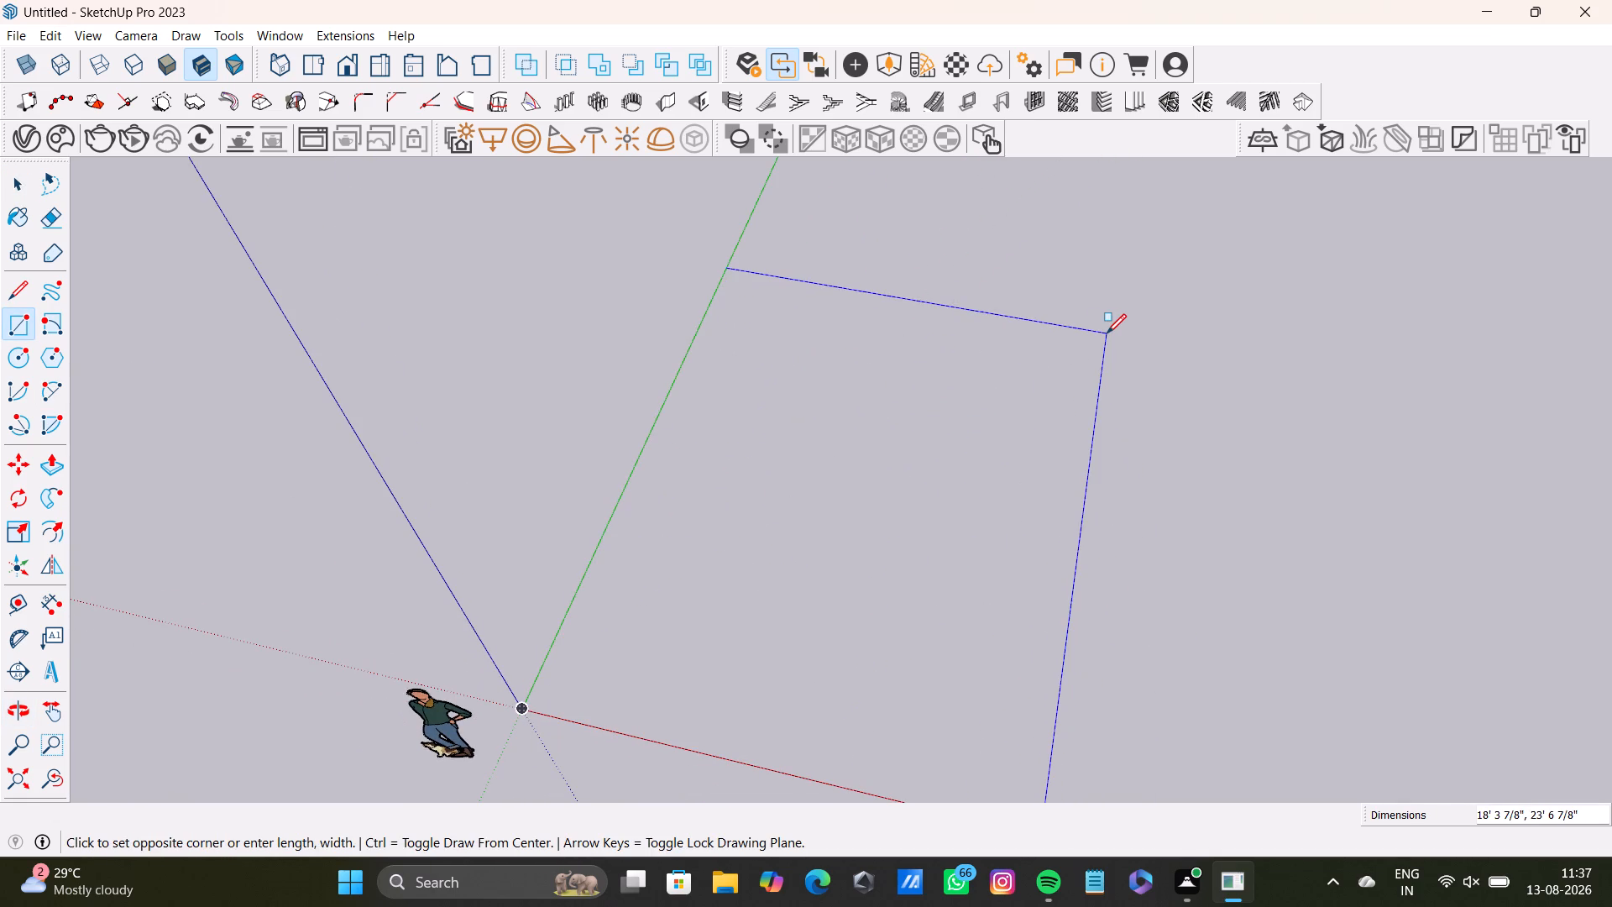
pyautogui.press('9')
pyautogui.press("'")
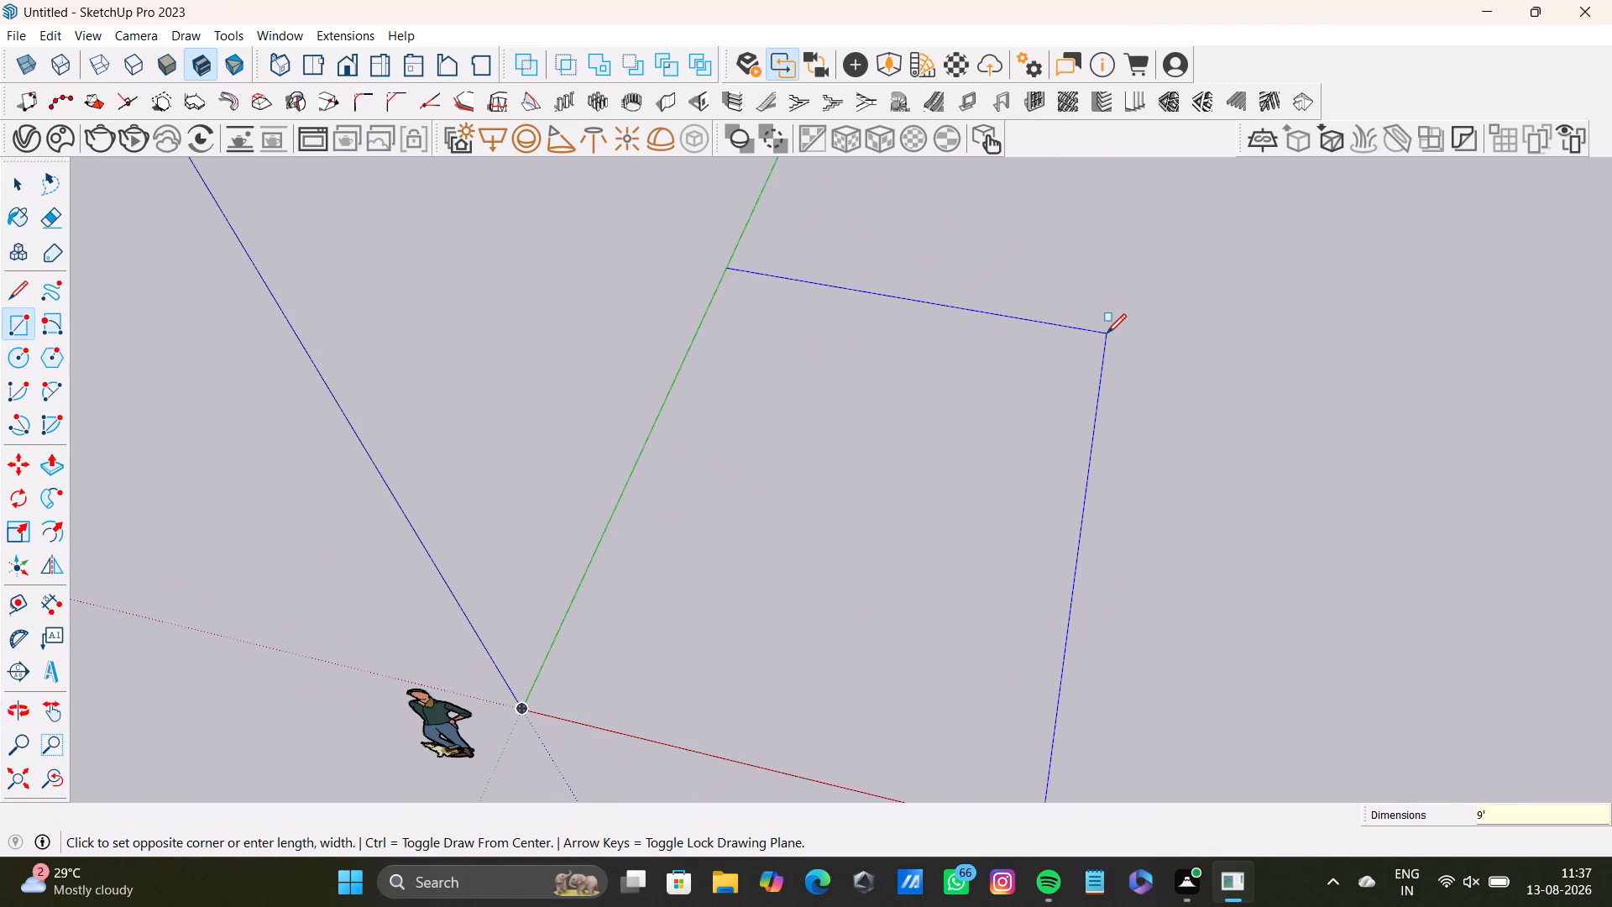
pyautogui.write(',10')
pyautogui.press("'")
pyautogui.press('Return')
pyautogui.press('space')
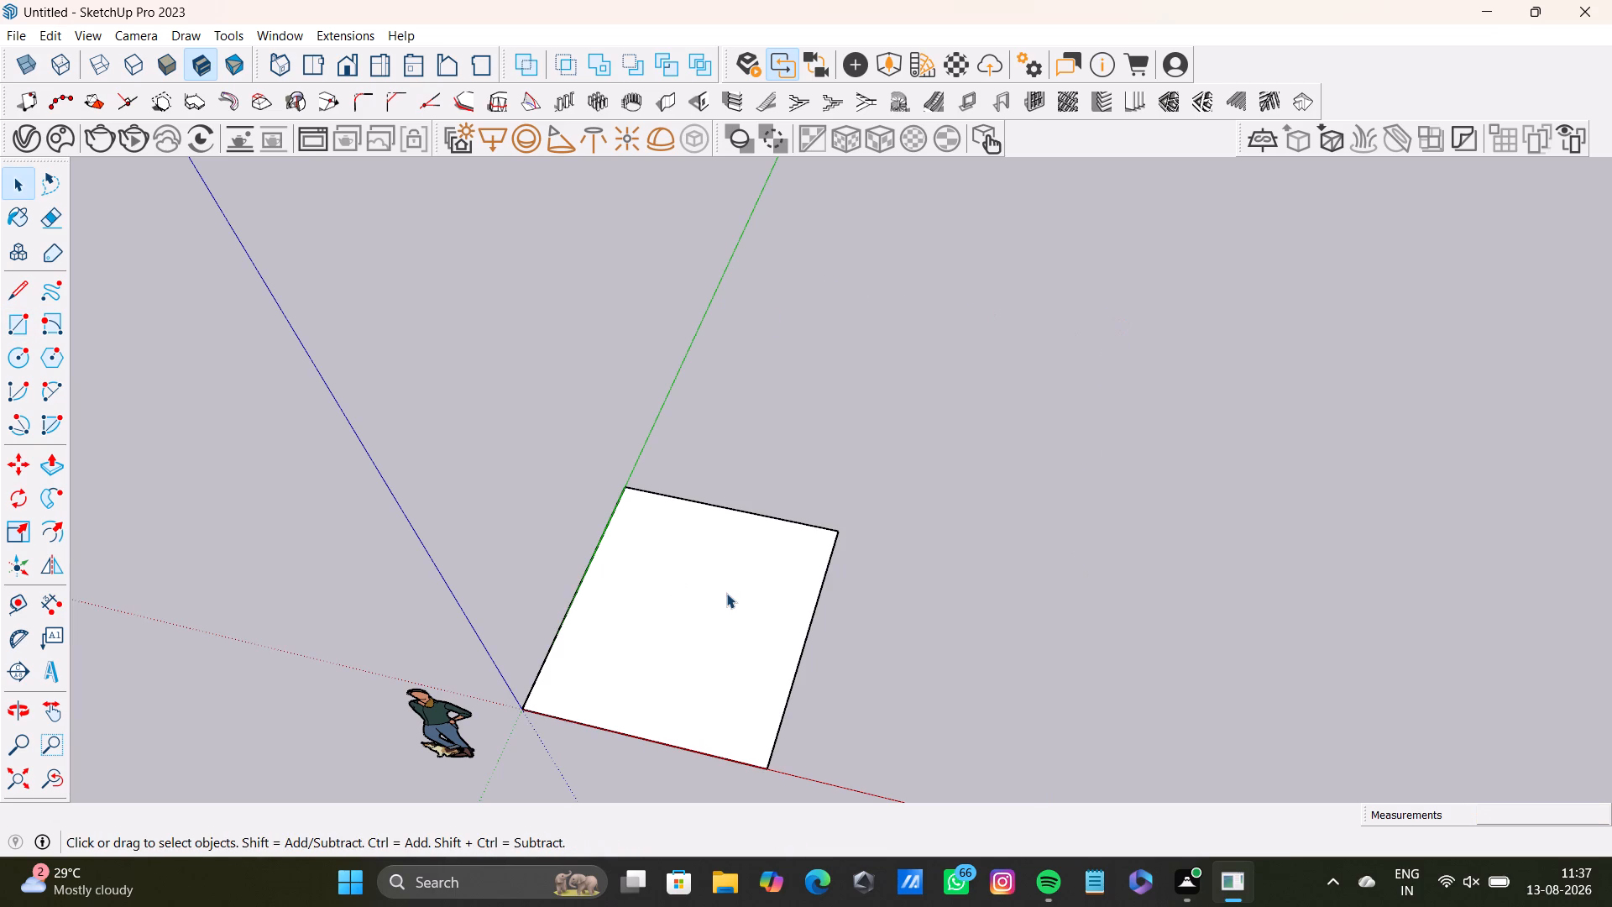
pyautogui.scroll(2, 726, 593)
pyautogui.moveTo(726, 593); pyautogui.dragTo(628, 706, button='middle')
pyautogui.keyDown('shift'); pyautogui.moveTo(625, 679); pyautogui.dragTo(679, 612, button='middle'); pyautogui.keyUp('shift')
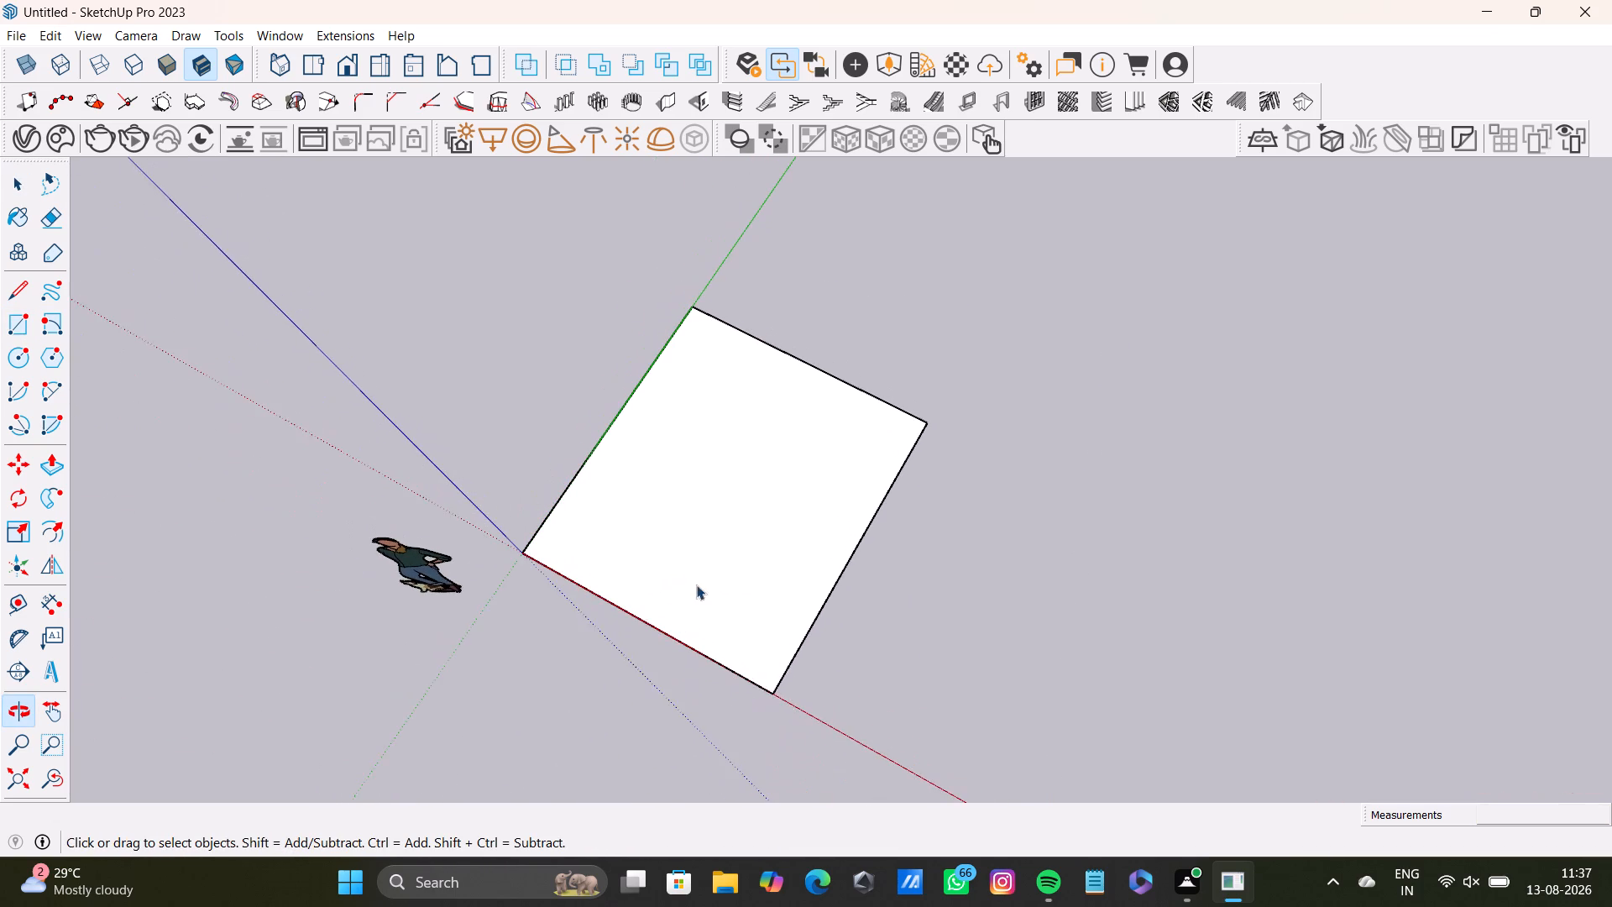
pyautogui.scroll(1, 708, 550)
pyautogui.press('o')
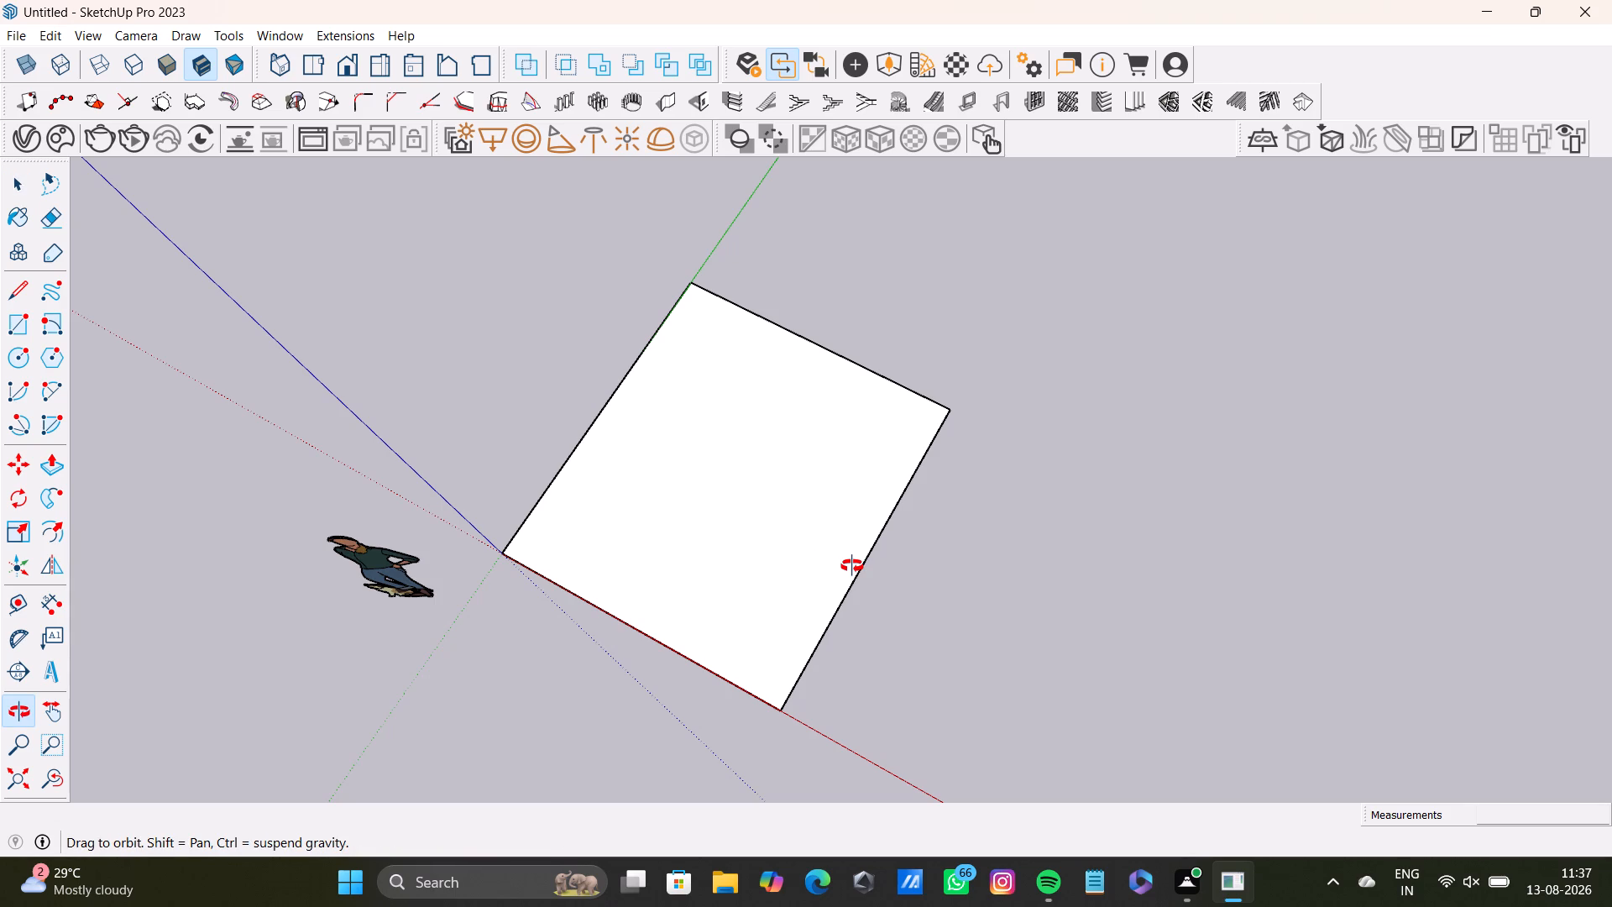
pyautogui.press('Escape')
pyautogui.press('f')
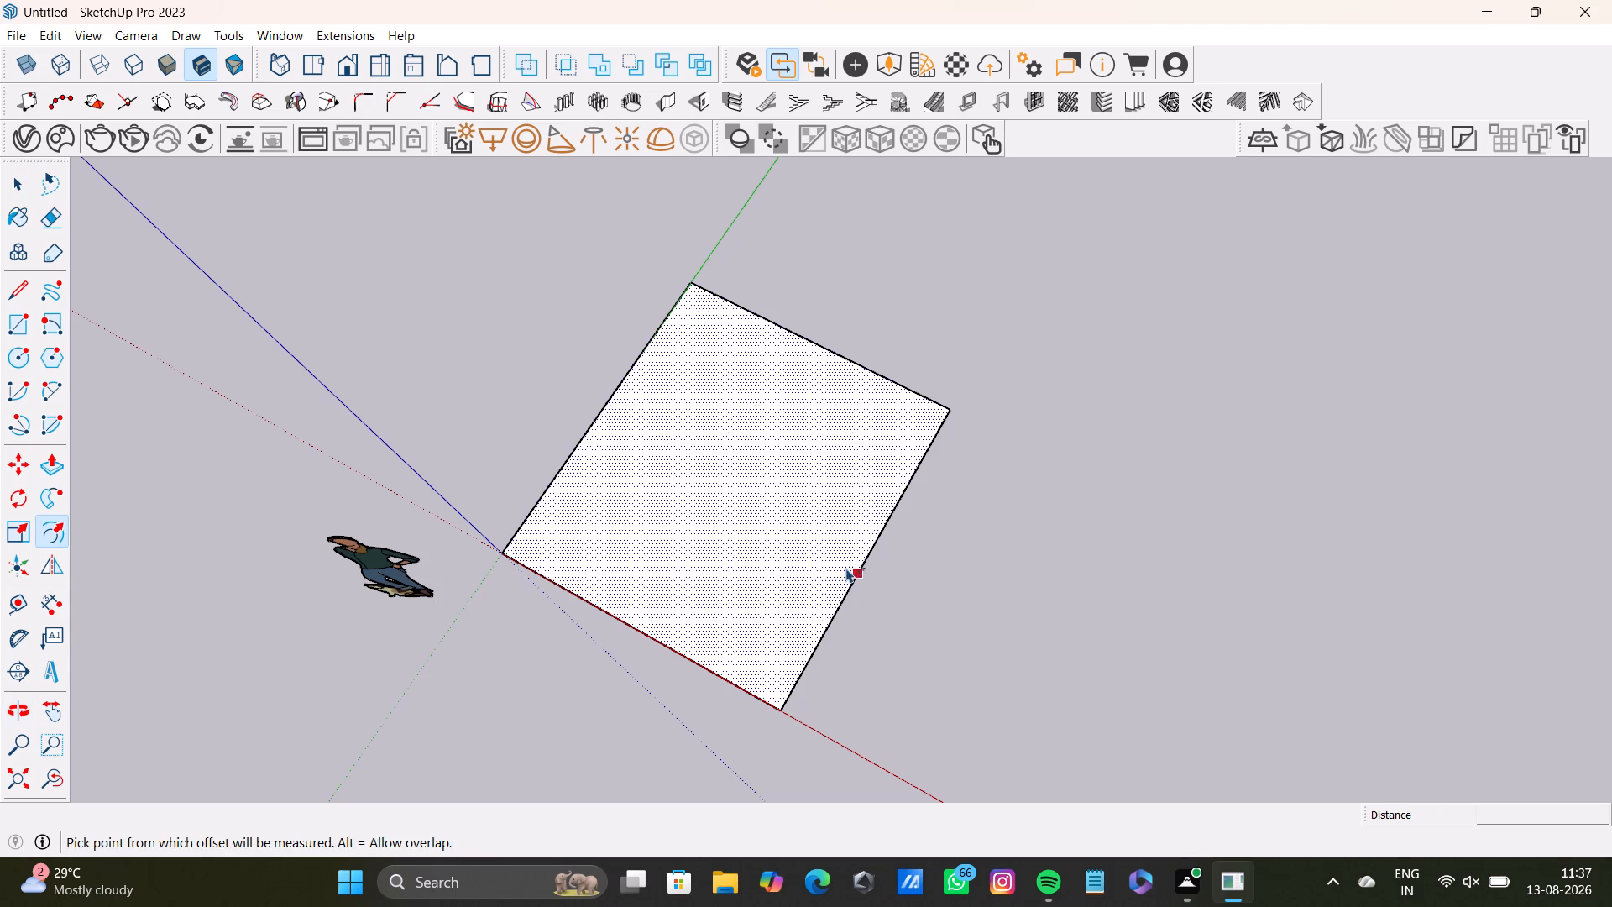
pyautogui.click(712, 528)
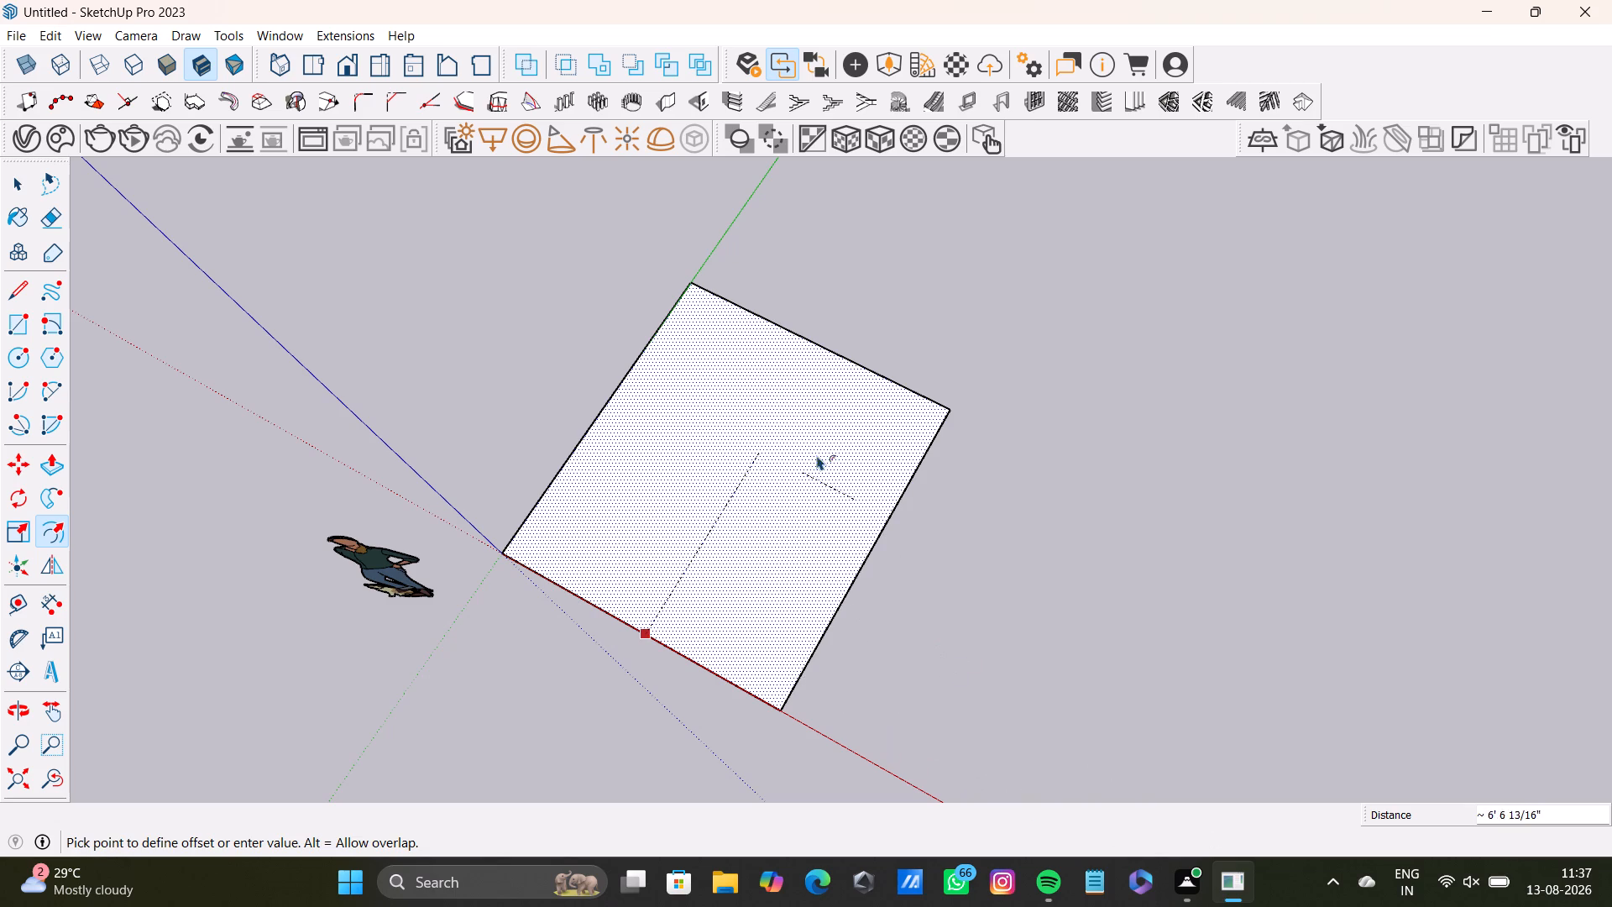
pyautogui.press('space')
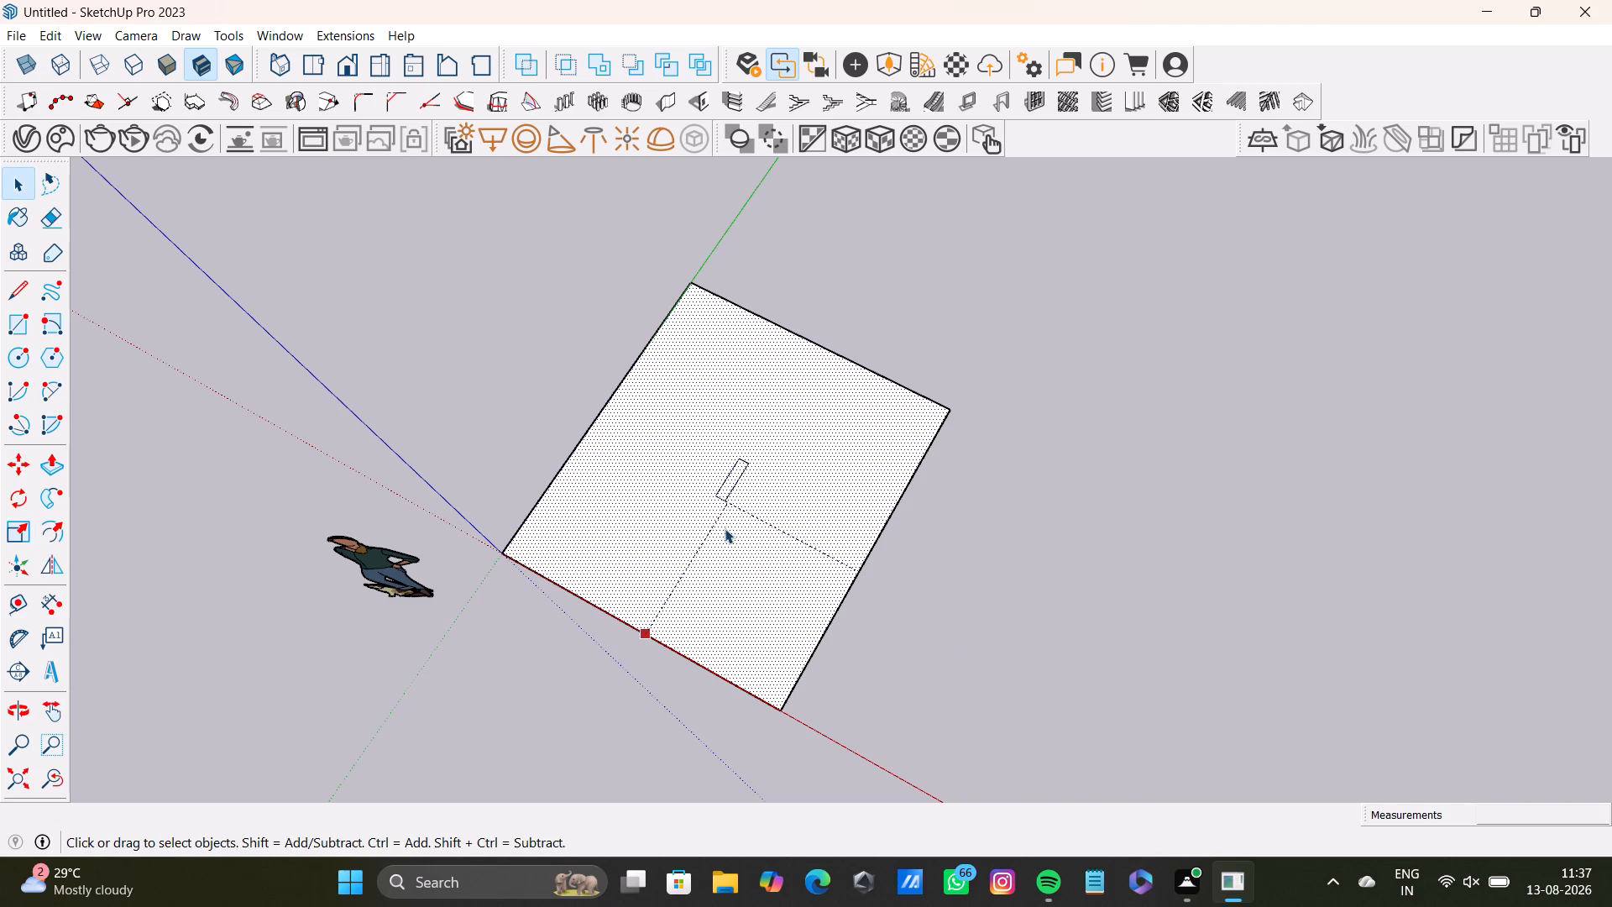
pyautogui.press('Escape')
# Offset the rectangle's outline 9" outward to form a wall-thickness border around it.
pyautogui.press('f')
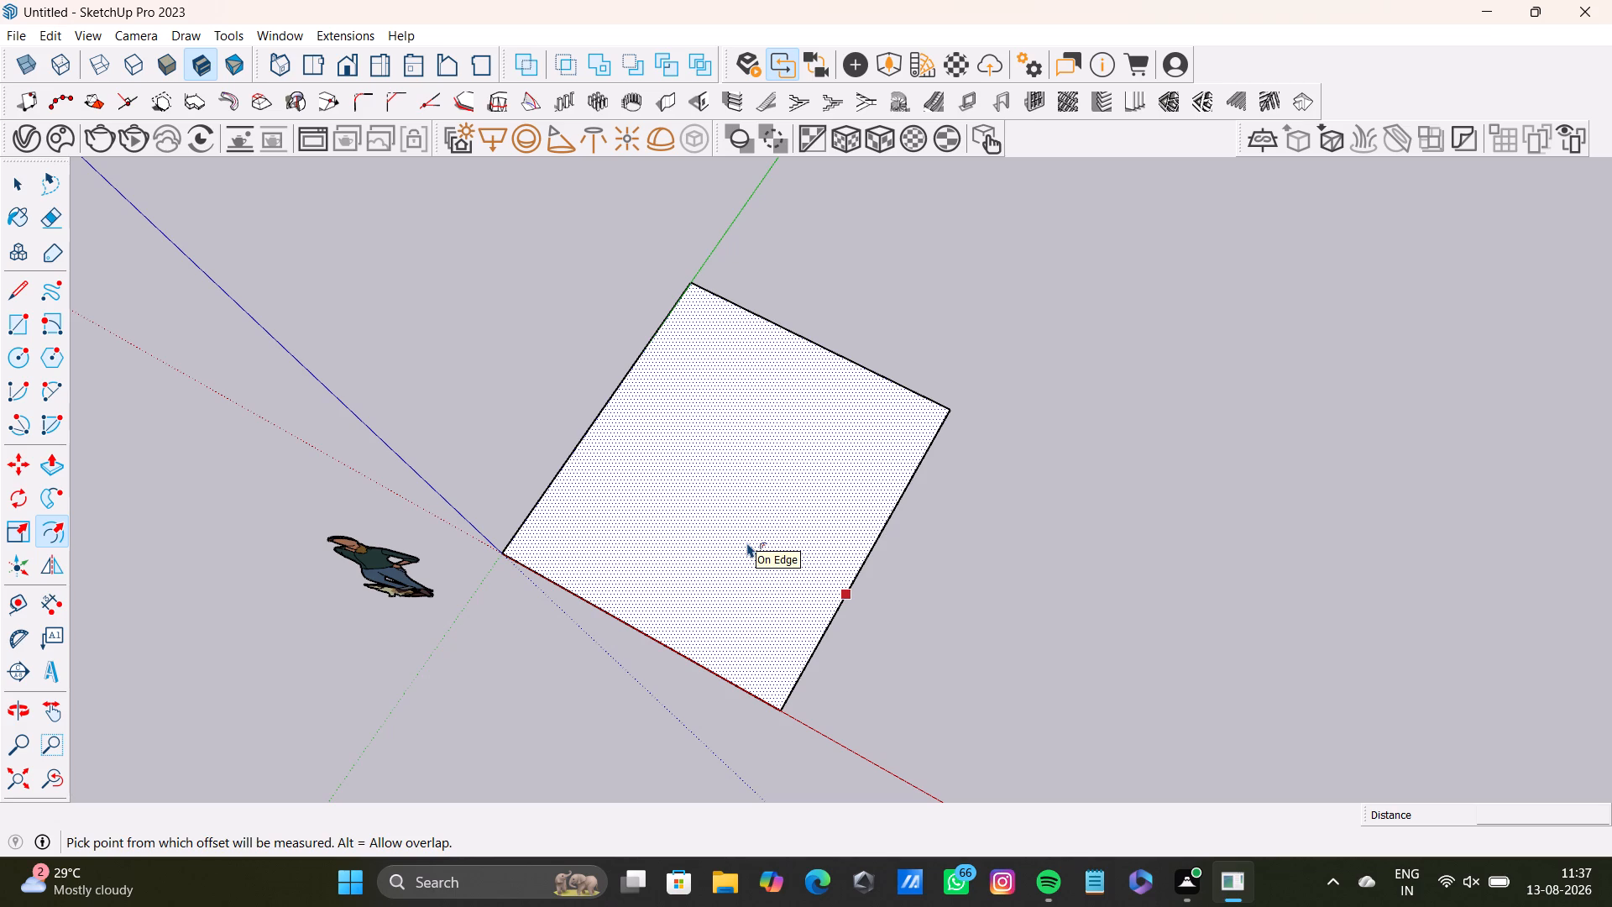
pyautogui.click(720, 484)
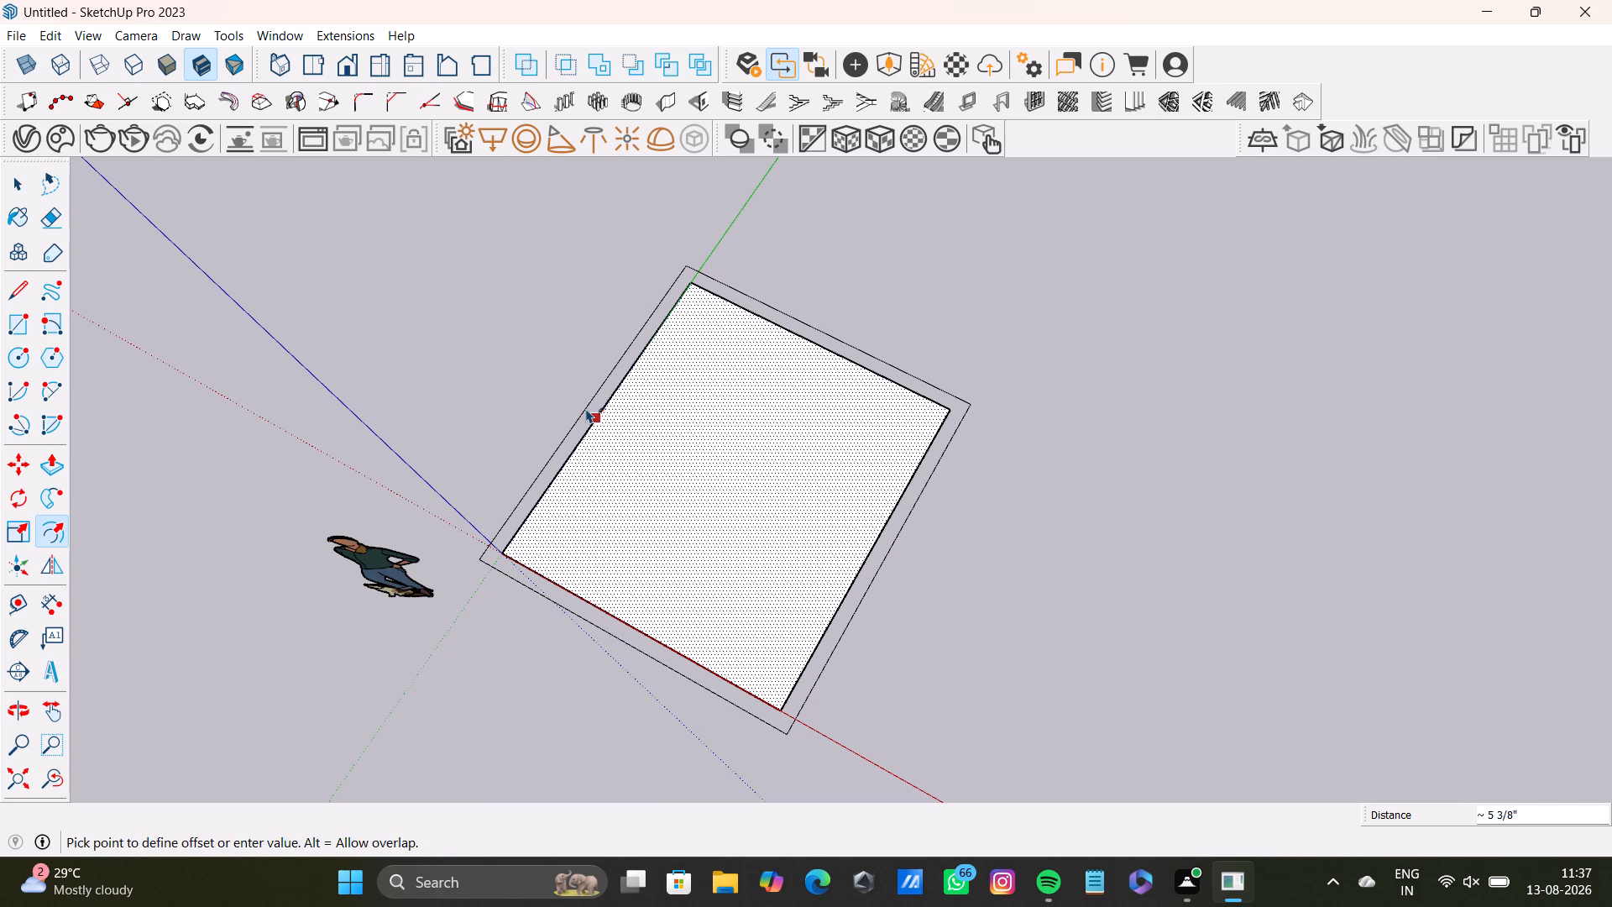
pyautogui.write('9"')
pyautogui.press('Return')
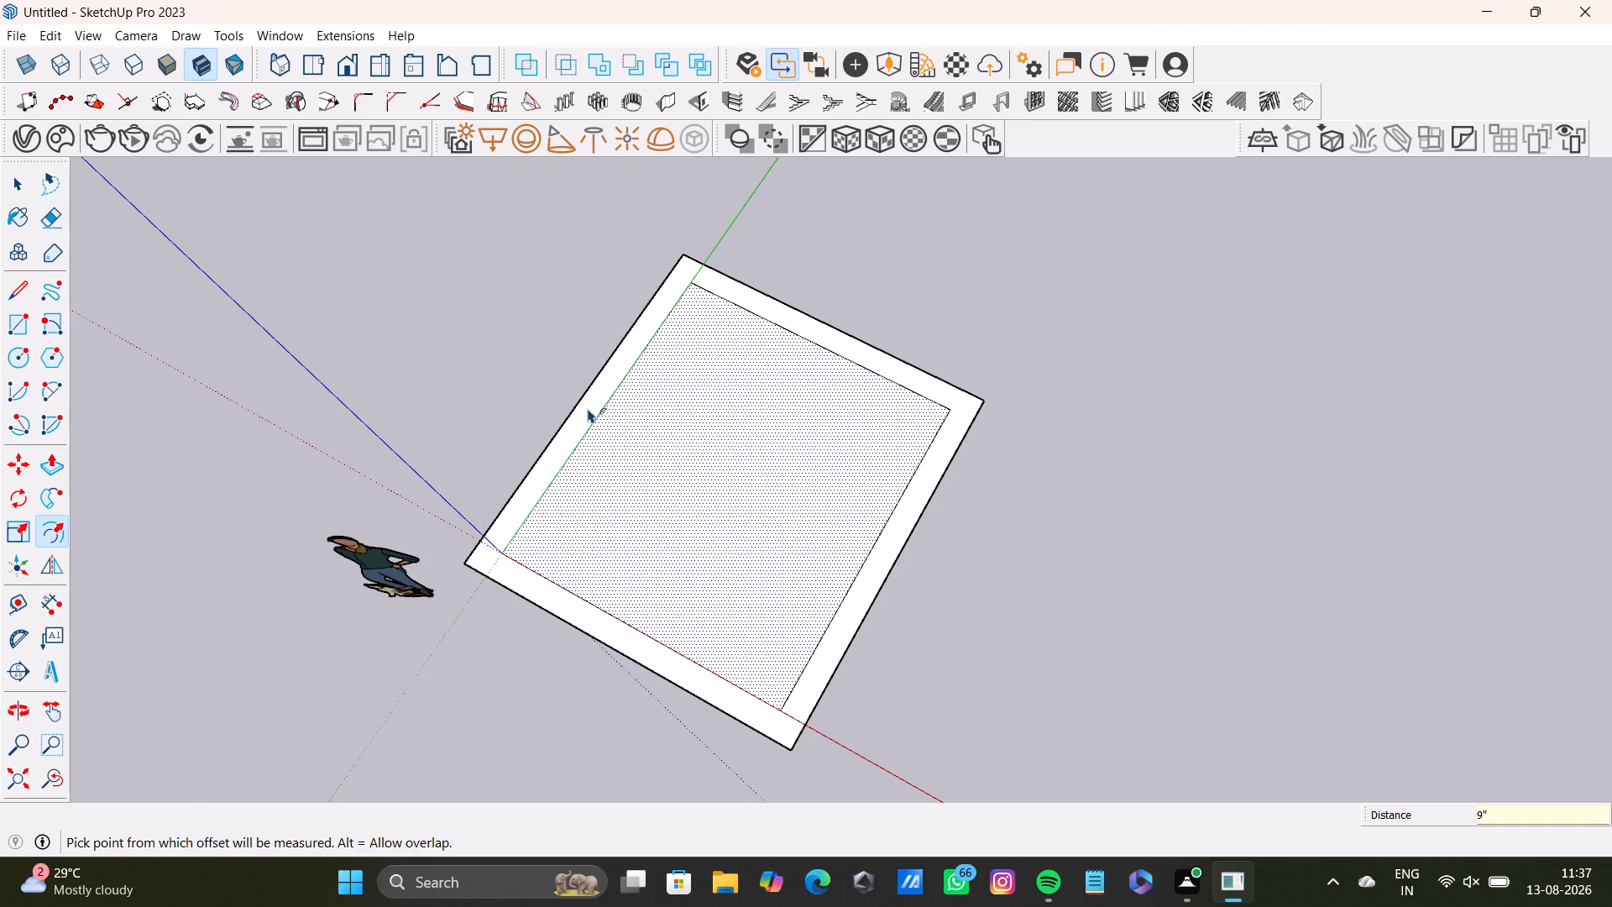
pyautogui.press('space')
# Select both outlines with their faces and move them slightly away from the origin, clear of the red and green axes.
pyautogui.scroll(1, 625, 568)
pyautogui.moveTo(638, 567); pyautogui.dragTo(589, 578, button='middle')
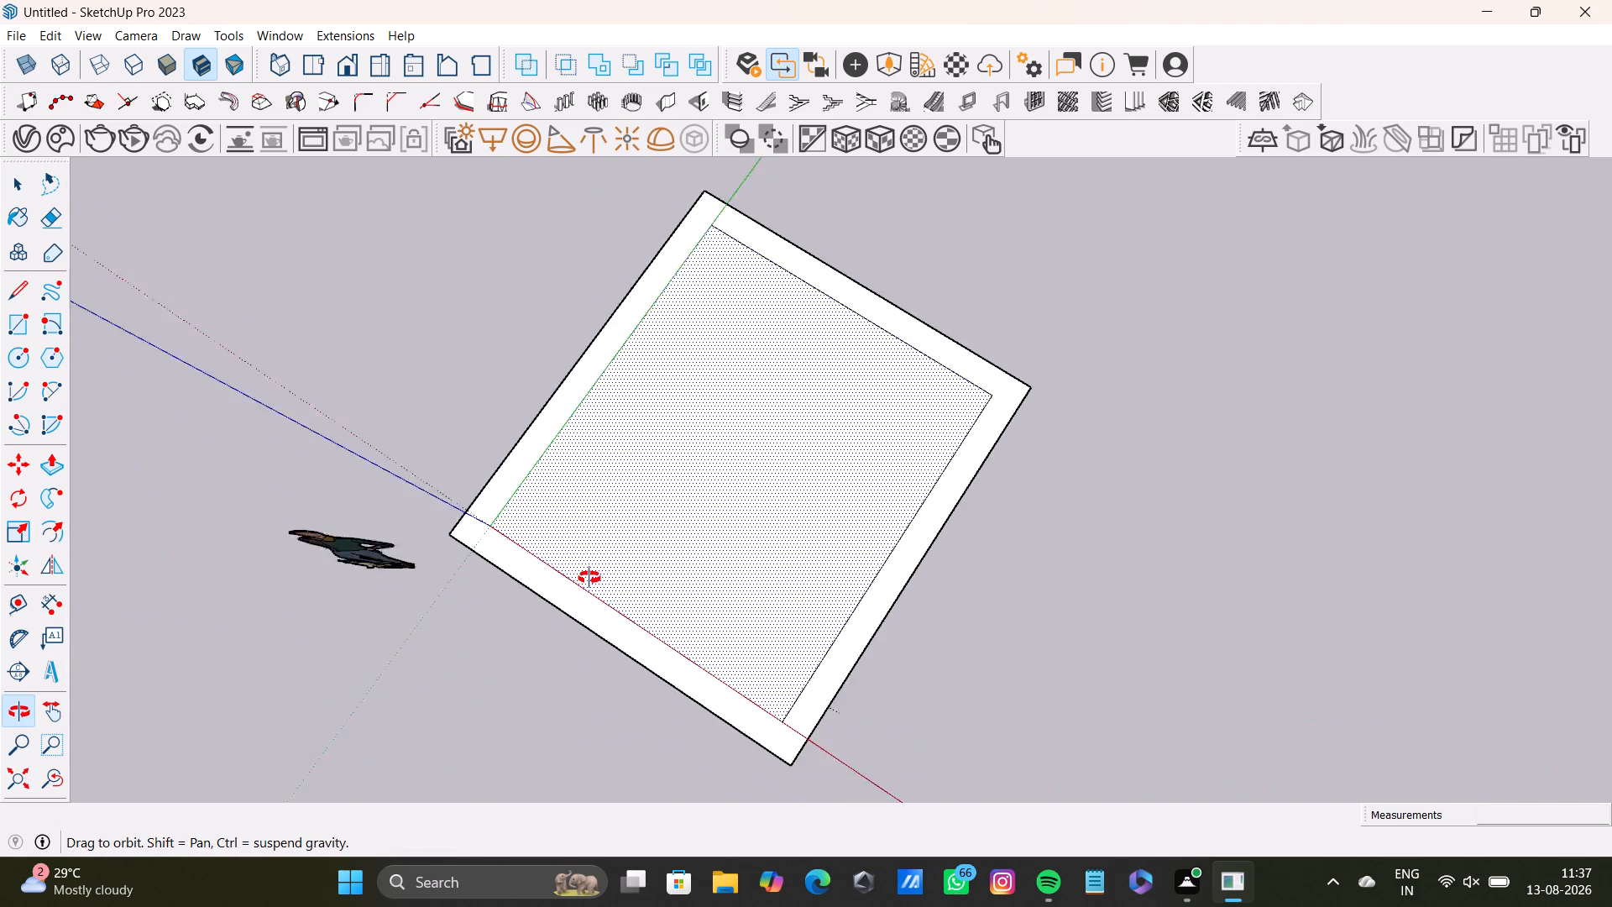
pyautogui.moveTo(589, 578); pyautogui.dragTo(589, 547, button='middle')
pyautogui.moveTo(721, 522); pyautogui.dragTo(739, 516, button='middle')
pyautogui.press('space')
pyautogui.tripleClick(879, 611)
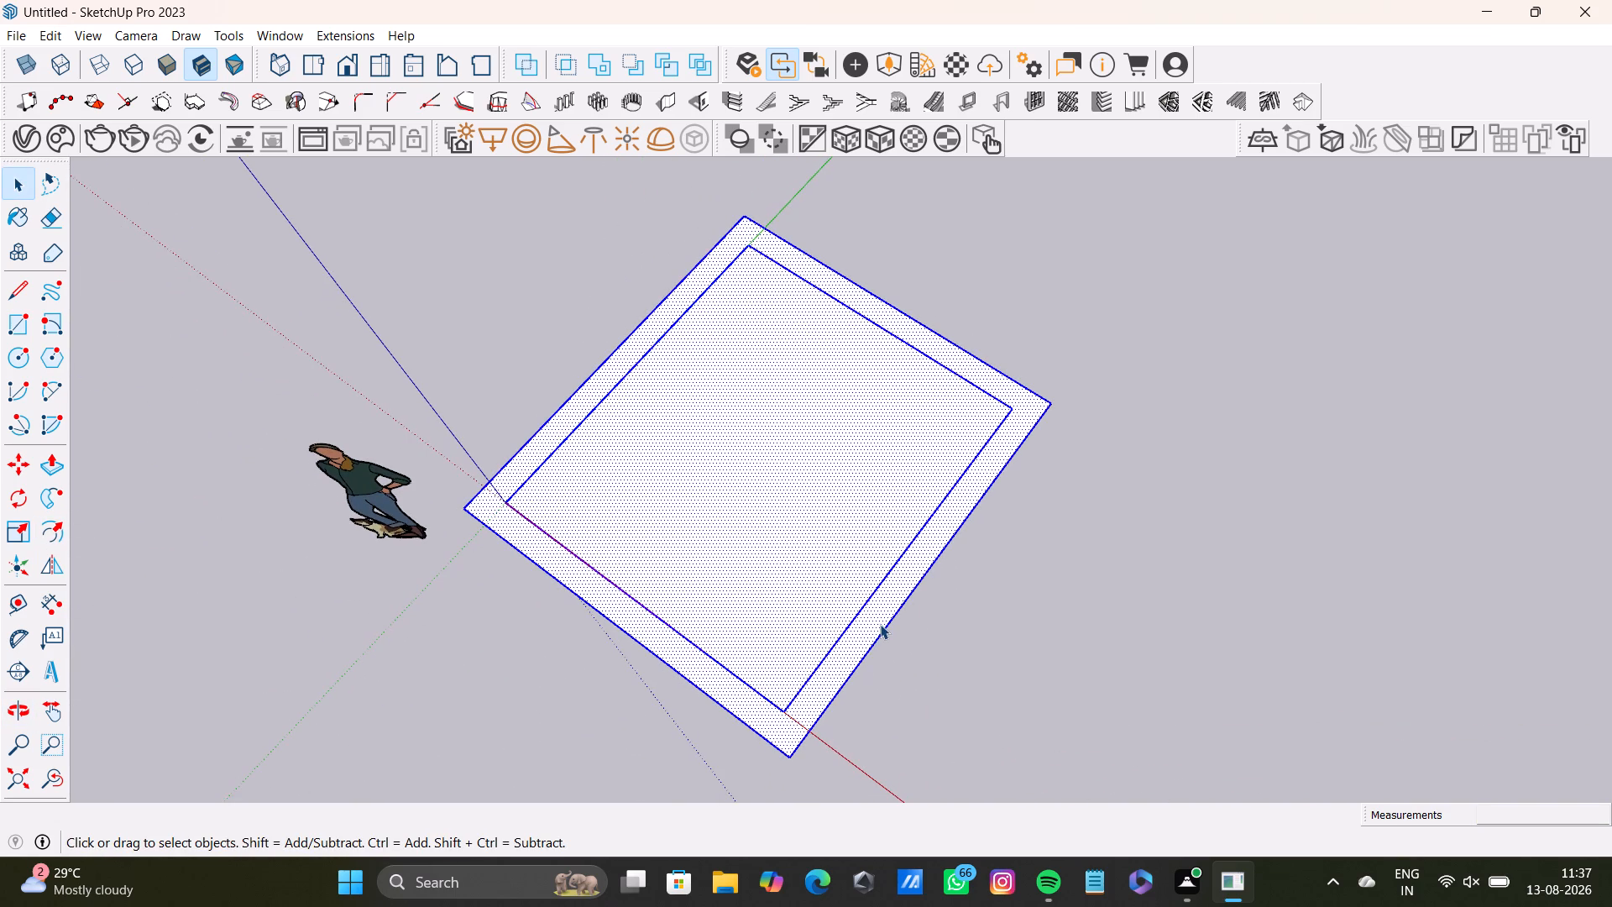
pyautogui.press('m')
pyautogui.click(793, 757)
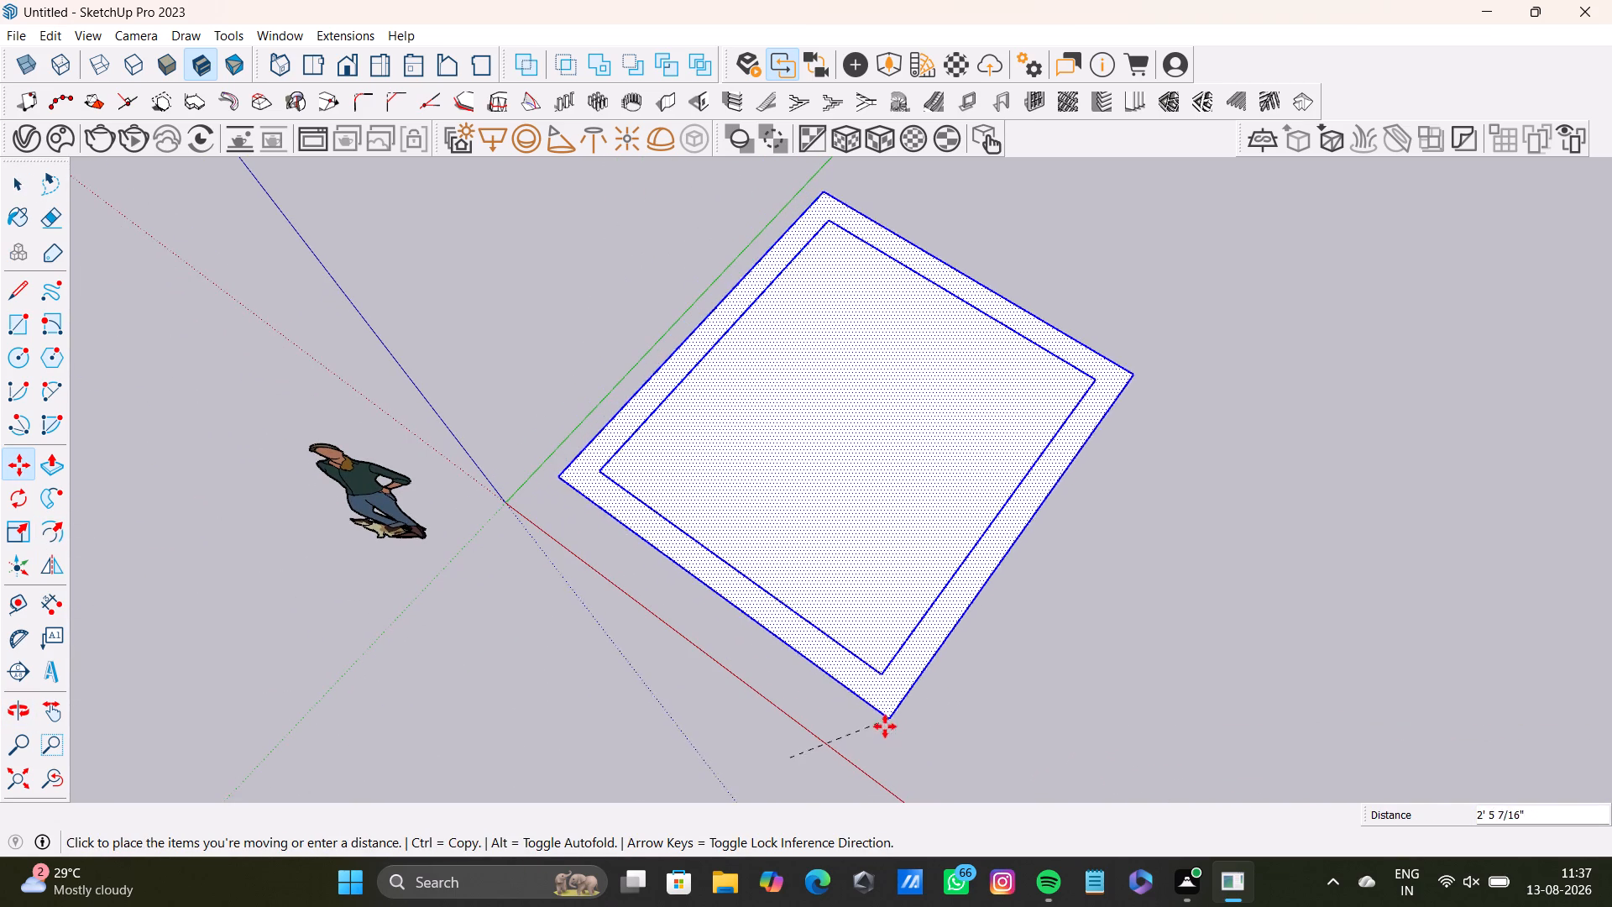
pyautogui.click(857, 742)
pyautogui.moveTo(991, 732); pyautogui.dragTo(1041, 553, button='middle')
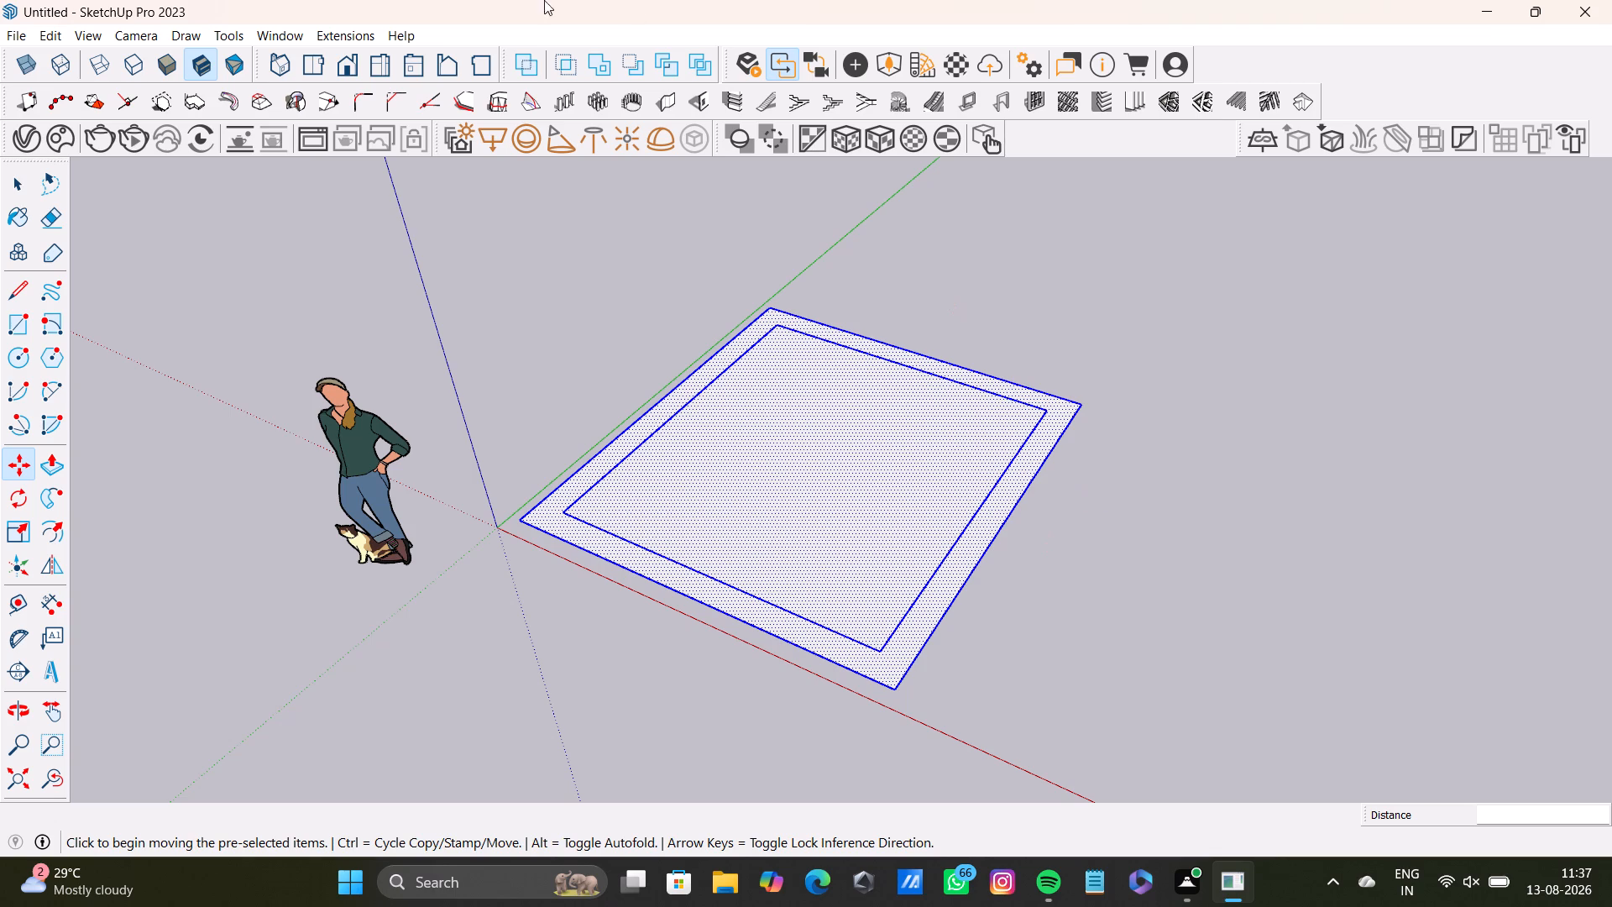
pyautogui.moveTo(726, 506); pyautogui.dragTo(782, 239, button='middle')
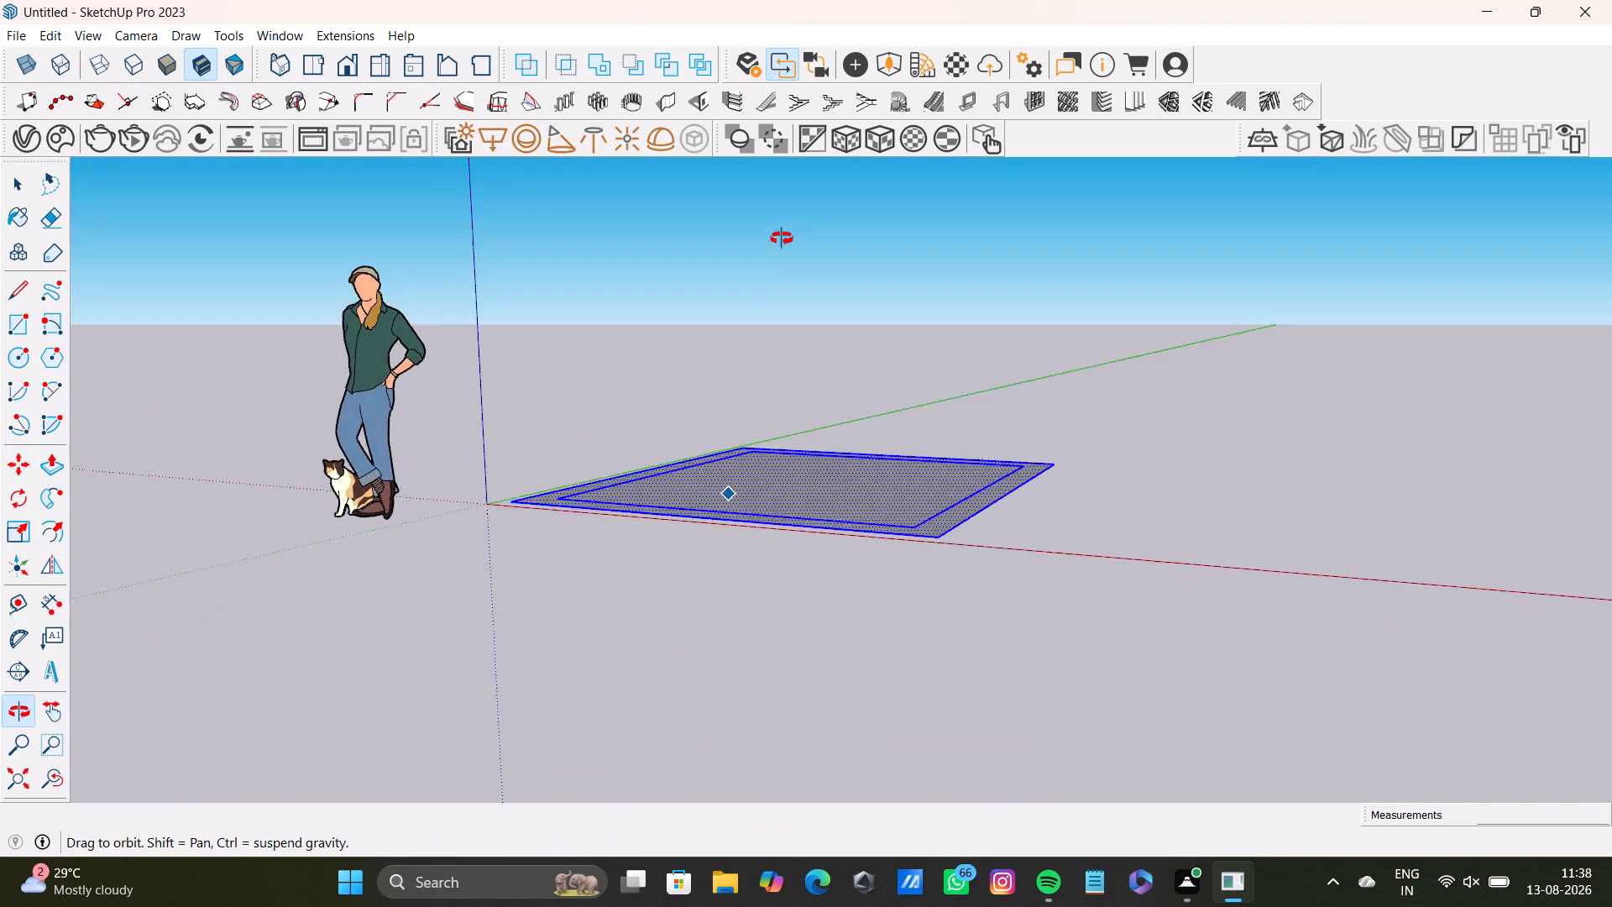
pyautogui.moveTo(782, 239); pyautogui.dragTo(762, 669, button='middle')
pyautogui.press('space')
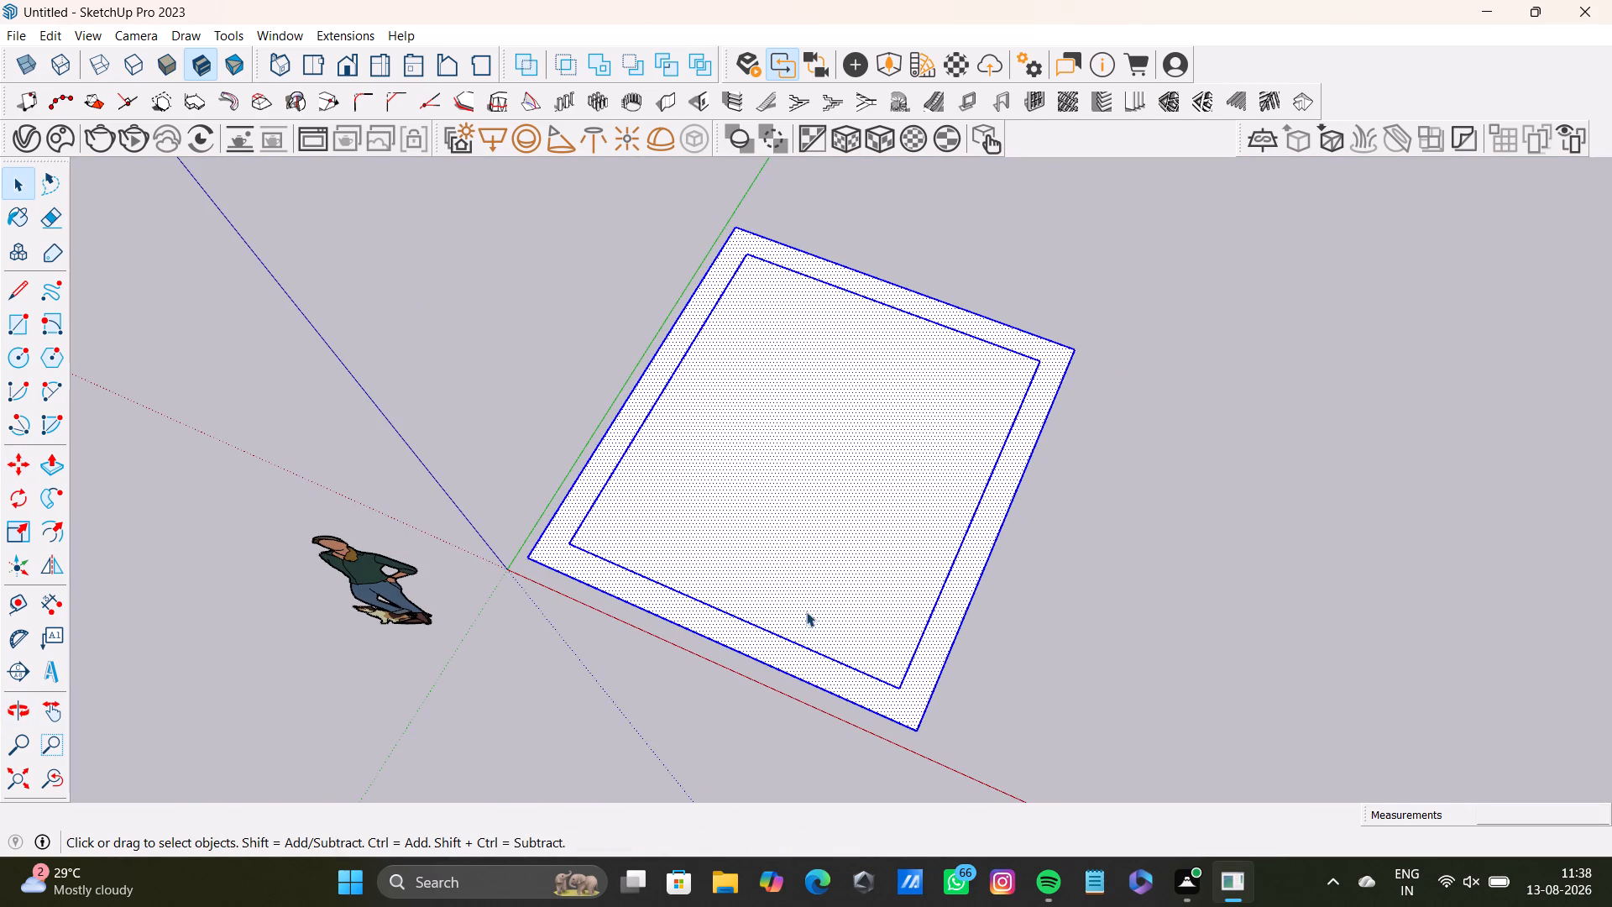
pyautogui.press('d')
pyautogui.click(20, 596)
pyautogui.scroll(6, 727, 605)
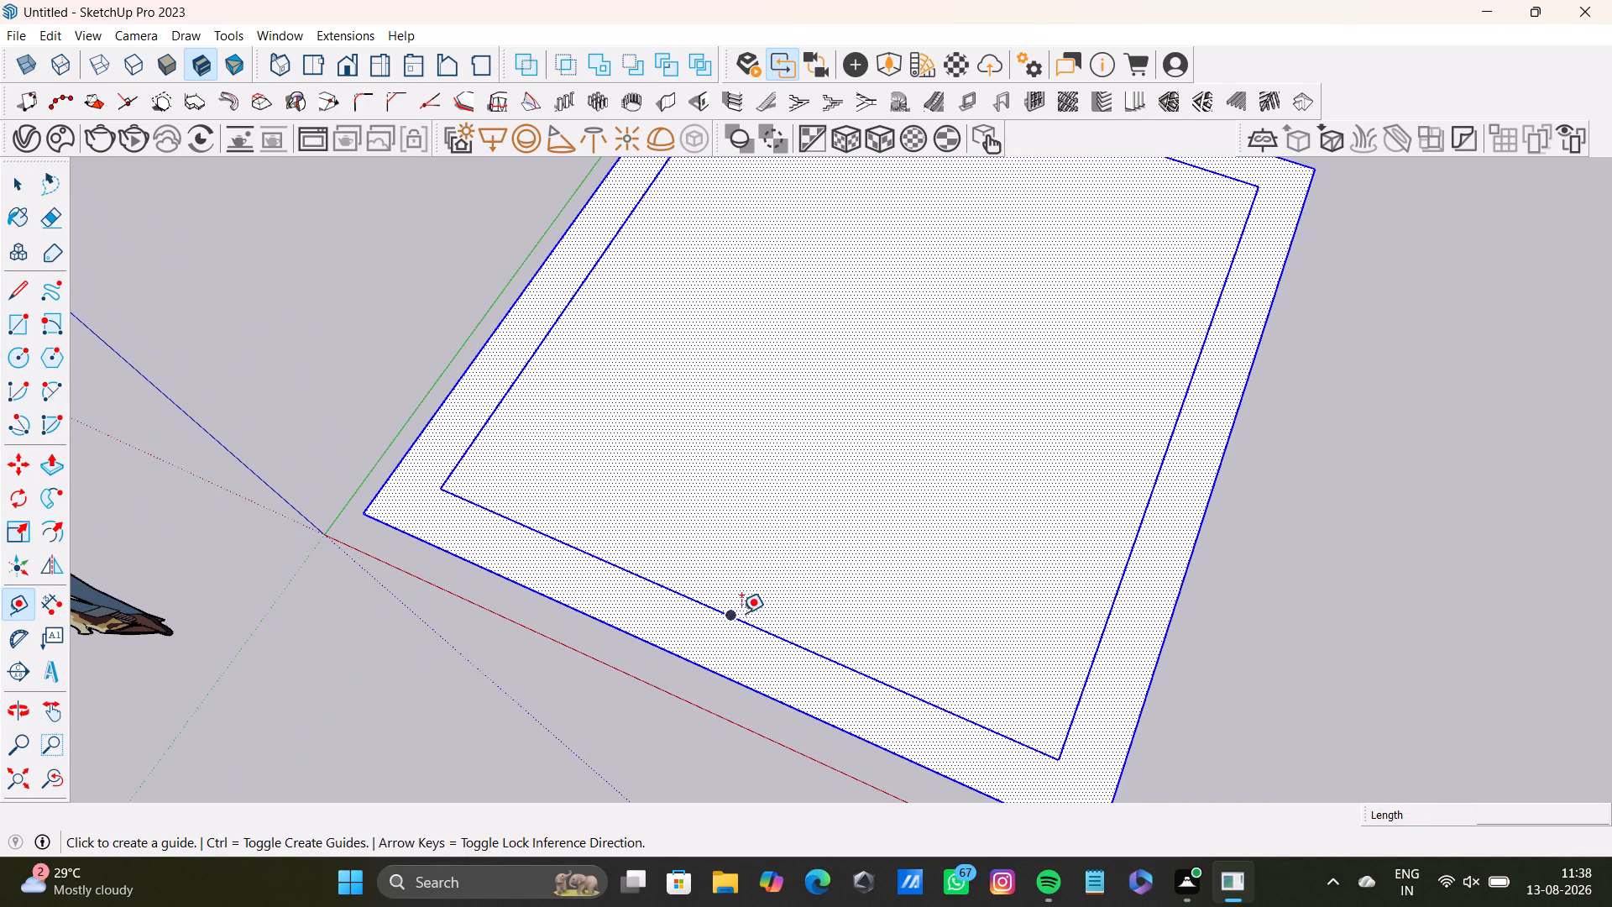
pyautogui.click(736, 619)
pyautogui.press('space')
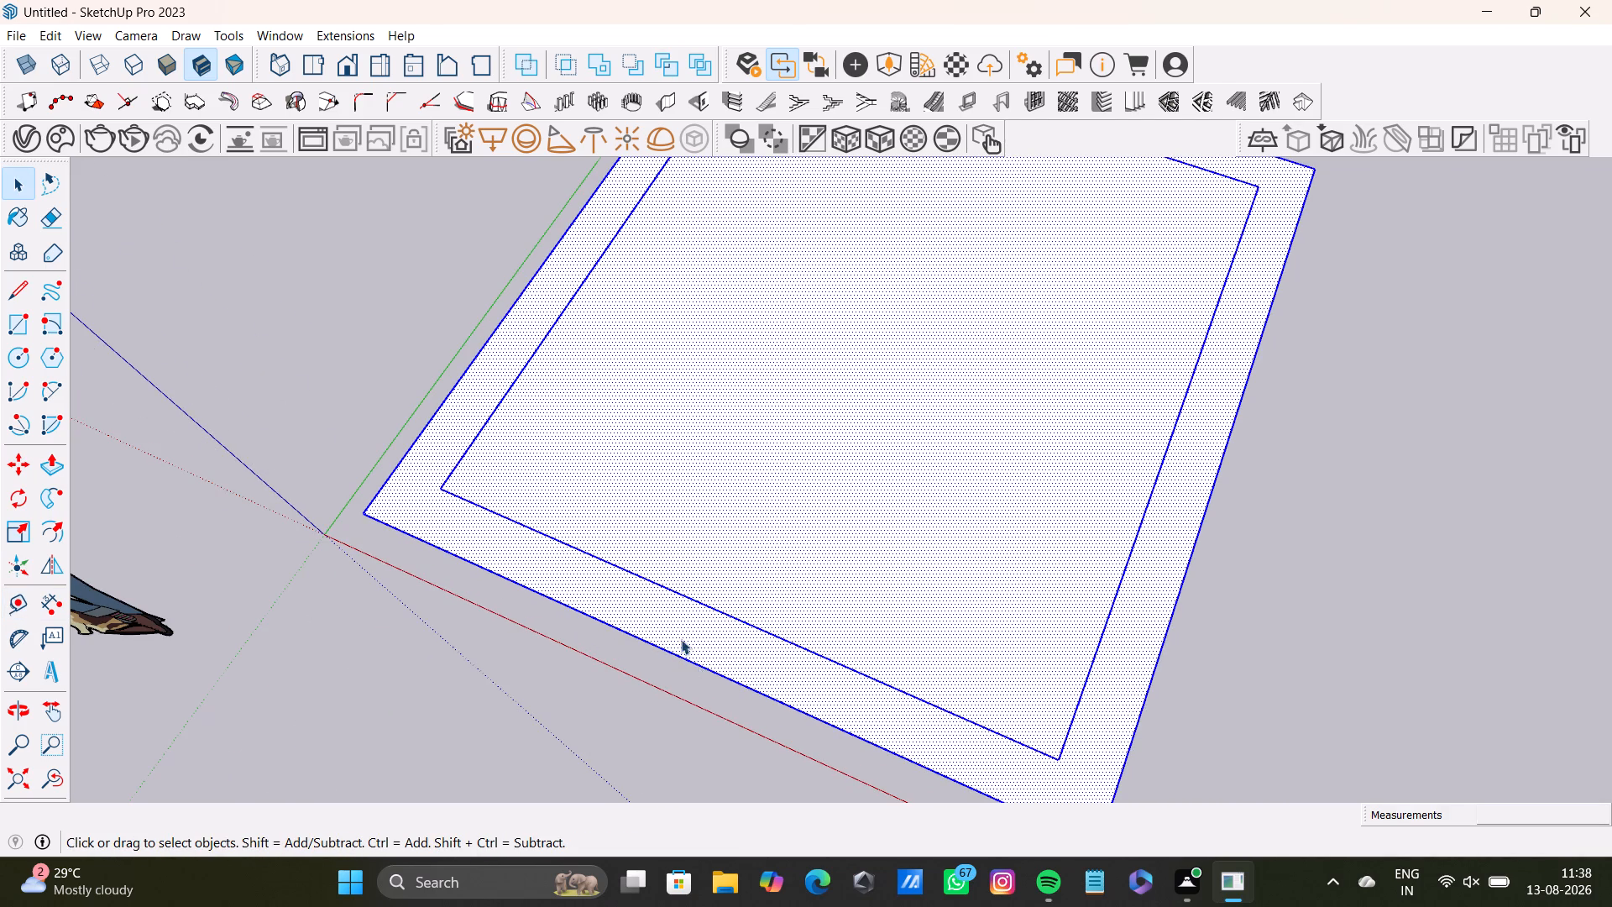
# Start the Line tool for drawing on the wall outline.
pyautogui.scroll(-6, 681, 639)
pyautogui.moveTo(684, 577); pyautogui.dragTo(611, 749, button='middle')
pyautogui.moveTo(717, 588); pyautogui.dragTo(816, 369, button='middle')
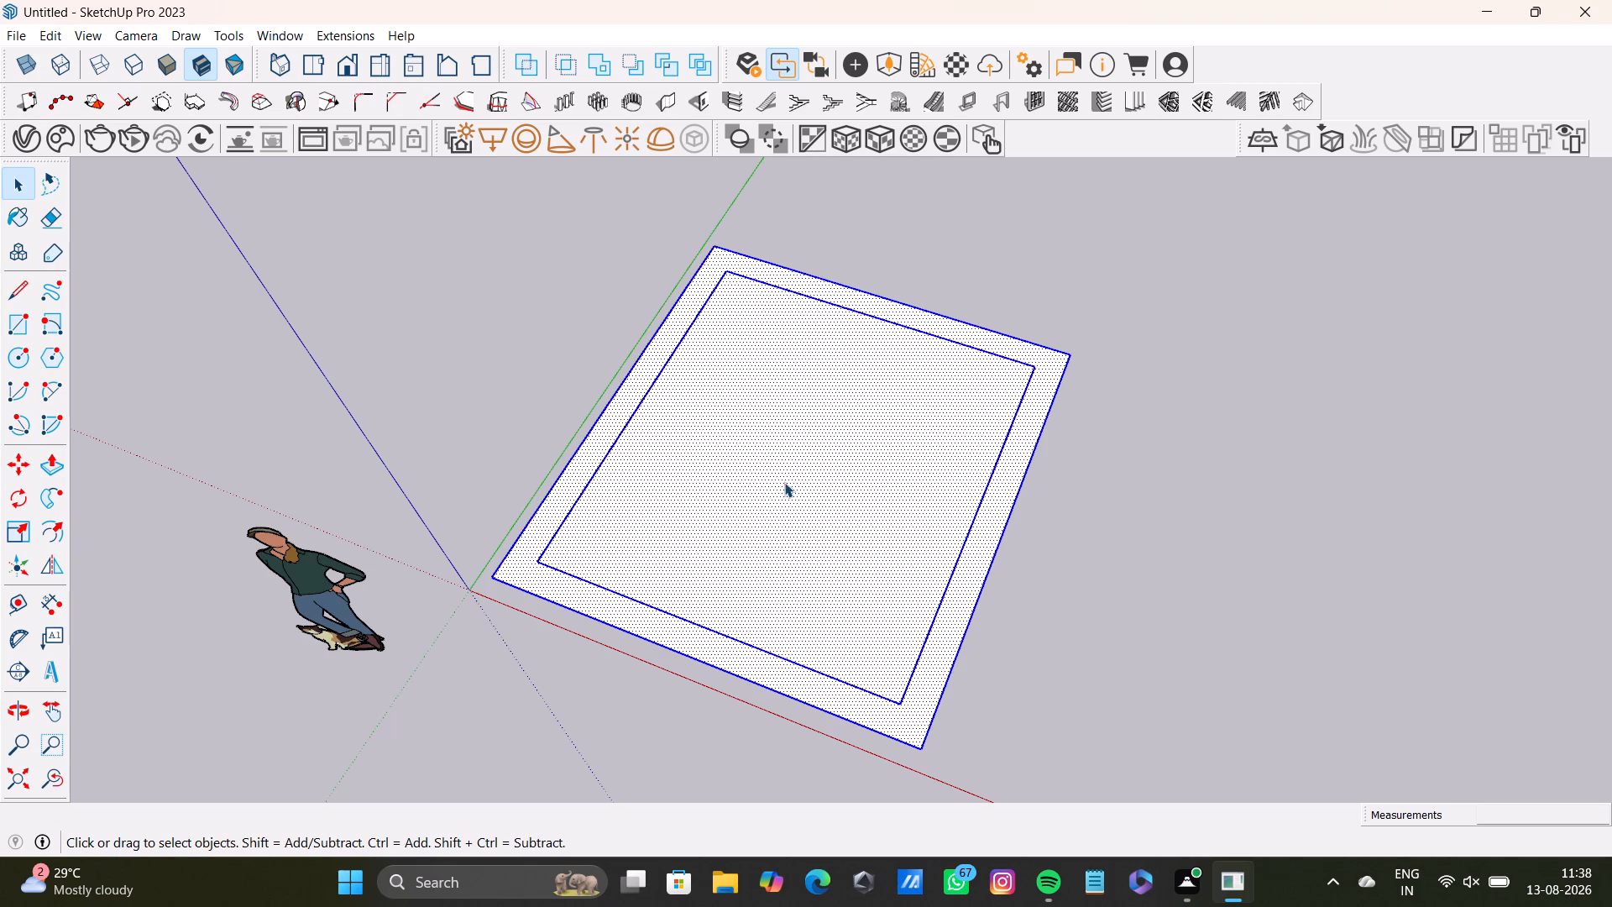
pyautogui.moveTo(765, 607); pyautogui.dragTo(861, 589, button='middle')
pyautogui.moveTo(716, 679); pyautogui.dragTo(787, 659, button='middle')
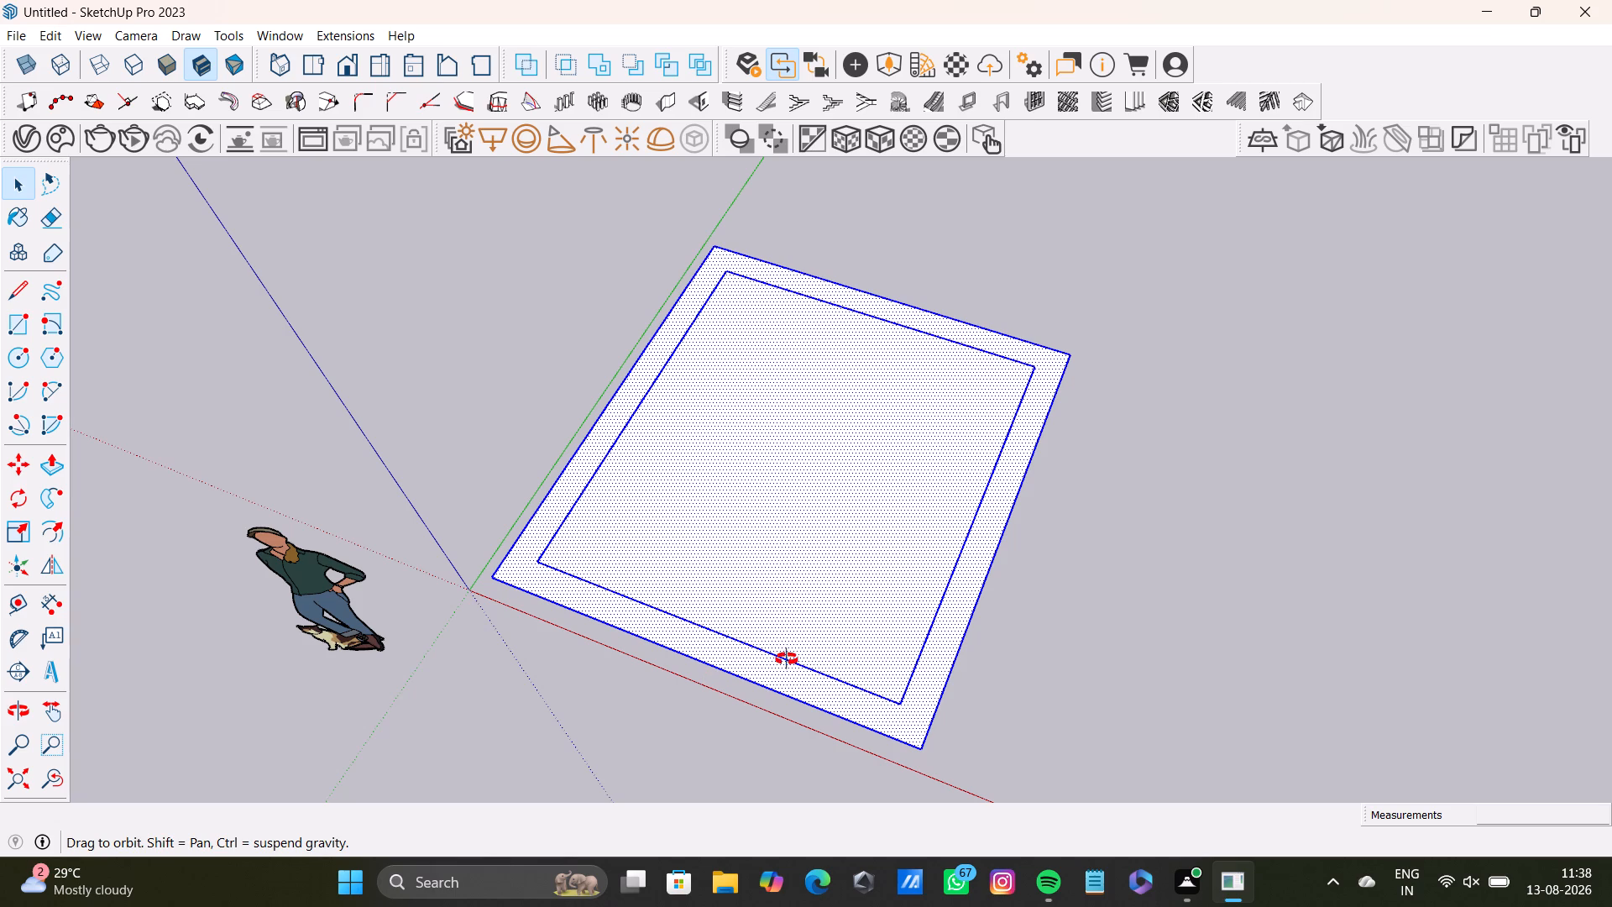
pyautogui.press('space')
pyautogui.moveTo(783, 649); pyautogui.dragTo(817, 572, button='middle')
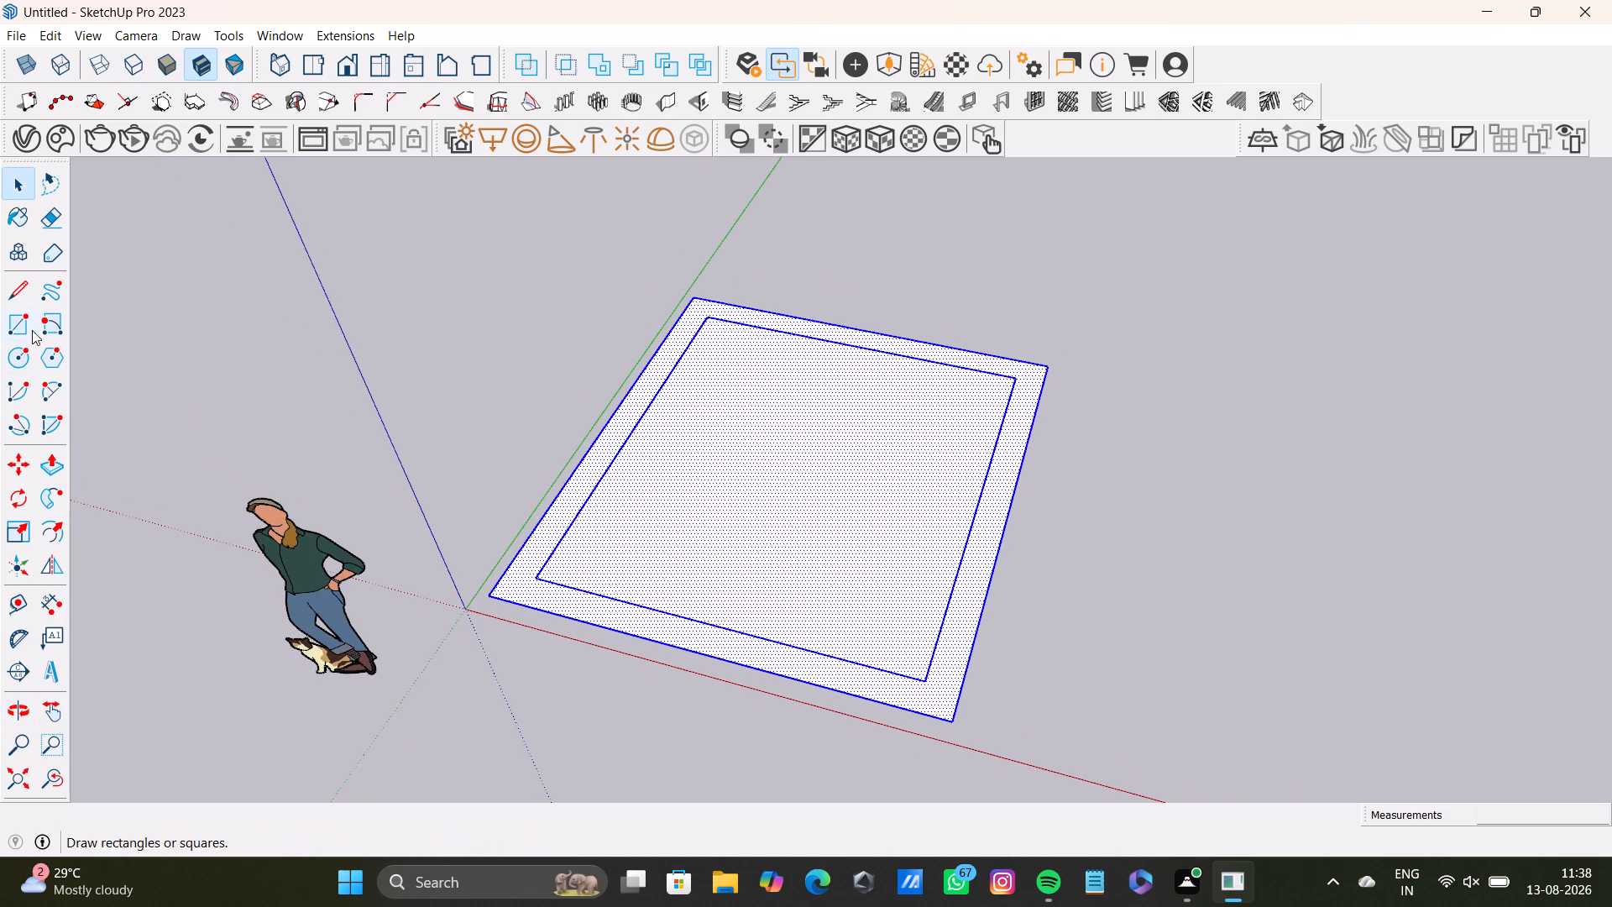
pyautogui.click(16, 297)
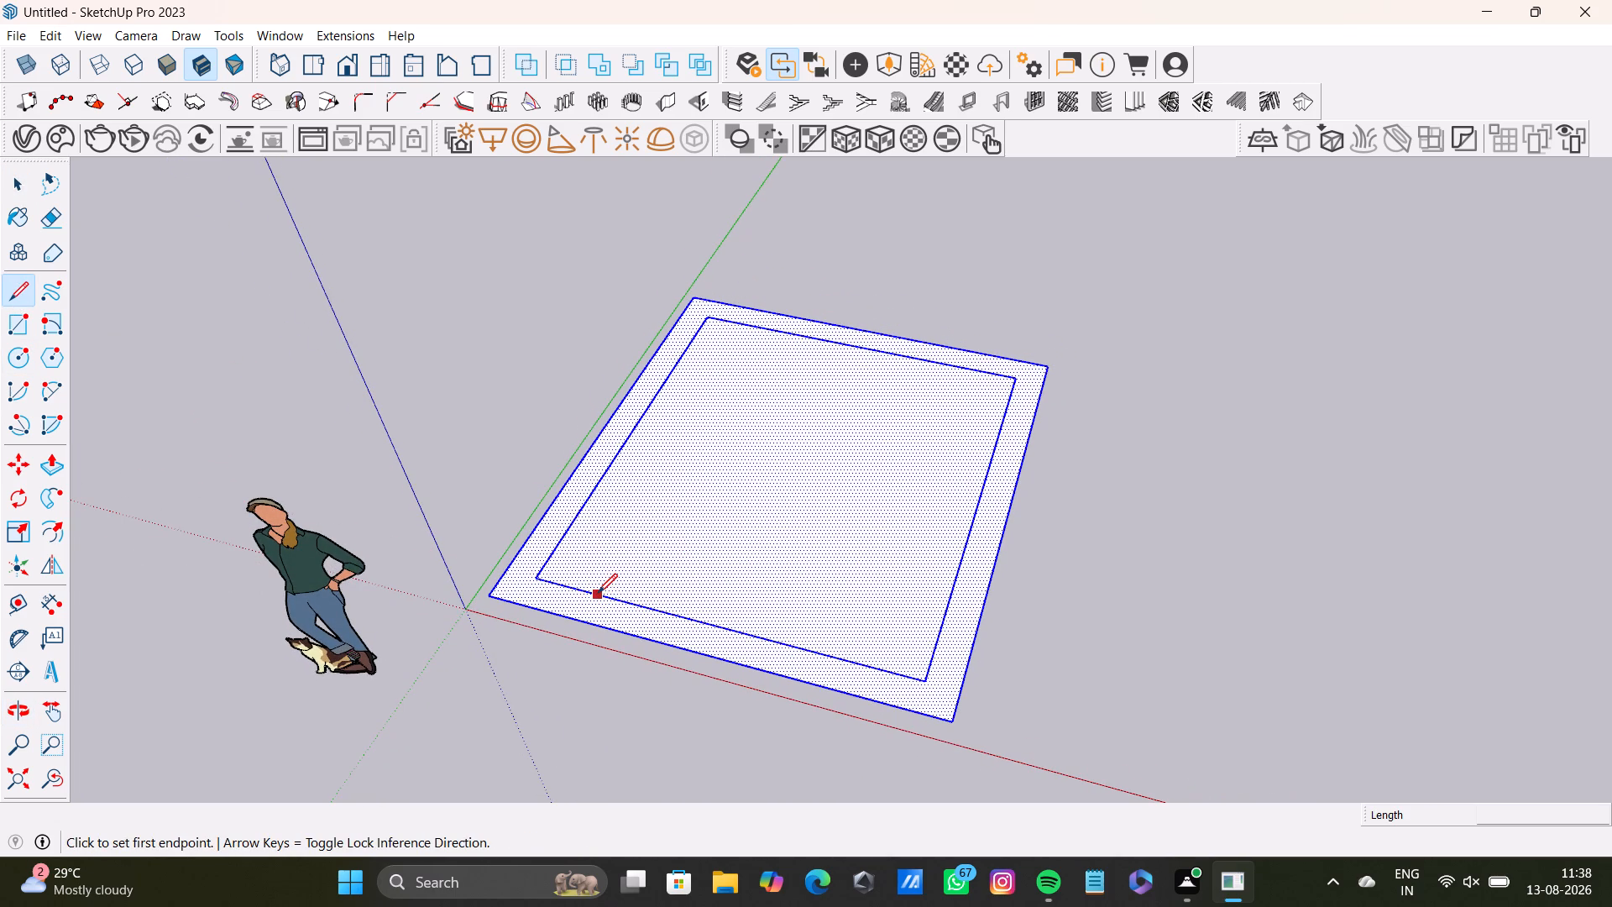
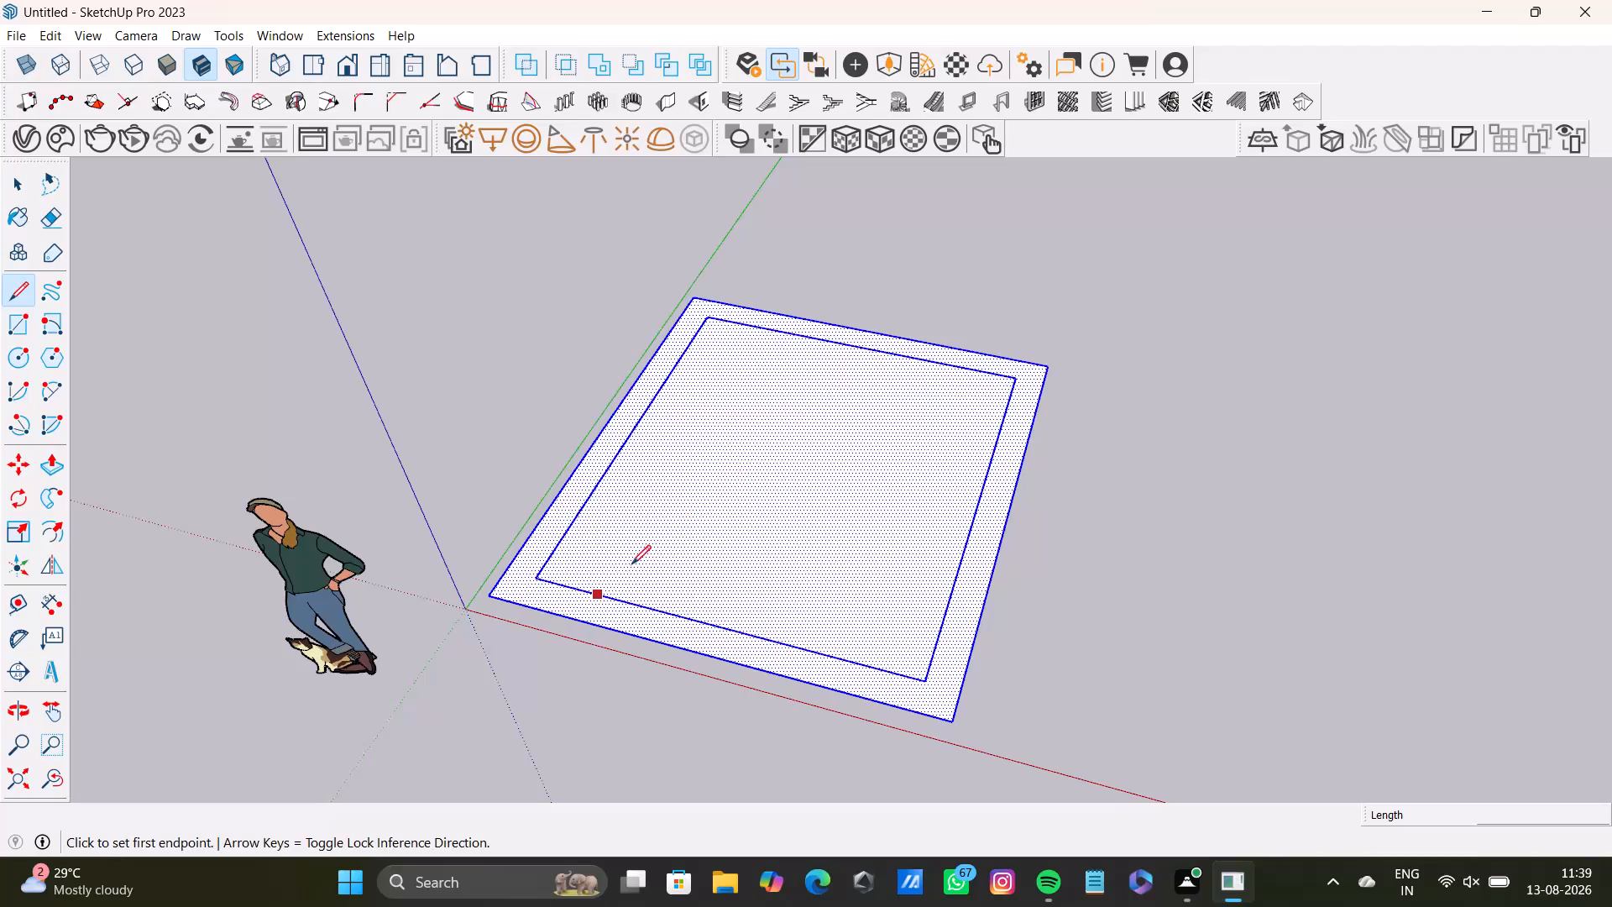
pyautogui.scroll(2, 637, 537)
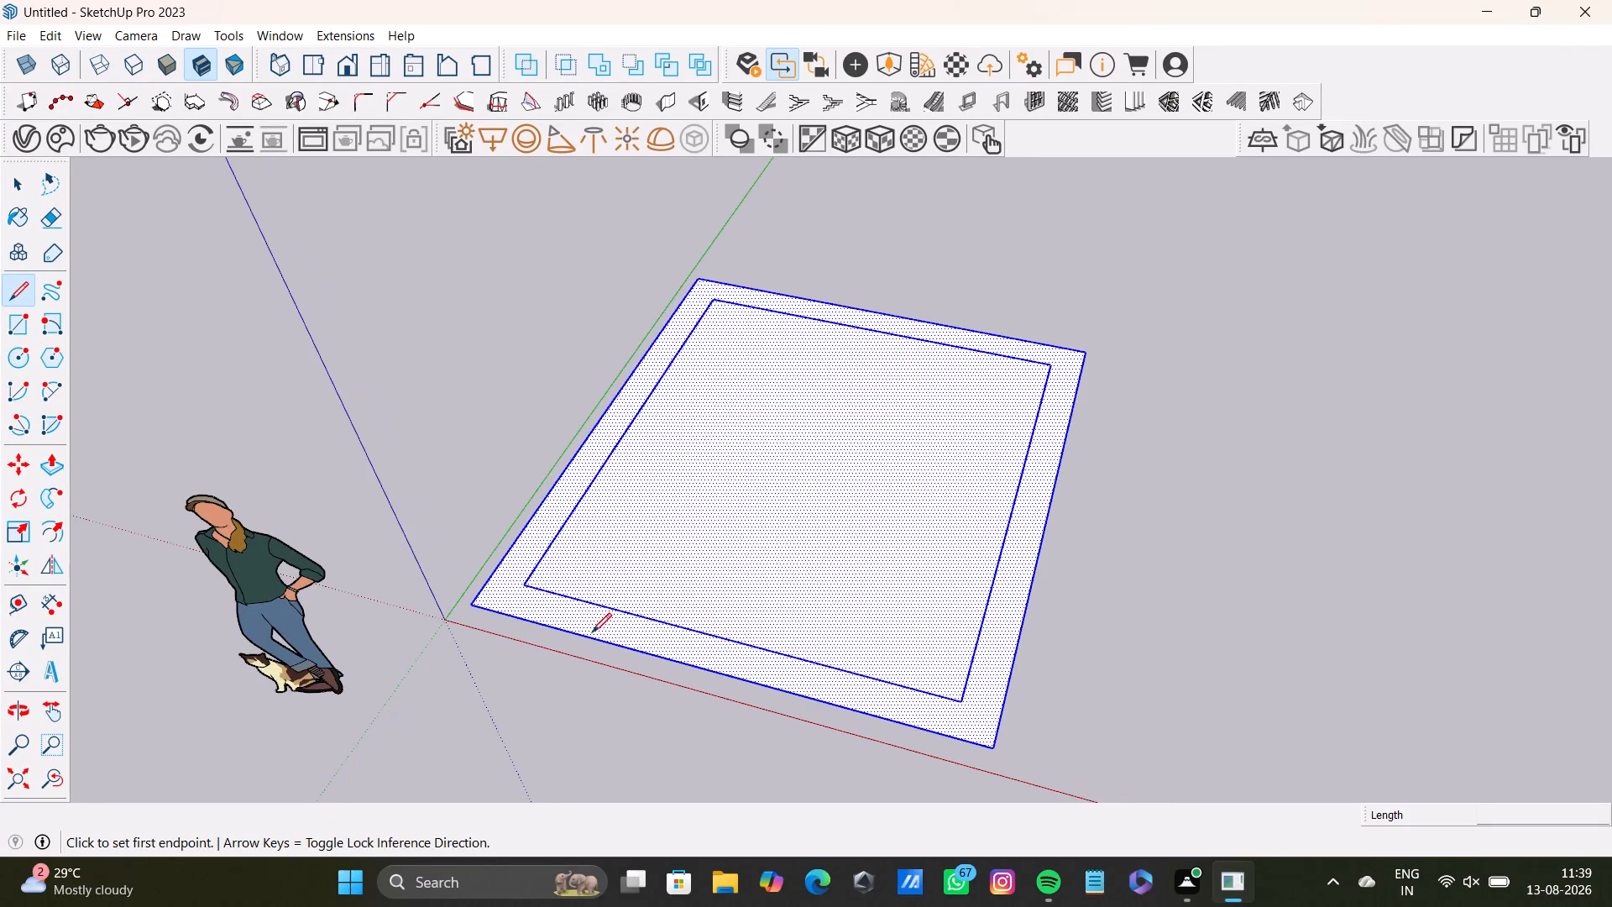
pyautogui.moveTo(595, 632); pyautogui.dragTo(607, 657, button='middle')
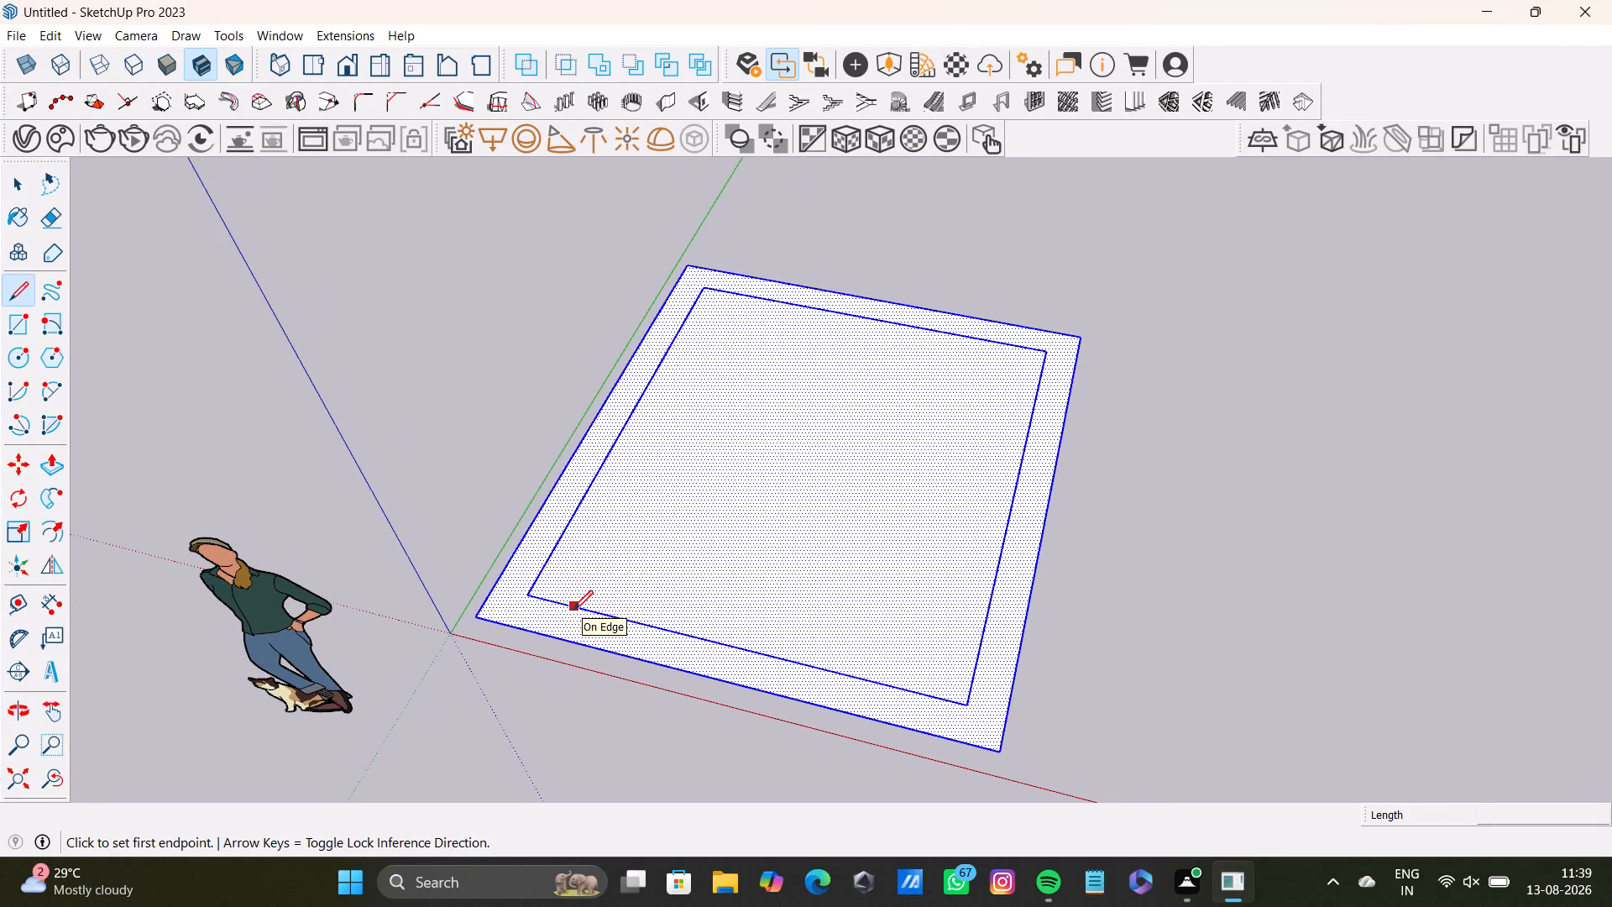
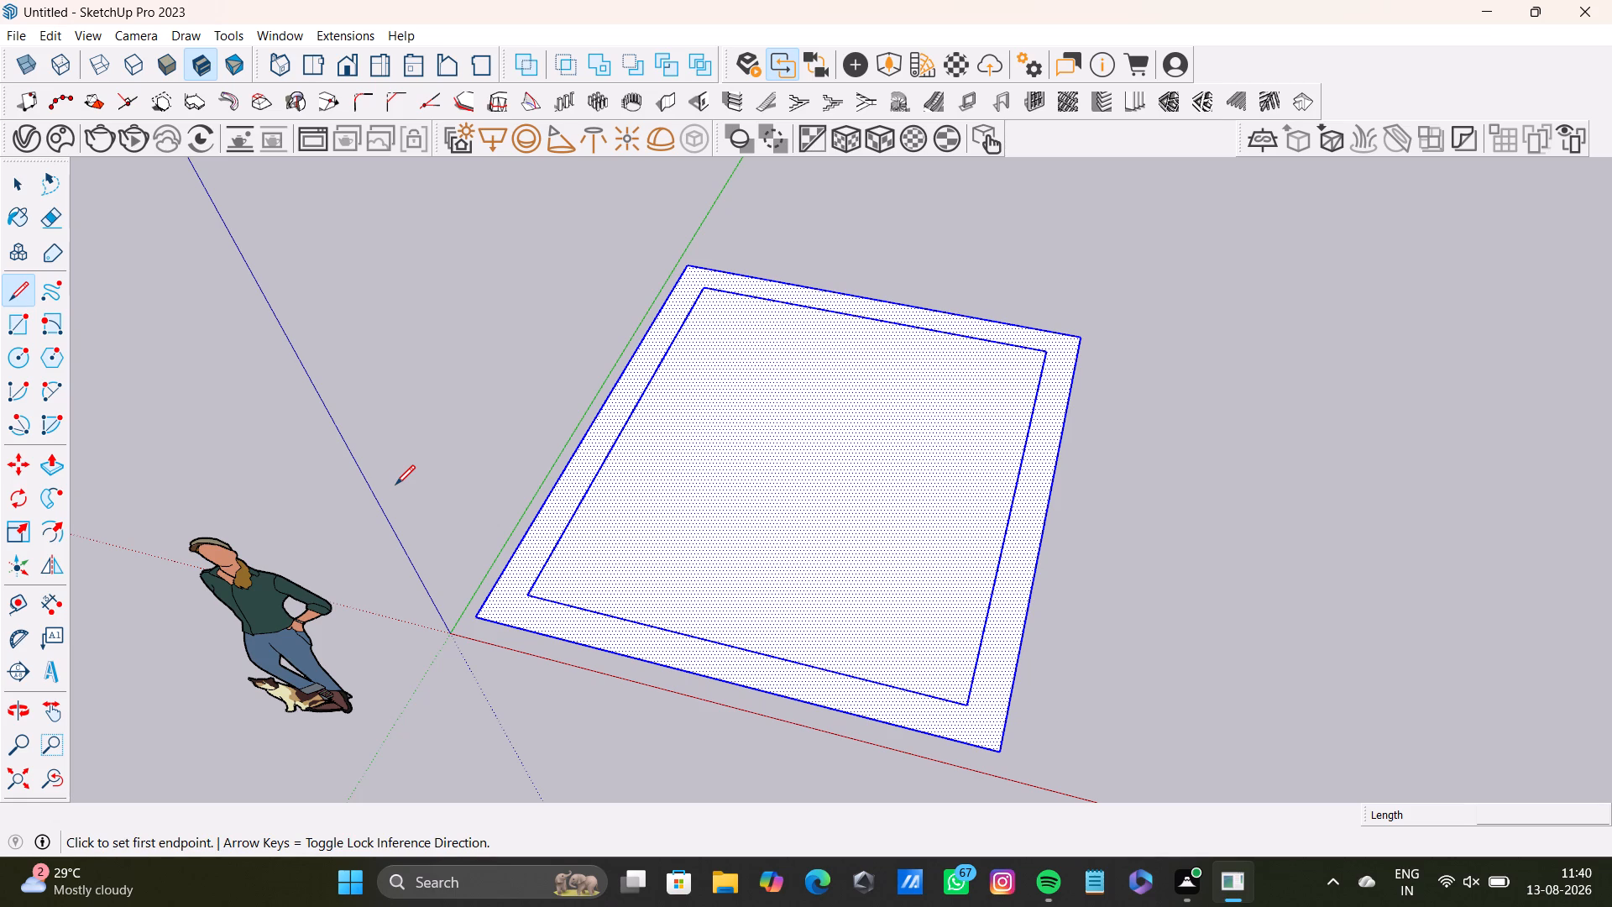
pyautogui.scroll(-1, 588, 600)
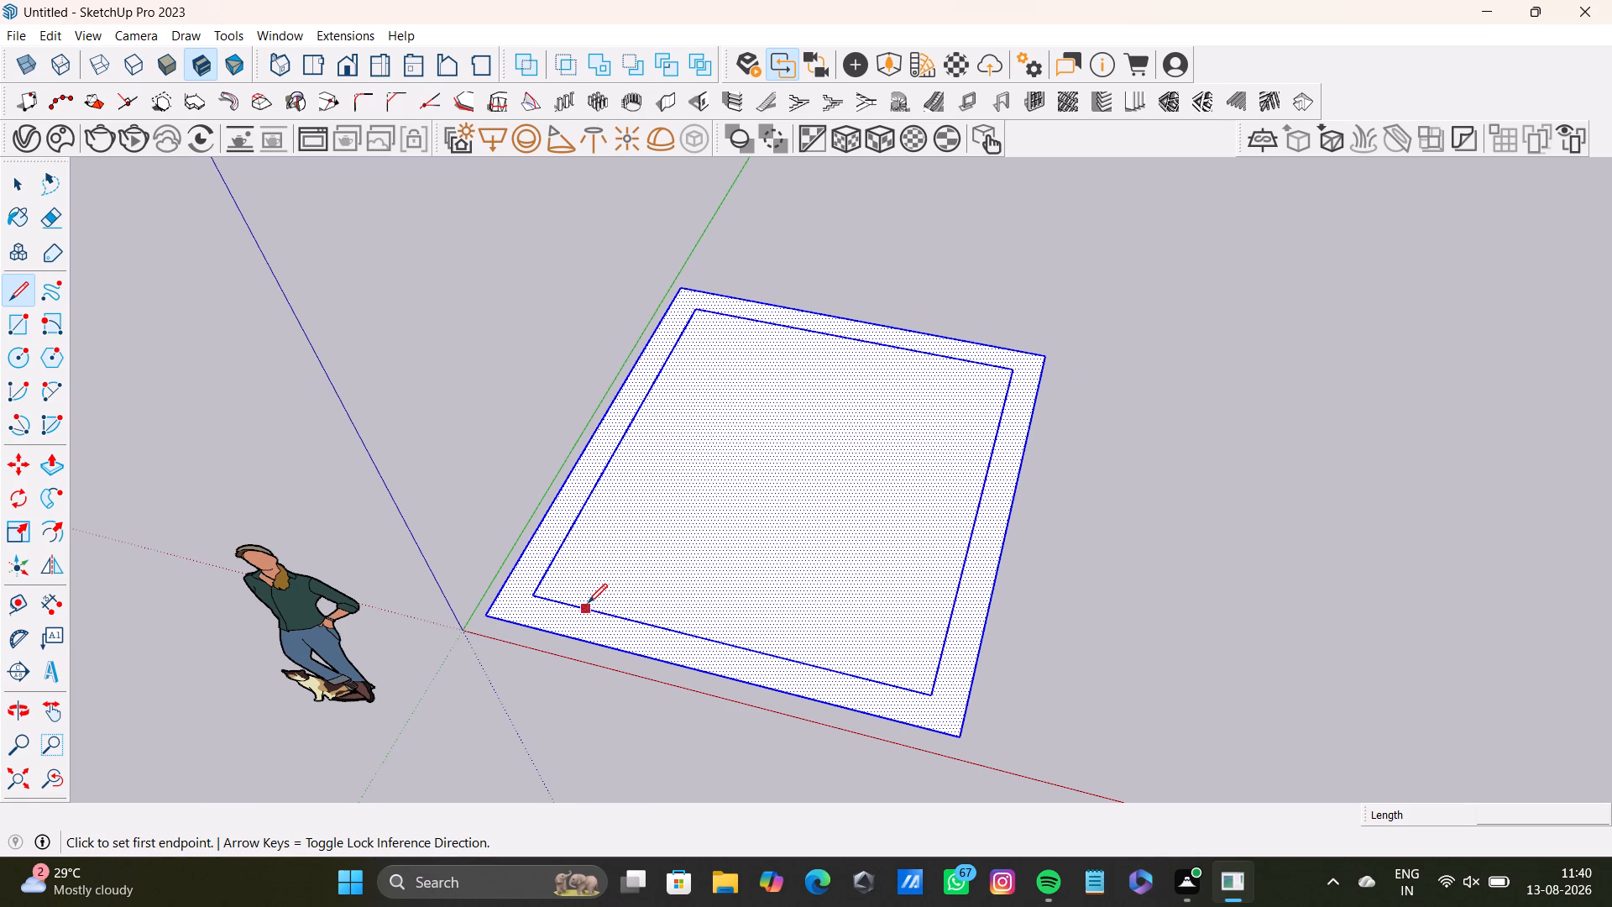
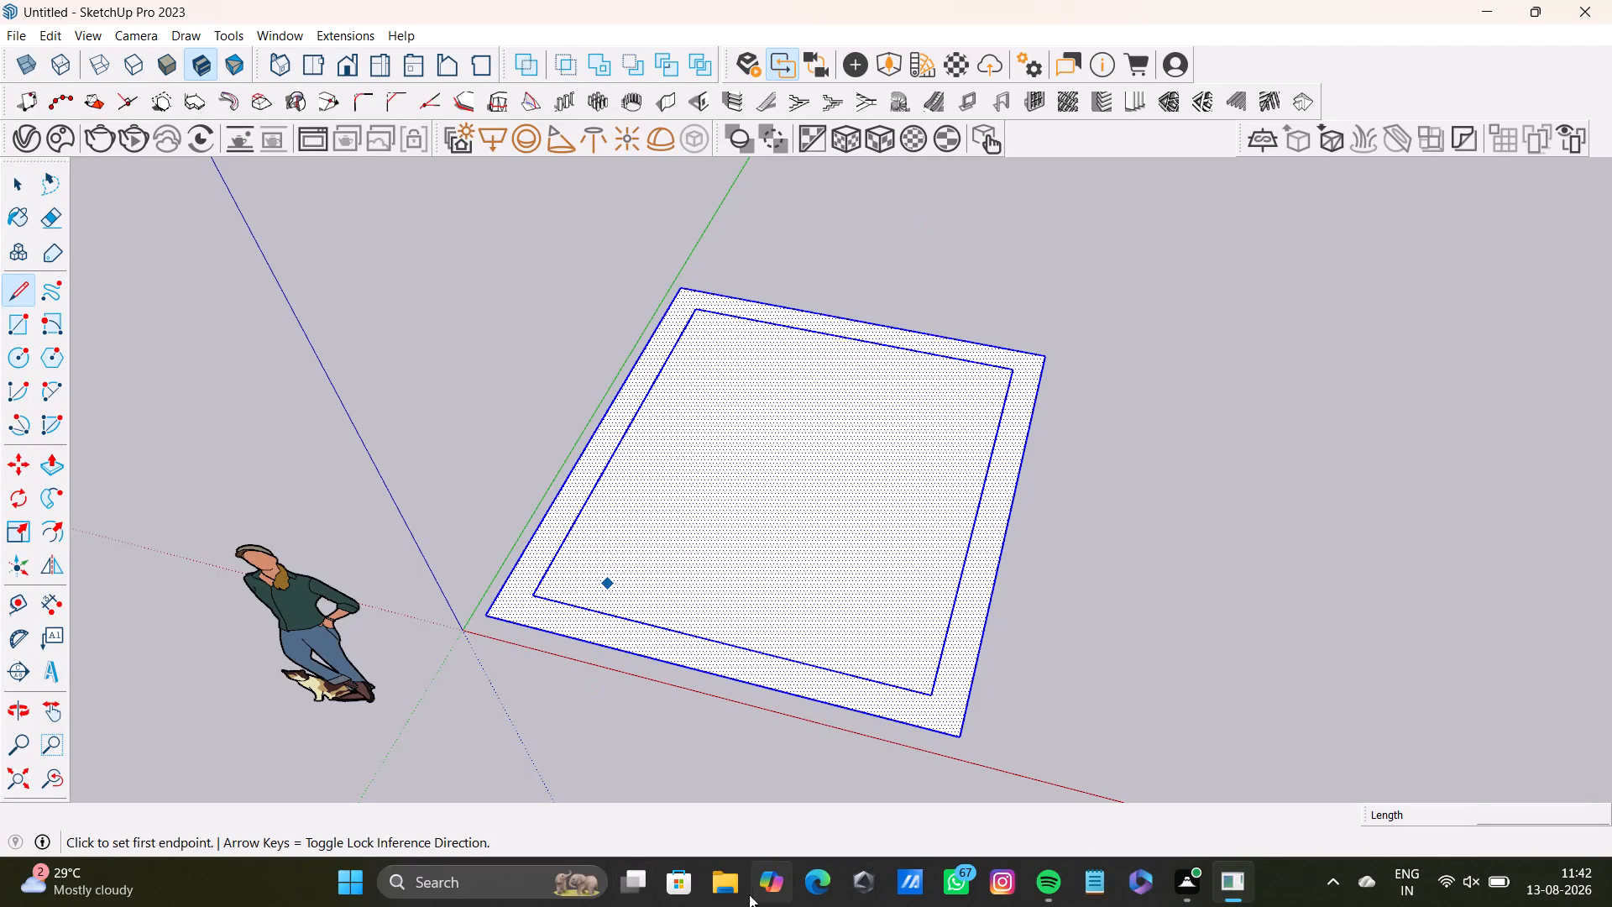
# Measure the outer wall outline's long edge alongside the green axis, from corner to corner.
pyautogui.moveTo(553, 594); pyautogui.dragTo(582, 805, button='middle')
pyautogui.moveTo(667, 582); pyautogui.dragTo(670, 605, button='middle')
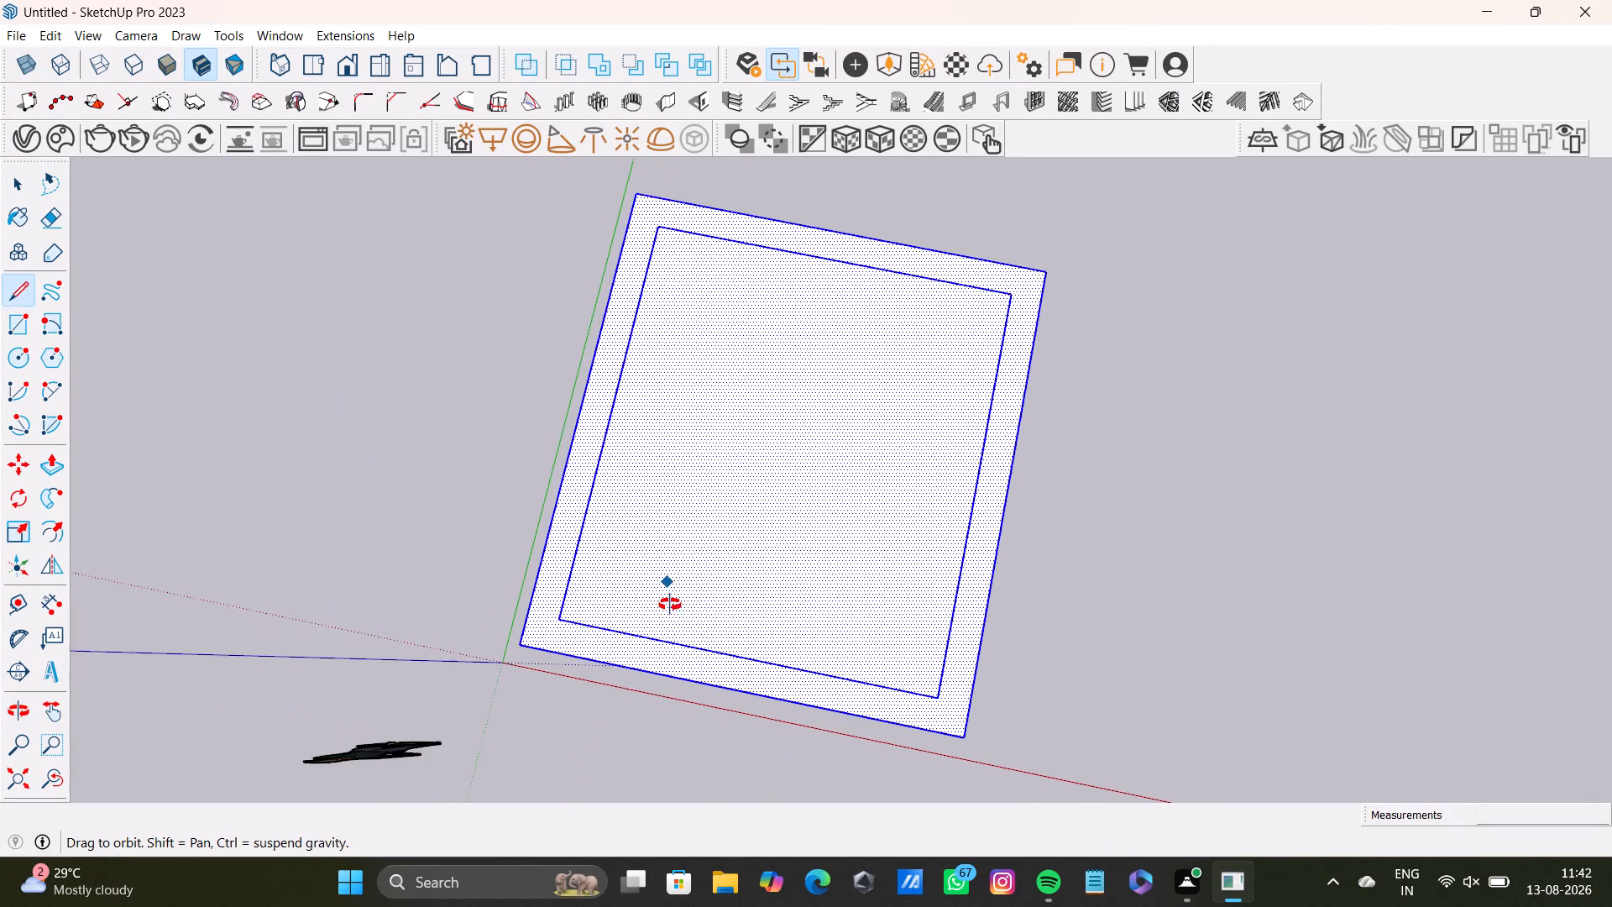
pyautogui.moveTo(670, 605); pyautogui.dragTo(402, 472, button='middle')
pyautogui.moveTo(891, 489); pyautogui.dragTo(610, 474, button='middle')
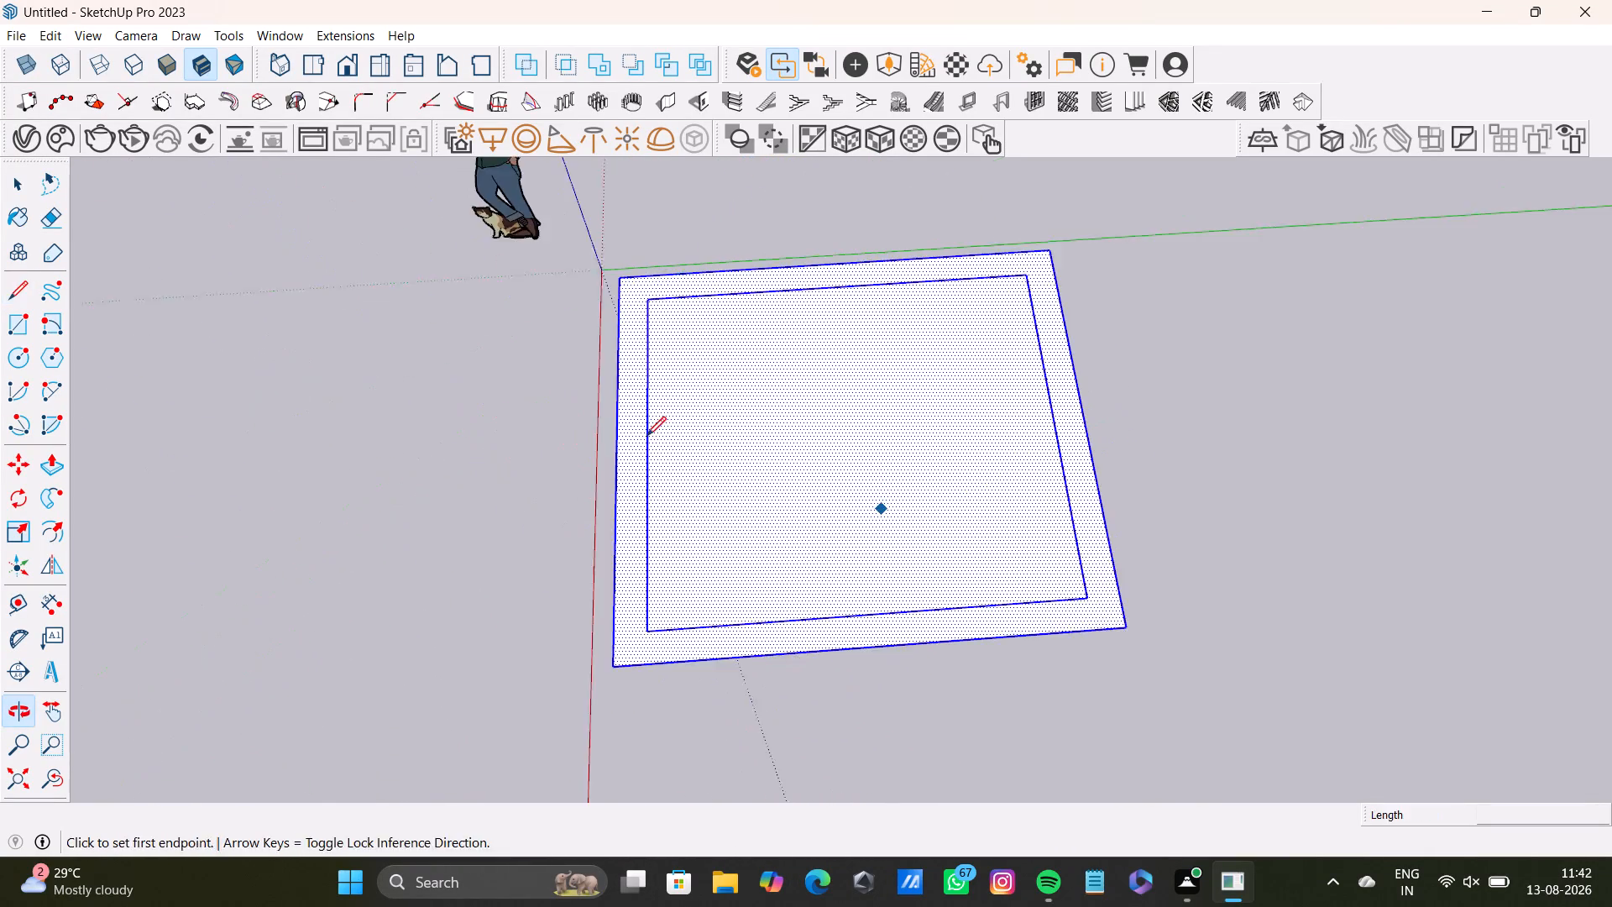
pyautogui.moveTo(646, 436); pyautogui.dragTo(647, 501, button='middle')
pyautogui.moveTo(828, 406); pyautogui.dragTo(824, 535, button='middle')
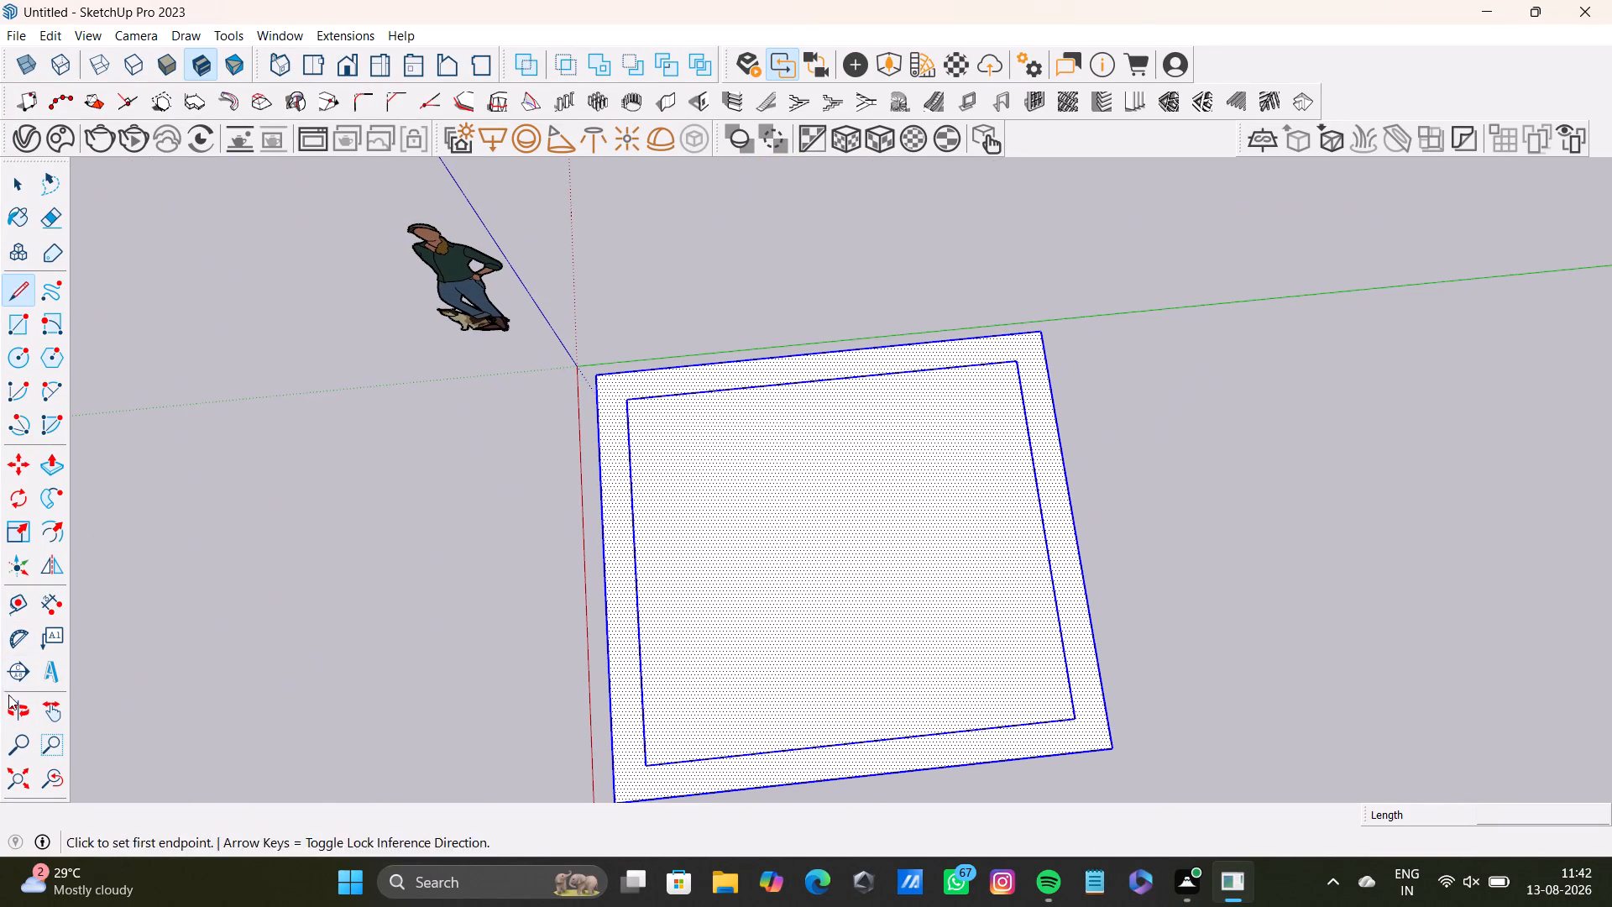
pyautogui.click(13, 599)
pyautogui.moveTo(594, 376); pyautogui.dragTo(604, 374)
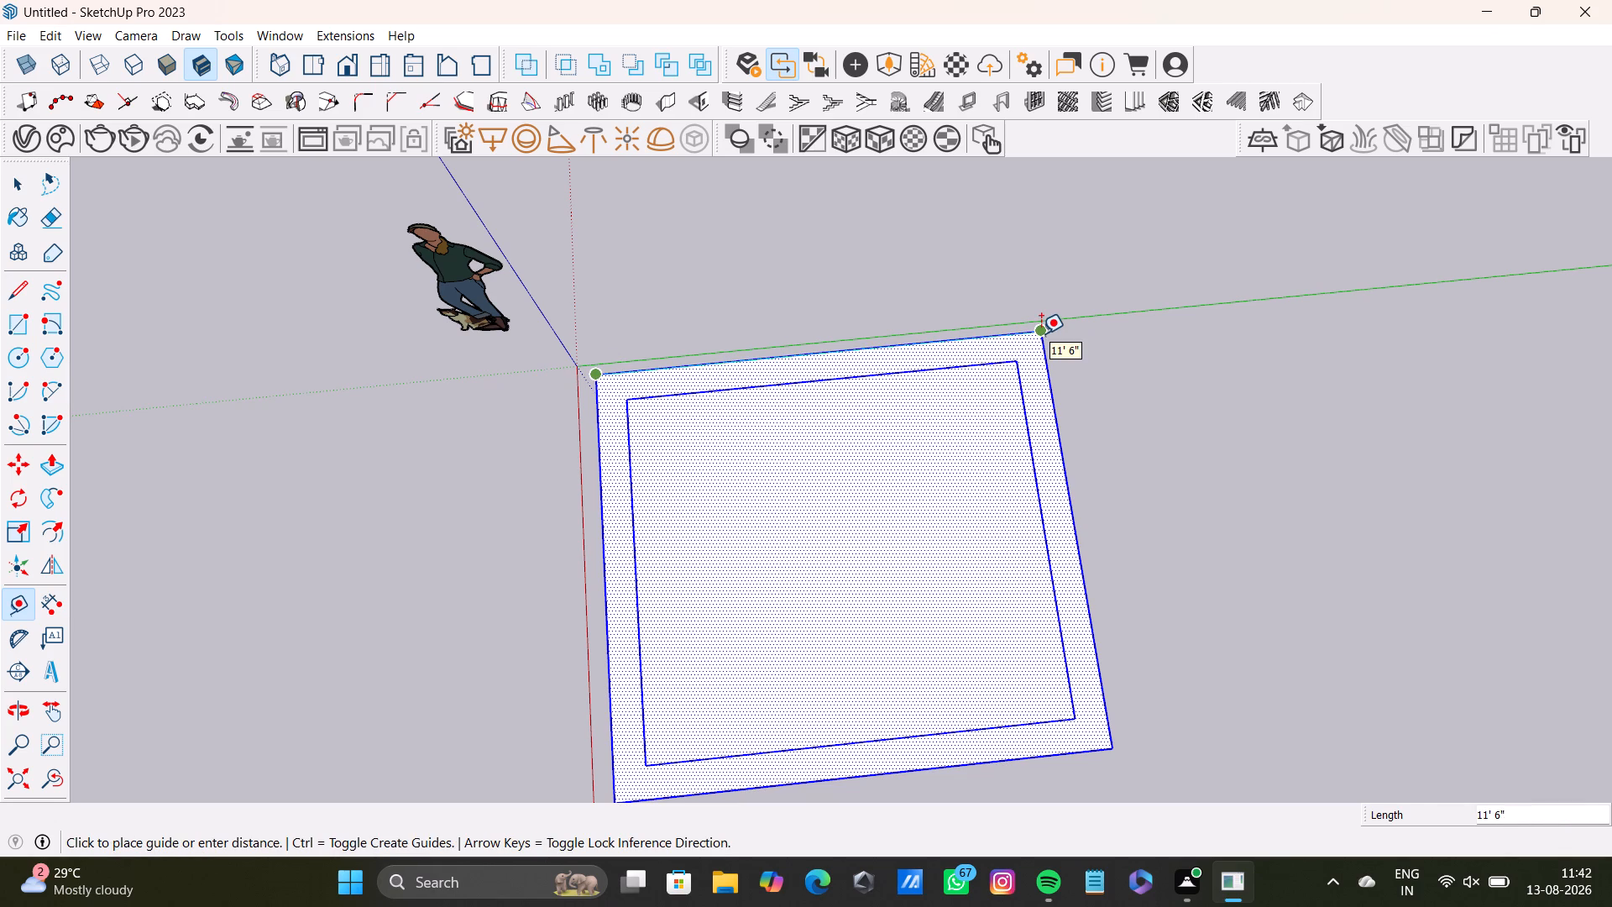
pyautogui.press('space')
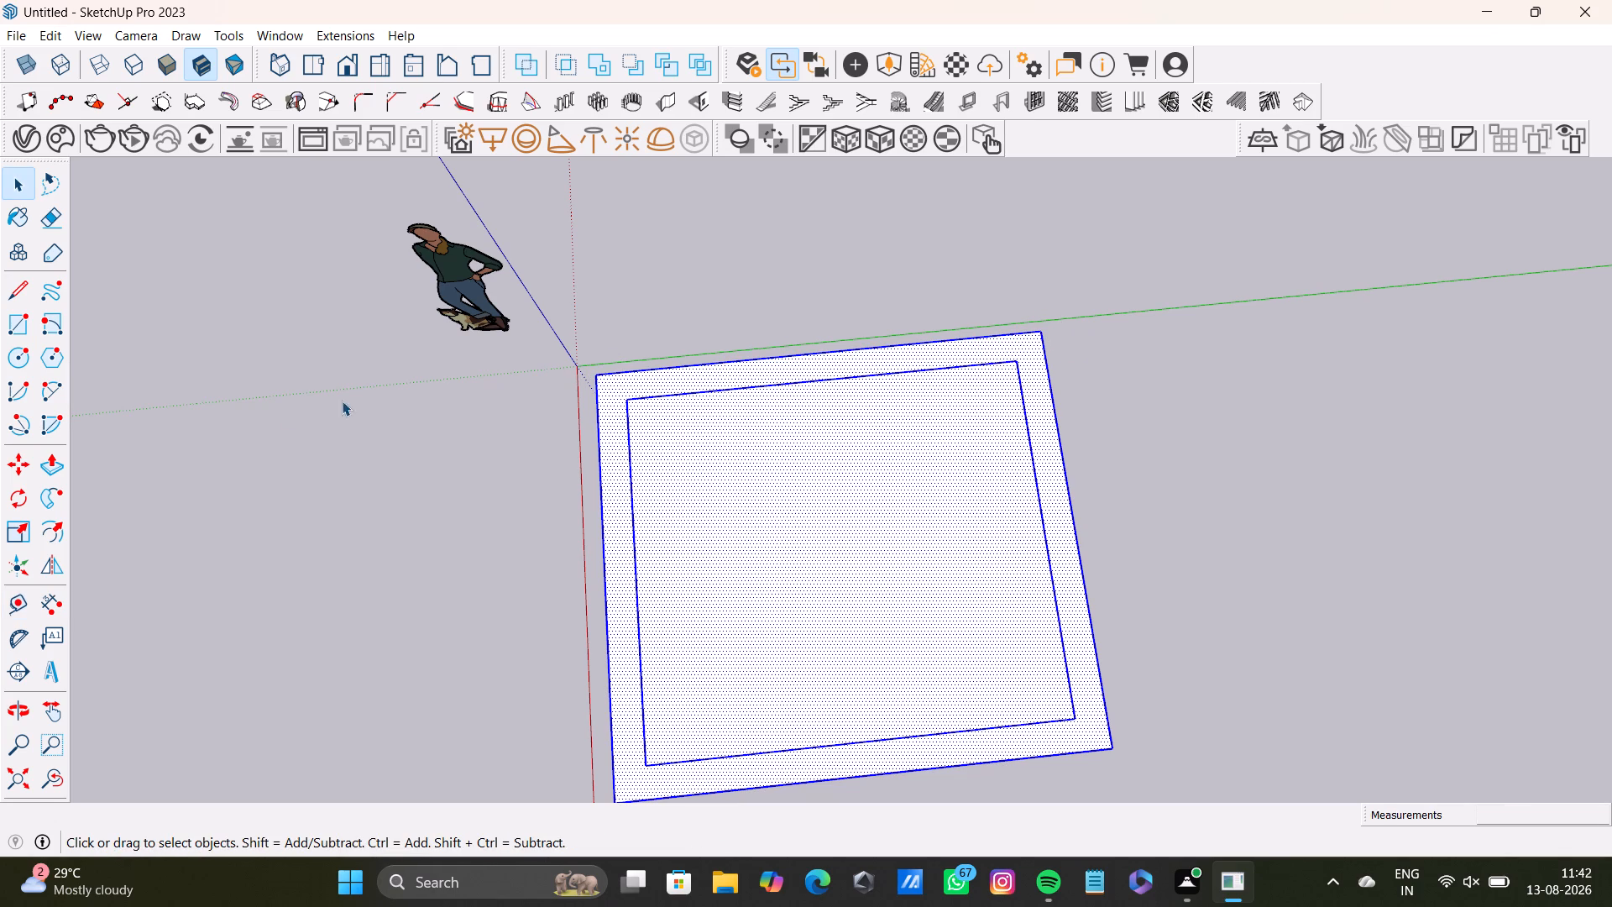
# Measure the inner floor rectangle's long edge and its short edge, from corner to corner.
pyautogui.click(8, 595)
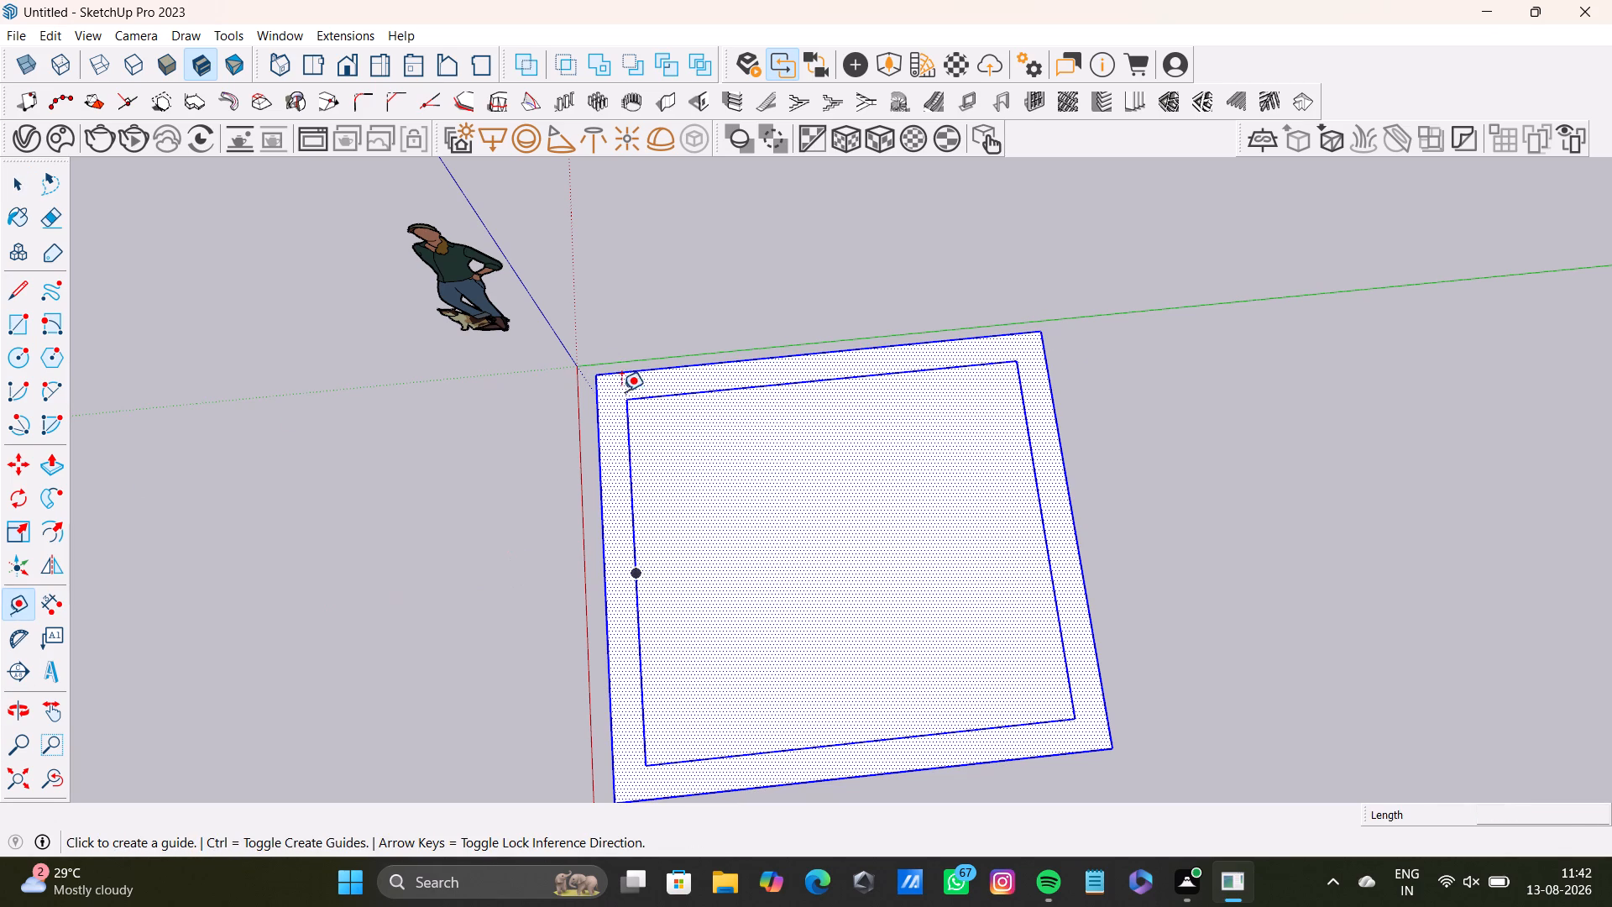
pyautogui.click(626, 398)
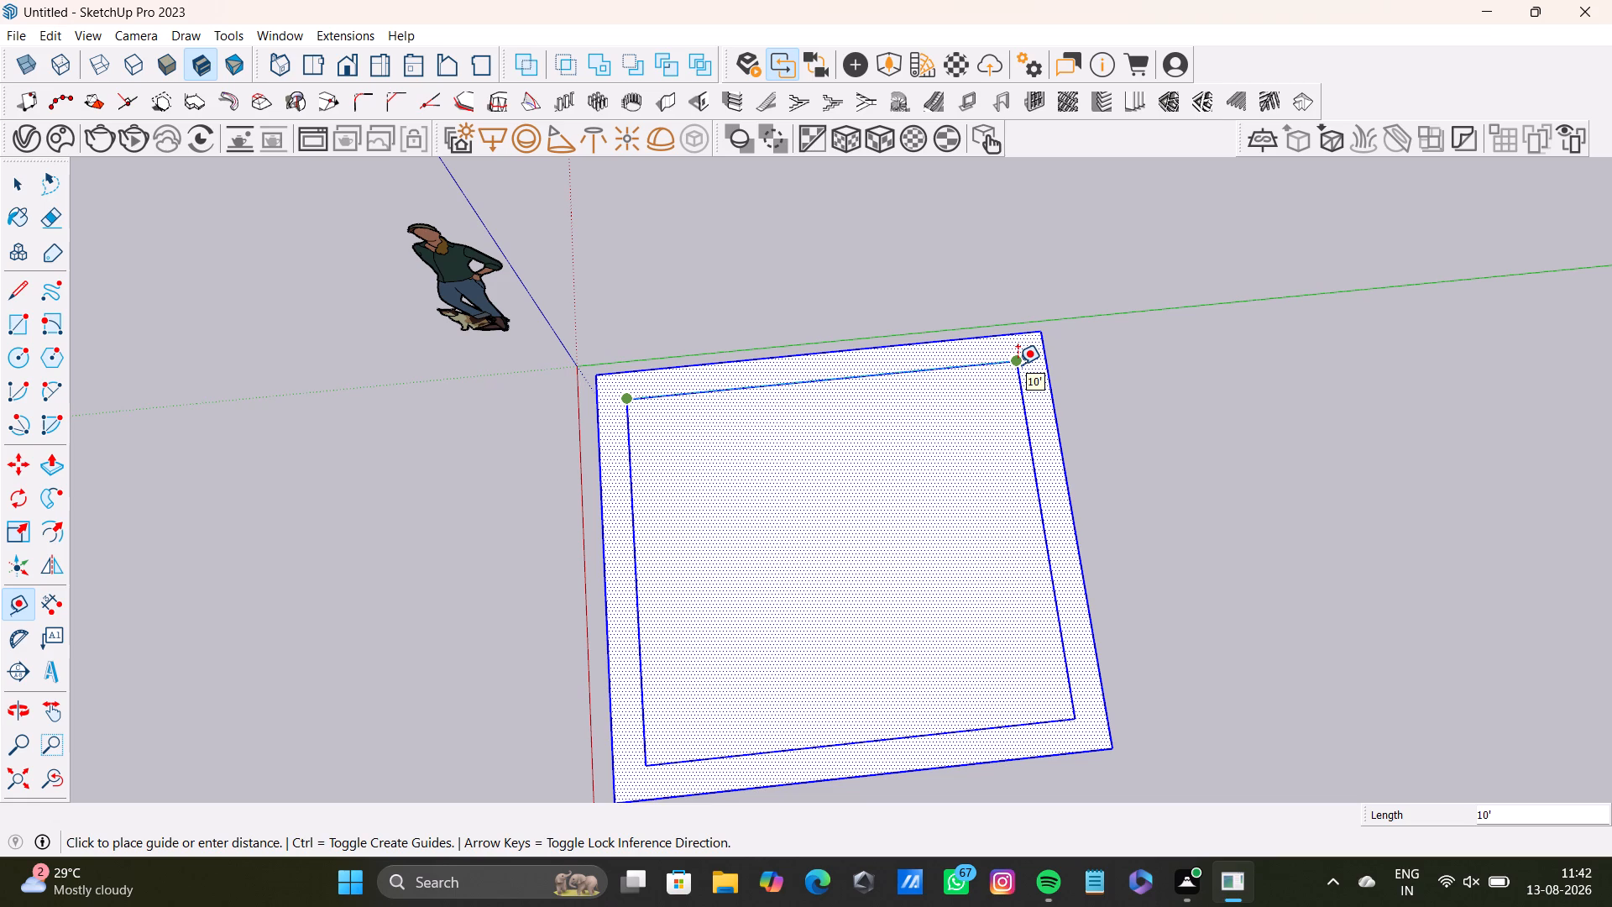
pyautogui.press('space')
pyautogui.moveTo(516, 614); pyautogui.dragTo(1082, 594, button='middle')
pyautogui.moveTo(924, 589); pyautogui.dragTo(920, 616, button='middle')
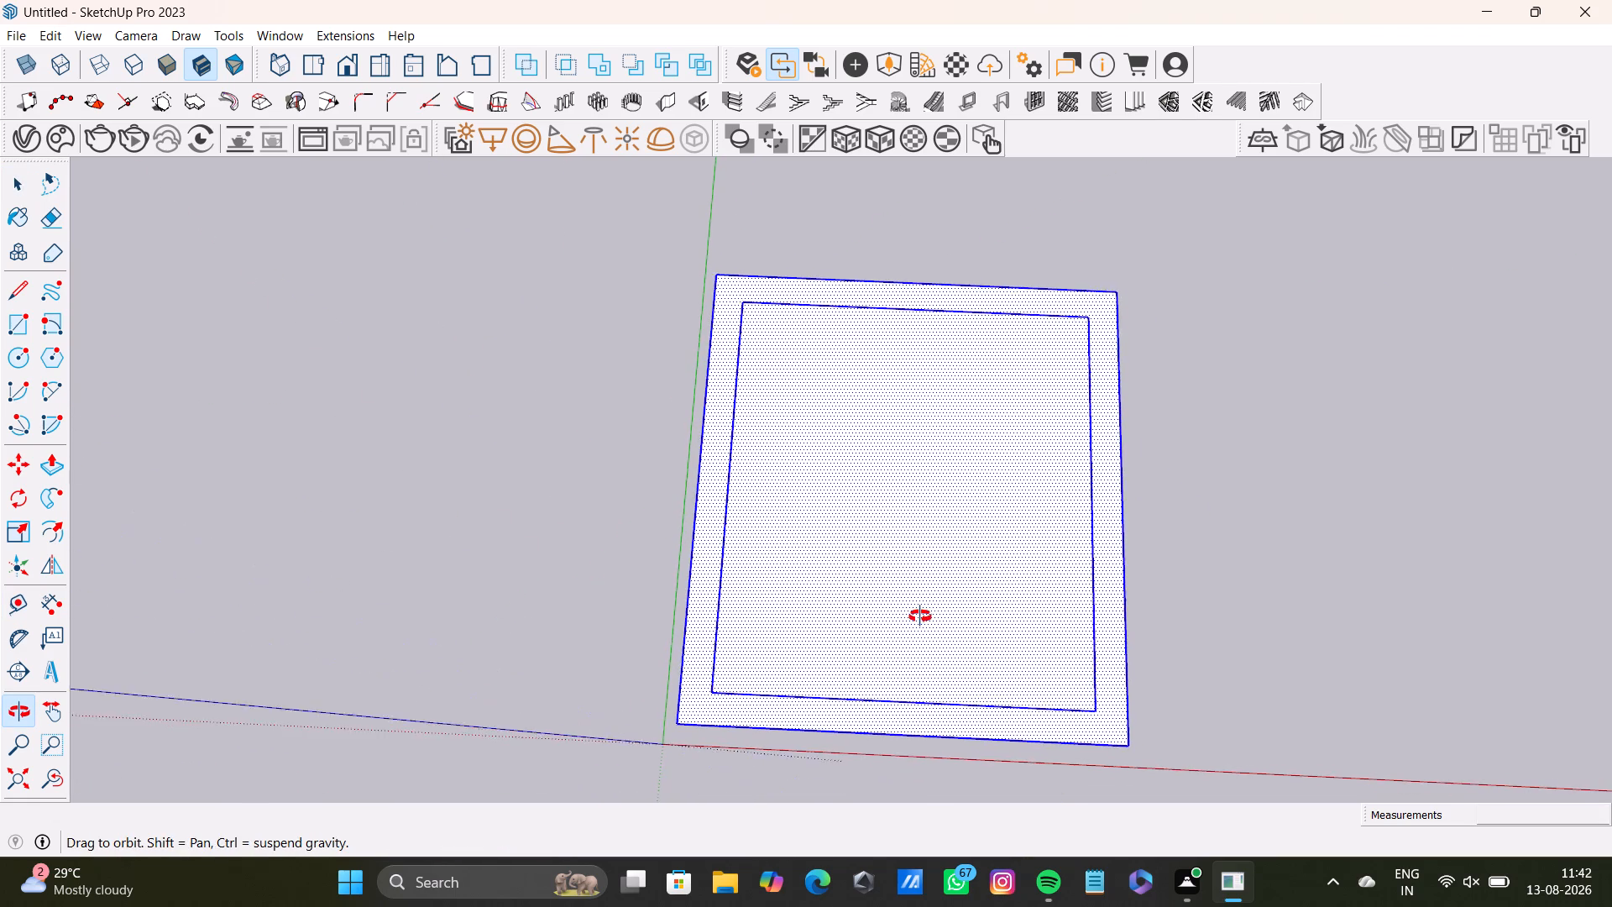
pyautogui.moveTo(920, 616); pyautogui.dragTo(803, 684, button='middle')
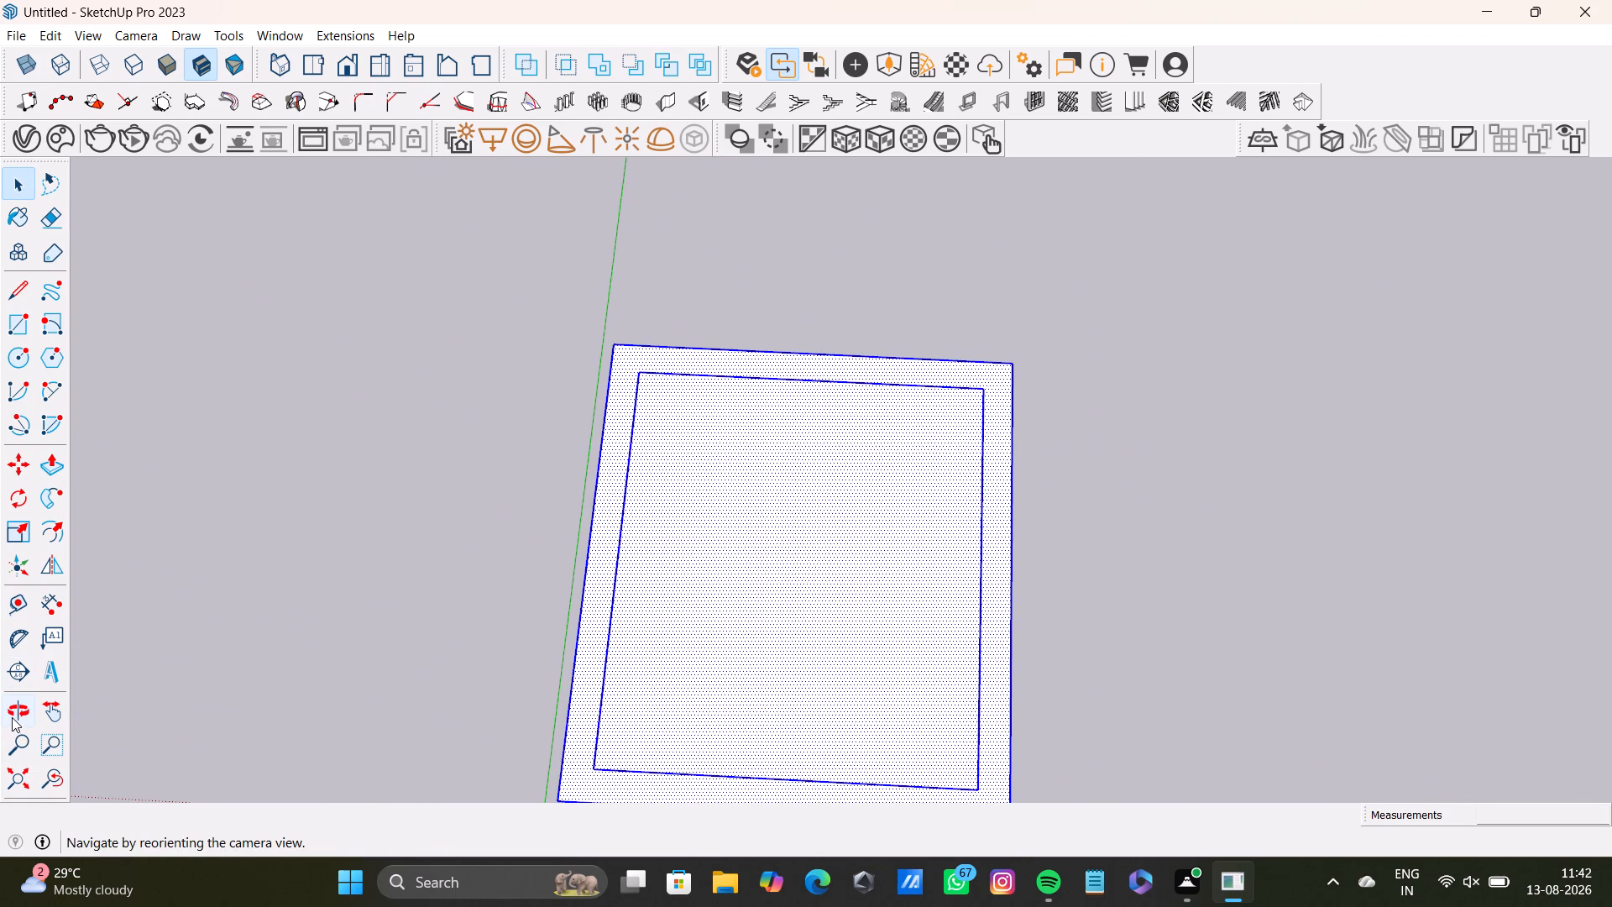
pyautogui.click(19, 595)
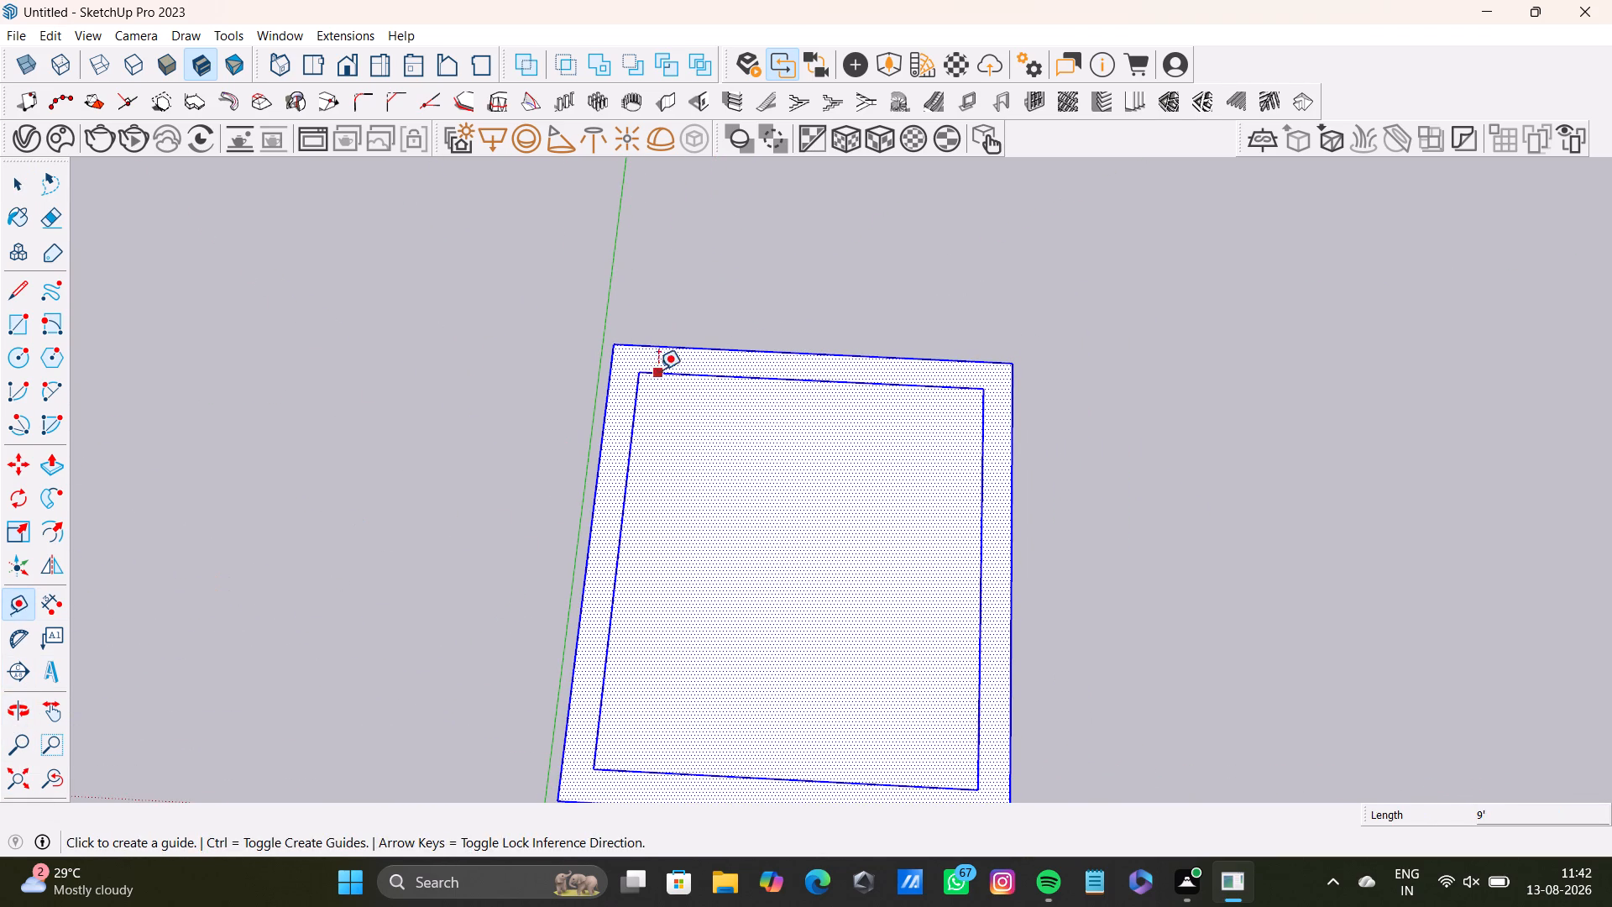
pyautogui.click(644, 370)
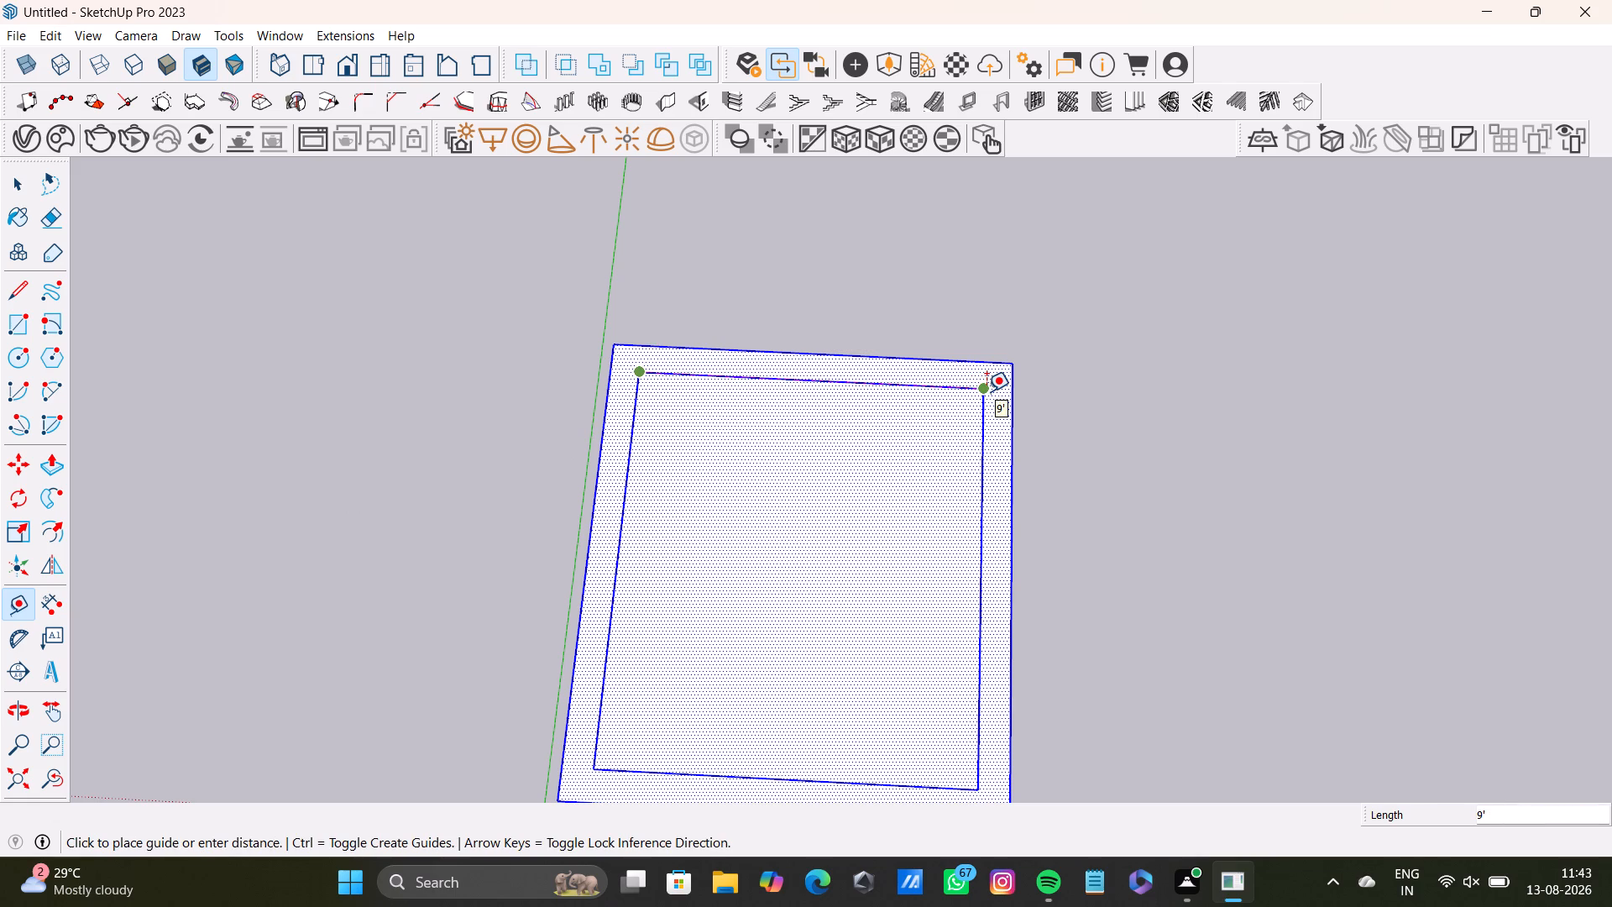
pyautogui.press('space')
# Draw a 9'4" line parallel to the green axis, starting on the red axis a short distance beyond the existing room outline.
pyautogui.moveTo(917, 614); pyautogui.dragTo(489, 418, button='middle')
pyautogui.moveTo(892, 515); pyautogui.dragTo(908, 599, button='middle')
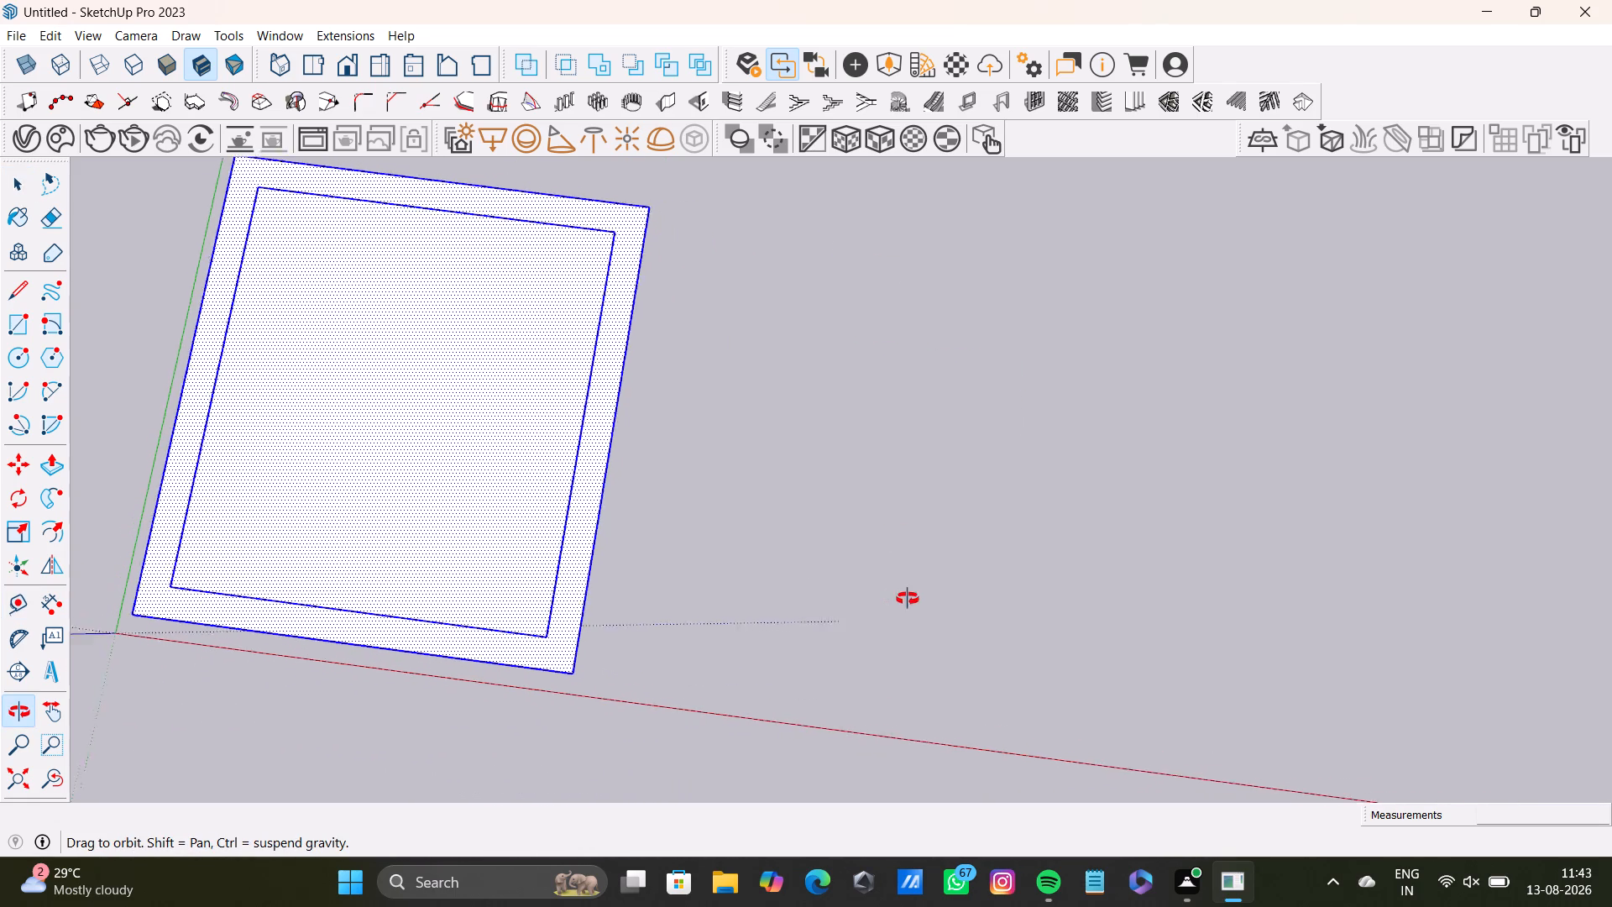
pyautogui.moveTo(908, 599); pyautogui.dragTo(900, 516, button='middle')
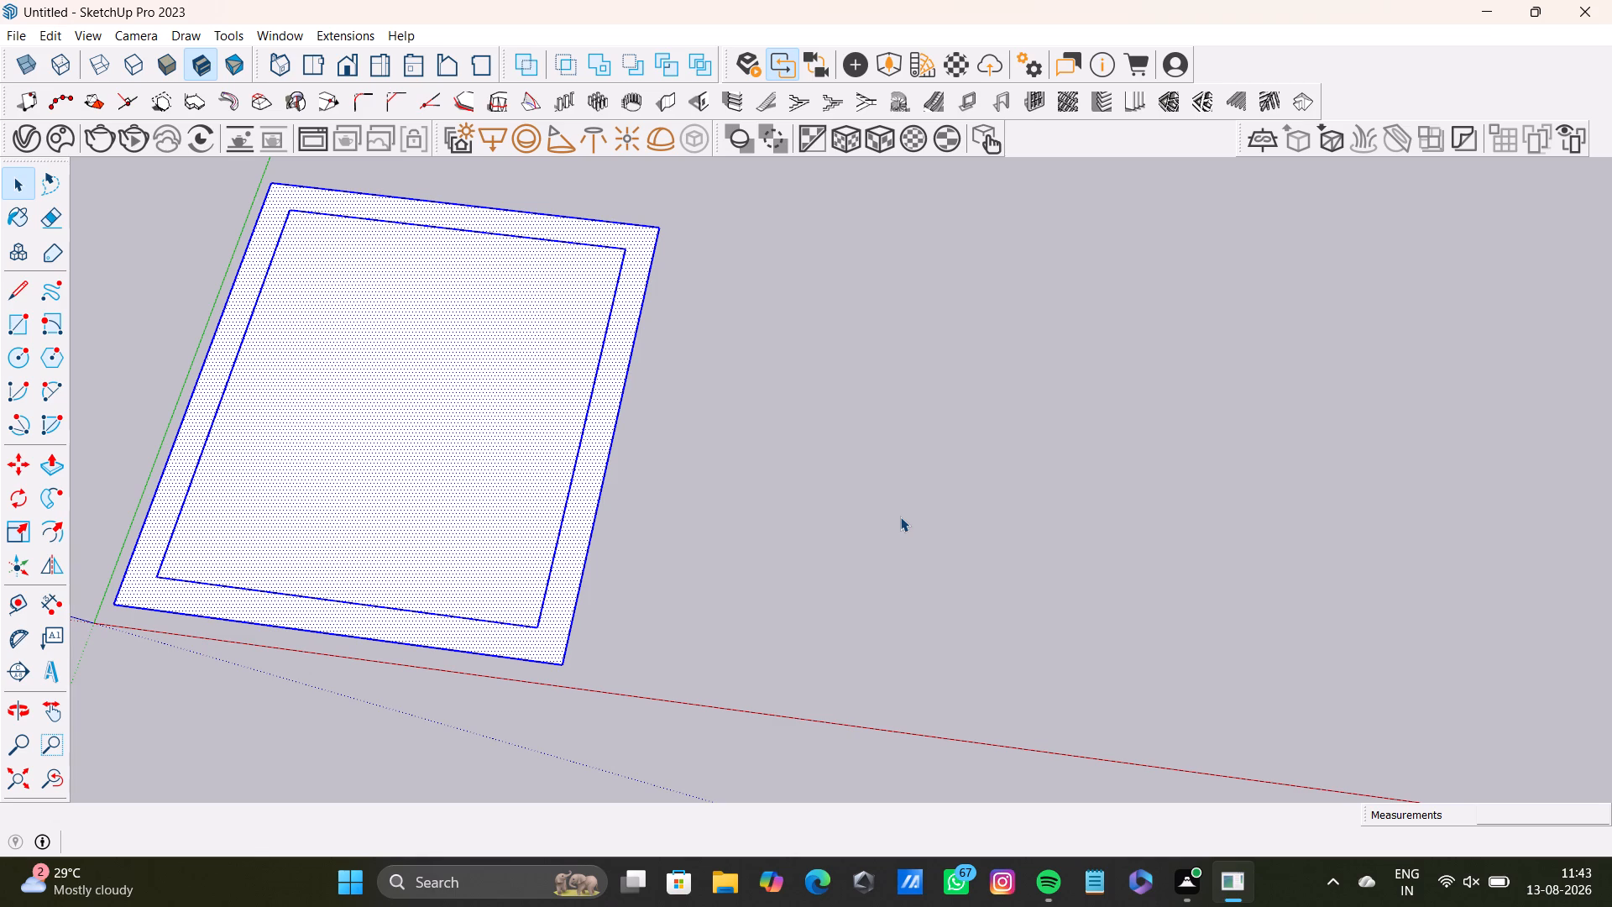
pyautogui.scroll(-1, 797, 535)
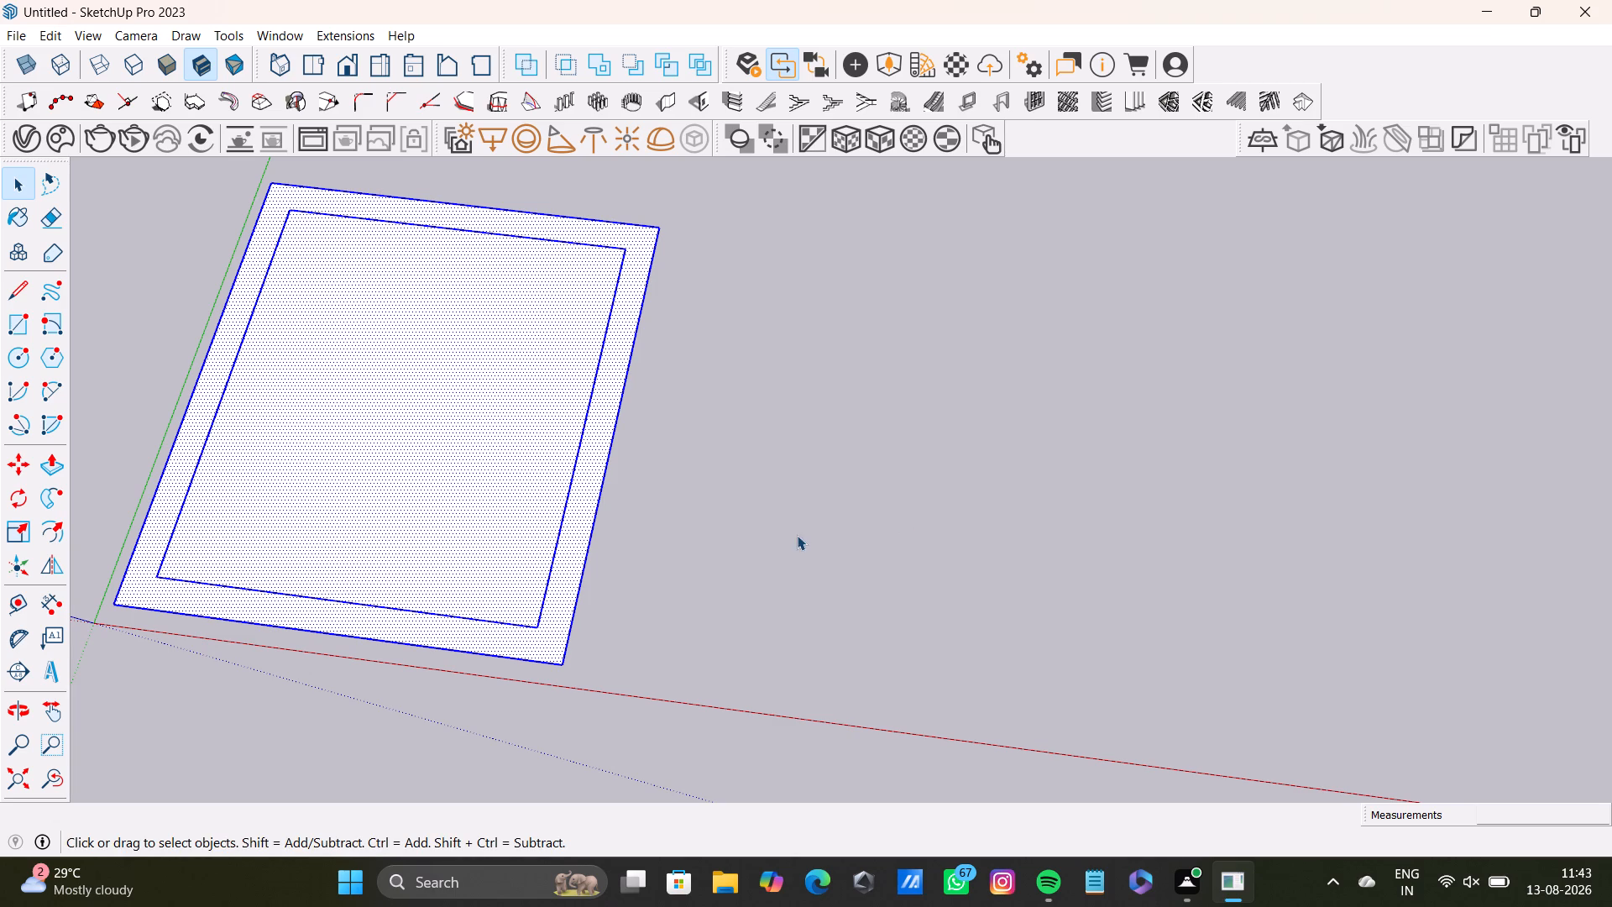
pyautogui.scroll(-3, 797, 535)
pyautogui.scroll(-2, 735, 496)
pyautogui.keyDown('shift'); pyautogui.moveTo(735, 496); pyautogui.dragTo(719, 570, button='middle'); pyautogui.keyUp('shift')
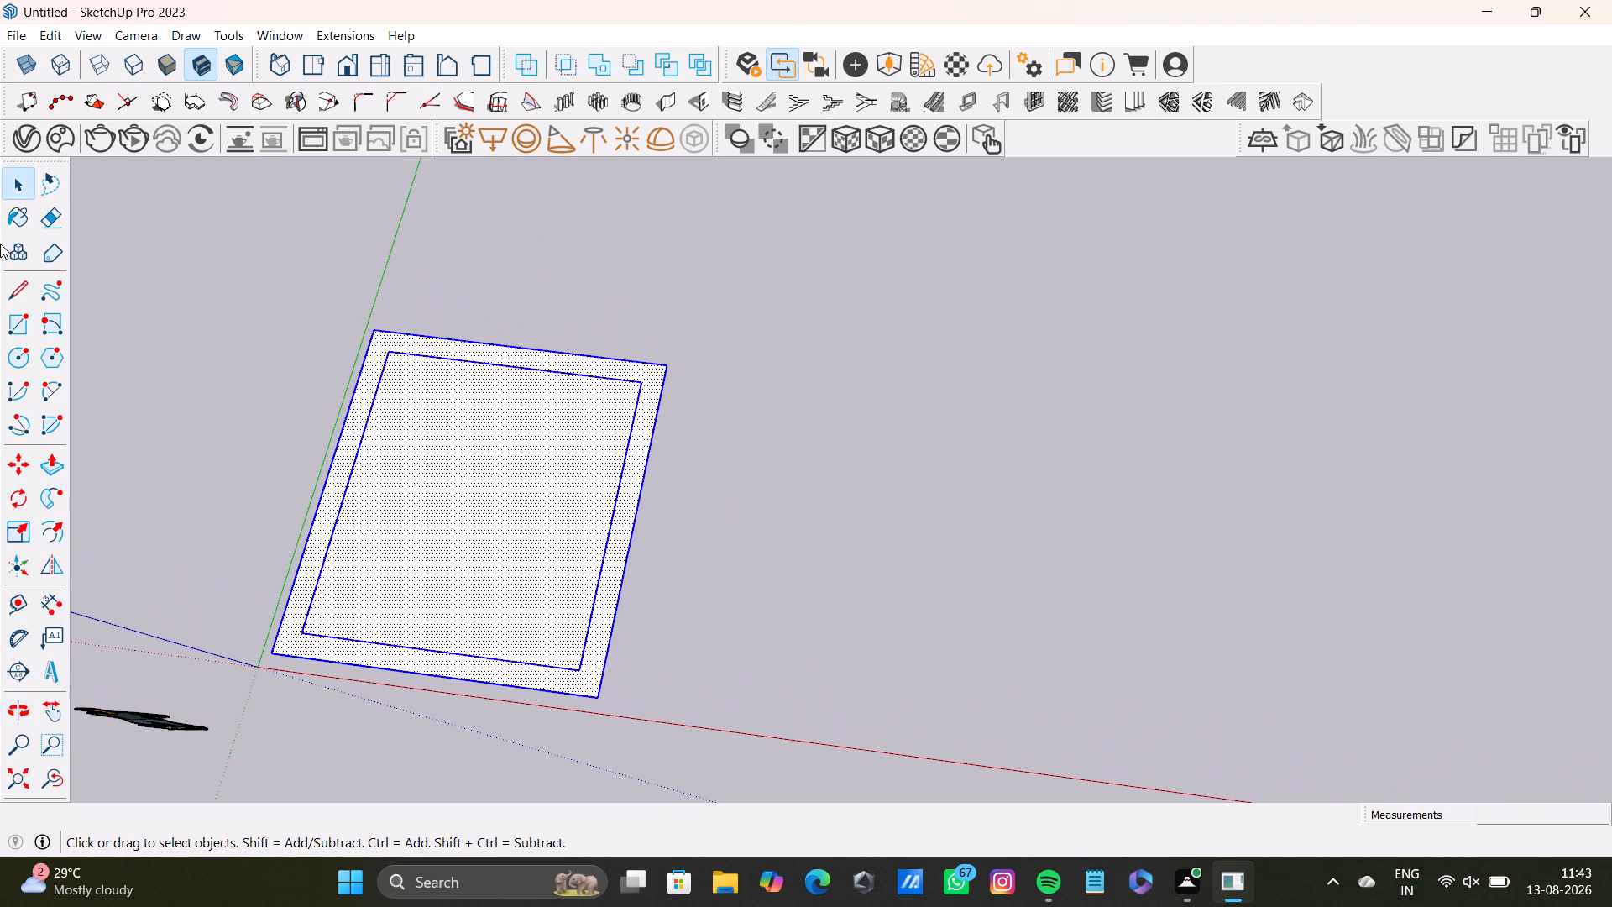
pyautogui.click(9, 286)
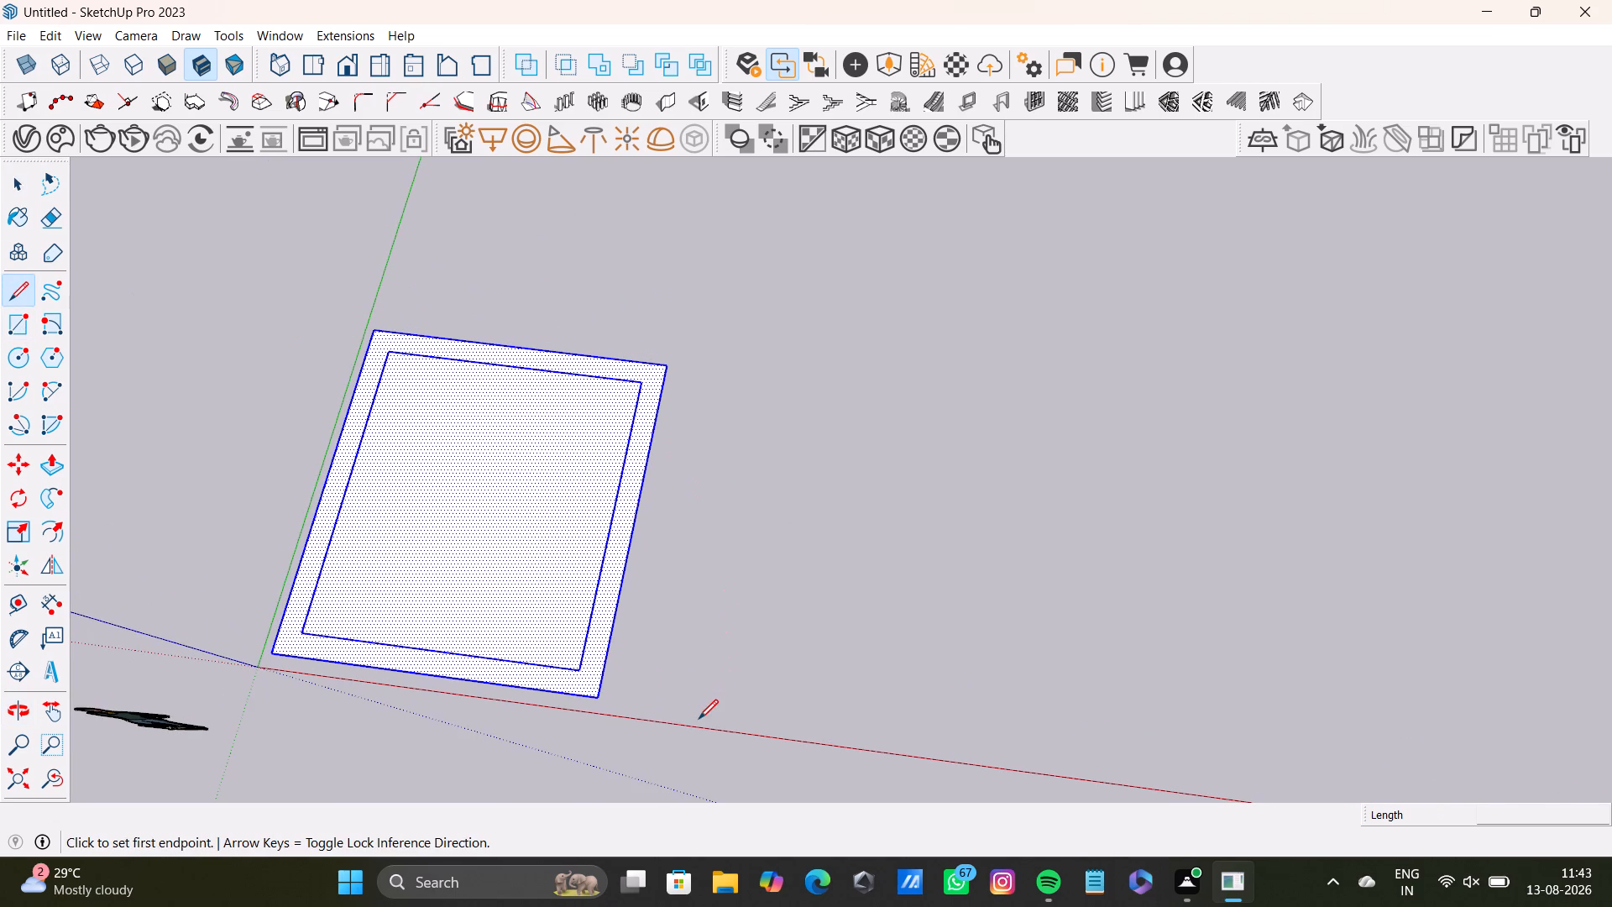
pyautogui.click(699, 726)
pyautogui.press('Up')
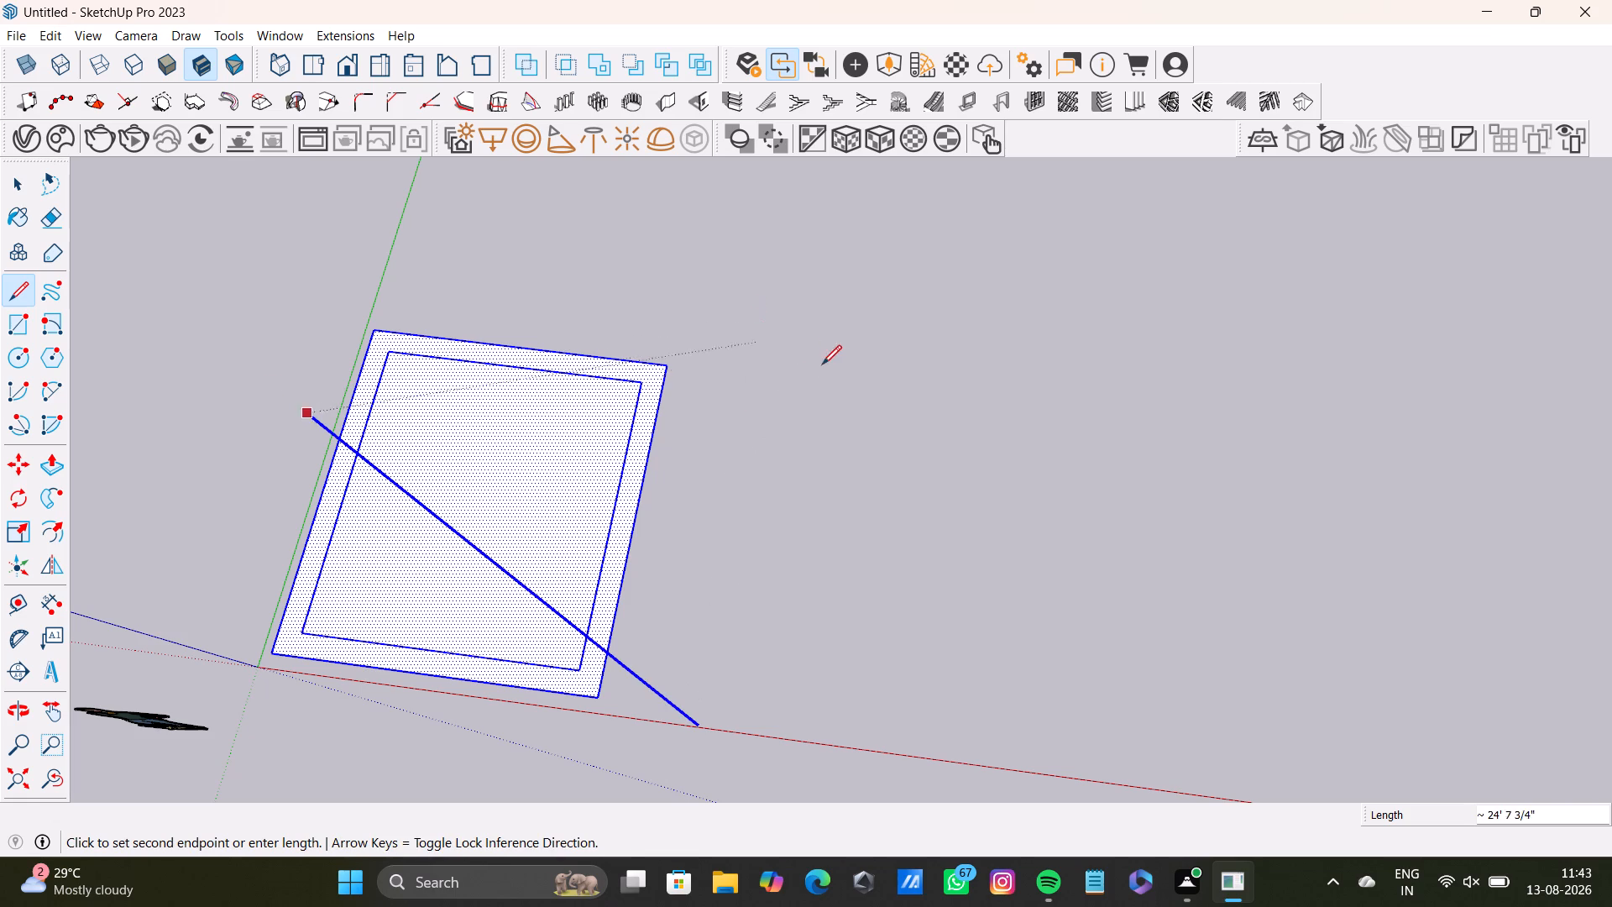
pyautogui.press('Right')
pyautogui.press('Left')
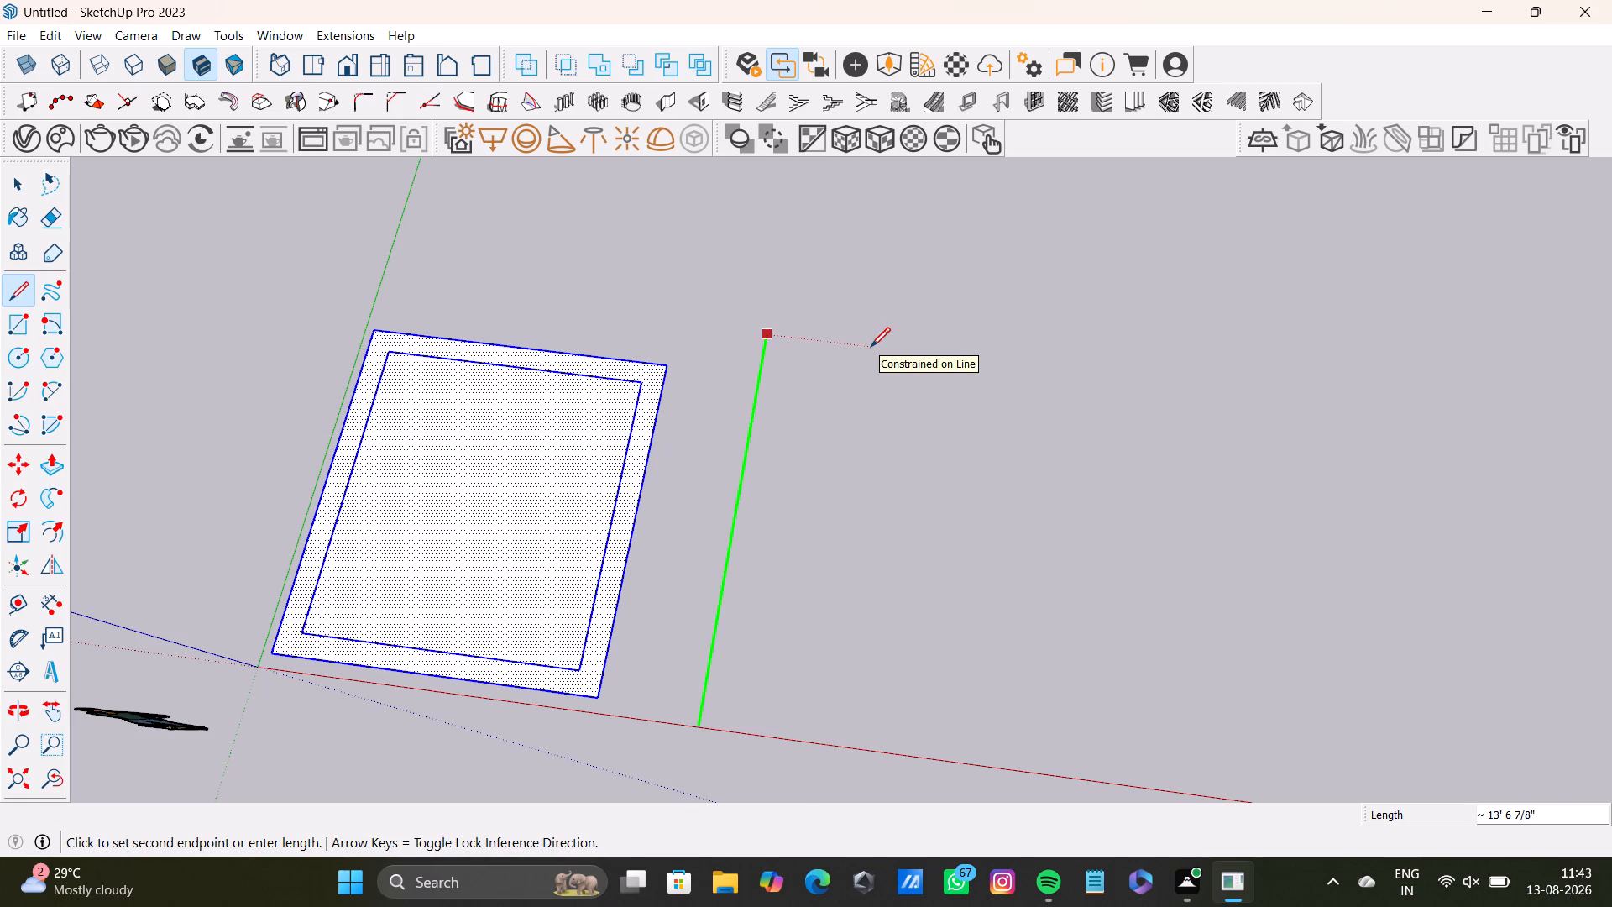
pyautogui.write('9\'4"')
pyautogui.press('Return')
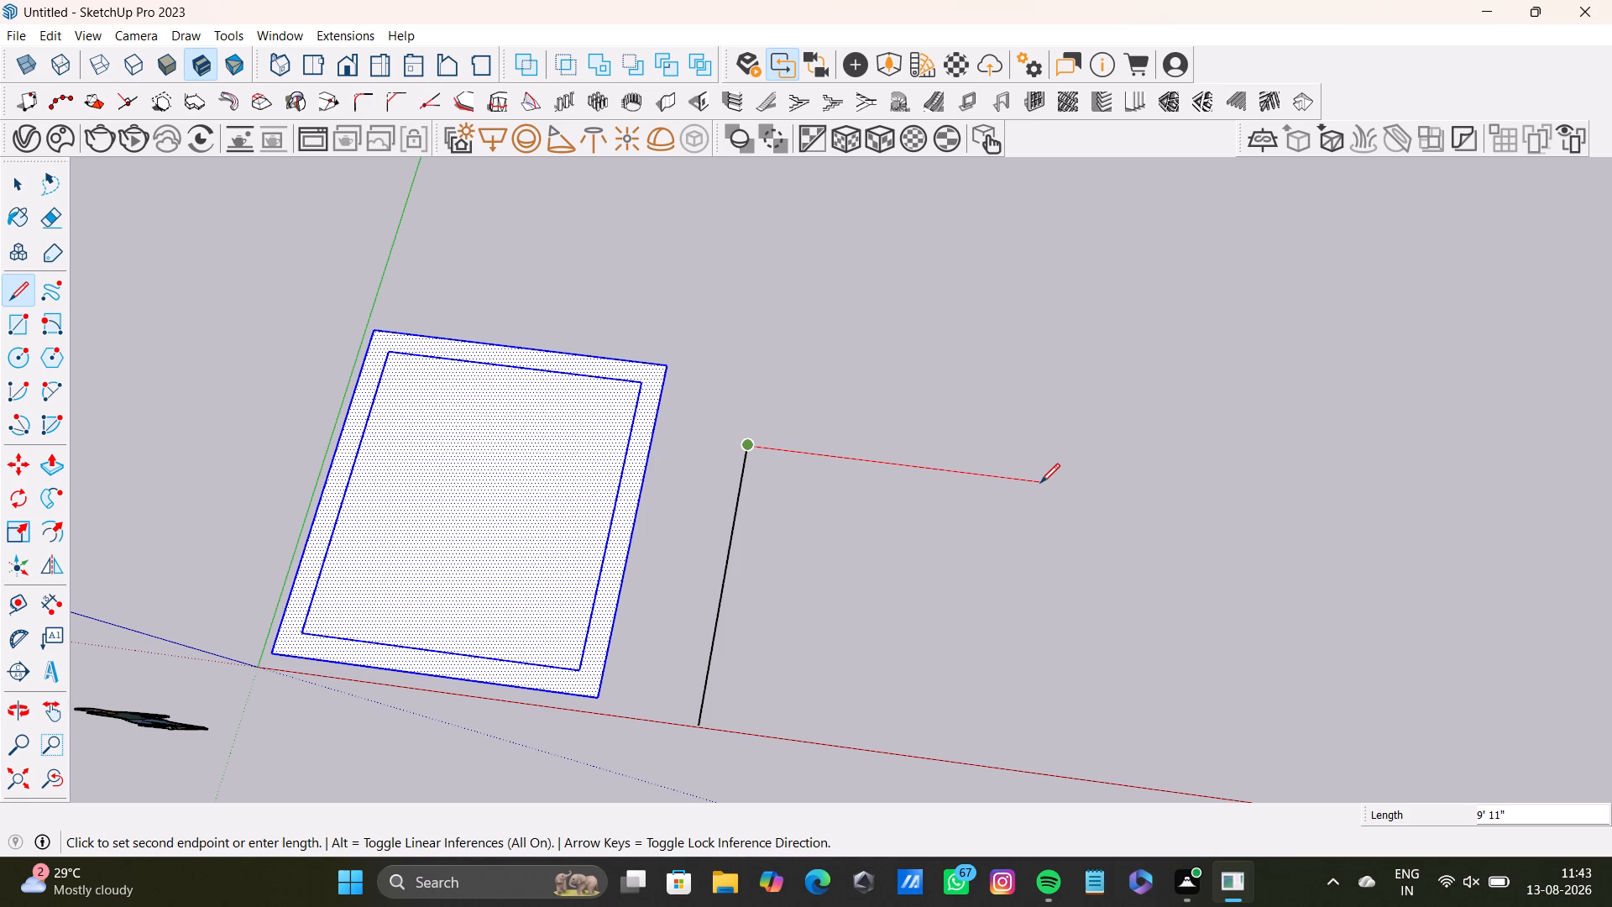
# Continue from the far end of the 9'4" line with a 10'7" line parallel to the red axis, heading away from the first room.
pyautogui.write('10')
pyautogui.press("'")
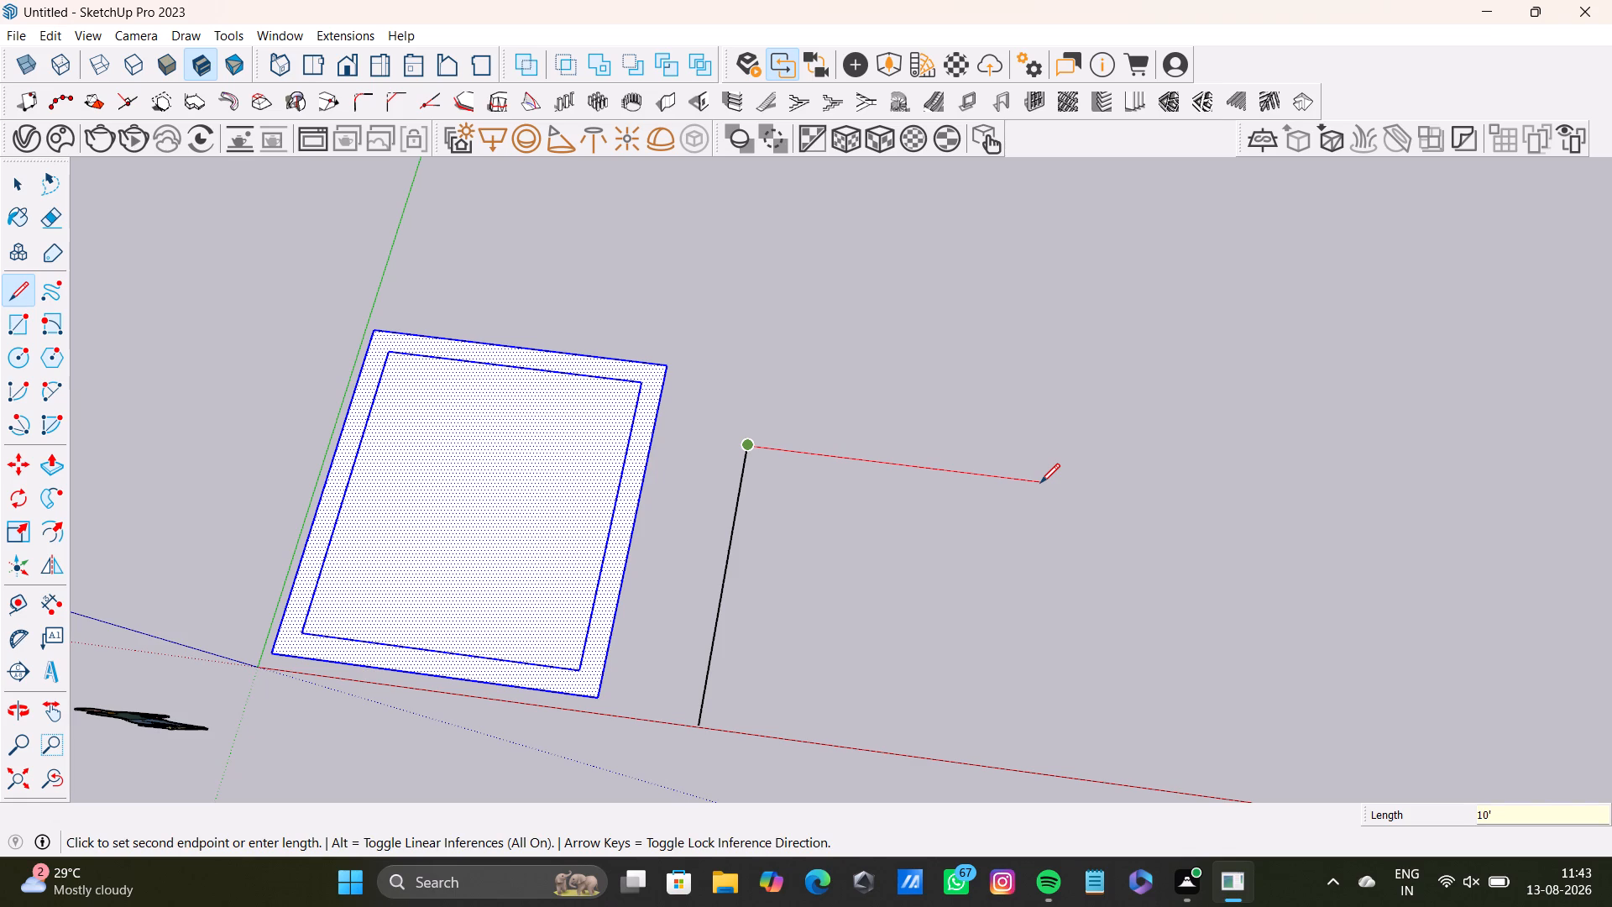
pyautogui.press('5')
pyautogui.press('BackSpace')
pyautogui.press('7')
pyautogui.hotkey('shift', '"')
pyautogui.press('Return')
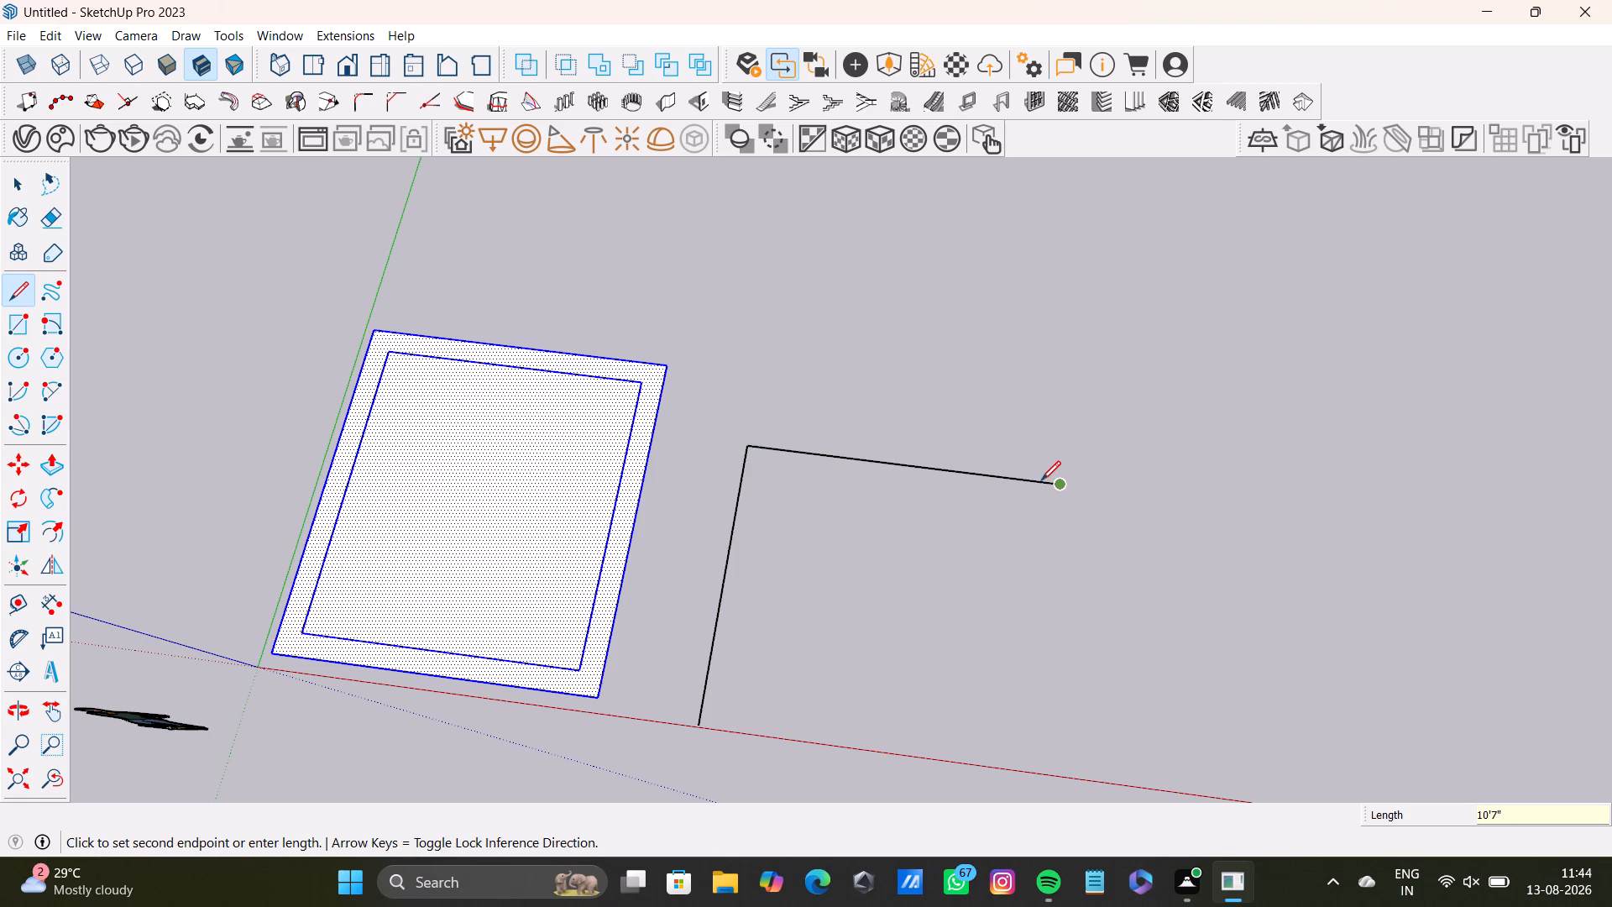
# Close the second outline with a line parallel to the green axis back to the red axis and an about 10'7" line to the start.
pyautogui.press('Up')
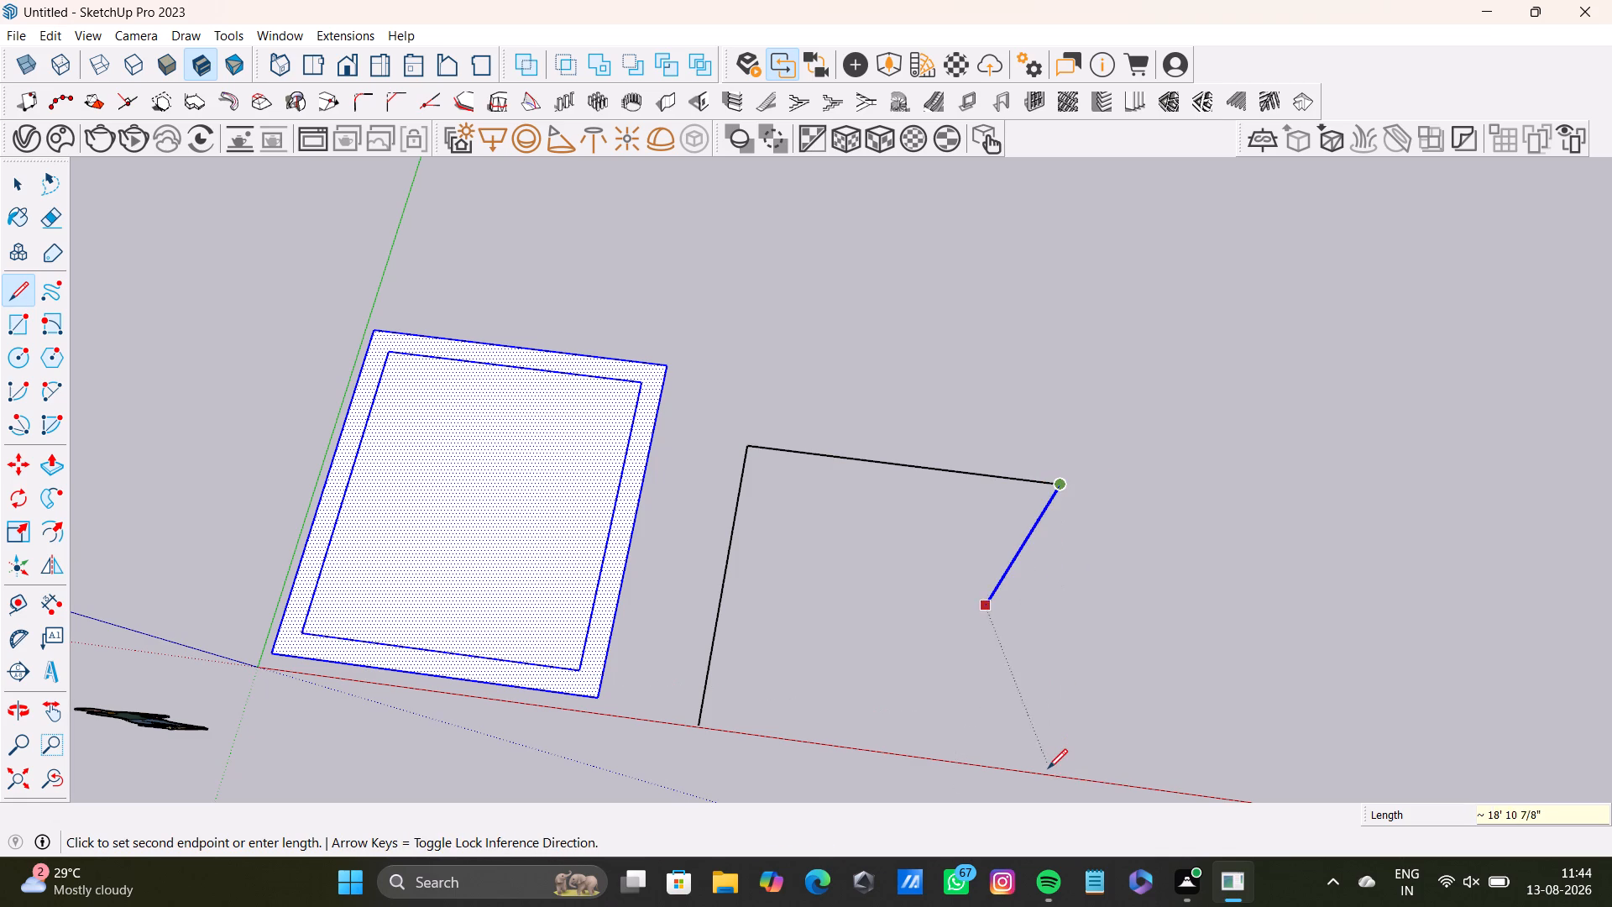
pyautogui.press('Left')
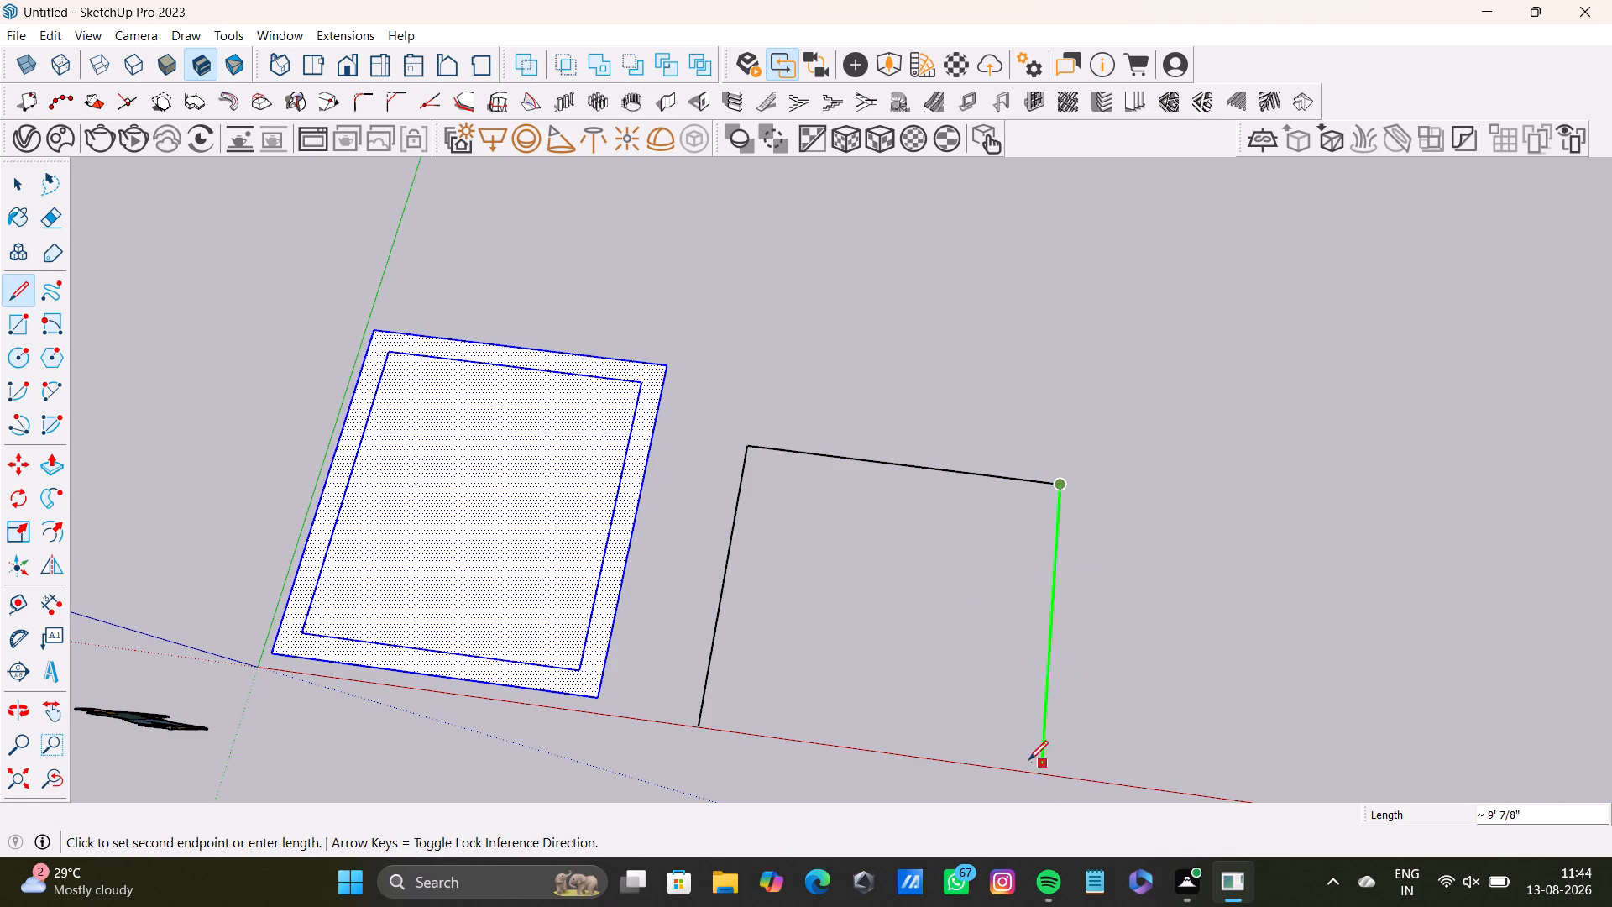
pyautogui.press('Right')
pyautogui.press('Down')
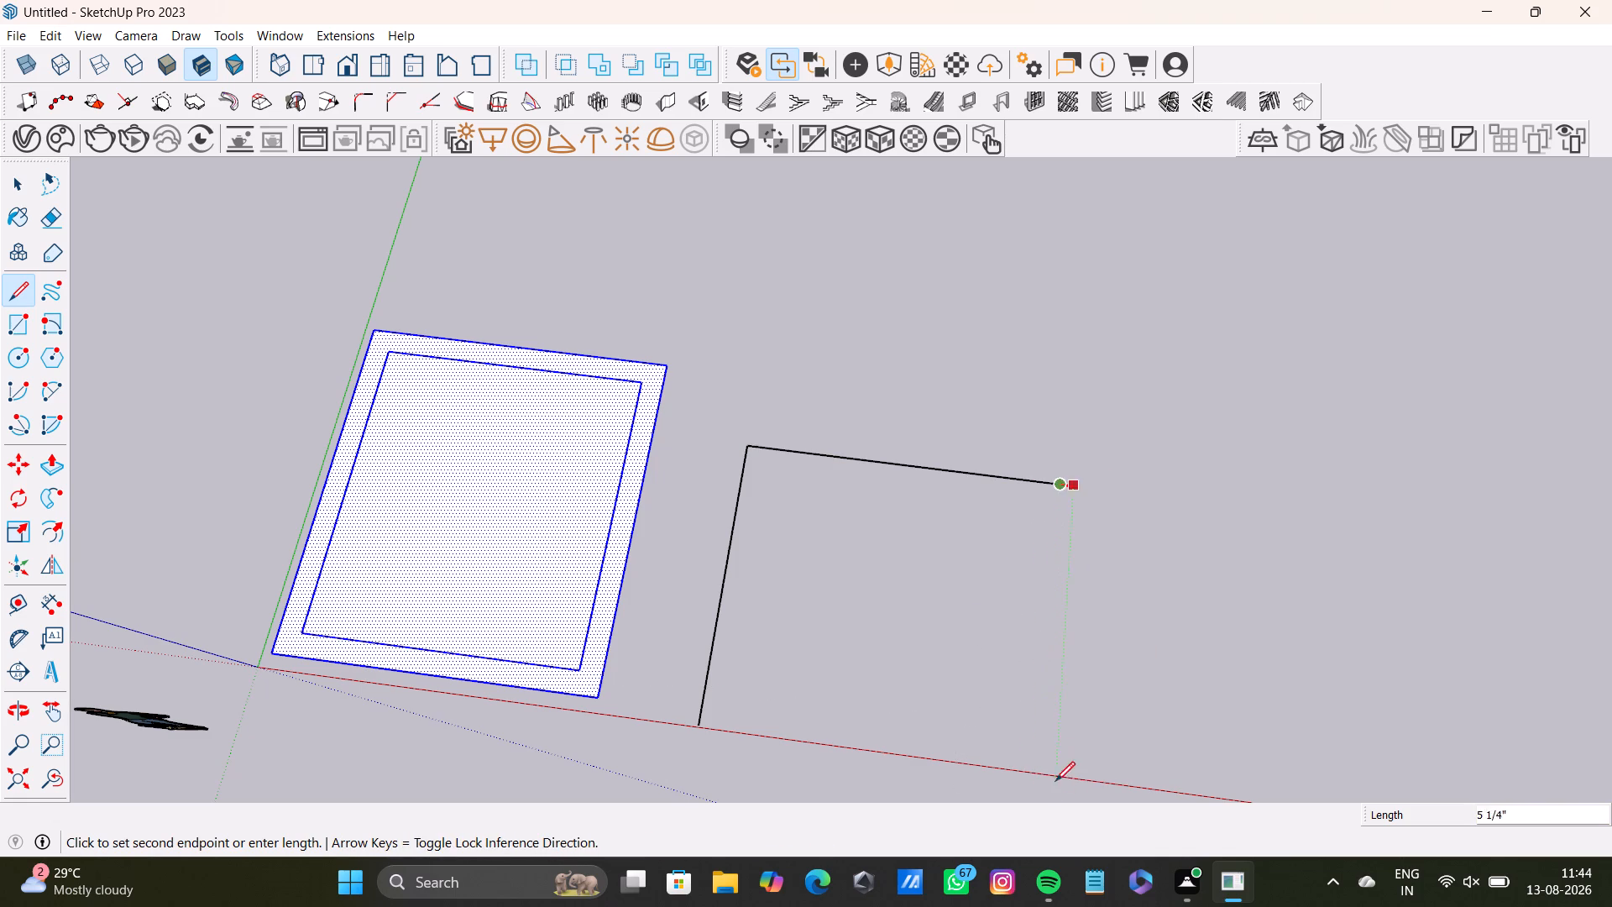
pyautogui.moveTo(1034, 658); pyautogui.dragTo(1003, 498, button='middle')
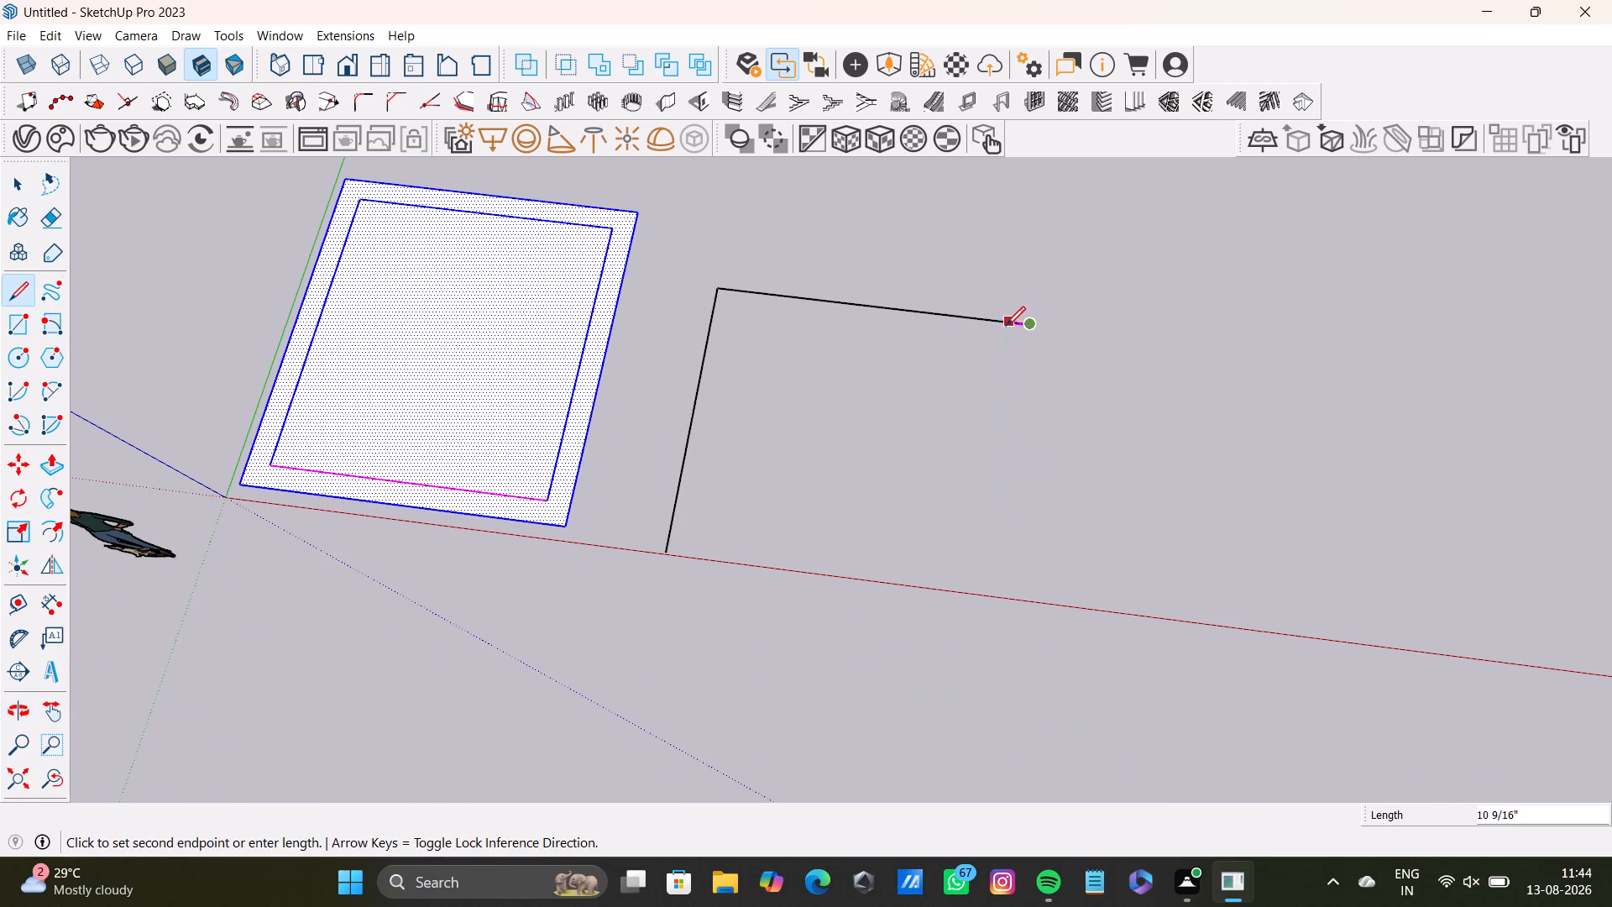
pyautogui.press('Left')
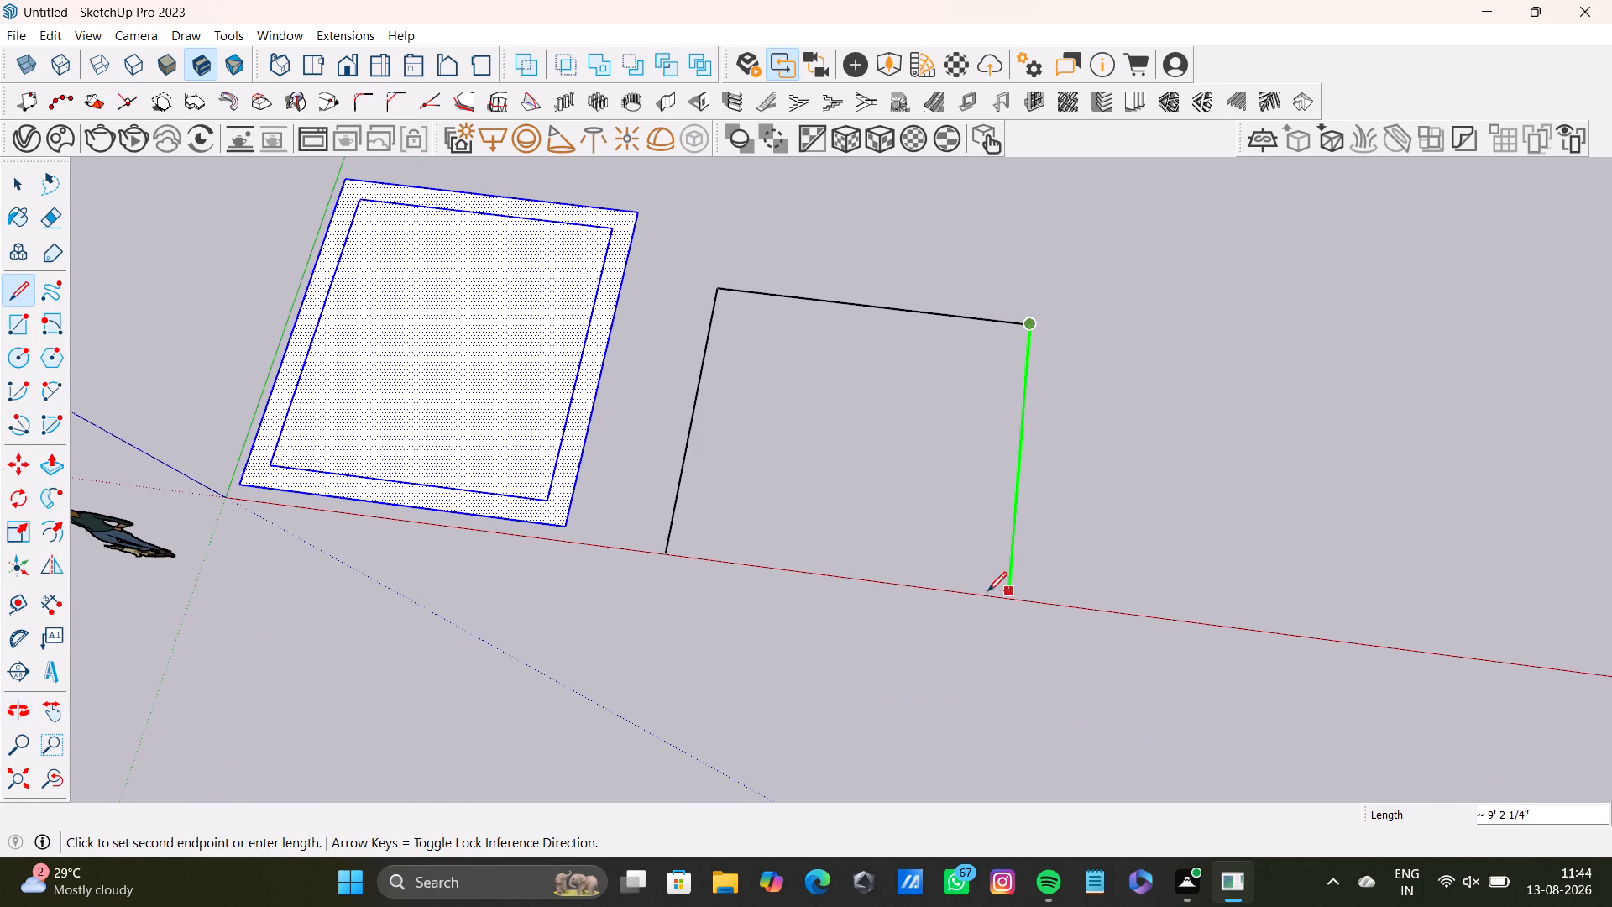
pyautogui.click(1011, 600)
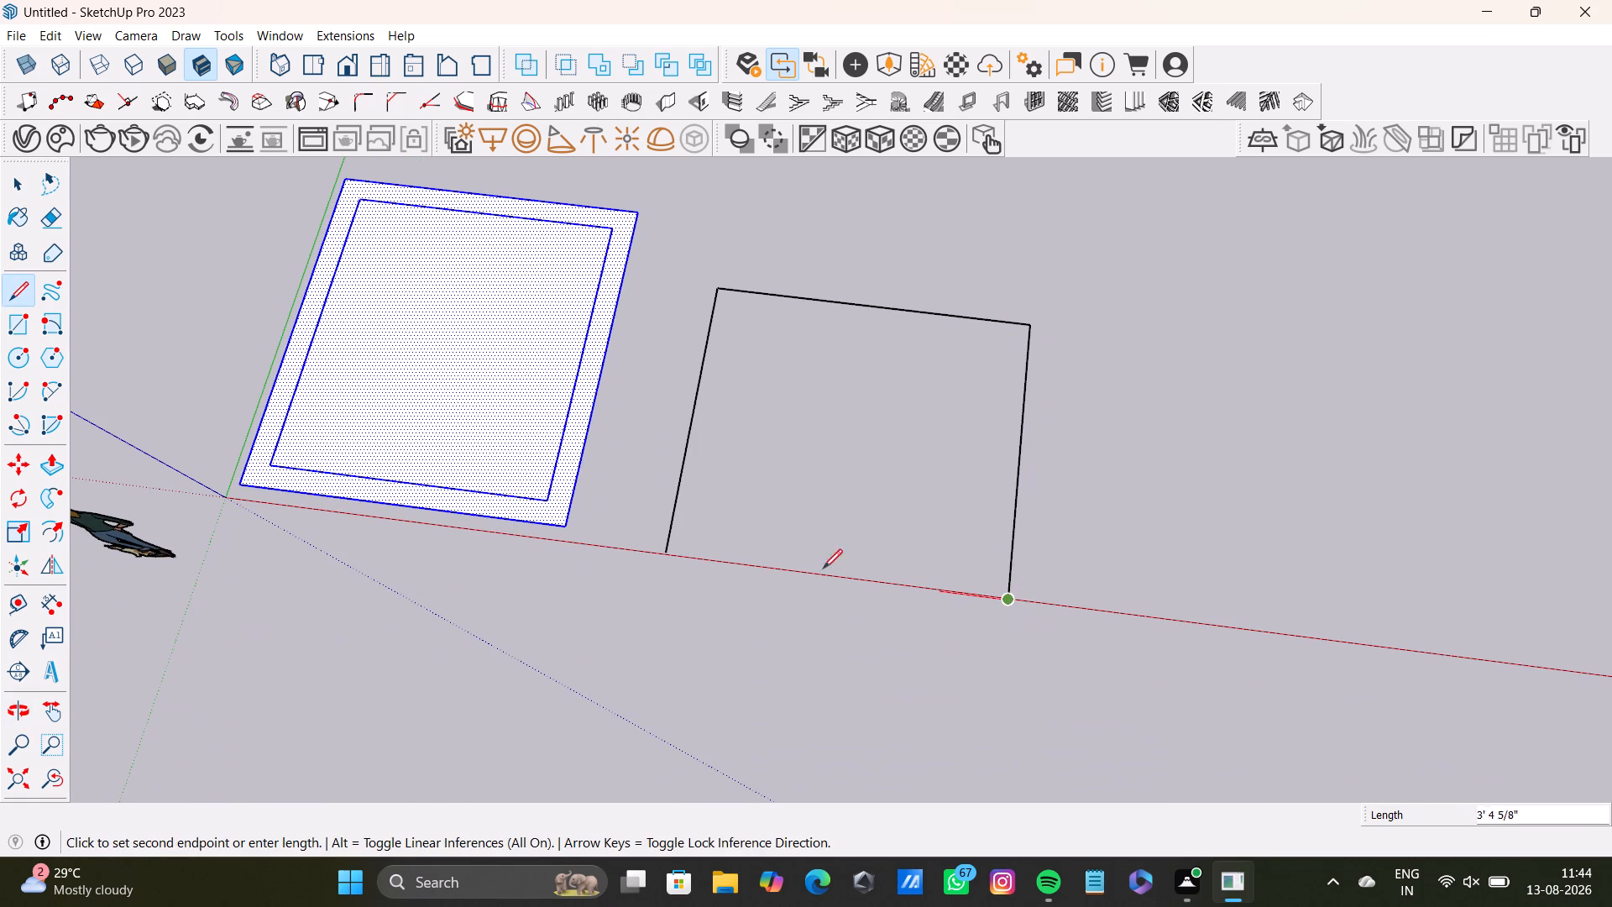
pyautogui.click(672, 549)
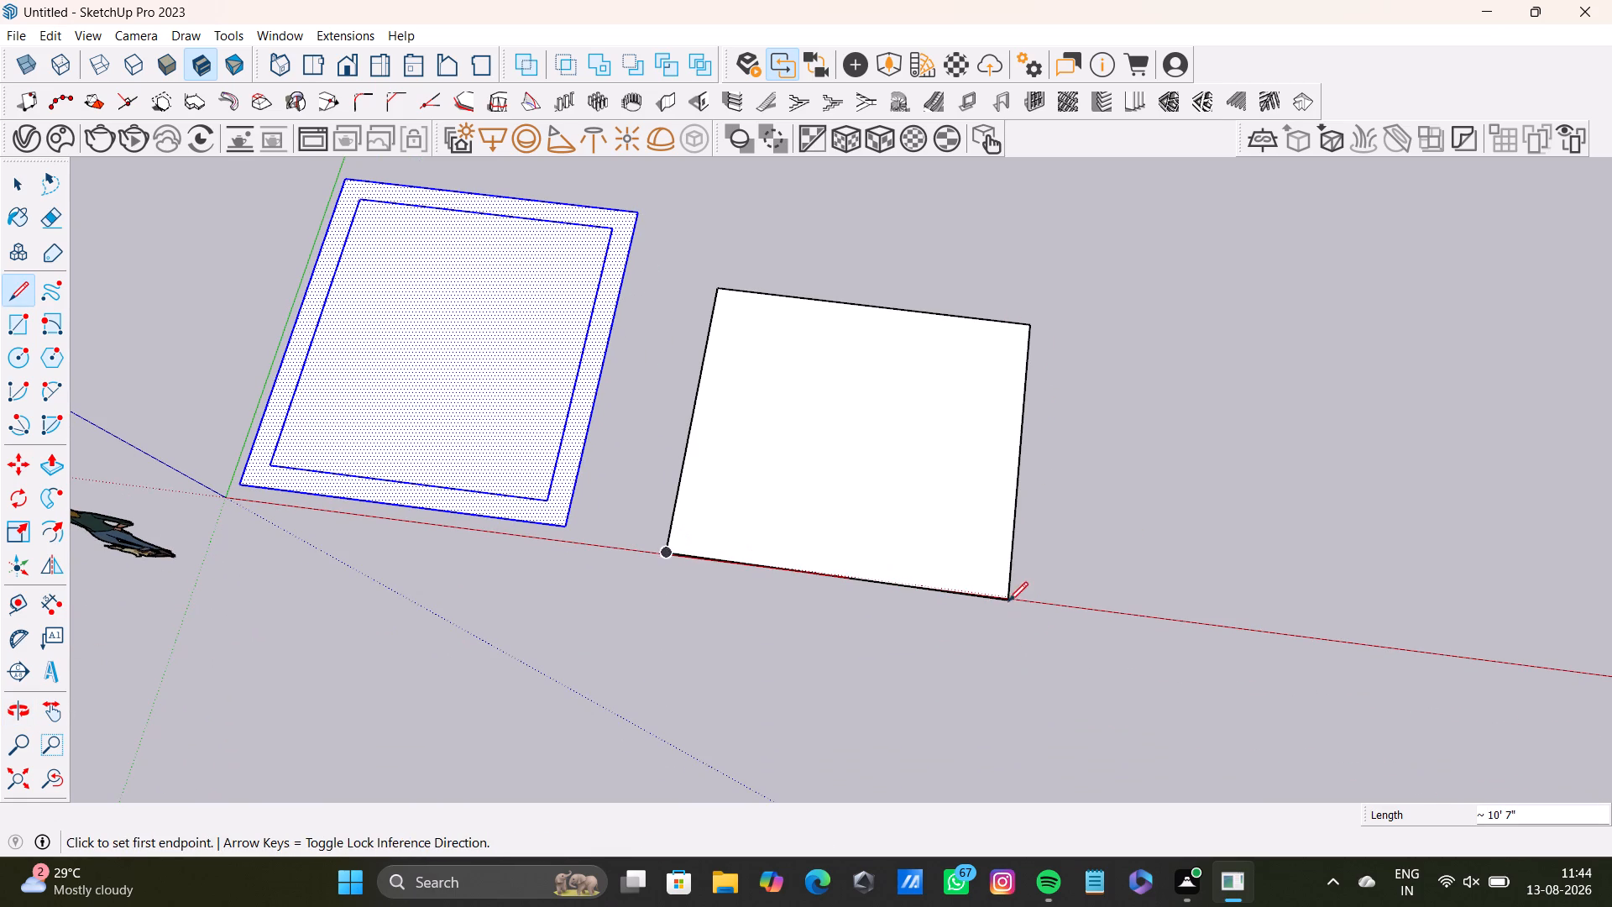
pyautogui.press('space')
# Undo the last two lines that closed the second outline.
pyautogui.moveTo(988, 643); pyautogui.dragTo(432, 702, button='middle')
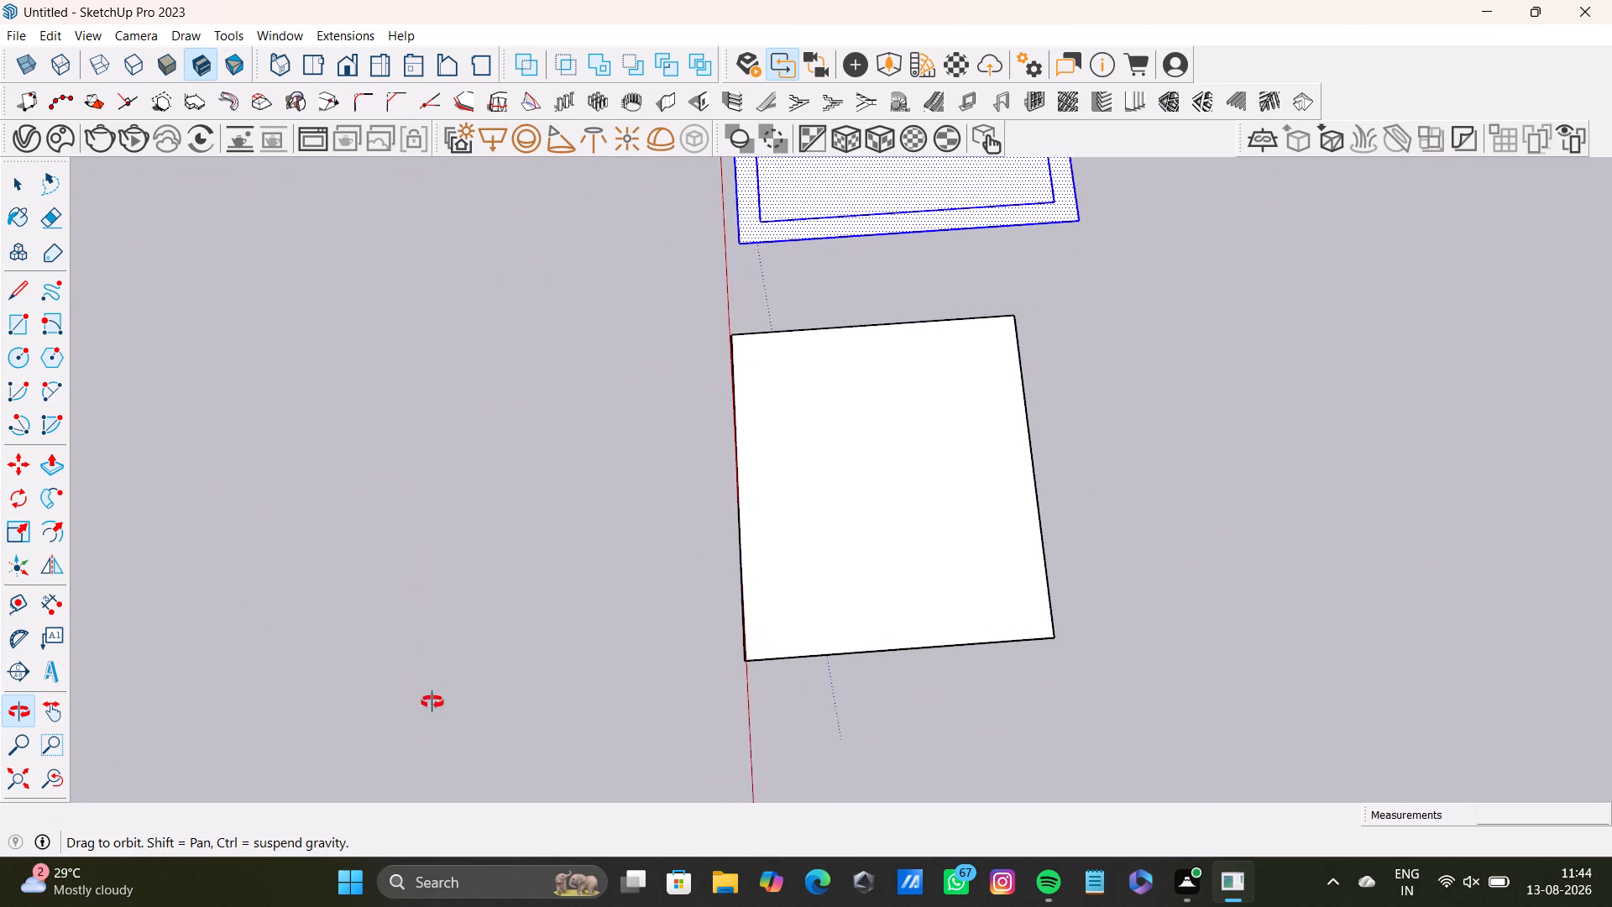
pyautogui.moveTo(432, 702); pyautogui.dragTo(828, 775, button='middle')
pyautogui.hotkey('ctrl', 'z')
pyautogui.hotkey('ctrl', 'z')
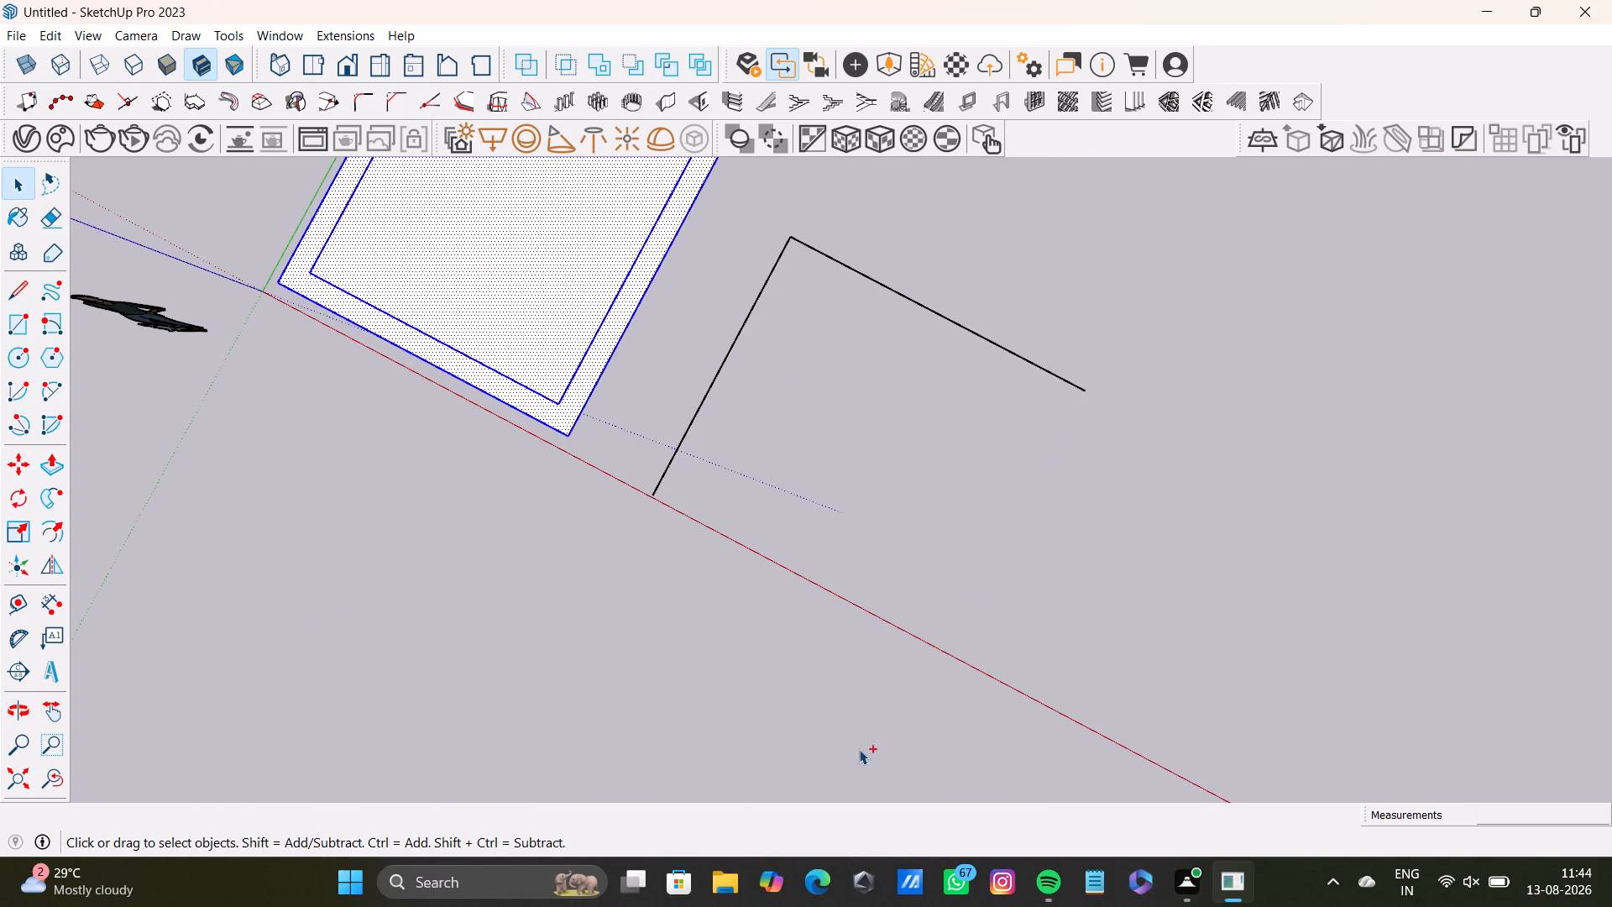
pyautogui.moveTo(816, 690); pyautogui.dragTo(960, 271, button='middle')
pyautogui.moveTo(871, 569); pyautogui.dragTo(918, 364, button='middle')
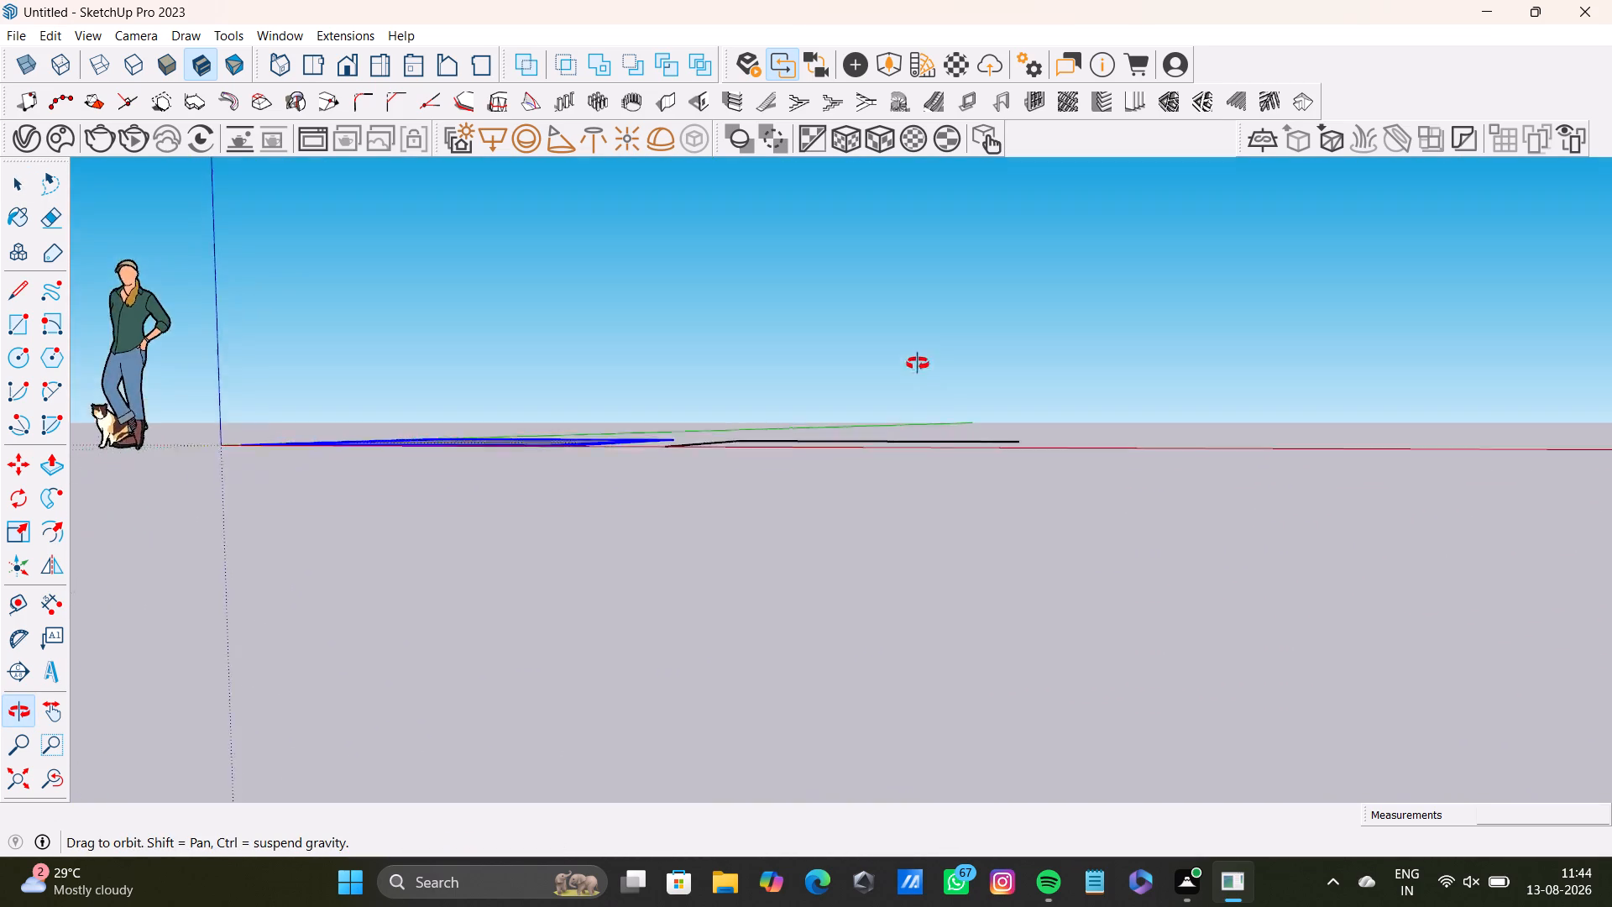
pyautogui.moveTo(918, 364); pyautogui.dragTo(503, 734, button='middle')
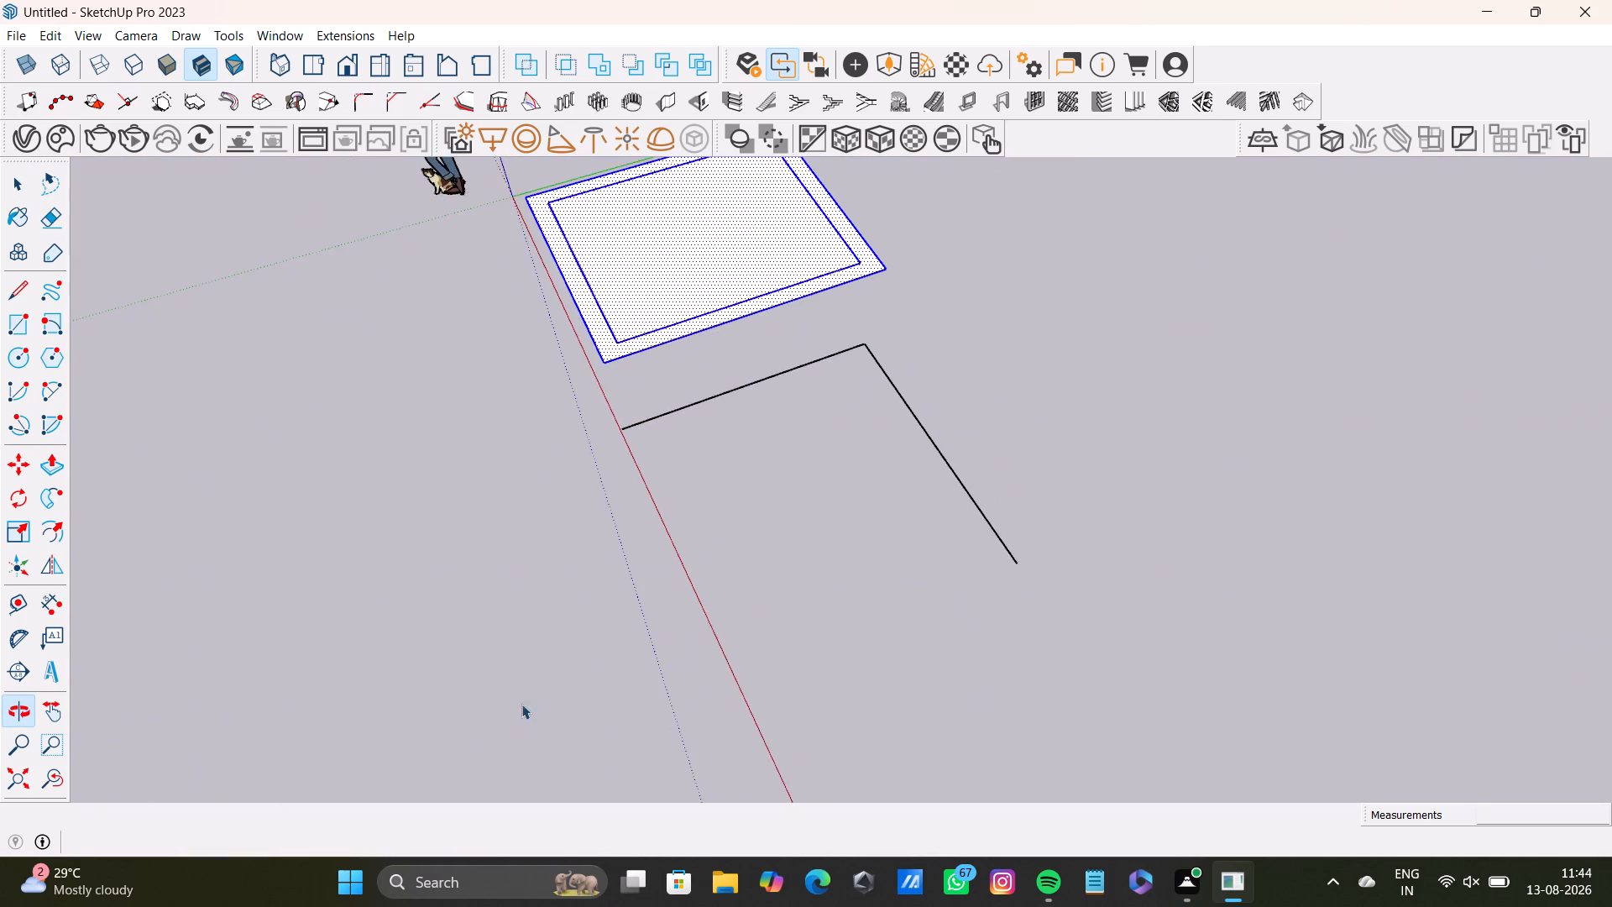
# Close the second outline with an about 9'4" line parallel to the green axis back to the red axis and a 10'7" line to the start.
pyautogui.moveTo(929, 644); pyautogui.dragTo(735, 747, button='middle')
pyautogui.keyDown('shift'); pyautogui.moveTo(763, 596); pyautogui.dragTo(796, 489, button='middle'); pyautogui.keyUp('shift')
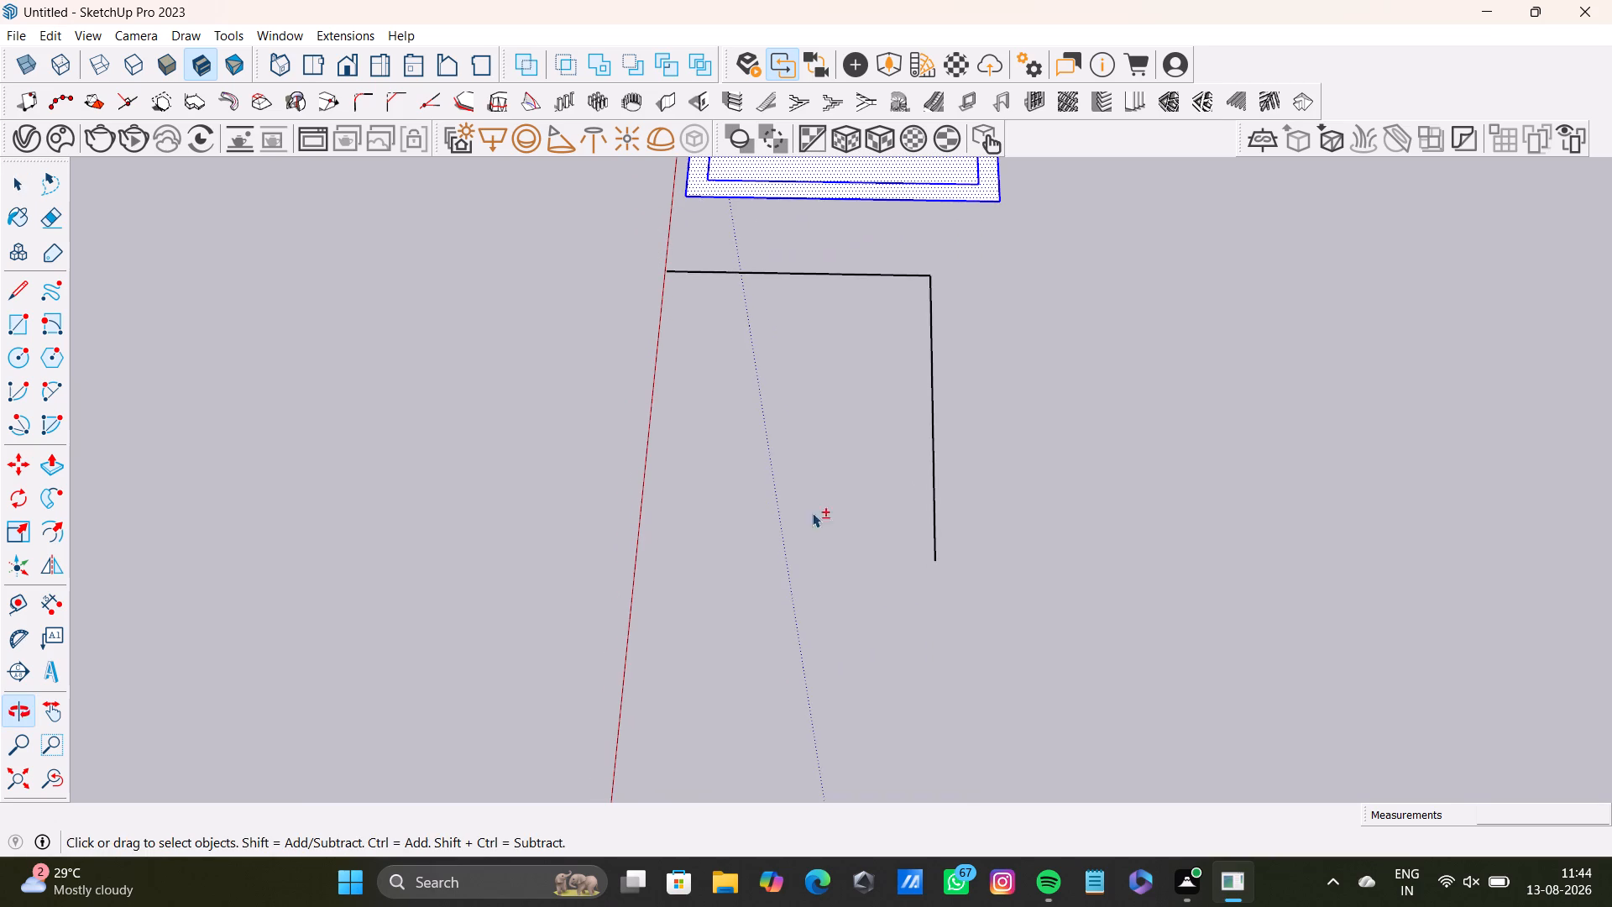
pyautogui.click(11, 286)
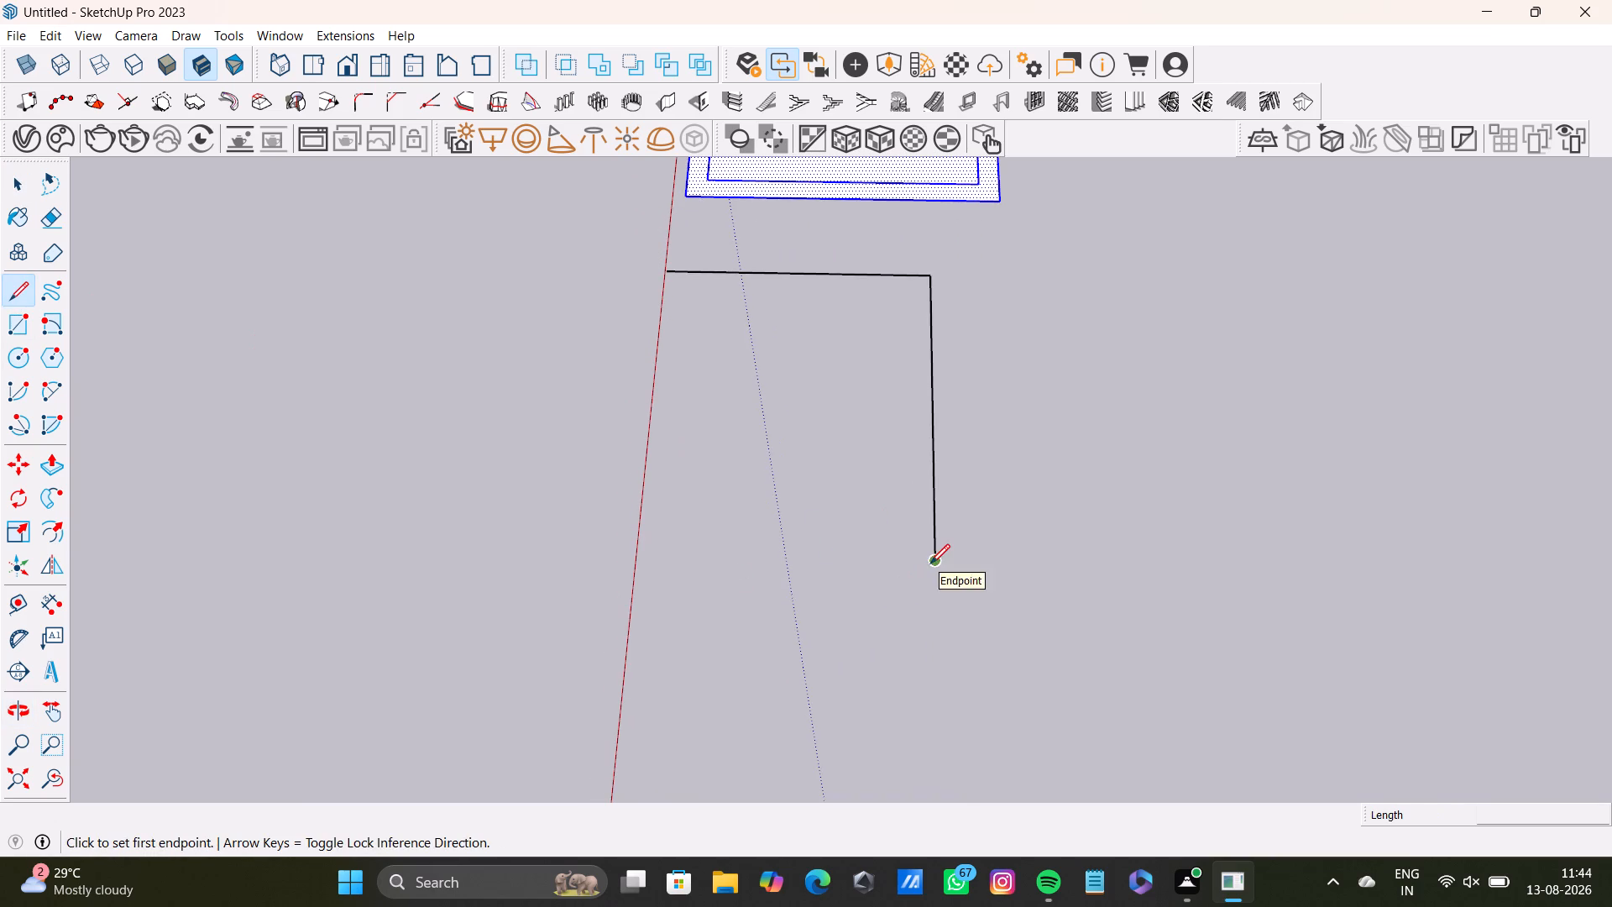
pyautogui.click(930, 564)
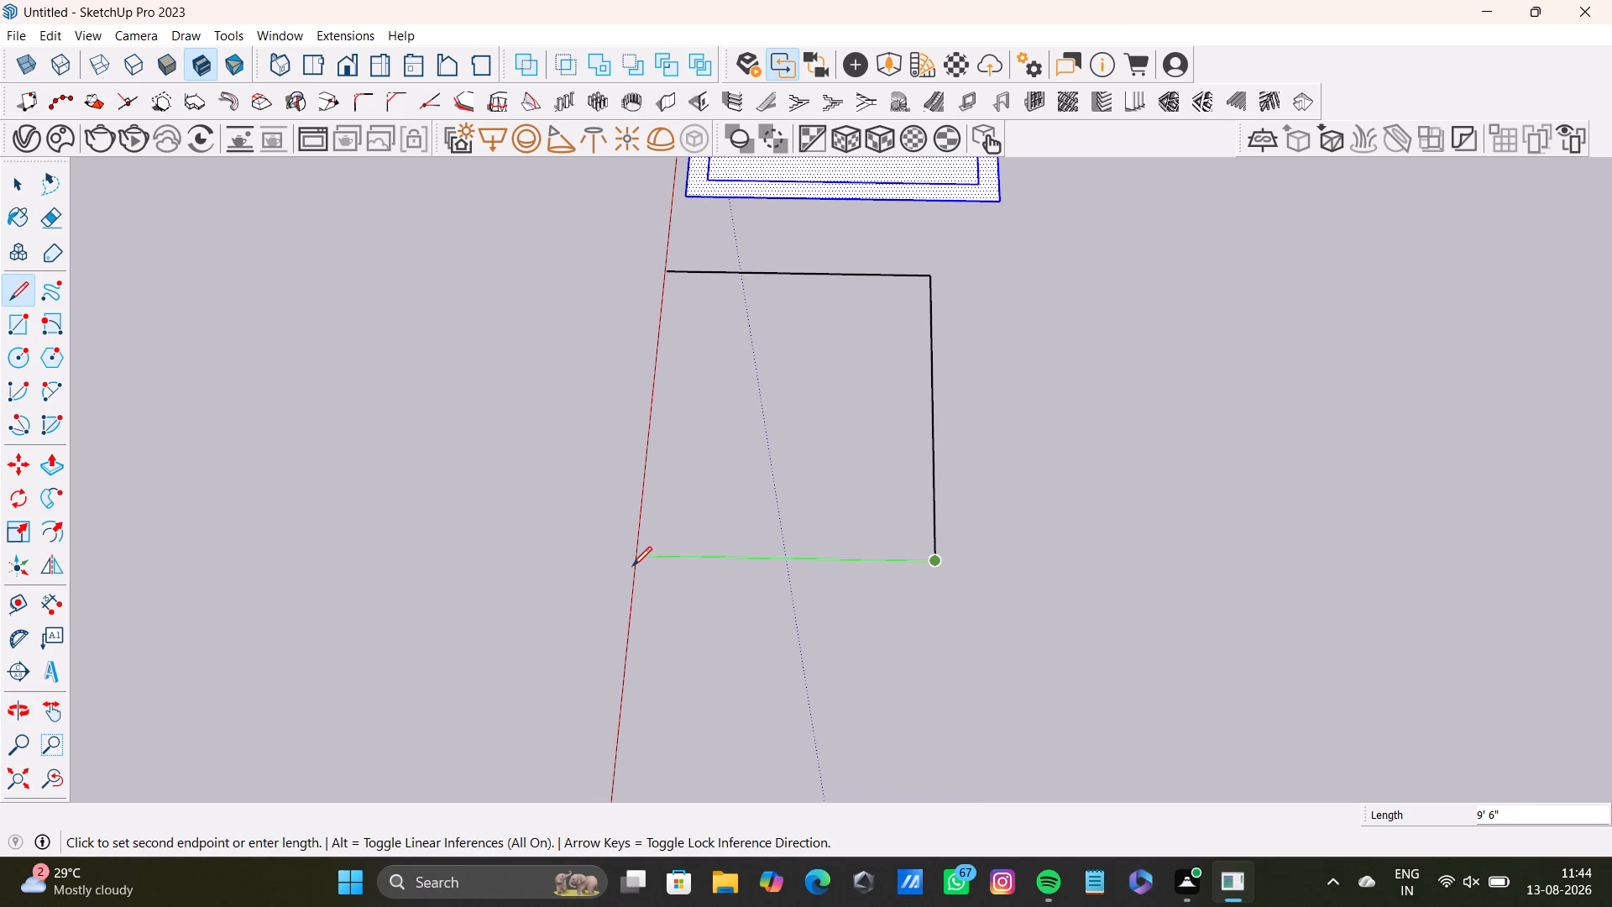
pyautogui.press('Left')
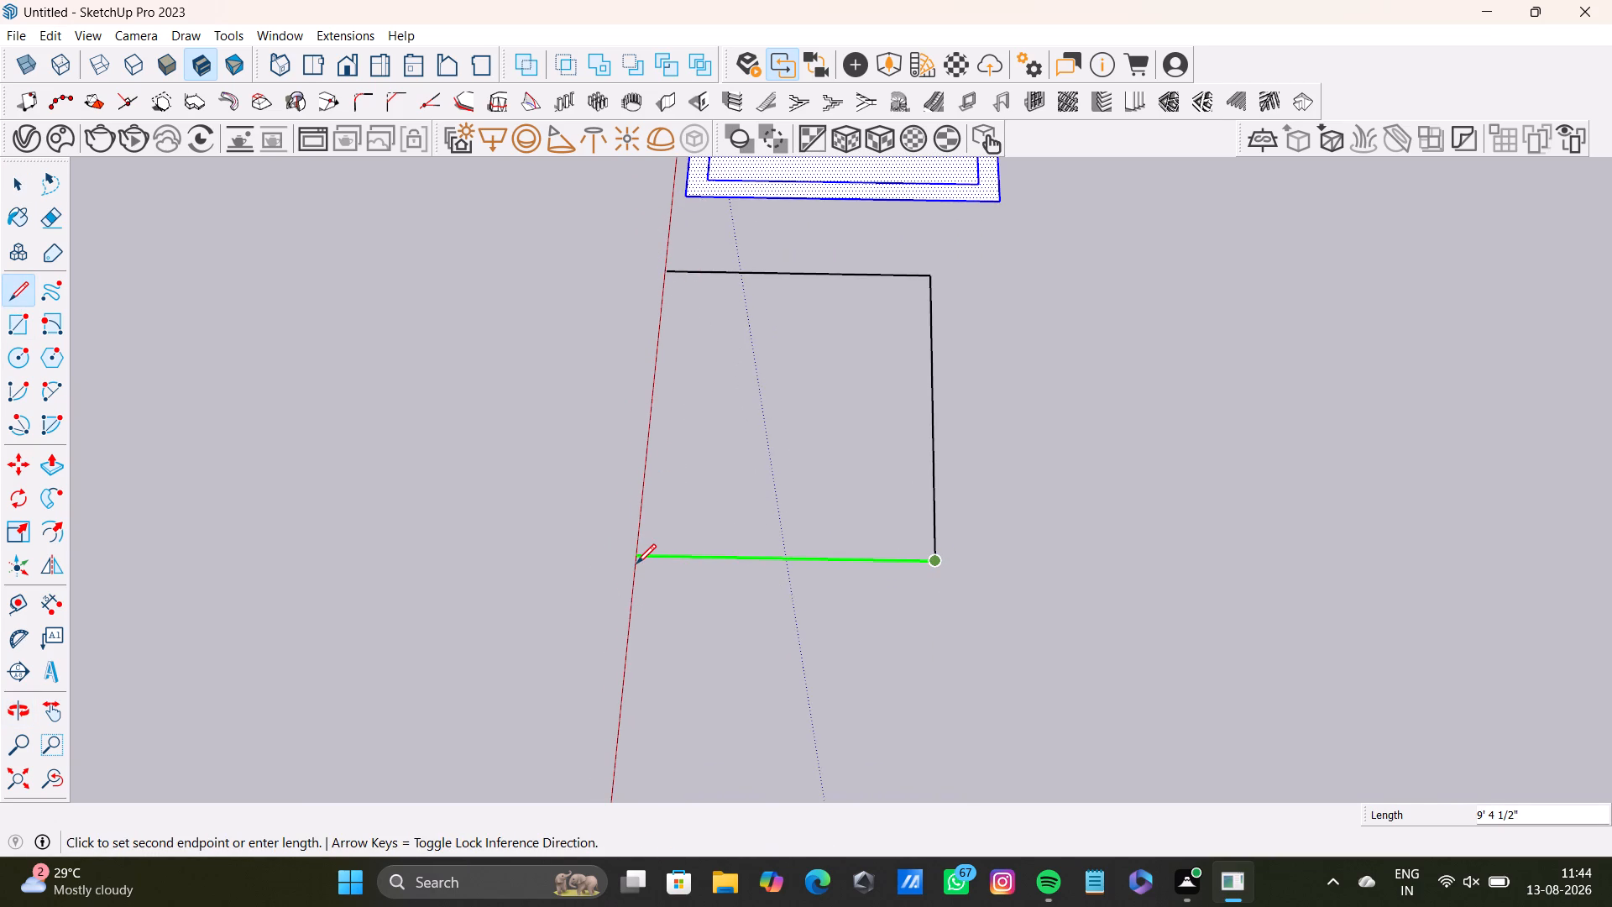
pyautogui.click(636, 564)
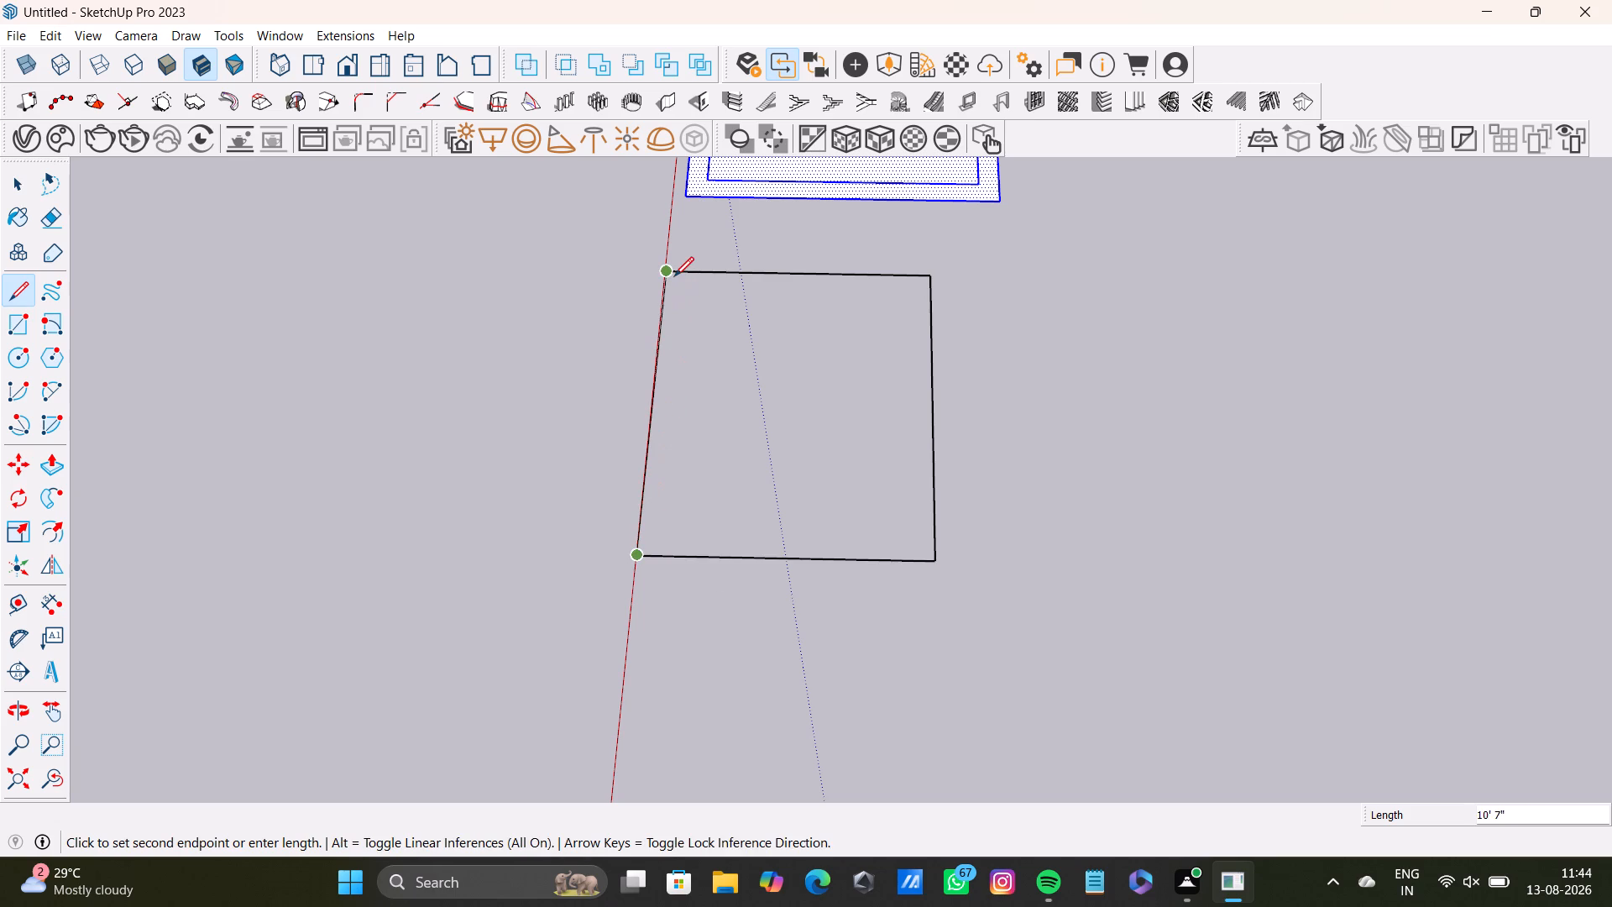
pyautogui.click(674, 274)
pyautogui.press('space')
# Offset the second room's outline 9" inward to form its wall thickness.
pyautogui.moveTo(795, 588); pyautogui.dragTo(952, 652, button='middle')
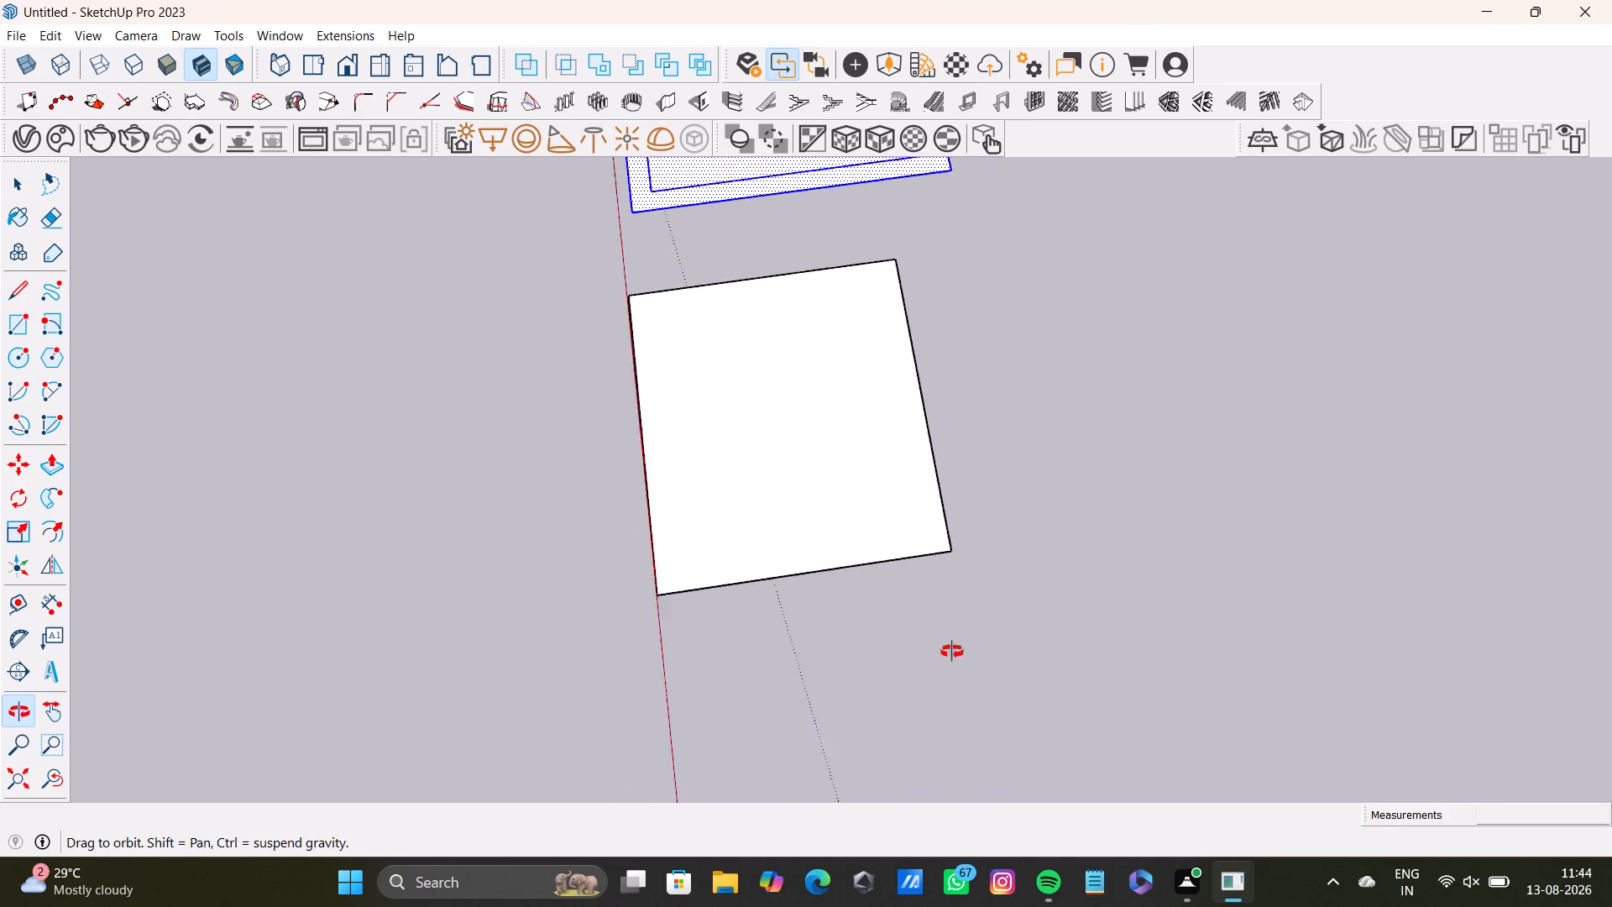
pyautogui.moveTo(952, 652); pyautogui.dragTo(1192, 637, button='middle')
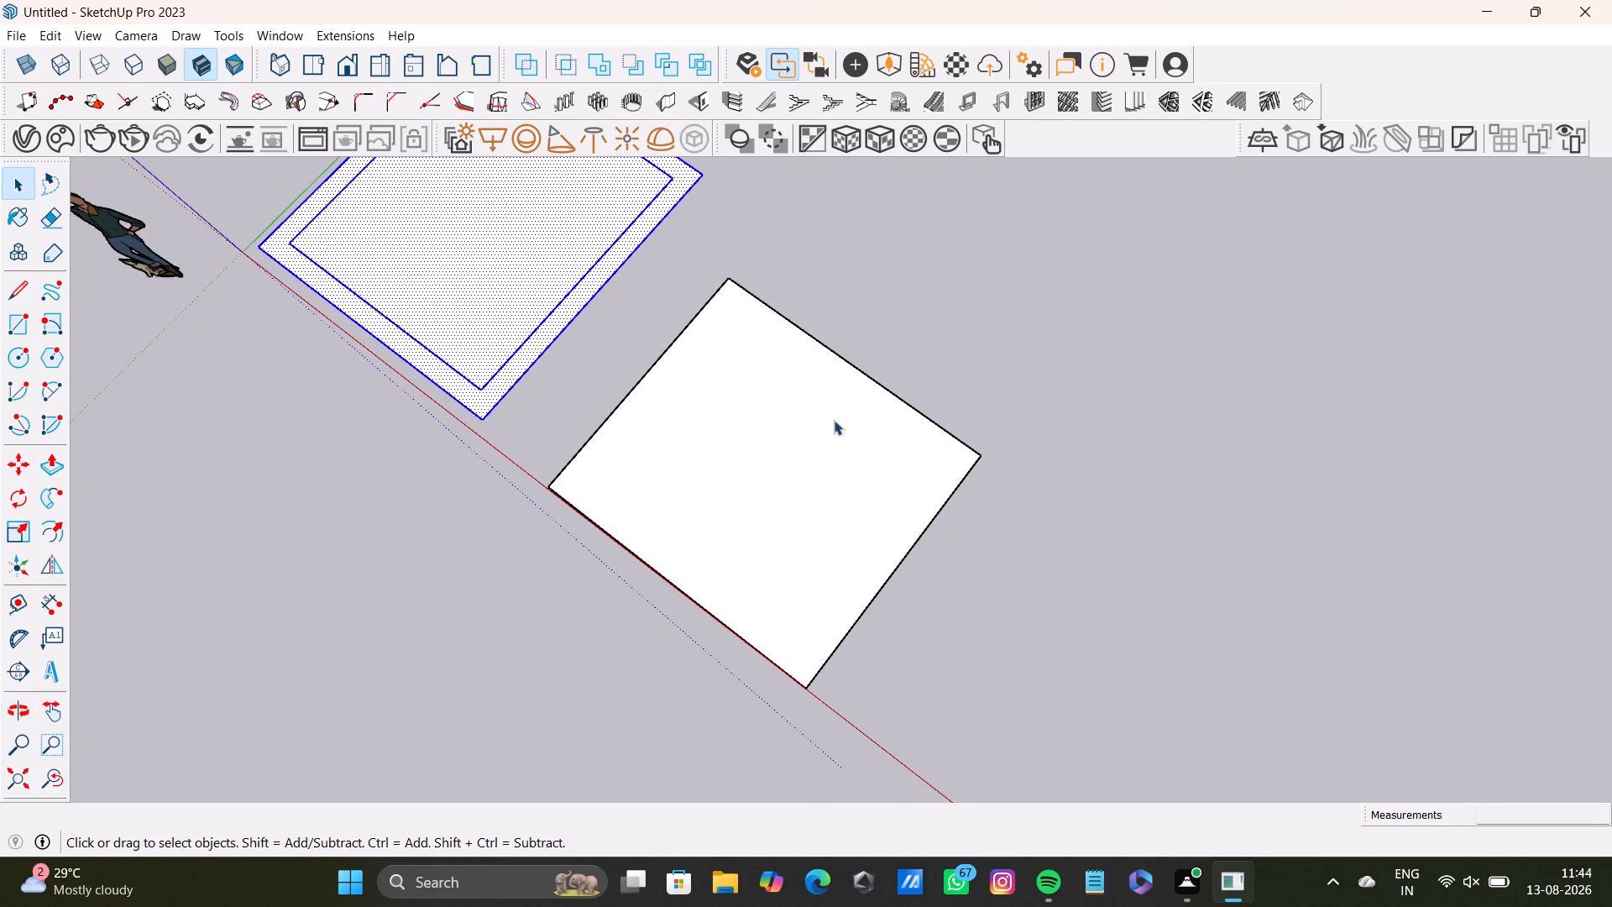
pyautogui.moveTo(818, 642); pyautogui.dragTo(1030, 633, button='middle')
pyautogui.press('space')
pyautogui.click(808, 560)
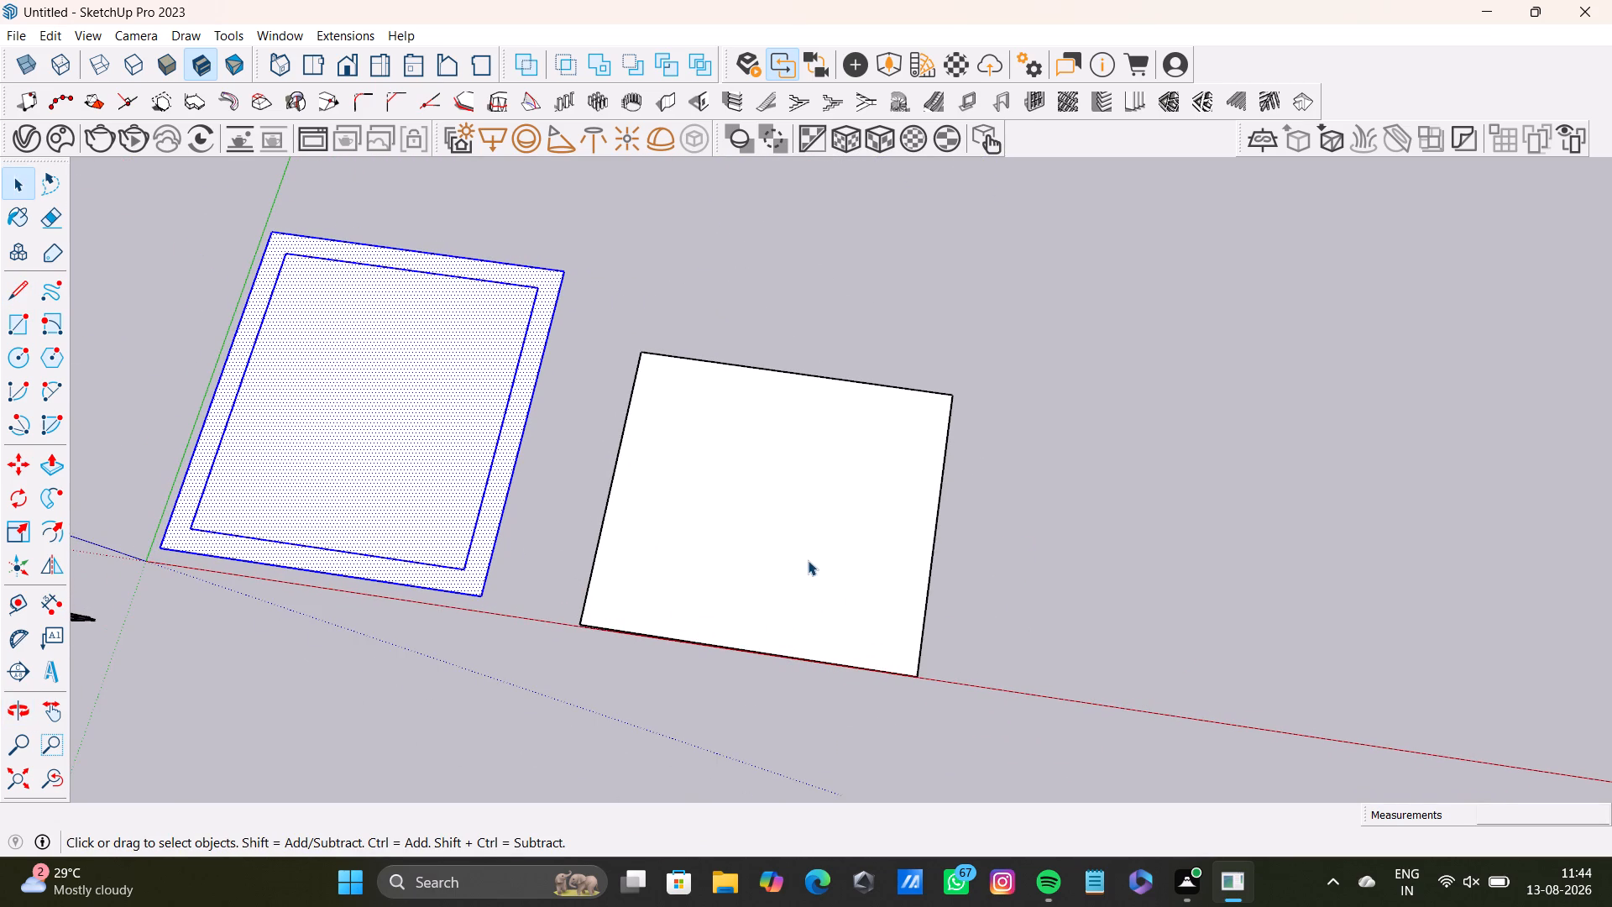
pyautogui.doubleClick(808, 560)
pyautogui.press('f')
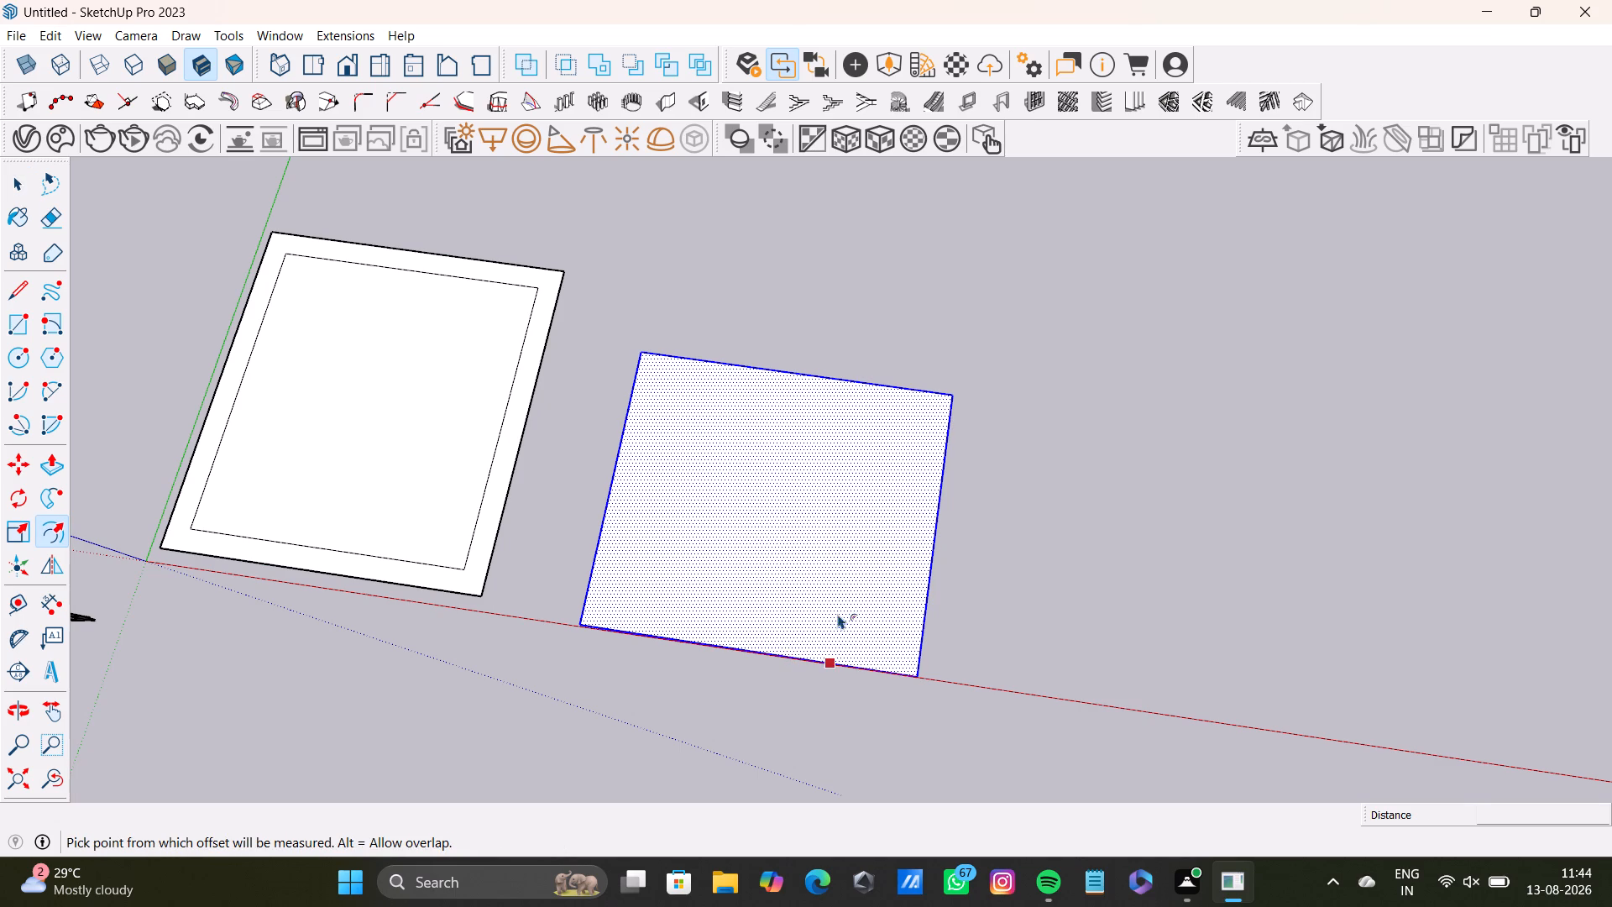
pyautogui.click(760, 527)
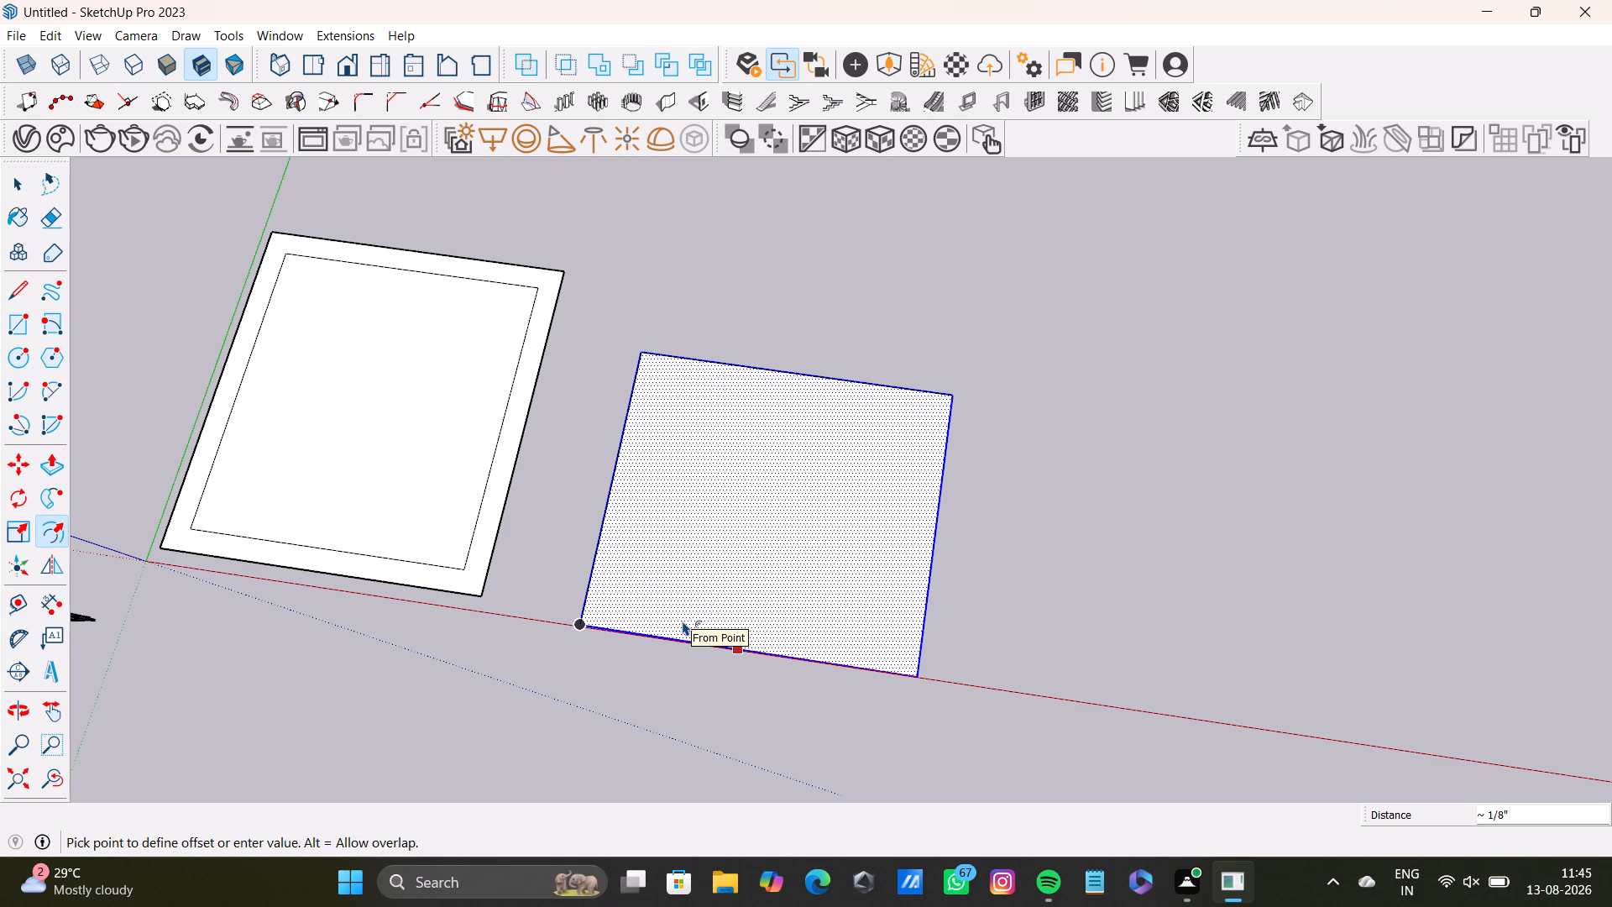
pyautogui.press('9')
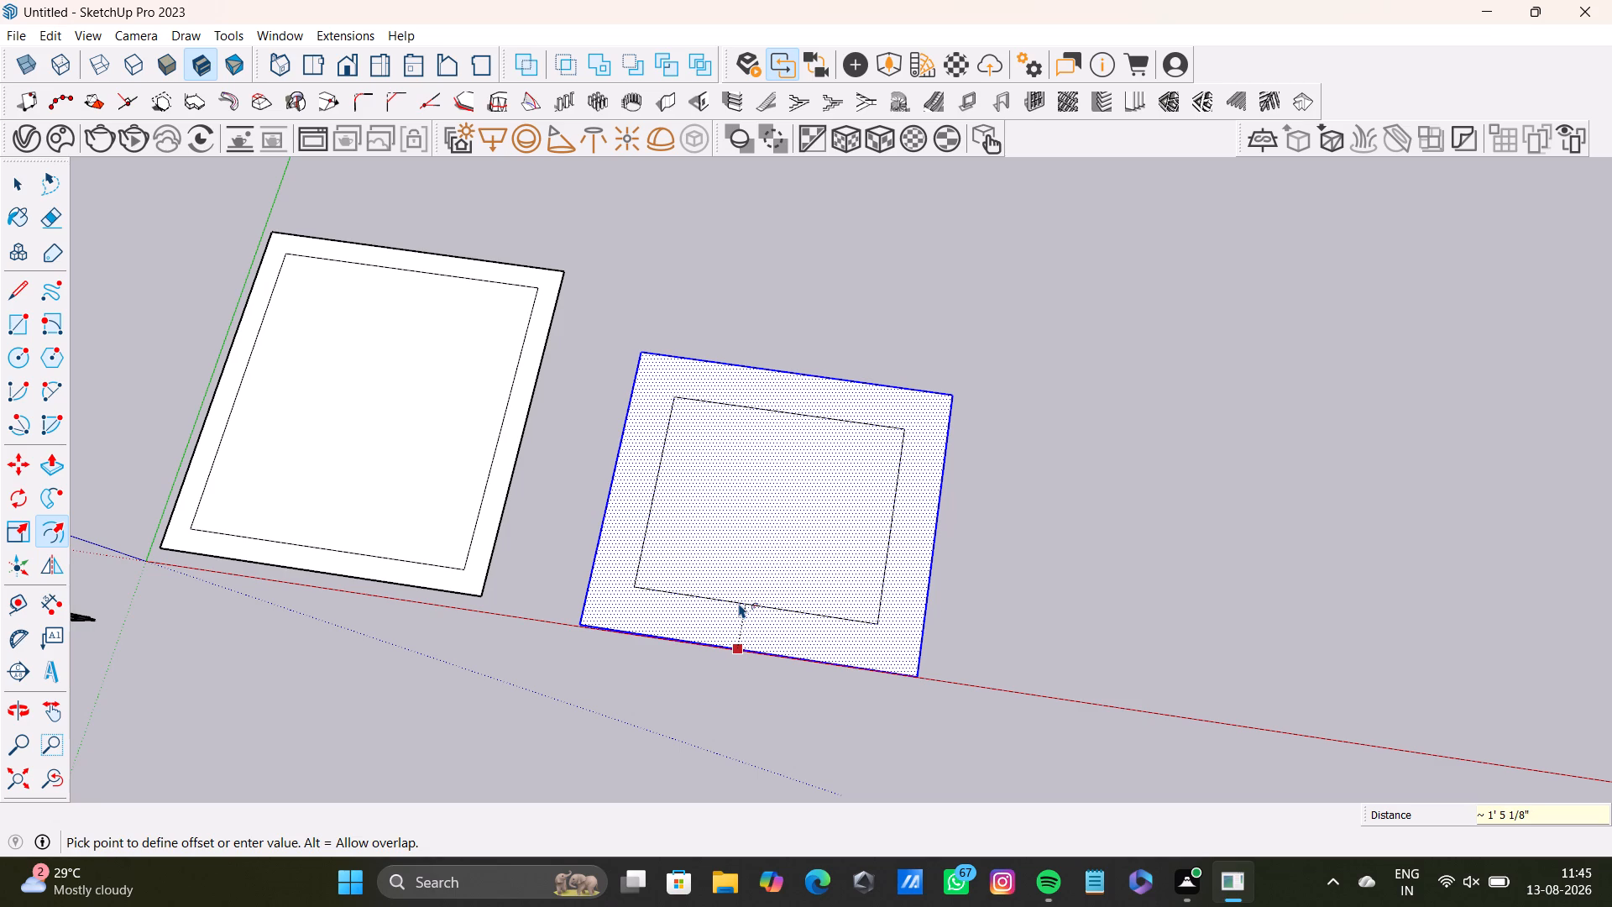
pyautogui.press('9')
pyautogui.hotkey('shift', '"')
pyautogui.press('Return')
pyautogui.press('space')
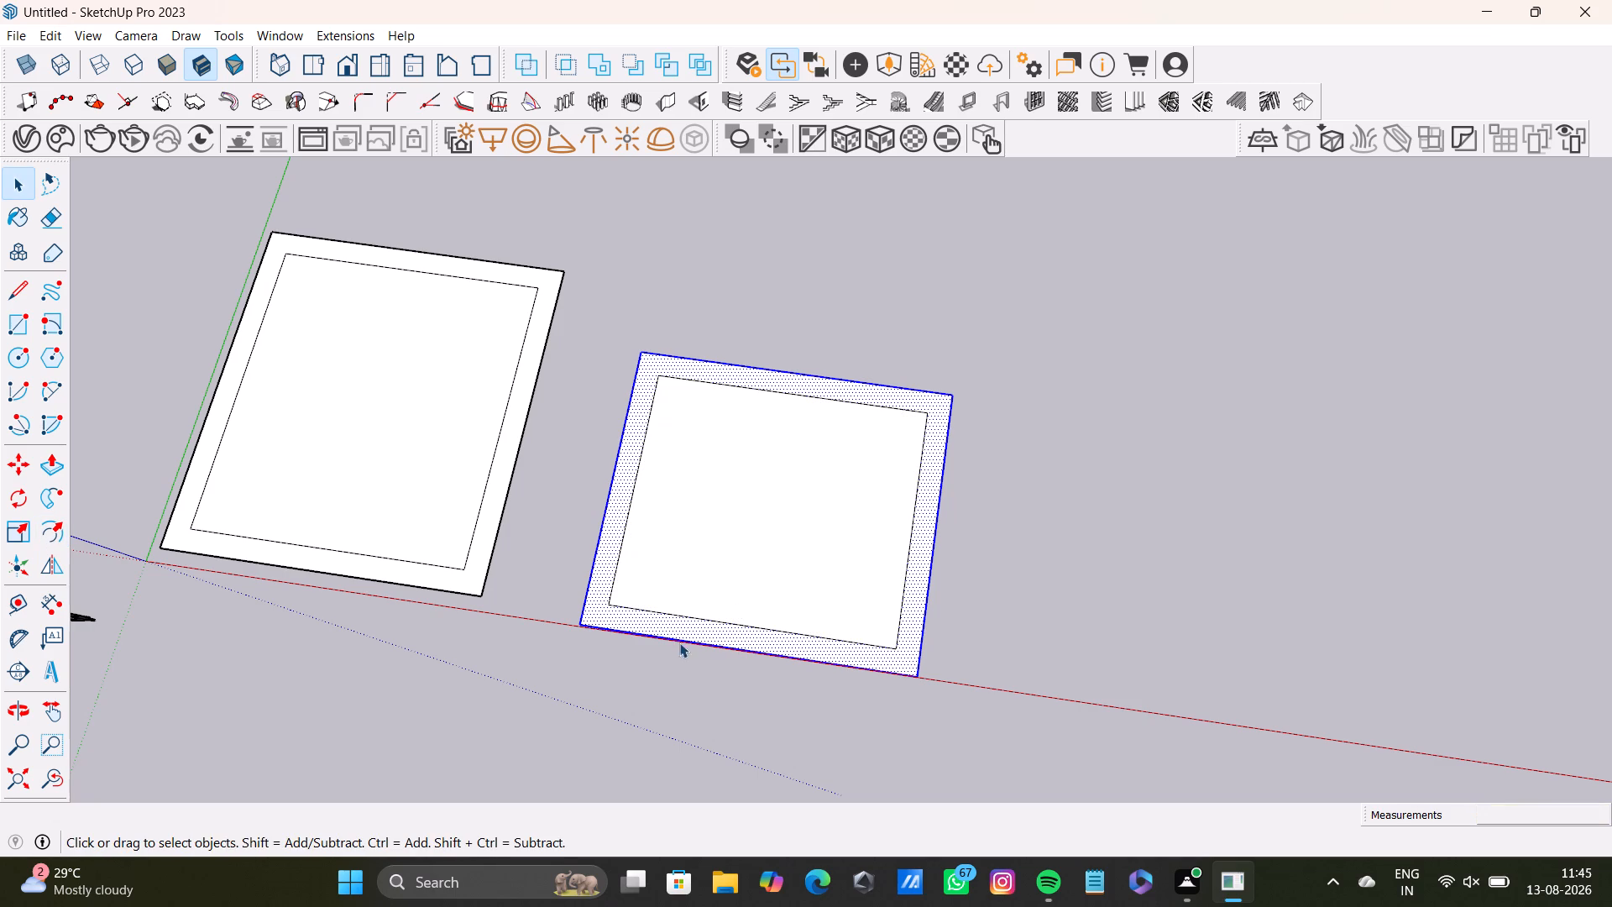
# Examine the second room's wall outline next to the first room from several angles.
pyautogui.scroll(7, 650, 541)
pyautogui.moveTo(668, 534); pyautogui.dragTo(685, 642, button='middle')
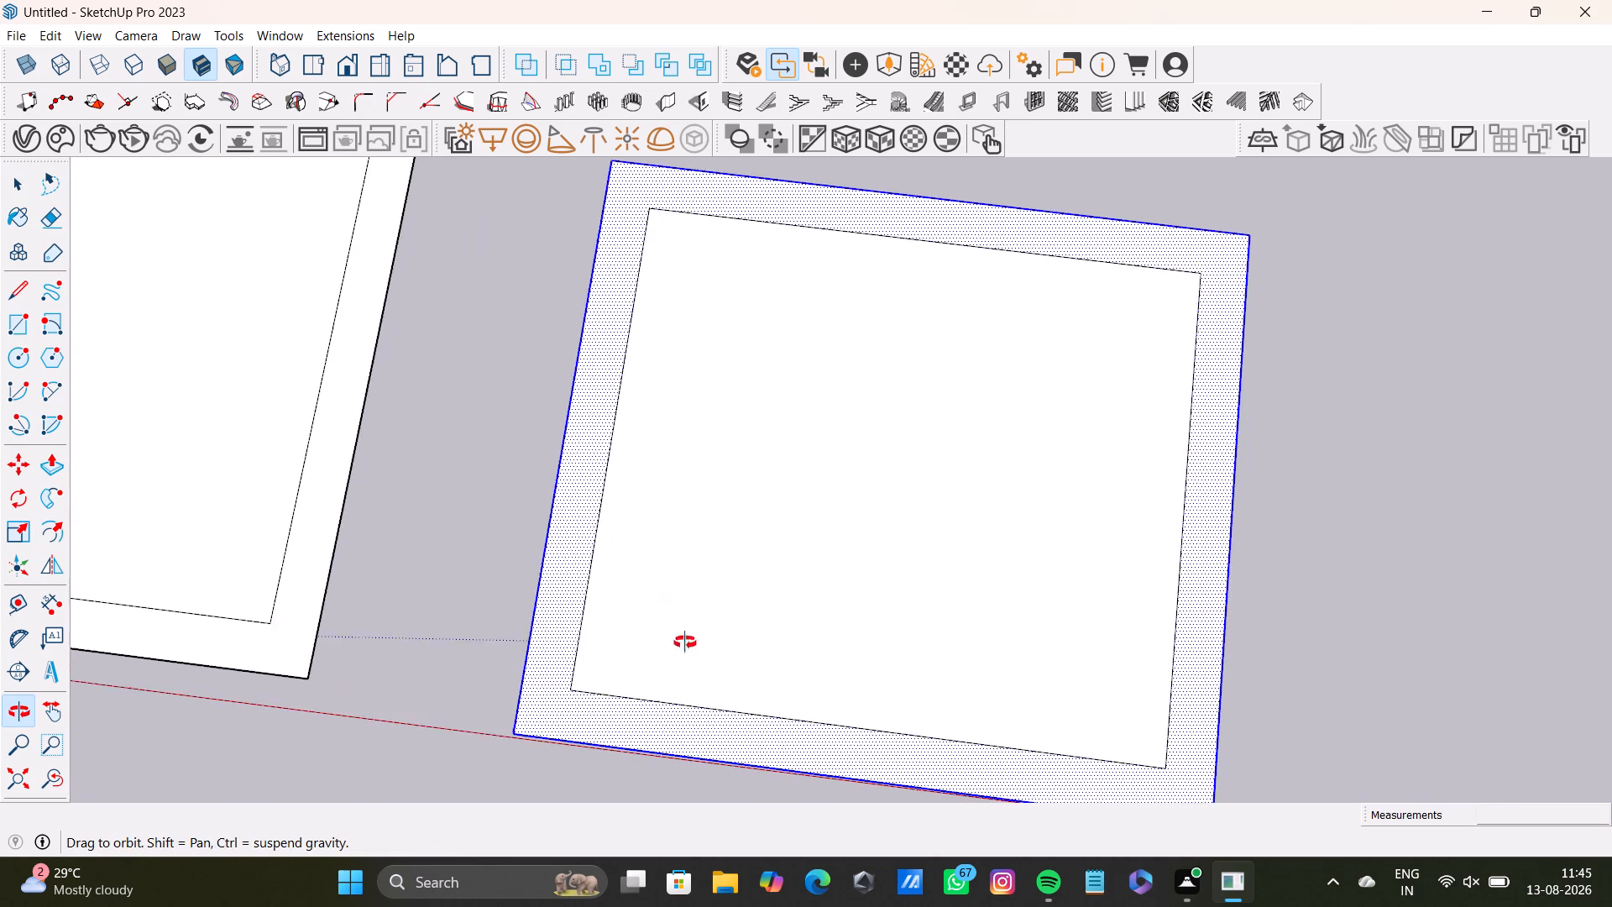
pyautogui.moveTo(685, 642); pyautogui.dragTo(814, 436, button='middle')
pyautogui.moveTo(829, 564); pyautogui.dragTo(699, 393, button='middle')
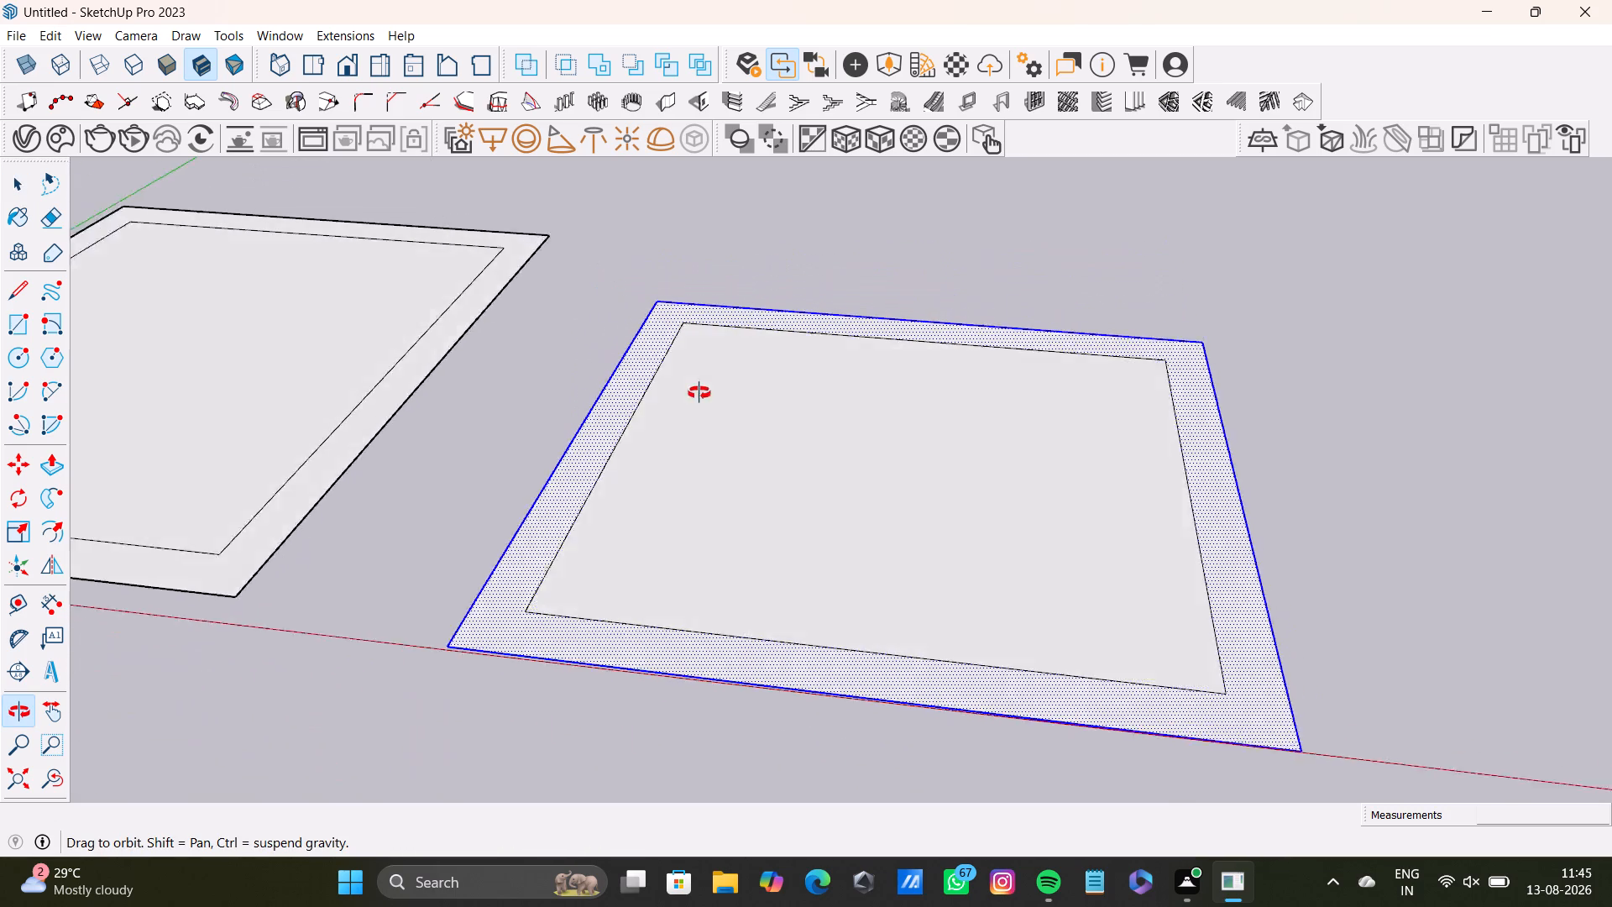
pyautogui.moveTo(699, 393); pyautogui.dragTo(825, 351, button='middle')
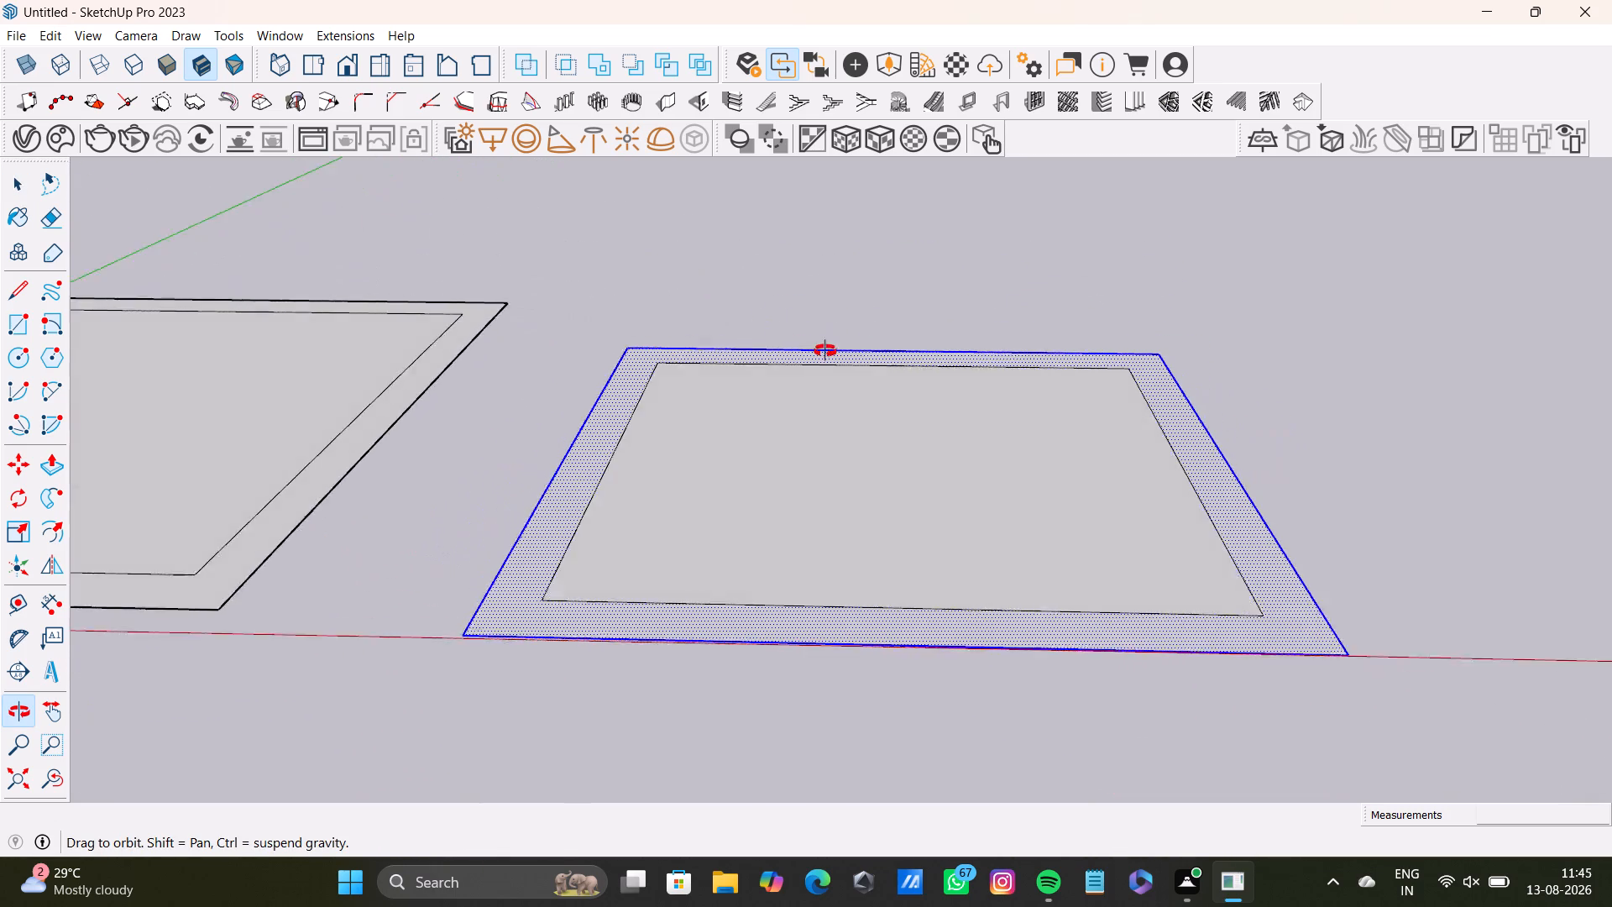
pyautogui.moveTo(825, 351); pyautogui.dragTo(919, 375, button='middle')
pyautogui.moveTo(934, 421); pyautogui.dragTo(887, 443, button='middle')
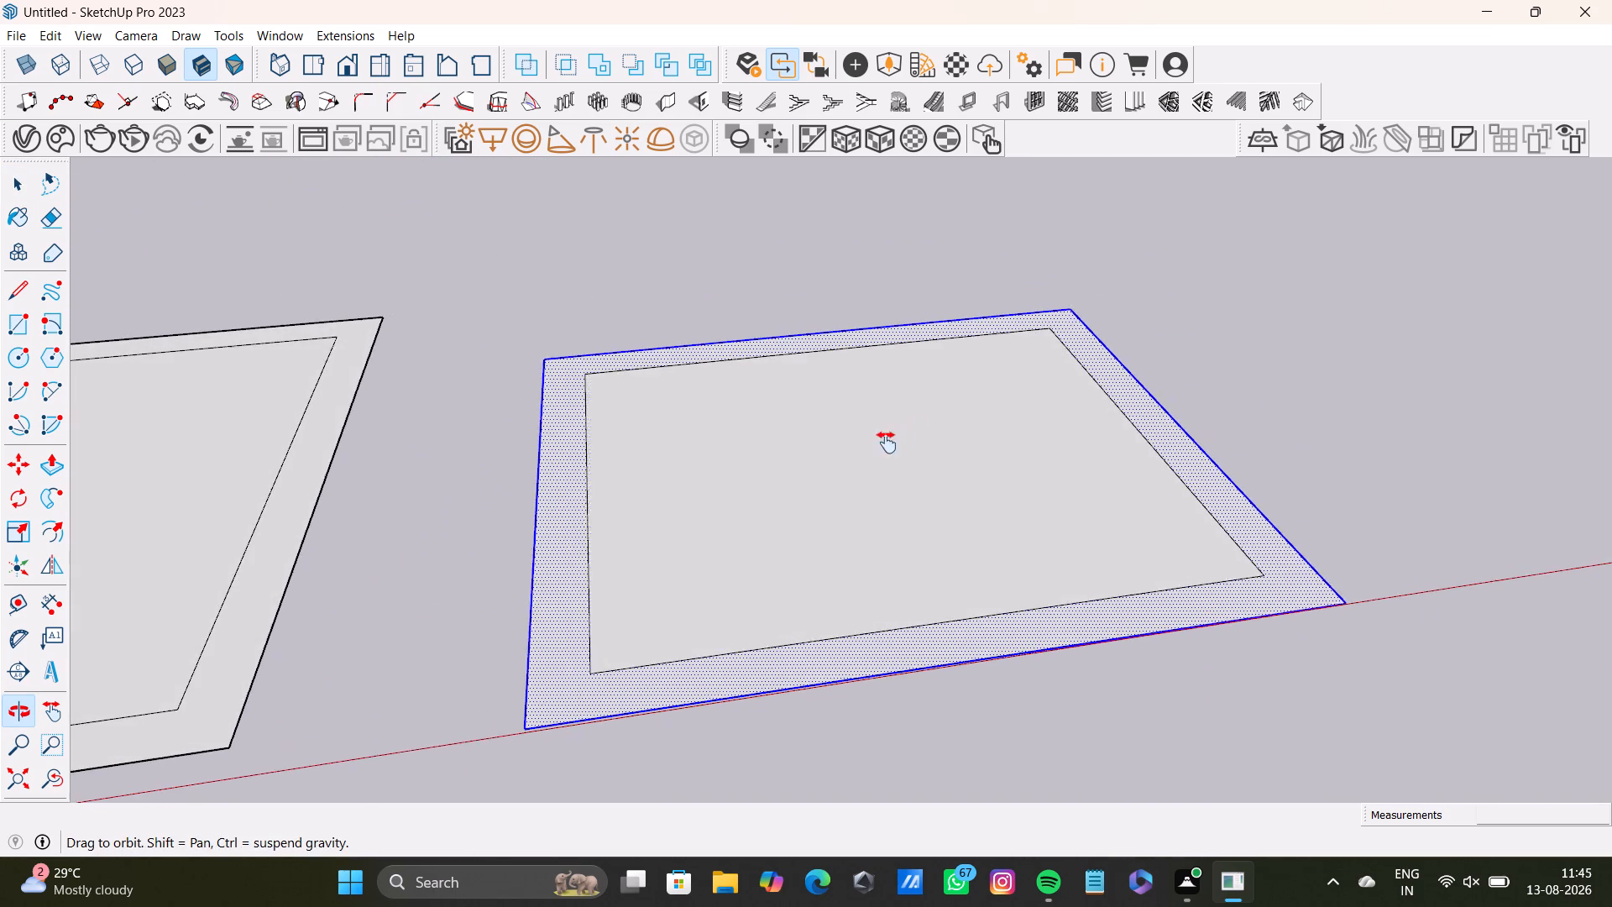
pyautogui.moveTo(887, 443); pyautogui.dragTo(875, 448, button='middle')
pyautogui.moveTo(1023, 543); pyautogui.dragTo(928, 582, button='middle')
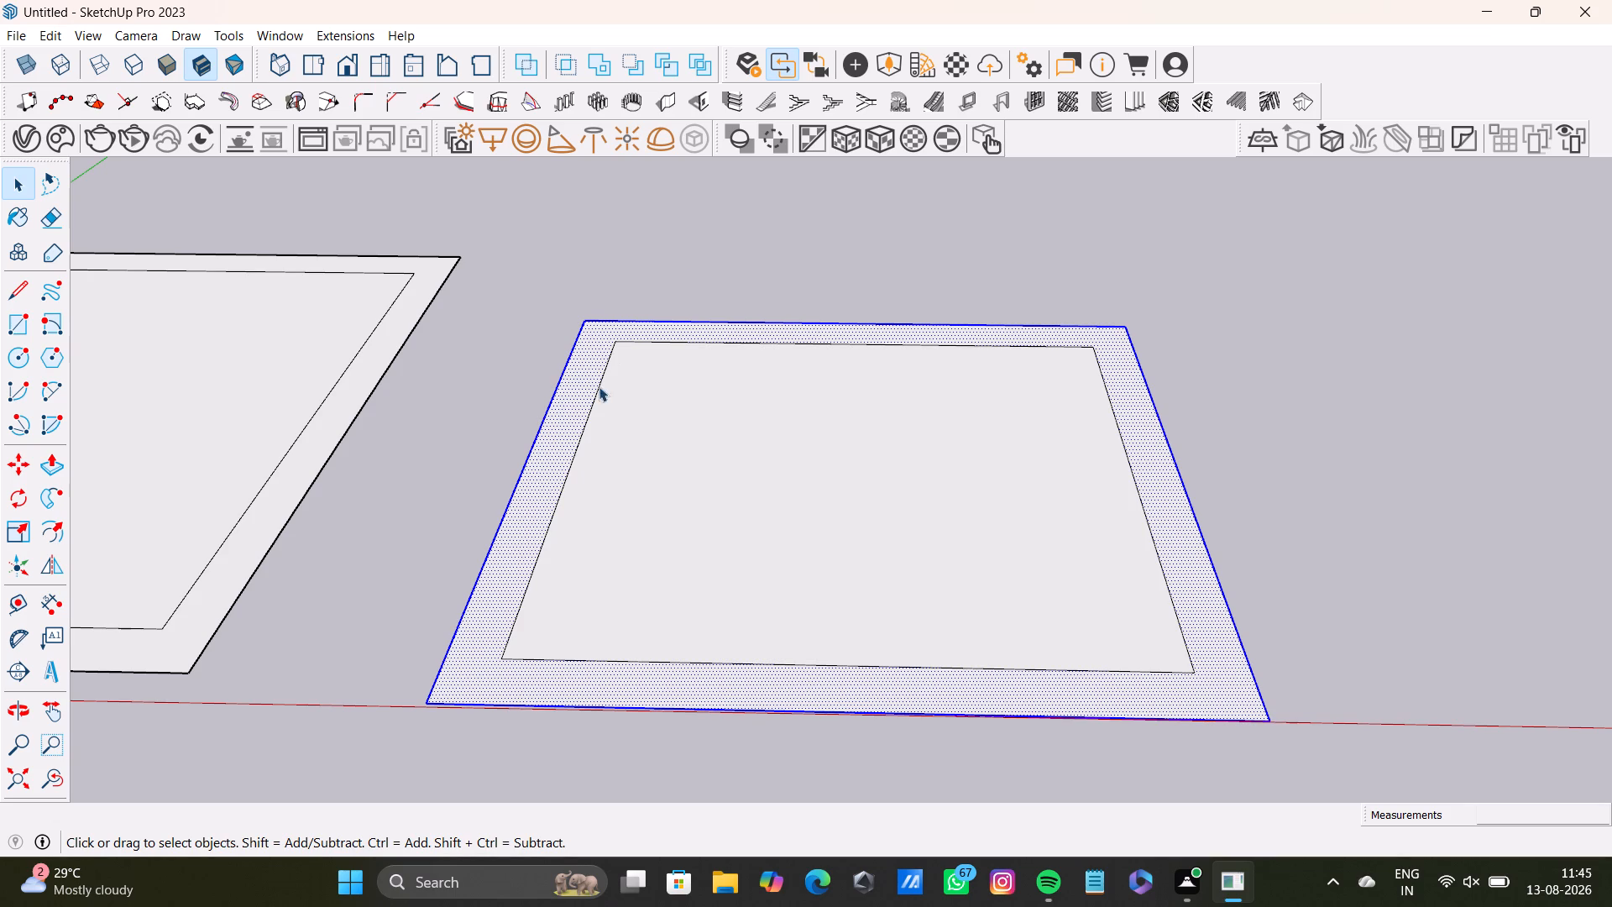
# Measure the second room's inner outline side facing the first room, without placing a dimension.
pyautogui.moveTo(876, 485); pyautogui.dragTo(844, 669, button='middle')
pyautogui.moveTo(855, 616); pyautogui.dragTo(835, 729, button='middle')
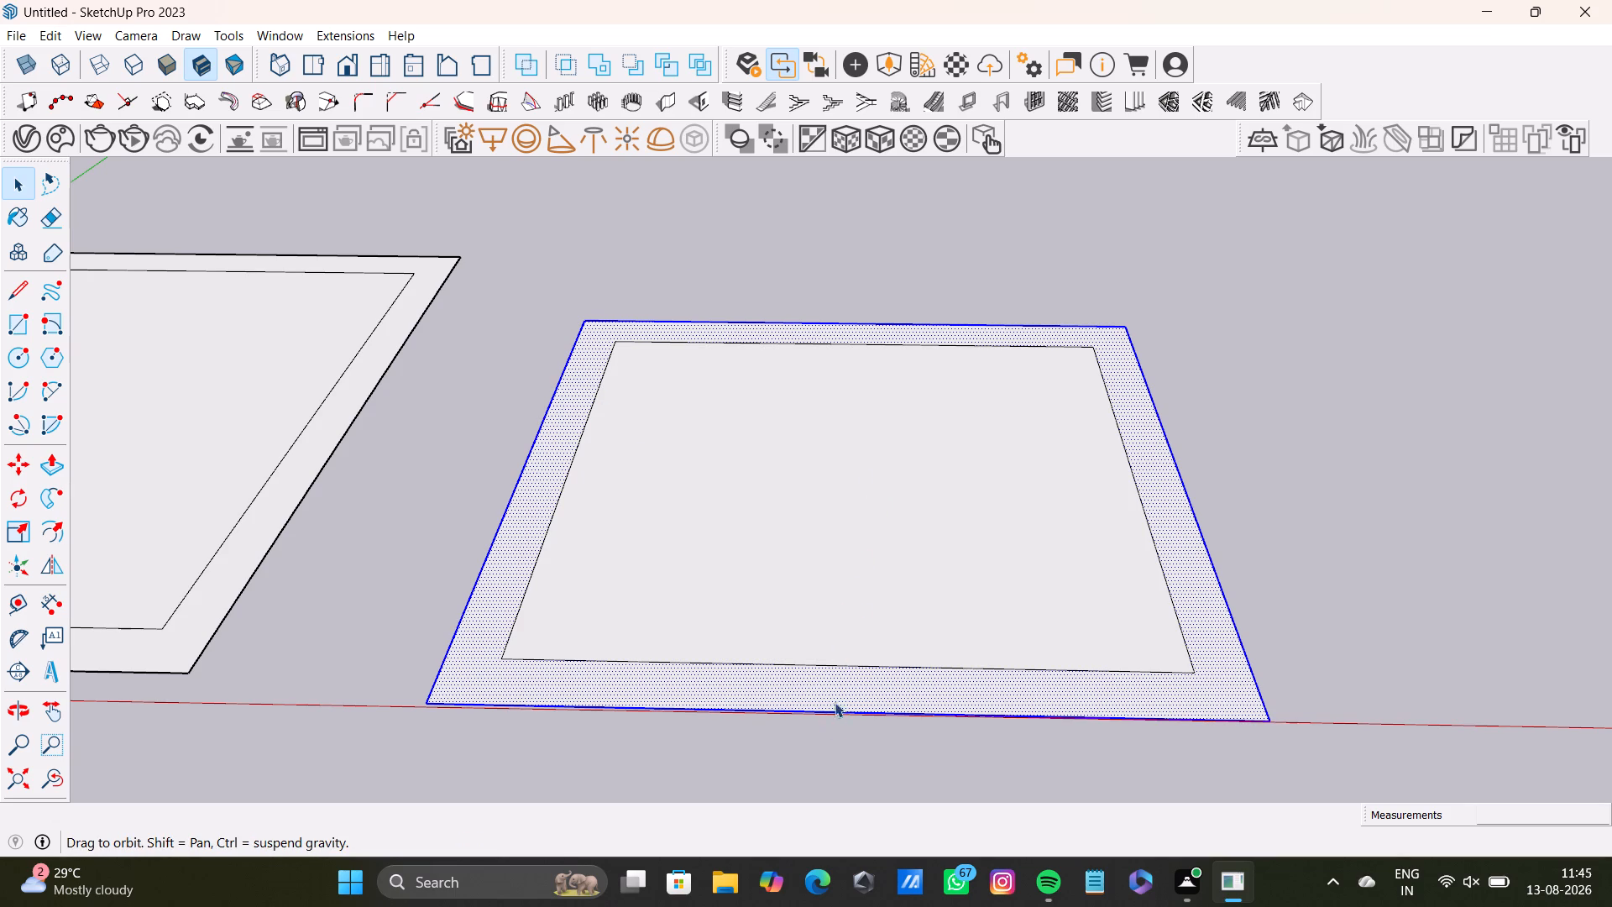
pyautogui.moveTo(902, 527); pyautogui.dragTo(569, 564, button='middle')
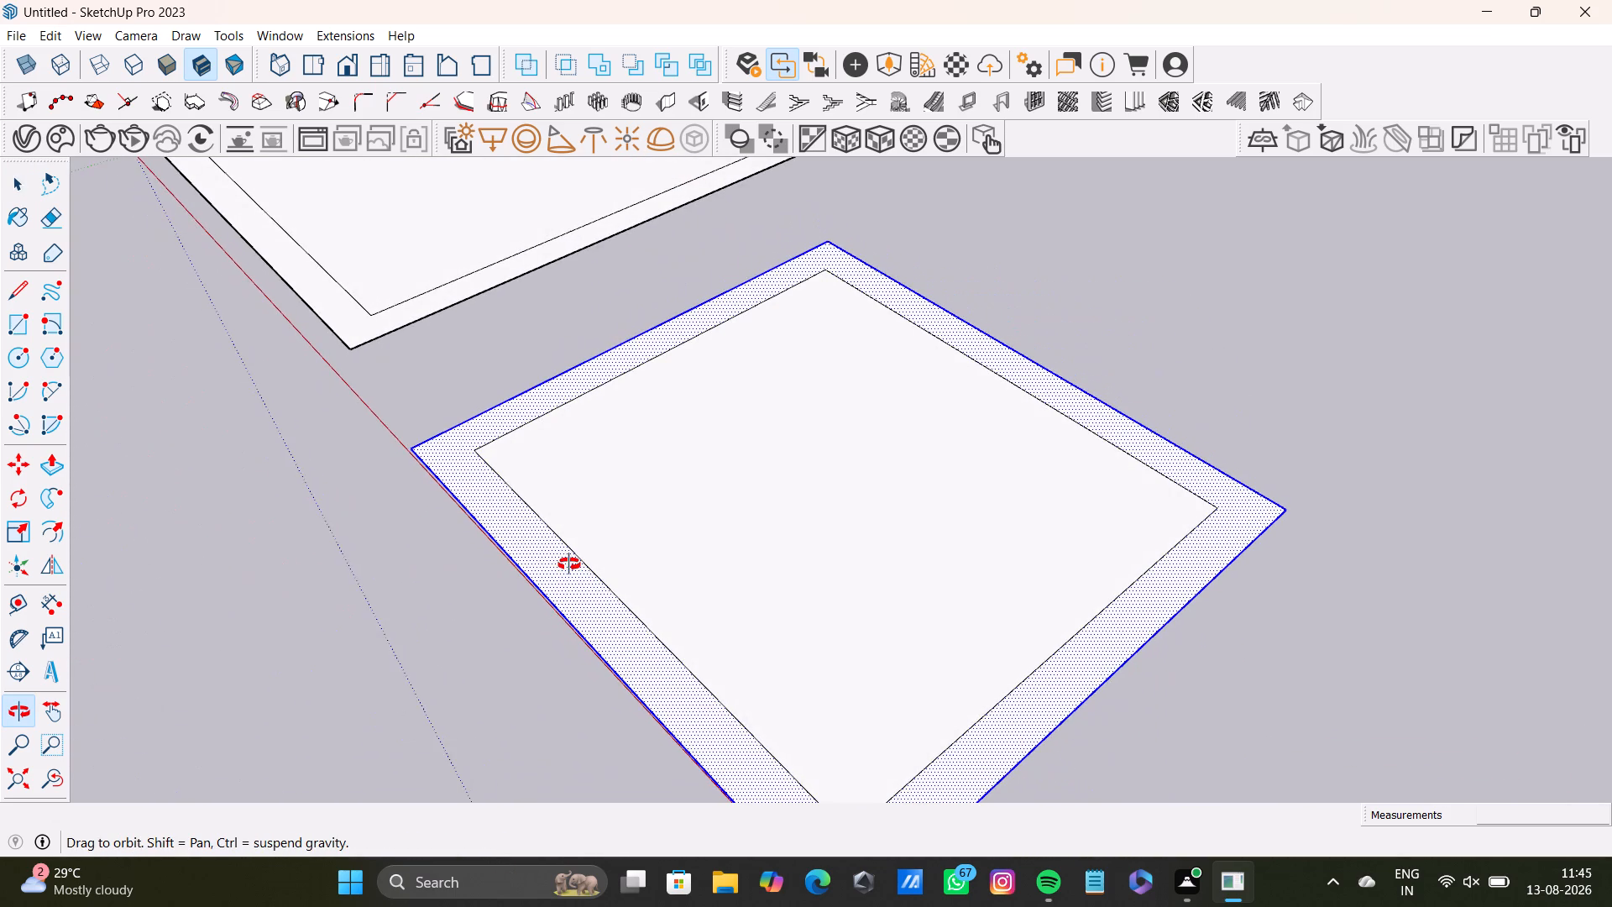
pyautogui.moveTo(569, 564); pyautogui.dragTo(569, 564, button='middle')
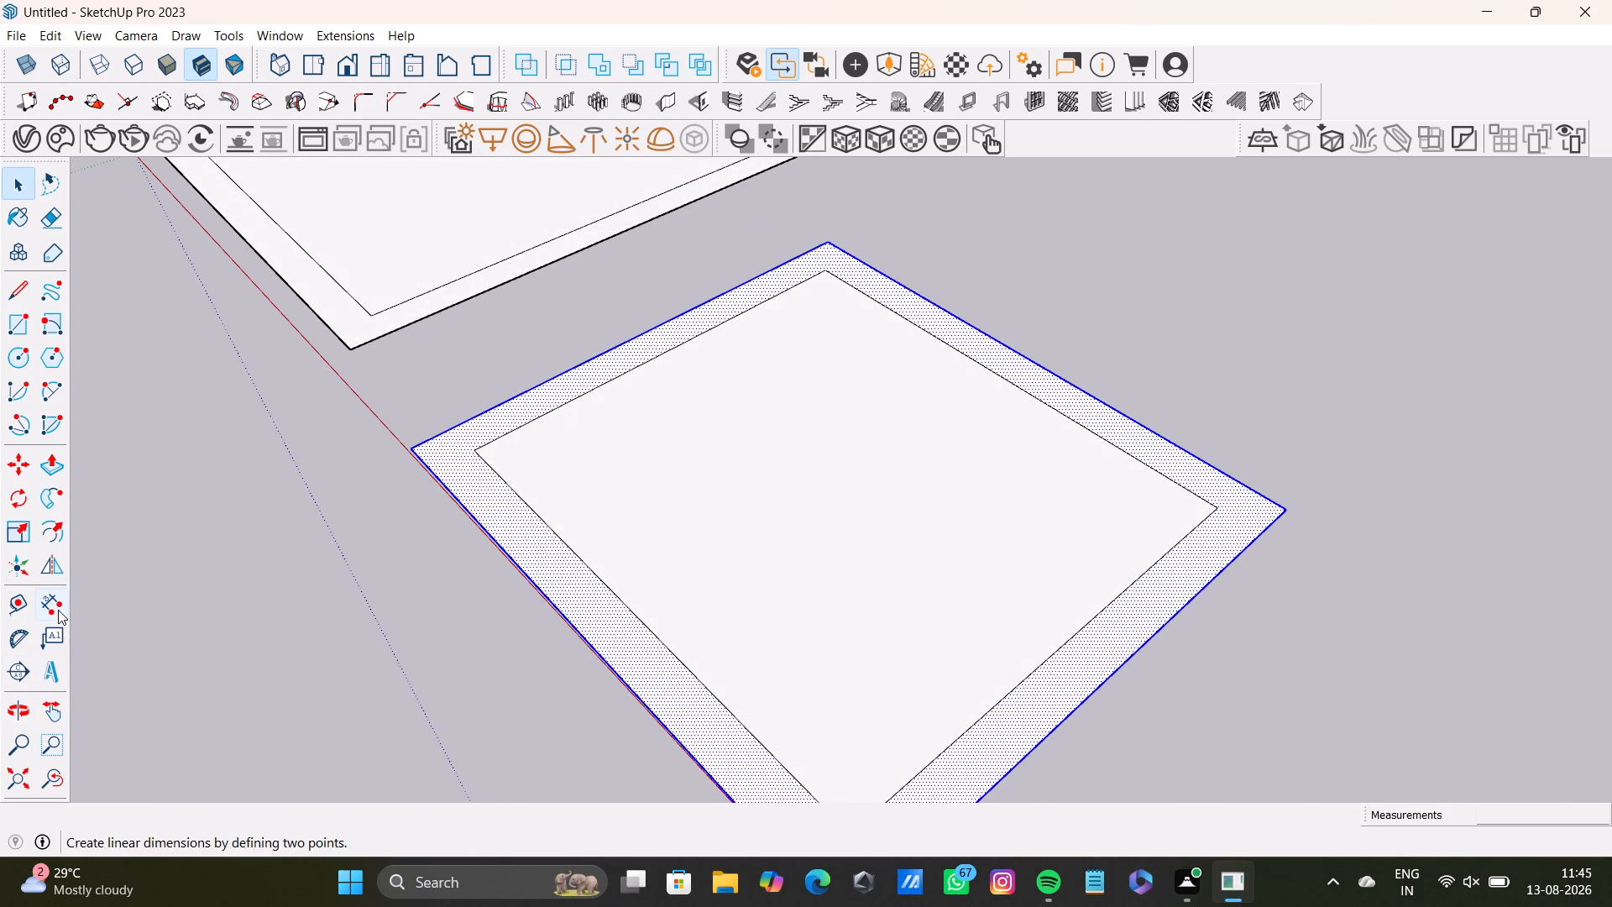
pyautogui.click(58, 609)
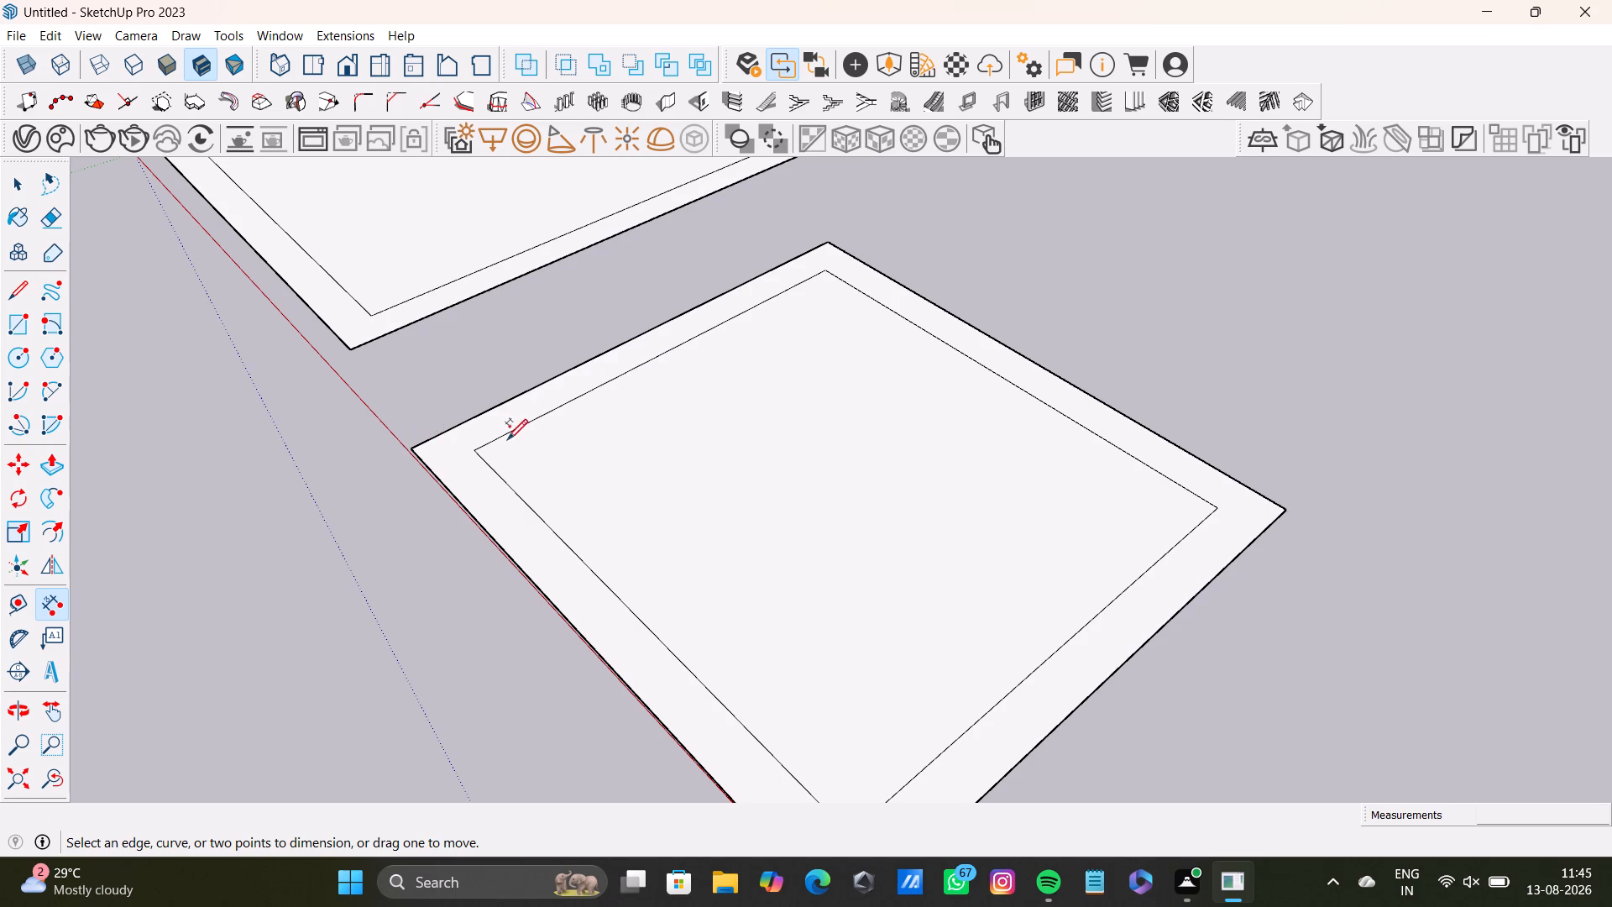
pyautogui.click(472, 448)
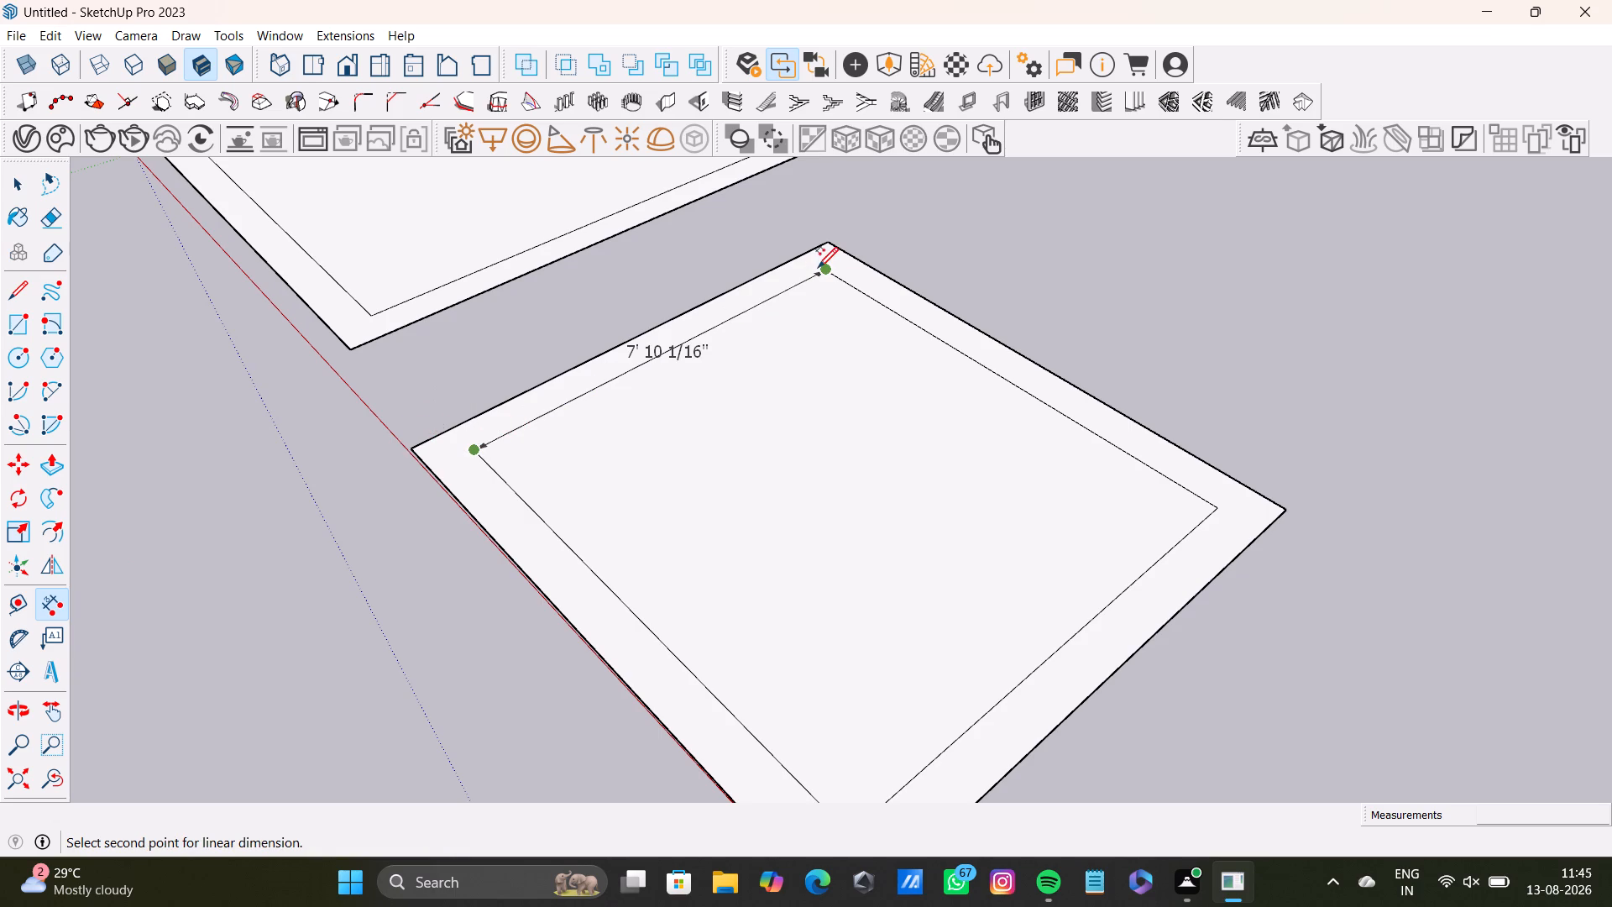
pyautogui.moveTo(830, 318); pyautogui.dragTo(779, 395, button='middle')
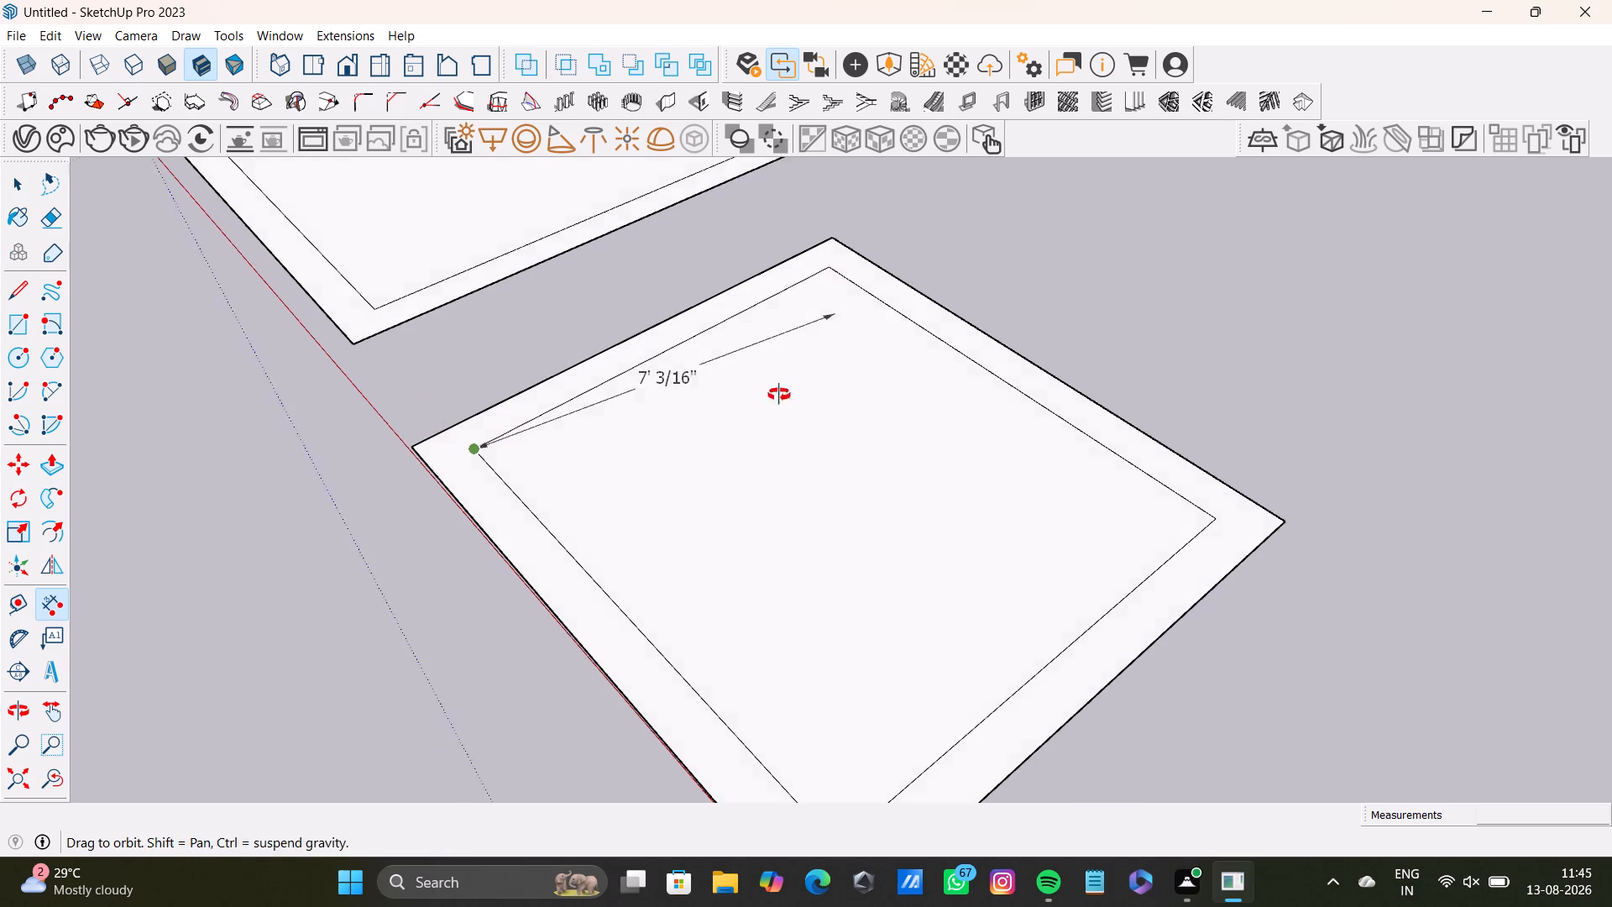
pyautogui.moveTo(779, 395); pyautogui.dragTo(725, 485, button='middle')
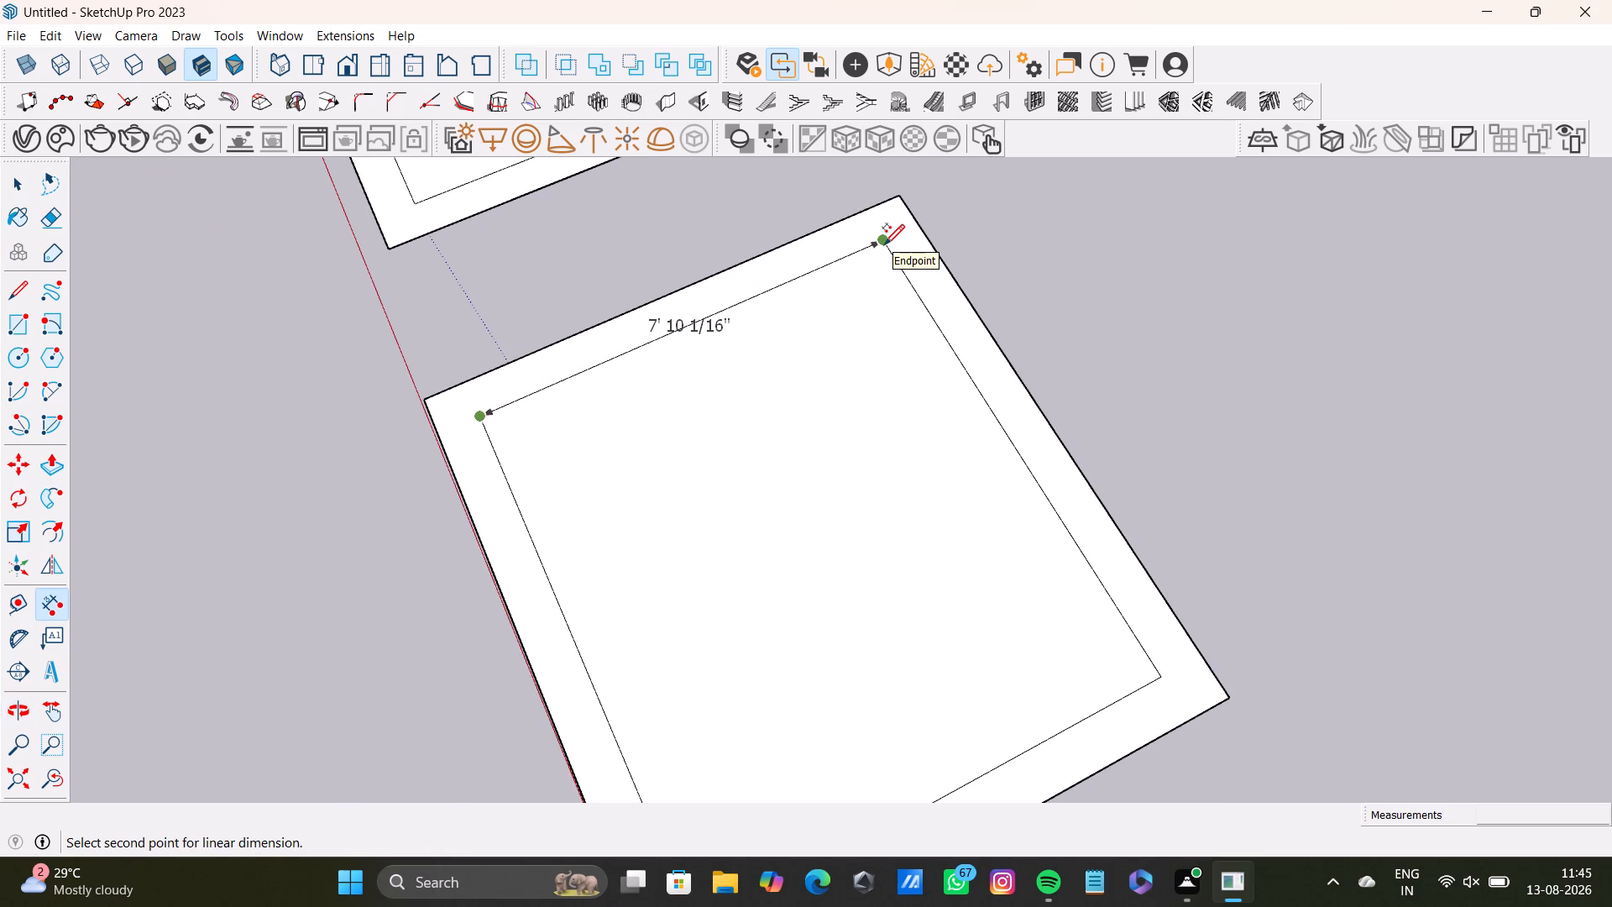
pyautogui.press('space')
# Measure the second room's inner outline side parallel to and farthest from the red axis, without placing a dimension.
pyautogui.moveTo(761, 518); pyautogui.dragTo(1030, 606, button='middle')
pyautogui.moveTo(767, 438); pyautogui.dragTo(1048, 599, button='middle')
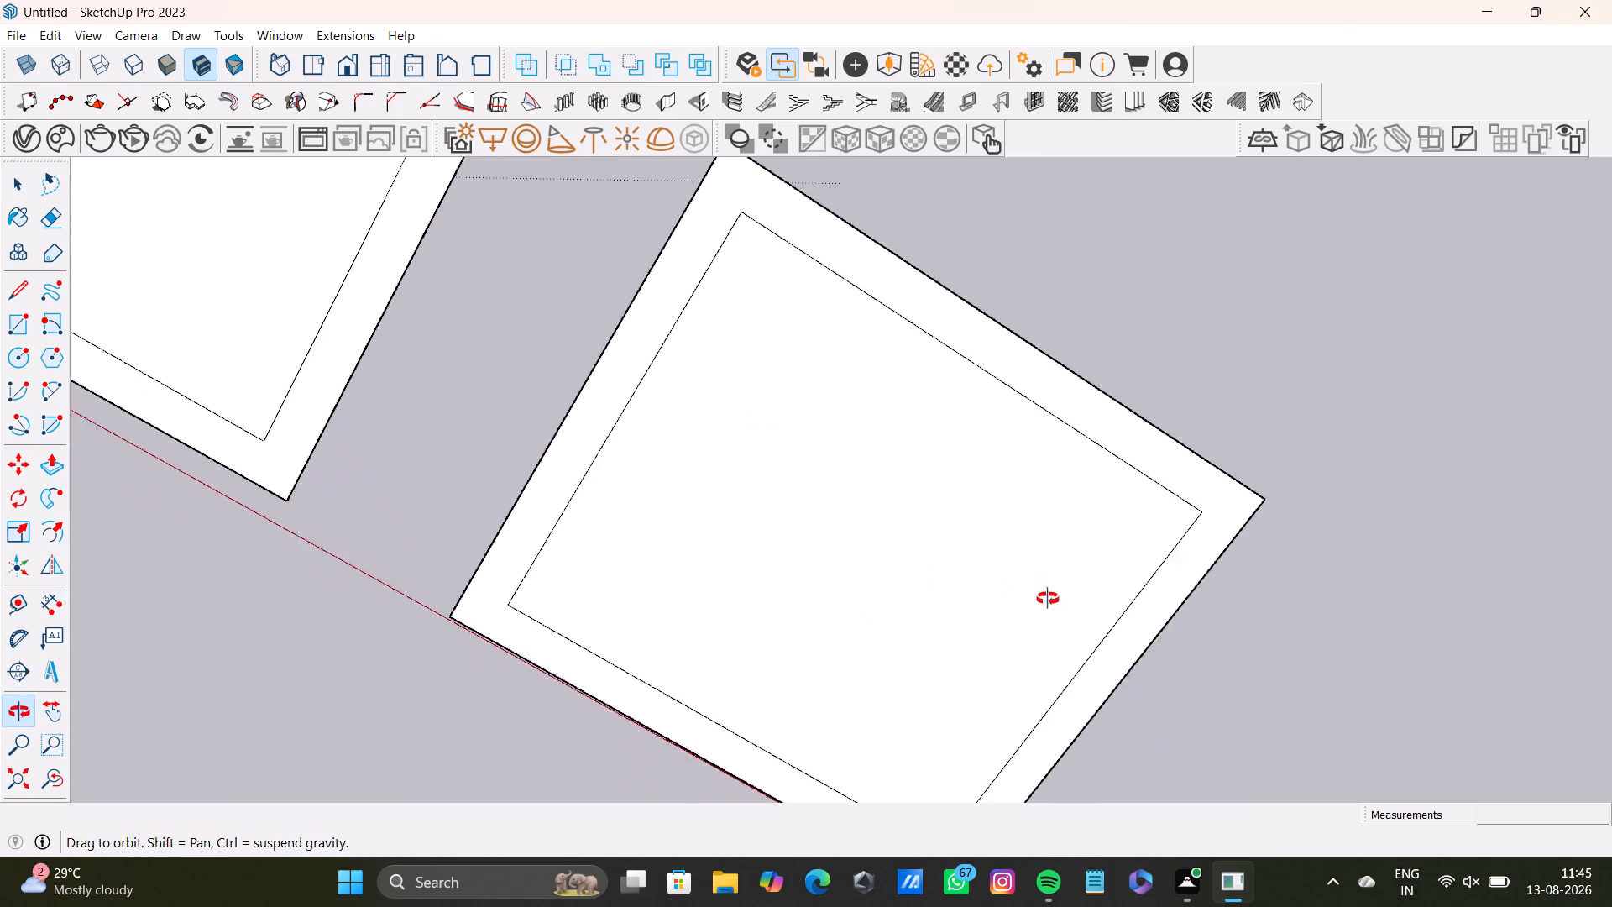
pyautogui.moveTo(1048, 599); pyautogui.dragTo(1055, 586, button='middle')
pyautogui.moveTo(866, 626); pyautogui.dragTo(967, 321, button='middle')
pyautogui.moveTo(848, 672); pyautogui.dragTo(914, 554, button='middle')
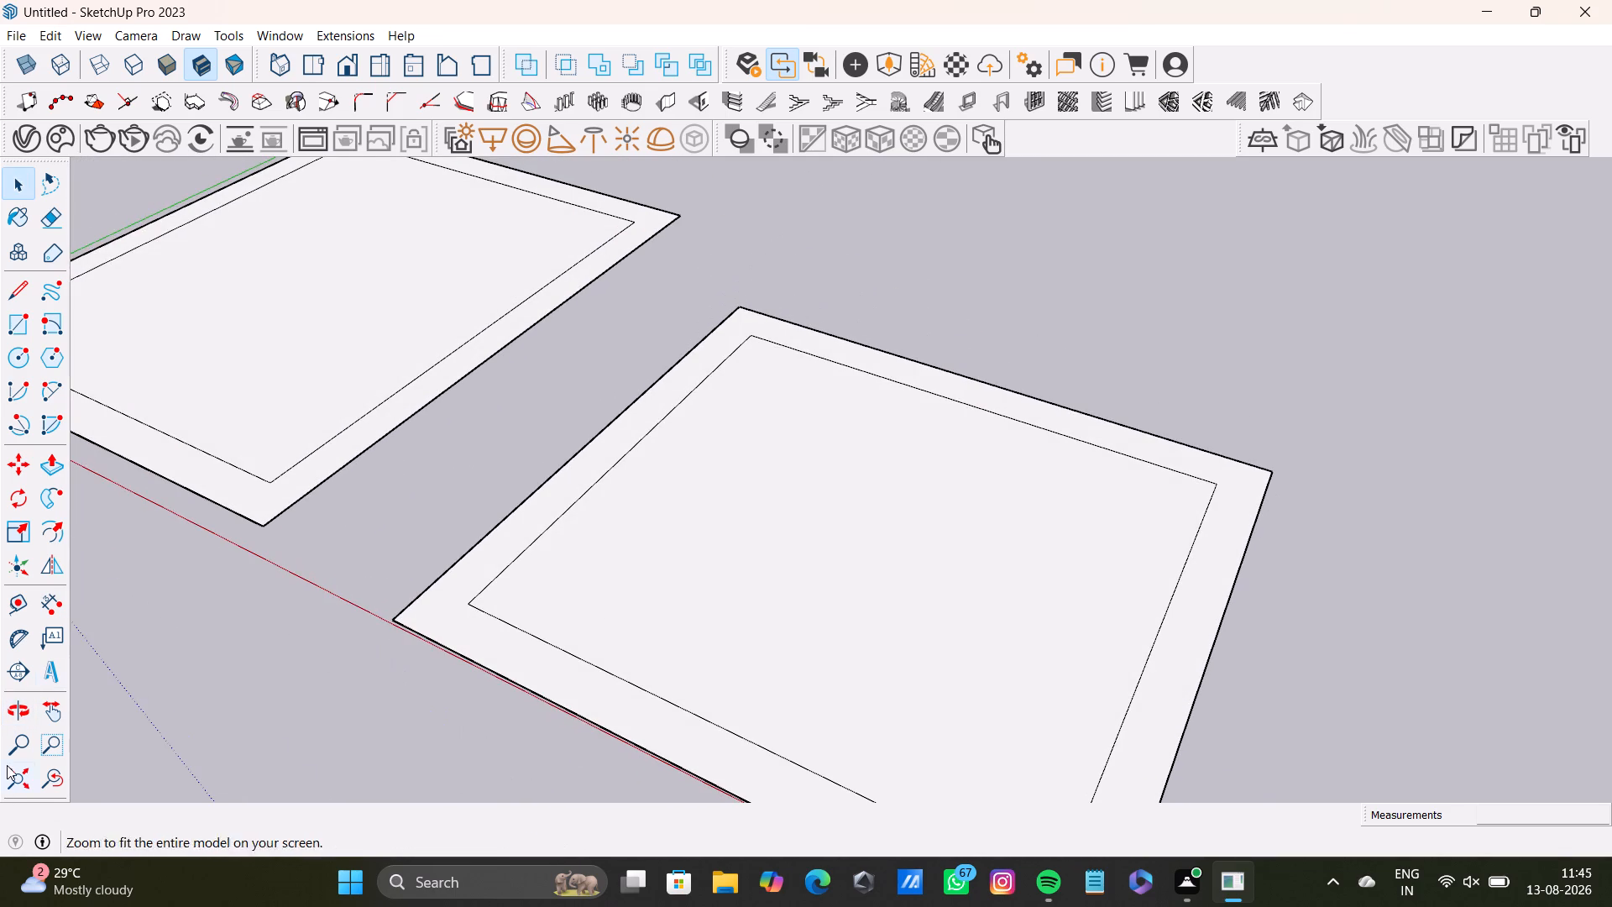
pyautogui.click(53, 607)
pyautogui.click(751, 332)
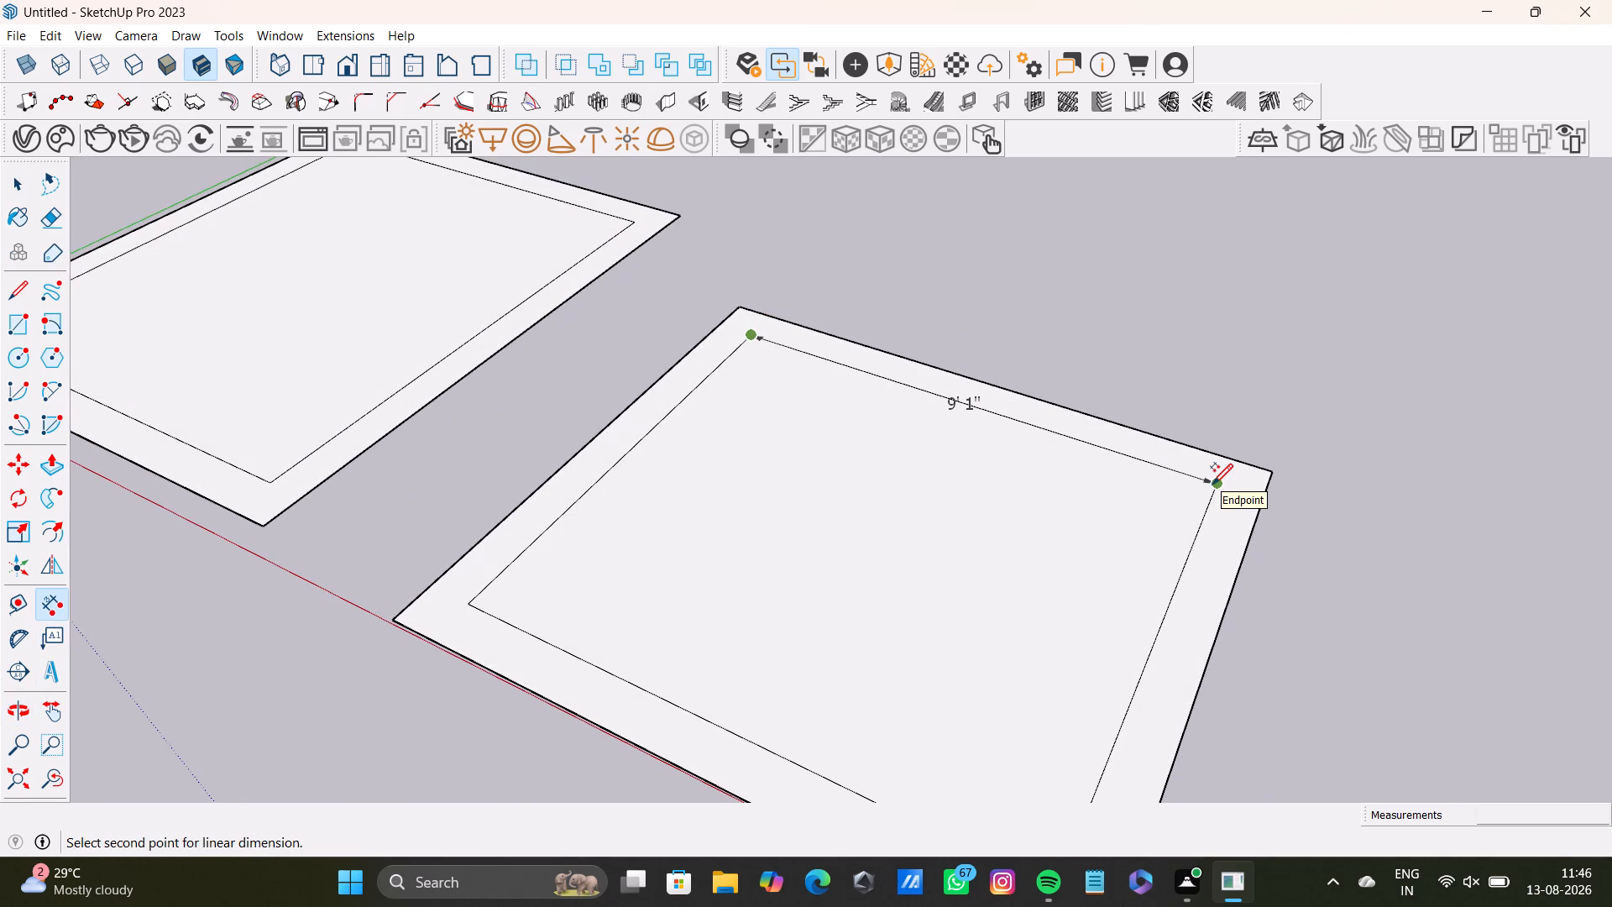
pyautogui.press('space')
# Dimension the second room's outer side facing the first room, placing the dimension in the gap between the rooms.
pyautogui.moveTo(735, 540); pyautogui.dragTo(725, 705, button='middle')
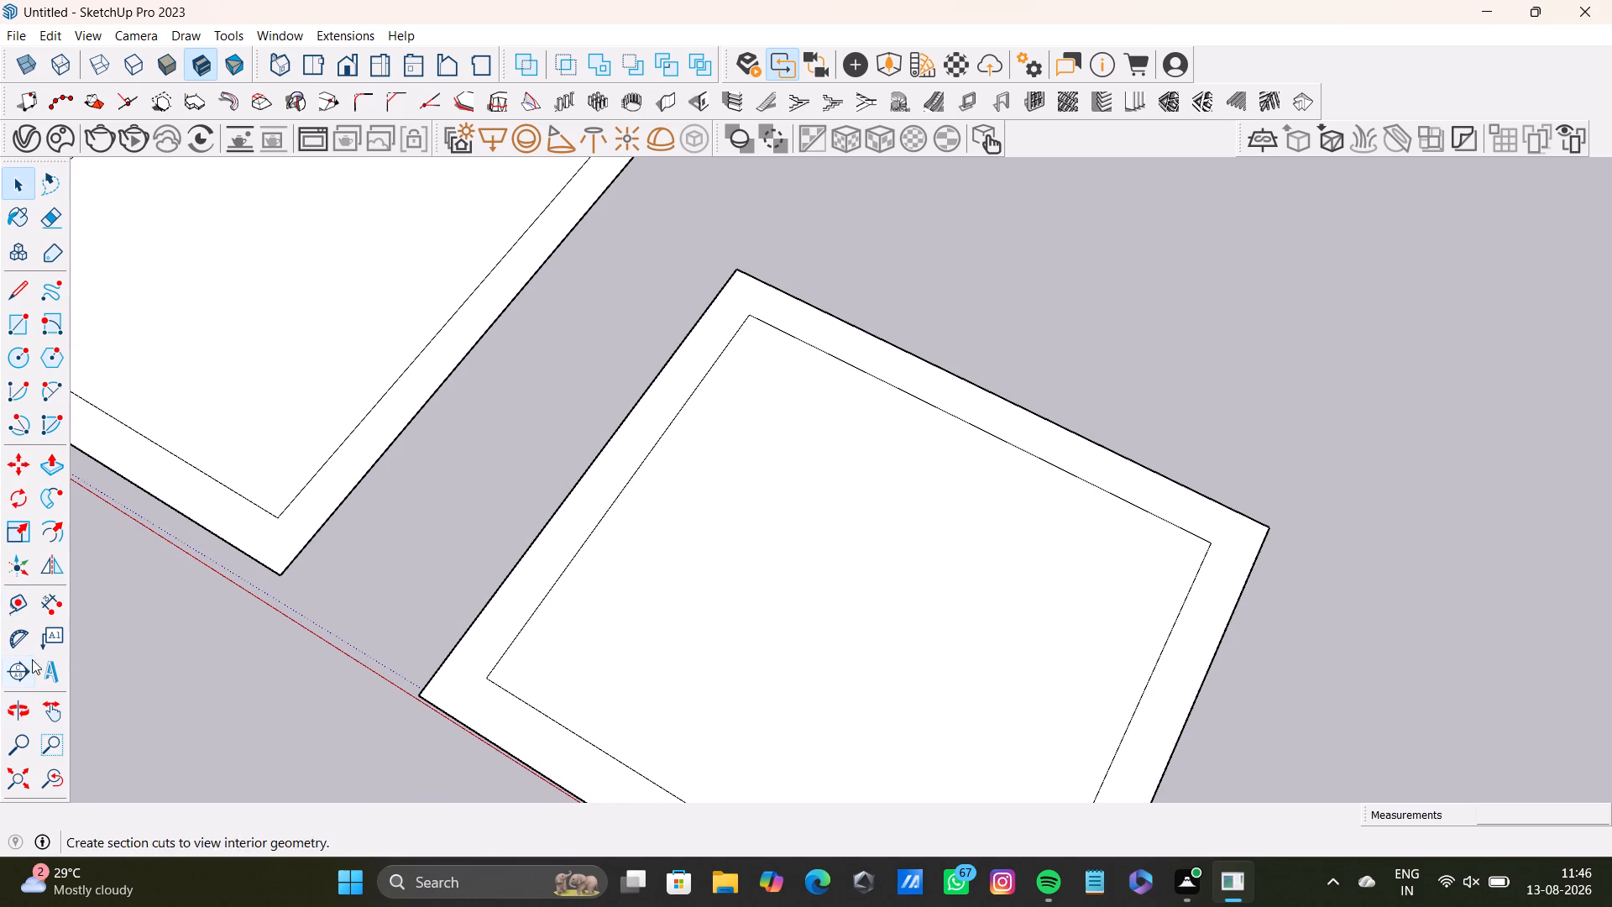
pyautogui.click(50, 608)
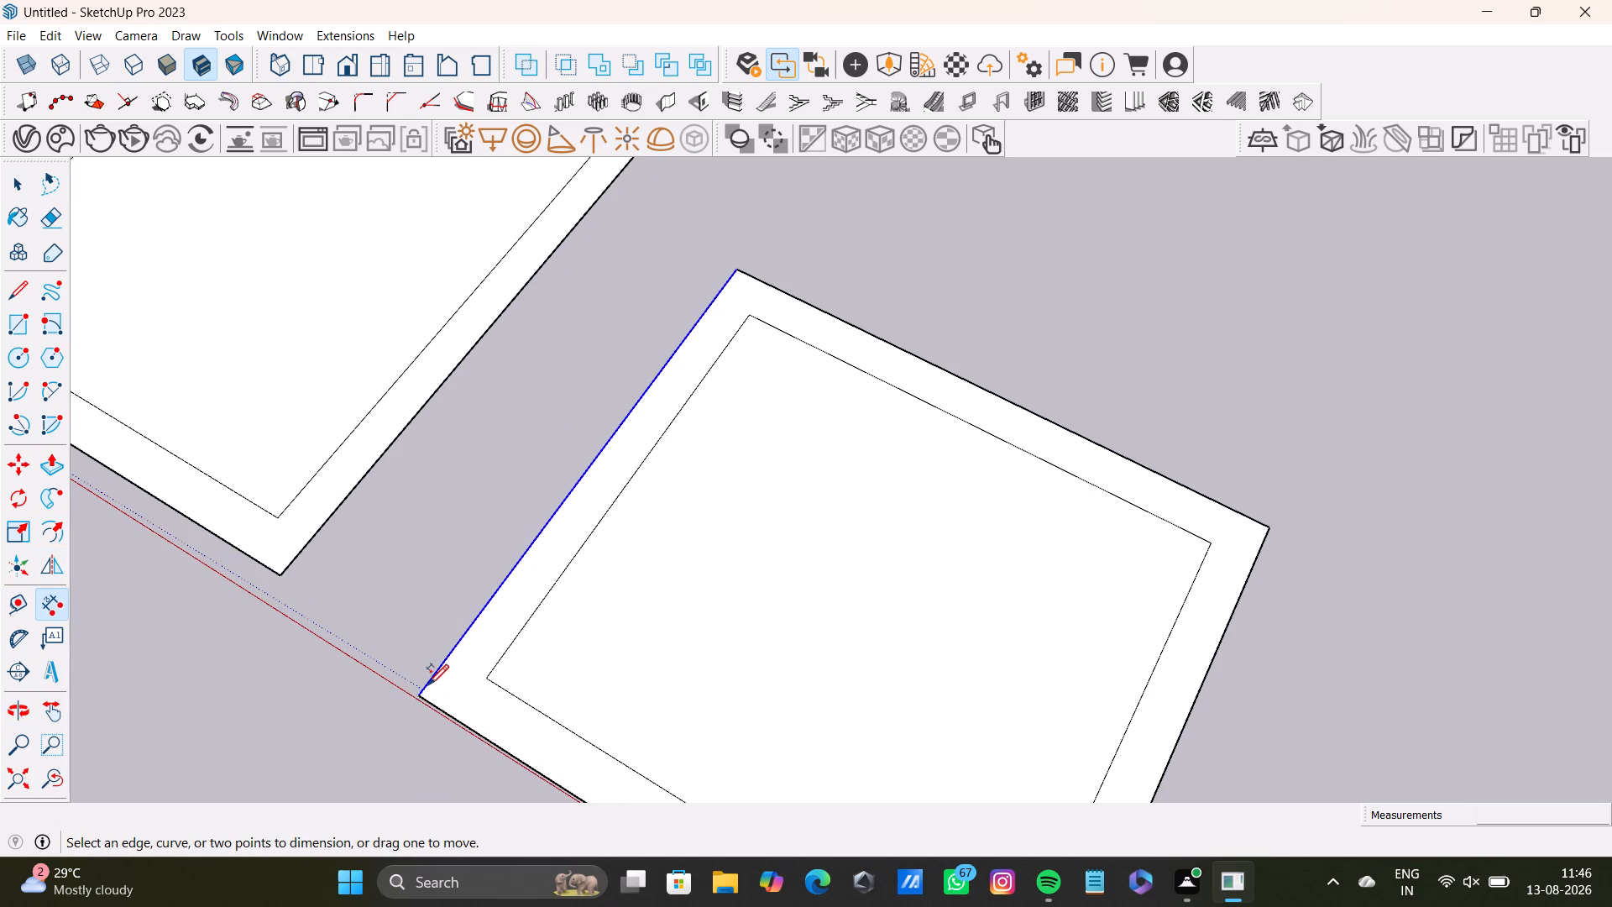
pyautogui.click(421, 689)
pyautogui.click(745, 260)
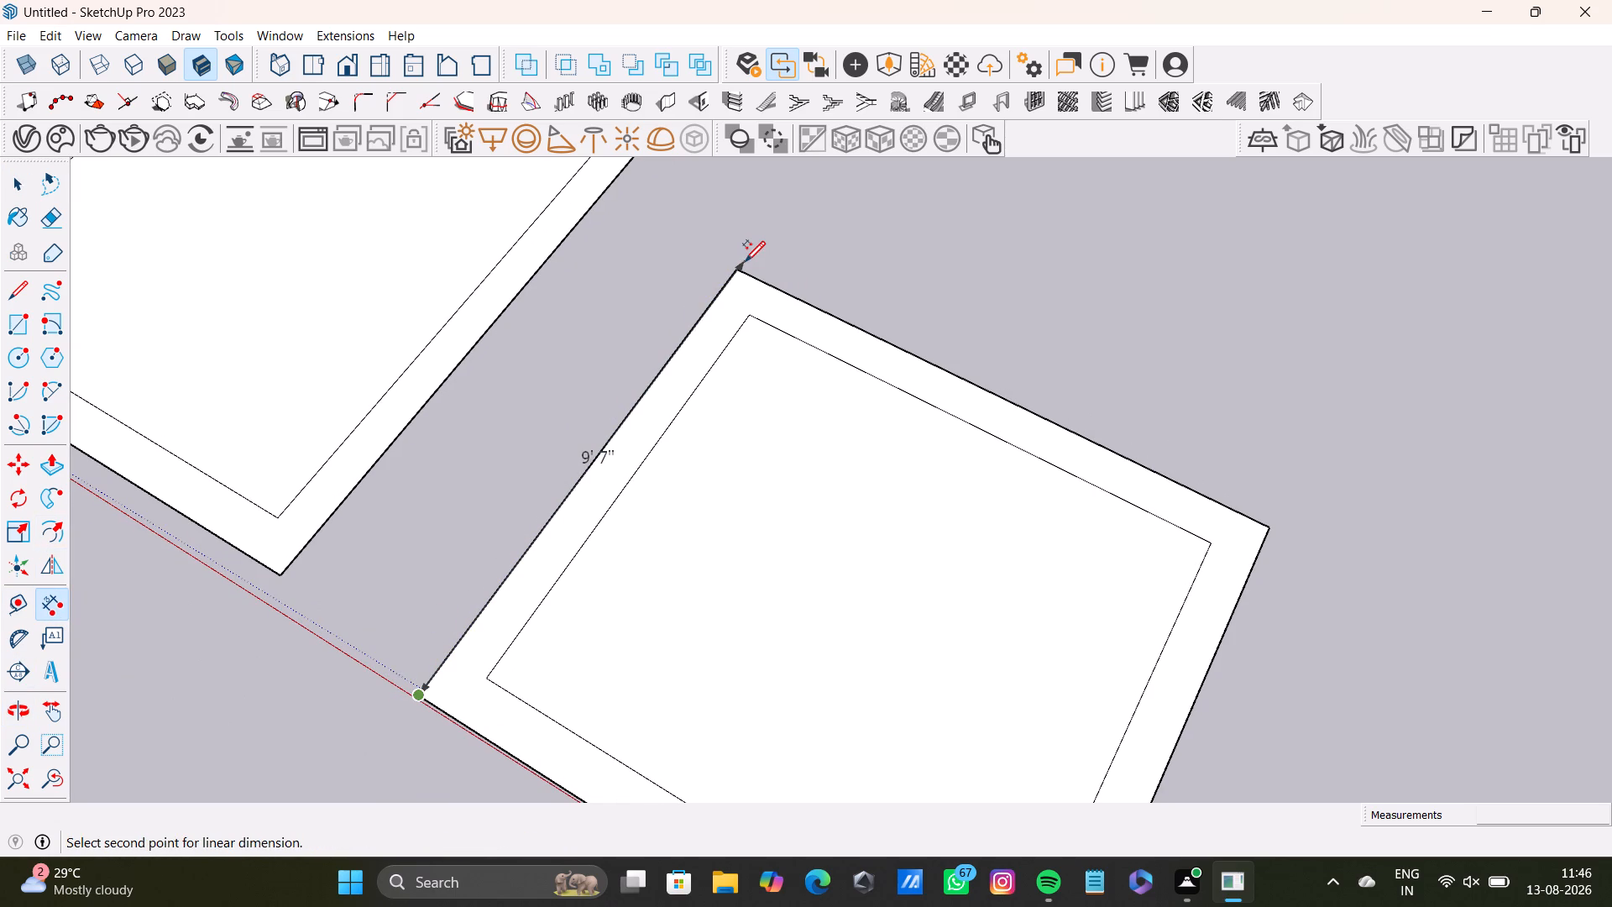
pyautogui.click(738, 270)
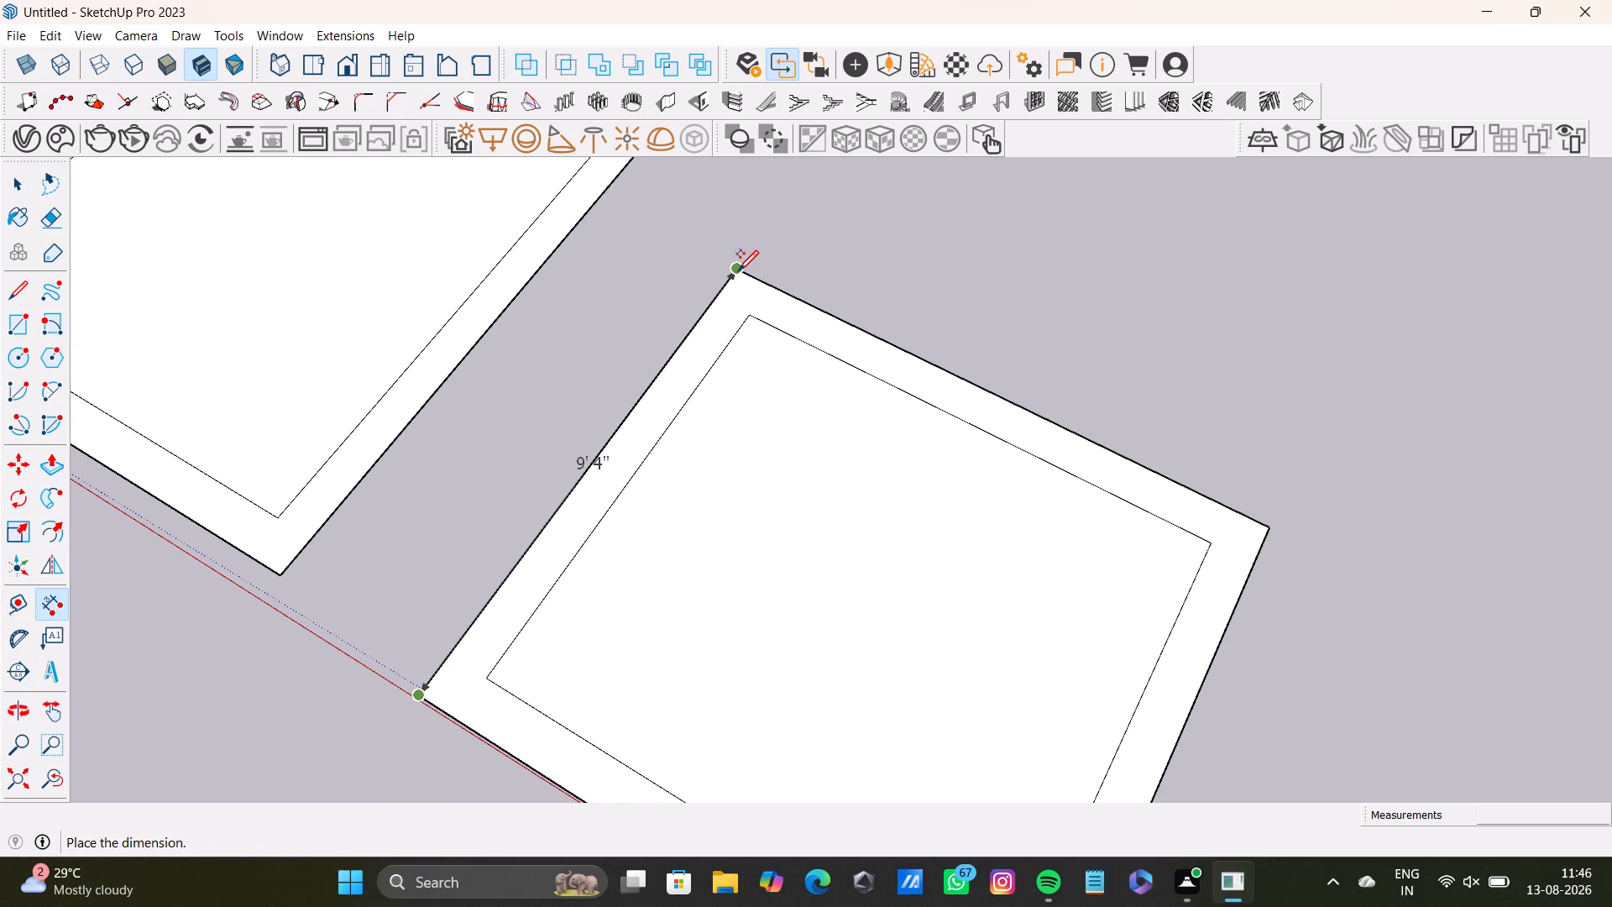
pyautogui.click(667, 270)
pyautogui.press('space')
# Dimension the second room's outer side parallel to and farthest from the red axis, placing the dimension outside the wall.
pyautogui.moveTo(721, 601); pyautogui.dragTo(939, 617, button='middle')
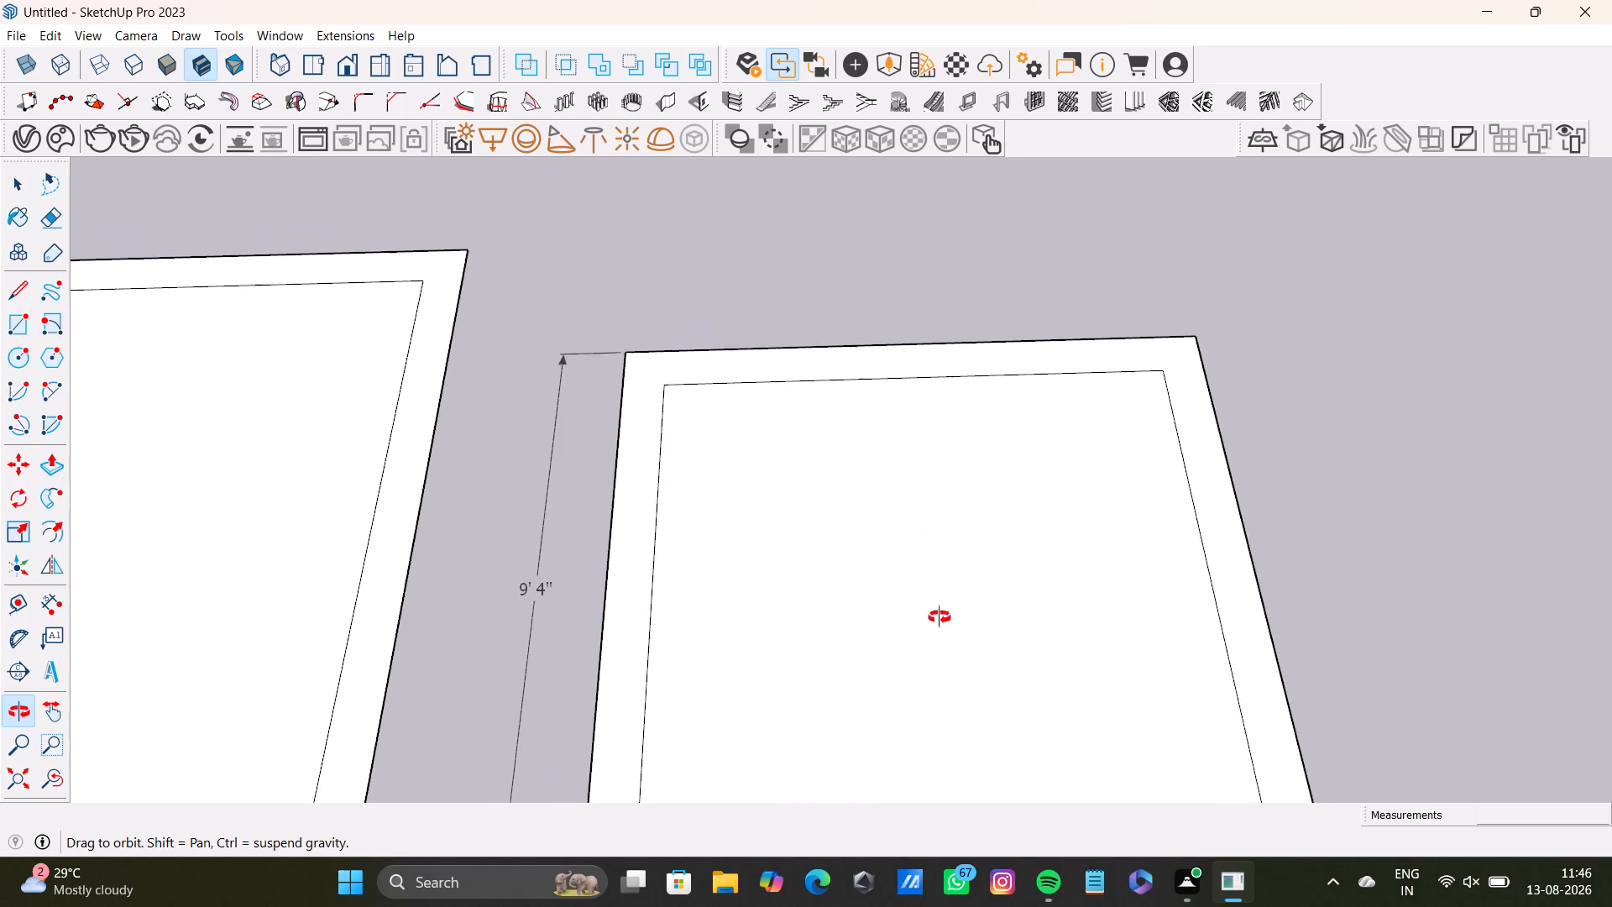
pyautogui.moveTo(939, 617); pyautogui.dragTo(934, 705, button='middle')
pyautogui.click(46, 610)
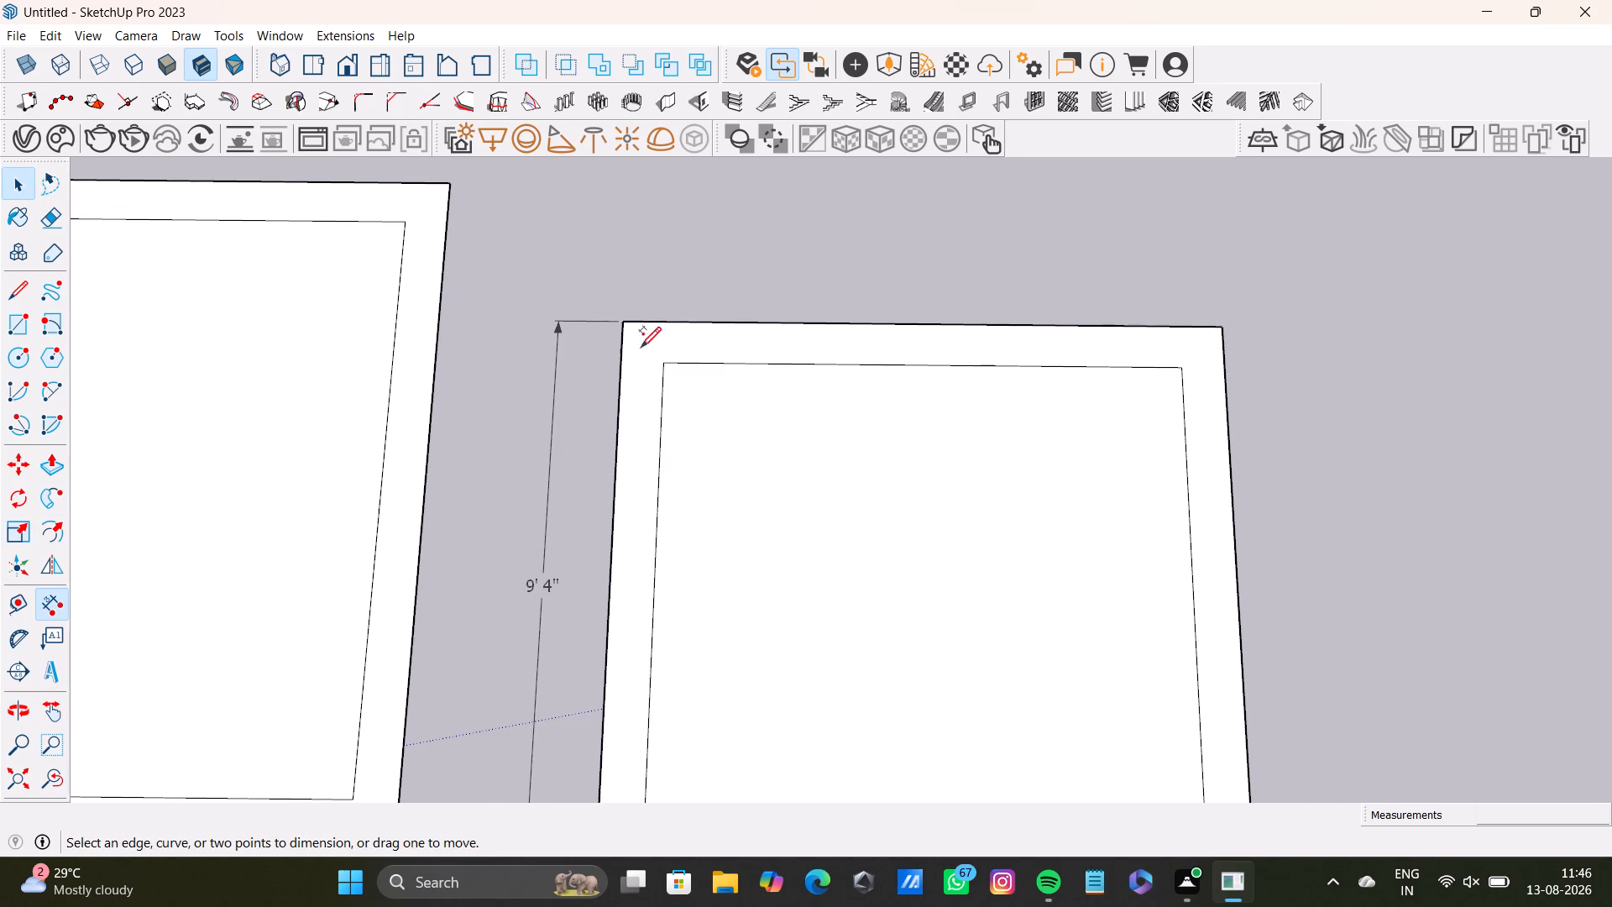
pyautogui.click(623, 317)
pyautogui.click(1222, 324)
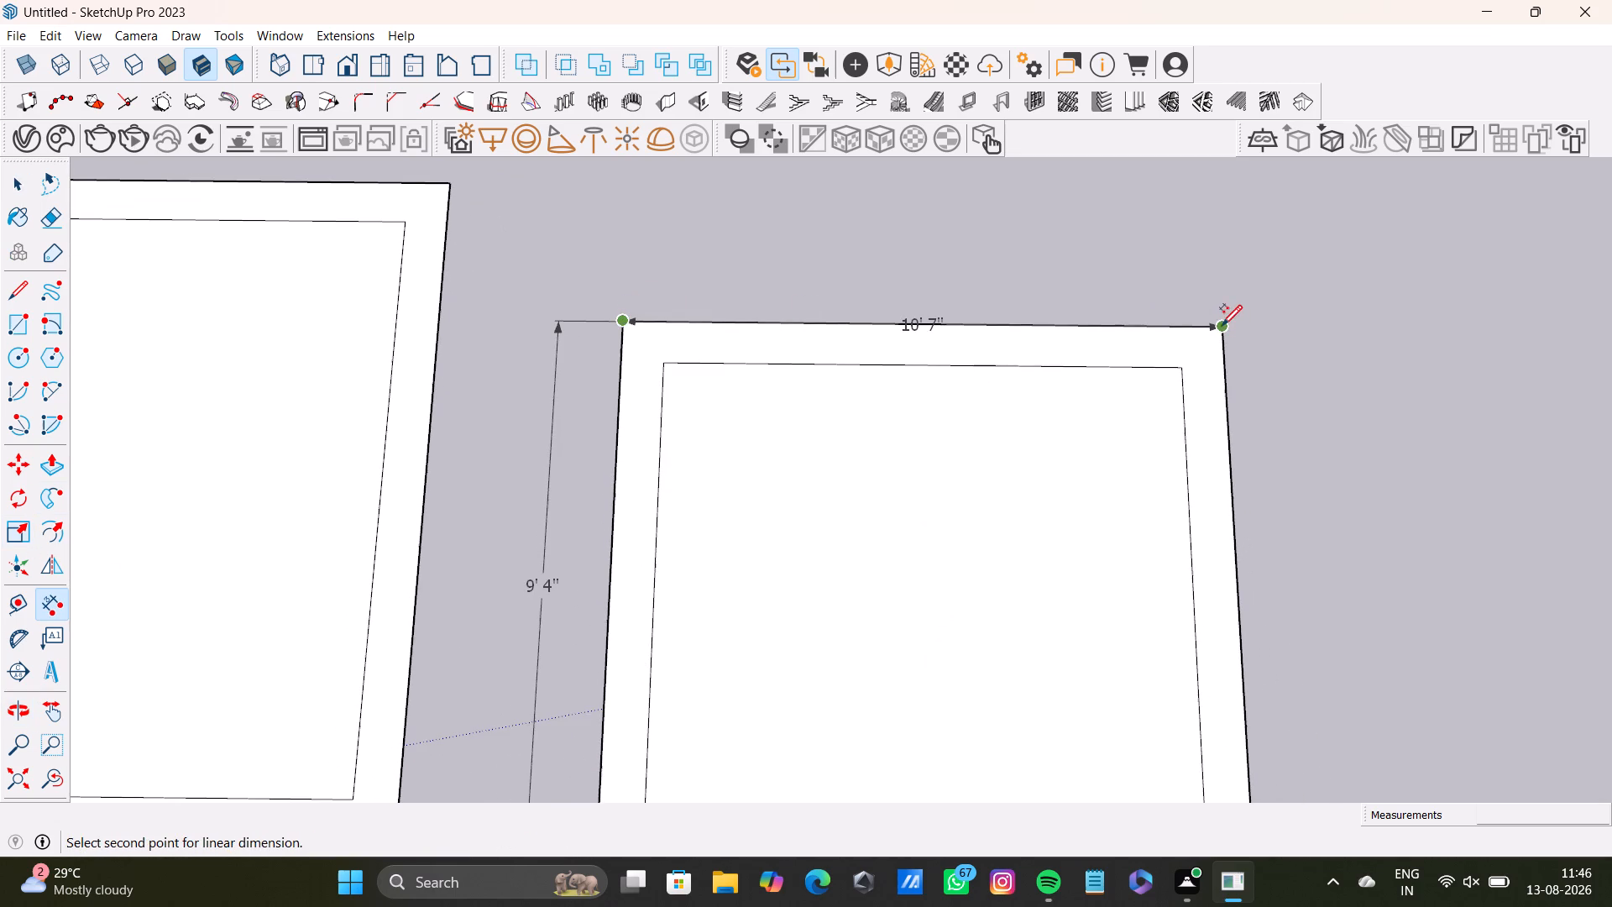
pyautogui.click(1180, 260)
pyautogui.moveTo(996, 649); pyautogui.dragTo(1201, 625, button='middle')
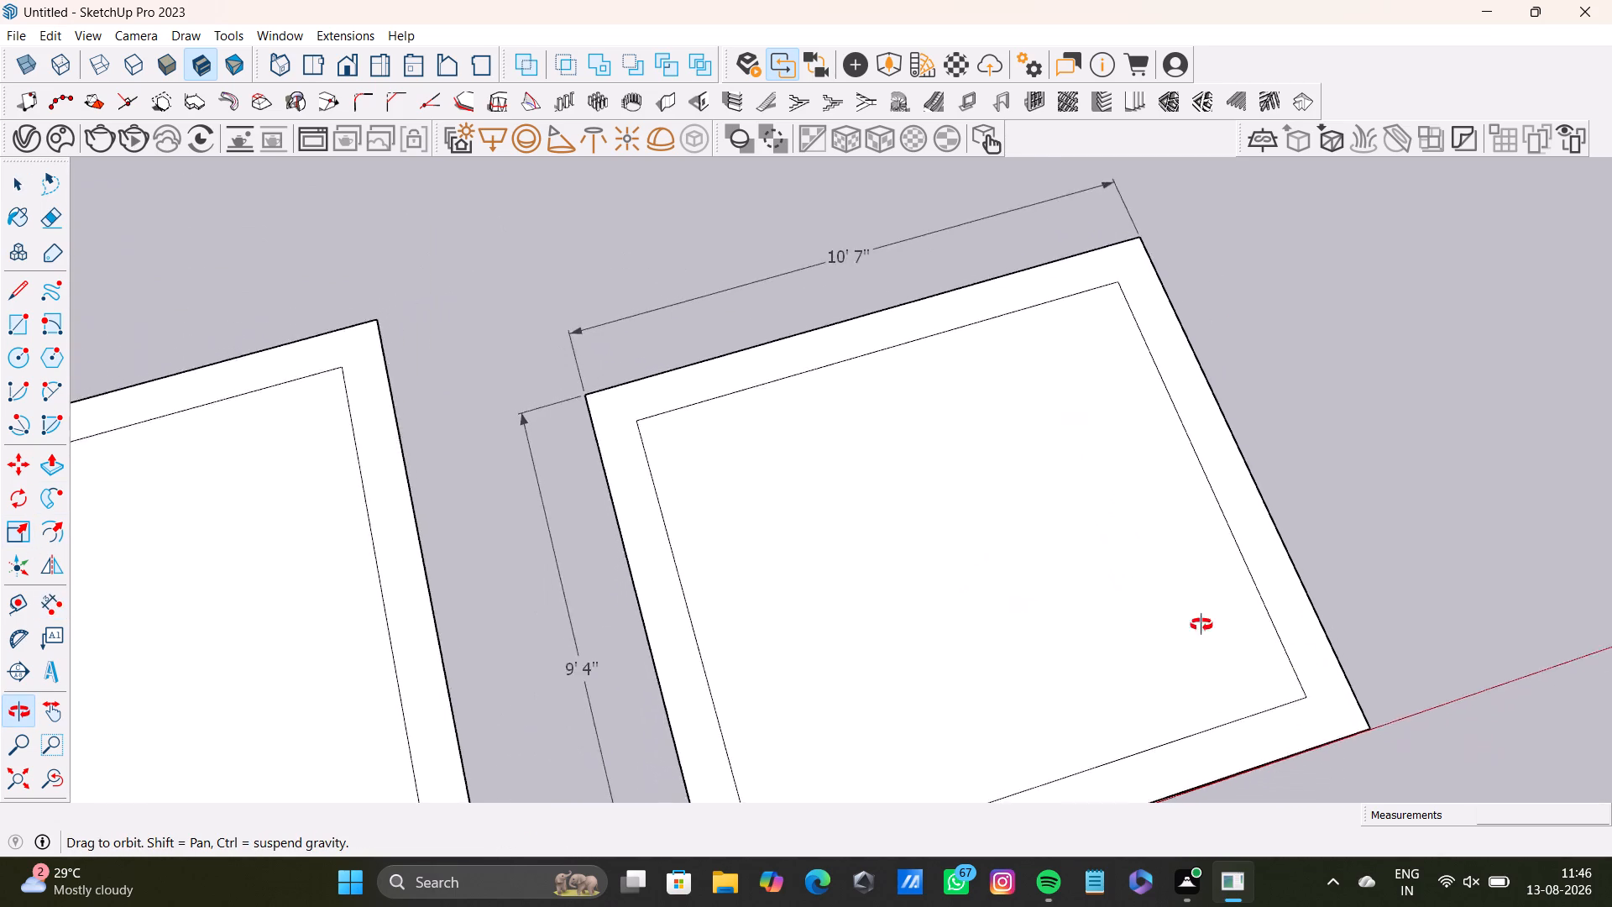
pyautogui.moveTo(1201, 625); pyautogui.dragTo(862, 486, button='middle')
pyautogui.moveTo(879, 522); pyautogui.dragTo(940, 479, button='middle')
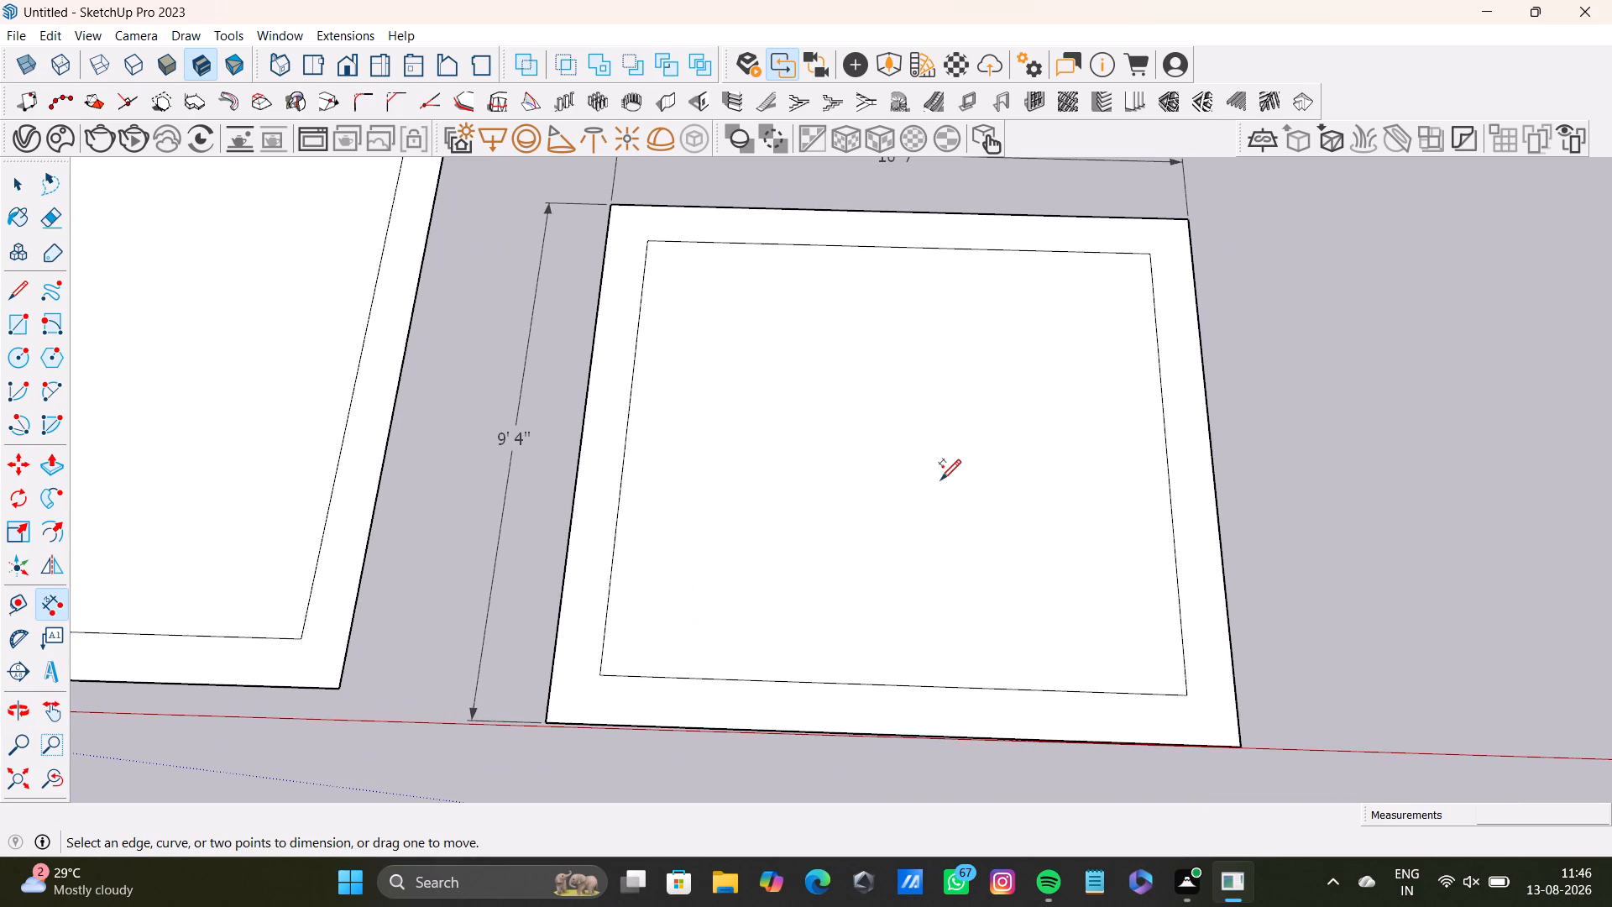
pyautogui.press('space')
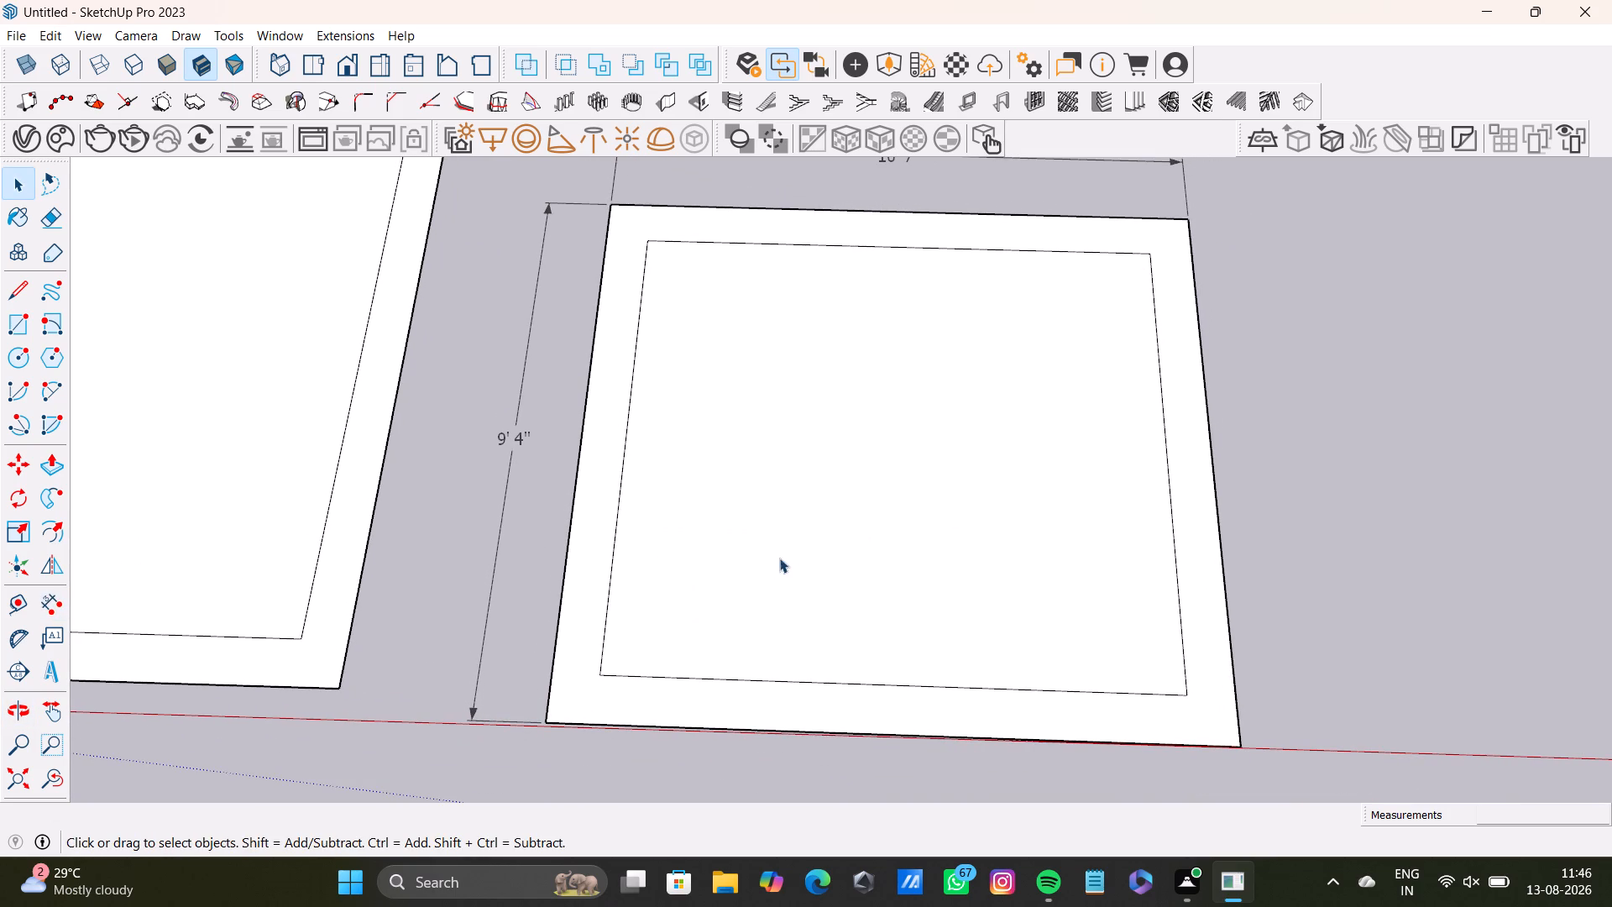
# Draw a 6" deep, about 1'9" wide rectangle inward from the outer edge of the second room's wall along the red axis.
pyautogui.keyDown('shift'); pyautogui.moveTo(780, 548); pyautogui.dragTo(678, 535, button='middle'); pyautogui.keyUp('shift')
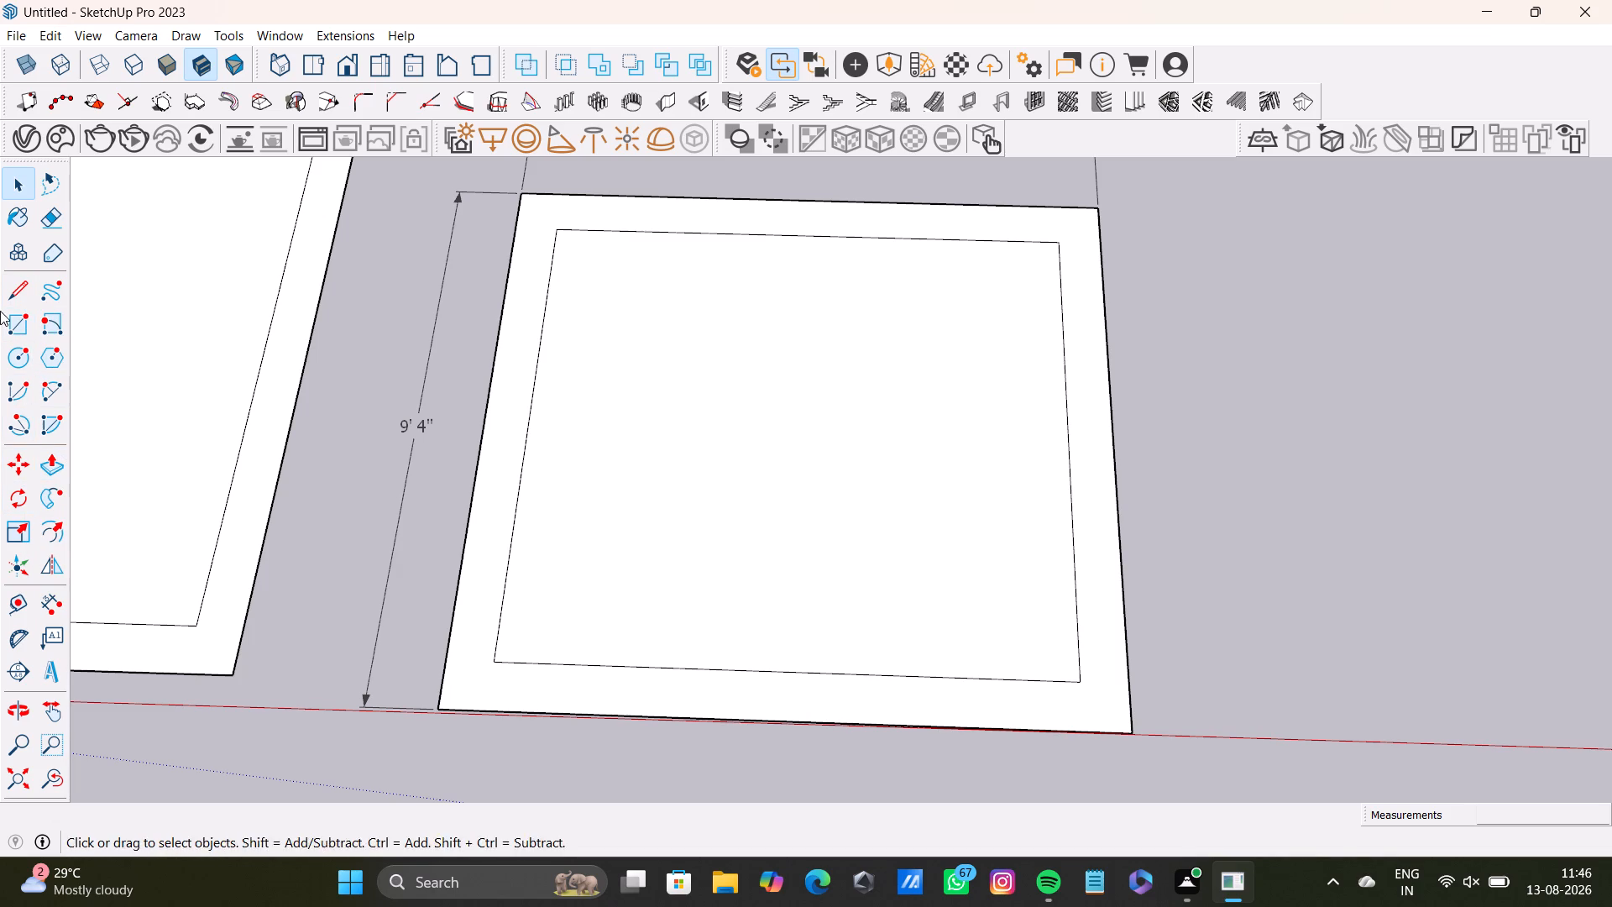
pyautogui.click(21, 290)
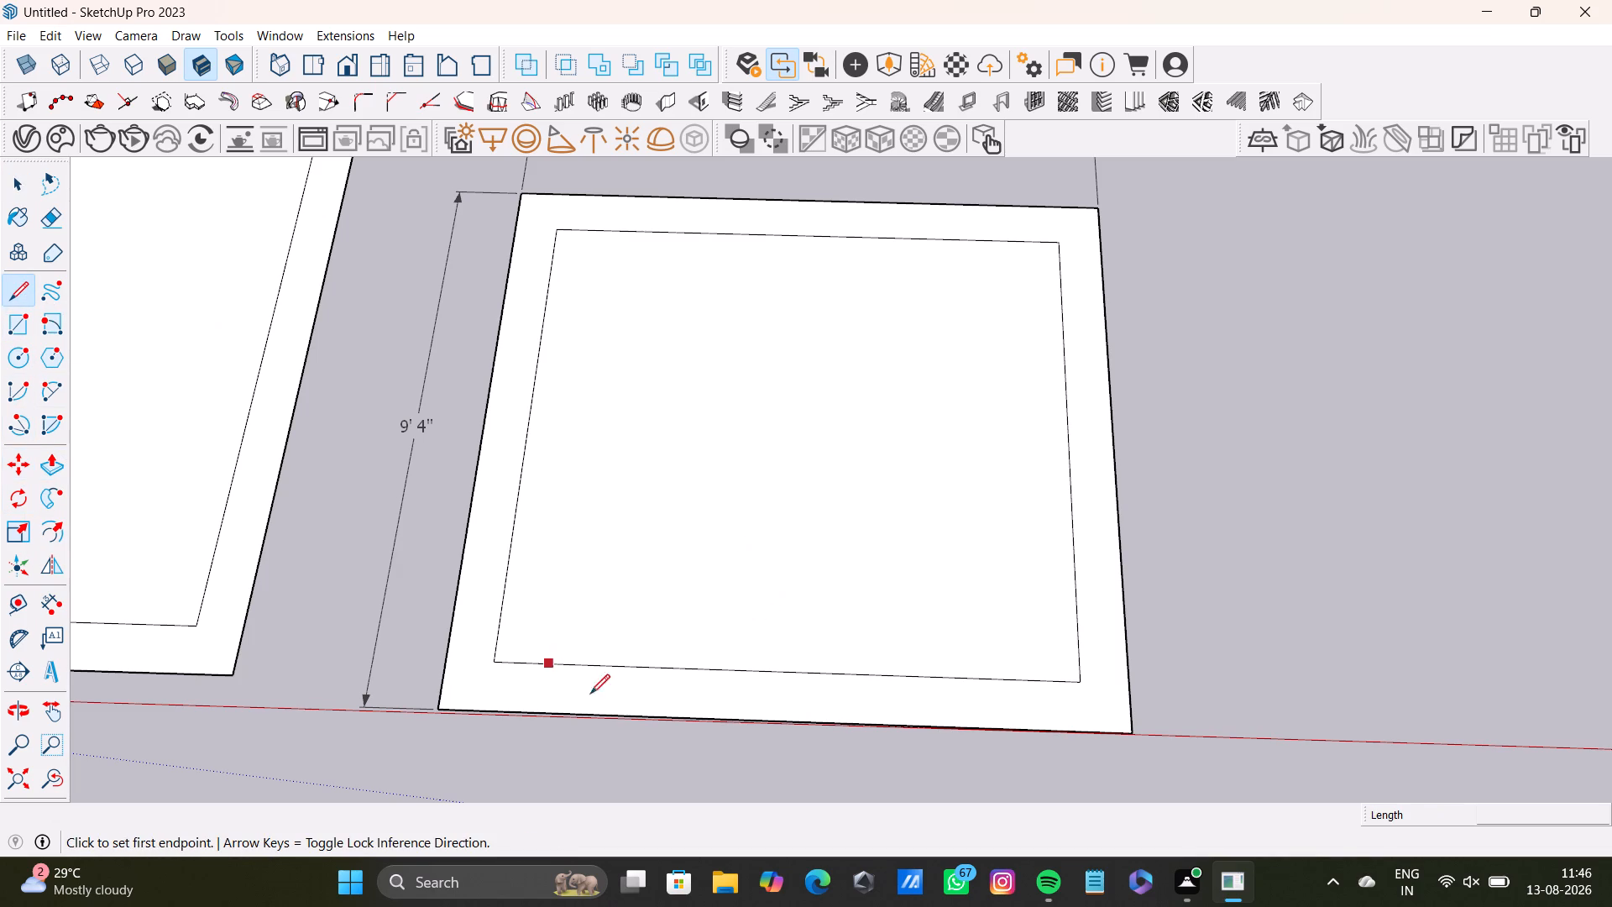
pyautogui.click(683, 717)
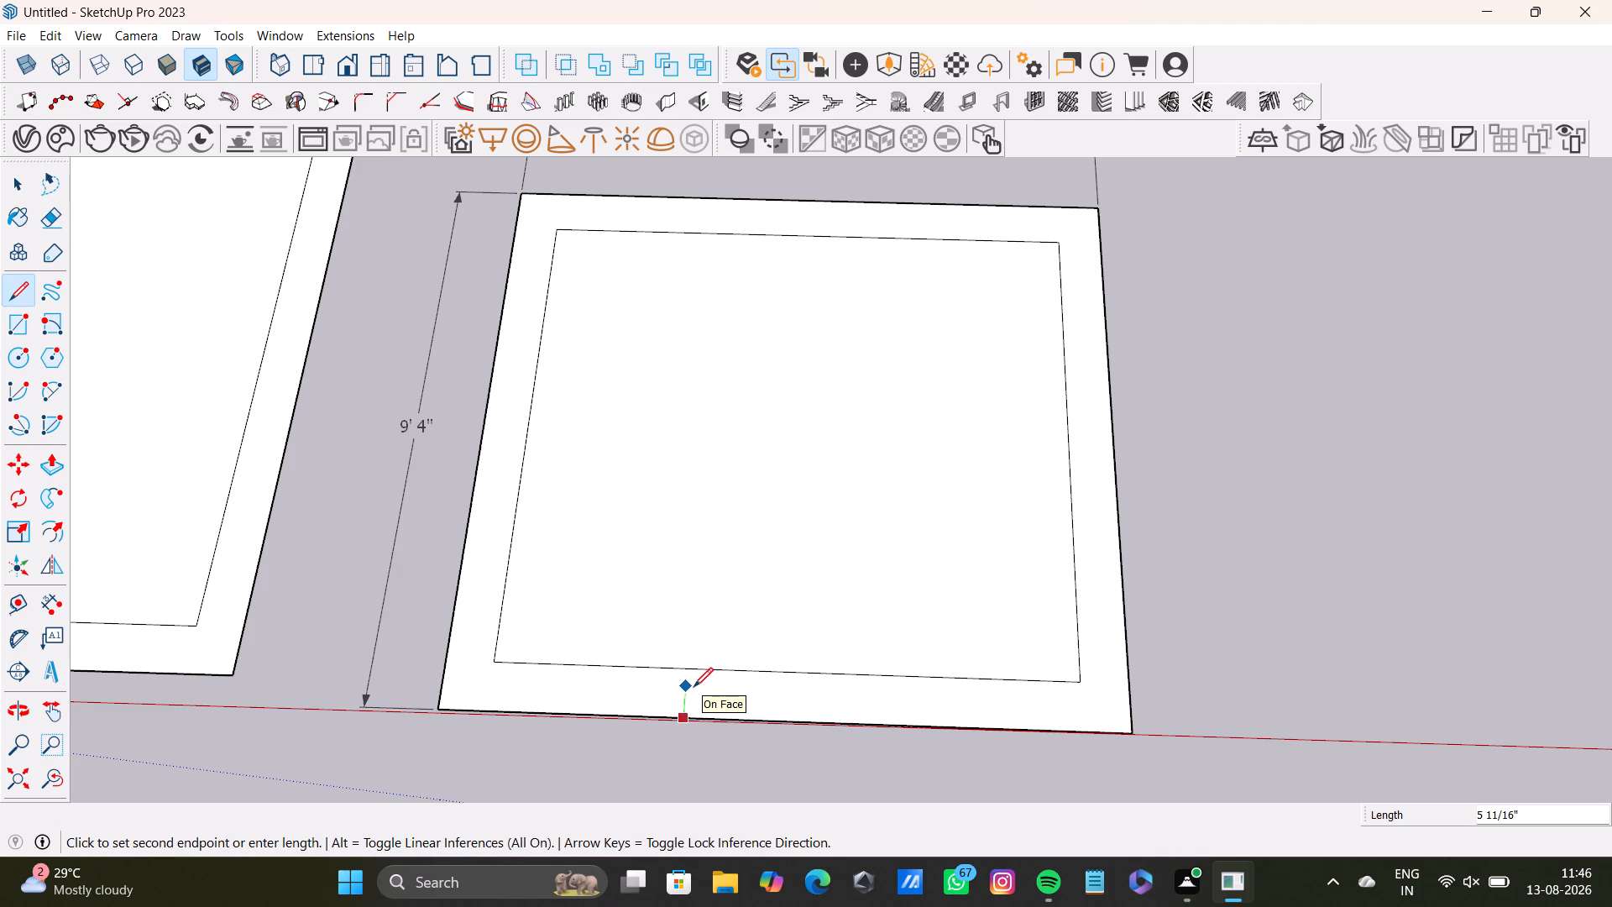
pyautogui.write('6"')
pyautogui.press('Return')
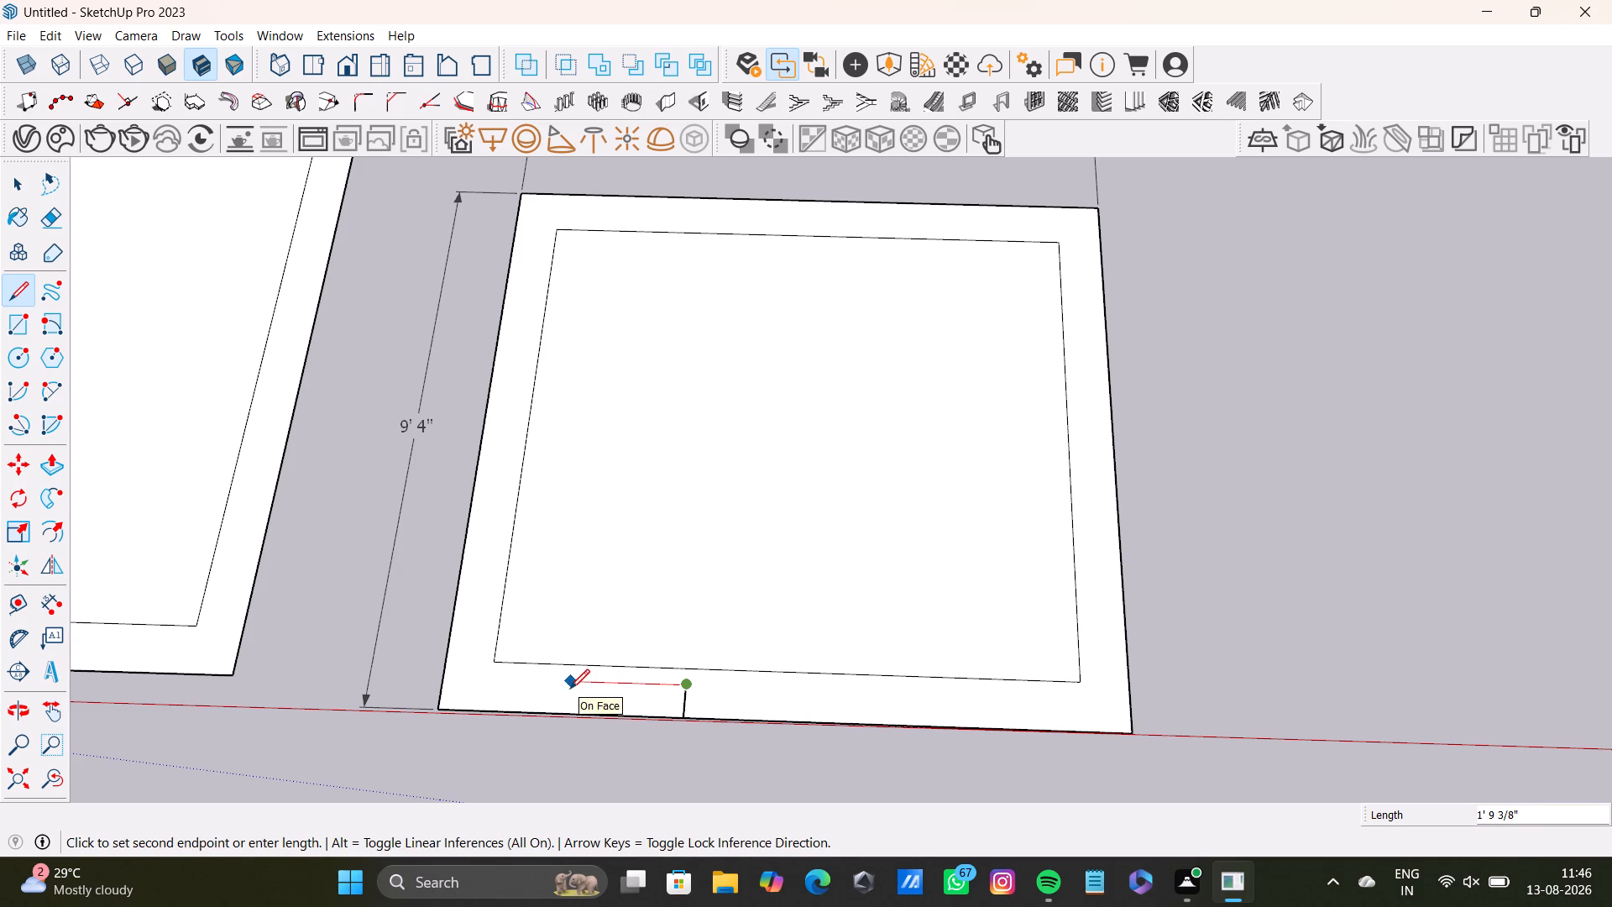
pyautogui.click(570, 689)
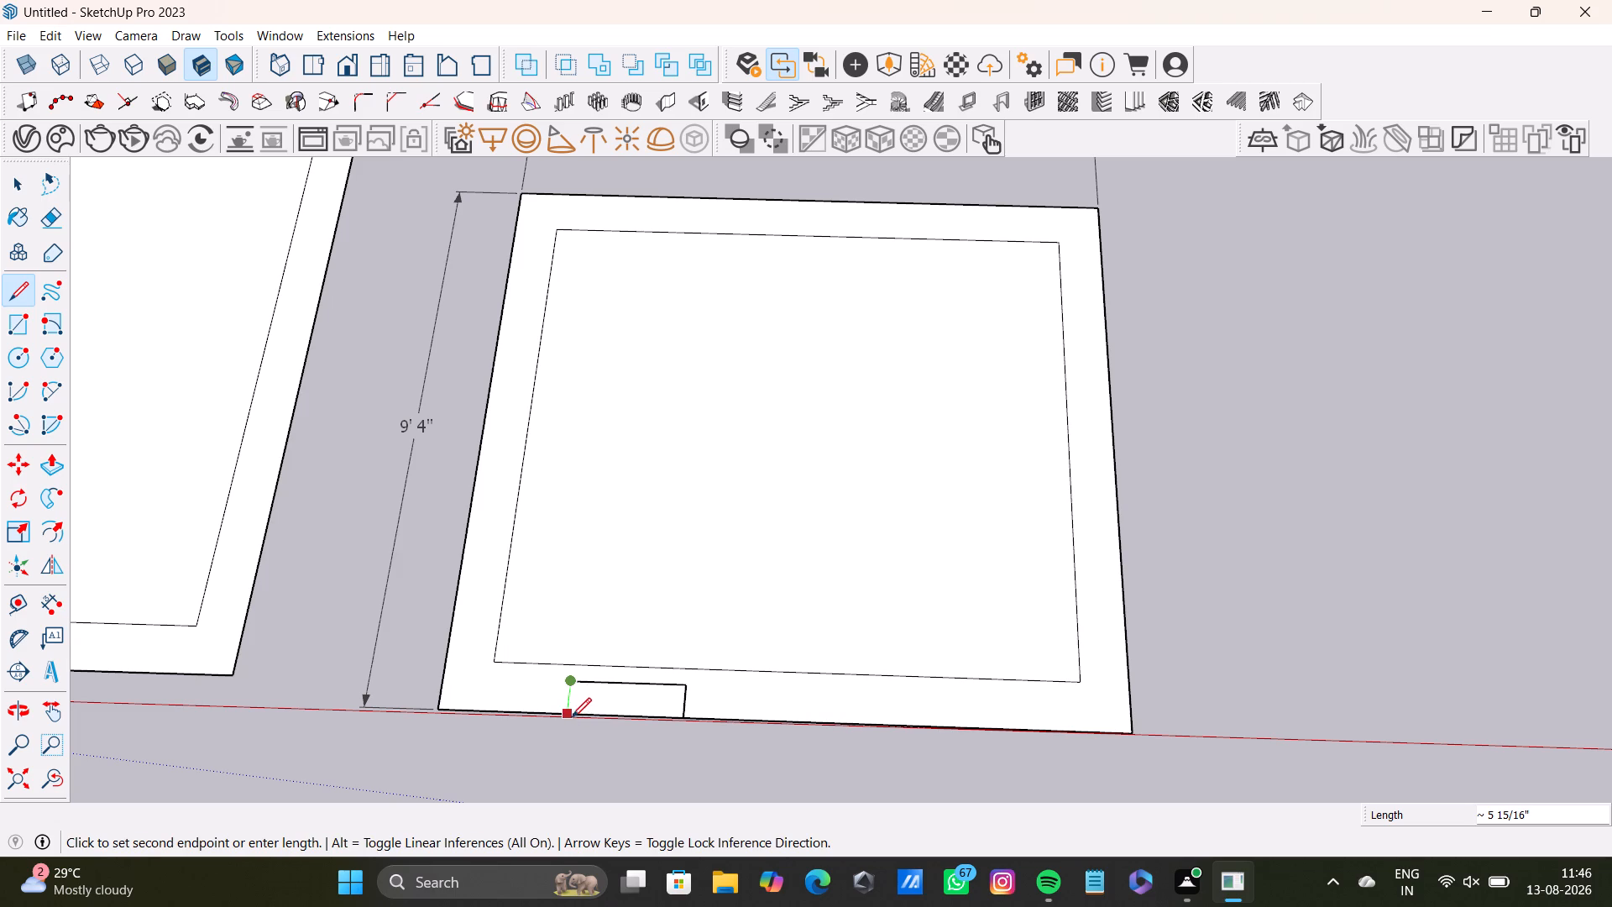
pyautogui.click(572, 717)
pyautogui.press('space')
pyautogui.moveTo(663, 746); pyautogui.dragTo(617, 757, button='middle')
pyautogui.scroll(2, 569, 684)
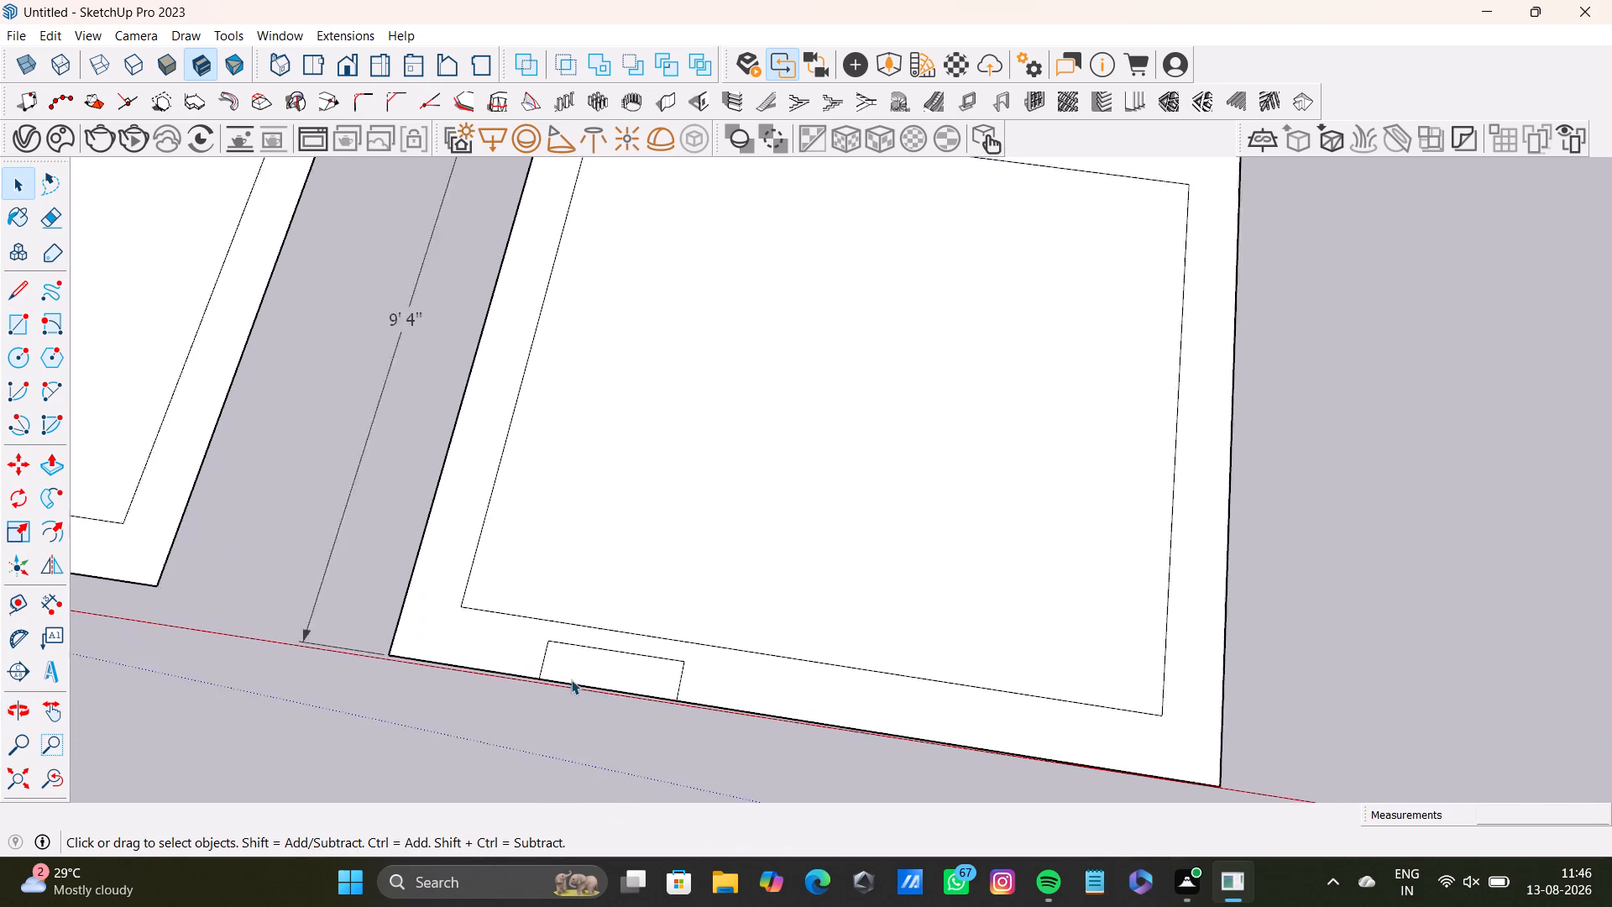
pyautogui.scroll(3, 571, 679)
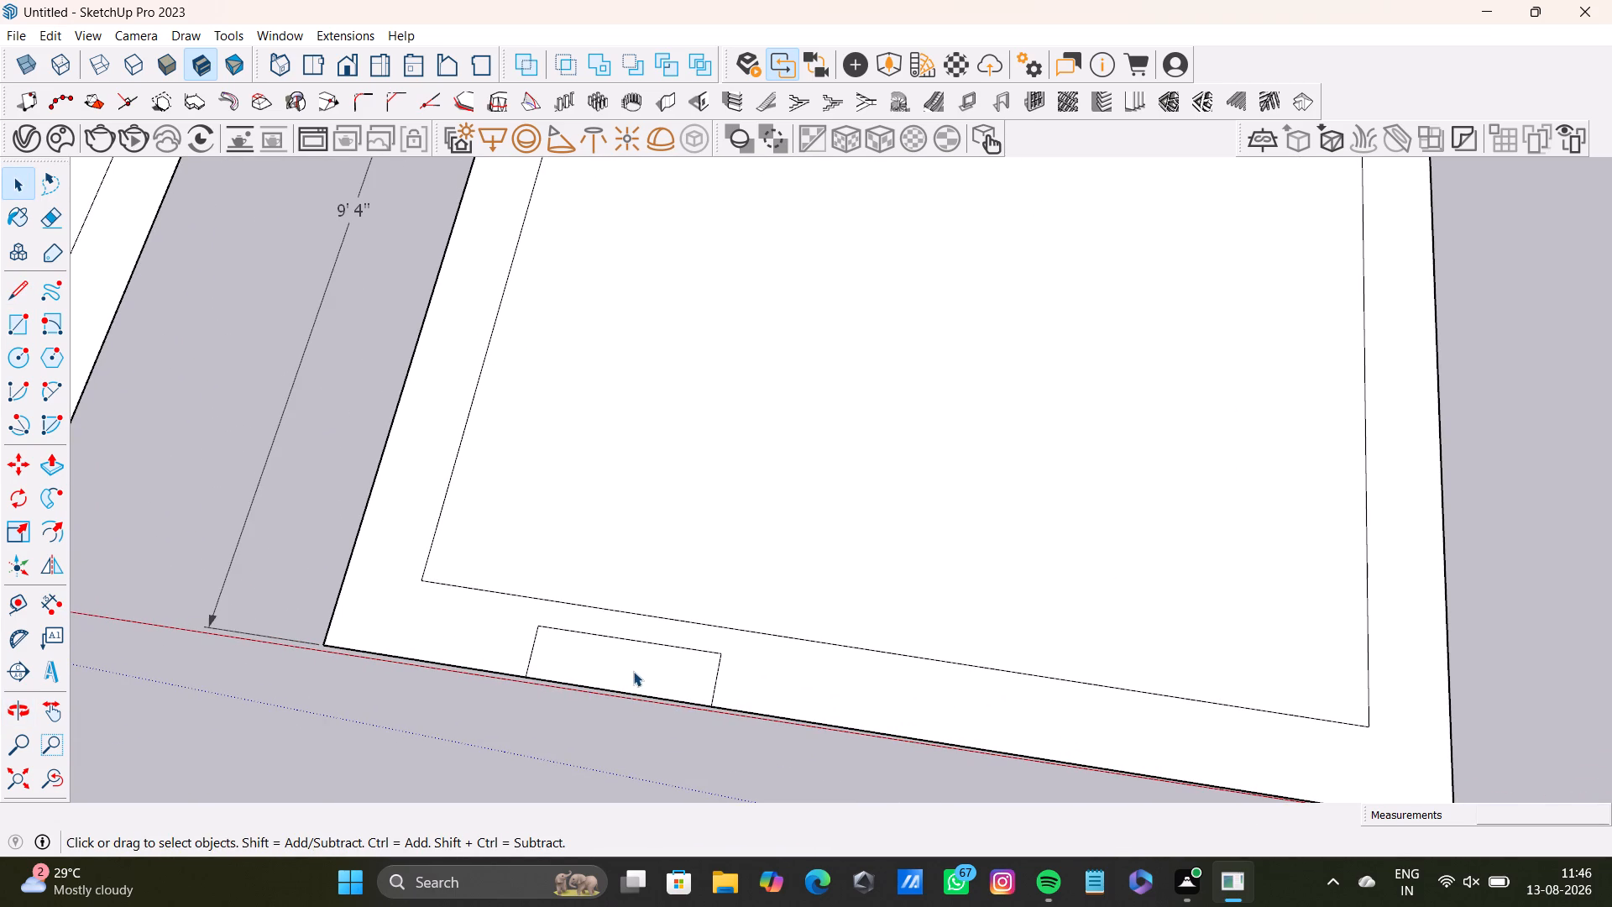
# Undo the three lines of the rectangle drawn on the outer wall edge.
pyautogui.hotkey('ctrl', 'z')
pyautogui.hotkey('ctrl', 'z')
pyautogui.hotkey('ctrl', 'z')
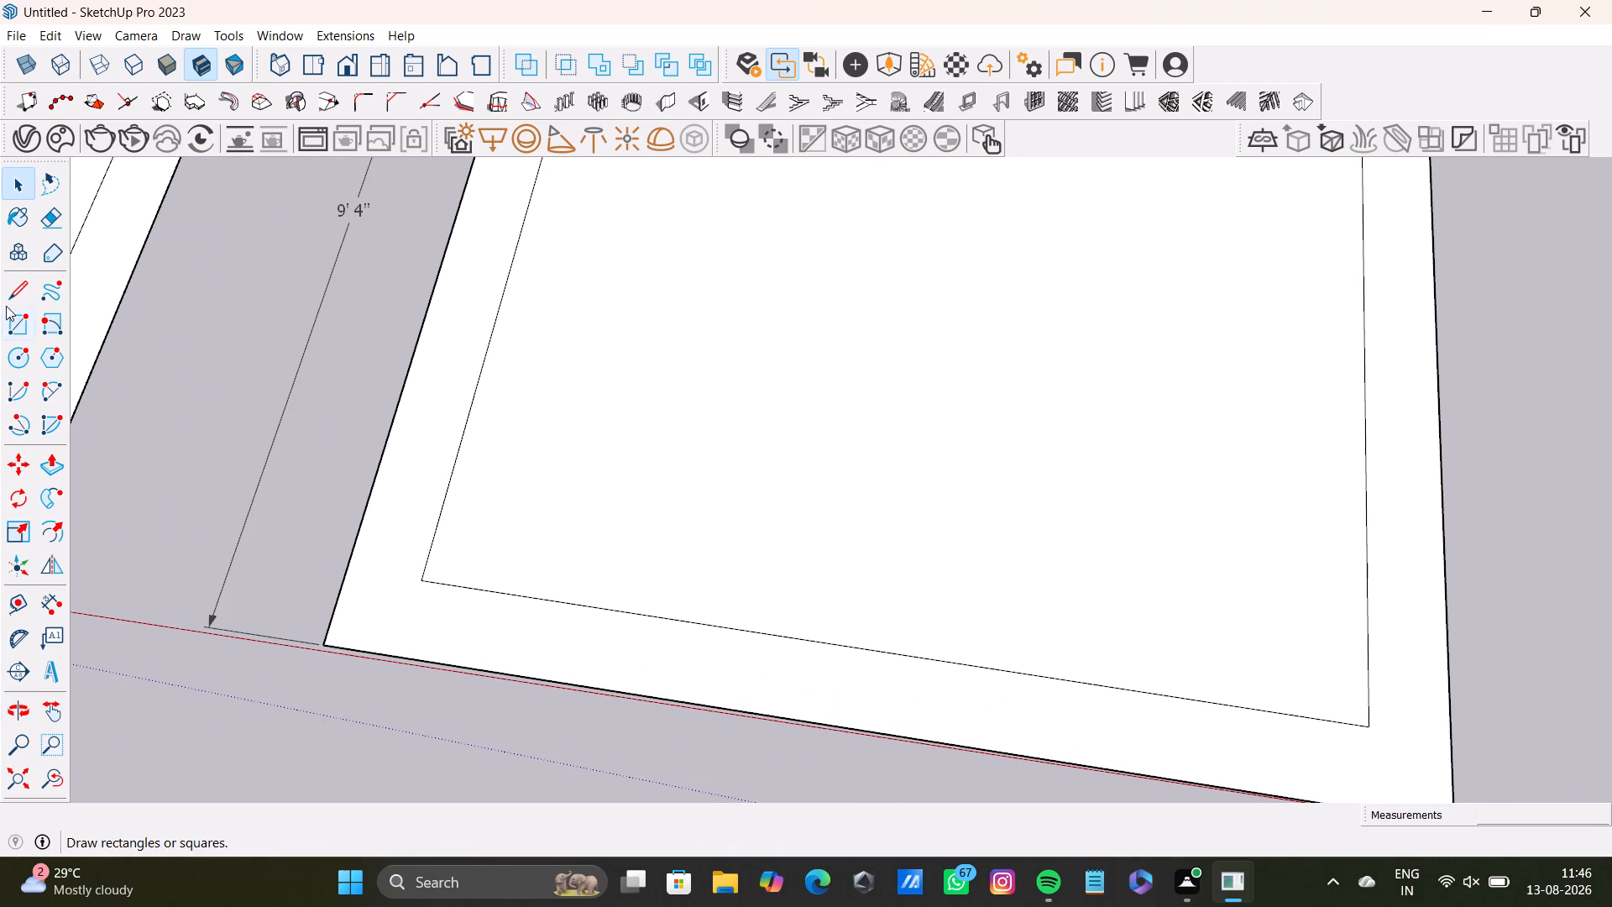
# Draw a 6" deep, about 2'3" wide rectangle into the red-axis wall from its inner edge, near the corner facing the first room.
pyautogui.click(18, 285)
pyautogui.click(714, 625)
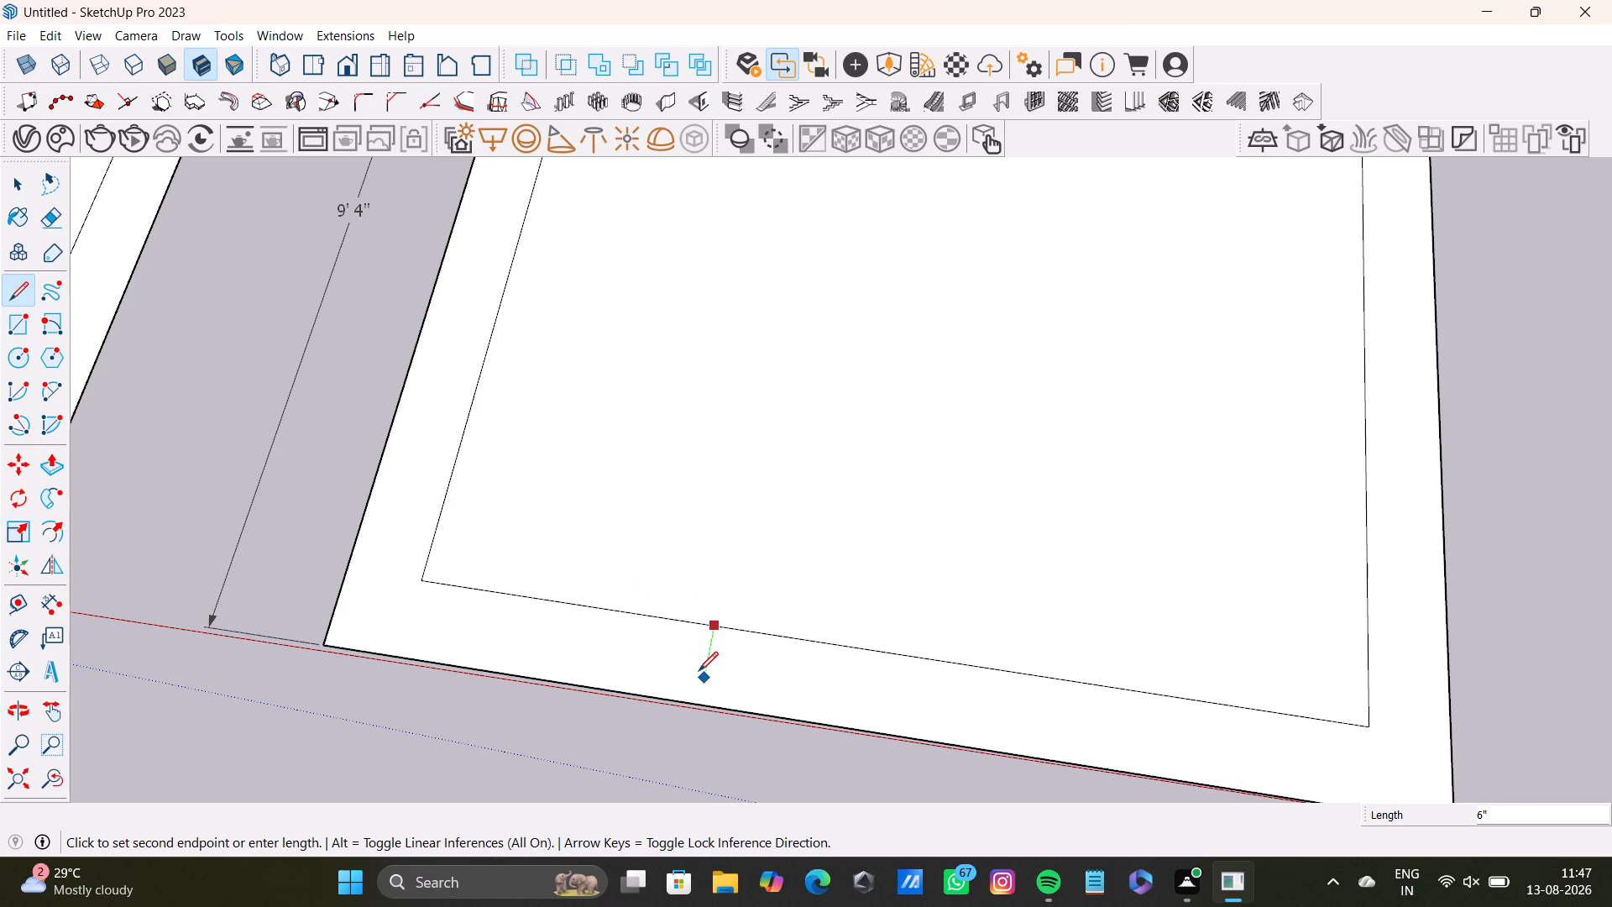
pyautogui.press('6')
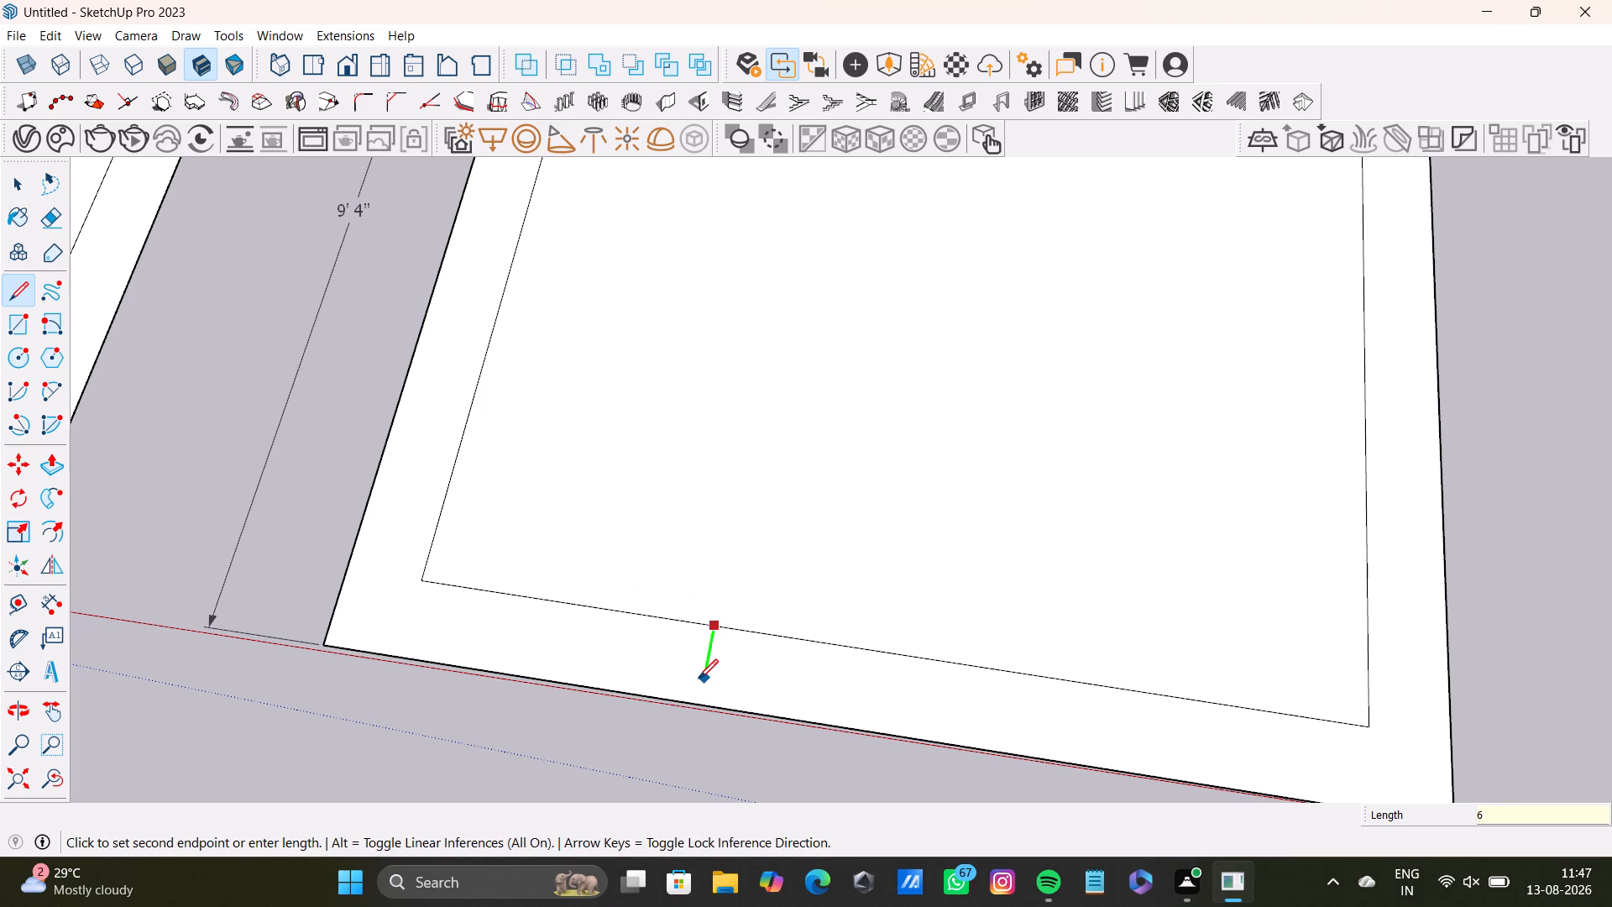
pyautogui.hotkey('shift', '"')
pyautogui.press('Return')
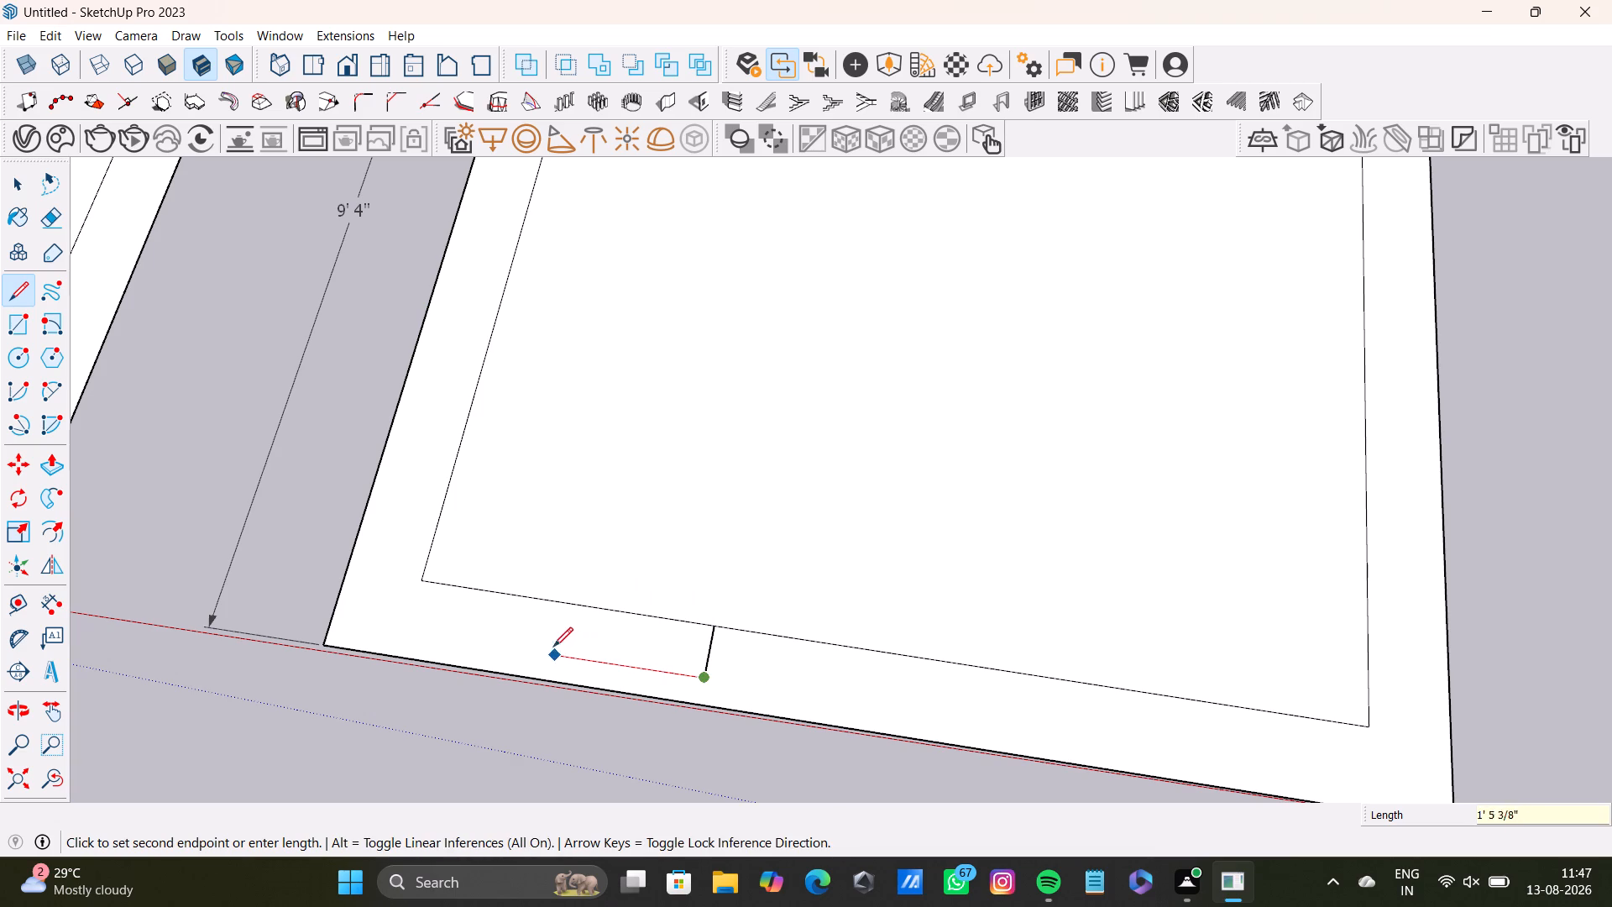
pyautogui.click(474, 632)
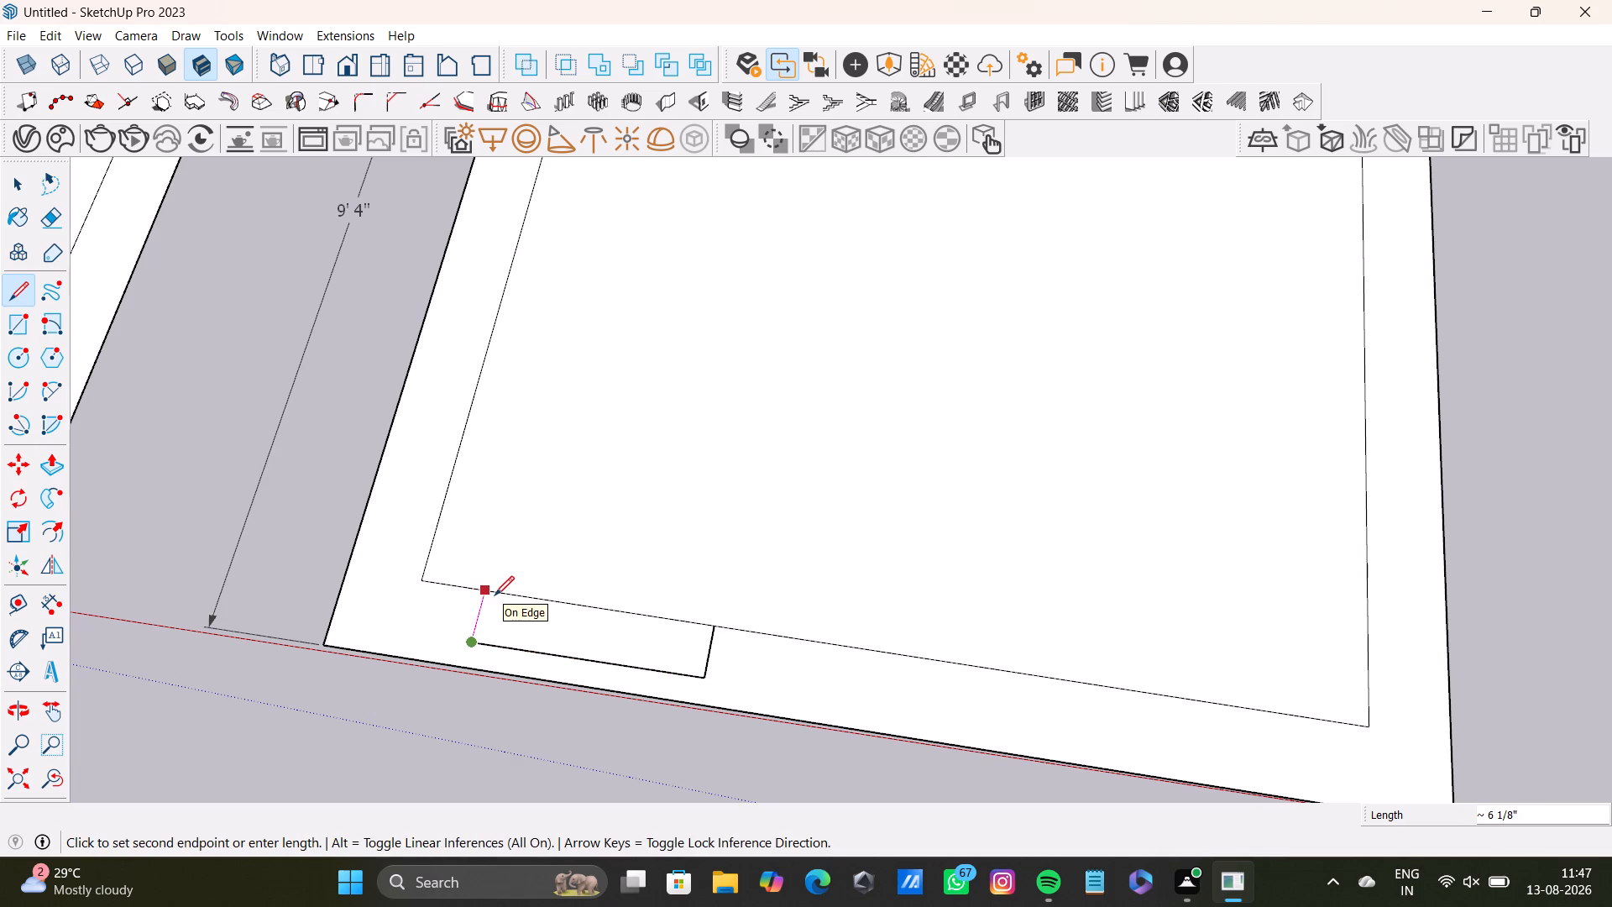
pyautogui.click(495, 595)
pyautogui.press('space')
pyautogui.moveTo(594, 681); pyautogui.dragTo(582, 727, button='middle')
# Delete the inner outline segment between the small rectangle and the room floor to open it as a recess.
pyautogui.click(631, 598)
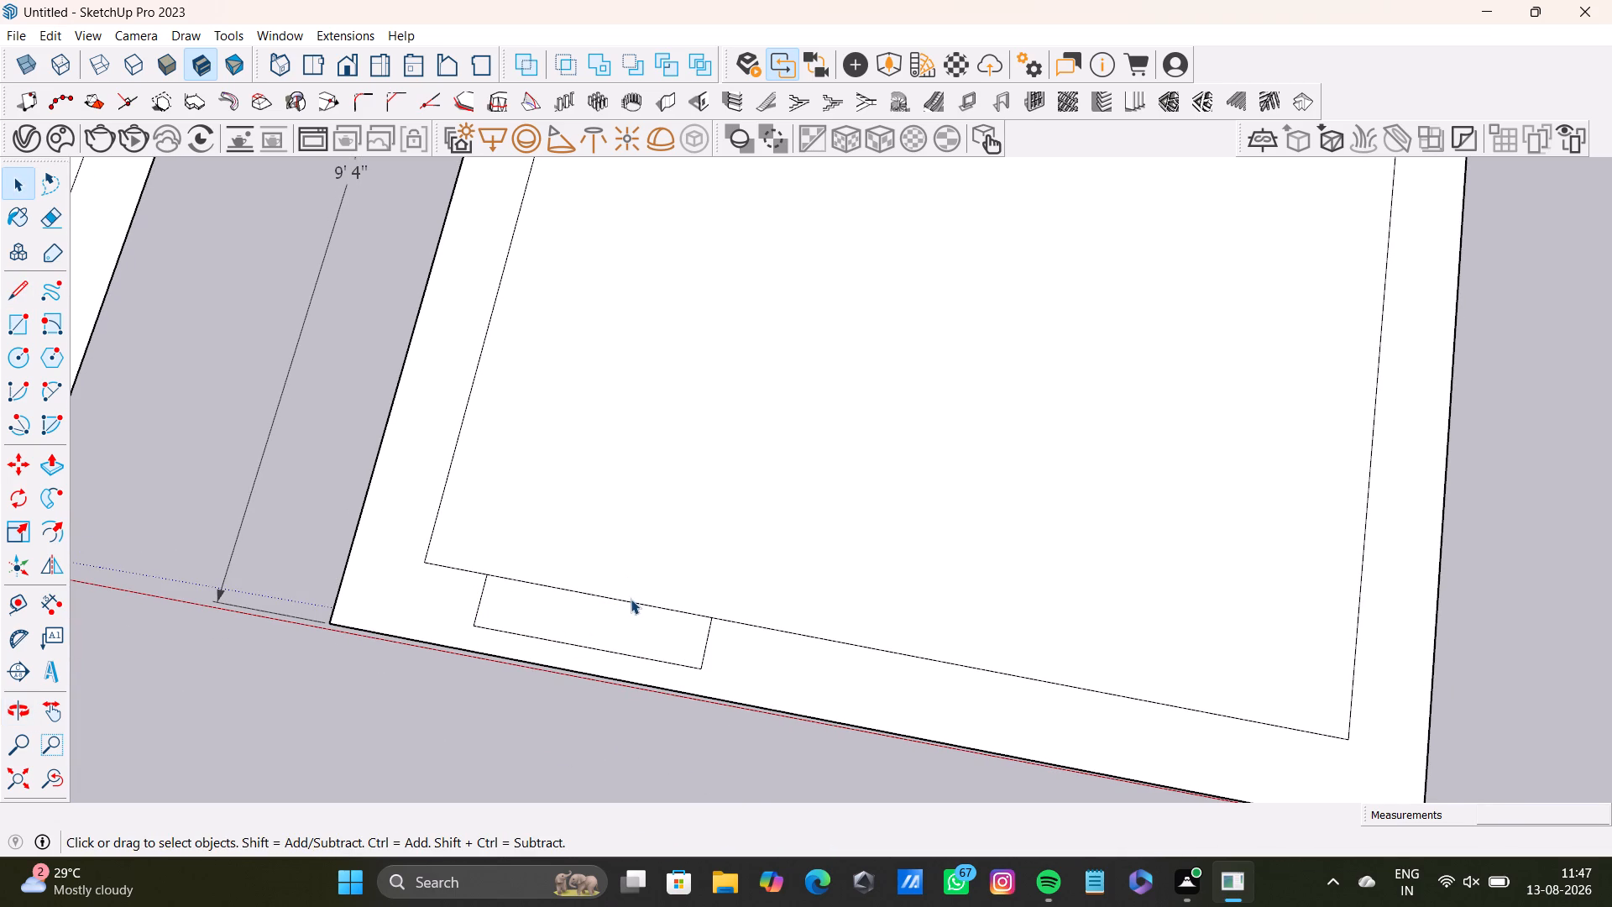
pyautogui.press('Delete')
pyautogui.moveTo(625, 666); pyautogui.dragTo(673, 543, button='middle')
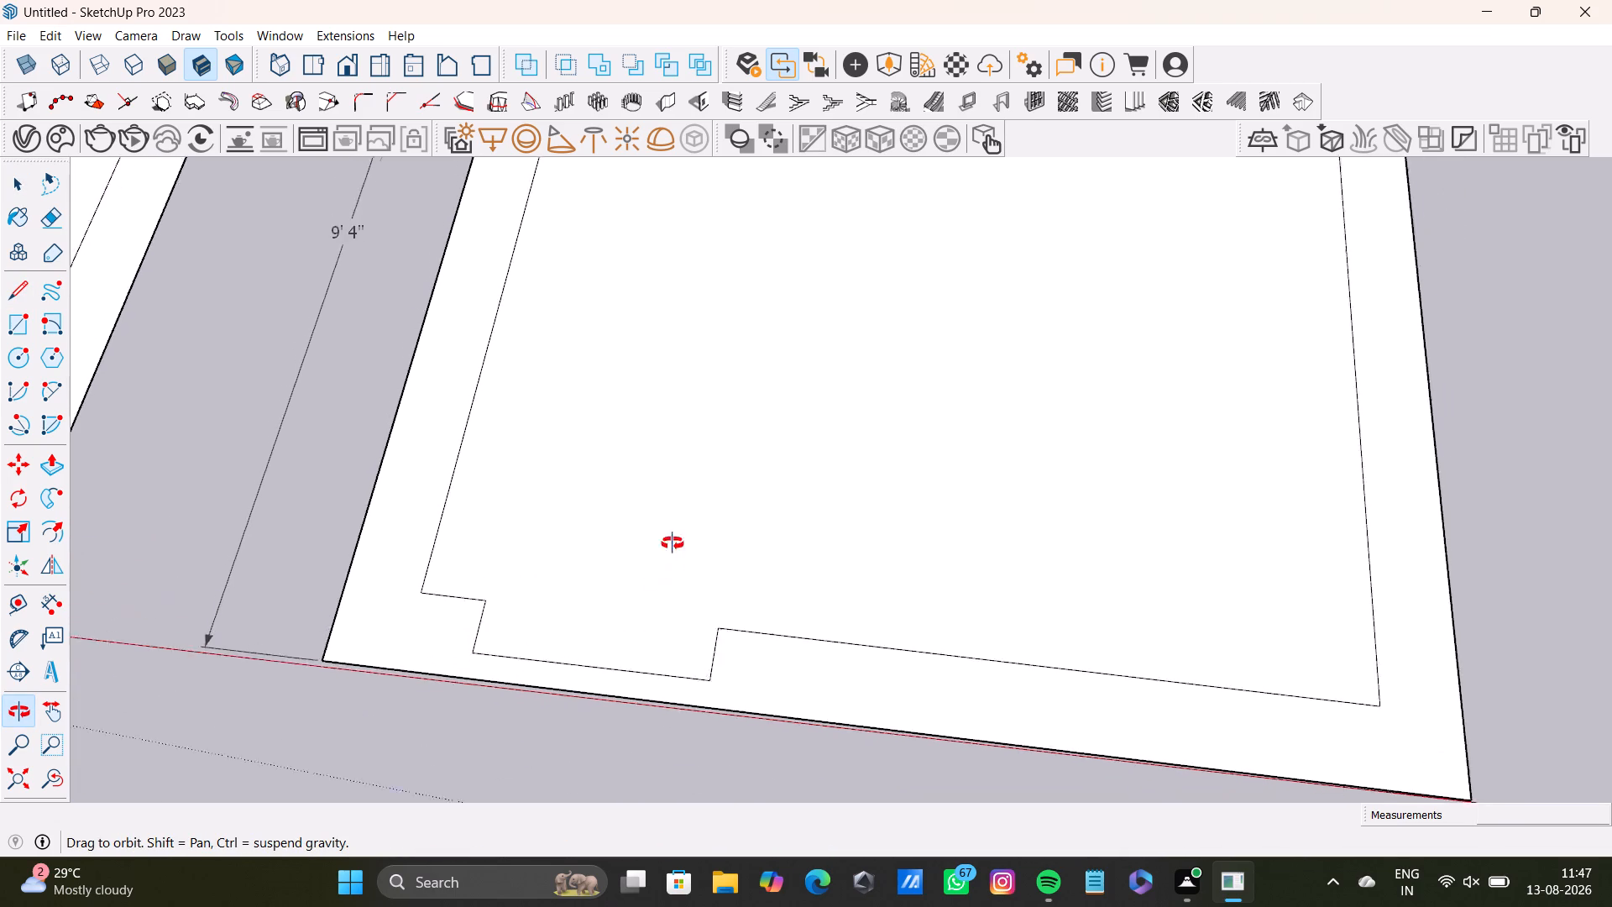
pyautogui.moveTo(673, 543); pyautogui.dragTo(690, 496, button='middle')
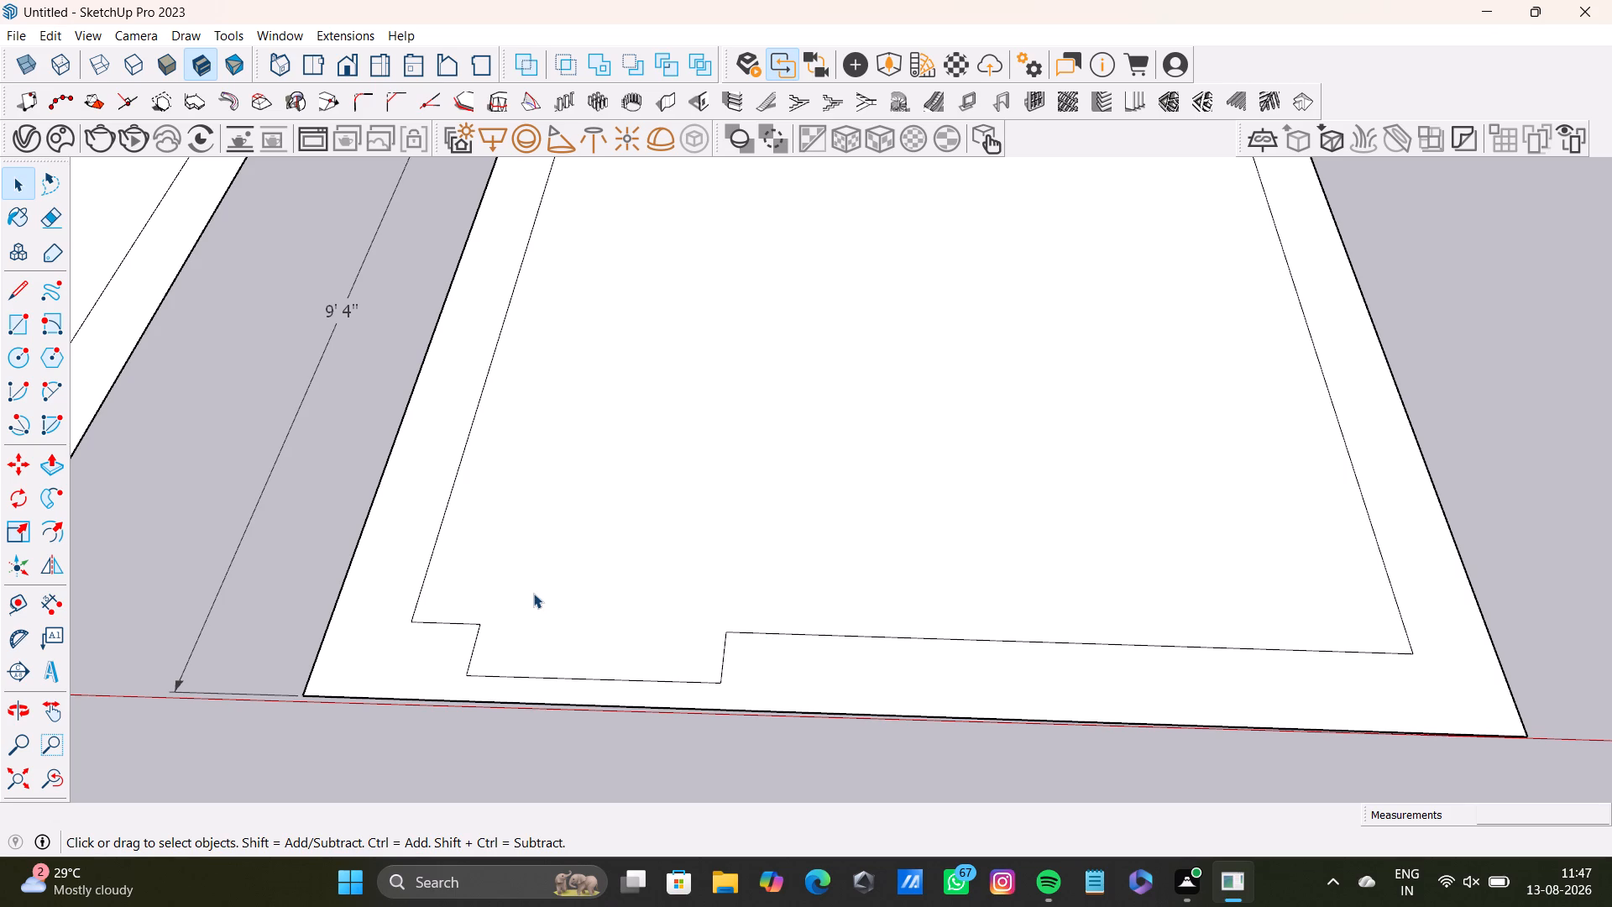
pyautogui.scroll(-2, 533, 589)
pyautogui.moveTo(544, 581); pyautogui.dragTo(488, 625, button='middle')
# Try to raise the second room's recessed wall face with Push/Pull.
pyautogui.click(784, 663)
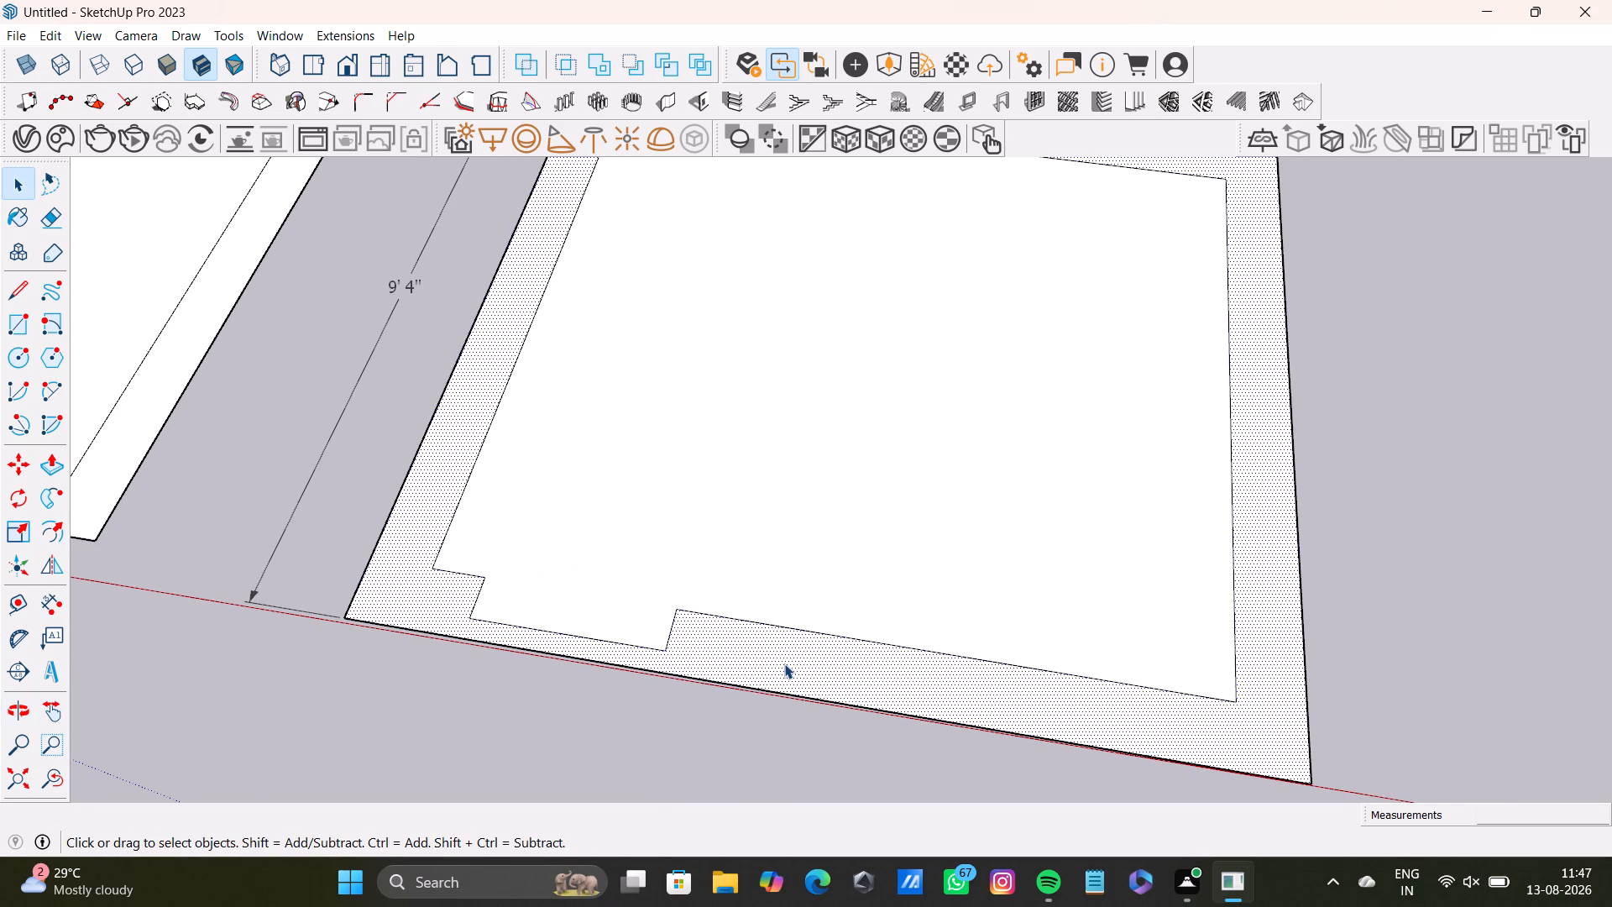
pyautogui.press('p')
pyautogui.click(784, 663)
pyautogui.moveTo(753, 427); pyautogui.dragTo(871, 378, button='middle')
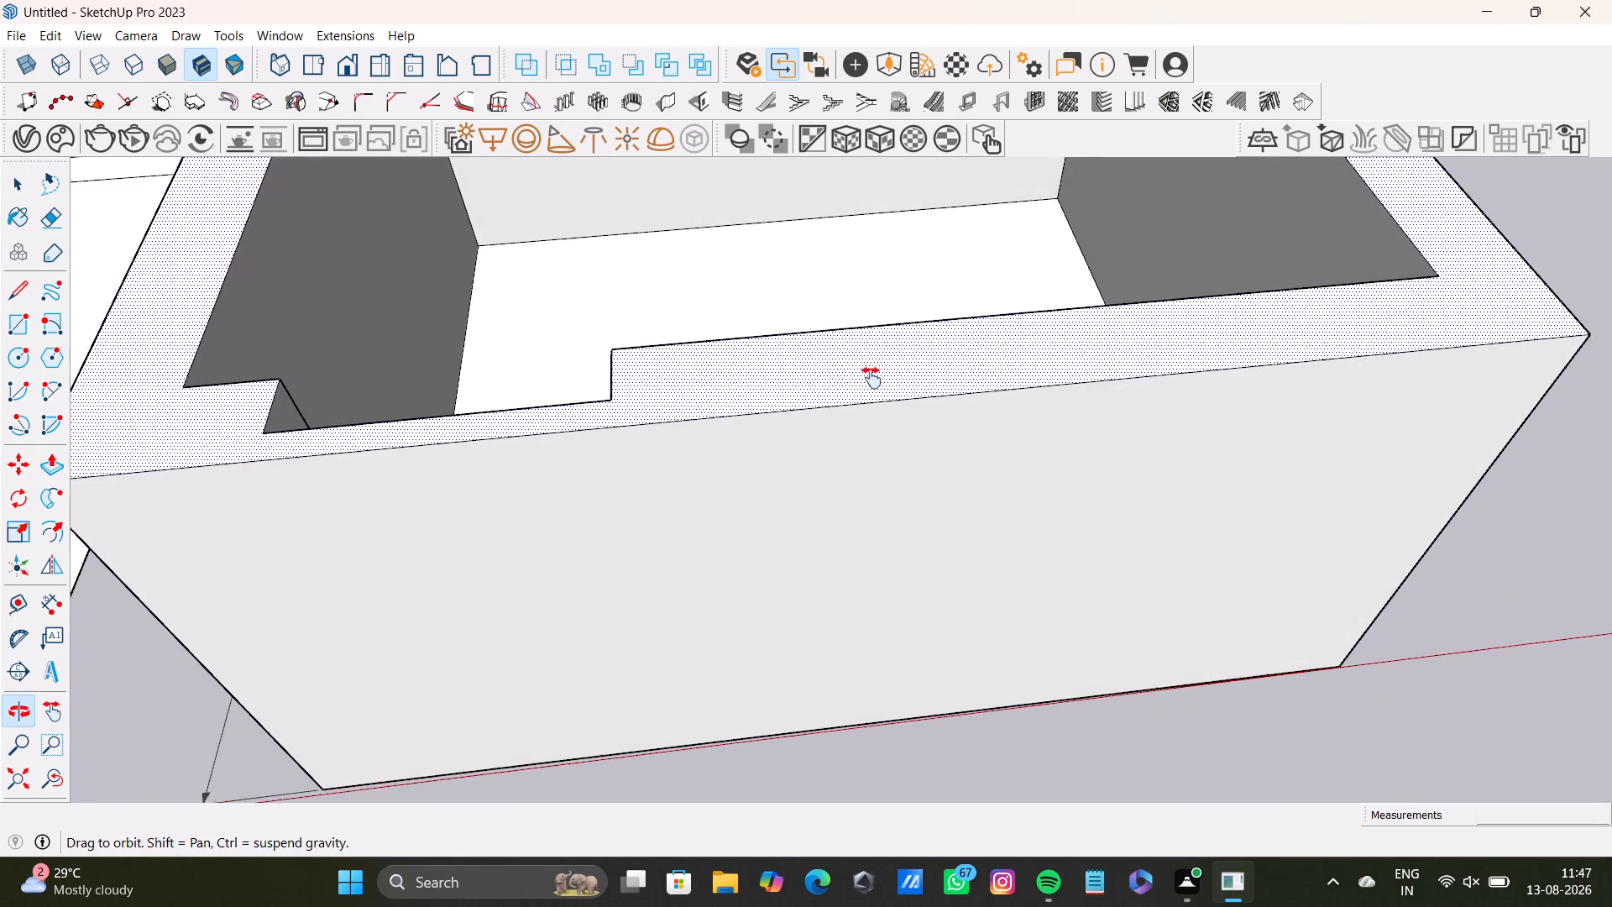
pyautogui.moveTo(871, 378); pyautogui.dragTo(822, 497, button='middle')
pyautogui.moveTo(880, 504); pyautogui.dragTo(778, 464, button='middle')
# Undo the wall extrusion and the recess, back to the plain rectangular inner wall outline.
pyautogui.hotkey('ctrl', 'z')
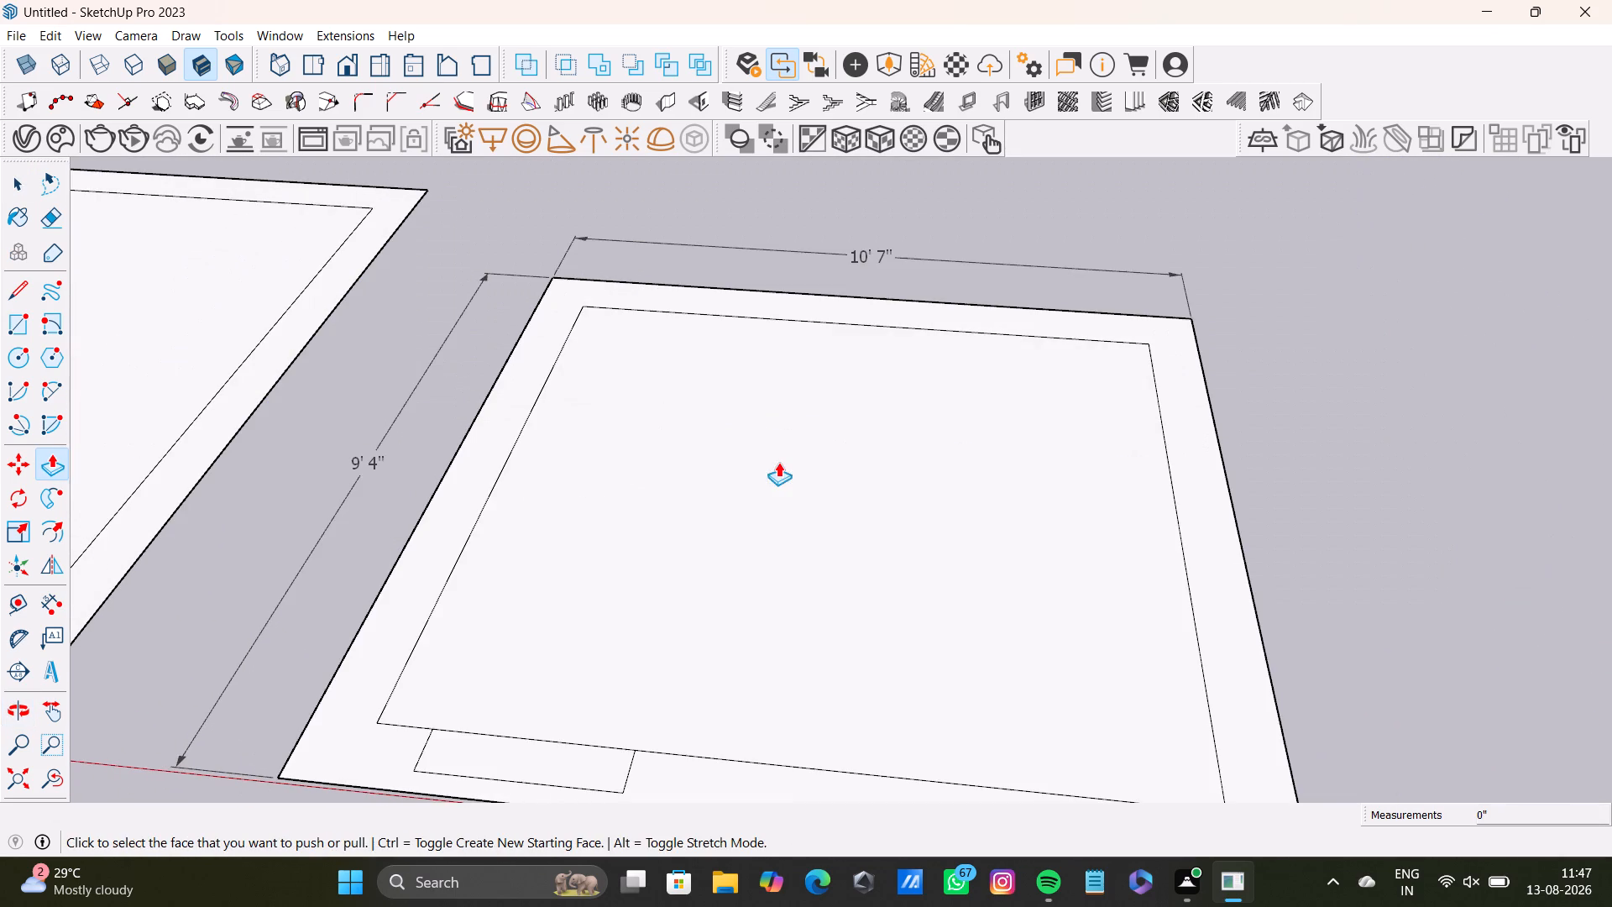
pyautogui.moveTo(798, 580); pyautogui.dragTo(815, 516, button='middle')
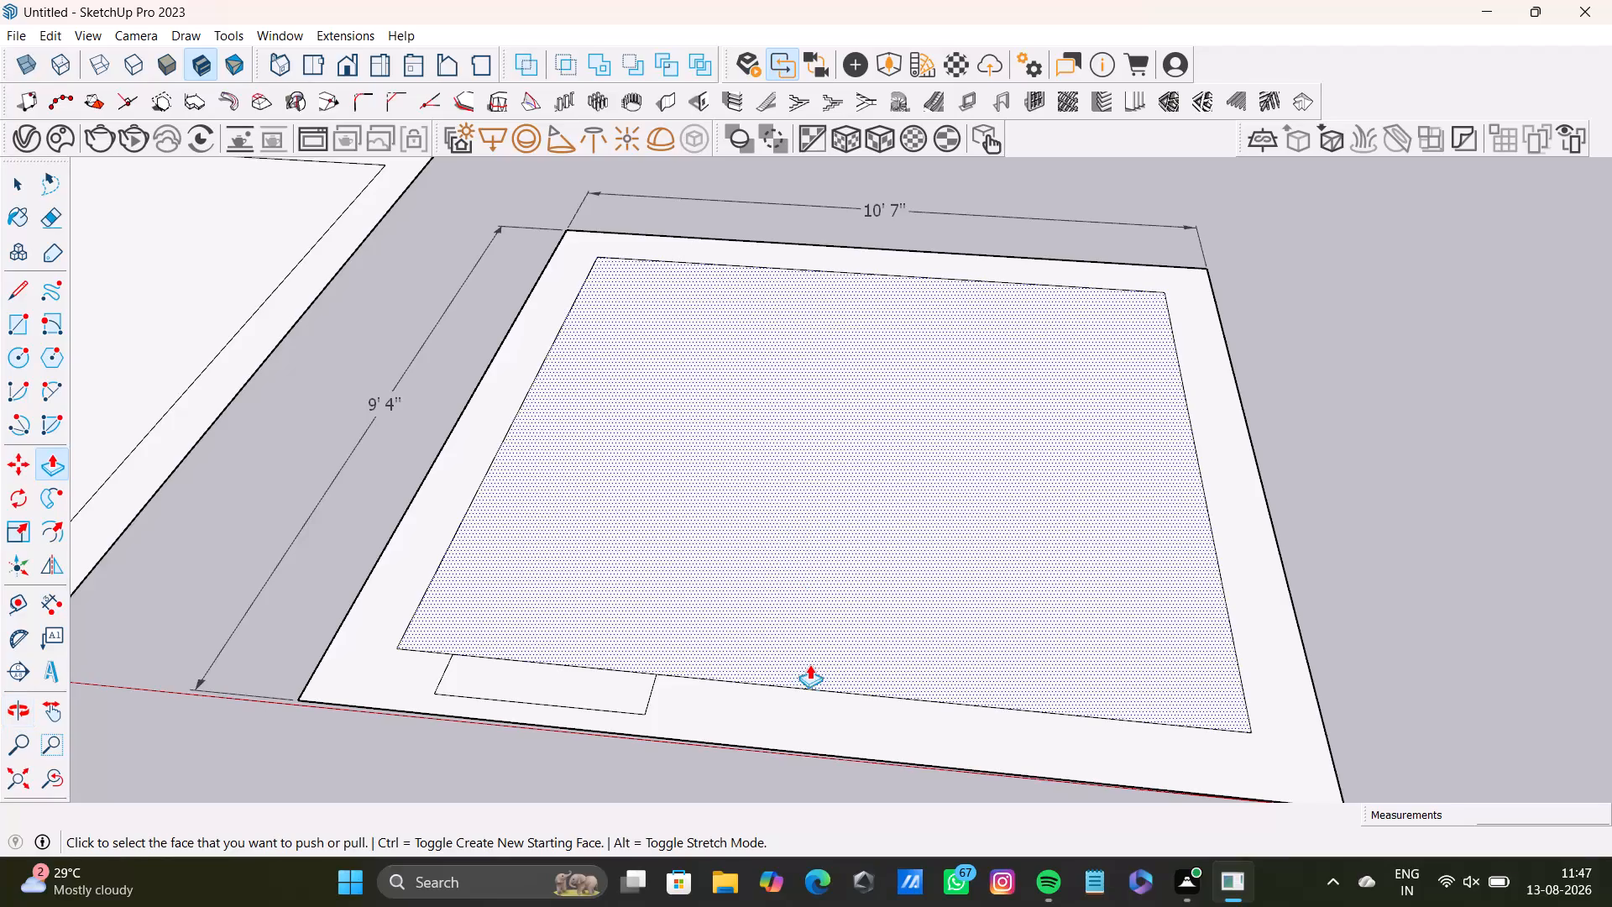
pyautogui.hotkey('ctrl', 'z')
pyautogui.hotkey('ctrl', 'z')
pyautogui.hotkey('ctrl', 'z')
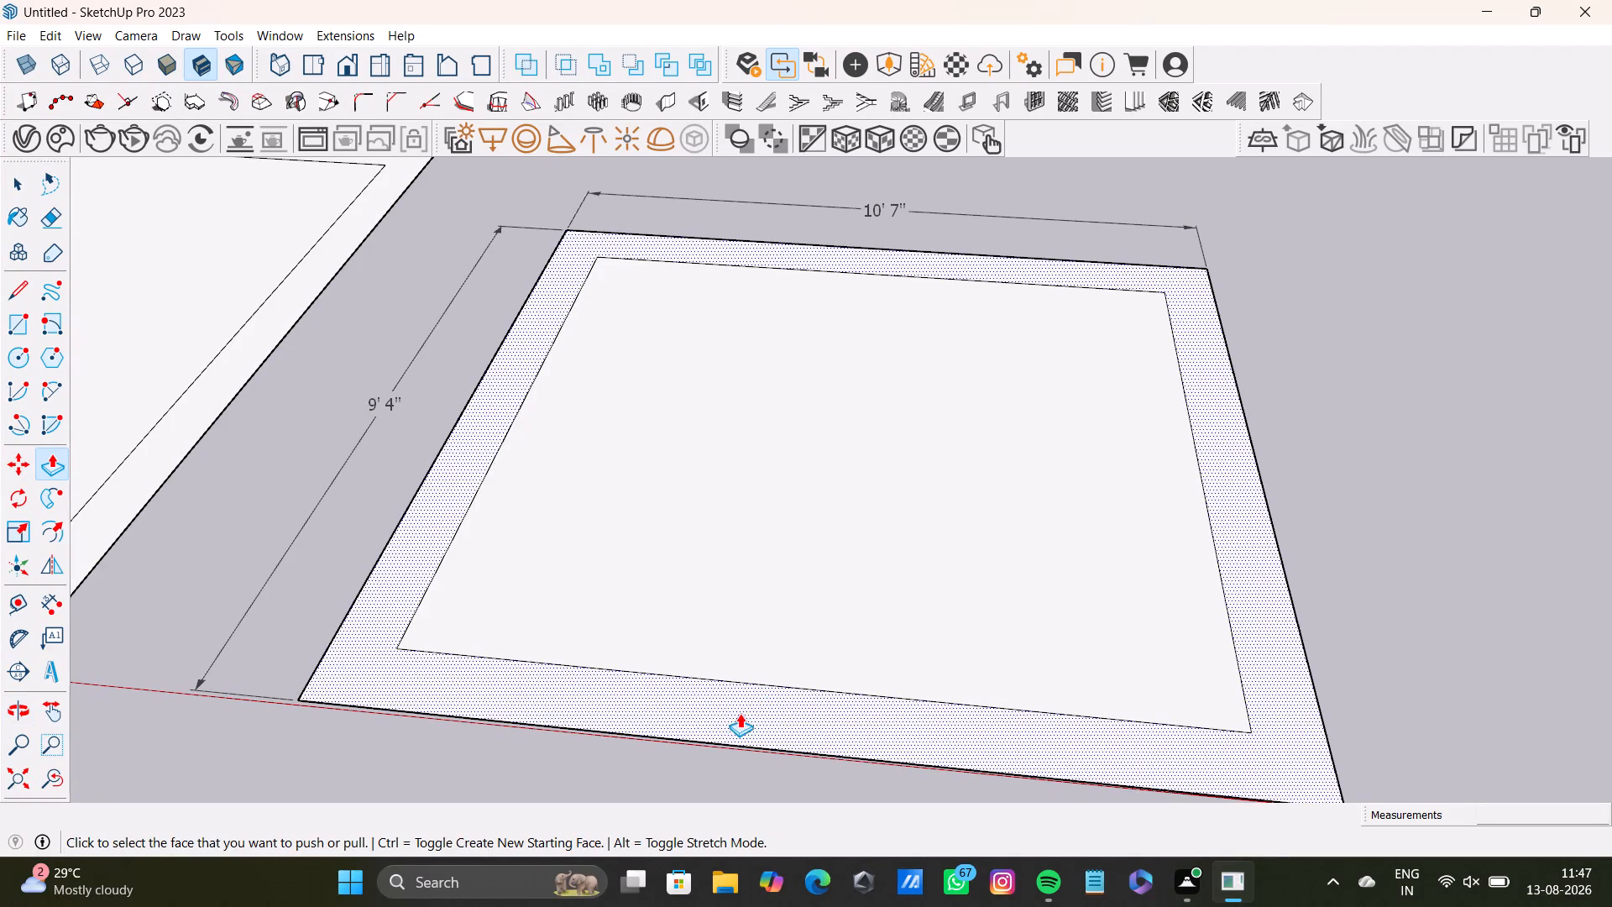
# Push/Pull the second room's wall face upward 10'.
pyautogui.click(740, 713)
pyautogui.scroll(-6, 655, 463)
pyautogui.moveTo(674, 472); pyautogui.dragTo(663, 381, button='middle')
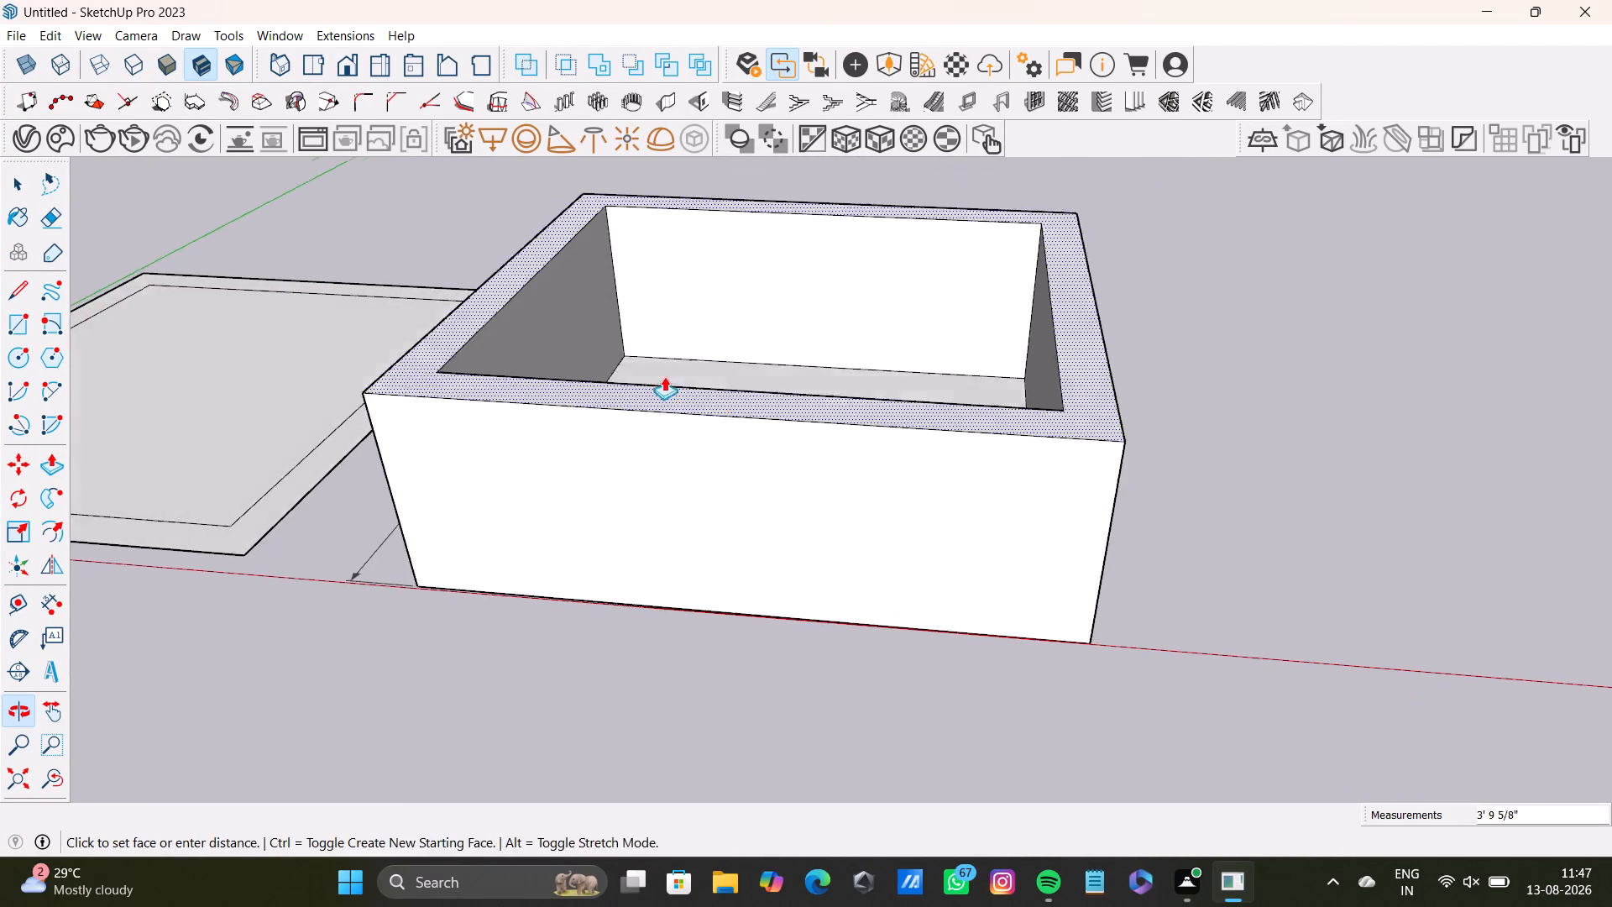
pyautogui.moveTo(683, 369); pyautogui.dragTo(772, 665, button='middle')
pyautogui.moveTo(752, 433); pyautogui.dragTo(756, 351, button='middle')
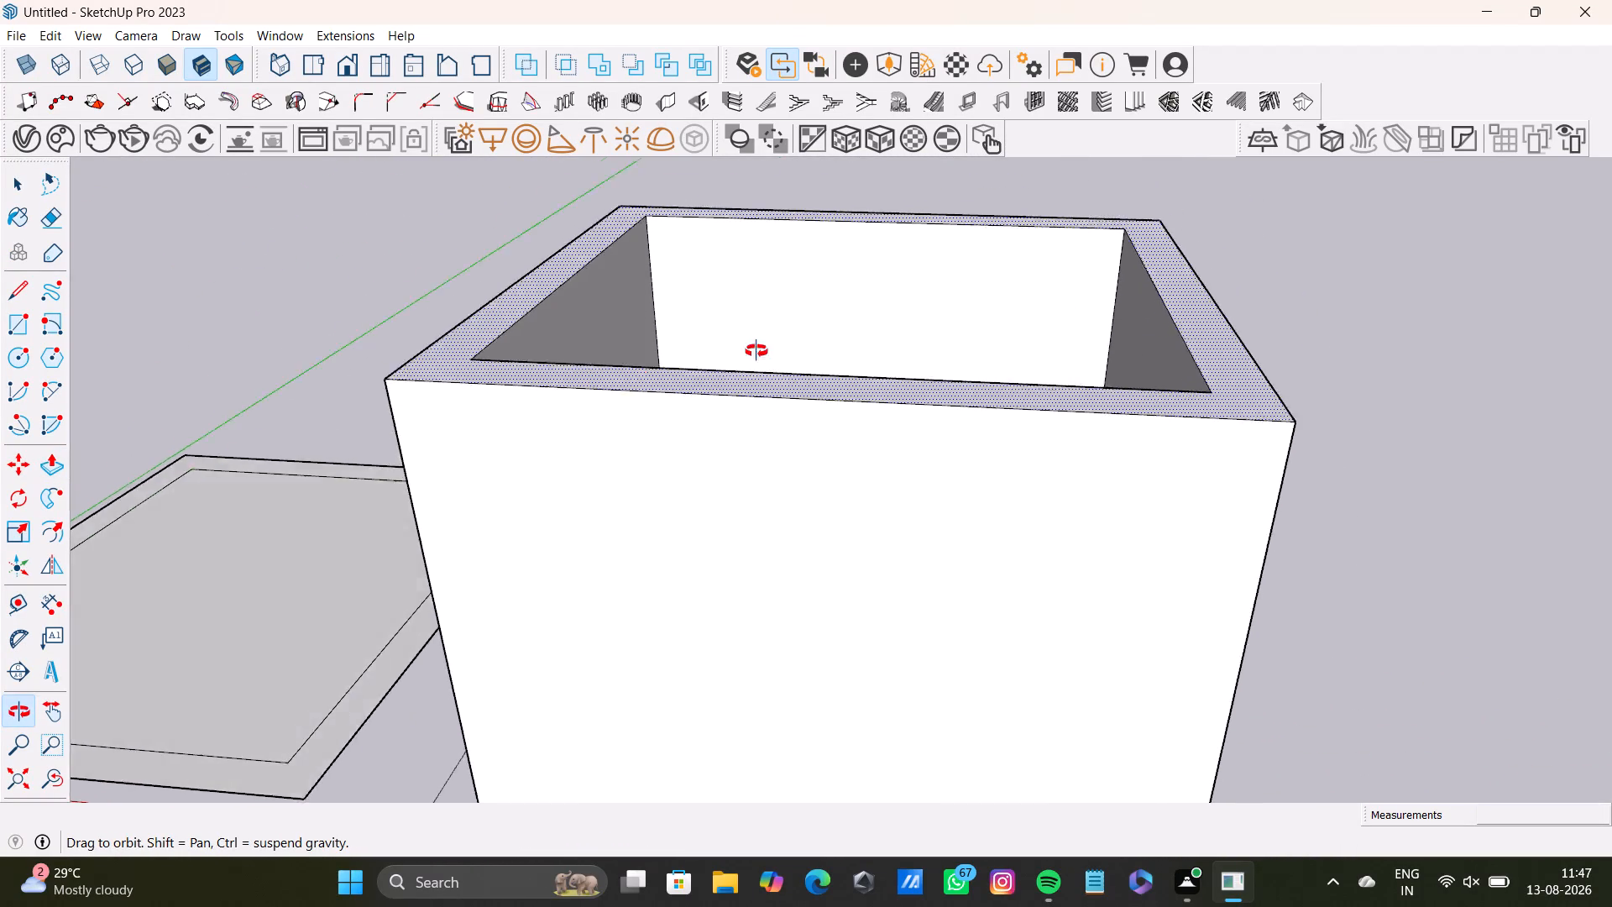
pyautogui.moveTo(756, 351); pyautogui.dragTo(754, 322, button='middle')
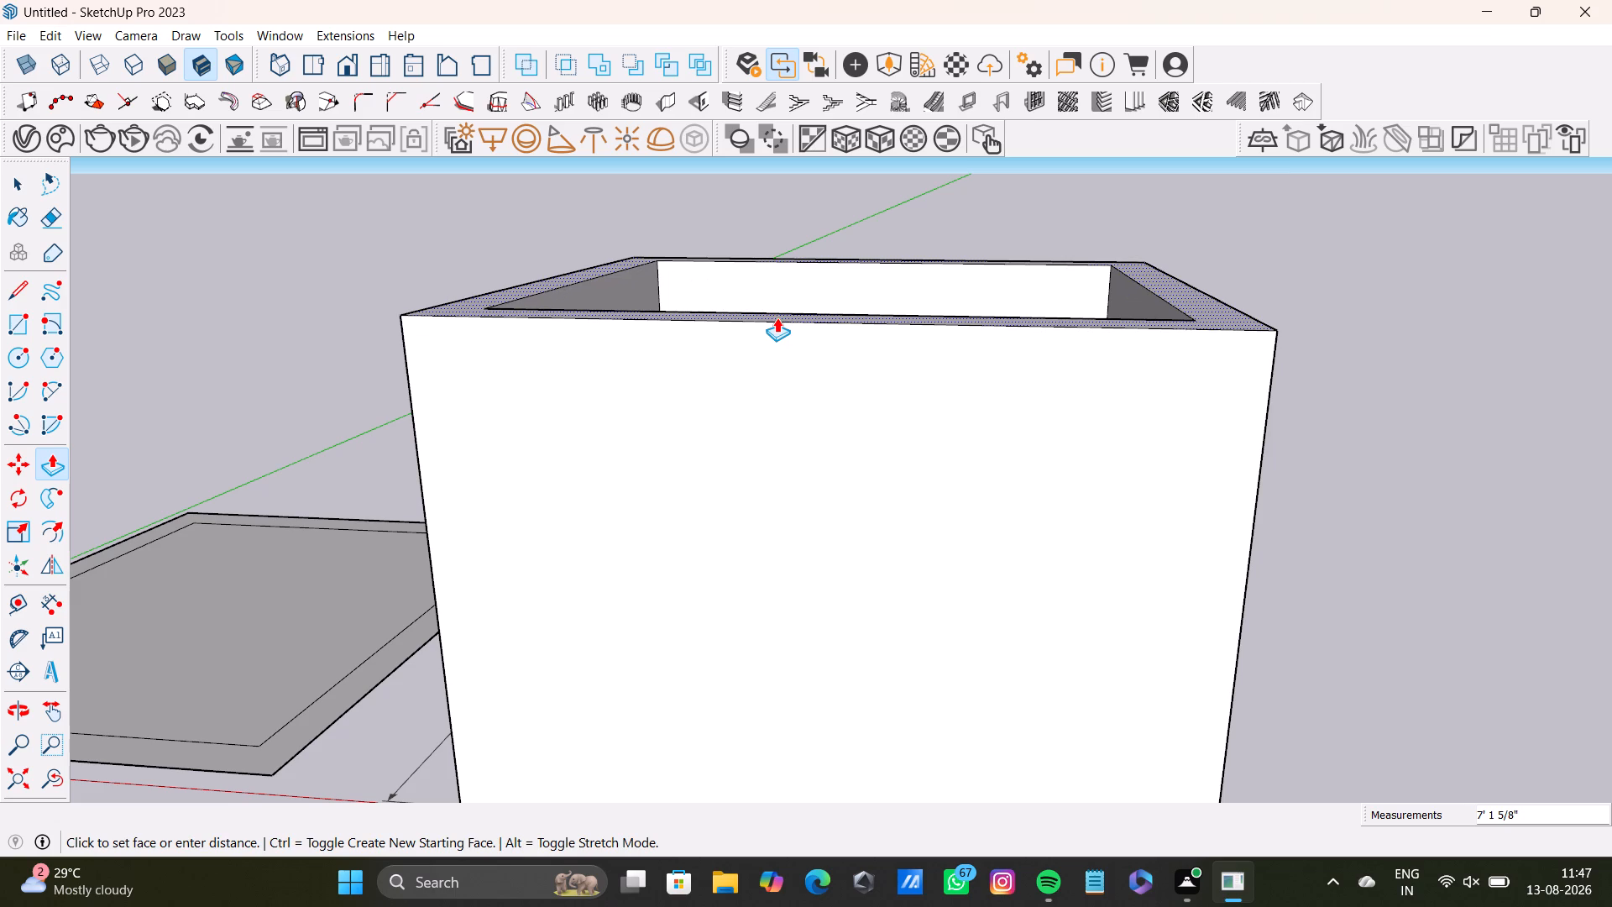
pyautogui.press('1')
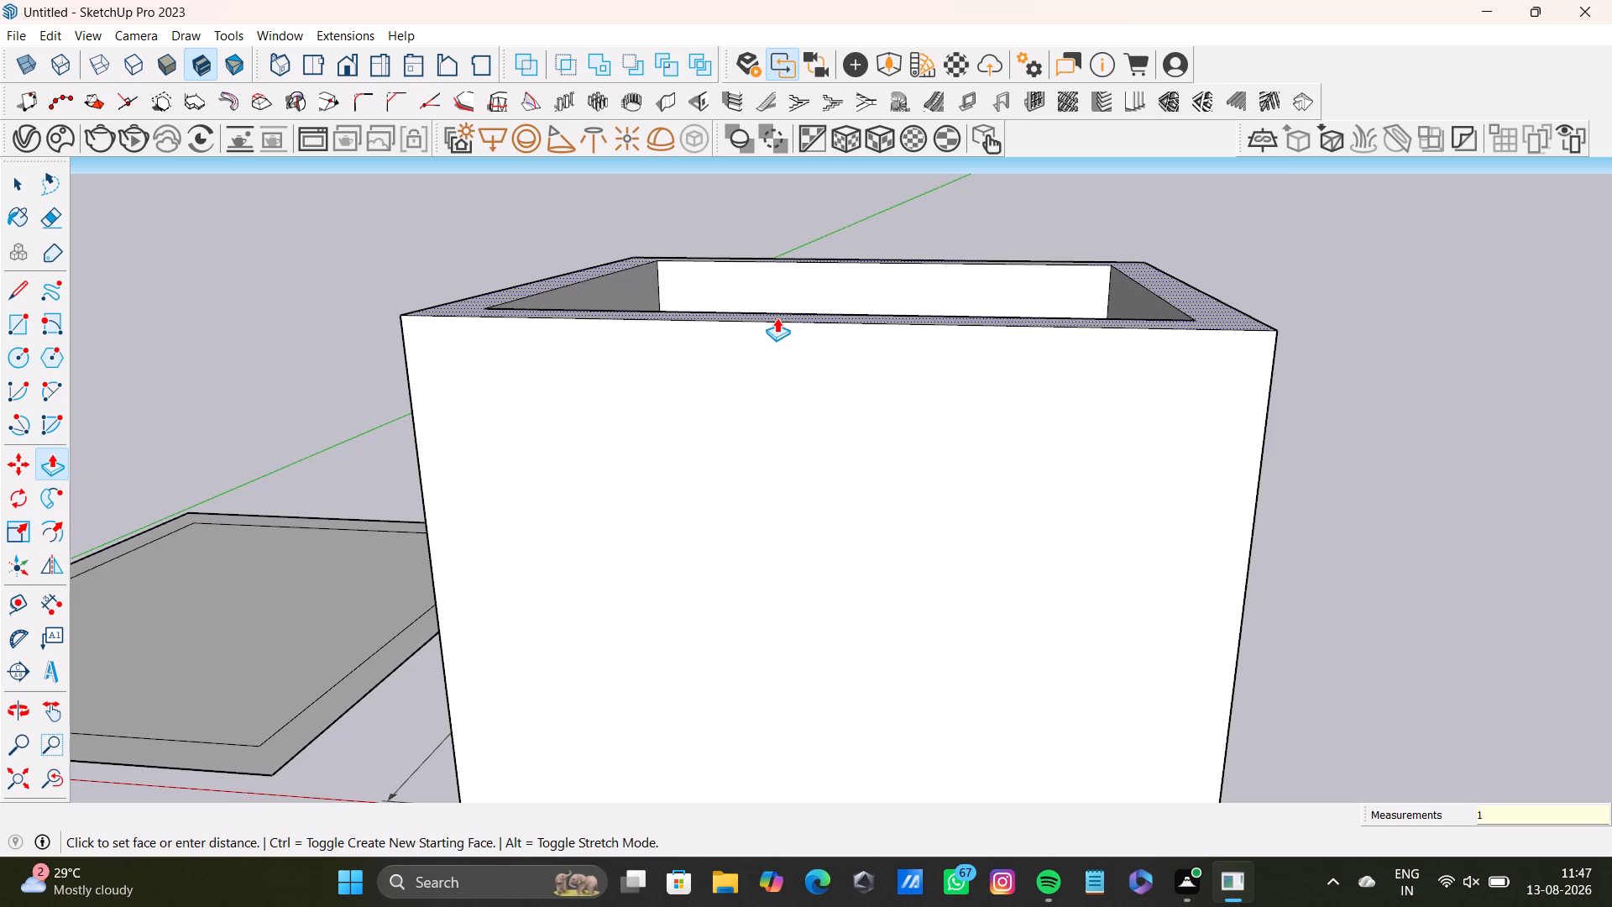
pyautogui.press('0')
pyautogui.press("'")
pyautogui.press('Return')
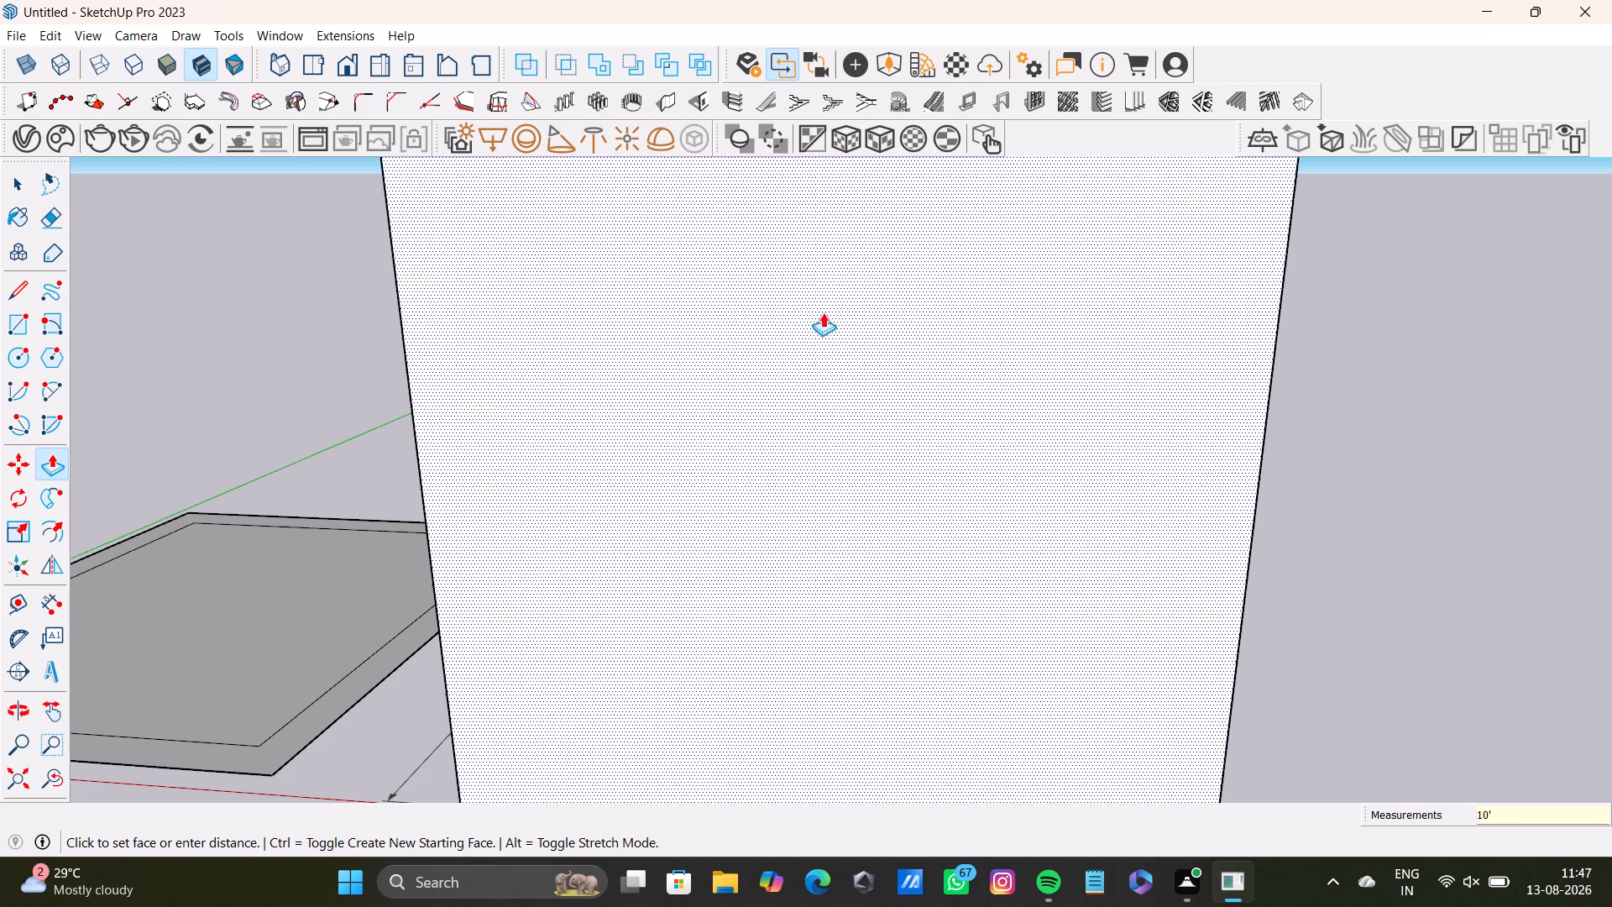
pyautogui.scroll(-7, 824, 314)
pyautogui.moveTo(940, 423); pyautogui.dragTo(729, 623, button='middle')
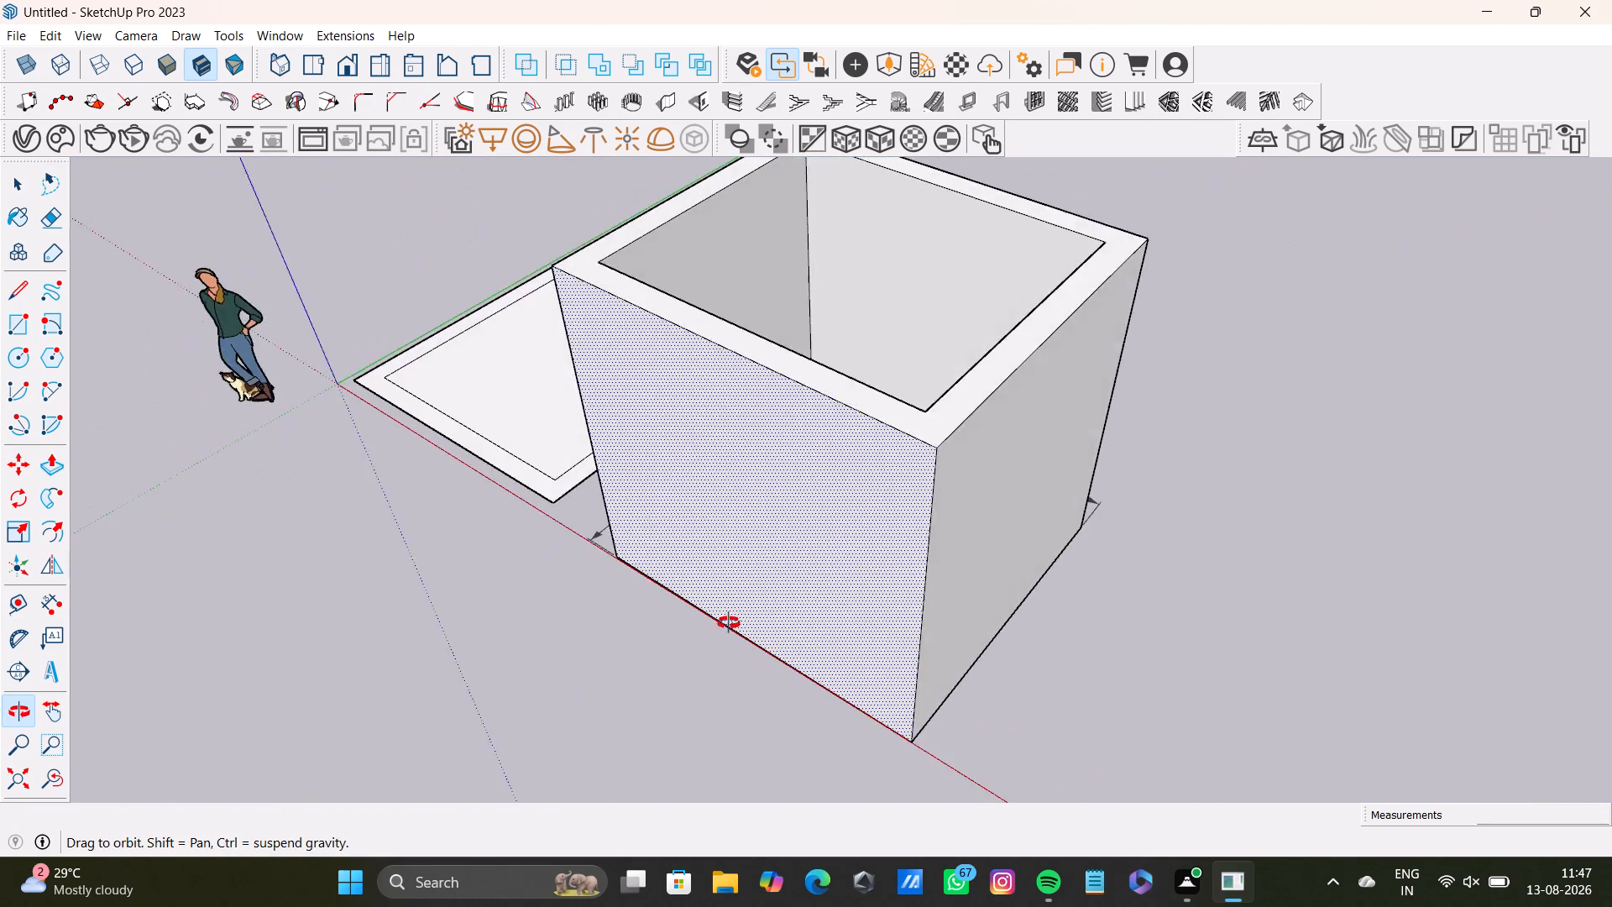
pyautogui.moveTo(729, 623); pyautogui.dragTo(1056, 776, button='middle')
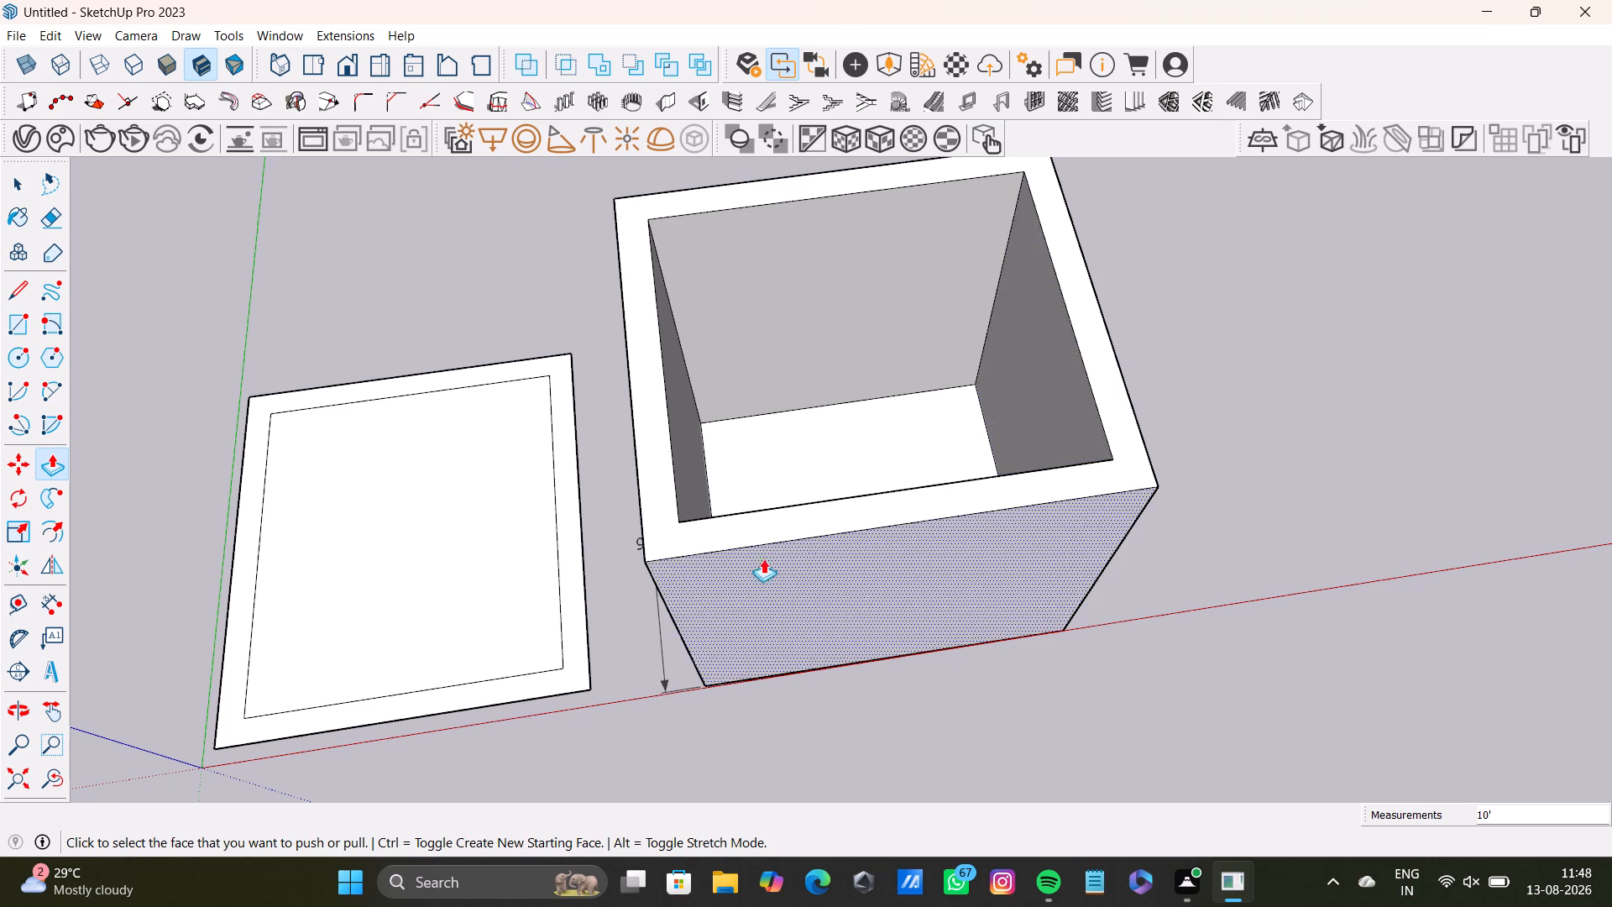
pyautogui.scroll(-2, 820, 539)
pyautogui.moveTo(906, 588); pyautogui.dragTo(793, 579, button='middle')
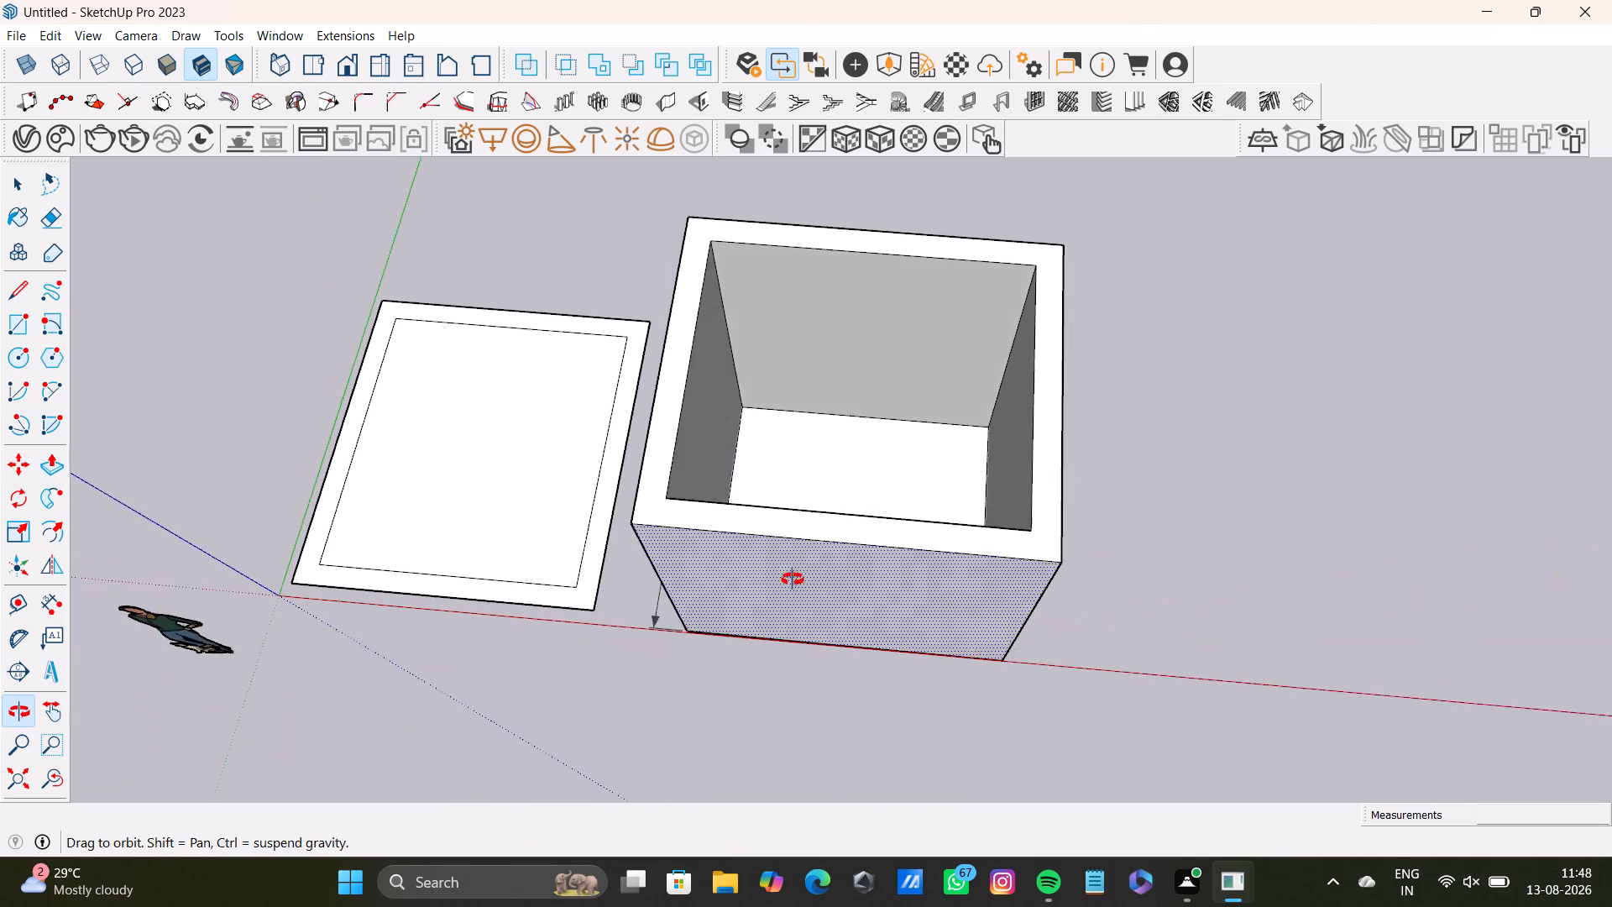
pyautogui.moveTo(793, 579); pyautogui.dragTo(846, 669, button='middle')
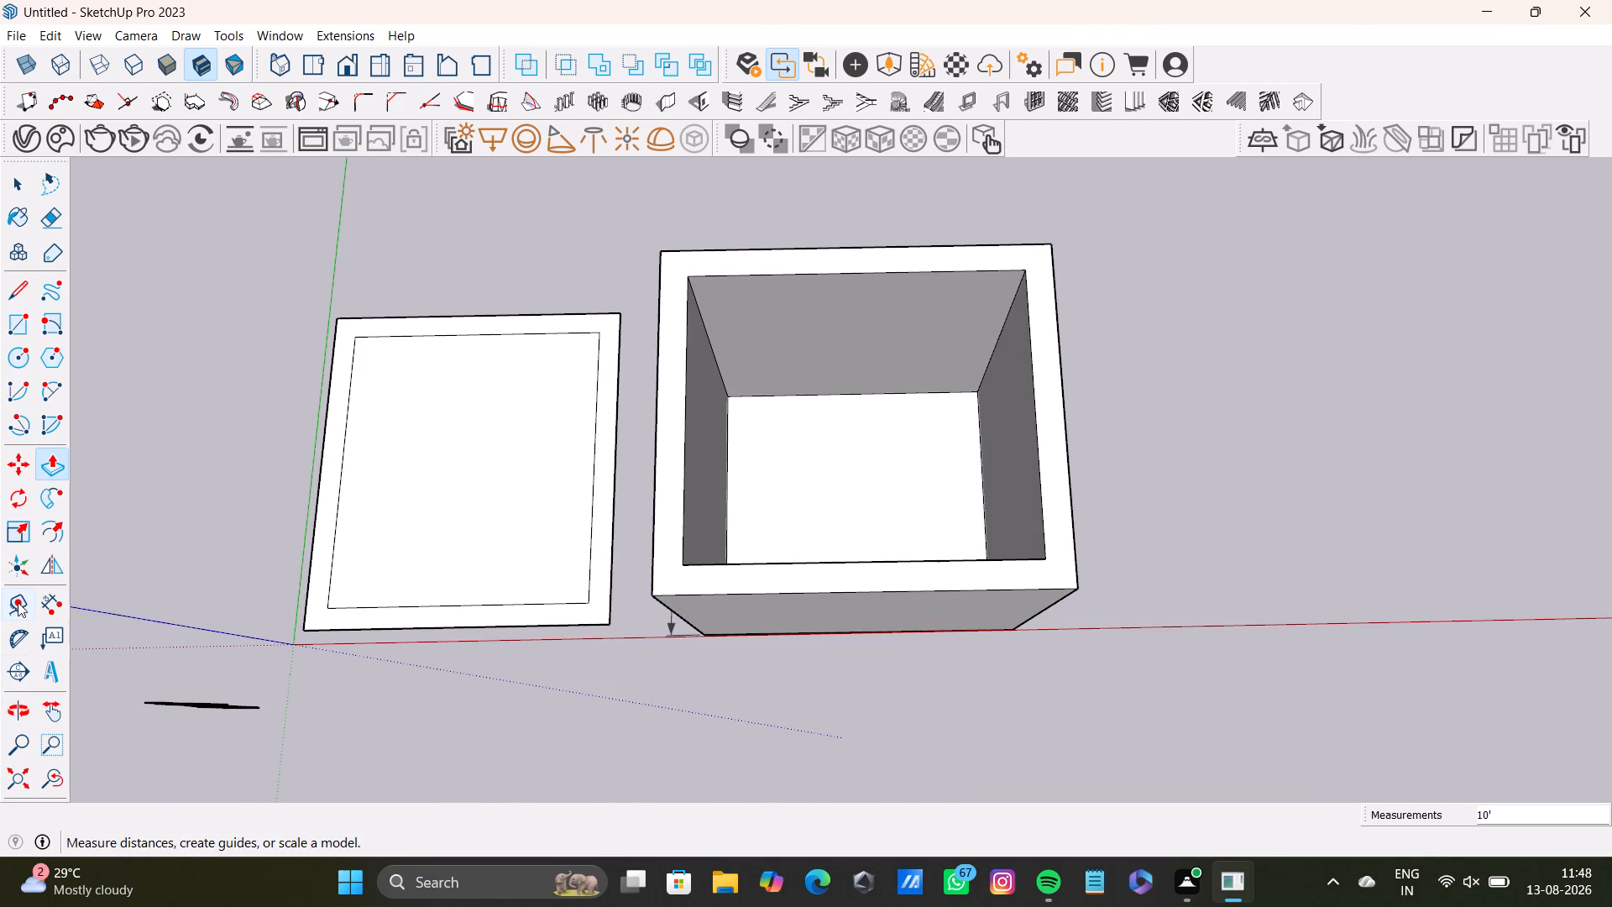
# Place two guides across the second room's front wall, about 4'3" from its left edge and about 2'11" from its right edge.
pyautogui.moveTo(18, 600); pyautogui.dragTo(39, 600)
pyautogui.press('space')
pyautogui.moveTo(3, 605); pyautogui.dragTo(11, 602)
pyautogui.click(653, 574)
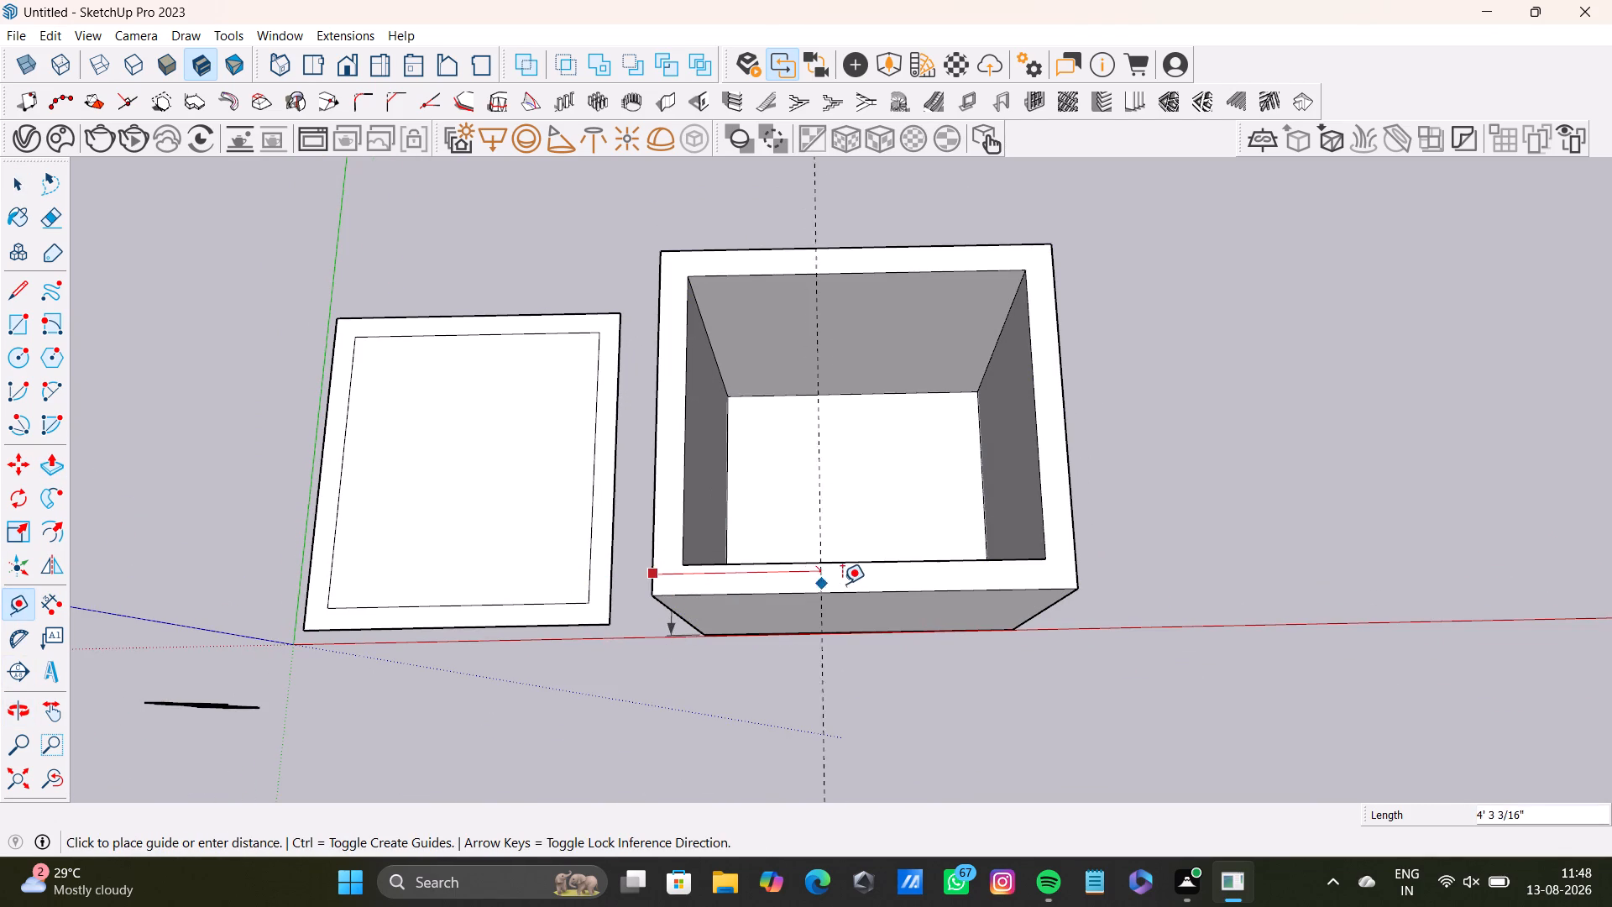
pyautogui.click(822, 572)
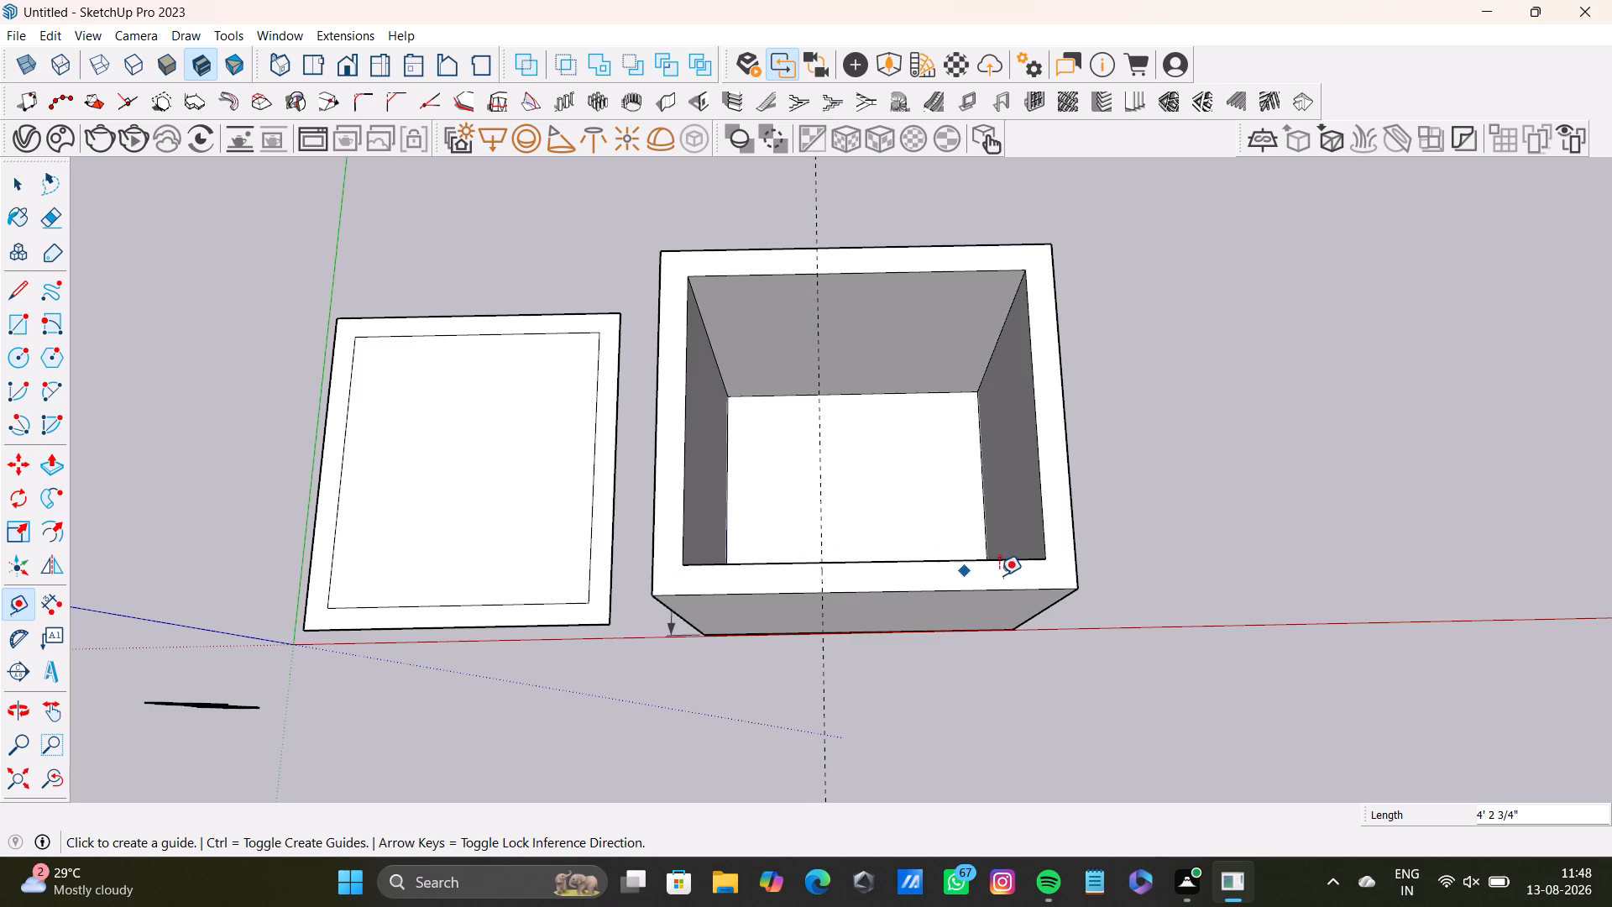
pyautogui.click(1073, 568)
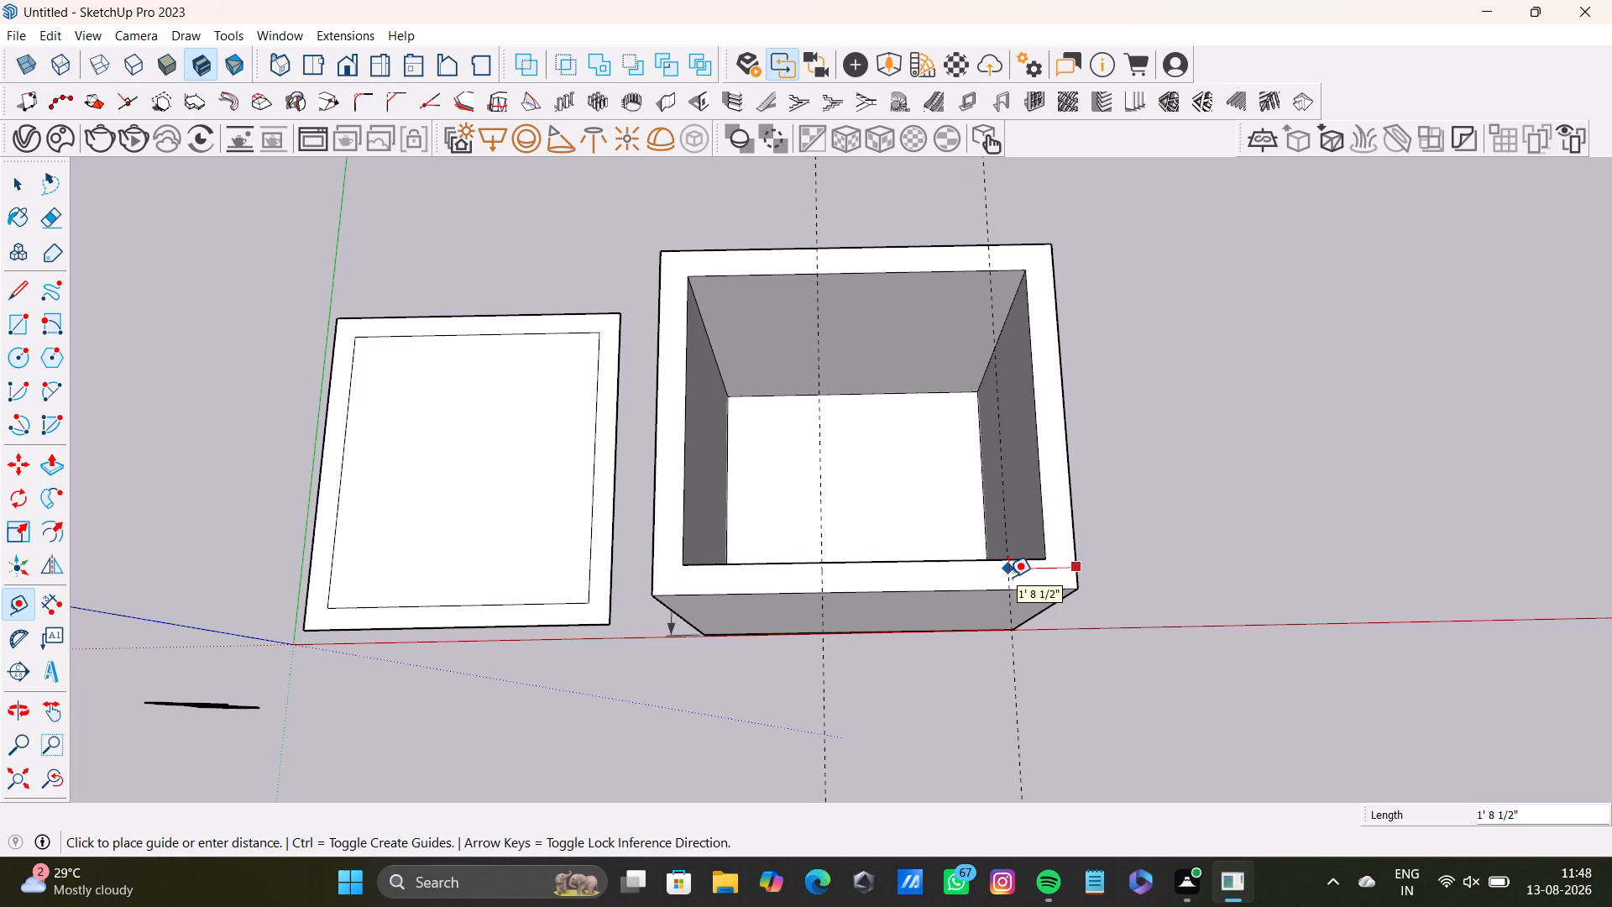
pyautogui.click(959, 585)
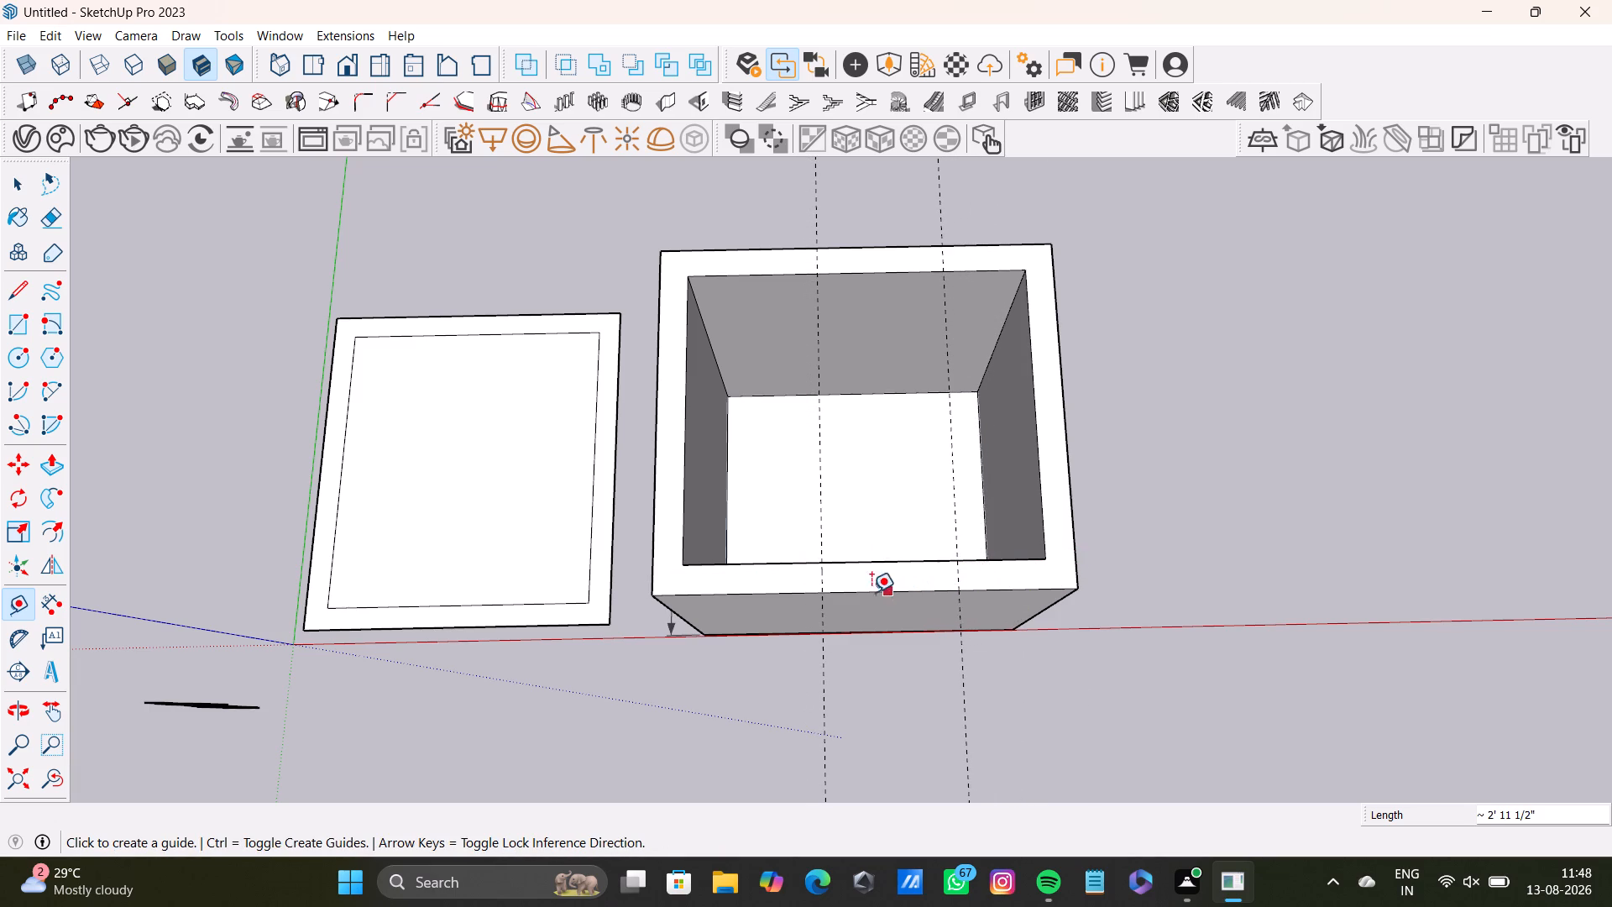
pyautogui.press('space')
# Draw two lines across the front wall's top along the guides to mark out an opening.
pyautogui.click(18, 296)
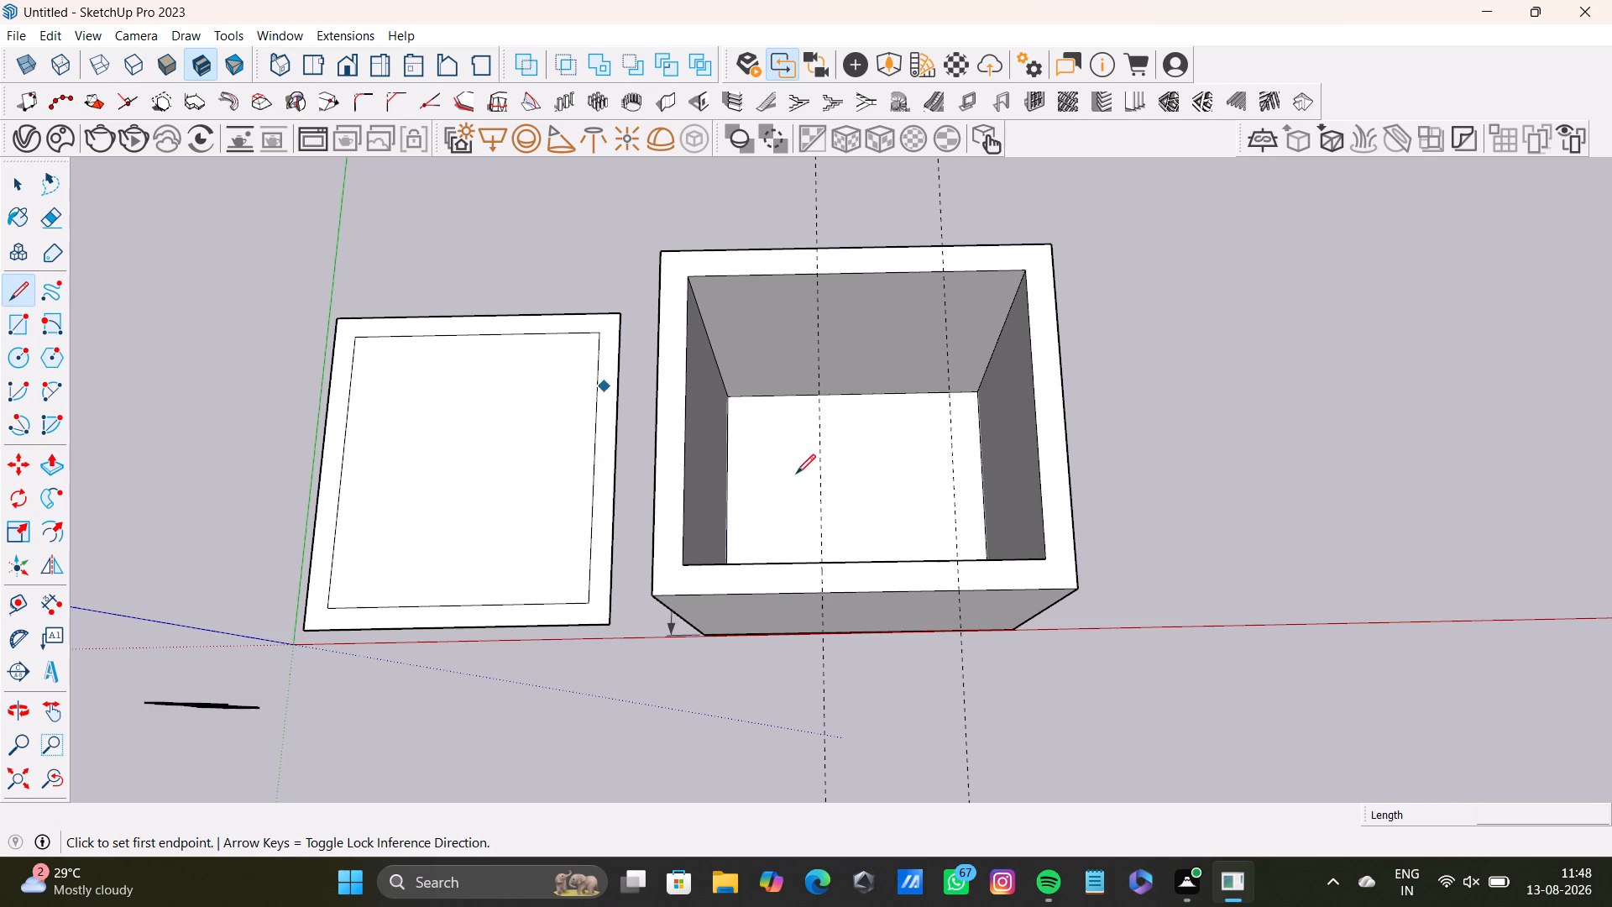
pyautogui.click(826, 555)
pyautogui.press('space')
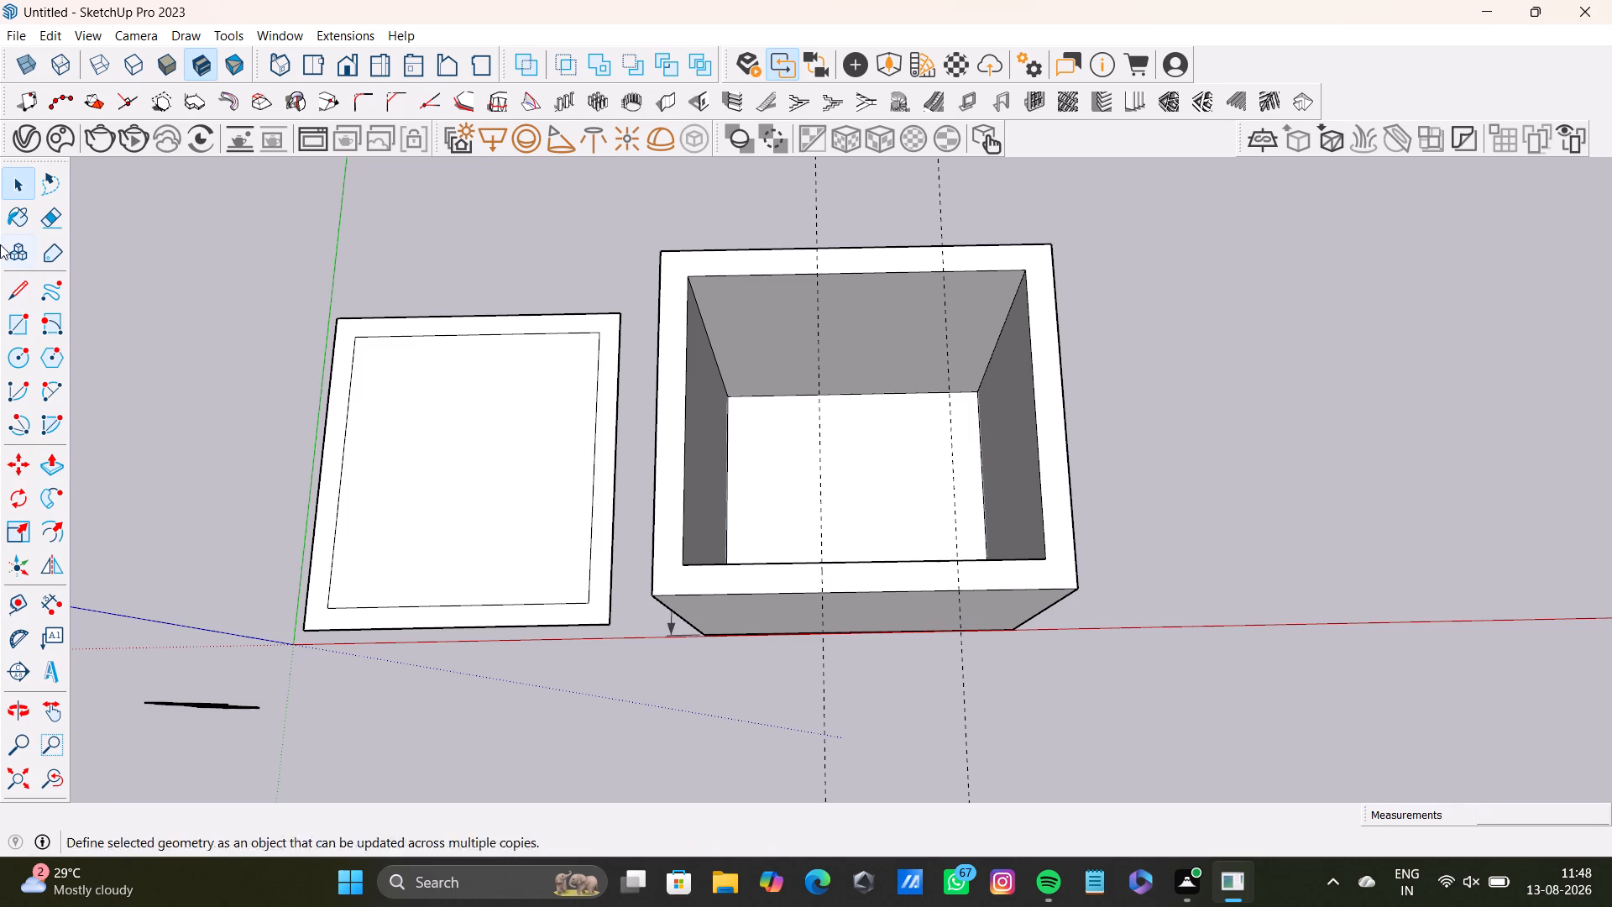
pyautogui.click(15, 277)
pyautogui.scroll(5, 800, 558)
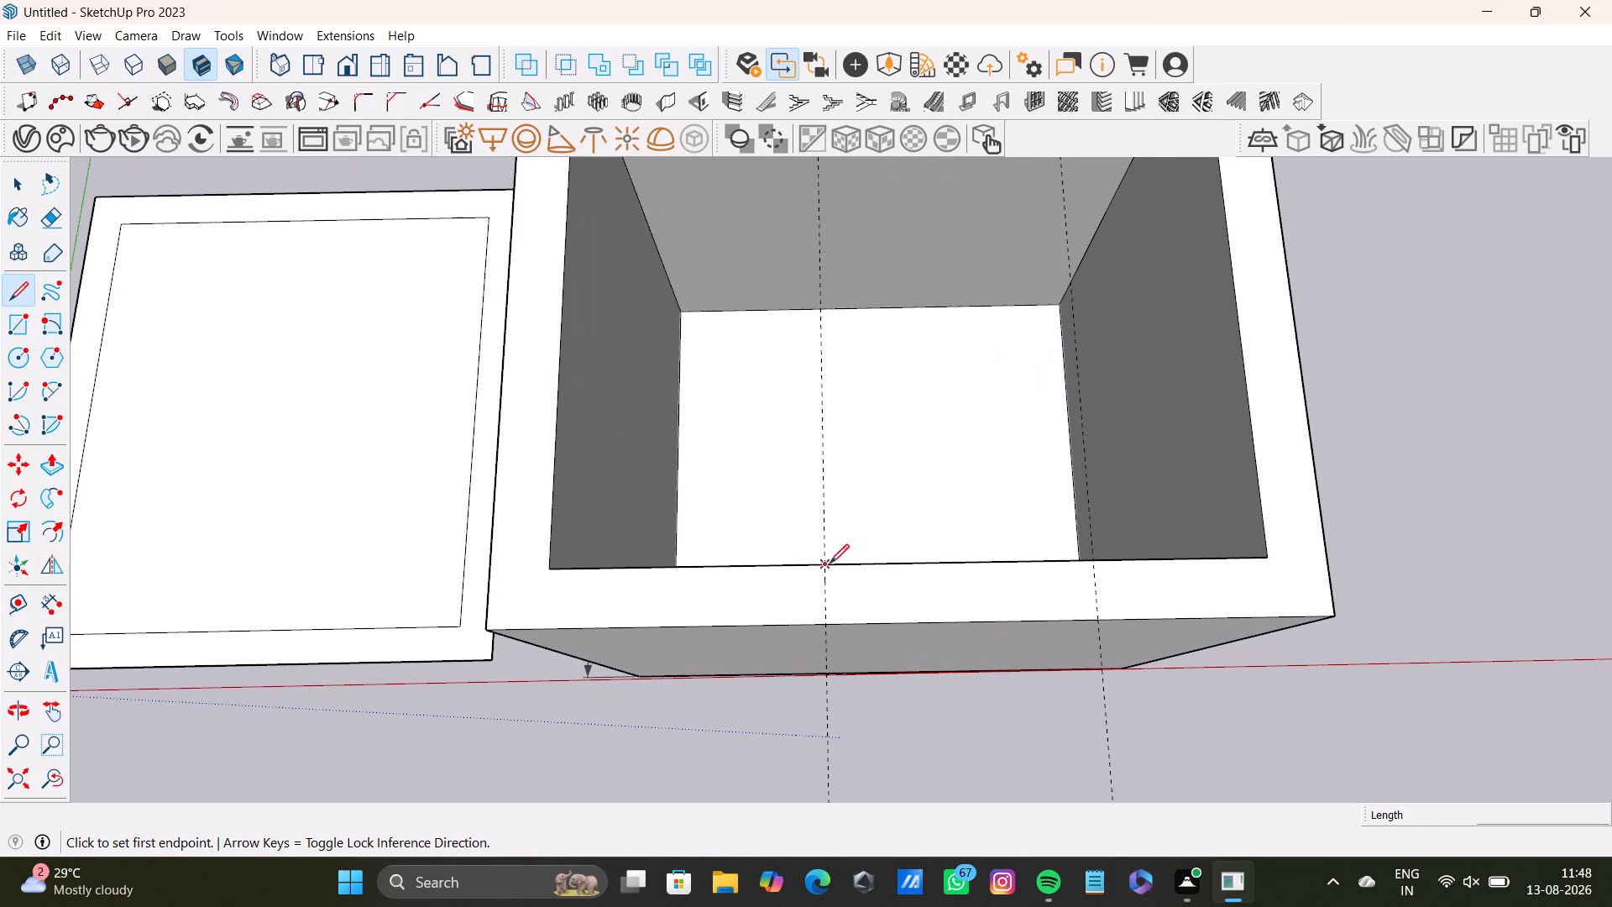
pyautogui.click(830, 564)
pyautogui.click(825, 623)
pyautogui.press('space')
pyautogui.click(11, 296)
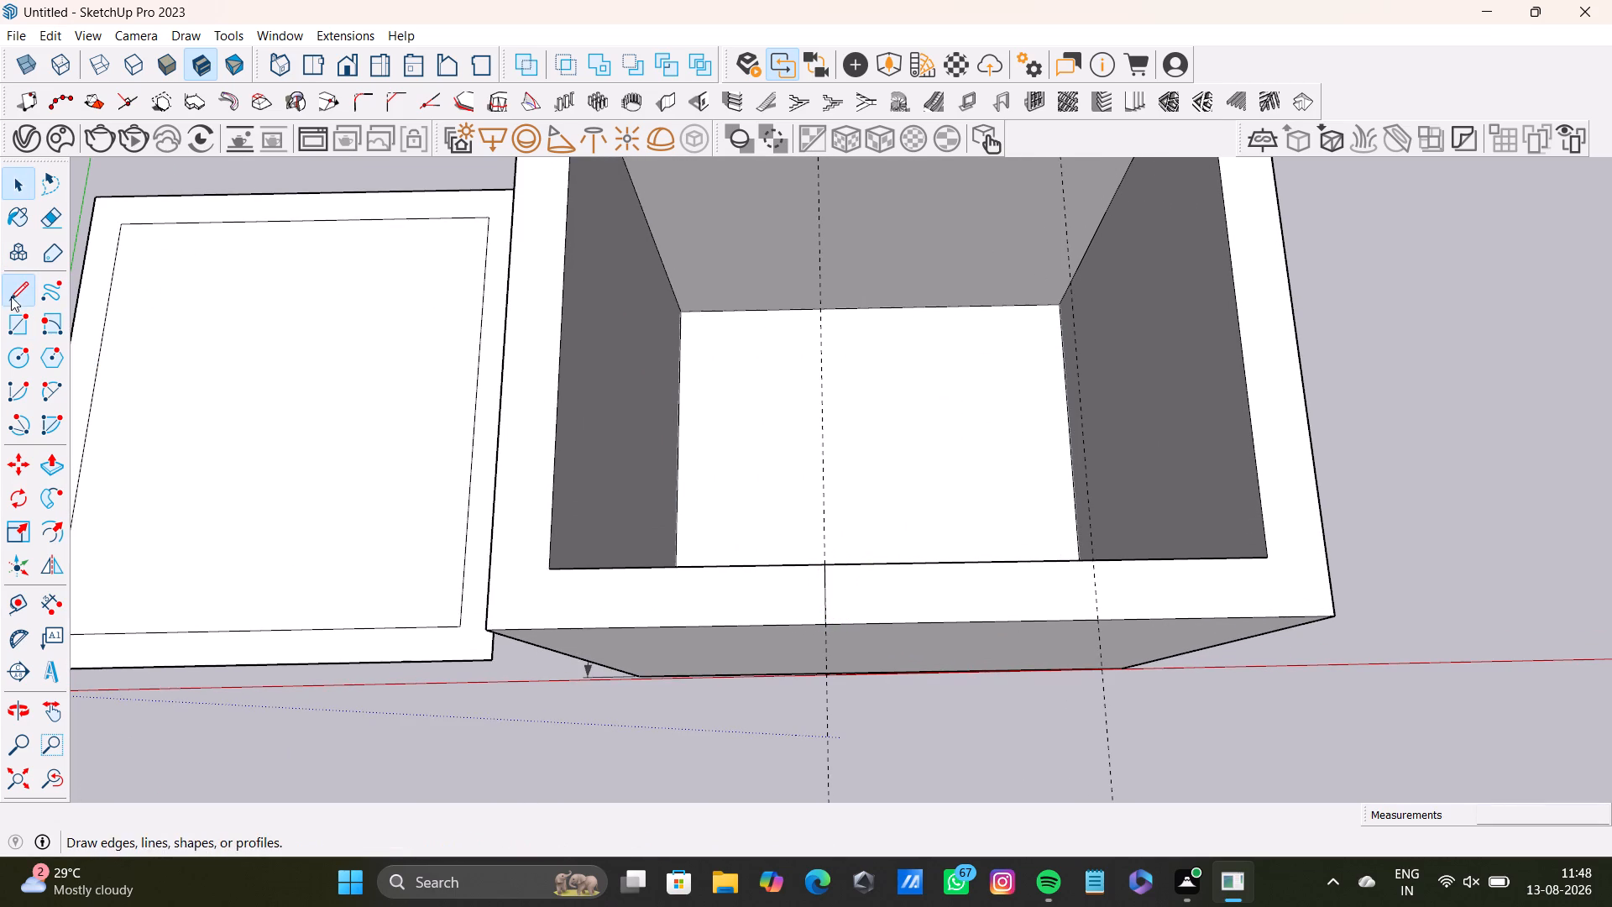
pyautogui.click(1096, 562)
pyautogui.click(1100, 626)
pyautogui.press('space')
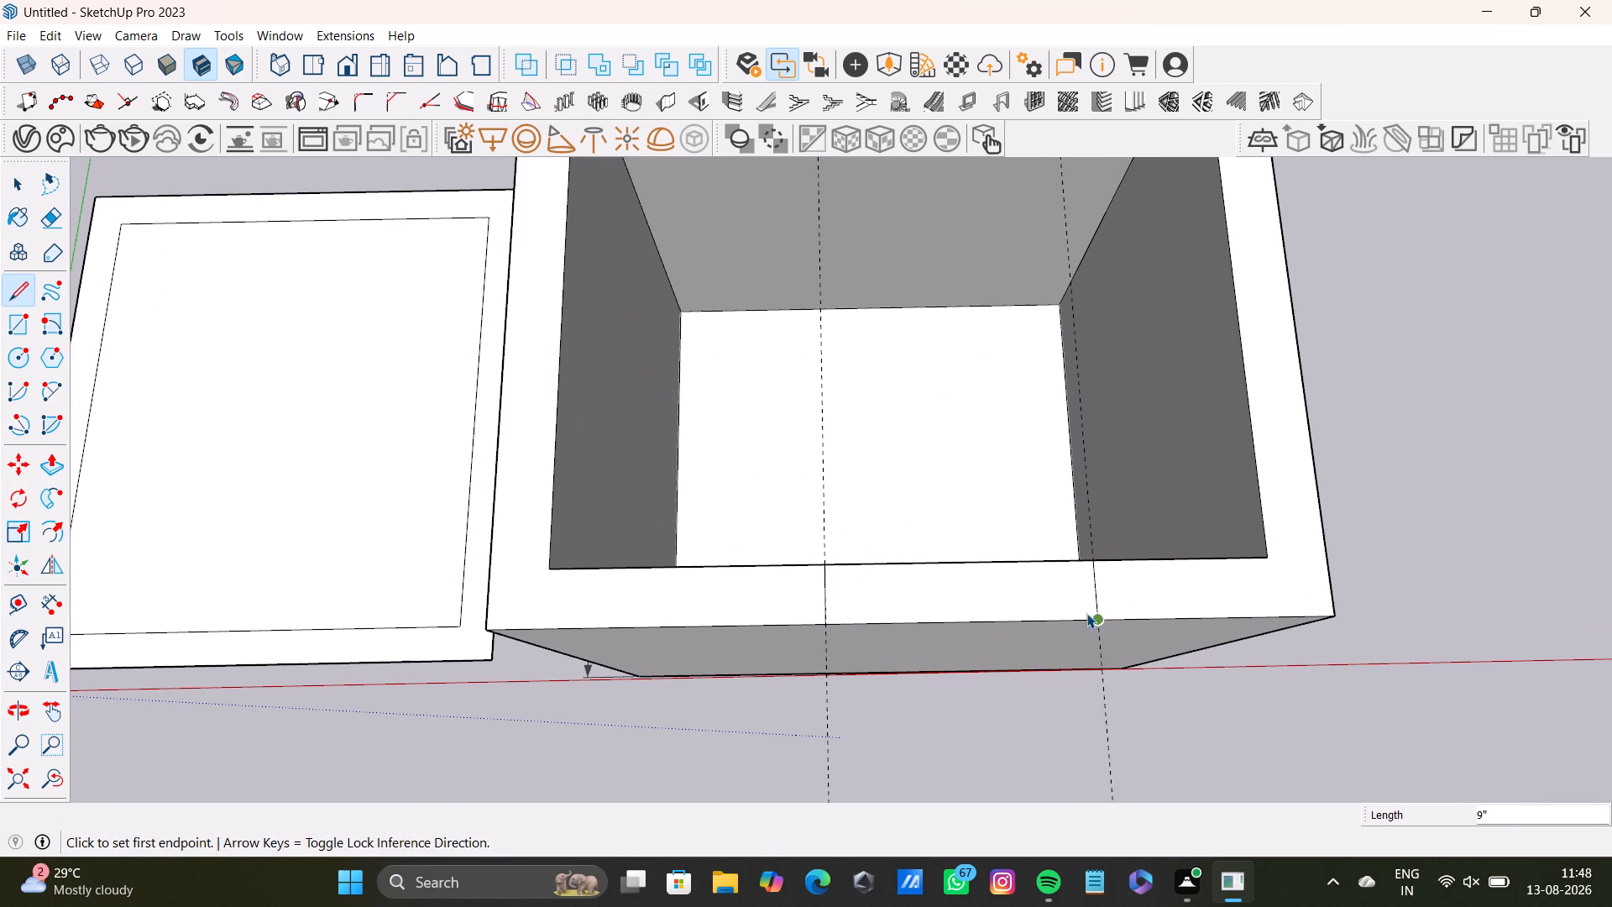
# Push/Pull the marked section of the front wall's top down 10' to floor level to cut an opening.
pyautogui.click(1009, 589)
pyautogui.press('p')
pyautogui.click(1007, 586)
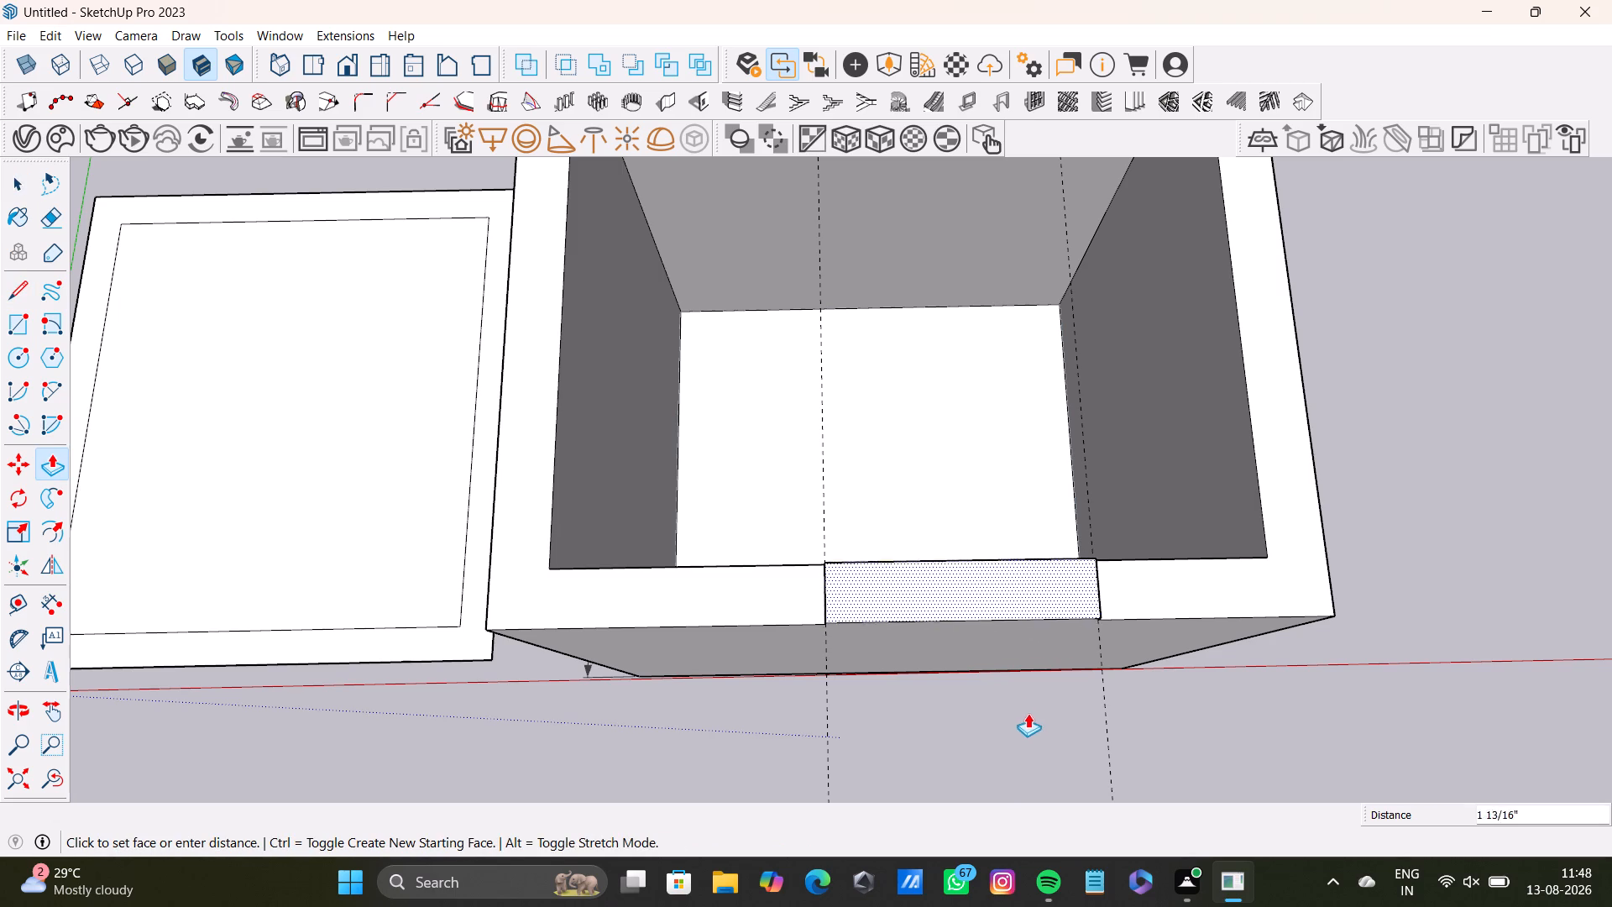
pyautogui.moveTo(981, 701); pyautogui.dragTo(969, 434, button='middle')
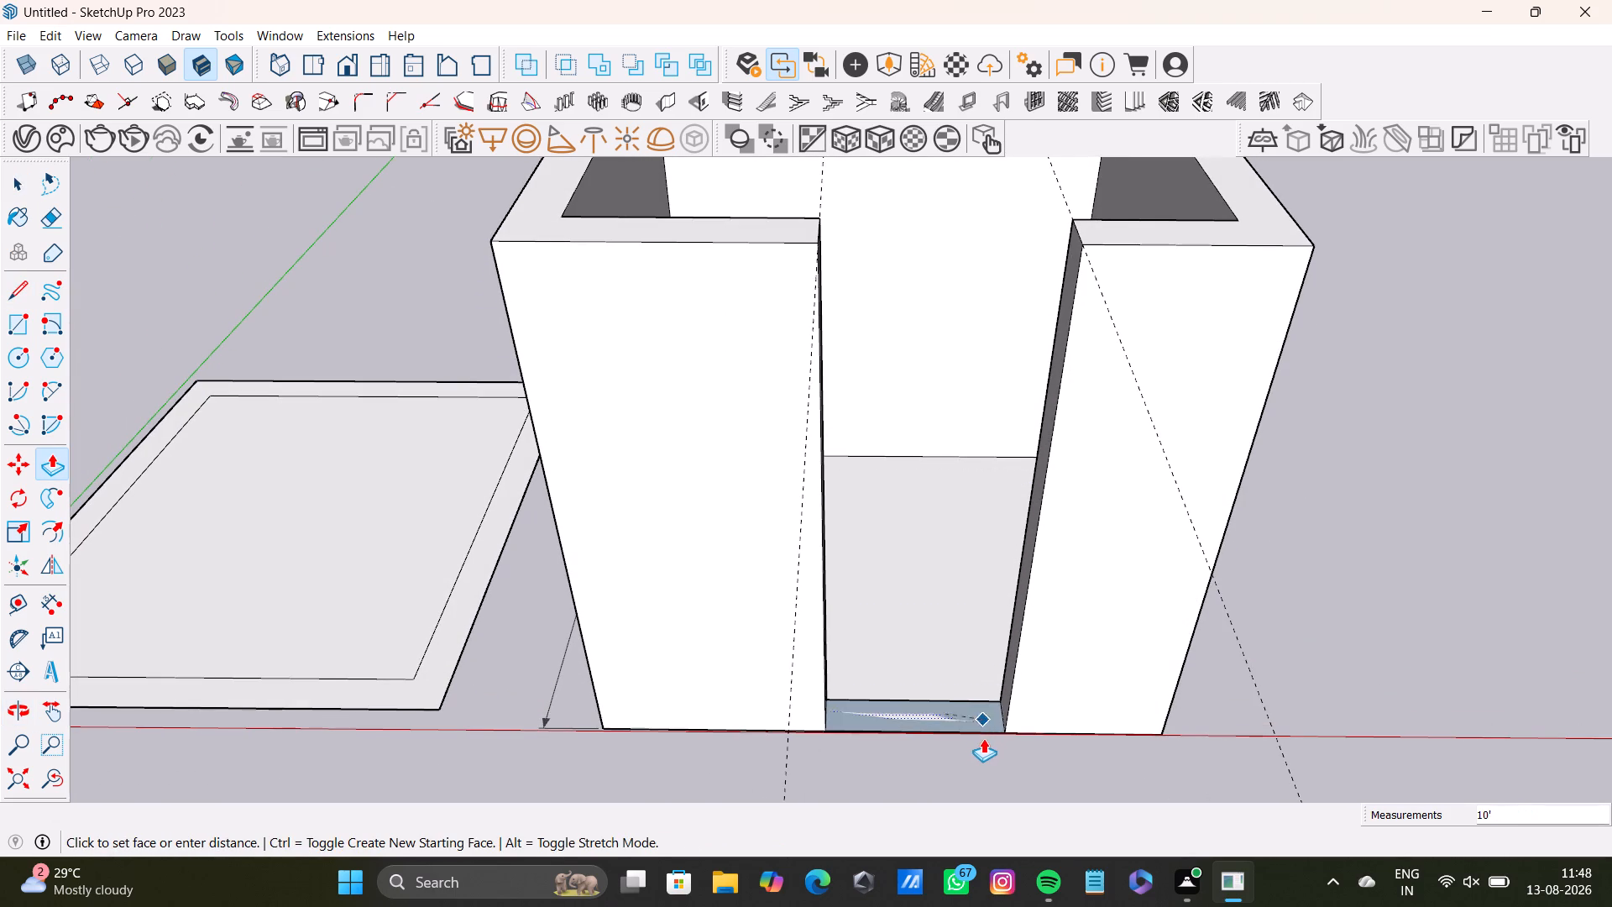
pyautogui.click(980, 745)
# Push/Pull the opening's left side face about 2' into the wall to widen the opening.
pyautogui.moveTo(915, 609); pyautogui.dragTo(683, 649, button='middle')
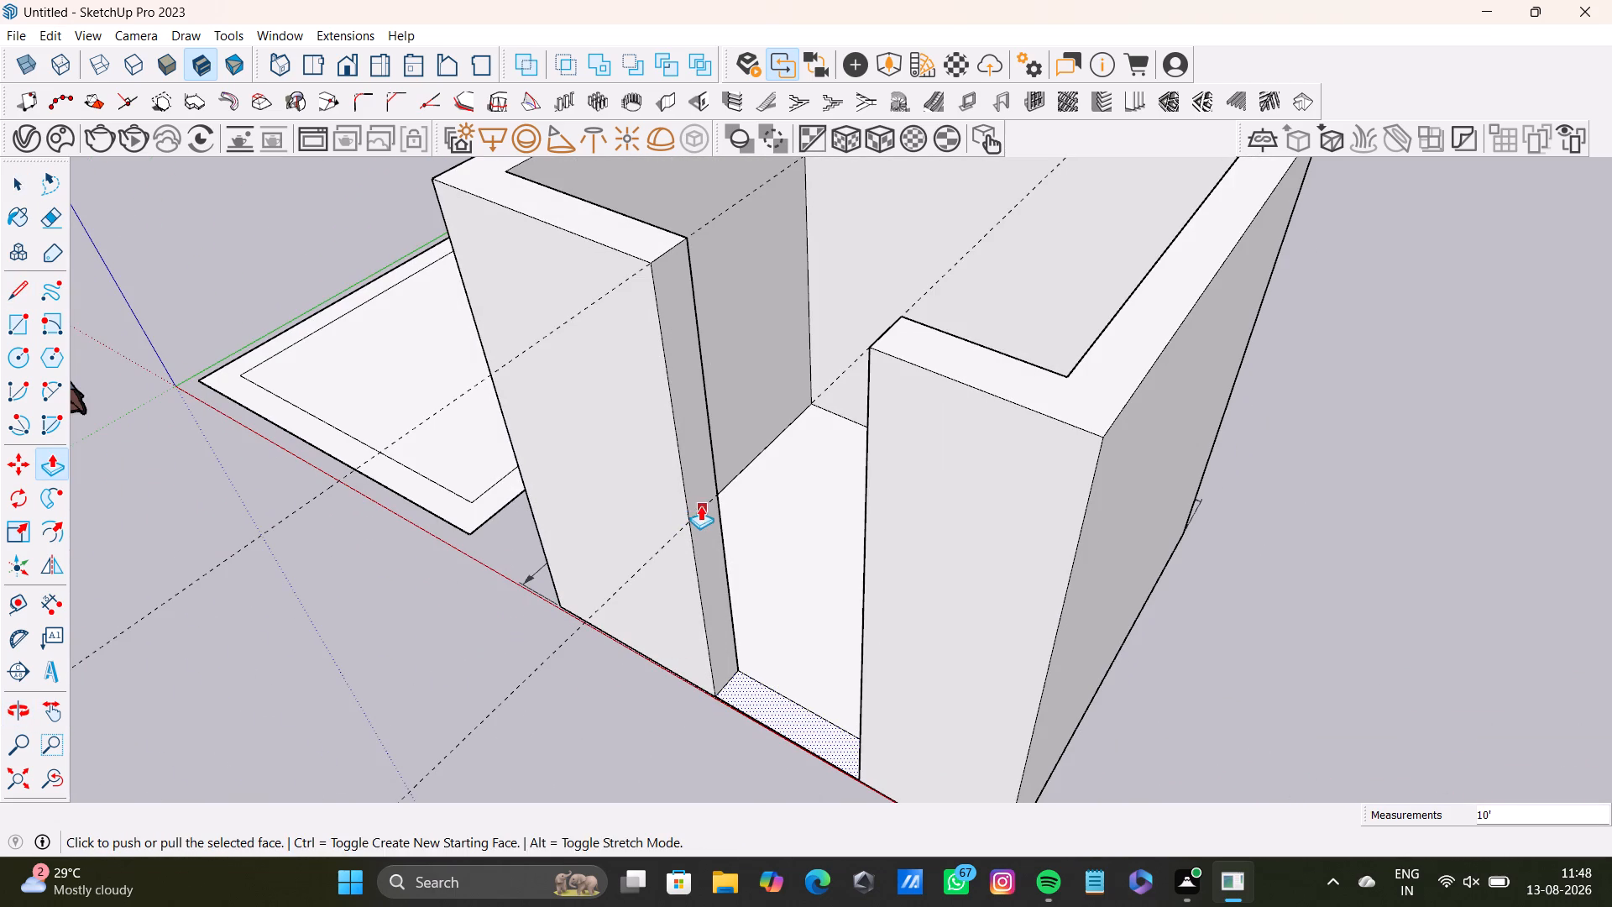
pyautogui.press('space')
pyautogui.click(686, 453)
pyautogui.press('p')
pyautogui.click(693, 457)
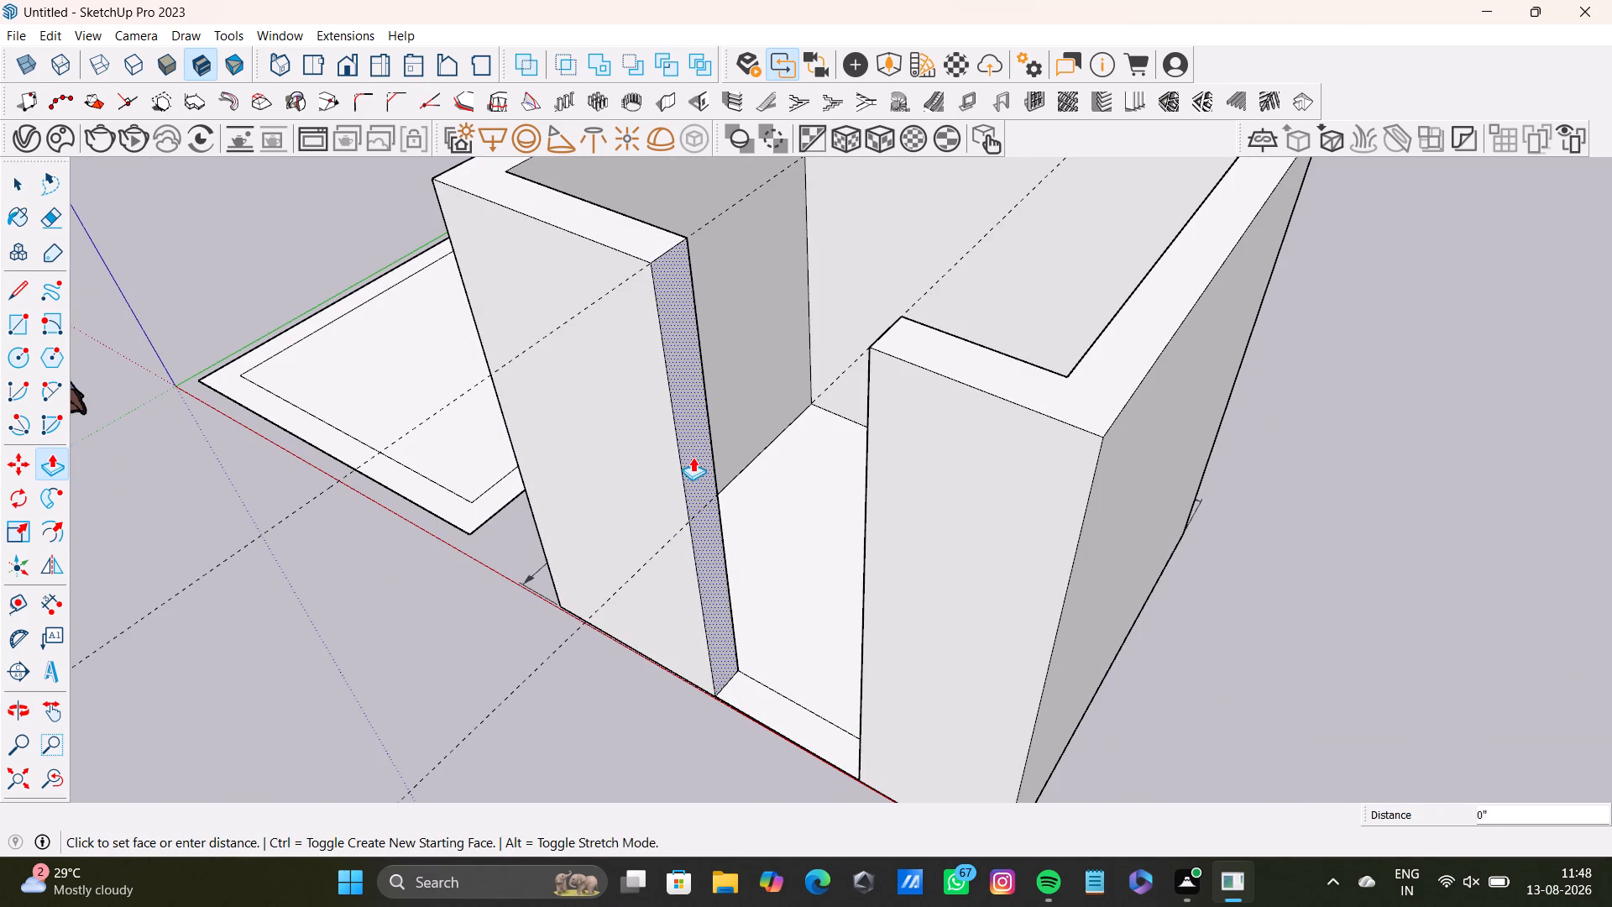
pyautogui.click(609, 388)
# Examine the second room's walls and widened front opening from several angles.
pyautogui.moveTo(769, 549); pyautogui.dragTo(1212, 627, button='middle')
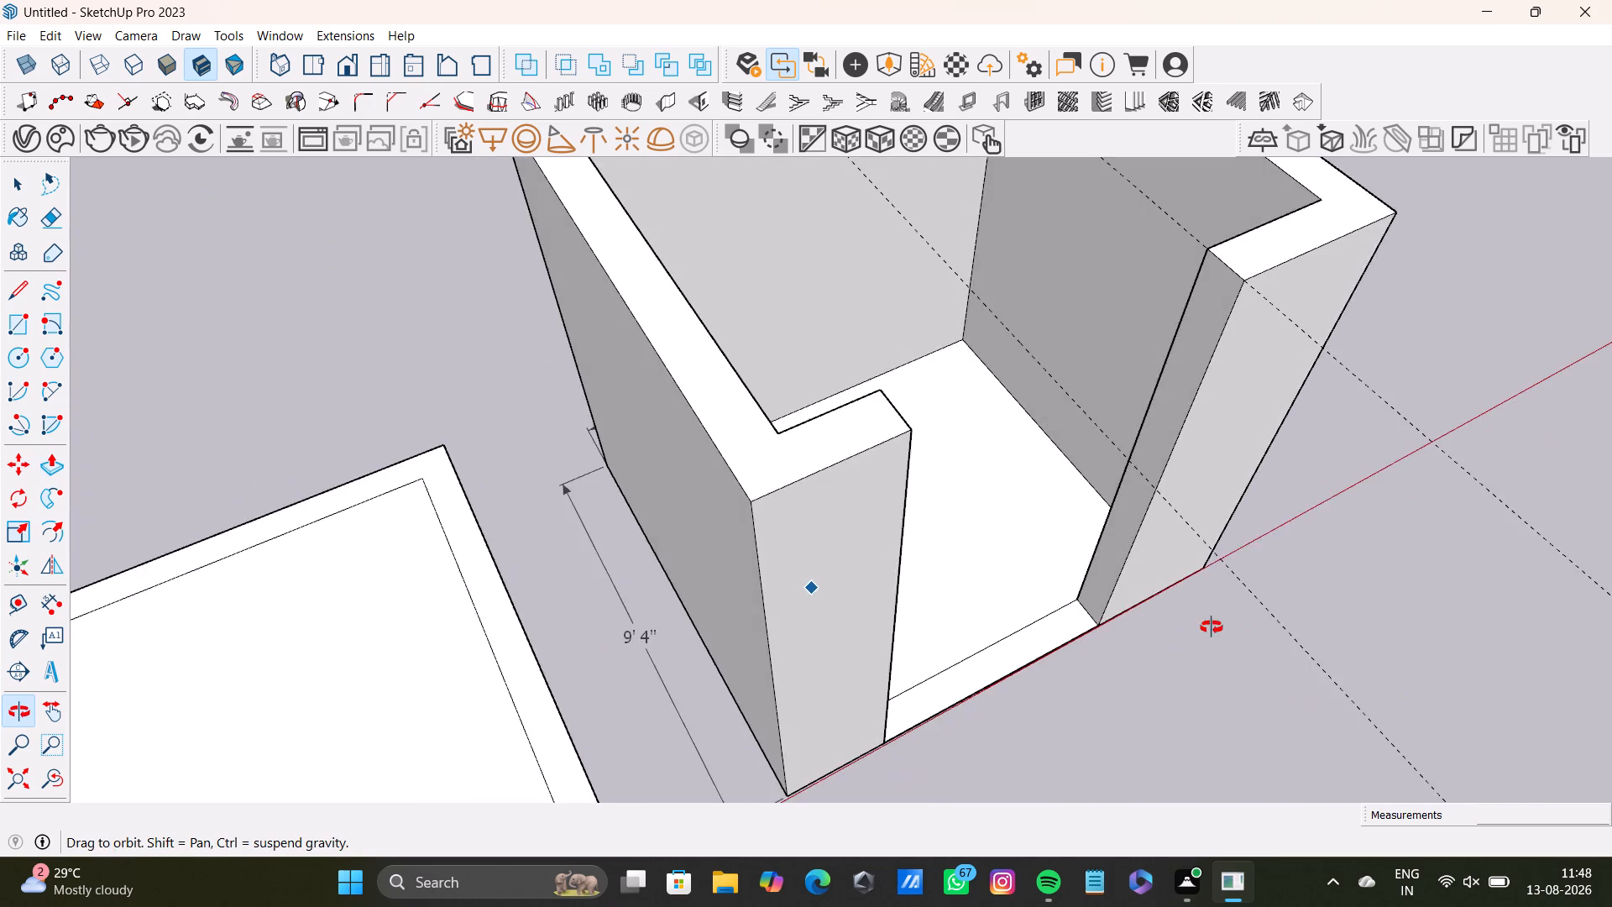
pyautogui.moveTo(1212, 627); pyautogui.dragTo(793, 682, button='middle')
pyautogui.keyDown('shift'); pyautogui.moveTo(854, 425); pyautogui.dragTo(764, 620, button='middle'); pyautogui.keyUp('shift')
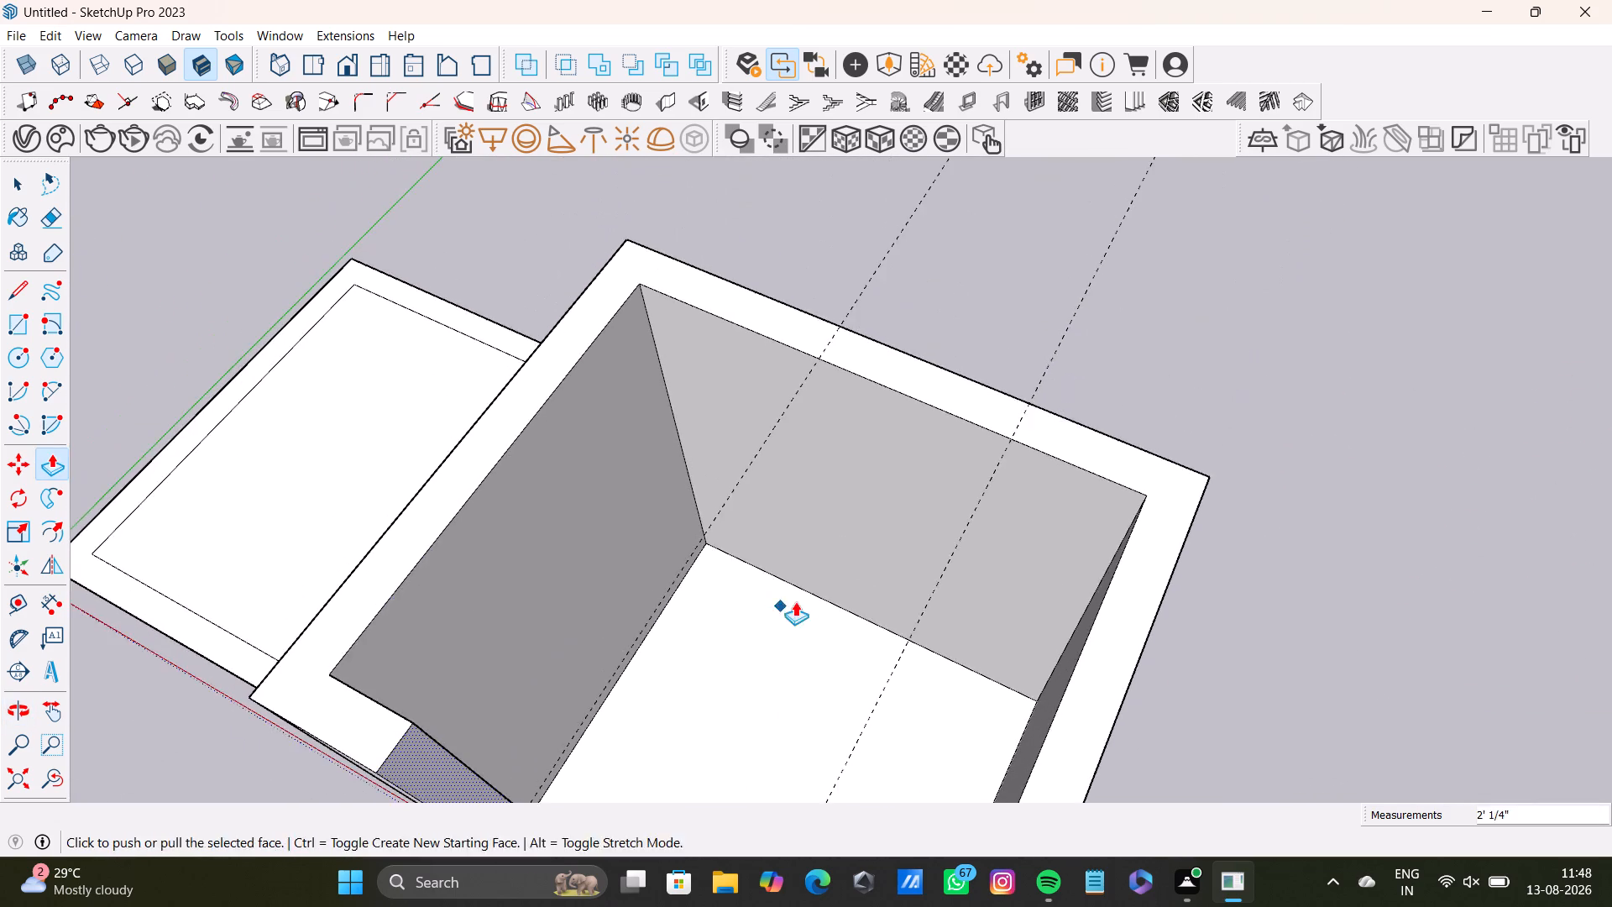
pyautogui.moveTo(795, 601); pyautogui.dragTo(1044, 550, button='middle')
pyautogui.moveTo(1015, 559); pyautogui.dragTo(923, 337, button='middle')
pyautogui.moveTo(1000, 406); pyautogui.dragTo(955, 616, button='middle')
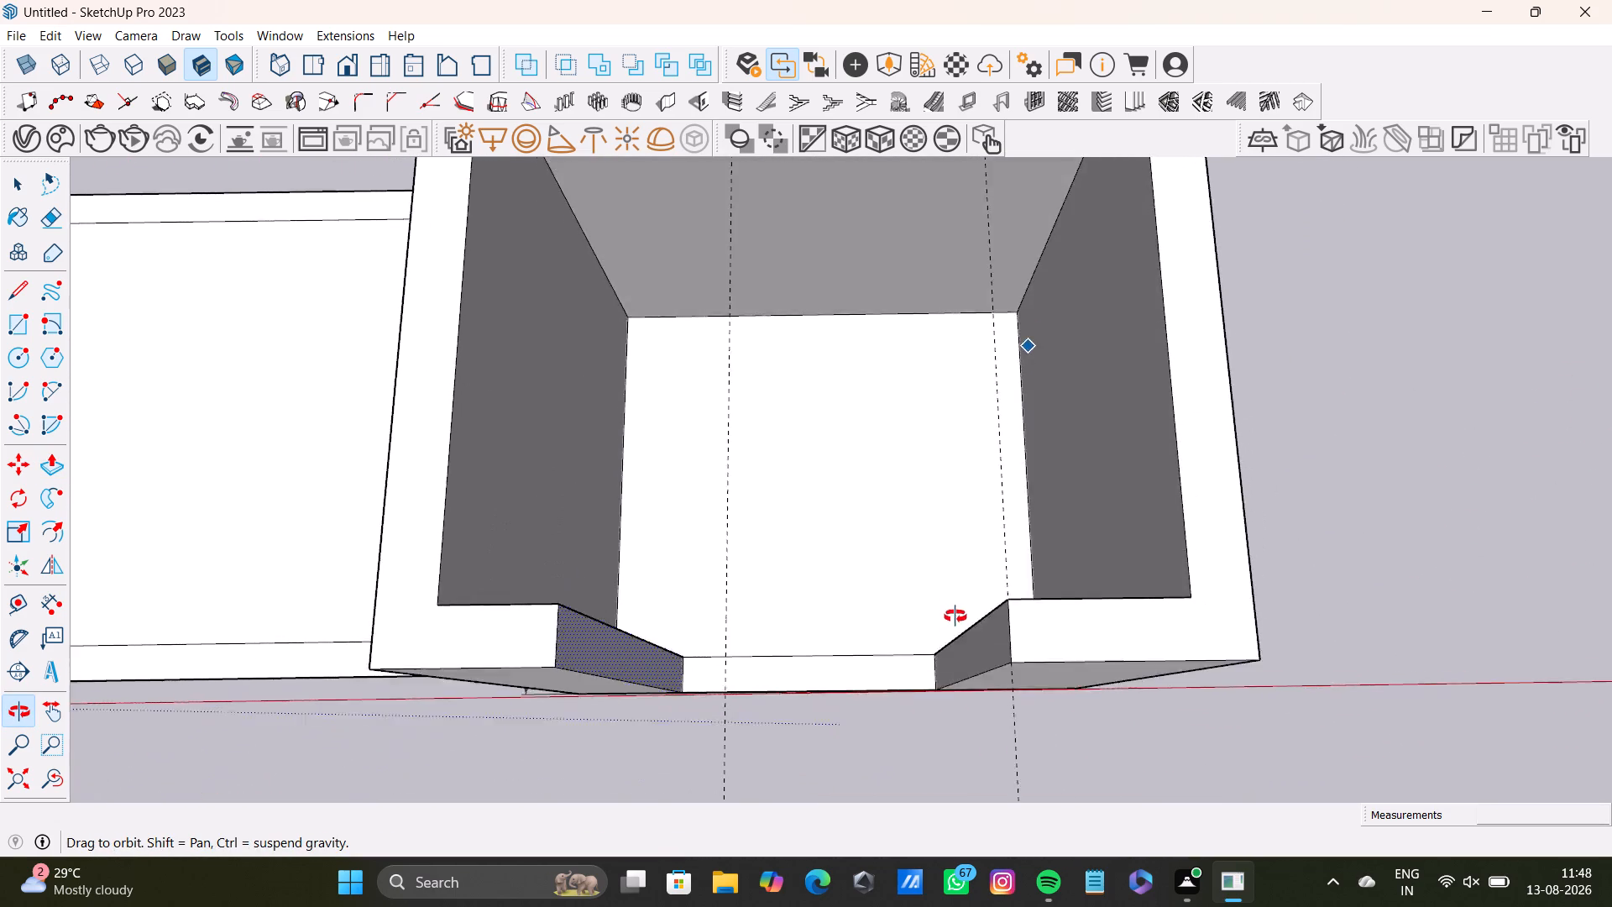
pyautogui.moveTo(955, 616); pyautogui.dragTo(698, 456, button='middle')
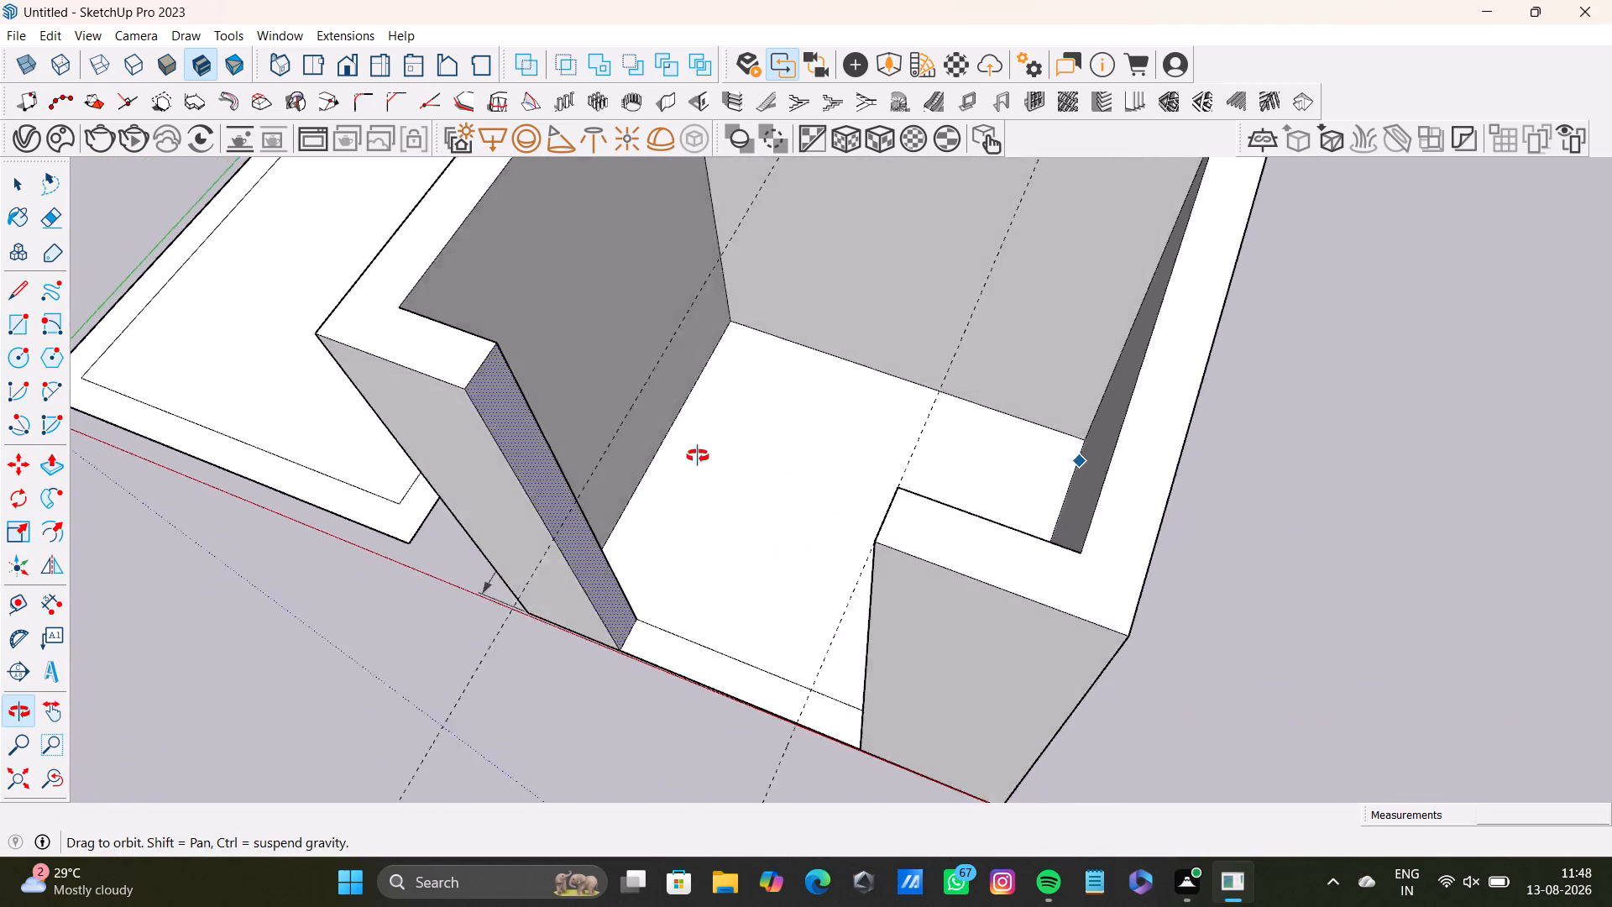
pyautogui.moveTo(698, 456); pyautogui.dragTo(882, 295, button='middle')
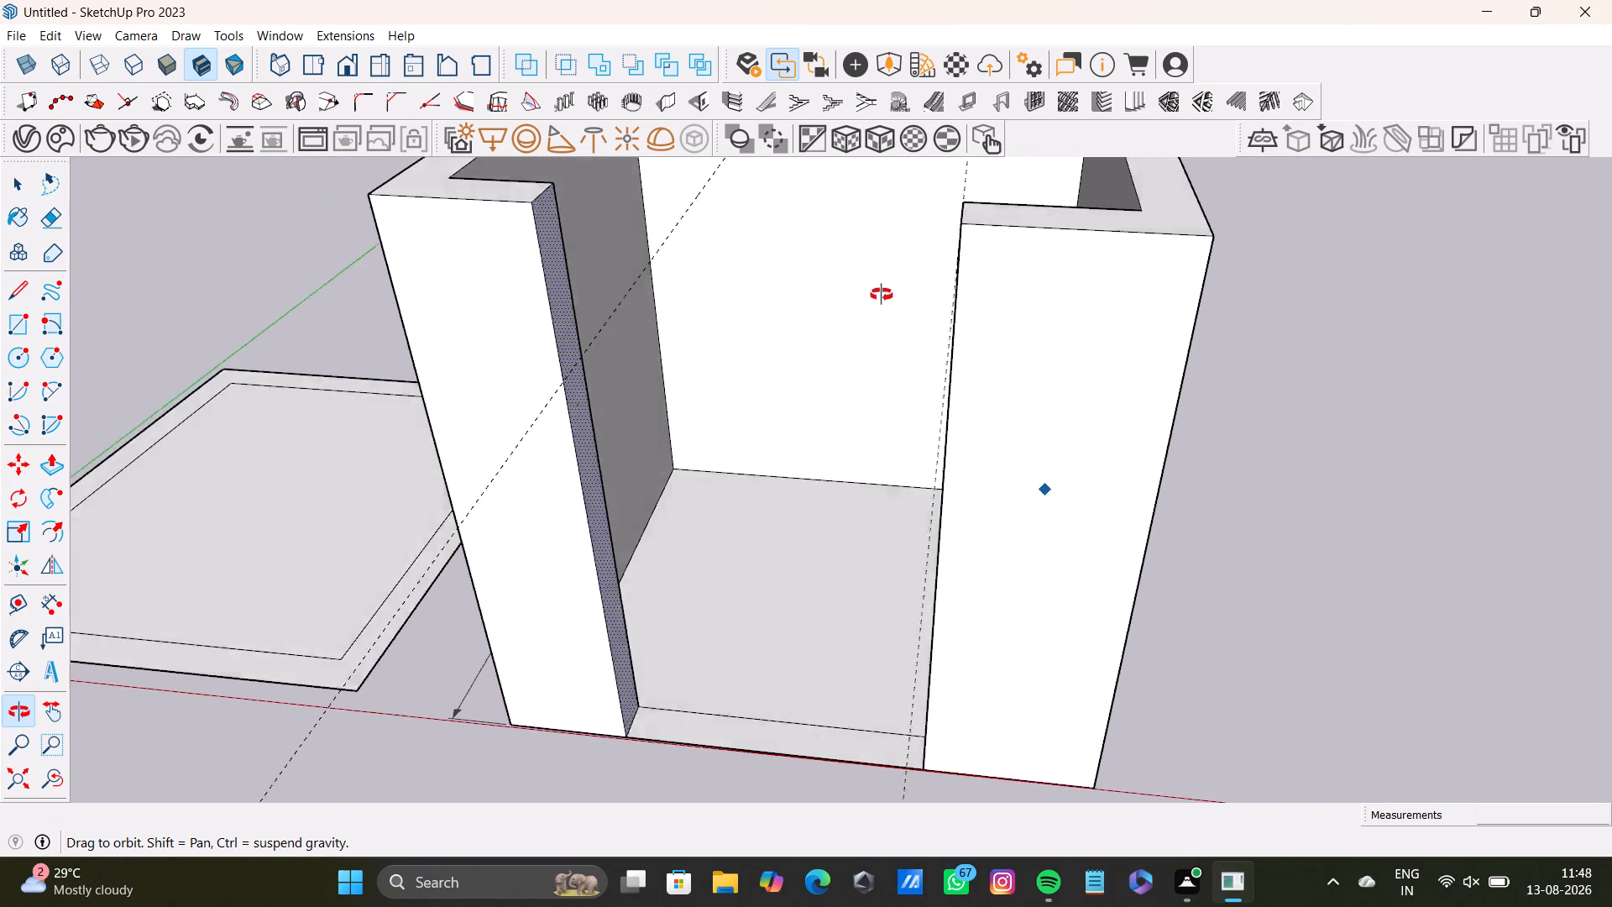
pyautogui.moveTo(882, 295); pyautogui.dragTo(781, 605, button='middle')
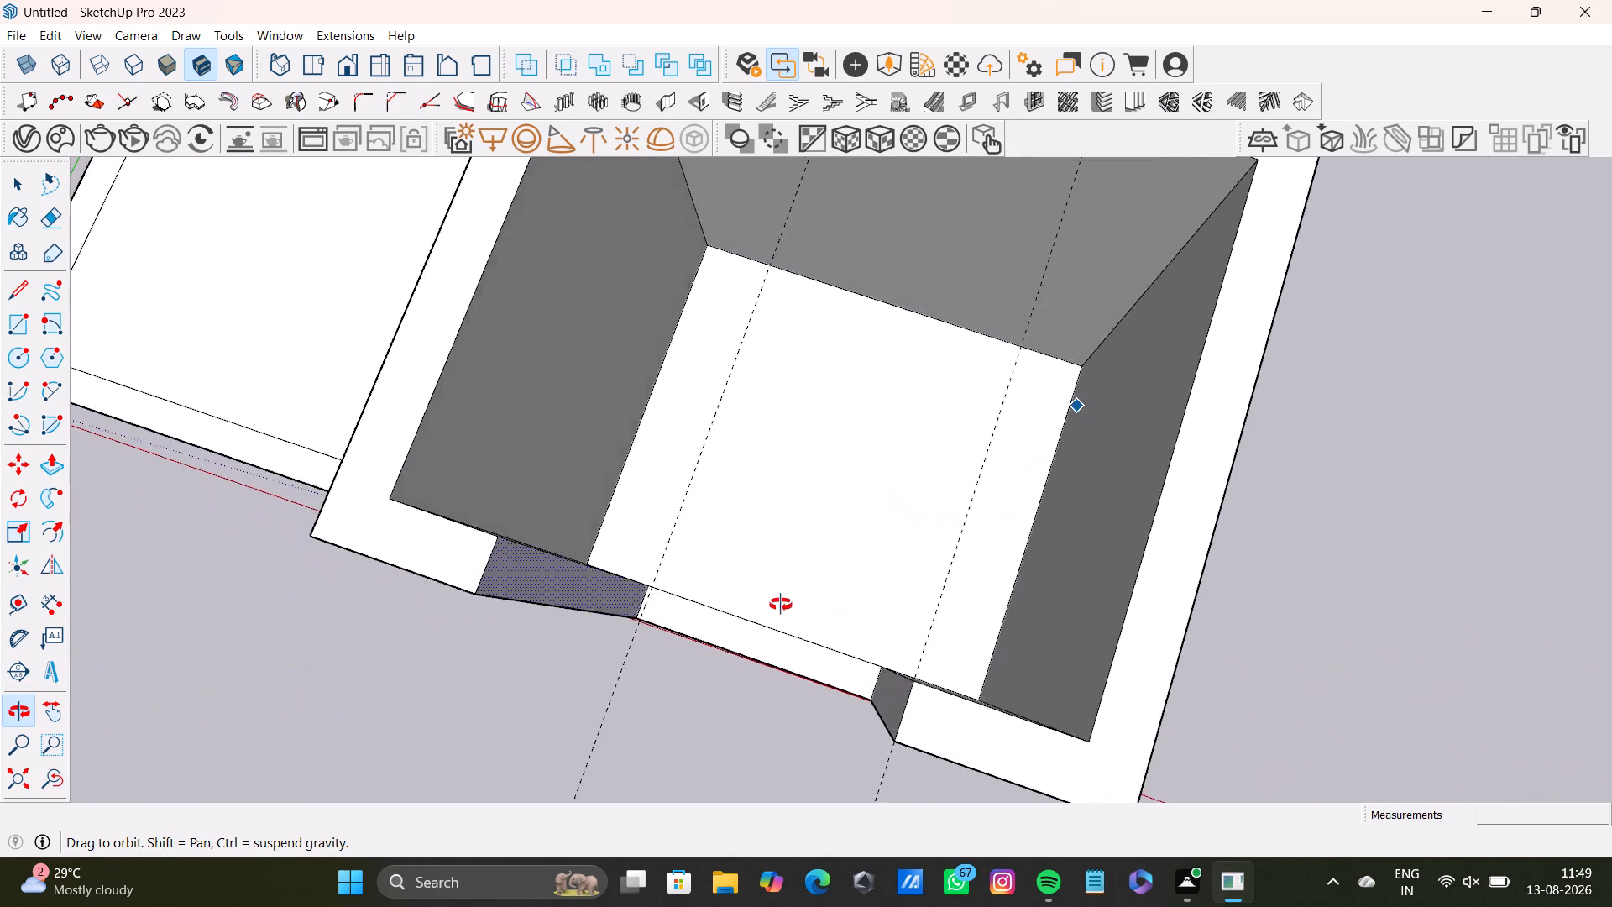
pyautogui.moveTo(781, 605); pyautogui.dragTo(1019, 587, button='middle')
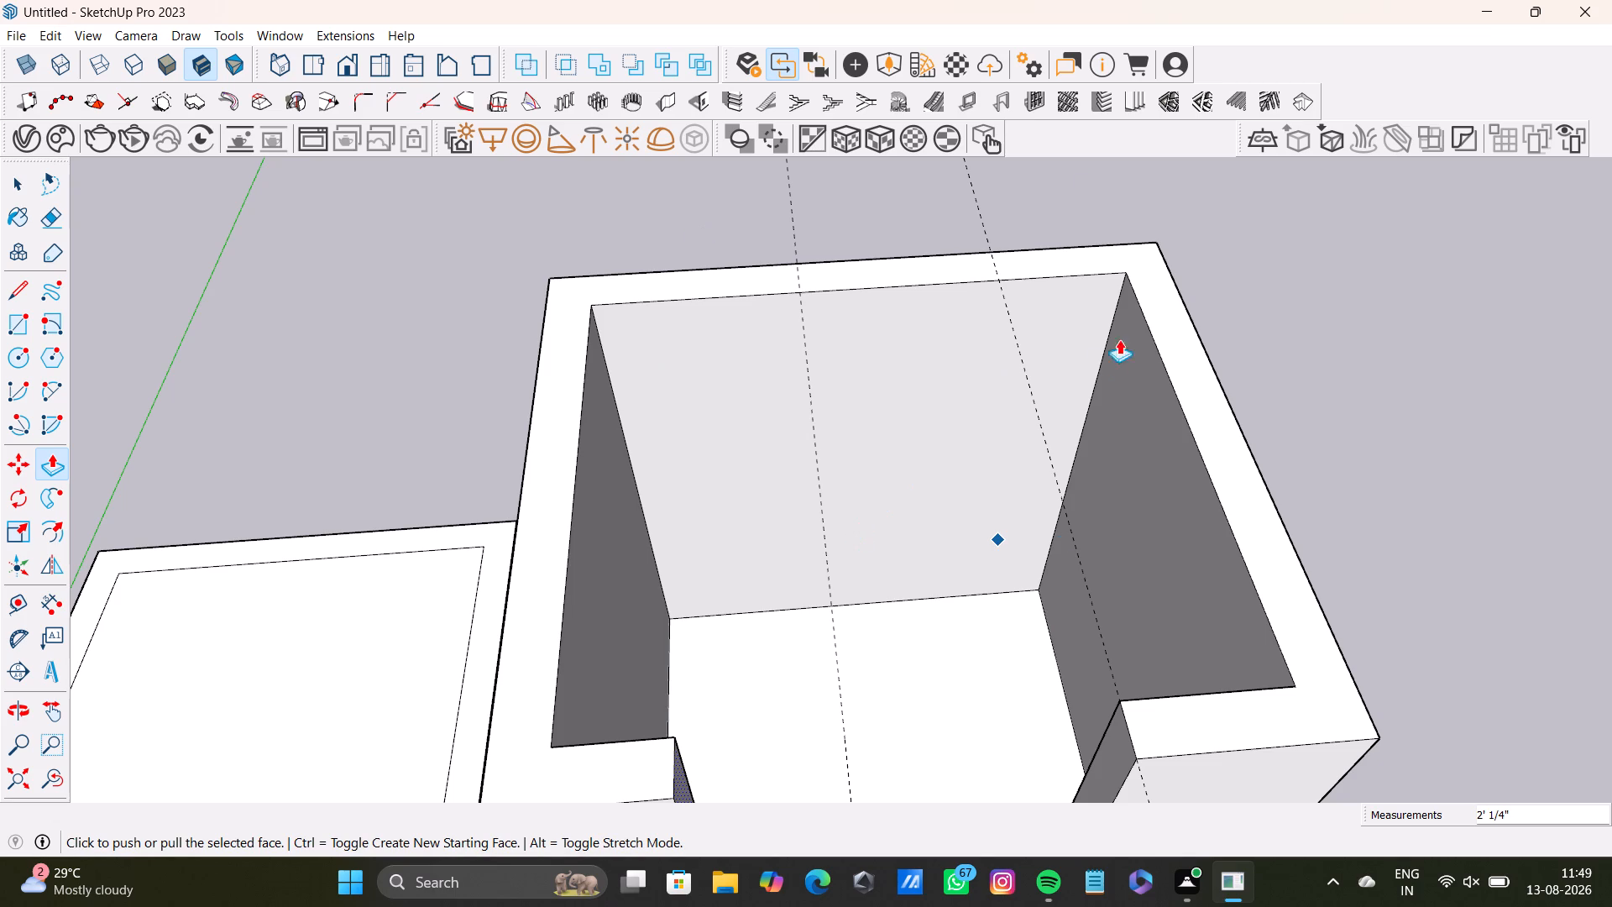
pyautogui.moveTo(973, 608); pyautogui.dragTo(690, 726, button='middle')
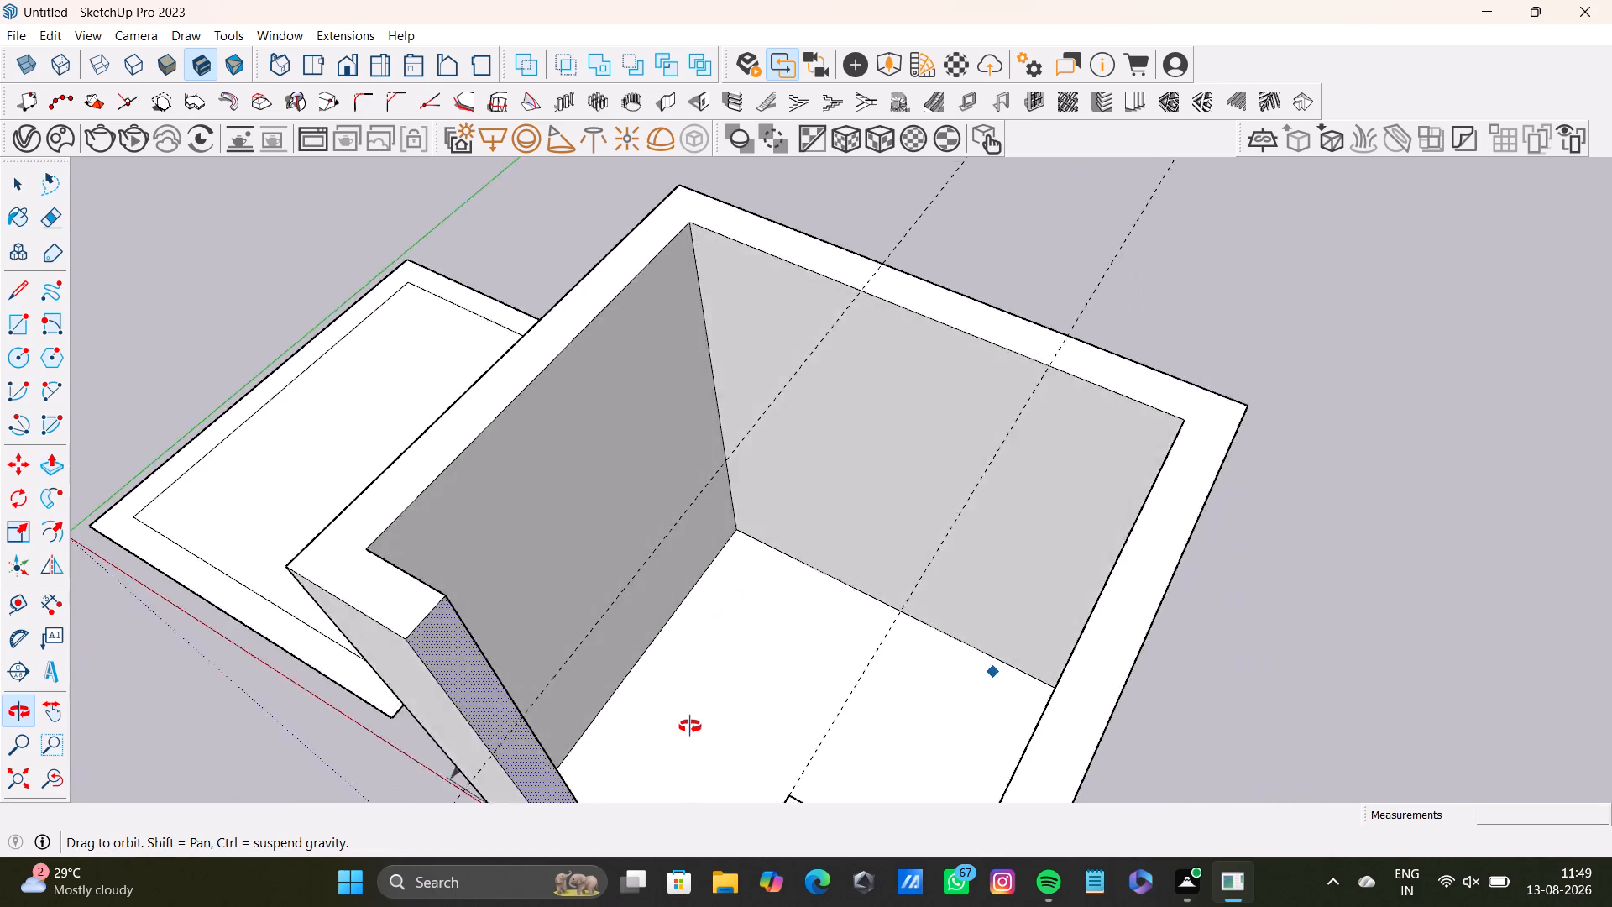
pyautogui.moveTo(690, 726); pyautogui.dragTo(570, 718, button='middle')
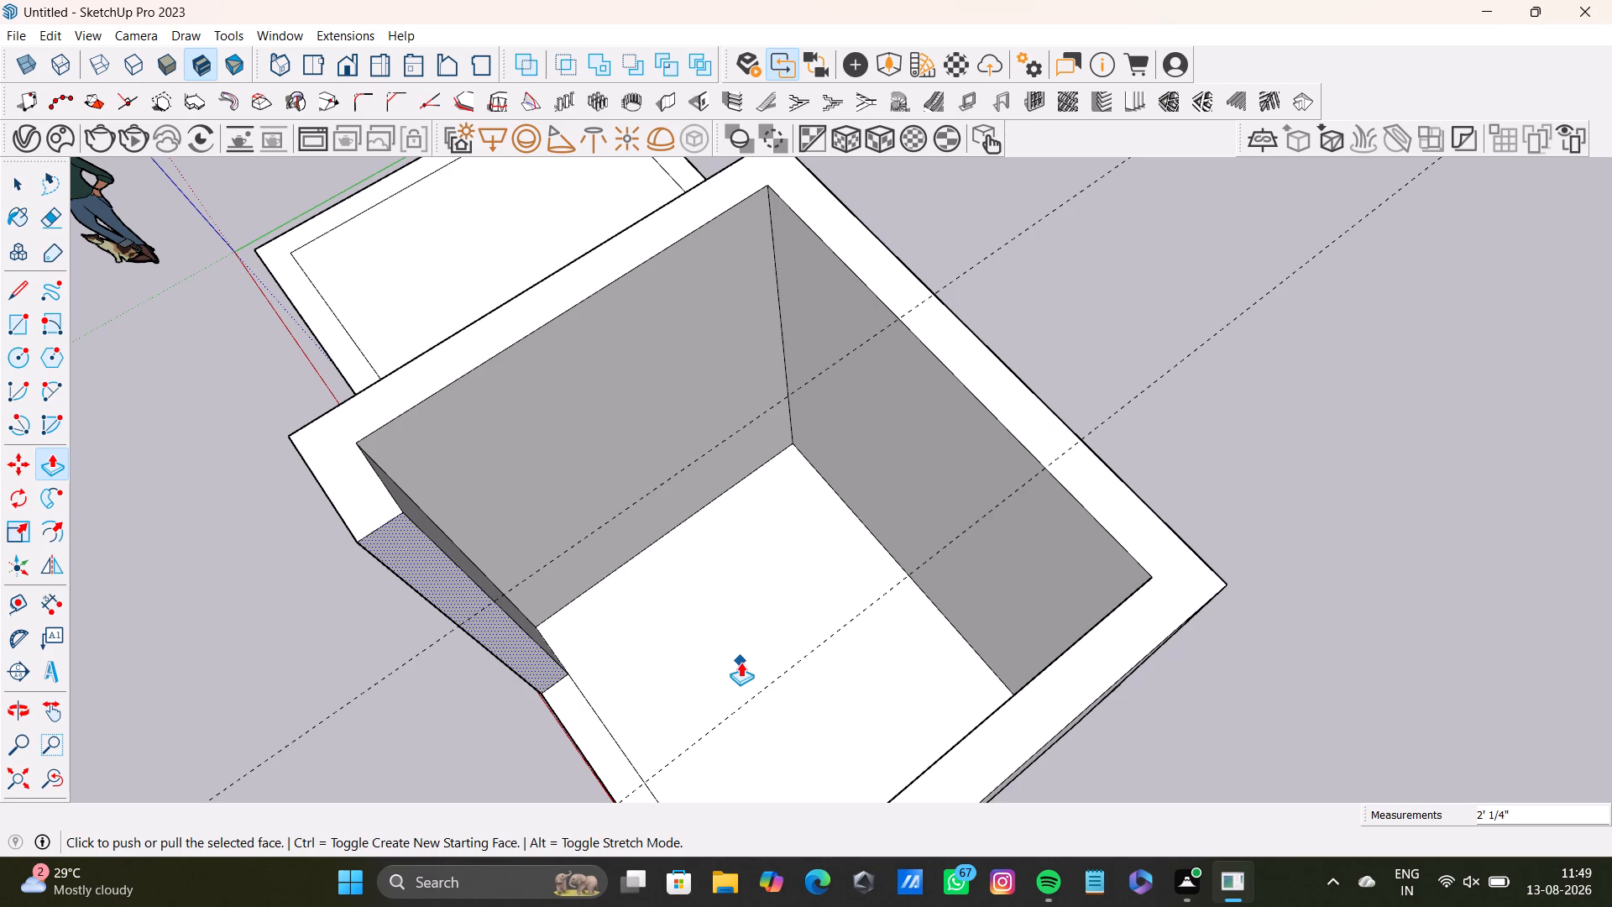
pyautogui.scroll(-2, 778, 511)
pyautogui.moveTo(788, 562); pyautogui.dragTo(918, 508, button='middle')
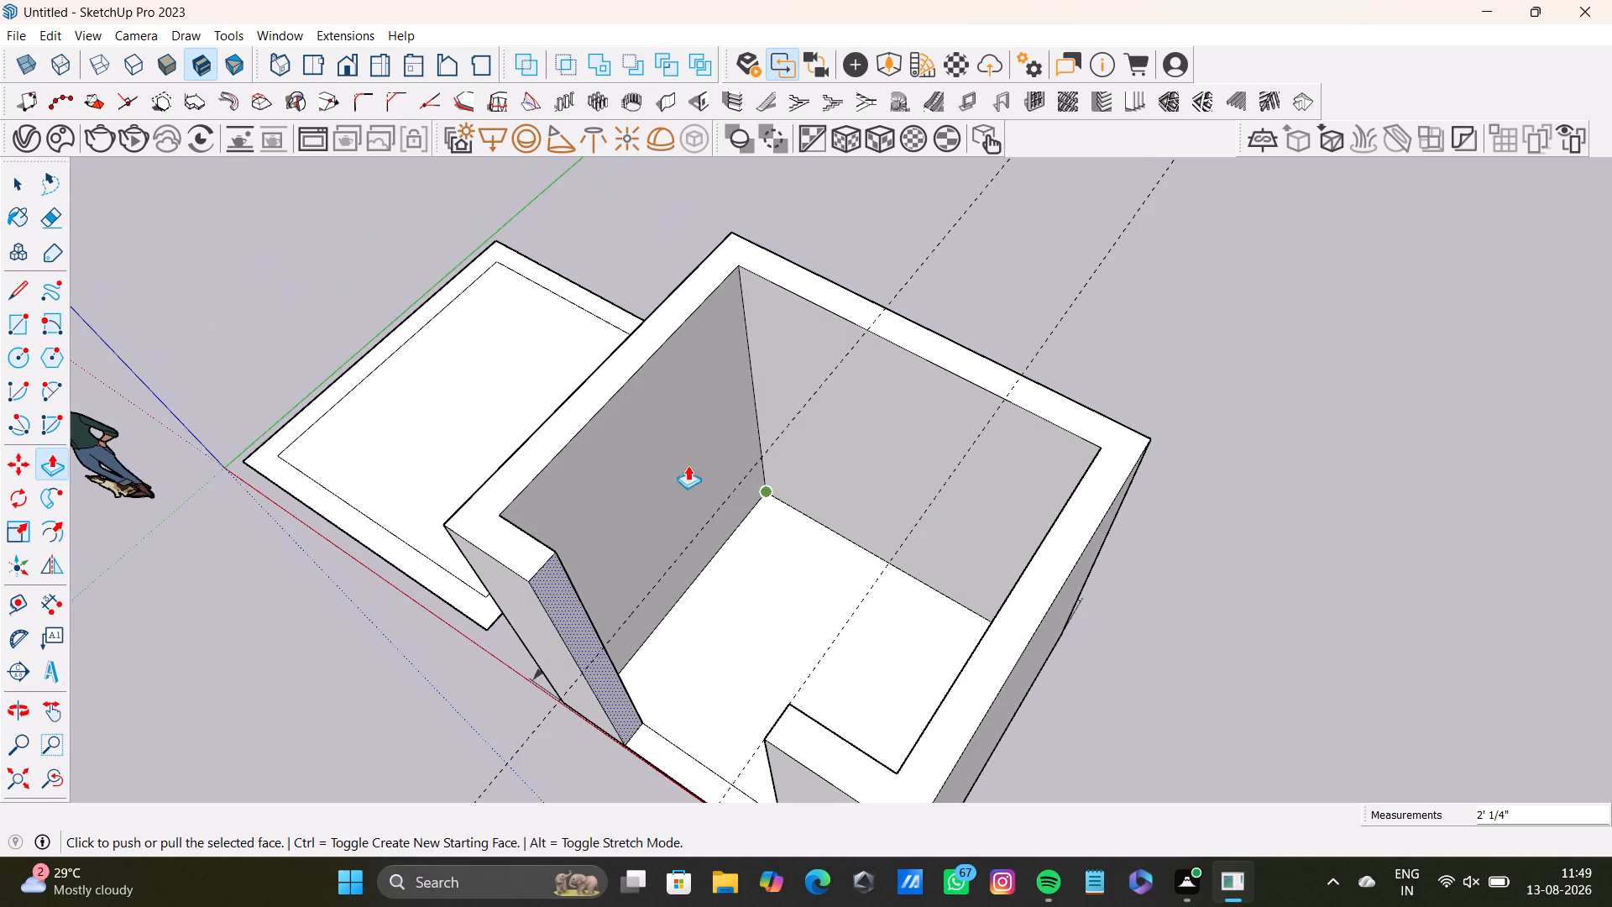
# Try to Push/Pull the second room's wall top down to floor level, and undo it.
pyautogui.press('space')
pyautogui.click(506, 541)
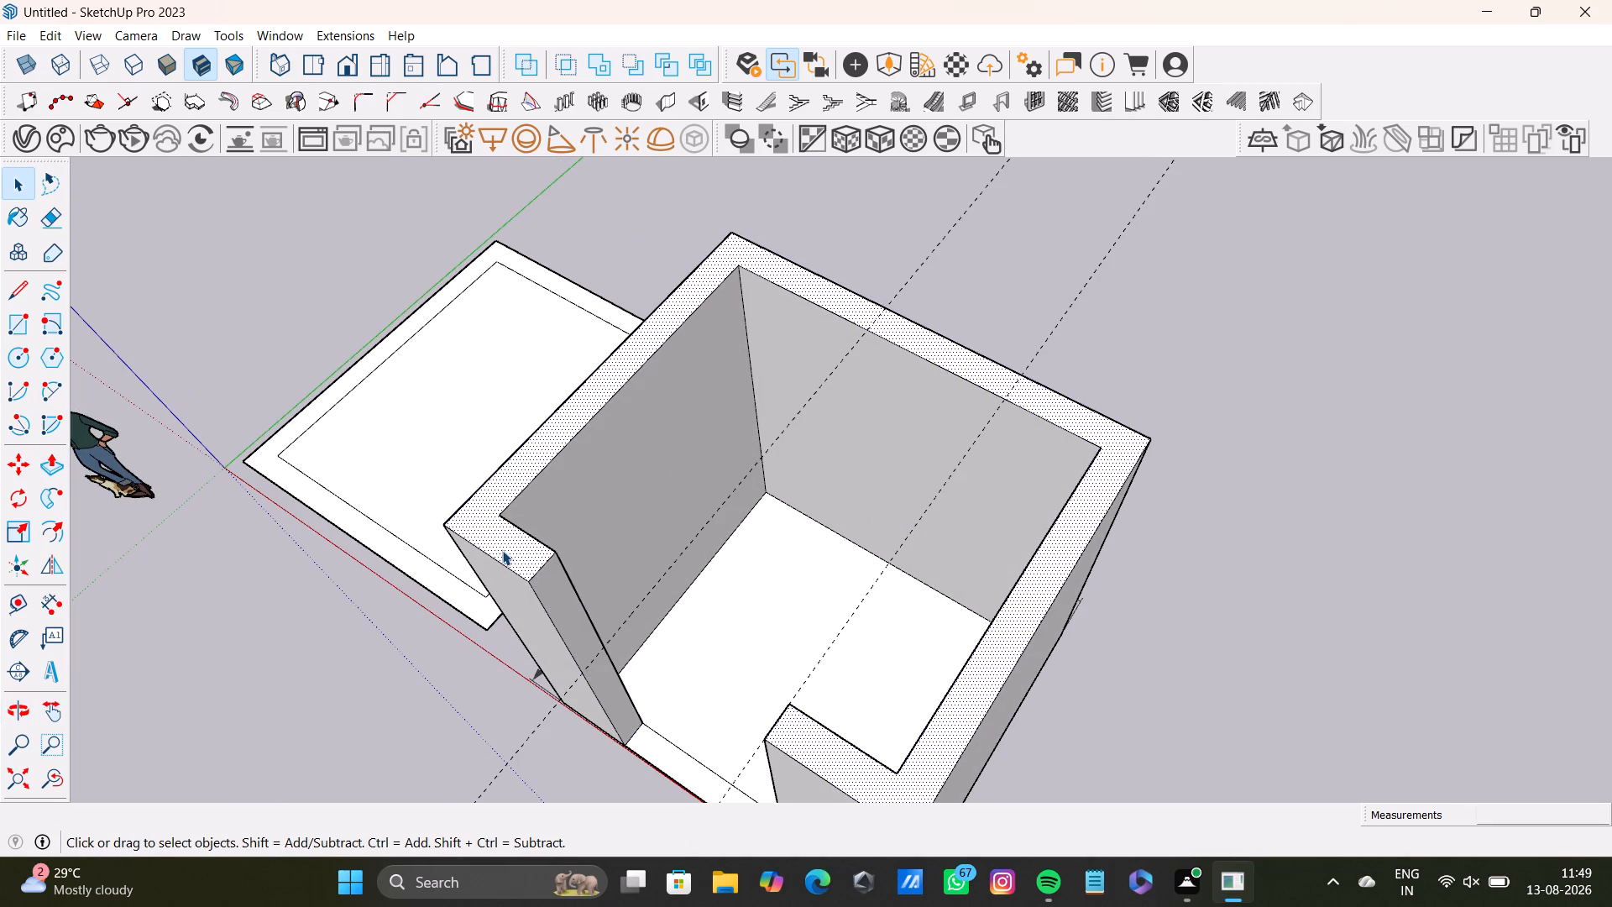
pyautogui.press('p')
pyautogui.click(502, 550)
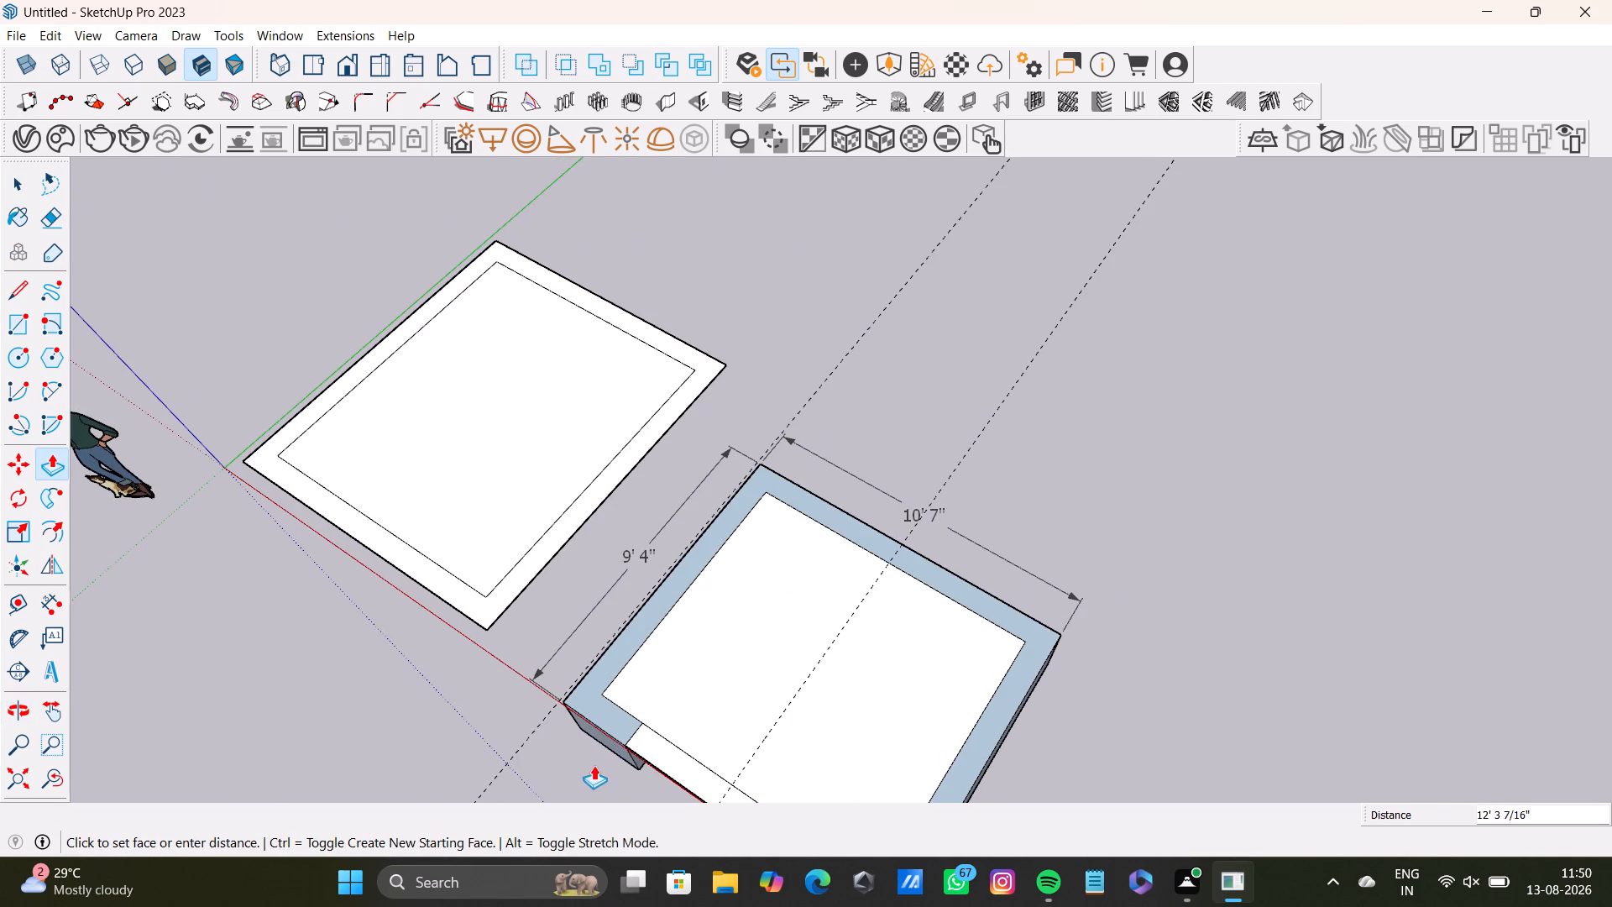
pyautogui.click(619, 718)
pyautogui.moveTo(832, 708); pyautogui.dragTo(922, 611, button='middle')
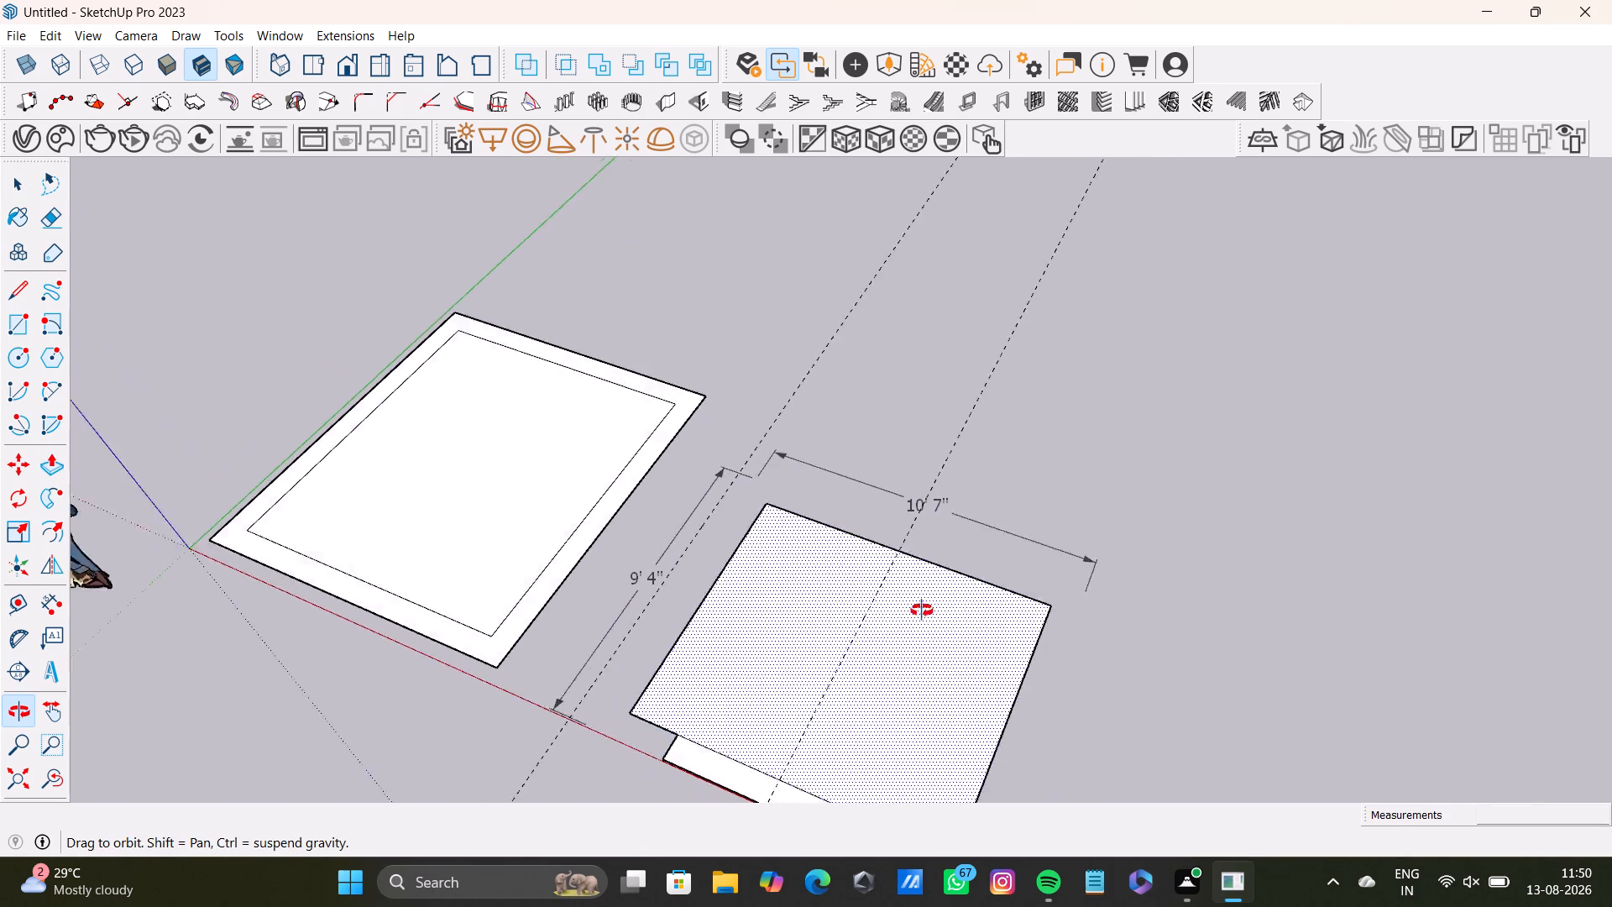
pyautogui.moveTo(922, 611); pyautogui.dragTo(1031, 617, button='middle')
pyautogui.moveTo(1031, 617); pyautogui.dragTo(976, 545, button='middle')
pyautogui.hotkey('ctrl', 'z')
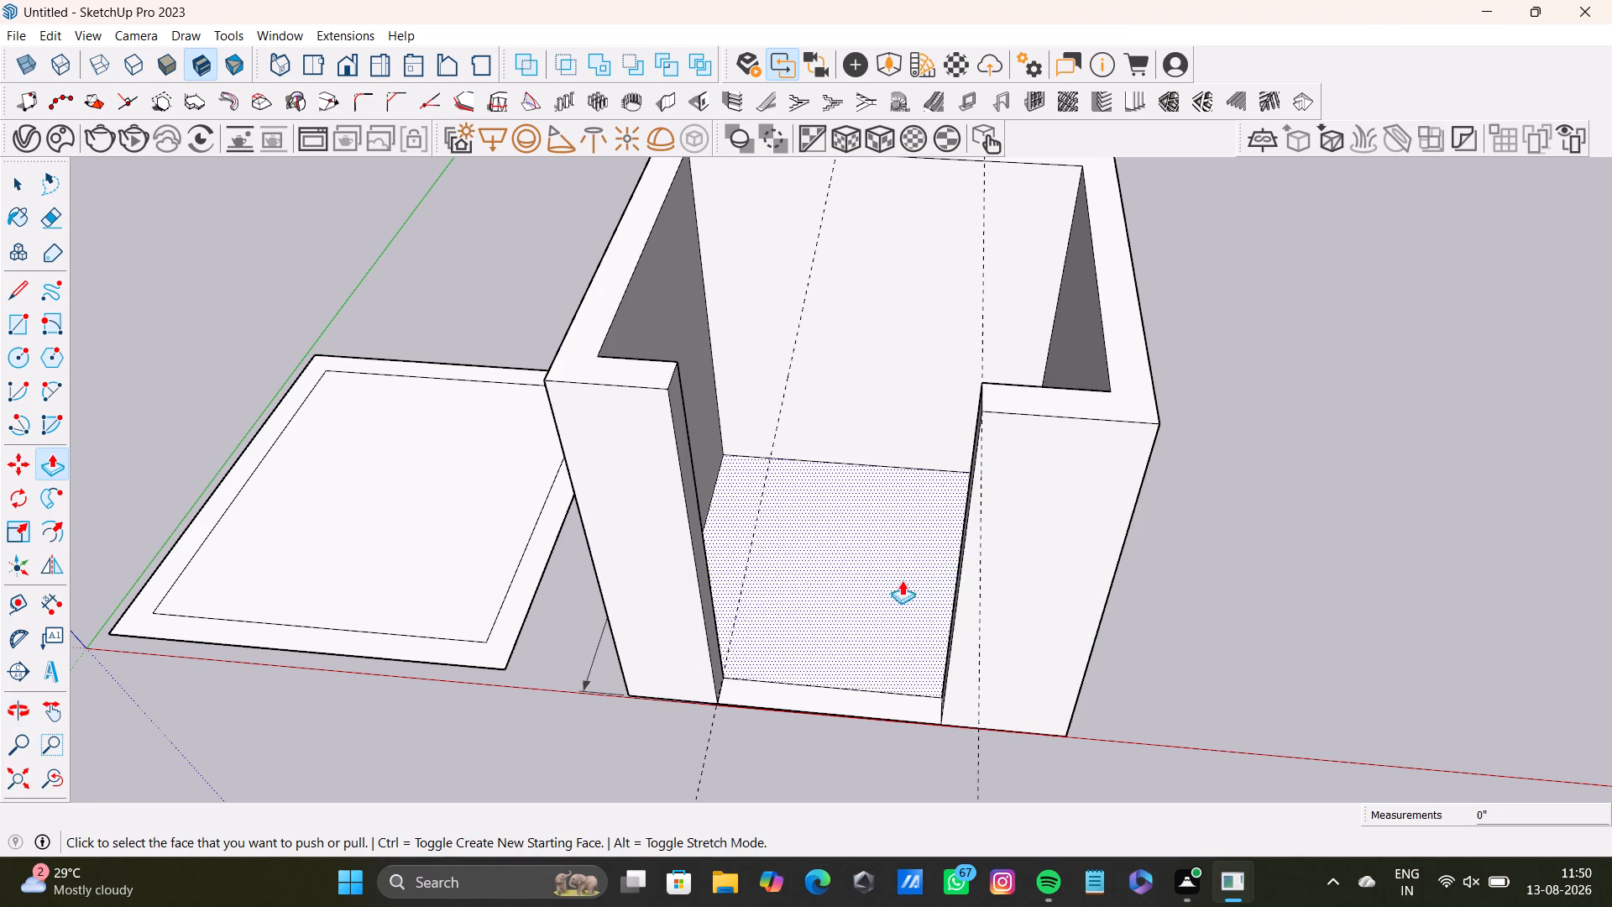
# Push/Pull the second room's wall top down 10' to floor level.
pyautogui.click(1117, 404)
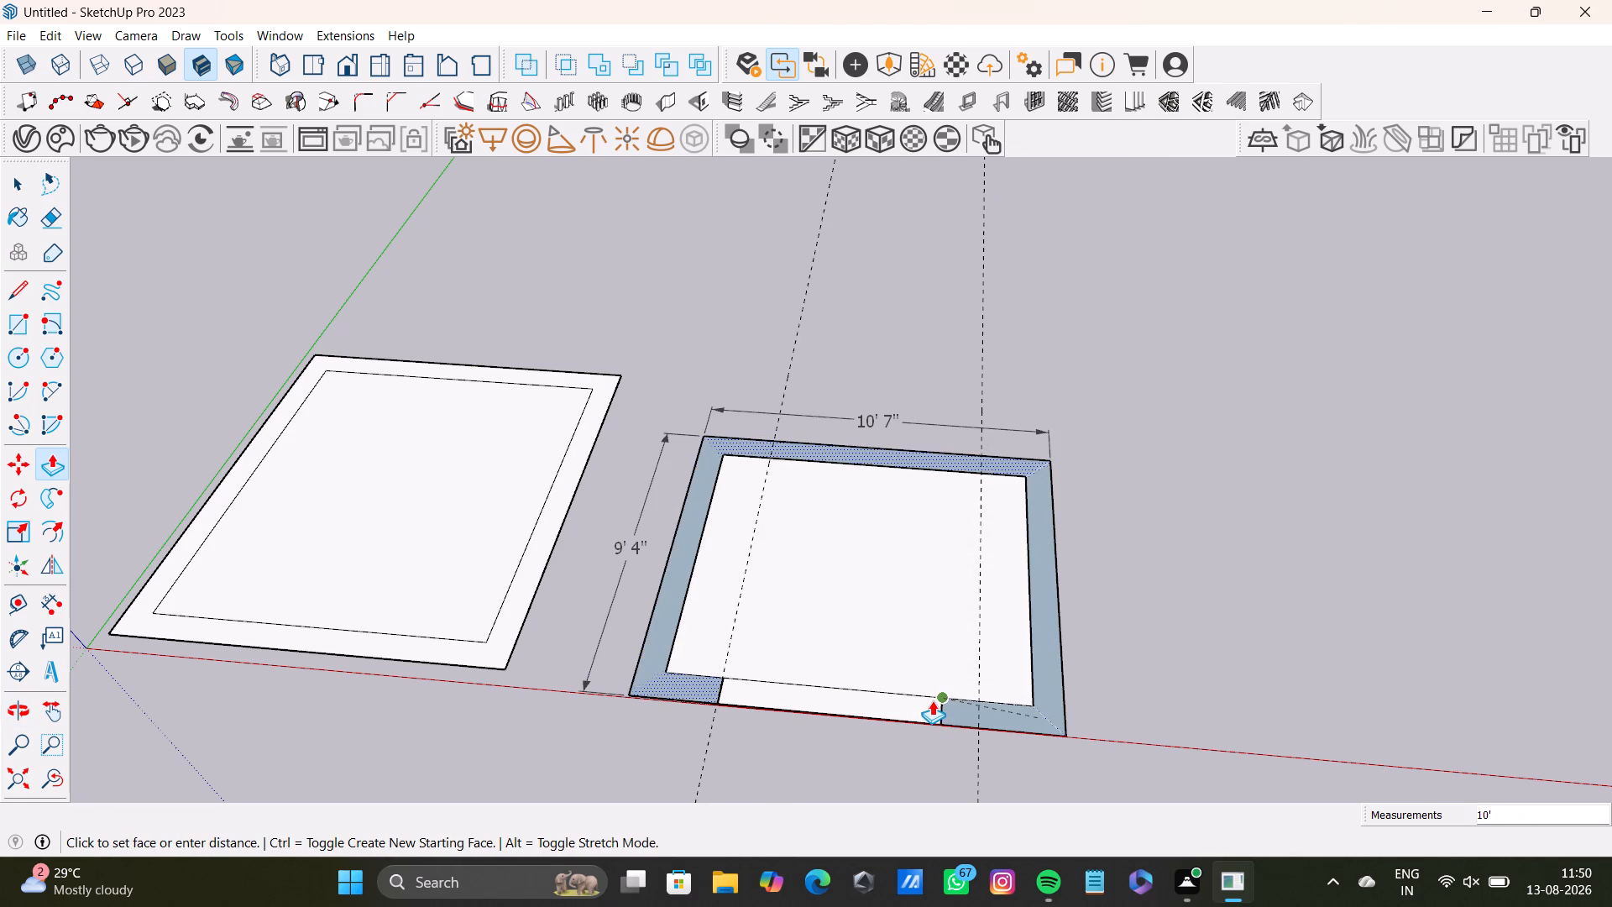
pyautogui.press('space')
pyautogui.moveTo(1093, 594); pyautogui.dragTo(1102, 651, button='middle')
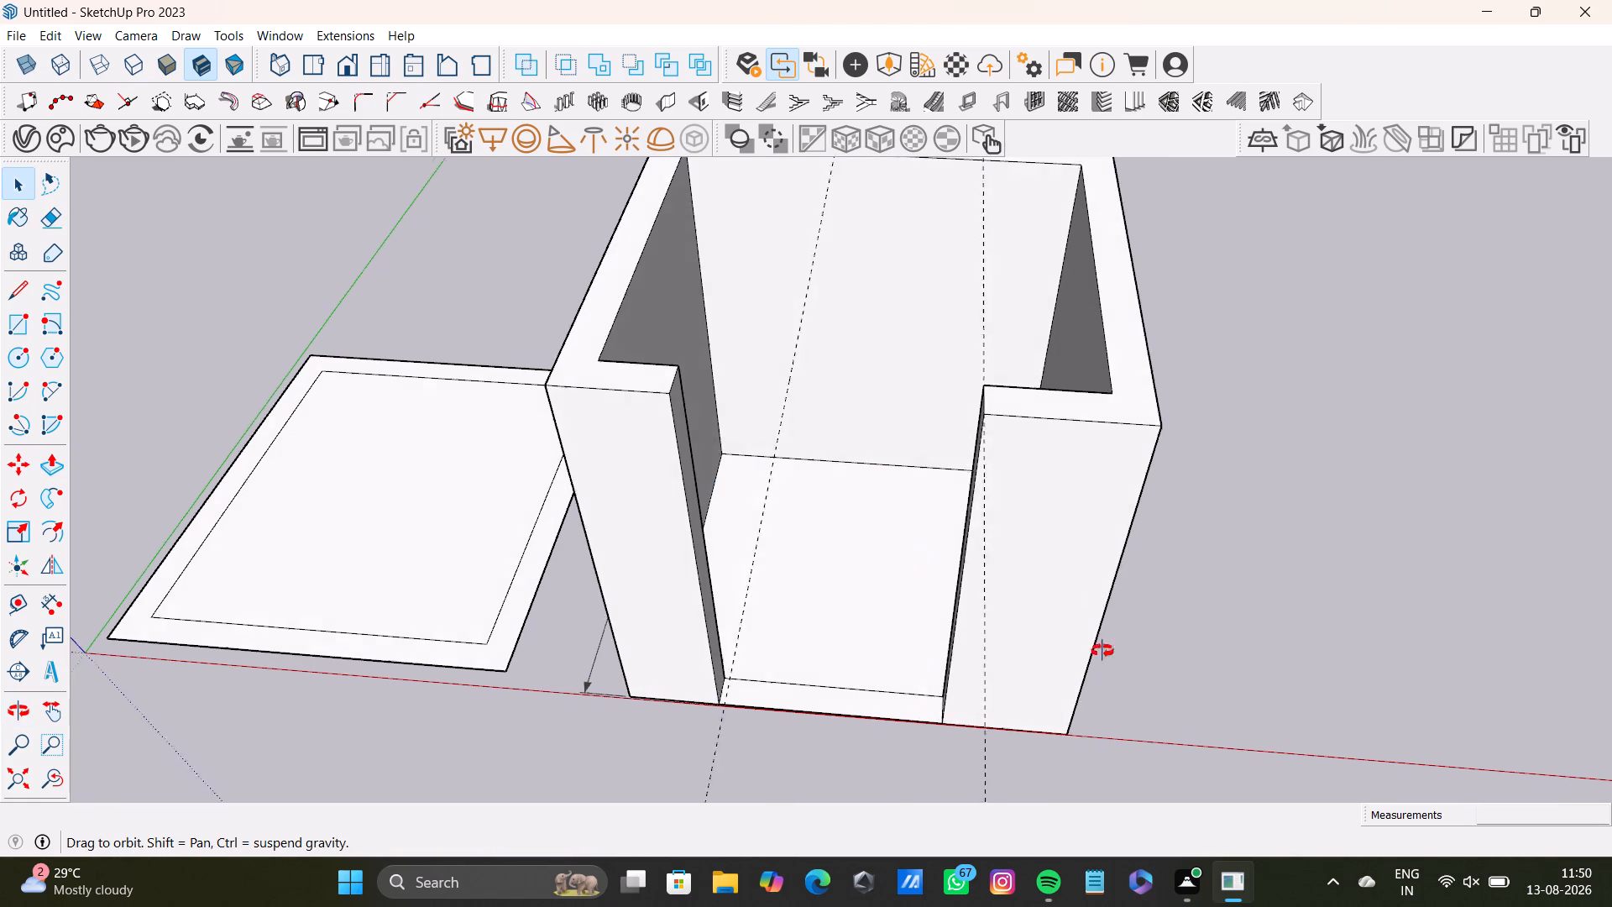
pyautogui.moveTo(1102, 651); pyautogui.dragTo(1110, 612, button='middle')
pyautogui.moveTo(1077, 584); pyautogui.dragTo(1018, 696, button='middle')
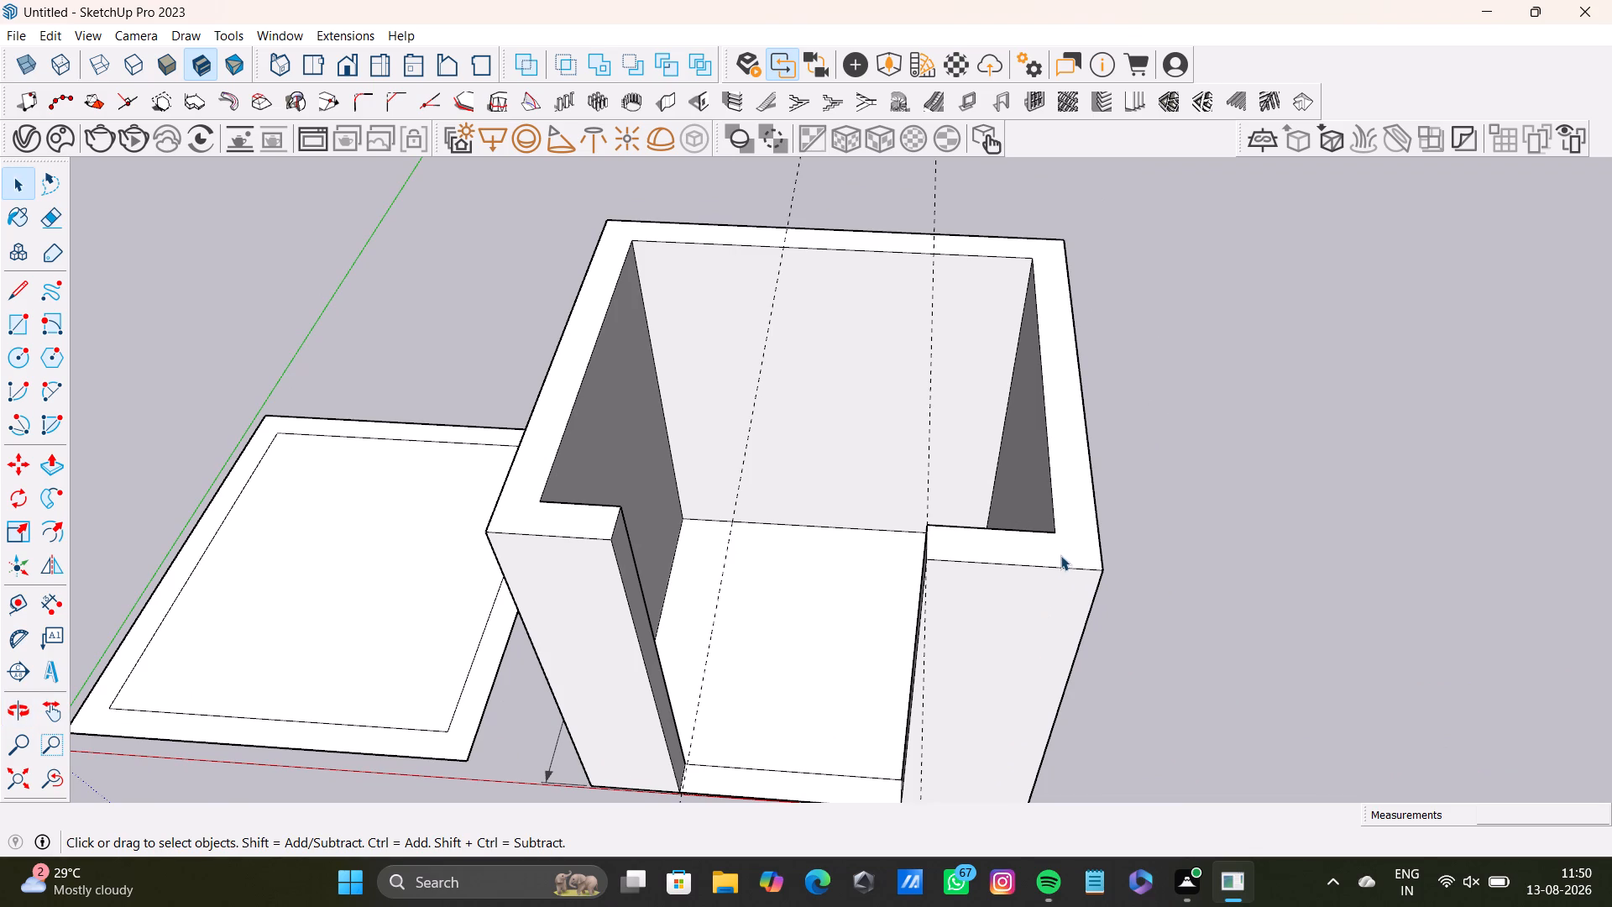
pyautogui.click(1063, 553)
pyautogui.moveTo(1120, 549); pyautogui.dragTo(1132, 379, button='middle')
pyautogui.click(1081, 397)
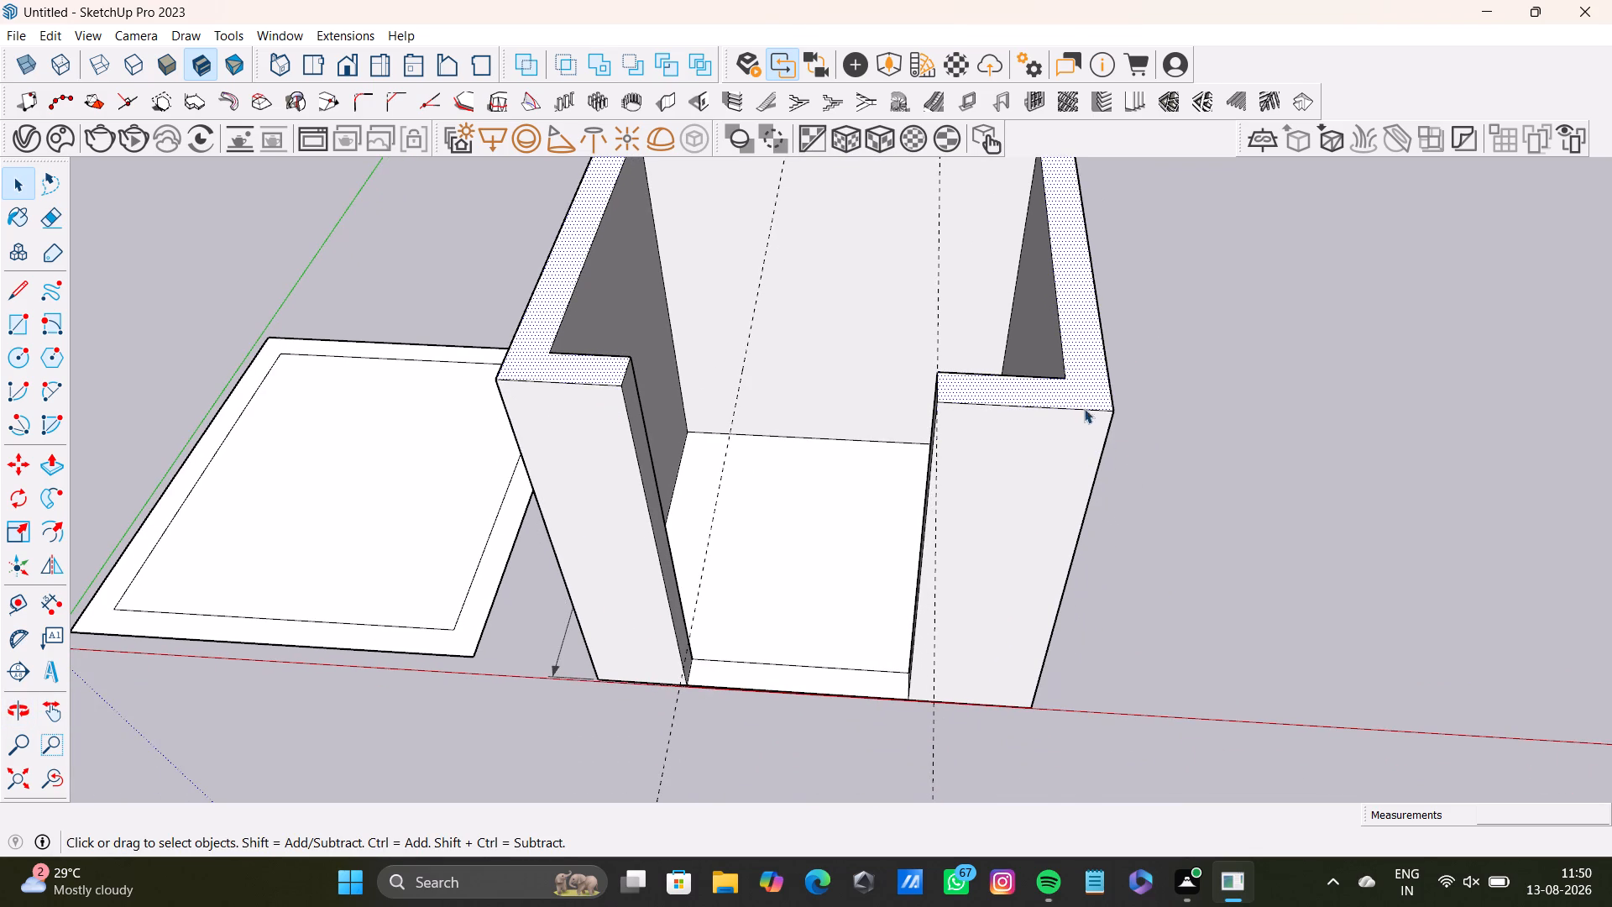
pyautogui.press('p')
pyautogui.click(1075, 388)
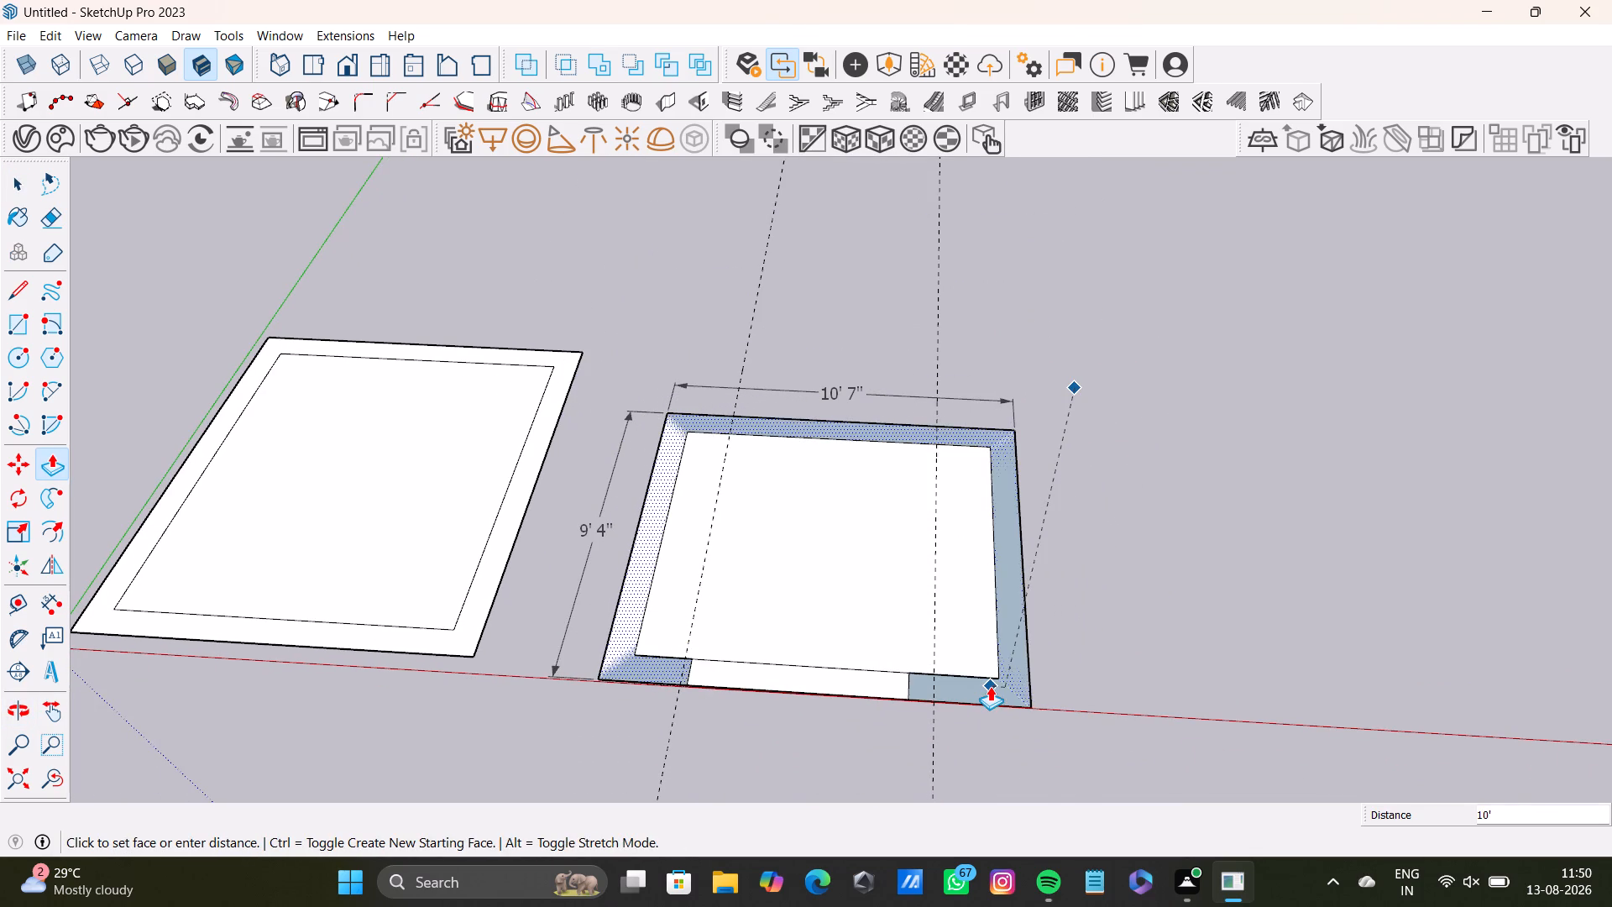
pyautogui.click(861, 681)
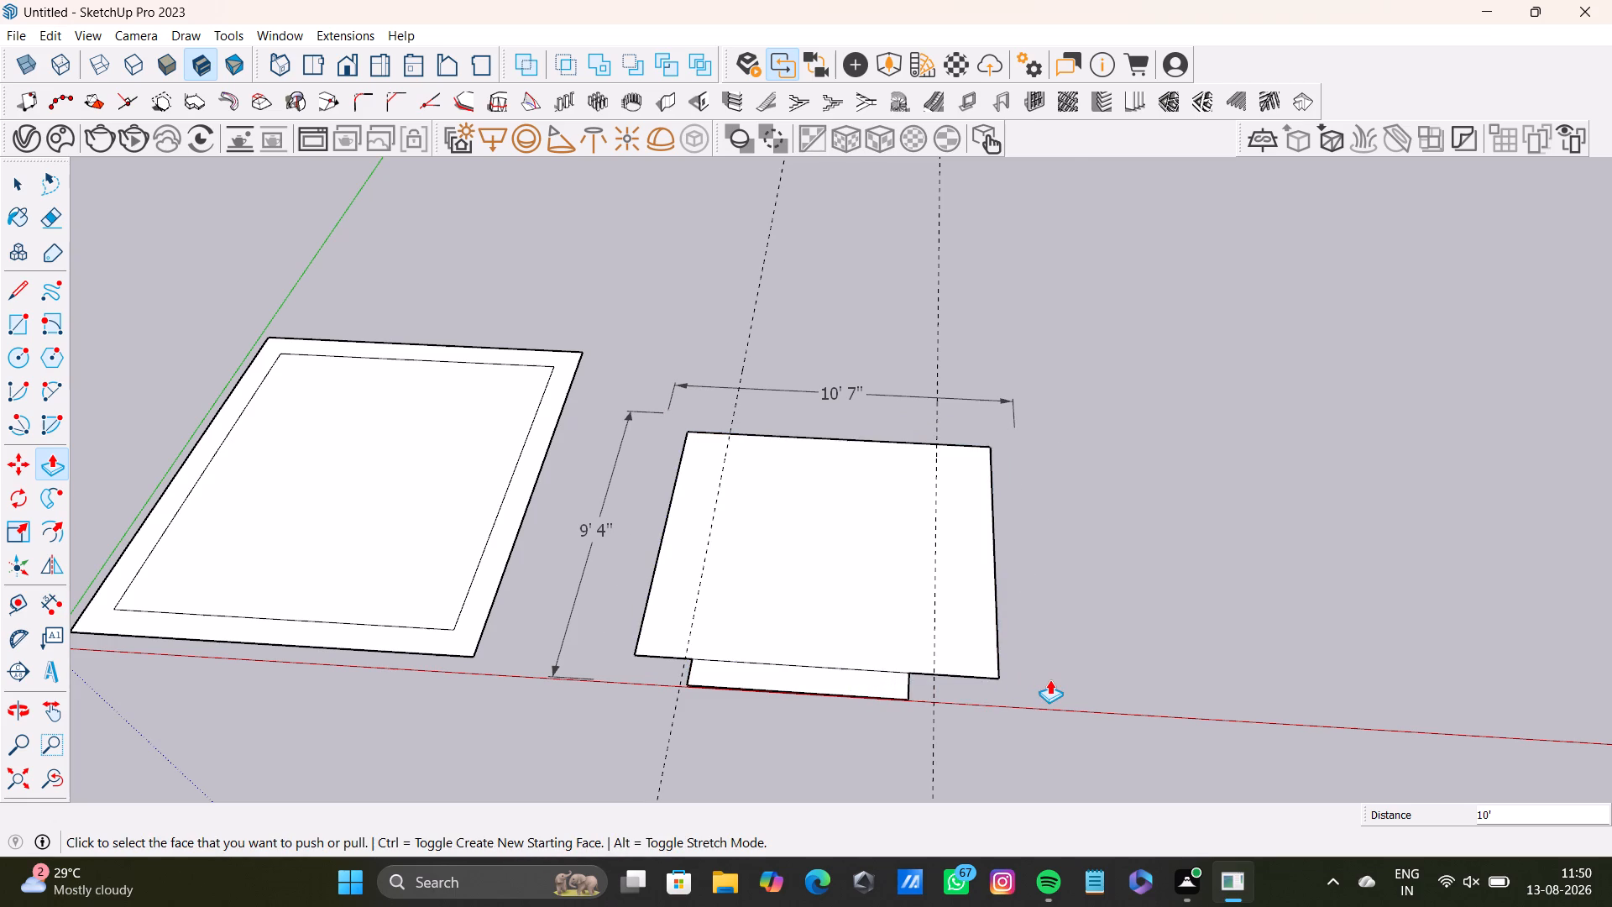
# Undo the wall lowering, the opening, its lines and guides, and the wall extrusion, back to the second room's flat double outline.
pyautogui.hotkey('ctrl', 'z')
pyautogui.hotkey('ctrl', 'z')
pyautogui.hotkey('ctrl', 'z')
pyautogui.hotkey('ctrl', 'z')
pyautogui.hotkey('ctrl', 'z')
pyautogui.hotkey('ctrl', 'z')
pyautogui.hotkey('ctrl', 'z')
pyautogui.hotkey('ctrl', 'z')
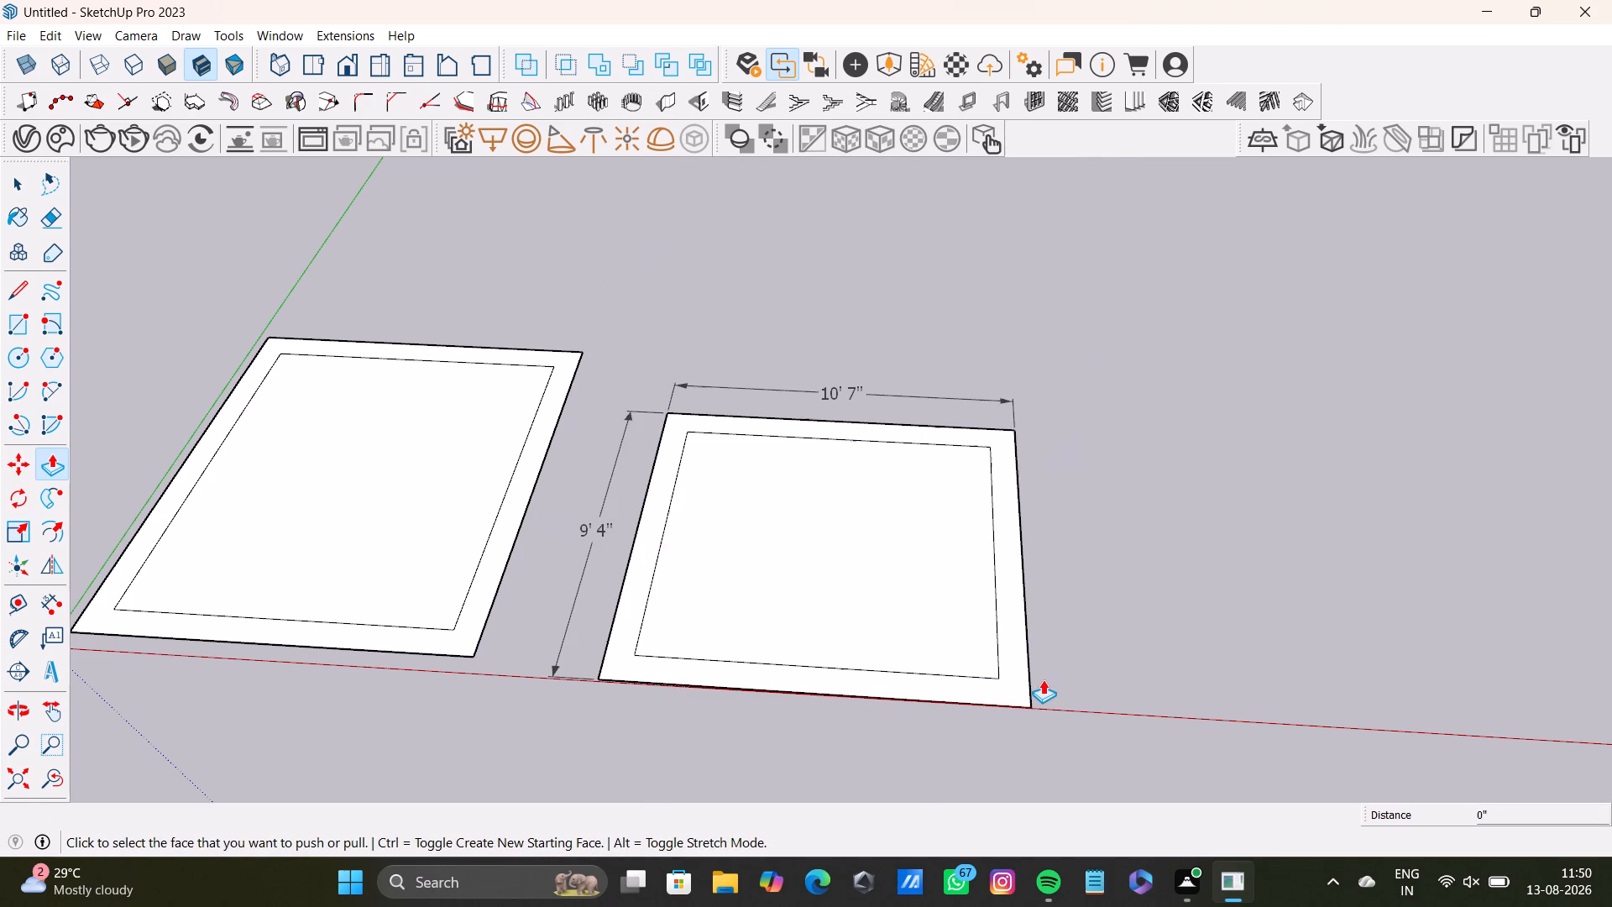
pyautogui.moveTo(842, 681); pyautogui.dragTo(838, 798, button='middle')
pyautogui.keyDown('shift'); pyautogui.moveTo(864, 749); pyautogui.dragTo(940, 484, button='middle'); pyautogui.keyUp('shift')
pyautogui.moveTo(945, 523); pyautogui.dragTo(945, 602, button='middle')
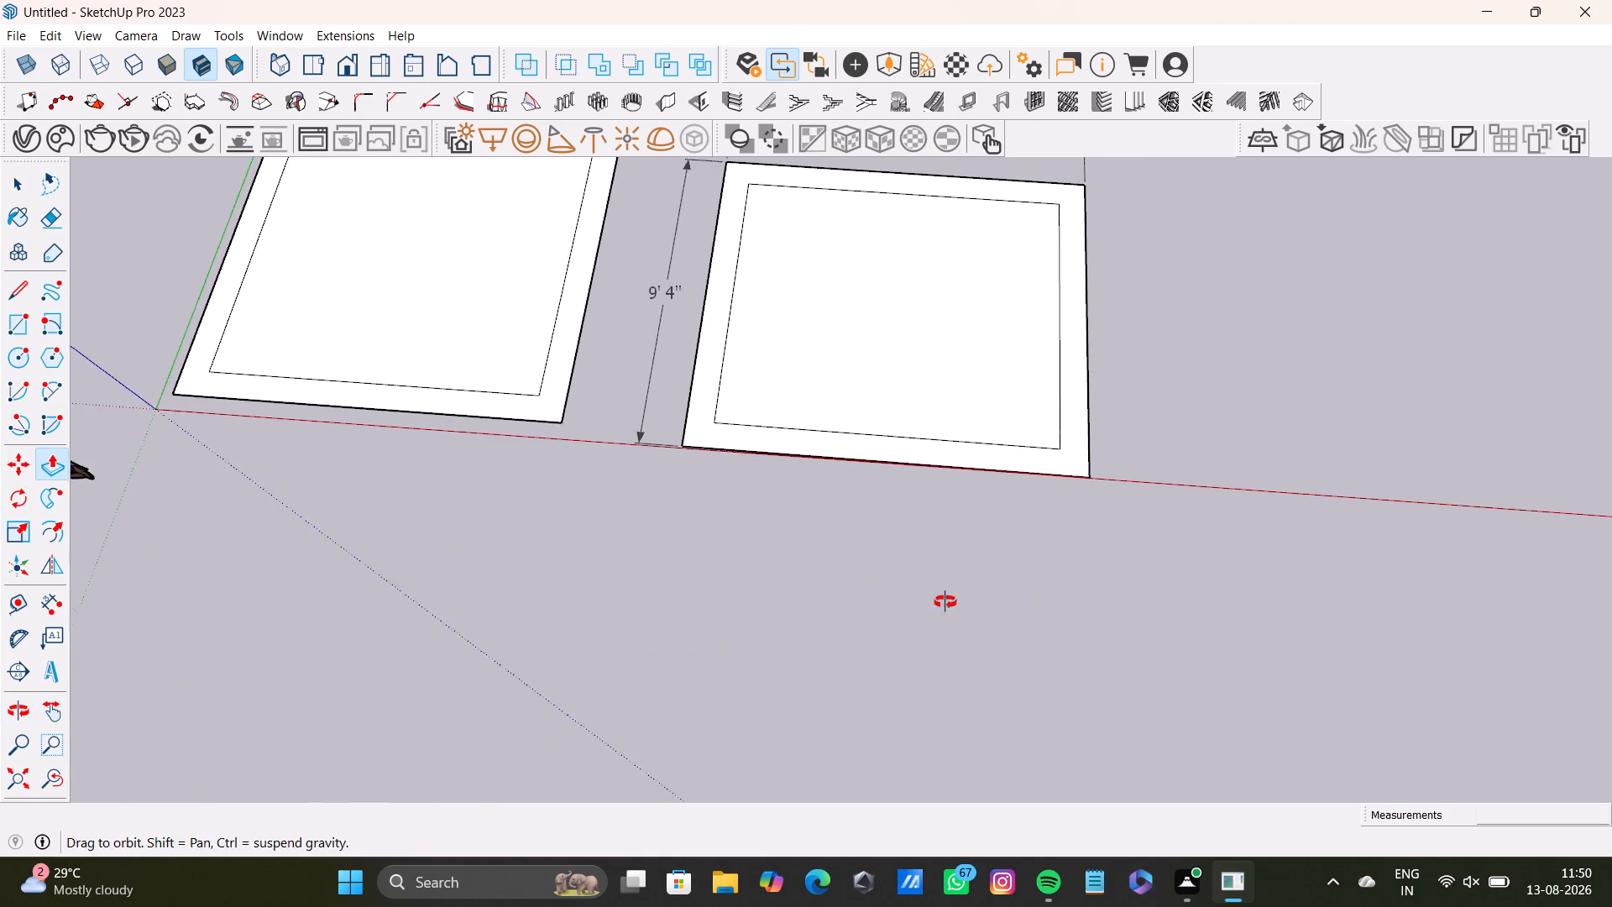
# Examine the second room's flat double outline up close, checking its inner and outer corners from several angles.
pyautogui.moveTo(945, 602); pyautogui.dragTo(937, 650, button='middle')
pyautogui.moveTo(973, 560); pyautogui.dragTo(649, 500, button='middle')
pyautogui.moveTo(934, 447); pyautogui.dragTo(824, 469, button='middle')
pyautogui.moveTo(976, 469); pyautogui.dragTo(798, 312, button='middle')
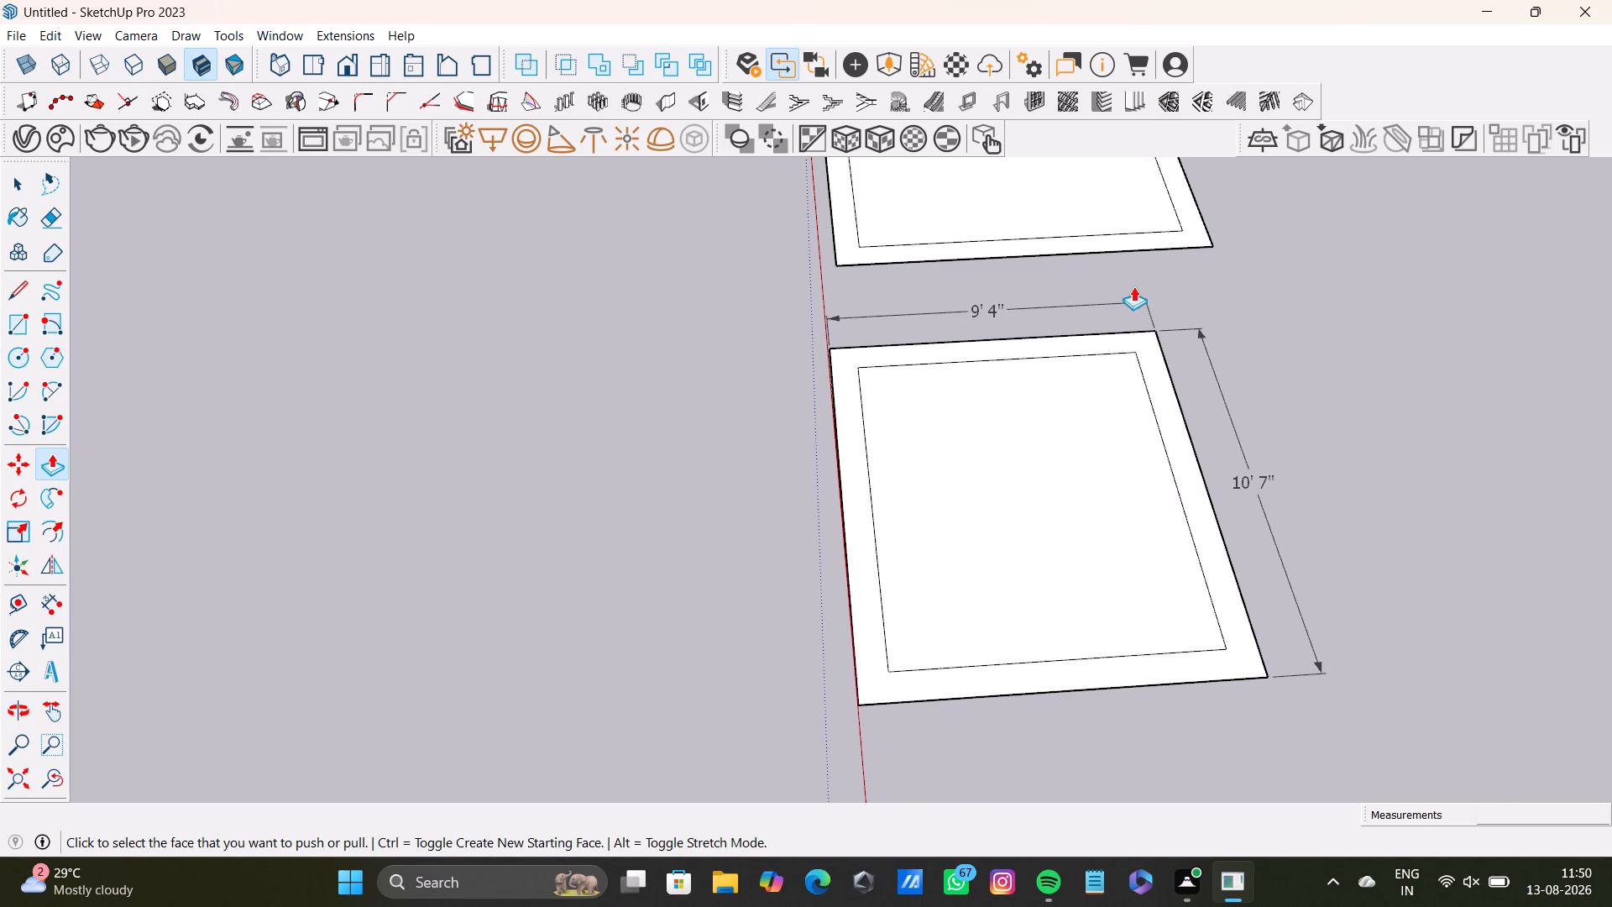
pyautogui.scroll(4, 1048, 485)
pyautogui.moveTo(1007, 408); pyautogui.dragTo(933, 558, button='middle')
pyautogui.moveTo(976, 542); pyautogui.dragTo(992, 521, button='middle')
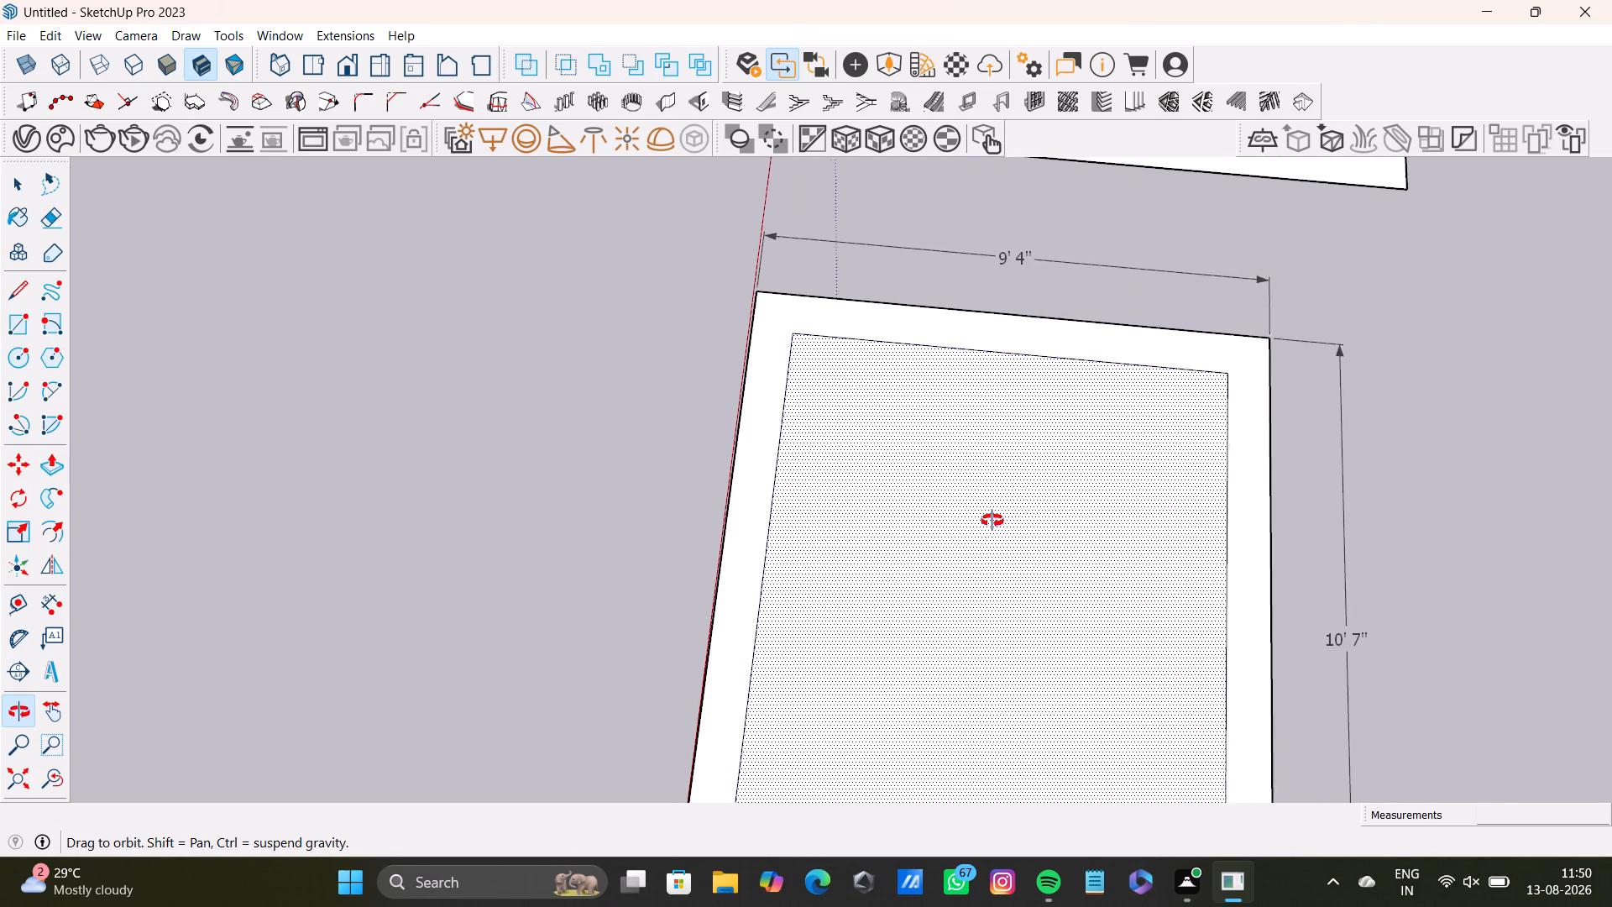
pyautogui.moveTo(992, 521); pyautogui.dragTo(1002, 508, button='middle')
pyautogui.scroll(6, 846, 405)
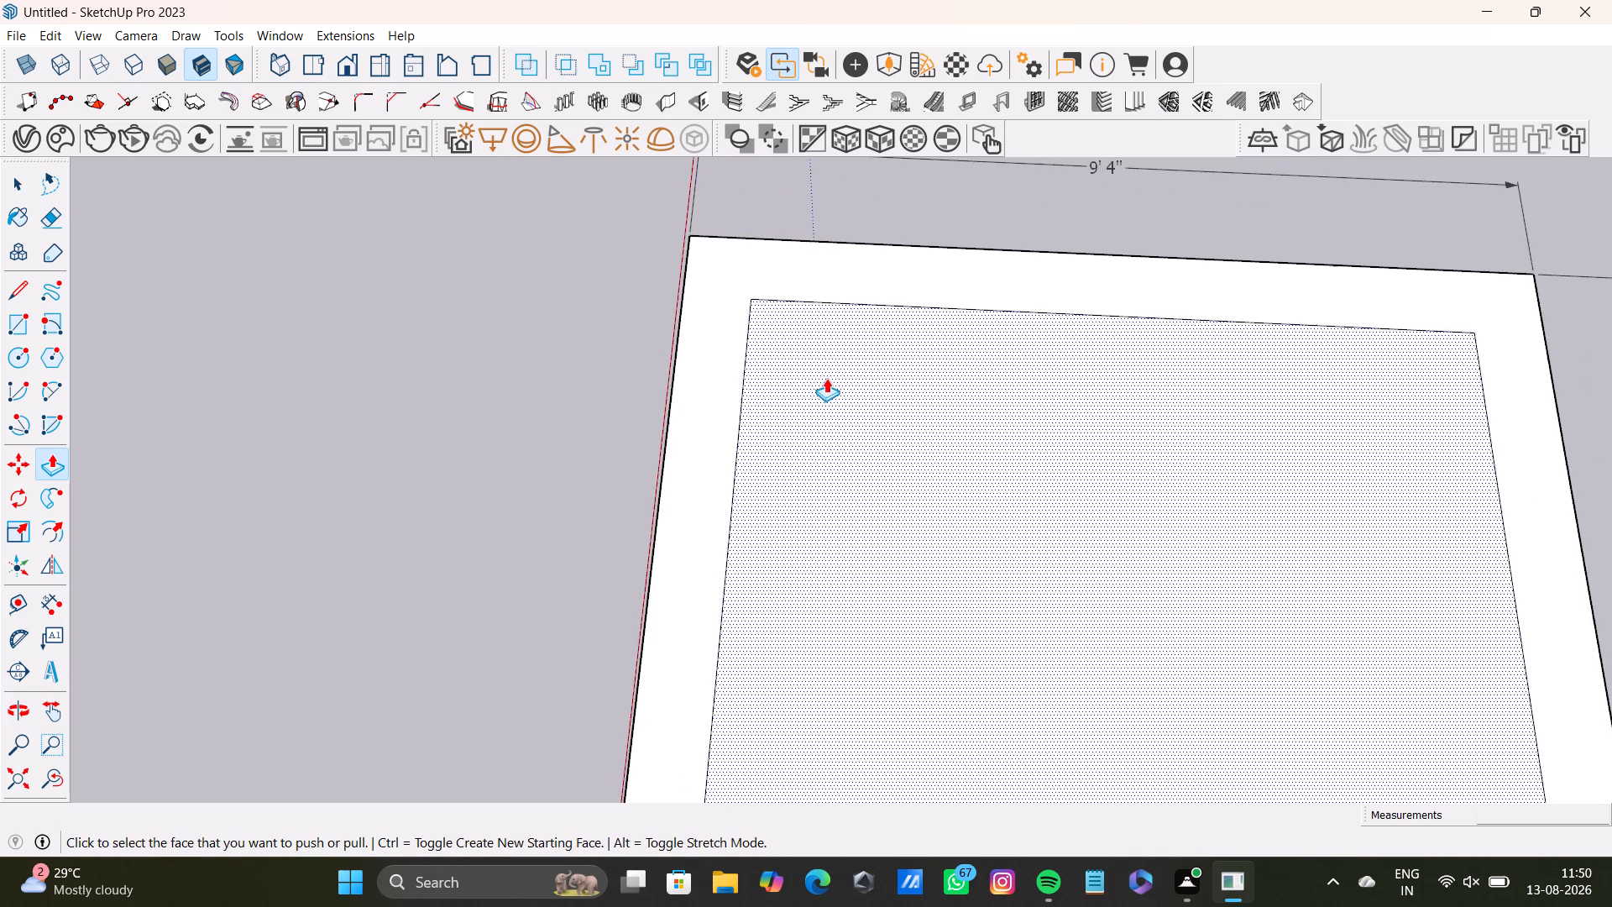
pyautogui.scroll(1, 826, 378)
pyautogui.moveTo(807, 370); pyautogui.dragTo(1037, 495, button='middle')
pyautogui.moveTo(971, 585); pyautogui.dragTo(1003, 522, button='middle')
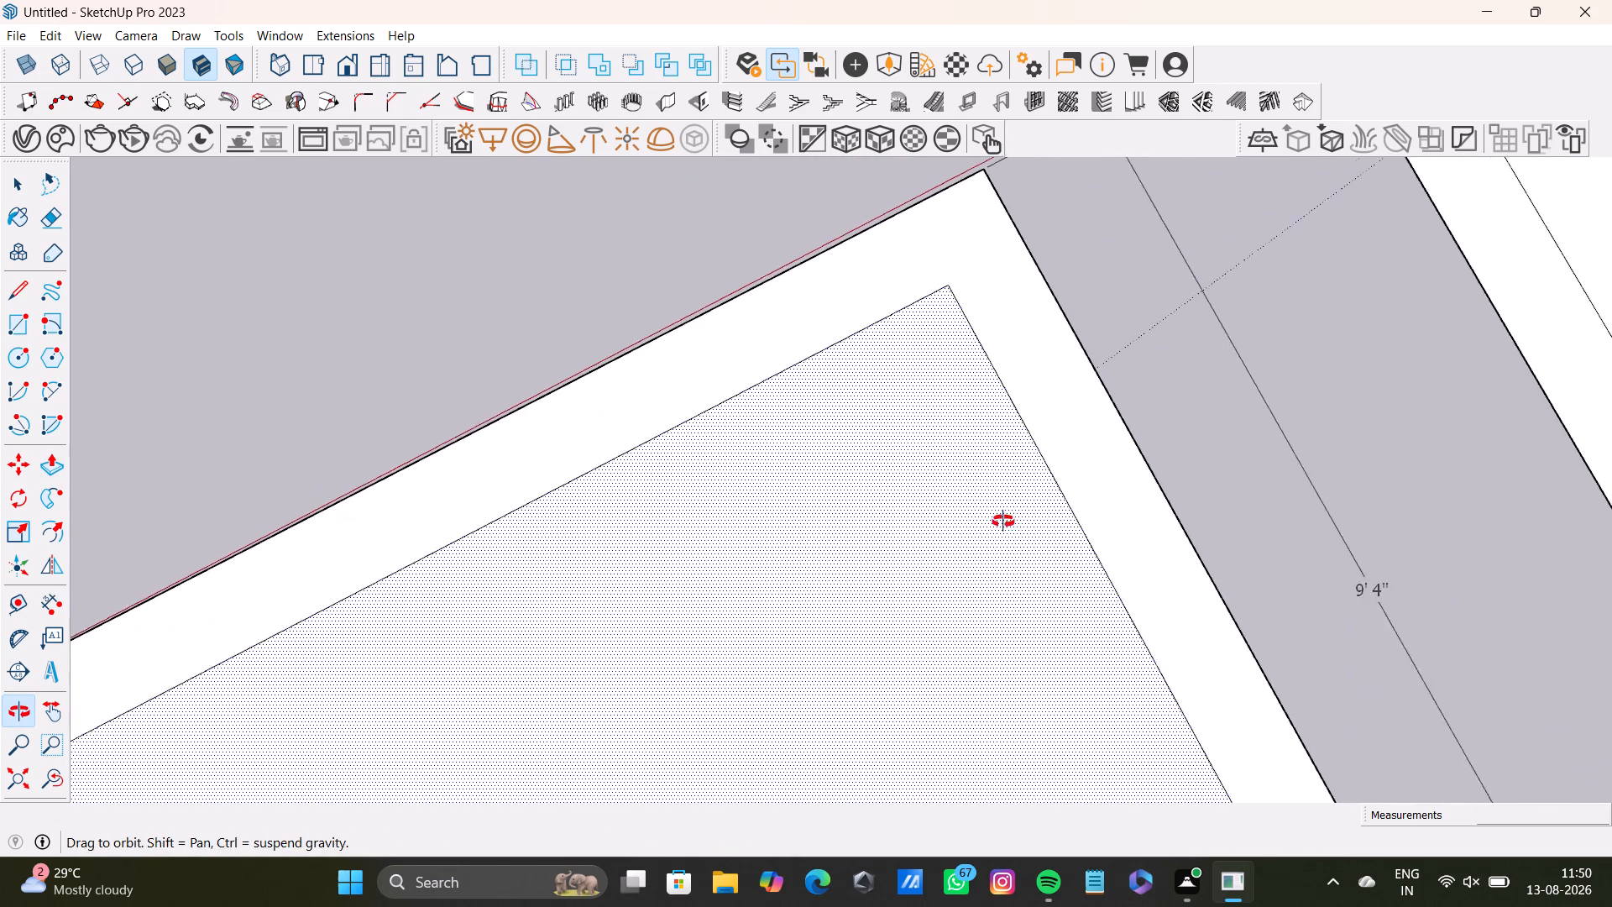
pyautogui.moveTo(1003, 522); pyautogui.dragTo(1043, 377, button='middle')
pyautogui.moveTo(986, 612); pyautogui.dragTo(1280, 484, button='middle')
pyautogui.moveTo(1196, 580); pyautogui.dragTo(1333, 589, button='middle')
pyautogui.keyDown('shift'); pyautogui.moveTo(929, 400); pyautogui.dragTo(605, 430, button='middle'); pyautogui.keyUp('shift')
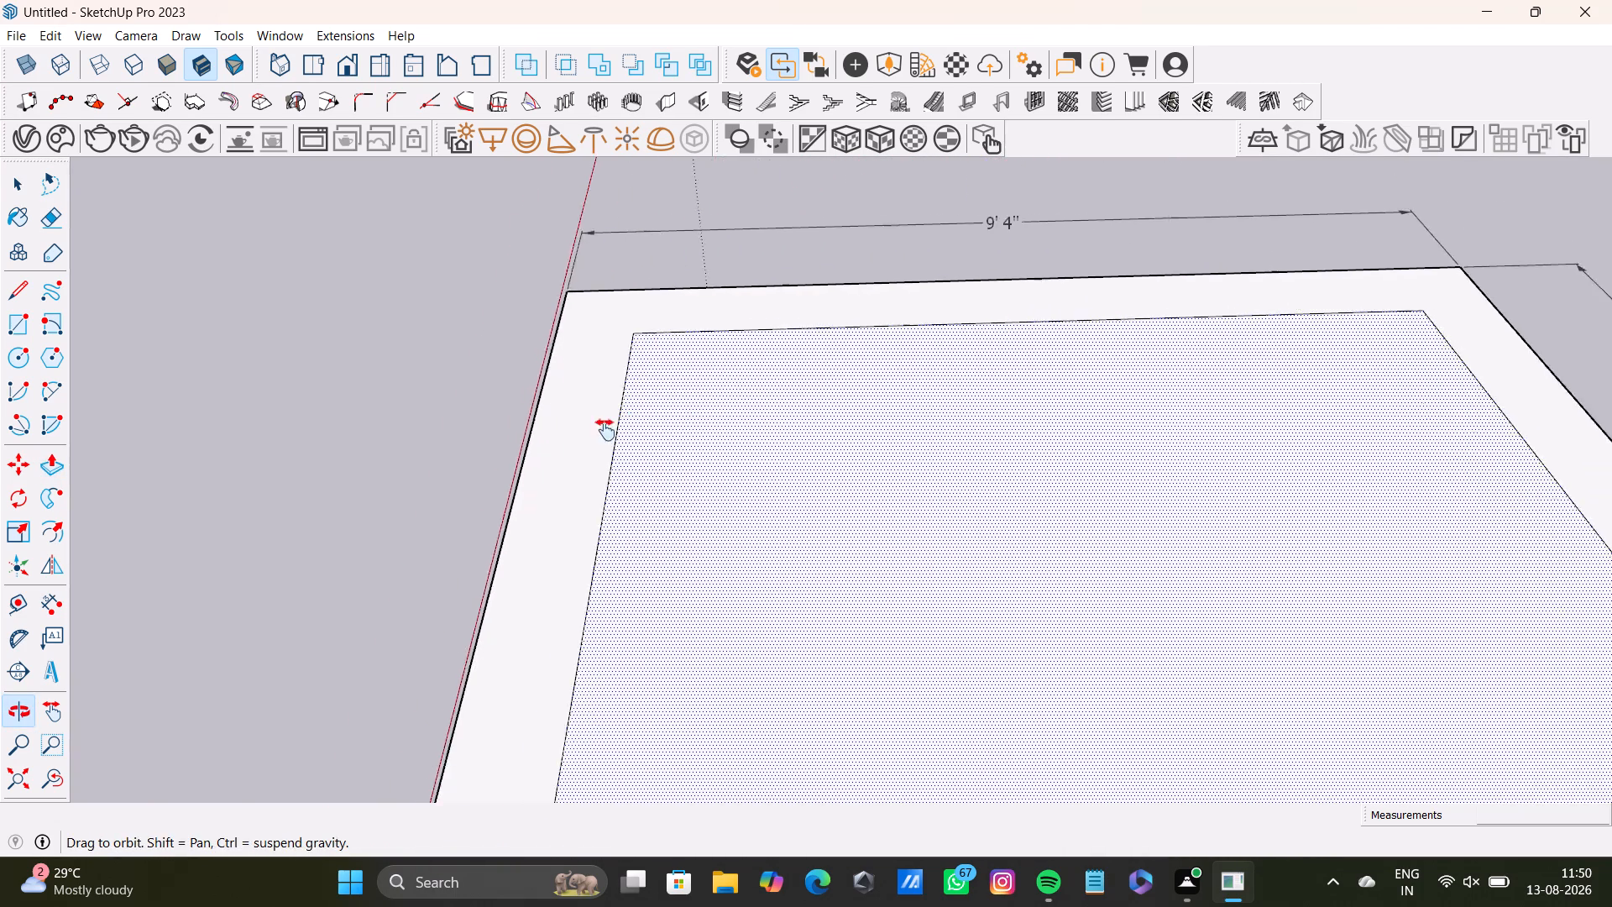
pyautogui.keyDown('shift'); pyautogui.moveTo(605, 430); pyautogui.dragTo(563, 486, button='middle'); pyautogui.keyUp('shift')
pyautogui.moveTo(799, 506); pyautogui.dragTo(757, 658, button='middle')
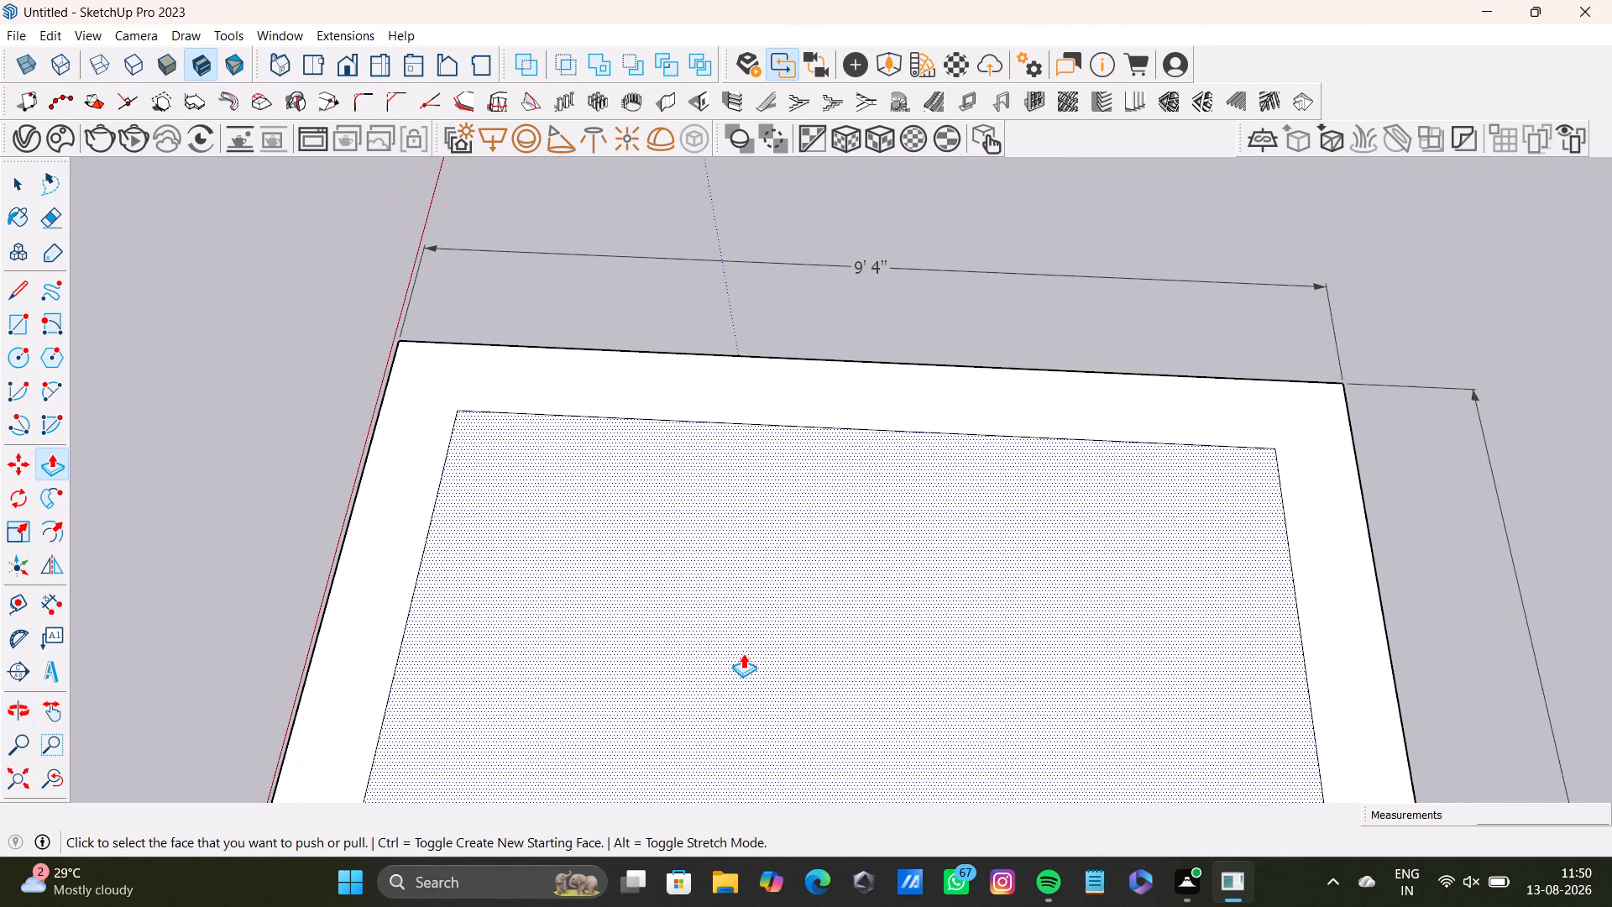
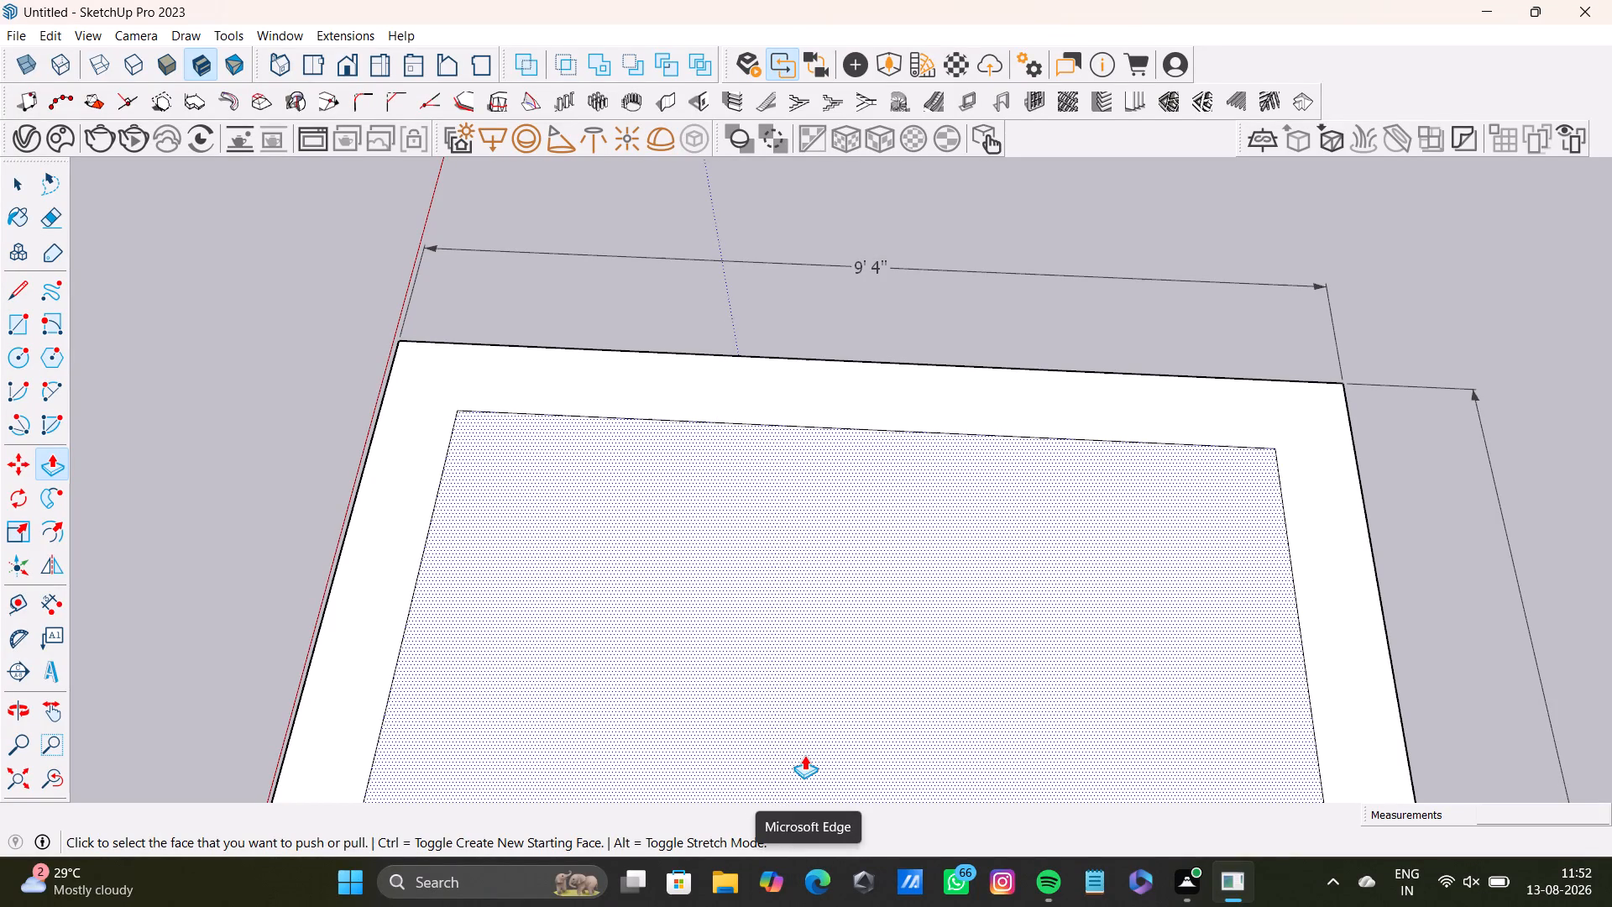
# Draw a rectangle about 7'10" by 1'10" across the second room's inner floor, starting at the inner corner along the 9'4" side.
pyautogui.moveTo(736, 669); pyautogui.dragTo(735, 734, button='middle')
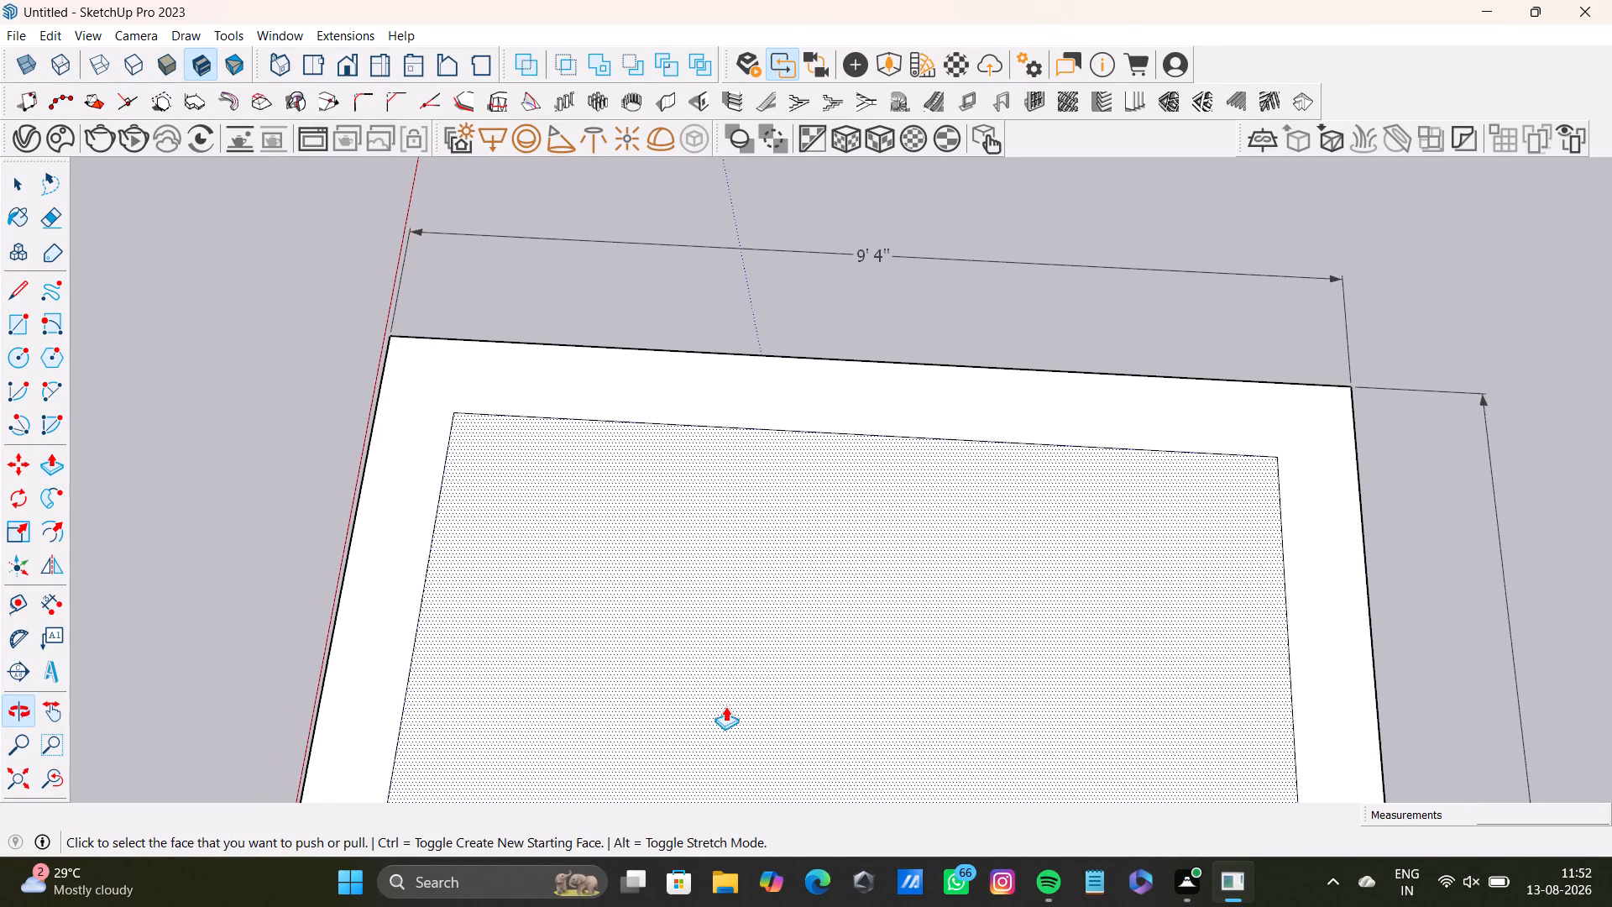
pyautogui.moveTo(725, 706); pyautogui.dragTo(736, 506, button='middle')
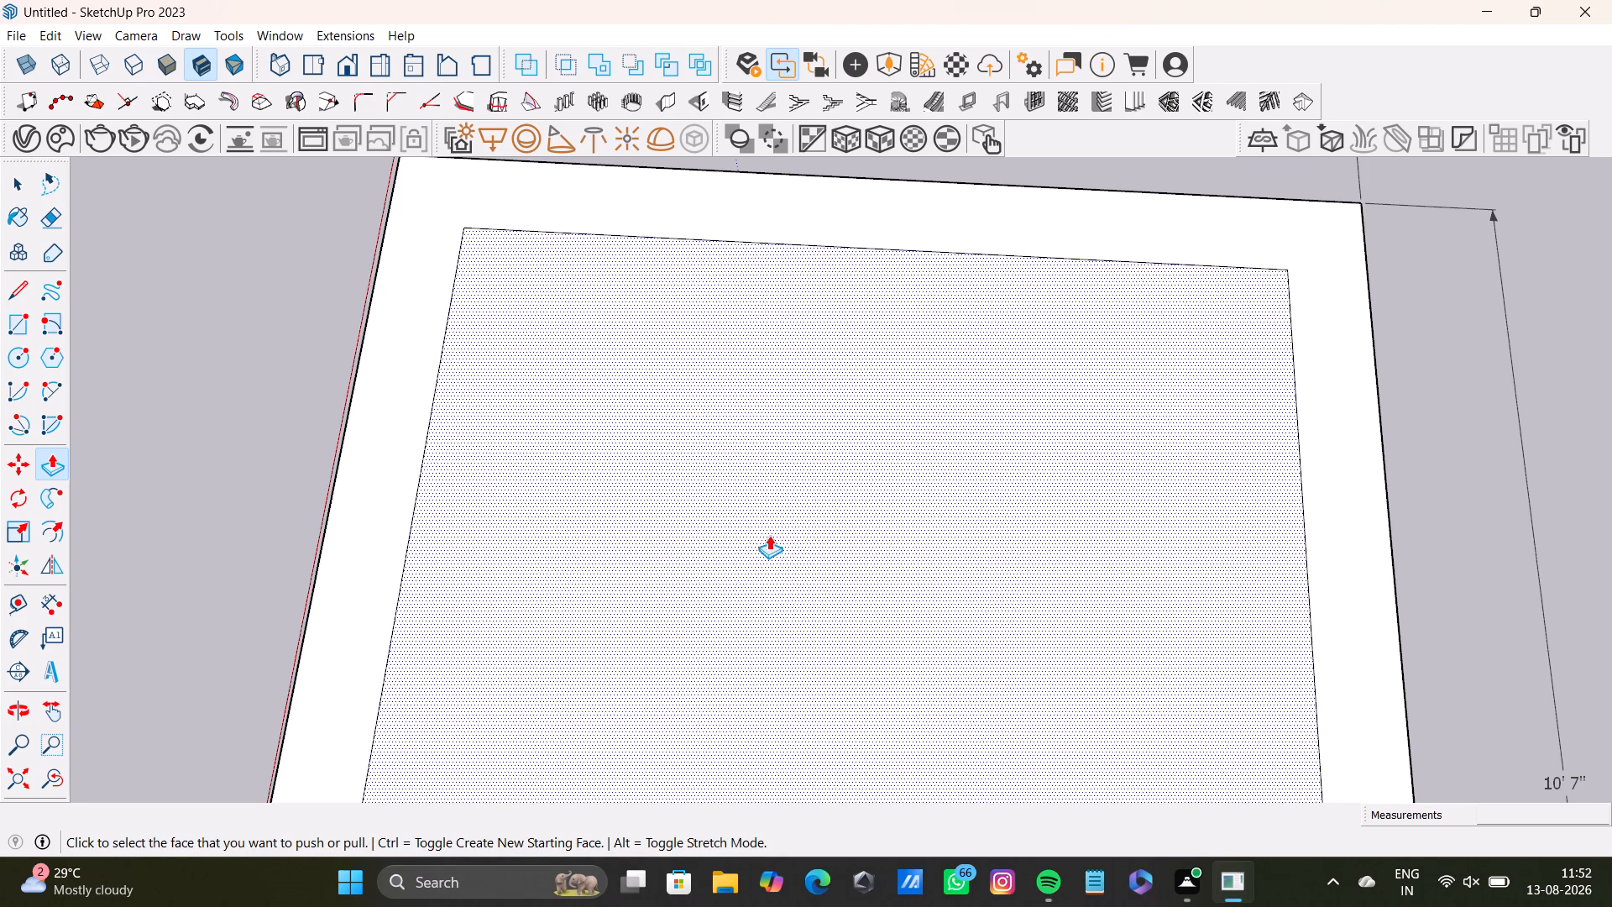
pyautogui.scroll(-2, 668, 553)
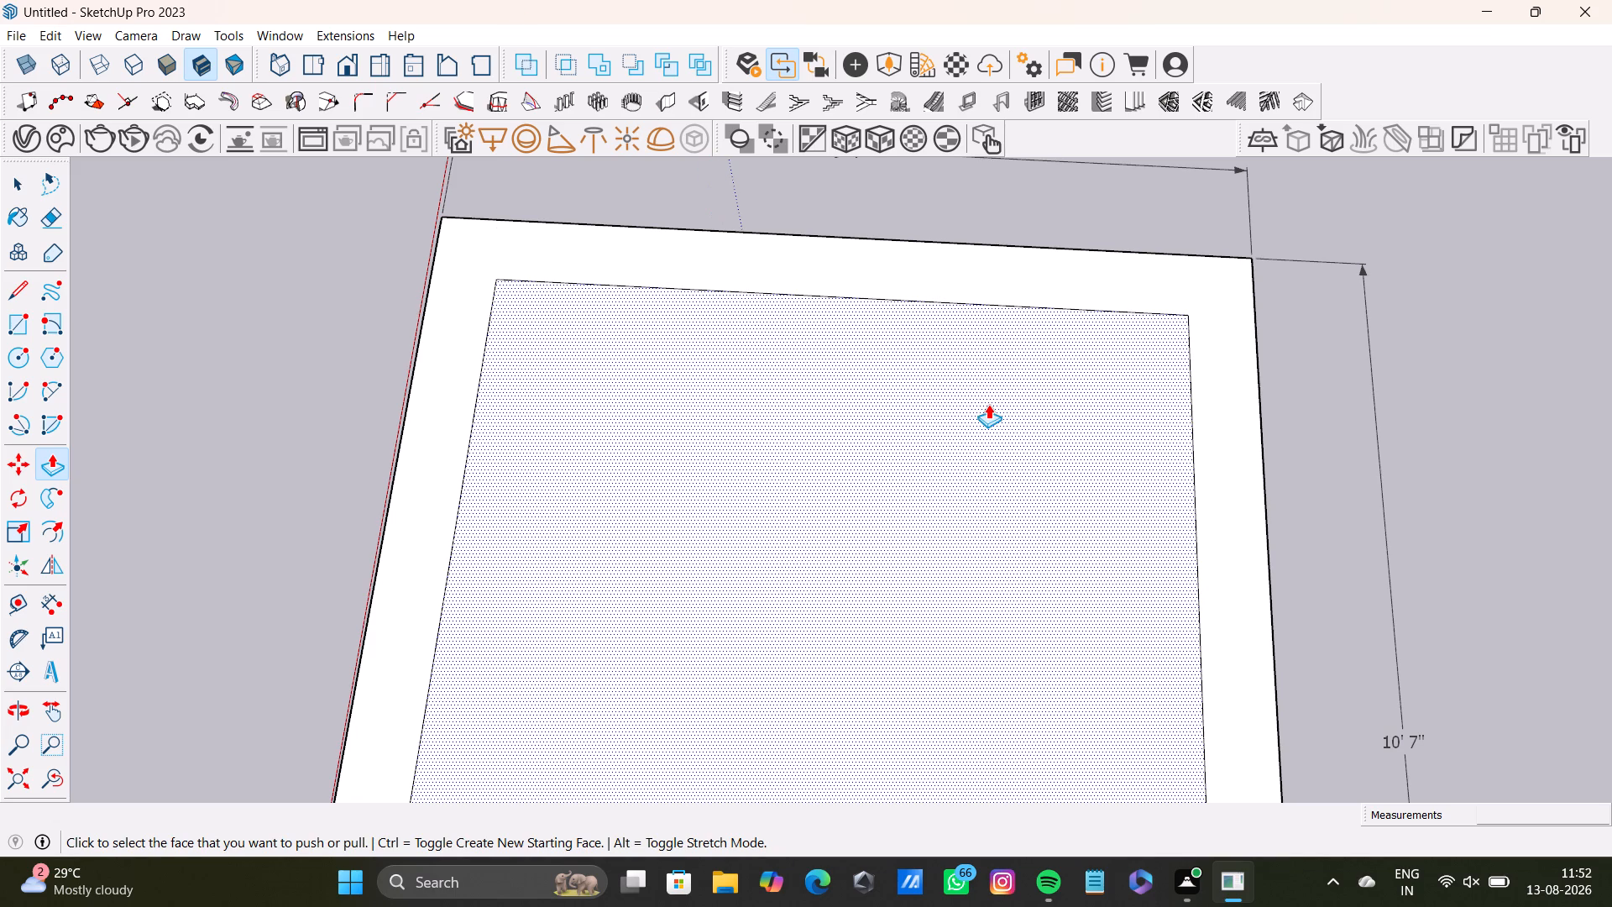
pyautogui.moveTo(641, 437); pyautogui.dragTo(669, 416, button='middle')
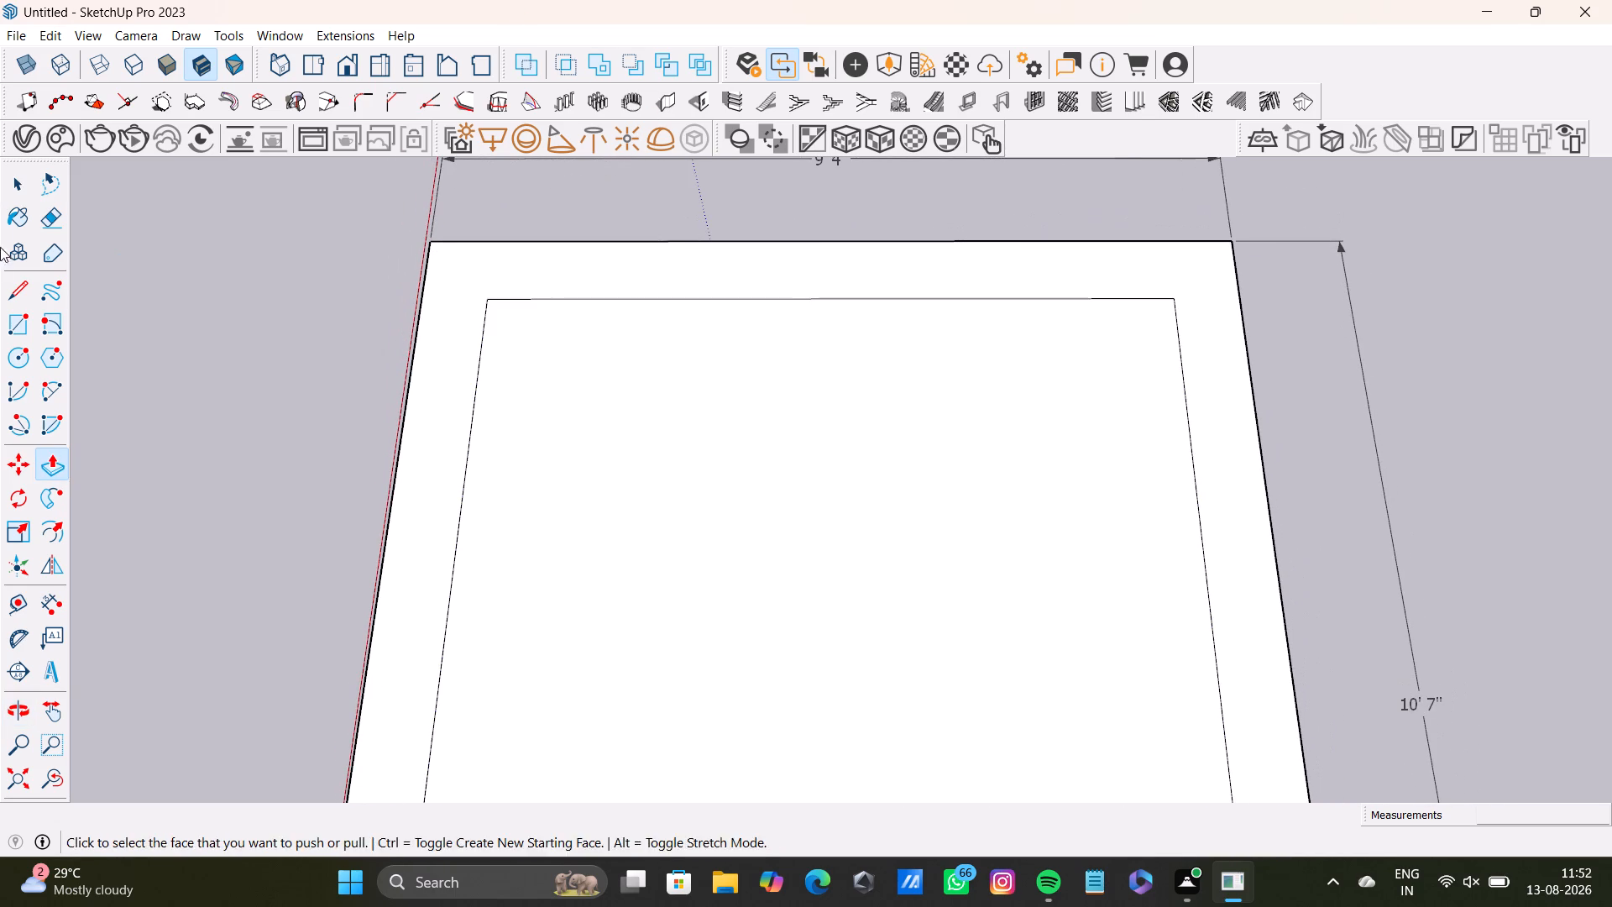
pyautogui.click(19, 319)
pyautogui.click(495, 299)
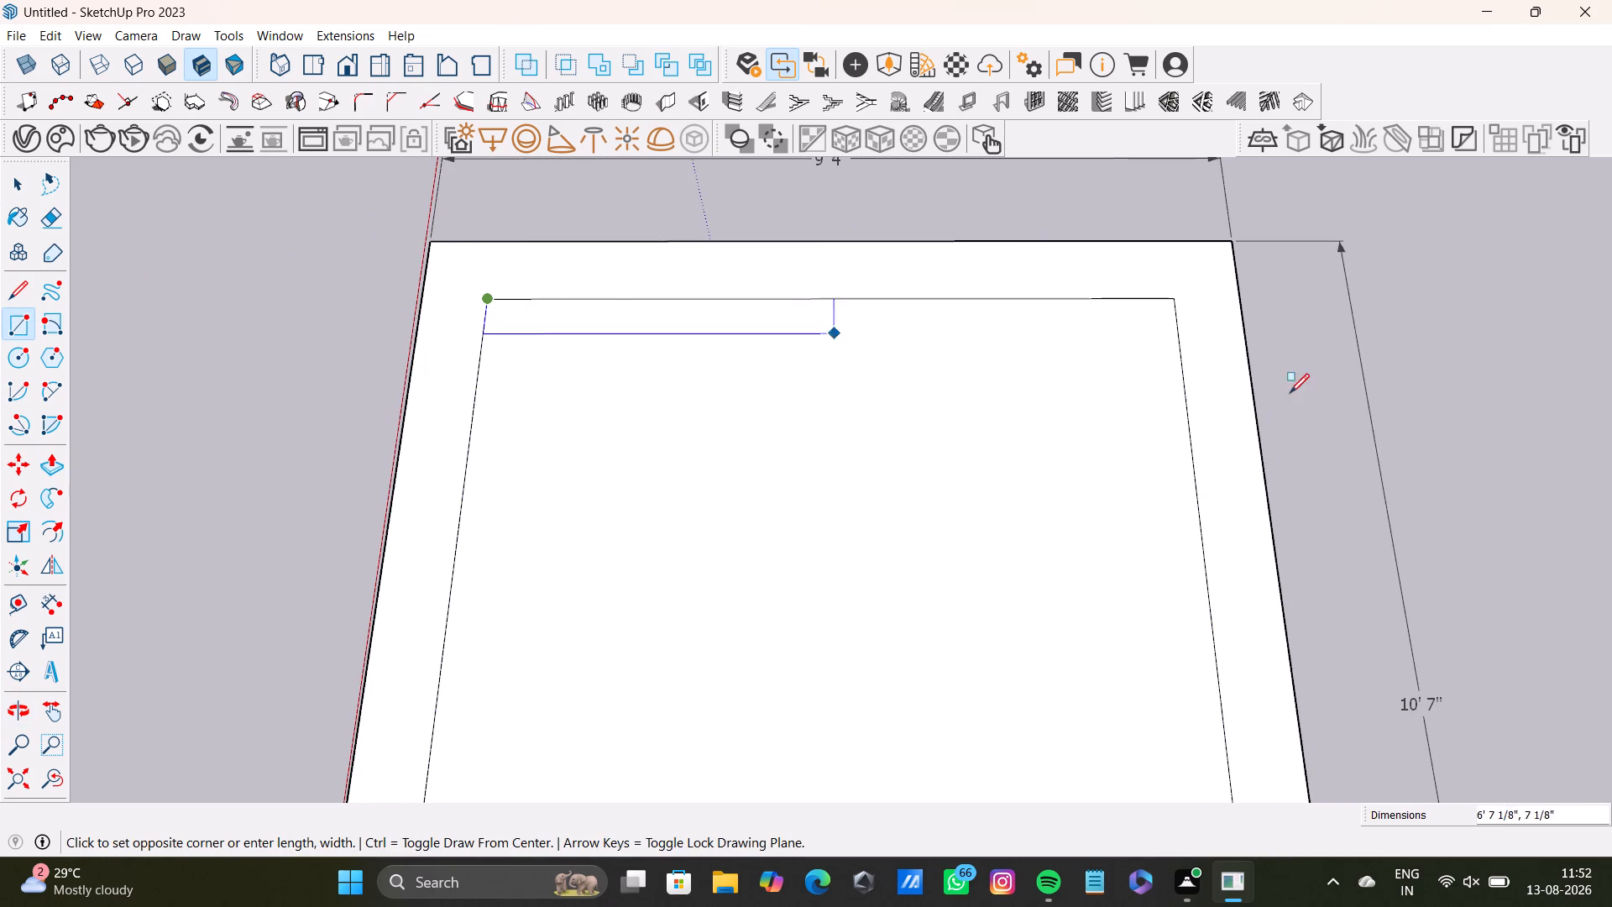
pyautogui.click(1193, 447)
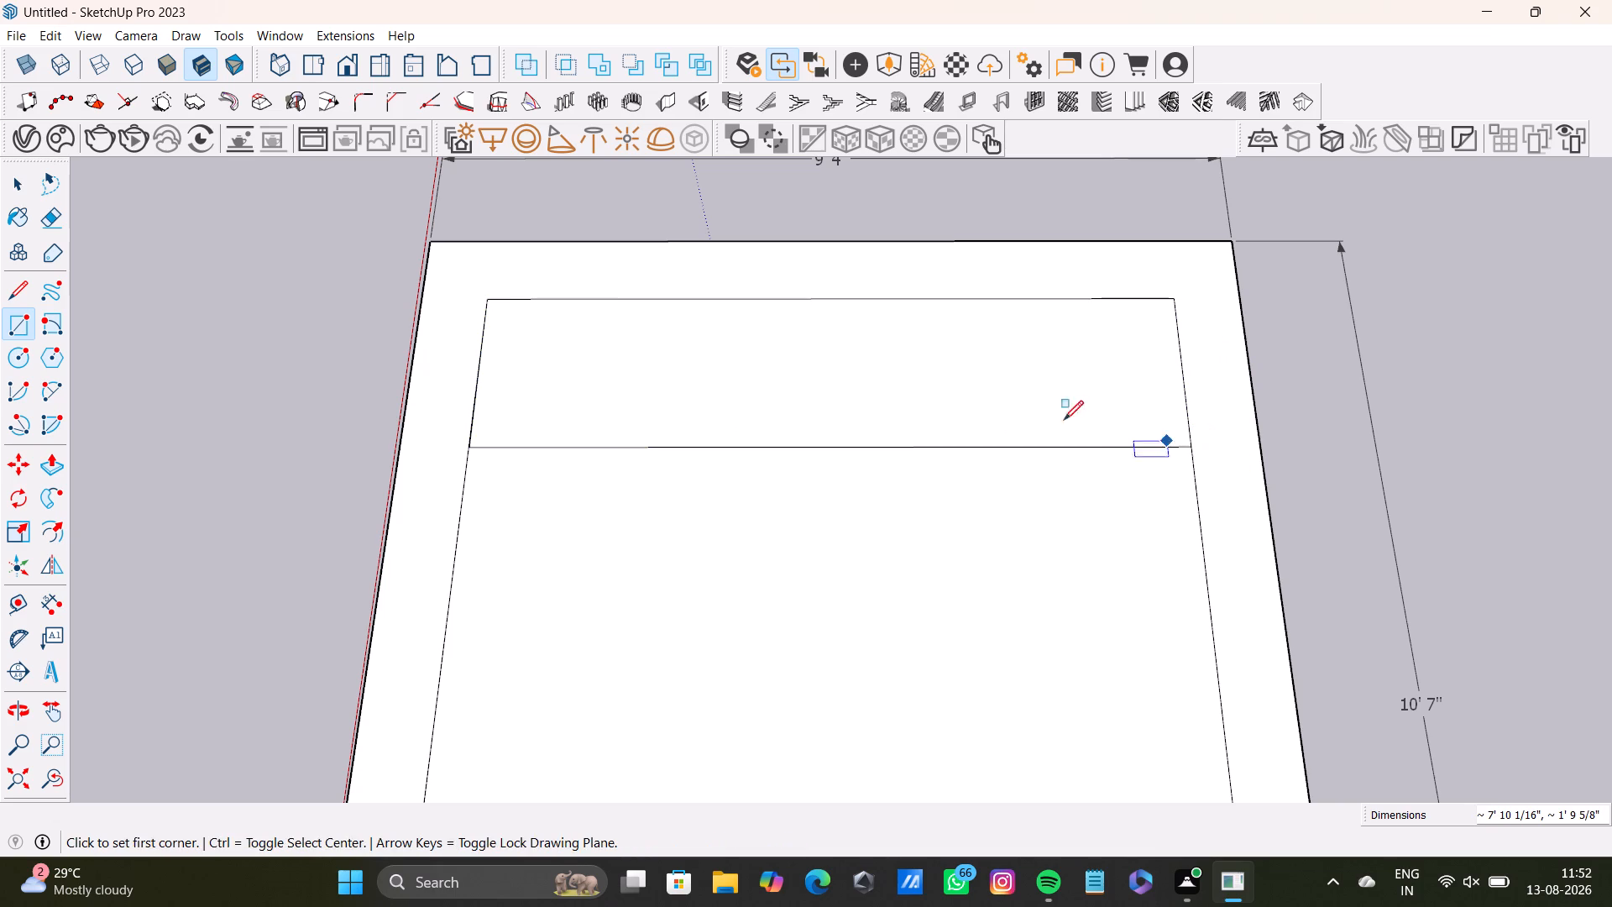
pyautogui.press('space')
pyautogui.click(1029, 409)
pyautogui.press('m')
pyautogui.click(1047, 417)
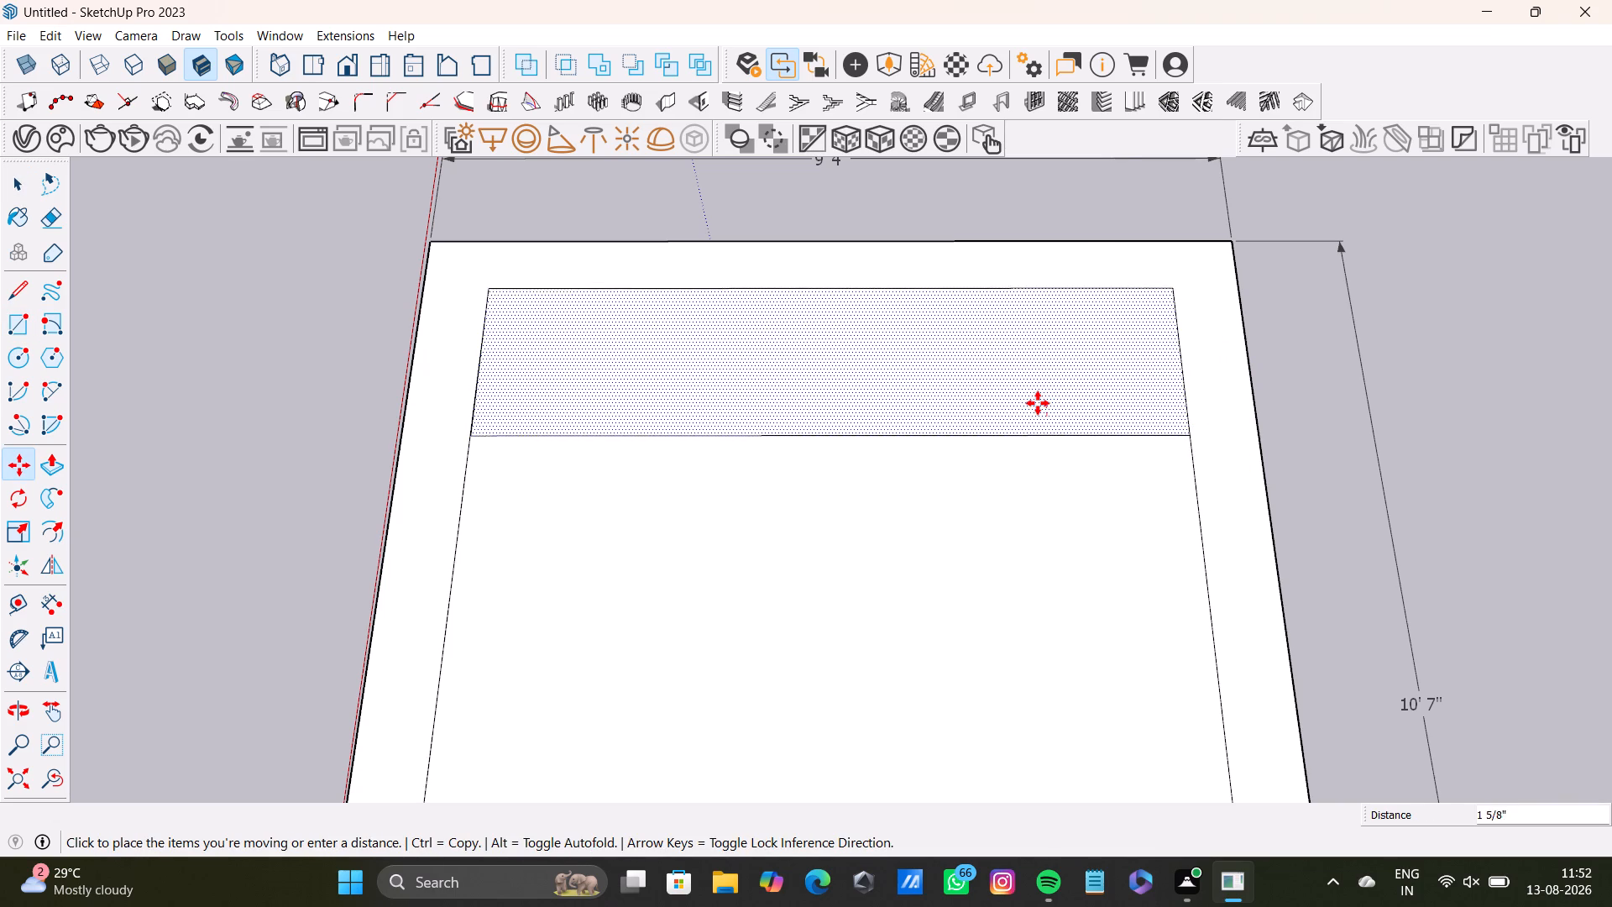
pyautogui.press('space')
# Push/Pull the rectangular strip inside the second room up by 4".
pyautogui.click(1046, 402)
pyautogui.doubleClick(1044, 369)
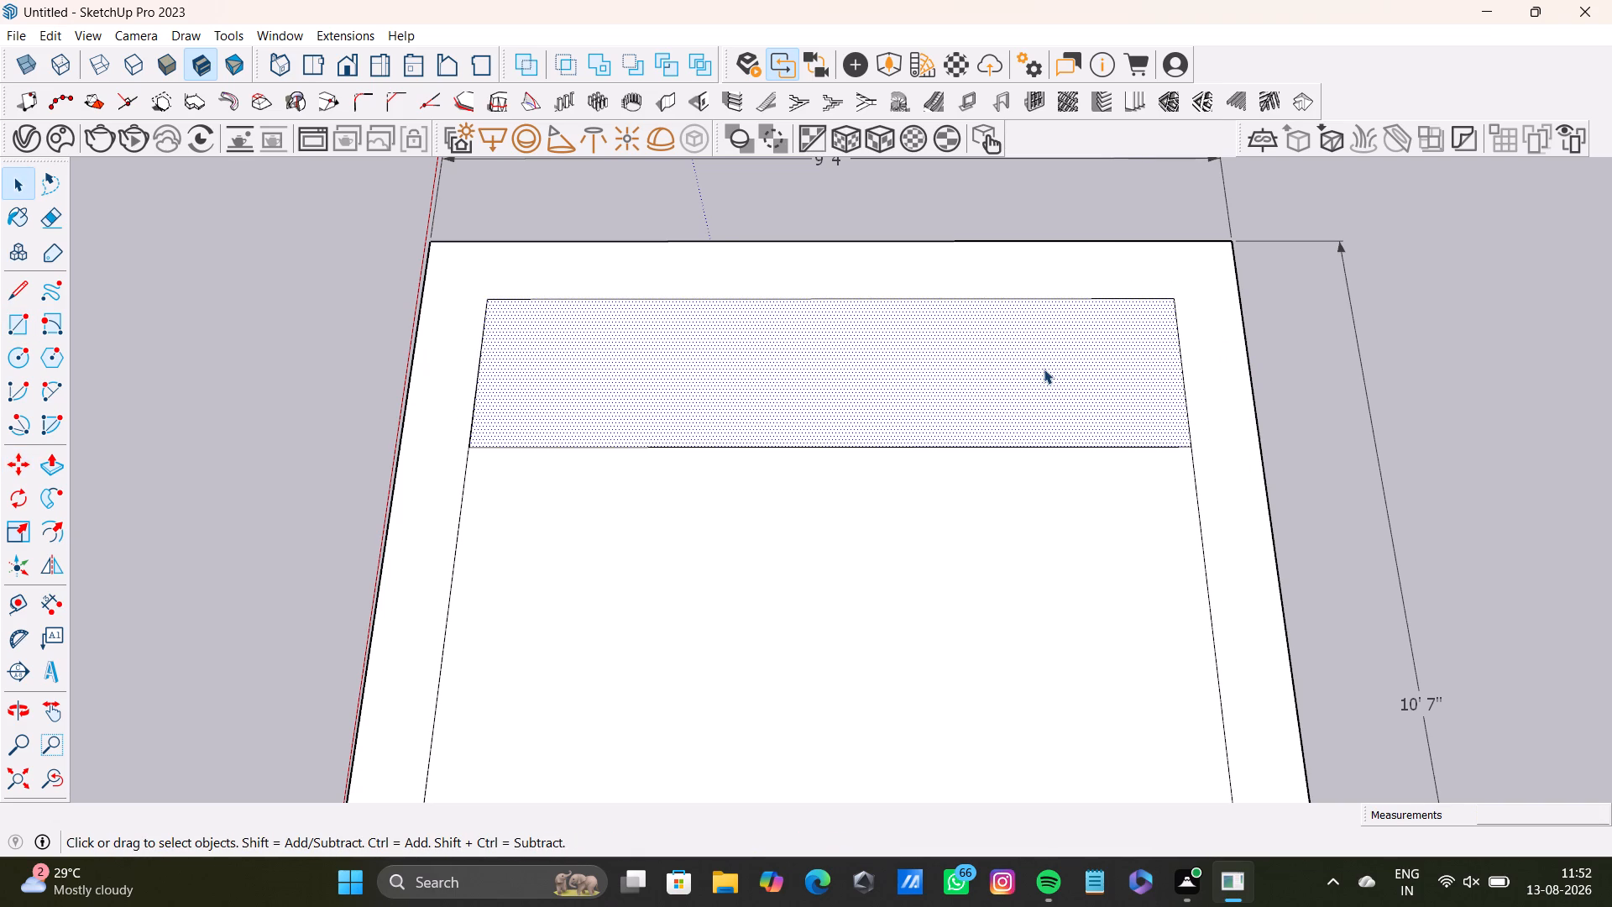
pyautogui.press('m')
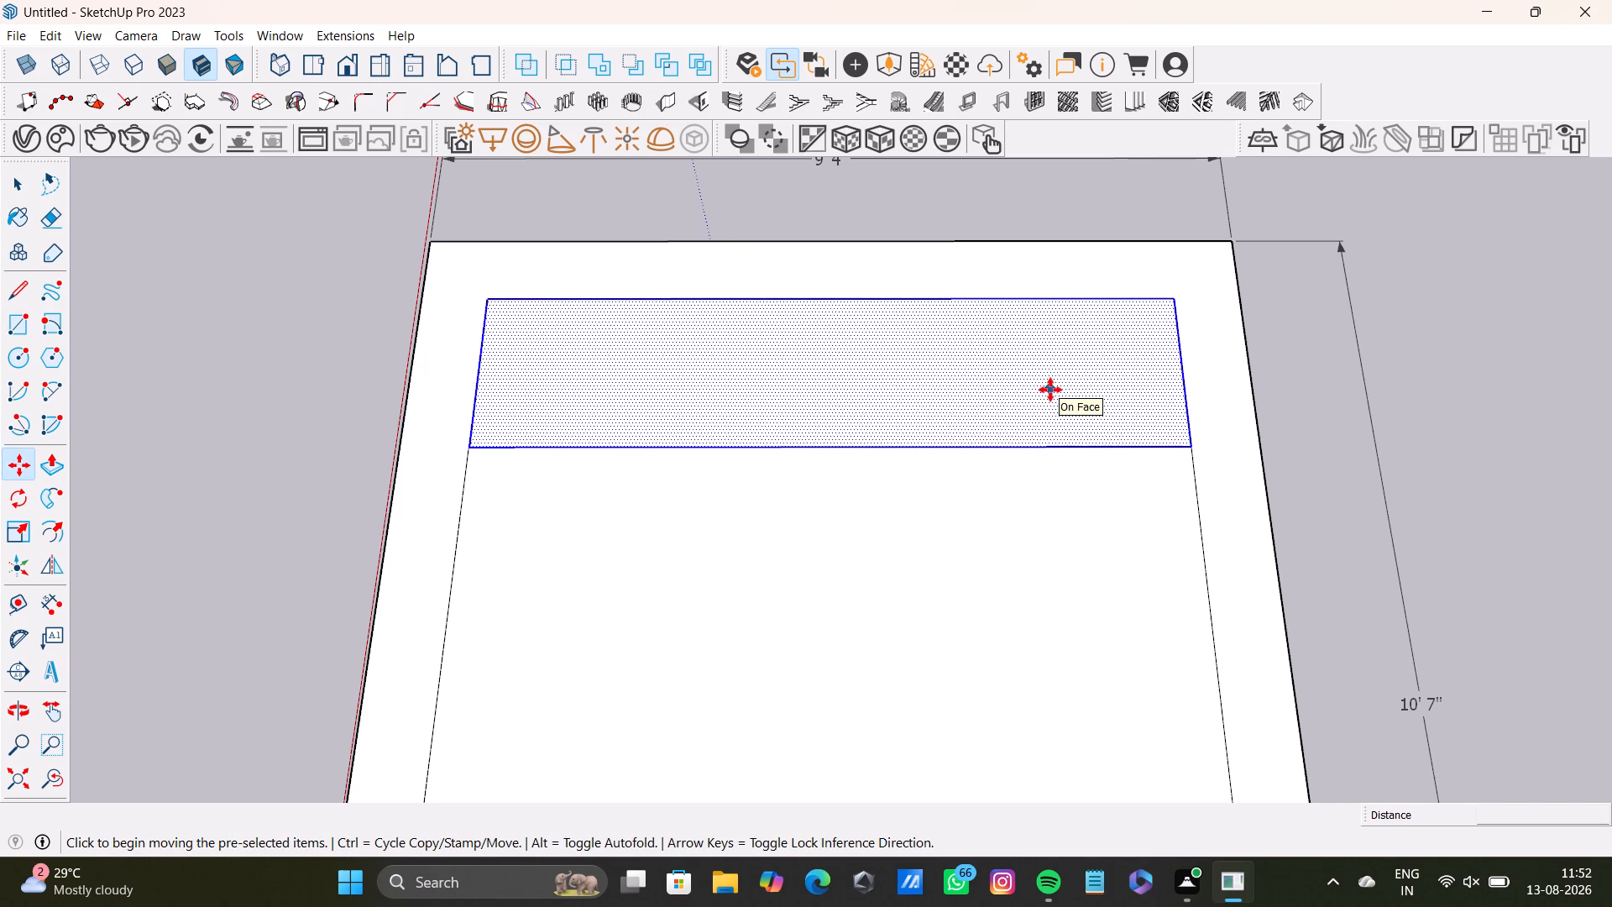
pyautogui.press('p')
pyautogui.click(1052, 393)
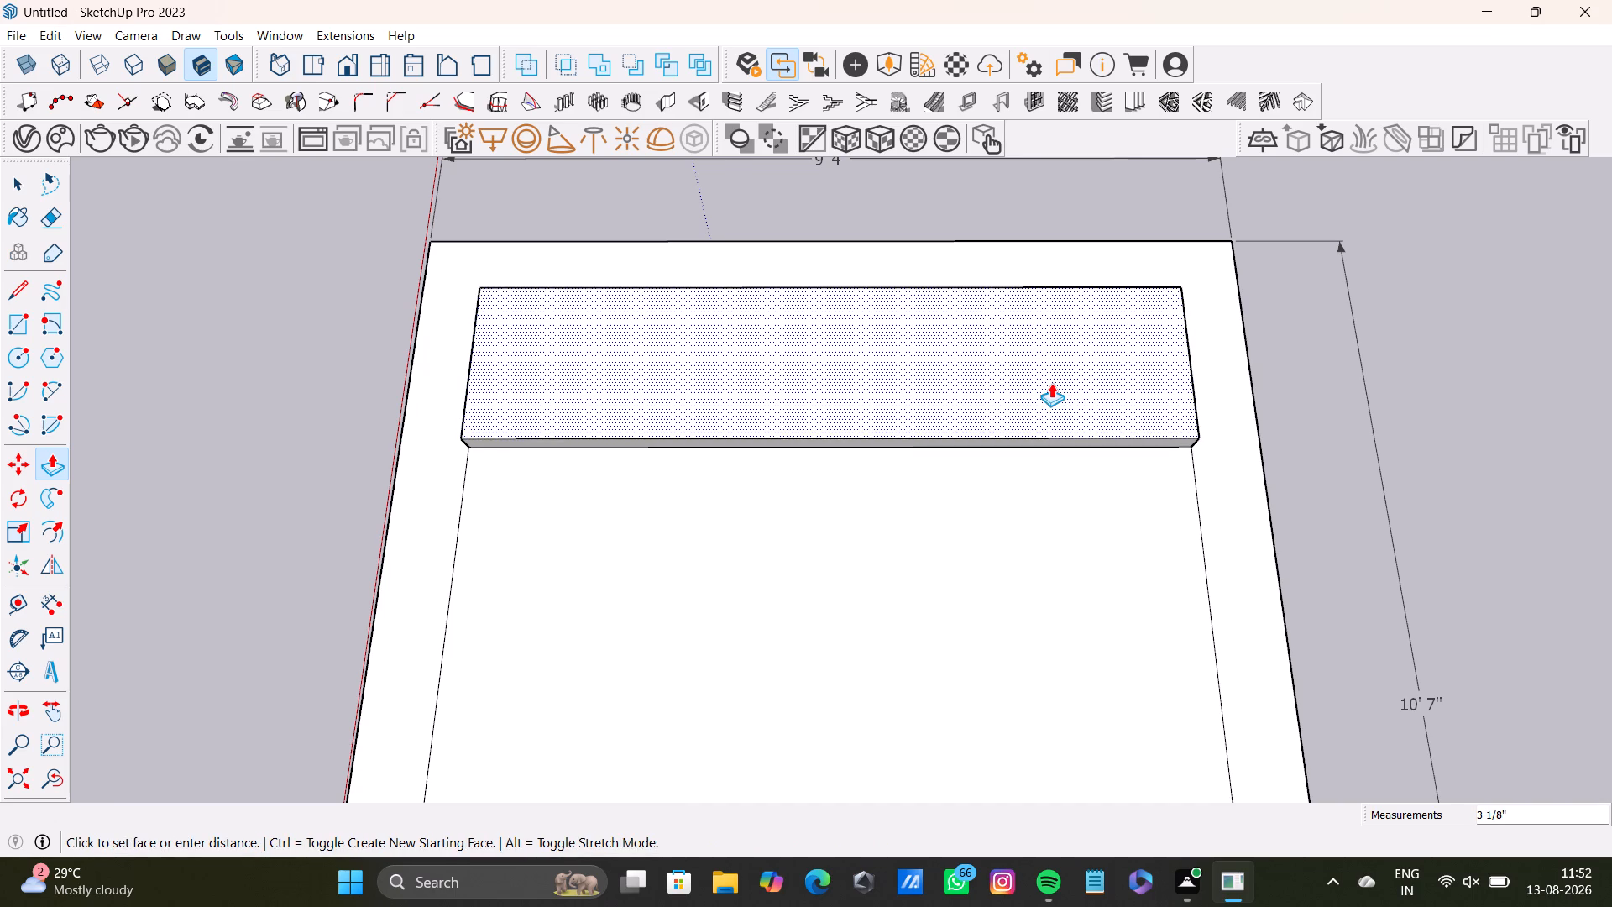
pyautogui.write('4"')
pyautogui.press('Return')
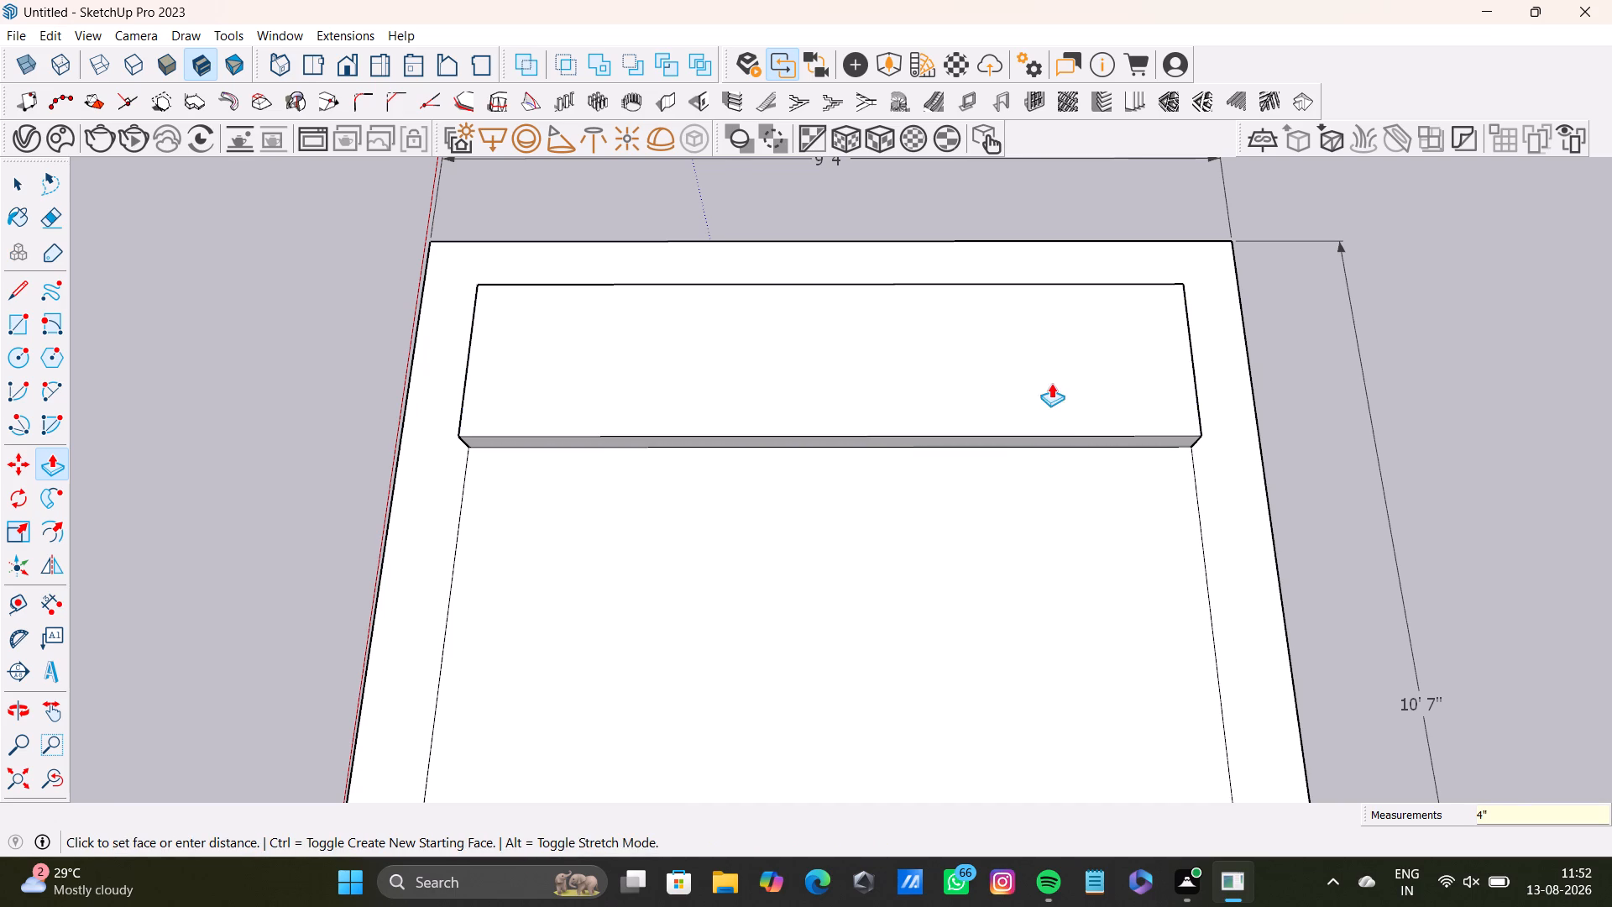
# Select only the raised strip, deselecting the surrounding floor and wall outline faces and edges, and make it a group.
pyautogui.moveTo(1056, 486); pyautogui.dragTo(1105, 243, button='middle')
pyautogui.moveTo(992, 399); pyautogui.dragTo(995, 459, button='middle')
pyautogui.press('space')
pyautogui.tripleClick(997, 401)
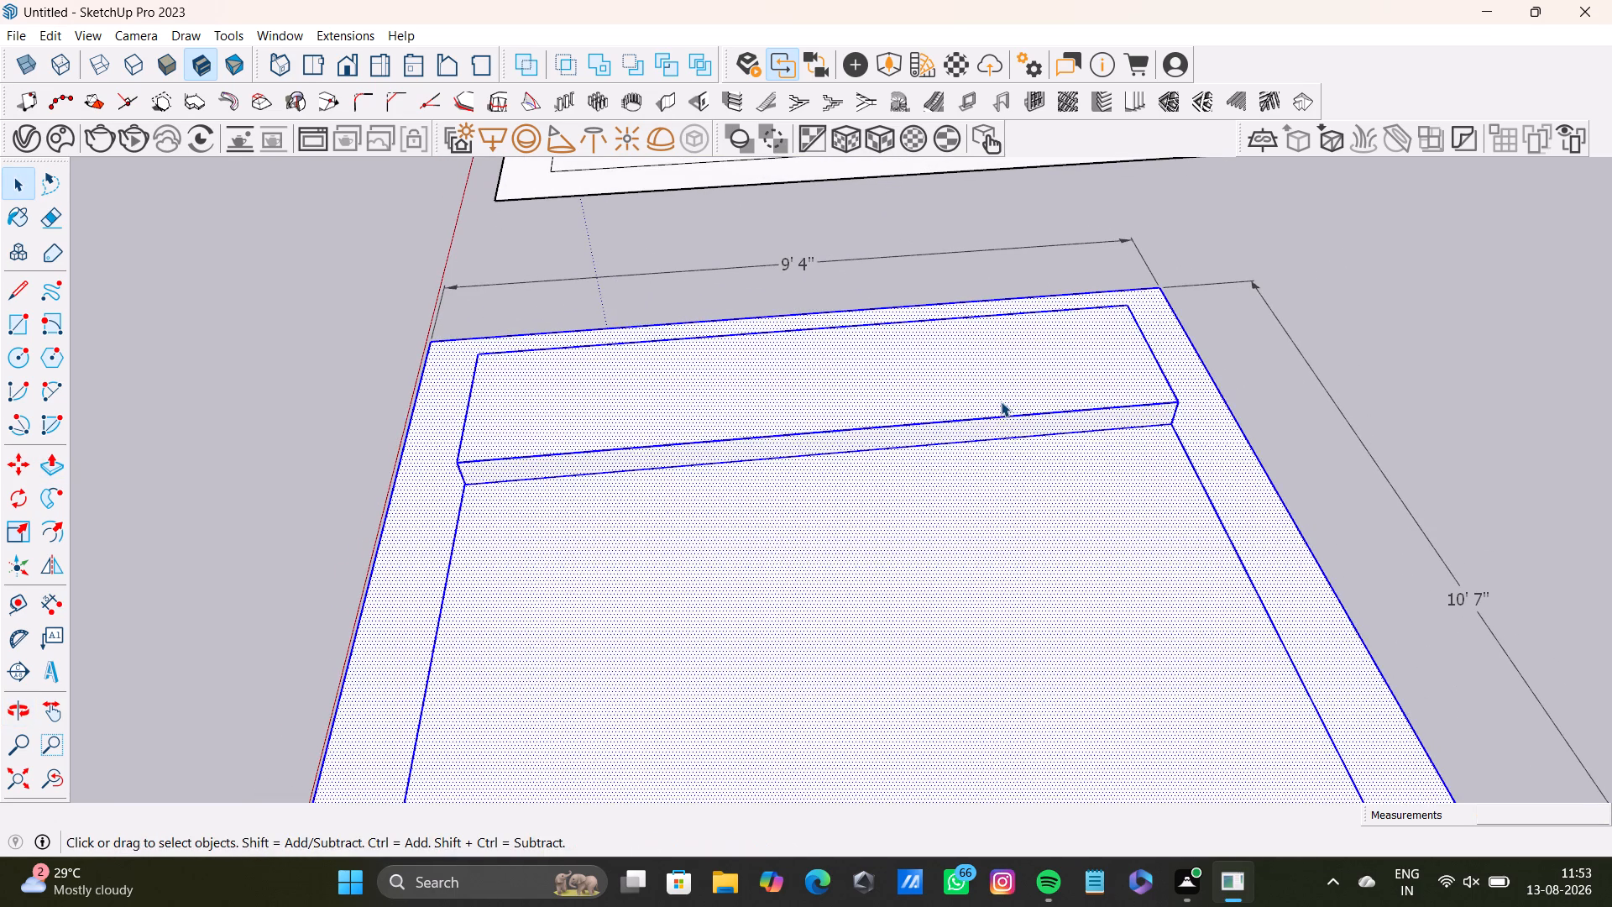
pyautogui.tripleClick(1009, 424)
pyautogui.moveTo(990, 505); pyautogui.dragTo(1137, 507, button='middle')
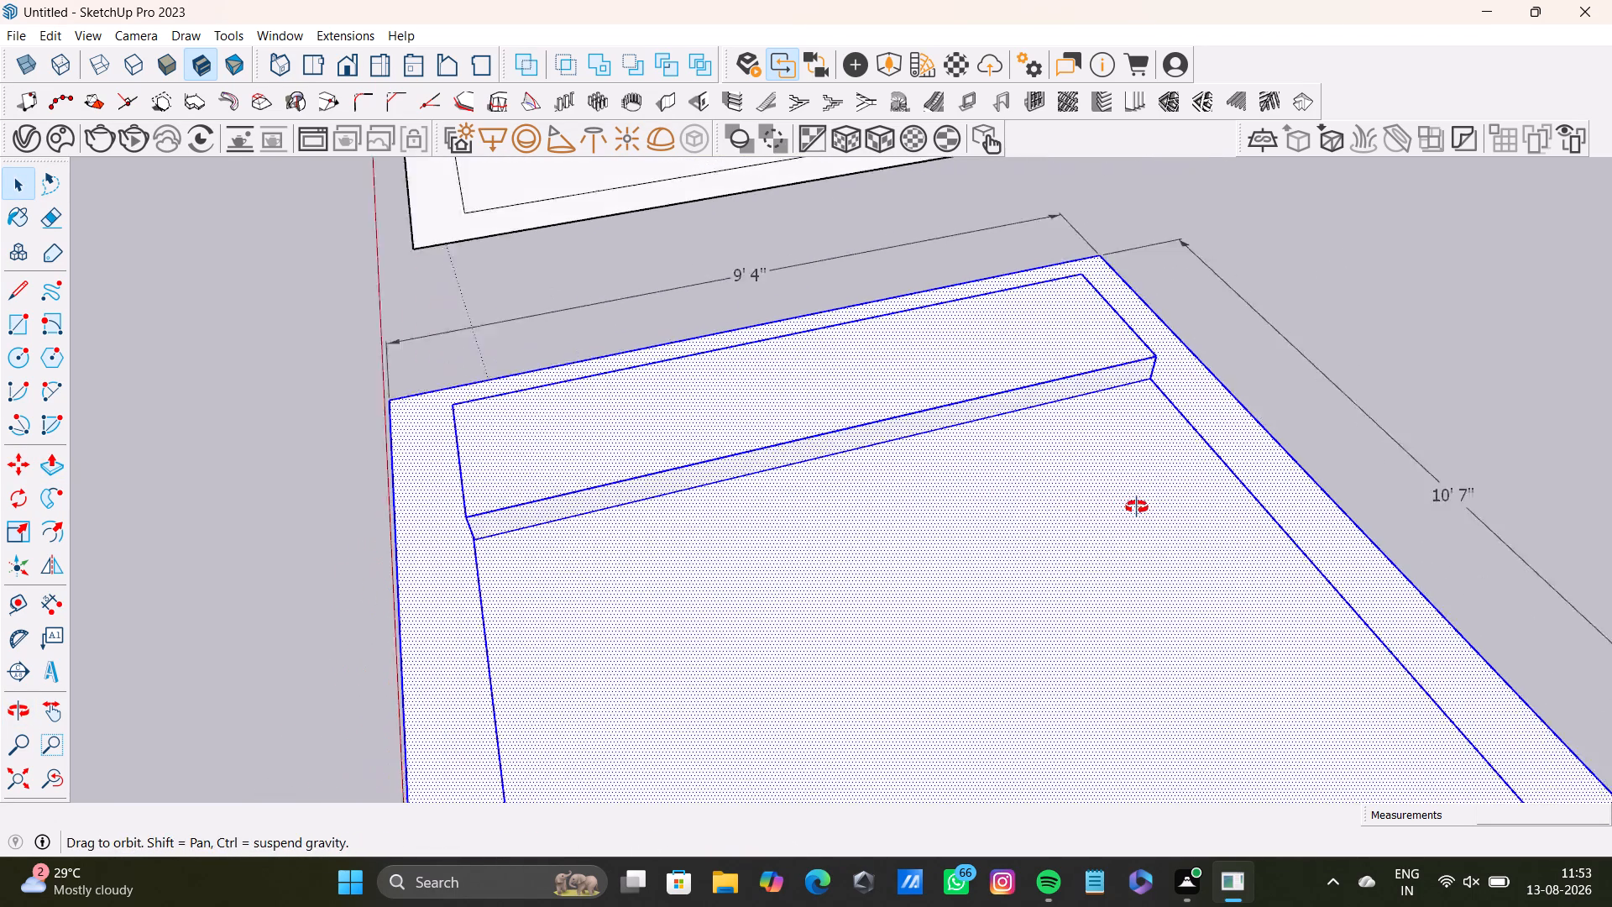
pyautogui.moveTo(1137, 507); pyautogui.dragTo(1139, 543, button='middle')
pyautogui.moveTo(953, 543); pyautogui.dragTo(1060, 464, button='middle')
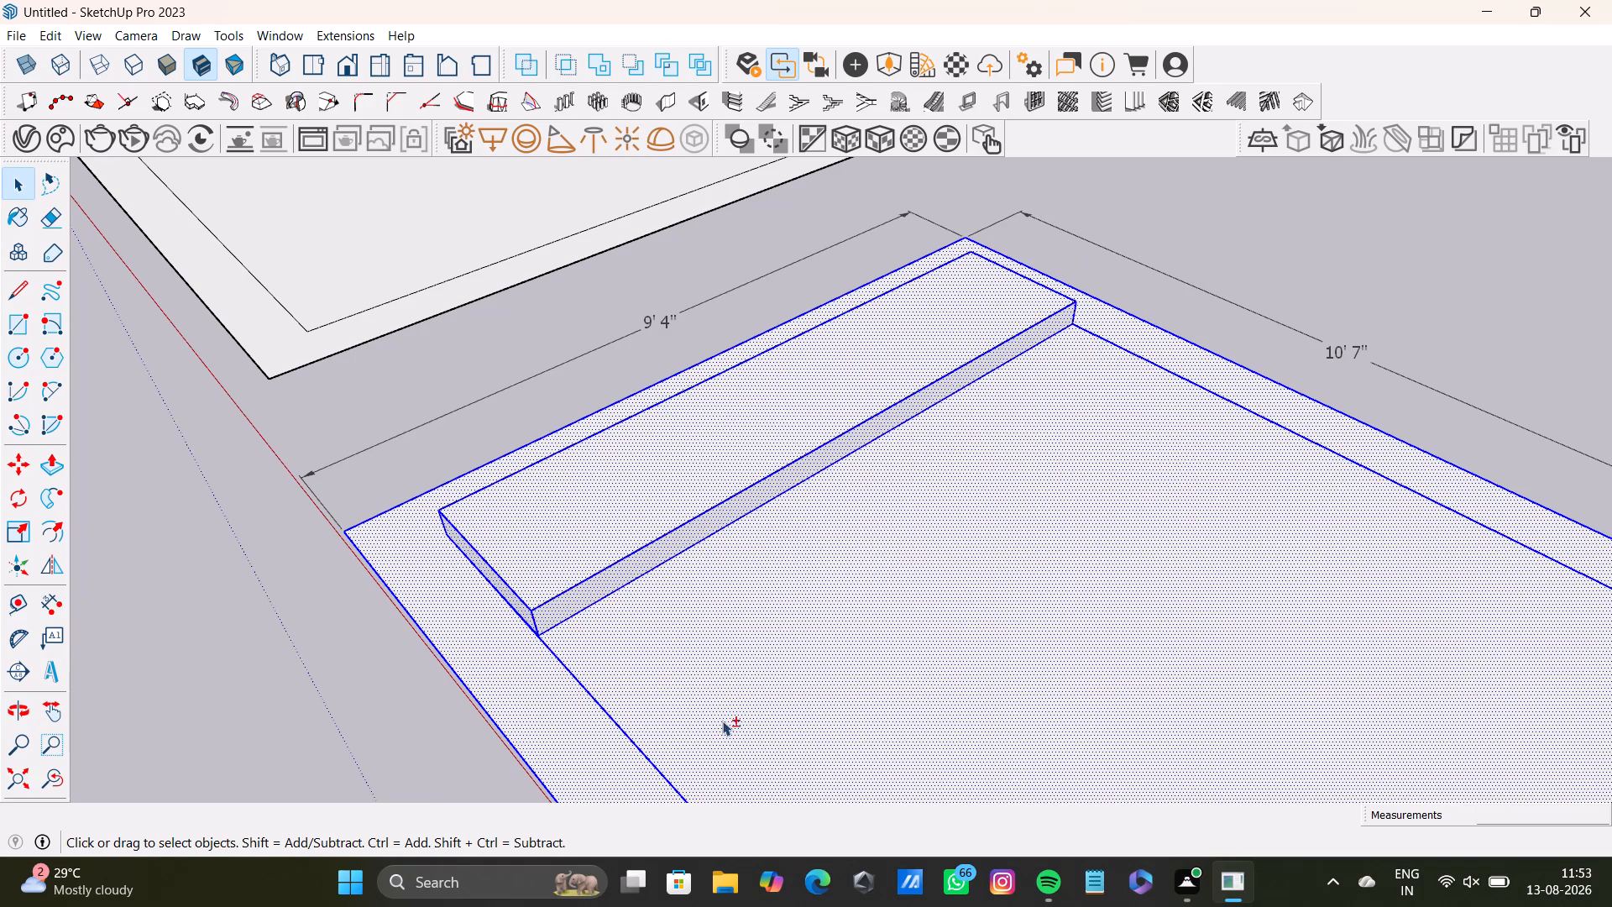
pyautogui.keyDown('shift'); pyautogui.click(722, 721); pyautogui.keyUp('shift')
pyautogui.keyDown('shift'); pyautogui.click(702, 711); pyautogui.keyUp('shift')
pyautogui.keyDown('shift'); pyautogui.click(575, 710); pyautogui.keyUp('shift')
pyautogui.keyDown('shift'); pyautogui.click(631, 679); pyautogui.keyUp('shift')
pyautogui.keyDown('shift'); pyautogui.moveTo(680, 626); pyautogui.dragTo(688, 647, button='middle'); pyautogui.keyUp('shift')
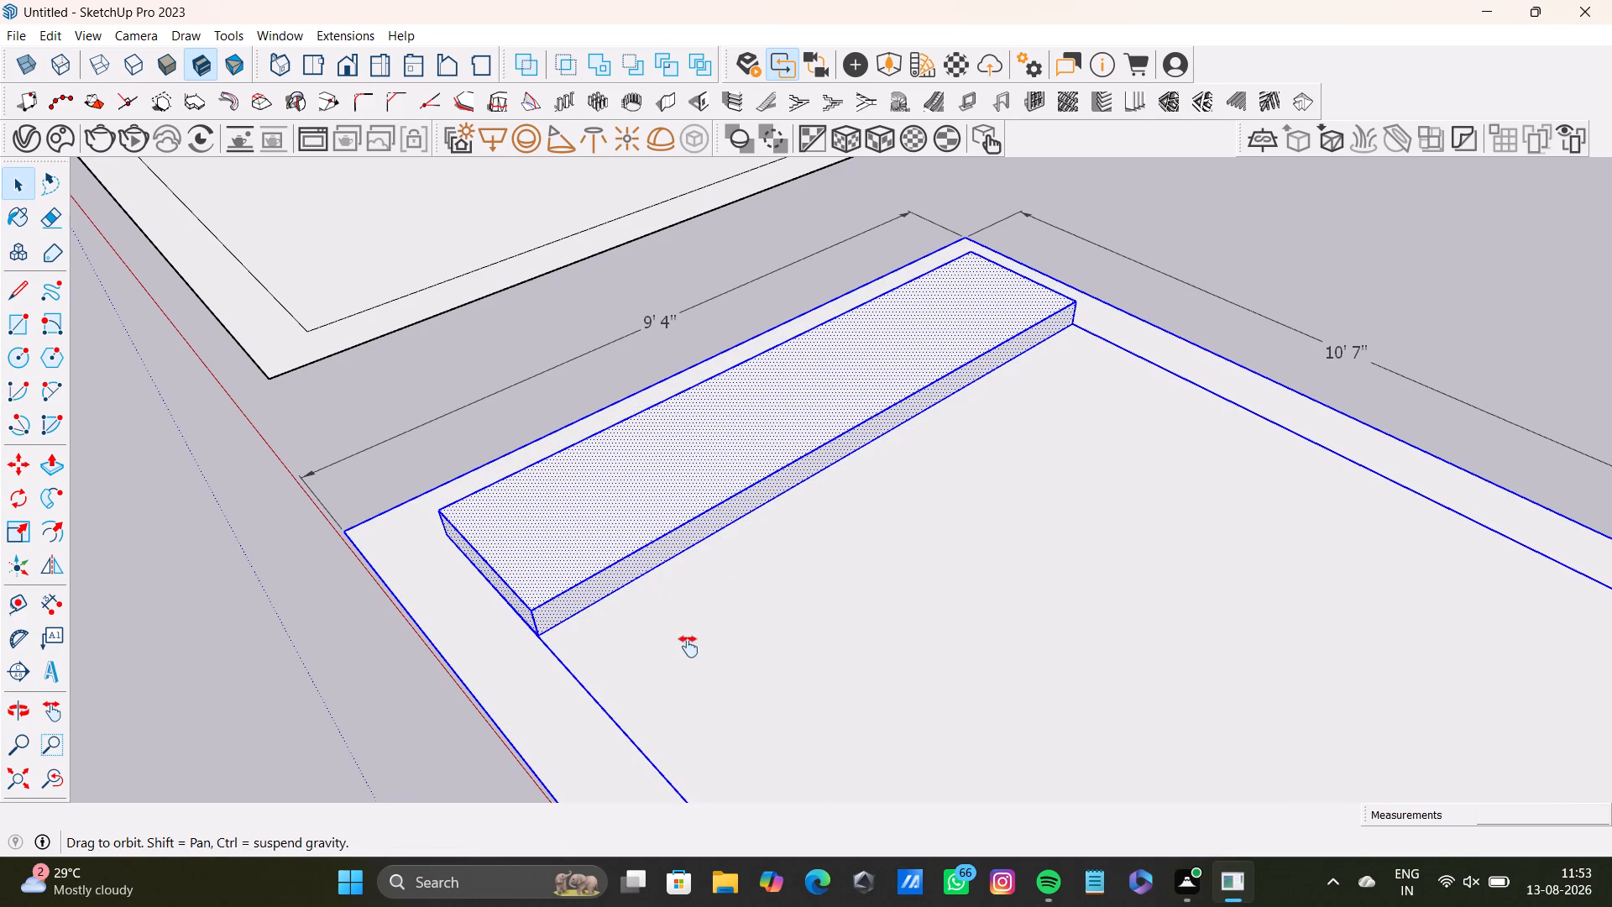
pyautogui.keyDown('shift'); pyautogui.moveTo(688, 647); pyautogui.dragTo(681, 764, button='middle'); pyautogui.keyUp('shift')
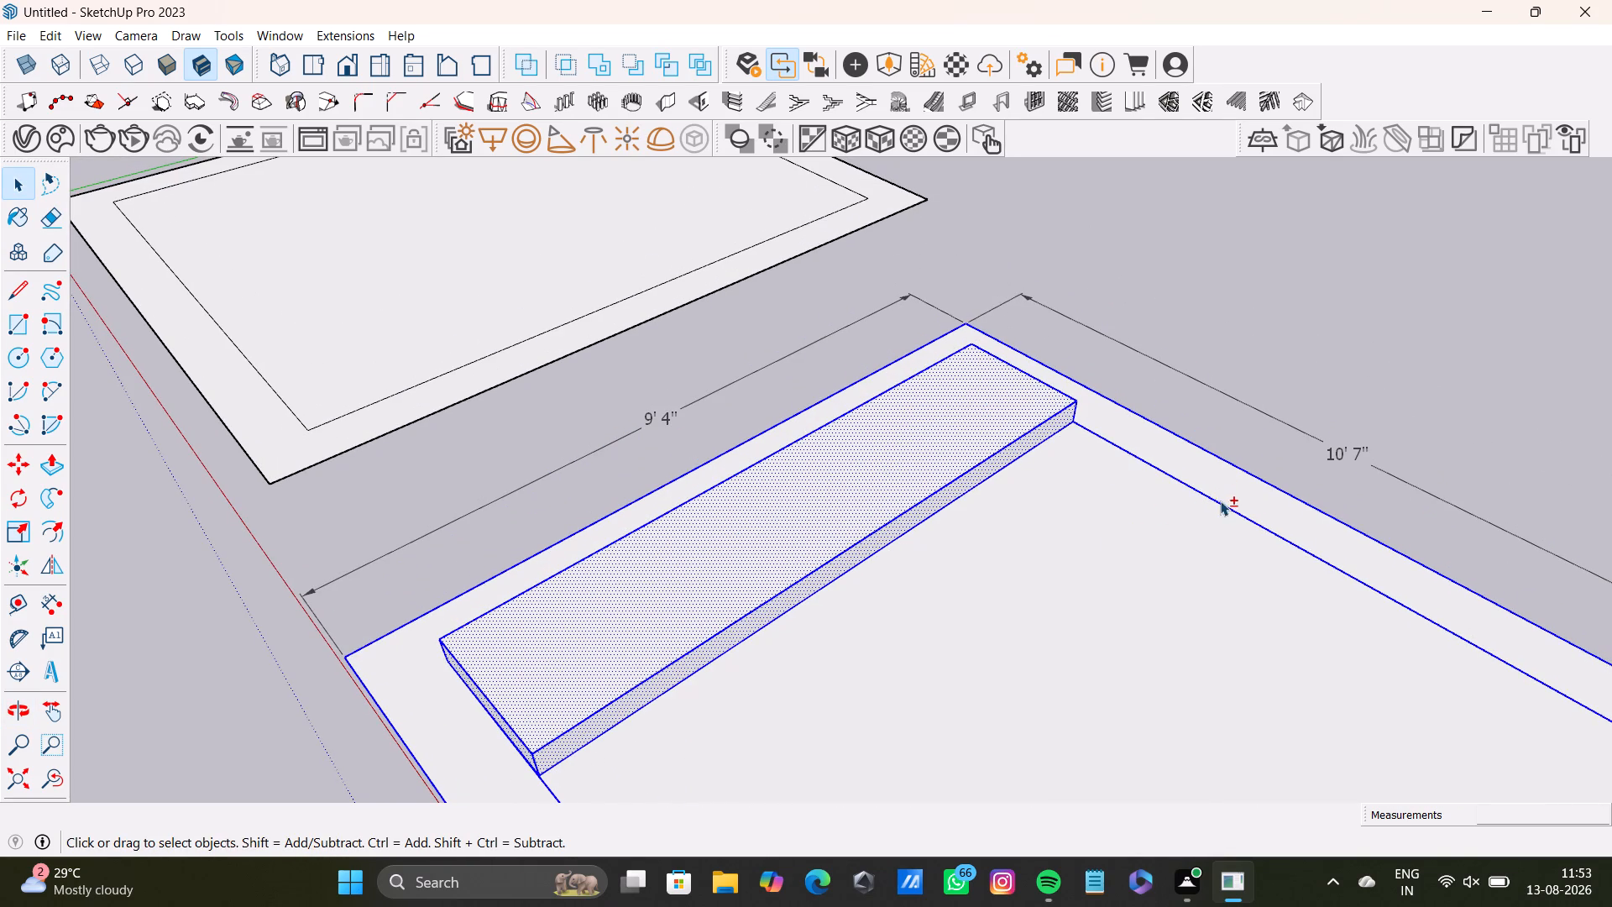
pyautogui.keyDown('shift'); pyautogui.click(1220, 501); pyautogui.keyUp('shift')
pyautogui.keyDown('shift'); pyautogui.click(1254, 473); pyautogui.keyUp('shift')
pyautogui.keyDown('shift'); pyautogui.click(832, 393); pyautogui.keyUp('shift')
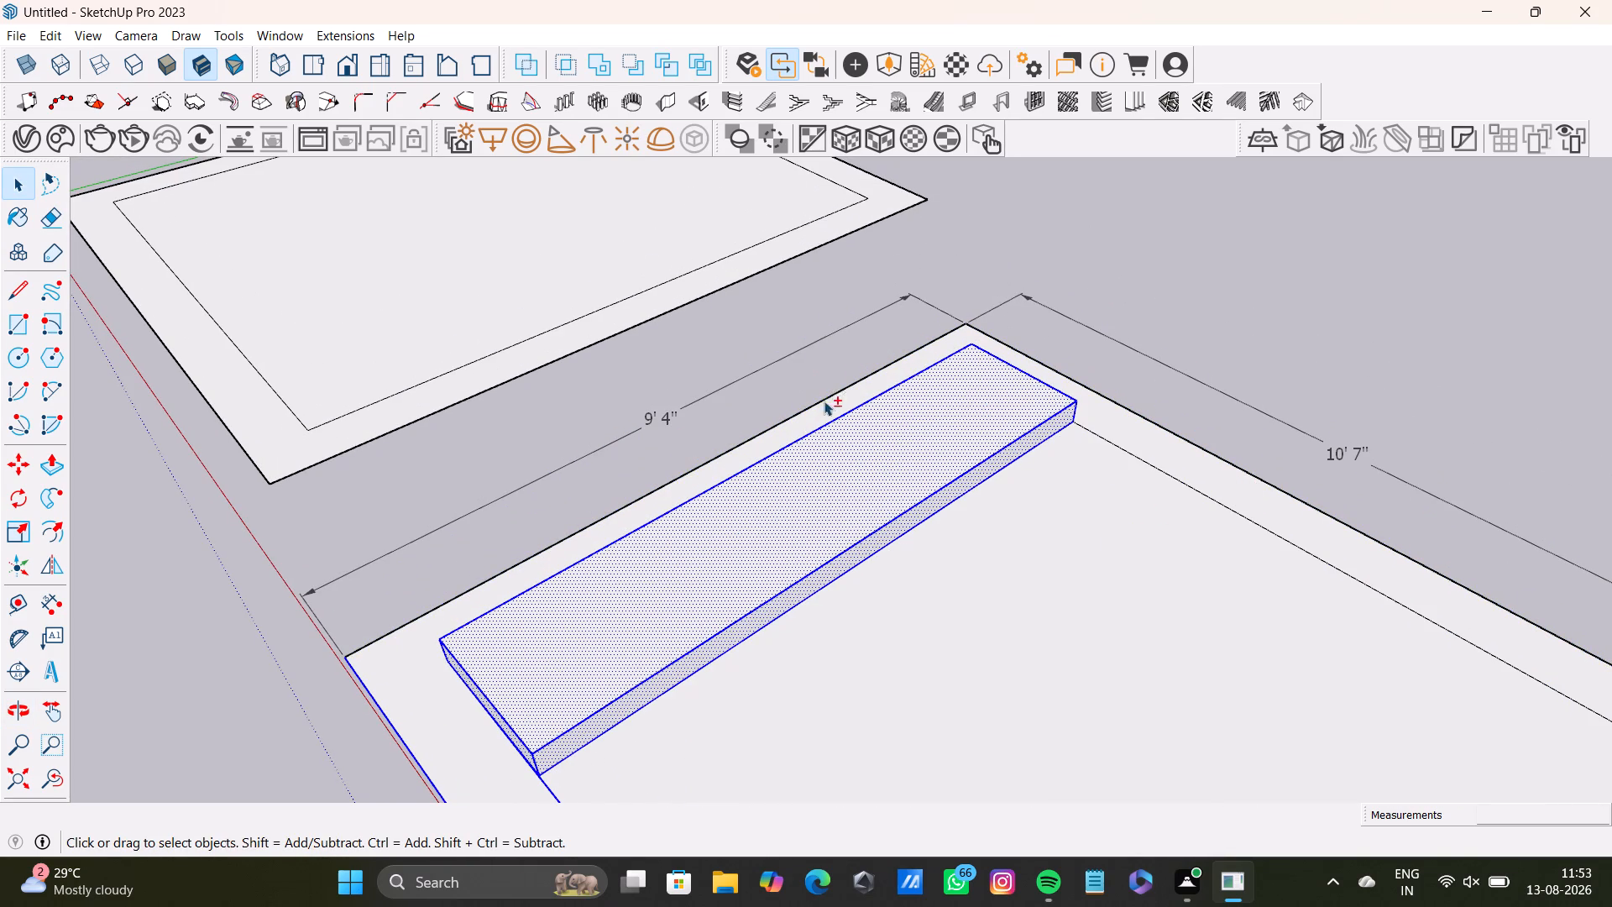
pyautogui.keyDown('shift'); pyautogui.click(384, 714); pyautogui.keyUp('shift')
pyautogui.scroll(-2, 854, 726)
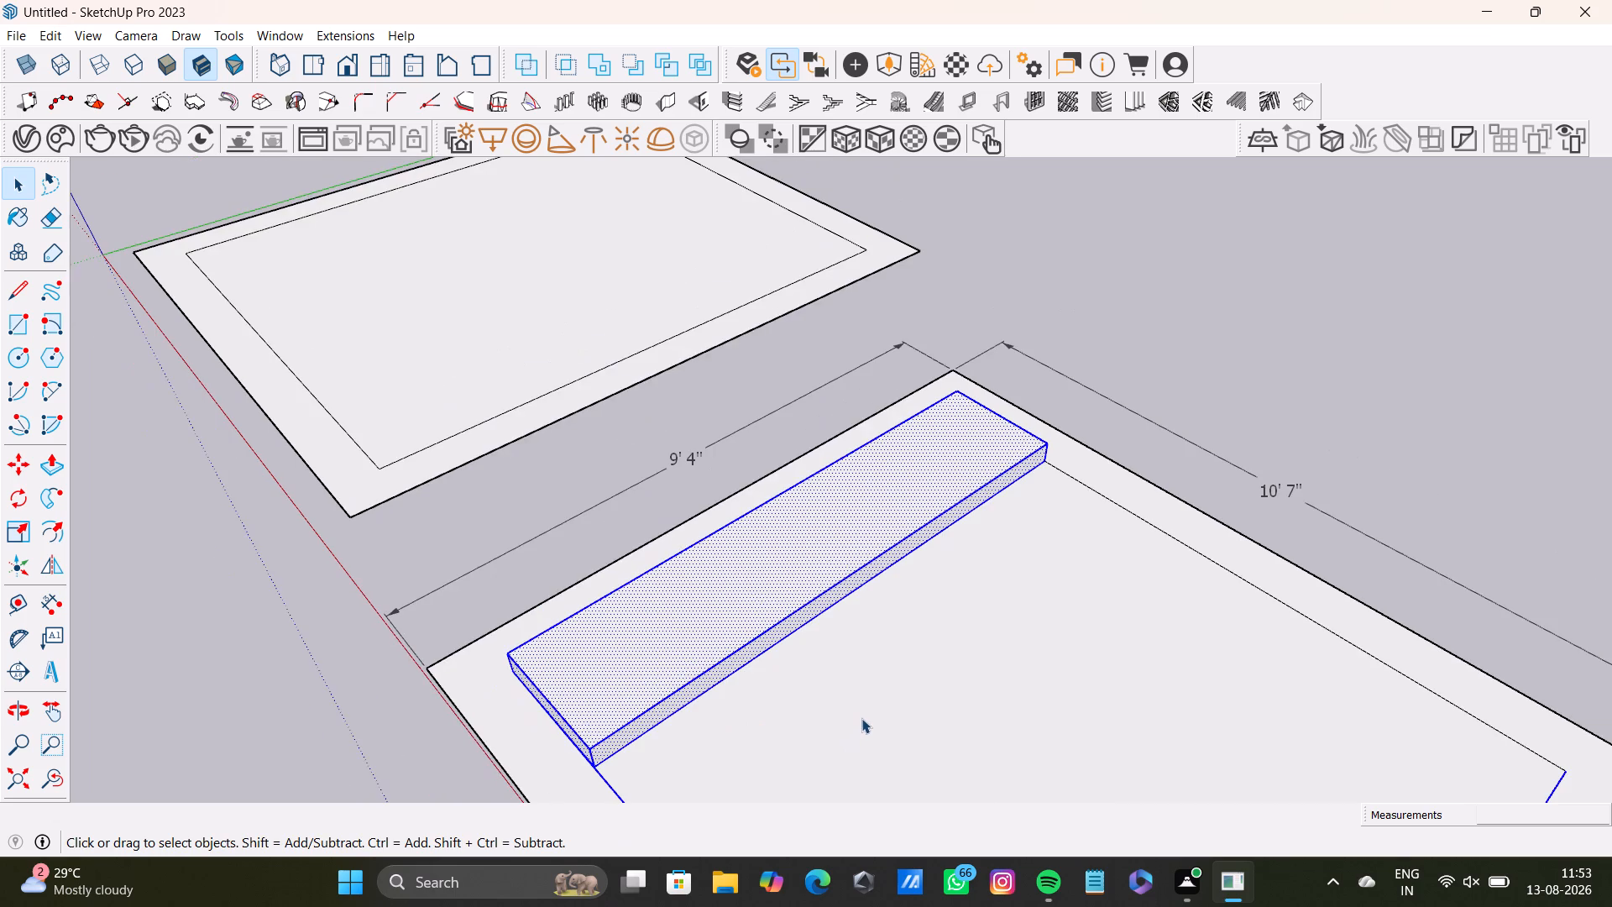
pyautogui.moveTo(883, 710); pyautogui.dragTo(696, 390, button='middle')
pyautogui.keyDown('shift'); pyautogui.click(596, 679); pyautogui.keyUp('shift')
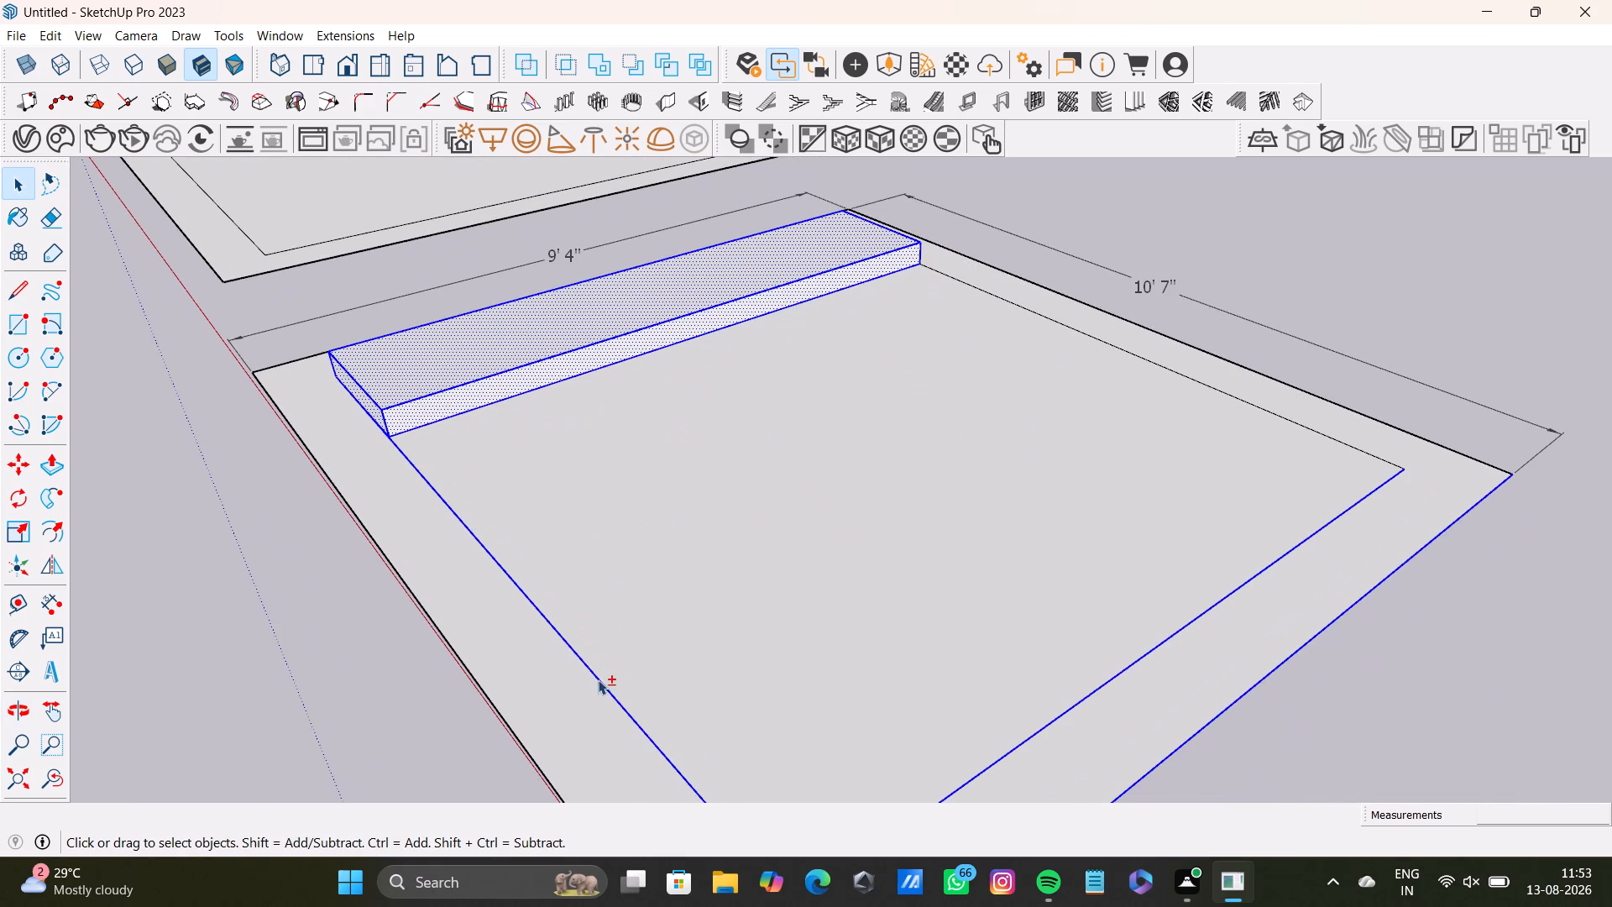
pyautogui.keyDown('shift'); pyautogui.click(1097, 693); pyautogui.keyUp('shift')
pyautogui.keyDown('shift'); pyautogui.click(1222, 717); pyautogui.keyUp('shift')
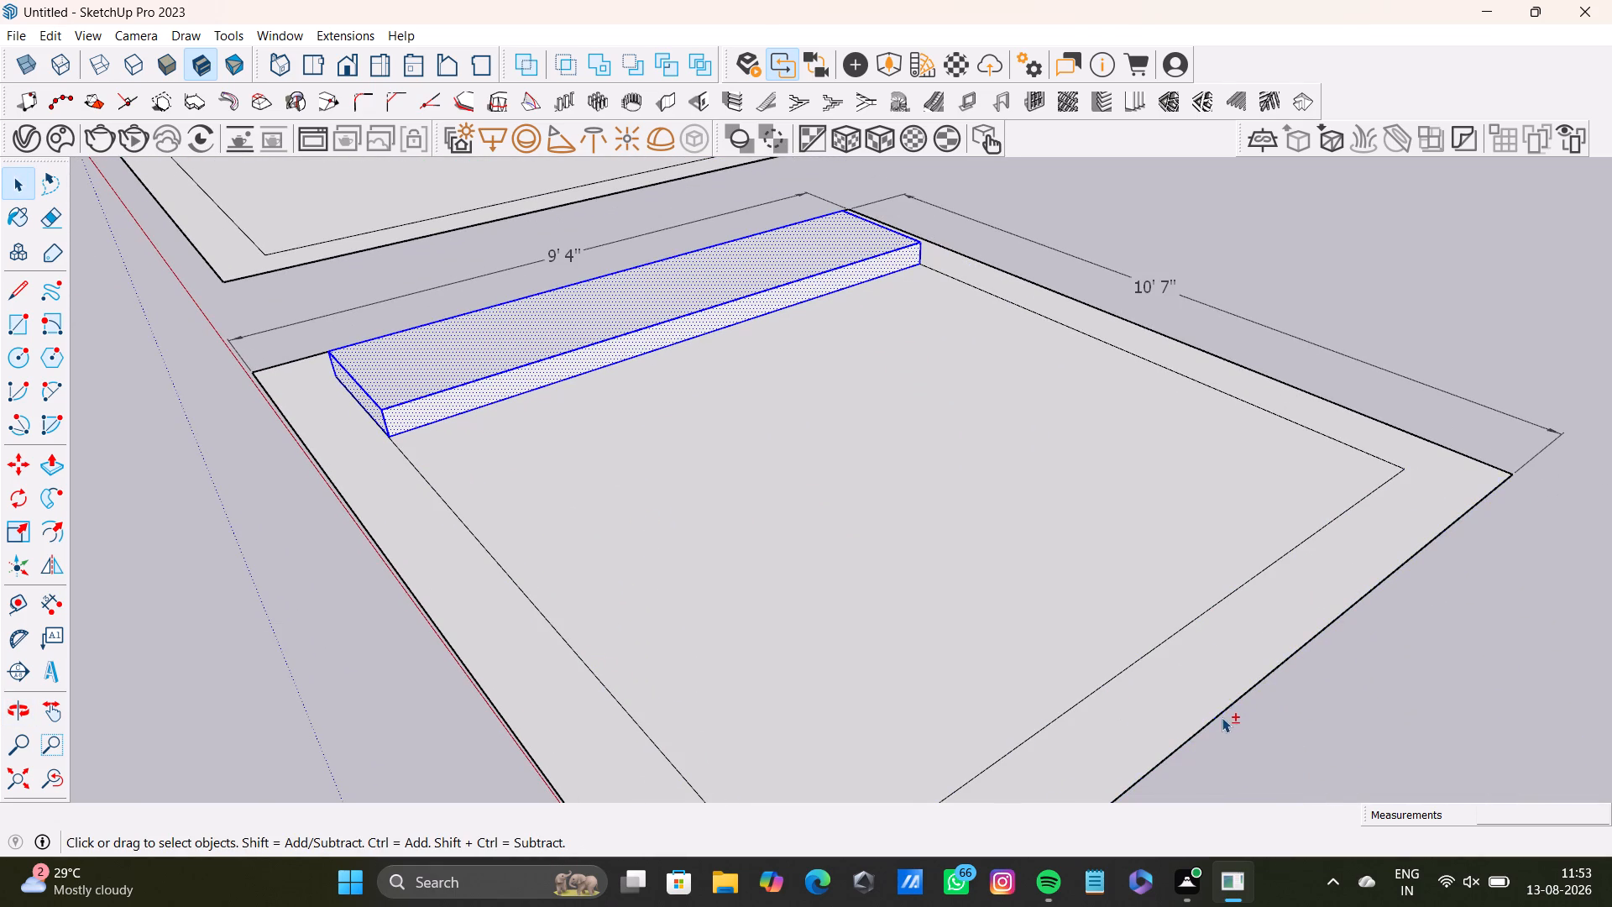
pyautogui.scroll(-3, 759, 520)
pyautogui.moveTo(793, 490); pyautogui.dragTo(733, 779, button='middle')
pyautogui.moveTo(817, 459); pyautogui.dragTo(681, 571, button='middle')
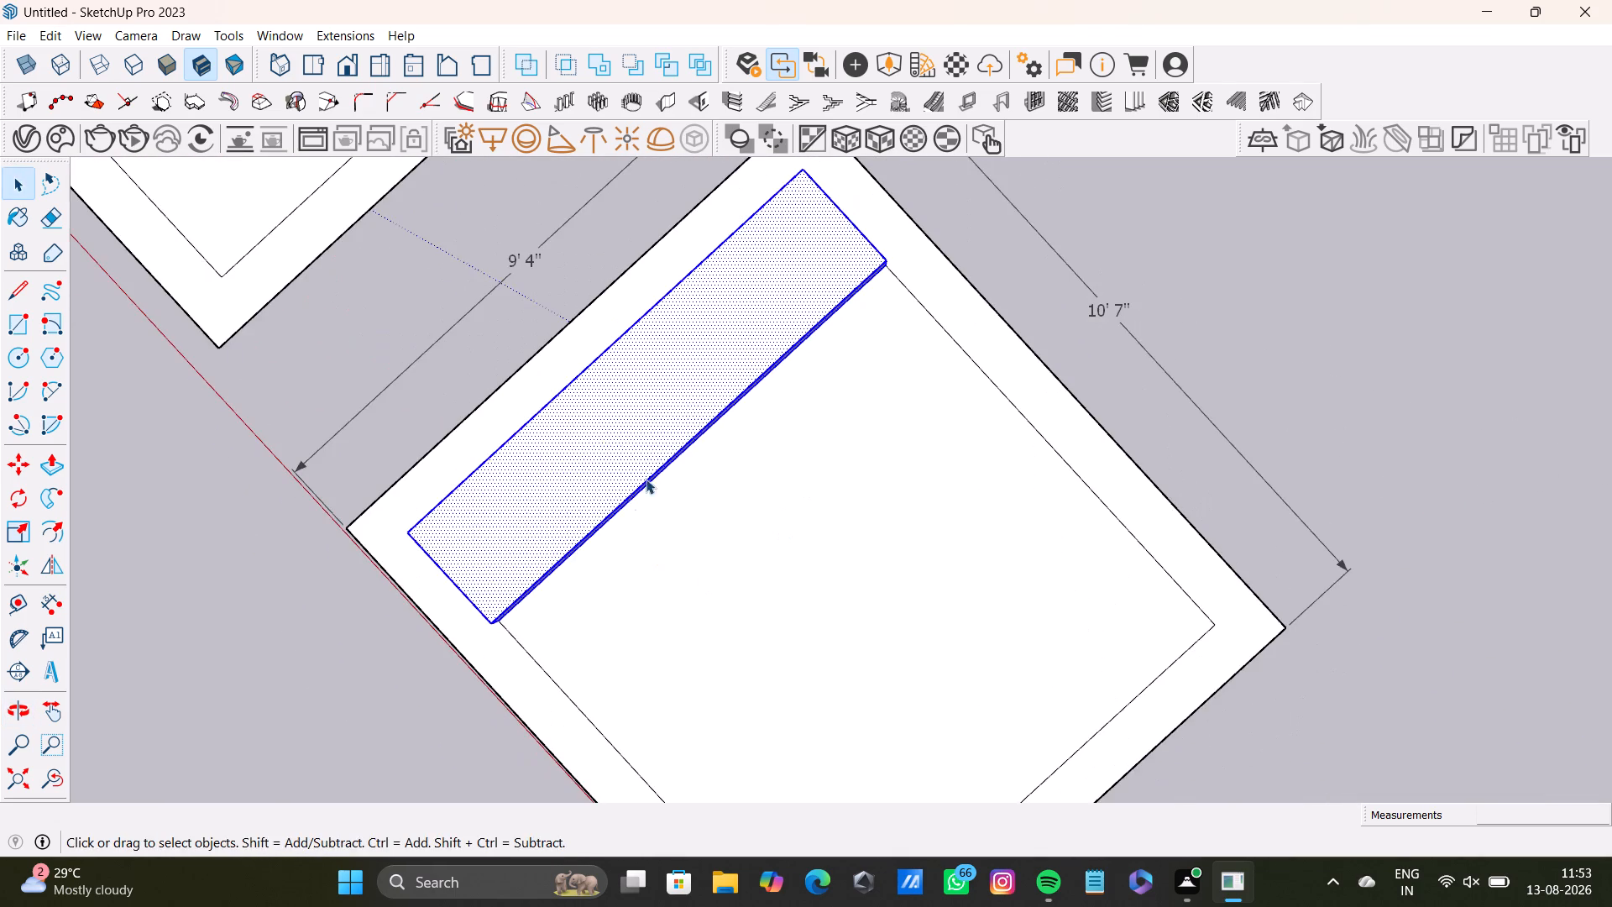
pyautogui.moveTo(833, 438); pyautogui.dragTo(733, 316, button='middle')
pyautogui.rightClick(734, 355)
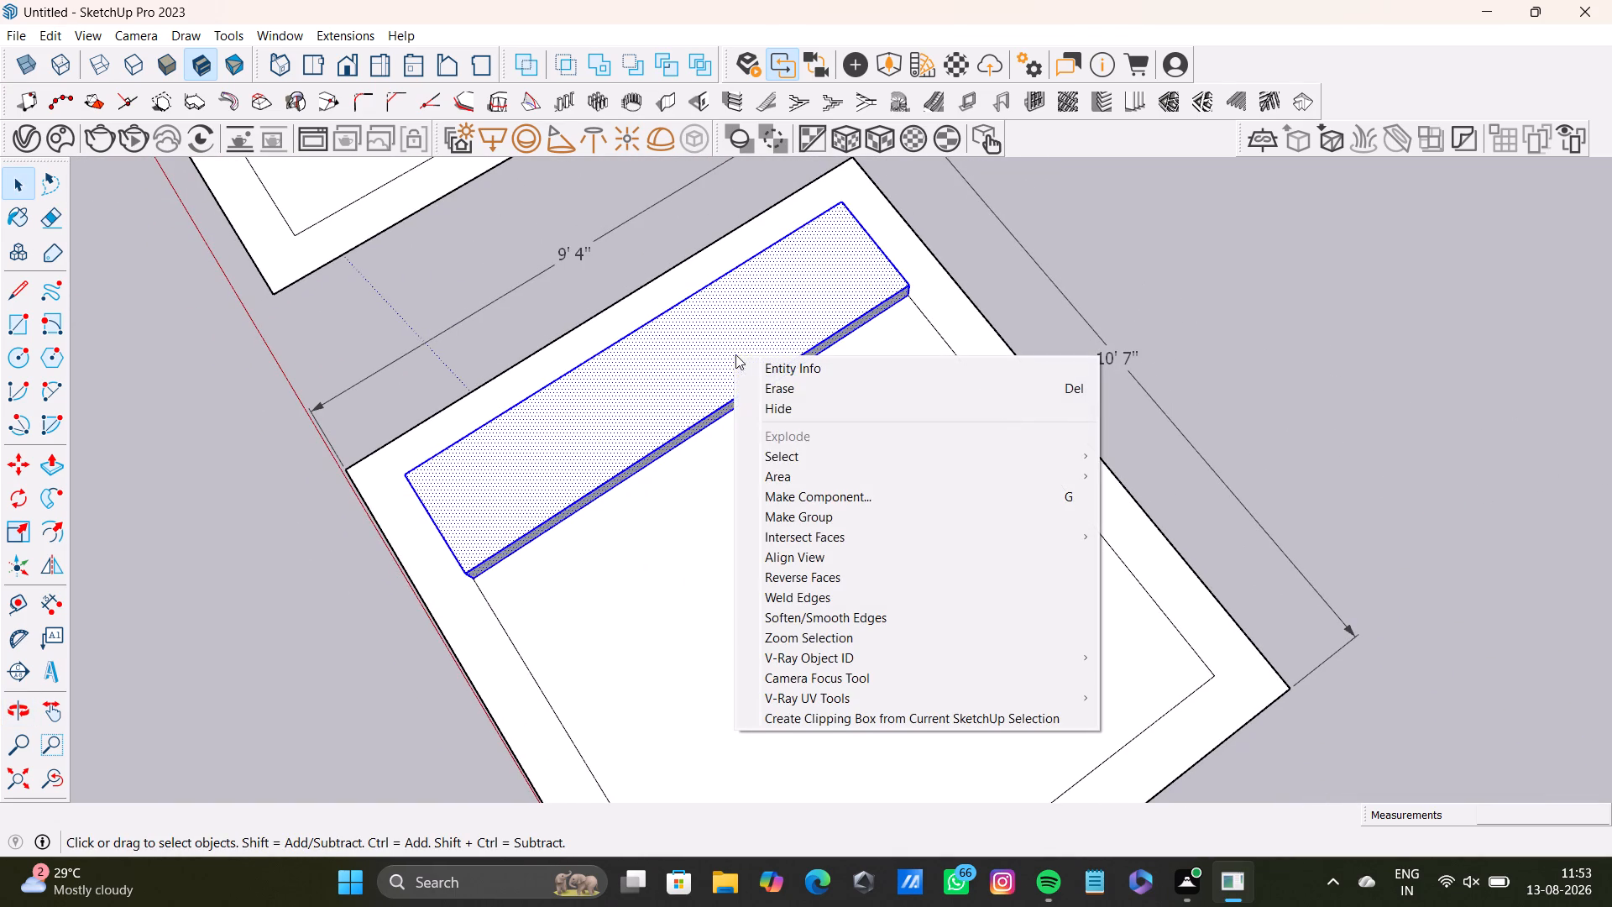
pyautogui.click(850, 519)
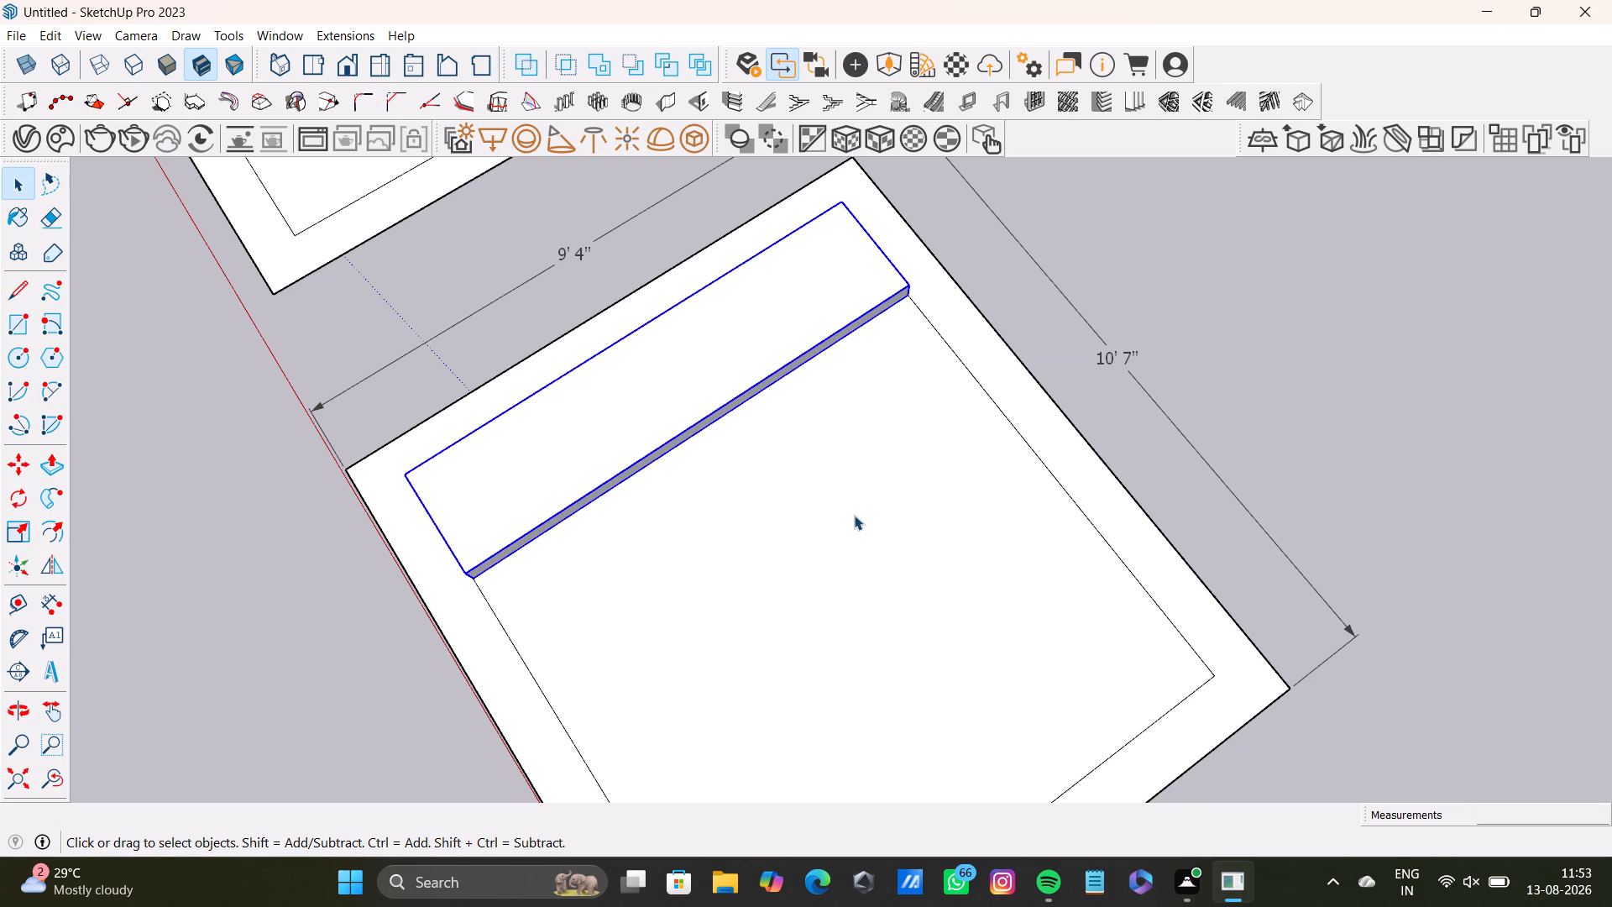
# Open the raised strip's group for editing and select all of its geometry.
pyautogui.scroll(-2, 657, 451)
pyautogui.moveTo(866, 563); pyautogui.dragTo(571, 459, button='middle')
pyautogui.moveTo(751, 425); pyautogui.dragTo(766, 471, button='middle')
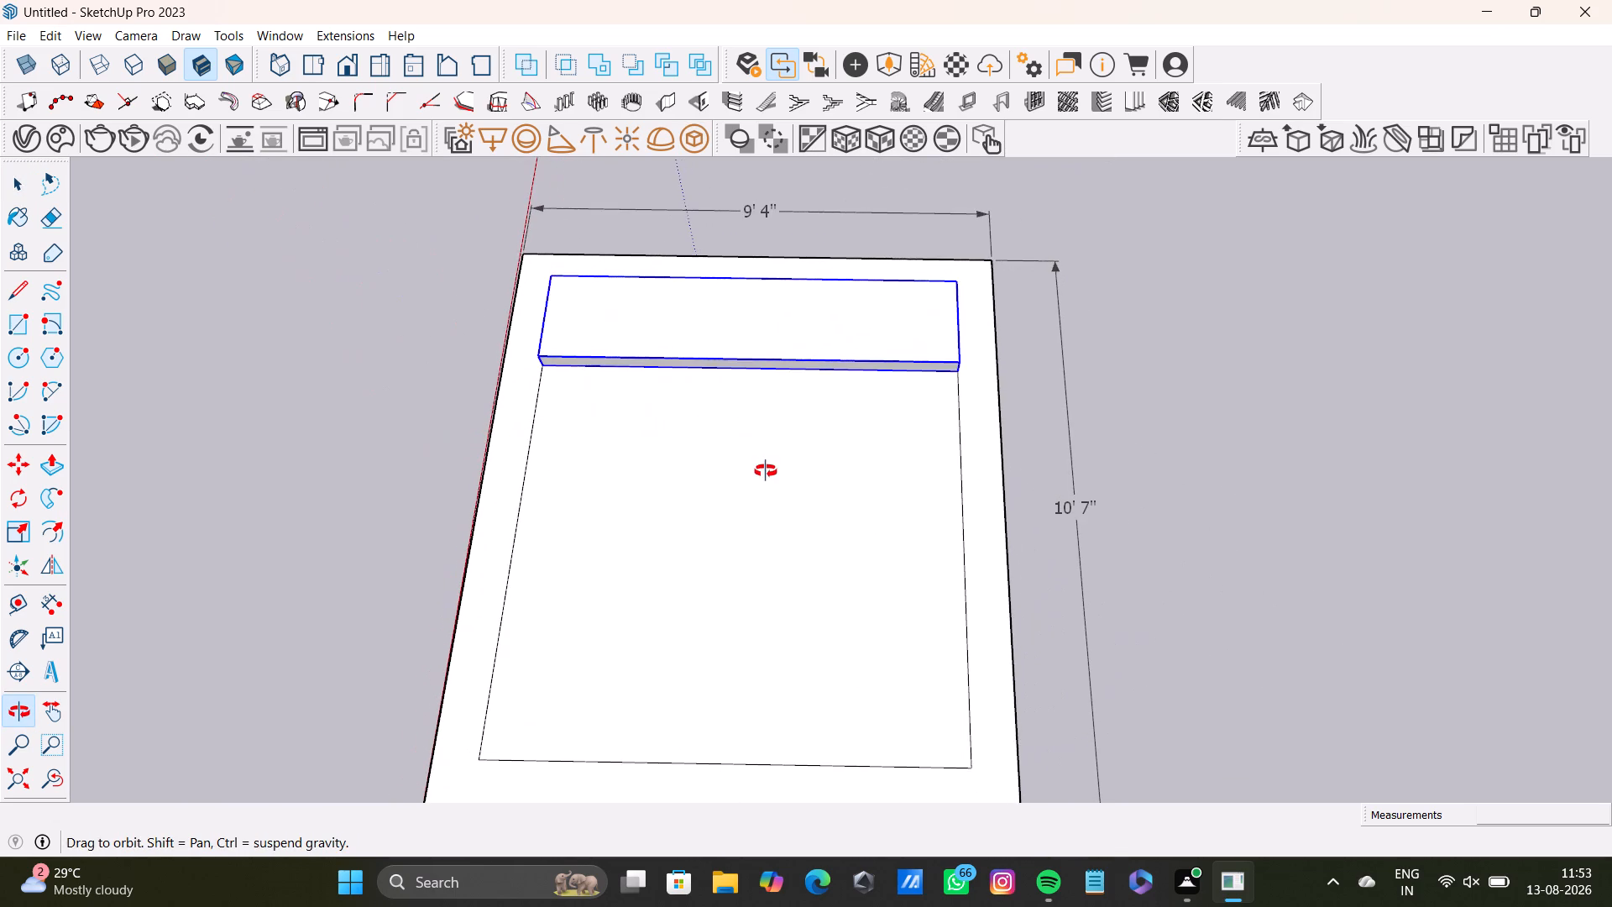
pyautogui.moveTo(766, 471); pyautogui.dragTo(753, 627, button='middle')
pyautogui.moveTo(770, 627); pyautogui.dragTo(844, 569, button='middle')
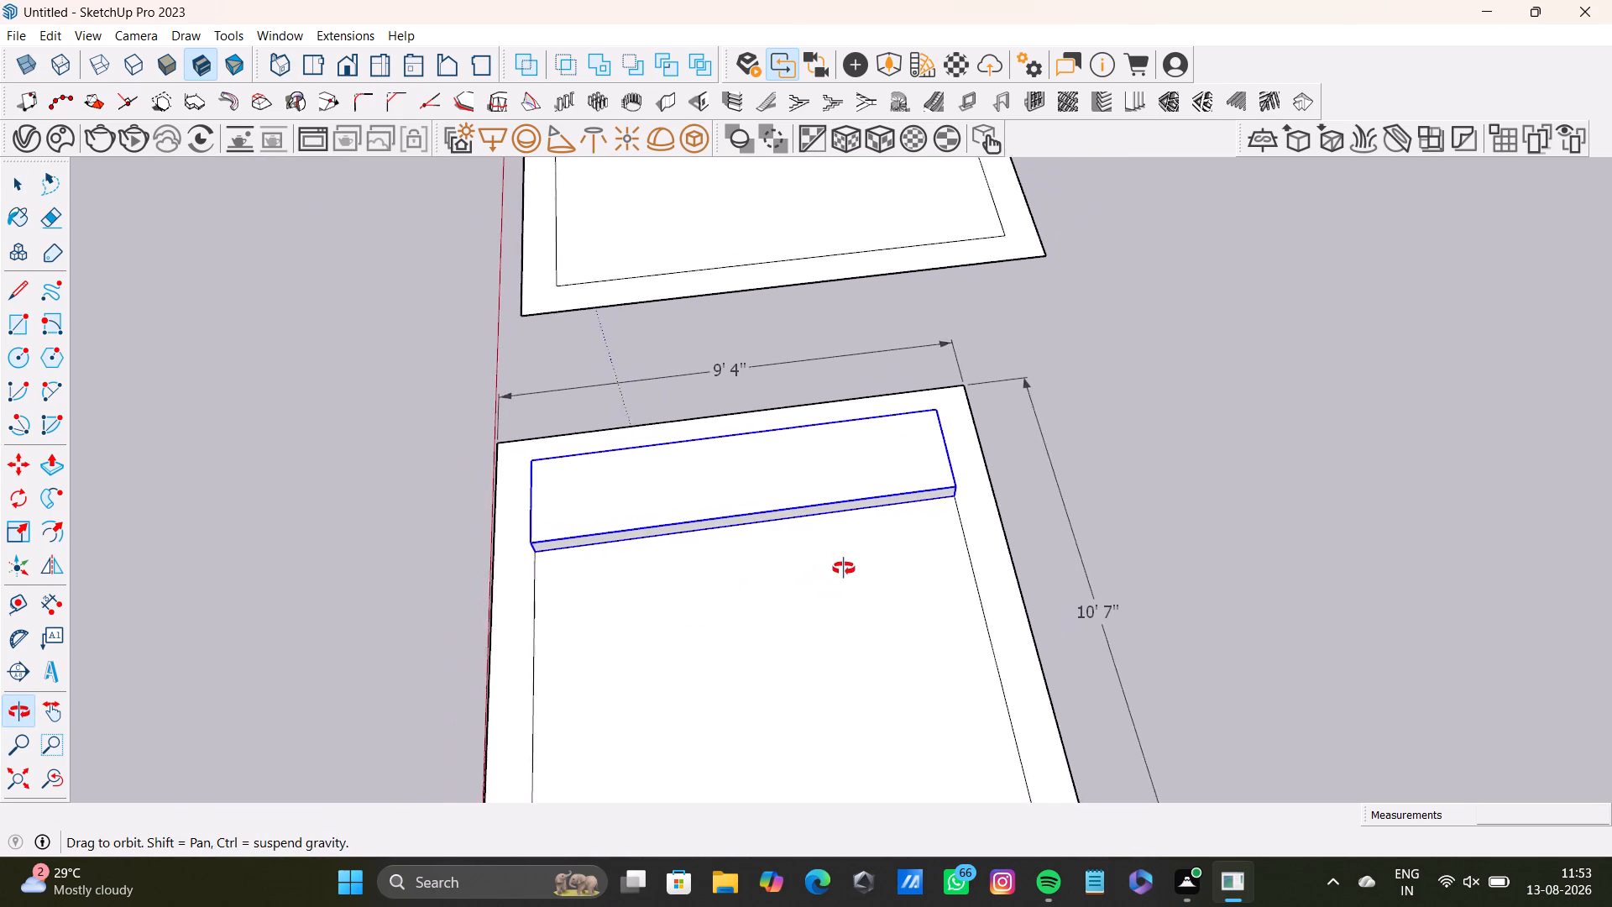
pyautogui.moveTo(844, 569); pyautogui.dragTo(850, 579, button='middle')
pyautogui.moveTo(704, 554); pyautogui.dragTo(706, 615, button='middle')
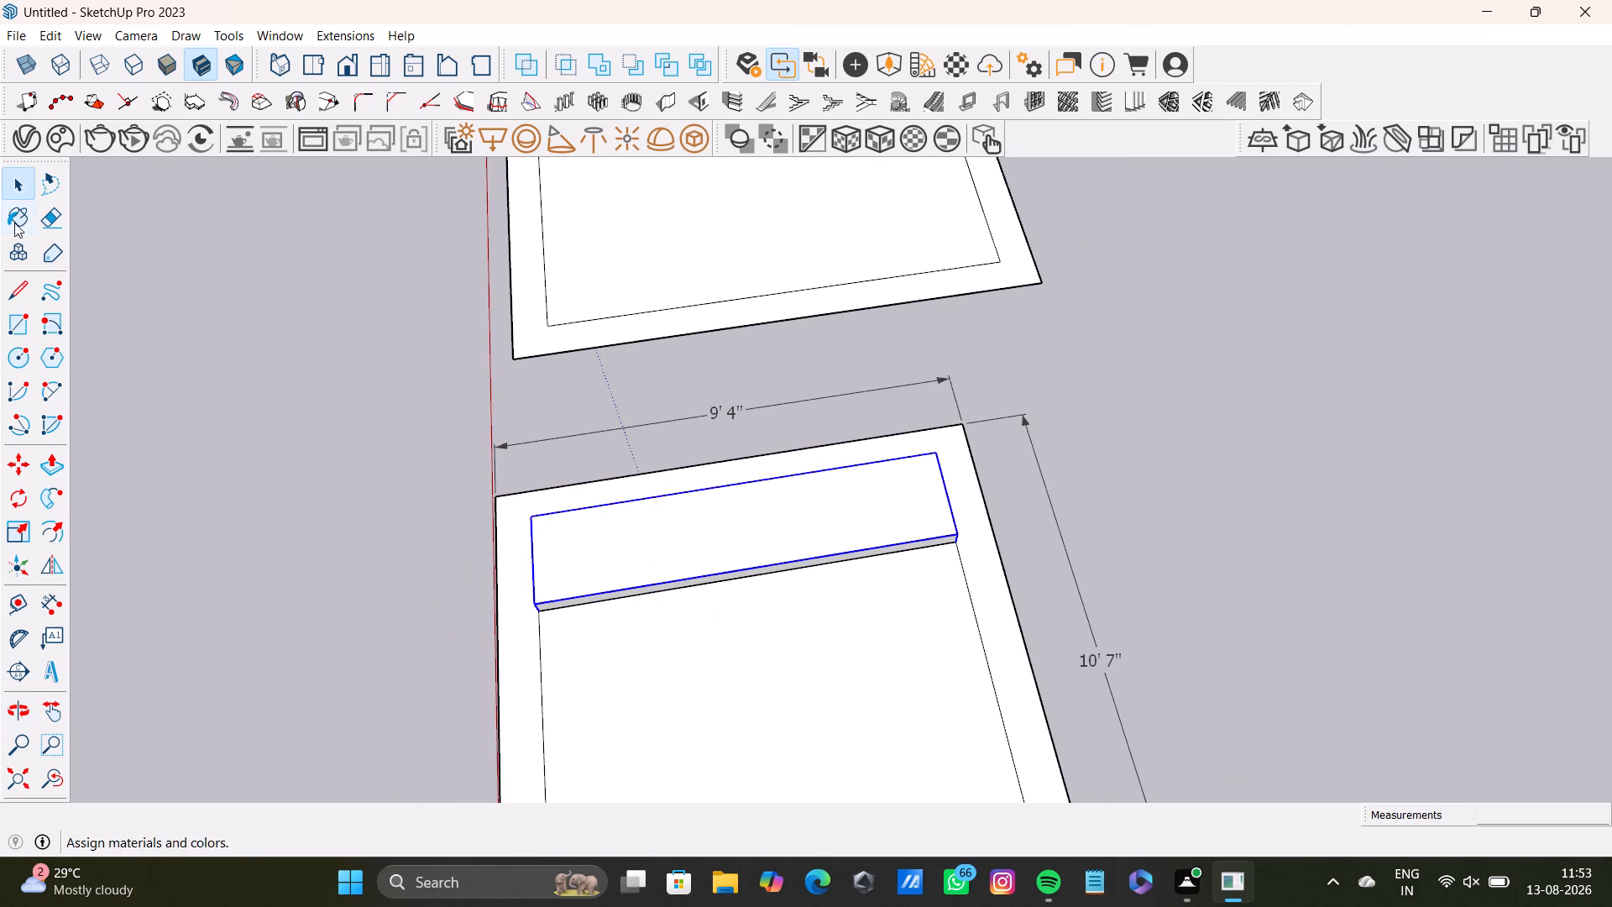
pyautogui.moveTo(14, 330); pyautogui.dragTo(28, 333)
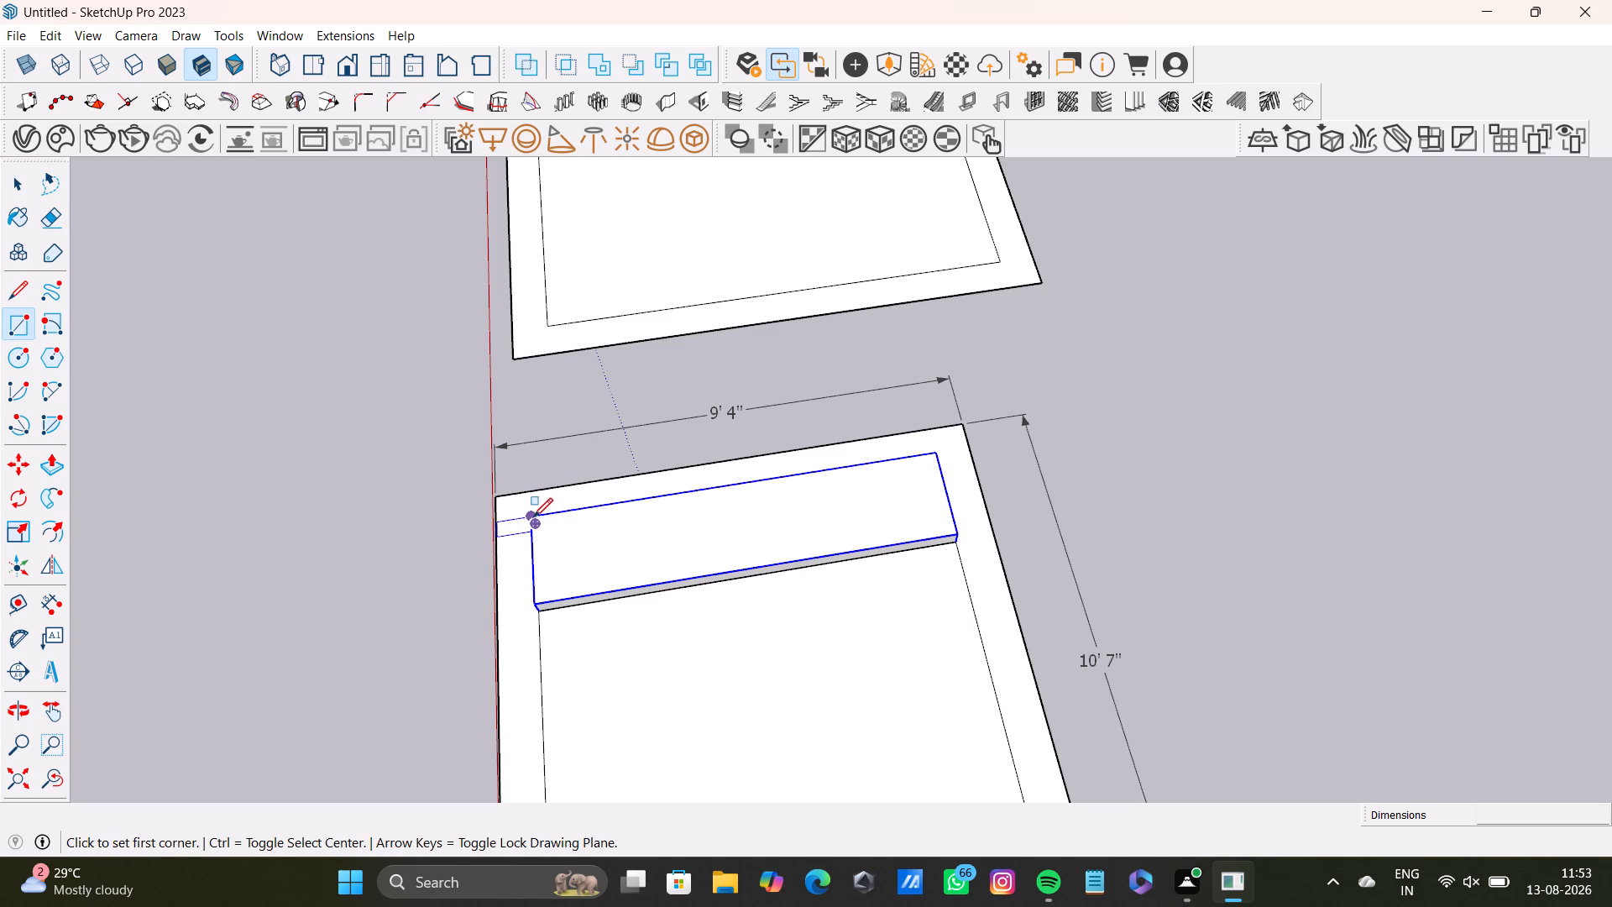
pyautogui.press('space')
pyautogui.click(165, 428)
pyautogui.click(645, 571)
pyautogui.click(650, 569)
pyautogui.tripleClick(655, 568)
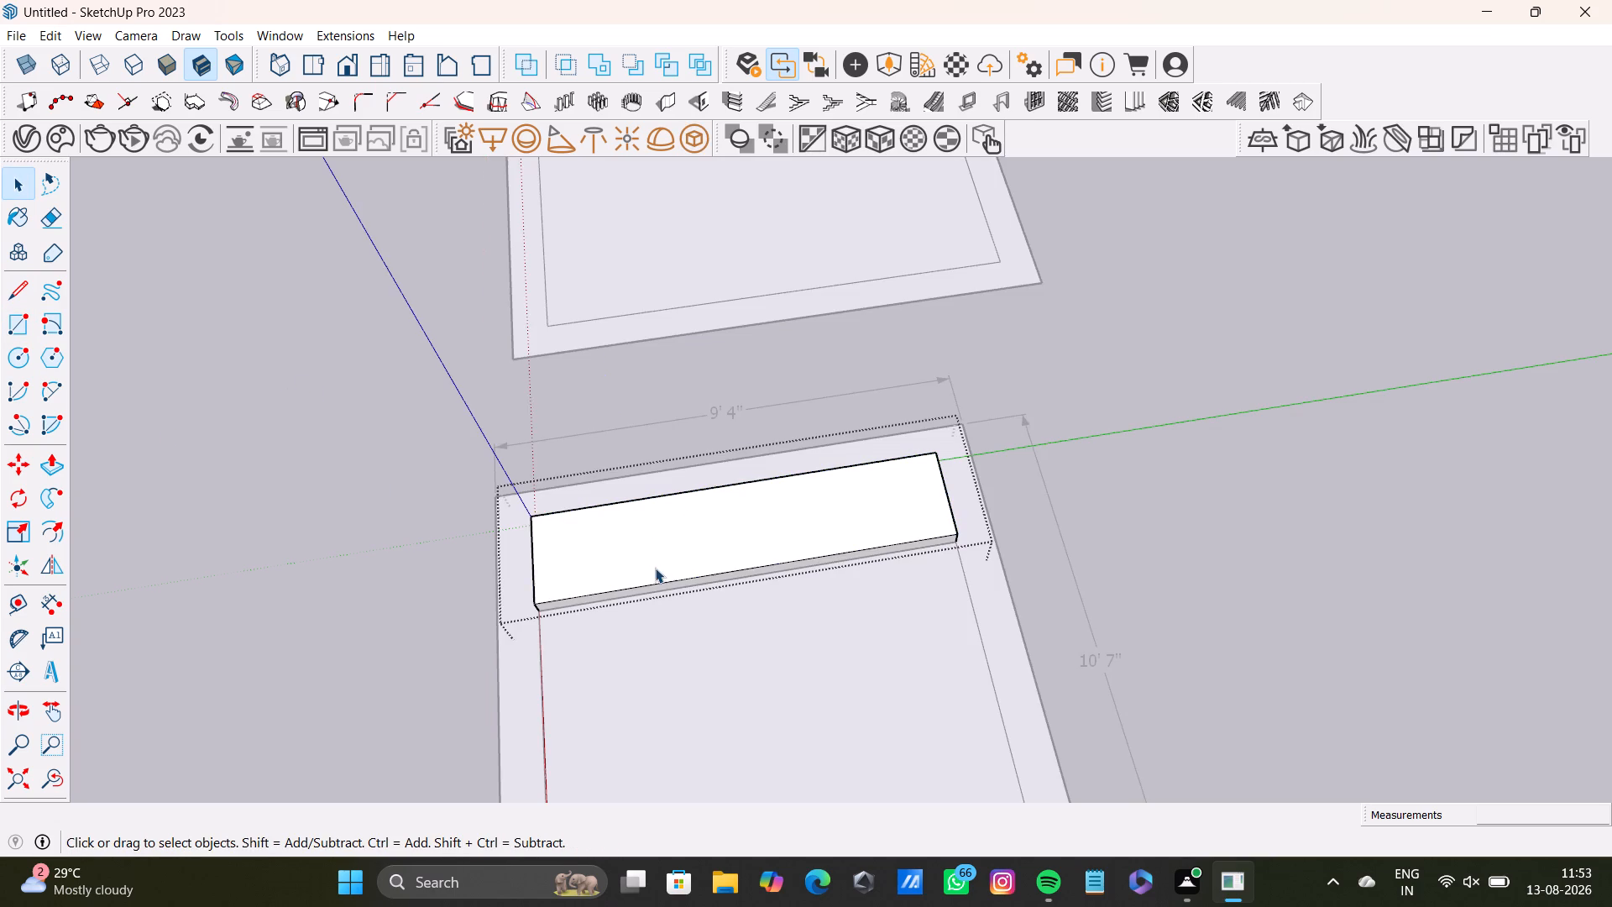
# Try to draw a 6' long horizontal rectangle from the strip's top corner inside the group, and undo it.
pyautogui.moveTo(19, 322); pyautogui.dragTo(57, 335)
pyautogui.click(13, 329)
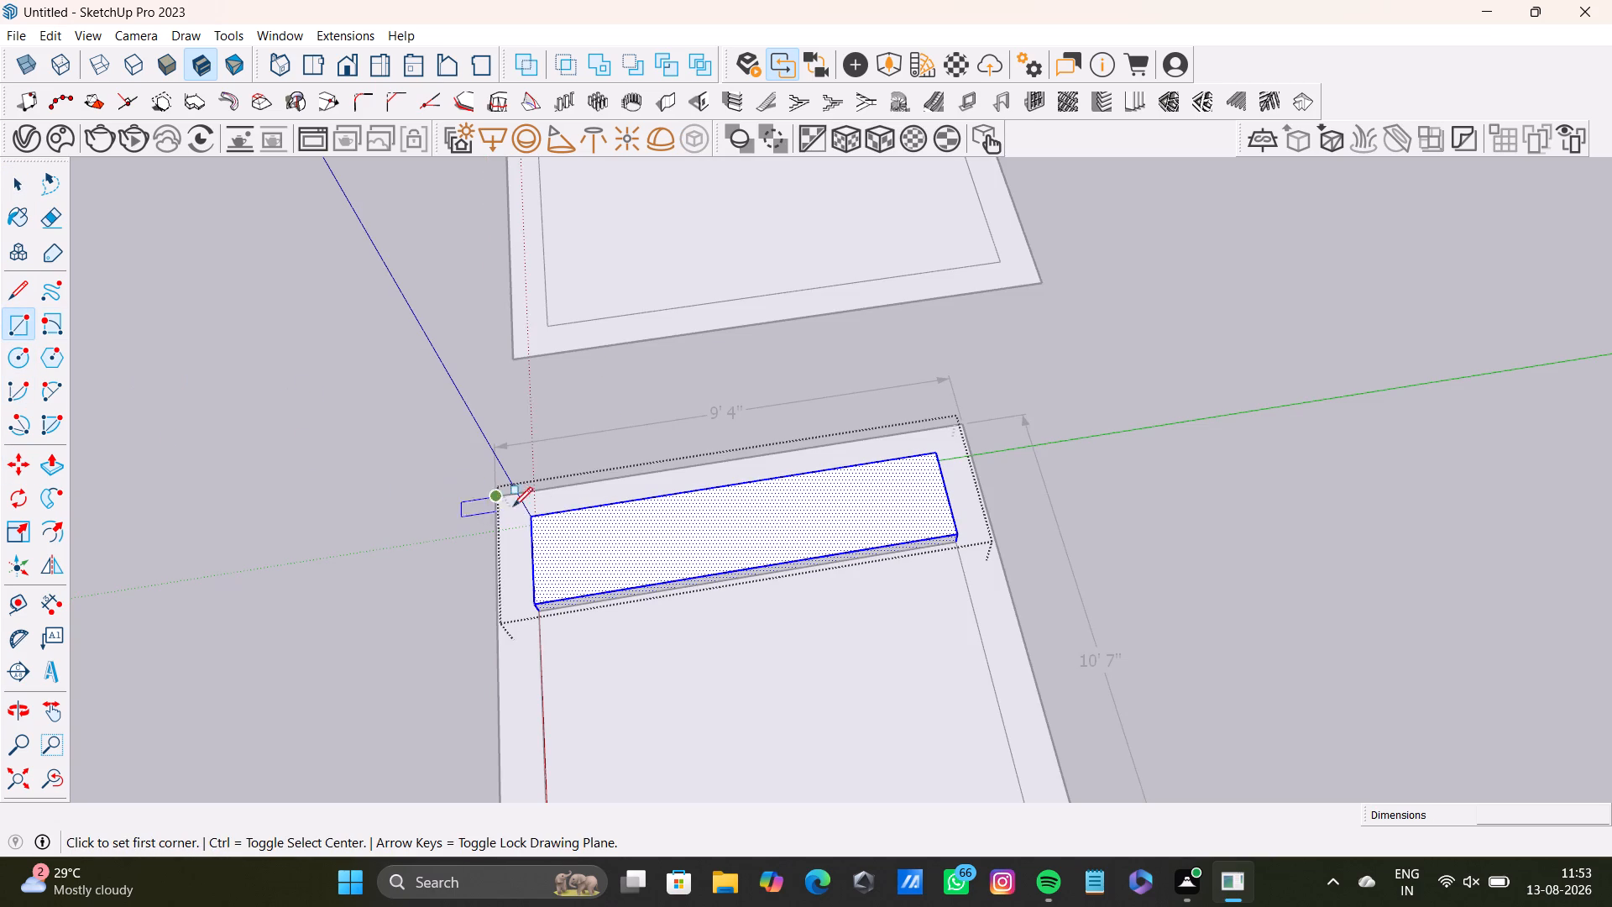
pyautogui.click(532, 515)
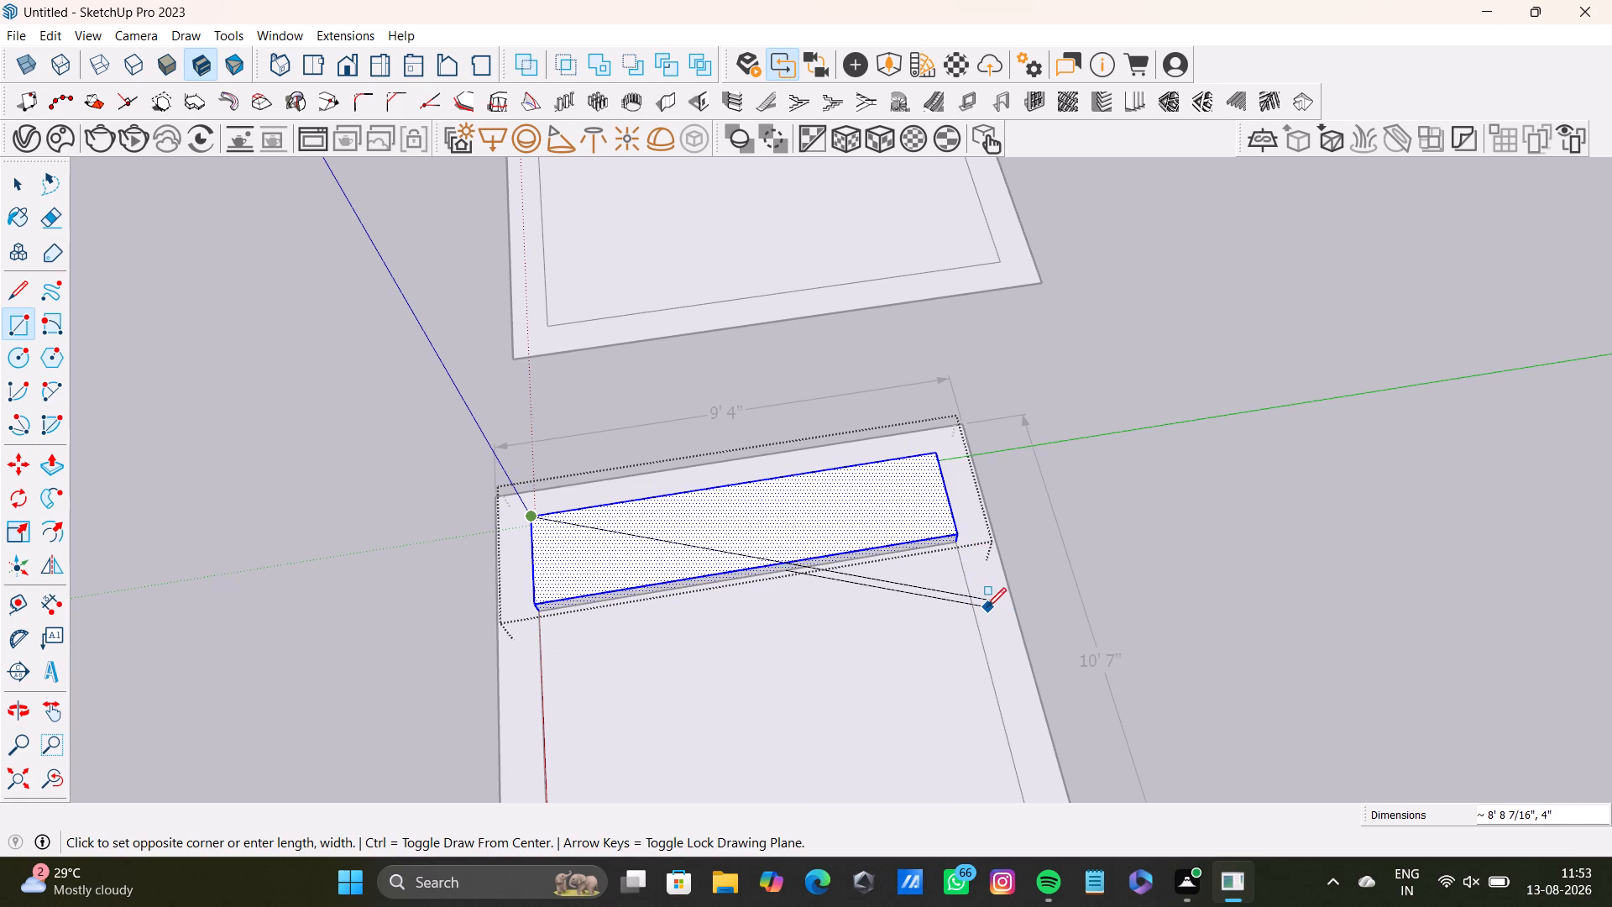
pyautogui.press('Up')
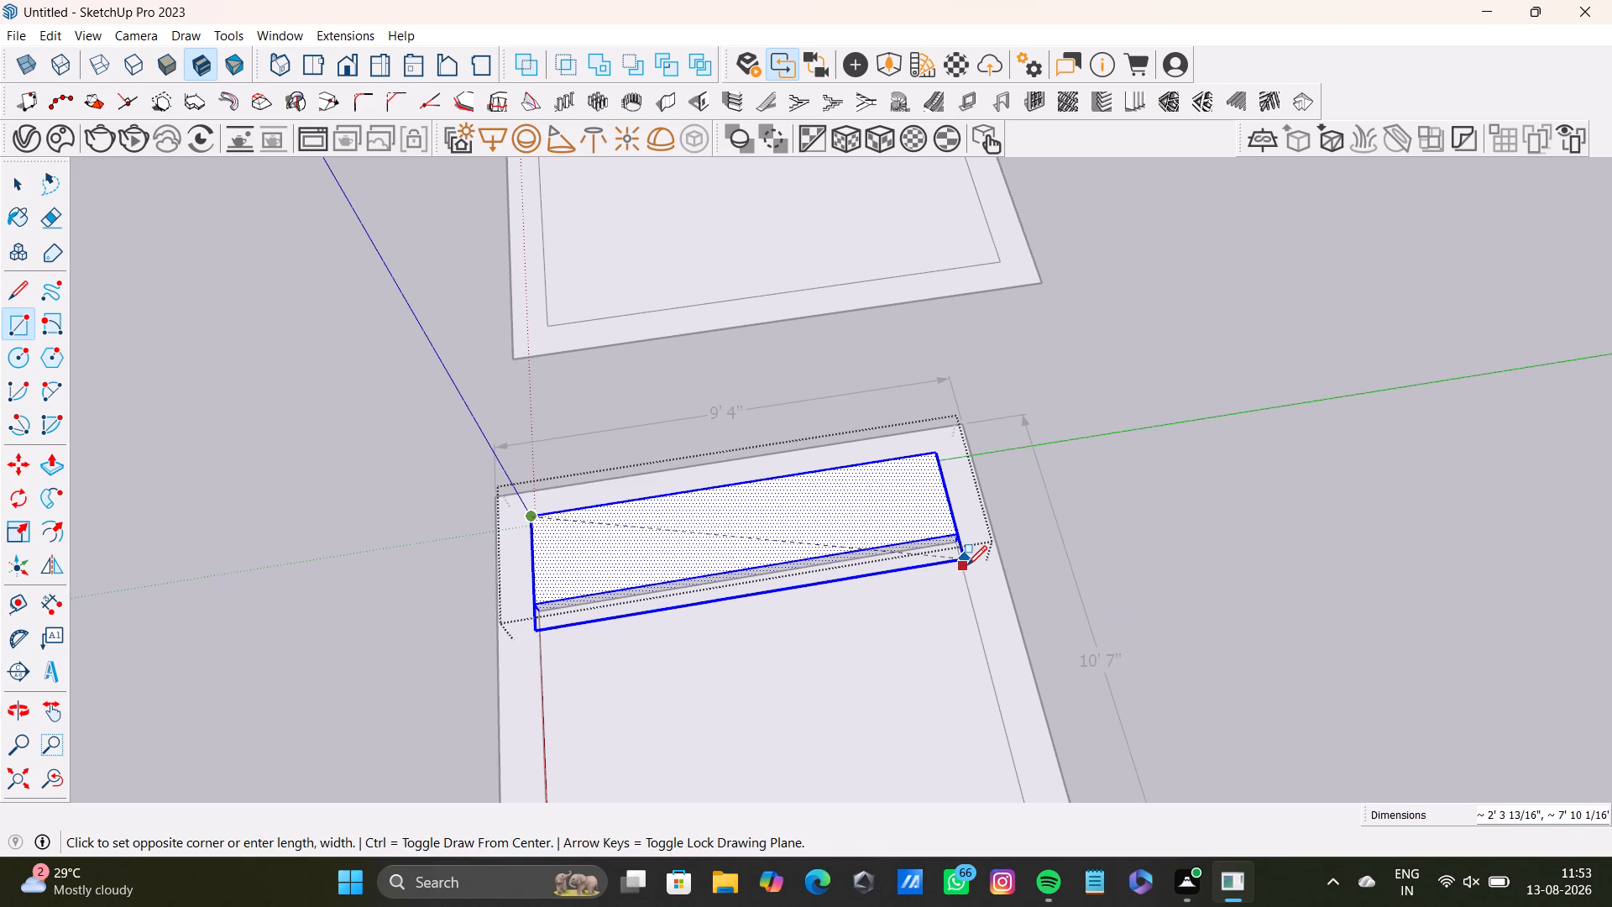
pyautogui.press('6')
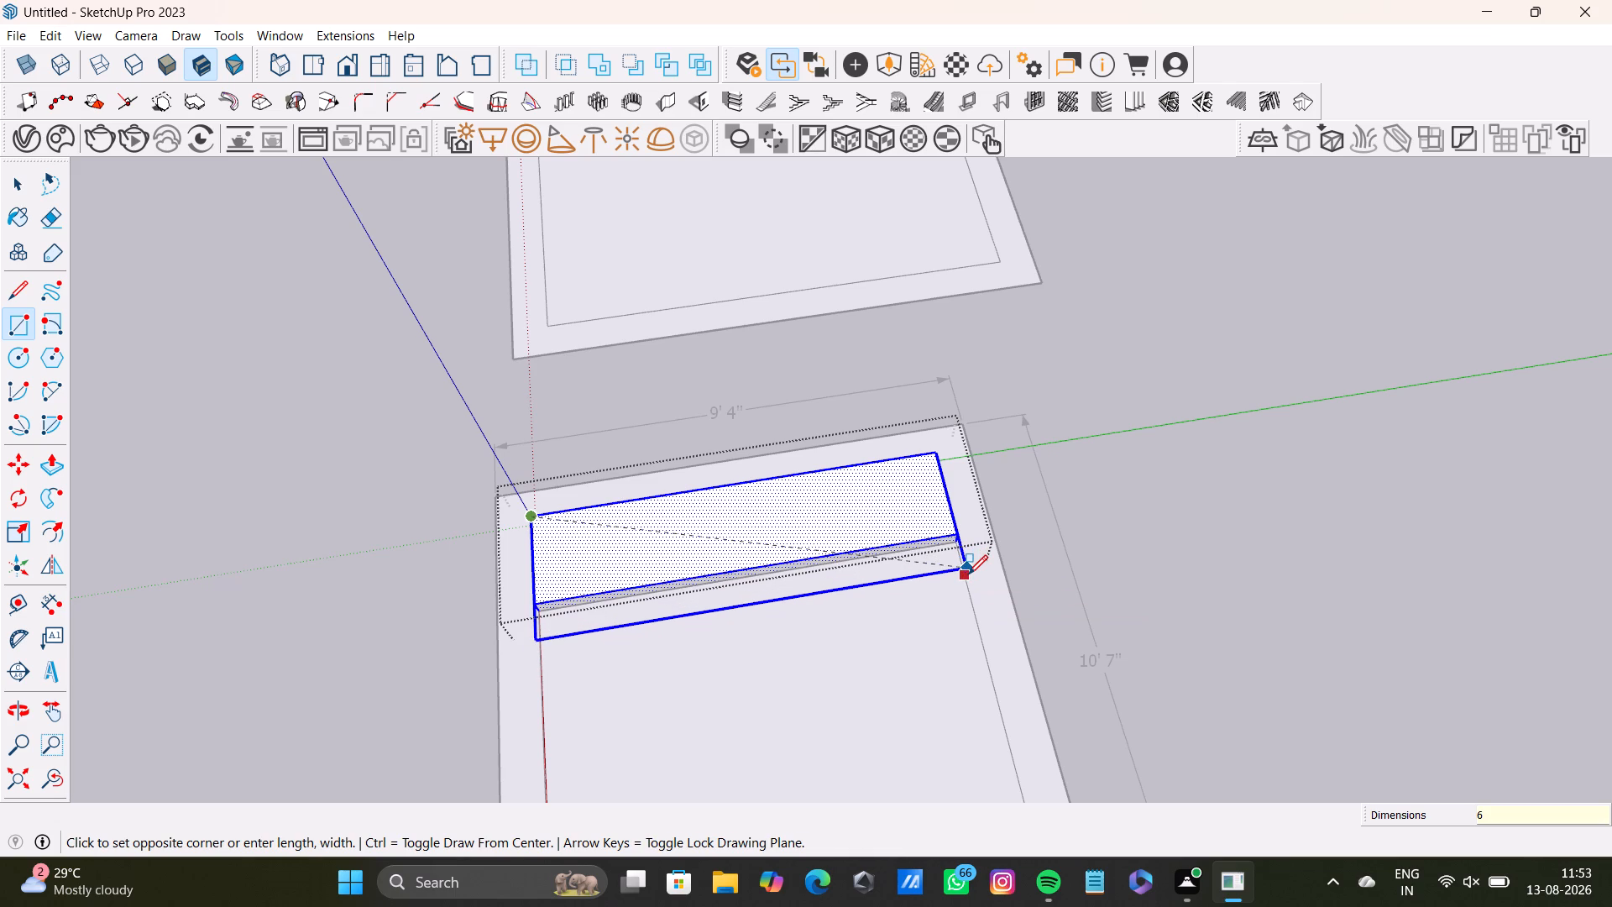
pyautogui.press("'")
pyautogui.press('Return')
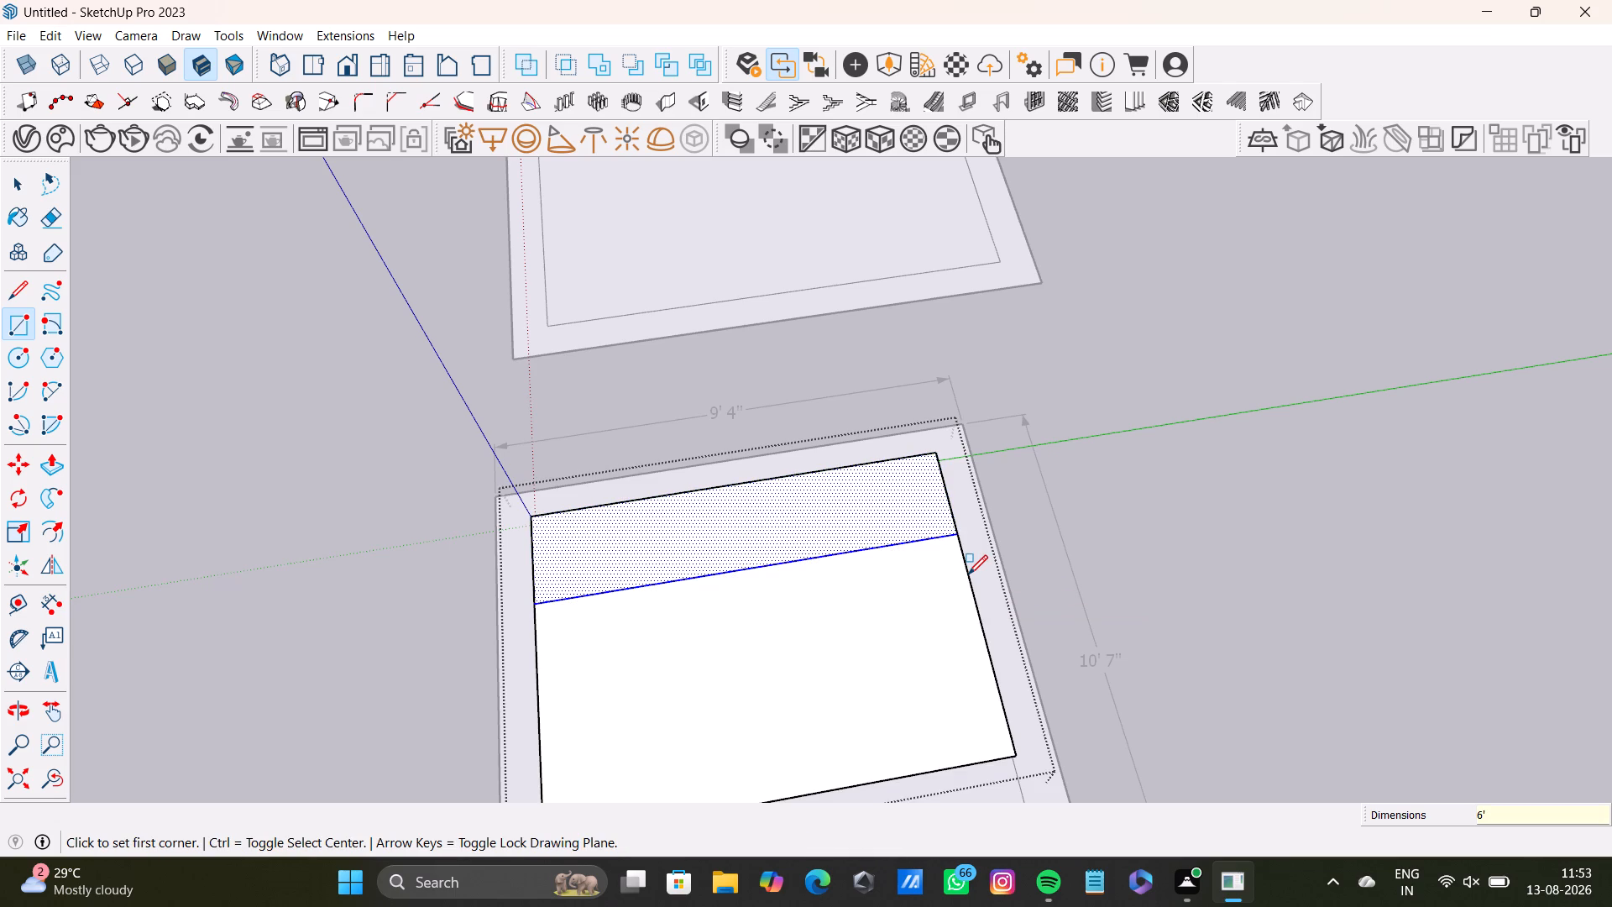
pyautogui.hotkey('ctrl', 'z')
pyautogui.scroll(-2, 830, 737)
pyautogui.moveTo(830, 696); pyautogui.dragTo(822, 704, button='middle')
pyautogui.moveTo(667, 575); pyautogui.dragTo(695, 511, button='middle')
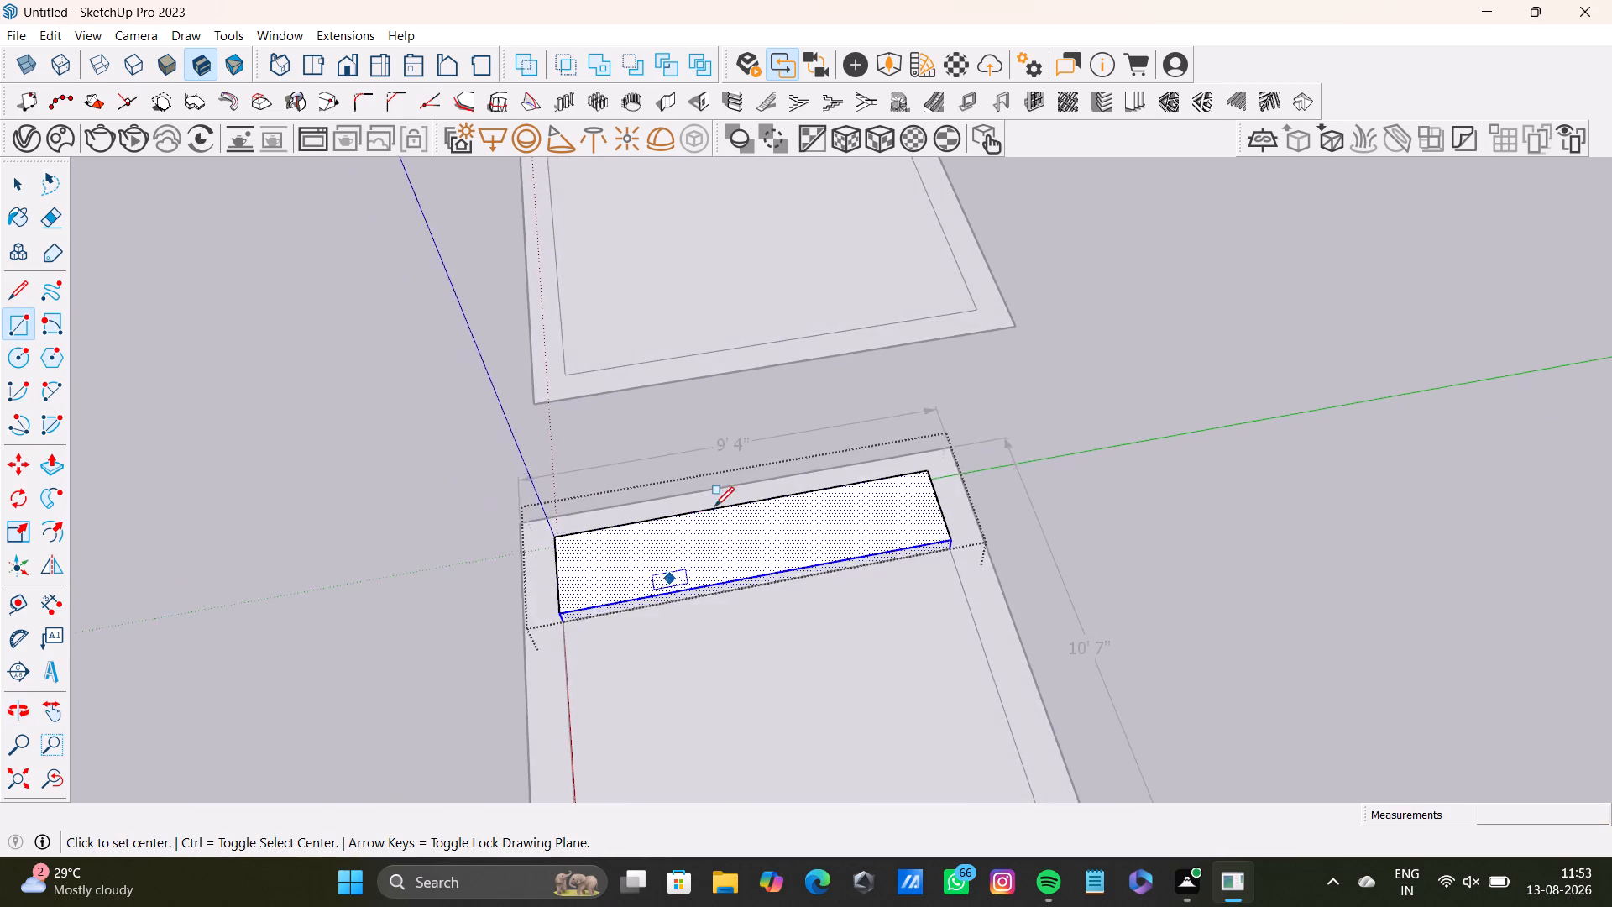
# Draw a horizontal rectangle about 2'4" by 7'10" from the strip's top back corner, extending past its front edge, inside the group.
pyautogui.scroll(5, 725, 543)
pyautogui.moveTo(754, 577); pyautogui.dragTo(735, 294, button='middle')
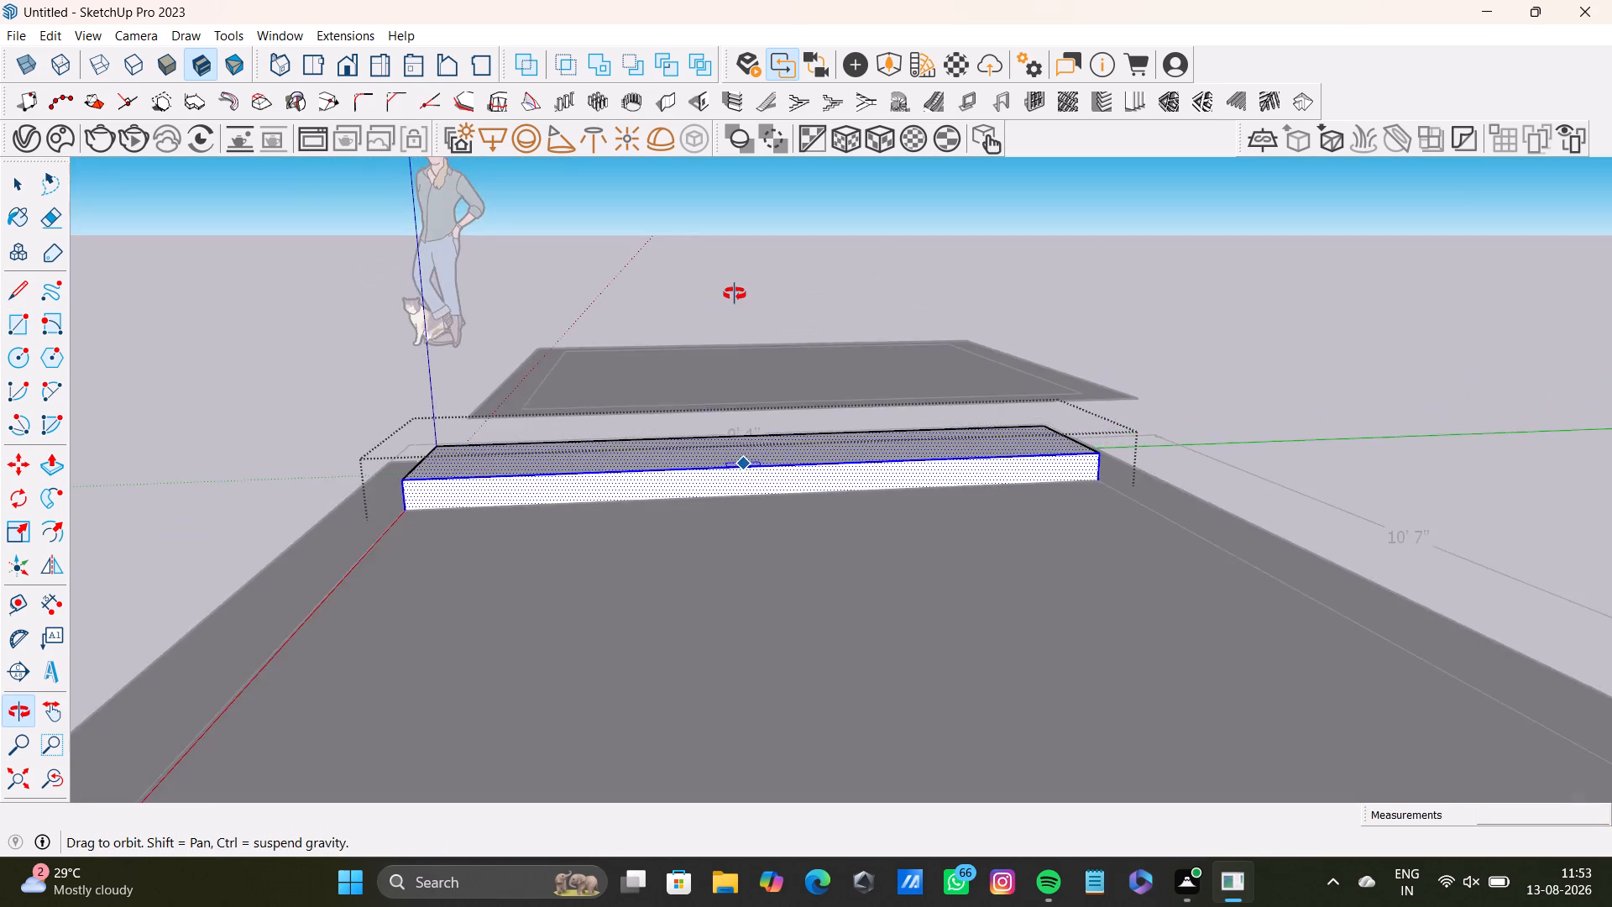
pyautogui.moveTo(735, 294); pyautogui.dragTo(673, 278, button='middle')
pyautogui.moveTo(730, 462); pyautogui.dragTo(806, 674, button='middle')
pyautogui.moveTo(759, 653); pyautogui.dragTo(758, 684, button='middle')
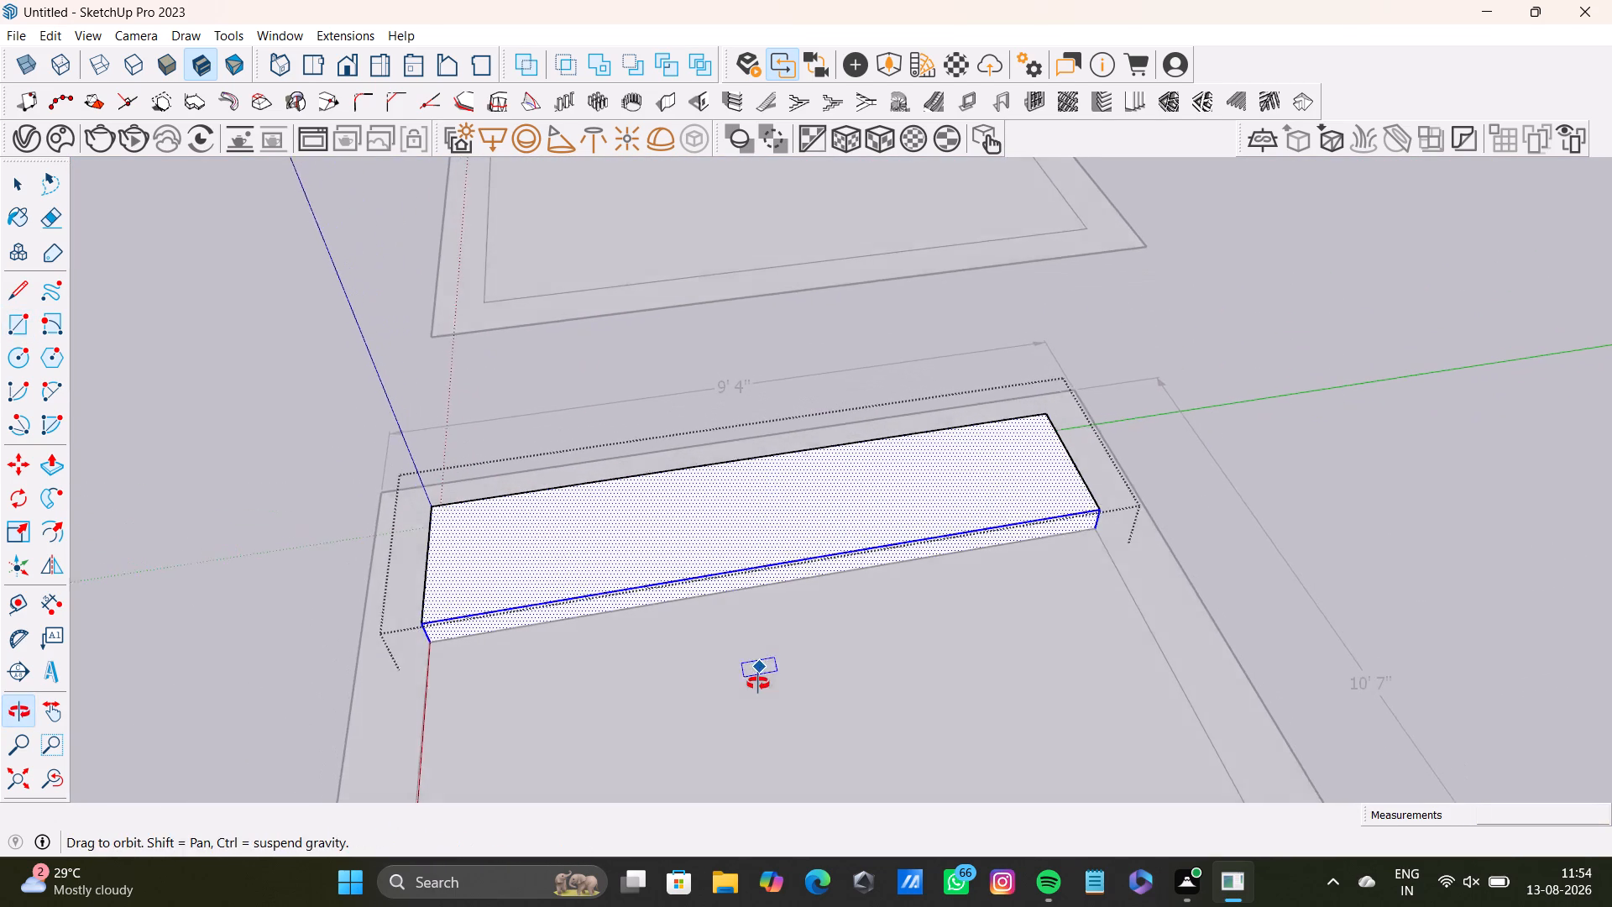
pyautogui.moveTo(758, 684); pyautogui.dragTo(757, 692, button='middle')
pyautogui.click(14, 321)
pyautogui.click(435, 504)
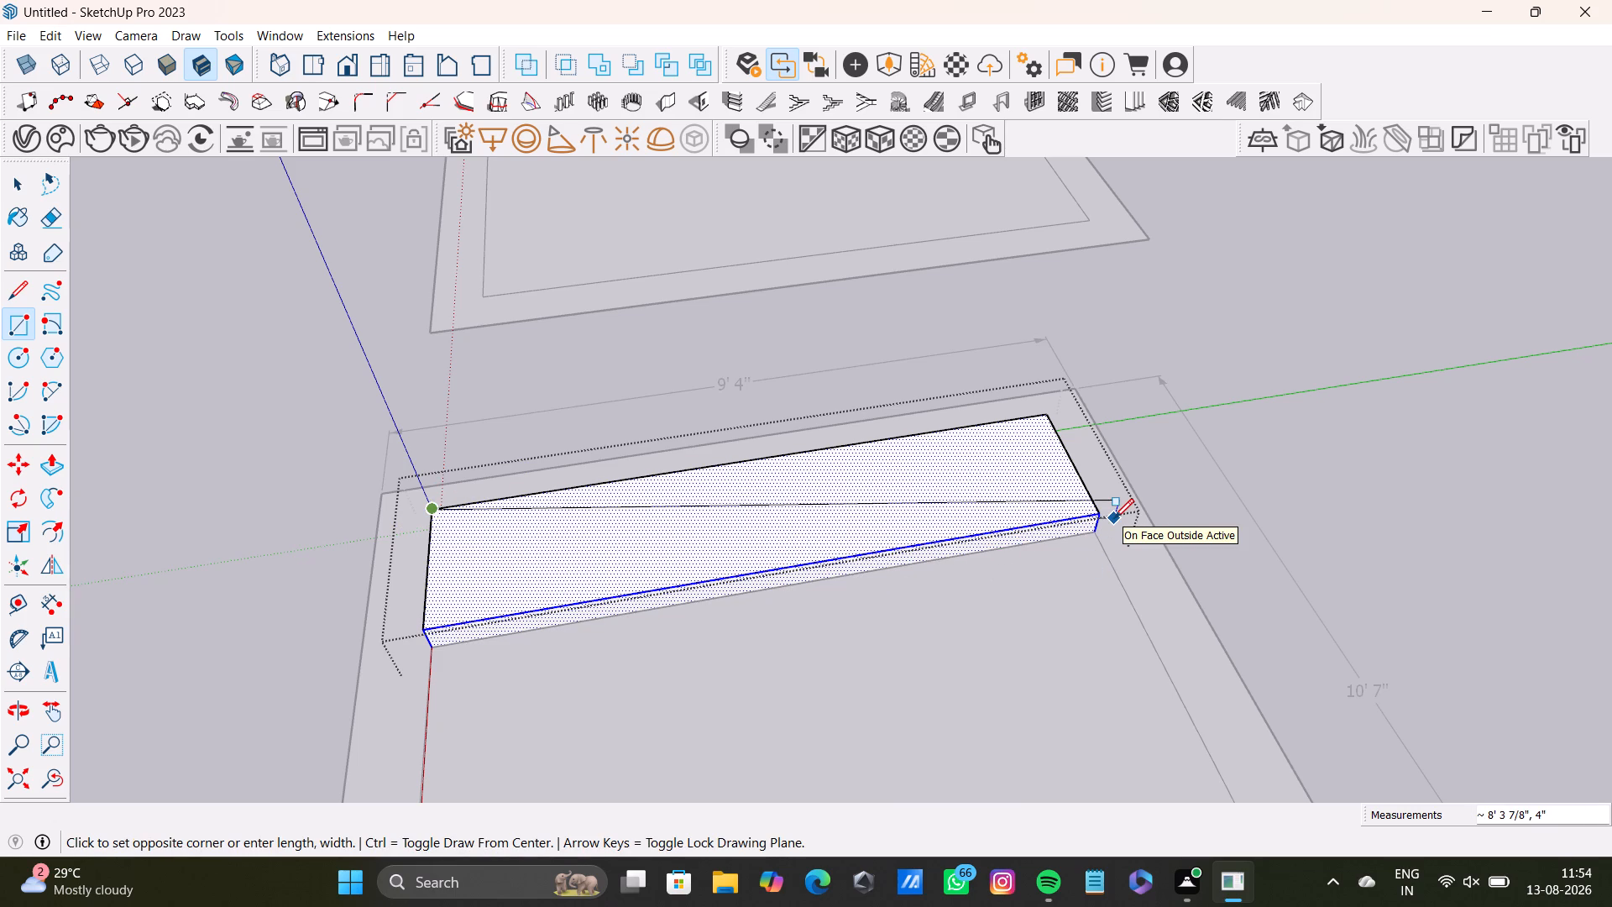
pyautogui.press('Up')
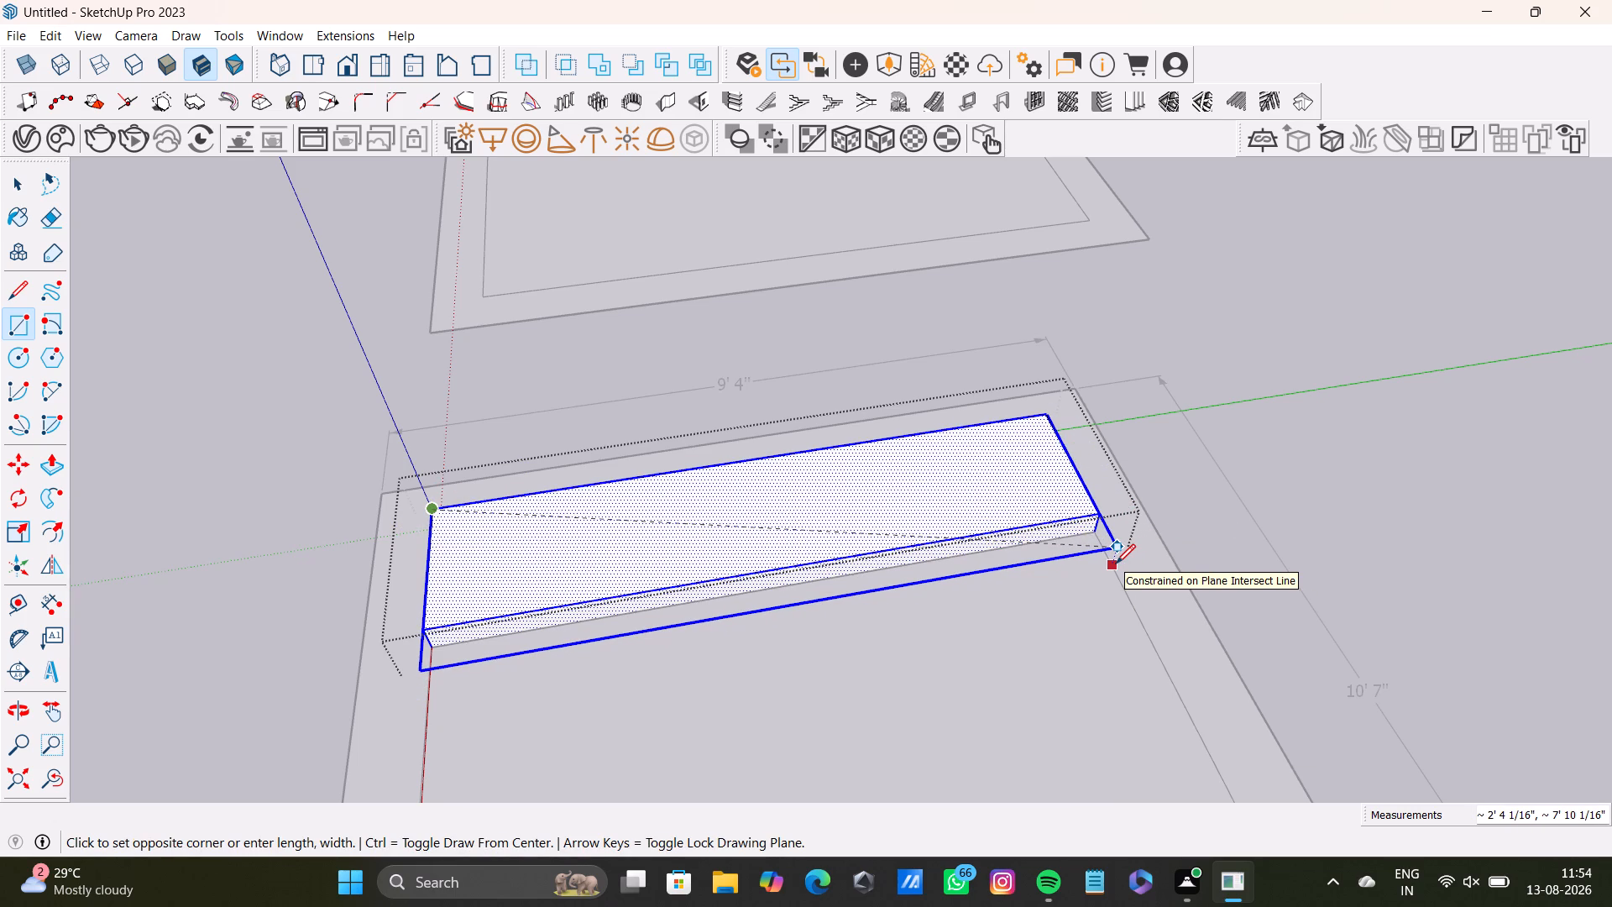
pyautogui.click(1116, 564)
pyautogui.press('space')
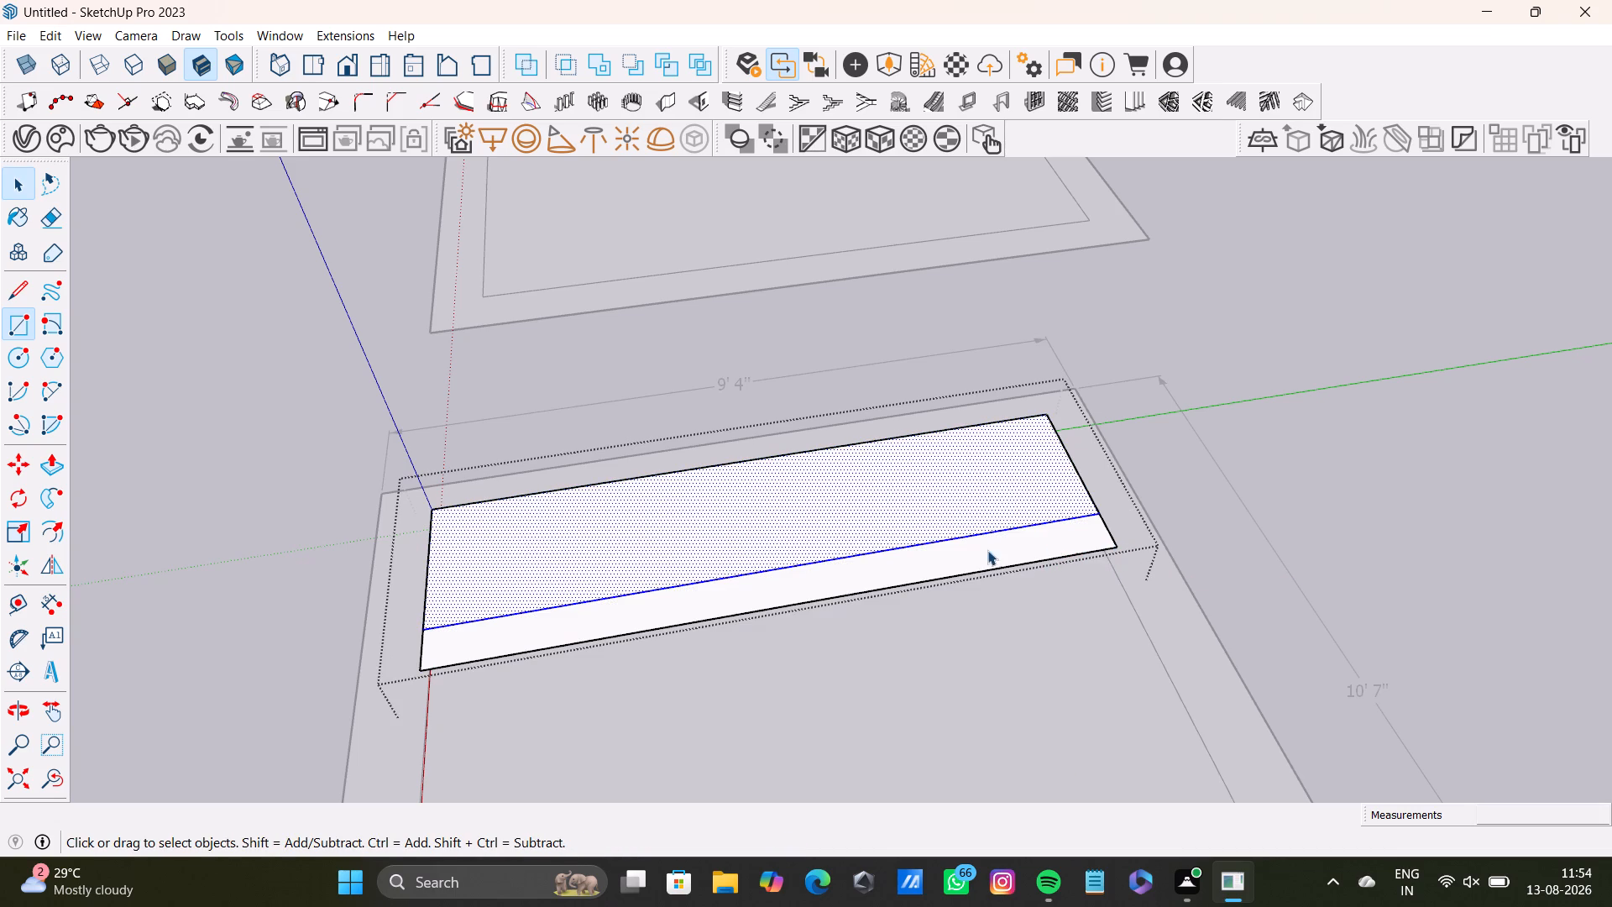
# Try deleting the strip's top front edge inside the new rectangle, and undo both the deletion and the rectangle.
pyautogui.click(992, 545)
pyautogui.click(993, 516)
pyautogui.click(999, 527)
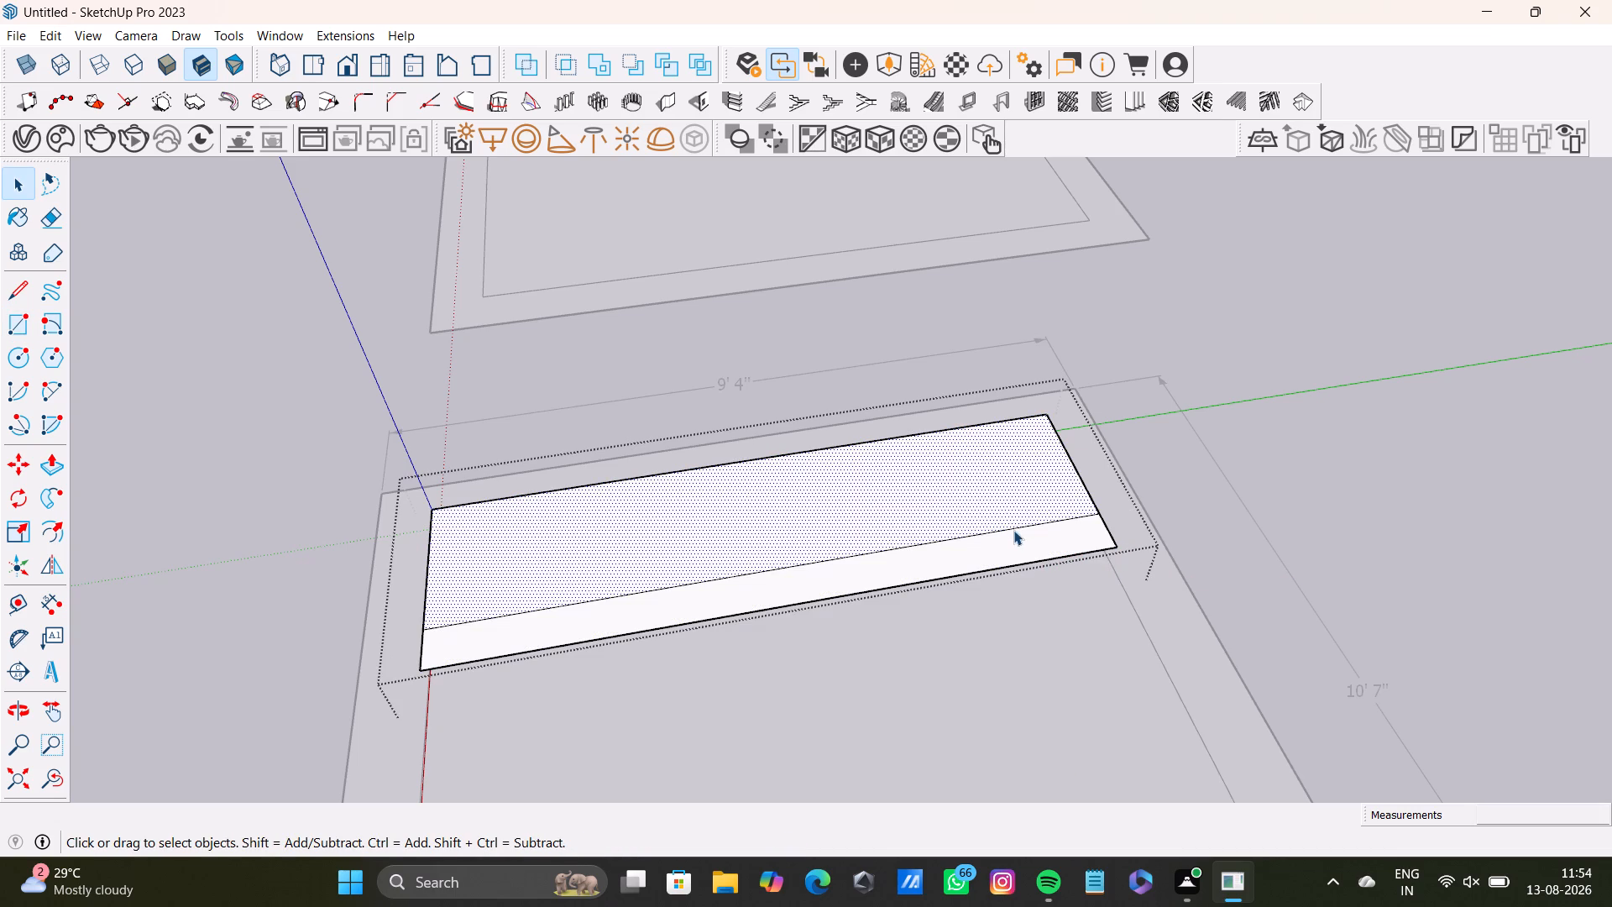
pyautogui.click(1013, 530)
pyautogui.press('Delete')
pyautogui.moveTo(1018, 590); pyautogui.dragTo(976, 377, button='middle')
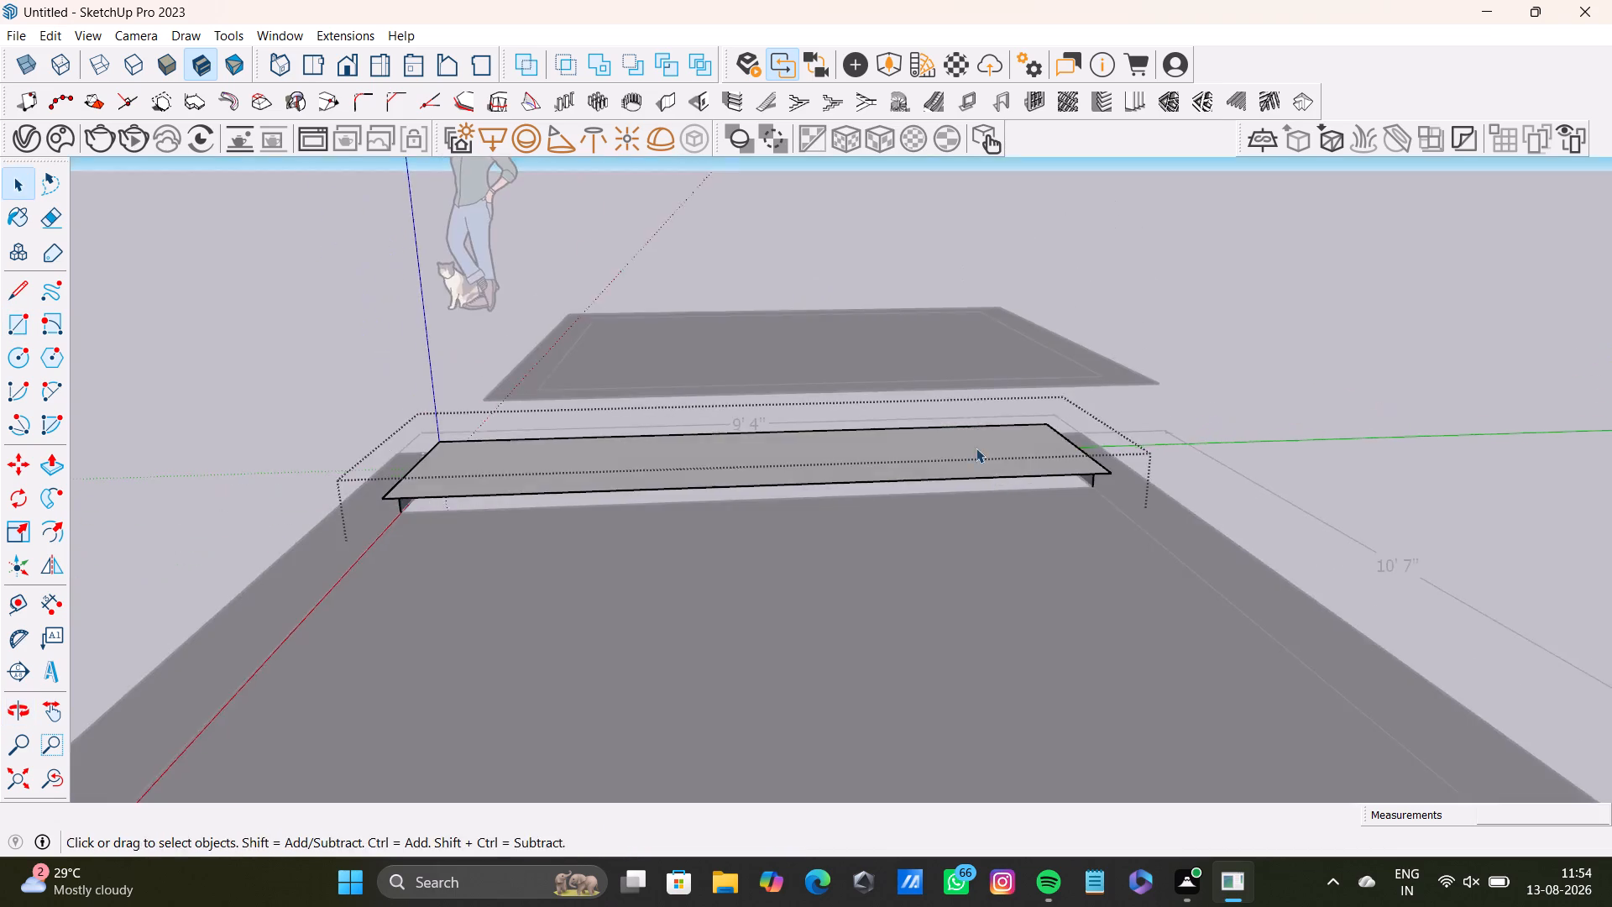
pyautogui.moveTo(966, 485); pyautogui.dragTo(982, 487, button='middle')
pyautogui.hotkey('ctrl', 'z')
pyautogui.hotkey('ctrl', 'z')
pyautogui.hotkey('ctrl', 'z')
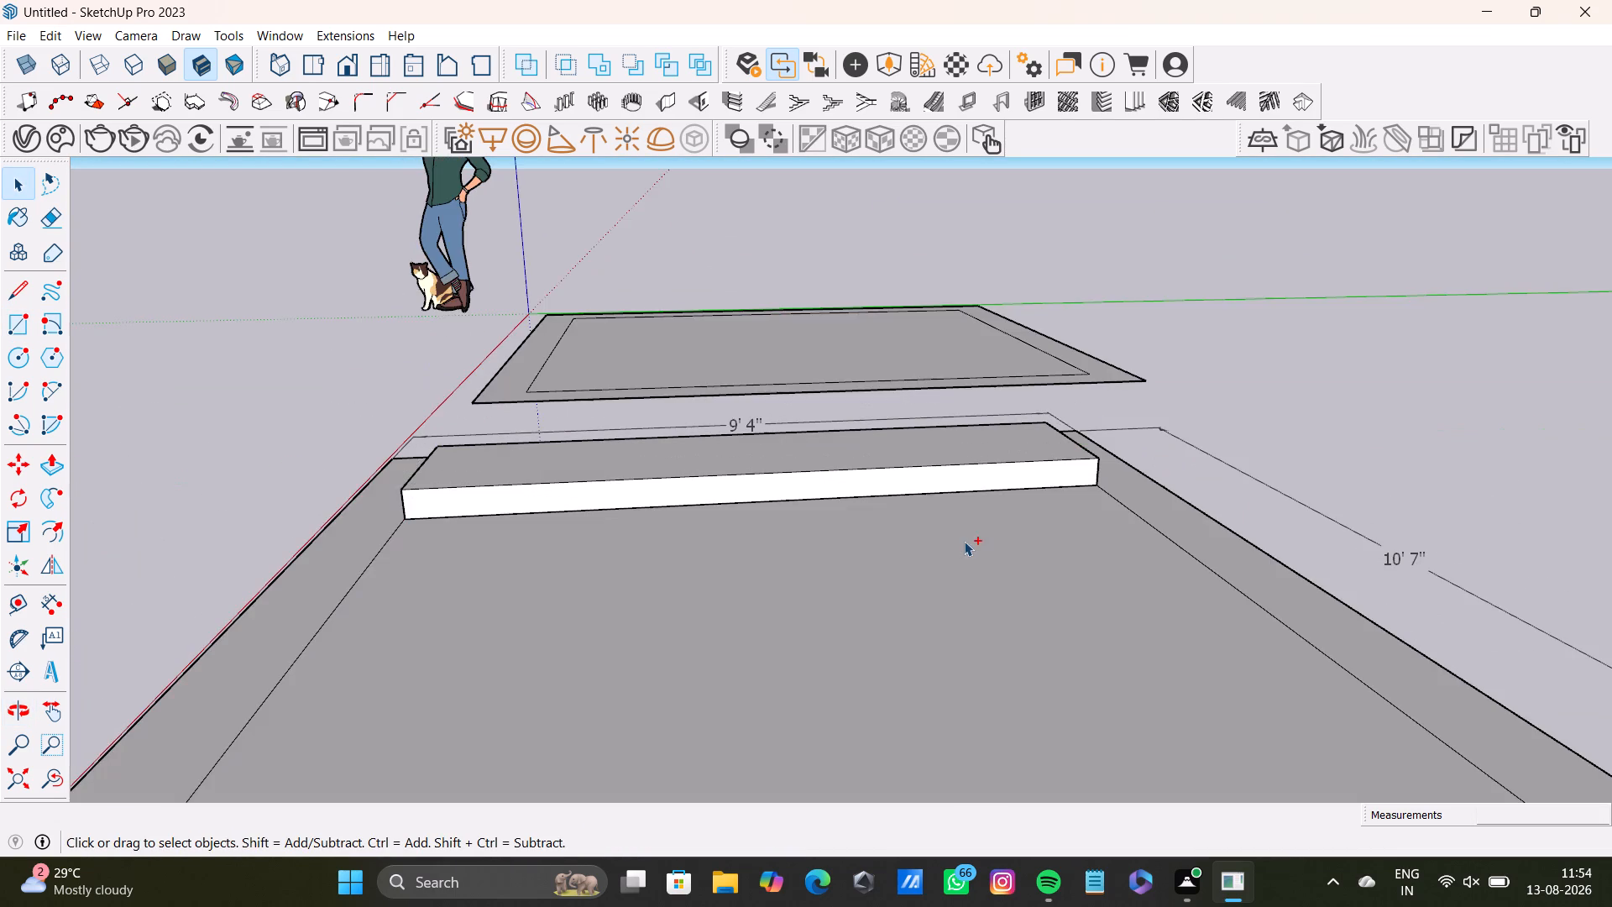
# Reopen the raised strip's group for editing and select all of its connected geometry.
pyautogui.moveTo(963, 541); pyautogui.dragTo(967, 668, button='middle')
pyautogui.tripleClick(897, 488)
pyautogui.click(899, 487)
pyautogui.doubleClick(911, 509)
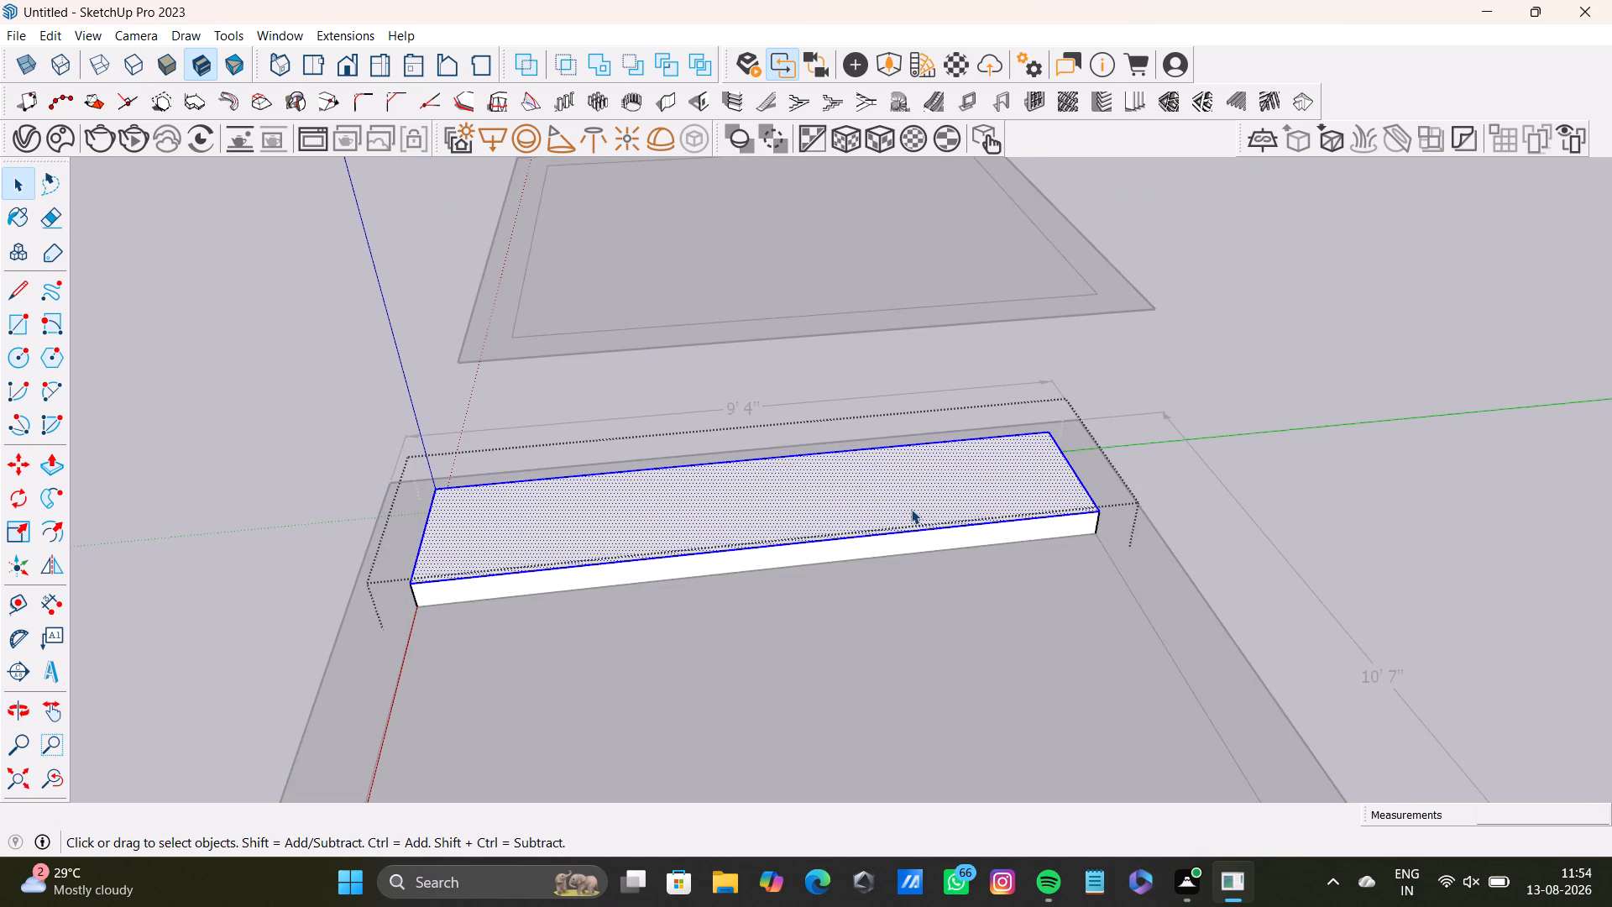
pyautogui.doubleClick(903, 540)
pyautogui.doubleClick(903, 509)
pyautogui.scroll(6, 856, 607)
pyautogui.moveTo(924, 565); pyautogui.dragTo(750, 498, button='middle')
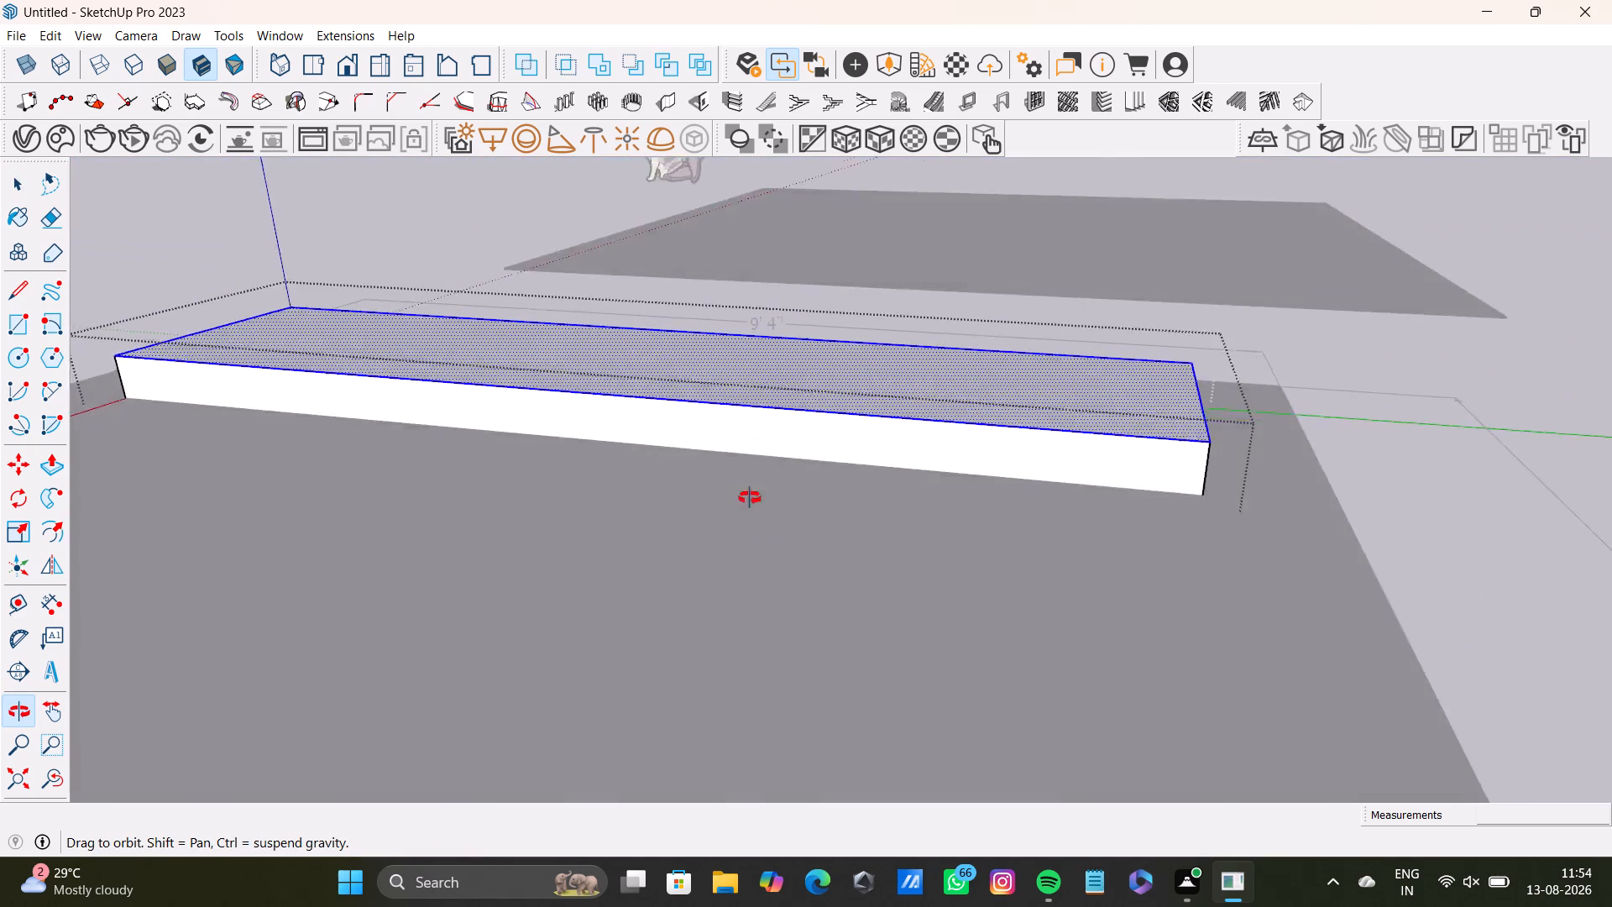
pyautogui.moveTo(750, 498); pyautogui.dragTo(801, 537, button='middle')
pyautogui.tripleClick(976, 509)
# Examine the selected raised strip from its ends, its front and underneath the floor.
pyautogui.moveTo(812, 544); pyautogui.dragTo(1133, 402, button='middle')
pyautogui.moveTo(584, 523); pyautogui.dragTo(1012, 627, button='middle')
pyautogui.scroll(-9, 855, 614)
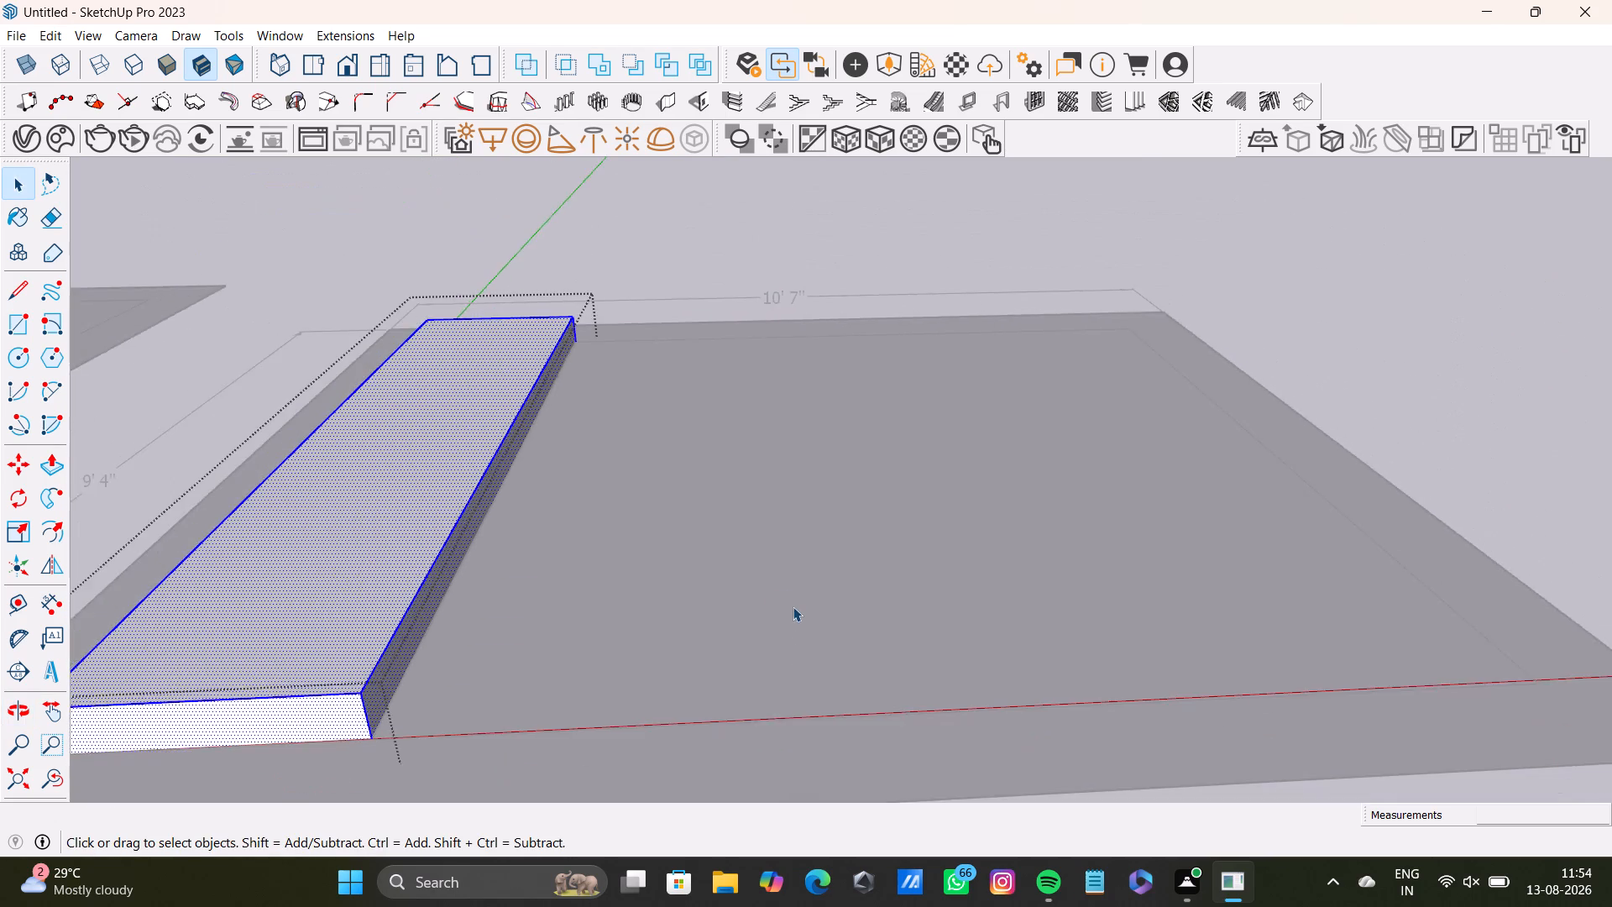
pyautogui.moveTo(793, 606); pyautogui.dragTo(376, 549, button='middle')
pyautogui.keyDown('shift'); pyautogui.moveTo(550, 436); pyautogui.dragTo(700, 715, button='middle'); pyautogui.keyUp('shift')
pyautogui.scroll(3, 378, 553)
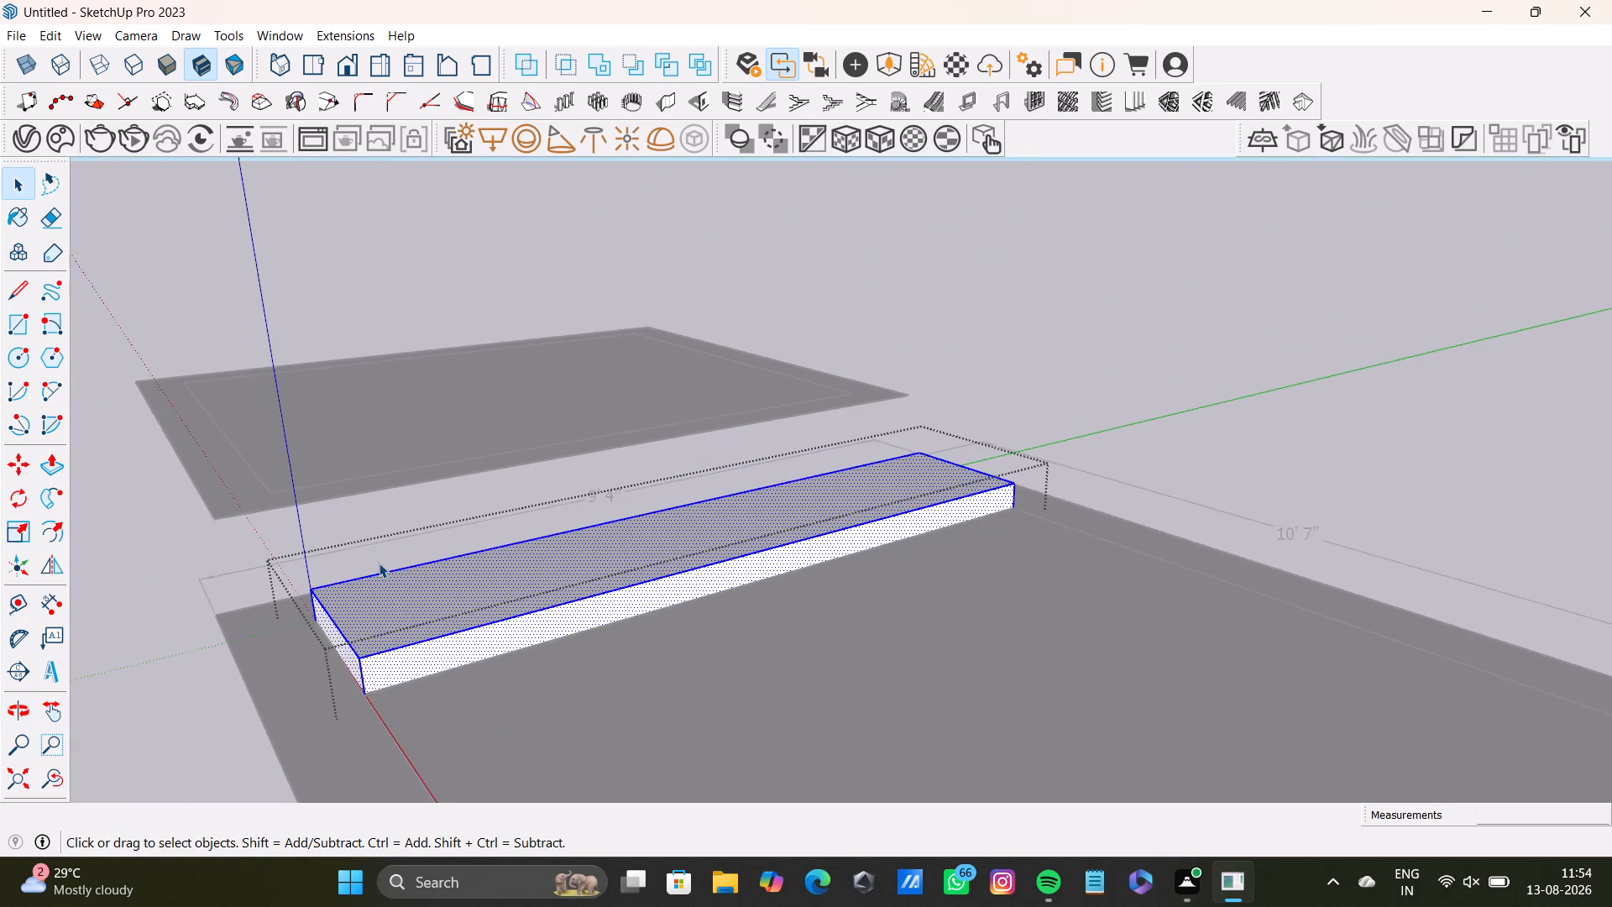
pyautogui.scroll(4, 379, 563)
pyautogui.moveTo(442, 599); pyautogui.dragTo(597, 396, button='middle')
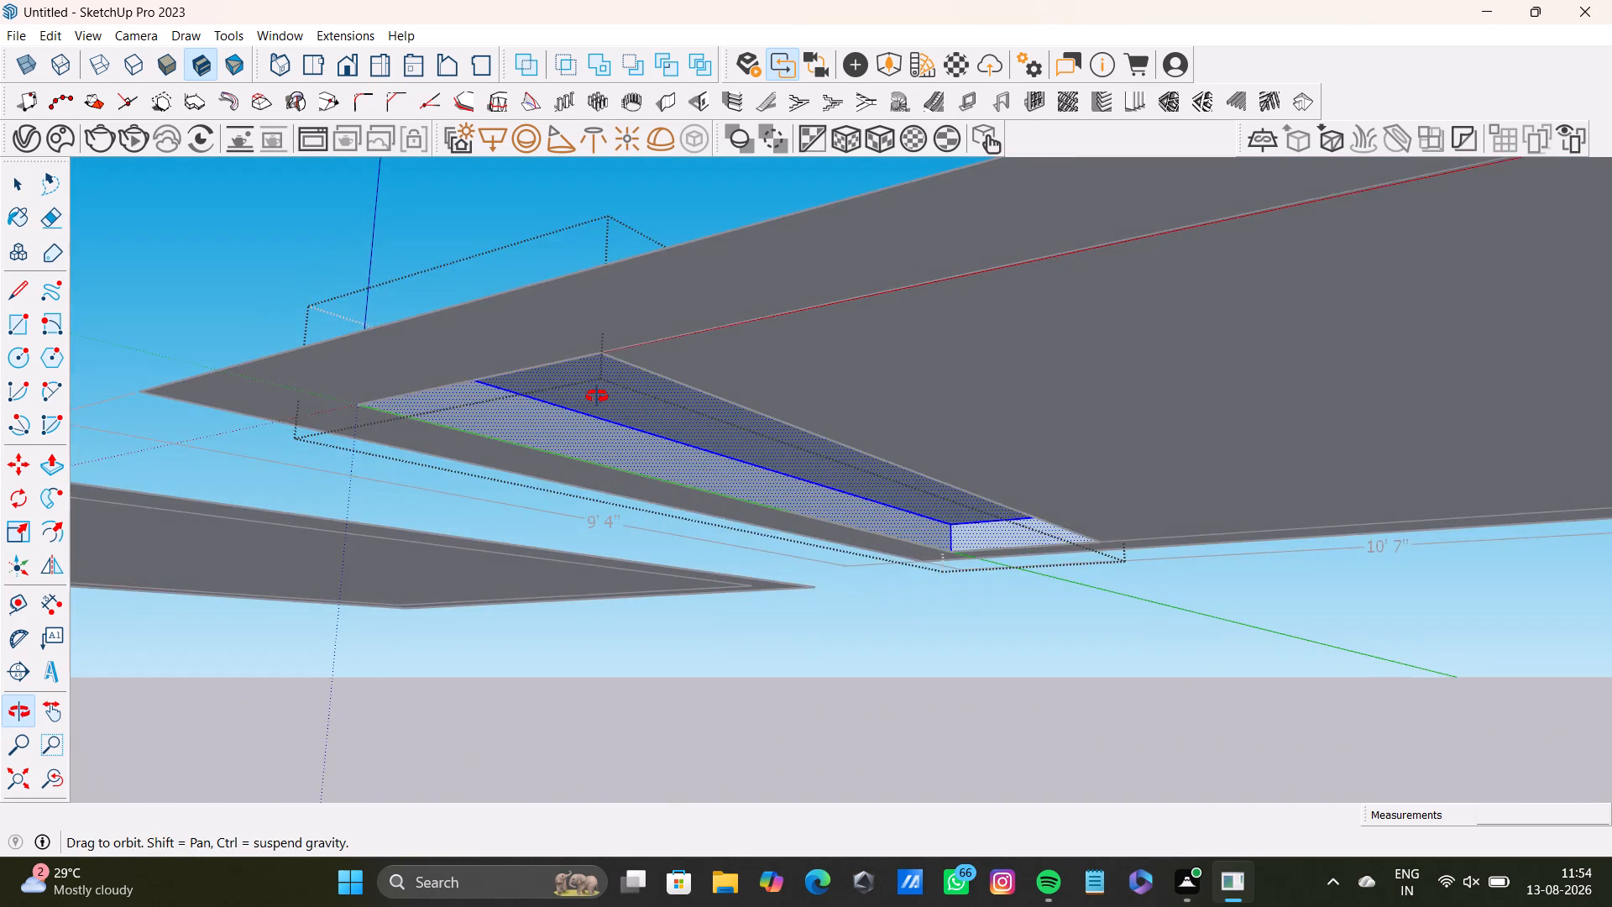
pyautogui.moveTo(597, 396); pyautogui.dragTo(579, 409, button='middle')
# Undo the strip's grouping, its 4" Push/Pull and the edge dividing it from the second room's floor.
pyautogui.hotkey('ctrl', 'z')
pyautogui.hotkey('ctrl', 'z')
pyautogui.hotkey('ctrl', 'z')
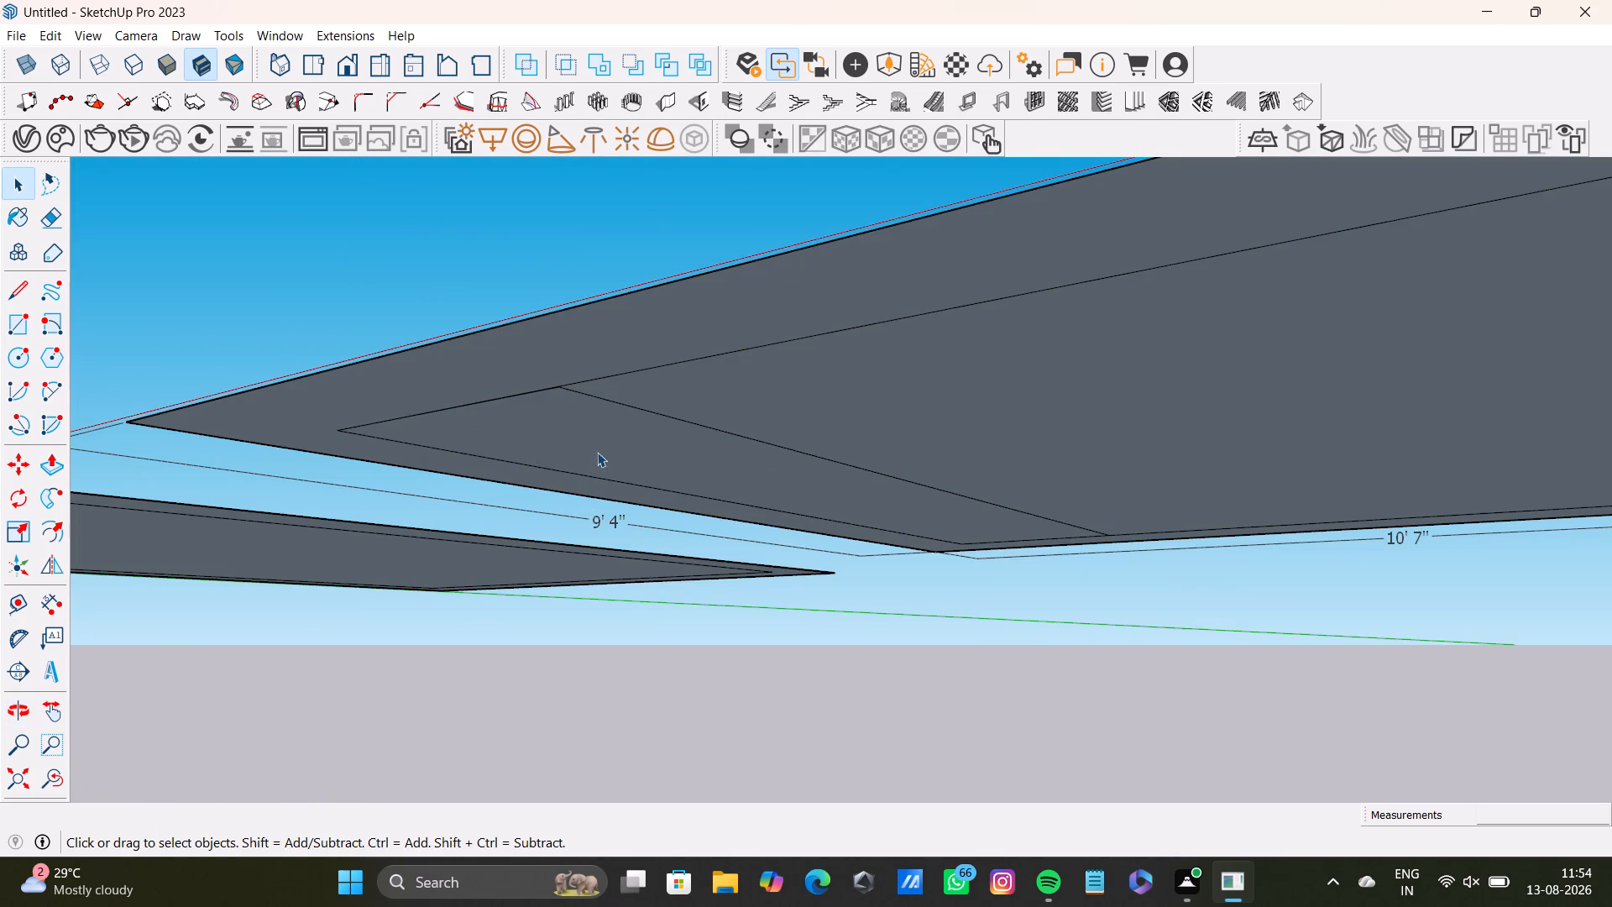
pyautogui.moveTo(615, 469); pyautogui.dragTo(542, 630, button='middle')
pyautogui.hotkey('ctrl', 'z')
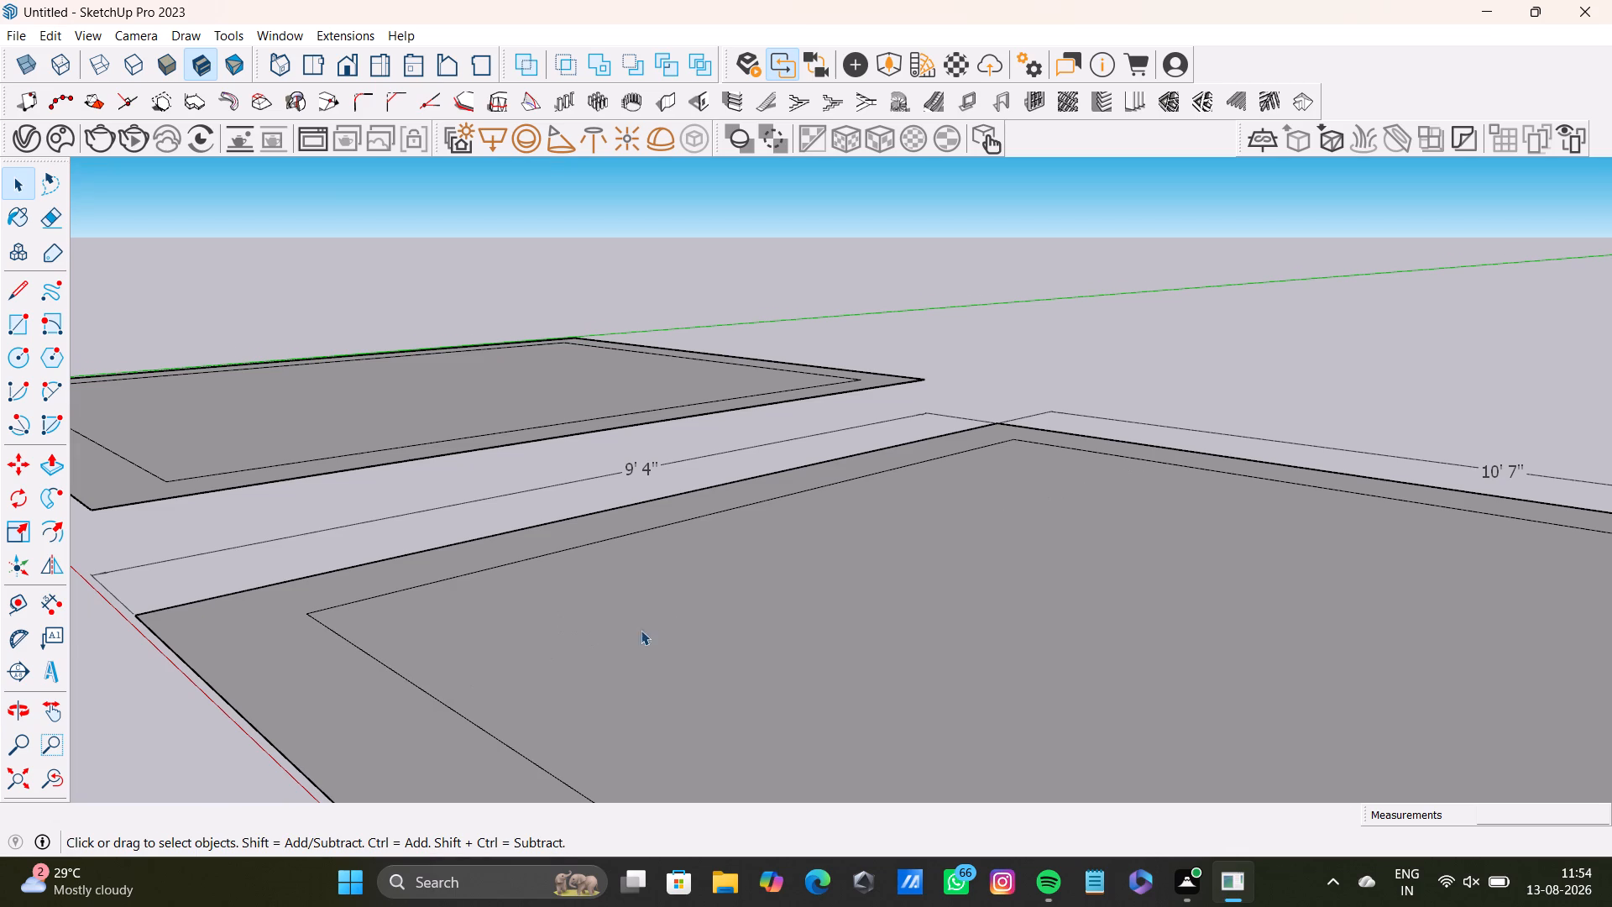
pyautogui.moveTo(640, 635); pyautogui.dragTo(584, 728, button='middle')
pyautogui.click(1196, 244)
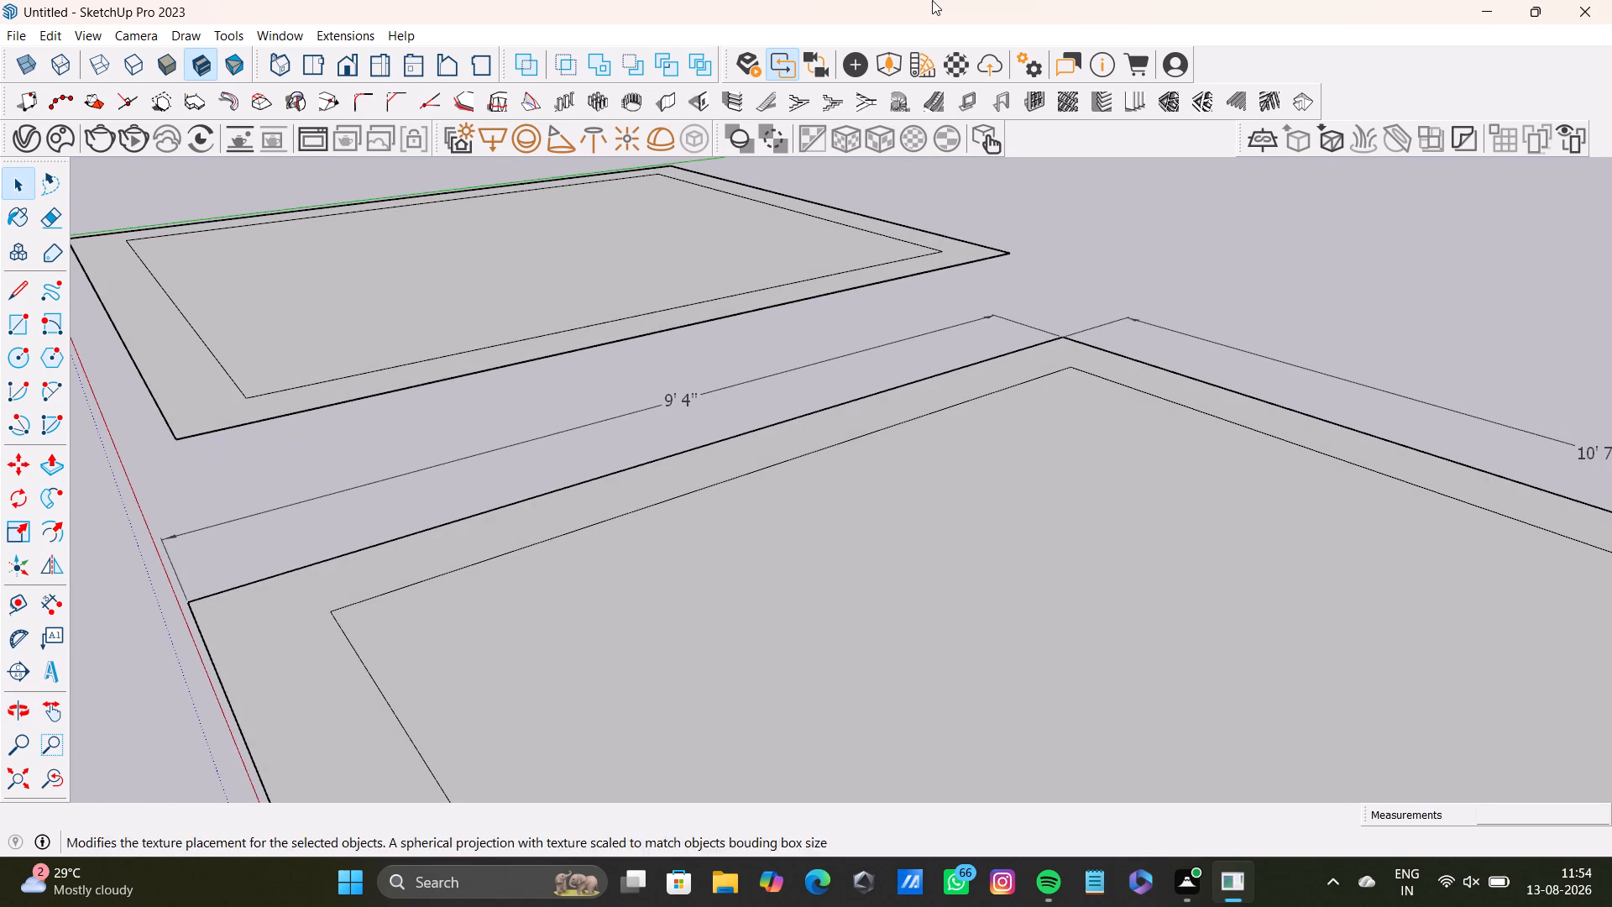
# Select the second room's inner floor face with its bounding edges and make it a group.
pyautogui.tripleClick(563, 649)
pyautogui.scroll(-5, 662, 681)
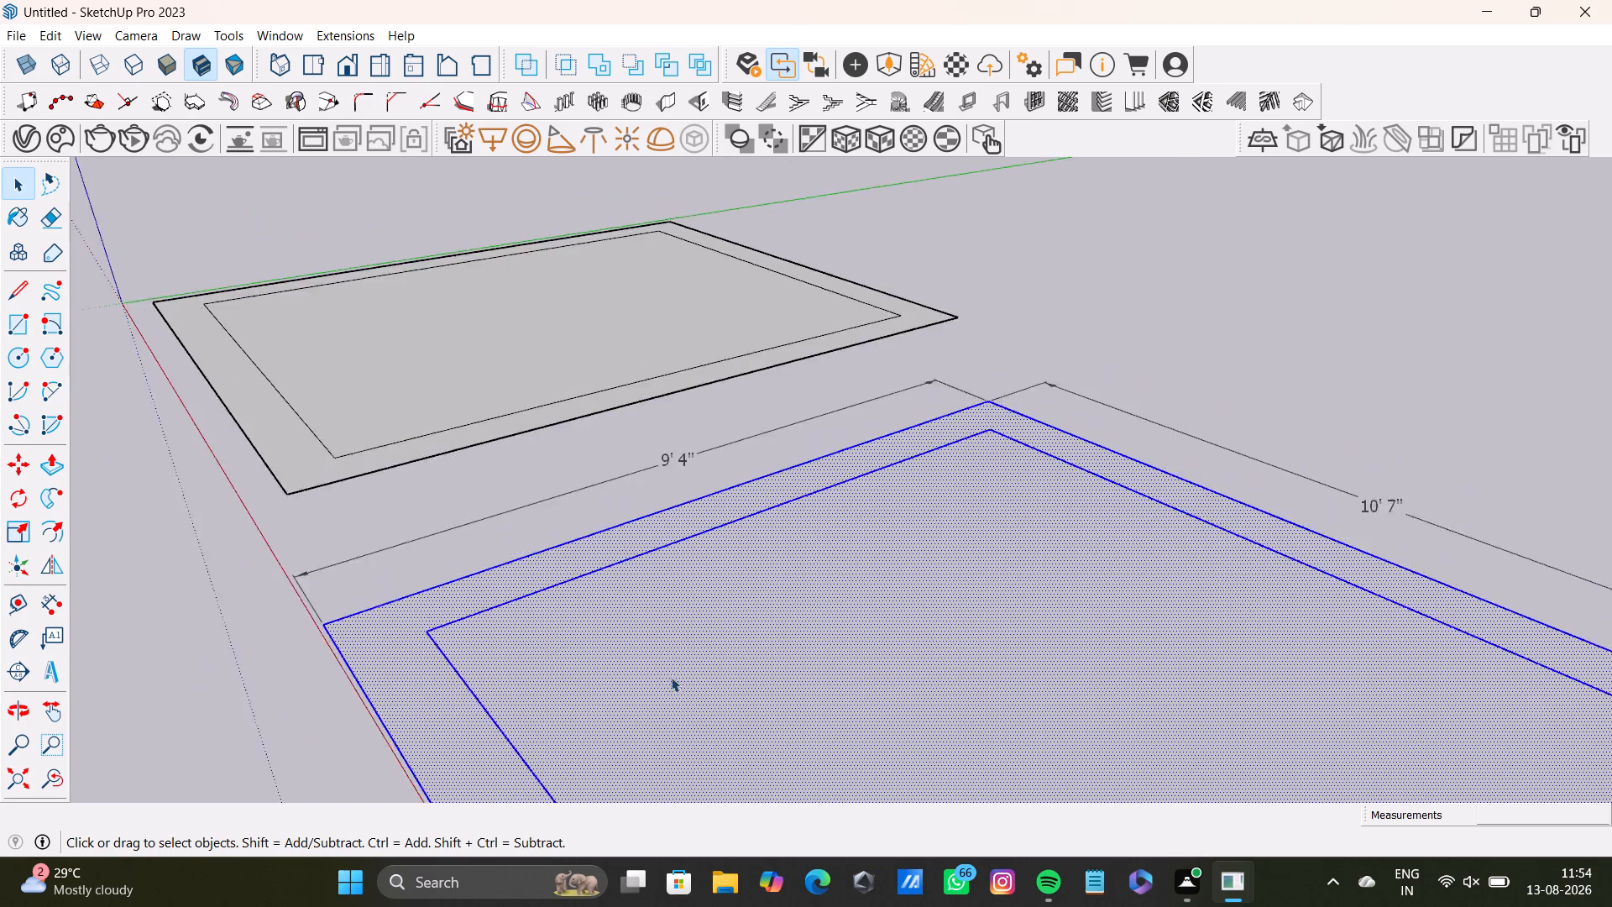
pyautogui.scroll(-1, 671, 677)
pyautogui.moveTo(688, 684); pyautogui.dragTo(707, 657, button='middle')
pyautogui.moveTo(720, 621); pyautogui.dragTo(651, 500, button='middle')
pyautogui.moveTo(789, 621); pyautogui.dragTo(806, 689, button='middle')
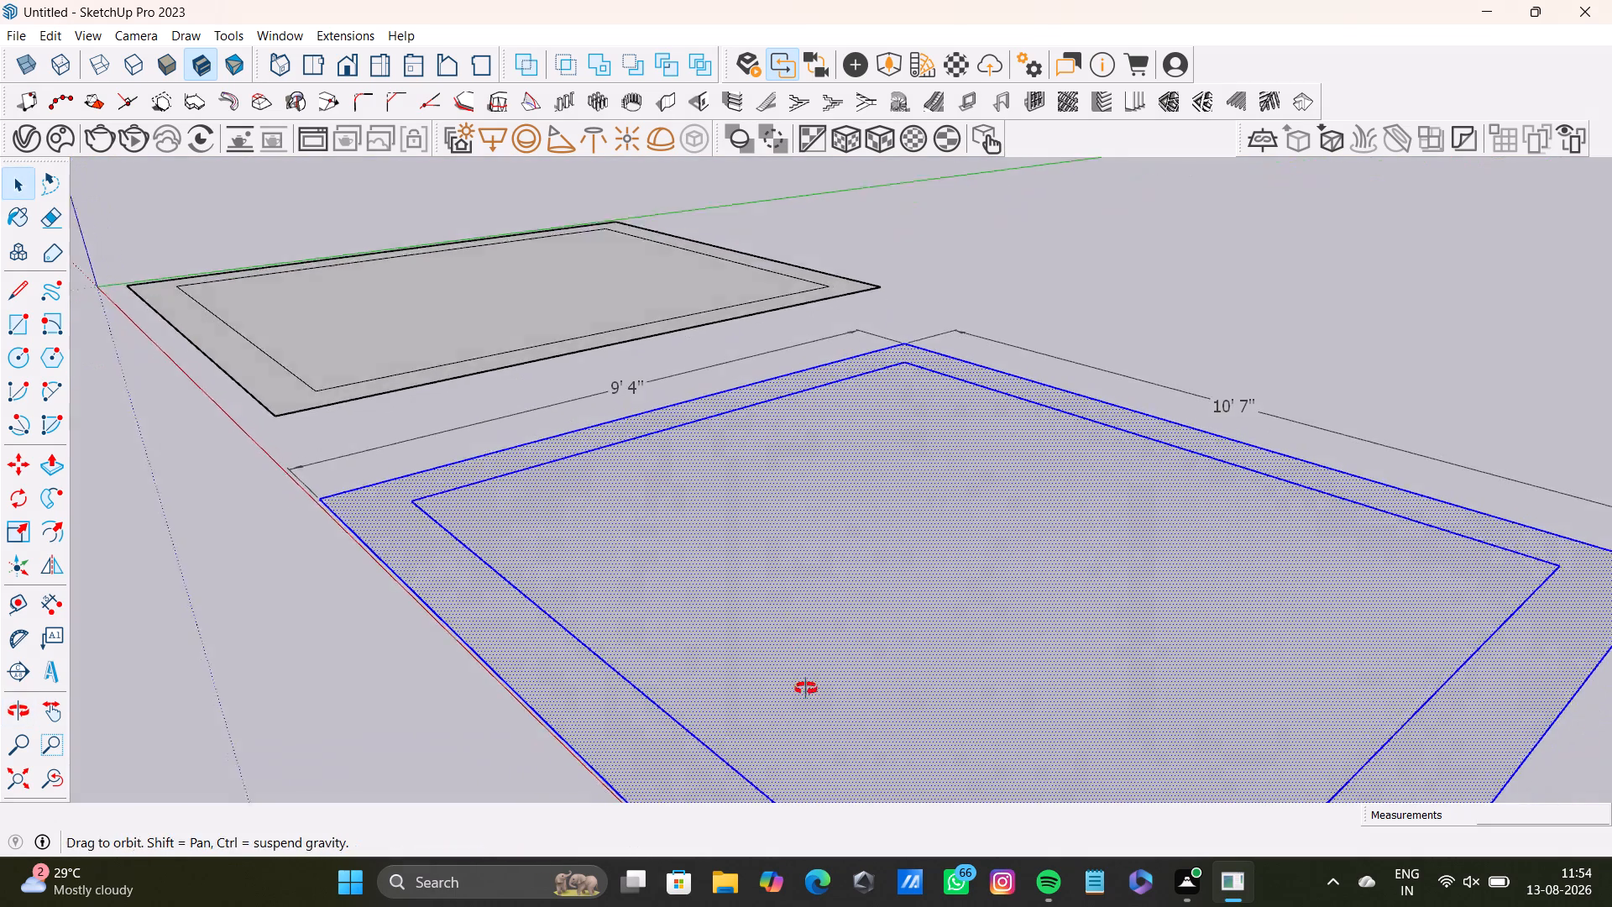
pyautogui.moveTo(806, 689); pyautogui.dragTo(912, 735, button='middle')
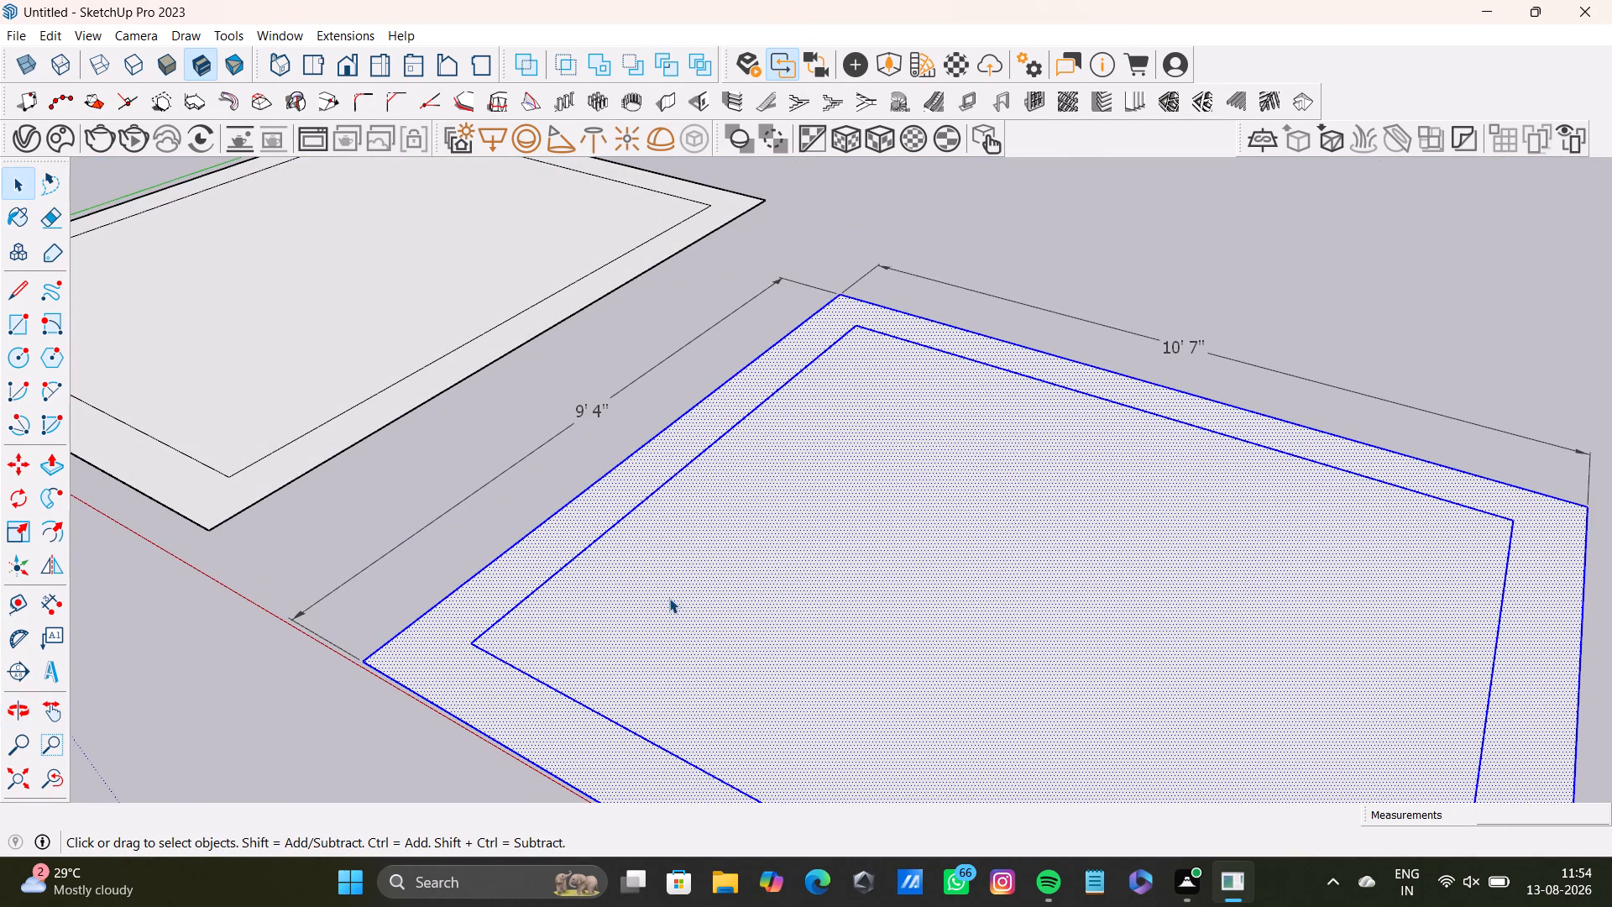
pyautogui.click(681, 611)
pyautogui.rightClick(682, 611)
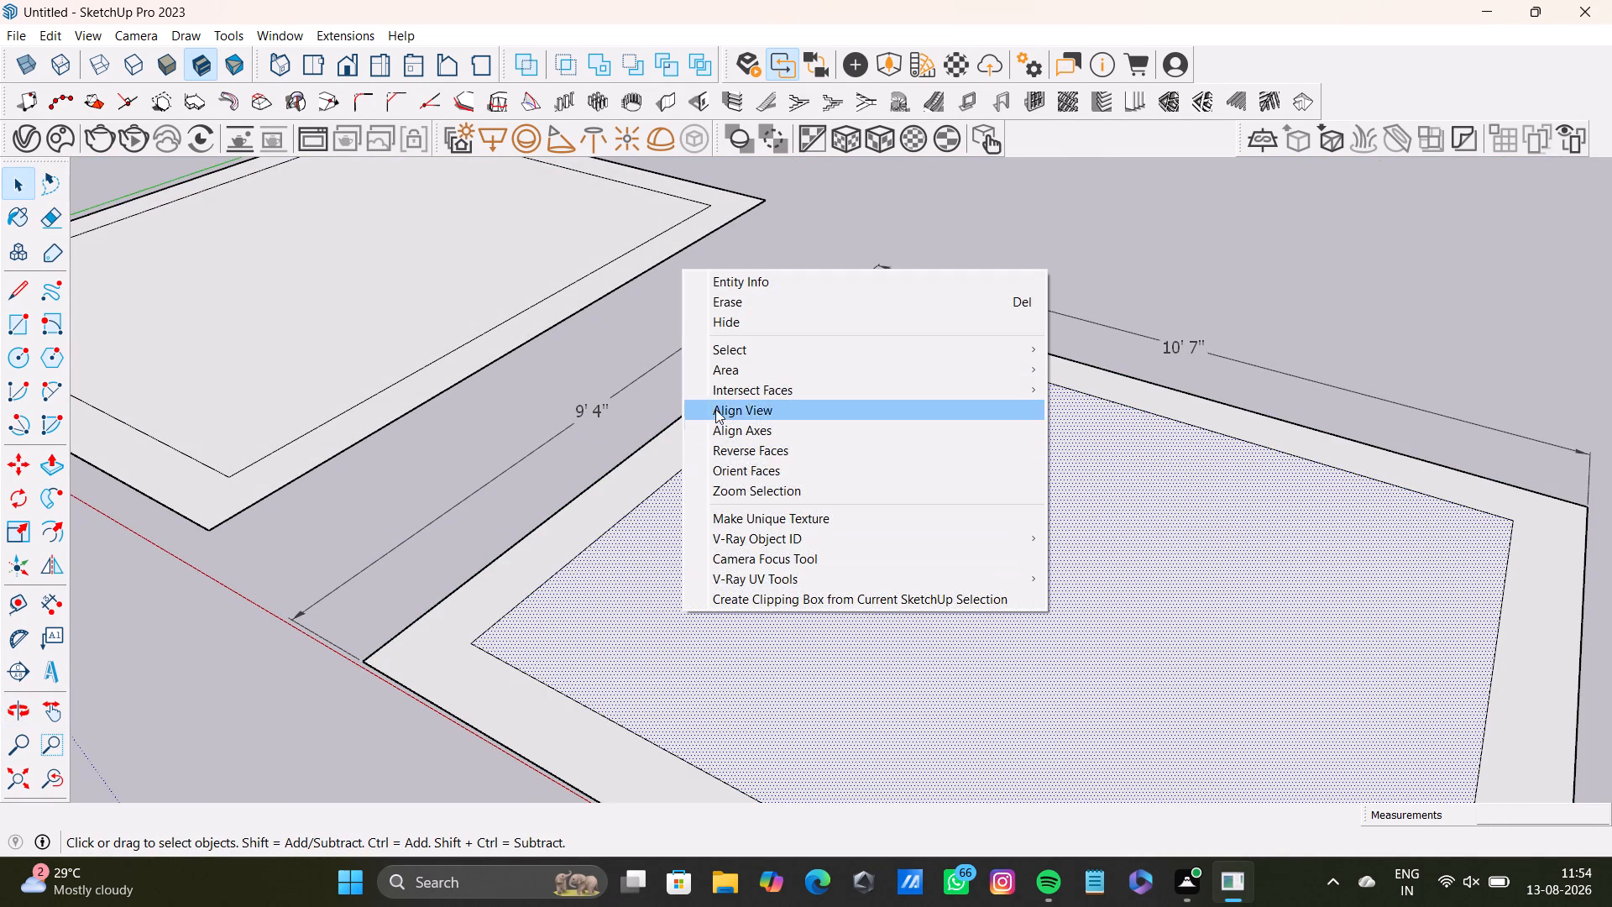
pyautogui.tripleClick(680, 650)
pyautogui.click(679, 652)
pyautogui.doubleClick(679, 652)
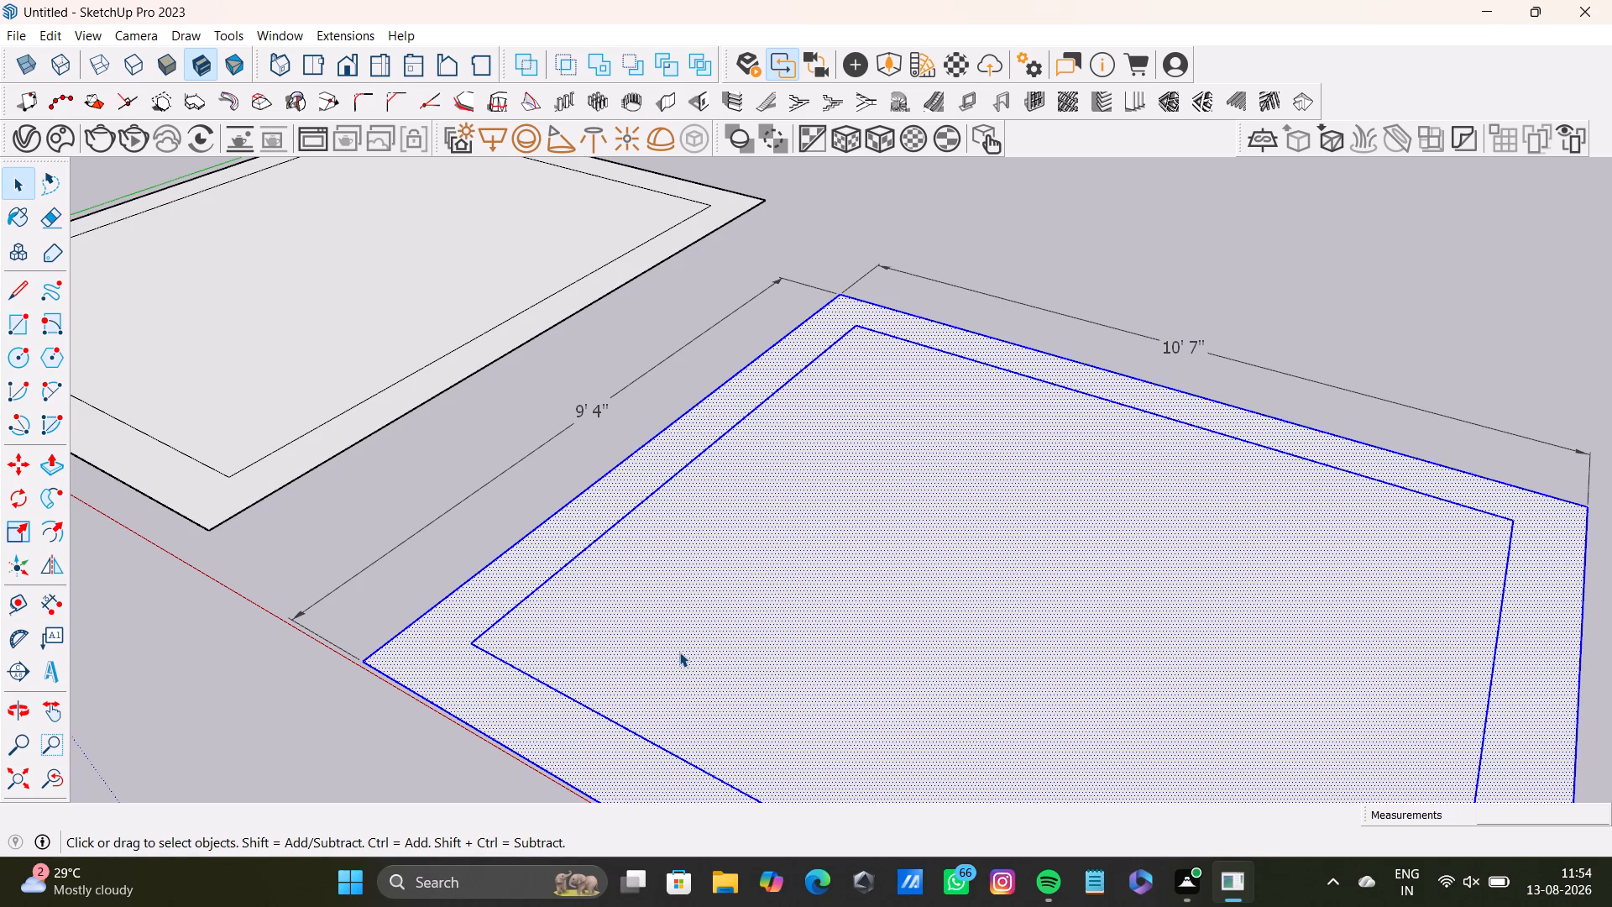
pyautogui.doubleClick(692, 664)
pyautogui.rightClick(693, 664)
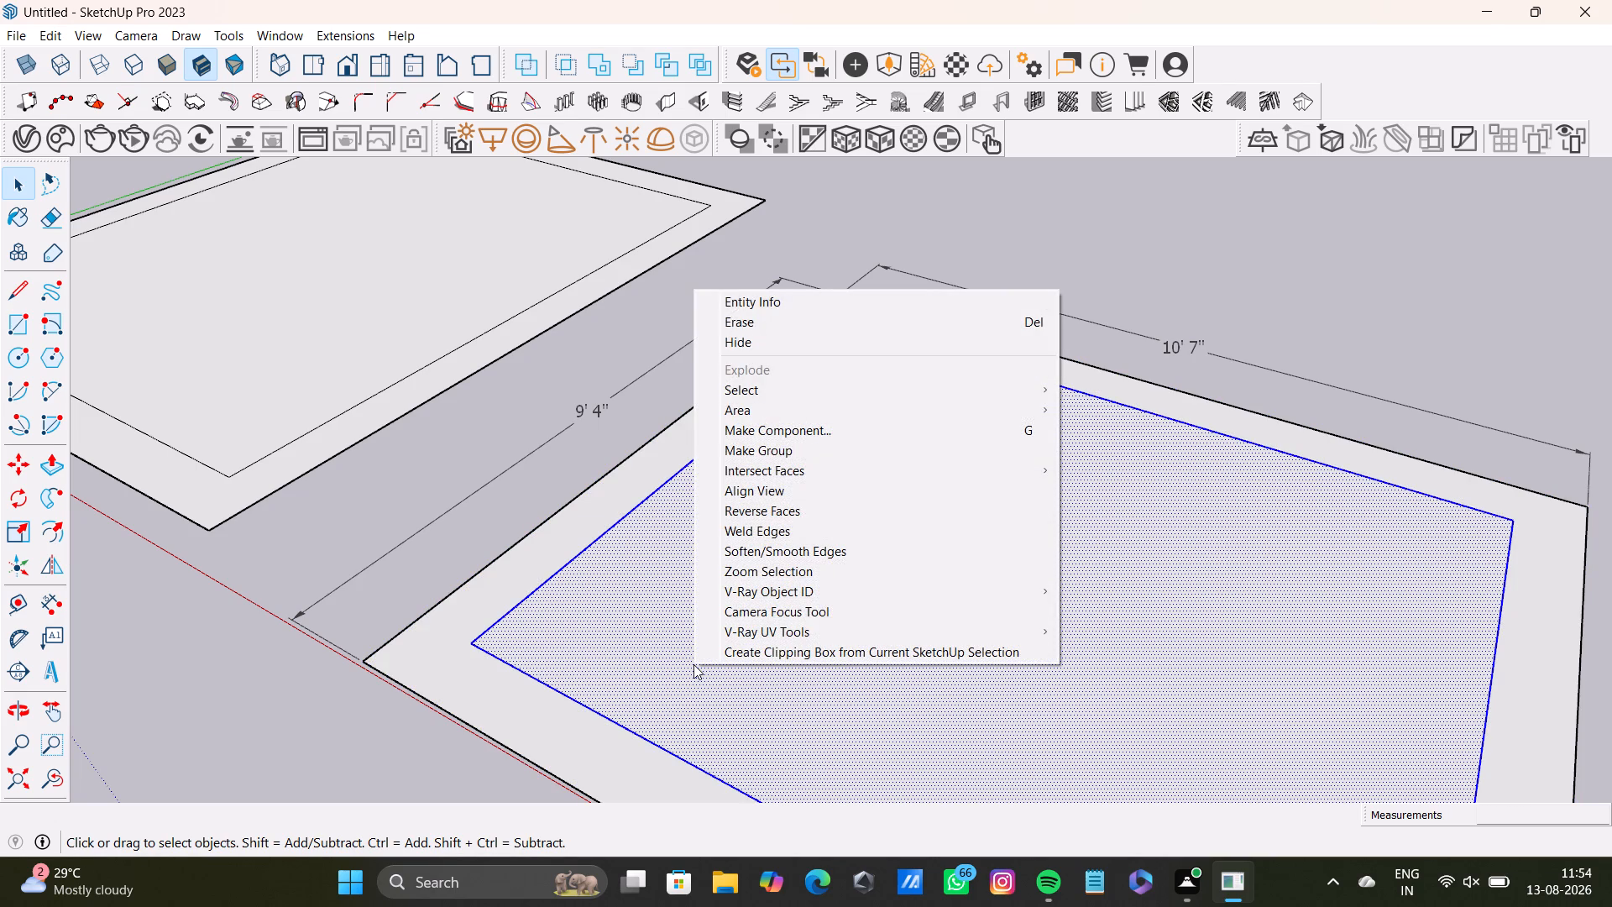
pyautogui.click(747, 446)
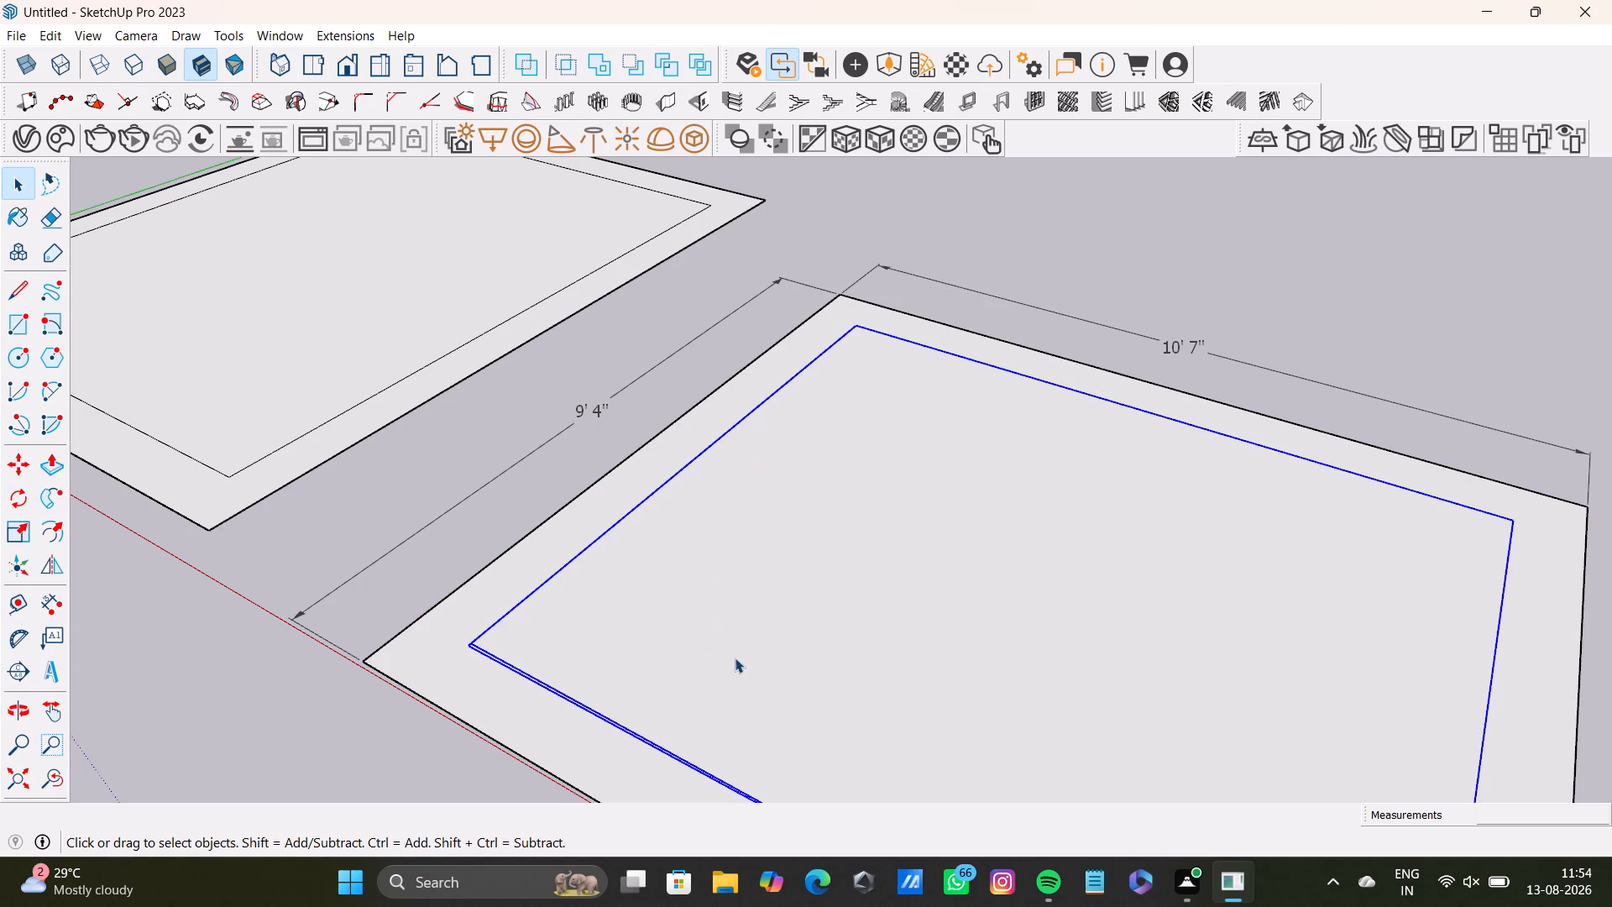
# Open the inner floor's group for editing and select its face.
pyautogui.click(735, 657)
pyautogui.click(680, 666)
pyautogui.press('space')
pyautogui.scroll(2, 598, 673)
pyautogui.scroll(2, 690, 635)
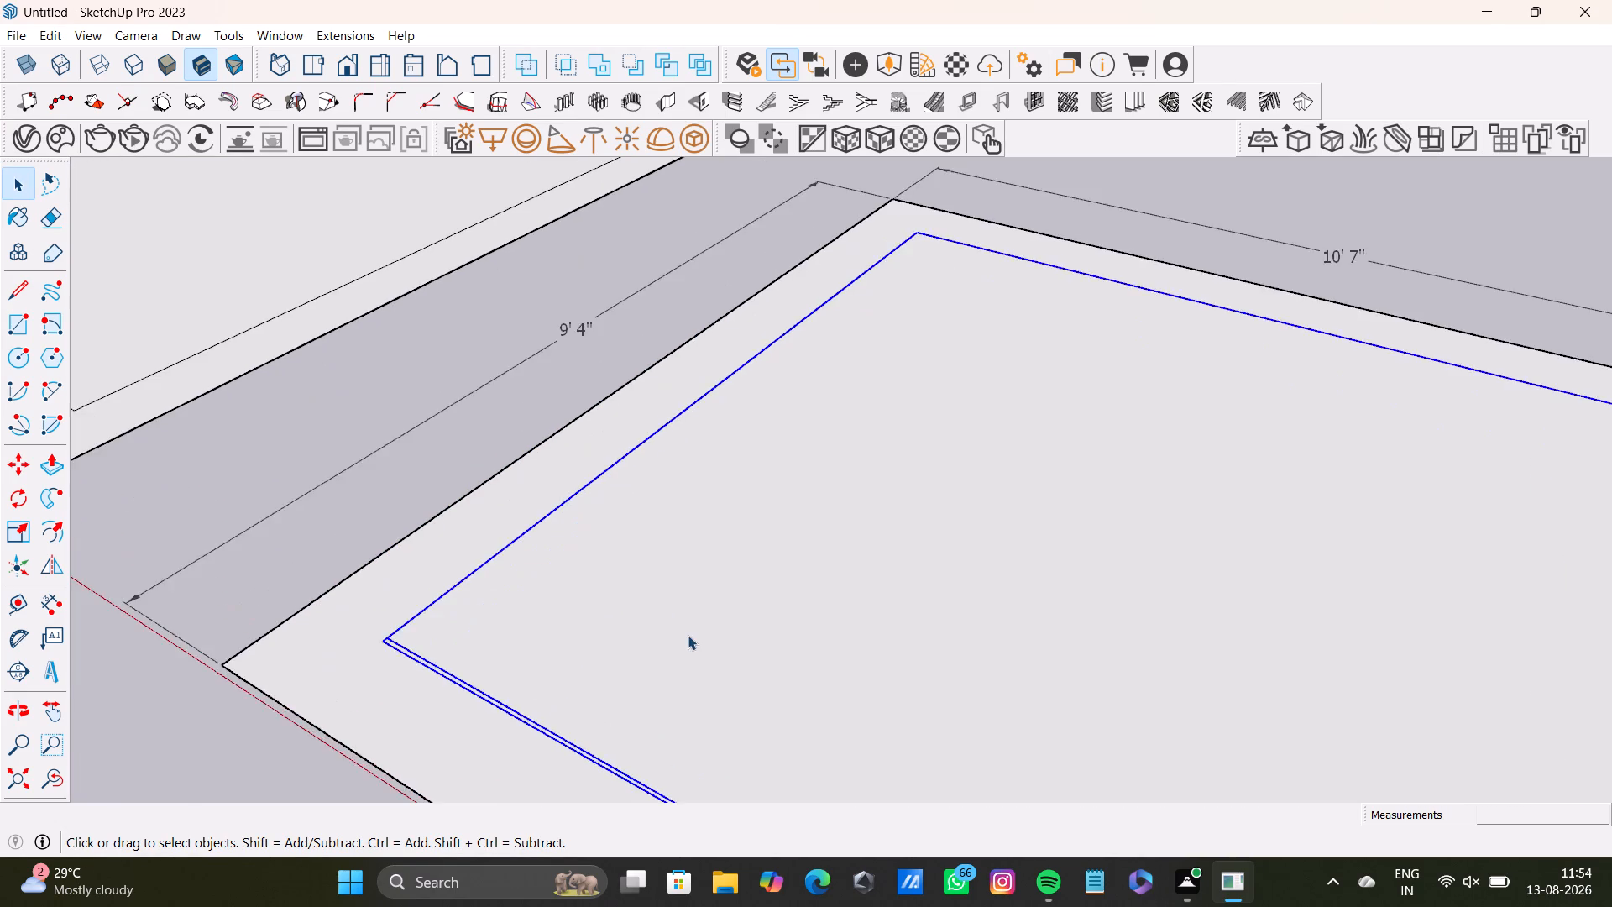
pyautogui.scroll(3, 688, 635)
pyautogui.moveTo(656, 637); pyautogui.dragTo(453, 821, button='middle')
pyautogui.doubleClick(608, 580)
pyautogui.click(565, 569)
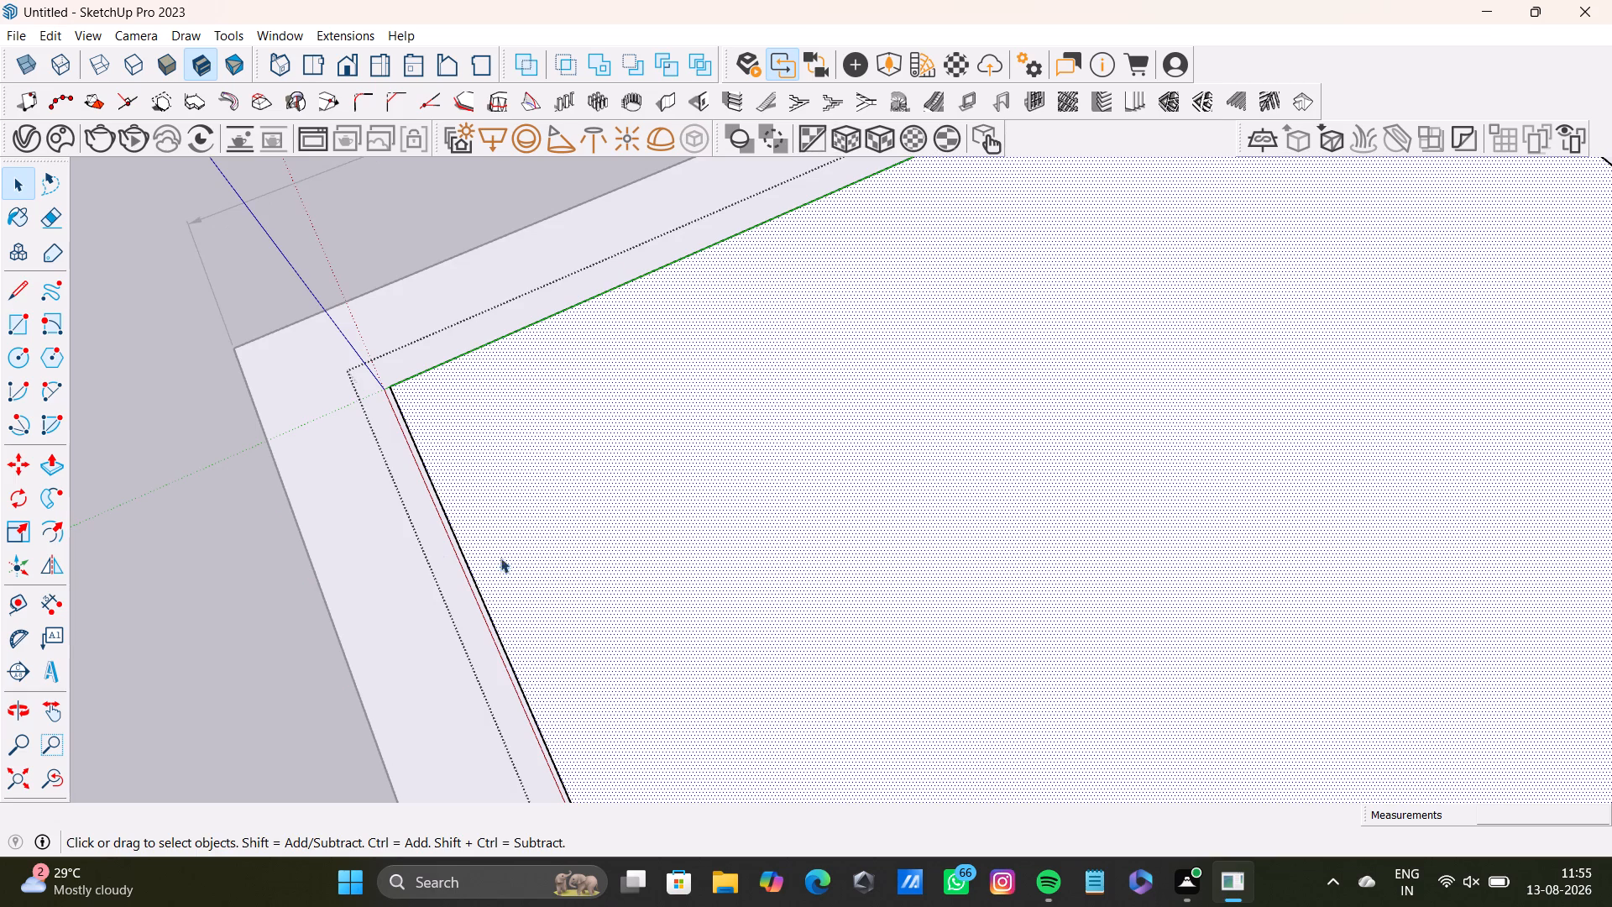
# Examine the grouped inner floor and its corner against the wall outline from below and above, and close the group.
pyautogui.moveTo(510, 557); pyautogui.dragTo(615, 300, button='middle')
pyautogui.moveTo(562, 643); pyautogui.dragTo(631, 385, button='middle')
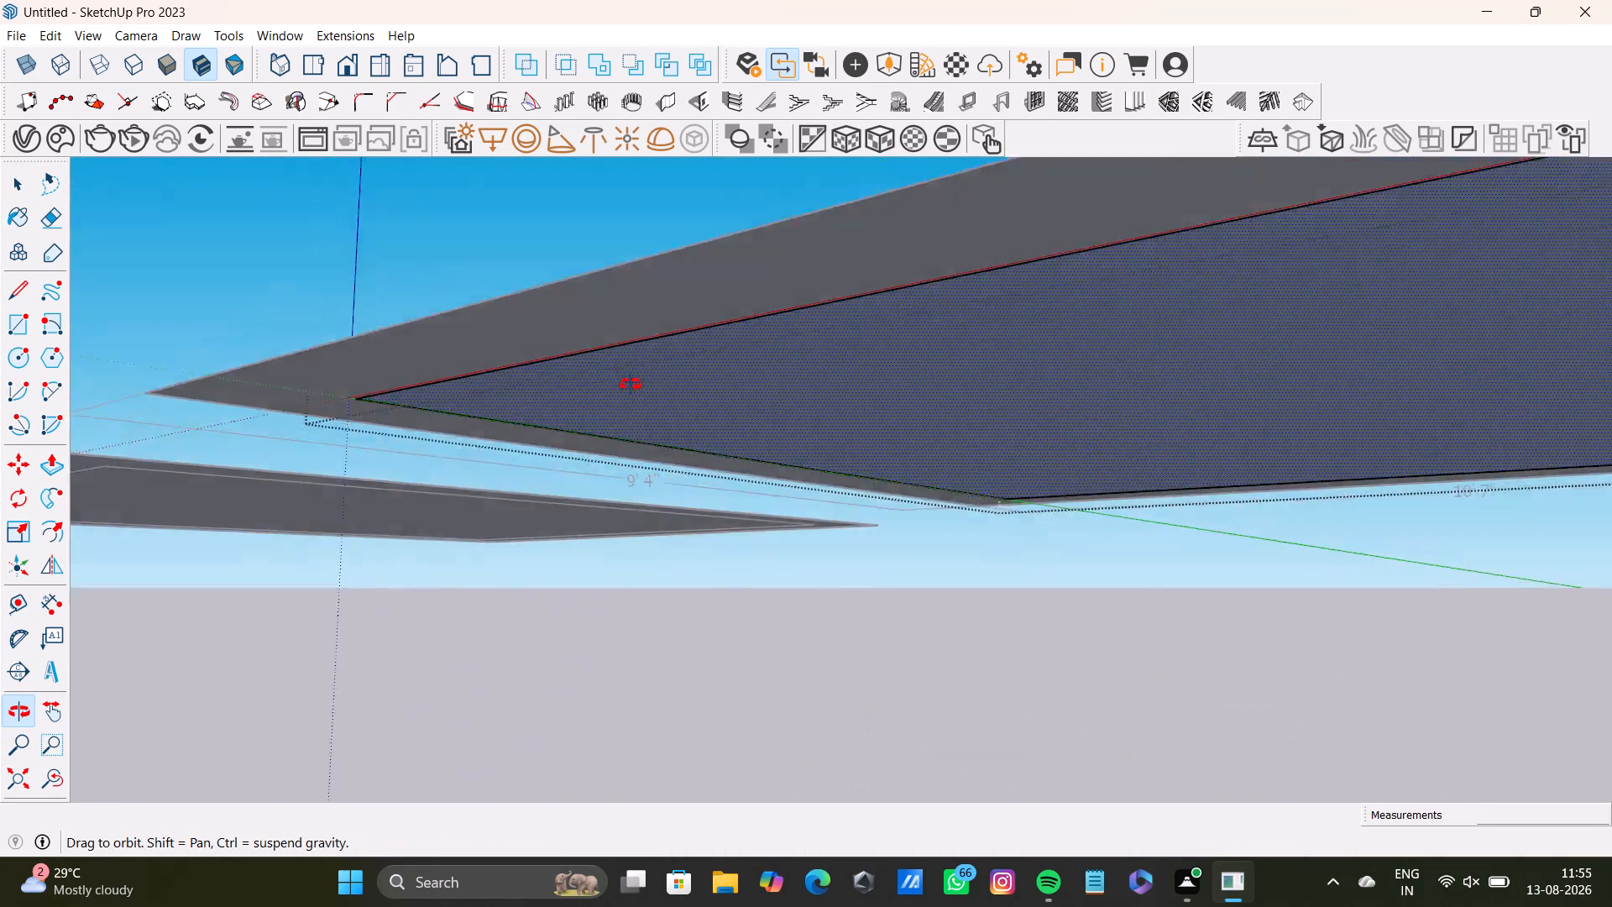
pyautogui.moveTo(631, 385); pyautogui.dragTo(374, 289, button='middle')
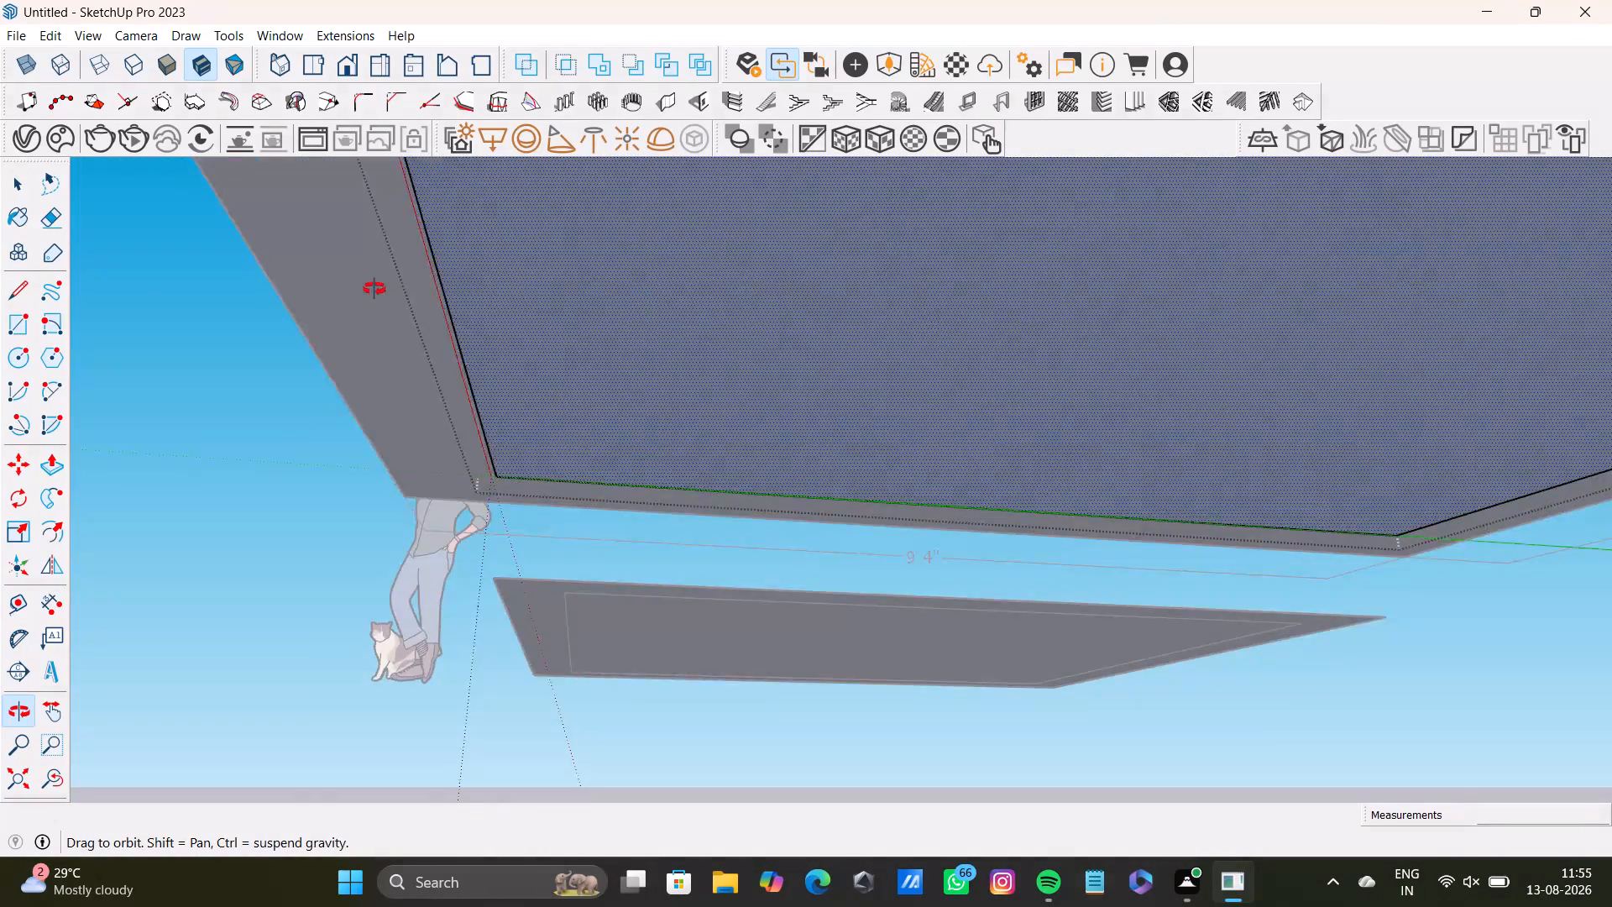
pyautogui.moveTo(374, 289); pyautogui.dragTo(383, 282, button='middle')
pyautogui.scroll(11, 437, 401)
pyautogui.moveTo(504, 437); pyautogui.dragTo(637, 457, button='middle')
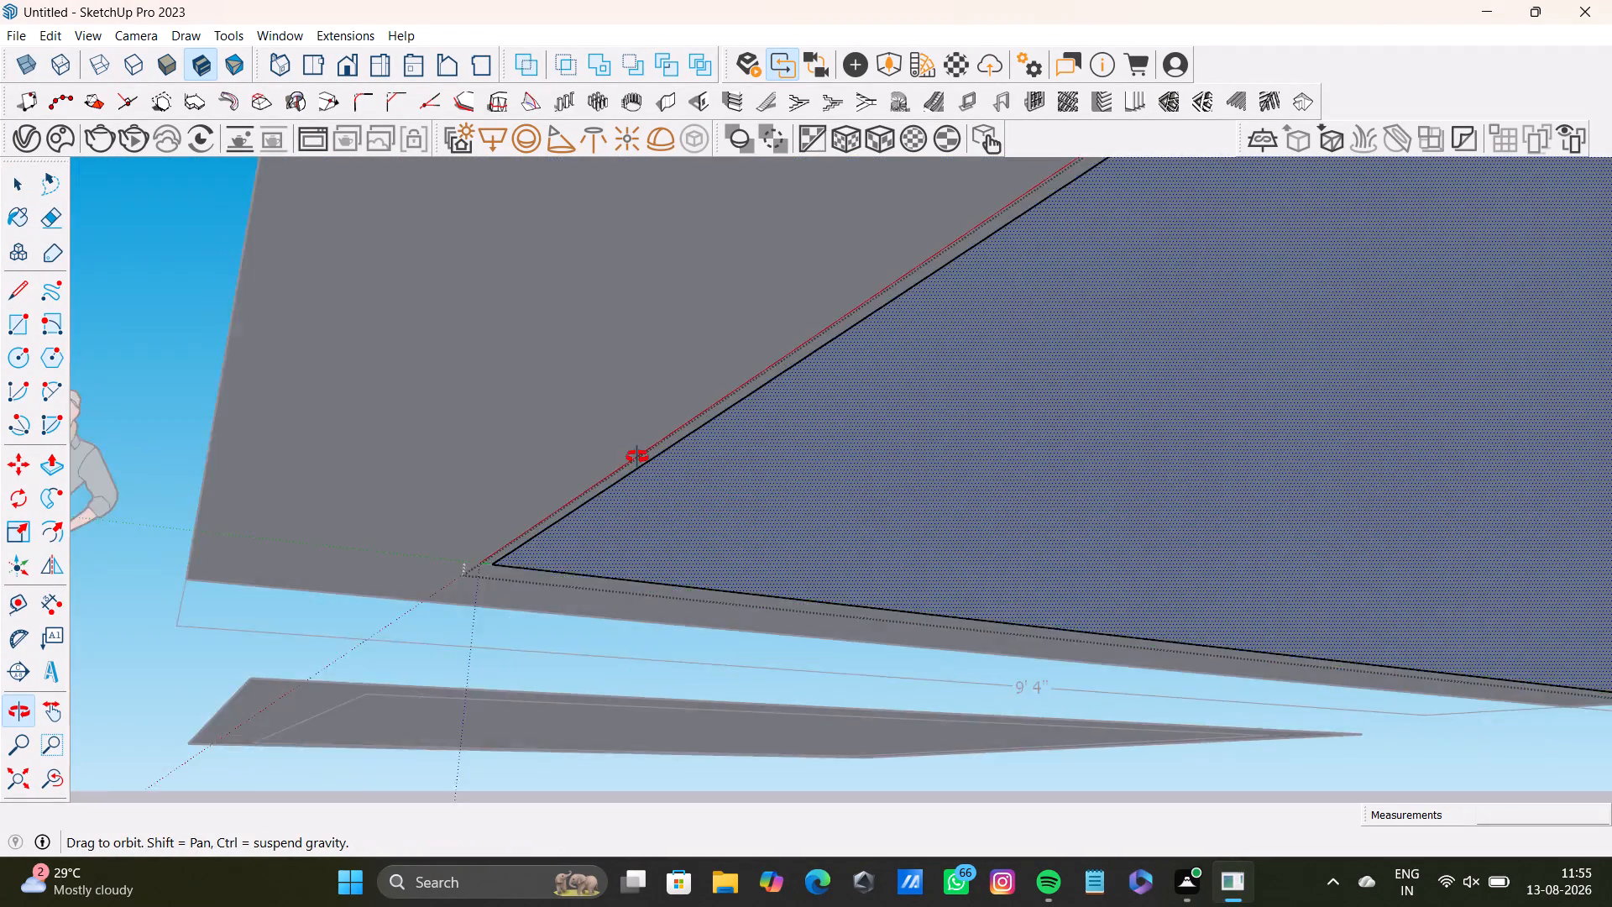
pyautogui.moveTo(637, 457); pyautogui.dragTo(656, 508, button='middle')
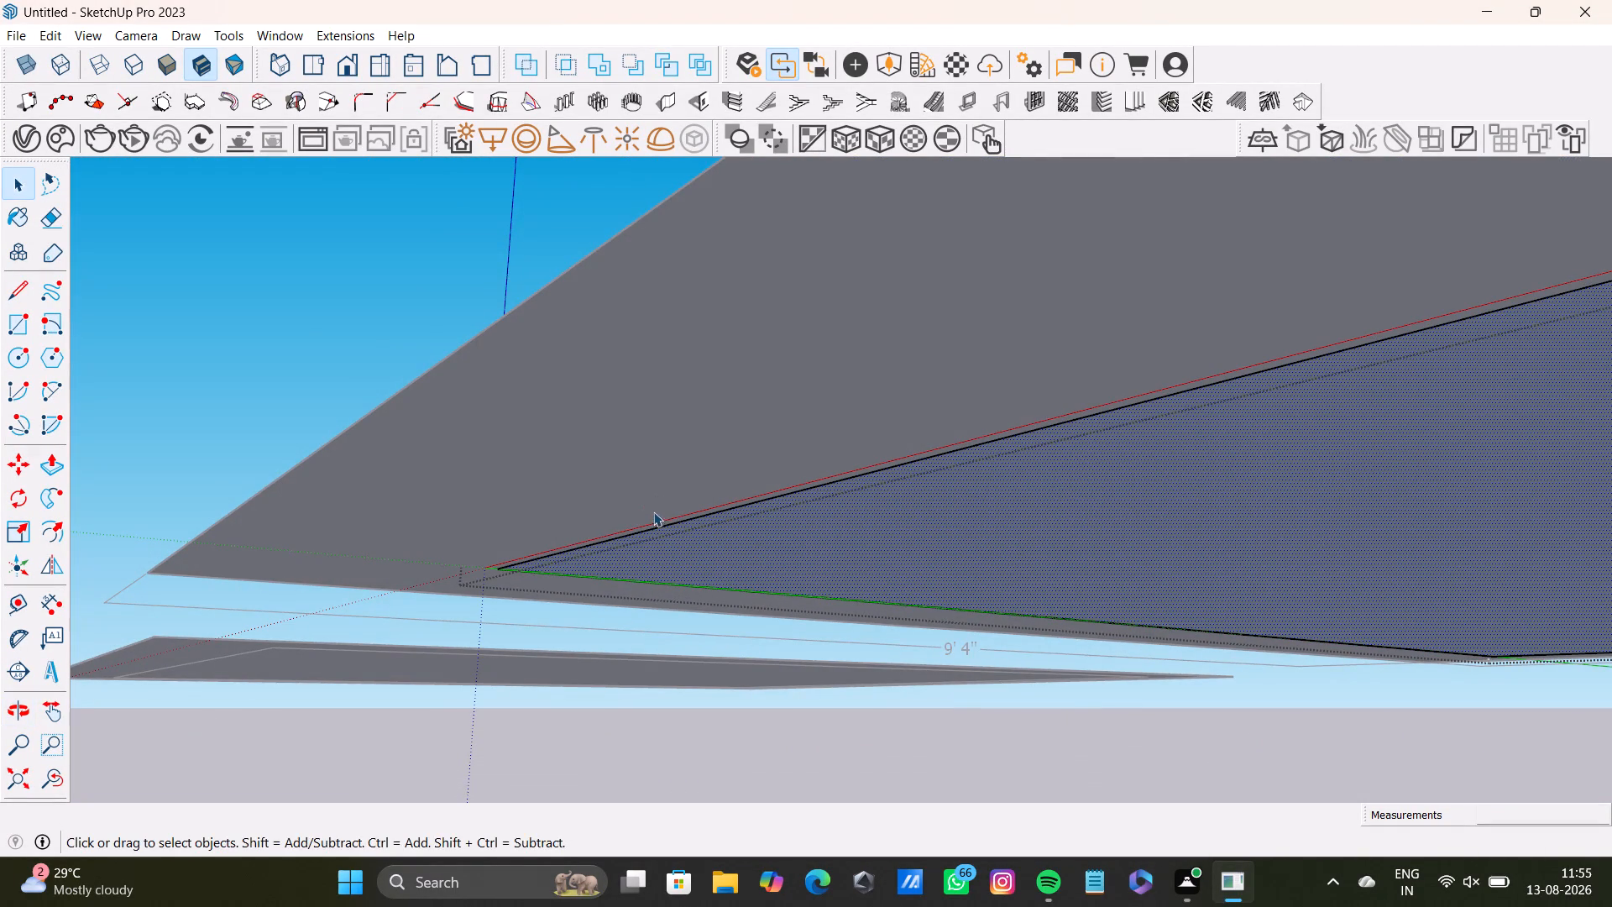
pyautogui.moveTo(667, 533); pyautogui.dragTo(665, 772, button='middle')
pyautogui.scroll(8, 588, 580)
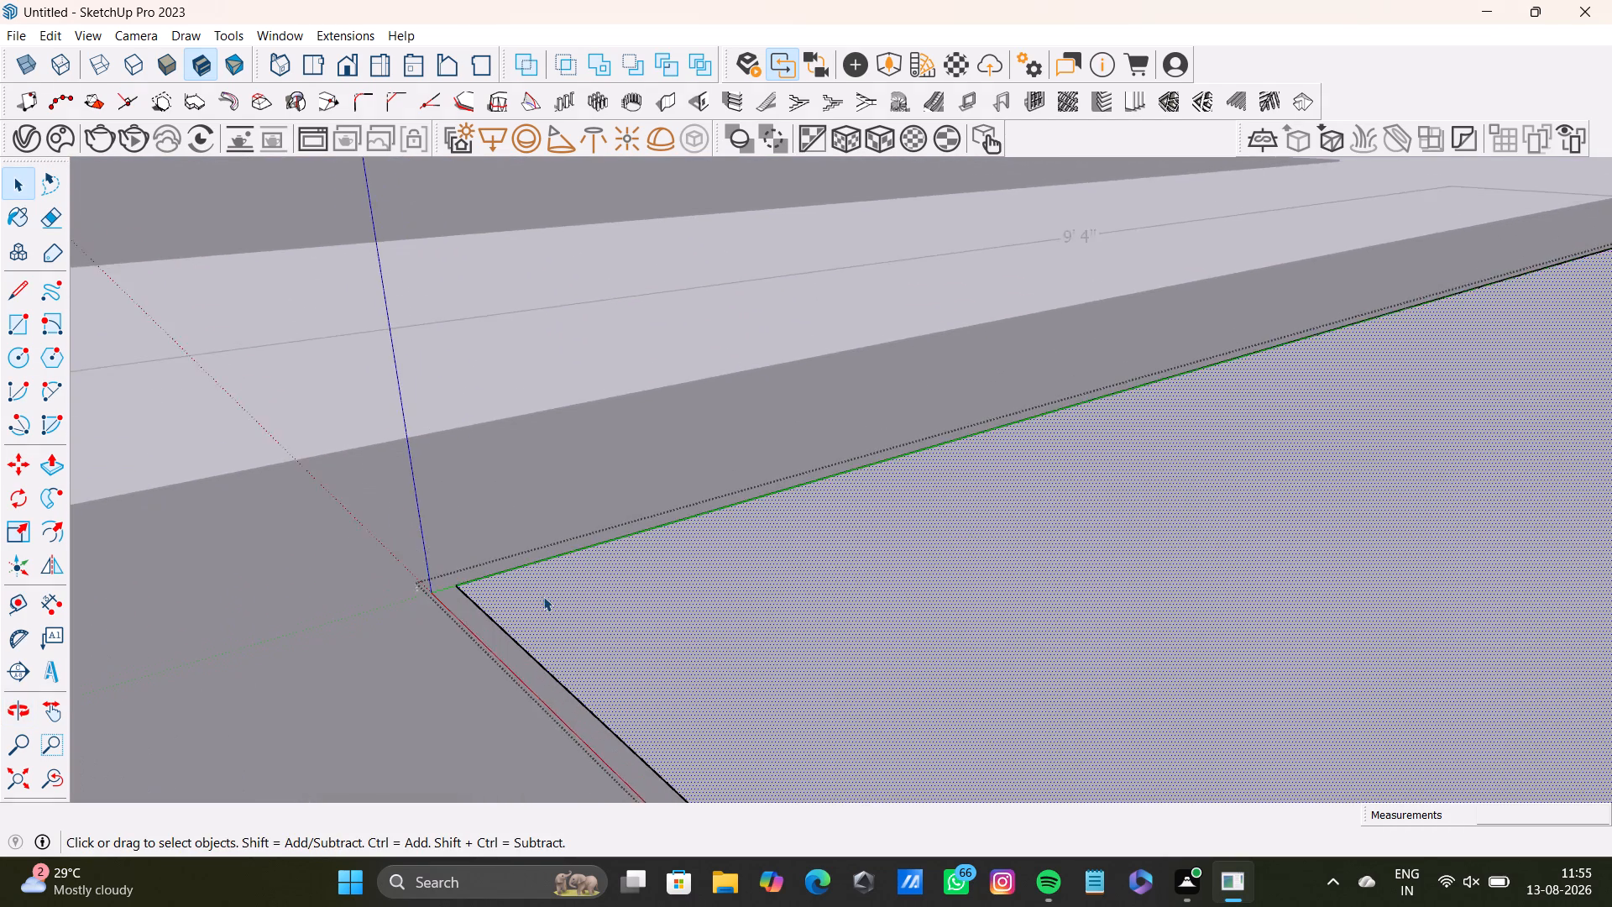
pyautogui.scroll(5, 543, 596)
pyautogui.moveTo(533, 599); pyautogui.dragTo(573, 774, button='middle')
pyautogui.press('space')
pyautogui.scroll(-11, 435, 609)
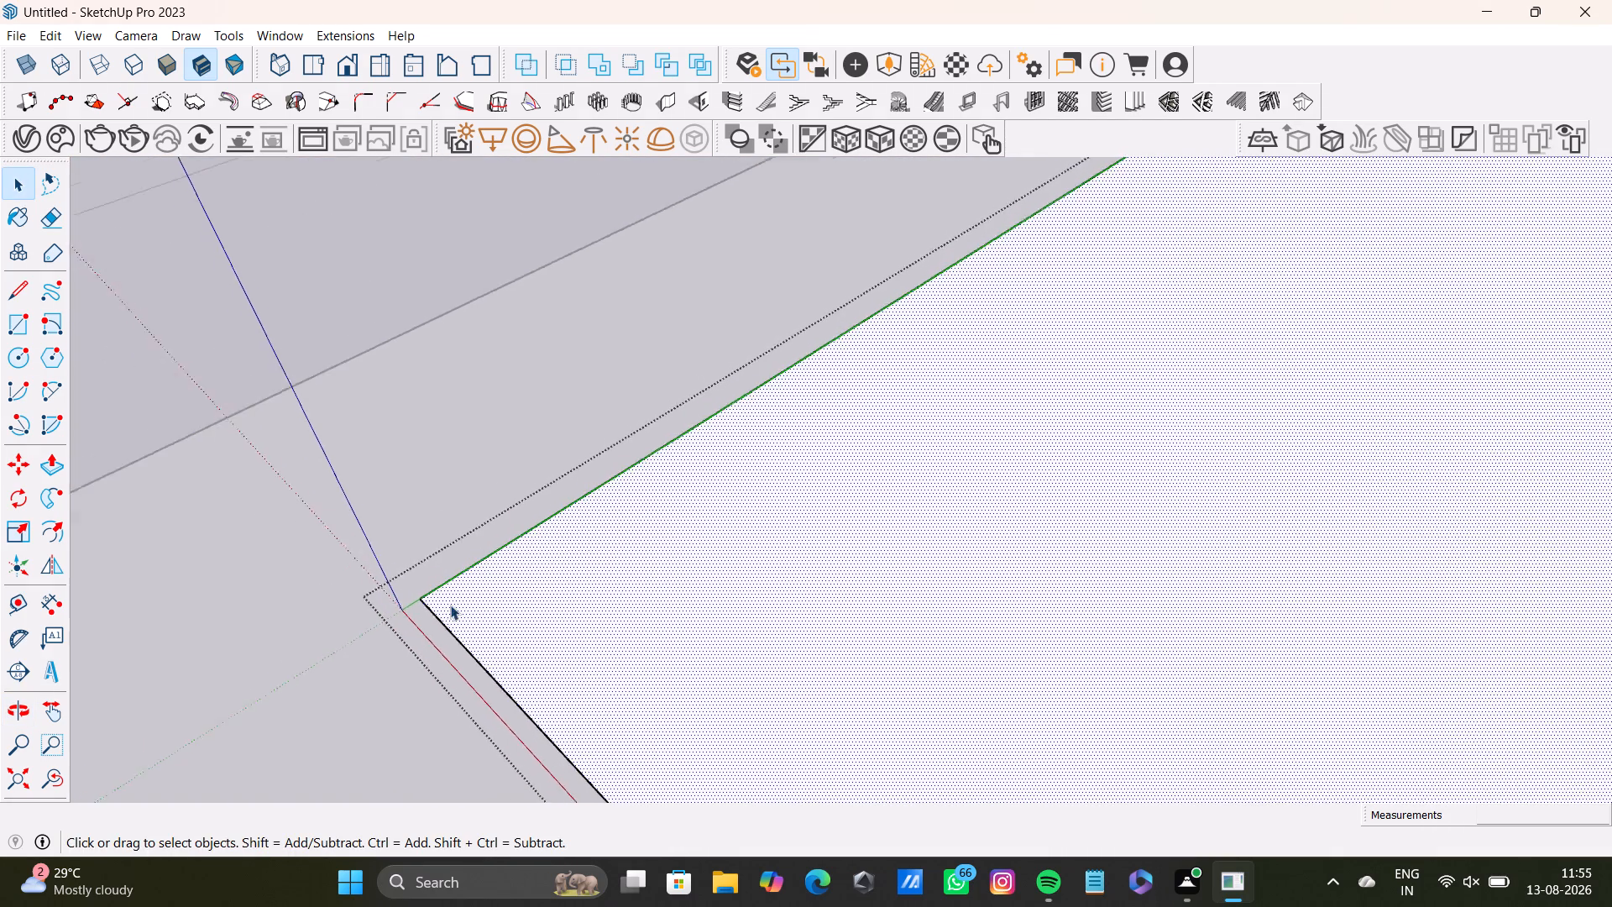
pyautogui.scroll(-16, 450, 605)
pyautogui.click(463, 449)
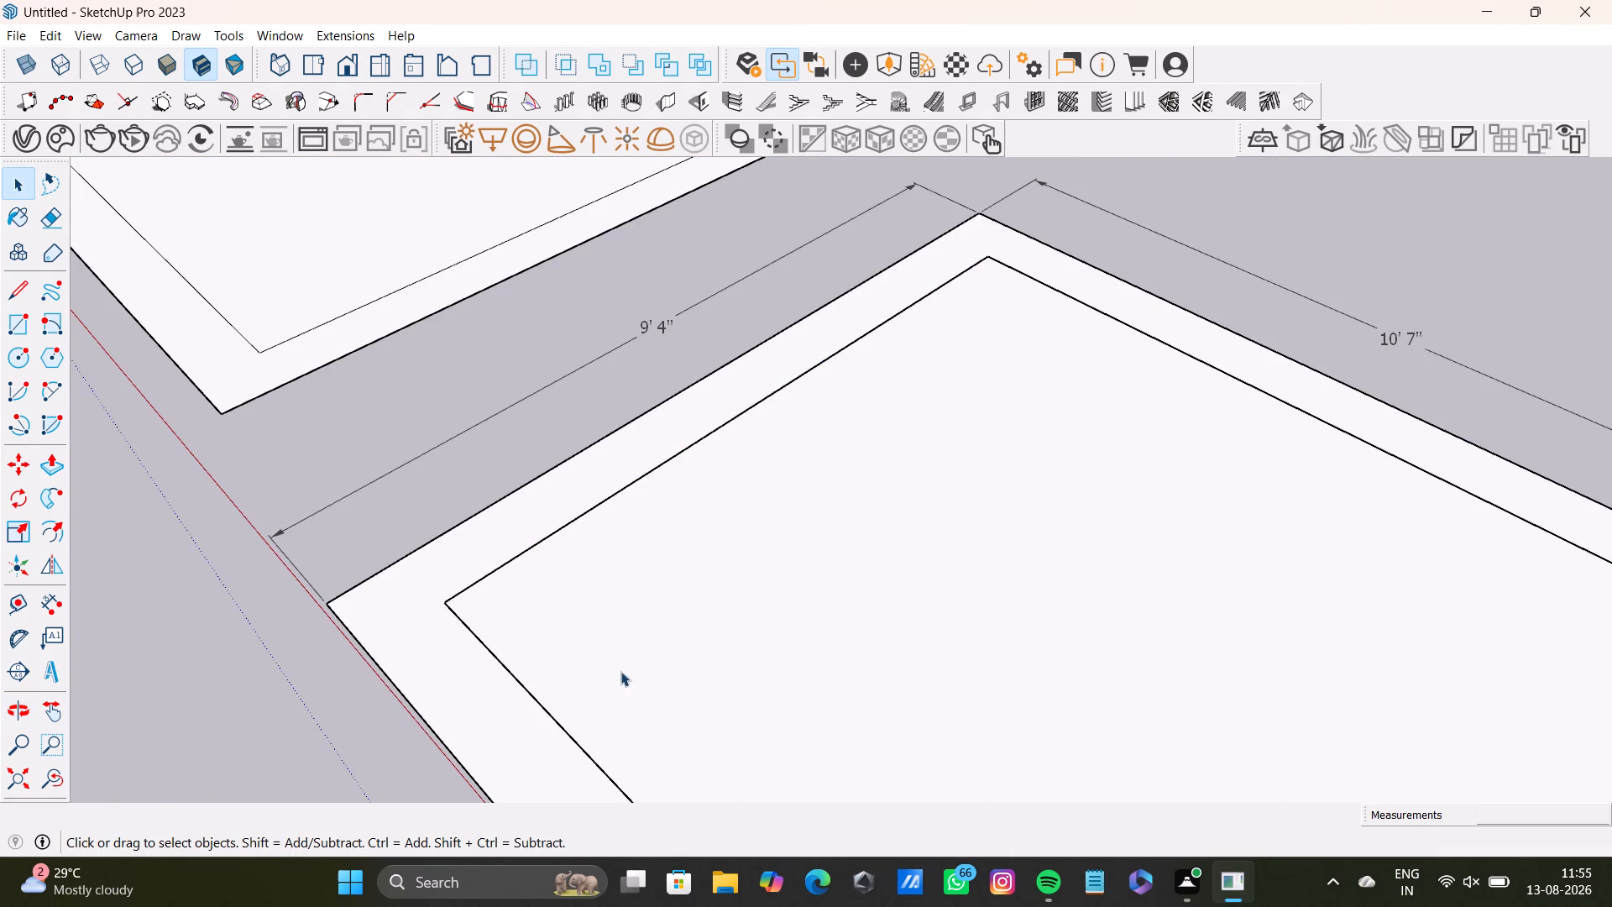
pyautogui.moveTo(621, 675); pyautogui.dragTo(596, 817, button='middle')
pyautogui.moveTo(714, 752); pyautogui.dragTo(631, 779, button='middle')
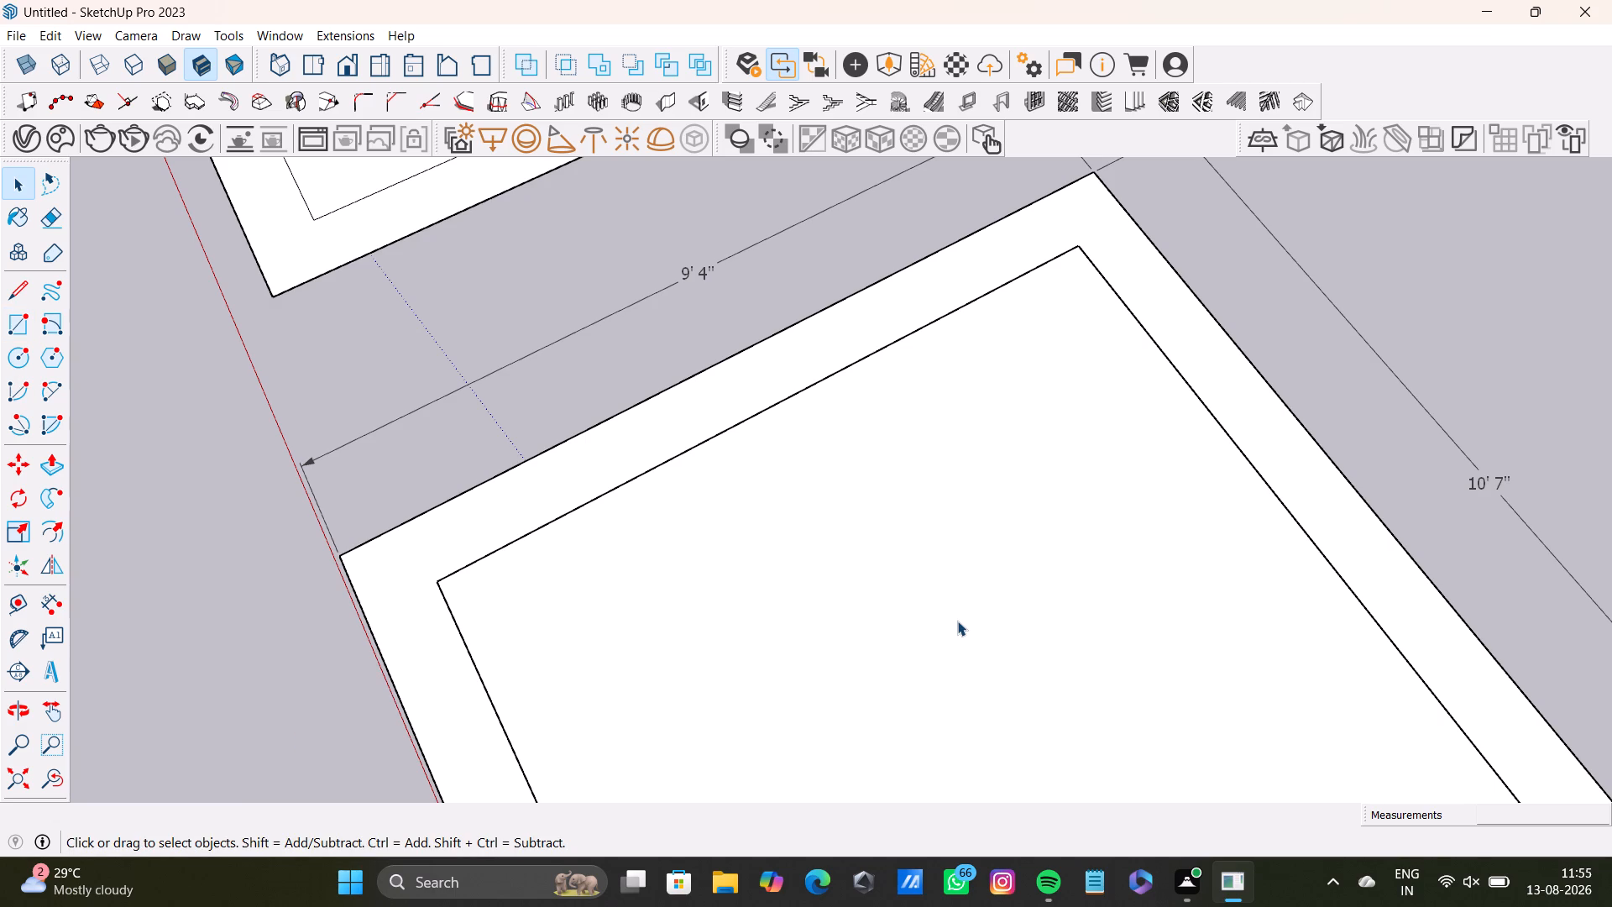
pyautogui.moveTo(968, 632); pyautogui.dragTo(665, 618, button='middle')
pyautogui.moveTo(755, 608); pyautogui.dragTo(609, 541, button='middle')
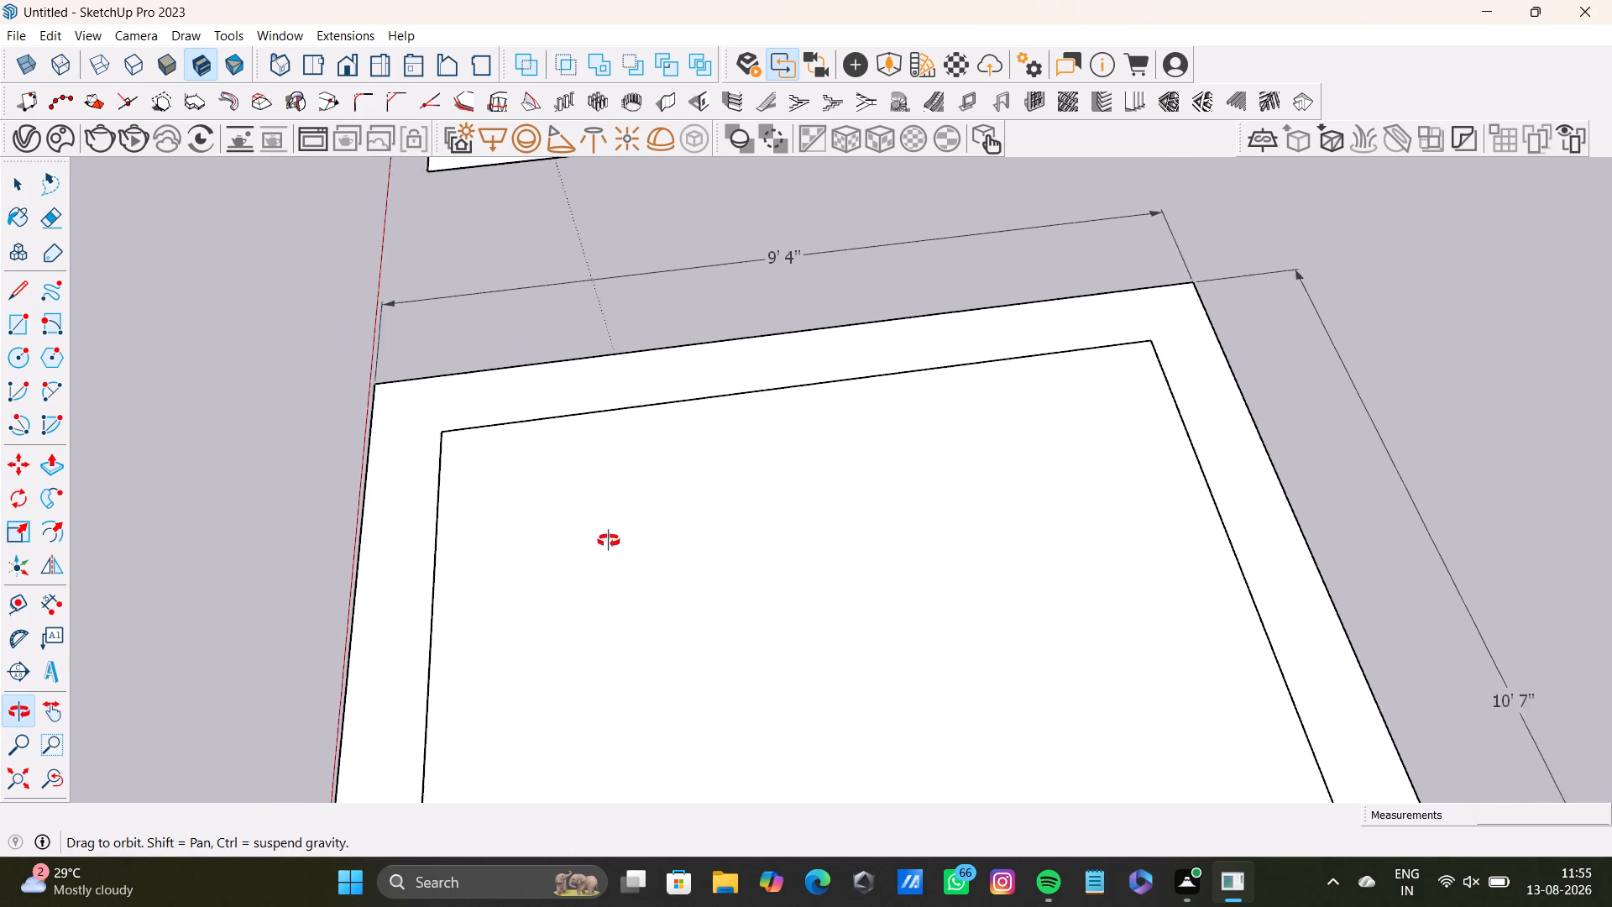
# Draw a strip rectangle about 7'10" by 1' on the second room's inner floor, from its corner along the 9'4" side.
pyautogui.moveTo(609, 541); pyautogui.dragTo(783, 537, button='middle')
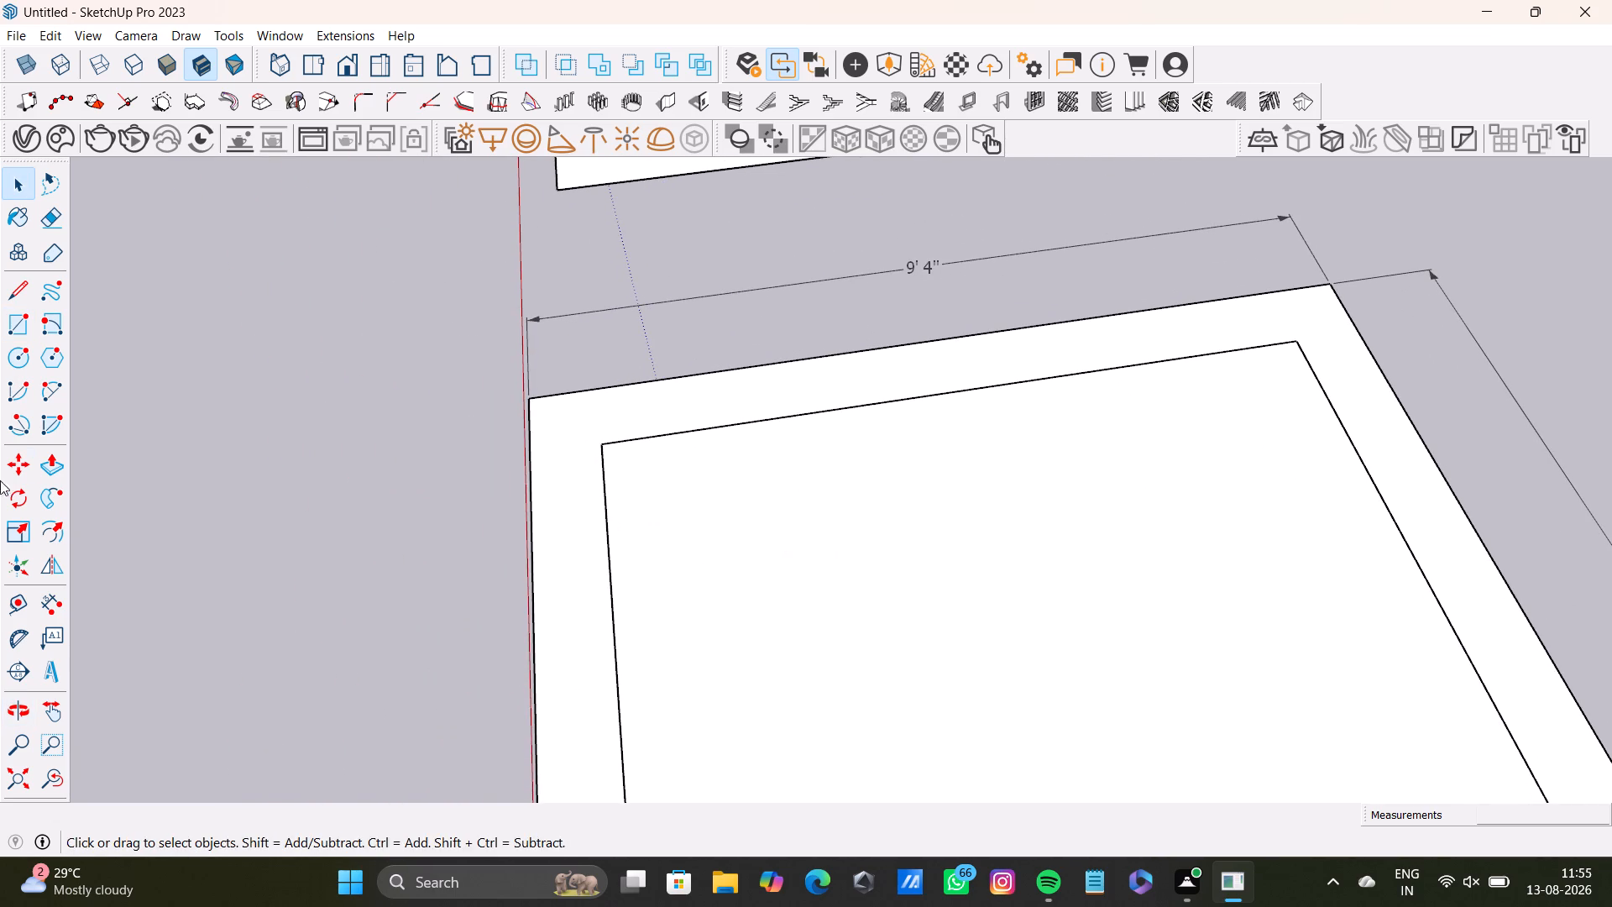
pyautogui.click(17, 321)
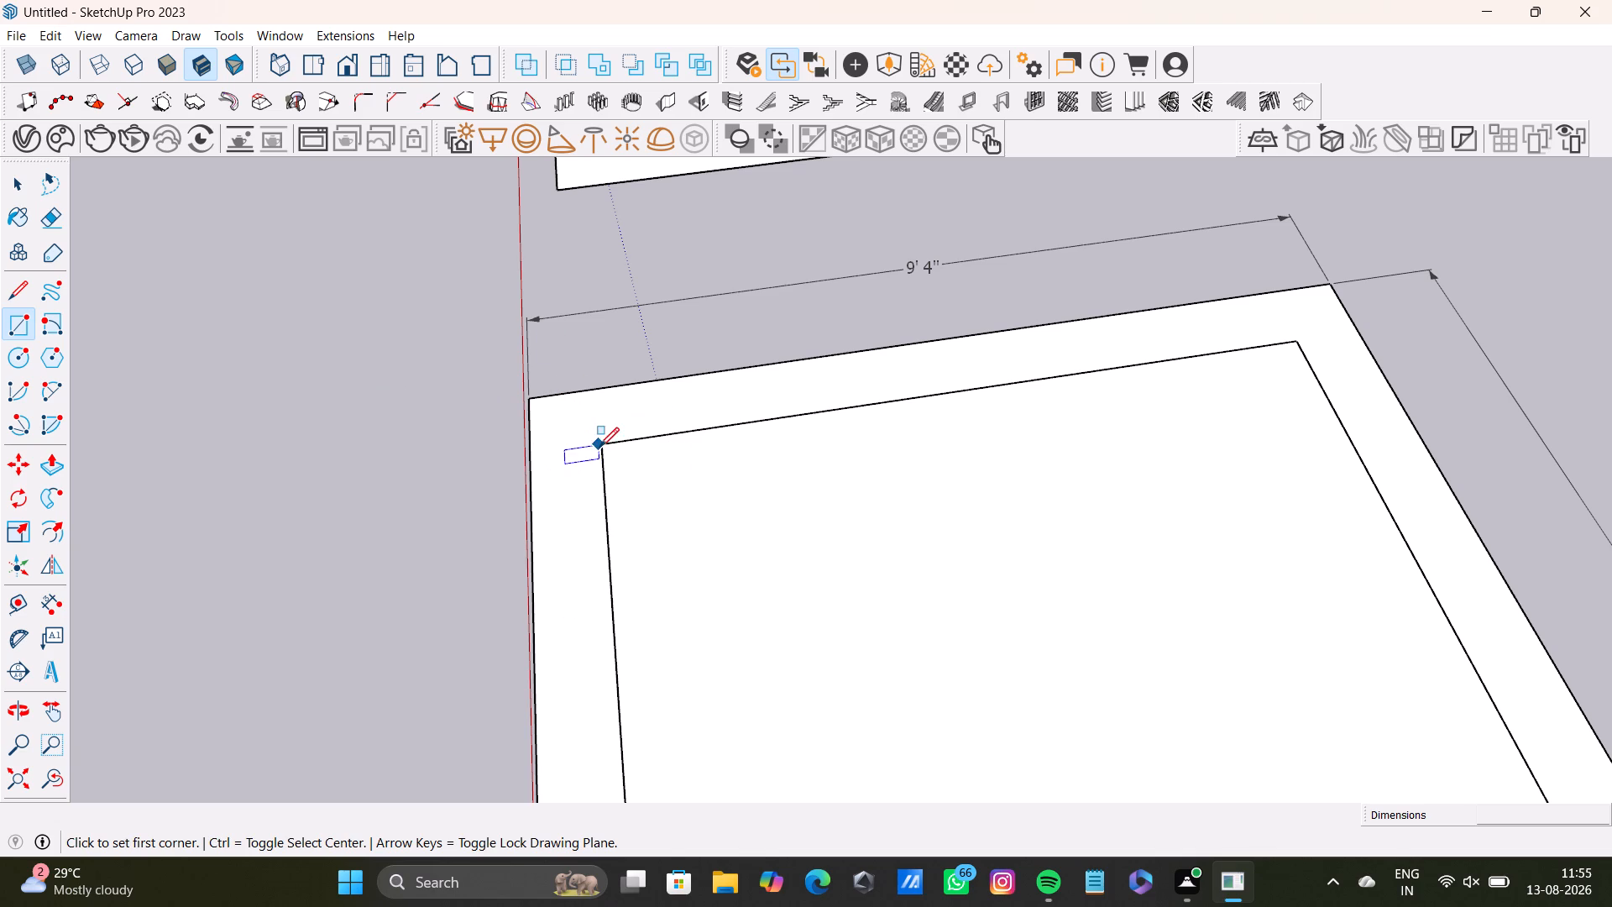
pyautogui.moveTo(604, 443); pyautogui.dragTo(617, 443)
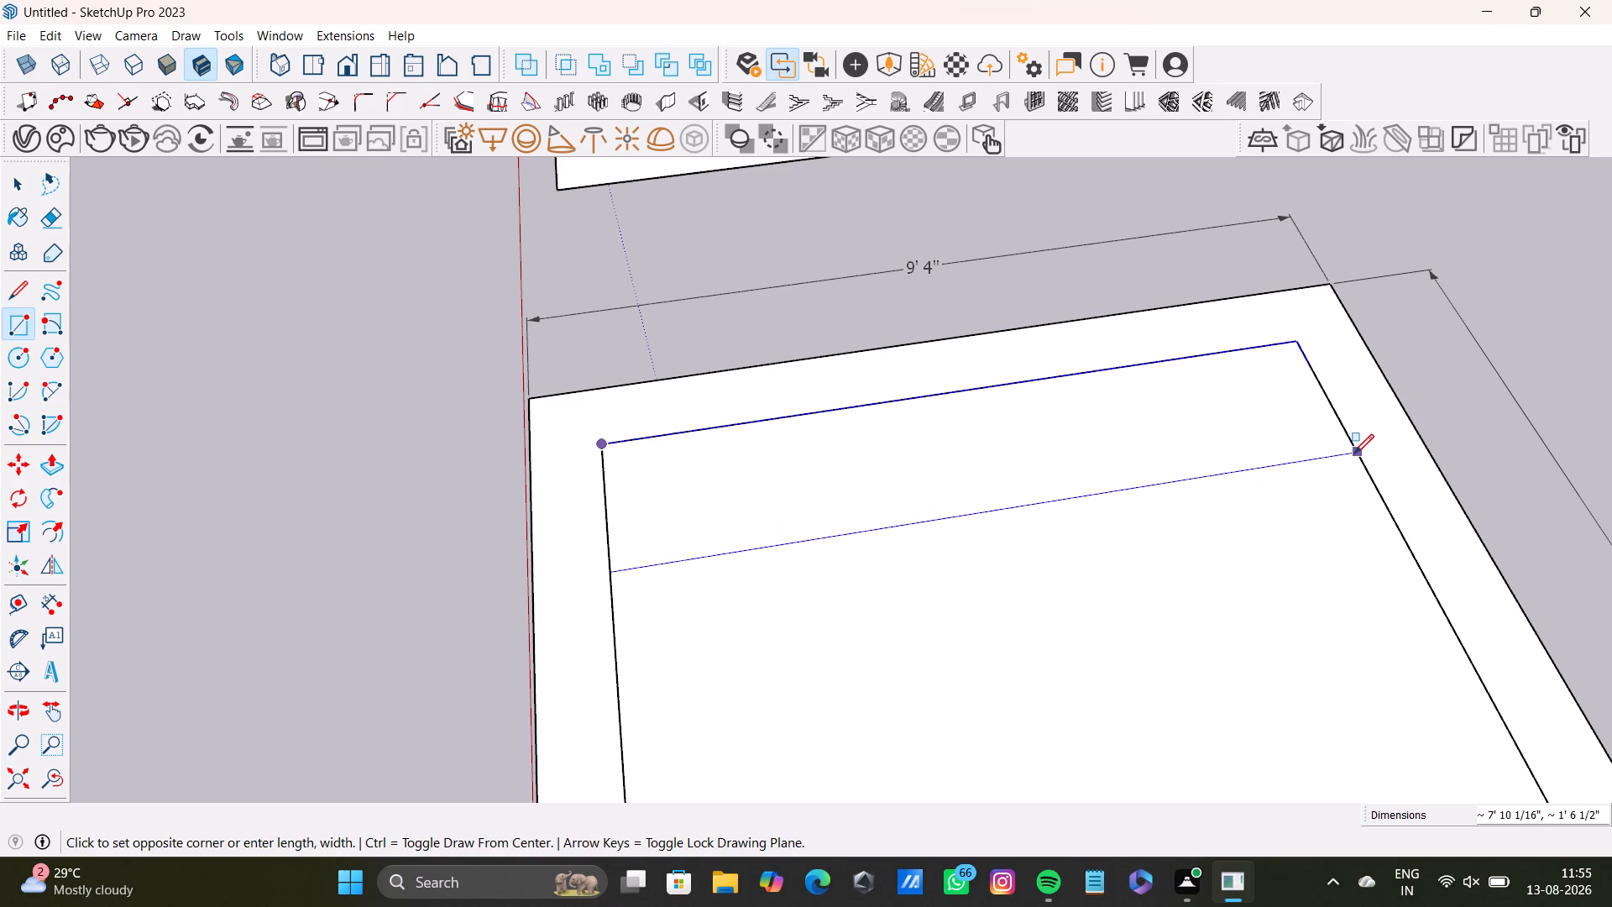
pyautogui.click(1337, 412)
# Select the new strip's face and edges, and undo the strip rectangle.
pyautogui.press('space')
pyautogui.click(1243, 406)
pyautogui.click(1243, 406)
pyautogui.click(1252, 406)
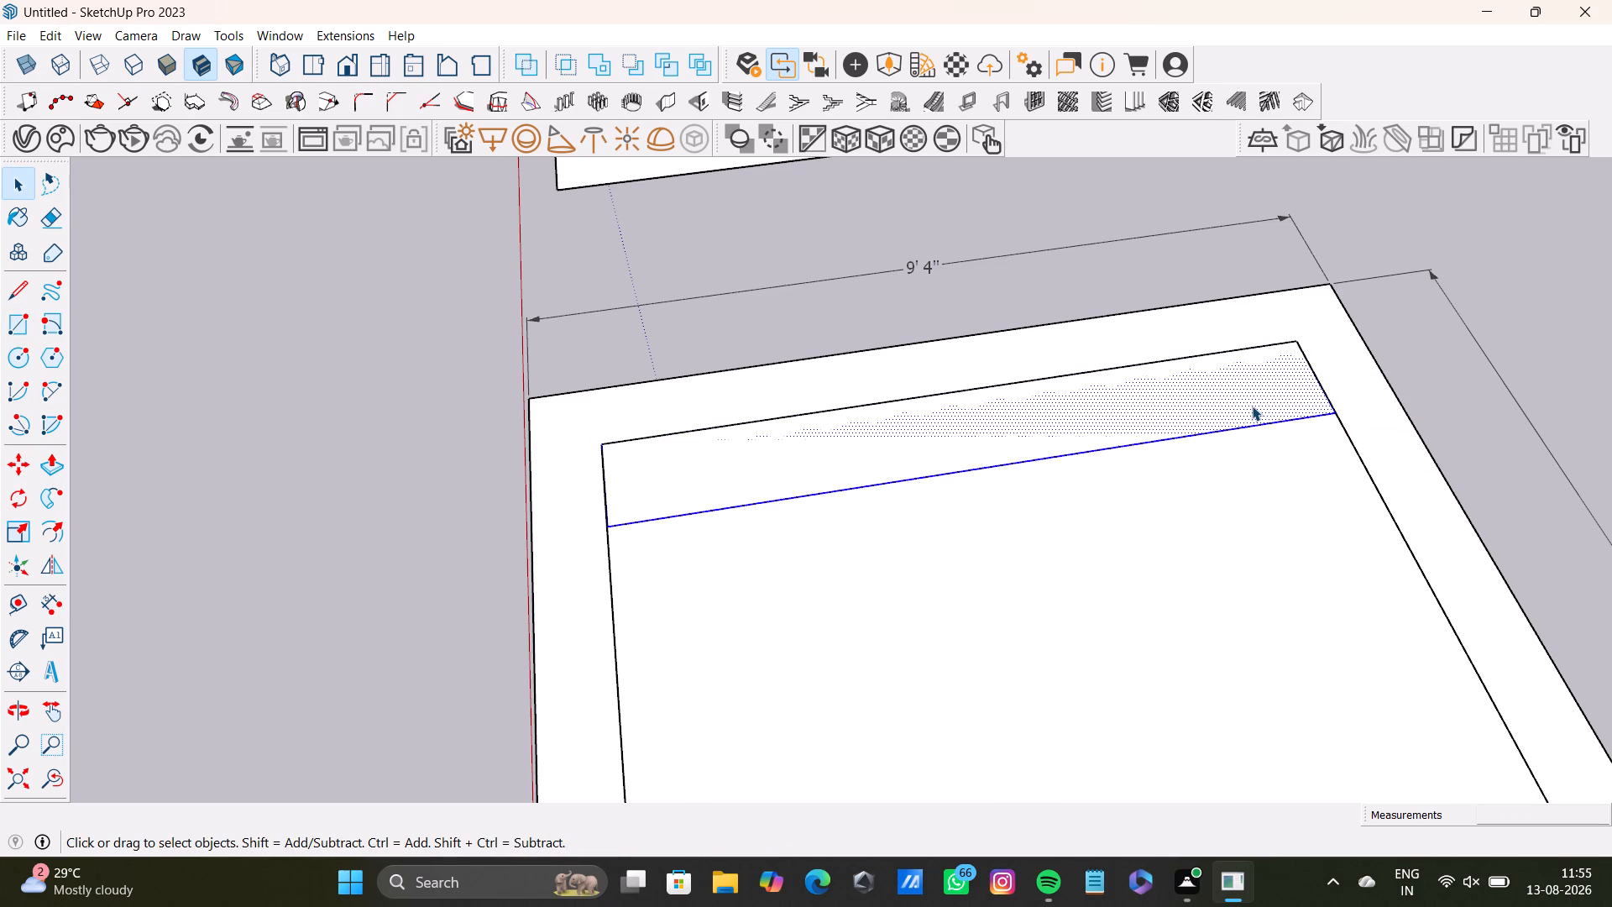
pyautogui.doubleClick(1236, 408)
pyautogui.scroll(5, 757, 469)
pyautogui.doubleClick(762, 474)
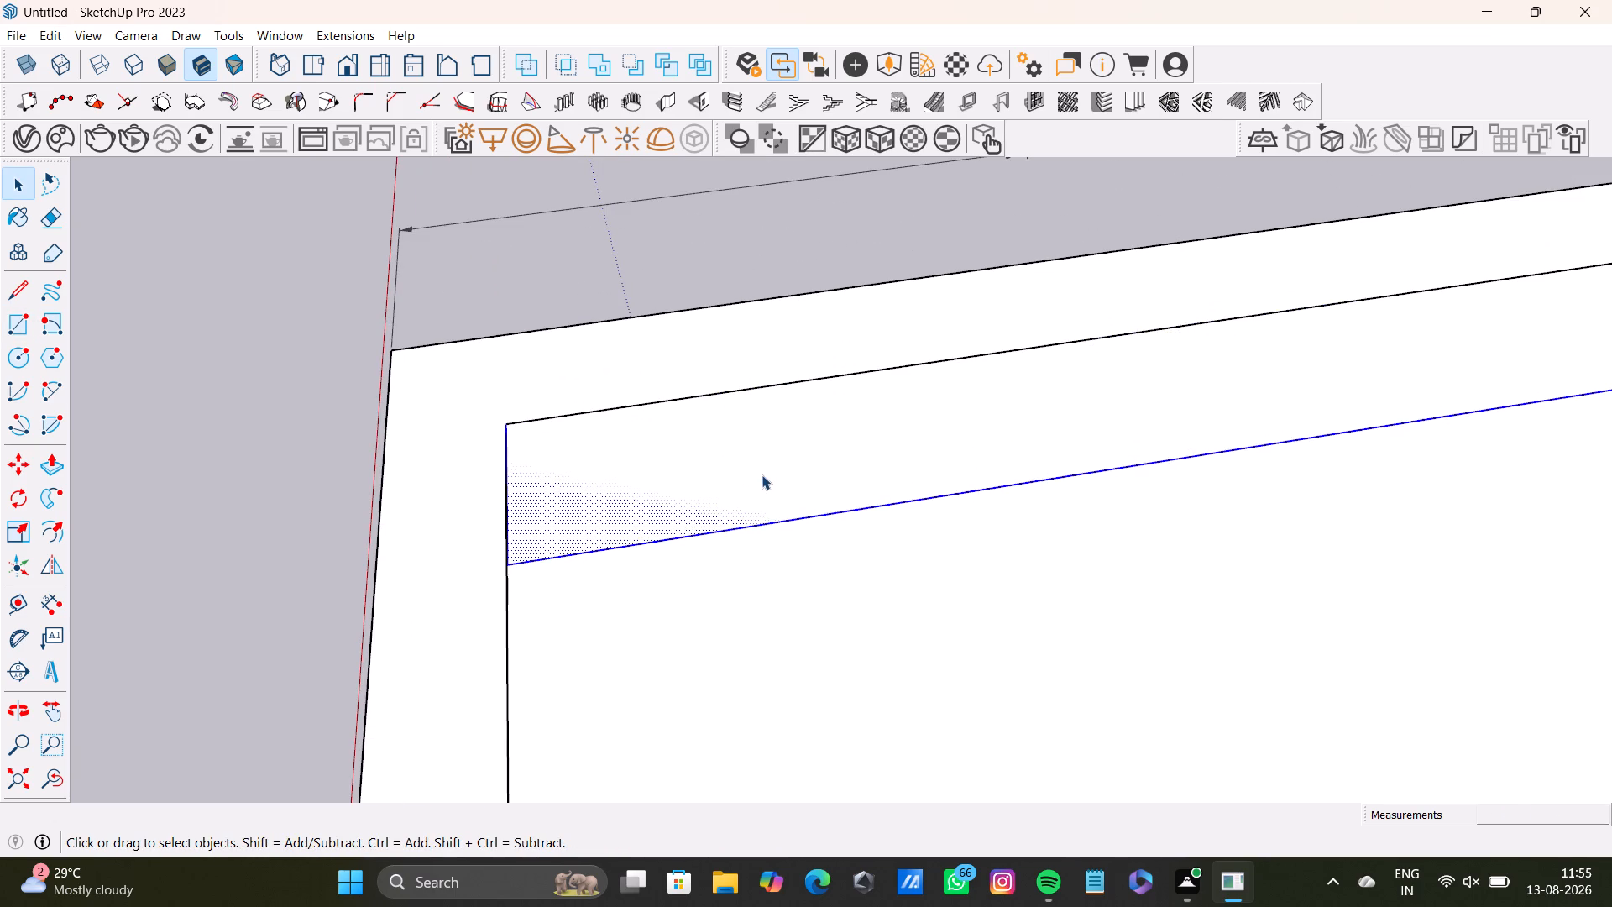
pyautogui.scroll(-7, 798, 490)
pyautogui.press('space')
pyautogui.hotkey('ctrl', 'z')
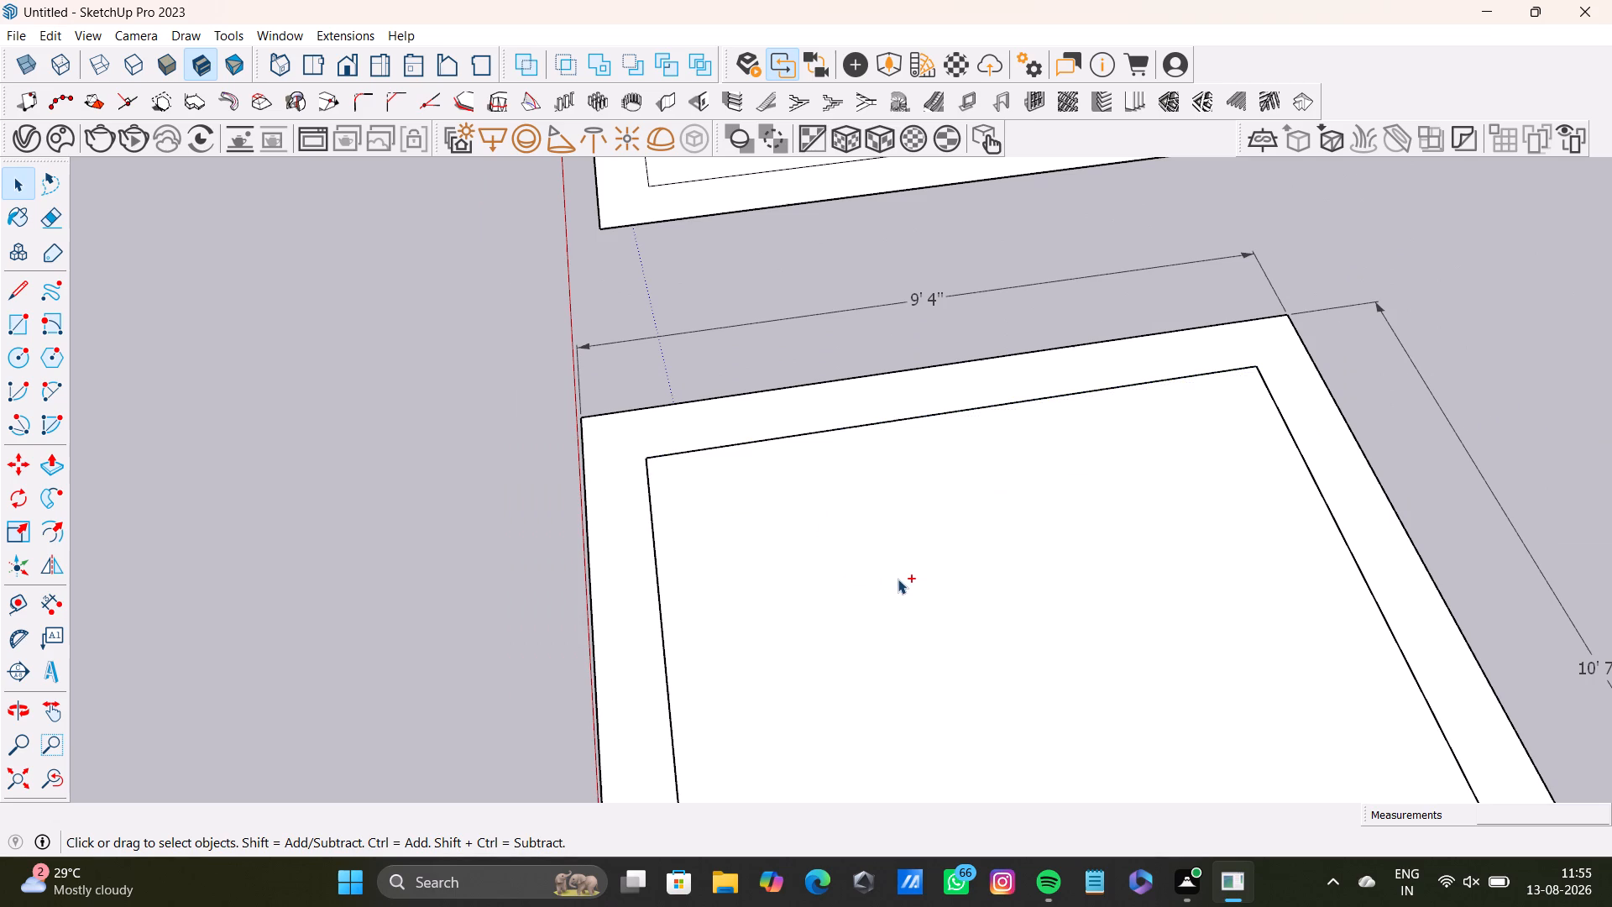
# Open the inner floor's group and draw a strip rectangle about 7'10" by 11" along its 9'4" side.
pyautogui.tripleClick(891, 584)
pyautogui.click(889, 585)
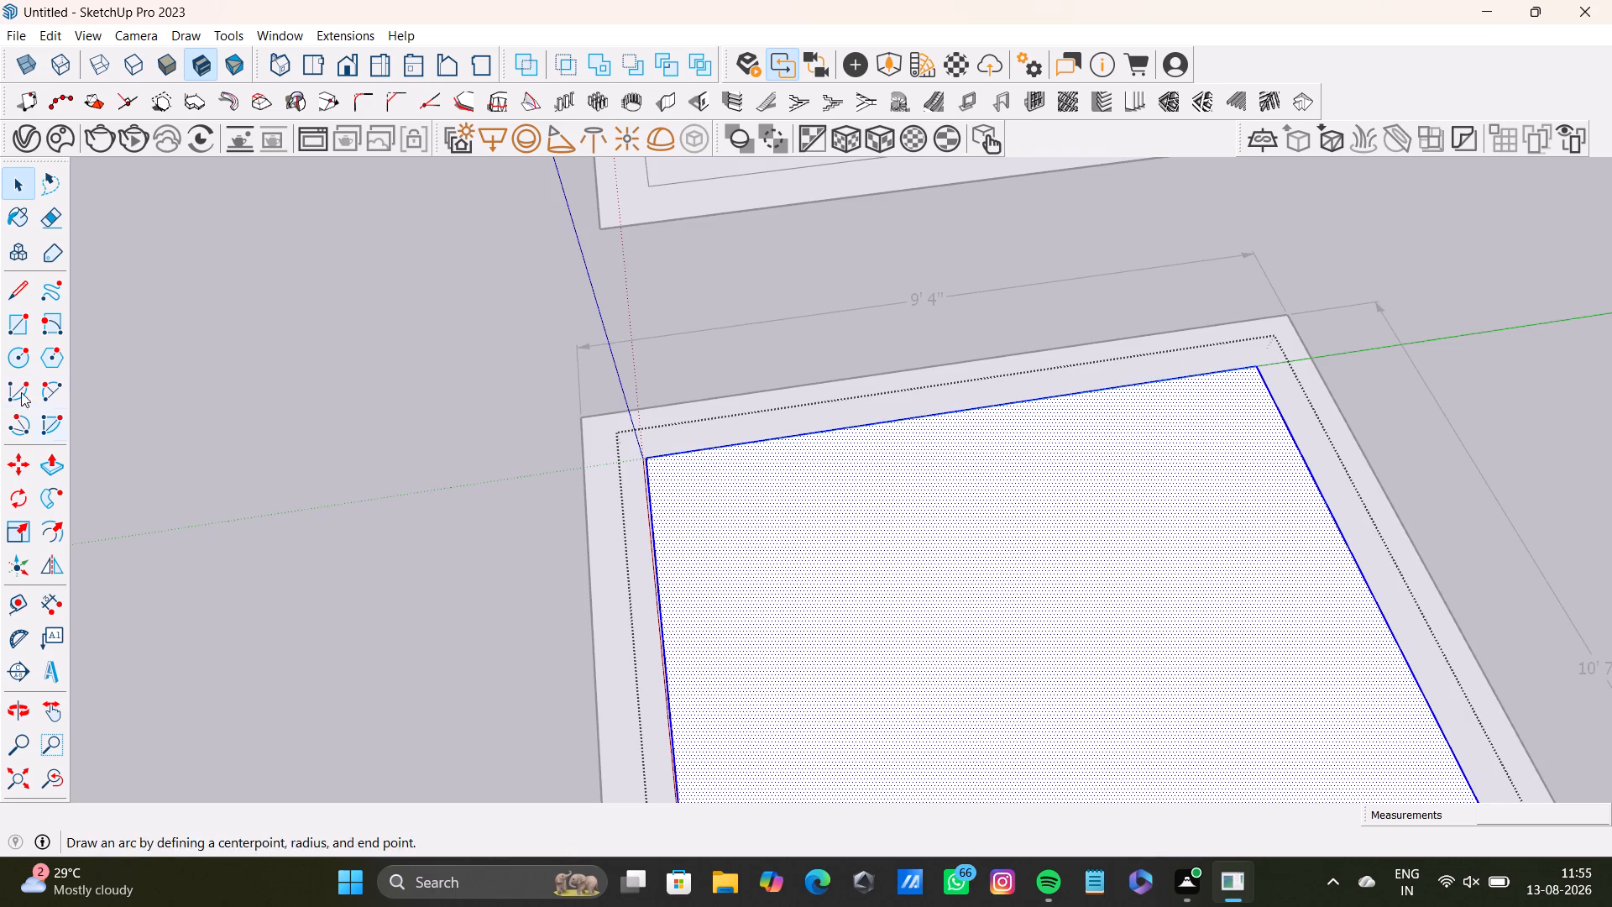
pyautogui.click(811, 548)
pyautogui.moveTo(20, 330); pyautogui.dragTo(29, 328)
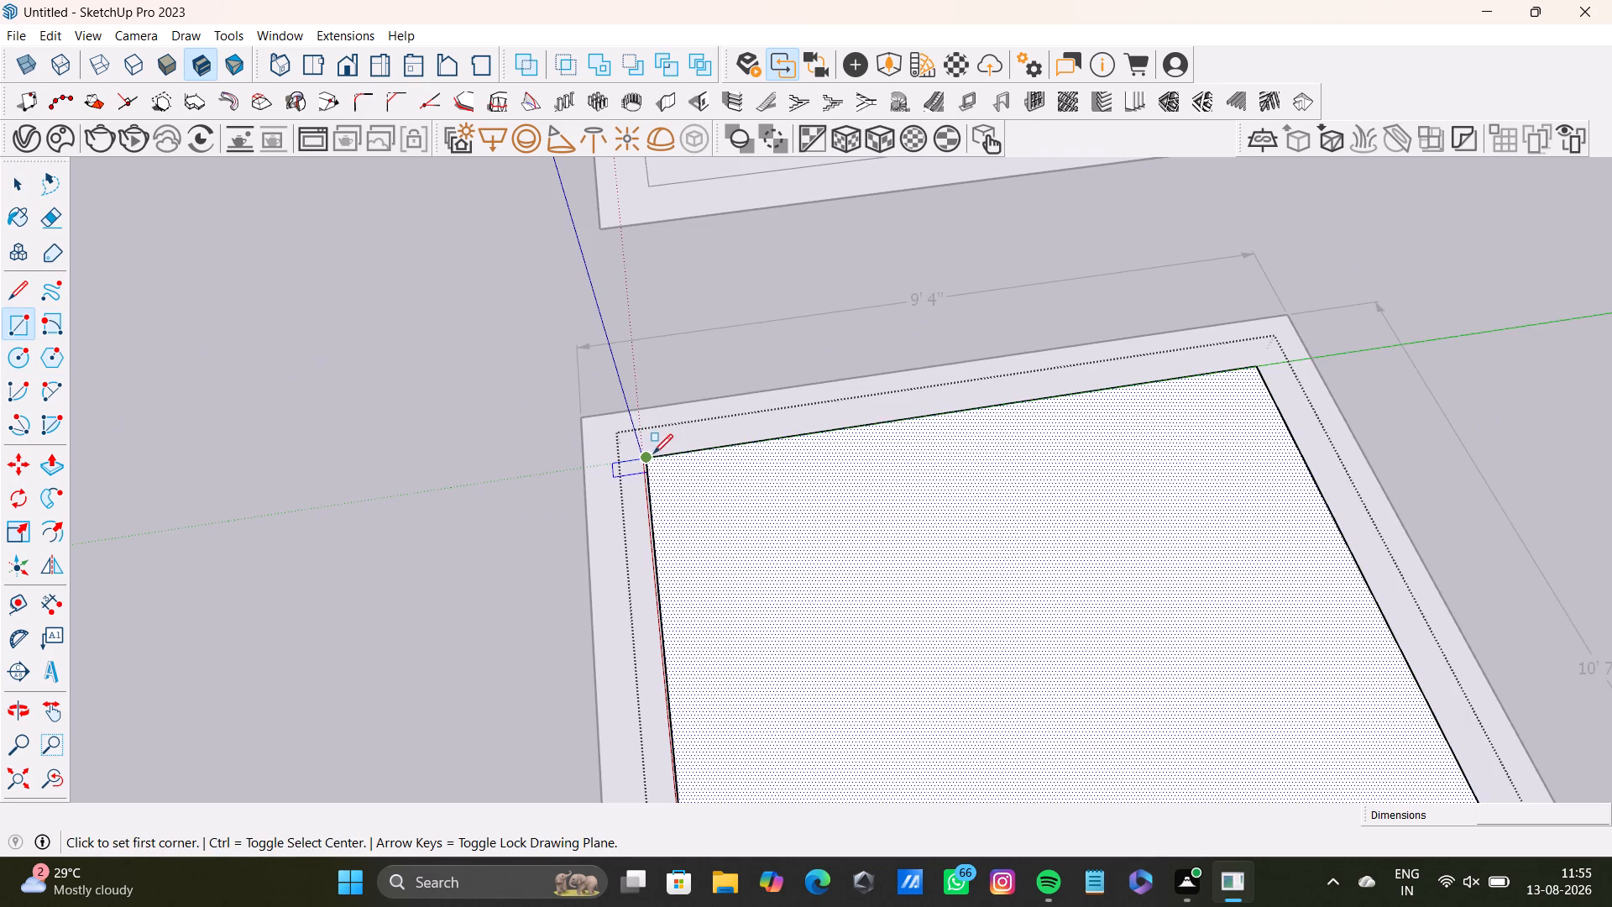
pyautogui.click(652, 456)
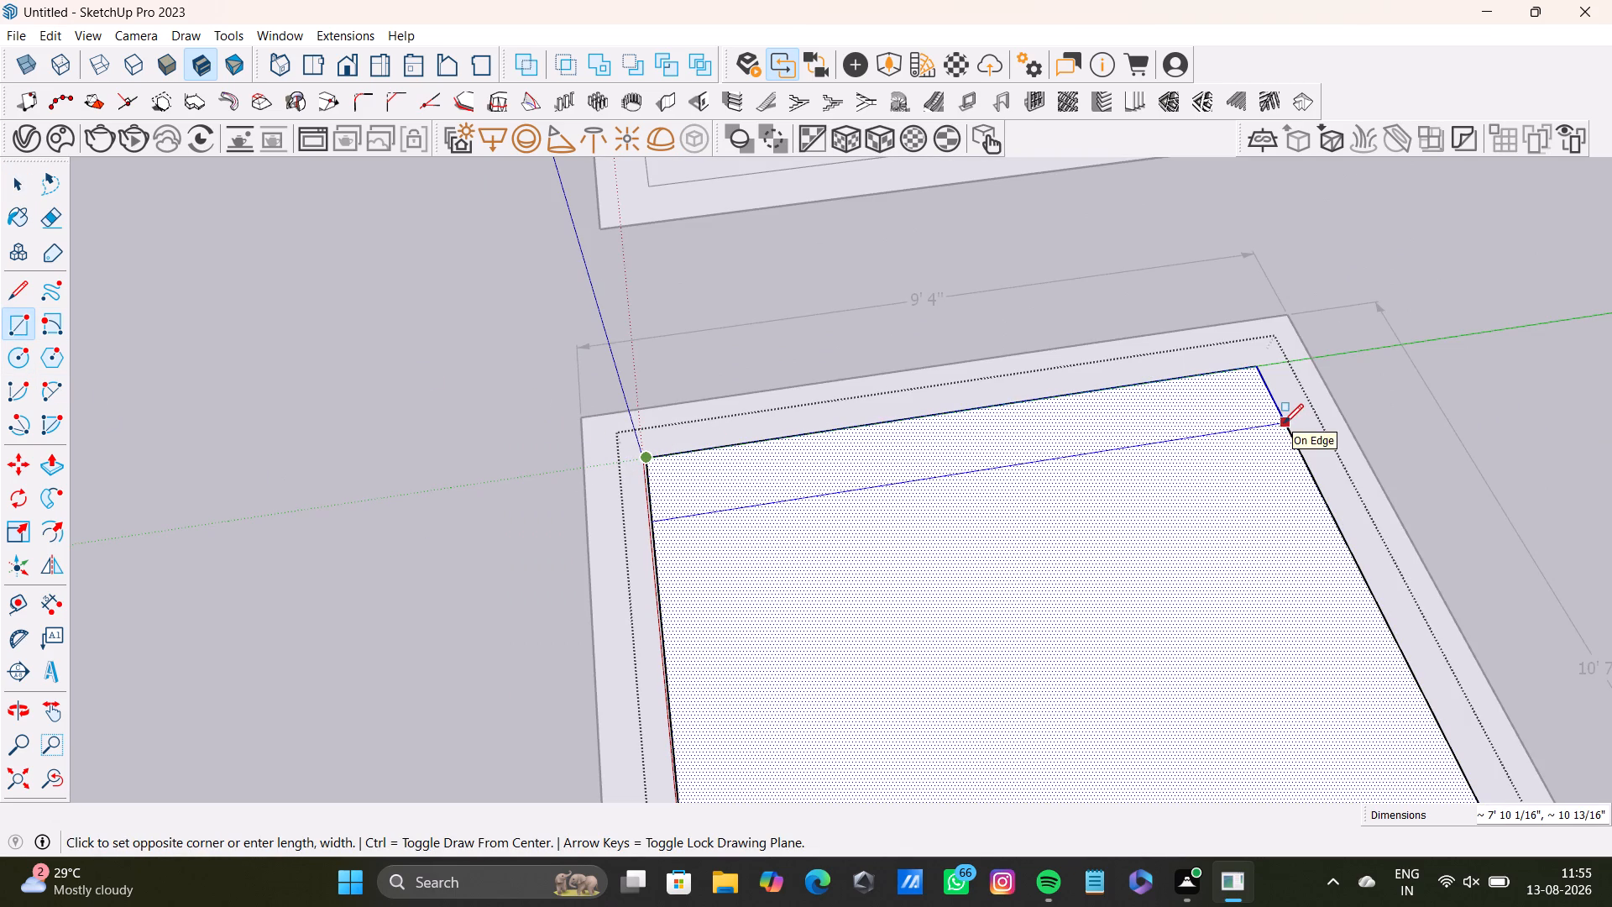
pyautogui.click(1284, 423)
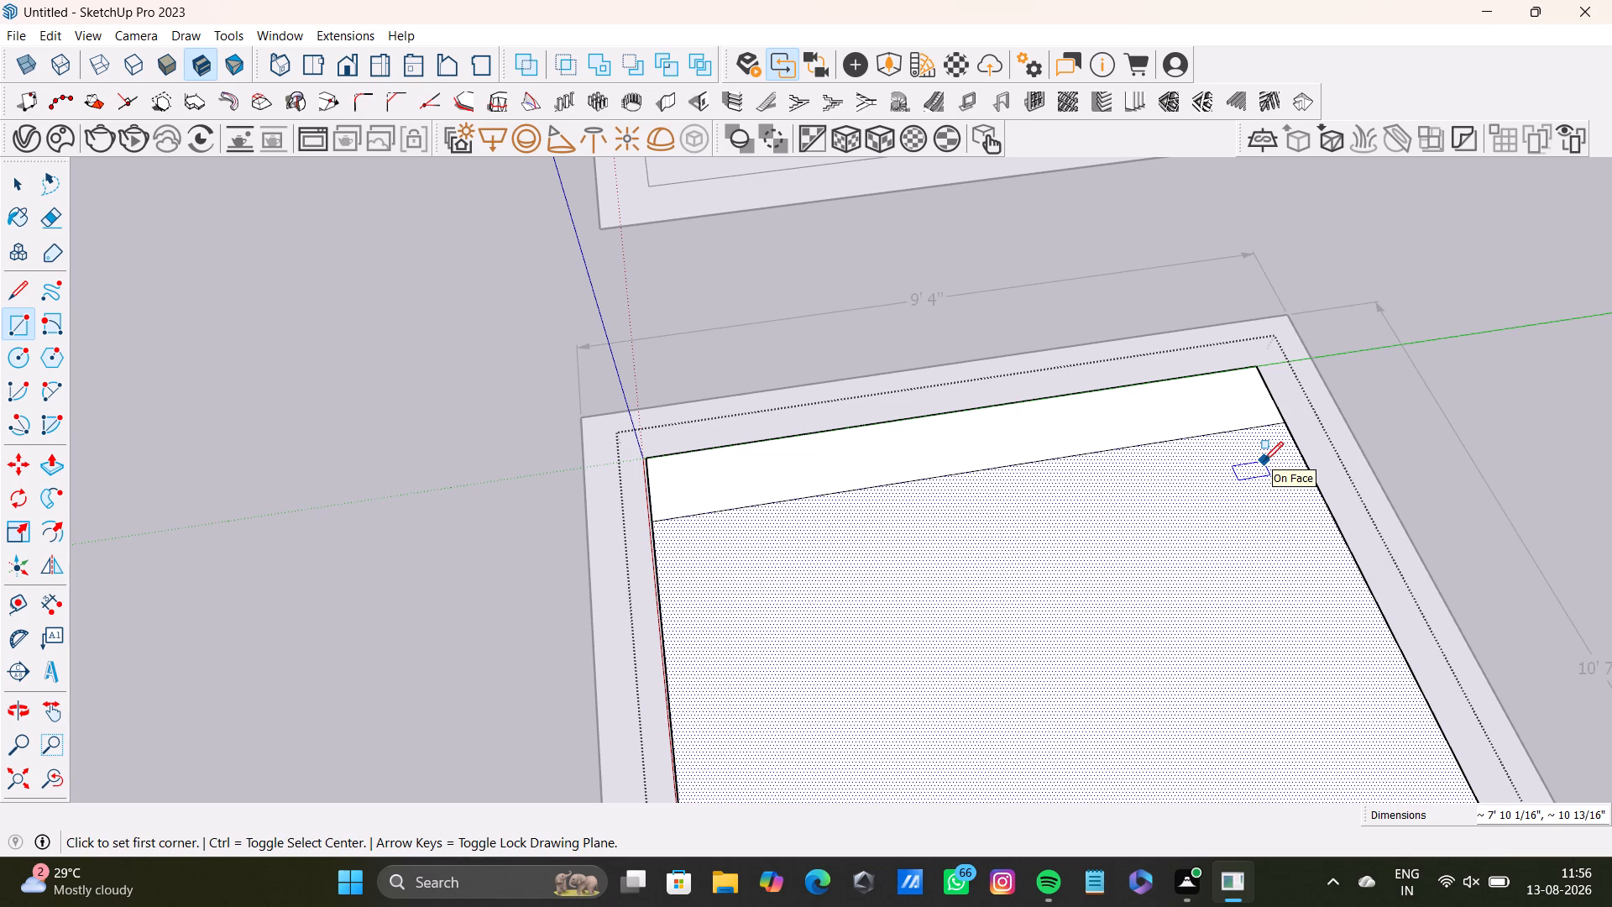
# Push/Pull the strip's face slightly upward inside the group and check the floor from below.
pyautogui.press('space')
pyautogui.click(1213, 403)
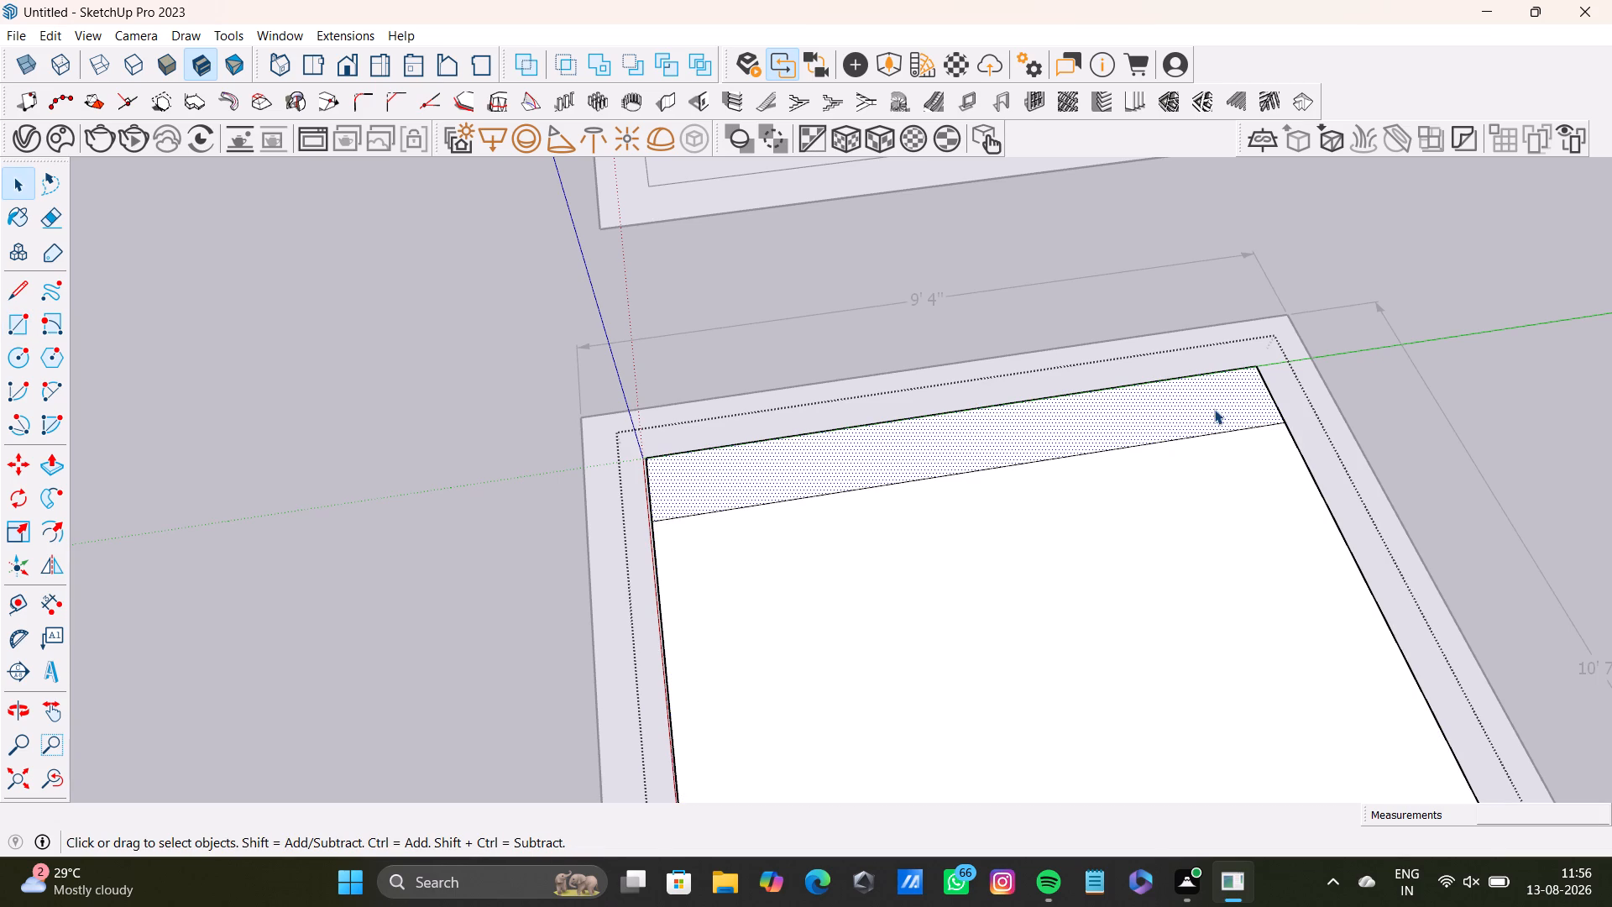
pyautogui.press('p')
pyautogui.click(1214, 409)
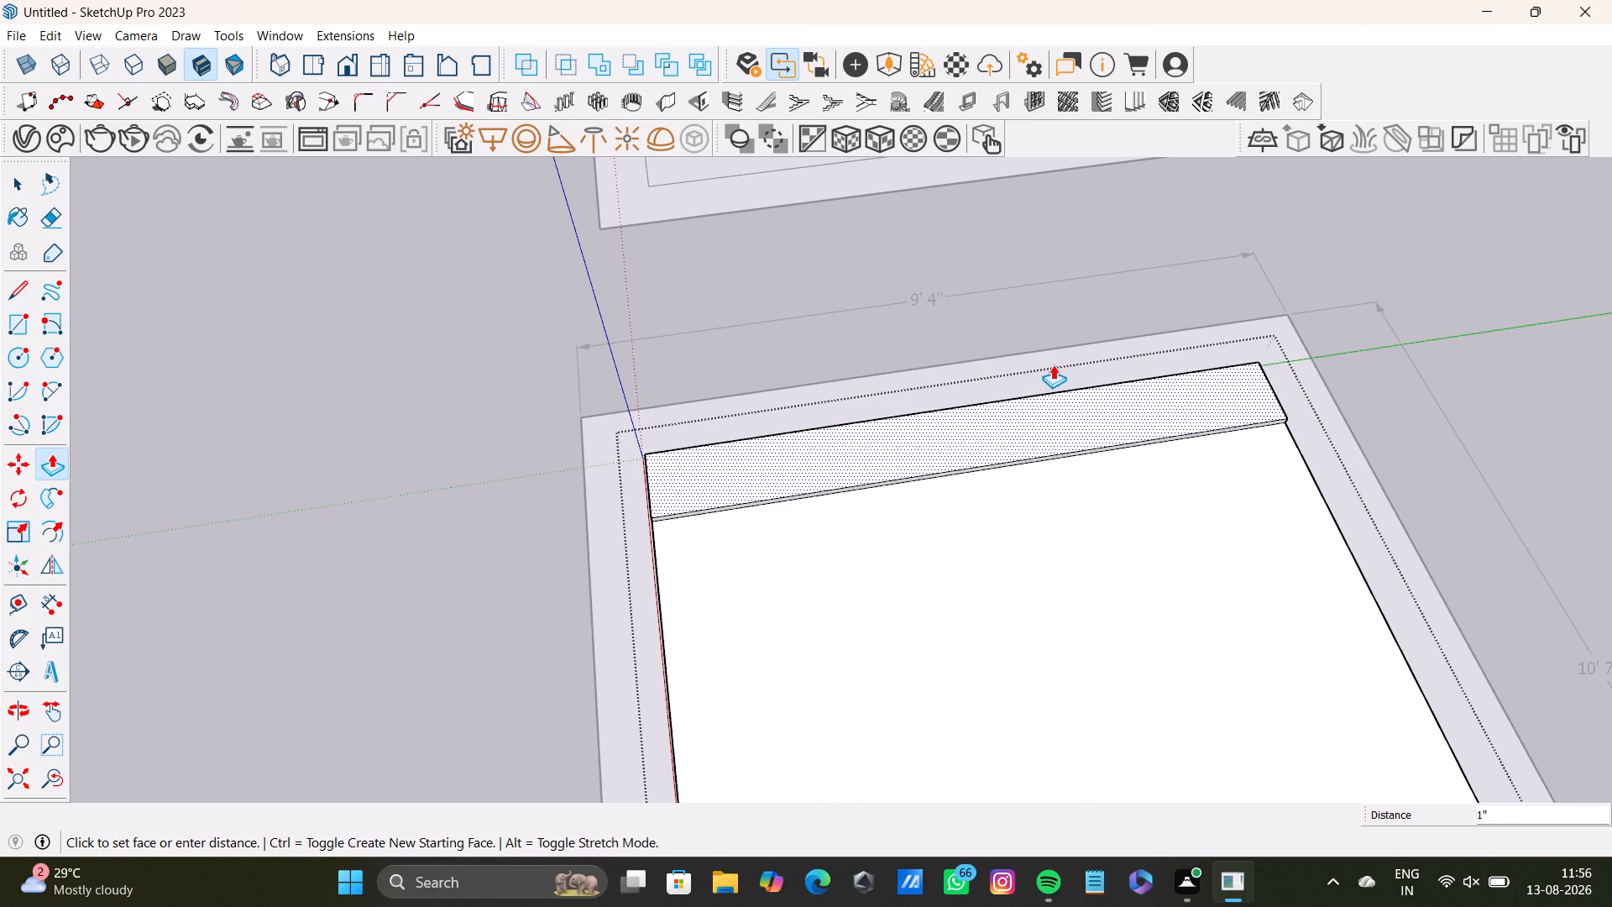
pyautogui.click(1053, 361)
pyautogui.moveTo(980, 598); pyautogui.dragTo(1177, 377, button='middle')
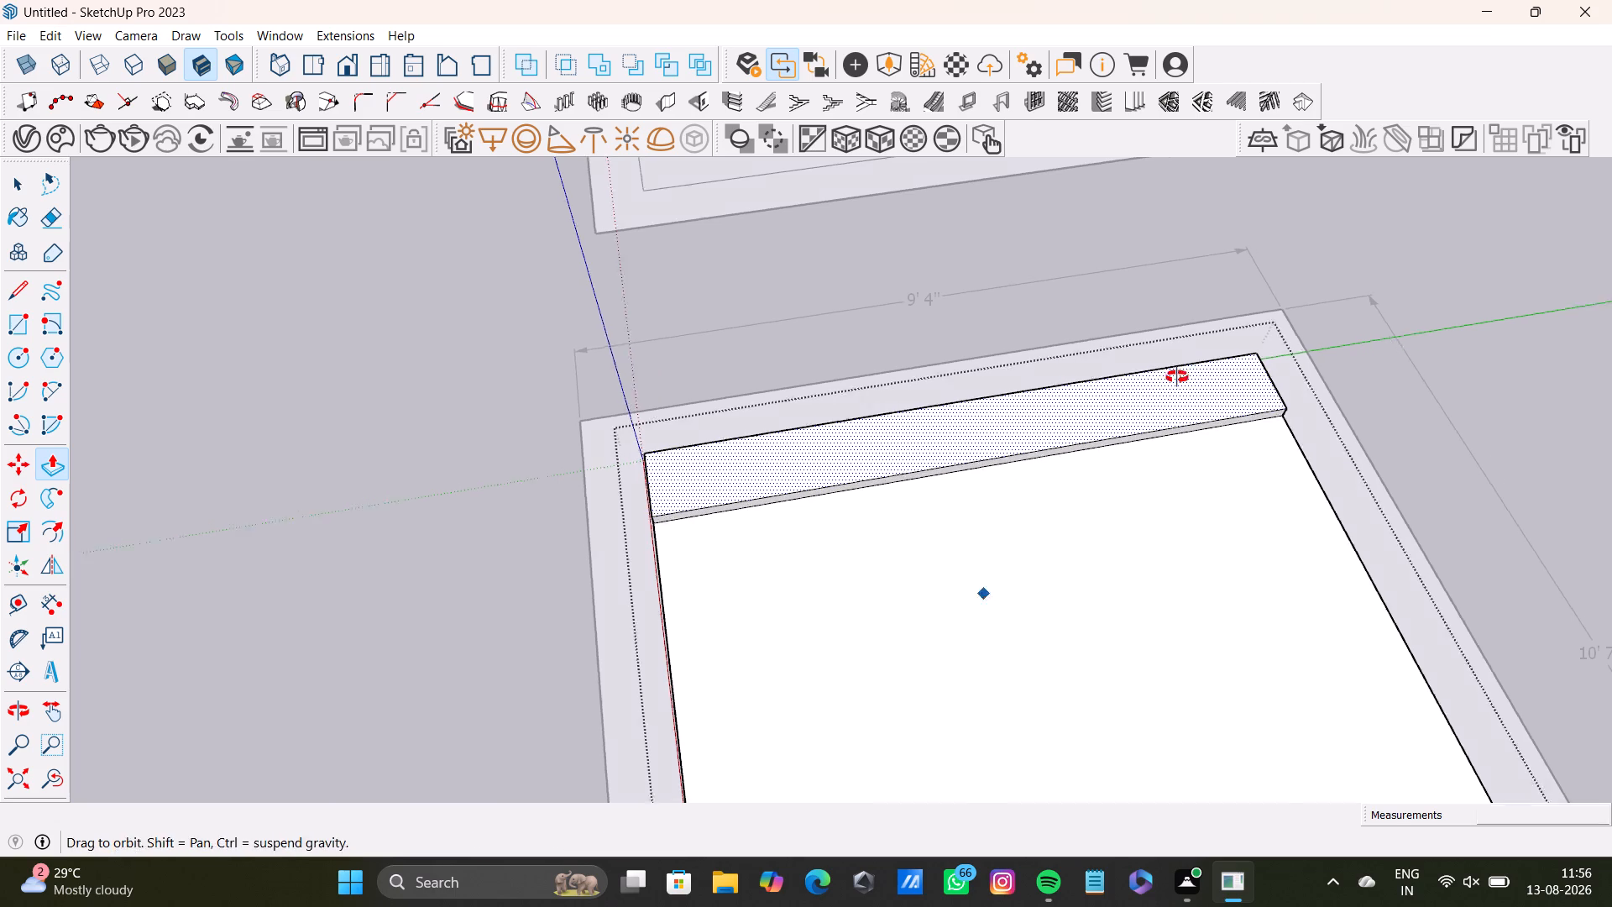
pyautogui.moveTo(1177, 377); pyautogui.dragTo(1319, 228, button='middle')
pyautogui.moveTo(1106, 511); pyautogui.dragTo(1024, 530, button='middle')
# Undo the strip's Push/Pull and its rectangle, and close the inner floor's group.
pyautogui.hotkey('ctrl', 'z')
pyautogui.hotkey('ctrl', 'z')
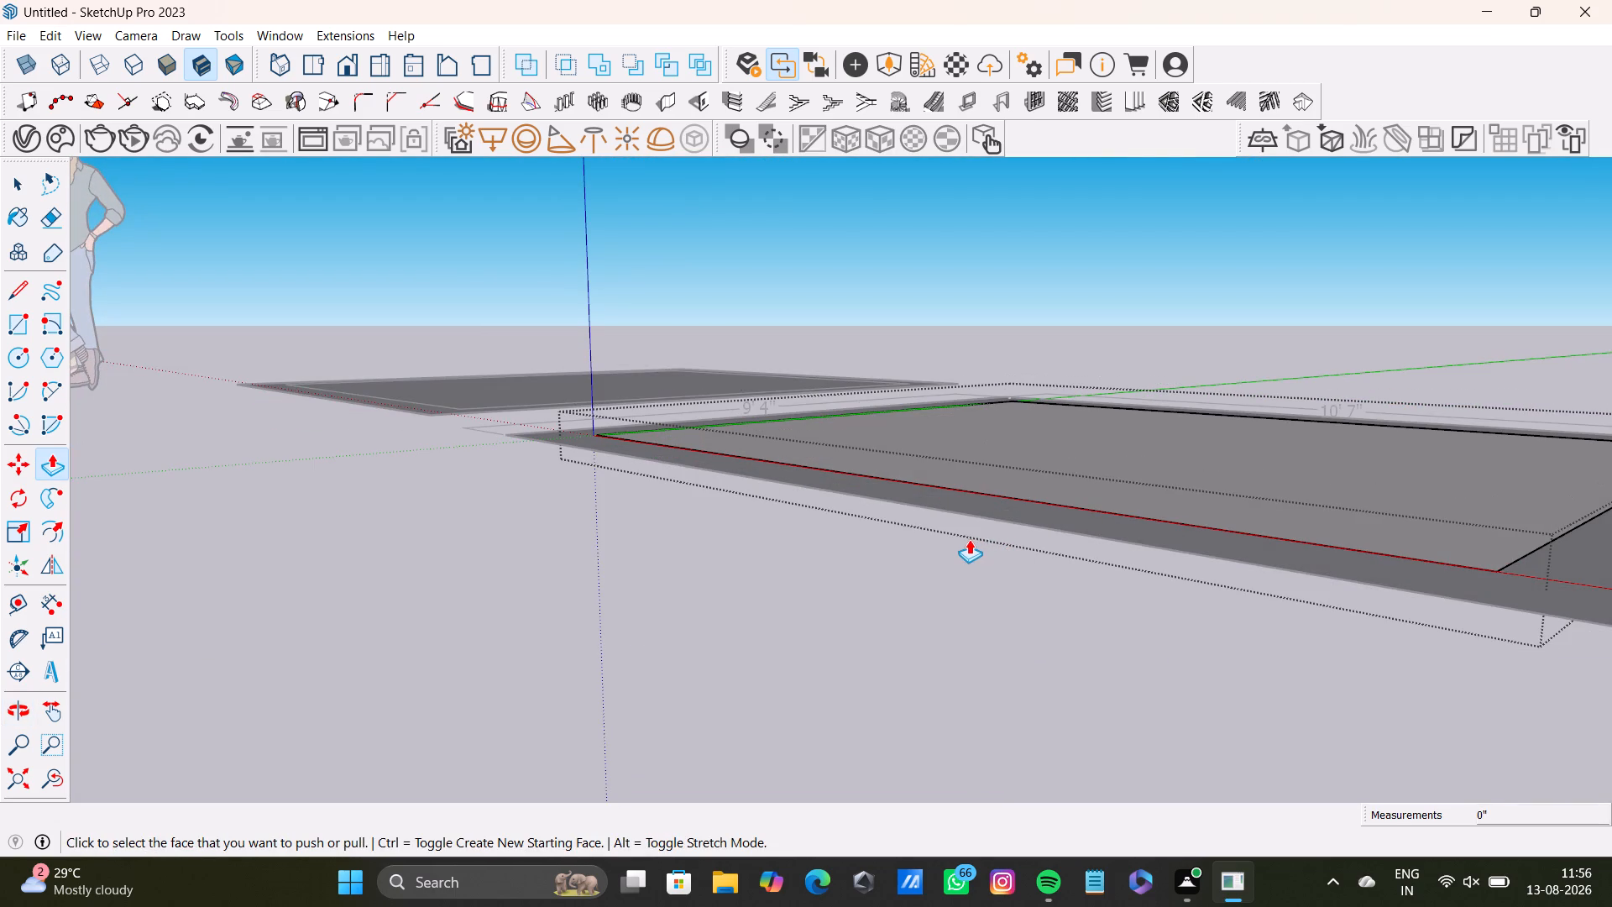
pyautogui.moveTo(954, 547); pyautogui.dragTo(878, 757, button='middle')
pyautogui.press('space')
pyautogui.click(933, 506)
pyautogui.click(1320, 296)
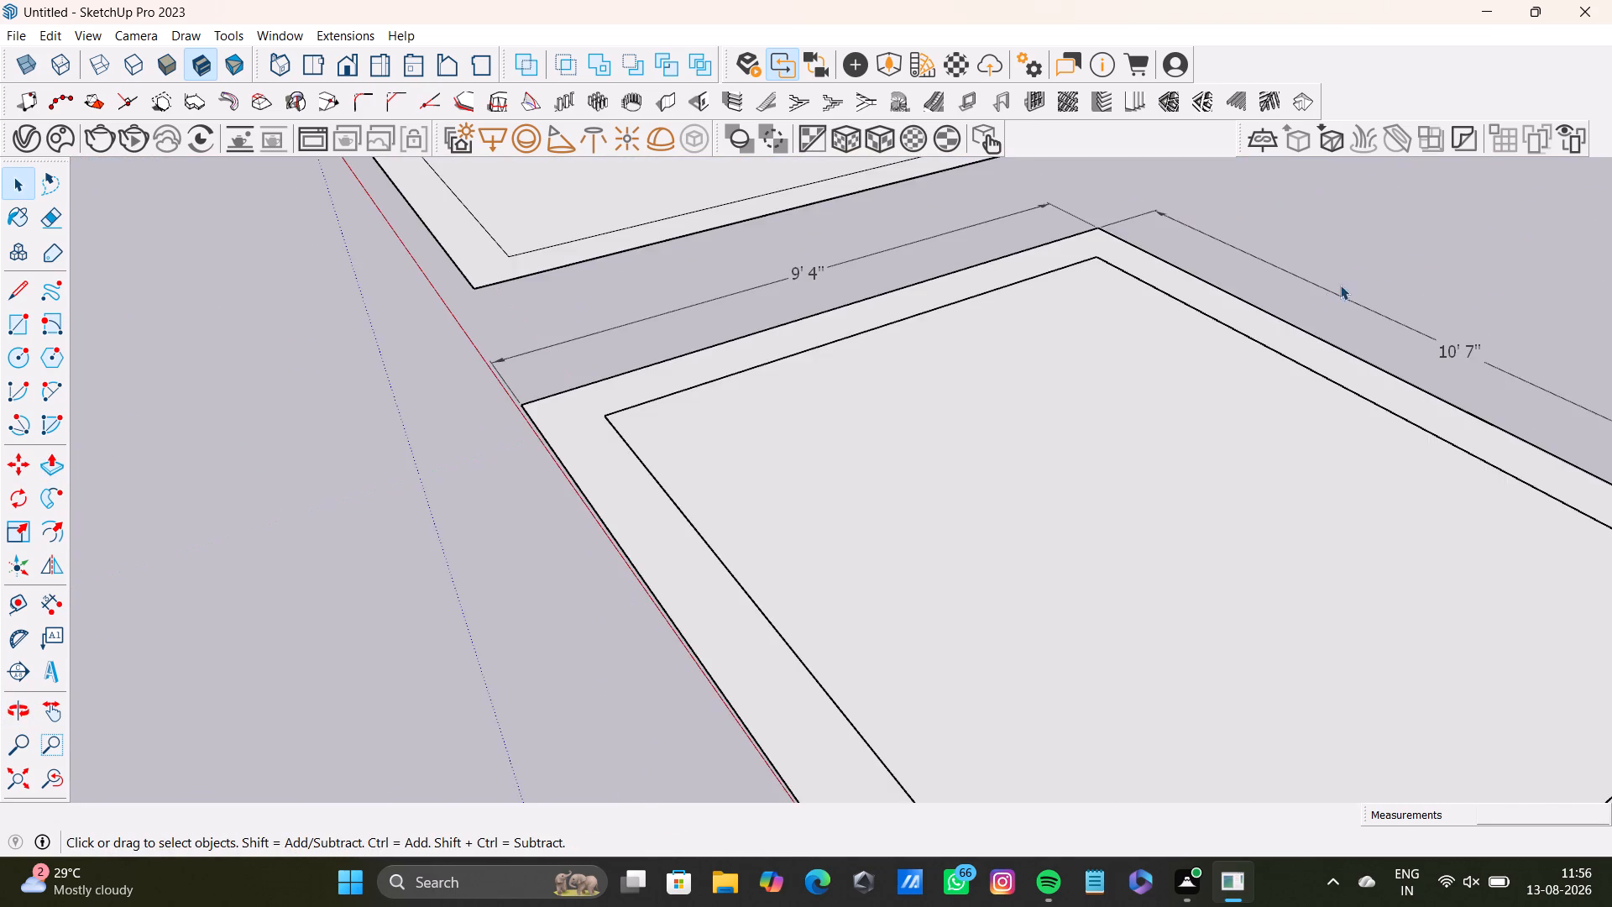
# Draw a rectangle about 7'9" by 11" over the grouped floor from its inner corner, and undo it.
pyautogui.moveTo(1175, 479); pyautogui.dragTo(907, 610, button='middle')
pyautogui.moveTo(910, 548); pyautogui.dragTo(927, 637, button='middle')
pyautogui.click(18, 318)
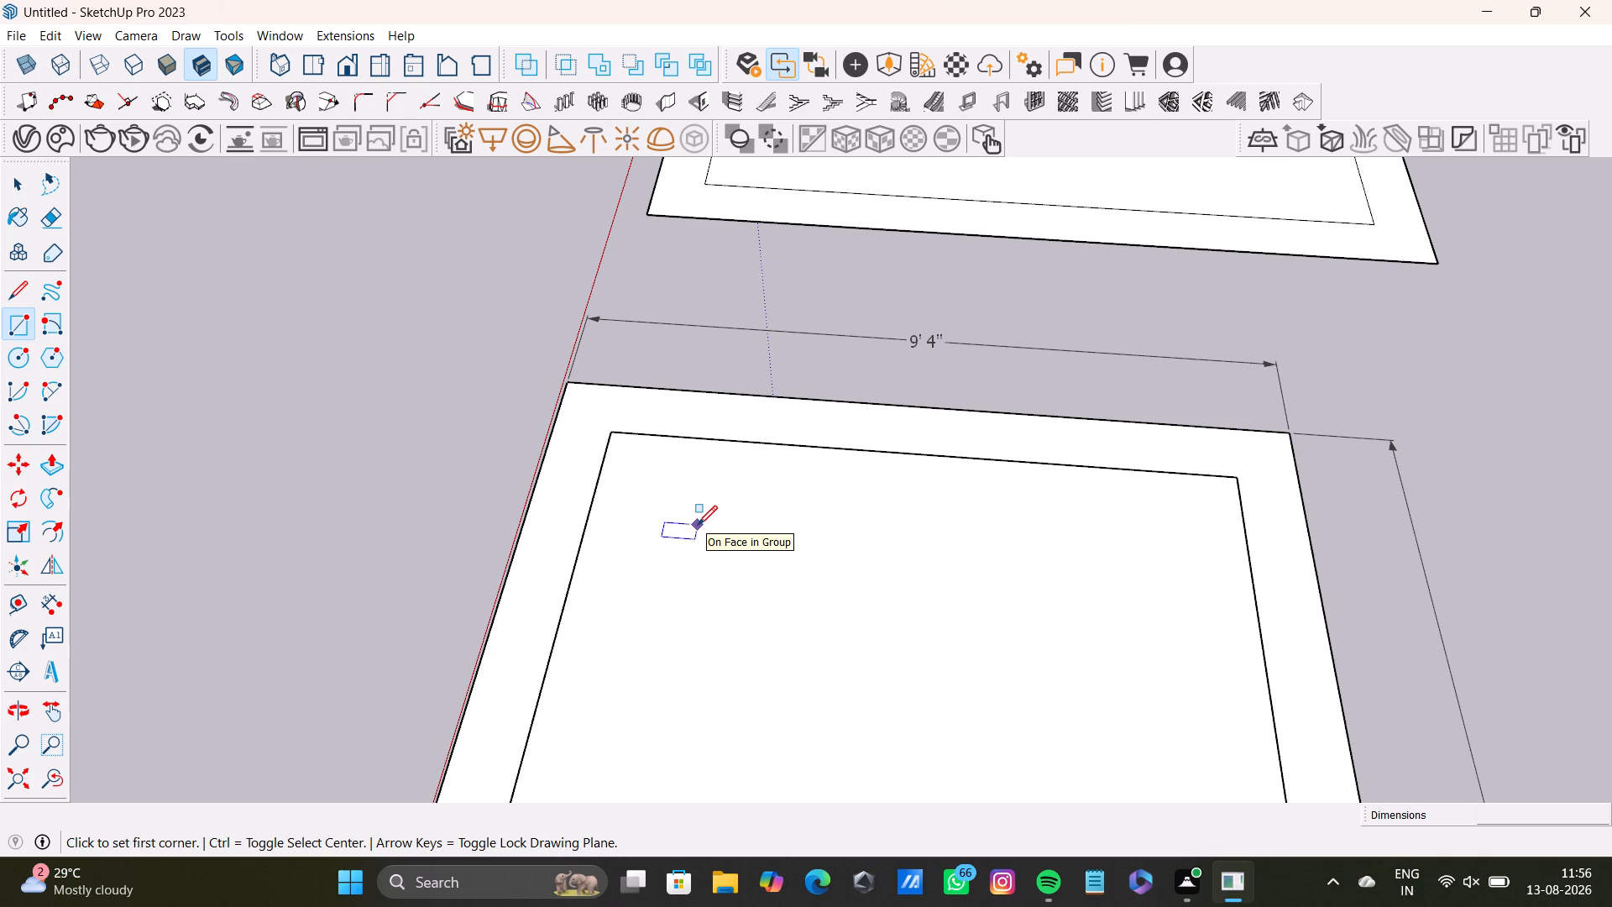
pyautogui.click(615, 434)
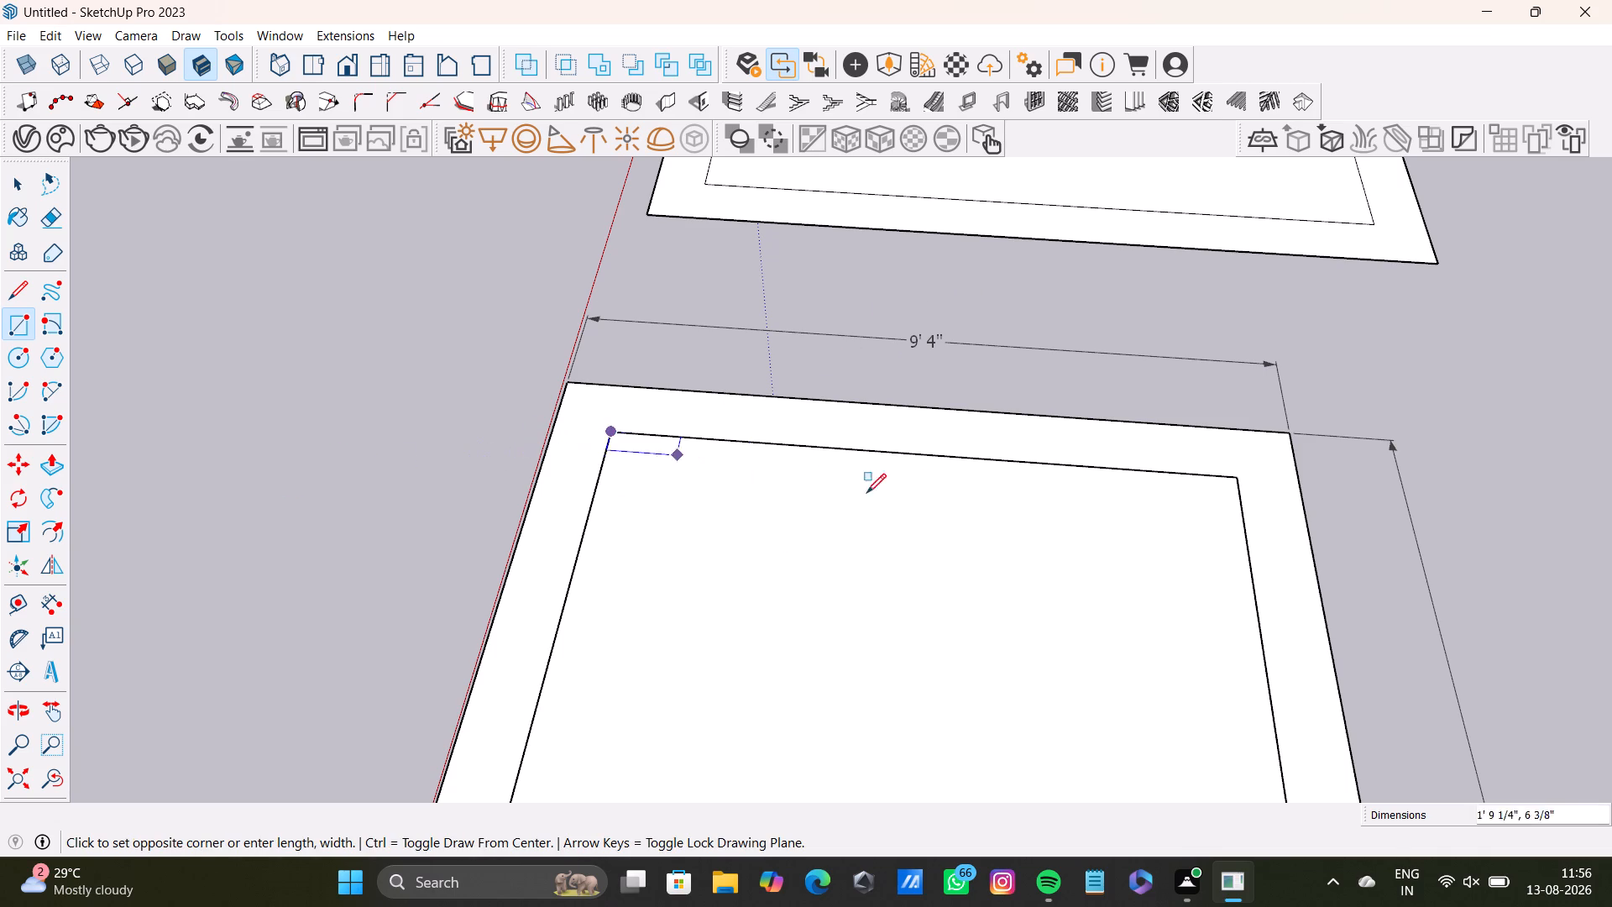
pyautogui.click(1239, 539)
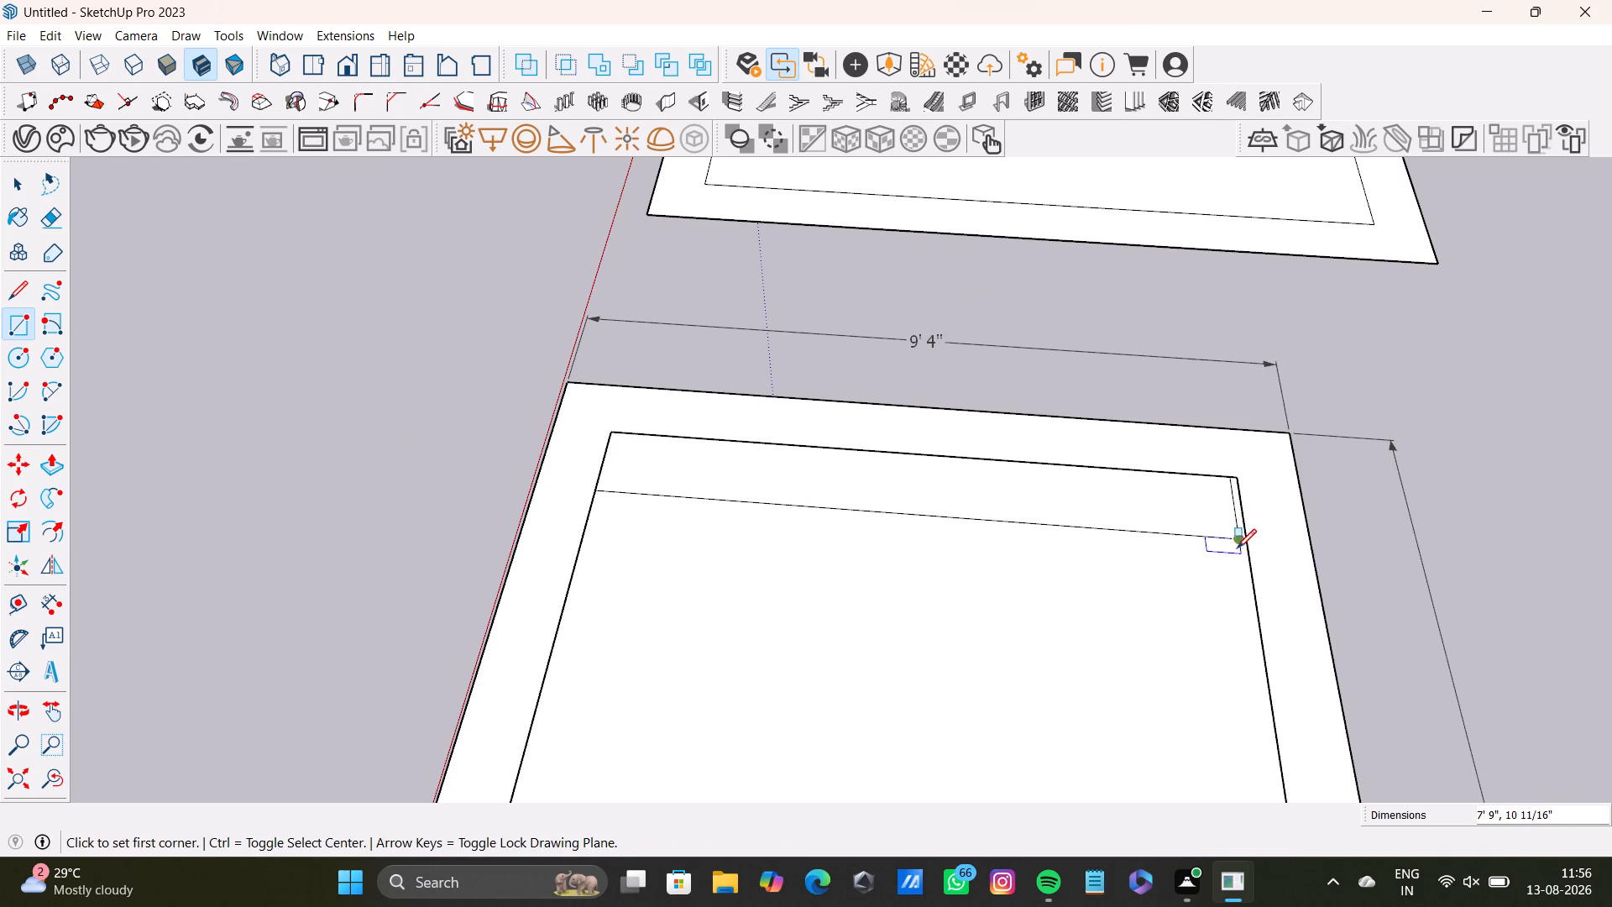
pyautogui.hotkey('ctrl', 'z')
# Draw a strip rectangle about 7'10" by 10" over the grouped floor, from the inner corner to the opposite inner edge.
pyautogui.click(11, 333)
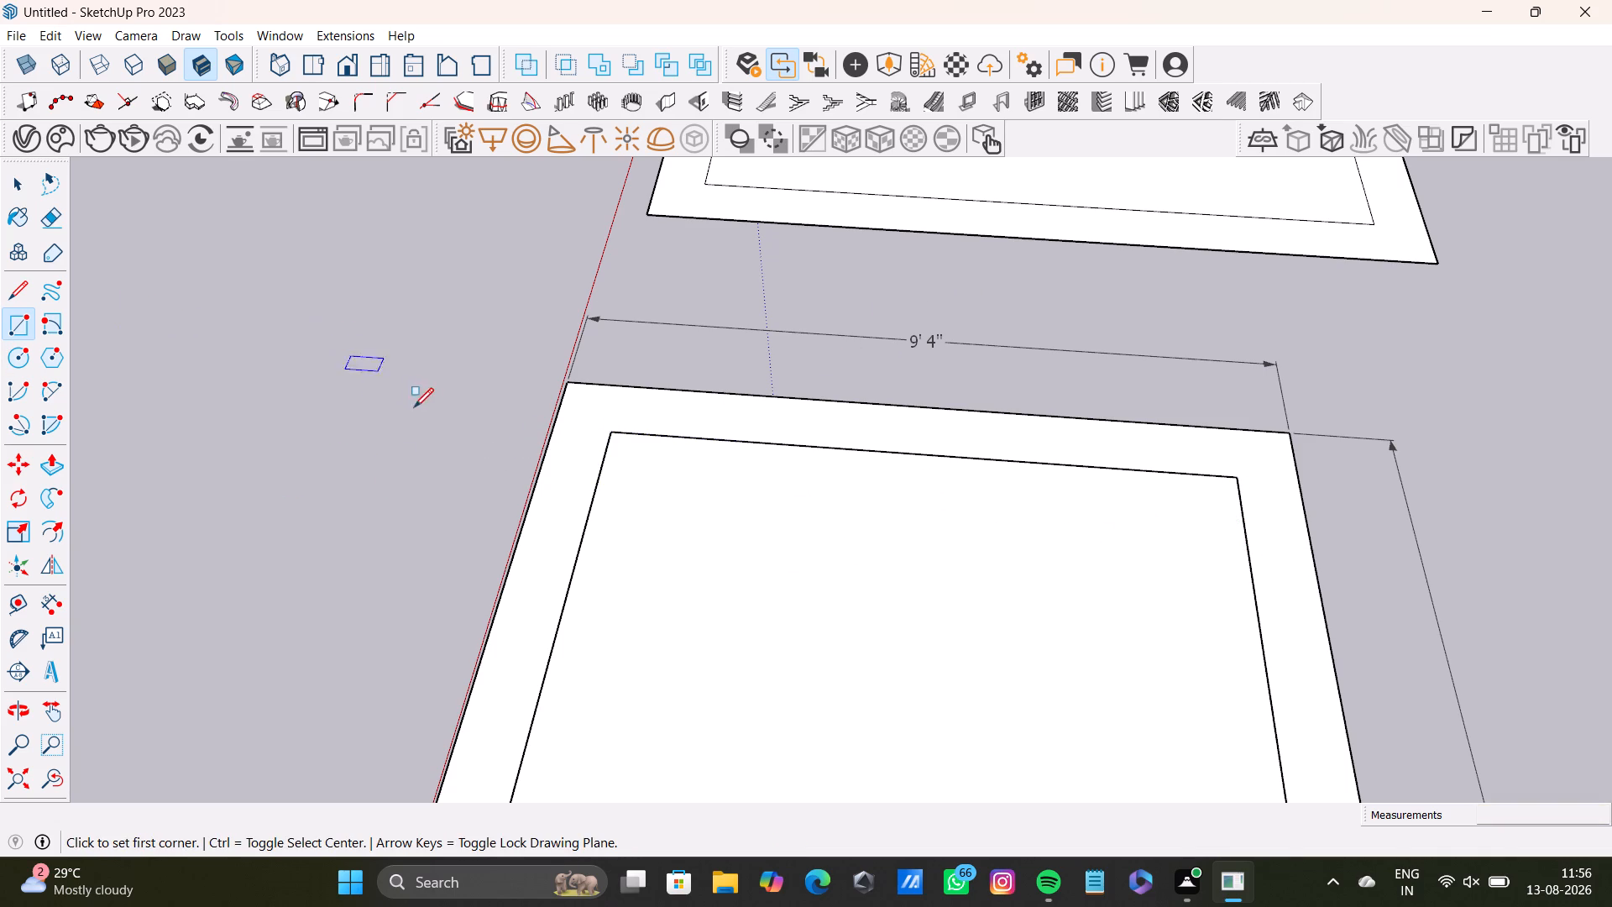
pyautogui.click(620, 431)
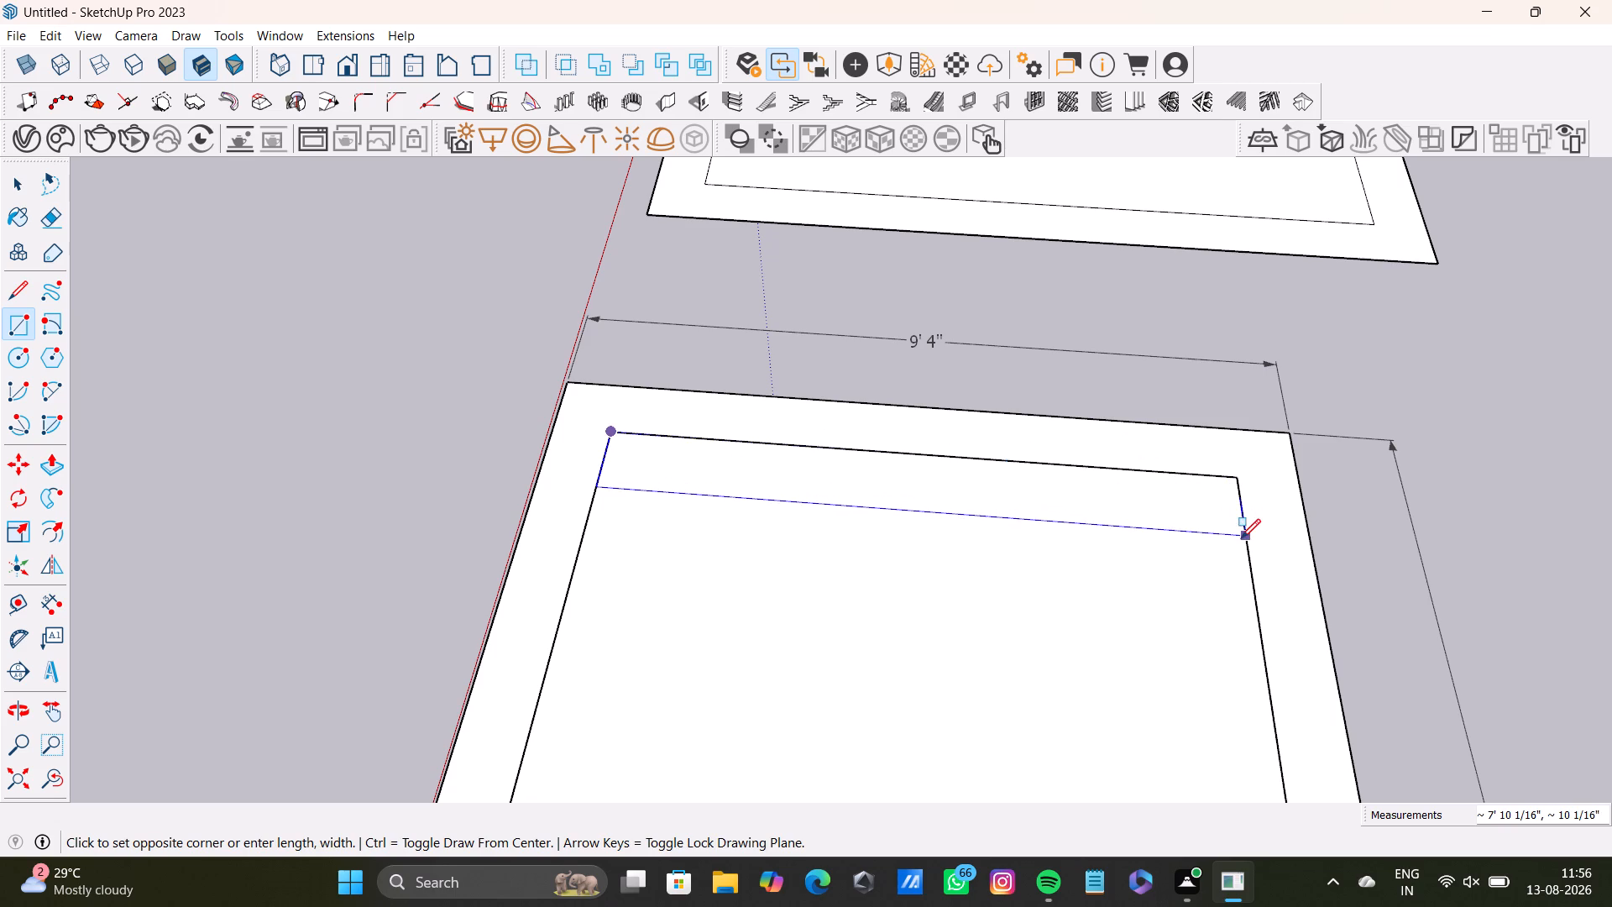
pyautogui.click(1244, 540)
# Select the strip's face and then its long dividing edge across the floor.
pyautogui.press('space')
pyautogui.moveTo(1081, 644); pyautogui.dragTo(1193, 692, button='middle')
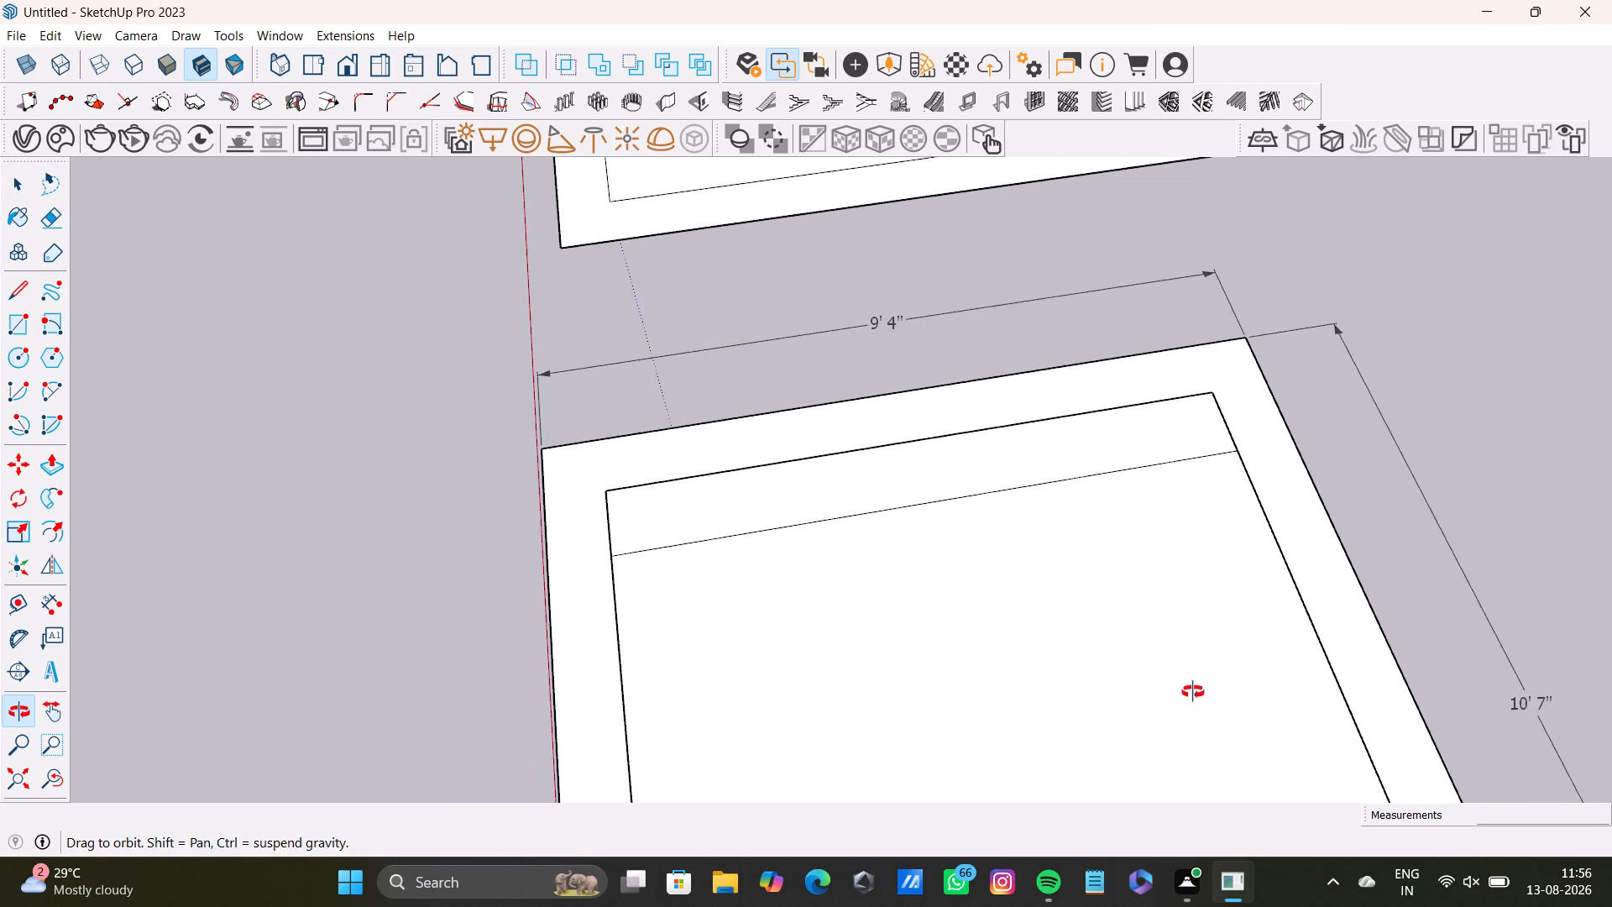
pyautogui.moveTo(1193, 692); pyautogui.dragTo(1086, 734, button='middle')
pyautogui.click(1128, 518)
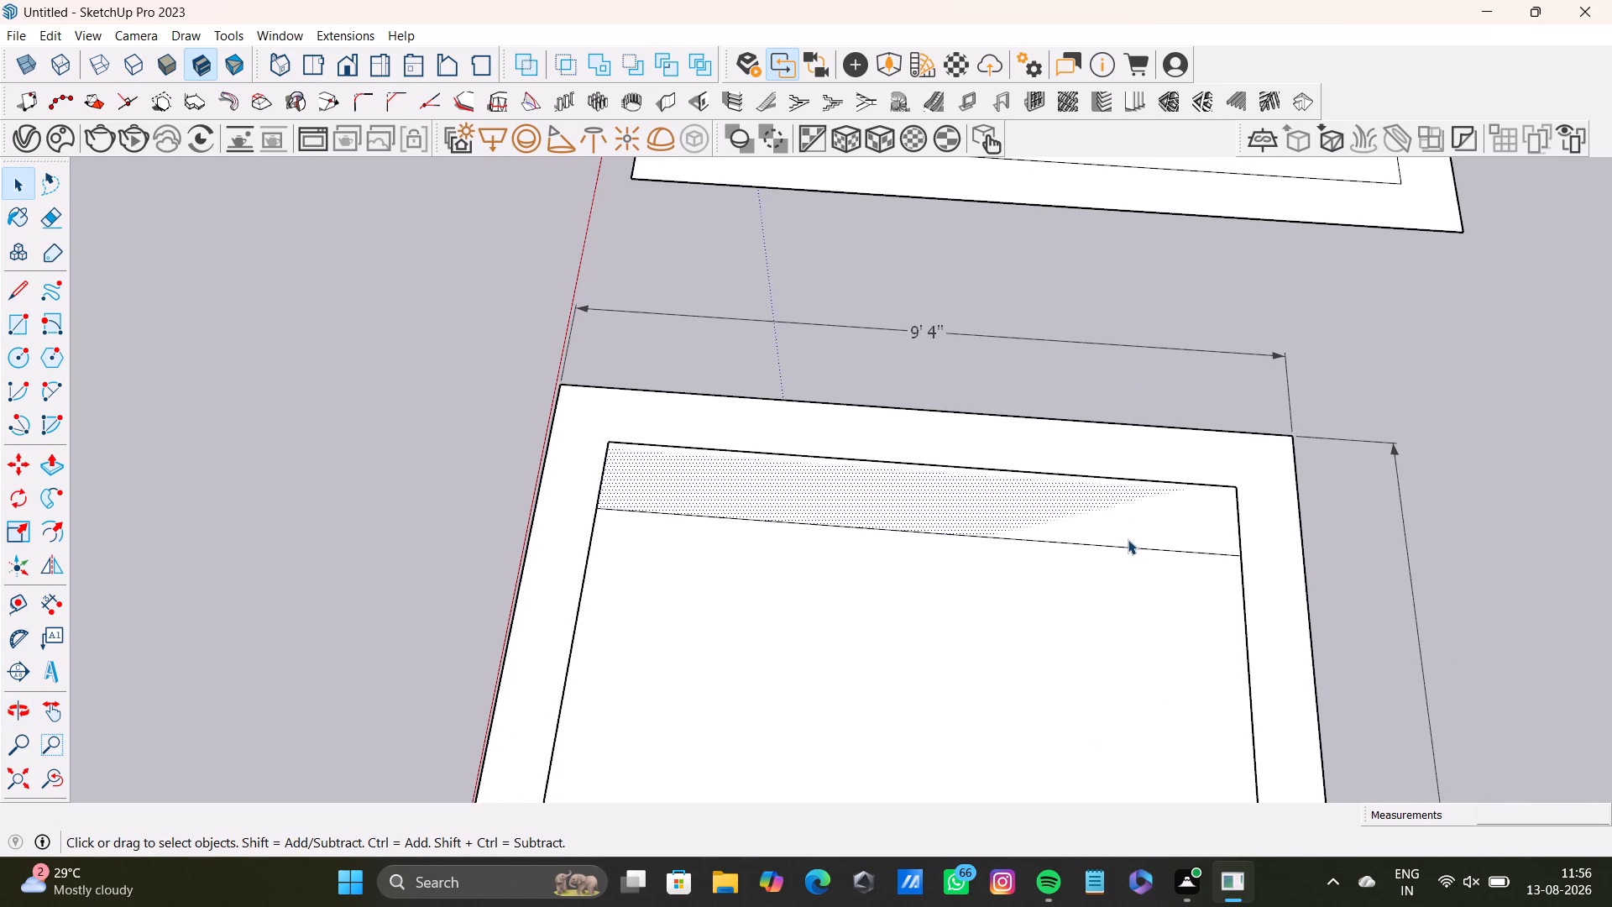
pyautogui.click(1125, 541)
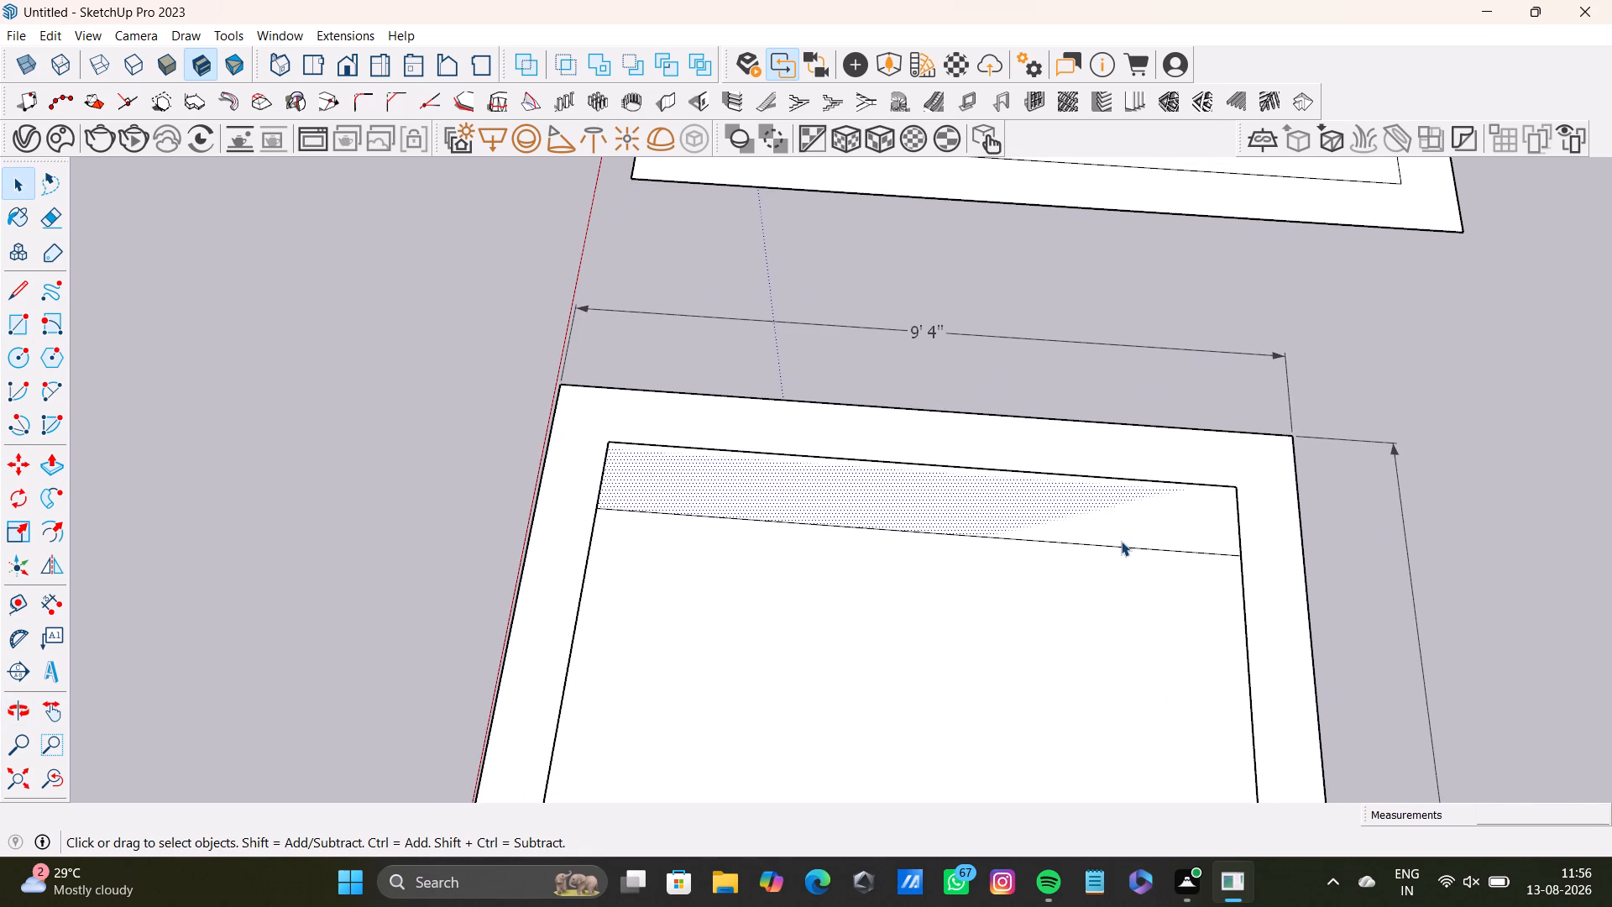
pyautogui.click(1126, 548)
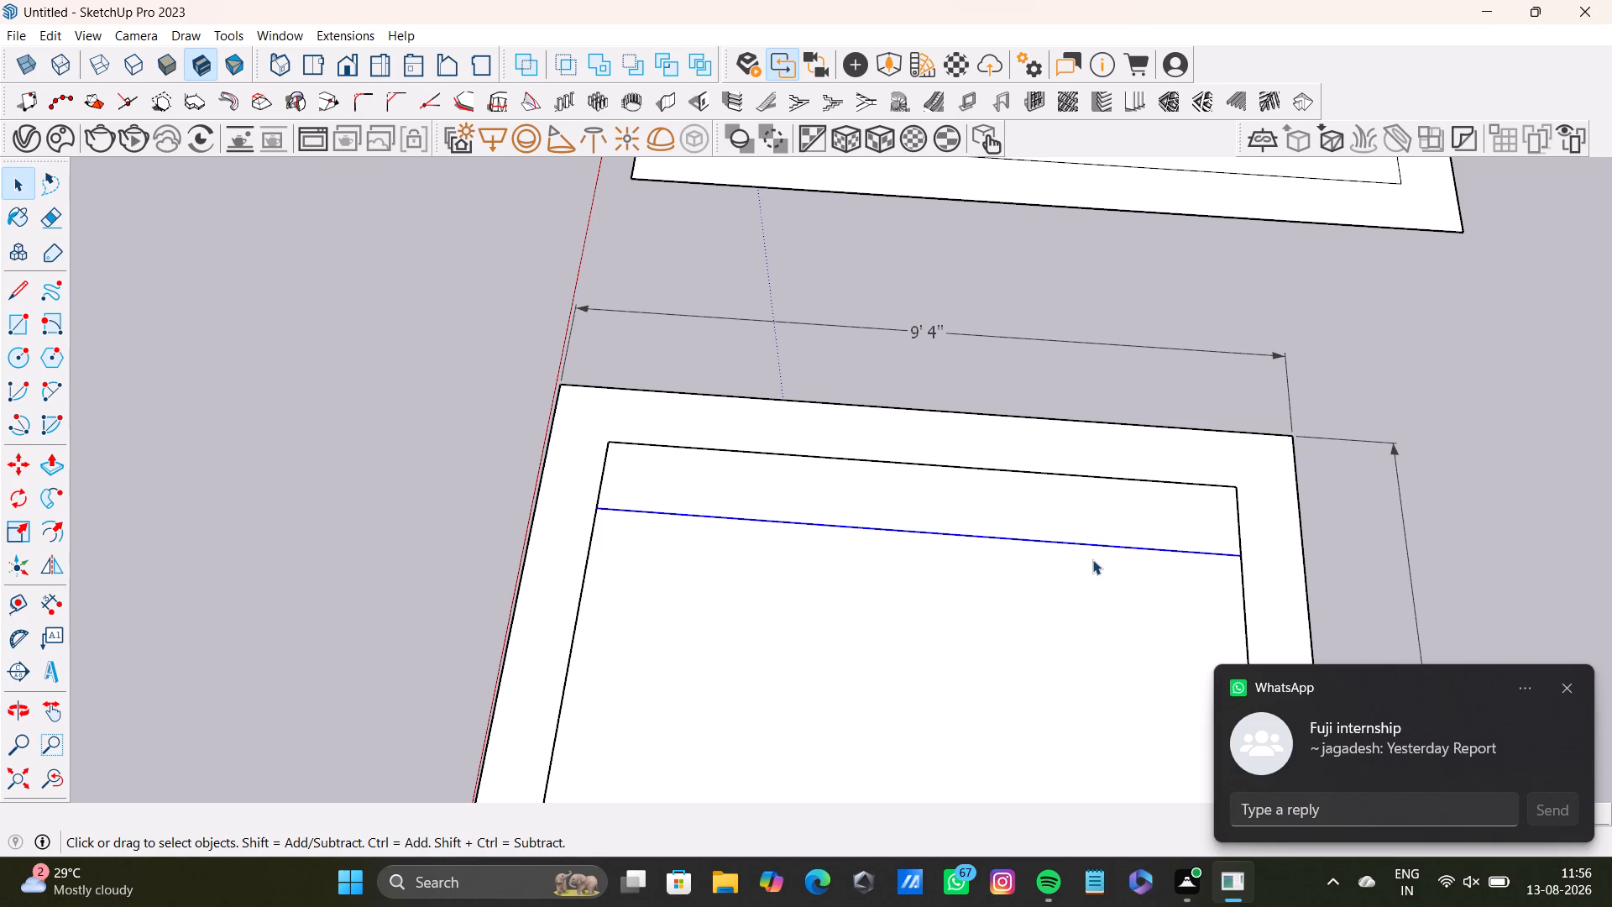
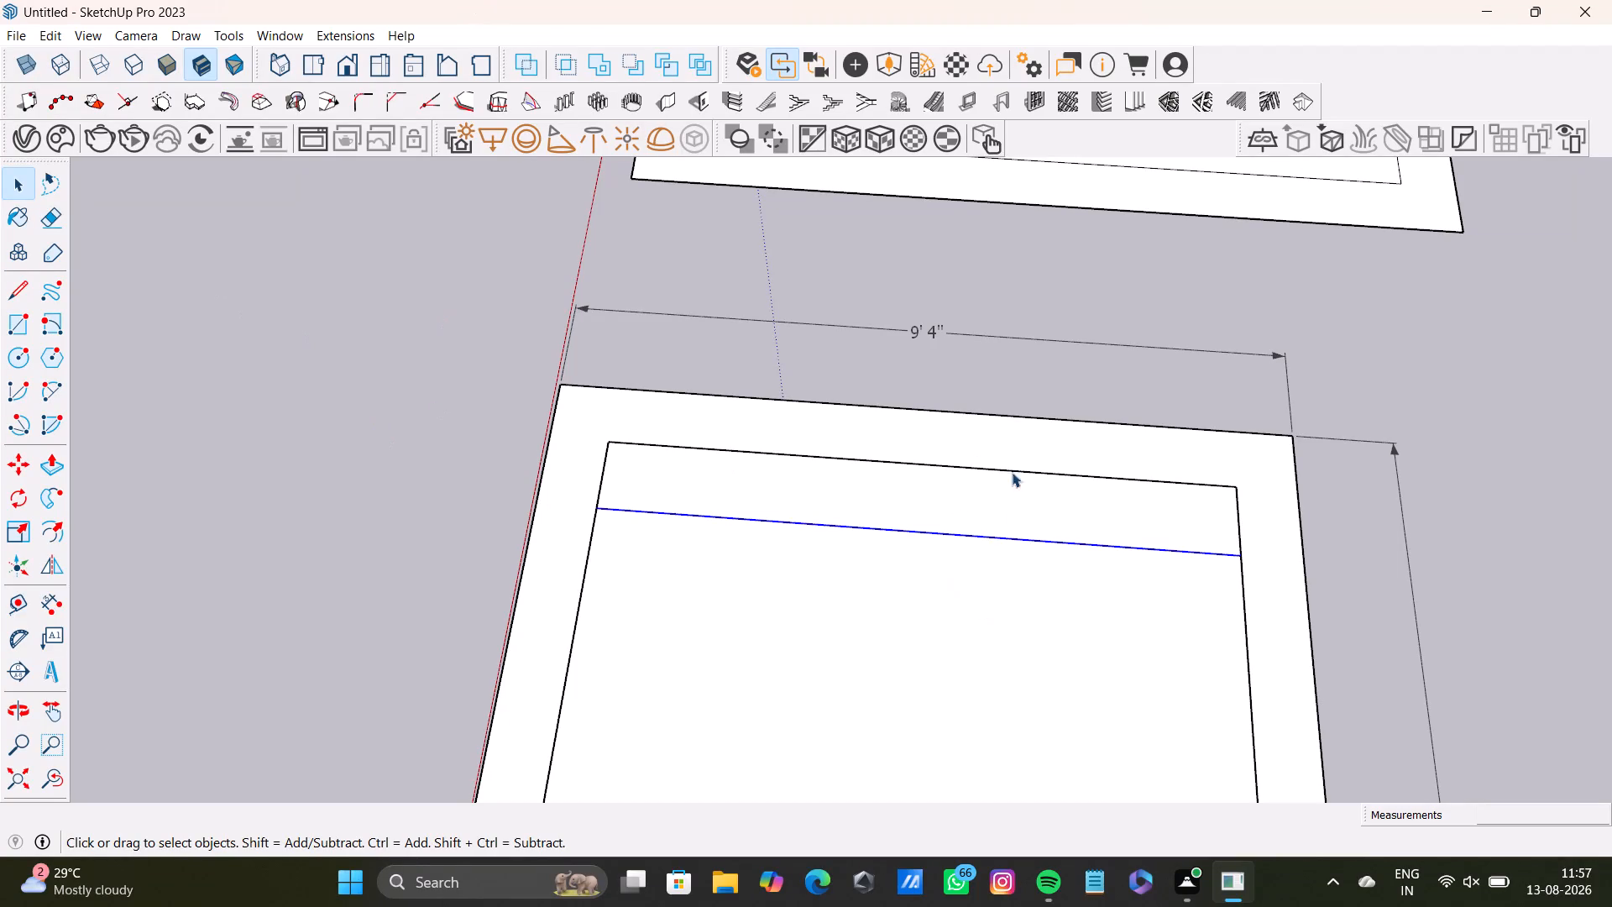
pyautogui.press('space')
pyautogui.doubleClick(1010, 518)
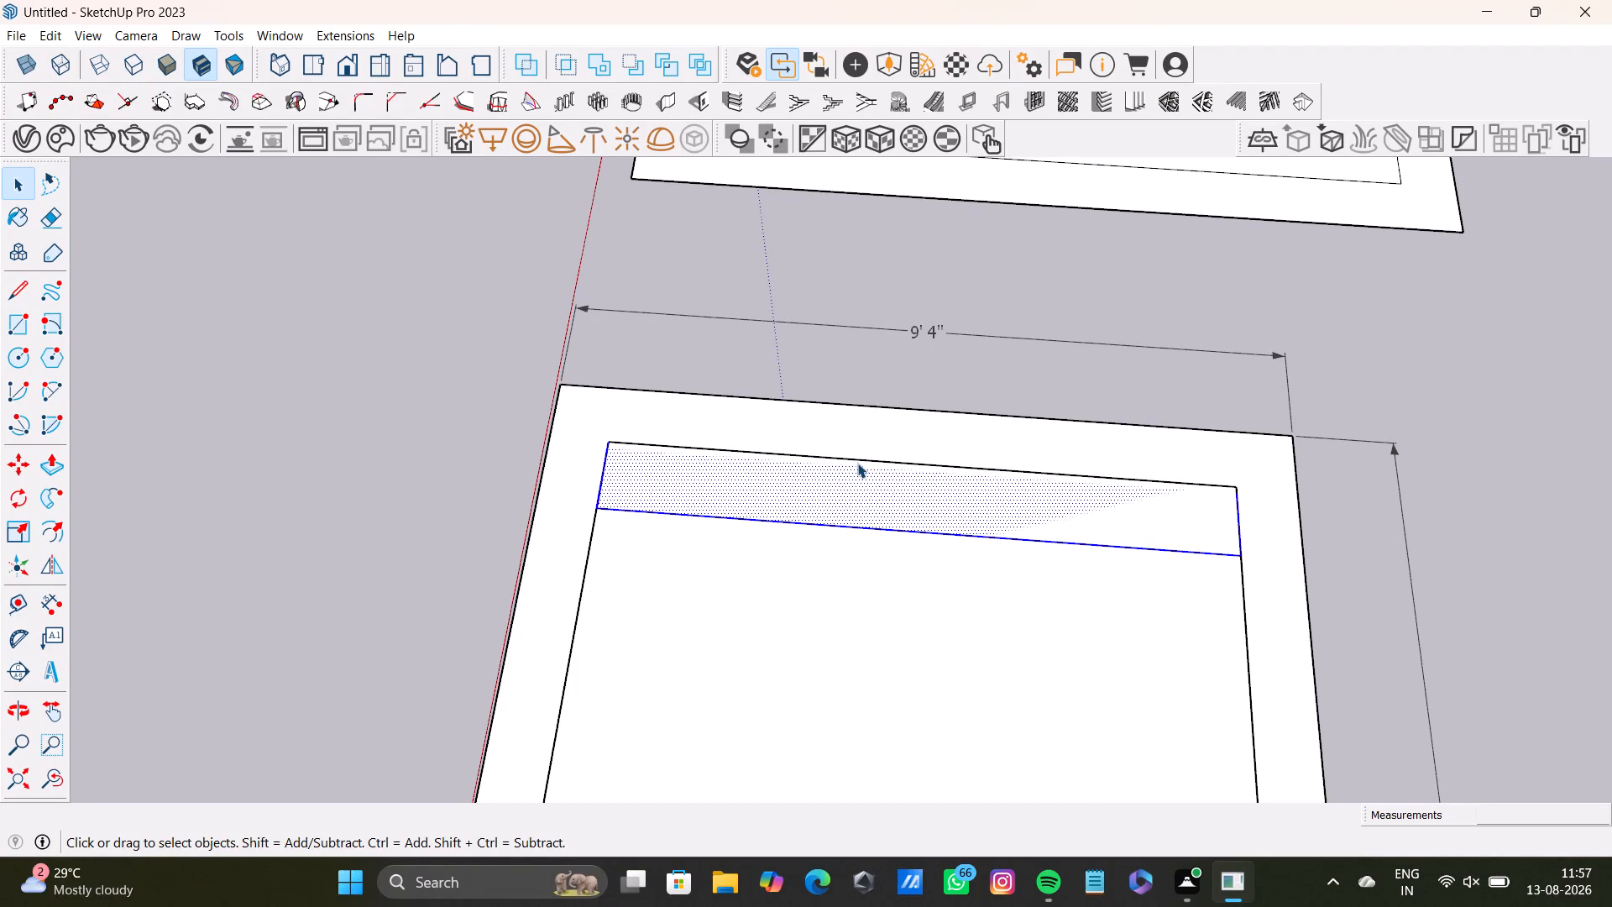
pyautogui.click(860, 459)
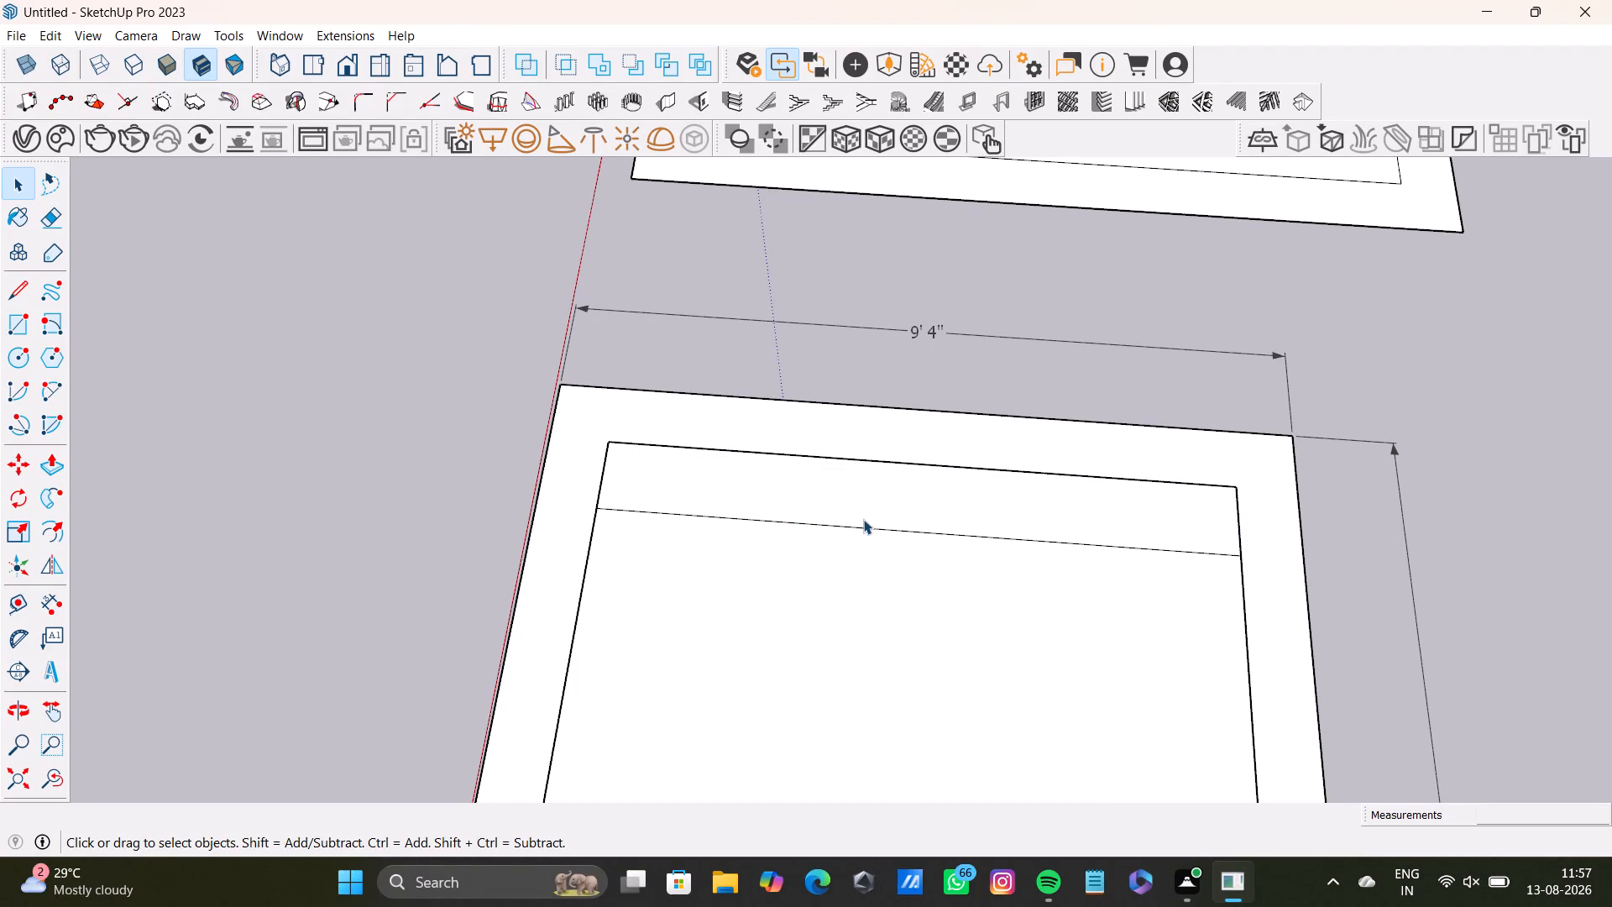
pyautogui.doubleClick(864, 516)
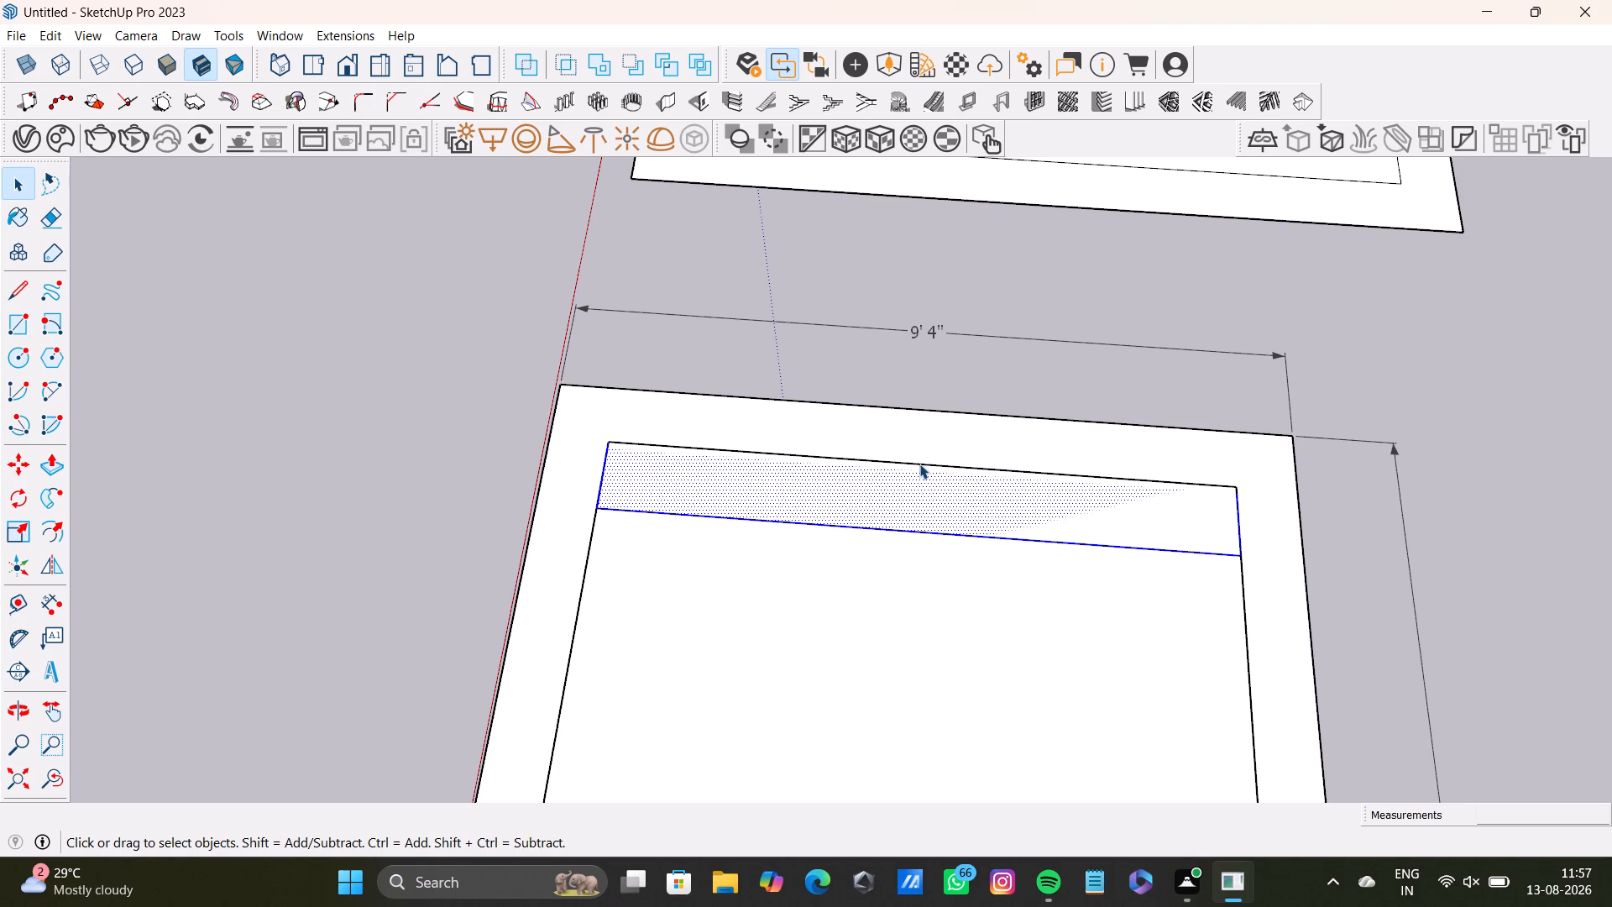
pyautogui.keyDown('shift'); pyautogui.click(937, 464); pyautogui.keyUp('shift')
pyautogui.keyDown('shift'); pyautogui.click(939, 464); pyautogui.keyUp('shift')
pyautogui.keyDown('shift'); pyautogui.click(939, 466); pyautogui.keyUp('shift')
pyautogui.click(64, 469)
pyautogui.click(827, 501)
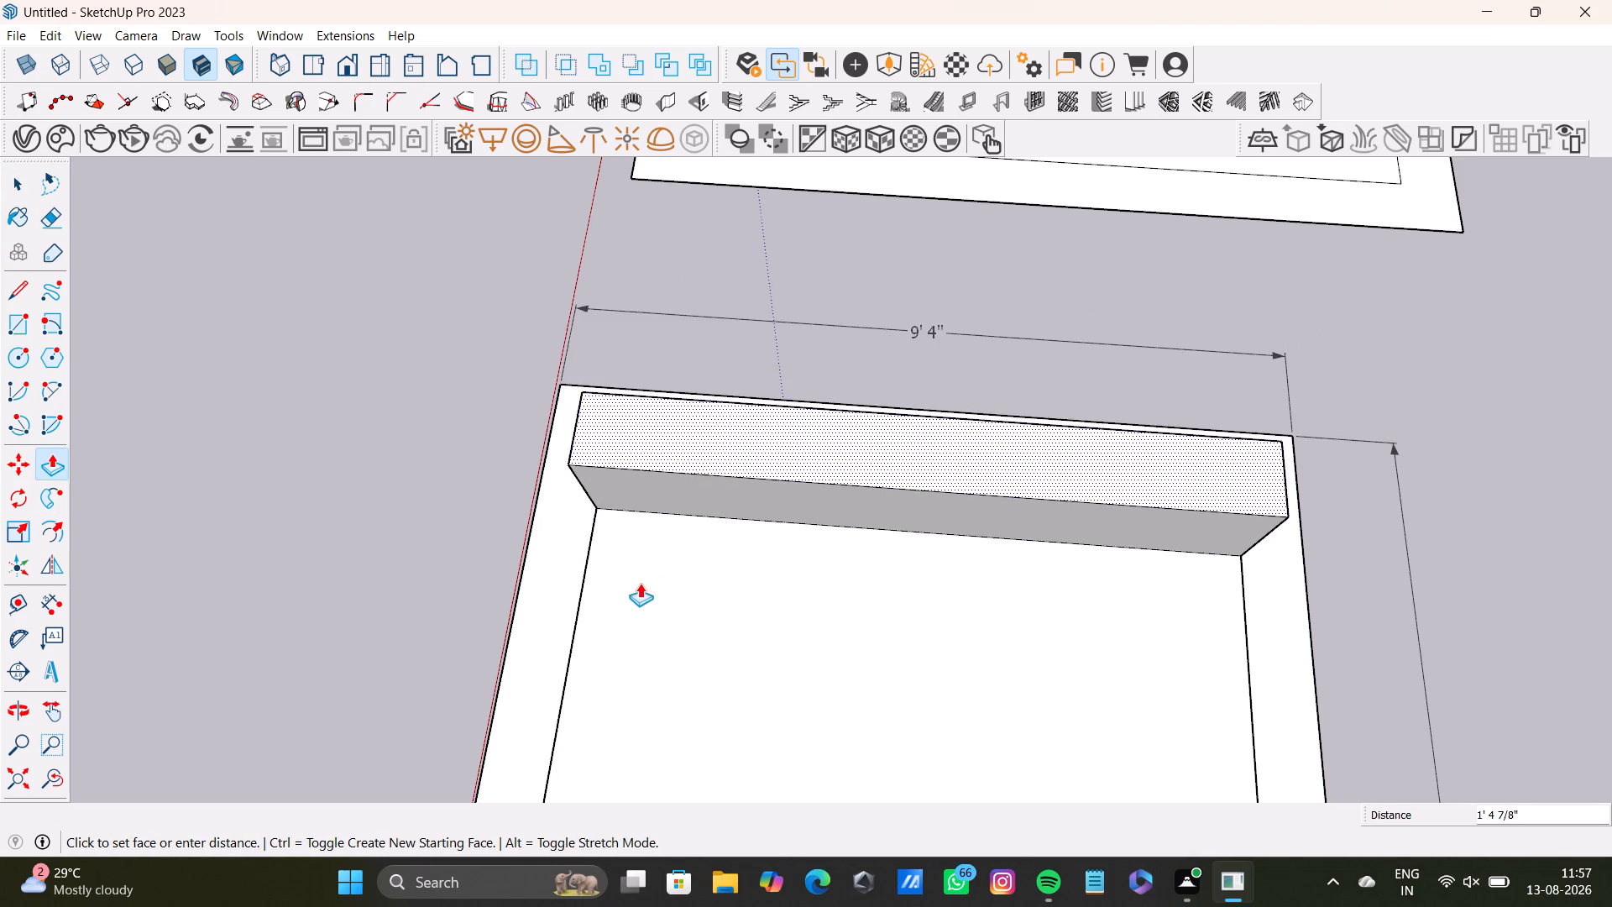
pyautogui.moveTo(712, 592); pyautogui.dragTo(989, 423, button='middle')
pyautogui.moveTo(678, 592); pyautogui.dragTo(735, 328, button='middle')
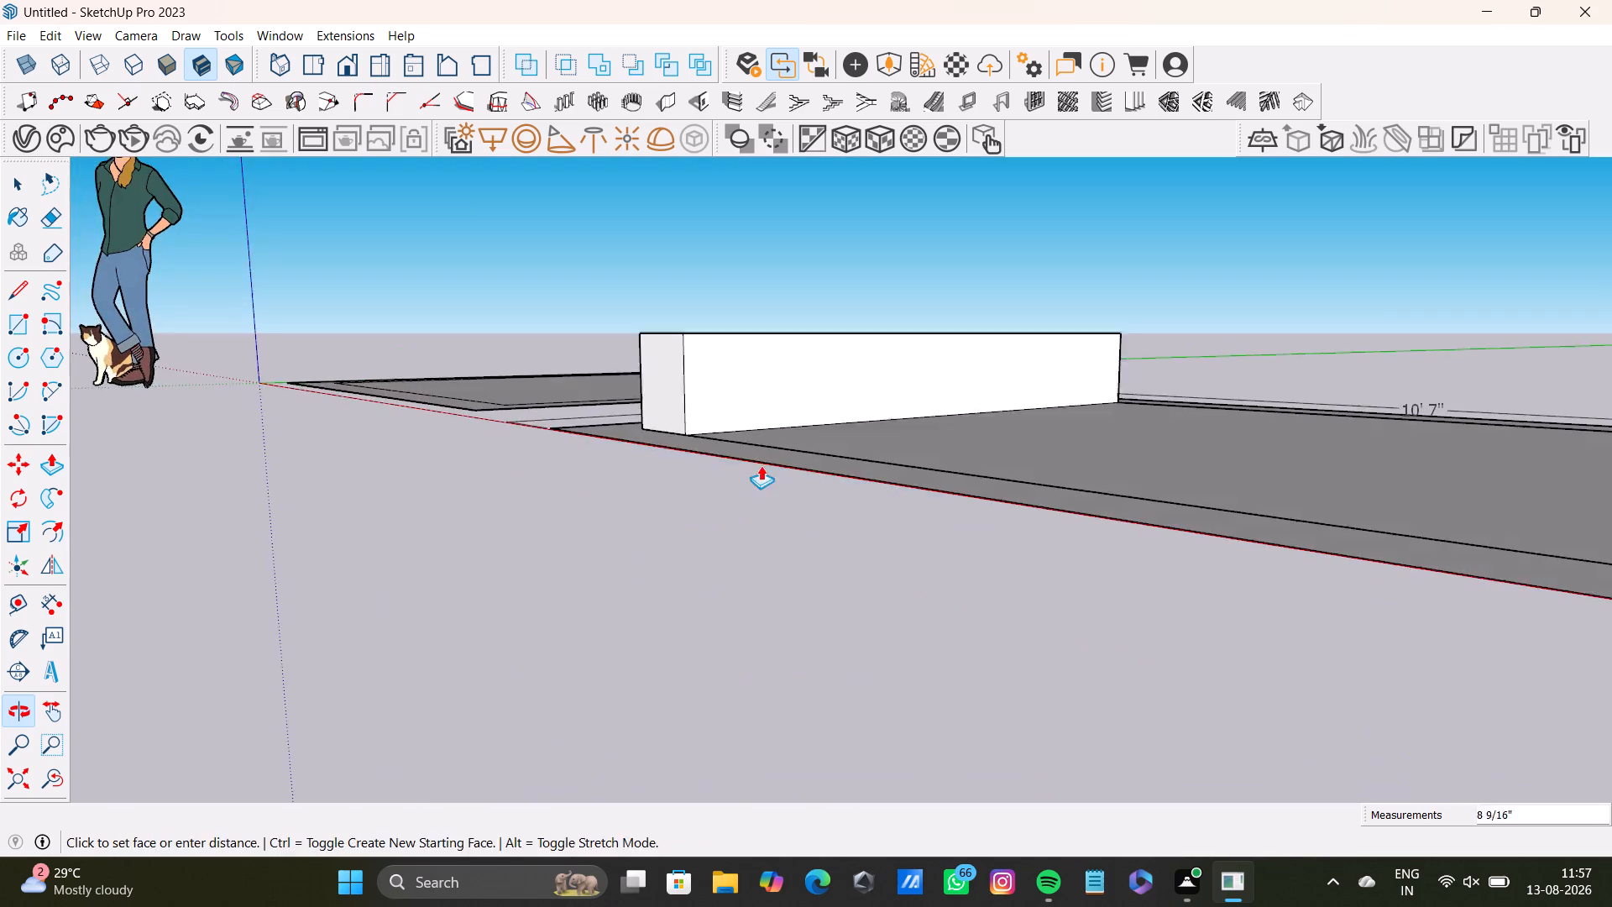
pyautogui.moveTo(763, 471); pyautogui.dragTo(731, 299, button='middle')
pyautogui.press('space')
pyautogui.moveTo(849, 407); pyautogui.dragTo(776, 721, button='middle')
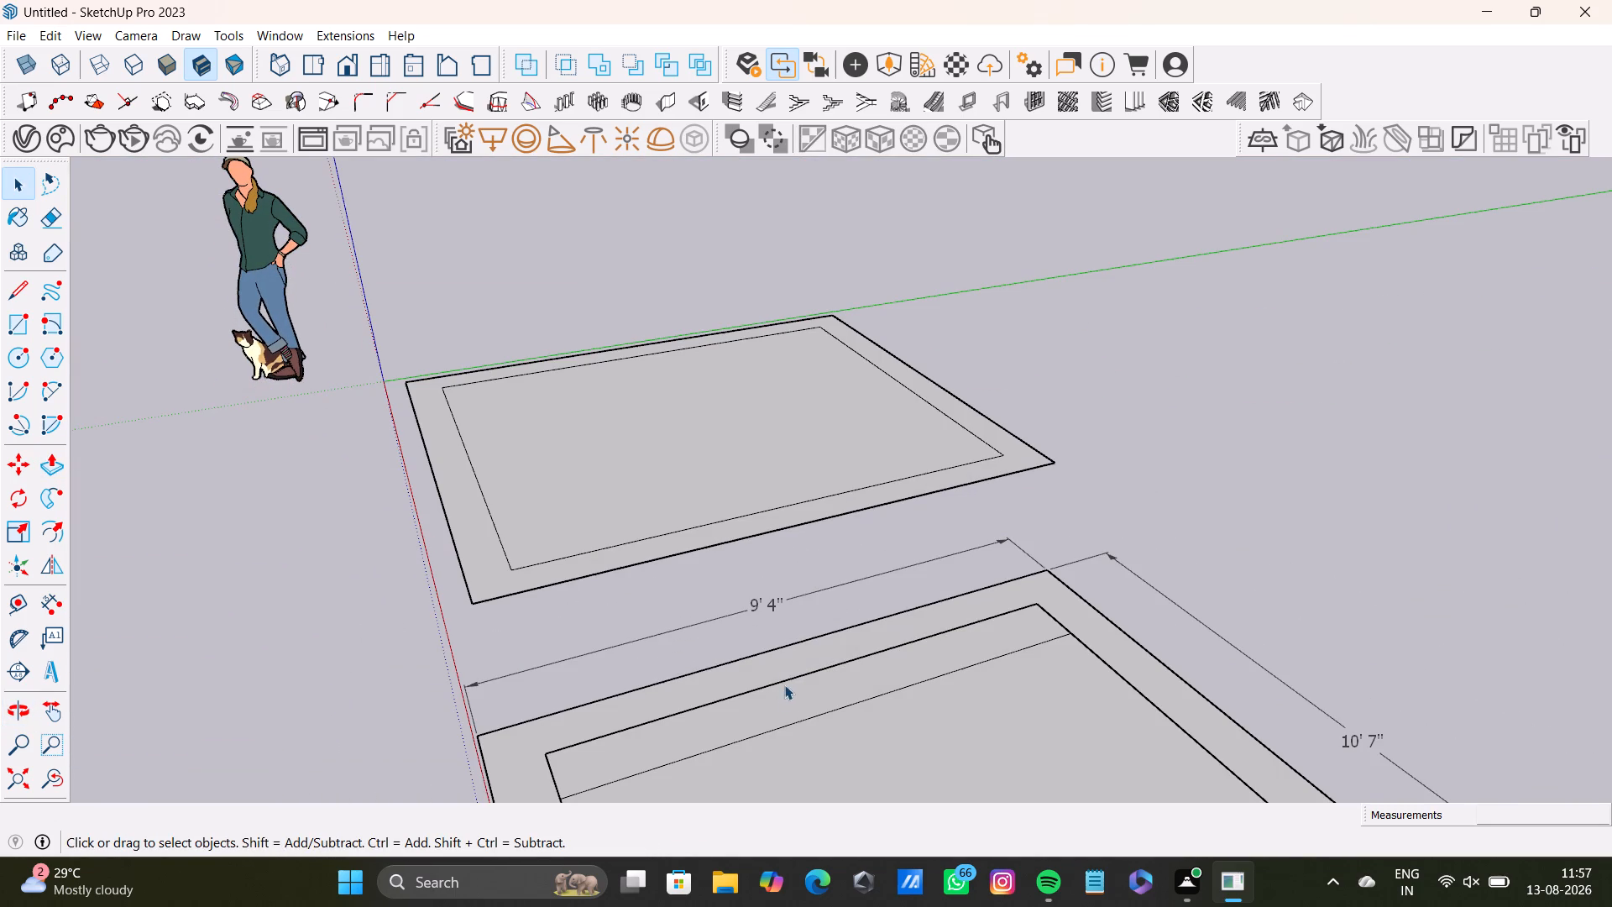
# Select the grouped floor and examine its doubled side edge up close near the strip's dividing line.
pyautogui.press('space')
pyautogui.click(1238, 499)
pyautogui.press('space')
pyautogui.click(1008, 747)
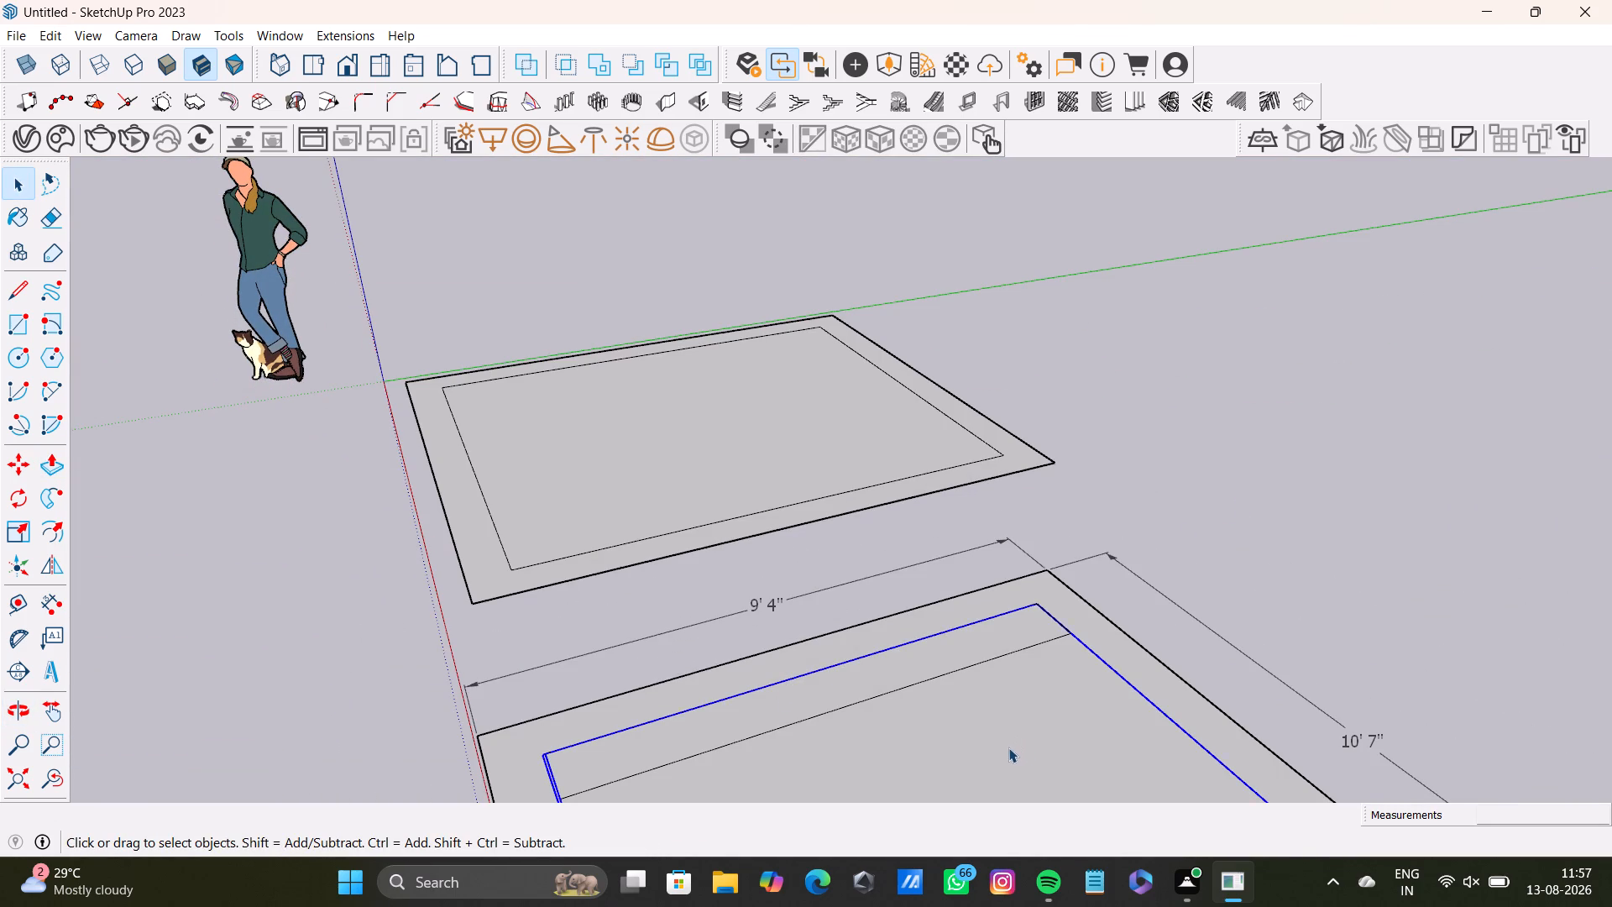
pyautogui.moveTo(1019, 753); pyautogui.dragTo(928, 862, button='middle')
pyautogui.scroll(3, 797, 789)
pyautogui.moveTo(801, 759); pyautogui.dragTo(940, 589, button='middle')
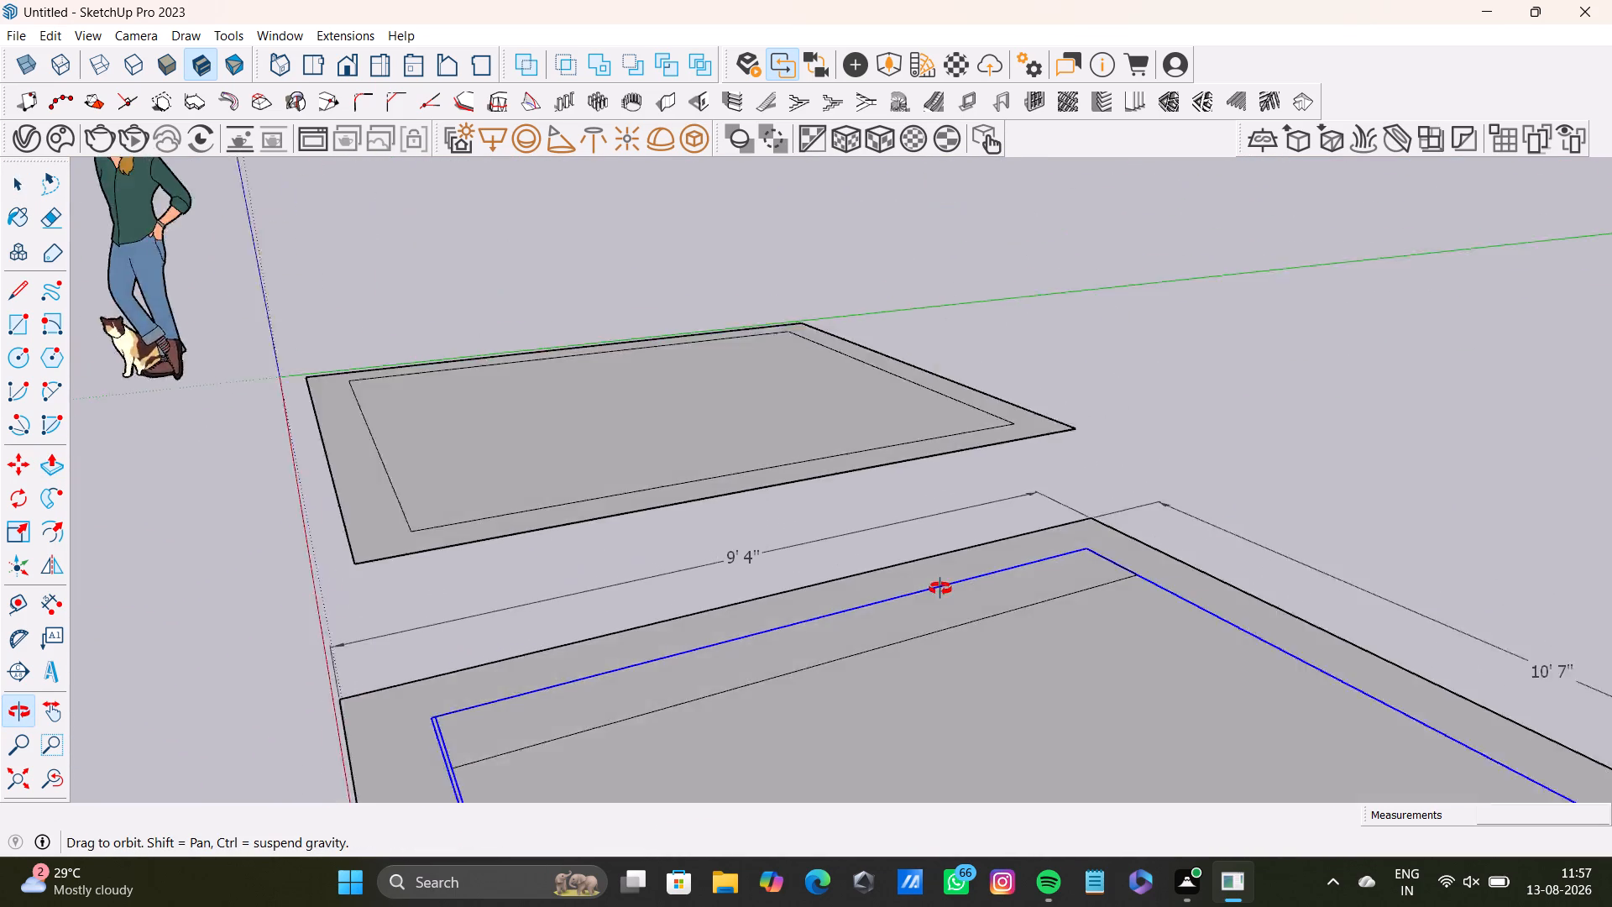
pyautogui.moveTo(940, 589); pyautogui.dragTo(944, 368, button='middle')
pyautogui.scroll(12, 536, 590)
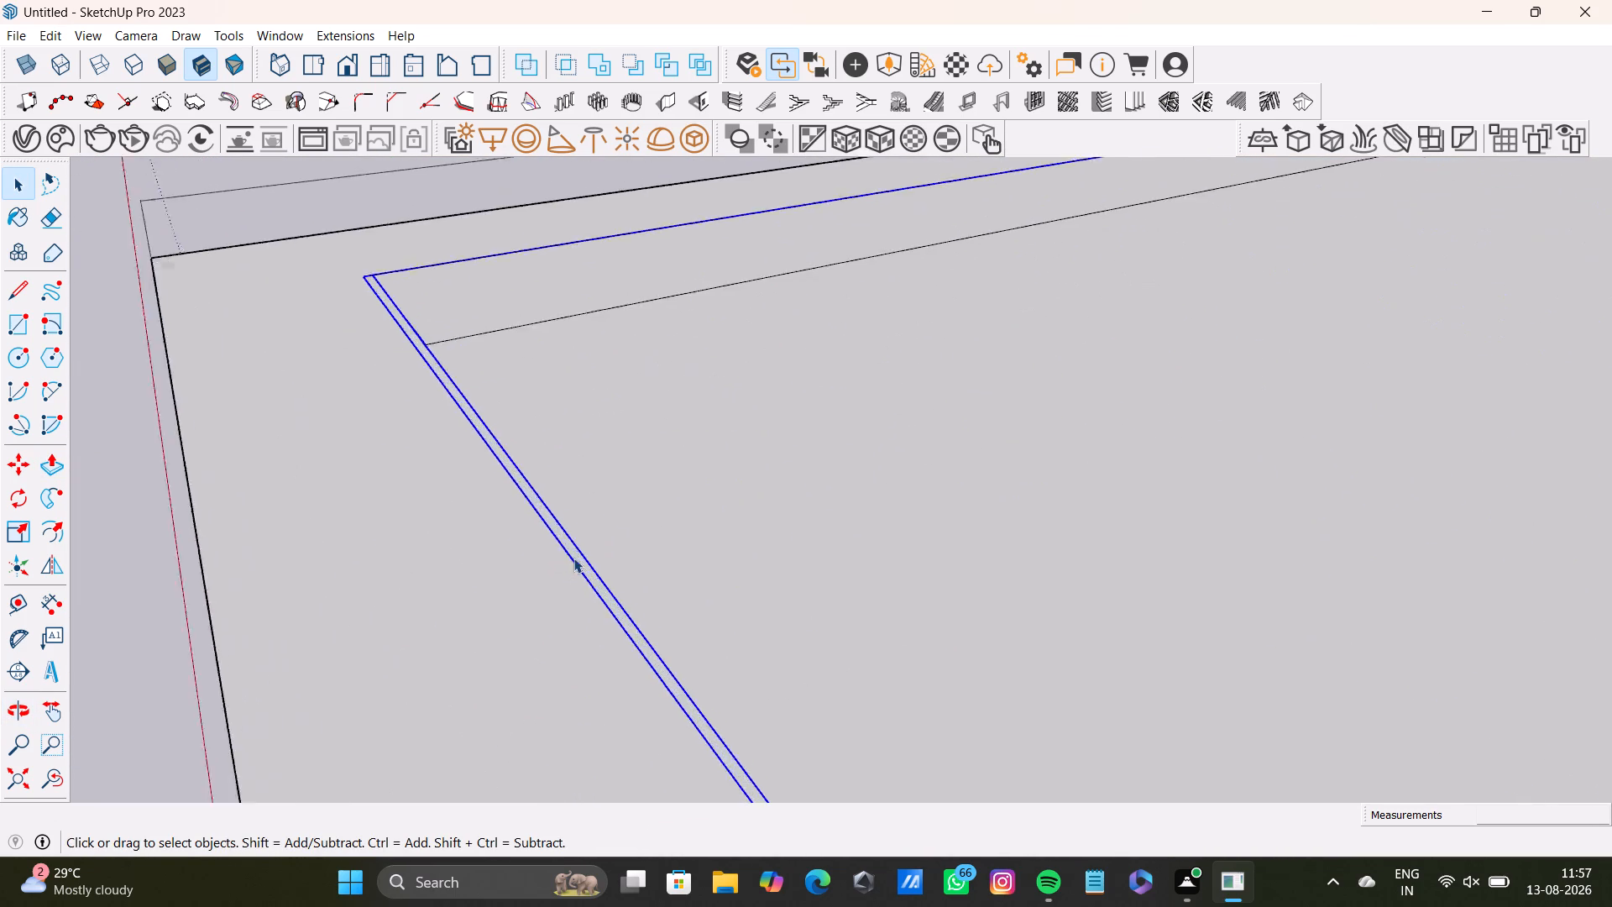
pyautogui.scroll(3, 573, 558)
pyautogui.moveTo(574, 558); pyautogui.dragTo(536, 742, button='middle')
pyautogui.click(527, 683)
pyautogui.doubleClick(533, 695)
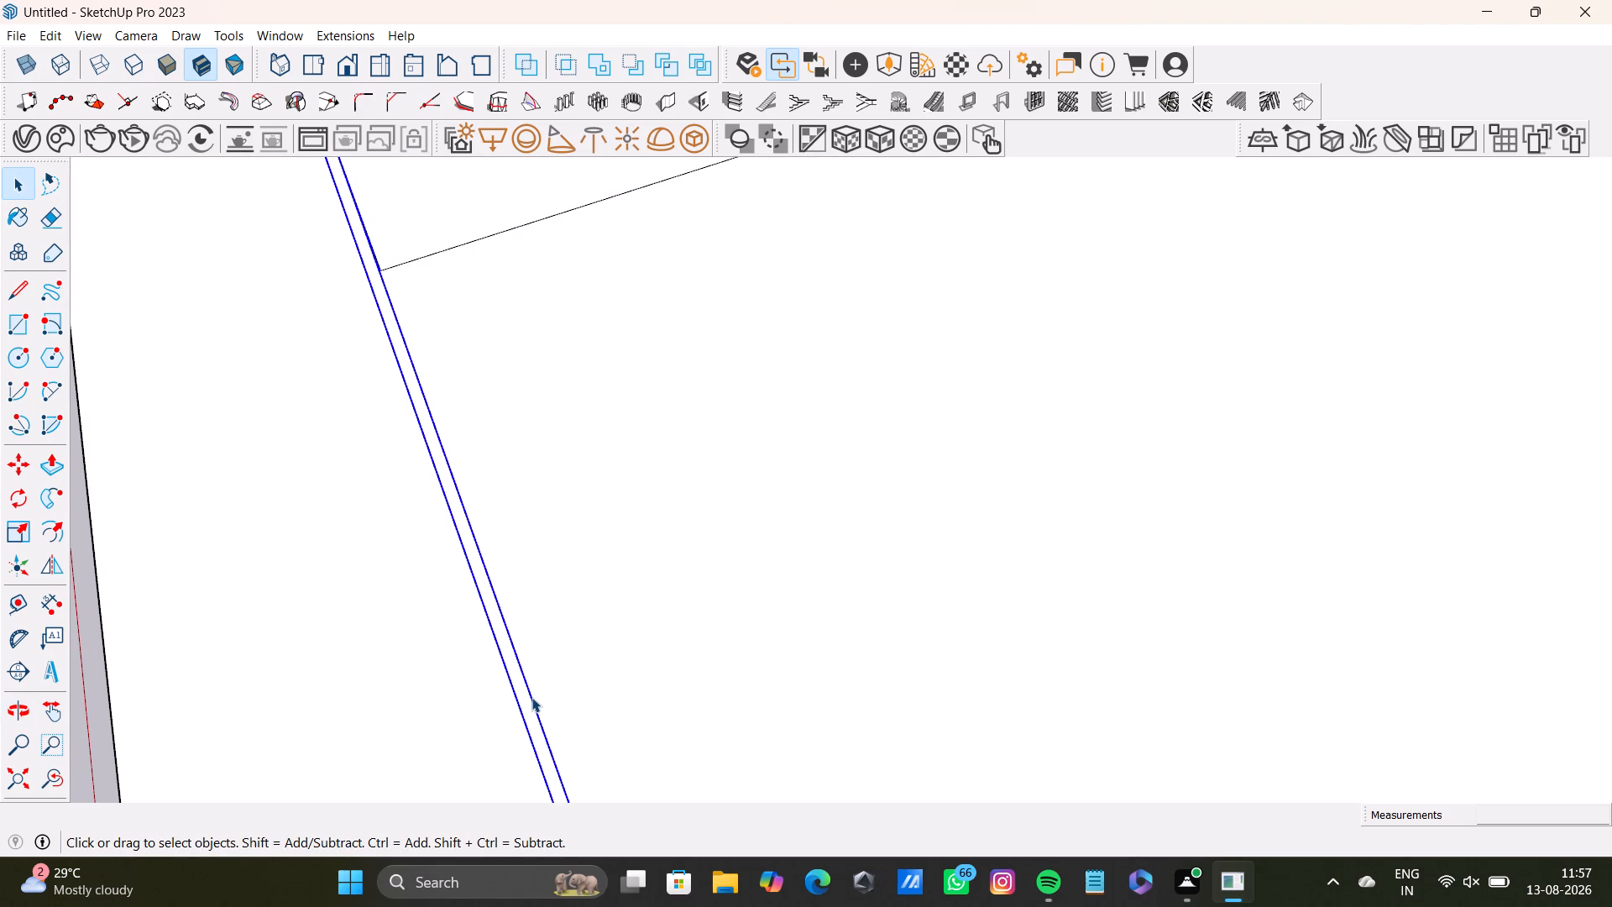
# Undo the recent changes back past the strip rectangle drawn over the grouped floor.
pyautogui.hotkey('ctrl', 'z')
pyautogui.hotkey('ctrl', 'z')
pyautogui.hotkey('ctrl', 'z')
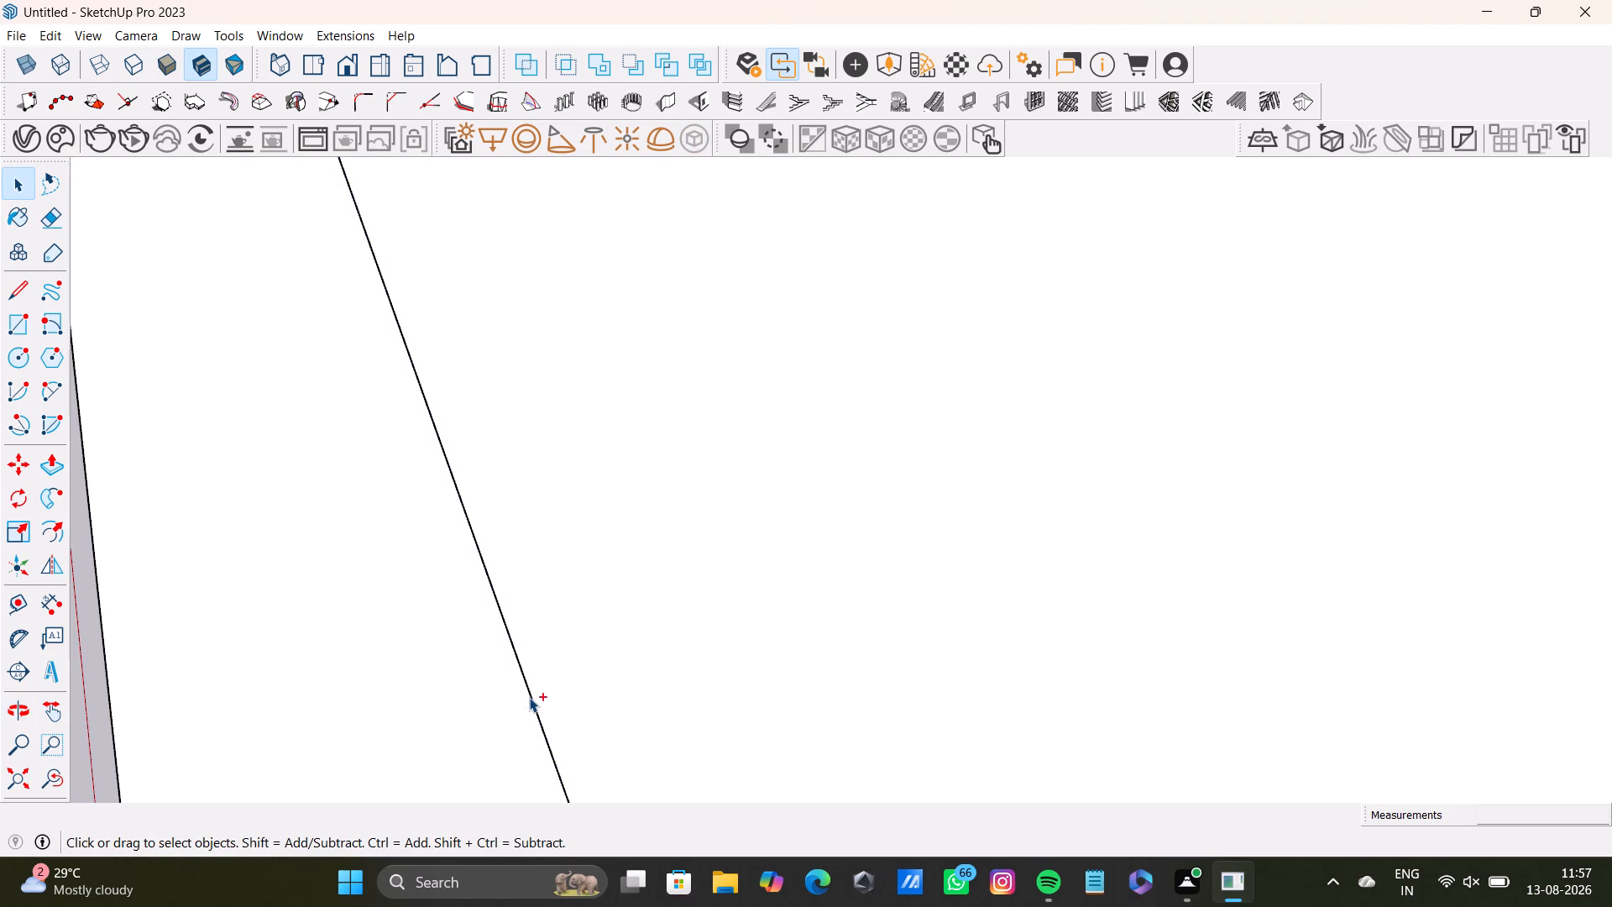
# Open the inner floor's group for editing and select its floor face.
pyautogui.scroll(-8, 602, 615)
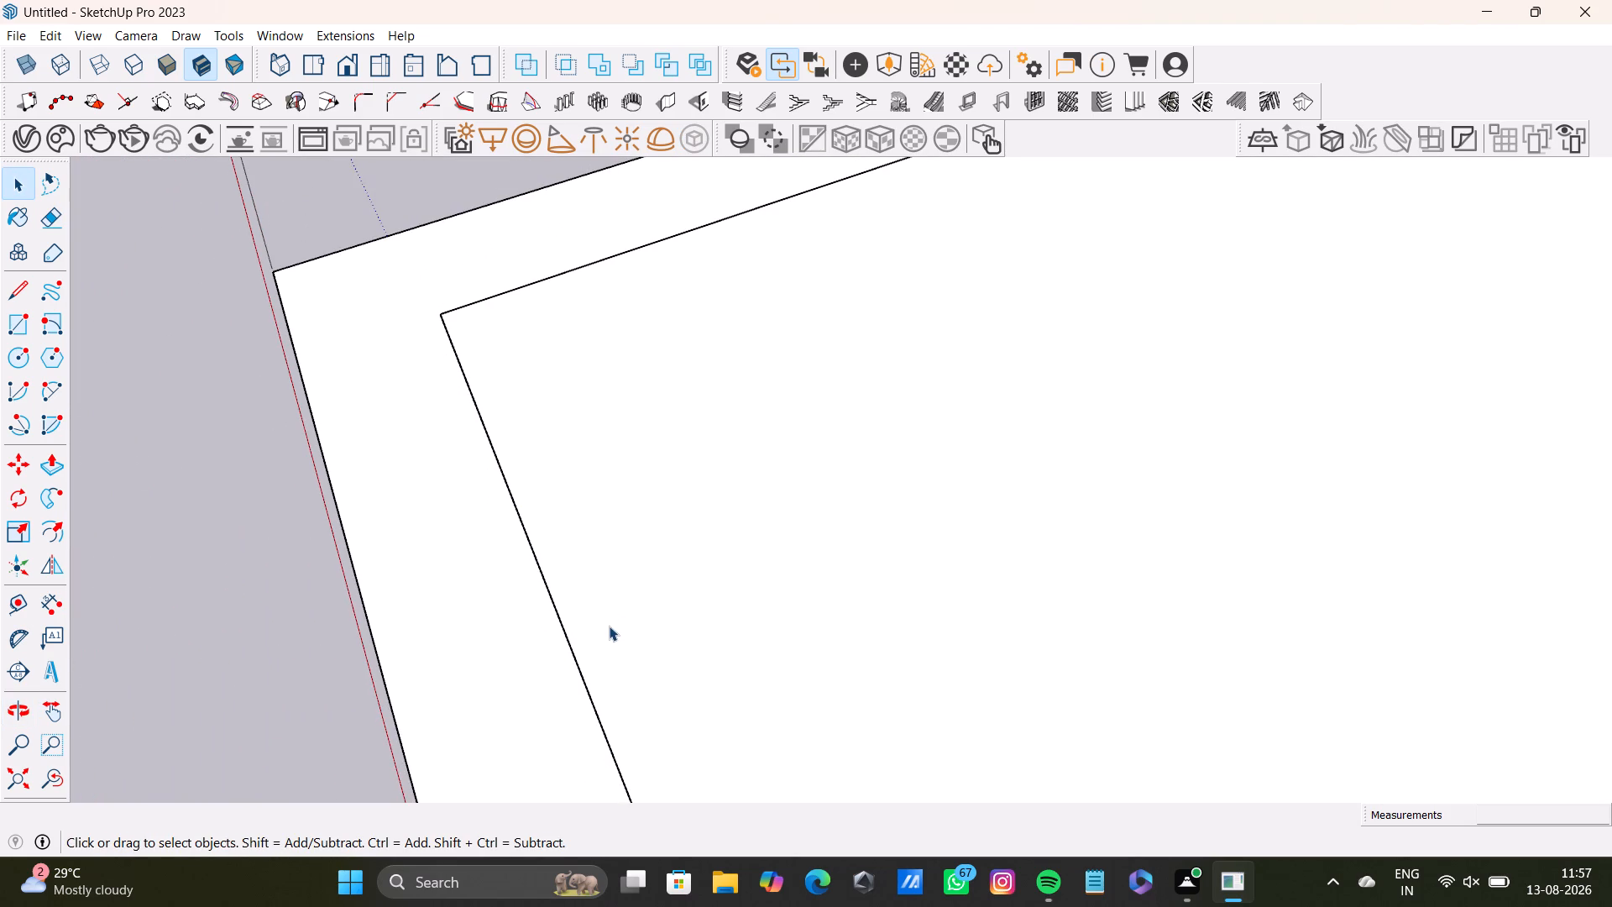
pyautogui.scroll(-1, 695, 592)
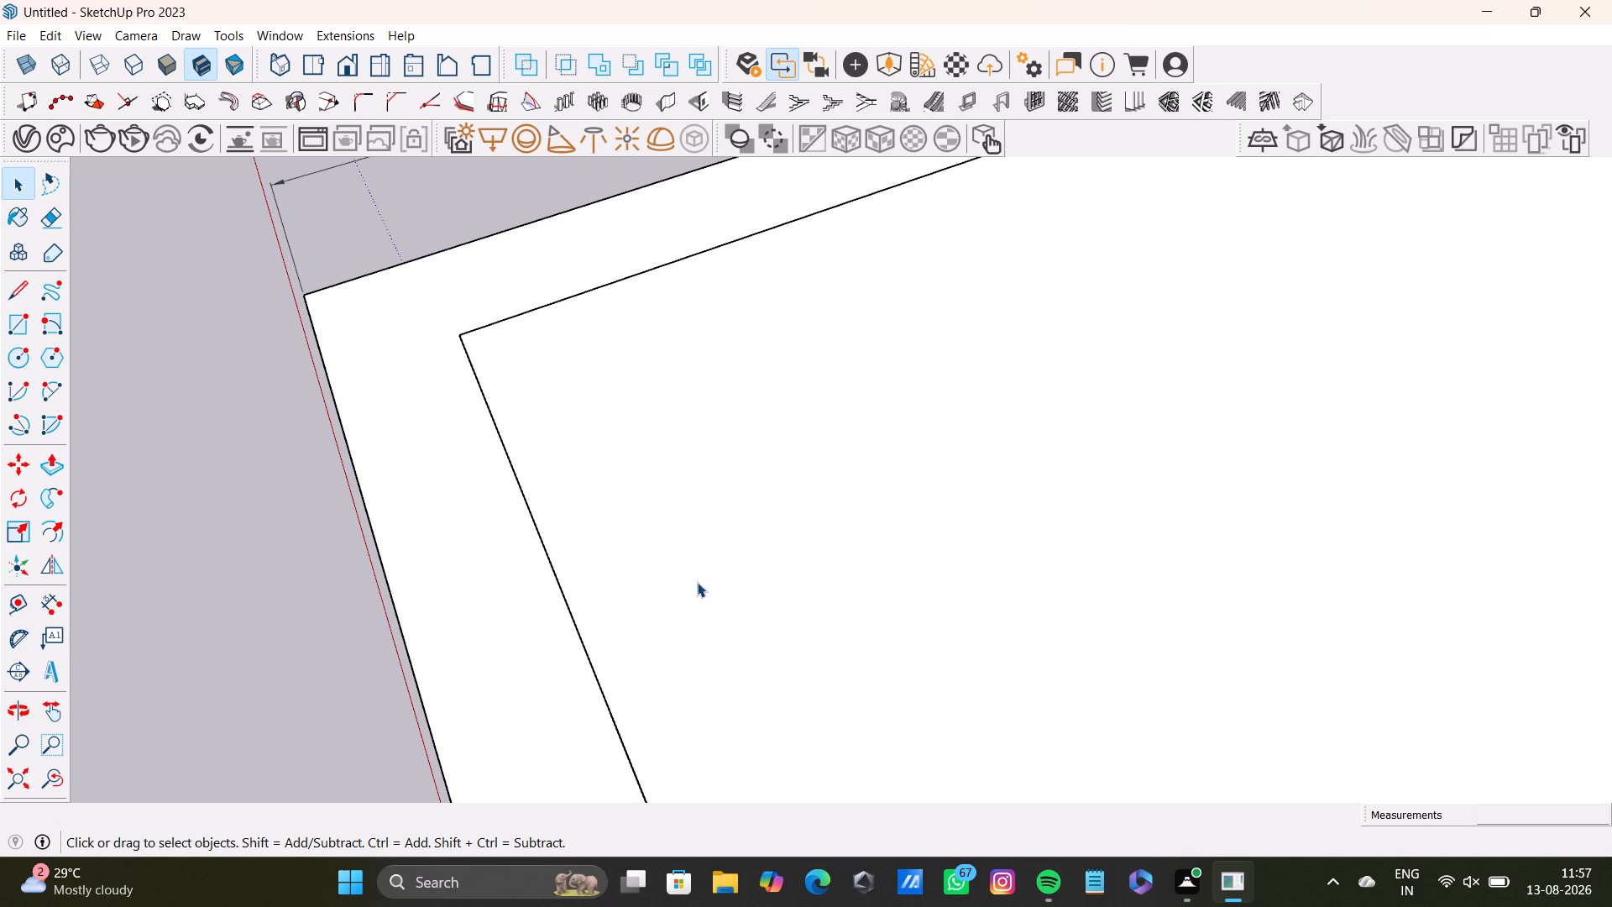
pyautogui.scroll(-11, 718, 427)
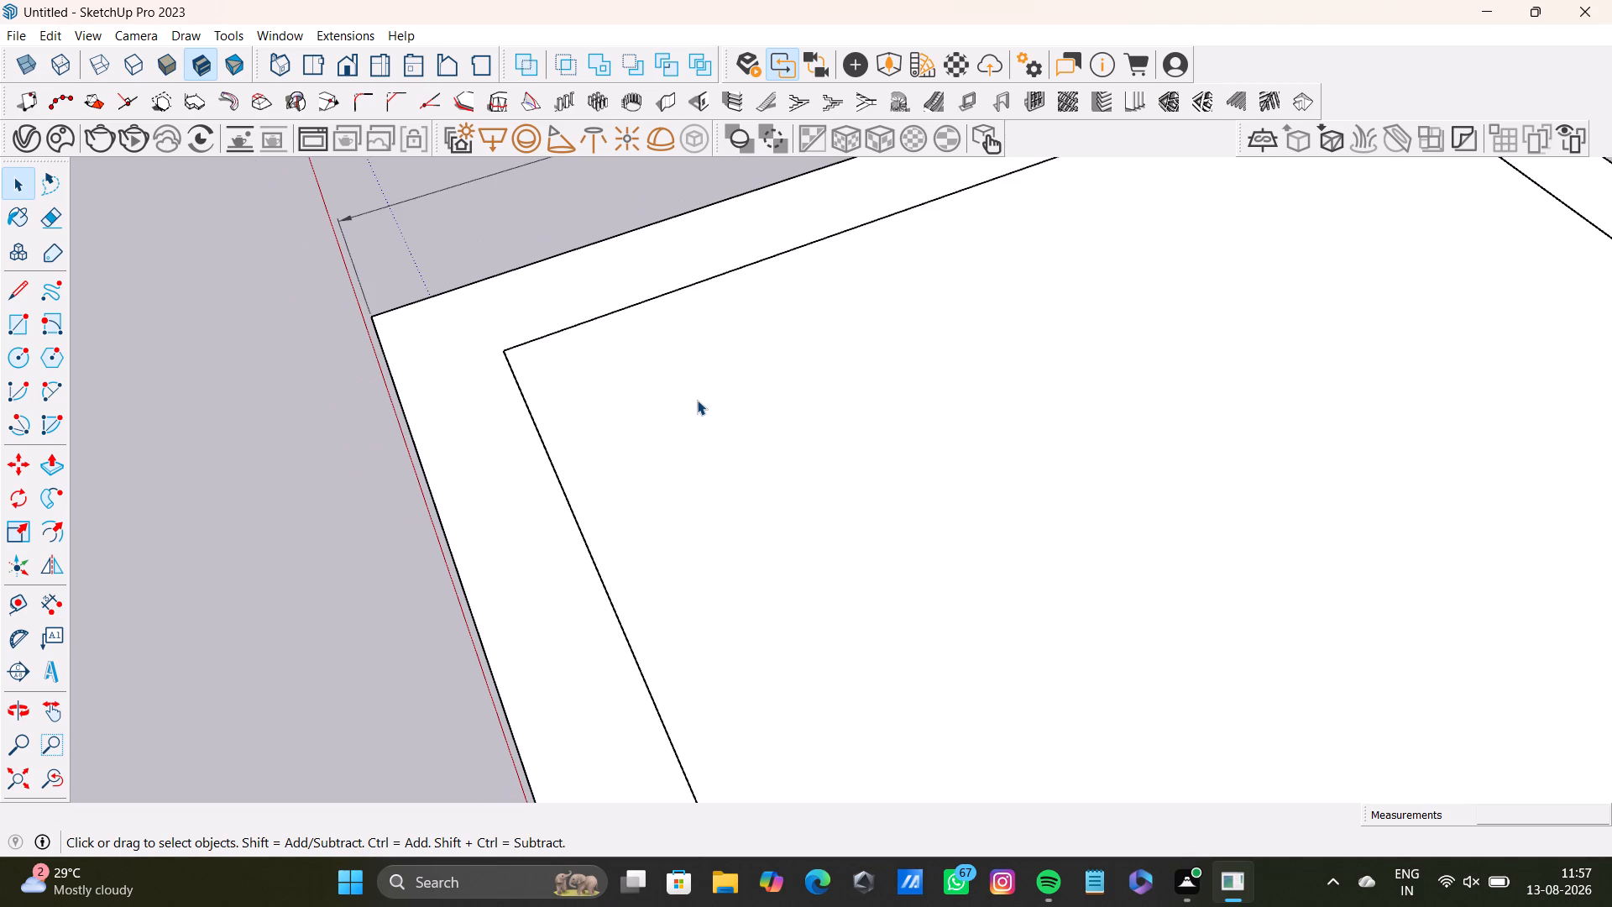
pyautogui.scroll(-8, 775, 406)
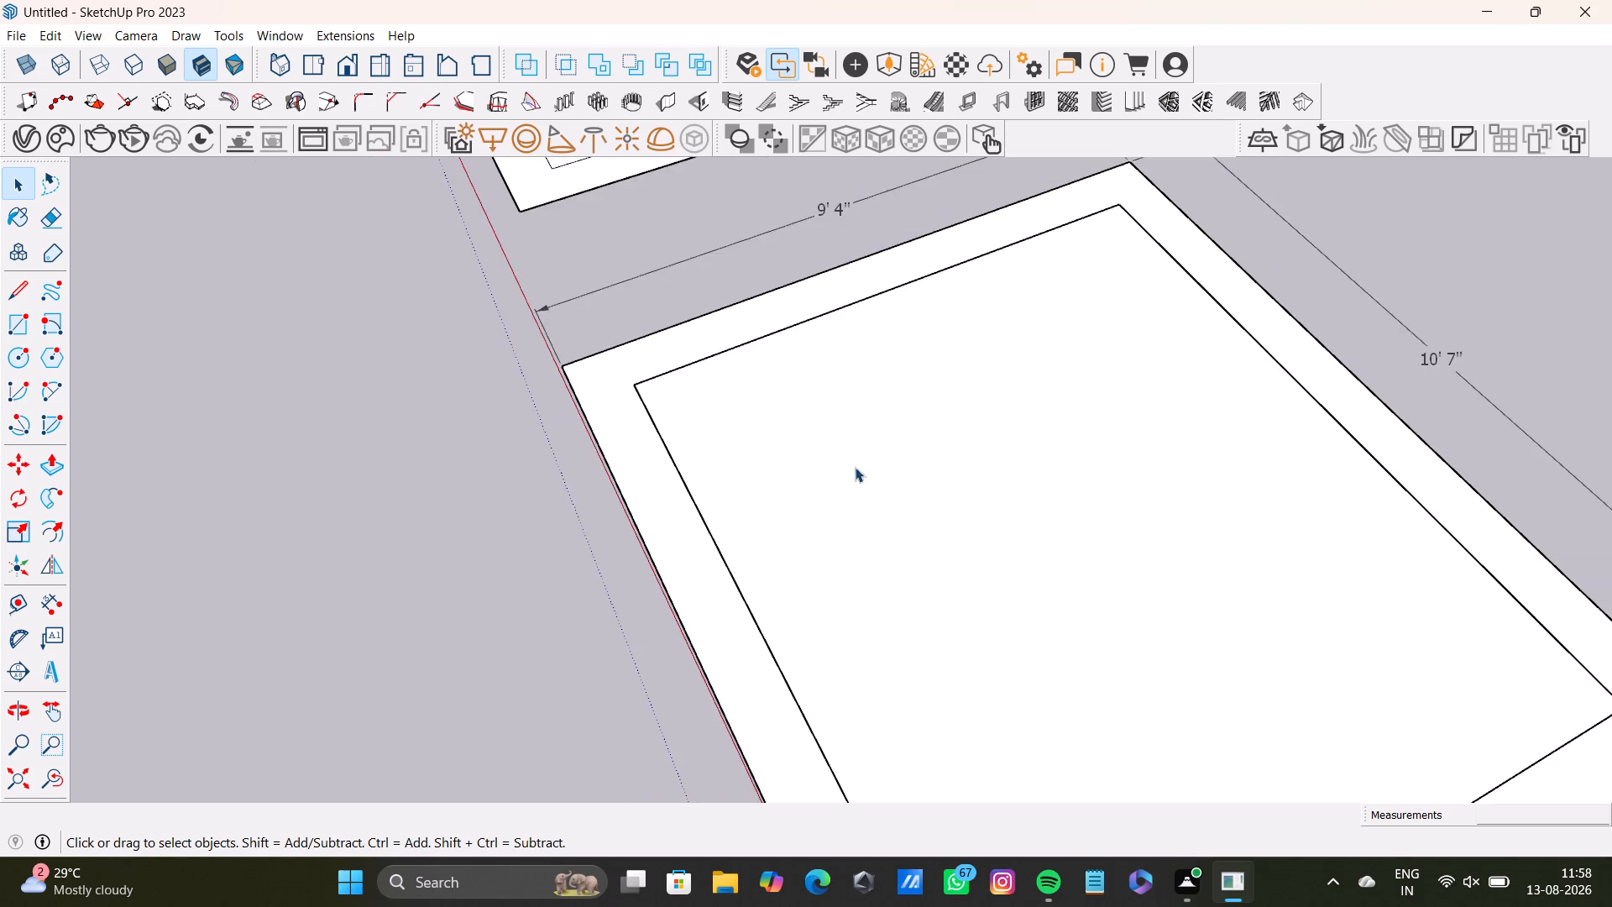
pyautogui.scroll(-1, 855, 467)
pyautogui.moveTo(864, 489); pyautogui.dragTo(712, 649, button='middle')
pyautogui.keyDown('shift'); pyautogui.moveTo(818, 586); pyautogui.dragTo(626, 652, button='middle'); pyautogui.keyUp('shift')
pyautogui.moveTo(745, 585); pyautogui.dragTo(774, 545, button='middle')
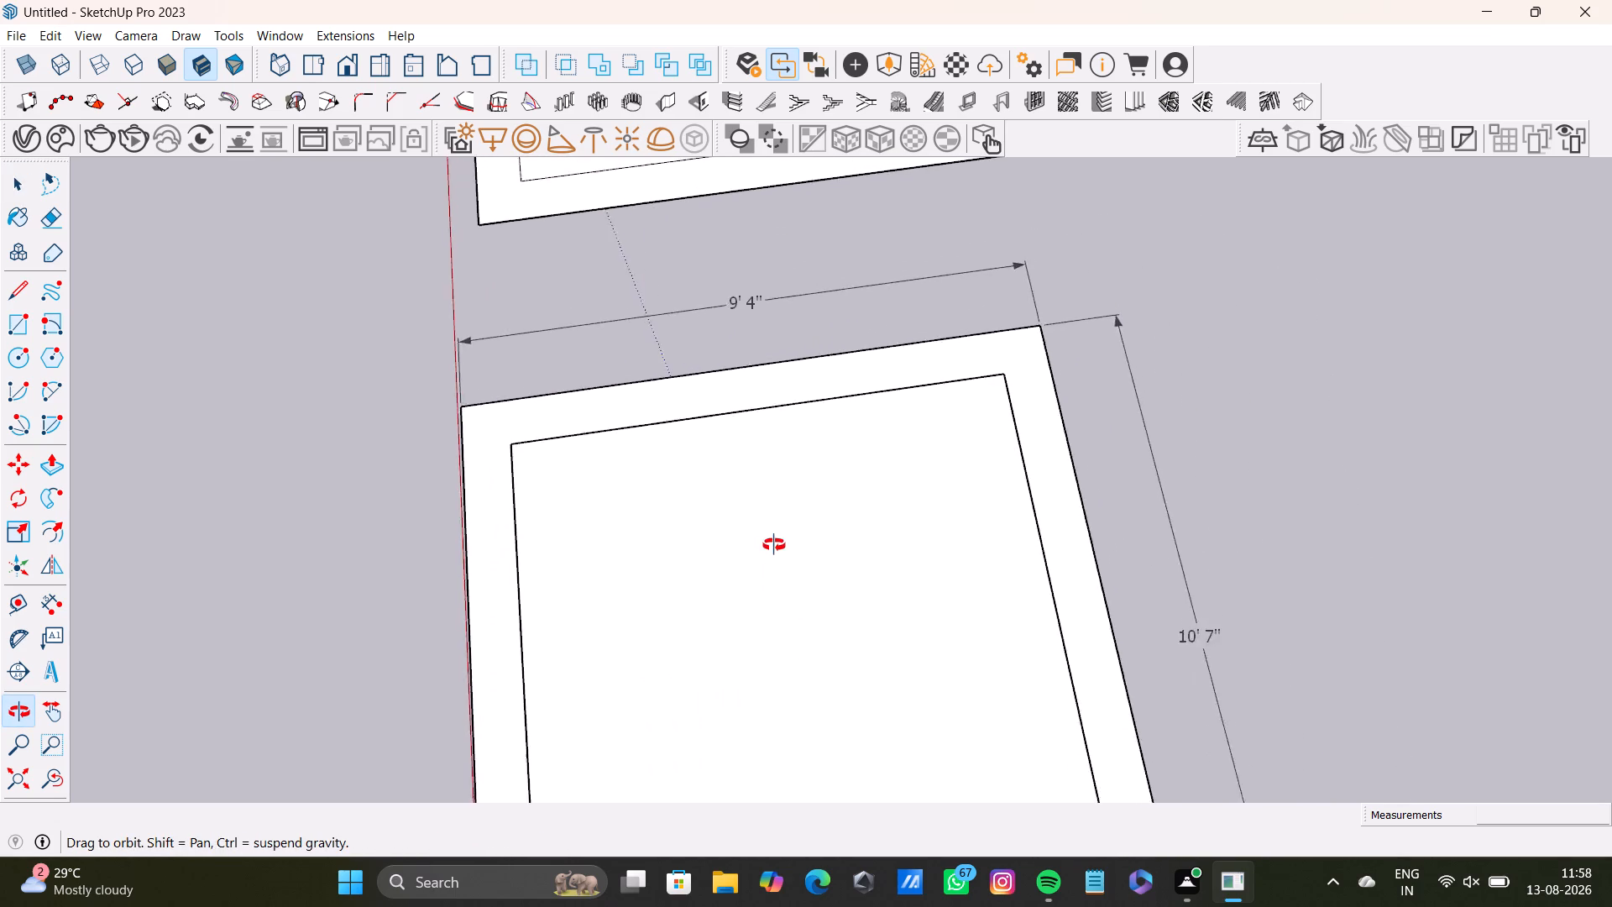
pyautogui.moveTo(774, 545); pyautogui.dragTo(720, 583, button='middle')
pyautogui.tripleClick(671, 553)
pyautogui.click(671, 553)
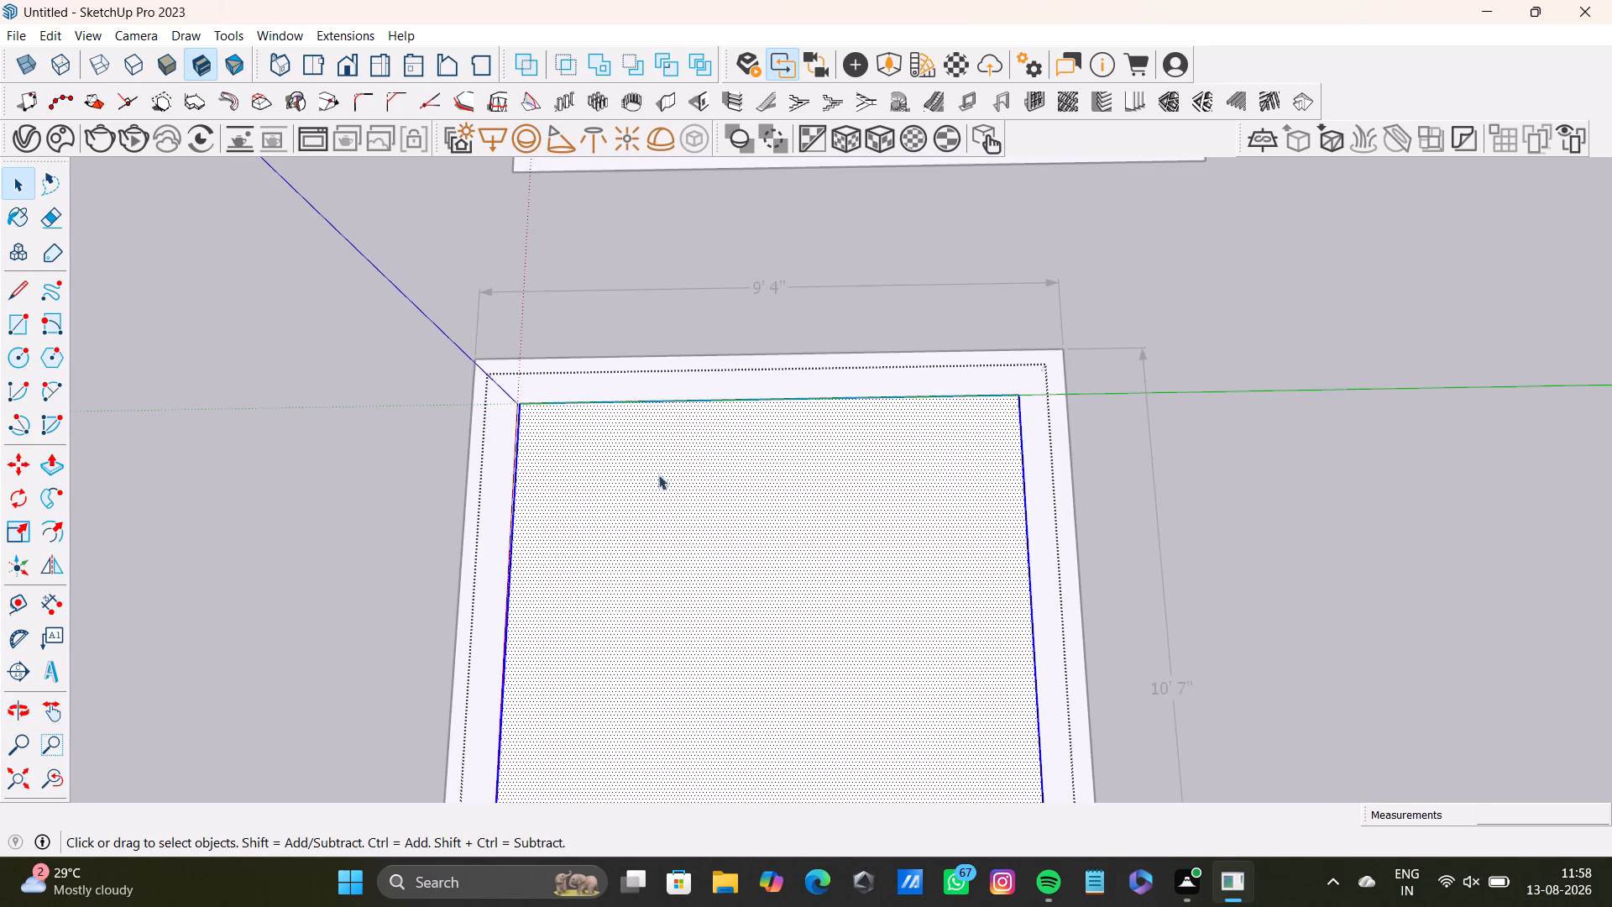
pyautogui.click(680, 477)
pyautogui.click(646, 488)
pyautogui.click(697, 503)
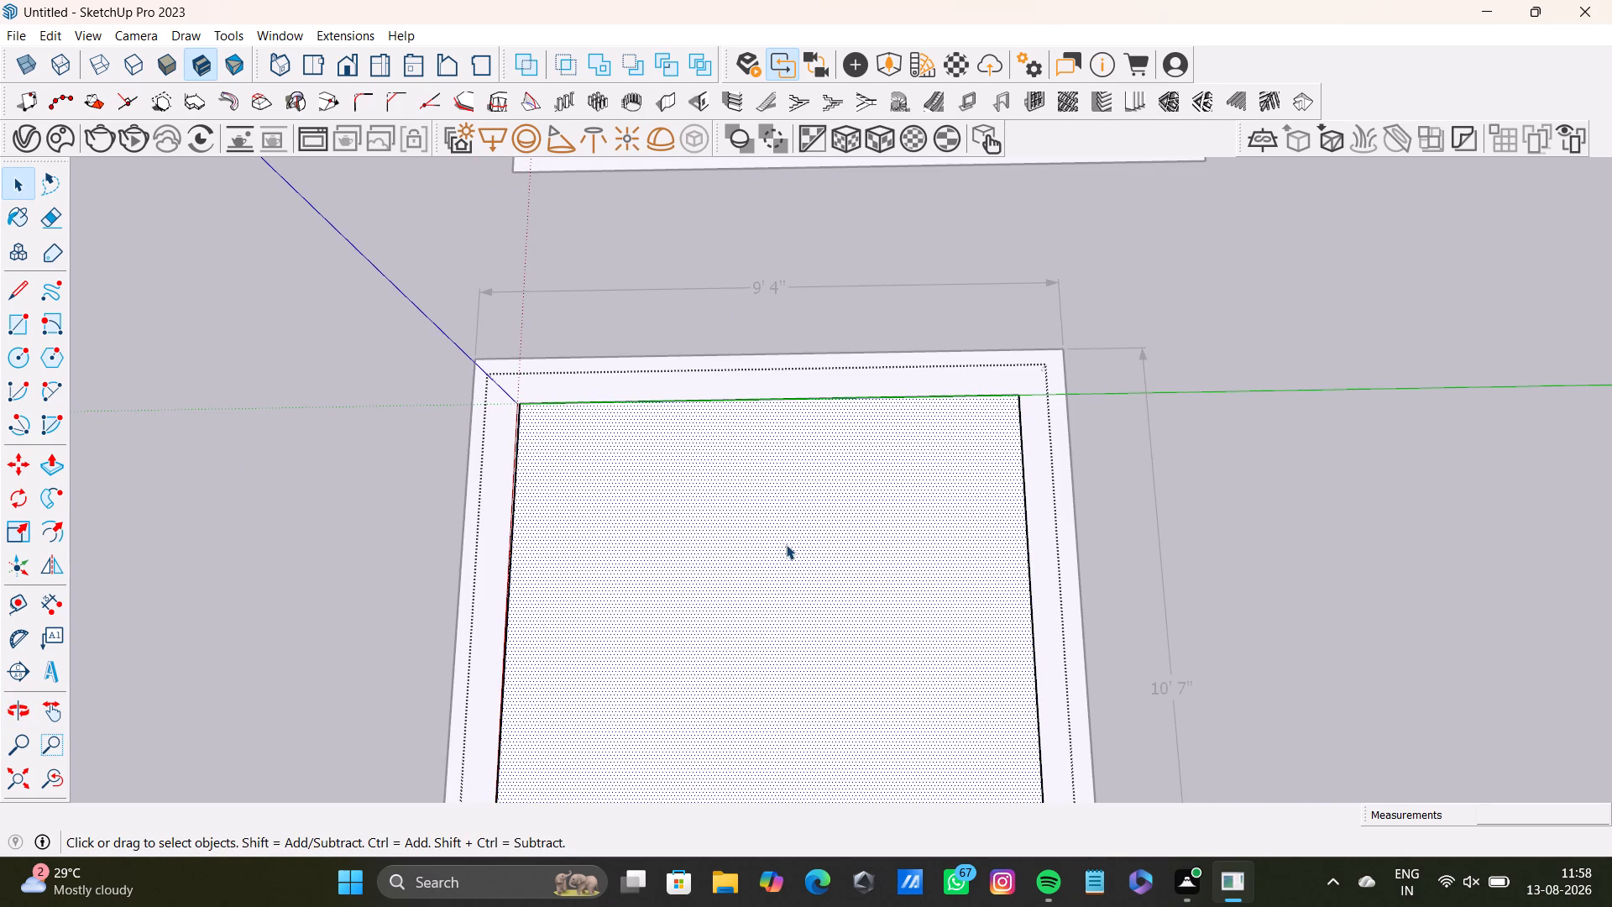
pyautogui.click(789, 544)
# Inside the group, draw a strip rectangle about 7'10" by 11" from the floor's corner at the axes to the opposite side edge.
pyautogui.click(12, 319)
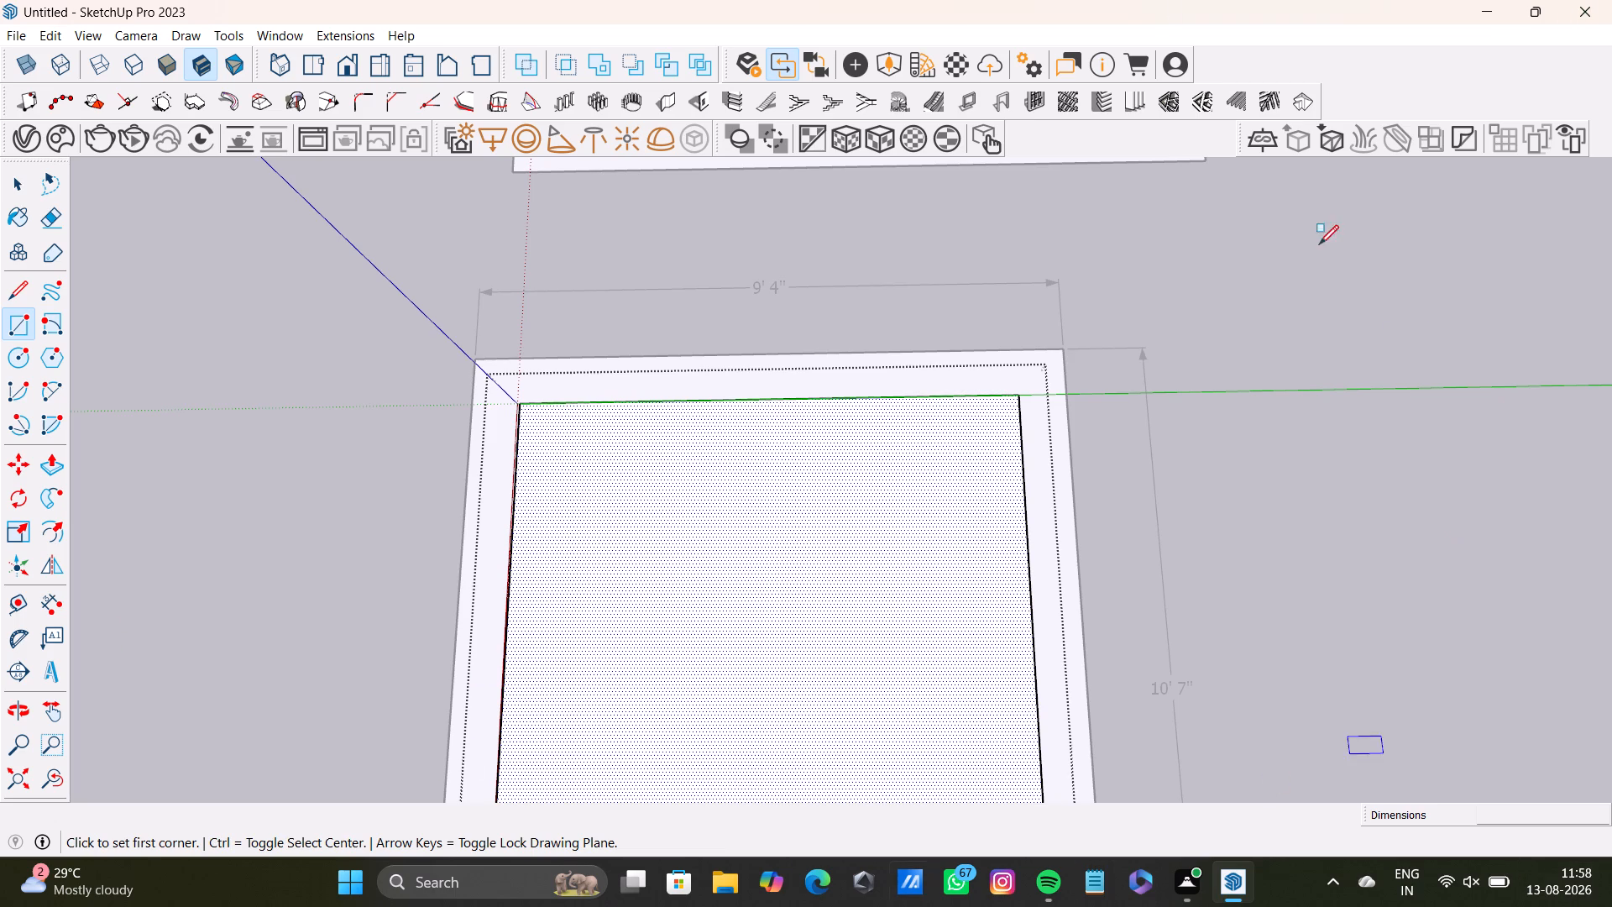
pyautogui.click(521, 400)
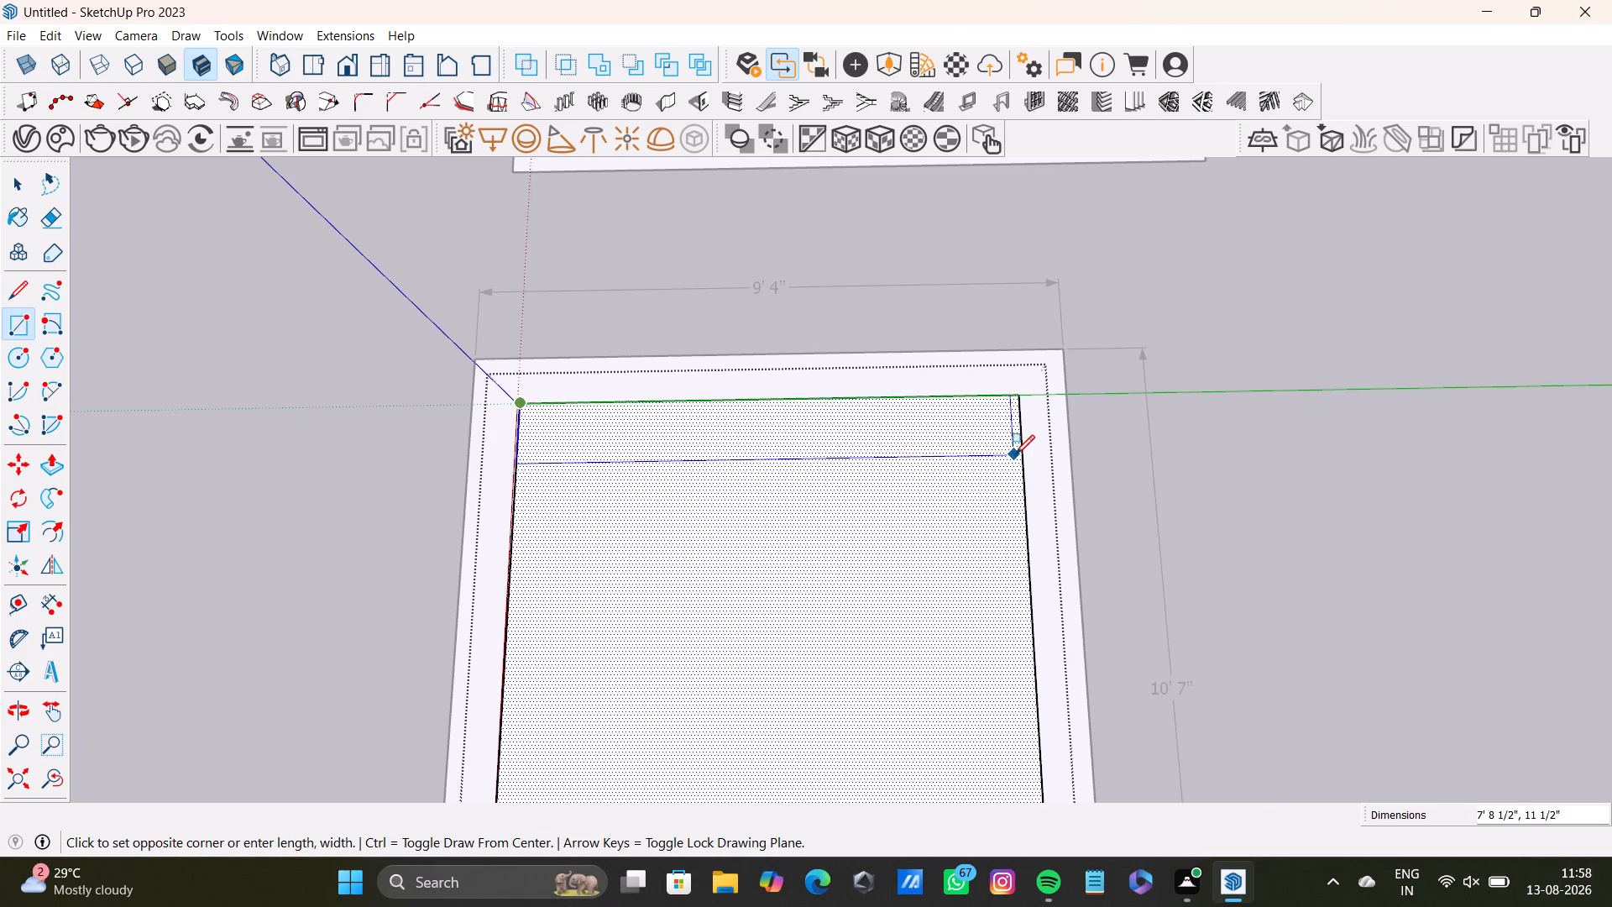
pyautogui.click(1022, 452)
pyautogui.press('space')
# Push/Pull the strip's face up 4".
pyautogui.click(891, 435)
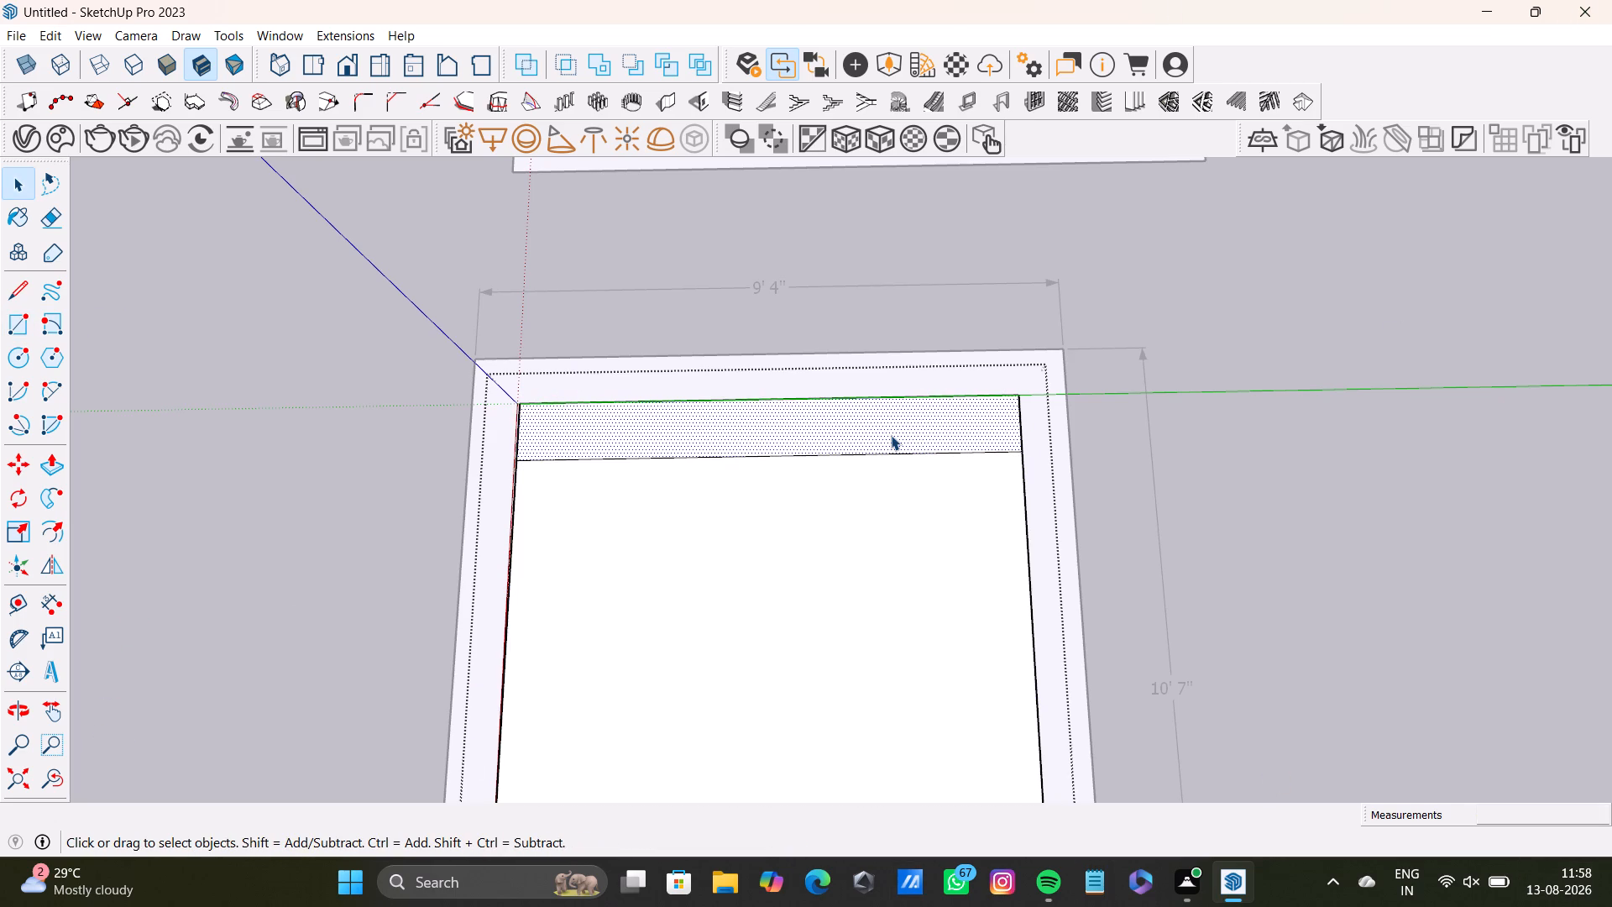
pyautogui.press('p')
pyautogui.click(892, 433)
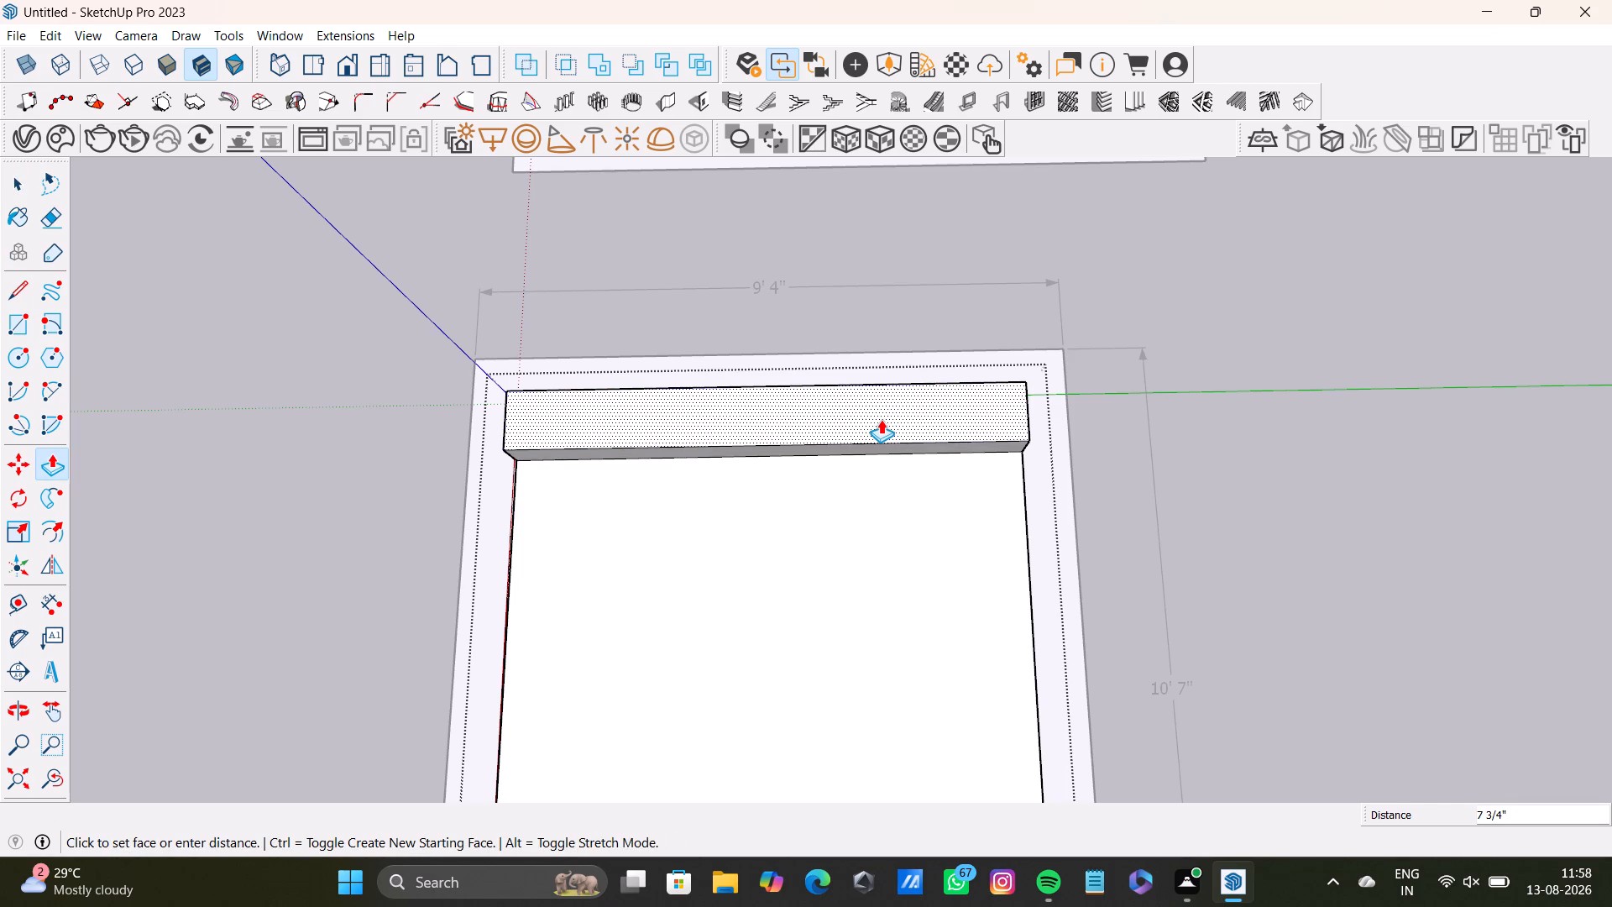
pyautogui.press('4')
pyautogui.hotkey('shift', '"')
pyautogui.press('Return')
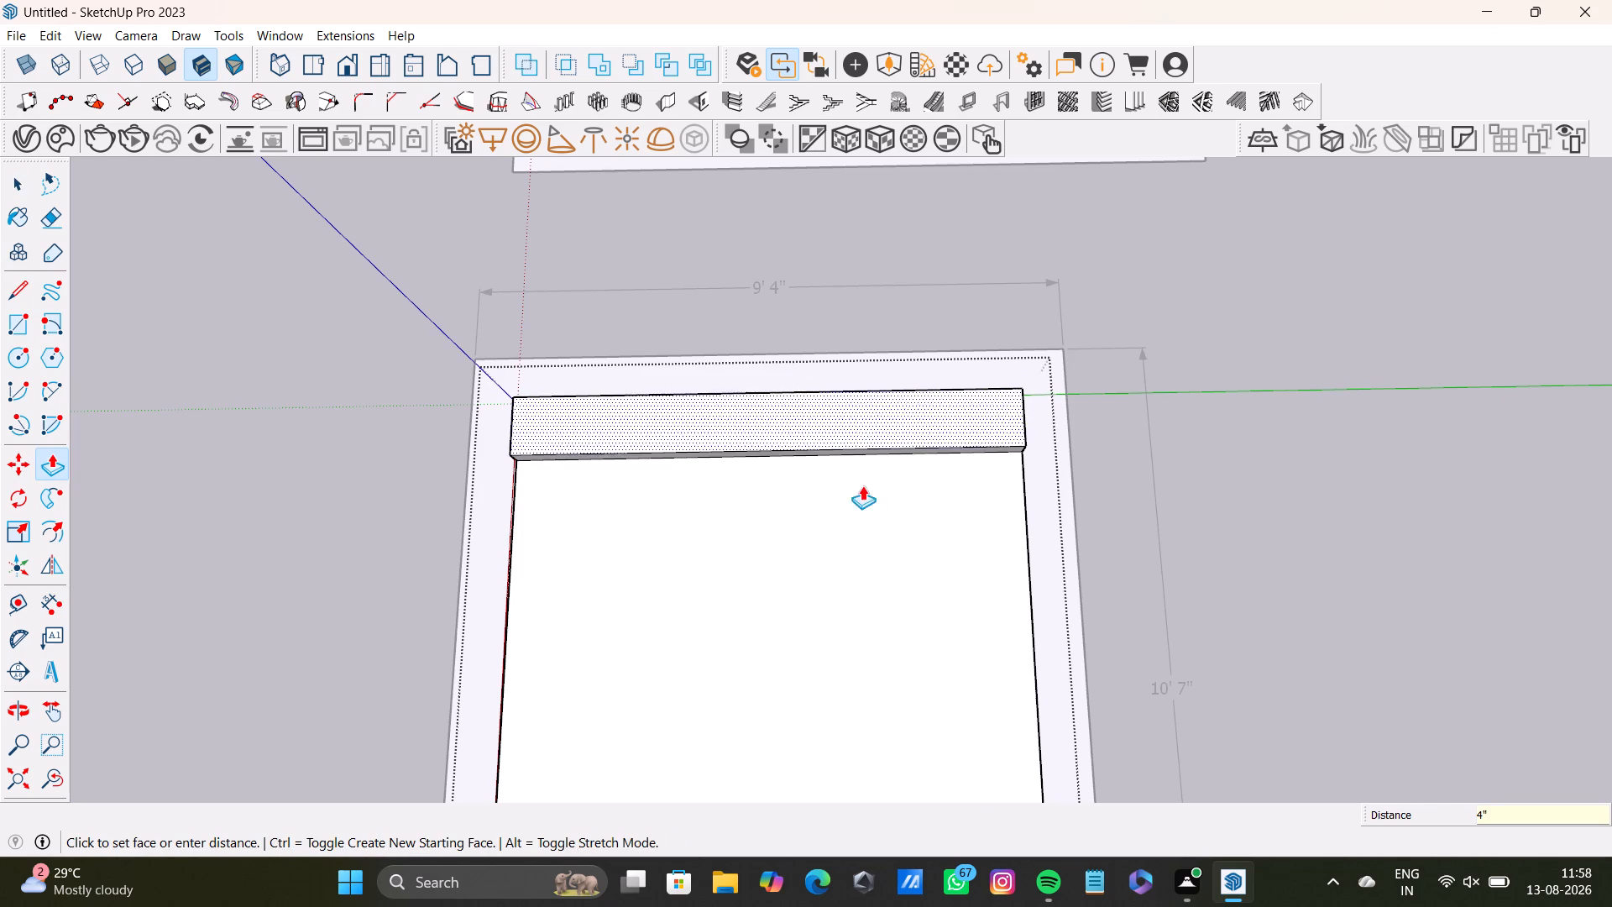
pyautogui.press('space')
# Draw a rectangle about 7'10" by 11" across the underside of the raised strip, between its diagonally opposite bottom corners.
pyautogui.moveTo(716, 551); pyautogui.dragTo(891, 296, button='middle')
pyautogui.moveTo(775, 549); pyautogui.dragTo(828, 412, button='middle')
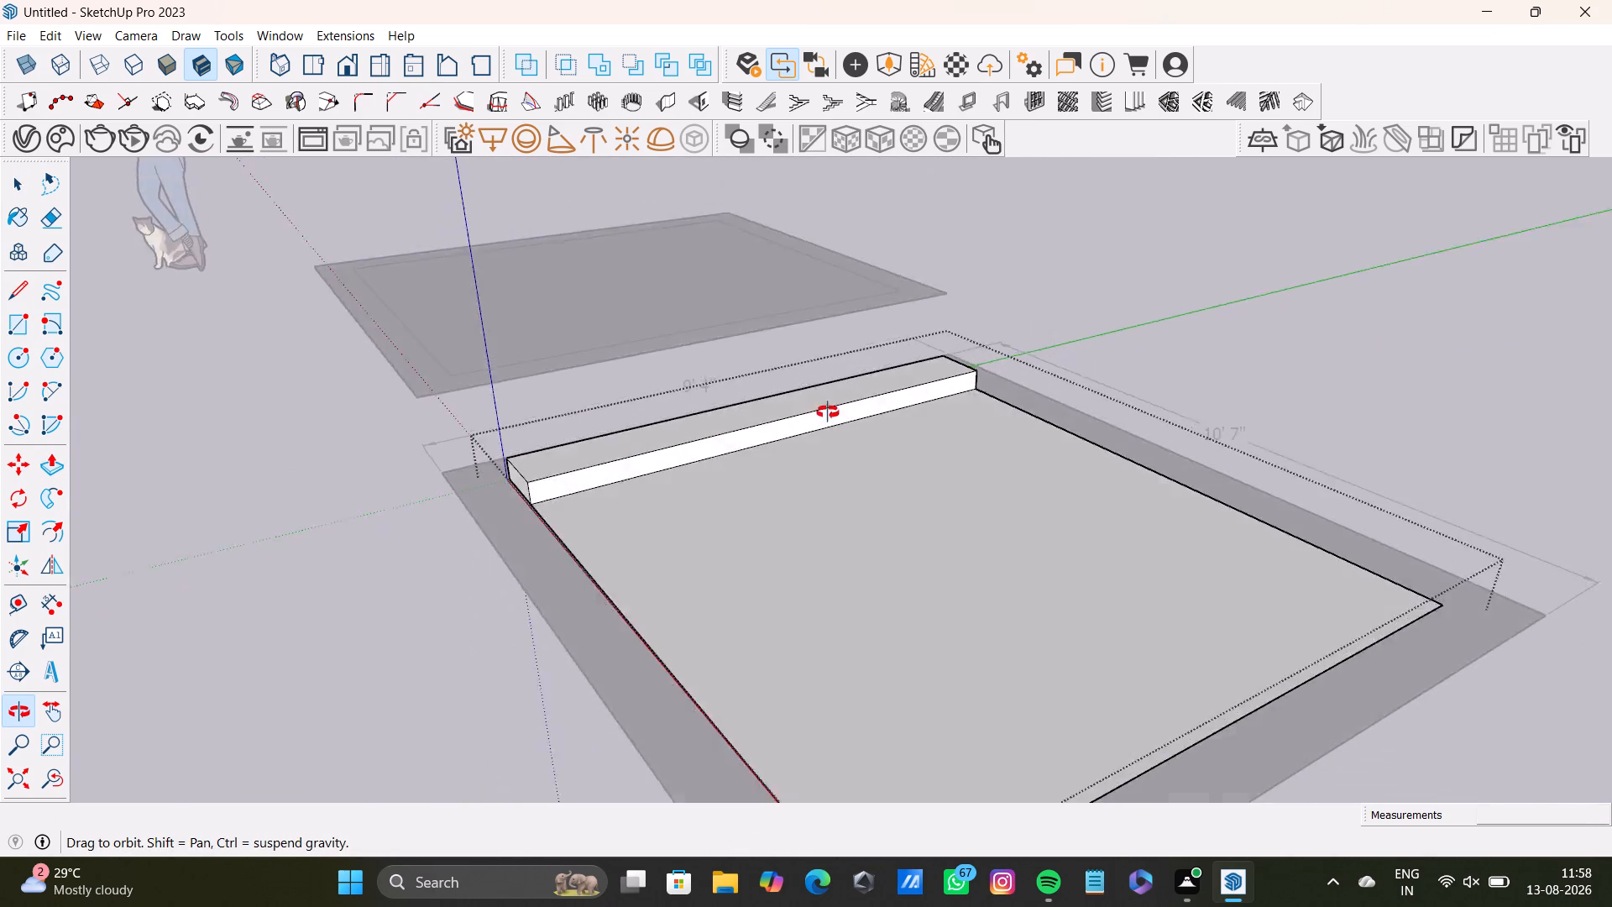
pyautogui.moveTo(828, 412); pyautogui.dragTo(768, 408, button='middle')
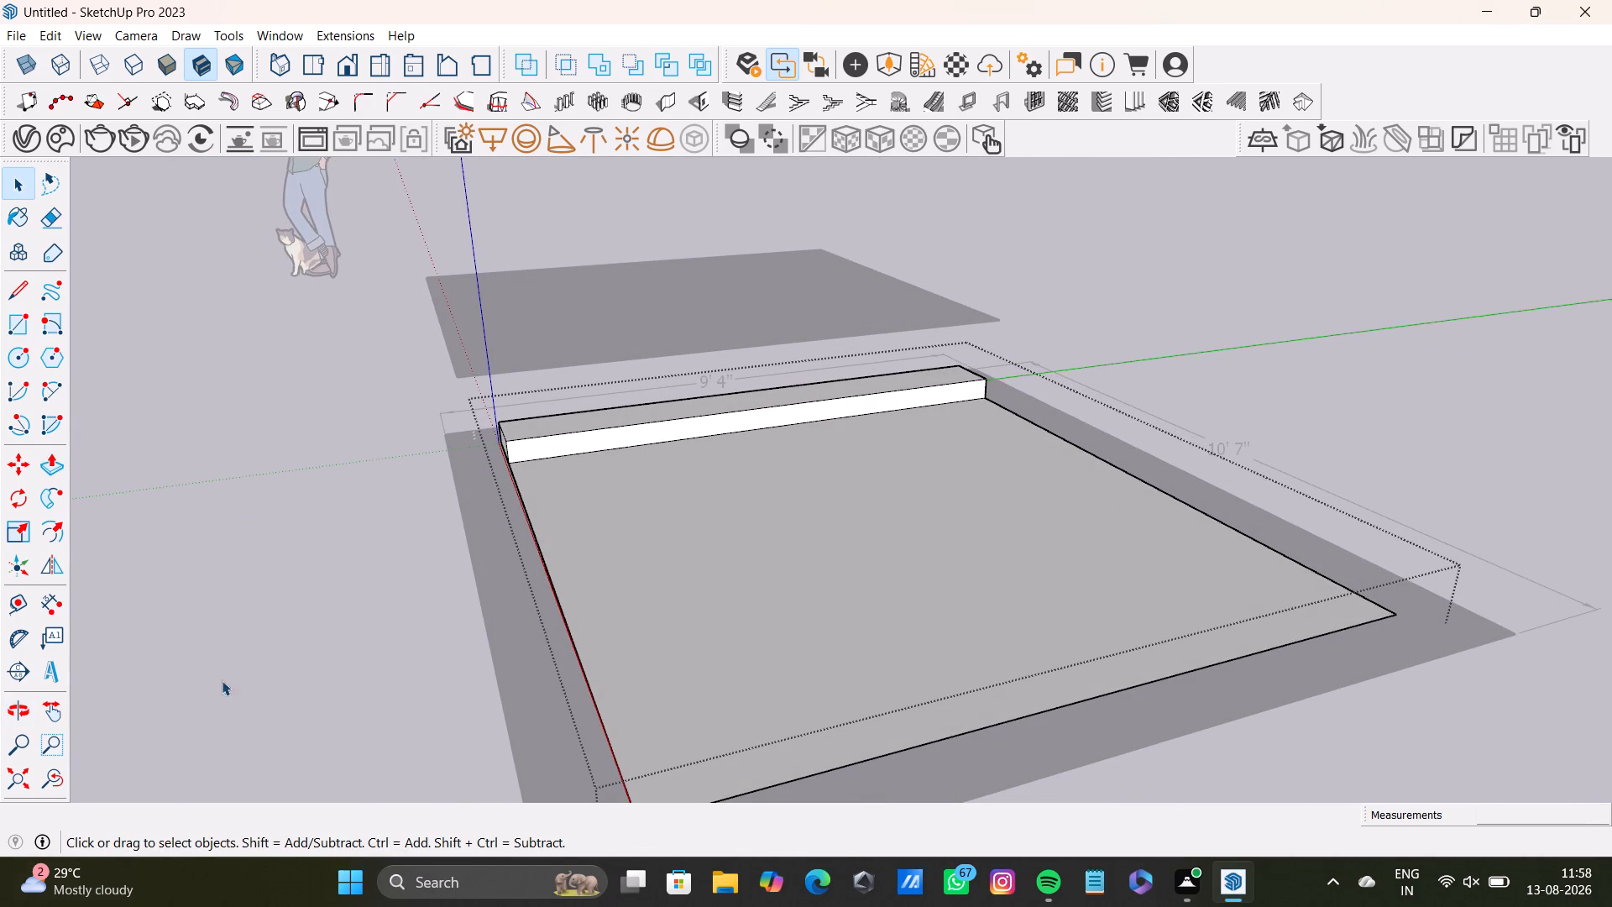
pyautogui.moveTo(566, 489); pyautogui.dragTo(704, 427, button='middle')
pyautogui.moveTo(559, 566); pyautogui.dragTo(599, 327, button='middle')
pyautogui.scroll(1, 660, 414)
pyautogui.moveTo(661, 406); pyautogui.dragTo(648, 322, button='middle')
pyautogui.click(21, 328)
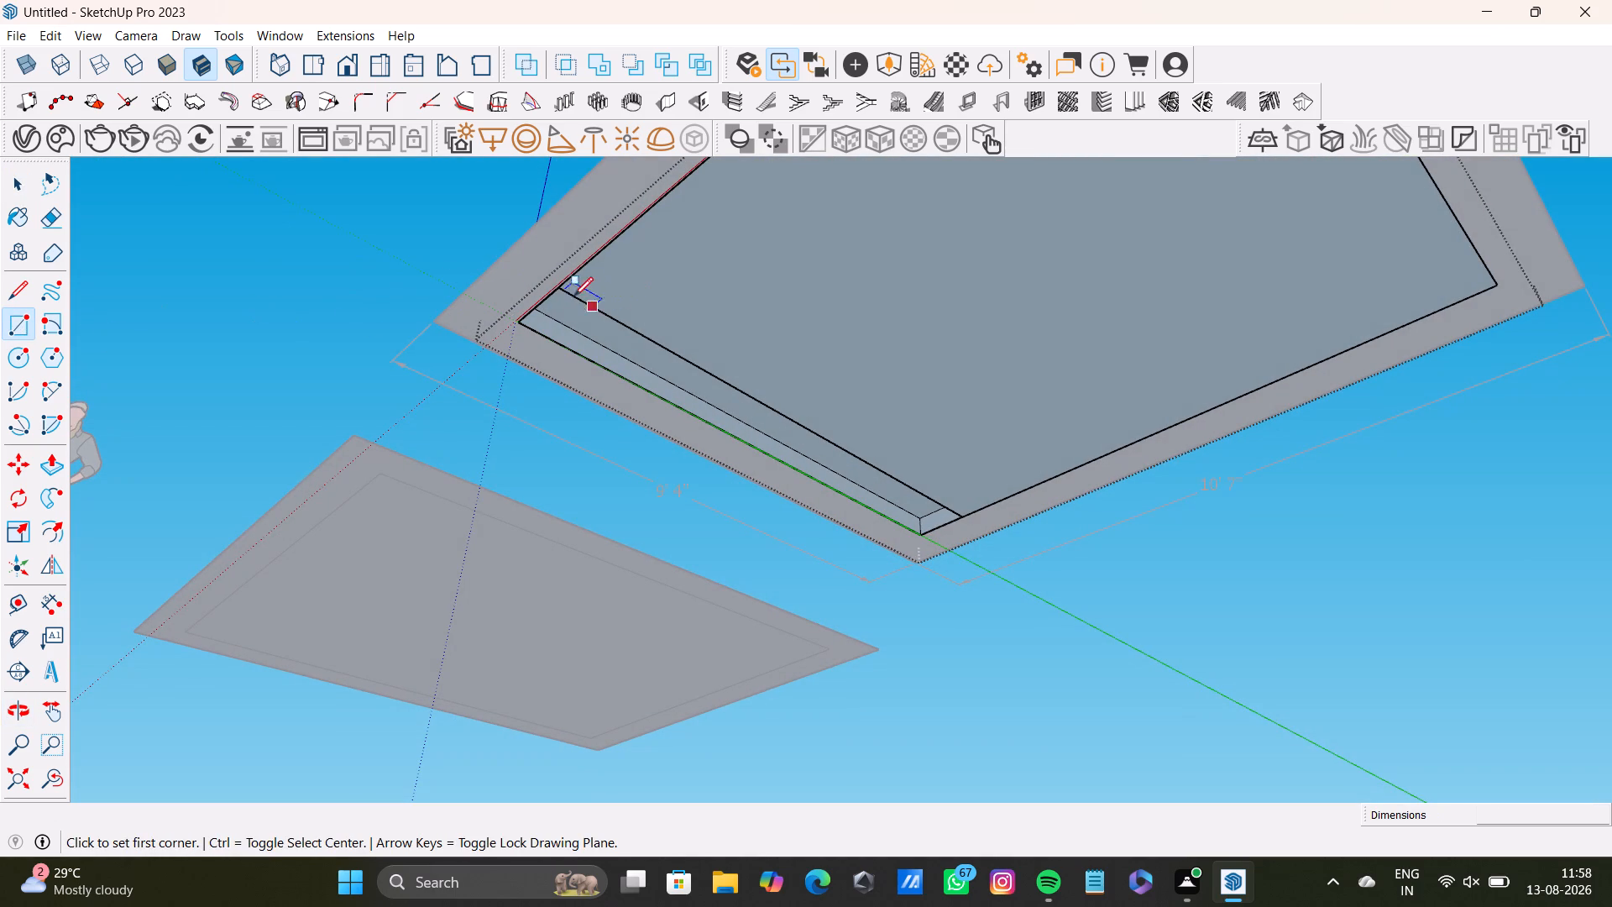
pyautogui.click(555, 291)
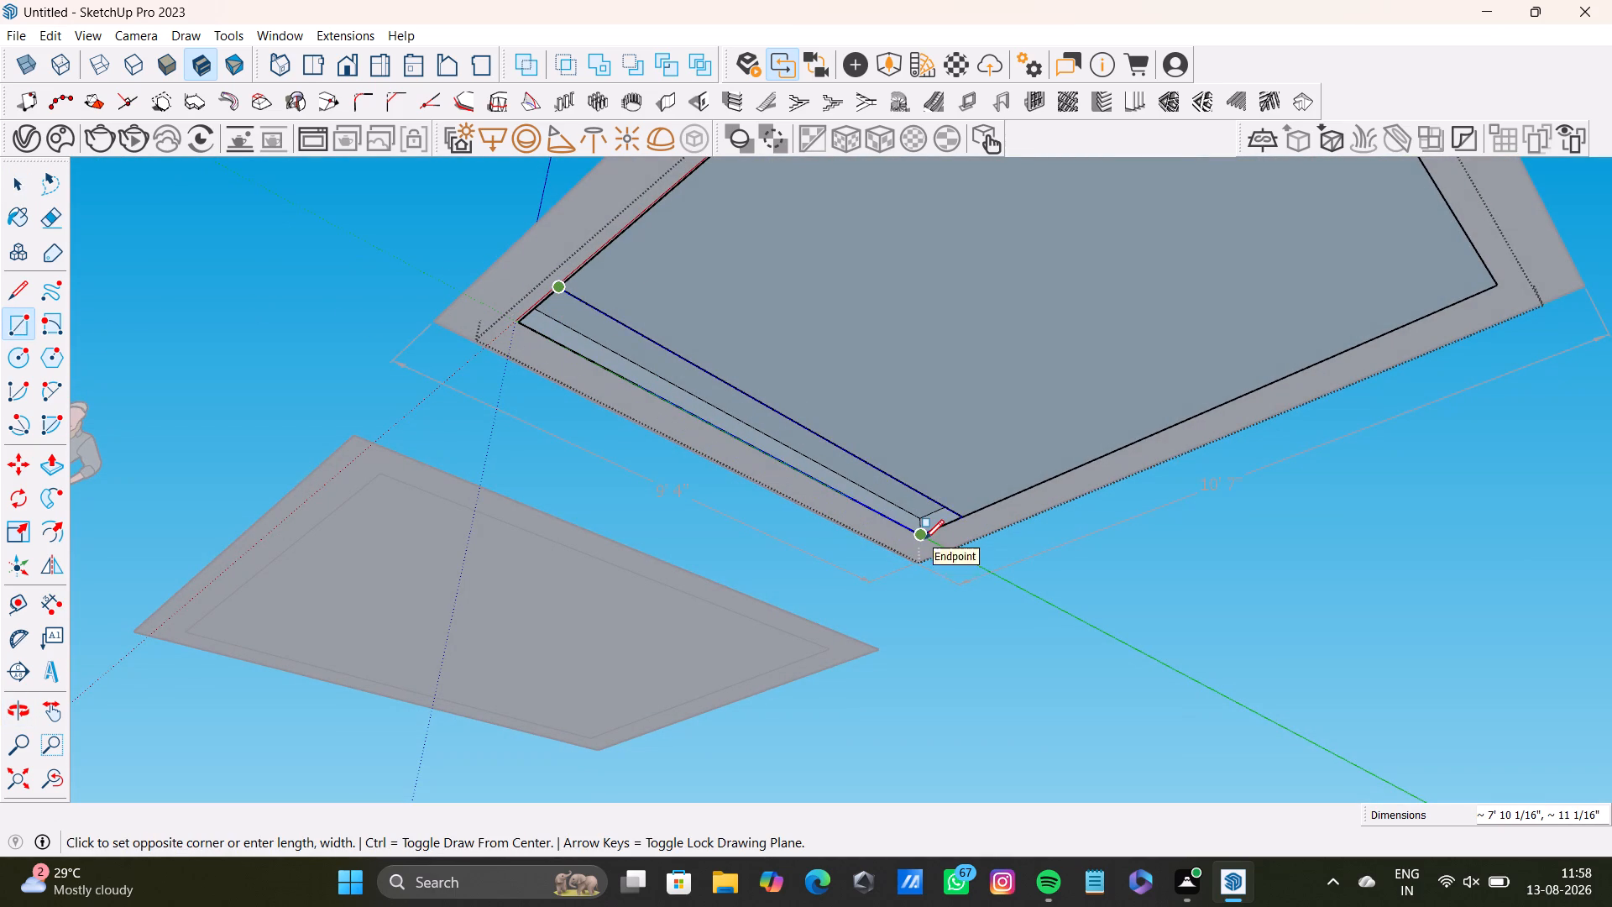
pyautogui.click(924, 539)
pyautogui.press('space')
# Draw a horizontal rectangle about 1'6" by 7'10" from the raised strip's outer top corner, extending past its inner edge over the floor.
pyautogui.moveTo(898, 485); pyautogui.dragTo(862, 737, button='middle')
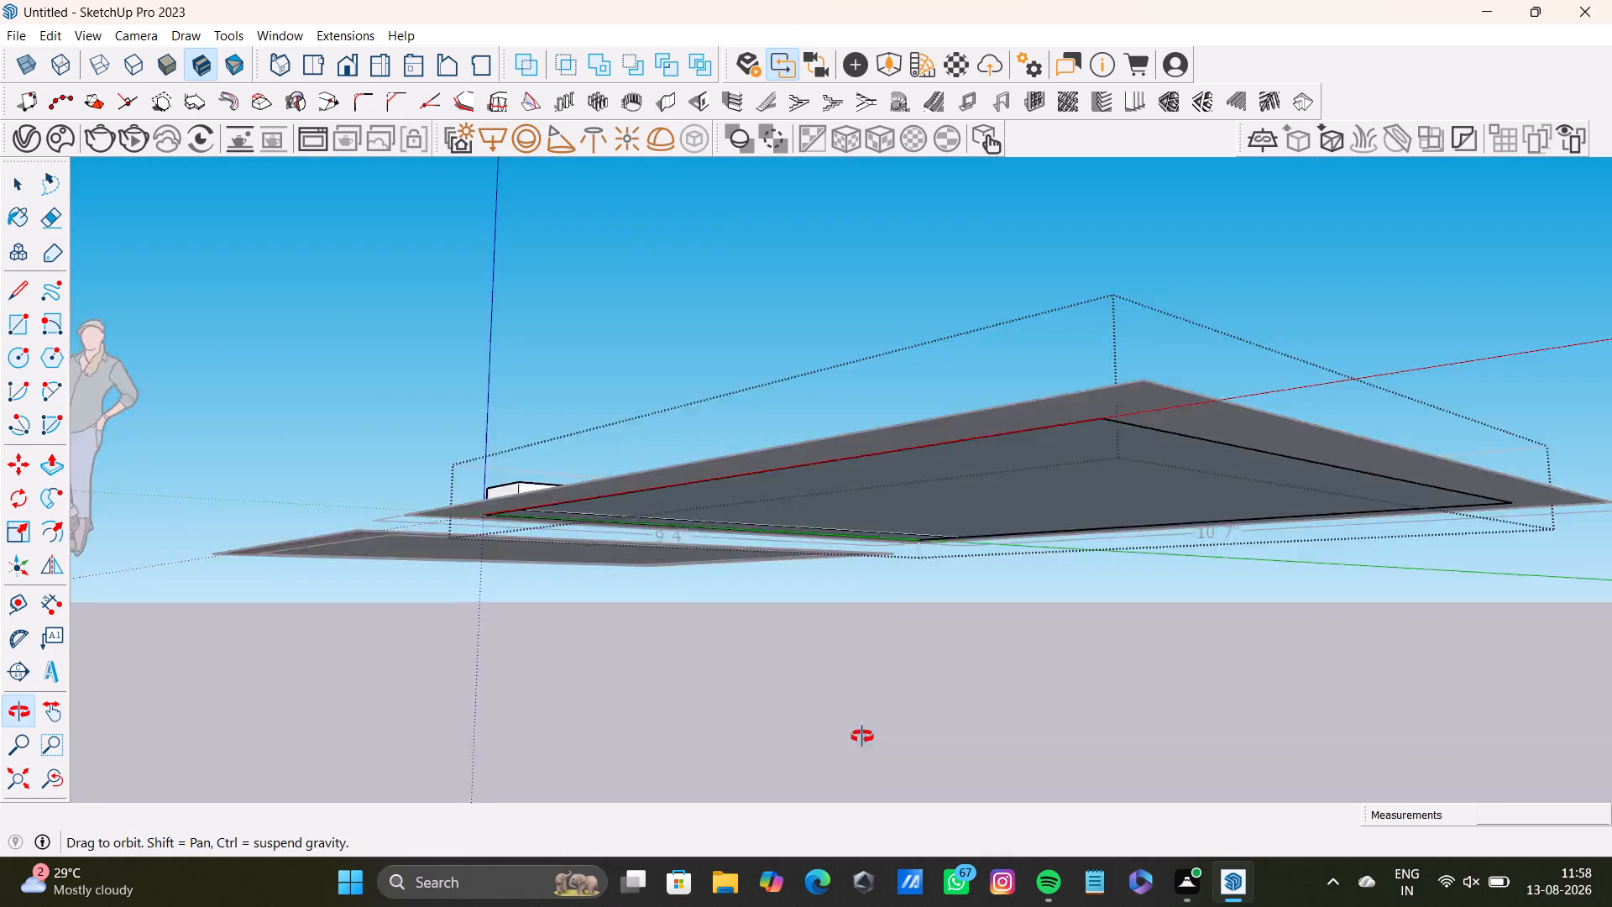
pyautogui.moveTo(862, 737); pyautogui.dragTo(861, 774, button='middle')
pyautogui.moveTo(780, 605); pyautogui.dragTo(681, 753, button='middle')
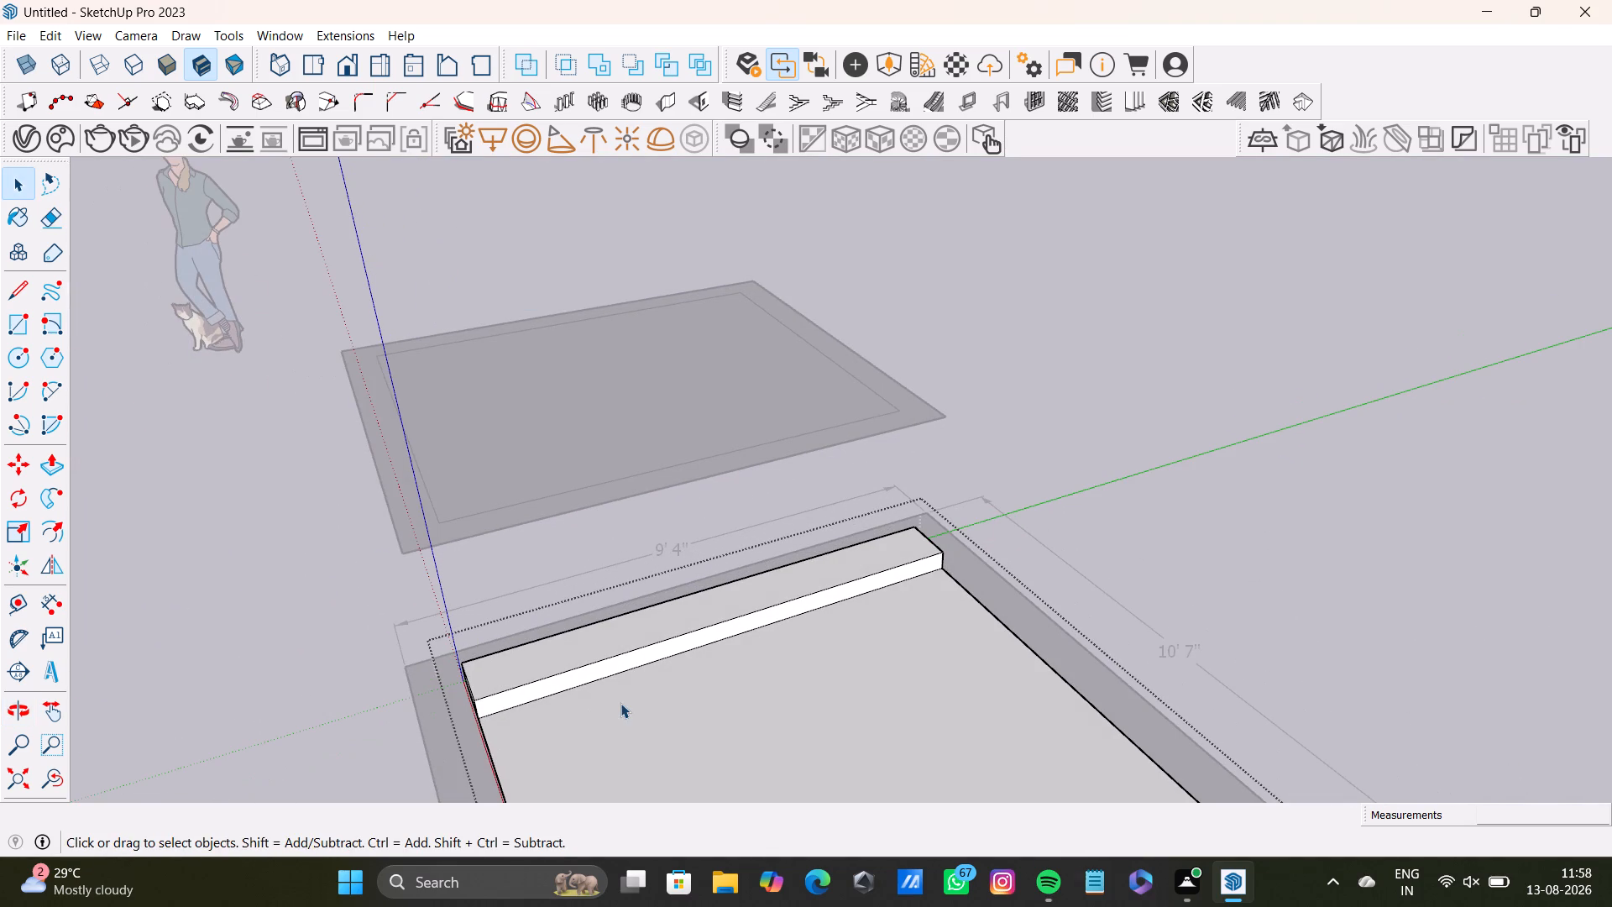
pyautogui.click(11, 326)
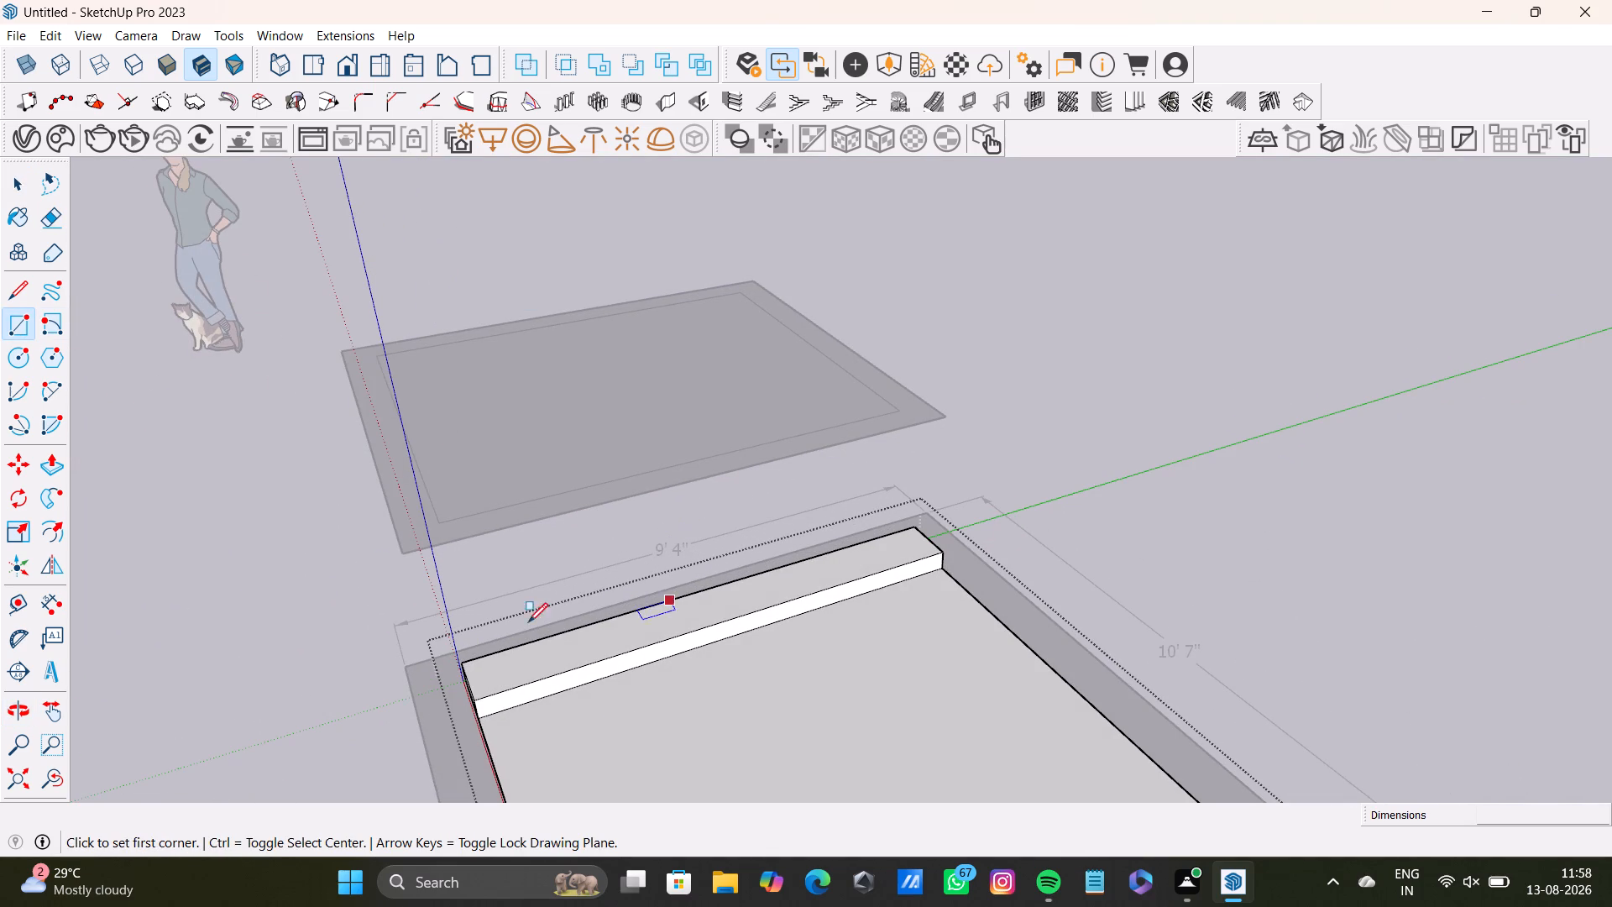
pyautogui.click(464, 658)
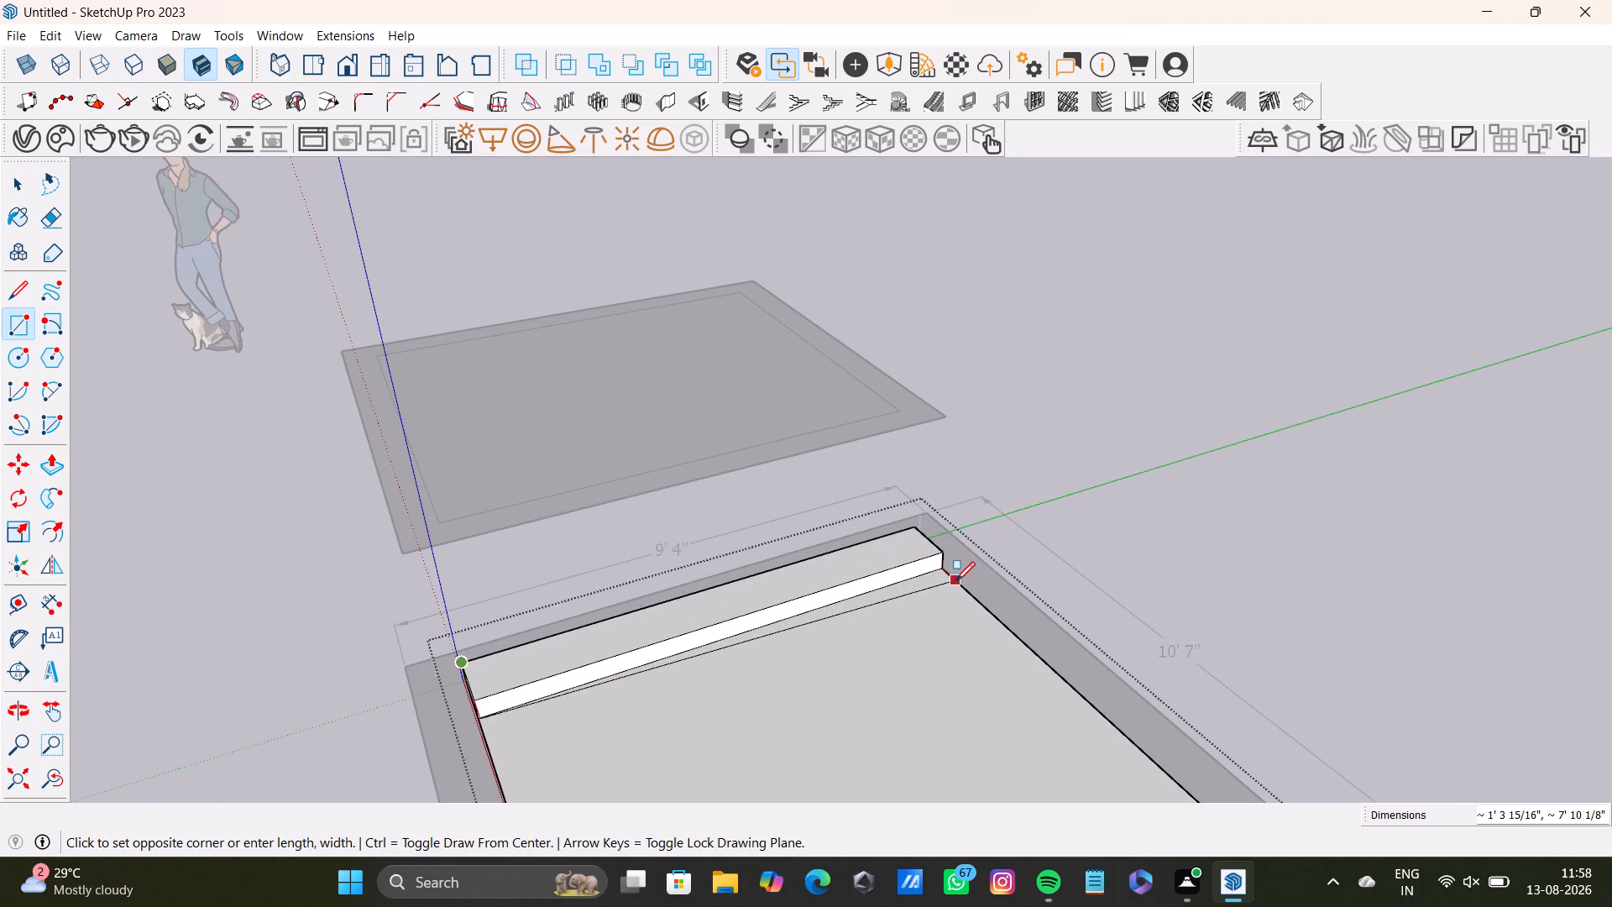
pyautogui.press('Up')
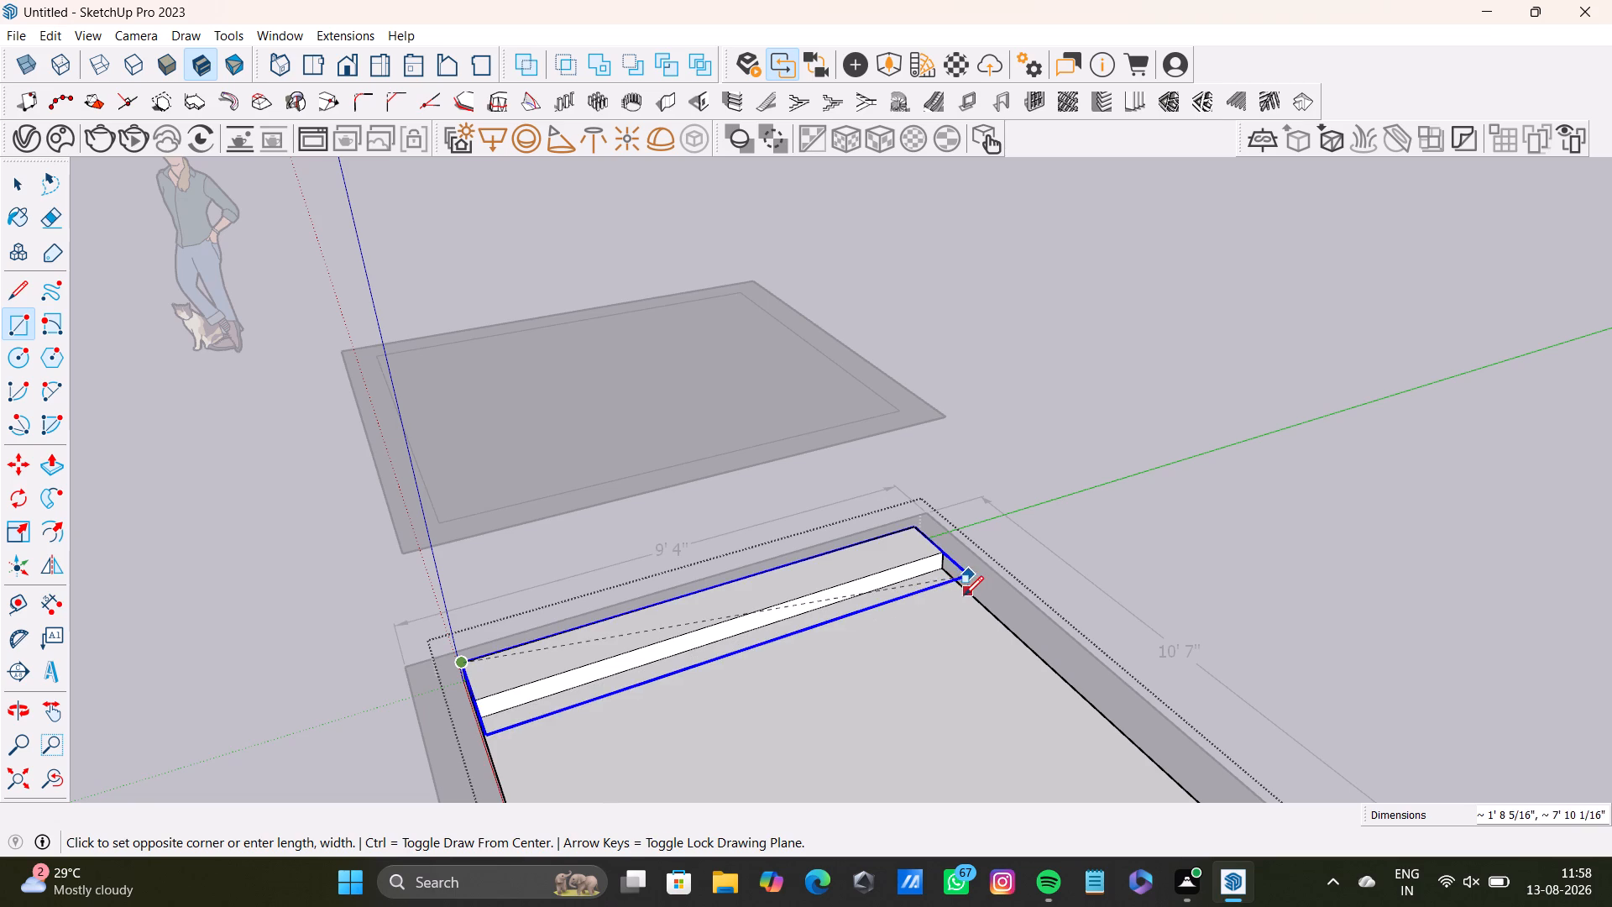
pyautogui.moveTo(964, 595); pyautogui.dragTo(865, 728, button='middle')
pyautogui.moveTo(814, 725); pyautogui.dragTo(943, 622, button='middle')
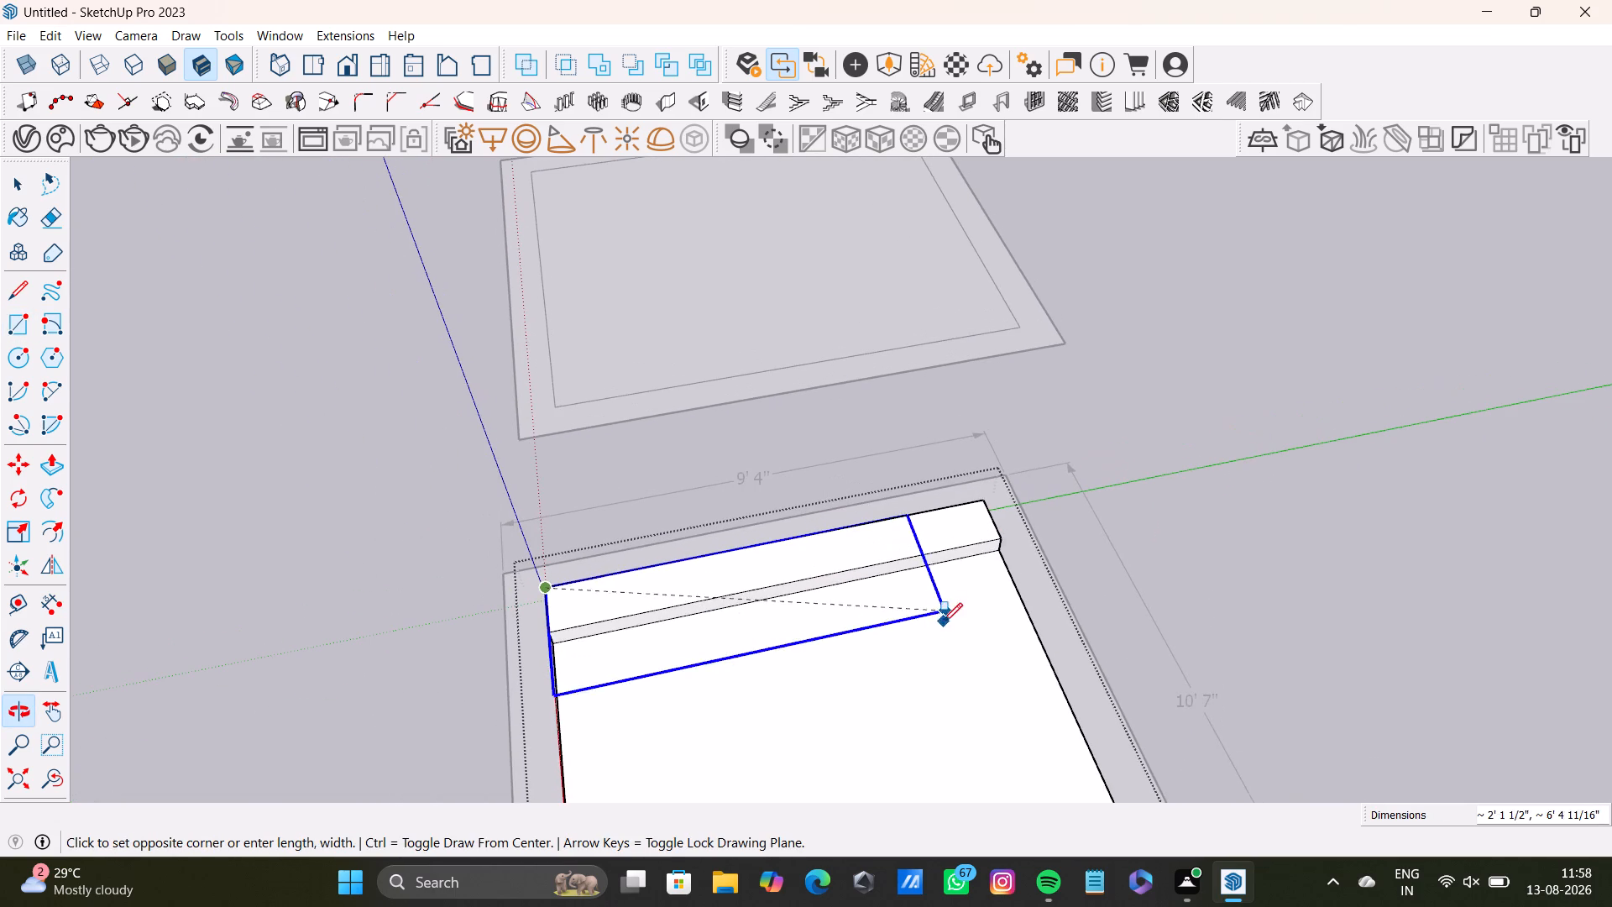
pyautogui.click(1011, 576)
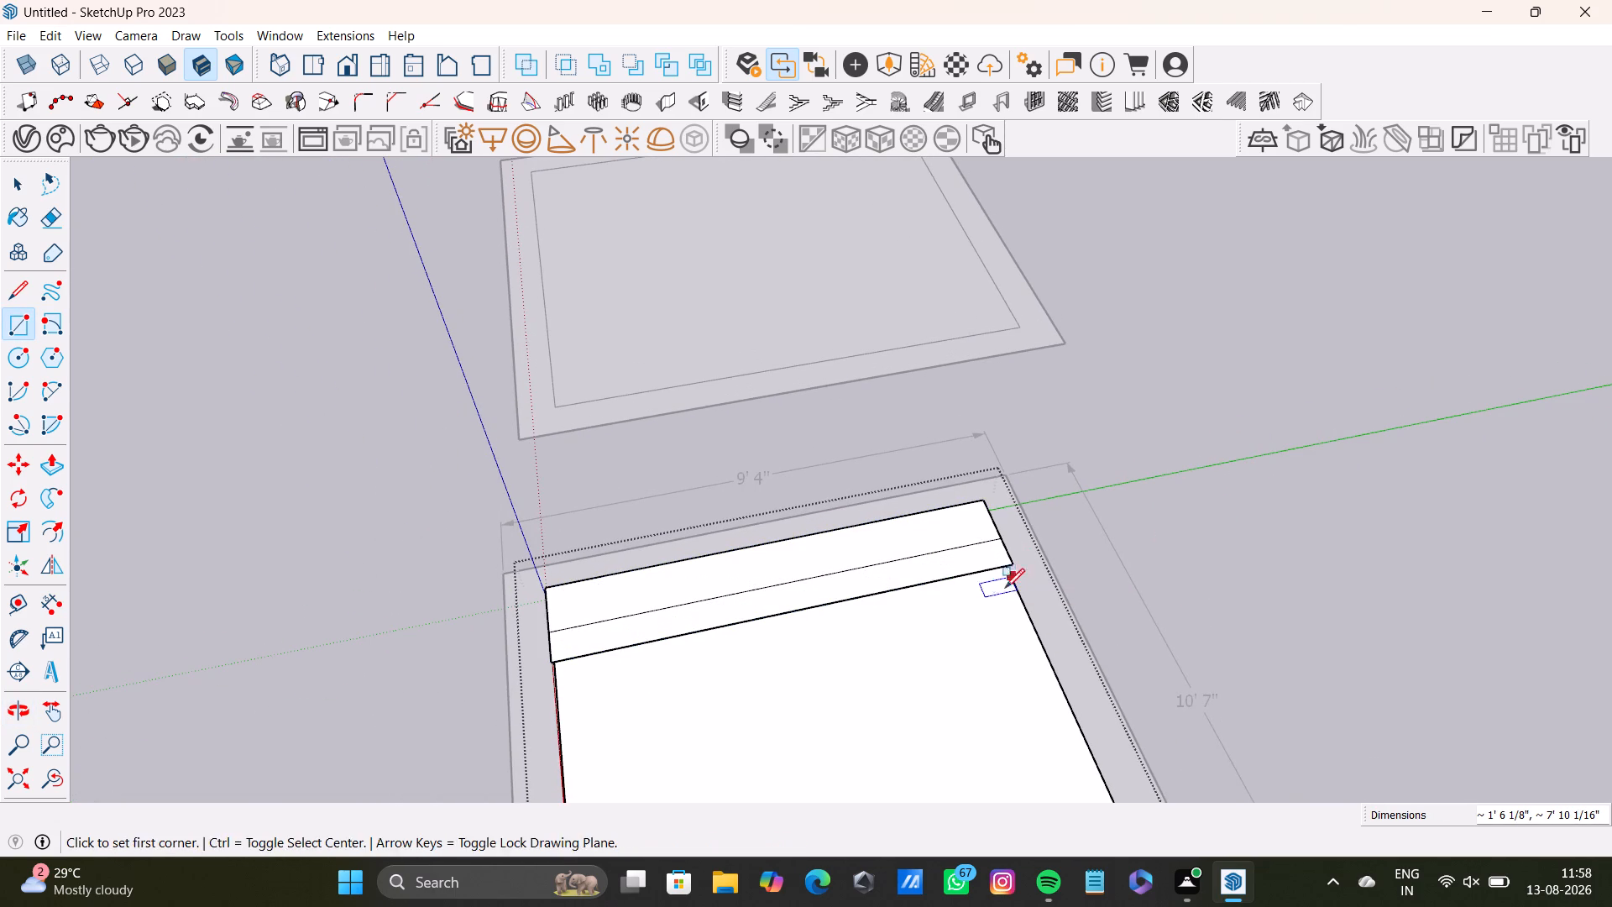
# Push/Pull the narrow face overhanging the floor along the strip's inner edge up about 1'7 1/2".
pyautogui.press('space')
pyautogui.click(971, 564)
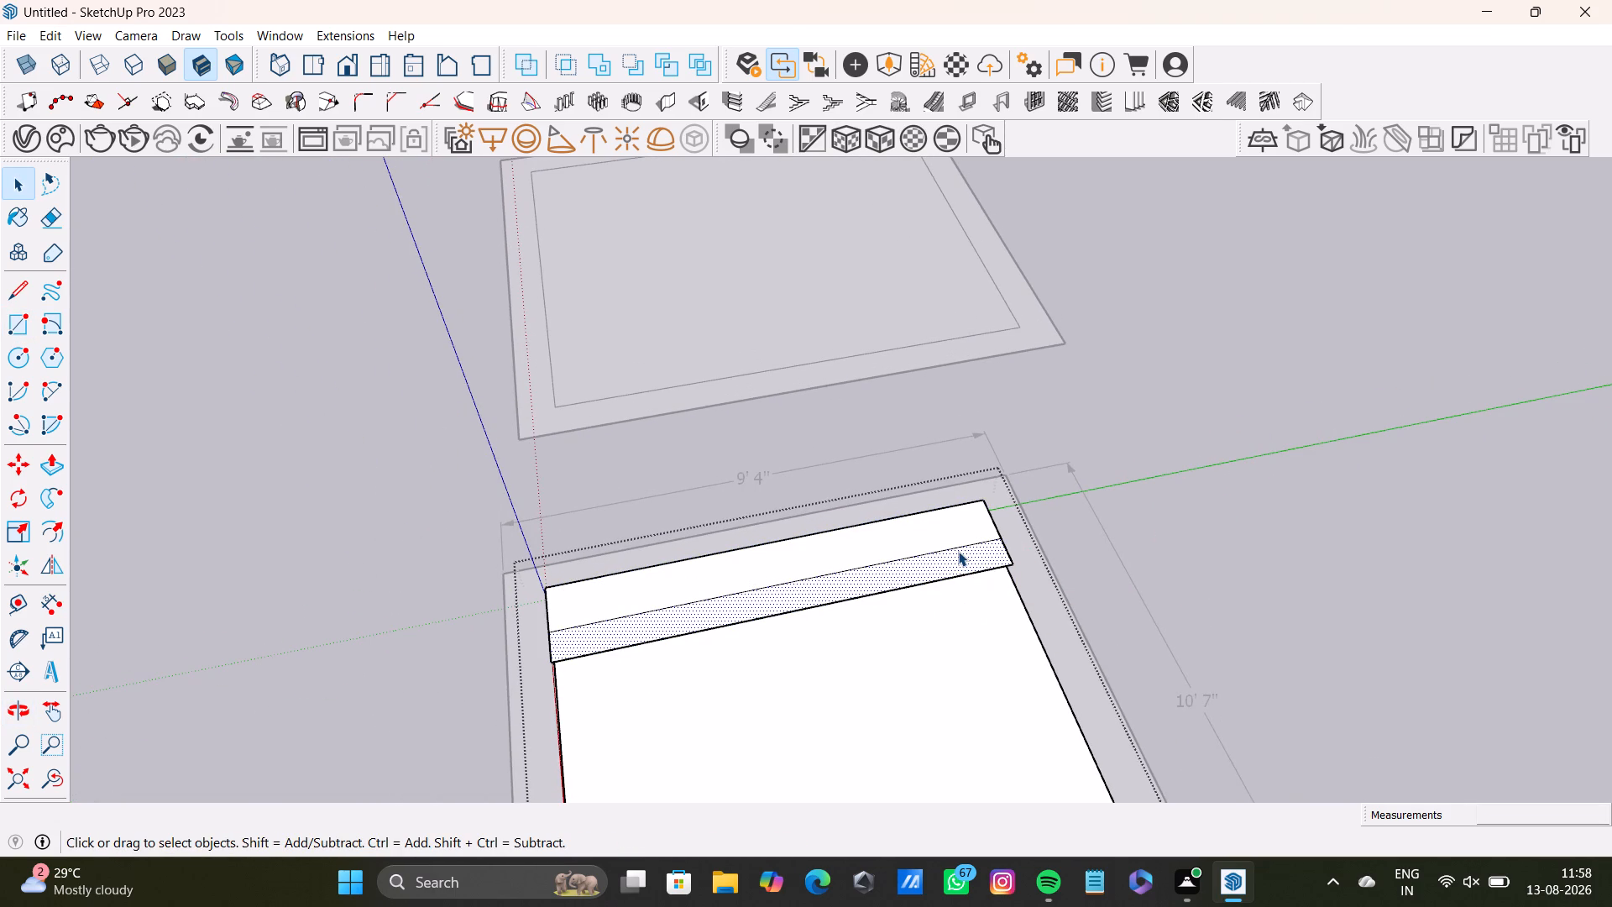
pyautogui.click(958, 545)
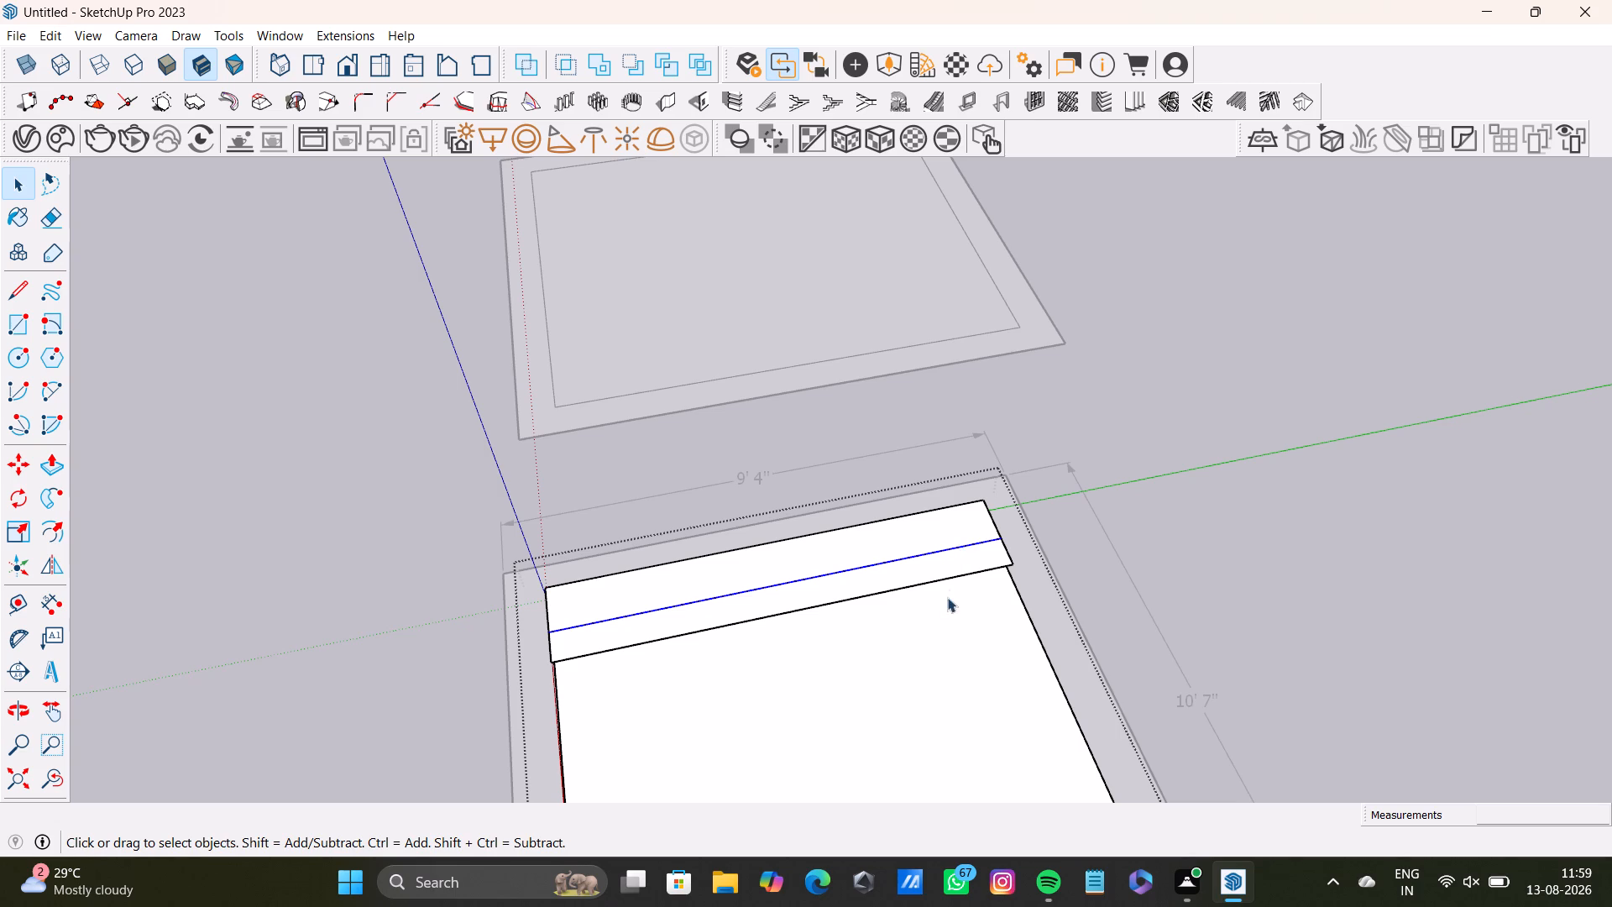
pyautogui.moveTo(933, 646); pyautogui.dragTo(1043, 427, button='middle')
pyautogui.moveTo(704, 624); pyautogui.dragTo(860, 518, button='middle')
pyautogui.moveTo(718, 478); pyautogui.dragTo(700, 718, button='middle')
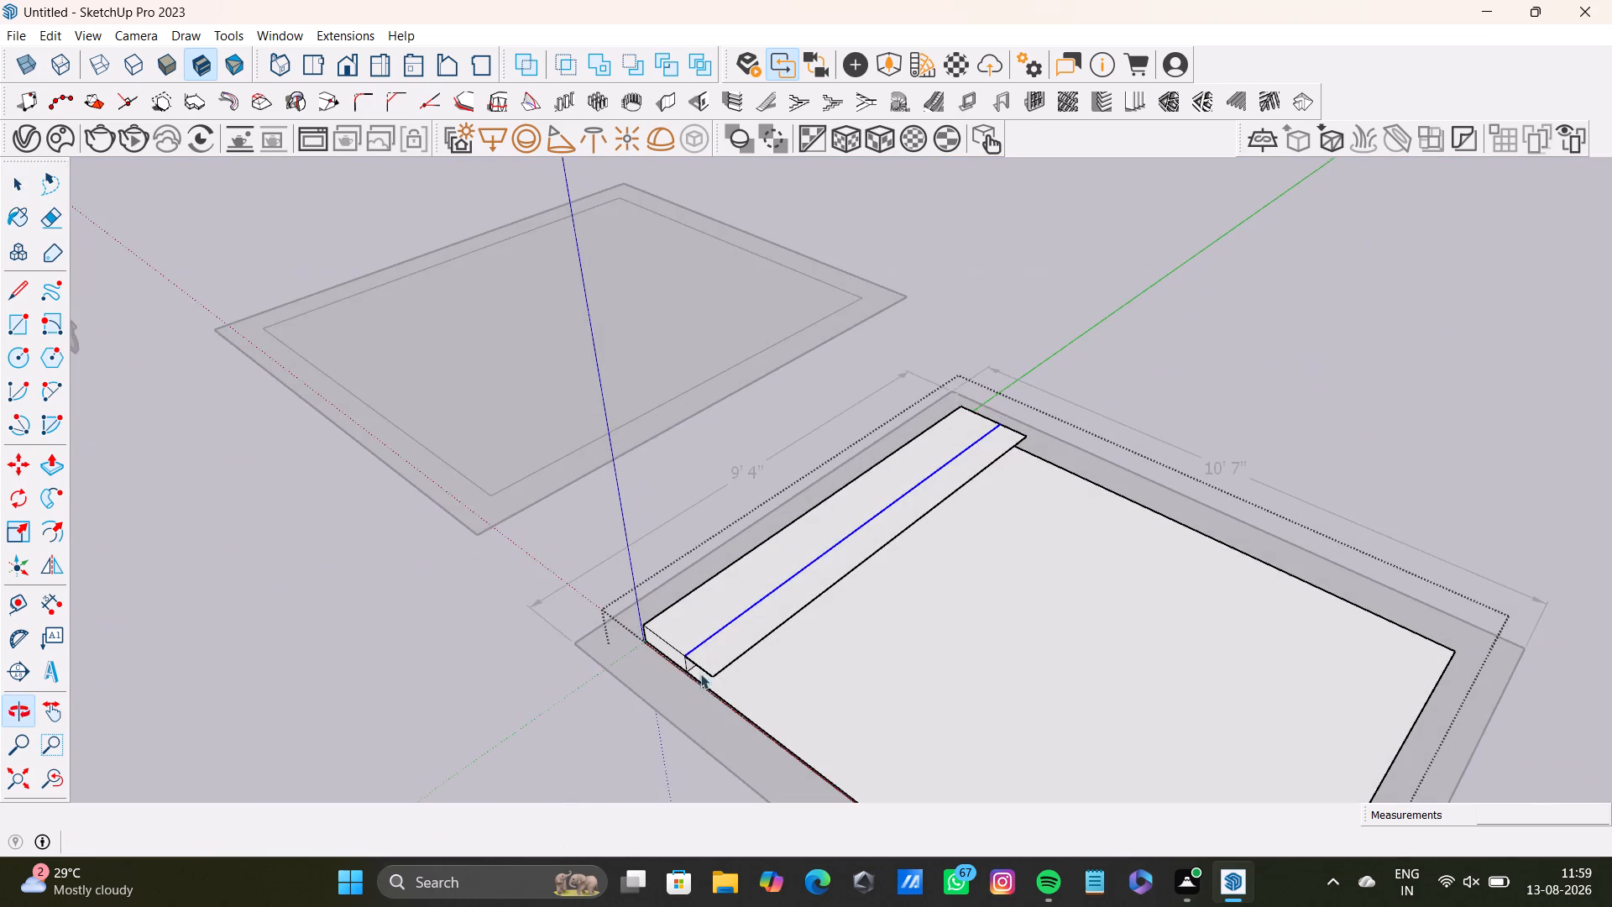
pyautogui.click(710, 655)
pyautogui.keyDown('shift'); pyautogui.click(672, 611); pyautogui.keyUp('shift')
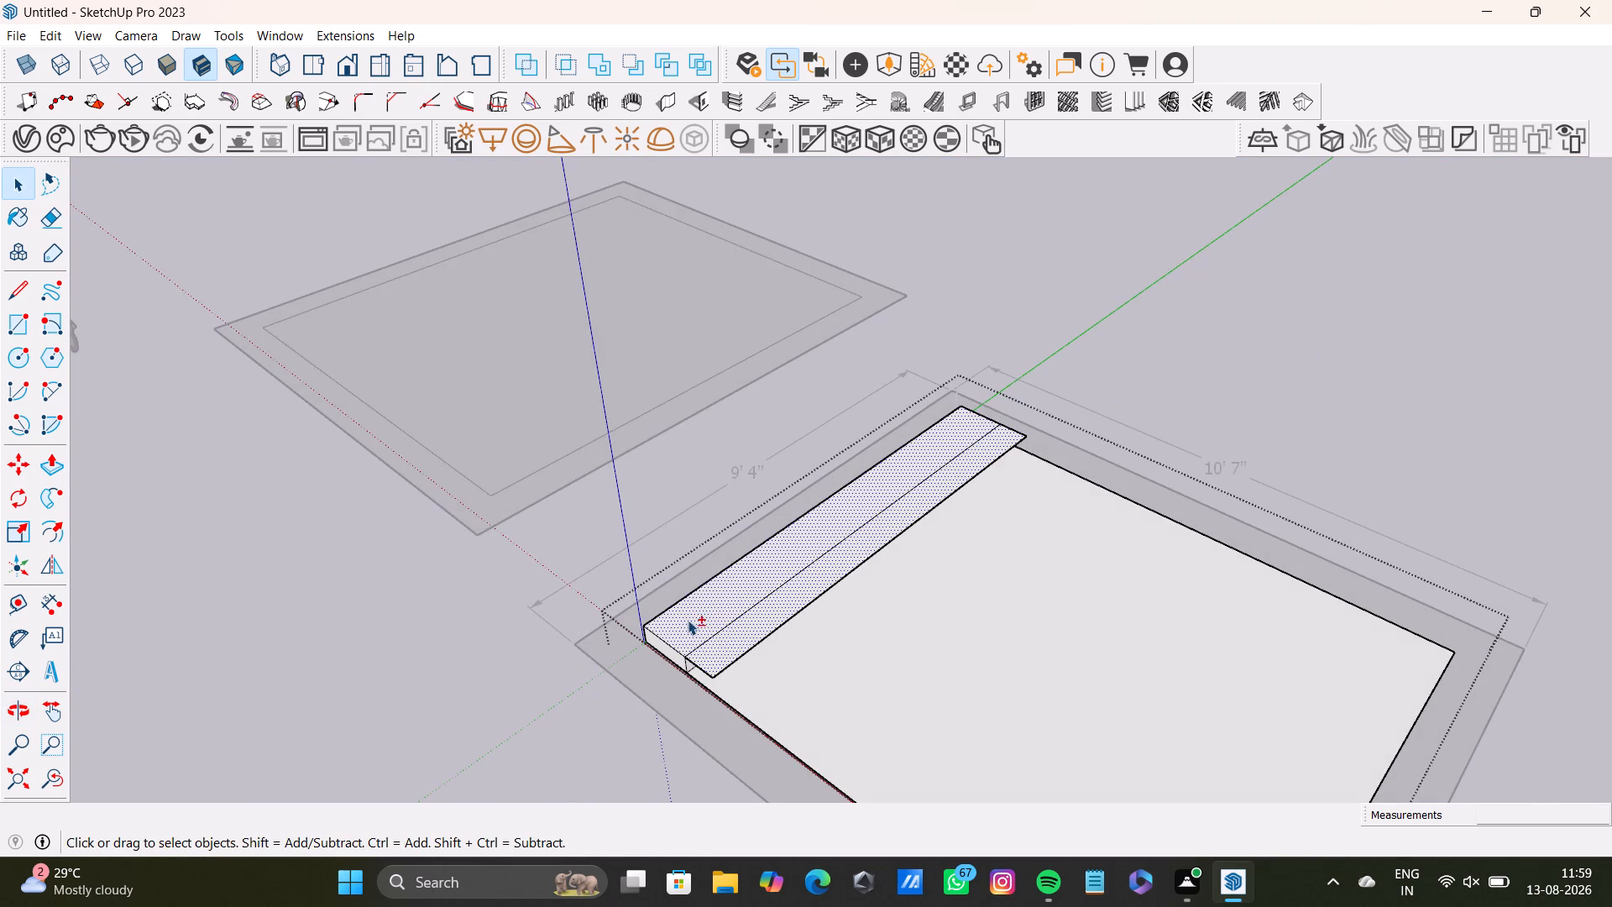
pyautogui.click(55, 469)
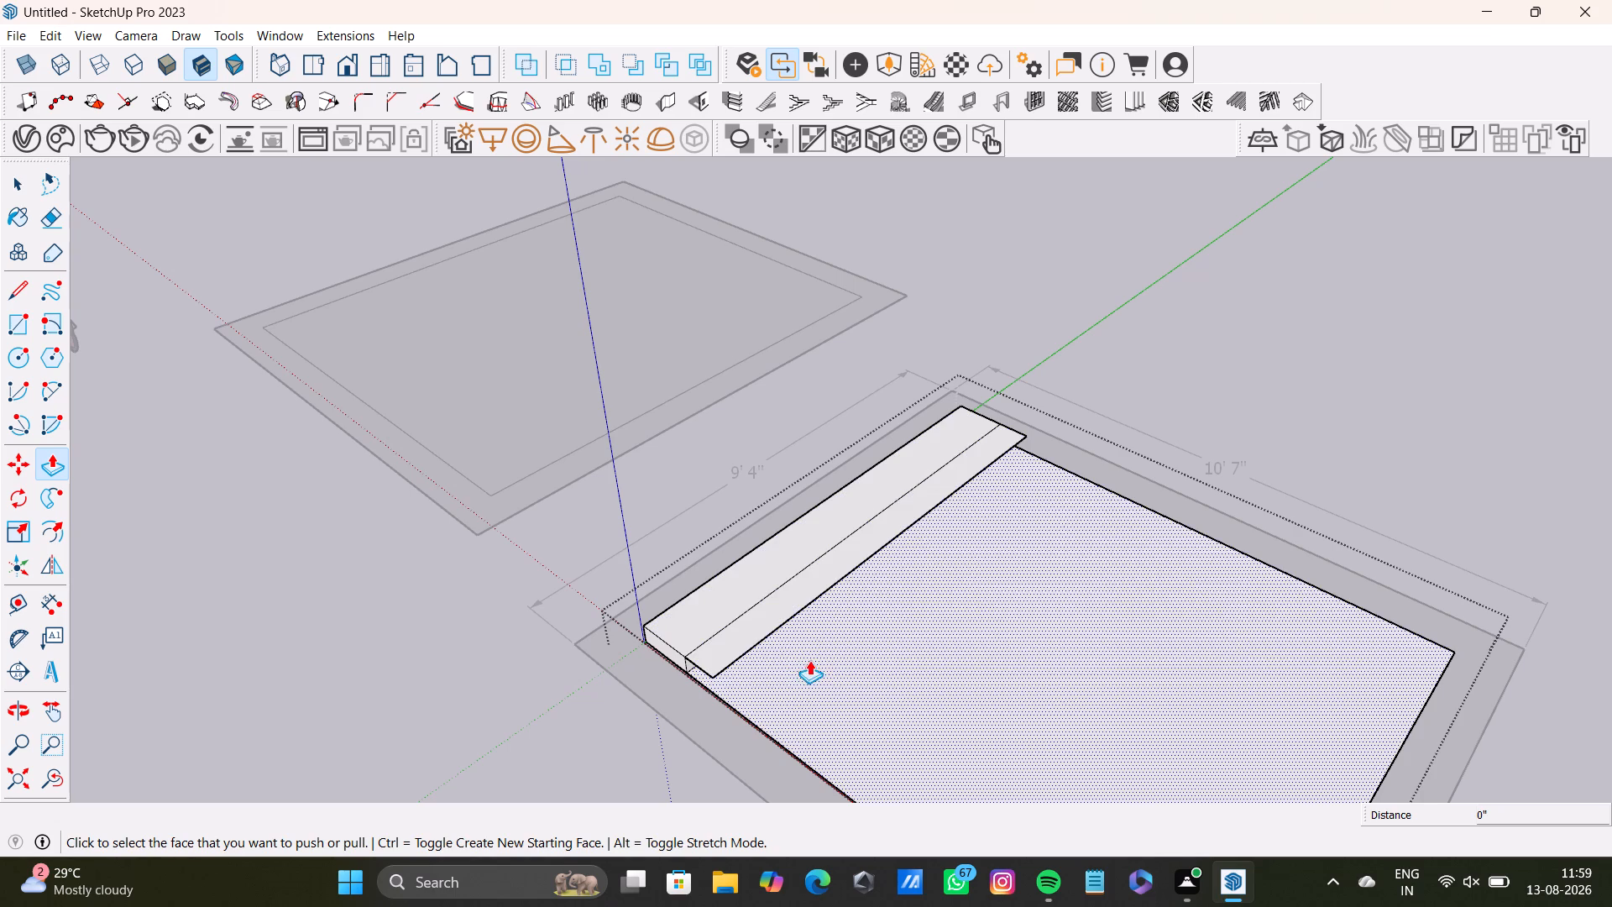
pyautogui.press('space')
pyautogui.doubleClick(717, 624)
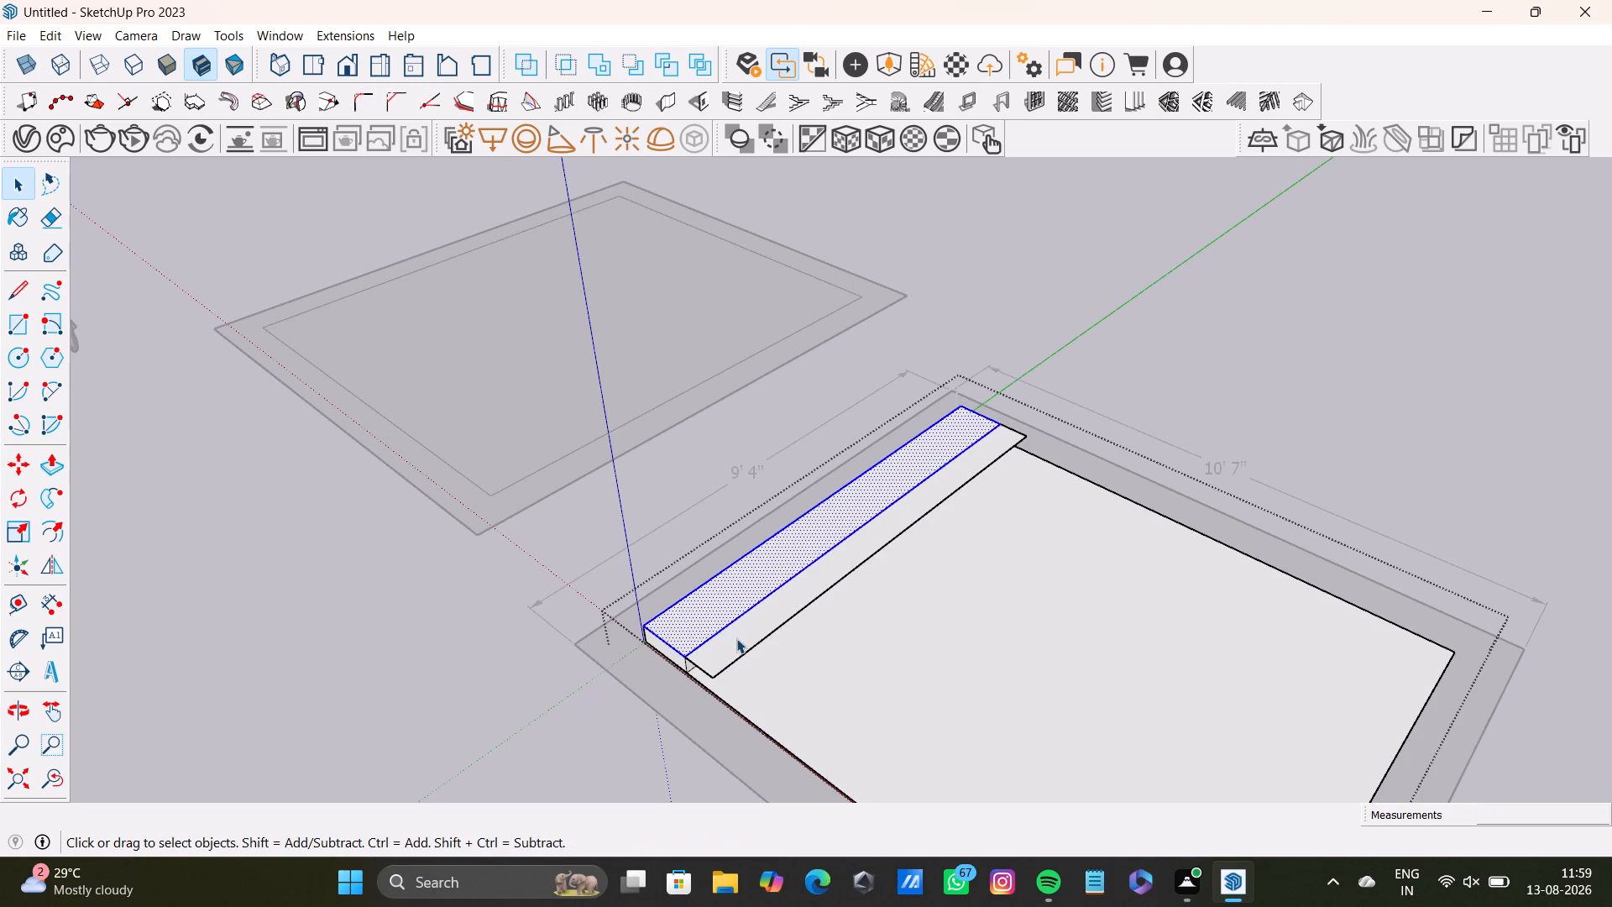
pyautogui.keyDown('shift'); pyautogui.doubleClick(736, 638); pyautogui.keyUp('shift')
pyautogui.keyDown('shift'); pyautogui.moveTo(50, 473); pyautogui.dragTo(59, 471); pyautogui.keyUp('shift')
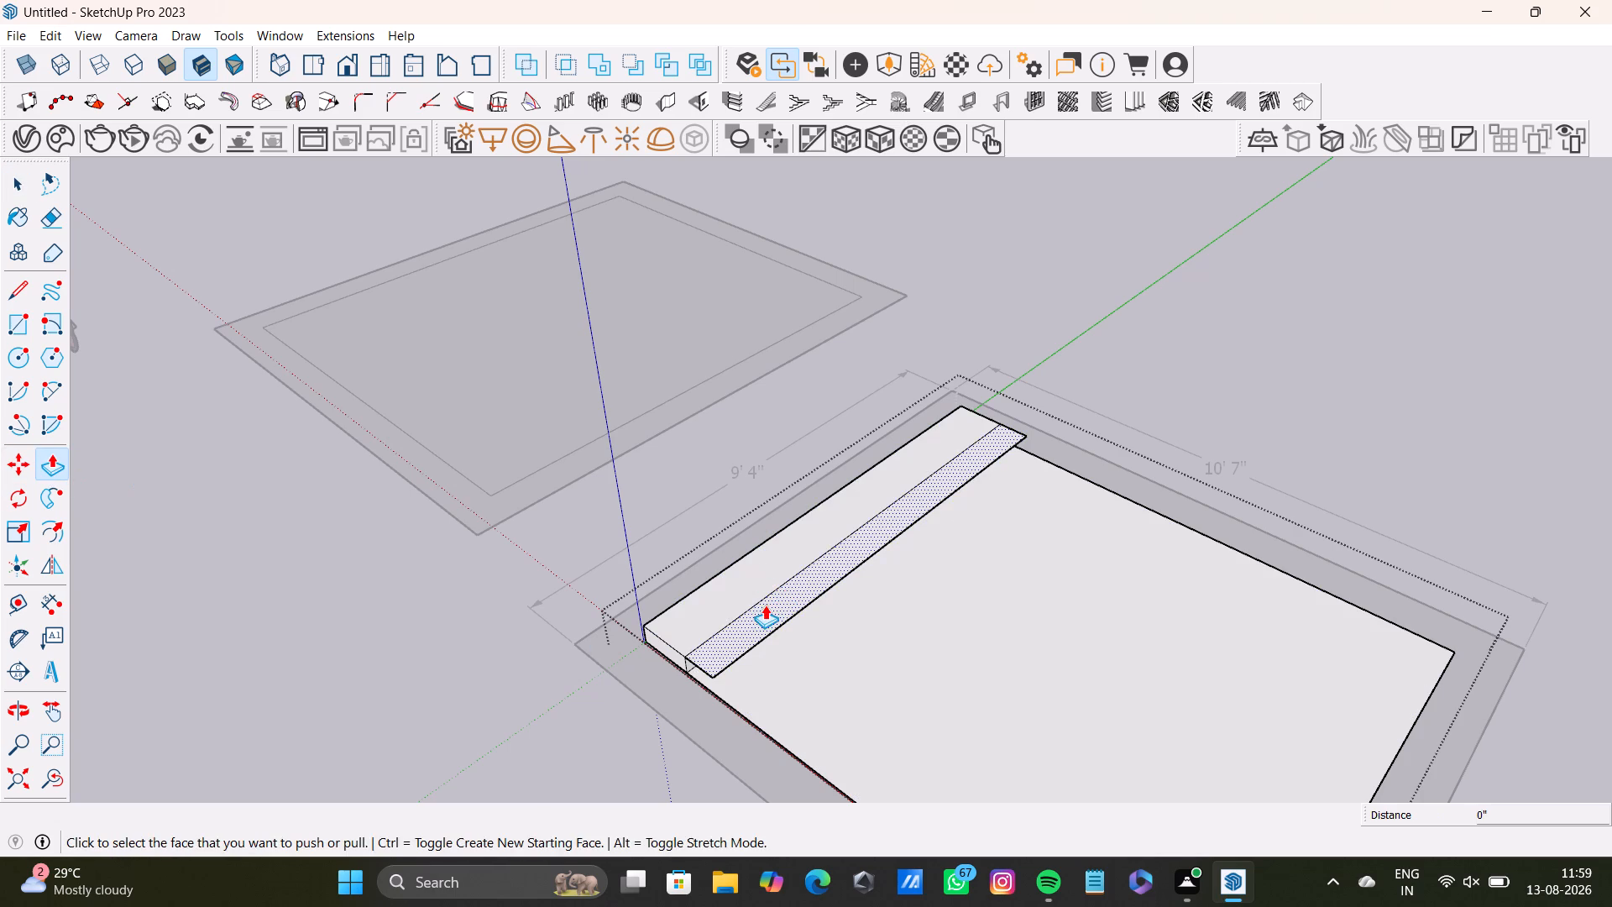
pyautogui.keyDown('shift'); pyautogui.click(763, 606); pyautogui.keyUp('shift')
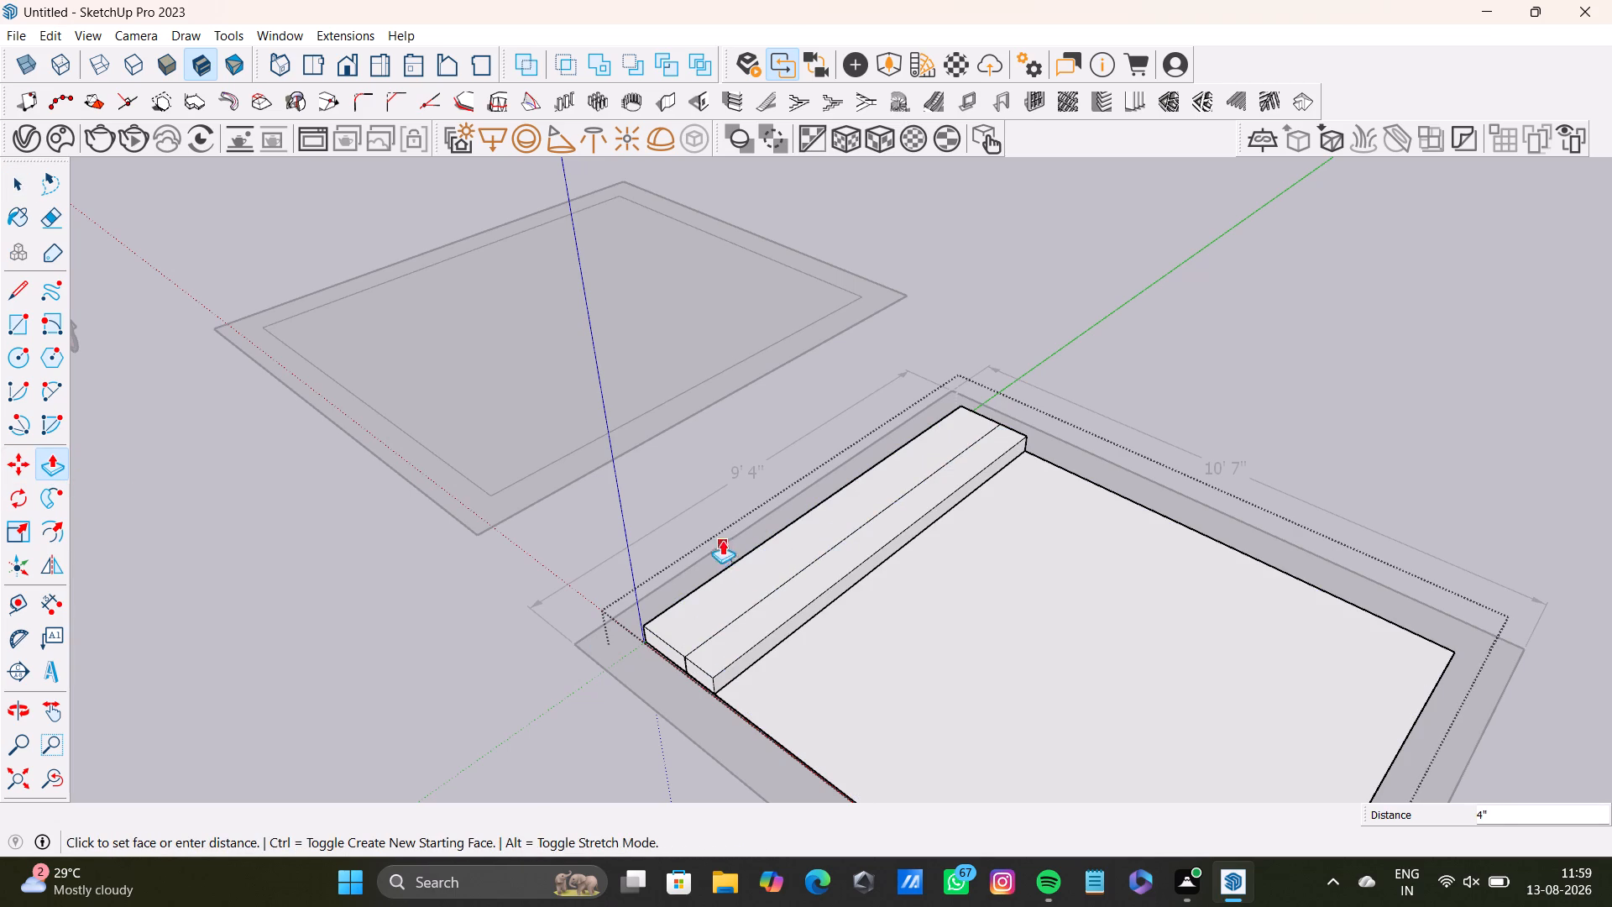
pyautogui.click(710, 529)
# Push/Pull the remaining outer part of the strip up 1'7 1/2", flush with the raised inner part.
pyautogui.moveTo(719, 644); pyautogui.dragTo(1115, 644, button='middle')
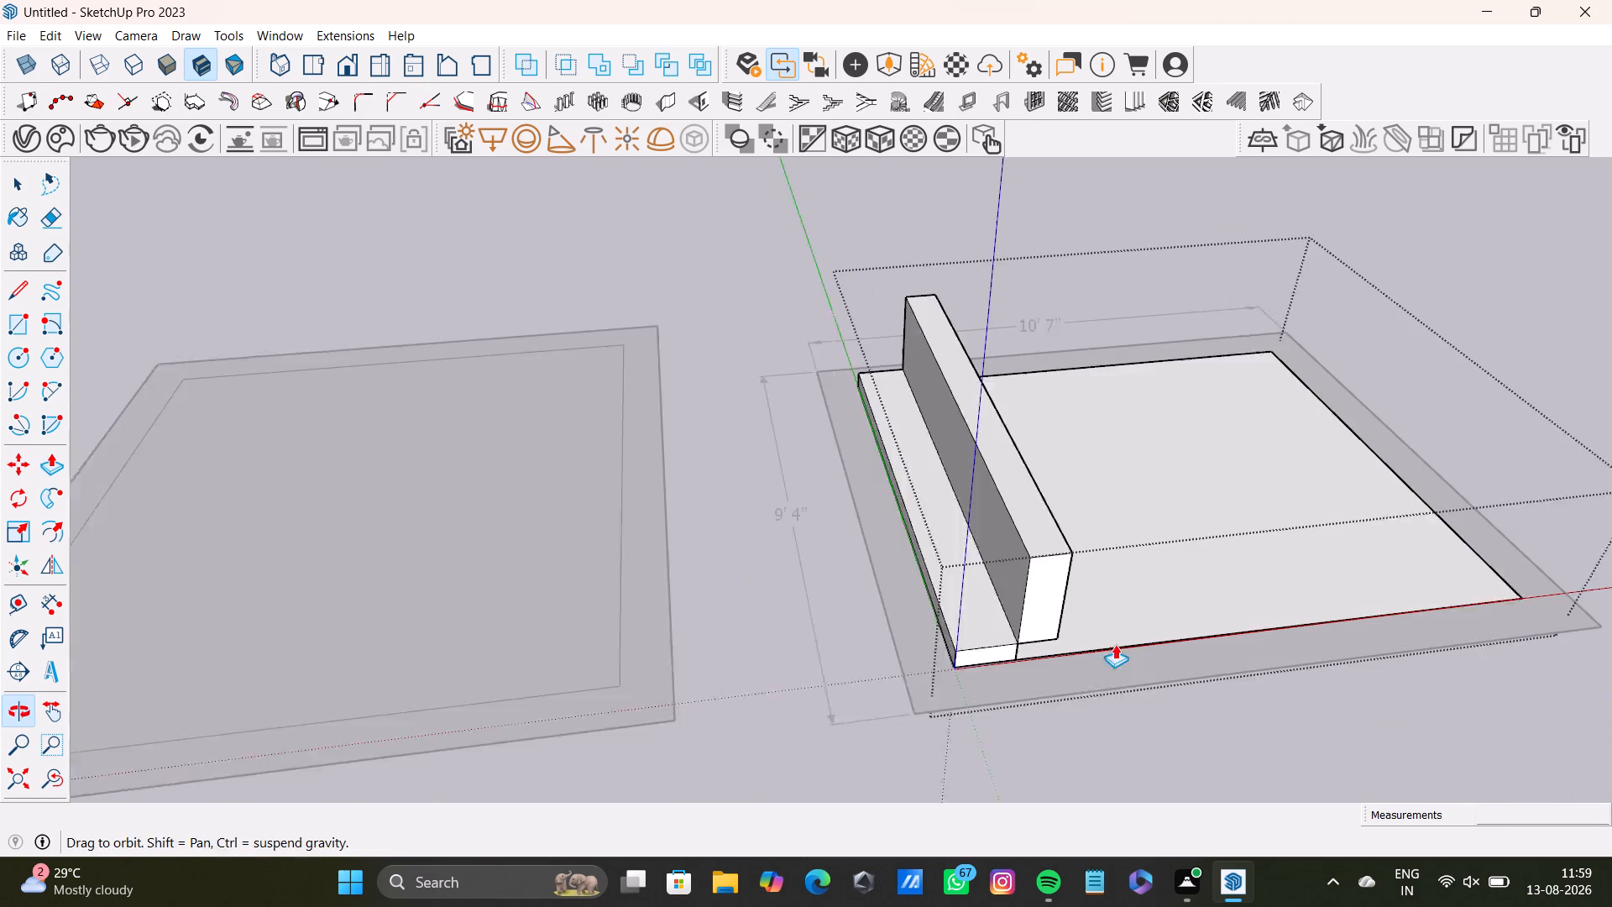
pyautogui.click(990, 587)
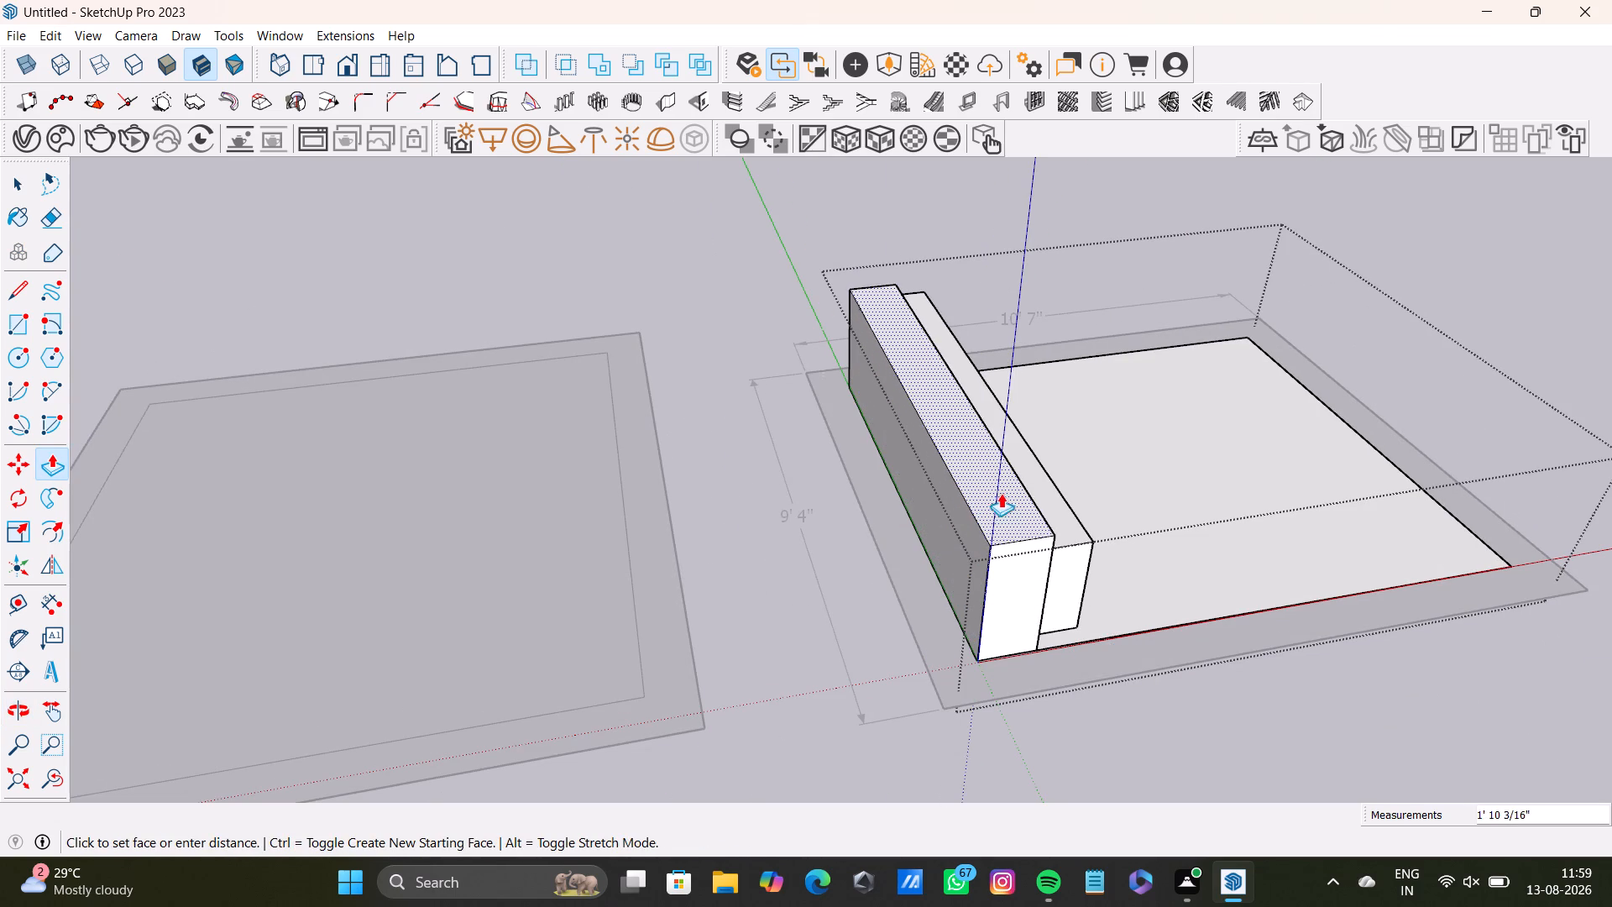
pyautogui.click(1045, 511)
# Delete the seam edges between the two raised parts on the block's top and both end faces.
pyautogui.moveTo(1165, 568); pyautogui.dragTo(715, 643, button='middle')
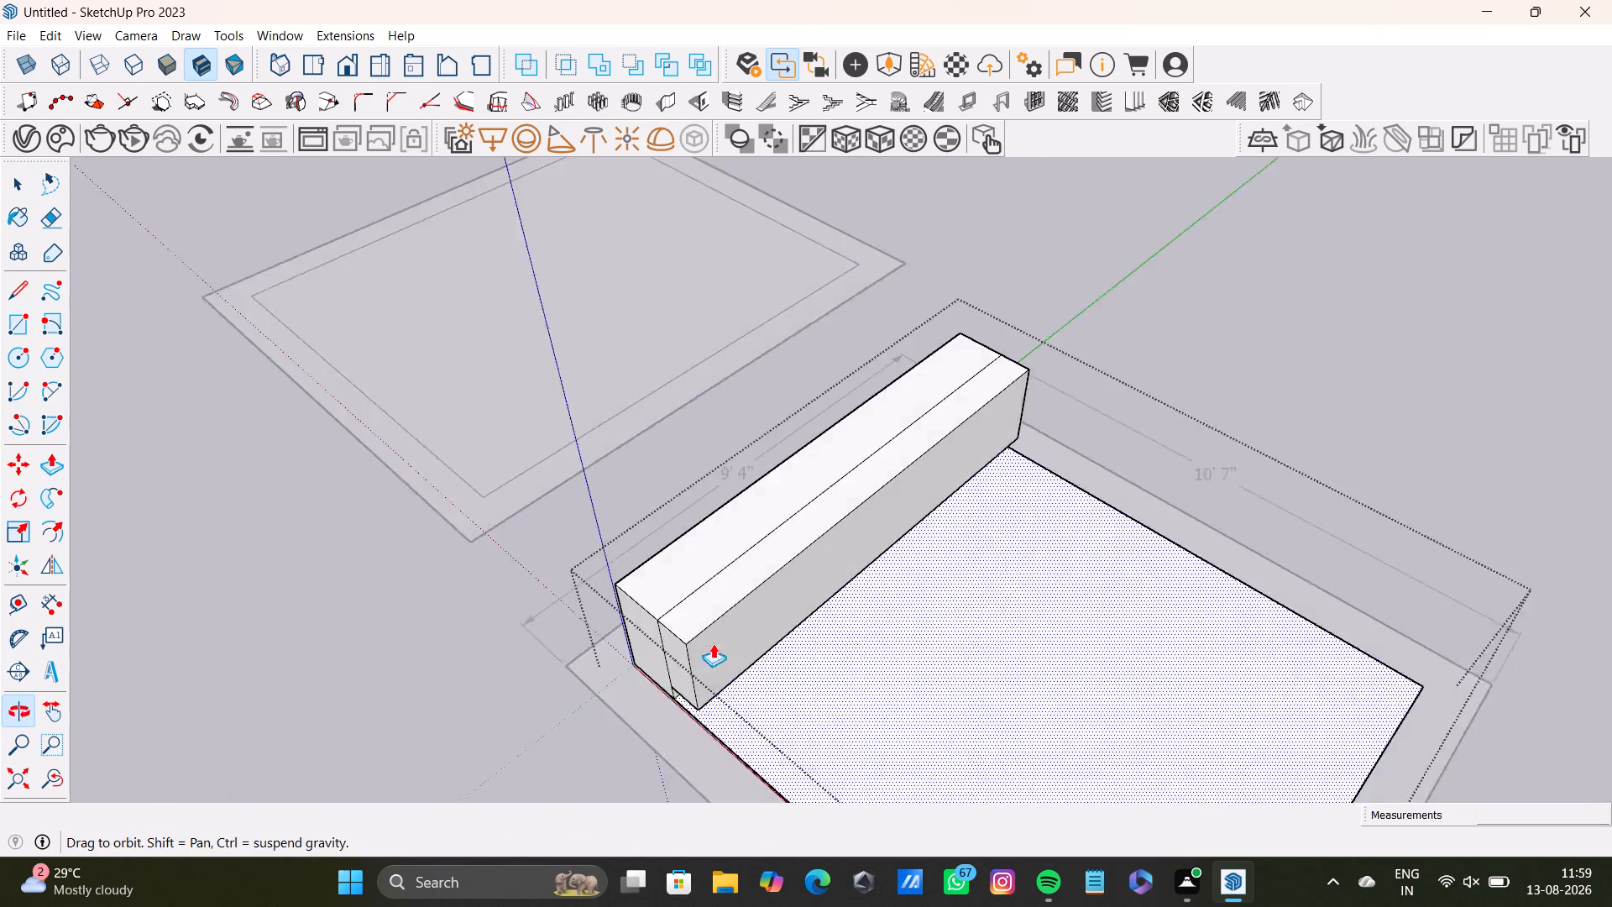
pyautogui.scroll(2, 798, 622)
pyautogui.moveTo(762, 565); pyautogui.dragTo(678, 415, button='middle')
pyautogui.moveTo(812, 535); pyautogui.dragTo(549, 543, button='middle')
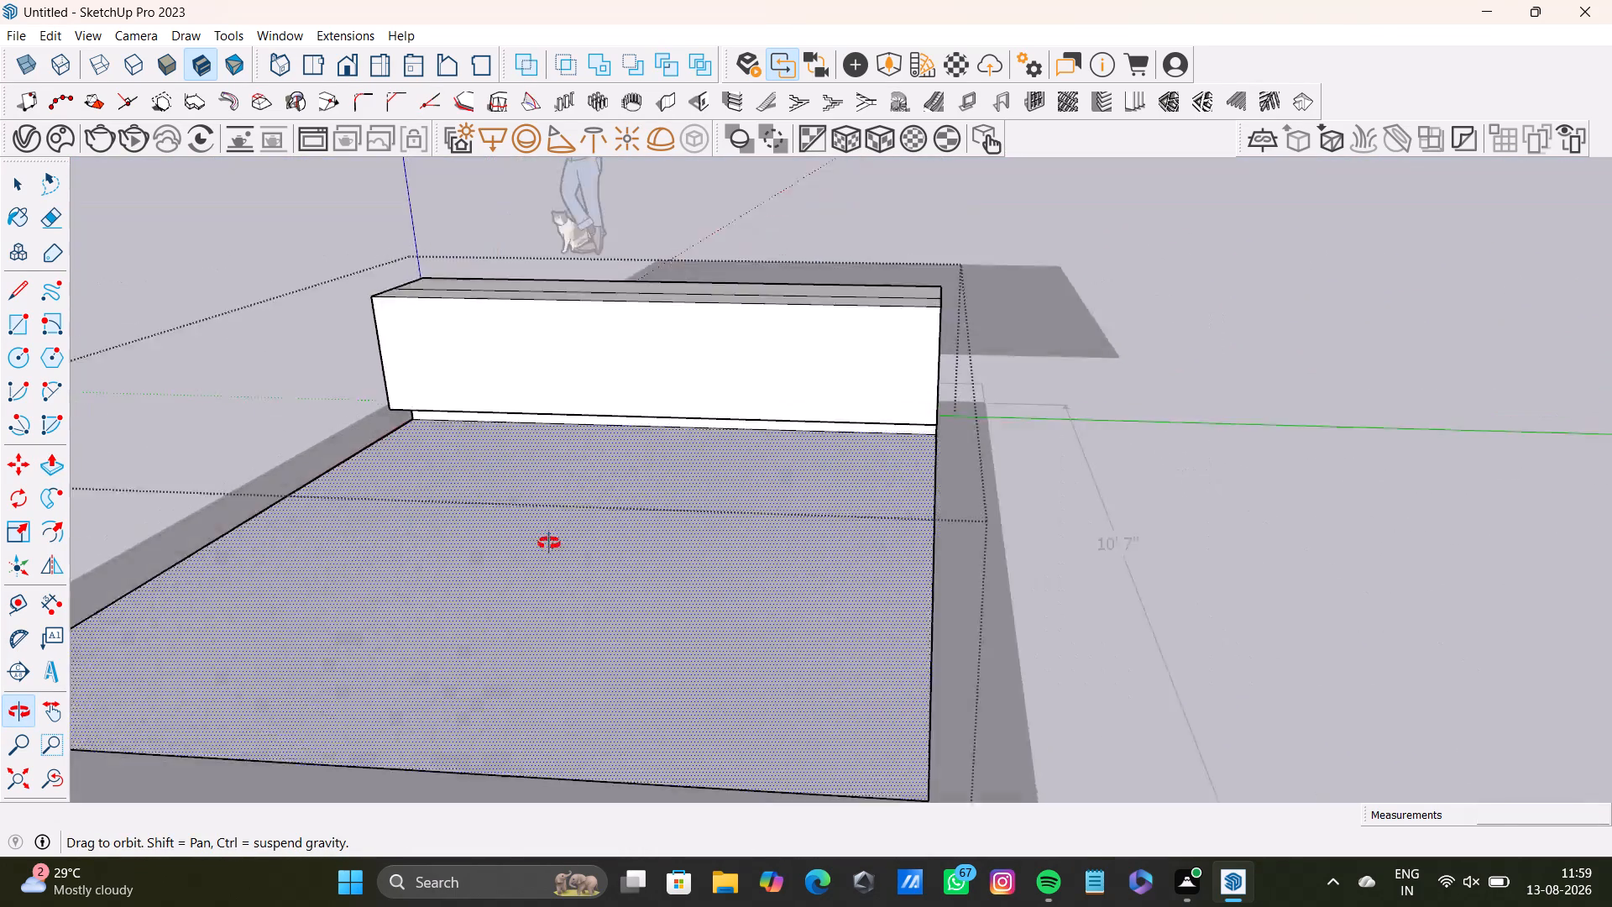
pyautogui.moveTo(549, 543); pyautogui.dragTo(552, 562, button='middle')
pyautogui.scroll(-3, 641, 526)
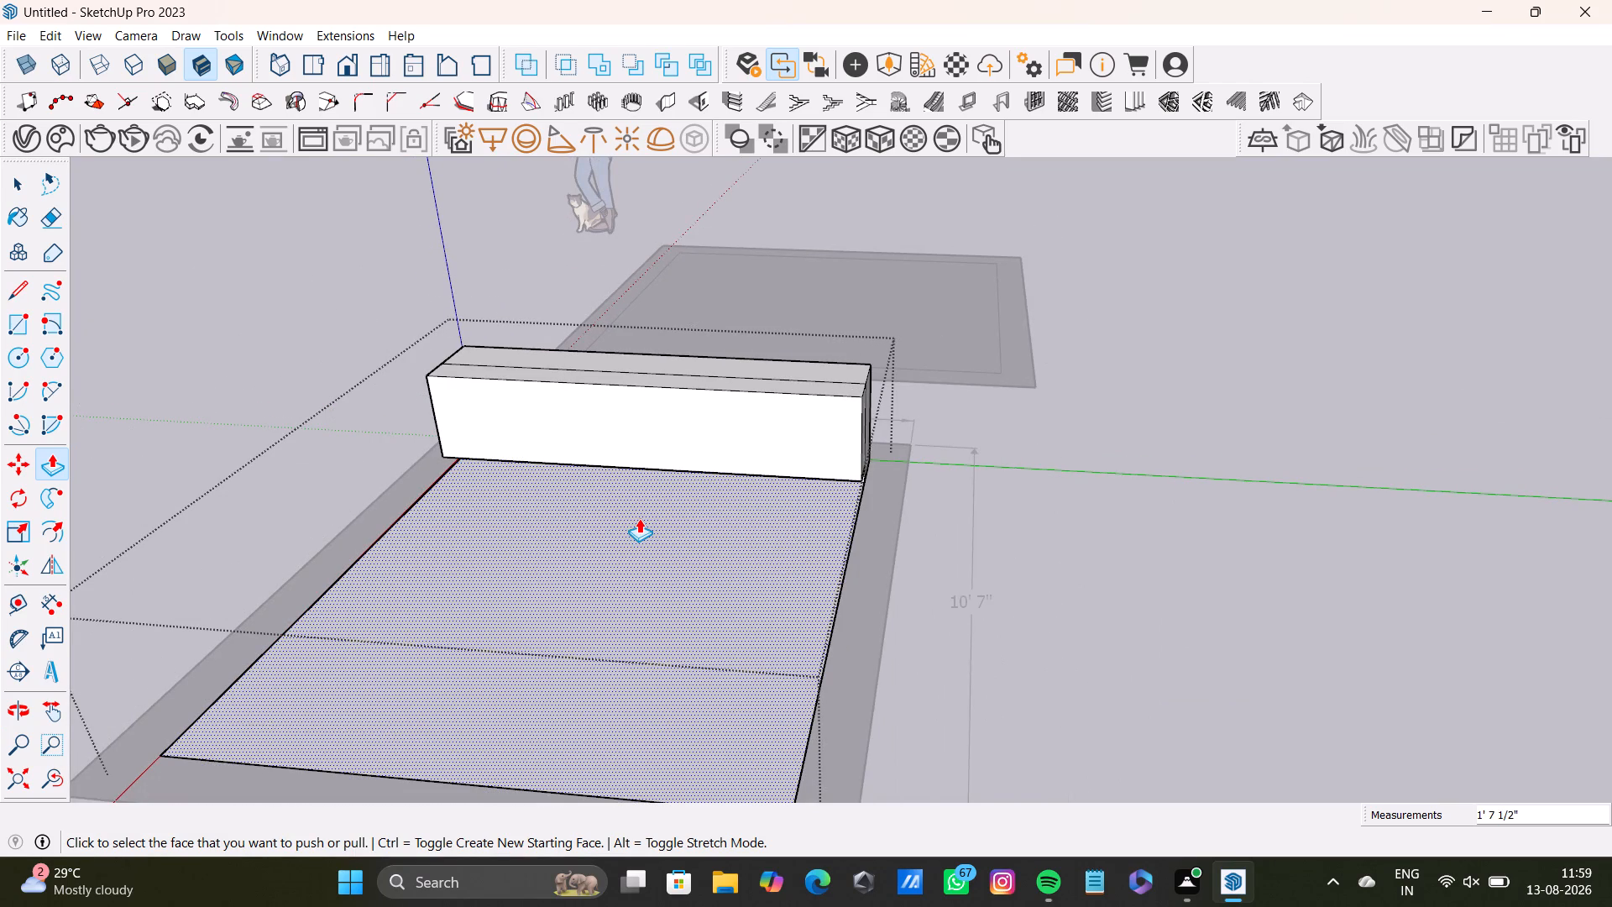
pyautogui.scroll(4, 612, 405)
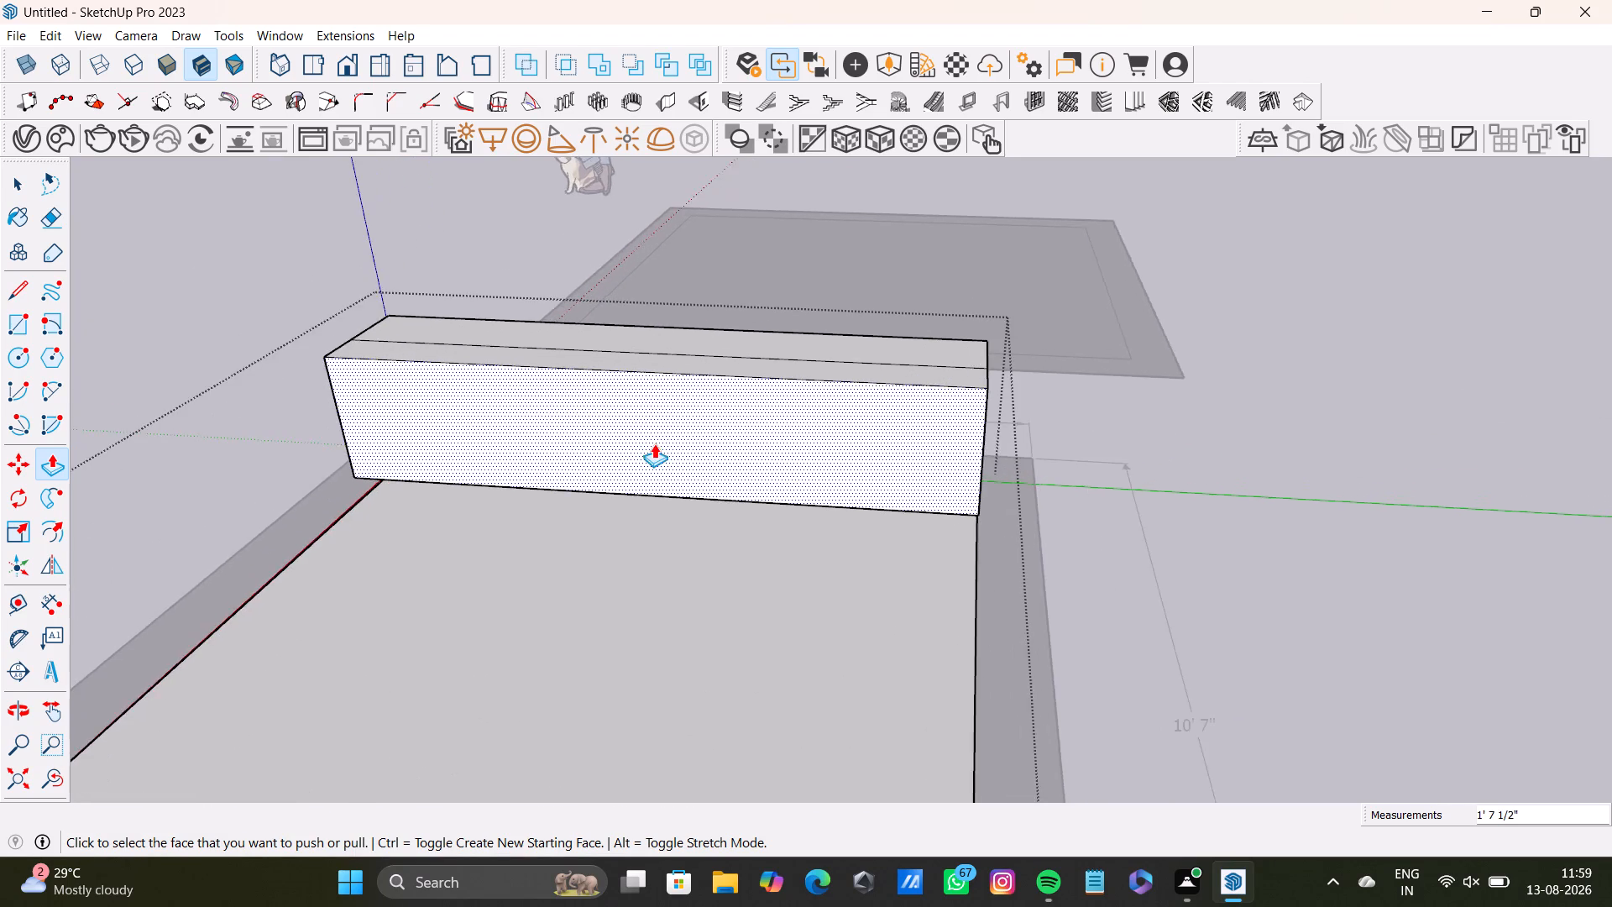
pyautogui.moveTo(654, 443); pyautogui.dragTo(992, 472, button='middle')
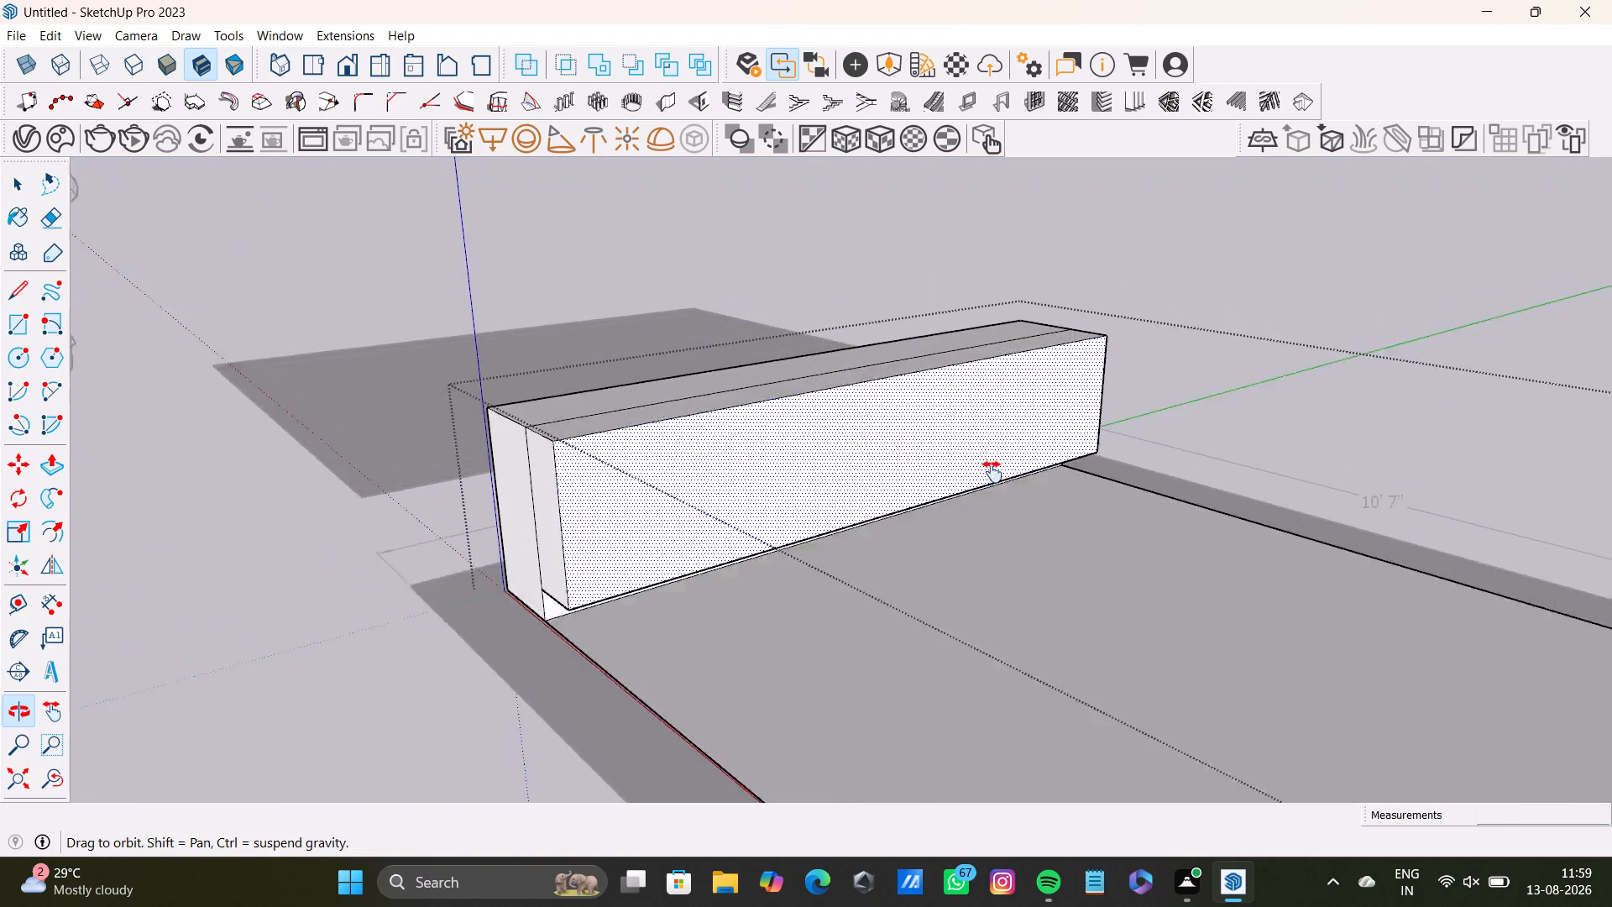
pyautogui.moveTo(992, 472); pyautogui.dragTo(986, 535, button='middle')
pyautogui.scroll(2, 709, 581)
pyautogui.press('space')
pyautogui.click(478, 668)
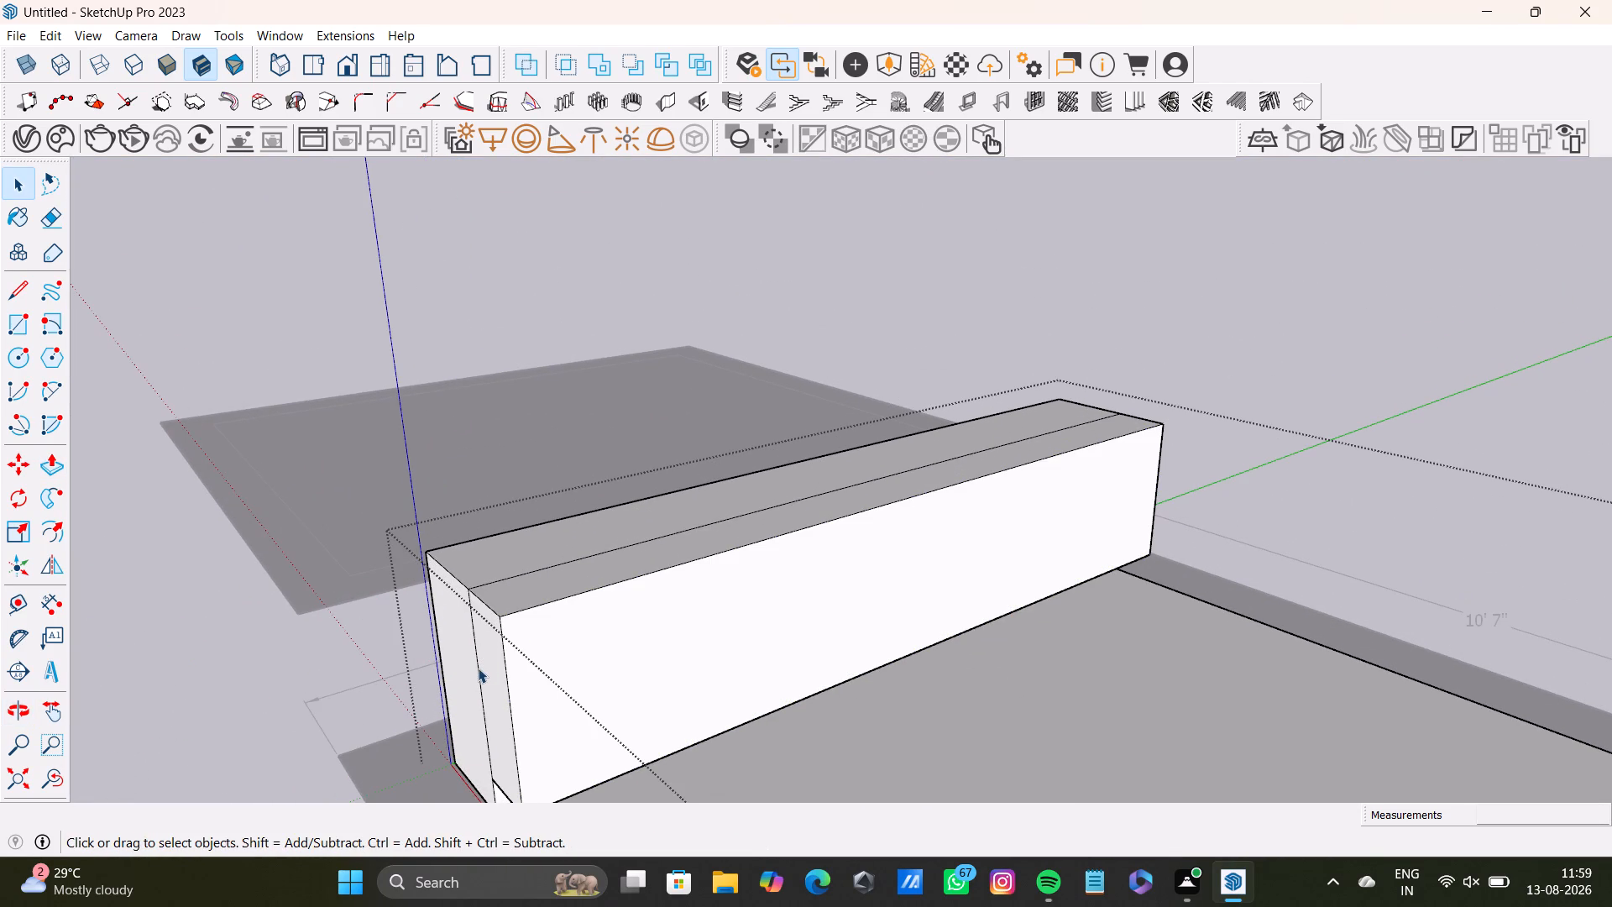
pyautogui.press('Delete')
pyautogui.click(521, 574)
pyautogui.press('Delete')
pyautogui.moveTo(1036, 584); pyautogui.dragTo(396, 677, button='middle')
pyautogui.moveTo(631, 653); pyautogui.dragTo(605, 586, button='middle')
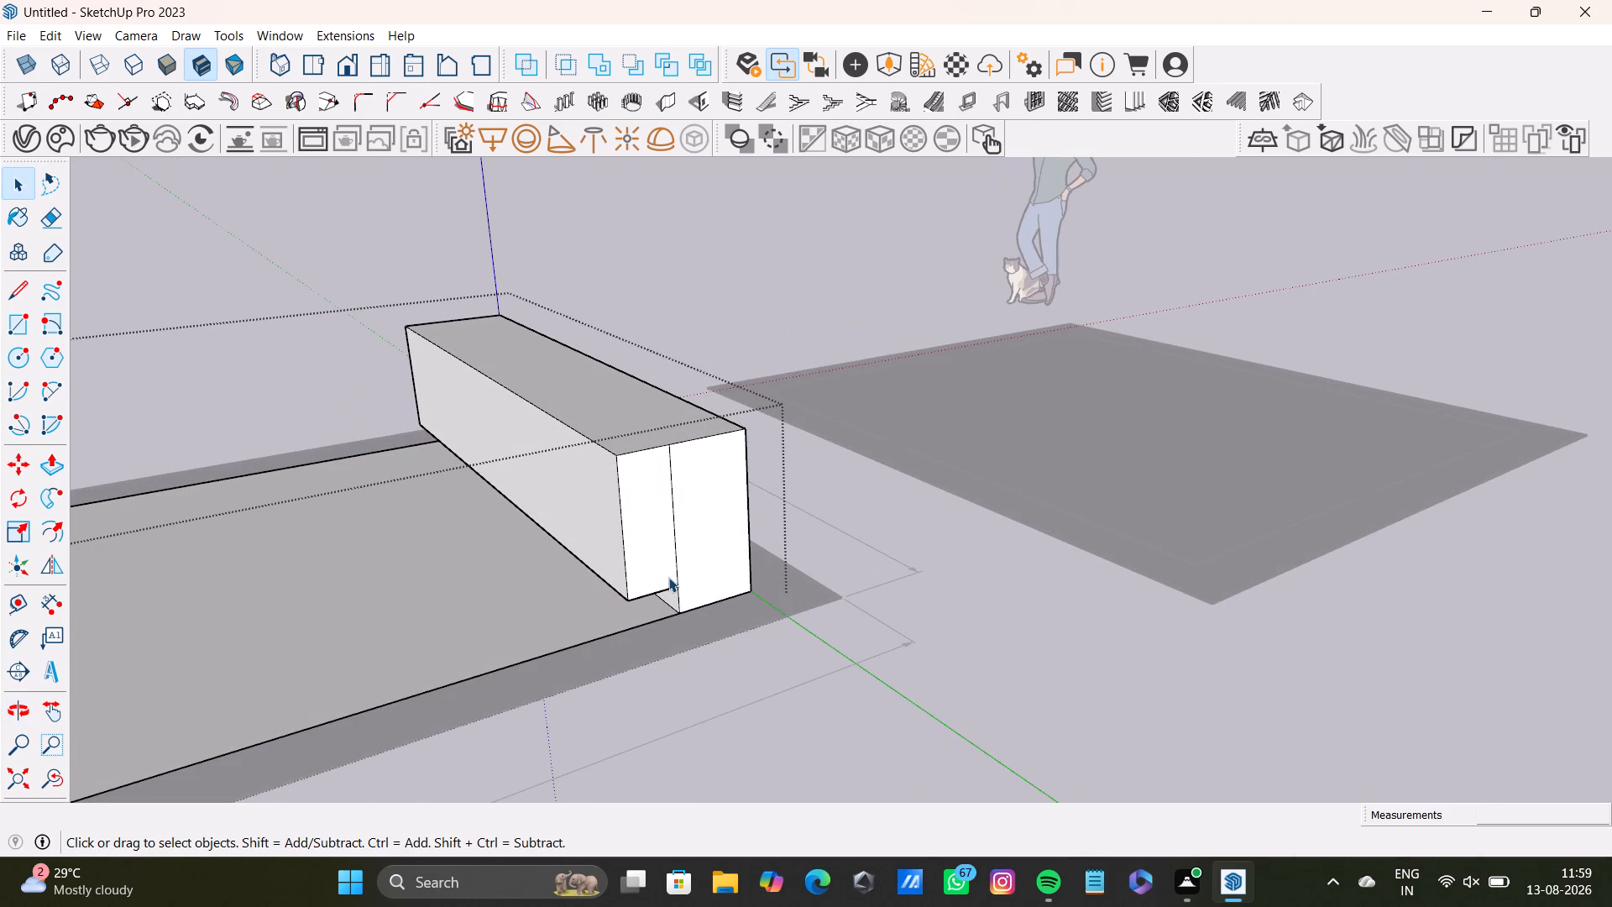
pyautogui.click(675, 566)
pyautogui.press('Delete')
# Examine the merged block and its overhang from the front, from underneath and from its far end.
pyautogui.moveTo(625, 616); pyautogui.dragTo(901, 468, button='middle')
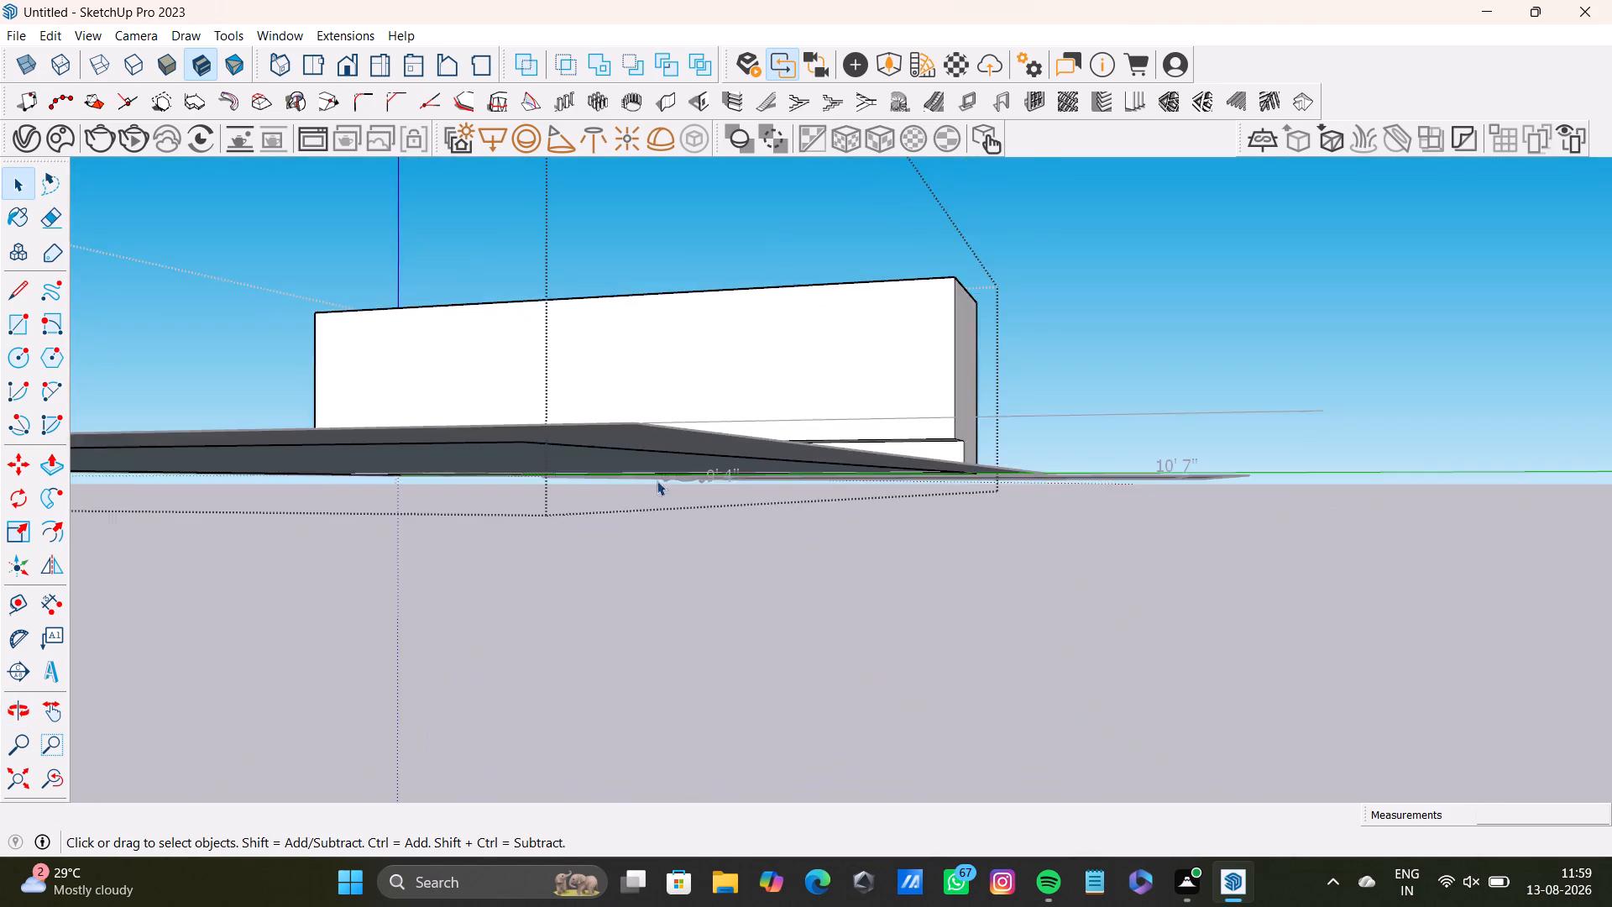
pyautogui.scroll(2, 621, 480)
pyautogui.moveTo(630, 478); pyautogui.dragTo(671, 702, button='middle')
pyautogui.scroll(2, 670, 692)
pyautogui.moveTo(667, 693); pyautogui.dragTo(741, 356, button='middle')
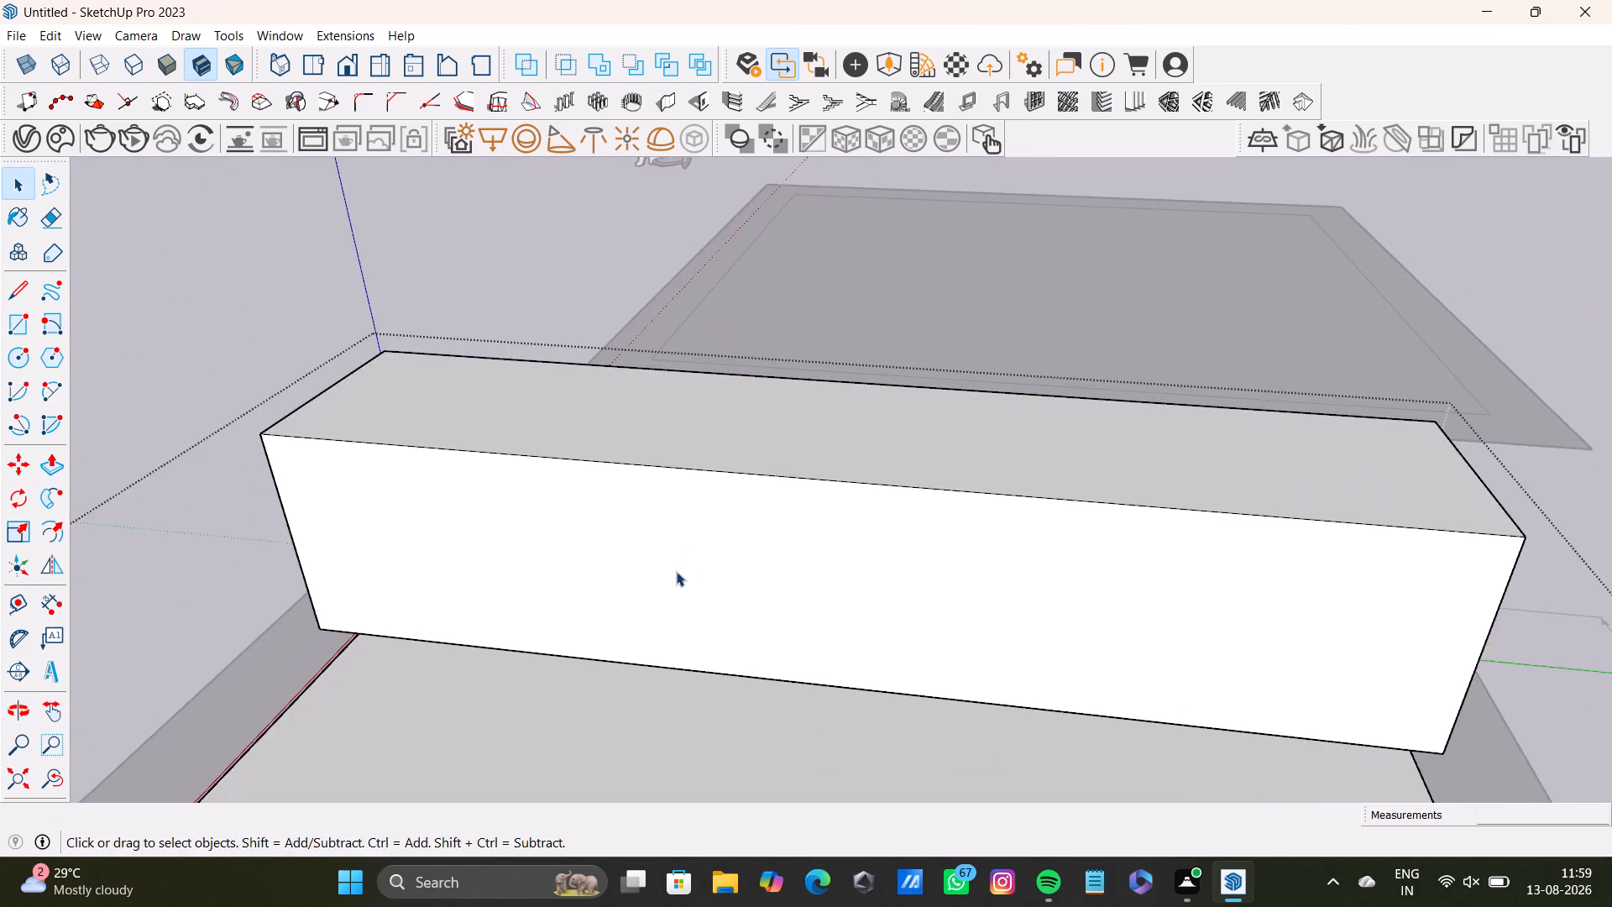
pyautogui.moveTo(676, 571); pyautogui.dragTo(754, 419, button='middle')
pyautogui.moveTo(752, 488); pyautogui.dragTo(959, 280, button='middle')
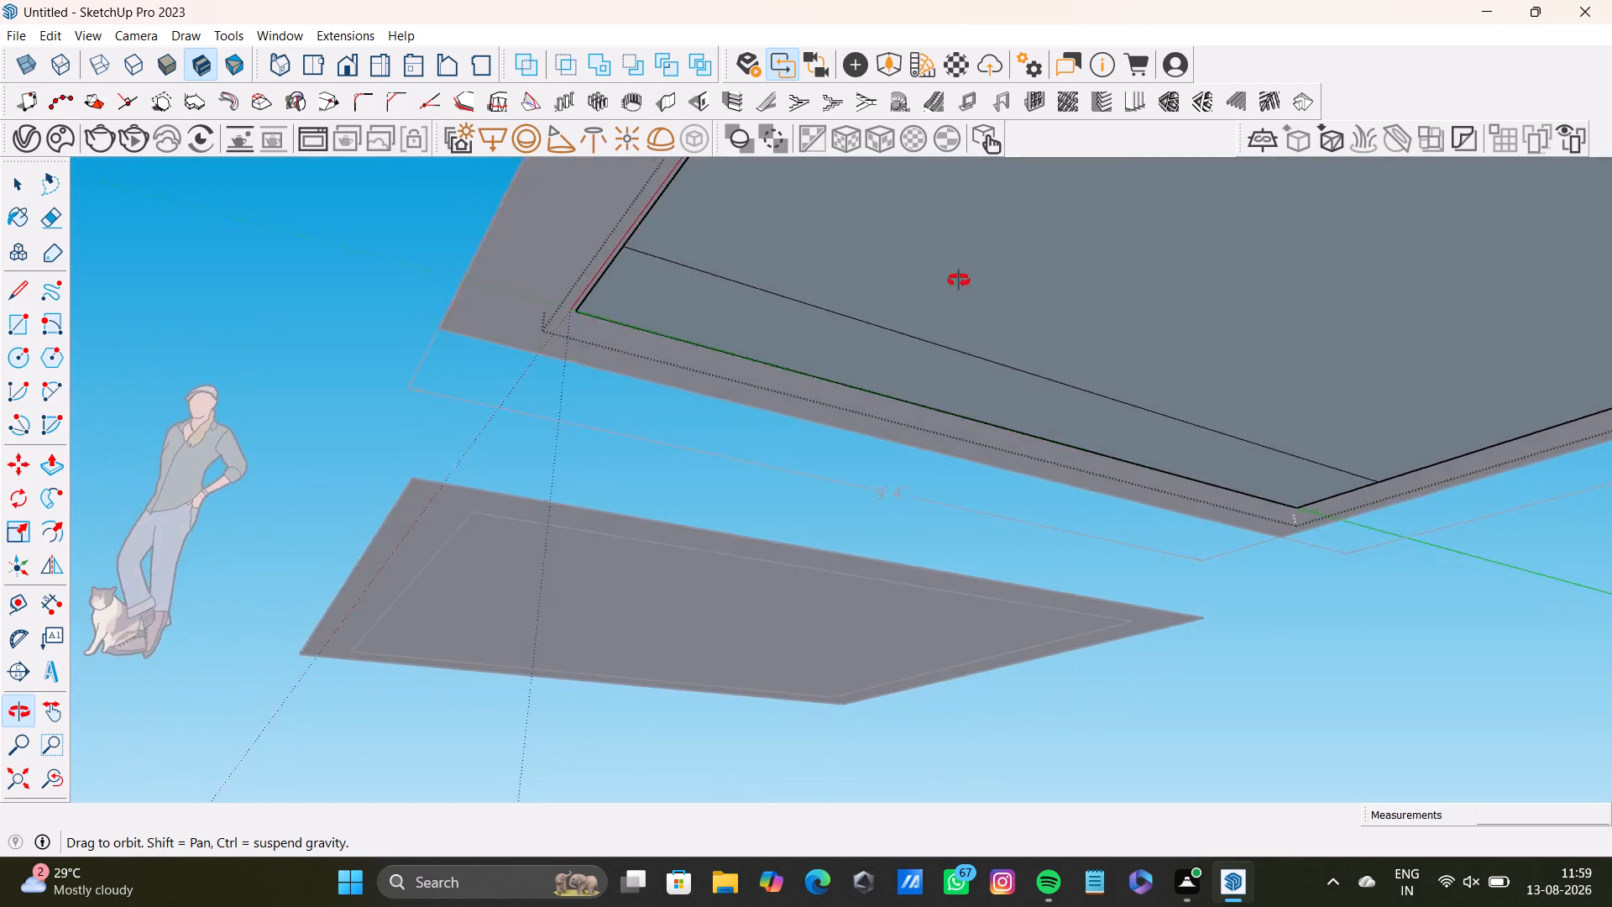
pyautogui.moveTo(959, 280); pyautogui.dragTo(689, 626, button='middle')
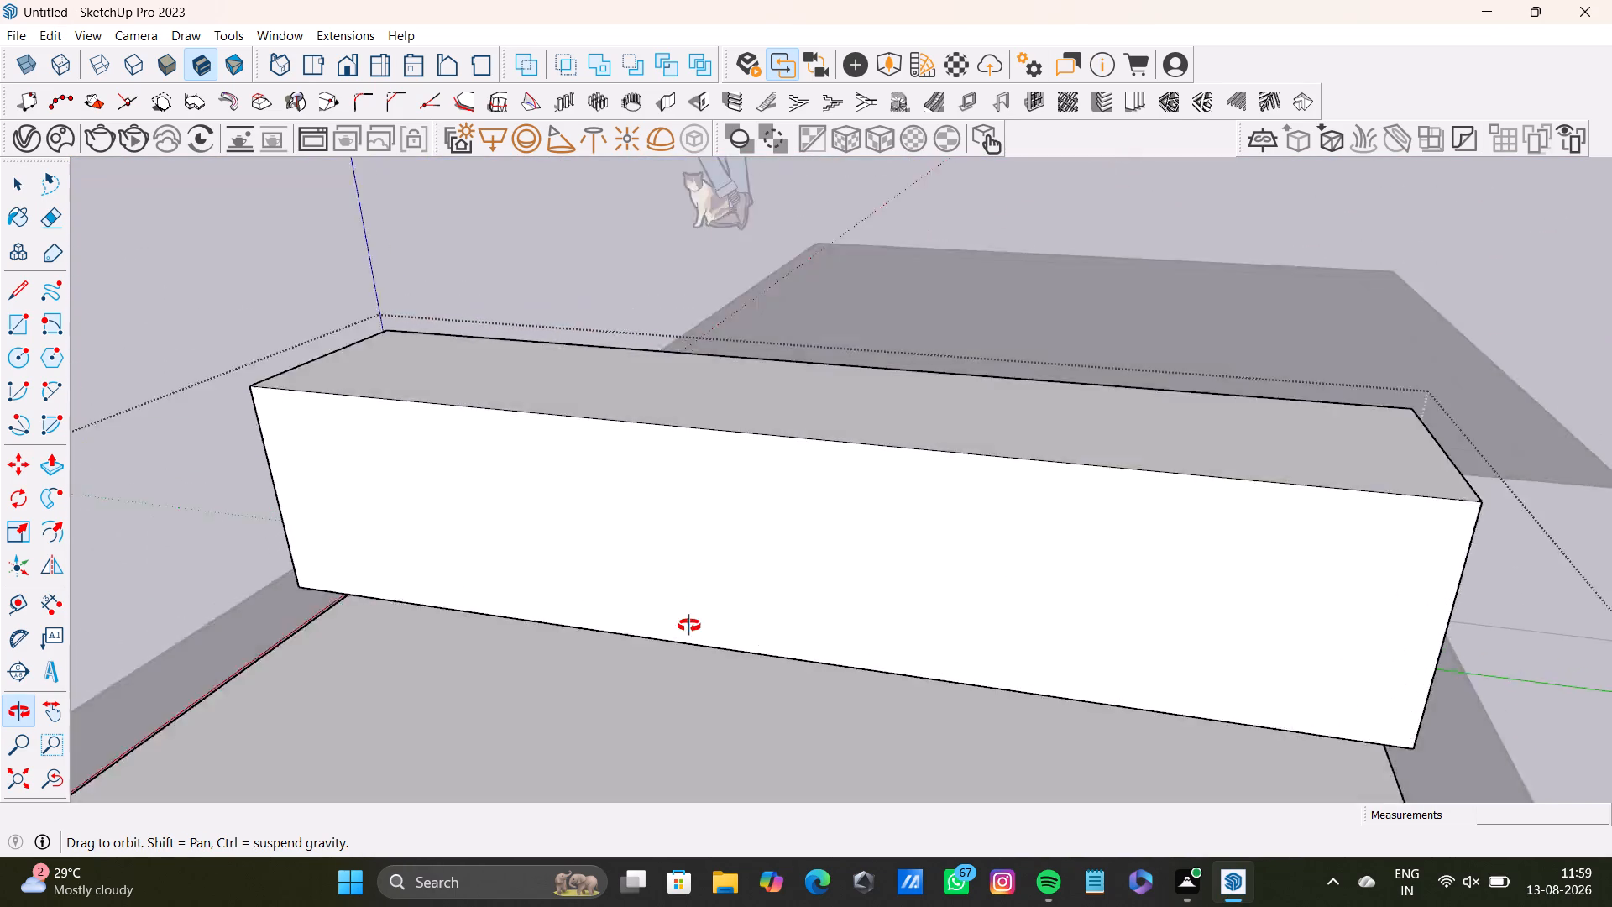
pyautogui.moveTo(689, 626); pyautogui.dragTo(270, 495, button='middle')
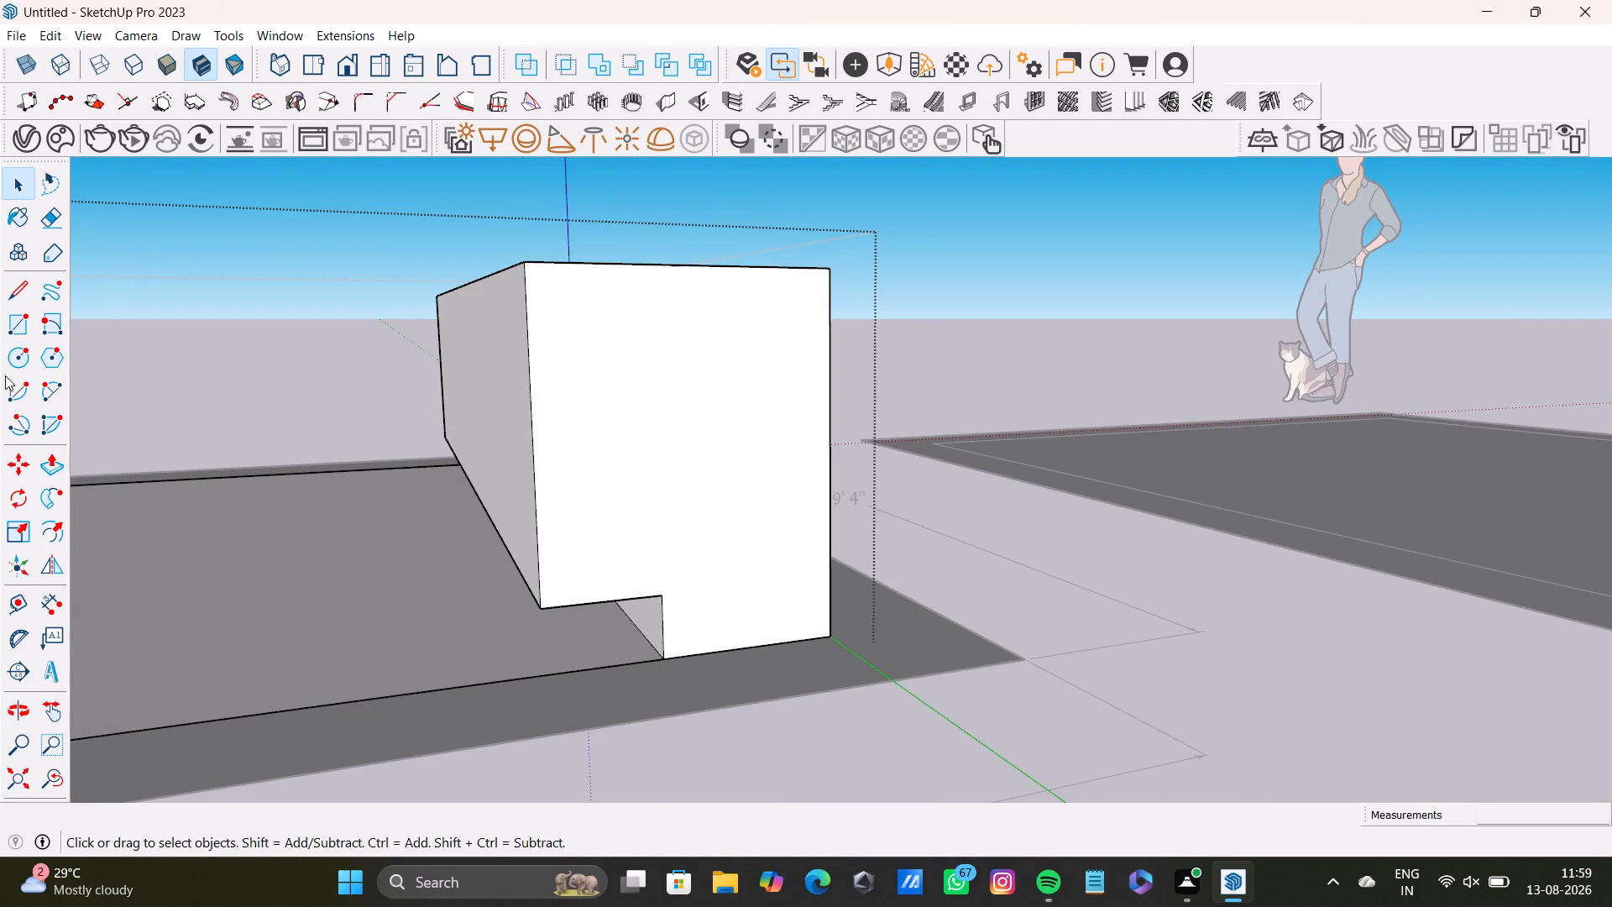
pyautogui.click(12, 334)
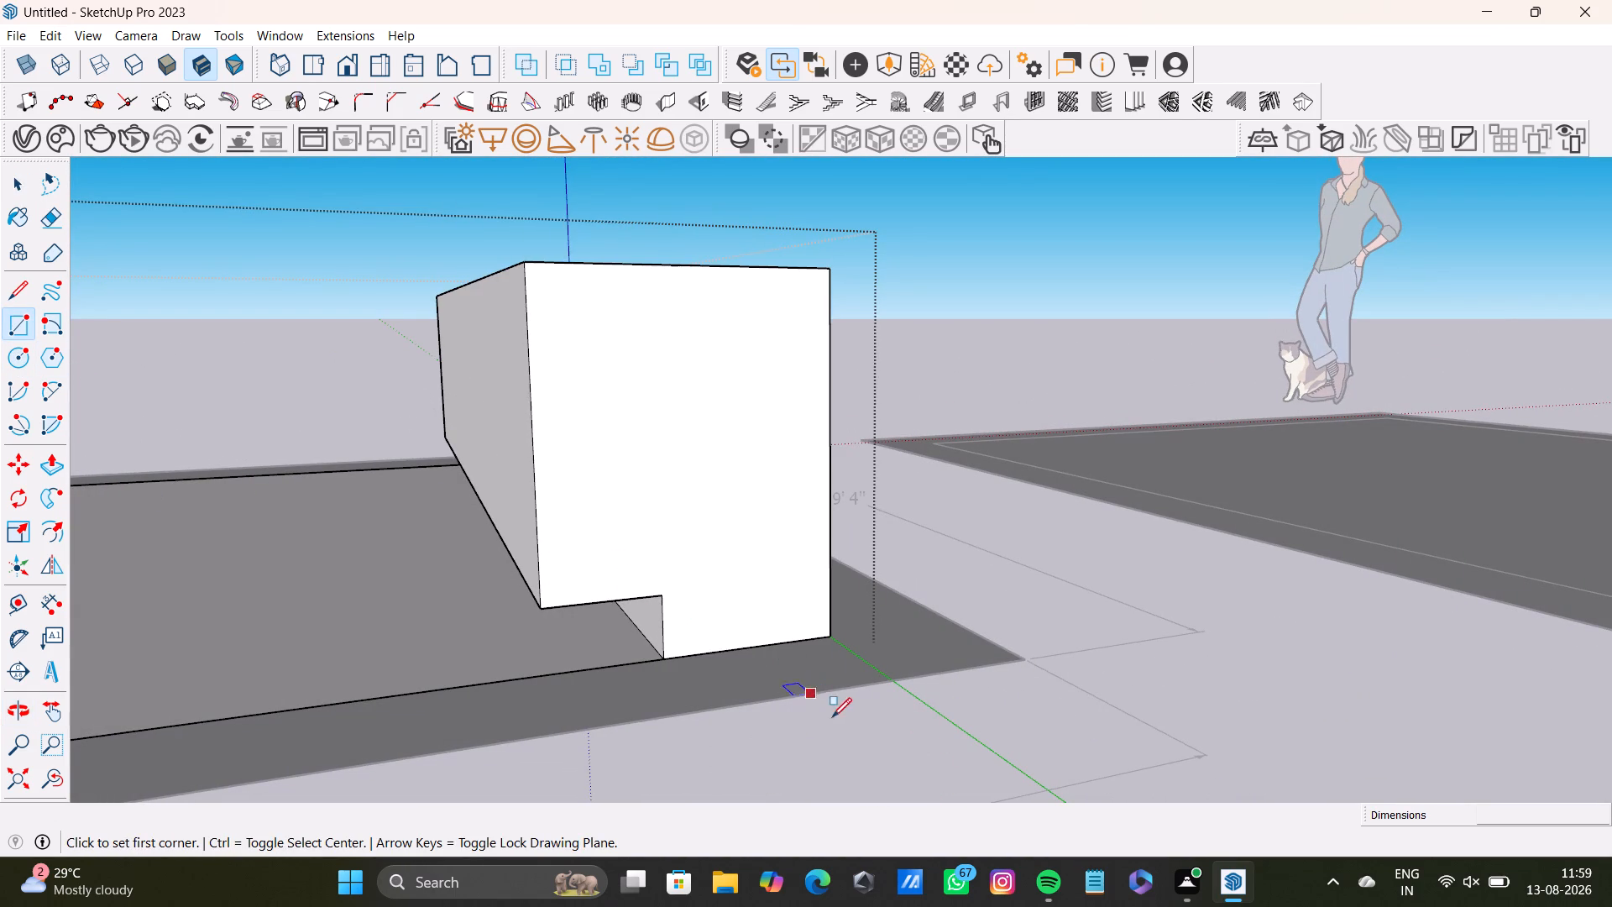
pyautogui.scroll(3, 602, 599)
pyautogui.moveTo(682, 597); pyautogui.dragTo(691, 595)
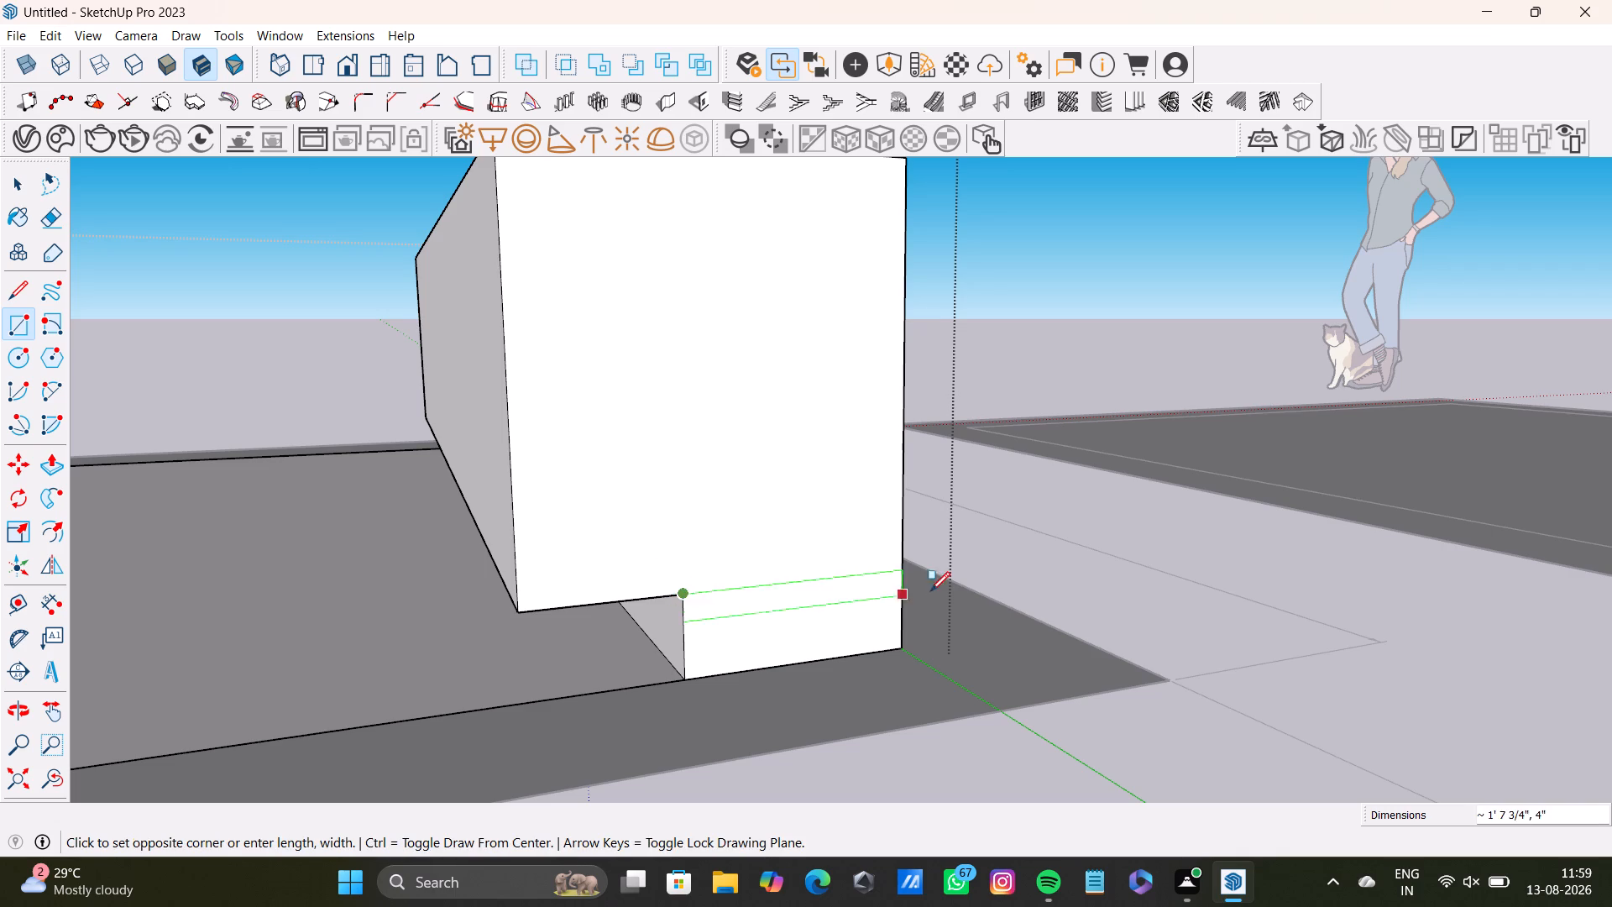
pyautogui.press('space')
# Draw a line across the block's far end face from the notch's inner corner to the outer vertical edge.
pyautogui.click(17, 296)
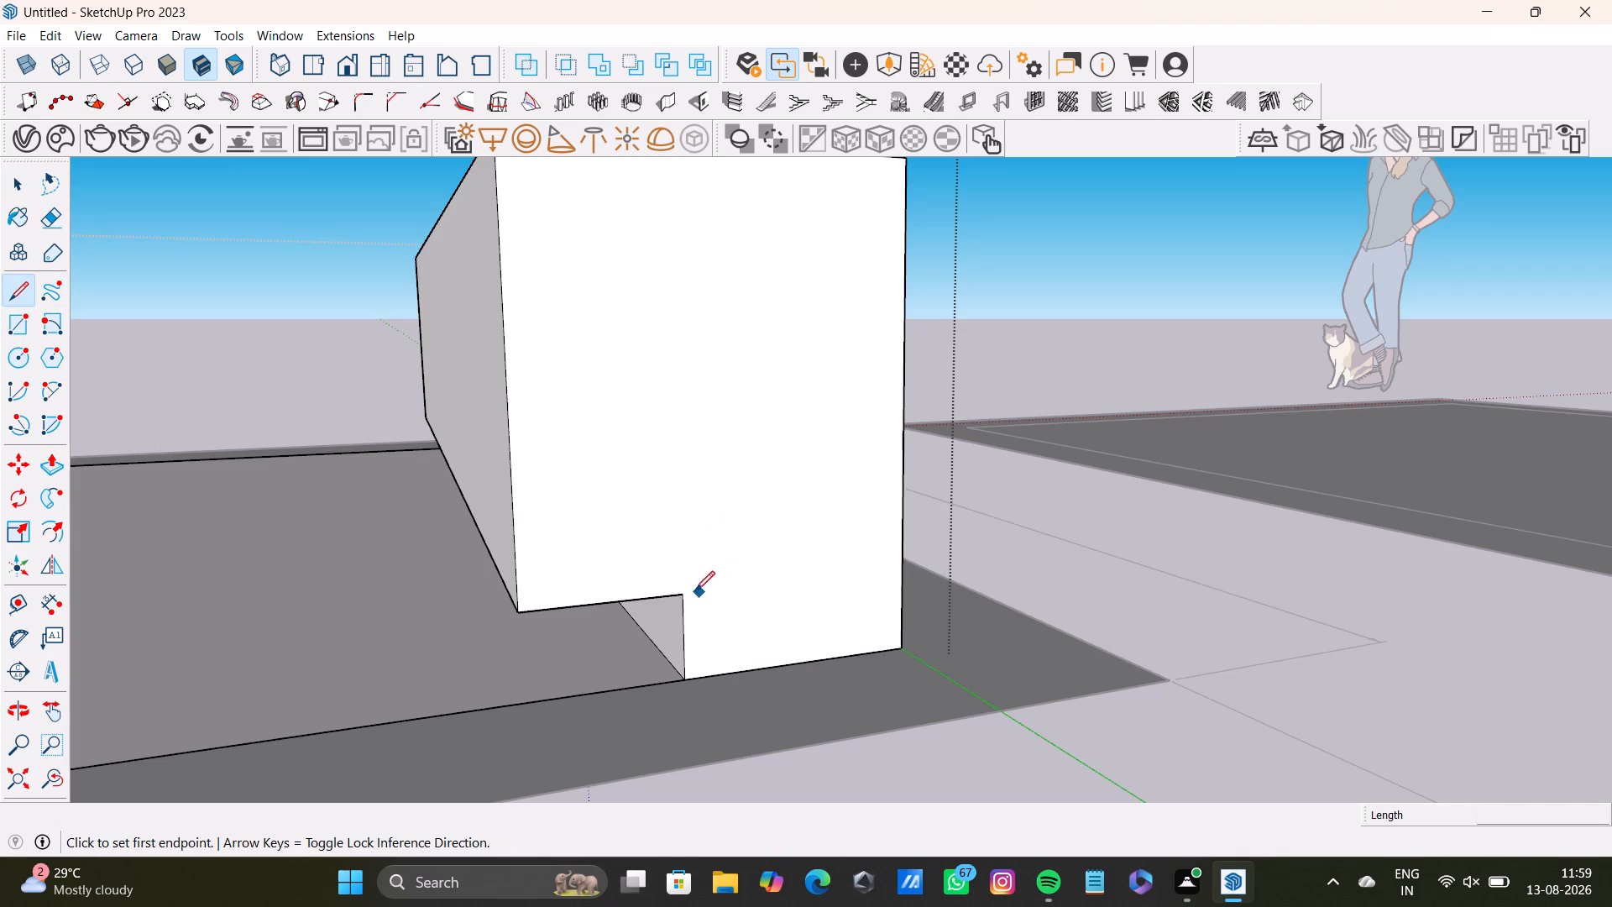
pyautogui.moveTo(682, 593); pyautogui.dragTo(716, 586)
pyautogui.click(903, 572)
# Draw a matching line across the end face at the axes, from the notch's inner corner to the outer vertical edge.
pyautogui.moveTo(664, 689); pyautogui.dragTo(1011, 632, button='middle')
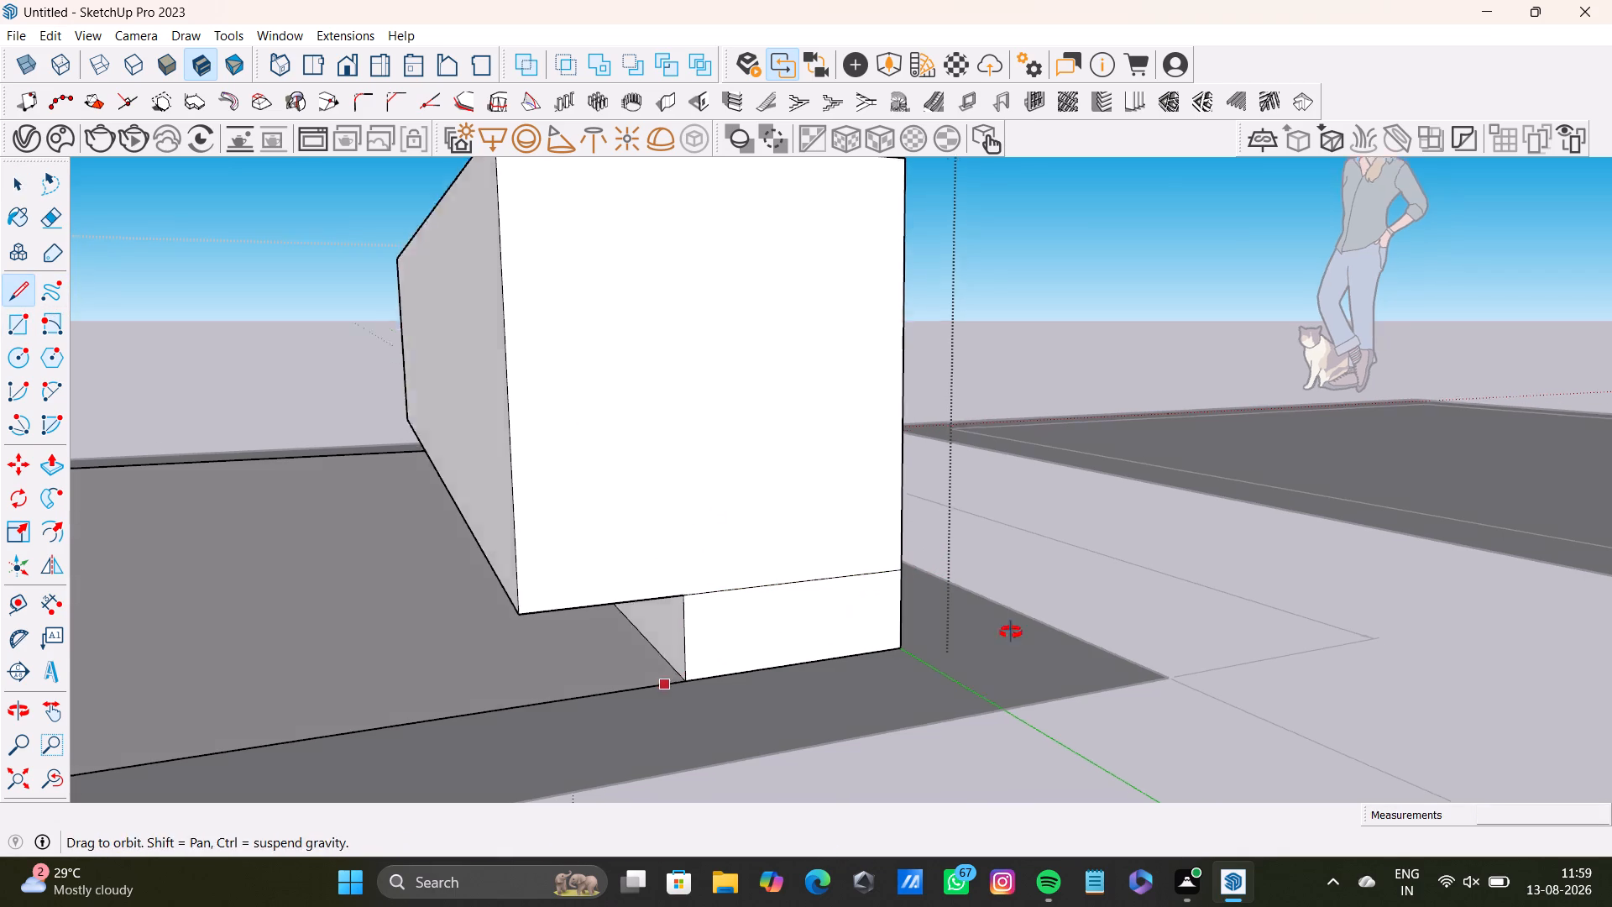
pyautogui.moveTo(1011, 632); pyautogui.dragTo(1336, 558, button='middle')
pyautogui.moveTo(774, 609); pyautogui.dragTo(806, 712, button='middle')
pyautogui.scroll(-14, 792, 689)
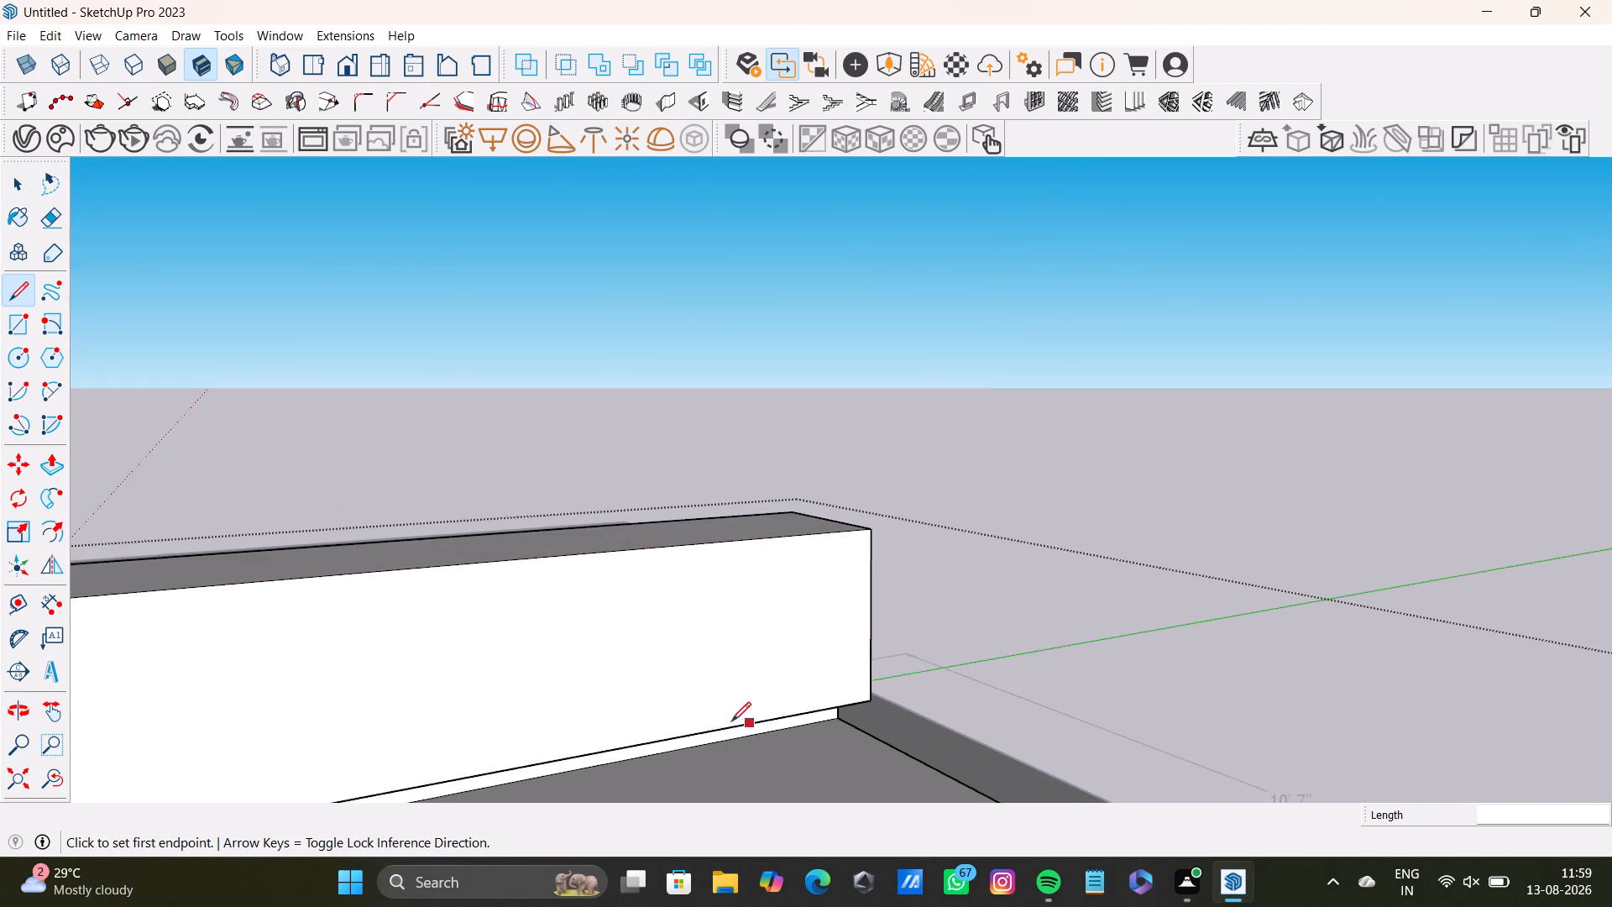
pyautogui.keyDown('shift'); pyautogui.moveTo(730, 721); pyautogui.dragTo(1123, 475, button='middle'); pyautogui.keyUp('shift')
pyautogui.moveTo(358, 564); pyautogui.dragTo(722, 604, button='middle')
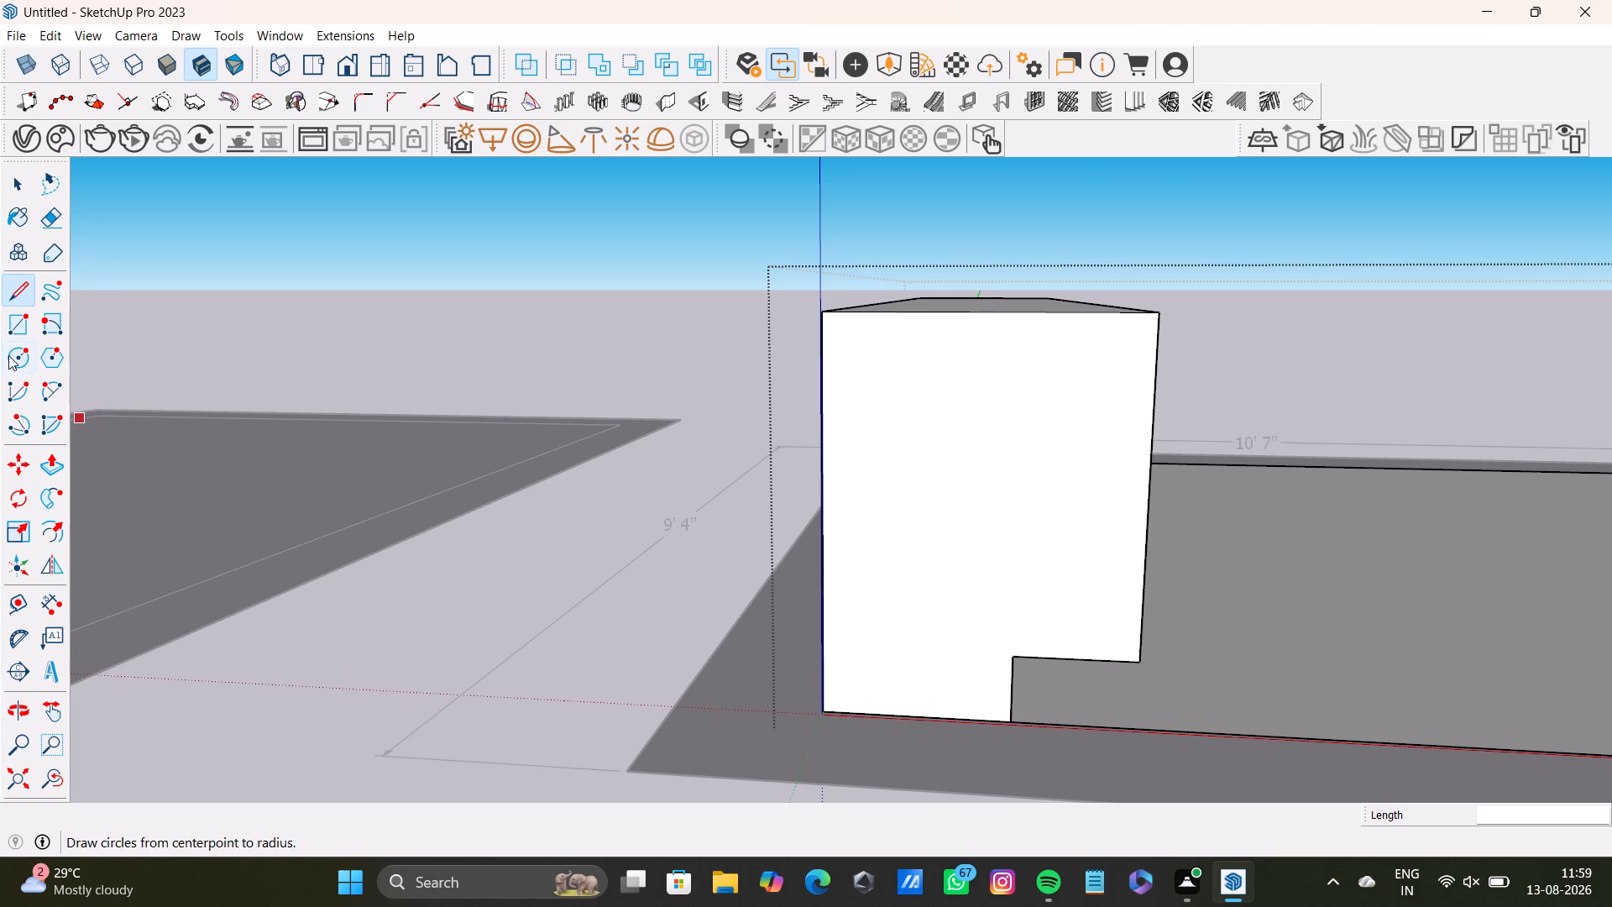
pyautogui.click(11, 293)
pyautogui.click(1012, 660)
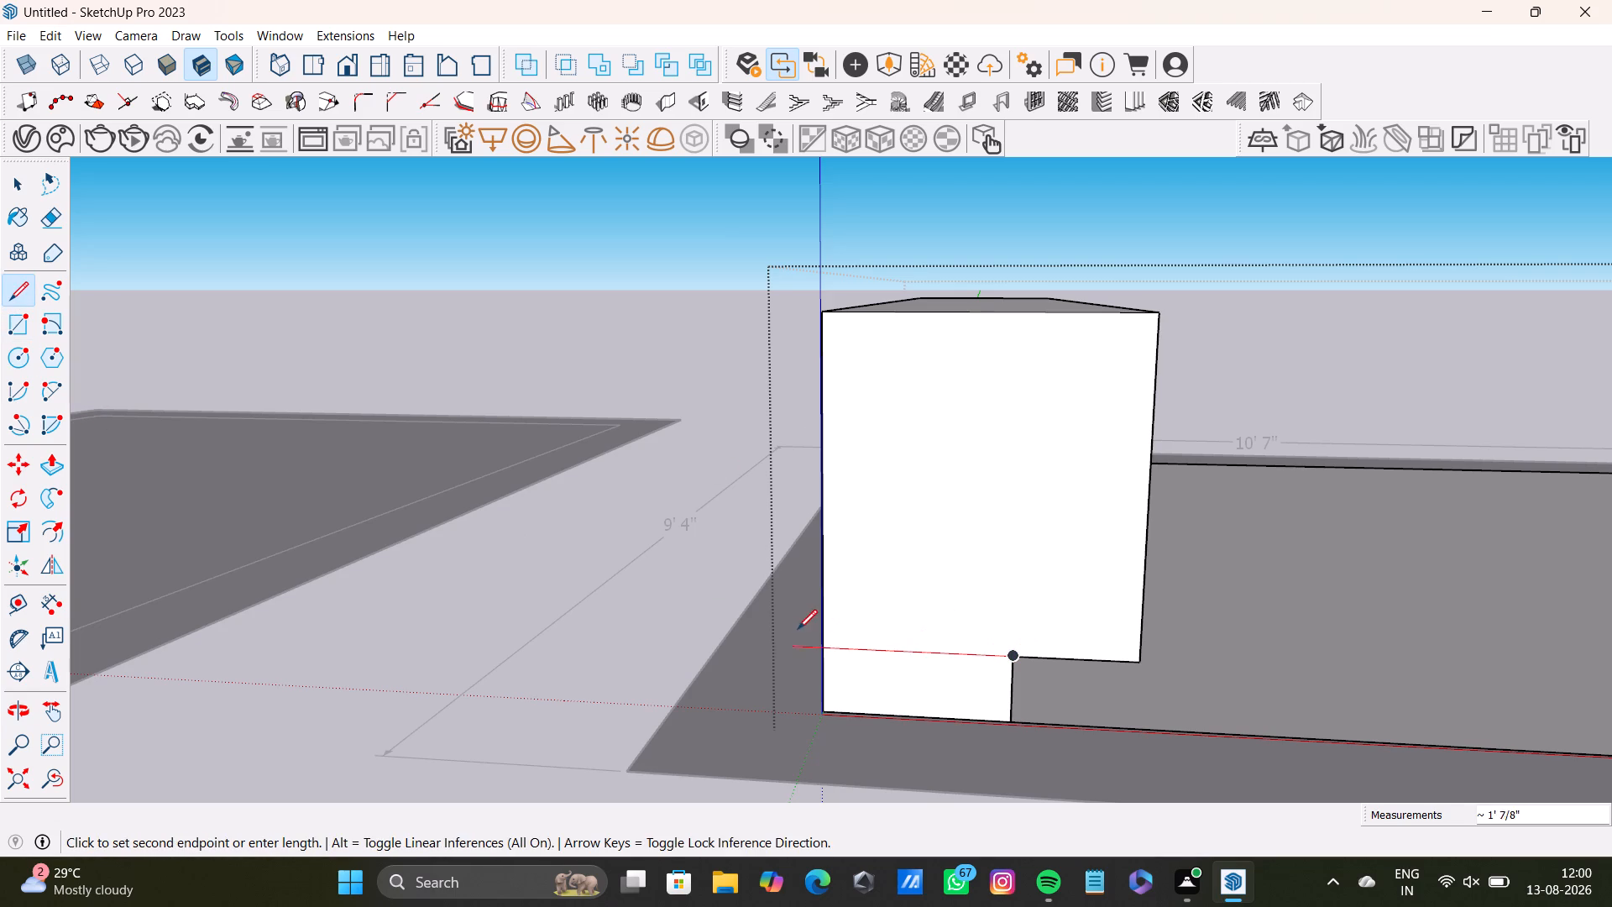
pyautogui.click(819, 642)
pyautogui.press('space')
# Push/Pull the block's top face up another 1'1 5/8".
pyautogui.moveTo(1143, 656); pyautogui.dragTo(953, 700, button='middle')
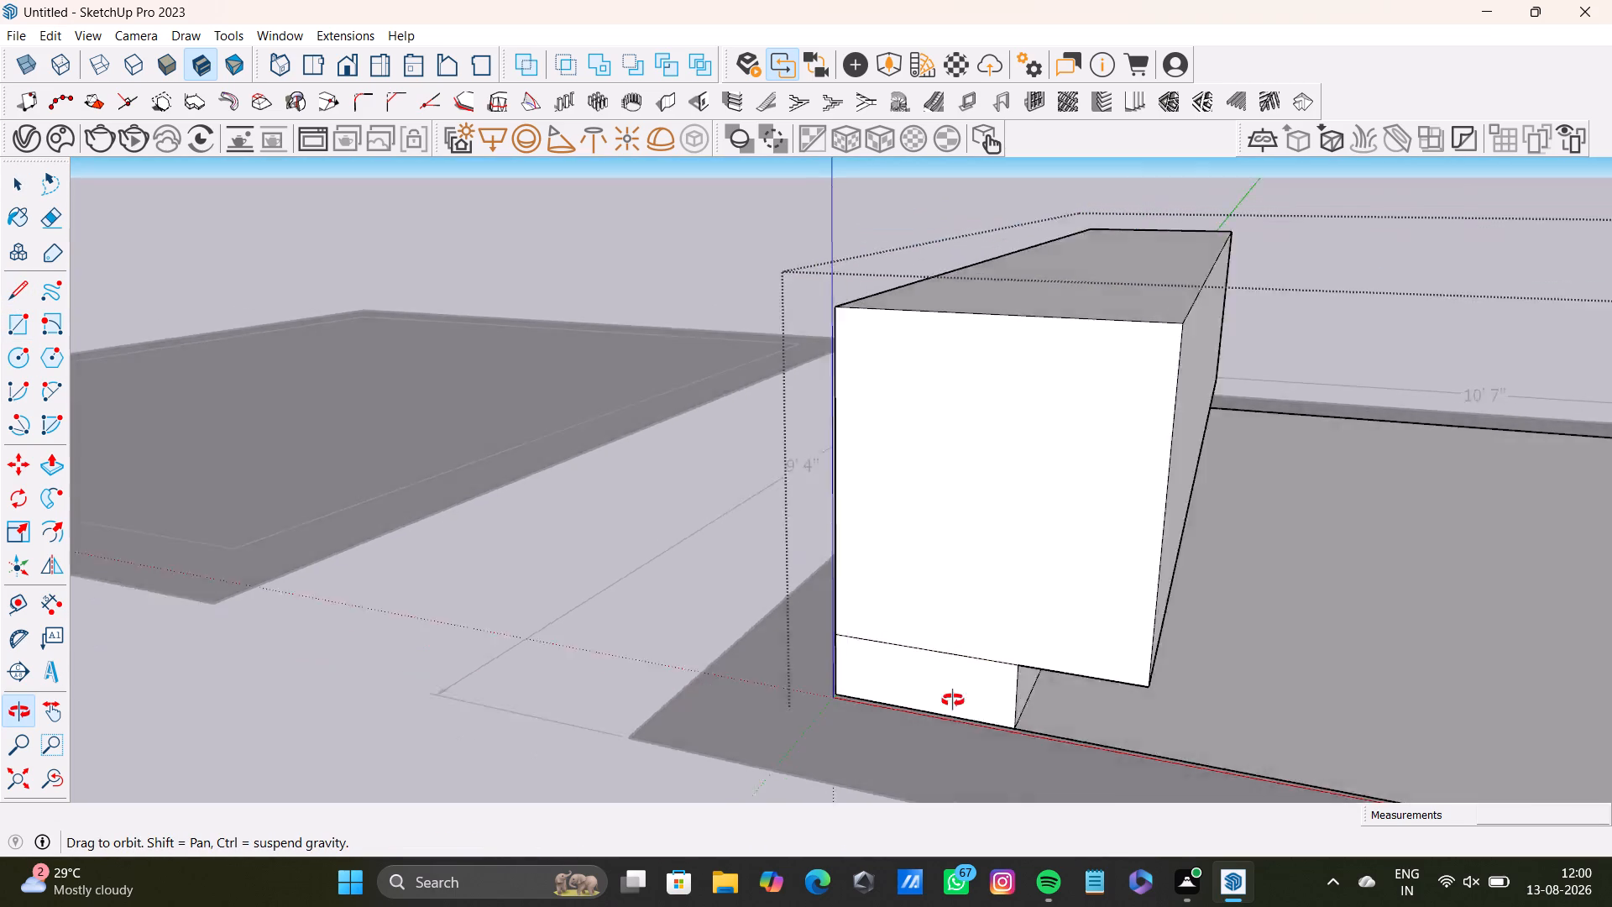
pyautogui.moveTo(953, 700); pyautogui.dragTo(693, 735, button='middle')
pyautogui.moveTo(1048, 678); pyautogui.dragTo(758, 637, button='middle')
pyautogui.scroll(-7, 798, 649)
pyautogui.moveTo(909, 656); pyautogui.dragTo(720, 478, button='middle')
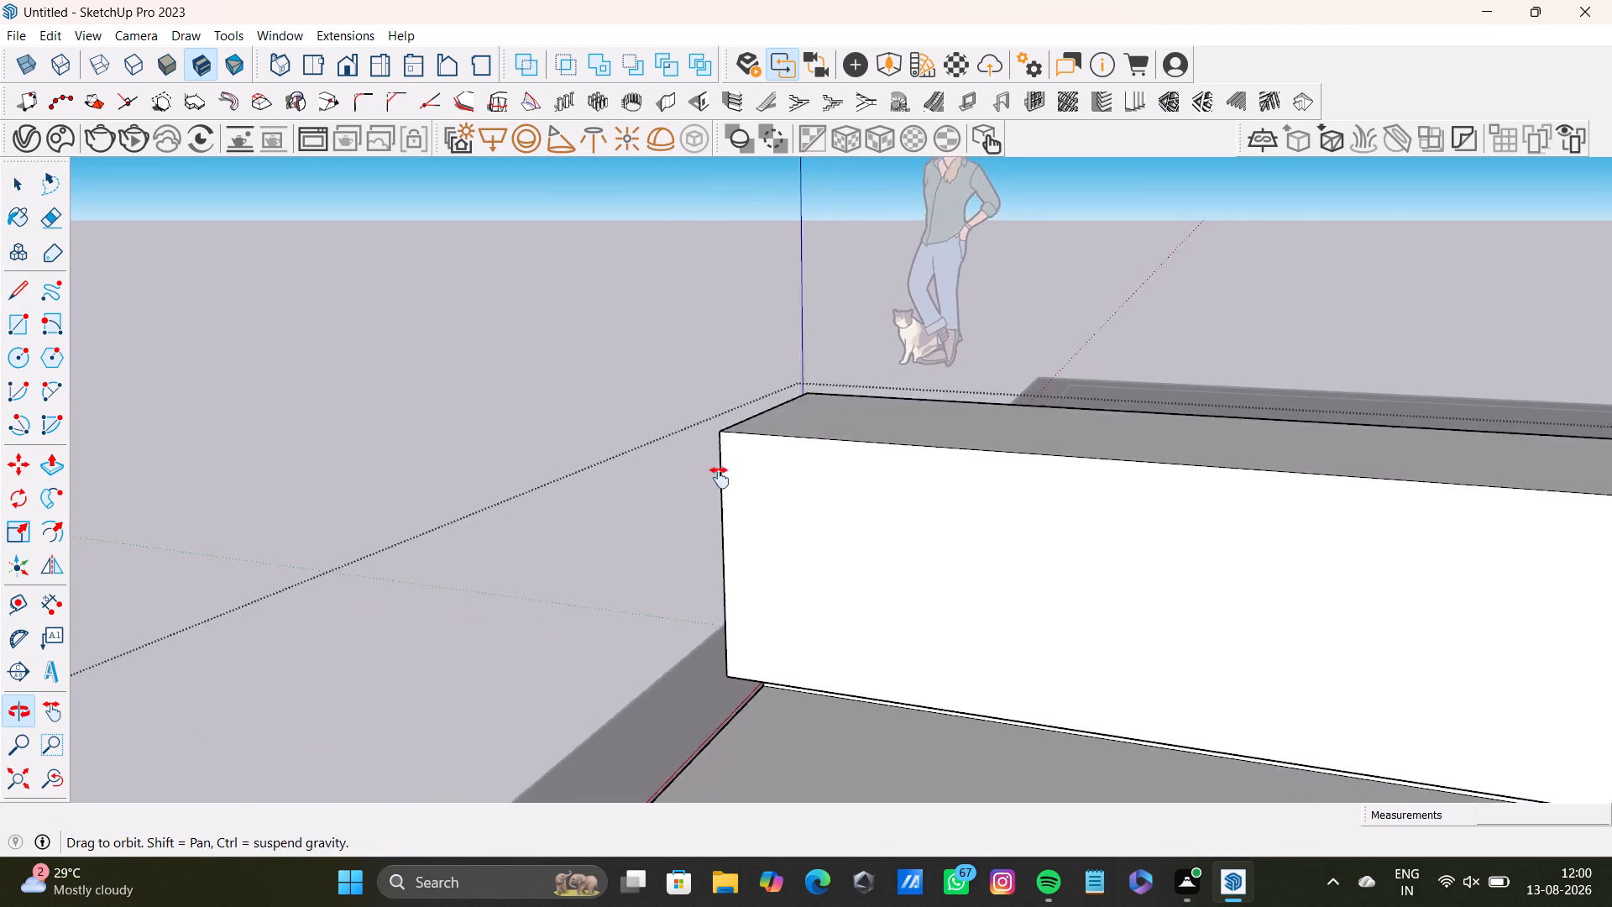
pyautogui.moveTo(720, 478); pyautogui.dragTo(523, 527, button='middle')
pyautogui.moveTo(652, 572); pyautogui.dragTo(687, 689, button='middle')
pyautogui.click(861, 546)
pyautogui.press('p')
pyautogui.click(861, 546)
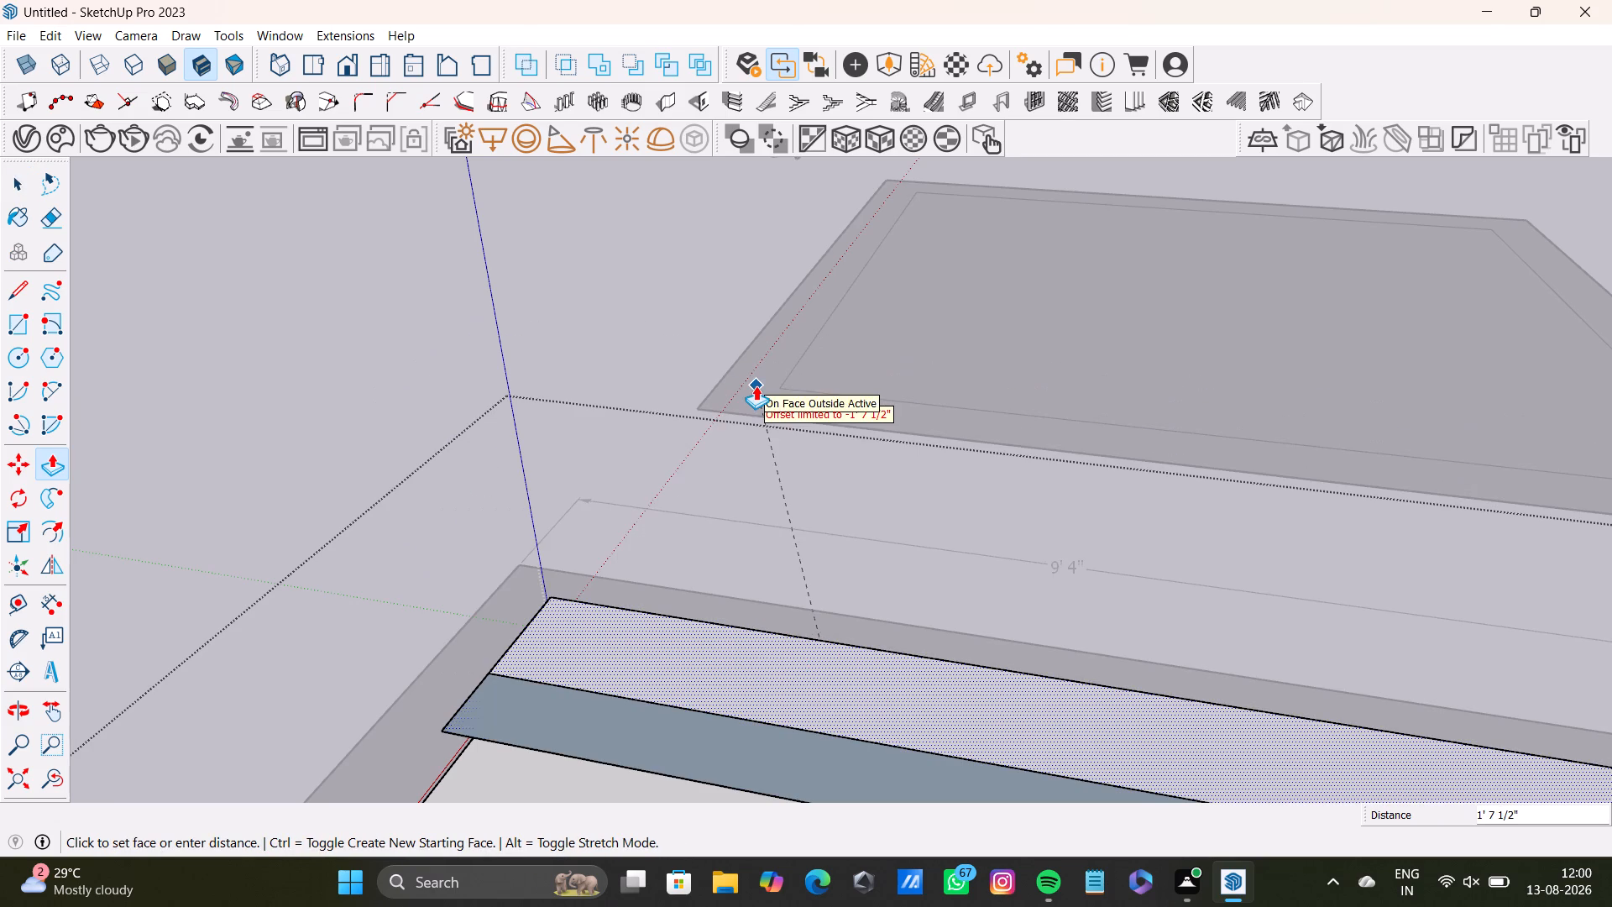
pyautogui.click(663, 376)
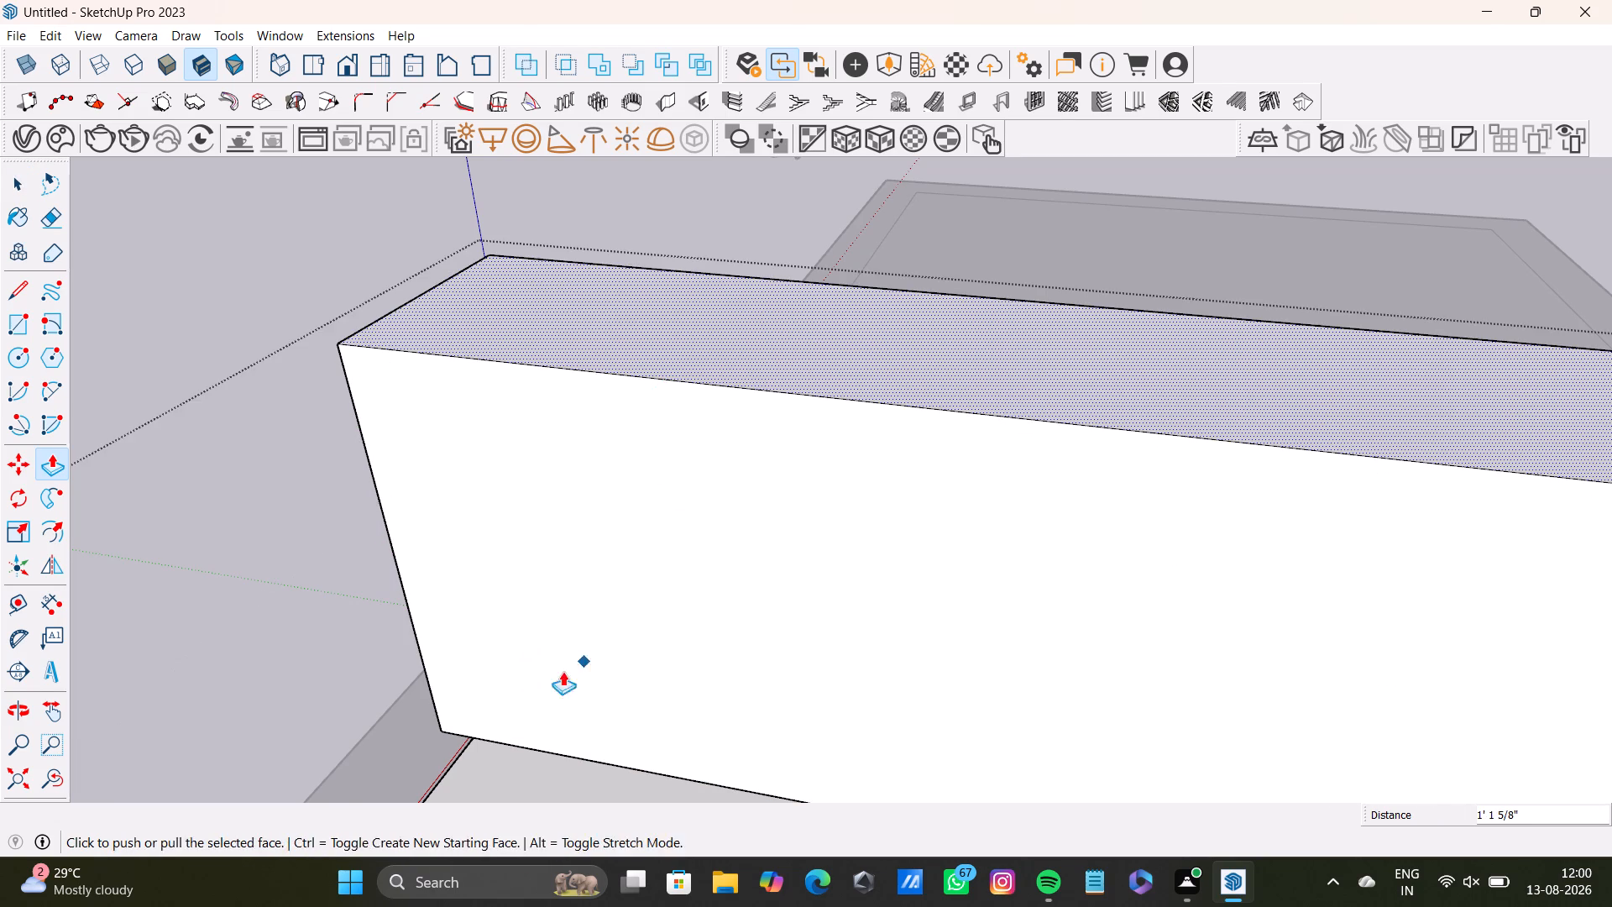
pyautogui.moveTo(563, 671); pyautogui.dragTo(1024, 611, button='middle')
pyautogui.scroll(-3, 1001, 600)
pyautogui.keyDown('shift'); pyautogui.moveTo(998, 593); pyautogui.dragTo(732, 679, button='middle'); pyautogui.keyUp('shift')
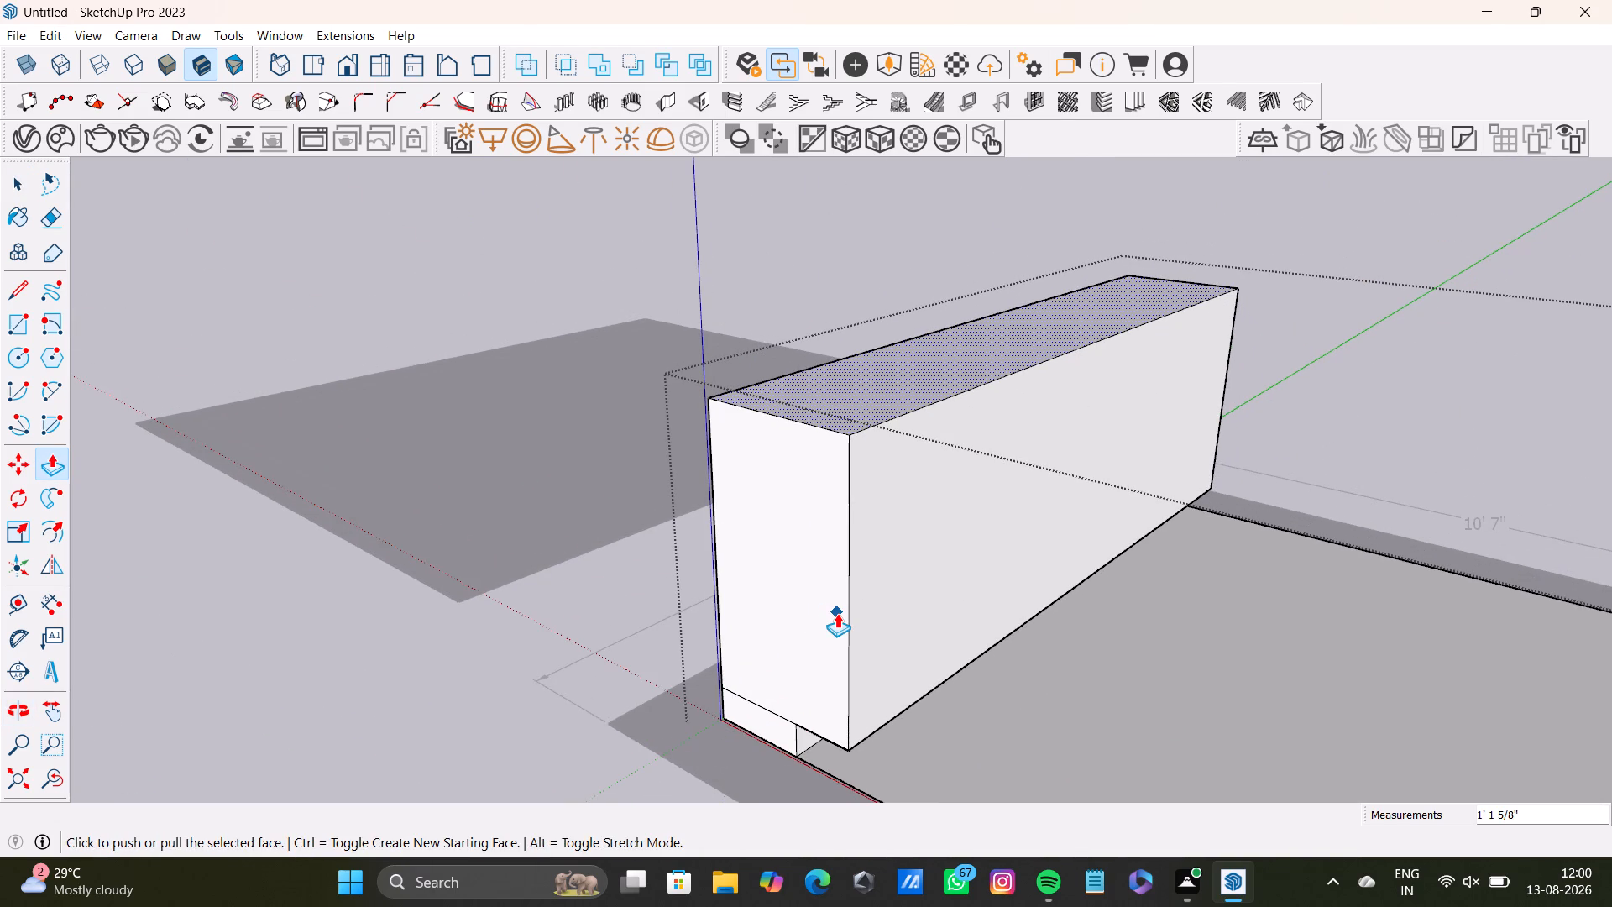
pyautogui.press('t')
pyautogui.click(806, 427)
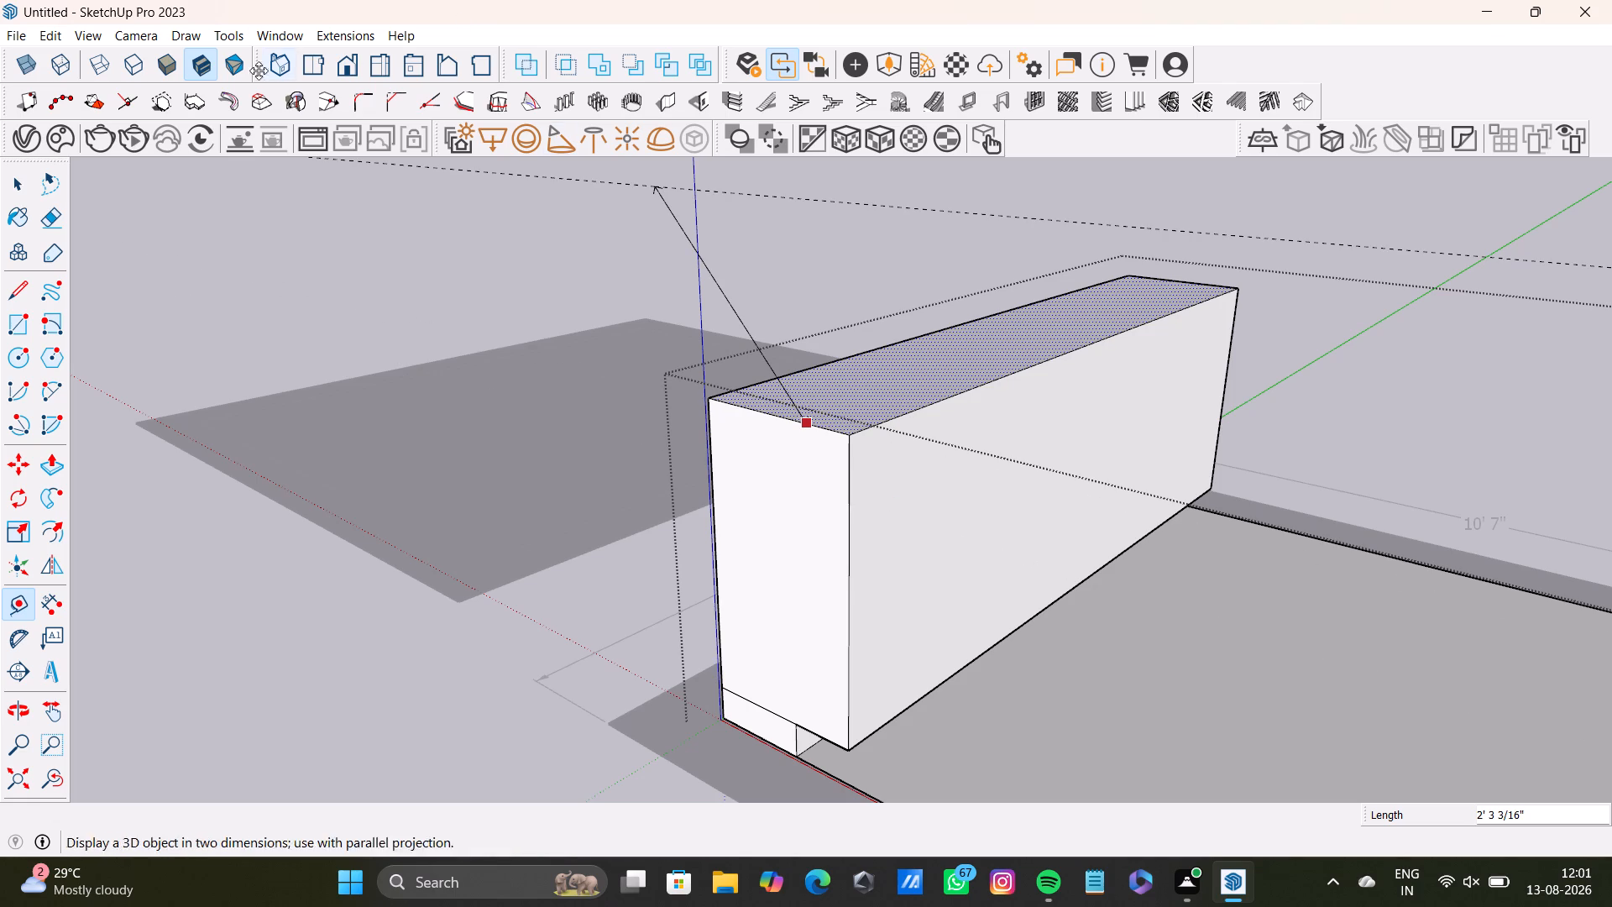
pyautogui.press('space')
# Push/Pull the block's long inner side face inward by about 13/16".
pyautogui.moveTo(1125, 539); pyautogui.dragTo(966, 465, button='middle')
pyautogui.scroll(-2, 856, 448)
pyautogui.moveTo(853, 453); pyautogui.dragTo(1017, 495, button='middle')
pyautogui.press('space')
pyautogui.click(983, 474)
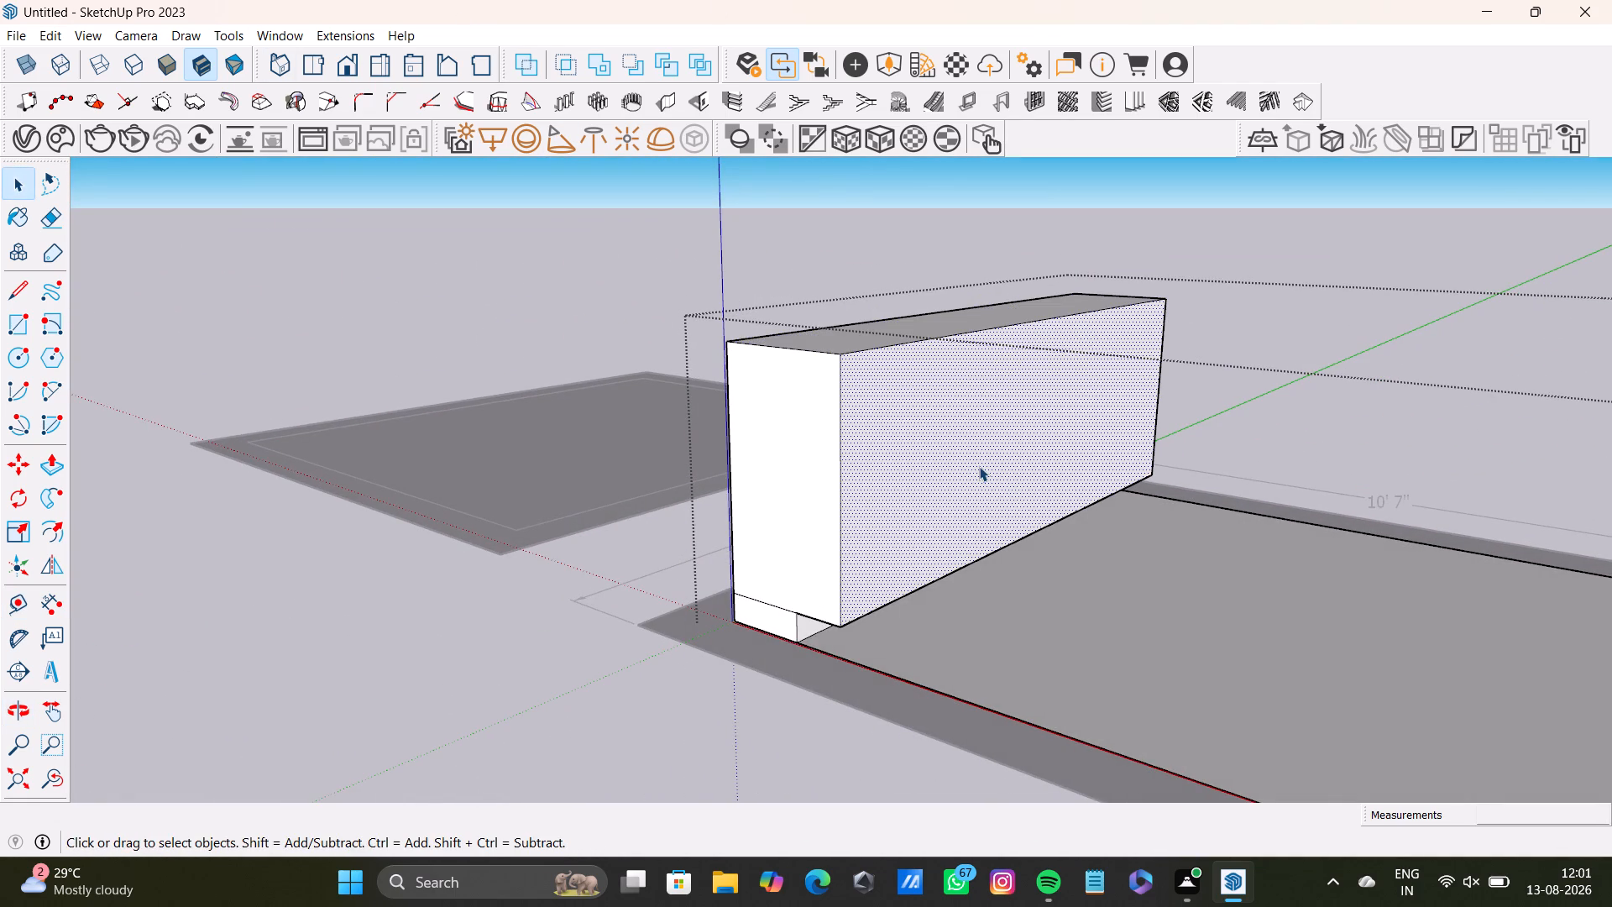
pyautogui.press('p')
pyautogui.click(979, 466)
pyautogui.click(973, 469)
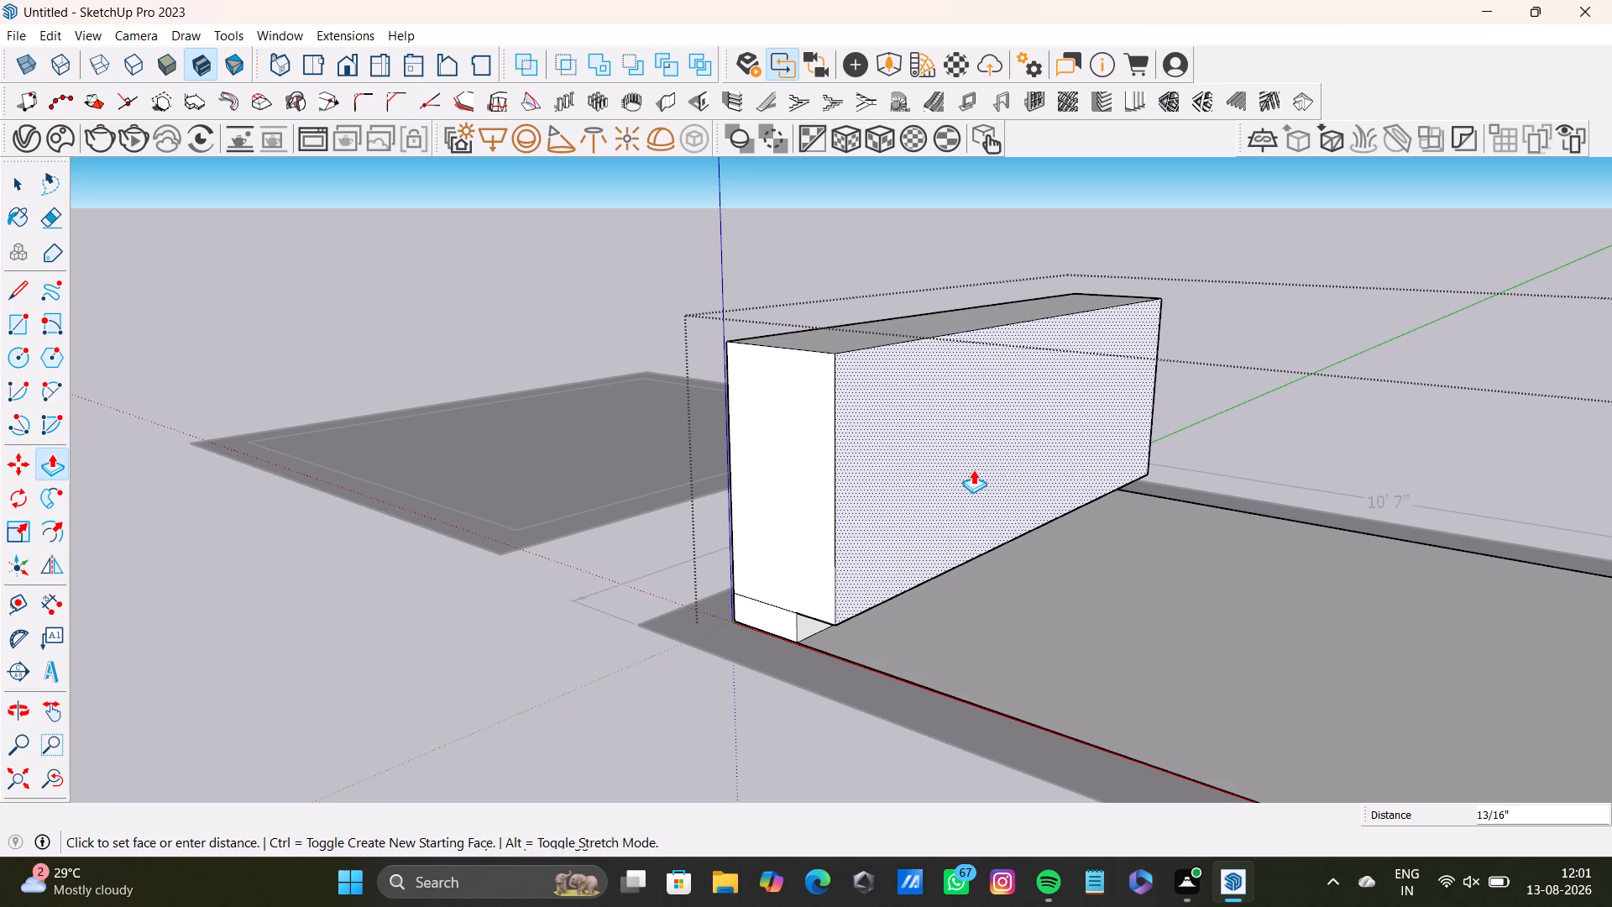
pyautogui.moveTo(1104, 557); pyautogui.dragTo(958, 638, button='middle')
pyautogui.press('space')
pyautogui.click(1292, 506)
# Select the block's top, both long sides and both end faces with their edges, and make them a group.
pyautogui.moveTo(1344, 515); pyautogui.dragTo(1240, 609, button='middle')
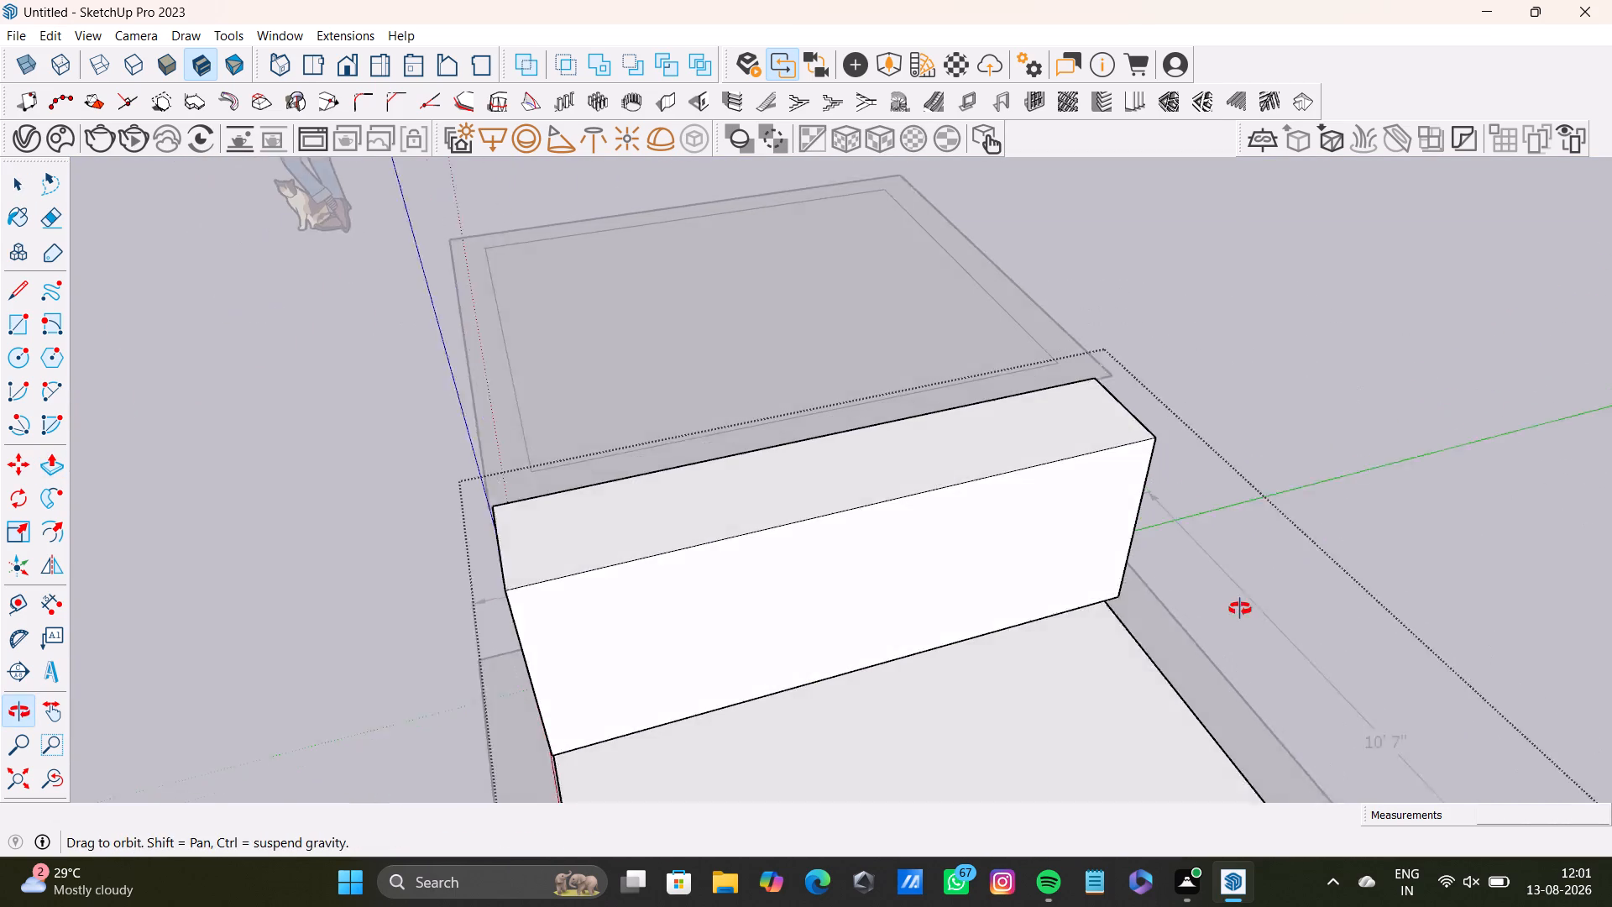
pyautogui.moveTo(1240, 609); pyautogui.dragTo(1236, 606, button='middle')
pyautogui.tripleClick(867, 551)
pyautogui.doubleClick(846, 596)
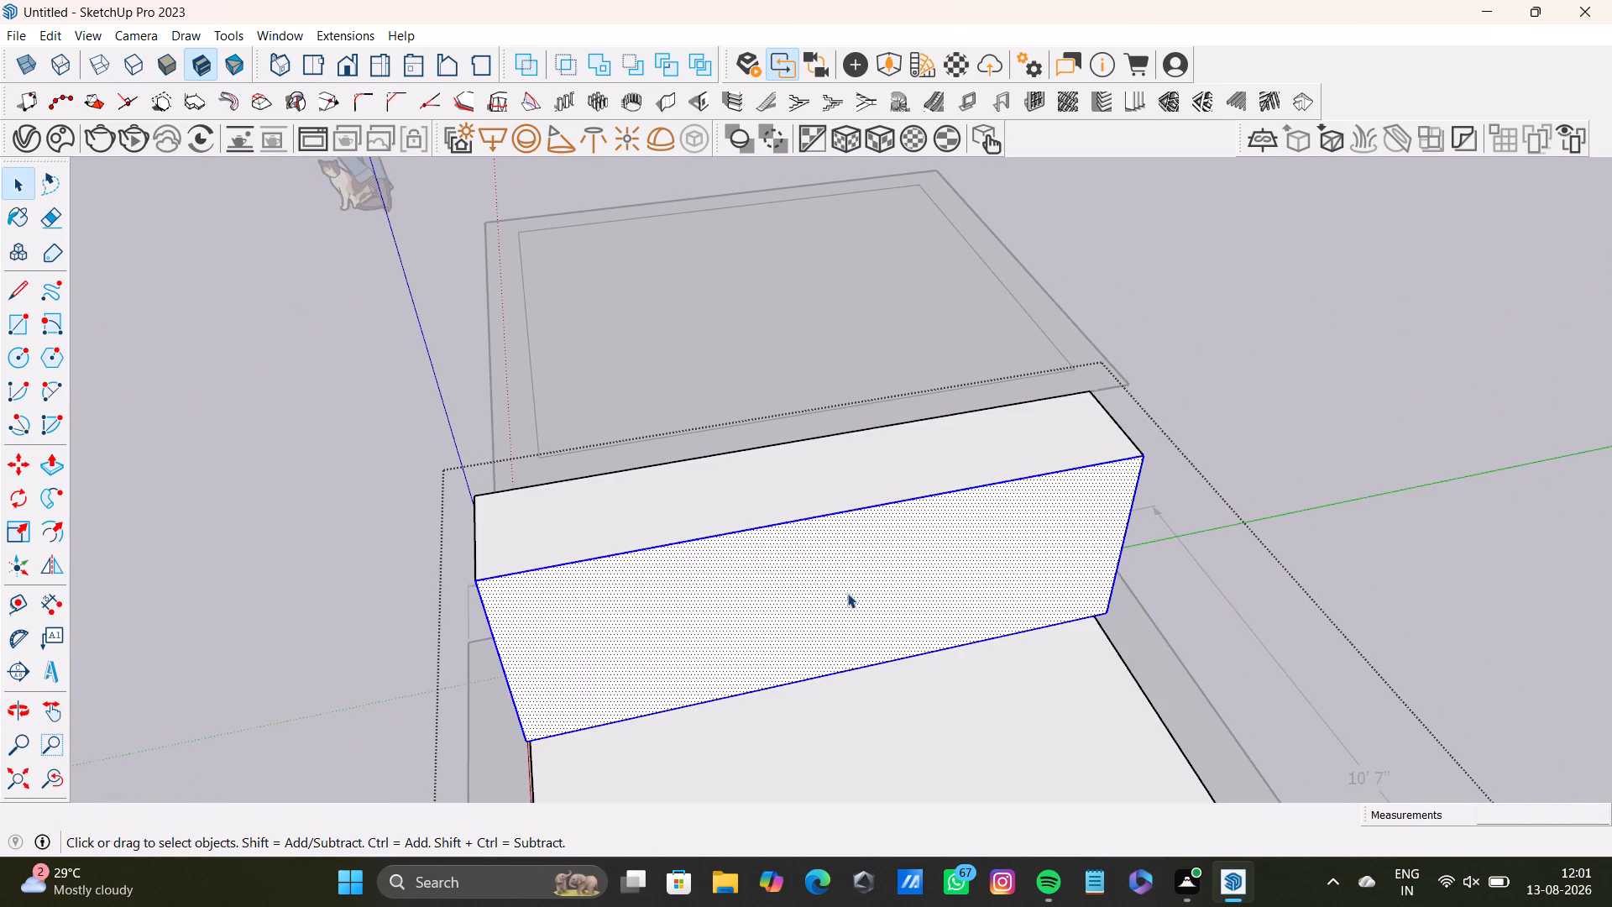
pyautogui.keyDown('shift'); pyautogui.doubleClick(819, 484); pyautogui.keyUp('shift')
pyautogui.keyDown('shift'); pyautogui.moveTo(798, 619); pyautogui.dragTo(1123, 522, button='middle'); pyautogui.keyUp('shift')
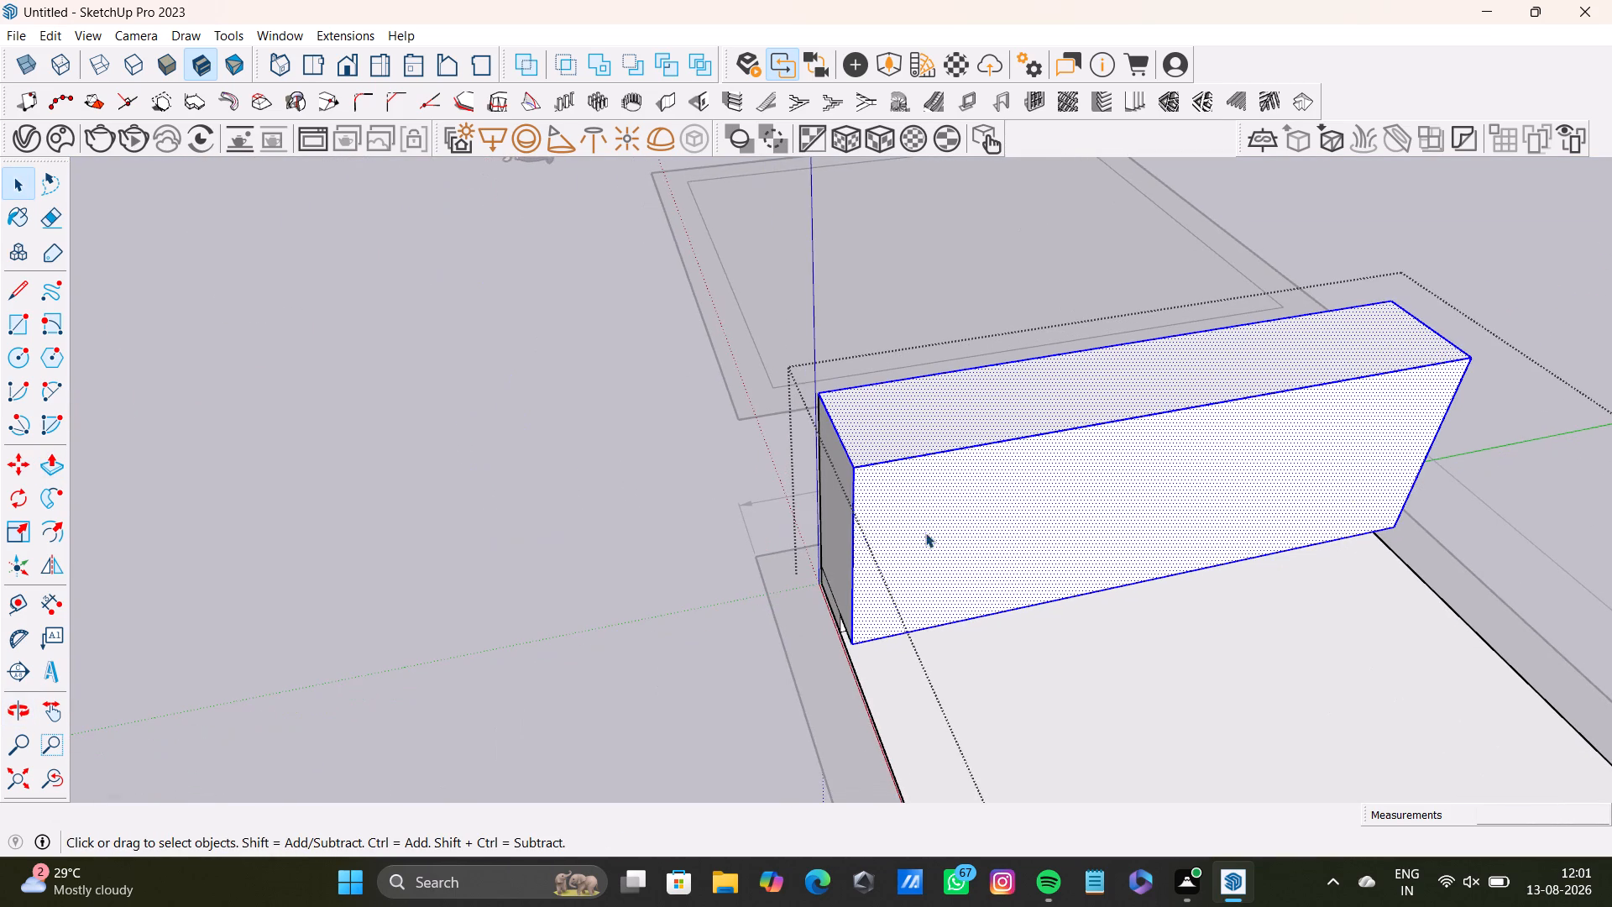
pyautogui.doubleClick(836, 500)
pyautogui.keyDown('shift'); pyautogui.doubleClick(939, 433); pyautogui.keyUp('shift')
pyautogui.keyDown('shift'); pyautogui.doubleClick(959, 498); pyautogui.keyUp('shift')
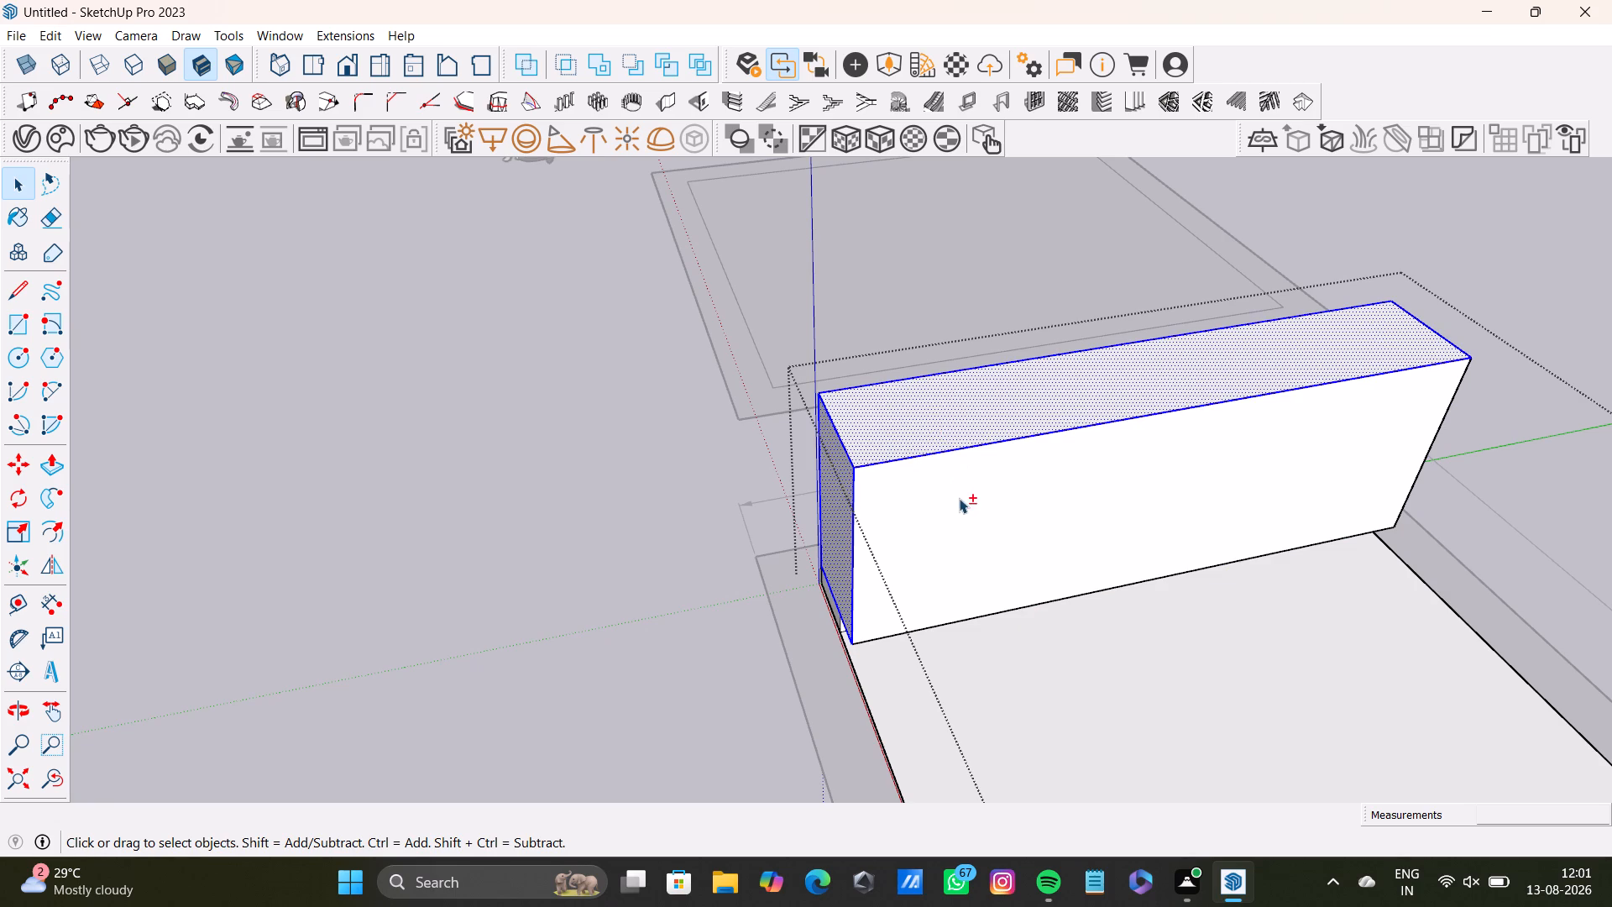
pyautogui.moveTo(1161, 520); pyautogui.dragTo(599, 401, button='middle')
pyautogui.keyDown('shift'); pyautogui.doubleClick(693, 436); pyautogui.keyUp('shift')
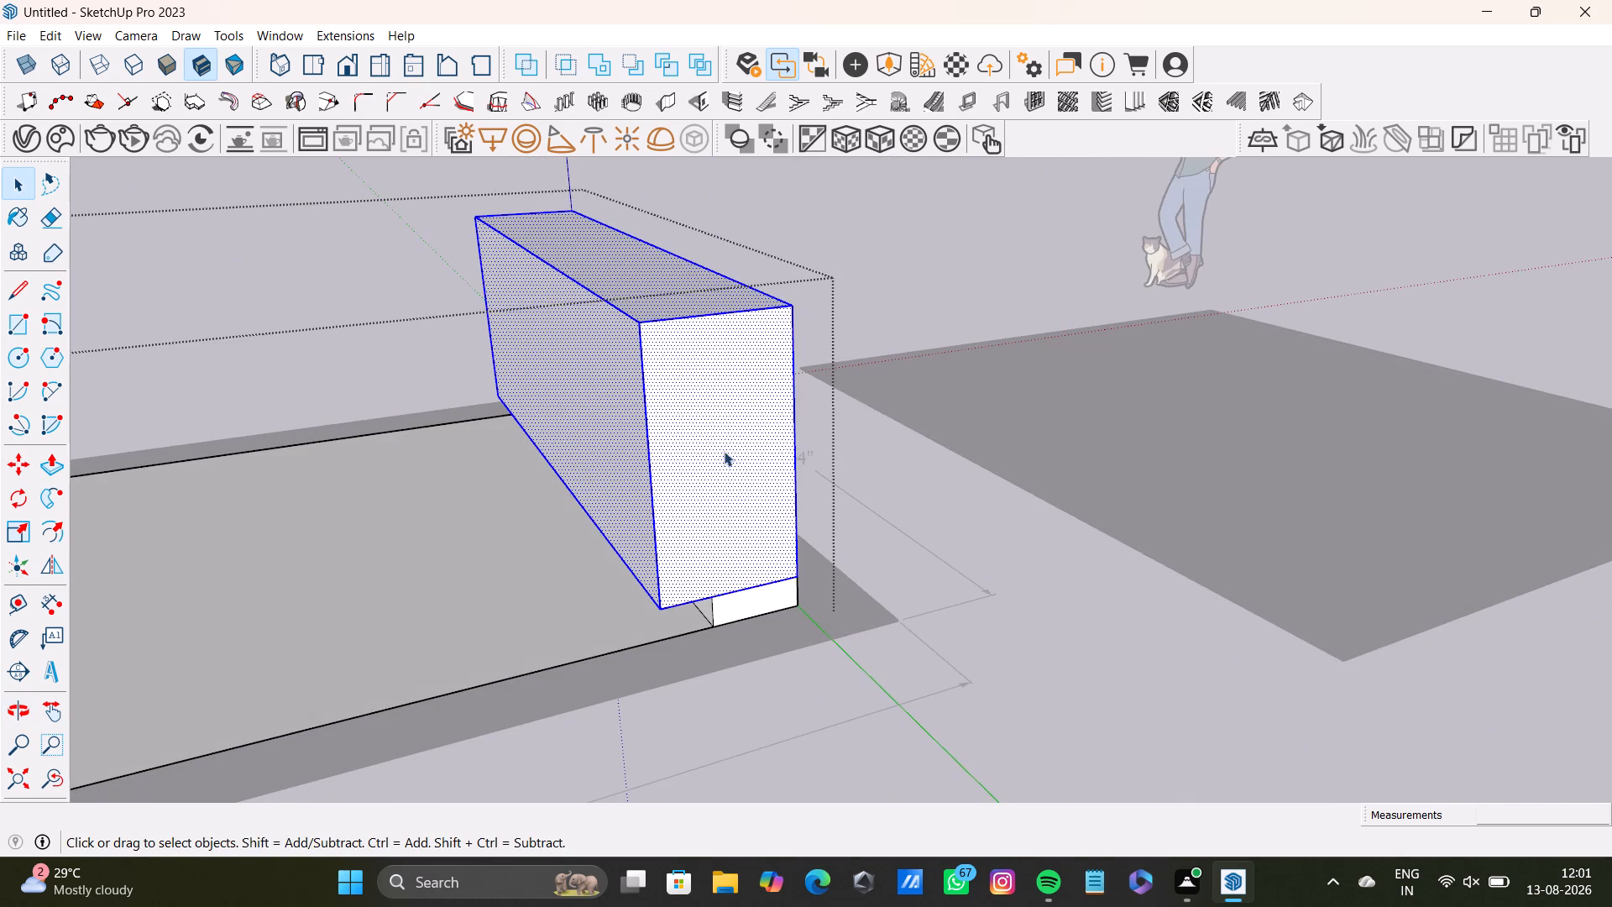
pyautogui.moveTo(762, 477); pyautogui.dragTo(339, 513, button='middle')
pyautogui.keyDown('shift'); pyautogui.click(587, 351); pyautogui.keyUp('shift')
pyautogui.keyDown('shift'); pyautogui.moveTo(620, 440); pyautogui.dragTo(795, 479, button='middle'); pyautogui.keyUp('shift')
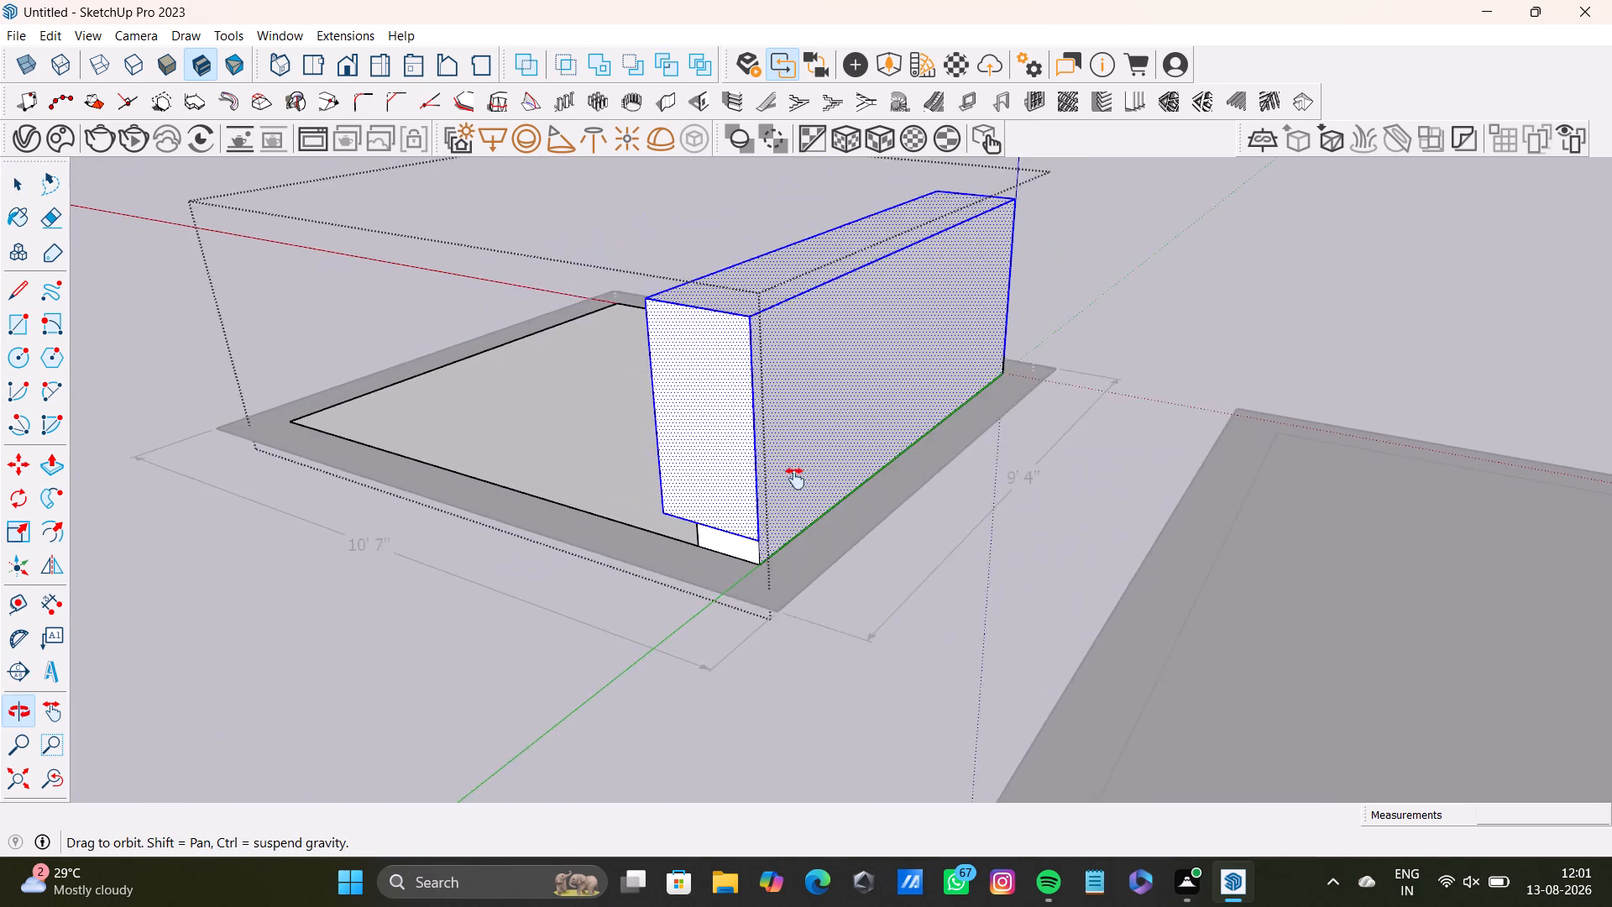
pyautogui.keyDown('shift'); pyautogui.moveTo(795, 479); pyautogui.dragTo(799, 586, button='middle'); pyautogui.keyUp('shift')
pyautogui.rightClick(762, 458)
pyautogui.click(887, 609)
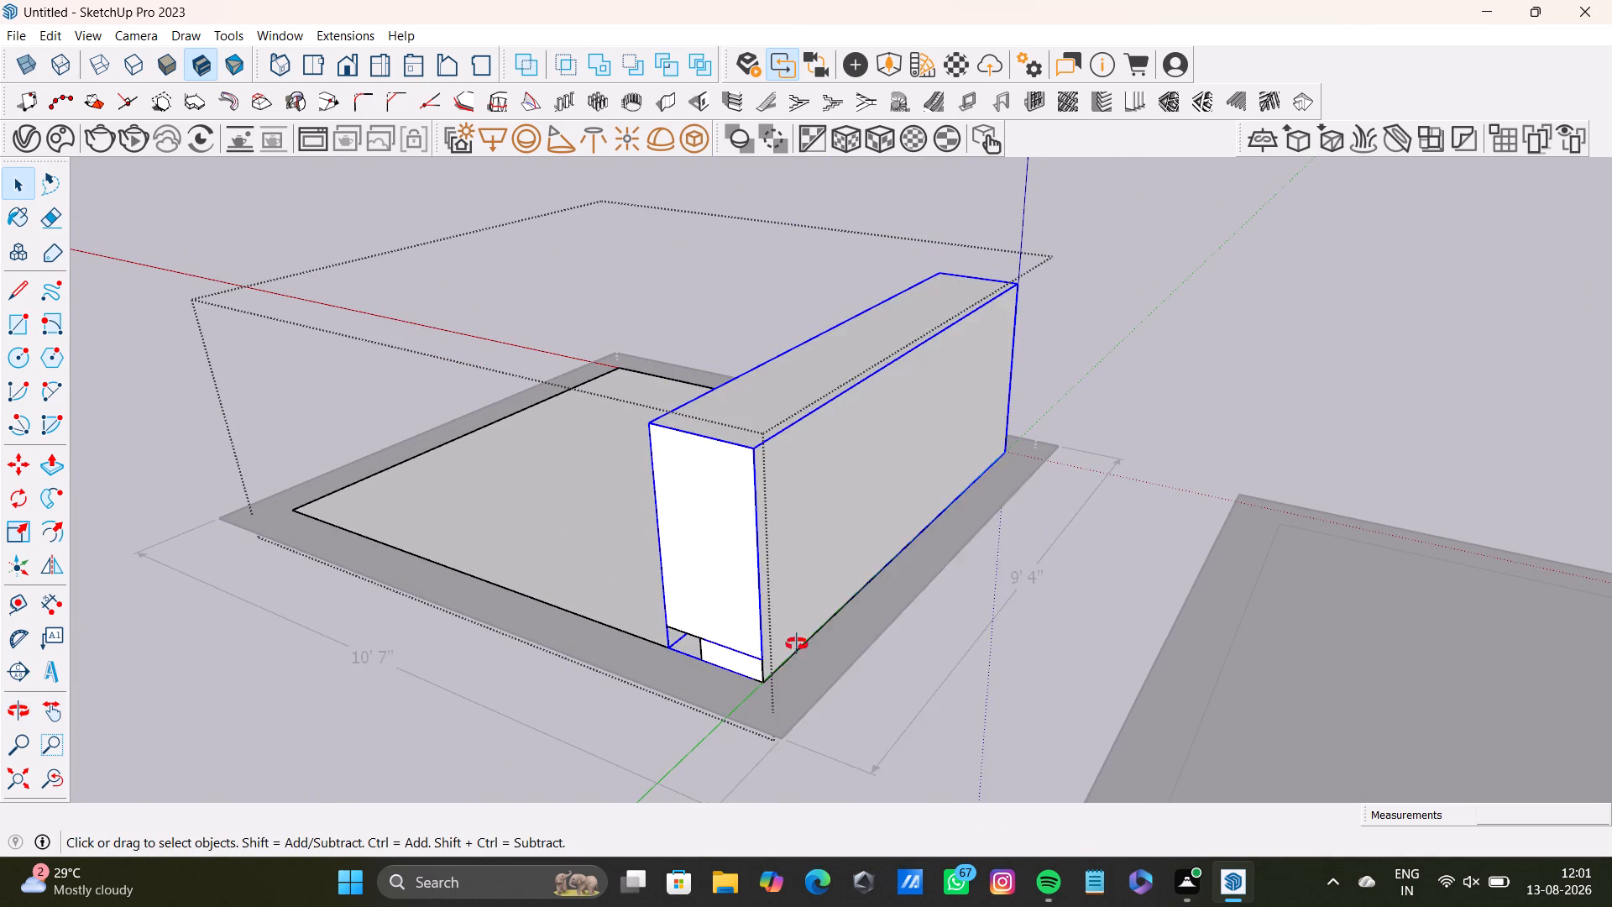
# Close the room group and examine the grouped block against the floor from above and around.
pyautogui.moveTo(797, 644); pyautogui.dragTo(1135, 600, button='middle')
pyautogui.moveTo(986, 653); pyautogui.dragTo(1076, 691, button='middle')
pyautogui.click(1089, 291)
pyautogui.press('space')
pyautogui.moveTo(888, 572); pyautogui.dragTo(1197, 663, button='middle')
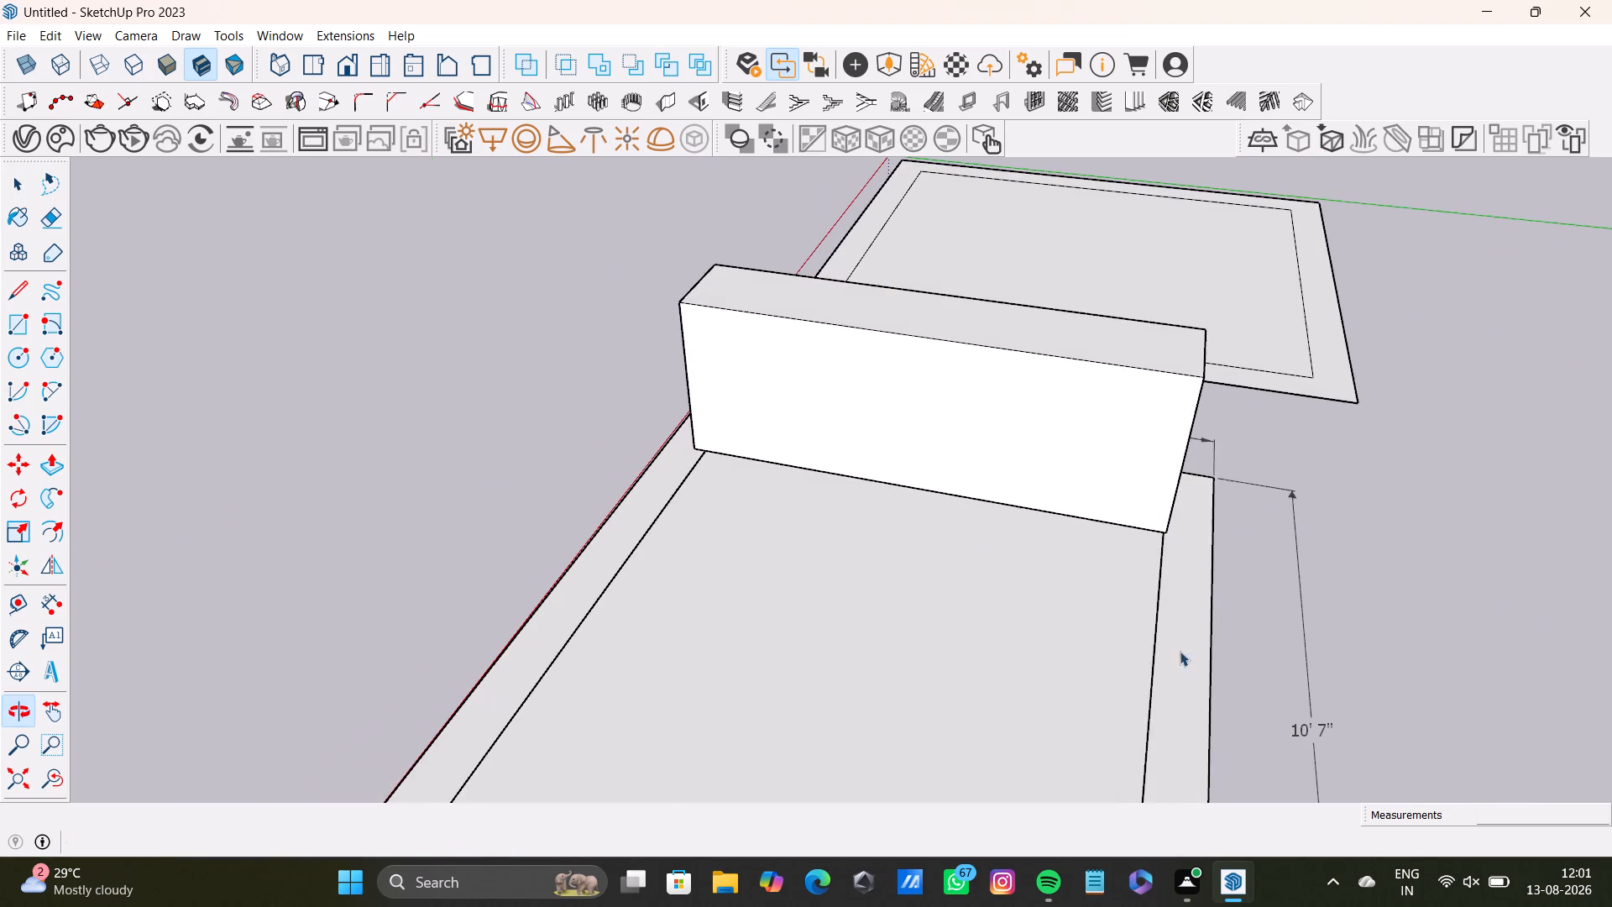
pyautogui.keyDown('shift'); pyautogui.moveTo(919, 531); pyautogui.dragTo(763, 594, button='middle'); pyautogui.keyUp('shift')
pyautogui.moveTo(776, 611); pyautogui.dragTo(976, 668, button='middle')
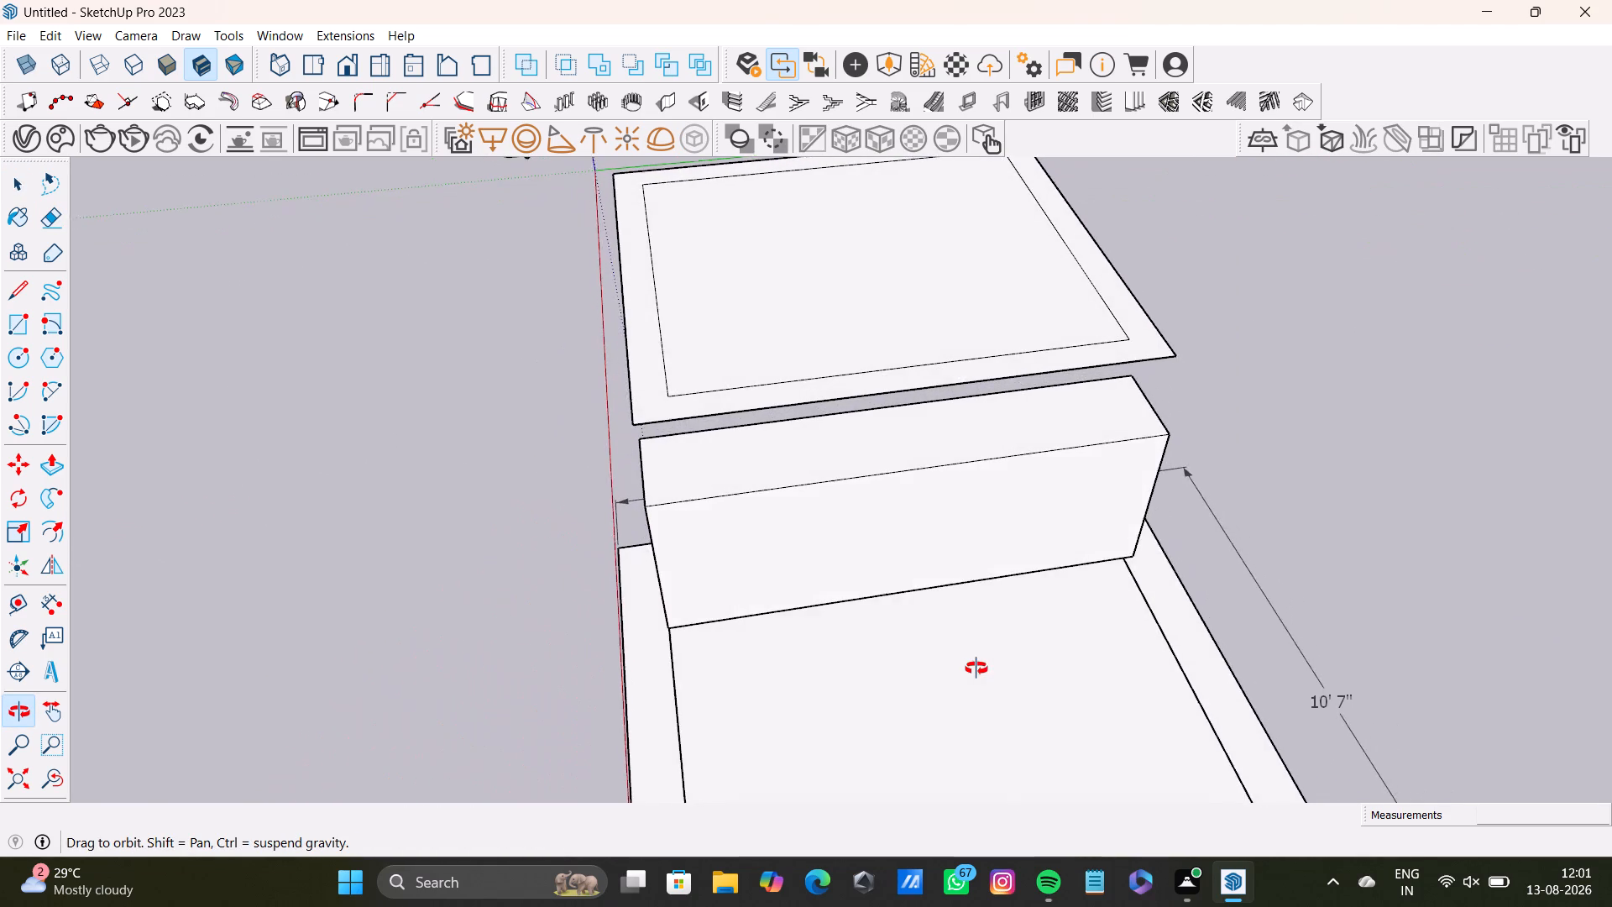
pyautogui.moveTo(976, 668); pyautogui.dragTo(958, 668, button='middle')
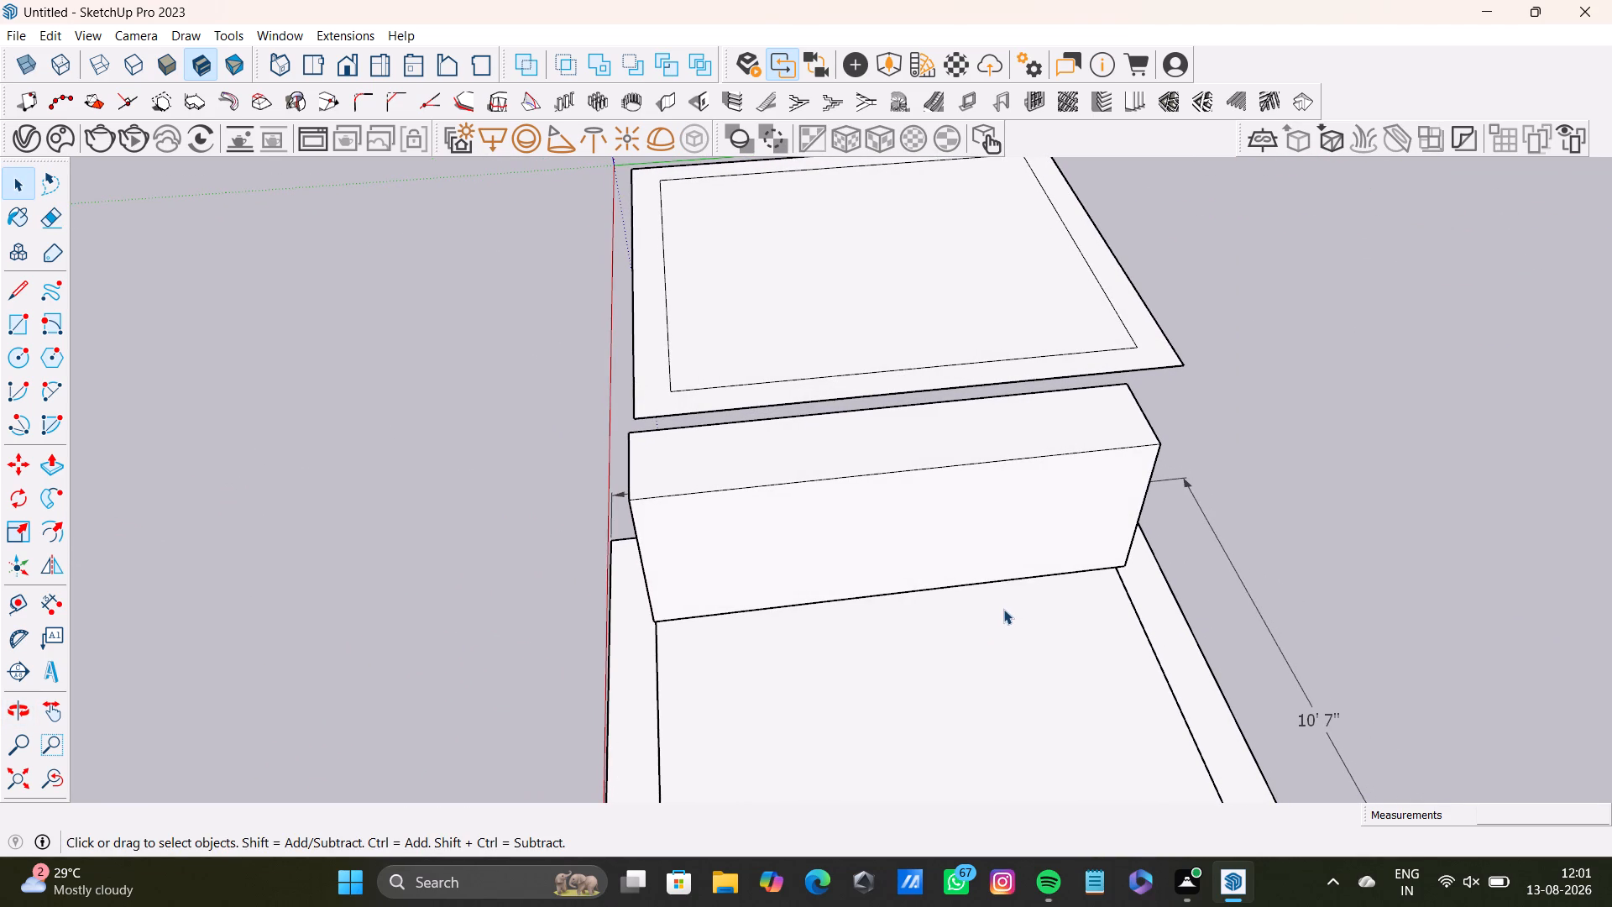
pyautogui.press('space')
pyautogui.click(1337, 488)
pyautogui.moveTo(1087, 616); pyautogui.dragTo(939, 647, button='middle')
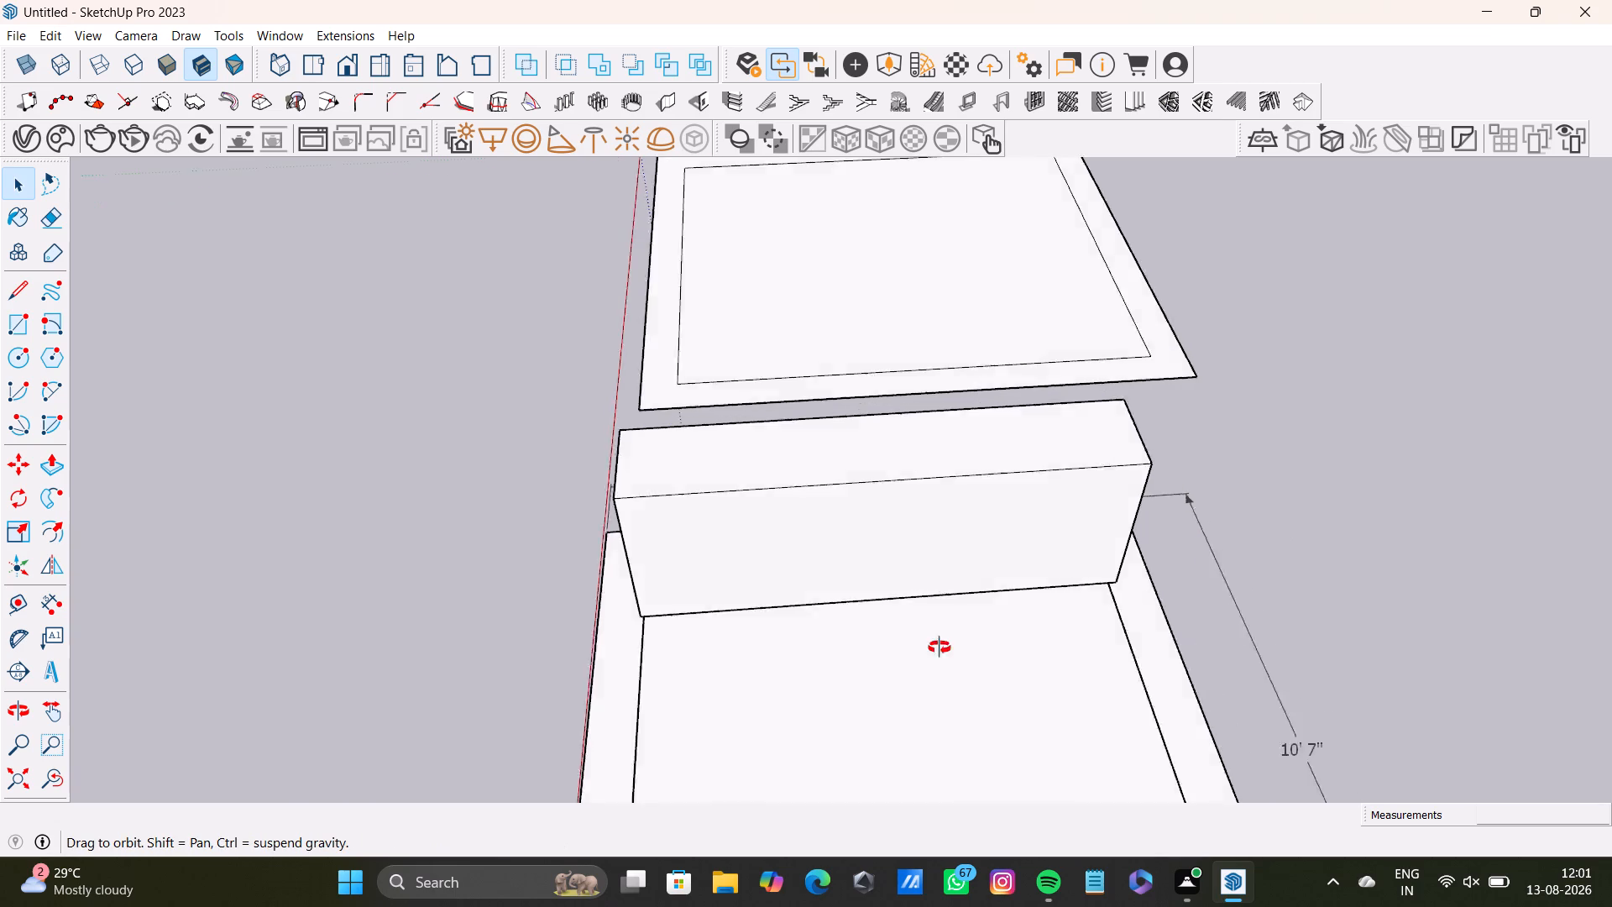
pyautogui.moveTo(939, 647); pyautogui.dragTo(957, 603, button='middle')
# Reopen the room group for editing and select the block group inside it.
pyautogui.tripleClick(992, 475)
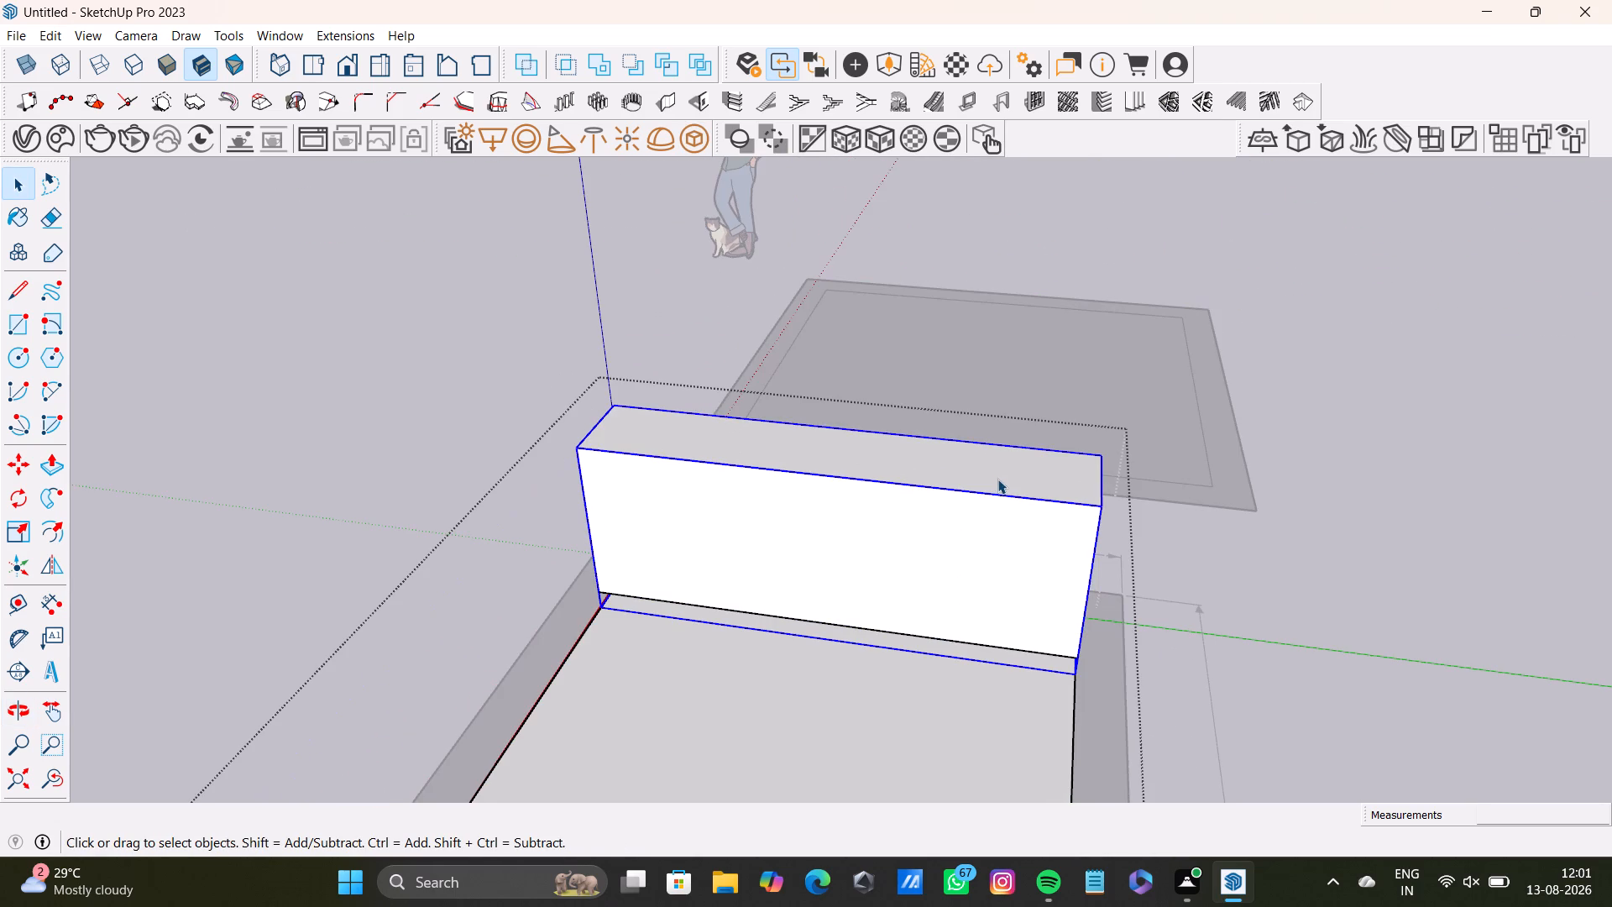
pyautogui.click(997, 479)
pyautogui.click(1000, 484)
pyautogui.moveTo(1018, 485); pyautogui.dragTo(1018, 493)
pyautogui.click(1015, 529)
pyautogui.click(1028, 472)
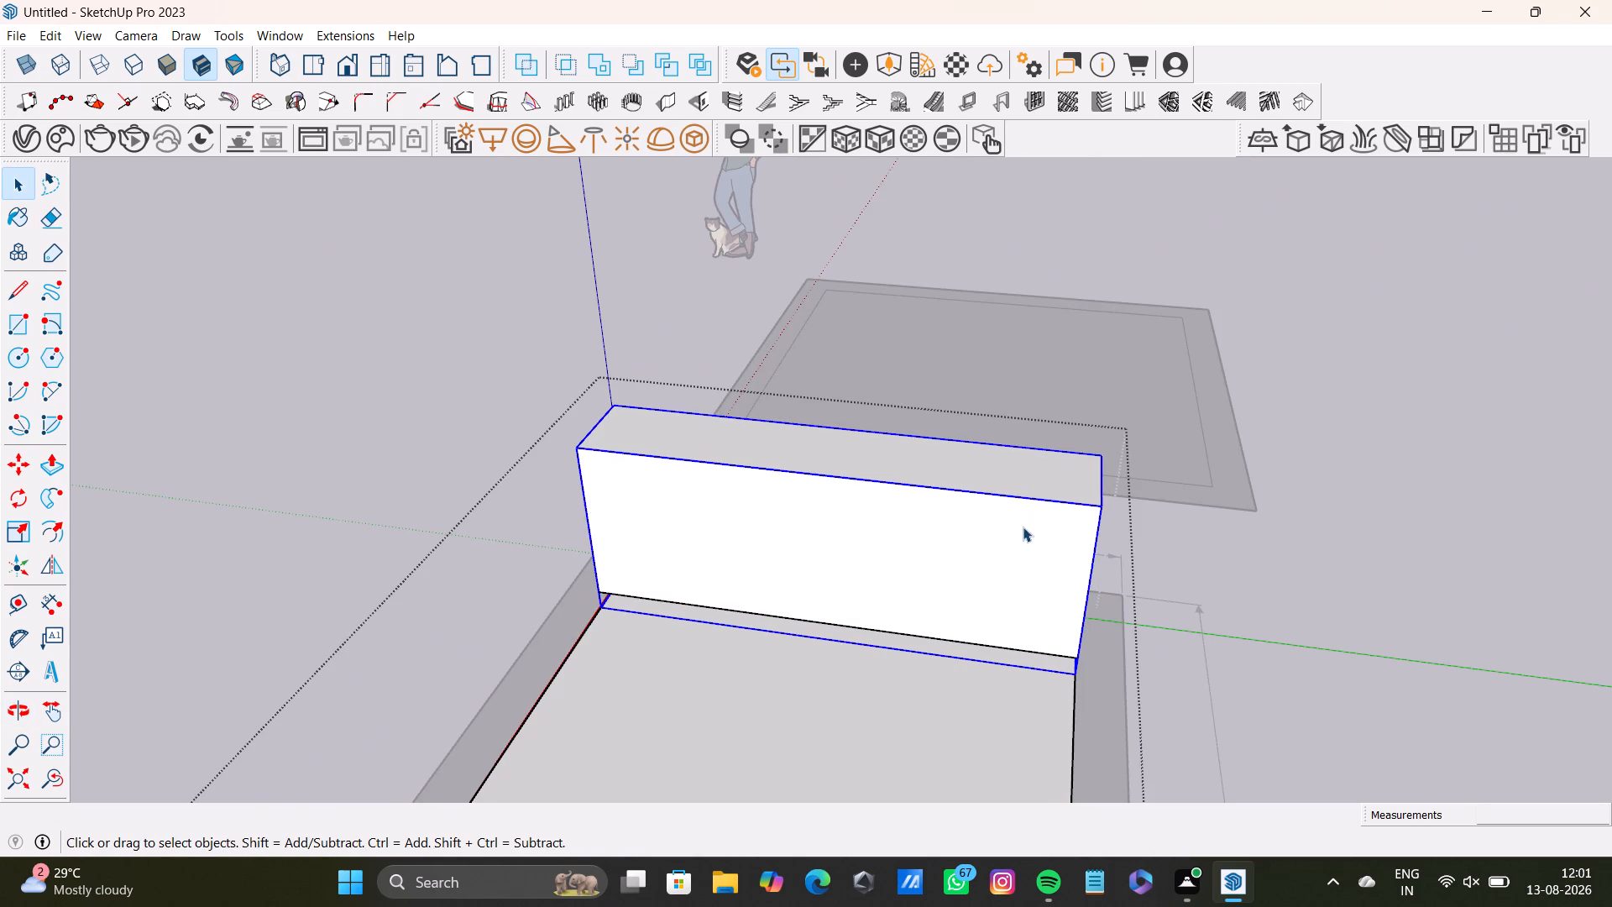
pyautogui.click(1021, 538)
pyautogui.moveTo(788, 642); pyautogui.dragTo(837, 734, button='middle')
pyautogui.moveTo(901, 648); pyautogui.dragTo(916, 569, button='middle')
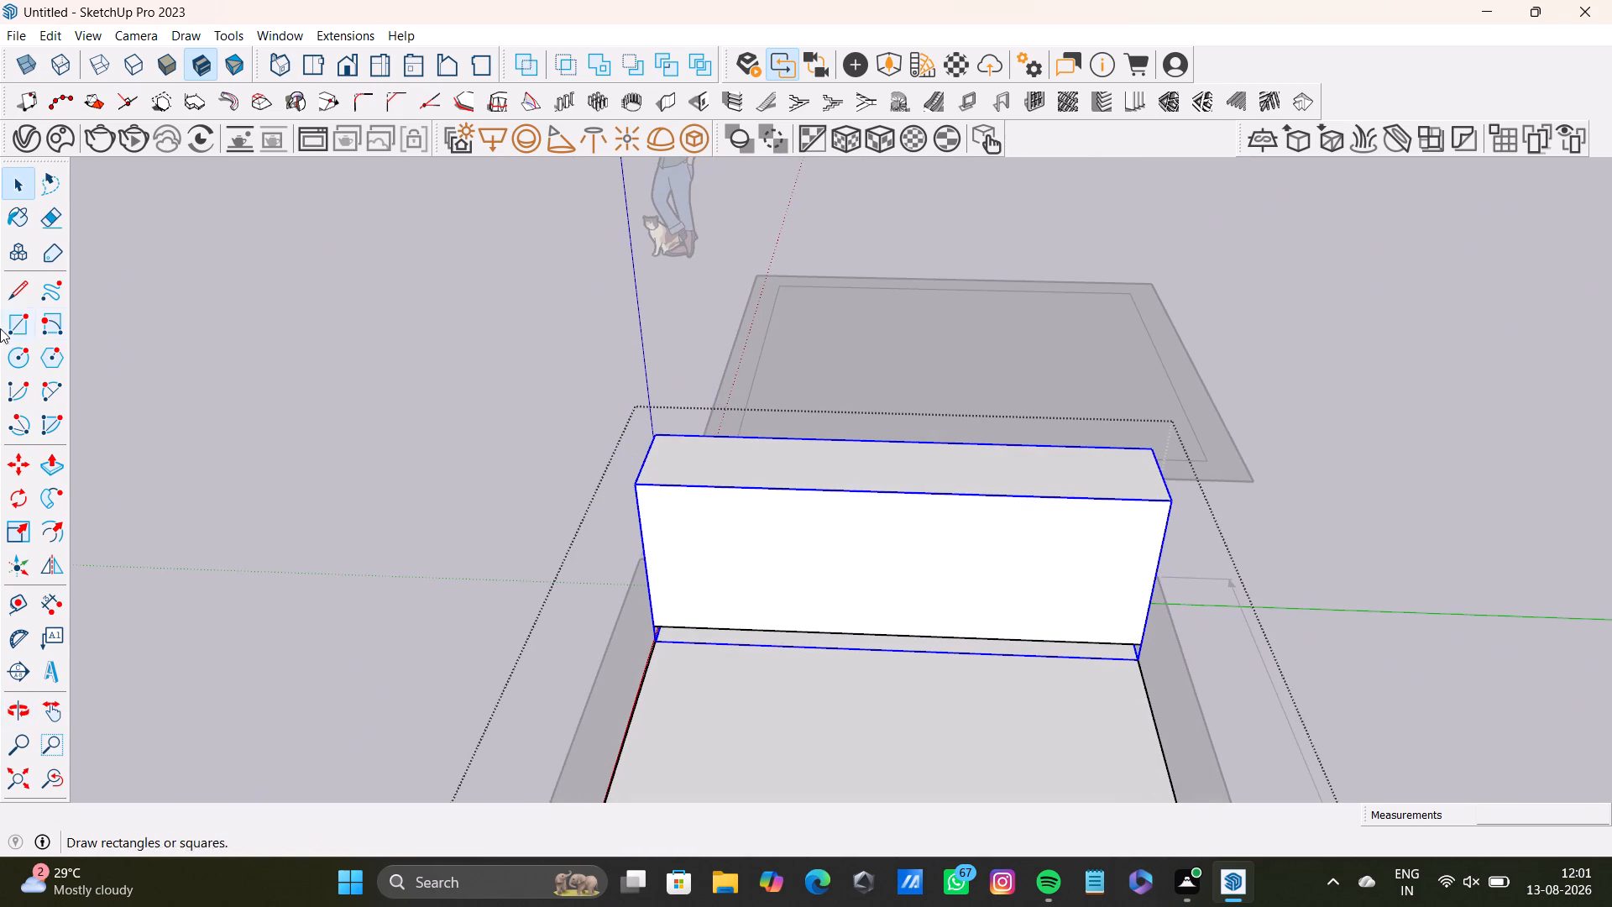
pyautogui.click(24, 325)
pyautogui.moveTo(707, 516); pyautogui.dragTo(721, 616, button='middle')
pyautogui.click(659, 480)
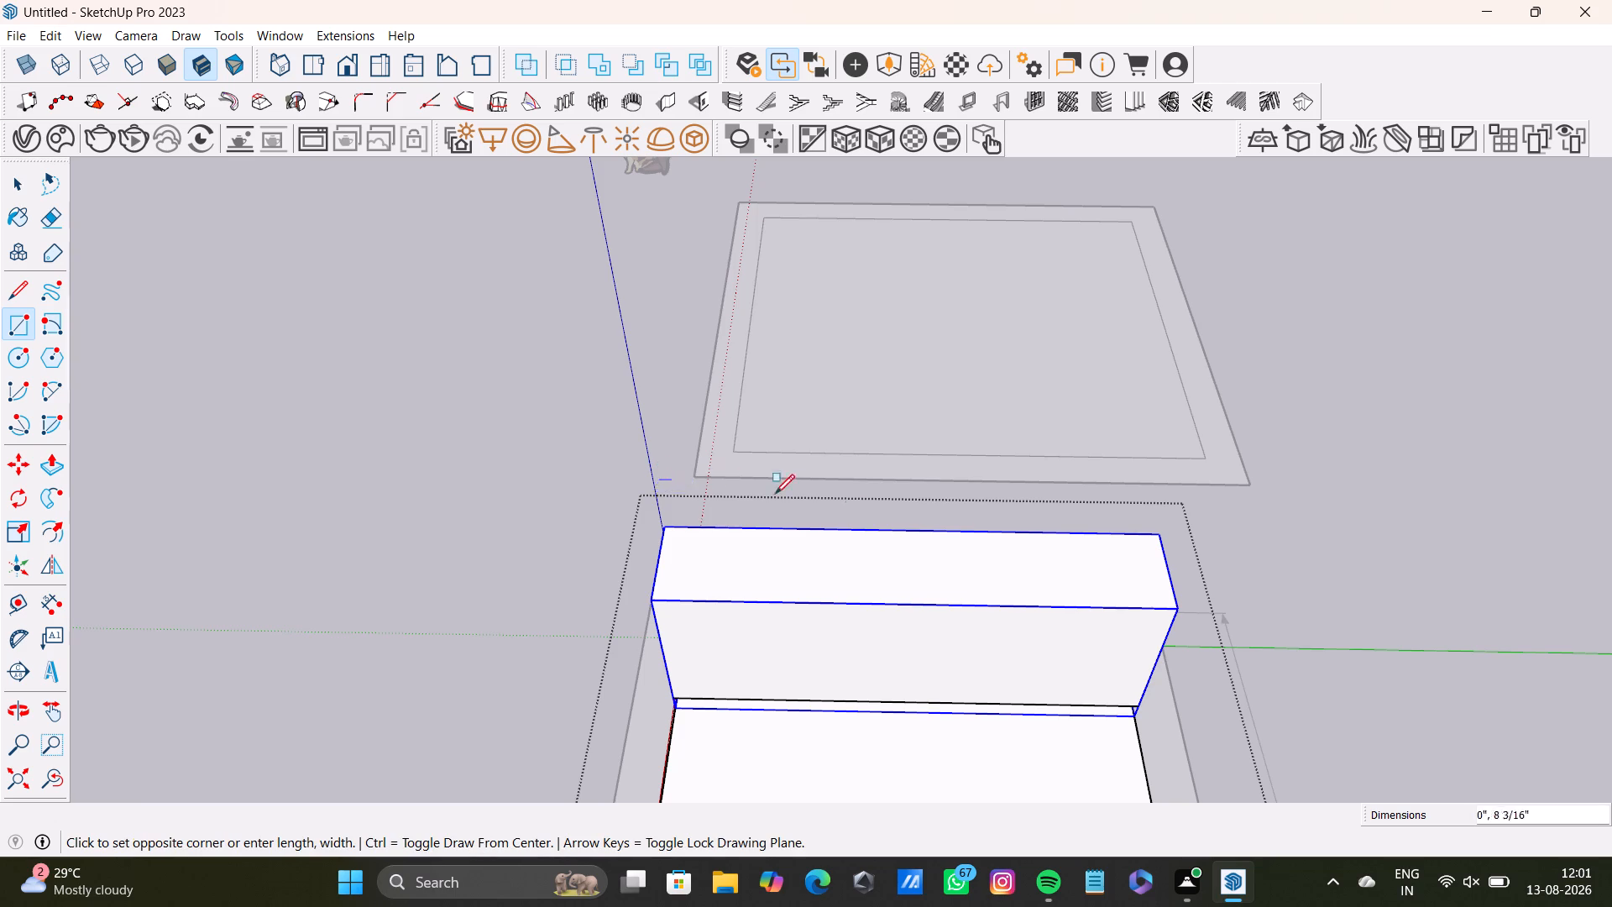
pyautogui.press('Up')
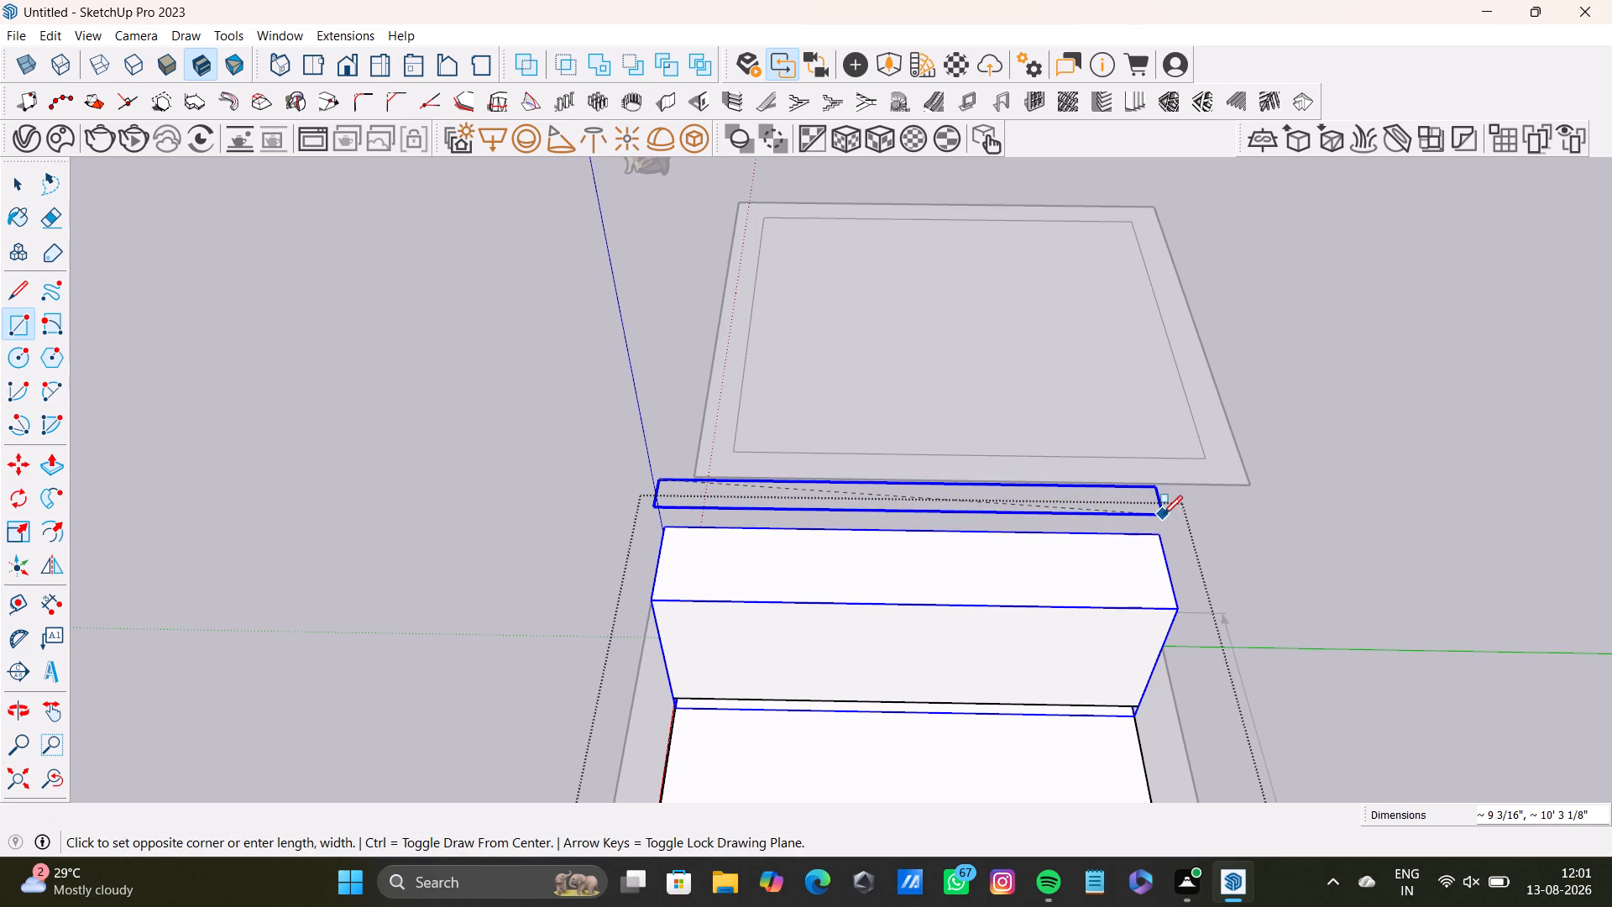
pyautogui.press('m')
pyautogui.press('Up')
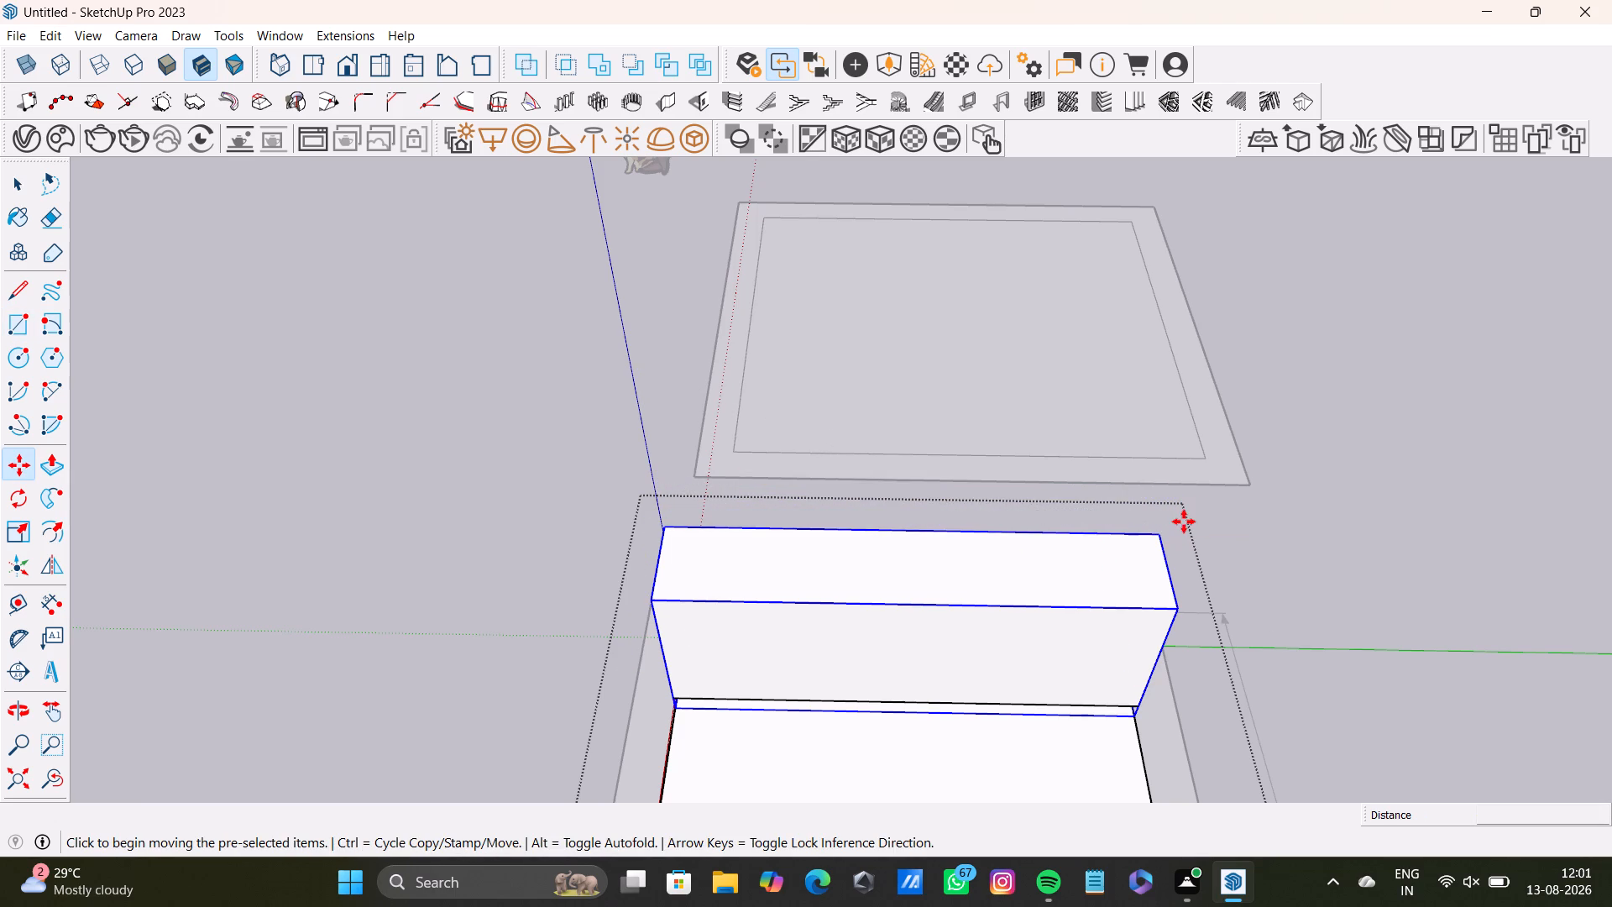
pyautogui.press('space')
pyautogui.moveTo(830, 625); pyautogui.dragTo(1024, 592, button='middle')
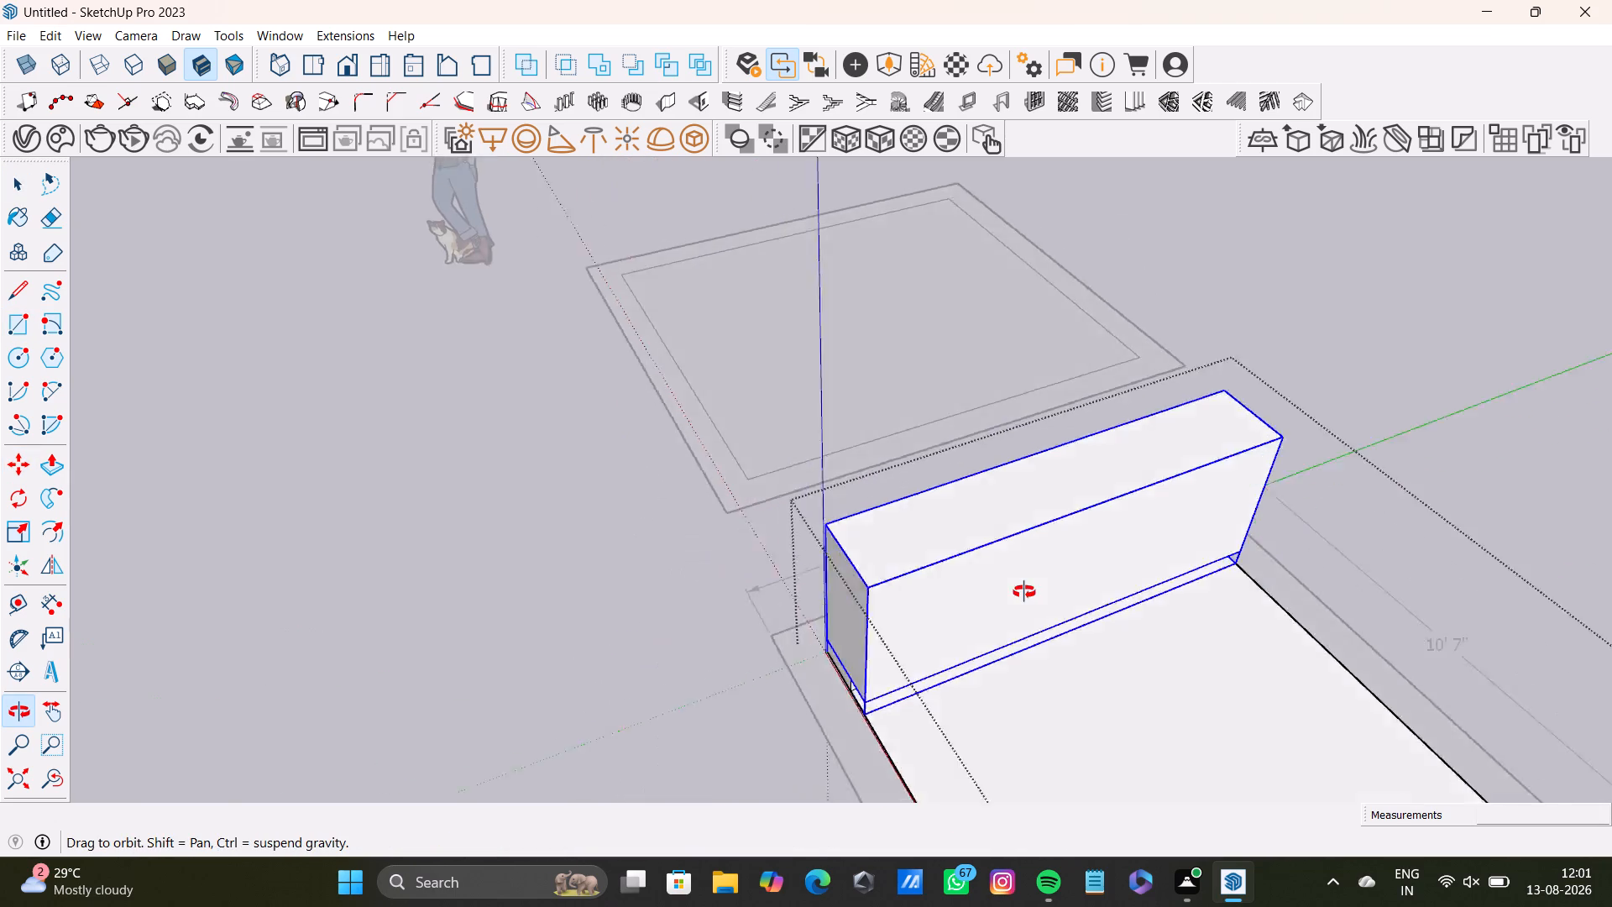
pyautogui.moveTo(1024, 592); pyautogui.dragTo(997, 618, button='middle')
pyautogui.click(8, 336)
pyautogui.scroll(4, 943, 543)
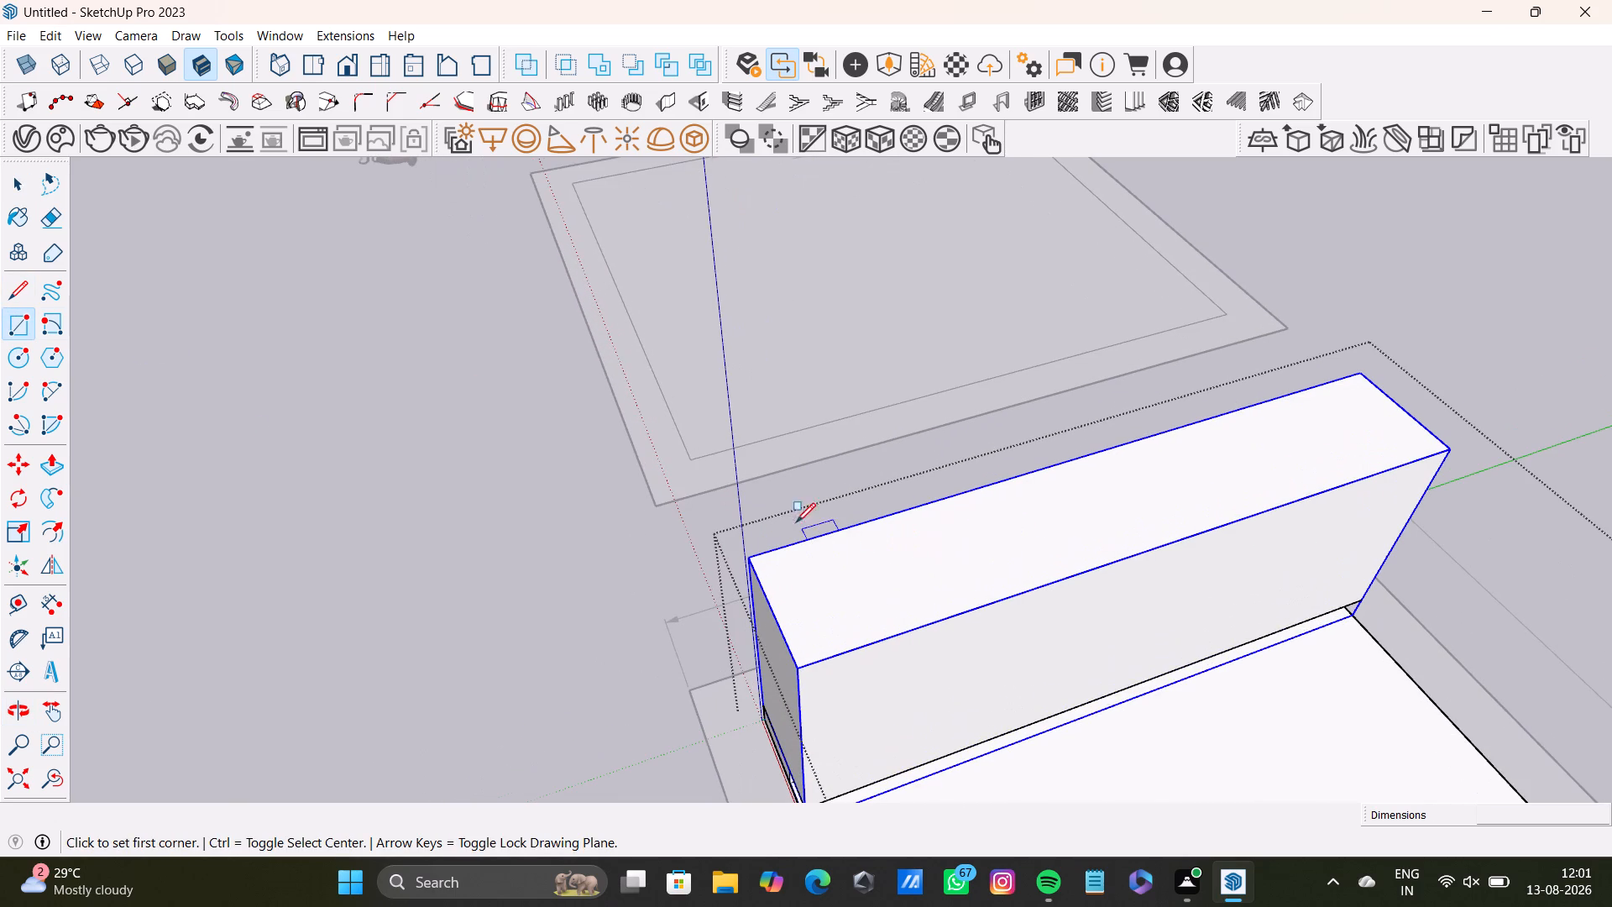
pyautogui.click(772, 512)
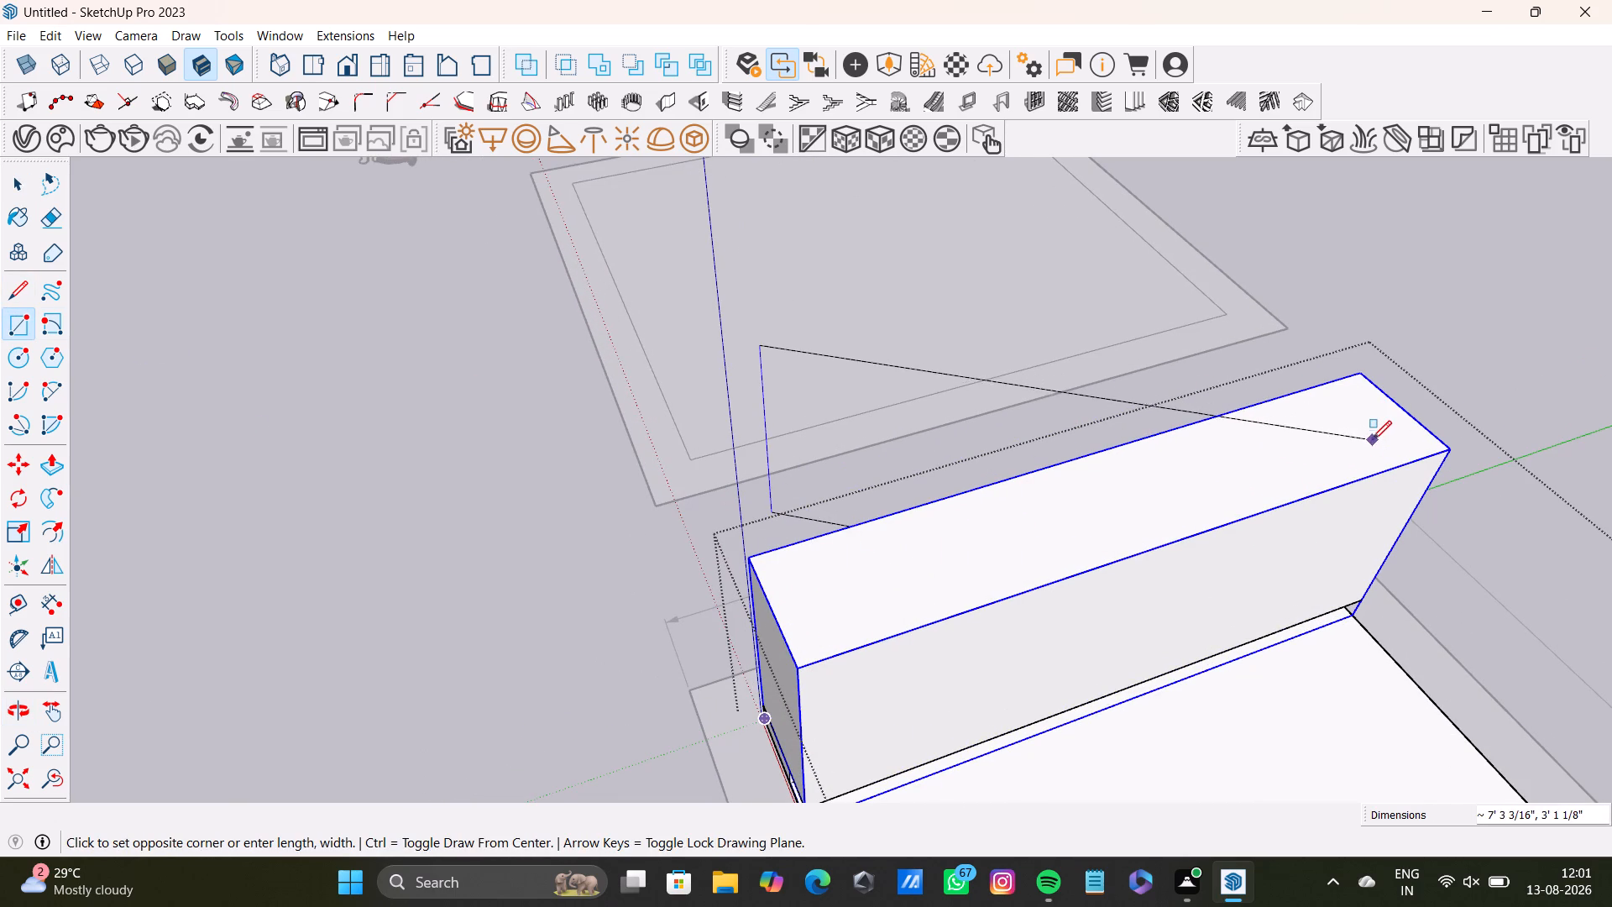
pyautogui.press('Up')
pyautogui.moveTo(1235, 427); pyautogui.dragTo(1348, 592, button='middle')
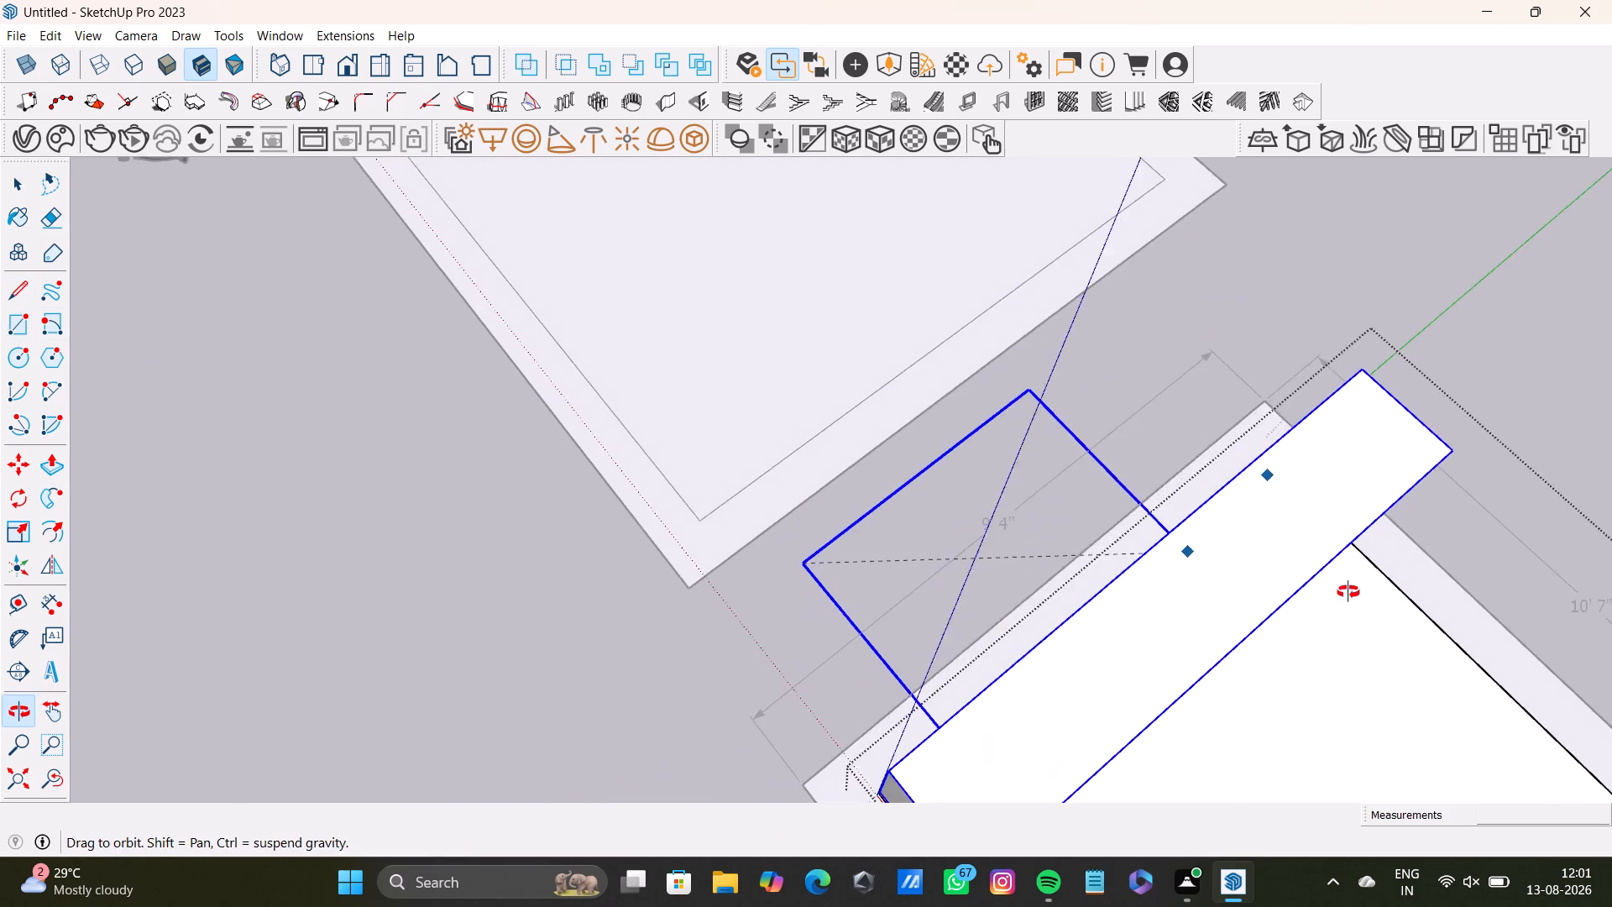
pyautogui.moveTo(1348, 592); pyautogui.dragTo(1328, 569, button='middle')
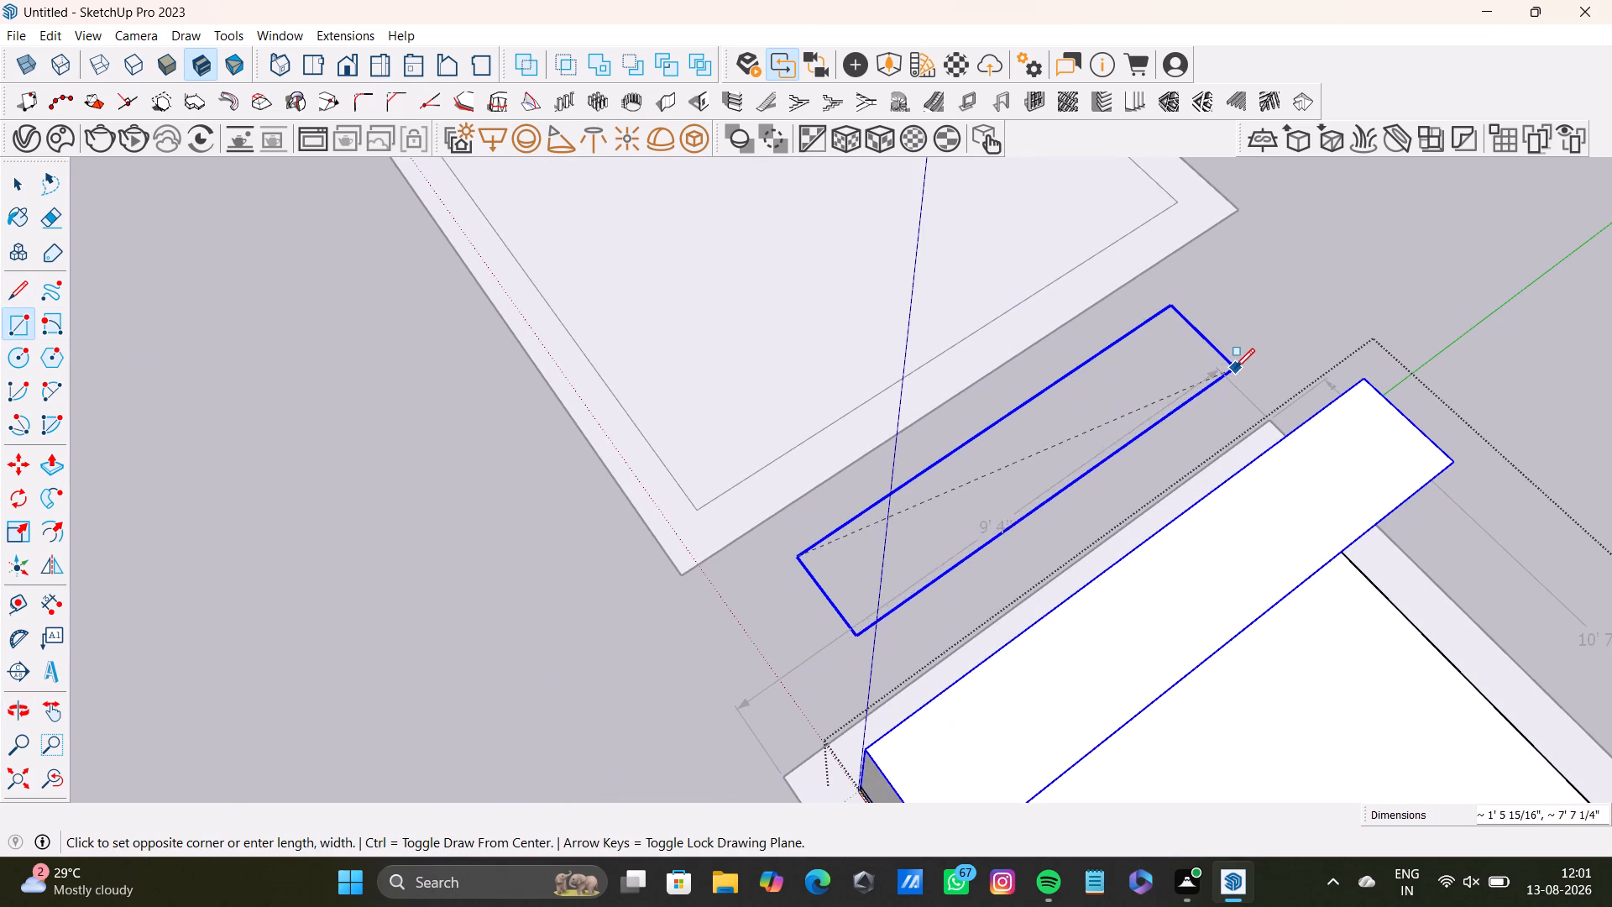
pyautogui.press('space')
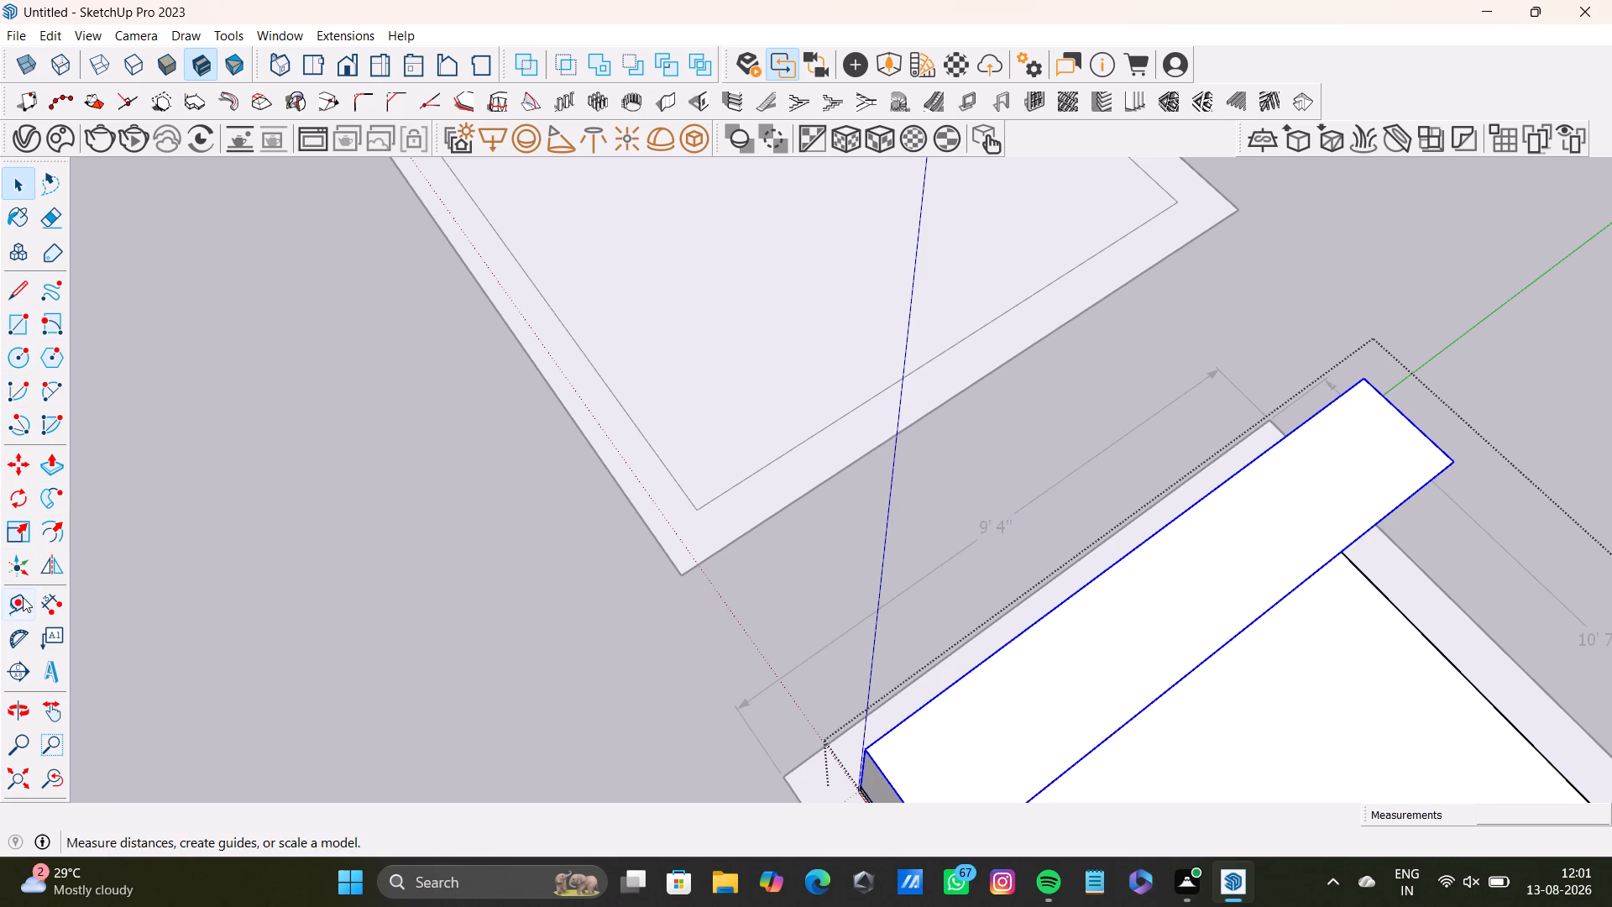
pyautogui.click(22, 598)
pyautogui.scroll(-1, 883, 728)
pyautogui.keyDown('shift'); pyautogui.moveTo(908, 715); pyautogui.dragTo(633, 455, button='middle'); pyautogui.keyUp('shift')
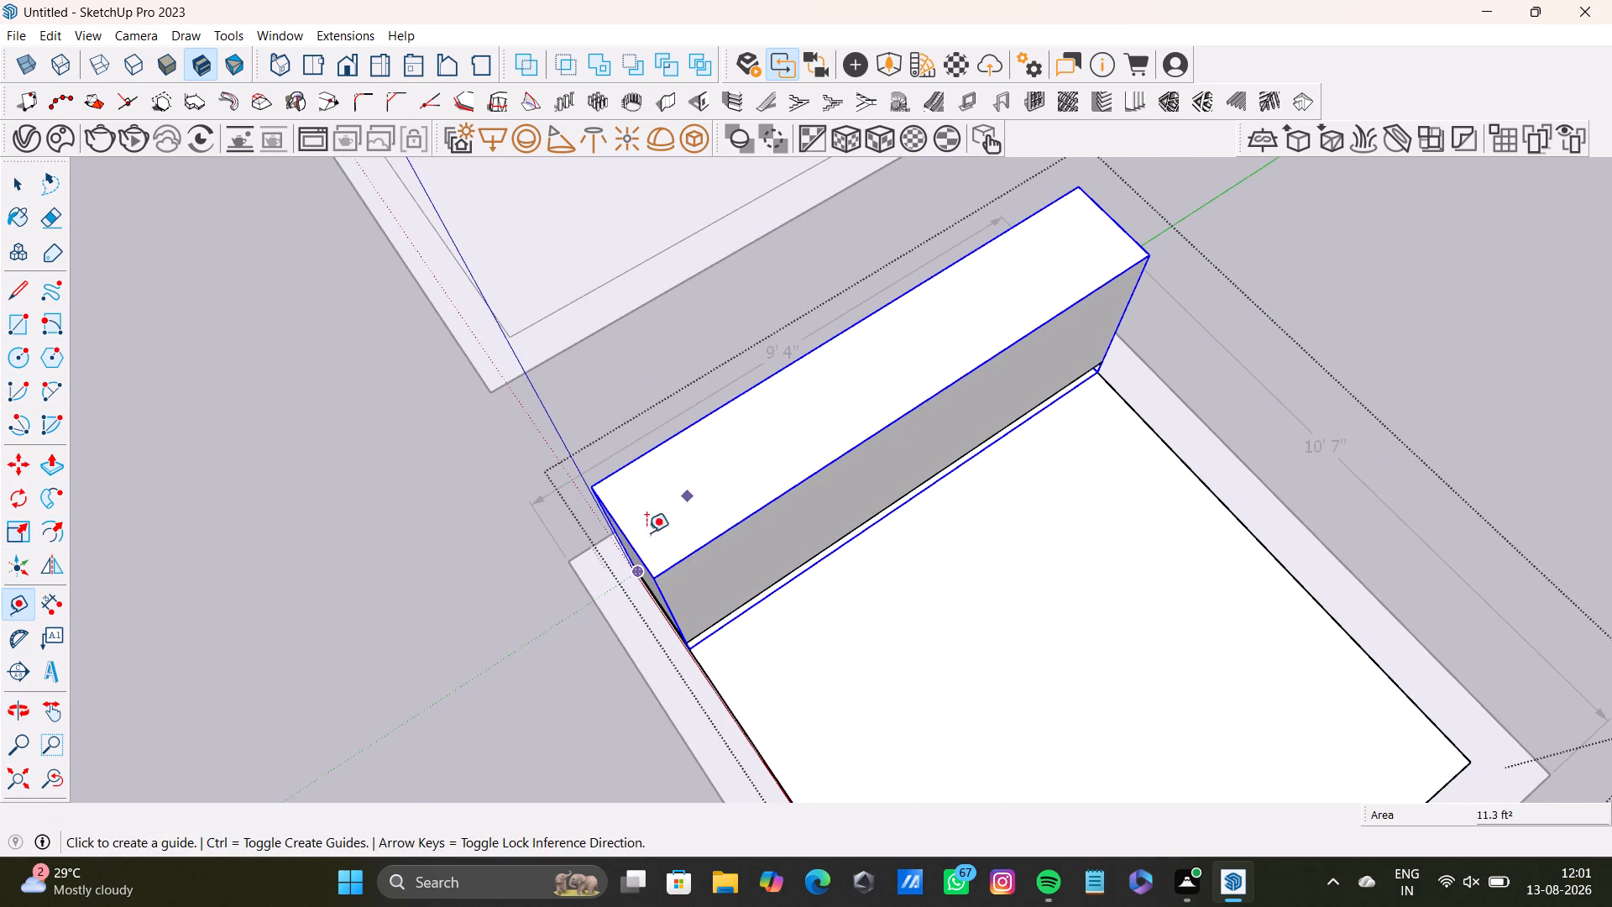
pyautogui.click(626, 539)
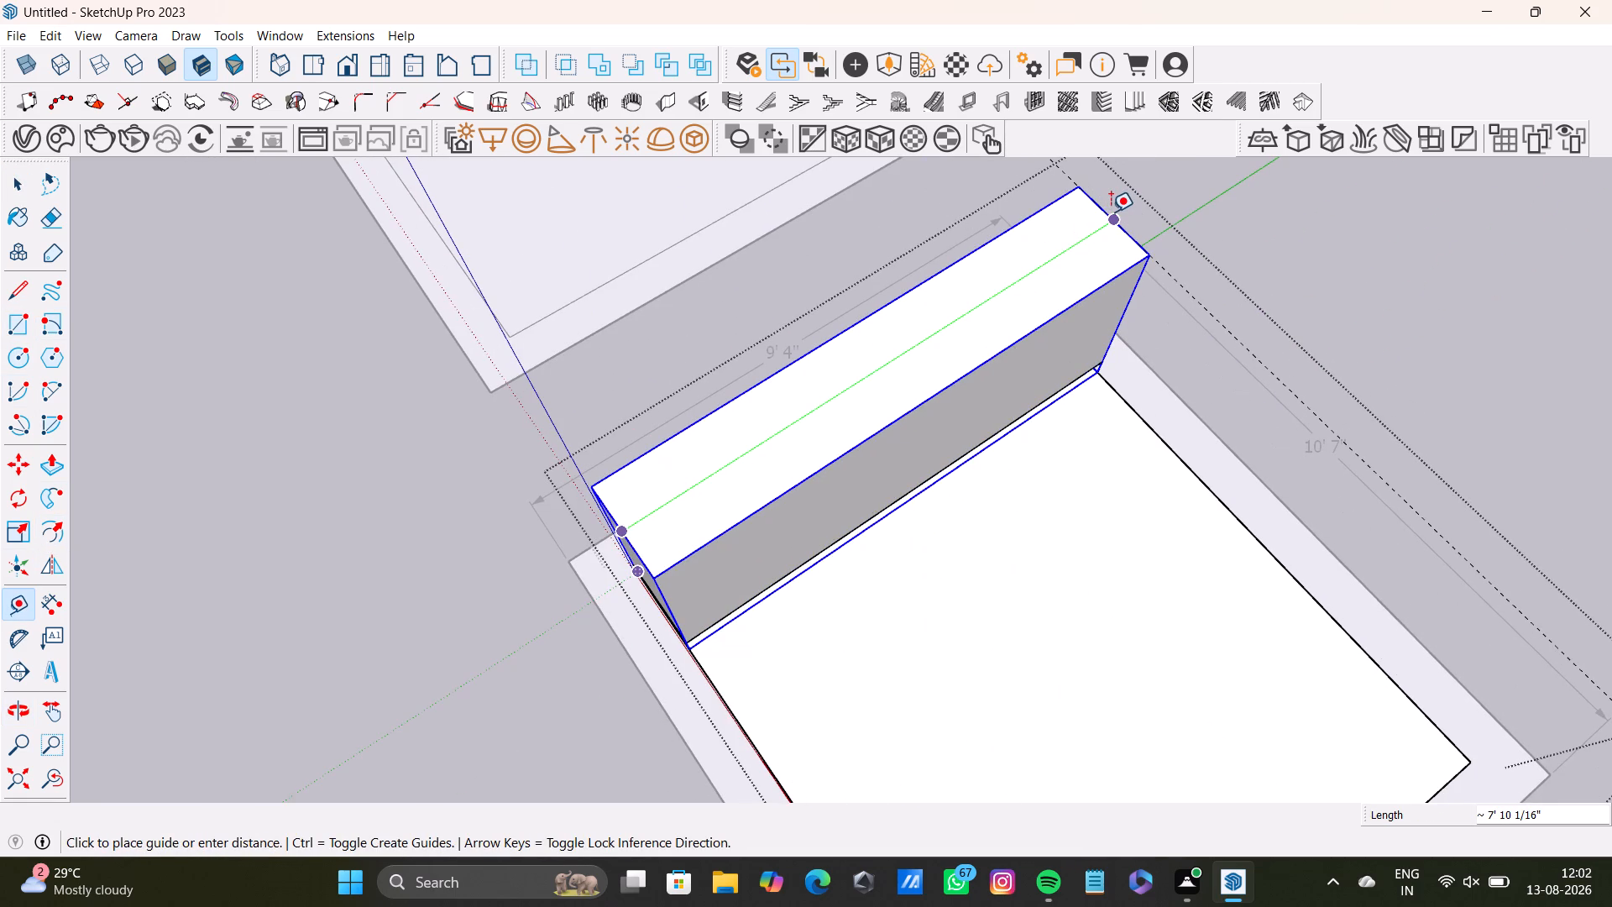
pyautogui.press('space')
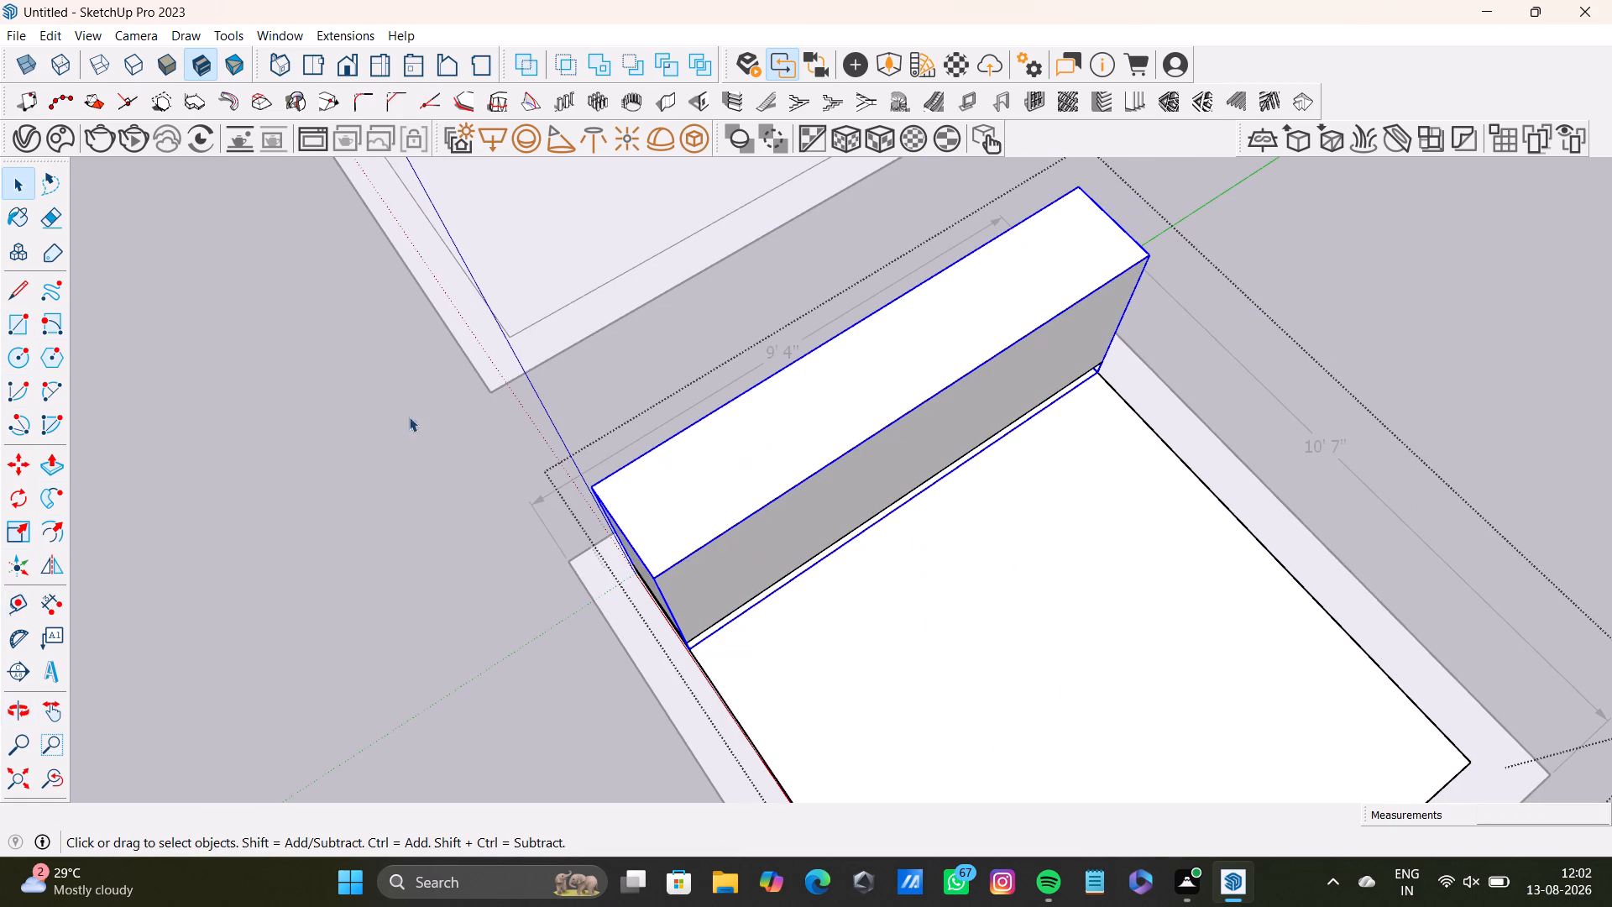
# Place a guide along the block's top inner edge, about 1'5 5/16" from its top outer edge.
pyautogui.moveTo(7, 597); pyautogui.dragTo(26, 590)
pyautogui.moveTo(796, 354); pyautogui.dragTo(803, 358)
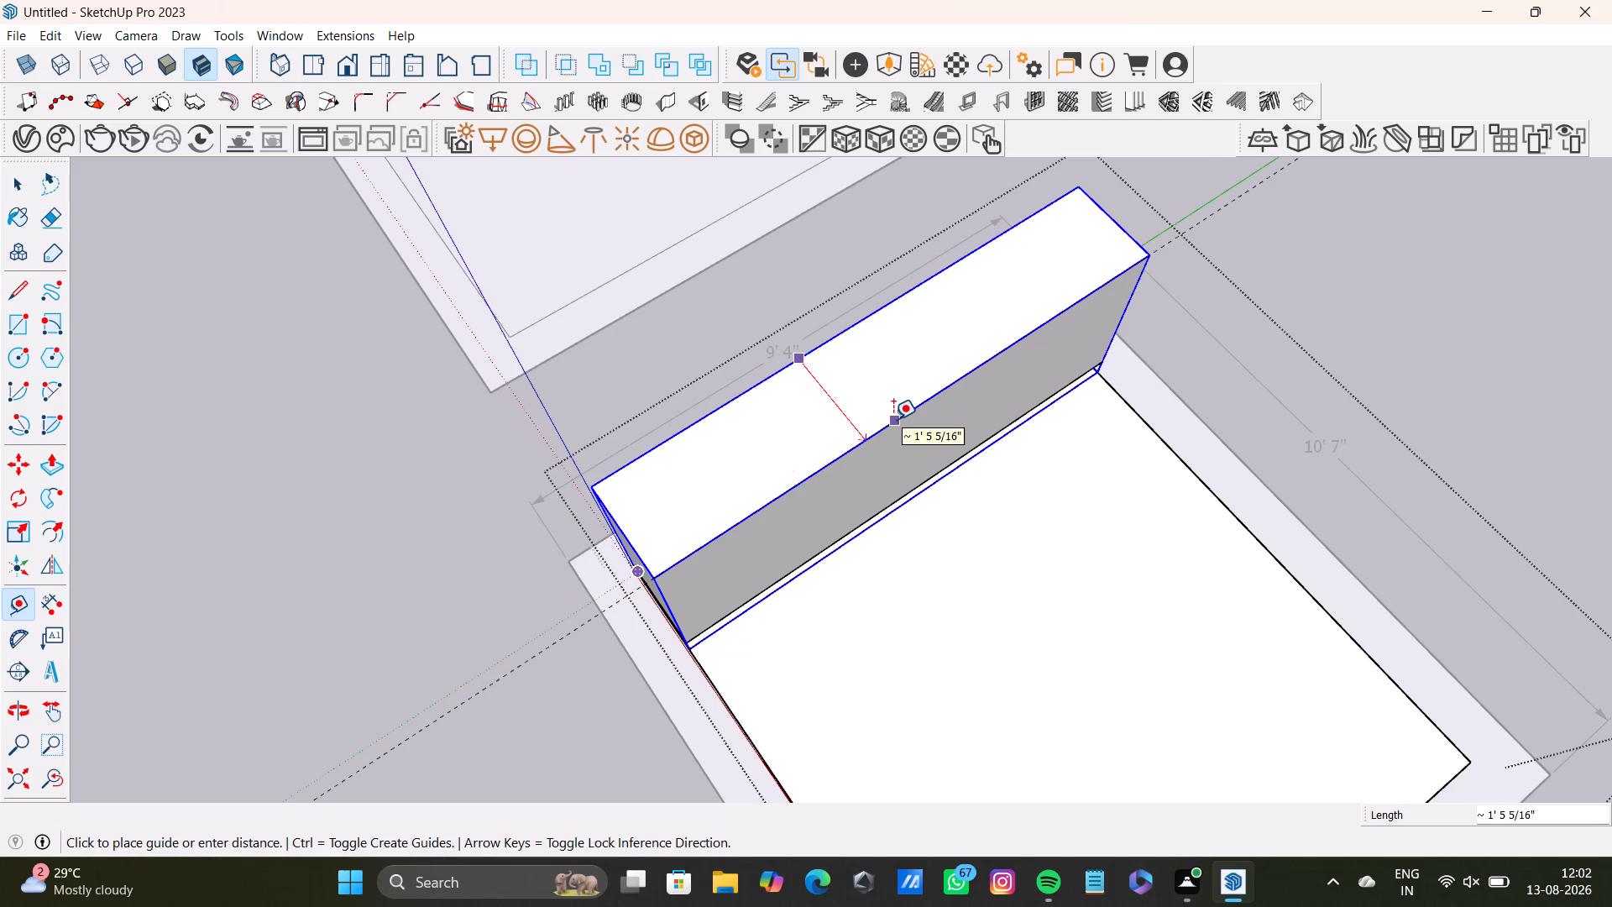
pyautogui.click(893, 419)
pyautogui.press('space')
# Draw a horizontal rectangle about 2'10 13/16" by 13'6 1/4" above the grouped block.
pyautogui.moveTo(915, 436); pyautogui.dragTo(689, 387, button='middle')
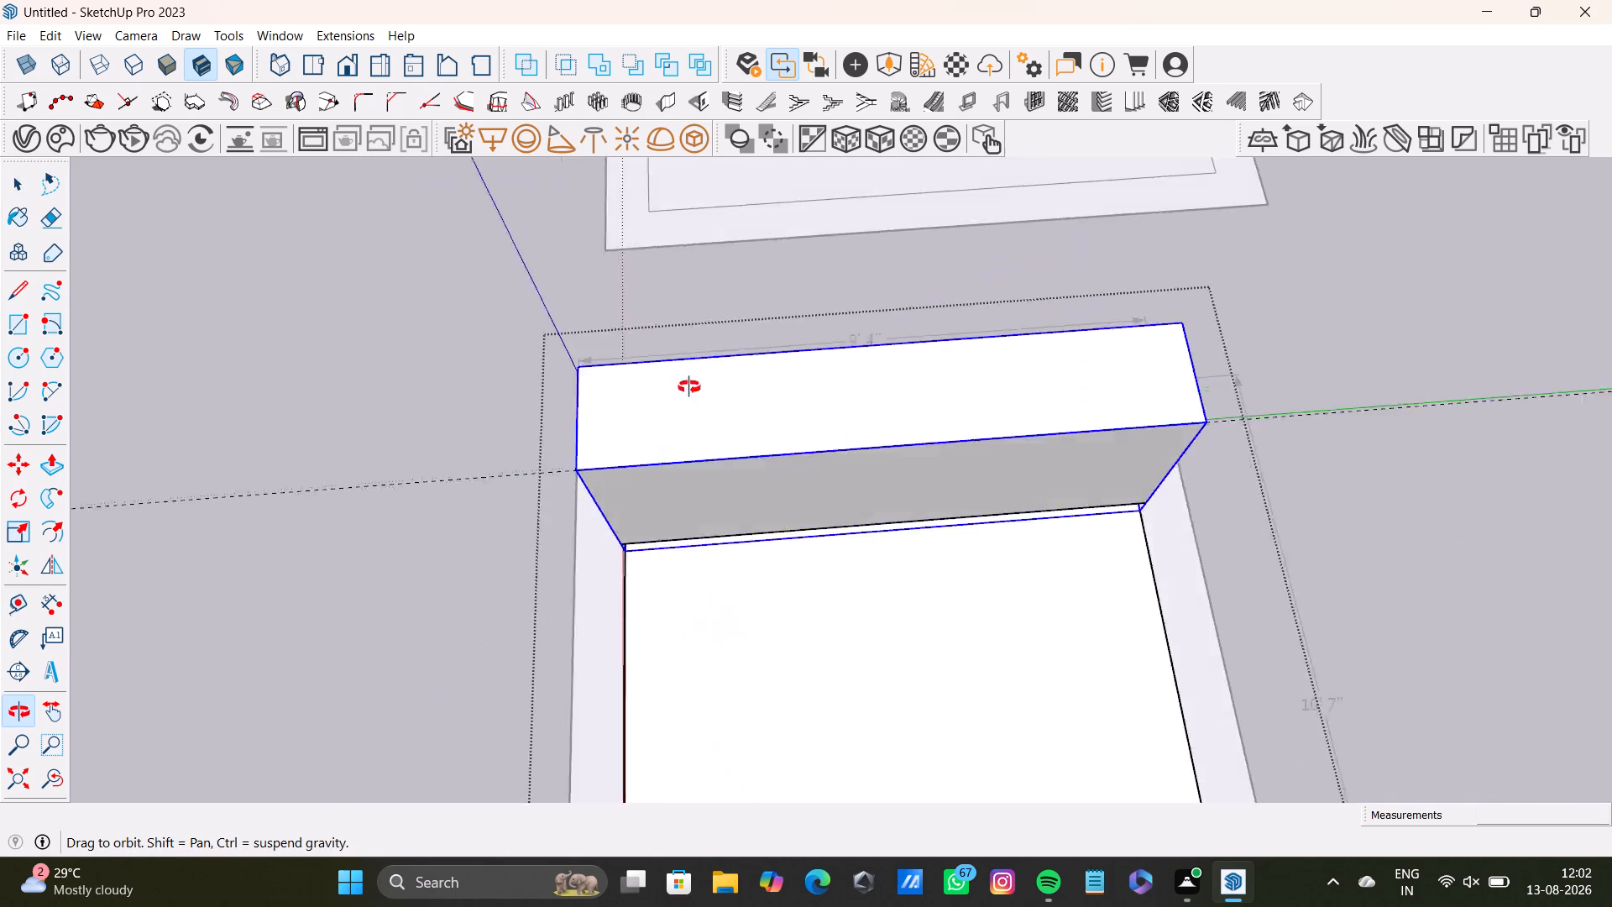
pyautogui.moveTo(689, 387); pyautogui.dragTo(919, 234, button='middle')
pyautogui.moveTo(746, 380); pyautogui.dragTo(780, 236, button='middle')
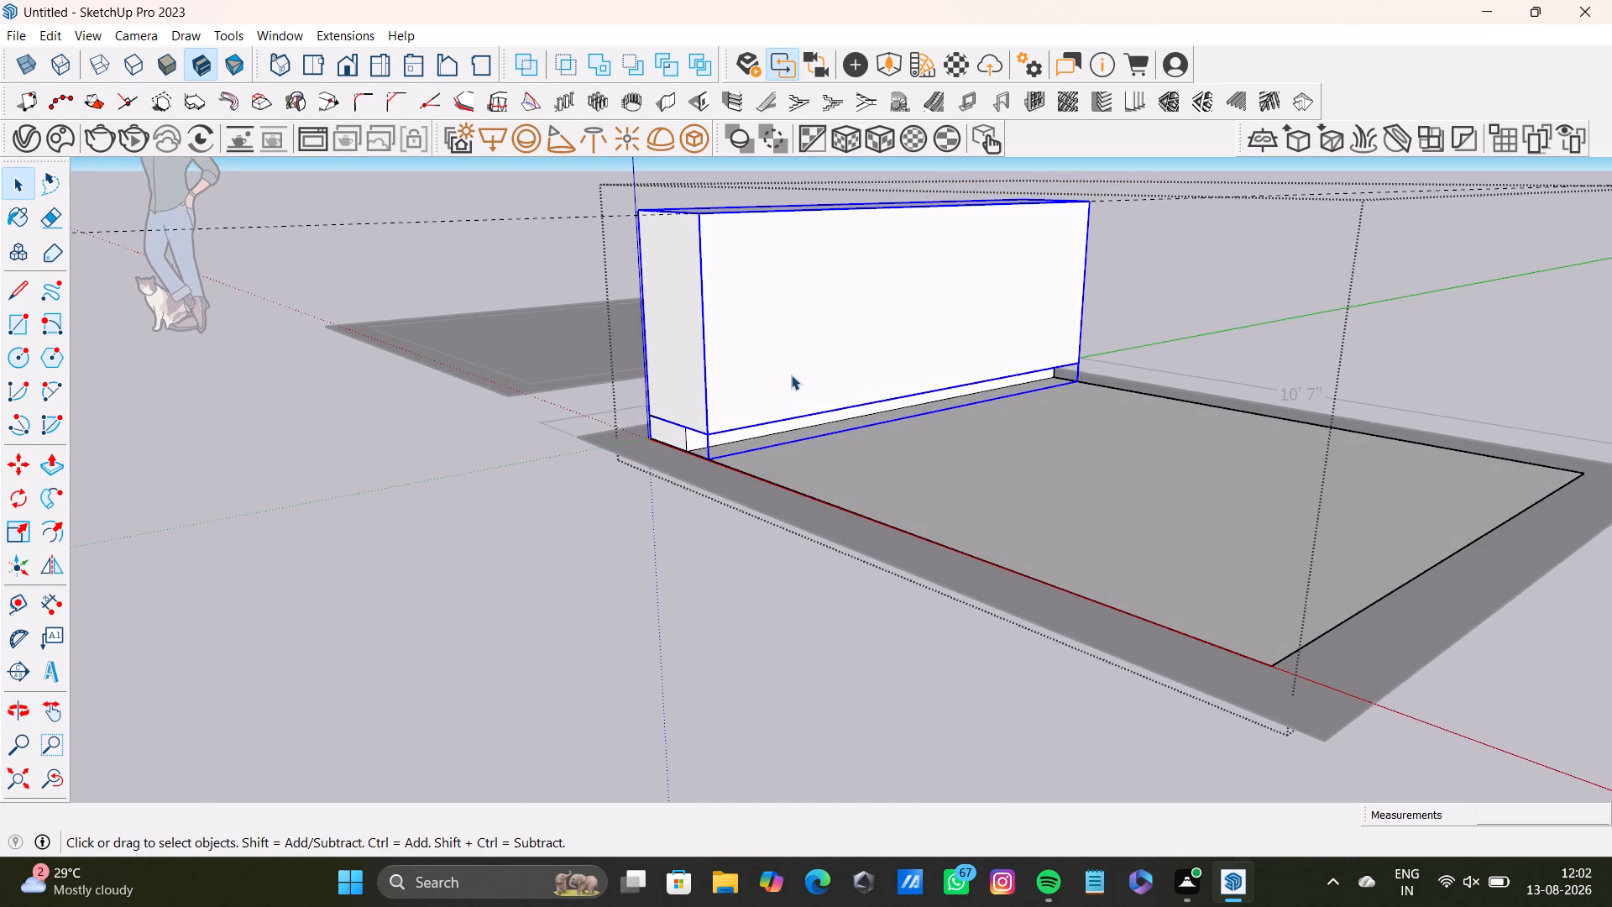
pyautogui.moveTo(792, 376); pyautogui.dragTo(531, 440, button='middle')
pyautogui.moveTo(747, 372); pyautogui.dragTo(746, 533, button='middle')
pyautogui.press('space')
pyautogui.click(1112, 550)
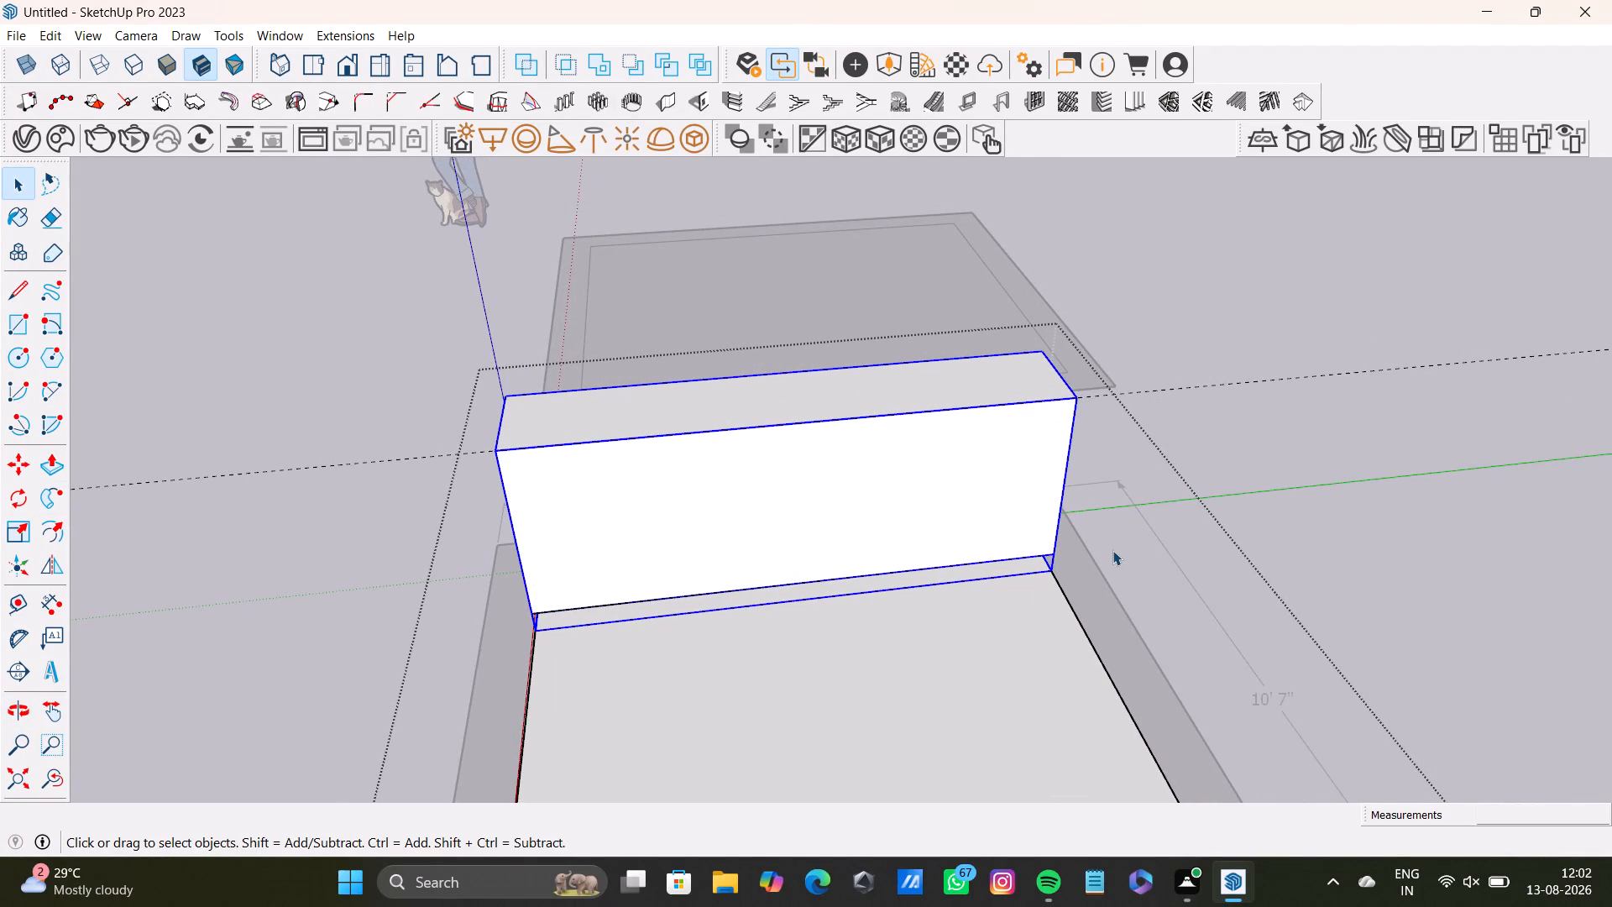
pyautogui.moveTo(18, 320); pyautogui.dragTo(25, 322)
pyautogui.scroll(3, 455, 396)
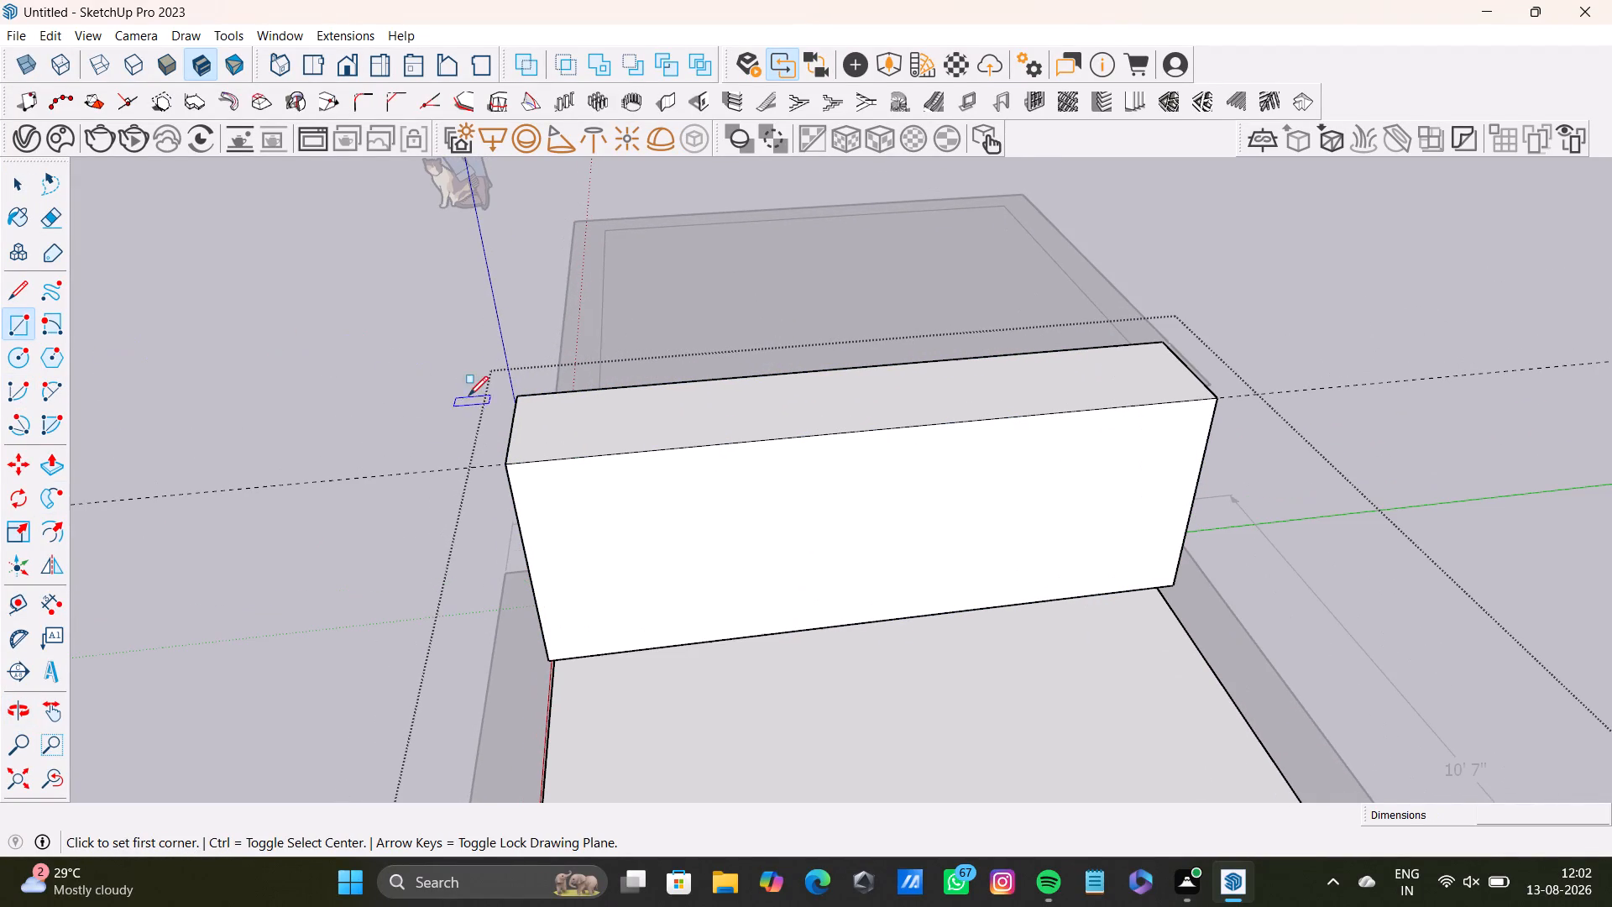
pyautogui.click(504, 368)
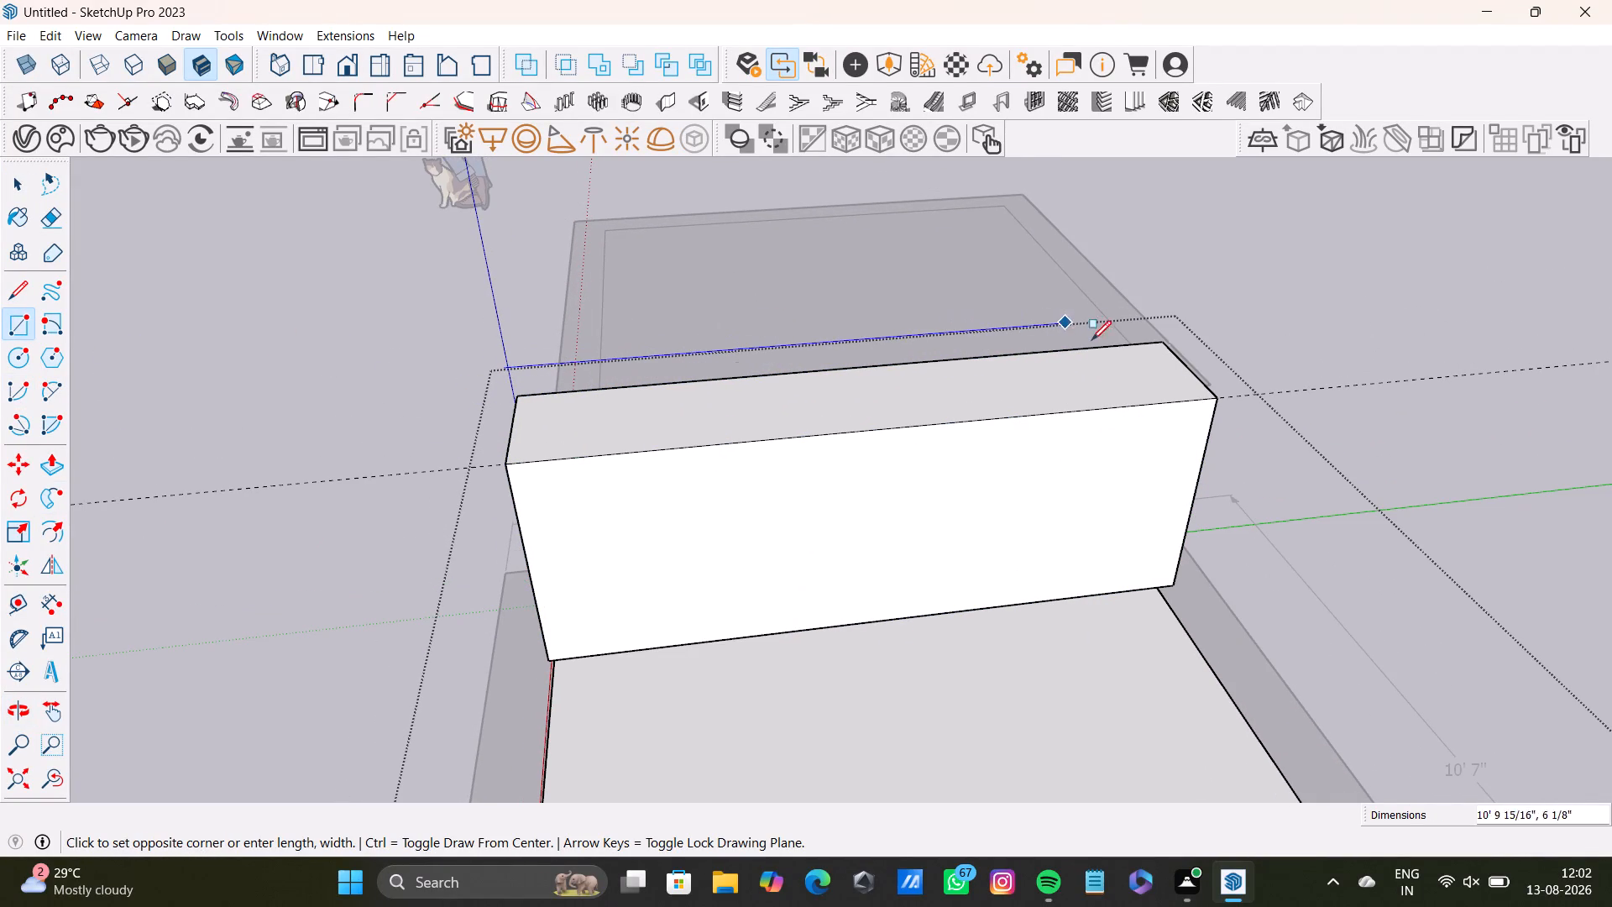
pyautogui.press('Up')
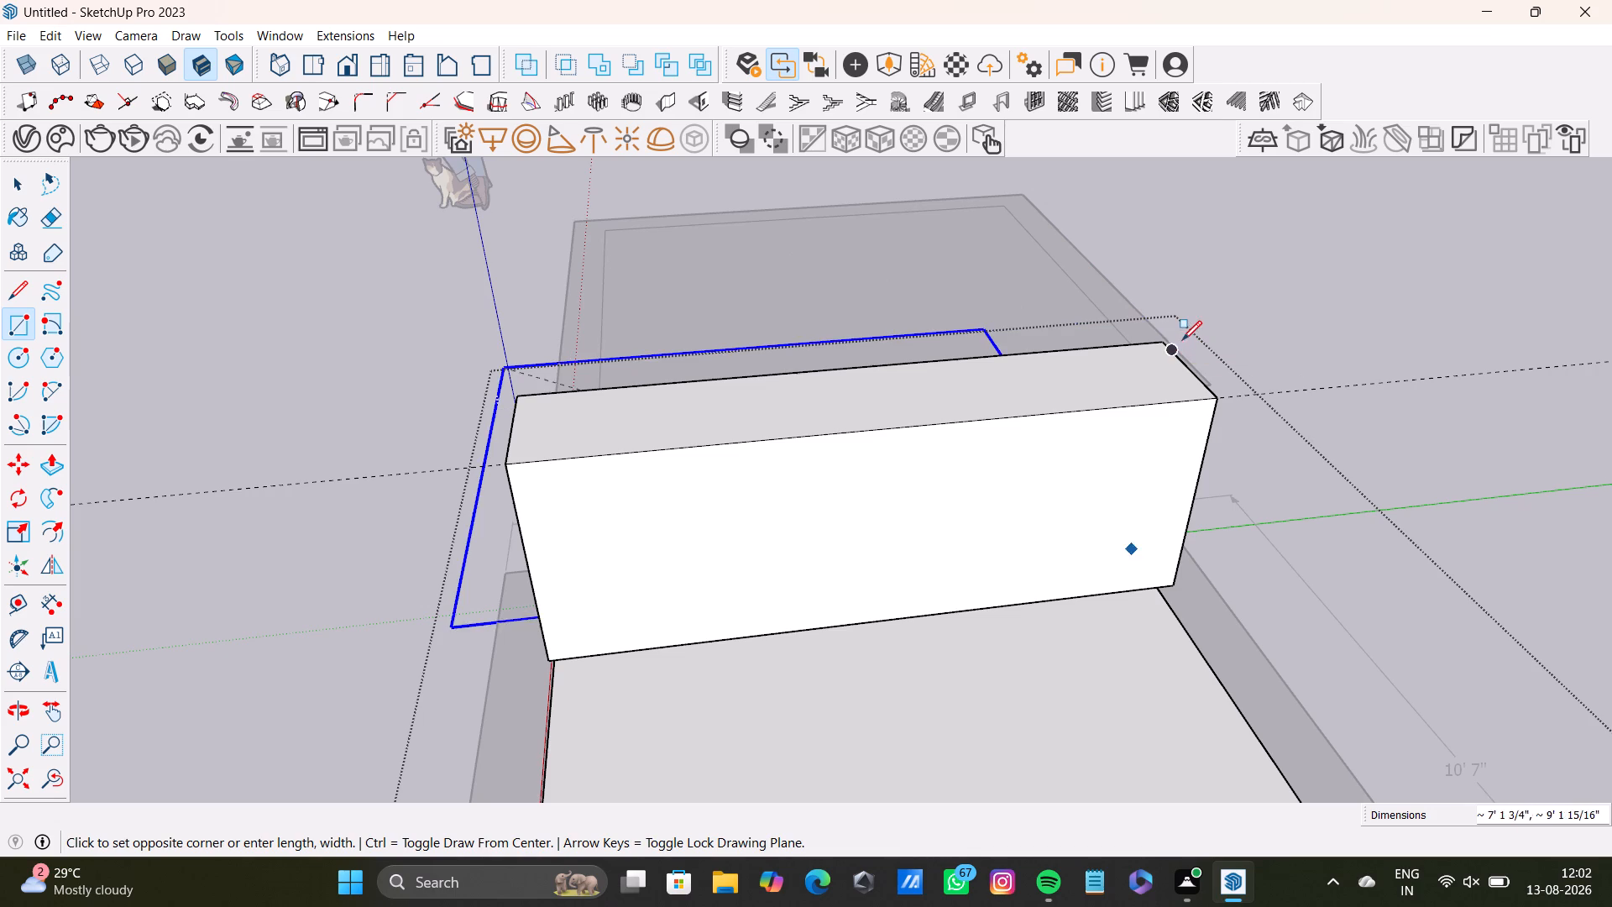
pyautogui.click(1133, 260)
pyautogui.press('space')
# Extrude the rectangle above the block about 3" to form a thin slab.
pyautogui.click(1045, 296)
pyautogui.moveTo(956, 463); pyautogui.dragTo(1014, 612, button='middle')
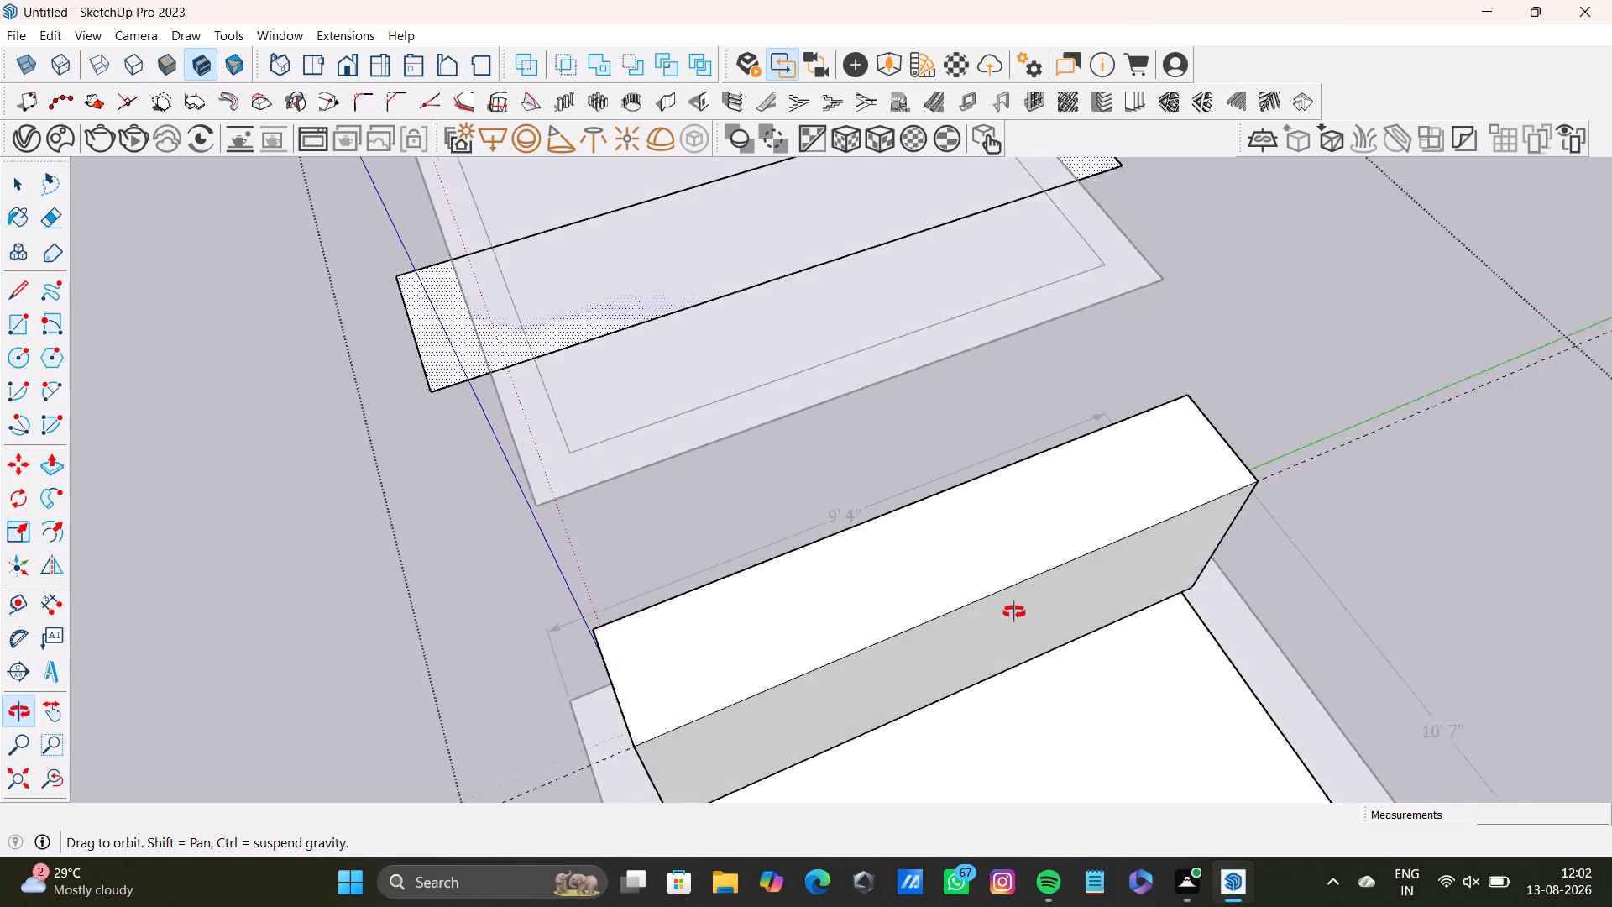
pyautogui.moveTo(1014, 612); pyautogui.dragTo(997, 577, button='middle')
pyautogui.press('p')
pyautogui.click(967, 250)
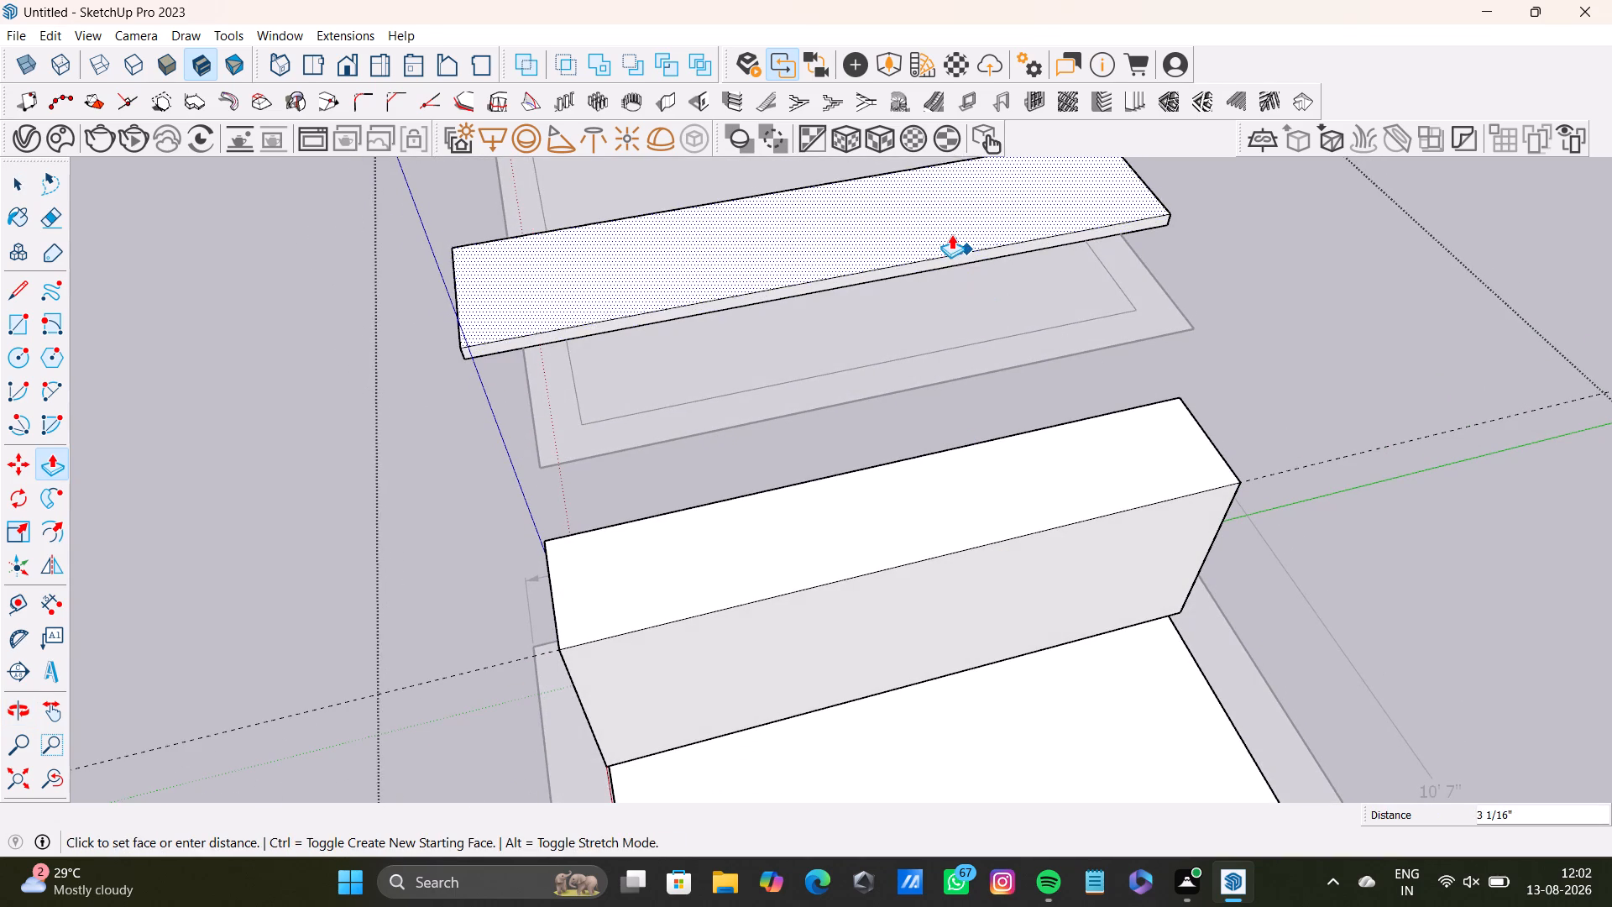
pyautogui.click(960, 239)
# Select the whole slab above the block with all its faces and edges.
pyautogui.moveTo(1036, 312); pyautogui.dragTo(853, 264, button='middle')
pyautogui.click(1252, 316)
pyautogui.press('space')
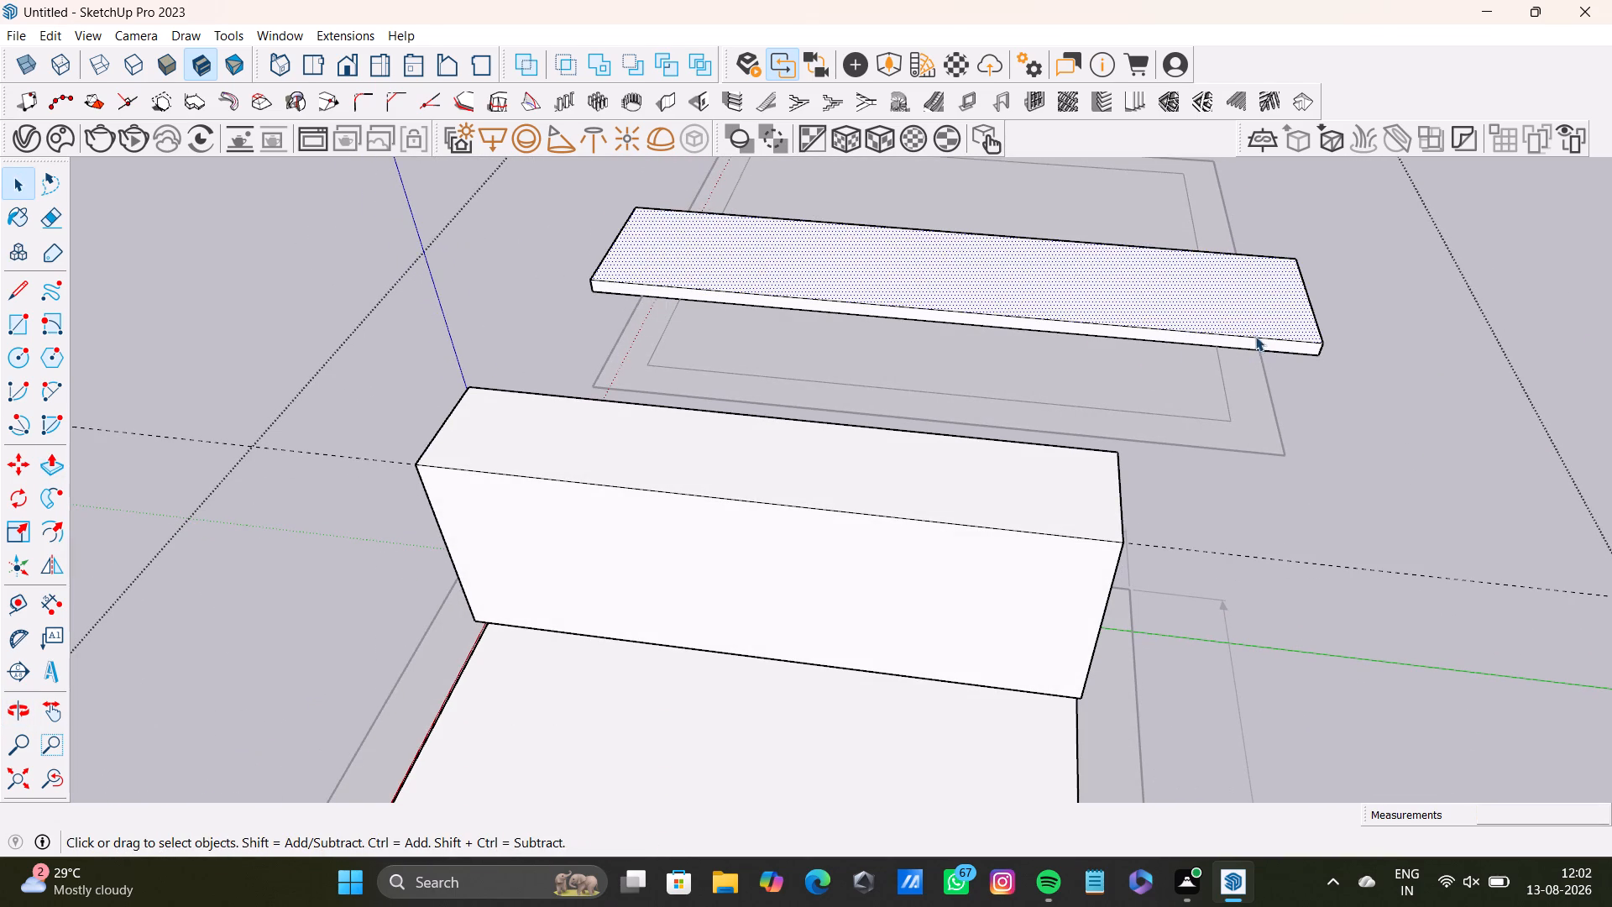
pyautogui.doubleClick(1276, 349)
pyautogui.doubleClick(1280, 331)
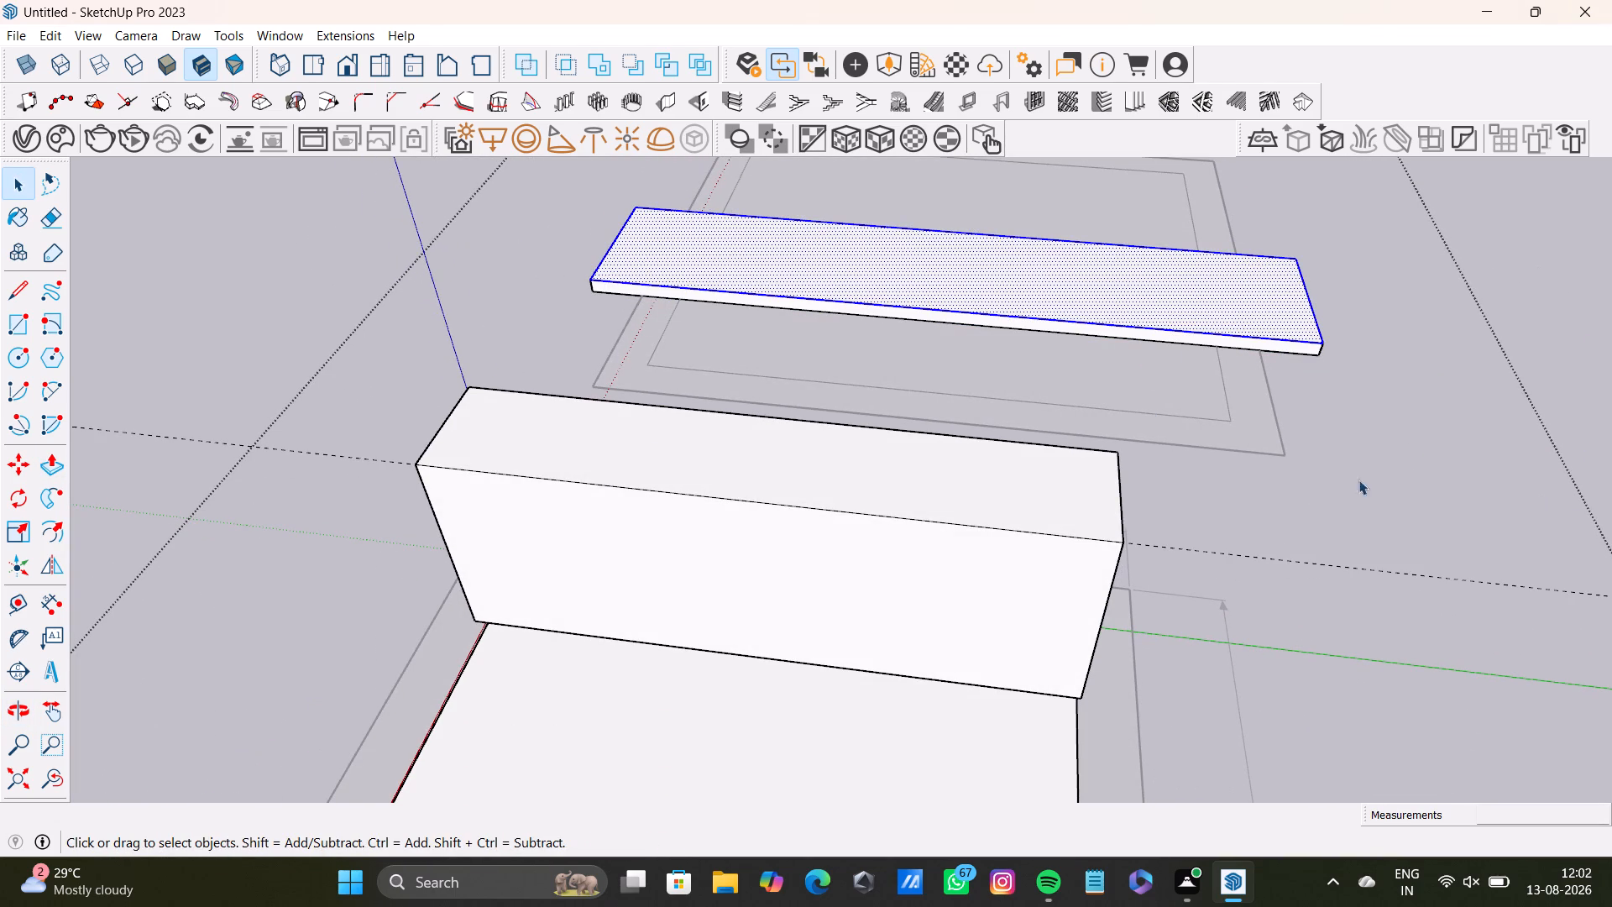
pyautogui.tripleClick(1108, 307)
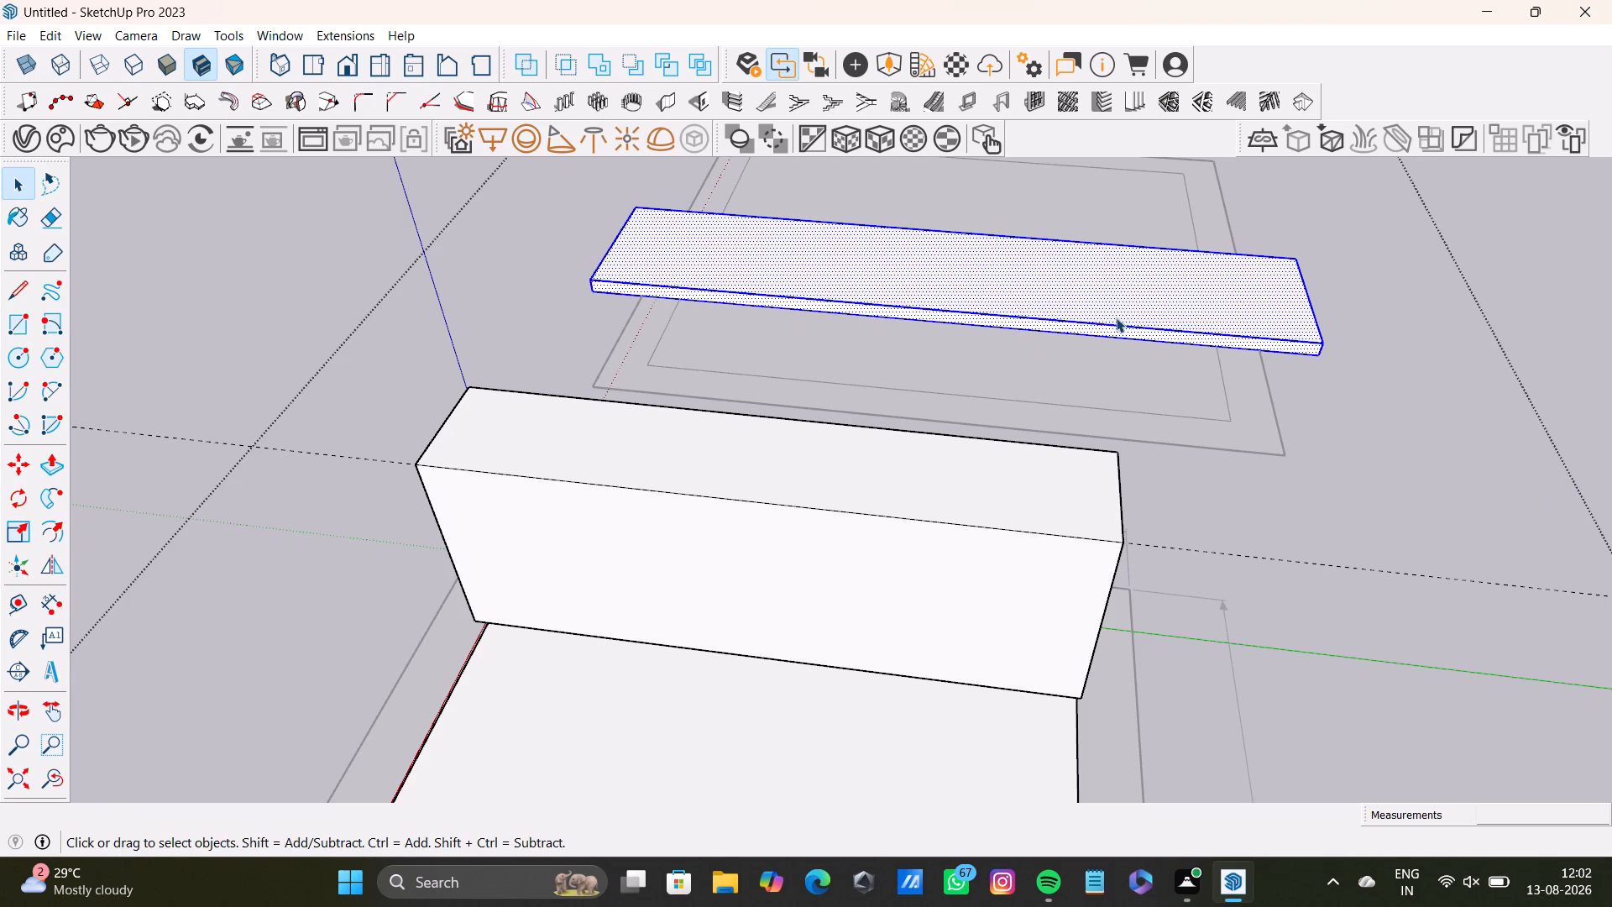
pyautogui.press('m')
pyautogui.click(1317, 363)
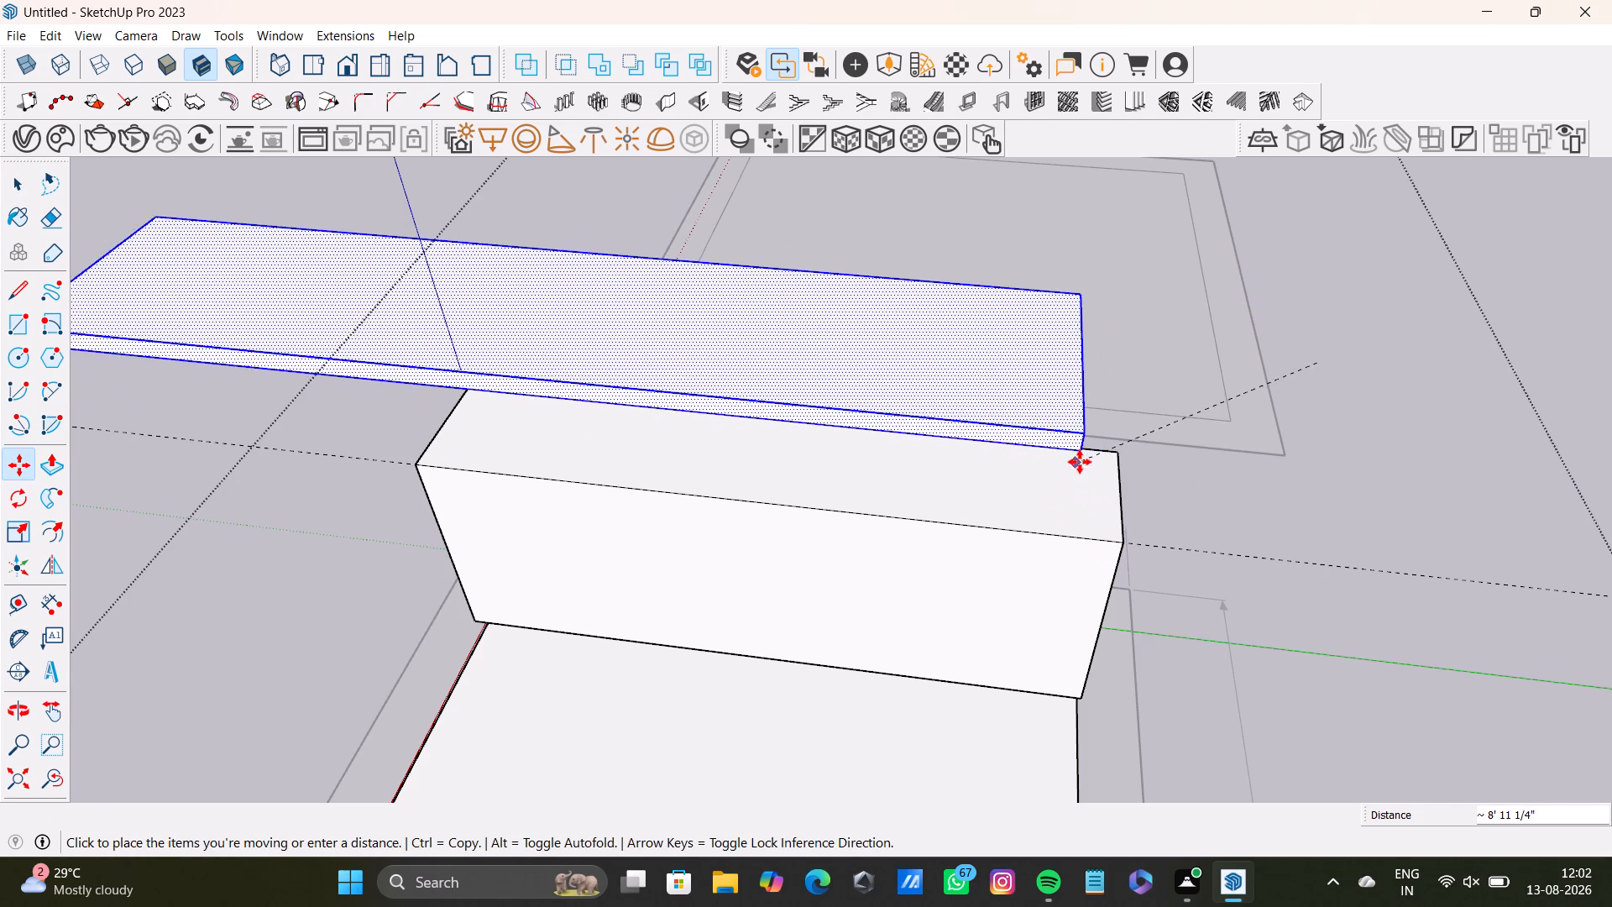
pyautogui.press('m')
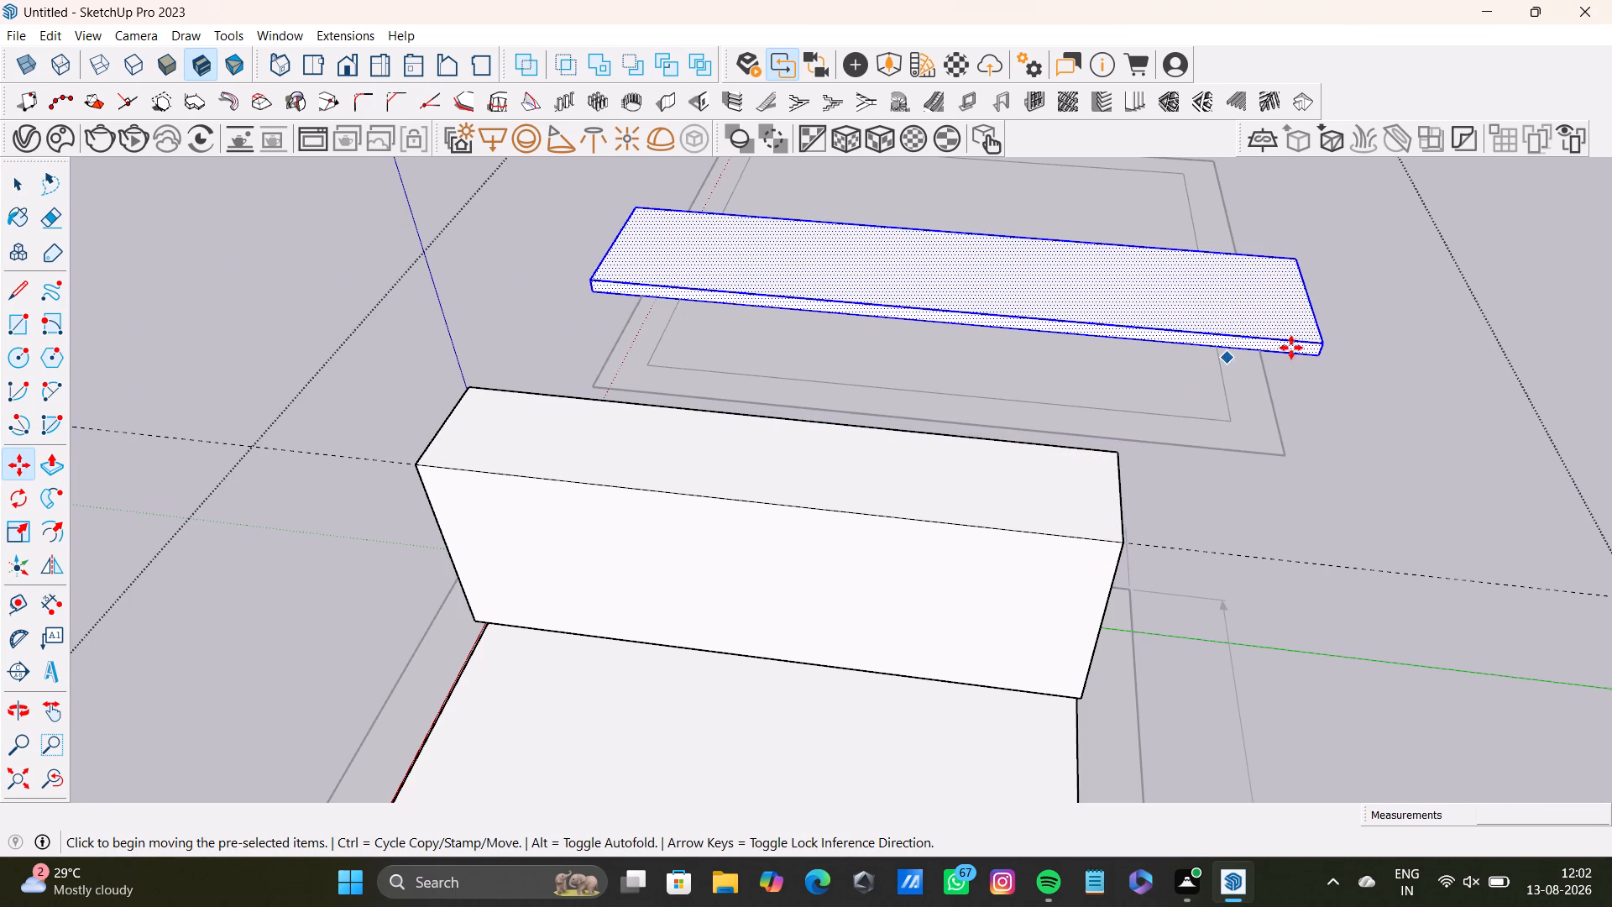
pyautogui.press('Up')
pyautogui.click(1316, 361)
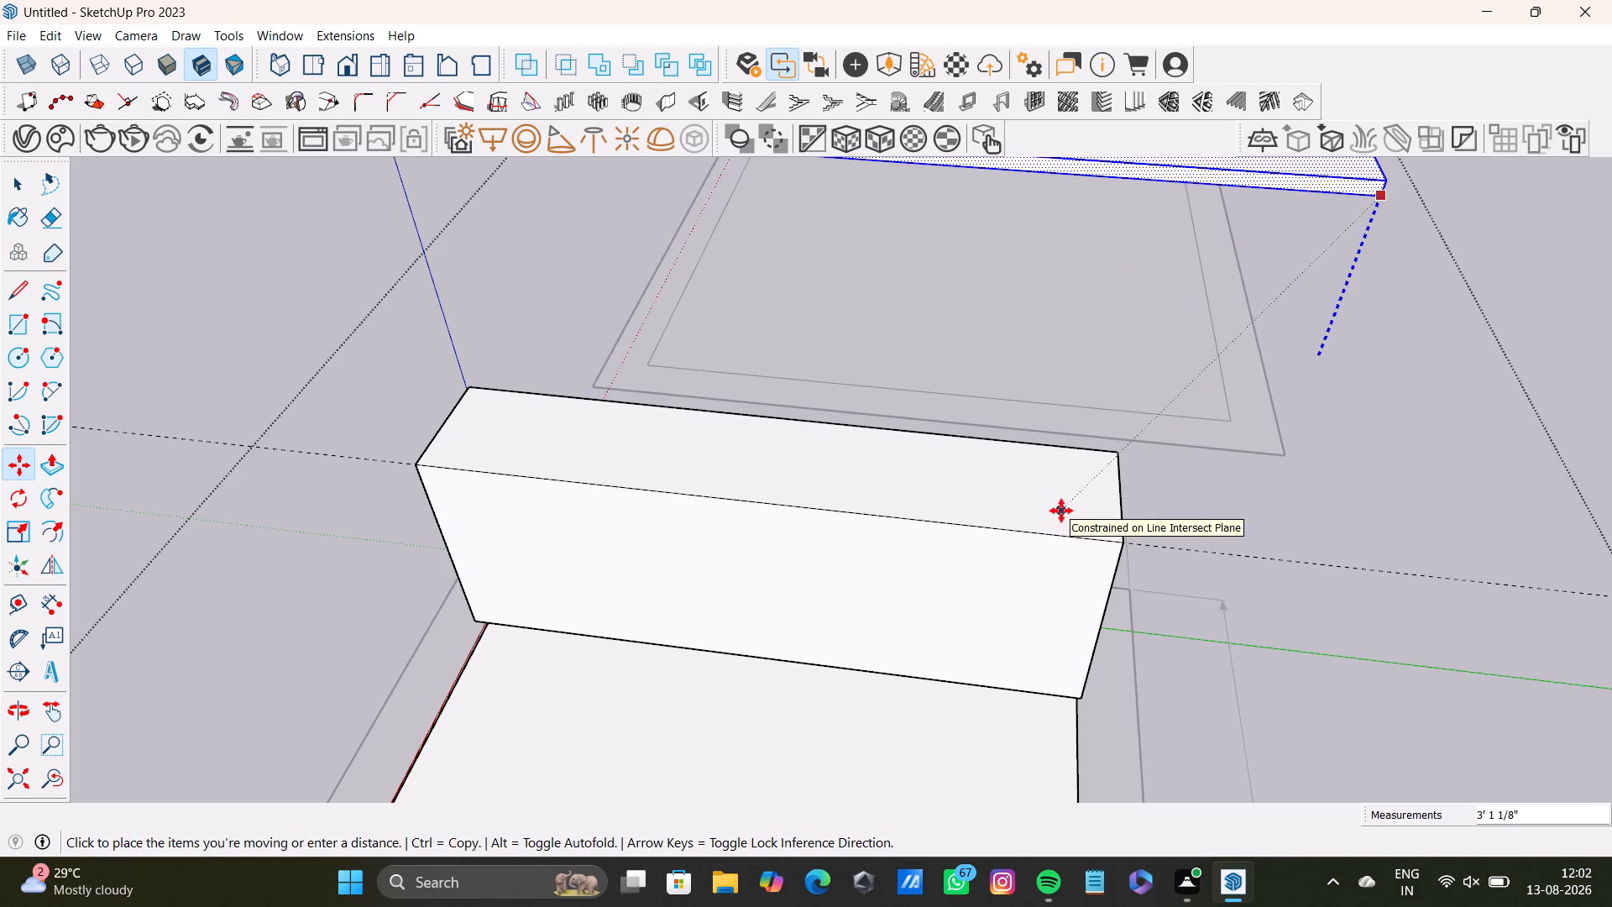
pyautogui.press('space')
# Move the slab about 9'10 7/8" by its lower front corner onto the matching top corner of the block.
pyautogui.press('m')
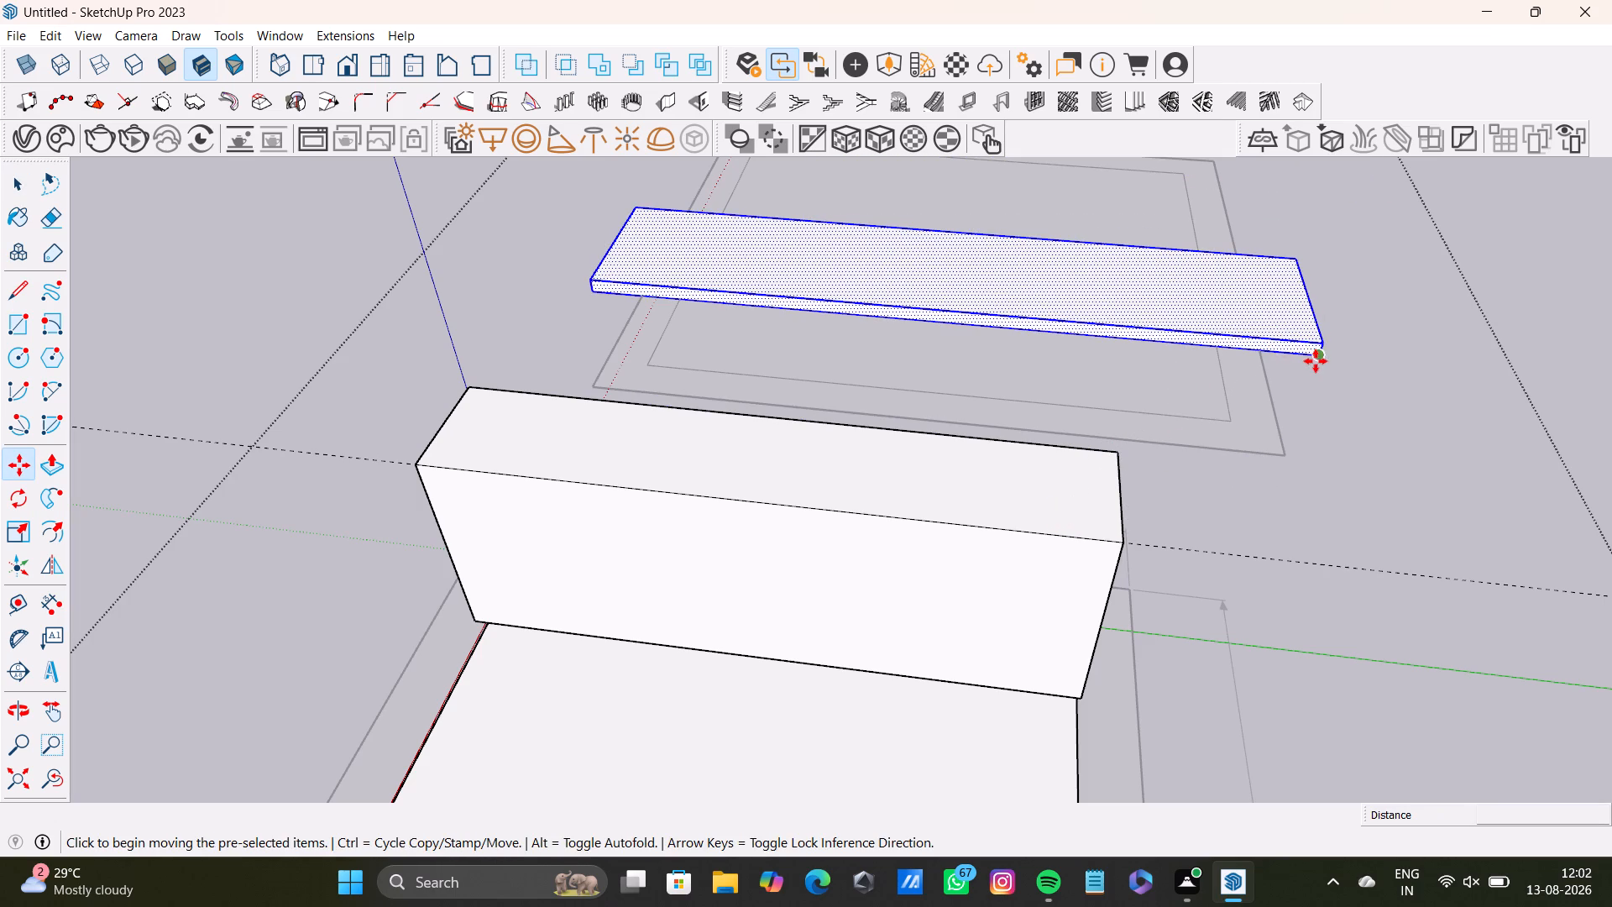
pyautogui.click(1316, 361)
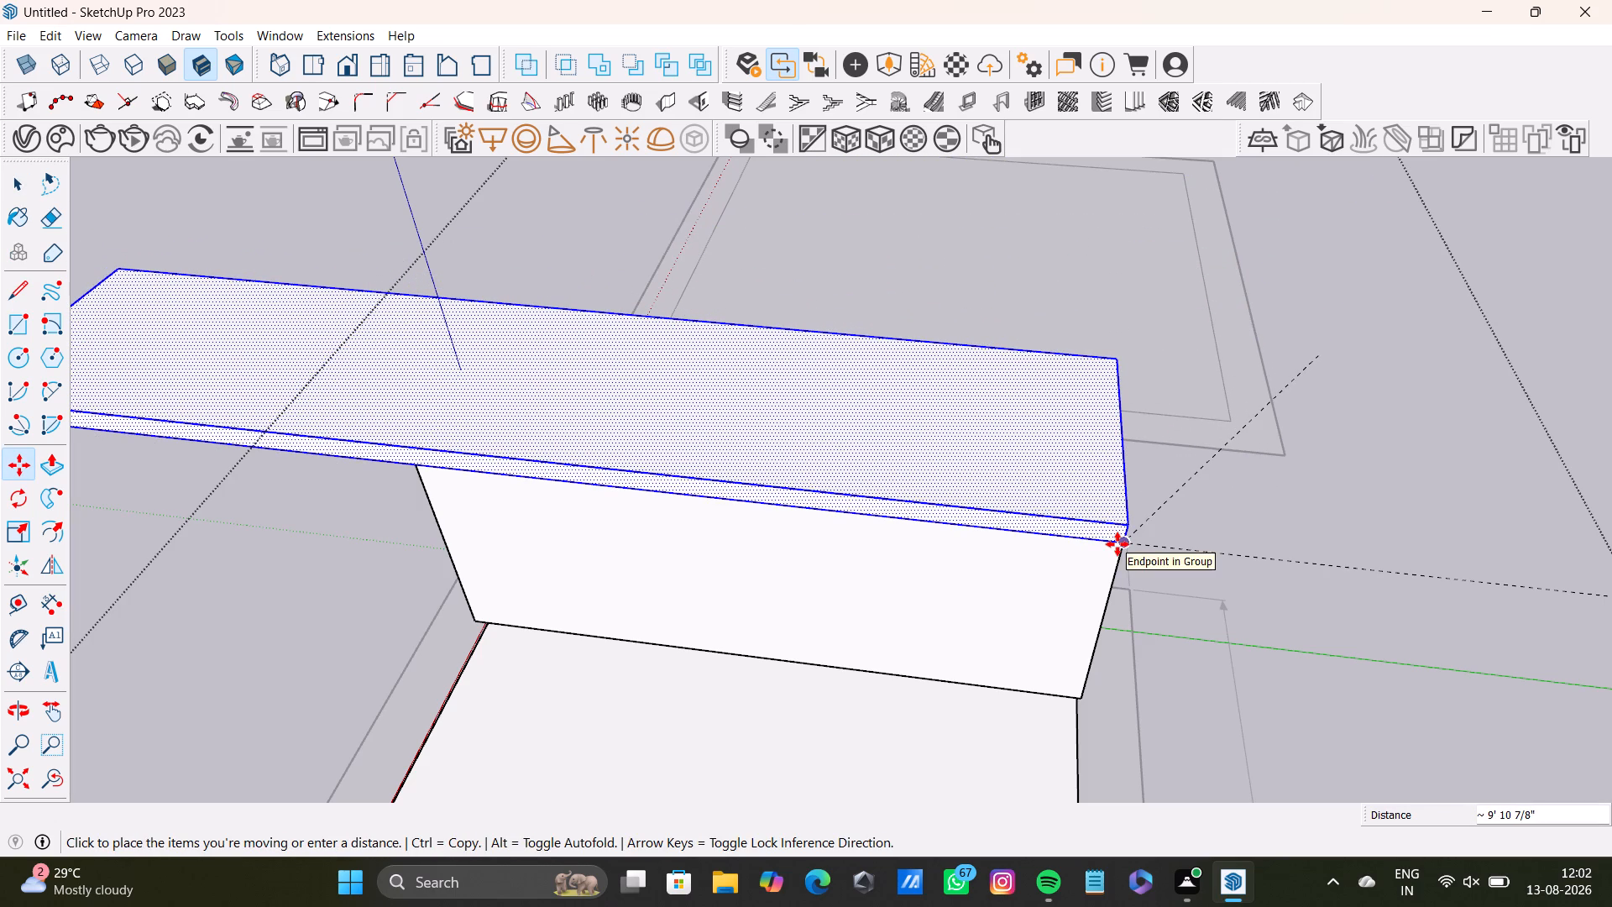
pyautogui.click(1117, 544)
# Push the slab's overhanging end face in about 5'8 3/16" to line up with the block's end.
pyautogui.moveTo(988, 642); pyautogui.dragTo(1298, 512, button='middle')
pyautogui.scroll(-4, 997, 522)
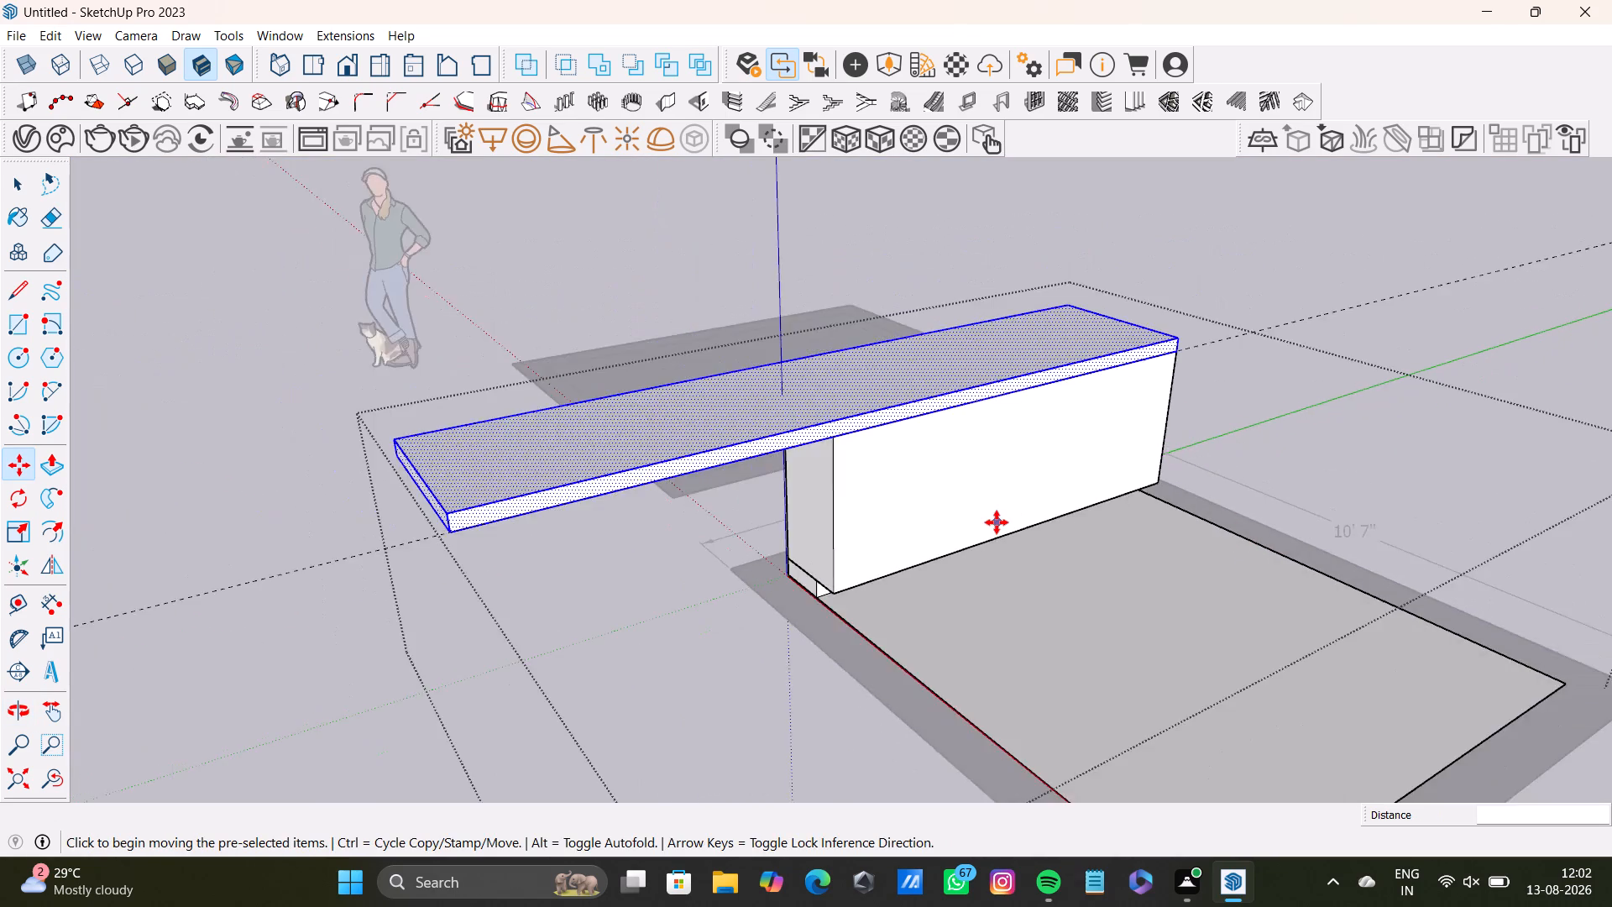
pyautogui.scroll(-3, 997, 522)
pyautogui.moveTo(995, 525); pyautogui.dragTo(1049, 507, button='middle')
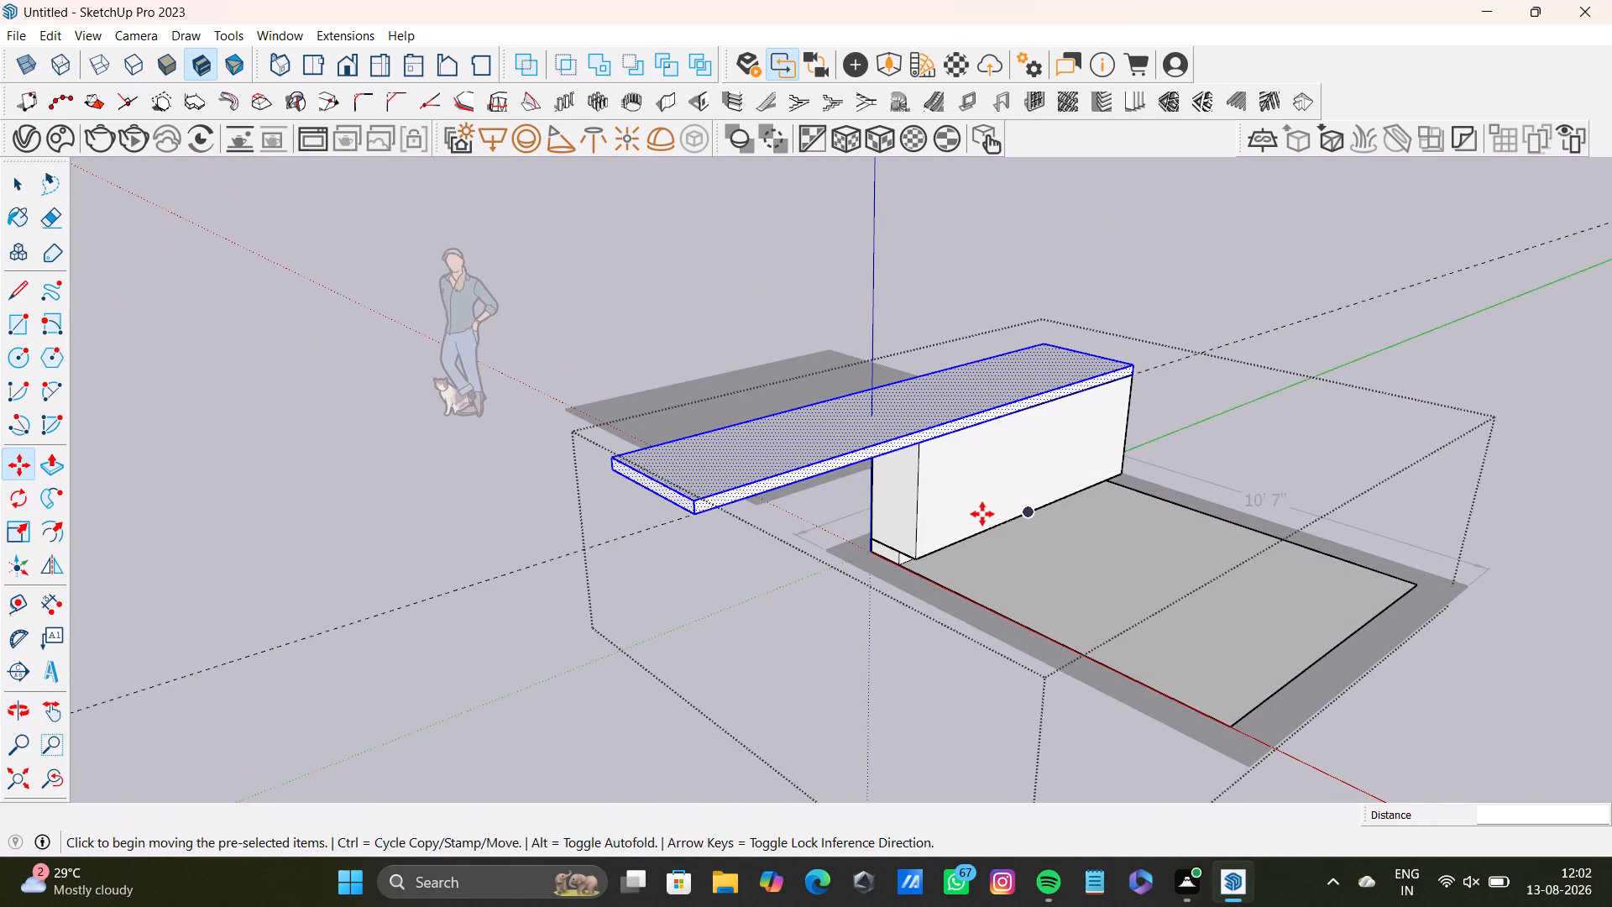
pyautogui.press('p')
pyautogui.click(681, 499)
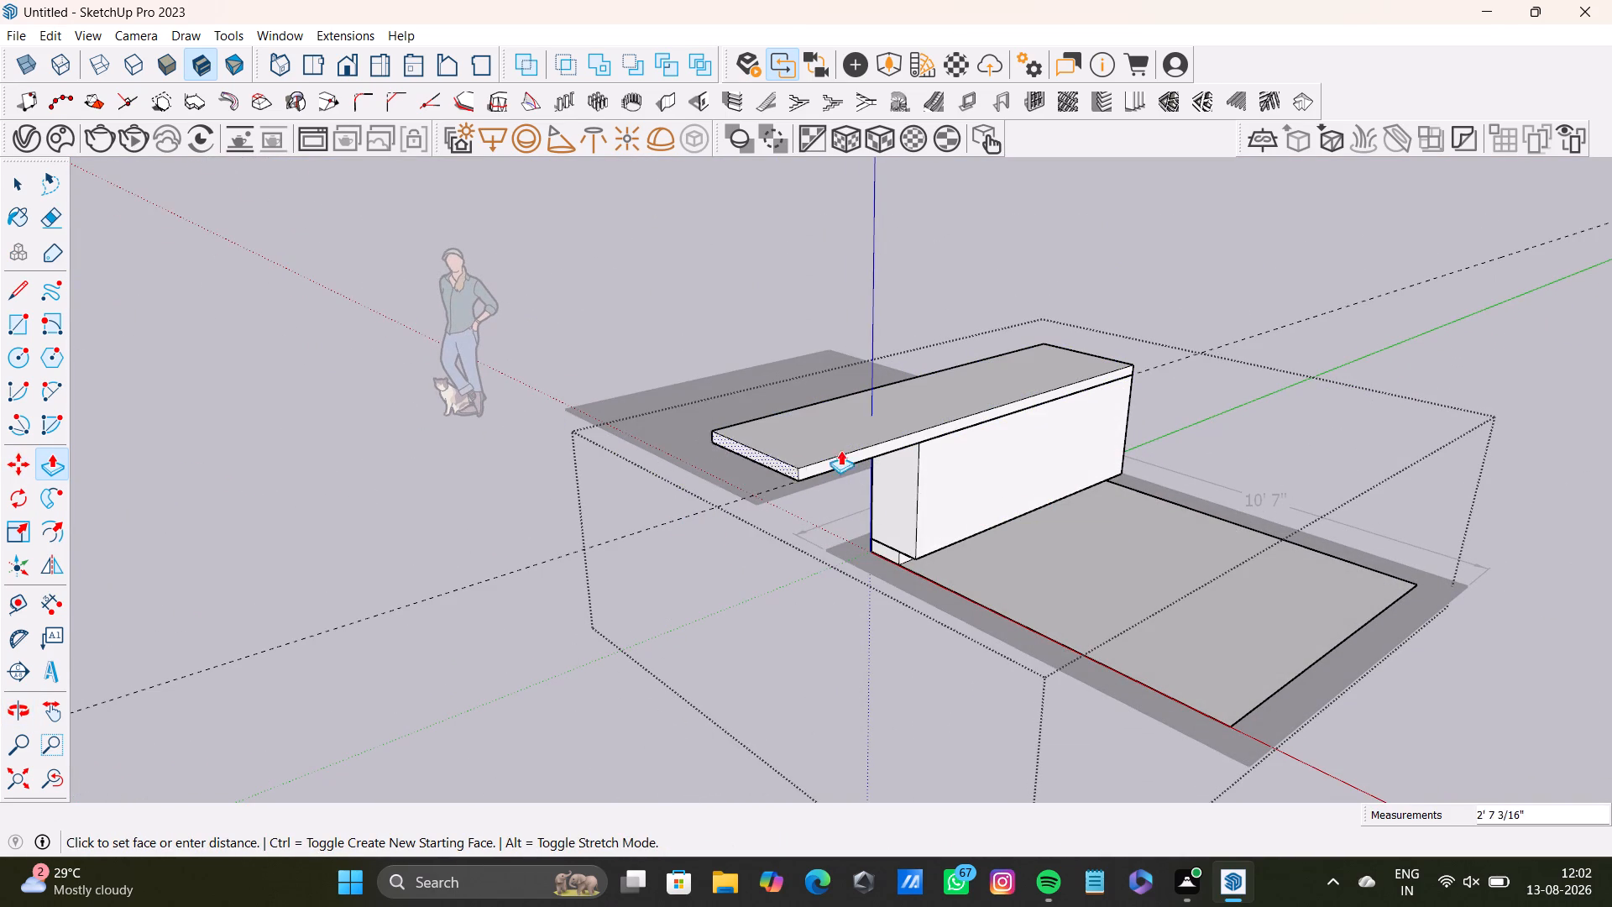
pyautogui.click(912, 442)
# Push the slab's overhanging outer long face in to line up with the block's outer side.
pyautogui.moveTo(946, 545); pyautogui.dragTo(1489, 660, button='middle')
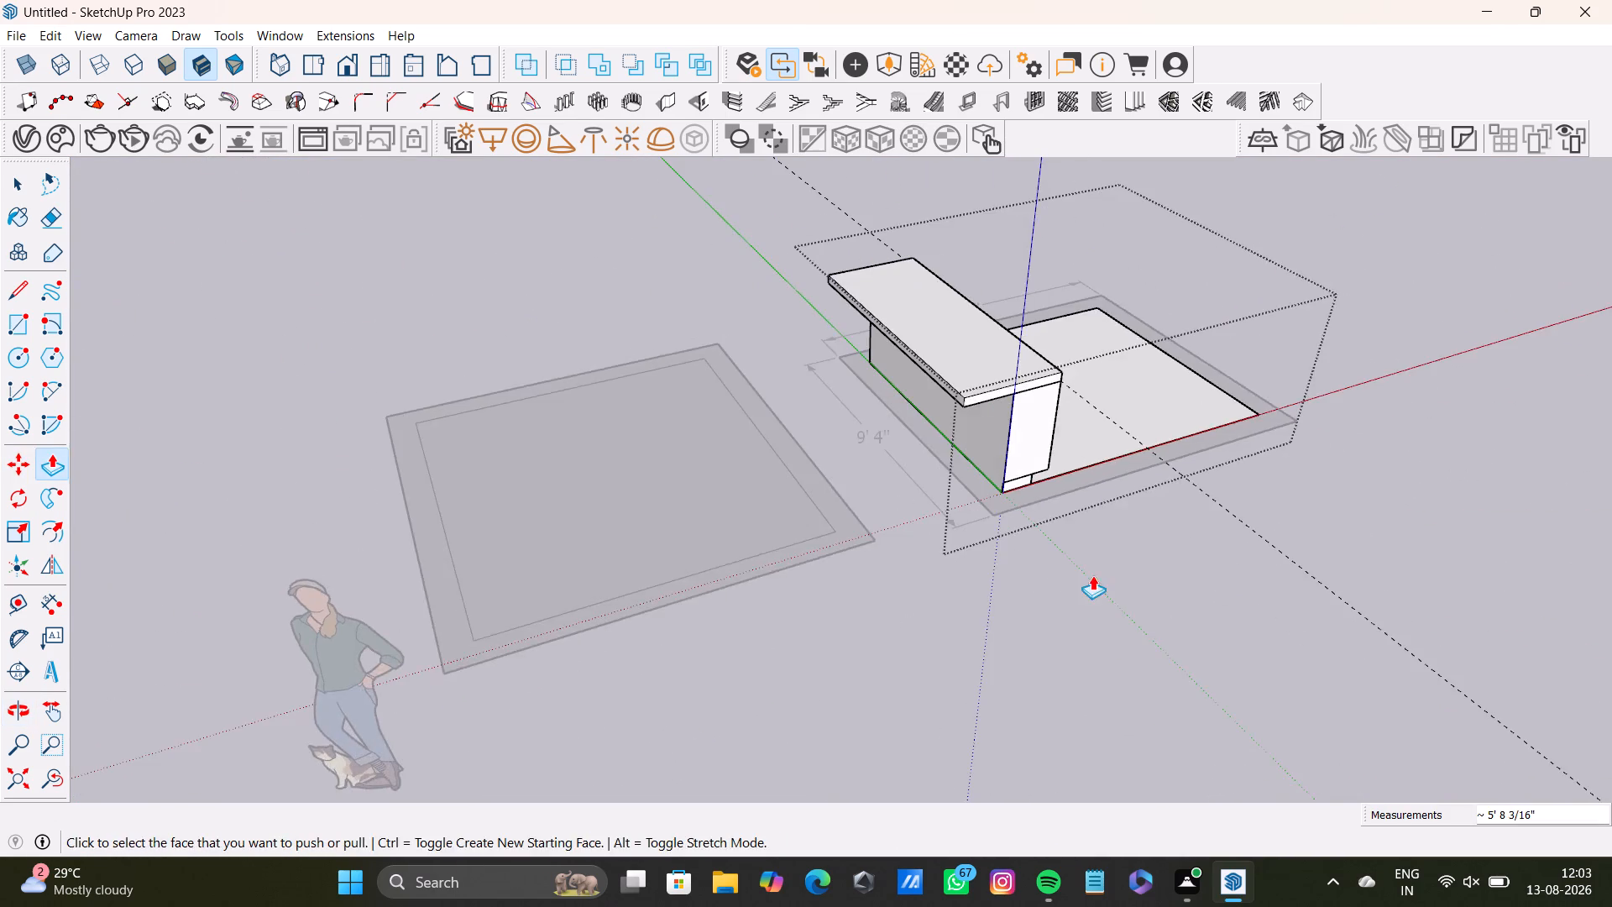
pyautogui.moveTo(1092, 574); pyautogui.dragTo(1162, 426, button='middle')
pyautogui.scroll(5, 880, 391)
pyautogui.keyDown('shift'); pyautogui.moveTo(904, 391); pyautogui.dragTo(860, 603, button='middle'); pyautogui.keyUp('shift')
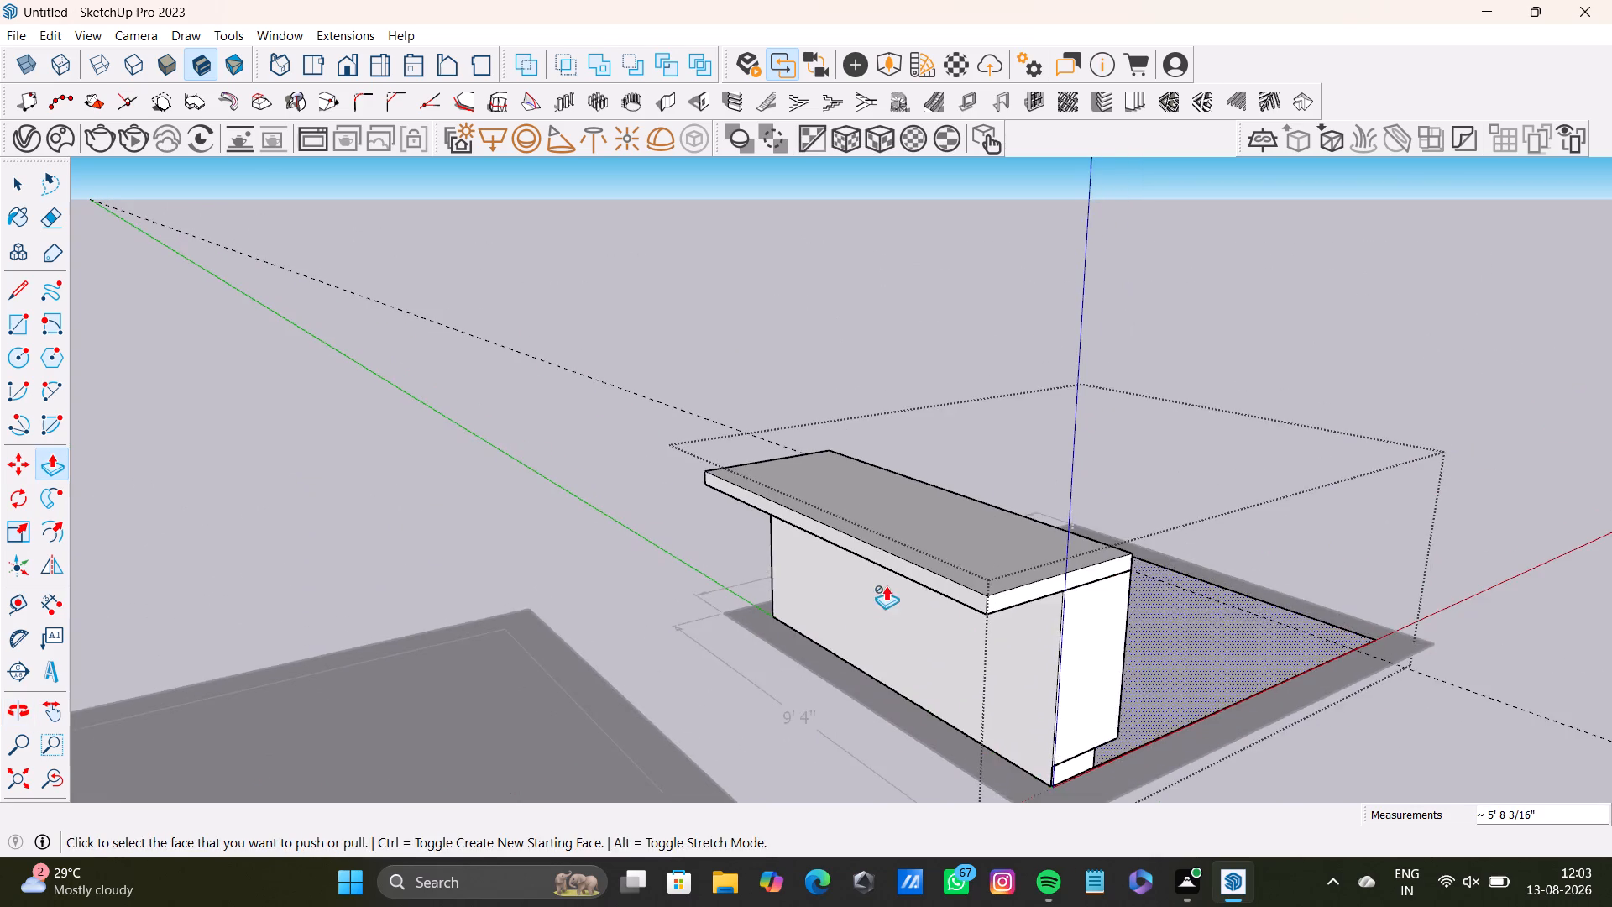
pyautogui.scroll(2, 889, 579)
pyautogui.moveTo(898, 565); pyautogui.dragTo(903, 617, button='middle')
pyautogui.moveTo(938, 637); pyautogui.dragTo(1060, 615)
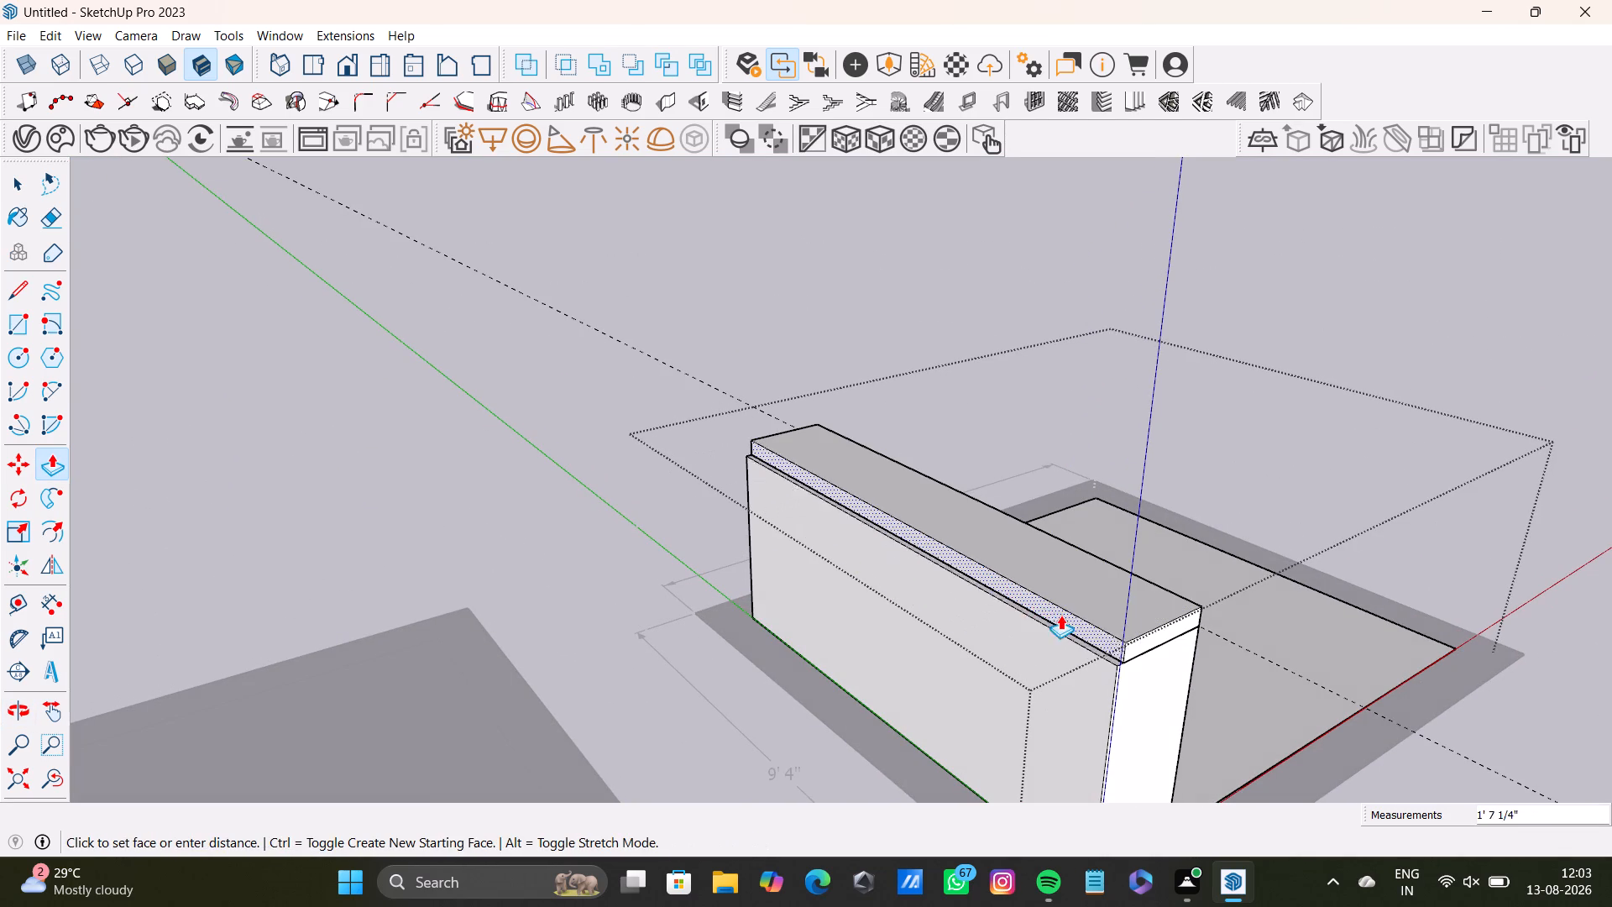
pyautogui.moveTo(1060, 615); pyautogui.dragTo(1064, 641)
# Open the block group and pull its long inner face out 4" toward the room.
pyautogui.moveTo(1194, 679); pyautogui.dragTo(953, 703, button='middle')
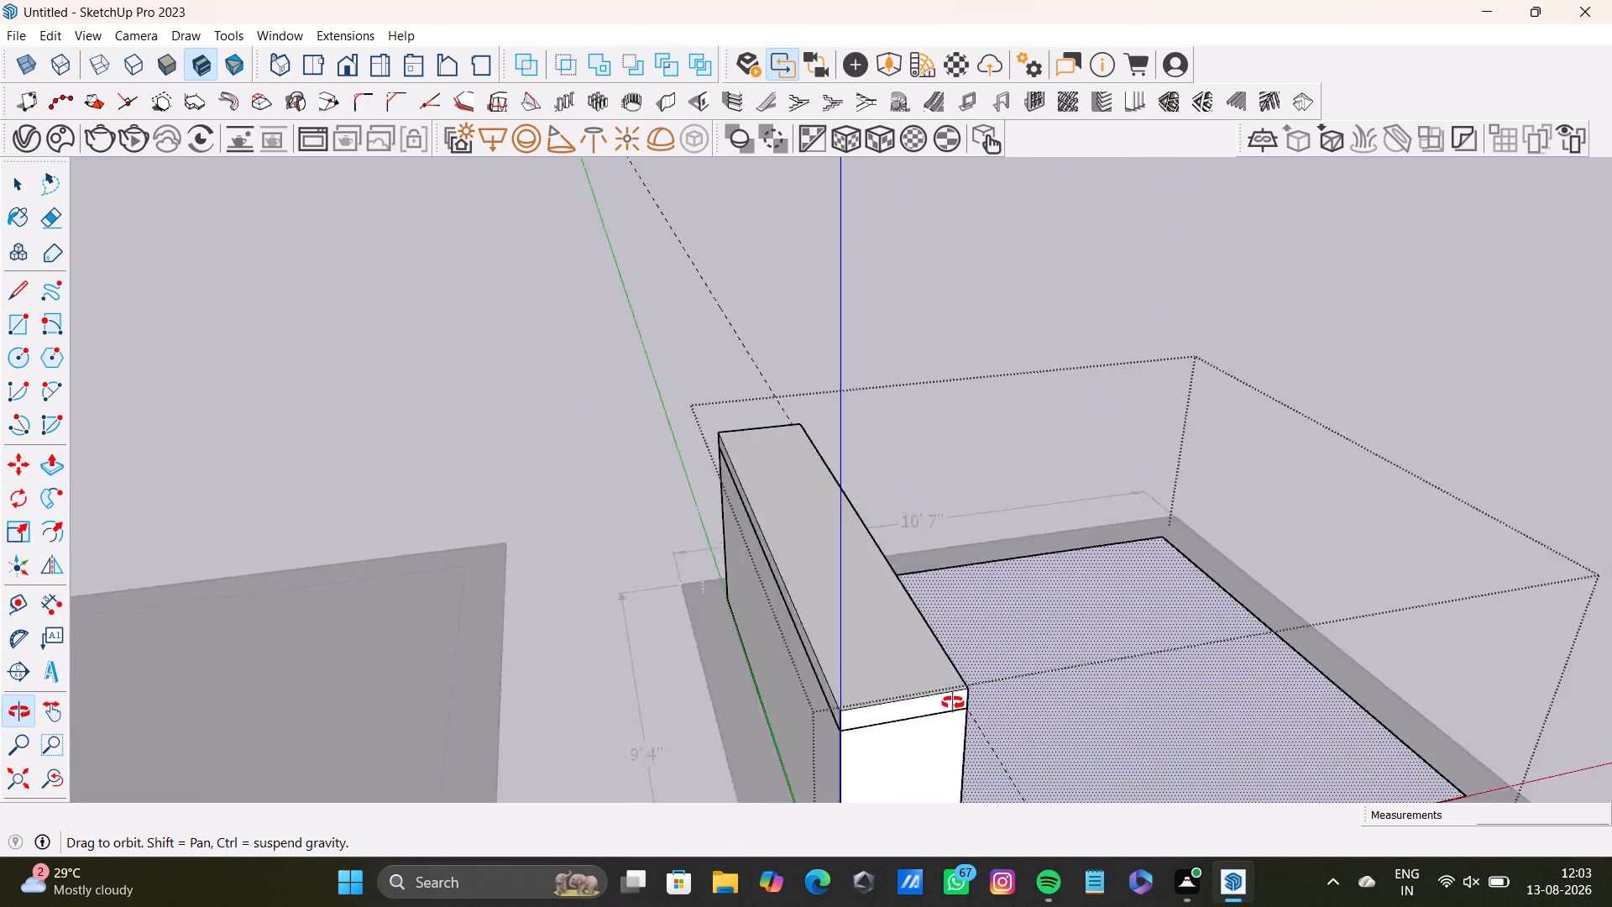
pyautogui.moveTo(953, 703); pyautogui.dragTo(605, 680, button='middle')
pyautogui.moveTo(985, 657); pyautogui.dragTo(799, 665, button='middle')
pyautogui.moveTo(767, 598); pyautogui.dragTo(1170, 705, button='middle')
pyautogui.moveTo(1105, 705); pyautogui.dragTo(1013, 742, button='middle')
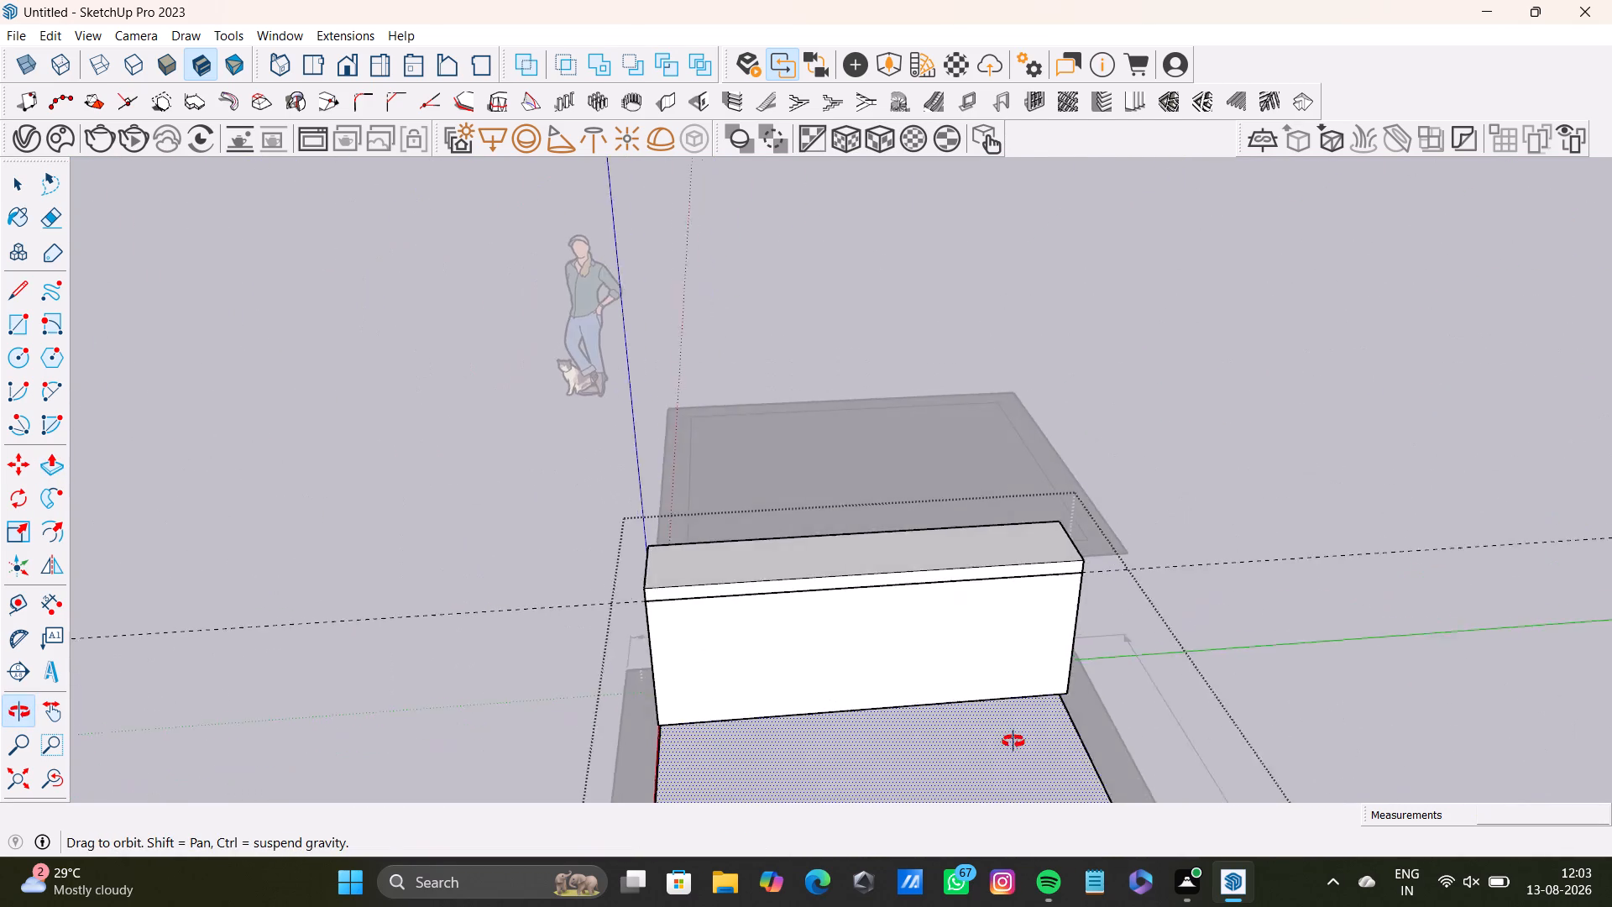
pyautogui.moveTo(1013, 742); pyautogui.dragTo(967, 722, button='middle')
pyautogui.scroll(5, 929, 642)
pyautogui.moveTo(924, 585); pyautogui.dragTo(1118, 477, button='middle')
pyautogui.moveTo(889, 529); pyautogui.dragTo(1049, 559, button='middle')
pyautogui.press('space')
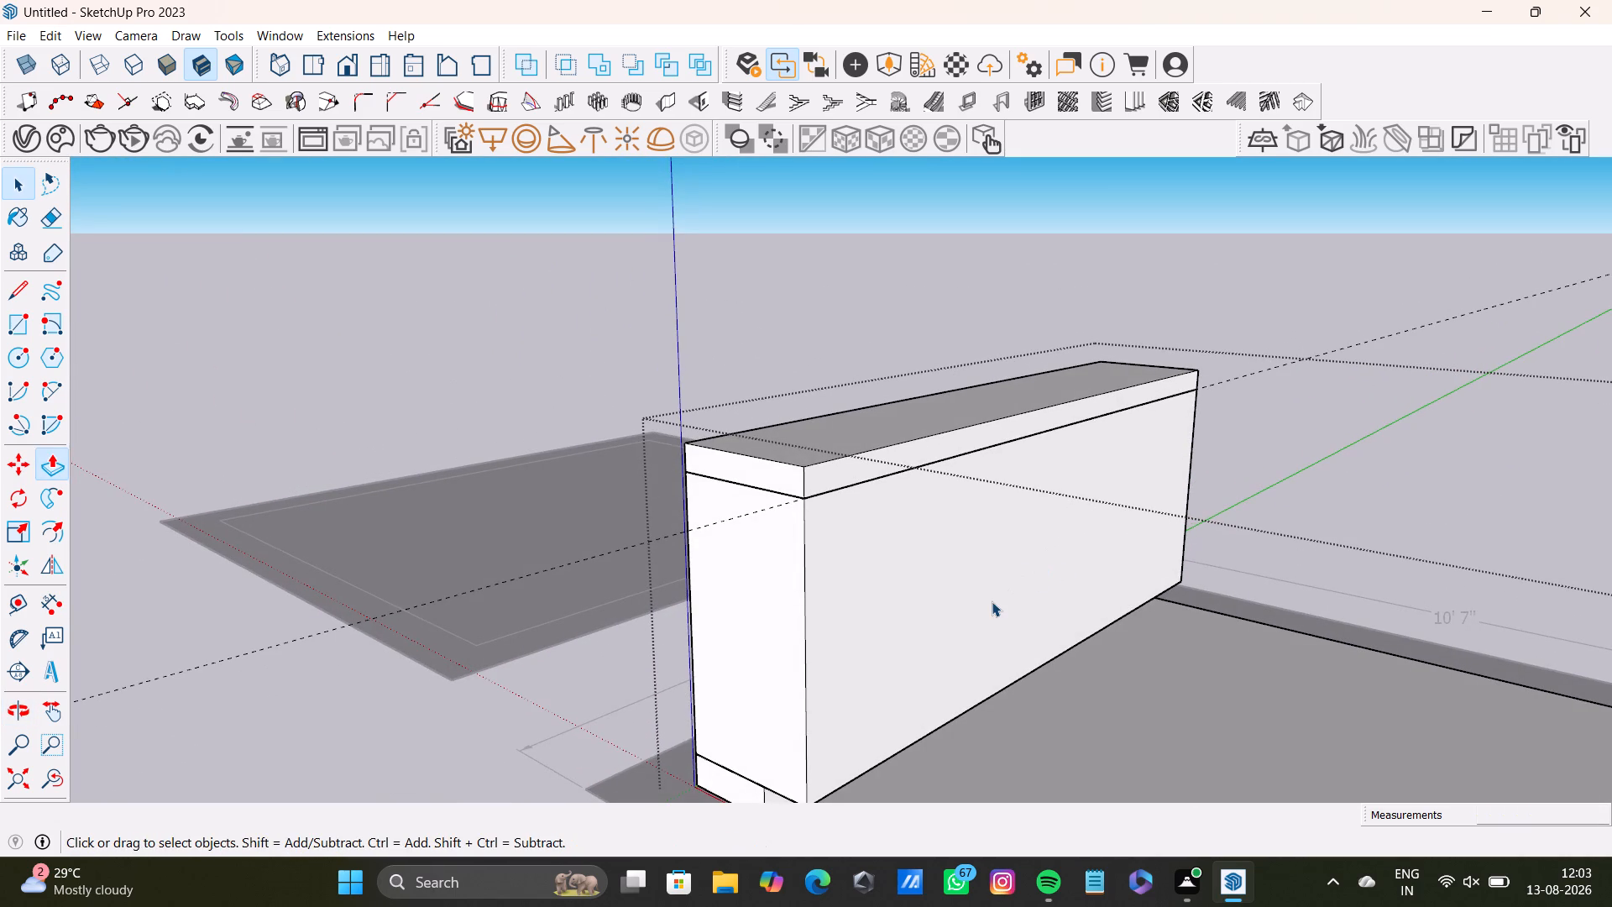
pyautogui.click(992, 601)
pyautogui.tripleClick(985, 604)
pyautogui.click(984, 604)
pyautogui.doubleClick(990, 611)
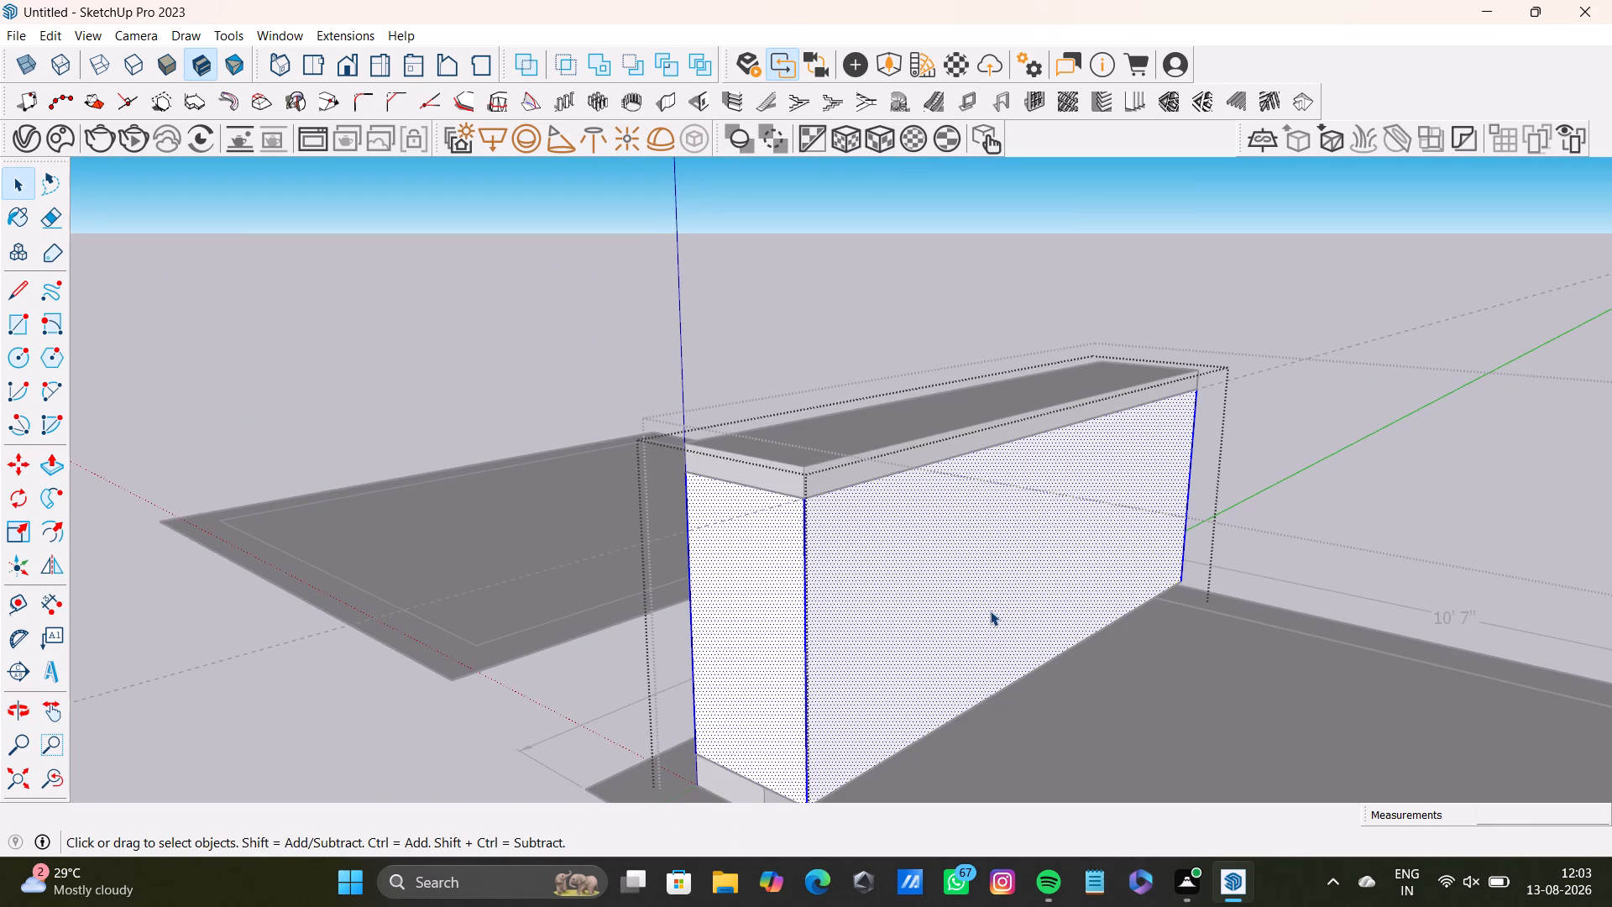
pyautogui.press('p')
pyautogui.click(991, 611)
pyautogui.click(1019, 615)
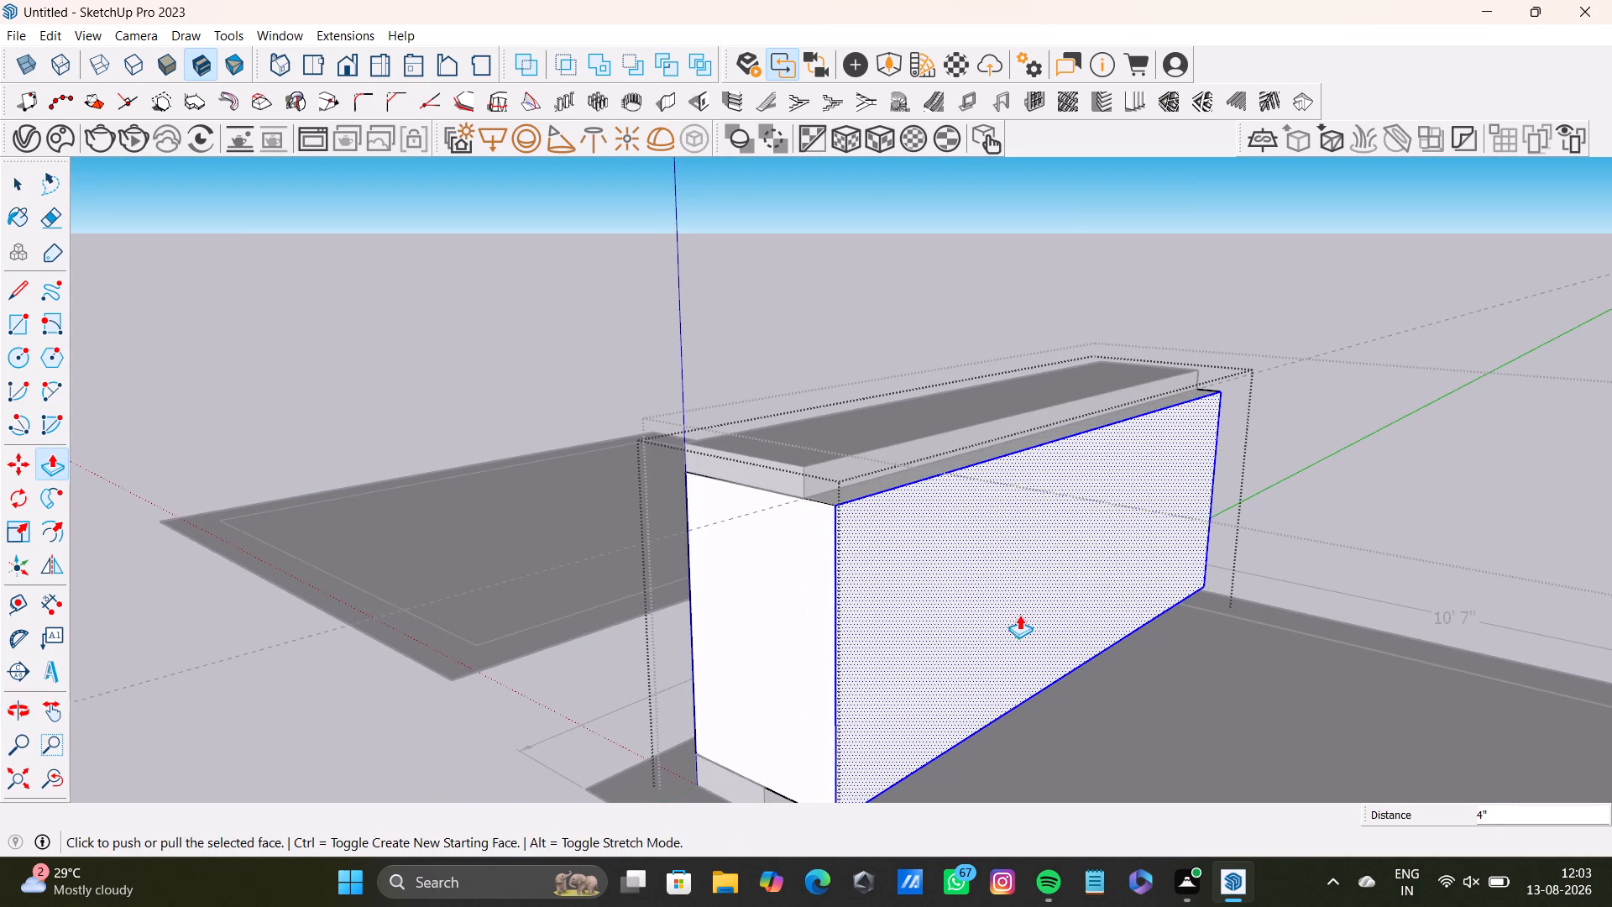
pyautogui.press('space')
# Leave the block group and pull the slab's inner long face out 5 7/8" to overhang the block.
pyautogui.moveTo(1180, 705); pyautogui.dragTo(1056, 828, button='middle')
pyautogui.press('space')
pyautogui.doubleClick(966, 557)
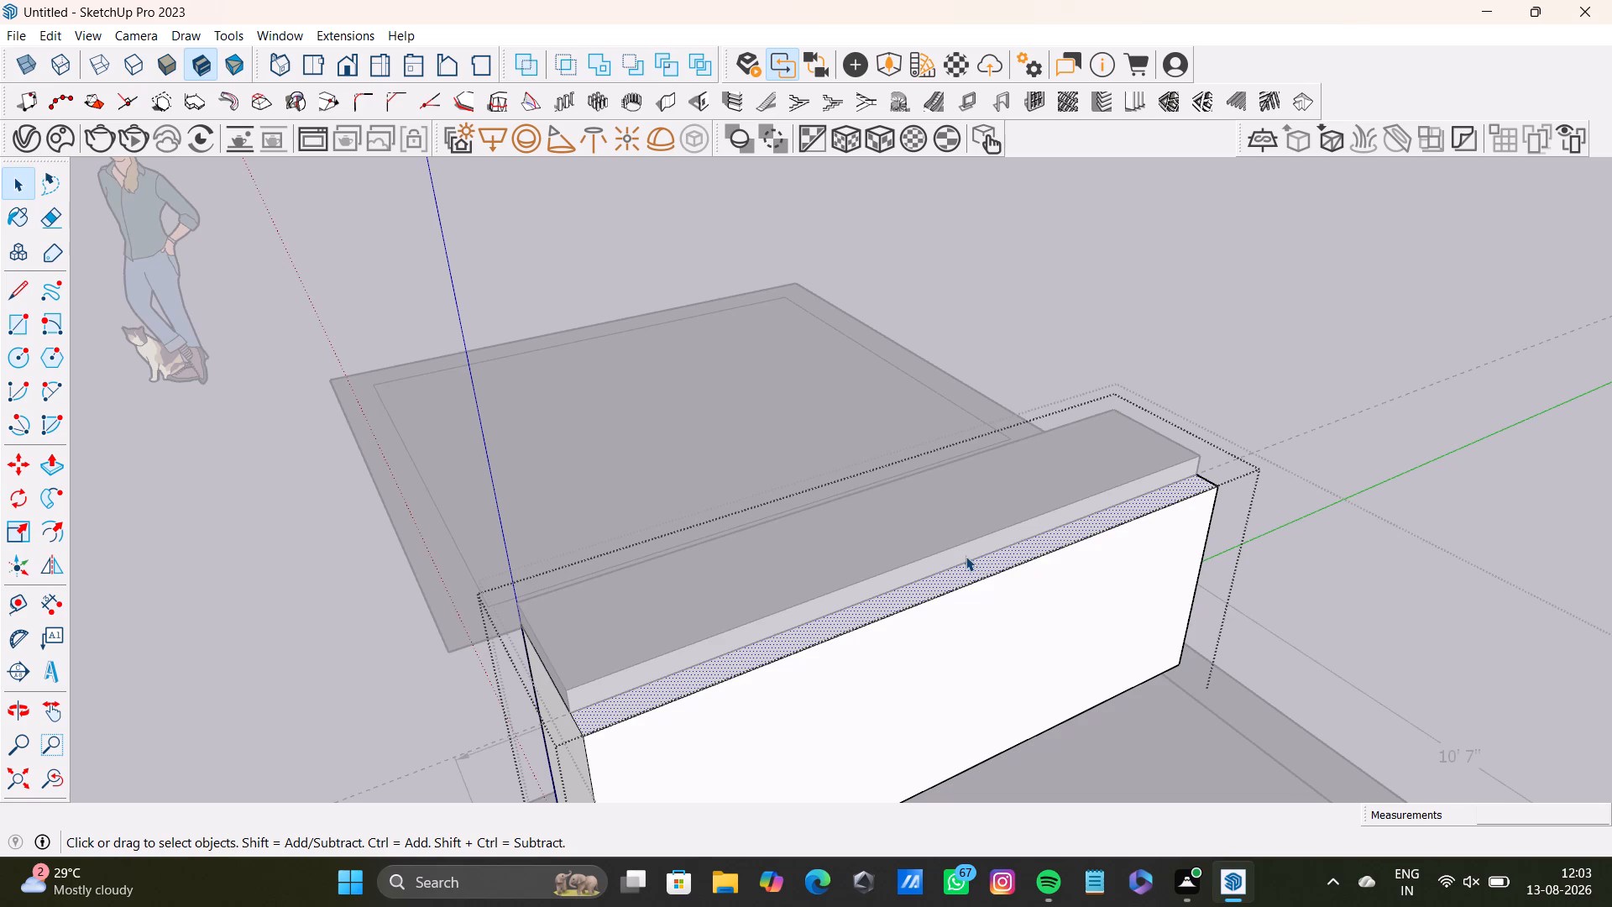
pyautogui.moveTo(966, 555); pyautogui.dragTo(976, 553)
pyautogui.click(1353, 474)
pyautogui.click(1024, 522)
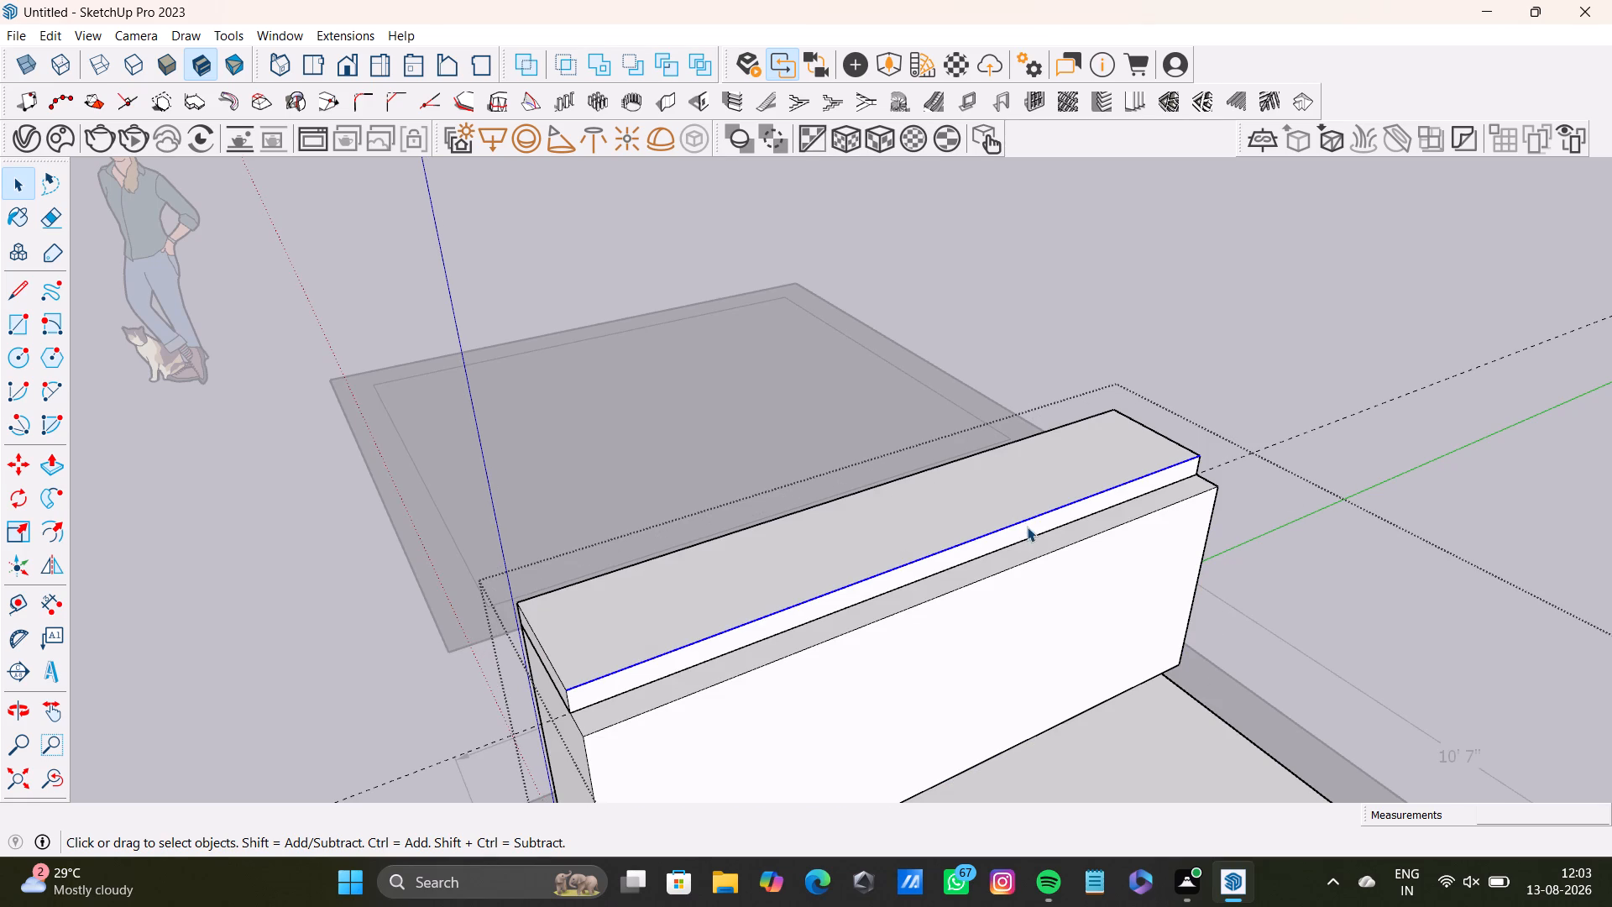
pyautogui.doubleClick(1027, 527)
pyautogui.press('p')
pyautogui.click(1027, 527)
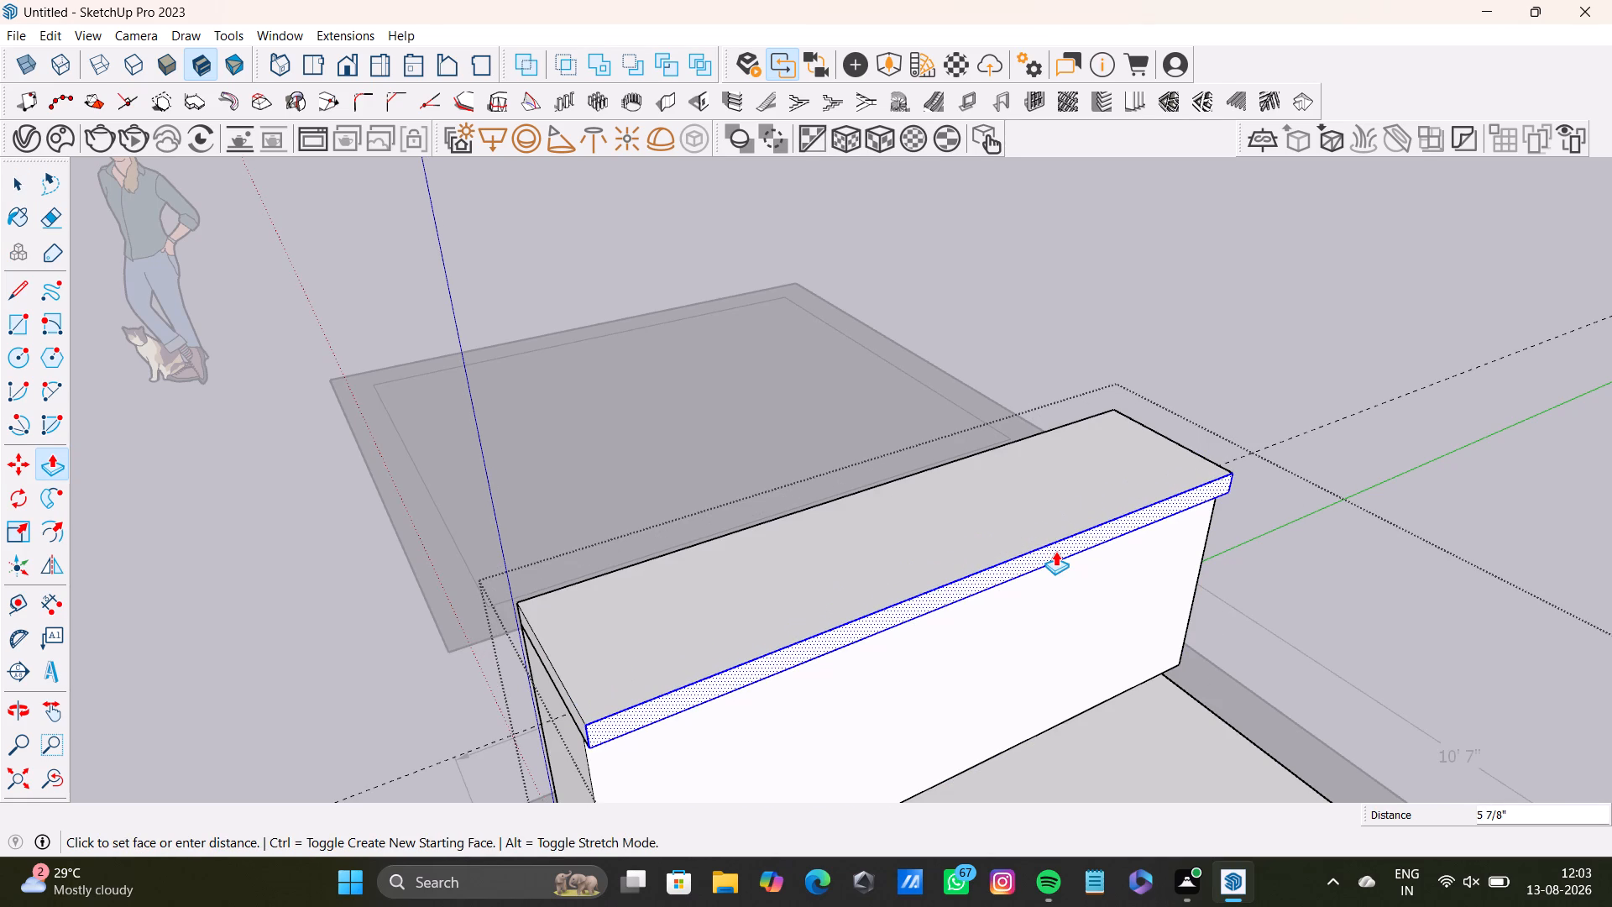
pyautogui.click(1055, 551)
# Examine the slab's overhang and the block's recessed base from the room side and the end.
pyautogui.moveTo(1155, 684); pyautogui.dragTo(1074, 507, button='middle')
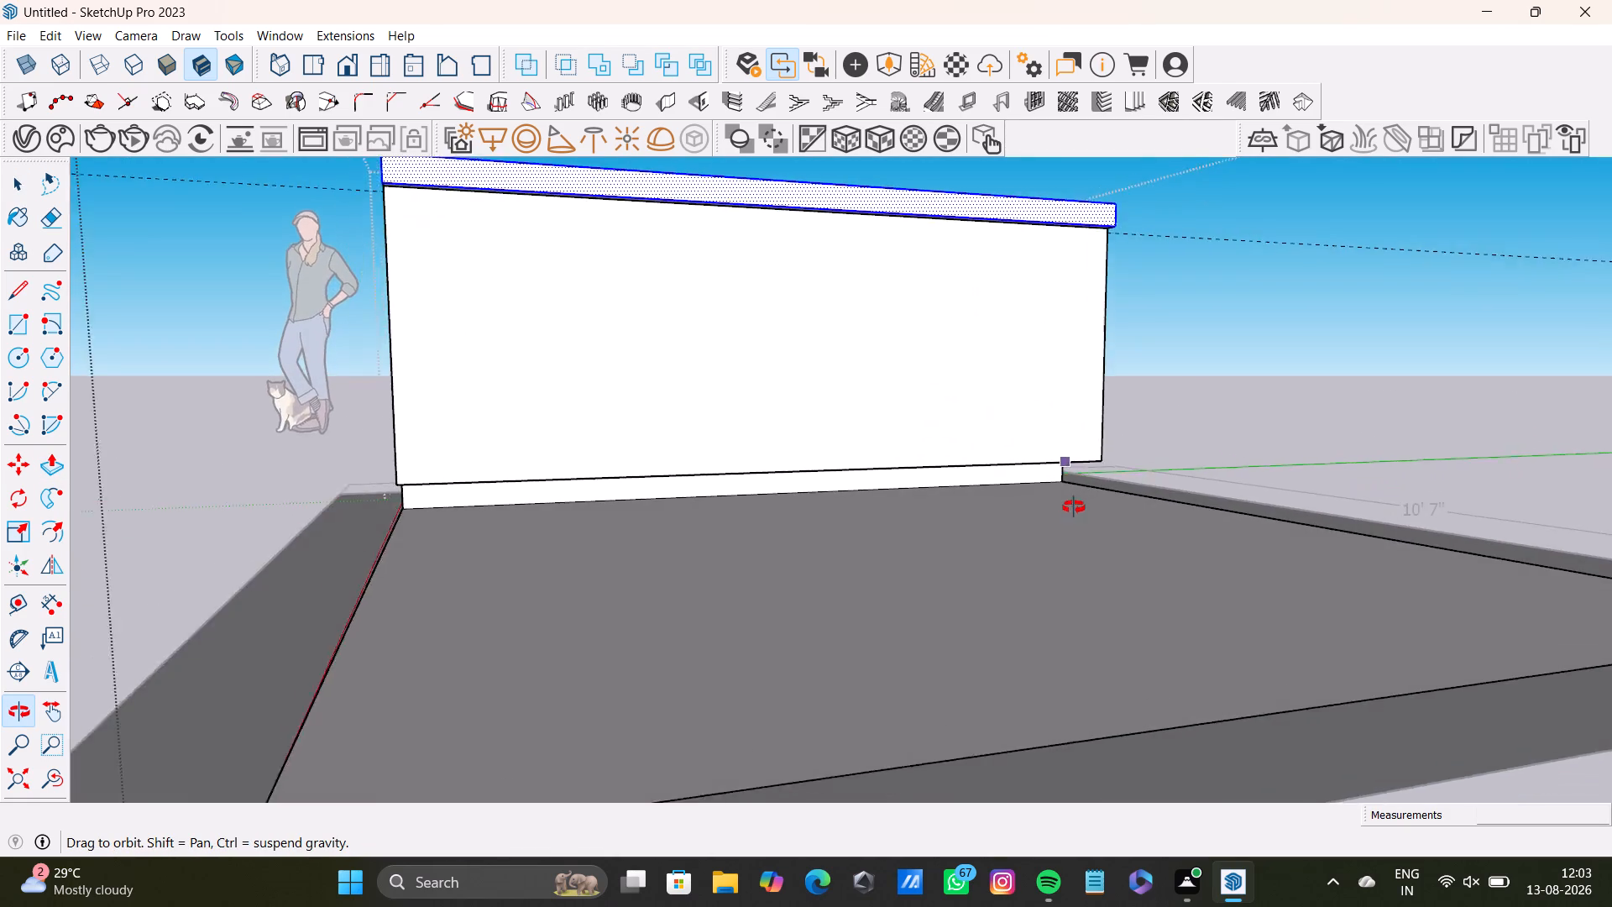
pyautogui.moveTo(1074, 507); pyautogui.dragTo(1166, 624, button='middle')
pyautogui.moveTo(1171, 631); pyautogui.dragTo(1091, 654, button='middle')
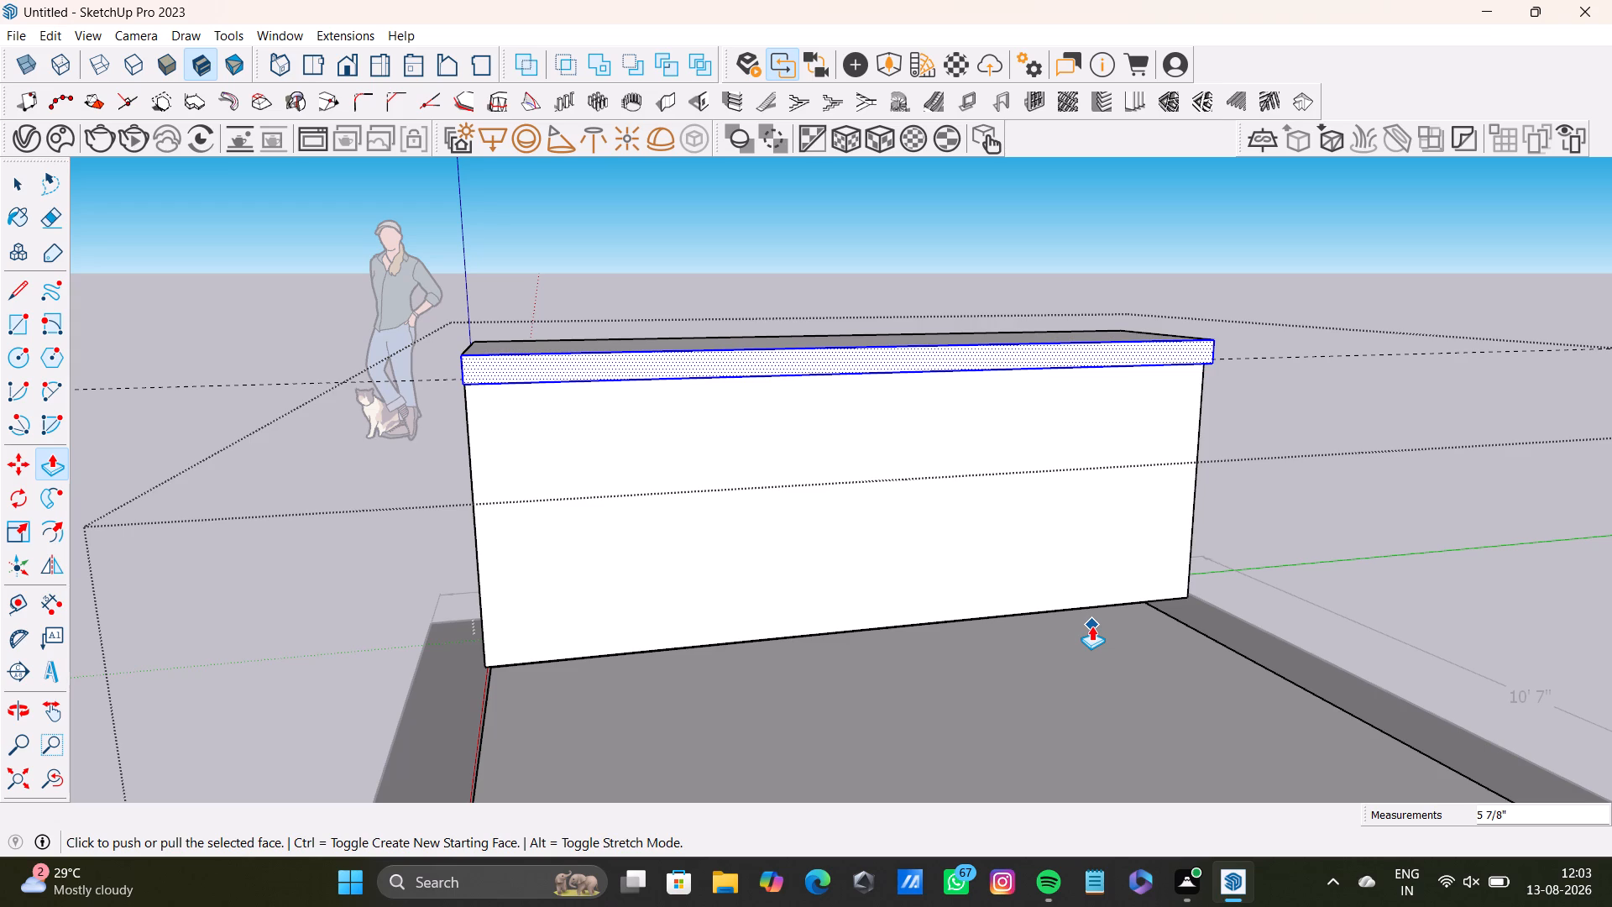
pyautogui.scroll(8, 625, 647)
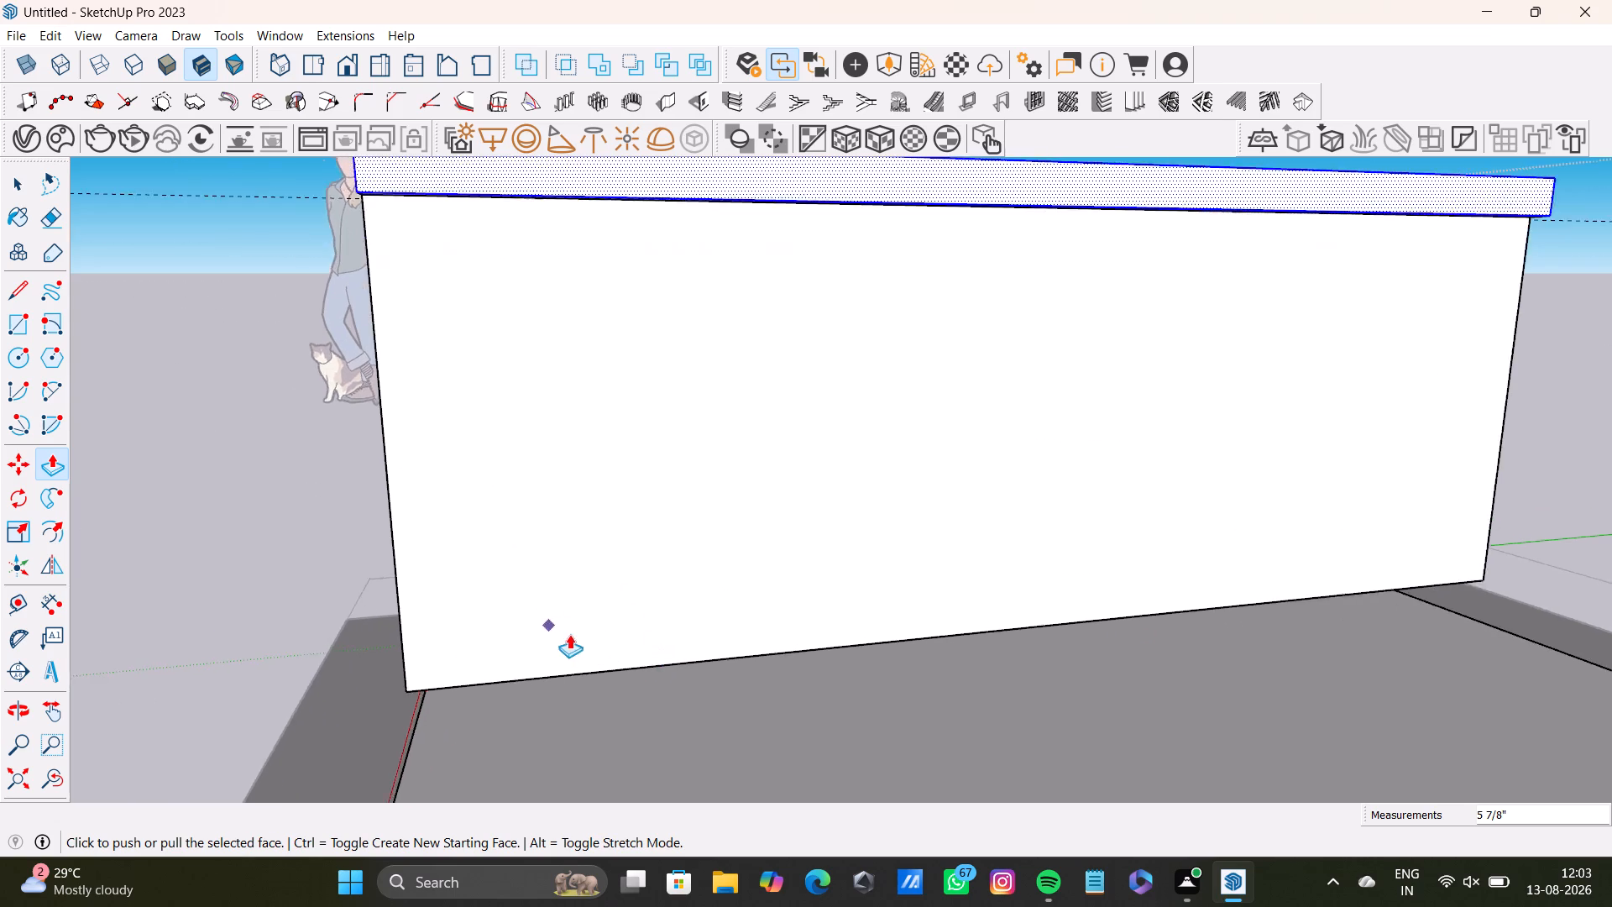
pyautogui.moveTo(587, 621); pyautogui.dragTo(736, 607, button='middle')
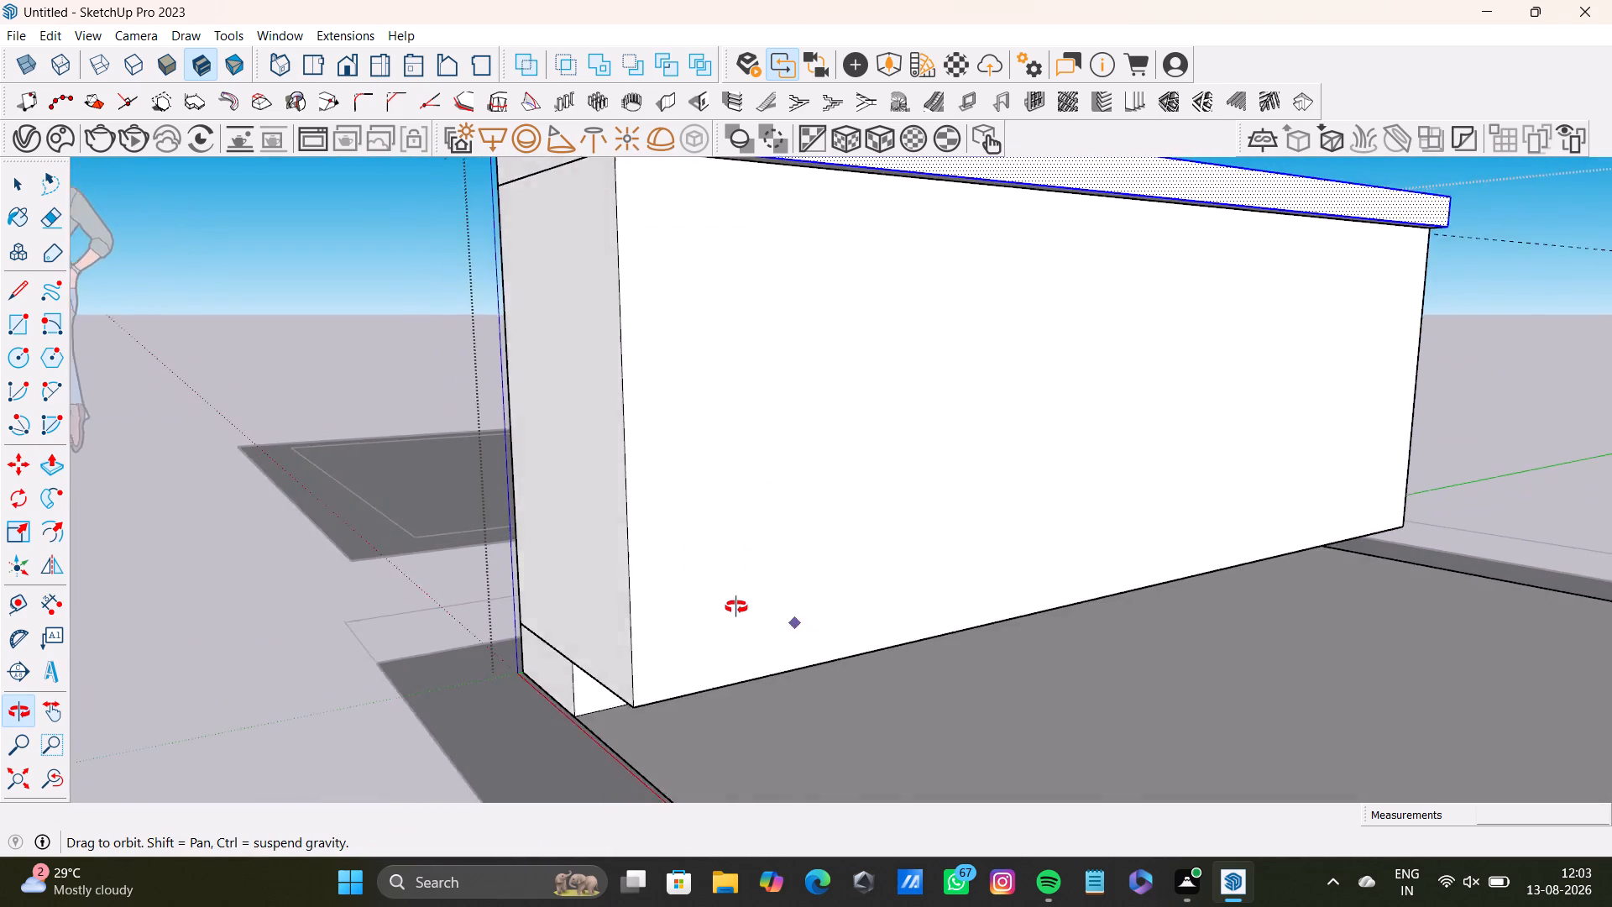
pyautogui.moveTo(736, 607); pyautogui.dragTo(768, 595, button='middle')
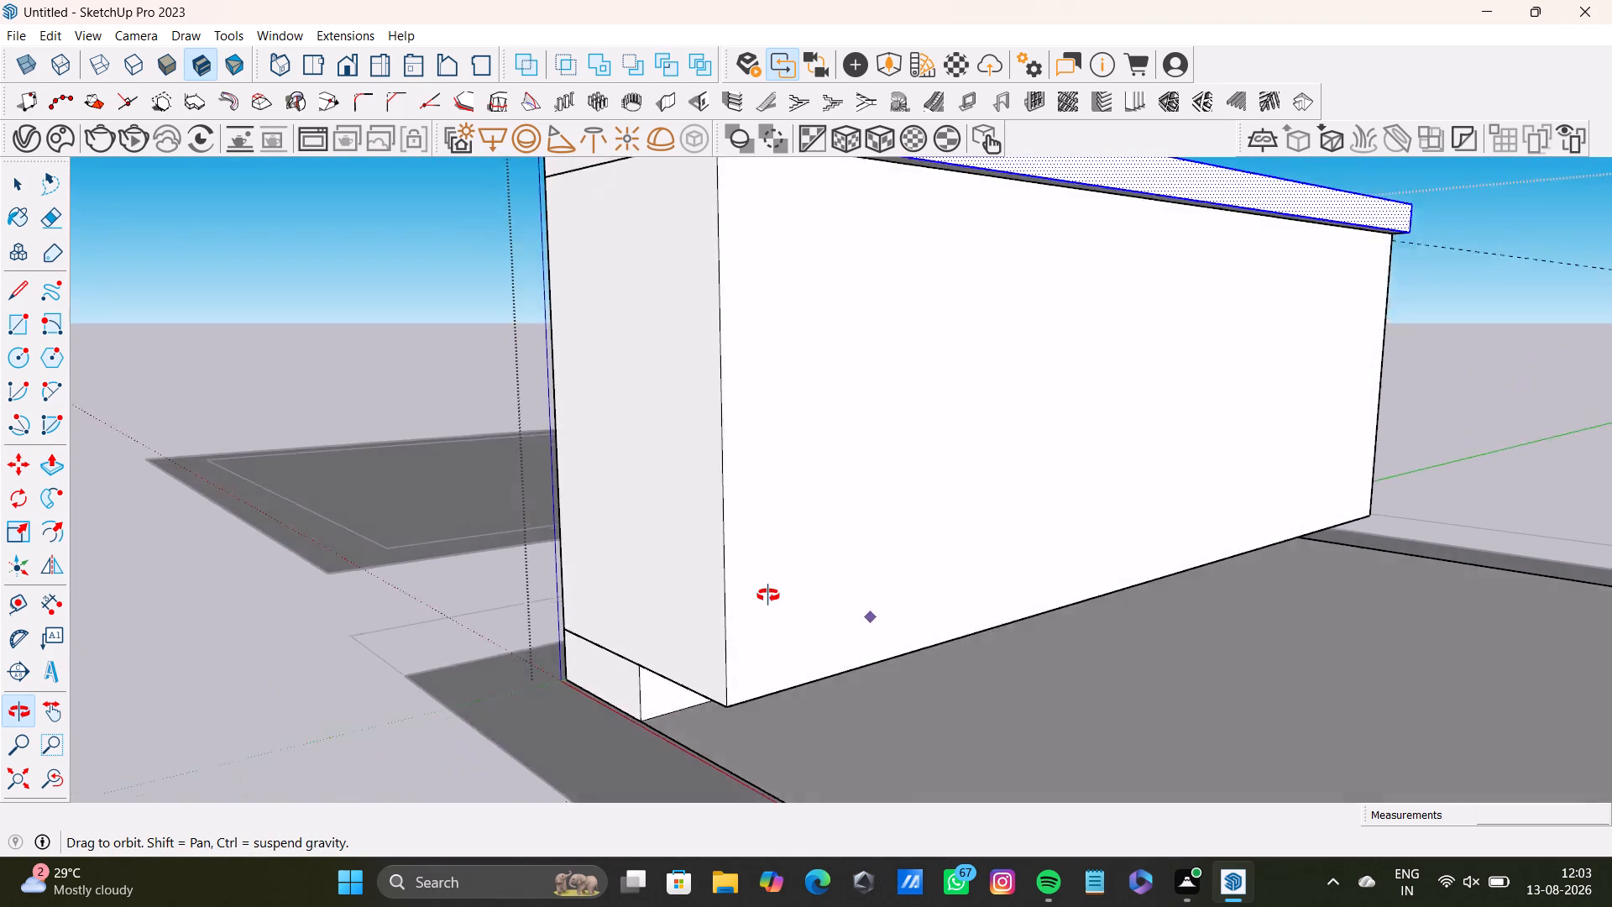
# Examine the counter block's long inner face, recessed base and overhanging slab from the room side and the end.
pyautogui.moveTo(768, 595); pyautogui.dragTo(775, 605, button='middle')
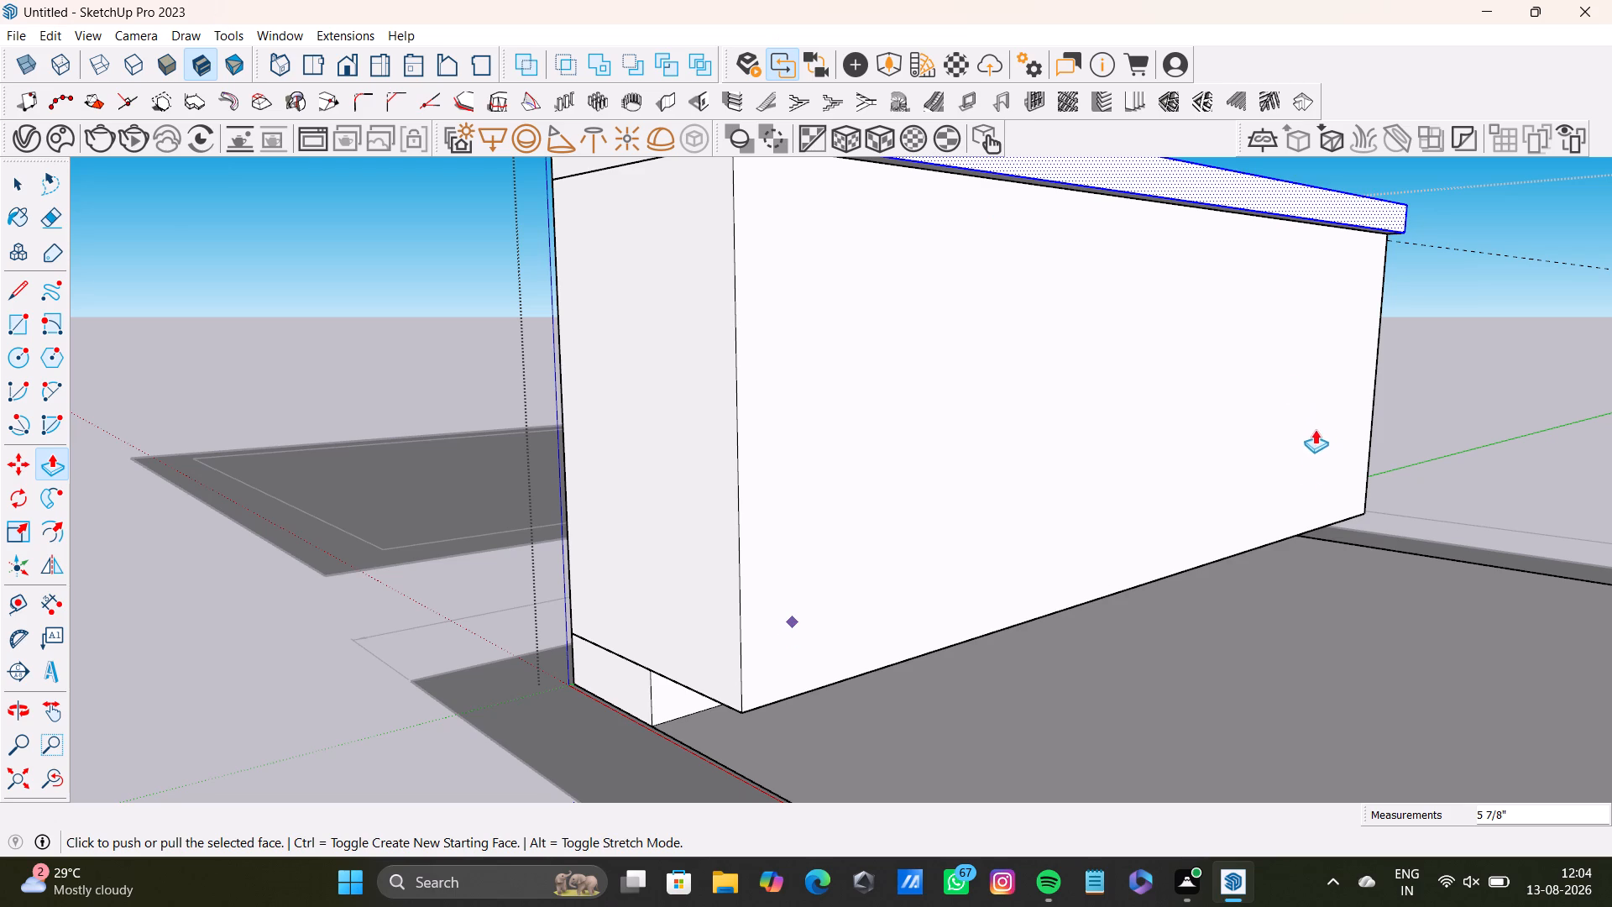
pyautogui.moveTo(1310, 527); pyautogui.dragTo(1253, 529, button='middle')
pyautogui.scroll(-4, 909, 397)
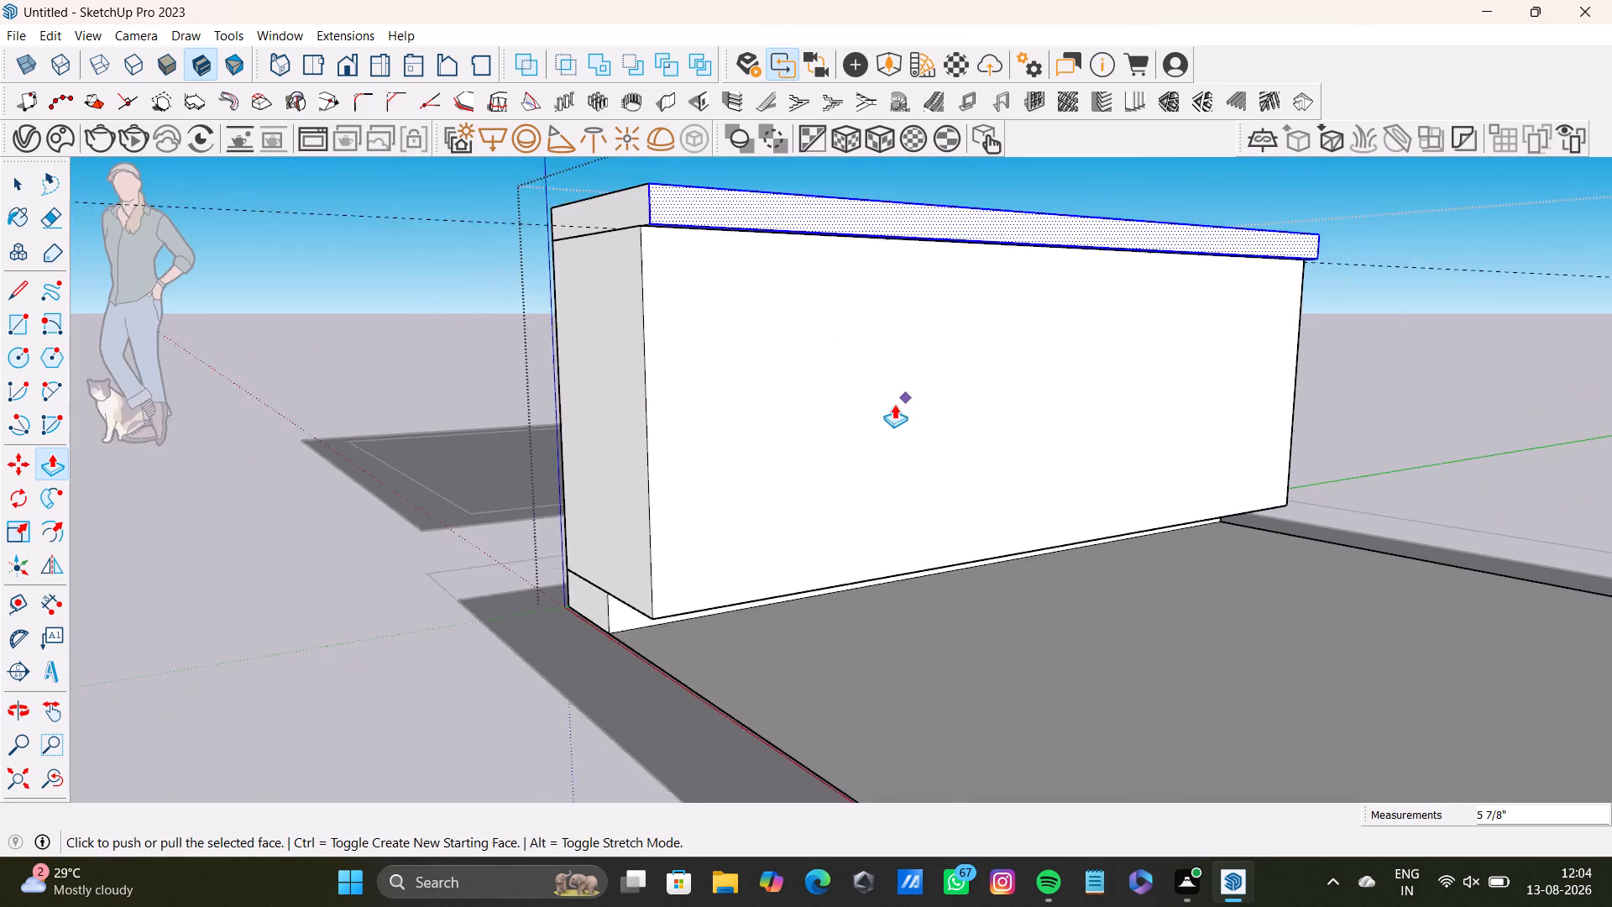
pyautogui.moveTo(888, 405); pyautogui.dragTo(1028, 406, button='middle')
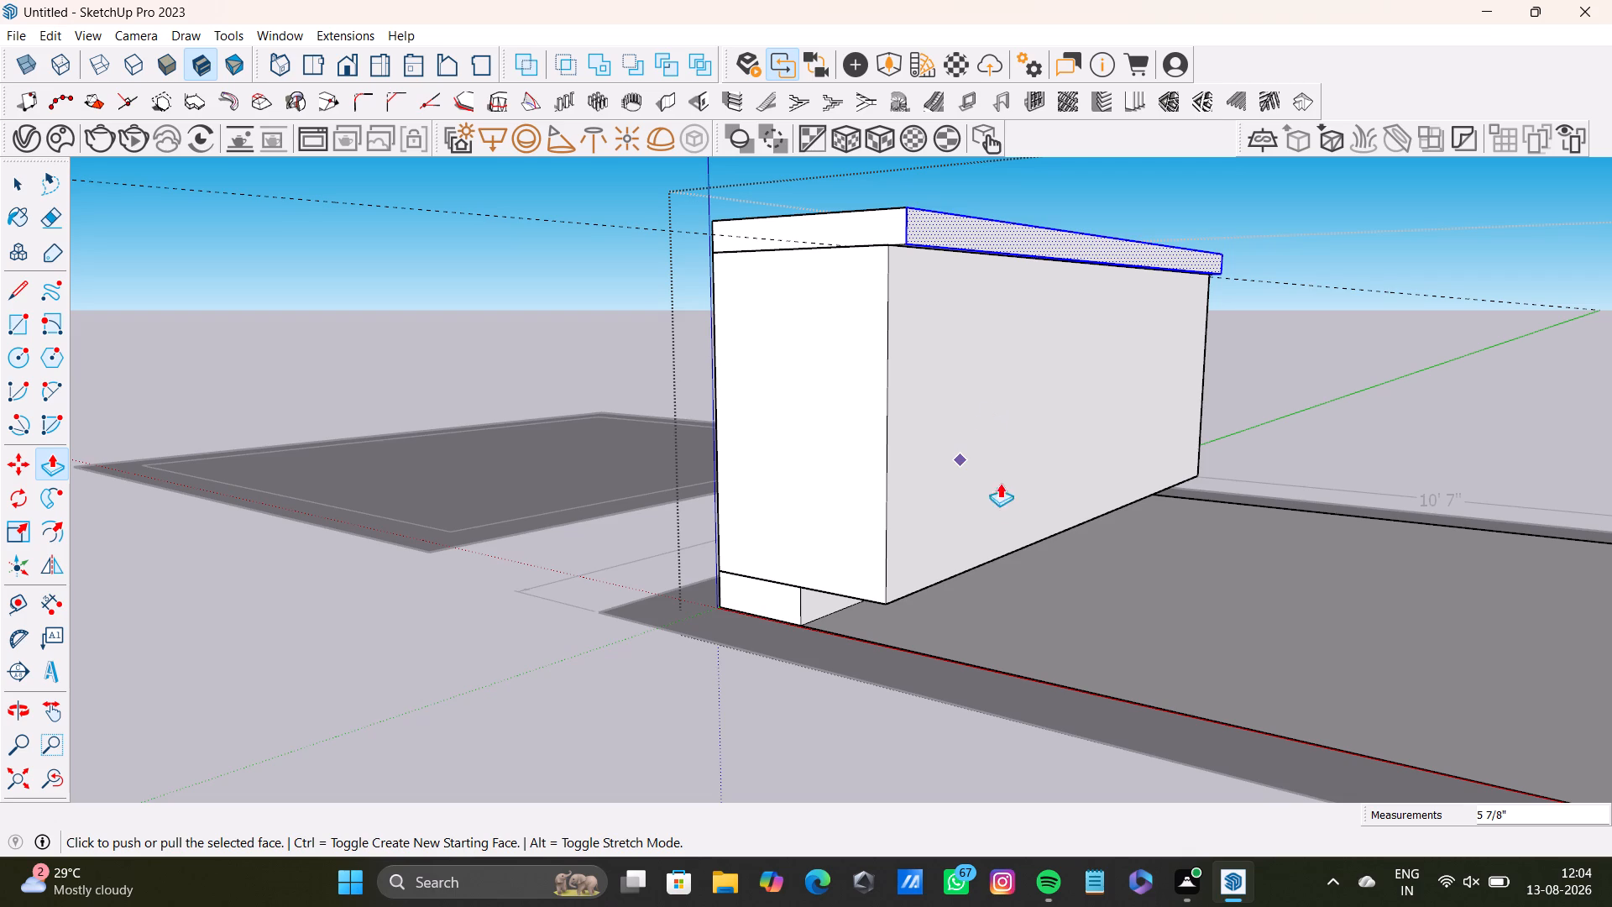
pyautogui.moveTo(1100, 573); pyautogui.dragTo(971, 627, button='middle')
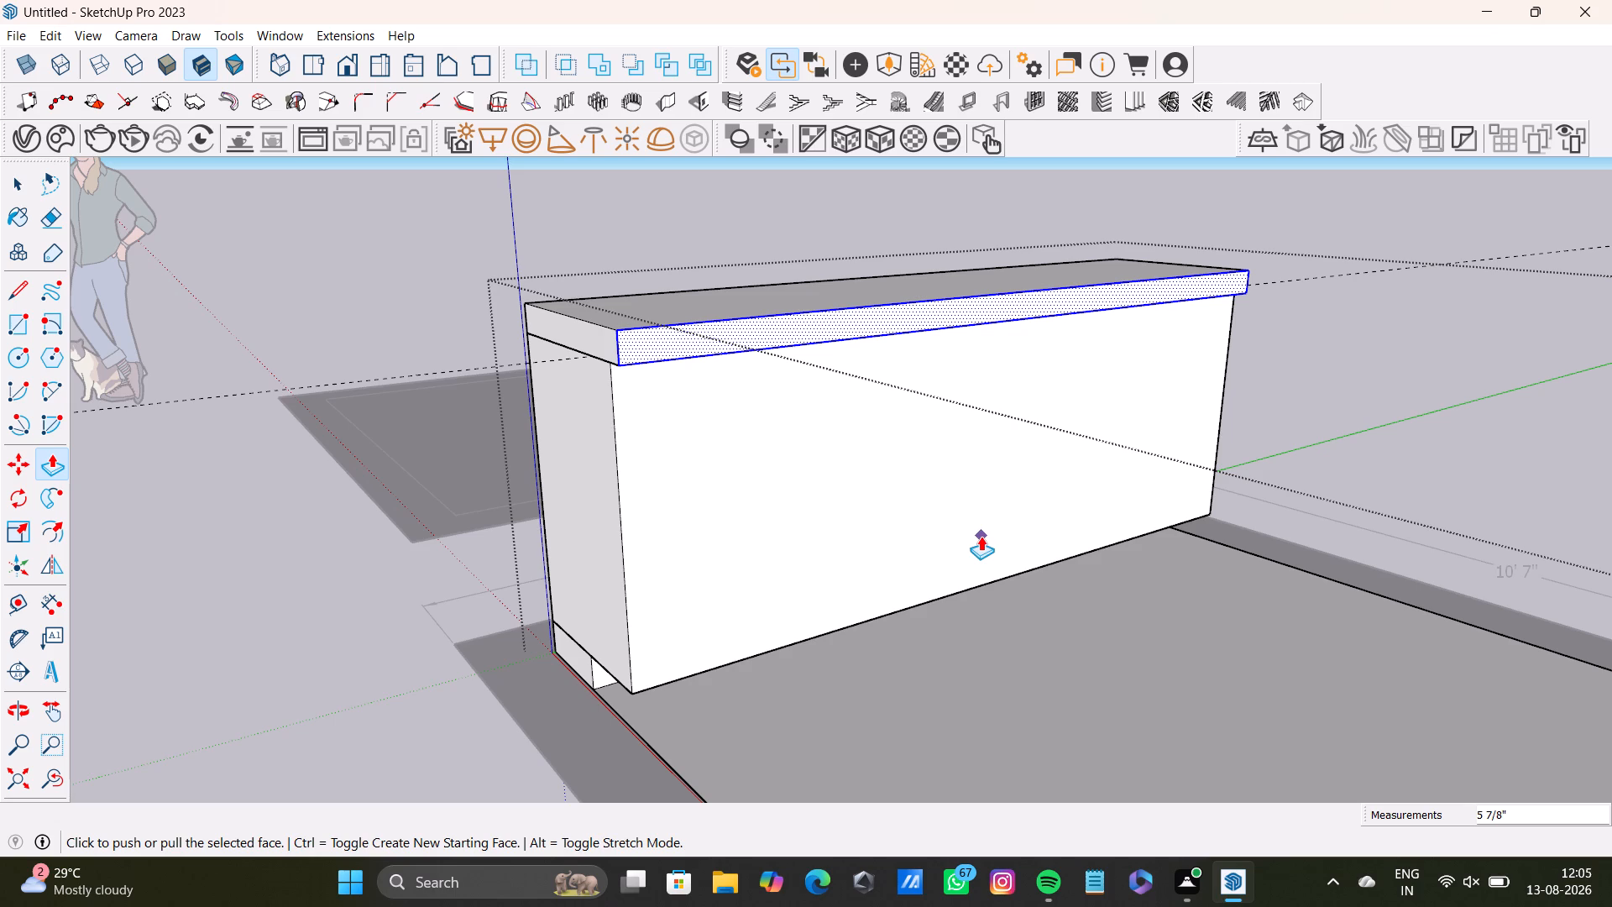
pyautogui.press('space')
pyautogui.click(1002, 684)
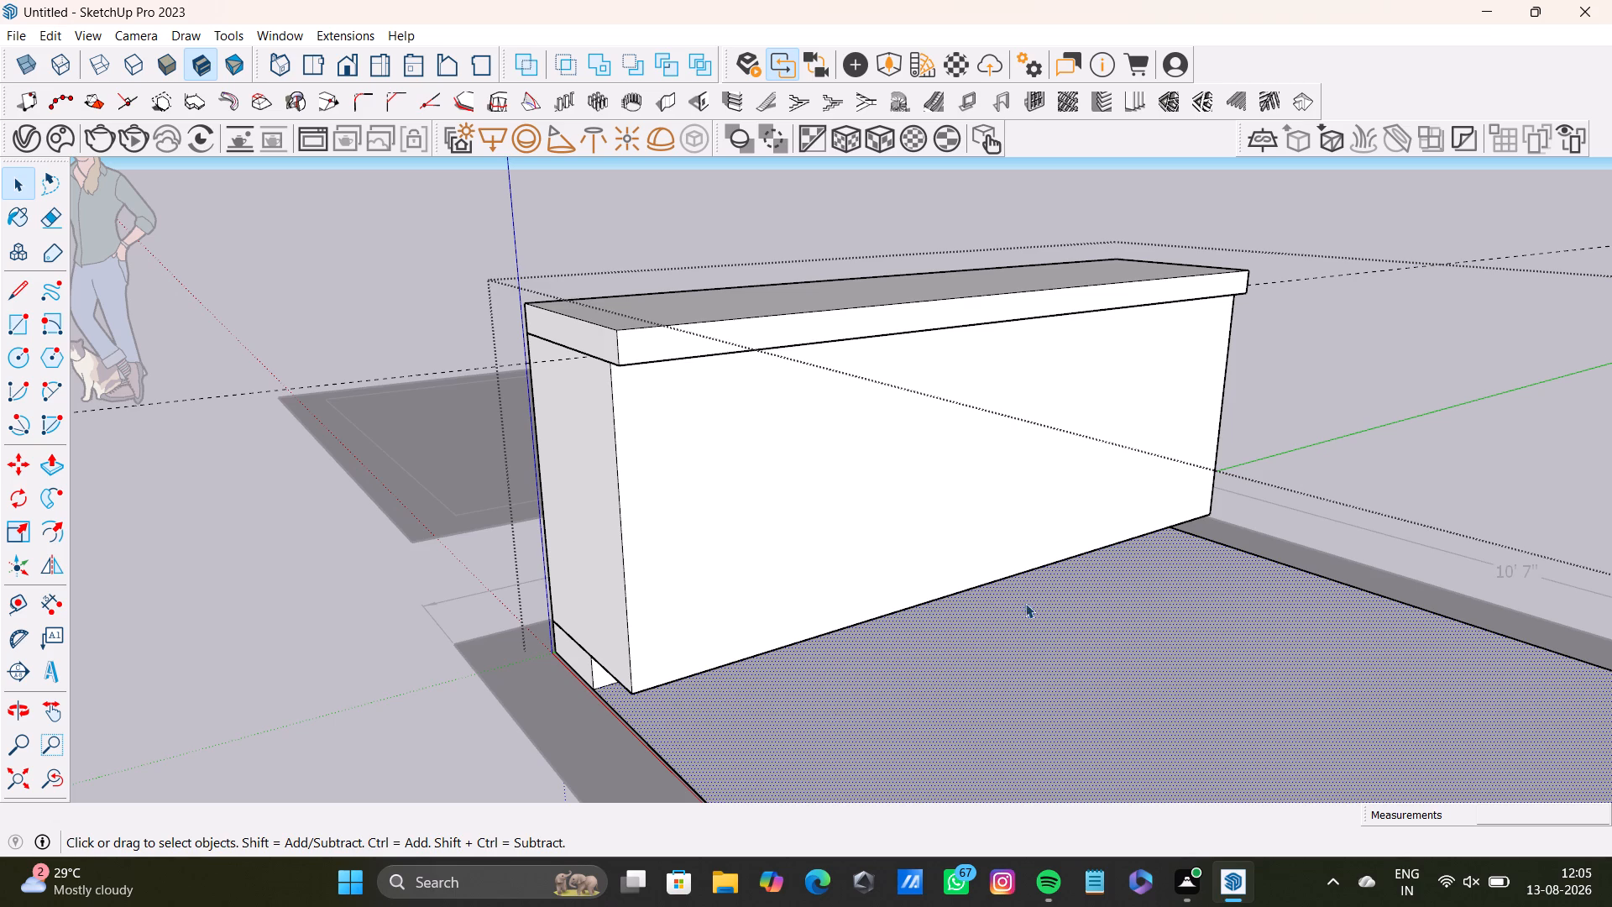
pyautogui.scroll(-3, 673, 549)
pyautogui.moveTo(796, 563); pyautogui.dragTo(716, 570, button='middle')
pyautogui.keyDown('shift'); pyautogui.moveTo(731, 561); pyautogui.dragTo(861, 563, button='middle'); pyautogui.keyUp('shift')
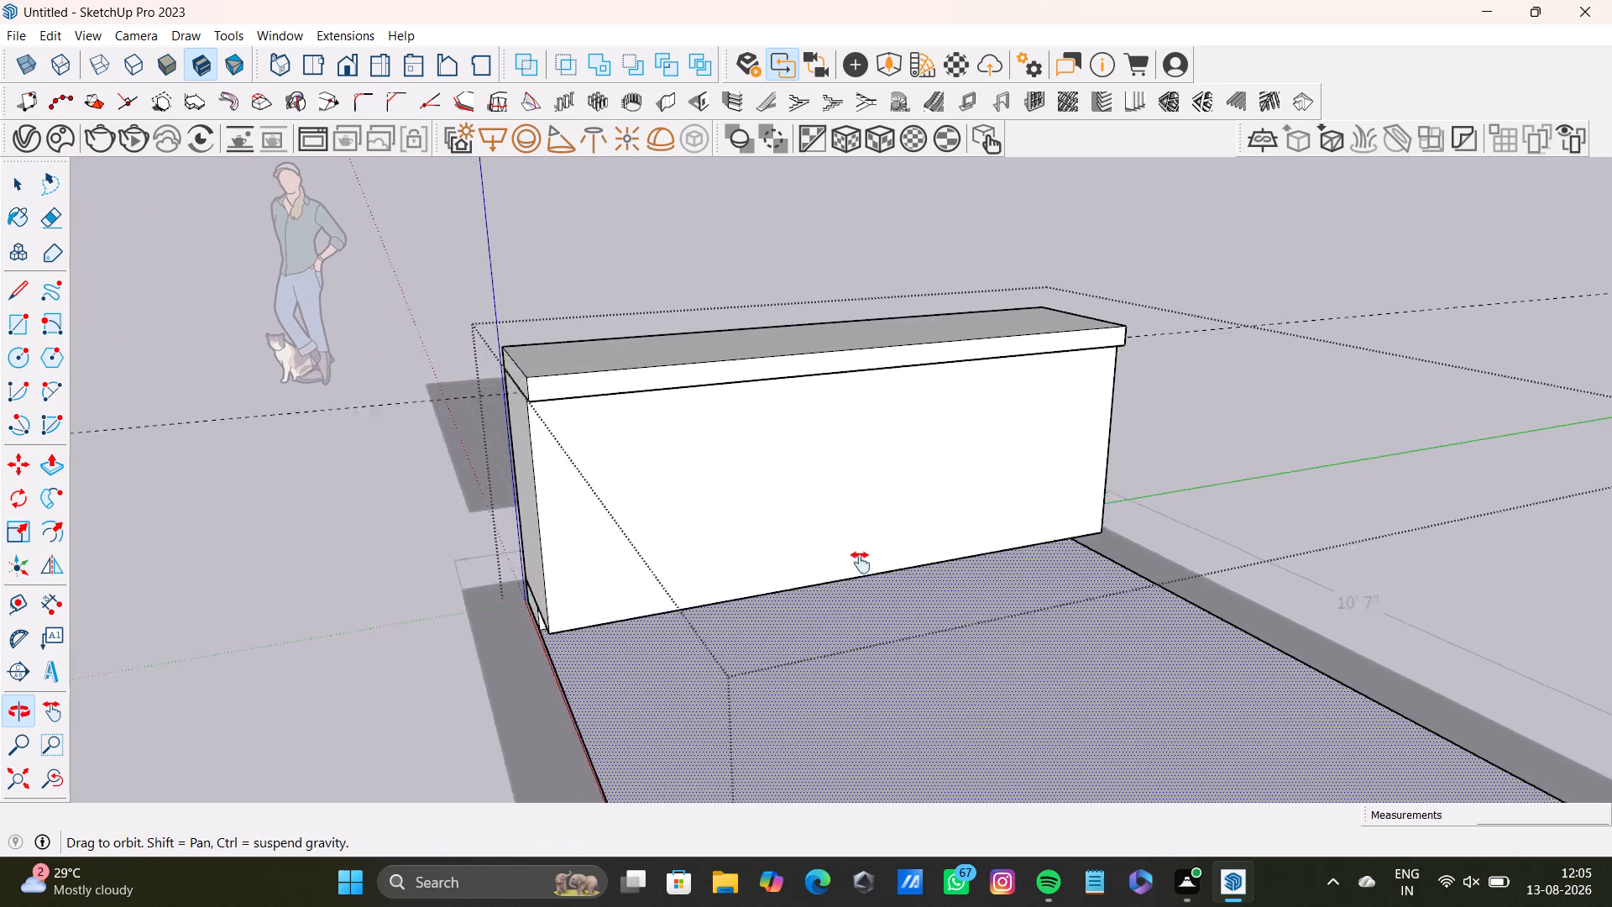
pyautogui.keyDown('shift'); pyautogui.moveTo(861, 563); pyautogui.dragTo(892, 595, button='middle'); pyautogui.keyUp('shift')
pyautogui.moveTo(872, 605); pyautogui.dragTo(861, 606, button='middle')
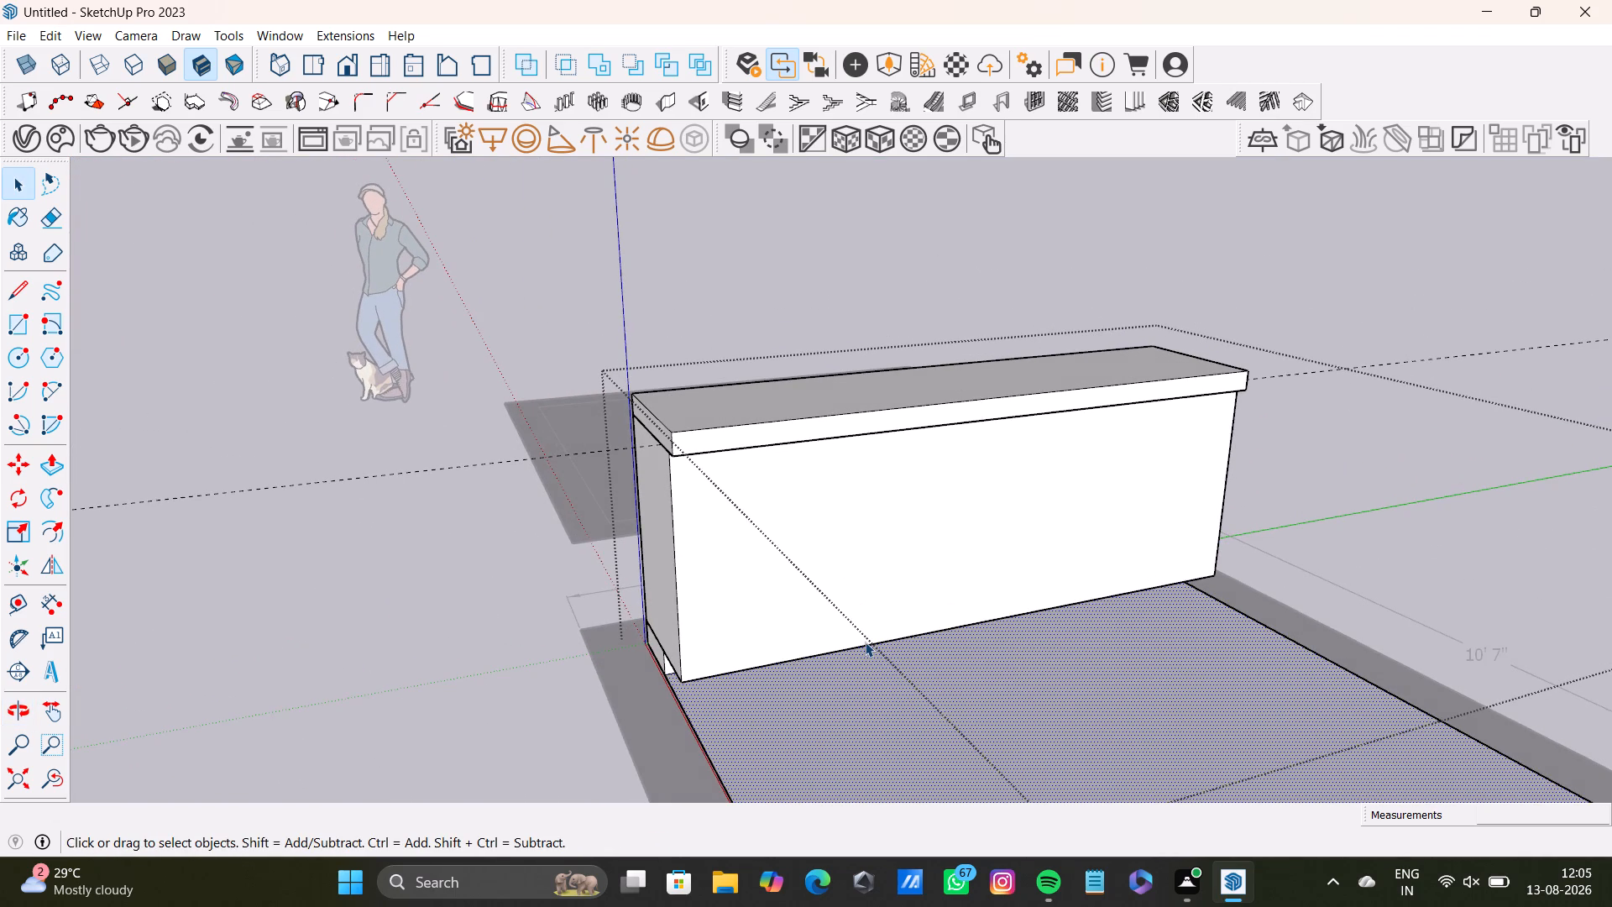
pyautogui.moveTo(842, 654); pyautogui.dragTo(913, 653, button='middle')
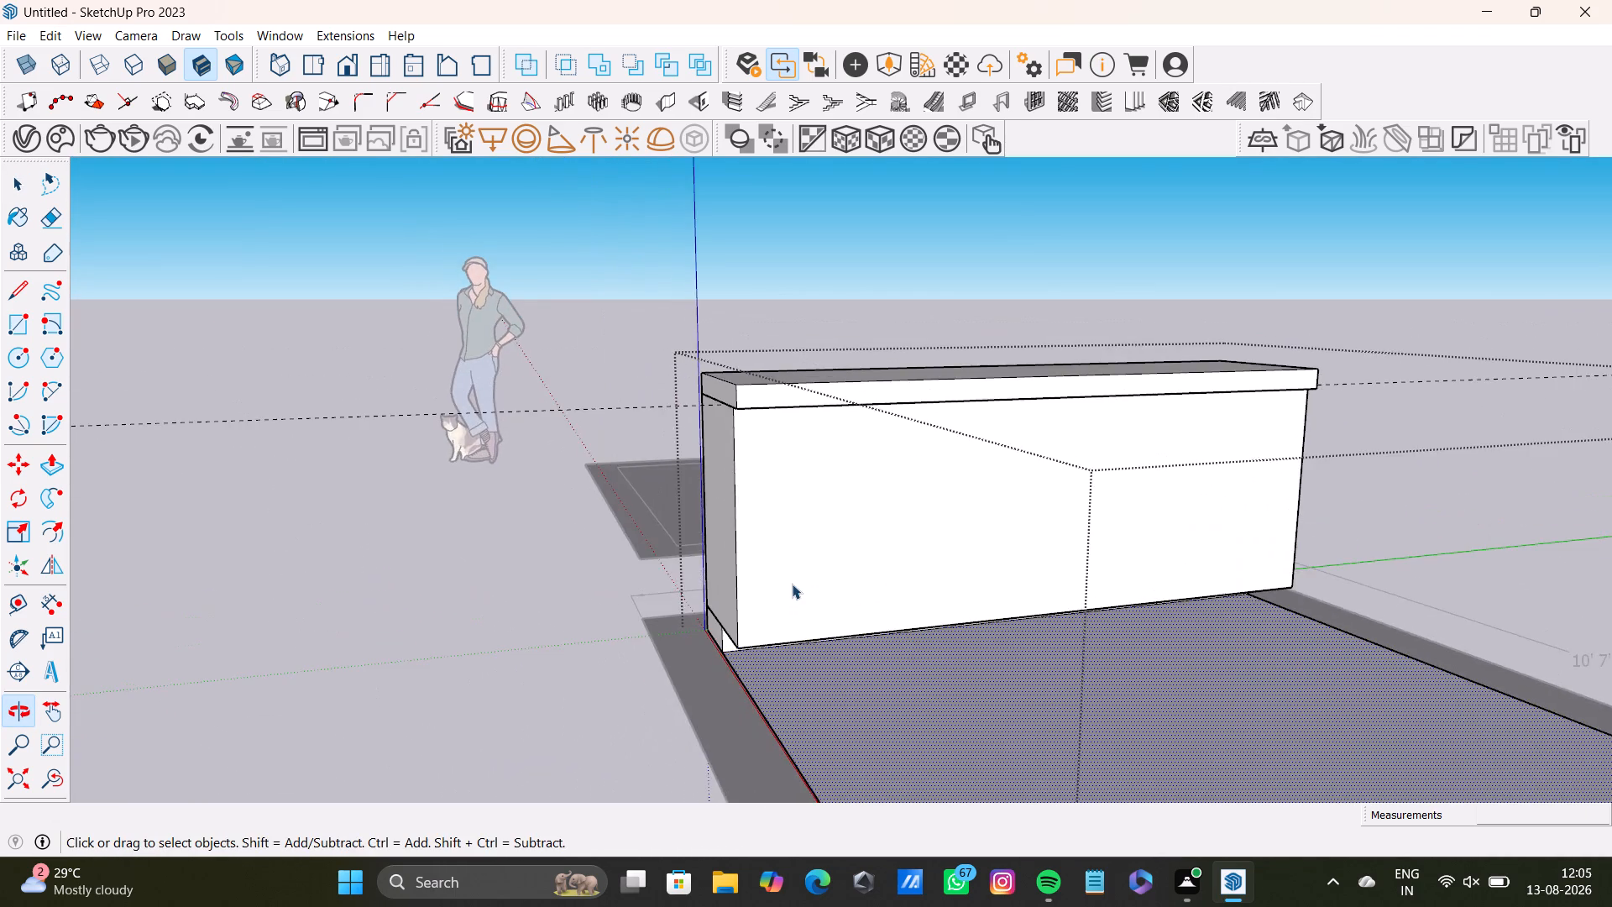
pyautogui.scroll(3, 792, 582)
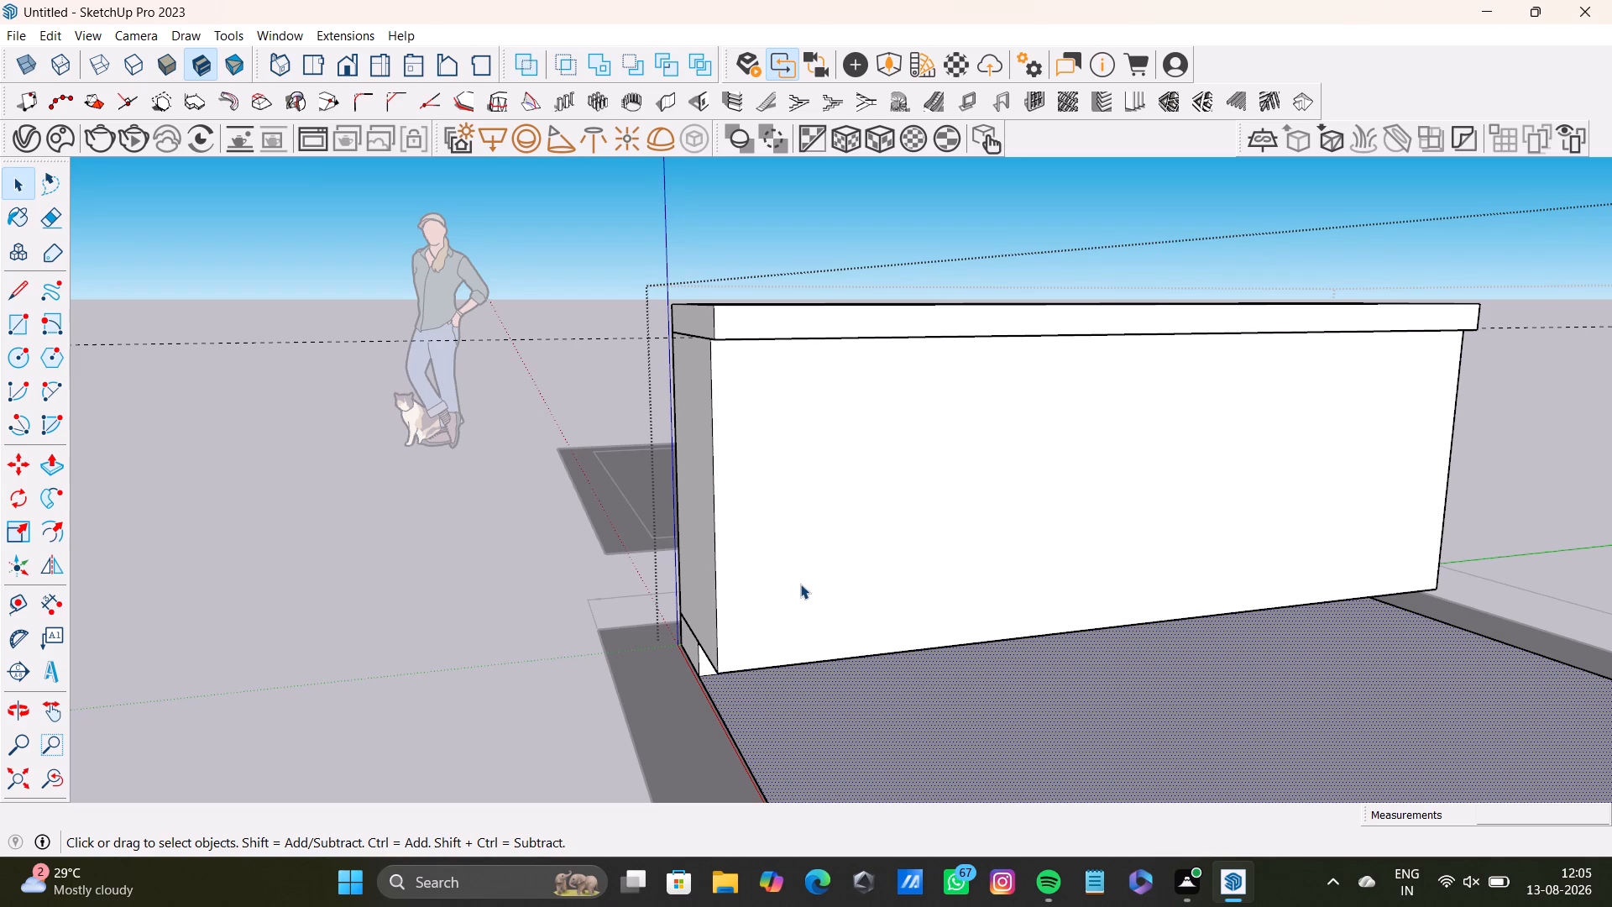
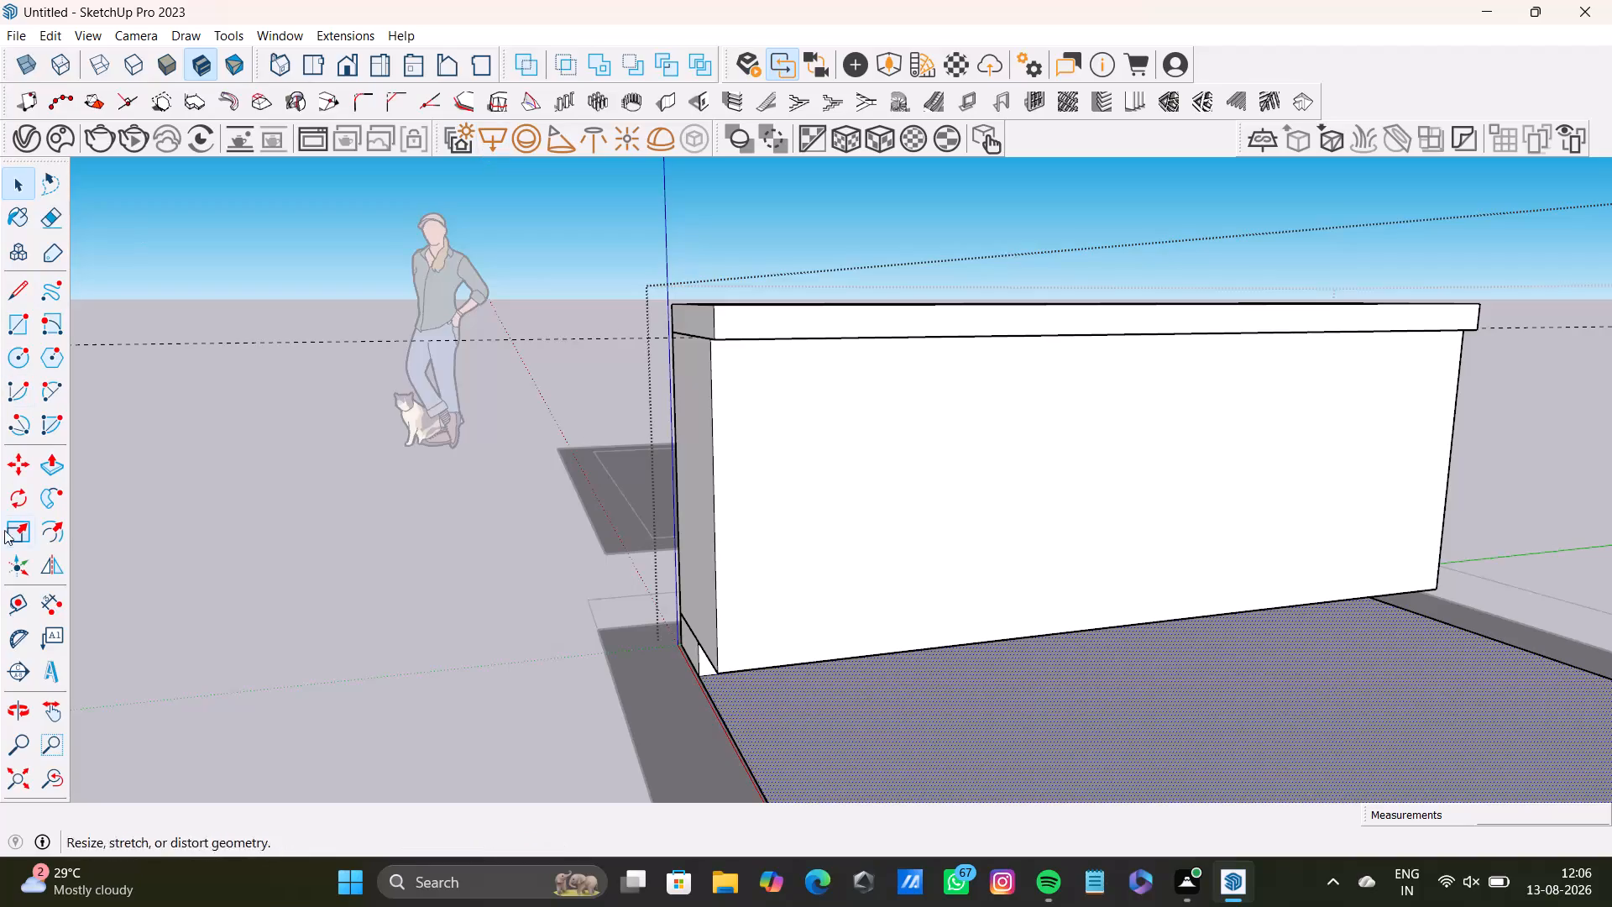
# Measure the height of the block's inner long face from its bottom edge up to the slab's underside.
pyautogui.click(29, 607)
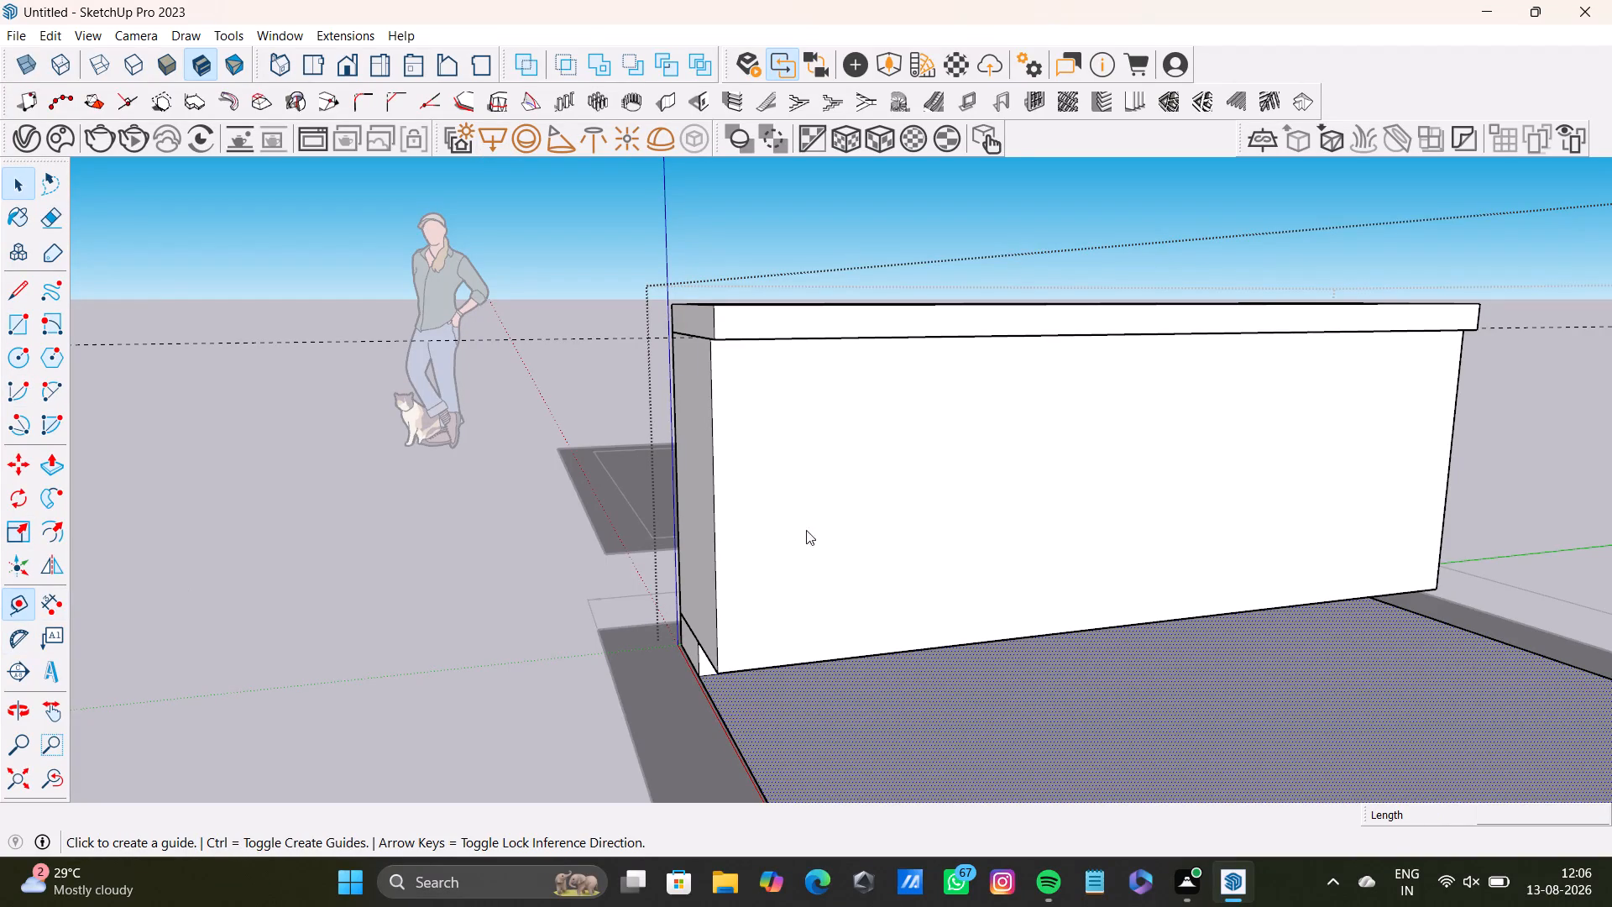
pyautogui.click(18, 597)
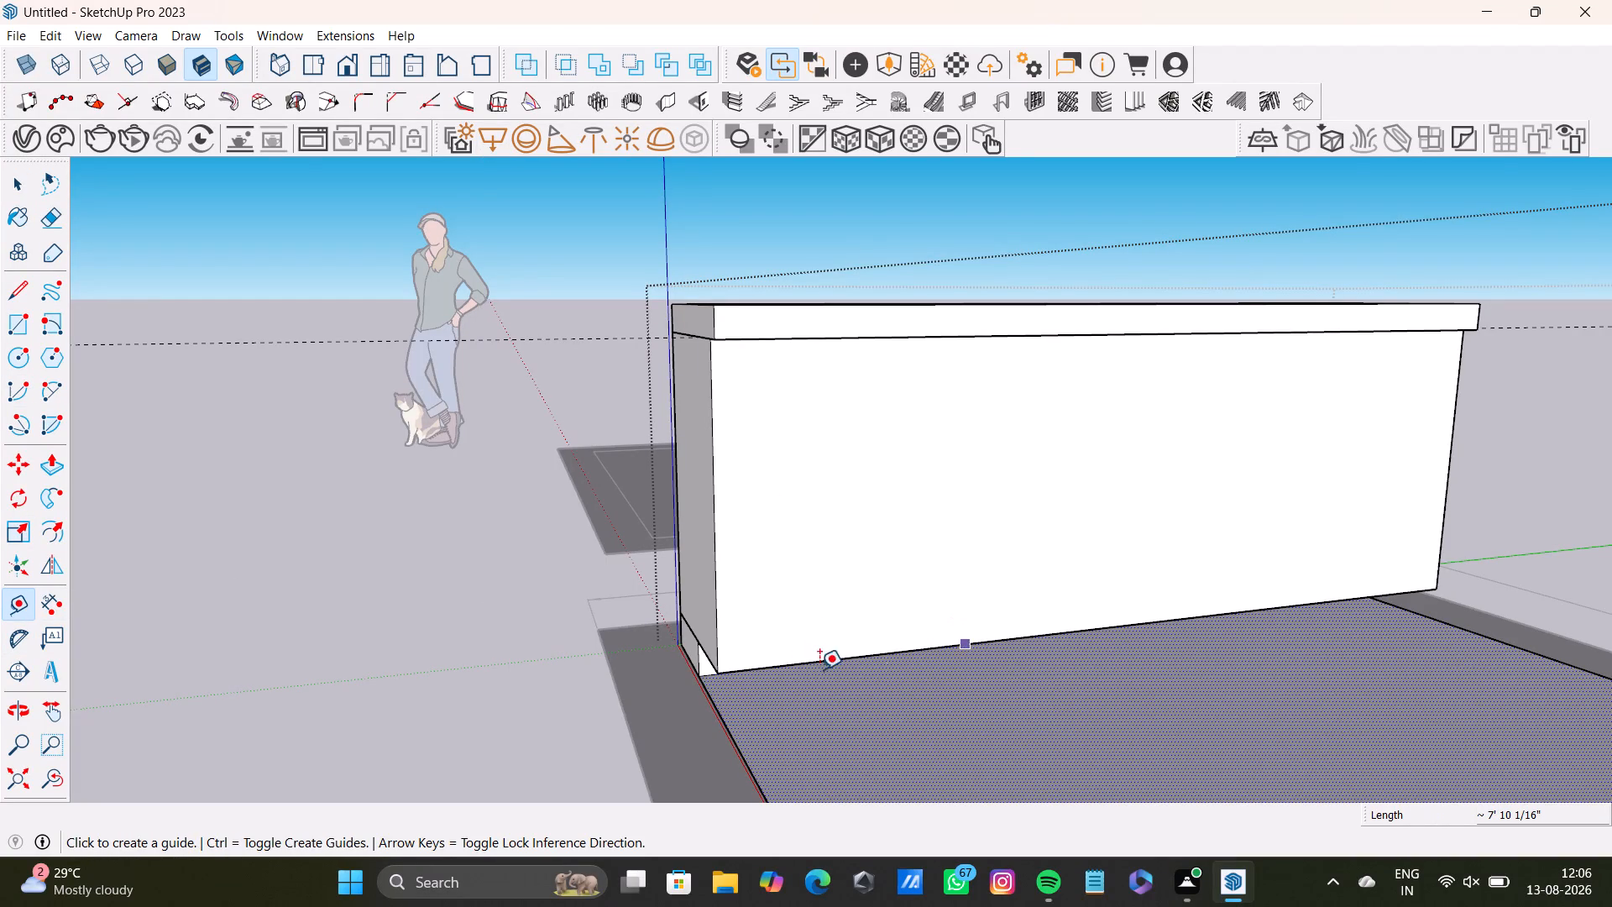
pyautogui.click(814, 665)
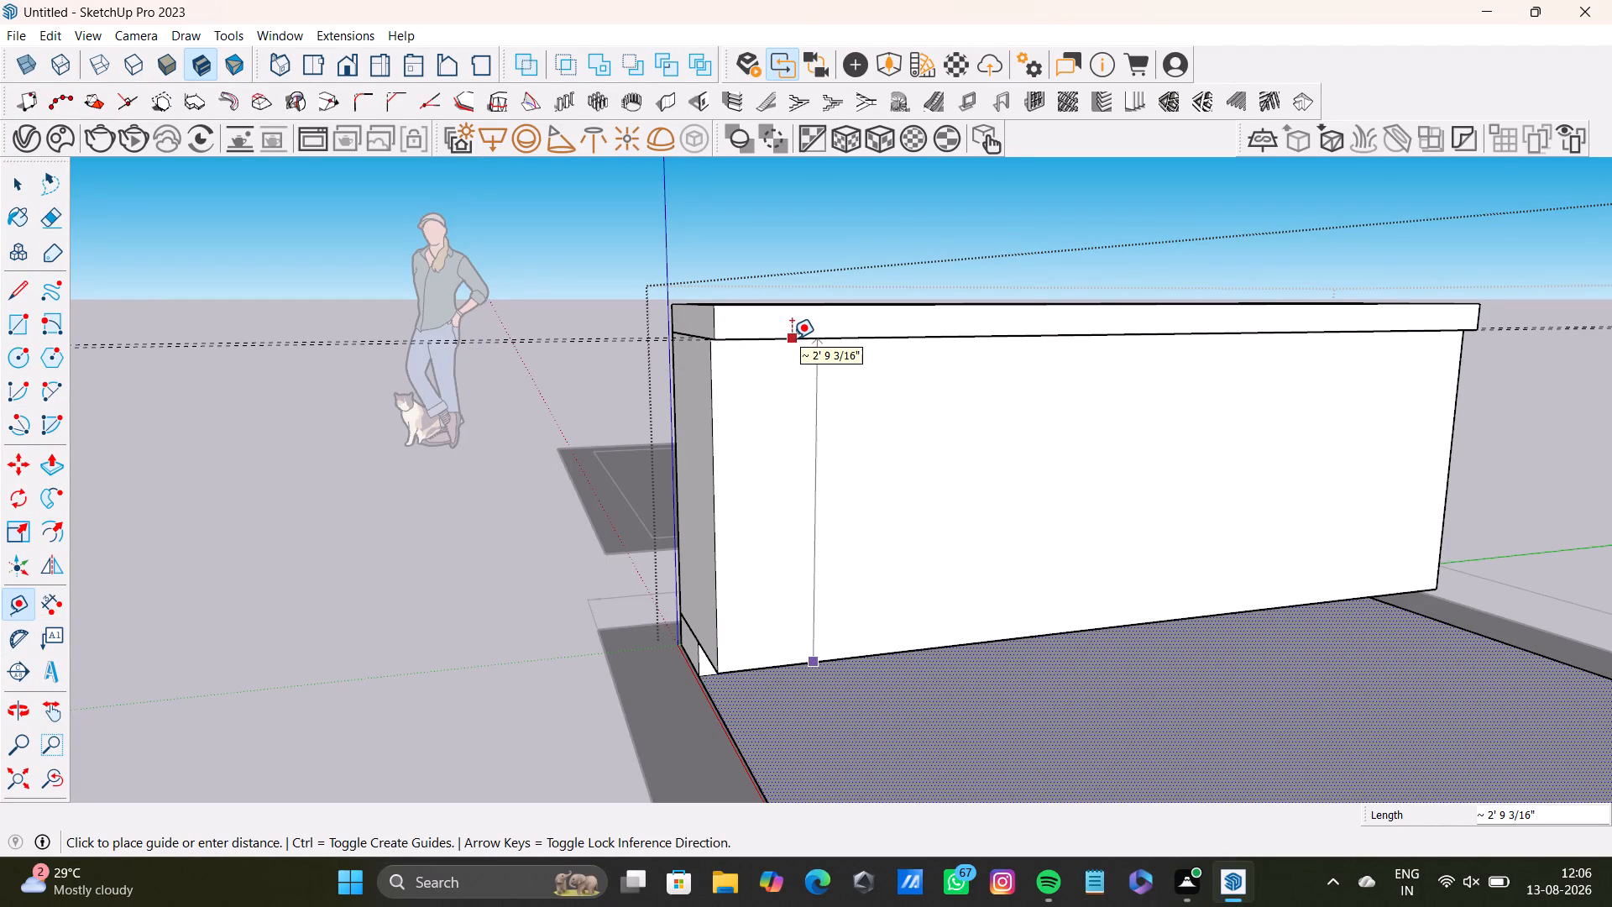
pyautogui.moveTo(800, 372); pyautogui.dragTo(835, 384, button='middle')
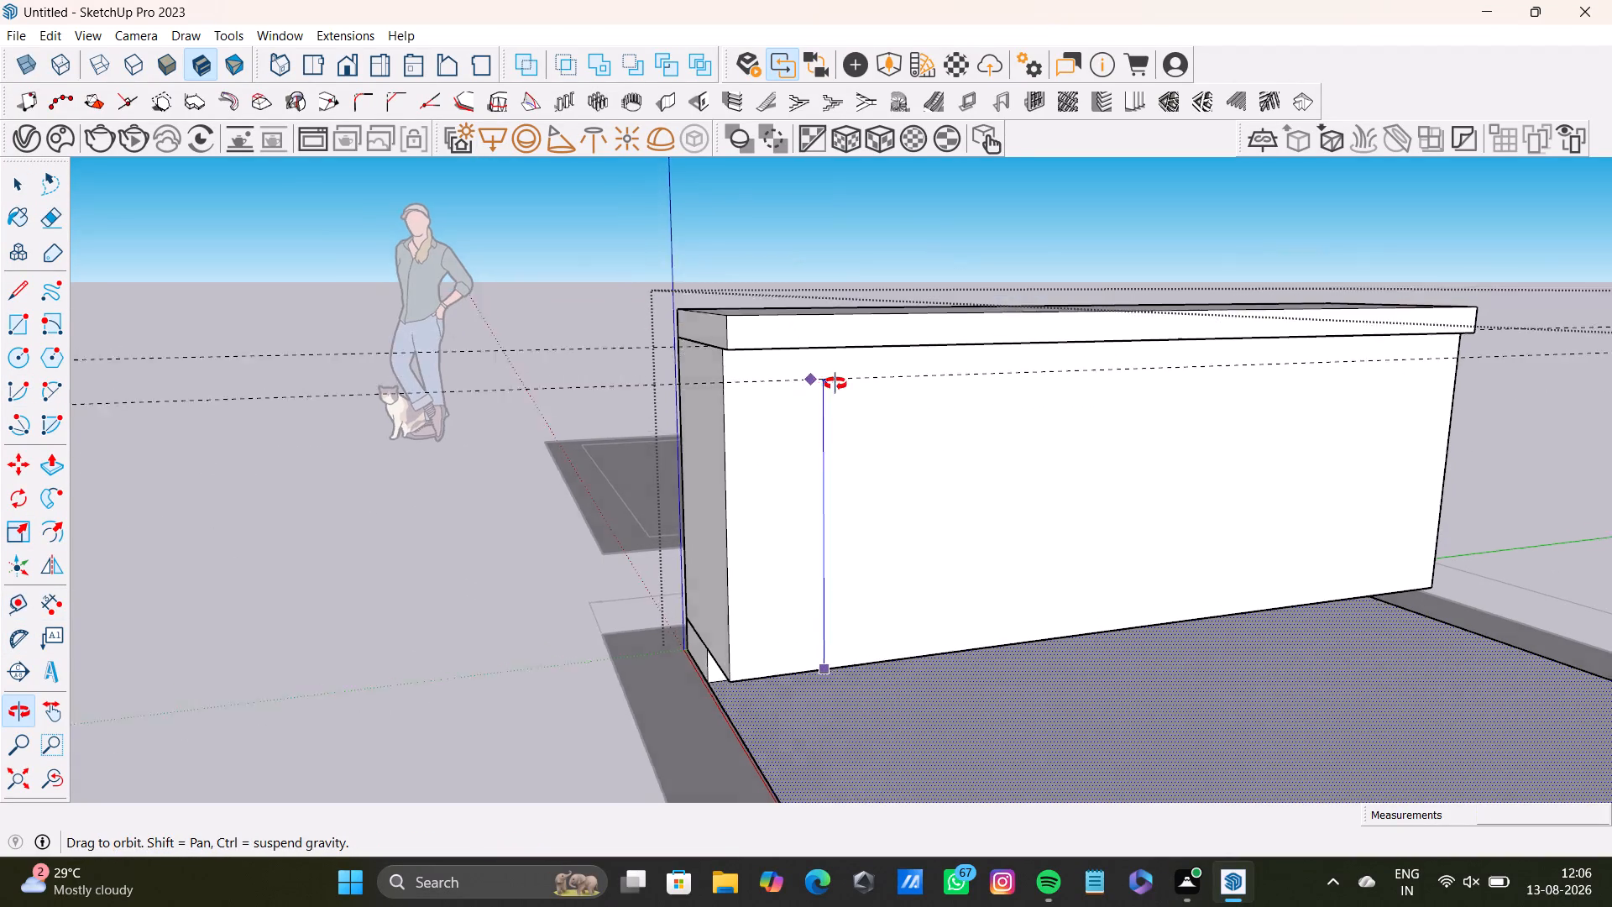
pyautogui.moveTo(835, 384); pyautogui.dragTo(885, 384, button='middle')
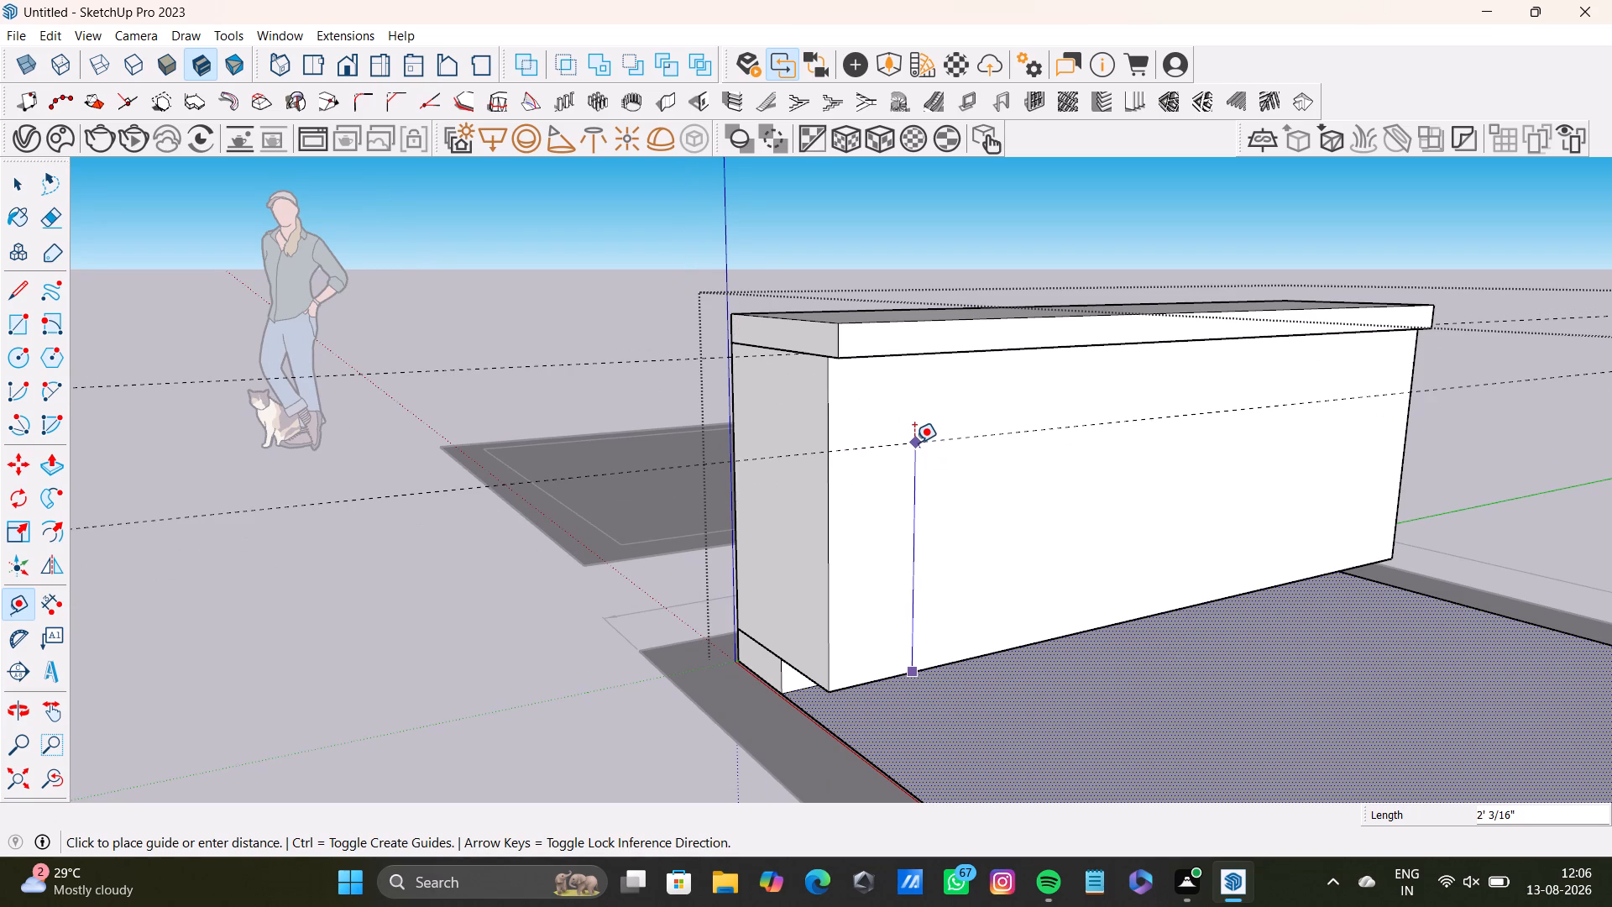
pyautogui.press('Up')
pyautogui.moveTo(928, 432); pyautogui.dragTo(939, 348, button='middle')
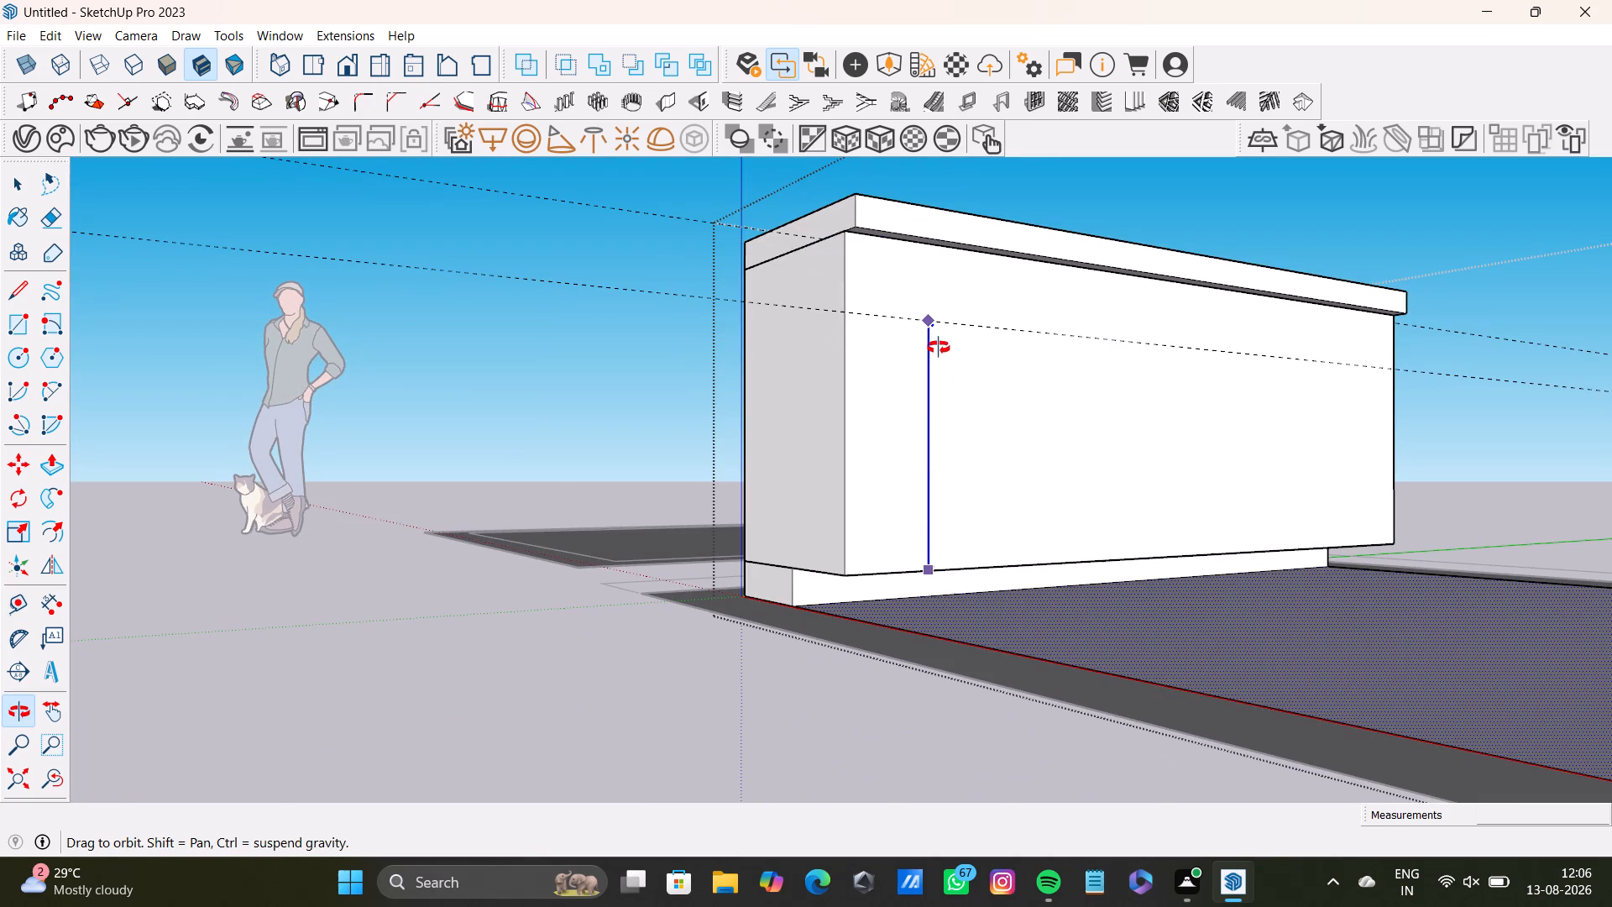
pyautogui.moveTo(939, 348); pyautogui.dragTo(924, 515, button='middle')
pyautogui.moveTo(913, 419); pyautogui.dragTo(913, 364, button='middle')
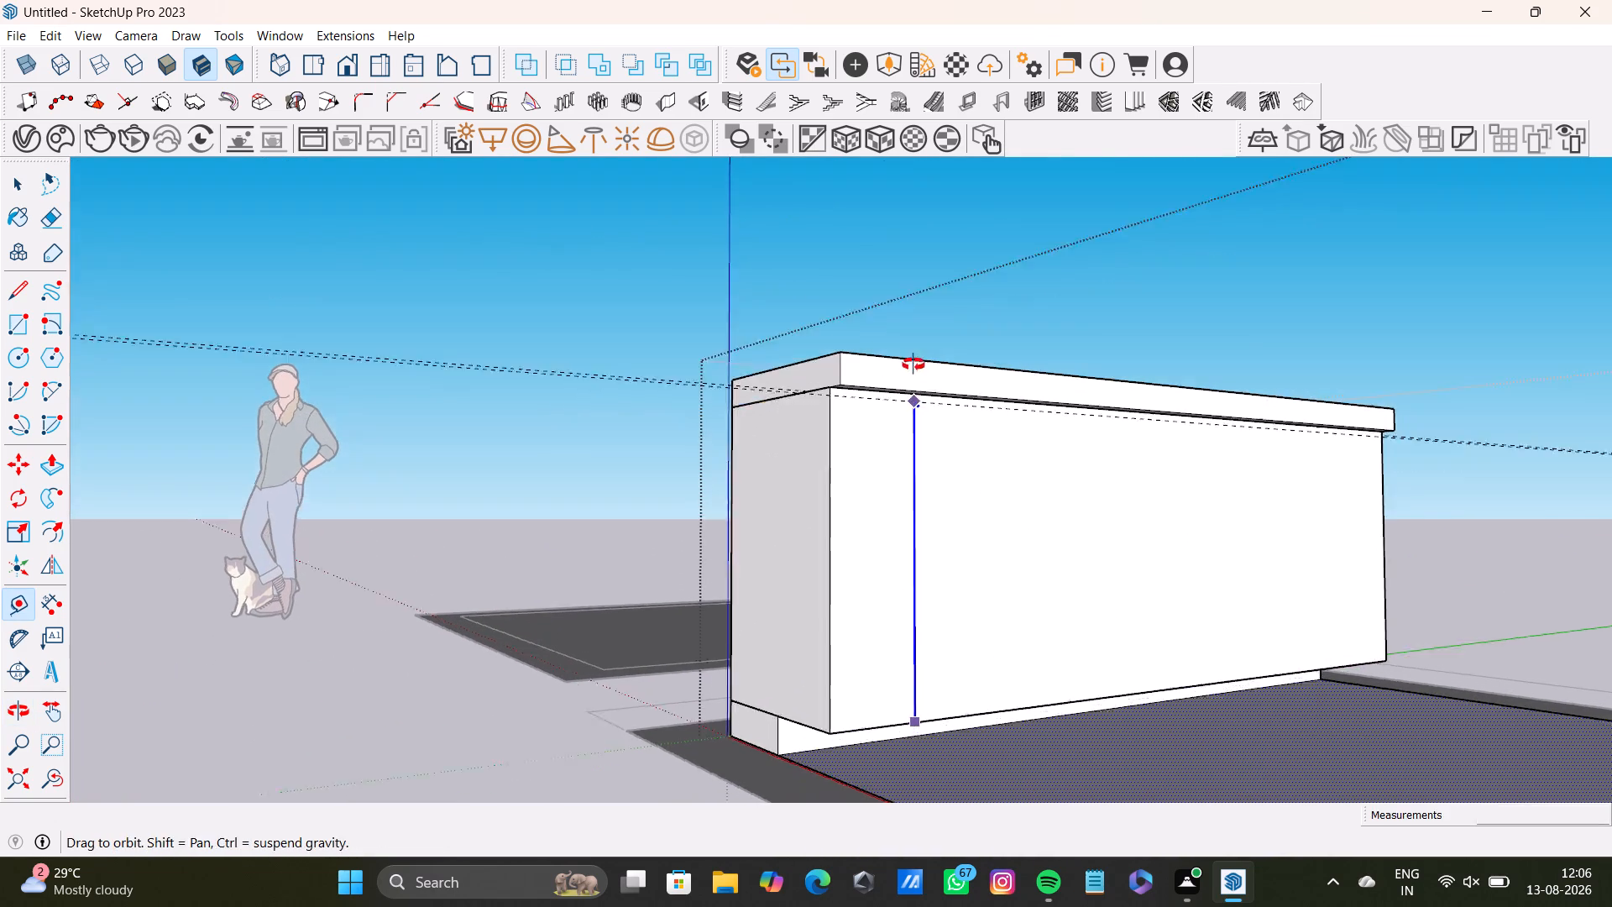
pyautogui.moveTo(913, 364); pyautogui.dragTo(912, 349, button='middle')
pyautogui.scroll(4, 910, 360)
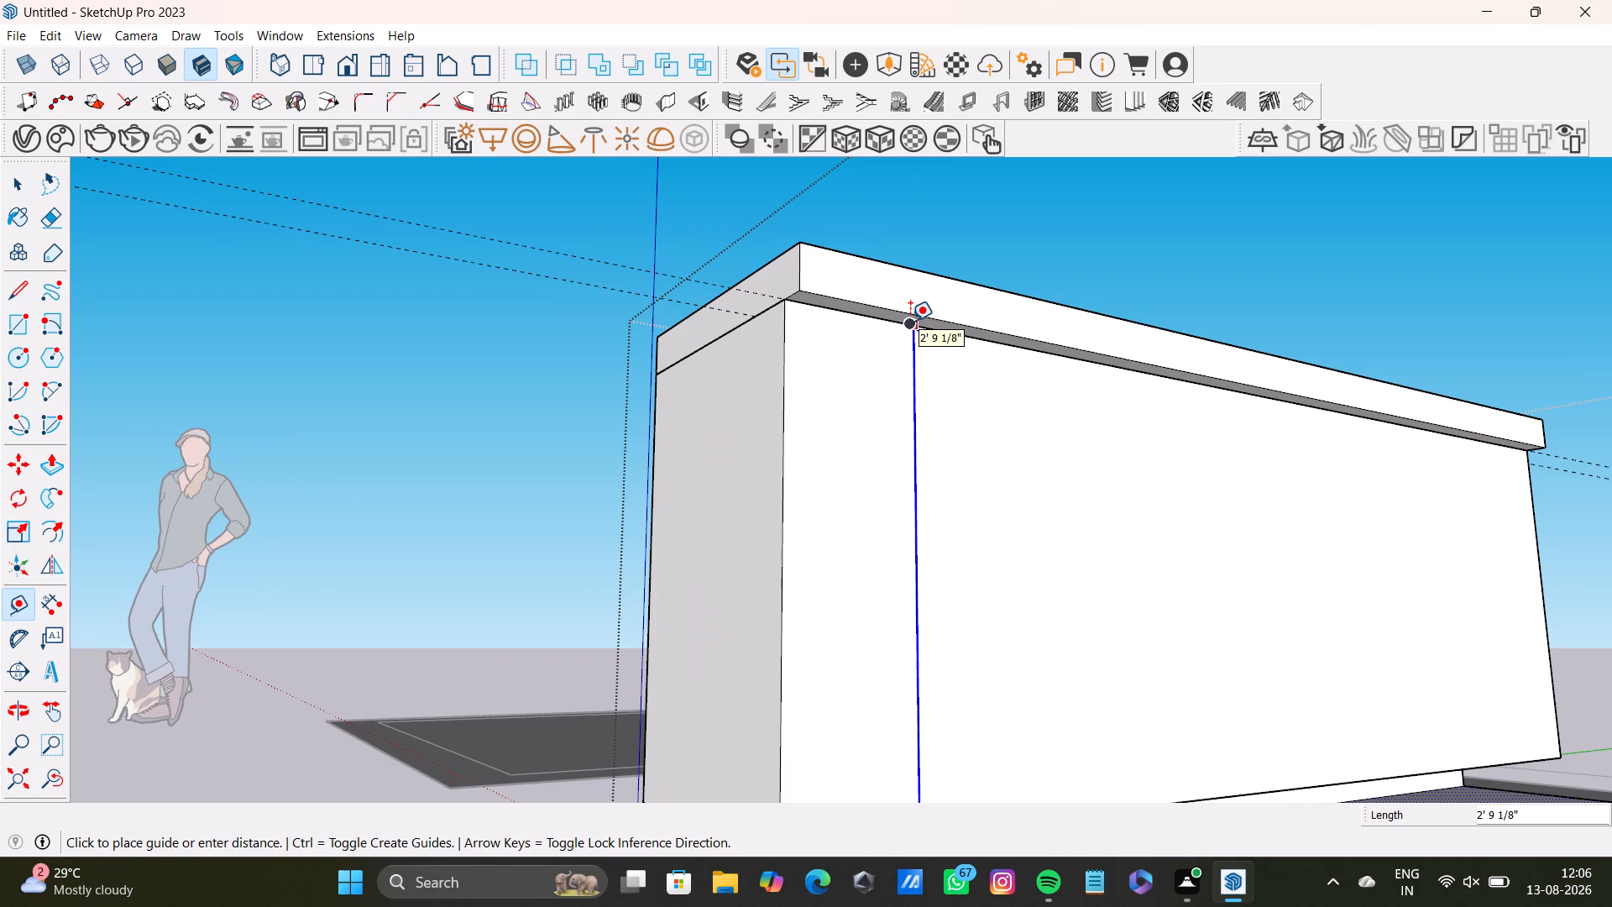
pyautogui.press('space')
# Examine the counter block's long inner face and slab overhang from the room side and the end.
pyautogui.scroll(-1, 1044, 531)
pyautogui.moveTo(1028, 599); pyautogui.dragTo(988, 676, button='middle')
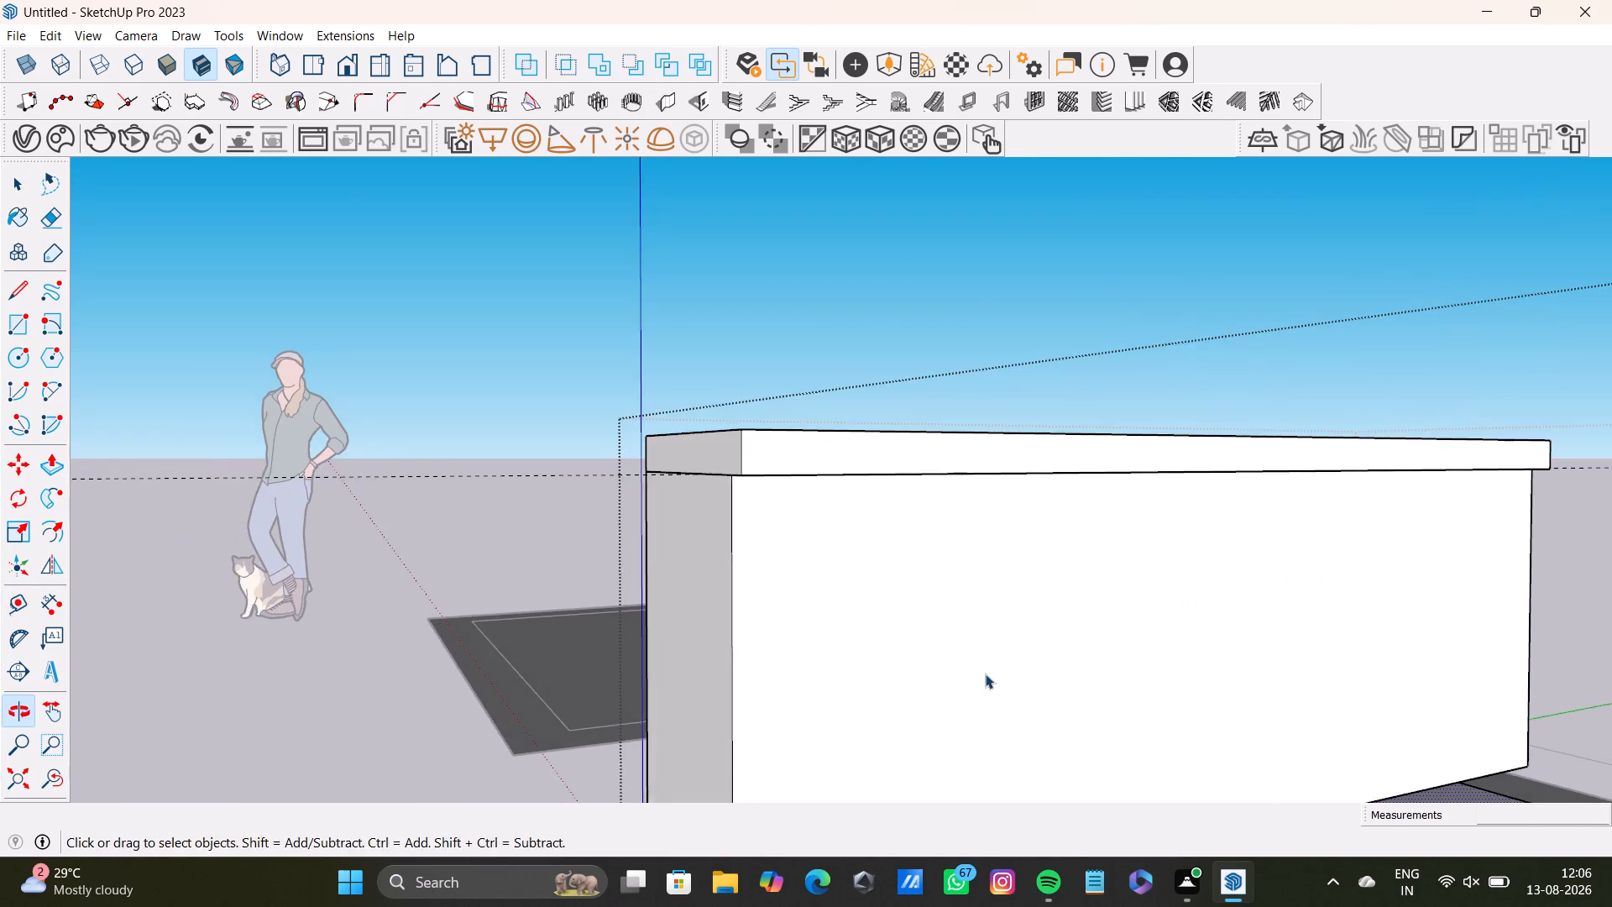
pyautogui.moveTo(984, 673); pyautogui.dragTo(958, 652, button='middle')
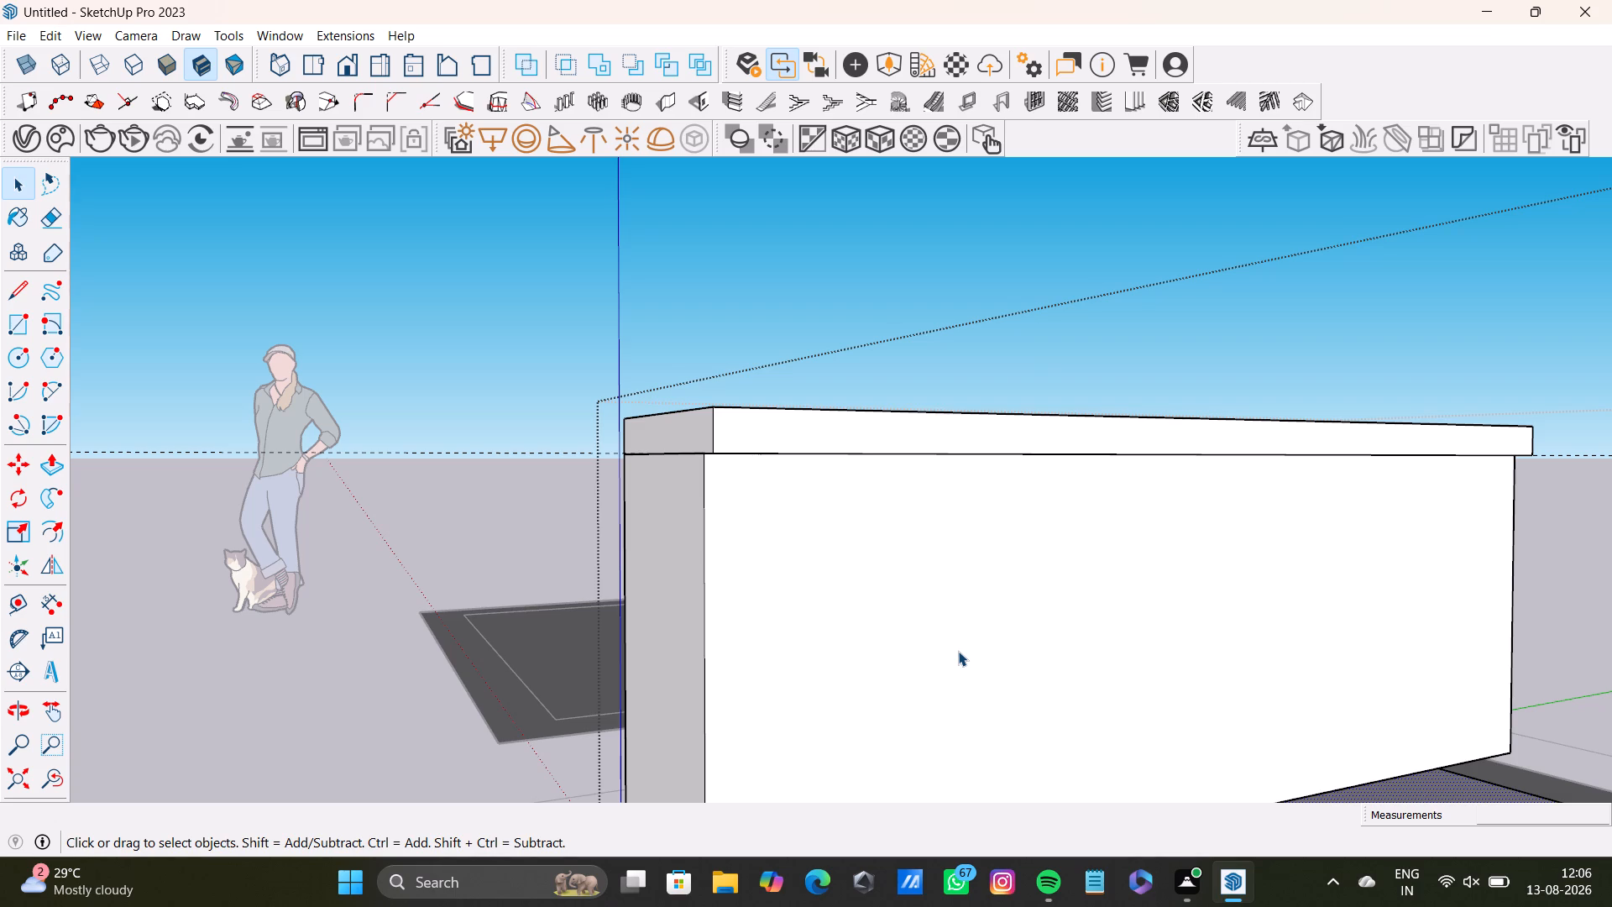
pyautogui.scroll(-3, 1079, 518)
pyautogui.moveTo(1118, 569); pyautogui.dragTo(1072, 584, button='middle')
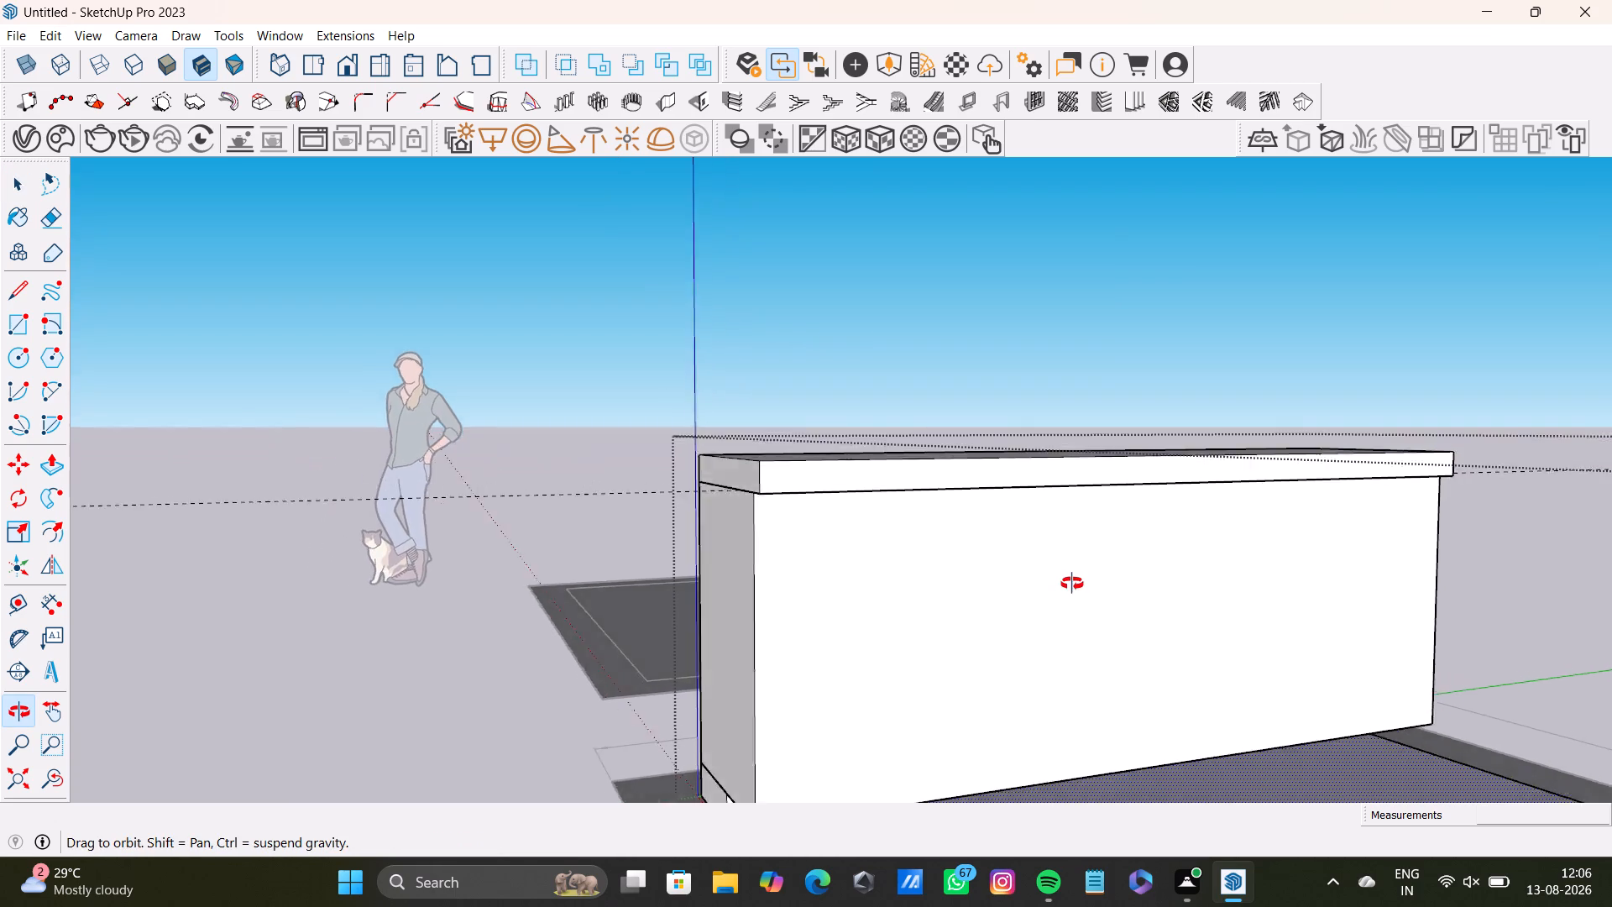
pyautogui.moveTo(1072, 584); pyautogui.dragTo(1006, 621, button='middle')
pyautogui.keyDown('shift'); pyautogui.moveTo(987, 629); pyautogui.dragTo(976, 475, button='middle'); pyautogui.keyUp('shift')
pyautogui.moveTo(1013, 524); pyautogui.dragTo(971, 517, button='middle')
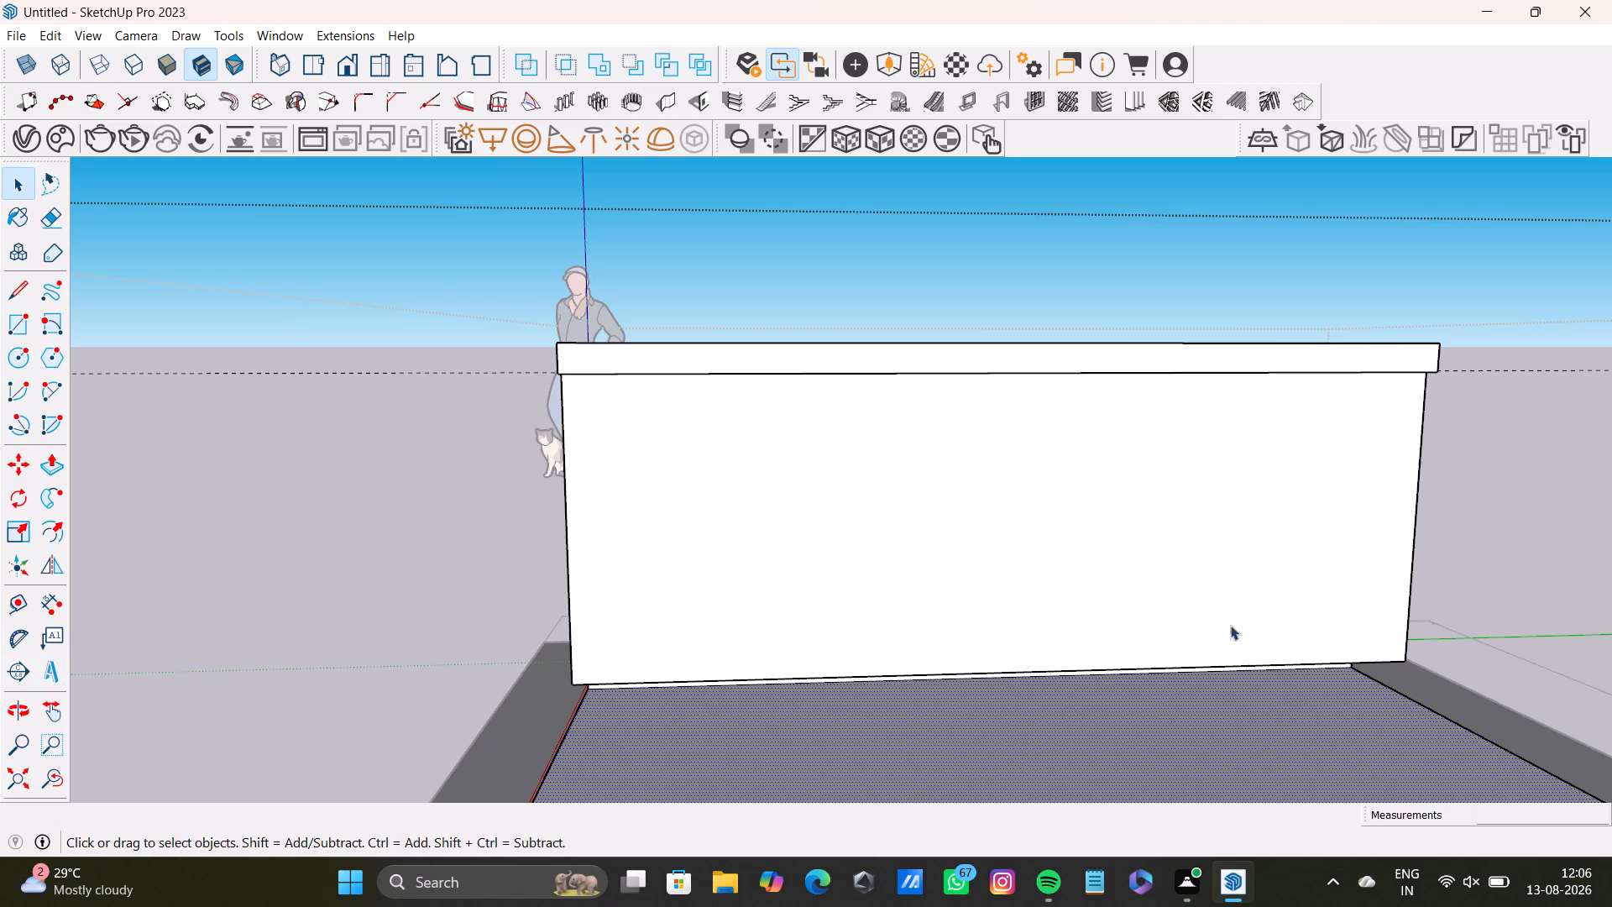
pyautogui.press('space')
pyautogui.moveTo(526, 585); pyautogui.dragTo(702, 621, button='middle')
pyautogui.moveTo(690, 620); pyautogui.dragTo(789, 611, button='middle')
pyautogui.press('space')
pyautogui.moveTo(591, 631); pyautogui.dragTo(698, 664, button='middle')
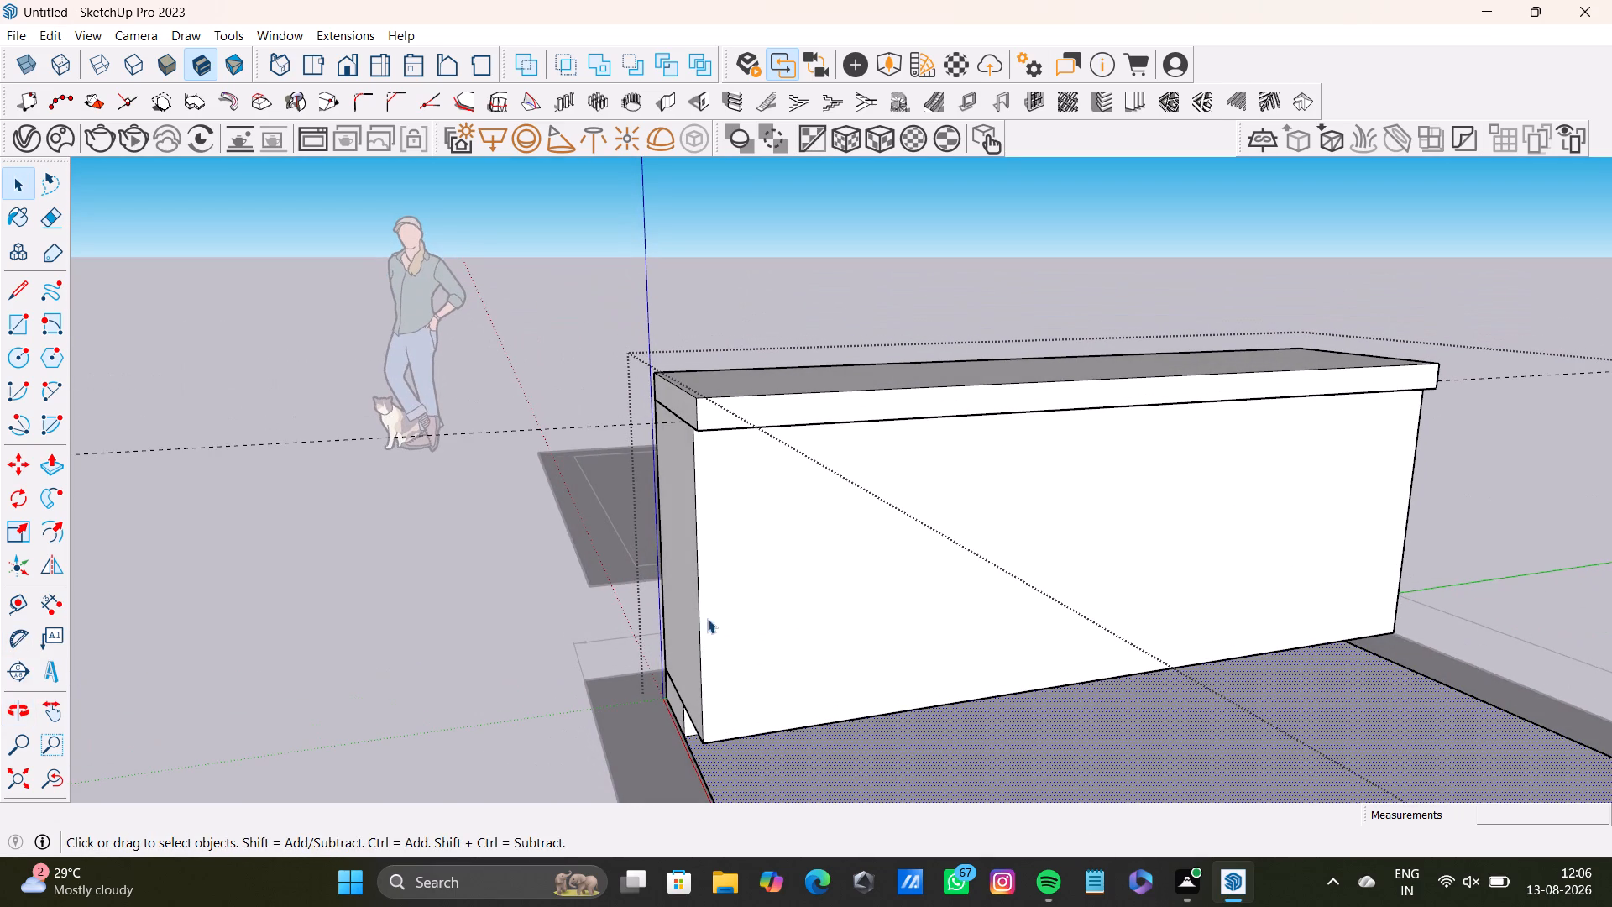
# Open the block group and place a vertical guide 5" in from the near end edge of its inner long face.
pyautogui.tripleClick(903, 591)
pyautogui.click(899, 589)
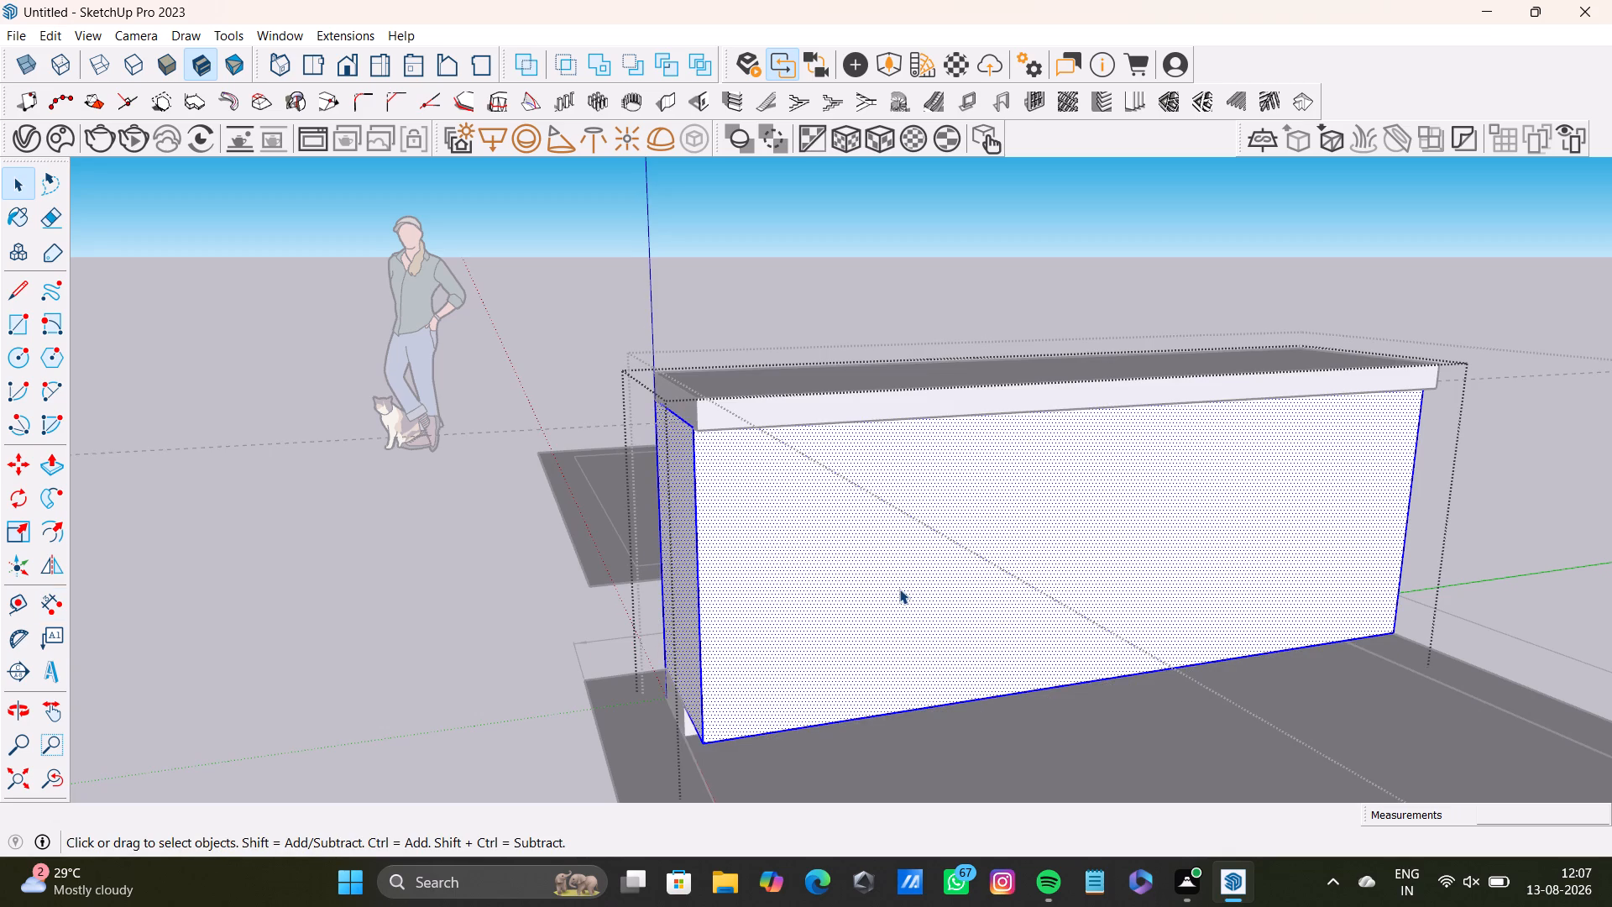
pyautogui.click(813, 588)
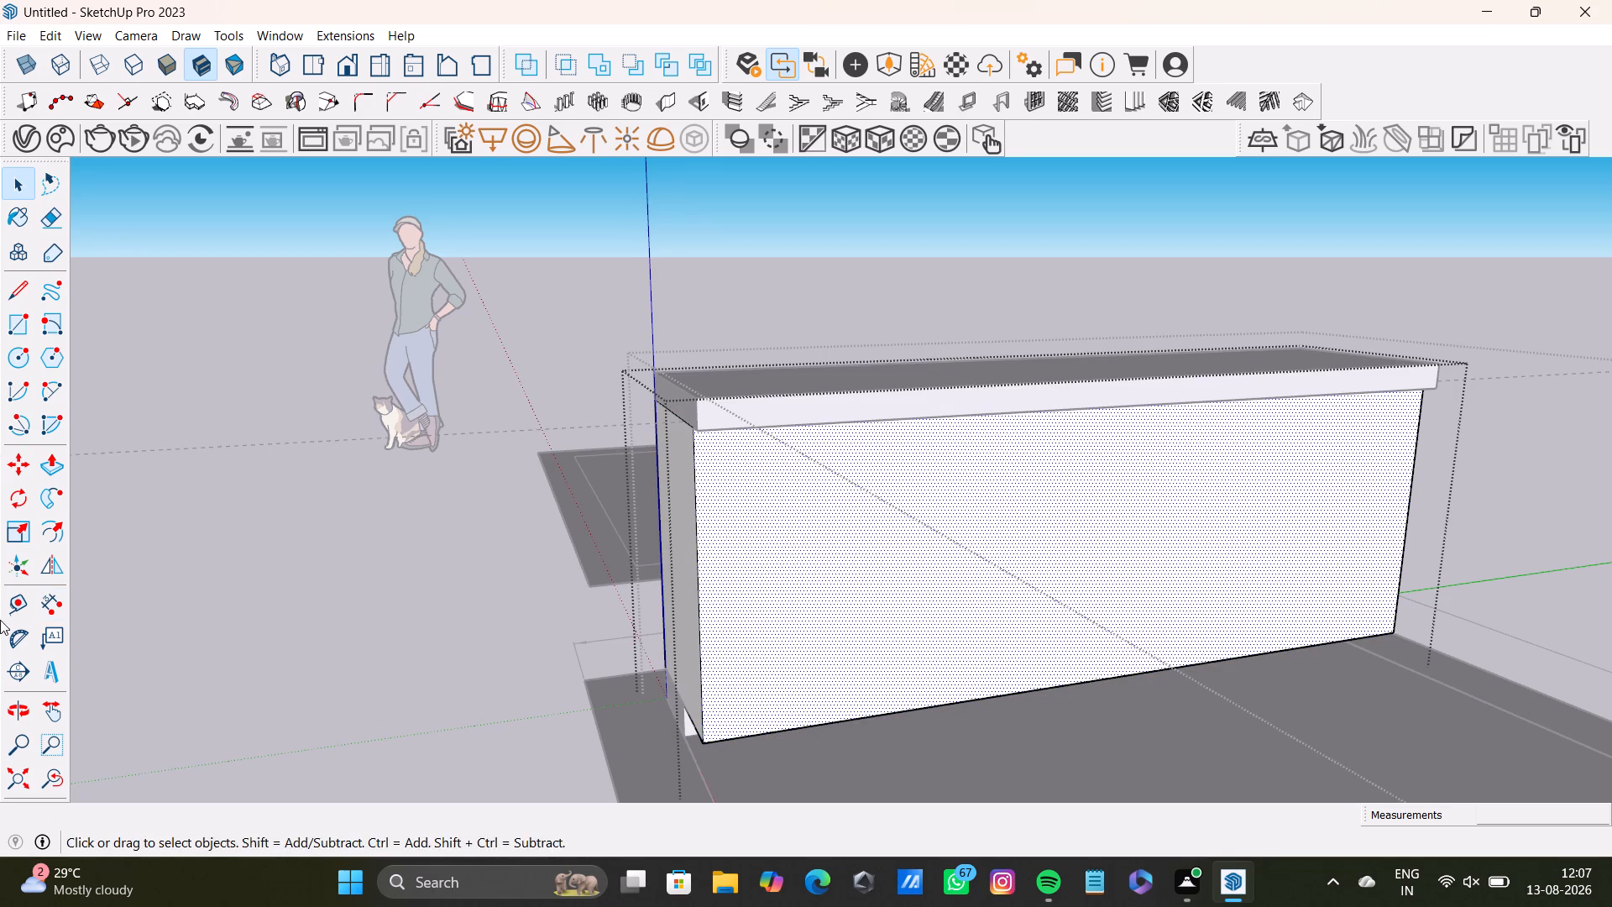
pyautogui.moveTo(12, 606); pyautogui.dragTo(65, 591)
pyautogui.scroll(5, 735, 642)
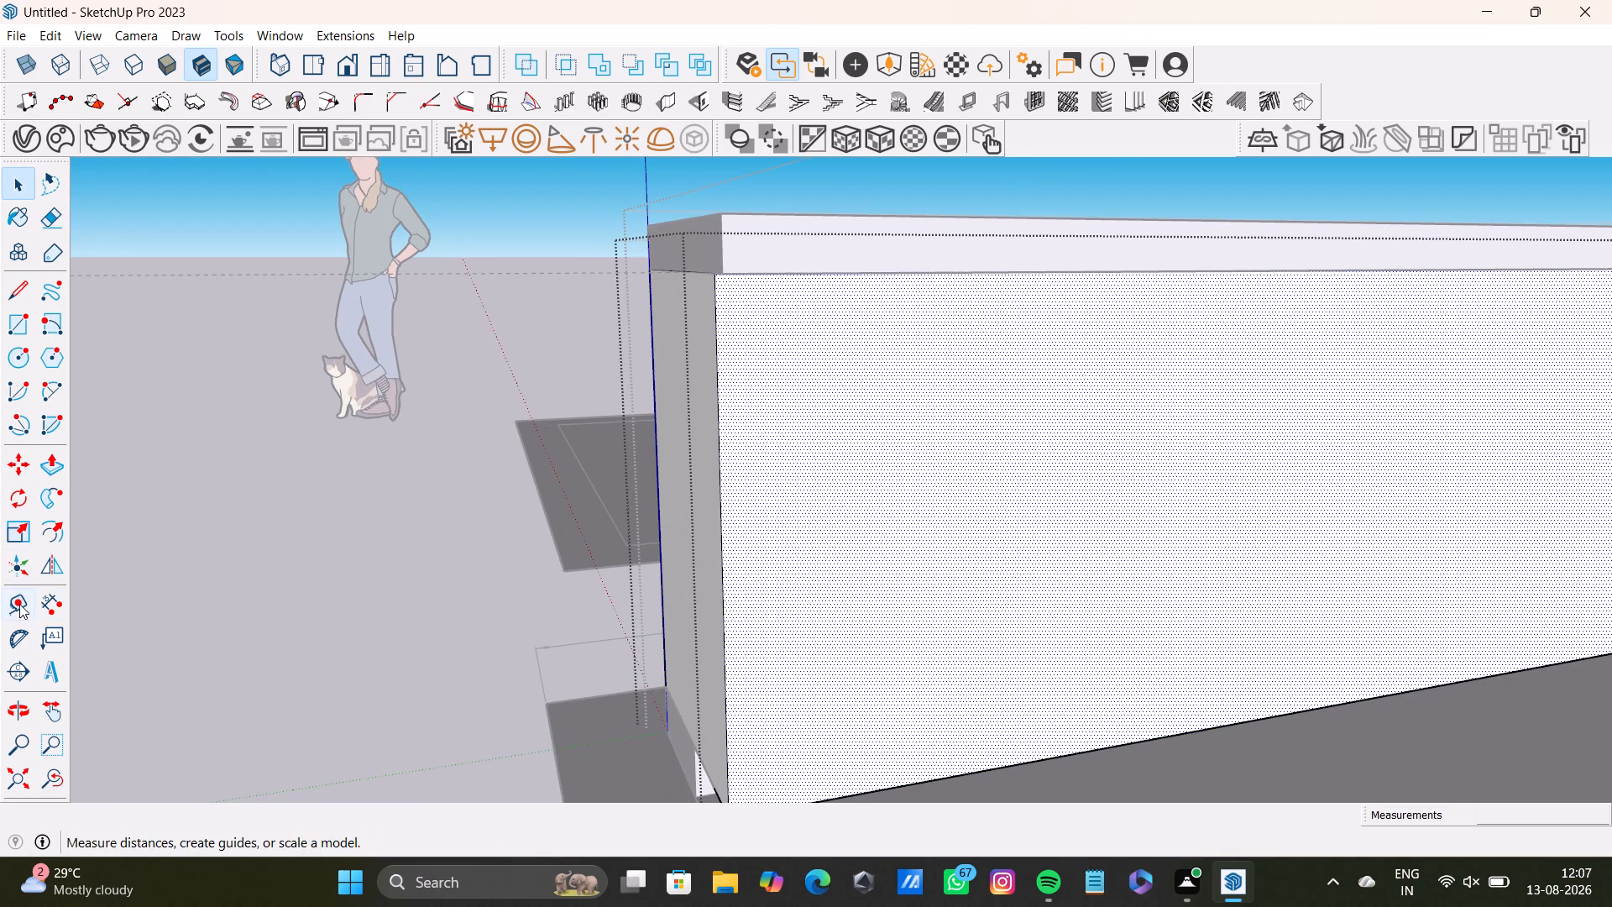
pyautogui.moveTo(19, 603); pyautogui.dragTo(55, 597)
pyautogui.click(26, 604)
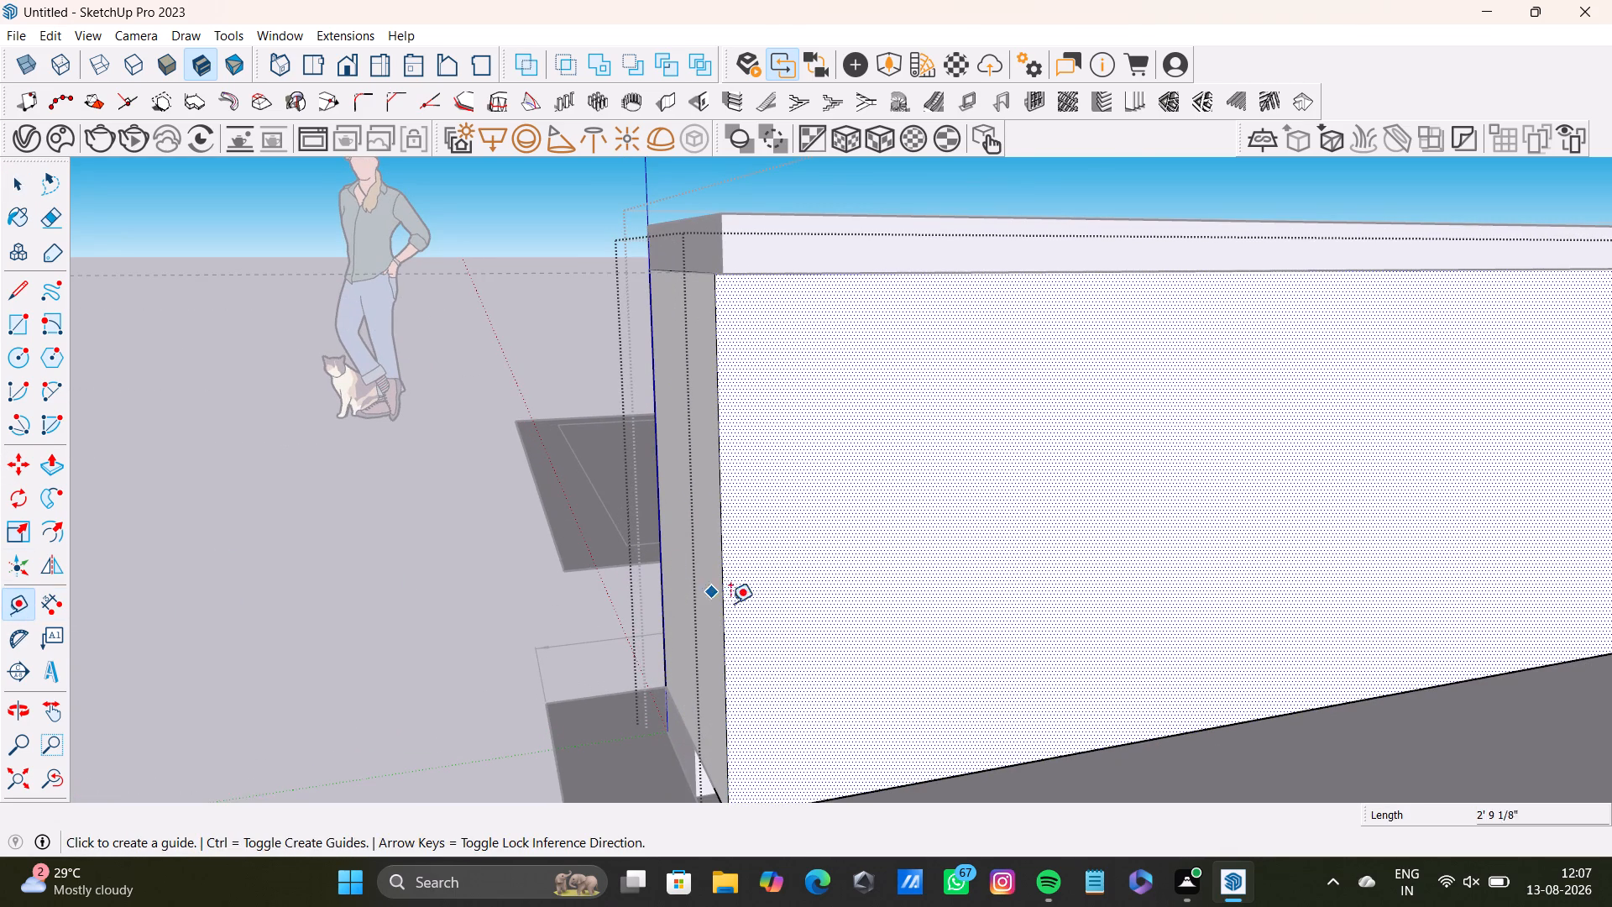
pyautogui.click(726, 611)
pyautogui.moveTo(826, 602); pyautogui.dragTo(683, 578, button='middle')
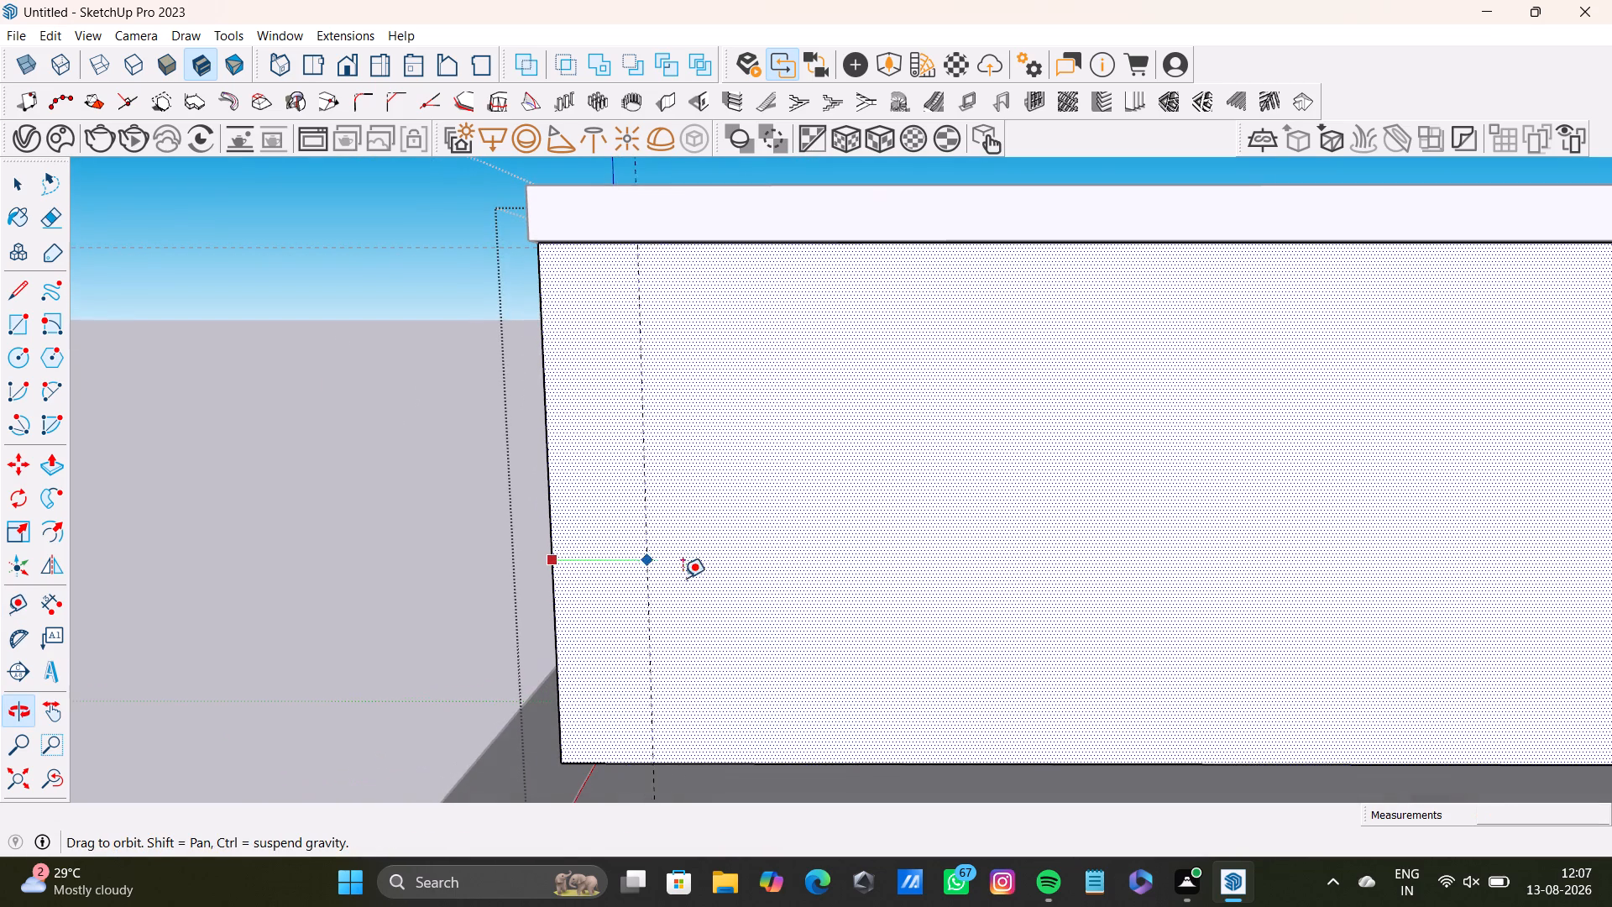
pyautogui.moveTo(683, 578); pyautogui.dragTo(682, 579, button='middle')
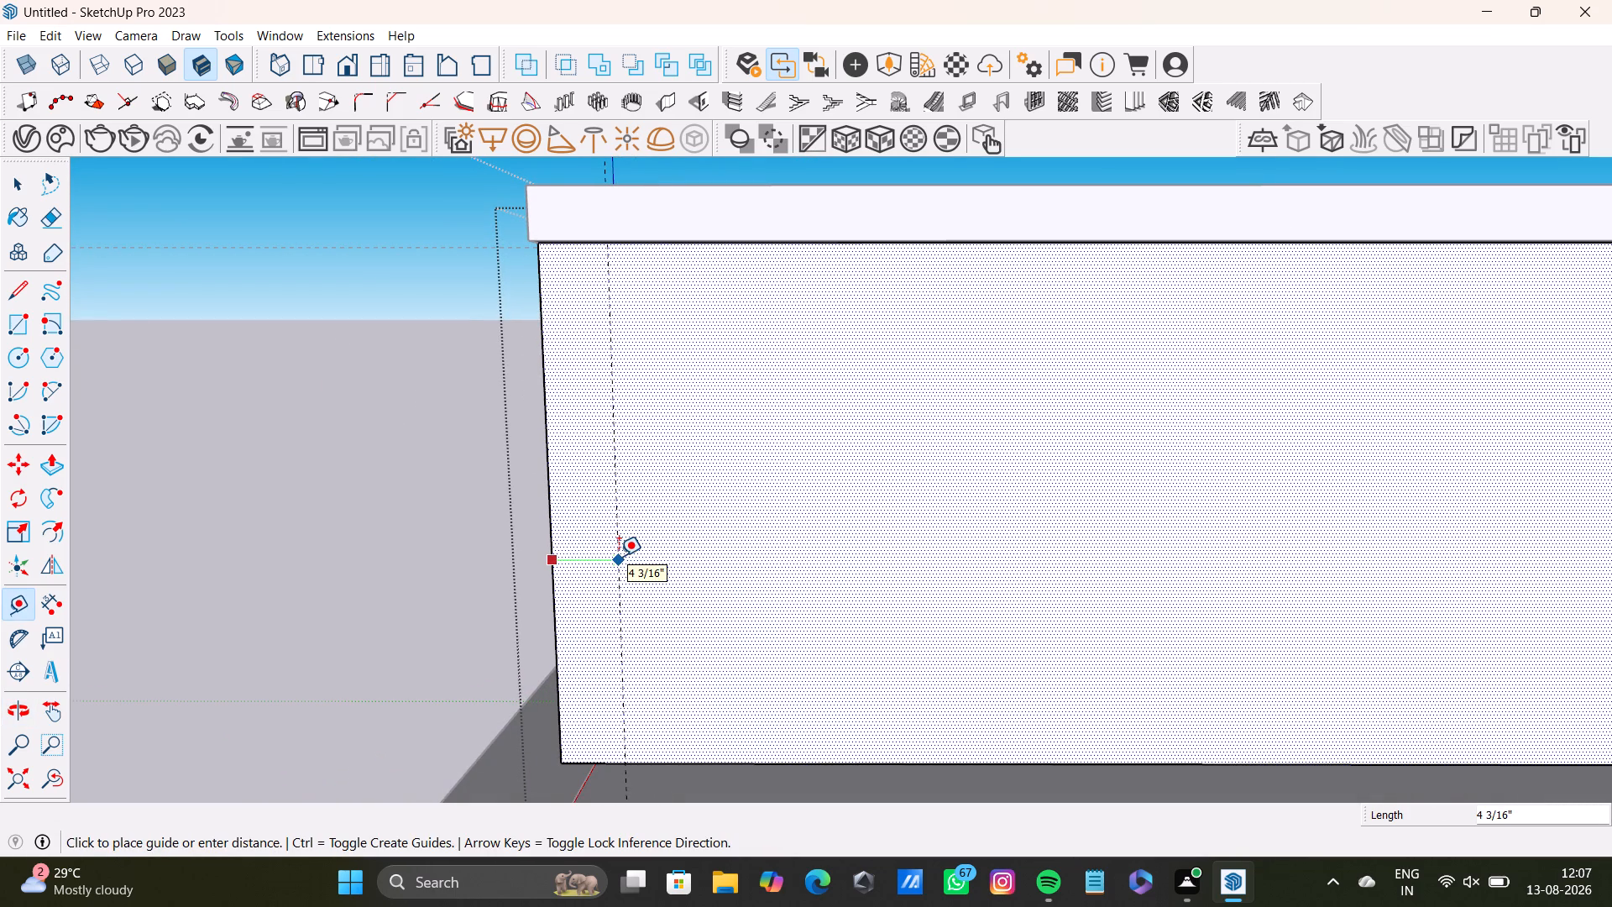
pyautogui.write('5"')
pyautogui.press('Return')
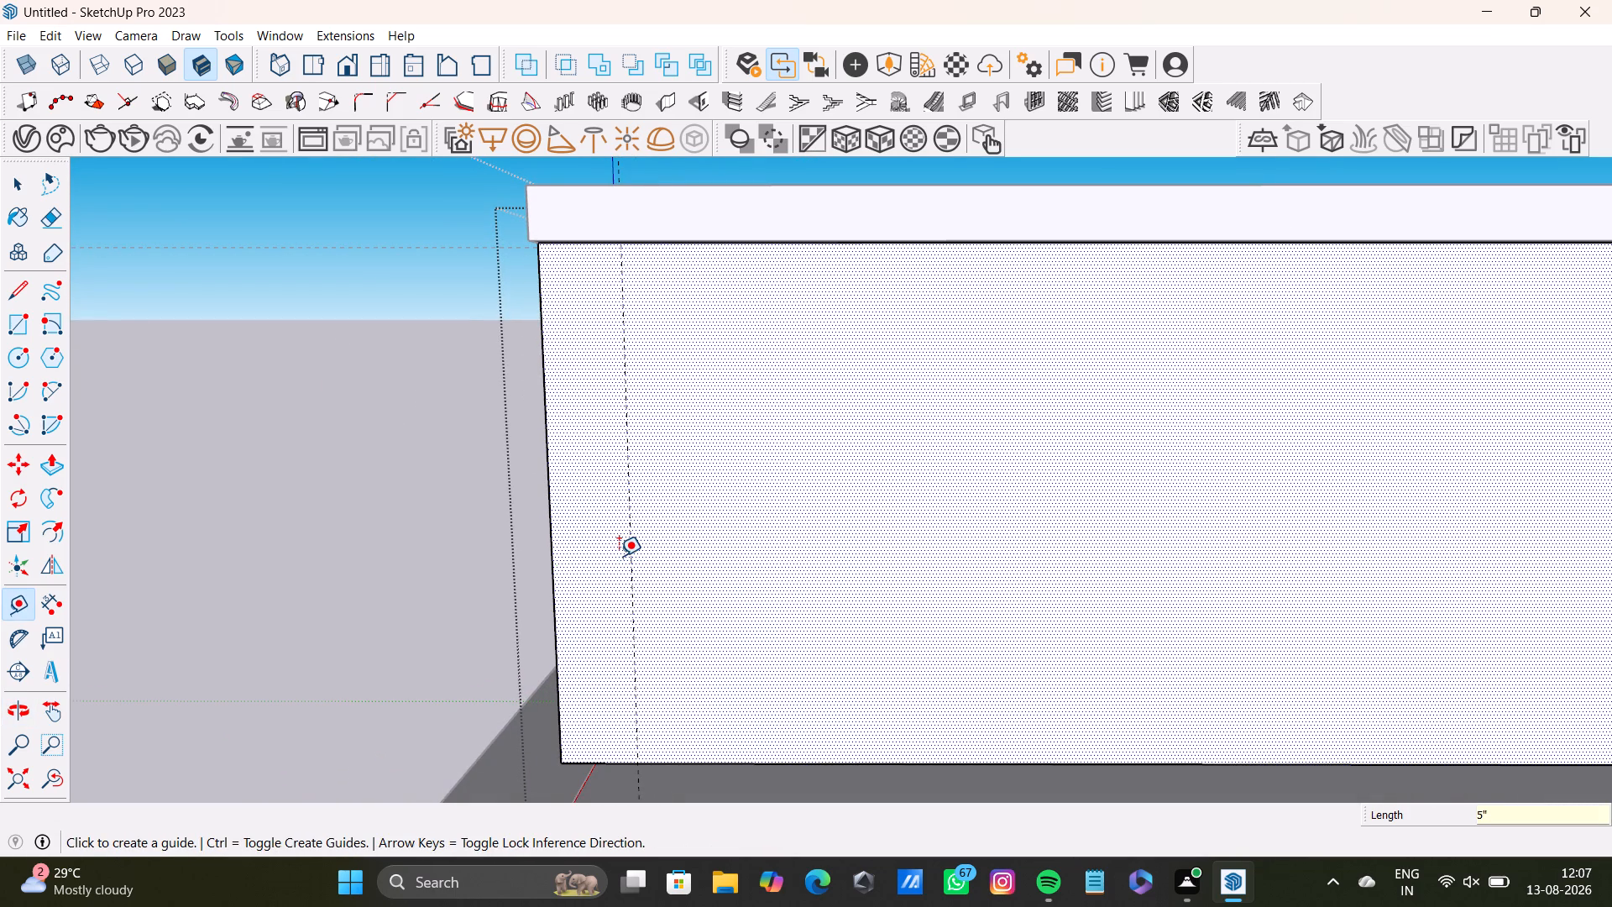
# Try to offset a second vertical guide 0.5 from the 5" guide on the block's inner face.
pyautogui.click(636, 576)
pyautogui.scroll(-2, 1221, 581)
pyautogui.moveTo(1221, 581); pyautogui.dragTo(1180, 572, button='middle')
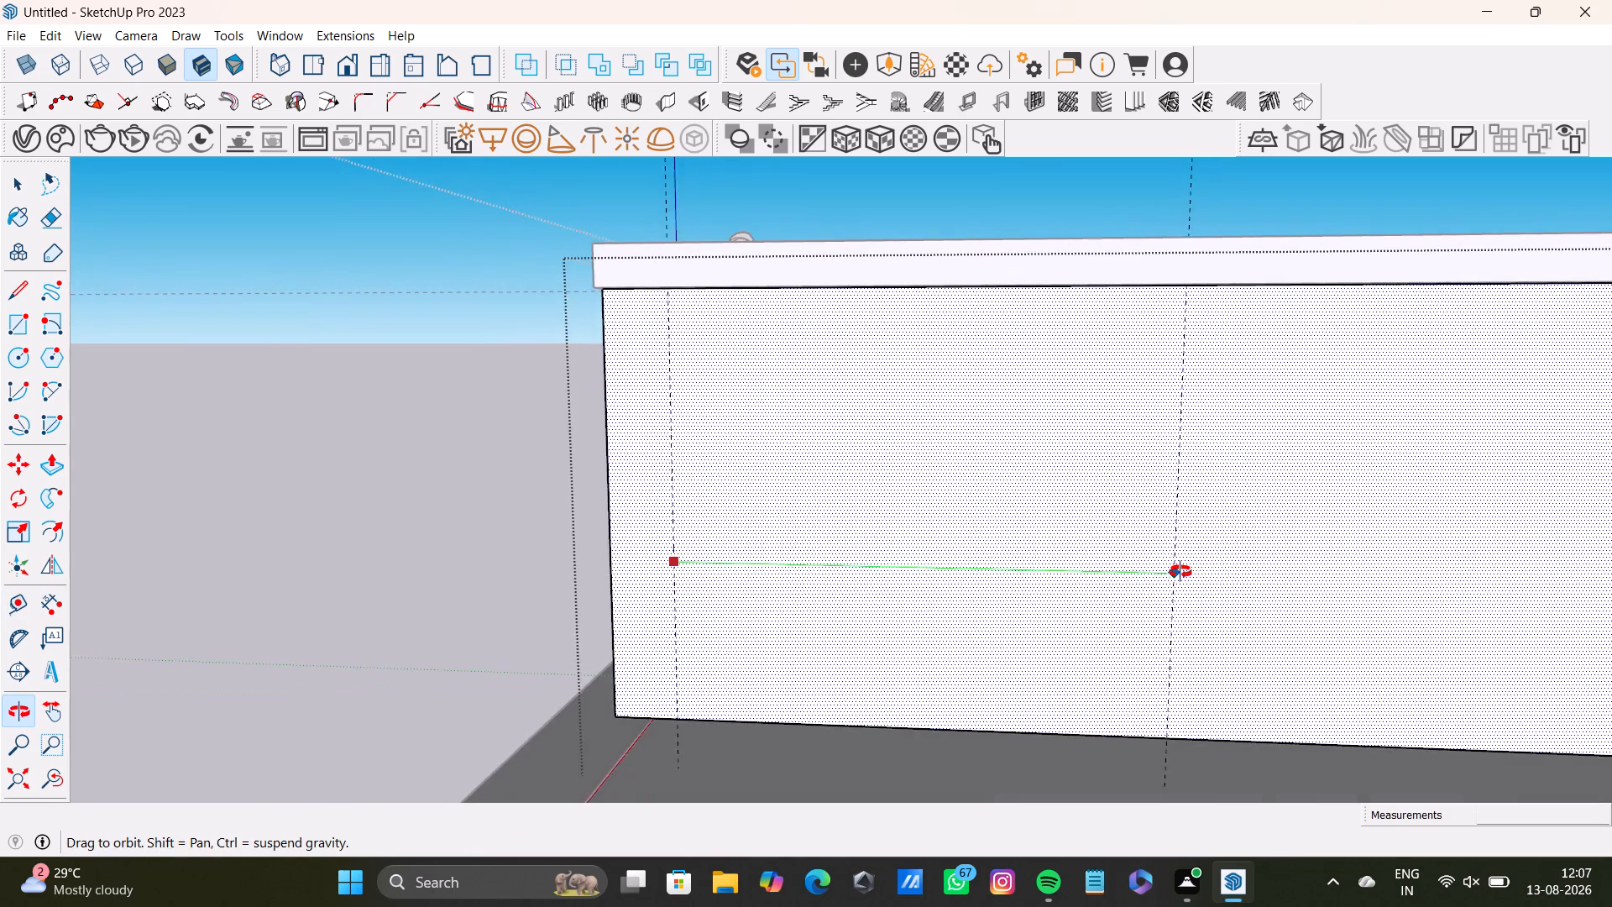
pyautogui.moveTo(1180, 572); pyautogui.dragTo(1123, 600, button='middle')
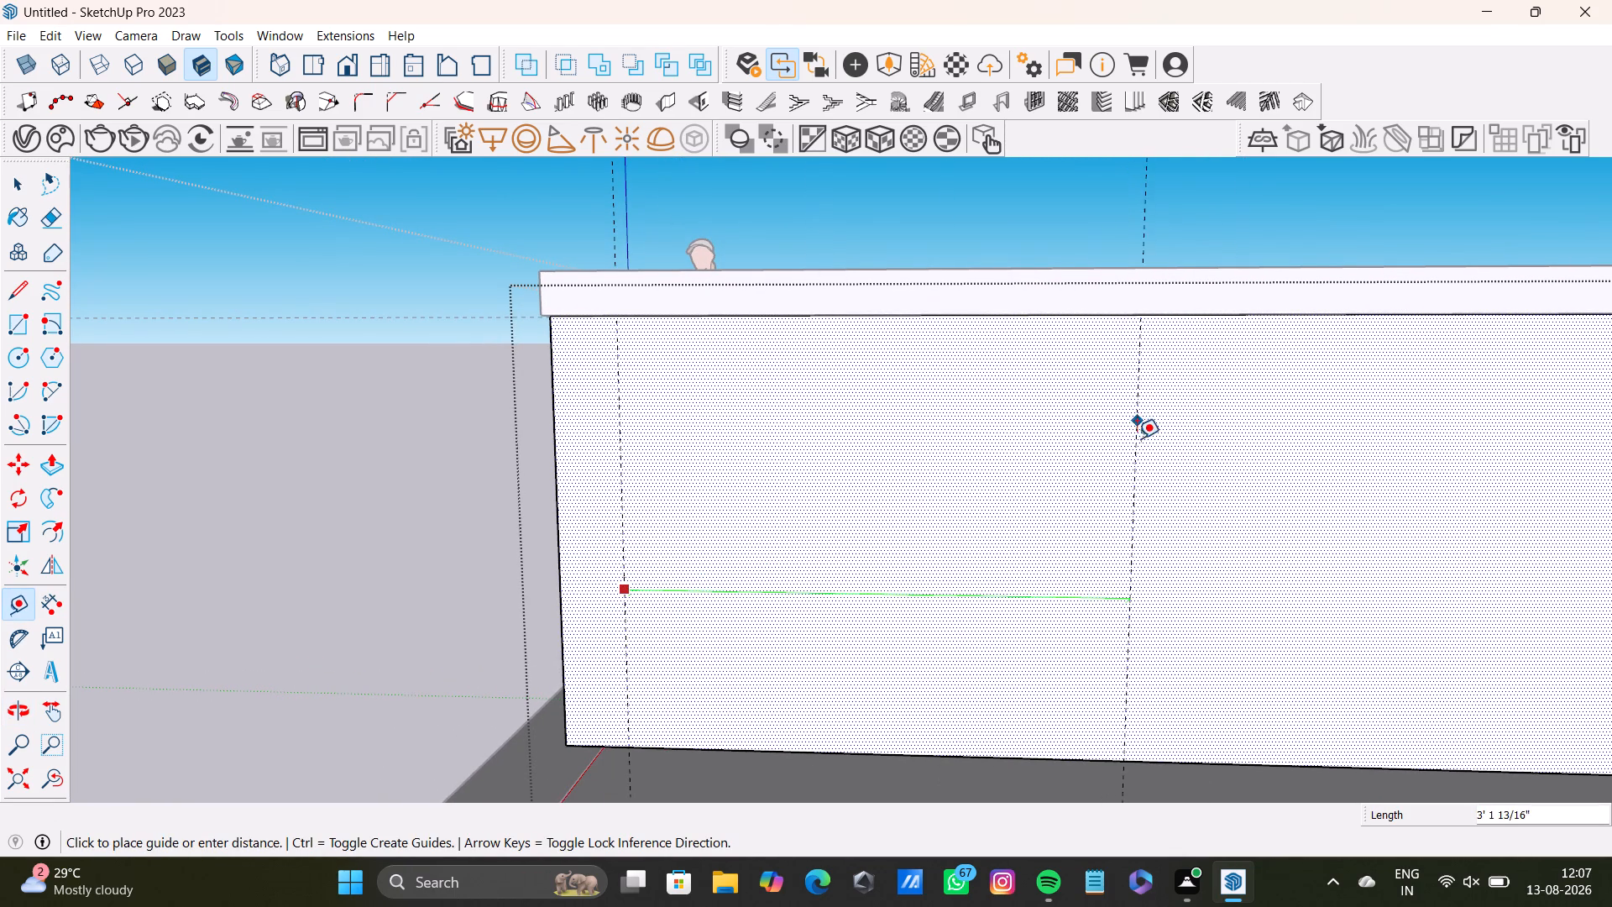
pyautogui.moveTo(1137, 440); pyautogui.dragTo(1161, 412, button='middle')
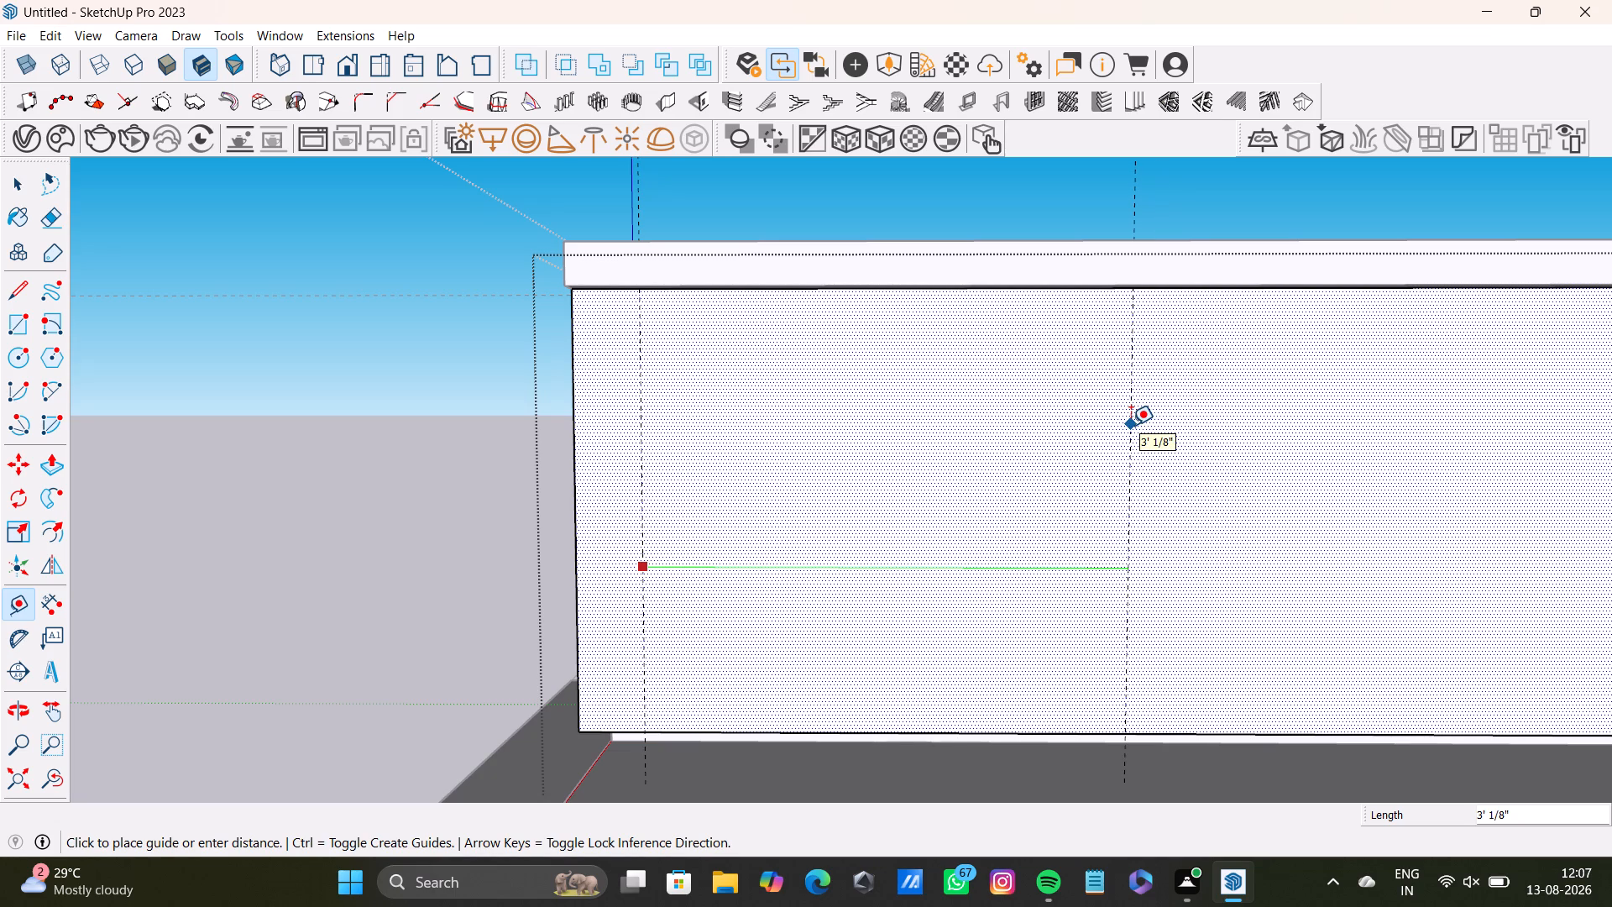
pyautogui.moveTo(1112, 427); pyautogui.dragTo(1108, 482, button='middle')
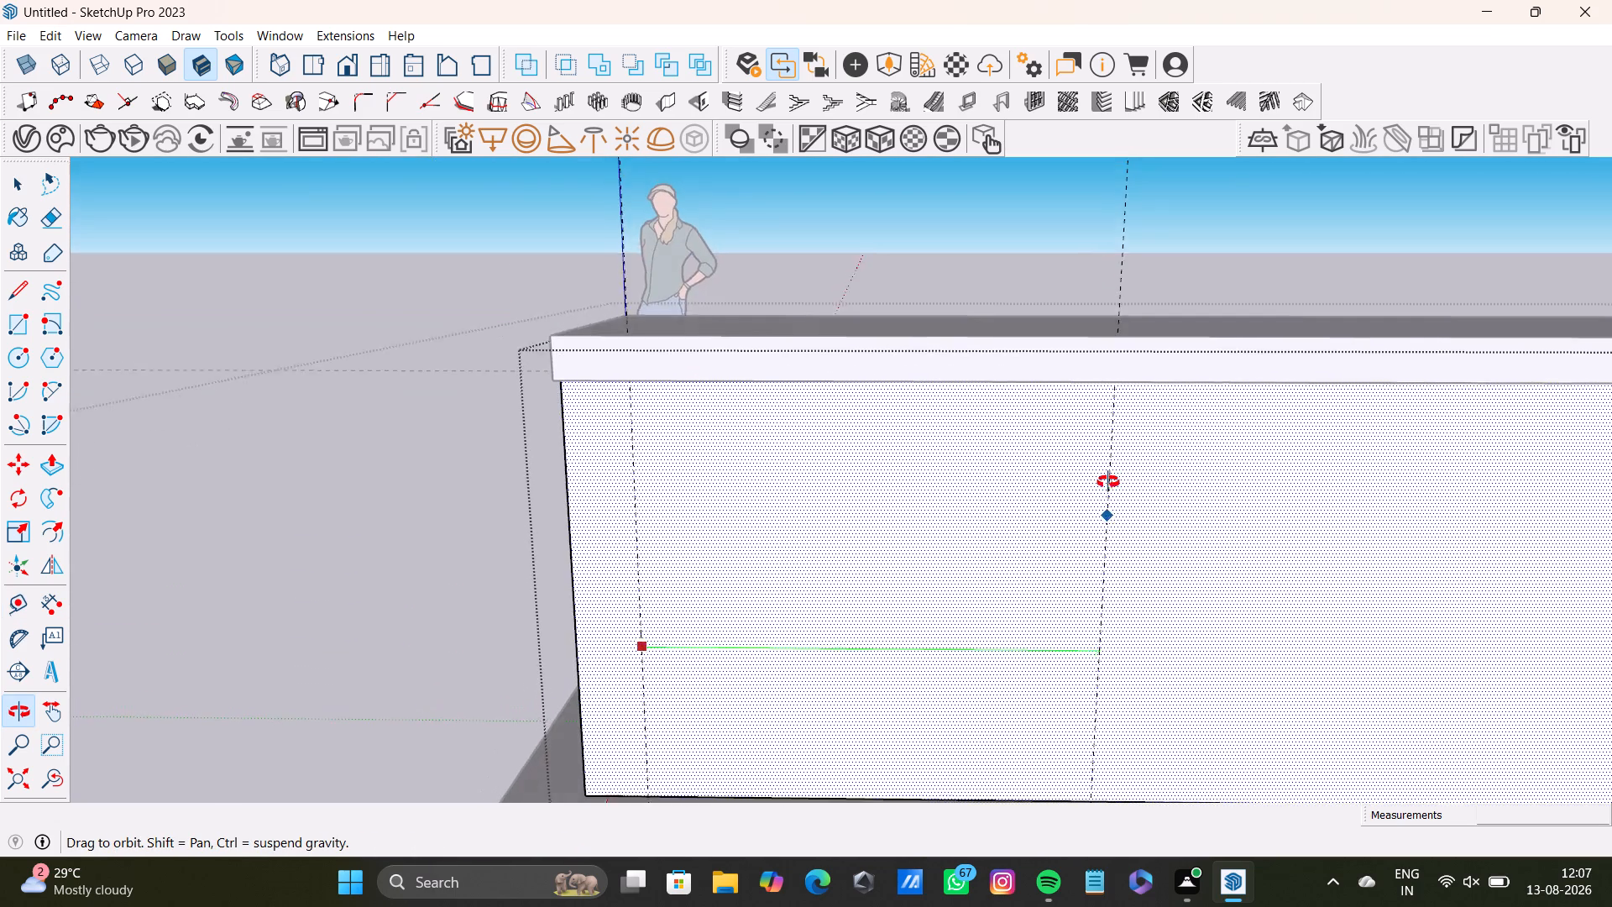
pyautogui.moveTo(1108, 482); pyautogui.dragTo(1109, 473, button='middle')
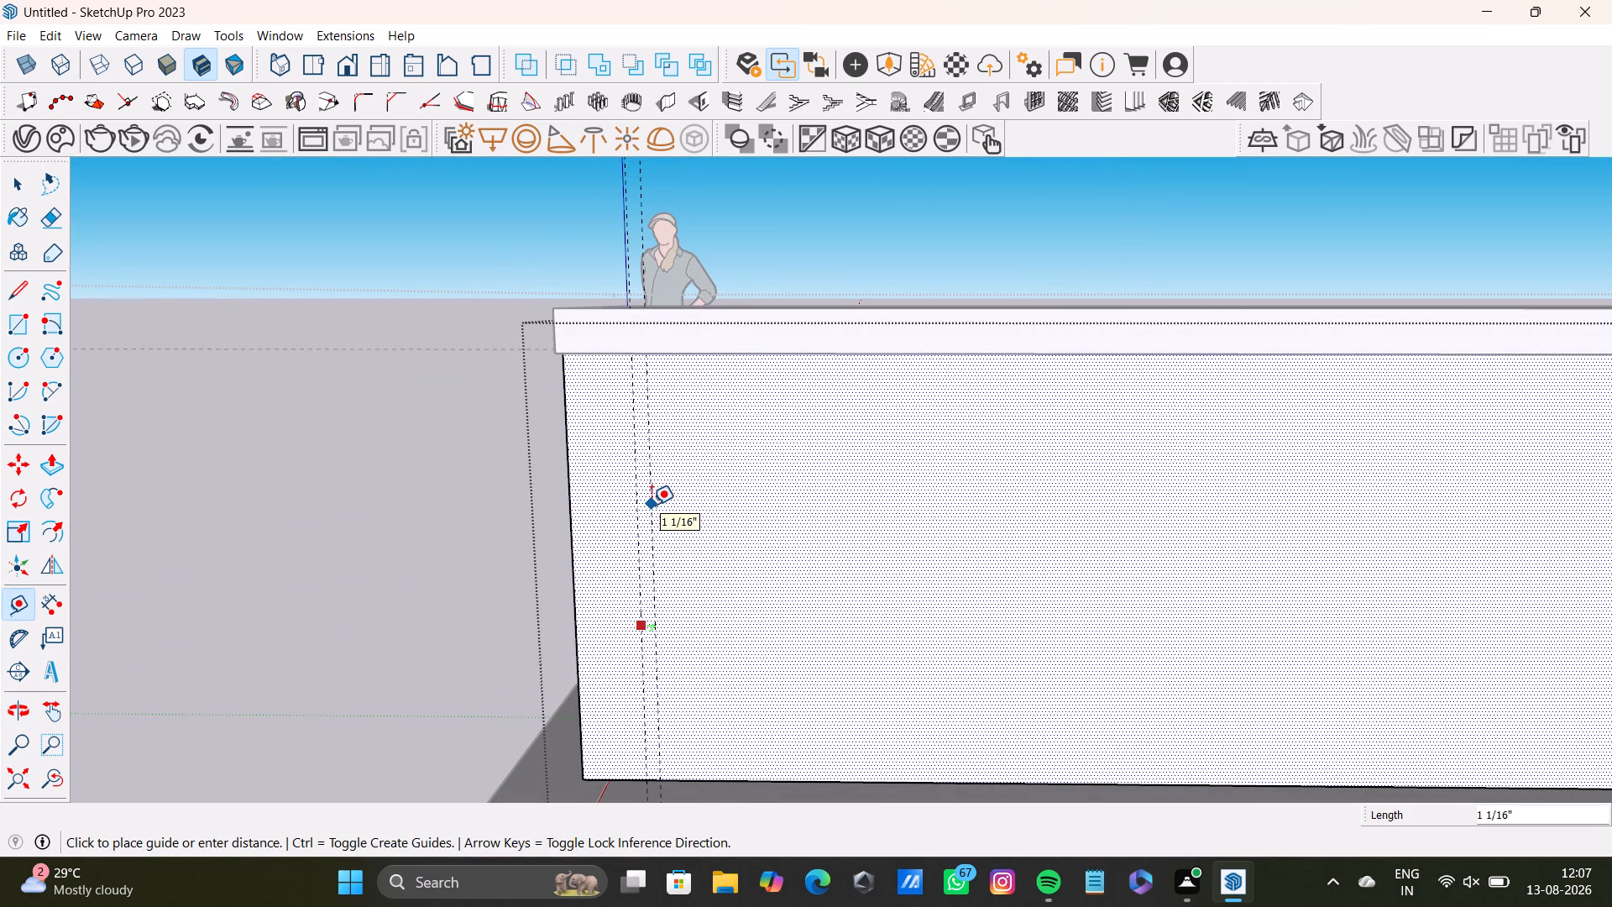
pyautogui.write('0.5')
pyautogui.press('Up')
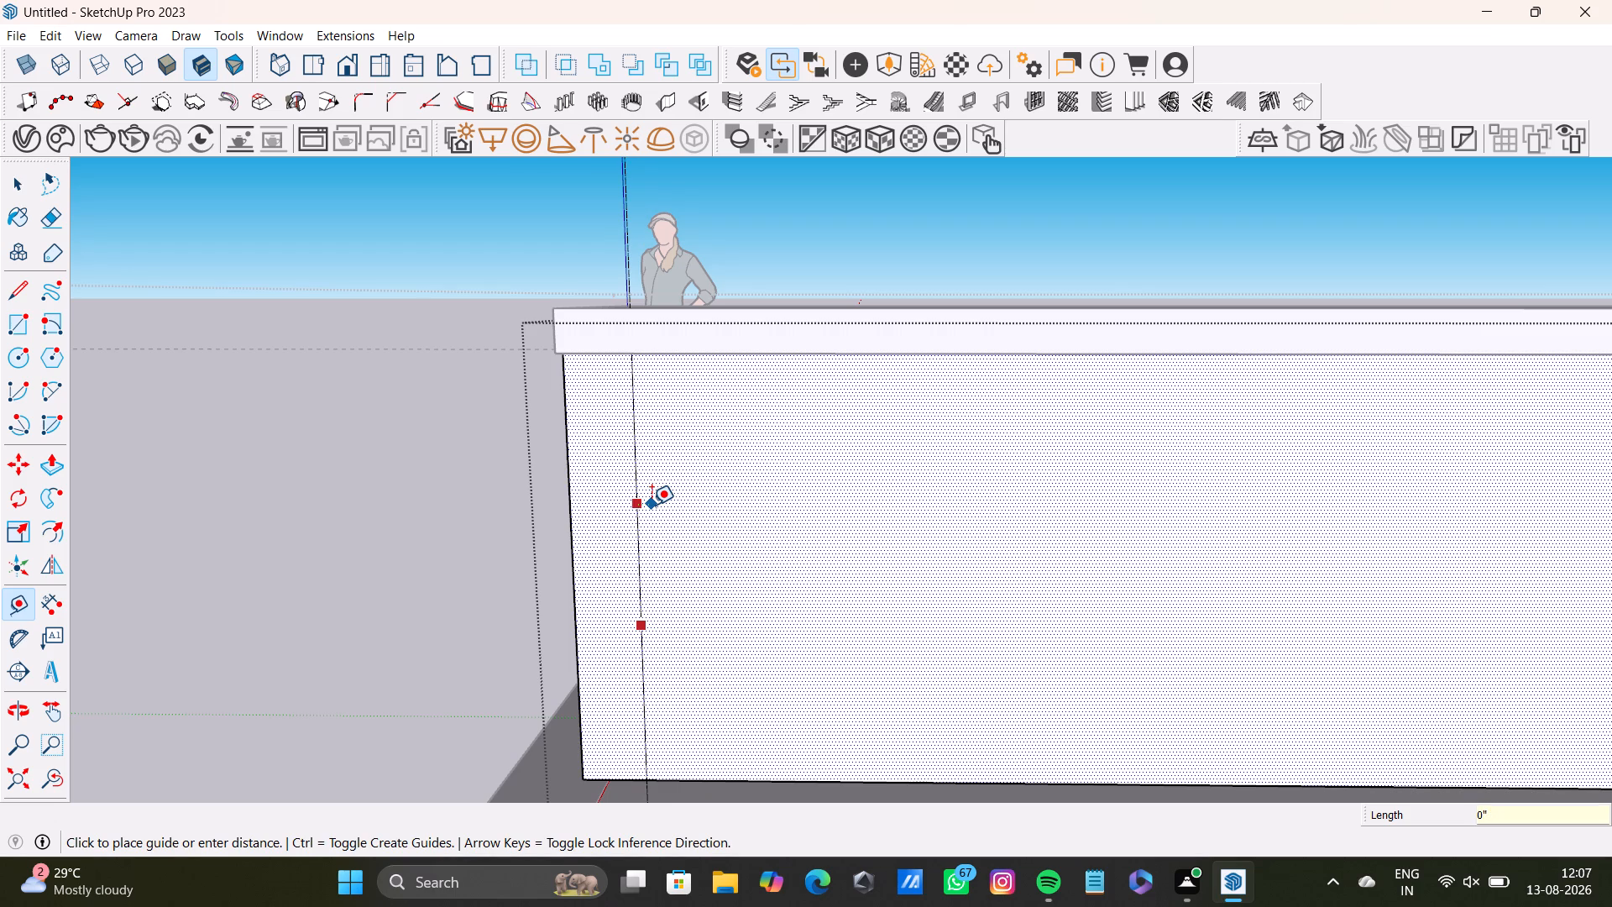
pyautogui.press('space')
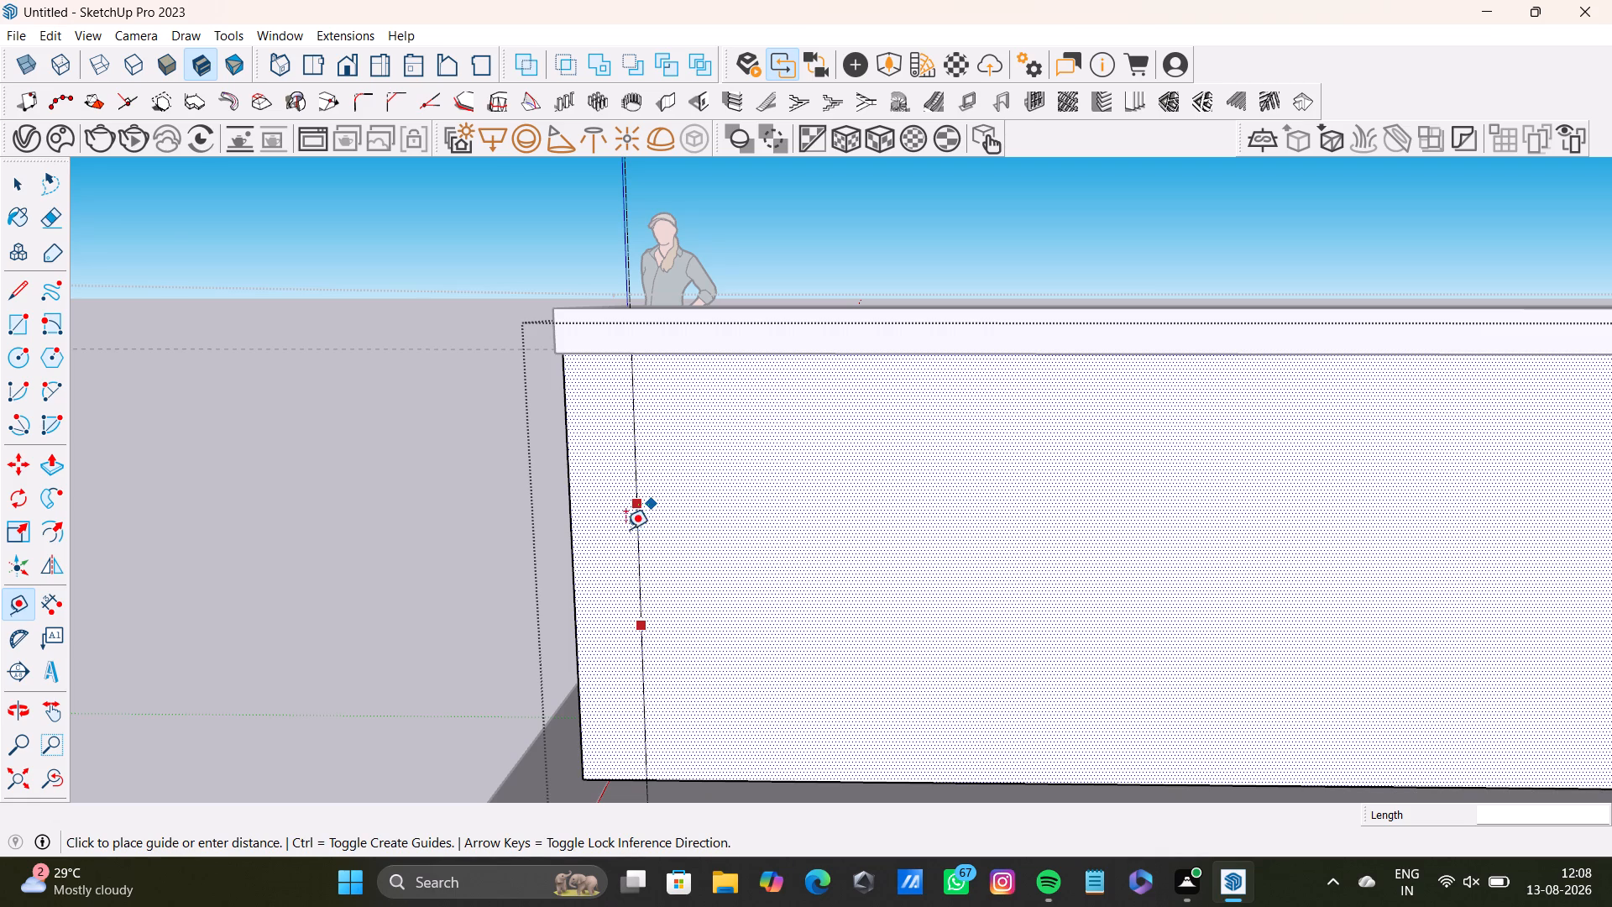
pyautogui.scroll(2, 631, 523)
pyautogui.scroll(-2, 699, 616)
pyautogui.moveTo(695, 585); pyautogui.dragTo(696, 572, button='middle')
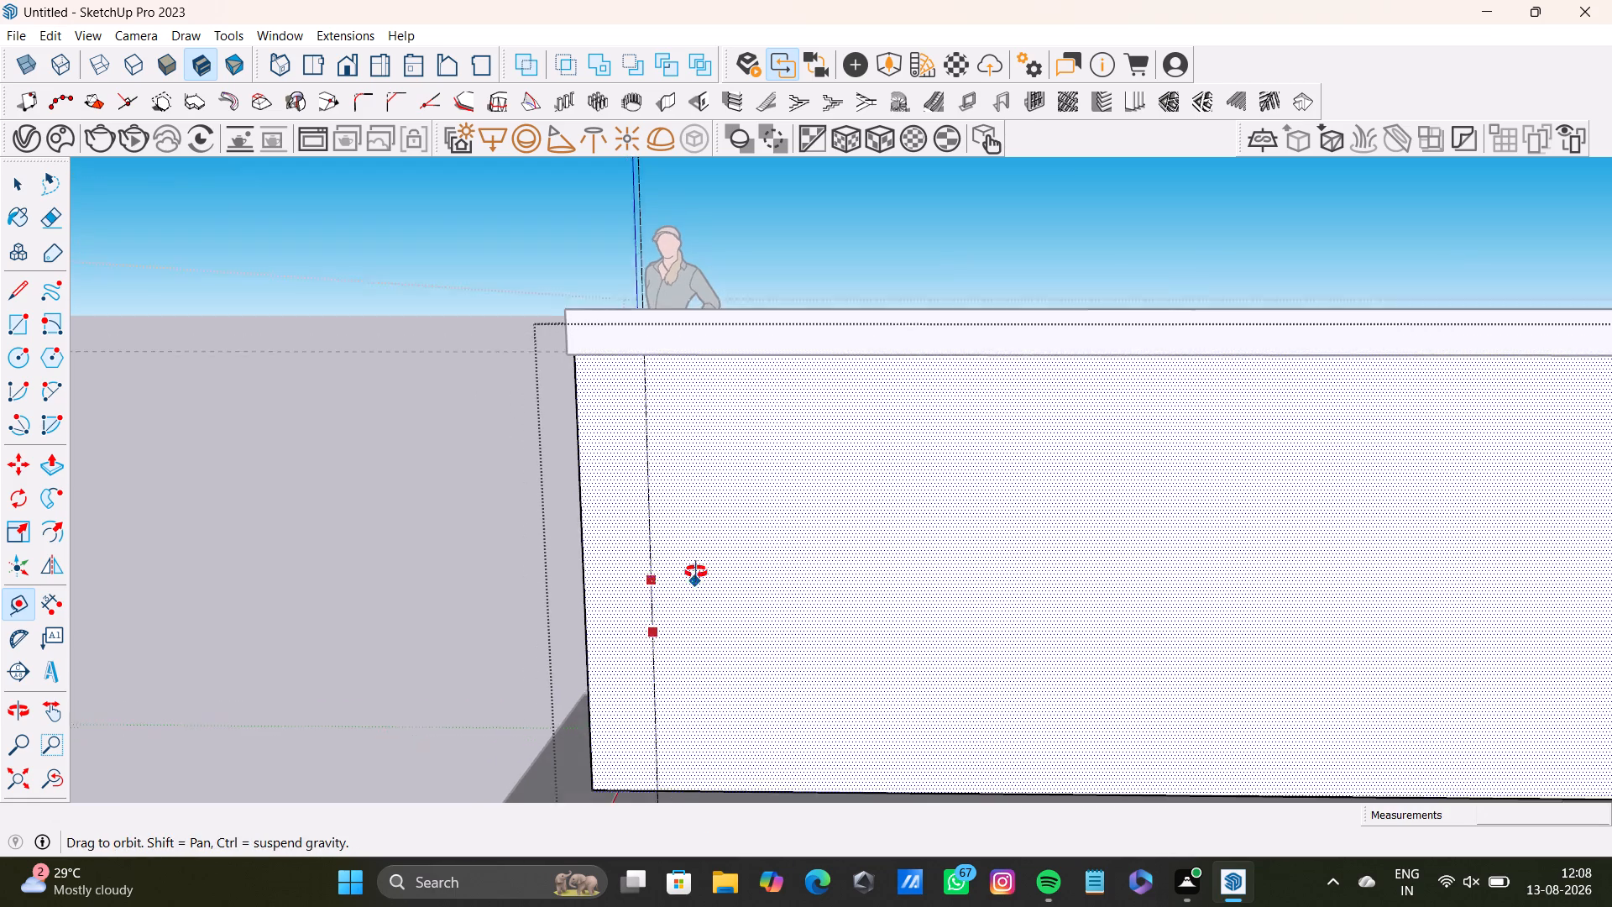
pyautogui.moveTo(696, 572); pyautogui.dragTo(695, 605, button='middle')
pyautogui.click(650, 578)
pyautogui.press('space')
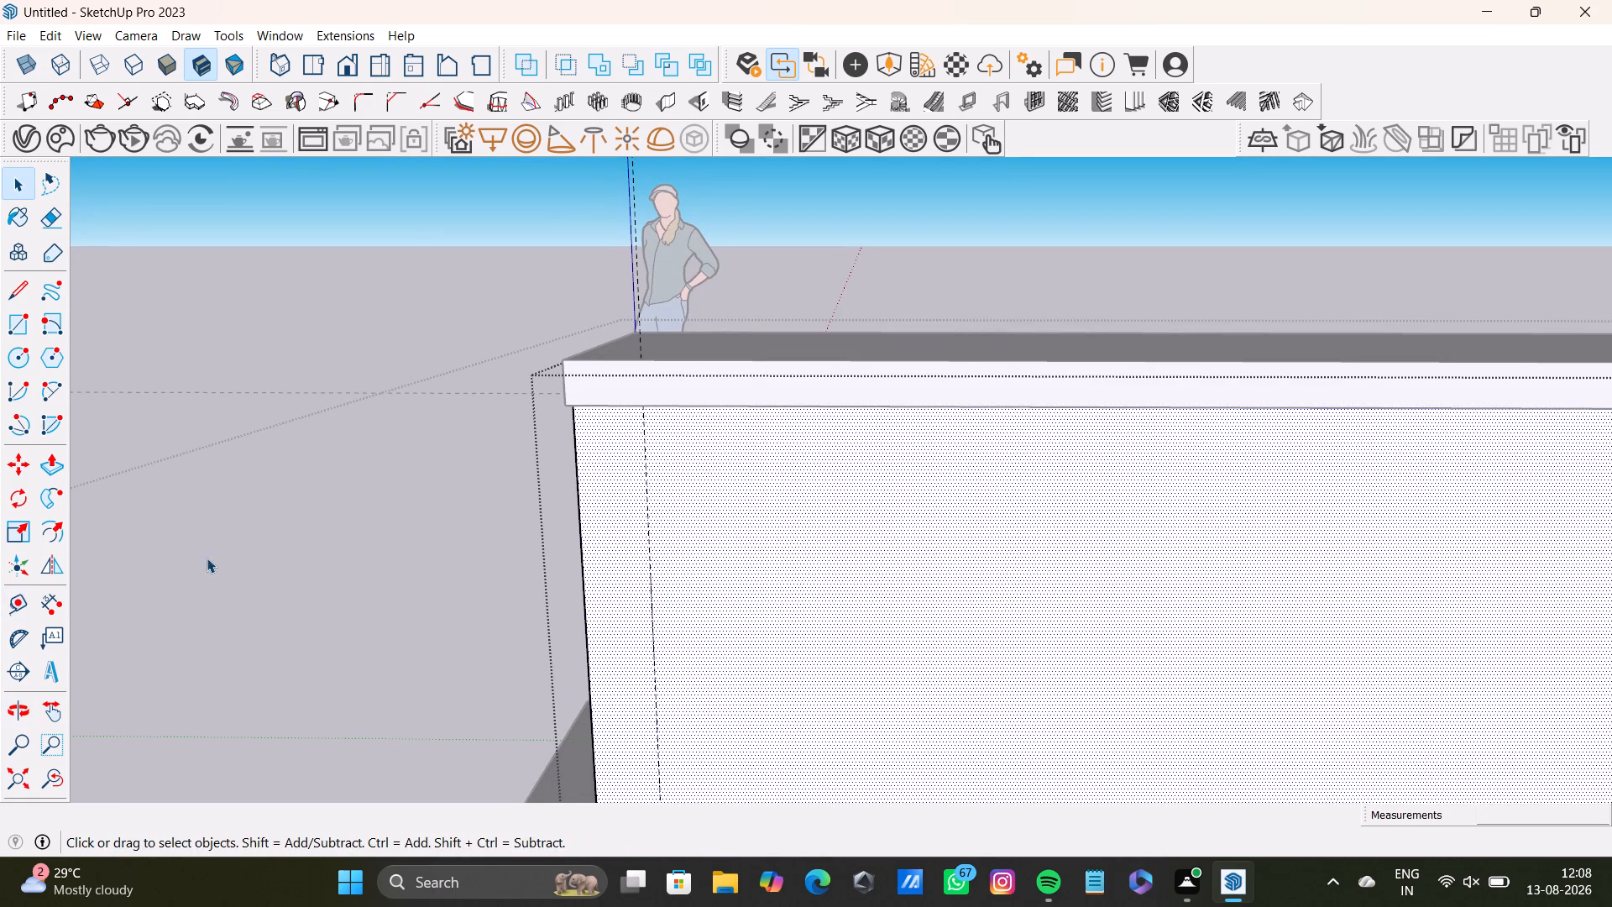
# Place a second vertical guide 0.5" from the 5" guide, toward the middle of the block's inner face.
pyautogui.scroll(2, 507, 694)
pyautogui.scroll(-1, 524, 627)
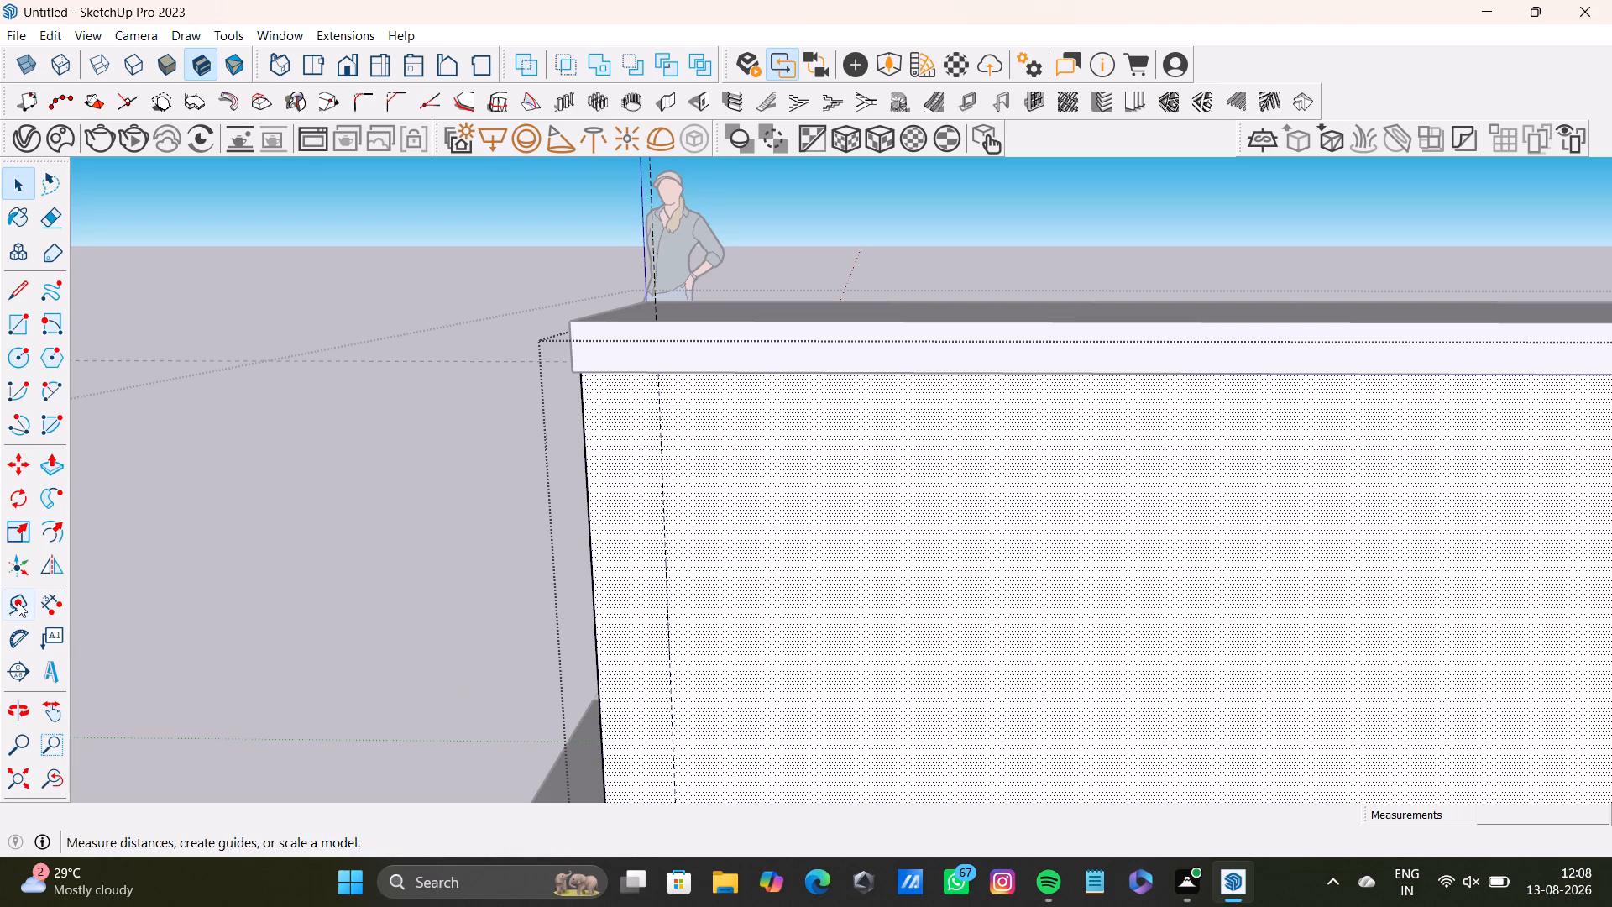
pyautogui.click(18, 602)
pyautogui.scroll(3, 877, 693)
pyautogui.click(617, 627)
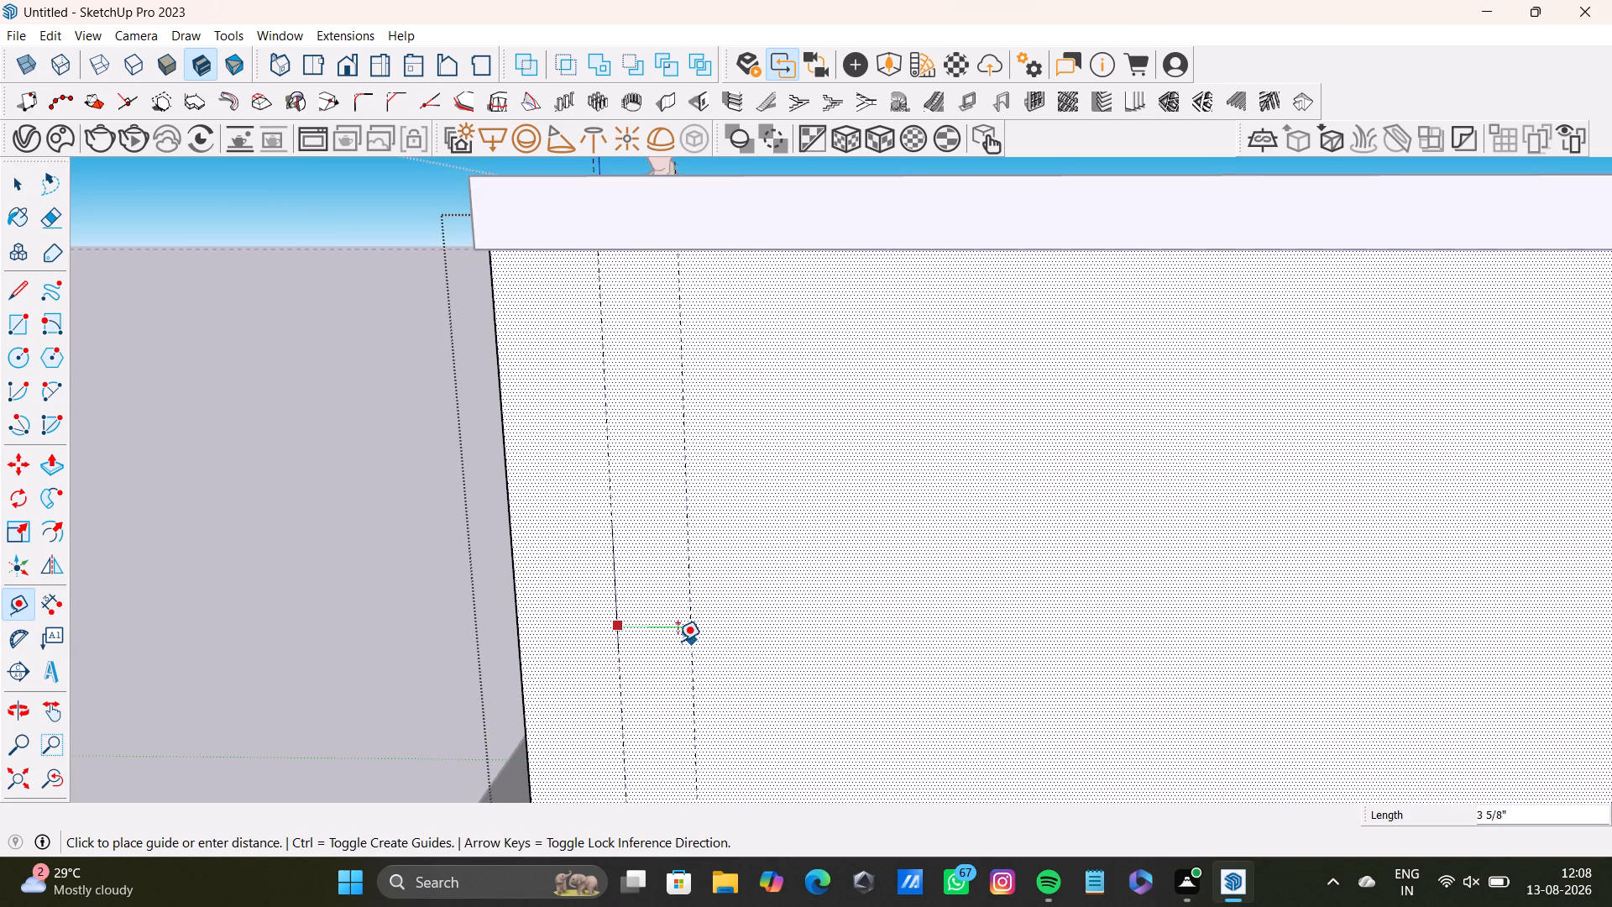
pyautogui.write('0.5')
pyautogui.write(':"')
pyautogui.press('Return')
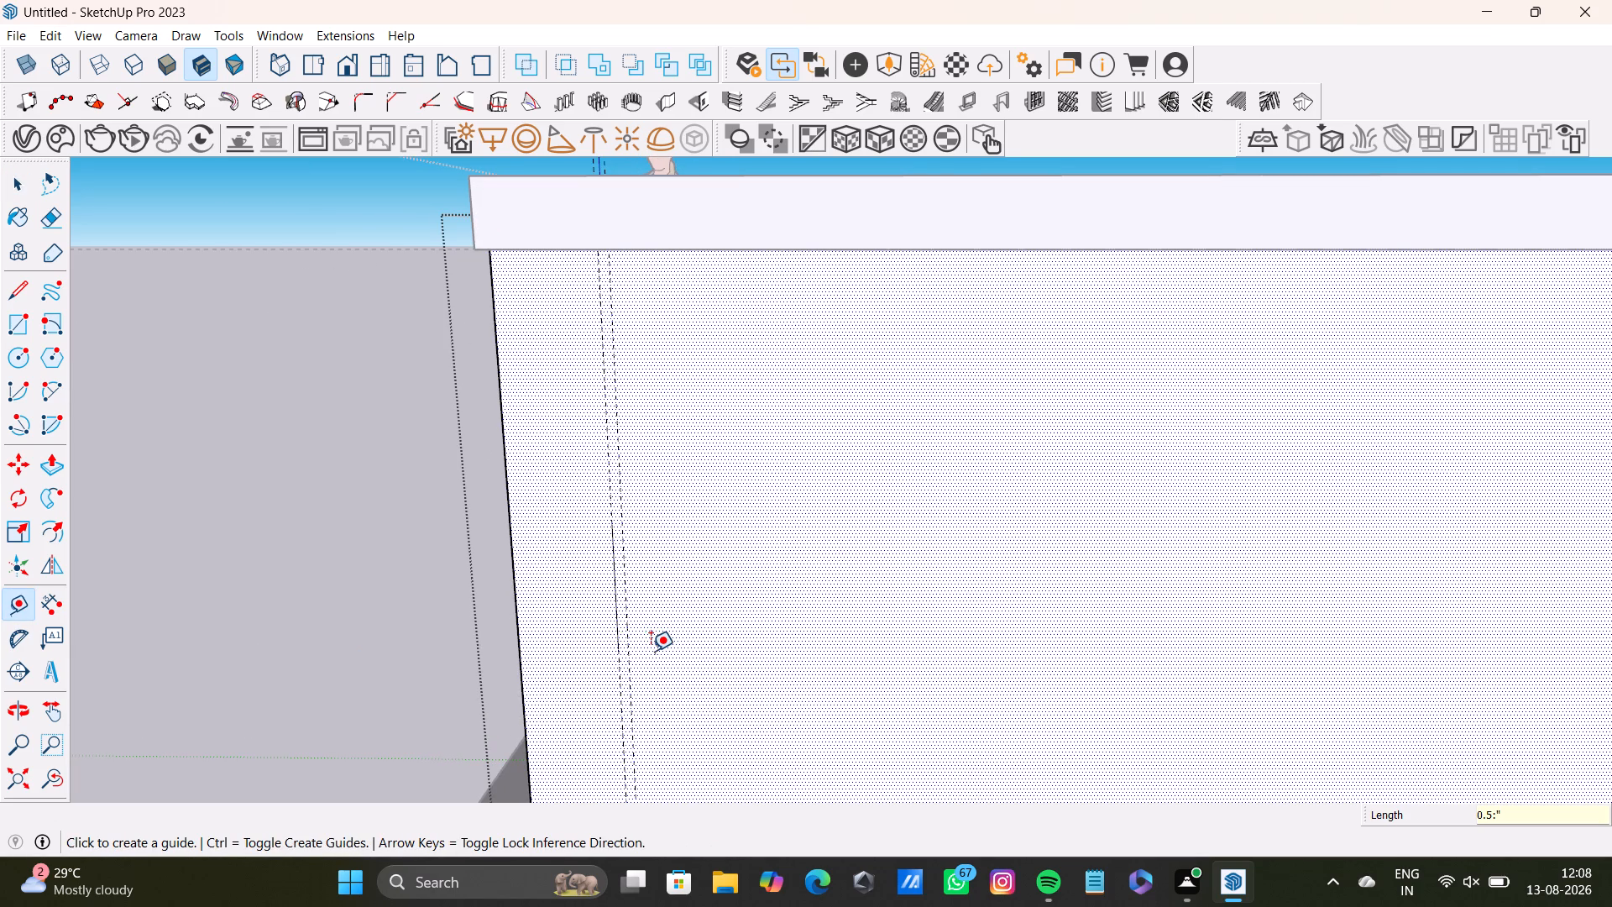
pyautogui.press('space')
# Place a vertical guide 2'7" from the second guide near the end edge, toward the middle of the block's inner face.
pyautogui.scroll(2, 667, 568)
pyautogui.scroll(-4, 668, 564)
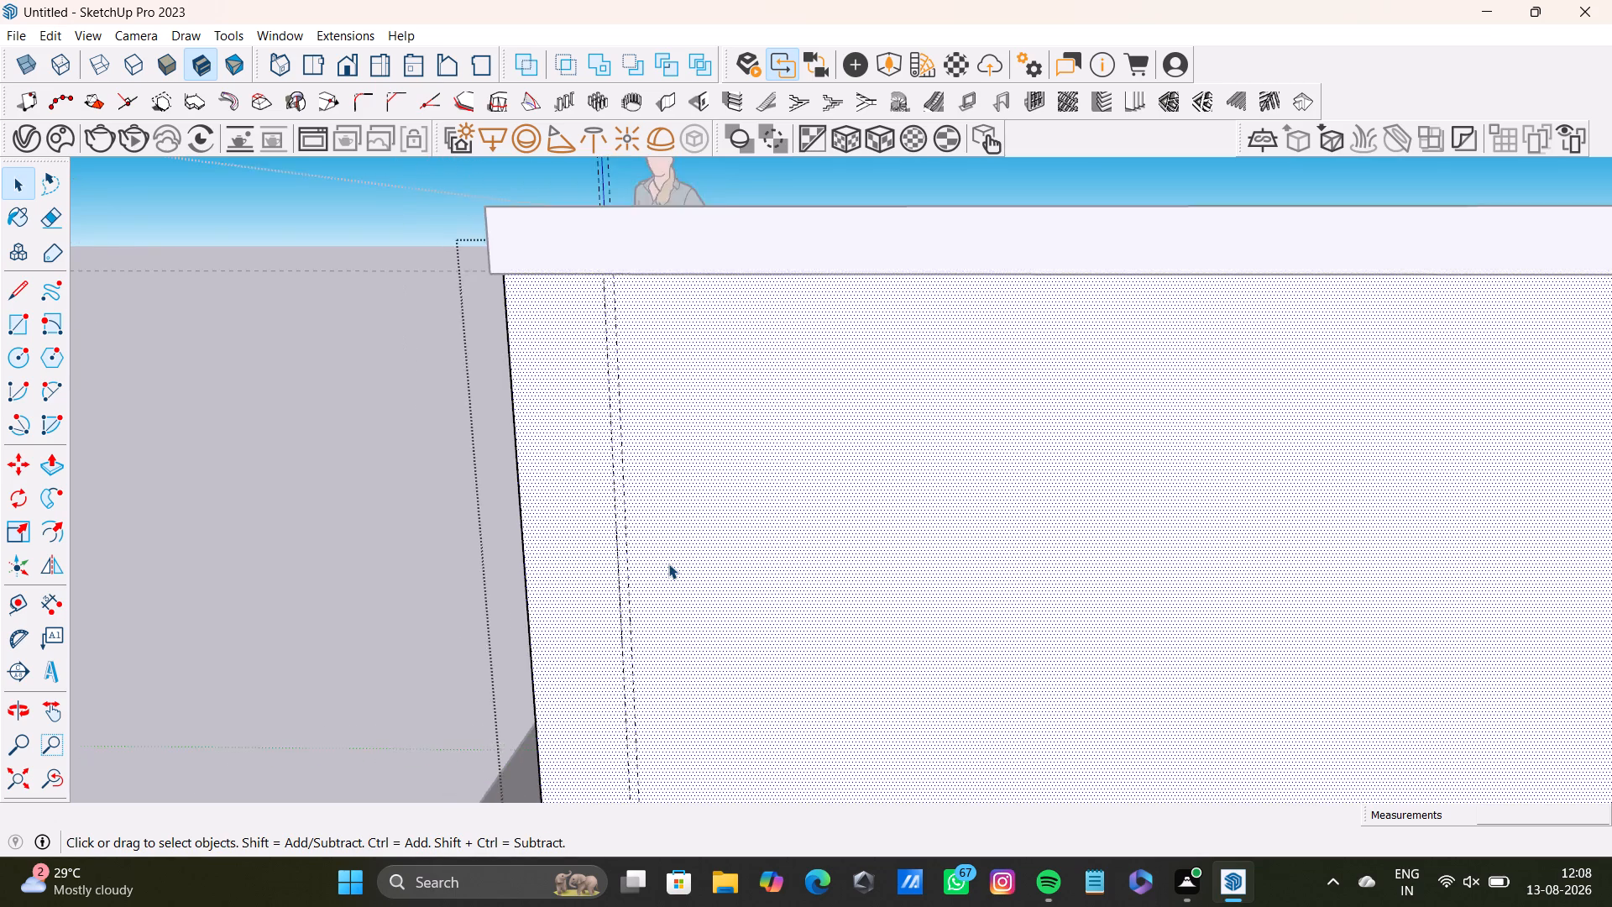
pyautogui.scroll(-5, 668, 564)
pyautogui.keyDown('shift'); pyautogui.moveTo(710, 551); pyautogui.dragTo(689, 535, button='middle'); pyautogui.keyUp('shift')
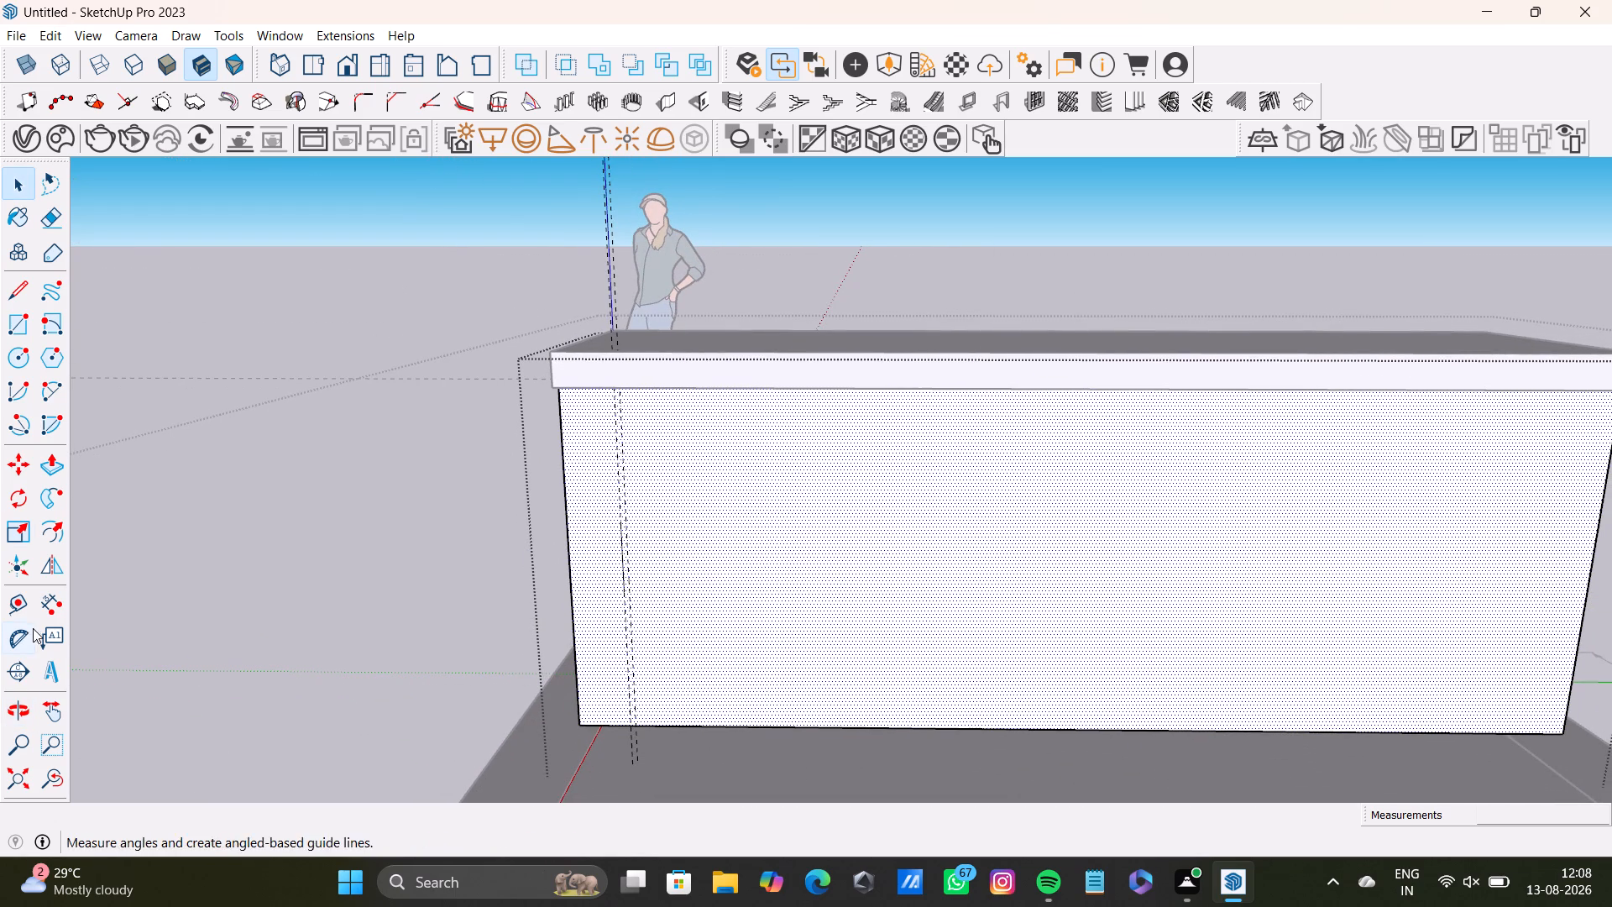
pyautogui.click(25, 606)
pyautogui.scroll(3, 607, 590)
pyautogui.click(635, 548)
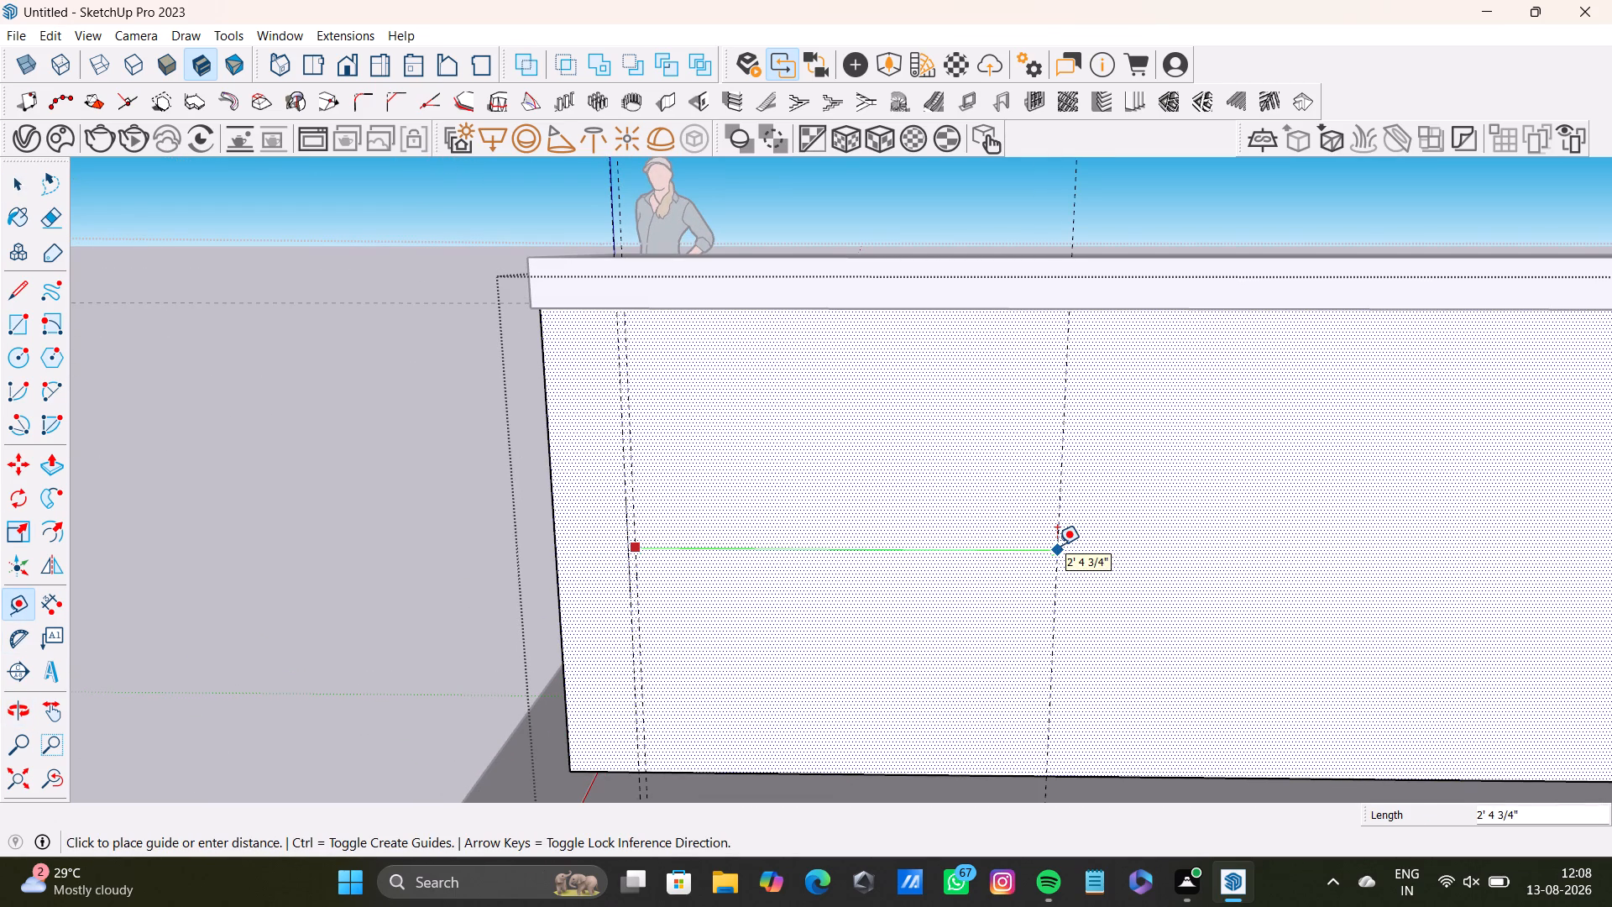
pyautogui.press('2')
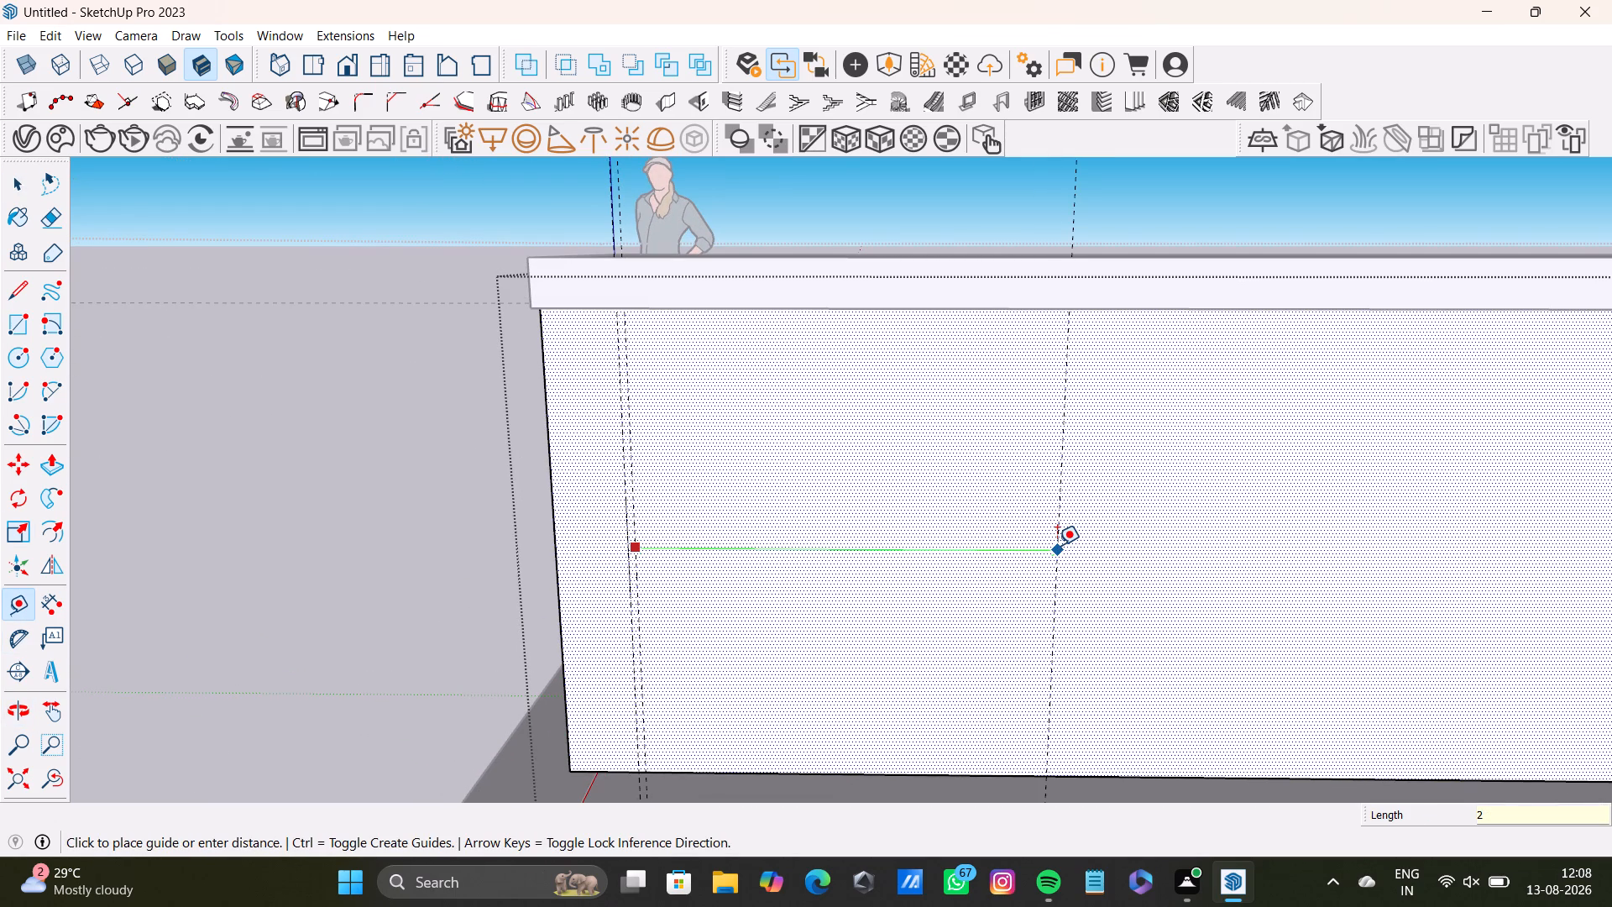
pyautogui.write("'7")
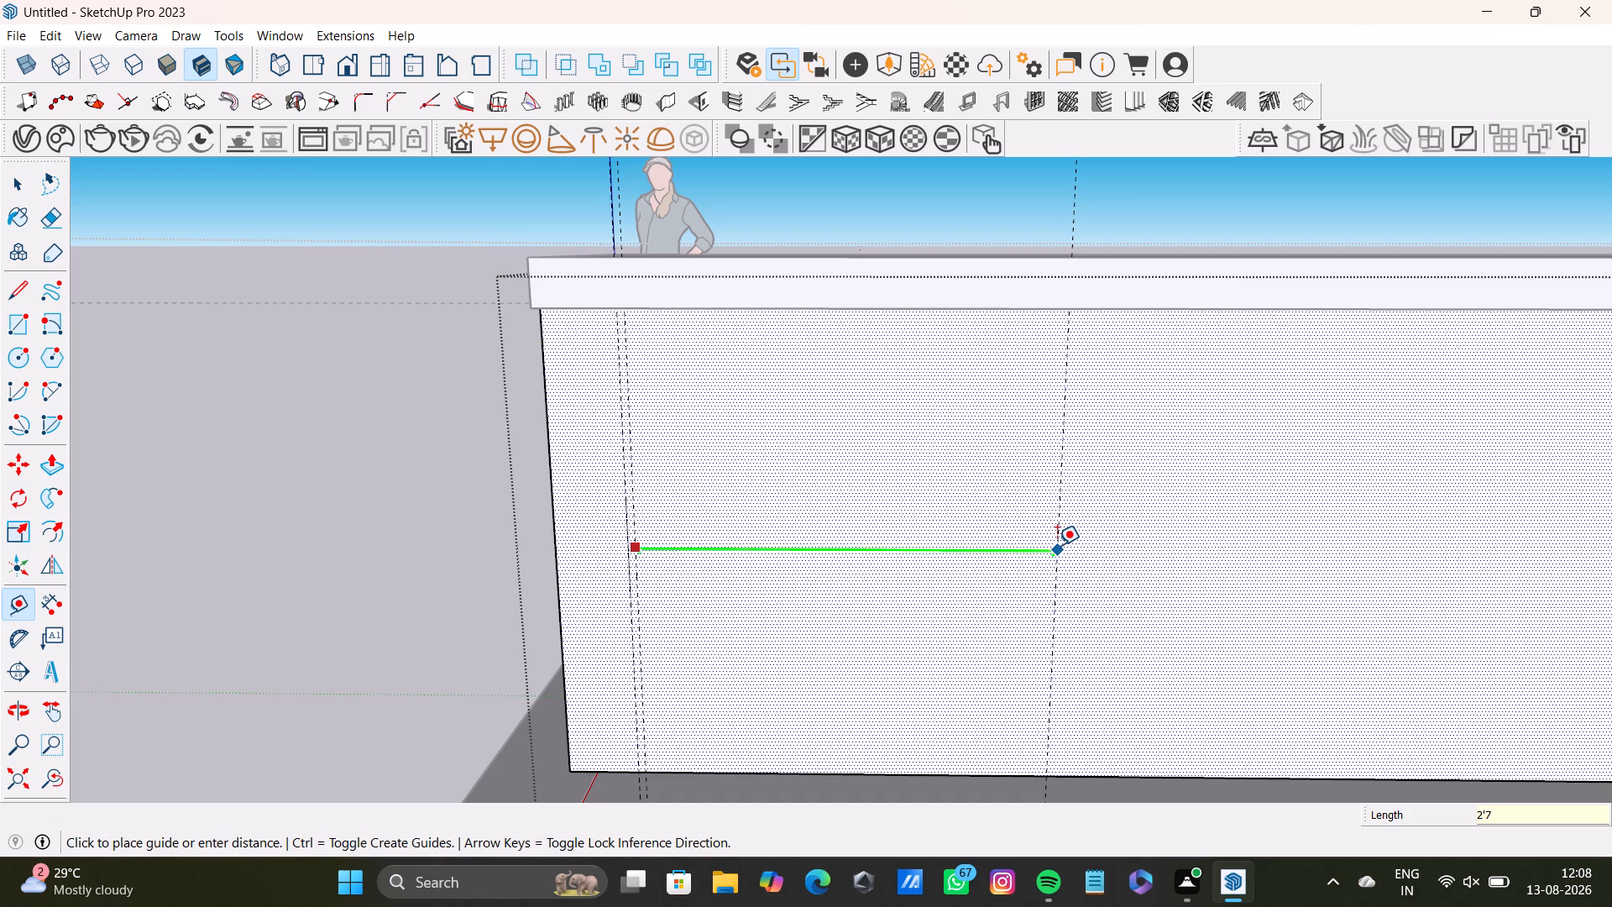
pyautogui.hotkey('shift', '"')
pyautogui.press('Return')
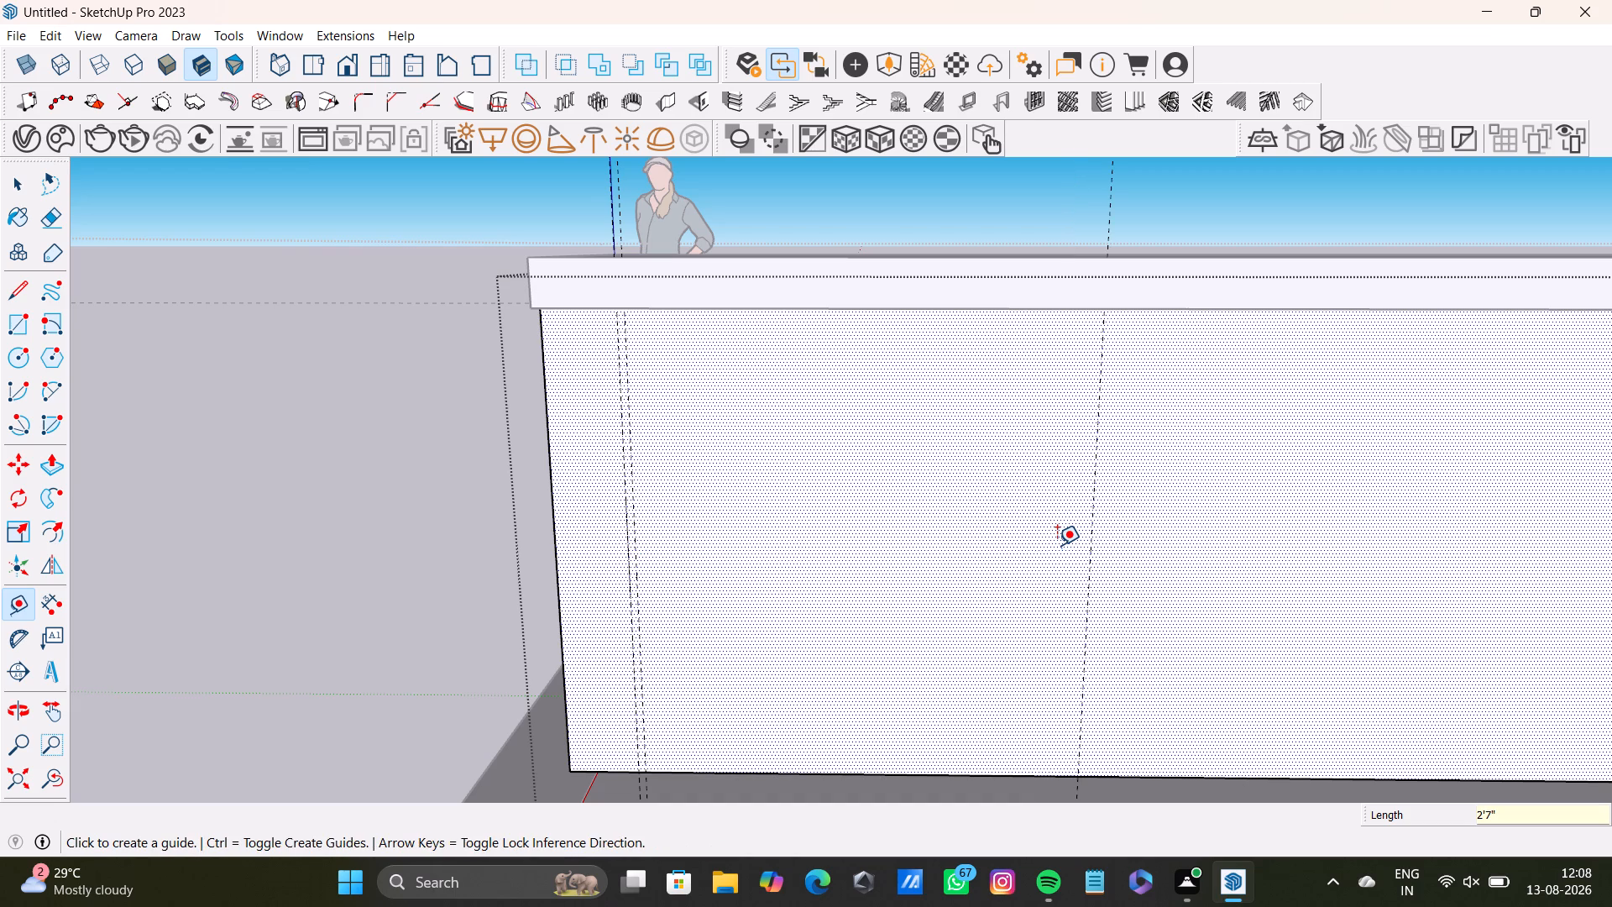
# Place a vertical guide 0.5" beyond the 2'7" guide, toward the far end of the block's inner face.
pyautogui.click(1095, 517)
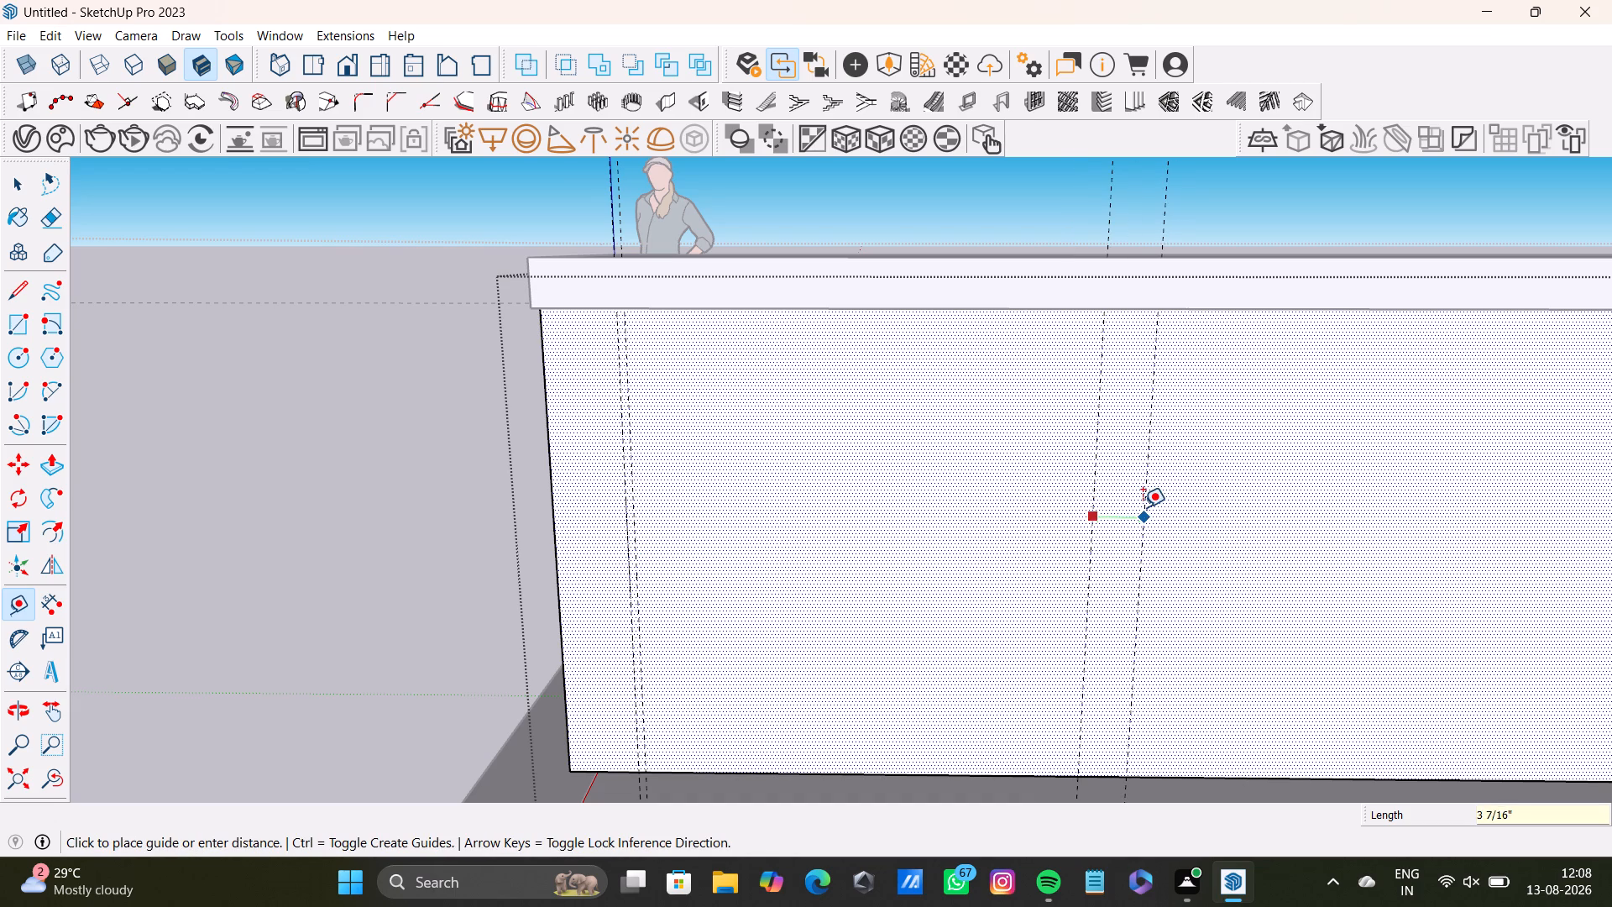
pyautogui.write('0.5')
pyautogui.hotkey('shift', '"')
pyautogui.press('Return')
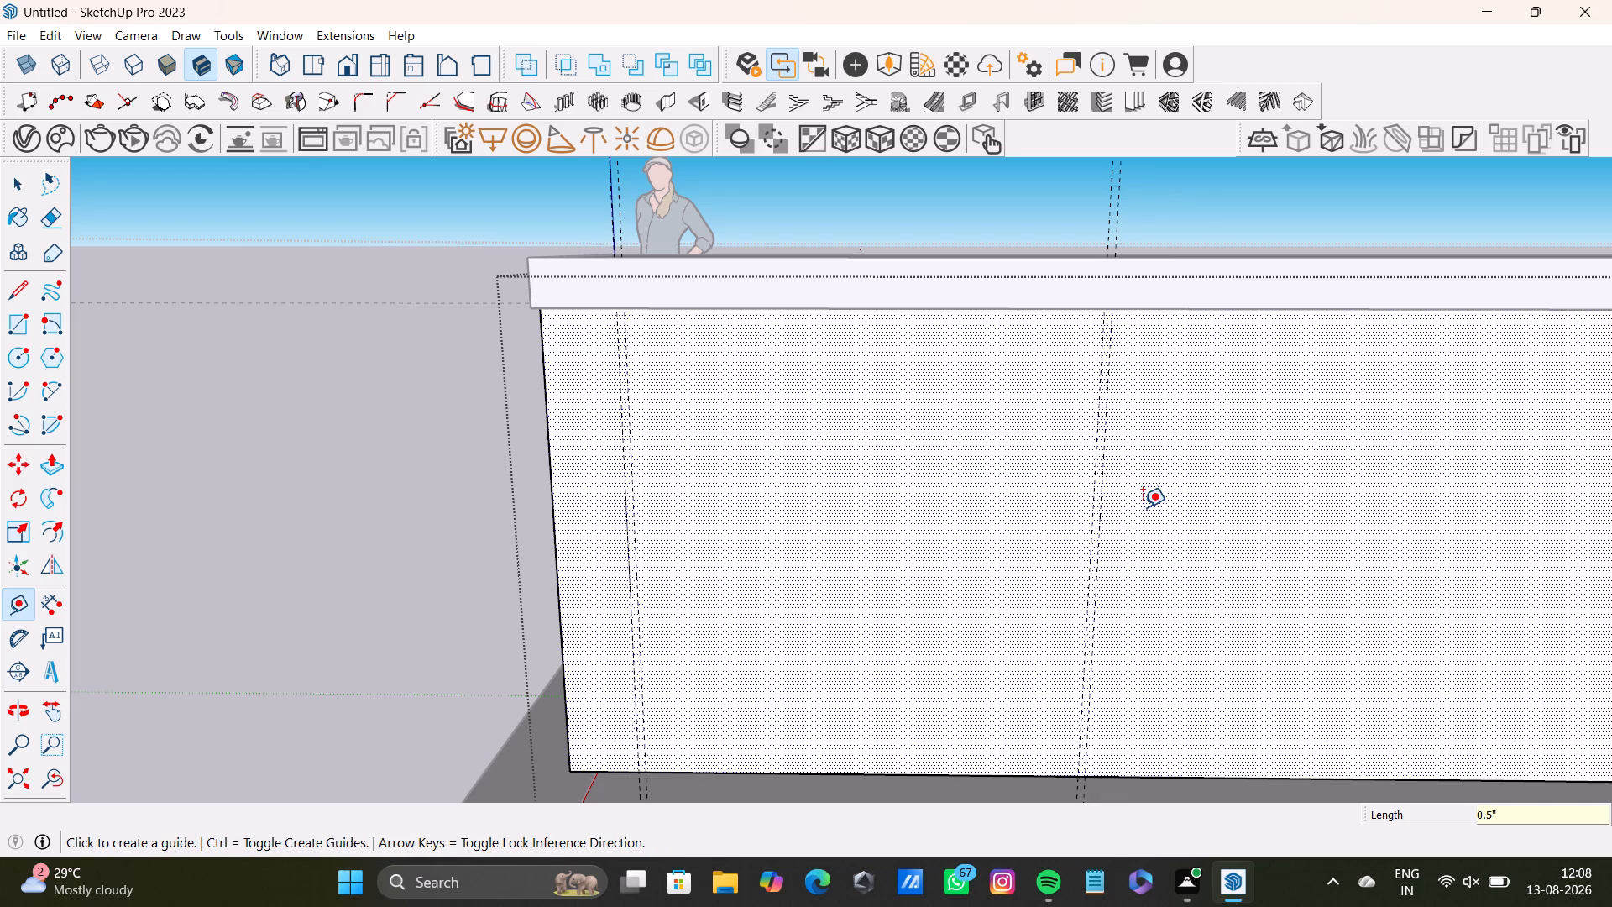
# Place a vertical guide 1'9" from the farther guide of the middle 0.5" pair, toward the far end of the face.
pyautogui.moveTo(1097, 697); pyautogui.dragTo(1102, 640, button='middle')
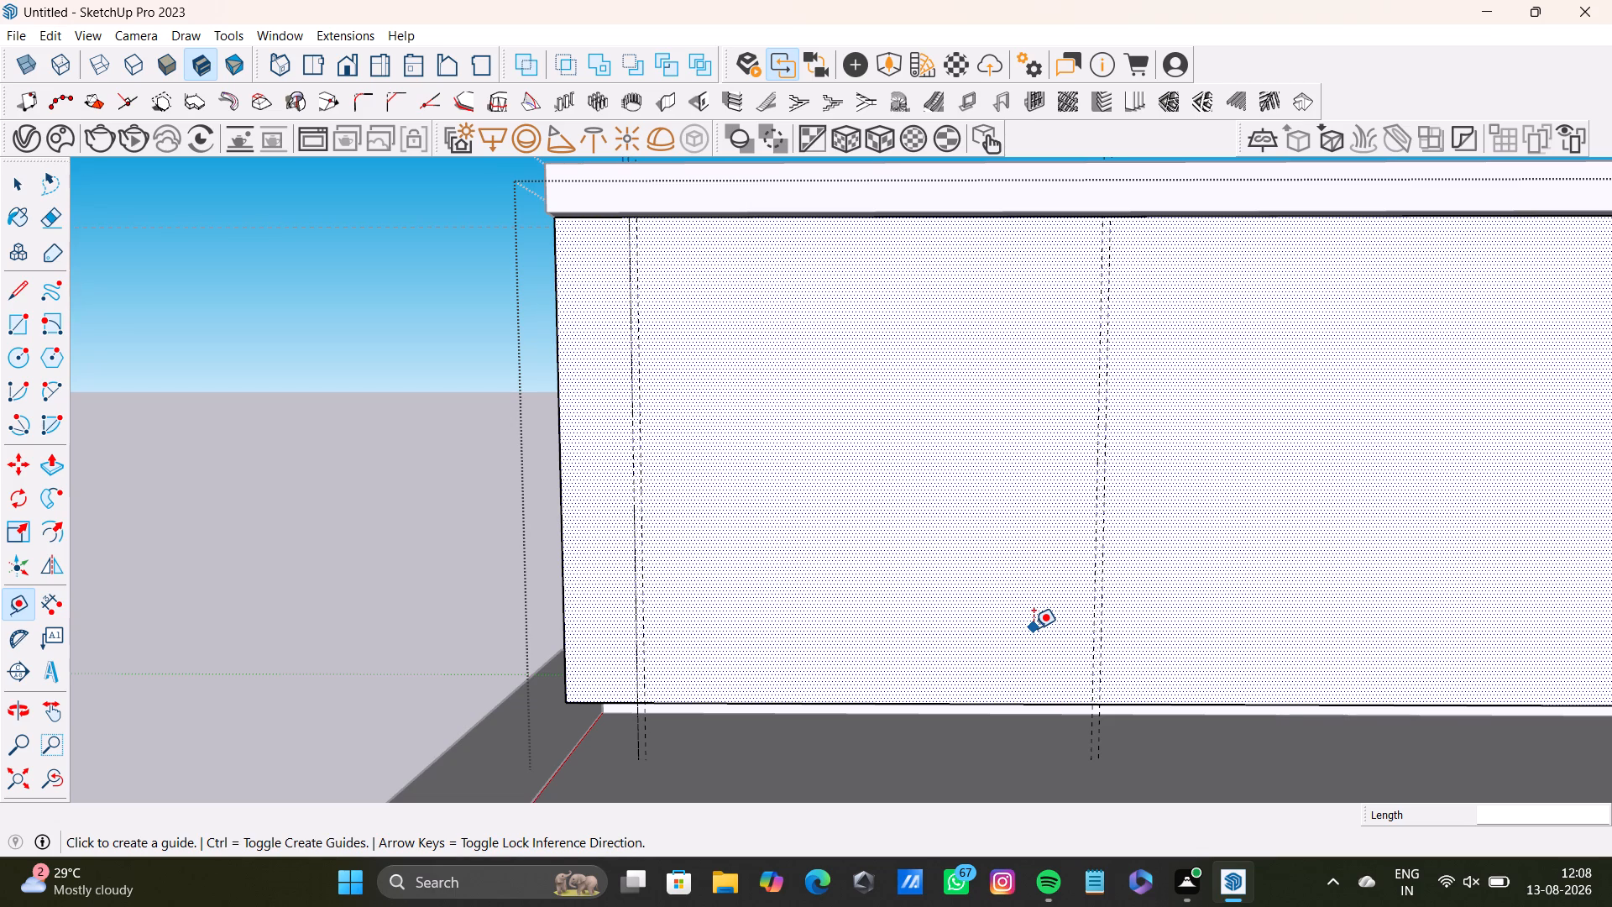
pyautogui.scroll(-2, 1245, 440)
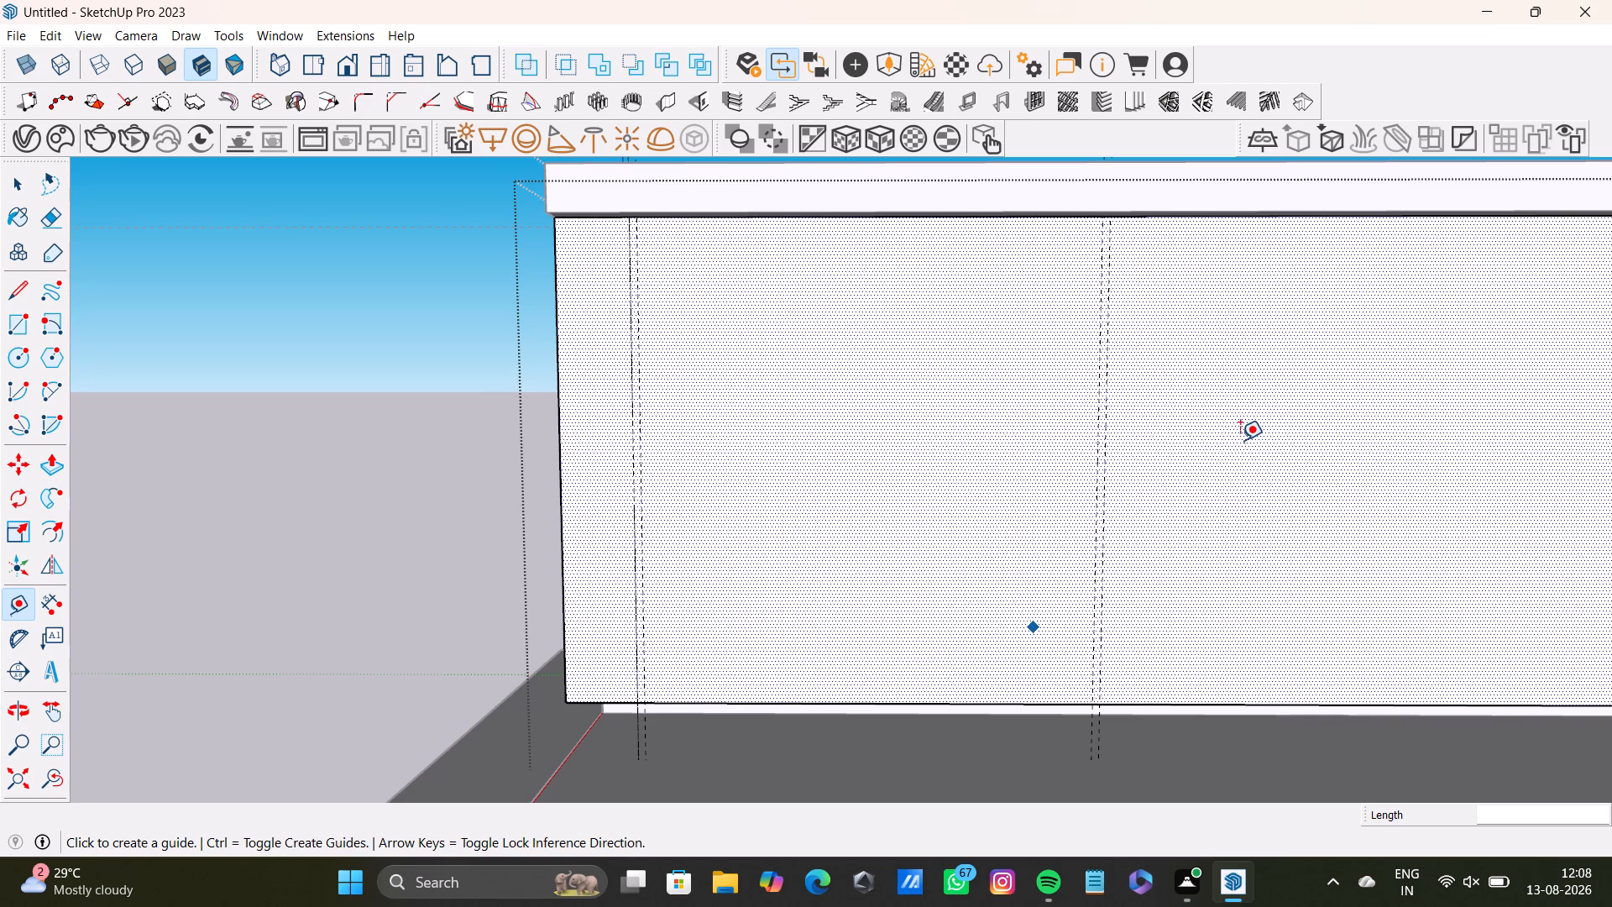
pyautogui.scroll(-4, 1220, 438)
pyautogui.moveTo(1163, 467); pyautogui.dragTo(797, 616, button='middle')
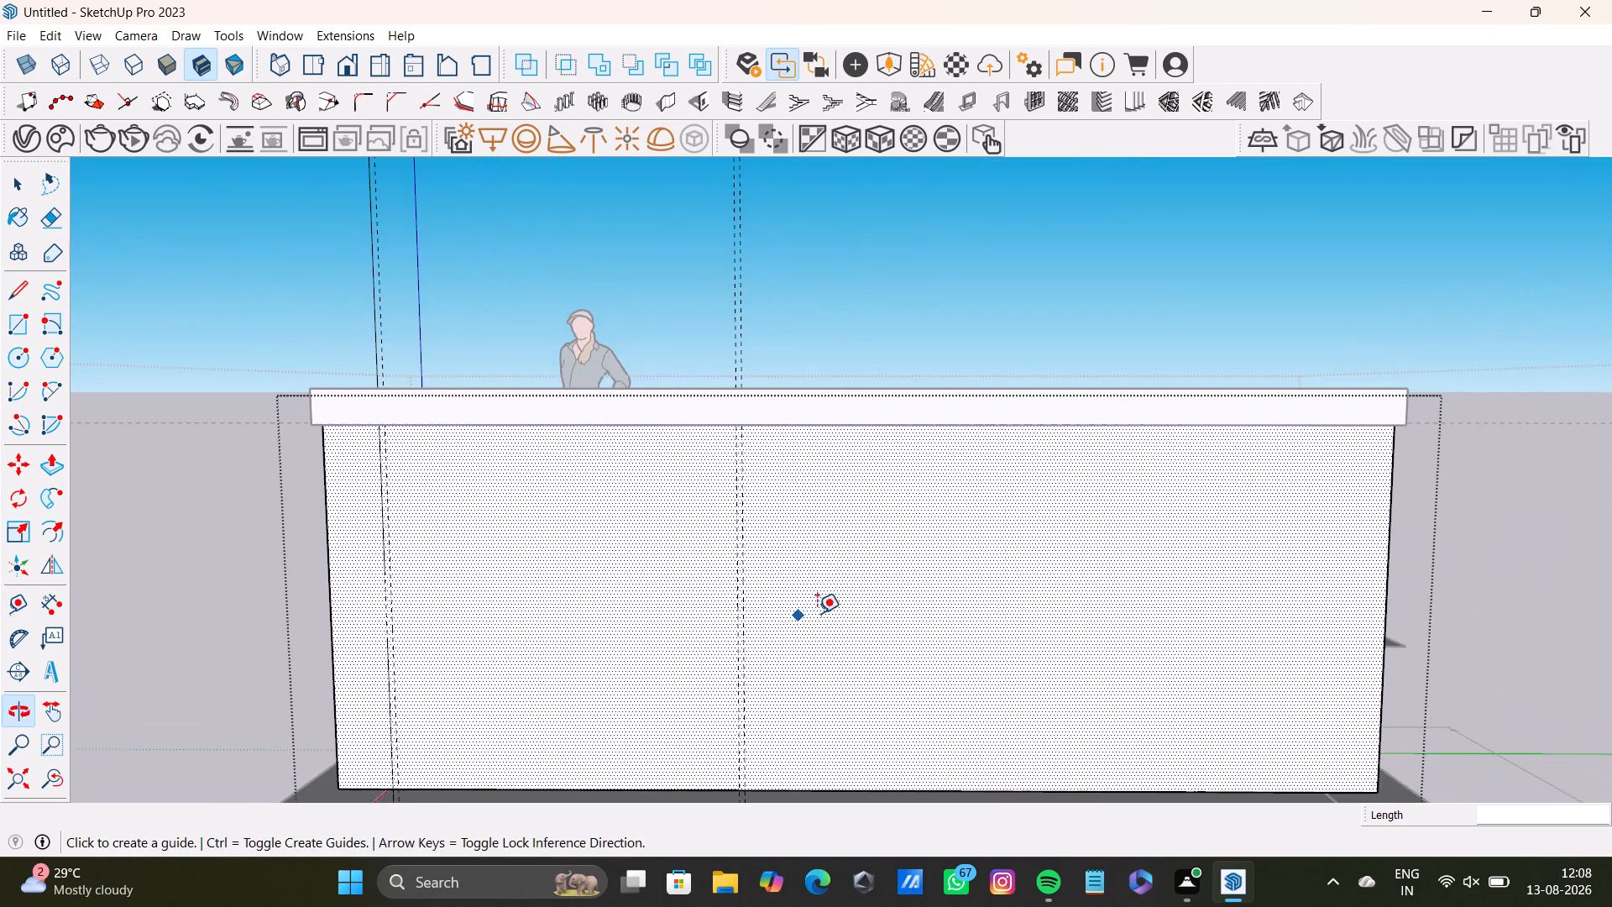
pyautogui.scroll(1, 840, 600)
pyautogui.scroll(-1, 840, 600)
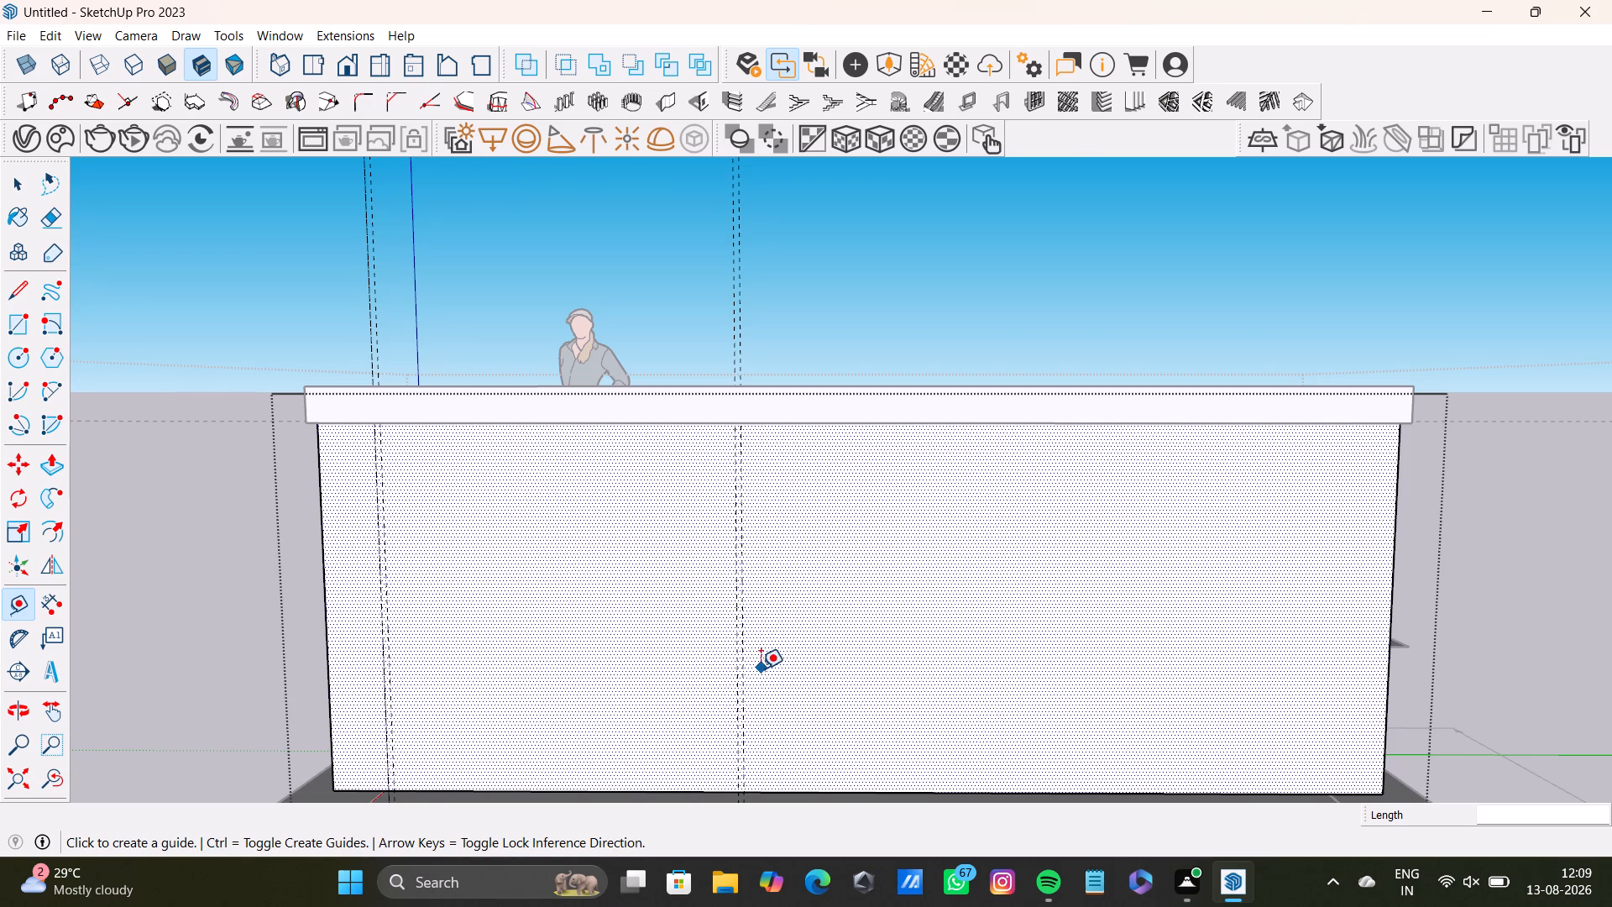
pyautogui.scroll(-1, 830, 687)
pyautogui.moveTo(830, 687); pyautogui.dragTo(826, 624, button='middle')
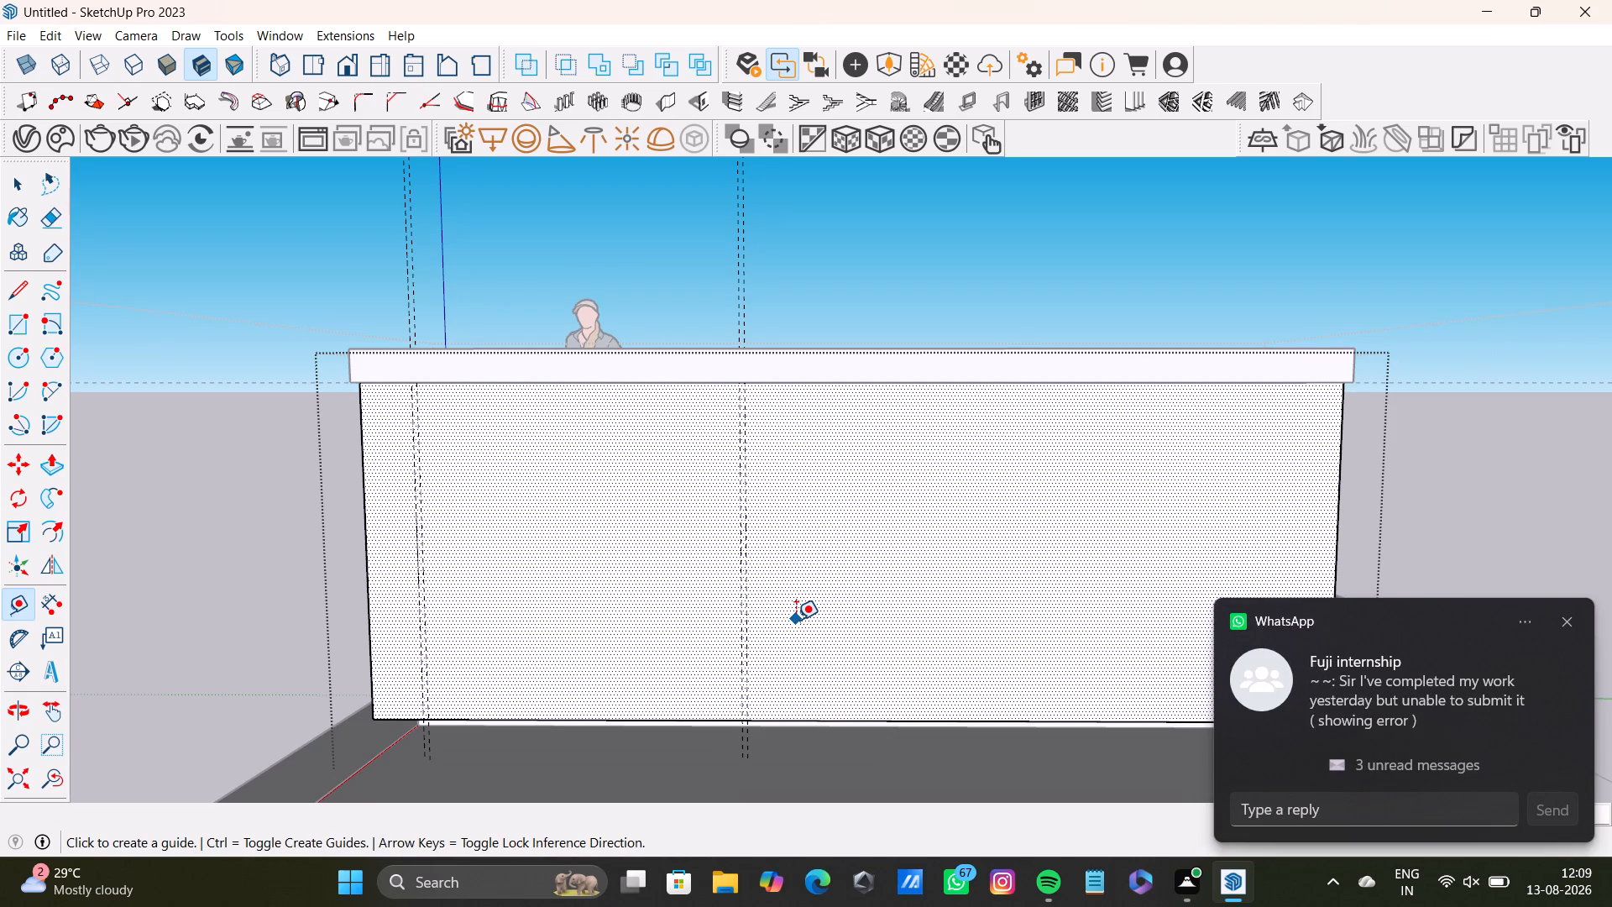
pyautogui.scroll(1, 796, 620)
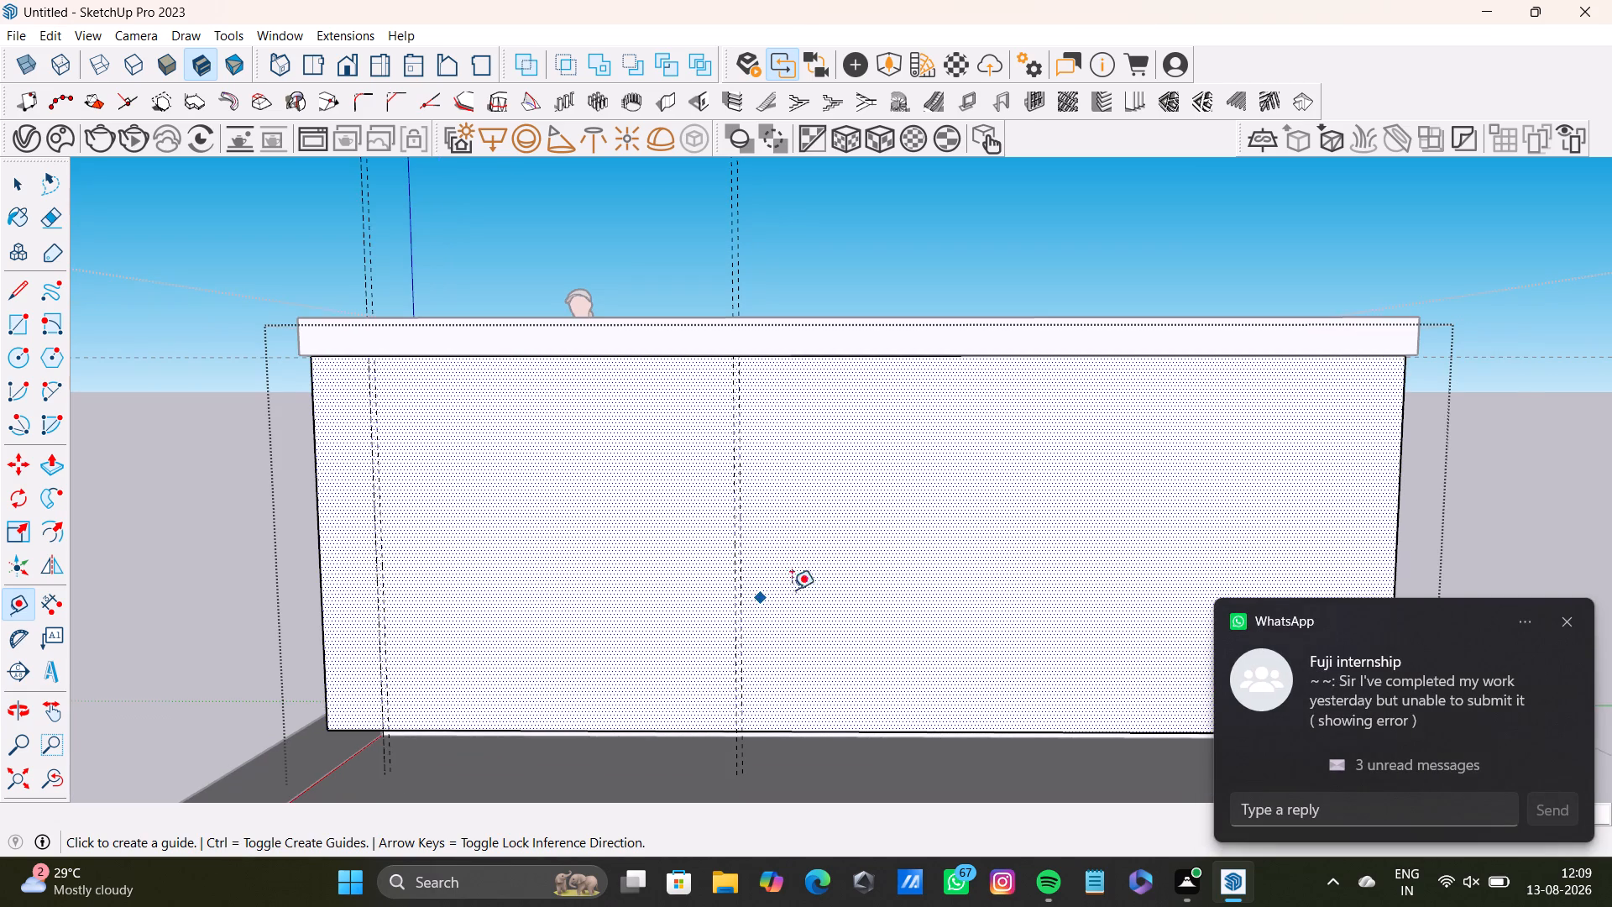
pyautogui.scroll(2, 770, 606)
pyautogui.click(734, 578)
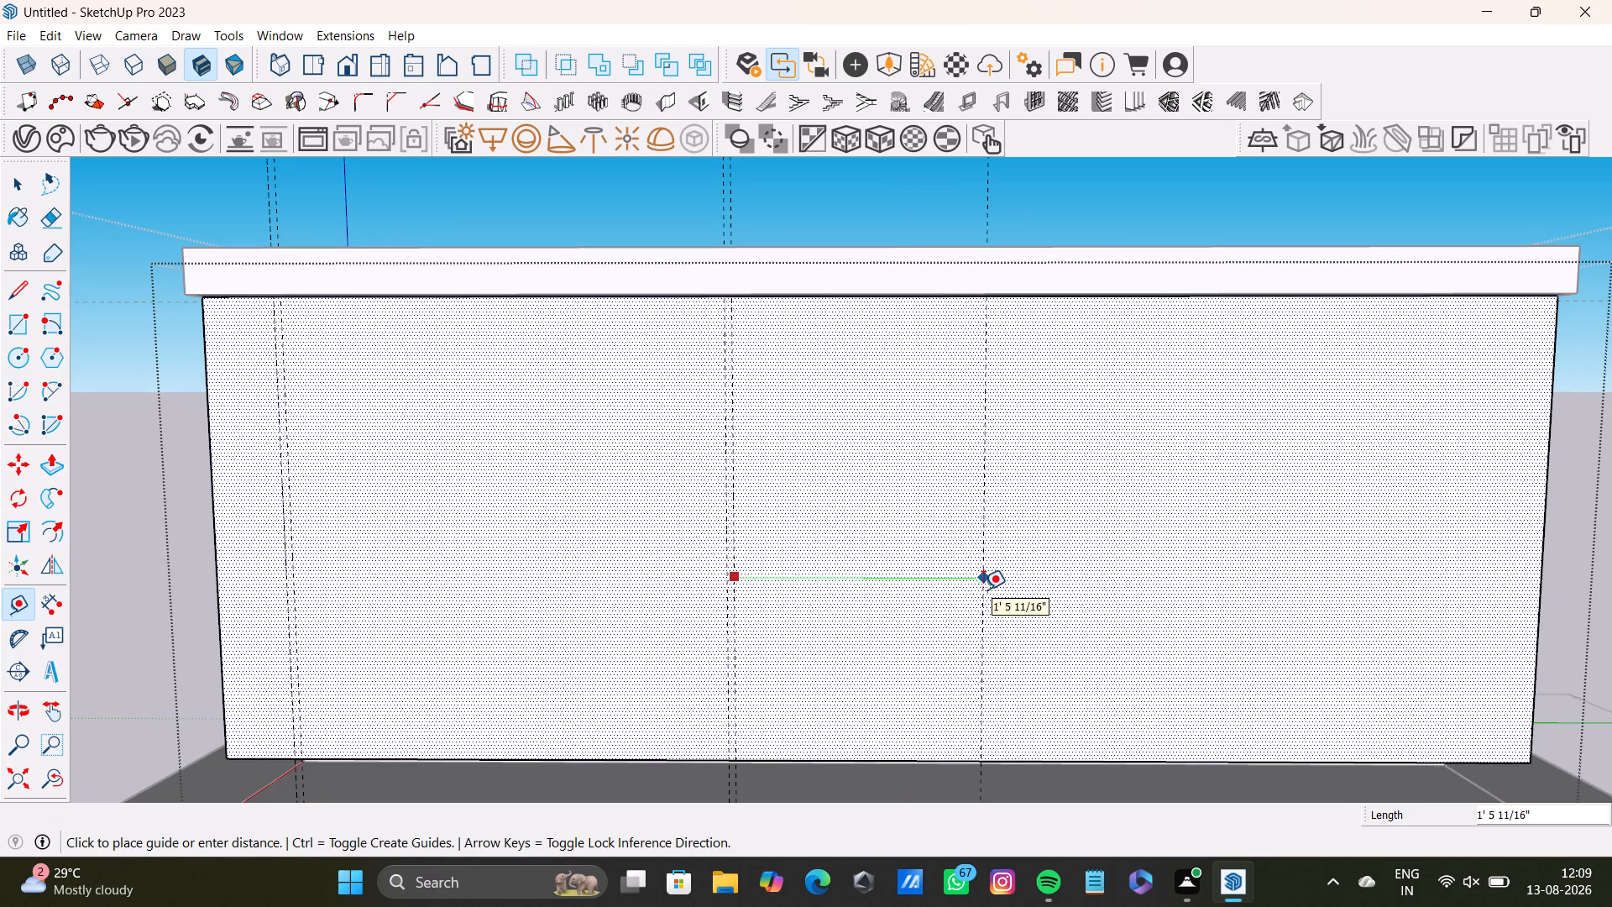
pyautogui.press('1')
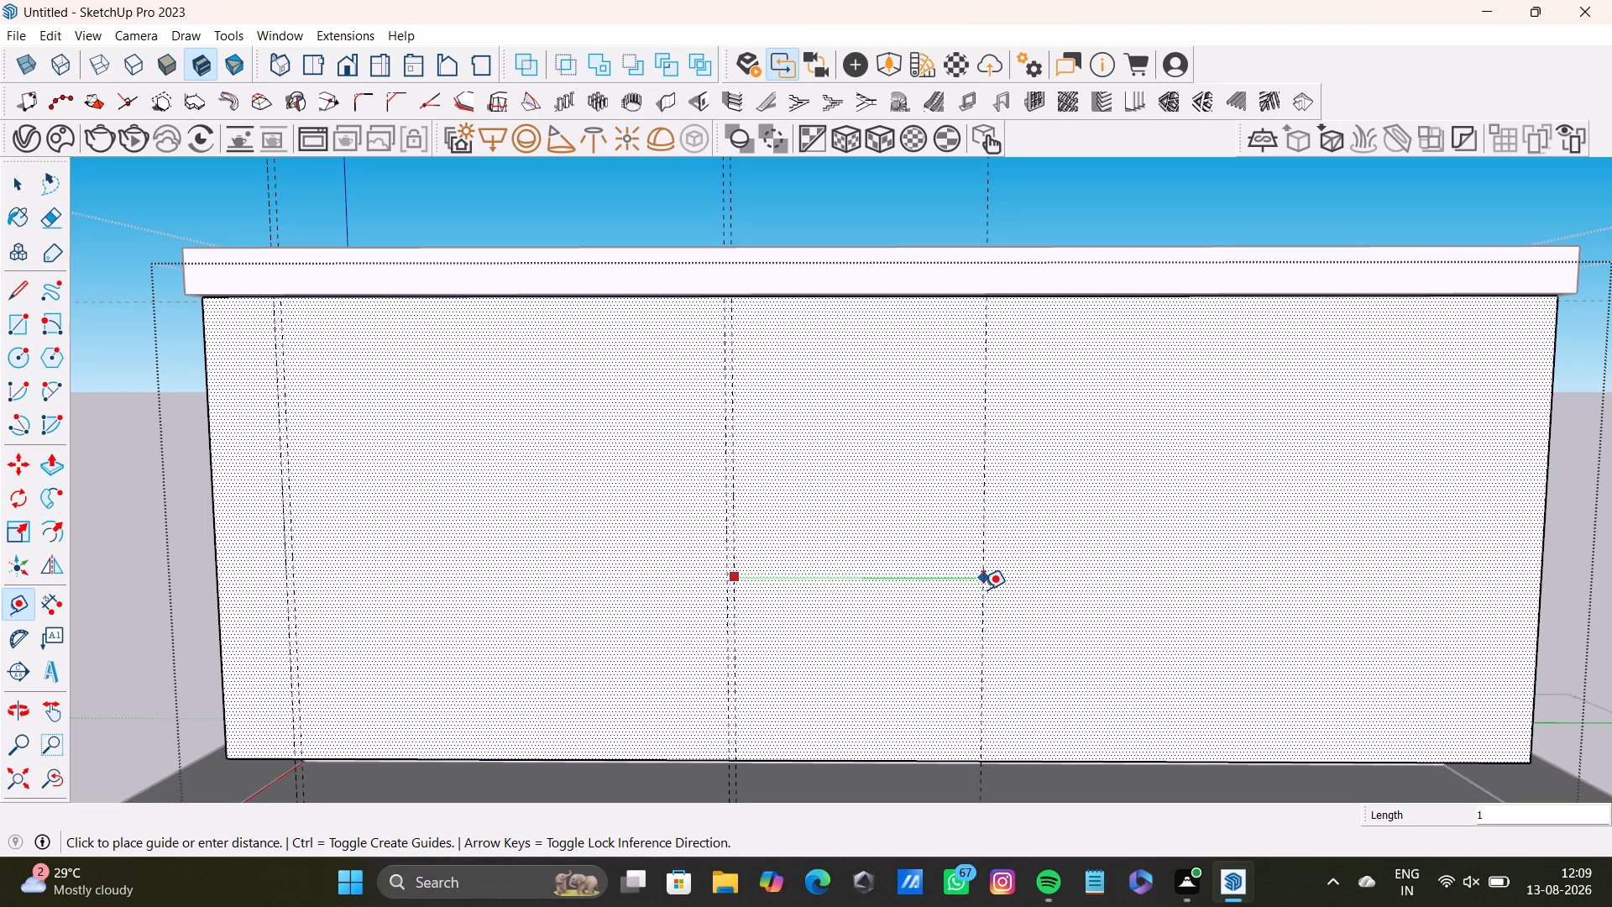
pyautogui.press("'")
pyautogui.press('9')
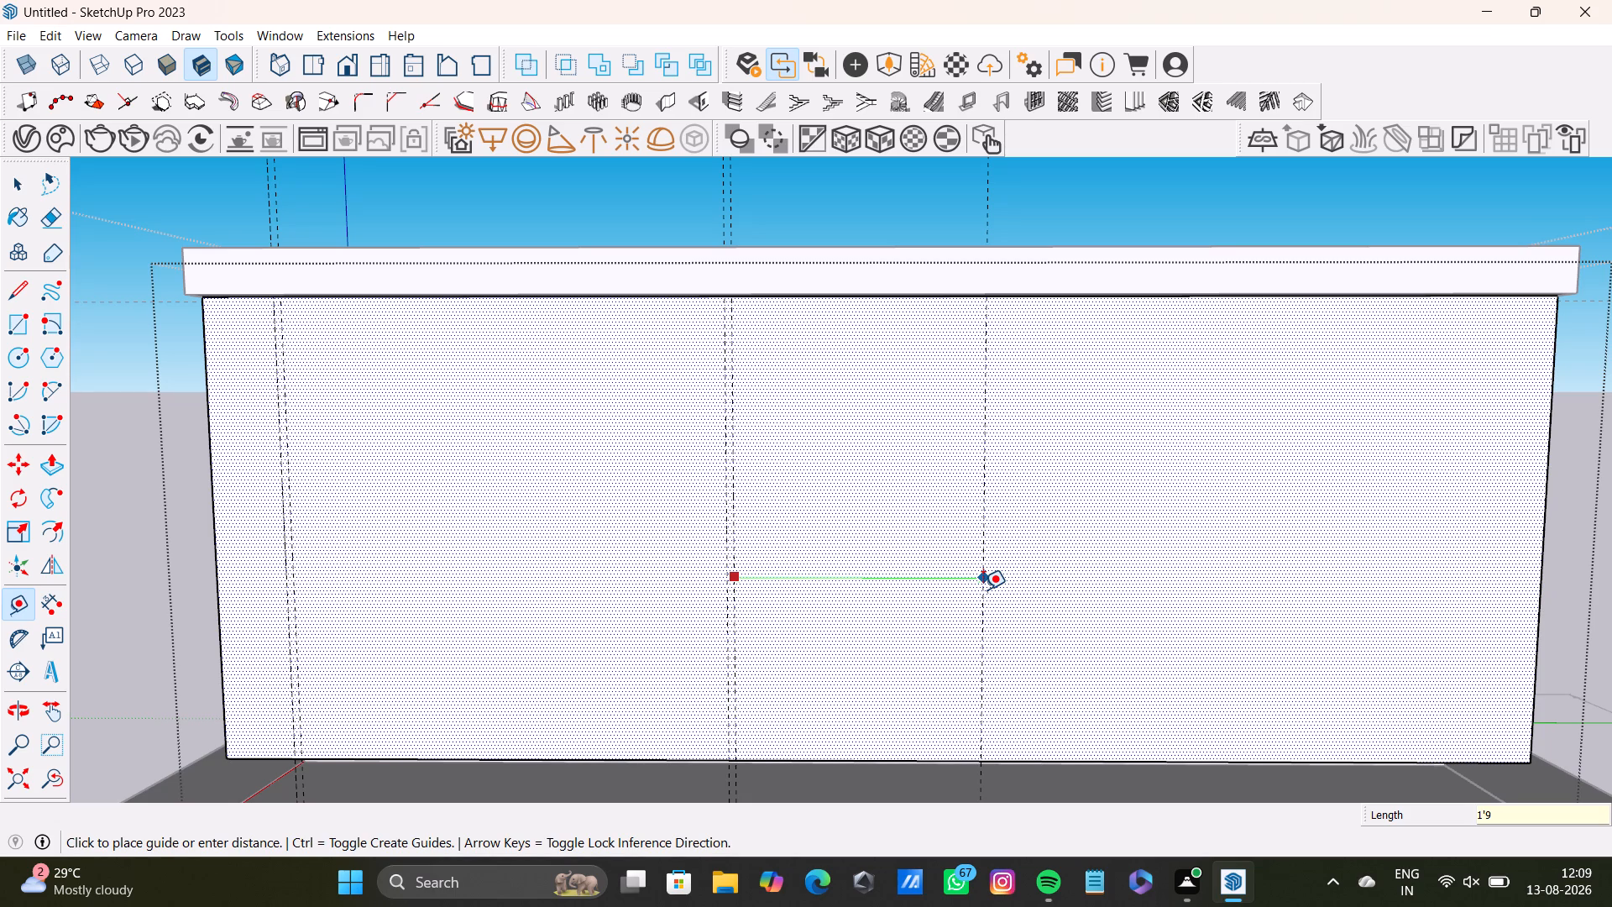
pyautogui.hotkey('shift', '"')
pyautogui.press('Return')
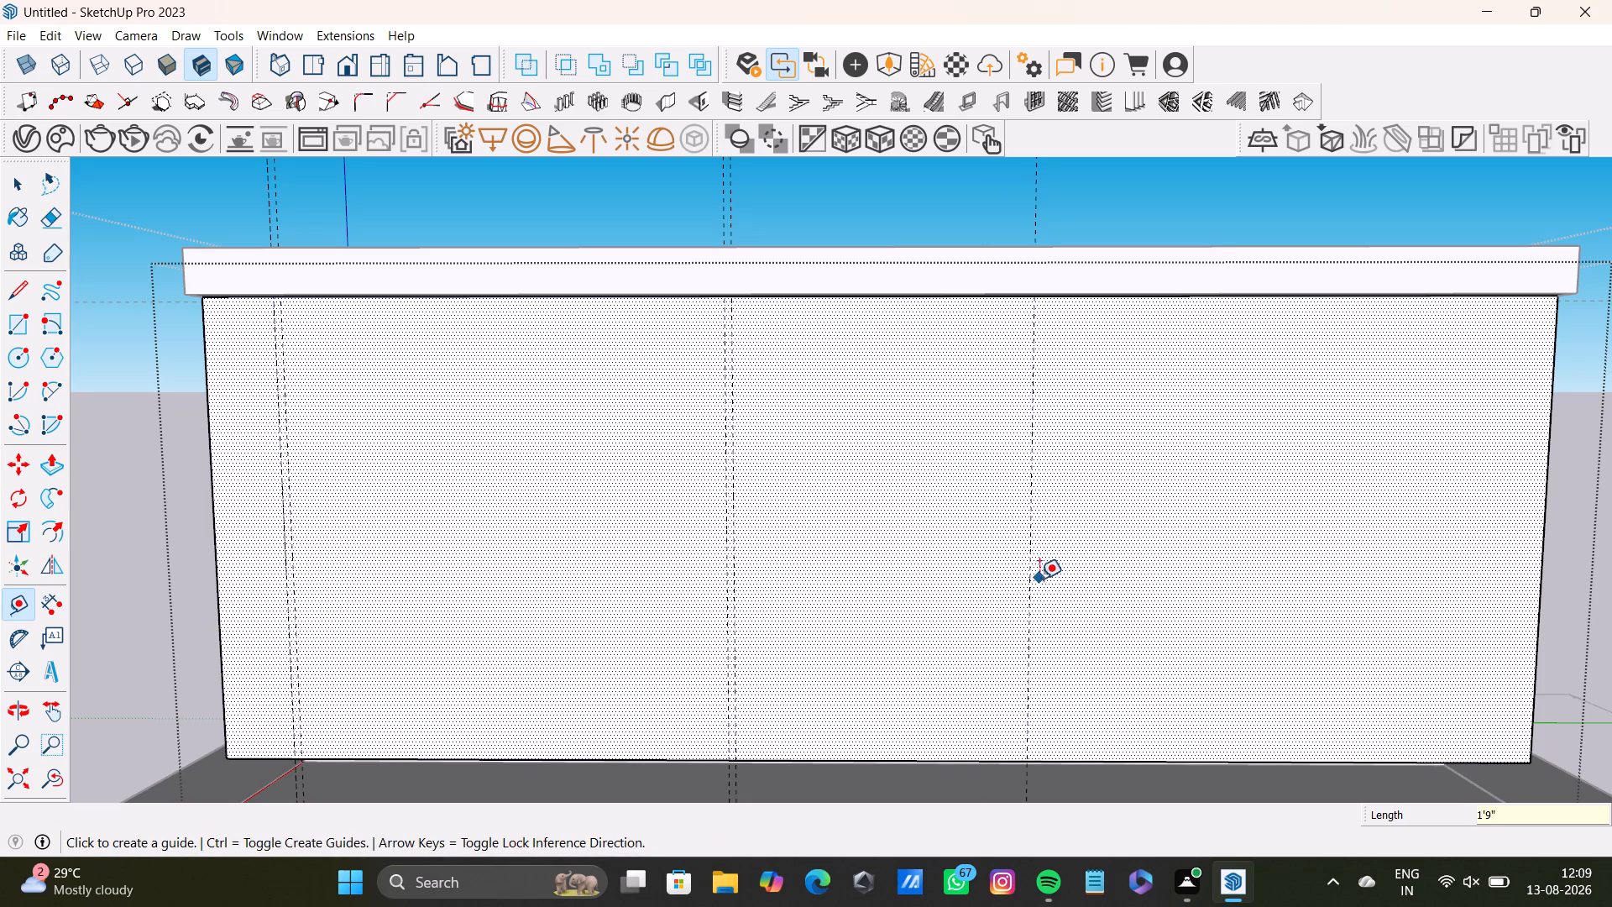
# Place a vertical guide 0.5" beyond the 1'9" guide, toward the far end of the face.
pyautogui.click(1028, 577)
pyautogui.write('0.5"')
pyautogui.press('Return')
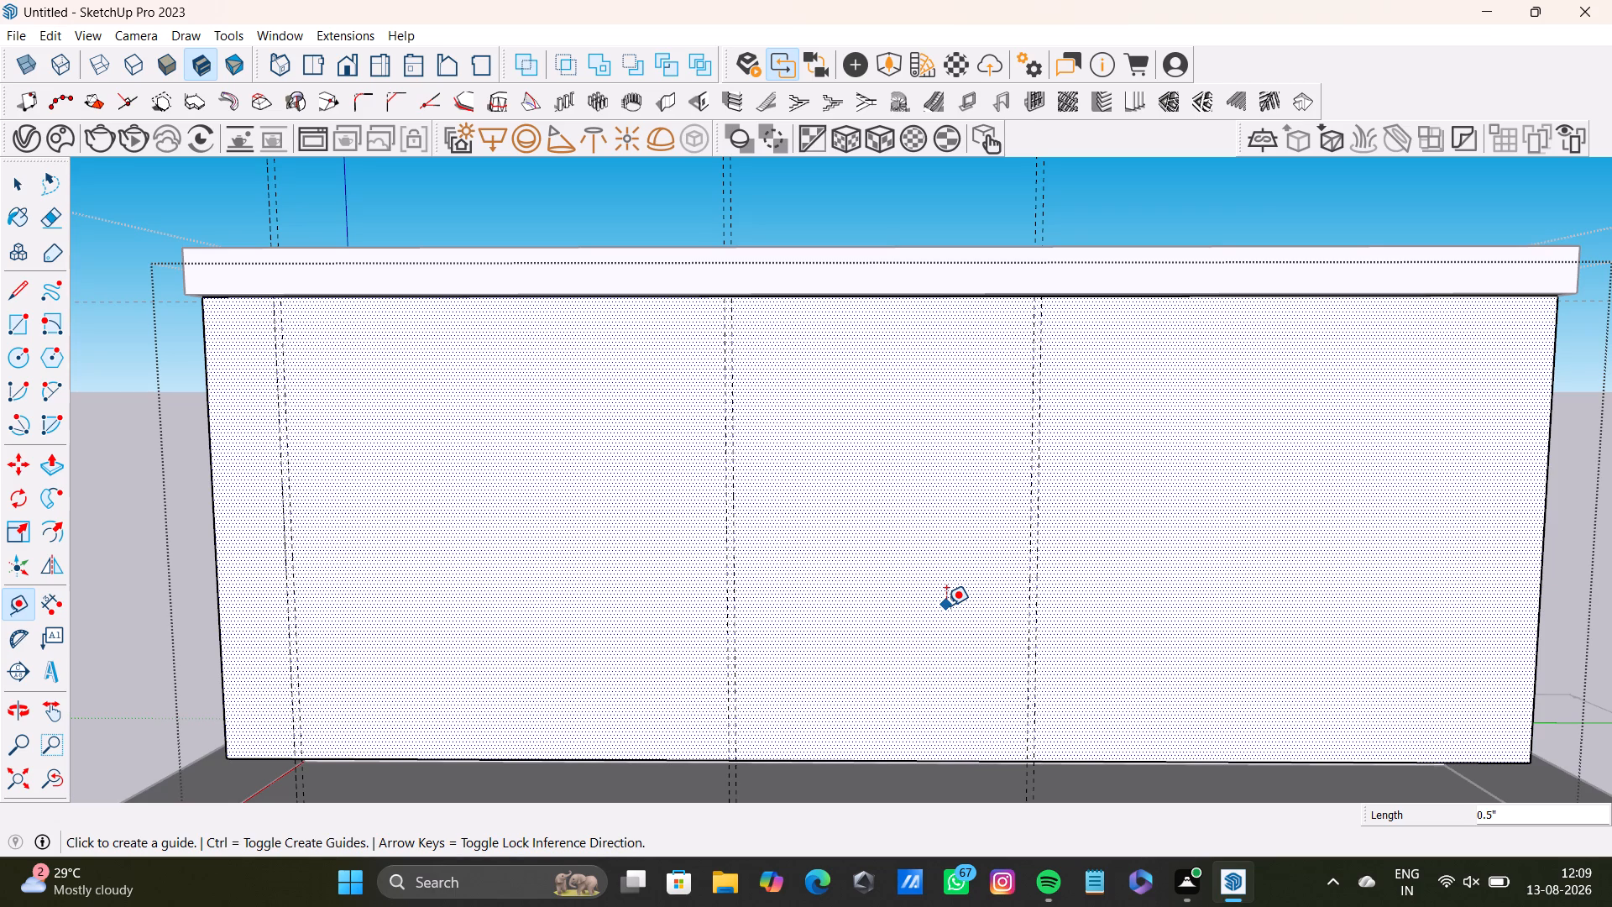
# Place a horizontal guide 1'3" below the top edge of the block's inner face, under the slab overhang.
pyautogui.scroll(2, 898, 402)
pyautogui.scroll(-1, 800, 421)
pyautogui.scroll(1, 800, 416)
pyautogui.moveTo(804, 415); pyautogui.dragTo(795, 360, button='middle')
pyautogui.keyDown('shift'); pyautogui.moveTo(816, 363); pyautogui.dragTo(818, 373, button='middle'); pyautogui.keyUp('shift')
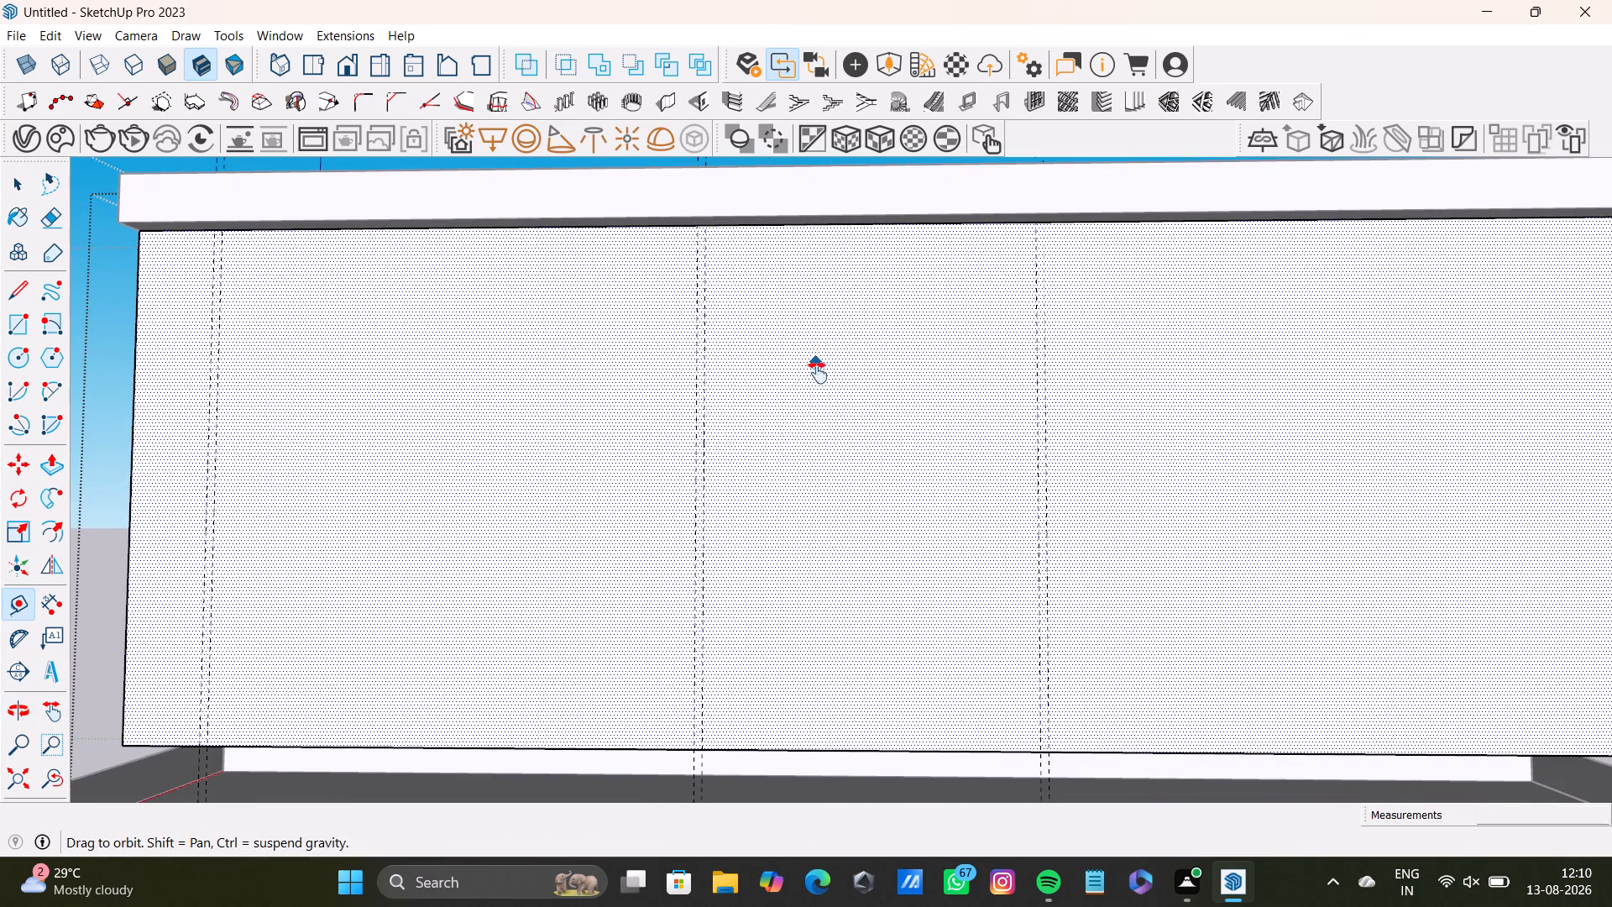
pyautogui.keyDown('shift'); pyautogui.moveTo(818, 373); pyautogui.dragTo(818, 425, button='middle'); pyautogui.keyUp('shift')
pyautogui.moveTo(845, 394); pyautogui.dragTo(845, 364, button='middle')
pyautogui.scroll(4, 866, 285)
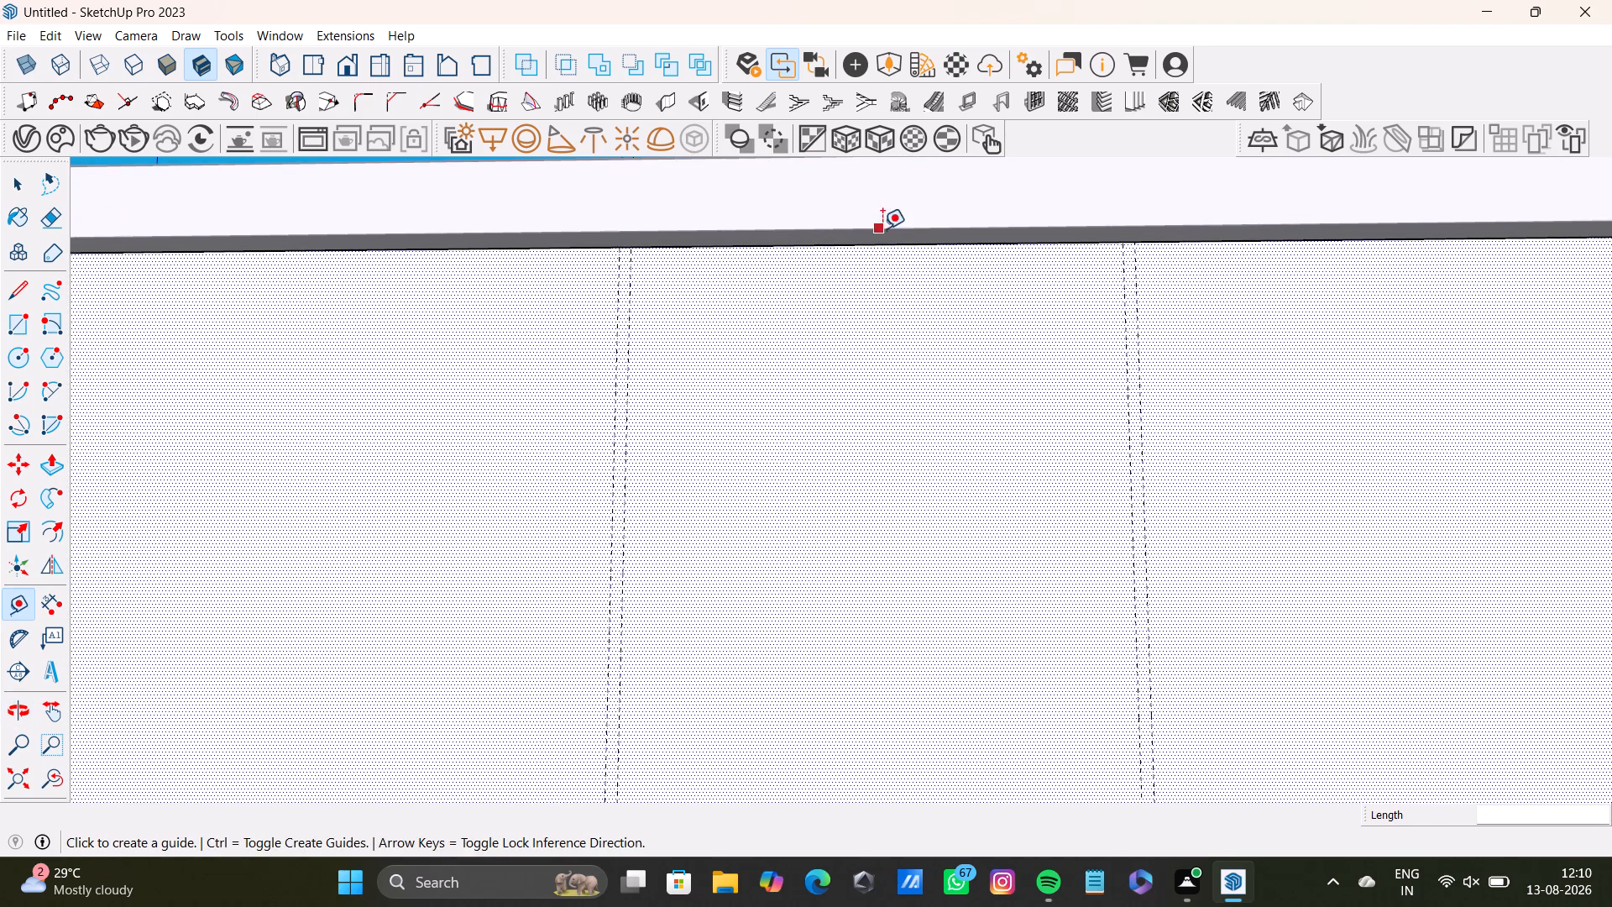
pyautogui.click(889, 244)
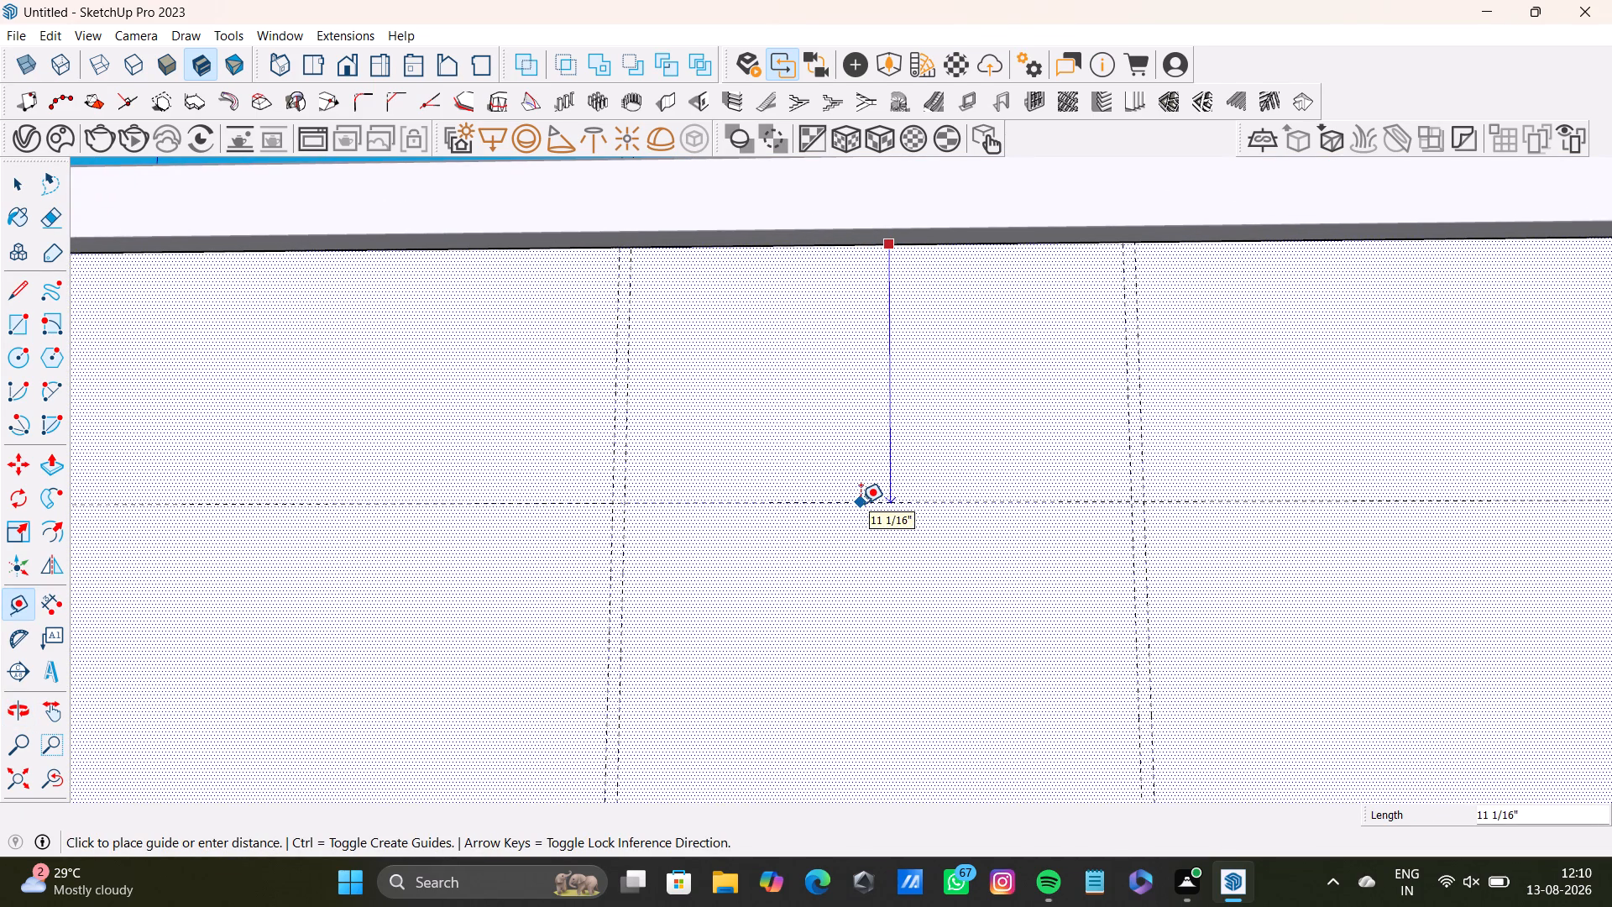
pyautogui.press('Up')
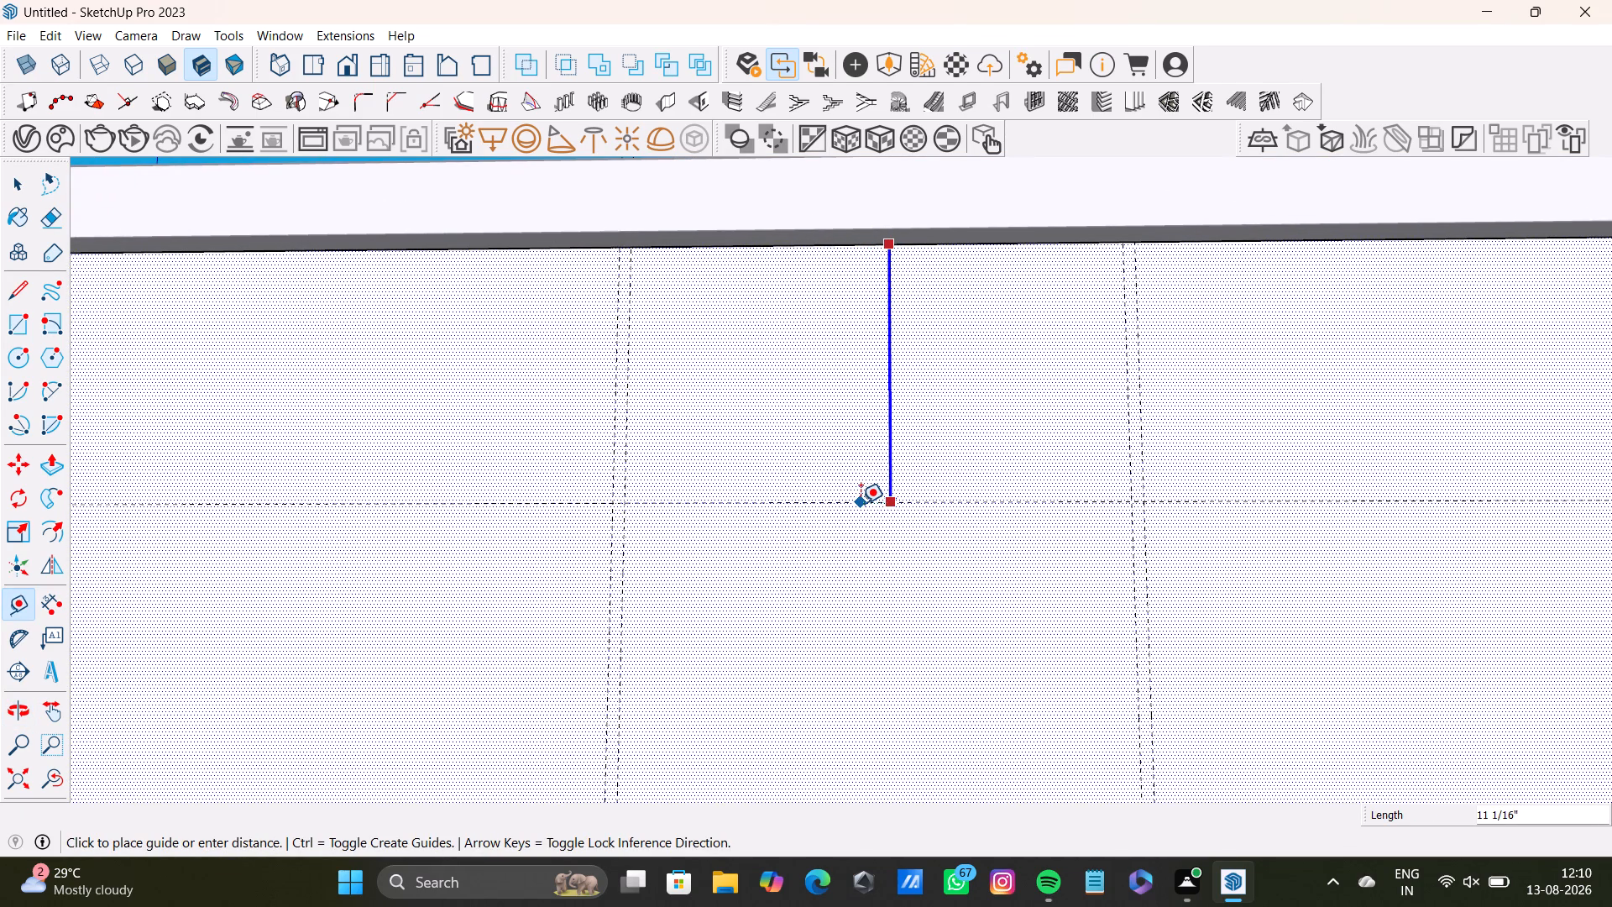
pyautogui.scroll(-2, 877, 585)
pyautogui.moveTo(892, 595); pyautogui.dragTo(907, 551, button='middle')
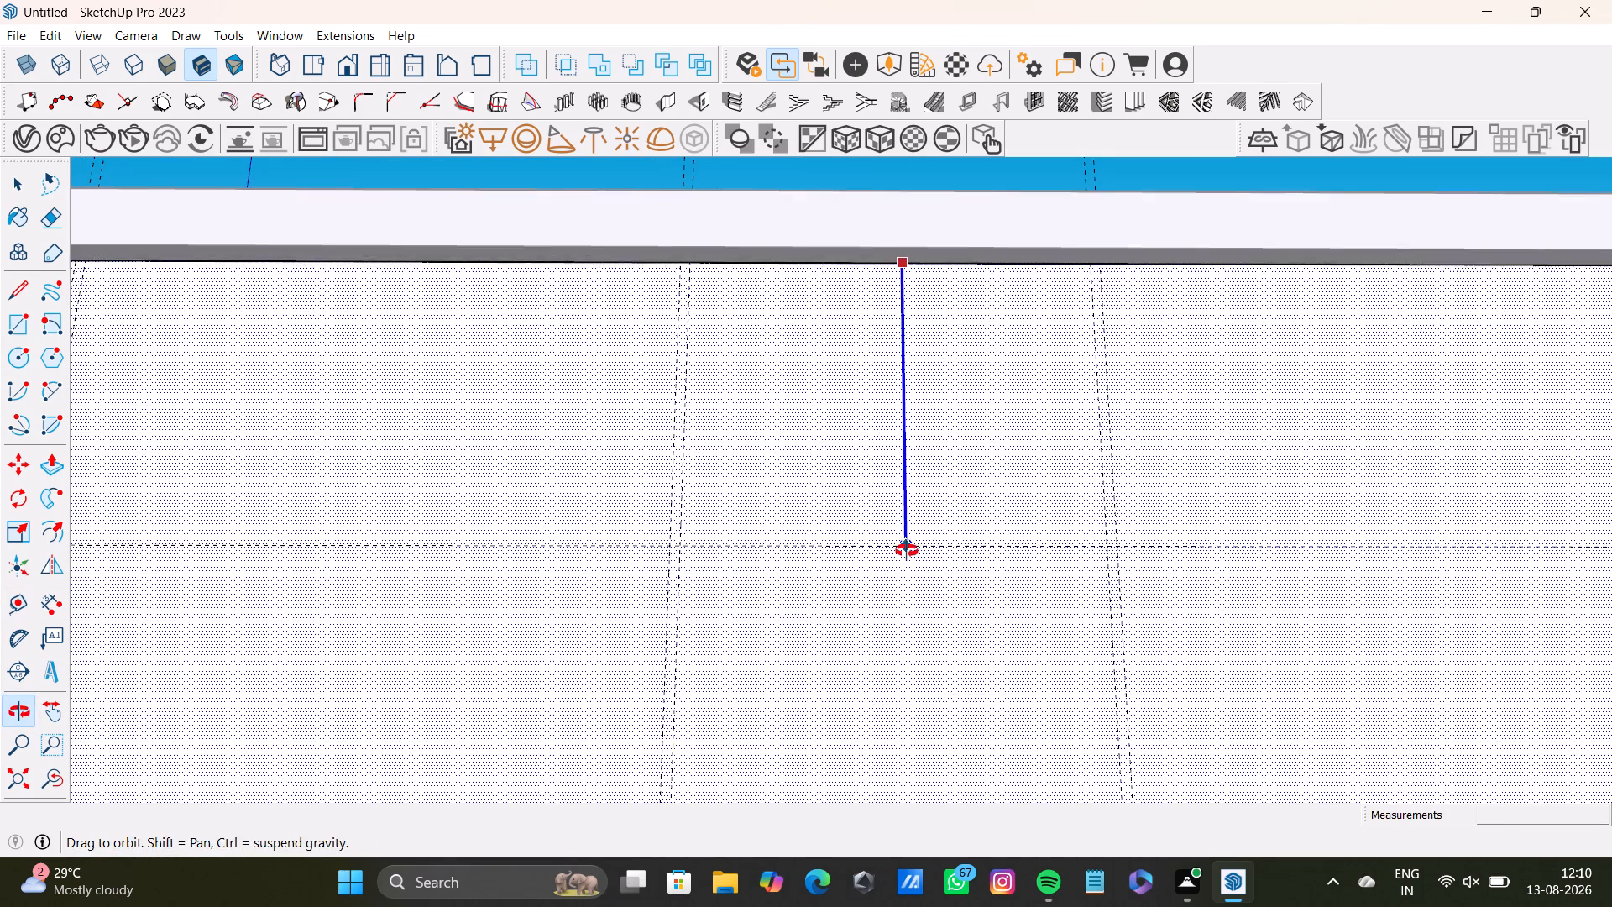
pyautogui.moveTo(907, 551); pyautogui.dragTo(907, 552, button='middle')
pyautogui.scroll(-3, 898, 560)
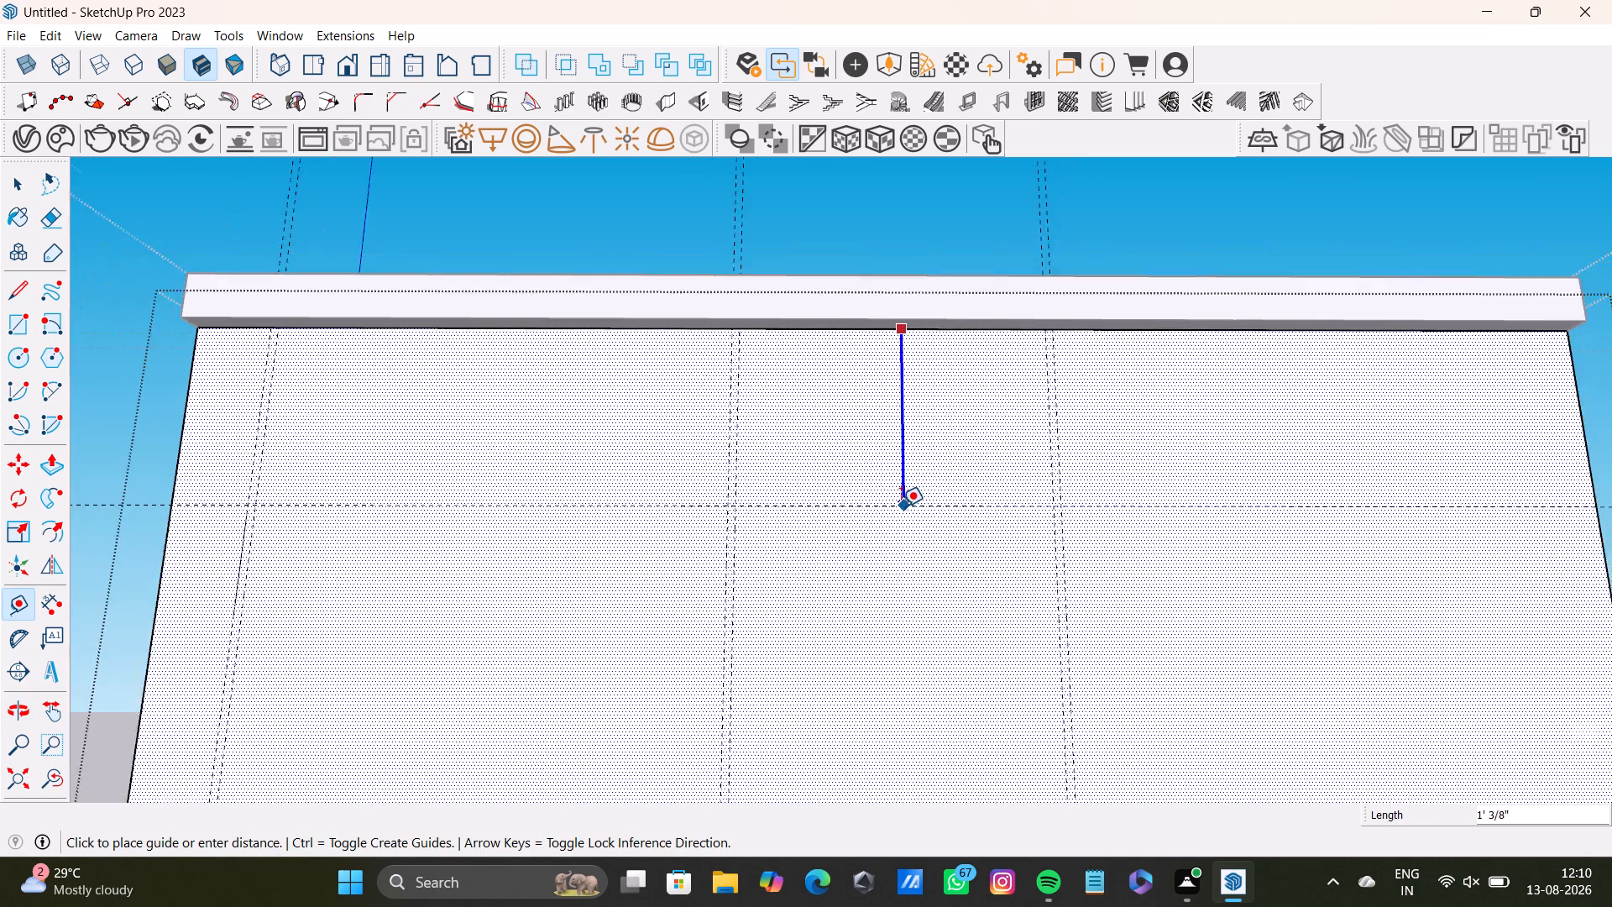
pyautogui.scroll(-3, 901, 506)
pyautogui.moveTo(906, 540); pyautogui.dragTo(898, 479, button='middle')
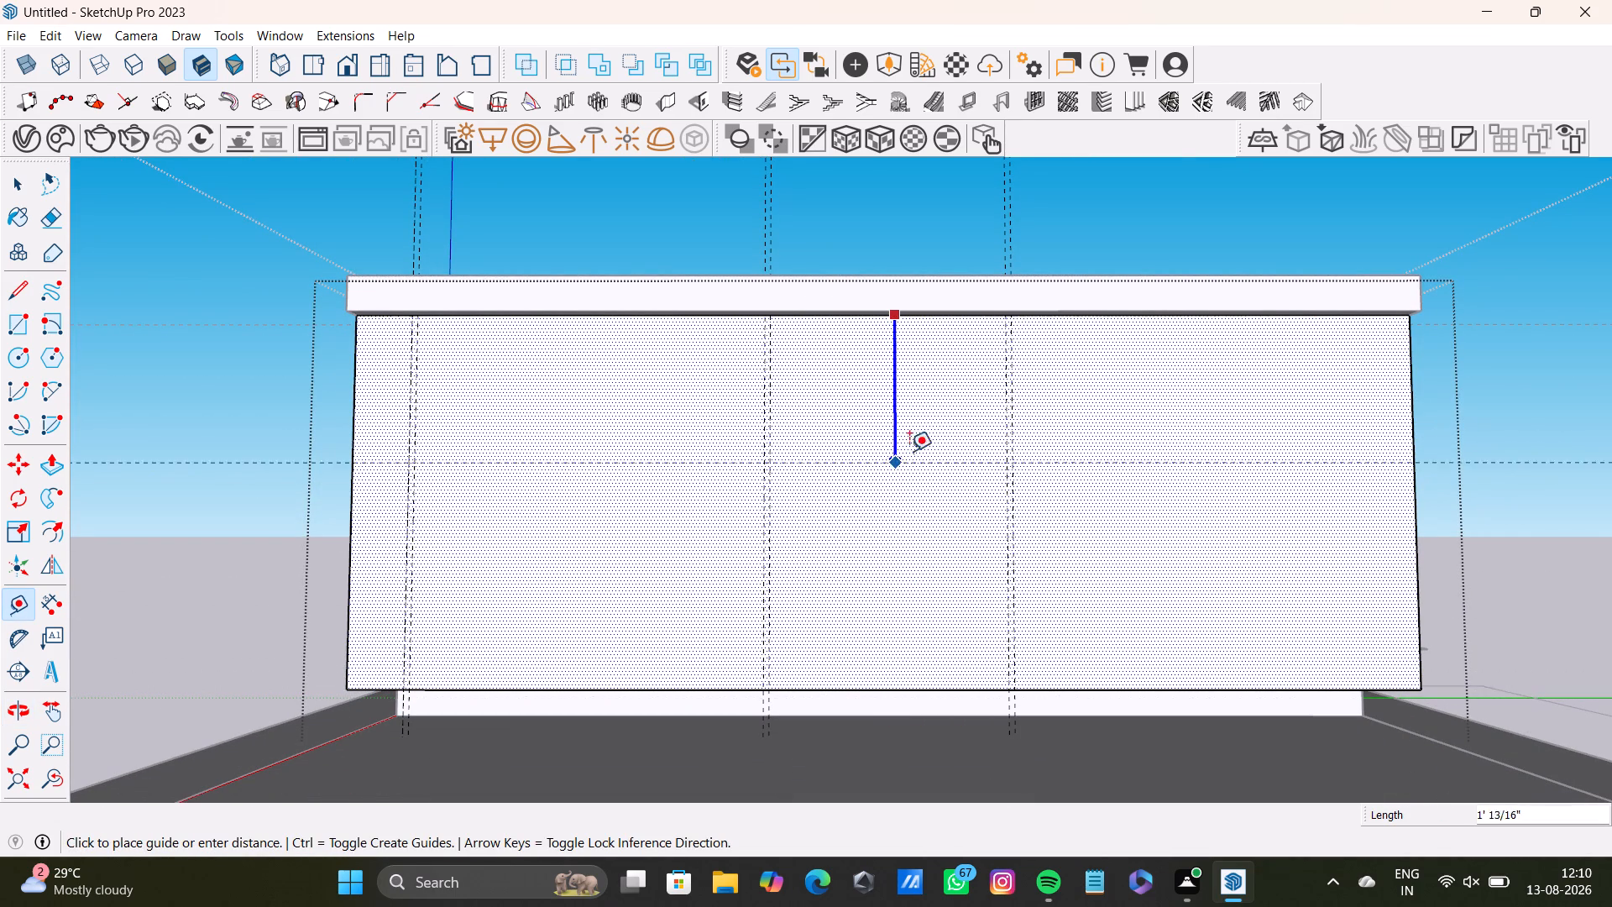
pyautogui.press('1')
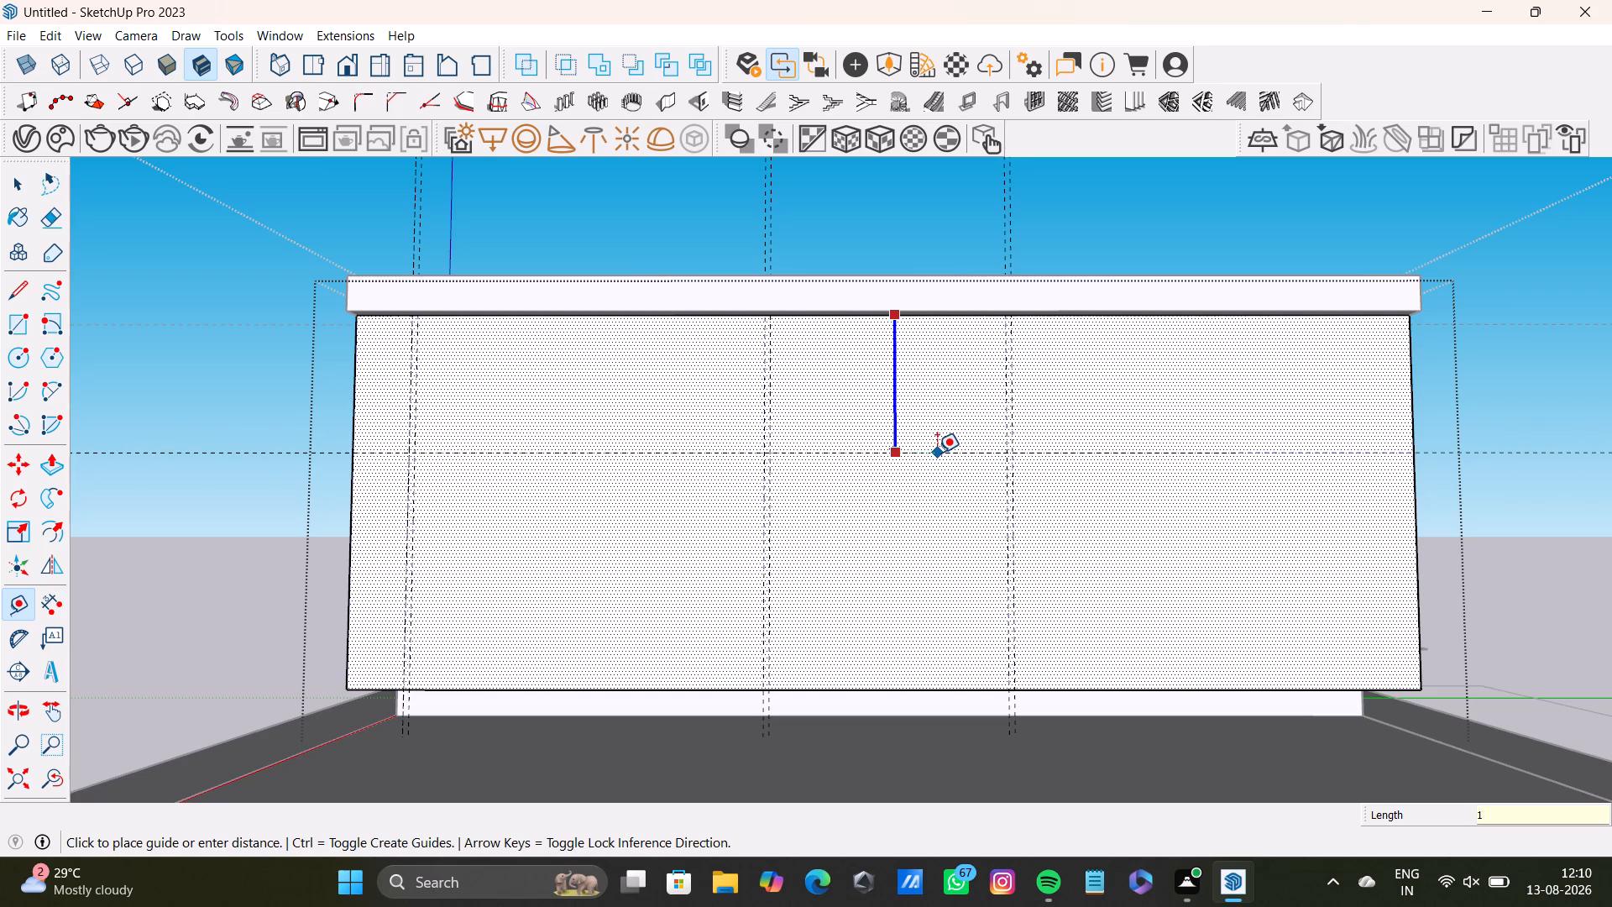
pyautogui.press("'")
pyautogui.press('3')
pyautogui.hotkey('shift', '"')
pyautogui.press('Return')
# Place a second horizontal guide 0.5" below the 1'3" horizontal guide on the inner face.
pyautogui.scroll(2, 928, 474)
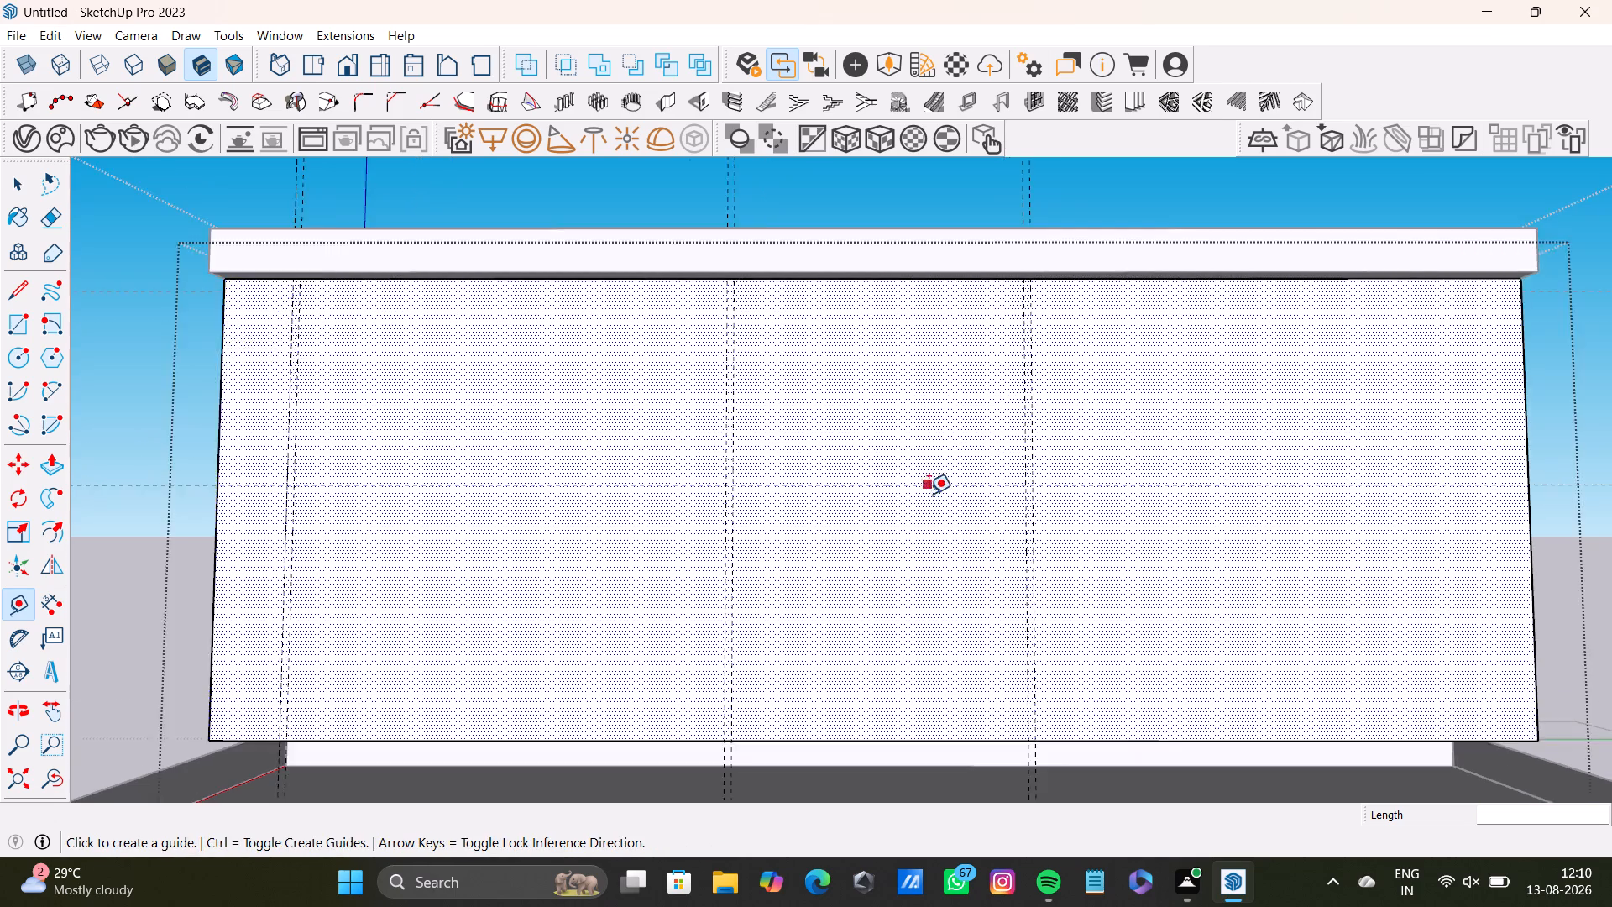
pyautogui.scroll(2, 929, 494)
pyautogui.click(936, 484)
pyautogui.press('Up')
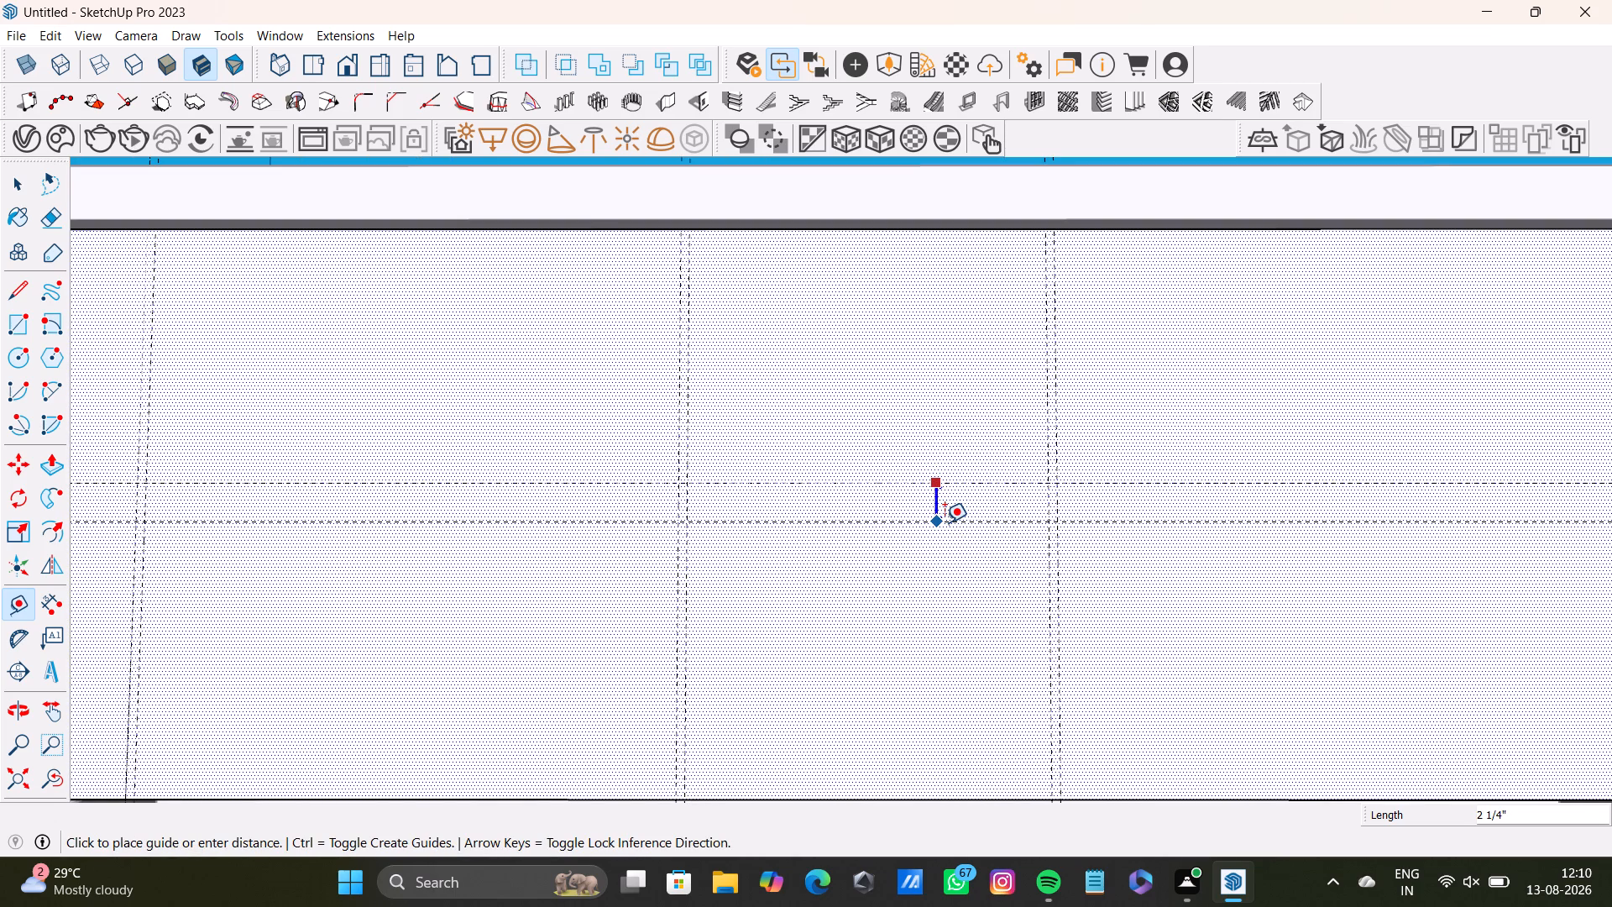
pyautogui.write('0.5')
pyautogui.hotkey('shift', '"')
pyautogui.press('Return')
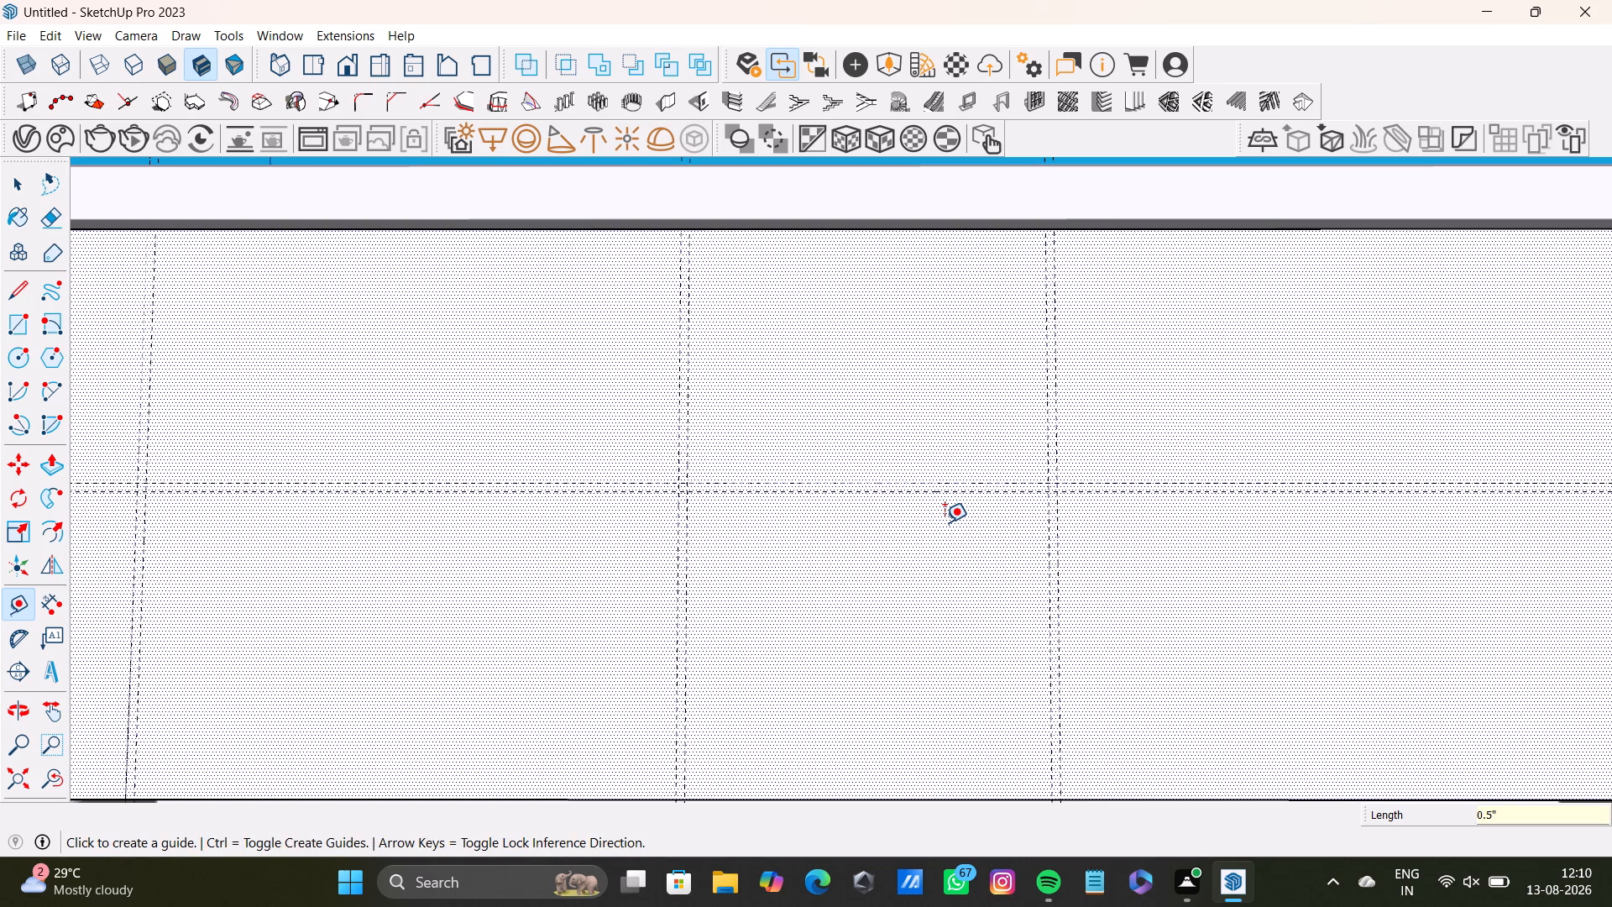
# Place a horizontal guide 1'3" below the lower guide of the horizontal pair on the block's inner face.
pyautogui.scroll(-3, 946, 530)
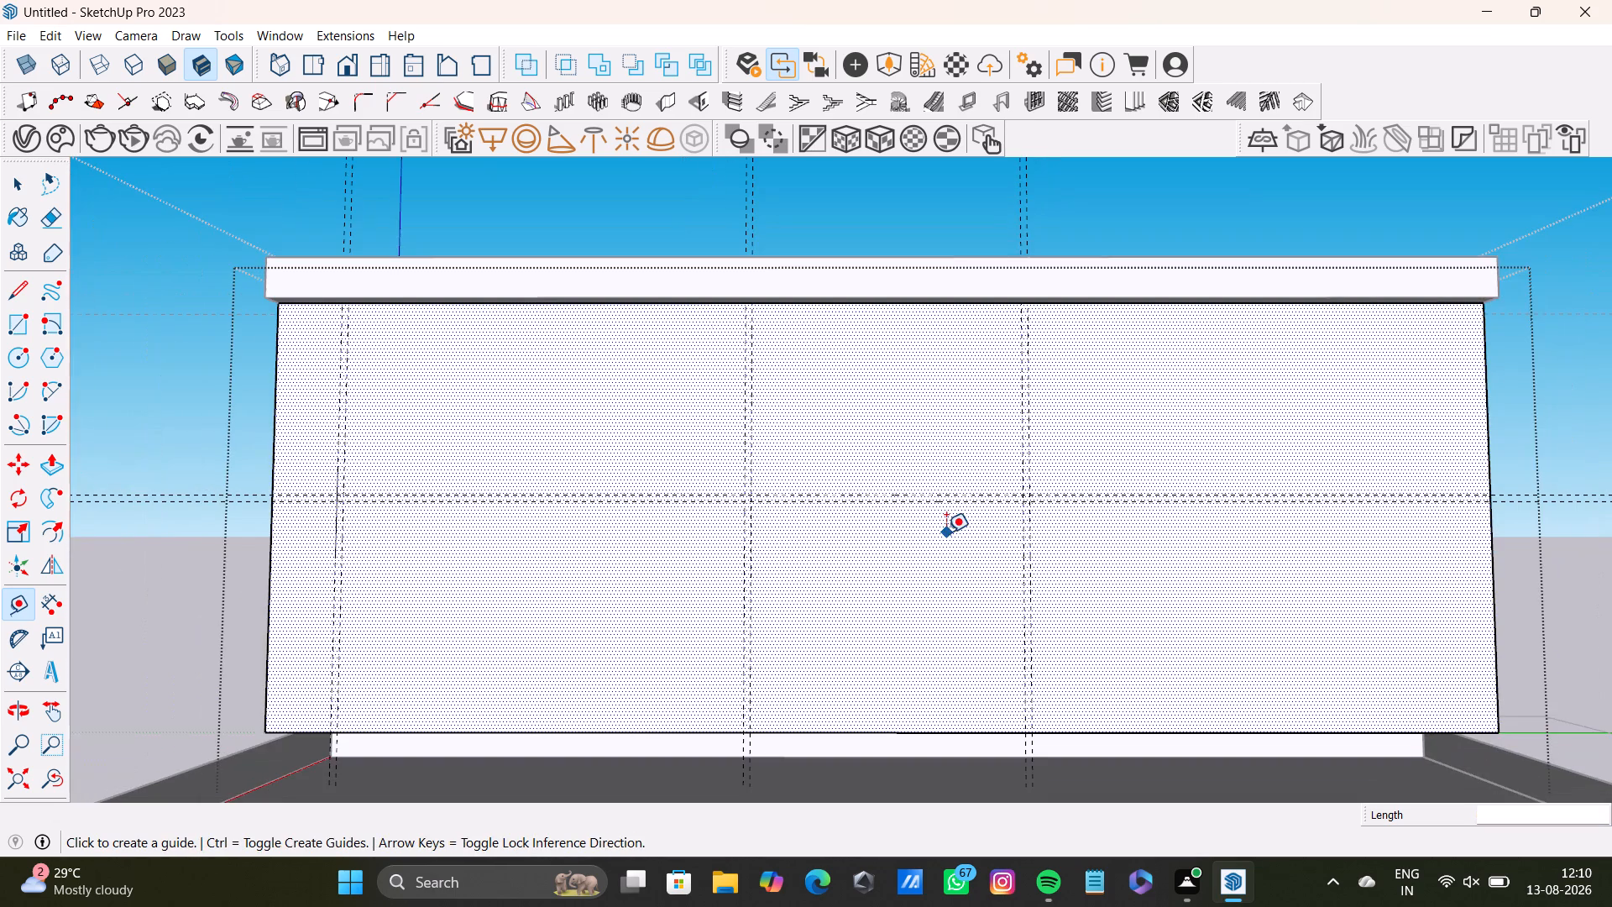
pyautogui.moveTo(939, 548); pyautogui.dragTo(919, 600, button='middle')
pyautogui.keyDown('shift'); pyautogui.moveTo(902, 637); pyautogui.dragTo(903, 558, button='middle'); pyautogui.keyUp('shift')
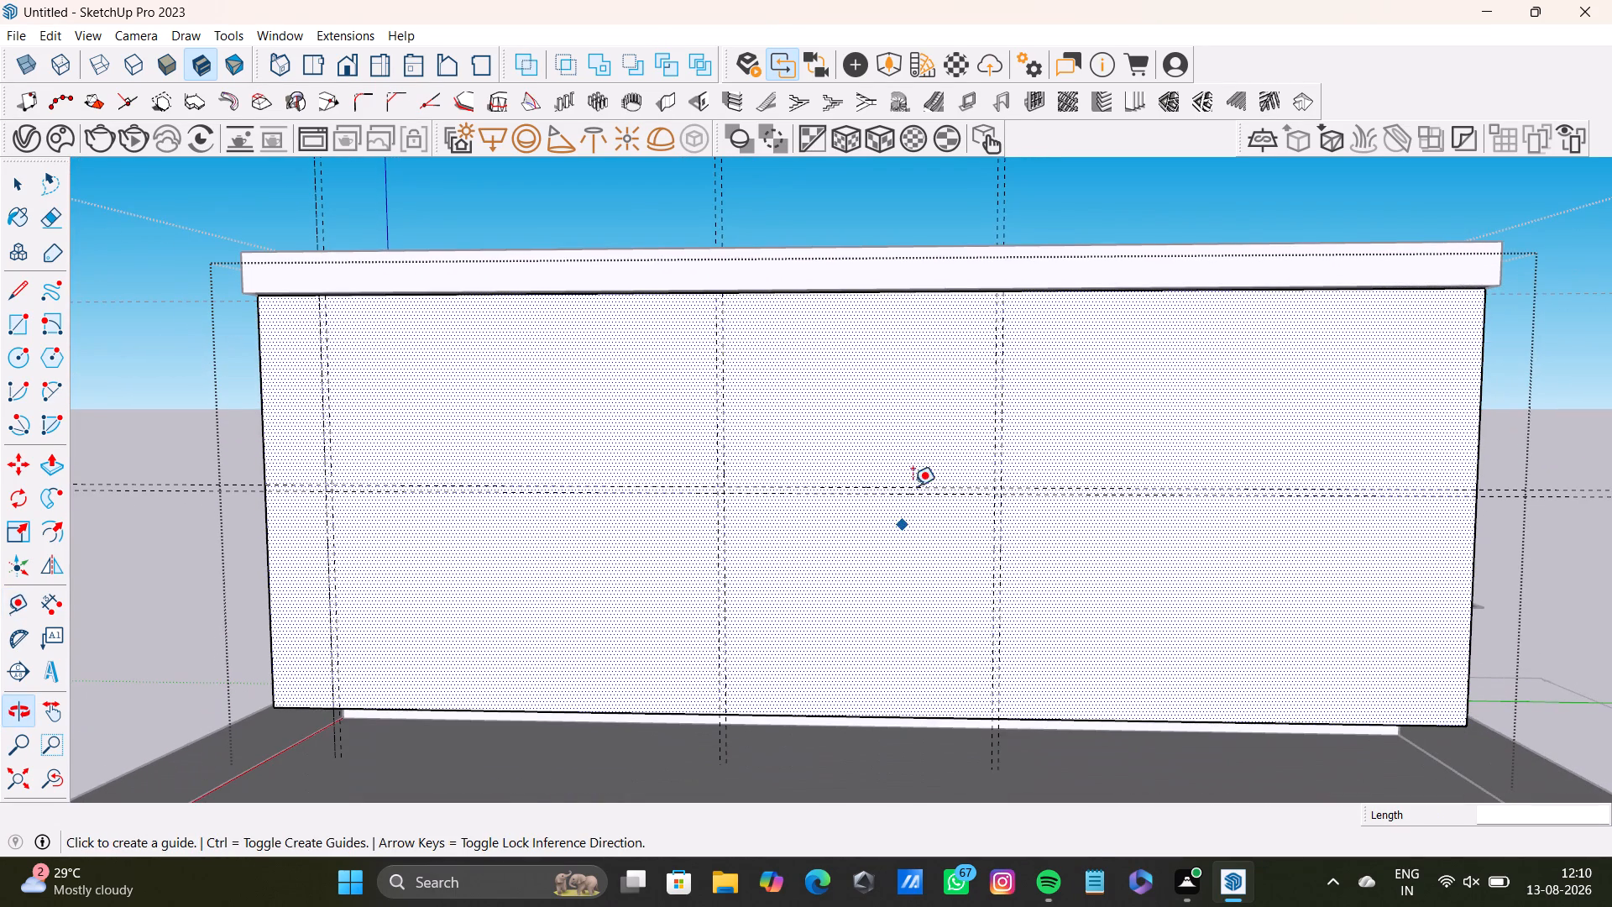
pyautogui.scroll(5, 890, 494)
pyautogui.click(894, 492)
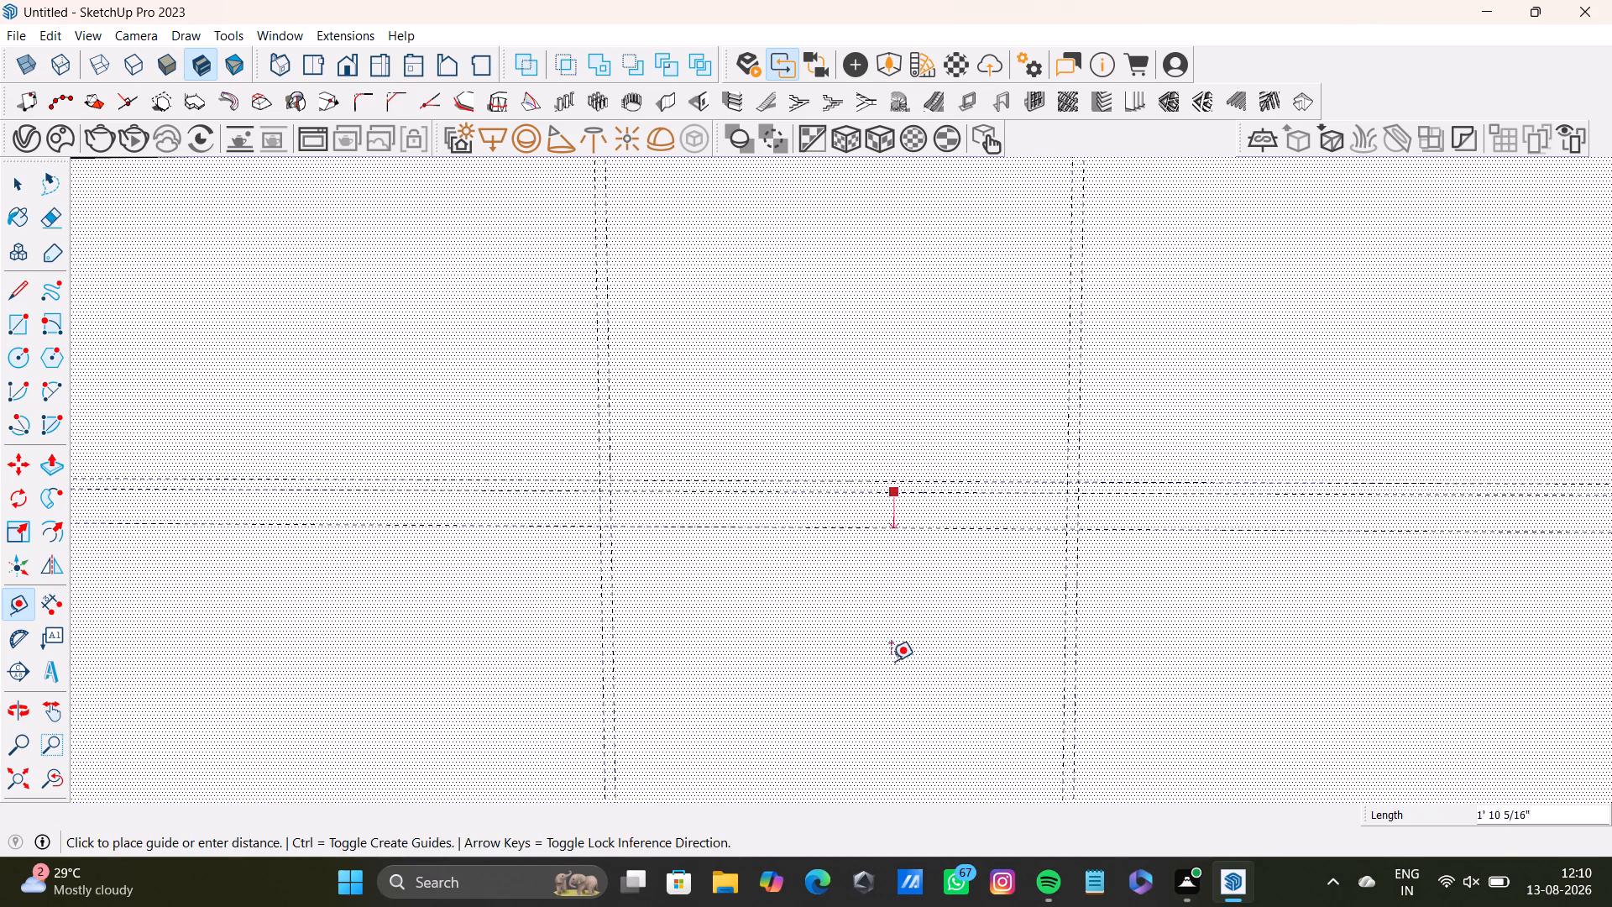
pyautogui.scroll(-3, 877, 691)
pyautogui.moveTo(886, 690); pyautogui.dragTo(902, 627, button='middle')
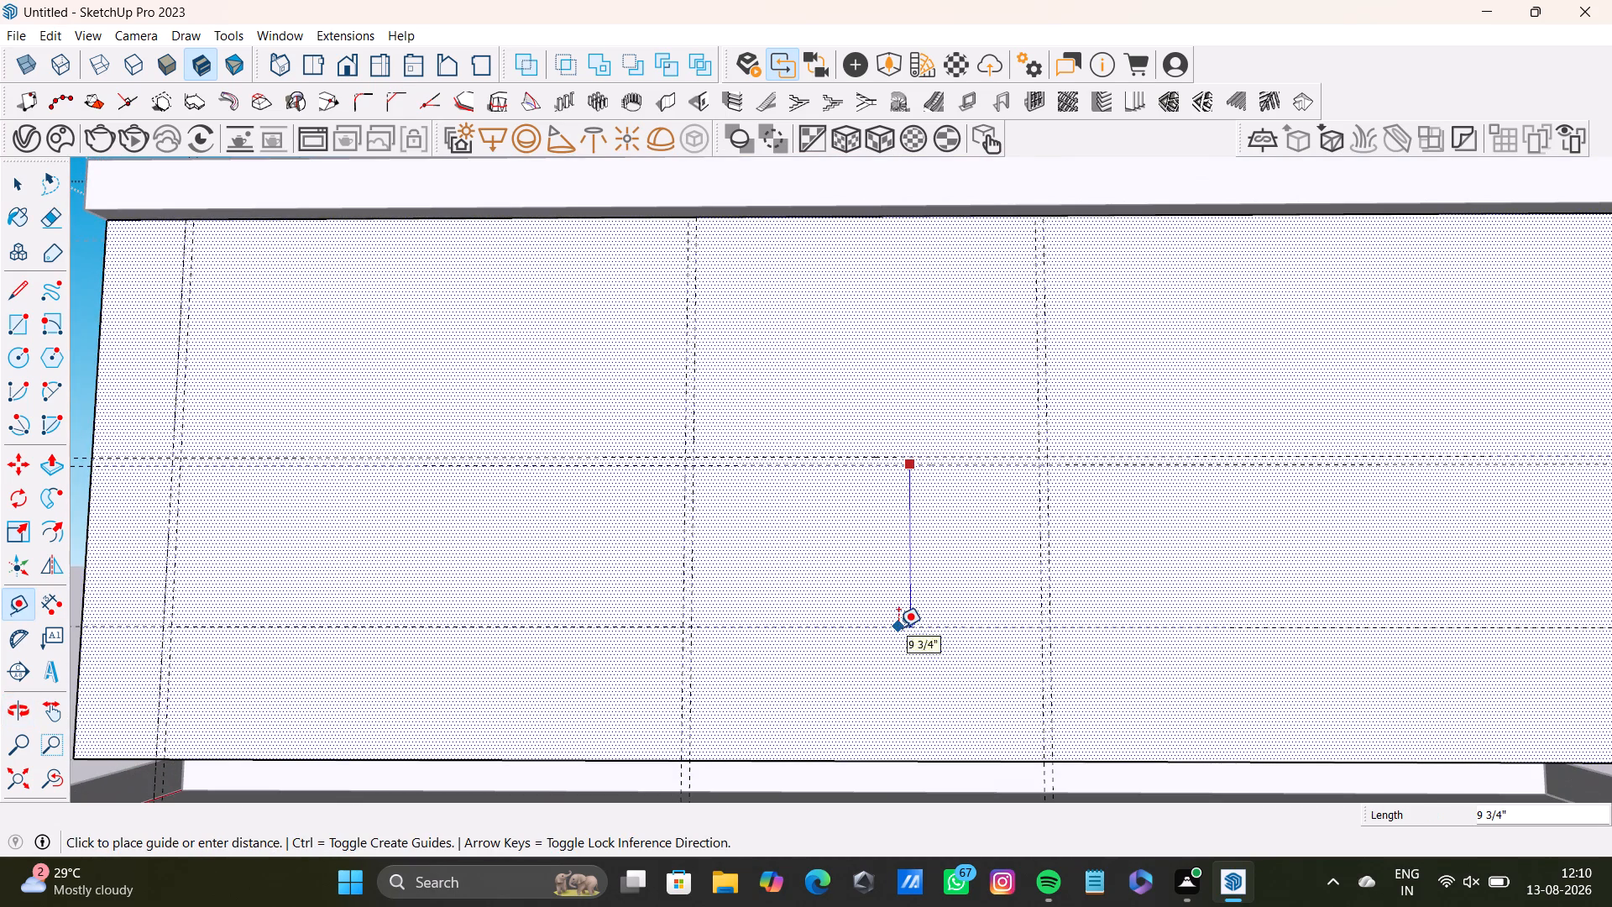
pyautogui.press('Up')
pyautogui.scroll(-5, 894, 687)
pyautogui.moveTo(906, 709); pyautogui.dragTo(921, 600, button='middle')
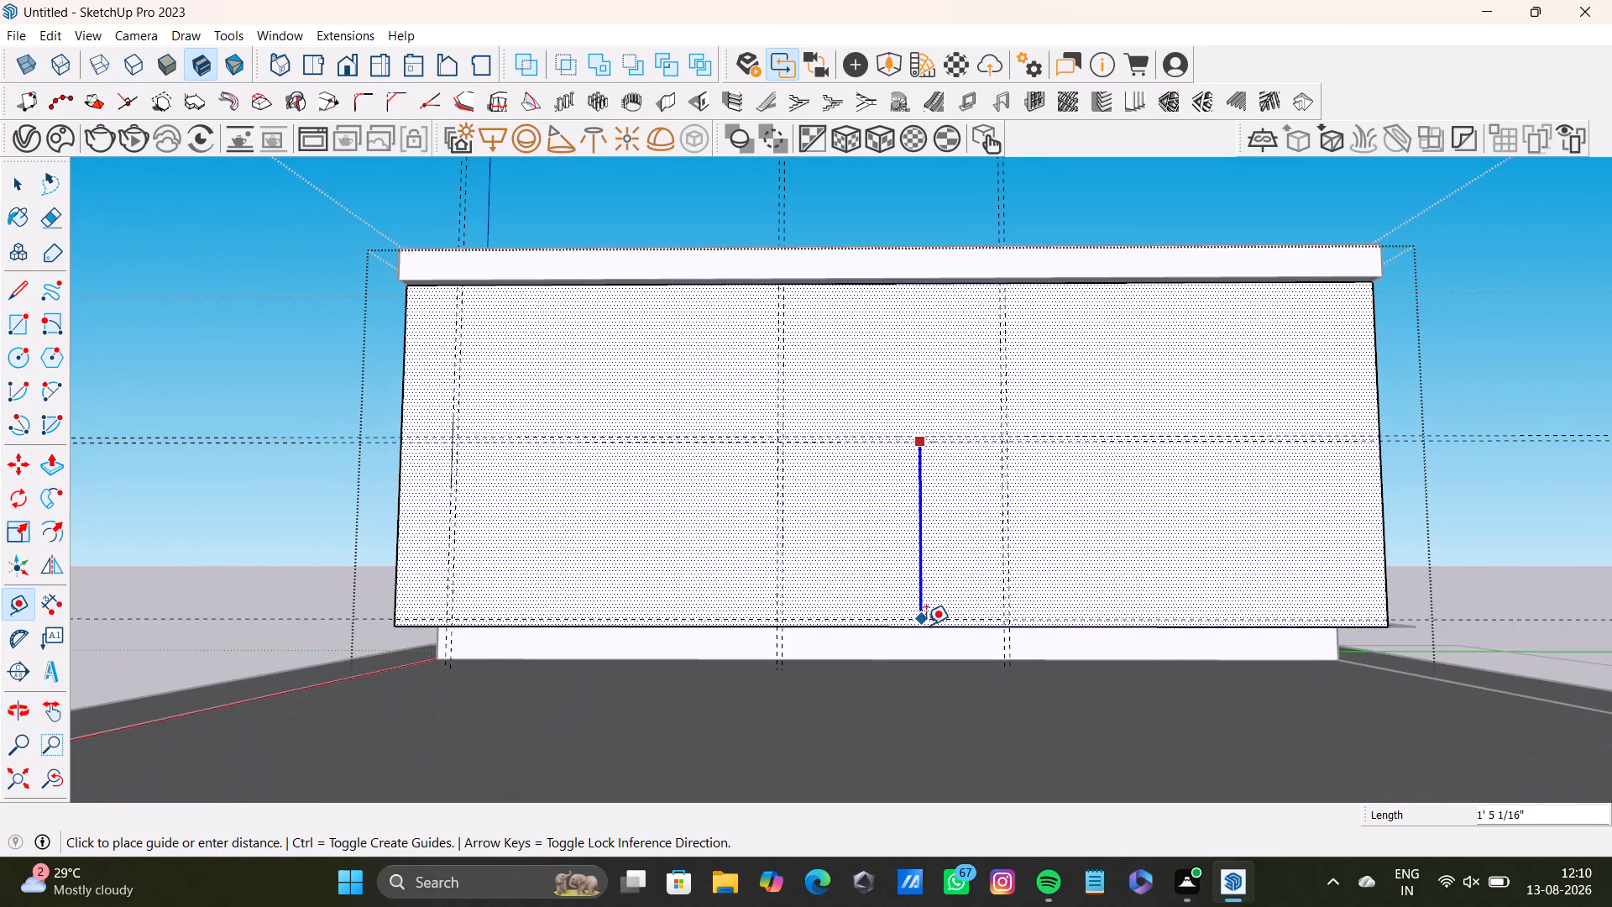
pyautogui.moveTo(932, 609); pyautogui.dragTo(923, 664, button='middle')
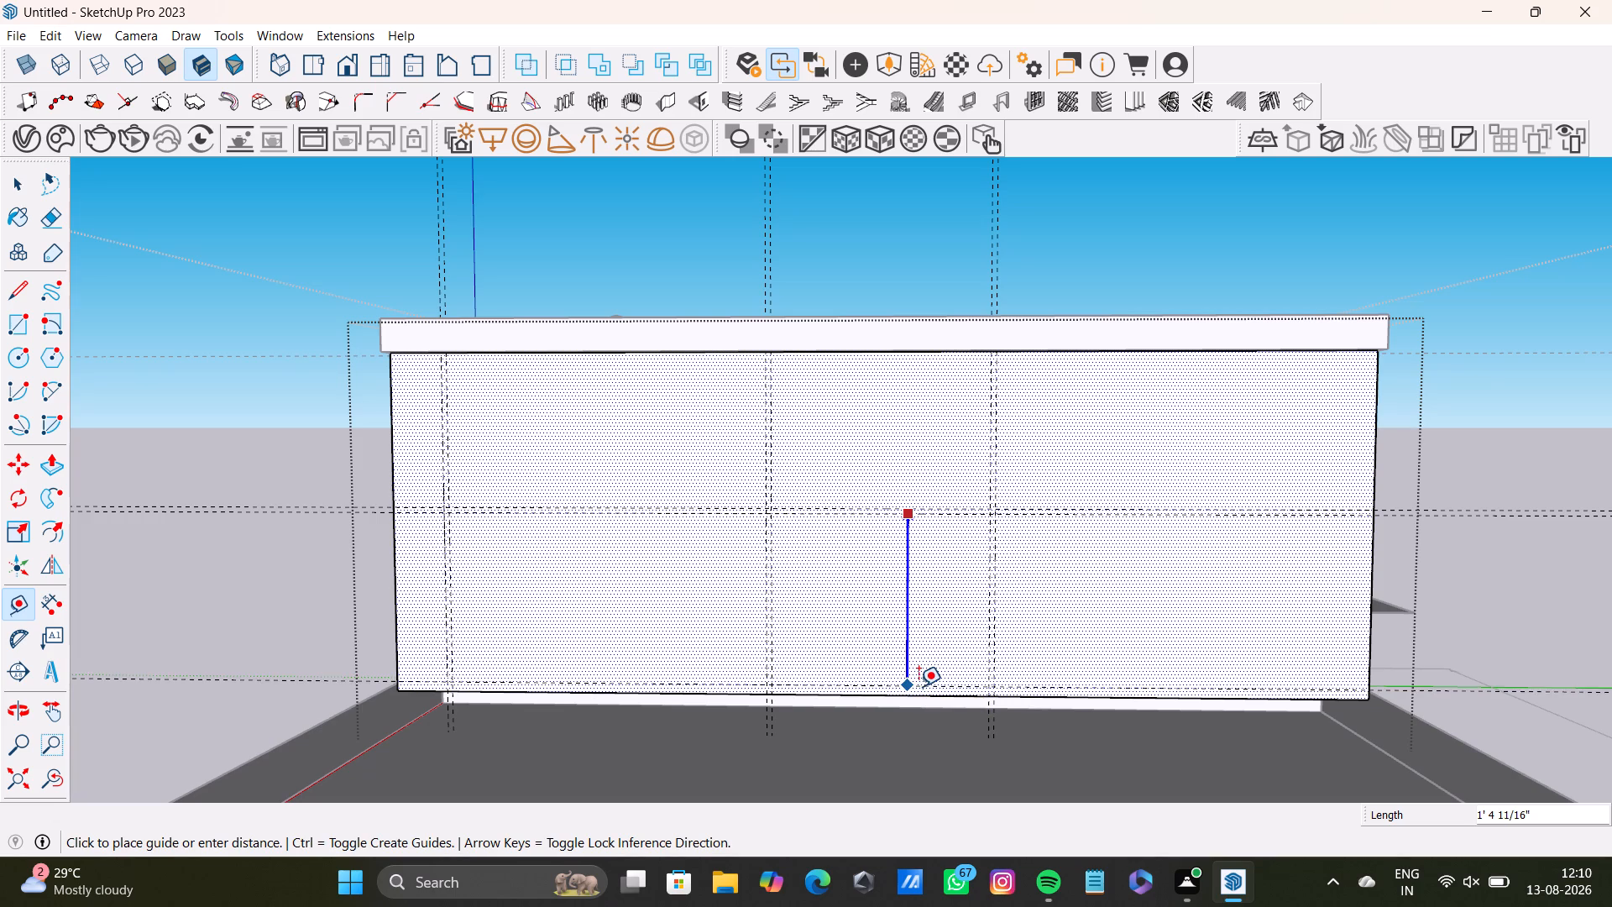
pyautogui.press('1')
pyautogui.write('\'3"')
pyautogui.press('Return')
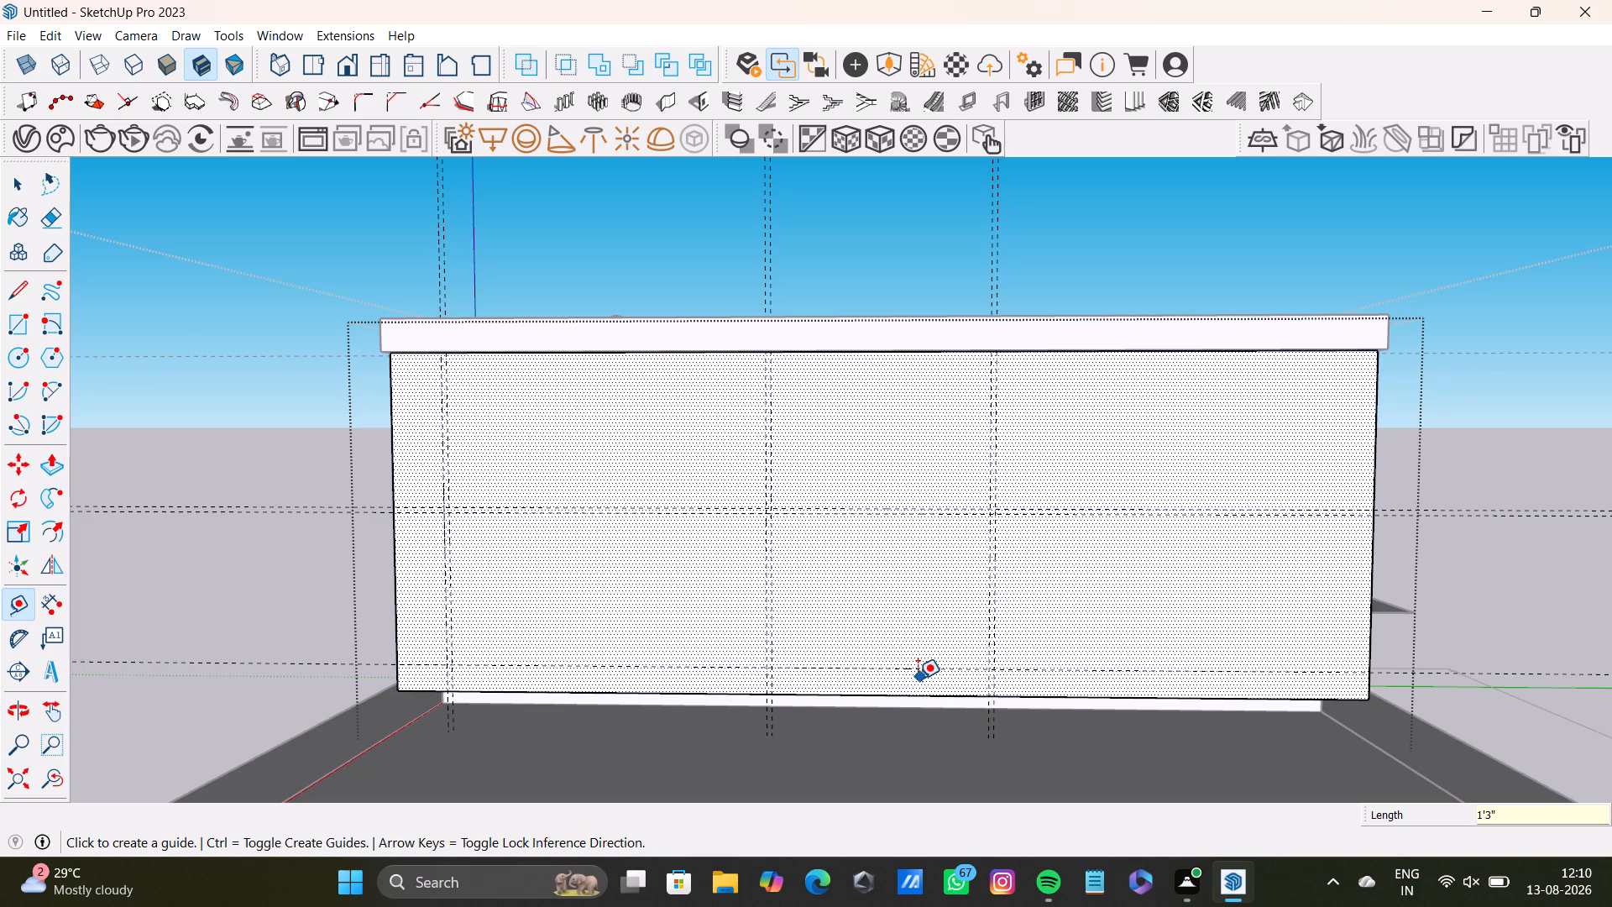
# Undo the last three horizontal guides on the inner face, including the 0.5" horizontal pair.
pyautogui.hotkey('ctrl', 'z')
pyautogui.hotkey('ctrl', 'z')
pyautogui.hotkey('ctrl', 'z')
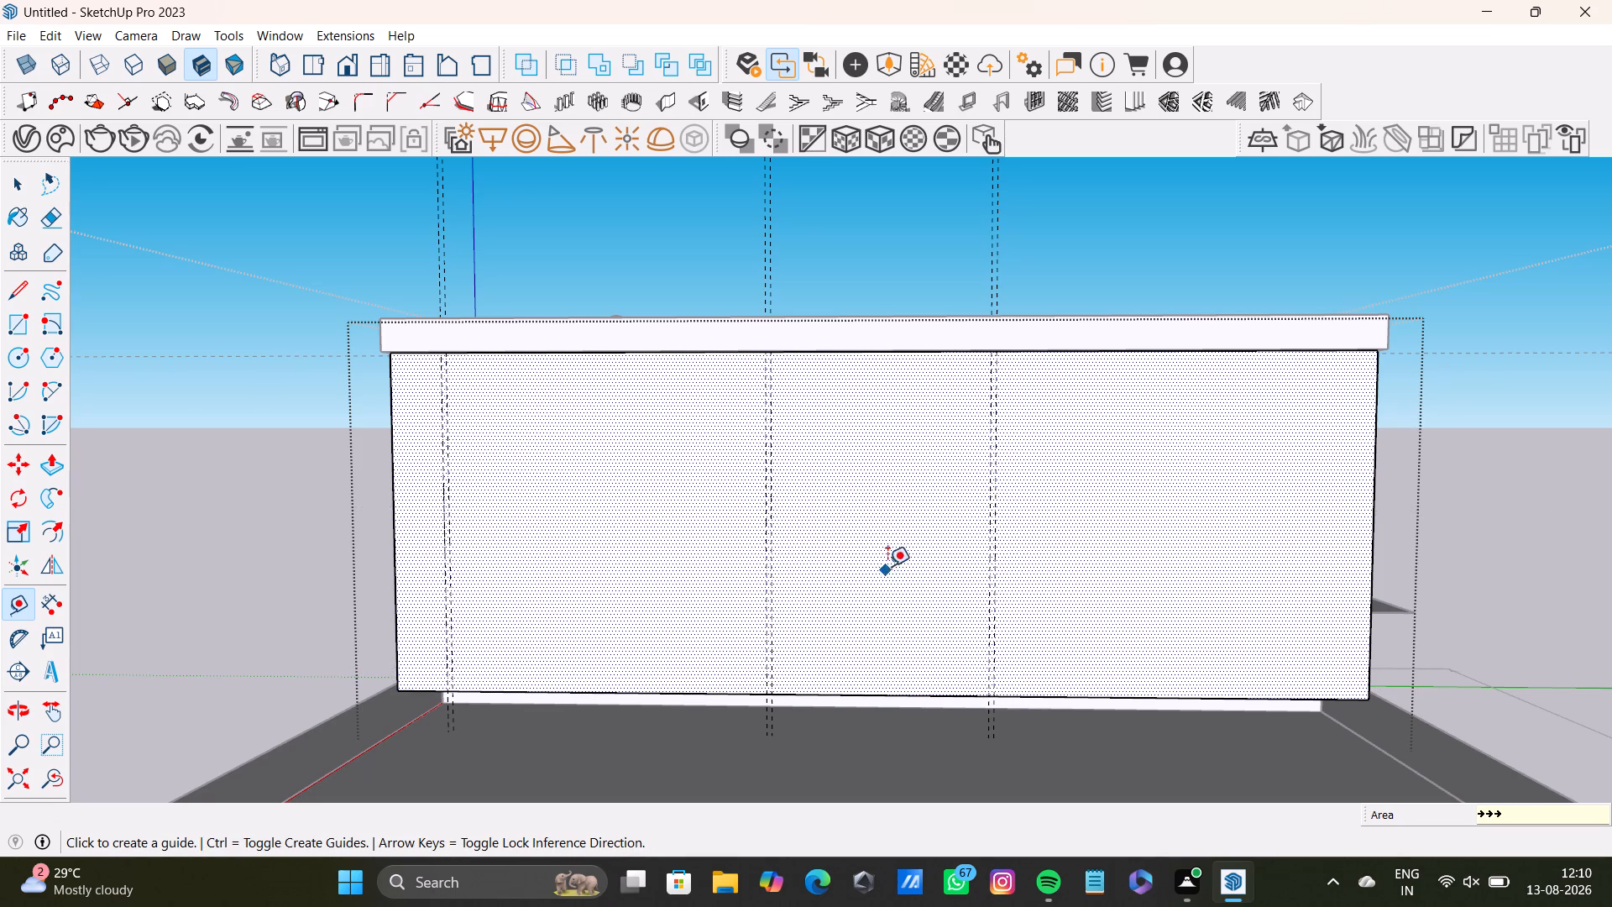
# Place a horizontal guide 1'5" below the top edge of the block's inner face, under the slab overhang.
pyautogui.moveTo(887, 566); pyautogui.dragTo(883, 619, button='middle')
pyautogui.moveTo(902, 610); pyautogui.dragTo(803, 472, button='middle')
pyautogui.scroll(3, 772, 392)
pyautogui.keyDown('shift'); pyautogui.moveTo(758, 313); pyautogui.dragTo(749, 380, button='middle'); pyautogui.keyUp('shift')
pyautogui.click(782, 289)
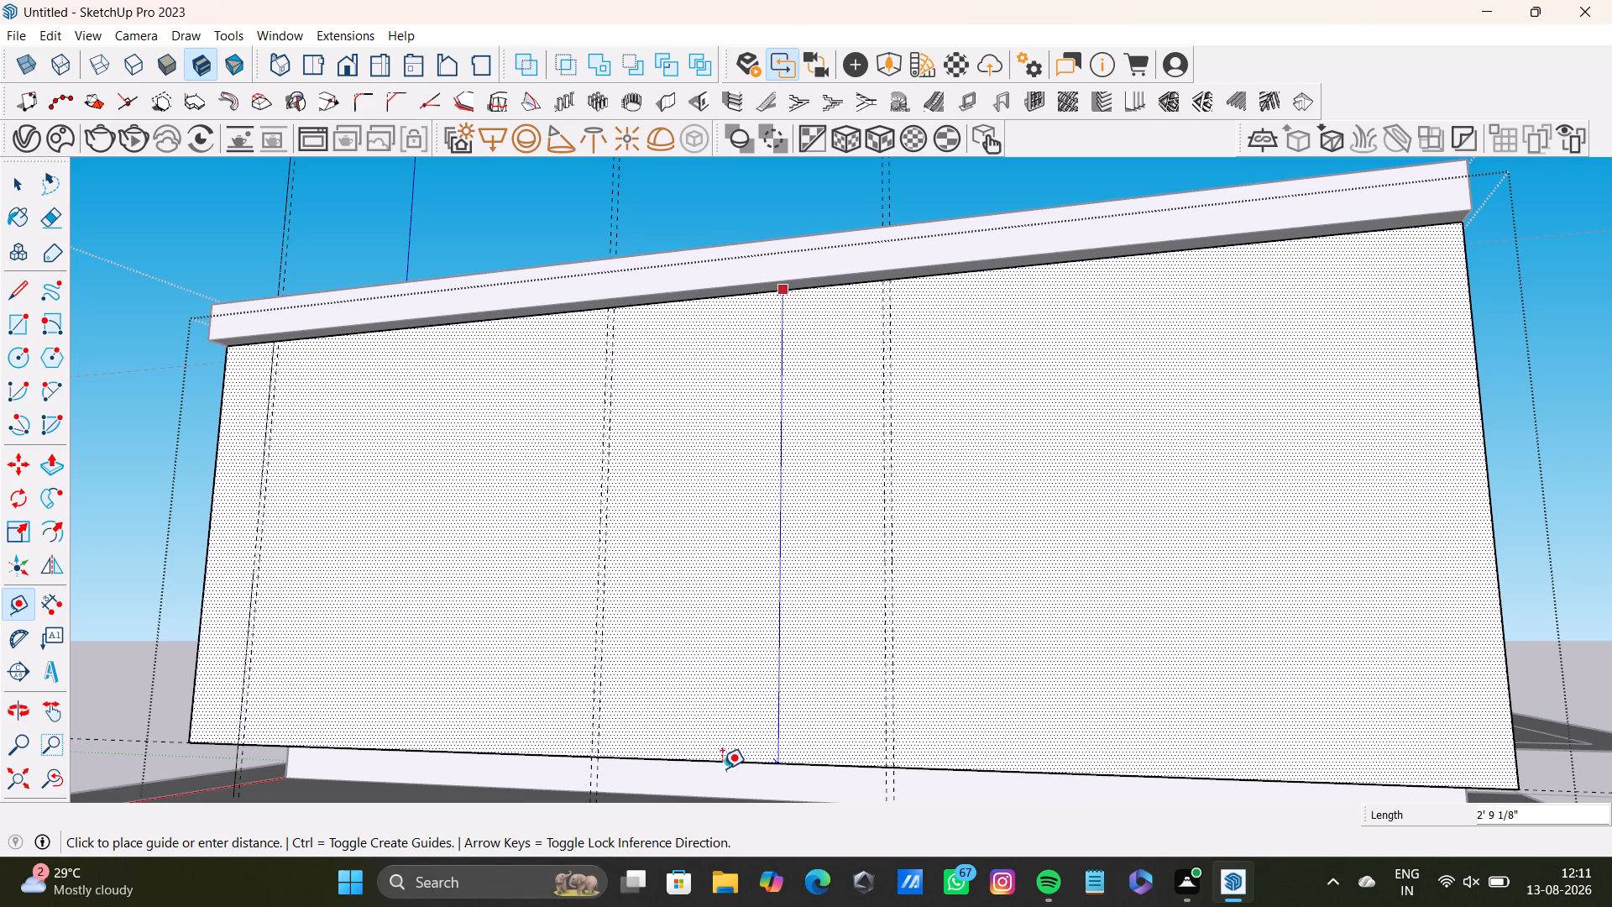
pyautogui.moveTo(729, 744); pyautogui.dragTo(673, 751, button='middle')
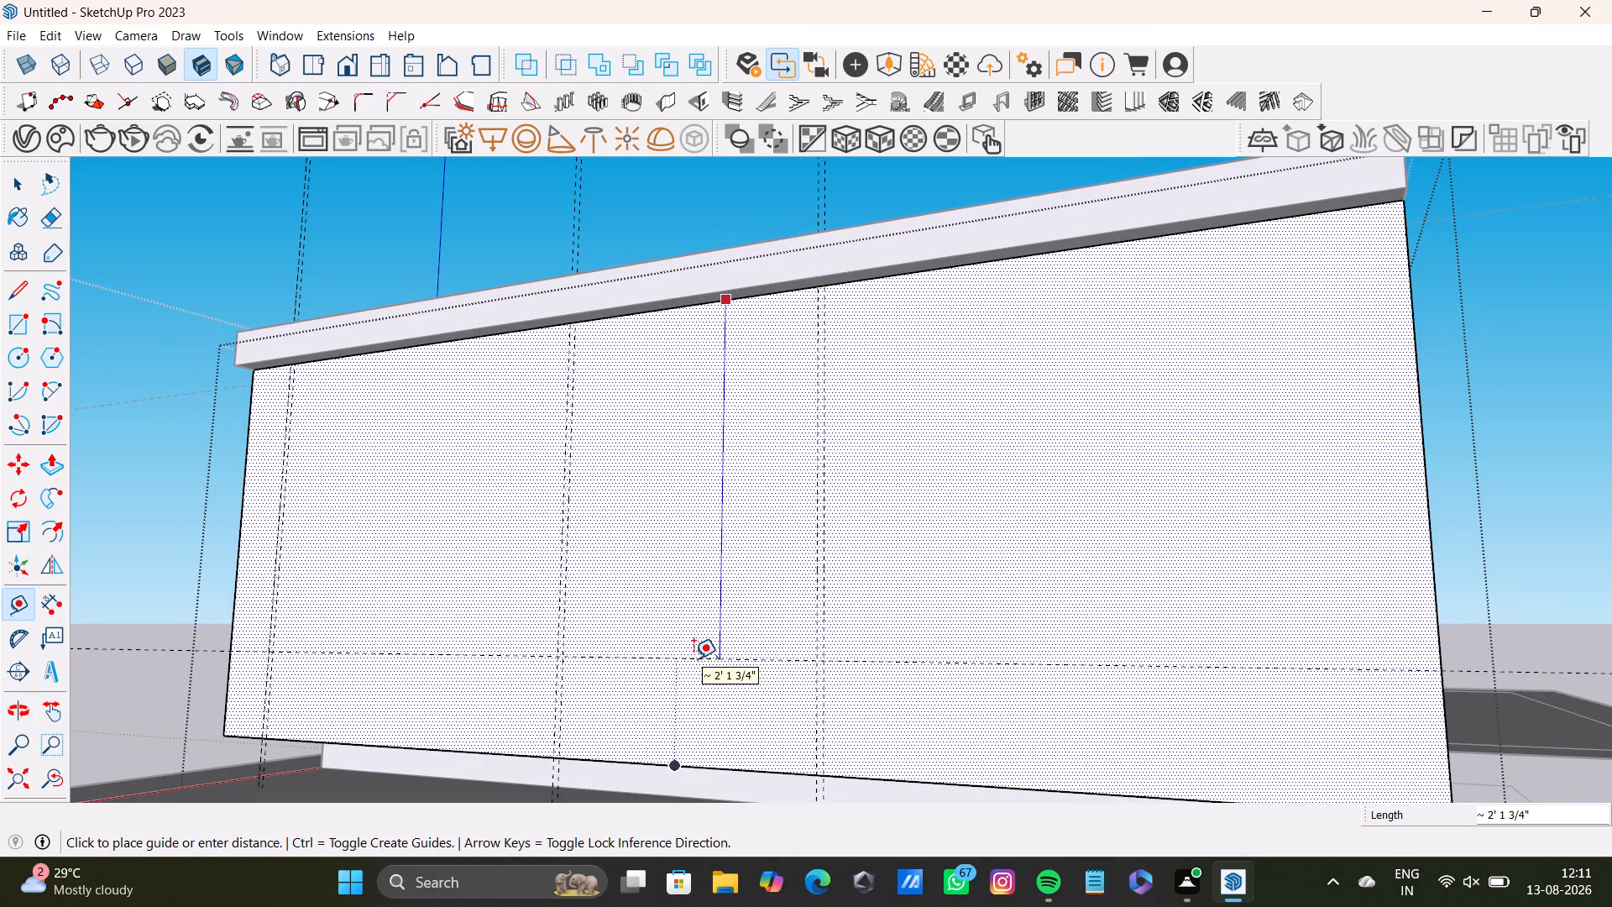
pyautogui.moveTo(706, 632); pyautogui.dragTo(685, 604, button='middle')
pyautogui.scroll(3, 683, 581)
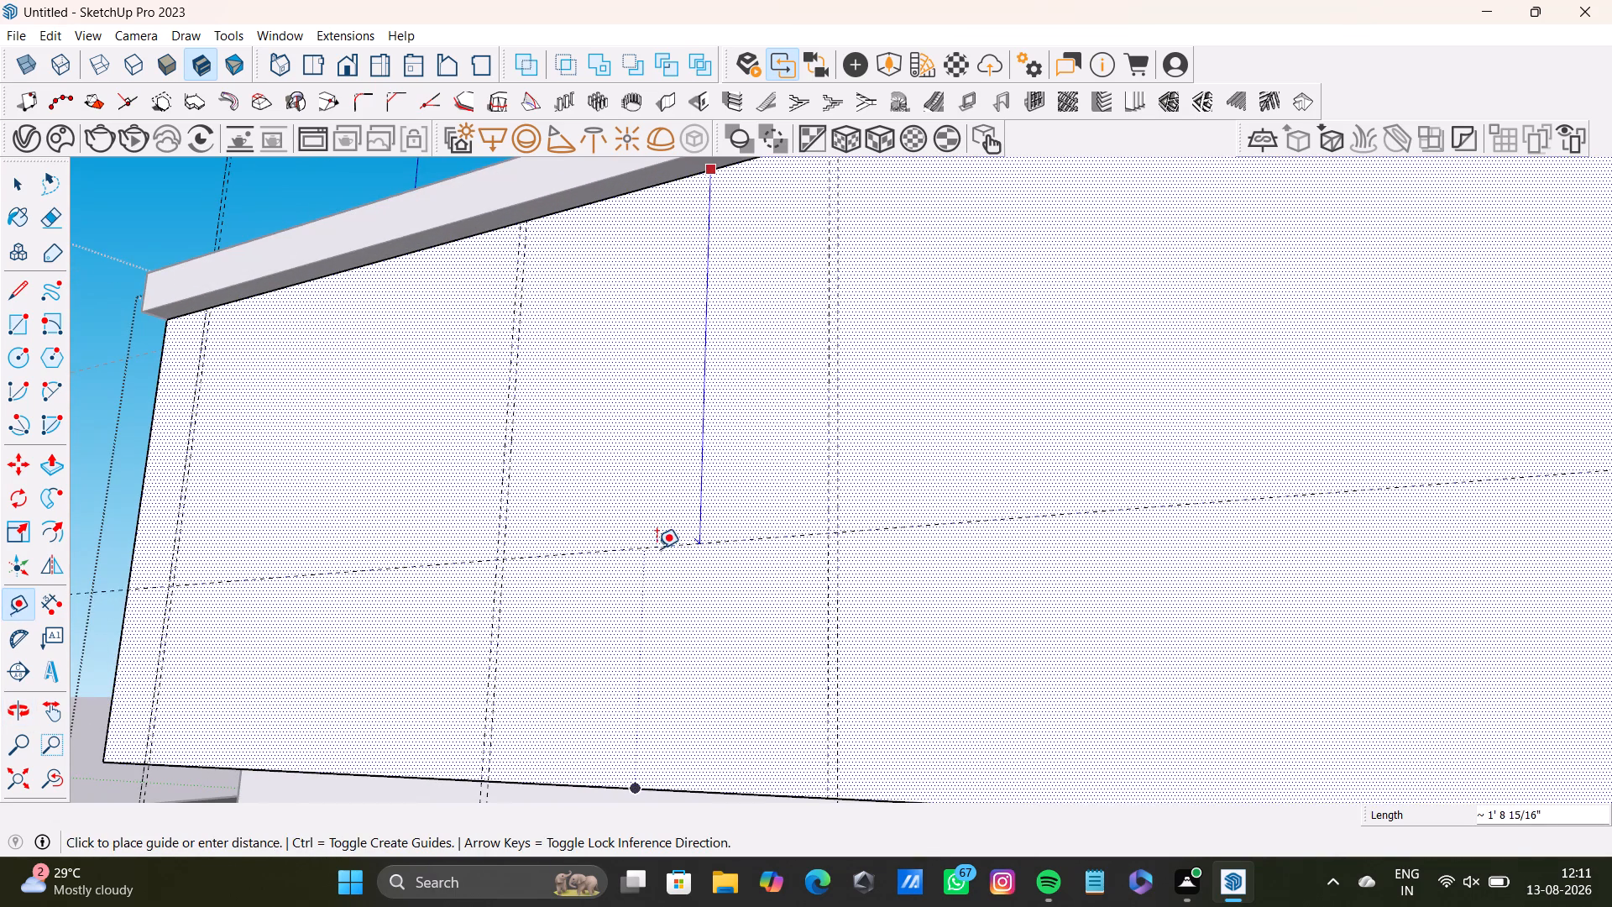
pyautogui.moveTo(682, 762); pyautogui.dragTo(763, 763, button='middle')
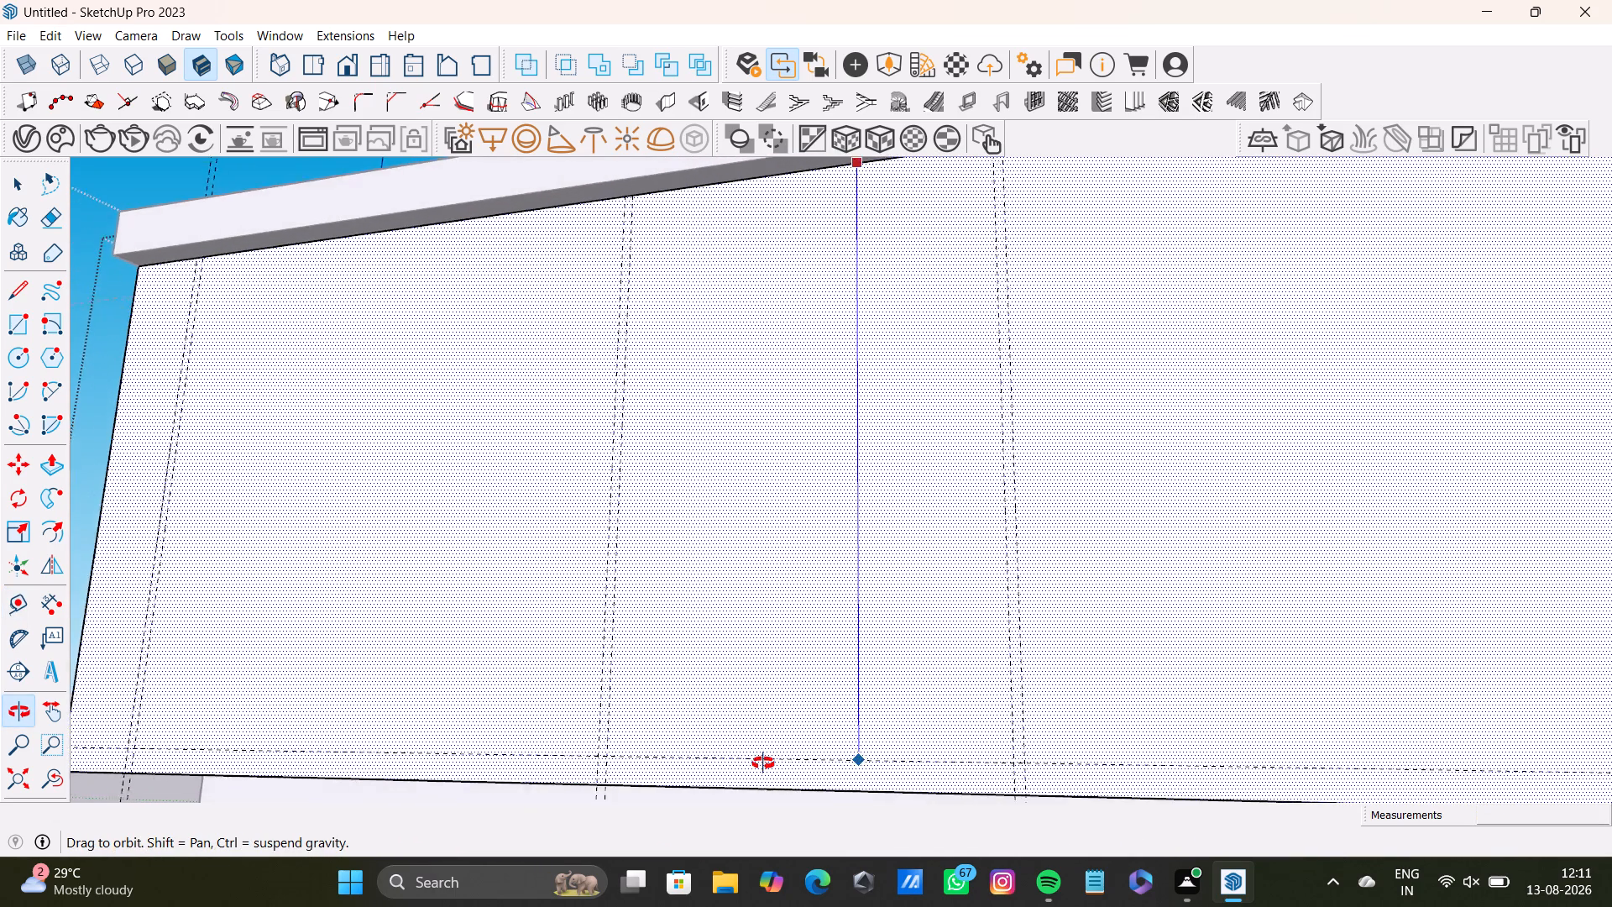
pyautogui.moveTo(763, 763); pyautogui.dragTo(766, 799, button='middle')
pyautogui.scroll(-3, 767, 759)
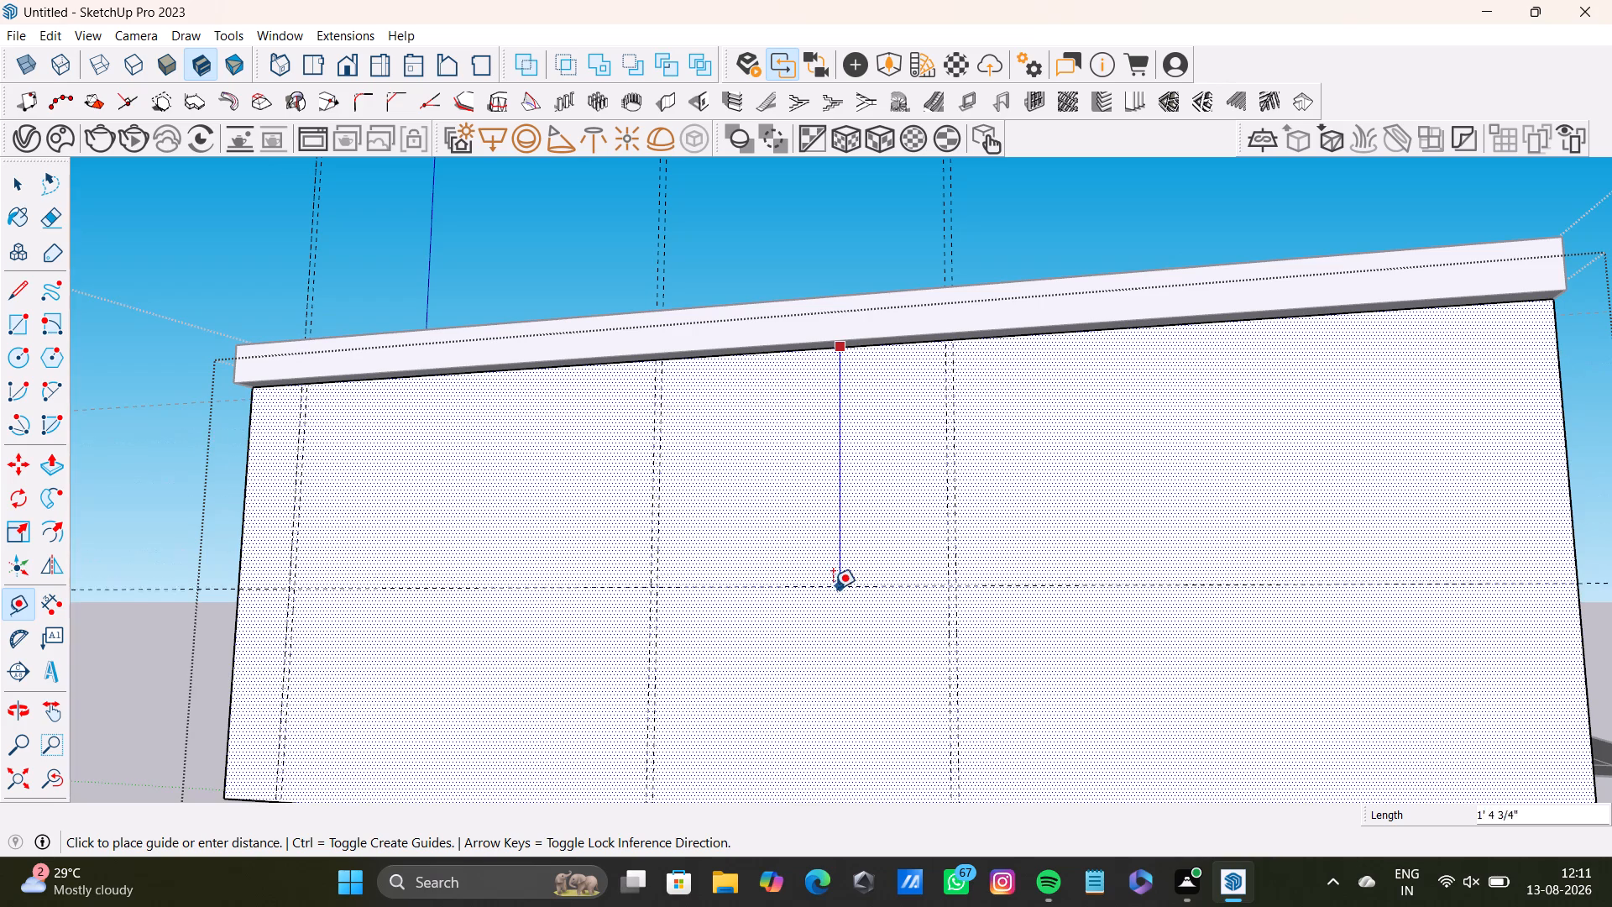
pyautogui.moveTo(834, 590); pyautogui.dragTo(785, 511, button='middle')
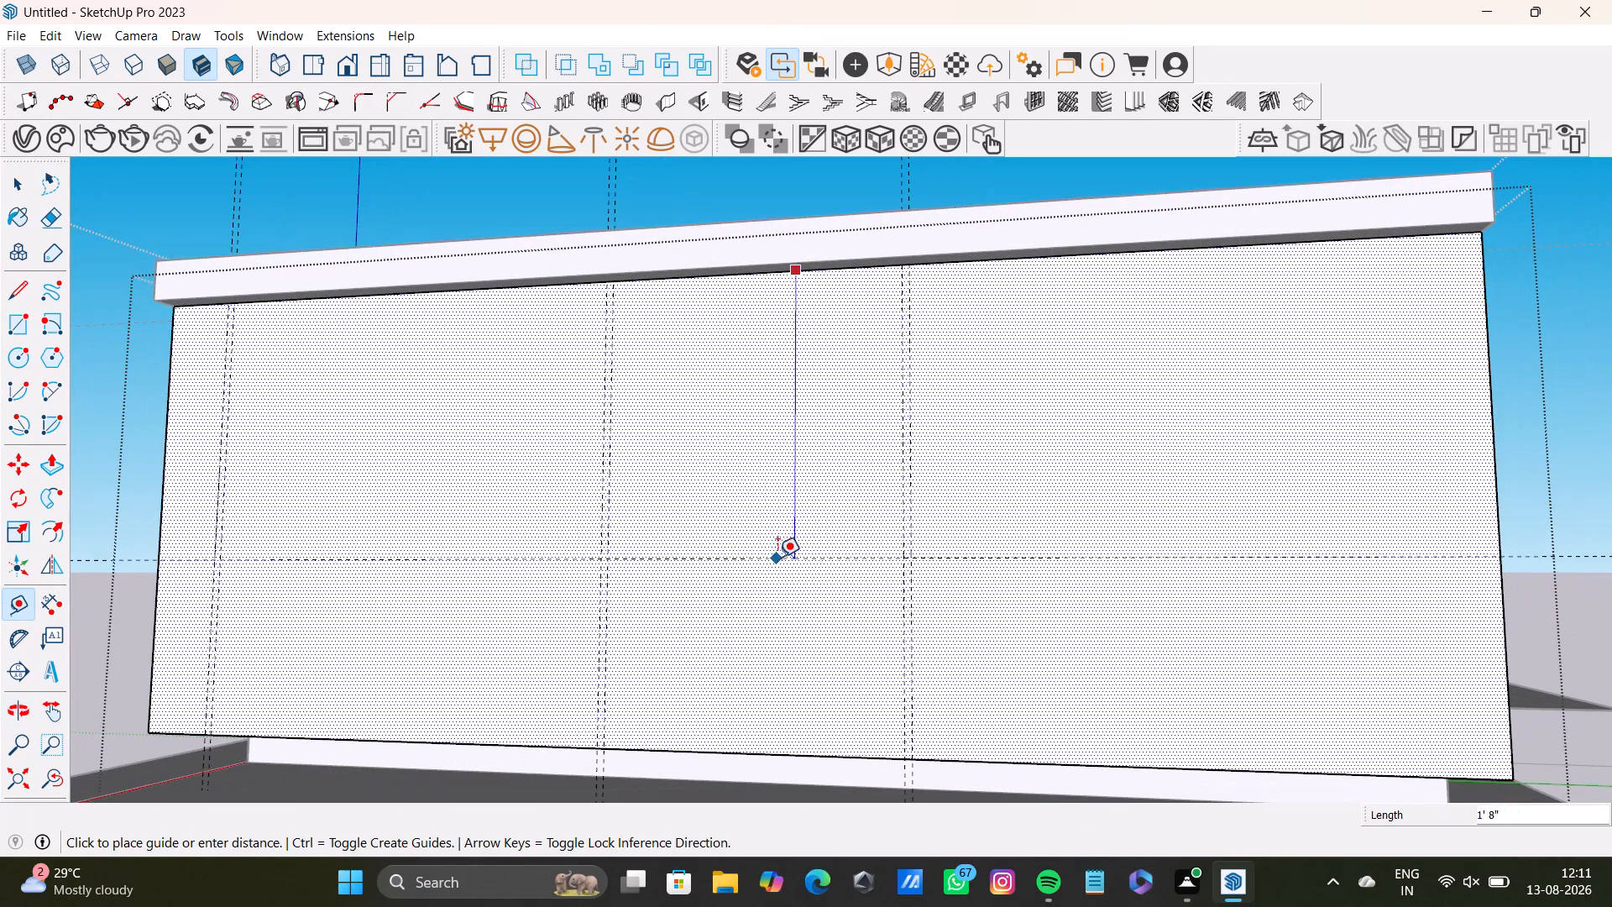
pyautogui.press('Up')
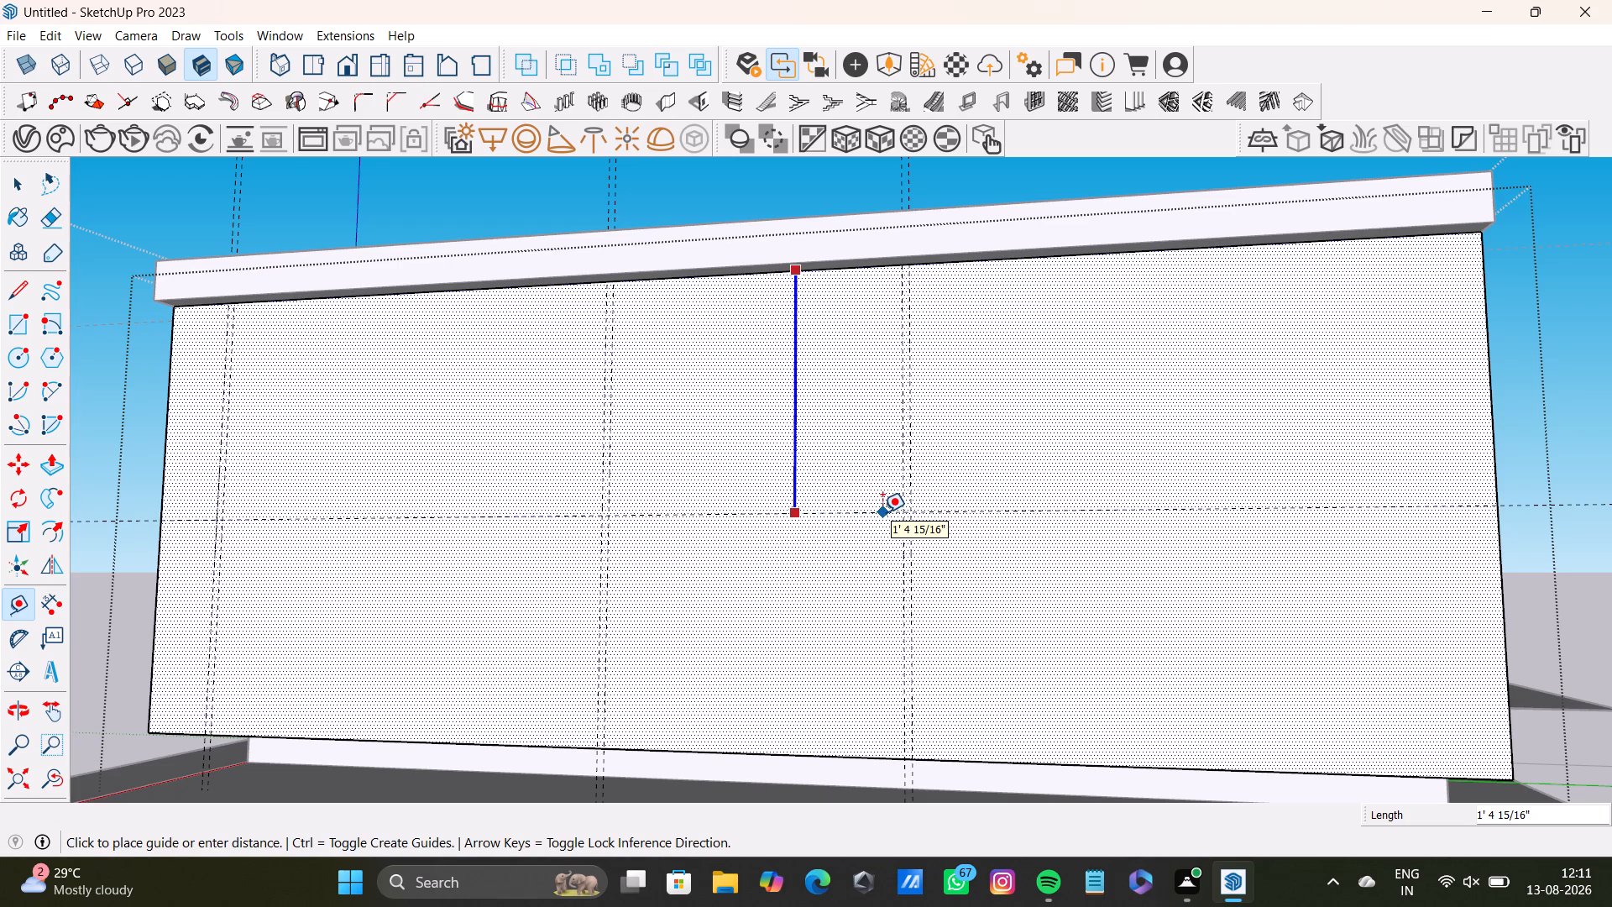
pyautogui.press('1')
pyautogui.write('\'5"')
pyautogui.press('Return')
# Place a second horizontal guide 0.5" below the 1'5" horizontal guide on the inner face.
pyautogui.moveTo(877, 510); pyautogui.dragTo(878, 517)
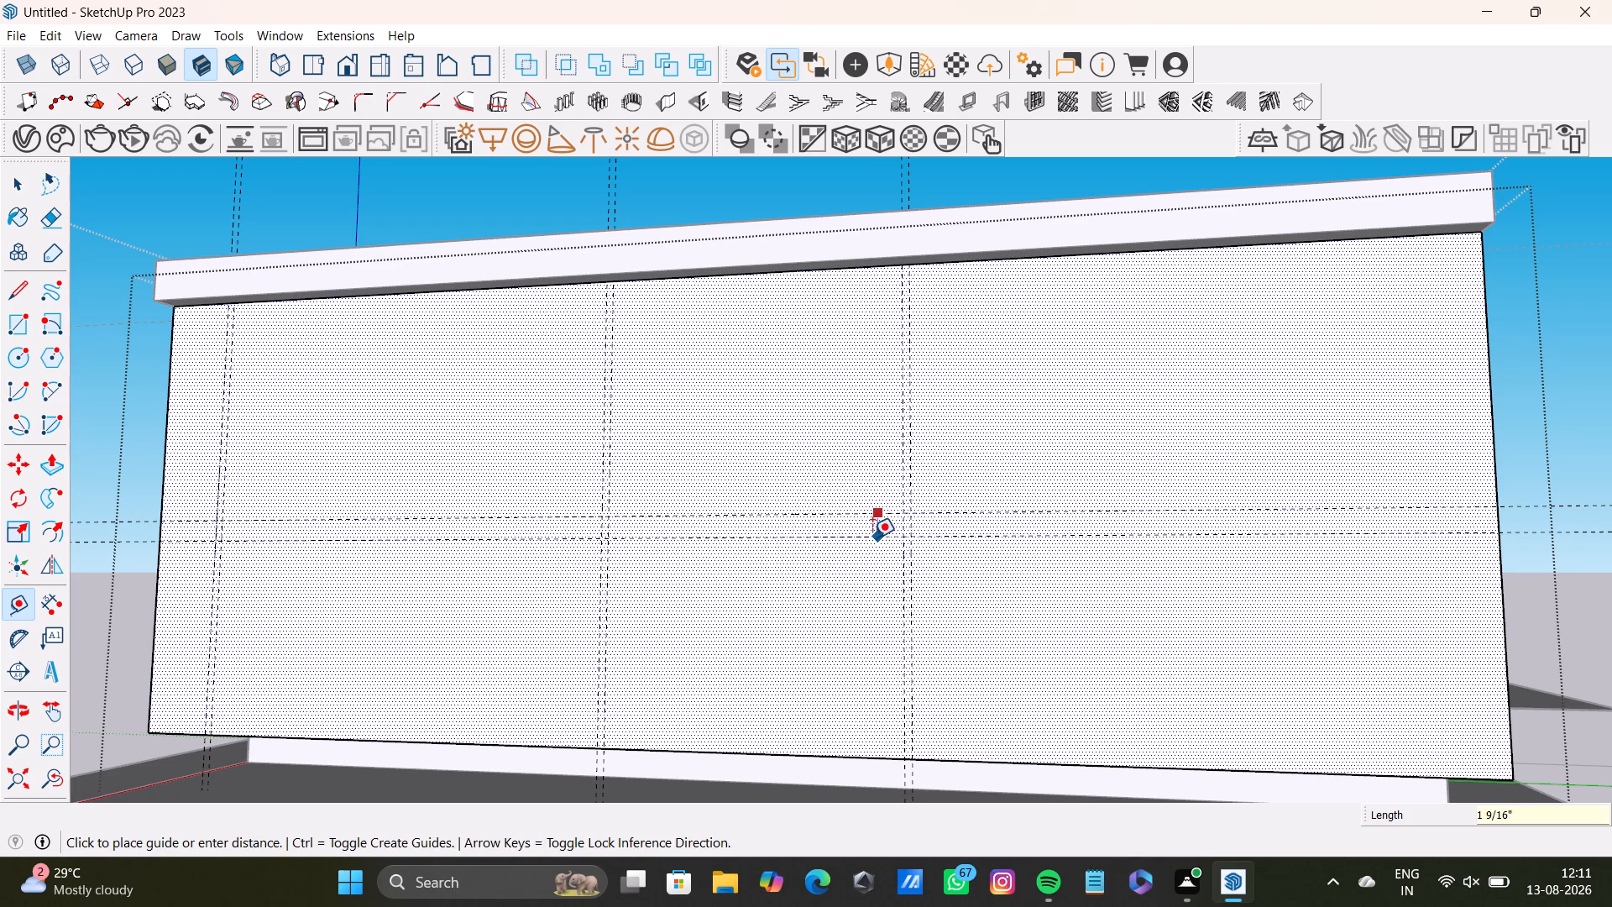
pyautogui.write('0.5"')
pyautogui.press('Return')
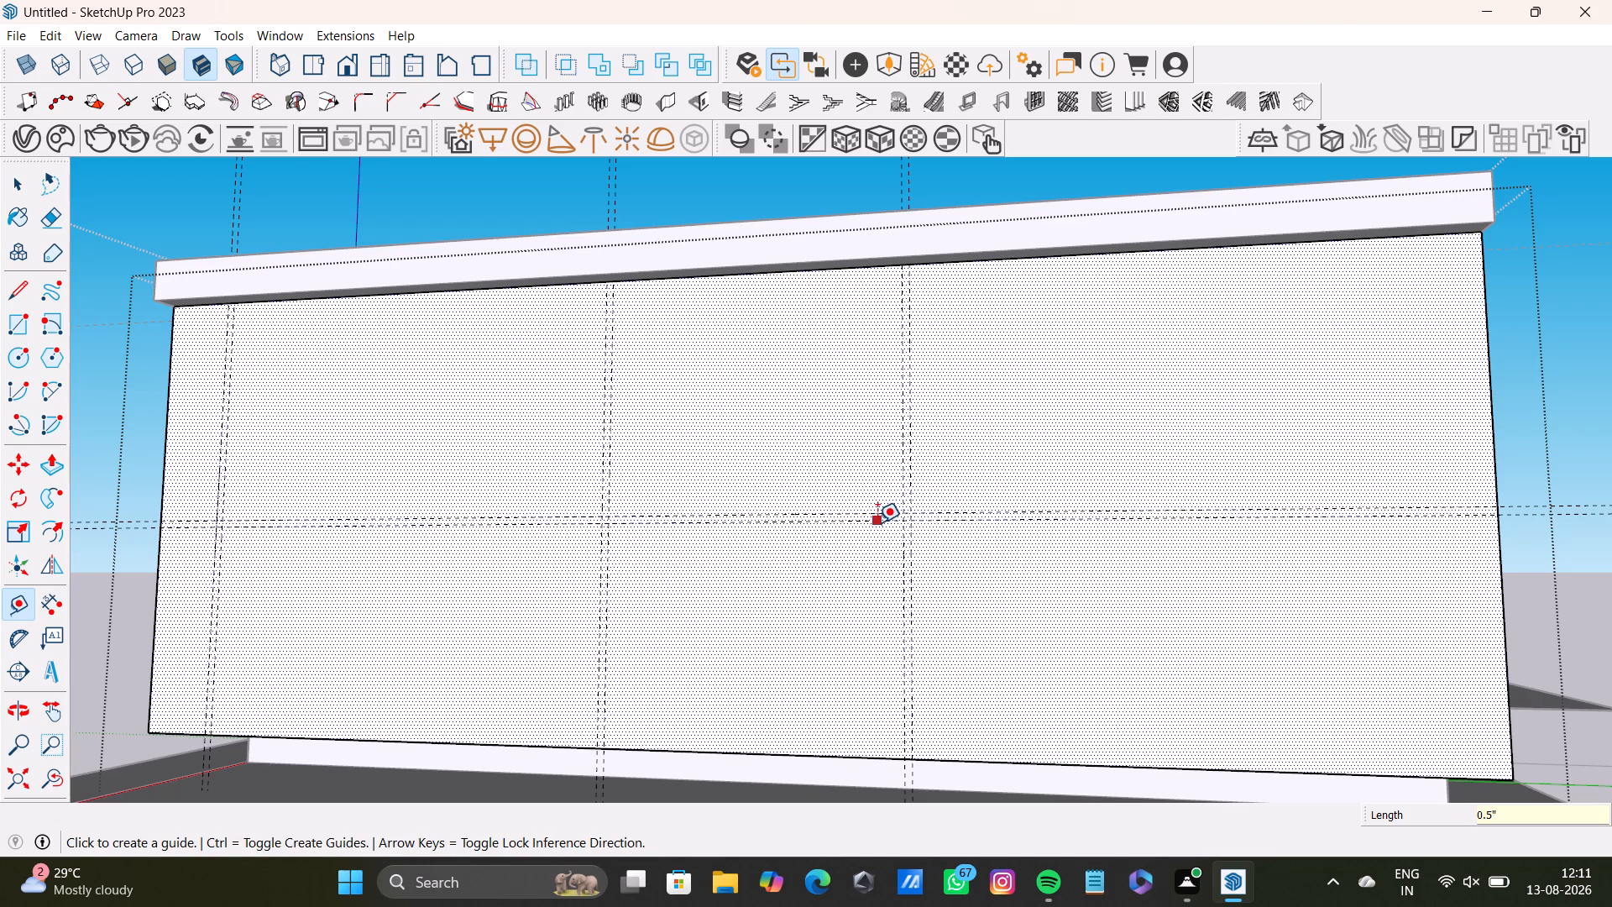
# Measure from the lower horizontal guide down to the inner face's bottom edge.
pyautogui.click(871, 519)
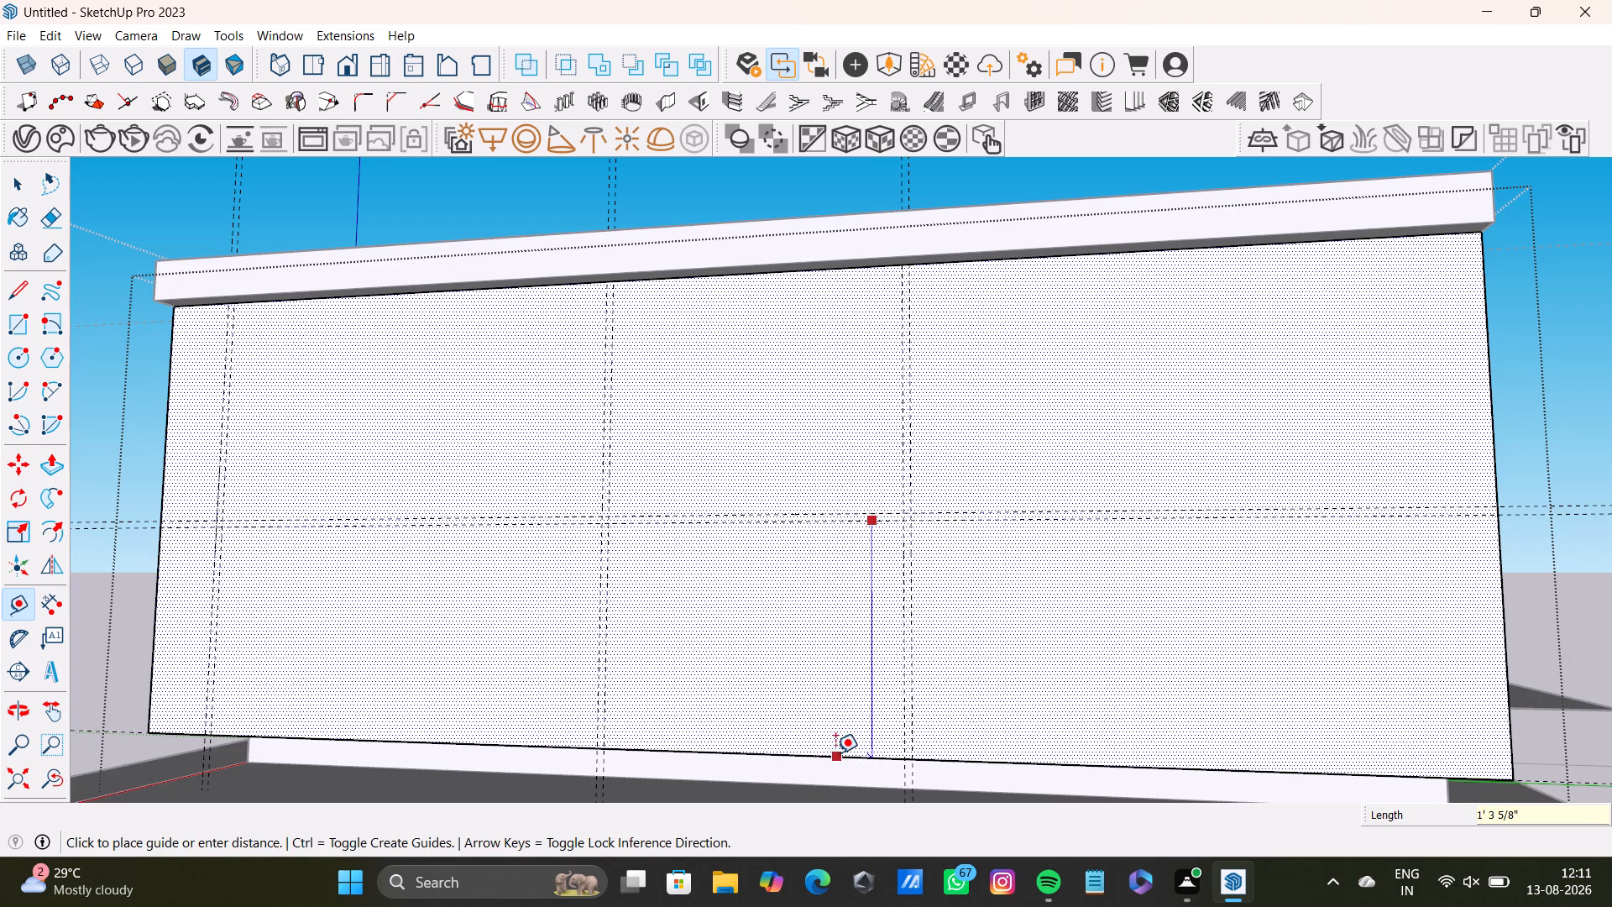
pyautogui.press('space')
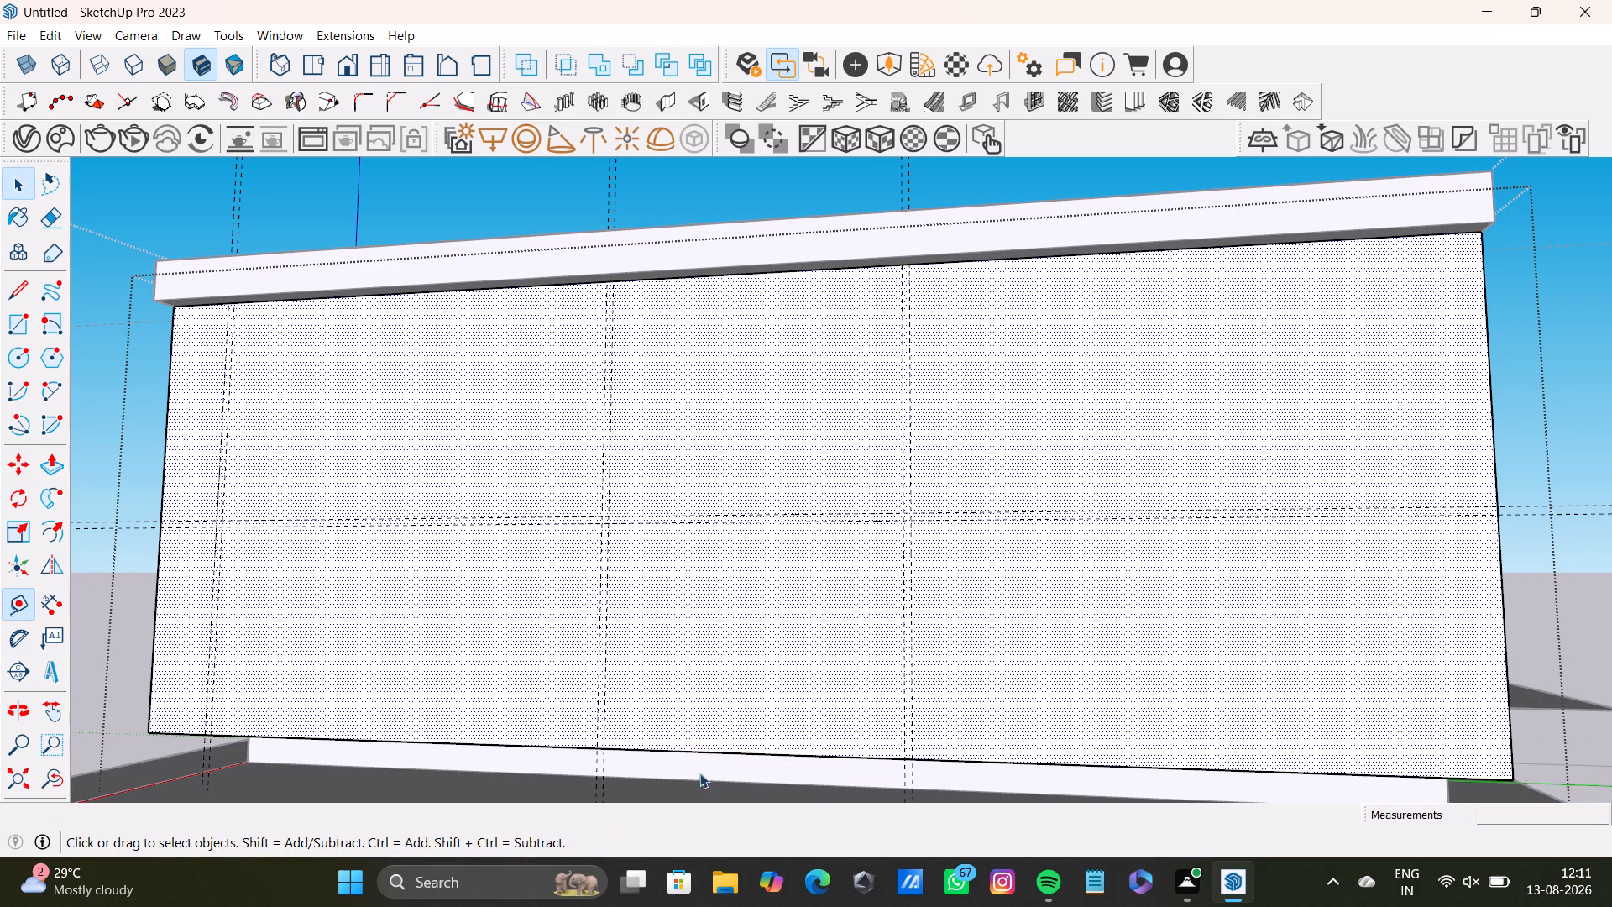
# Place a horizontal guide 0.5" above the bottom edge of the block's inner face.
pyautogui.scroll(3, 738, 791)
pyautogui.moveTo(833, 689); pyautogui.dragTo(854, 527, button='middle')
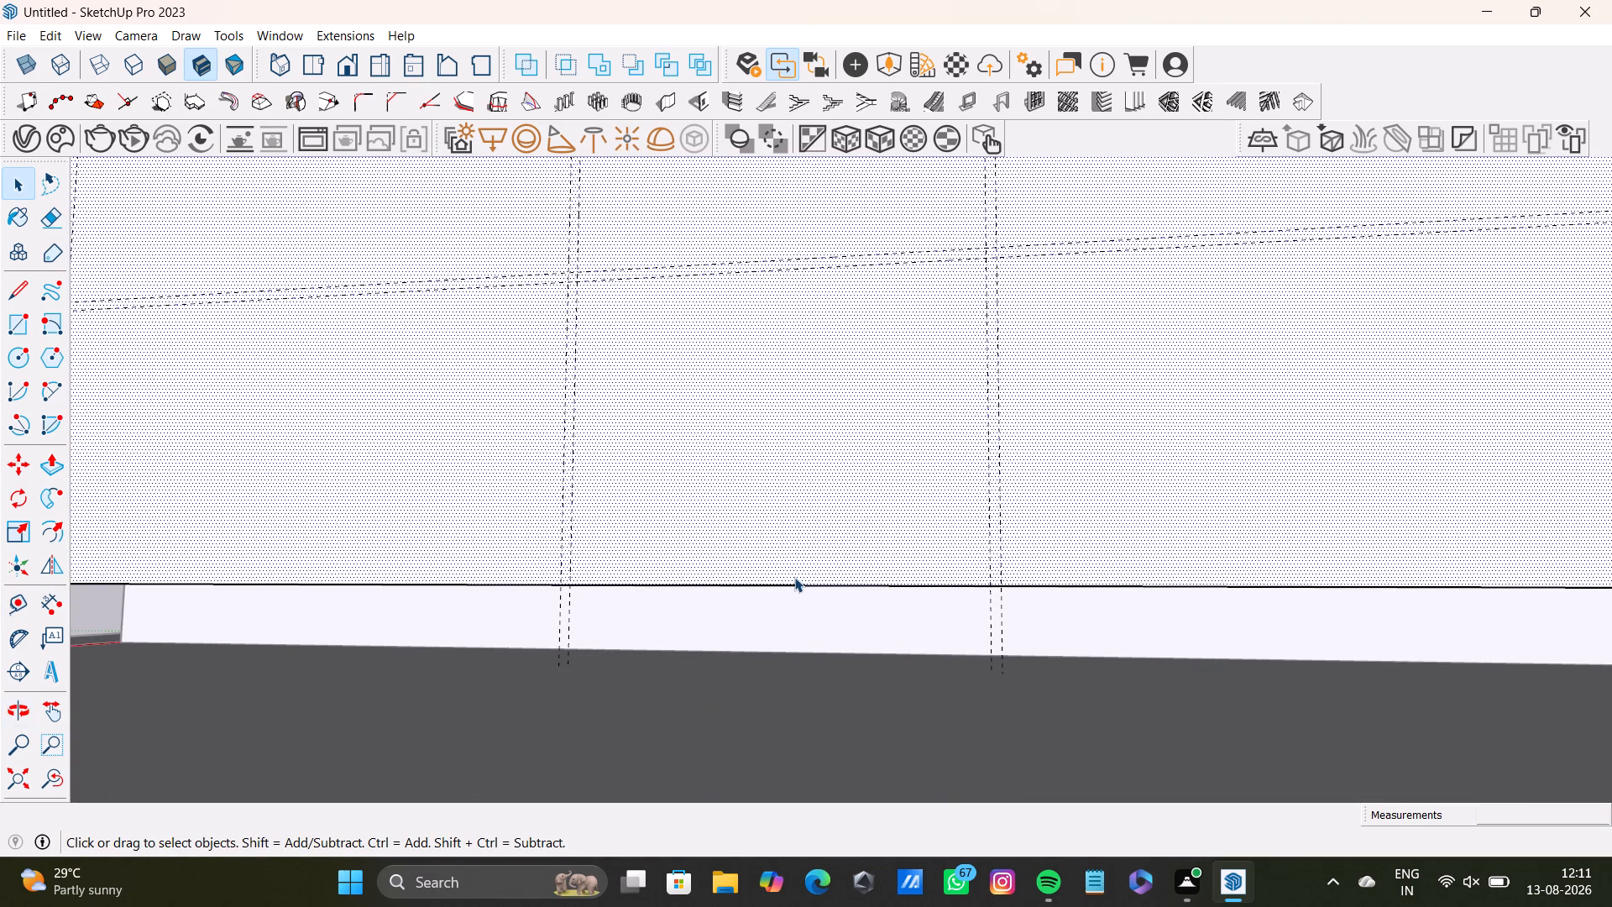
pyautogui.press('t')
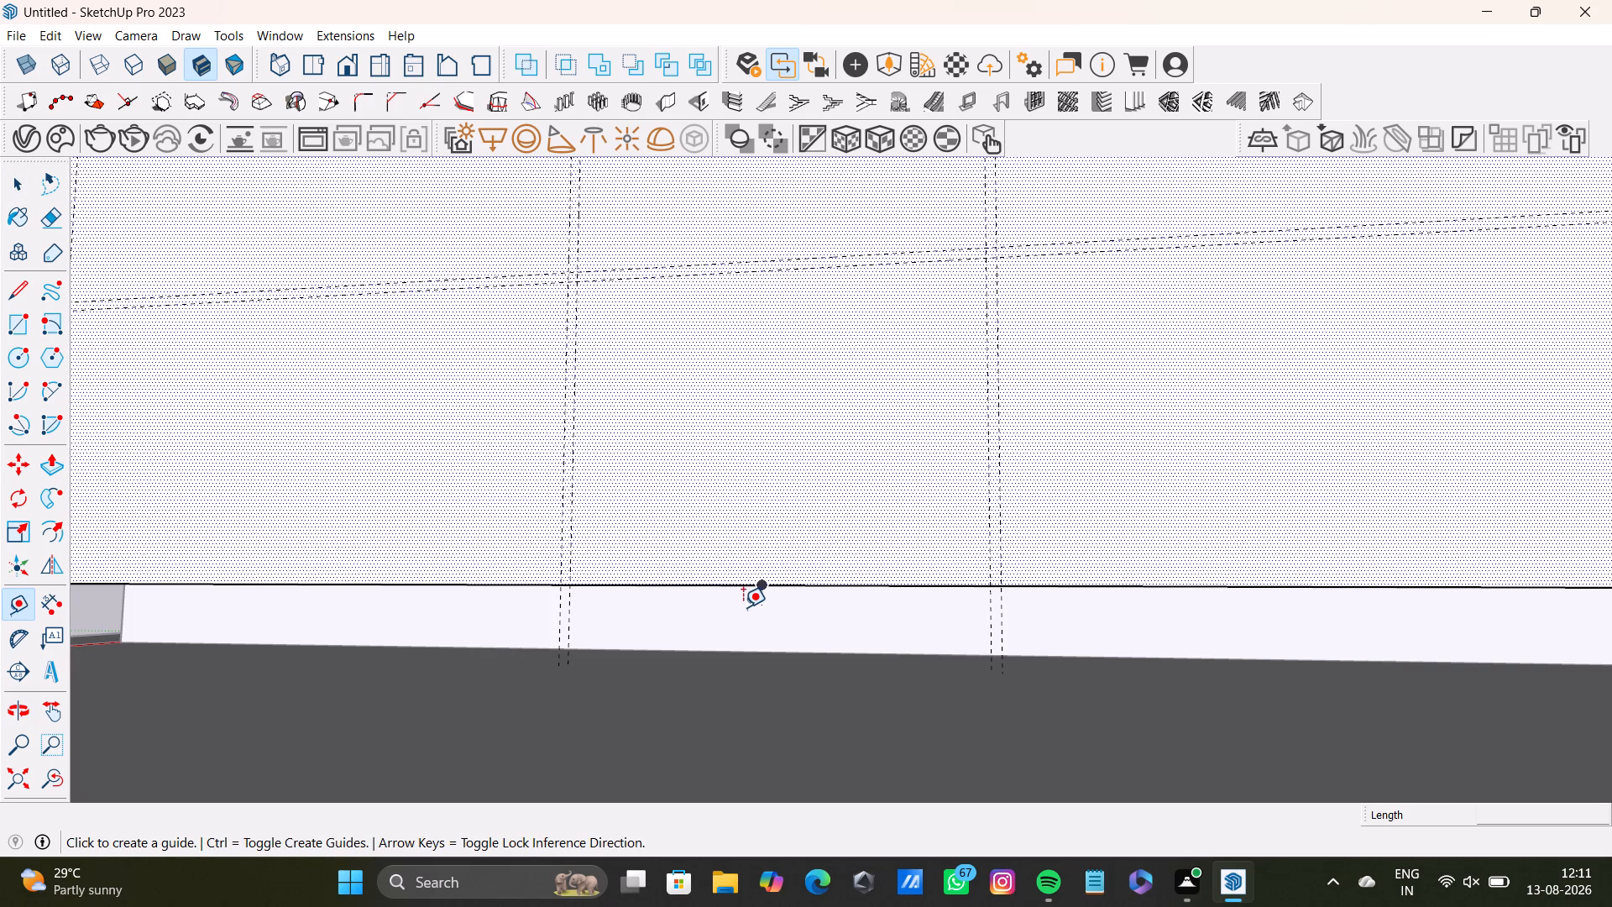
pyautogui.press('Return')
pyautogui.click(828, 583)
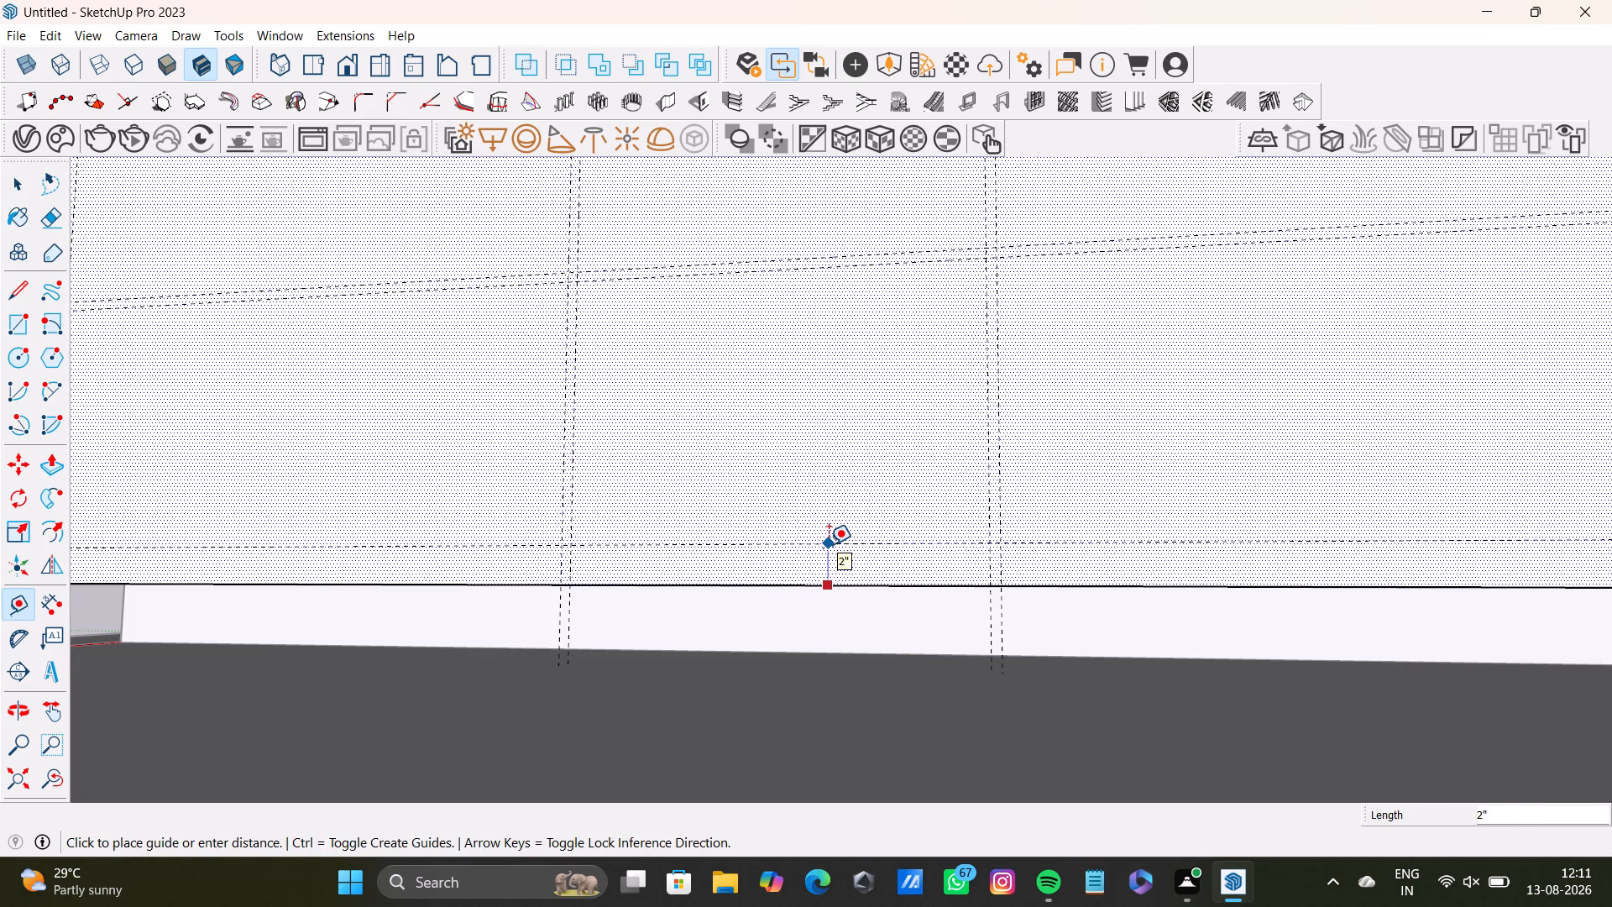
pyautogui.write('0.5"')
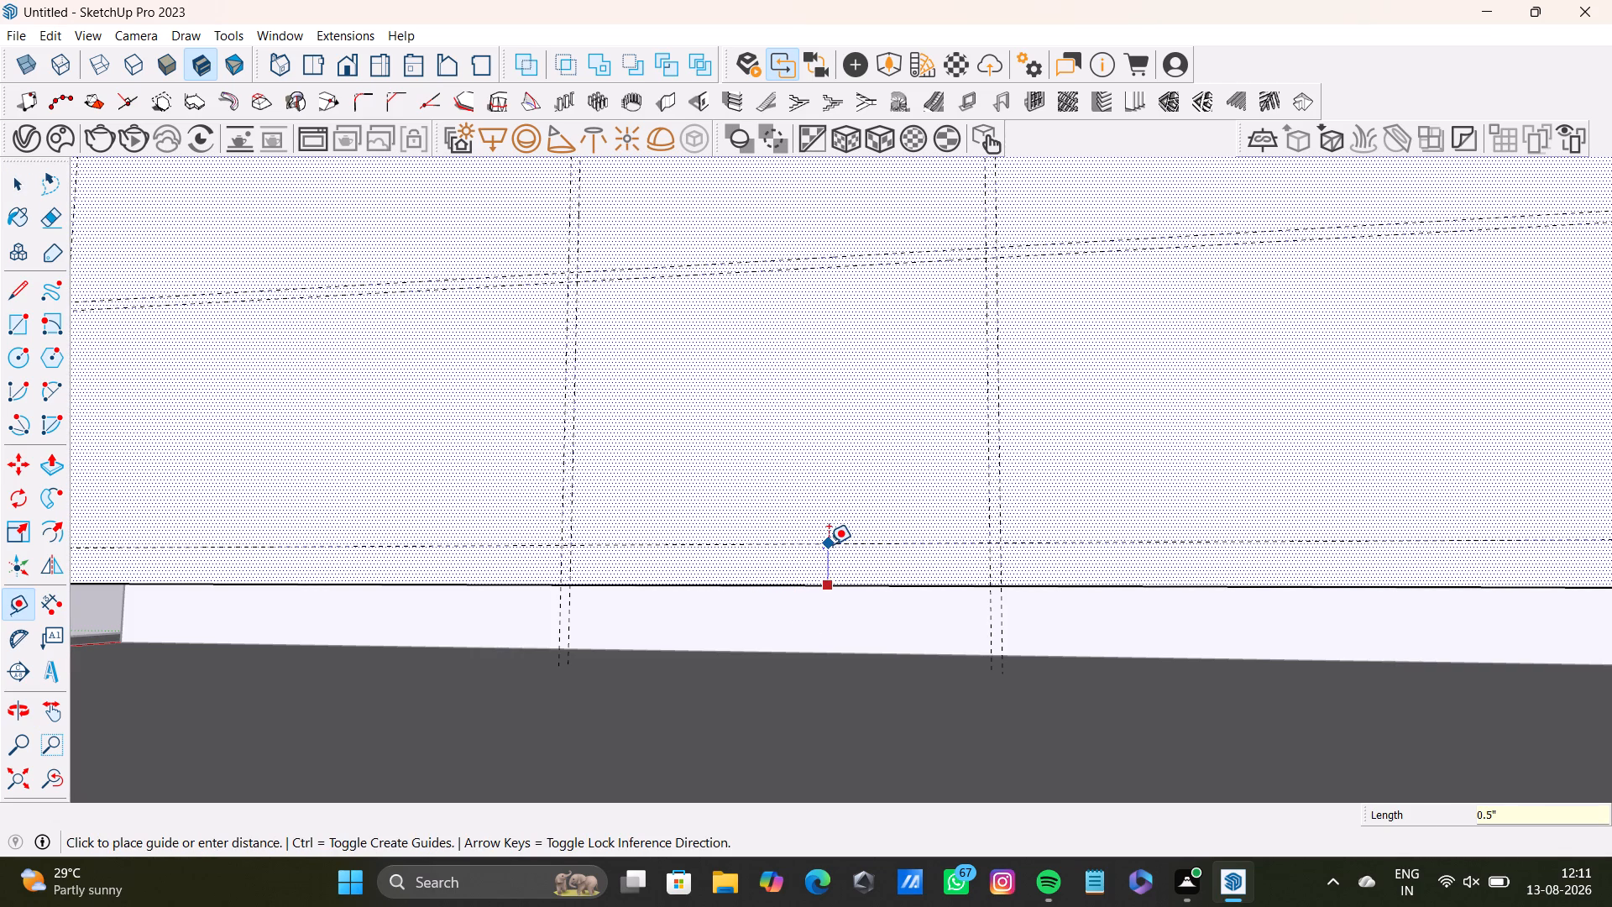
pyautogui.press('Return')
# Measure from the middle vertical guide pair toward the next pair along the inner face.
pyautogui.scroll(-6, 829, 544)
pyautogui.moveTo(839, 472); pyautogui.dragTo(843, 565, button='middle')
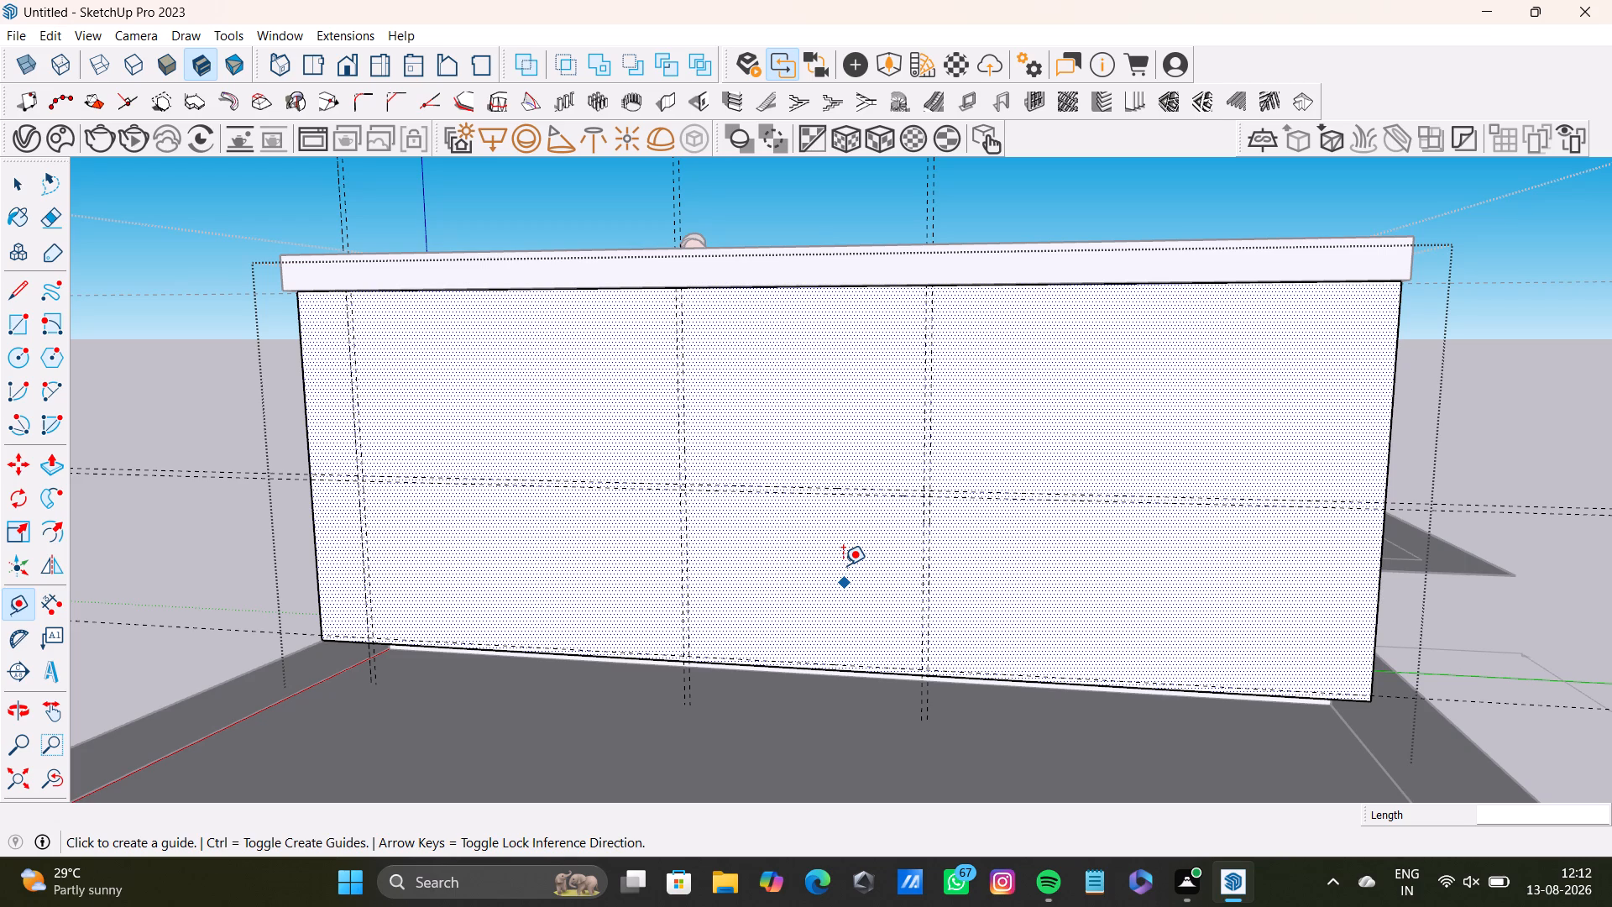
pyautogui.scroll(2, 793, 544)
pyautogui.scroll(-3, 821, 531)
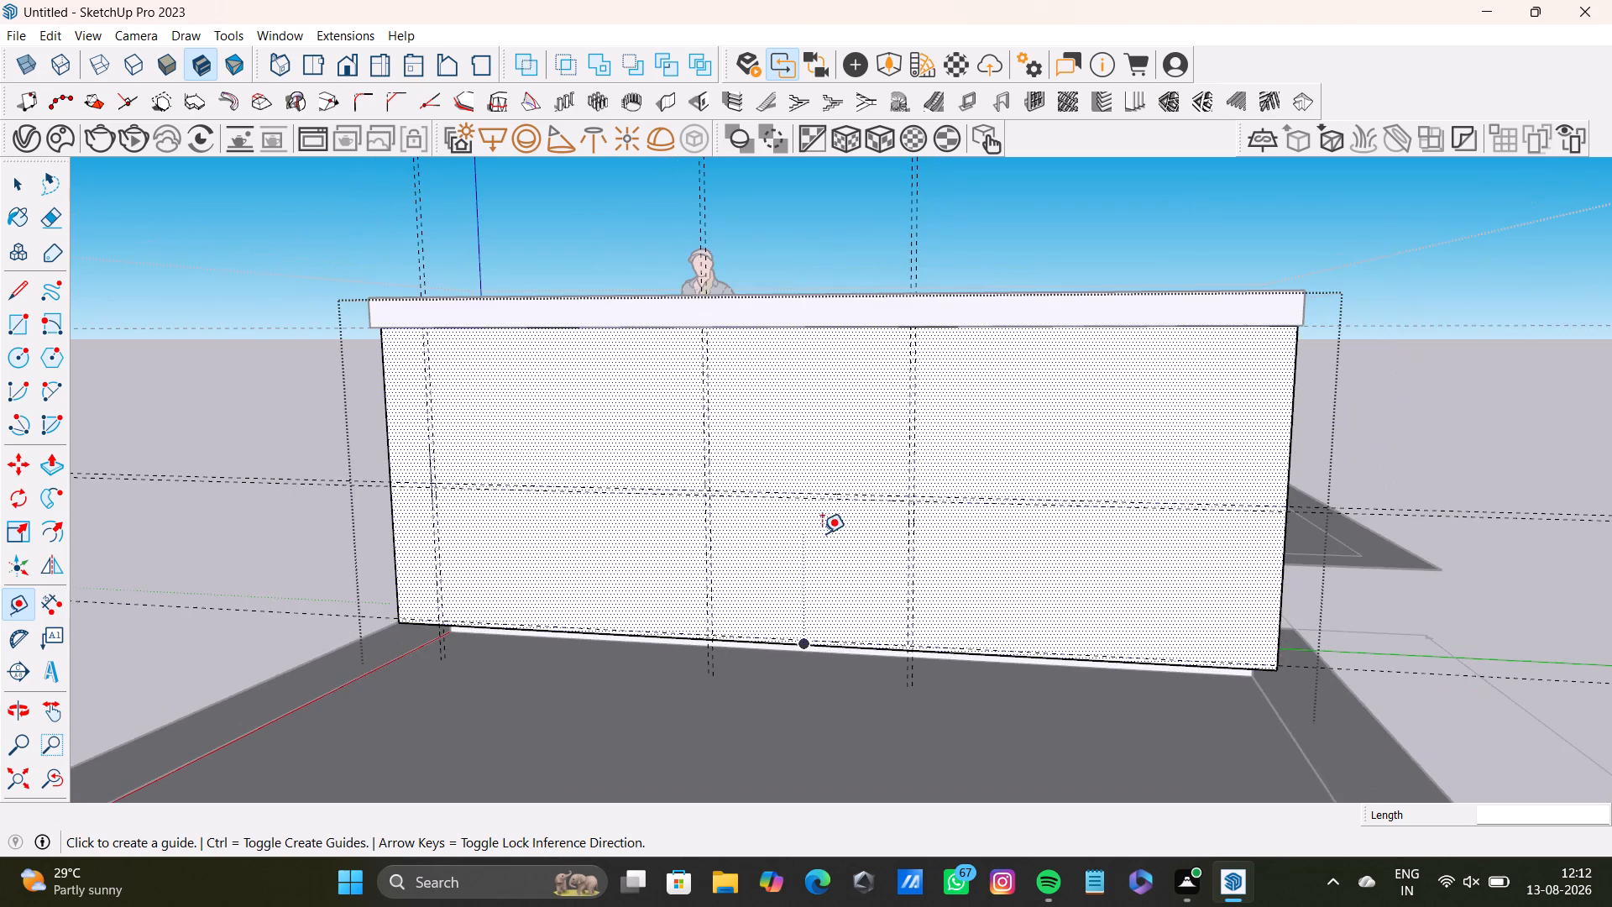
pyautogui.moveTo(820, 554); pyautogui.dragTo(863, 558, button='middle')
pyautogui.press('space')
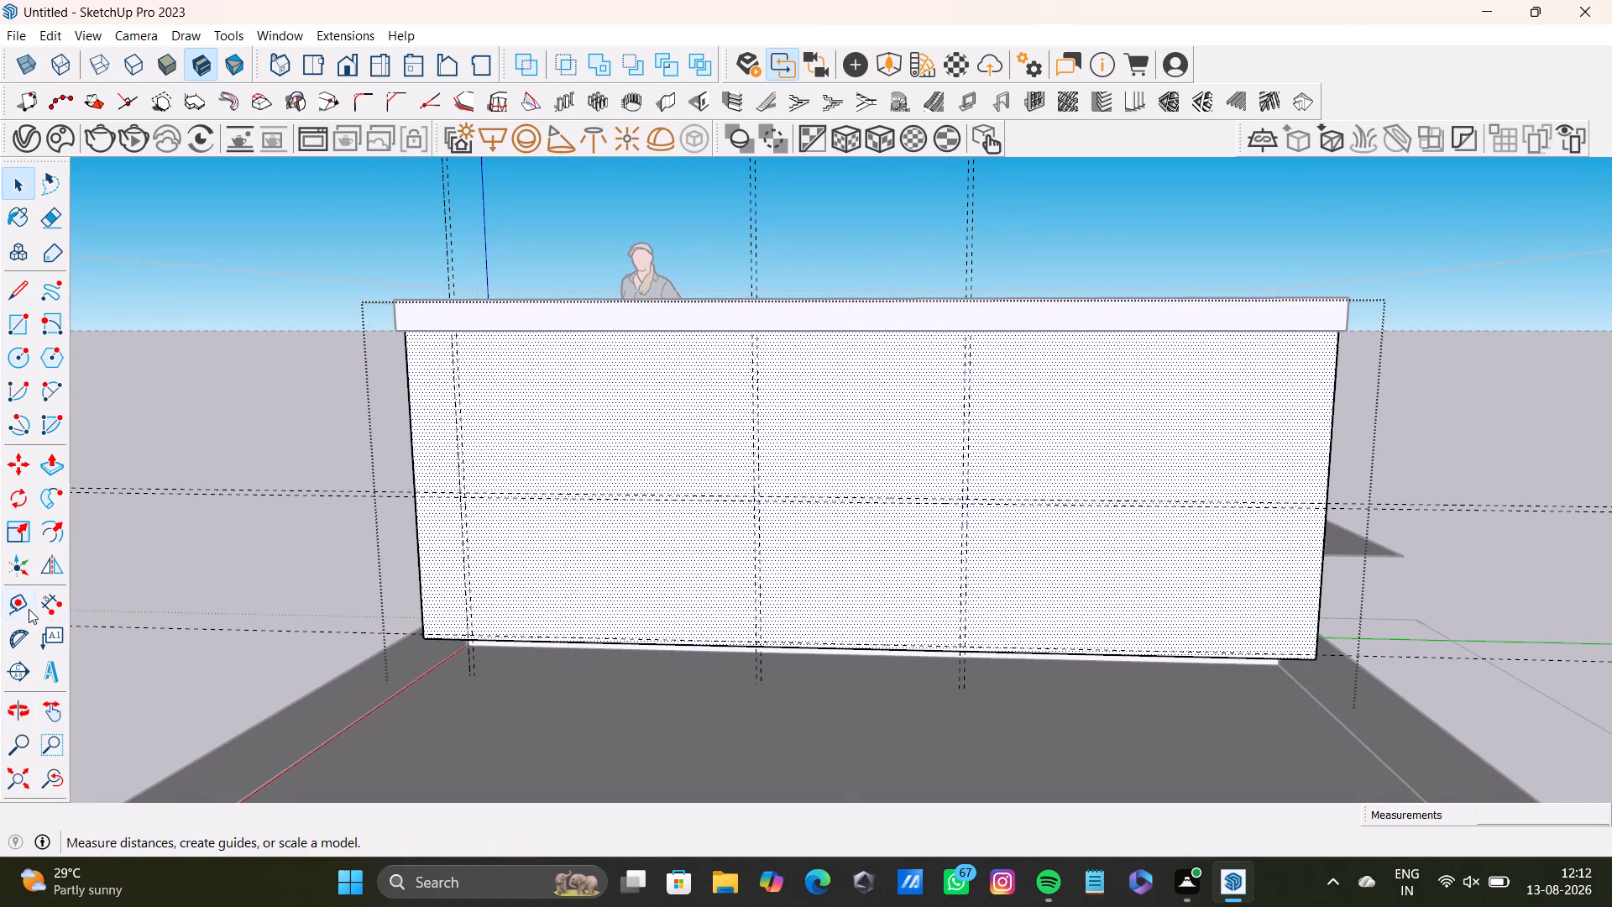
pyautogui.click(19, 606)
pyautogui.scroll(6, 714, 608)
pyautogui.click(762, 619)
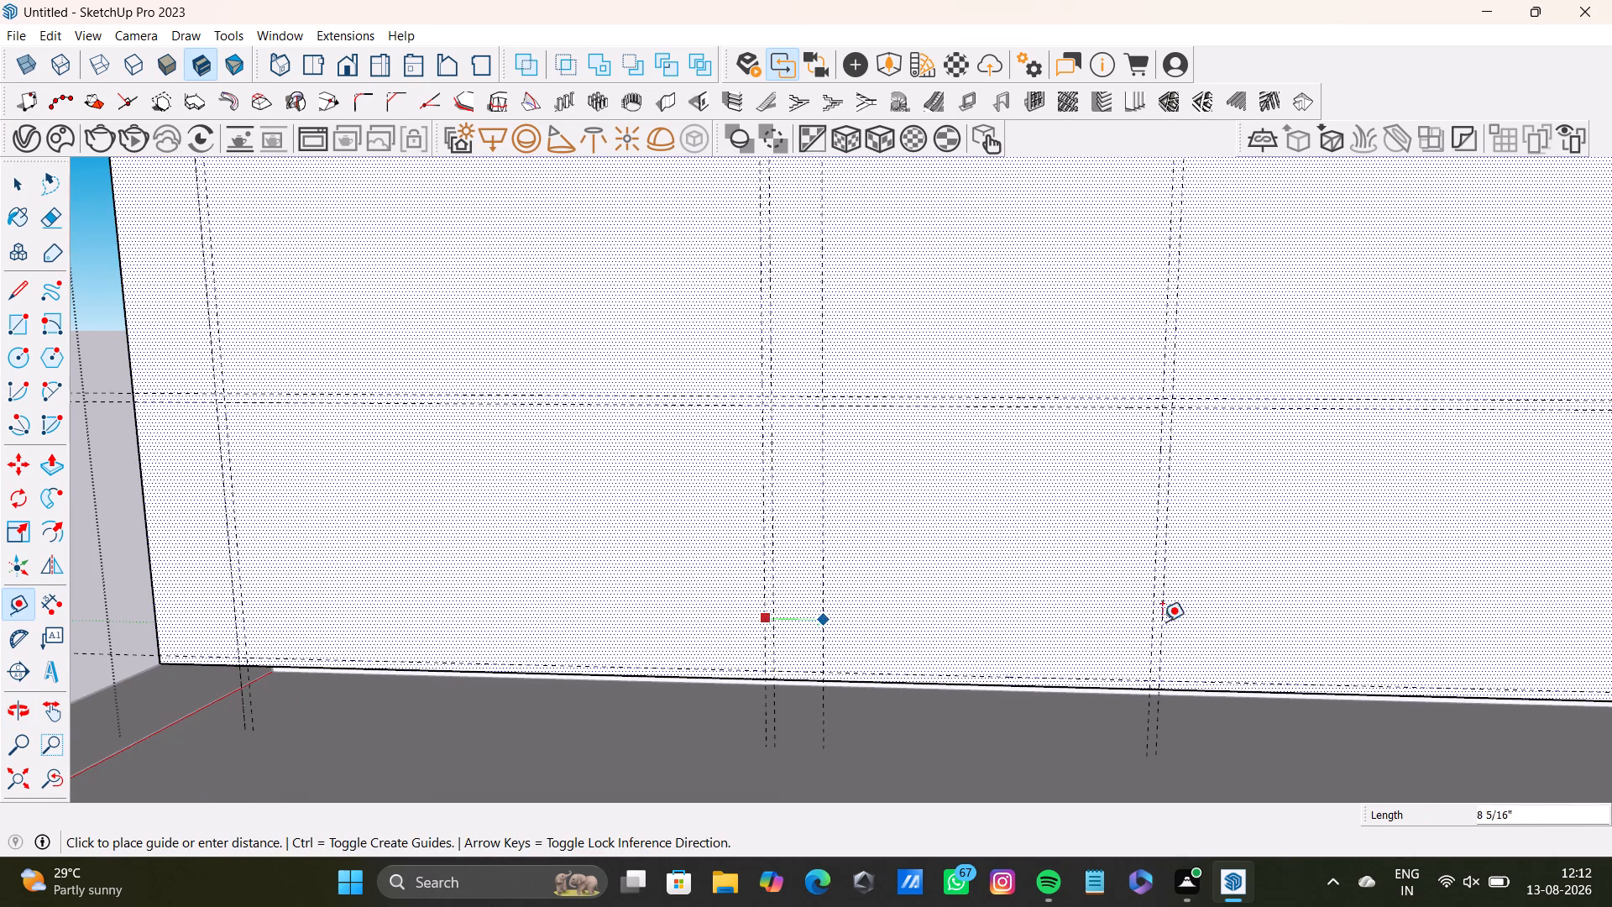
pyautogui.press('space')
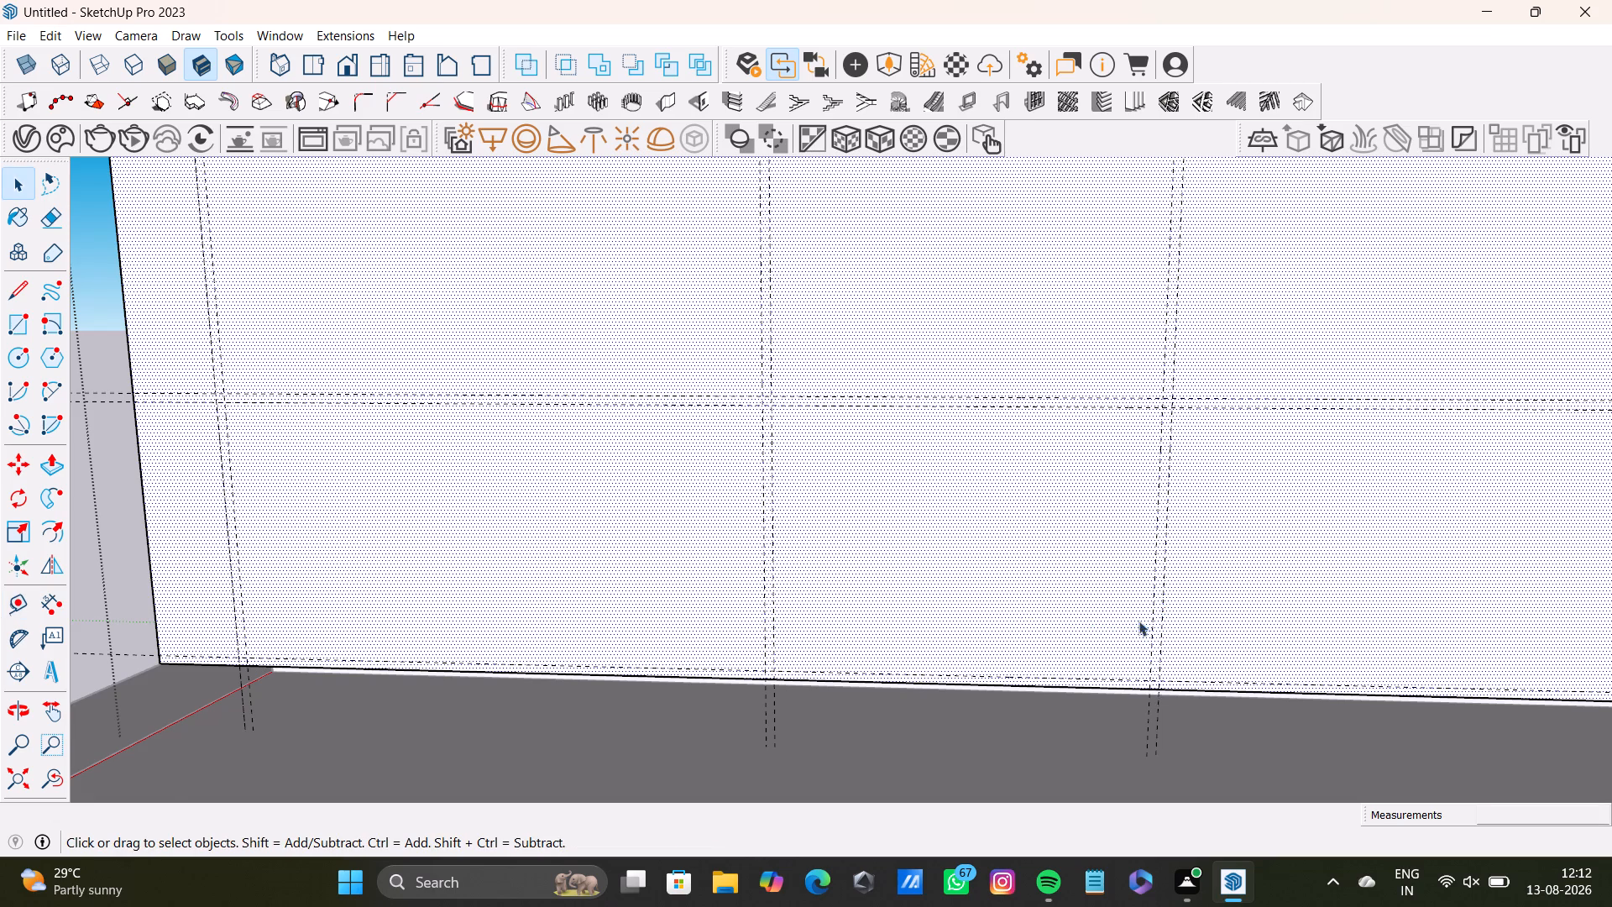
# Place a vertical guide 1'10" from the farther guide of the third 0.5" pair, toward the far end of the face.
pyautogui.scroll(-5, 976, 608)
pyautogui.keyDown('shift'); pyautogui.moveTo(976, 574); pyautogui.dragTo(839, 571, button='middle'); pyautogui.keyUp('shift')
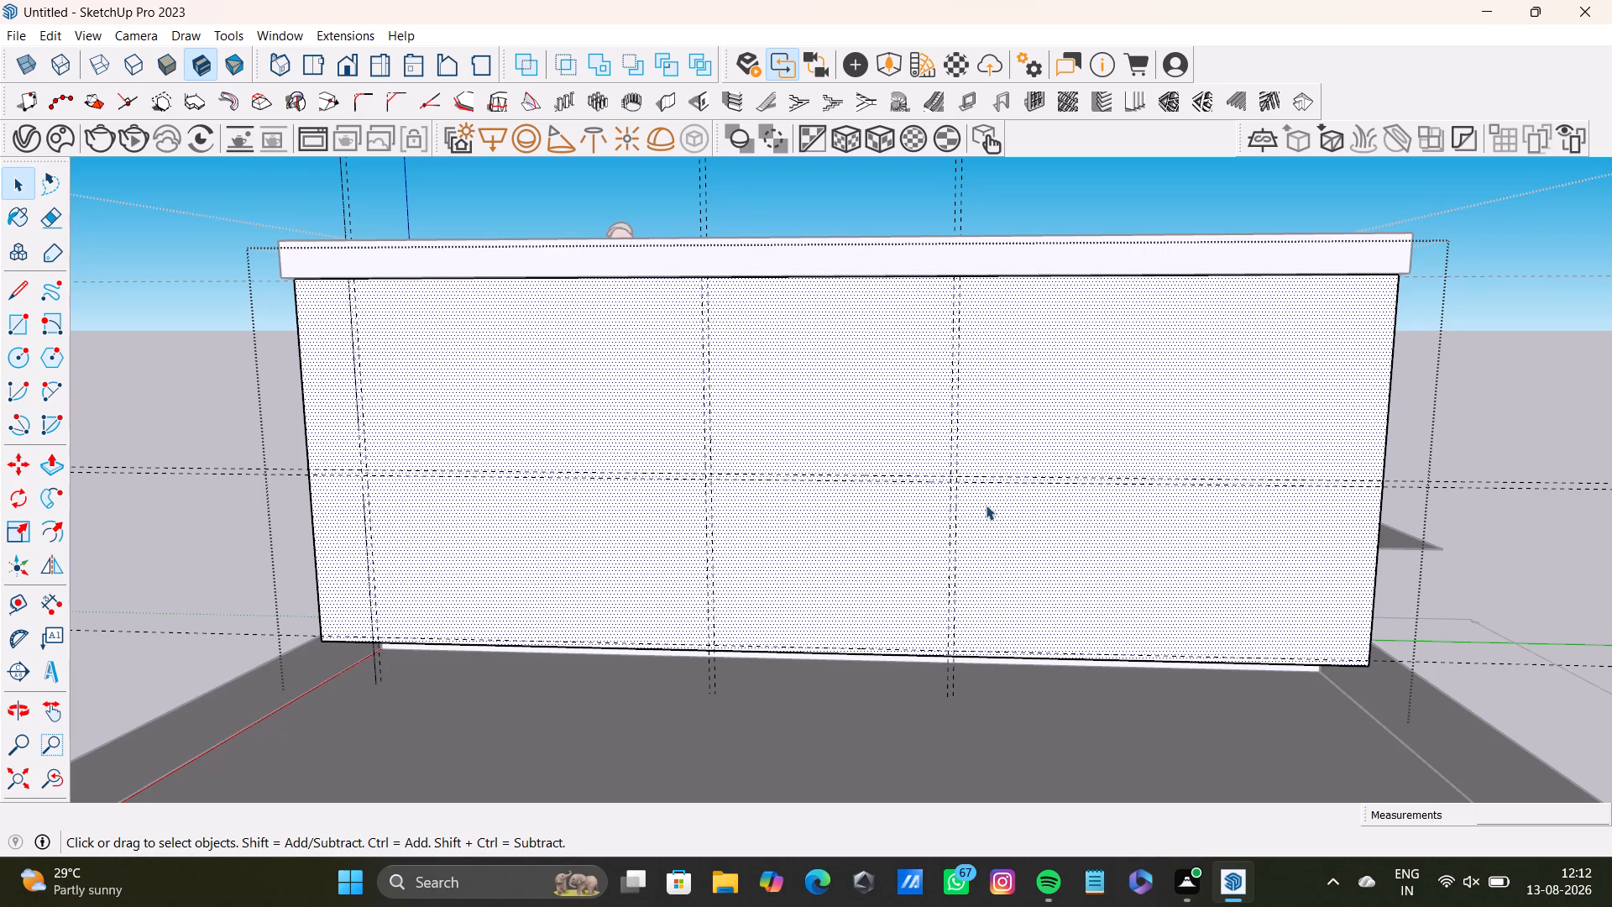
pyautogui.scroll(3, 970, 494)
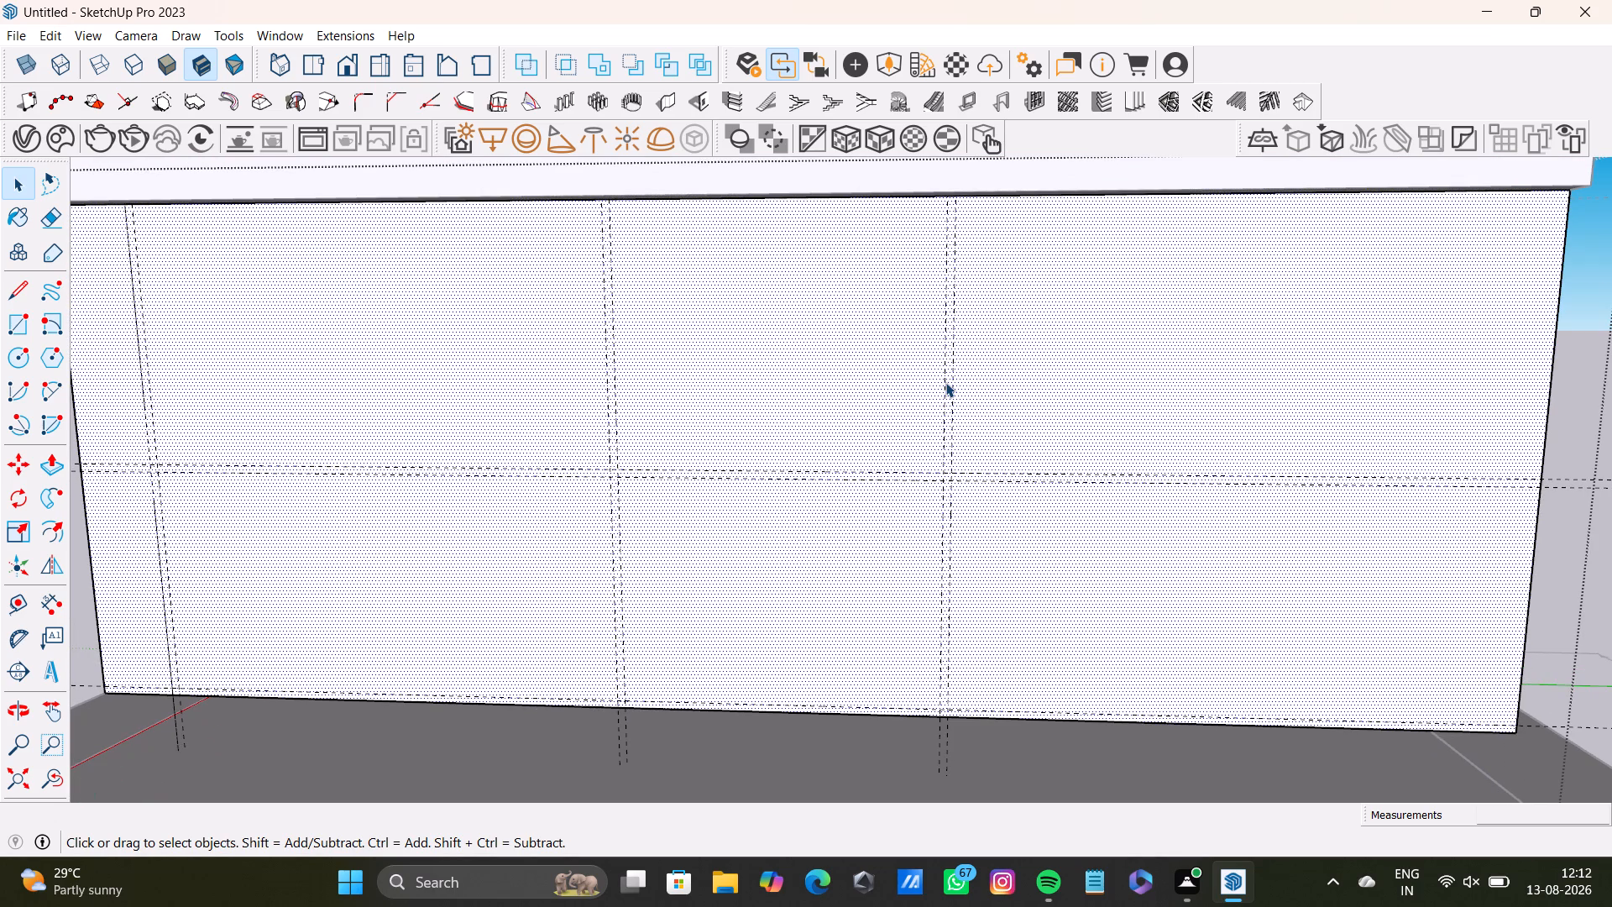
pyautogui.press('t')
pyautogui.press('Return')
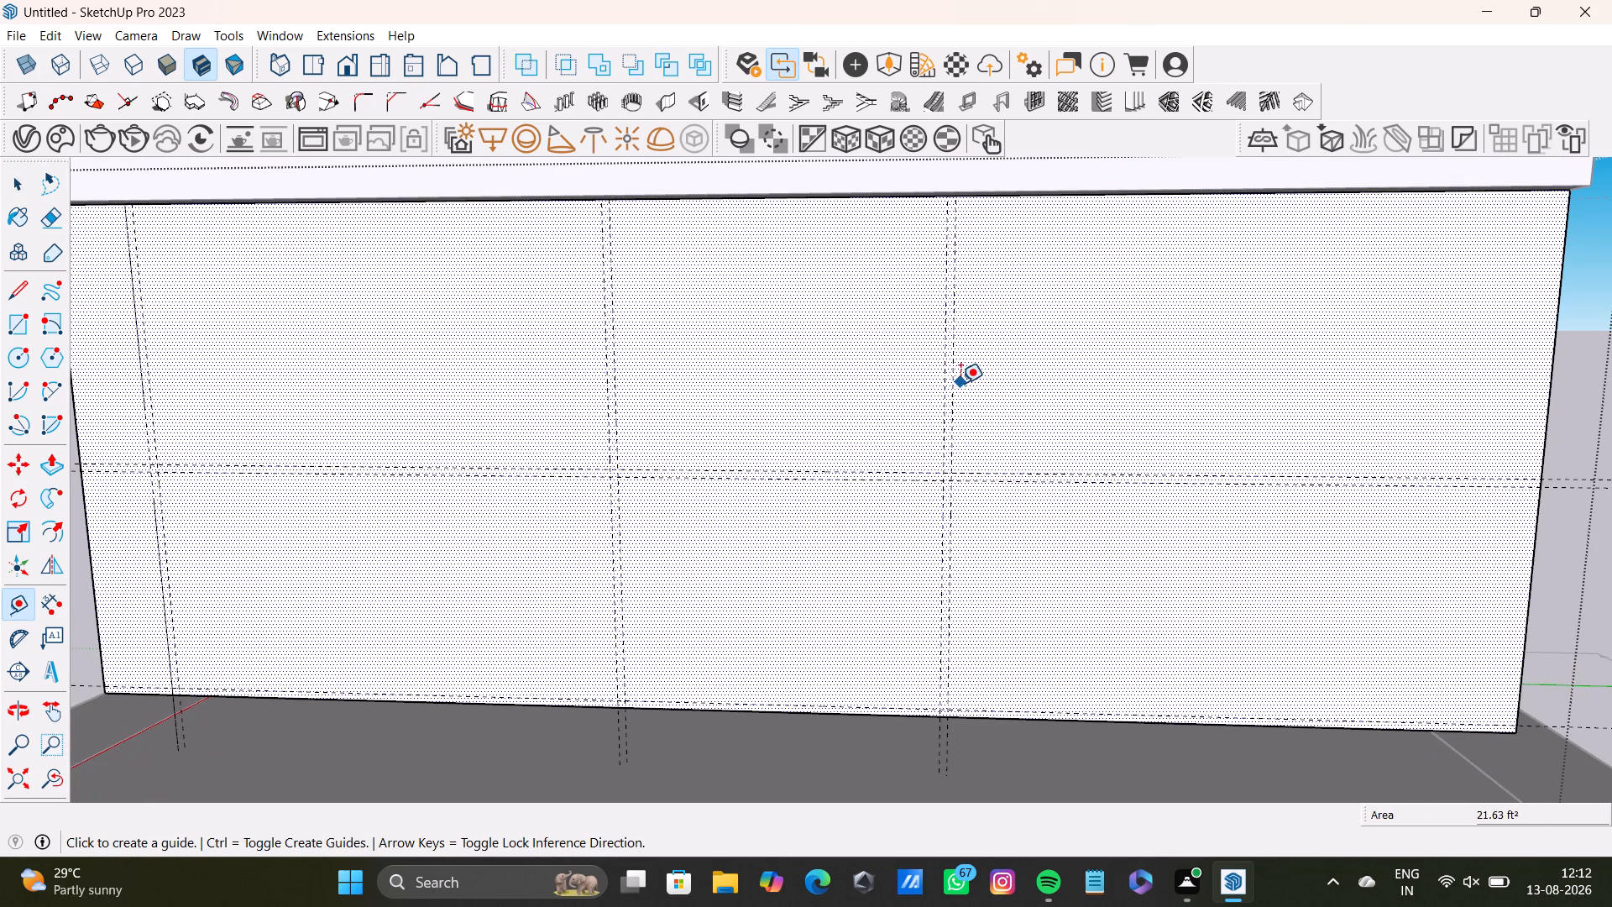
pyautogui.click(953, 385)
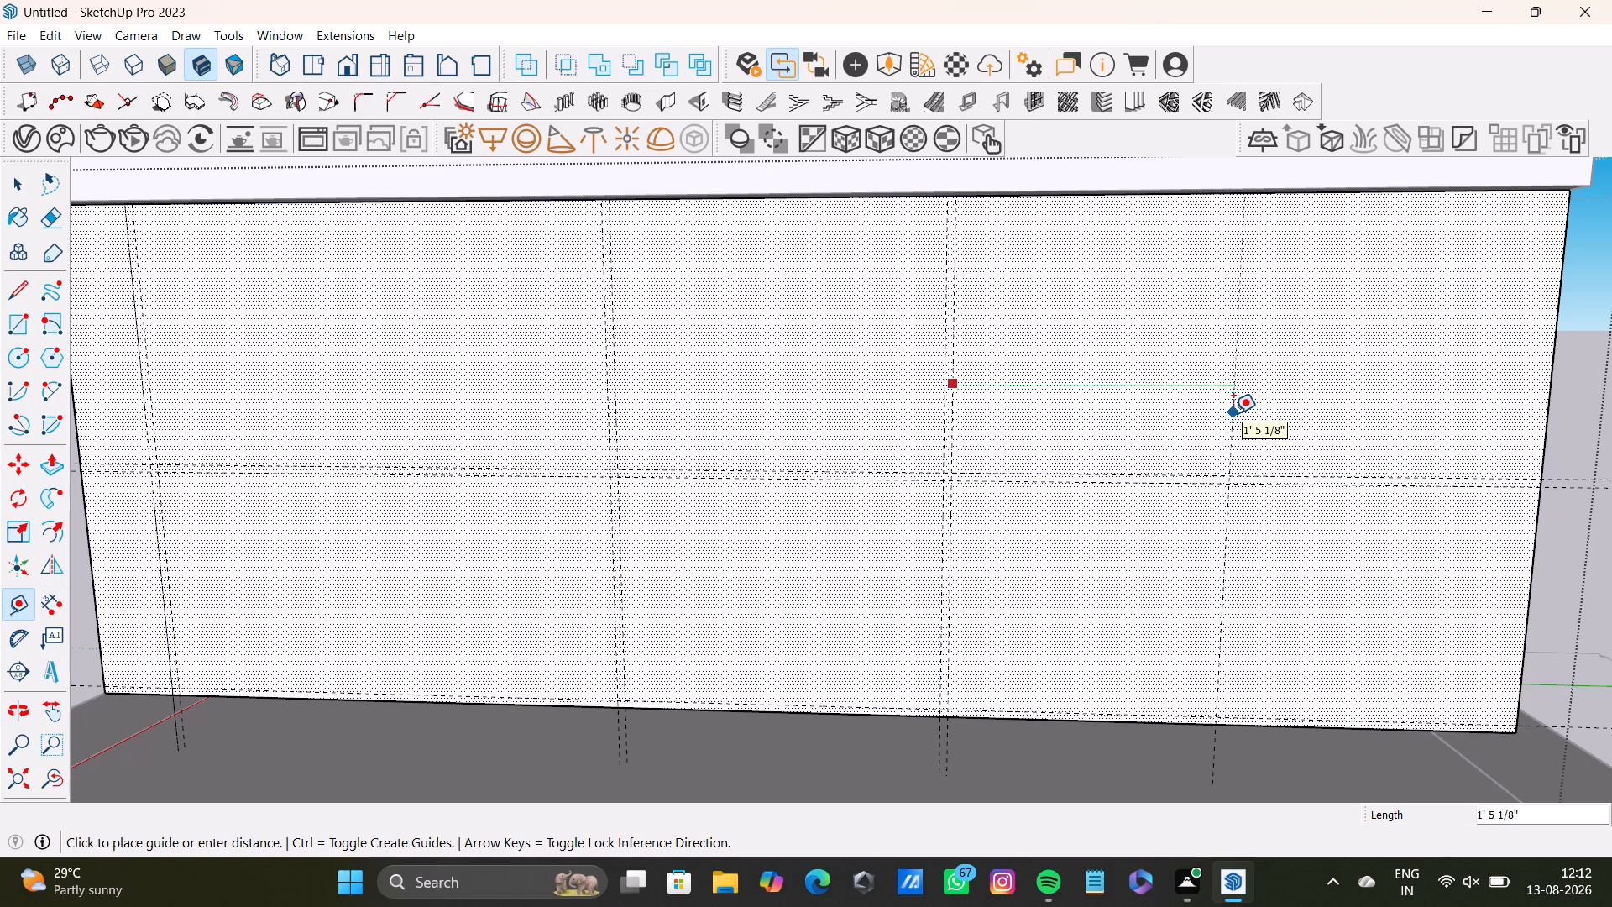
pyautogui.press('1')
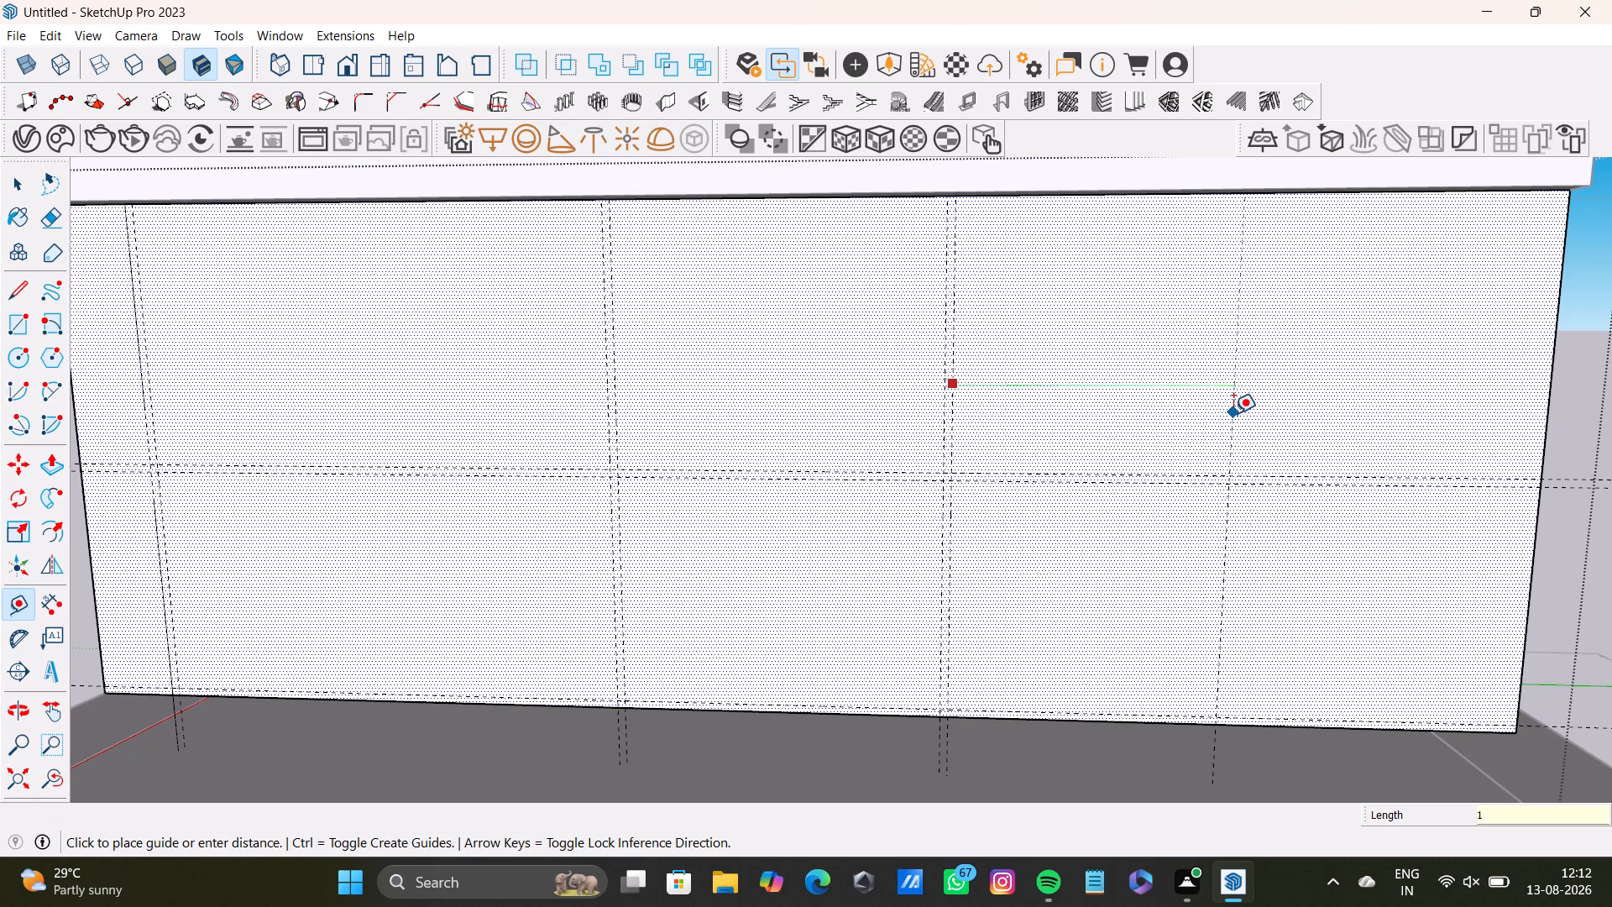
pyautogui.write('\'10"')
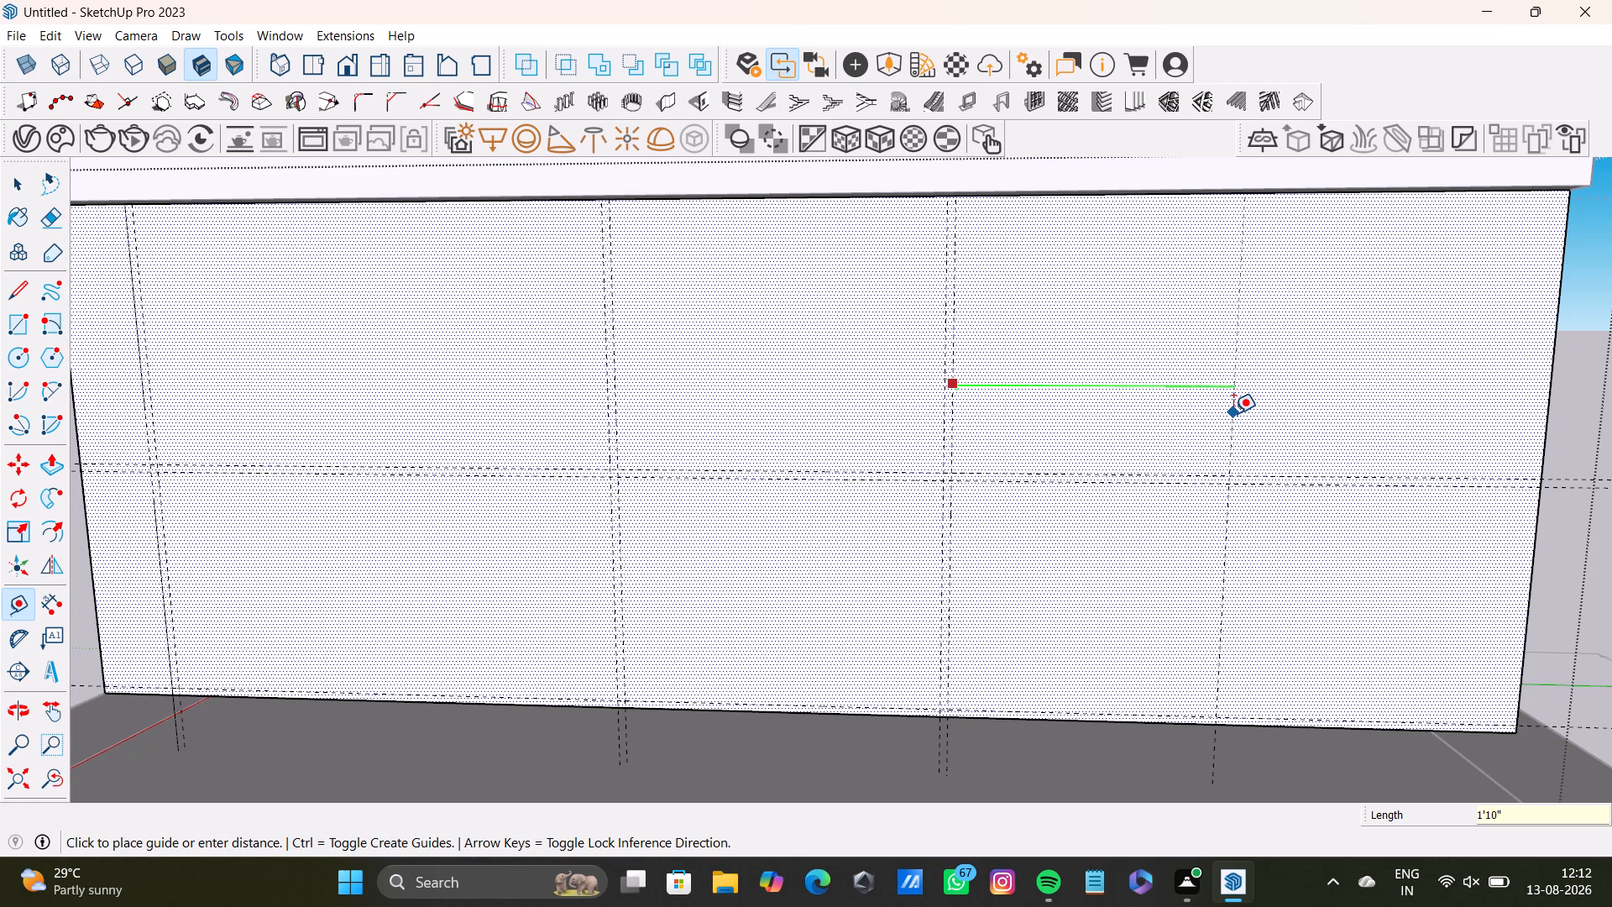
pyautogui.press('Return')
pyautogui.scroll(-2, 1270, 413)
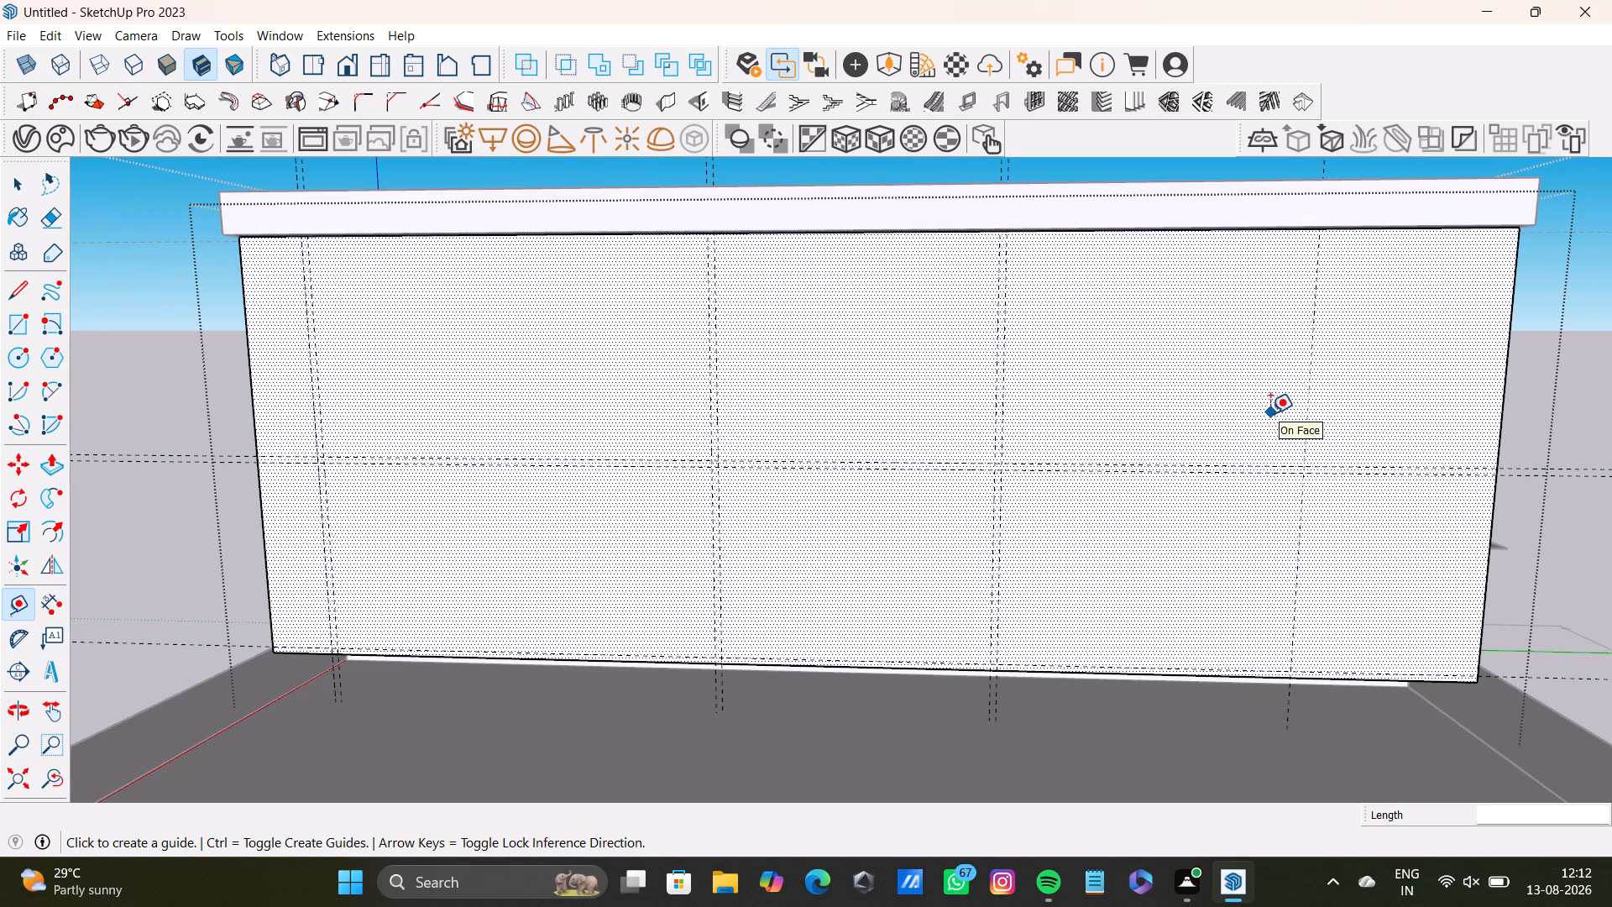
# Undo the horizontal guides and every vertical guide beyond the first 0.5" pair on the block's inner face.
pyautogui.hotkey('ctrl', 'z')
pyautogui.scroll(1, 992, 417)
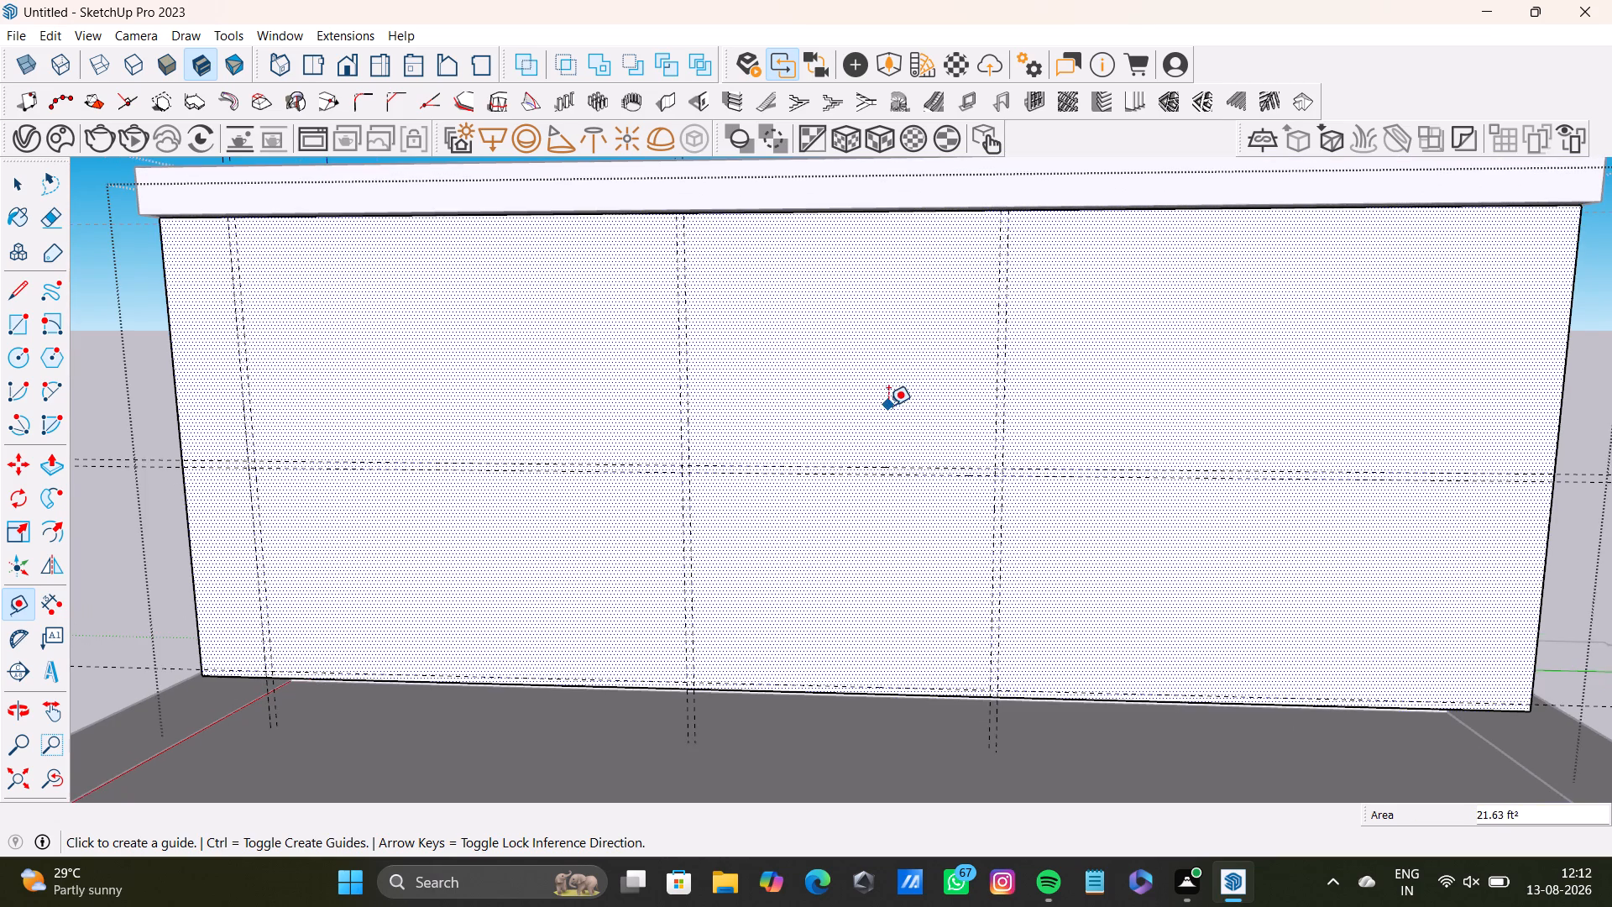
pyautogui.scroll(-2, 888, 406)
pyautogui.keyDown('shift'); pyautogui.moveTo(885, 412); pyautogui.dragTo(945, 427, button='middle'); pyautogui.keyUp('shift')
pyautogui.moveTo(945, 459); pyautogui.dragTo(969, 474, button='middle')
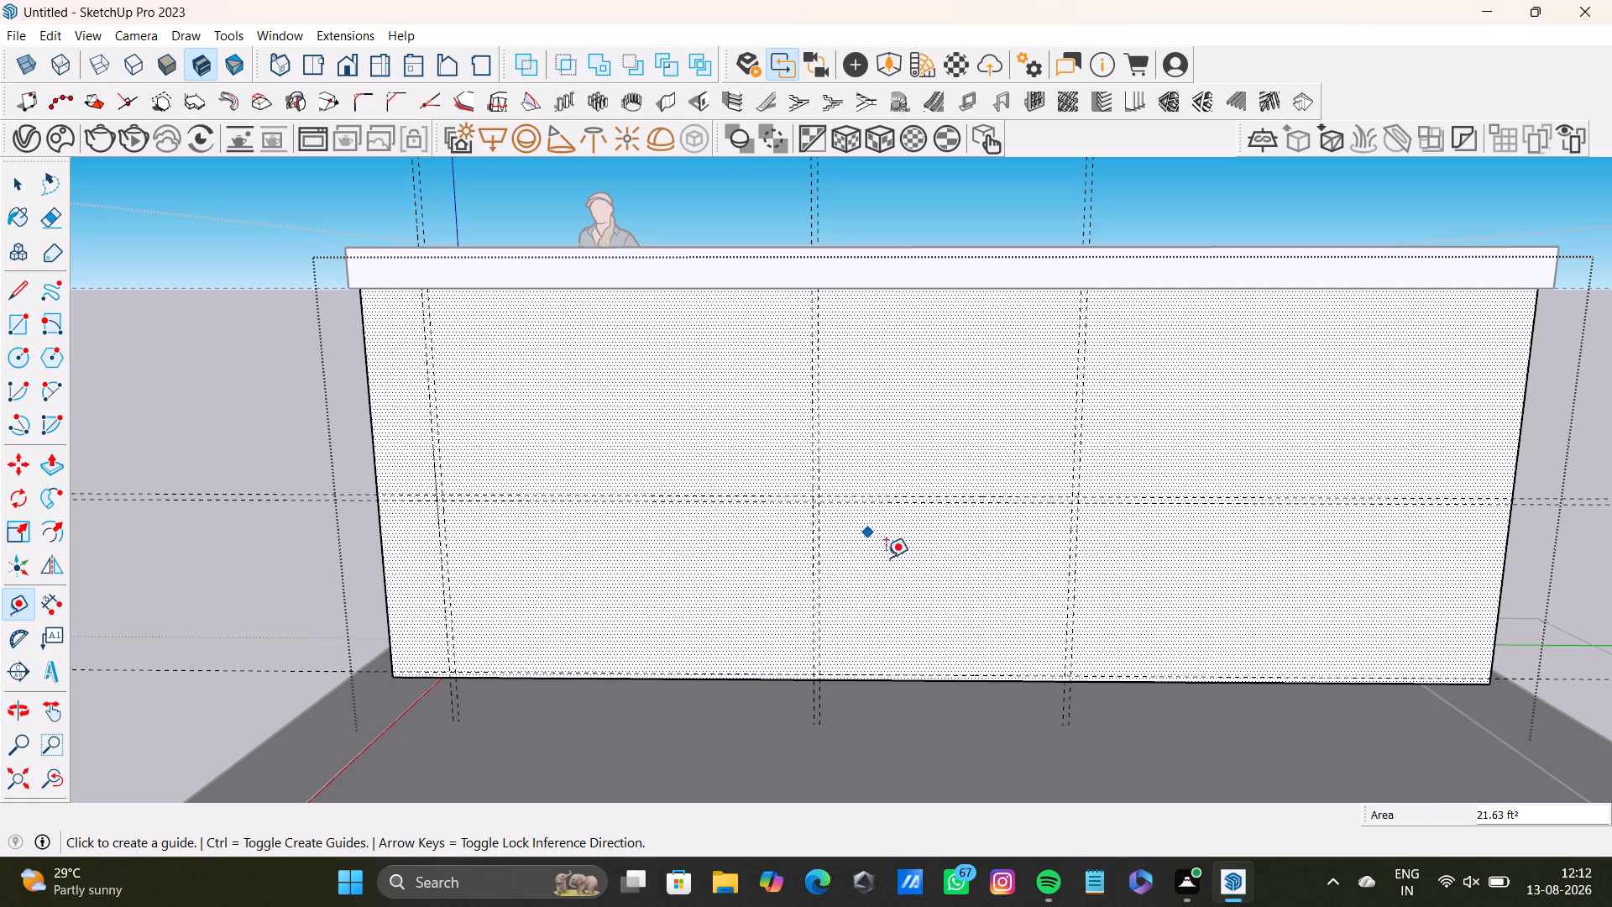
pyautogui.moveTo(892, 618); pyautogui.dragTo(891, 575, button='middle')
pyautogui.scroll(-1, 887, 532)
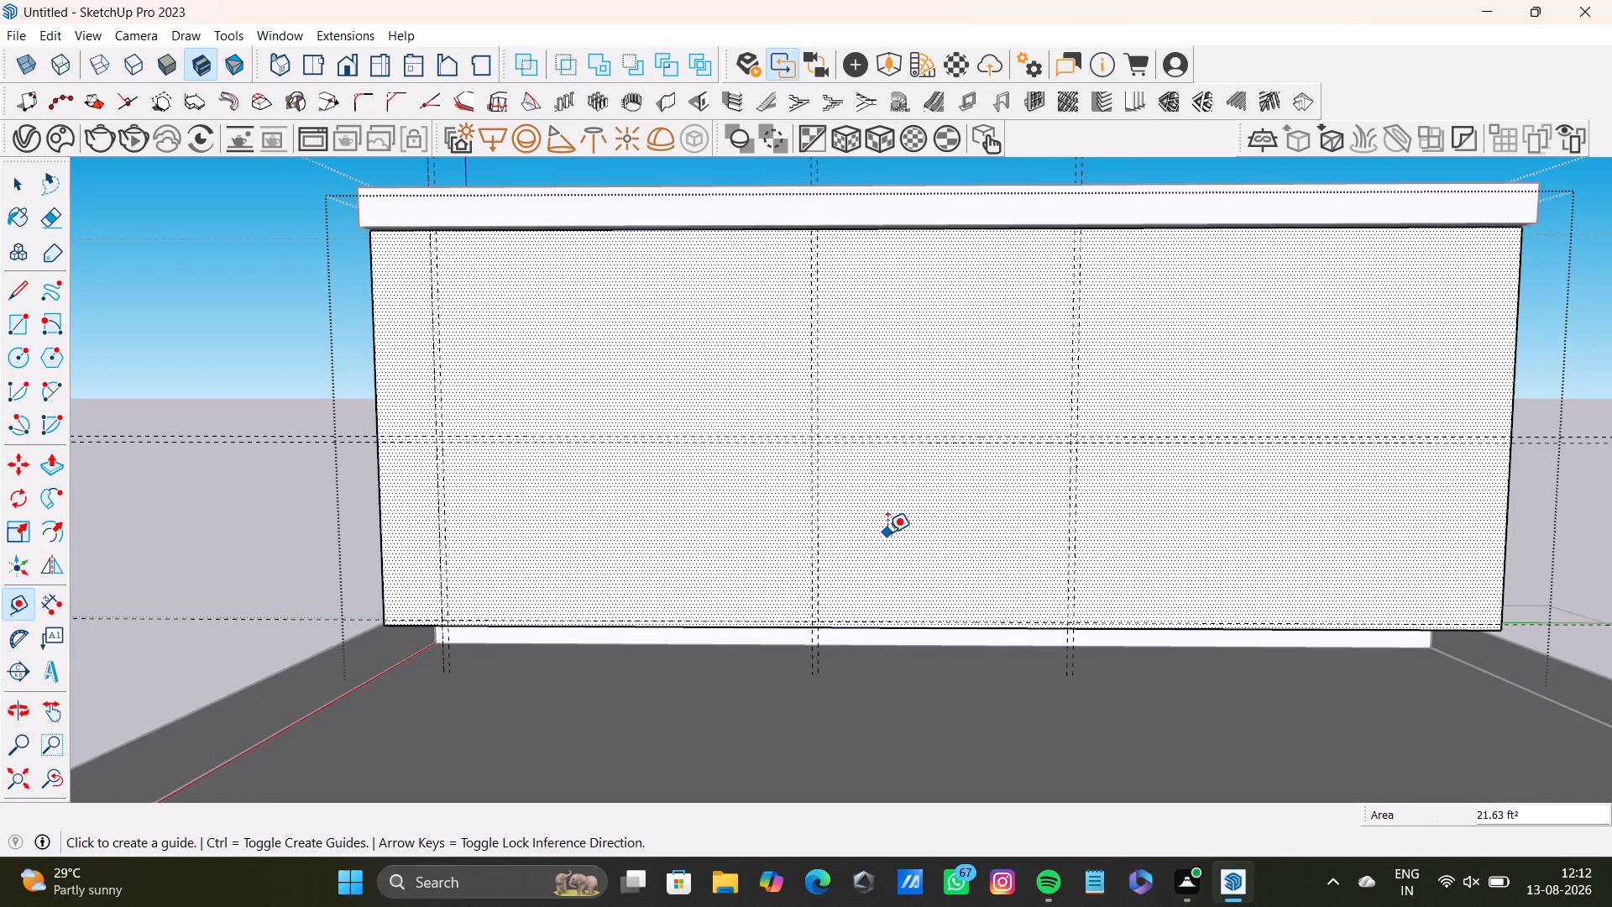
pyautogui.scroll(-1, 887, 532)
pyautogui.moveTo(887, 532); pyautogui.dragTo(883, 553, button='middle')
pyautogui.hotkey('ctrl', 'z')
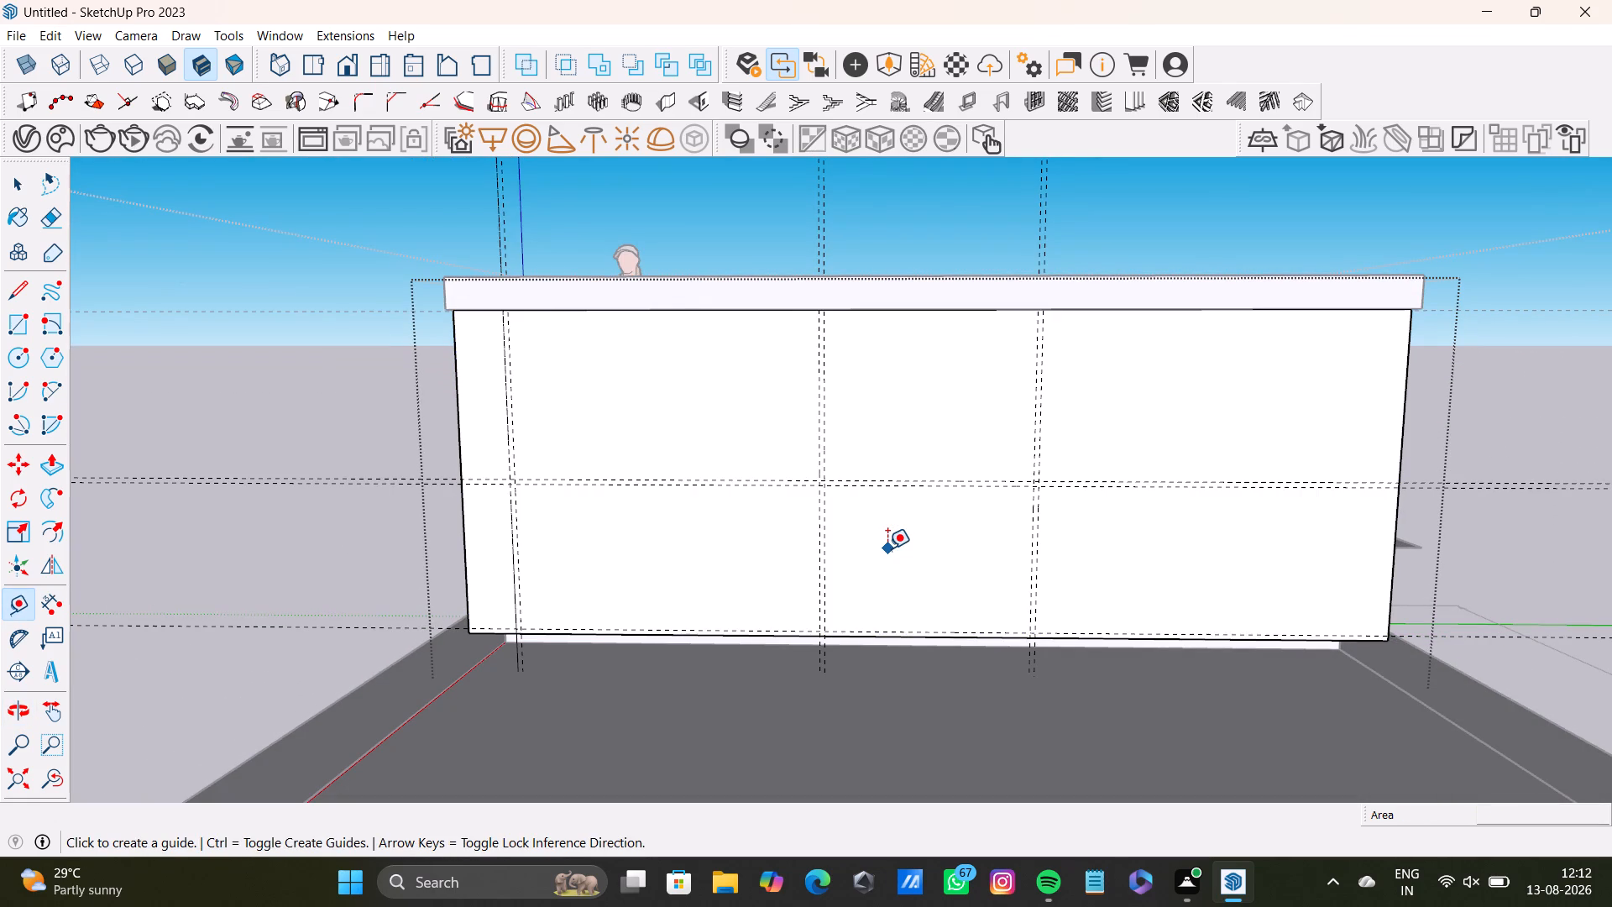
pyautogui.hotkey('ctrl', 'z')
pyautogui.hotkey('ctrl', 'z')
pyautogui.hotkey('ctrl', 'z')
pyautogui.hotkey('ctrl', 'z')
pyautogui.hotkey('ctrl', 'z')
pyautogui.hotkey('ctrl', 'z')
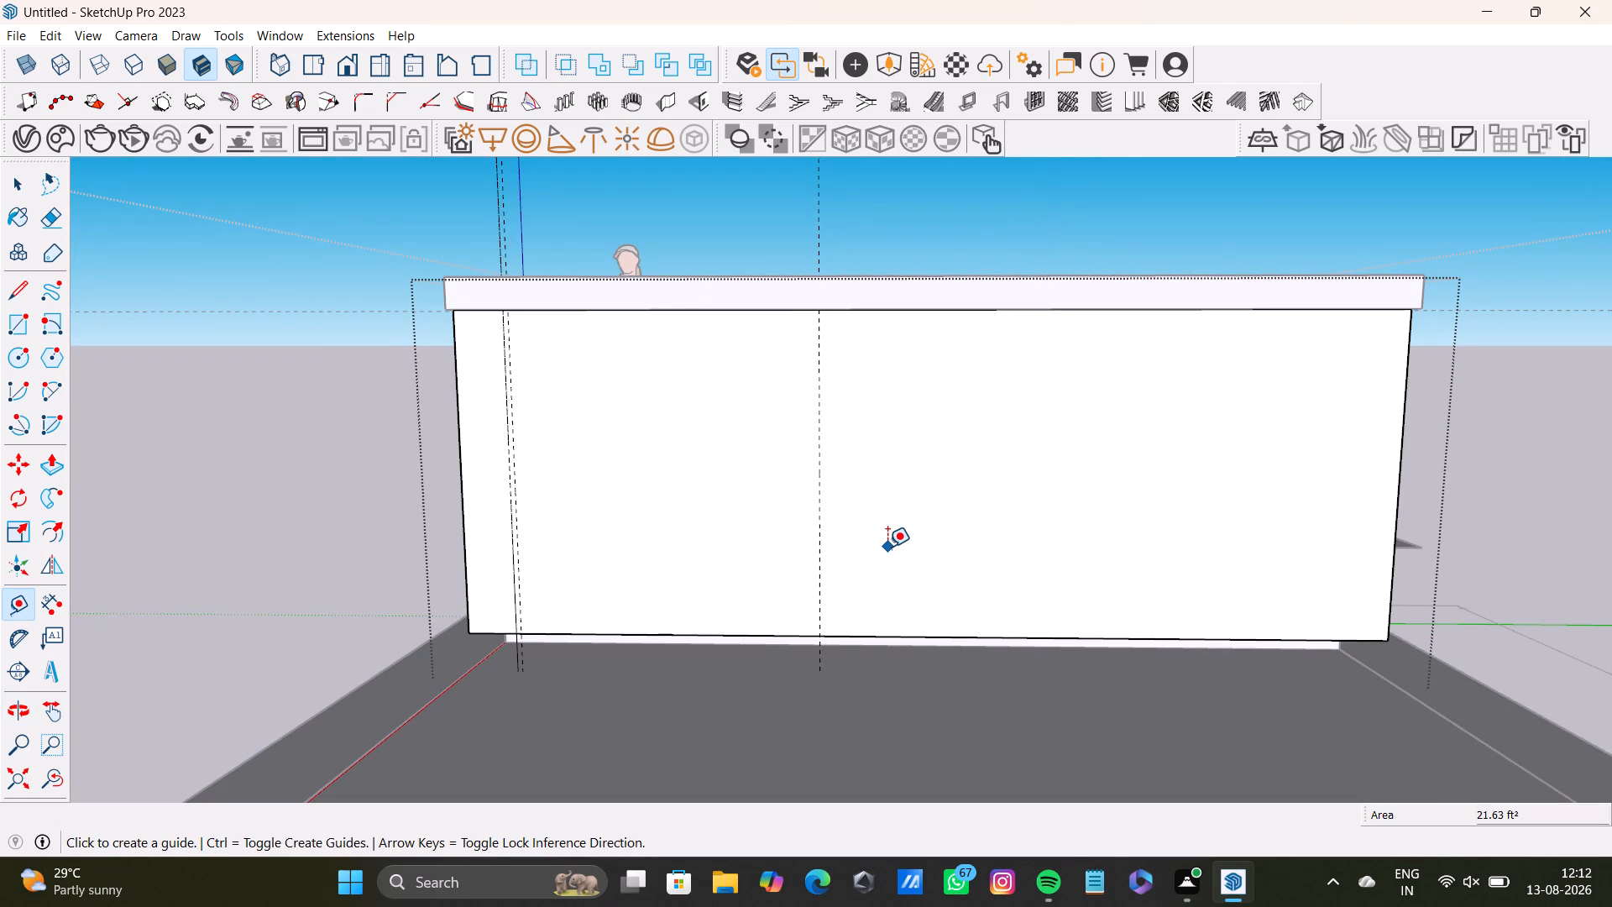
pyautogui.hotkey('ctrl', 'z')
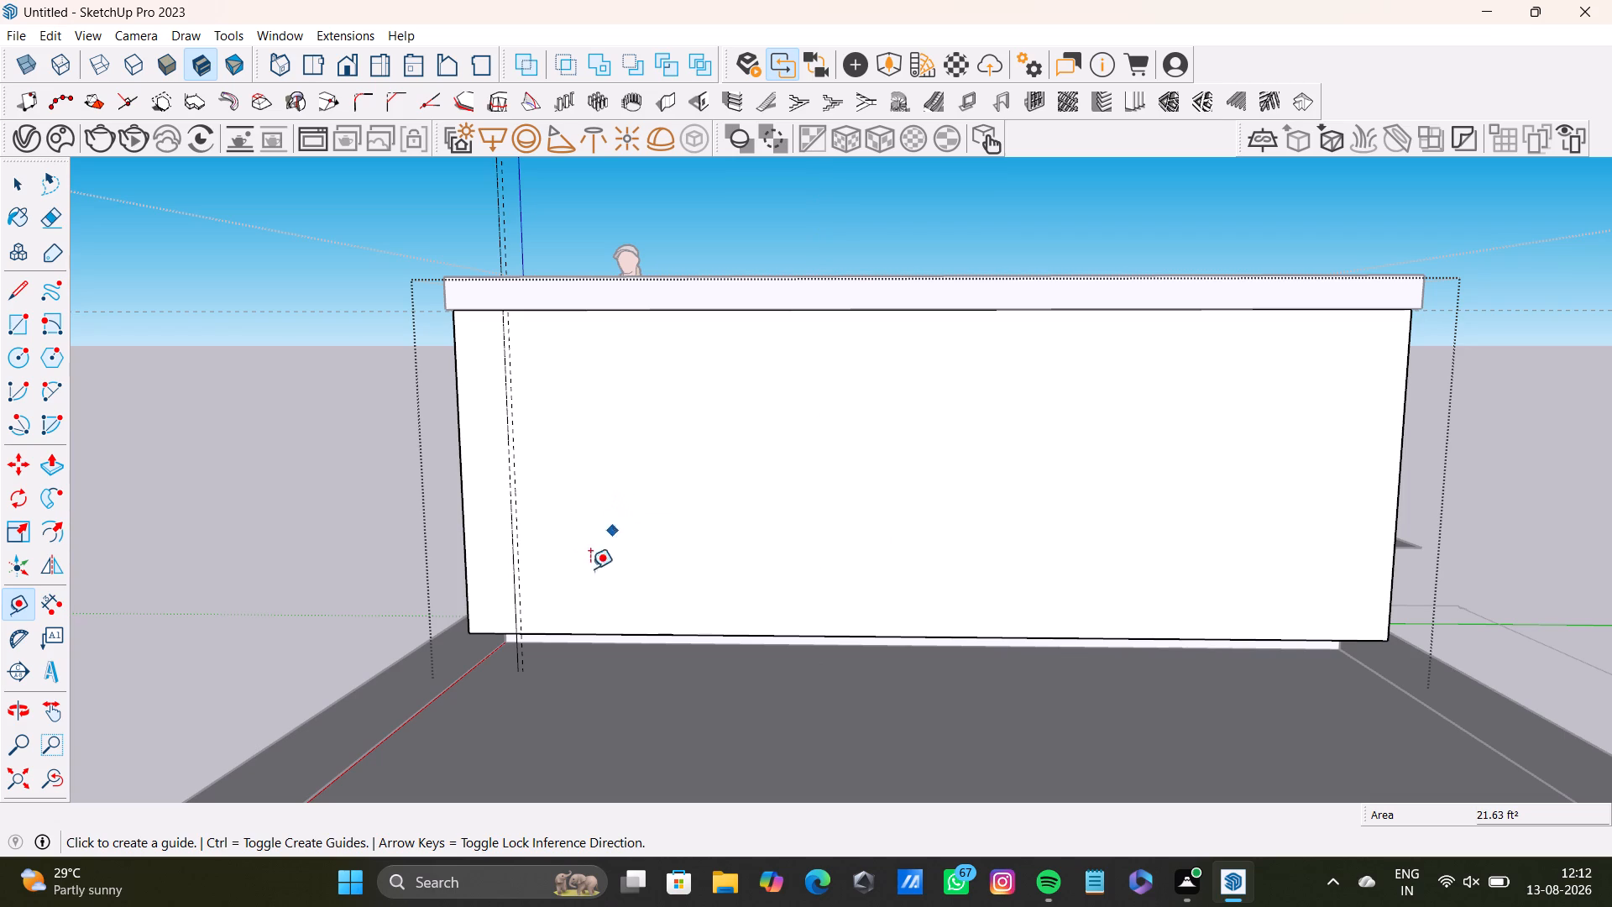
# Select the block's inner face and place a vertical guide 2' from the farther guide of the first 0.5" pair, toward the far end.
pyautogui.scroll(8, 500, 563)
pyautogui.moveTo(567, 484); pyautogui.dragTo(559, 611, button='middle')
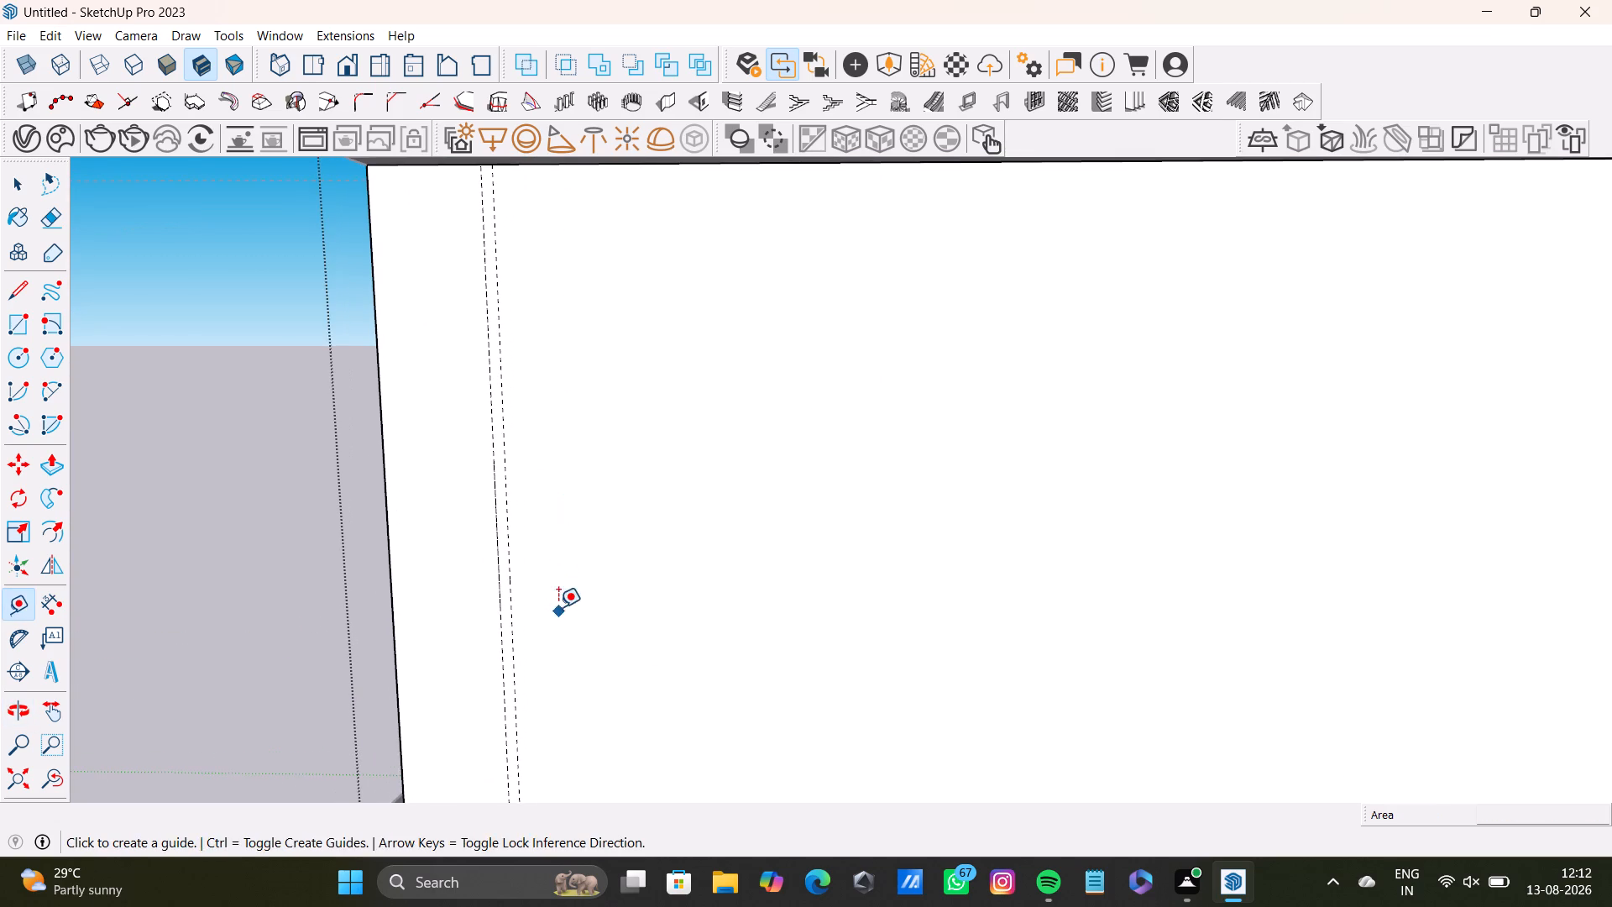
pyautogui.press('space')
pyautogui.tripleClick(631, 587)
pyautogui.click(631, 587)
pyautogui.scroll(-2, 653, 604)
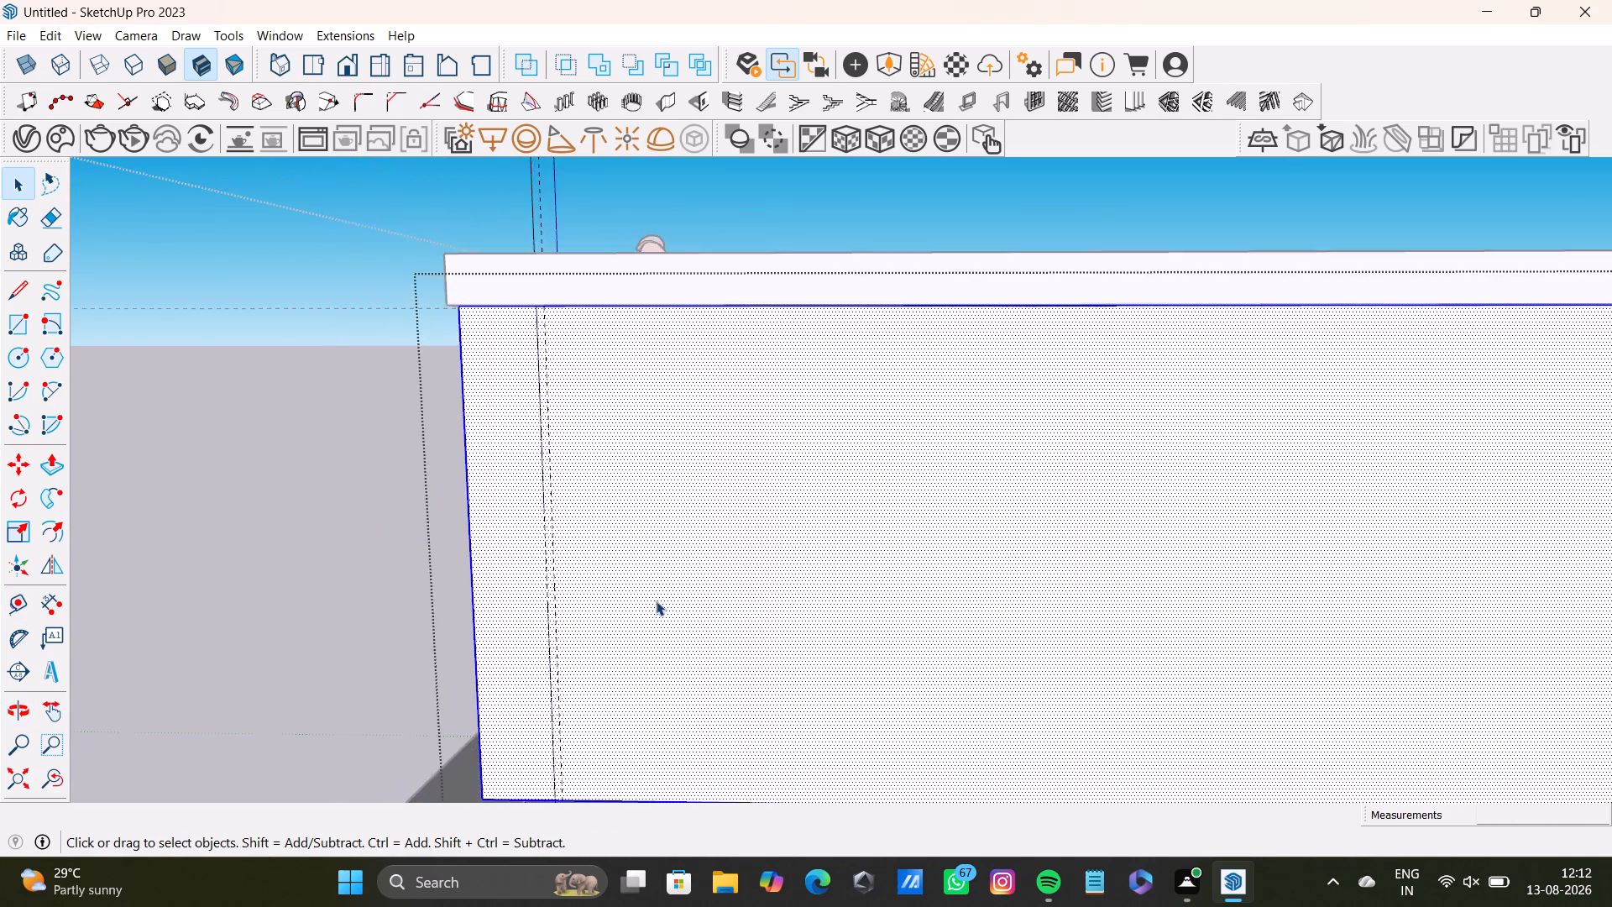
pyautogui.scroll(-4, 656, 600)
pyautogui.moveTo(684, 574); pyautogui.dragTo(684, 527, button='middle')
pyautogui.click(17, 599)
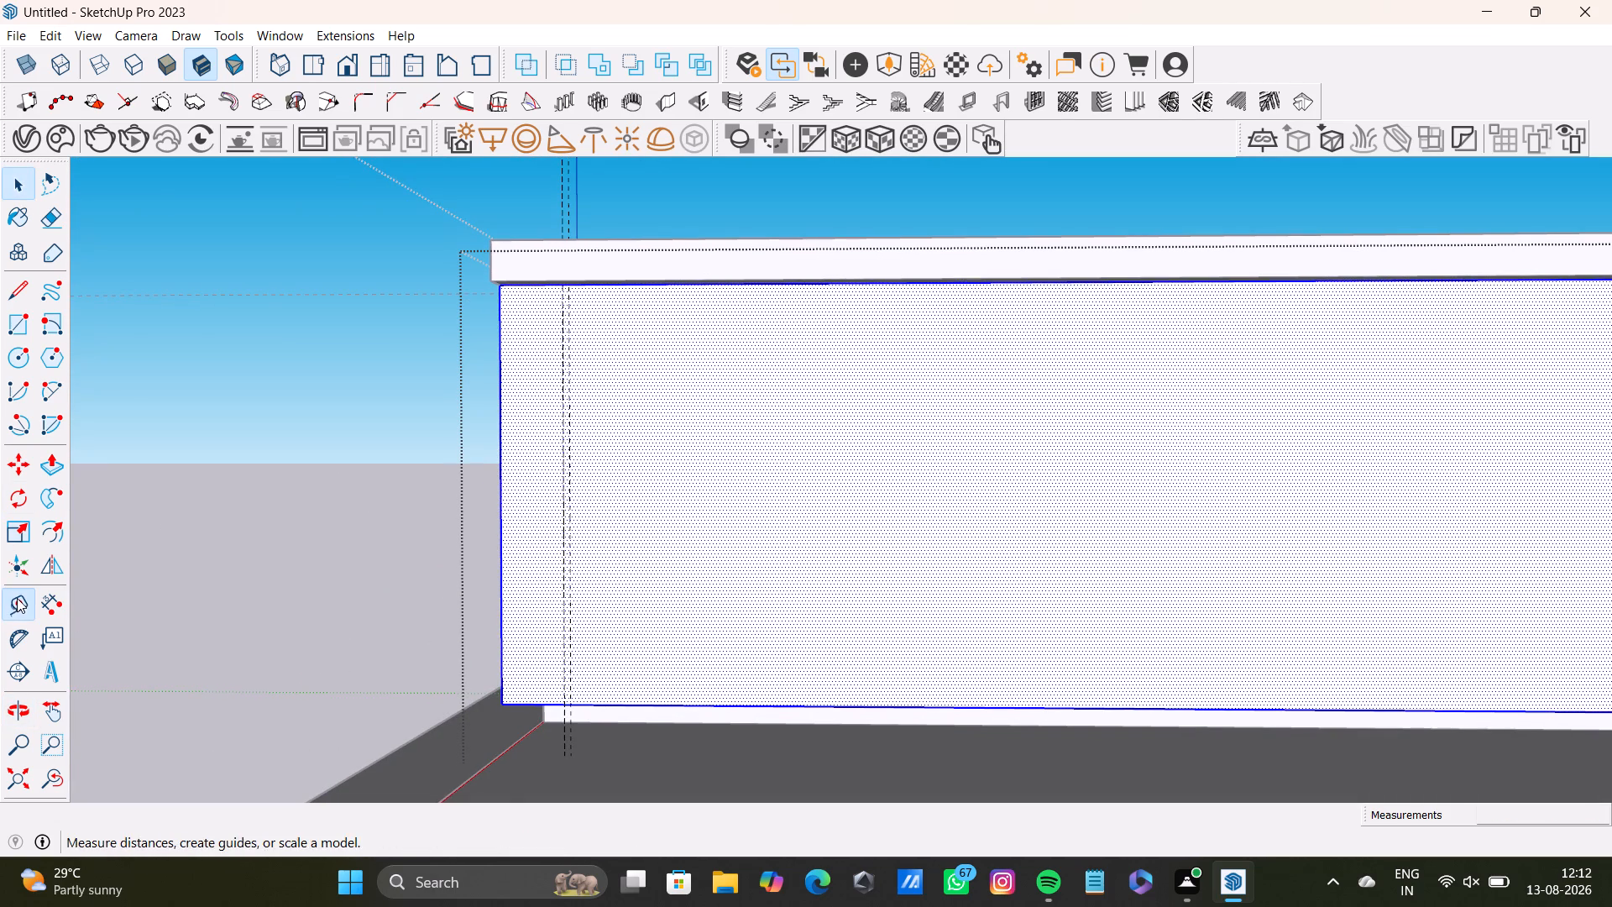
pyautogui.scroll(3, 621, 509)
pyautogui.click(552, 519)
pyautogui.scroll(-2, 1090, 547)
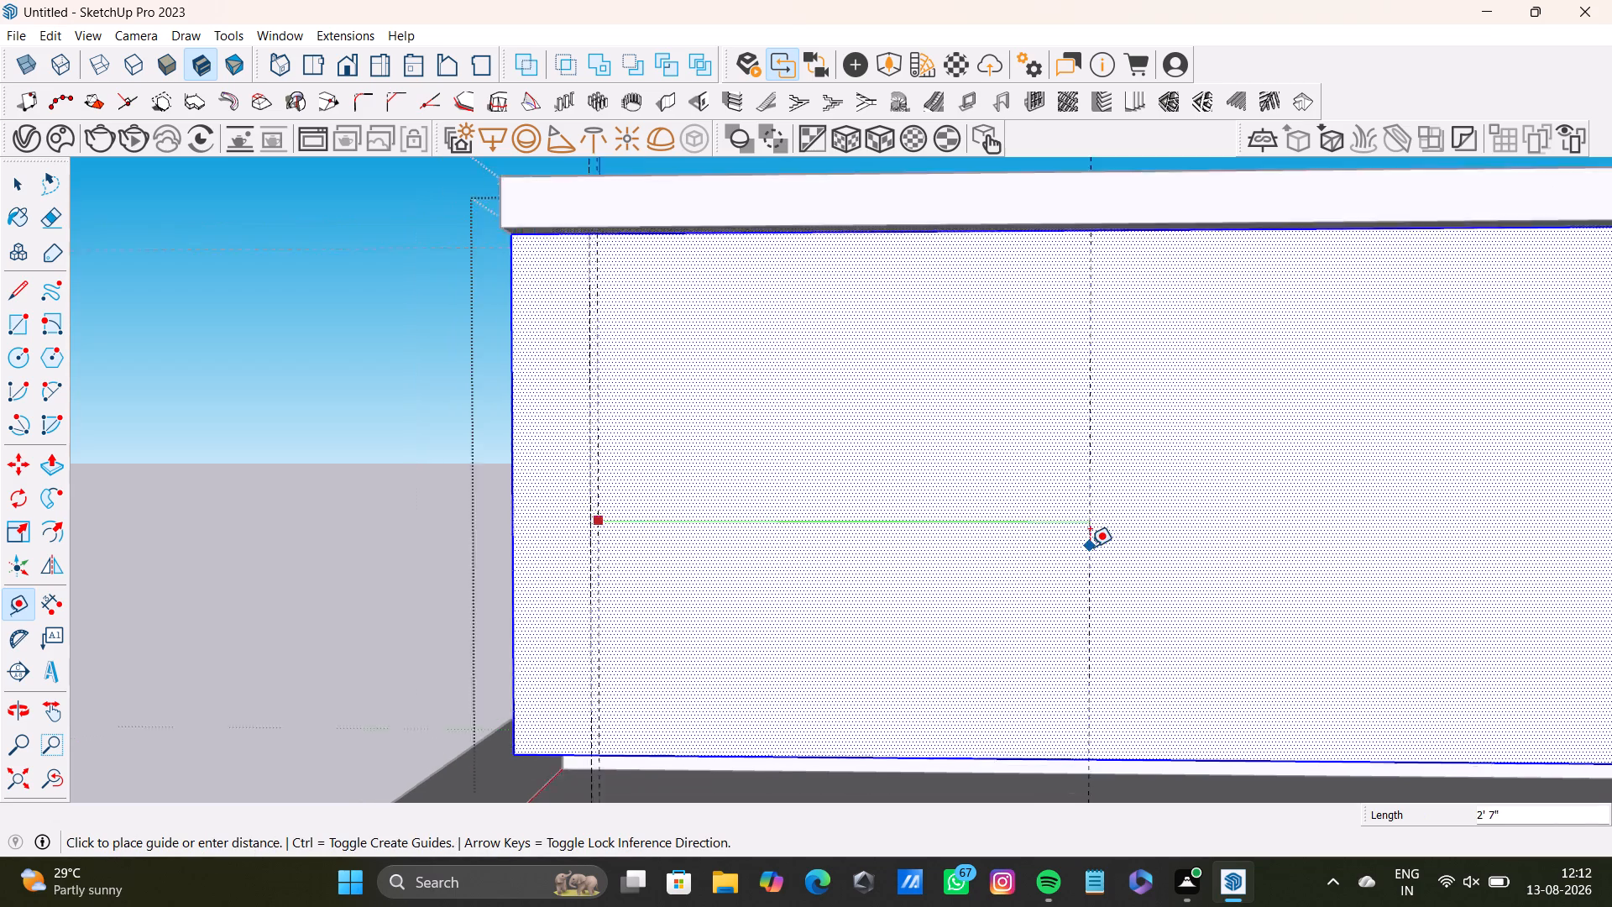
pyautogui.moveTo(1090, 542); pyautogui.dragTo(1061, 554, button='middle')
pyautogui.moveTo(1039, 578); pyautogui.dragTo(1138, 578, button='middle')
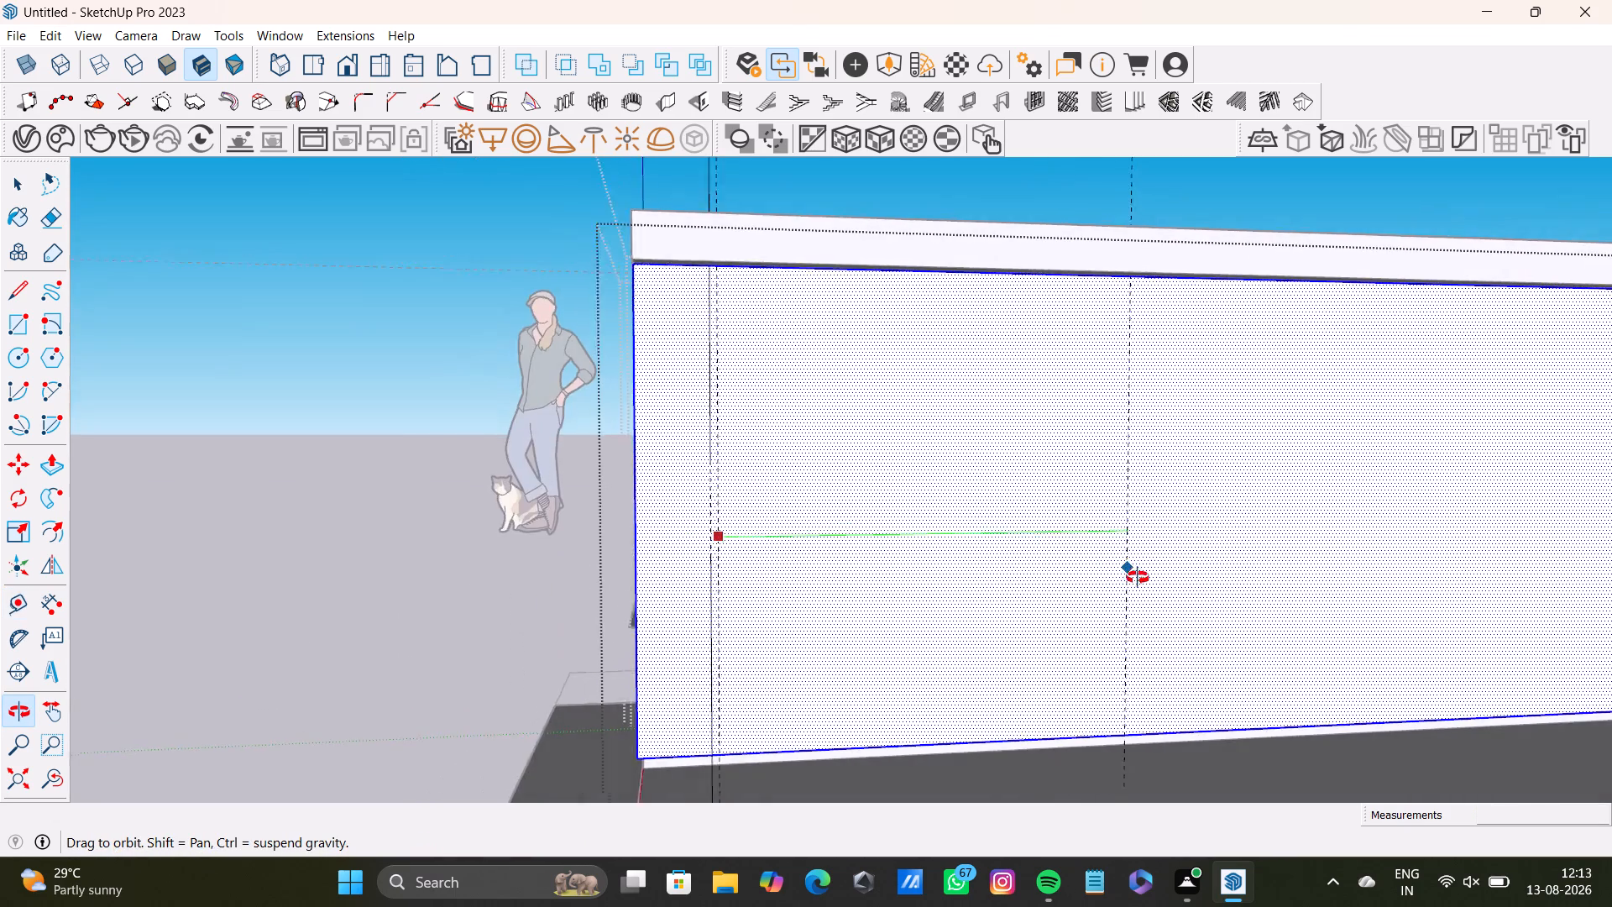
pyautogui.moveTo(1138, 578); pyautogui.dragTo(1086, 561, button='middle')
pyautogui.press('2')
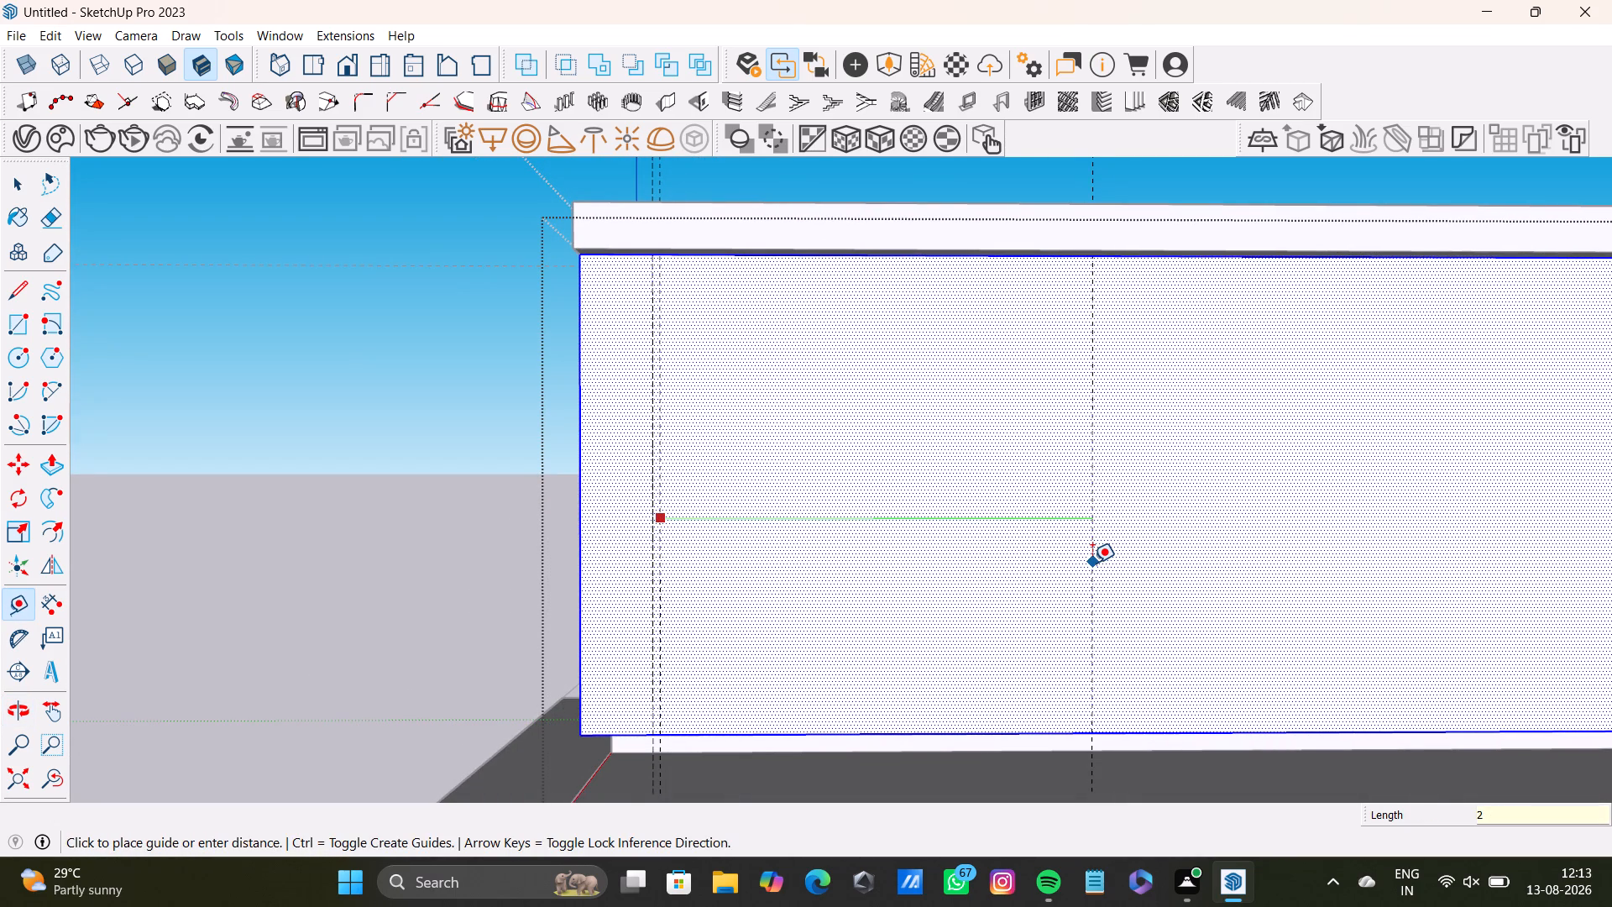
pyautogui.press("'")
pyautogui.press('Return')
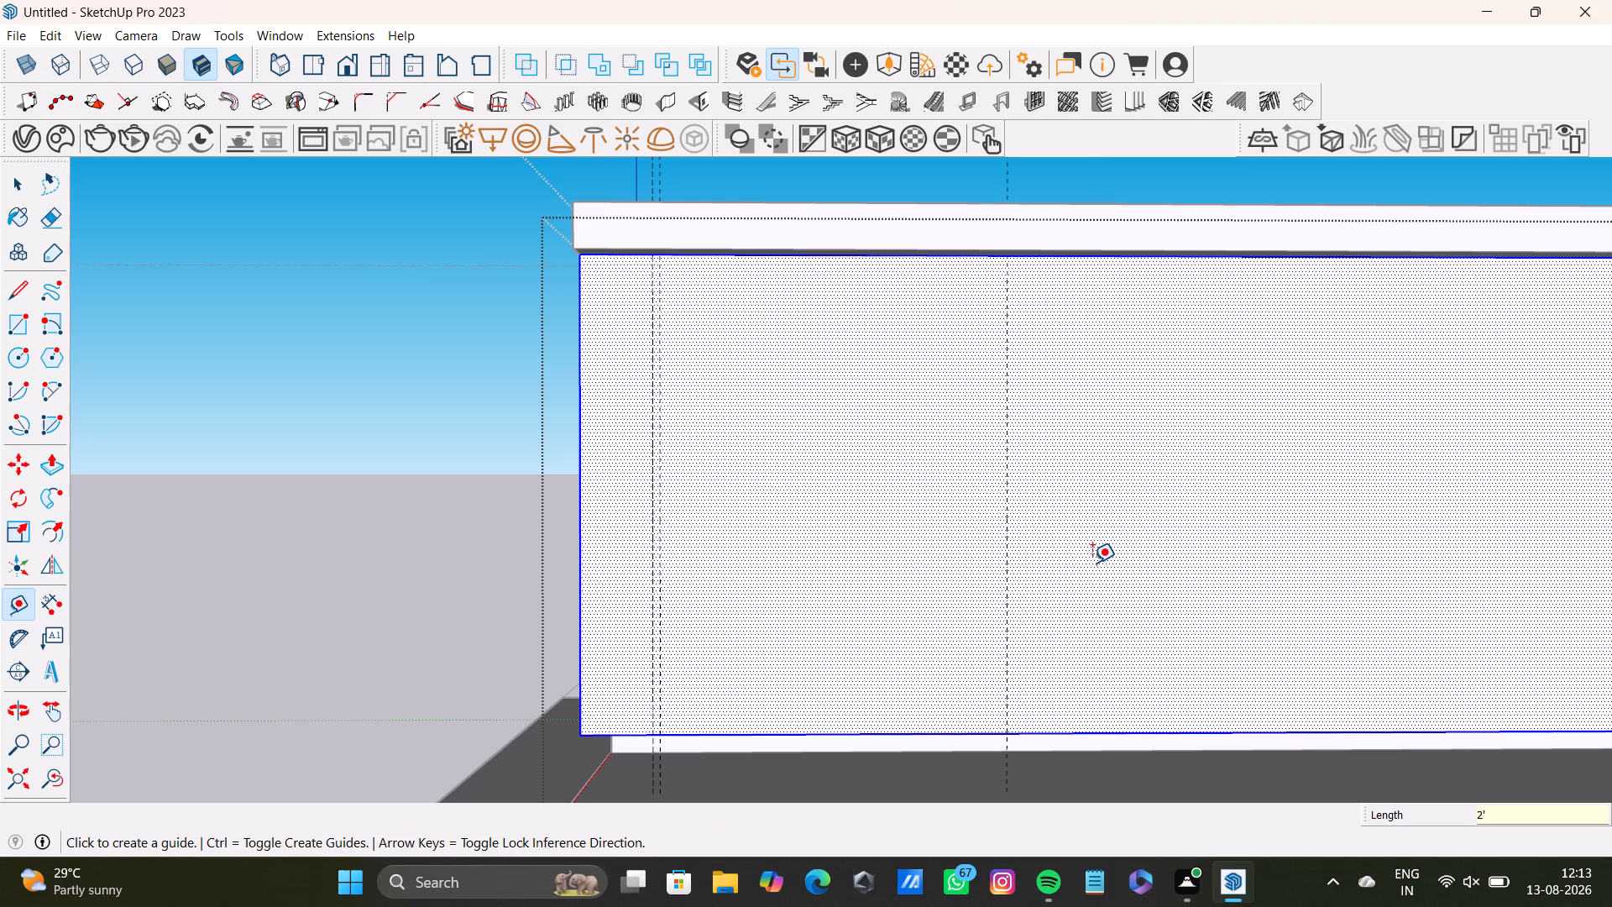
# Place a second vertical guide 0.5" beyond the 2' guide, toward the far end of the inner face.
pyautogui.click(1007, 584)
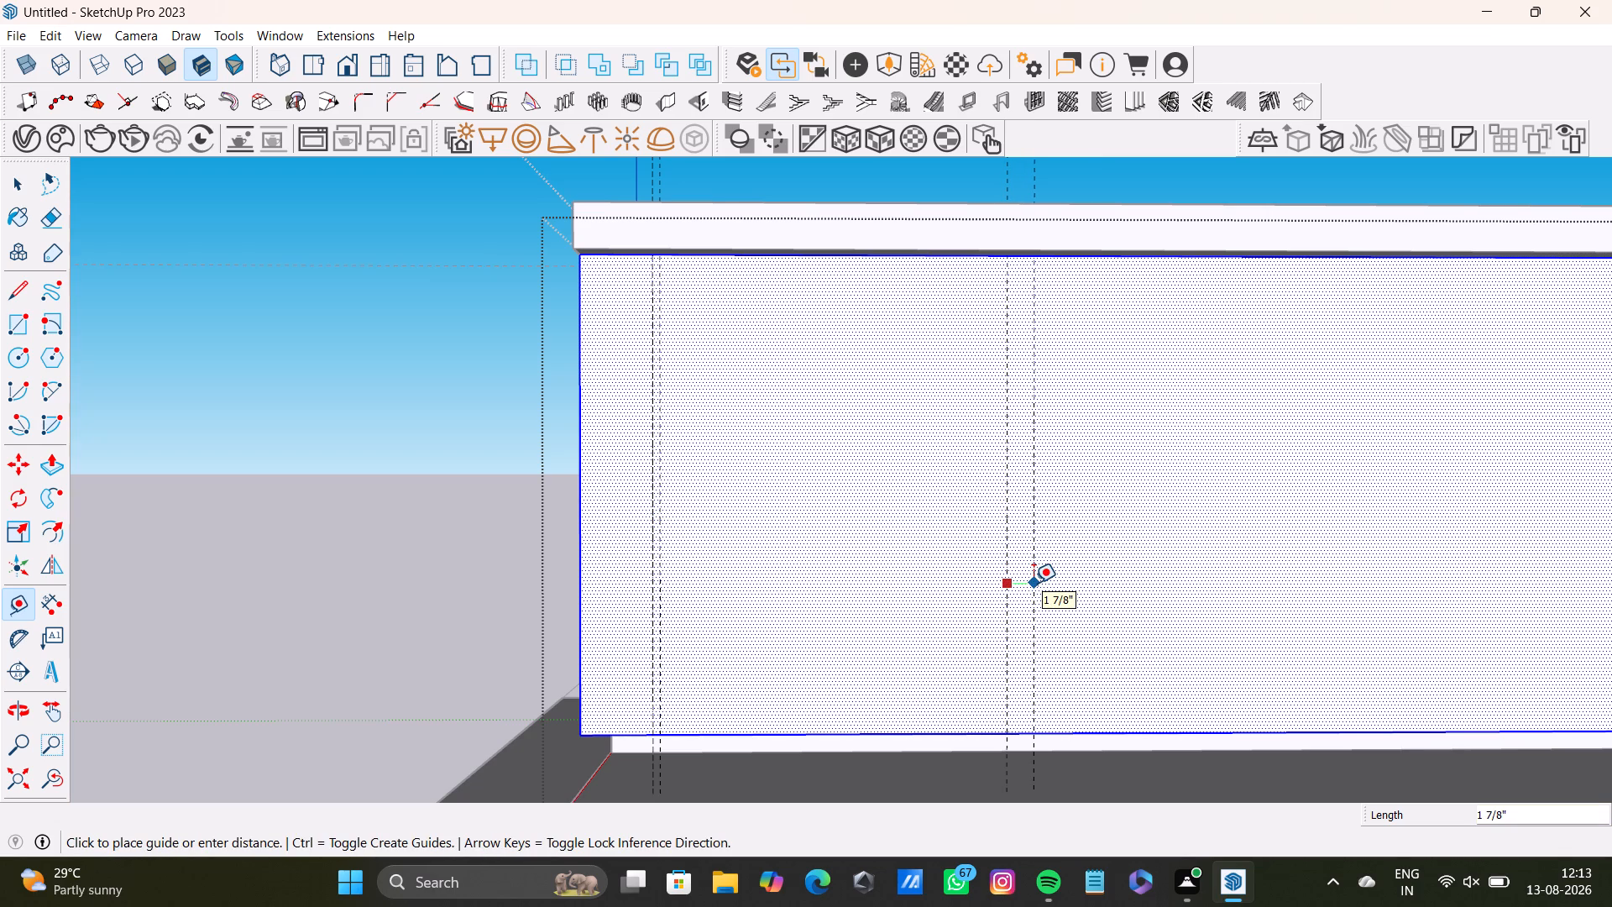
pyautogui.write('0.5"')
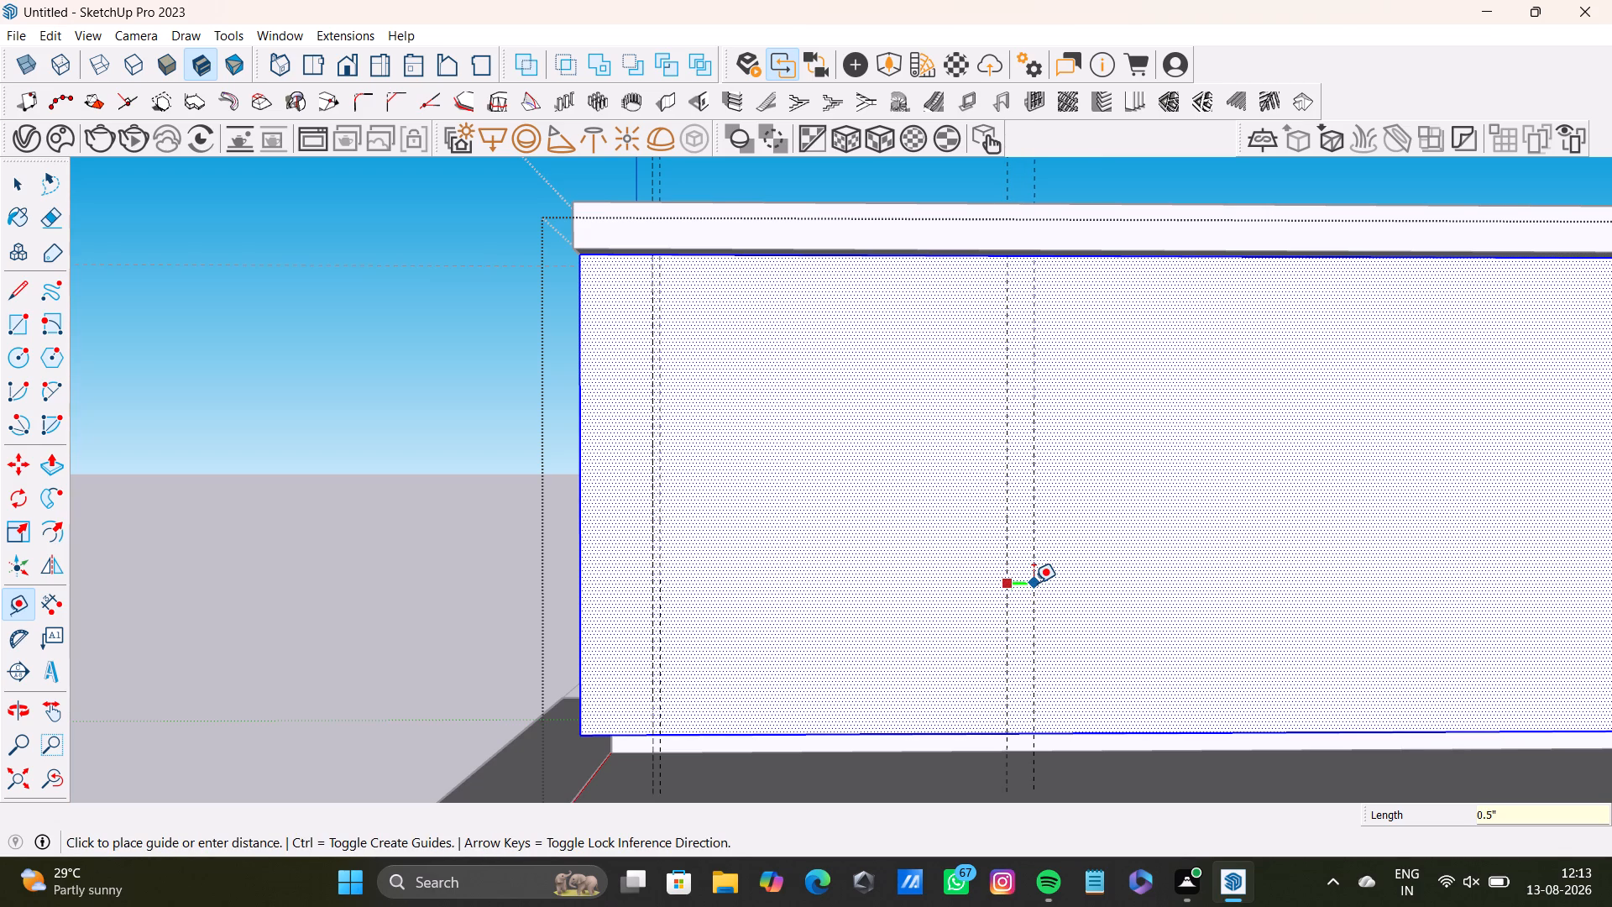
pyautogui.press('Return')
# Place a vertical guide 1'10" from the farther guide of the second 0.5" pair, toward the far end of the inner face.
pyautogui.scroll(2, 1020, 269)
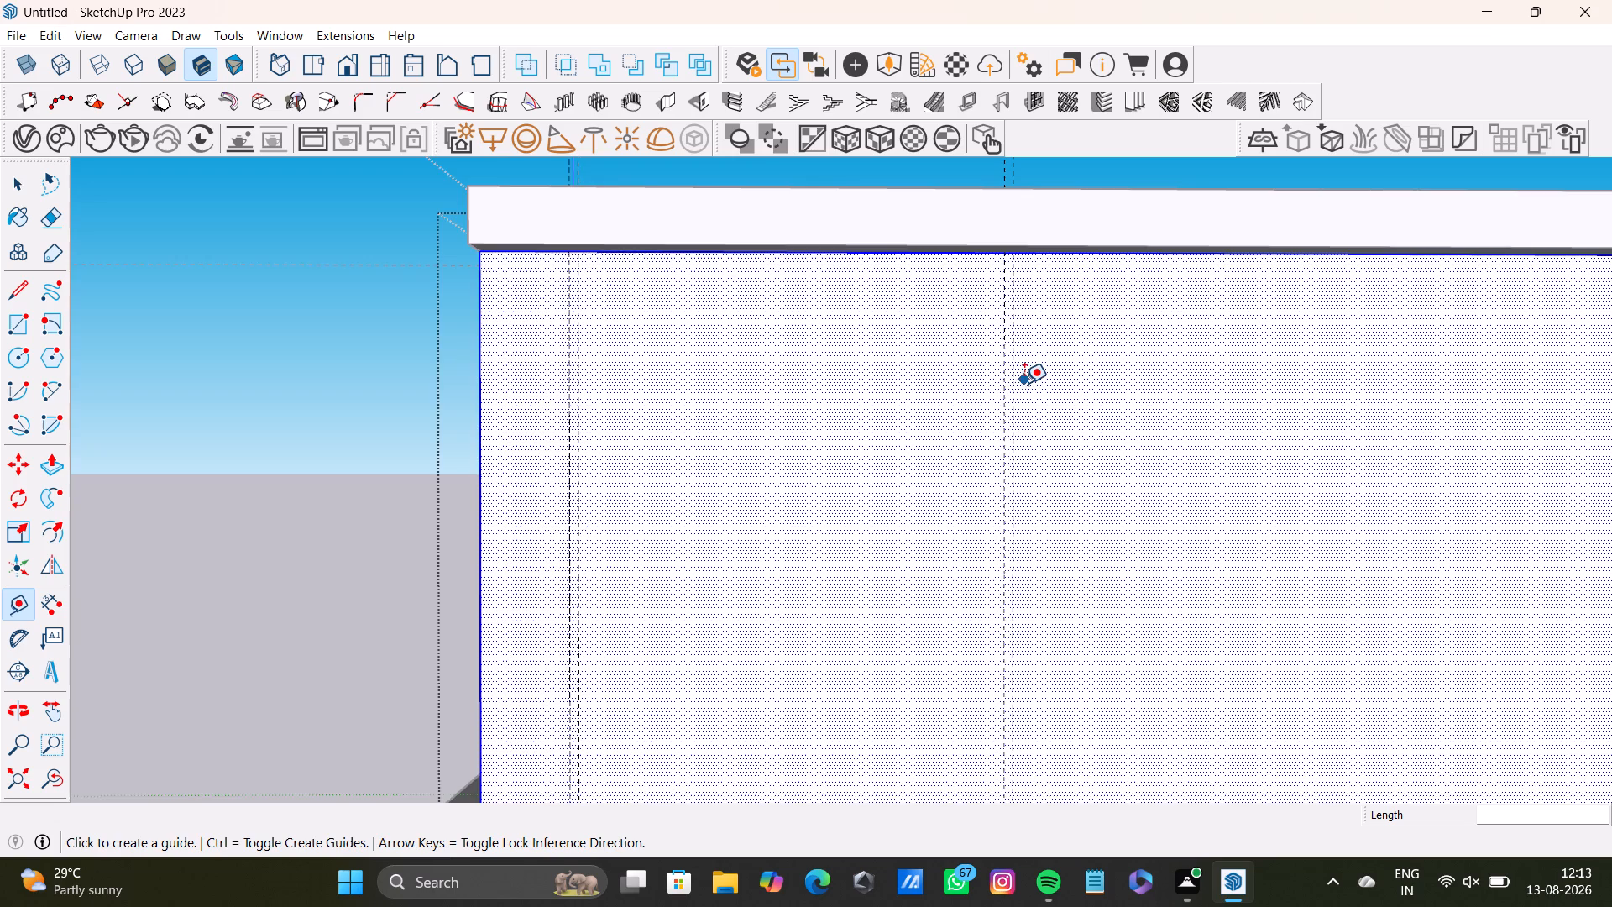
pyautogui.scroll(-2, 1024, 383)
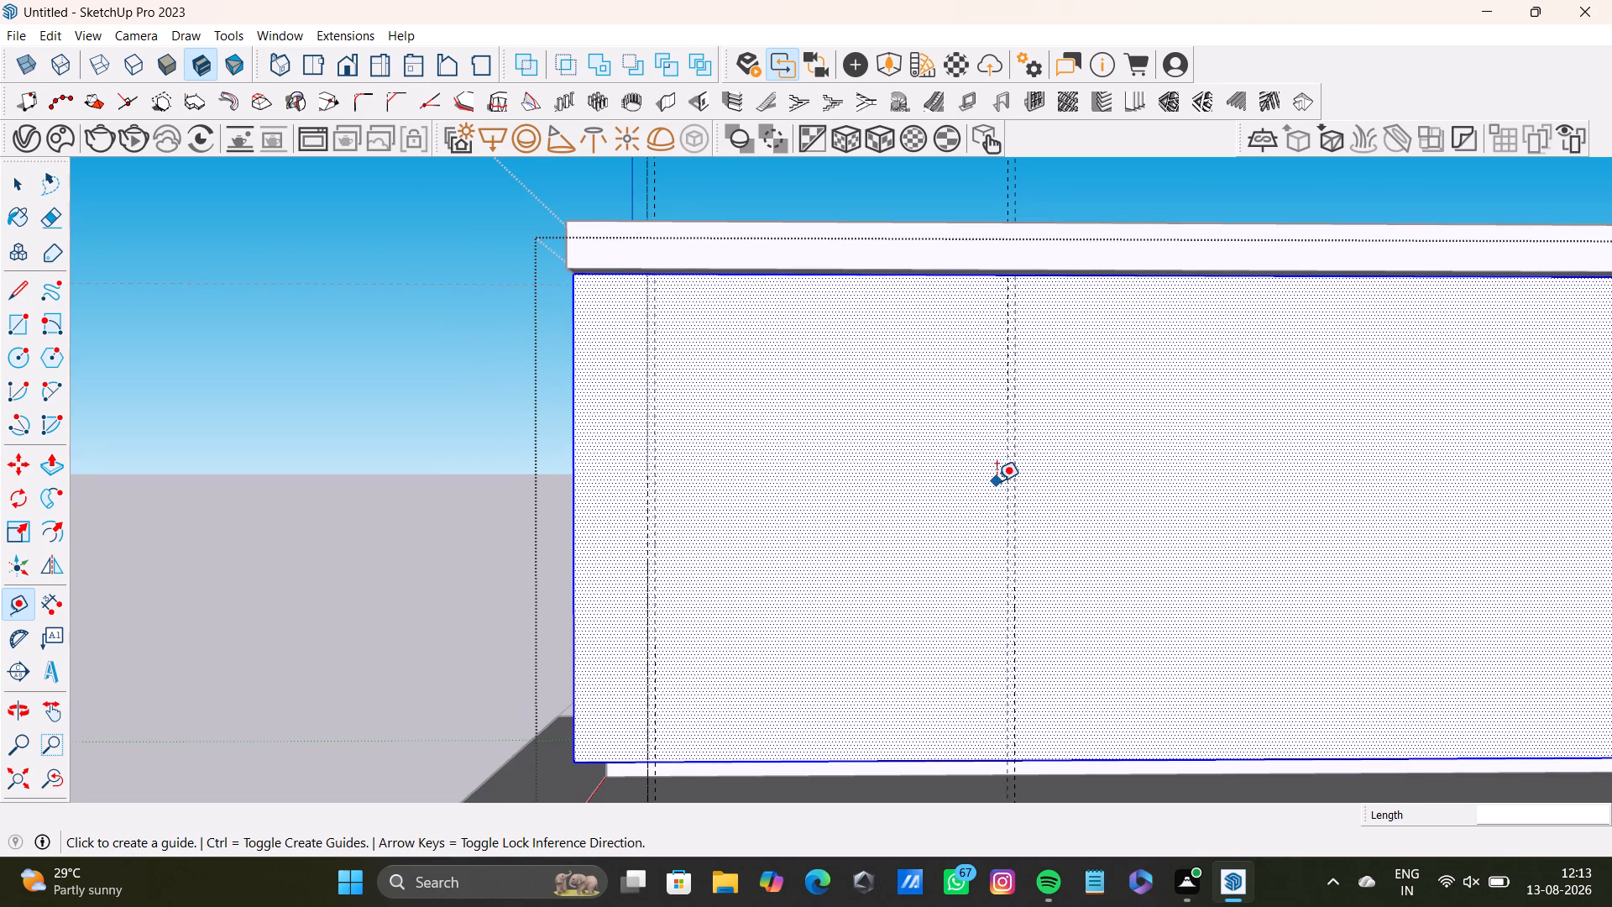
pyautogui.keyDown('shift'); pyautogui.moveTo(997, 481); pyautogui.dragTo(769, 445, button='middle'); pyautogui.keyUp('shift')
pyautogui.moveTo(993, 497); pyautogui.dragTo(968, 507, button='middle')
pyautogui.click(758, 471)
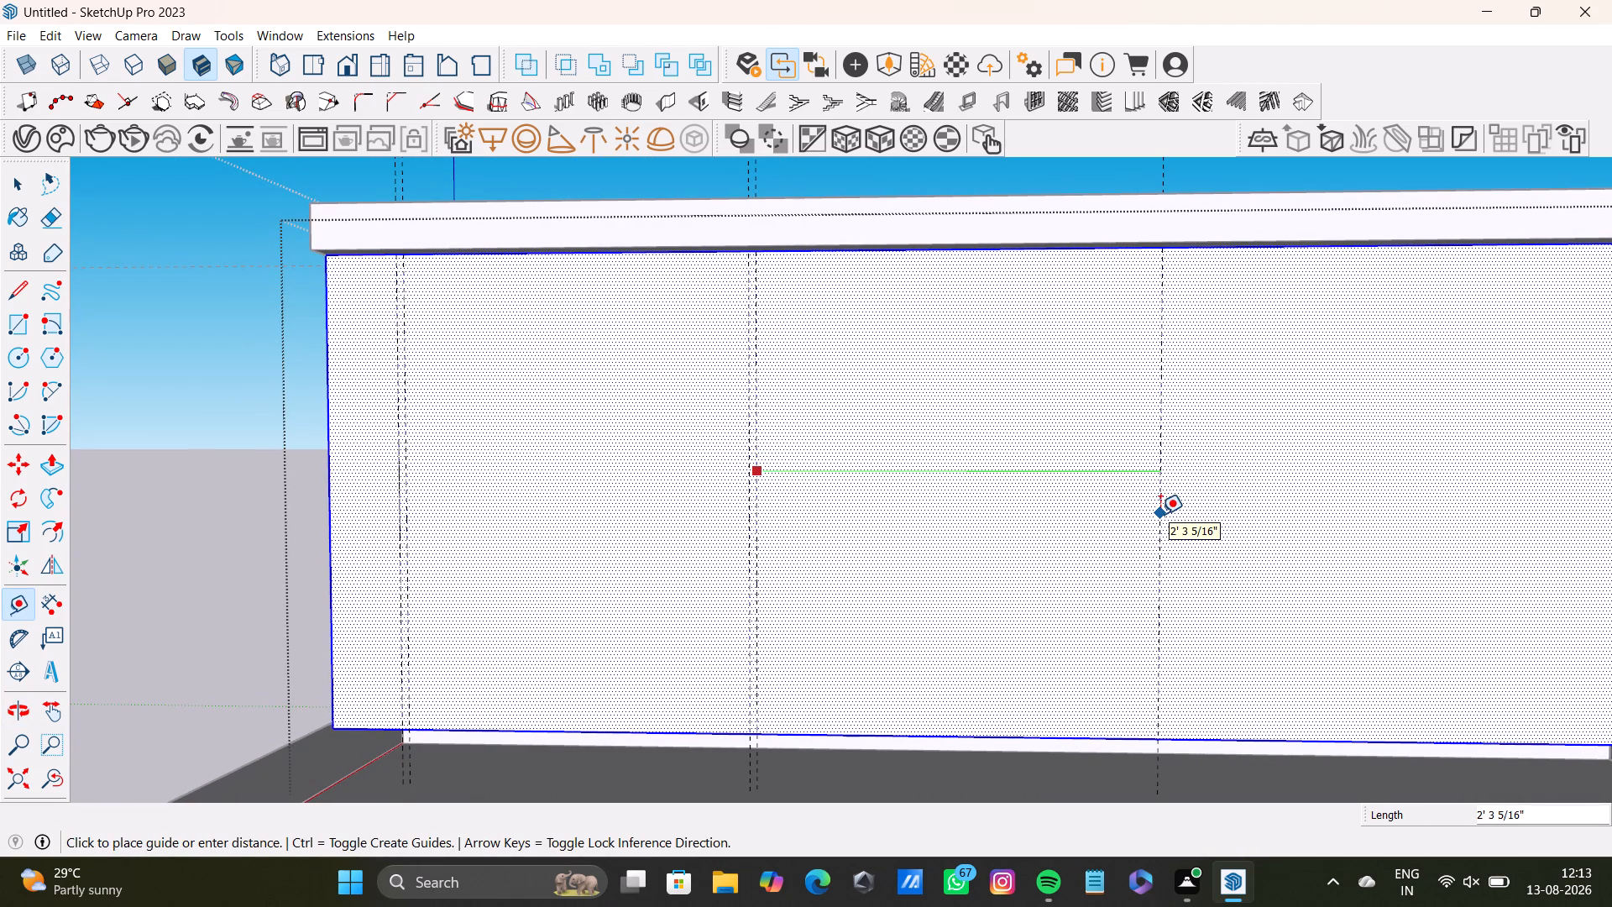
pyautogui.press('1')
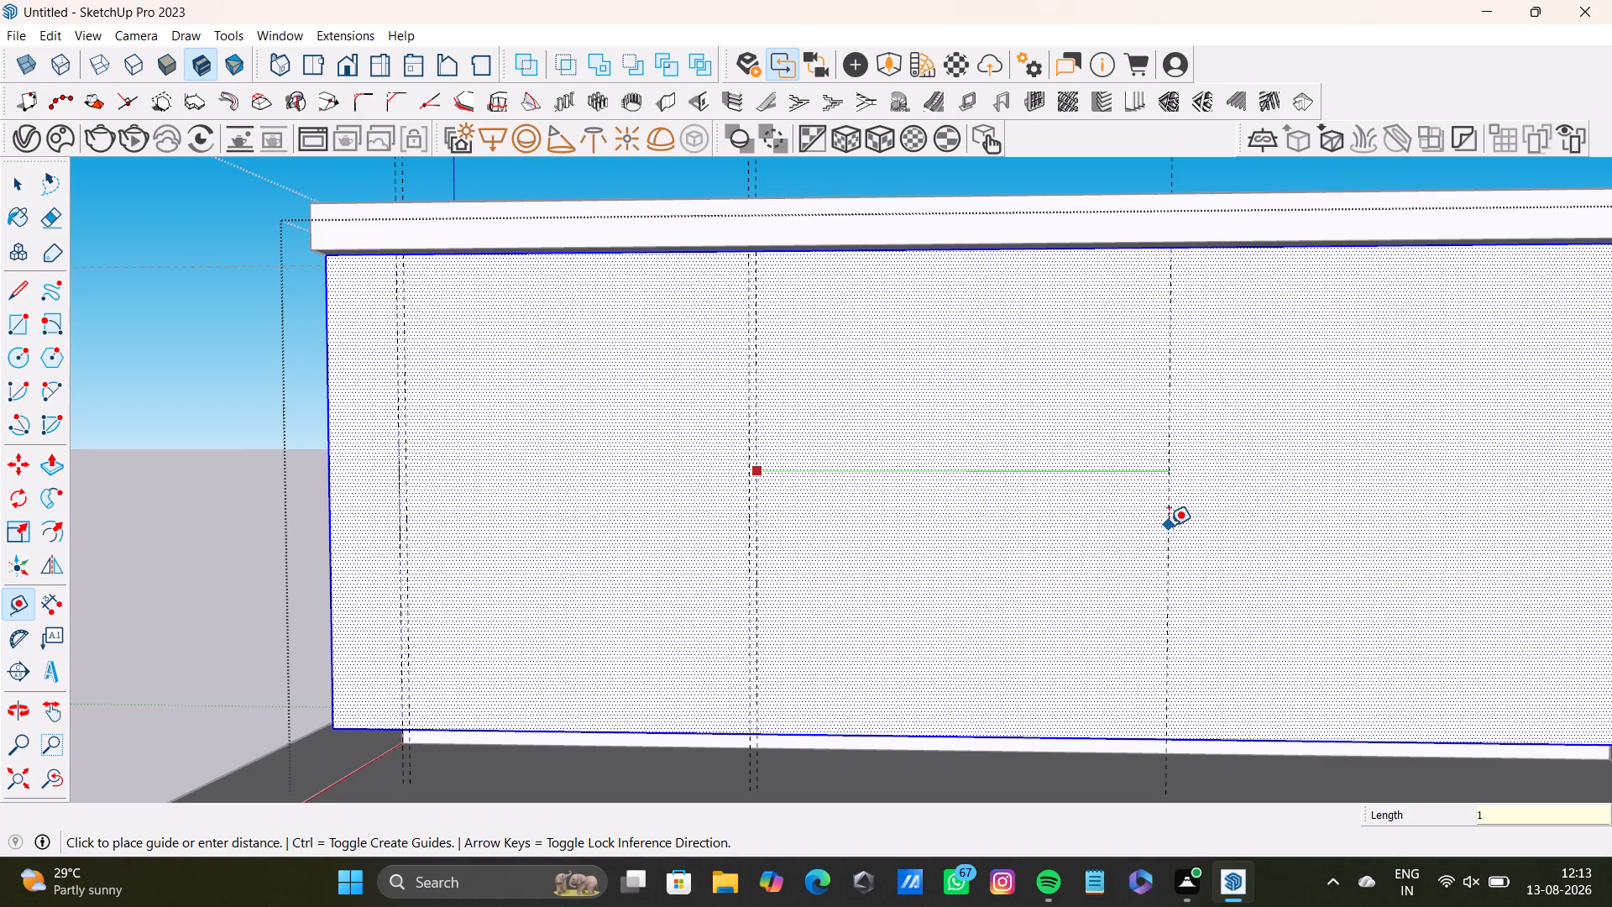
pyautogui.press("'")
pyautogui.write('10')
pyautogui.hotkey('shift', '"')
pyautogui.press('Return')
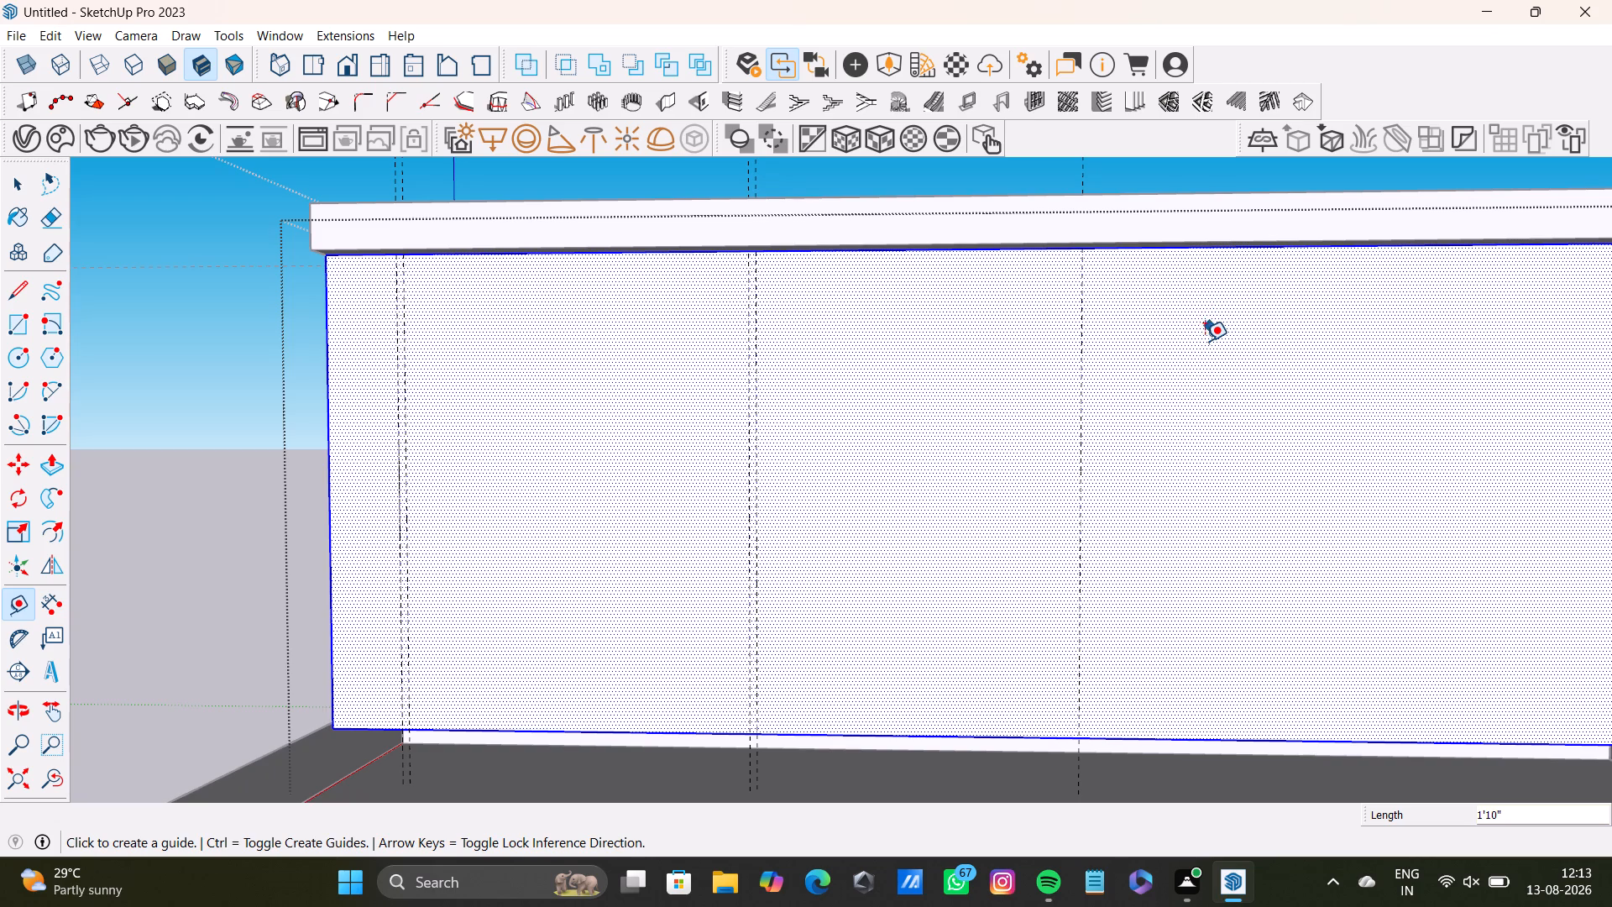
# Place a vertical guide 0.5" from the 1'10" guide, back toward the second pair, to form the third pair.
pyautogui.moveTo(1036, 565); pyautogui.dragTo(1060, 565, button='middle')
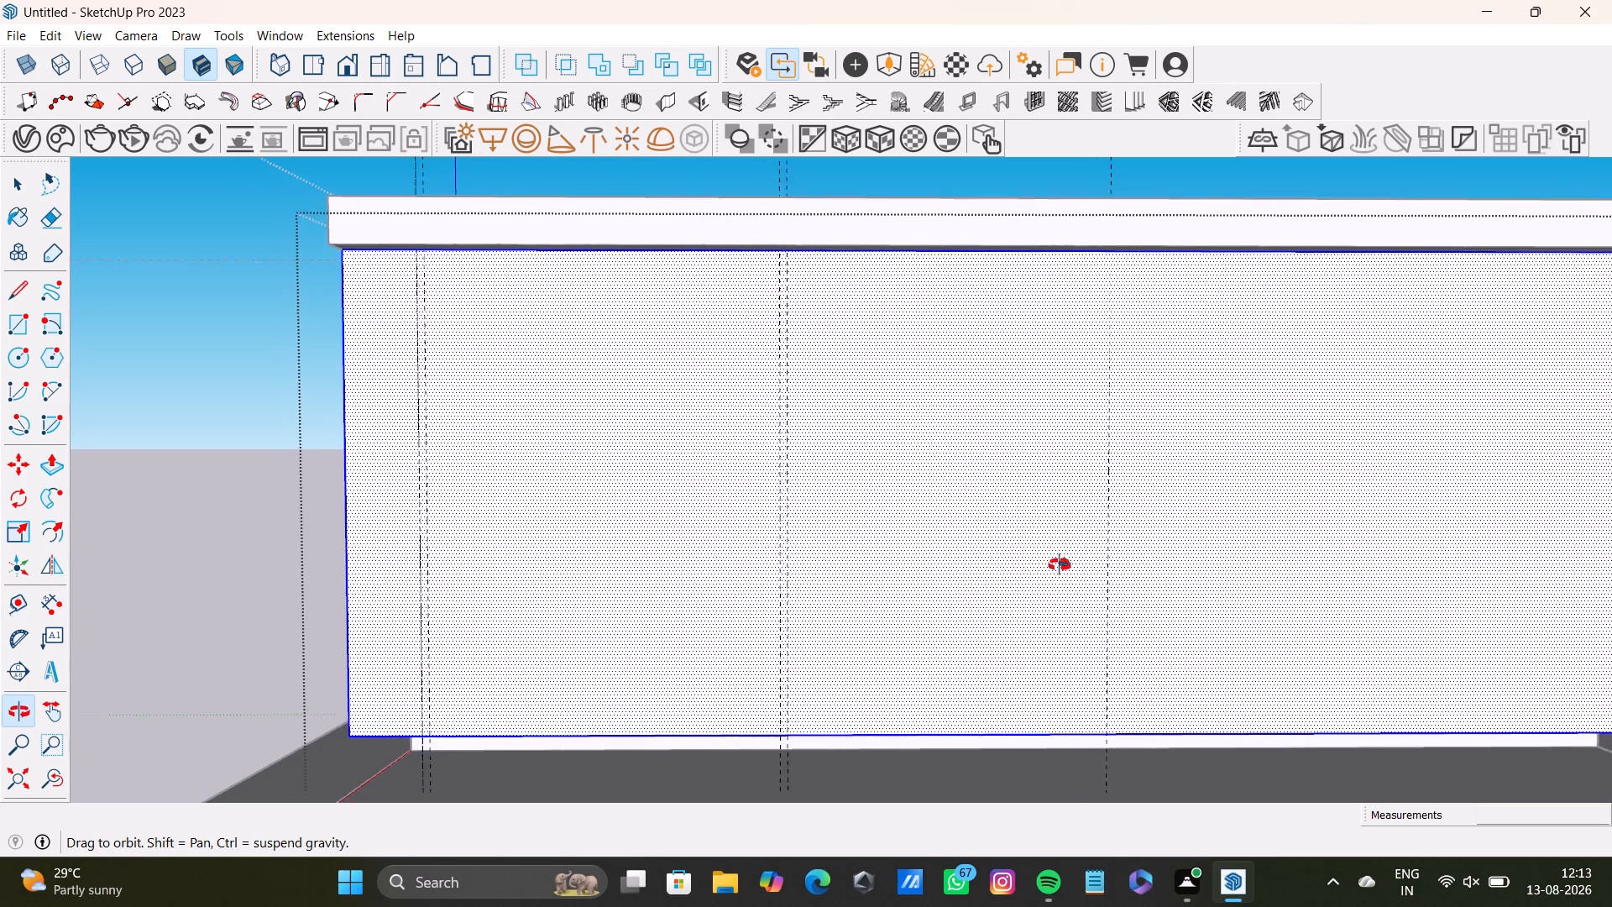
pyautogui.moveTo(1060, 565); pyautogui.dragTo(1028, 577, button='middle')
pyautogui.click(1065, 558)
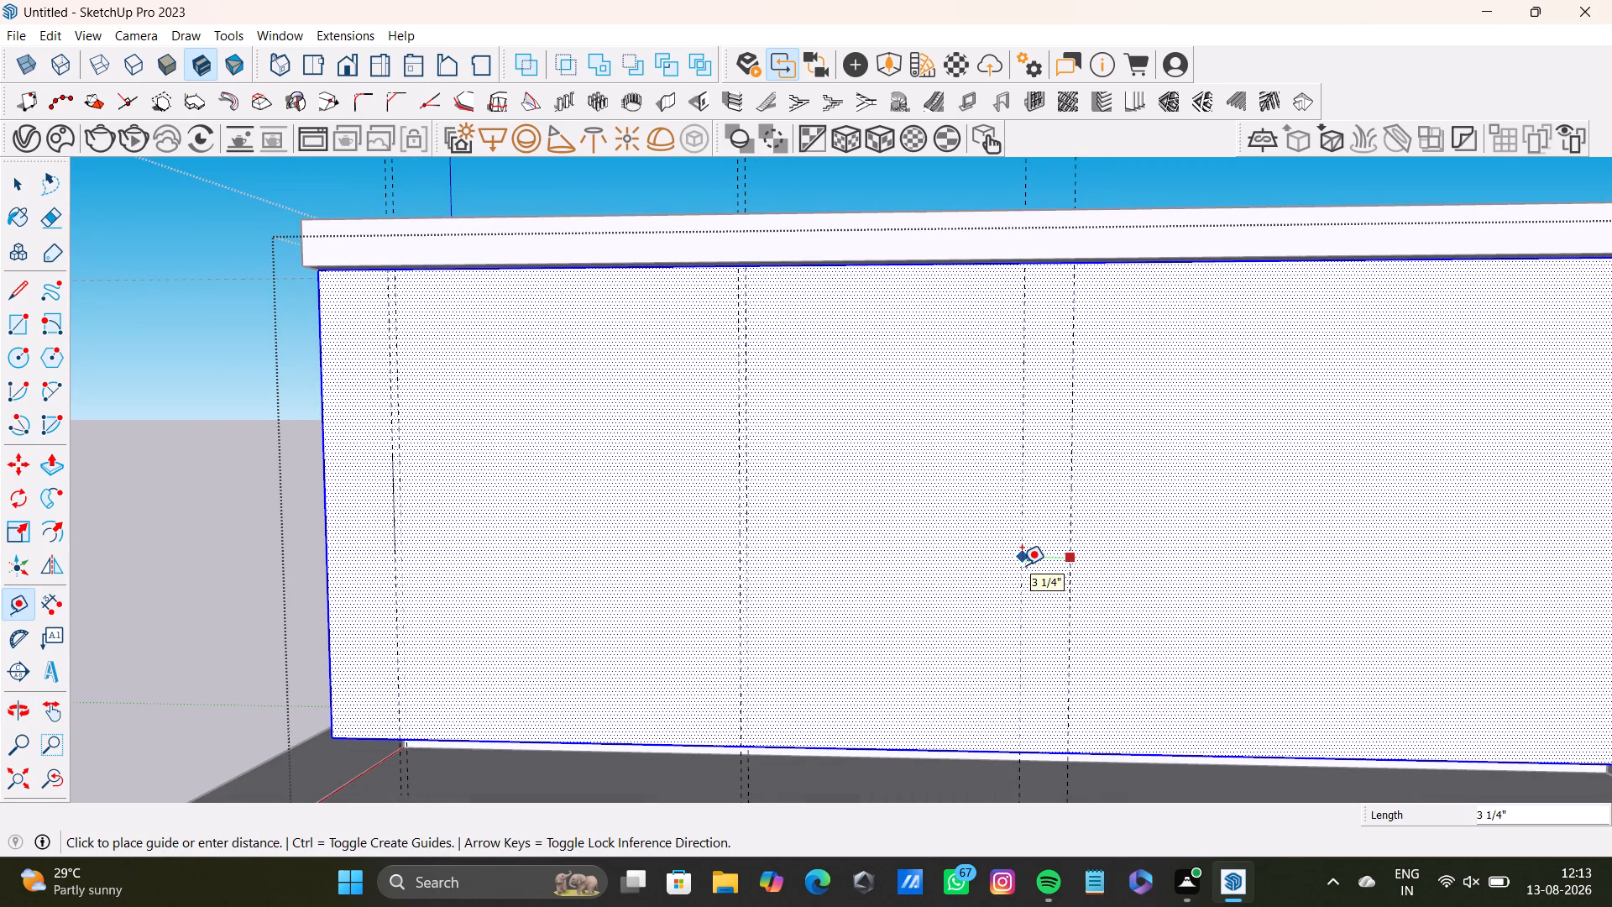
pyautogui.write('0.5')
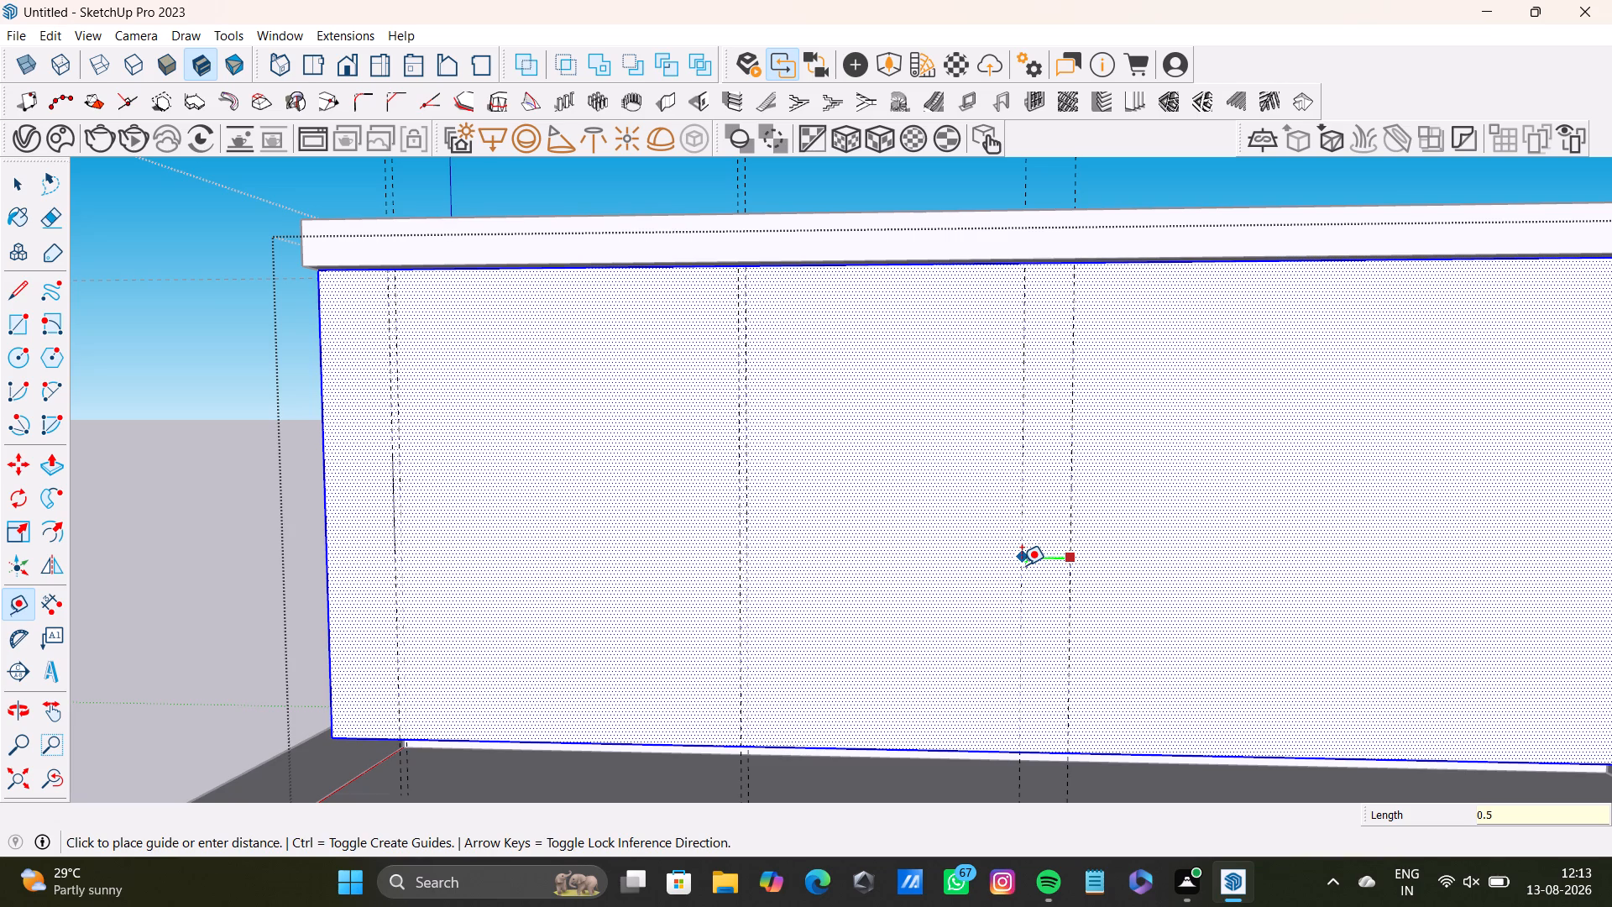
pyautogui.hotkey('shift', '"')
pyautogui.press('Return')
# Measure from the farther guide of the third vertical pair toward the far end of the inner face.
pyautogui.scroll(-2, 1090, 525)
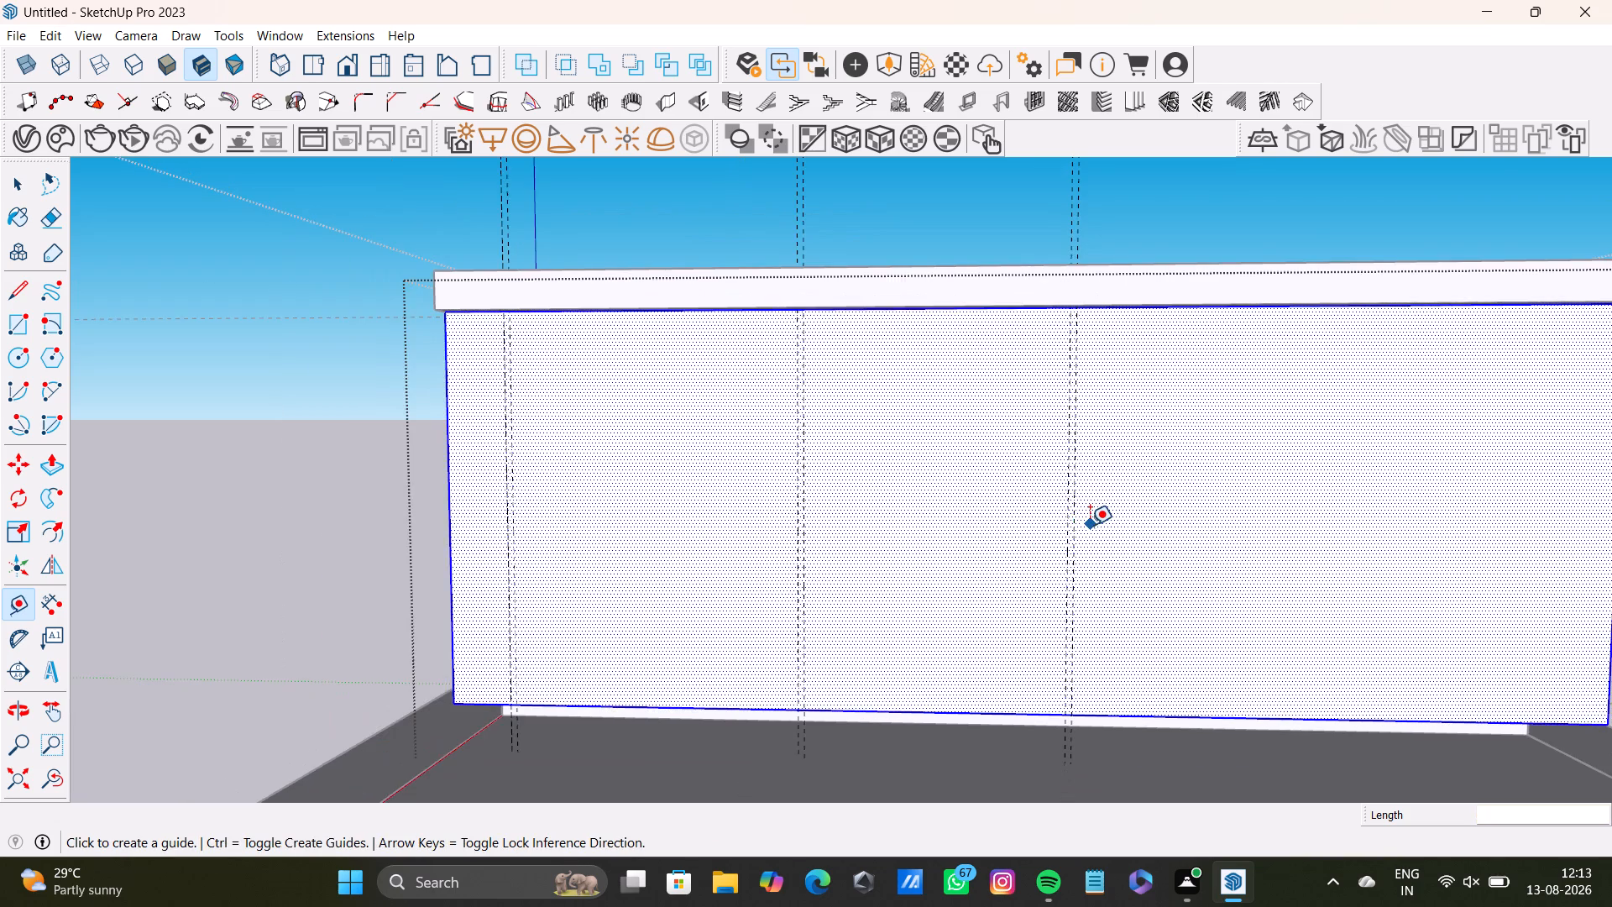
pyautogui.scroll(-2, 1090, 525)
pyautogui.moveTo(1149, 527); pyautogui.dragTo(934, 499, button='middle')
pyautogui.moveTo(924, 516); pyautogui.dragTo(927, 542, button='middle')
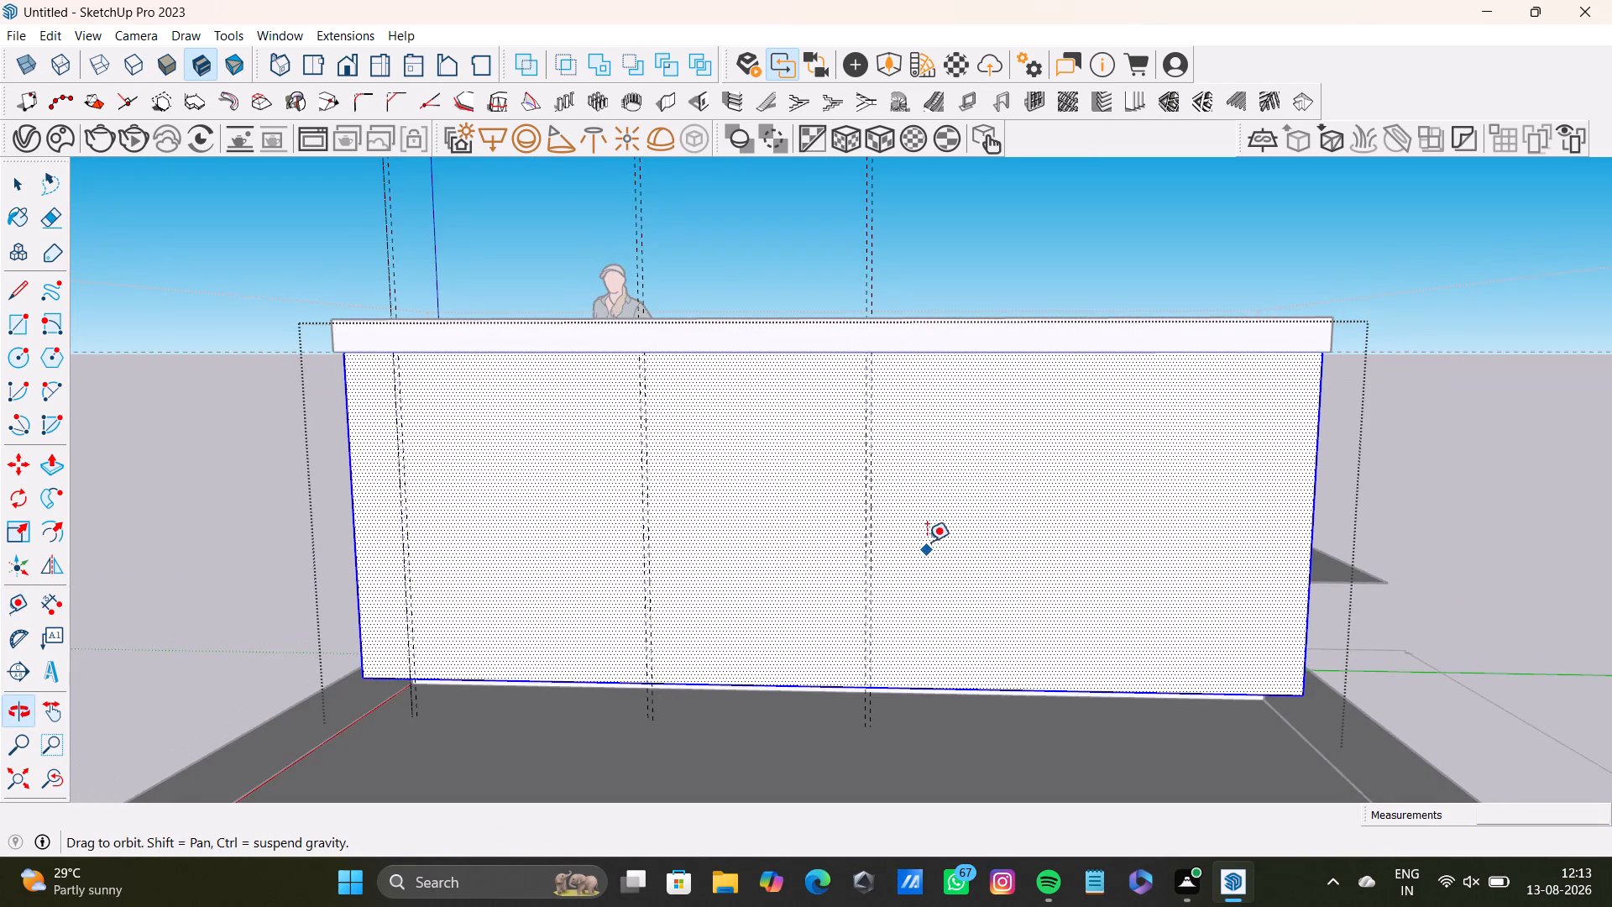
pyautogui.scroll(5, 864, 542)
pyautogui.moveTo(872, 532); pyautogui.dragTo(892, 533)
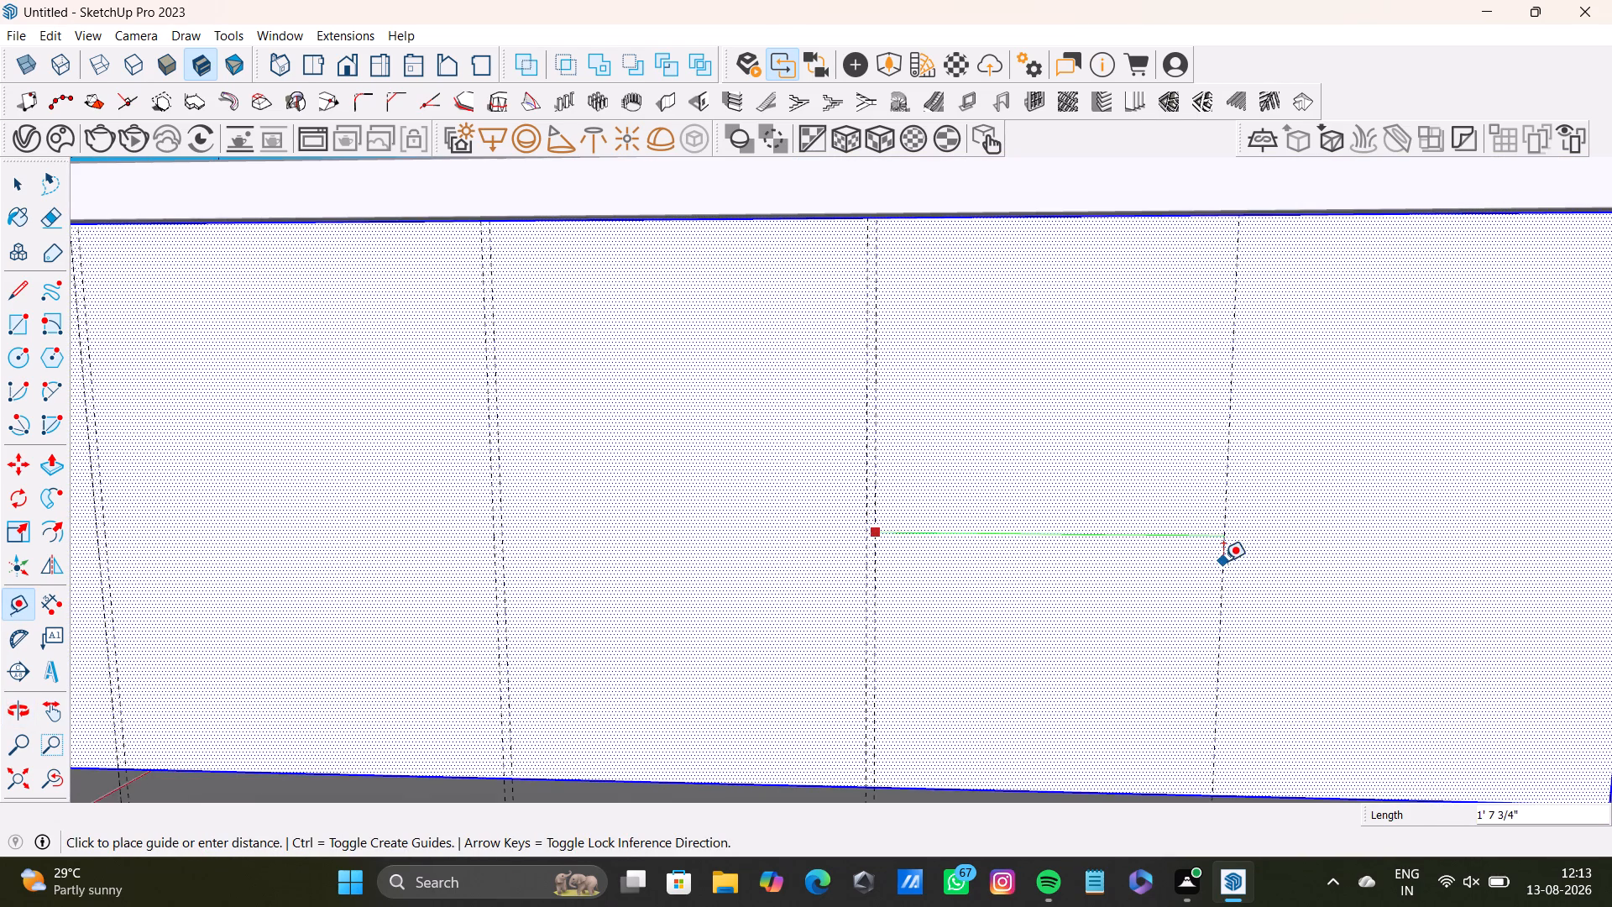
pyautogui.scroll(-2, 1223, 561)
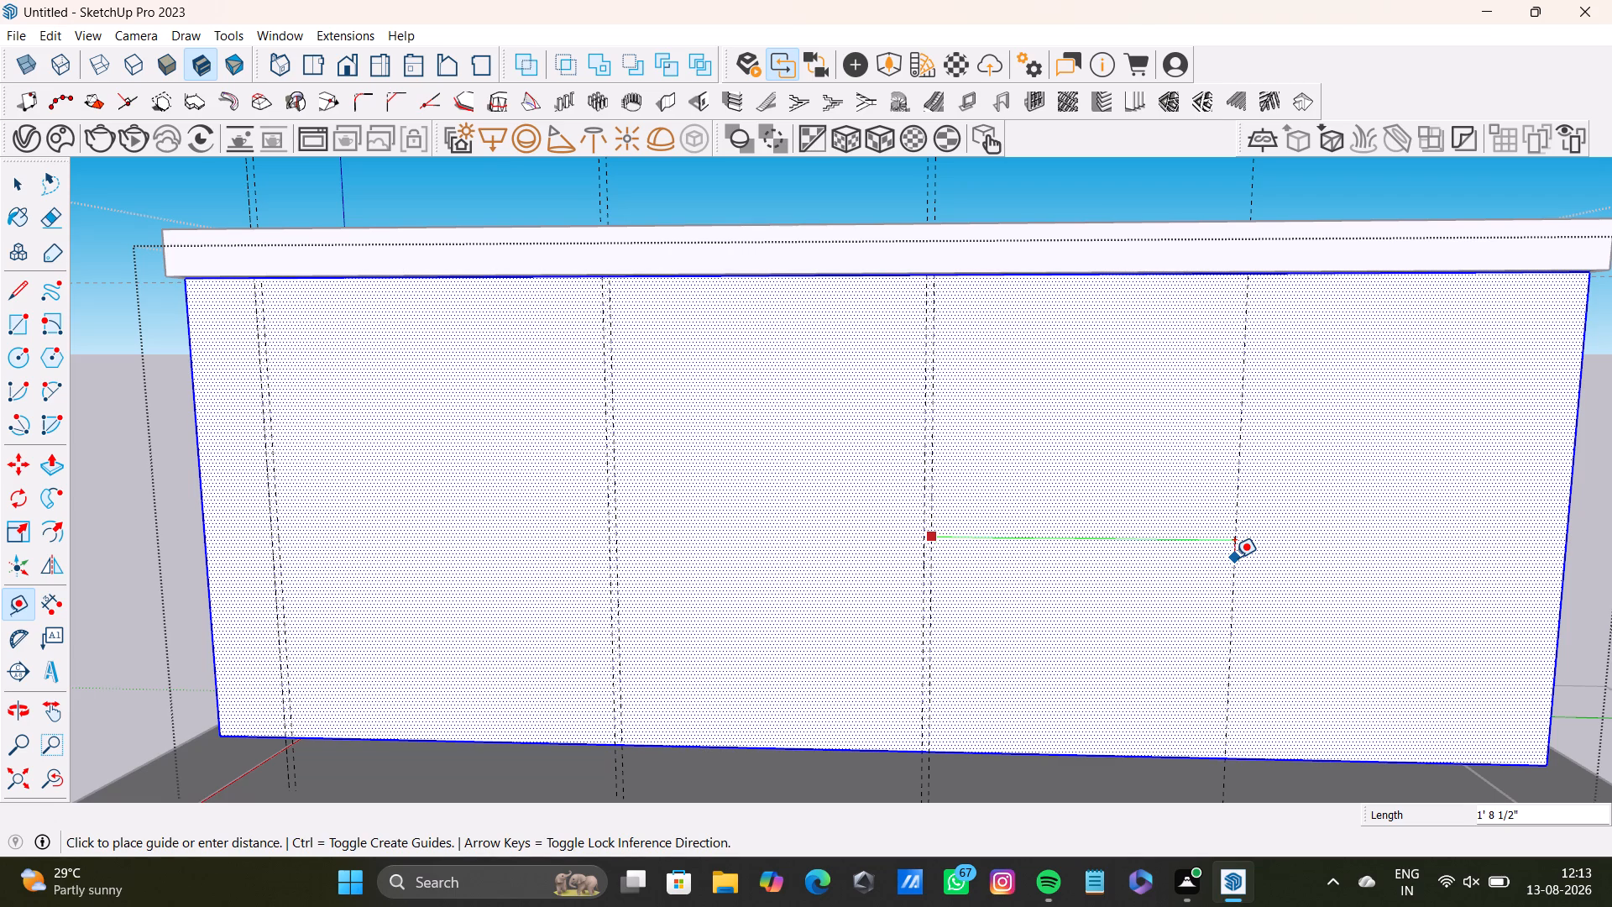
pyautogui.press('space')
# Place a horizontal guide 1'5" below the top edge of the counter block's inner face.
pyautogui.scroll(1, 634, 275)
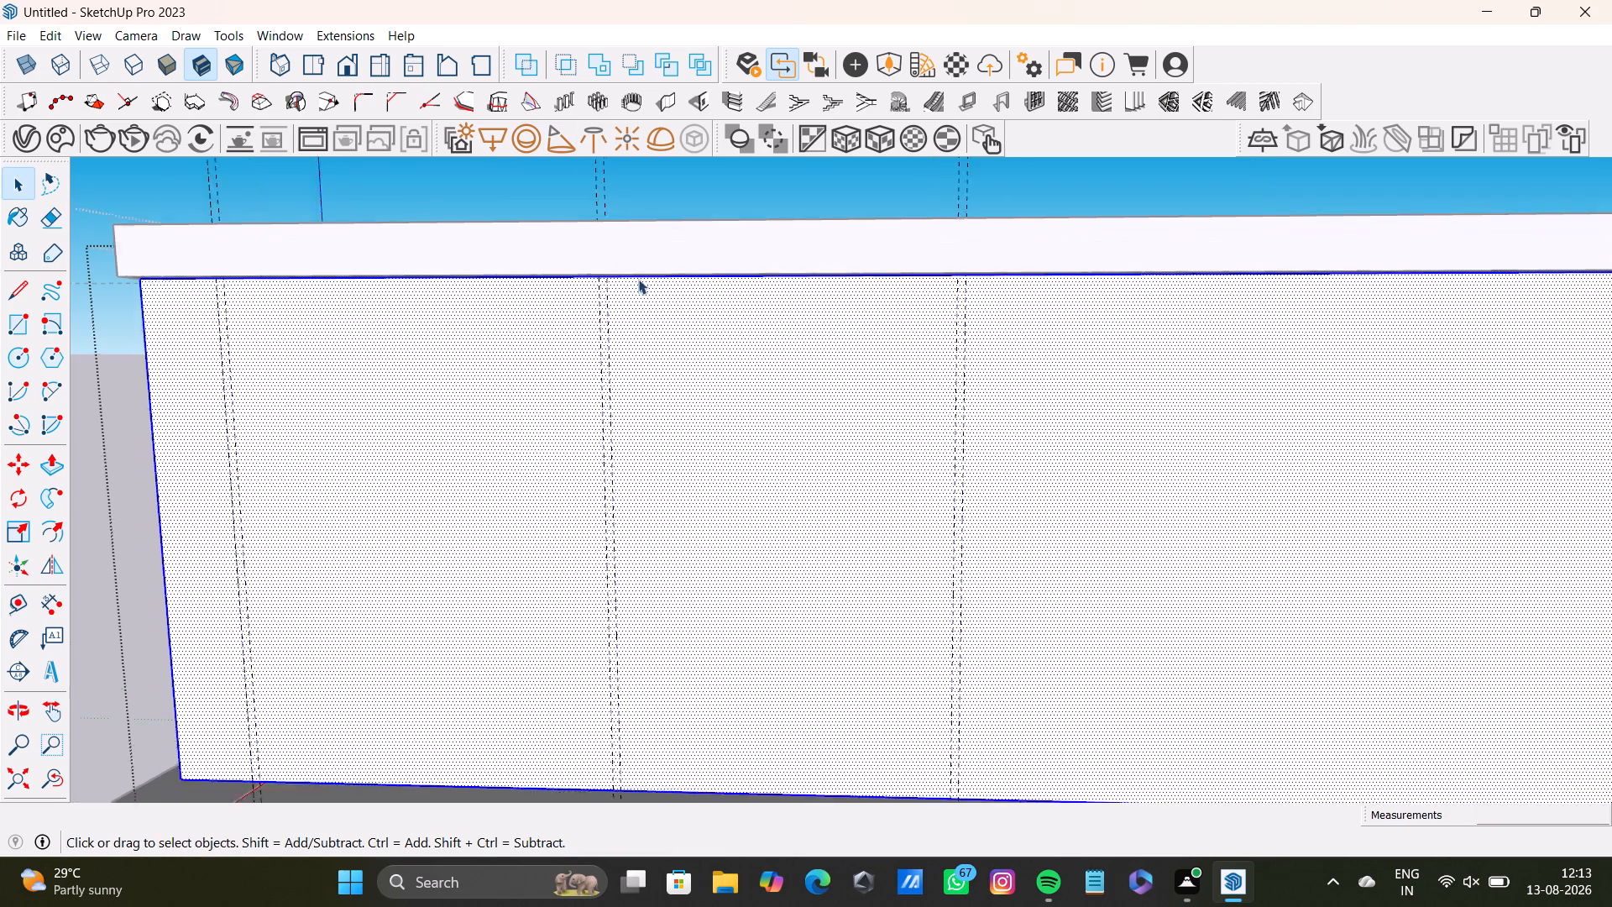
pyautogui.scroll(2, 638, 279)
pyautogui.moveTo(750, 346); pyautogui.dragTo(778, 299, button='middle')
pyautogui.scroll(2, 788, 220)
pyautogui.moveTo(856, 299); pyautogui.dragTo(857, 260, button='middle')
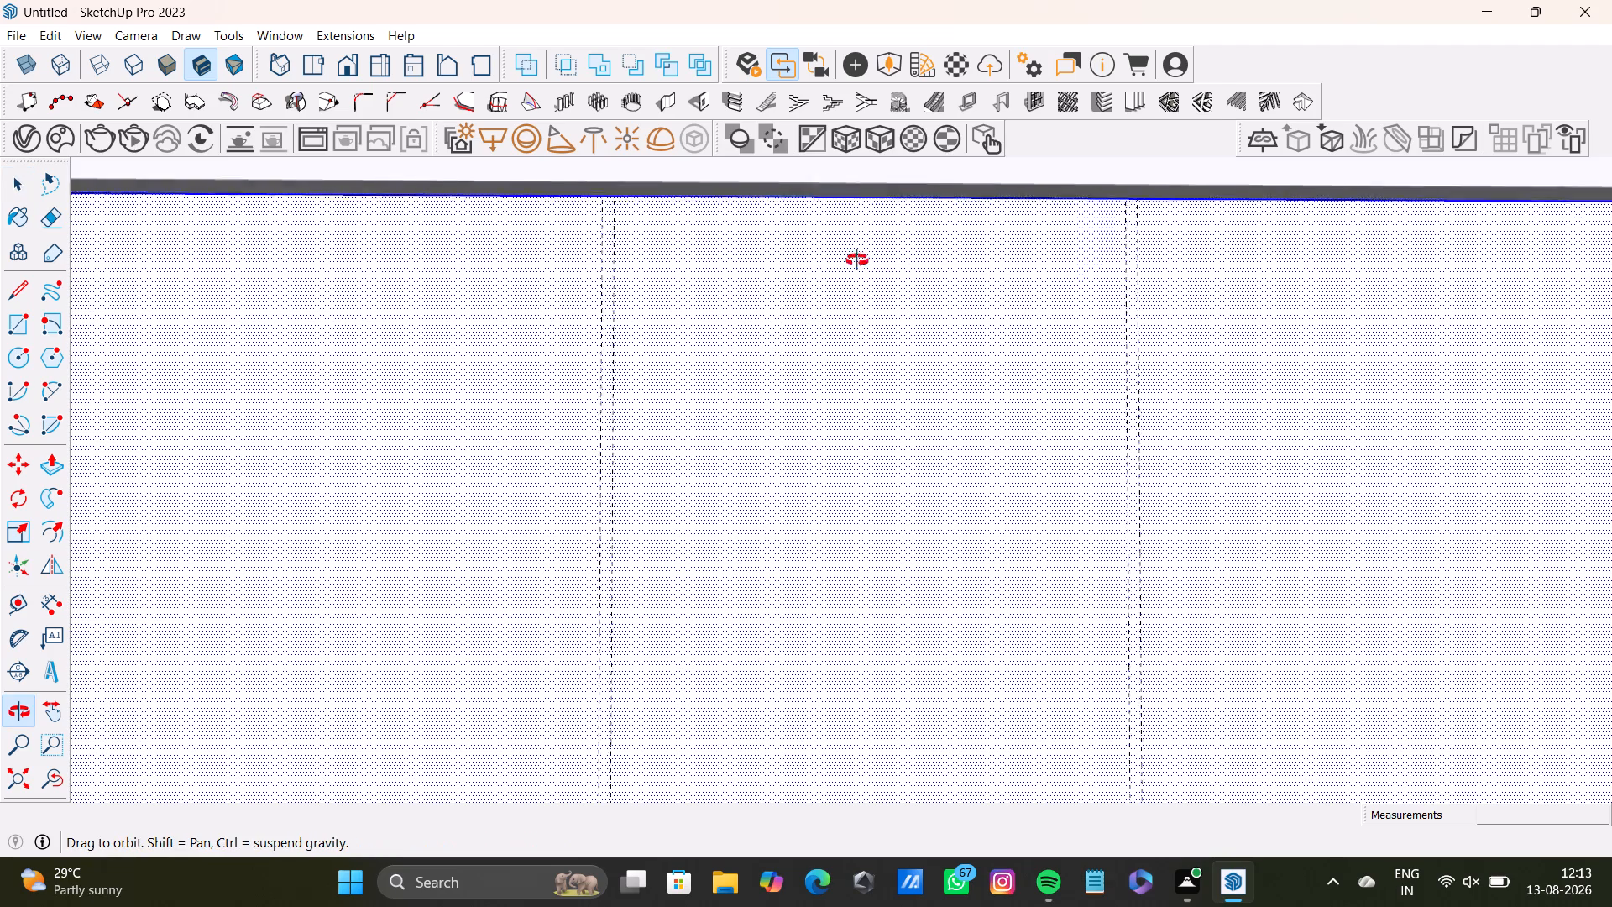
pyautogui.moveTo(857, 260); pyautogui.dragTo(855, 270, button='middle')
pyautogui.moveTo(15, 607); pyautogui.dragTo(24, 603)
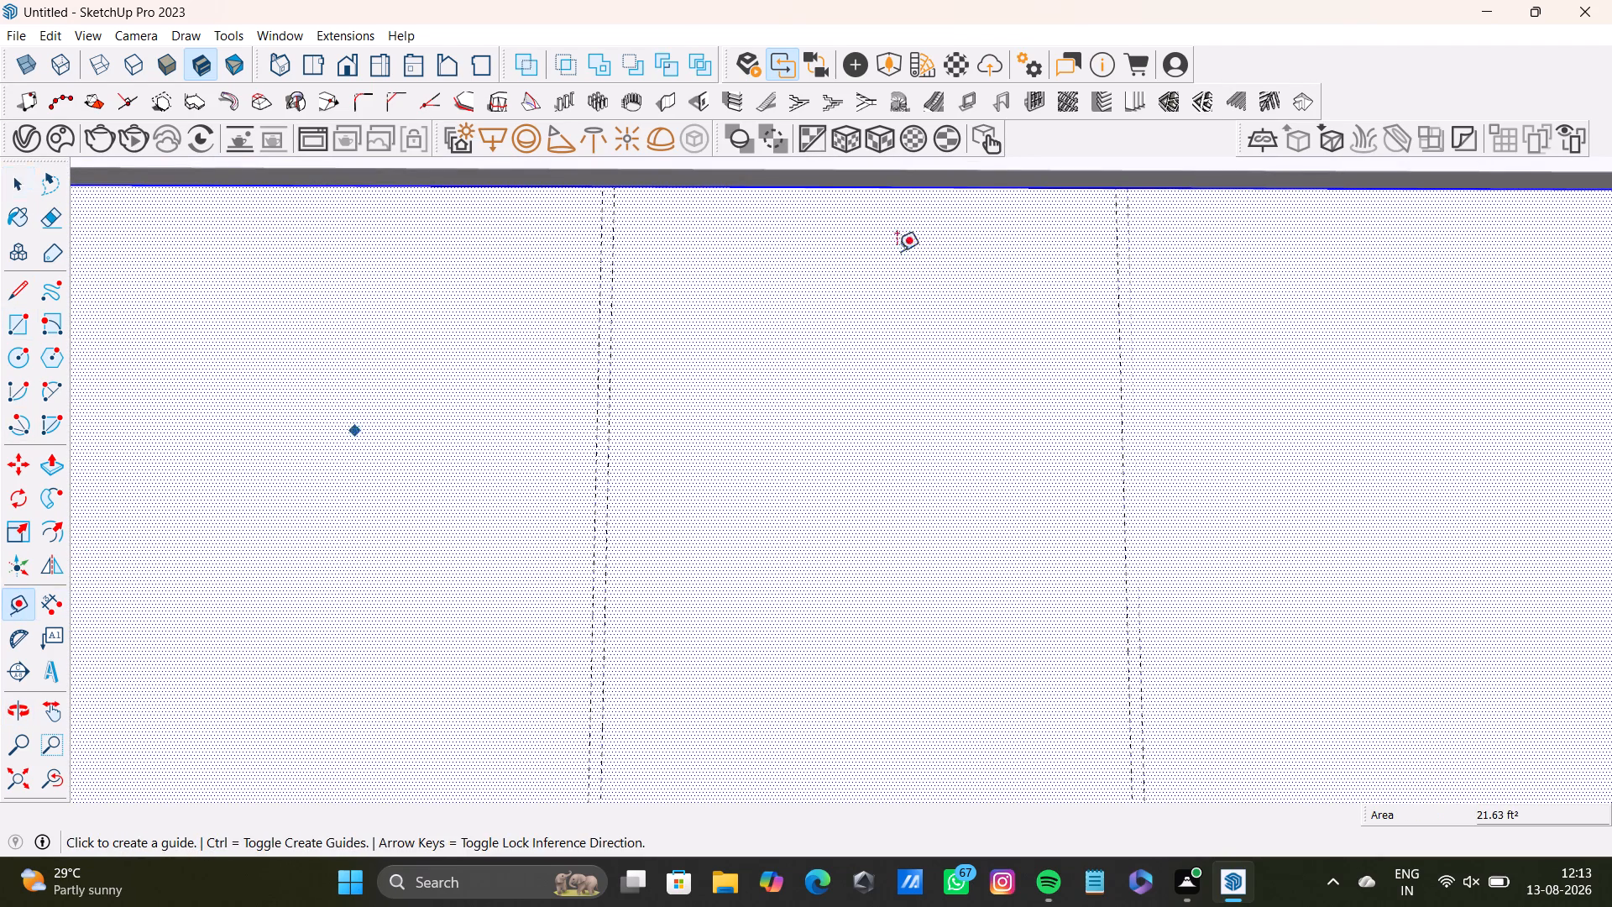
pyautogui.scroll(2, 919, 246)
pyautogui.click(938, 175)
pyautogui.scroll(-2, 954, 642)
pyautogui.moveTo(962, 600); pyautogui.dragTo(956, 552, button='middle')
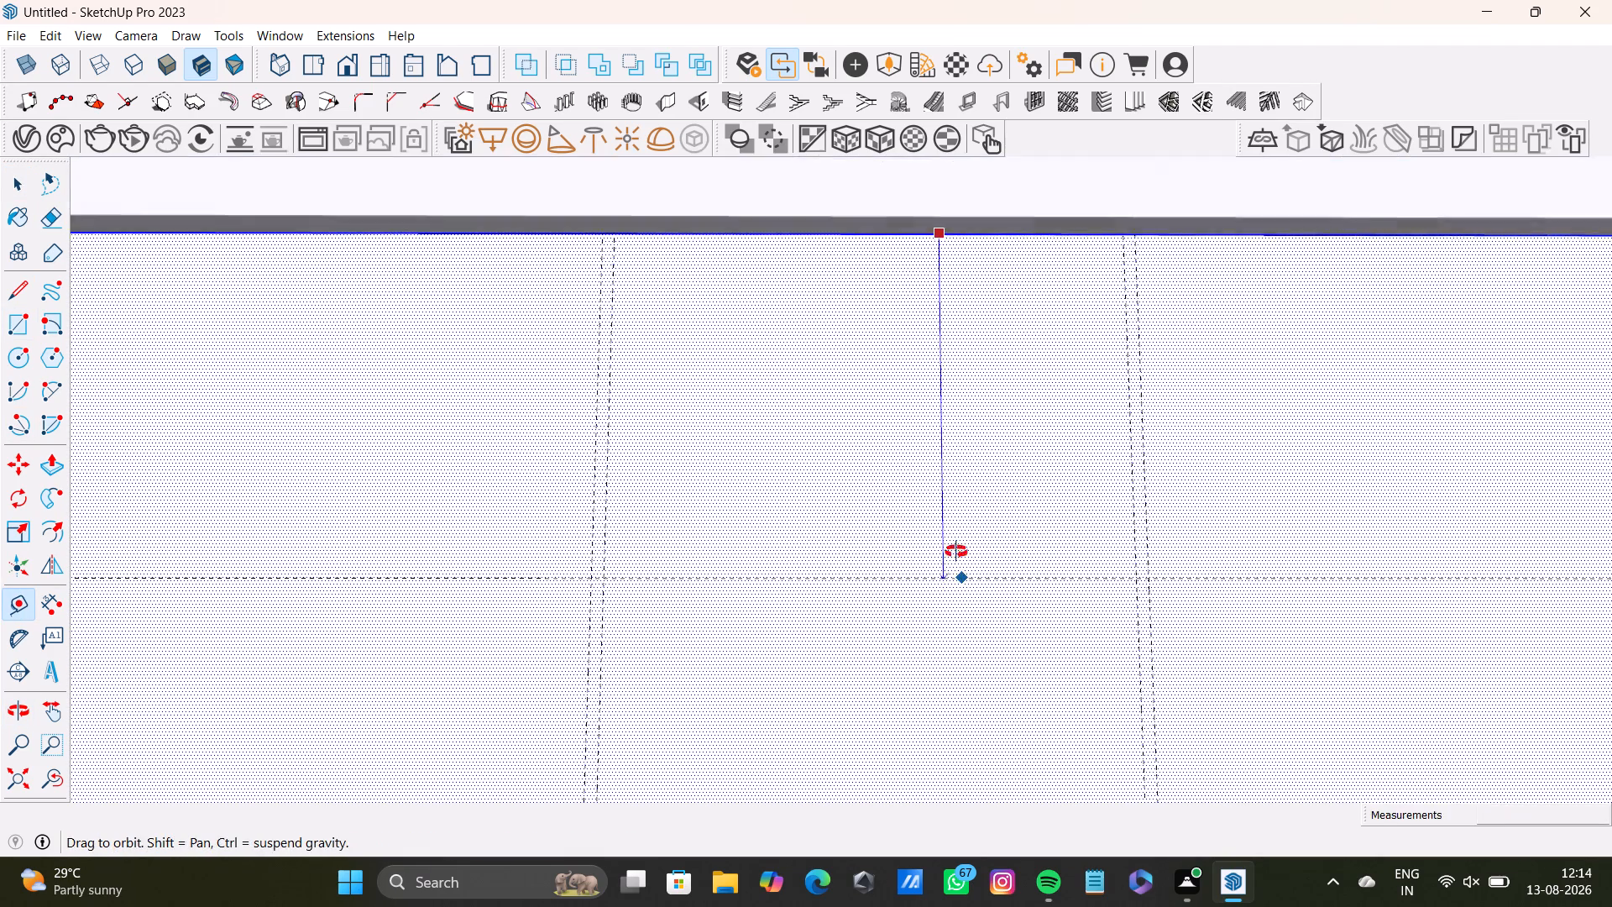
pyautogui.moveTo(956, 552); pyautogui.dragTo(937, 638, button='middle')
pyautogui.scroll(-3, 936, 640)
pyautogui.moveTo(937, 646); pyautogui.dragTo(963, 405, button='middle')
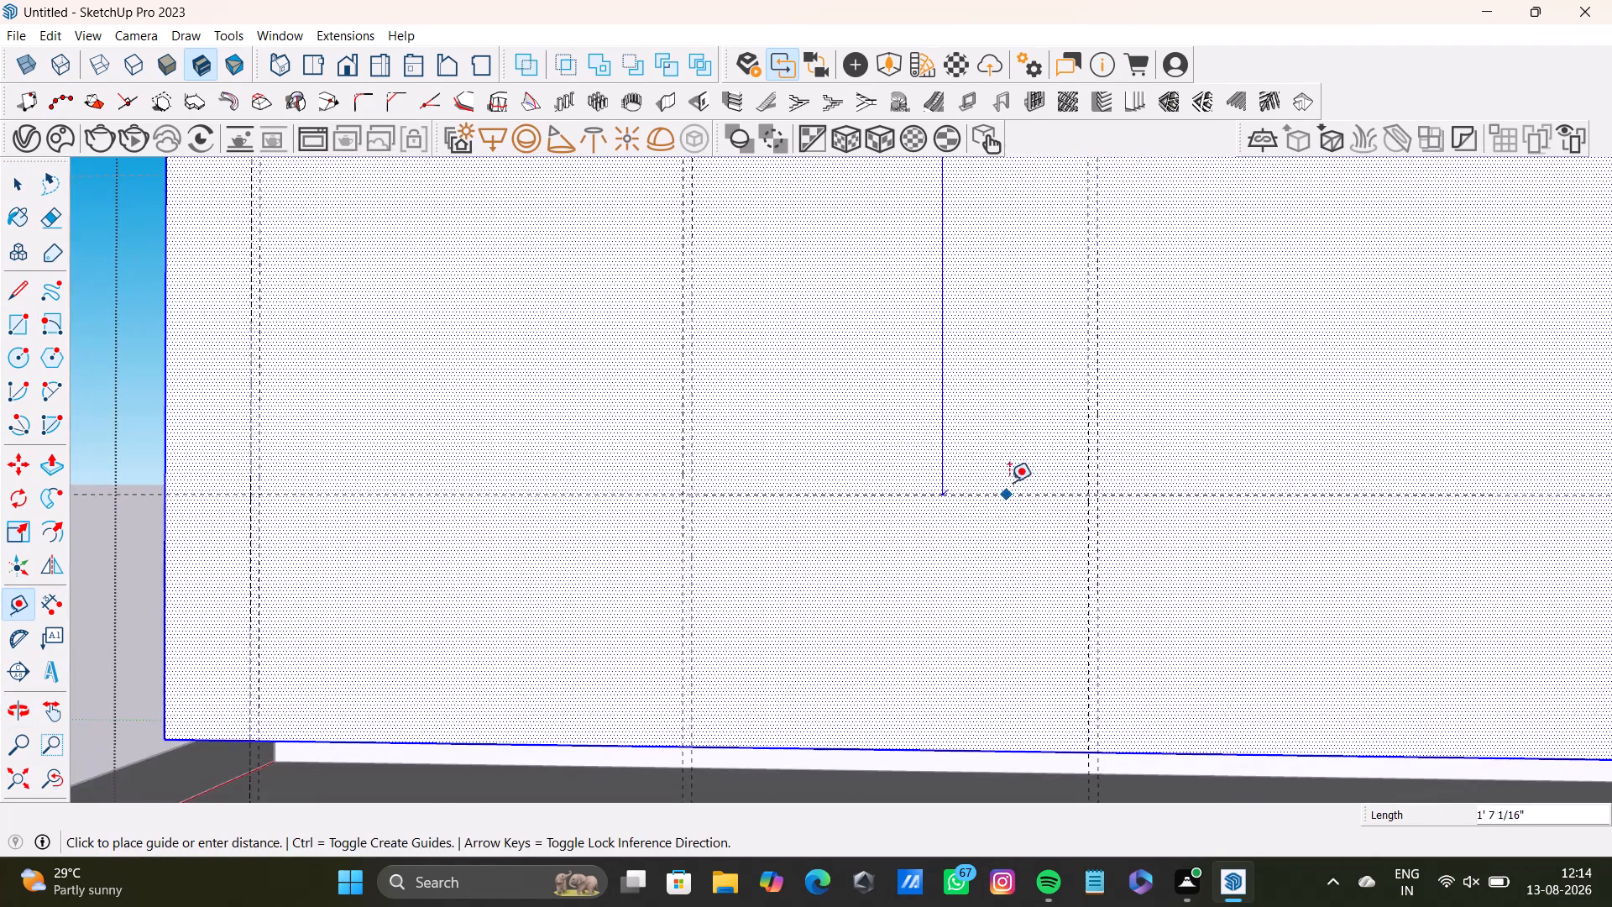
pyautogui.moveTo(1014, 362); pyautogui.dragTo(948, 338, button='middle')
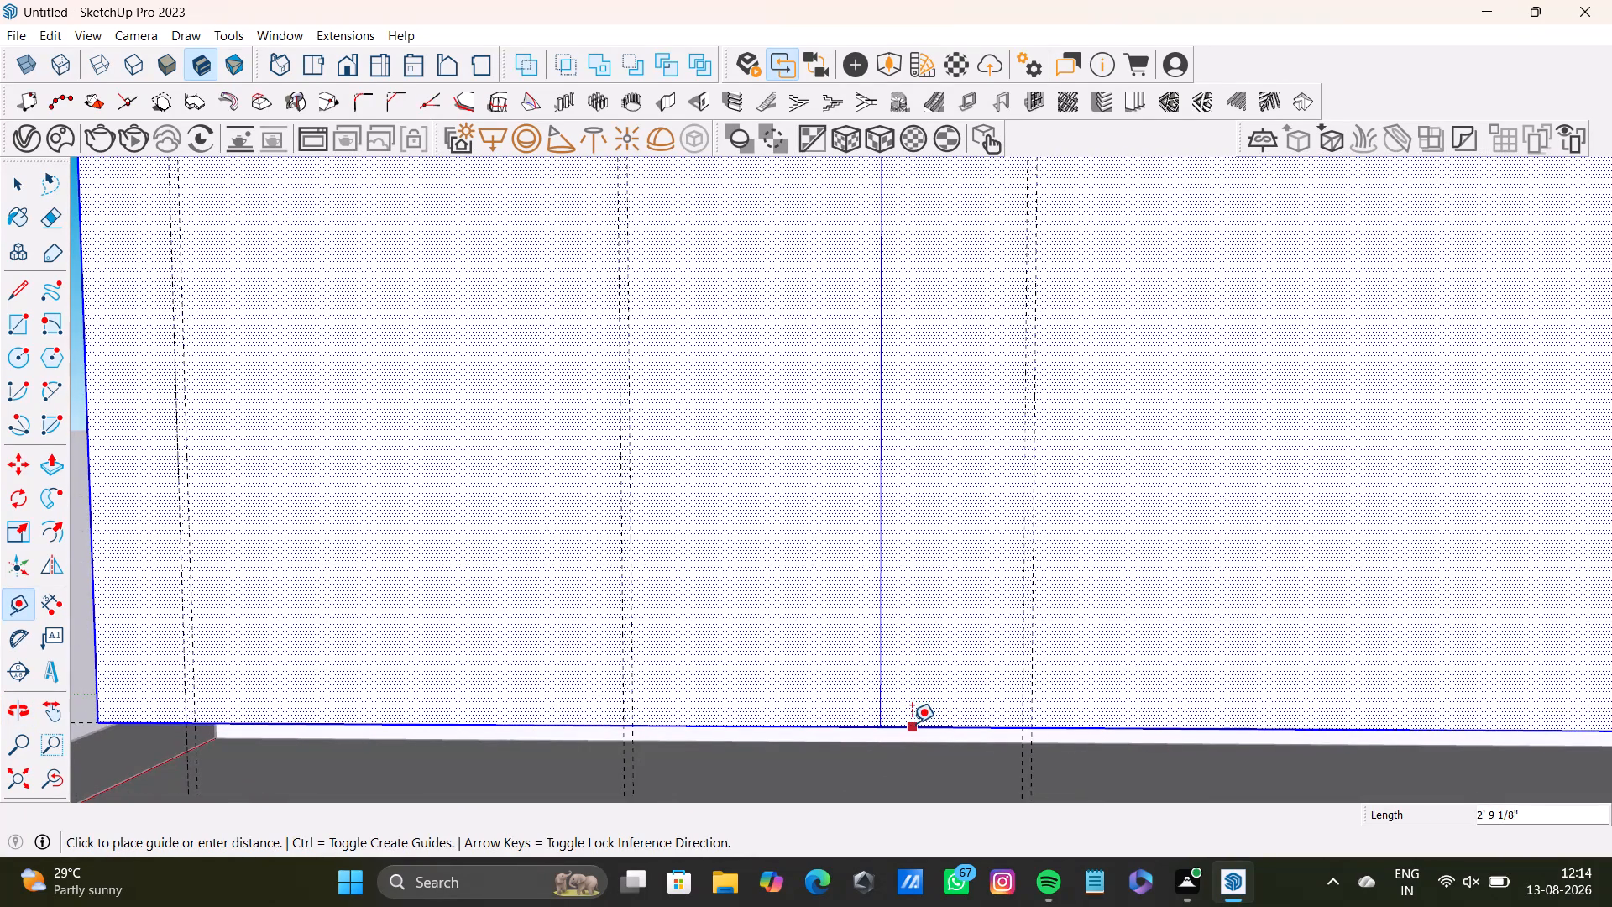
pyautogui.press('Up')
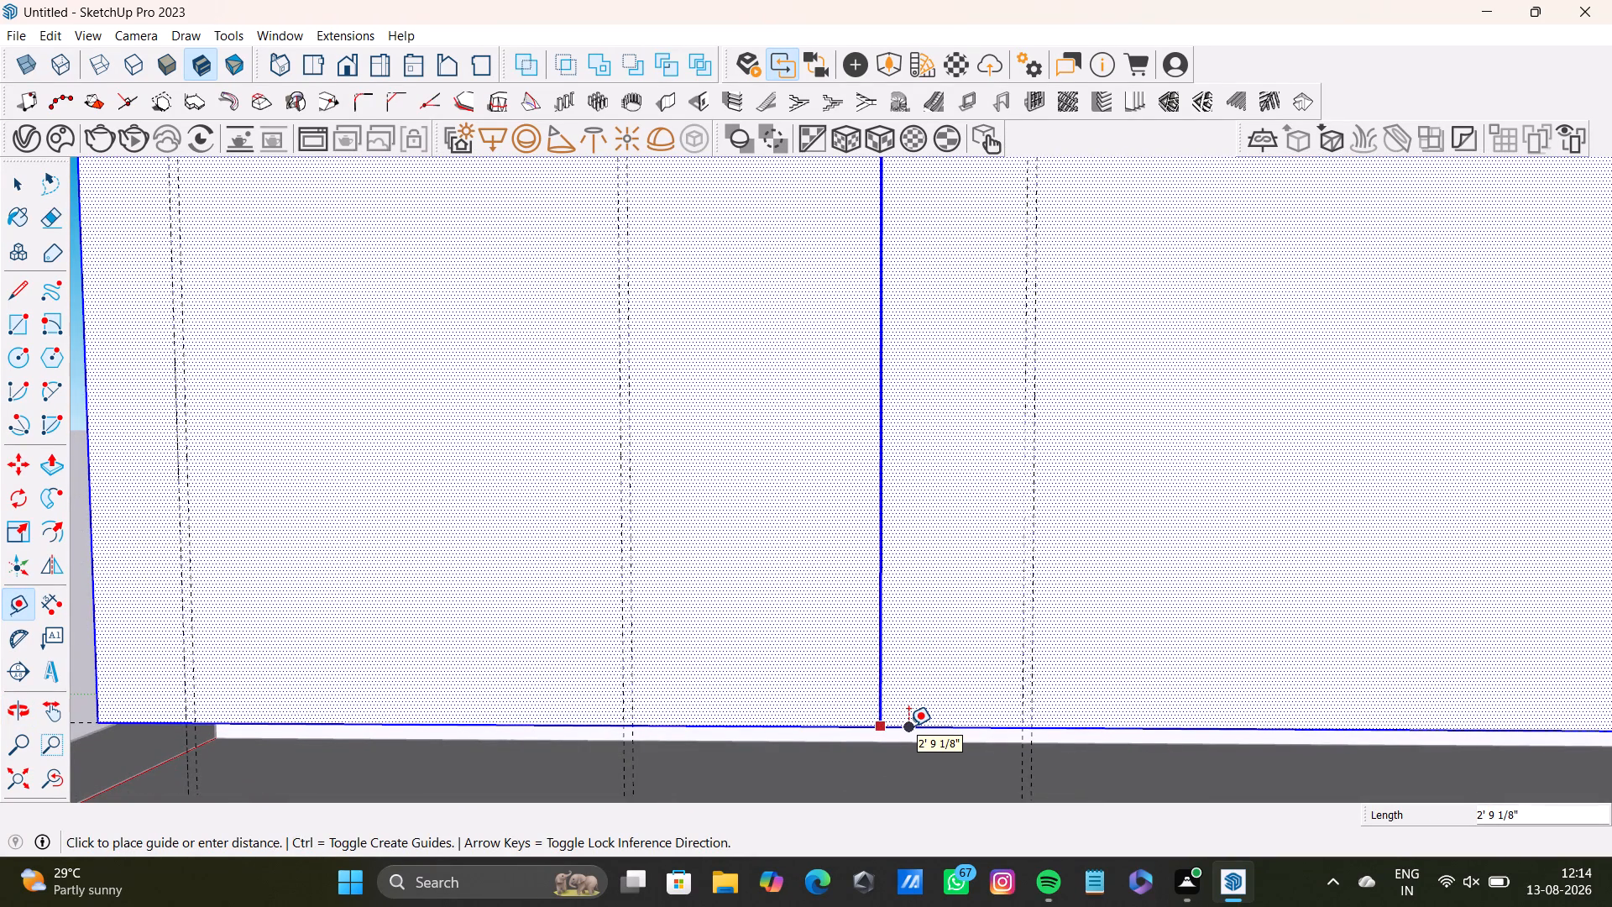
pyautogui.scroll(-1, 923, 389)
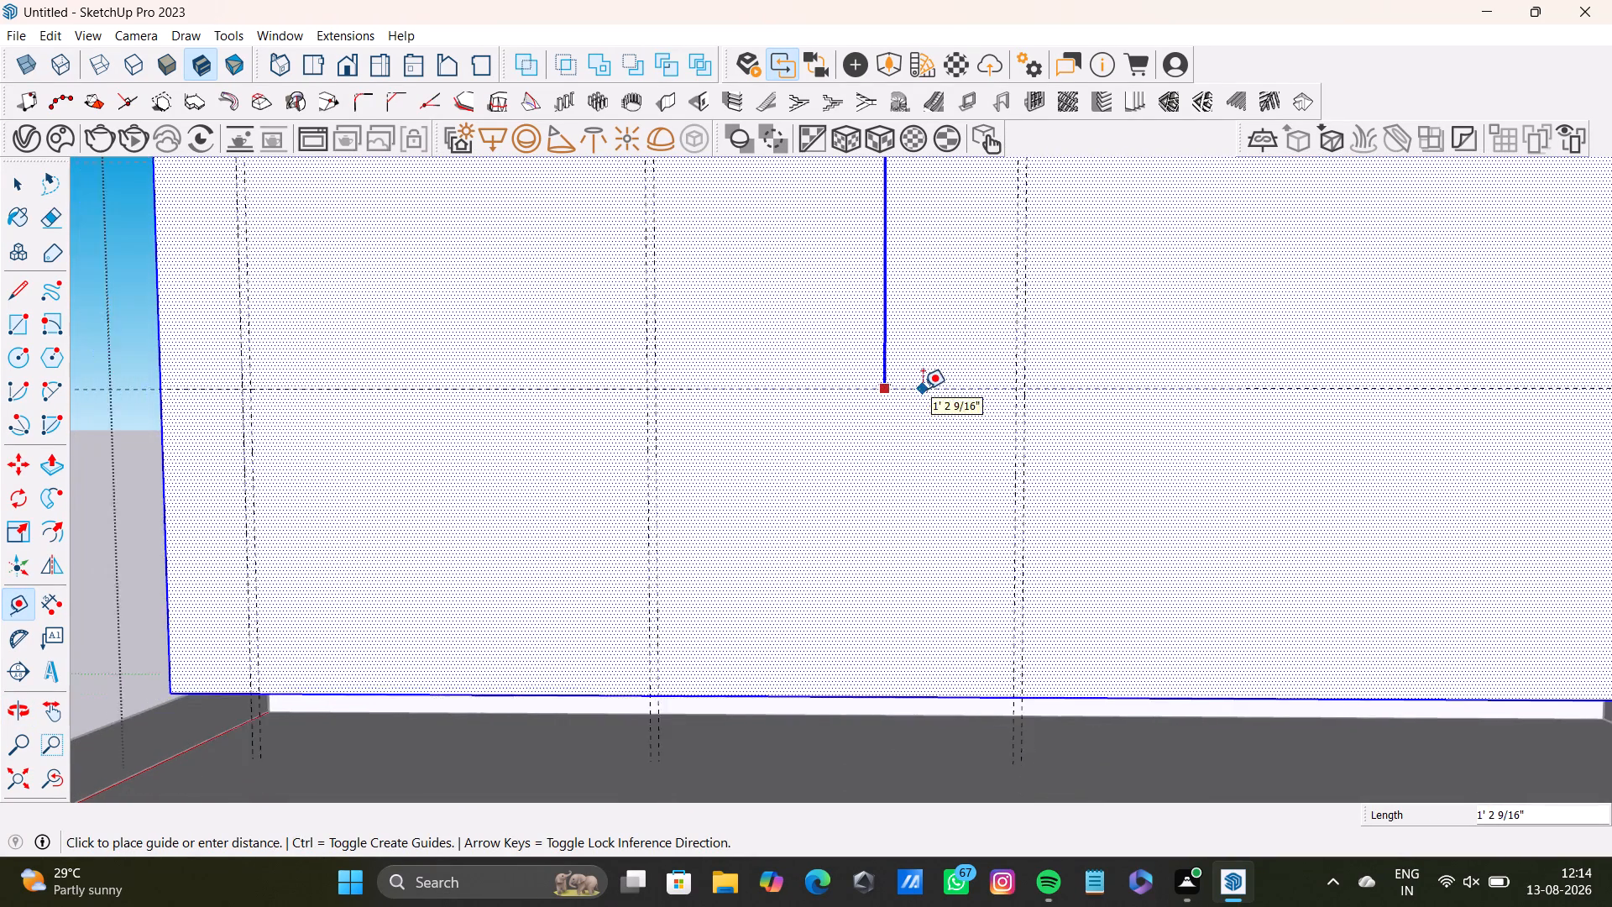
pyautogui.scroll(-1, 923, 389)
pyautogui.keyDown('shift'); pyautogui.moveTo(934, 359); pyautogui.dragTo(916, 390, button='middle'); pyautogui.keyUp('shift')
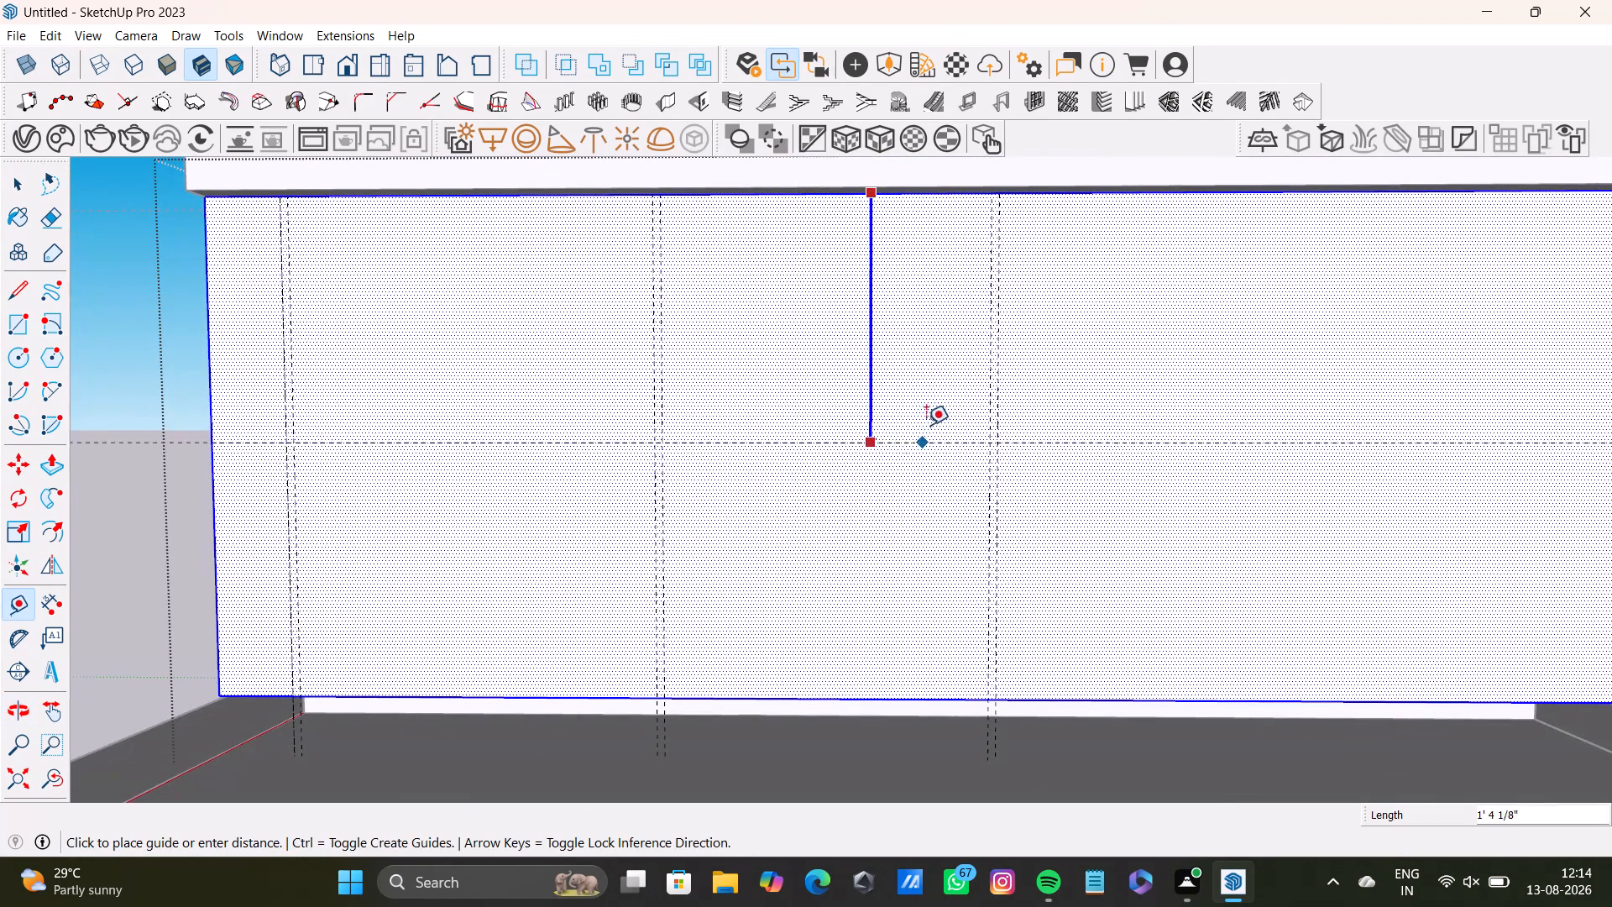
pyautogui.press('1')
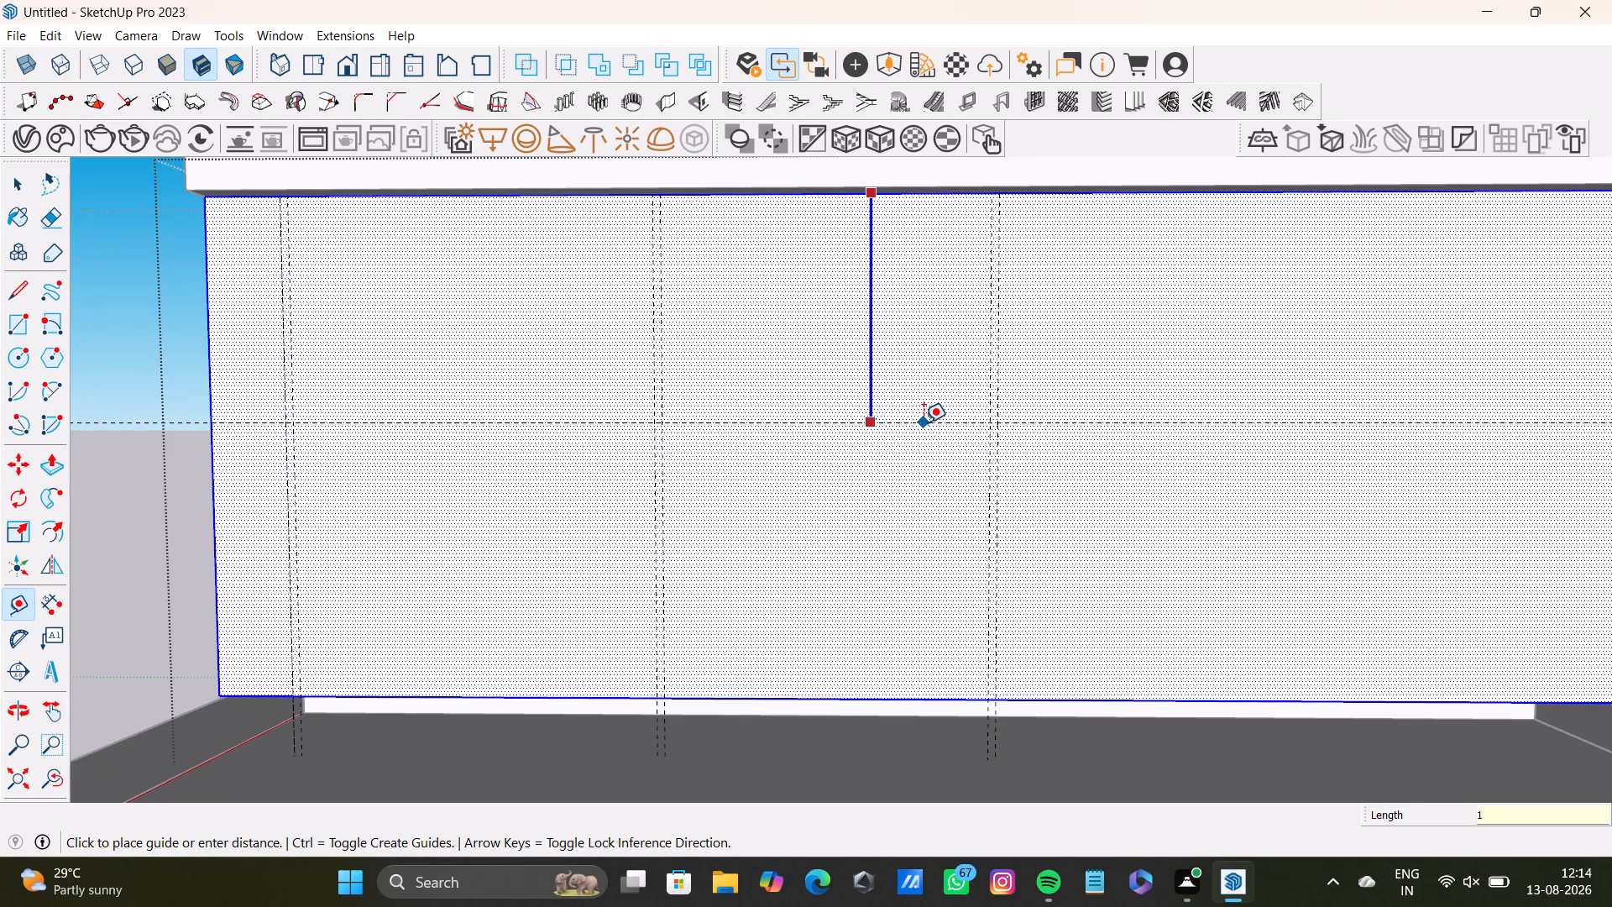
pyautogui.write("'5")
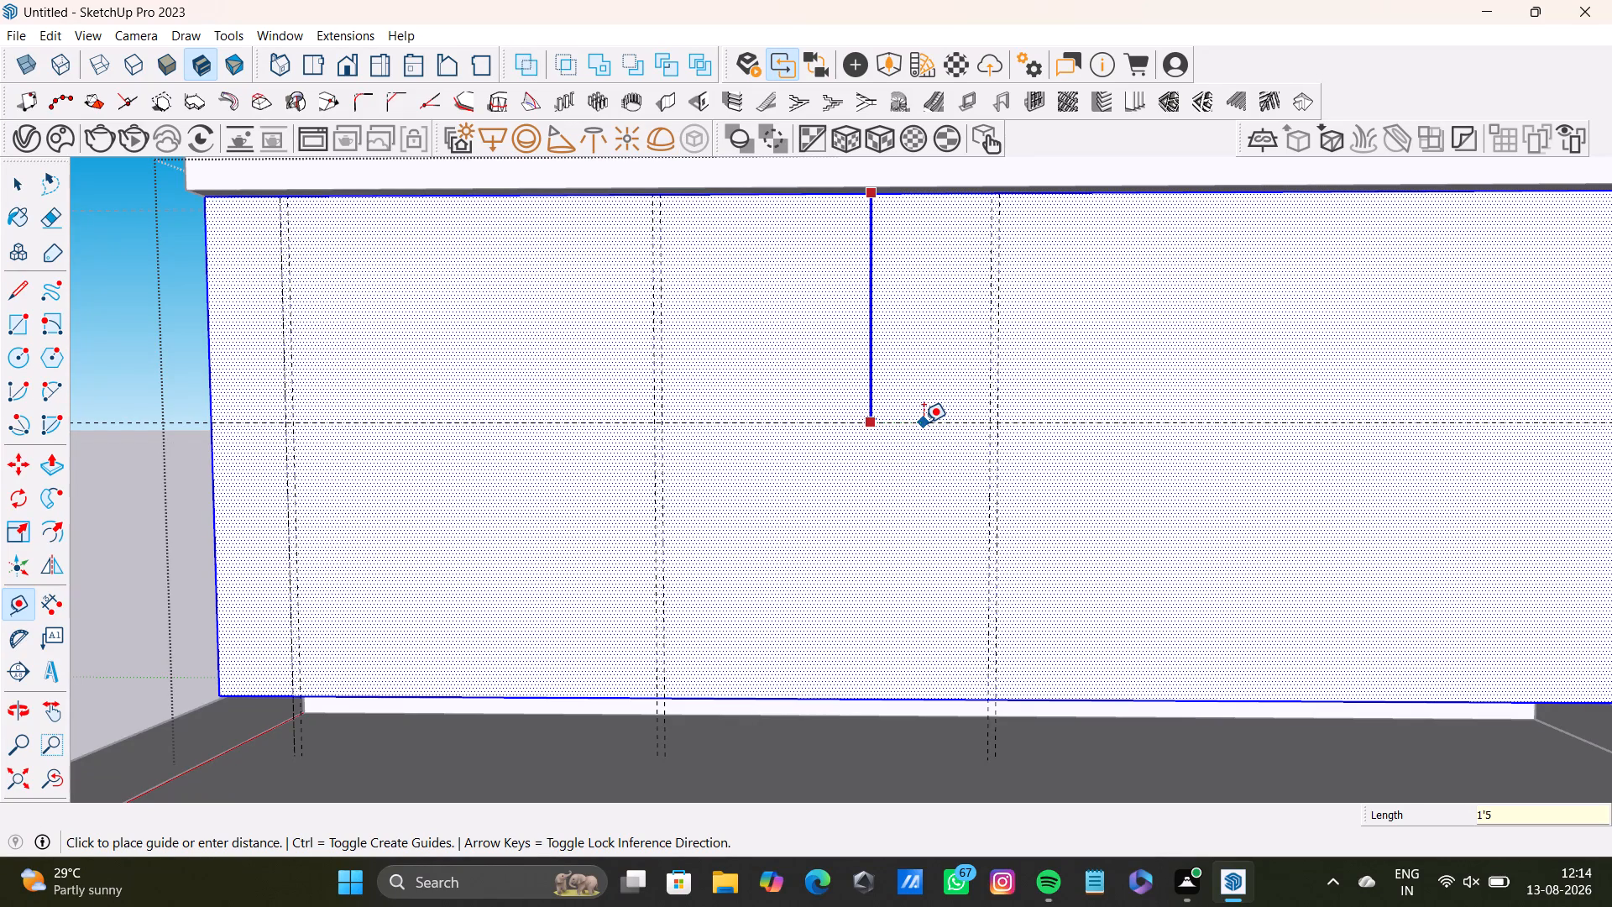
pyautogui.hotkey('shift', '"')
pyautogui.press('Return')
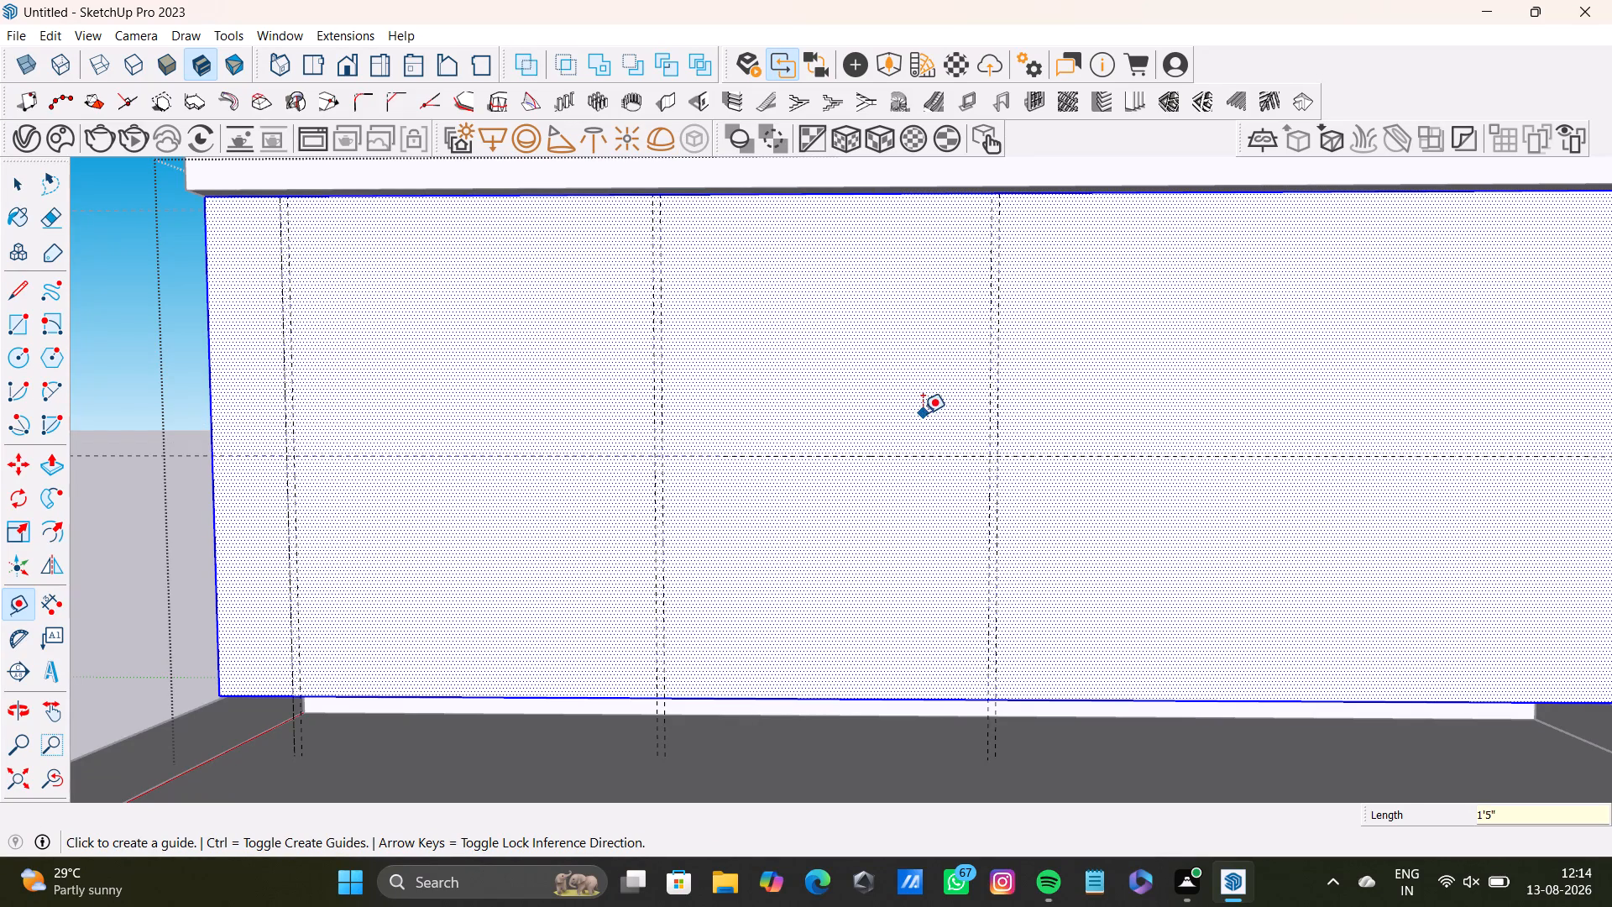
# Place a second horizontal guide 0.5" below the 1'5" guide on the inner face.
pyautogui.click(888, 453)
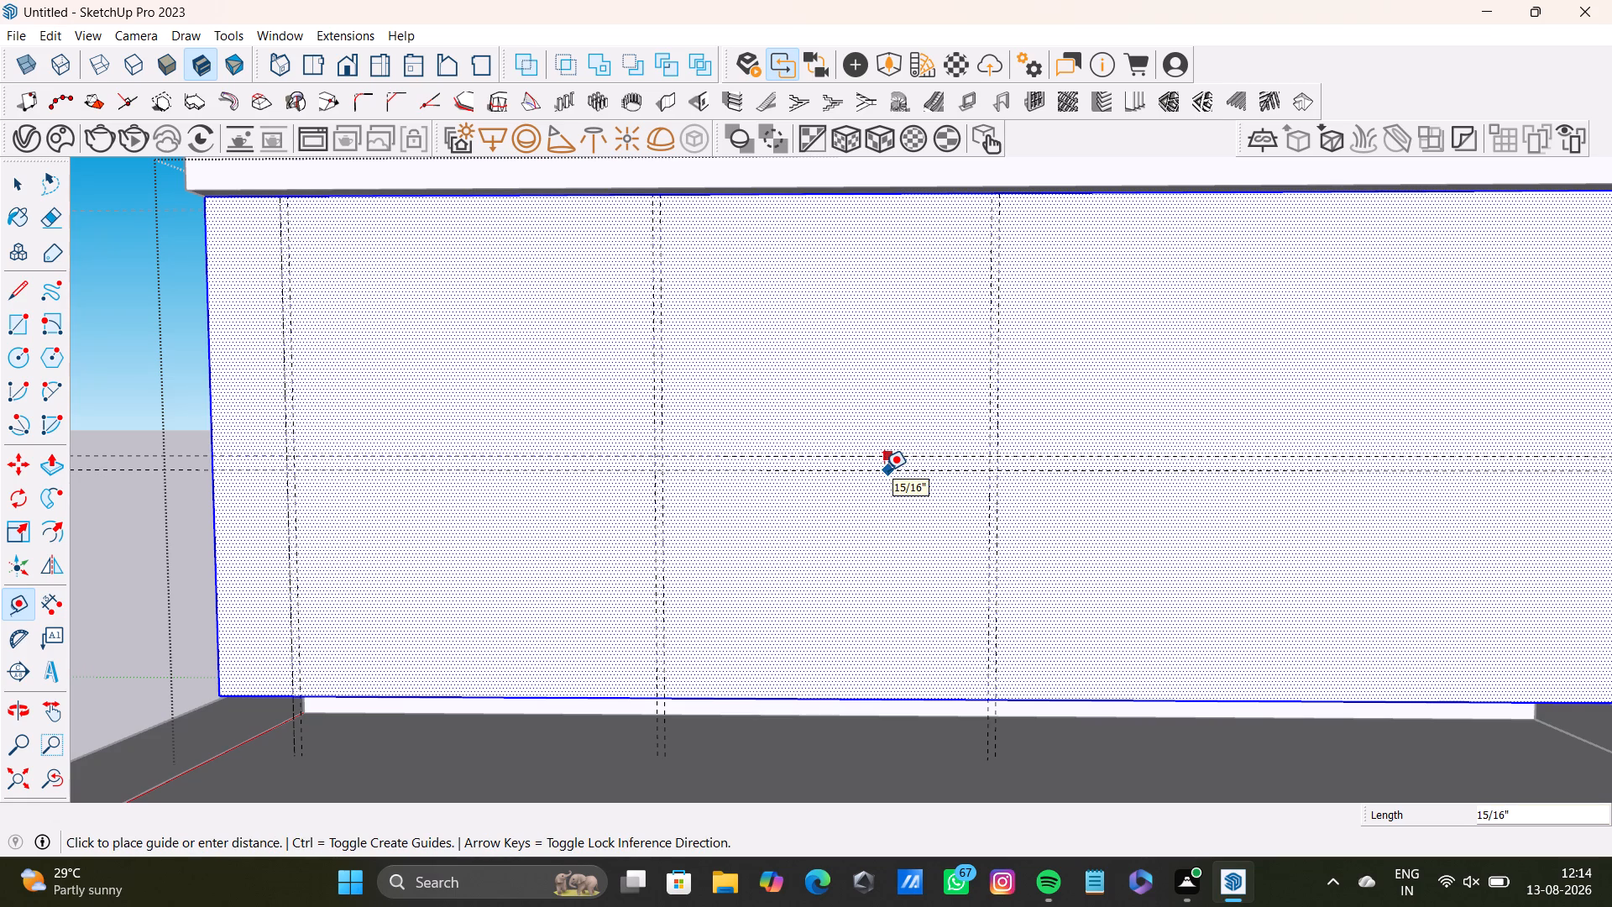
pyautogui.press('5')
pyautogui.press('BackSpace')
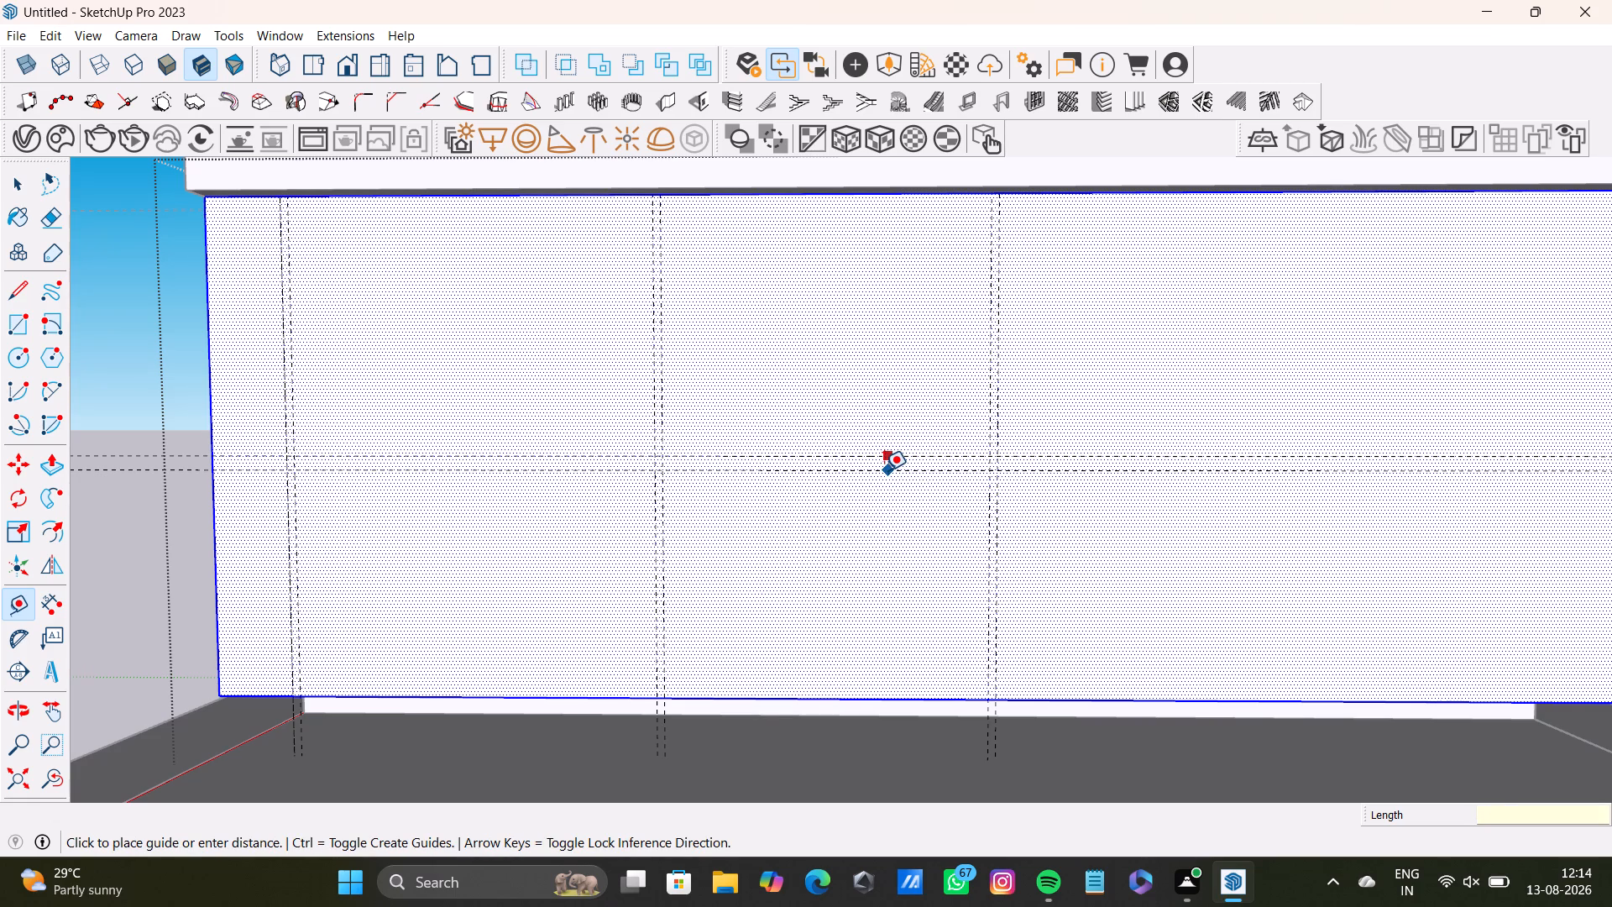
pyautogui.write('0.5"')
pyautogui.press('Return')
# Place another horizontal guide 0.5" above the 1'5" guide on the inner face.
pyautogui.scroll(3, 904, 459)
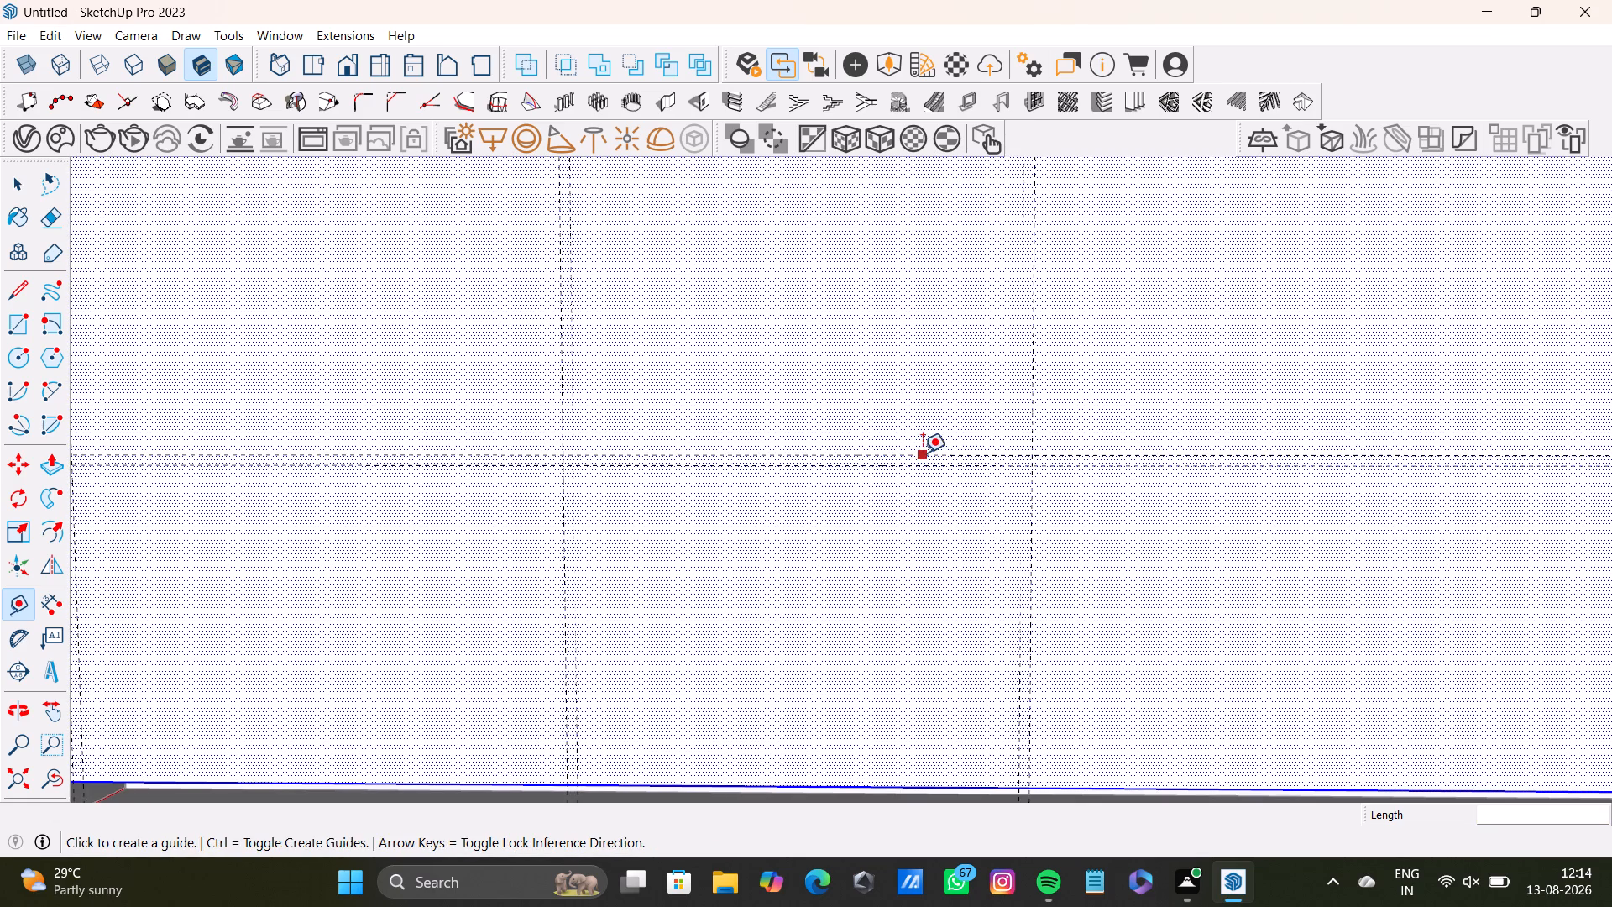
pyautogui.click(924, 450)
pyautogui.write('0.5')
pyautogui.hotkey('shift', '"')
pyautogui.press('Return')
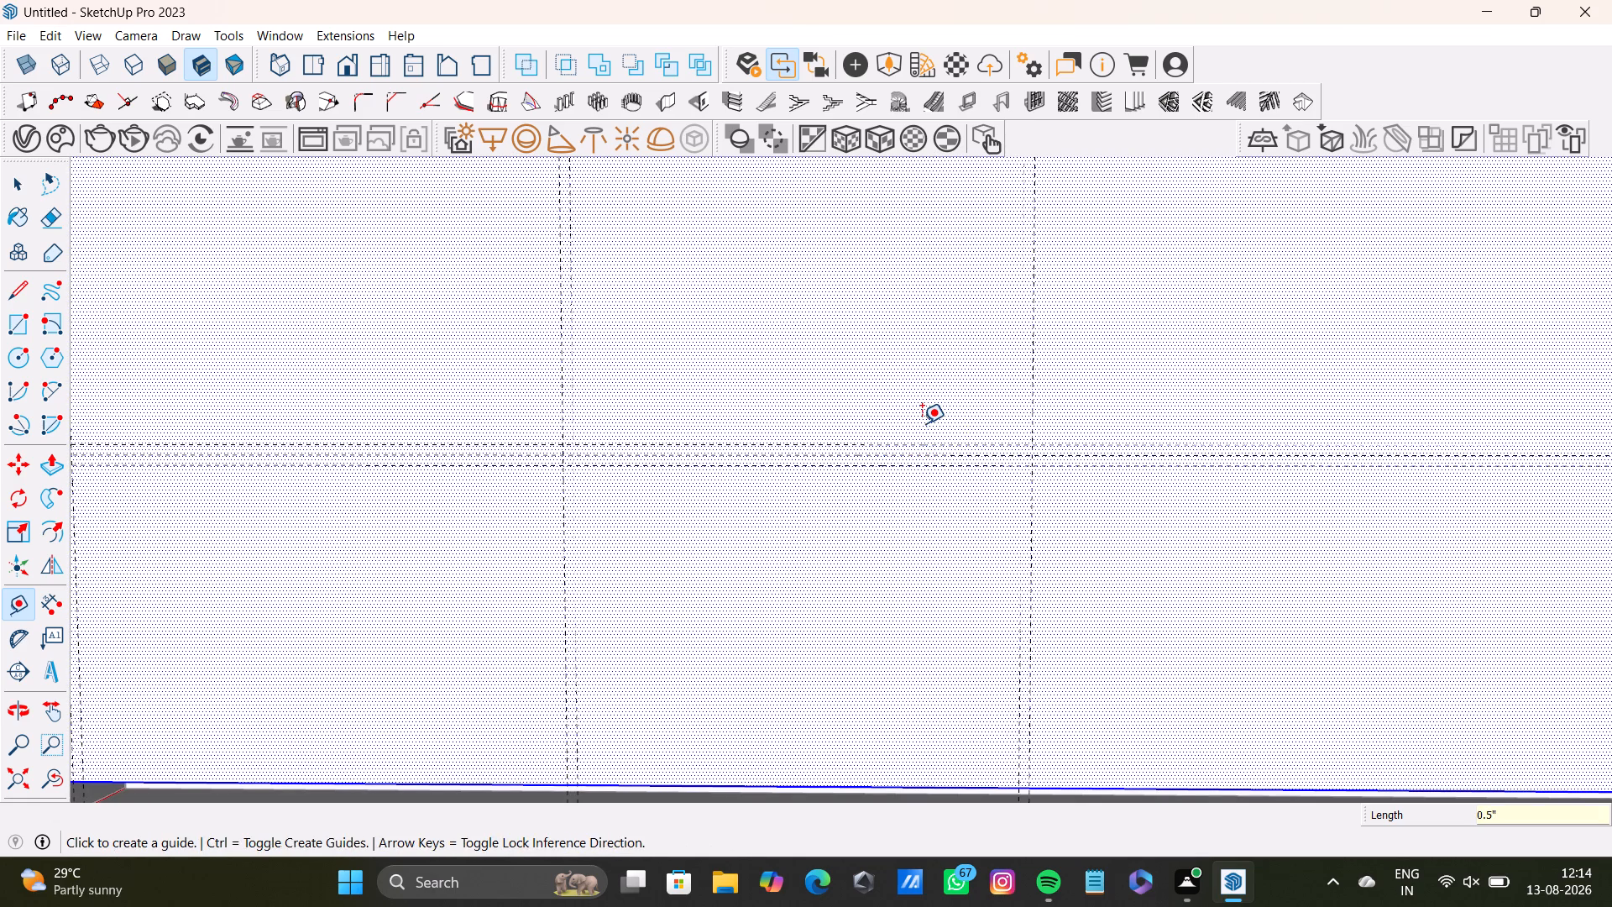
pyautogui.press('space')
# Place a horizontal guide 0.5" above the bottom edge of the inner face.
pyautogui.scroll(-2, 920, 485)
pyautogui.moveTo(793, 516); pyautogui.dragTo(788, 539, button='middle')
pyautogui.keyDown('shift'); pyautogui.moveTo(802, 567); pyautogui.dragTo(805, 422, button='middle'); pyautogui.keyUp('shift')
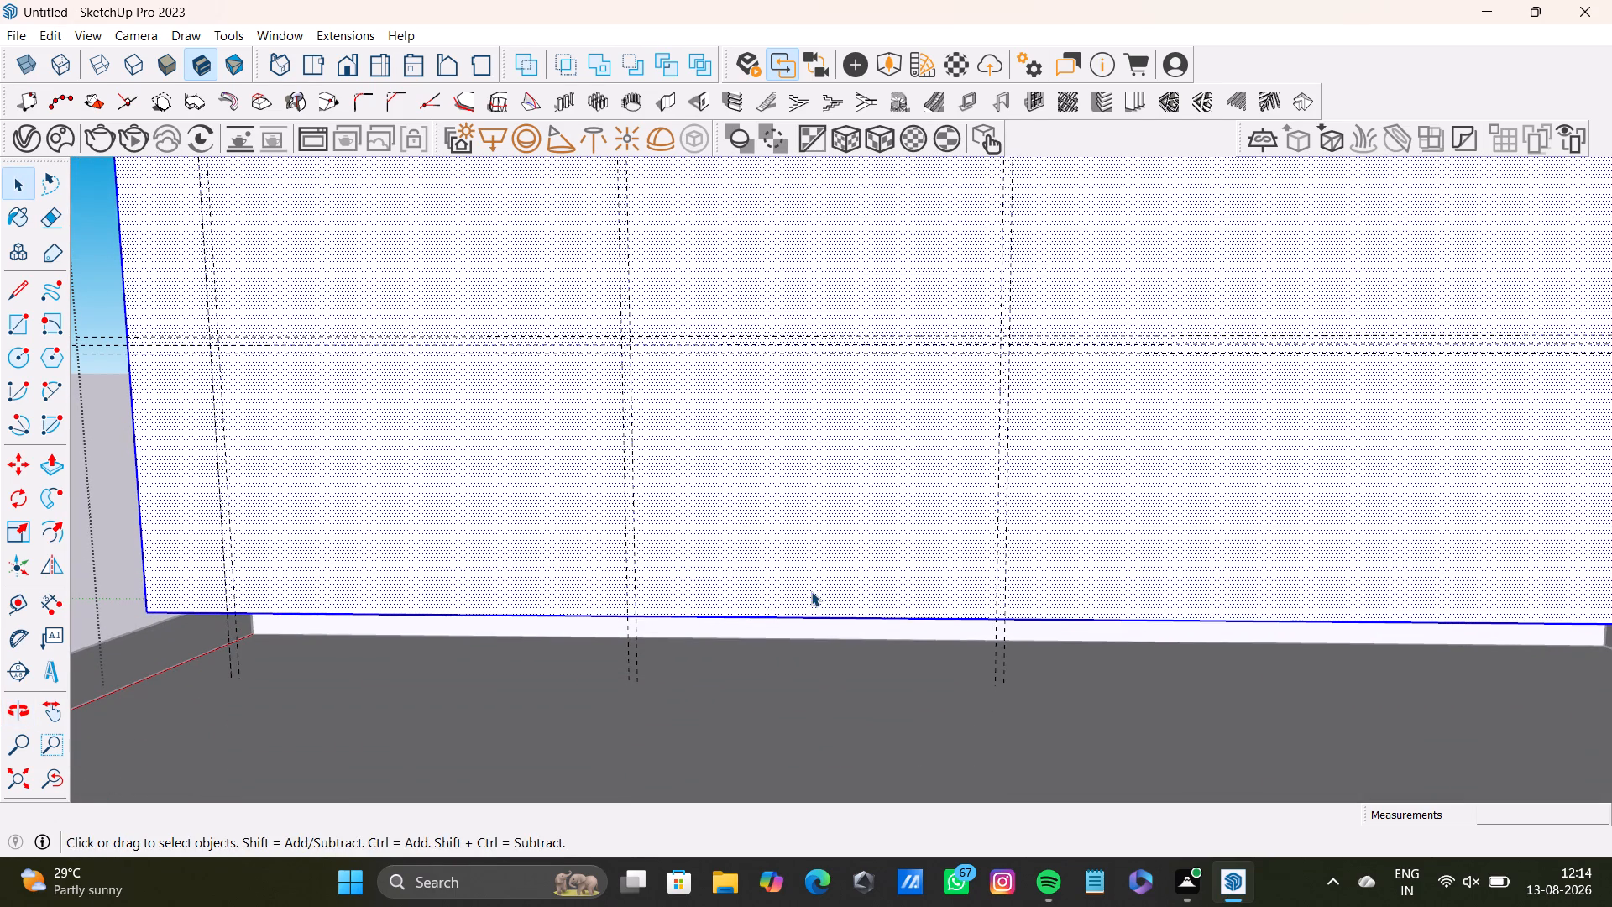
pyautogui.press('t')
pyautogui.press('Return')
pyautogui.click(835, 613)
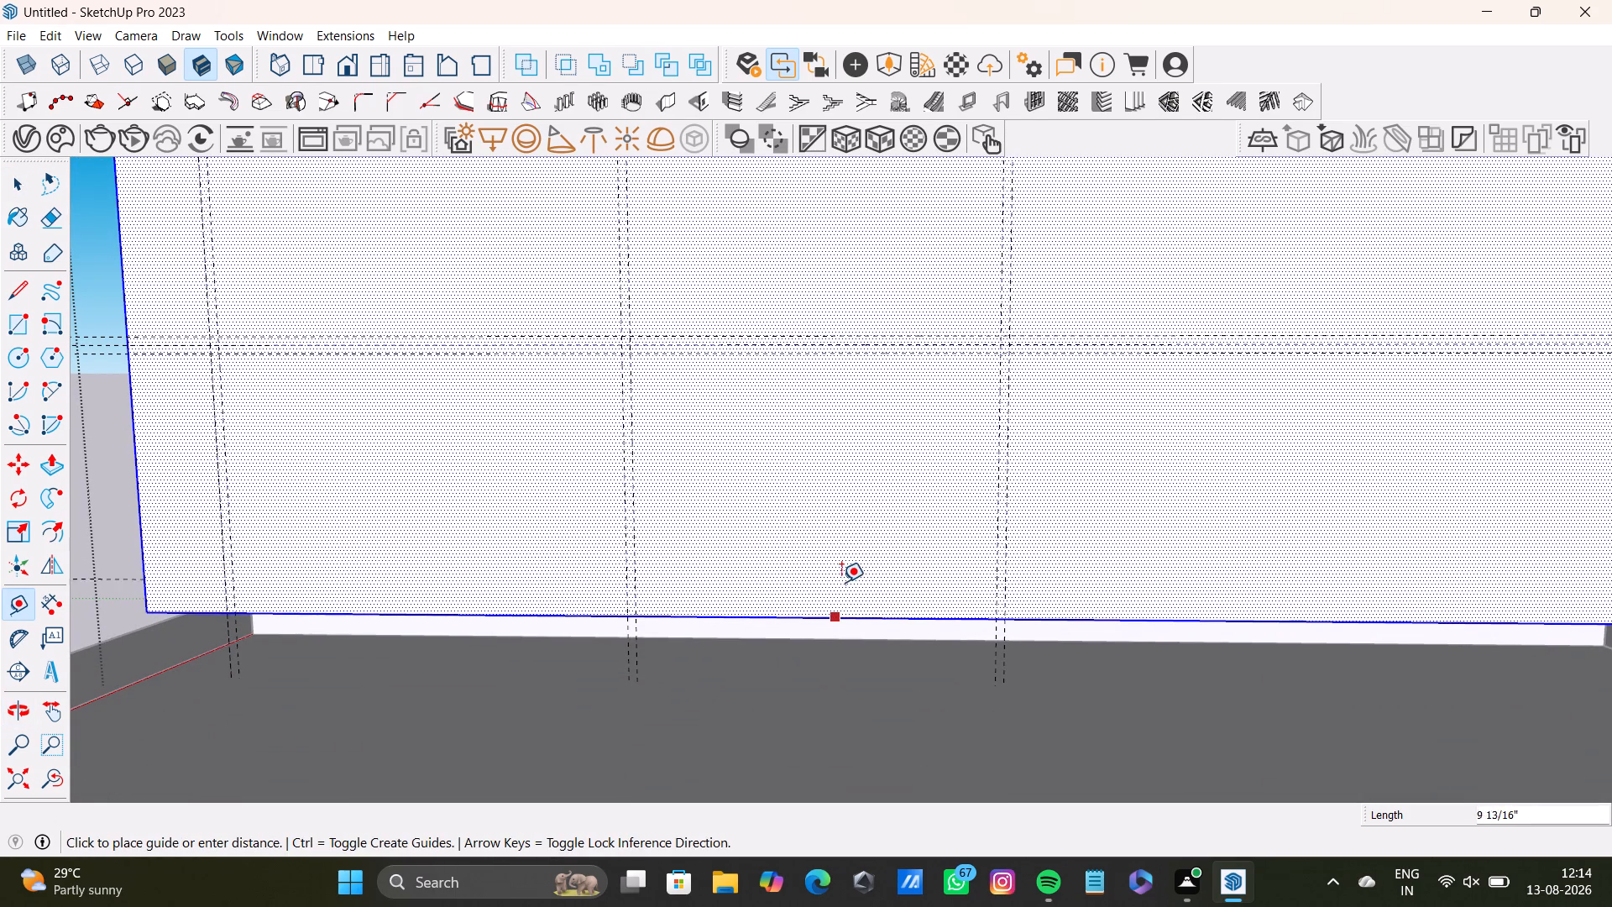
pyautogui.press('Up')
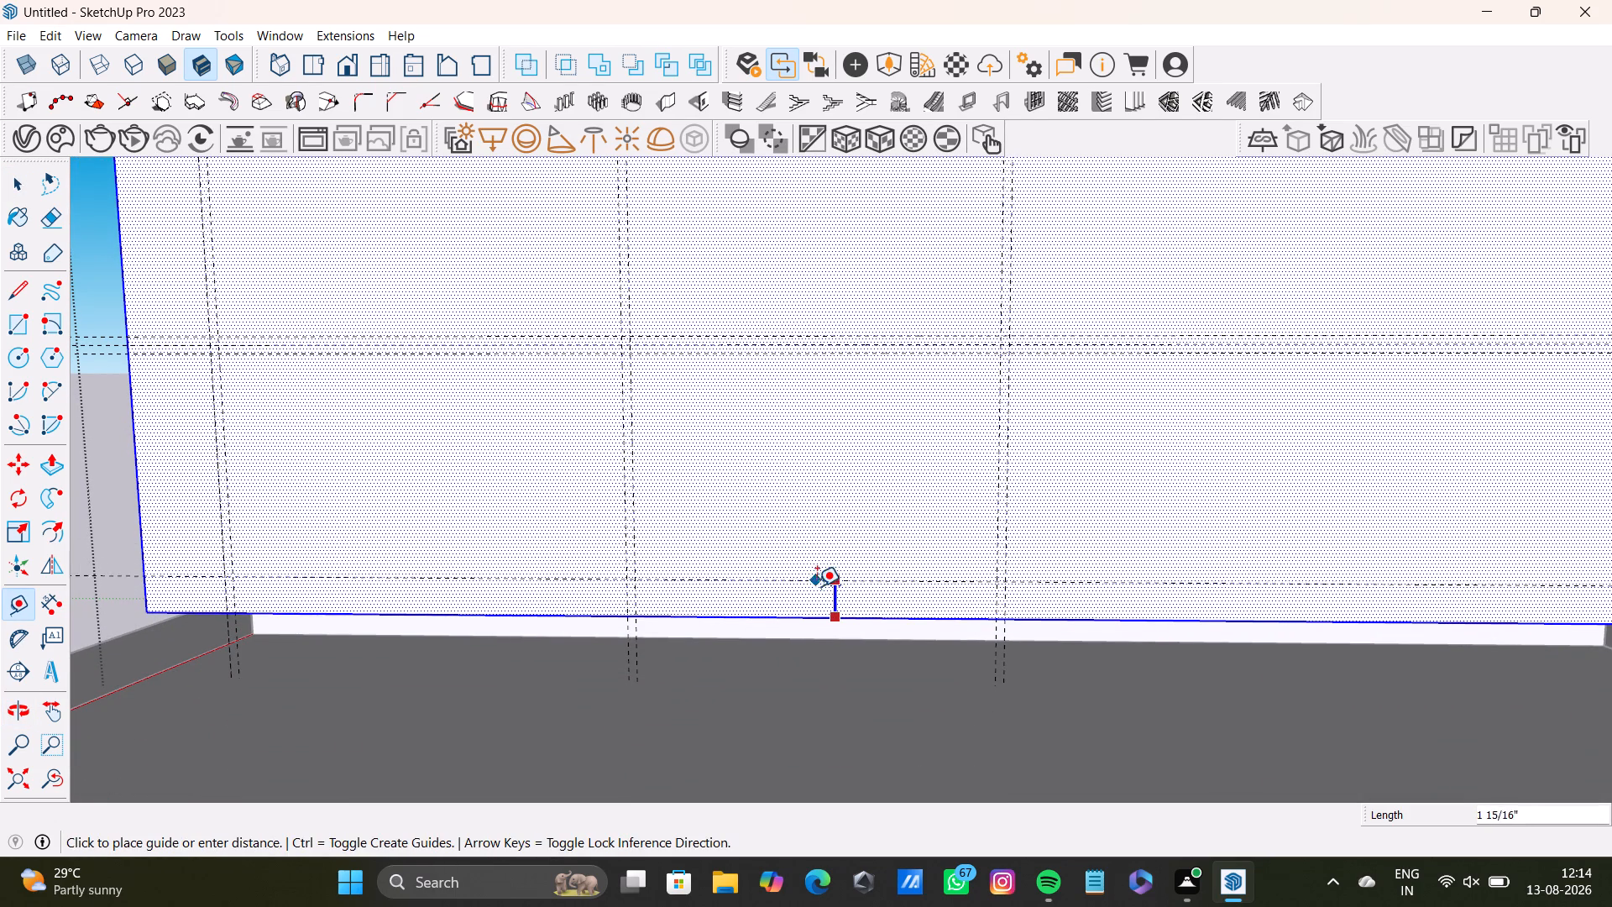
pyautogui.write('0.')
pyautogui.write('5"')
pyautogui.press('Return')
pyautogui.press('space')
# Place a horizontal guide 0.5" below the top edge of the inner face.
pyautogui.scroll(-3, 832, 522)
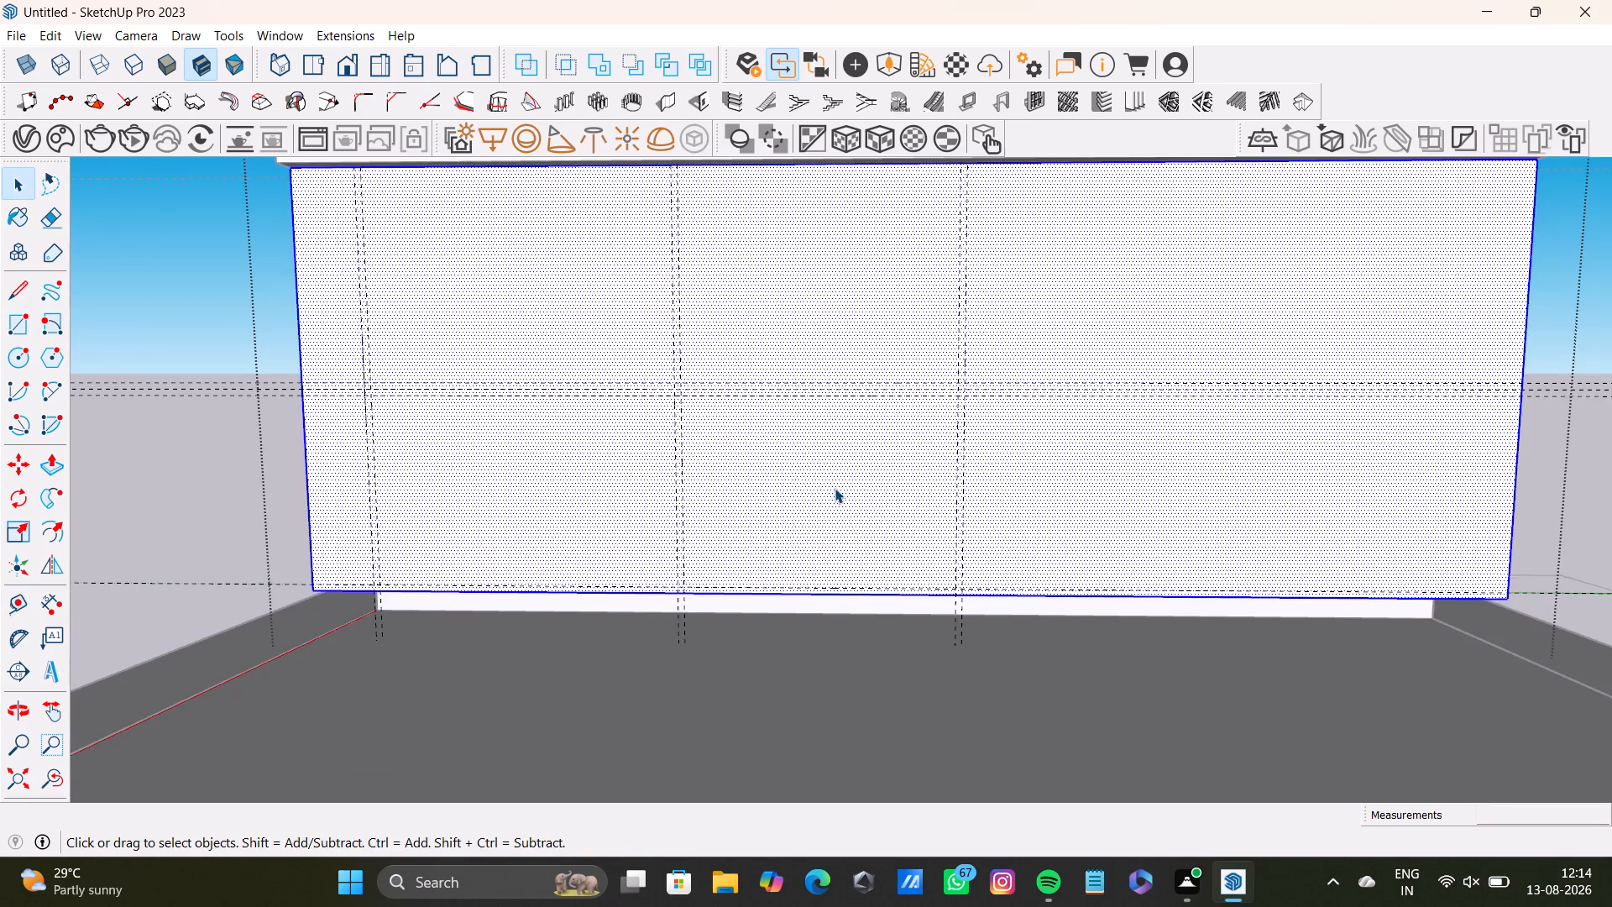
pyautogui.moveTo(835, 488); pyautogui.dragTo(692, 538, button='middle')
pyautogui.moveTo(721, 538); pyautogui.dragTo(761, 538, button='middle')
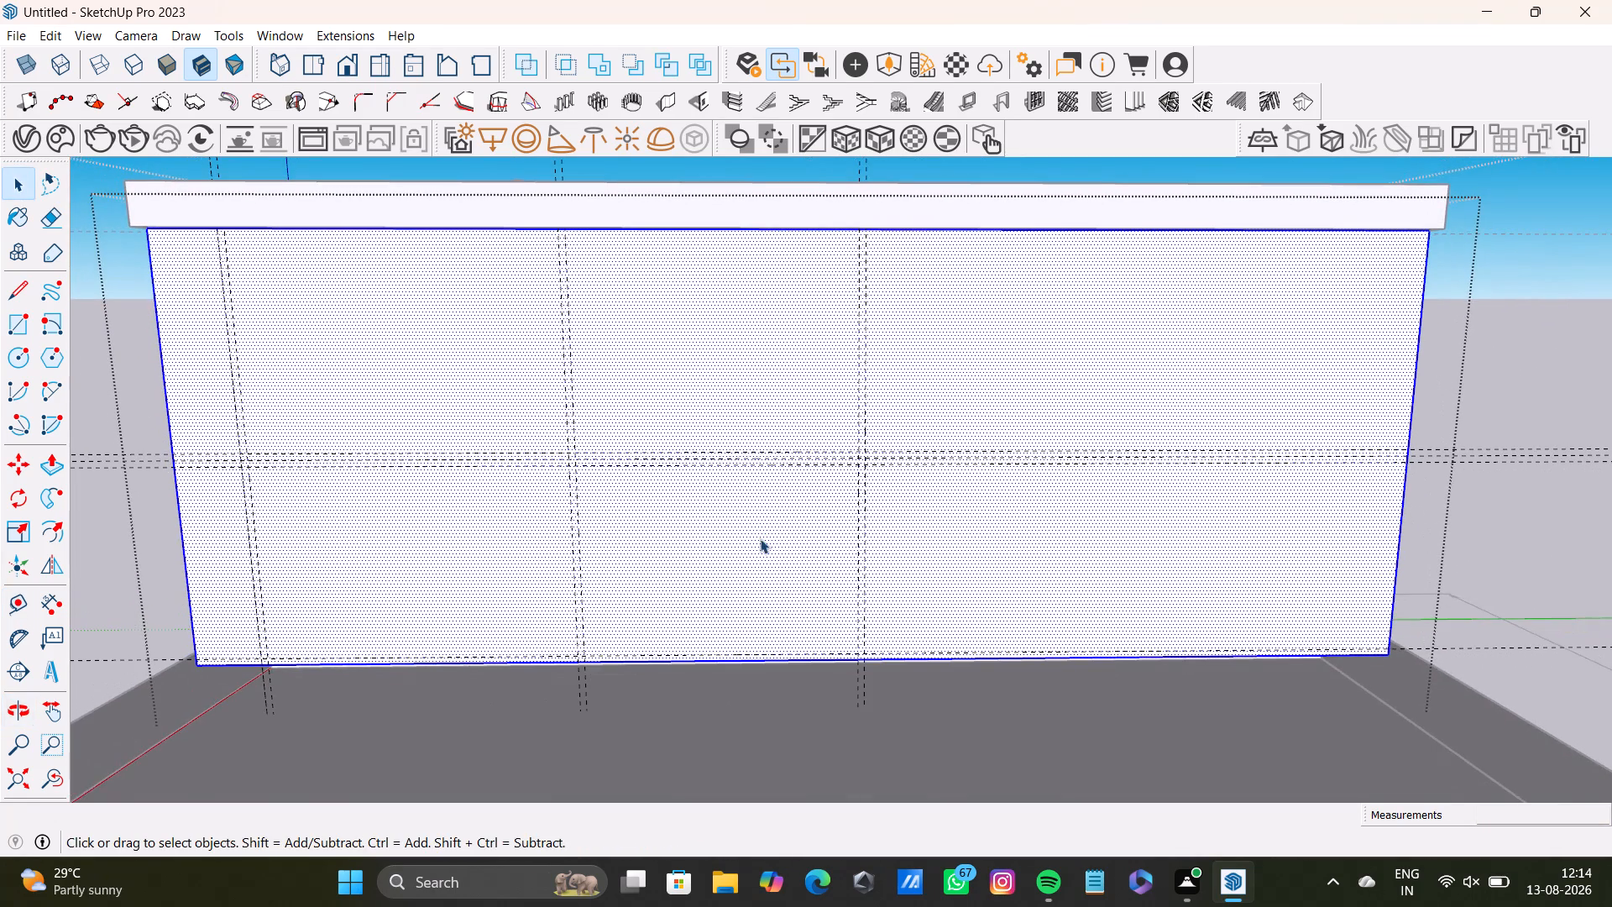
pyautogui.moveTo(921, 432); pyautogui.dragTo(908, 443, button='middle')
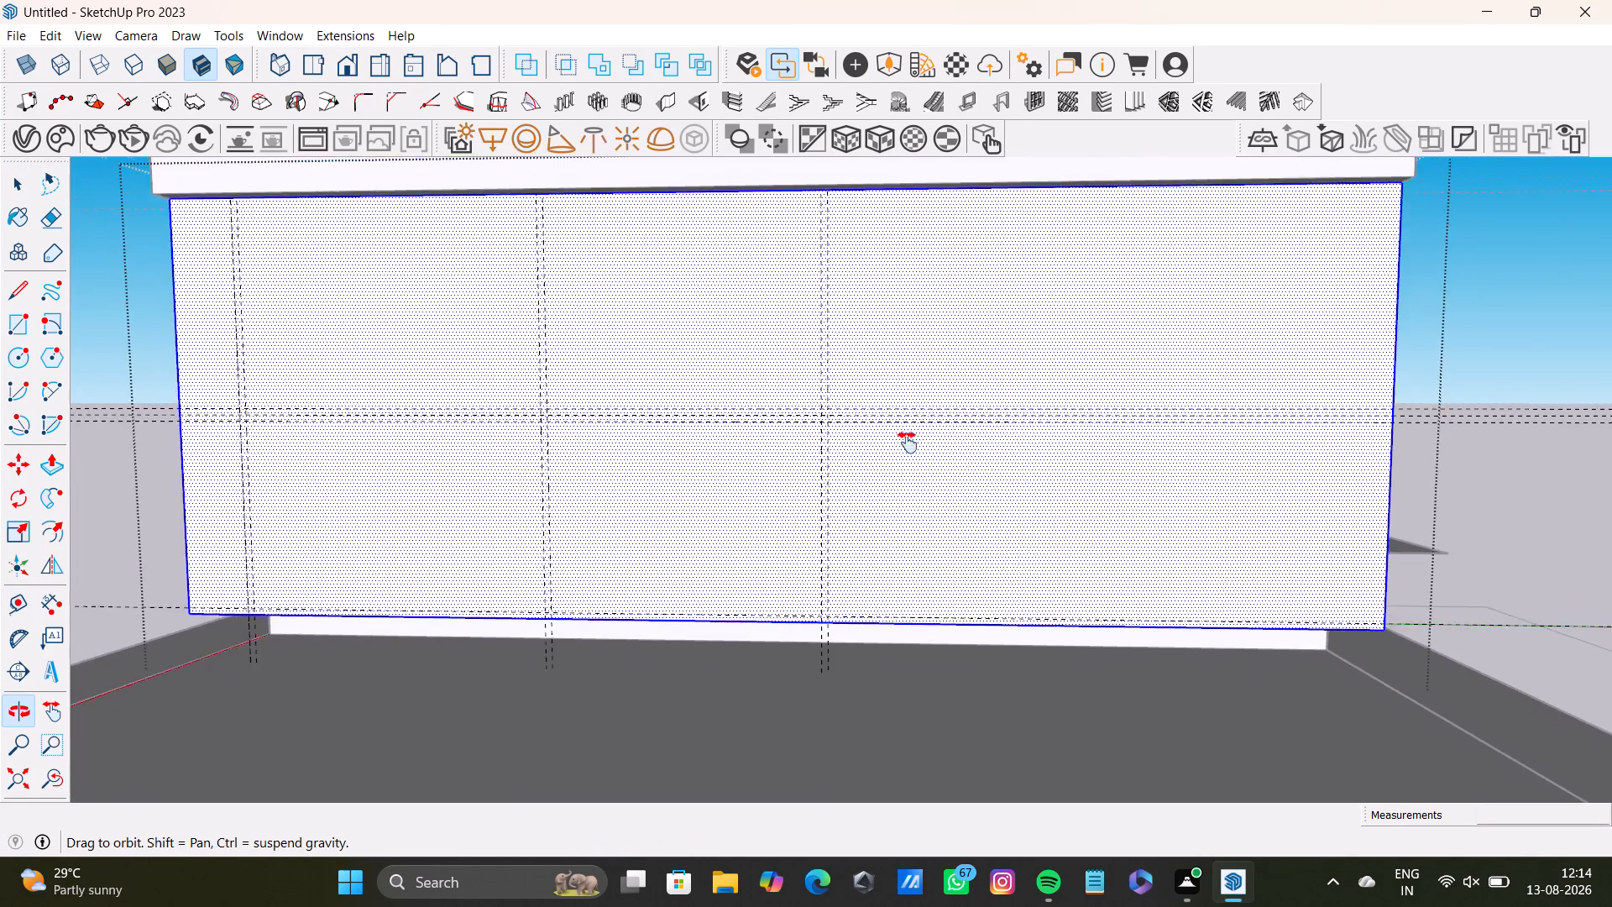
pyautogui.moveTo(908, 443); pyautogui.dragTo(907, 521, button='middle')
pyautogui.moveTo(860, 444); pyautogui.dragTo(850, 480, button='middle')
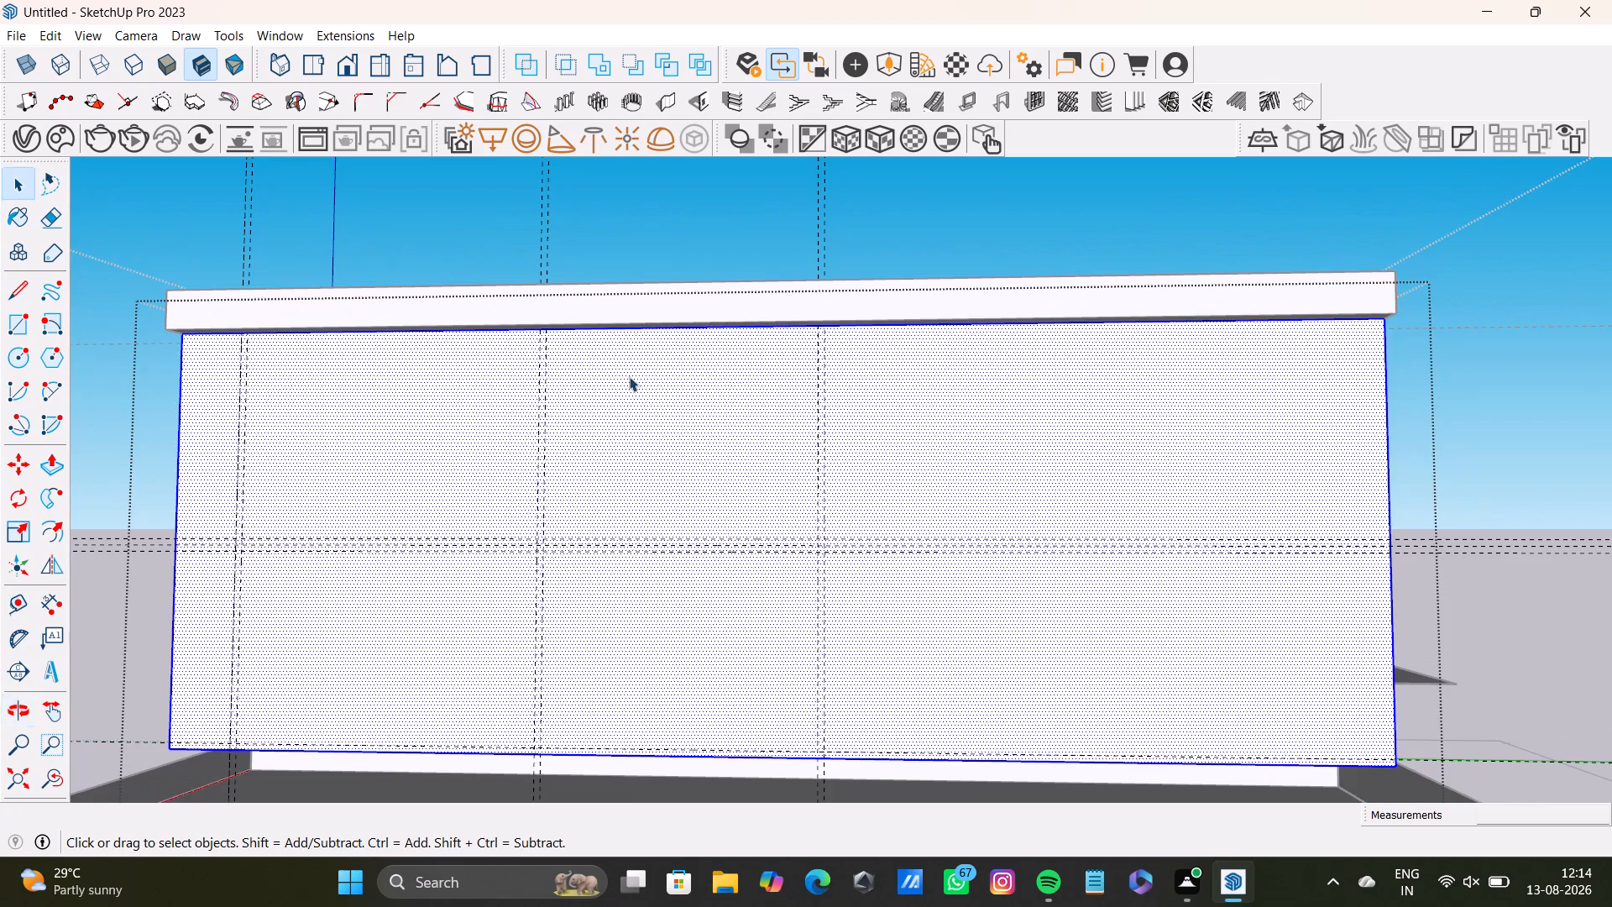
pyautogui.scroll(3, 629, 376)
pyautogui.moveTo(636, 356); pyautogui.dragTo(639, 346, button='middle')
pyautogui.scroll(2, 682, 316)
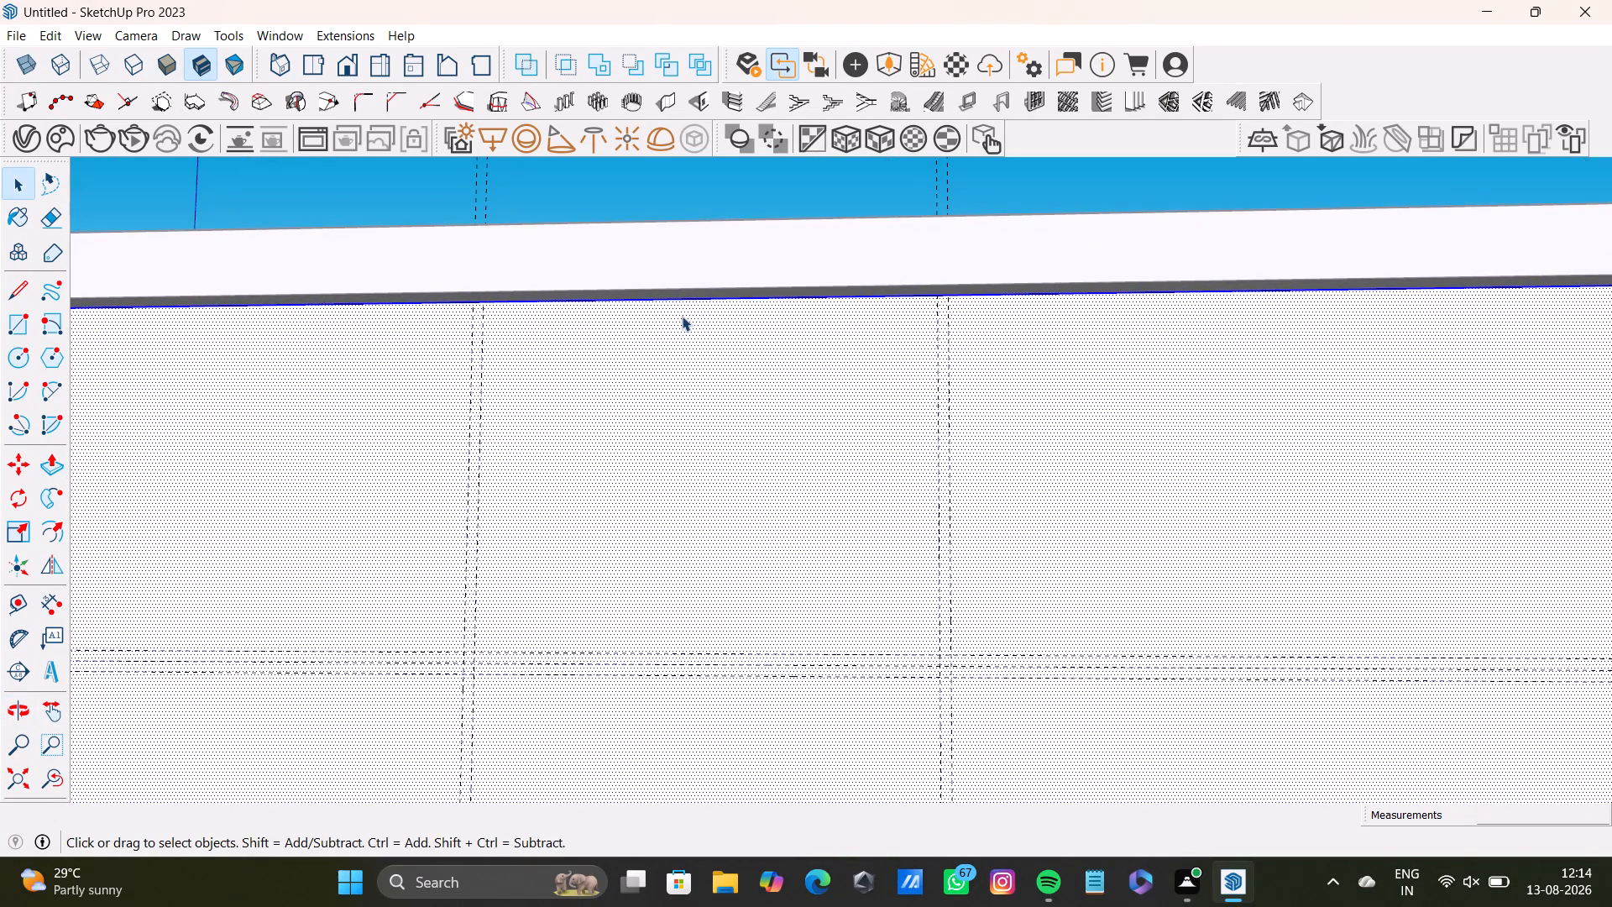
pyautogui.press('t')
pyautogui.press('Return')
pyautogui.click(727, 298)
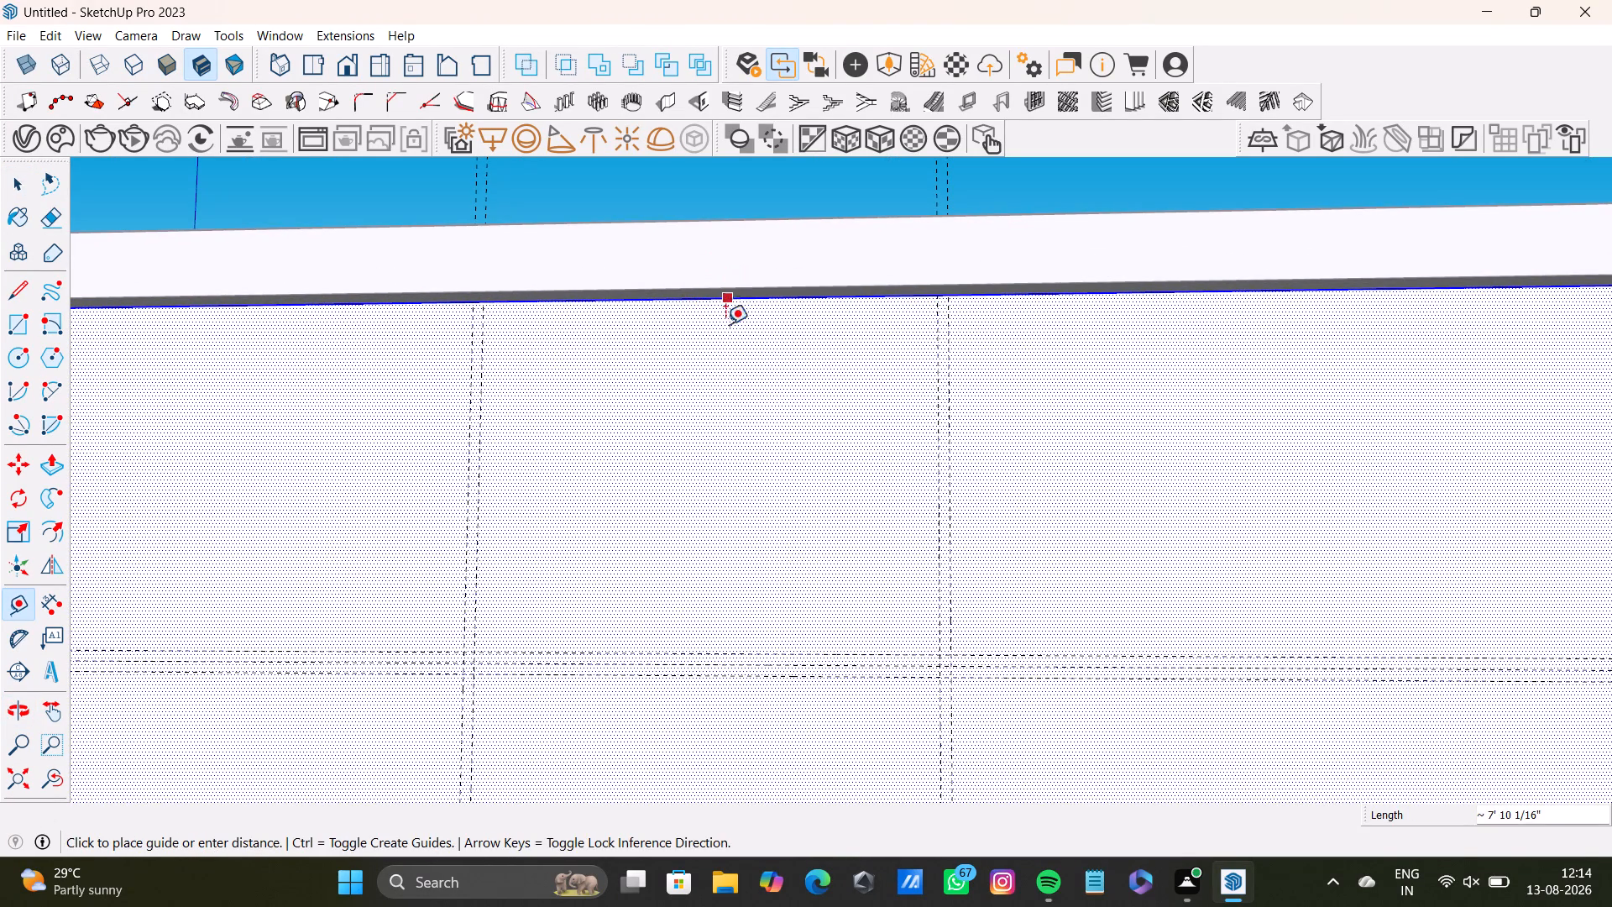
pyautogui.write('0.5')
pyautogui.hotkey('shift', '"')
pyautogui.press('Return')
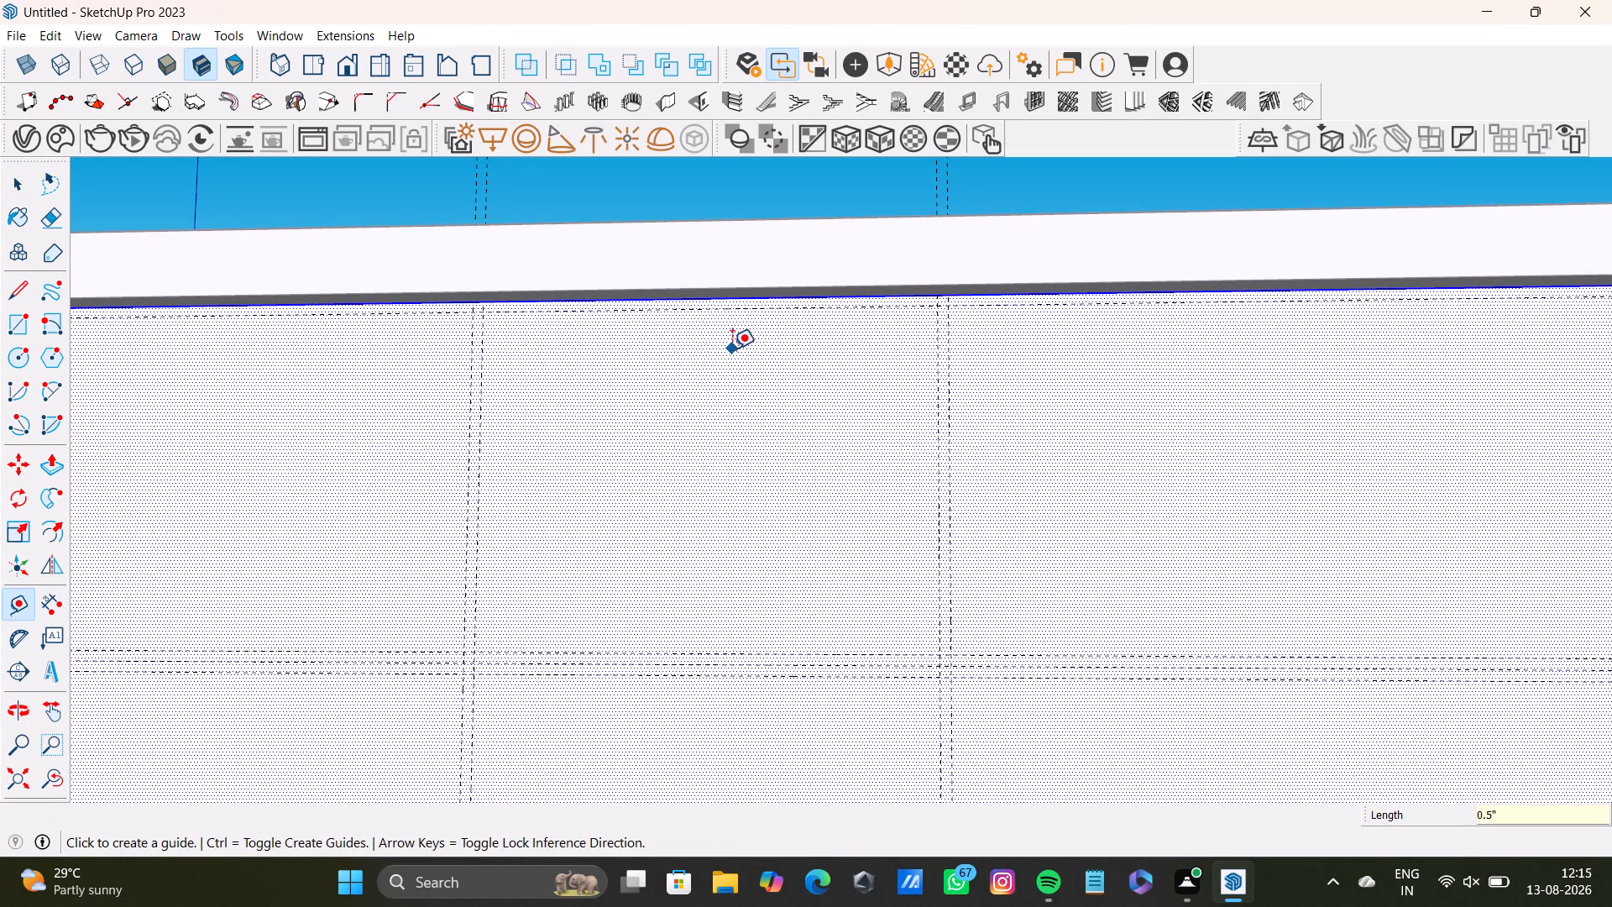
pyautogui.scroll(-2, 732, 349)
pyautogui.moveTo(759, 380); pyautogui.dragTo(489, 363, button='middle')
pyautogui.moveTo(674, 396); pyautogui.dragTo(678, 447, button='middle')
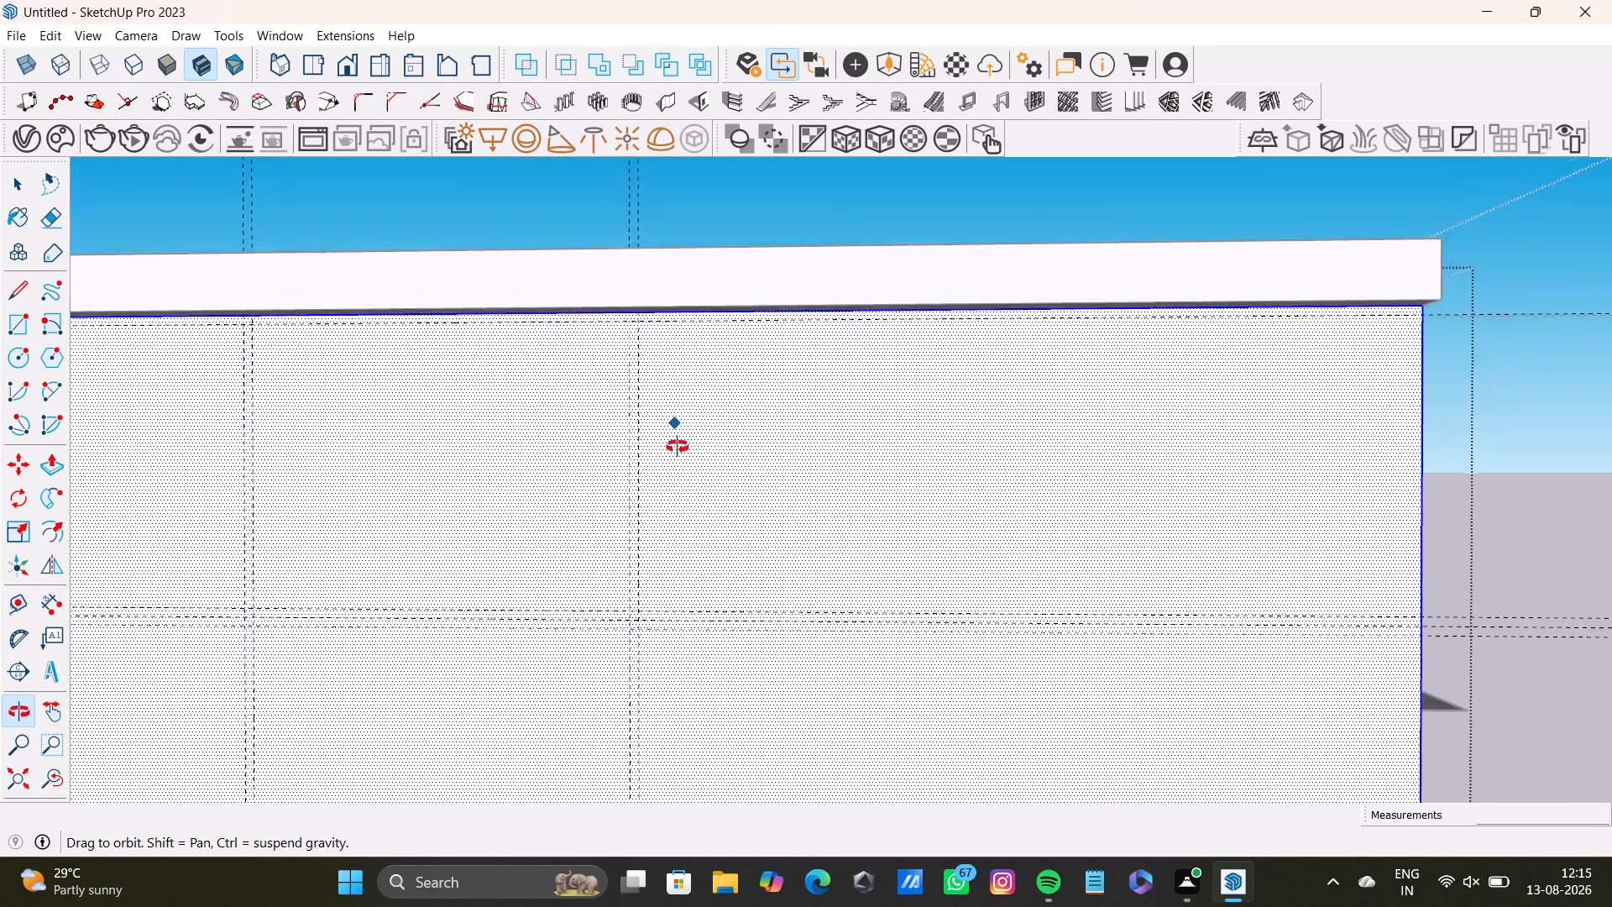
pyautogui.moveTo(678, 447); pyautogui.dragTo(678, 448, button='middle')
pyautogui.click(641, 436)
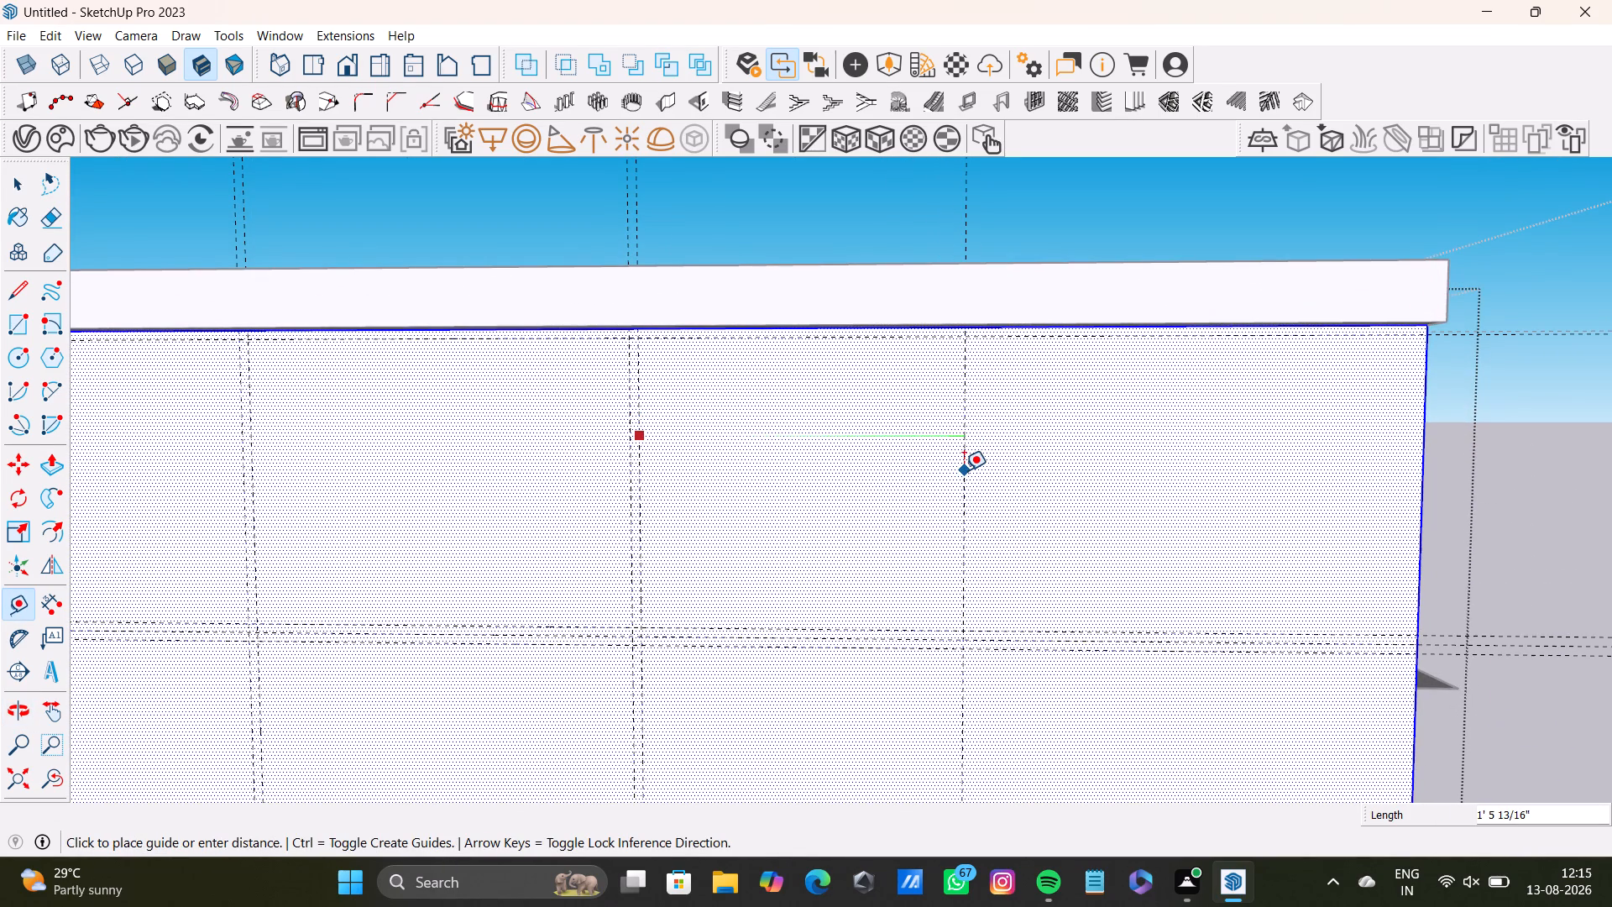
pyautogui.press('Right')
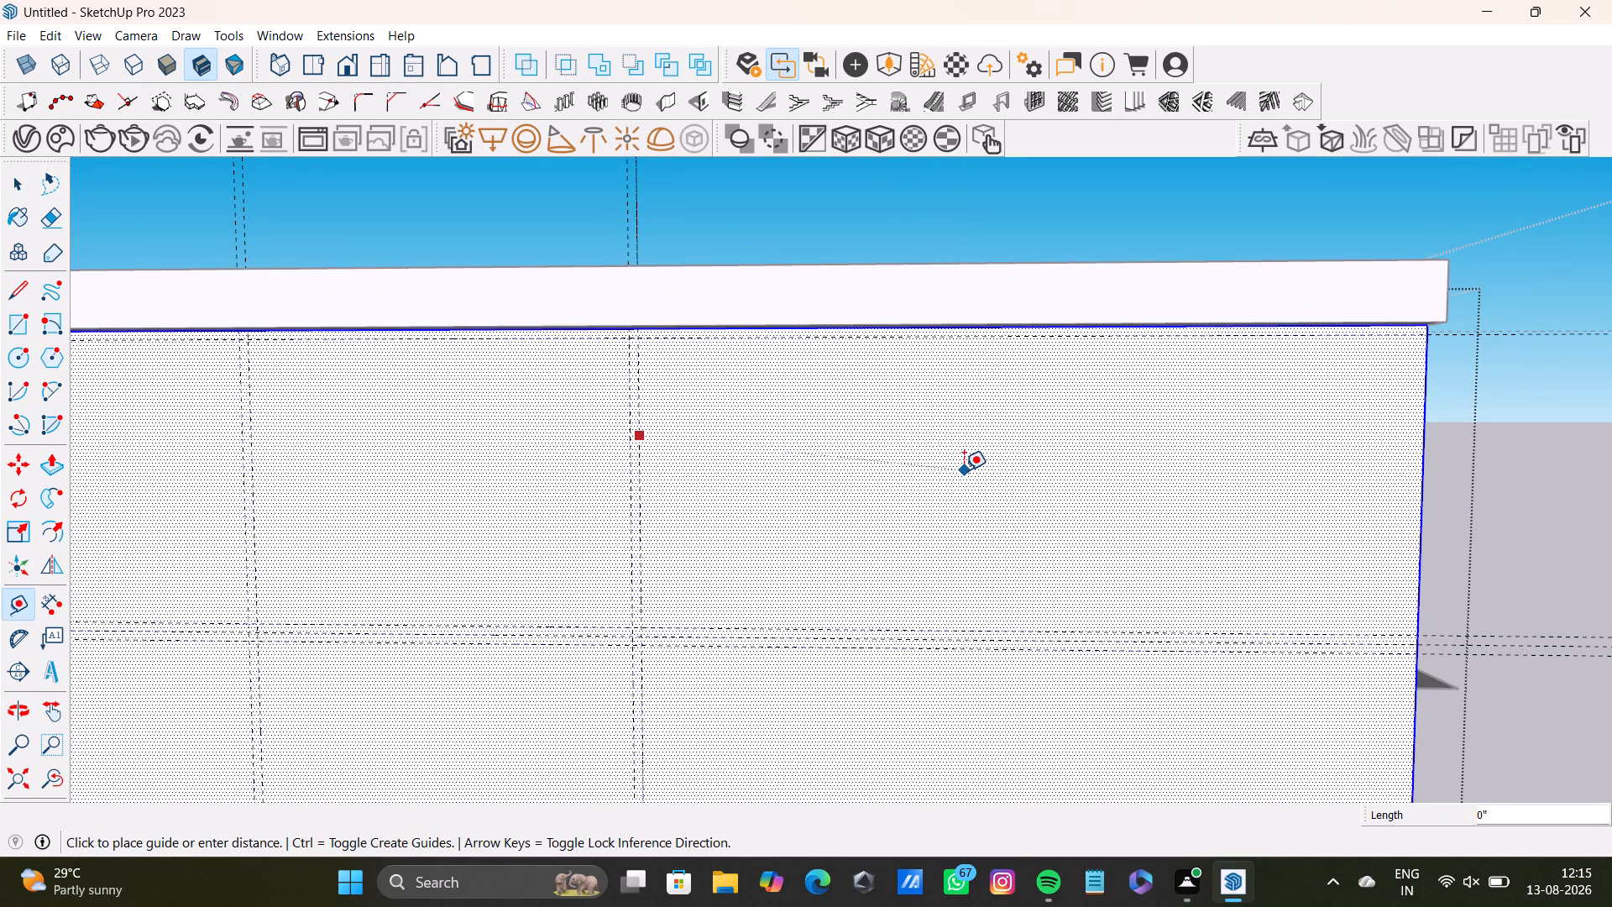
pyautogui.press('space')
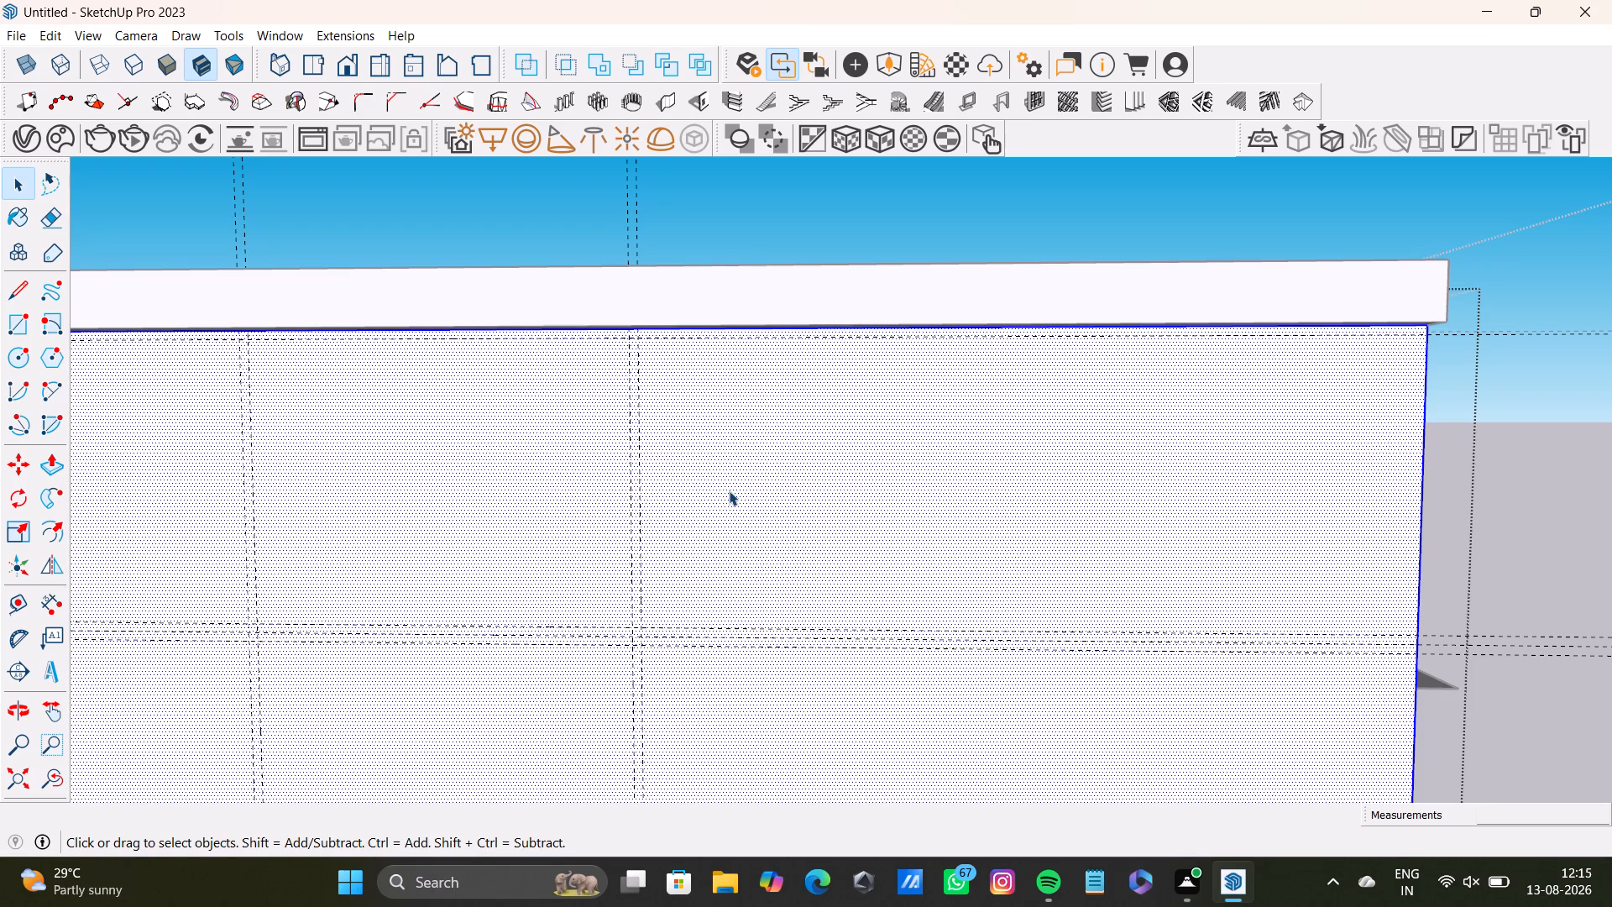
# Place a vertical guide about 1'6" from the farther guide of the third vertical pair, toward the far end of the inner face.
pyautogui.press('t')
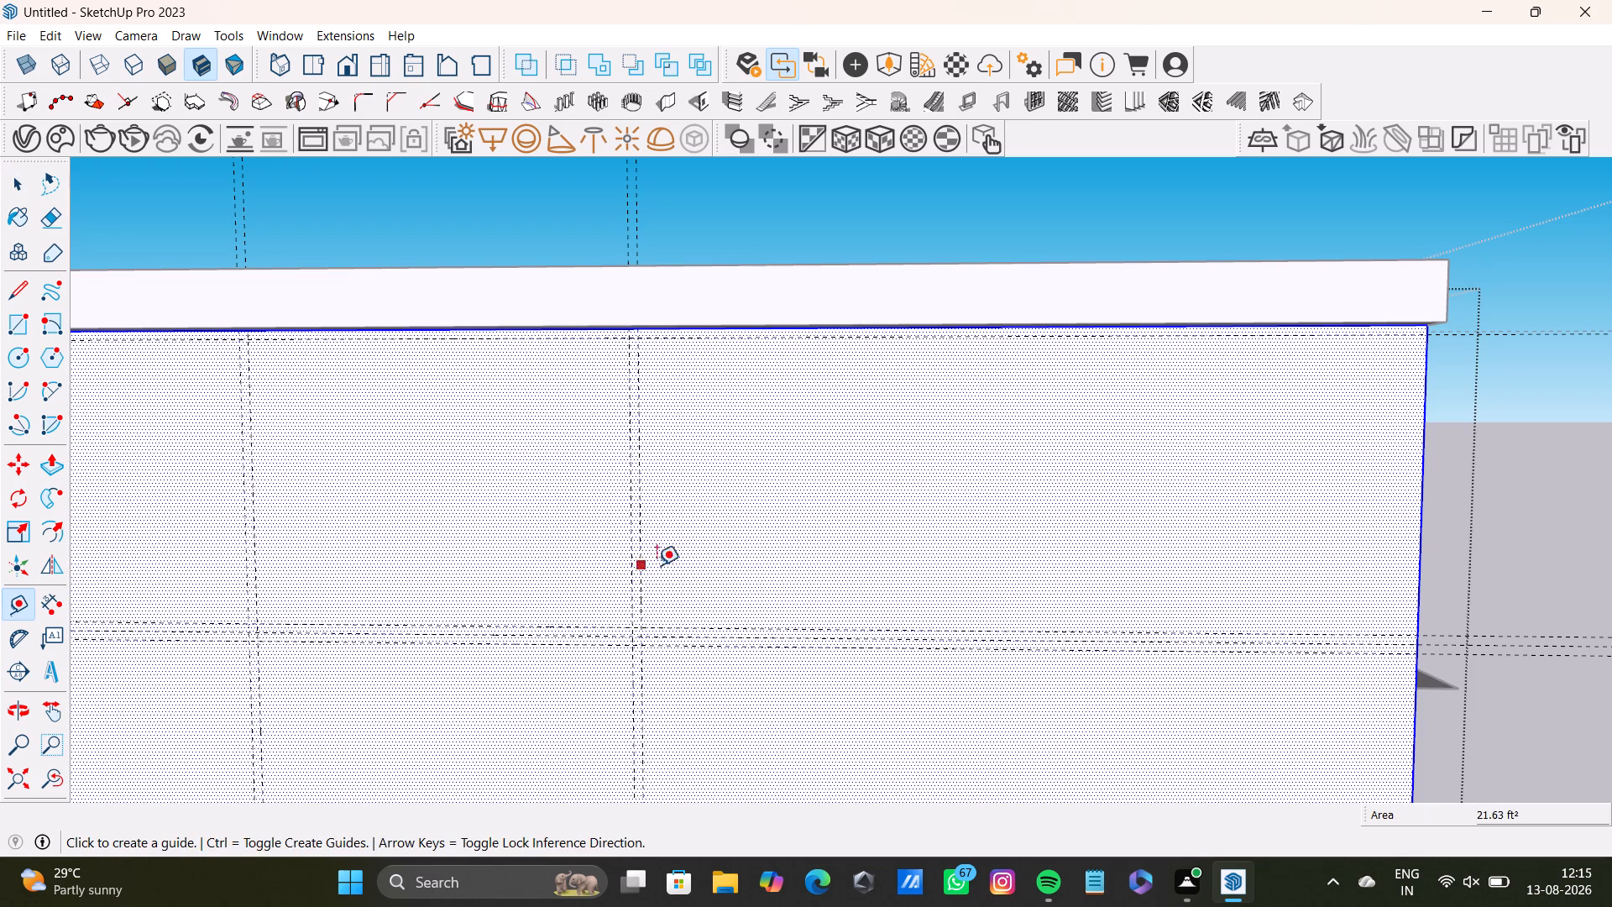
pyautogui.click(641, 571)
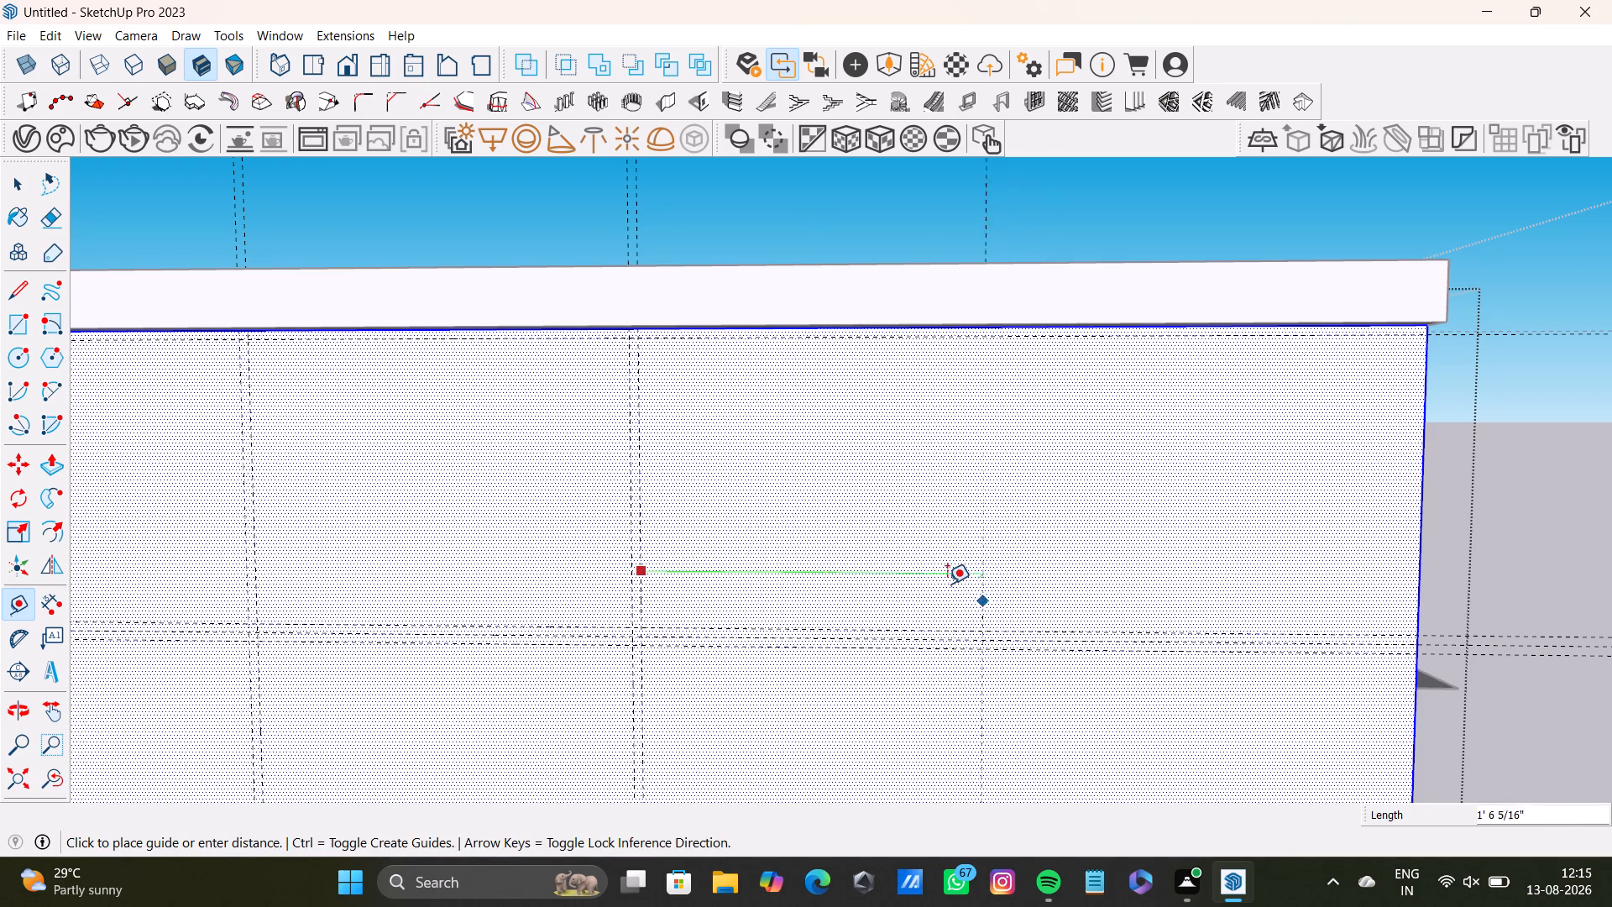
pyautogui.scroll(-5, 947, 584)
pyautogui.moveTo(908, 576); pyautogui.dragTo(940, 518, button='middle')
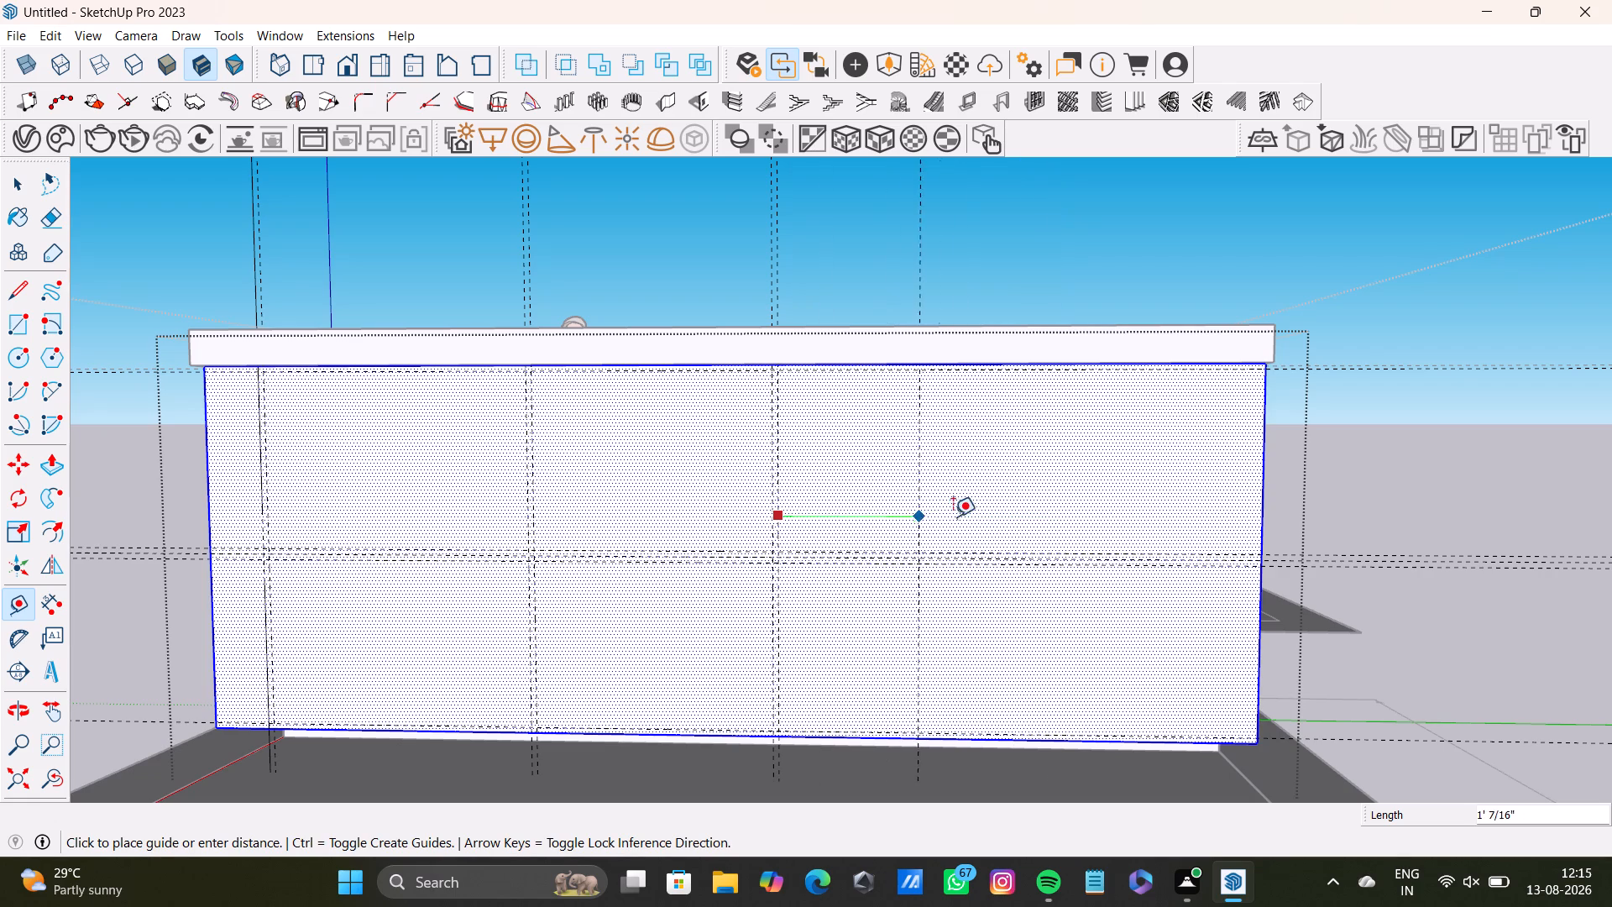
pyautogui.click(983, 519)
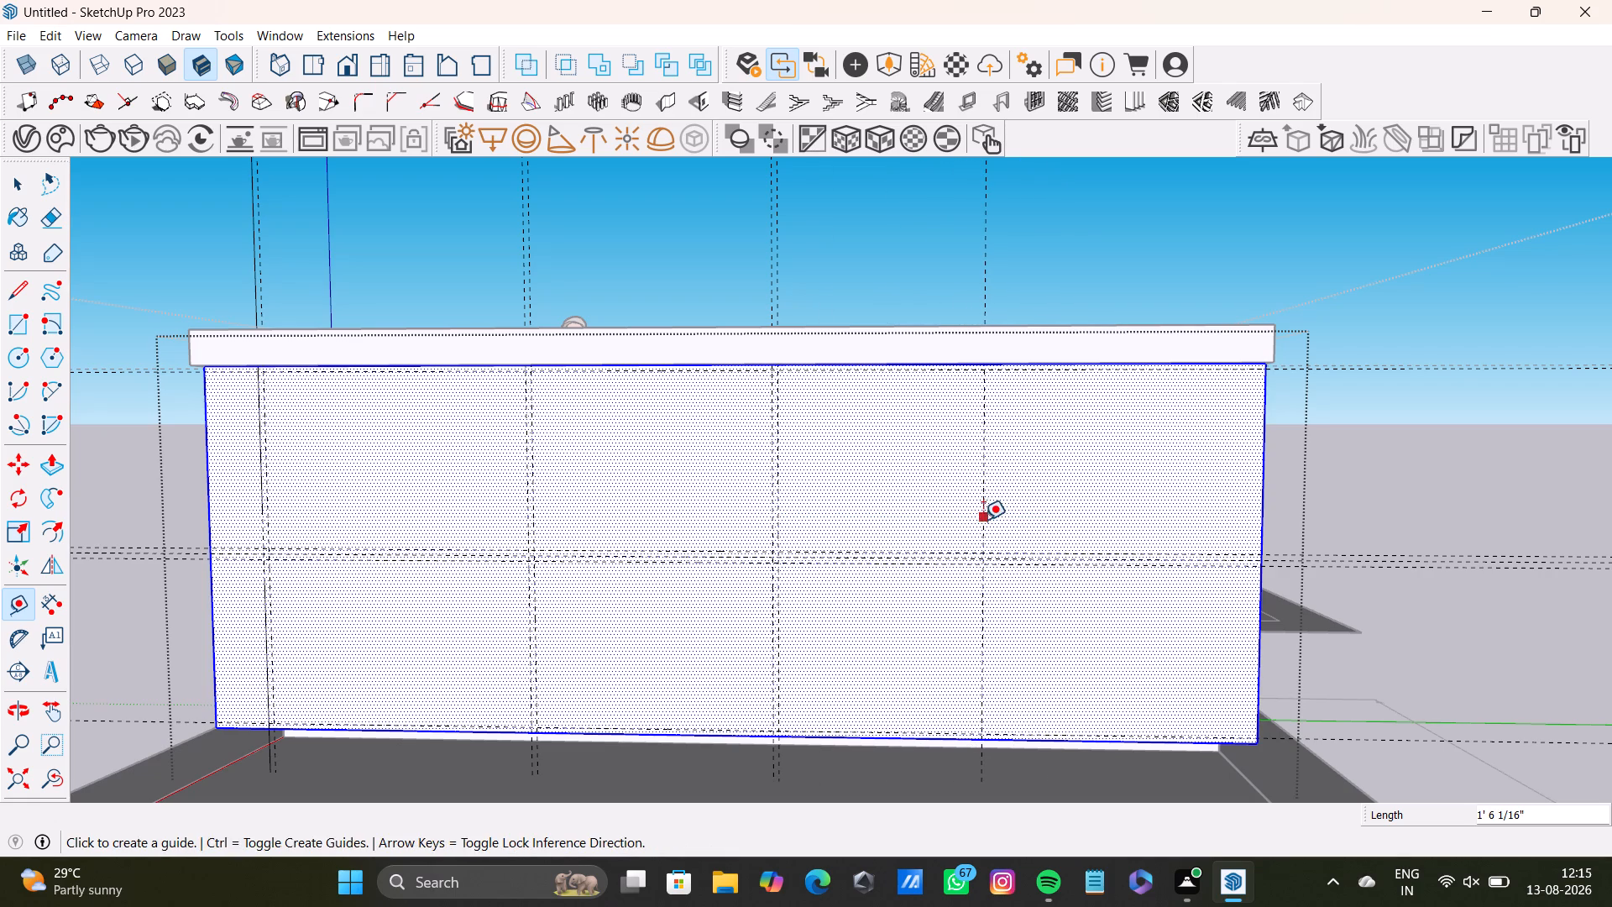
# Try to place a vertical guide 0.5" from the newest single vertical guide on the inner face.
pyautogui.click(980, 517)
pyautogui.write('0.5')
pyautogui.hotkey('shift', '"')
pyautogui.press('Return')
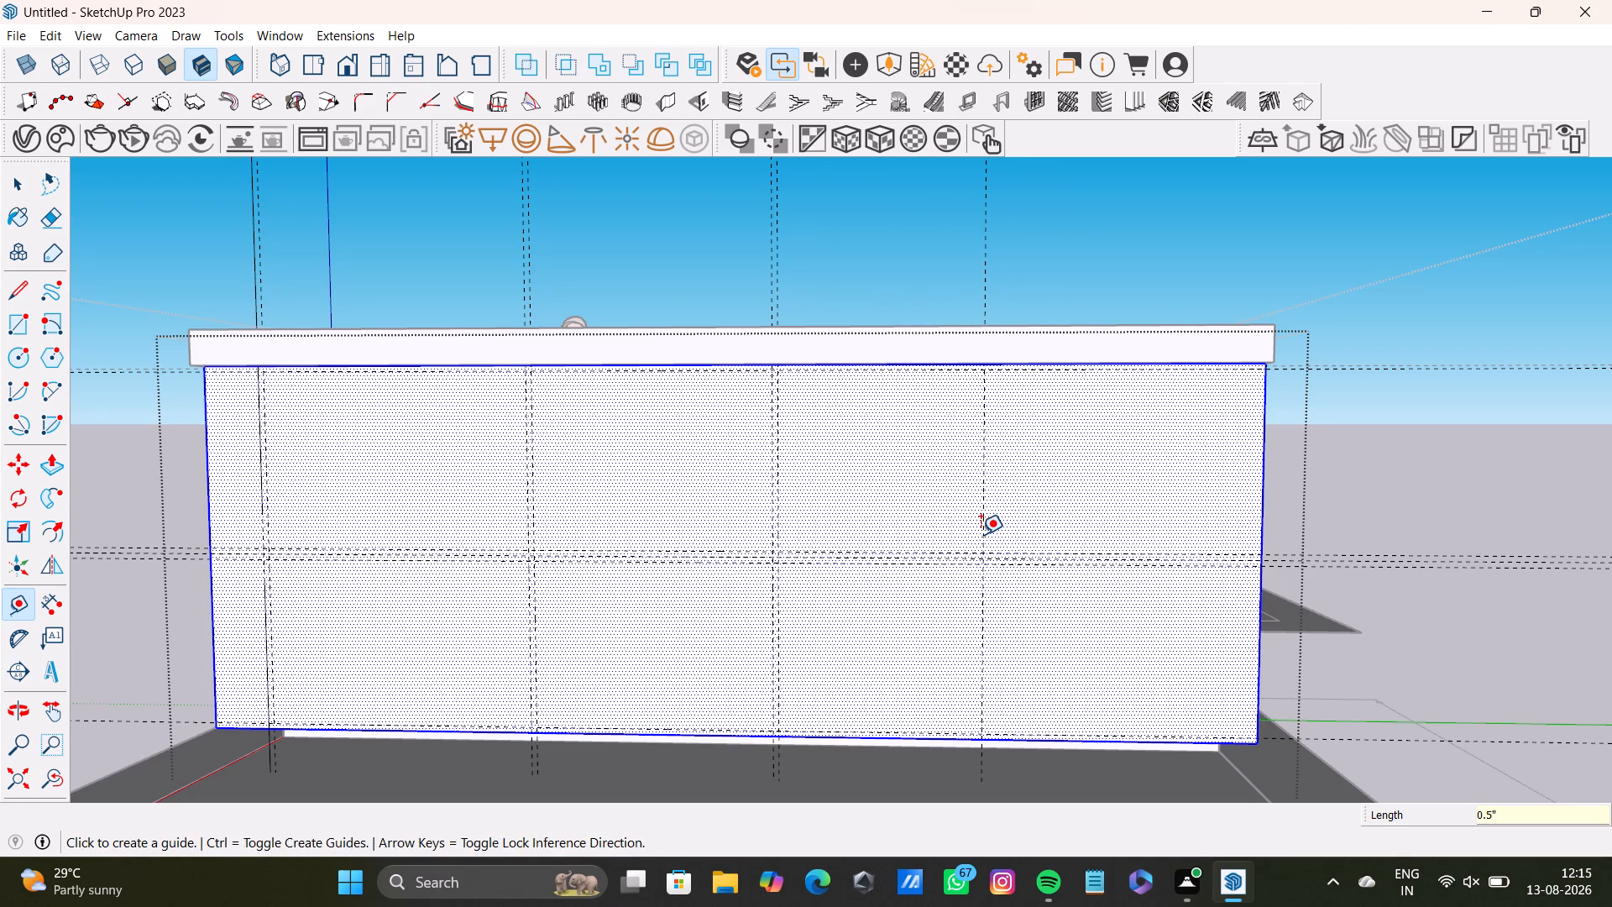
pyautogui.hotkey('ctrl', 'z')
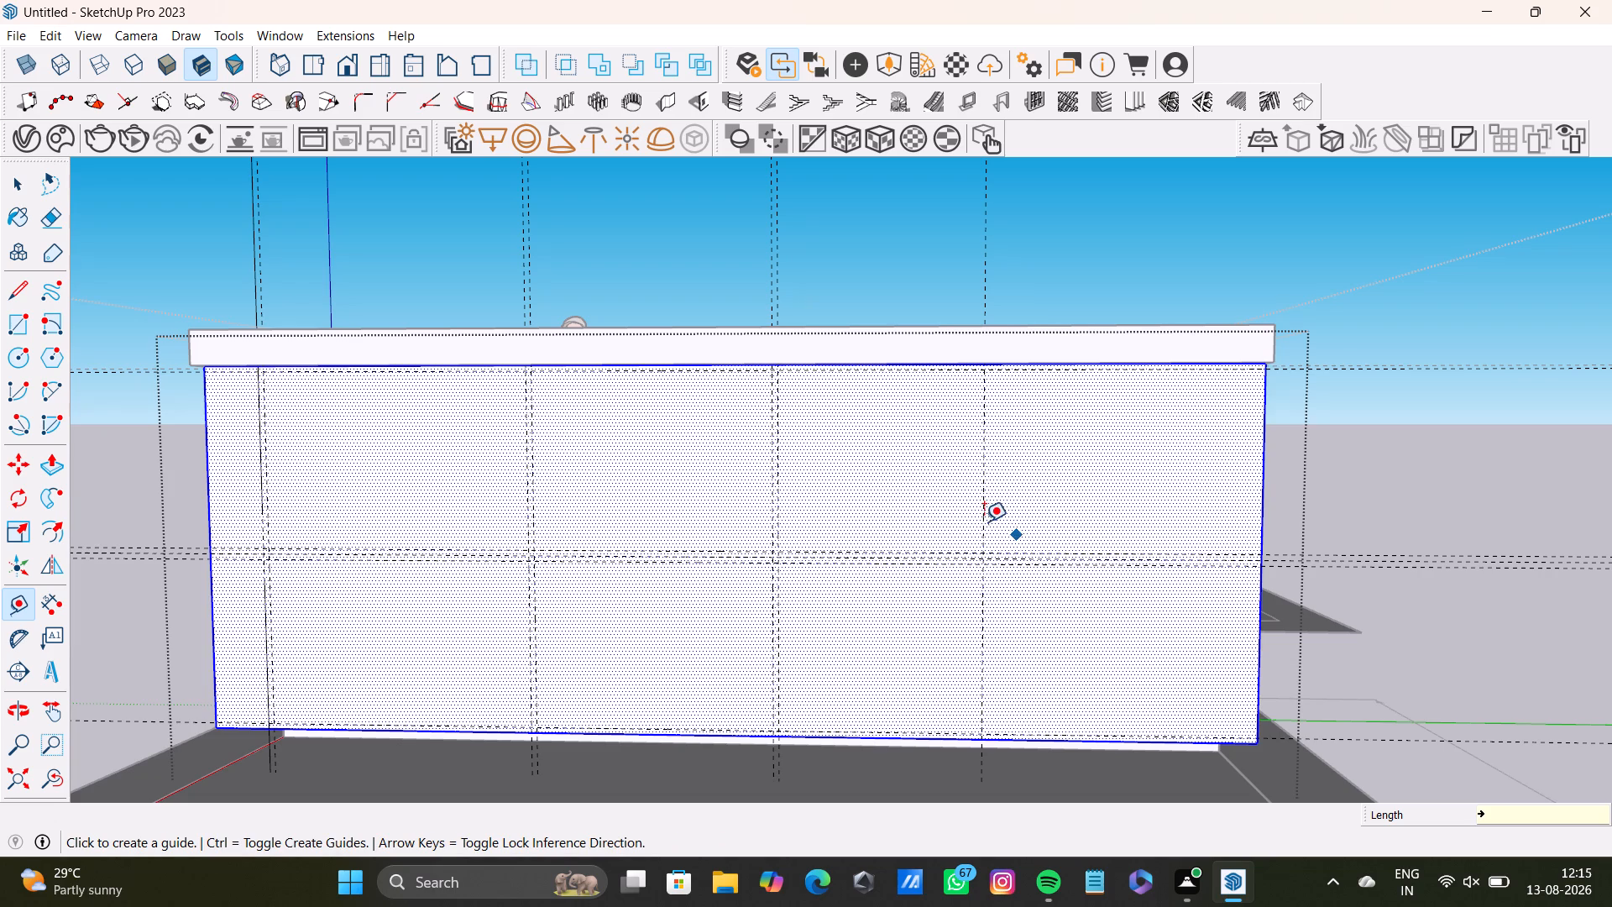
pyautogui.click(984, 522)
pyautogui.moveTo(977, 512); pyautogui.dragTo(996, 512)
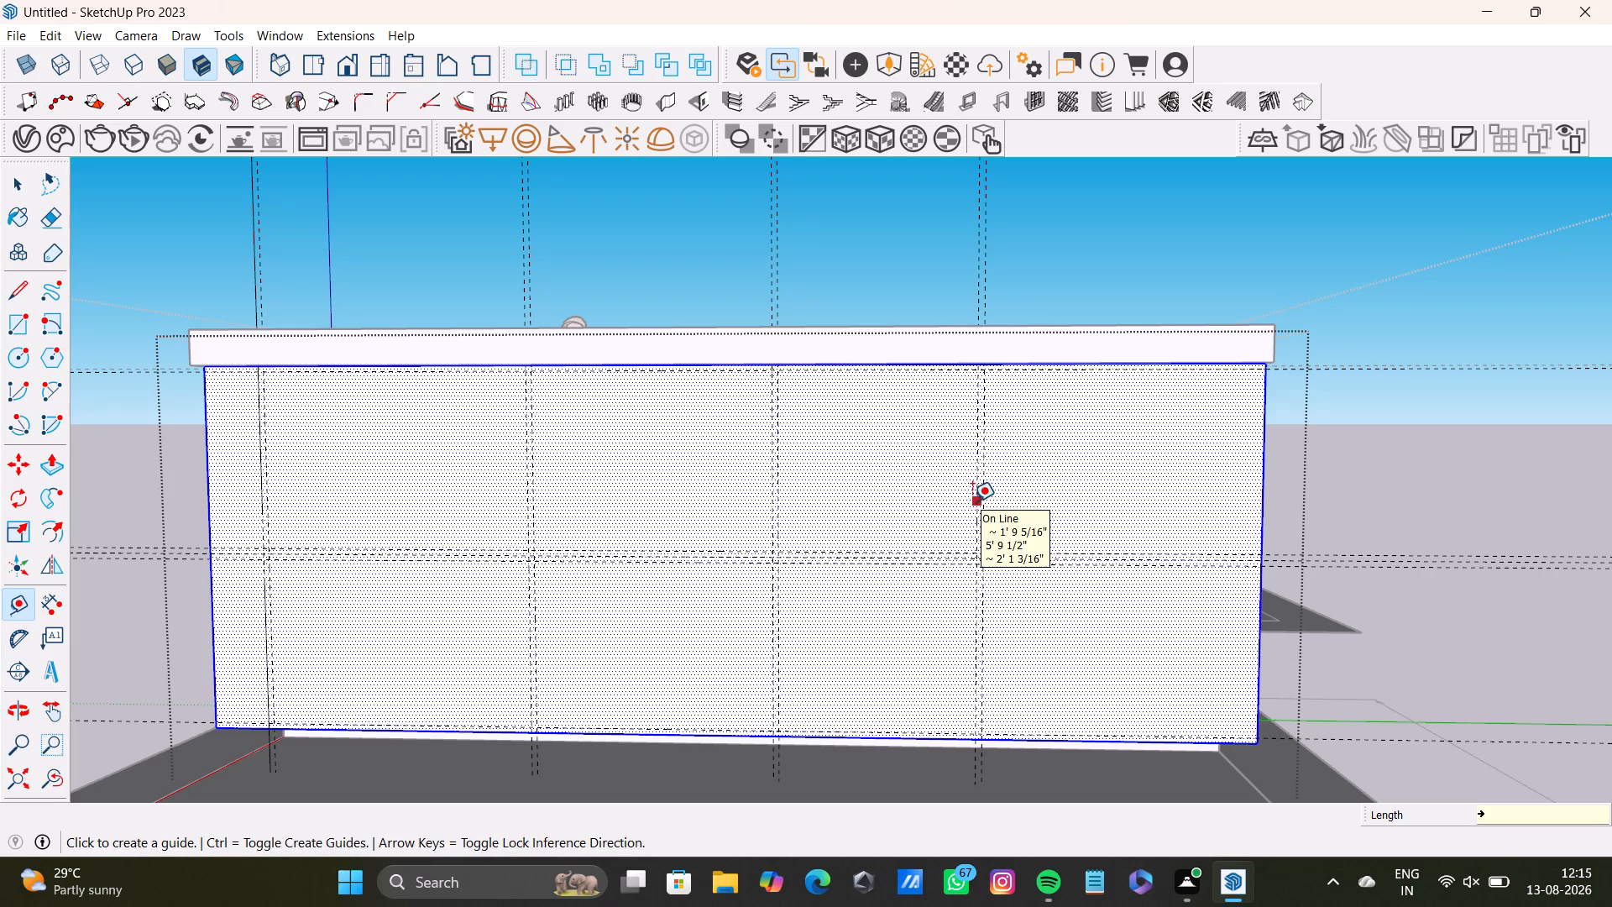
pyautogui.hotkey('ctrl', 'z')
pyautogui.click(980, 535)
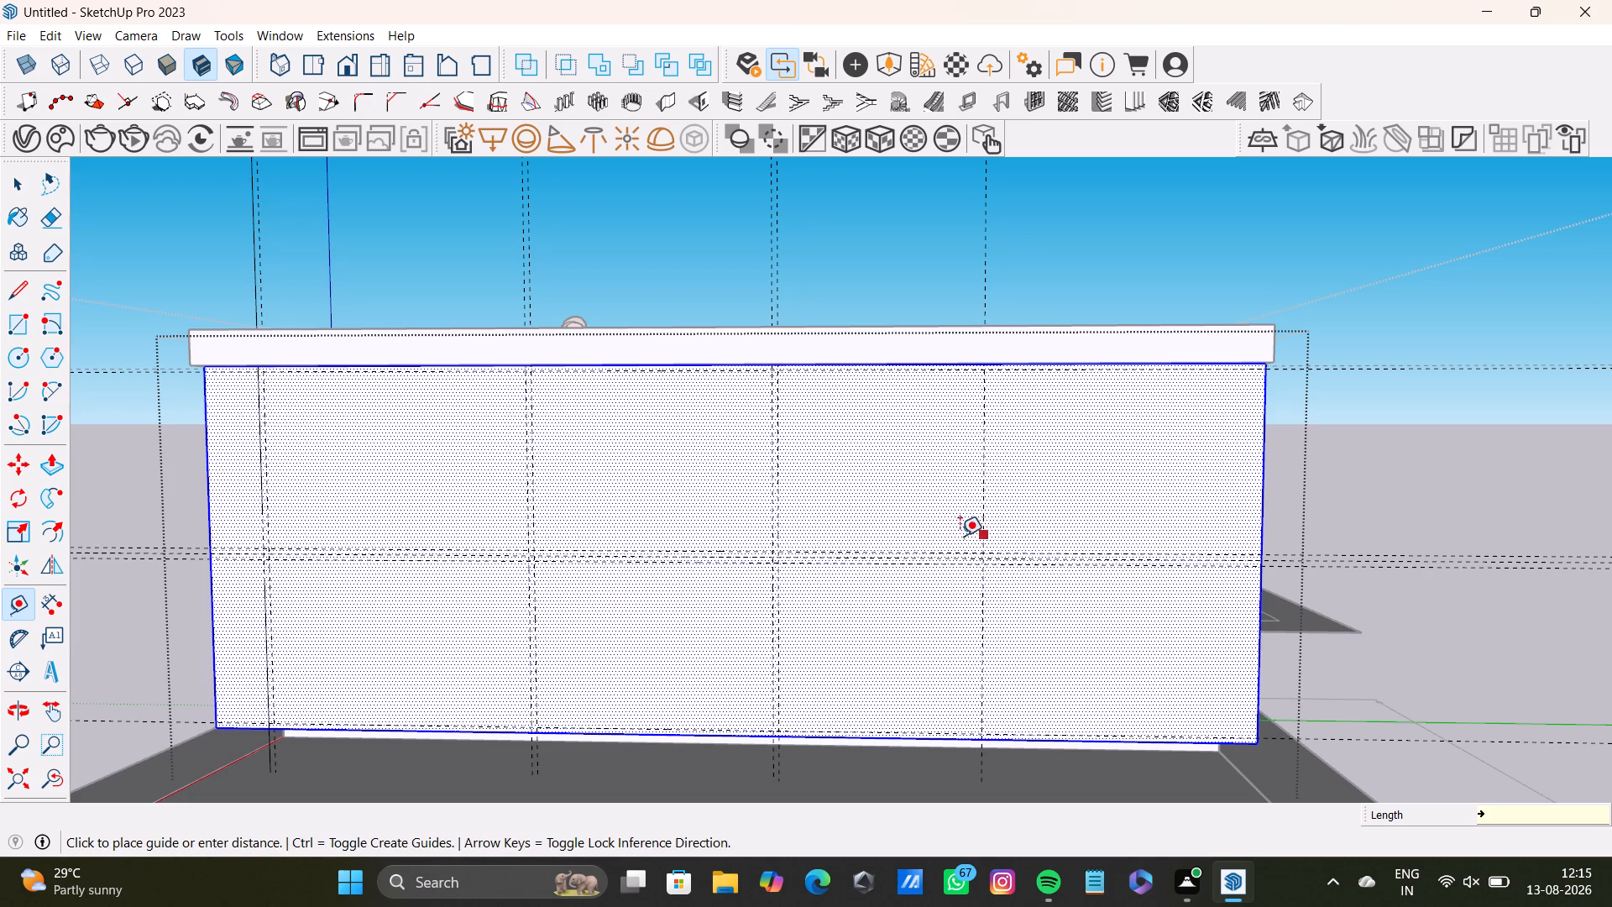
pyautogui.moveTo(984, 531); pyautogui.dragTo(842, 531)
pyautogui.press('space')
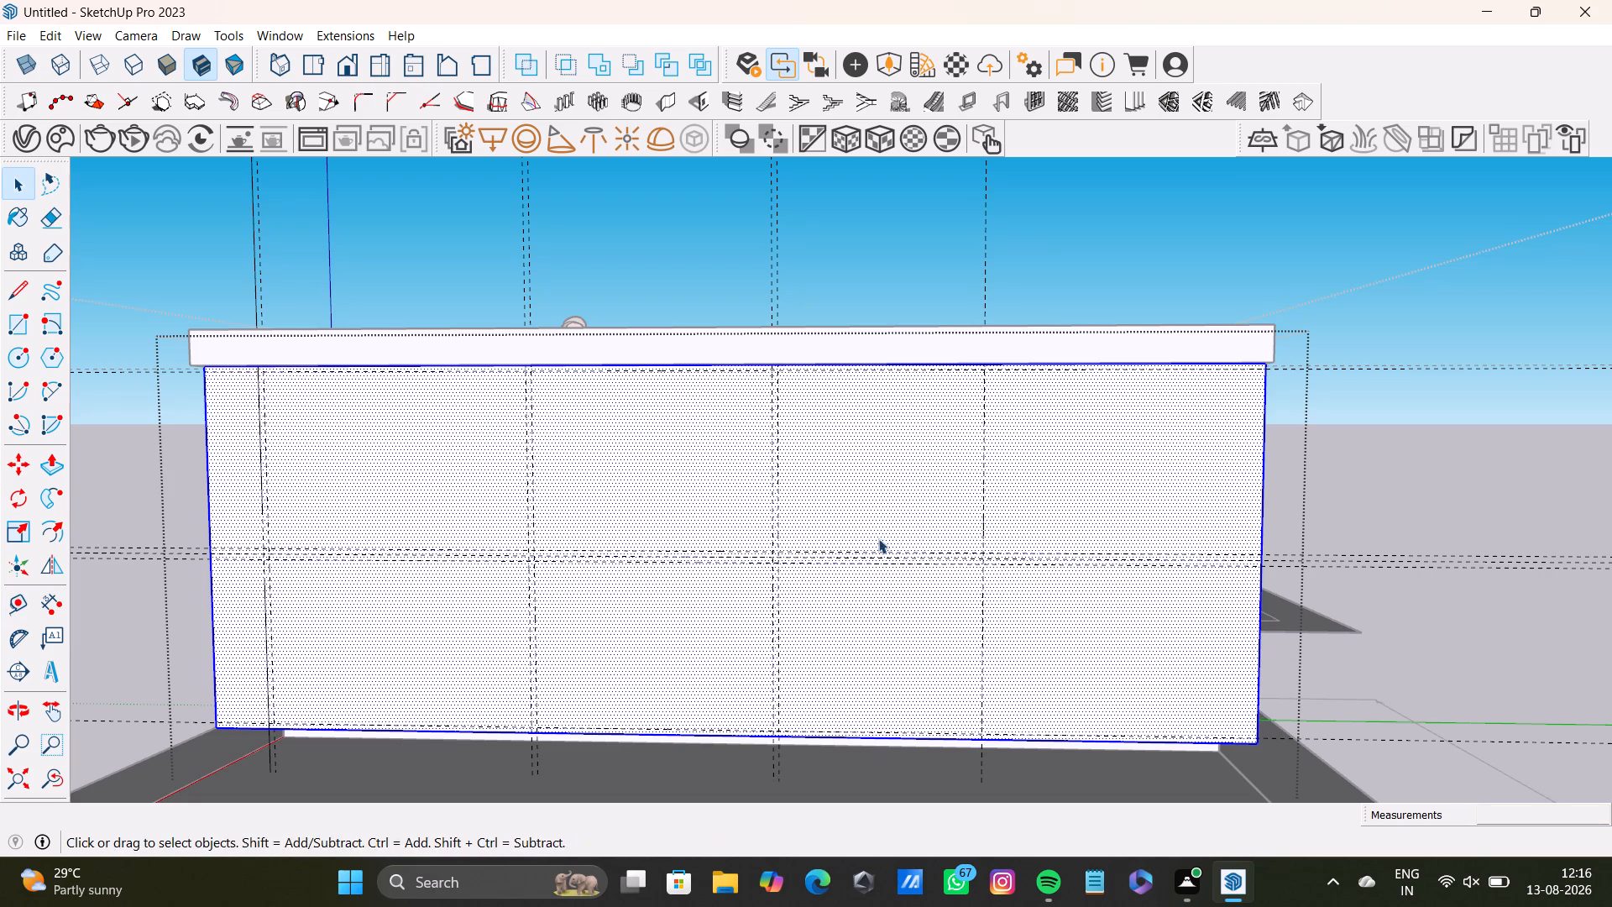
# Place a vertical guide 0.5" from the single fourth vertical guide, toward the far end of the inner face.
pyautogui.scroll(2, 1073, 469)
pyautogui.moveTo(1024, 530); pyautogui.dragTo(845, 707, button='middle')
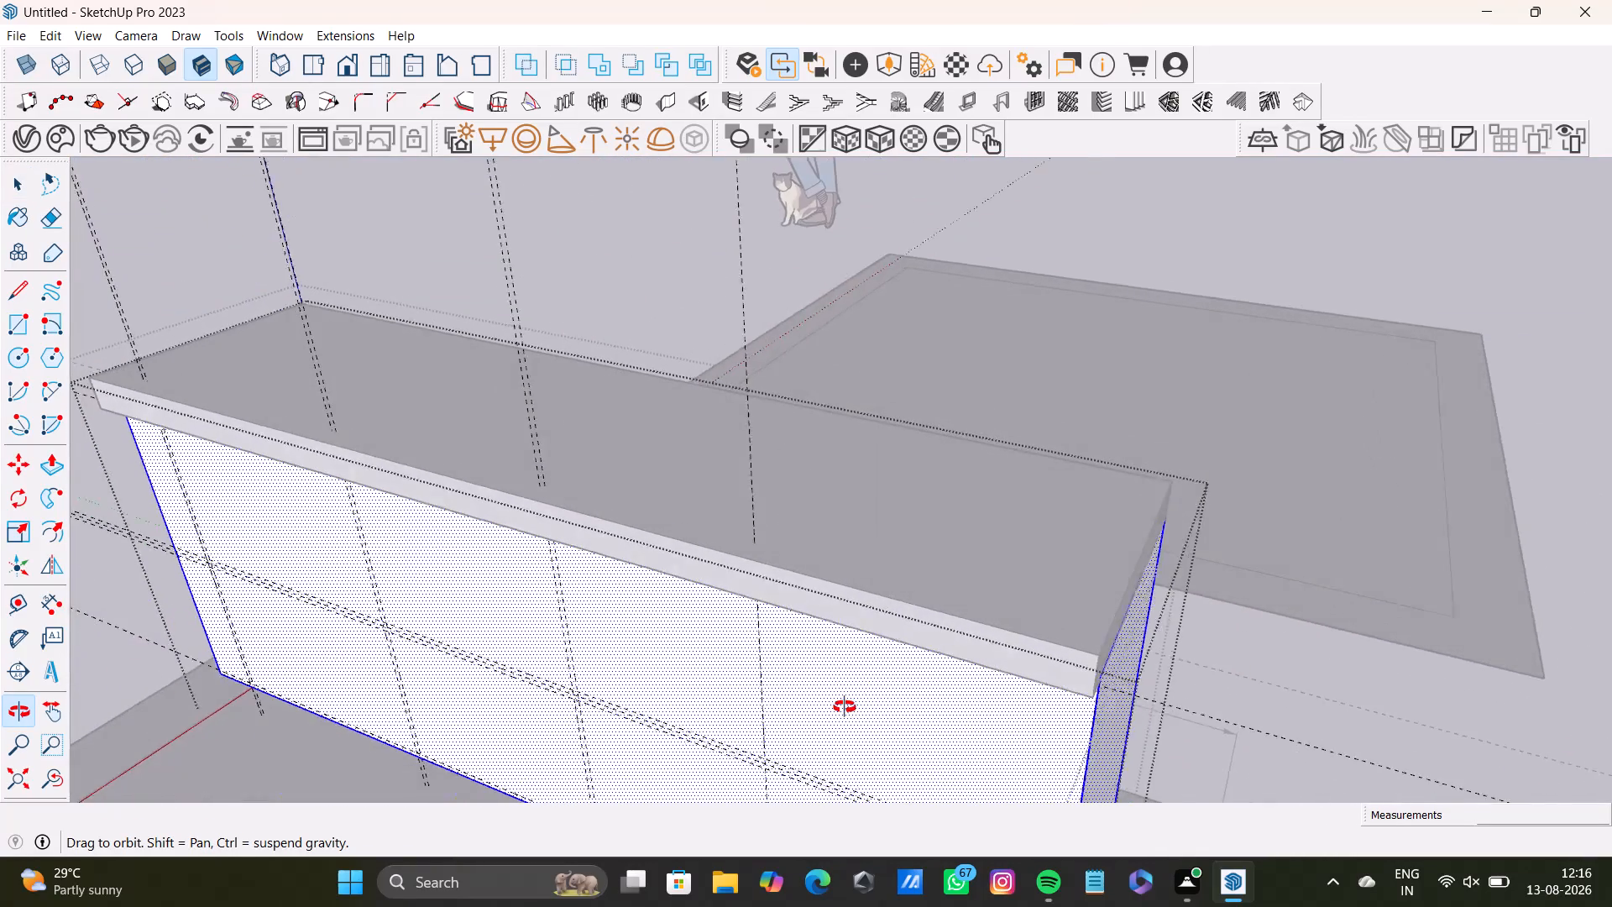
pyautogui.moveTo(845, 707); pyautogui.dragTo(903, 574, button='middle')
pyautogui.moveTo(881, 579); pyautogui.dragTo(986, 541, button='middle')
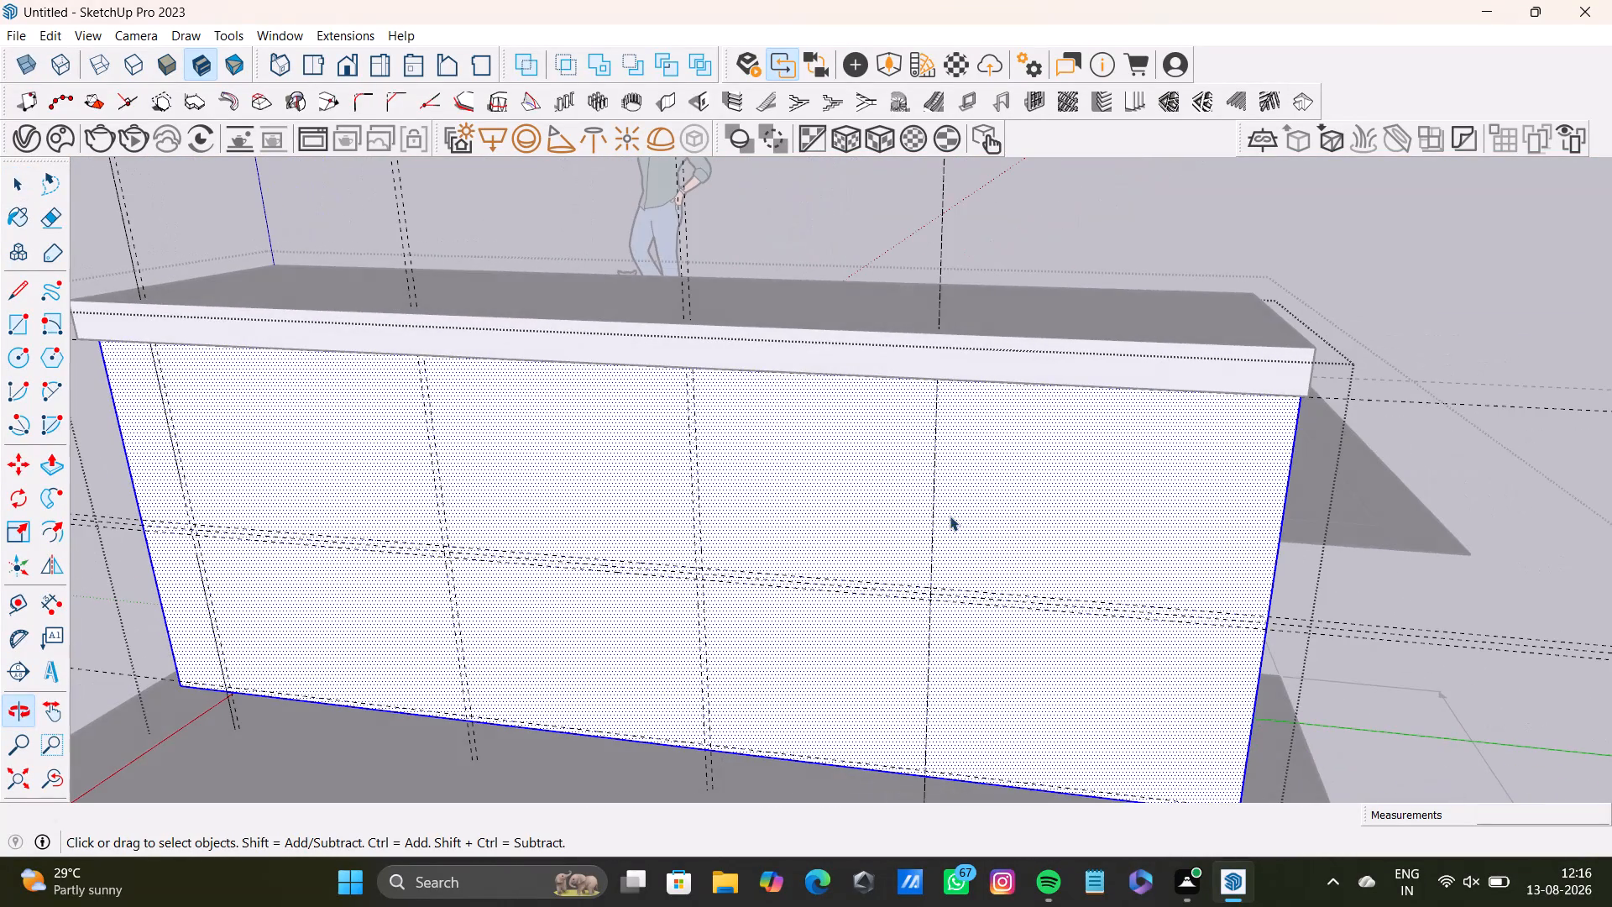
pyautogui.press('t')
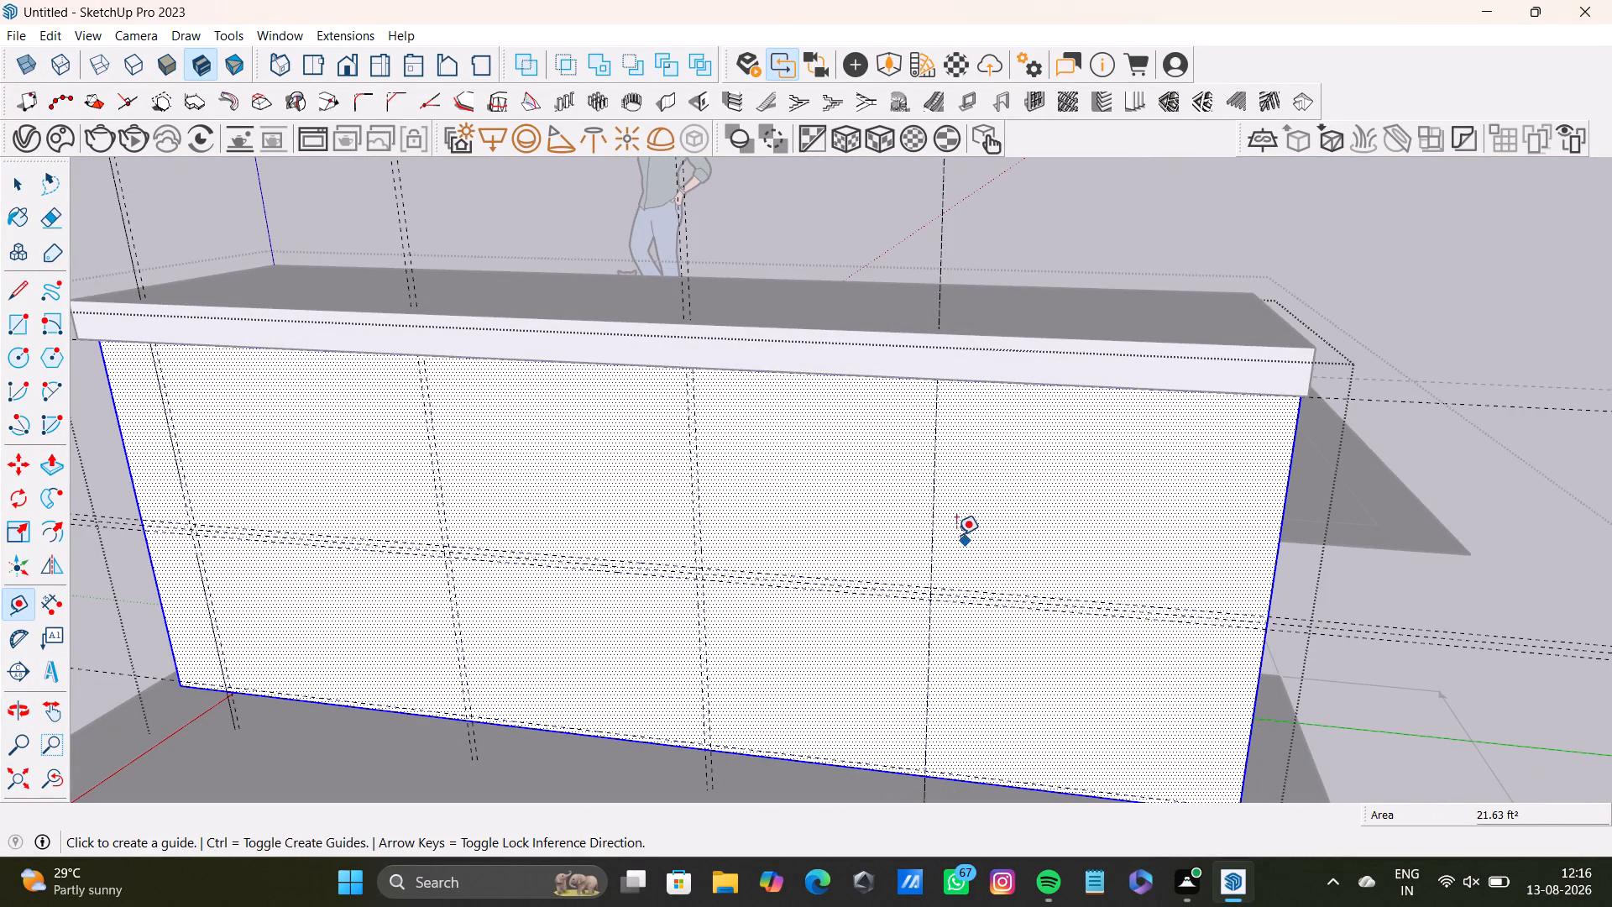
pyautogui.click(928, 539)
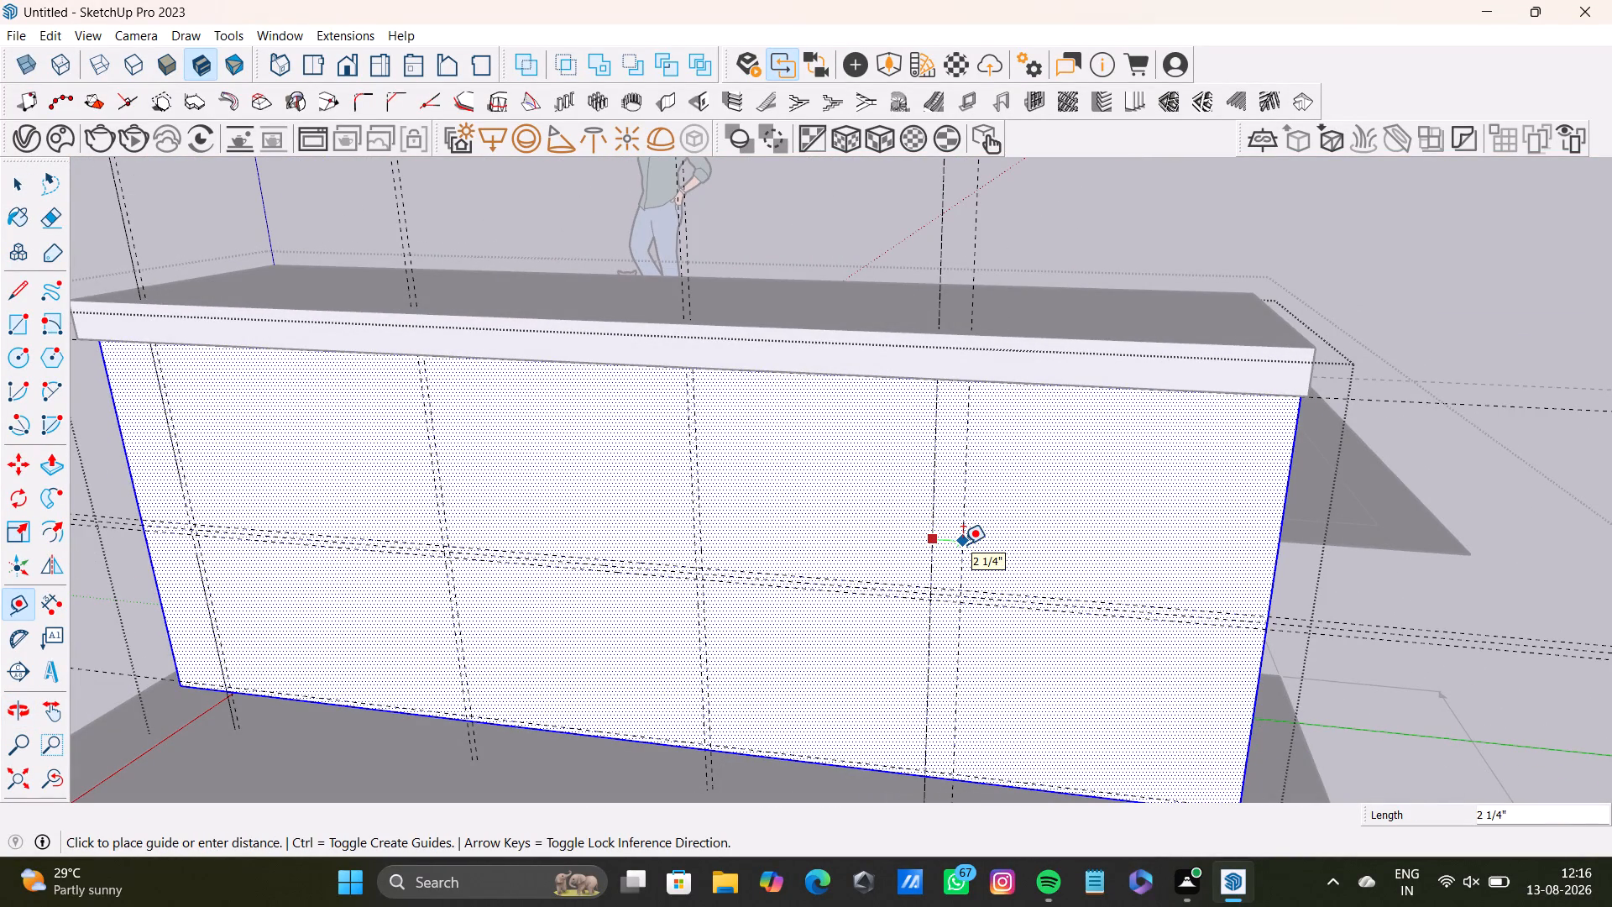
pyautogui.write('0.5')
pyautogui.hotkey('shift', '"')
pyautogui.press('Return')
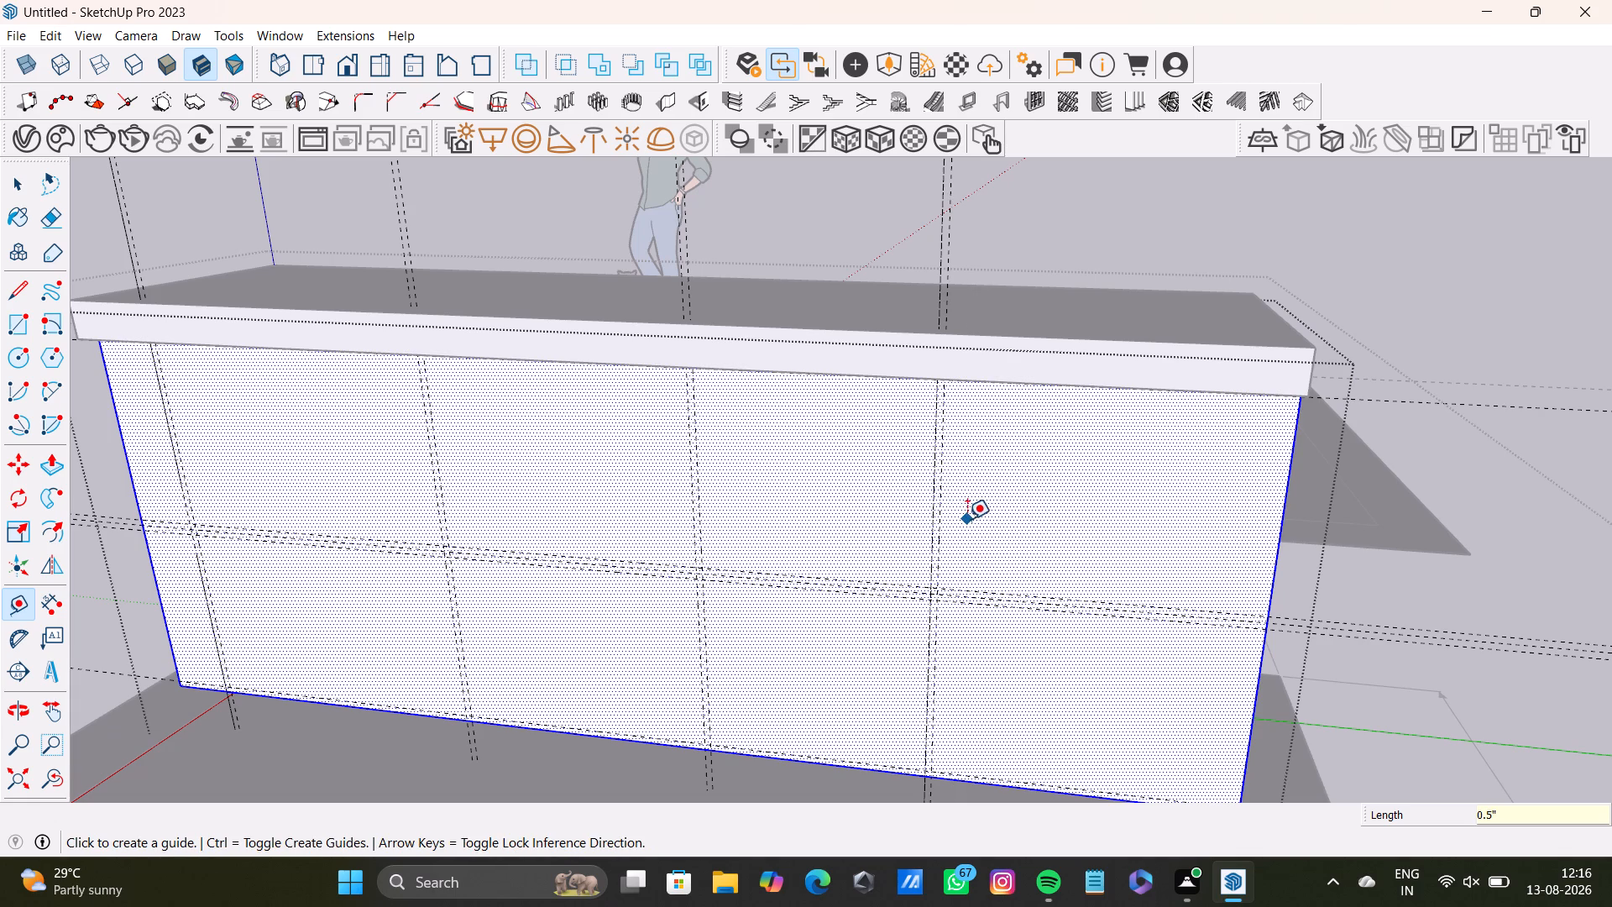
# Place a vertical guide about 8.5" from the farther guide of the fourth vertical pair, toward the far end of the inner face.
pyautogui.click(940, 529)
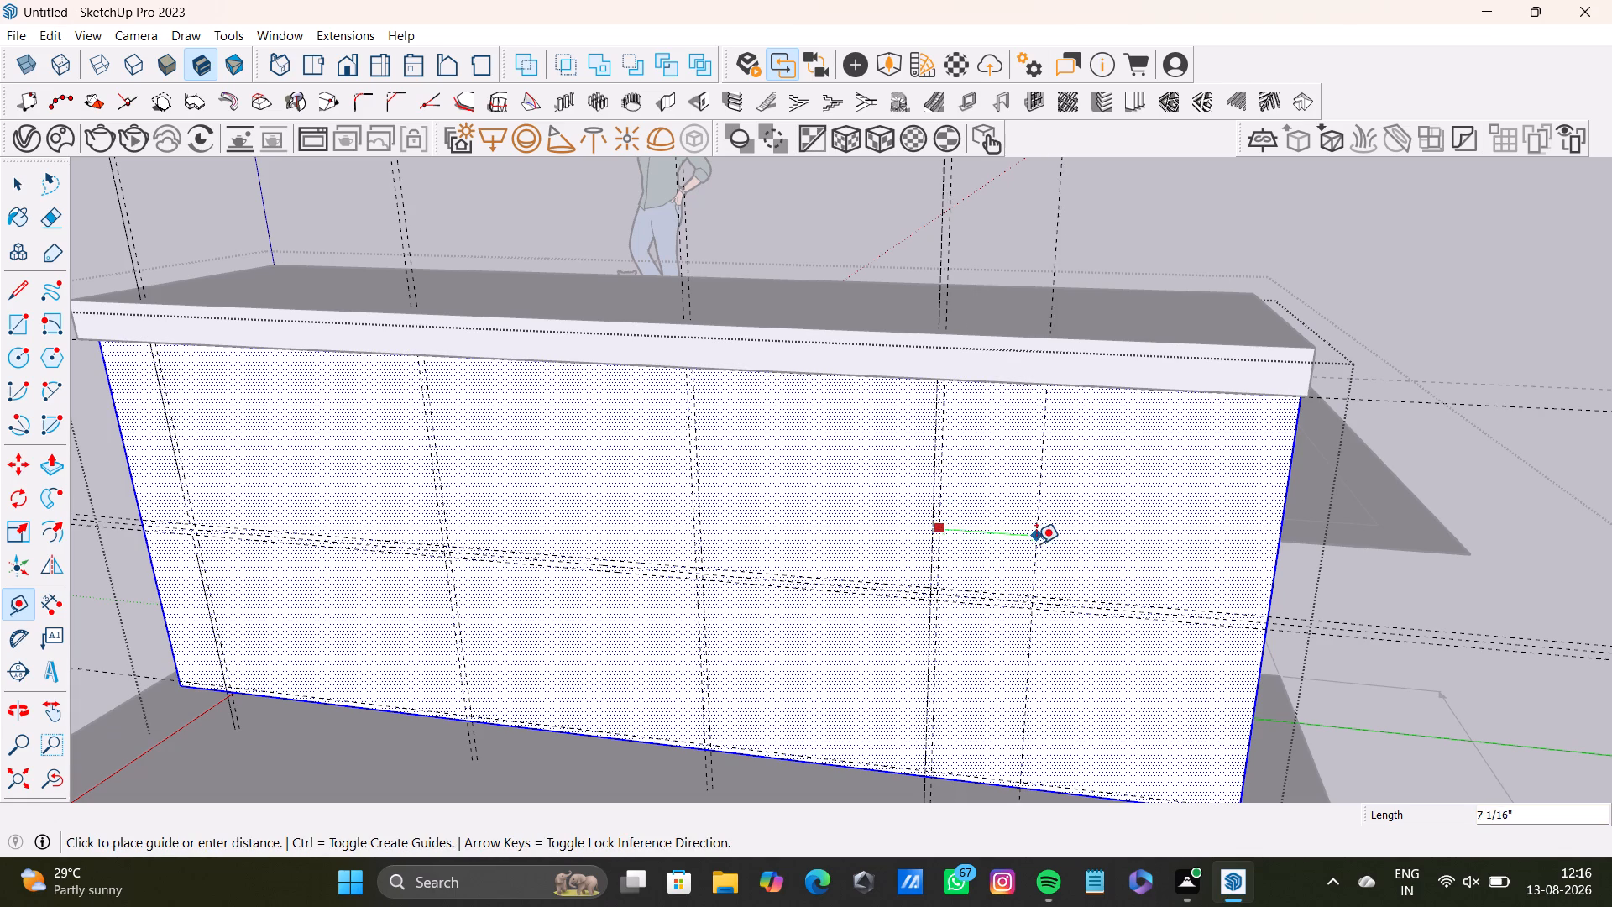
pyautogui.moveTo(1074, 543); pyautogui.dragTo(1078, 537, button='middle')
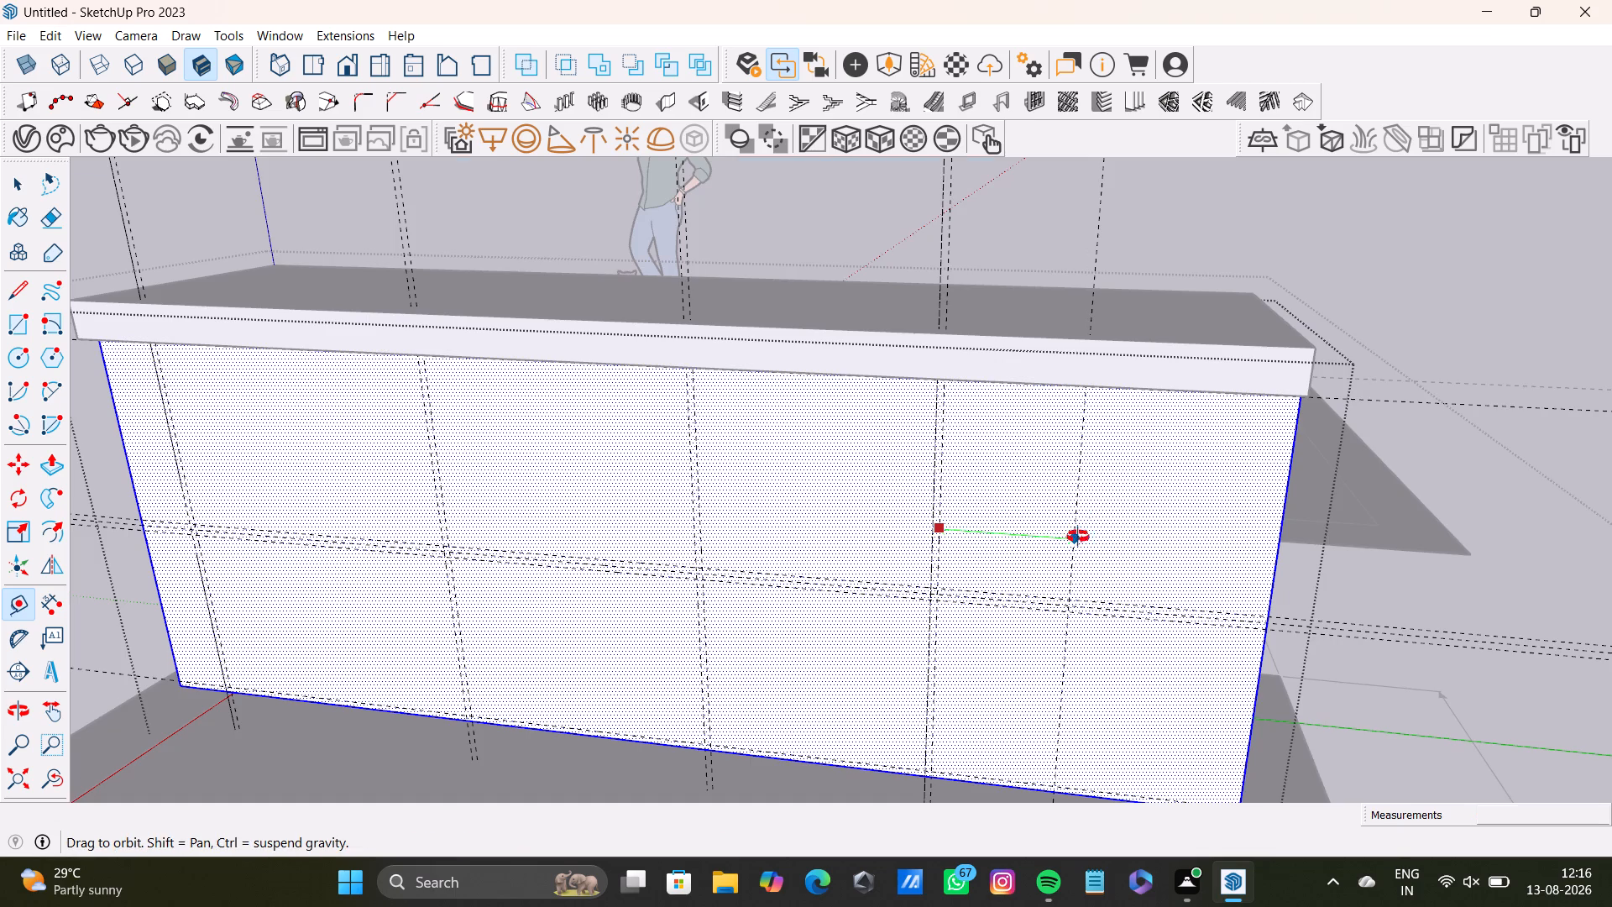
pyautogui.moveTo(1078, 537); pyautogui.dragTo(1092, 451, button='middle')
pyautogui.moveTo(1092, 450); pyautogui.dragTo(1091, 483, button='middle')
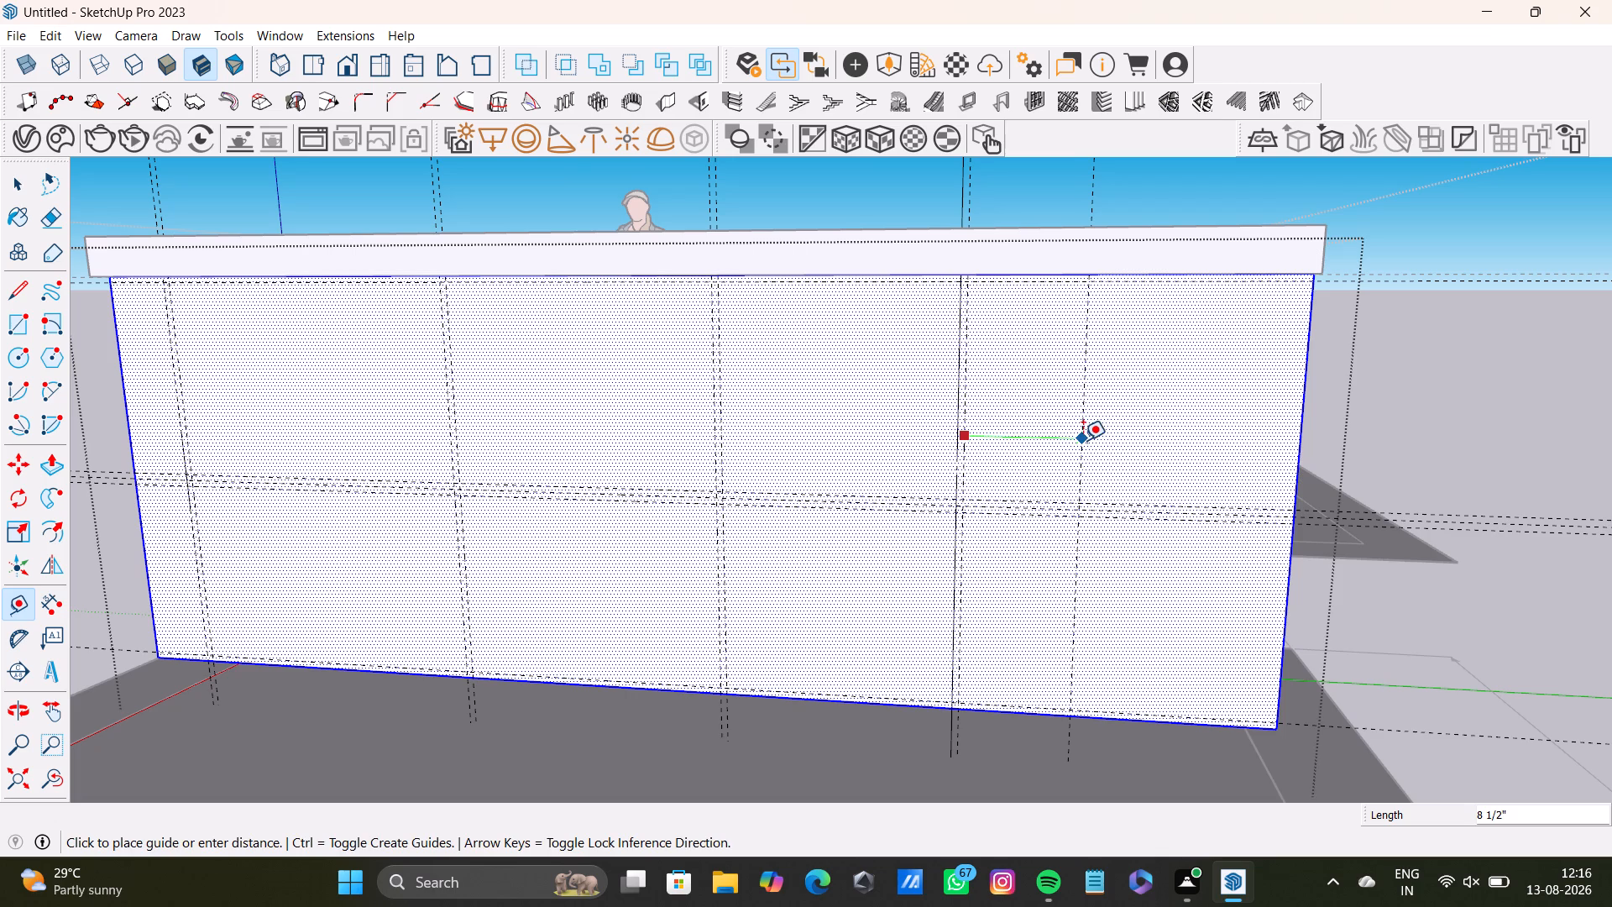
pyautogui.click(1083, 440)
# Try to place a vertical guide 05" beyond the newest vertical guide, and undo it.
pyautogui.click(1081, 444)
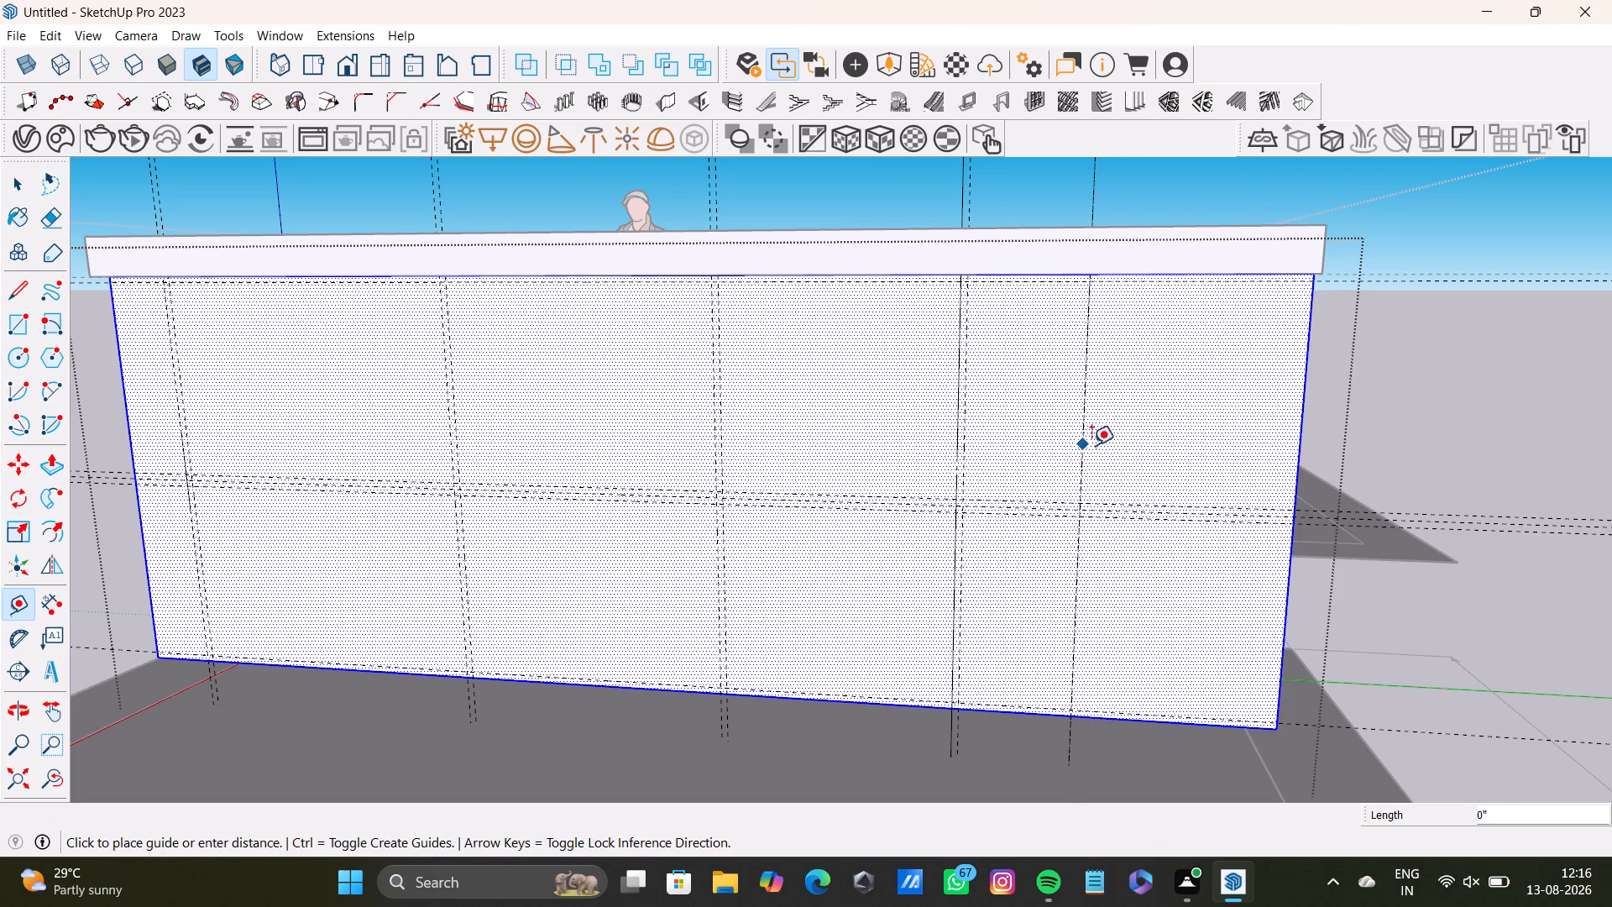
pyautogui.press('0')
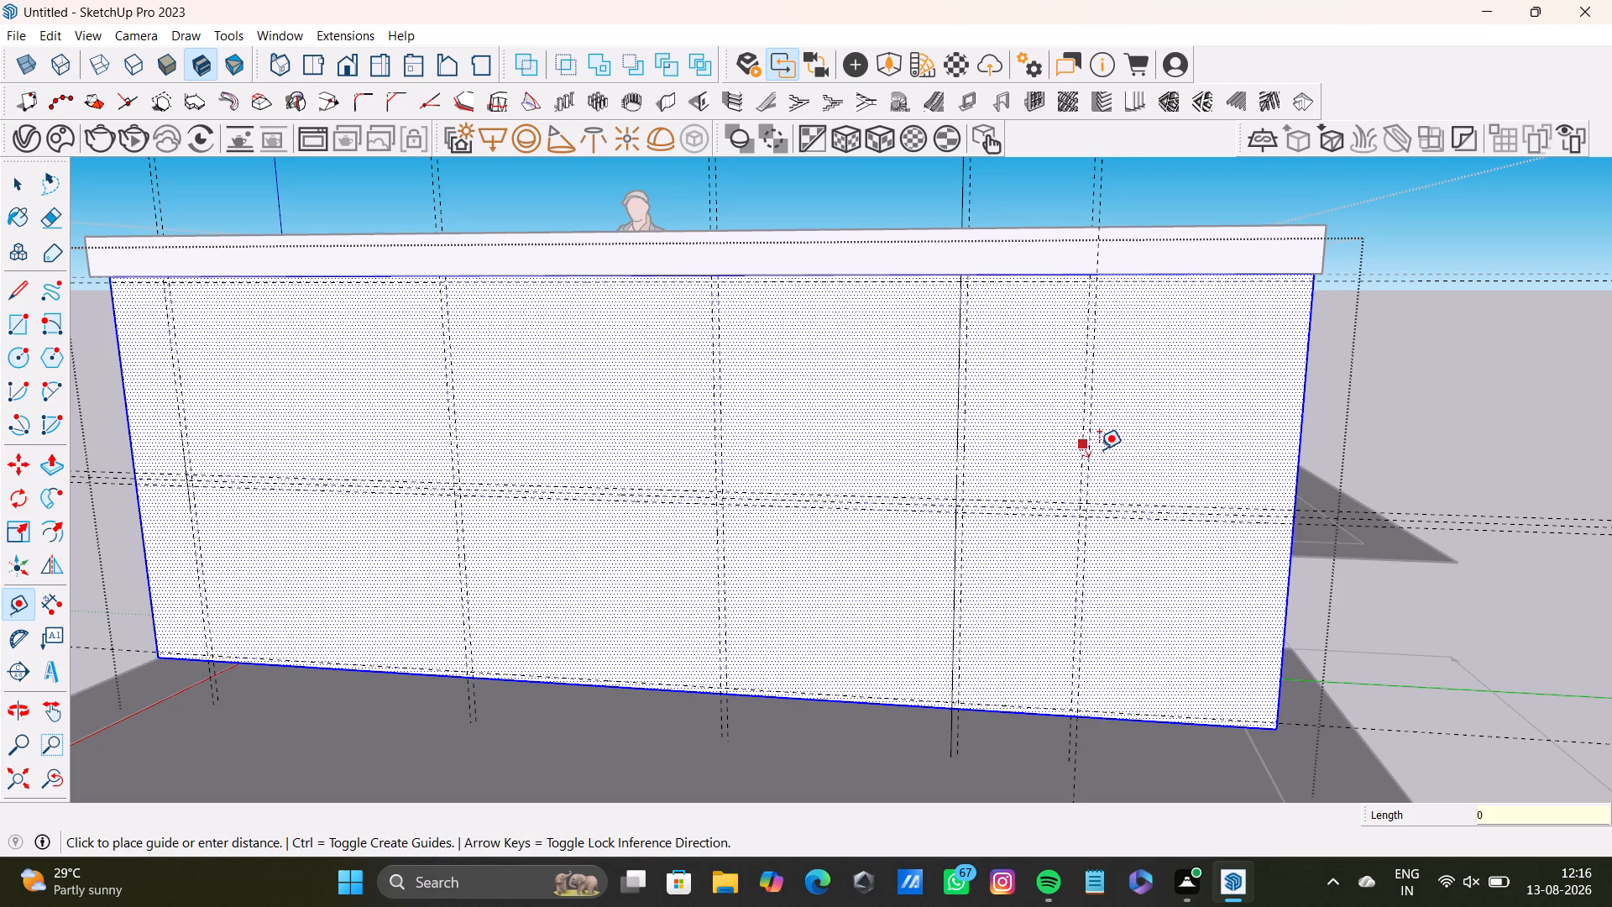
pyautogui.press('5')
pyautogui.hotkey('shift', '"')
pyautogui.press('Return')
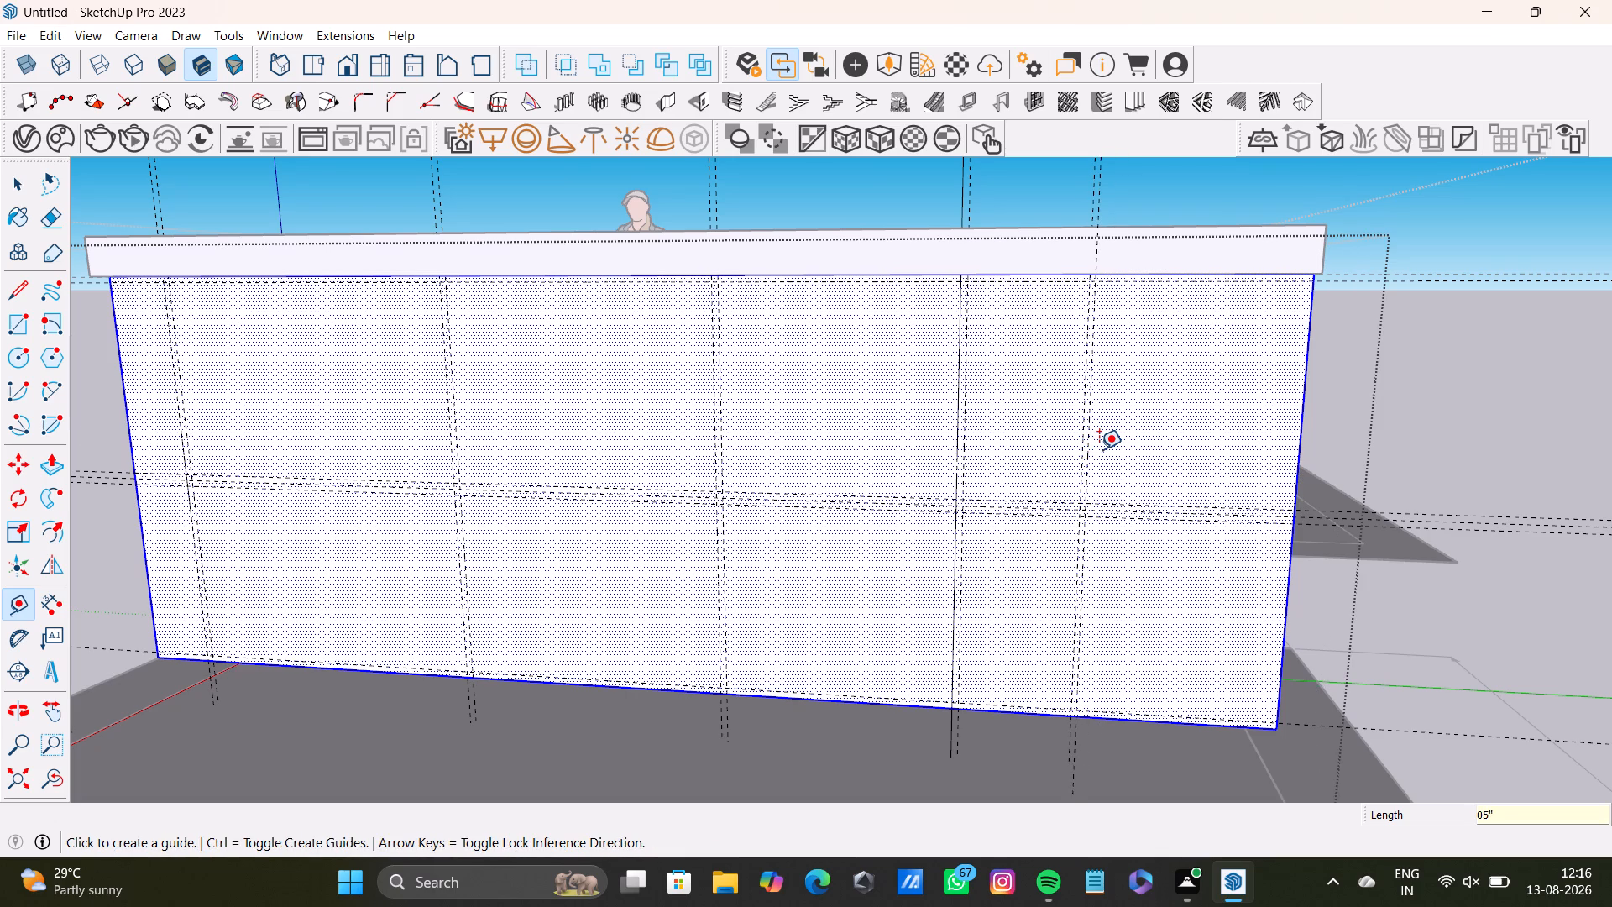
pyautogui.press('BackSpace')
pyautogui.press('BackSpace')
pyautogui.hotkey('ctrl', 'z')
# Place a vertical guide 0.5" from the newest vertical guide, toward the far end of the inner face.
pyautogui.scroll(2, 1126, 477)
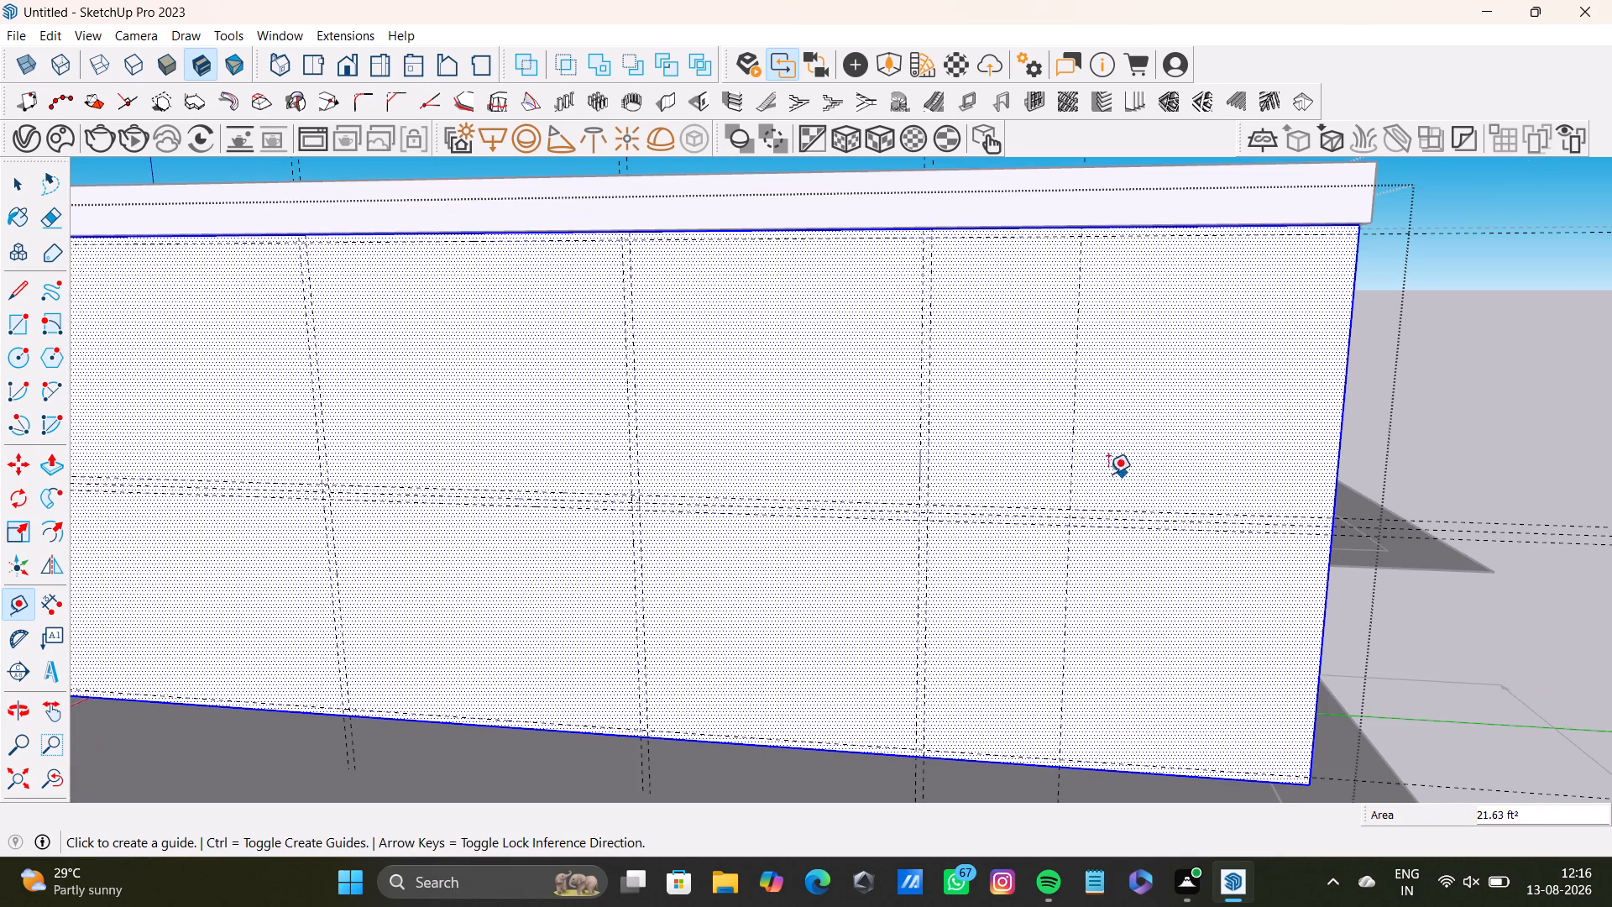
pyautogui.click(1074, 469)
pyautogui.write('0.5')
pyautogui.hotkey('shift', '"')
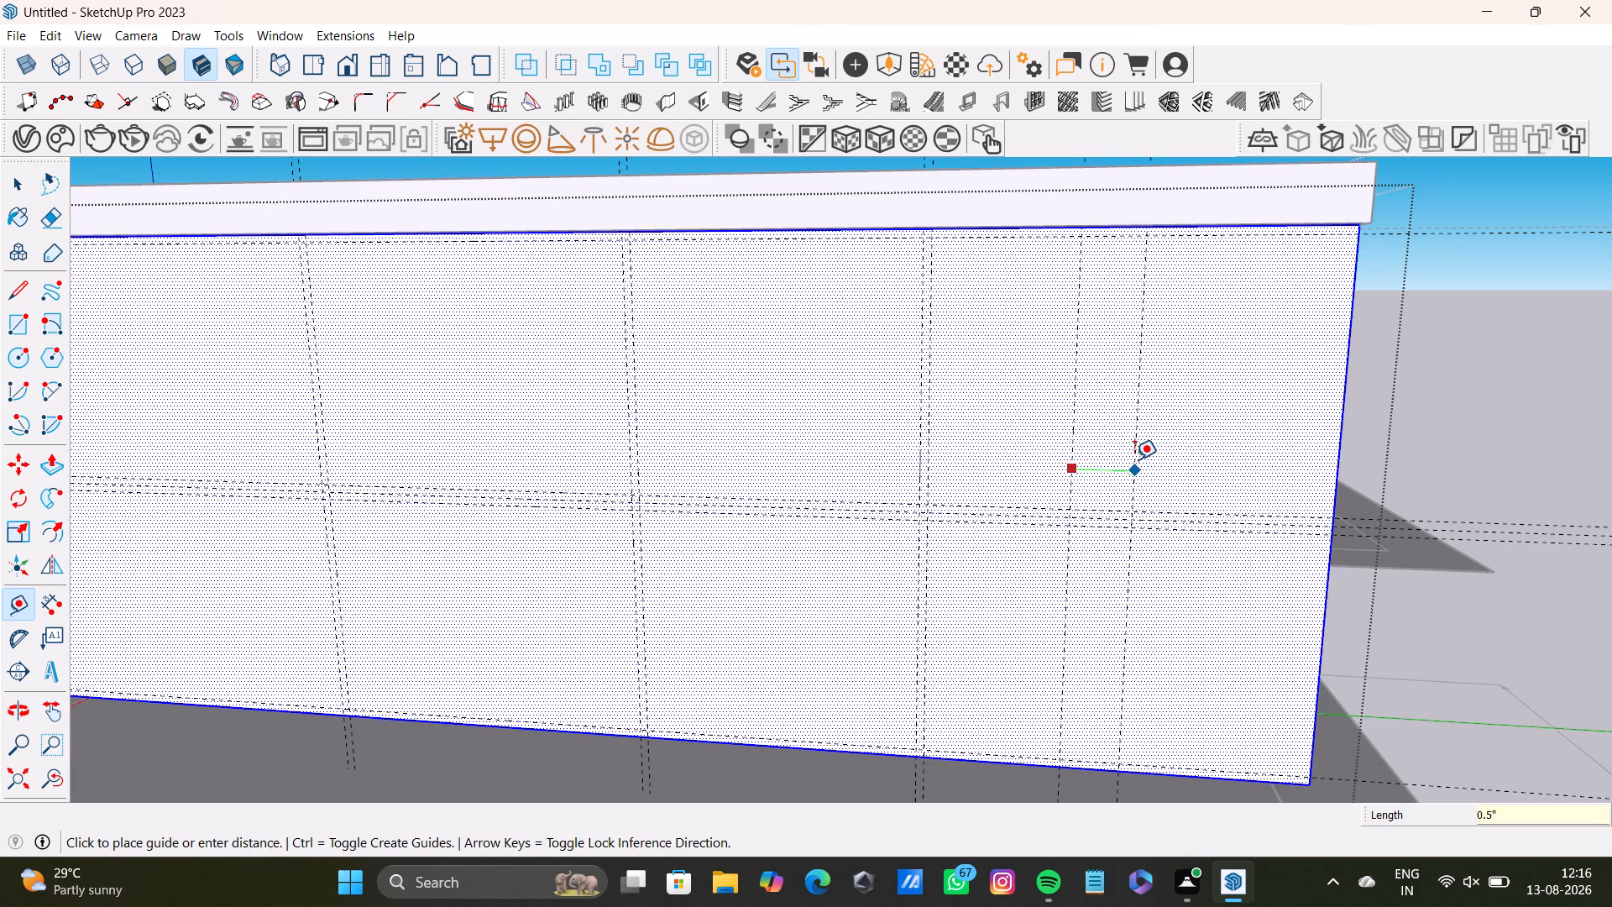
pyautogui.press('Return')
# Place a vertical guide 0.5" inside the far vertical edge of the inner face.
pyautogui.scroll(2, 1346, 343)
pyautogui.click(1349, 367)
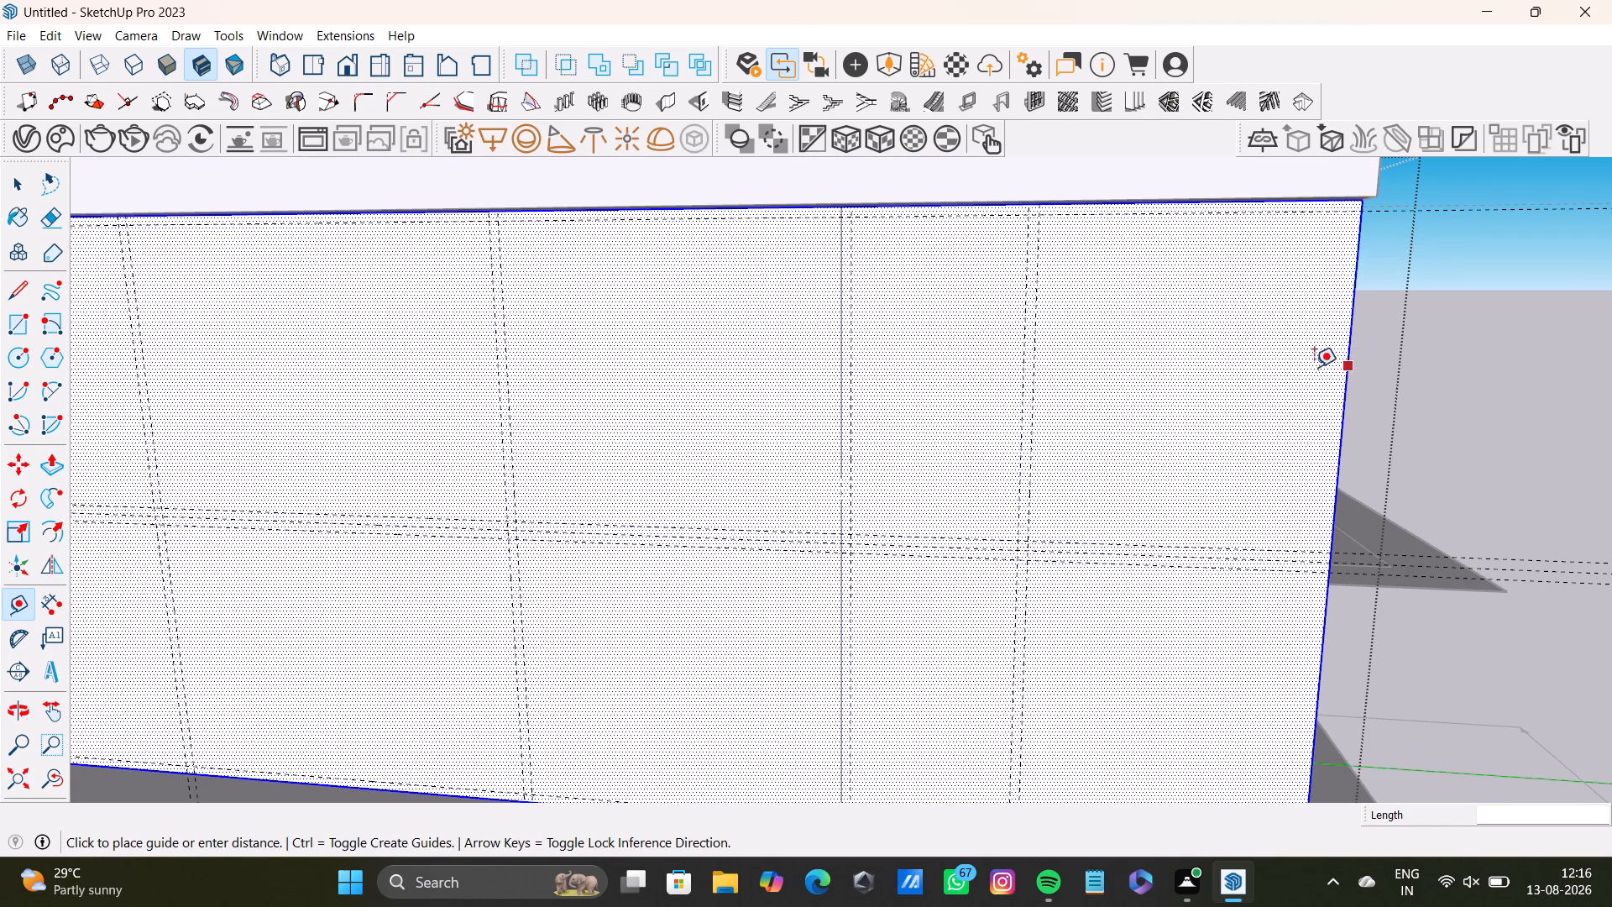
pyautogui.write('0.5')
pyautogui.hotkey('shift', '"')
pyautogui.press('Return')
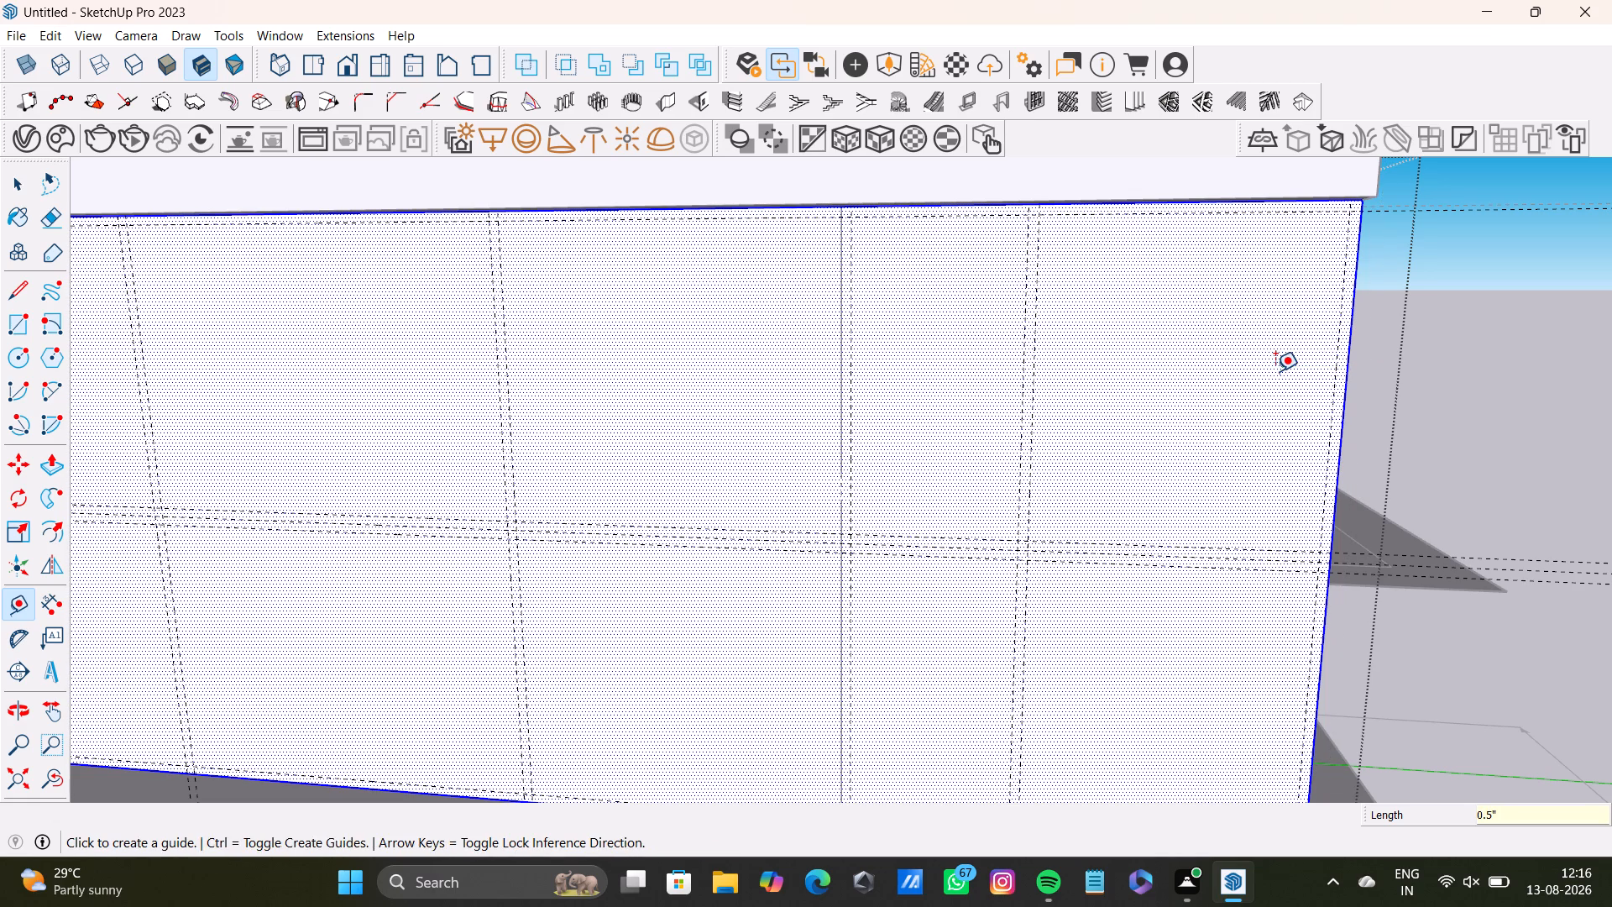
pyautogui.press('space')
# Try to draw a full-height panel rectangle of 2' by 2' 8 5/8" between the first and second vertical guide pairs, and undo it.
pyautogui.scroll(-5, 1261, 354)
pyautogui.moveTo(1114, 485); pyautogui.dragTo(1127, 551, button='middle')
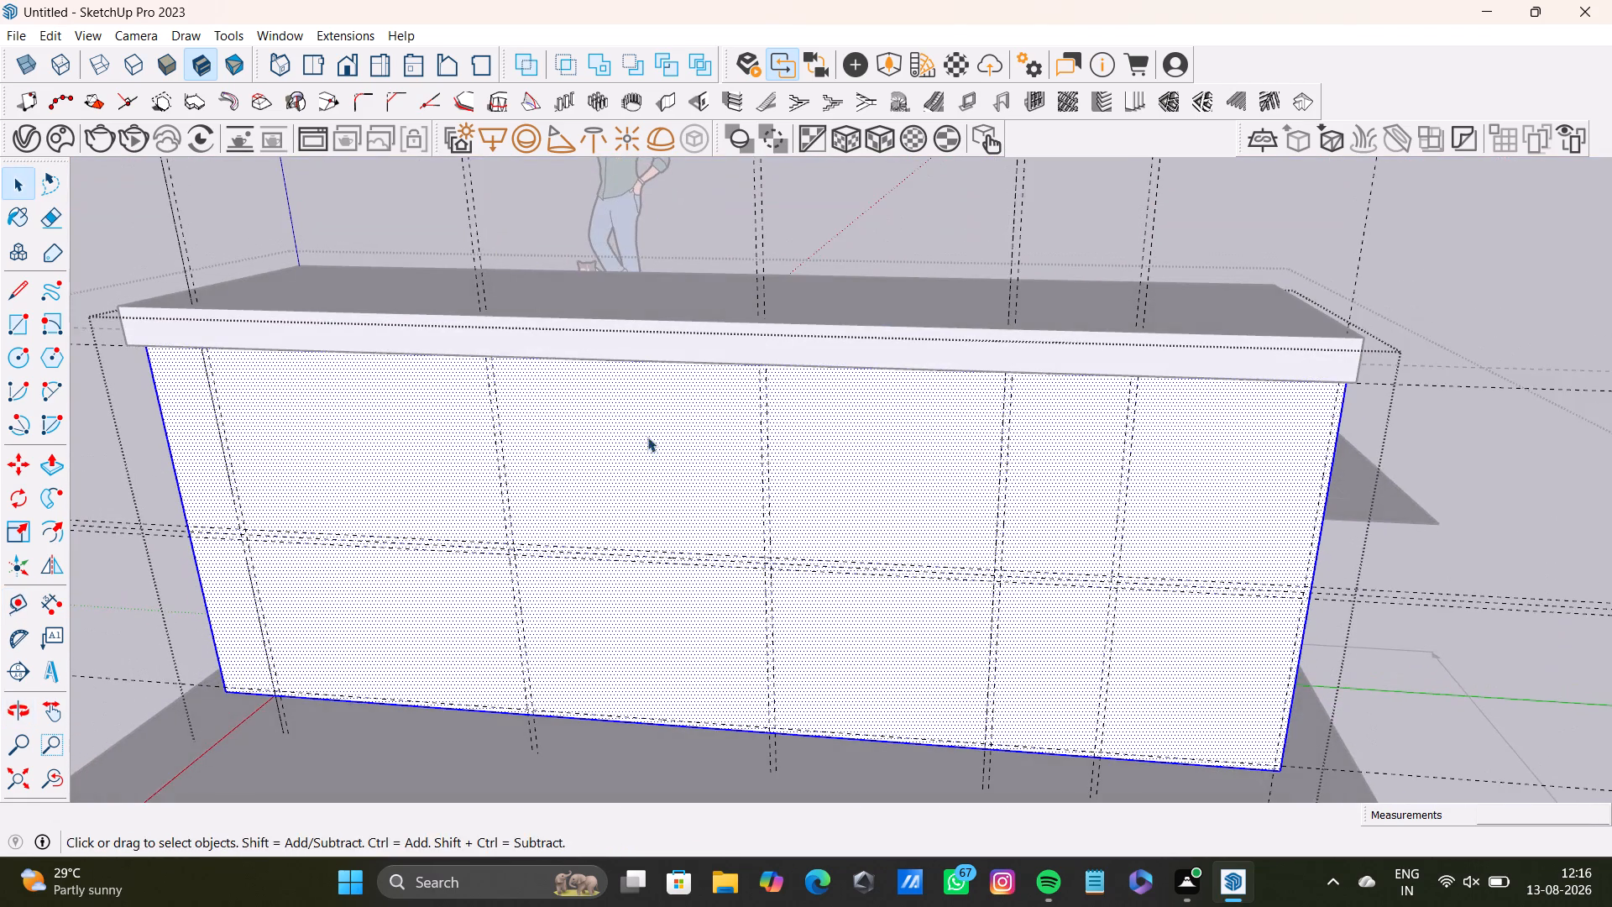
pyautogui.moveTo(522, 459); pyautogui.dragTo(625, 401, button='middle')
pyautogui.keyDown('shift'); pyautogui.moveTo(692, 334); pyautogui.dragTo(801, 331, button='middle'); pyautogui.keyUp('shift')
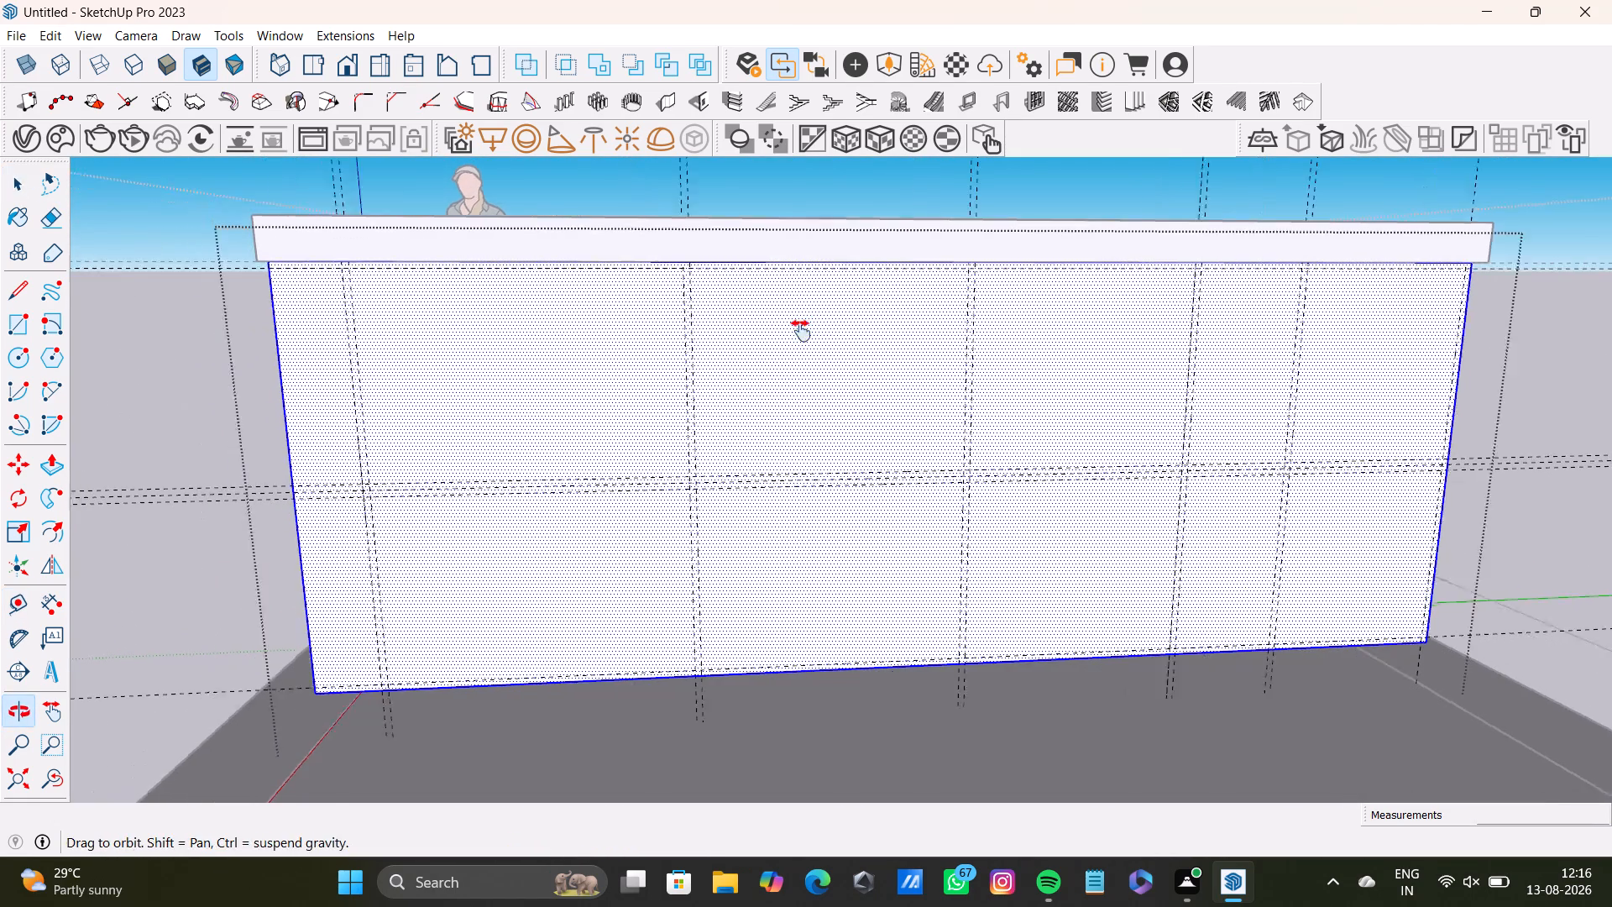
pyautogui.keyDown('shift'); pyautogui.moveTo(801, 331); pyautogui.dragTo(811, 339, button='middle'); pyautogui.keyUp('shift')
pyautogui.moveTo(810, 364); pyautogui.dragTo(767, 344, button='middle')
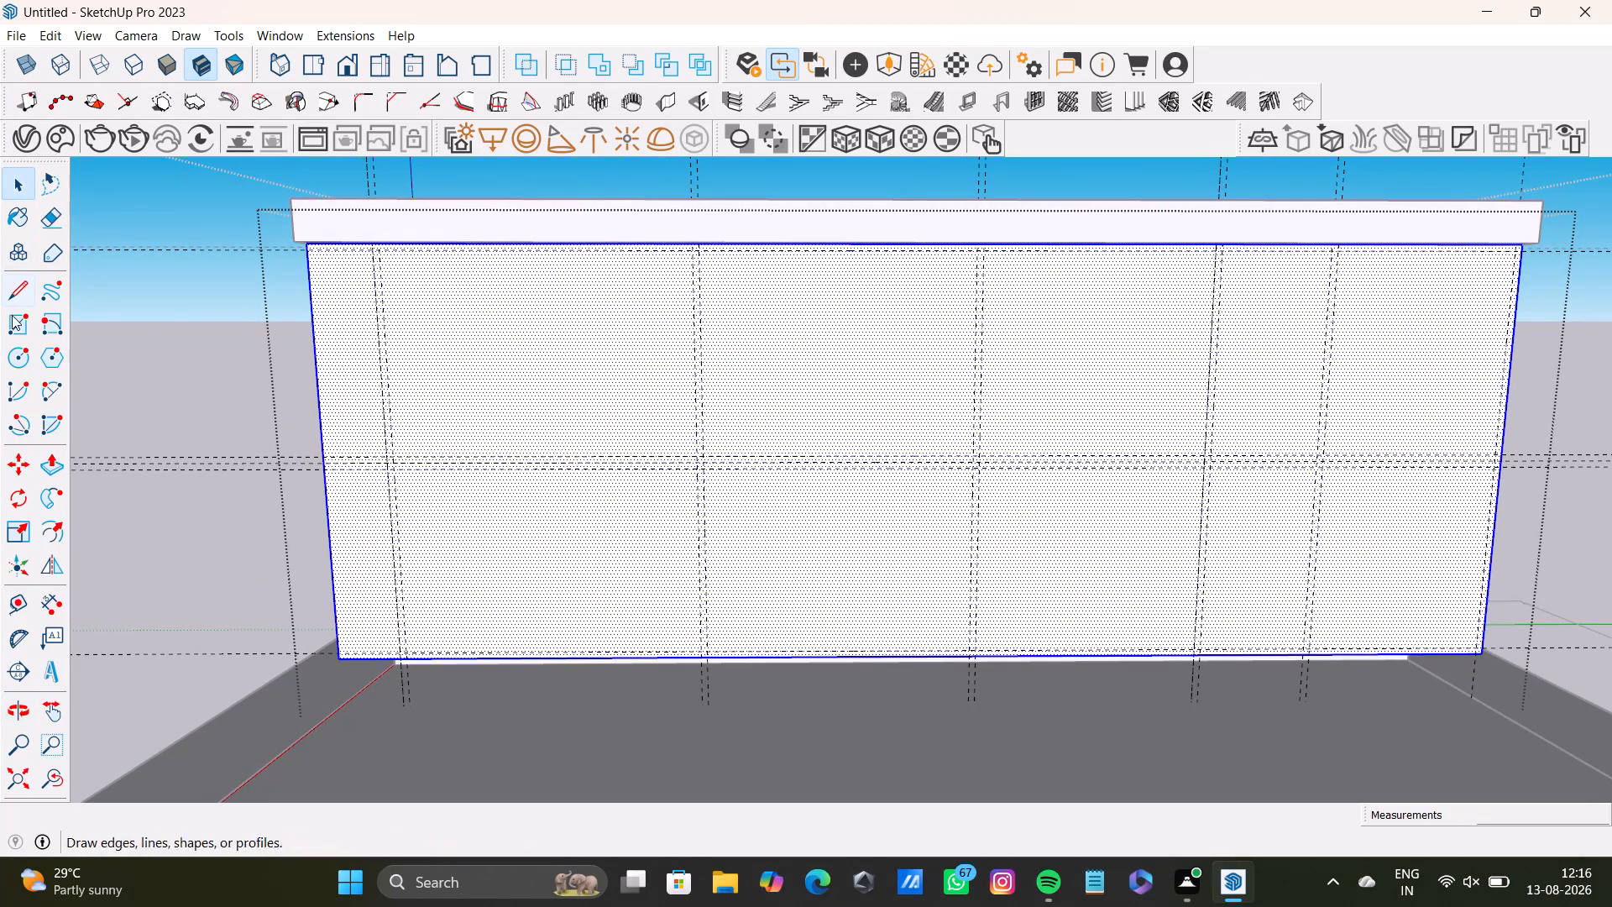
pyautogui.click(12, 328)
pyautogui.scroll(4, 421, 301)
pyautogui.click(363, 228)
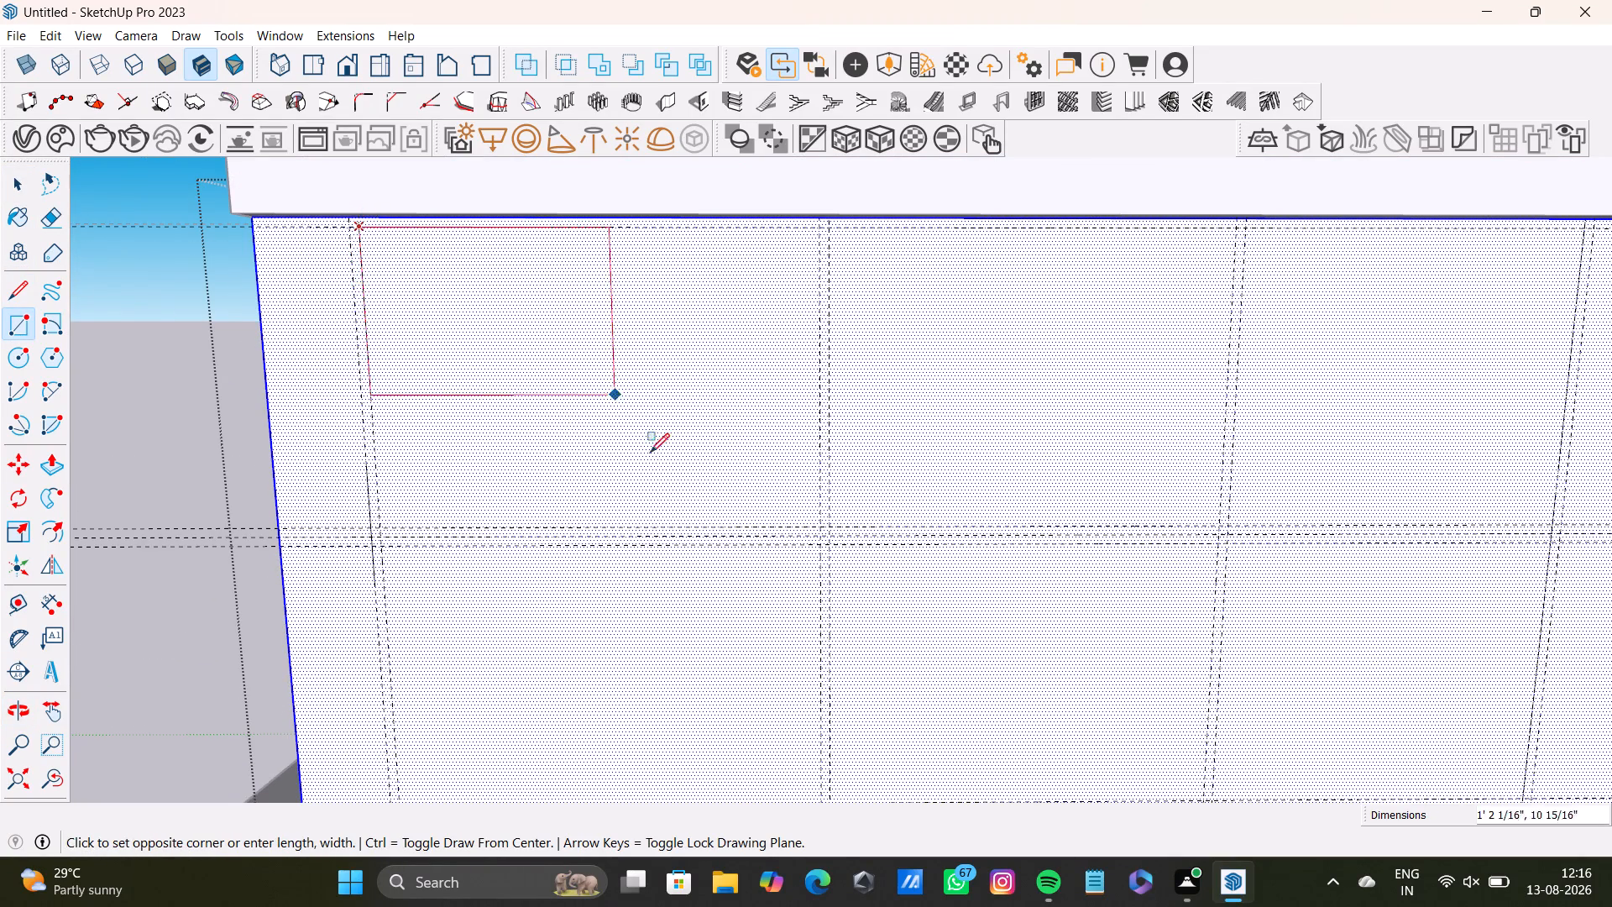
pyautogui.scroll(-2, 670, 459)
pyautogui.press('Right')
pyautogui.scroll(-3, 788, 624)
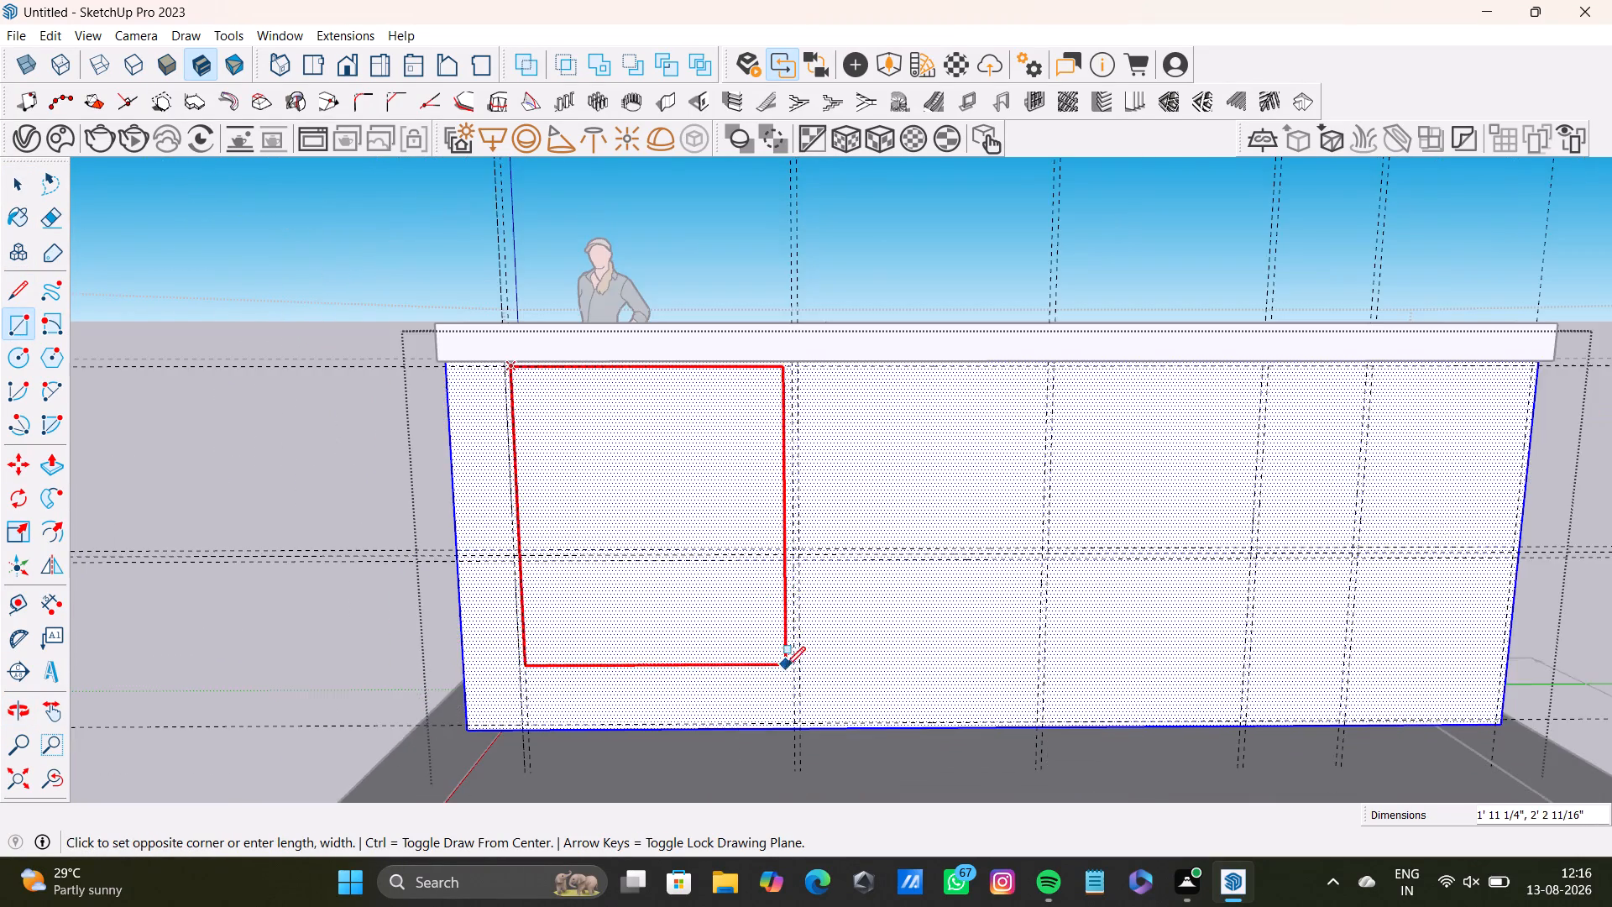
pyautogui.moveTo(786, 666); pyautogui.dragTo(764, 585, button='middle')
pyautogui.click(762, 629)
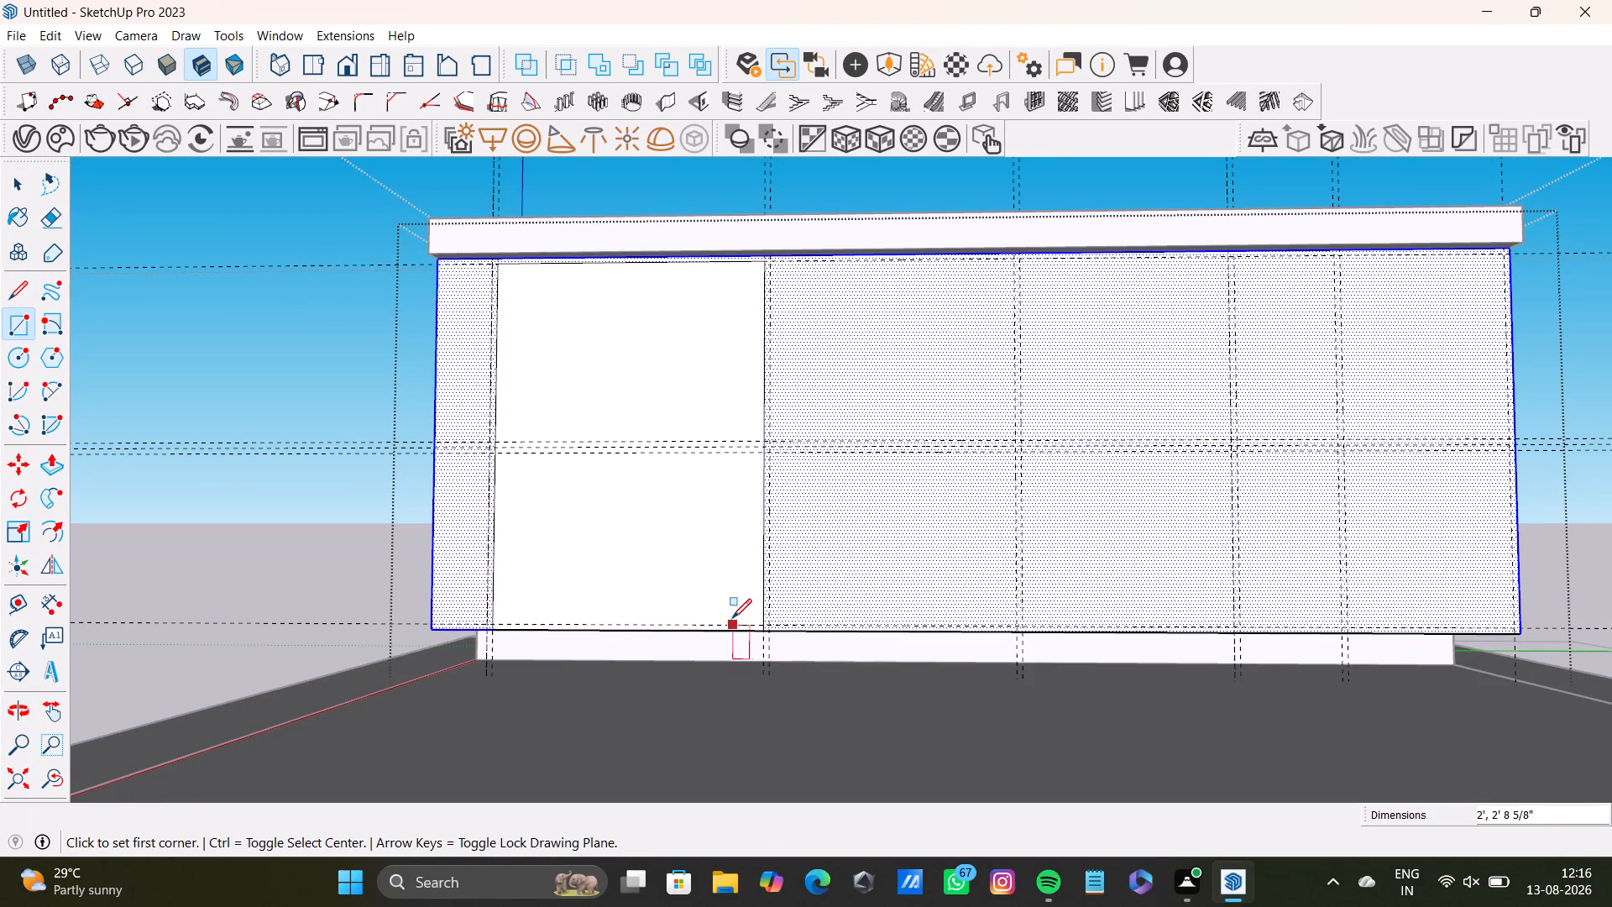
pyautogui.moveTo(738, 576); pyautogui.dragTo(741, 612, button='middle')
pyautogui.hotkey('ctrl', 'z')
# Draw a 2' by 2' 8 1/8" rectangle between the first and second vertical guide pairs, spanning the top to bottom guides.
pyautogui.scroll(3, 521, 454)
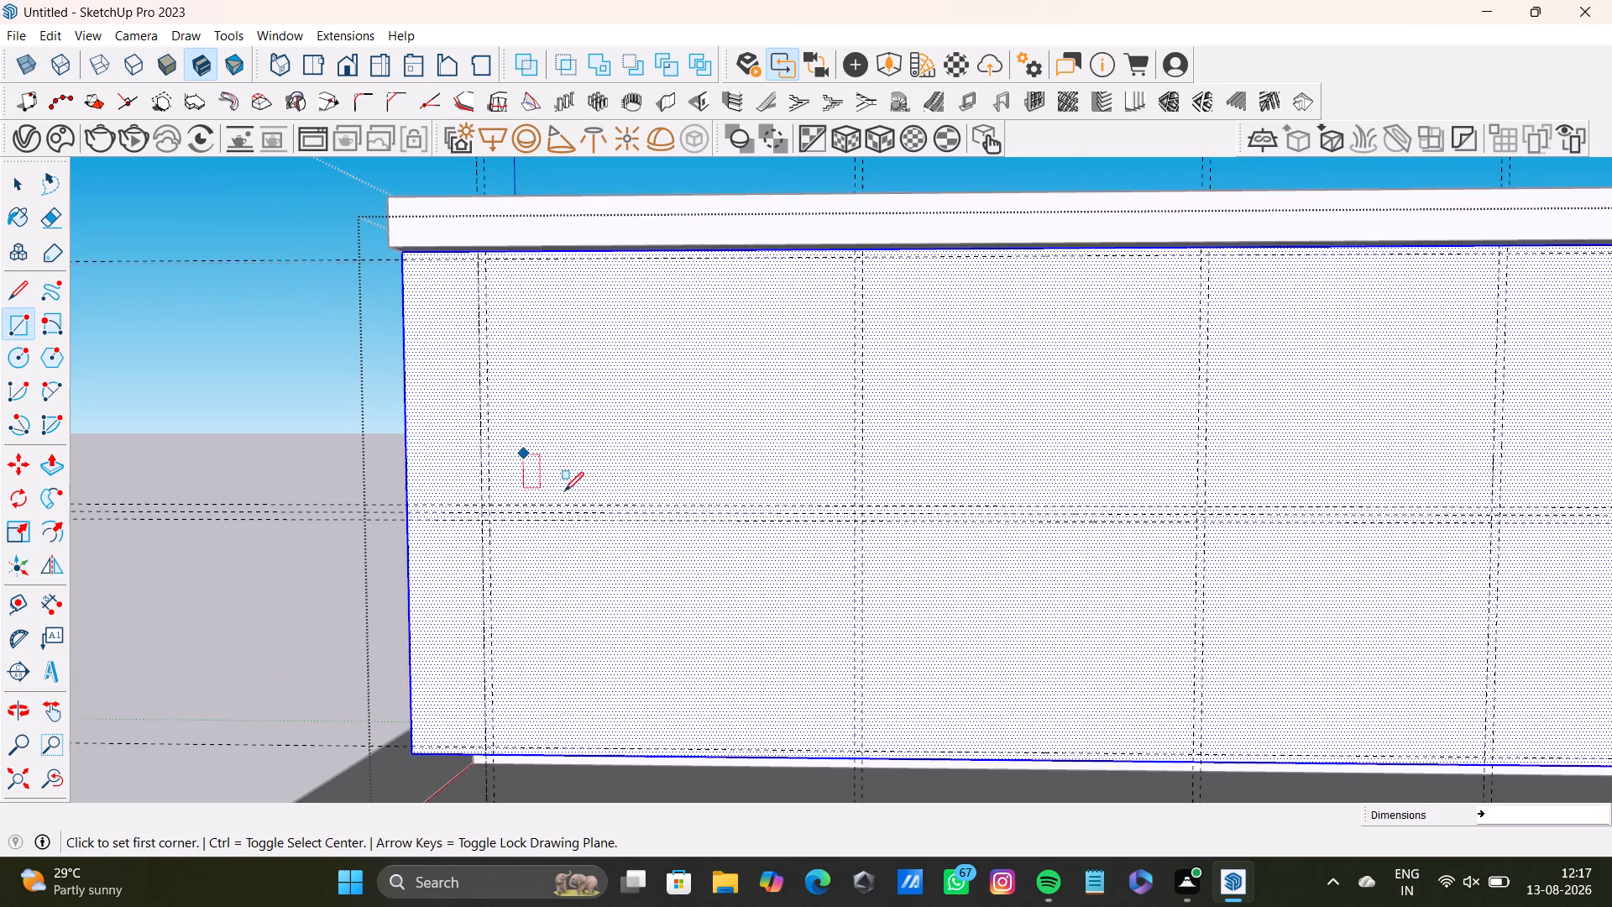
pyautogui.moveTo(571, 494); pyautogui.dragTo(538, 382, button='middle')
pyautogui.moveTo(553, 392); pyautogui.dragTo(526, 533, button='middle')
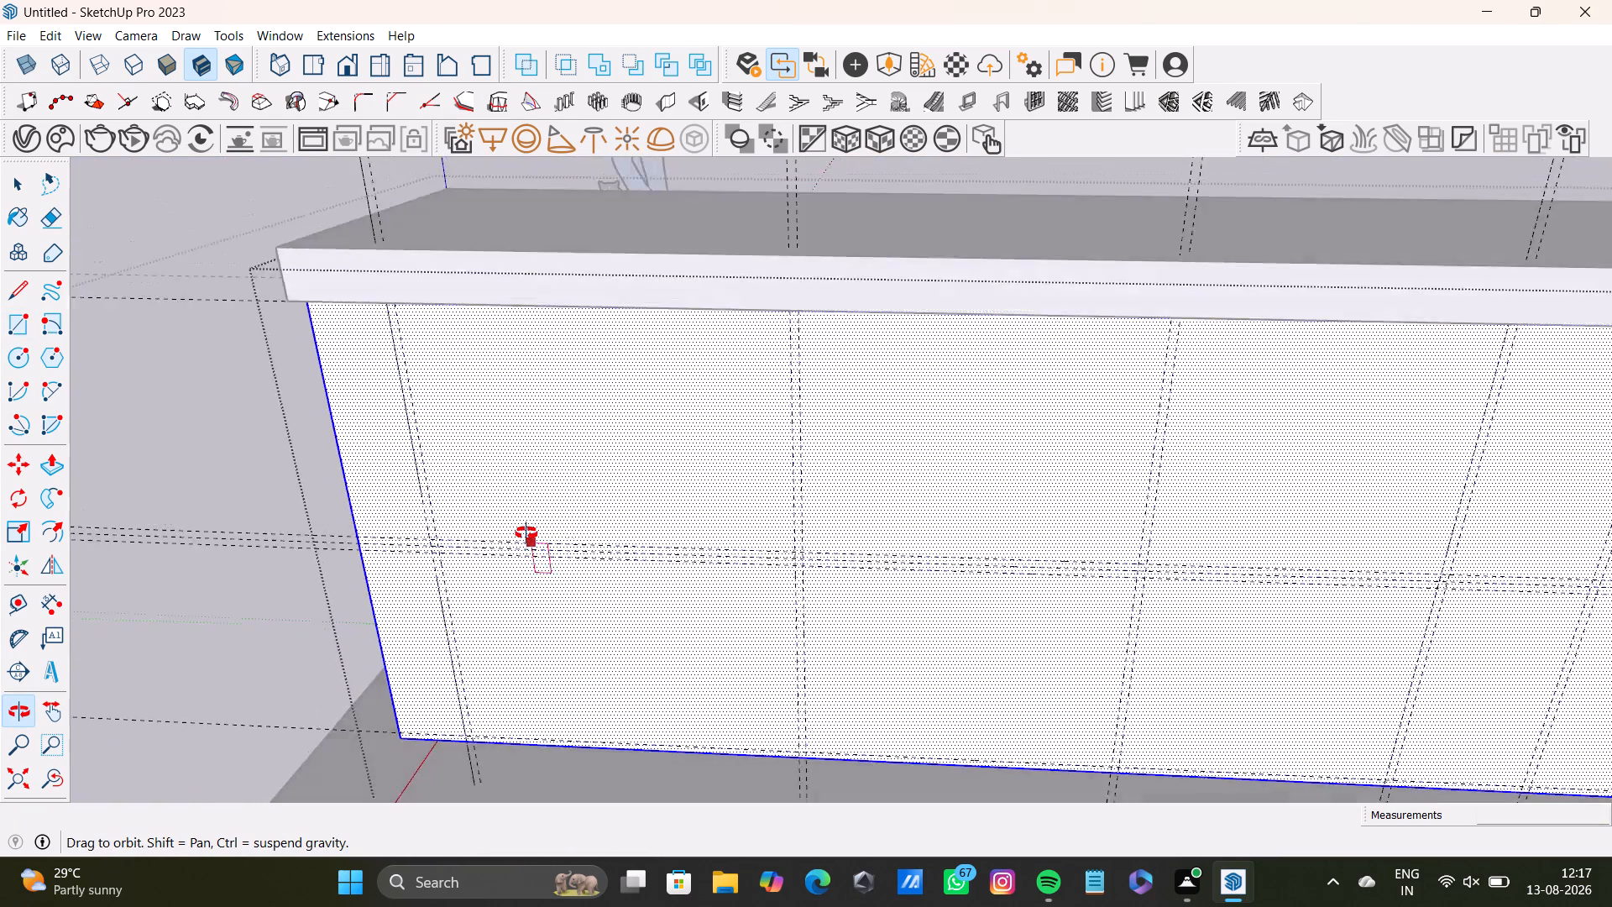
pyautogui.moveTo(526, 533); pyautogui.dragTo(280, 537, button='middle')
pyautogui.moveTo(442, 503); pyautogui.dragTo(299, 464, button='middle')
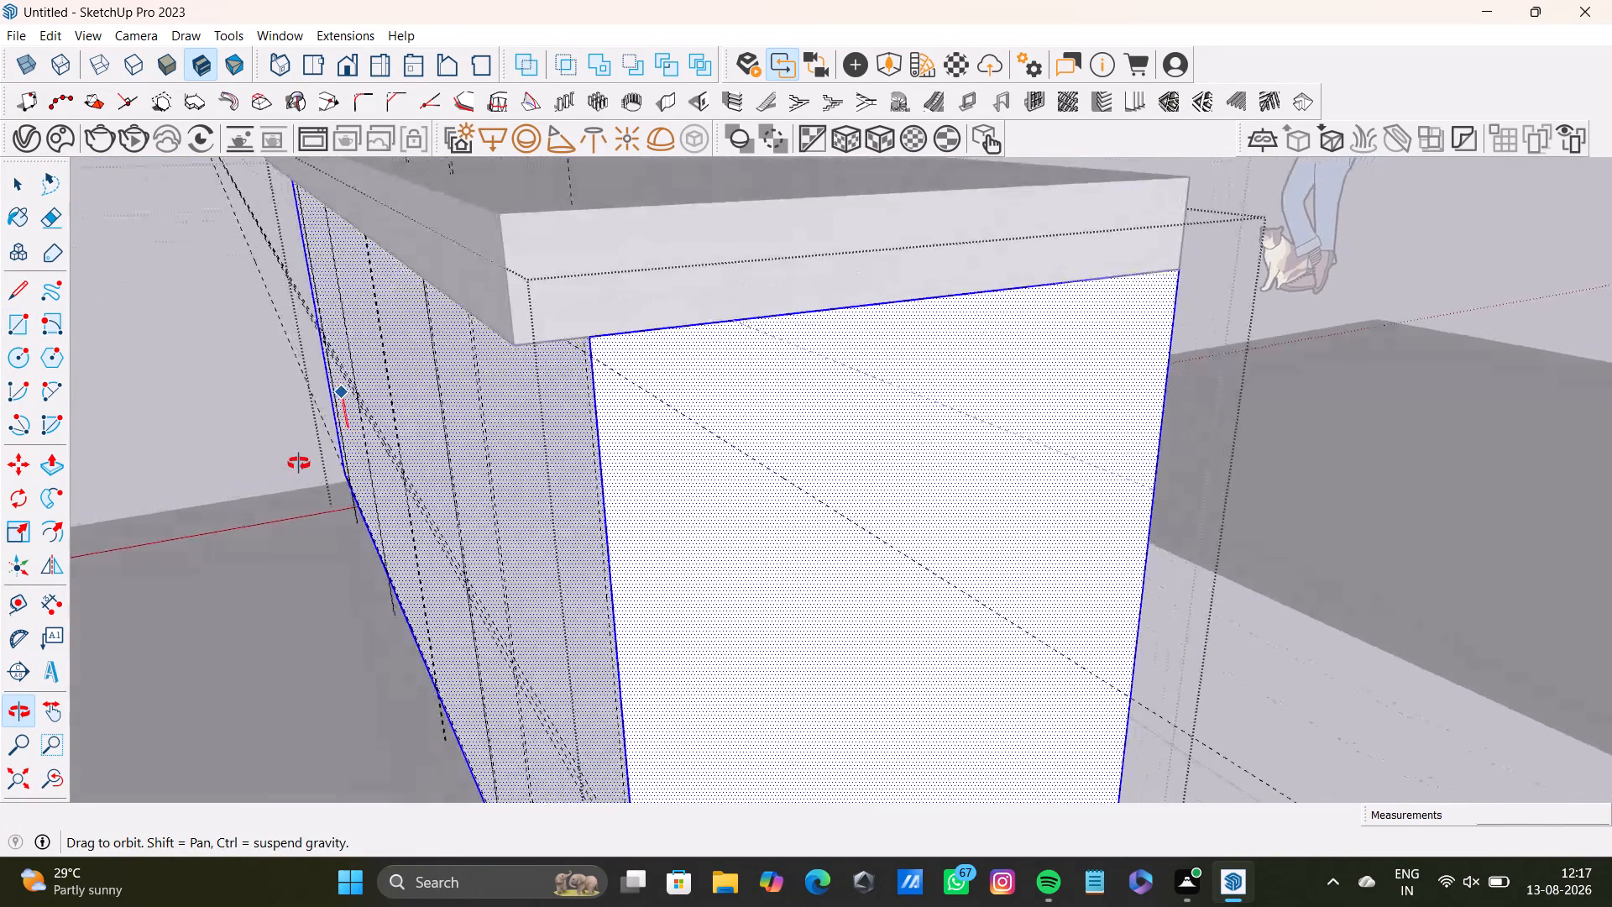
pyautogui.moveTo(299, 464); pyautogui.dragTo(536, 417, button='middle')
pyautogui.scroll(-4, 560, 411)
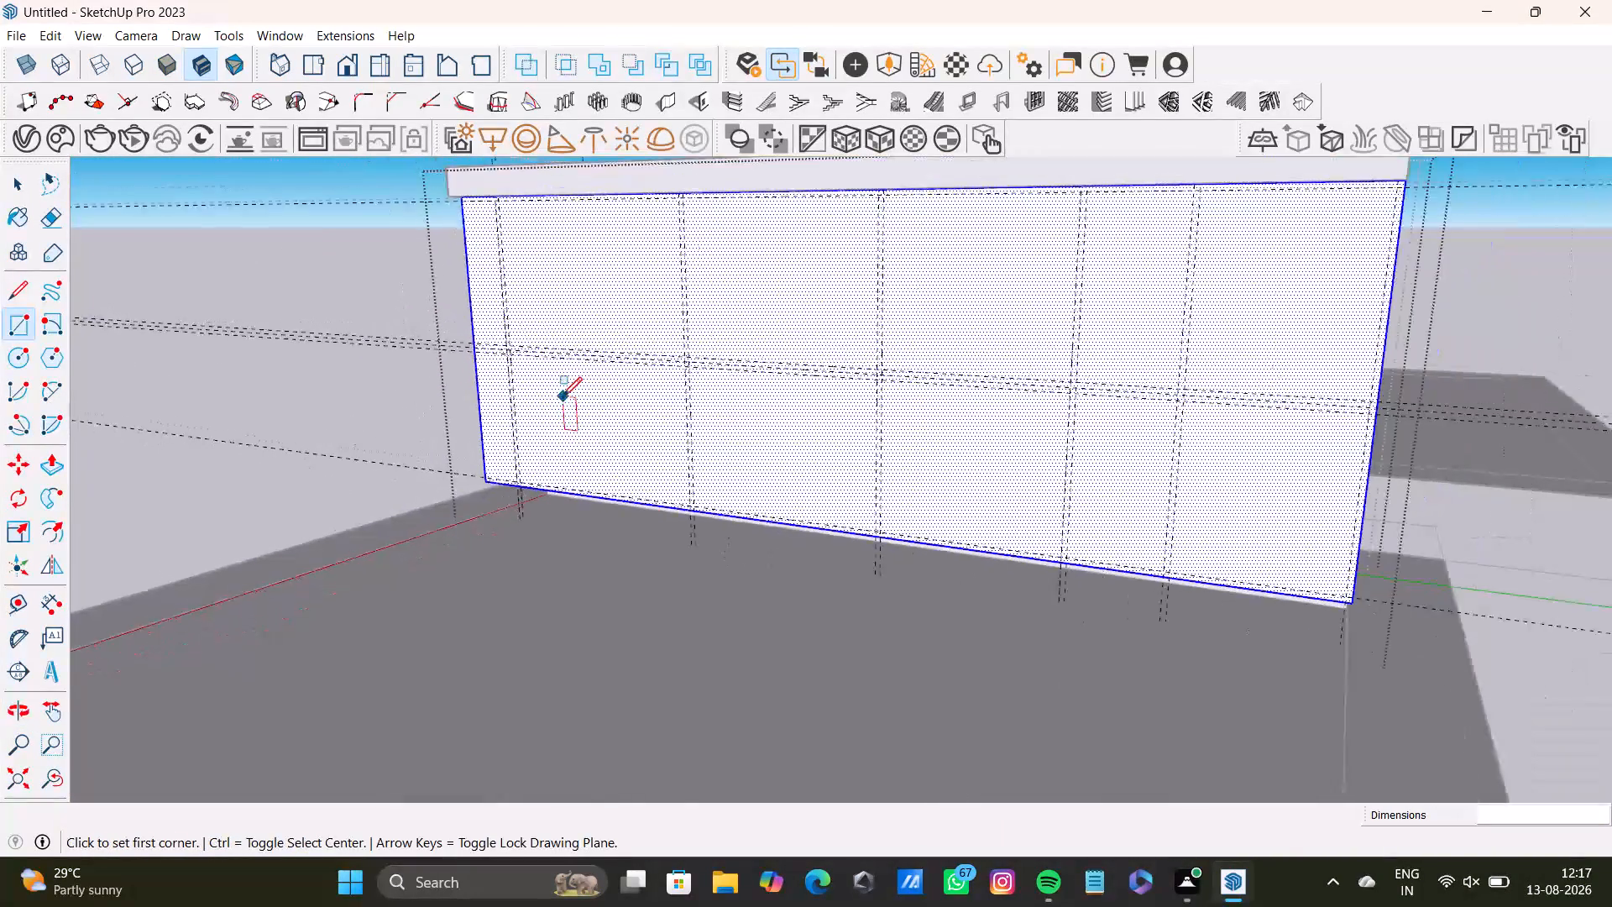
pyautogui.scroll(-3, 563, 396)
pyautogui.moveTo(561, 394); pyautogui.dragTo(683, 454, button='middle')
pyautogui.moveTo(648, 415); pyautogui.dragTo(657, 516, button='middle')
pyautogui.moveTo(669, 516); pyautogui.dragTo(724, 505, button='middle')
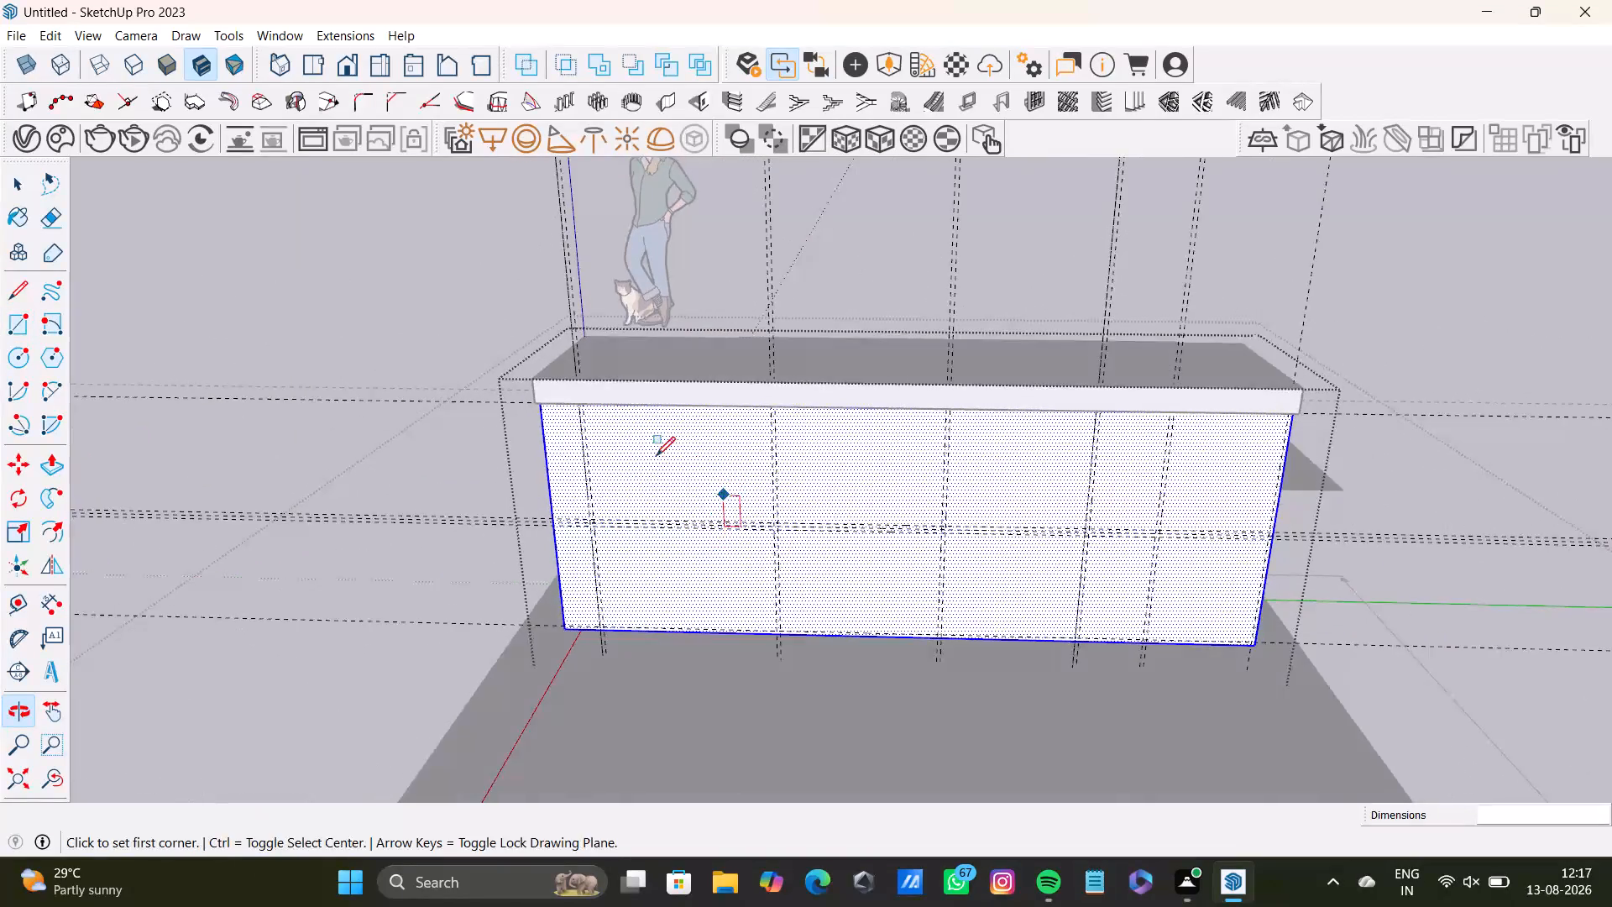
pyautogui.scroll(5, 648, 453)
pyautogui.moveTo(609, 425); pyautogui.dragTo(563, 363, button='middle')
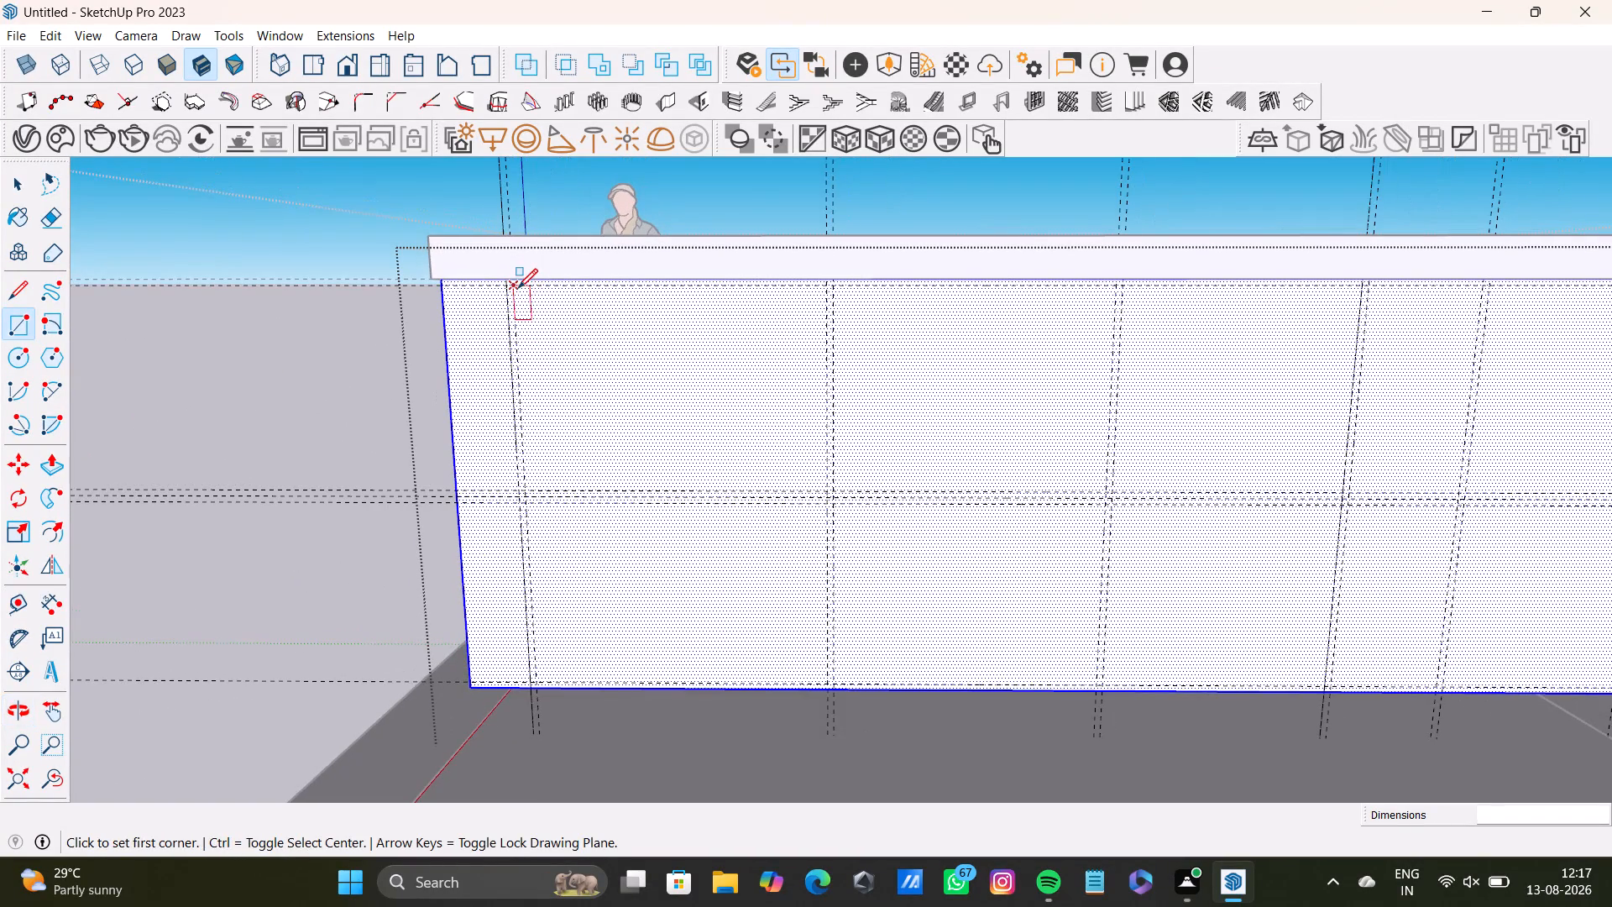
pyautogui.click(517, 287)
pyautogui.press('Right')
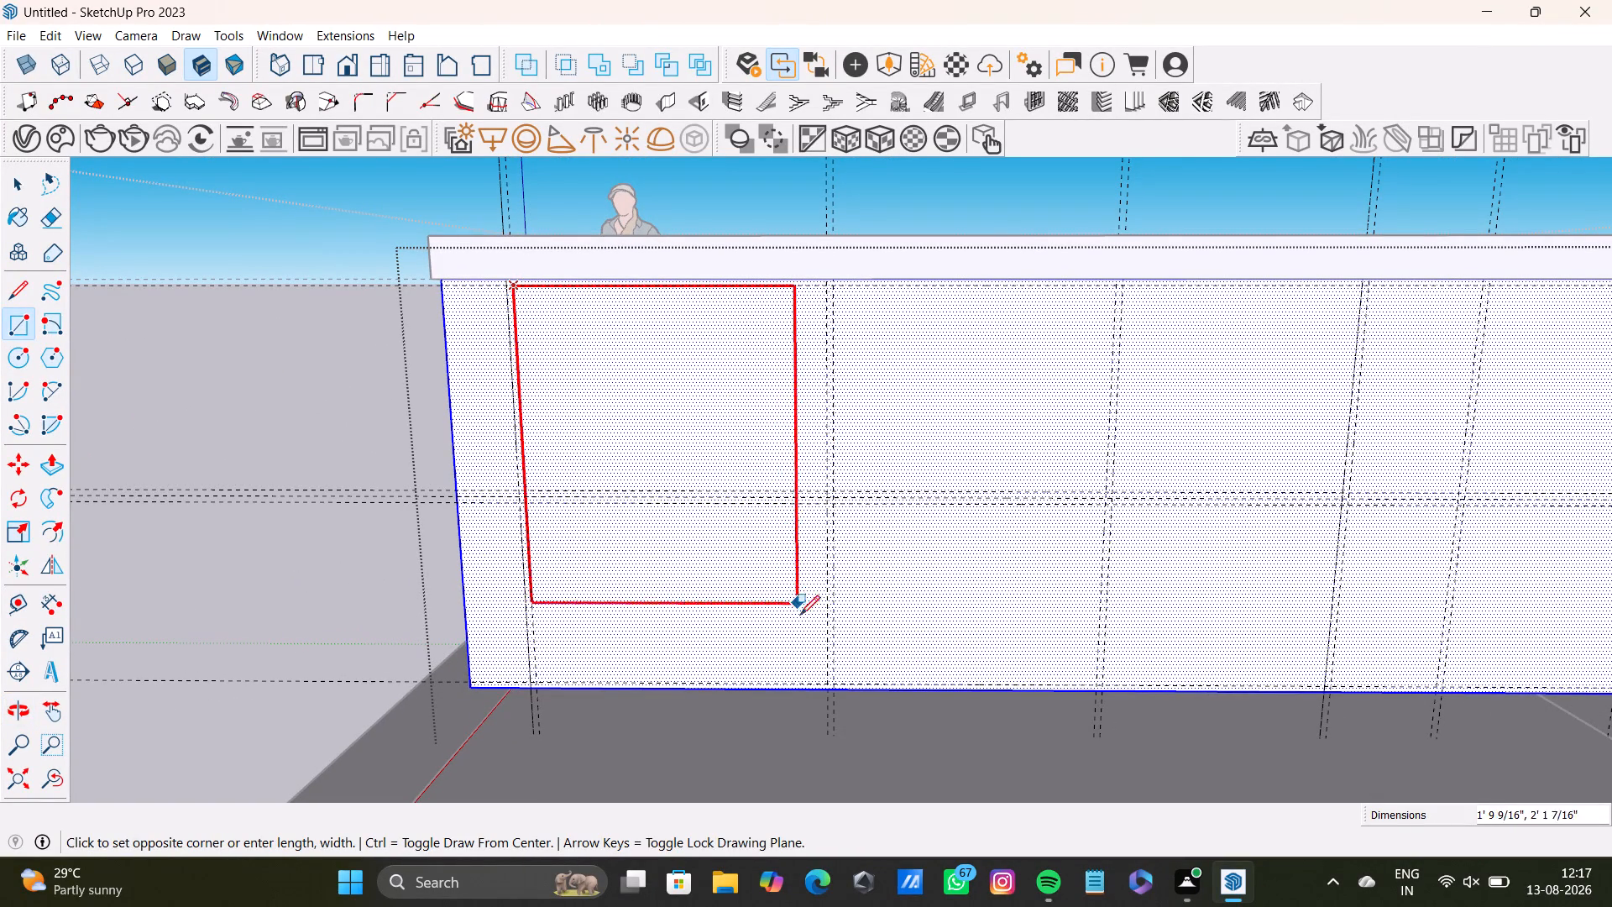
pyautogui.click(828, 679)
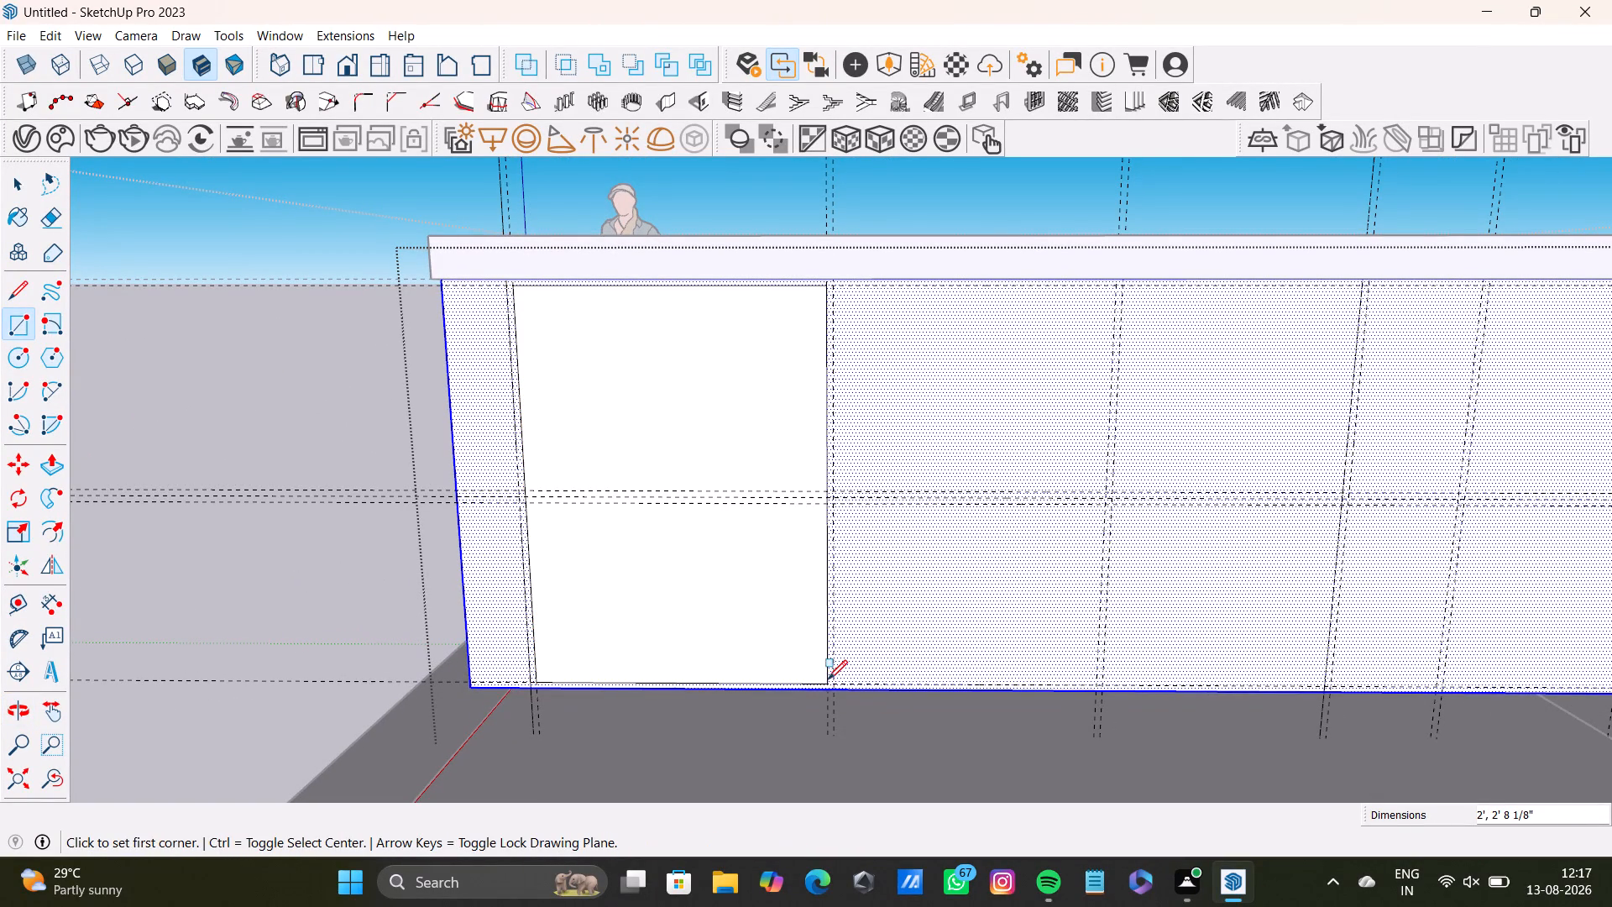
# Draw a 1' 9 1/2" by 1' 4" rectangle between the second and third vertical guide pairs, above the middle horizontal guides.
pyautogui.press('space')
pyautogui.scroll(-2, 859, 443)
pyautogui.moveTo(859, 443); pyautogui.dragTo(679, 485, button='middle')
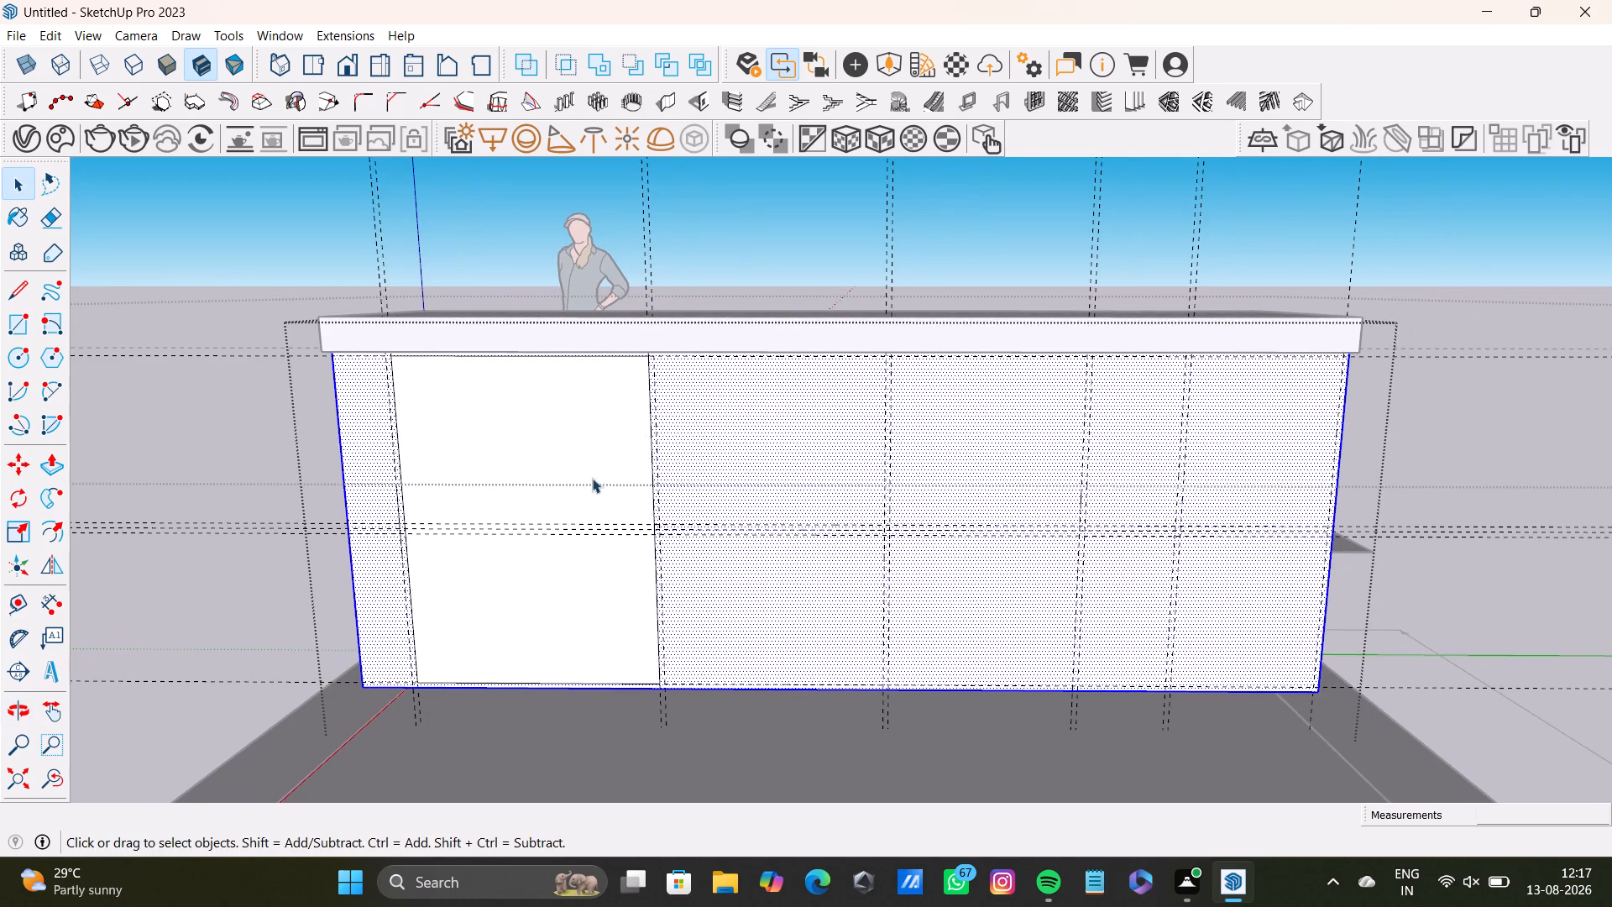
pyautogui.click(18, 317)
pyautogui.scroll(4, 575, 438)
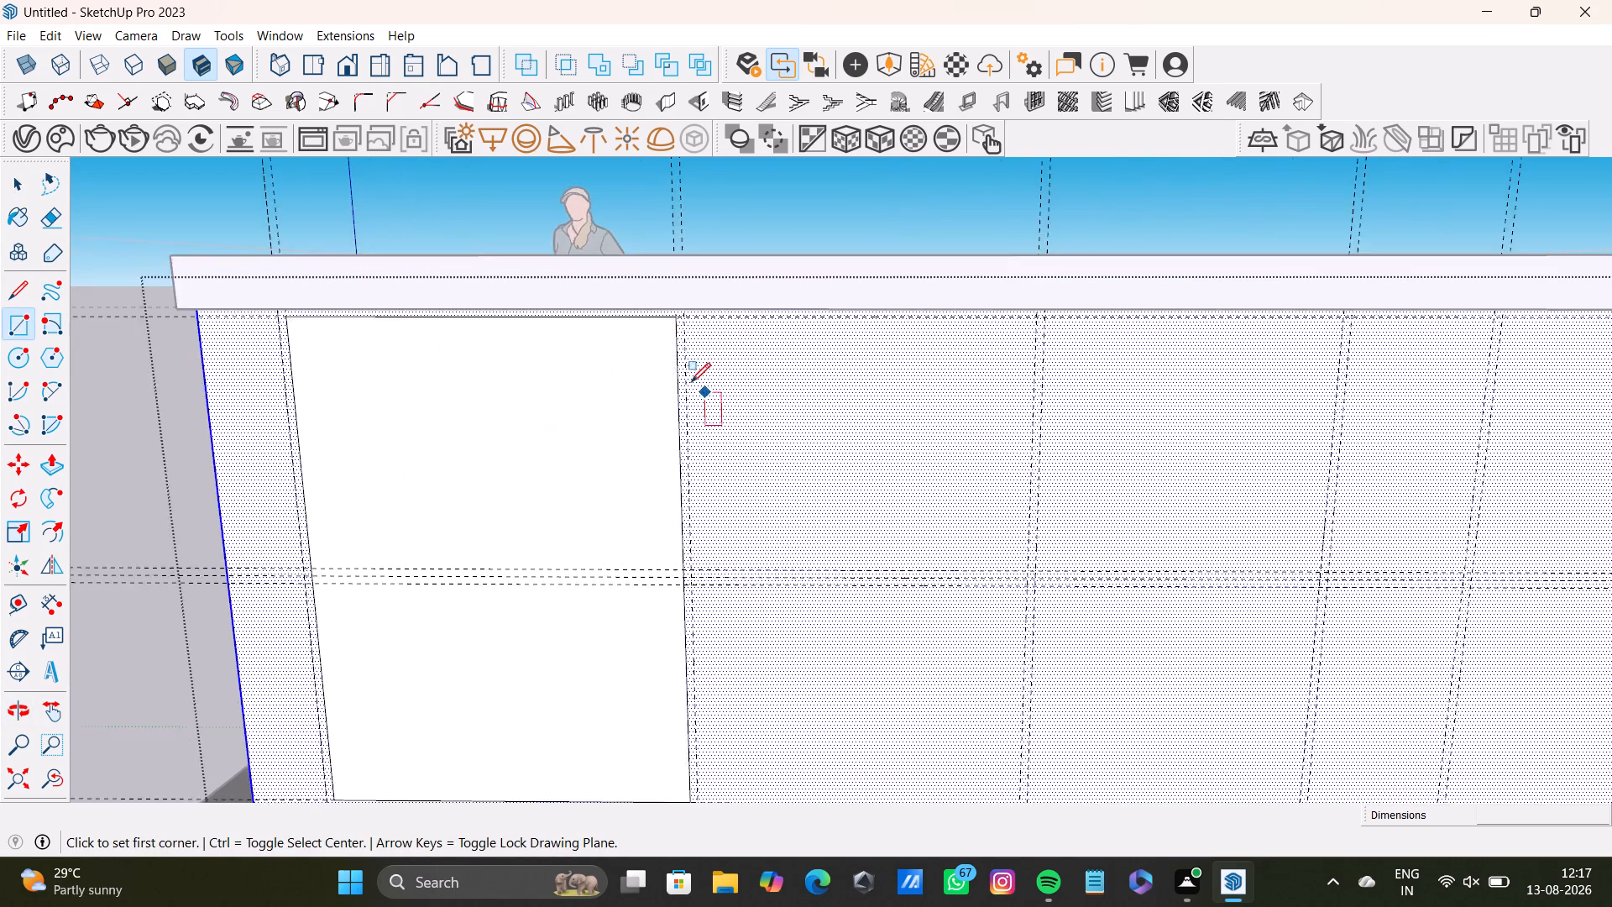
pyautogui.scroll(3, 691, 382)
pyautogui.click(686, 301)
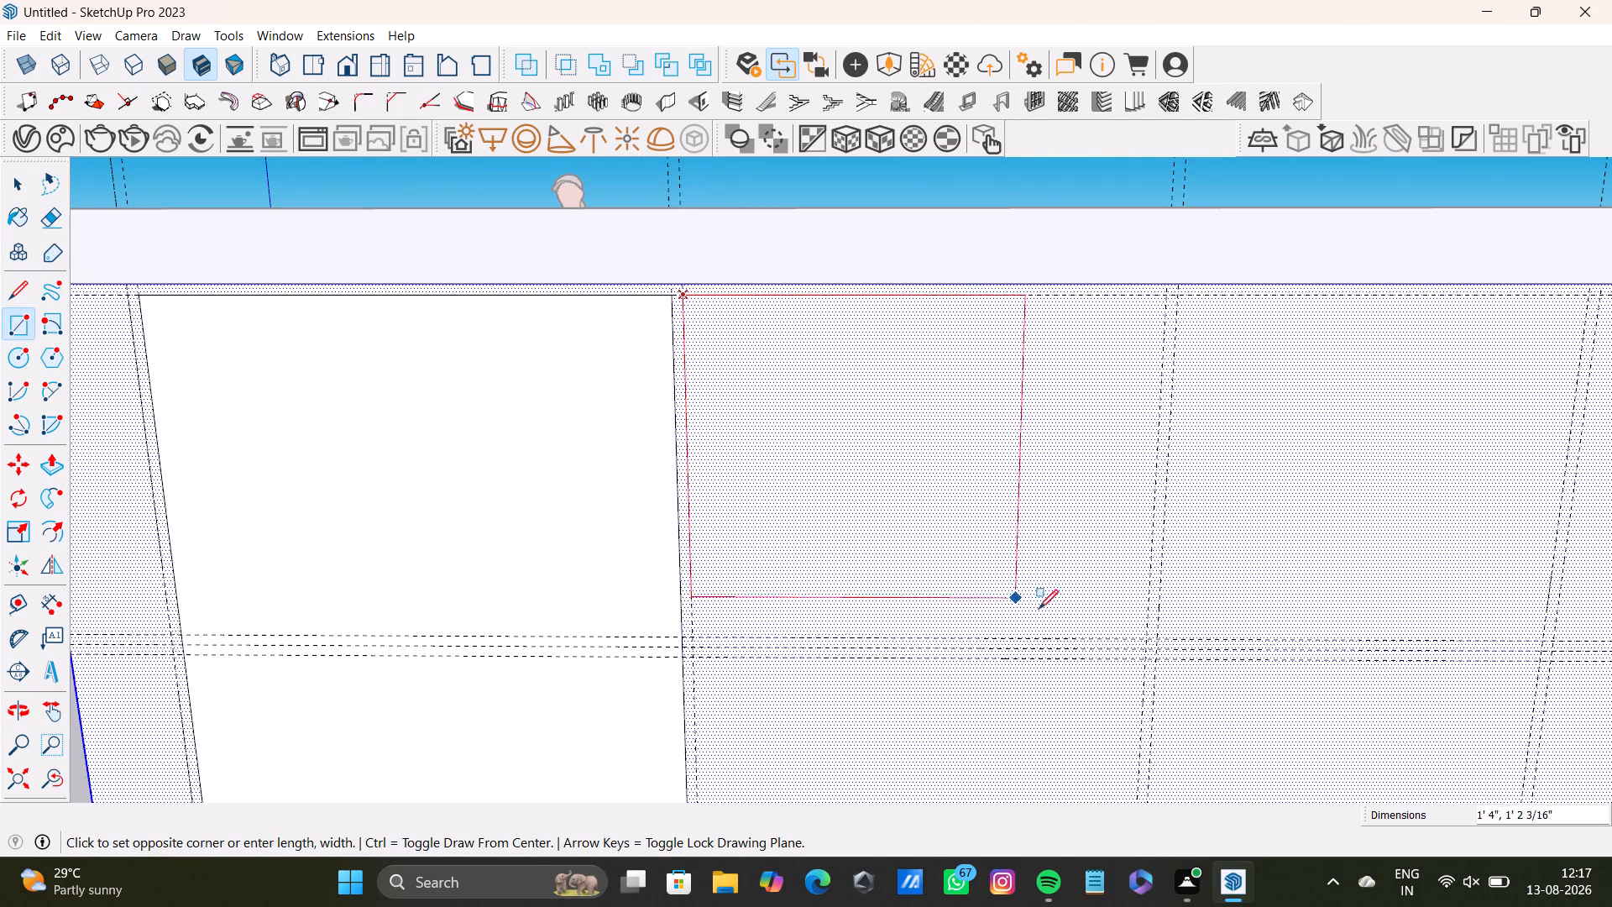
pyautogui.click(1149, 637)
# Draw a 1' 9 1/2" by 1' 3 1/8" rectangle directly below it, from the lowest middle guide to the bottom guide.
pyautogui.scroll(-1, 1006, 609)
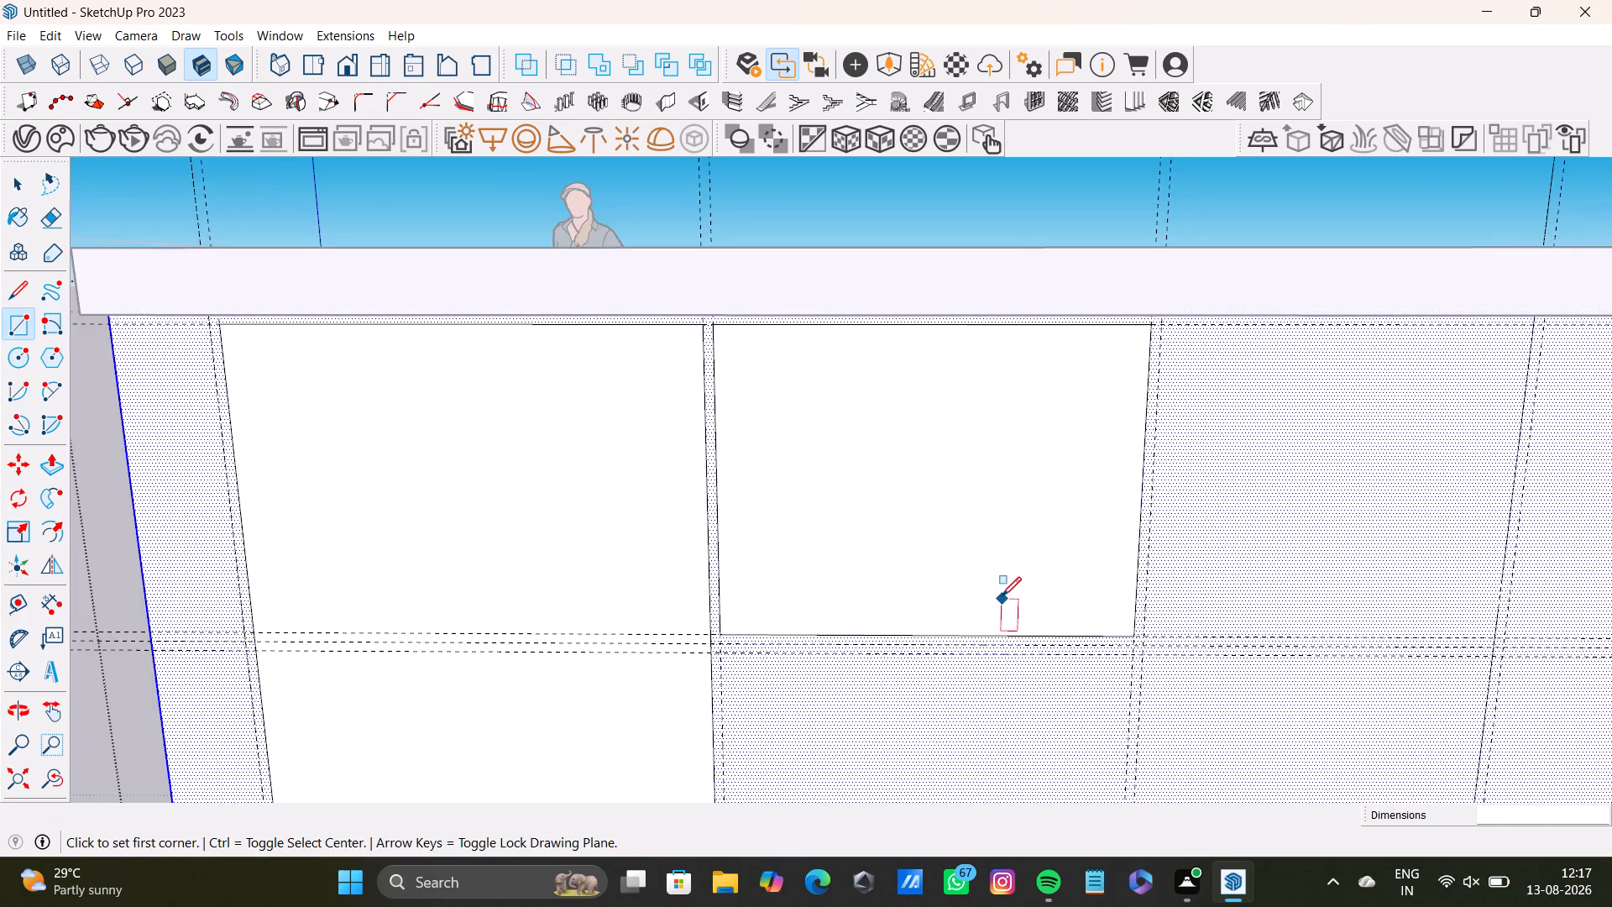
pyautogui.scroll(-2, 1002, 596)
pyautogui.moveTo(1001, 596); pyautogui.dragTo(793, 345, button='middle')
pyautogui.click(14, 333)
pyautogui.scroll(1, 760, 493)
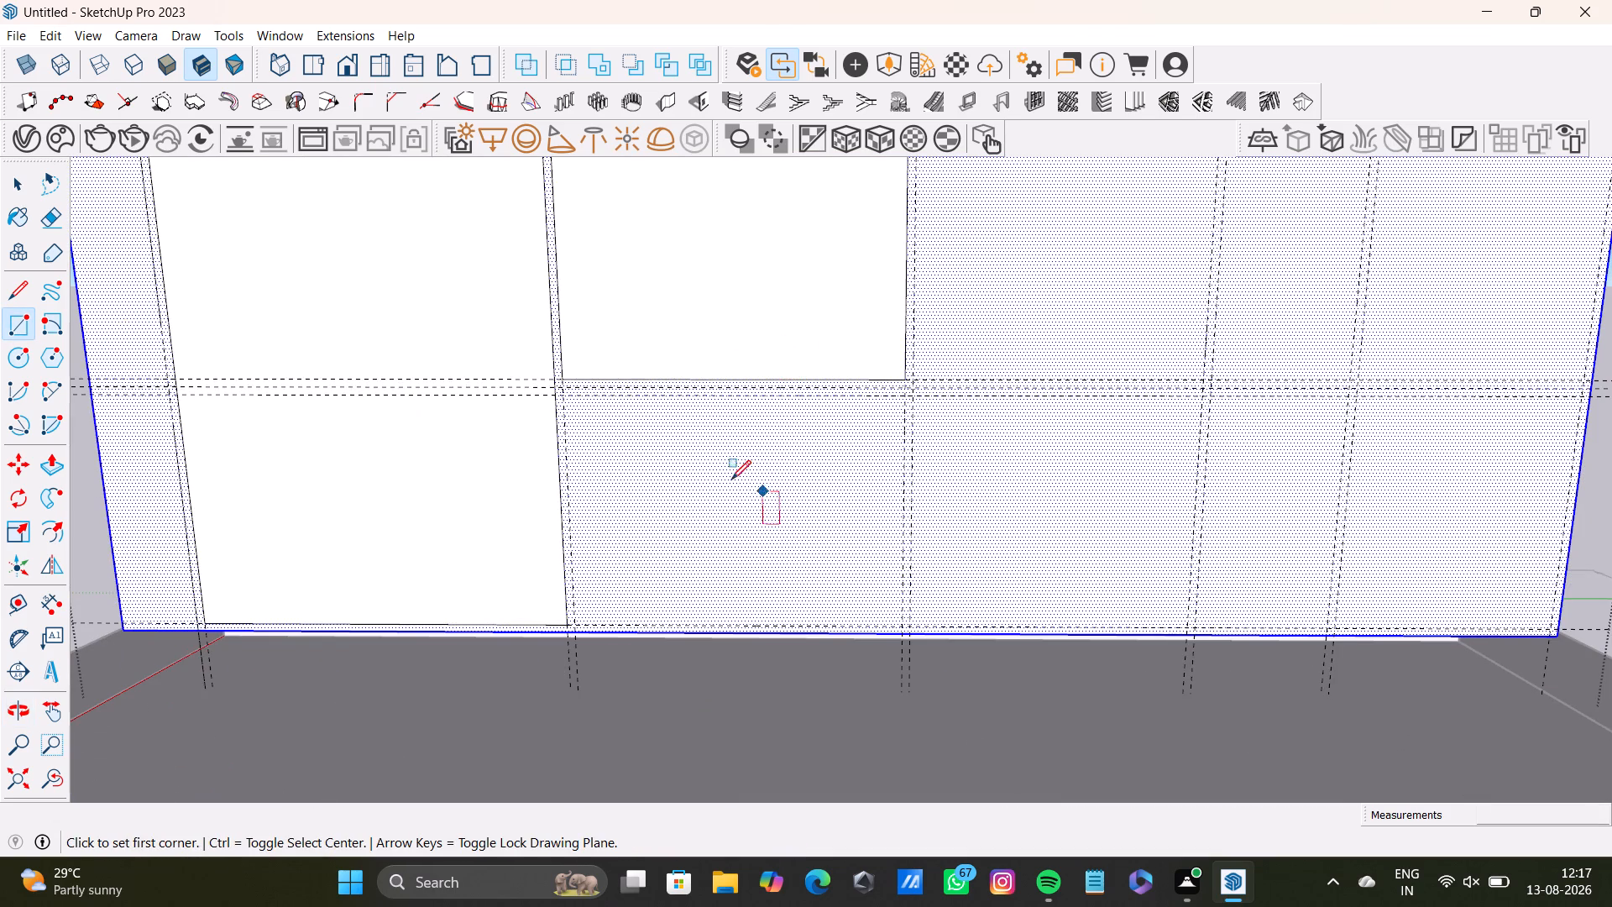
pyautogui.scroll(5, 731, 480)
pyautogui.click(444, 331)
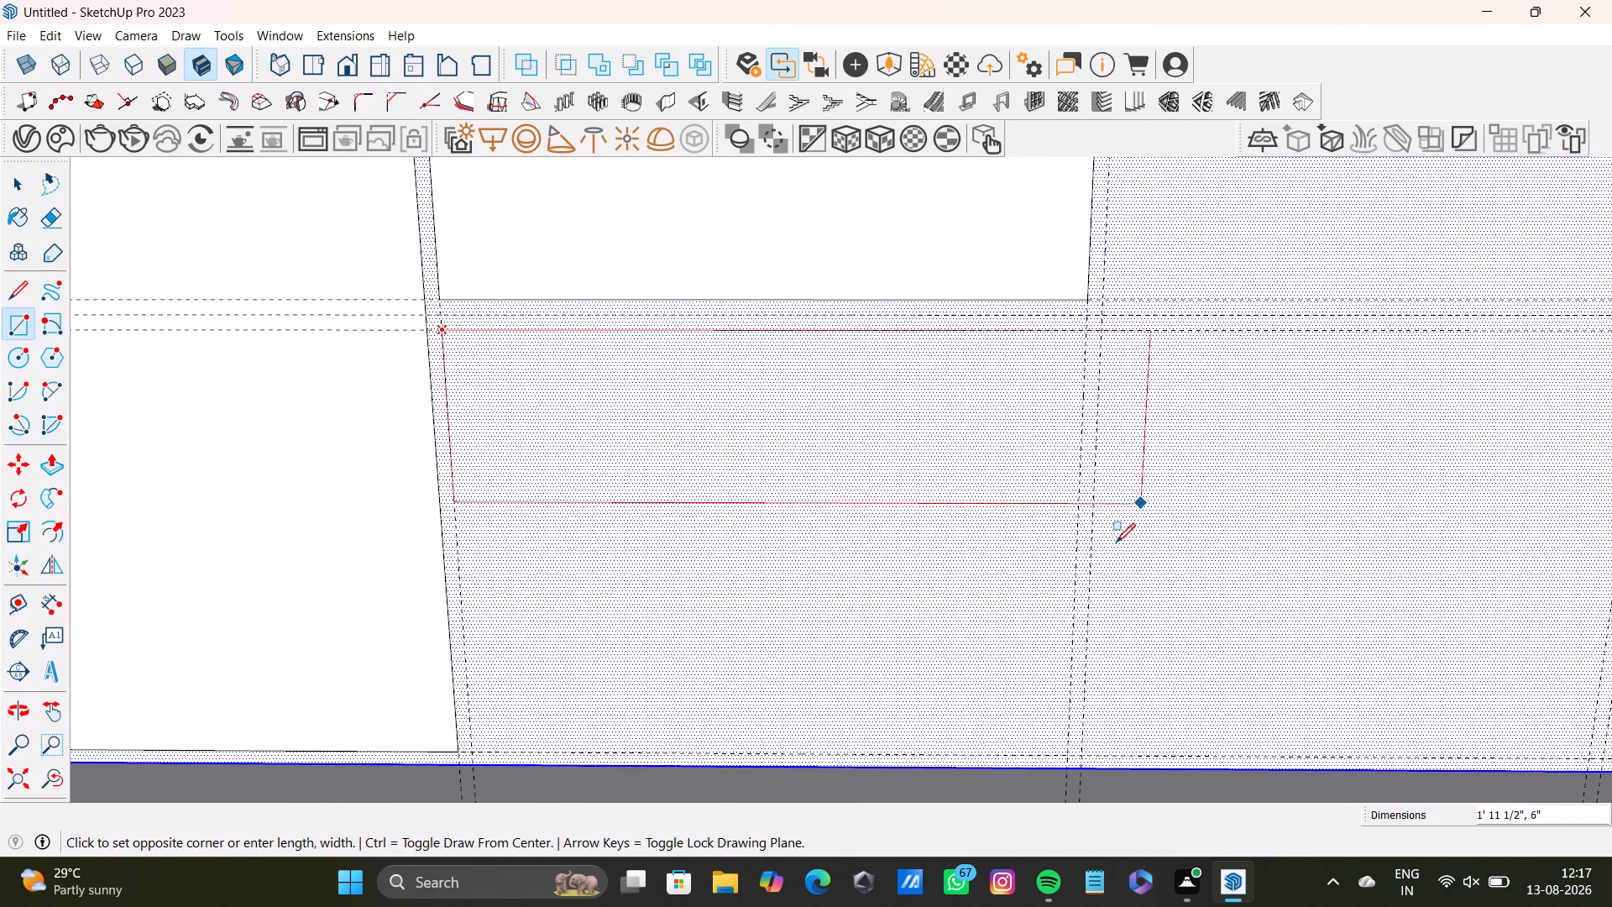
pyautogui.click(1071, 758)
pyautogui.press('space')
# Examine the drawn panels and the remaining guide divisions on the counter block's inner face.
pyautogui.scroll(-3, 835, 487)
pyautogui.moveTo(841, 470); pyautogui.dragTo(567, 629, button='middle')
pyautogui.keyDown('shift'); pyautogui.scroll(-1, 567, 629); pyautogui.keyUp('shift')
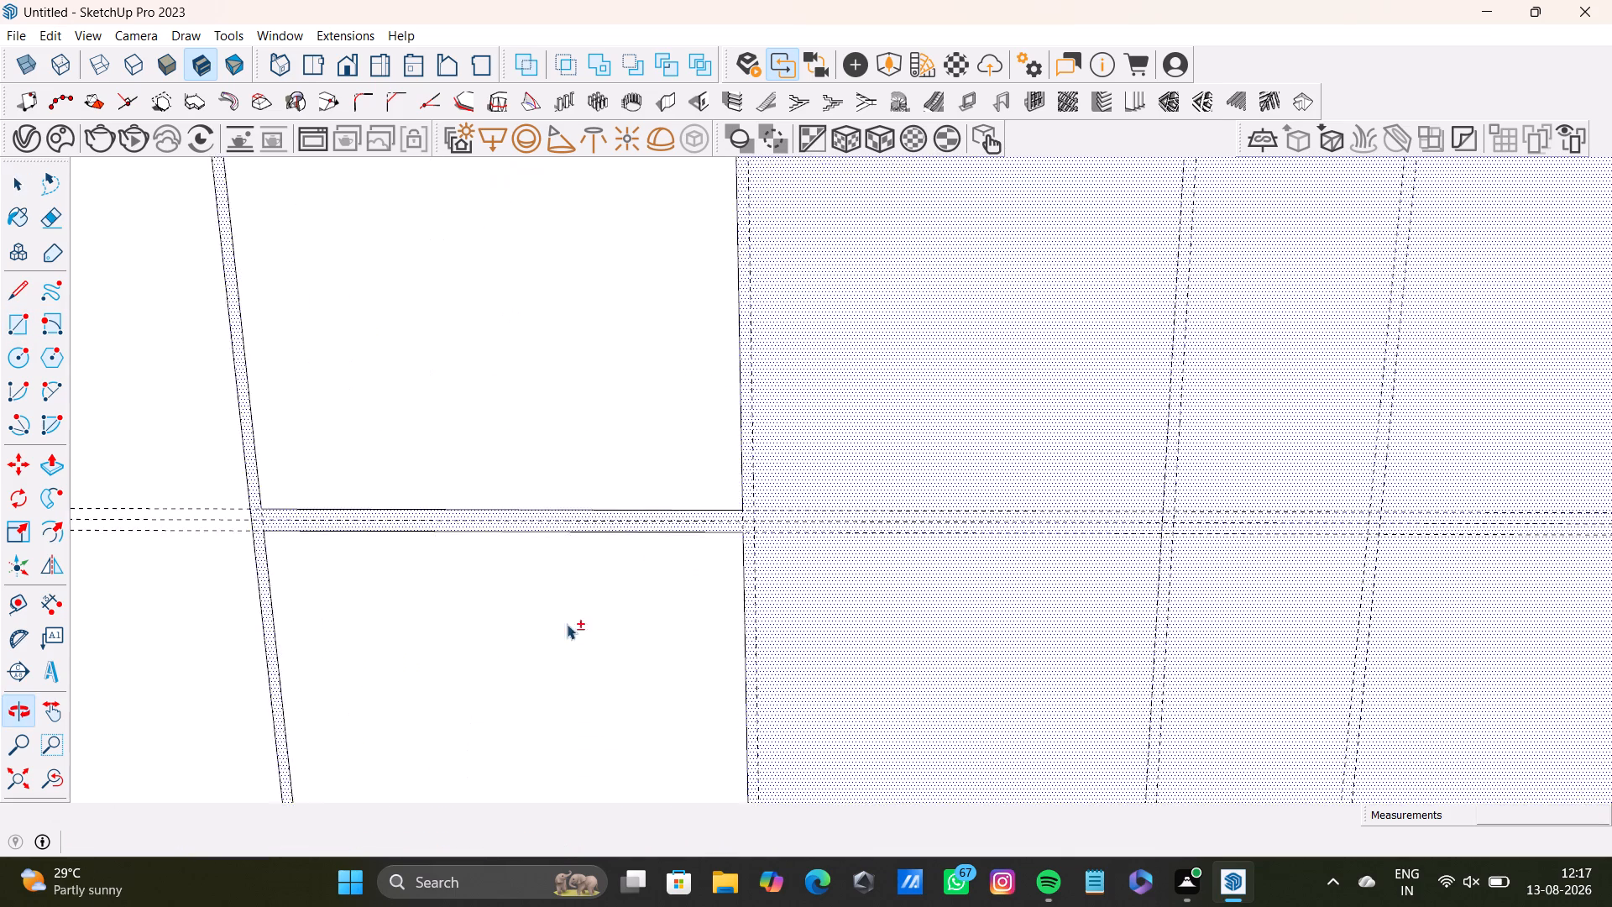
pyautogui.keyDown('shift'); pyautogui.scroll(-2, 567, 624); pyautogui.keyUp('shift')
pyautogui.moveTo(729, 468); pyautogui.dragTo(719, 467, button='middle')
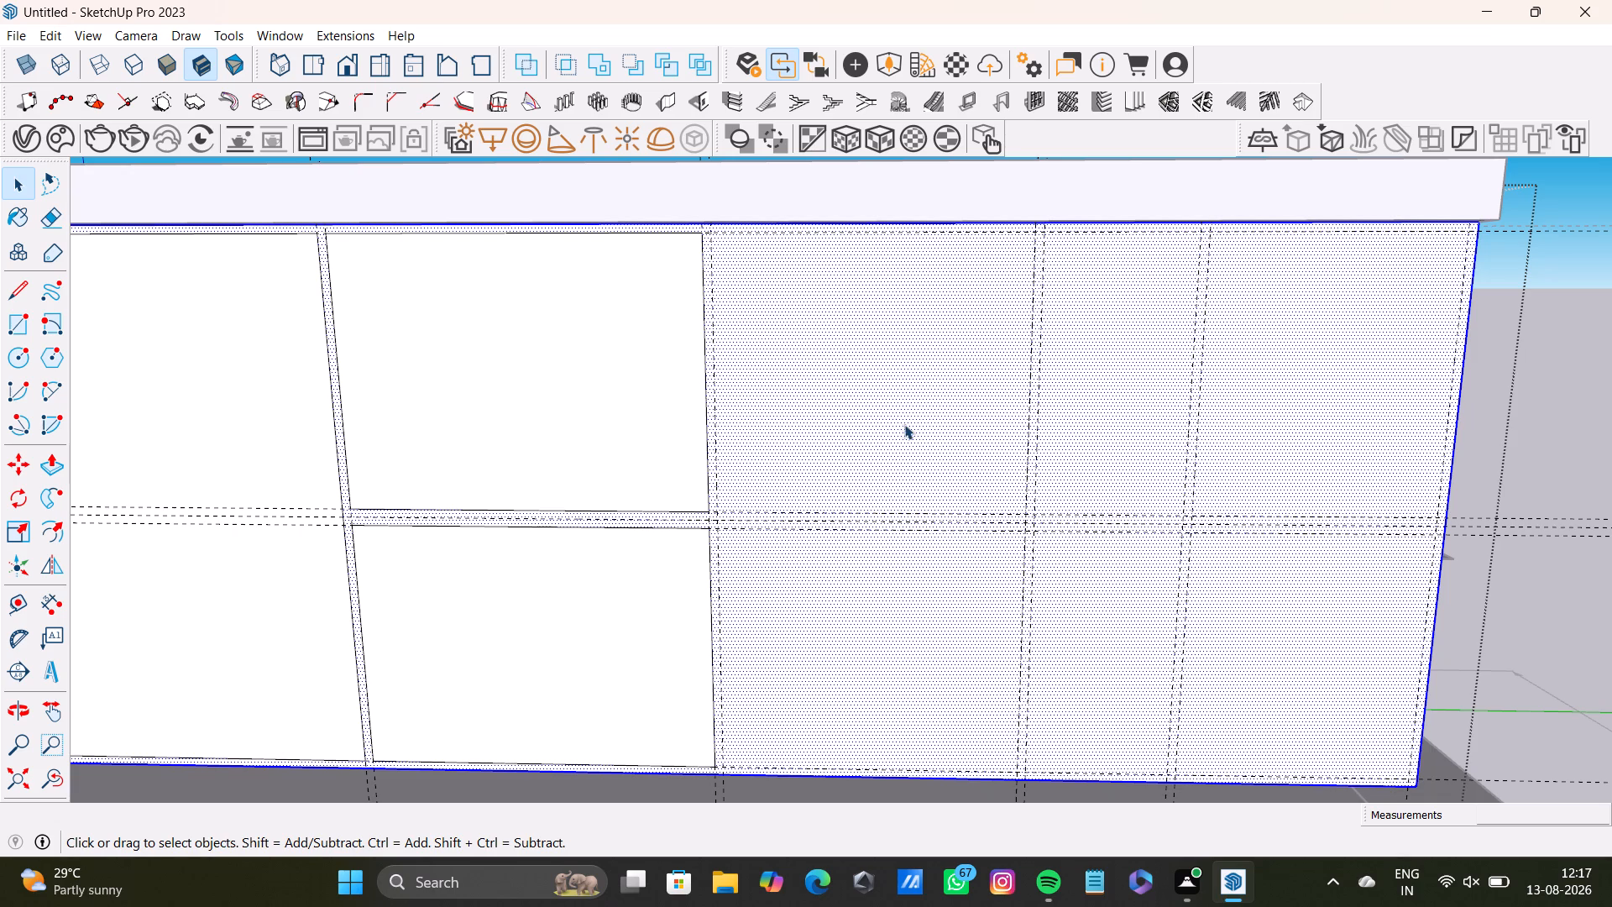
pyautogui.scroll(-2, 1027, 412)
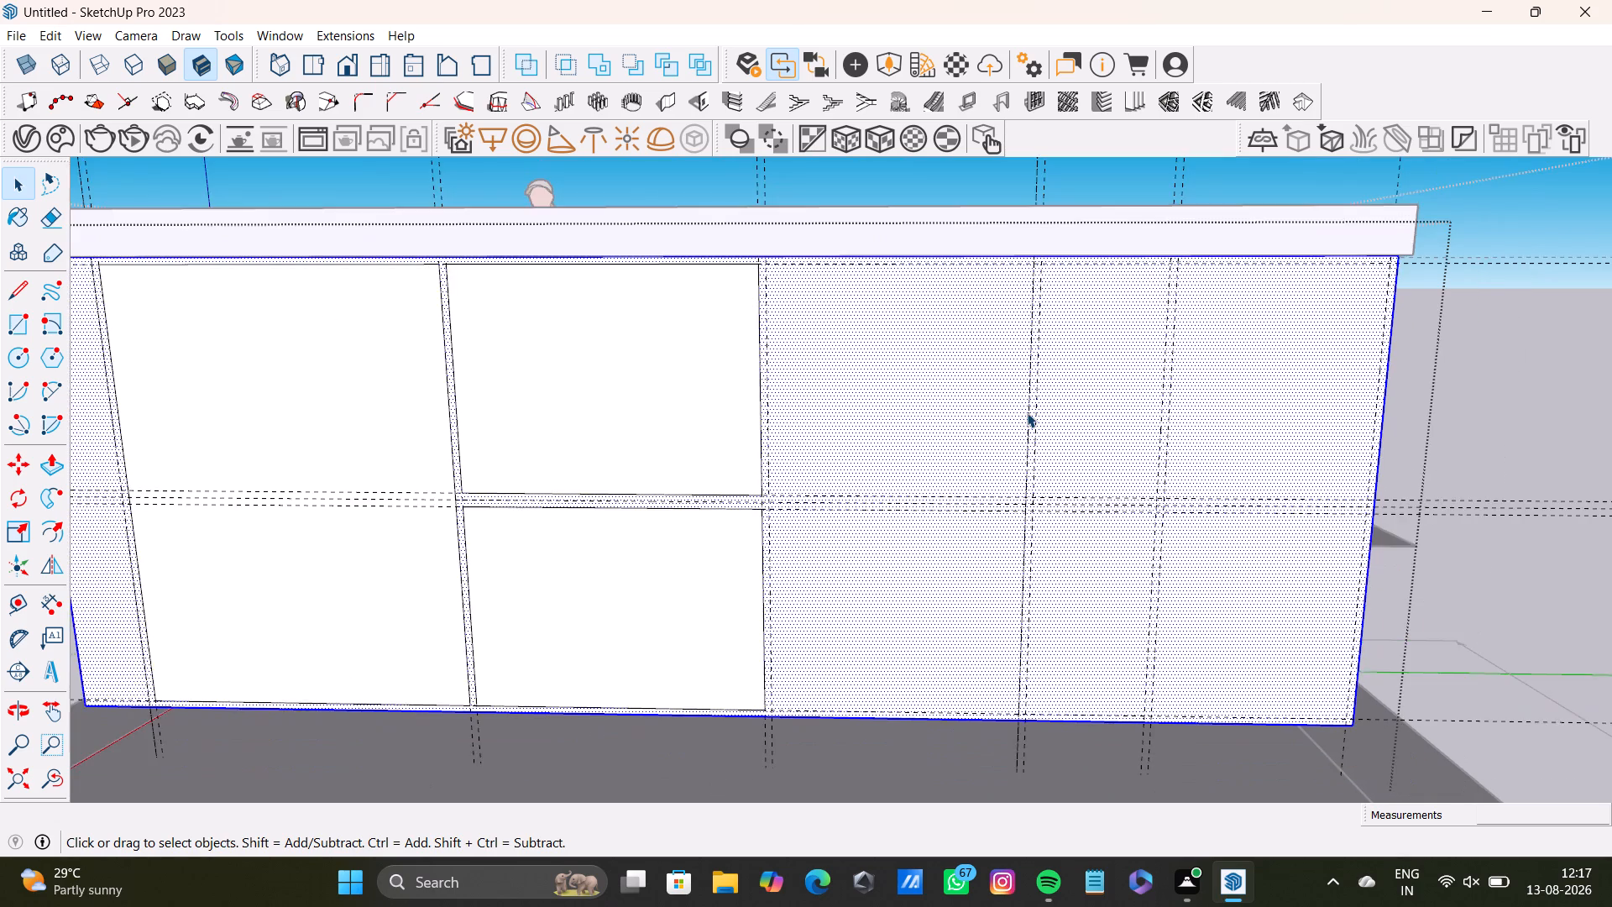
pyautogui.scroll(-3, 1027, 412)
pyautogui.keyDown('shift'); pyautogui.moveTo(907, 387); pyautogui.dragTo(980, 417, button='middle'); pyautogui.keyUp('shift')
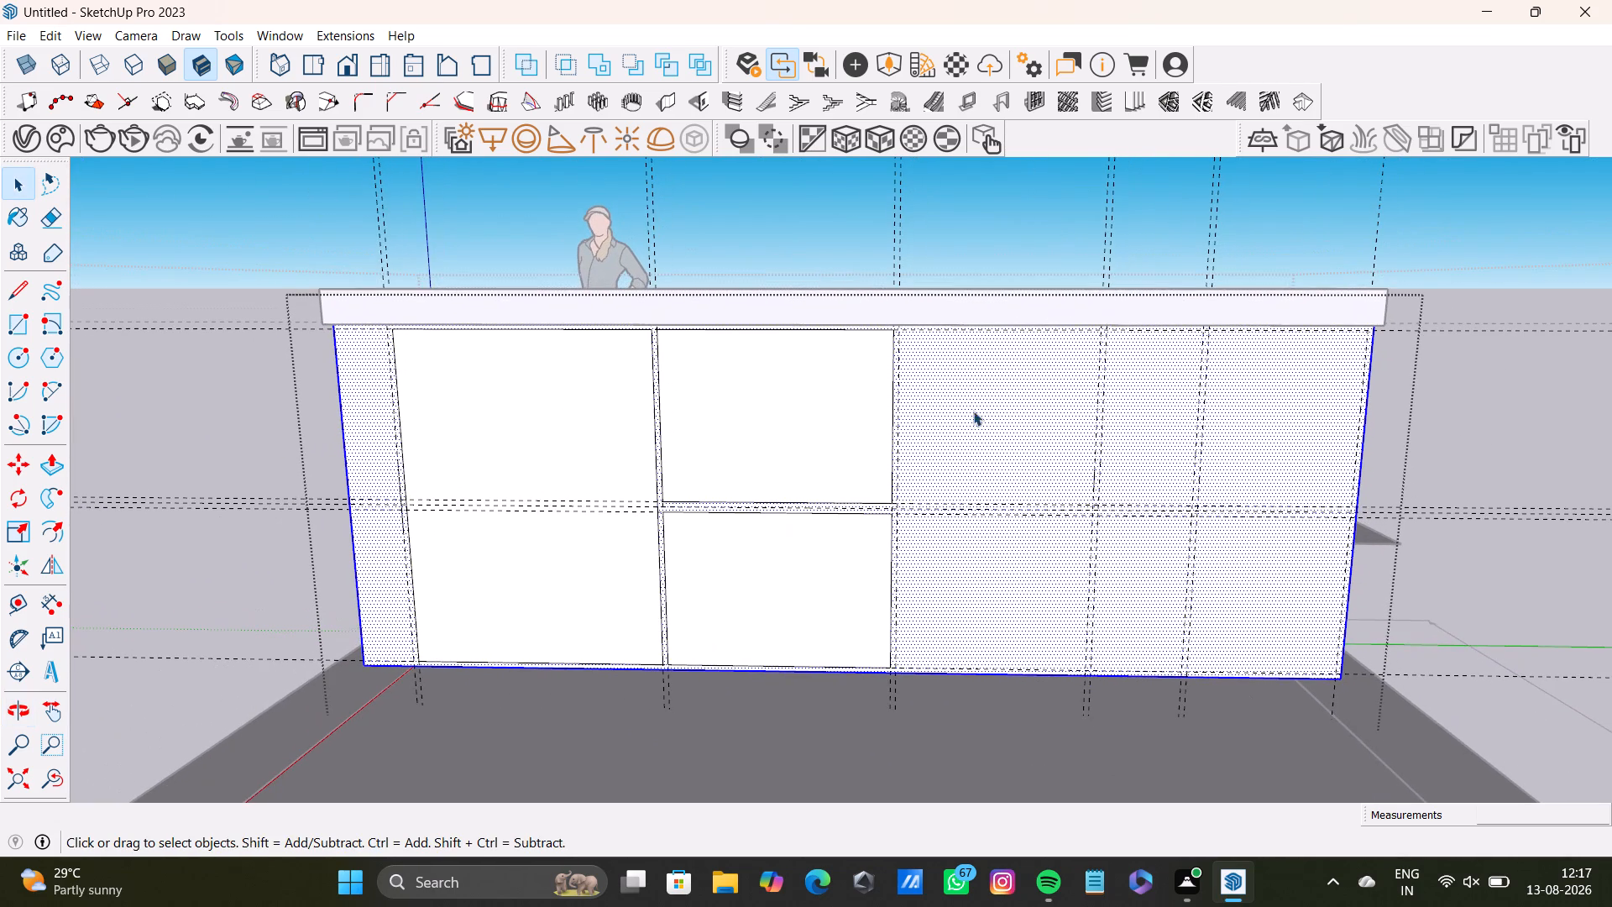
pyautogui.moveTo(932, 427); pyautogui.dragTo(915, 403, button='middle')
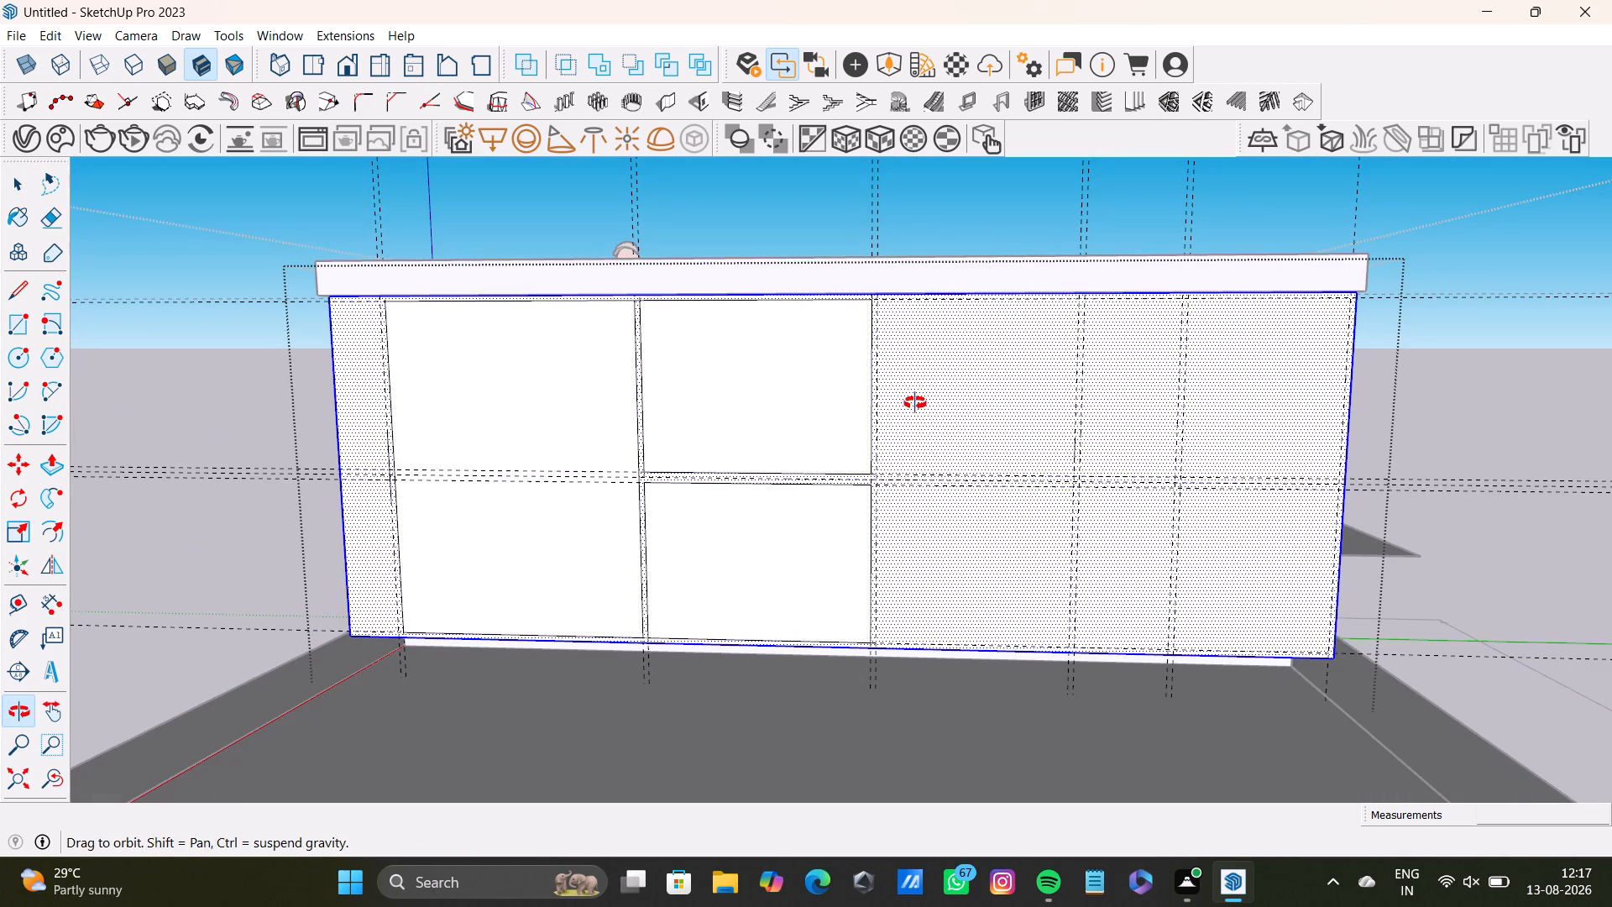
pyautogui.moveTo(915, 403); pyautogui.dragTo(847, 448, button='middle')
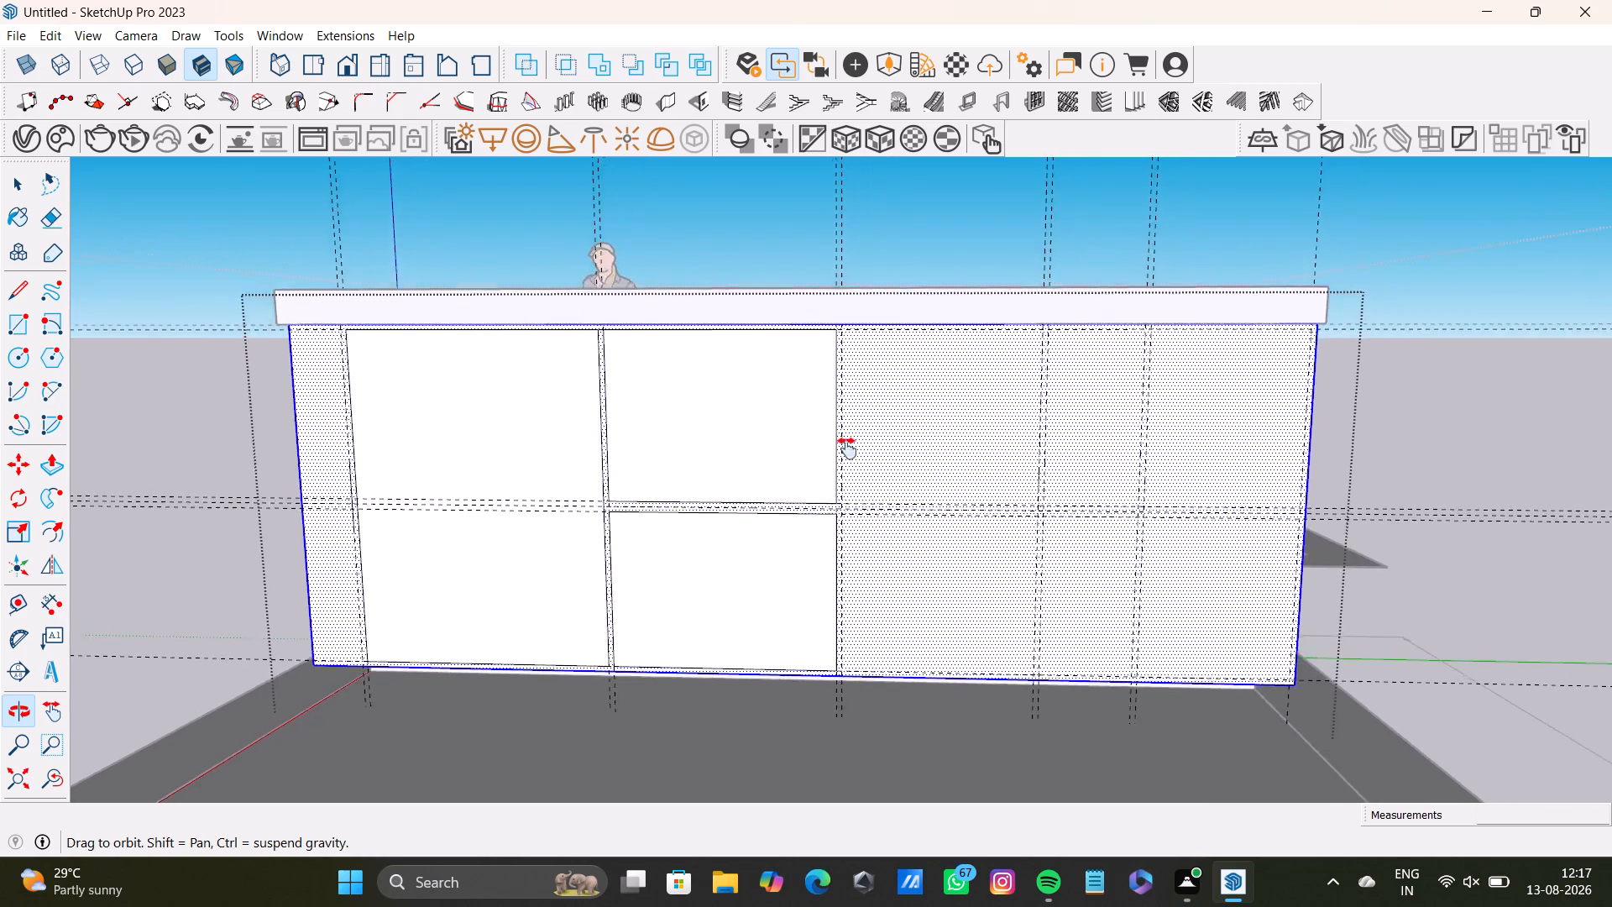
pyautogui.moveTo(847, 448); pyautogui.dragTo(756, 449, button='middle')
pyautogui.scroll(6, 801, 596)
pyautogui.moveTo(824, 532); pyautogui.dragTo(856, 489, button='middle')
pyautogui.moveTo(846, 492); pyautogui.dragTo(844, 537, button='middle')
pyautogui.scroll(-8, 843, 537)
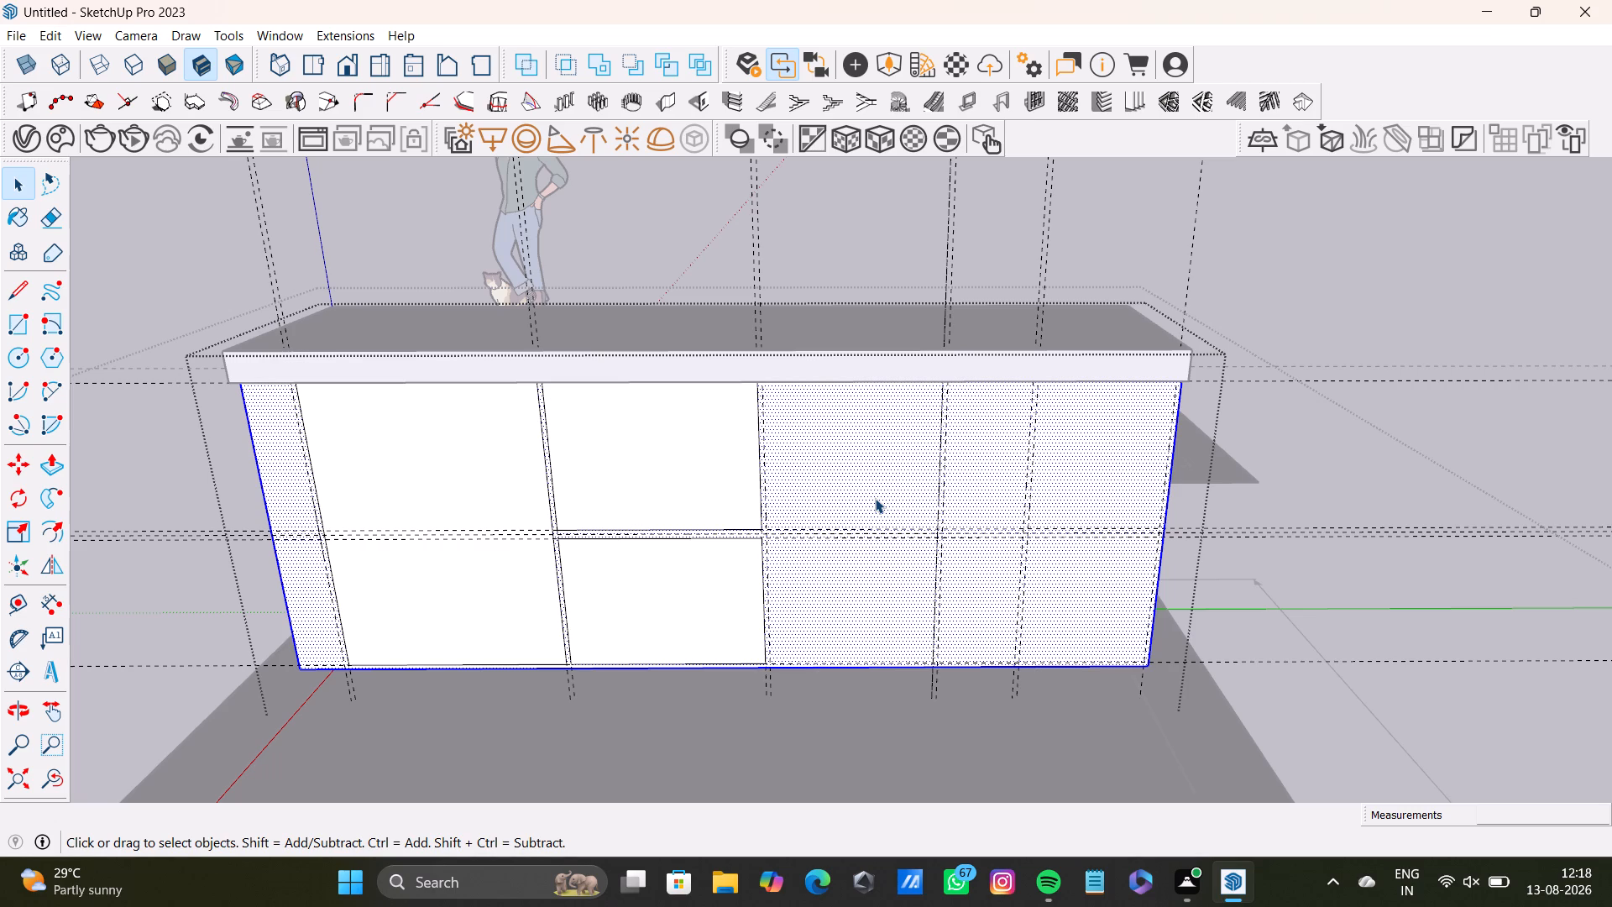
pyautogui.scroll(4, 810, 422)
pyautogui.scroll(-1, 881, 461)
pyautogui.scroll(2, 904, 467)
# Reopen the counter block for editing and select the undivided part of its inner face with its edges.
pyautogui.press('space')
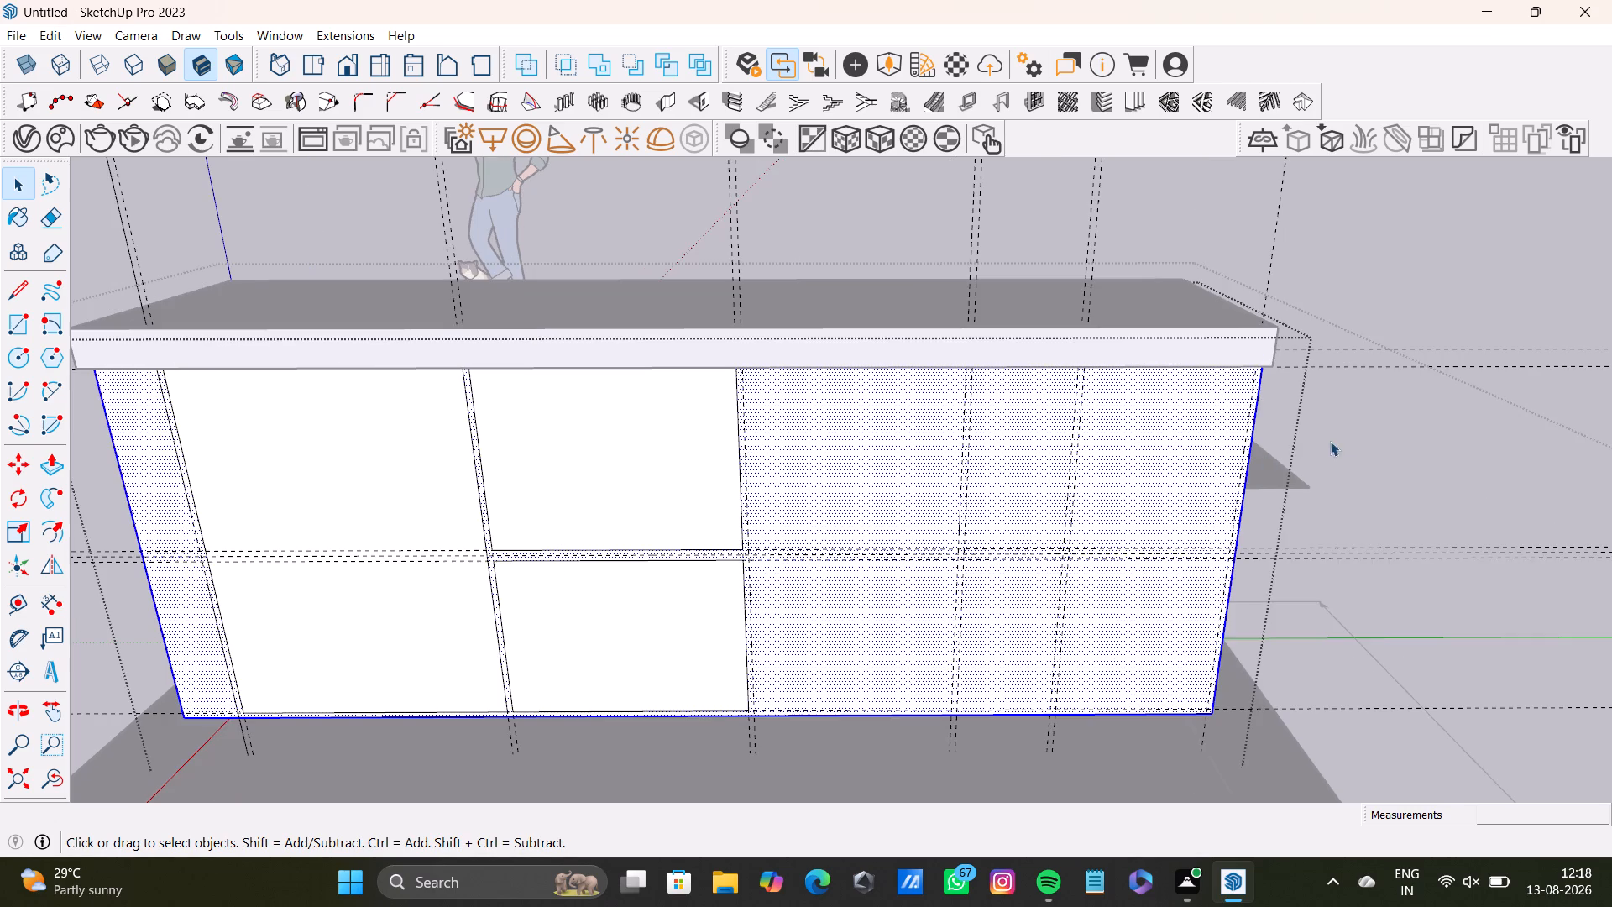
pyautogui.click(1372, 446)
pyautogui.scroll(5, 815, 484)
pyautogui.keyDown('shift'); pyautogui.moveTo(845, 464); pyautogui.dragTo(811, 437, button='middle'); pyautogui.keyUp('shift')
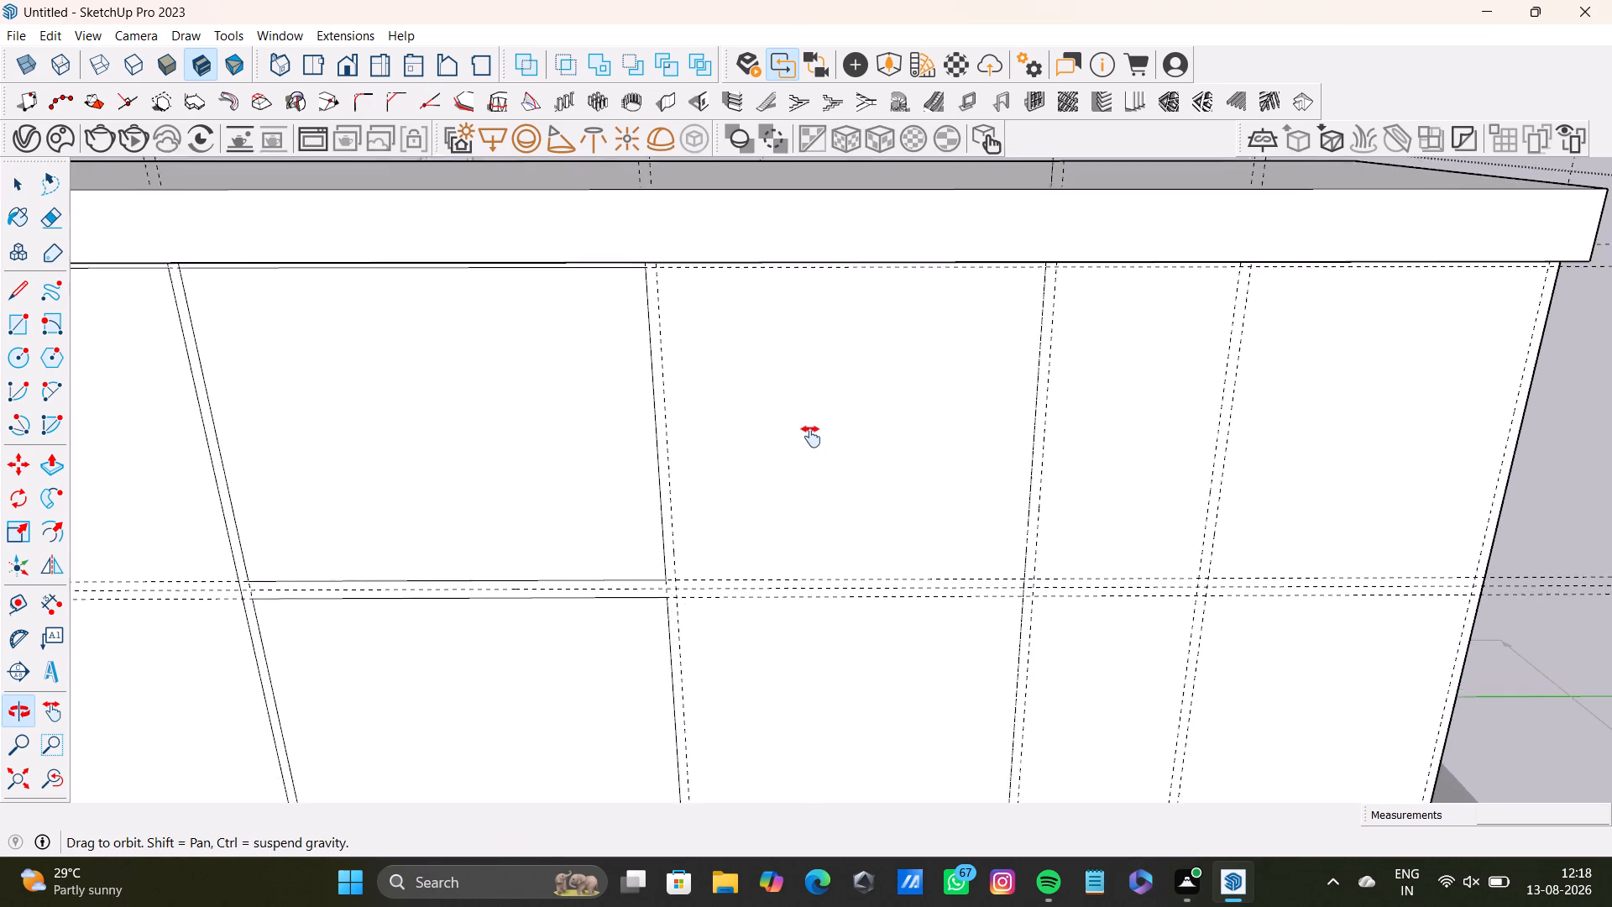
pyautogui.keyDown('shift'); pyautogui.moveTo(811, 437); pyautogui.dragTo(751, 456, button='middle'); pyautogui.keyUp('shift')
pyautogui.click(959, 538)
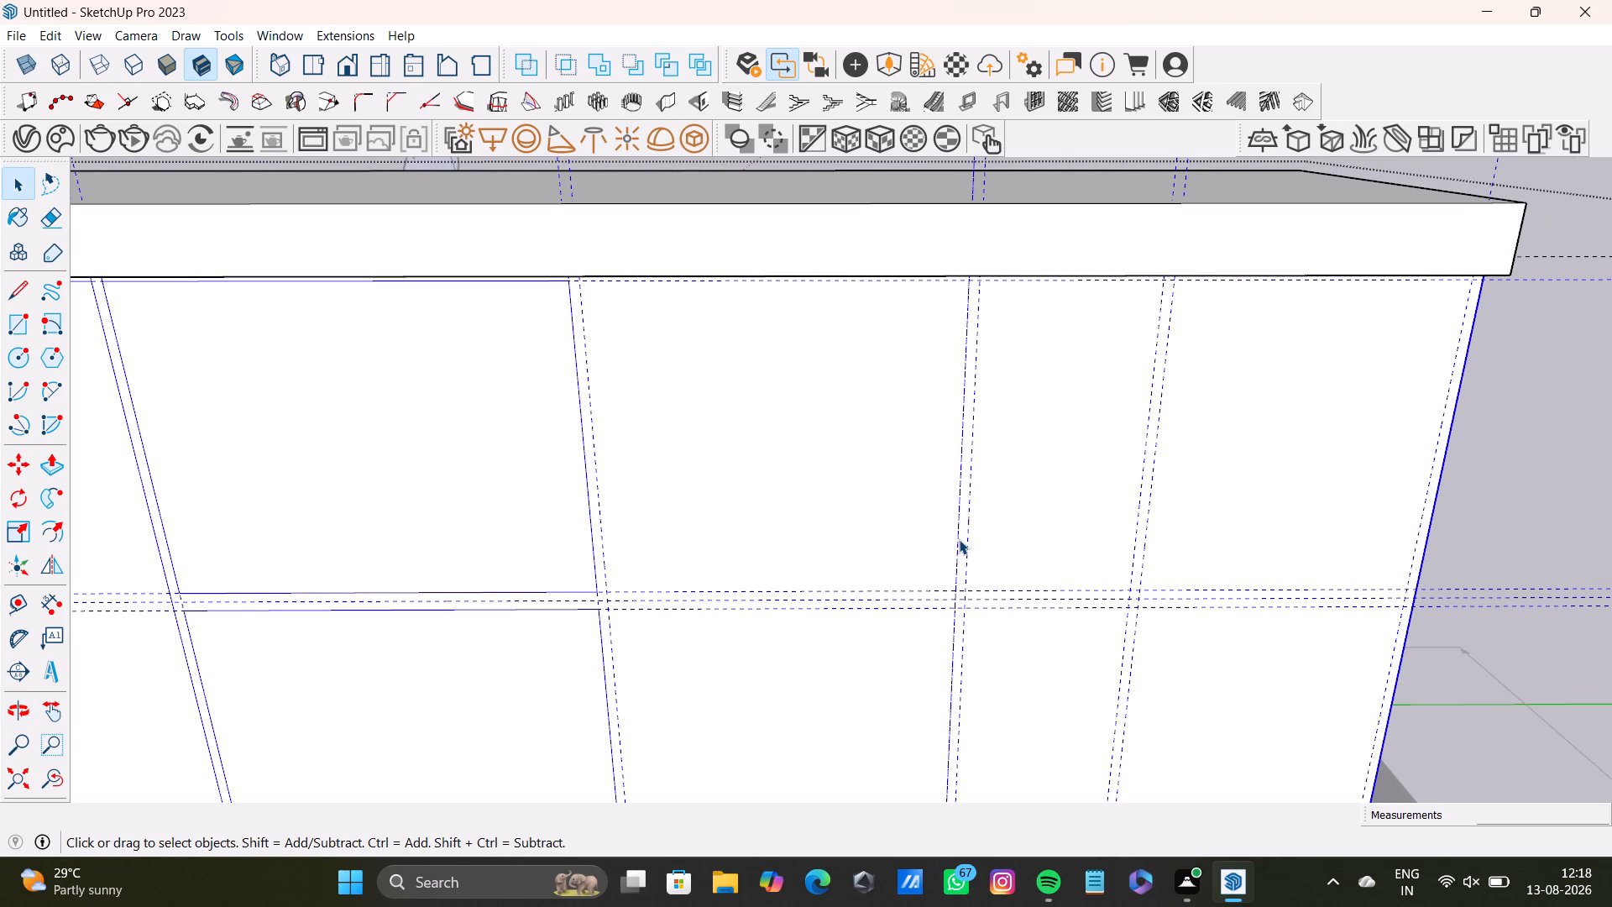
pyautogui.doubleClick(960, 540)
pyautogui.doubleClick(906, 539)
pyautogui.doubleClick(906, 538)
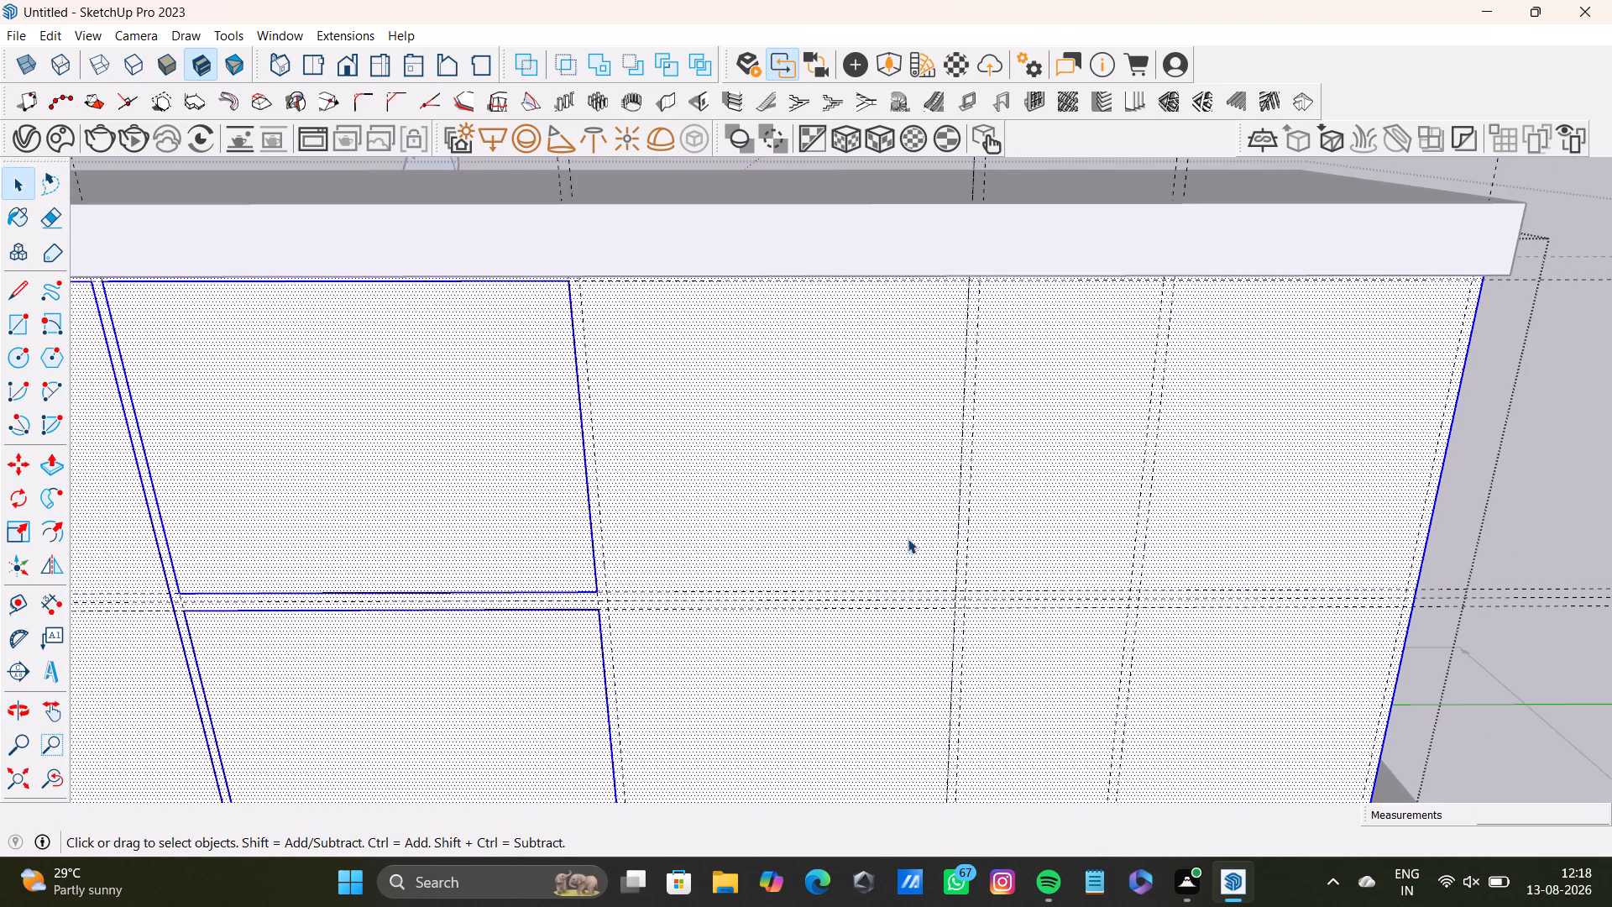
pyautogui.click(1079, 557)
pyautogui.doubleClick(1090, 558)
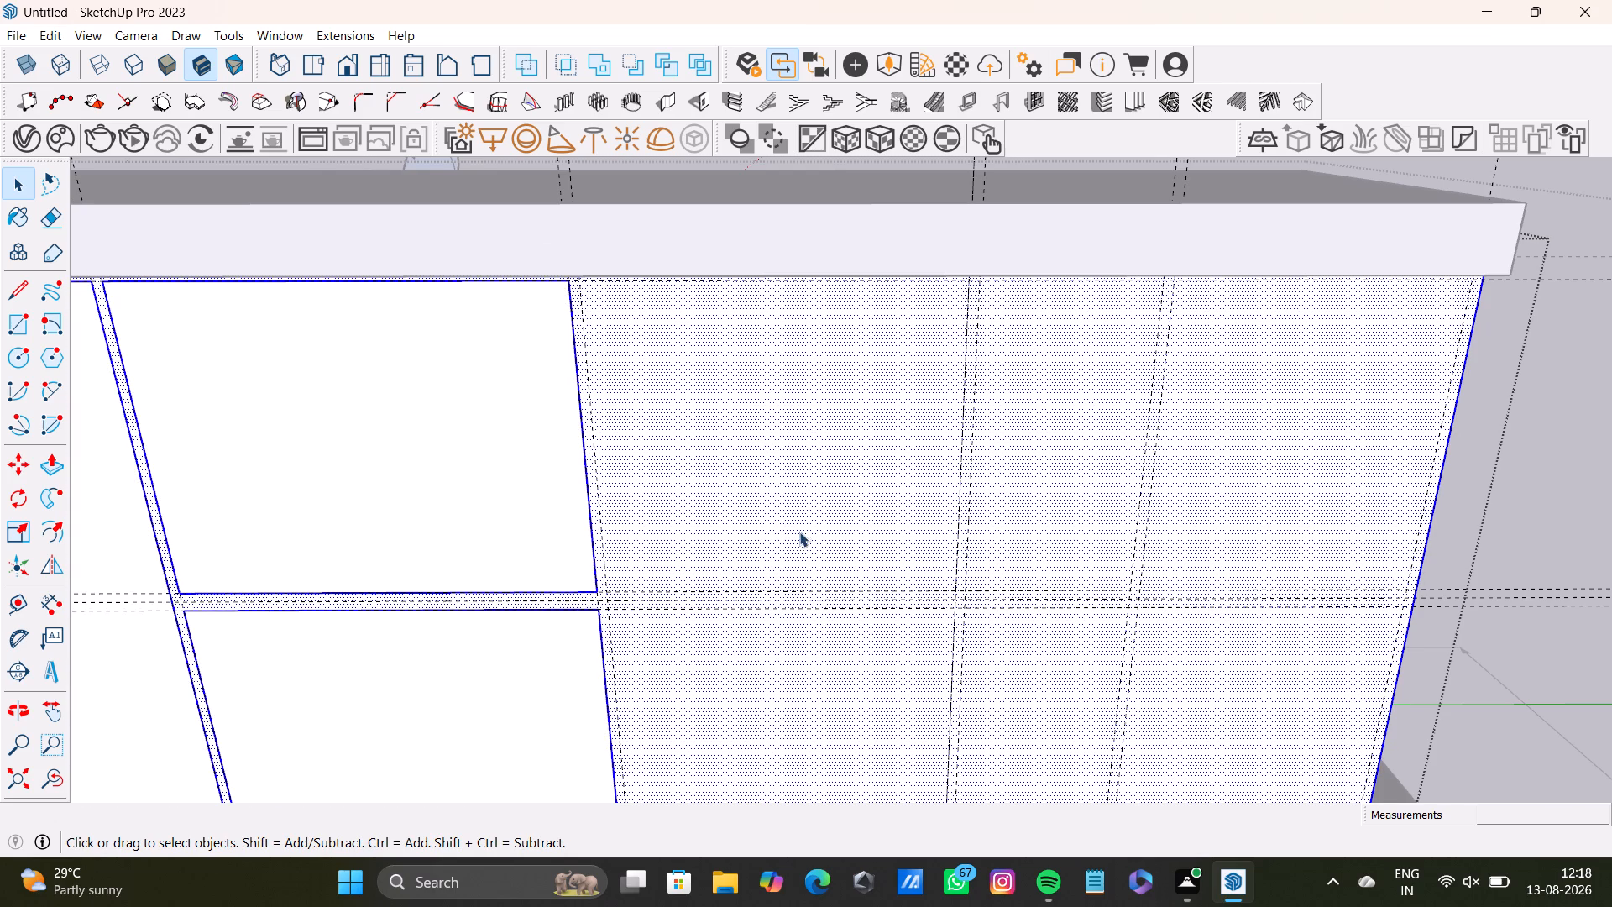
# Pull the full-height panel rectangle out about 1 1/4" from the inner face.
pyautogui.scroll(-5, 797, 533)
pyautogui.moveTo(789, 537); pyautogui.dragTo(977, 458, button='middle')
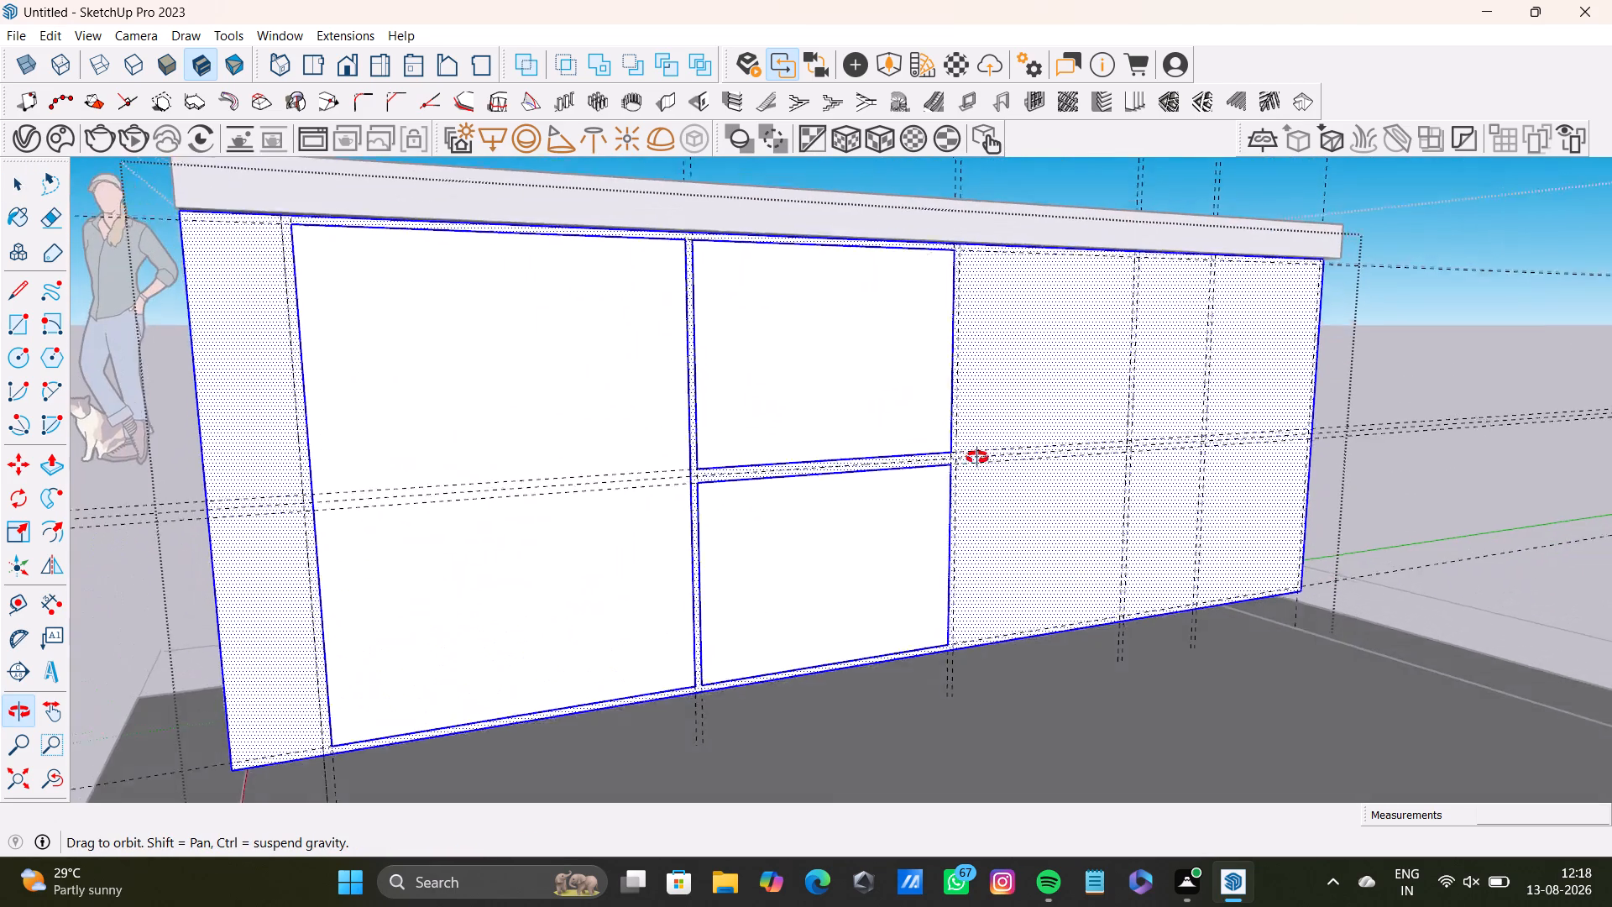
pyautogui.moveTo(977, 458); pyautogui.dragTo(974, 463, button='middle')
pyautogui.click(571, 470)
pyautogui.press('p')
pyautogui.click(571, 470)
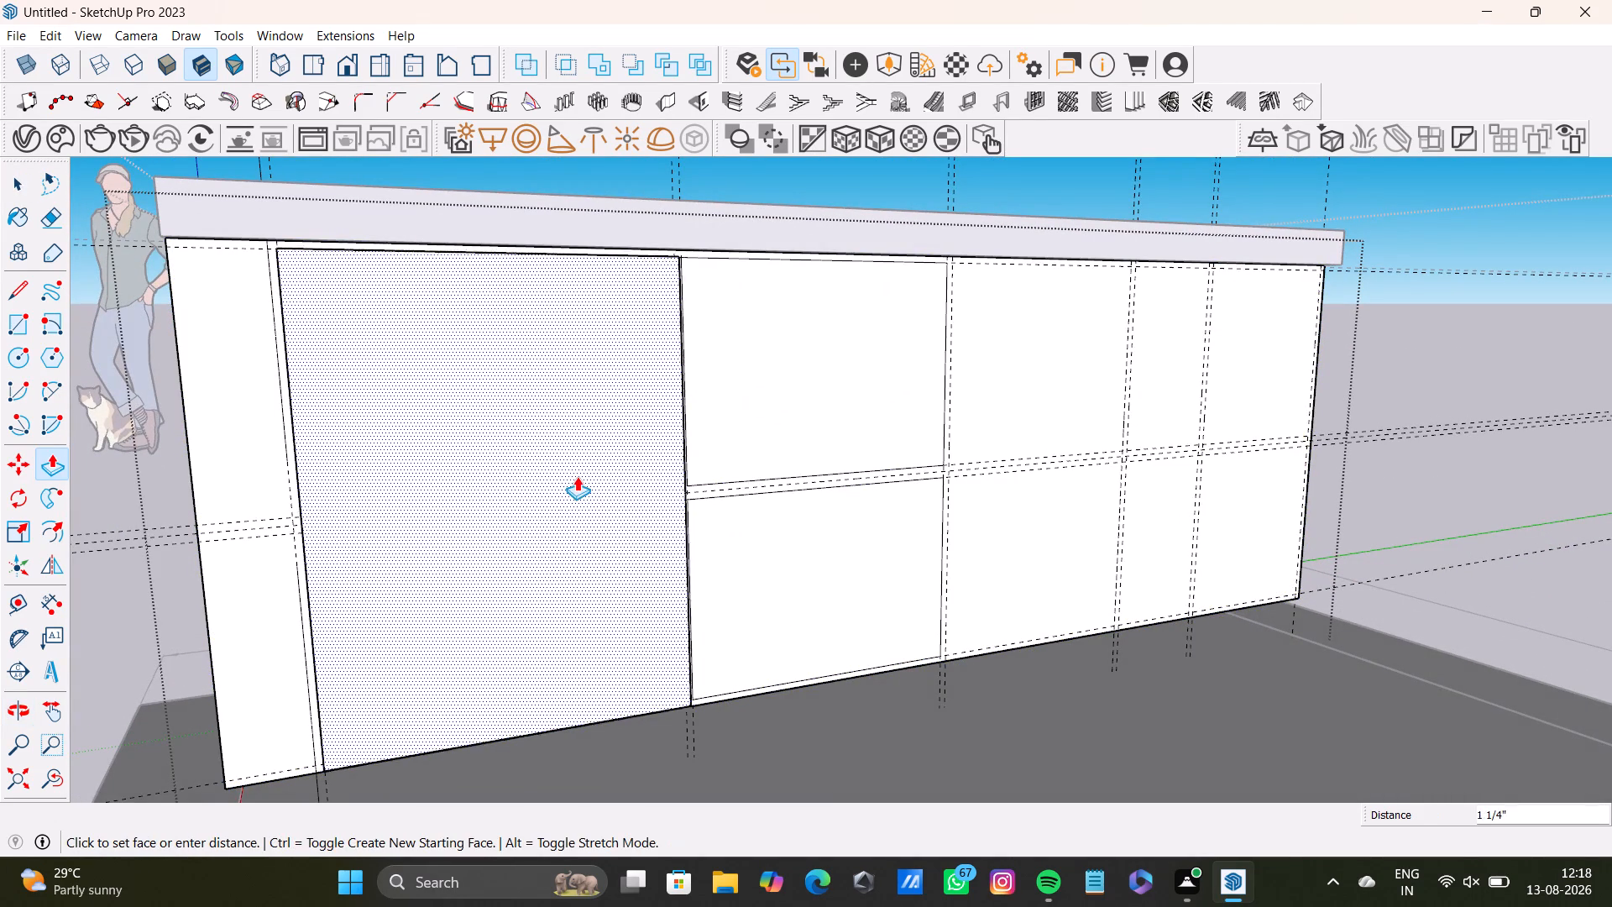
pyautogui.click(578, 478)
# Adjust the full-height panel's extrusion by about 11/16", using the countertop's front edge as reference.
pyautogui.moveTo(580, 495); pyautogui.dragTo(369, 575, button='middle')
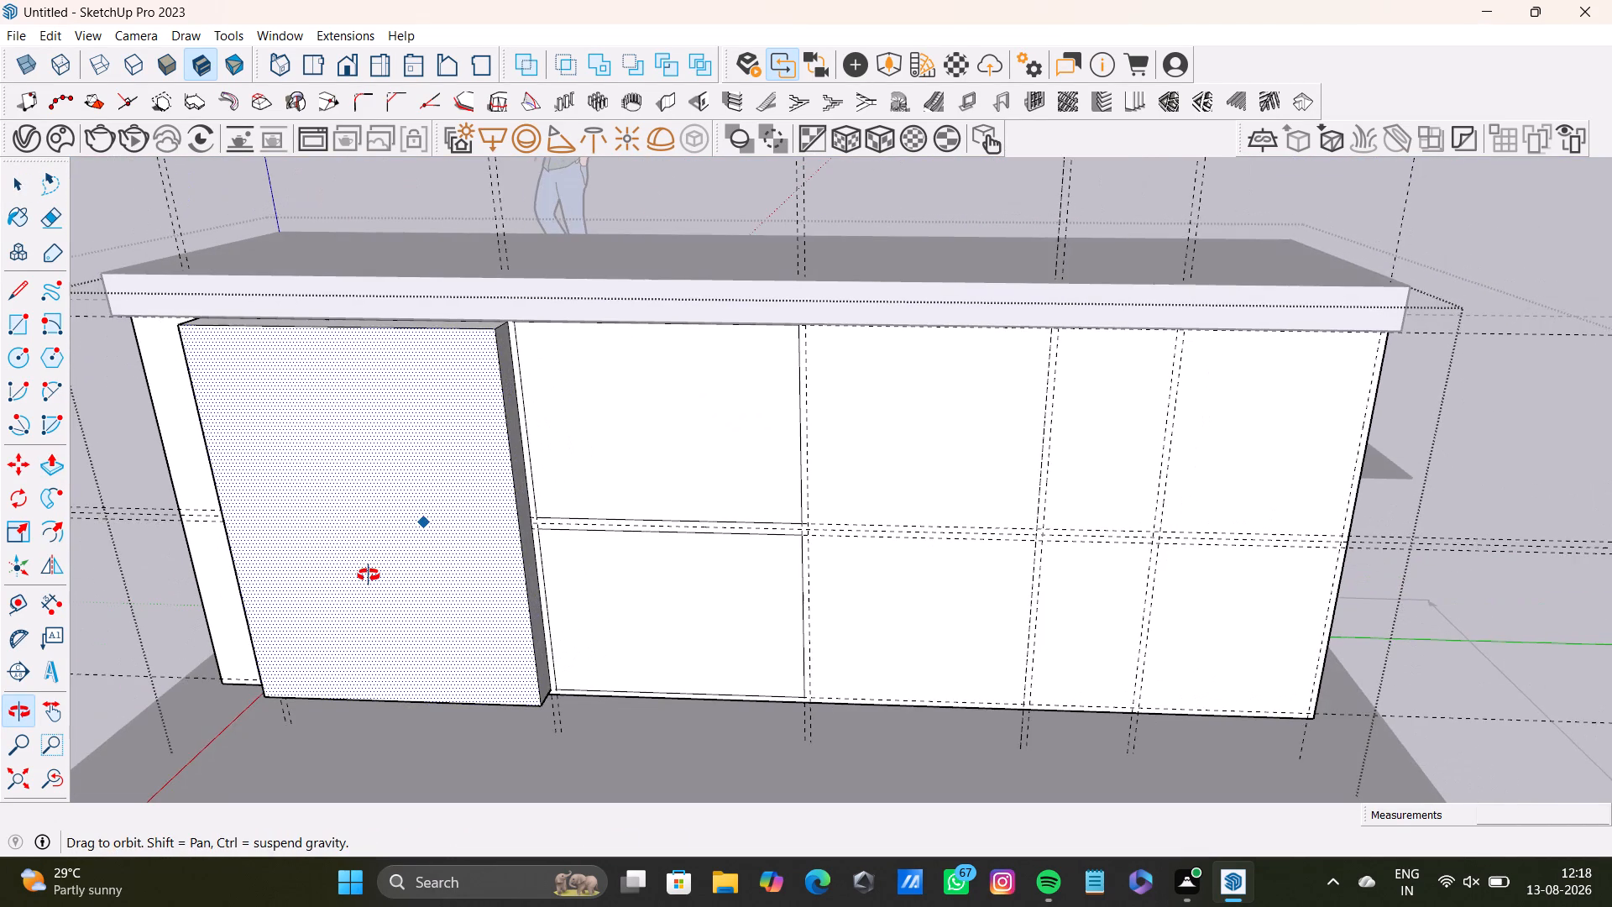
pyautogui.moveTo(369, 575); pyautogui.dragTo(369, 569, button='middle')
pyautogui.click(399, 519)
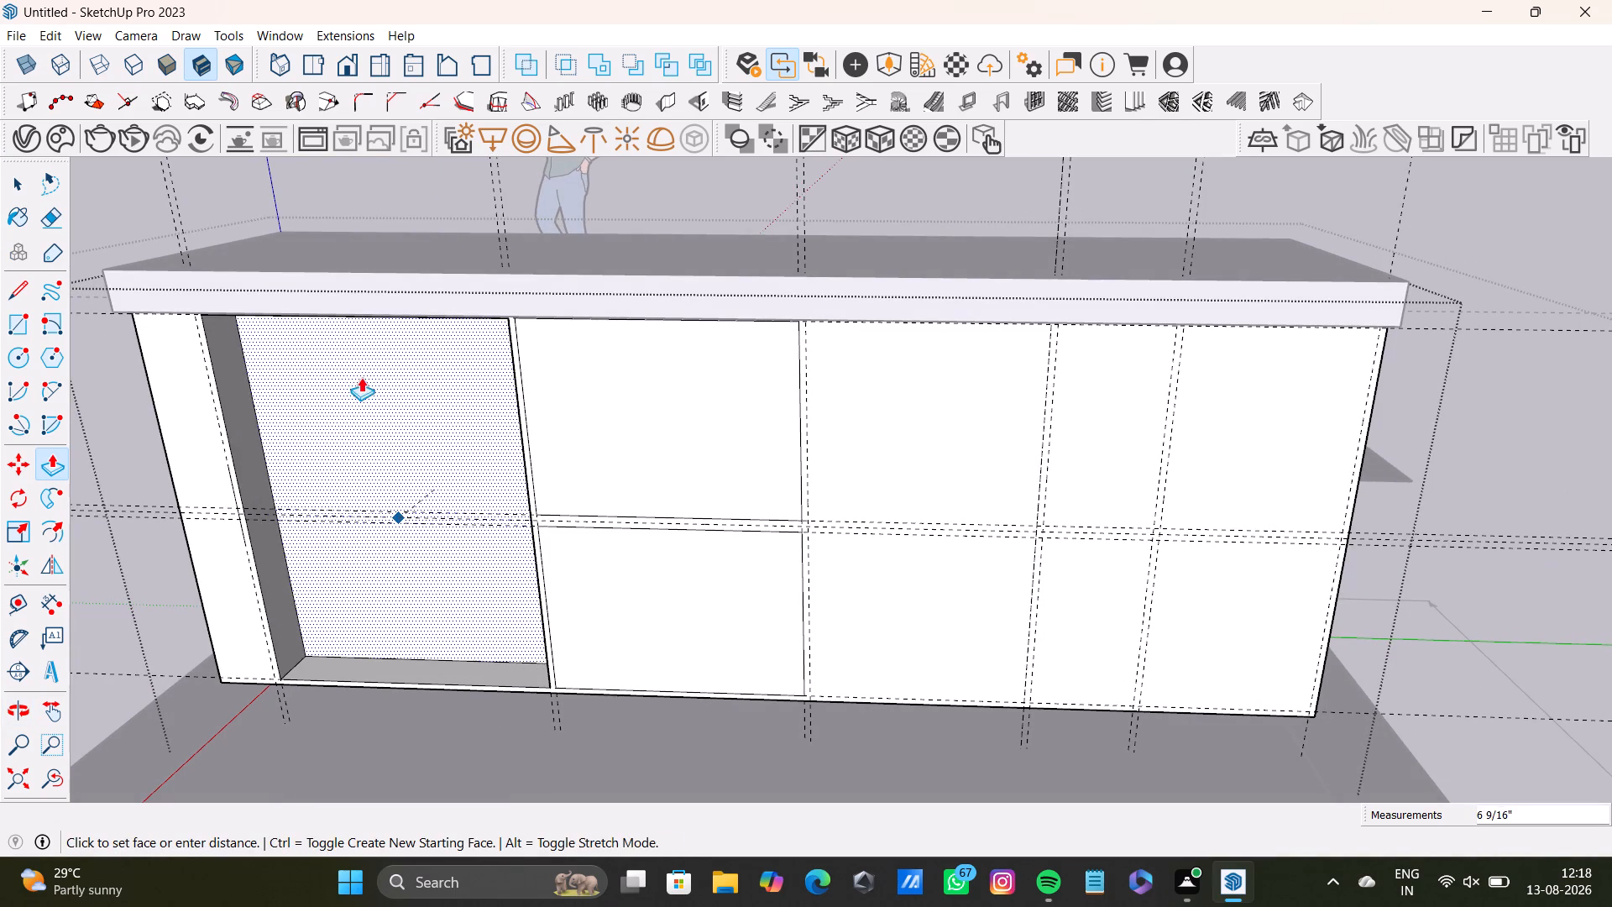
pyautogui.click(350, 305)
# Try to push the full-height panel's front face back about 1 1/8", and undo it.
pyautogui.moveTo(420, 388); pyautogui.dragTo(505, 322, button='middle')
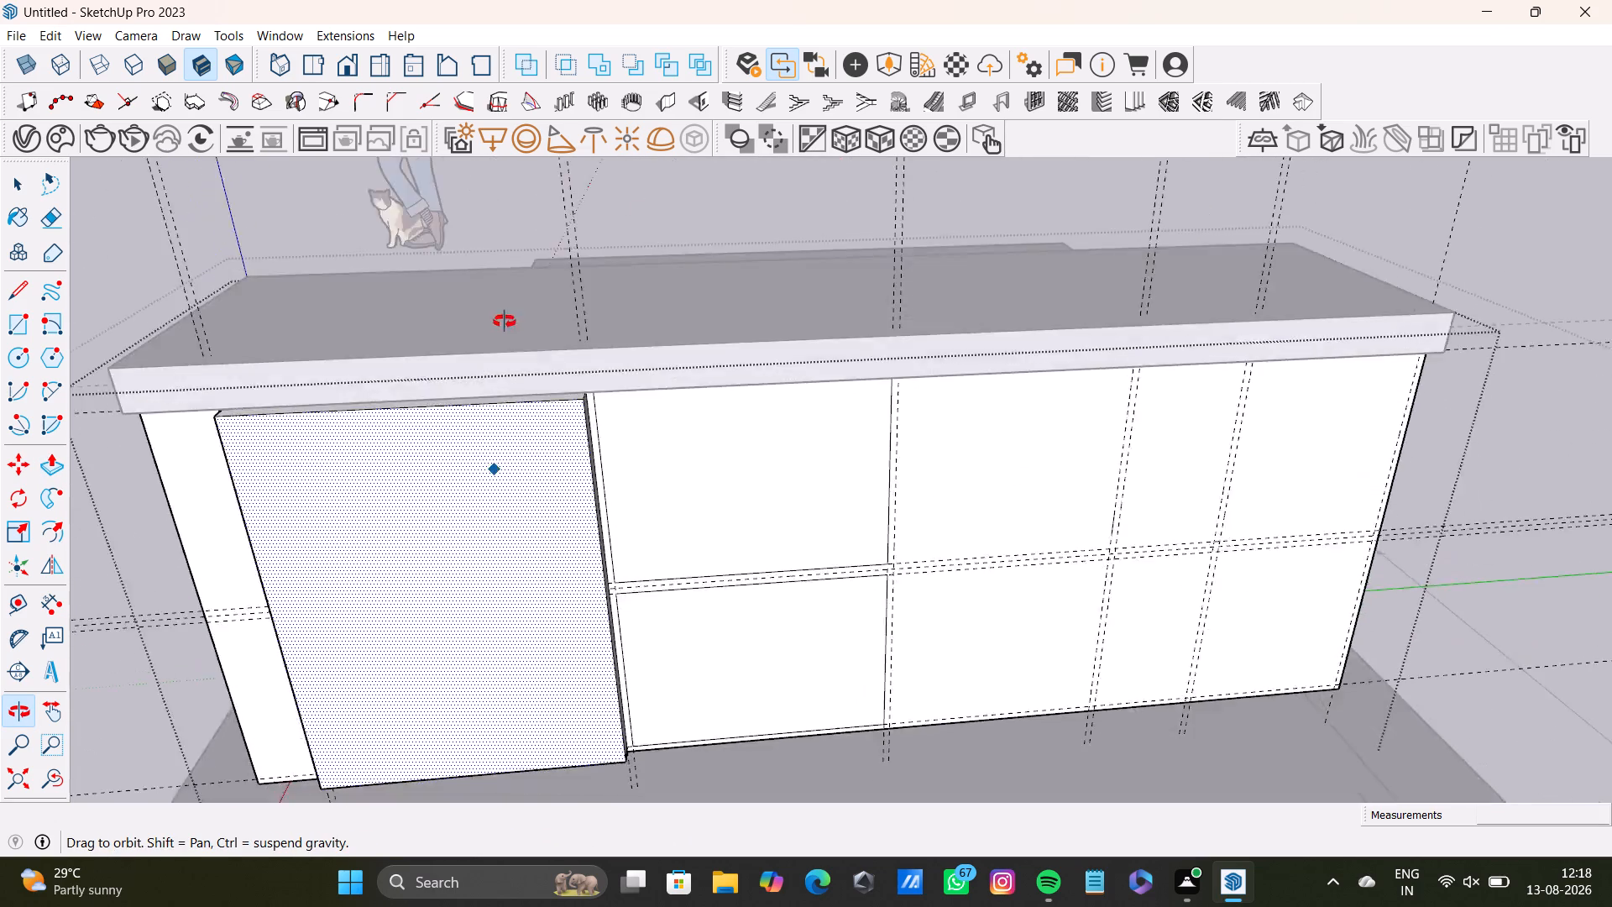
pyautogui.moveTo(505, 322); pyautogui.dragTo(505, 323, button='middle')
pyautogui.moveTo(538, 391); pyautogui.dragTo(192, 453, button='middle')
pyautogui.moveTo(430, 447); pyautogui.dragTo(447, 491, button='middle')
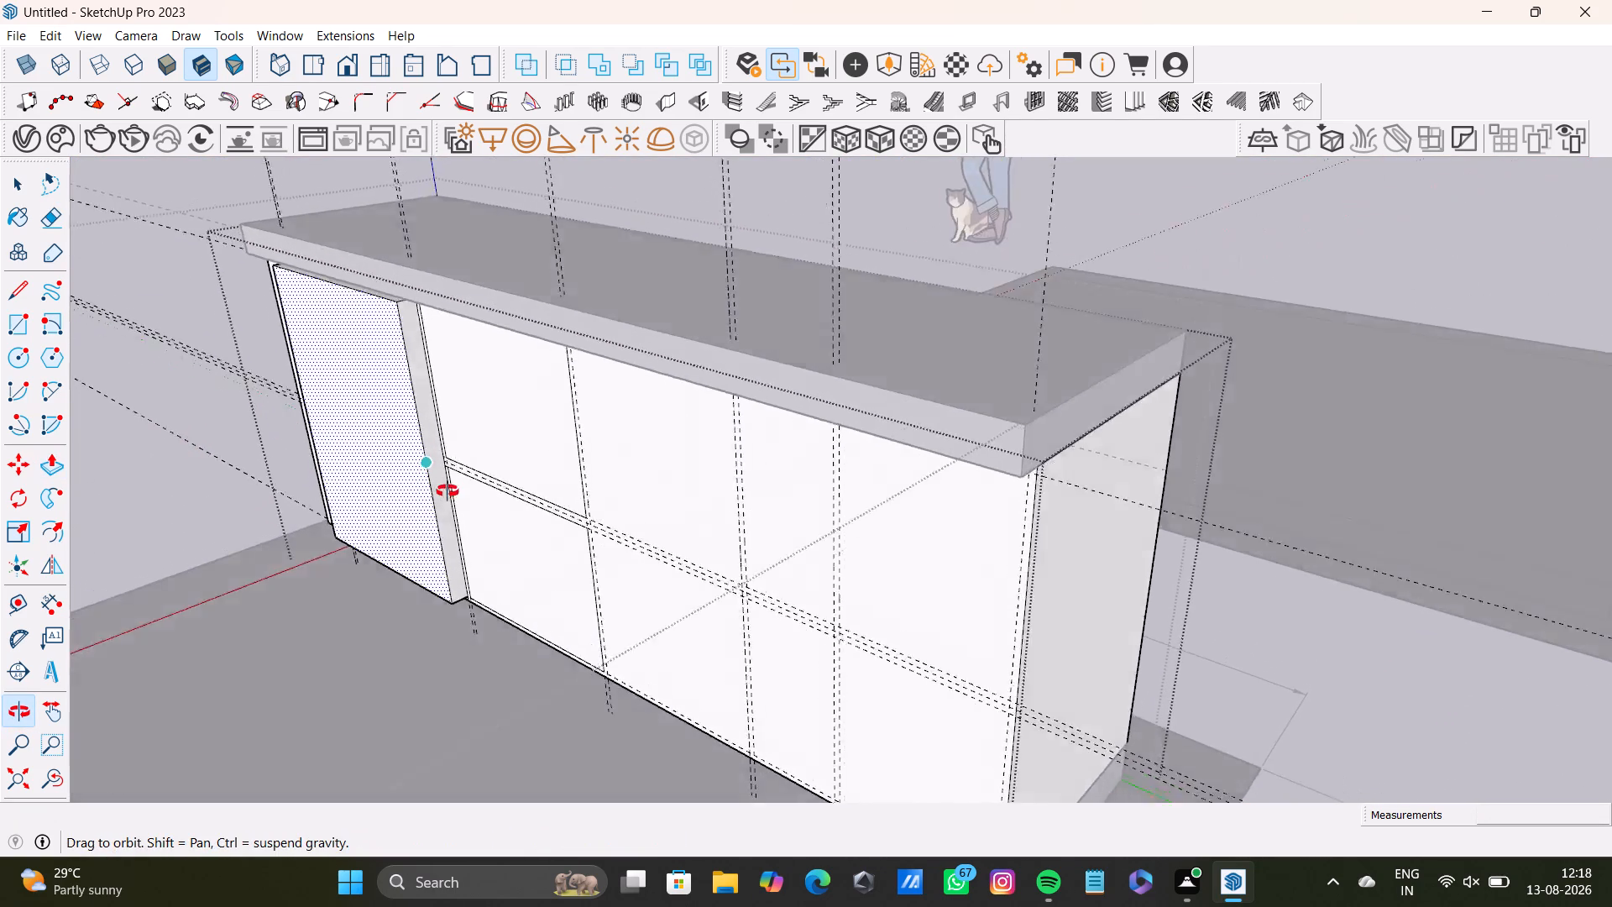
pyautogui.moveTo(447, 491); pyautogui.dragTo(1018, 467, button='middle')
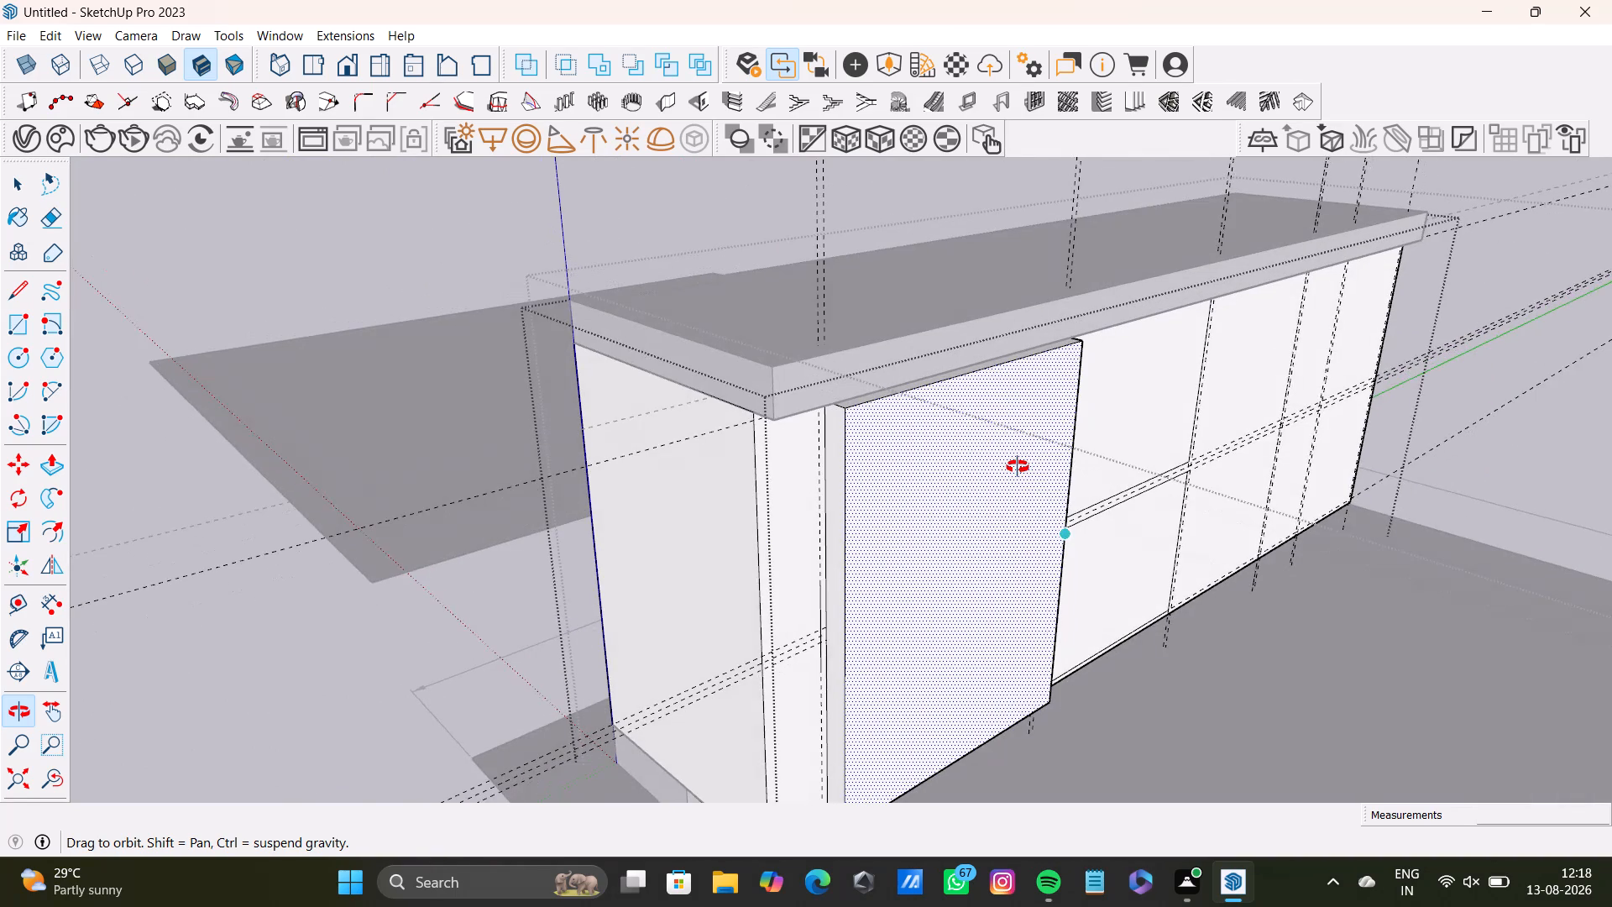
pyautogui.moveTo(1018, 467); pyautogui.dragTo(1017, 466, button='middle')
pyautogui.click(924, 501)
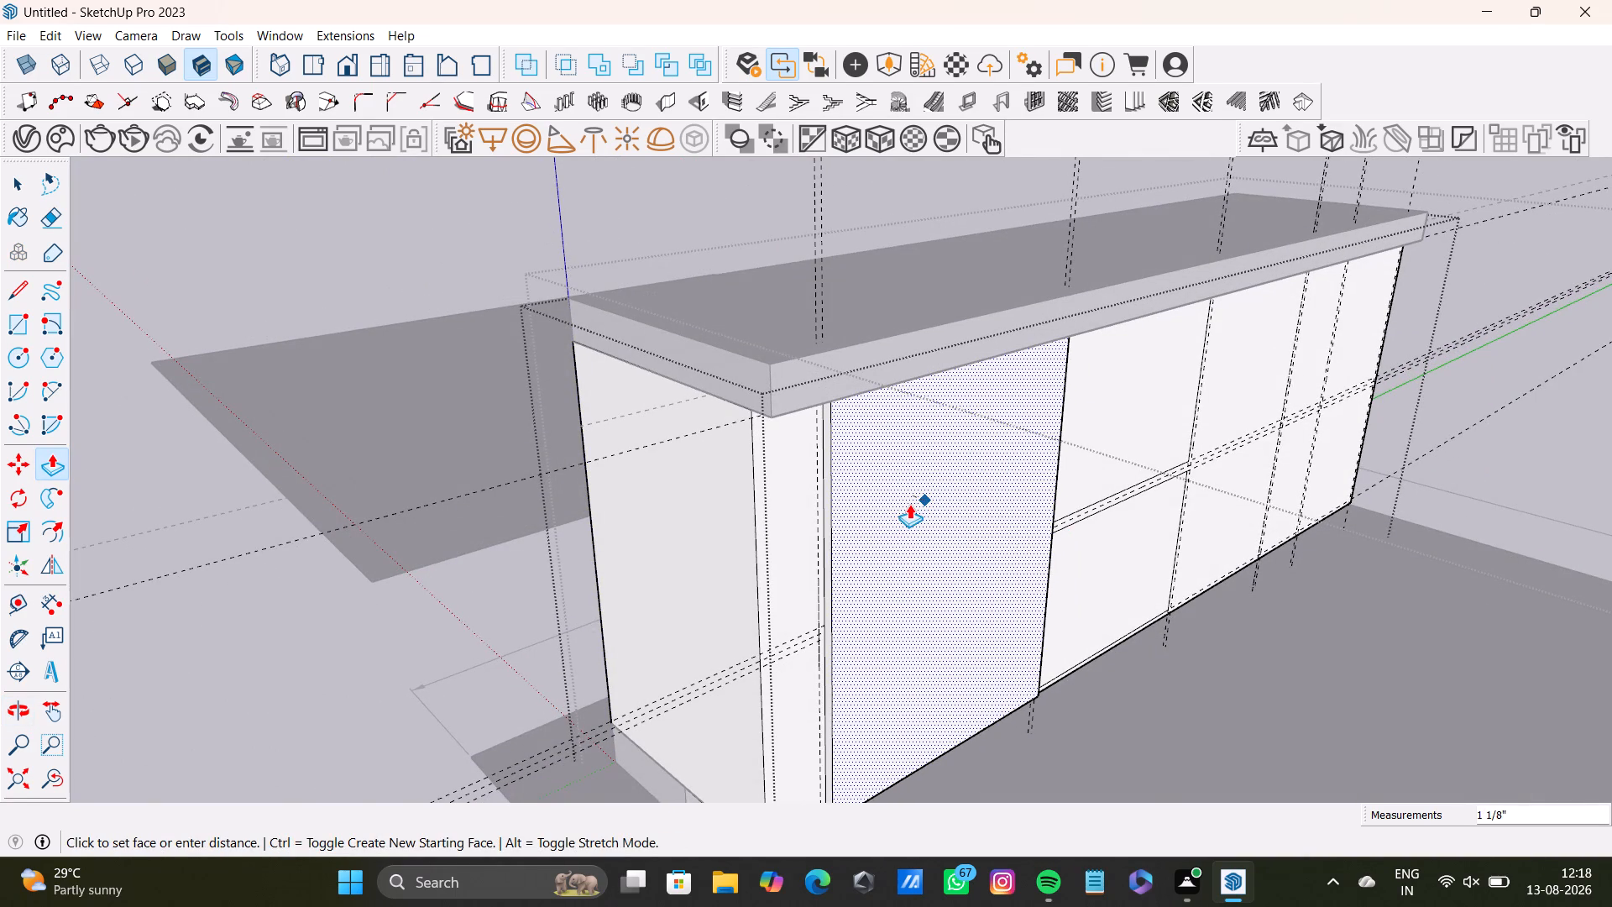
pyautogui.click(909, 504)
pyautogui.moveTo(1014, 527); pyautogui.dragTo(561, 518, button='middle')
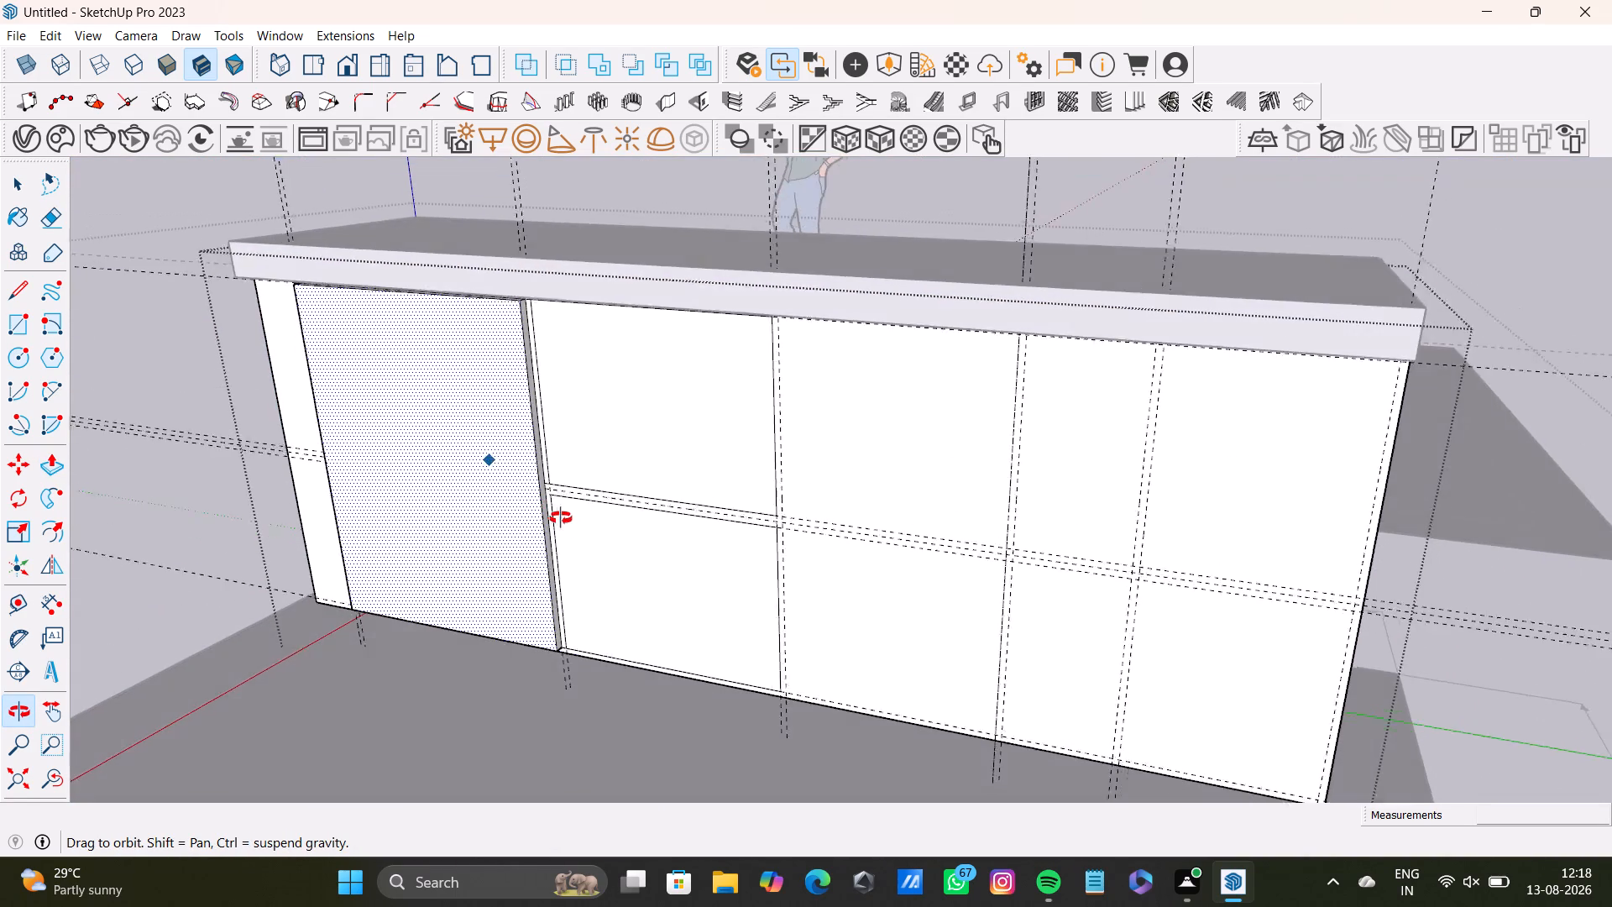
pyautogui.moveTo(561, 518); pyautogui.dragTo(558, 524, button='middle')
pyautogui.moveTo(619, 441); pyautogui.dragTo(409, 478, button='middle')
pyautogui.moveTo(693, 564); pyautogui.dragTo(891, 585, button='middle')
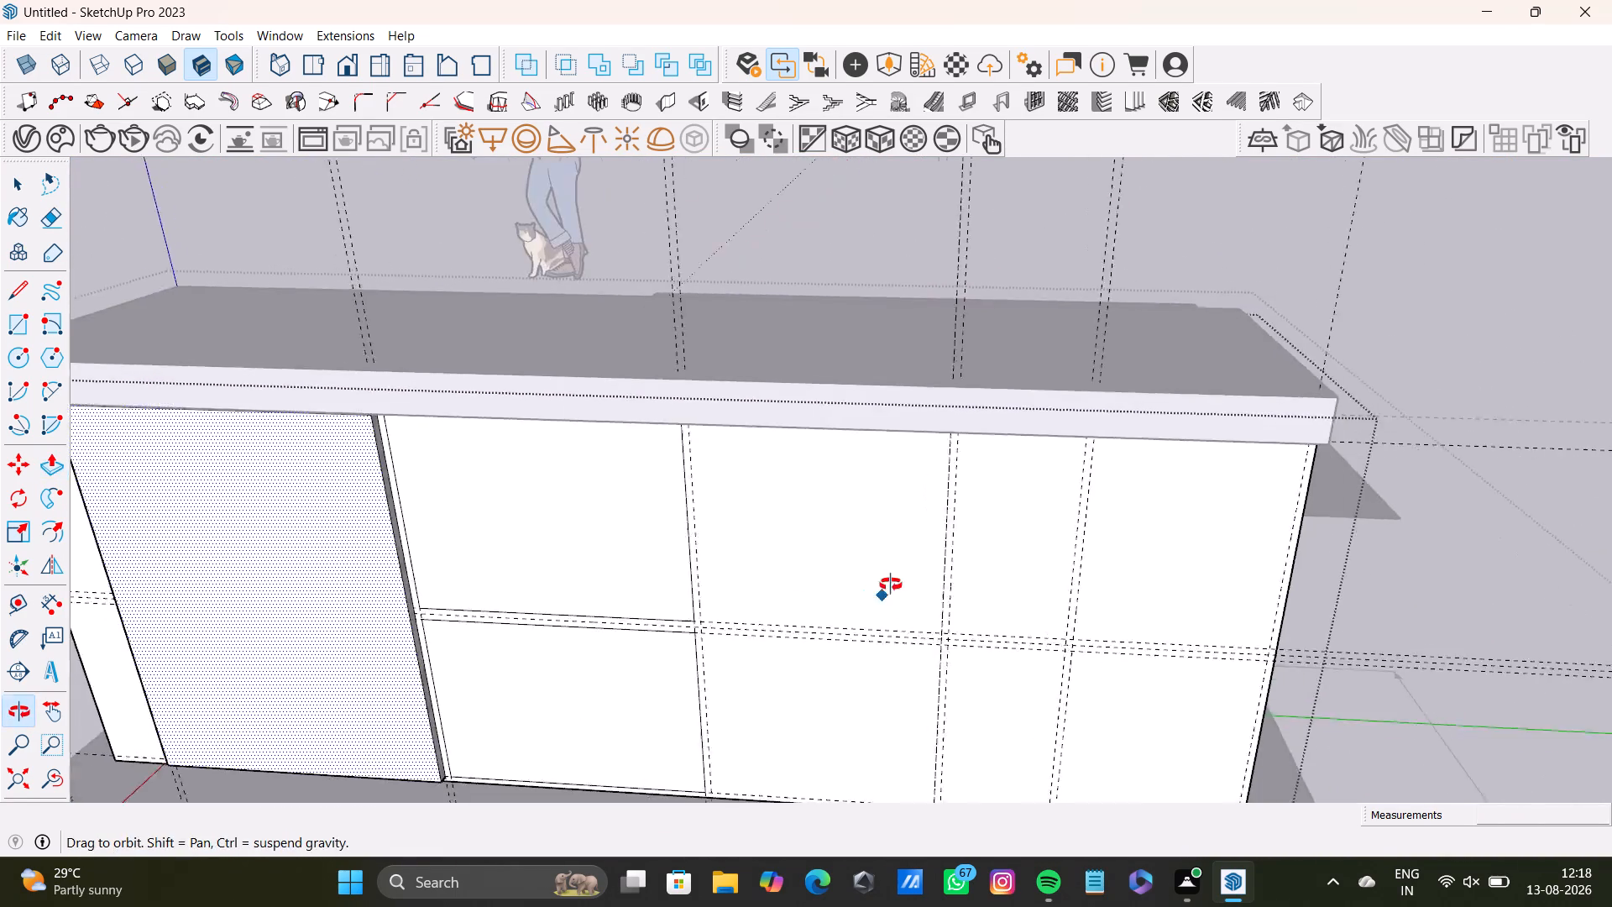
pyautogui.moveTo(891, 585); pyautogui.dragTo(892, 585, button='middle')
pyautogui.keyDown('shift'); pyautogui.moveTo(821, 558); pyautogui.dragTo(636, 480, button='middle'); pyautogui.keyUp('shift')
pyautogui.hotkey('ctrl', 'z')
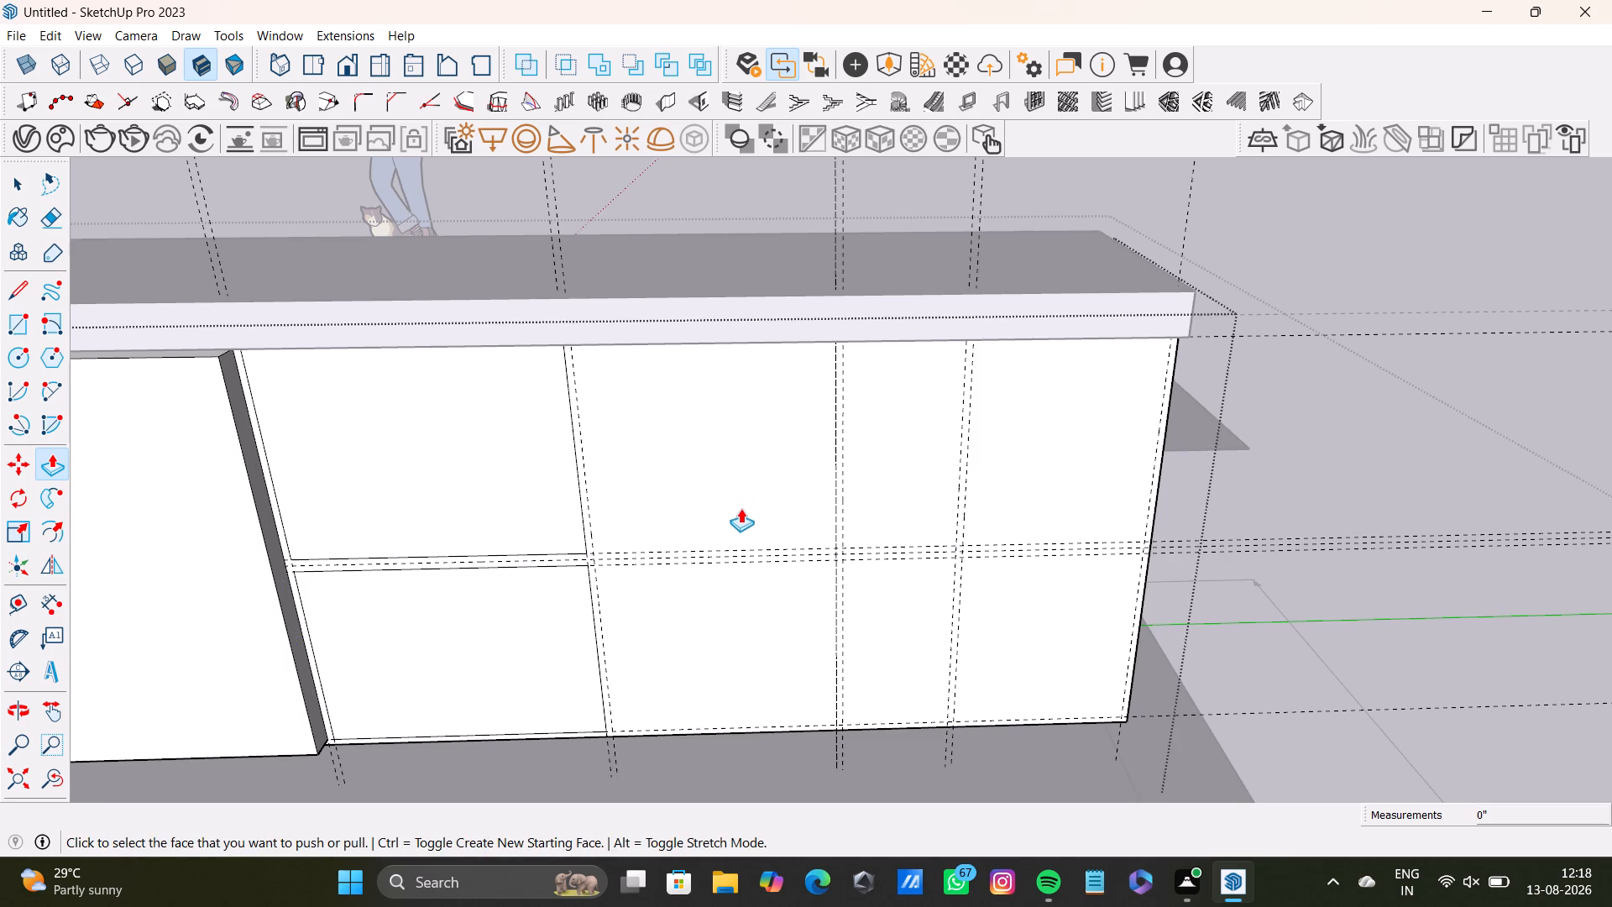
# Delete the vertical guides dividing the undrawn part of the inner face between the third guide pair and the far-edge guide.
pyautogui.press('space')
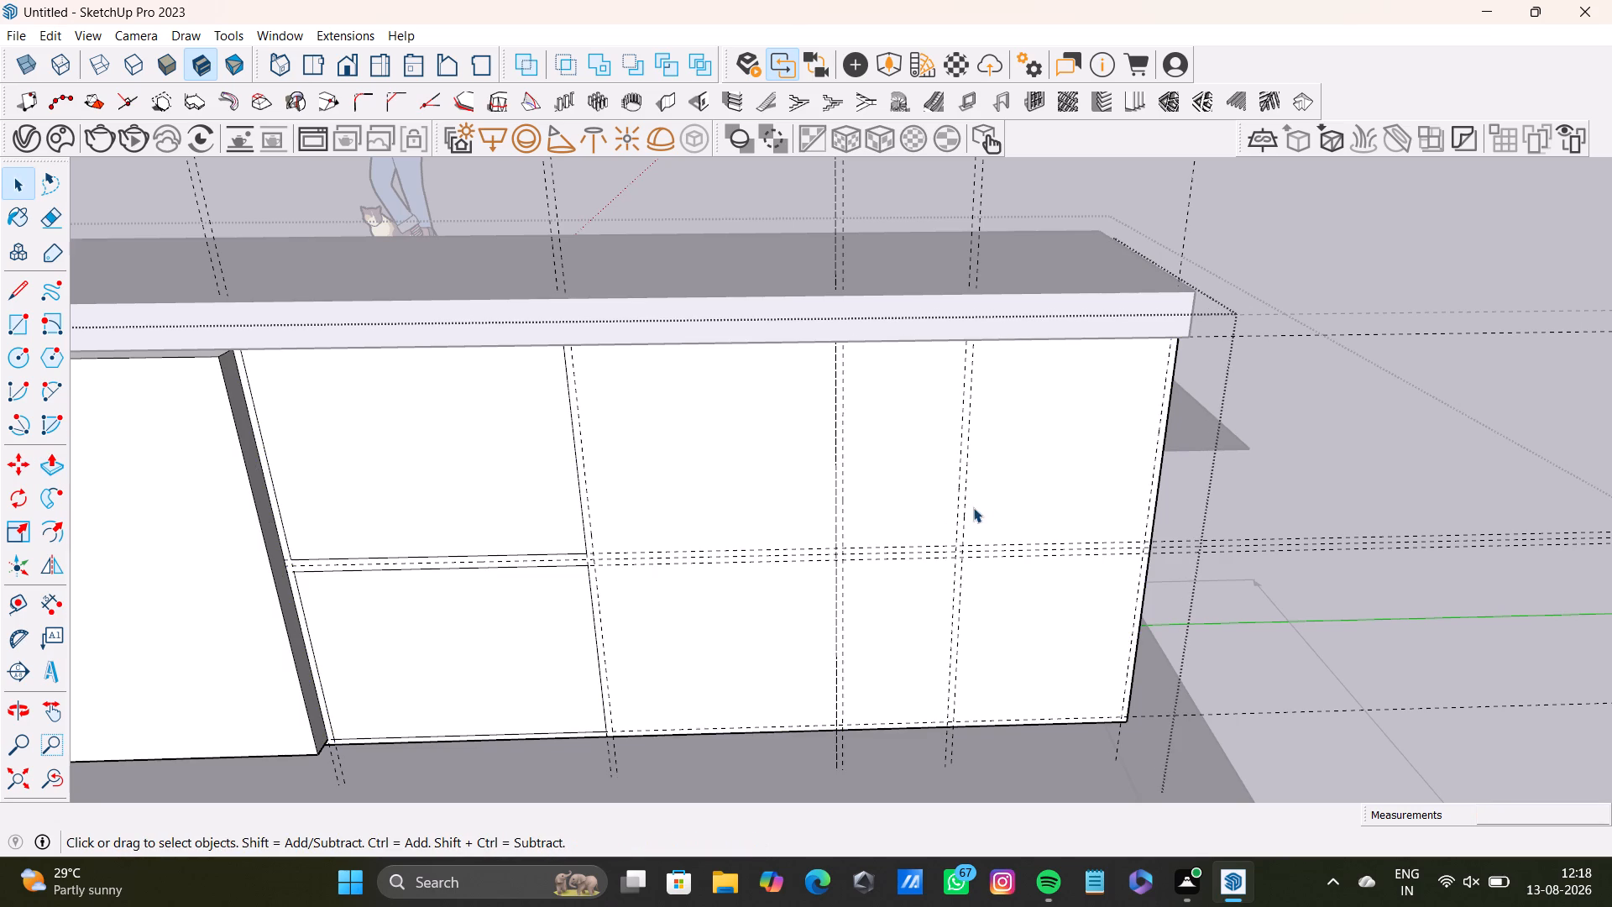
pyautogui.click(964, 519)
pyautogui.press('Delete')
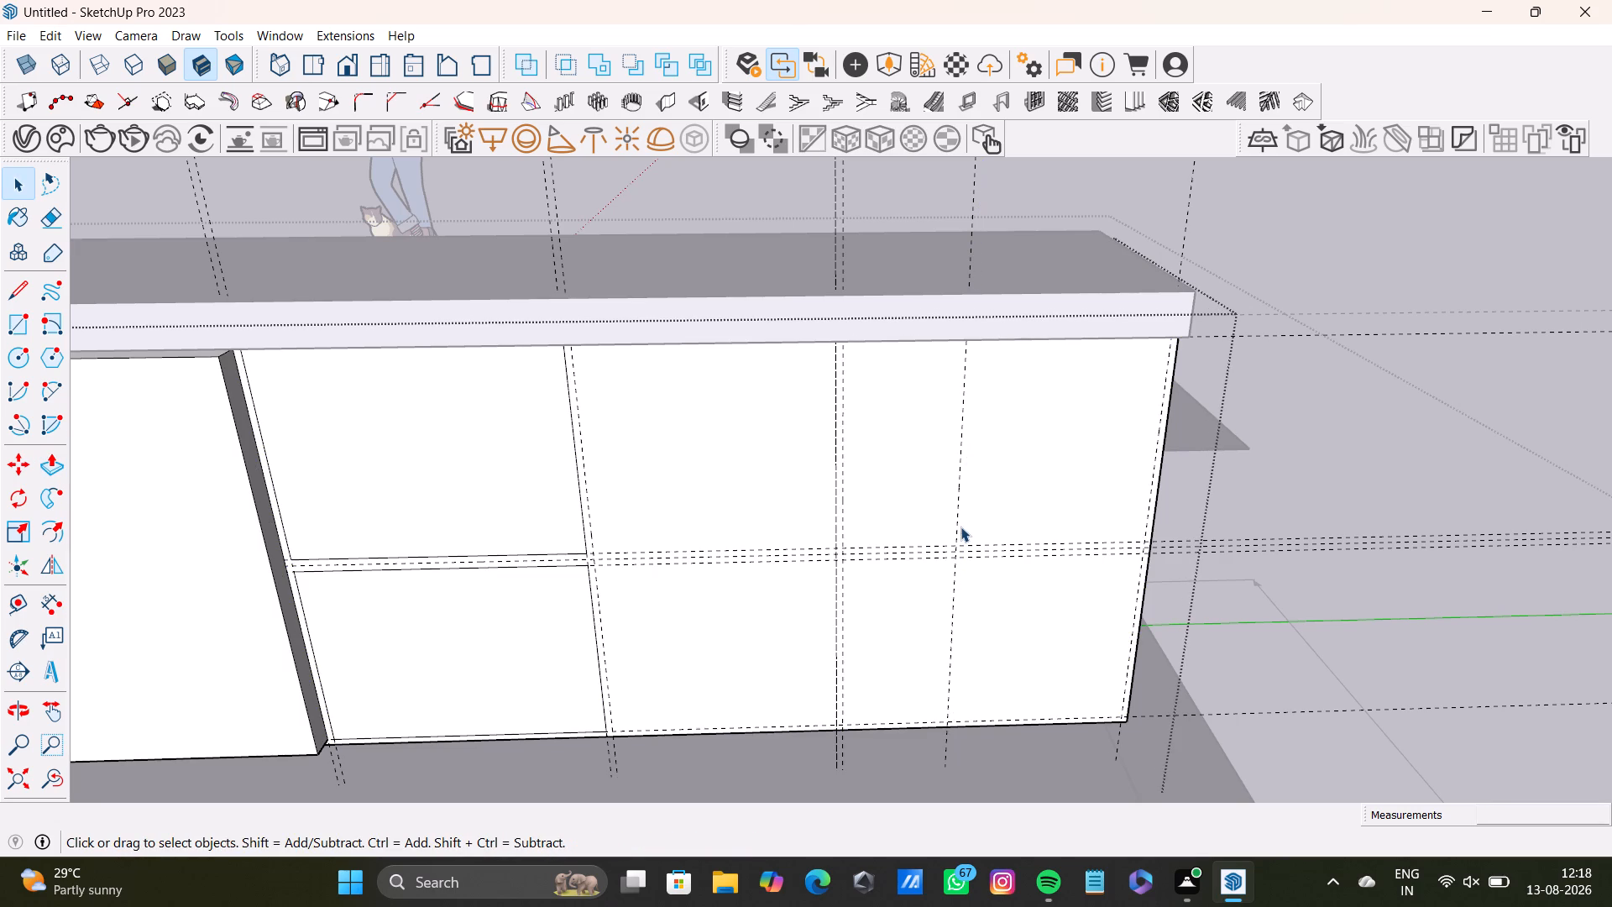
pyautogui.click(957, 532)
pyautogui.press('Delete')
pyautogui.click(838, 535)
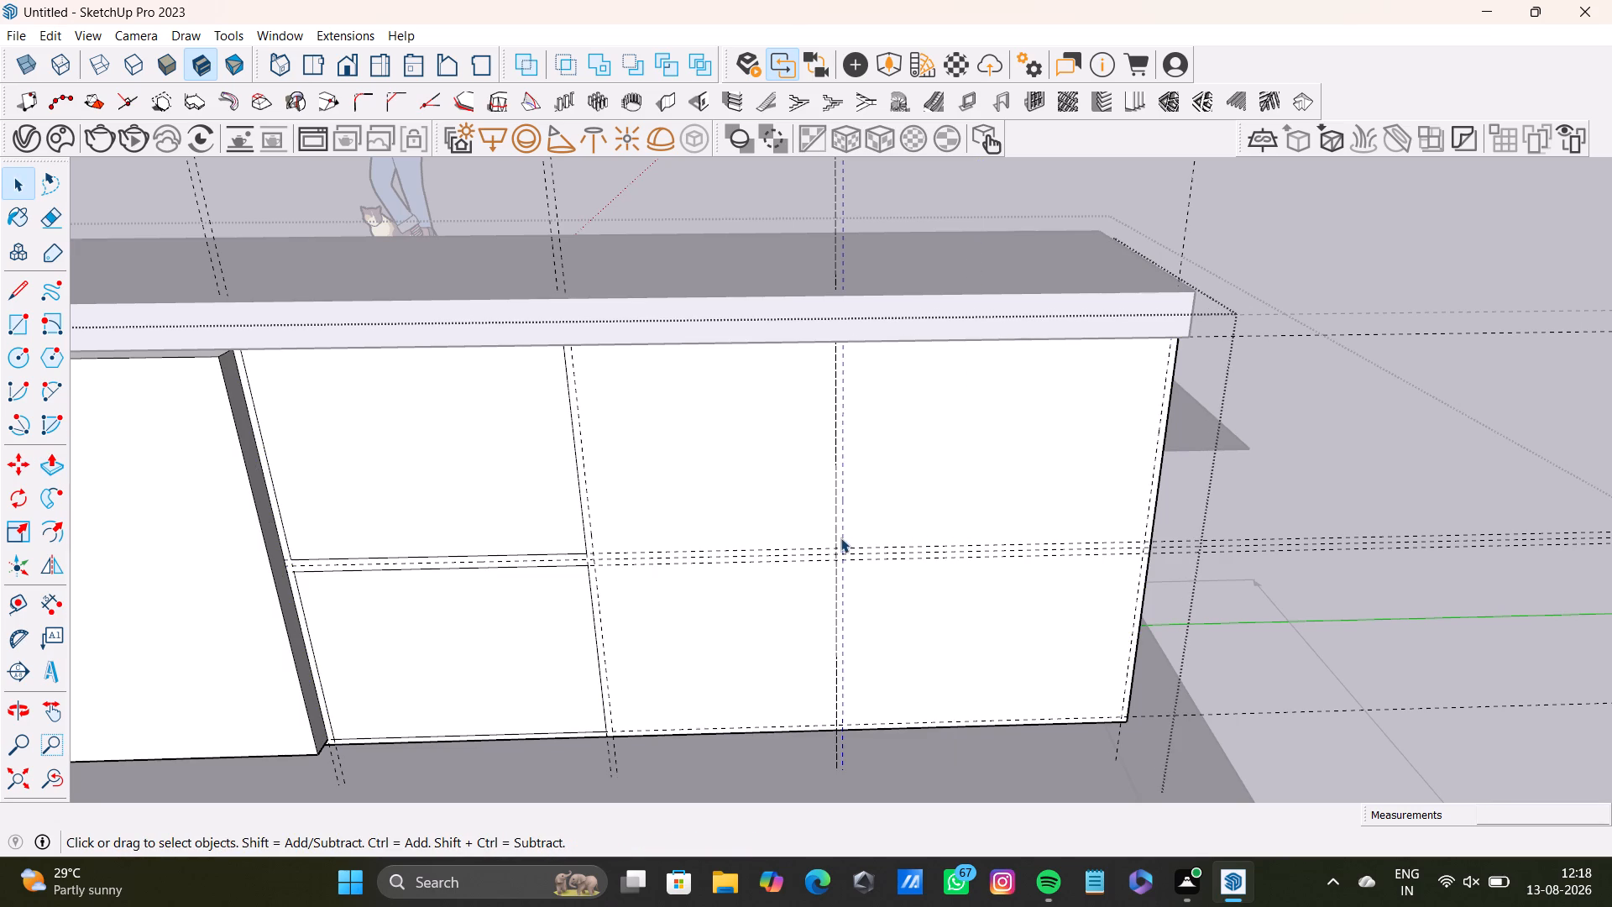
pyautogui.press('Delete')
pyautogui.click(831, 537)
pyautogui.click(835, 539)
pyautogui.press('Delete')
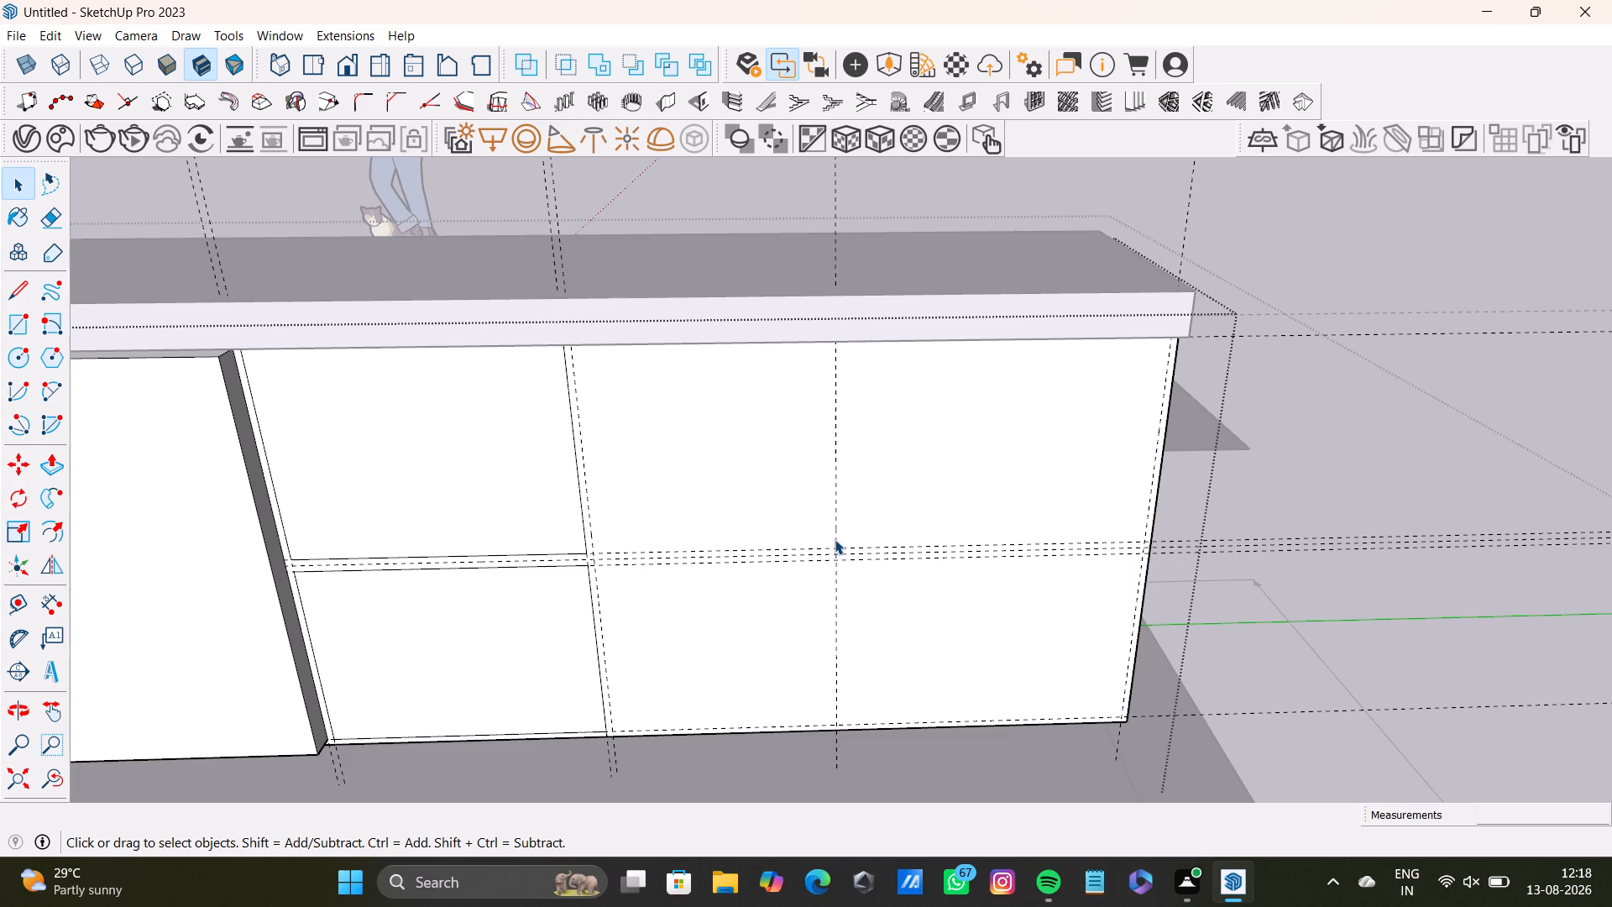
pyautogui.click(833, 541)
pyautogui.press('Delete')
# Delete the vertical guide at the inner face's far edge and the outer vertical guide of the third guide pair.
pyautogui.moveTo(976, 550); pyautogui.dragTo(859, 491, button='middle')
pyautogui.click(980, 448)
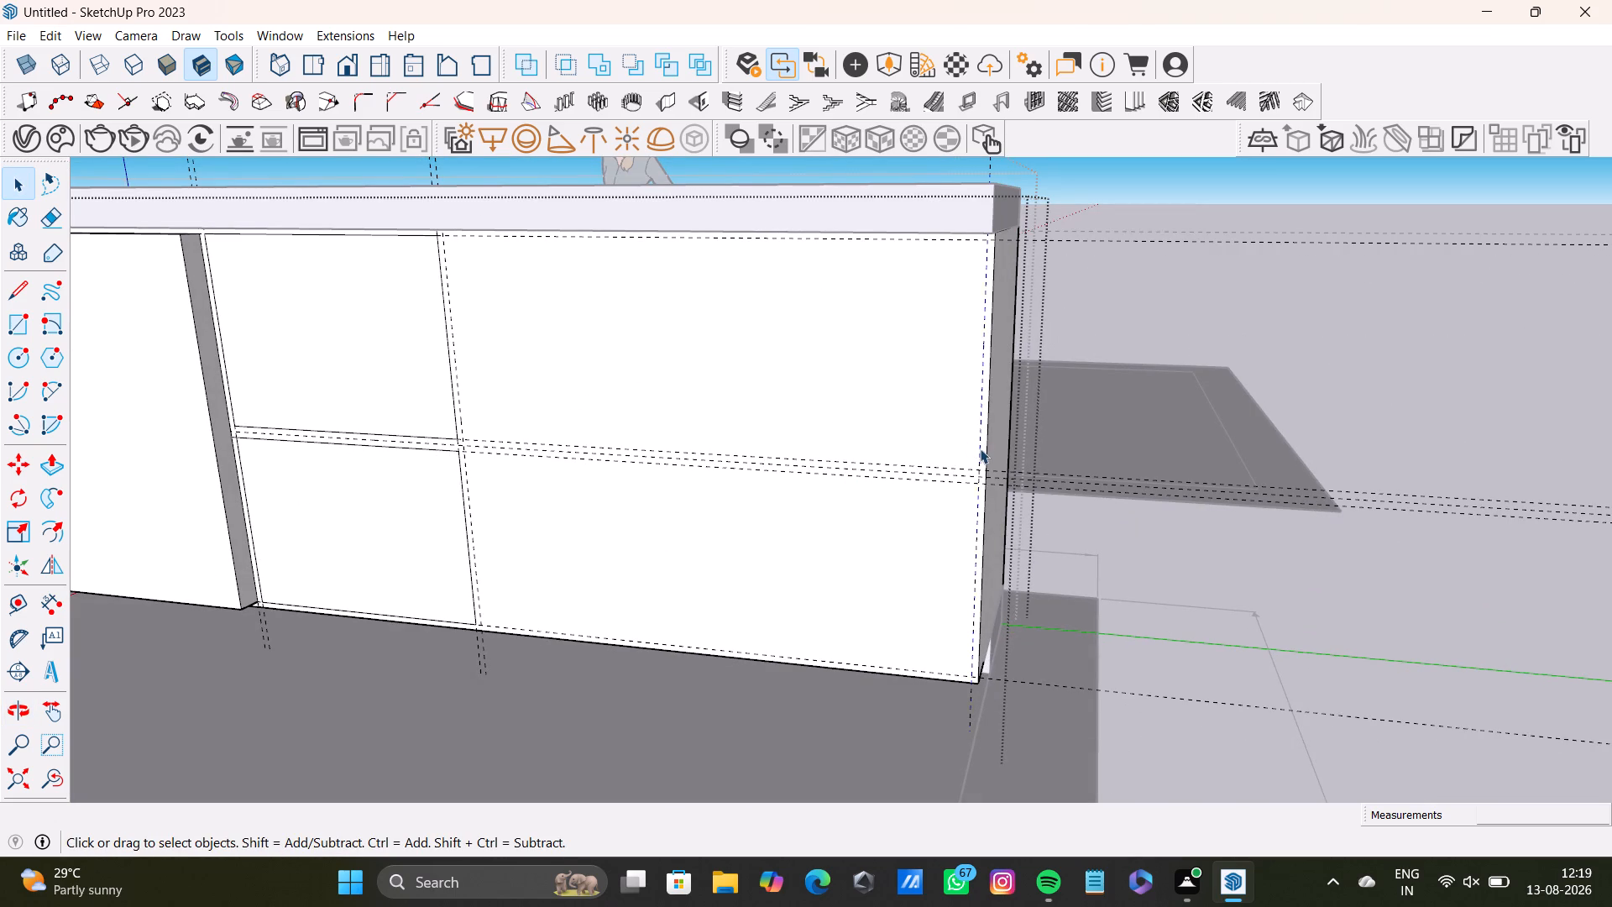
pyautogui.press('Delete')
pyautogui.moveTo(534, 474); pyautogui.dragTo(684, 459, button='middle')
pyautogui.scroll(6, 620, 422)
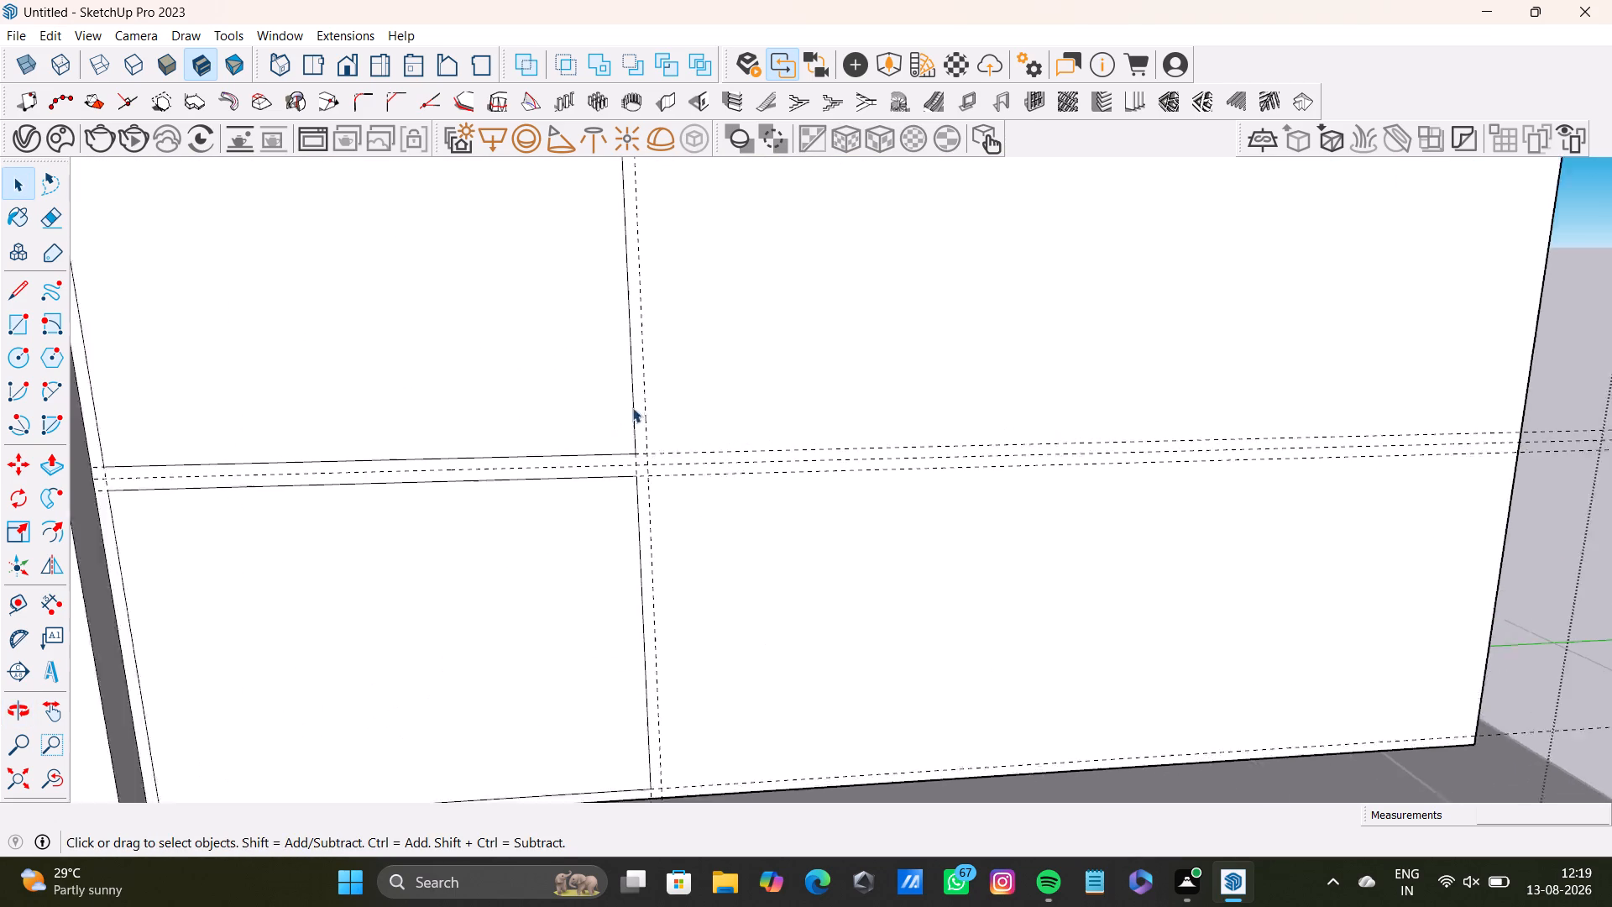
pyautogui.click(646, 425)
pyautogui.press('Delete')
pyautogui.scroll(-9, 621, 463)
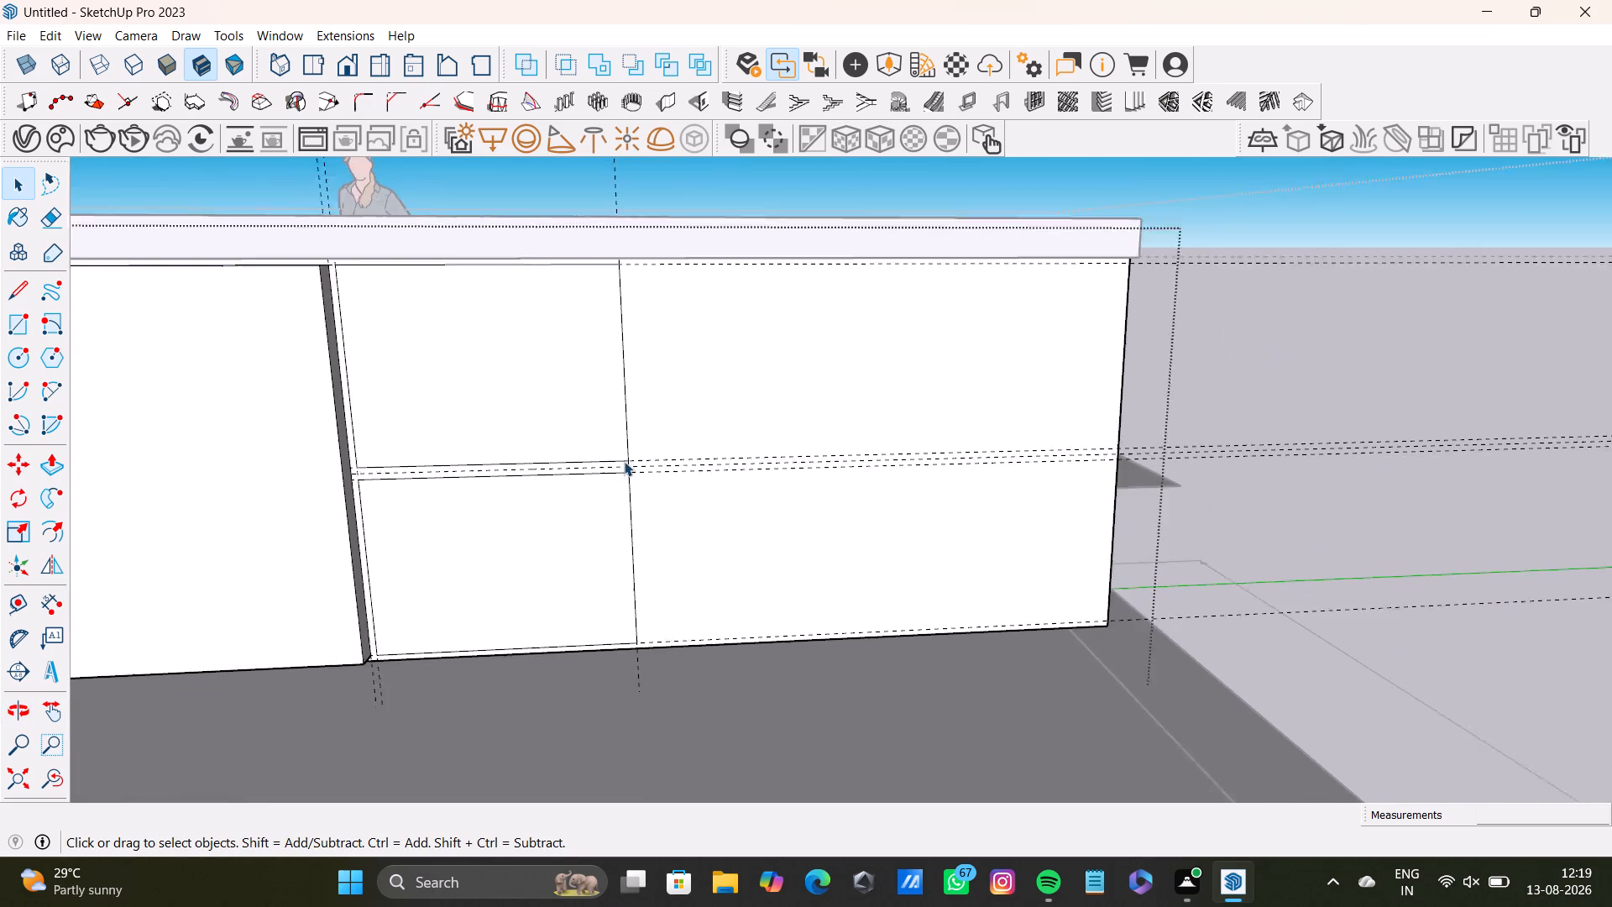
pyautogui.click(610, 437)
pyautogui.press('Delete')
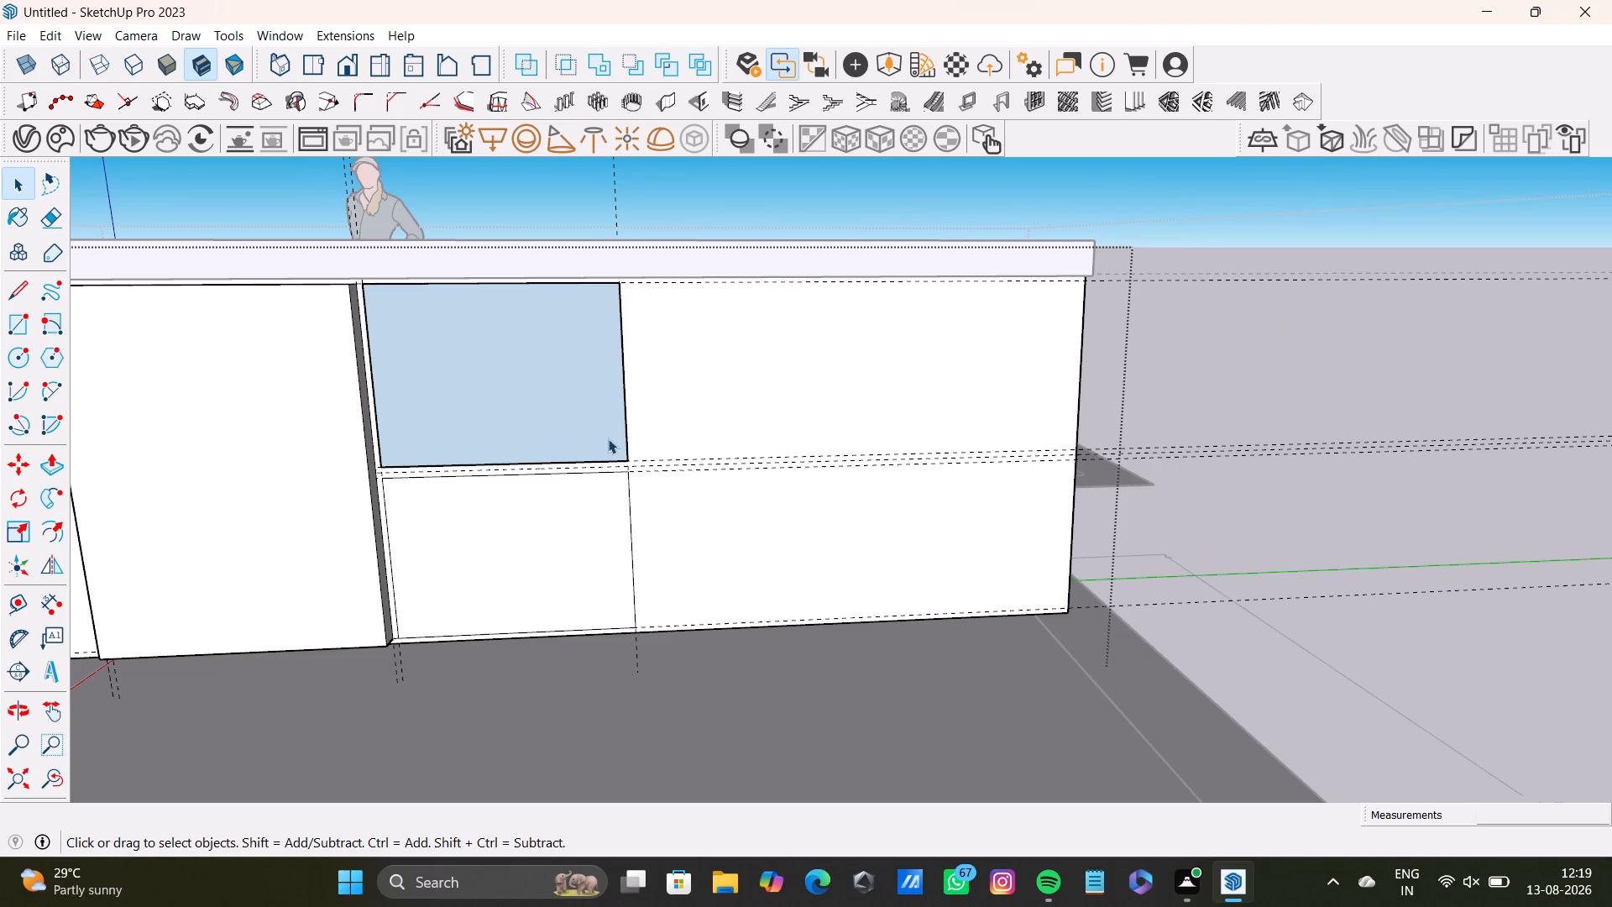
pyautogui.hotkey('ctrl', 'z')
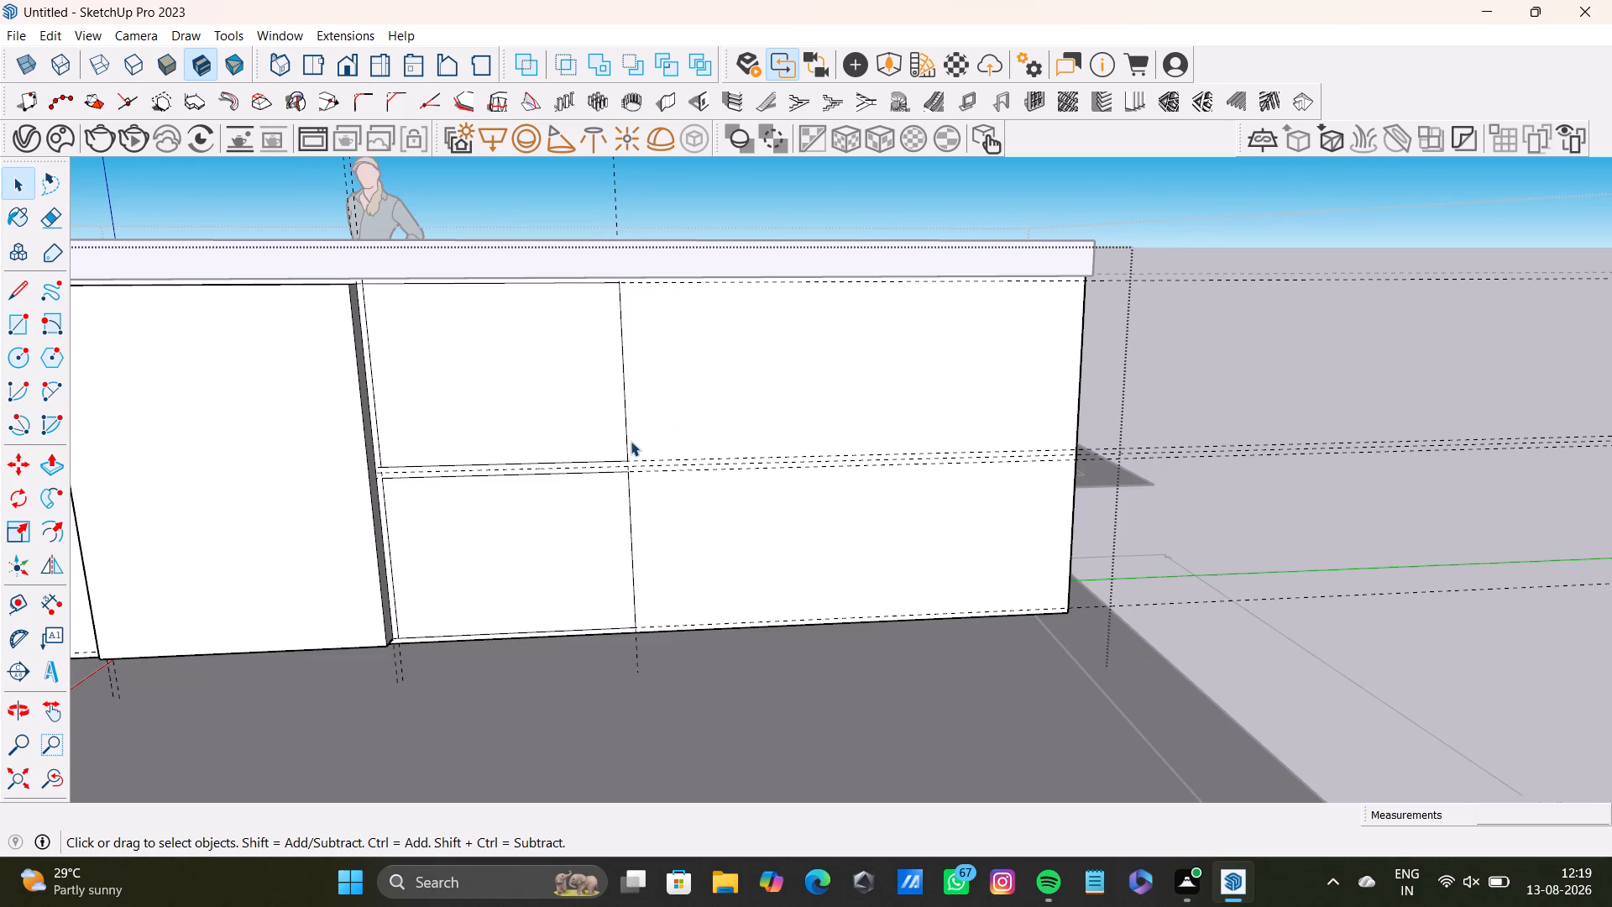
# Delete the four edges of the upper panel rectangle beside the extruded full-height panel.
pyautogui.click(628, 447)
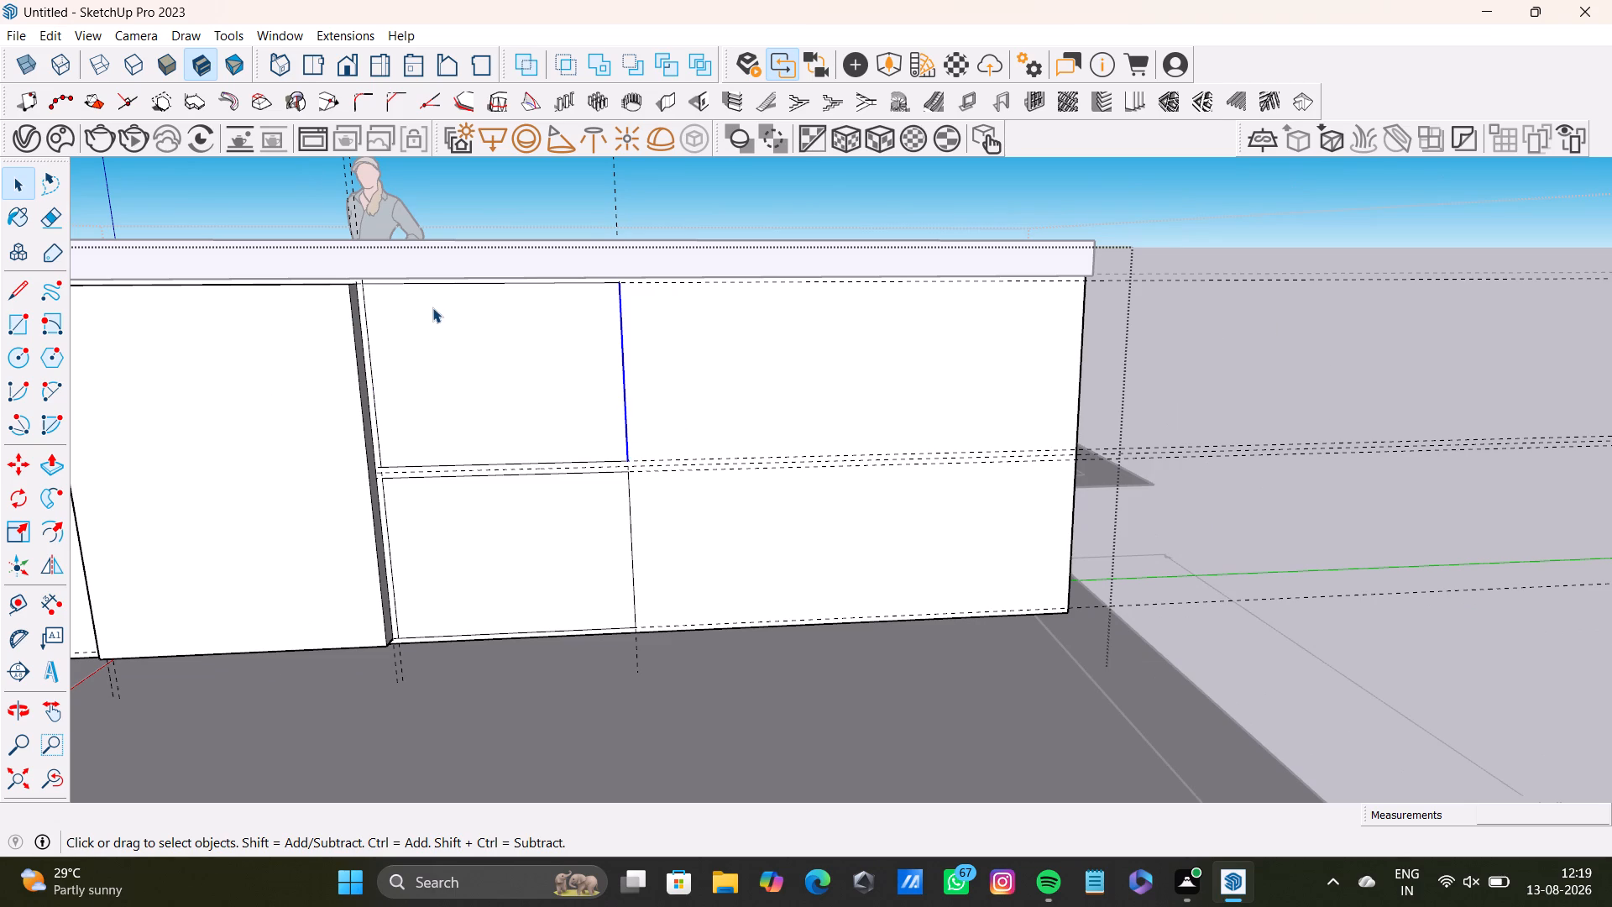
pyautogui.press('Delete')
pyautogui.scroll(2, 400, 322)
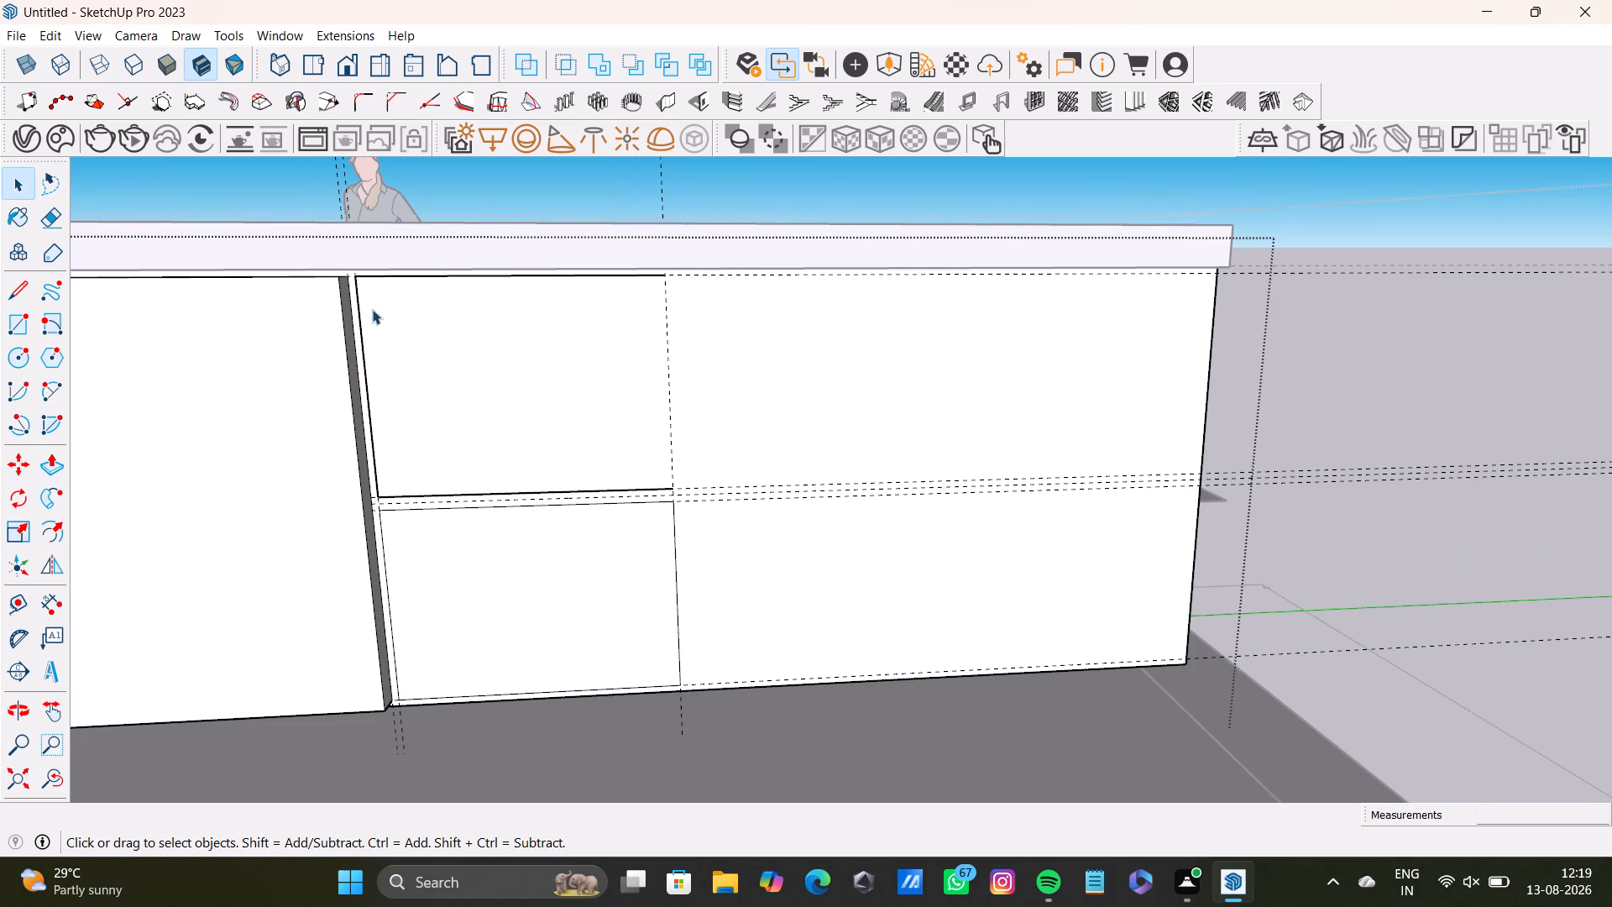
pyautogui.click(361, 320)
pyautogui.press('Delete')
pyautogui.keyDown('shift'); pyautogui.moveTo(559, 373); pyautogui.dragTo(590, 439, button='middle'); pyautogui.keyUp('shift')
pyautogui.moveTo(615, 445); pyautogui.dragTo(642, 439, button='middle')
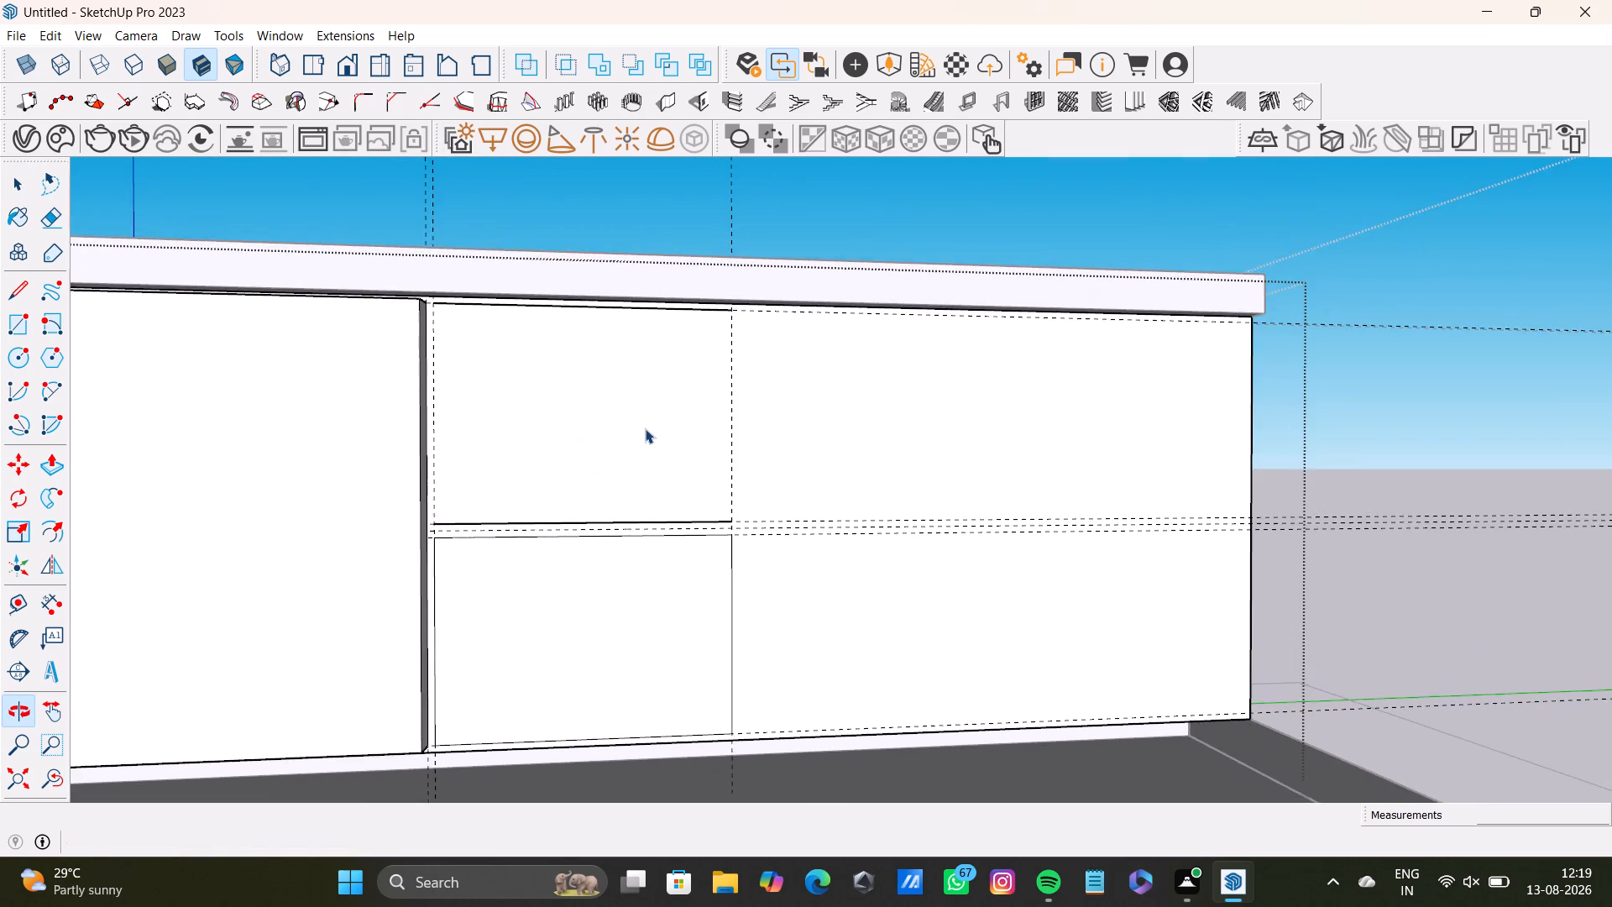
pyautogui.moveTo(648, 417); pyautogui.dragTo(654, 374, button='middle')
pyautogui.click(717, 259)
pyautogui.press('Delete')
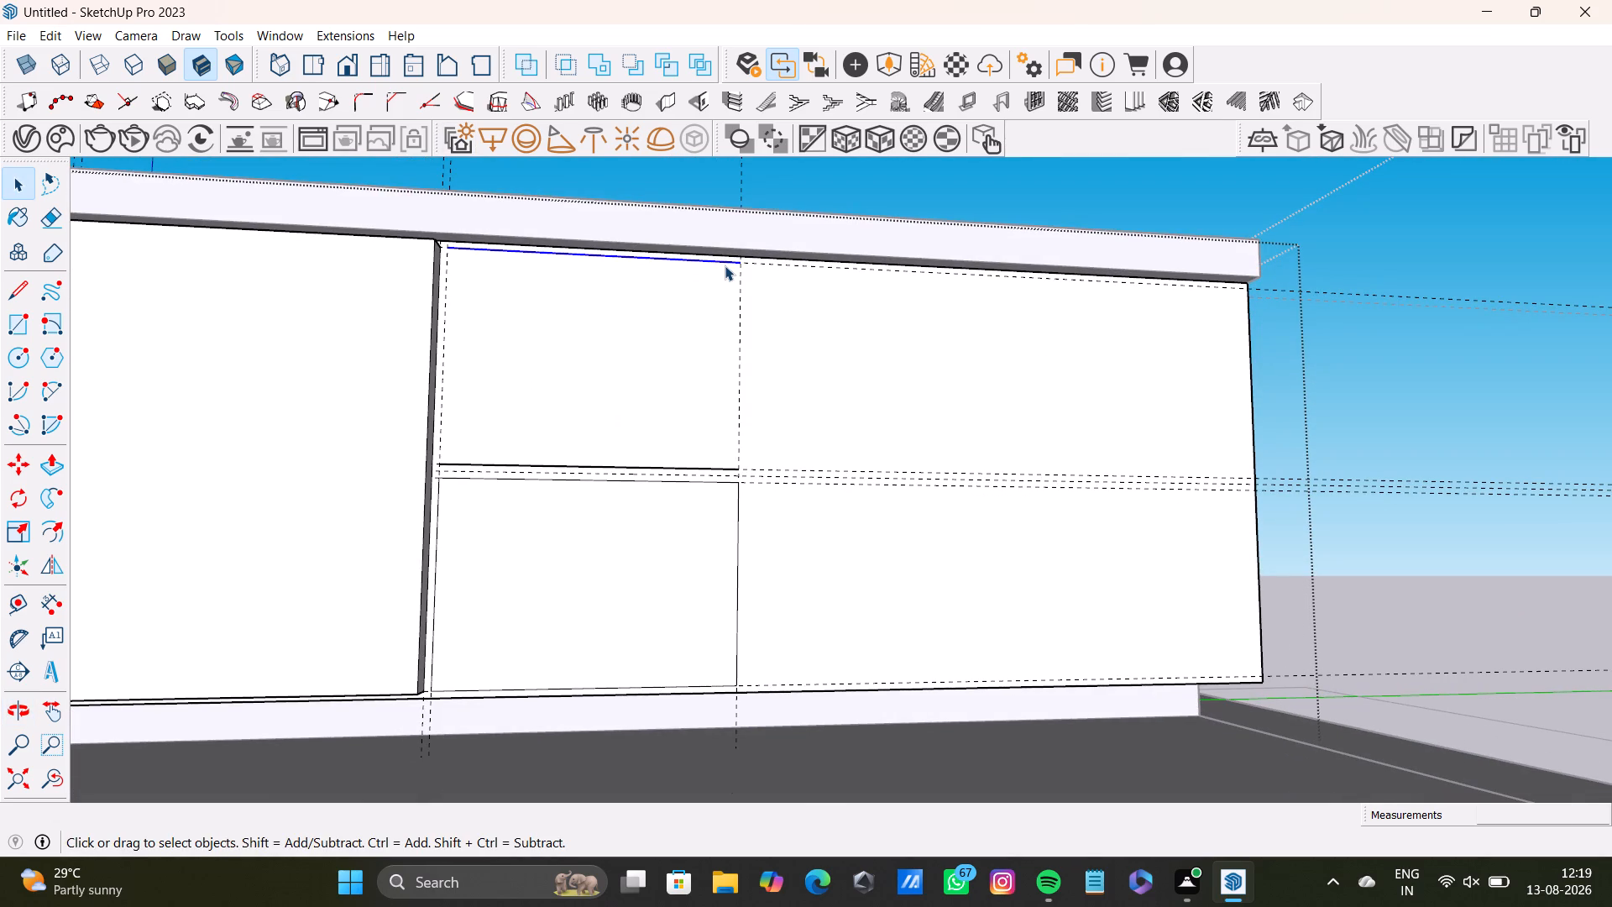
pyautogui.click(726, 463)
pyautogui.click(732, 465)
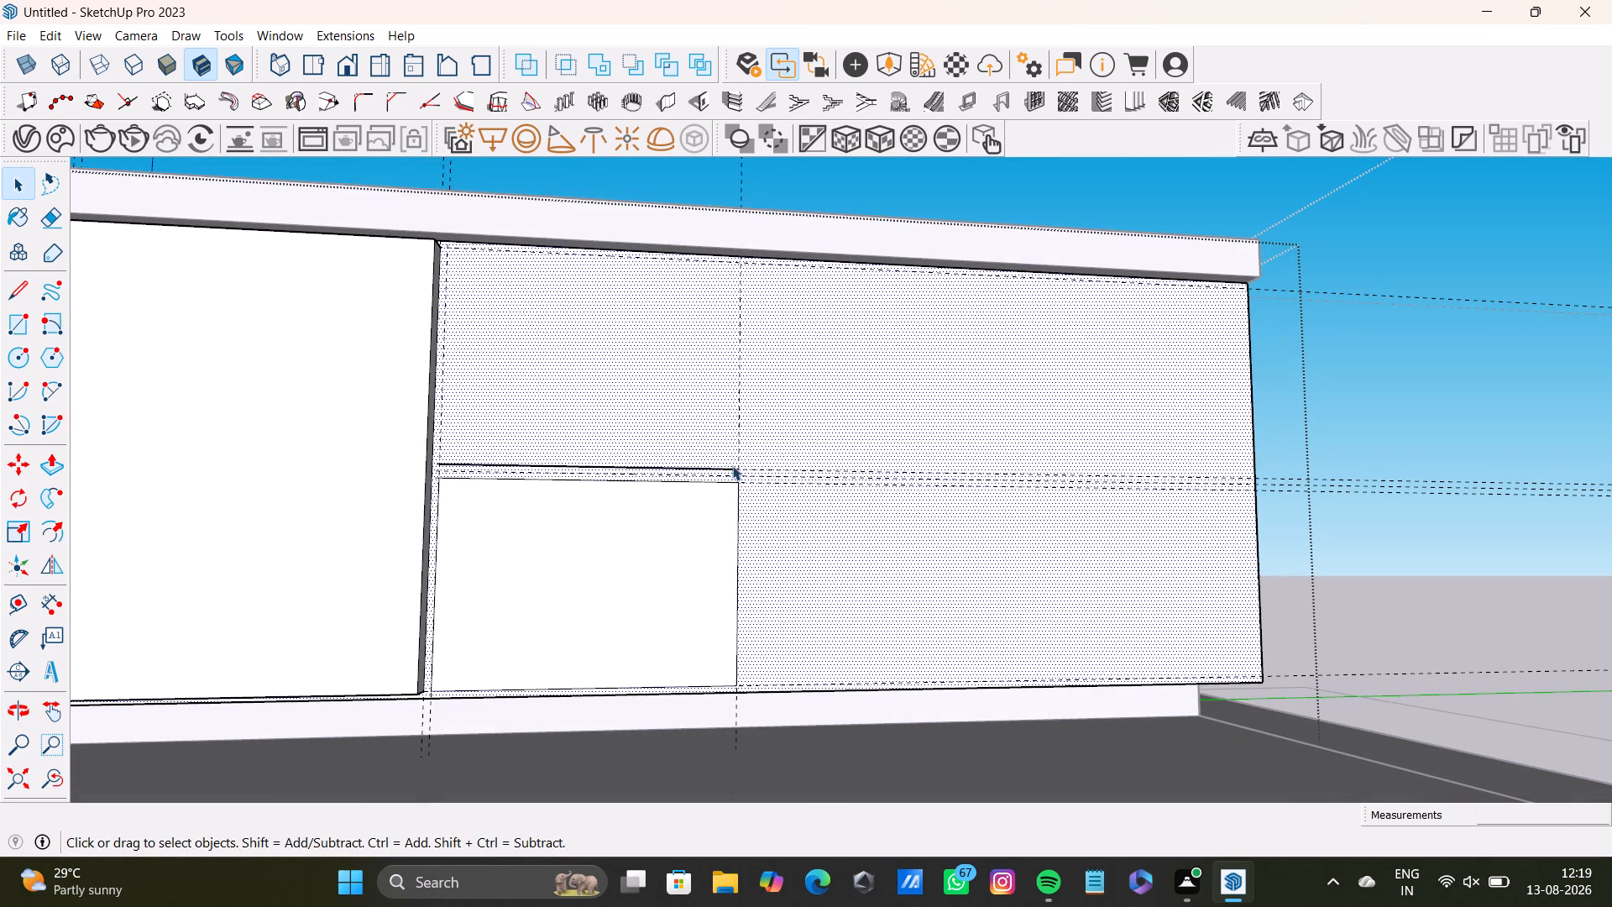
pyautogui.click(731, 467)
pyautogui.click(734, 467)
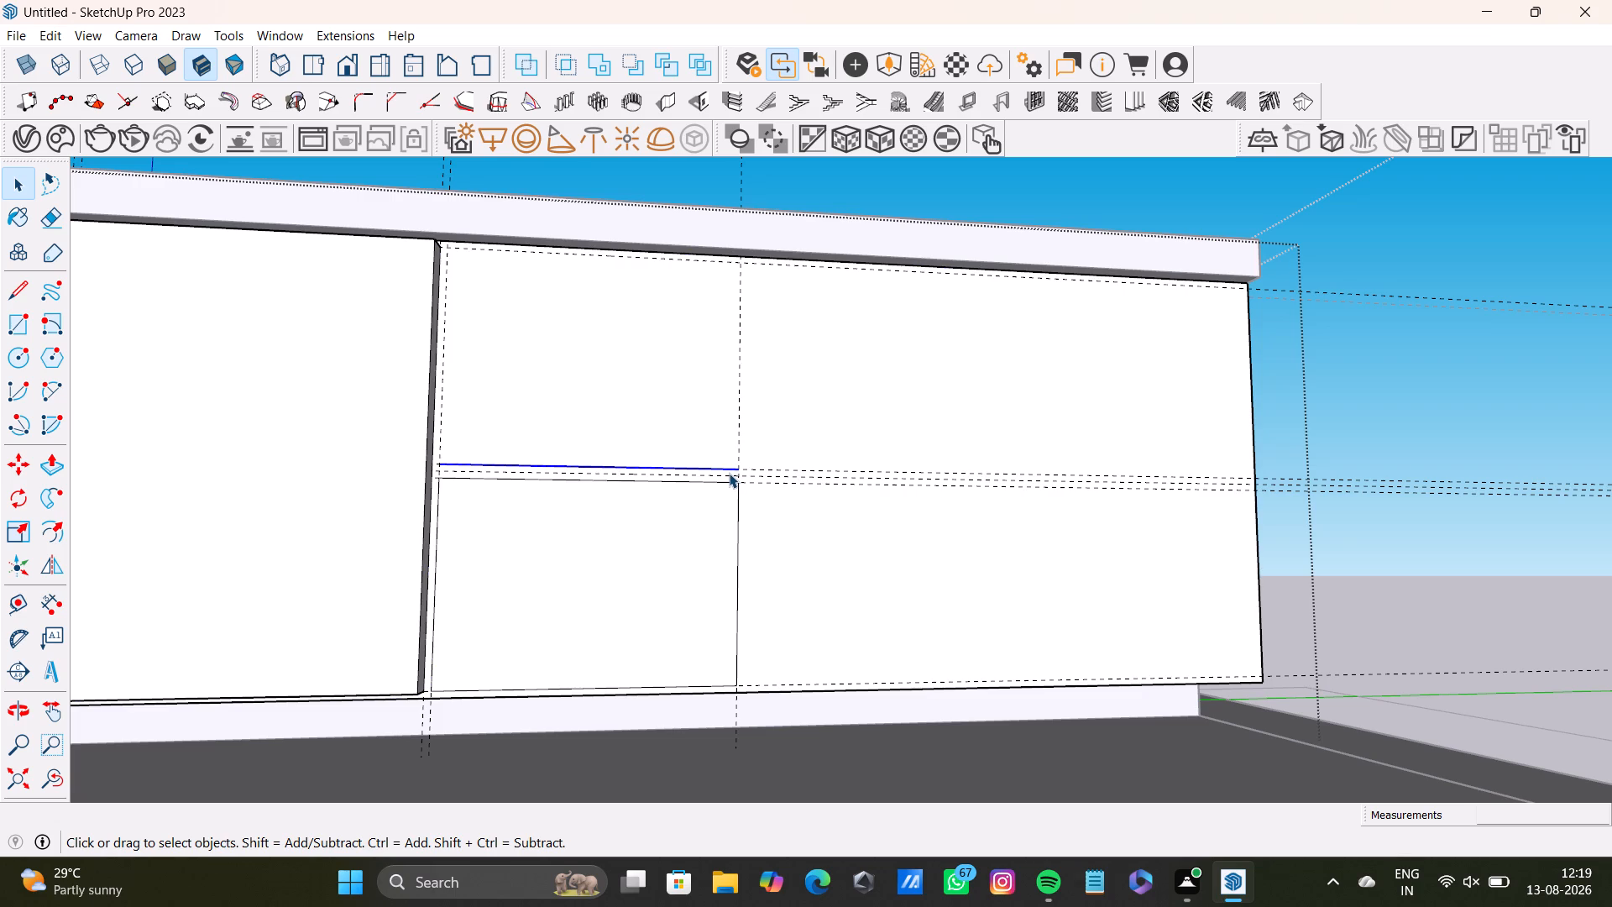
pyautogui.press('Delete')
# Delete the four edges of the lower panel rectangle on the counter's inner face.
pyautogui.click(733, 474)
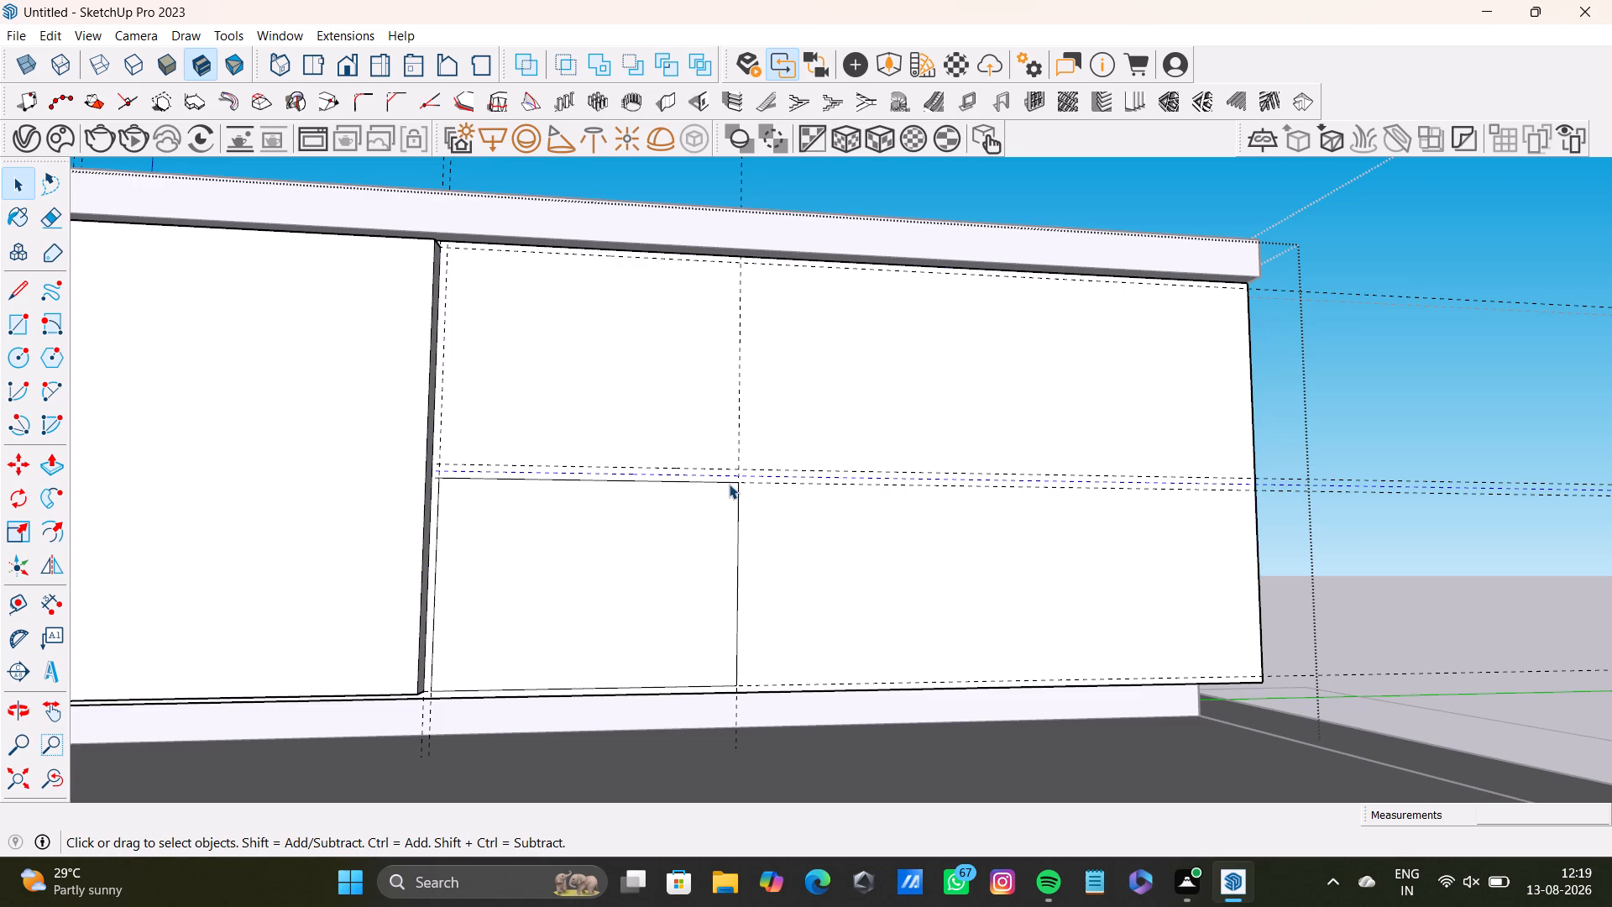
pyautogui.click(729, 484)
pyautogui.press('Delete')
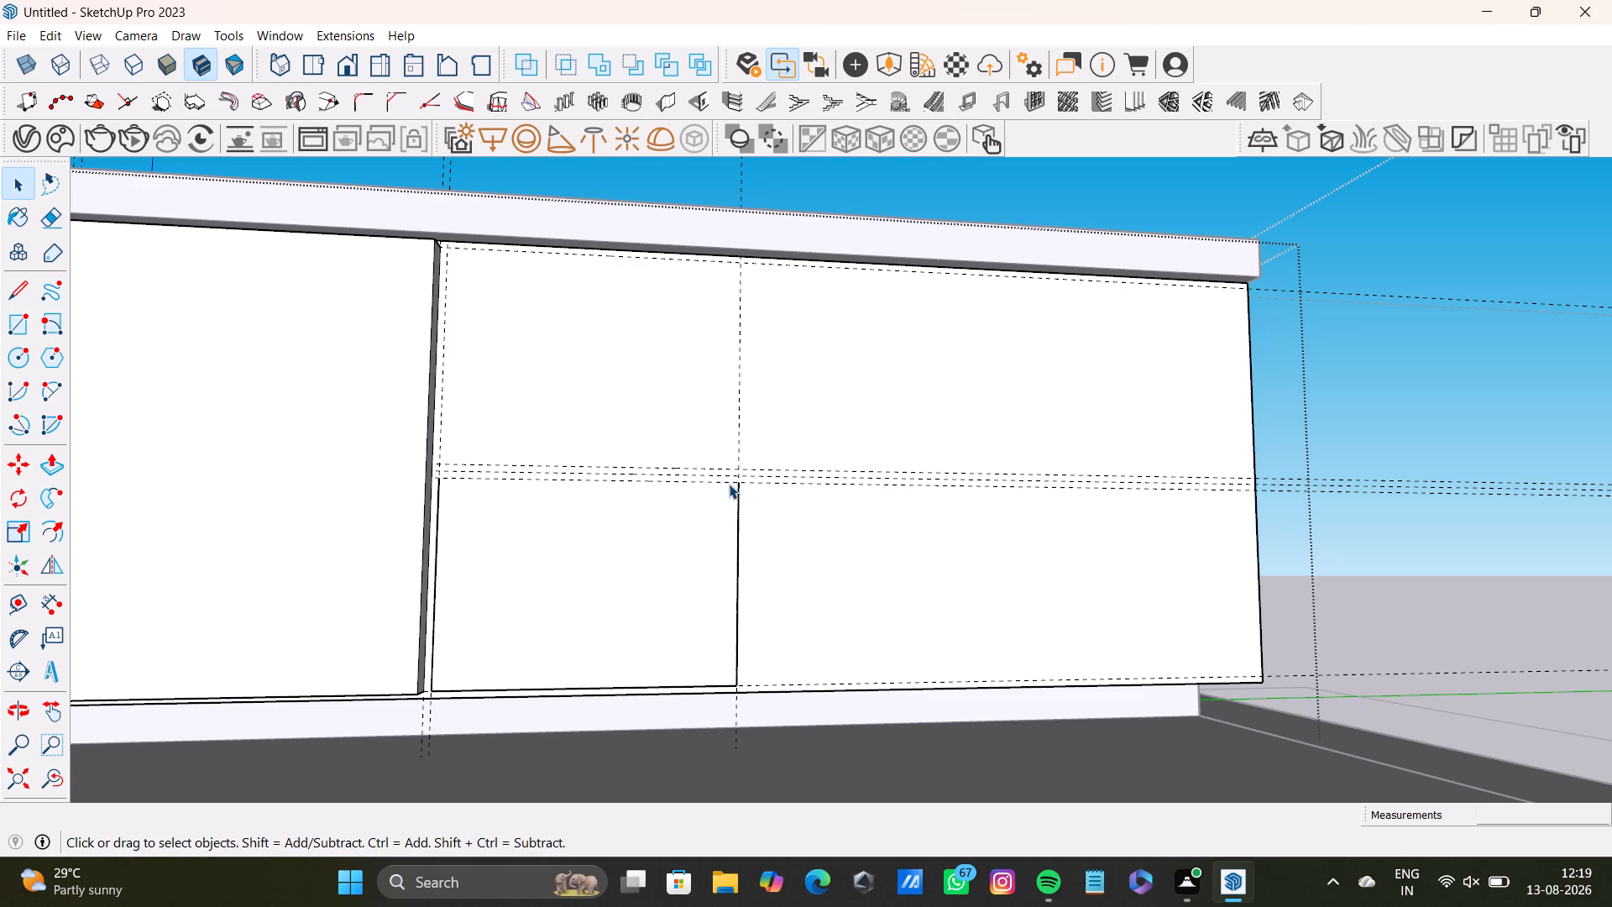
pyautogui.click(437, 548)
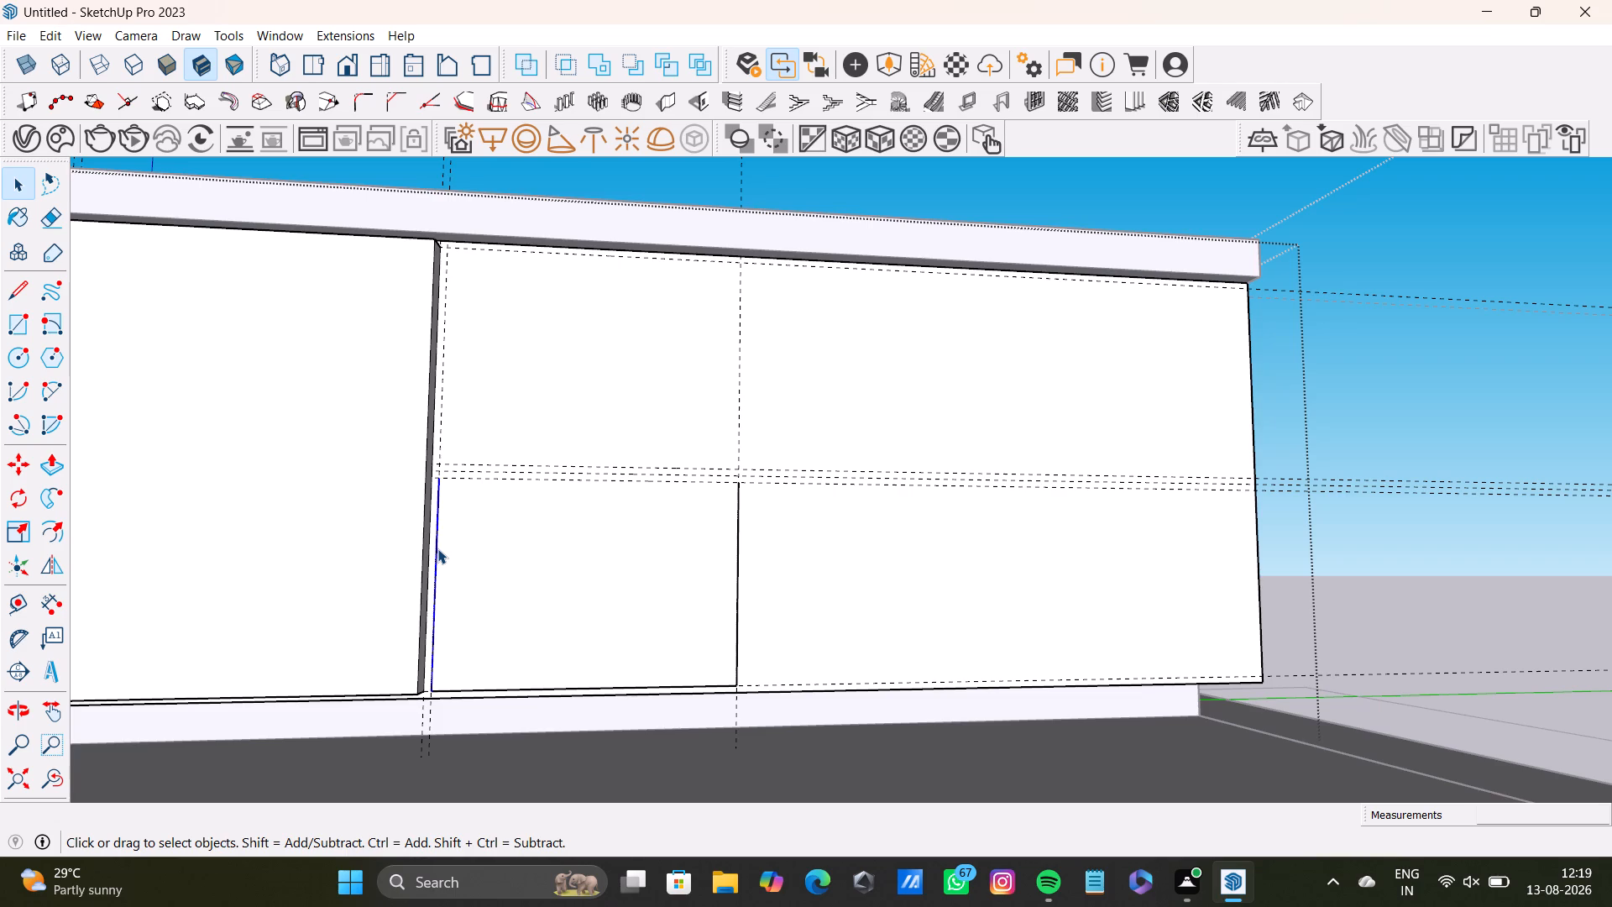
pyautogui.press('Delete')
pyautogui.click(739, 633)
pyautogui.press('Delete')
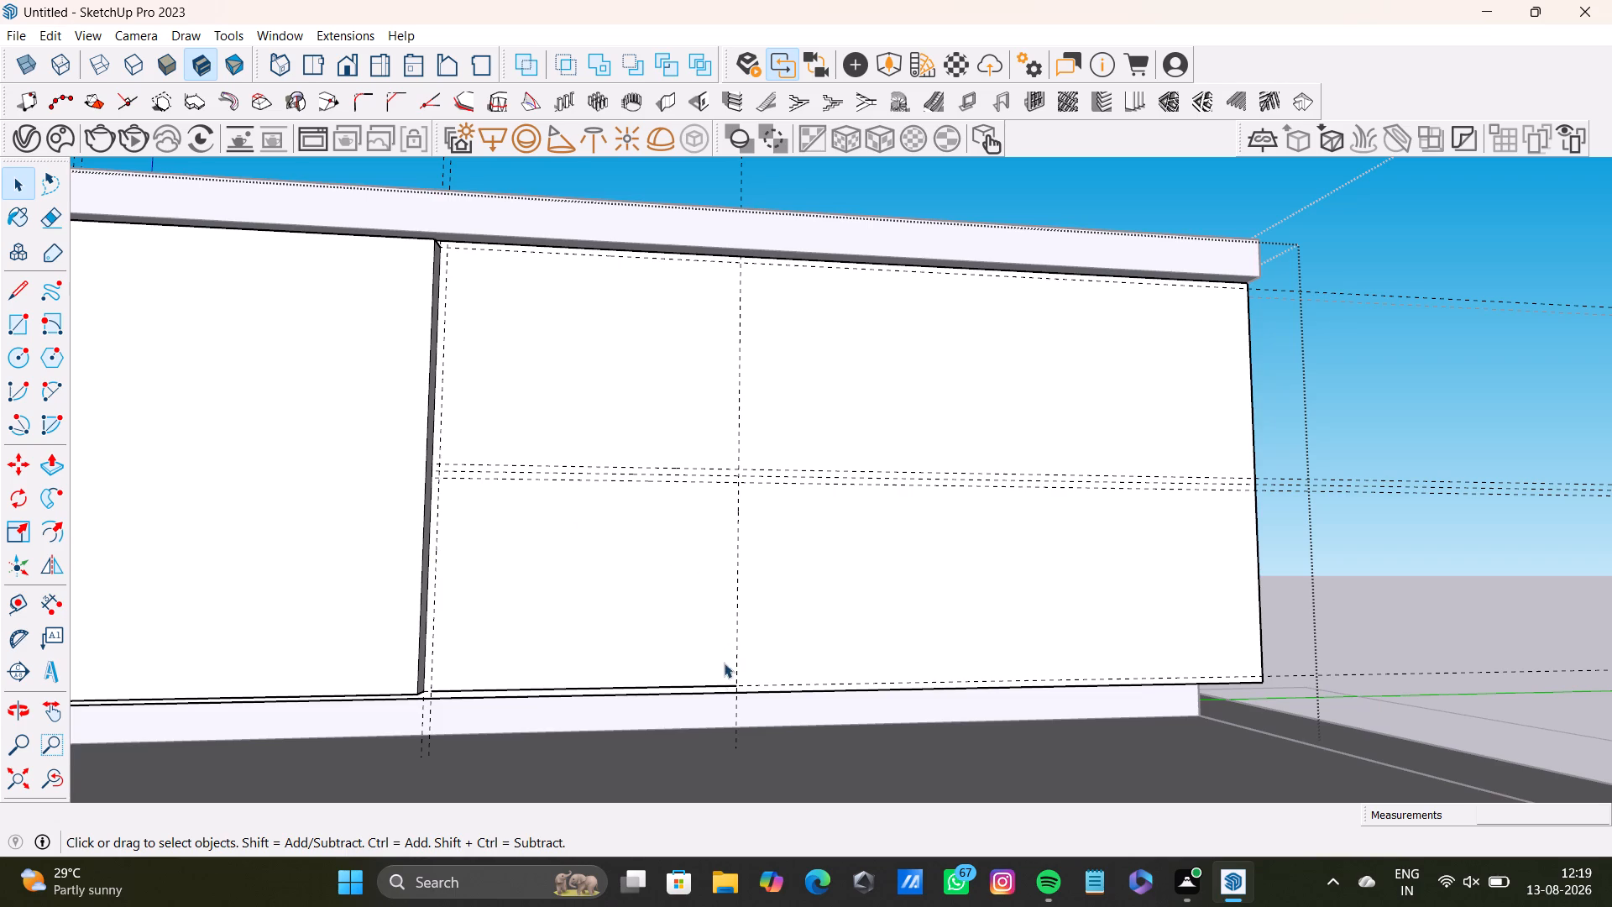
pyautogui.click(728, 681)
pyautogui.click(730, 685)
pyautogui.press('Delete')
# Delete the three horizontal guides across the middle of the inner face and the vertical guide crossing them.
pyautogui.scroll(-3, 679, 651)
pyautogui.moveTo(699, 579); pyautogui.dragTo(652, 704, button='middle')
pyautogui.scroll(5, 669, 671)
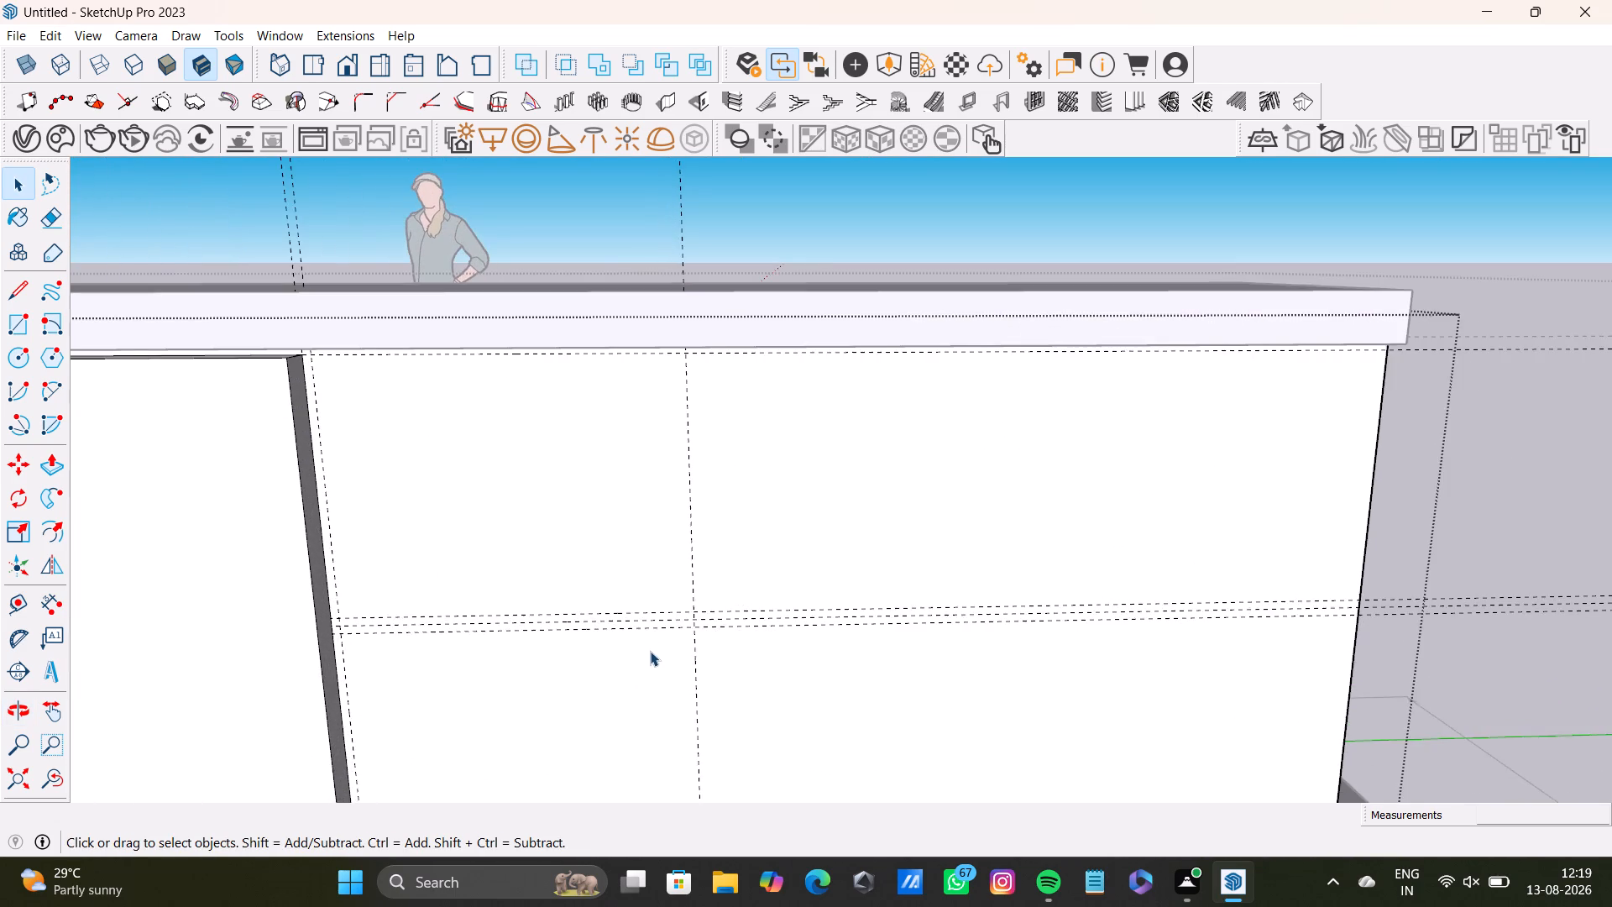
pyautogui.moveTo(650, 651); pyautogui.dragTo(498, 588, button='middle')
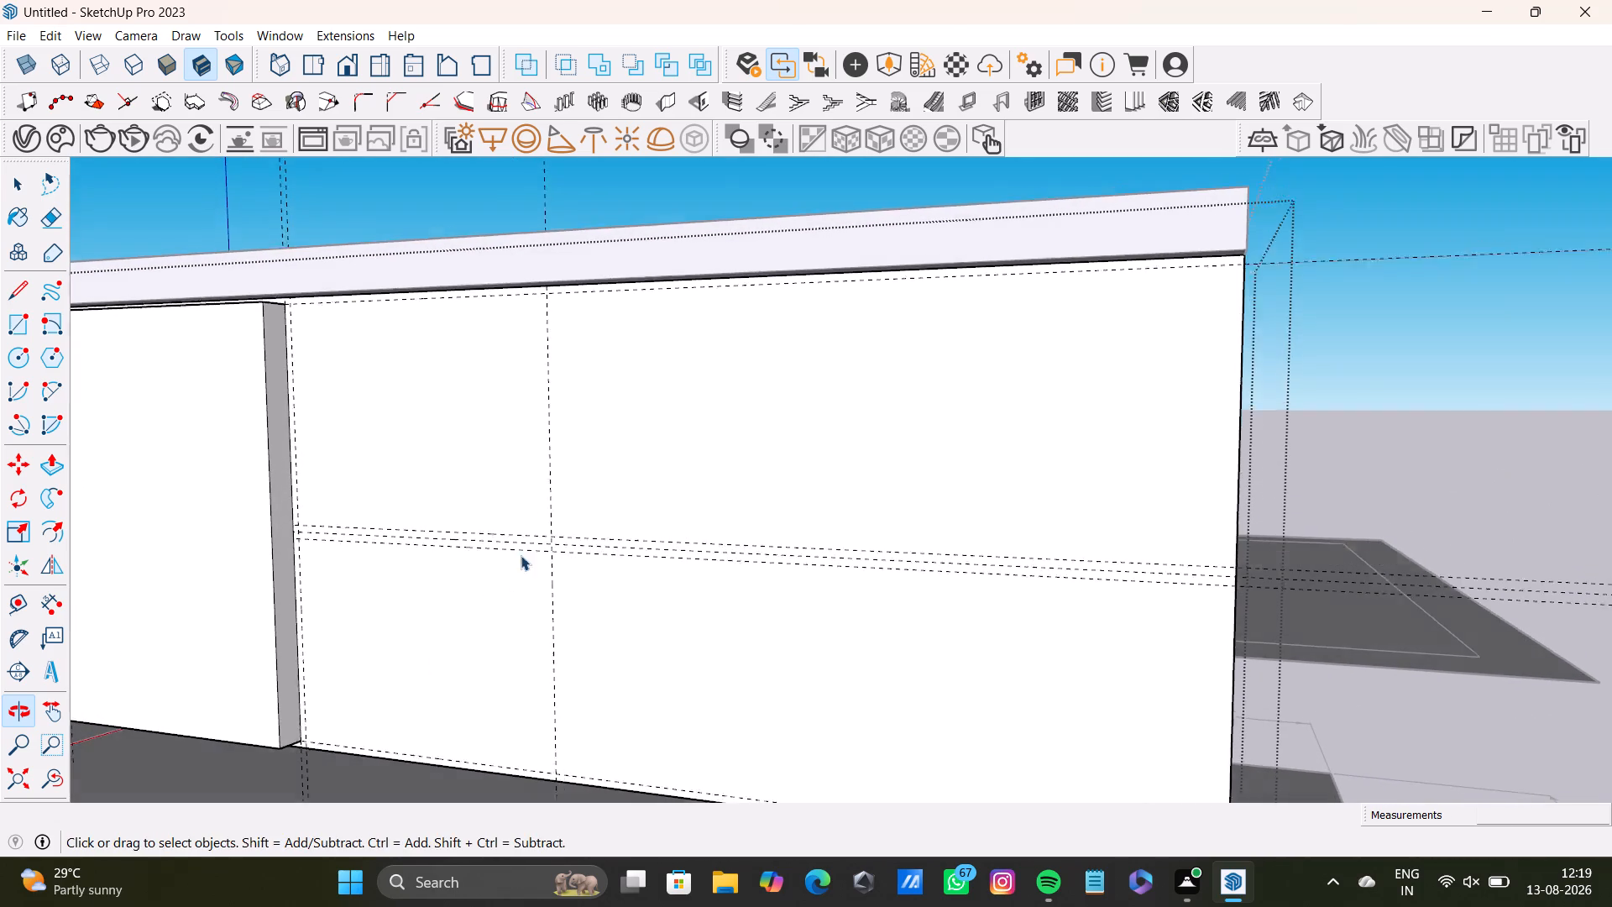
pyautogui.click(500, 529)
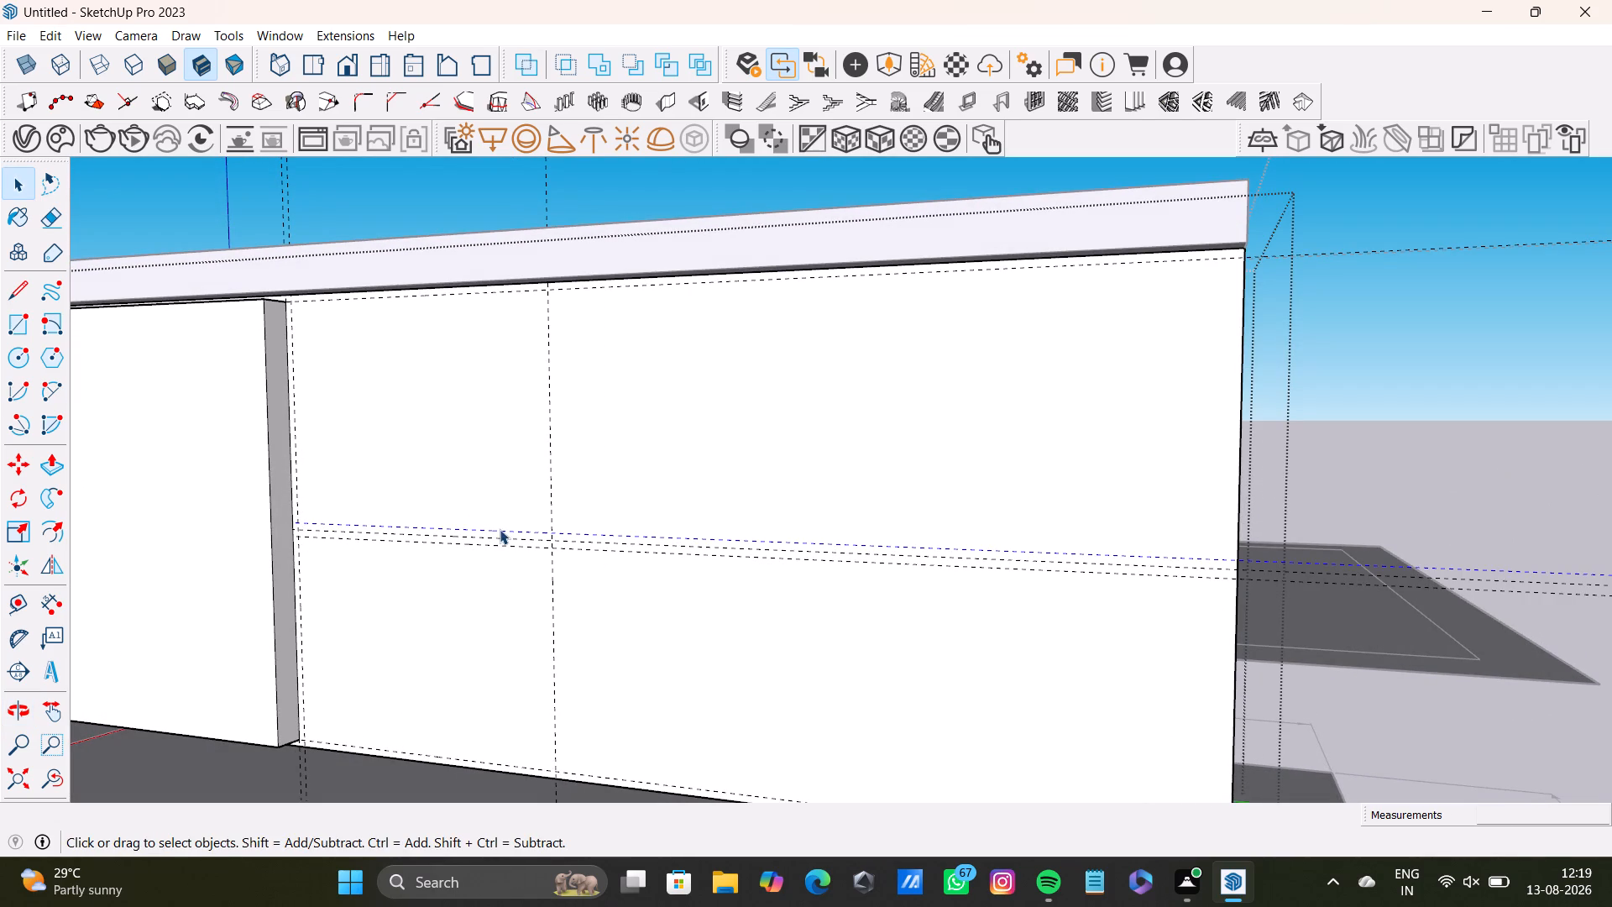
pyautogui.press('Delete')
pyautogui.click(518, 537)
pyautogui.press('Delete')
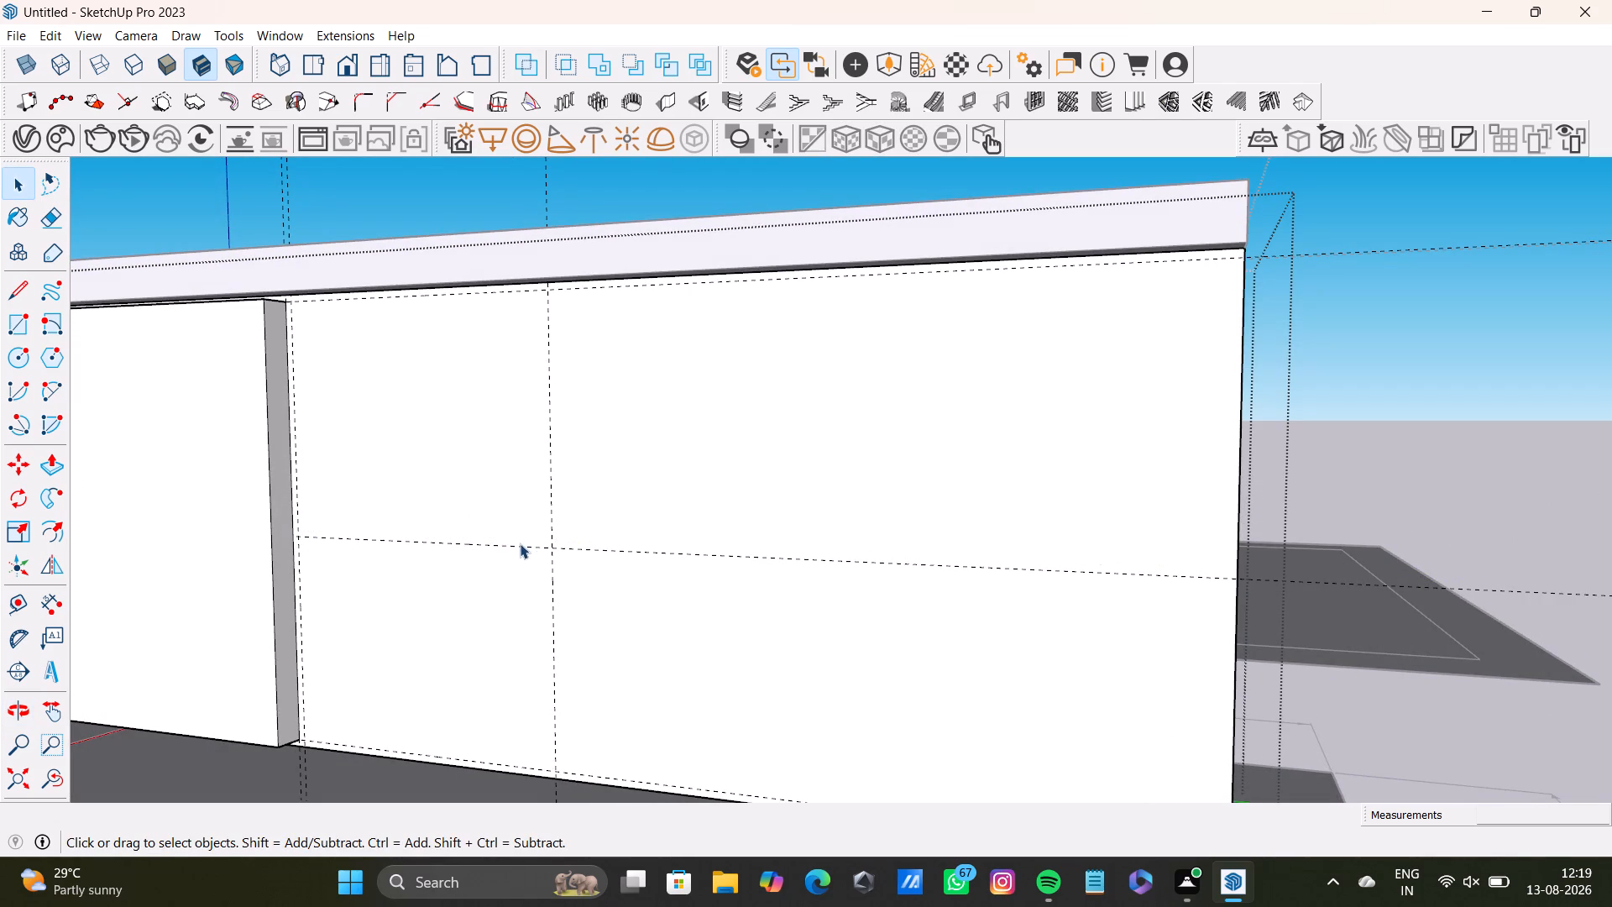
pyautogui.click(520, 543)
pyautogui.press('Delete')
pyautogui.hotkey('ctrl', 'z')
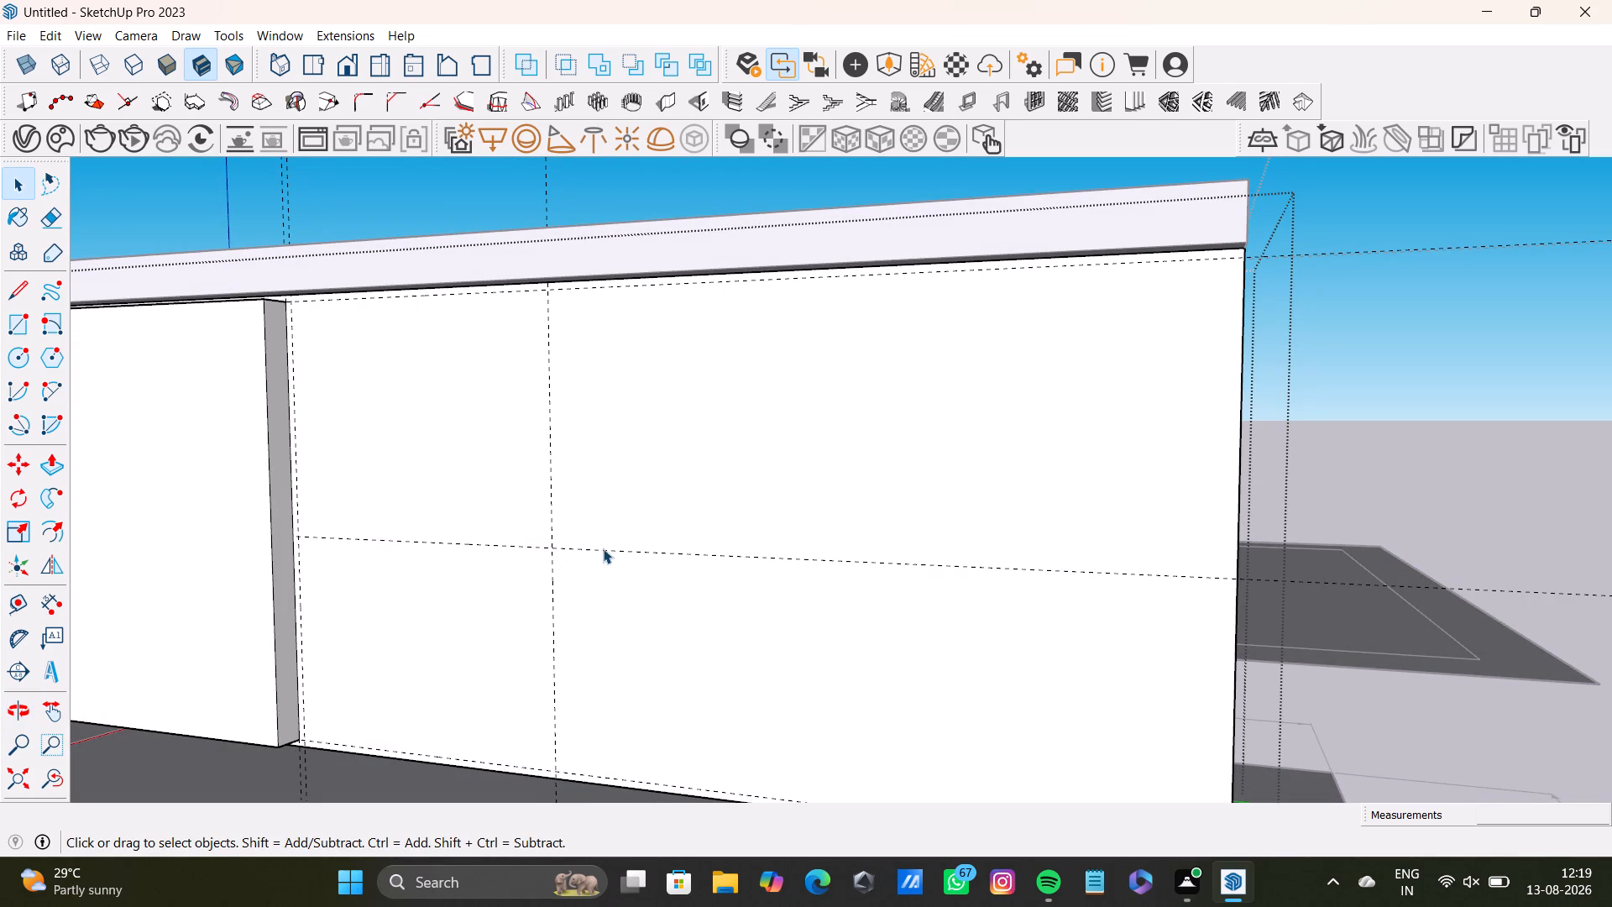
pyautogui.click(611, 546)
pyautogui.click(618, 552)
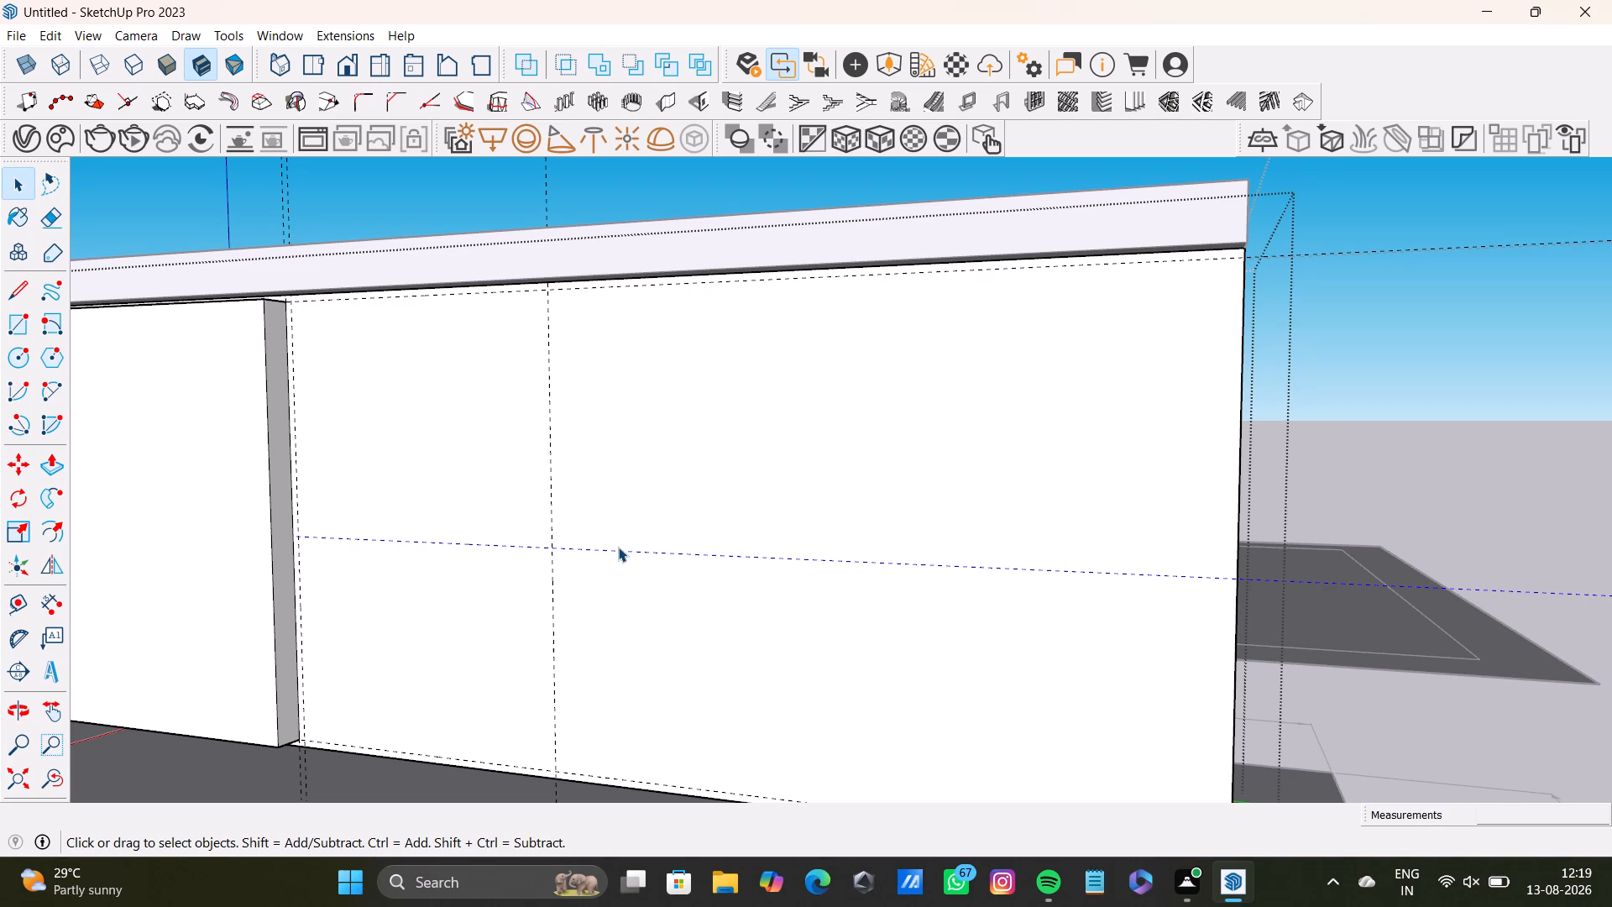
pyautogui.press('Delete')
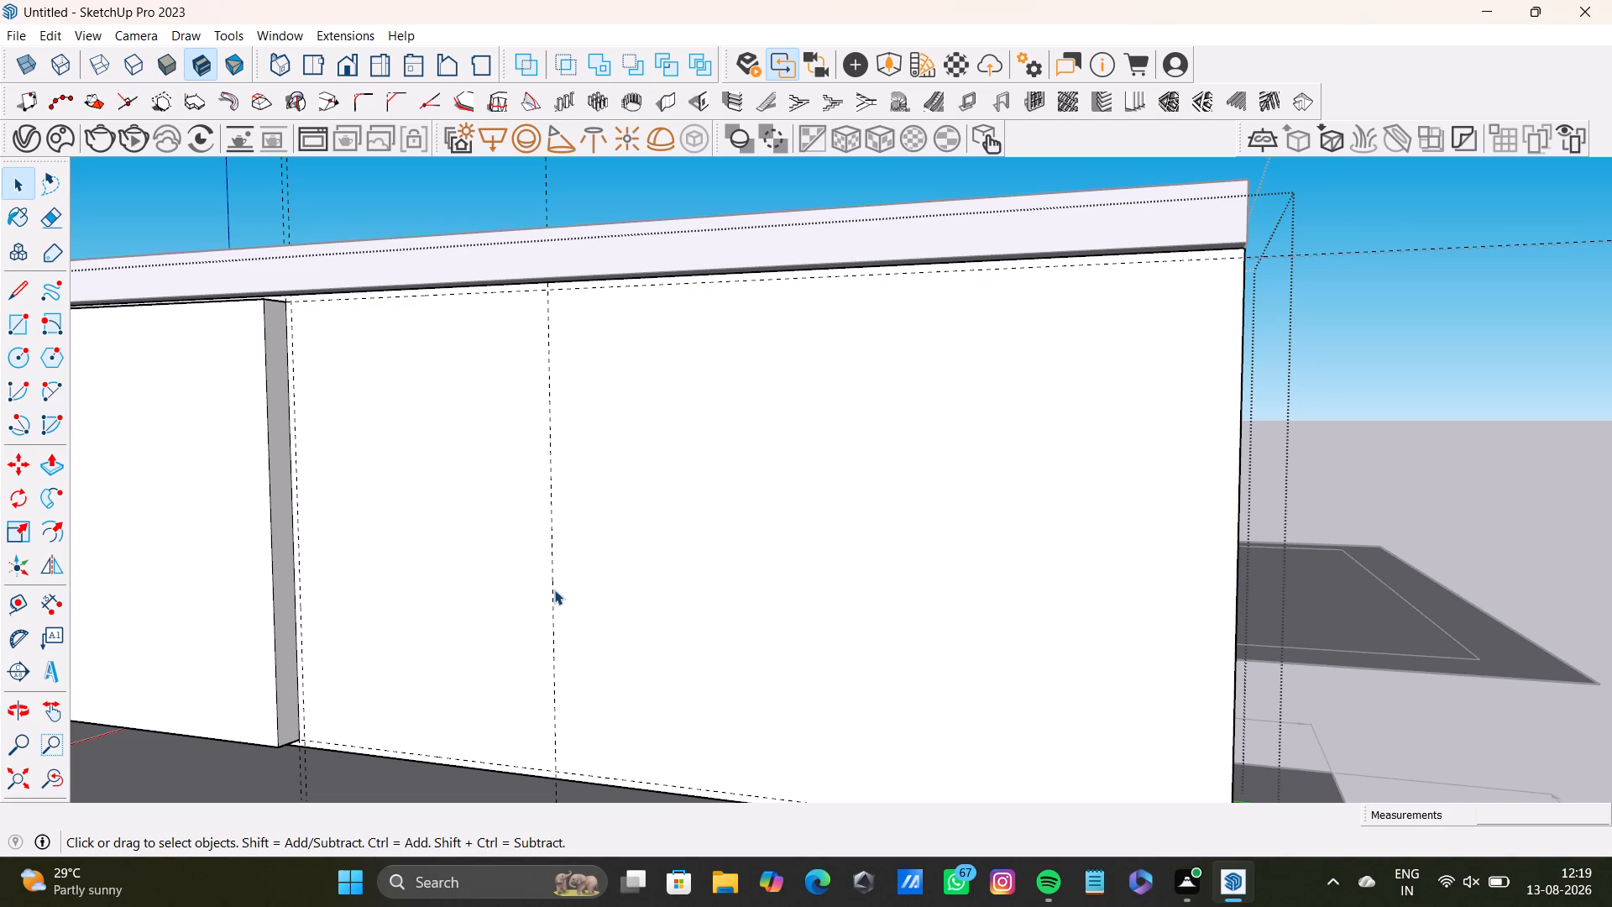
pyautogui.click(554, 590)
pyautogui.press('Delete')
# Exit the counter's nested group editing and return to the top level of the model.
pyautogui.scroll(-5, 552, 600)
pyautogui.moveTo(583, 601); pyautogui.dragTo(635, 590, button='middle')
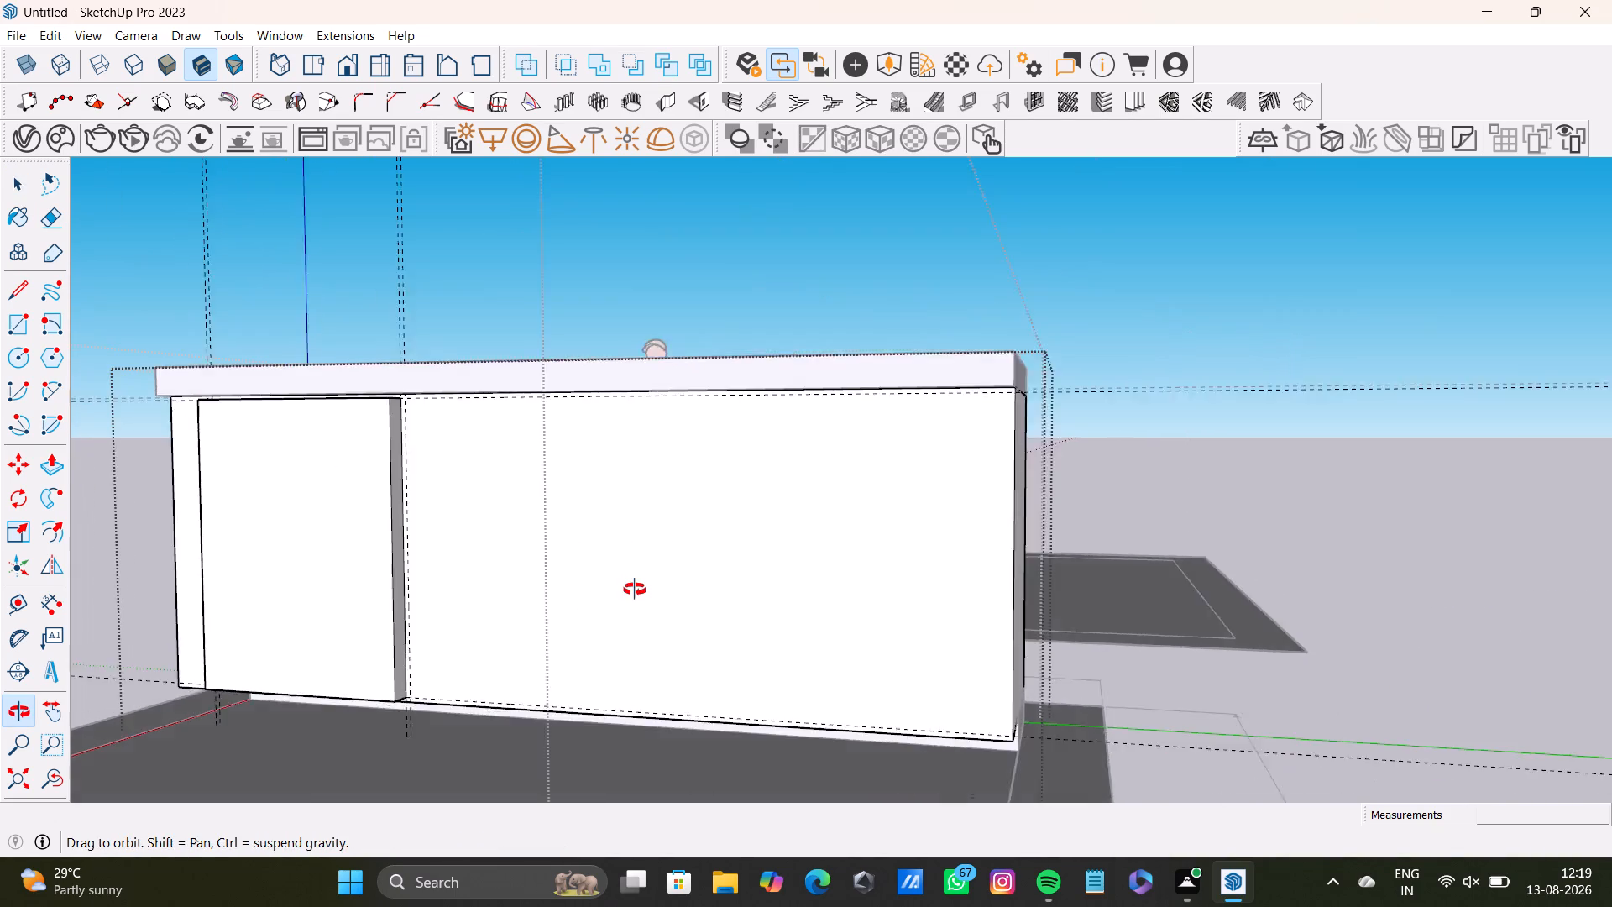
pyautogui.moveTo(635, 590); pyautogui.dragTo(647, 619, button='middle')
pyautogui.press('space')
pyautogui.click(1223, 593)
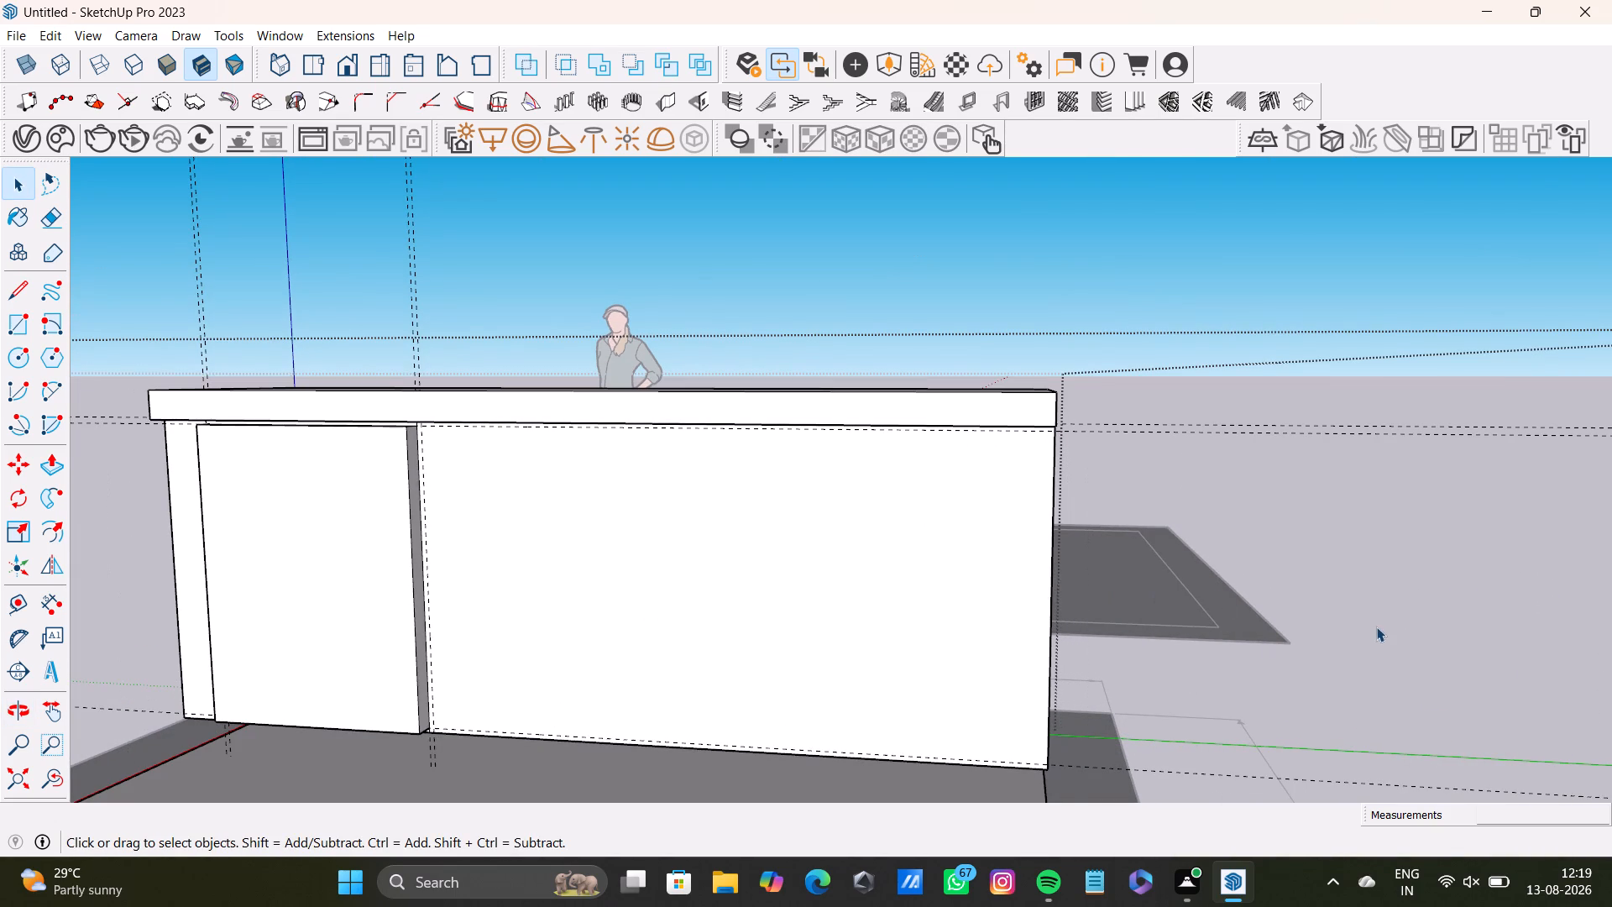
pyautogui.click(1376, 627)
pyautogui.click(1363, 676)
pyautogui.press('space')
pyautogui.click(1366, 664)
pyautogui.tripleClick(1374, 619)
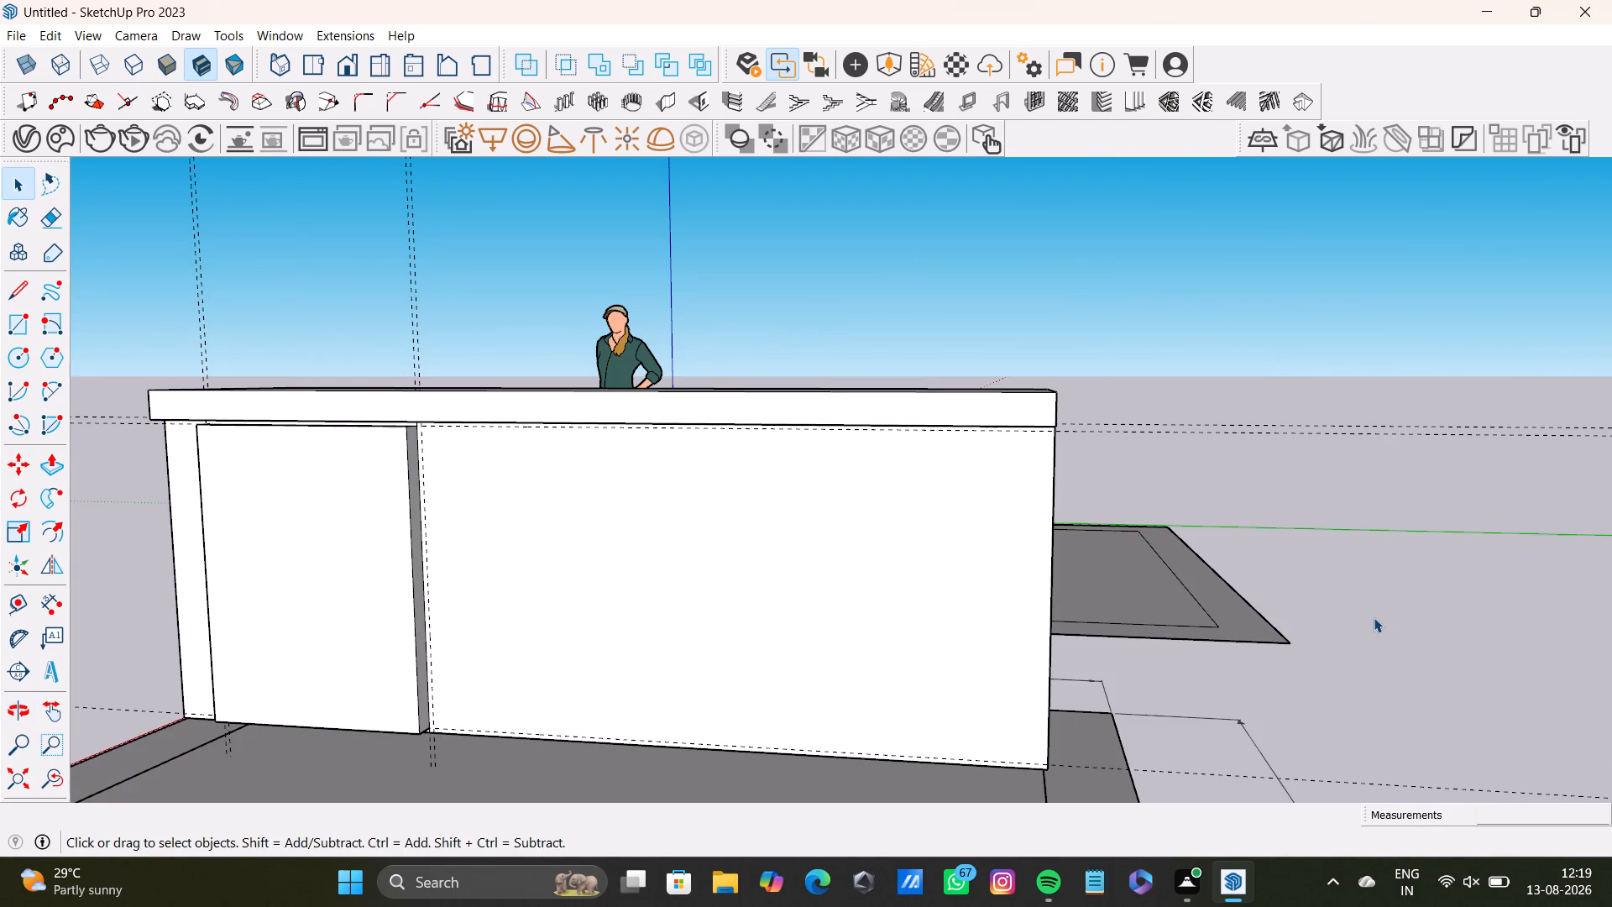
# Move the room's outer floor edge at the counter's far end outward by about 1' 8 1/4".
pyautogui.scroll(-3, 1323, 629)
pyautogui.moveTo(1294, 637); pyautogui.dragTo(1161, 473, button='middle')
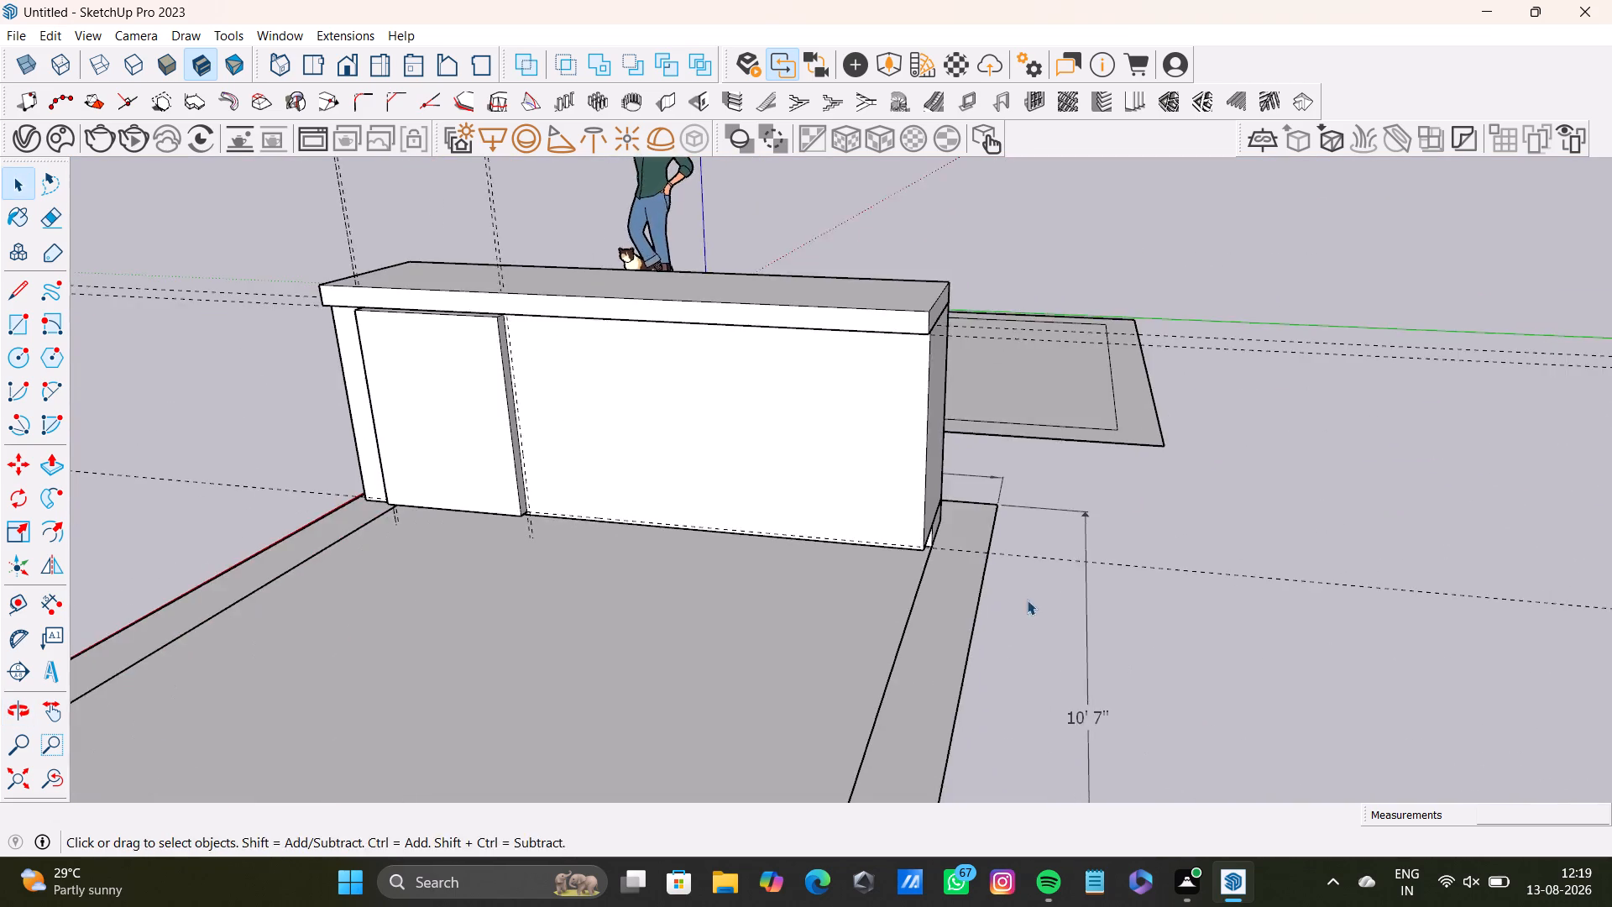
pyautogui.moveTo(1024, 605); pyautogui.dragTo(835, 632, button='middle')
pyautogui.scroll(5, 739, 529)
pyautogui.moveTo(768, 529); pyautogui.dragTo(693, 472, button='middle')
pyautogui.scroll(-4, 736, 544)
pyautogui.keyDown('shift'); pyautogui.moveTo(741, 545); pyautogui.dragTo(809, 433, button='middle'); pyautogui.keyUp('shift')
pyautogui.click(771, 453)
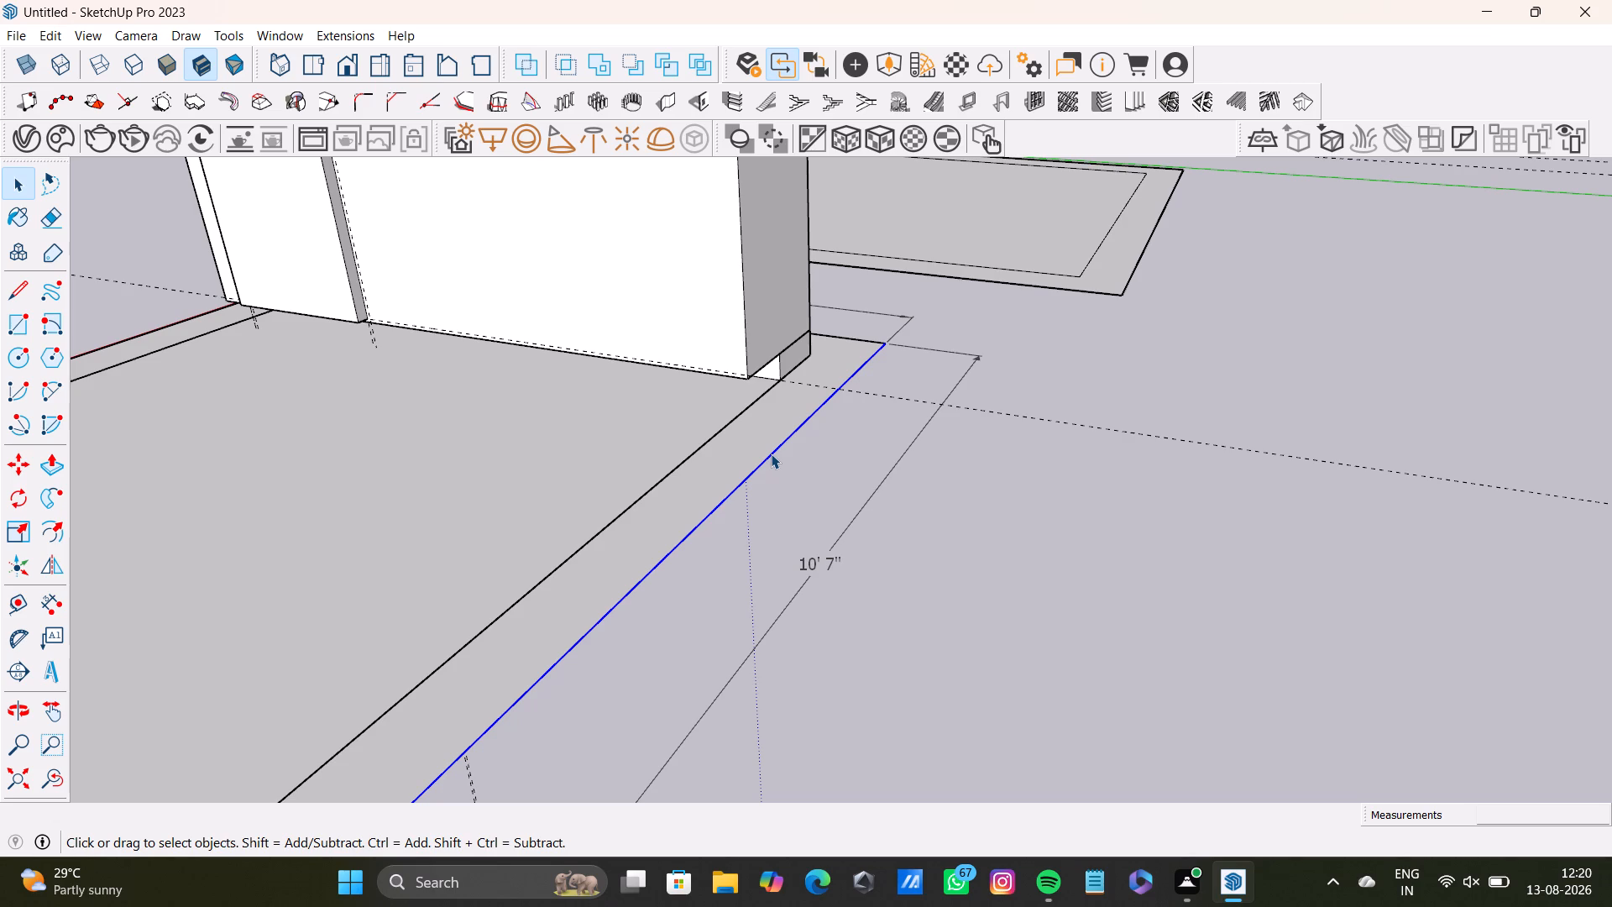
pyautogui.press('m')
pyautogui.click(771, 453)
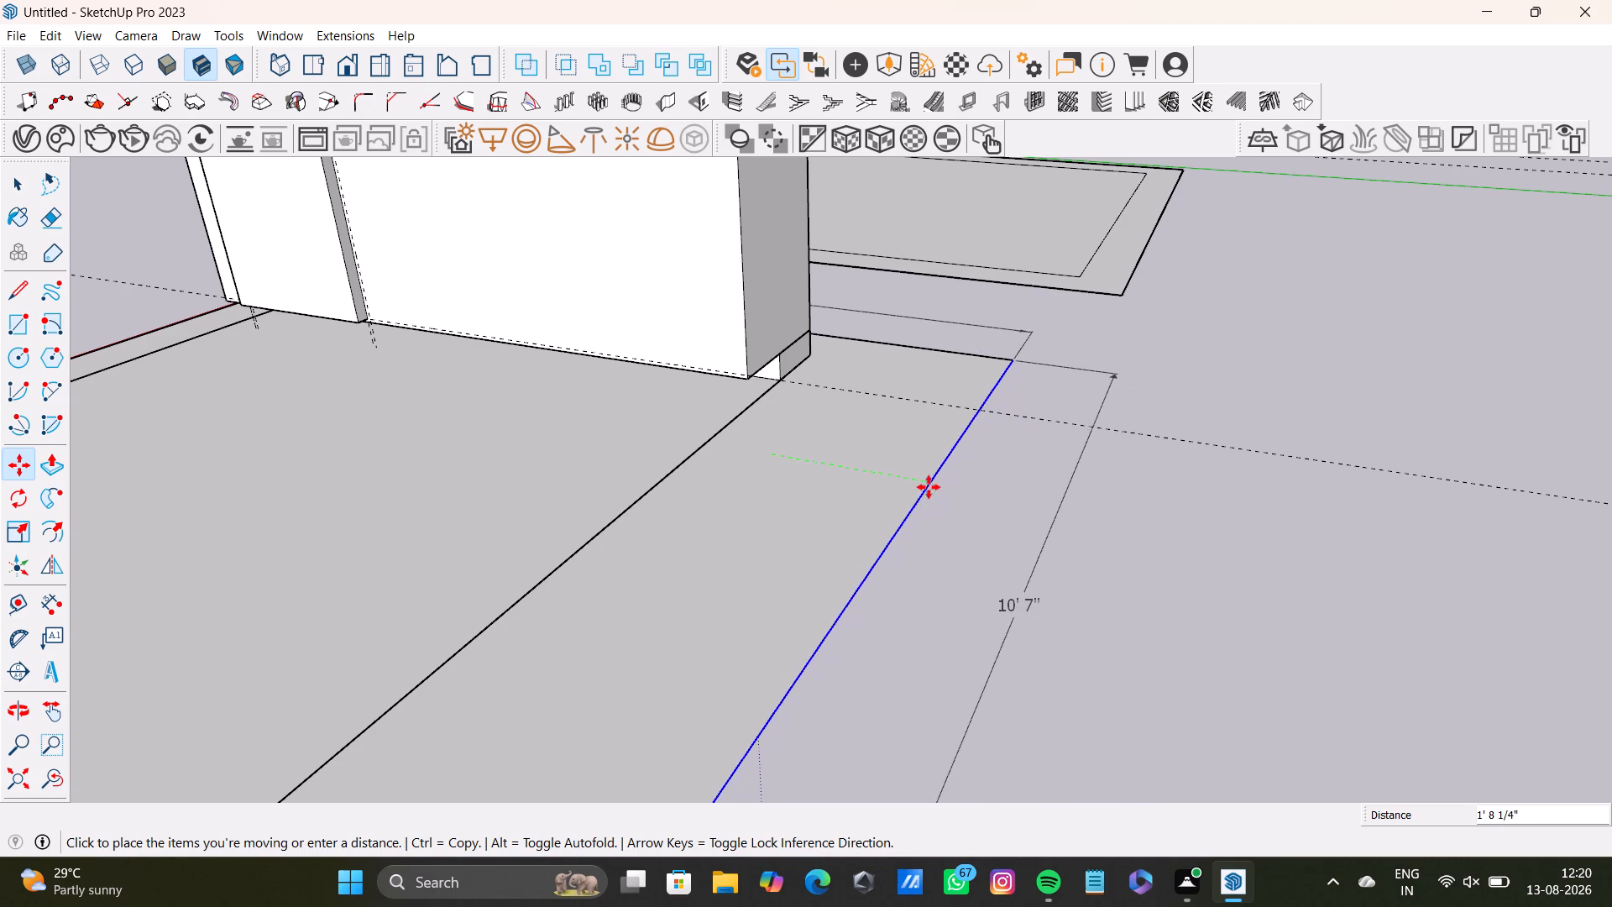
pyautogui.click(926, 485)
pyautogui.press('space')
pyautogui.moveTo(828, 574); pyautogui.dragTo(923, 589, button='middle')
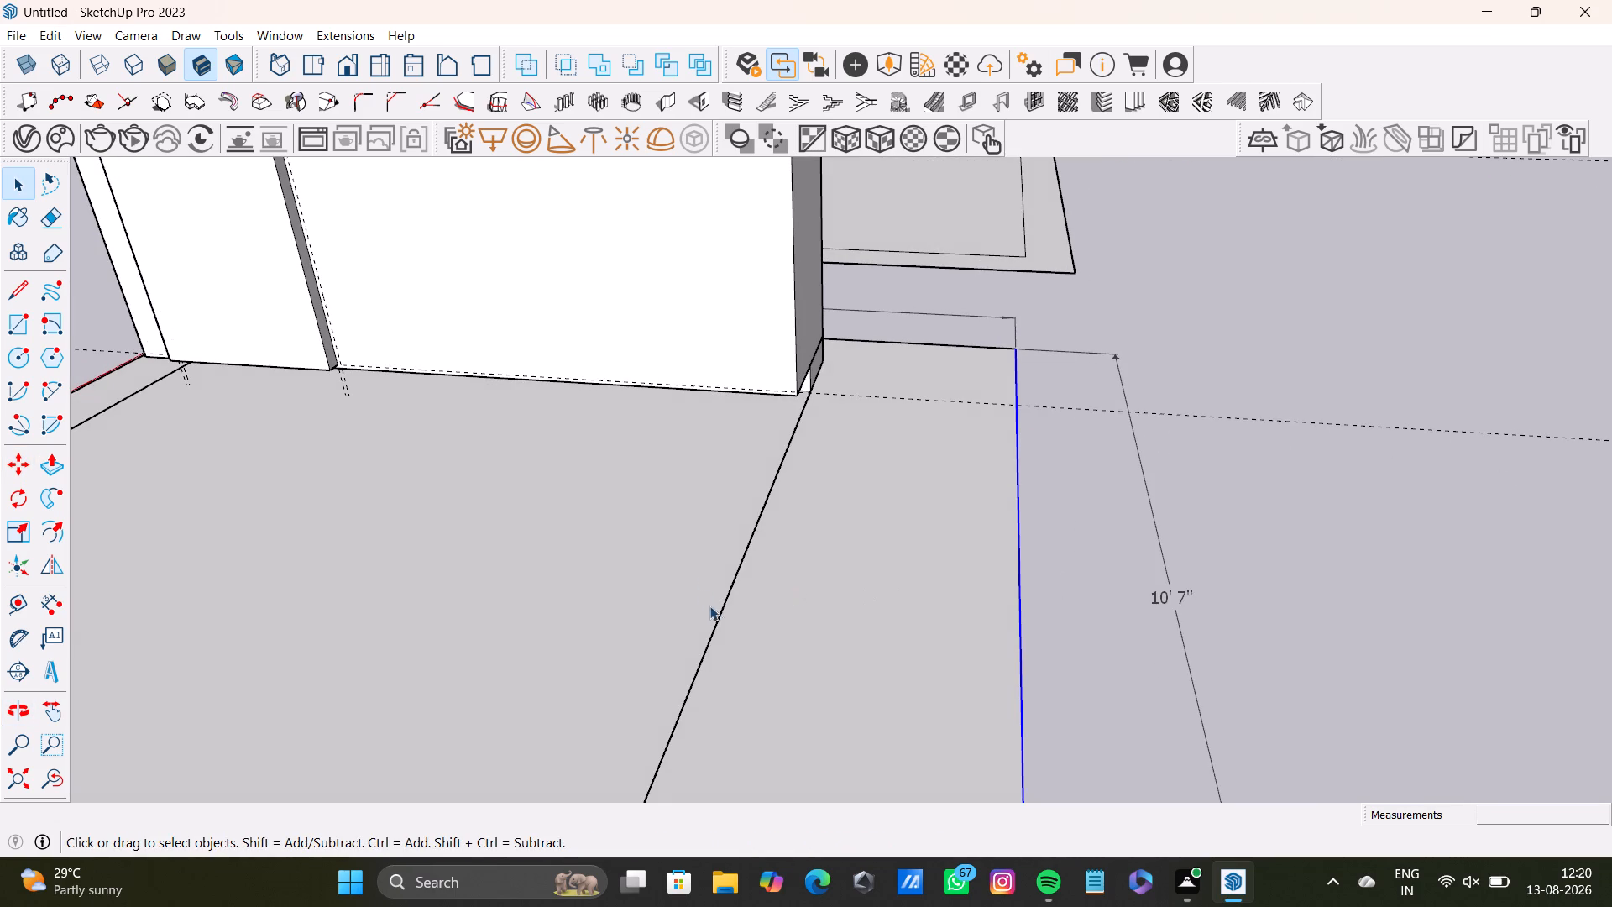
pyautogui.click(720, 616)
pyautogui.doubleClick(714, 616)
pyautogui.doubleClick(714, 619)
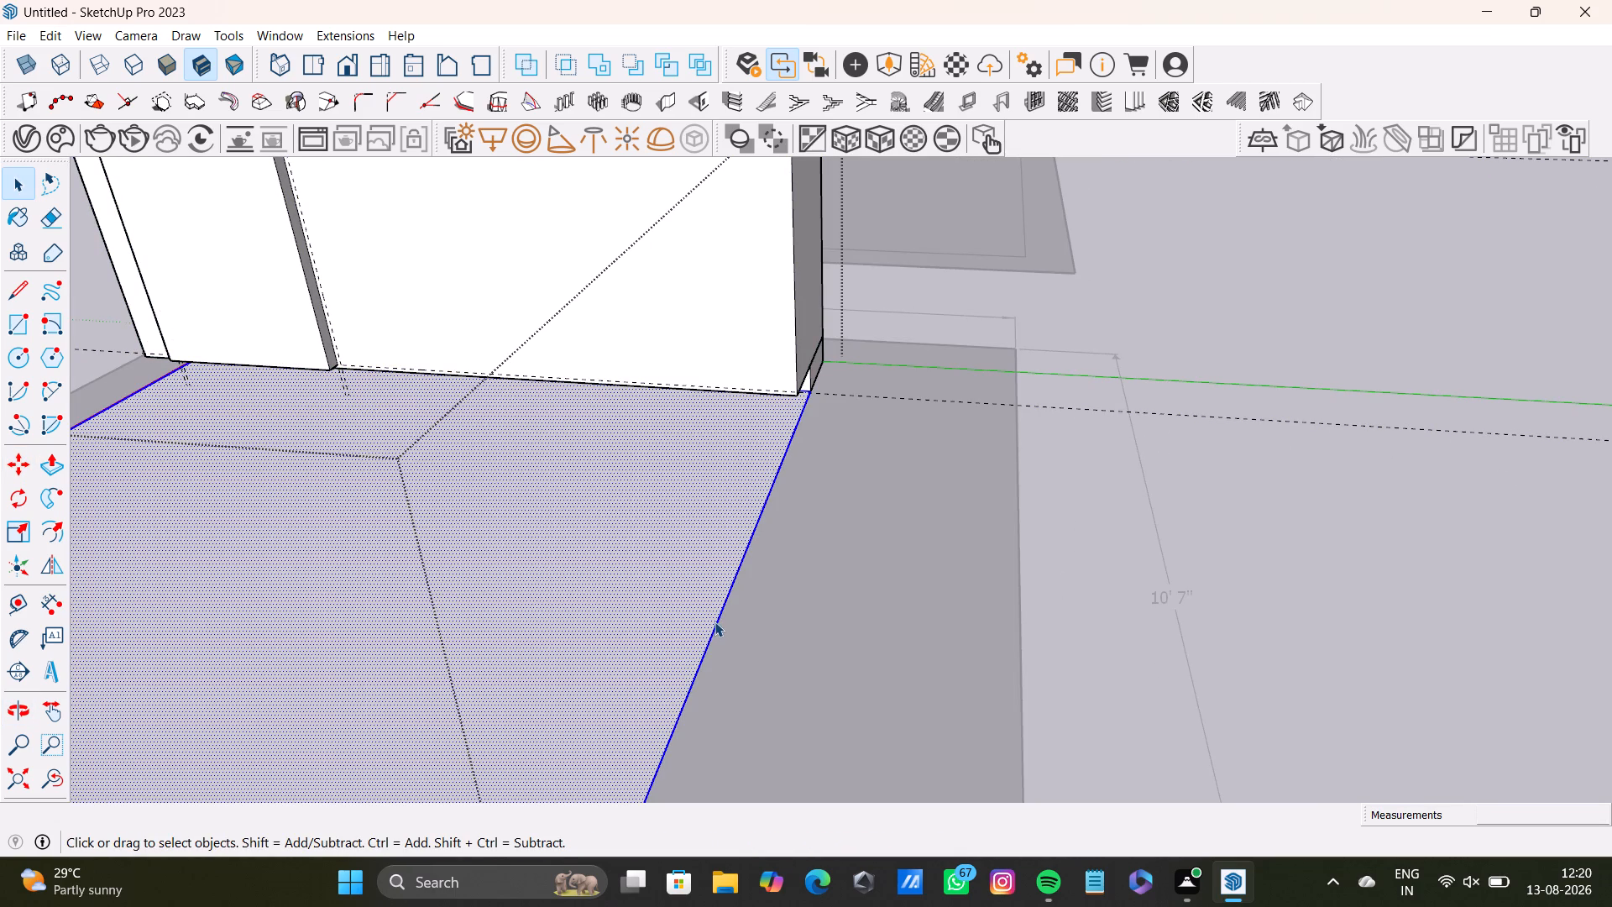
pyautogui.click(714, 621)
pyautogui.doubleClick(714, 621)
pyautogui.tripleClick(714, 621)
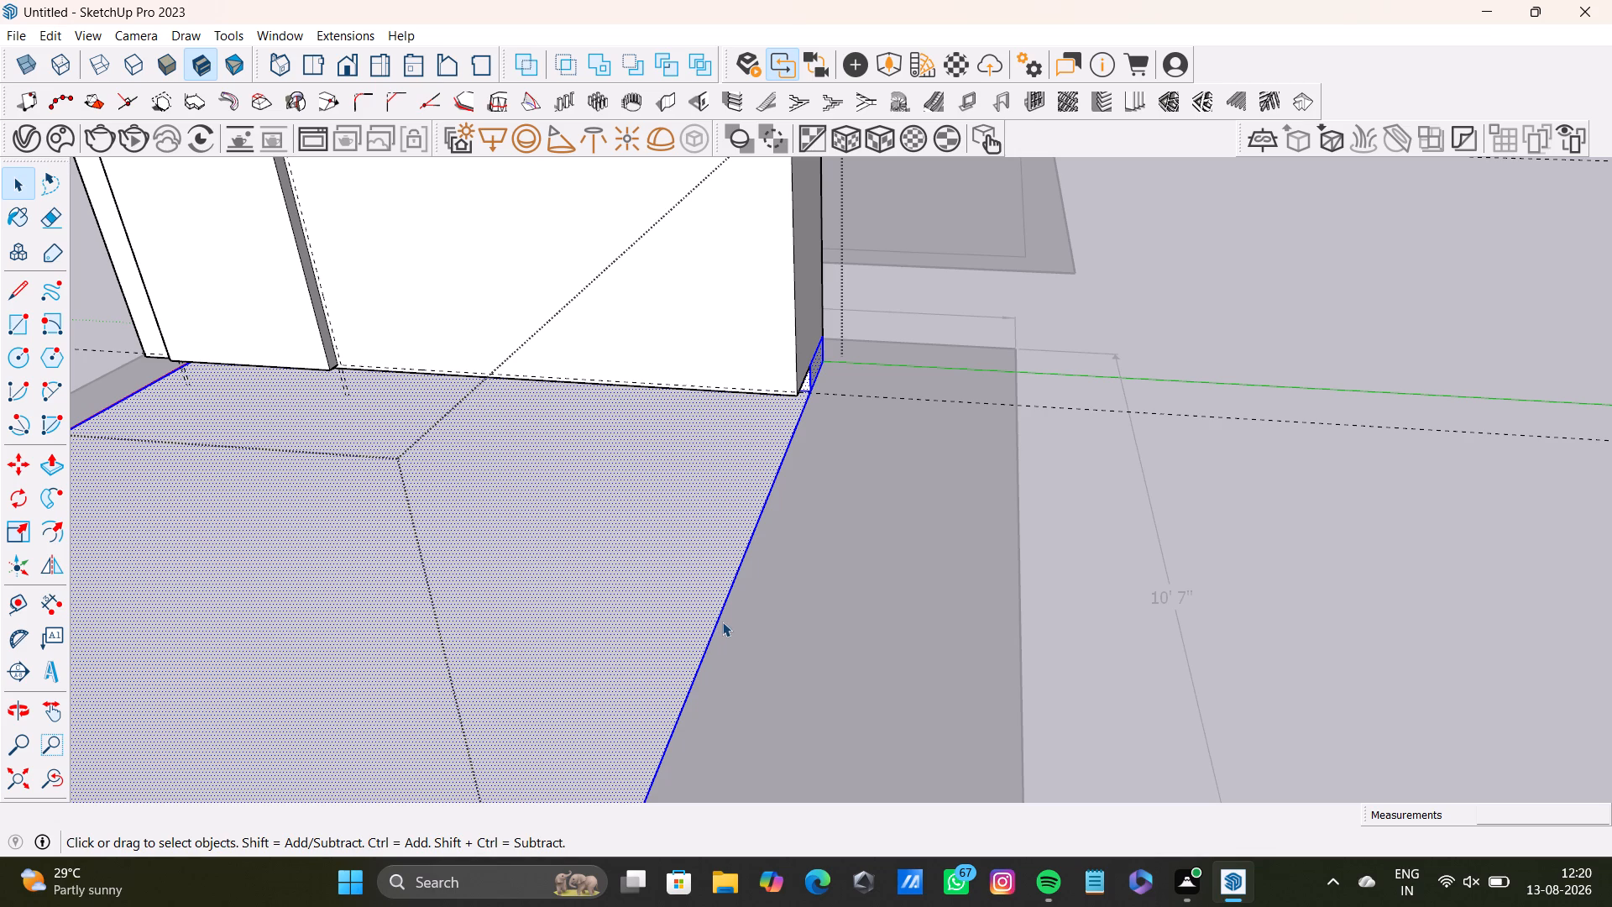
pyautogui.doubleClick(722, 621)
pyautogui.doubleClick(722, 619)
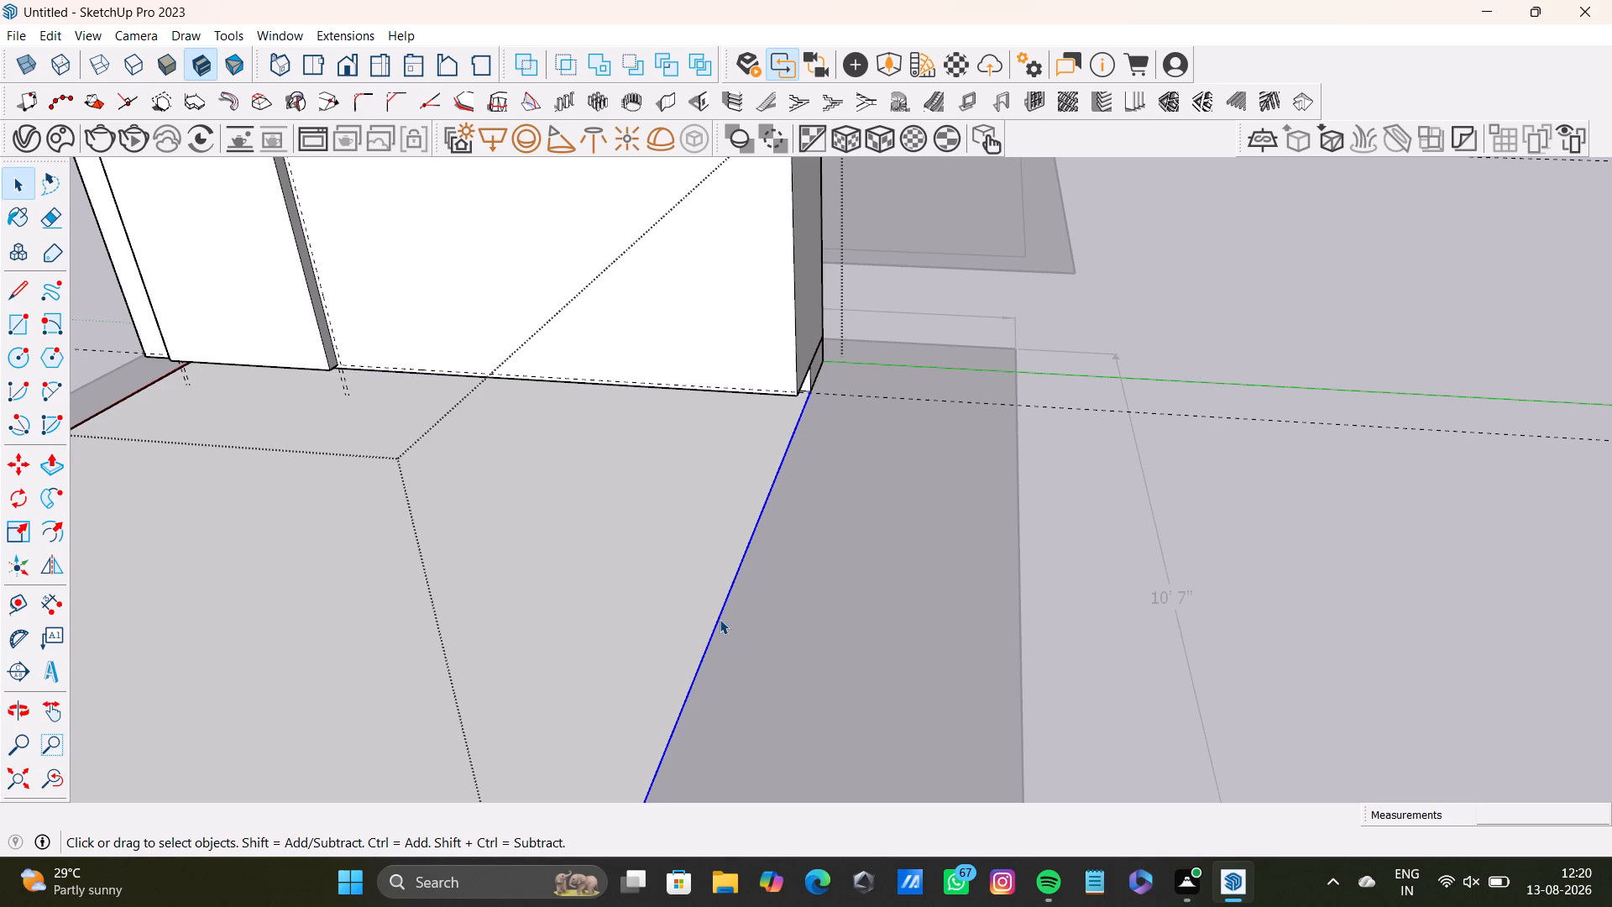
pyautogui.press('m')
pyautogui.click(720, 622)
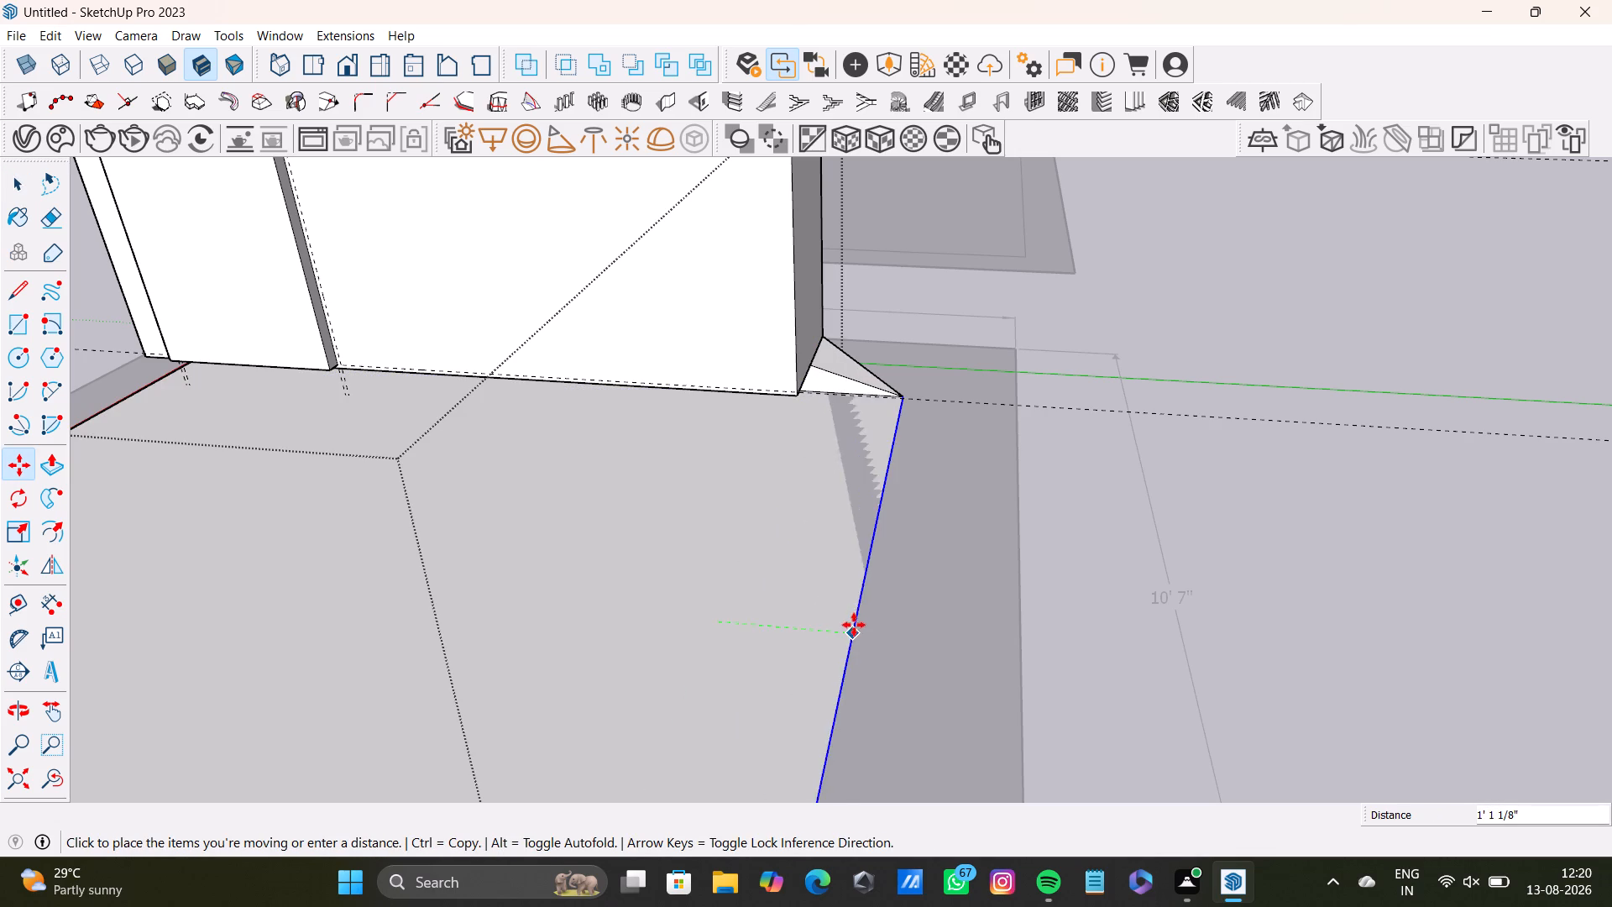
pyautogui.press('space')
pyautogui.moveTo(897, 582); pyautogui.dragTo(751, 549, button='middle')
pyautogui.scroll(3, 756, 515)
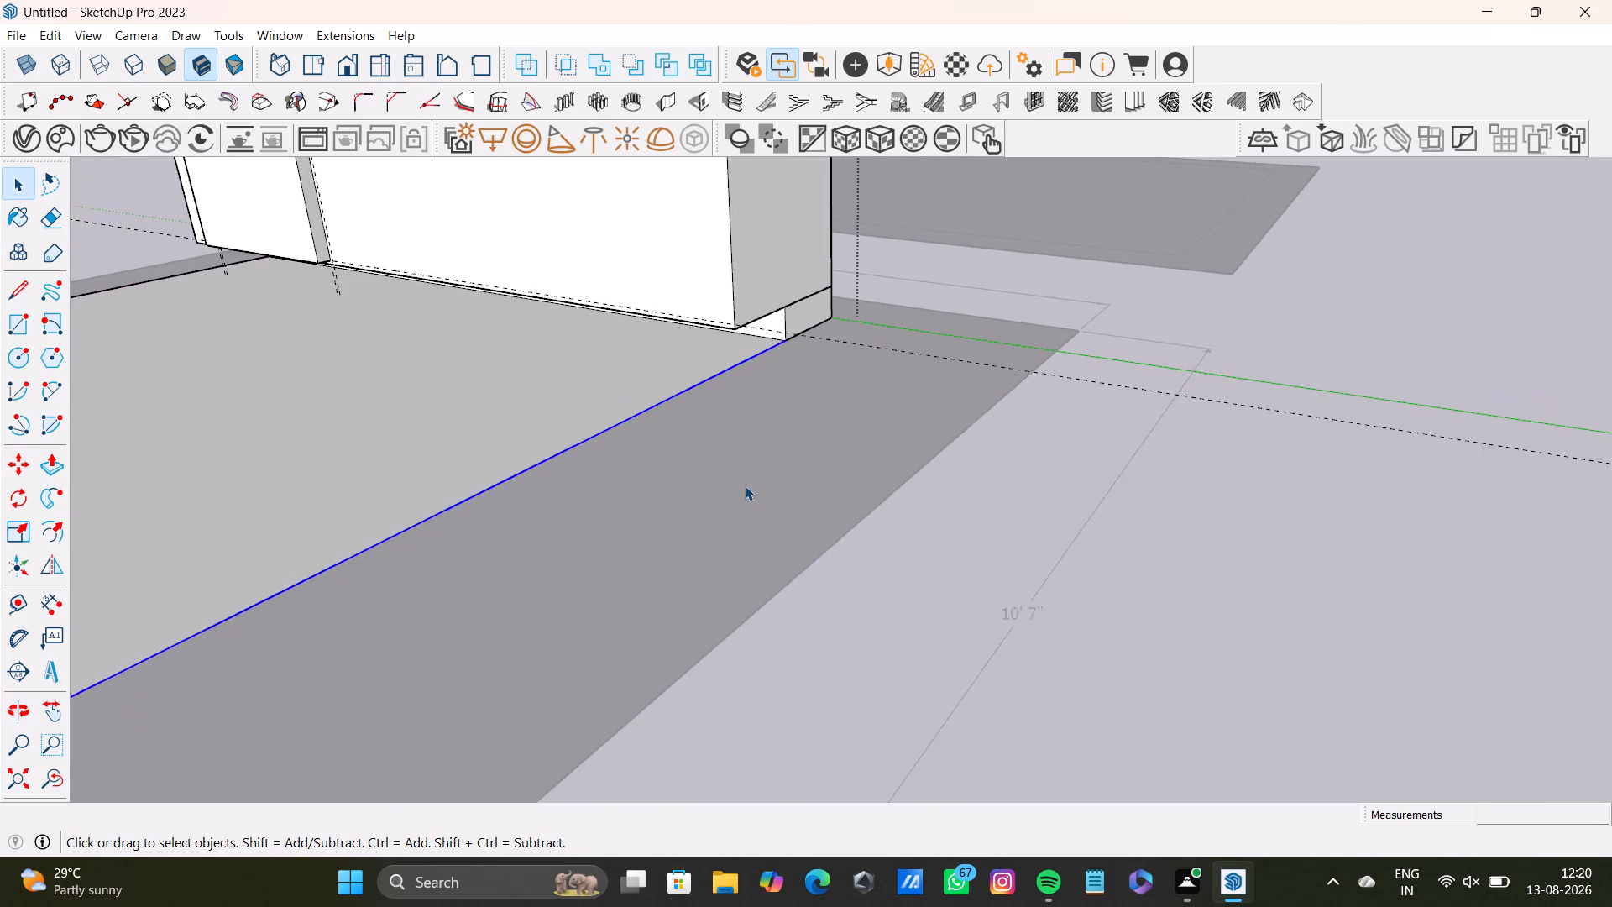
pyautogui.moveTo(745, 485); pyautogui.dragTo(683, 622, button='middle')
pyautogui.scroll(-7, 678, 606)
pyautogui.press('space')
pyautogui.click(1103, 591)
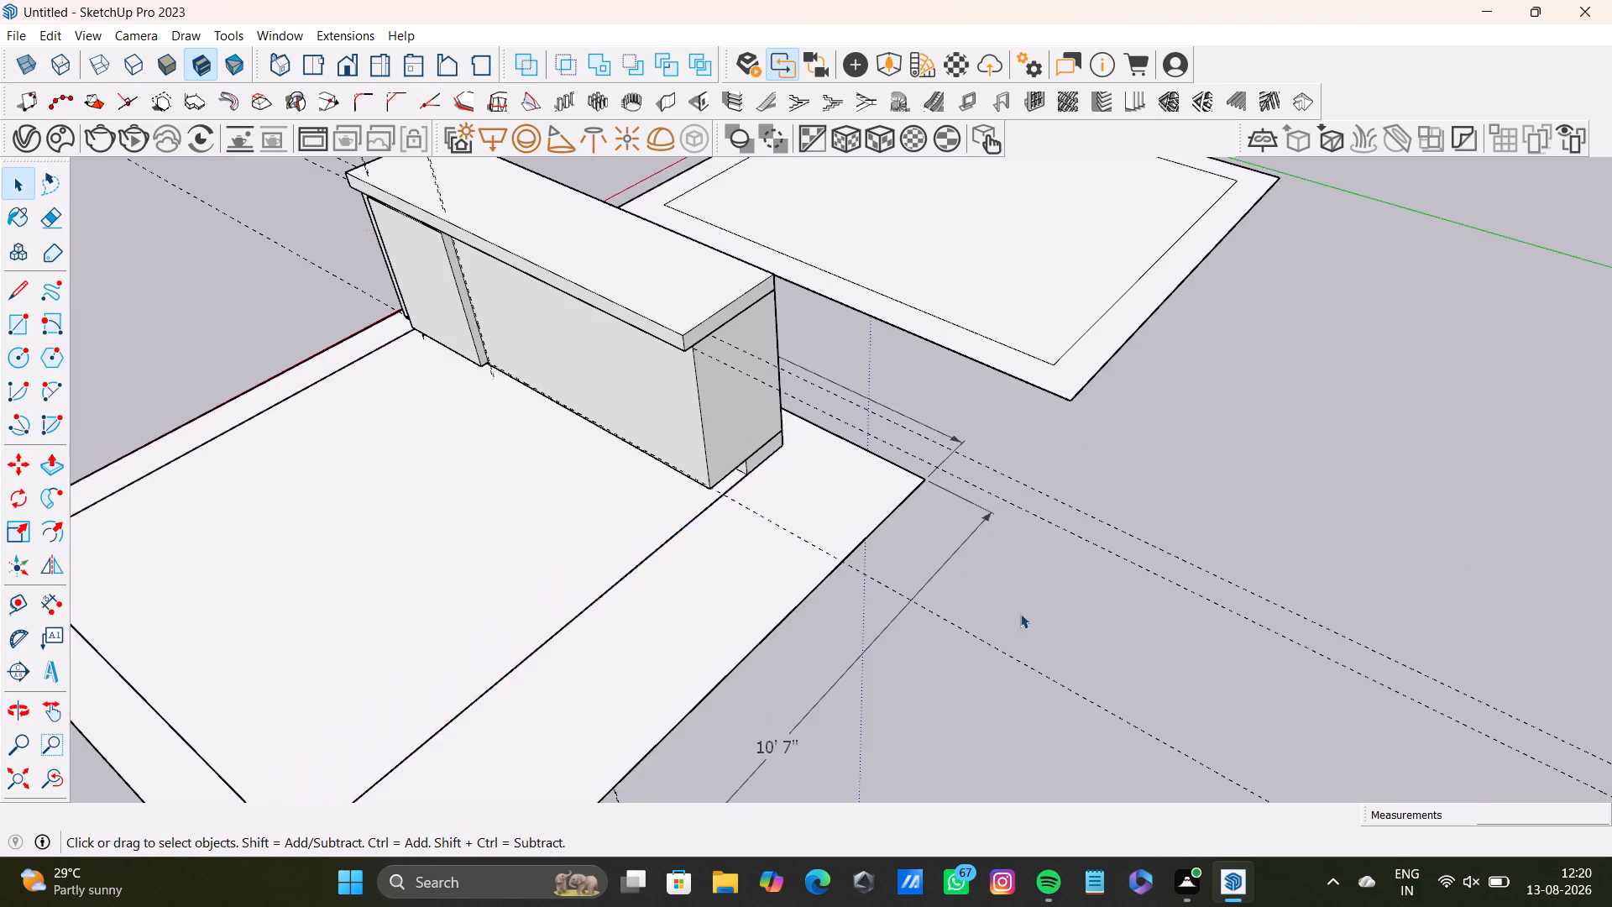
# Delete the counter group's inner floor edge at the counter's far end and exit group editing.
pyautogui.scroll(-3, 883, 680)
pyautogui.moveTo(875, 685); pyautogui.dragTo(1057, 599, button='middle')
pyautogui.scroll(3, 871, 584)
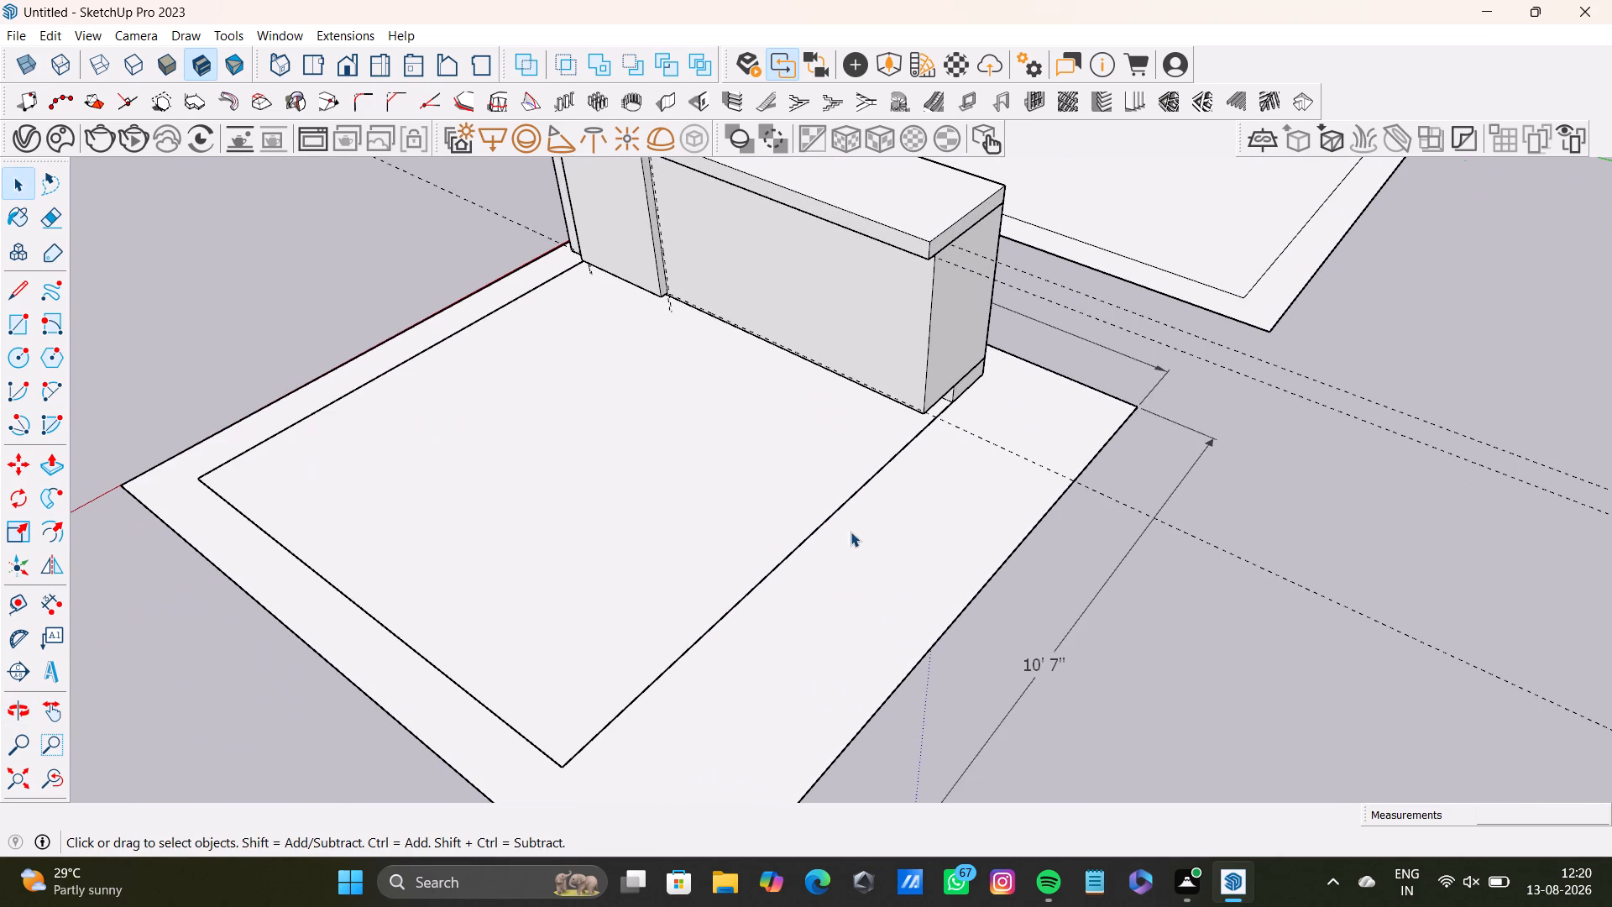
pyautogui.click(847, 500)
pyautogui.click(850, 499)
pyautogui.click(850, 504)
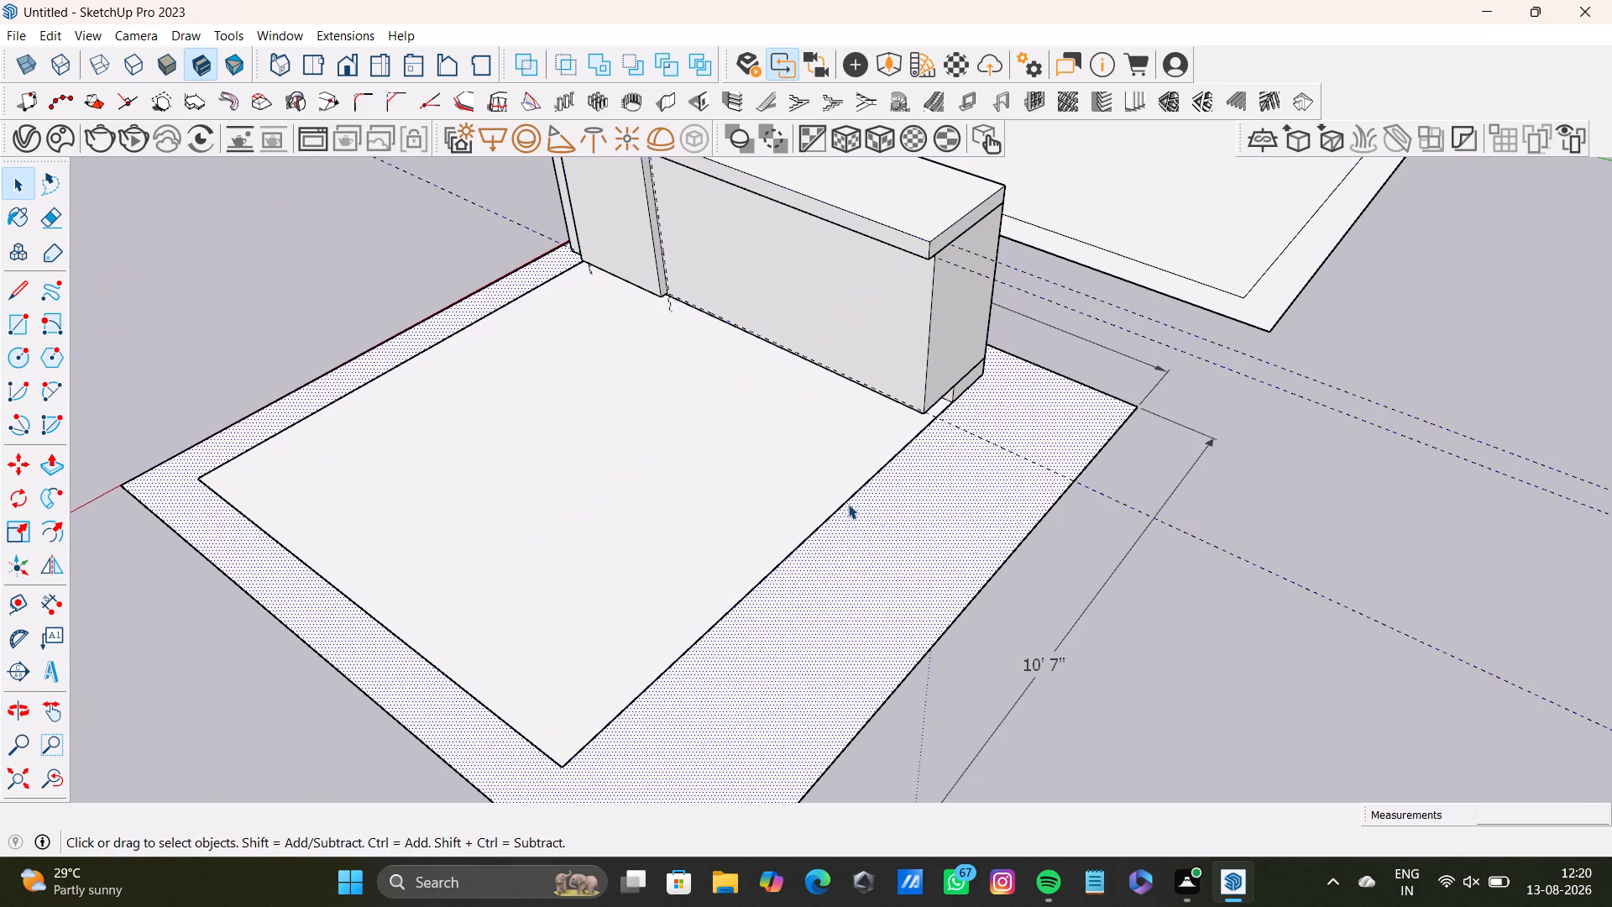
pyautogui.click(845, 503)
pyautogui.click(845, 503)
pyautogui.click(844, 507)
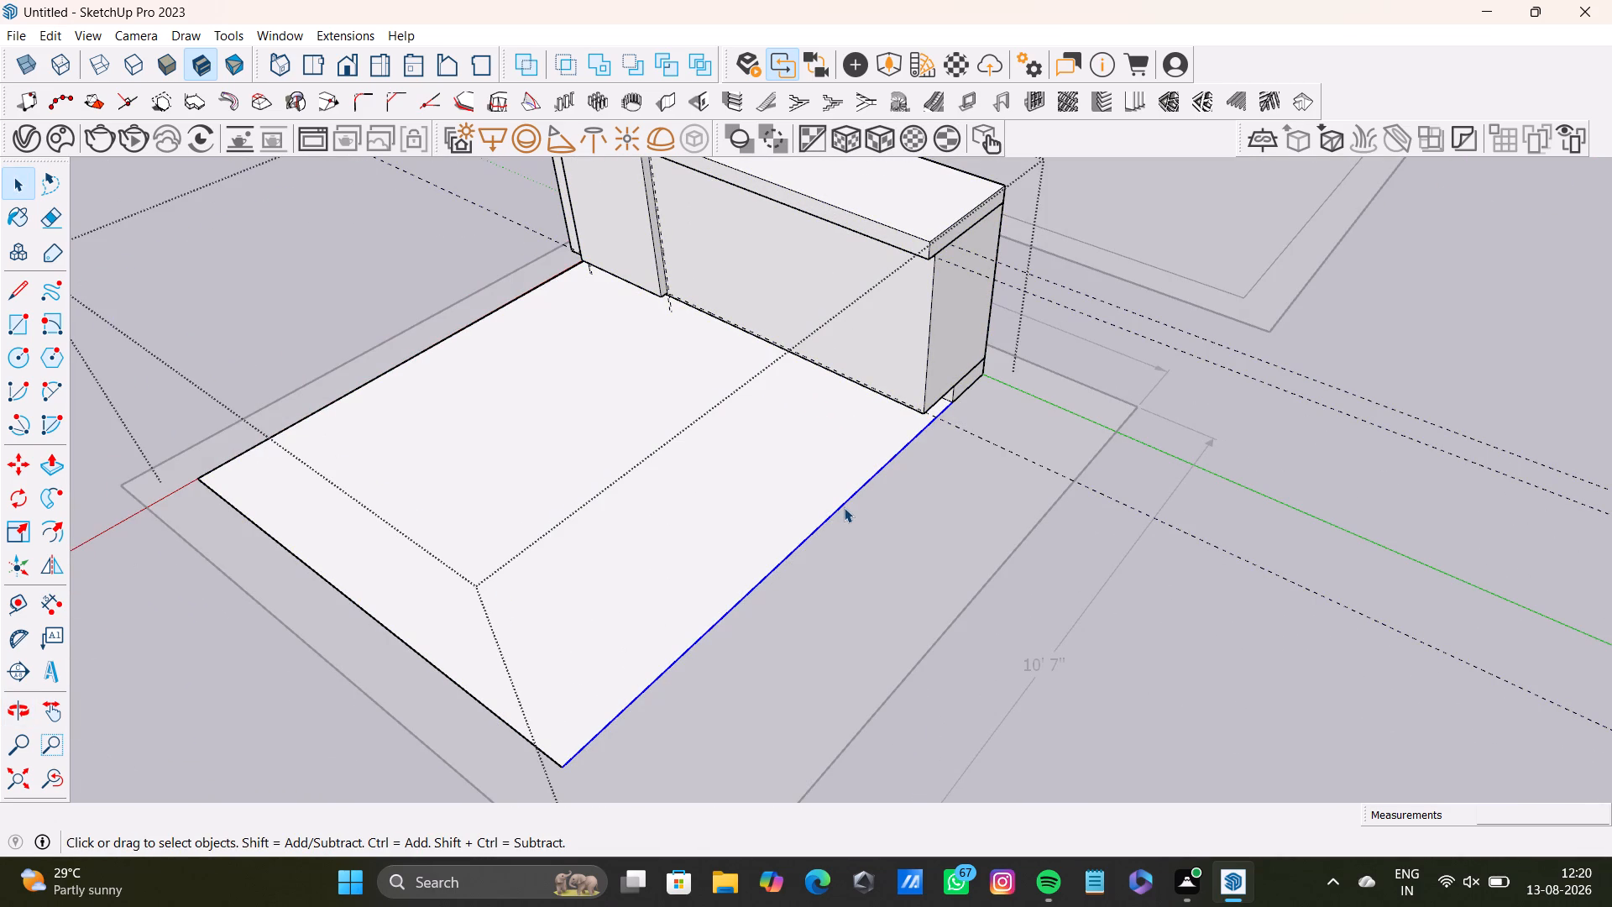
pyautogui.press('Delete')
pyautogui.scroll(-3, 680, 576)
pyautogui.press('space')
pyautogui.press('space')
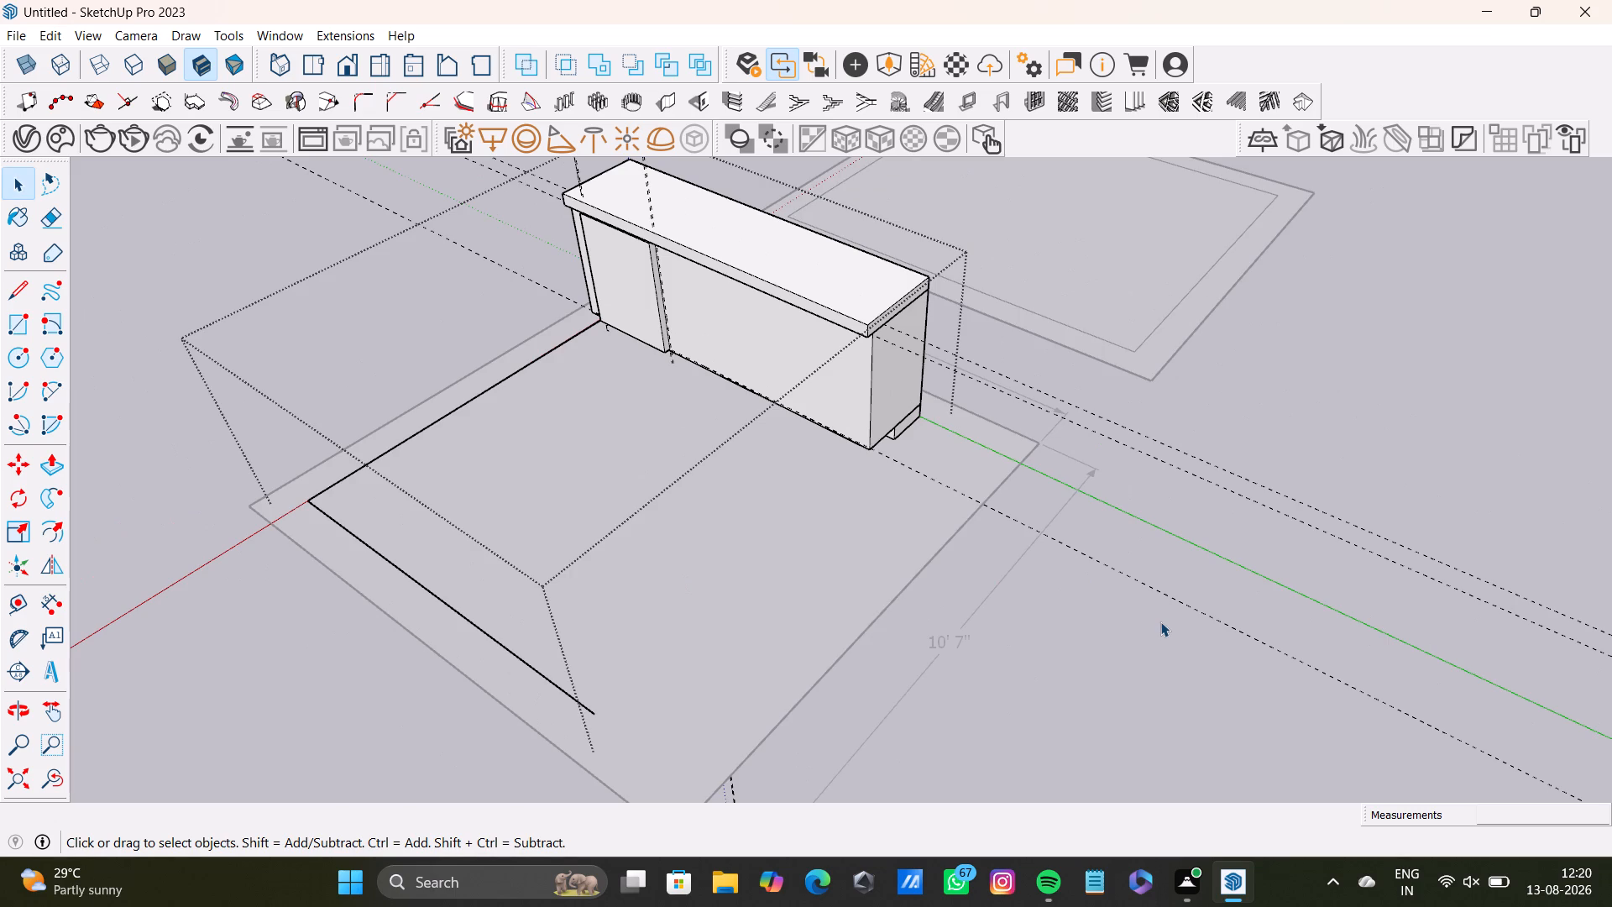
pyautogui.click(1159, 617)
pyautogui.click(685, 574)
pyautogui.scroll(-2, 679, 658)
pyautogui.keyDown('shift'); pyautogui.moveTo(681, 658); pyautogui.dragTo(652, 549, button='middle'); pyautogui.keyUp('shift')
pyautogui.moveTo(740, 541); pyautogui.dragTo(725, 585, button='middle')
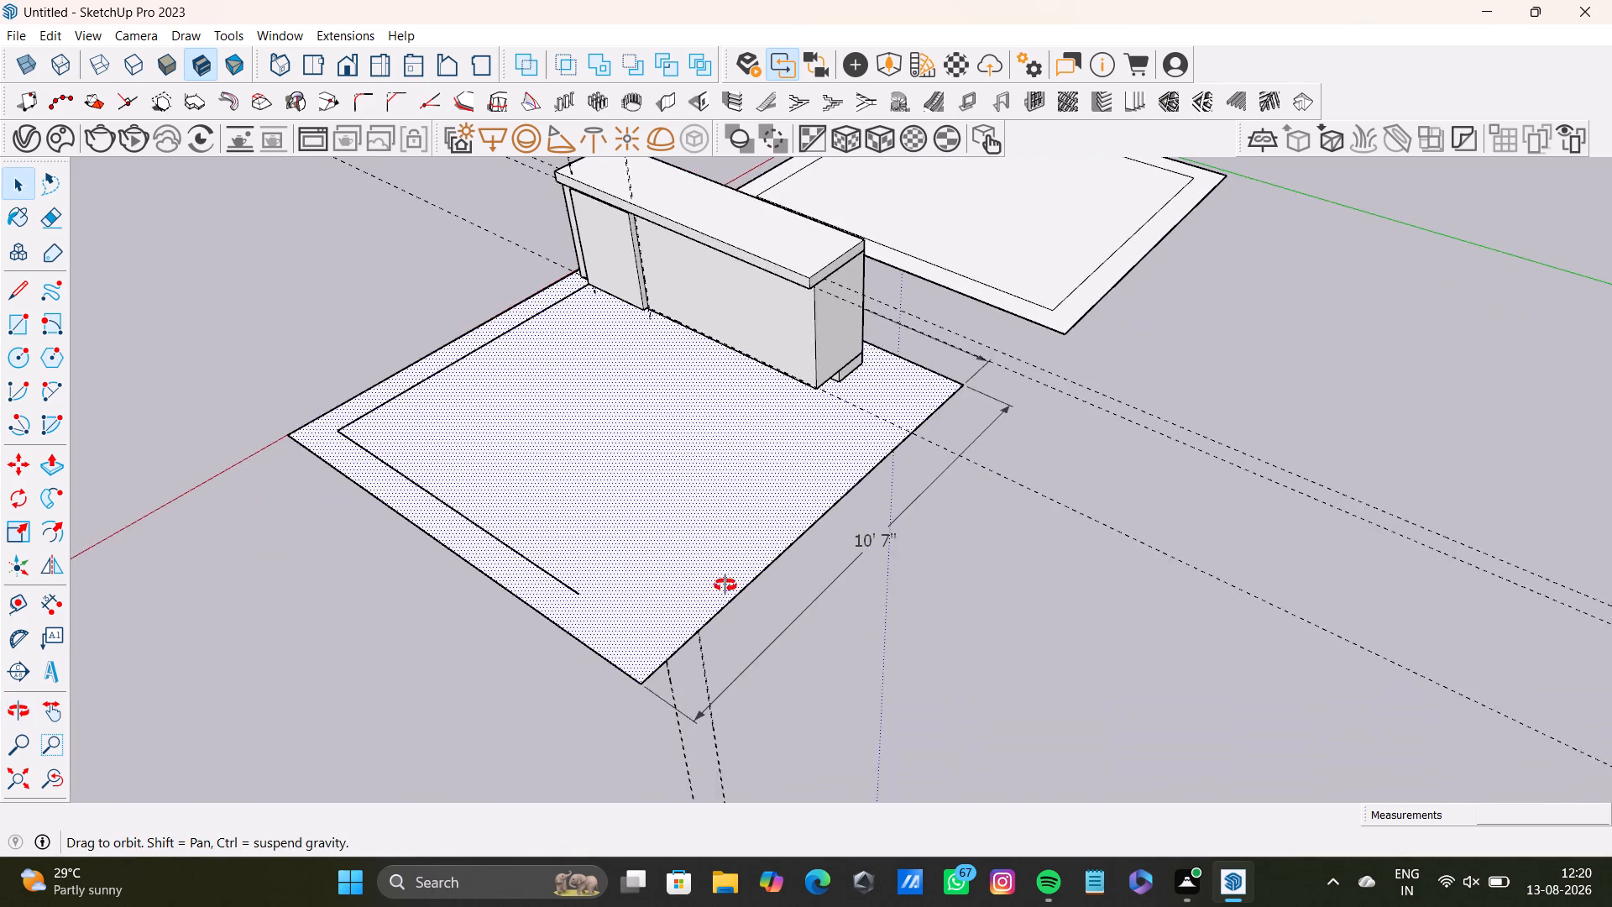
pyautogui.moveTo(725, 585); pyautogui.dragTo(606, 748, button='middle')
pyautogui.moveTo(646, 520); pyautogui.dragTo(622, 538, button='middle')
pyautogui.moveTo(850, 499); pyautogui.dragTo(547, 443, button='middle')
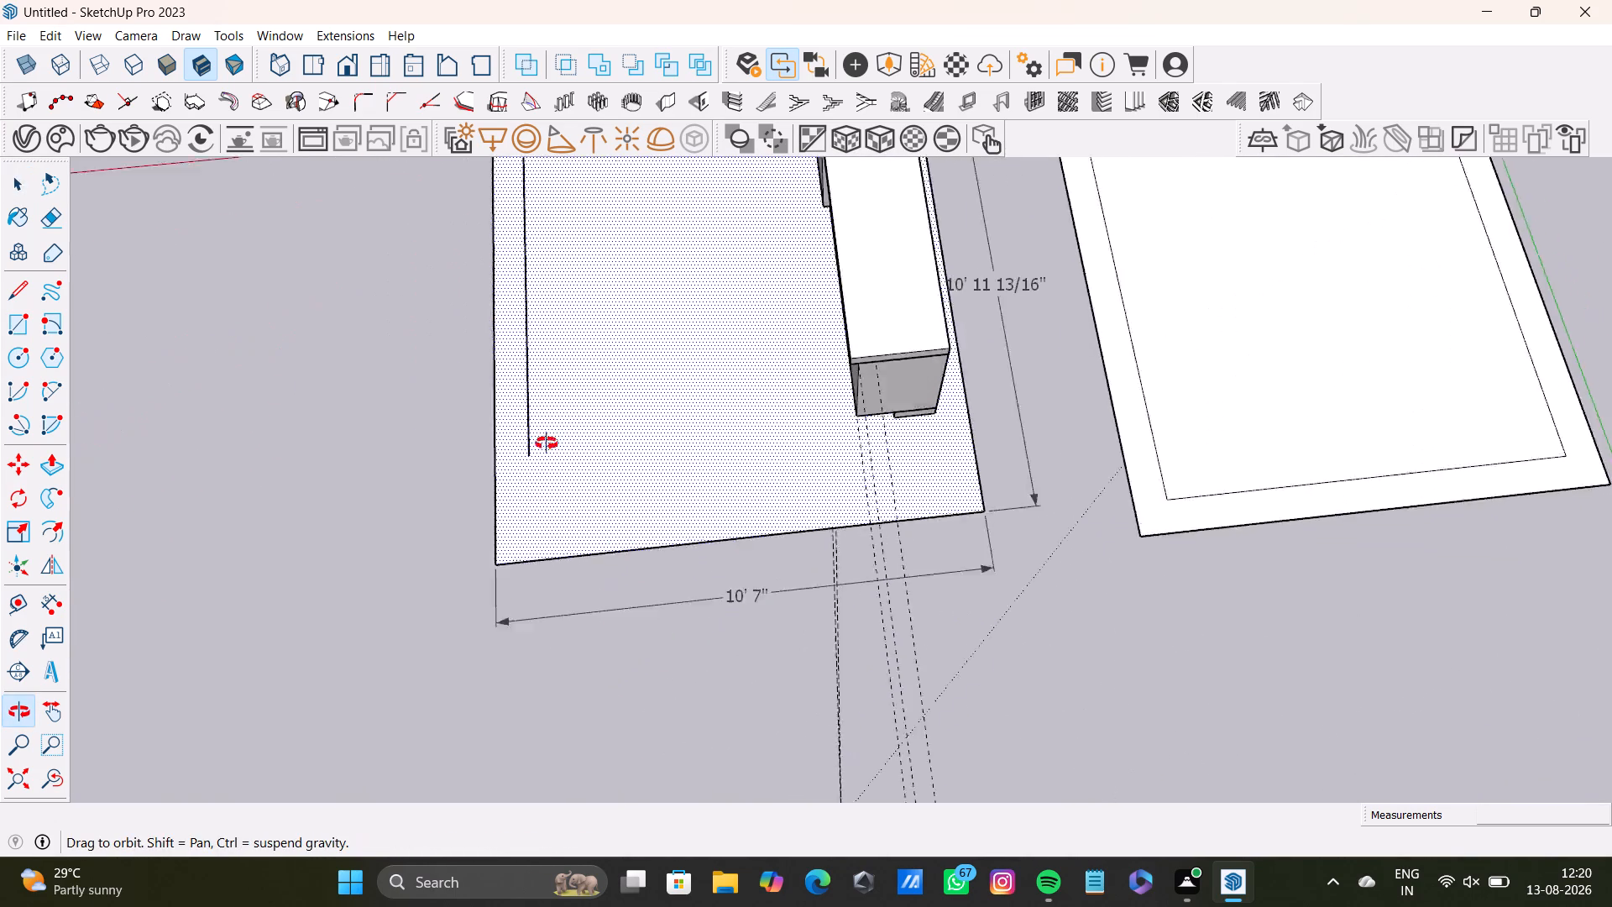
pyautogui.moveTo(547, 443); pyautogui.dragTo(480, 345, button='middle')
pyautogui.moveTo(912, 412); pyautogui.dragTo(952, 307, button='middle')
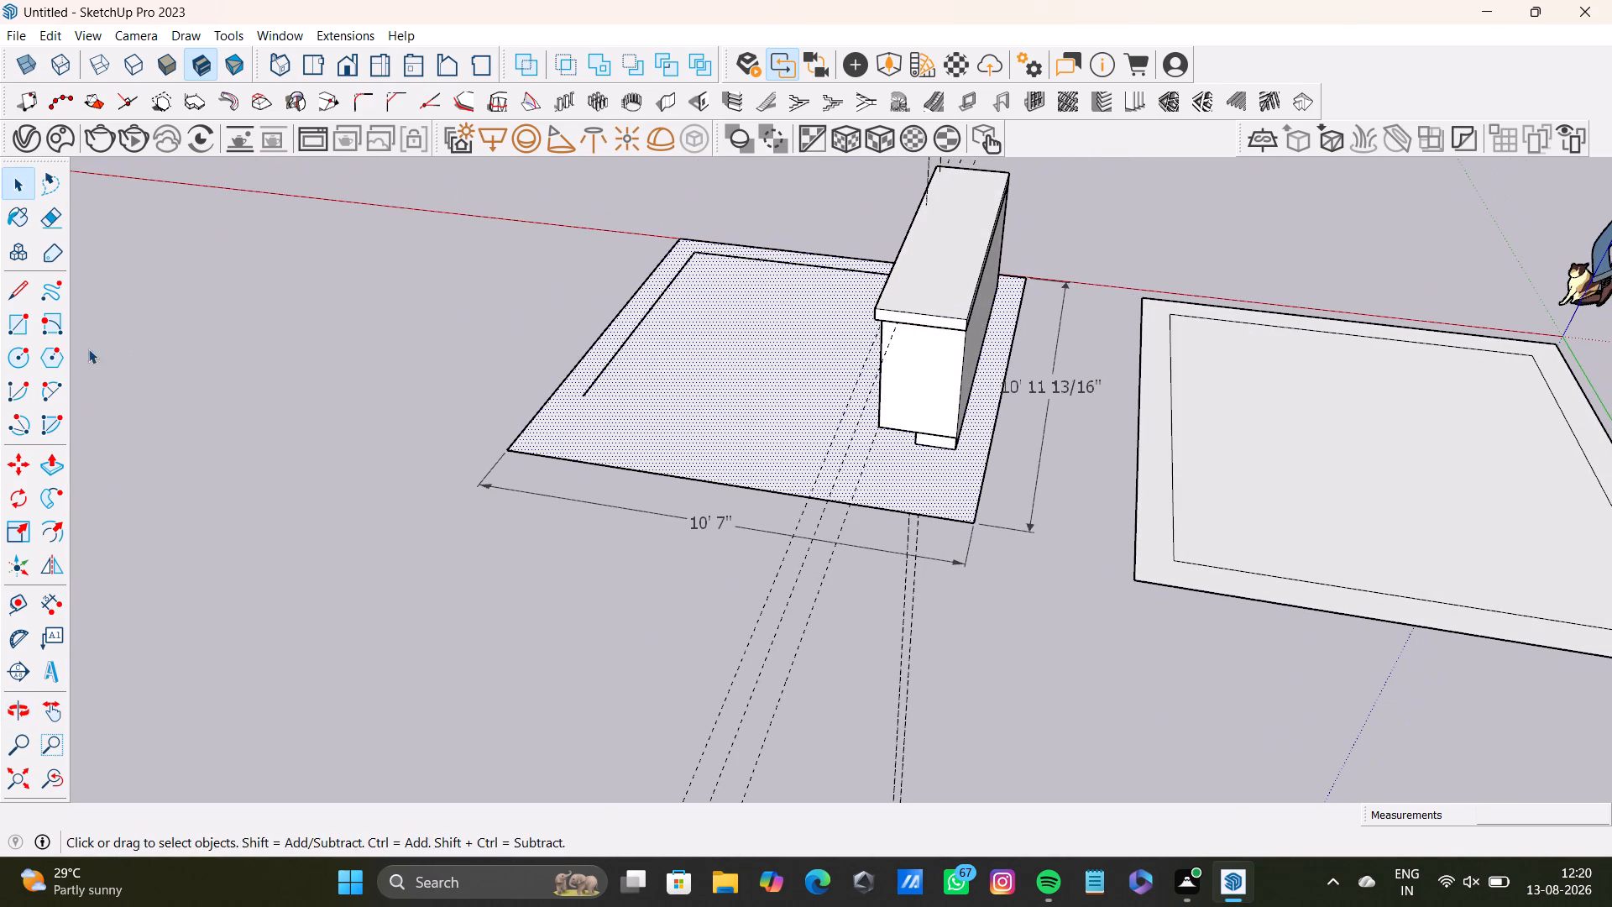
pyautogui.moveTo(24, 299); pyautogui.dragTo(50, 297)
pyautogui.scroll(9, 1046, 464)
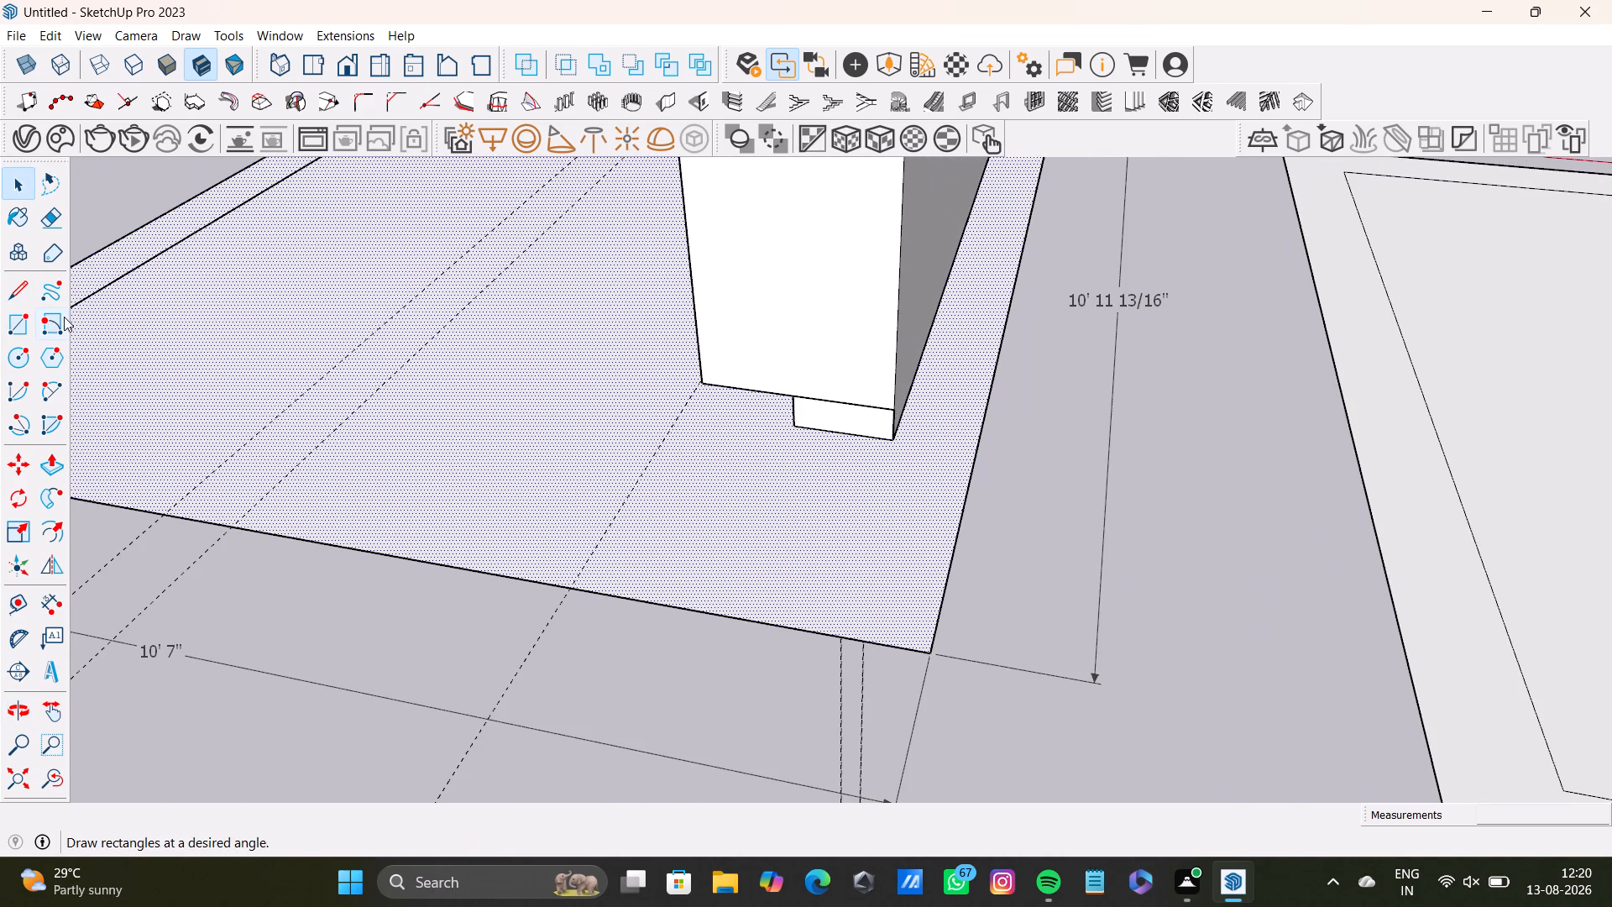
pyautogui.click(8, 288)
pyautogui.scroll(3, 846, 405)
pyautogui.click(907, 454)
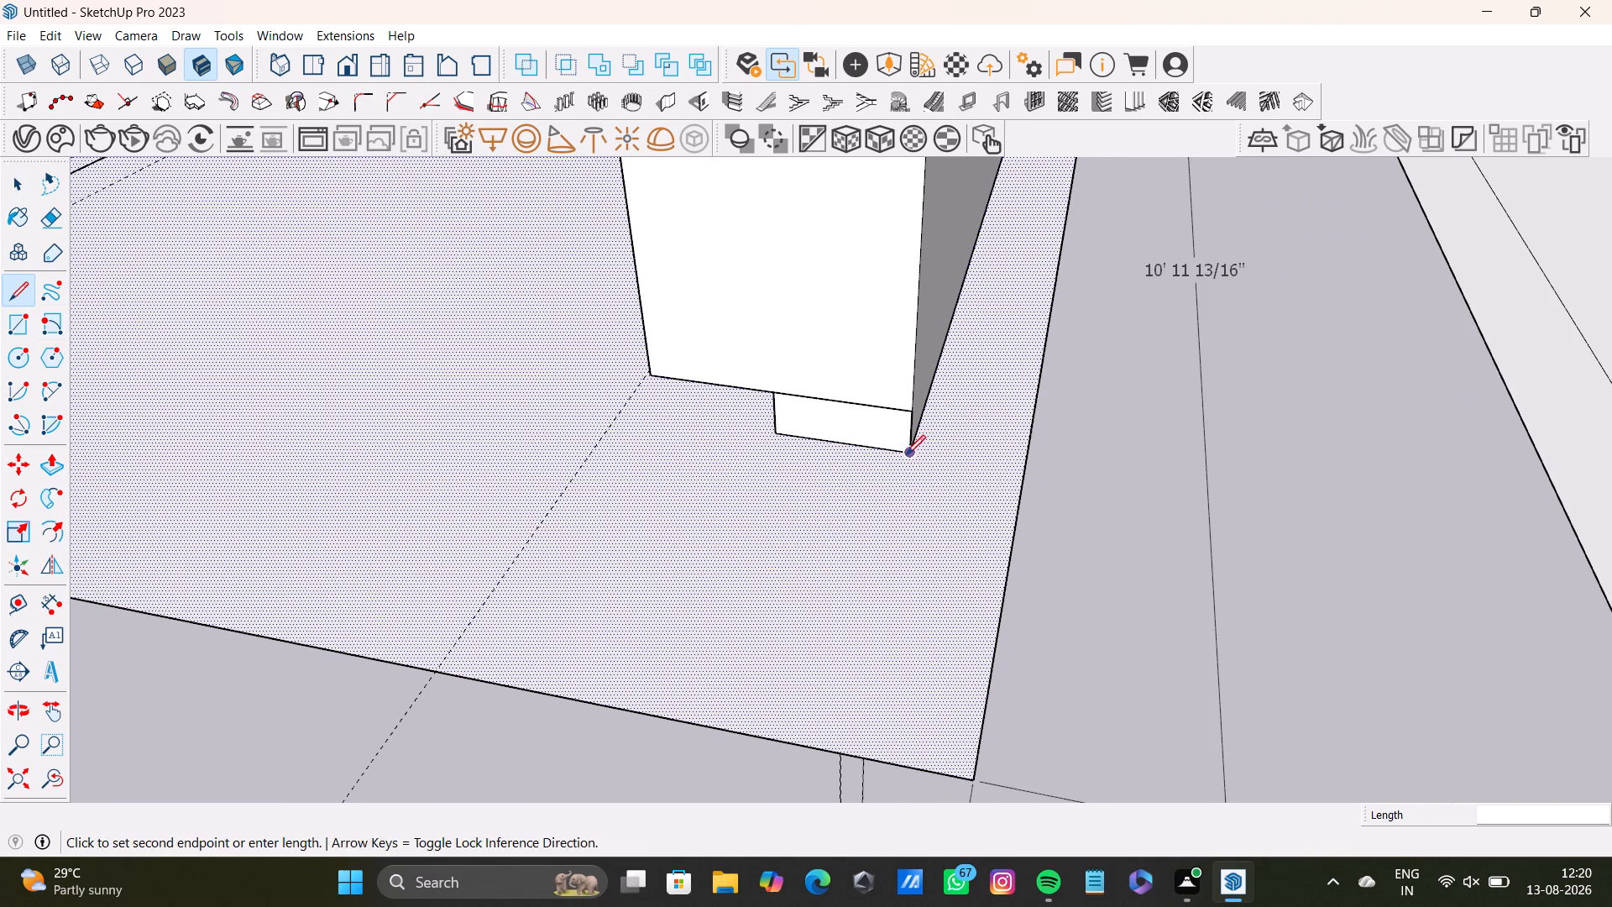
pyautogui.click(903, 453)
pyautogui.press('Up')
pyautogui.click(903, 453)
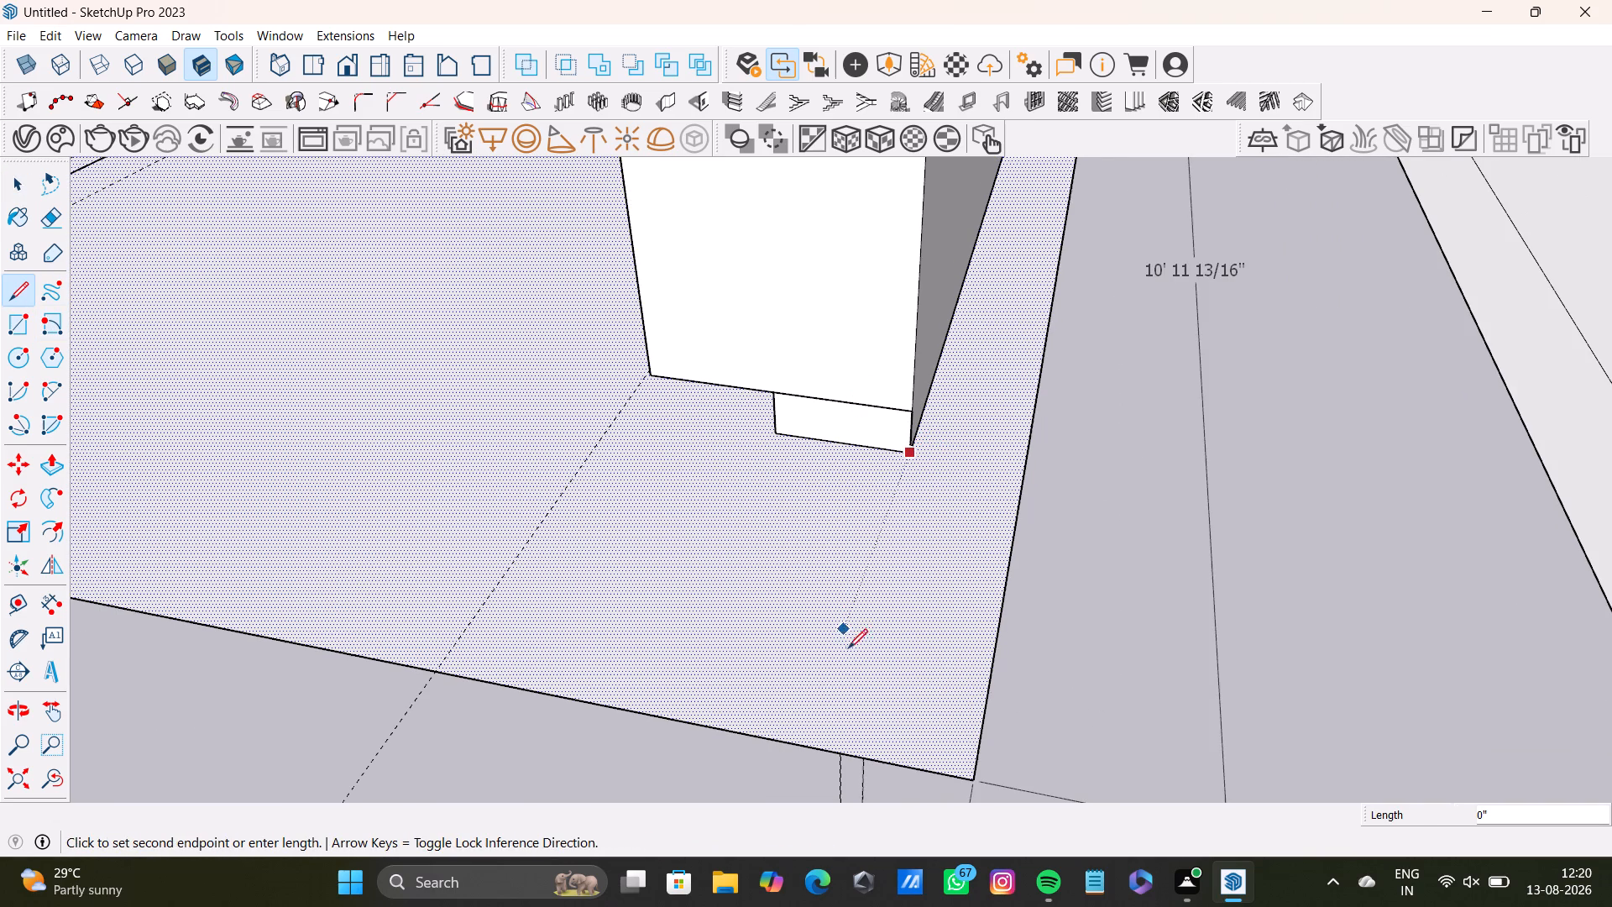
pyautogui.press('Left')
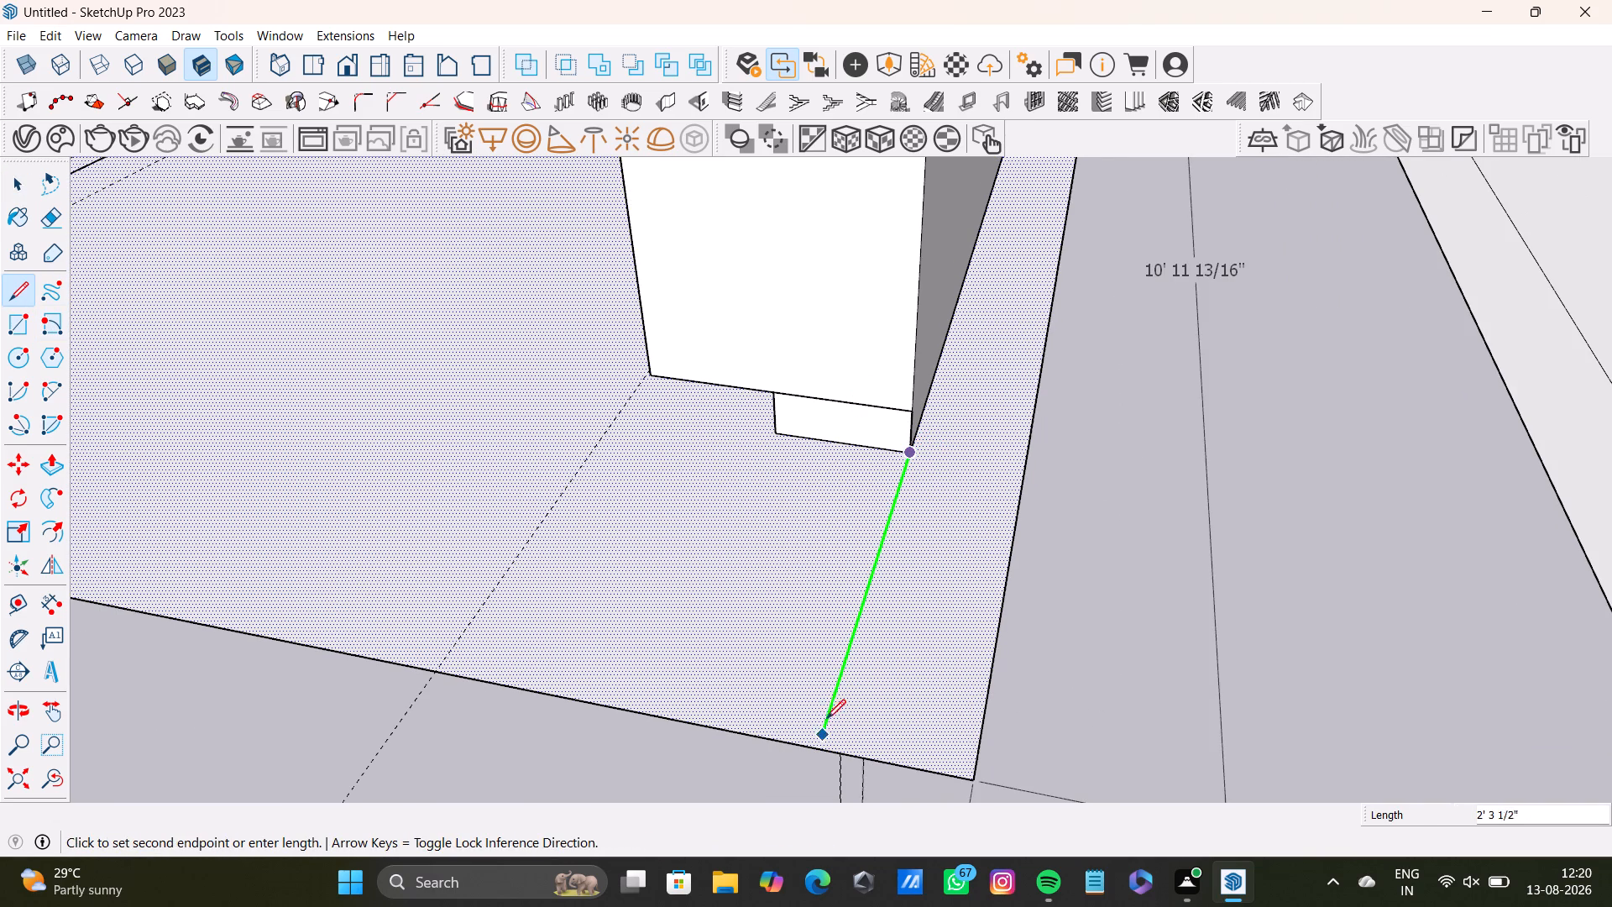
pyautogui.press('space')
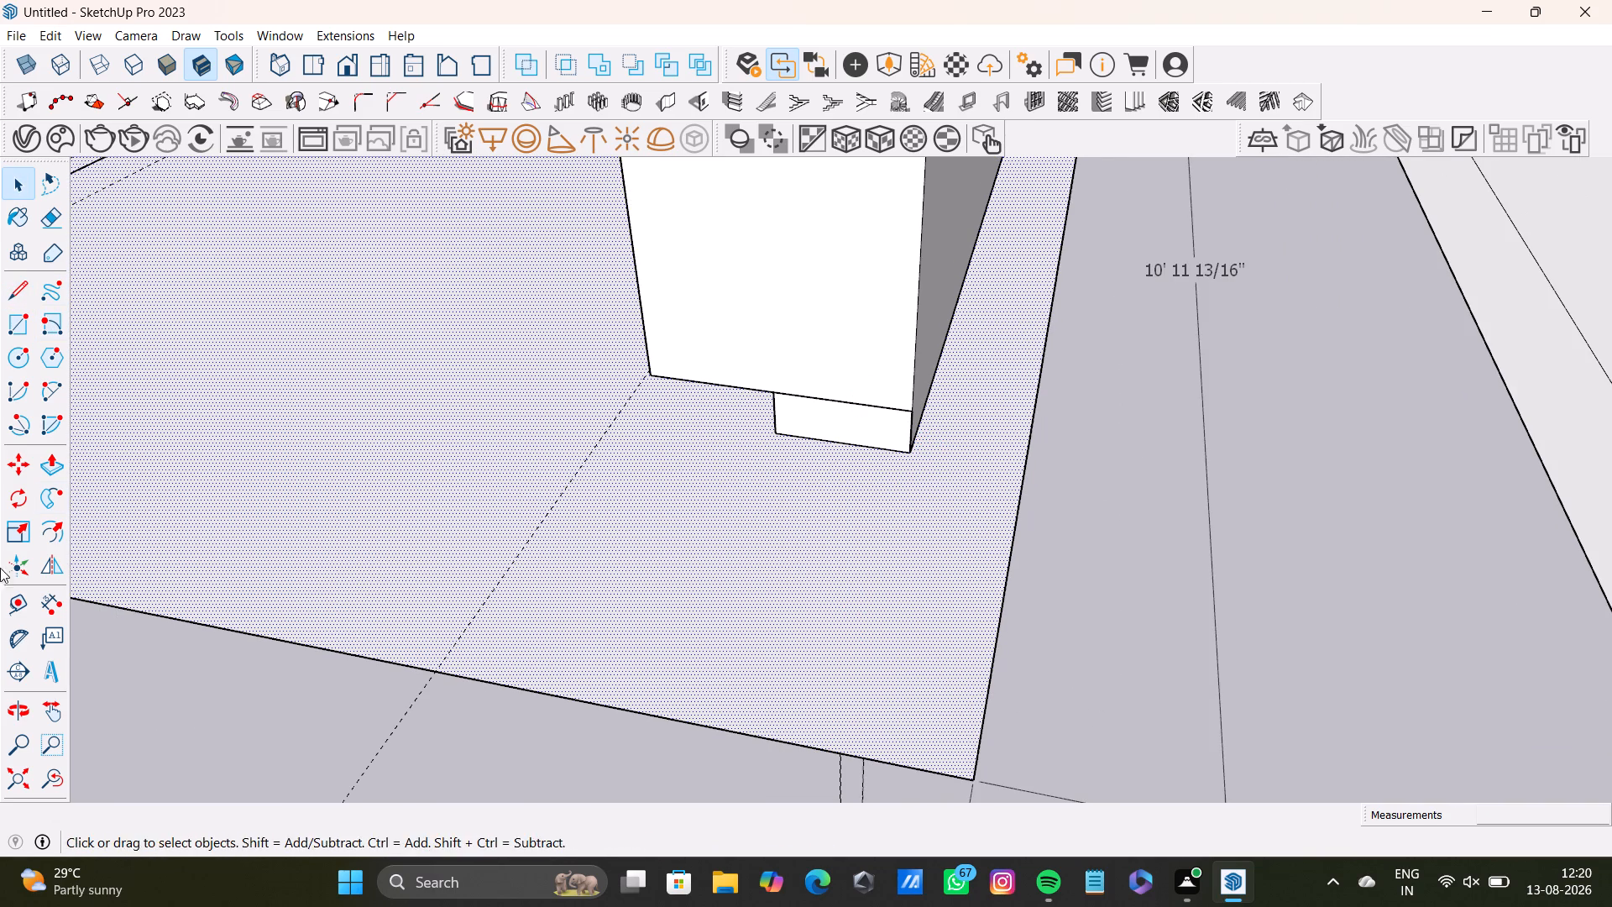
# Place a guide line 9" inside the moved outer floor edge, parallel to it.
pyautogui.click(21, 603)
pyautogui.click(768, 735)
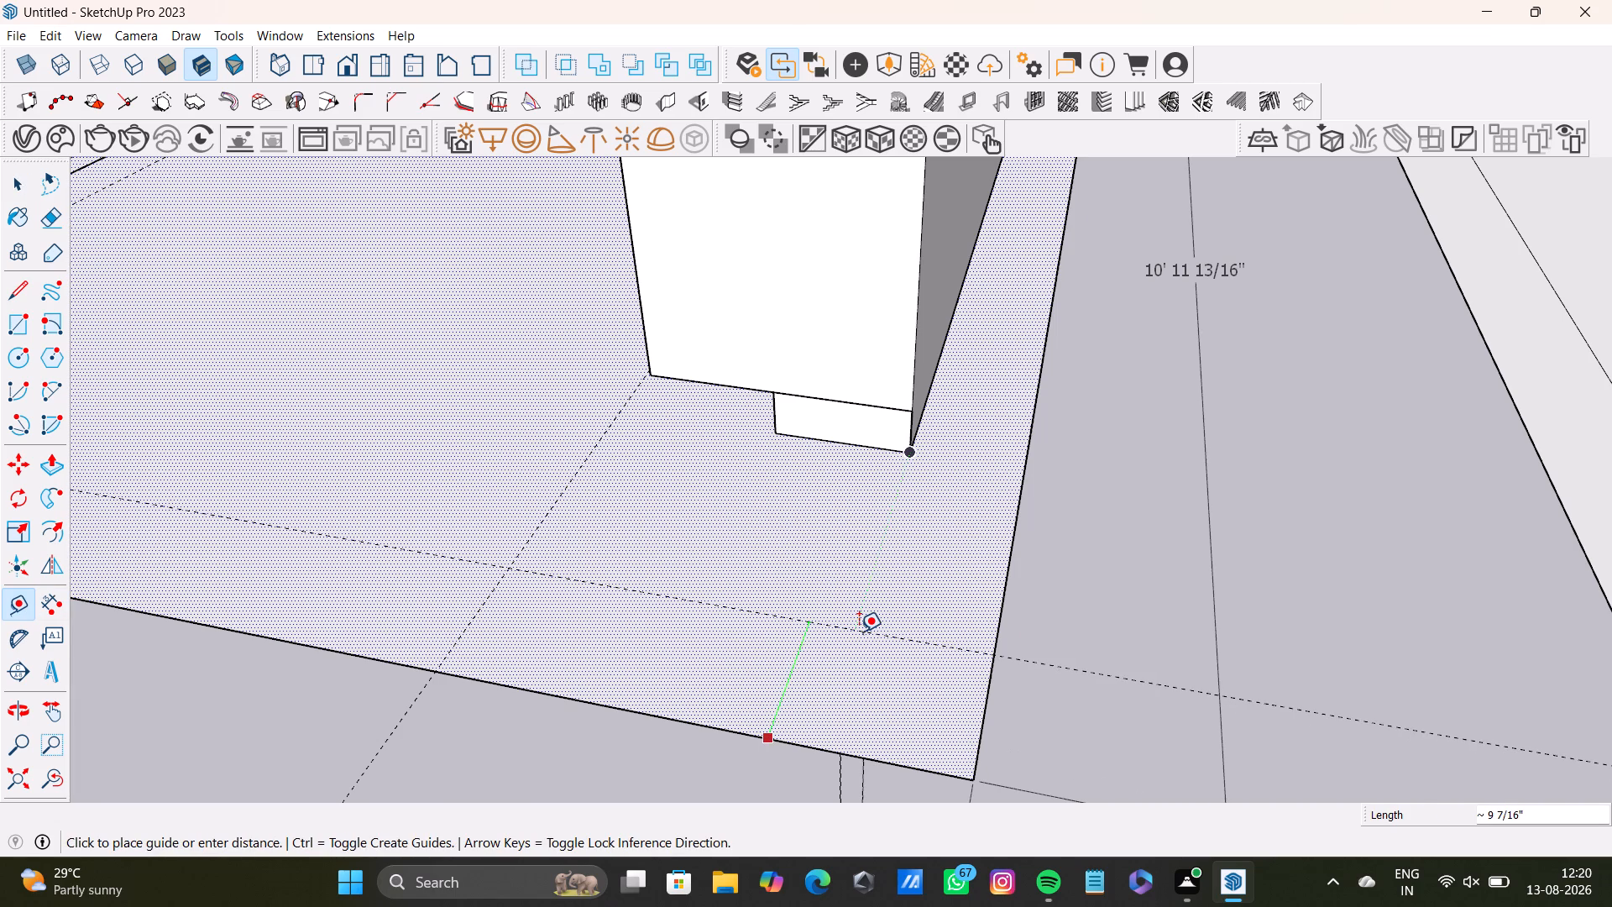
pyautogui.write('9"')
pyautogui.press('Return')
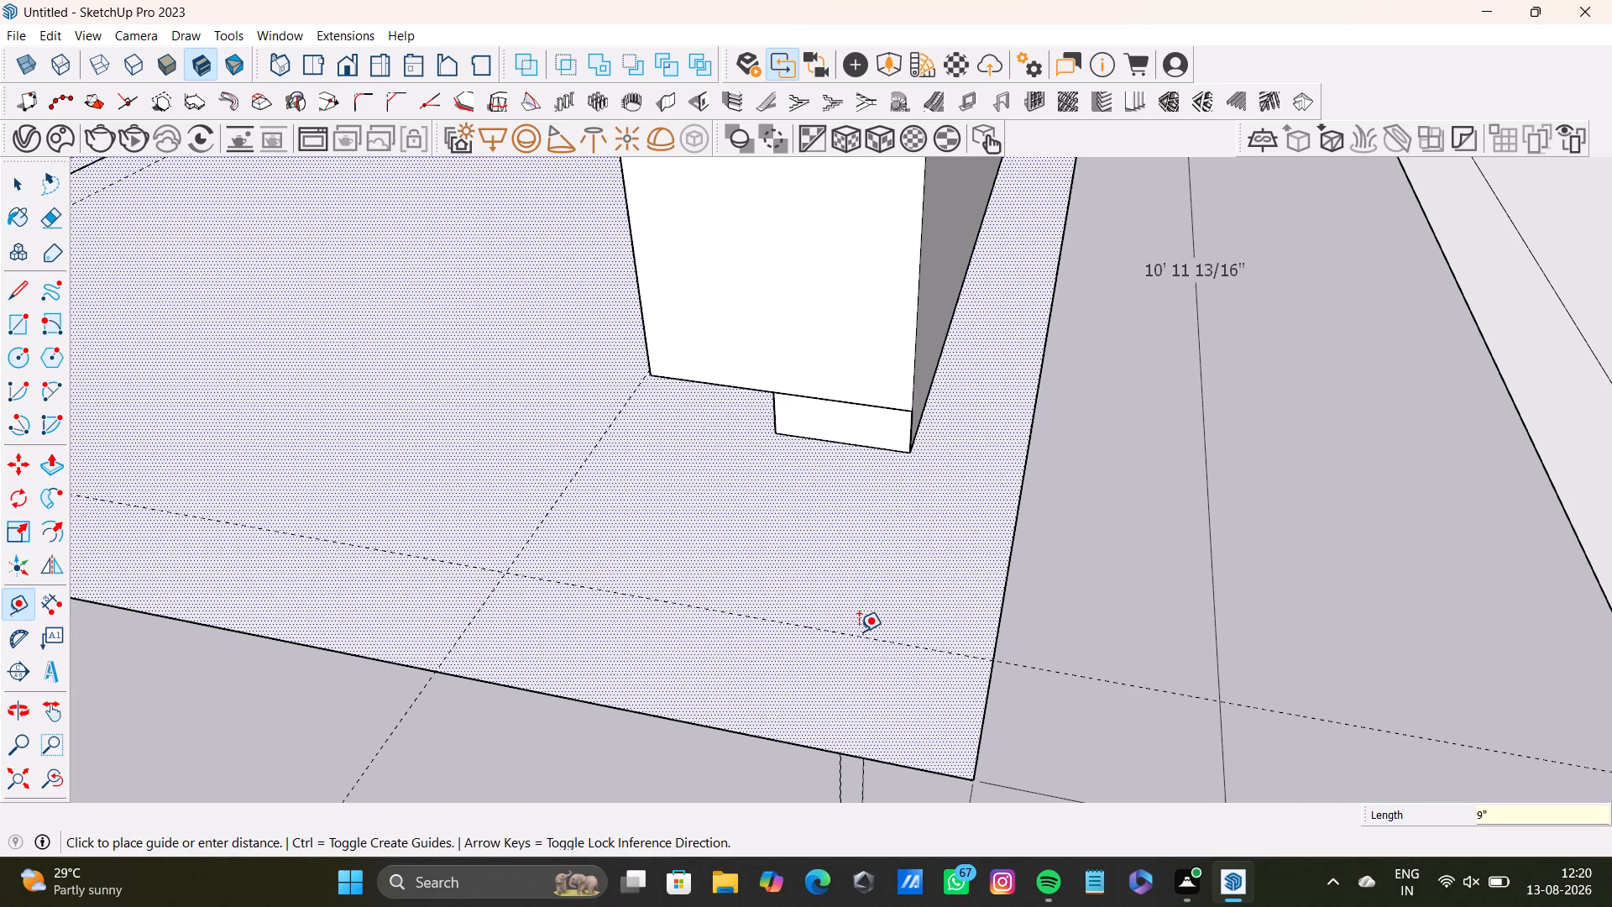
# Add 1' 7 13/16" guides from the counter base's outer corner and the open end of the inner floor outline to the 9" guide.
pyautogui.click(908, 450)
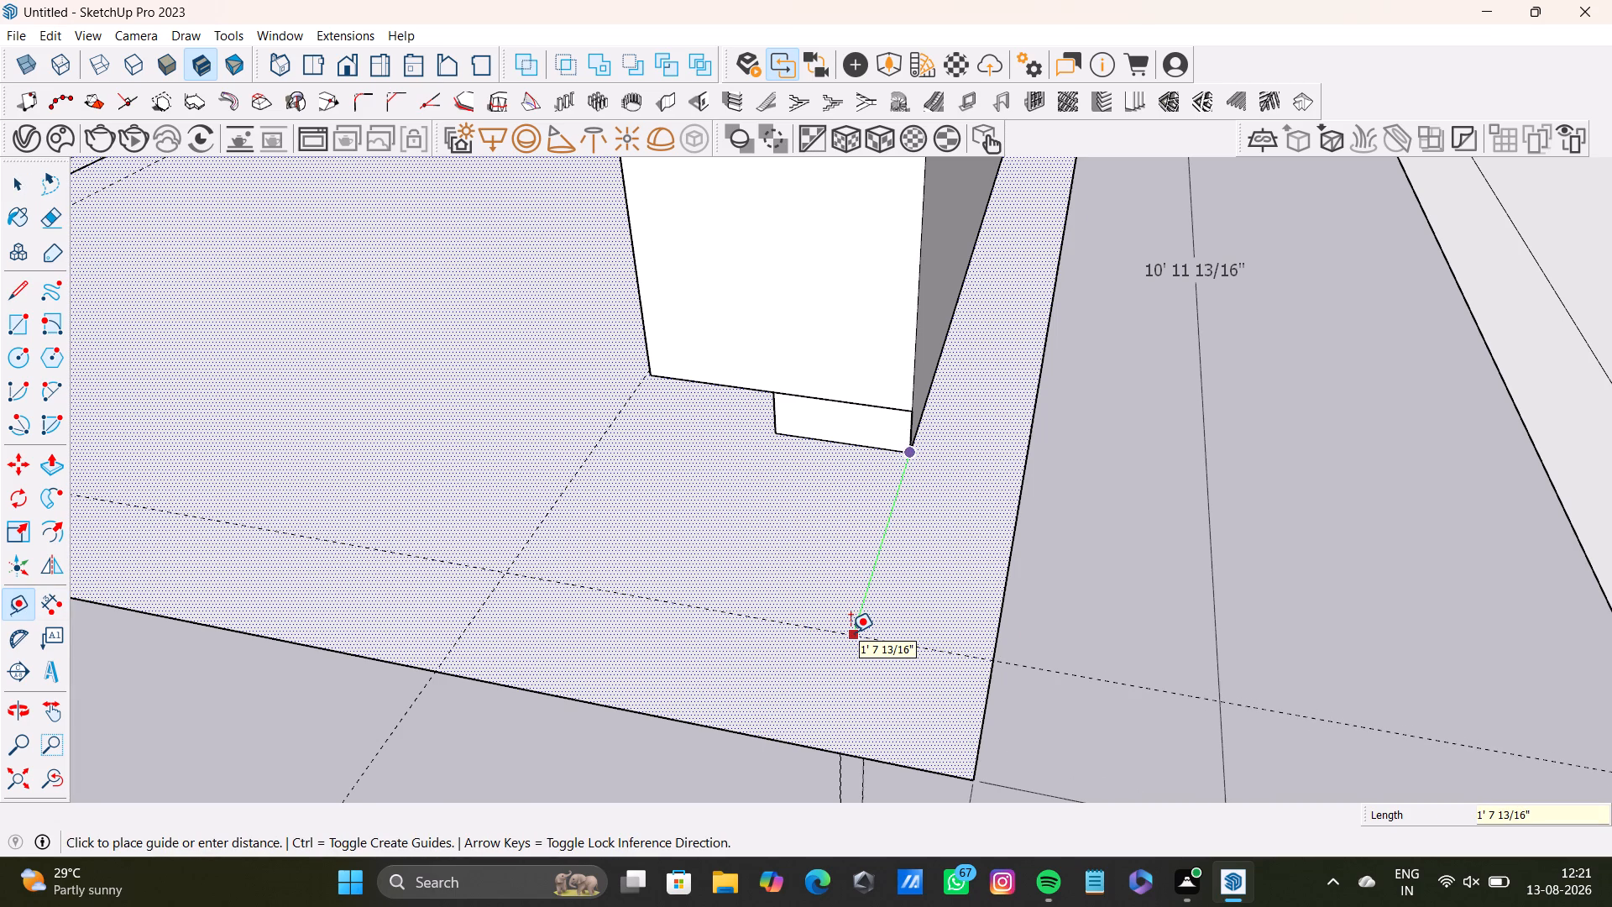
pyautogui.click(850, 632)
pyautogui.scroll(-5, 755, 631)
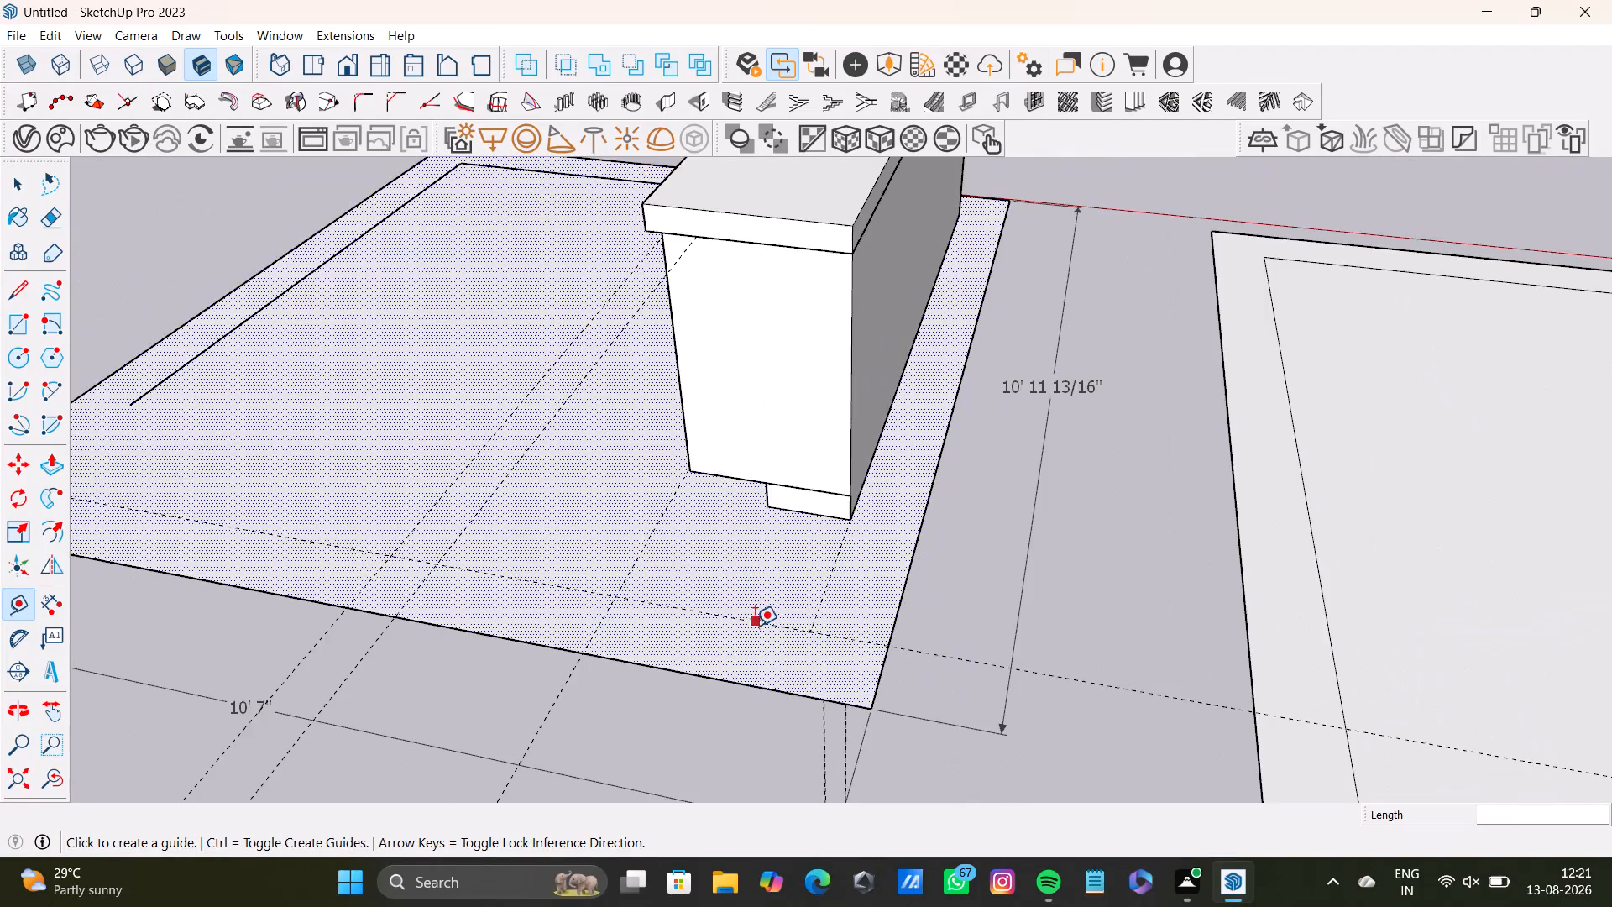
pyautogui.scroll(-5, 755, 626)
pyautogui.moveTo(532, 565); pyautogui.dragTo(1001, 564, button='middle')
pyautogui.moveTo(678, 534); pyautogui.dragTo(717, 689, button='middle')
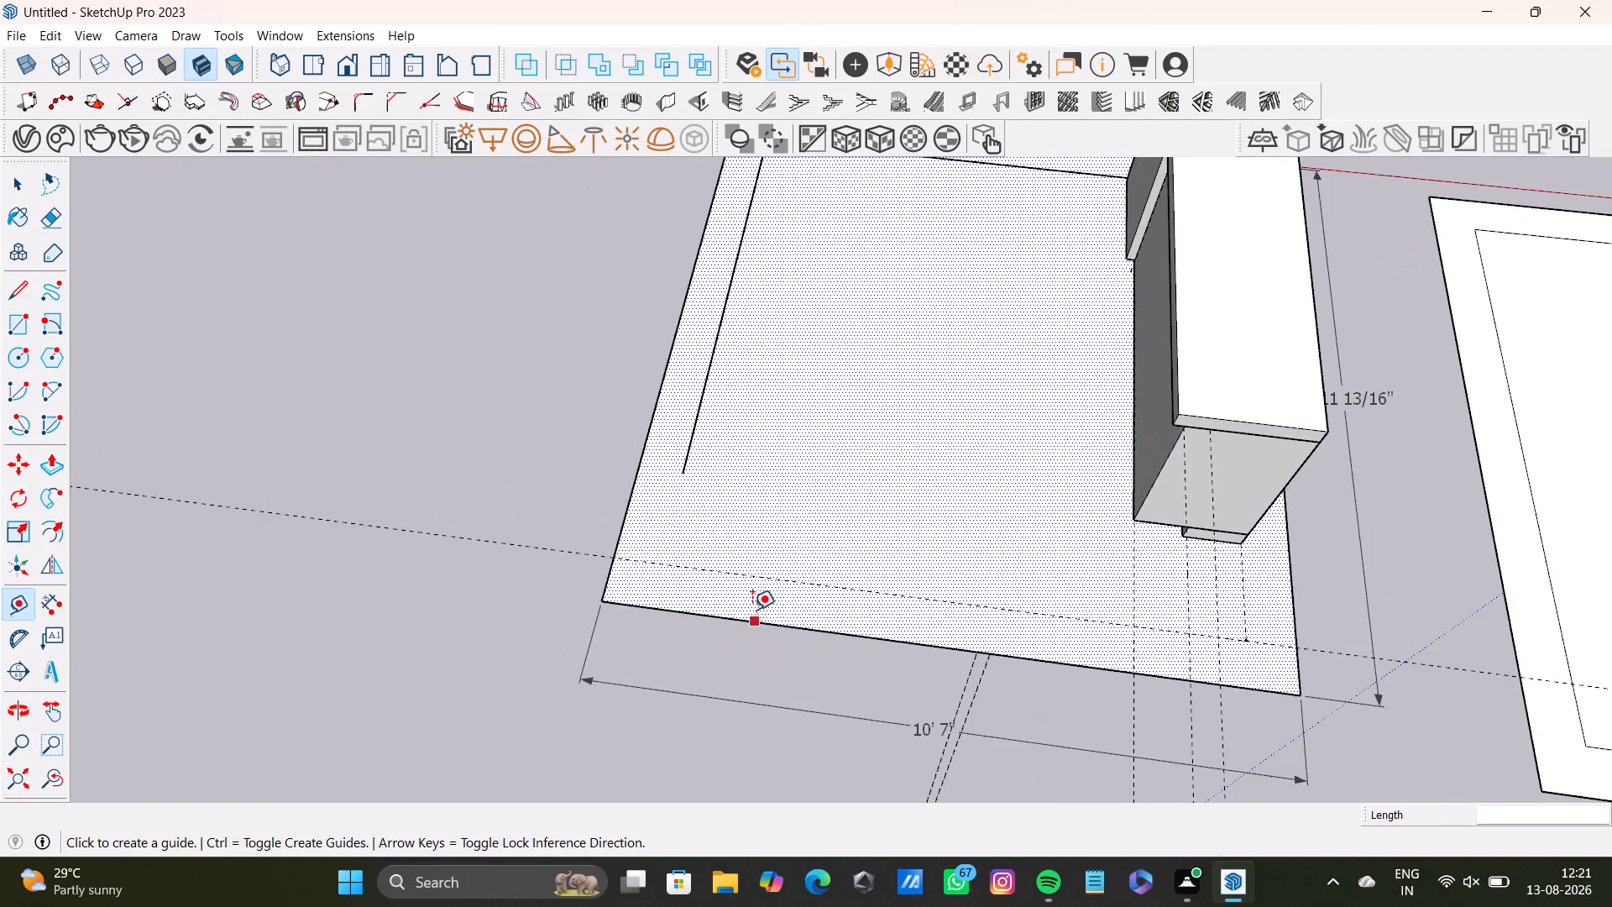
pyautogui.moveTo(752, 610); pyautogui.dragTo(832, 549, button='middle')
pyautogui.click(673, 499)
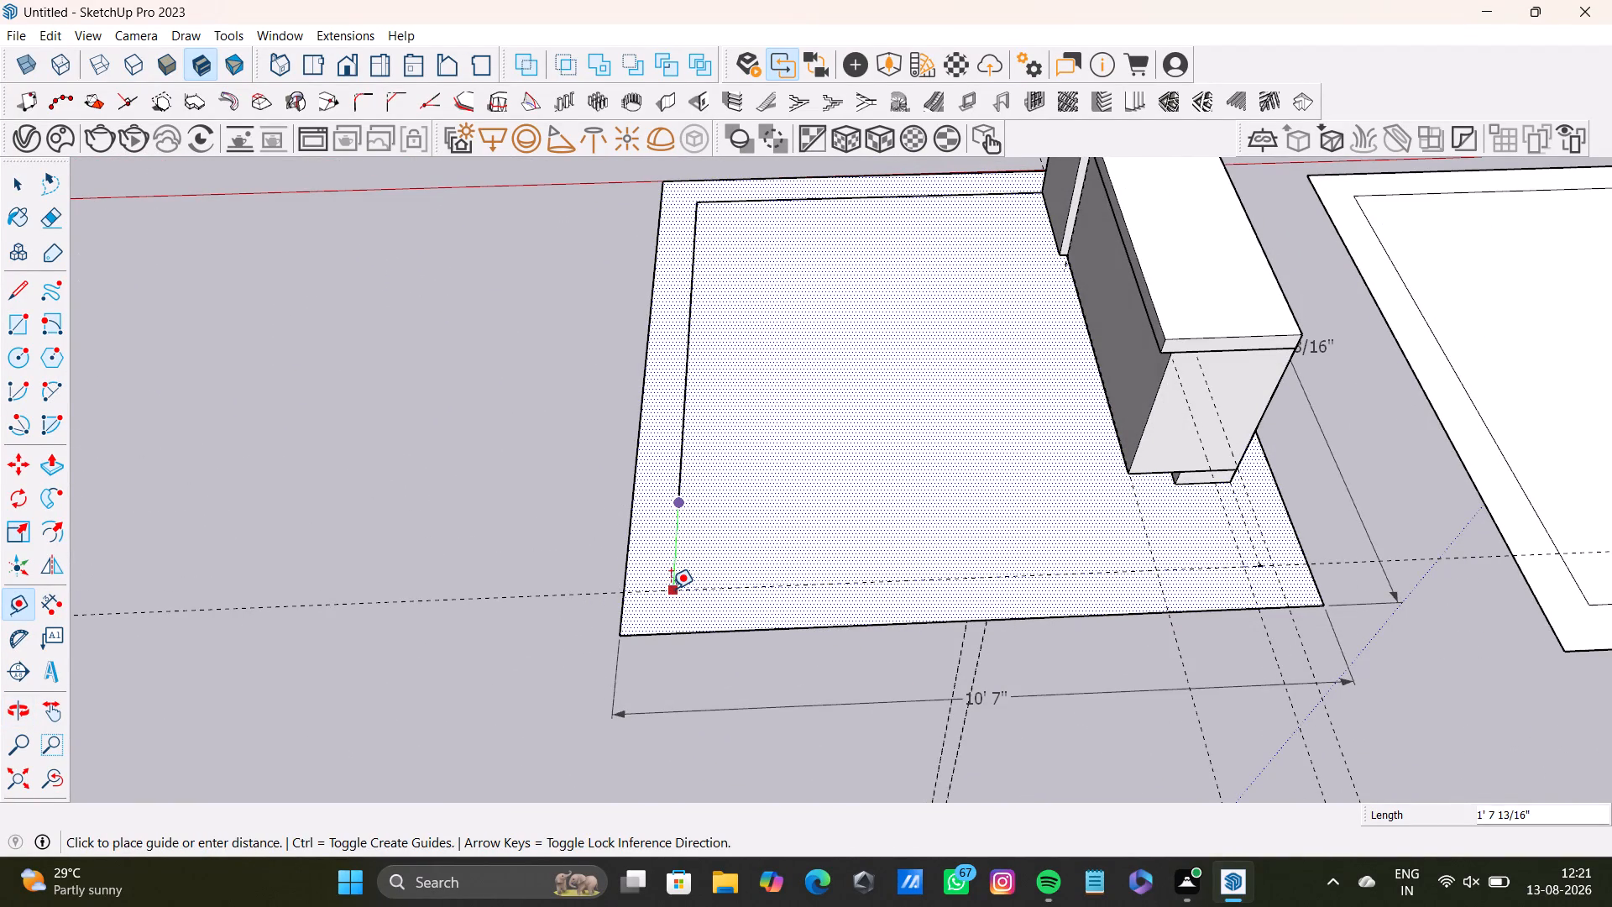
pyautogui.click(671, 589)
pyautogui.press('space')
pyautogui.scroll(-2, 845, 522)
pyautogui.moveTo(872, 516); pyautogui.dragTo(764, 543, button='middle')
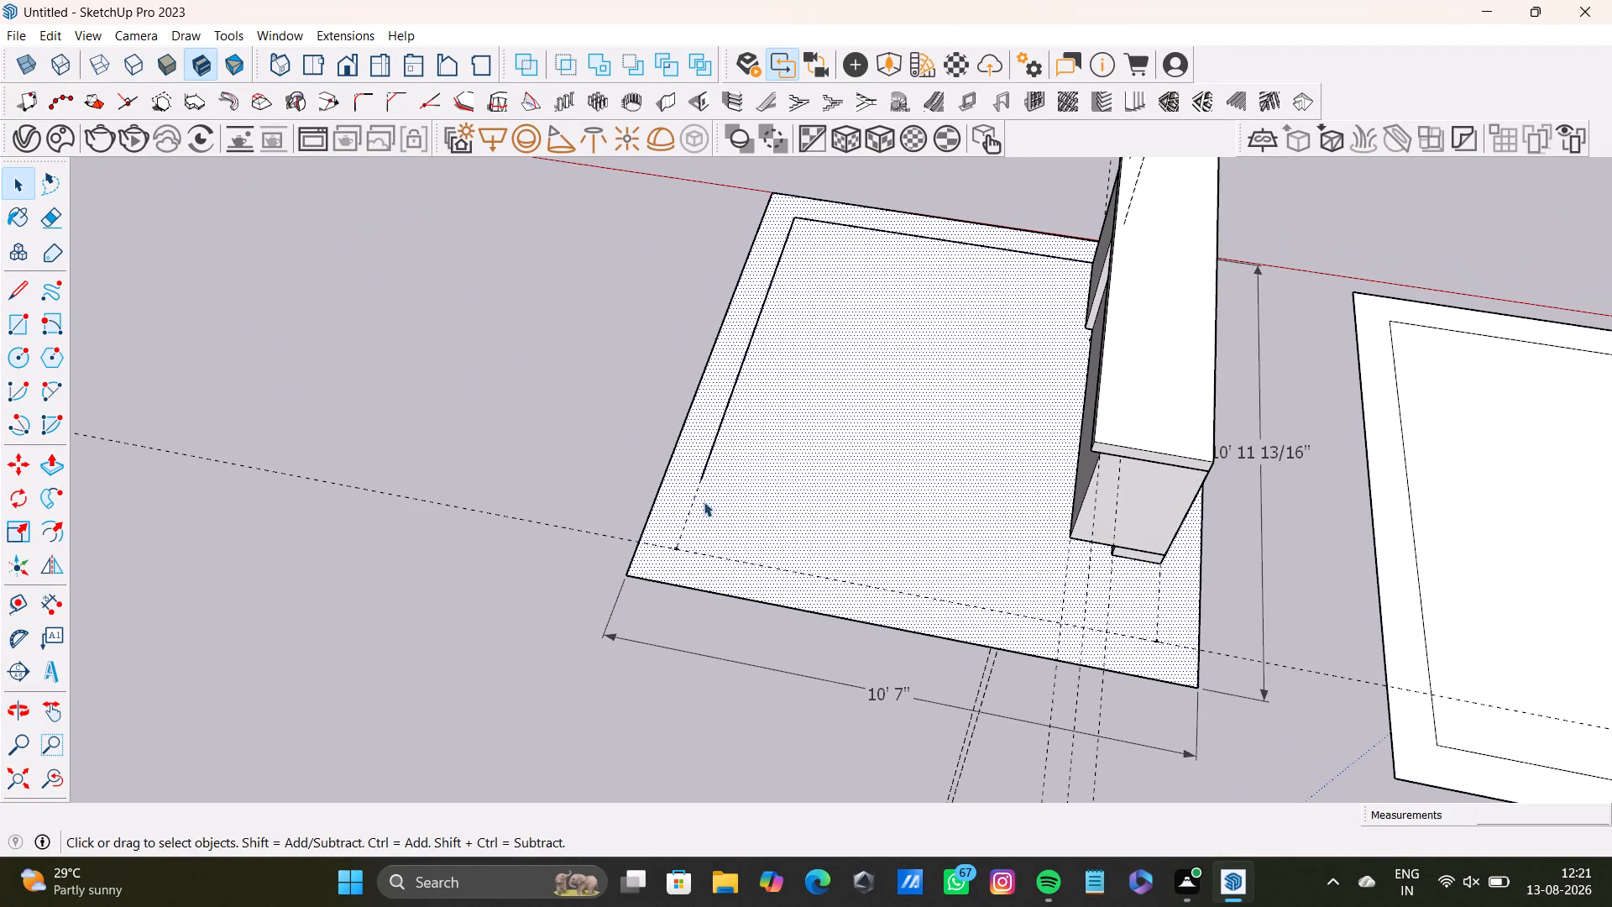
# Draw lines along the guides from the inner floor outline's open end across to the counter side and back to the base corner.
pyautogui.press('space')
pyautogui.moveTo(14, 286); pyautogui.dragTo(25, 286)
pyautogui.scroll(5, 568, 490)
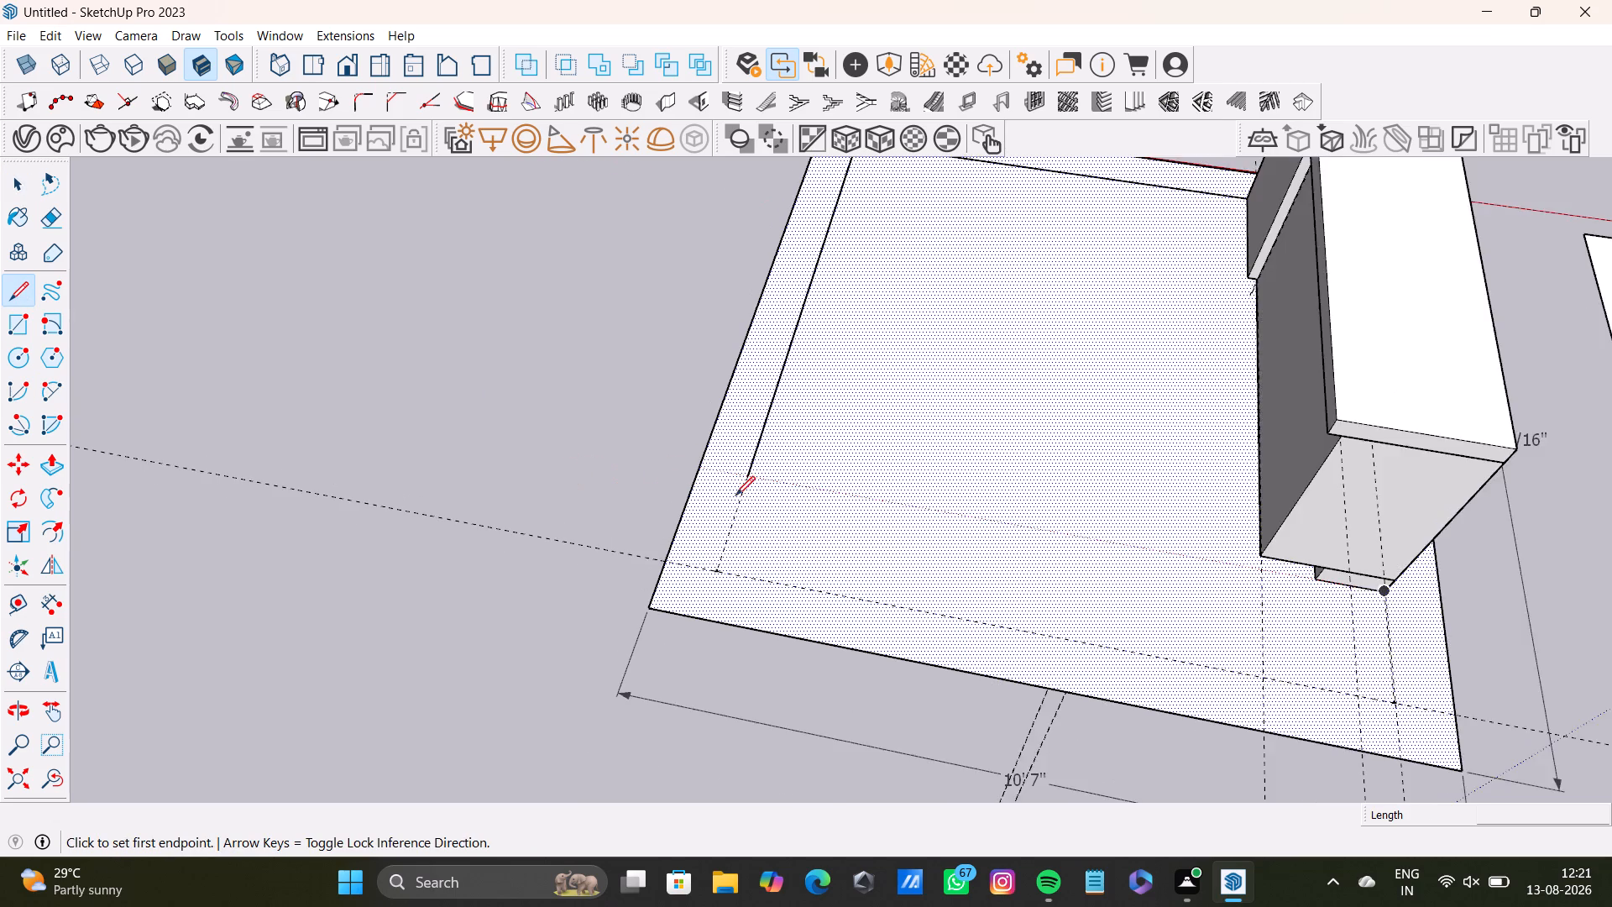
pyautogui.scroll(1, 735, 495)
pyautogui.click(754, 473)
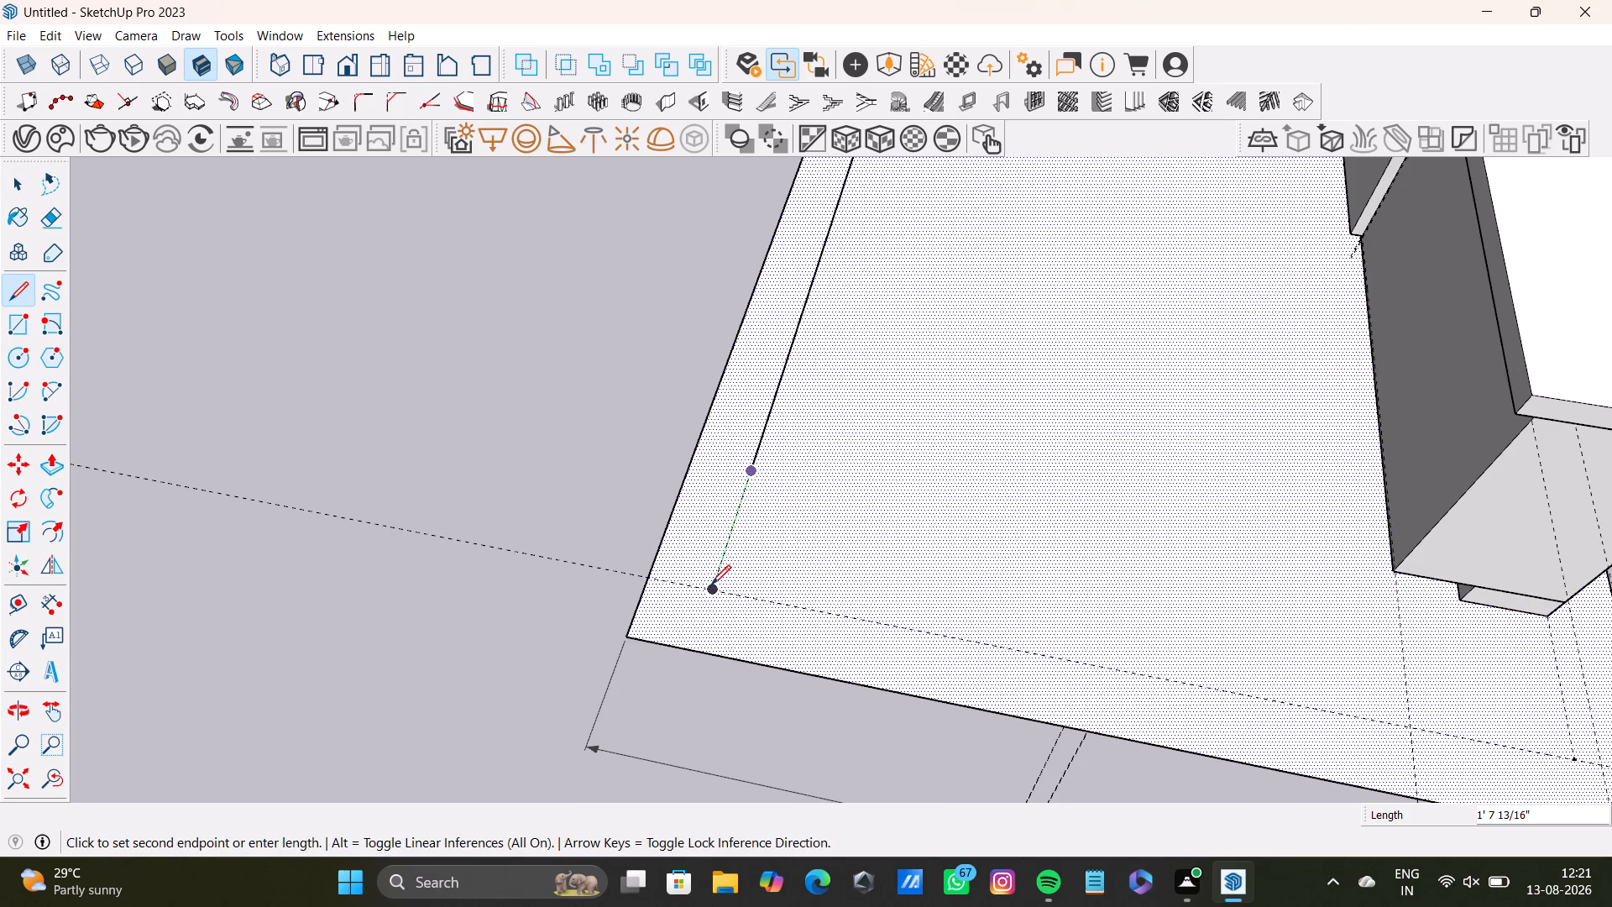
pyautogui.click(711, 585)
pyautogui.keyDown('shift'); pyautogui.moveTo(1245, 674); pyautogui.dragTo(832, 495, button='middle'); pyautogui.keyUp('shift')
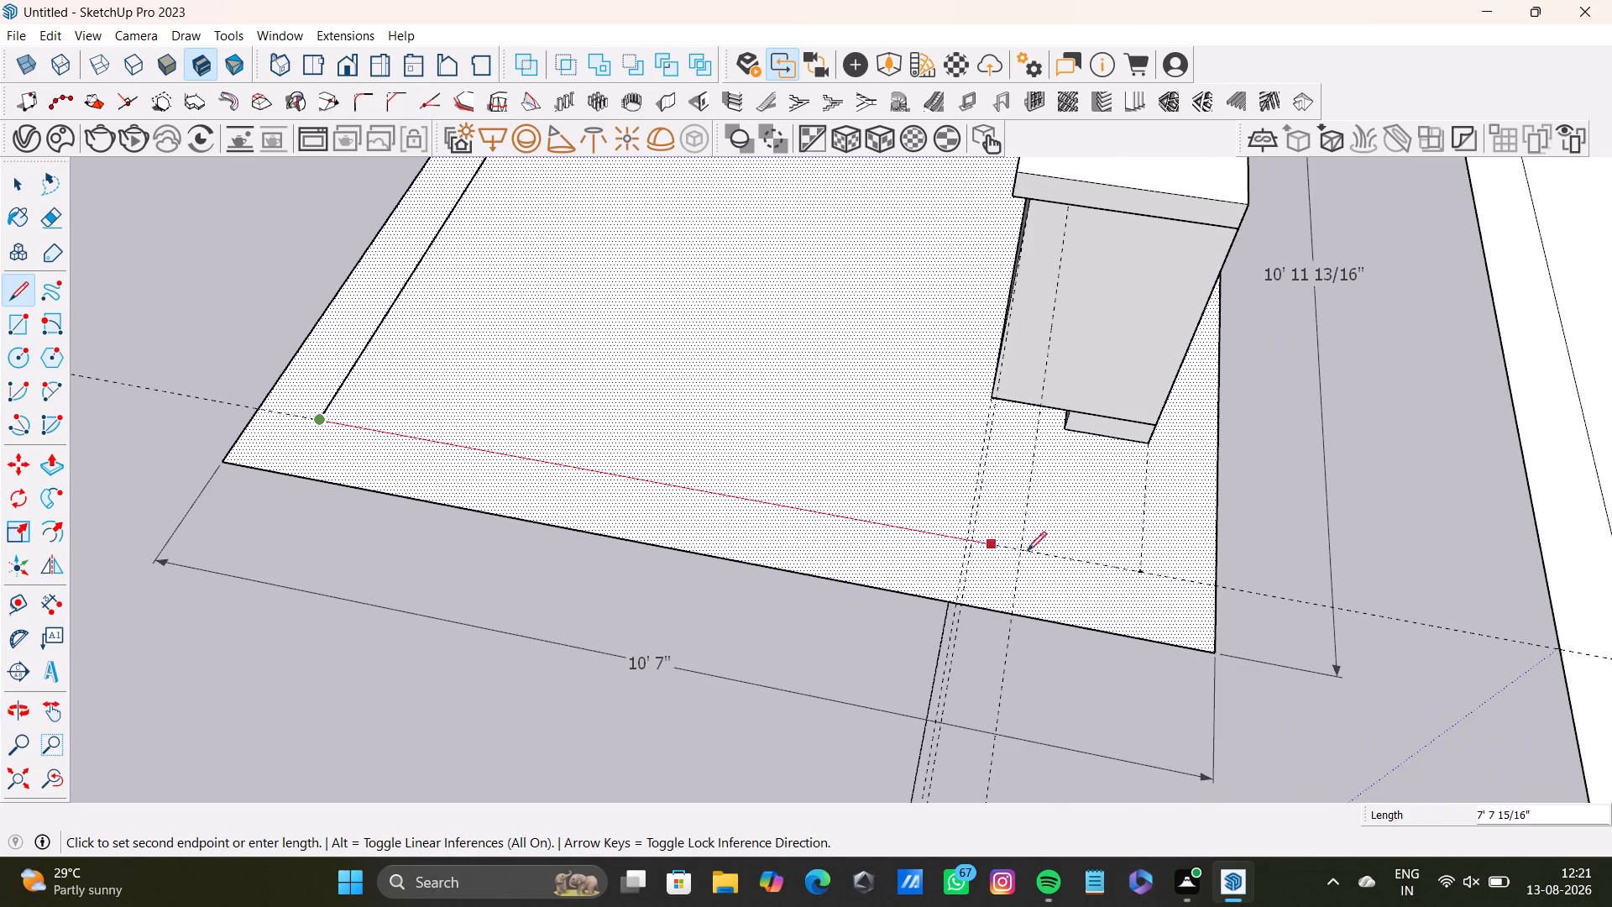
pyautogui.click(1143, 575)
pyautogui.moveTo(1136, 556); pyautogui.dragTo(900, 396, button='middle')
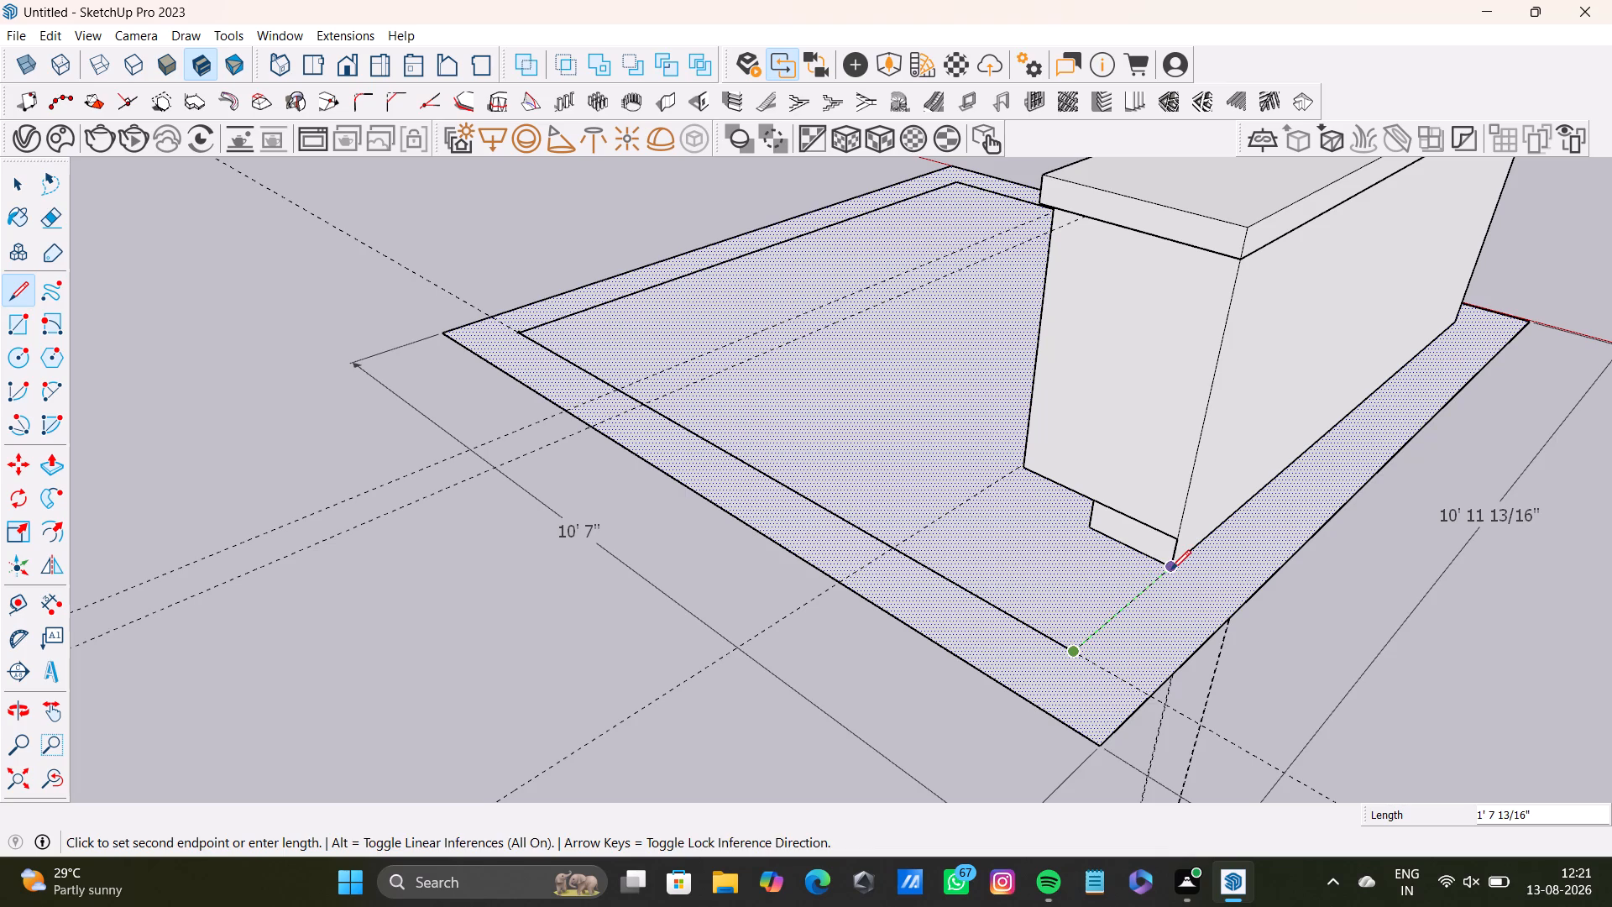
pyautogui.click(1171, 569)
pyautogui.press('space')
pyautogui.scroll(-6, 884, 617)
pyautogui.moveTo(883, 656); pyautogui.dragTo(1274, 711, button='middle')
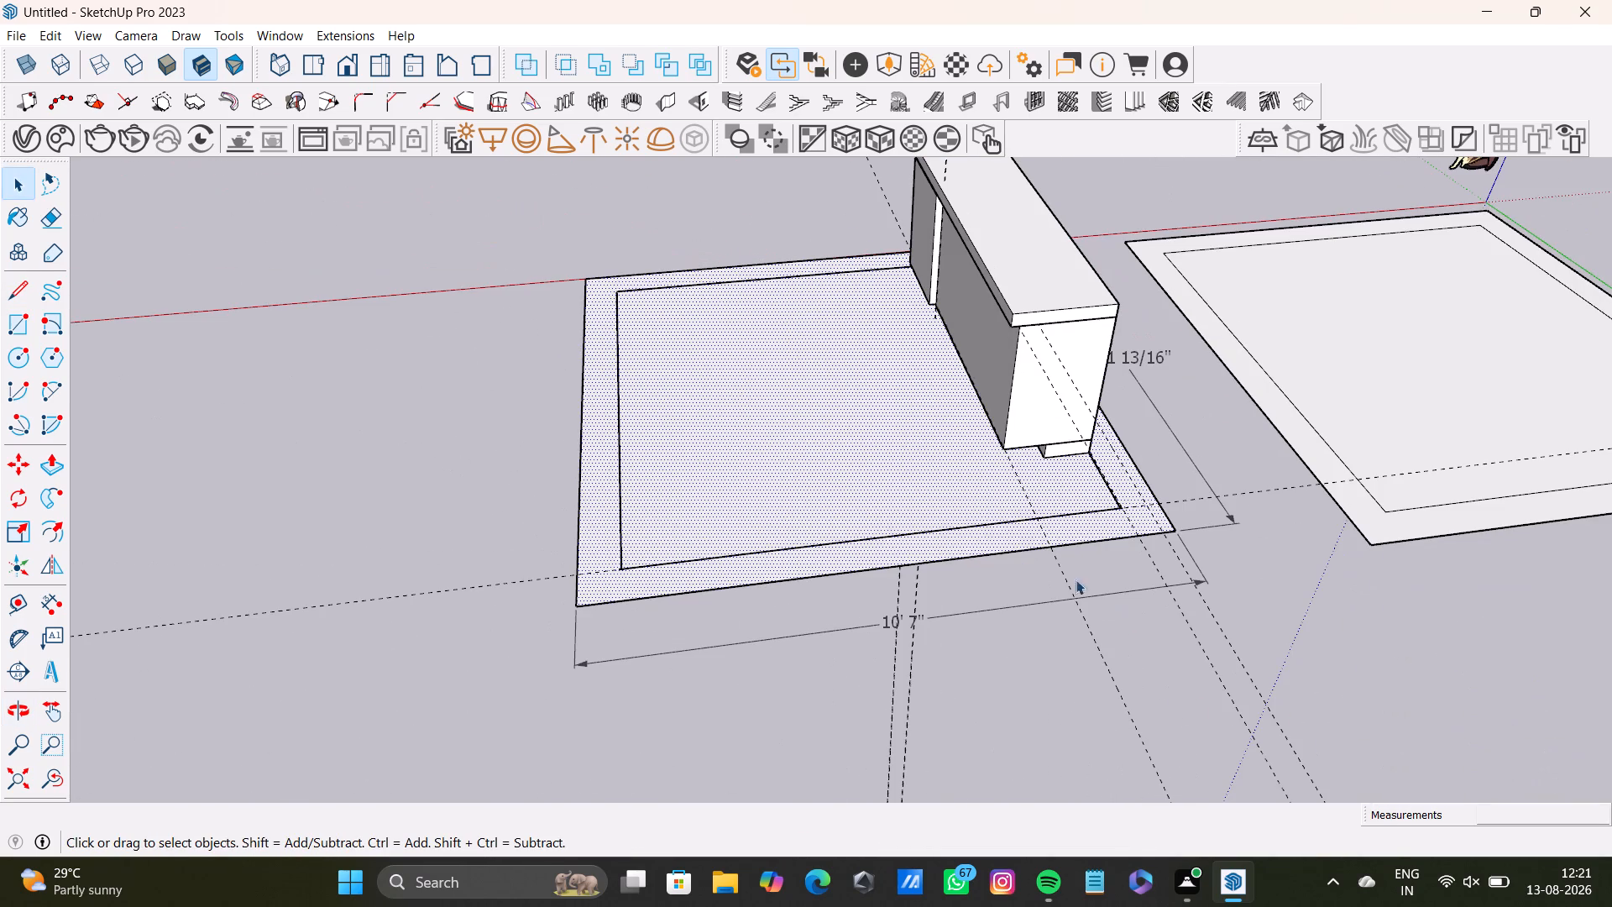
pyautogui.press('space')
pyautogui.click(416, 326)
# Push/Pull the end face of the counter's recessed base outward about 1' 7" toward the new inner floor line.
pyautogui.scroll(2, 875, 430)
pyautogui.scroll(6, 1101, 453)
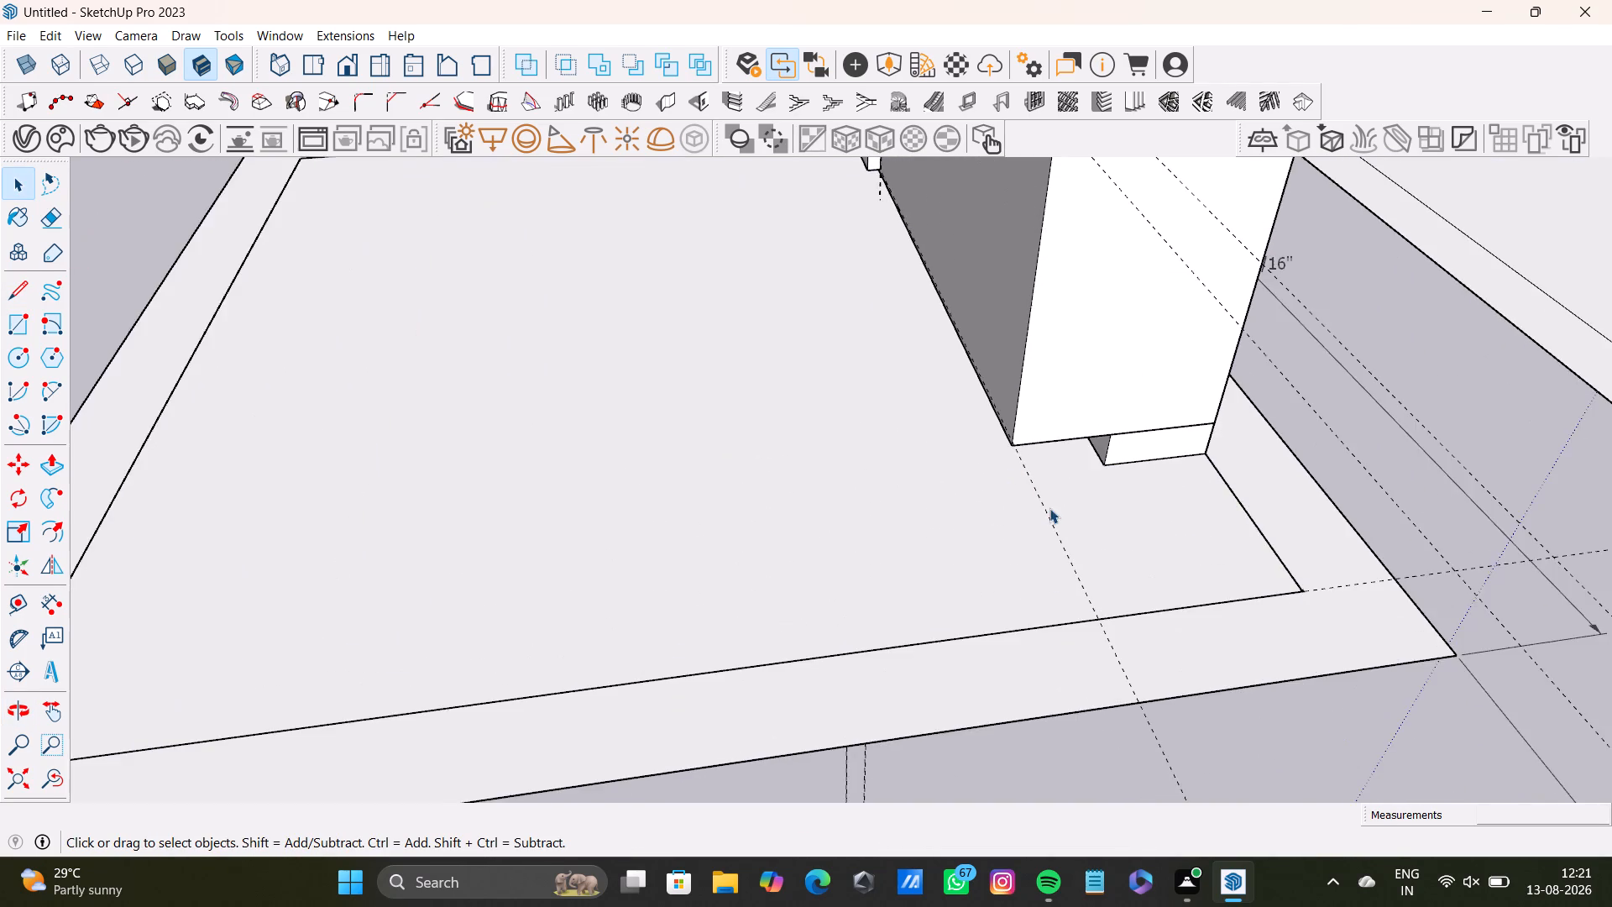
pyautogui.moveTo(1052, 508); pyautogui.dragTo(911, 549, button='middle')
pyautogui.keyDown('shift'); pyautogui.scroll(1, 935, 535); pyautogui.keyUp('shift')
pyautogui.click(974, 516)
pyautogui.tripleClick(975, 511)
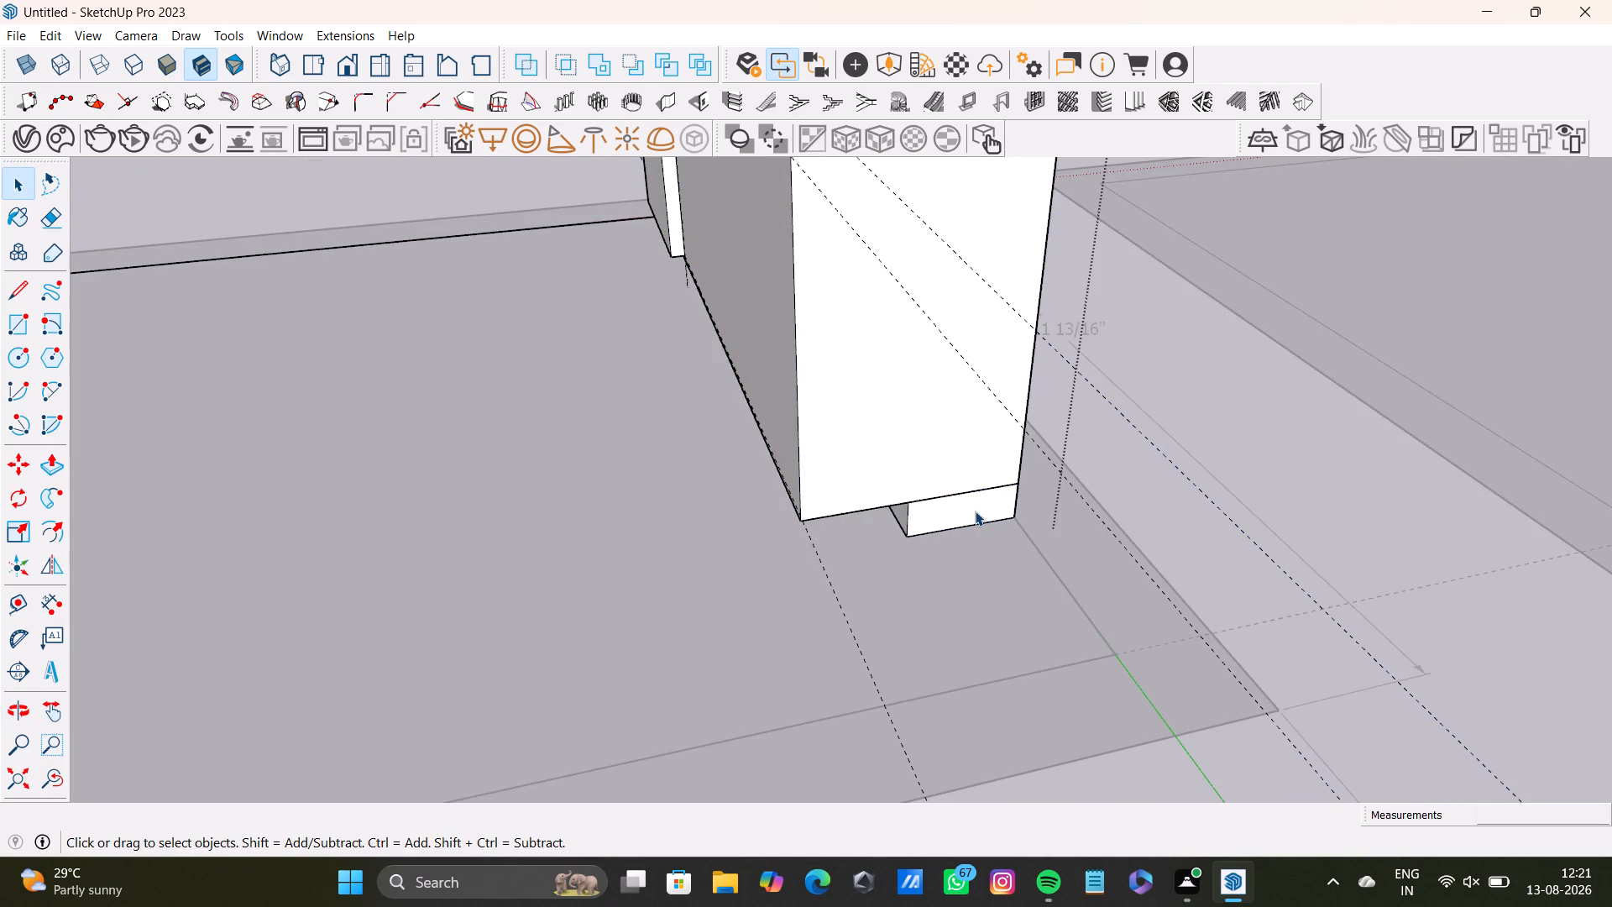
pyautogui.press('p')
pyautogui.click(973, 509)
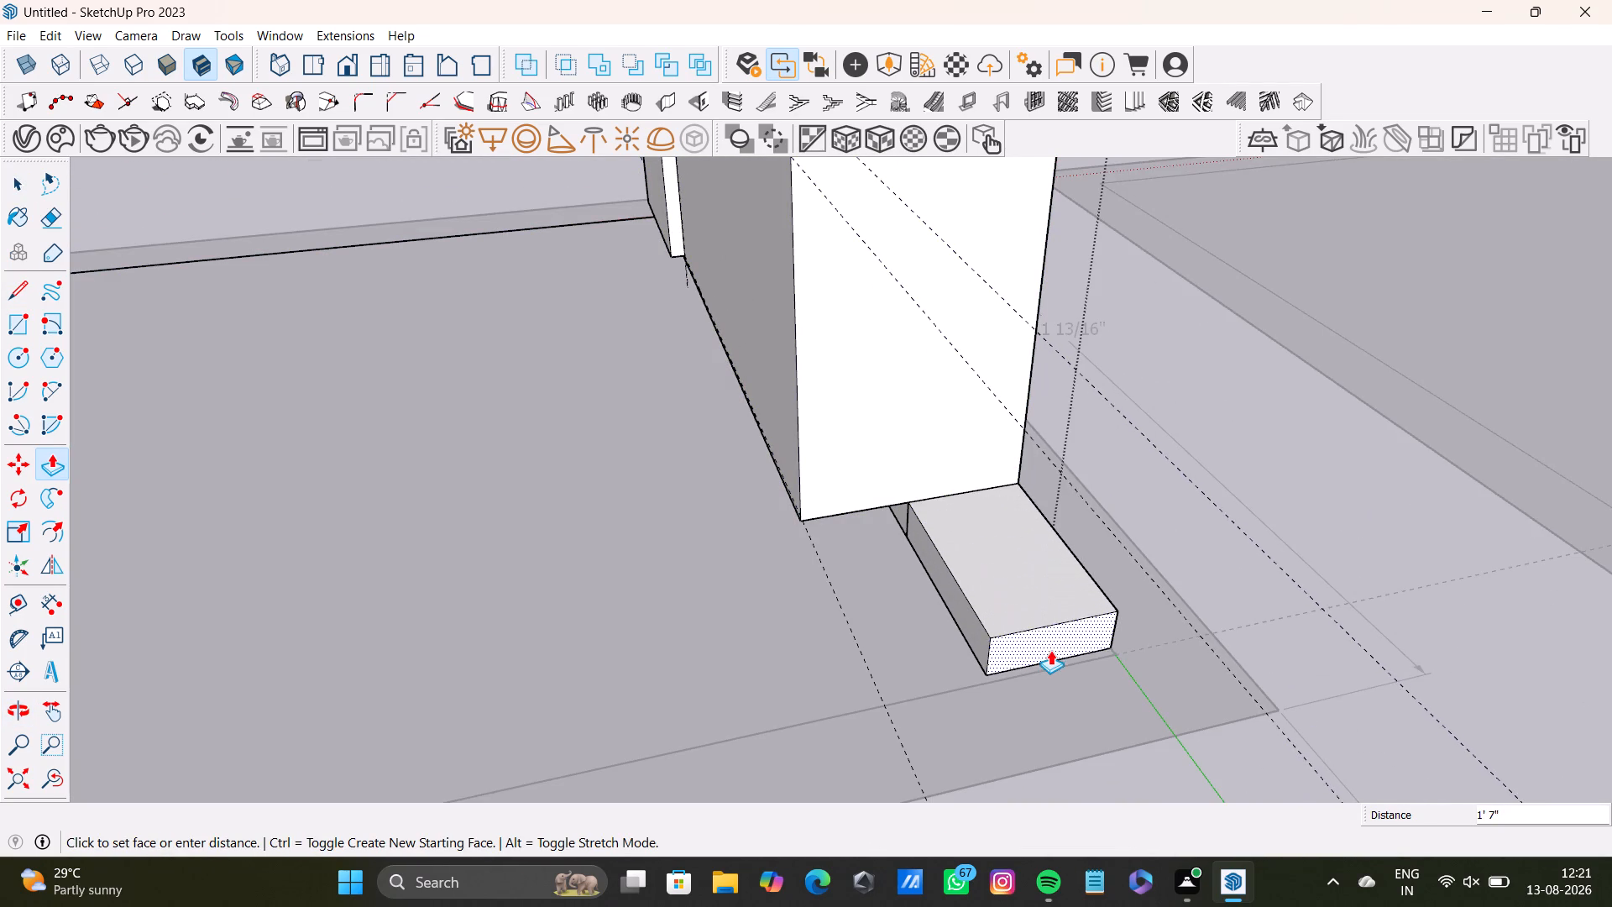
pyautogui.click(1052, 658)
# Delete the leftover vertical seam edge on the side face of the extended recessed base.
pyautogui.scroll(2, 908, 595)
pyautogui.moveTo(950, 588); pyautogui.dragTo(1018, 548, button='middle')
pyautogui.scroll(2, 899, 537)
pyautogui.moveTo(933, 538); pyautogui.dragTo(1049, 466, button='middle')
pyautogui.press('space')
pyautogui.click(858, 536)
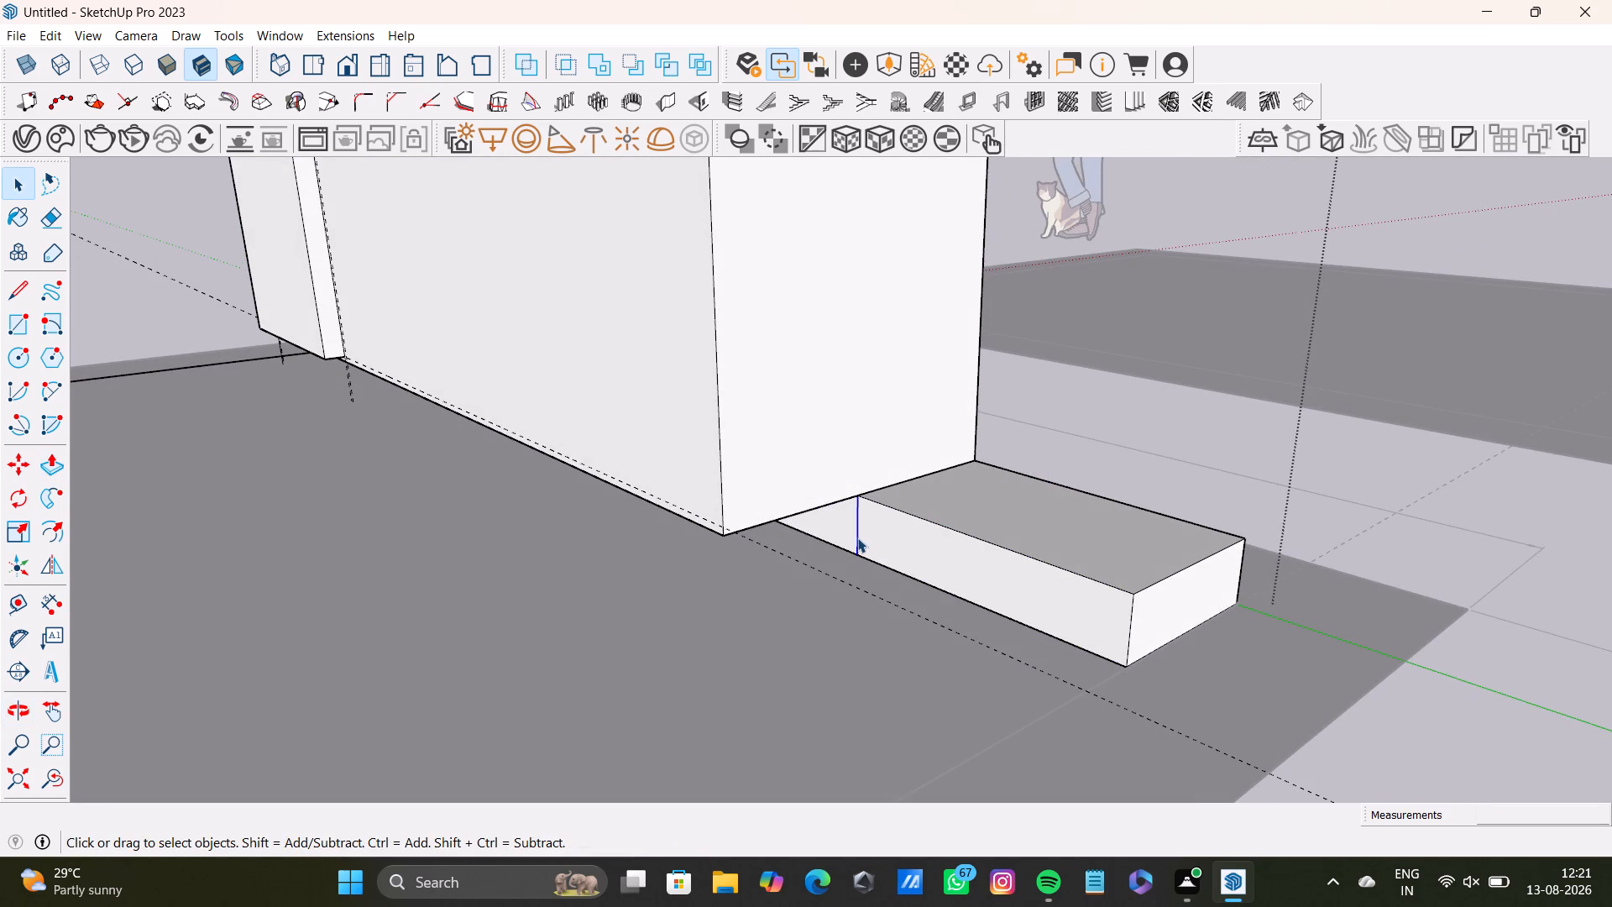
pyautogui.press('Delete')
# Push/Pull the end face of the counter's cabinet body outward about 1' 7 9/16" to cover the extended base.
pyautogui.click(851, 446)
pyautogui.tripleClick(851, 446)
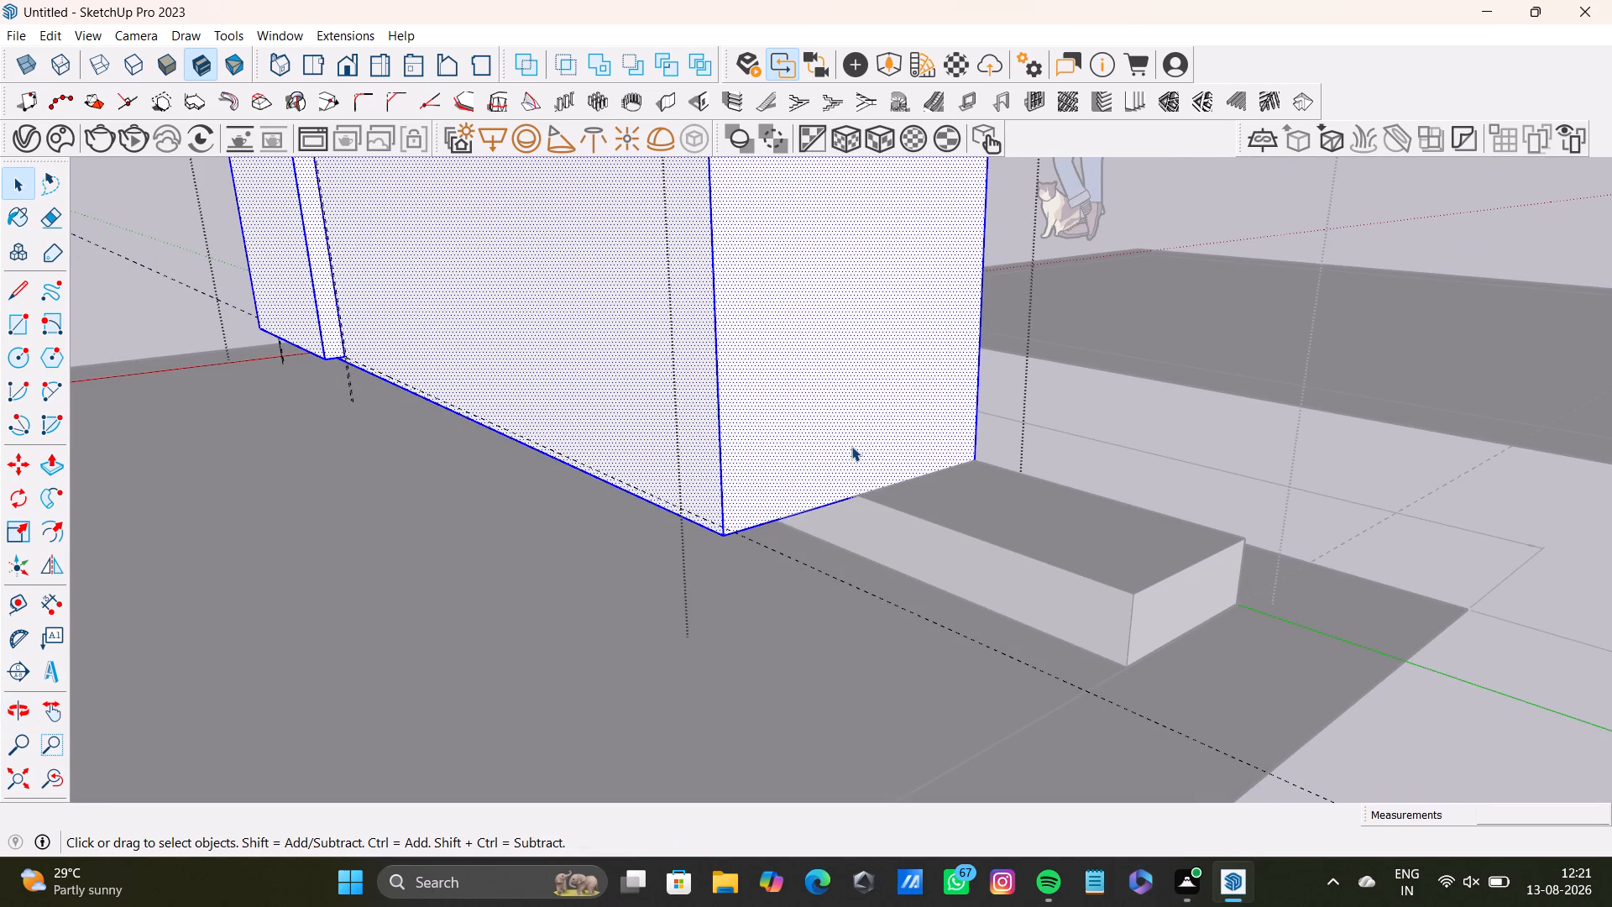
pyautogui.press('p')
pyautogui.click(851, 439)
pyautogui.moveTo(814, 419); pyautogui.dragTo(873, 471)
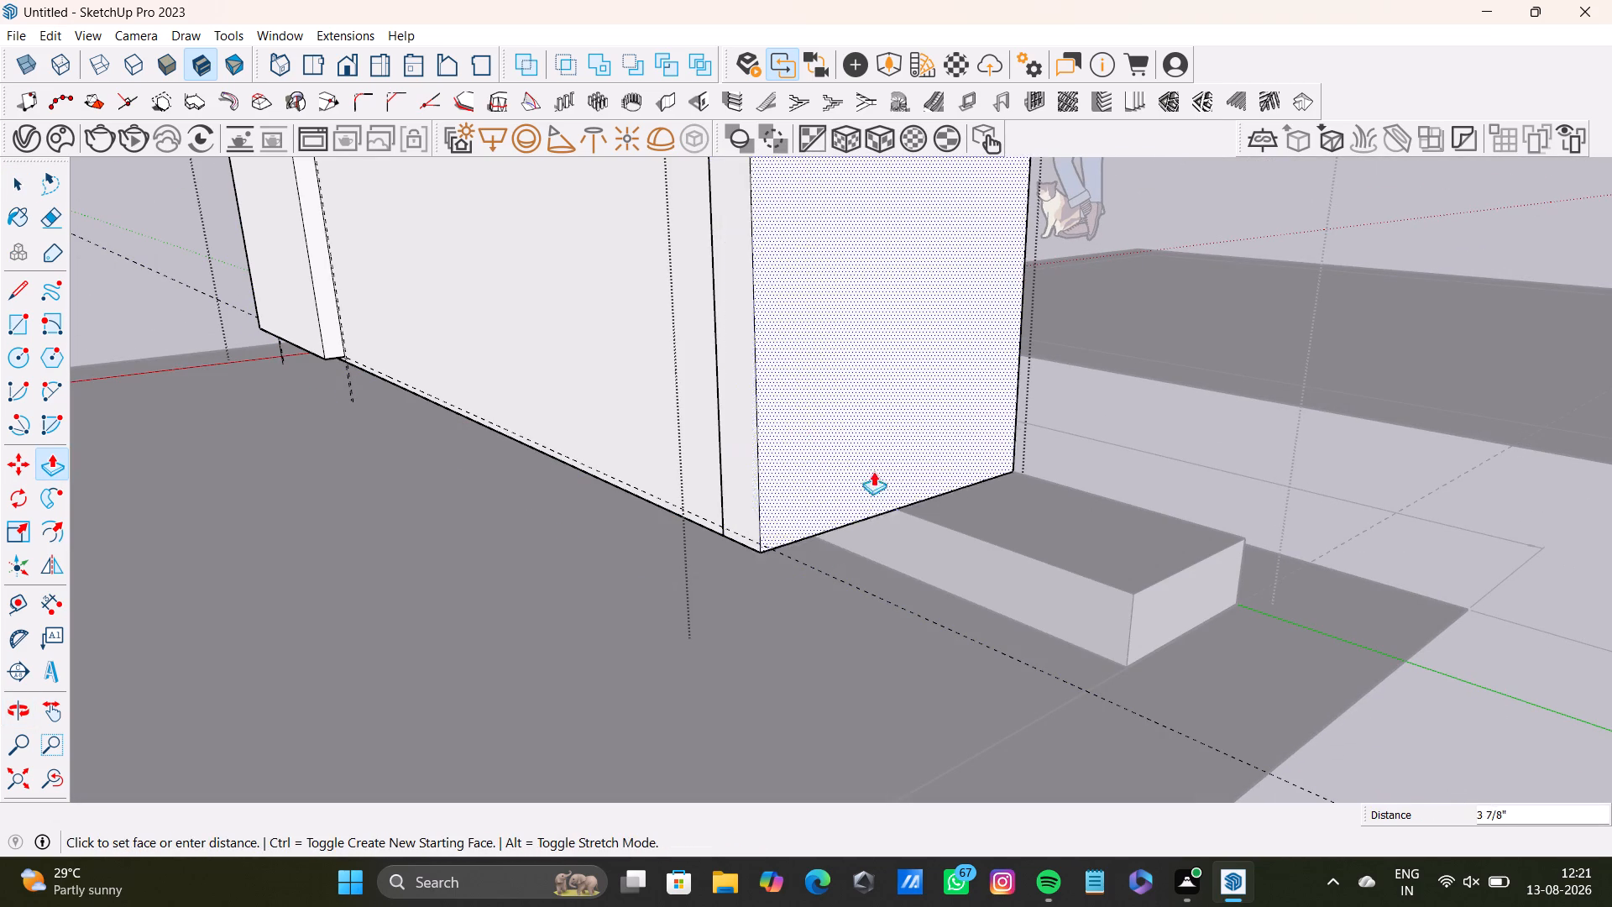
pyautogui.moveTo(873, 471); pyautogui.dragTo(1072, 574)
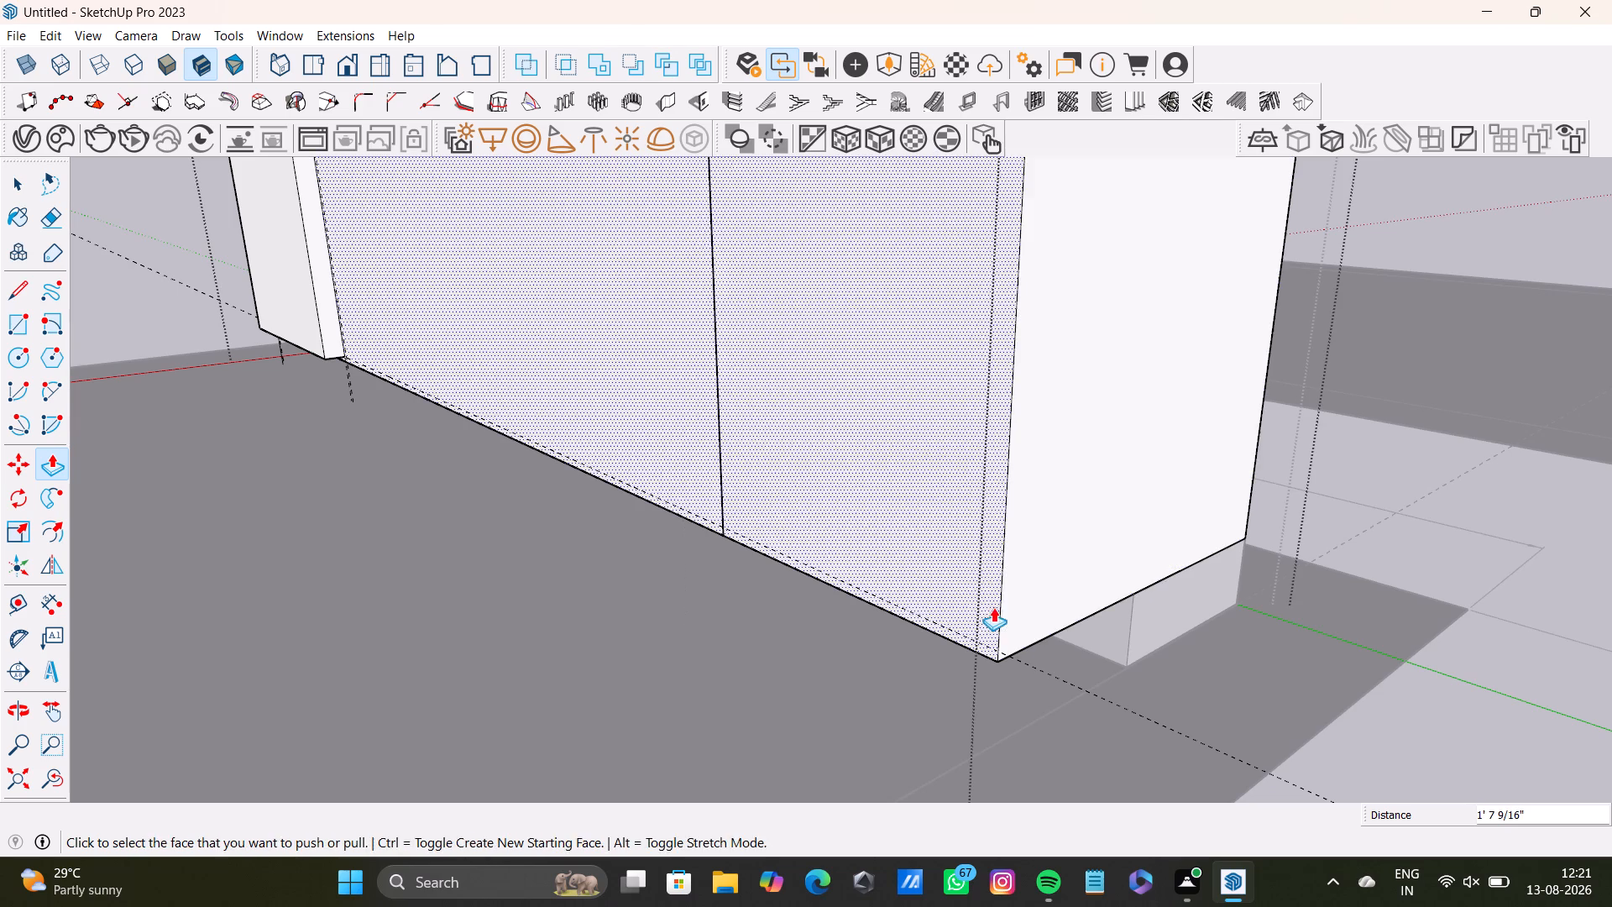
pyautogui.press('space')
# Delete the leftover vertical seam edge on the cabinet's long front face and leave the group.
pyautogui.moveTo(799, 616); pyautogui.dragTo(972, 644, button='middle')
pyautogui.scroll(-11, 922, 606)
pyautogui.keyDown('shift'); pyautogui.moveTo(867, 544); pyautogui.dragTo(910, 601, button='middle'); pyautogui.keyUp('shift')
pyautogui.scroll(5, 894, 593)
pyautogui.click(898, 527)
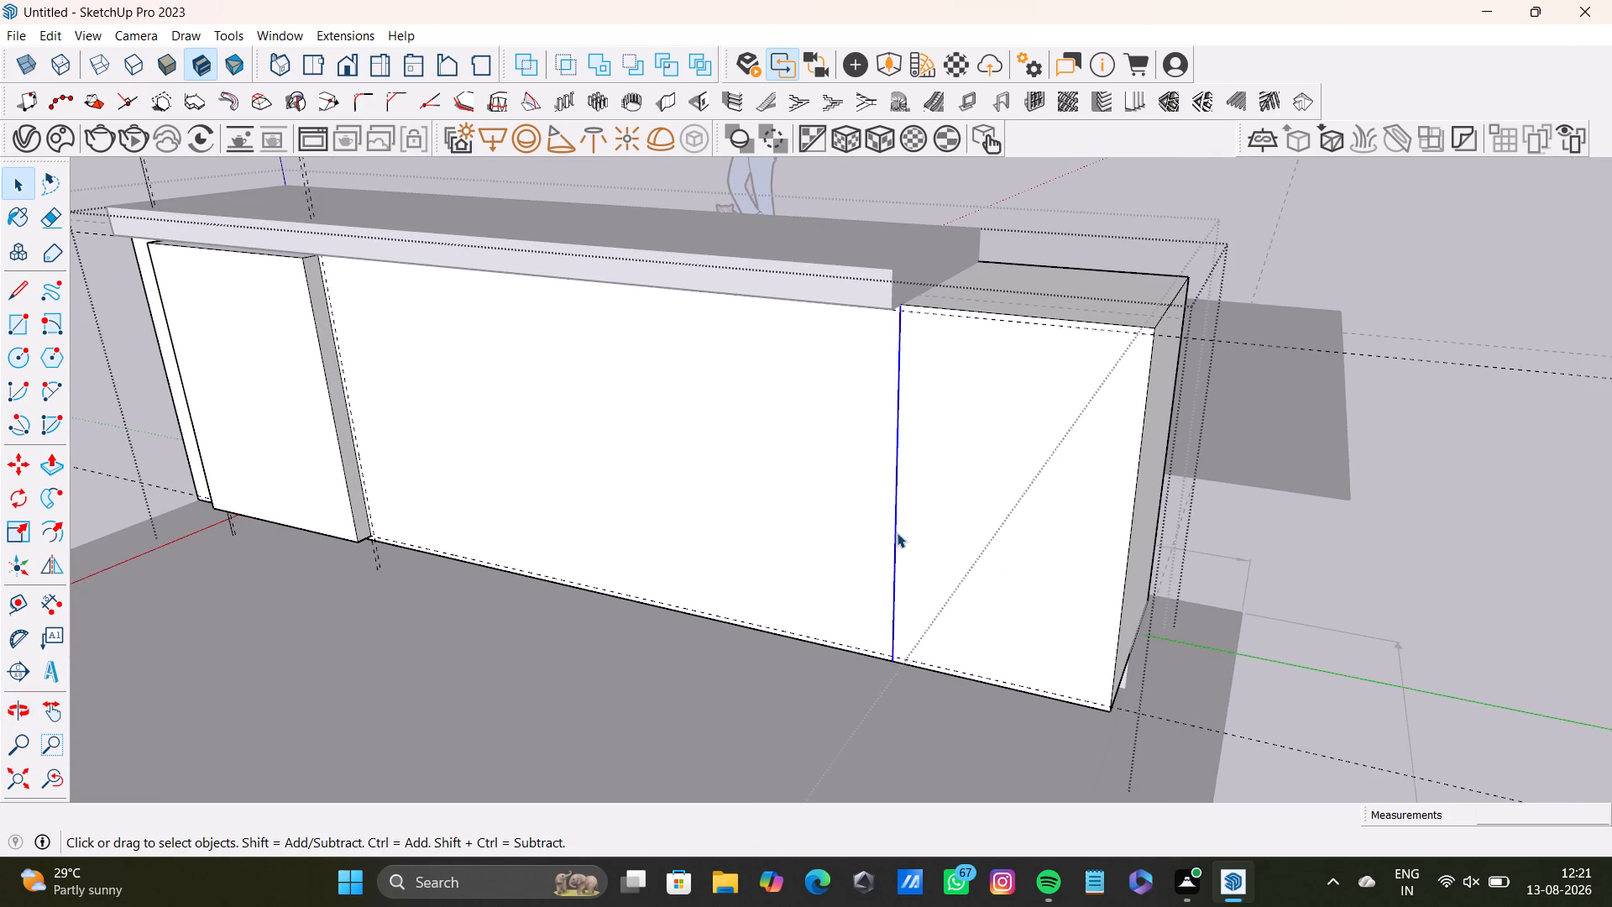
pyautogui.press('Delete')
pyautogui.scroll(-8, 977, 494)
pyautogui.press('space')
pyautogui.click(1263, 425)
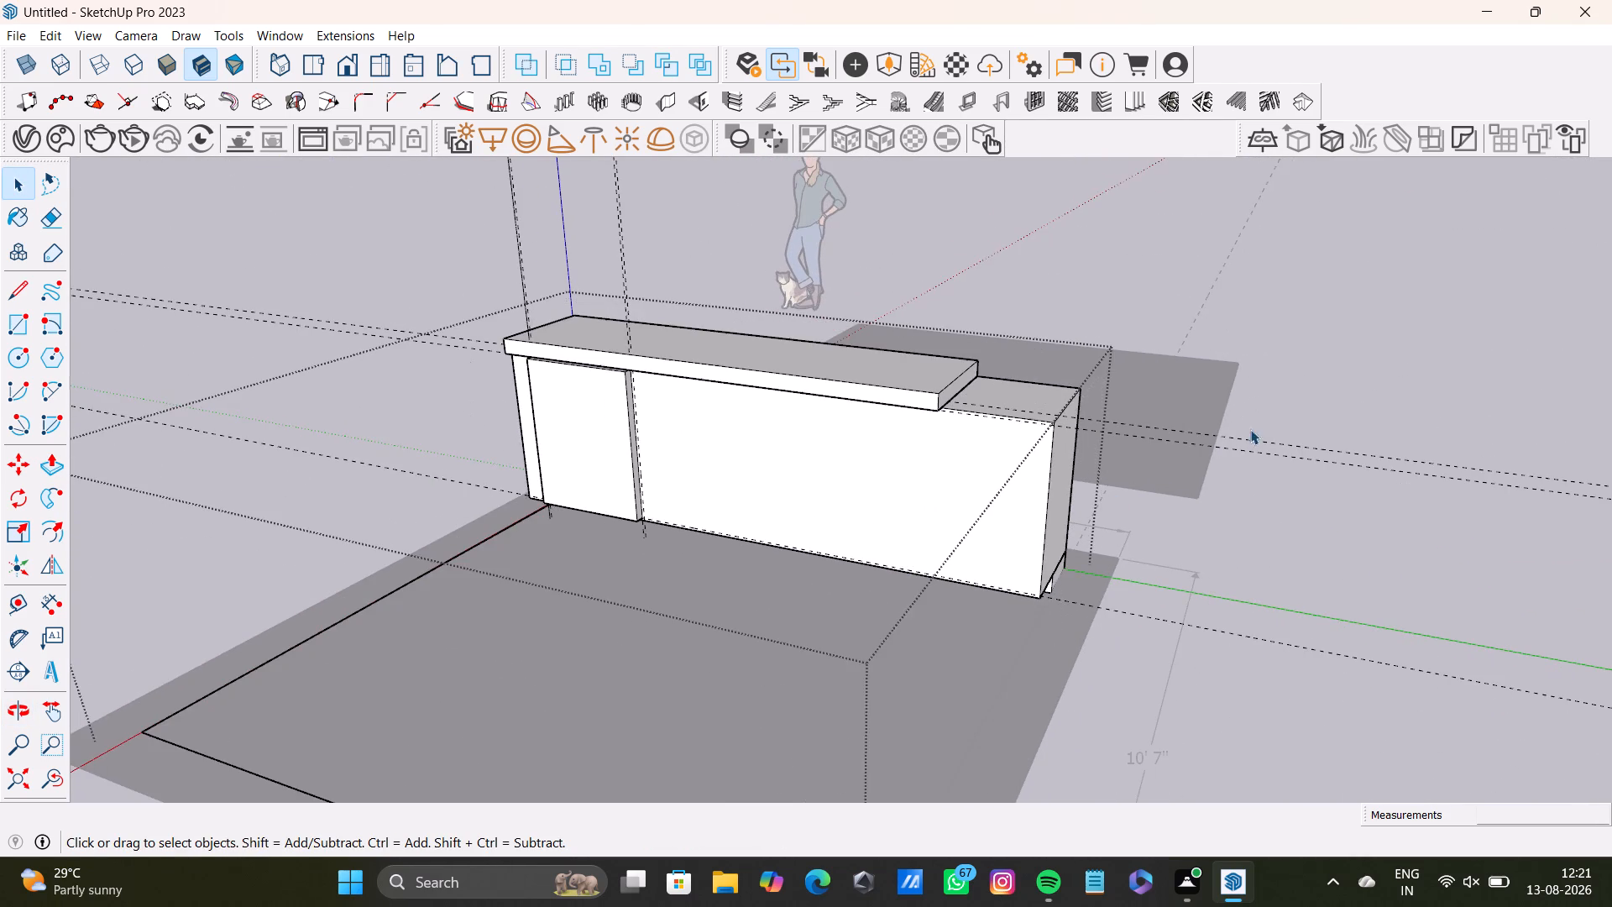
# Push/Pull the countertop slab's end face outward until it lines up with the extended cabinet's end.
pyautogui.moveTo(1263, 576); pyautogui.dragTo(1071, 661, button='middle')
pyautogui.doubleClick(777, 431)
pyautogui.doubleClick(781, 432)
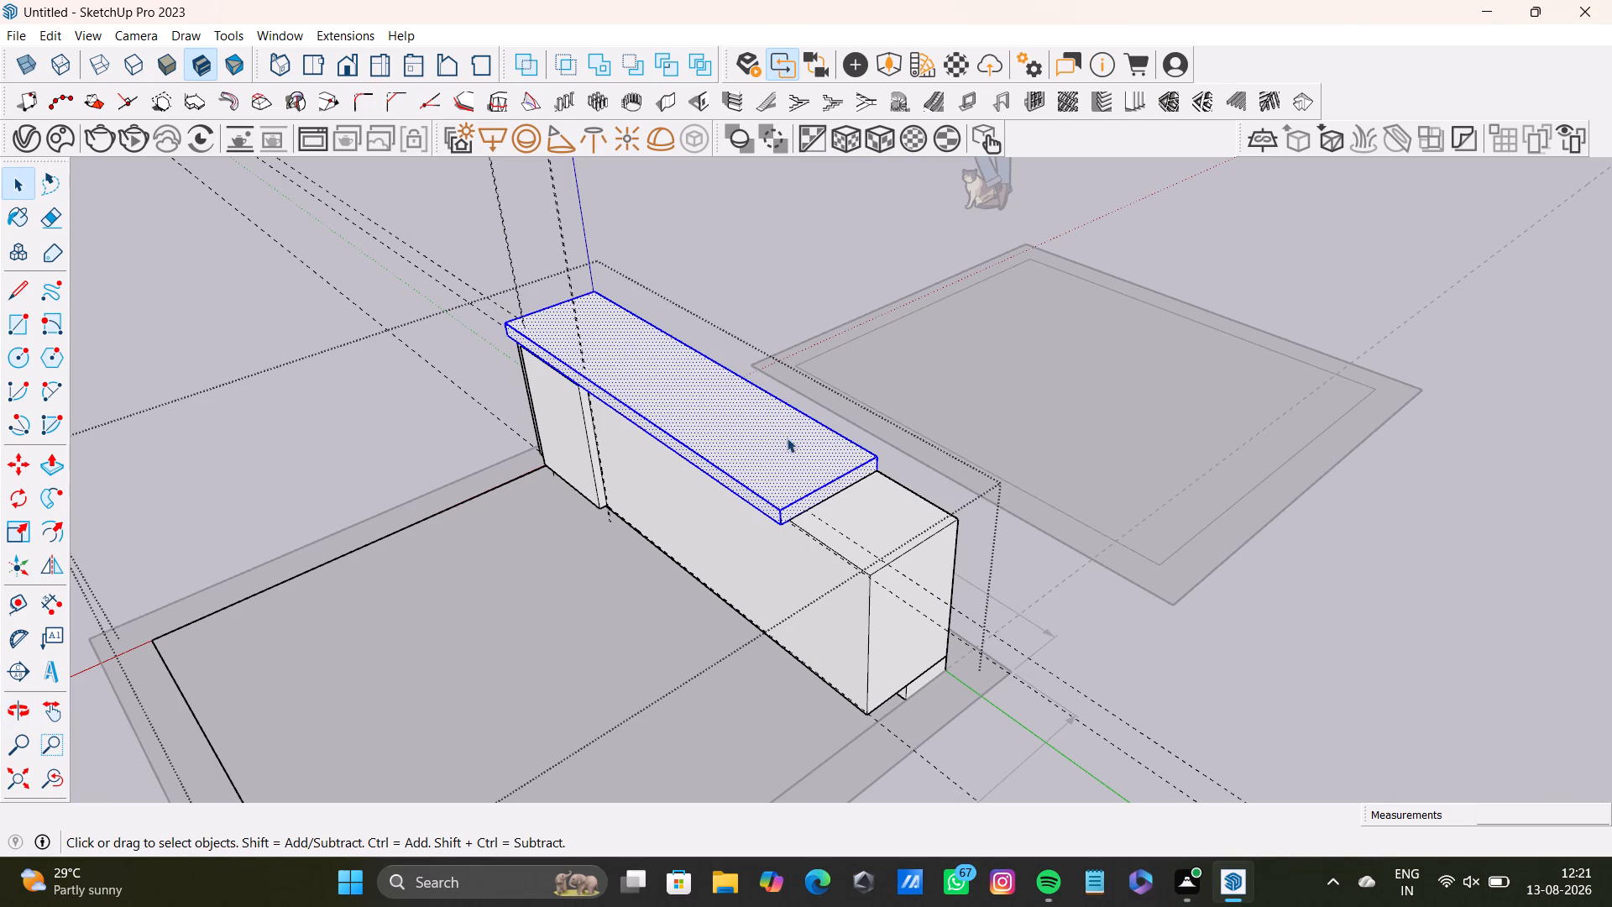
pyautogui.click(796, 451)
pyautogui.tripleClick(796, 451)
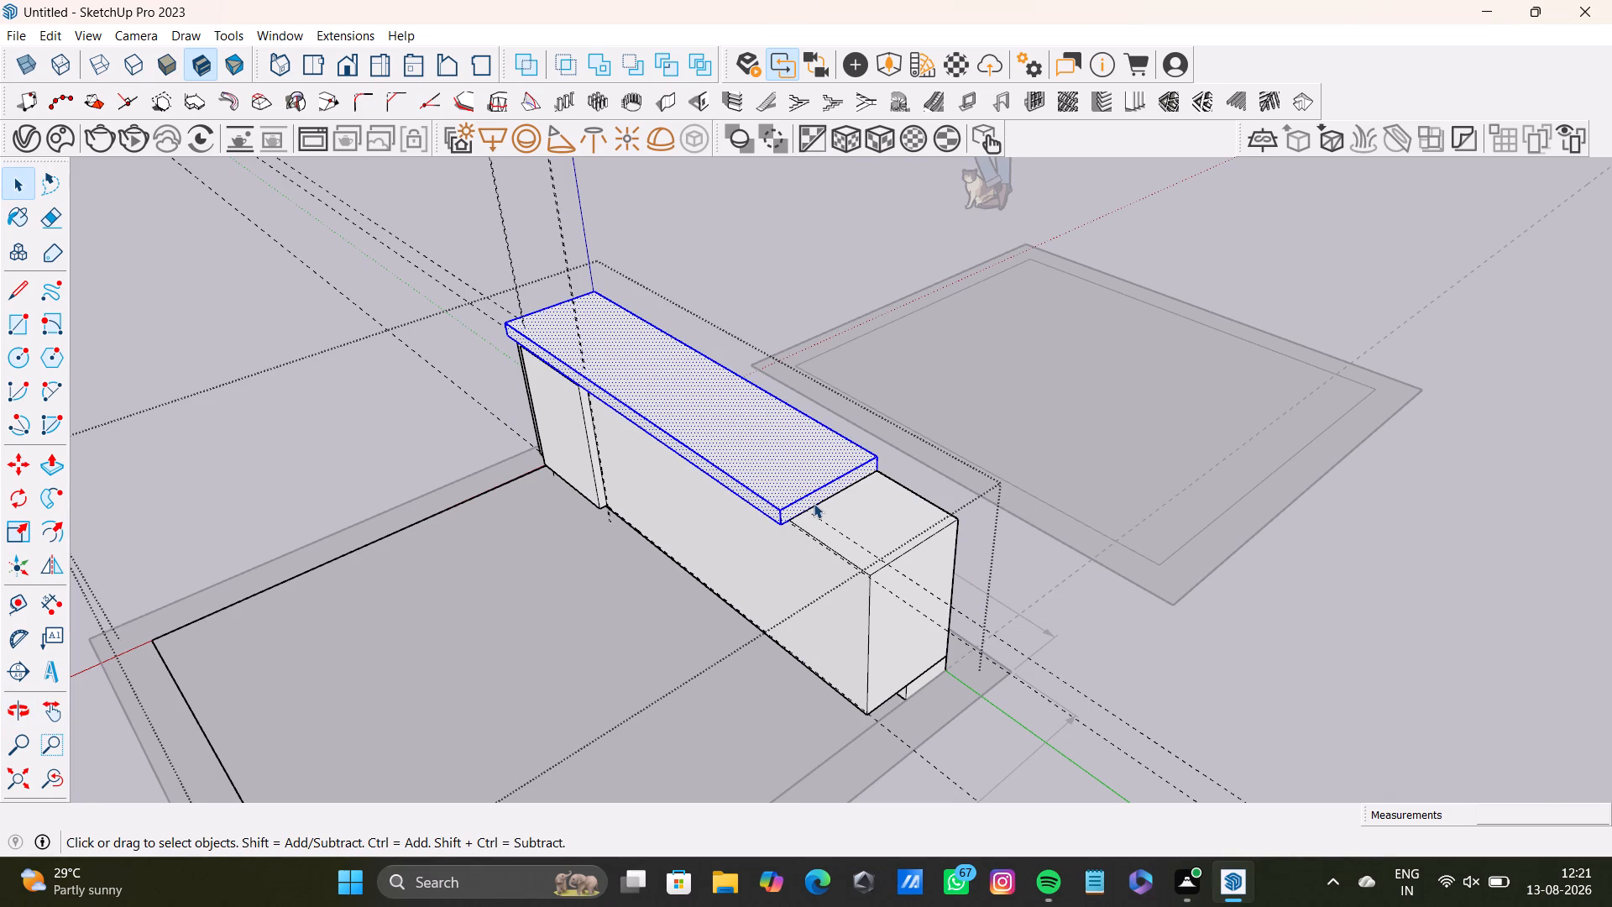
pyautogui.keyDown('shift'); pyautogui.doubleClick(814, 503); pyautogui.keyUp('shift')
pyautogui.keyDown('shift'); pyautogui.doubleClick(814, 503); pyautogui.keyUp('shift')
pyautogui.keyDown('shift'); pyautogui.doubleClick(806, 488); pyautogui.keyUp('shift')
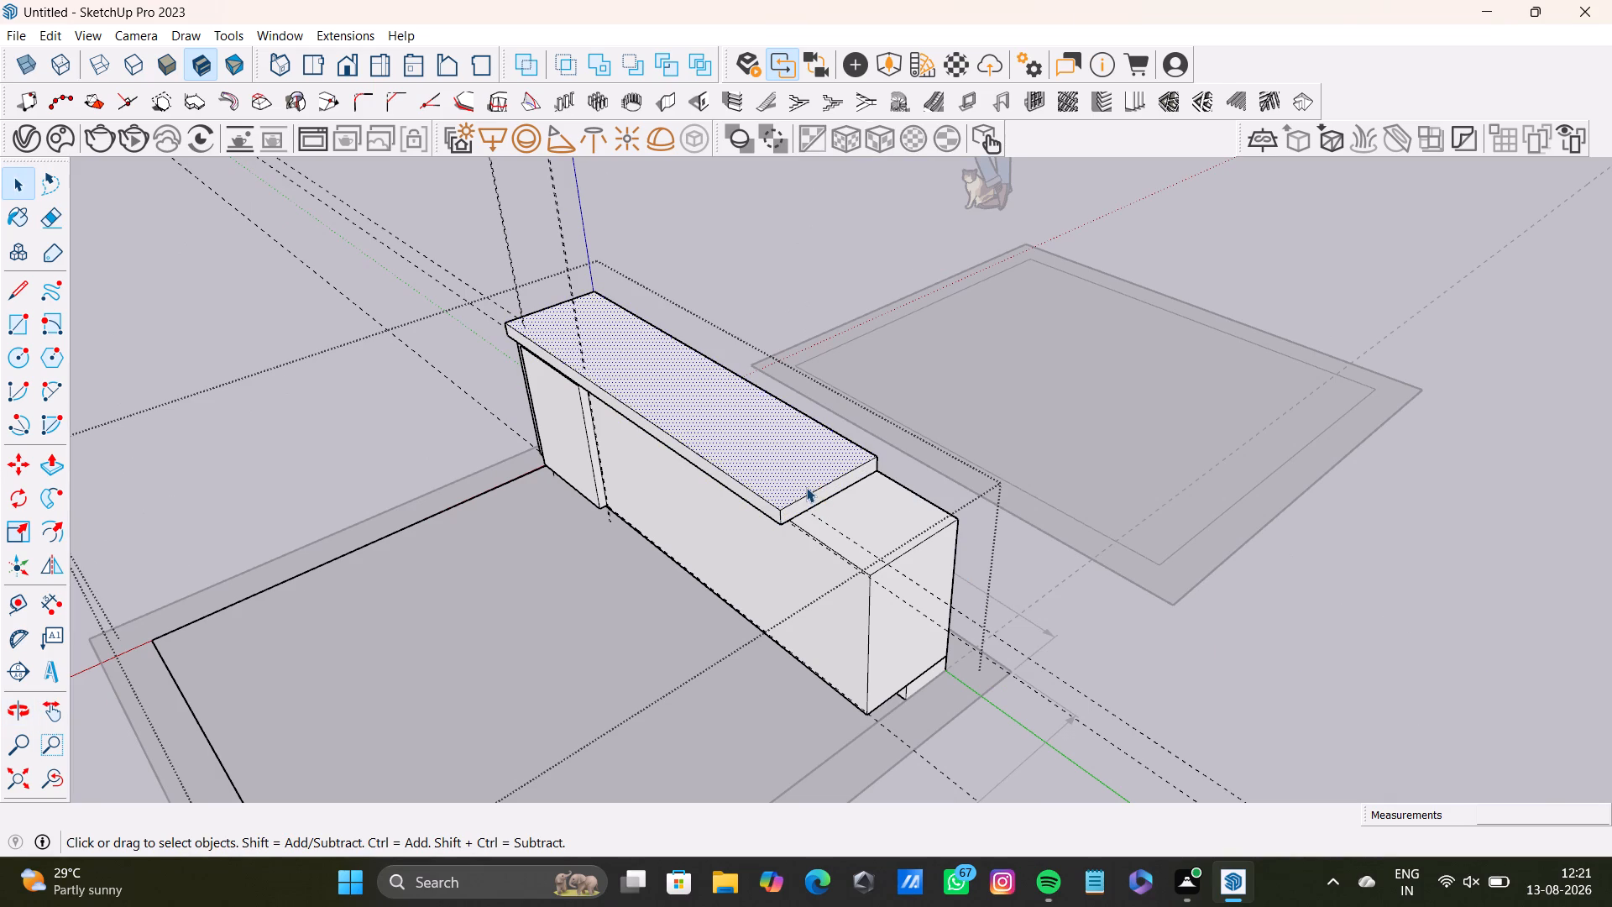
pyautogui.tripleClick(810, 494)
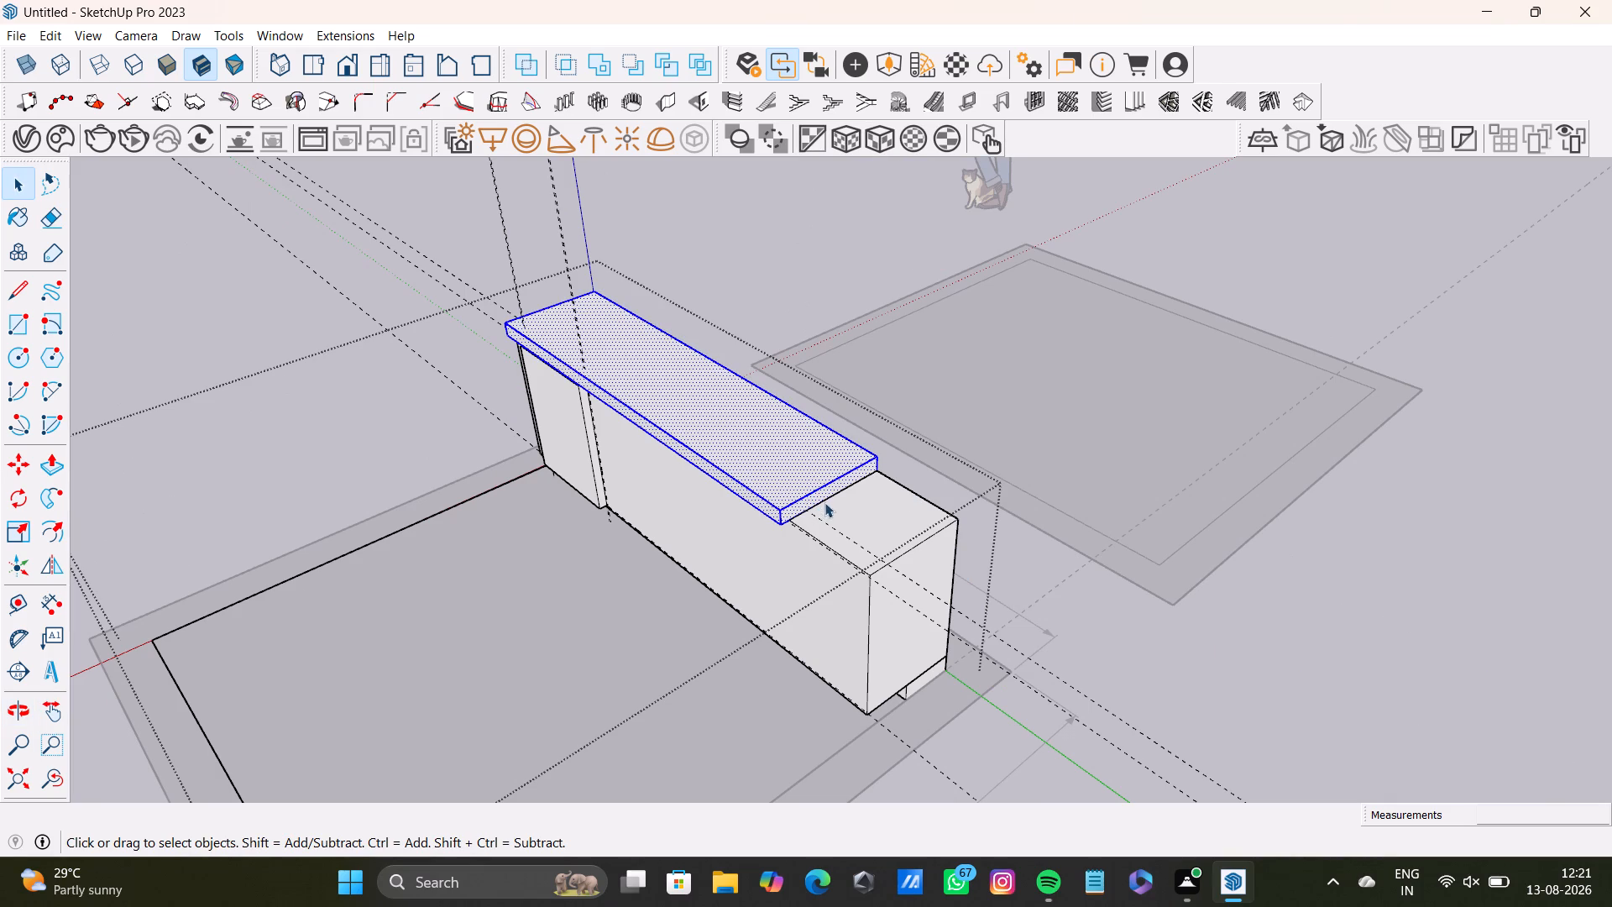
pyautogui.keyDown('shift'); pyautogui.click(824, 498); pyautogui.keyUp('shift')
pyautogui.keyDown('shift'); pyautogui.click(830, 498); pyautogui.keyUp('shift')
pyautogui.scroll(11, 836, 493)
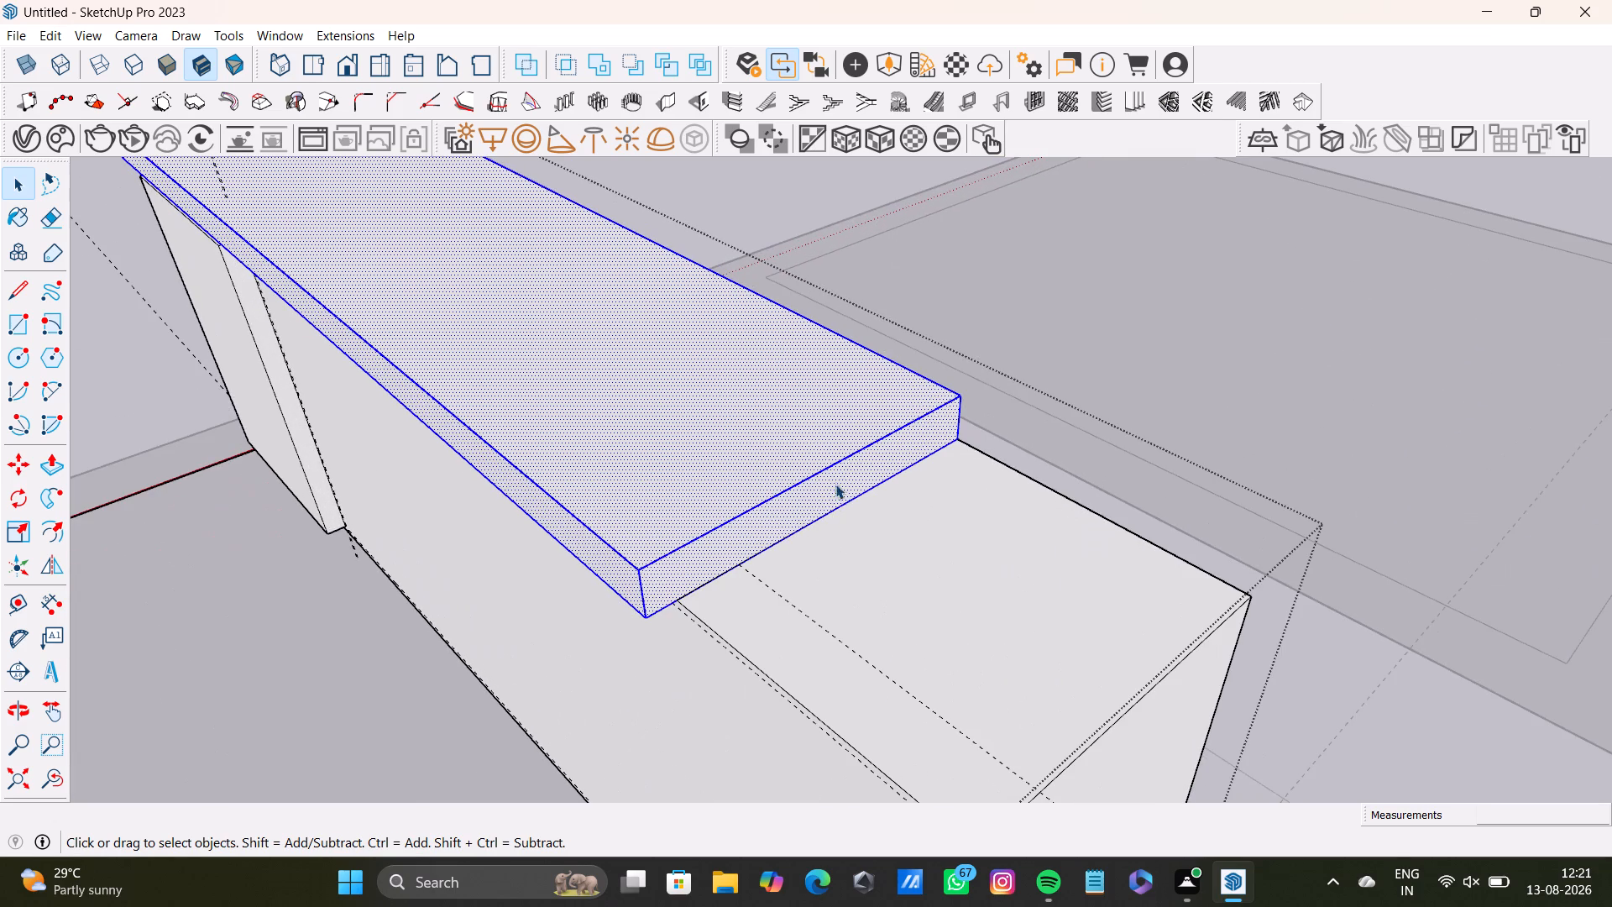
pyautogui.moveTo(711, 537); pyautogui.dragTo(1112, 280, button='middle')
pyautogui.moveTo(876, 384); pyautogui.dragTo(966, 335, button='middle')
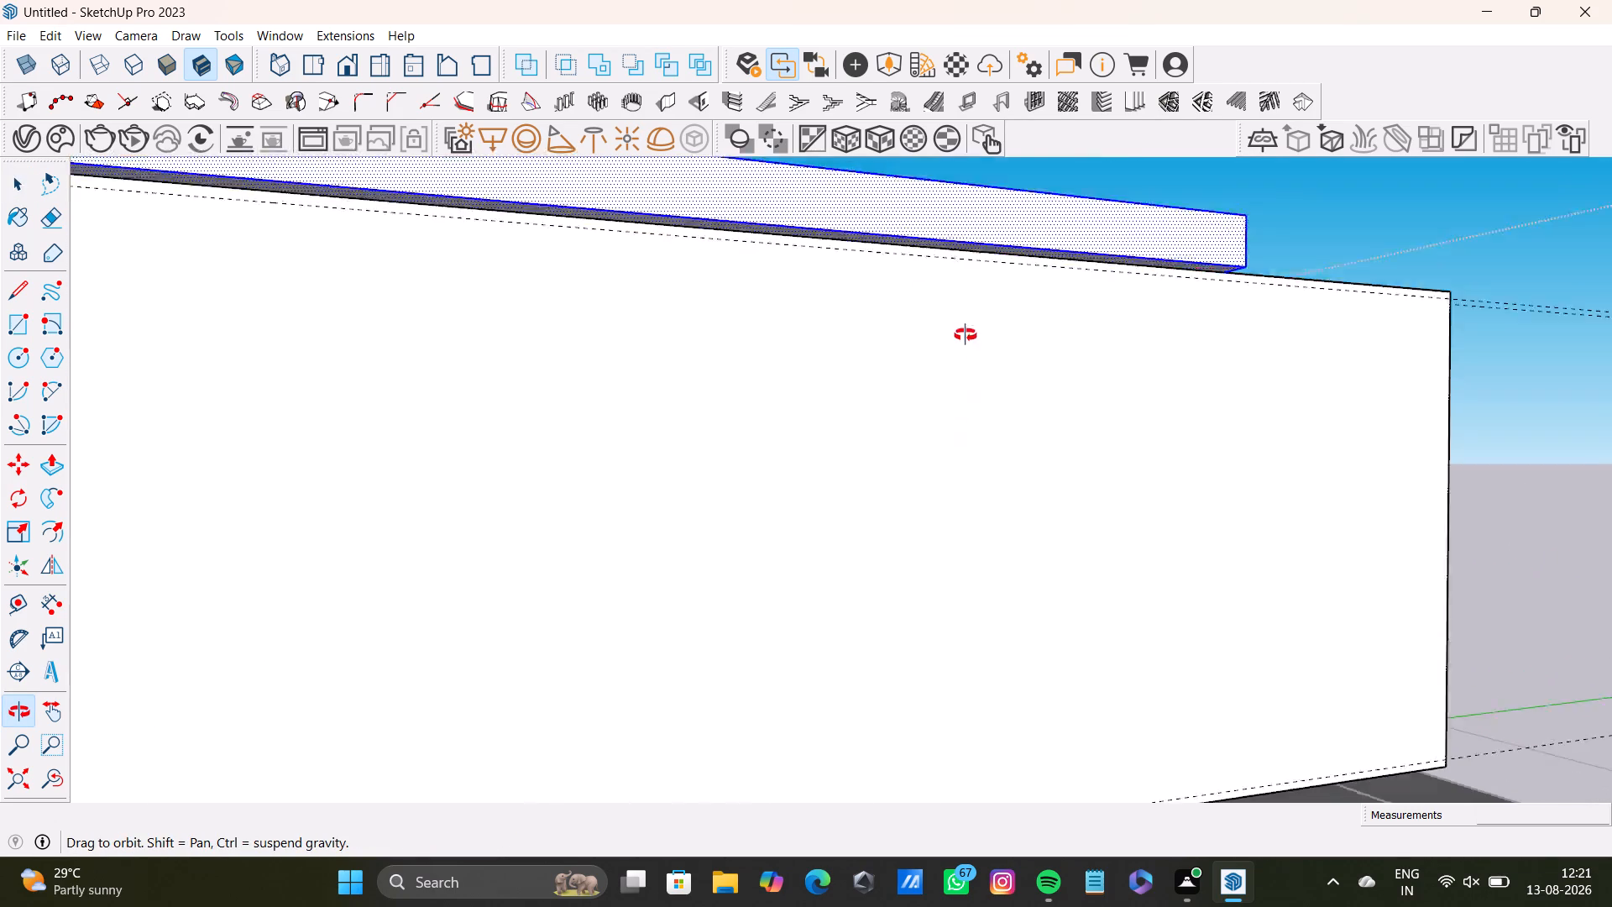
pyautogui.moveTo(966, 335); pyautogui.dragTo(476, 470, button='middle')
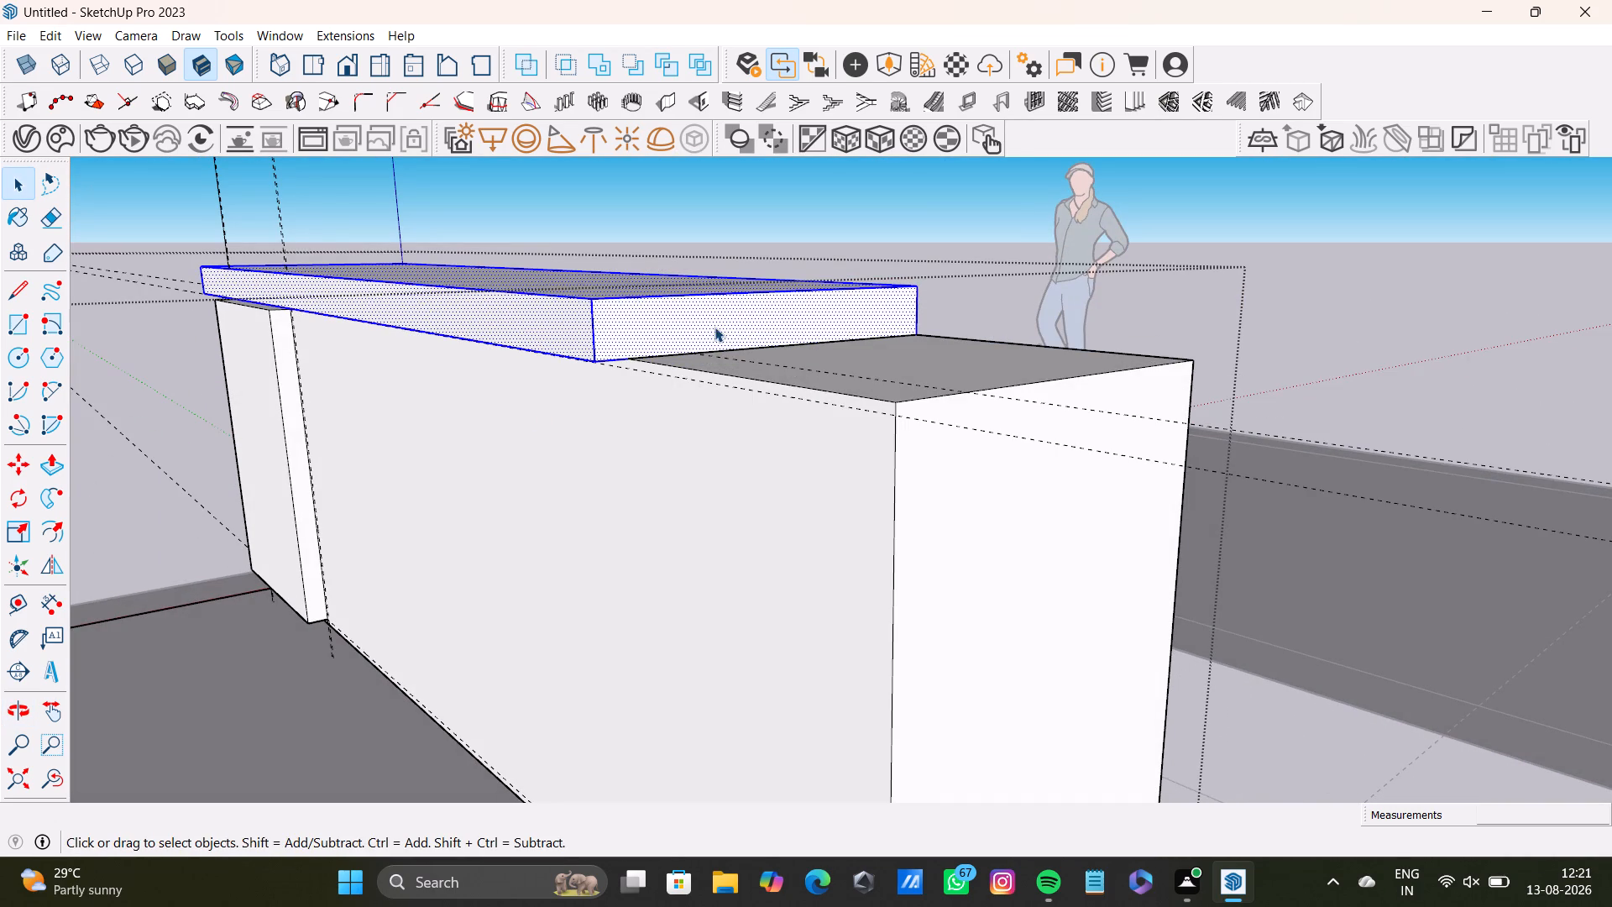
pyautogui.press('p')
pyautogui.click(714, 325)
pyautogui.click(954, 401)
pyautogui.press('space')
# Push/Pull the countertop's long front face inward about 2 3/4", back behind the cabinet front.
pyautogui.scroll(-3, 793, 464)
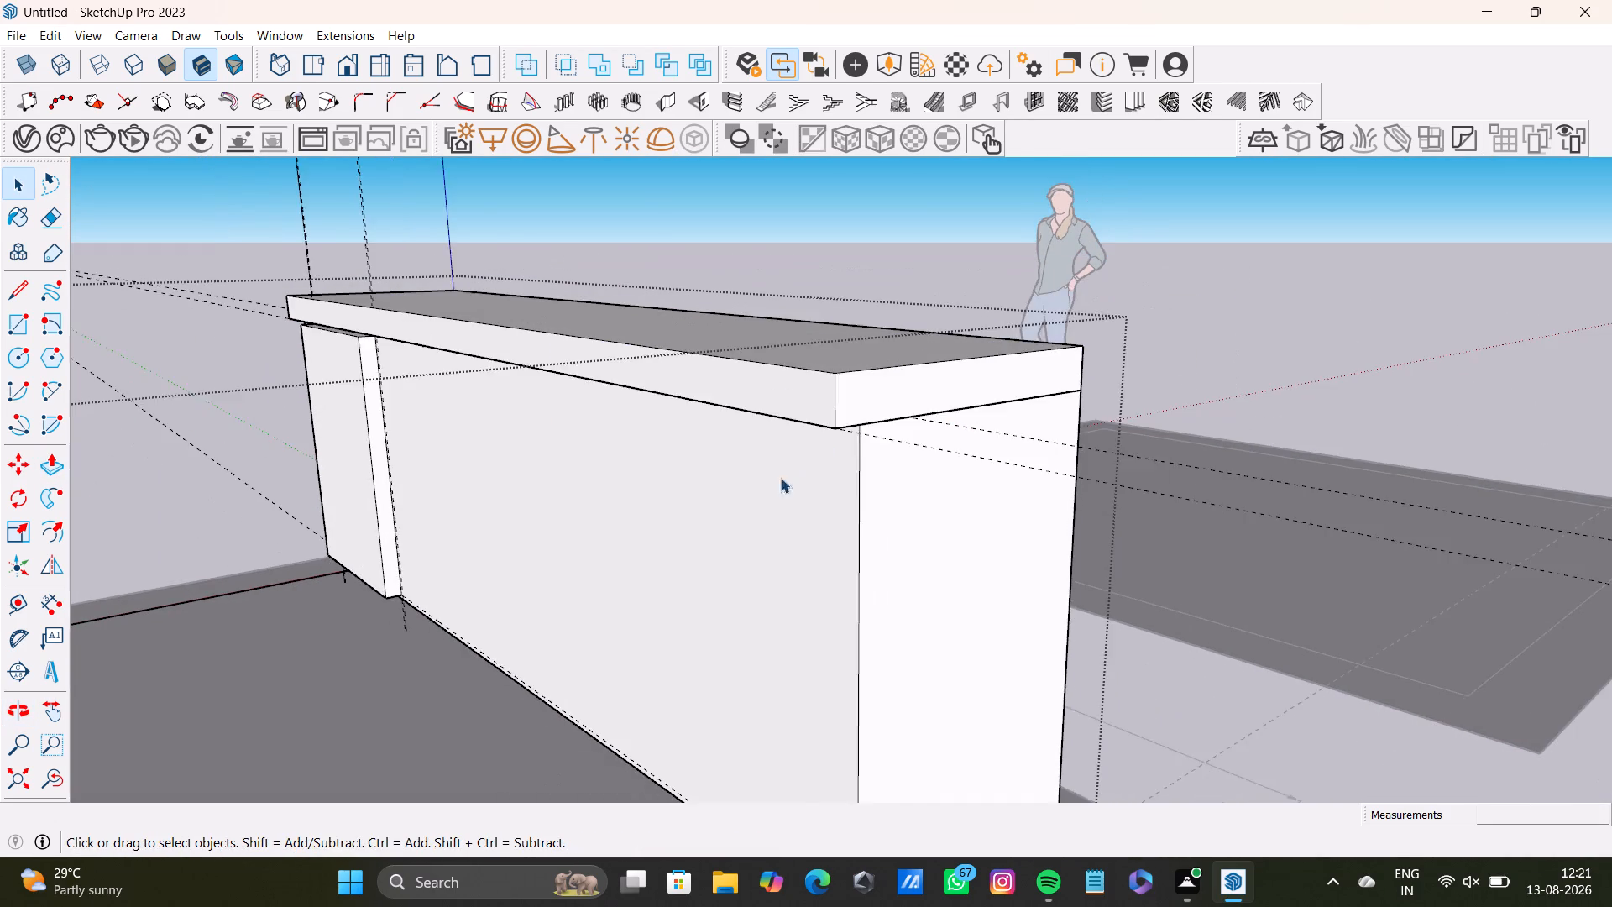
pyautogui.scroll(-4, 781, 478)
pyautogui.moveTo(725, 490); pyautogui.dragTo(1034, 472, button='middle')
pyautogui.scroll(-7, 1005, 503)
pyautogui.moveTo(910, 527); pyautogui.dragTo(928, 525, button='middle')
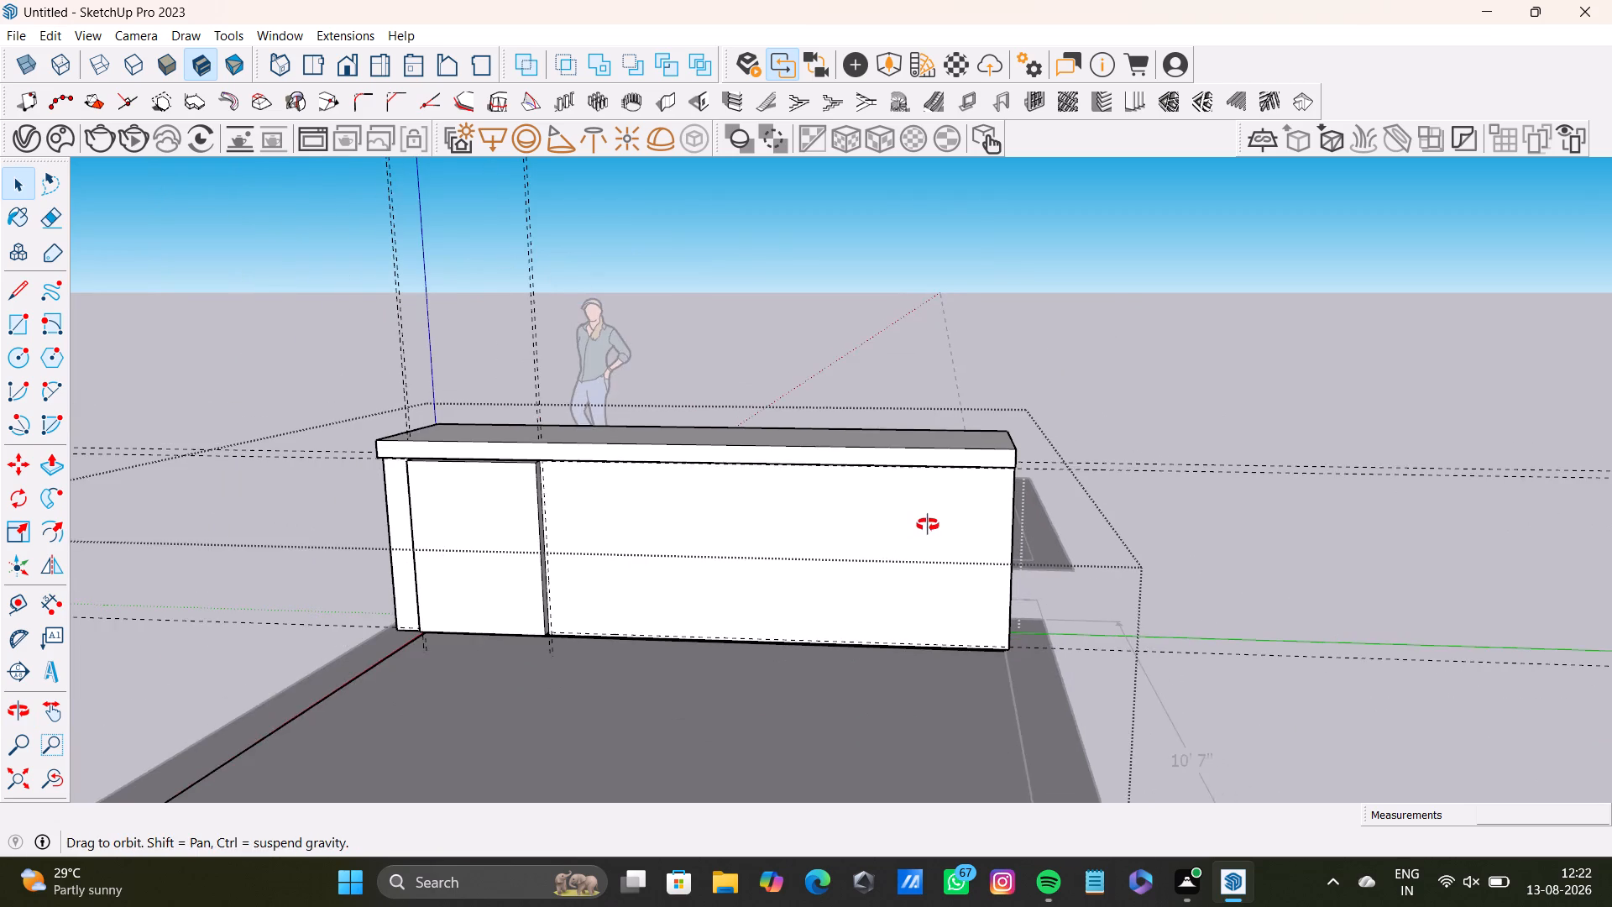
pyautogui.moveTo(928, 525); pyautogui.dragTo(1113, 525, button='middle')
pyautogui.scroll(4, 830, 524)
pyautogui.moveTo(759, 493); pyautogui.dragTo(693, 625, button='middle')
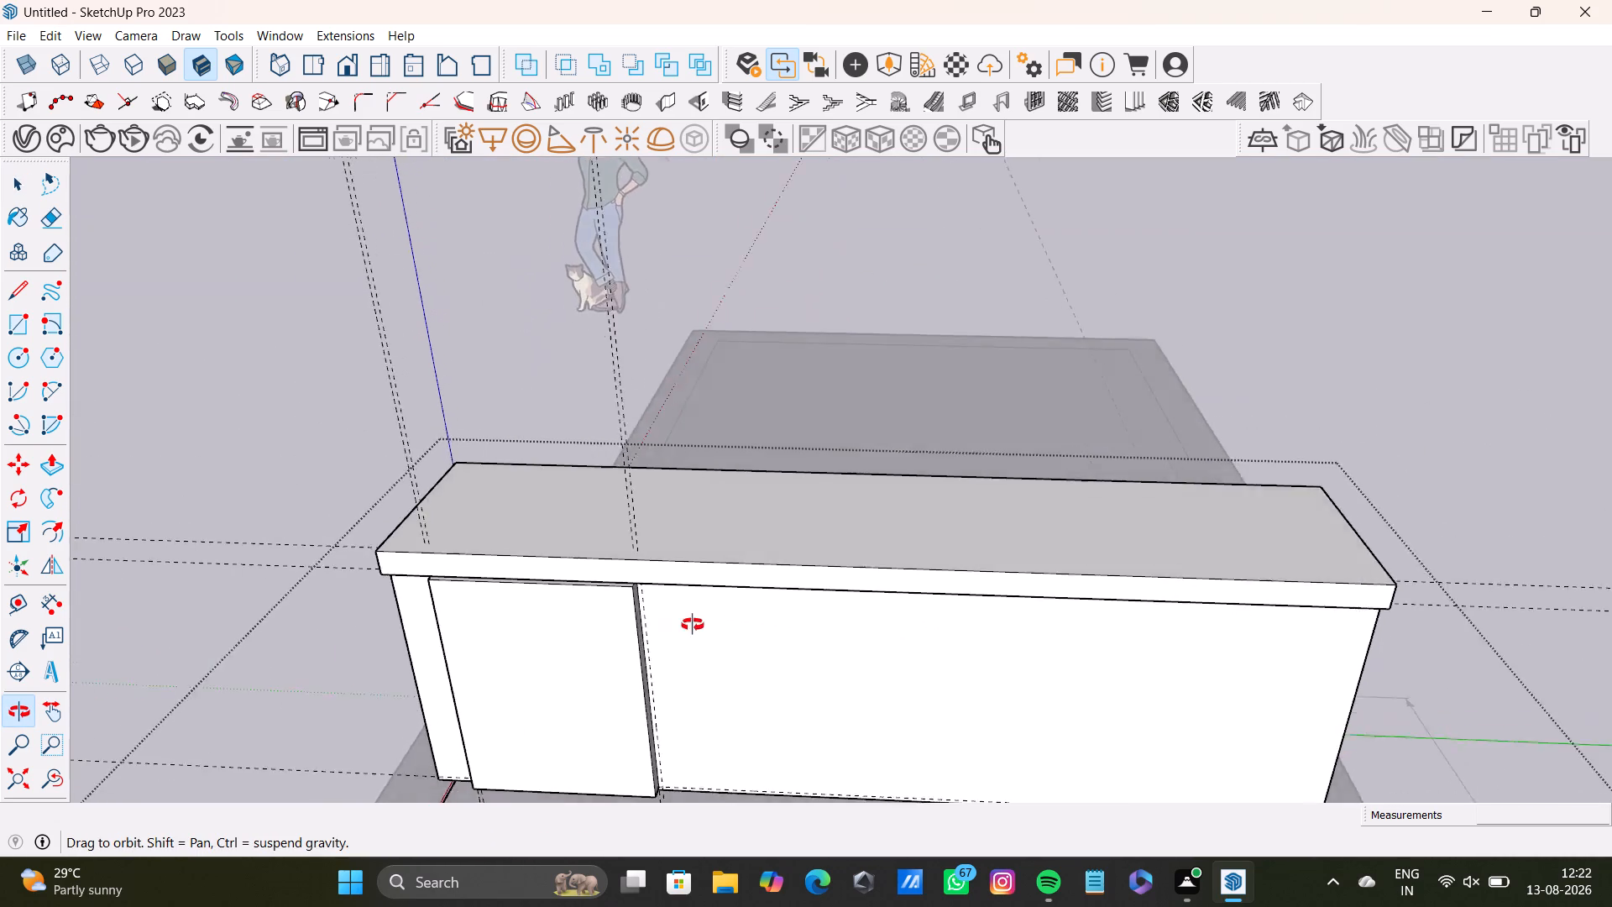
pyautogui.moveTo(693, 625); pyautogui.dragTo(560, 626, button='middle')
pyautogui.scroll(5, 578, 444)
pyautogui.moveTo(547, 493); pyautogui.dragTo(546, 472, button='middle')
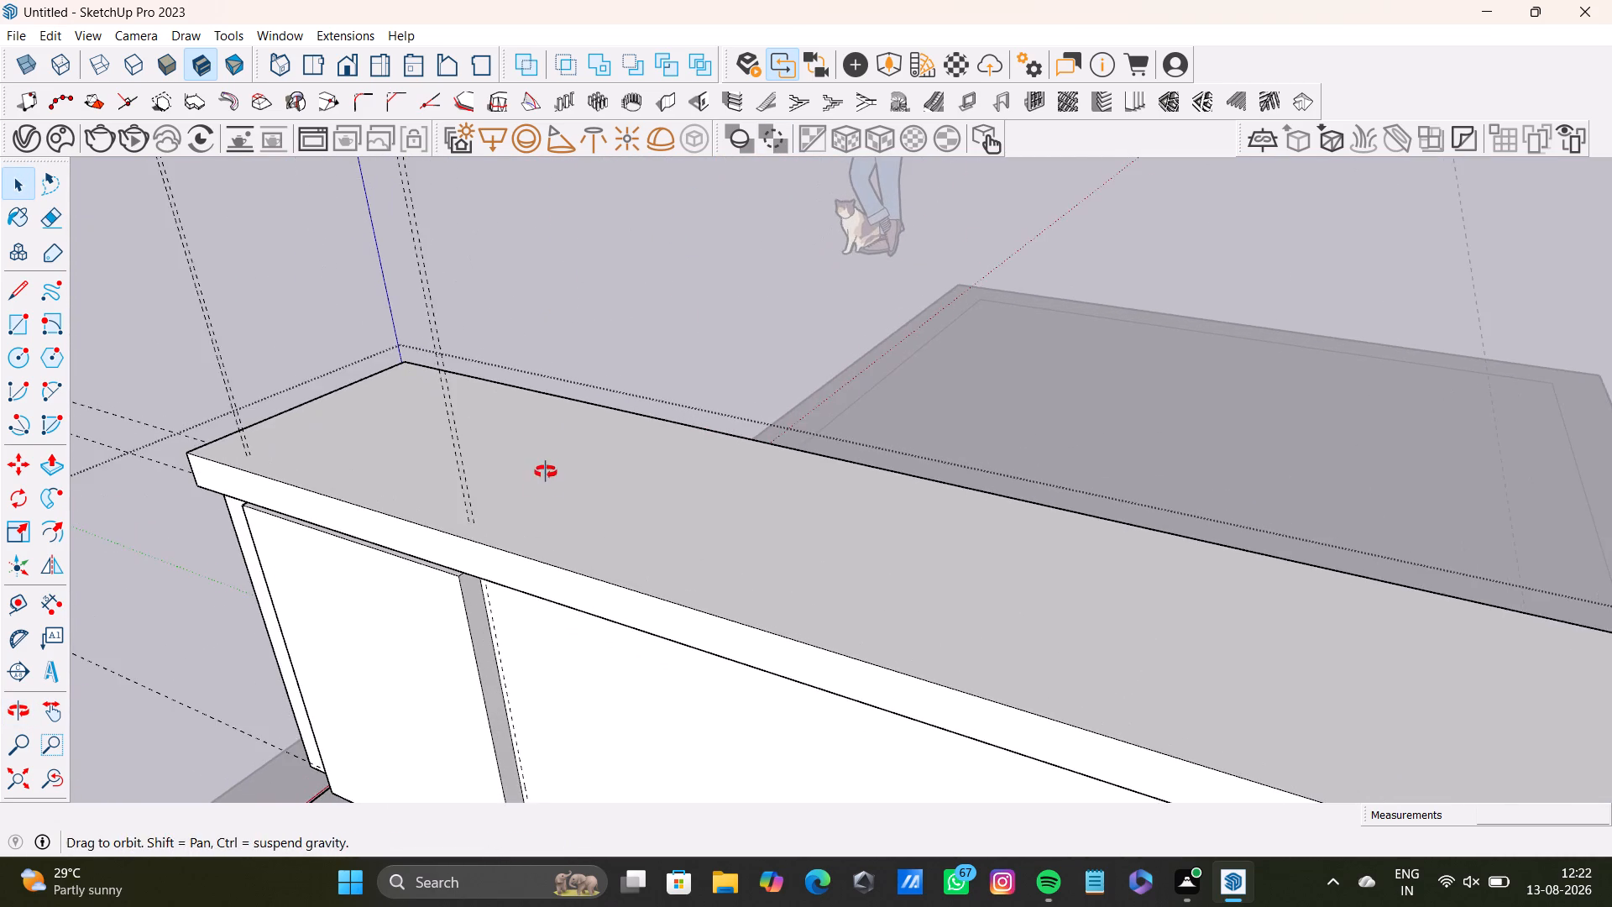
pyautogui.moveTo(546, 472); pyautogui.dragTo(573, 273, button='middle')
pyautogui.moveTo(577, 328); pyautogui.dragTo(421, 228, button='middle')
pyautogui.moveTo(522, 337); pyautogui.dragTo(573, 412, button='middle')
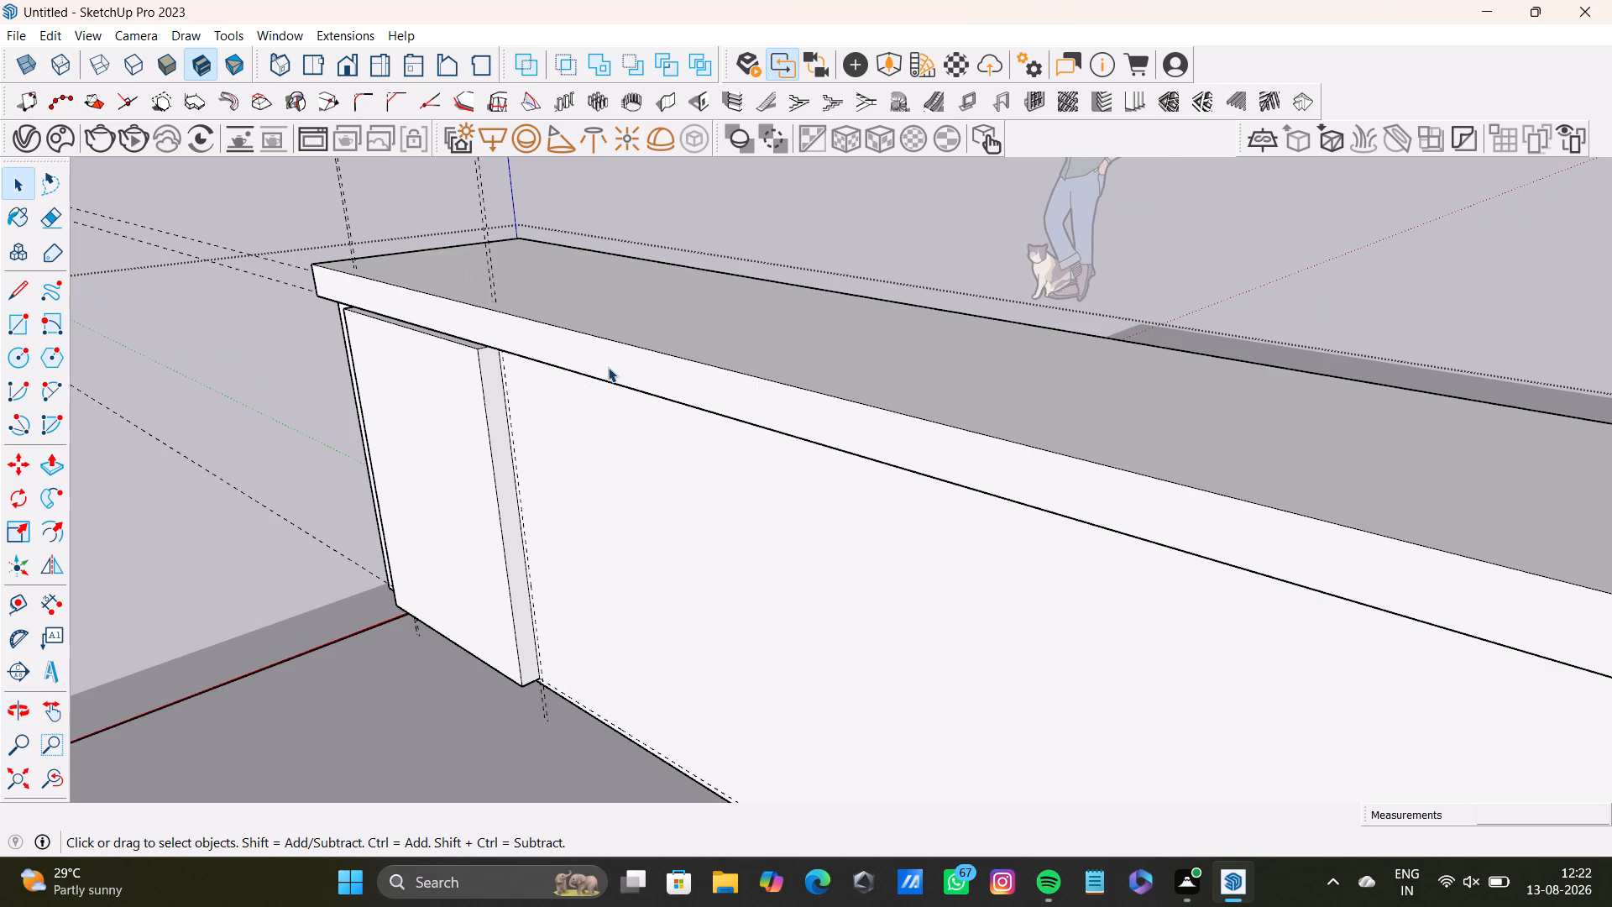
pyautogui.click(611, 362)
pyautogui.press('p')
pyautogui.click(608, 357)
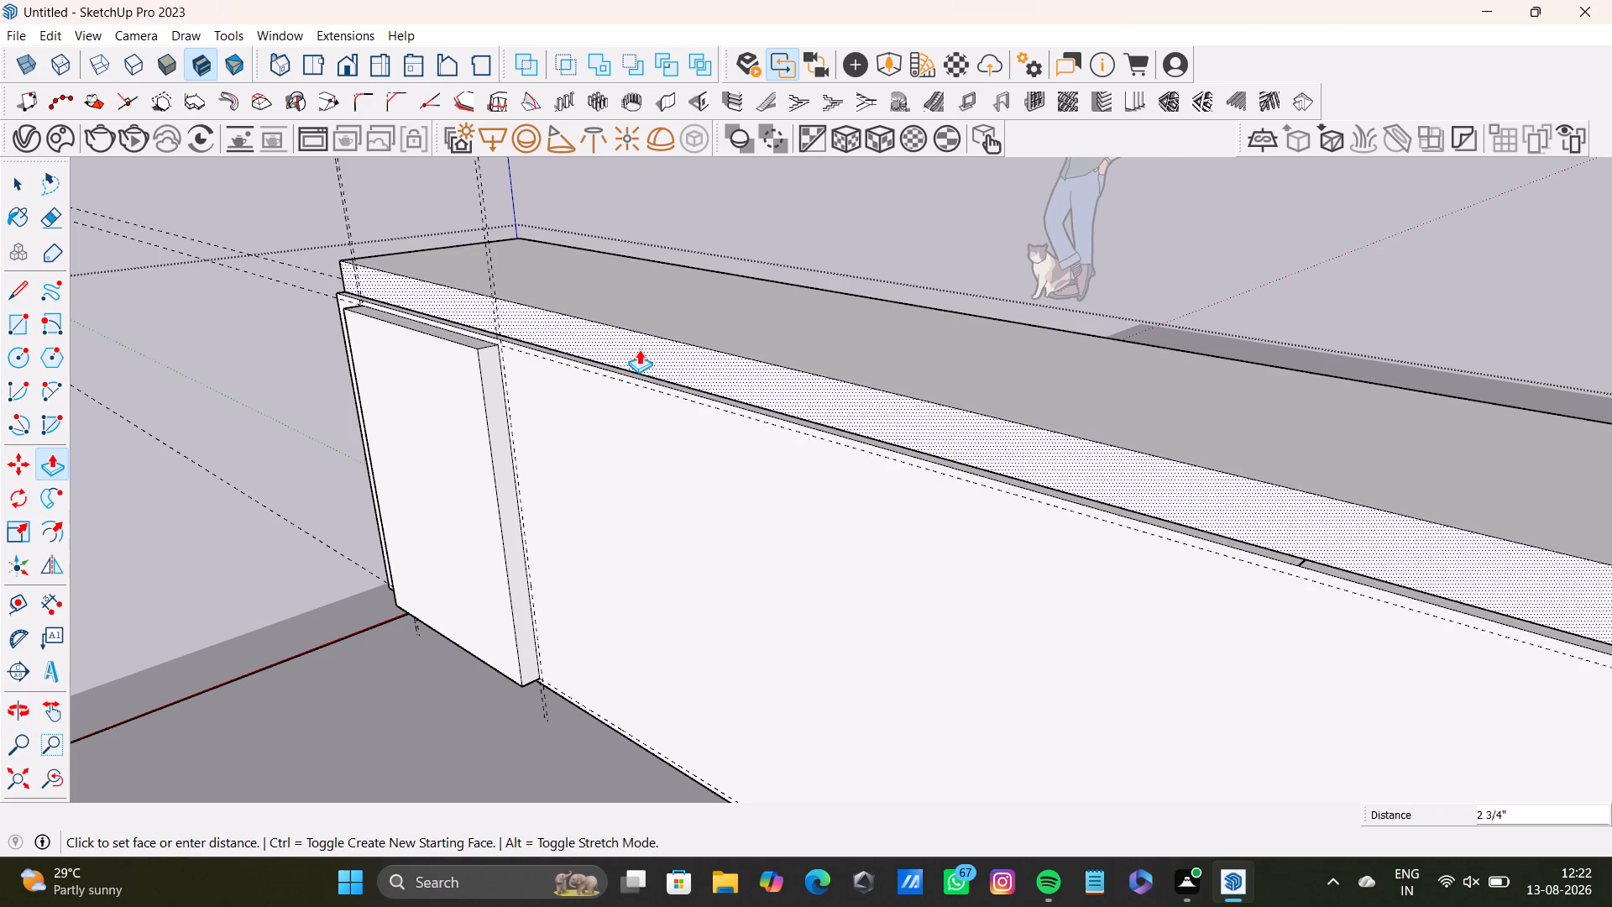
pyautogui.click(649, 348)
pyautogui.press('space')
# Open the cabinet group and Push/Pull the protruding door panel back close to the cabinet's front face.
pyautogui.scroll(-3, 646, 458)
pyautogui.moveTo(643, 484); pyautogui.dragTo(739, 531, button='middle')
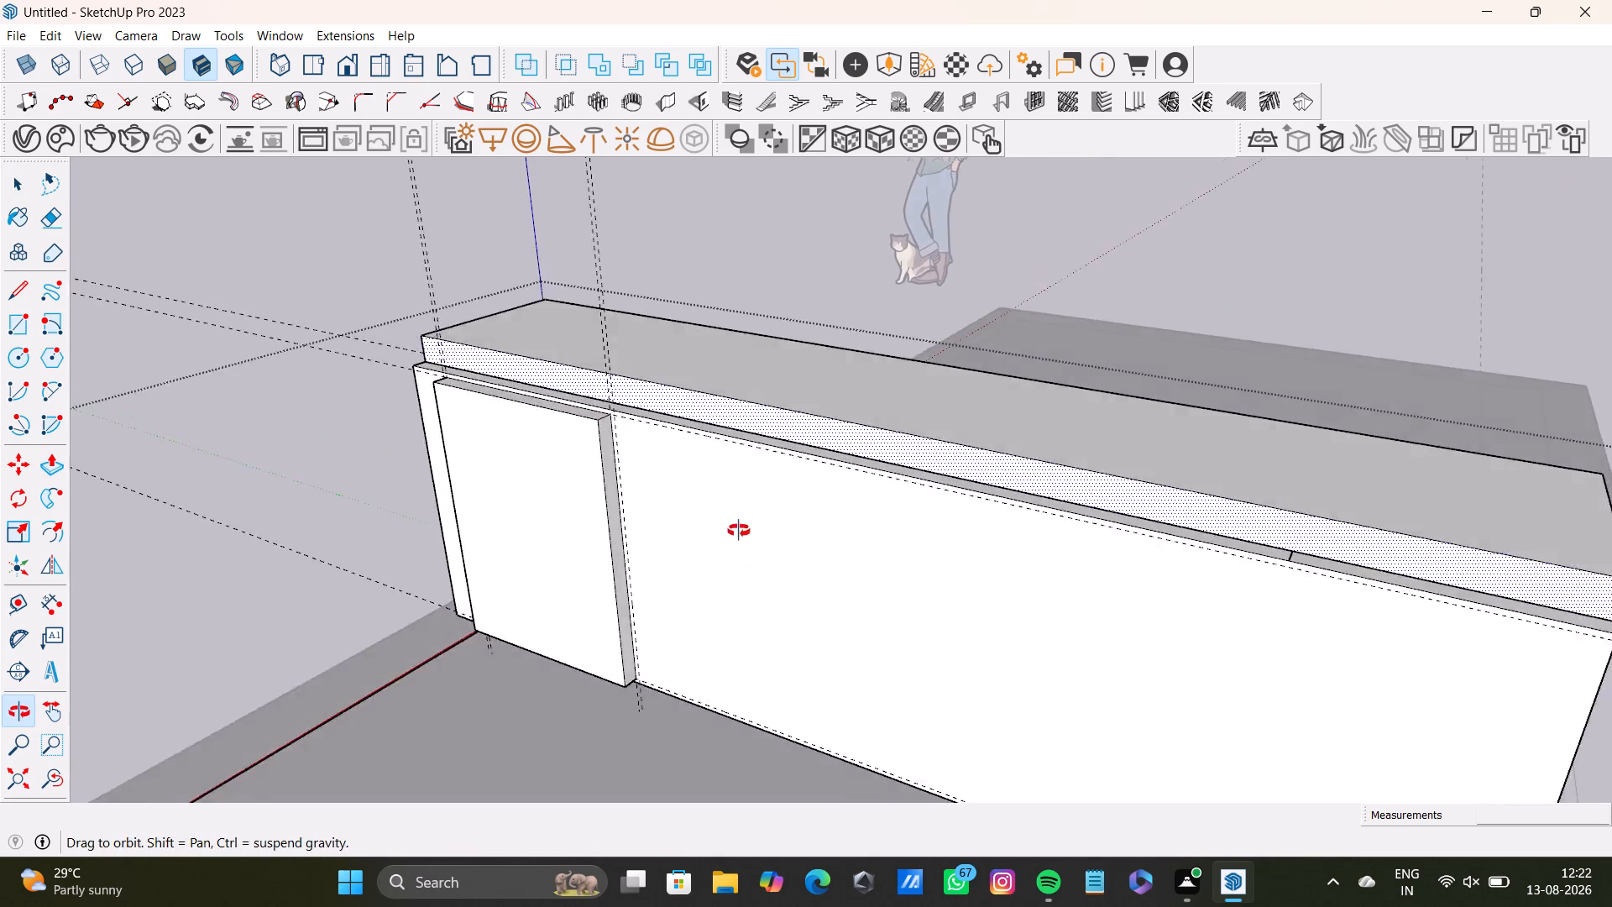
pyautogui.moveTo(739, 531); pyautogui.dragTo(748, 583, button='middle')
pyautogui.keyDown('shift'); pyautogui.moveTo(748, 583); pyautogui.dragTo(730, 364, button='middle'); pyautogui.keyUp('shift')
pyautogui.moveTo(744, 453); pyautogui.dragTo(797, 522, button='middle')
pyautogui.press('space')
pyautogui.click(568, 455)
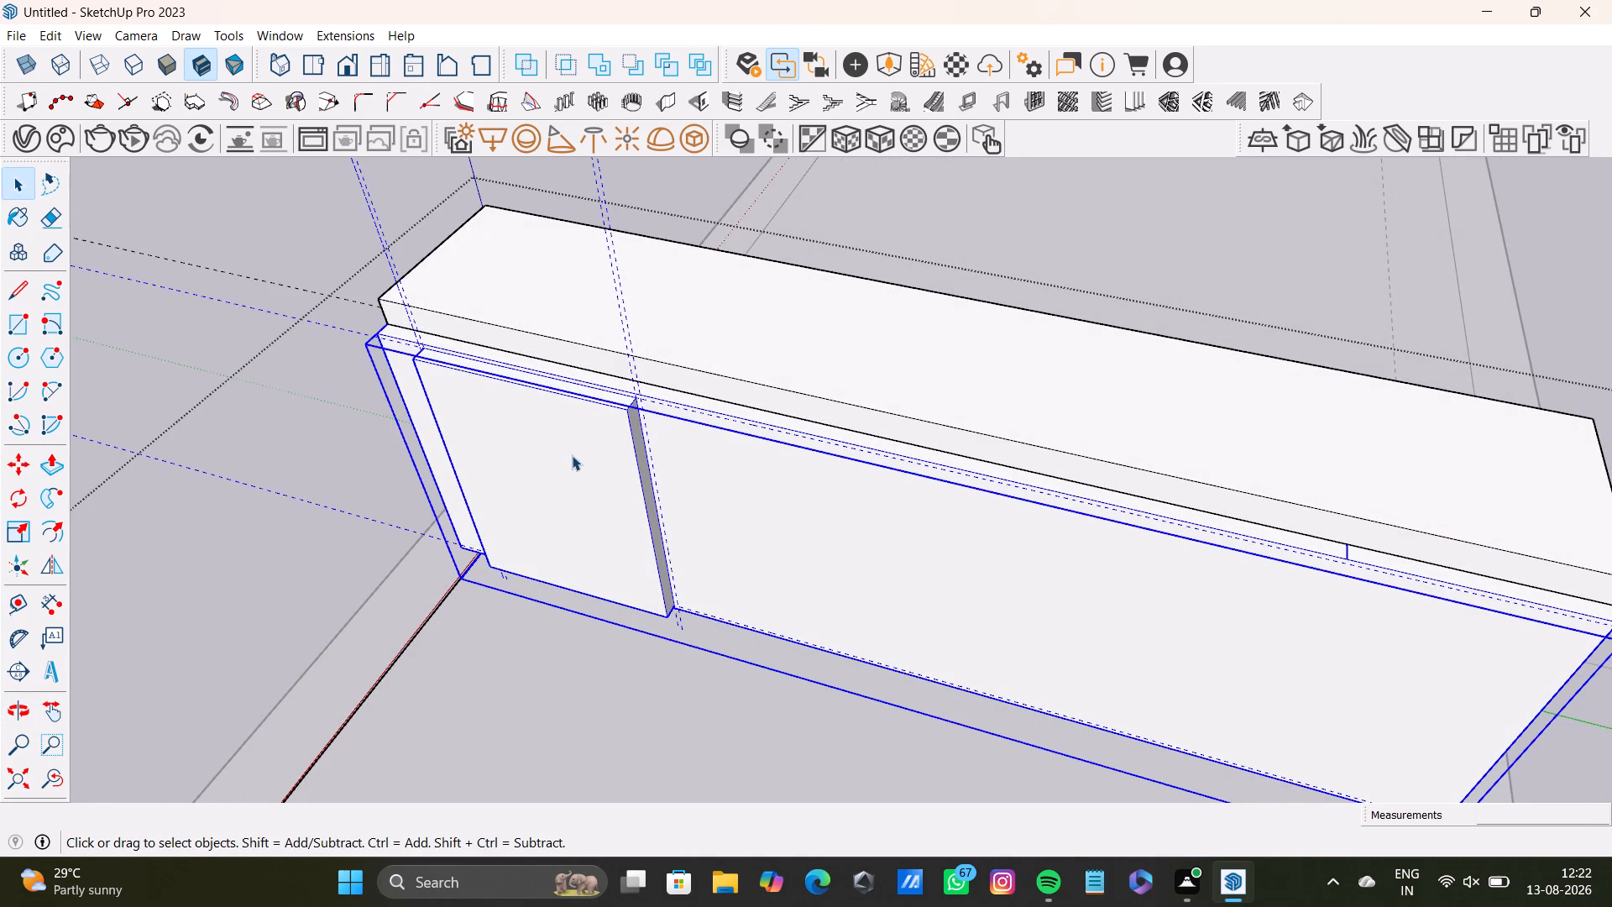
pyautogui.click(573, 451)
pyautogui.click(332, 342)
pyautogui.click(539, 474)
pyautogui.tripleClick(544, 474)
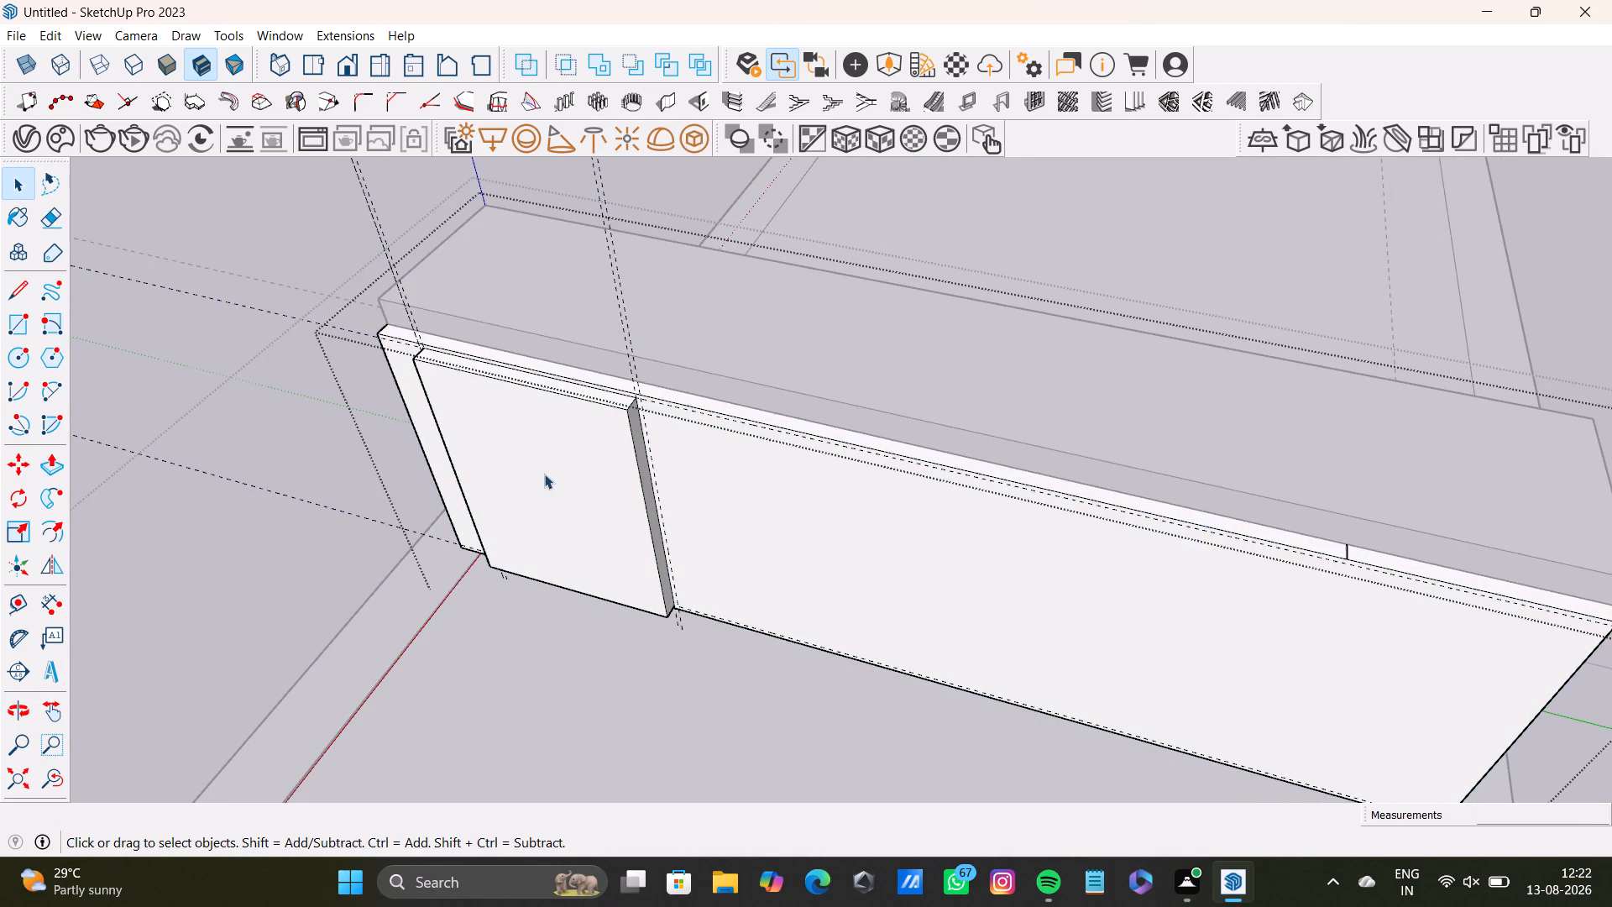
pyautogui.click(545, 474)
pyautogui.click(573, 469)
pyautogui.click(573, 468)
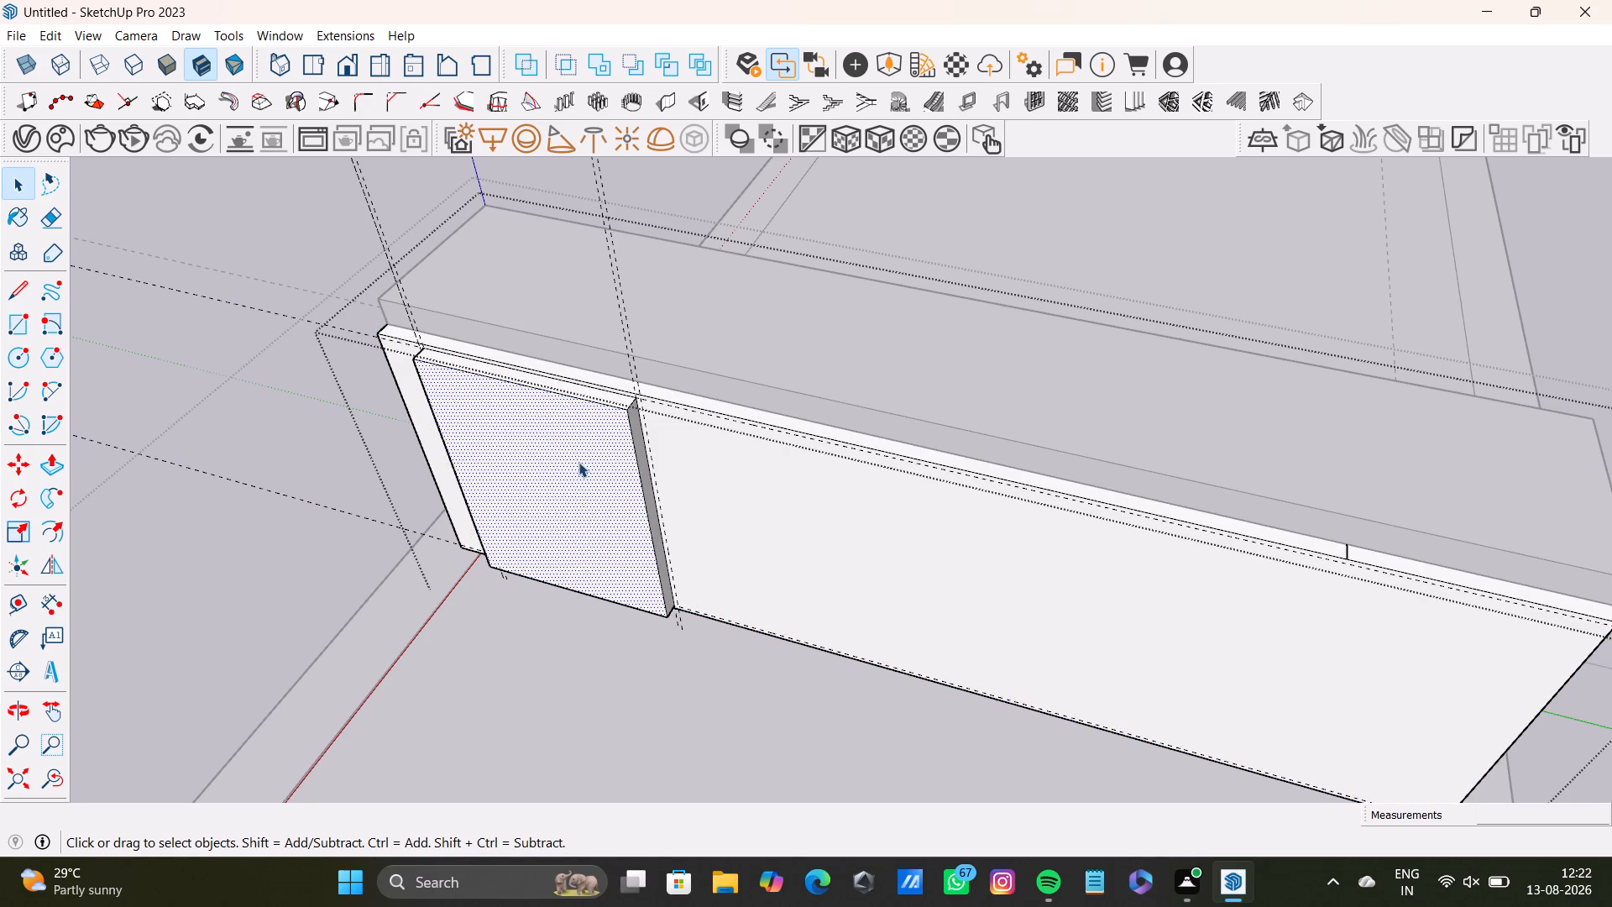
pyautogui.press('p')
pyautogui.click(578, 462)
pyautogui.click(588, 457)
pyautogui.press('space')
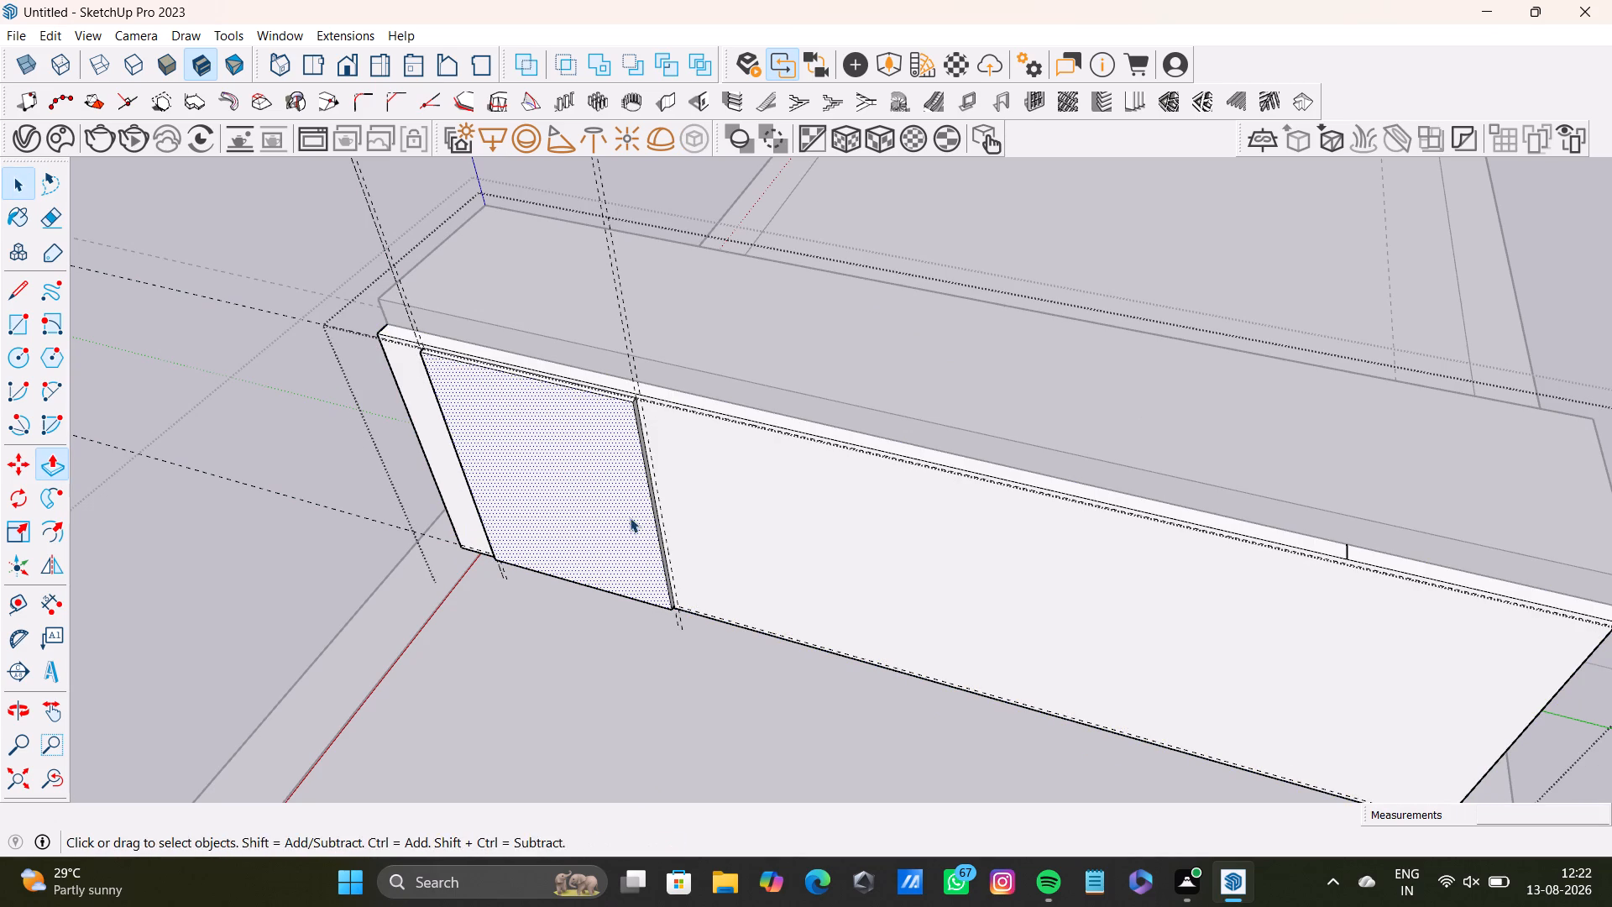
# Push/Pull the door panel the remaining 11/16" inward so it sits flush with the cabinet front.
pyautogui.moveTo(640, 522); pyautogui.dragTo(767, 431, button='middle')
pyautogui.moveTo(823, 424); pyautogui.dragTo(680, 405, button='middle')
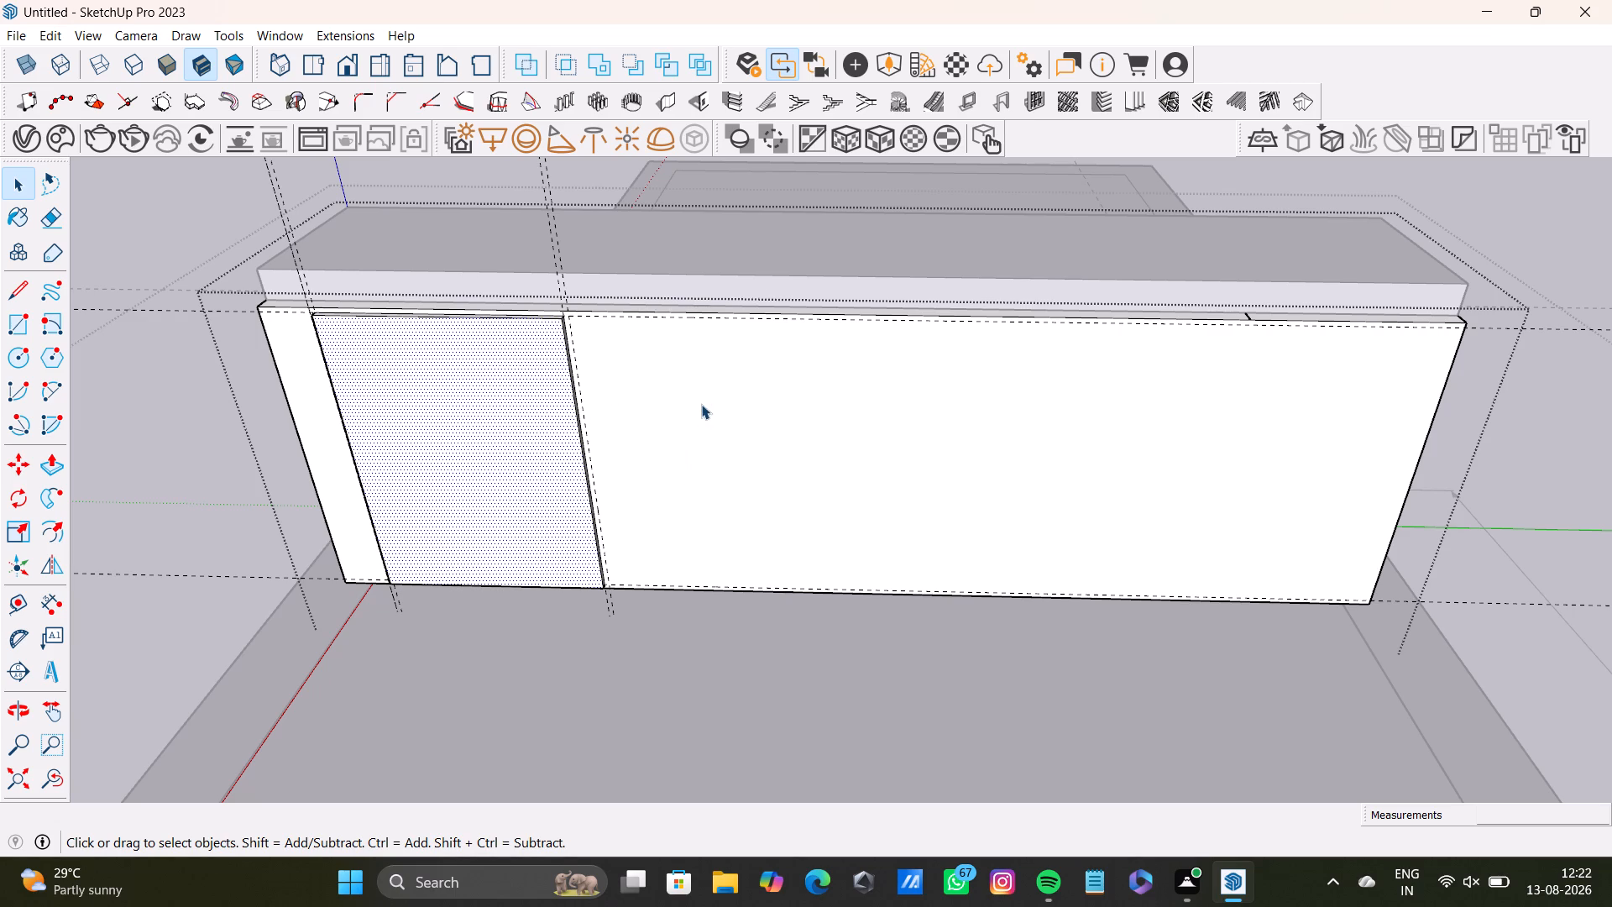
pyautogui.click(503, 412)
pyautogui.click(474, 416)
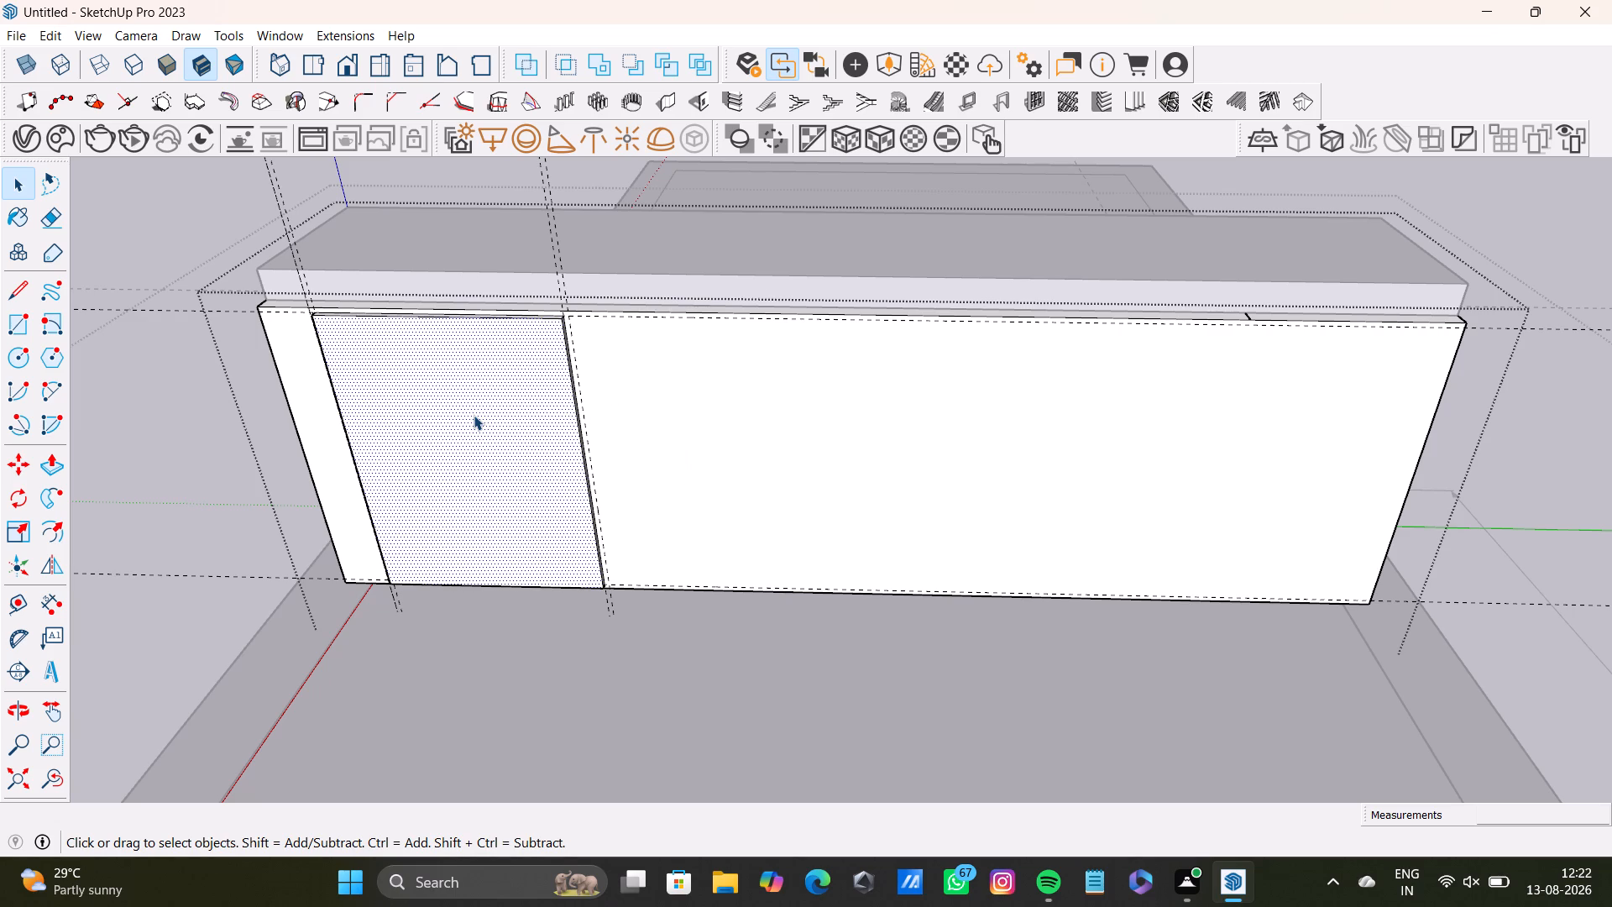
pyautogui.press('p')
pyautogui.click(470, 414)
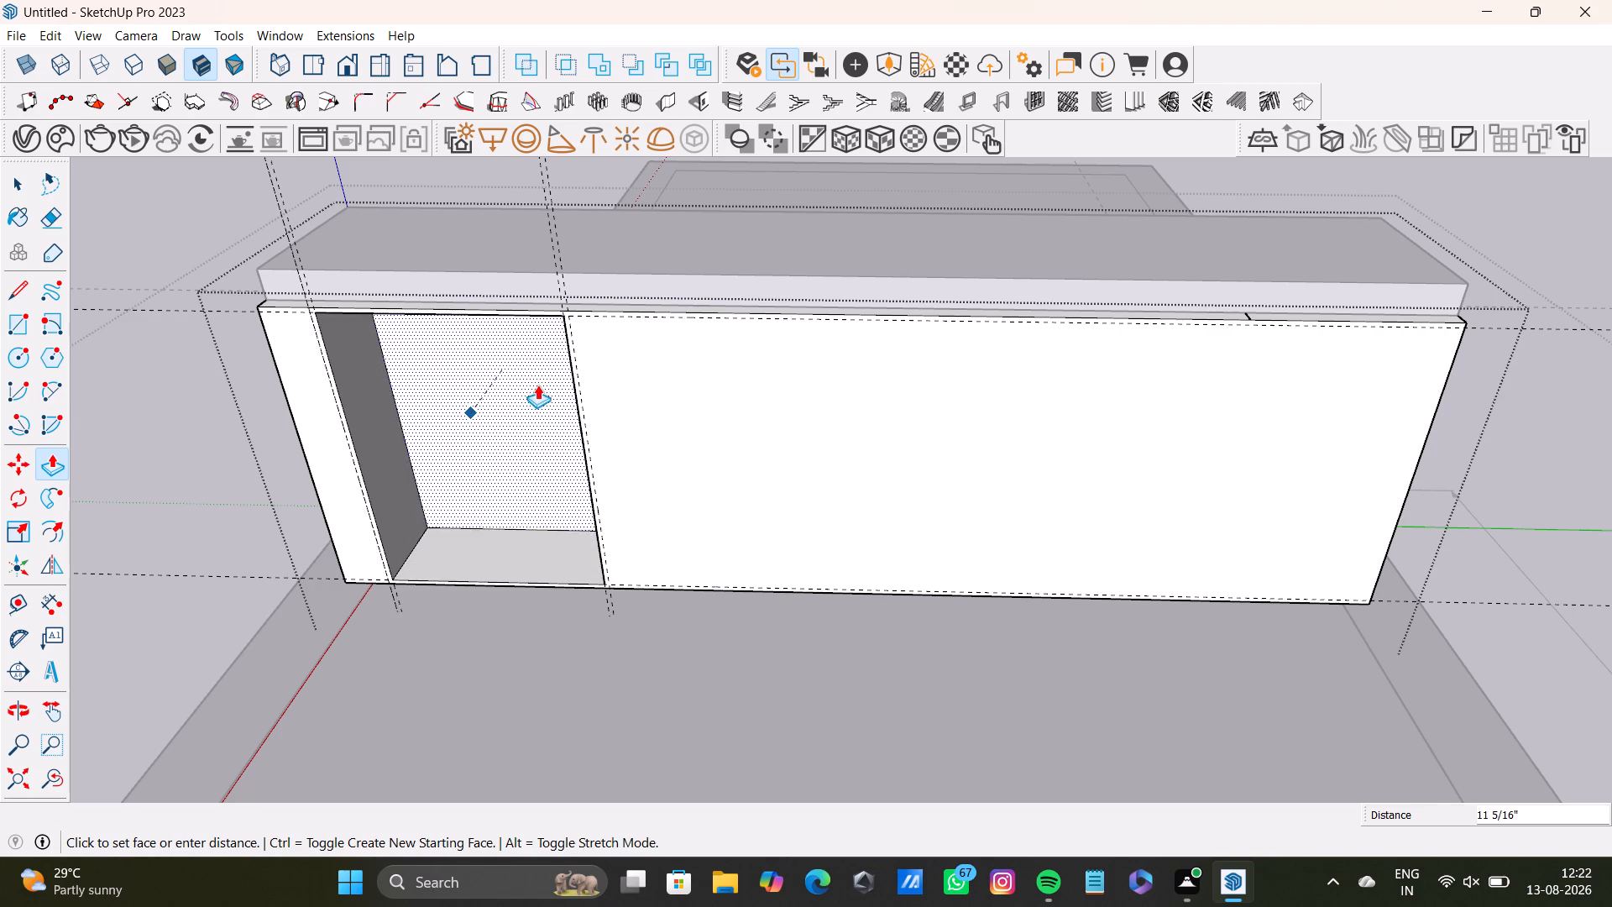
pyautogui.click(580, 434)
pyautogui.press('space')
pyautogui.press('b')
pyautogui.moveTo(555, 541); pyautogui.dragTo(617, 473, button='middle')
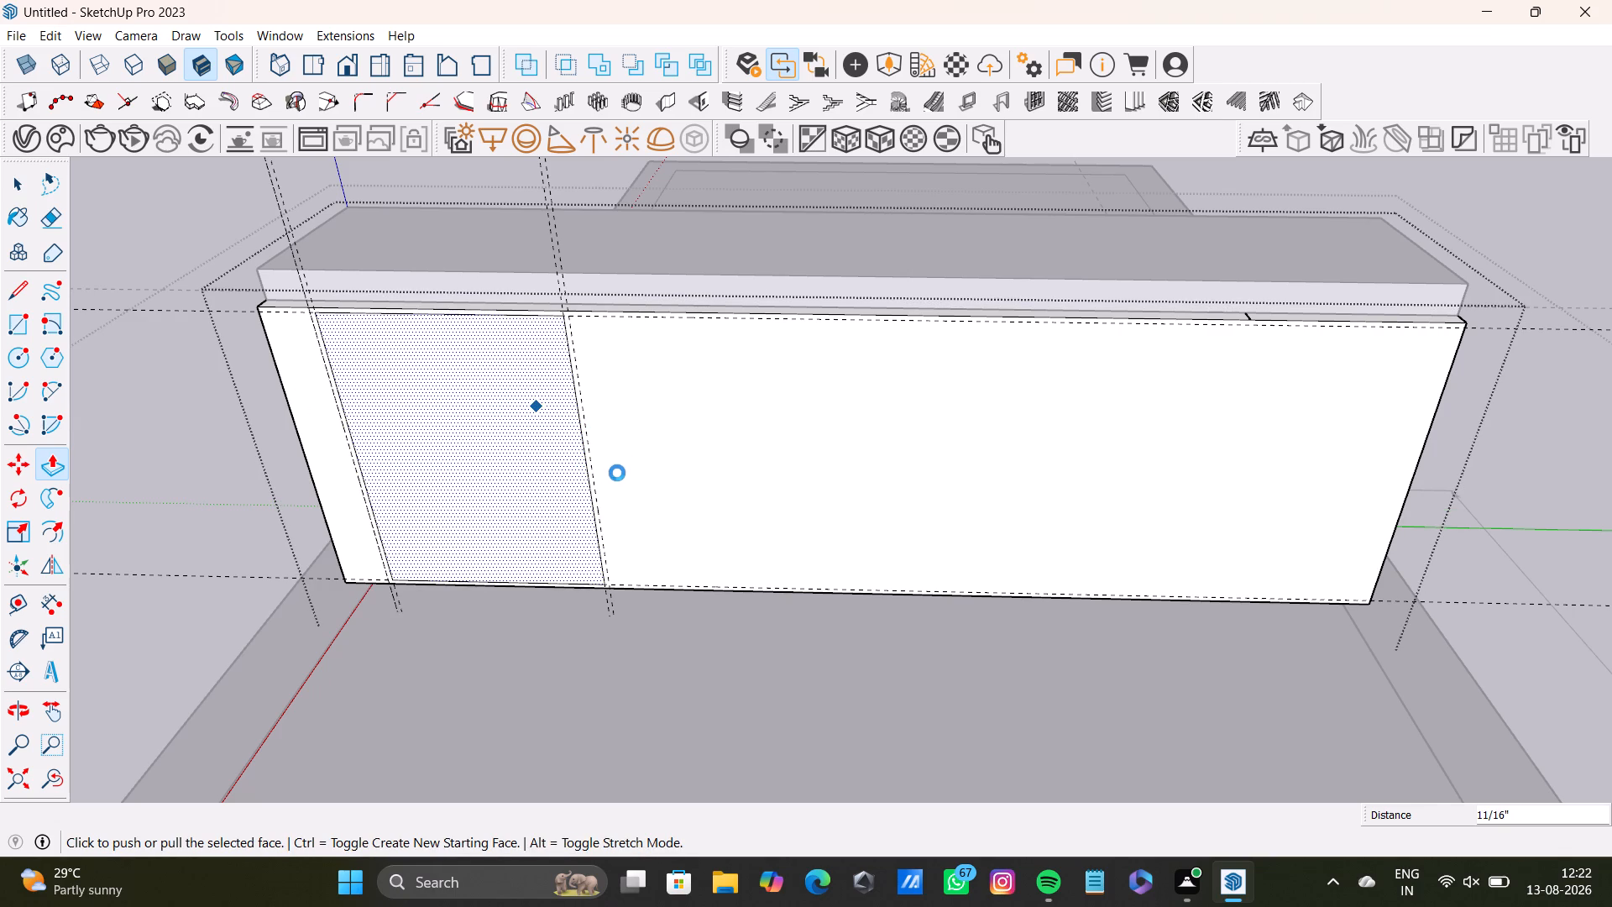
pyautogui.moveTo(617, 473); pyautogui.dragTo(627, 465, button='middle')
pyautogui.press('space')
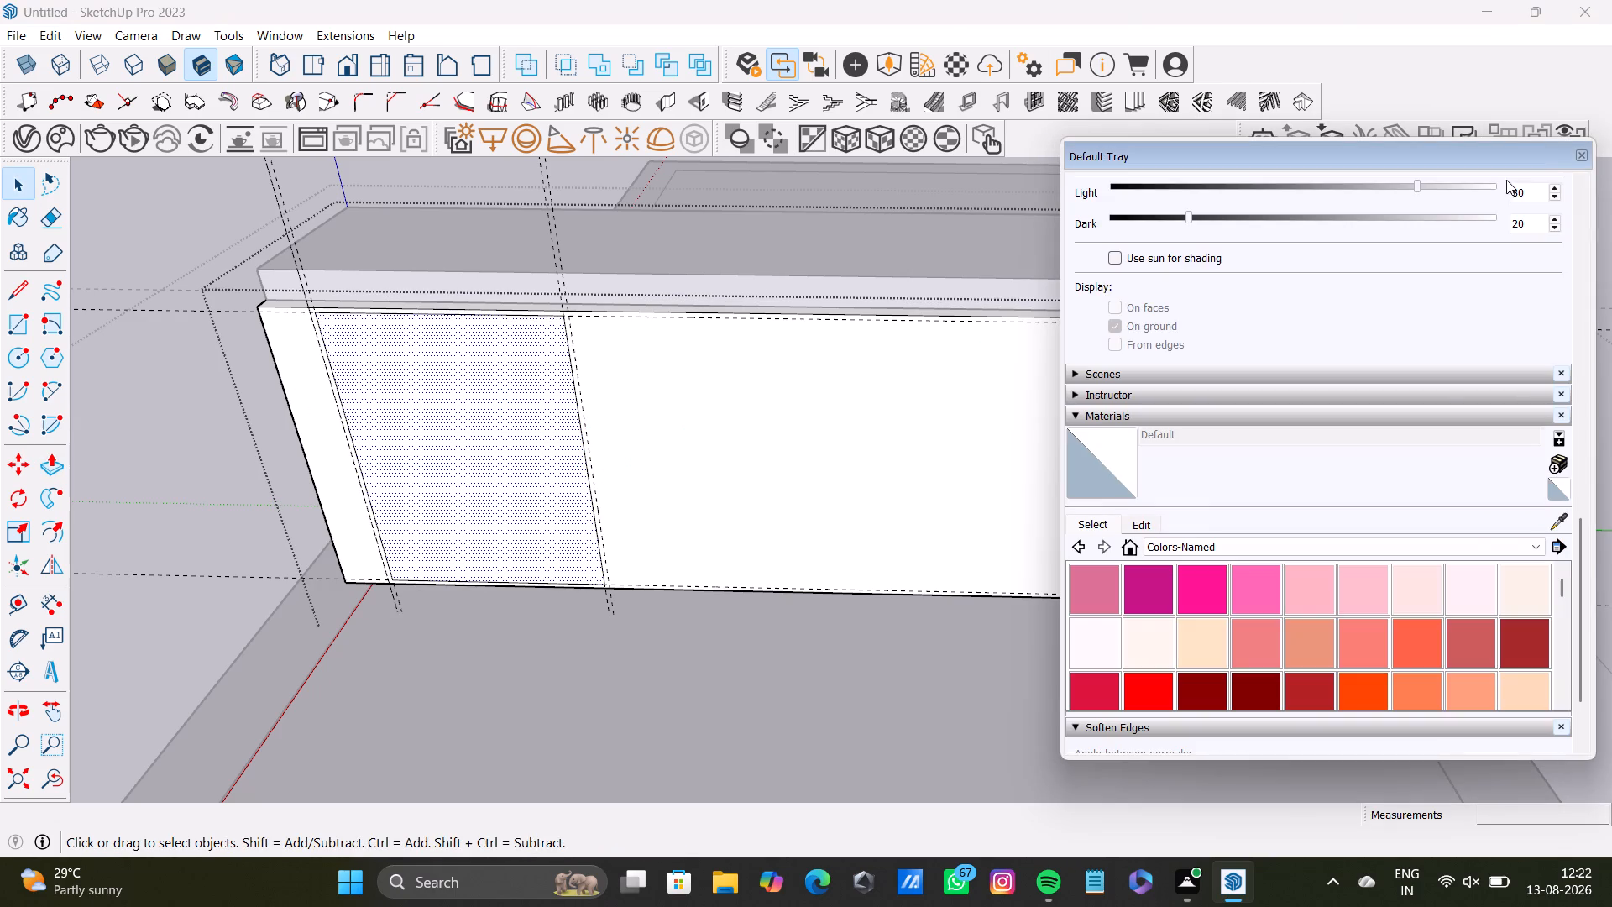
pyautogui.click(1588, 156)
# Place a vertical guide line 1' from the edge of the flattened door panel on the cabinet front.
pyautogui.moveTo(594, 506); pyautogui.dragTo(661, 388, button='middle')
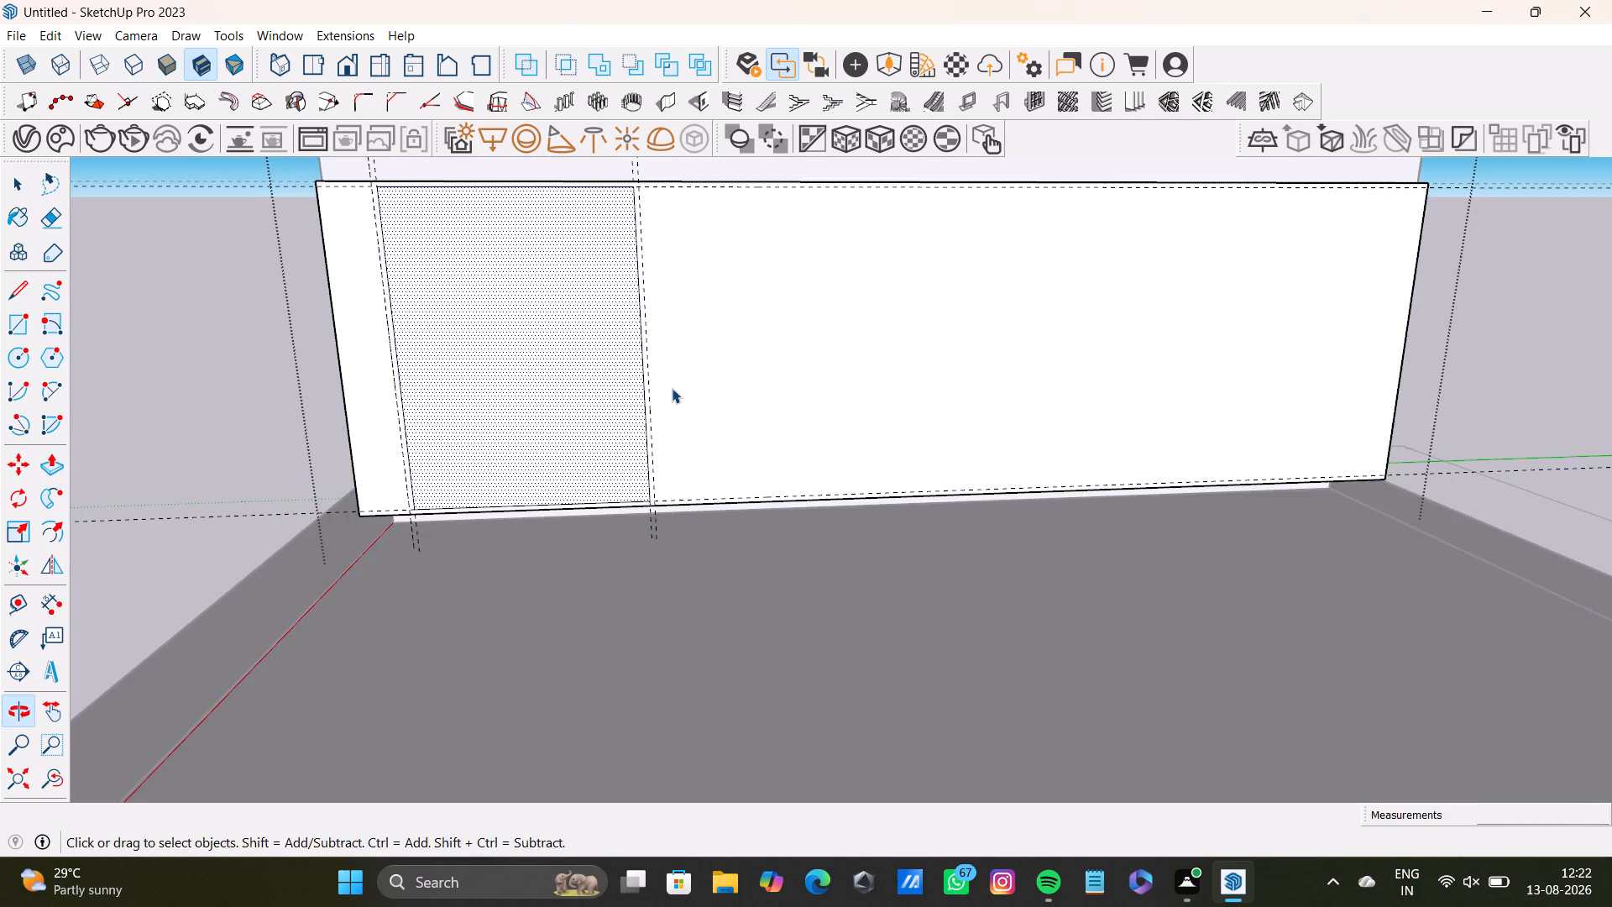
pyautogui.moveTo(693, 385); pyautogui.dragTo(788, 492, button='middle')
pyautogui.moveTo(800, 473); pyautogui.dragTo(808, 437, button='middle')
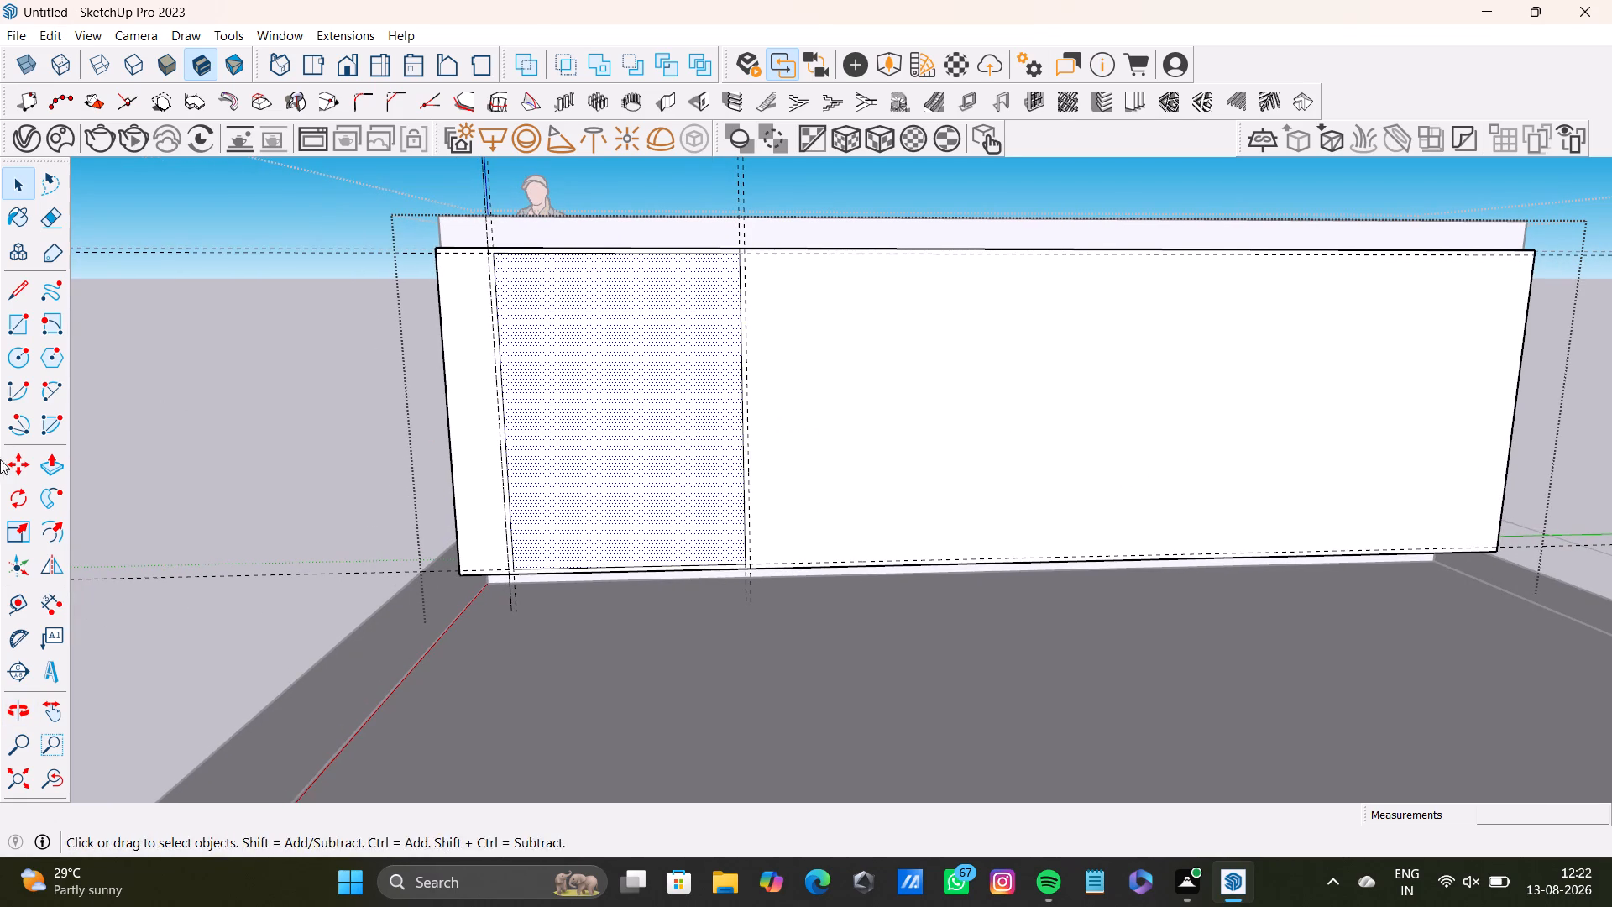
pyautogui.moveTo(26, 332); pyautogui.dragTo(39, 328)
pyautogui.click(13, 598)
pyautogui.scroll(2, 396, 527)
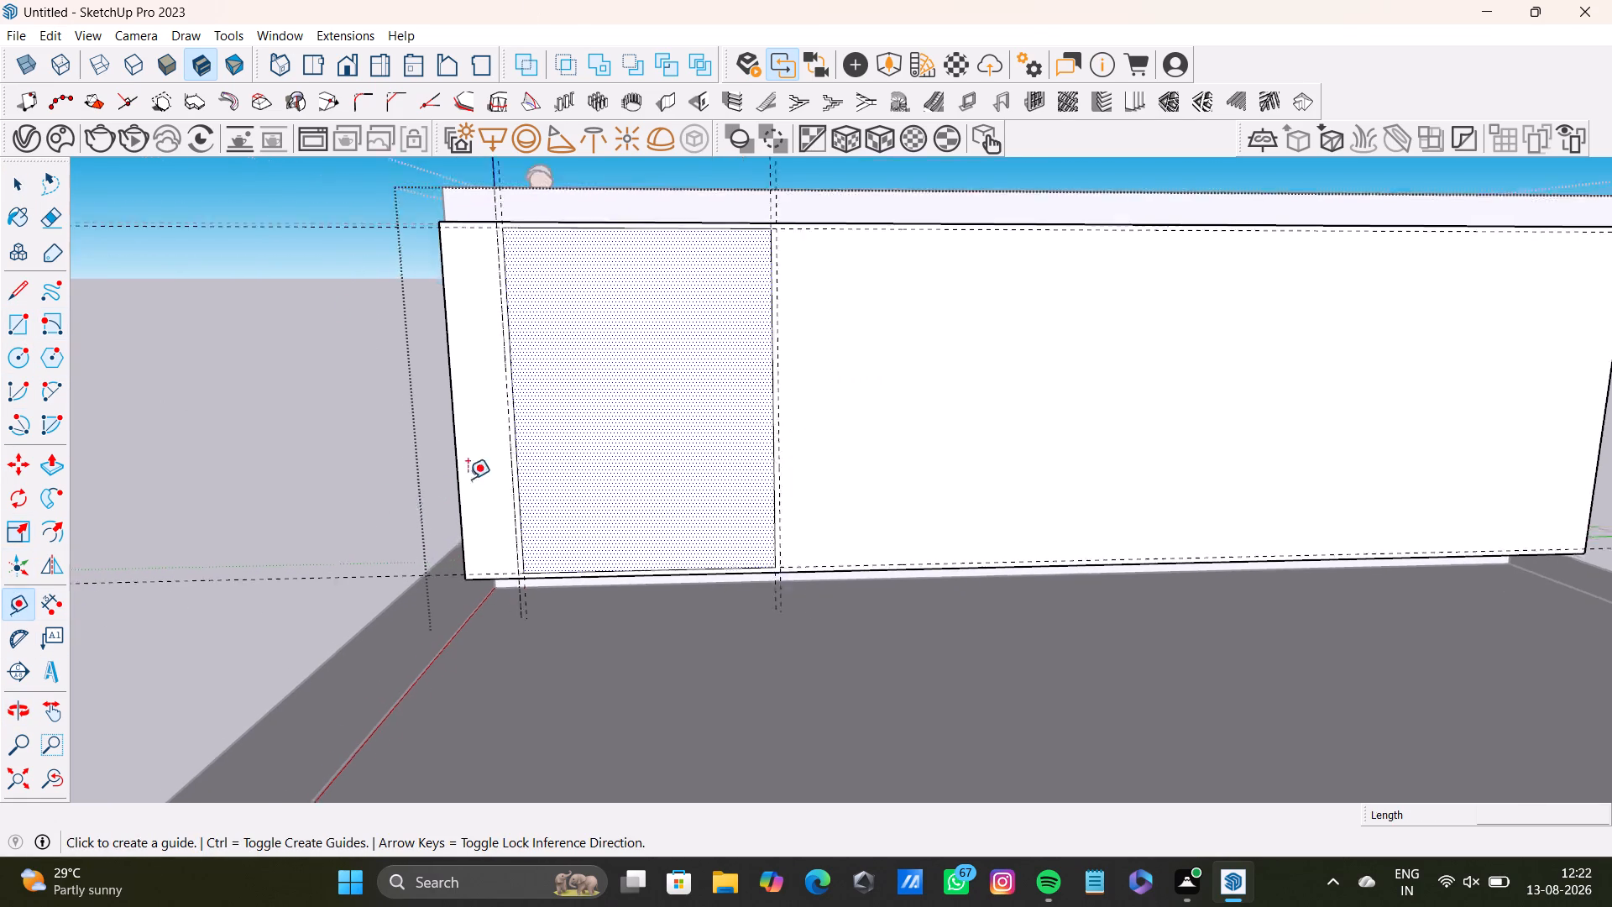
pyautogui.scroll(2, 468, 479)
pyautogui.moveTo(519, 480); pyautogui.dragTo(531, 480)
pyautogui.scroll(-2, 700, 496)
pyautogui.moveTo(700, 496); pyautogui.dragTo(683, 539, button='middle')
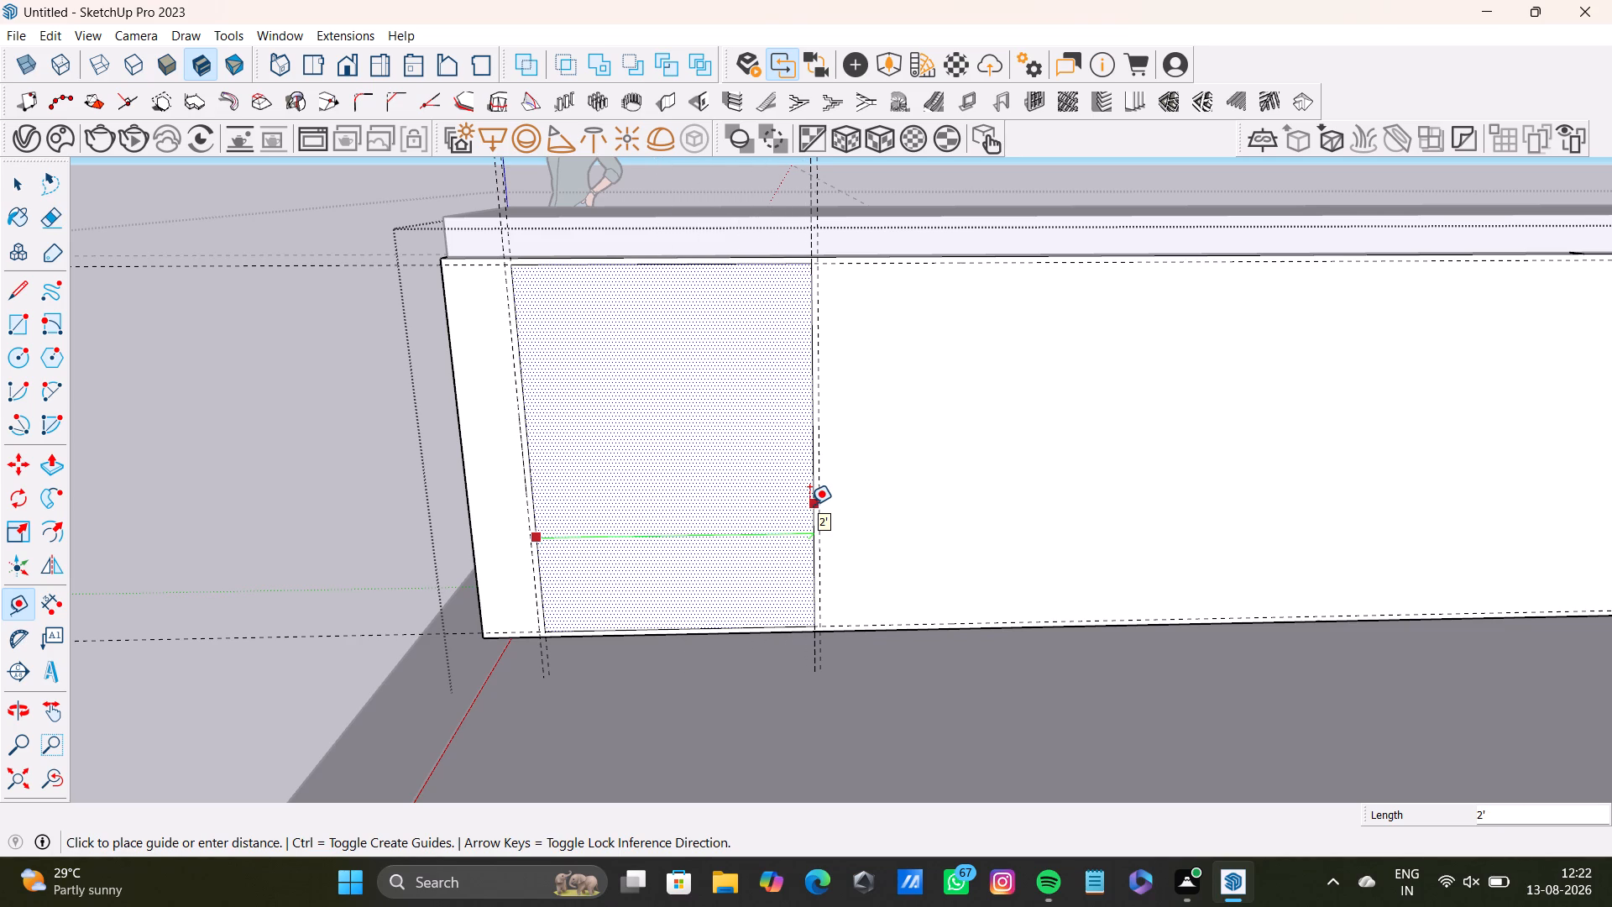
pyautogui.press('1')
pyautogui.press("'")
pyautogui.press('Return')
# Place a second vertical guide 0.3" beside the 1' guide that divides the flattened door panel.
pyautogui.click(666, 490)
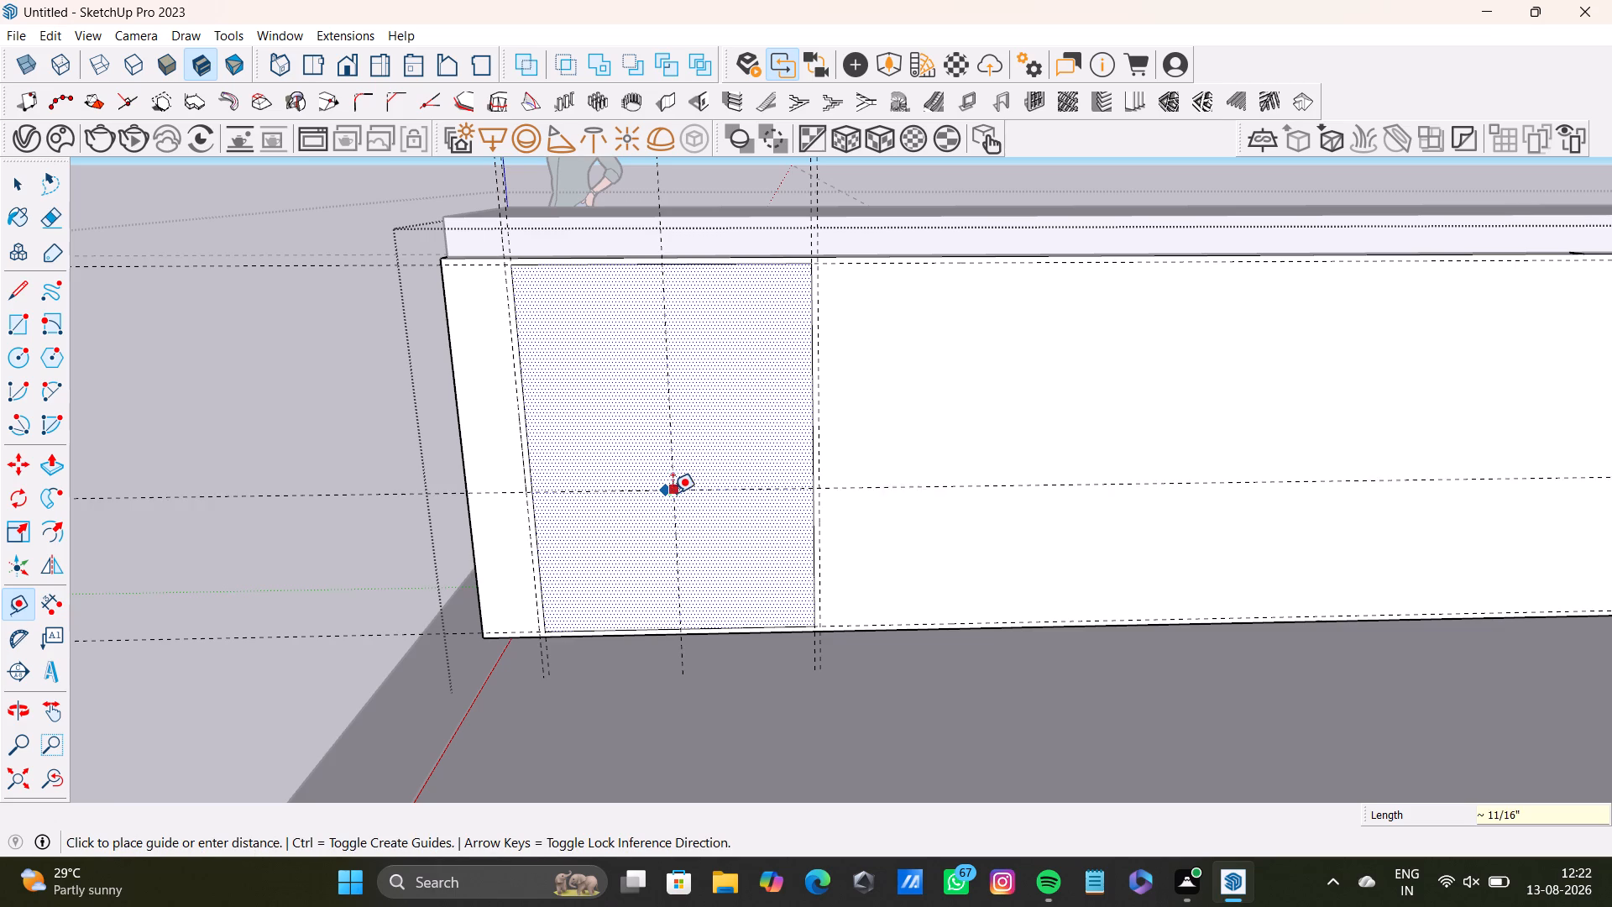
pyautogui.press('space')
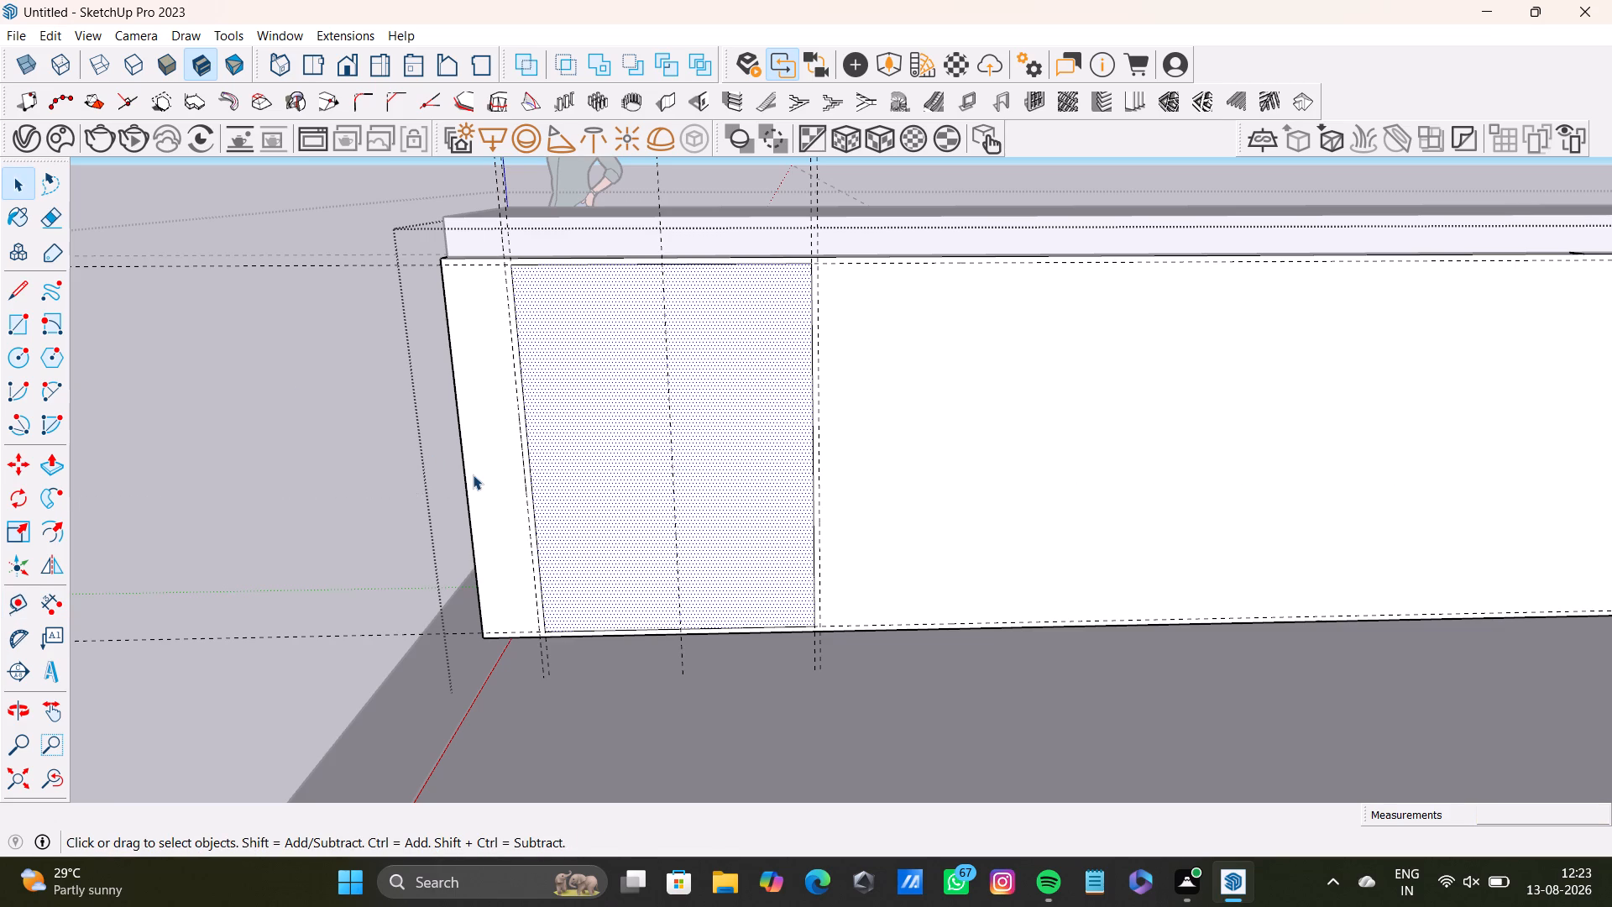
pyautogui.press('t')
pyautogui.click(671, 511)
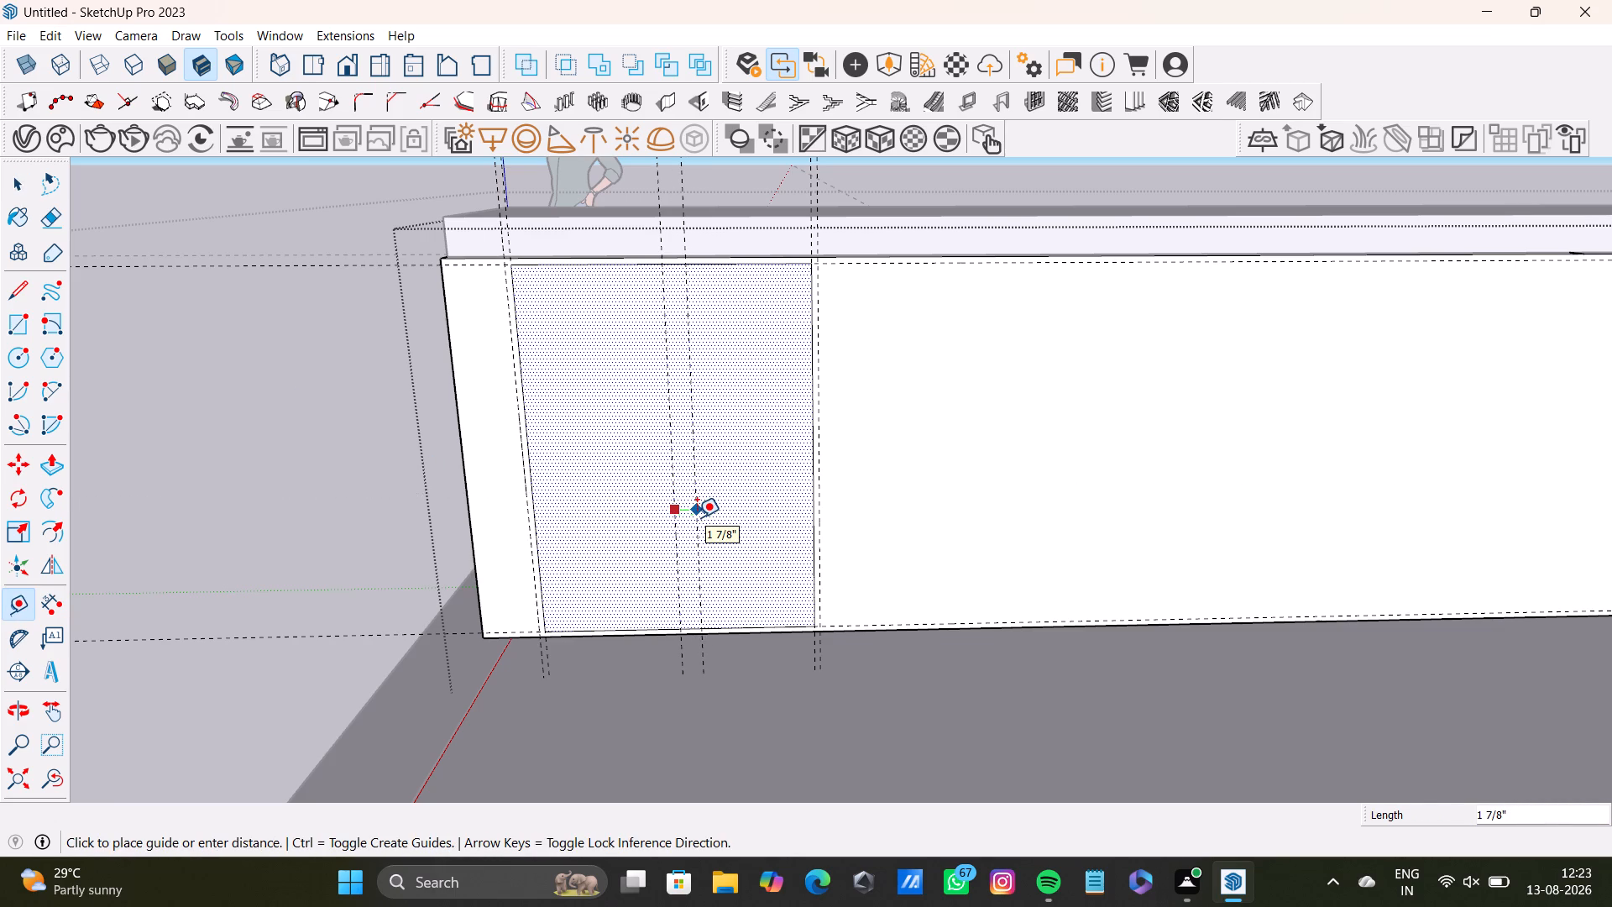
pyautogui.write('0.3')
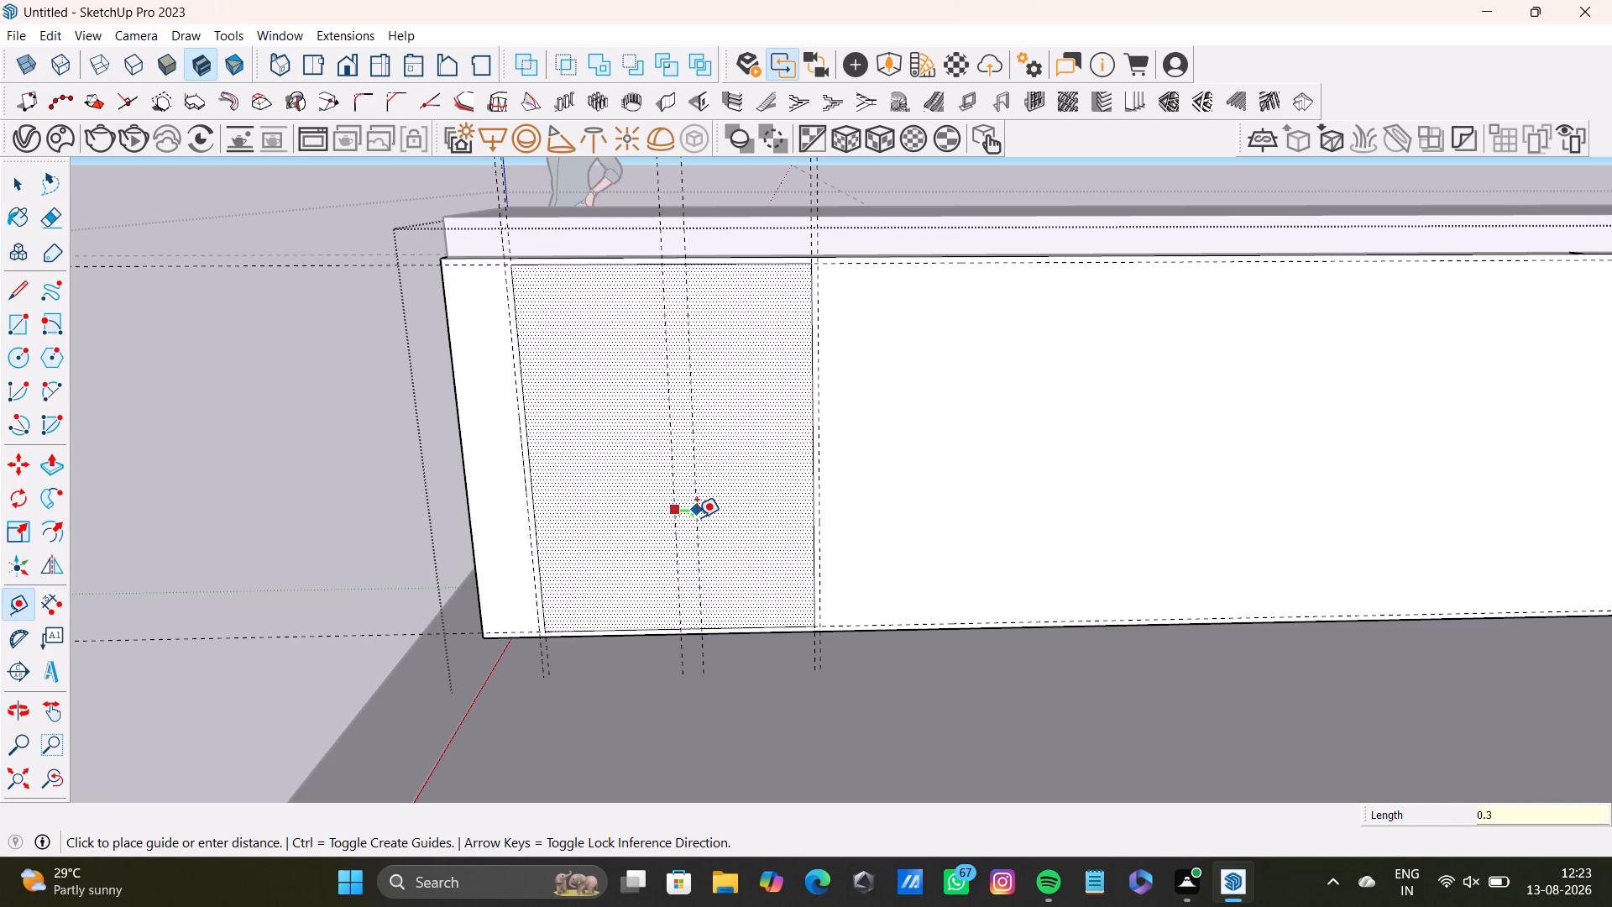
pyautogui.hotkey('shift', '"')
pyautogui.press('Return')
pyautogui.press('space')
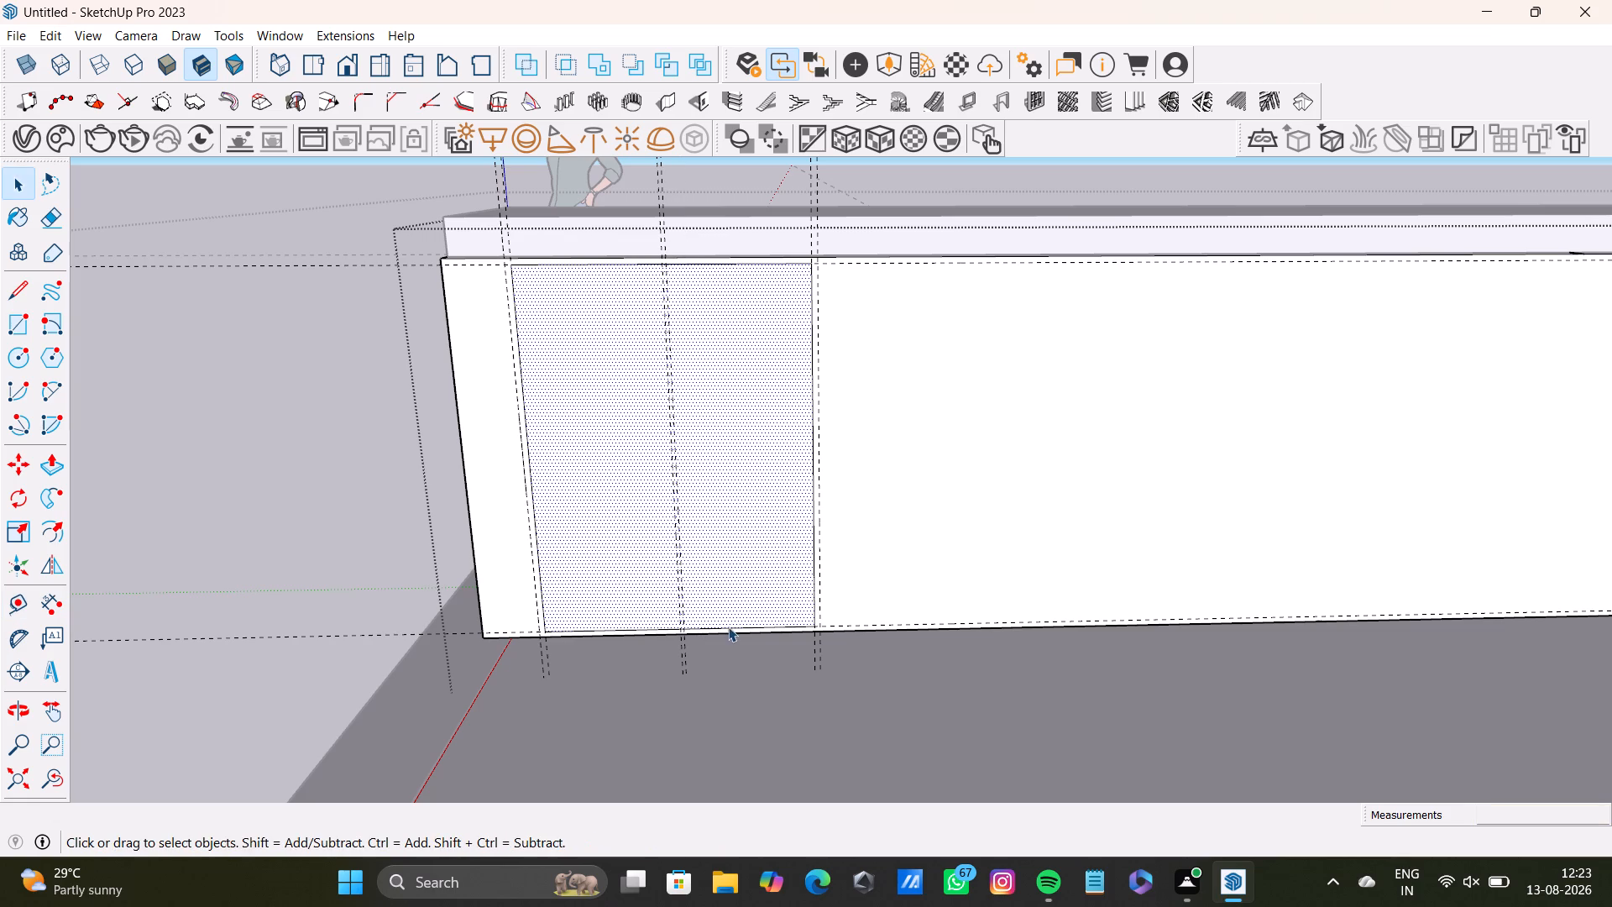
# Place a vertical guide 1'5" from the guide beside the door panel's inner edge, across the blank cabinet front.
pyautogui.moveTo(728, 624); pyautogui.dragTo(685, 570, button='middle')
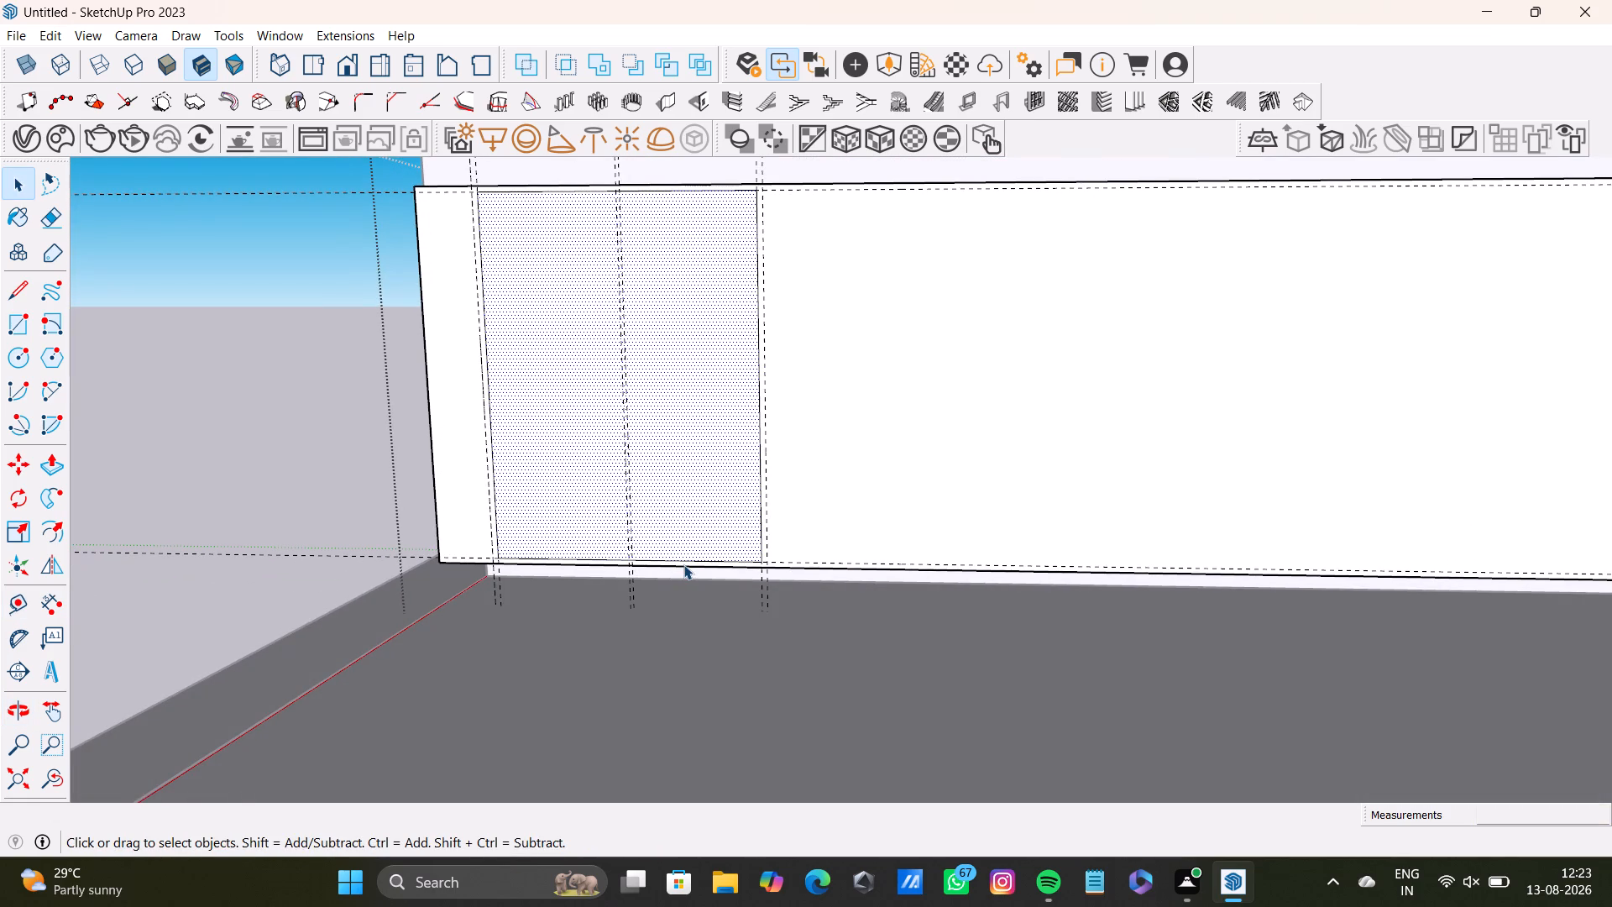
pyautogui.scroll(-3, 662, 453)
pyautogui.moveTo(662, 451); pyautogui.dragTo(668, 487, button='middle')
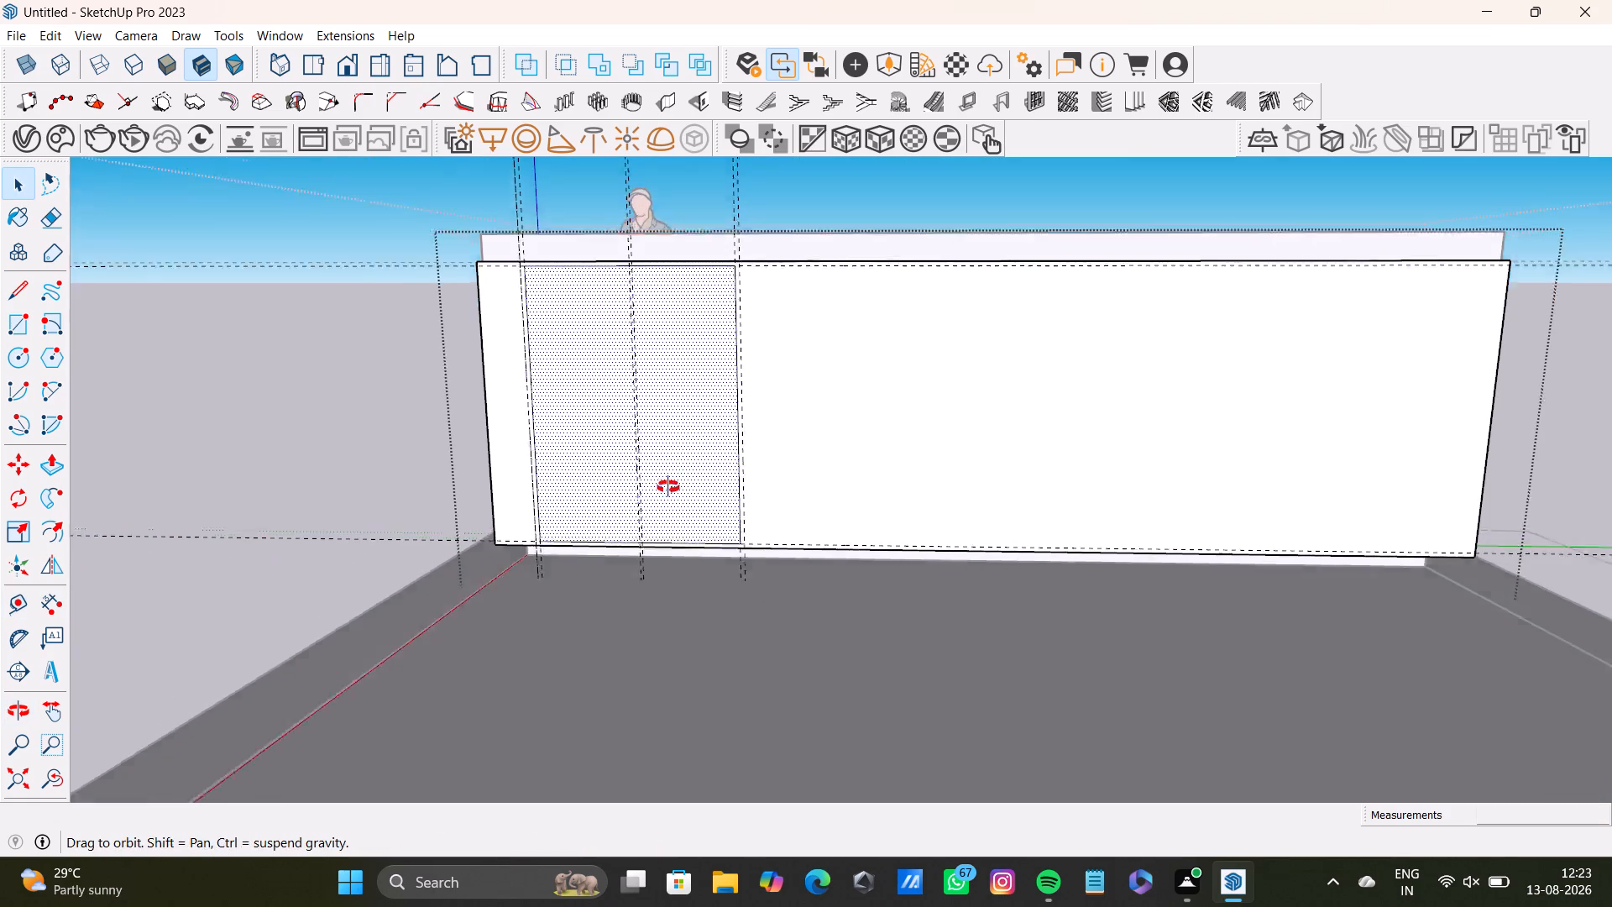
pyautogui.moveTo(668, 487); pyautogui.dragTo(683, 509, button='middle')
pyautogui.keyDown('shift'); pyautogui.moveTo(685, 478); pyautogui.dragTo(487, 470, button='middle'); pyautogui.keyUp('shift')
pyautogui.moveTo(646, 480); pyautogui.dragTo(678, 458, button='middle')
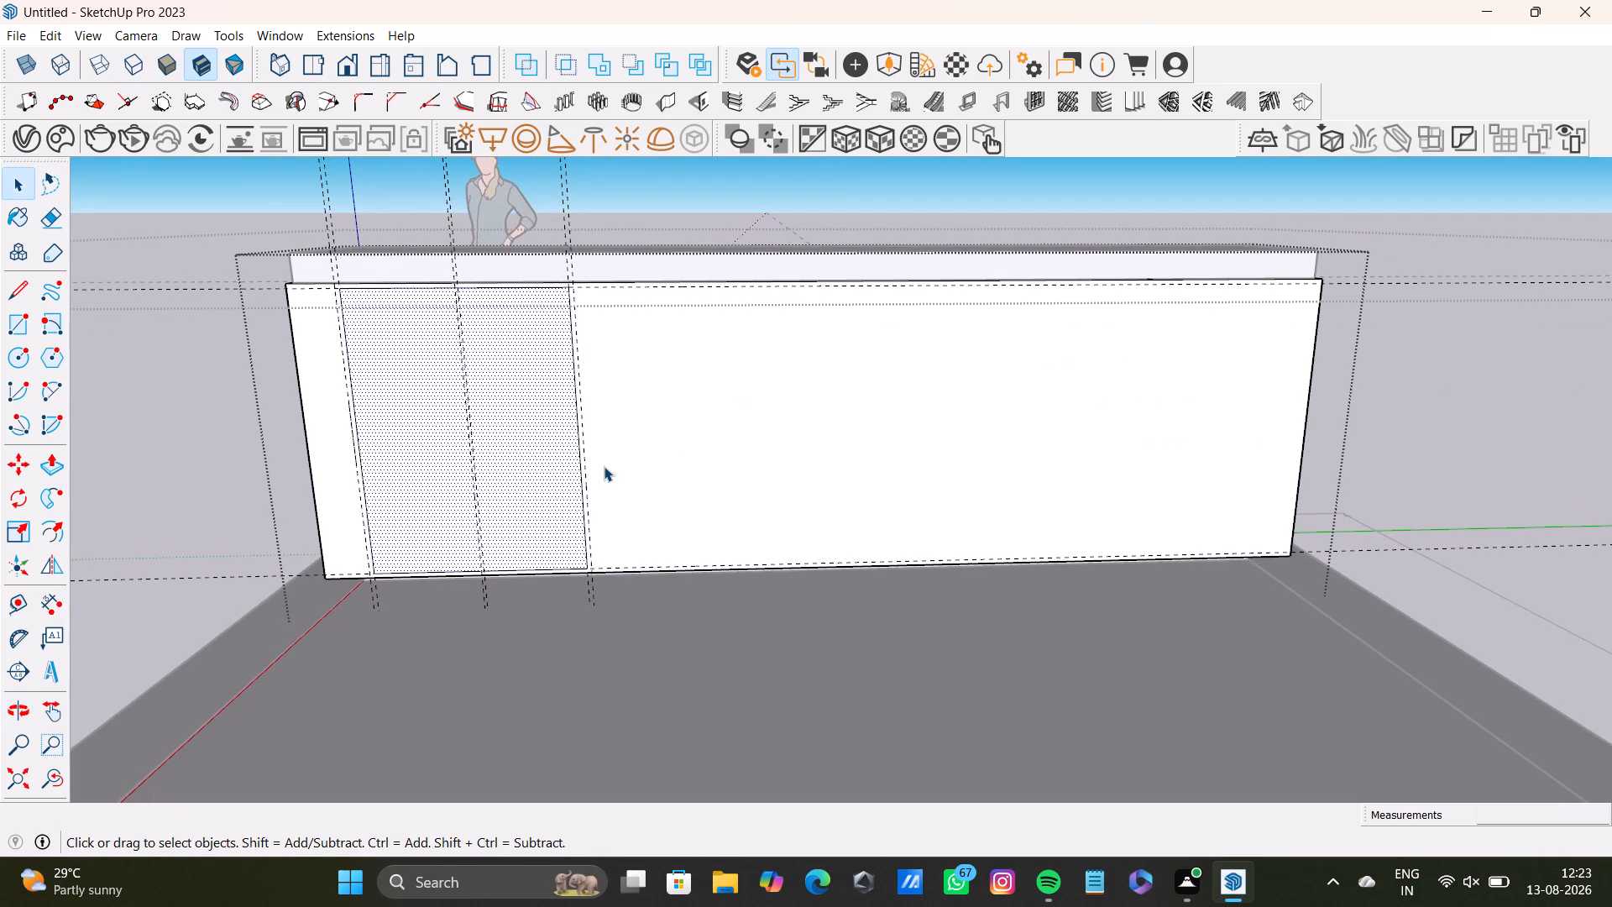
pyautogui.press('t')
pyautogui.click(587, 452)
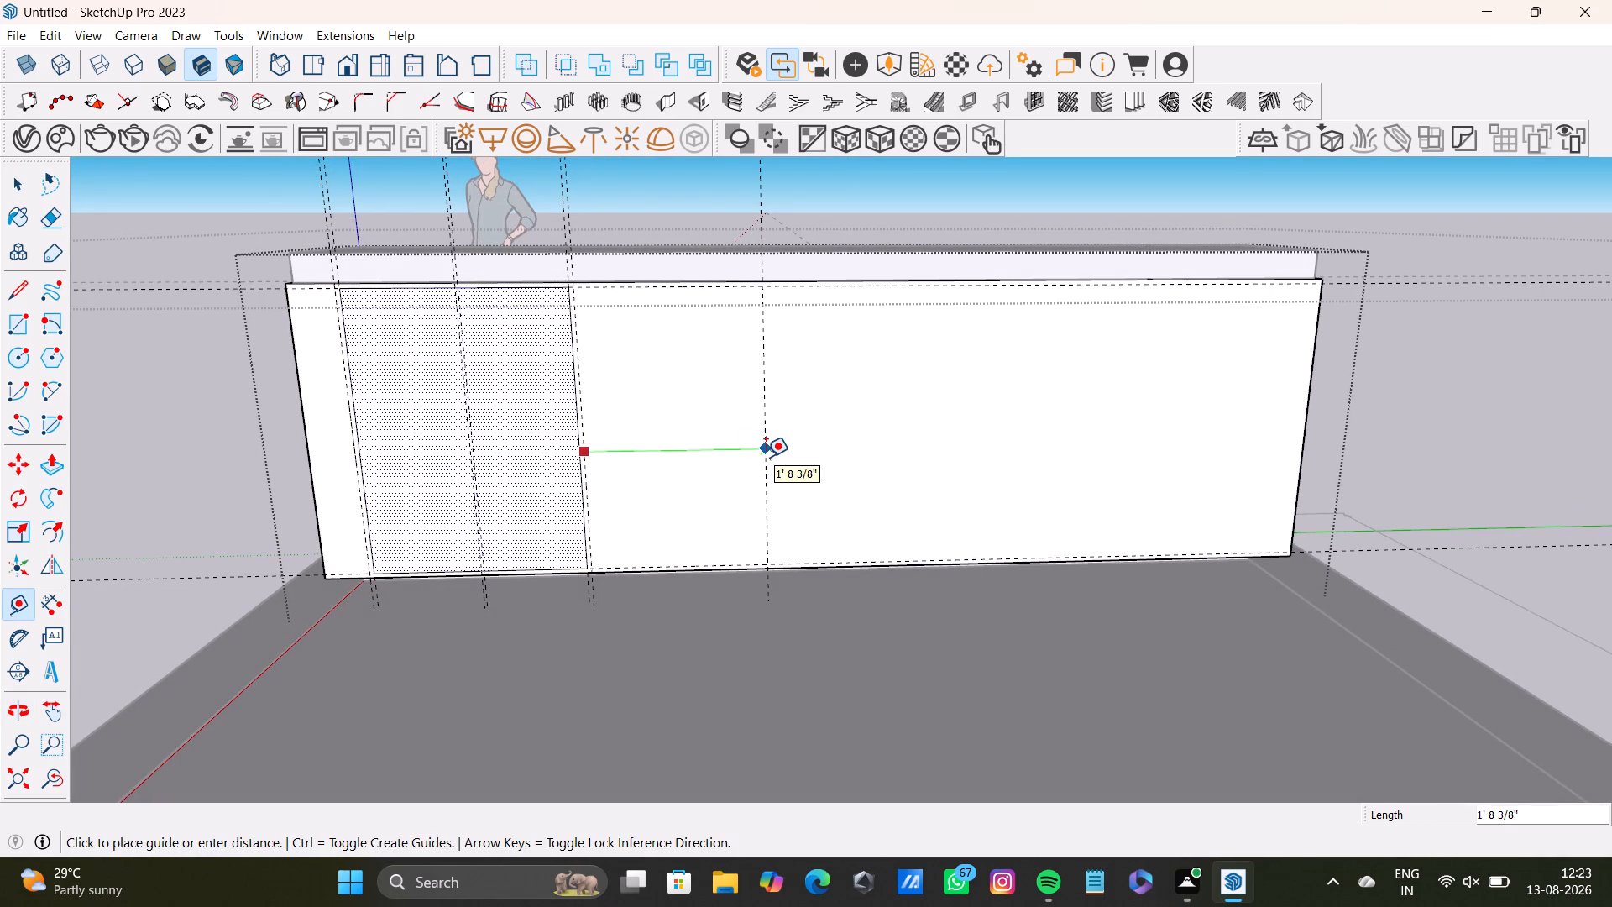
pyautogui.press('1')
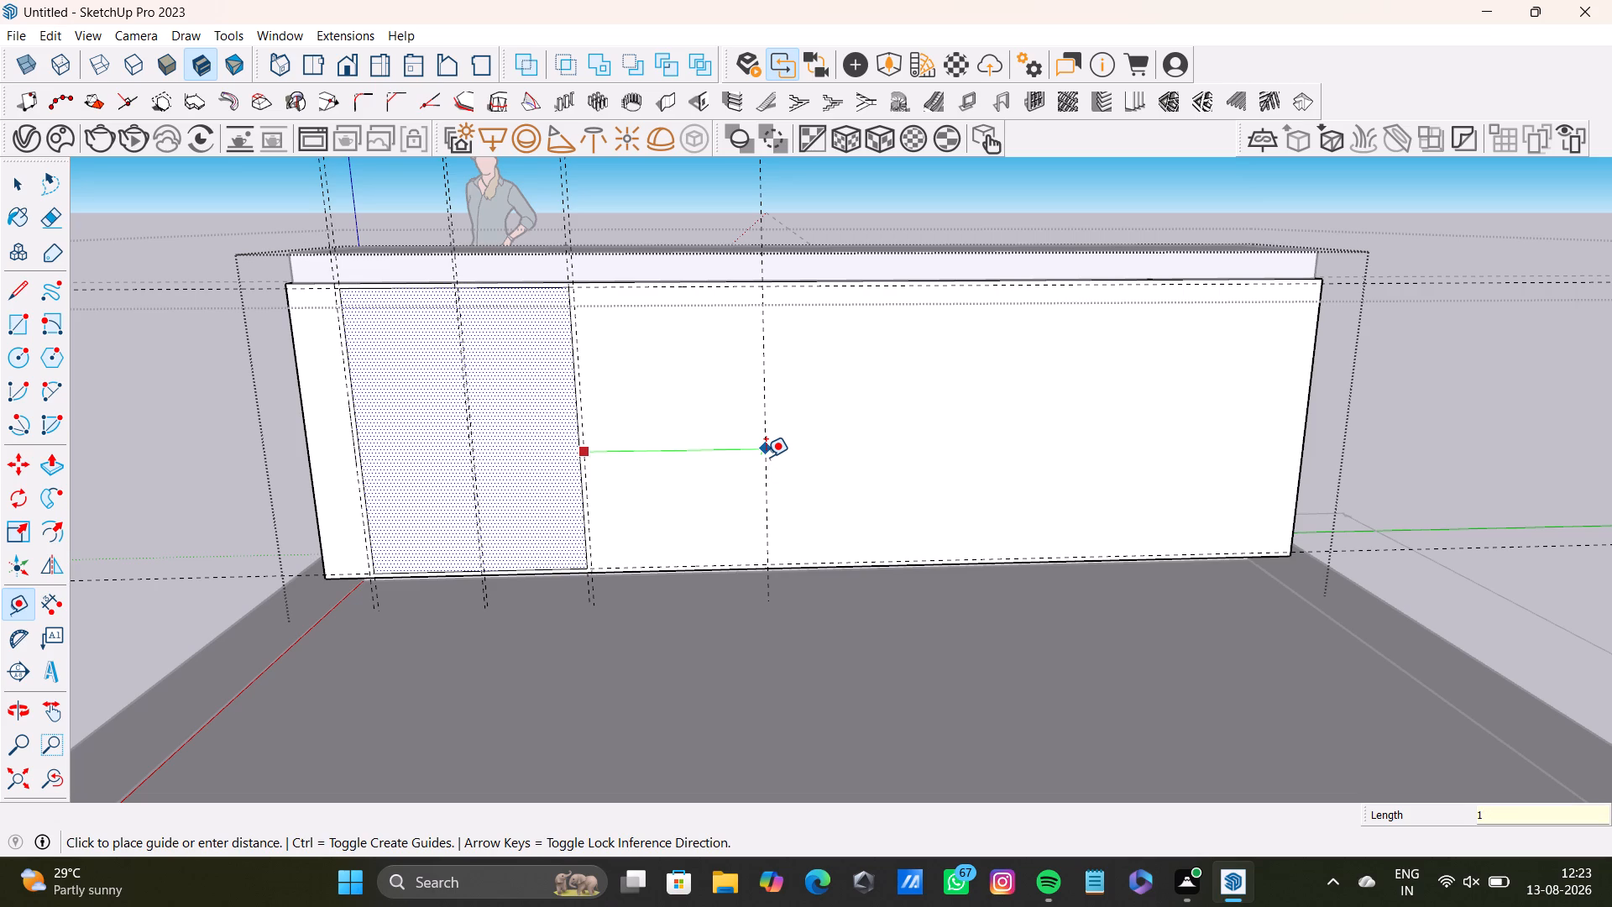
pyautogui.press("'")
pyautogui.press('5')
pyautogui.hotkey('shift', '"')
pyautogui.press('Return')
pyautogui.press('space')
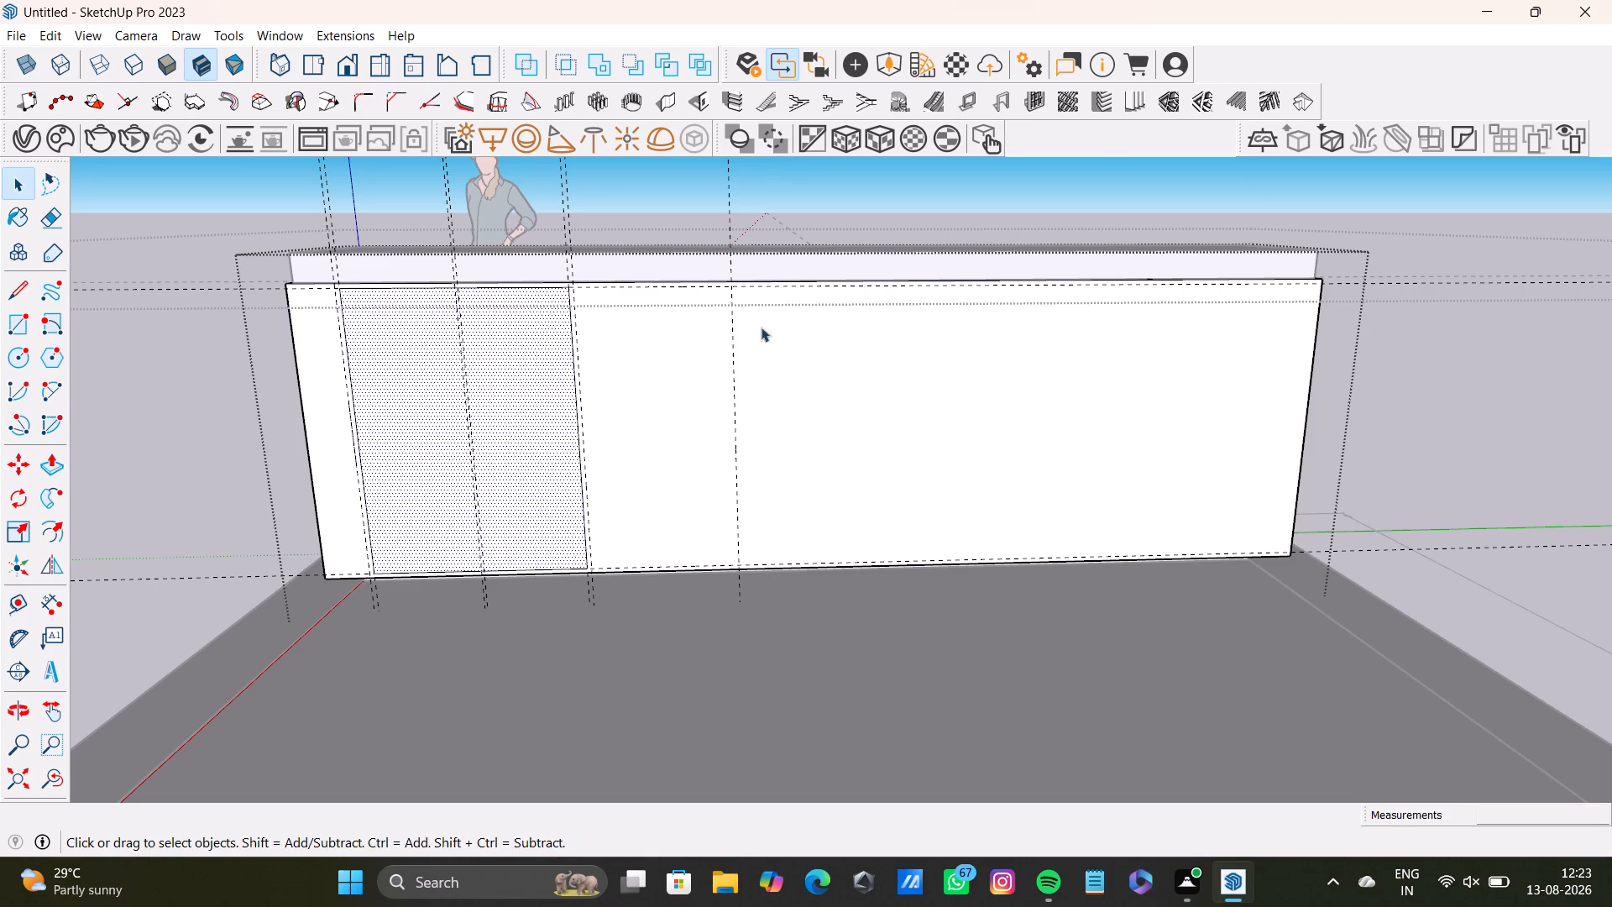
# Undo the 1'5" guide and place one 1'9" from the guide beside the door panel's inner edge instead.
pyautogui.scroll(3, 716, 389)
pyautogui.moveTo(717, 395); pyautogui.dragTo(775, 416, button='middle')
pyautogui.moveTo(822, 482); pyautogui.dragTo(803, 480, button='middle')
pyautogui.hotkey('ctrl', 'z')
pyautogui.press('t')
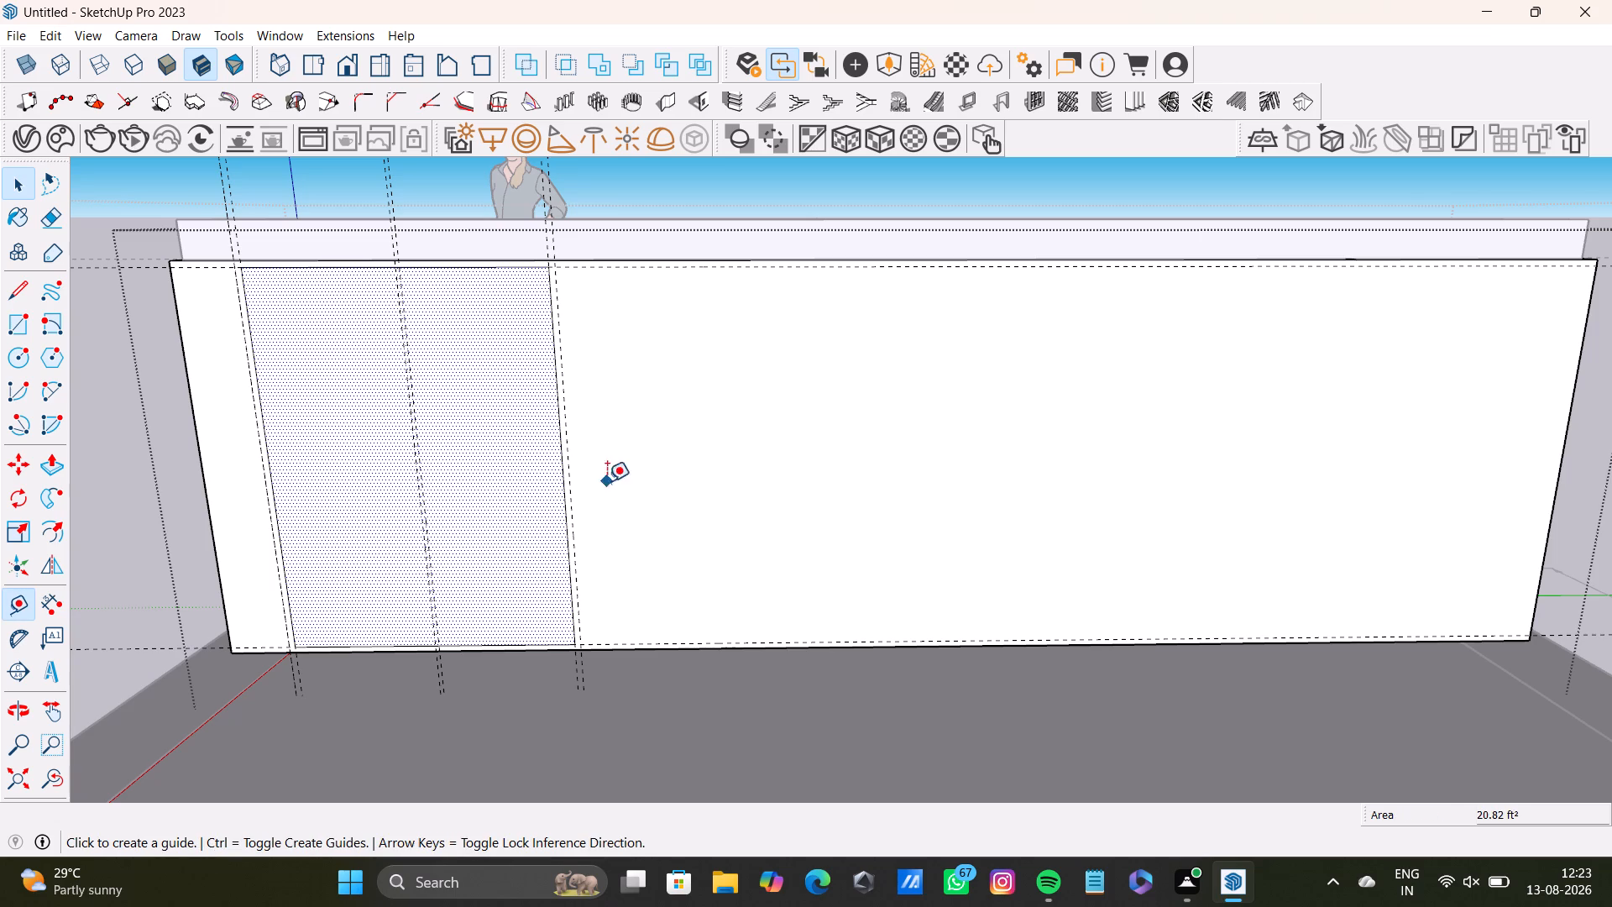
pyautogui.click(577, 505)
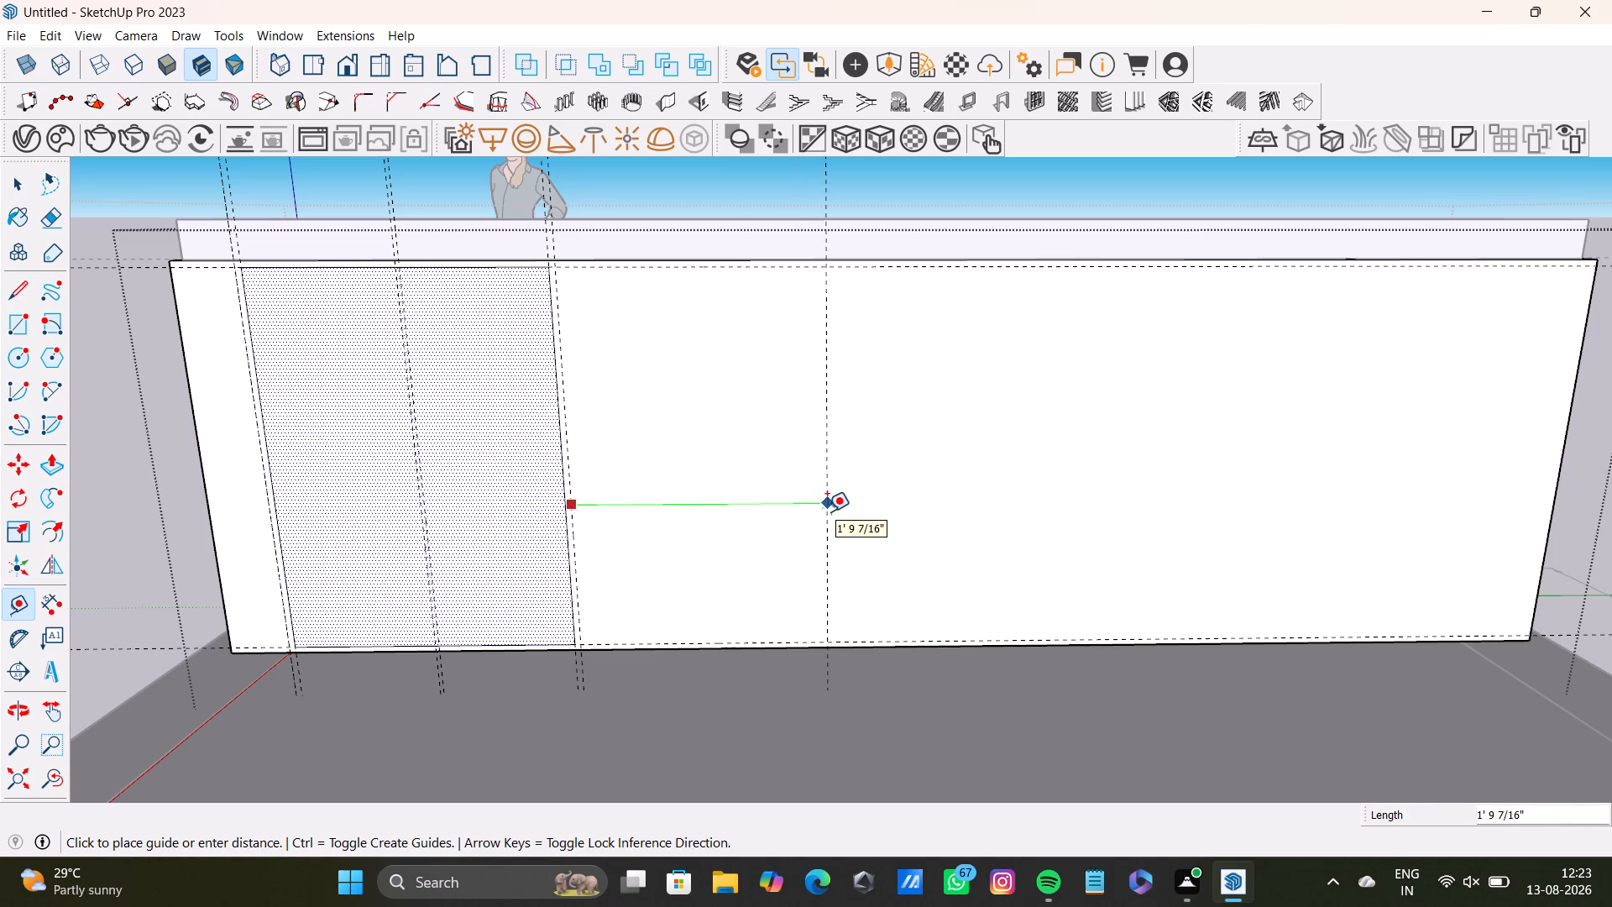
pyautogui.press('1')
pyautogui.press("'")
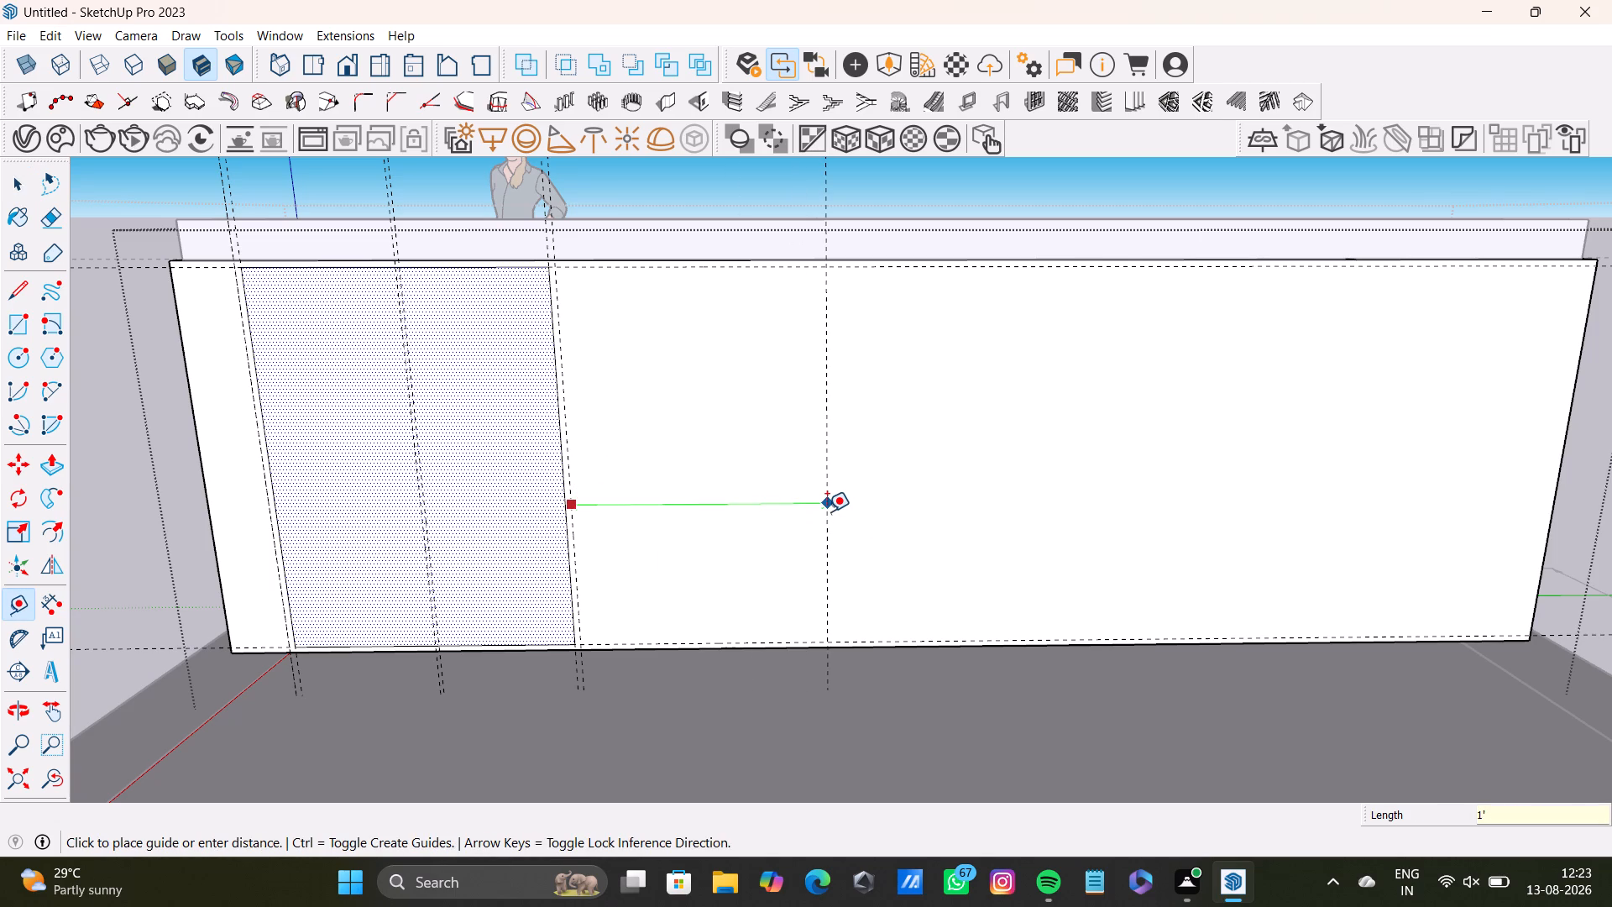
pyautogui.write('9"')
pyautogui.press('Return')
# Undo the 1'9" guide and place one 1'10" from the guide beside the door panel's inner edge instead.
pyautogui.moveTo(828, 547); pyautogui.dragTo(870, 452, button='middle')
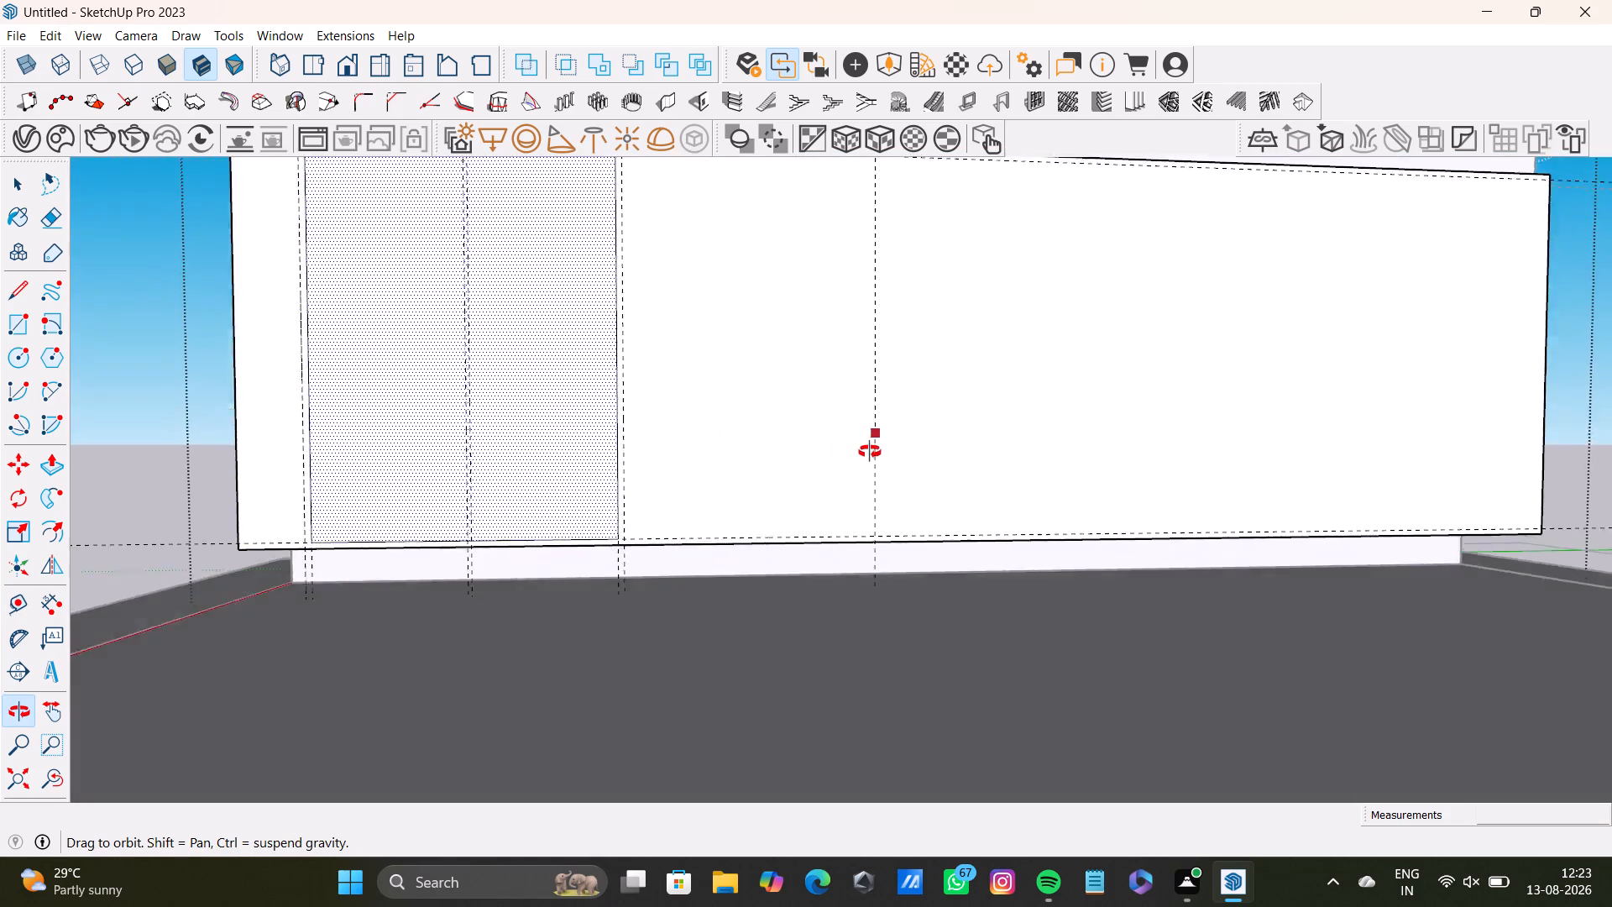
pyautogui.moveTo(870, 452); pyautogui.dragTo(820, 537, button='middle')
pyautogui.scroll(1, 849, 501)
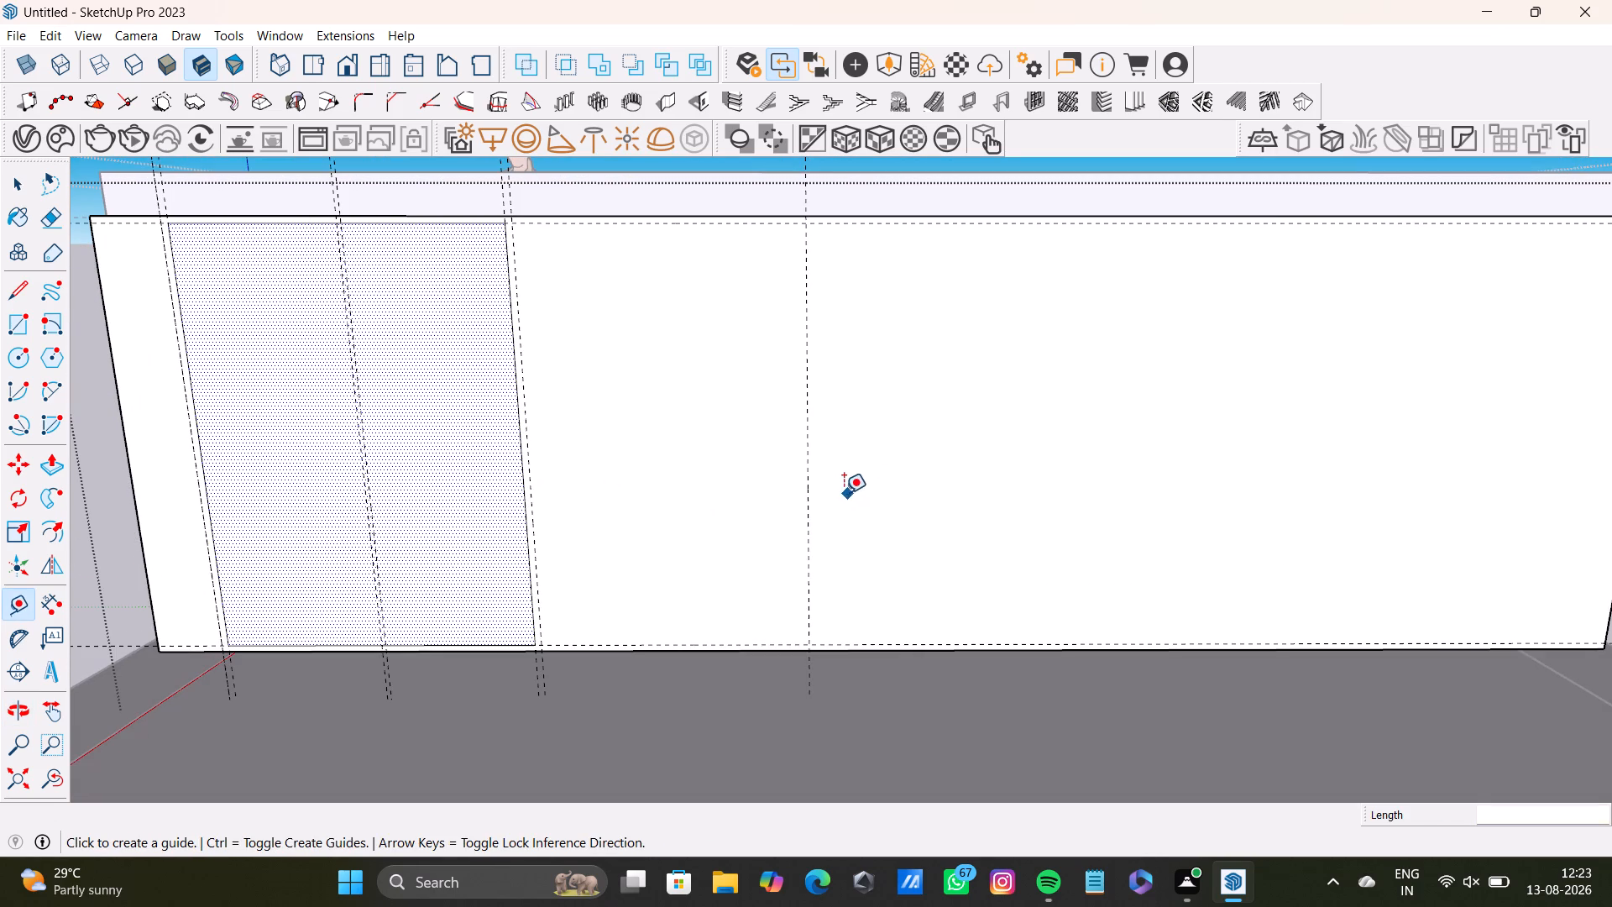
pyautogui.hotkey('ctrl', 'z')
pyautogui.click(529, 491)
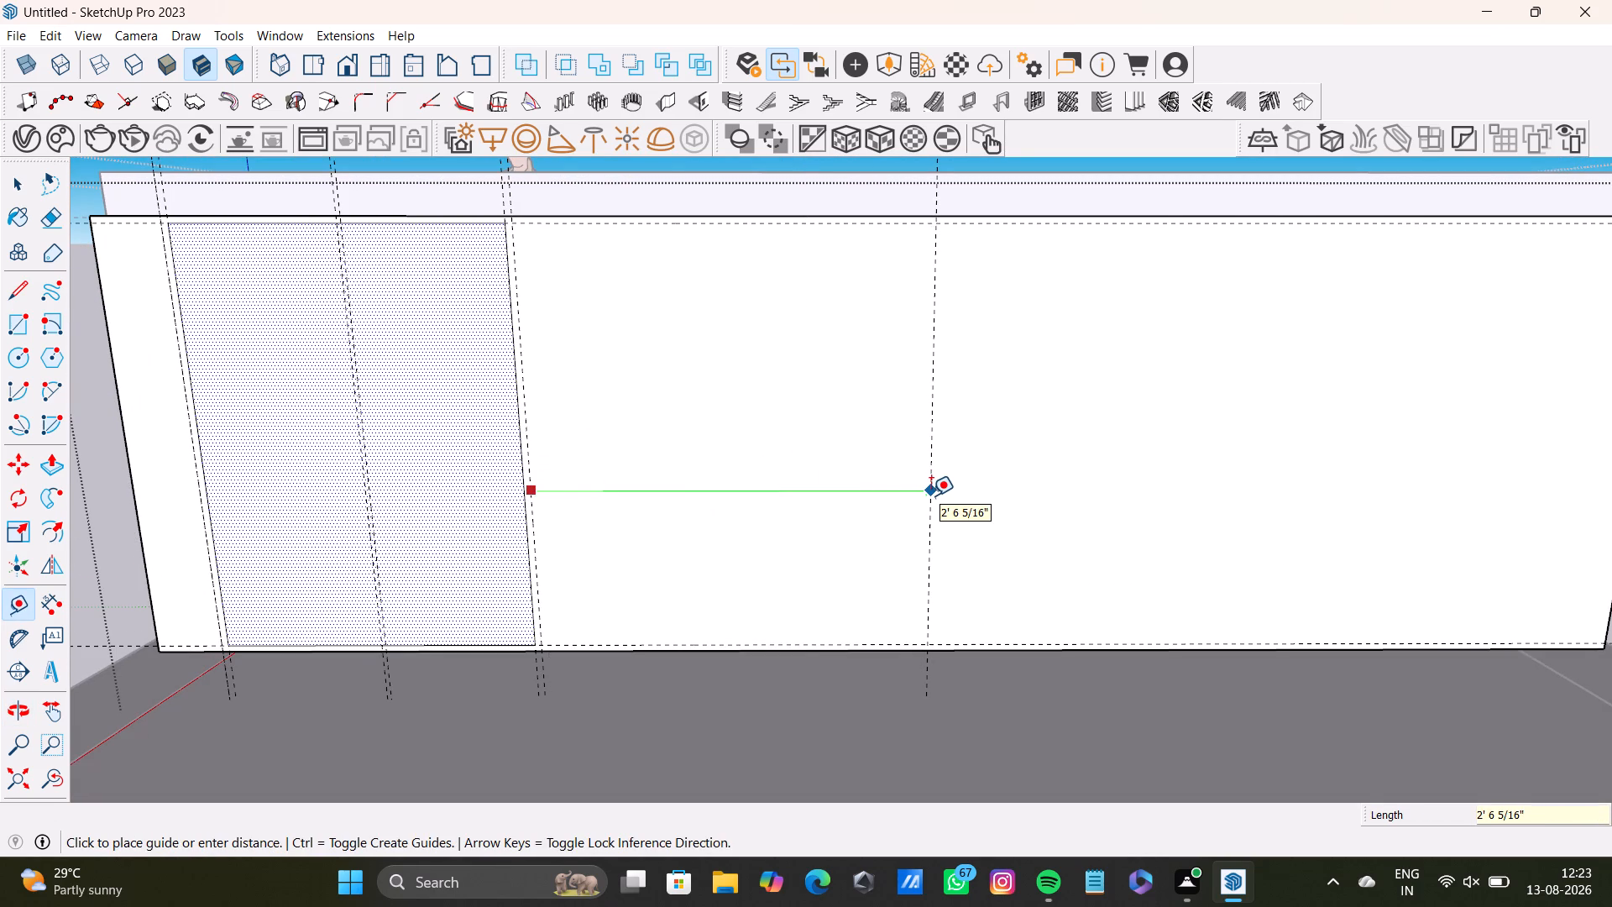
pyautogui.press('1')
pyautogui.press("'")
pyautogui.write('10"')
pyautogui.press('Return')
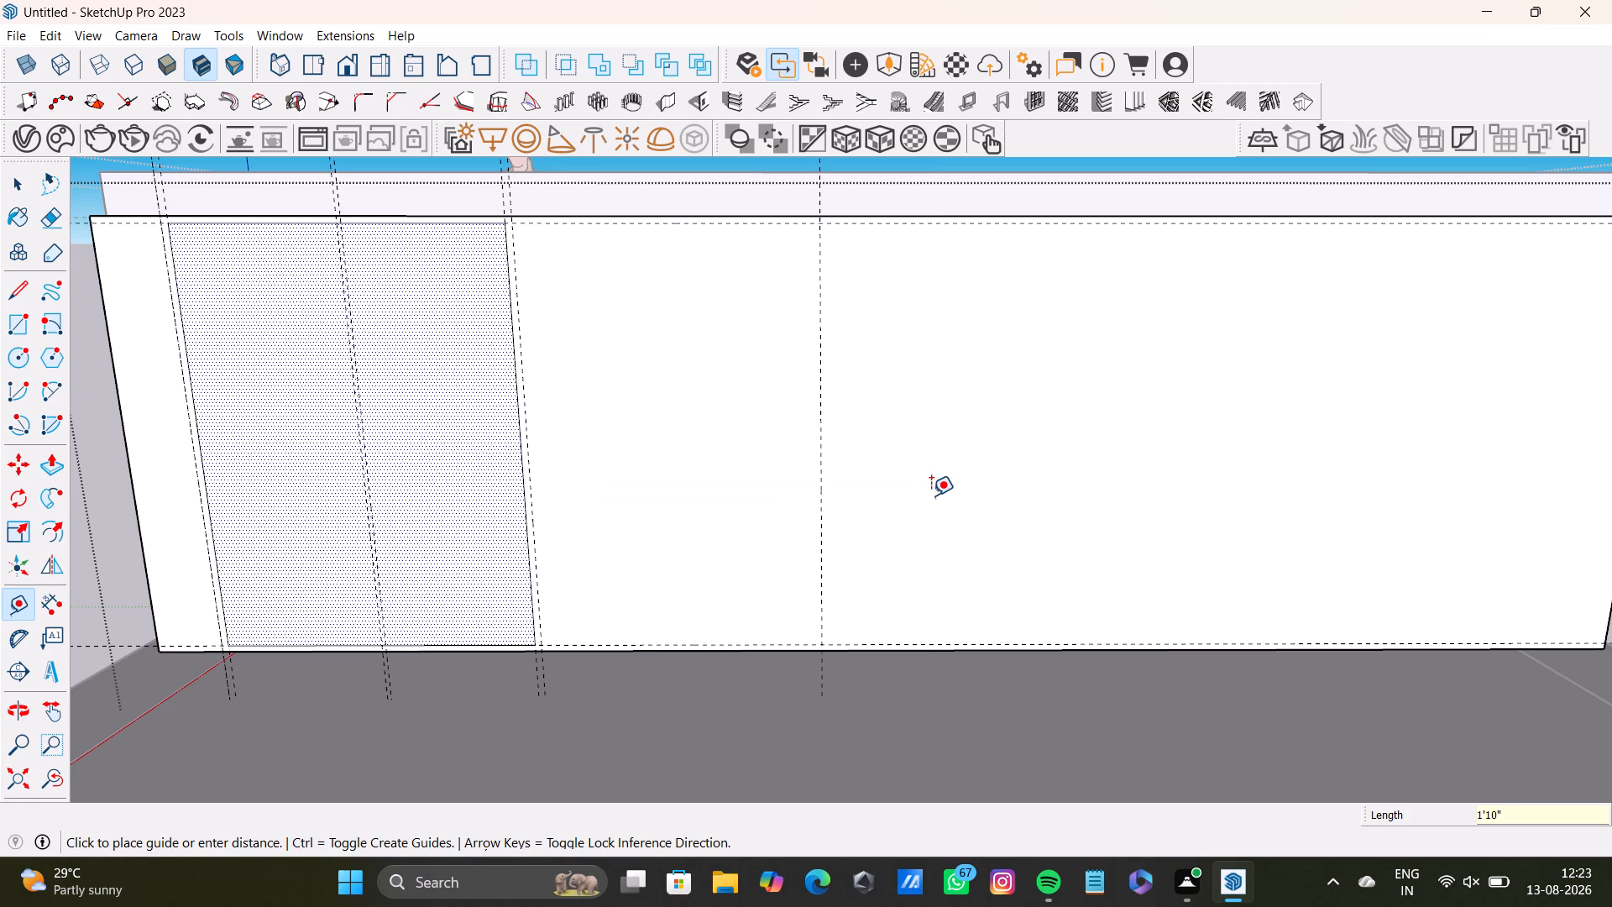
# Place a parallel vertical guide 0.5" beyond the 1'10" guide, on the side away from the door panel.
pyautogui.click(819, 509)
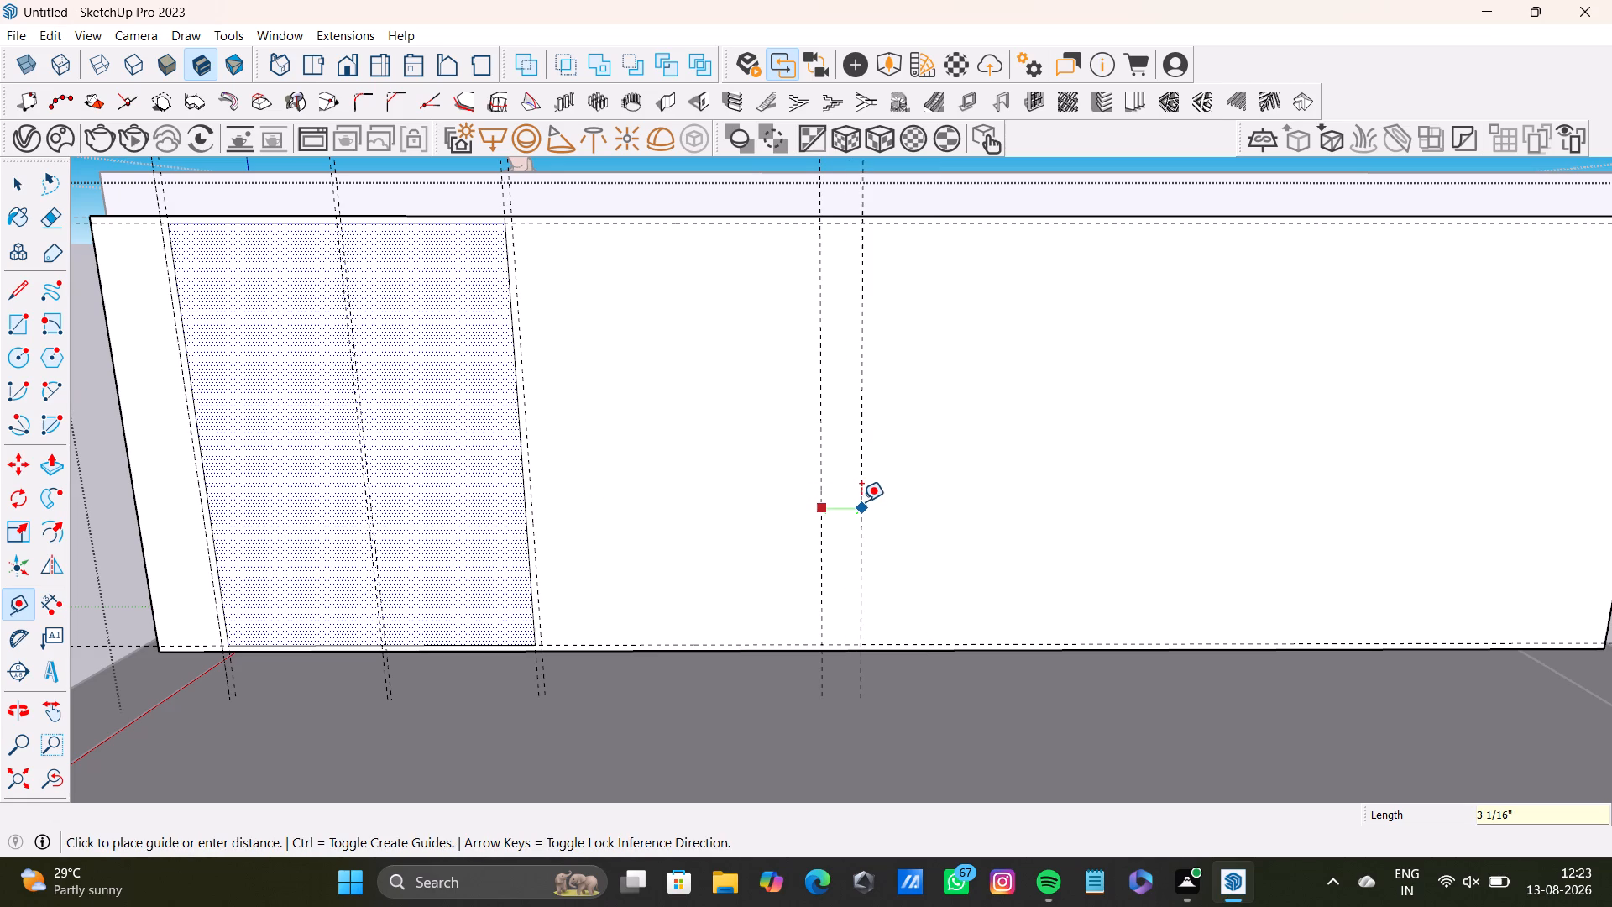
pyautogui.write('0.5"')
pyautogui.press('Return')
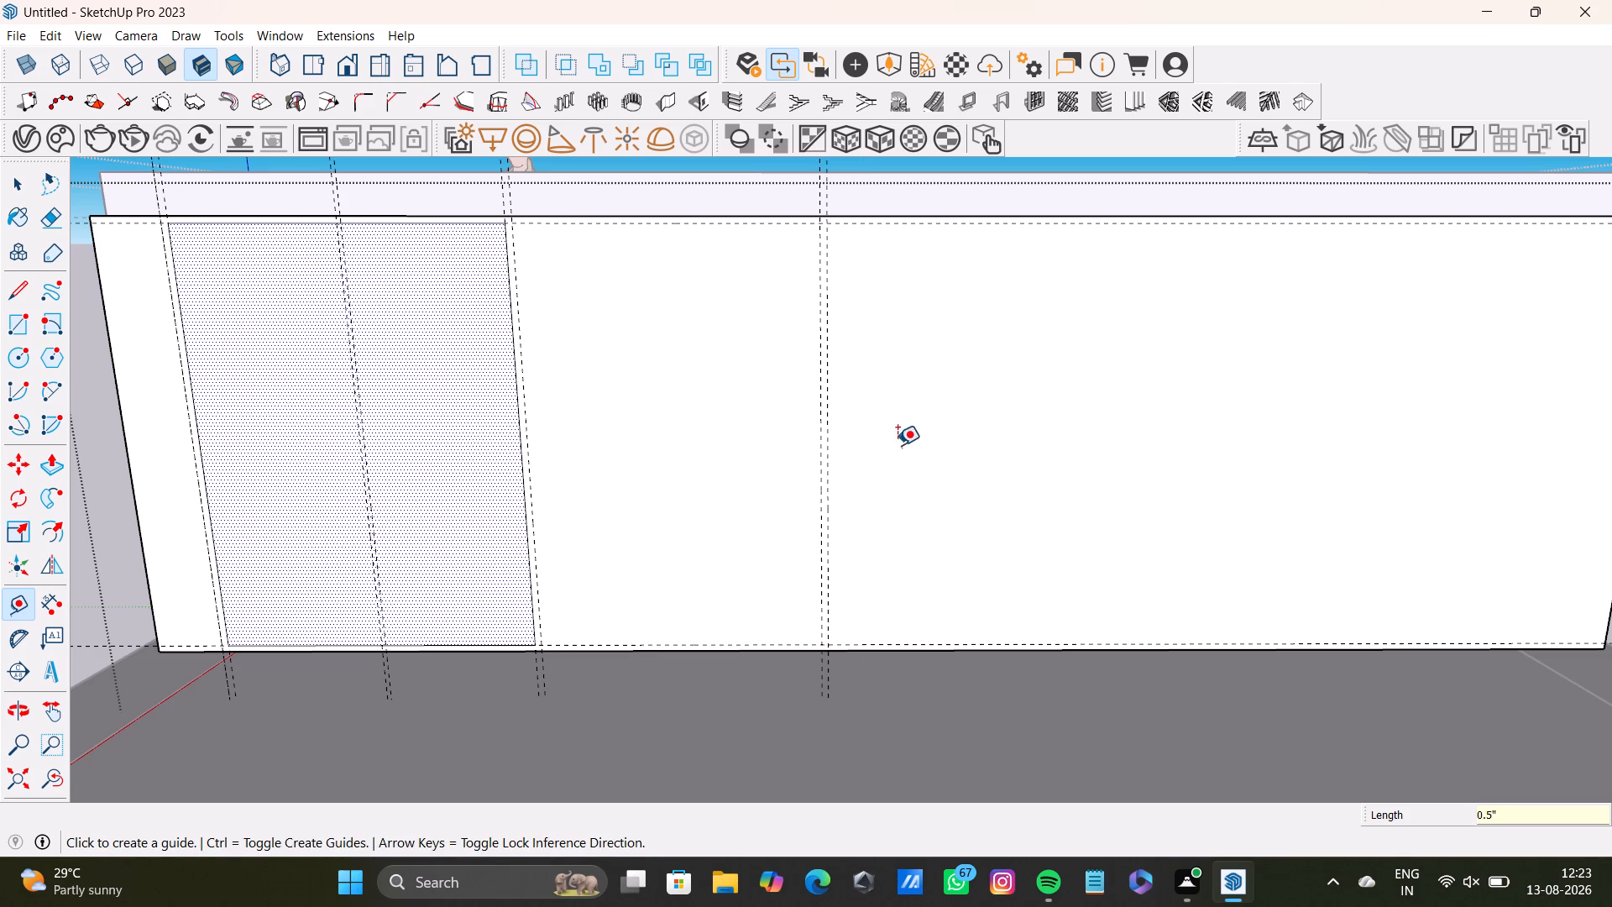
# Place a horizontal guide about 1'4" below the guide along the cabinet front's top edge, near mid-height.
pyautogui.scroll(2, 866, 453)
pyautogui.scroll(-2, 861, 438)
pyautogui.click(770, 211)
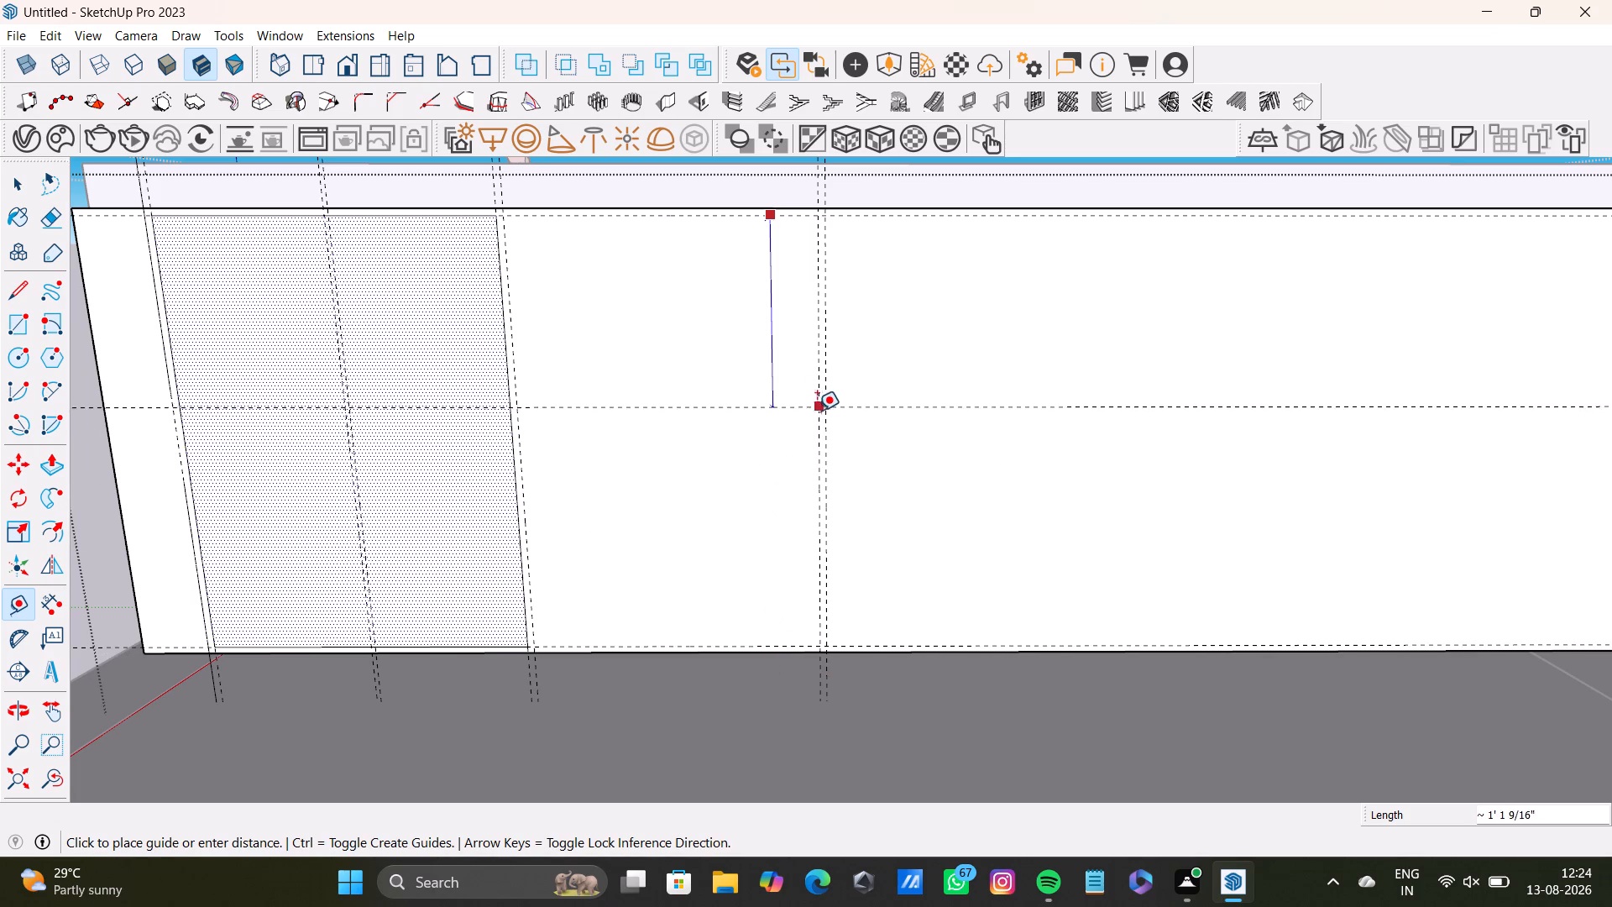
pyautogui.moveTo(808, 448); pyautogui.dragTo(827, 498, button='middle')
pyautogui.moveTo(828, 499); pyautogui.dragTo(829, 448, button='middle')
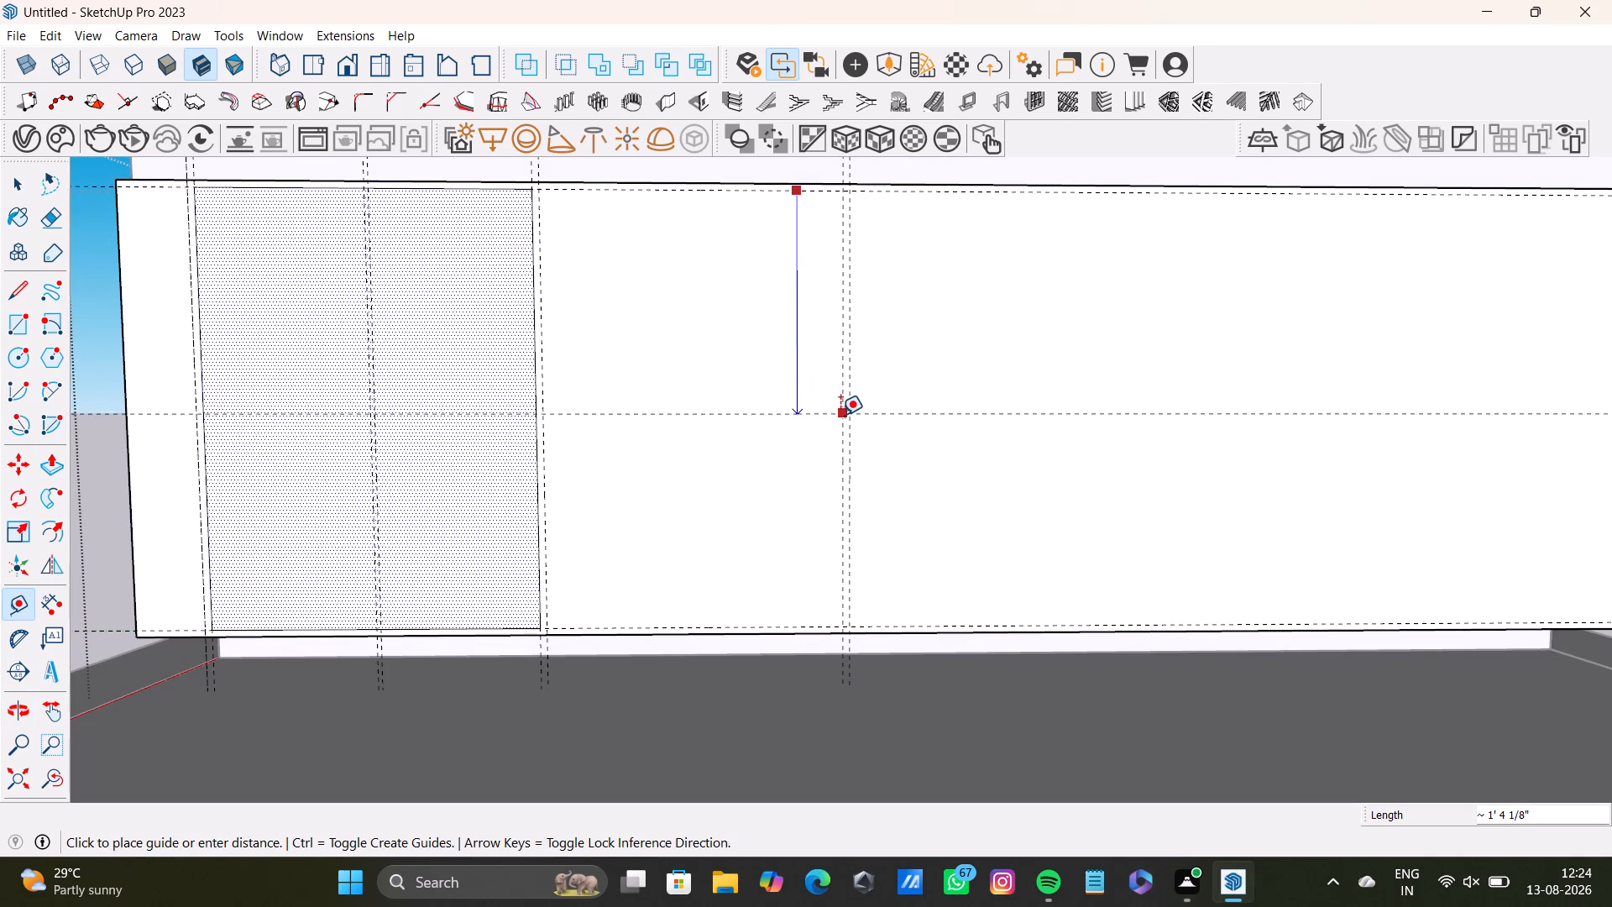
pyautogui.click(841, 419)
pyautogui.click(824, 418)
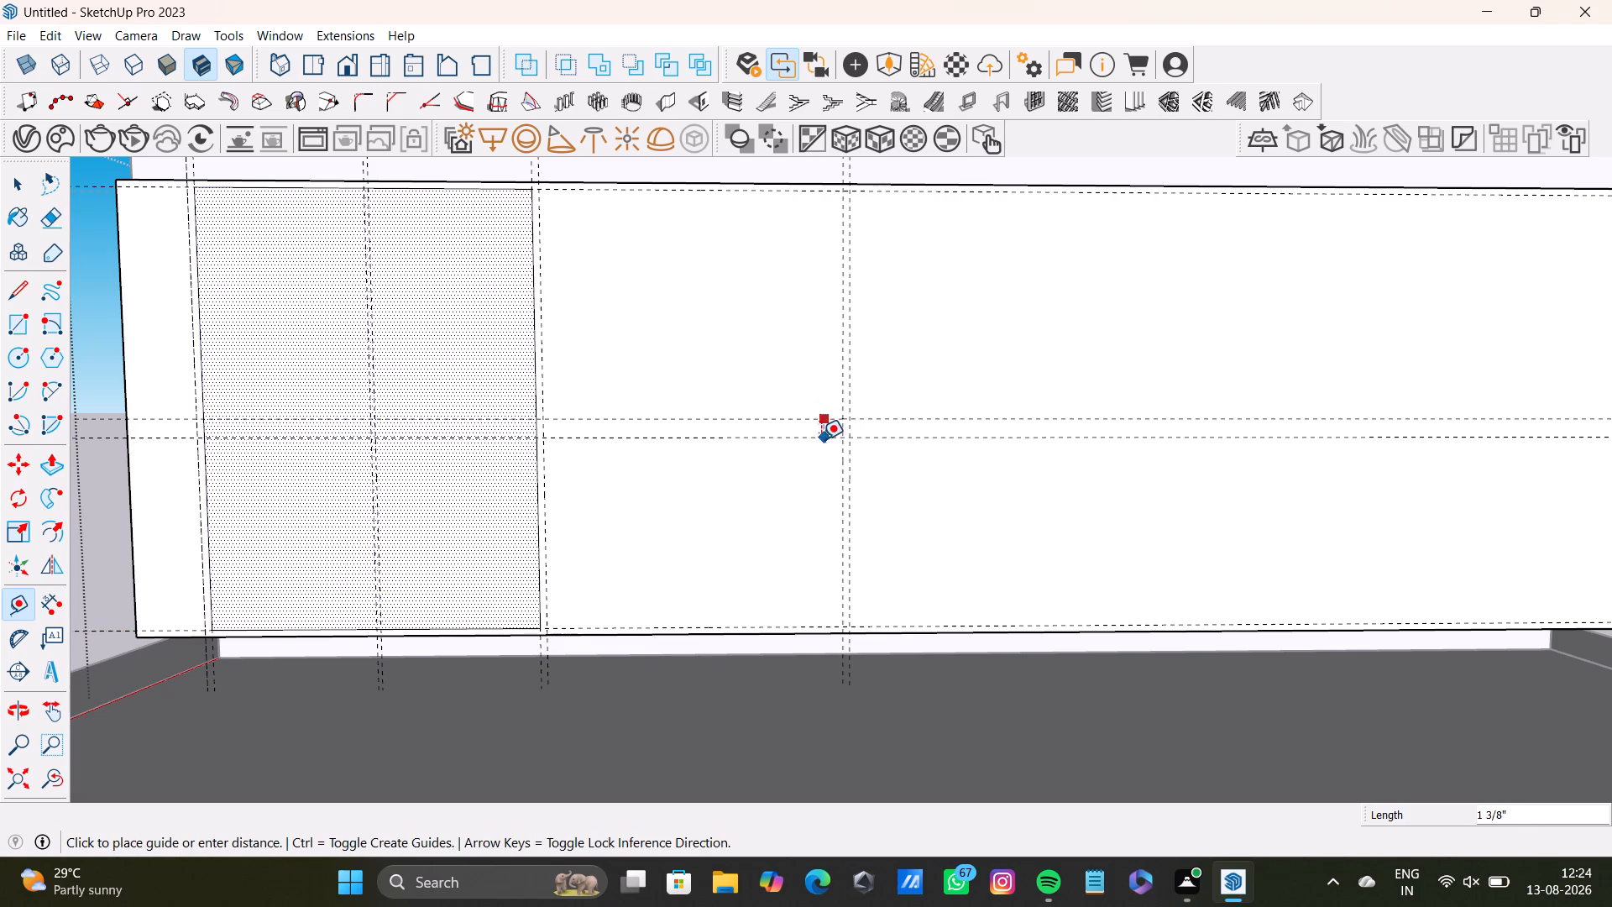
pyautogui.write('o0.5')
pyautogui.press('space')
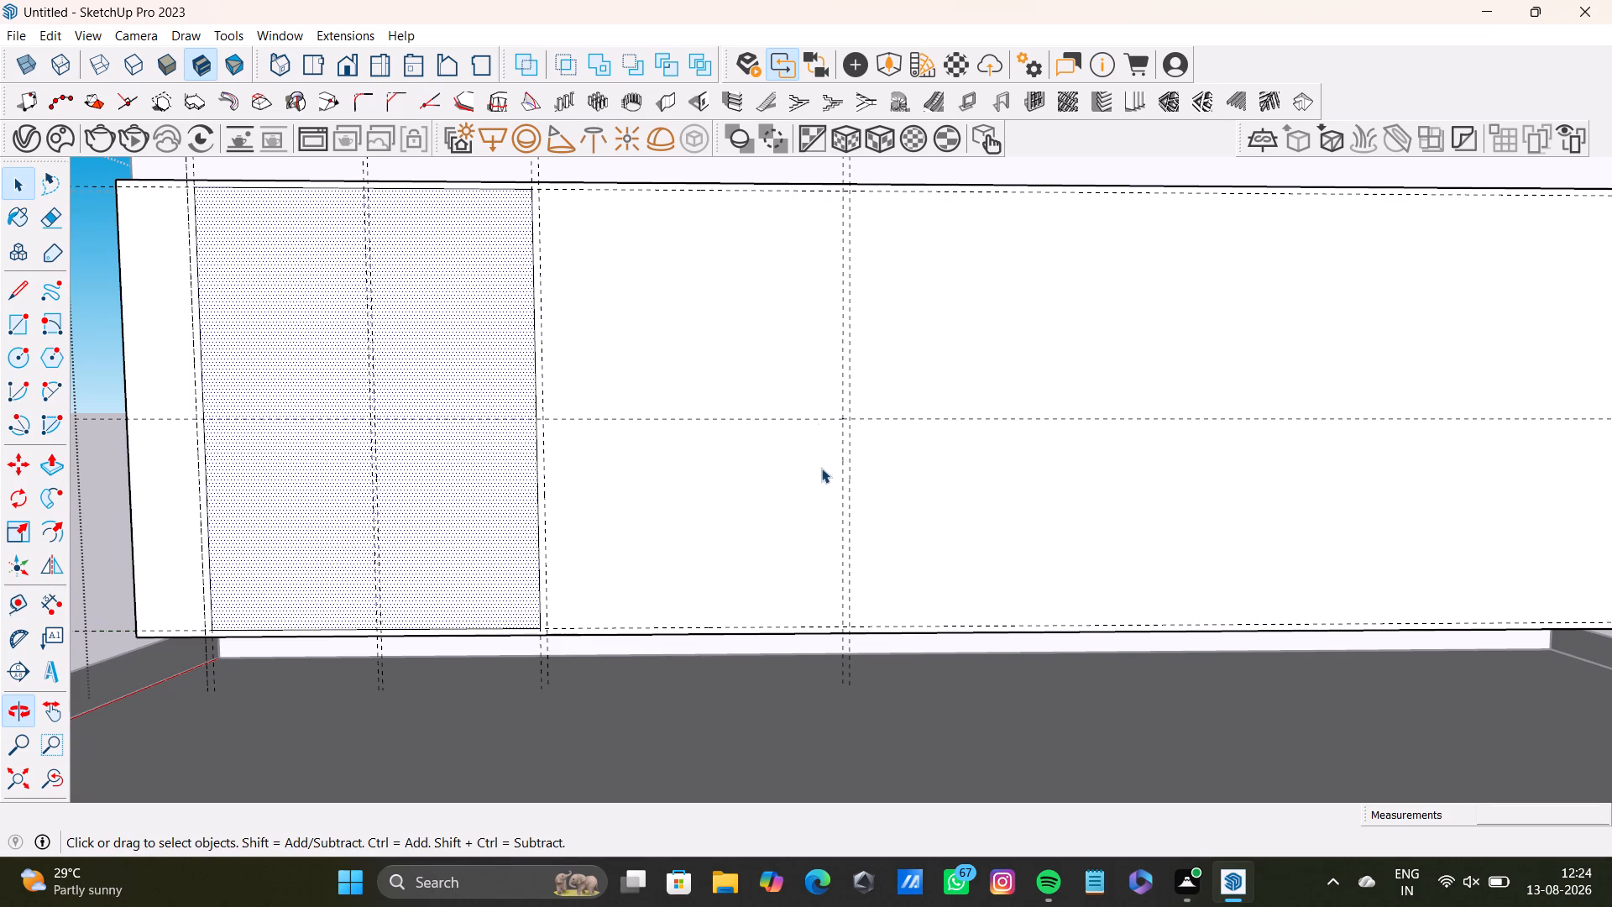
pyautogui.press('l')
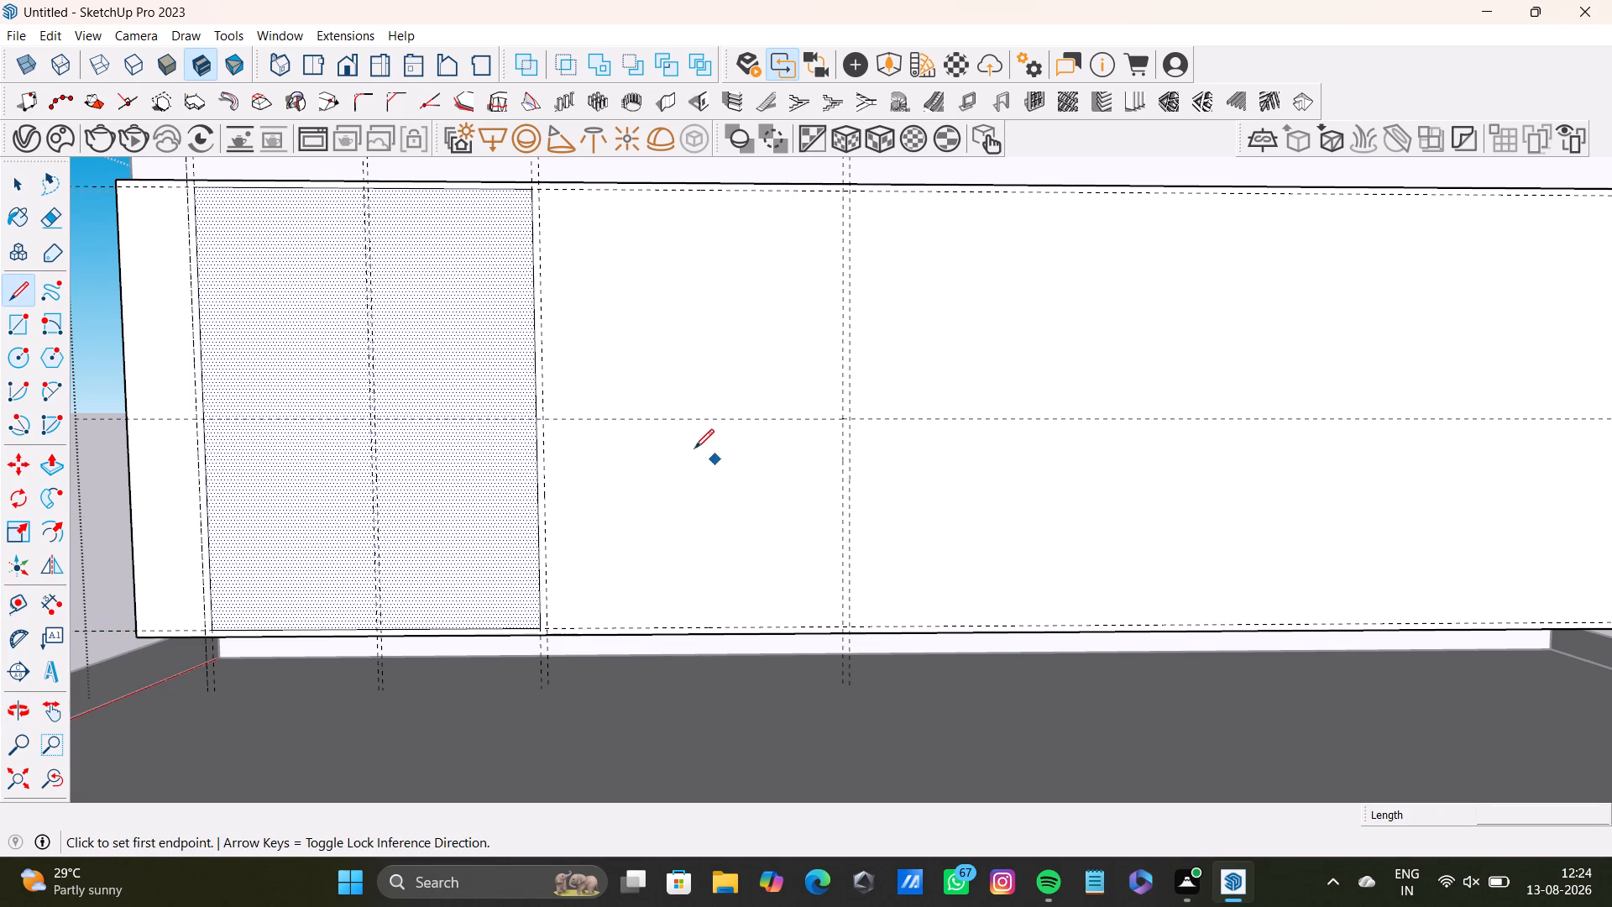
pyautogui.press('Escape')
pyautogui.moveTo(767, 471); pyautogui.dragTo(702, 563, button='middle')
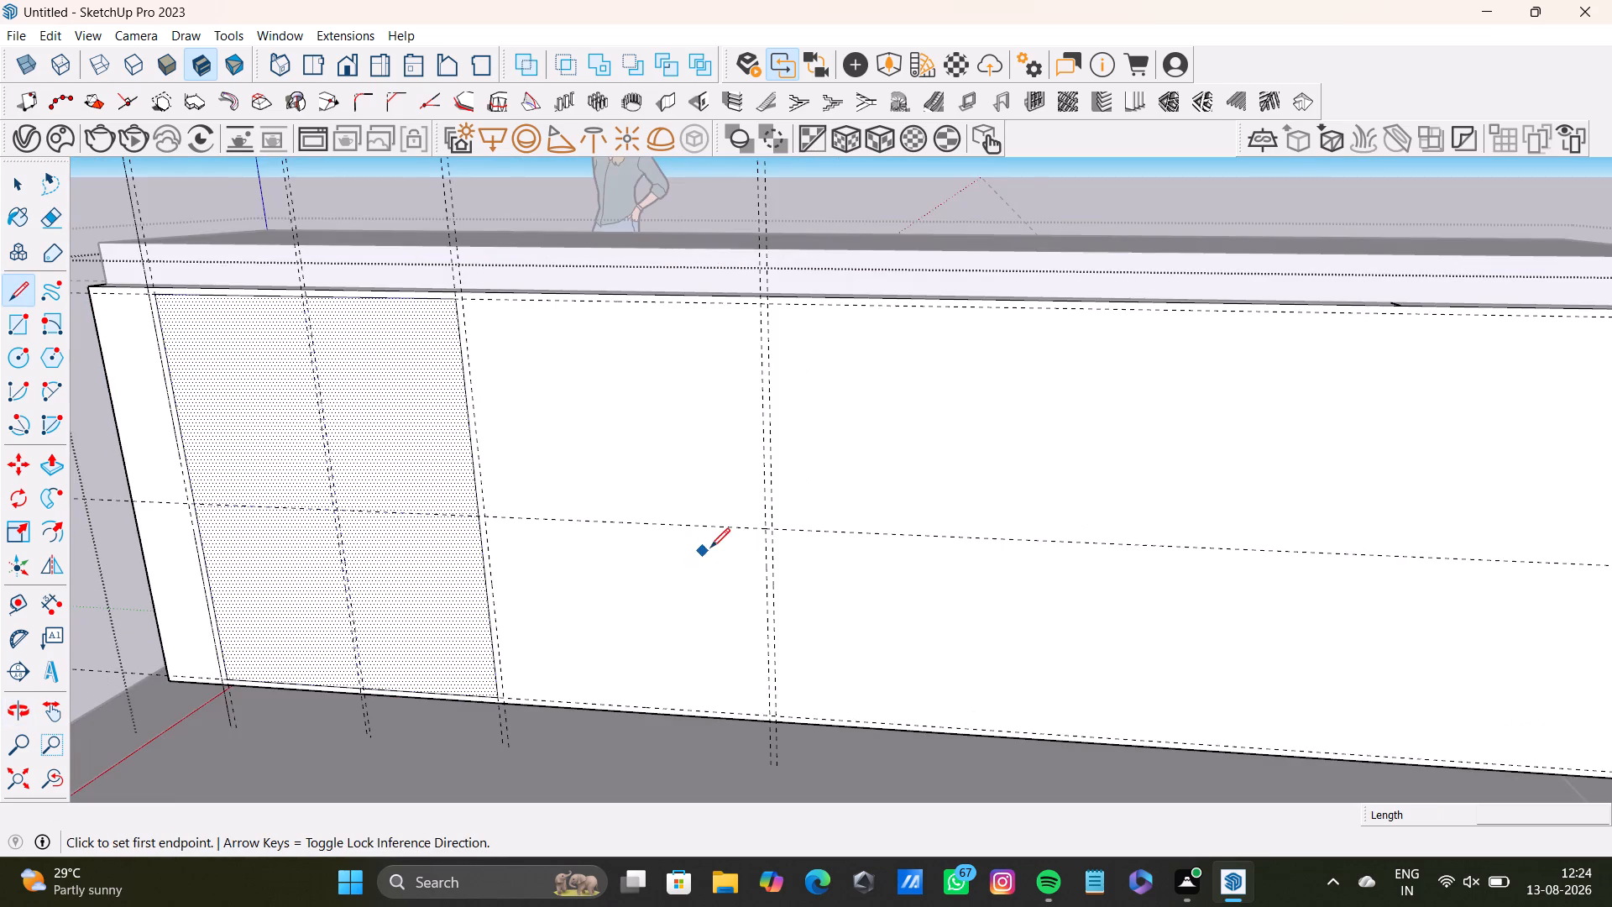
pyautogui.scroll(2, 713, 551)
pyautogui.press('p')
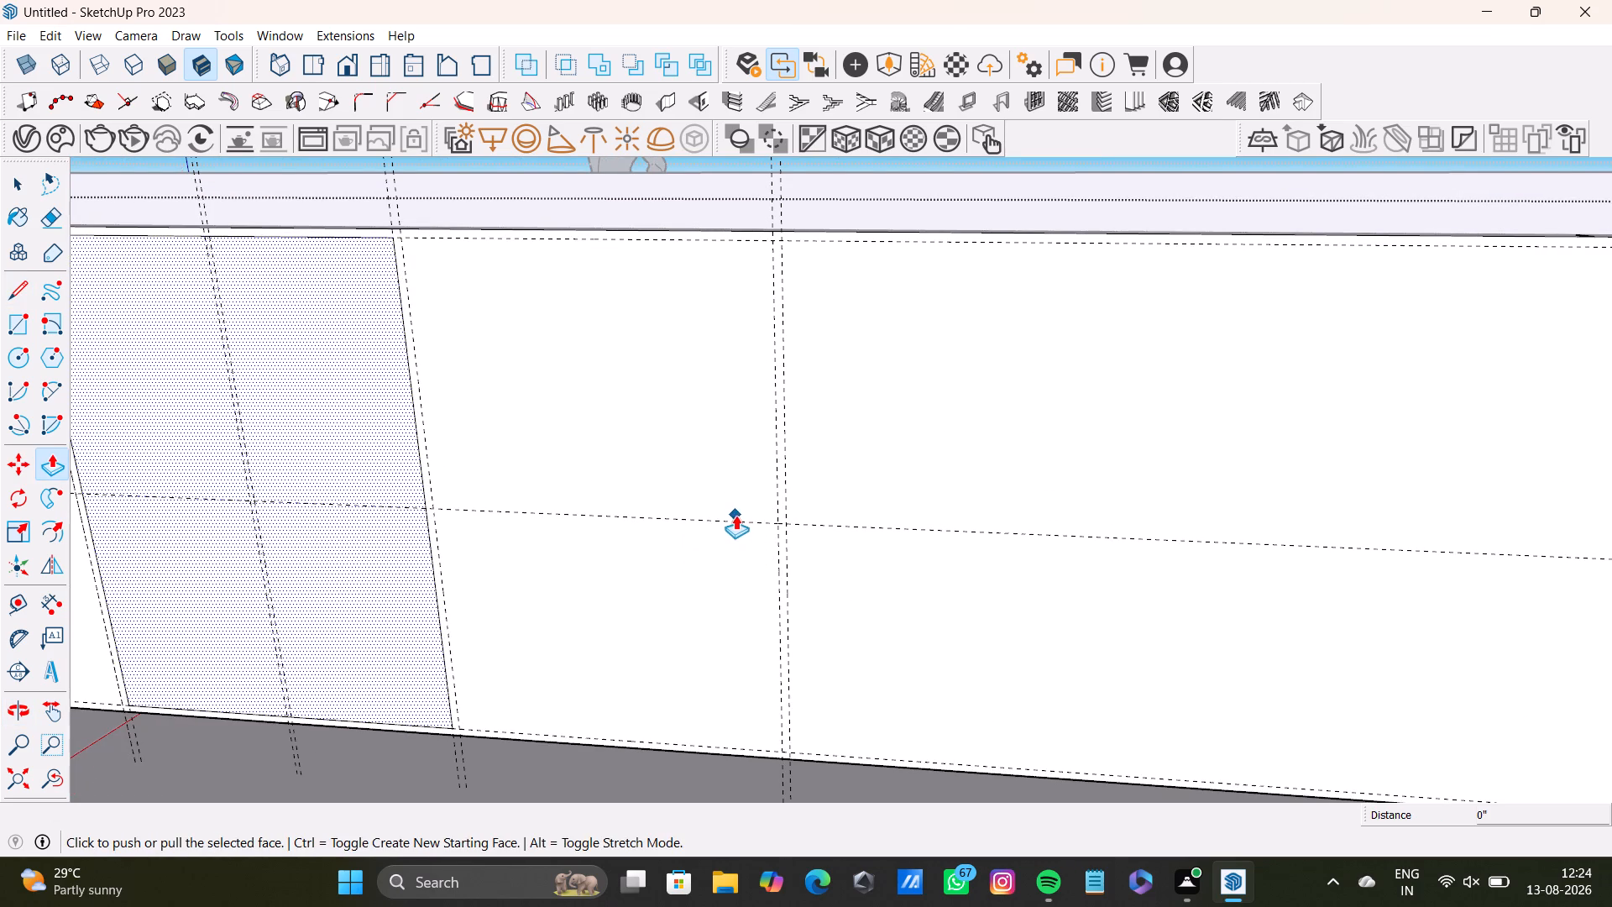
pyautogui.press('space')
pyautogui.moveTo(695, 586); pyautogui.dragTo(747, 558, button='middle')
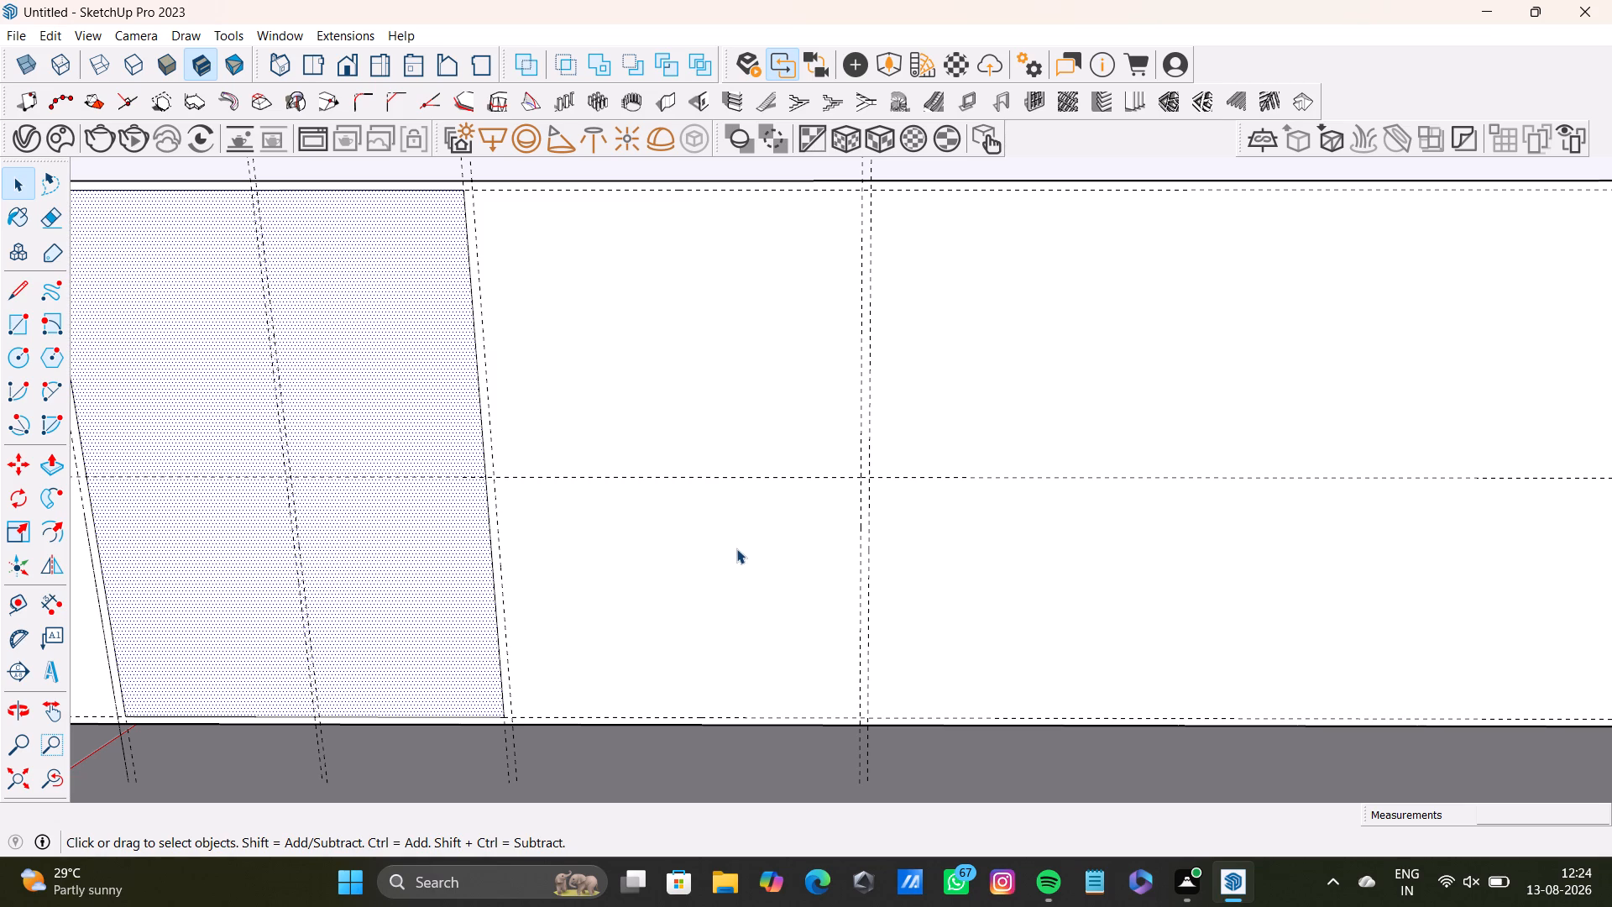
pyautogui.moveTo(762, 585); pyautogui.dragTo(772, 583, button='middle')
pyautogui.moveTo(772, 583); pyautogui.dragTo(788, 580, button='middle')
# Place a parallel horizontal guide 0.5" below the mid-height guide on the cabinet front.
pyautogui.press('t')
pyautogui.click(830, 478)
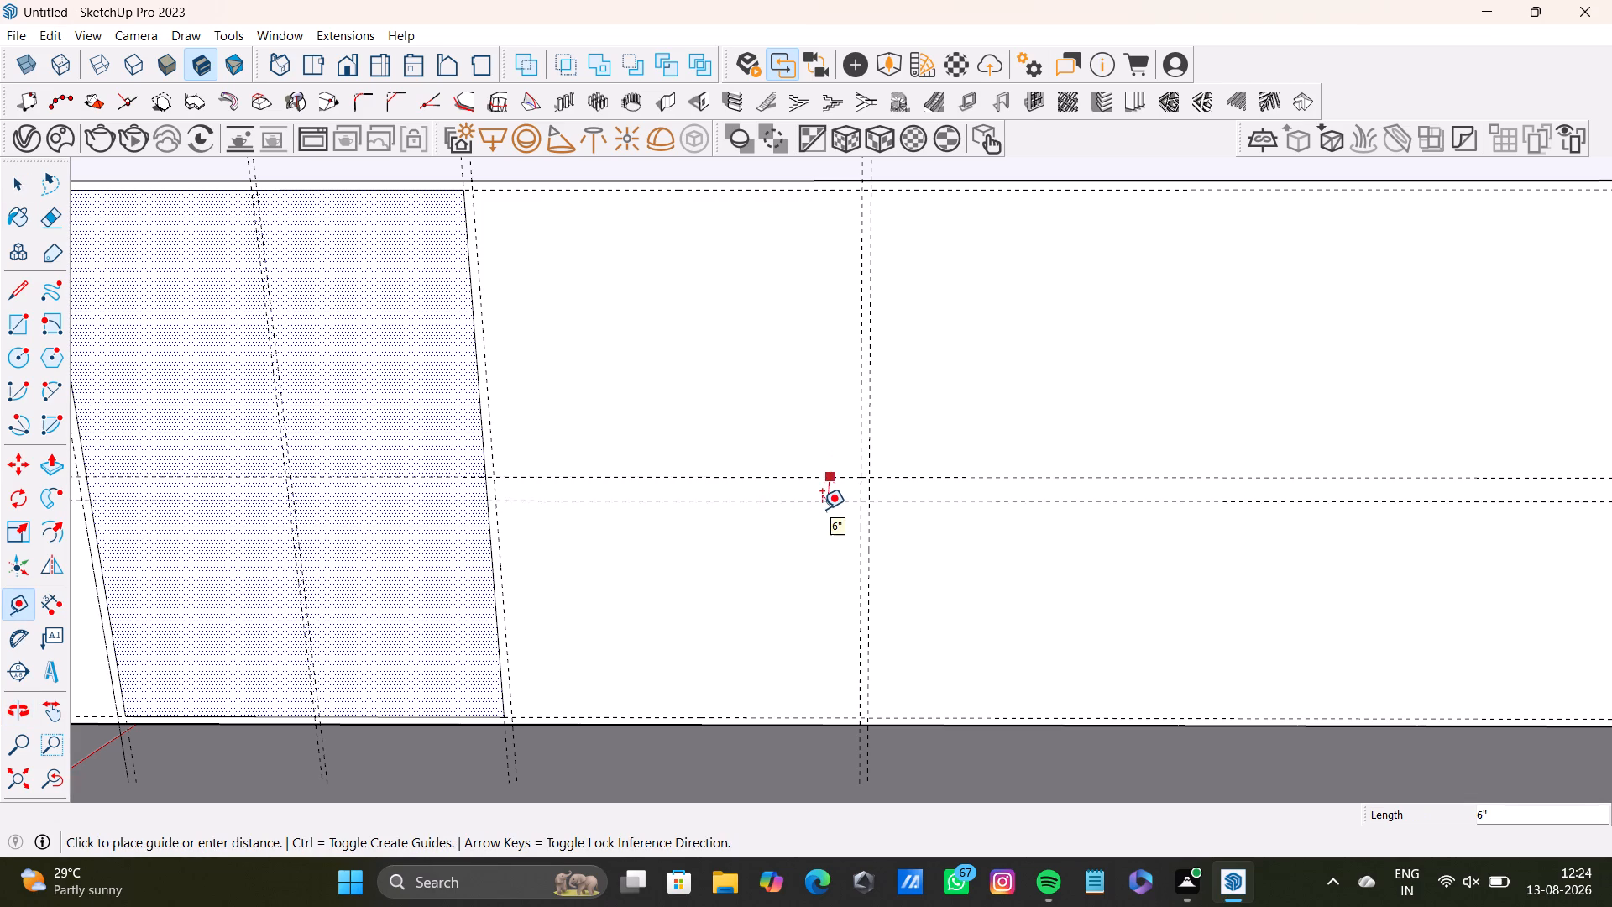
pyautogui.press('Up')
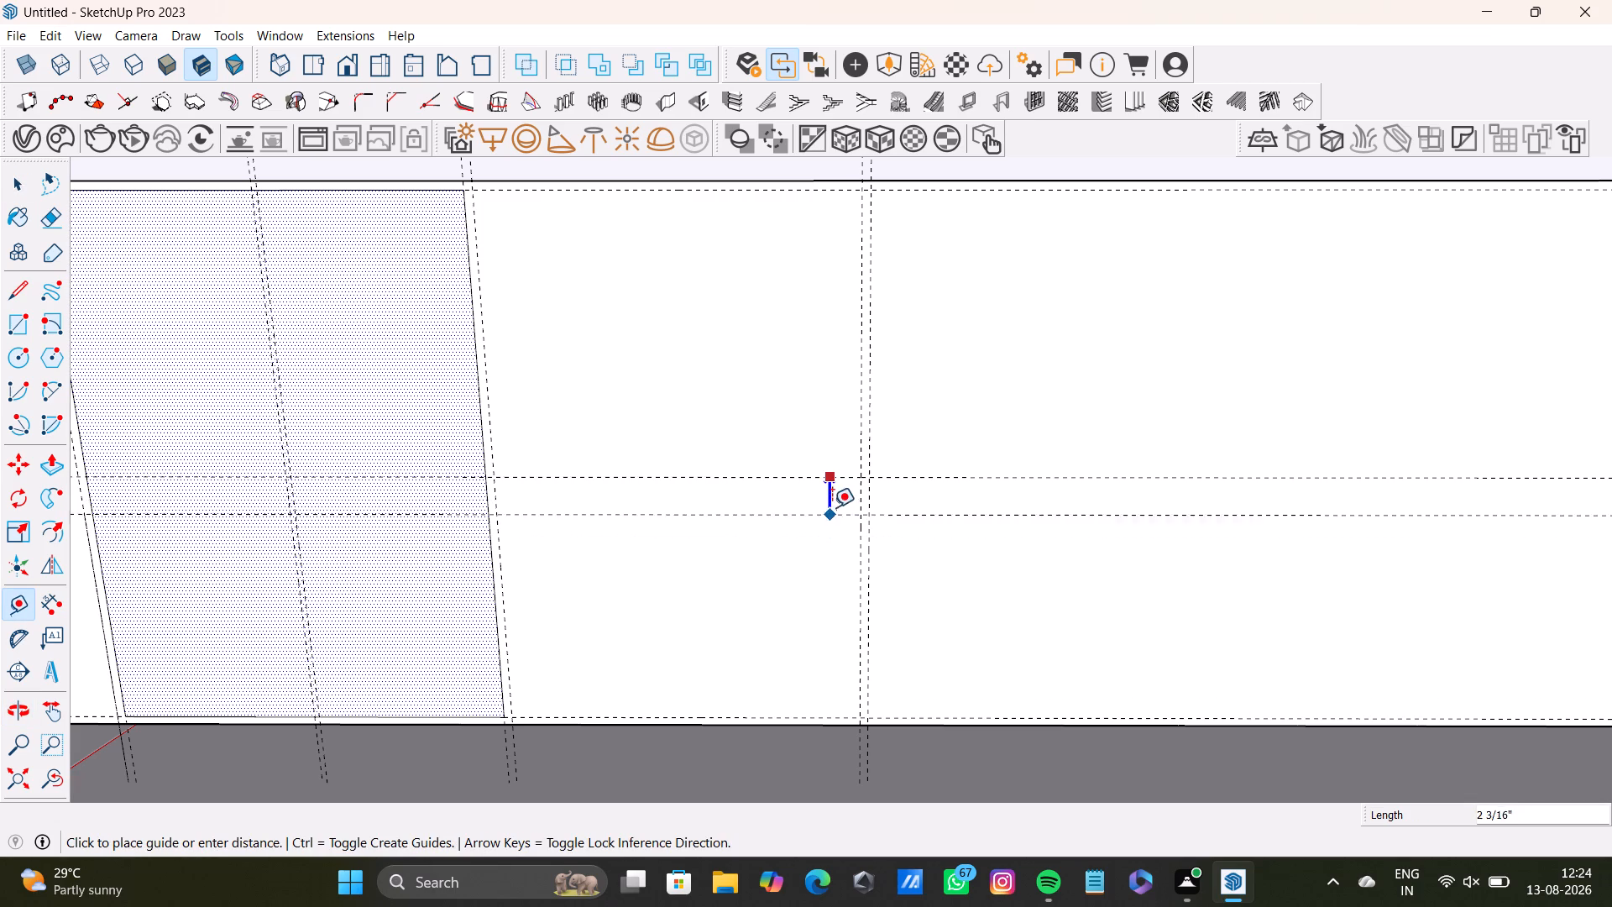
pyautogui.write('0.')
pyautogui.press('5')
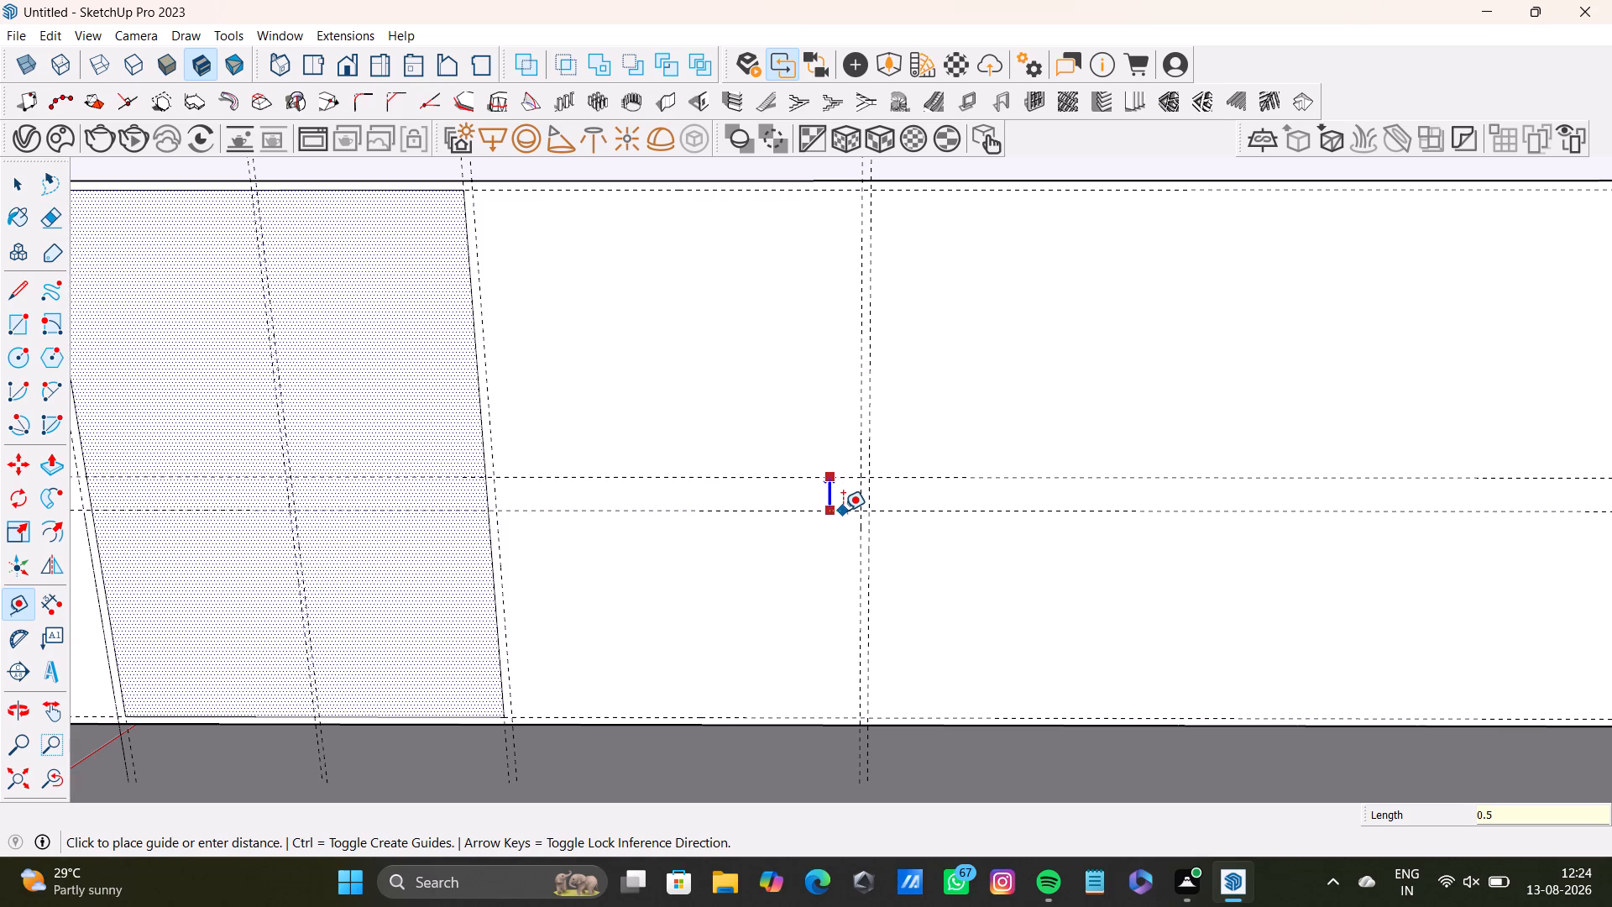
pyautogui.hotkey('shift', '"')
pyautogui.press('Return')
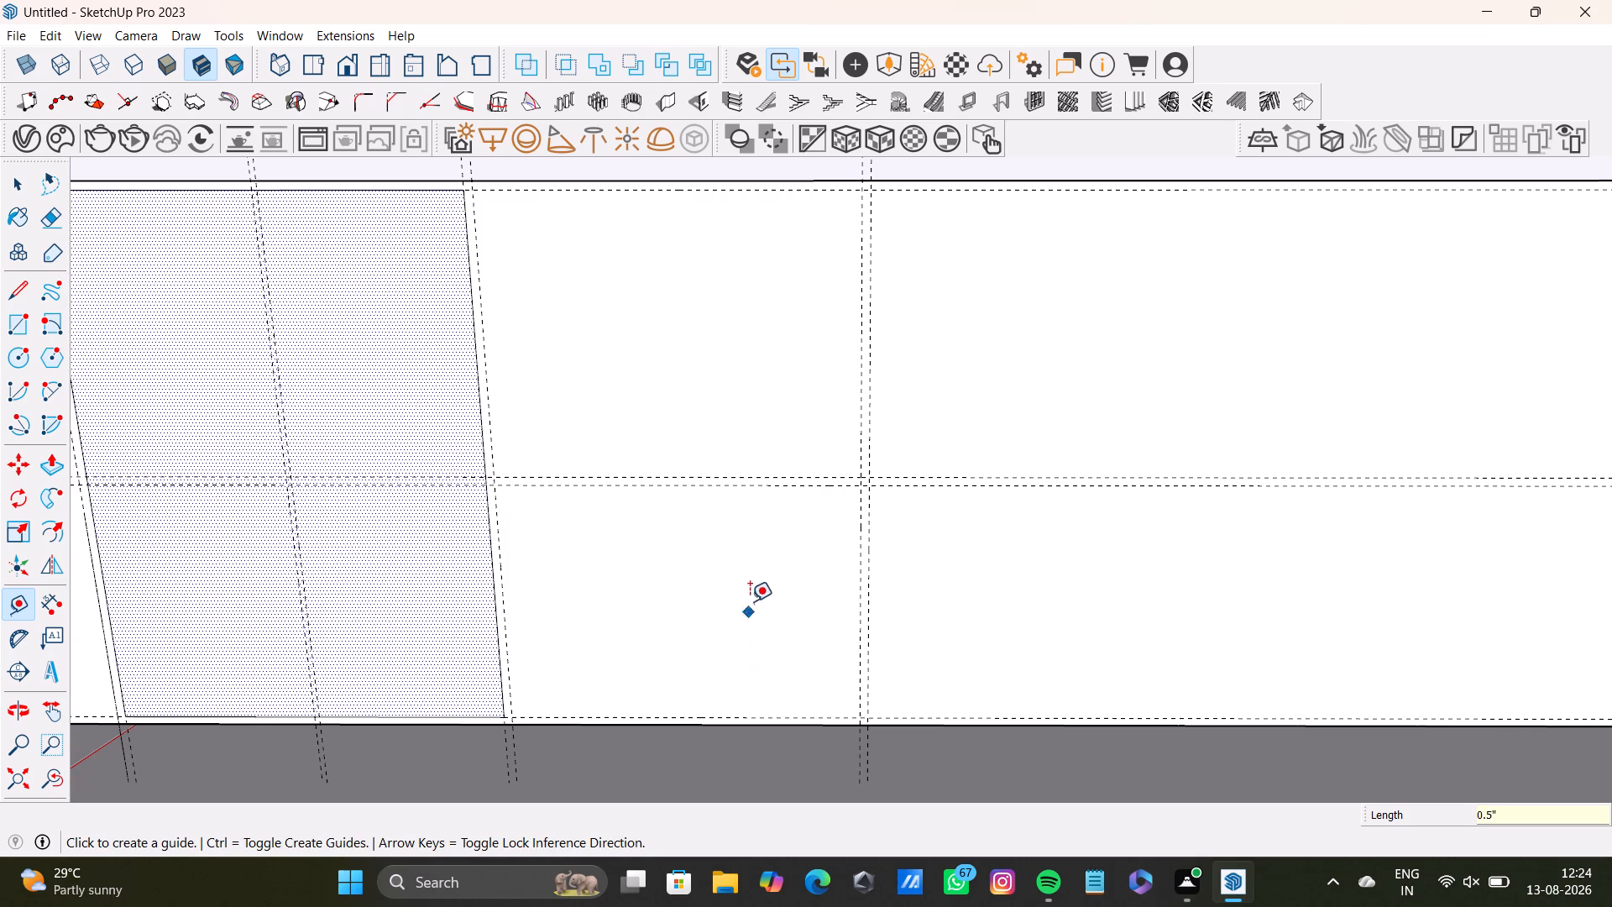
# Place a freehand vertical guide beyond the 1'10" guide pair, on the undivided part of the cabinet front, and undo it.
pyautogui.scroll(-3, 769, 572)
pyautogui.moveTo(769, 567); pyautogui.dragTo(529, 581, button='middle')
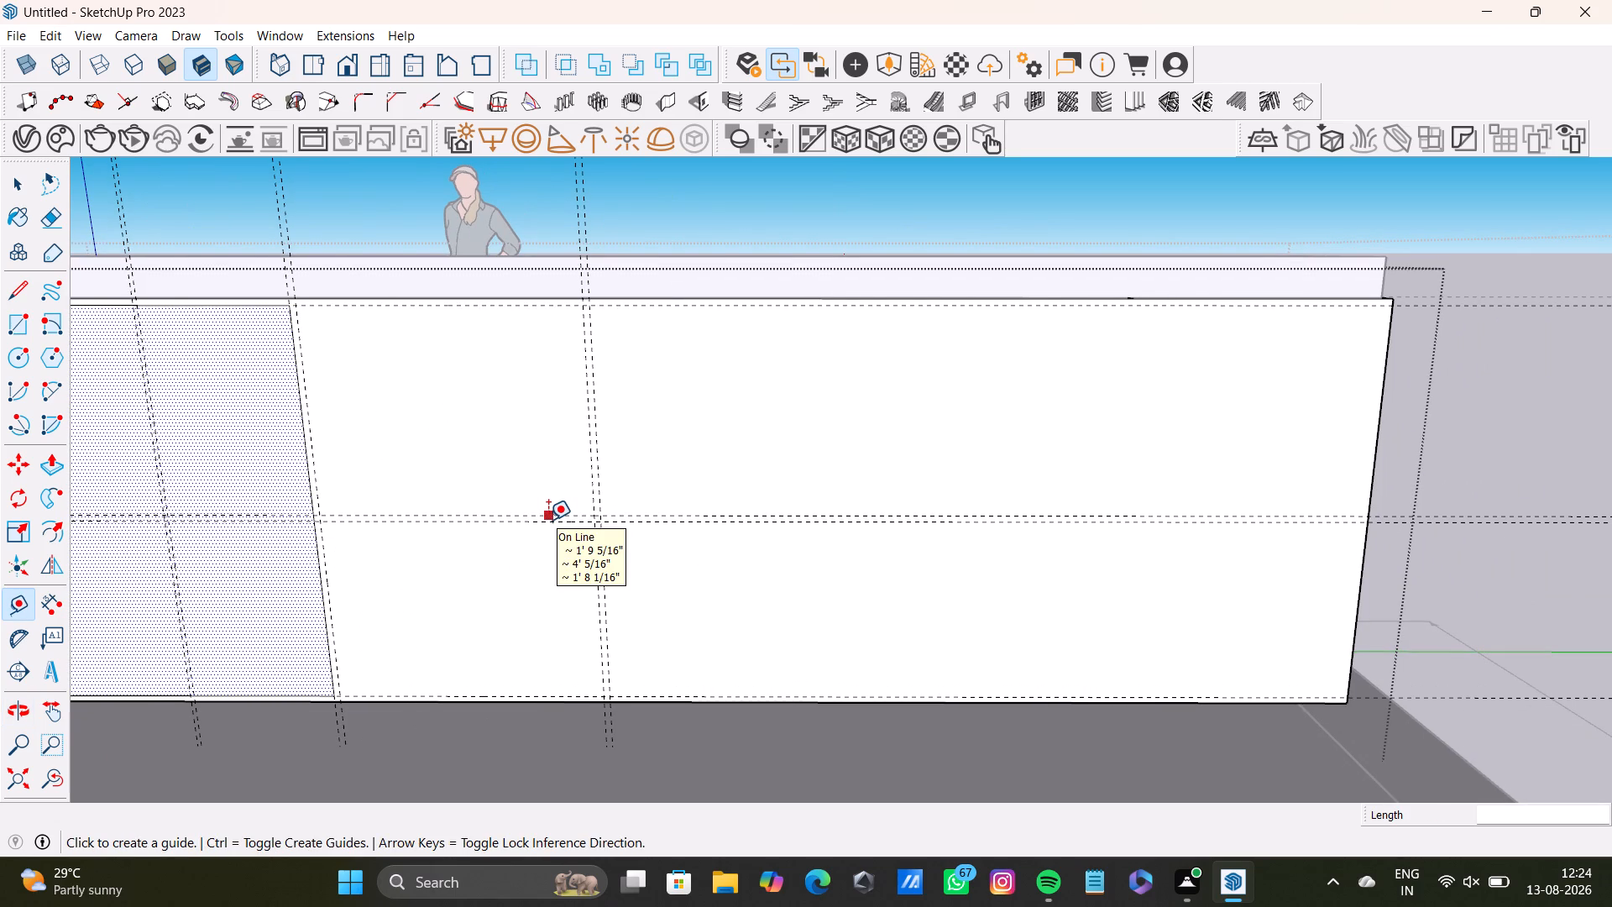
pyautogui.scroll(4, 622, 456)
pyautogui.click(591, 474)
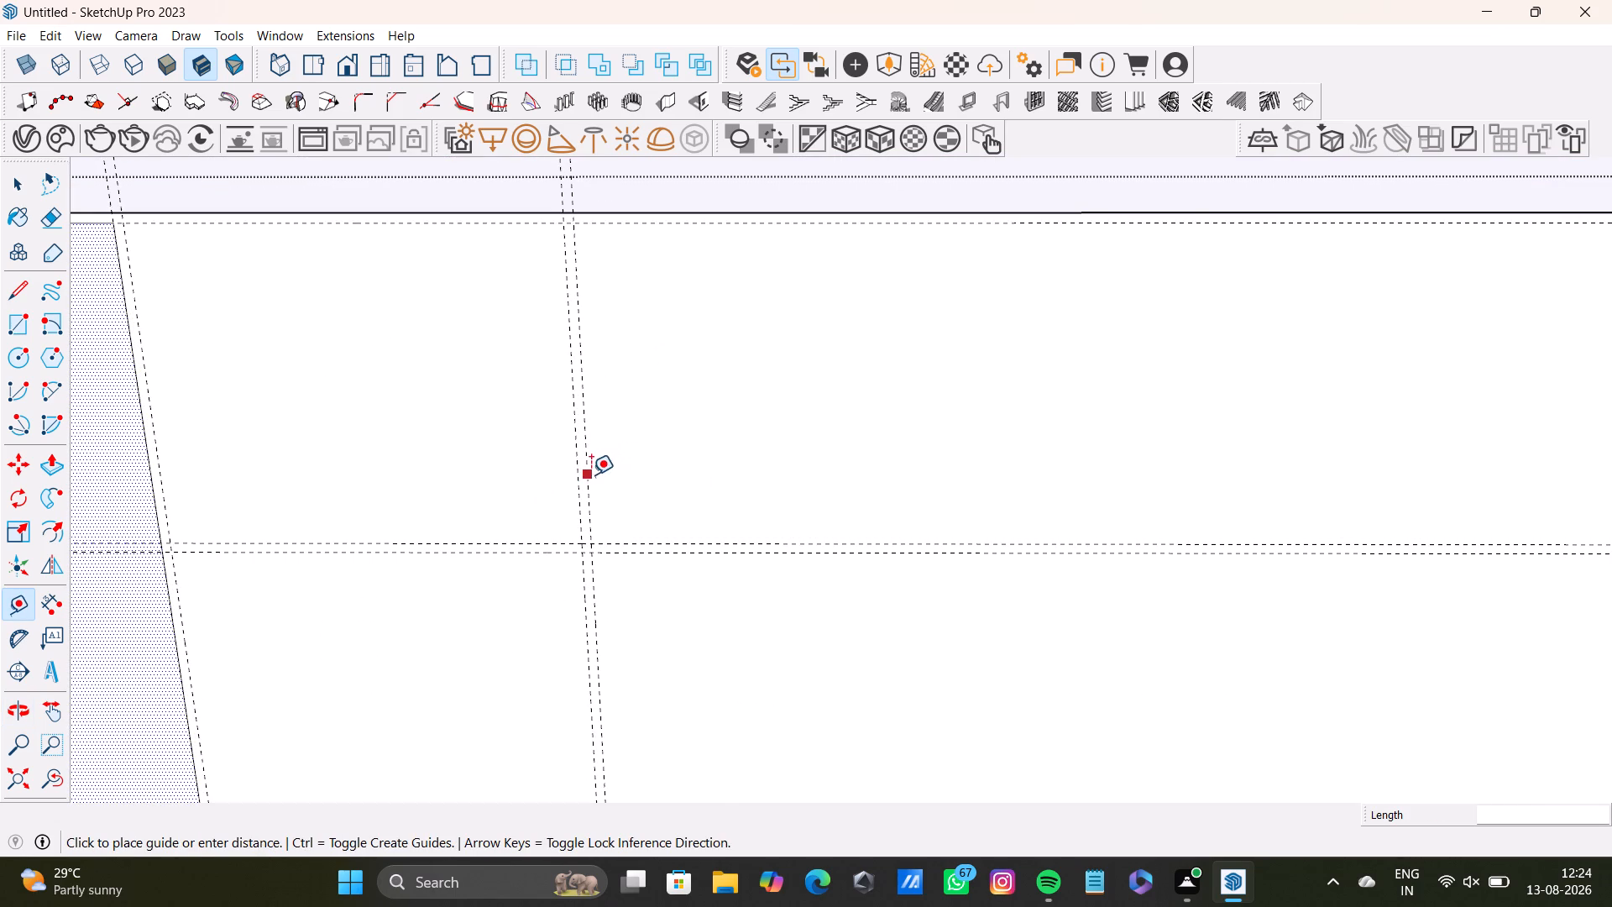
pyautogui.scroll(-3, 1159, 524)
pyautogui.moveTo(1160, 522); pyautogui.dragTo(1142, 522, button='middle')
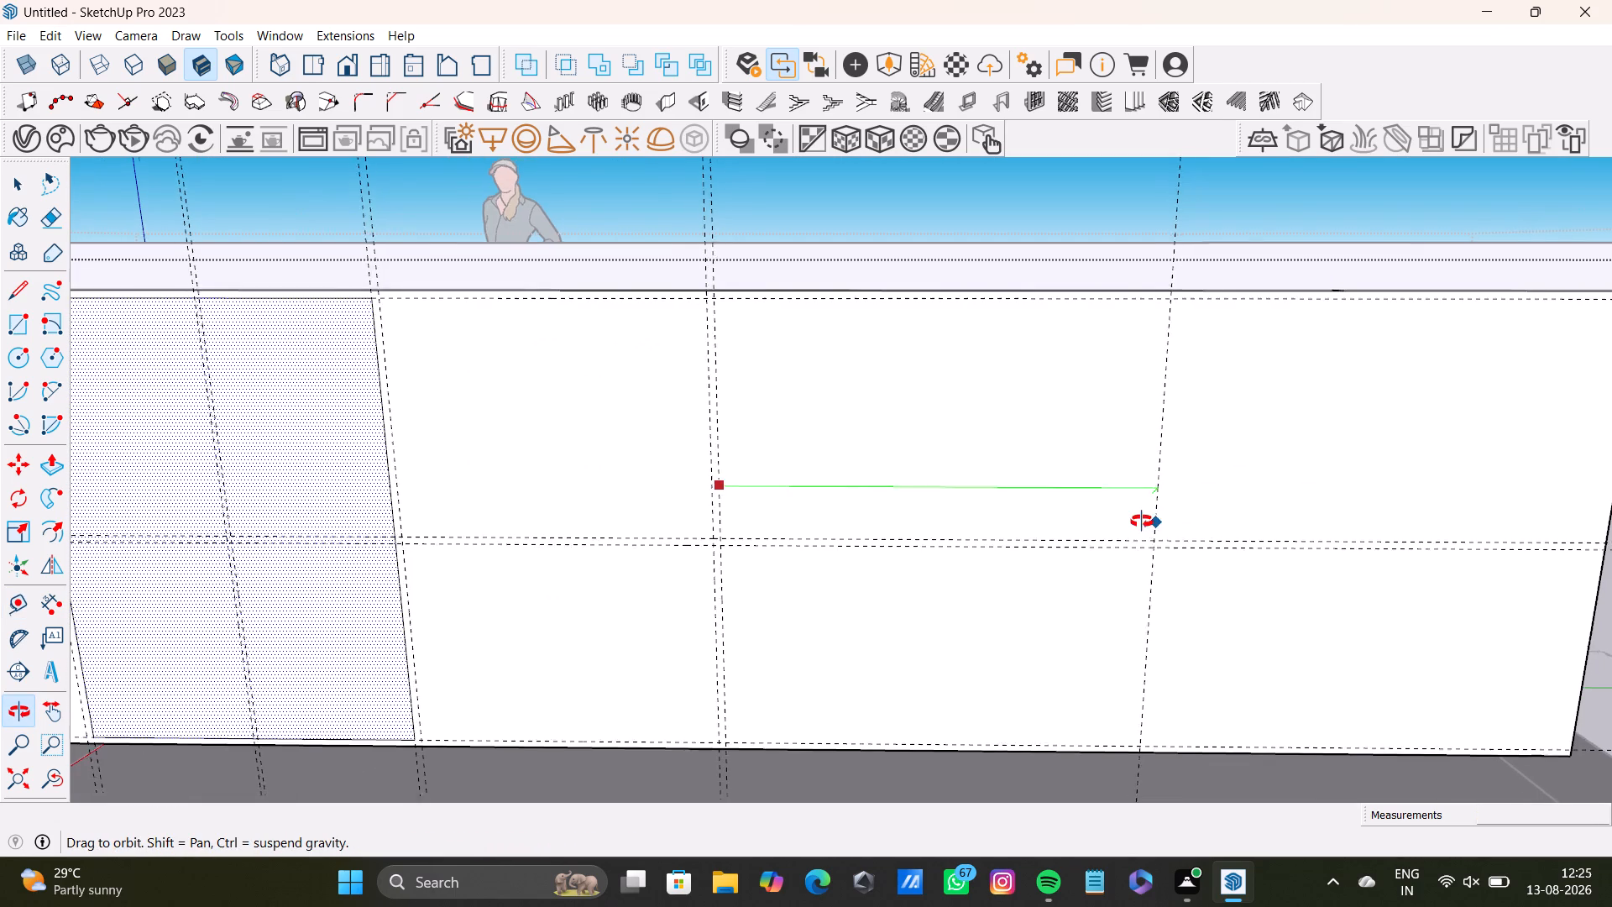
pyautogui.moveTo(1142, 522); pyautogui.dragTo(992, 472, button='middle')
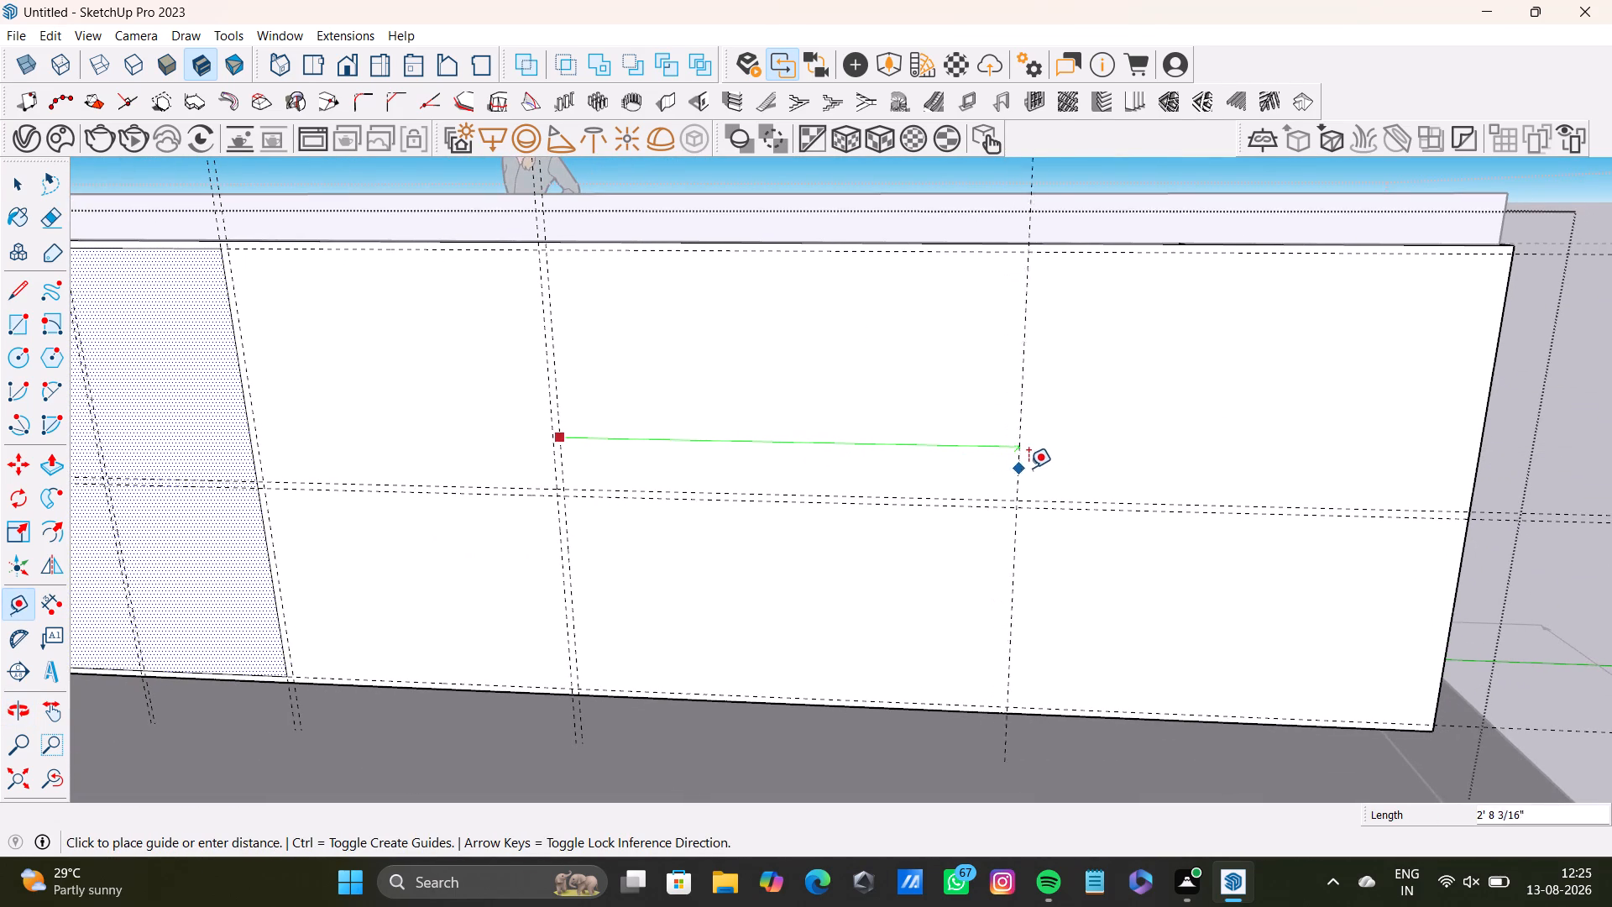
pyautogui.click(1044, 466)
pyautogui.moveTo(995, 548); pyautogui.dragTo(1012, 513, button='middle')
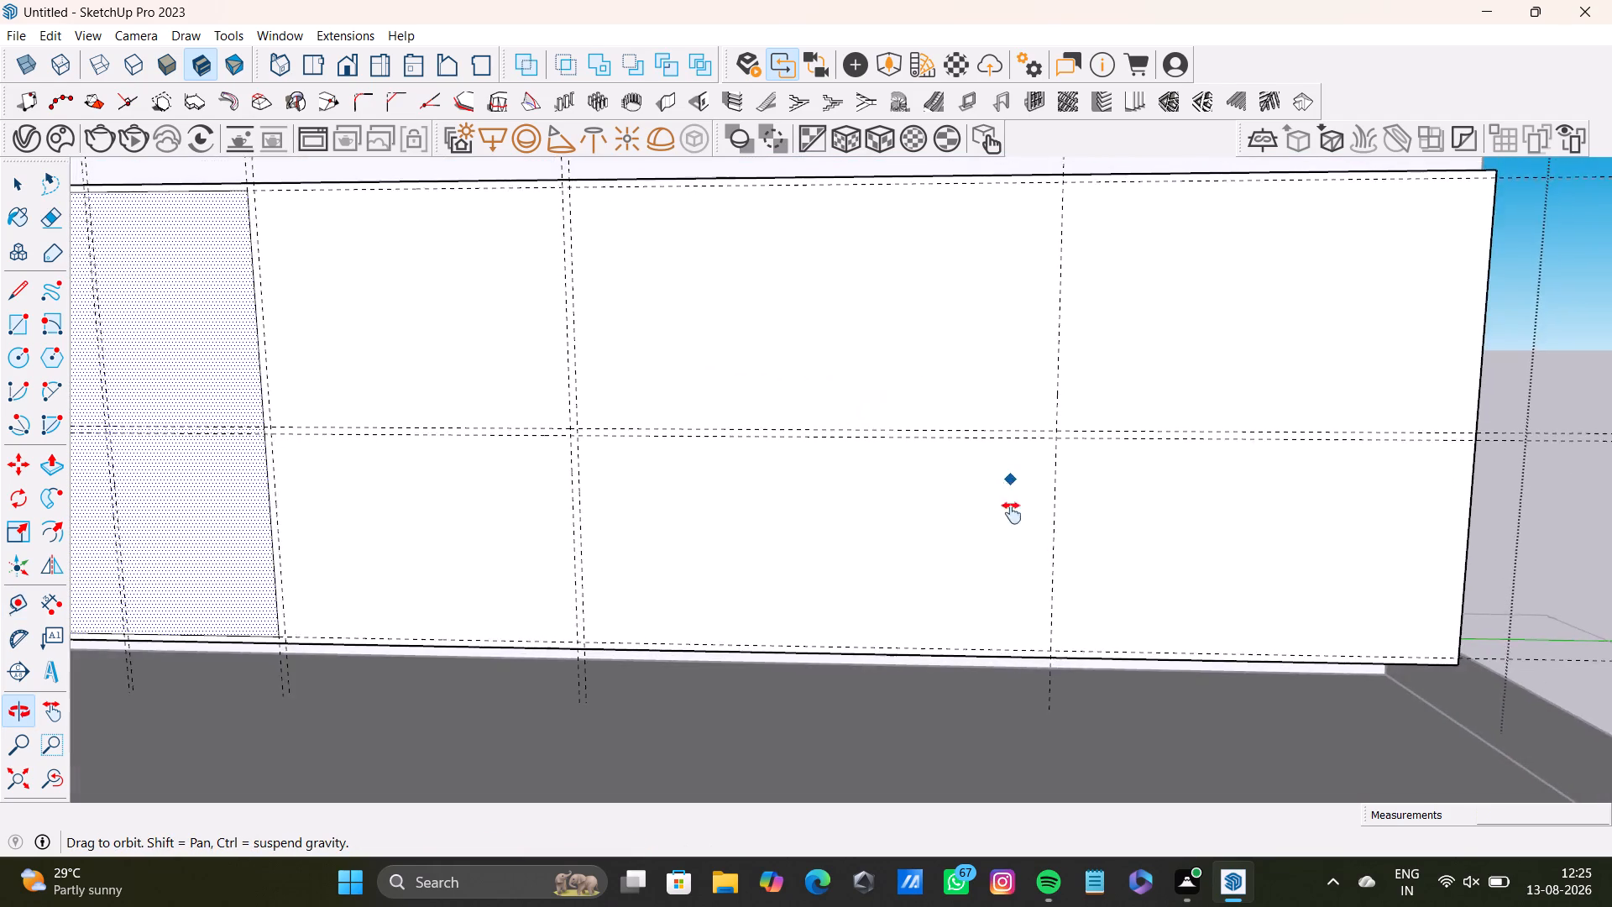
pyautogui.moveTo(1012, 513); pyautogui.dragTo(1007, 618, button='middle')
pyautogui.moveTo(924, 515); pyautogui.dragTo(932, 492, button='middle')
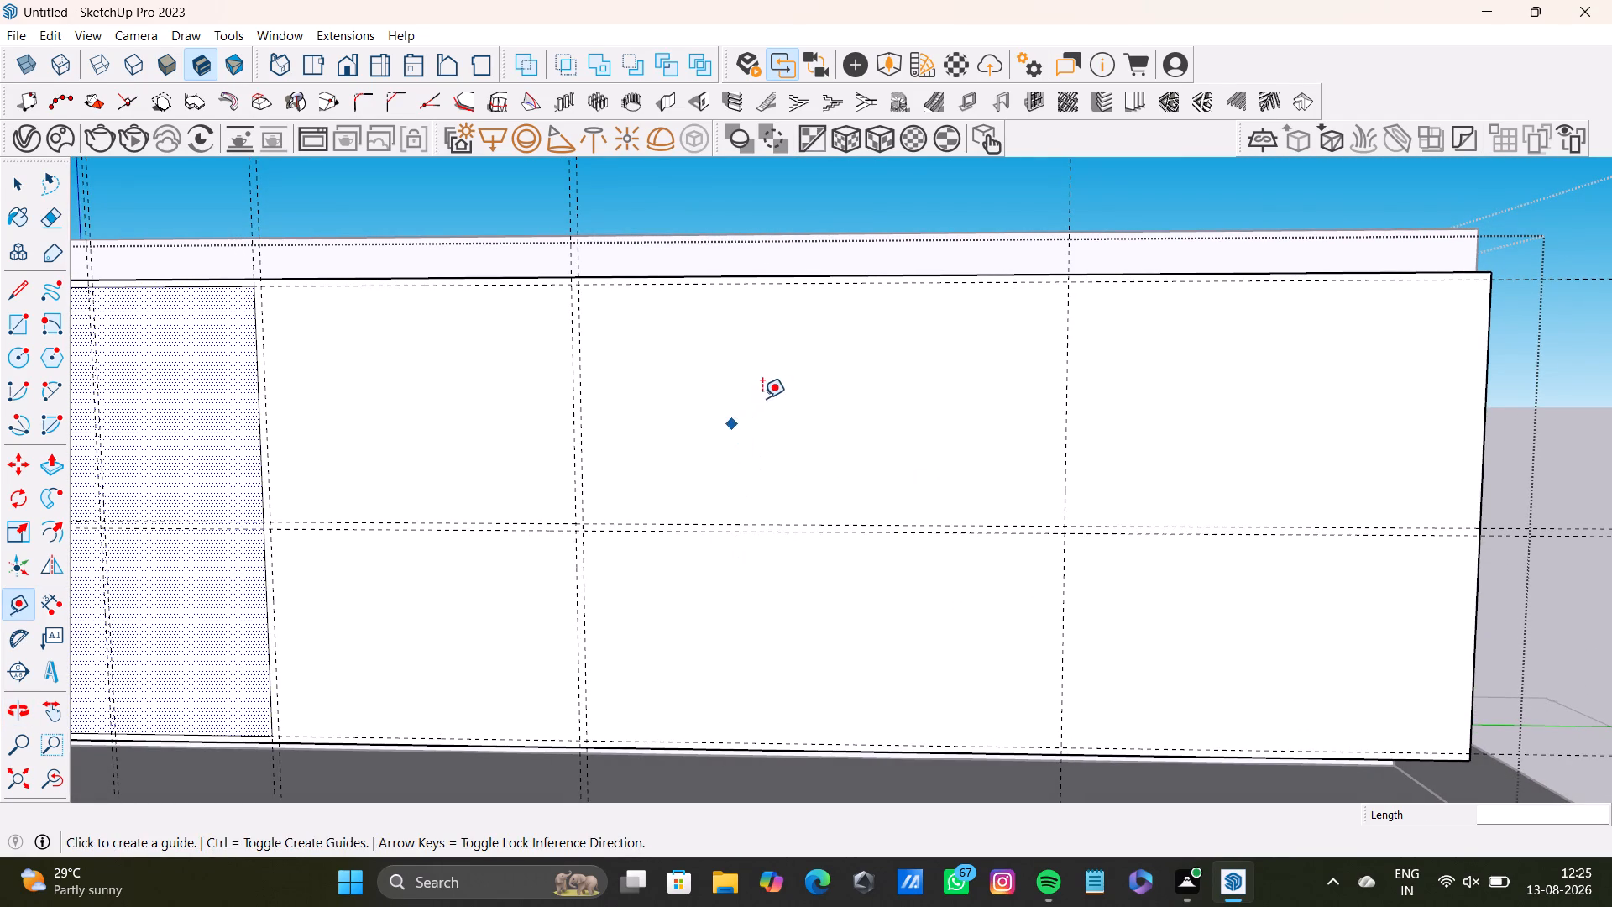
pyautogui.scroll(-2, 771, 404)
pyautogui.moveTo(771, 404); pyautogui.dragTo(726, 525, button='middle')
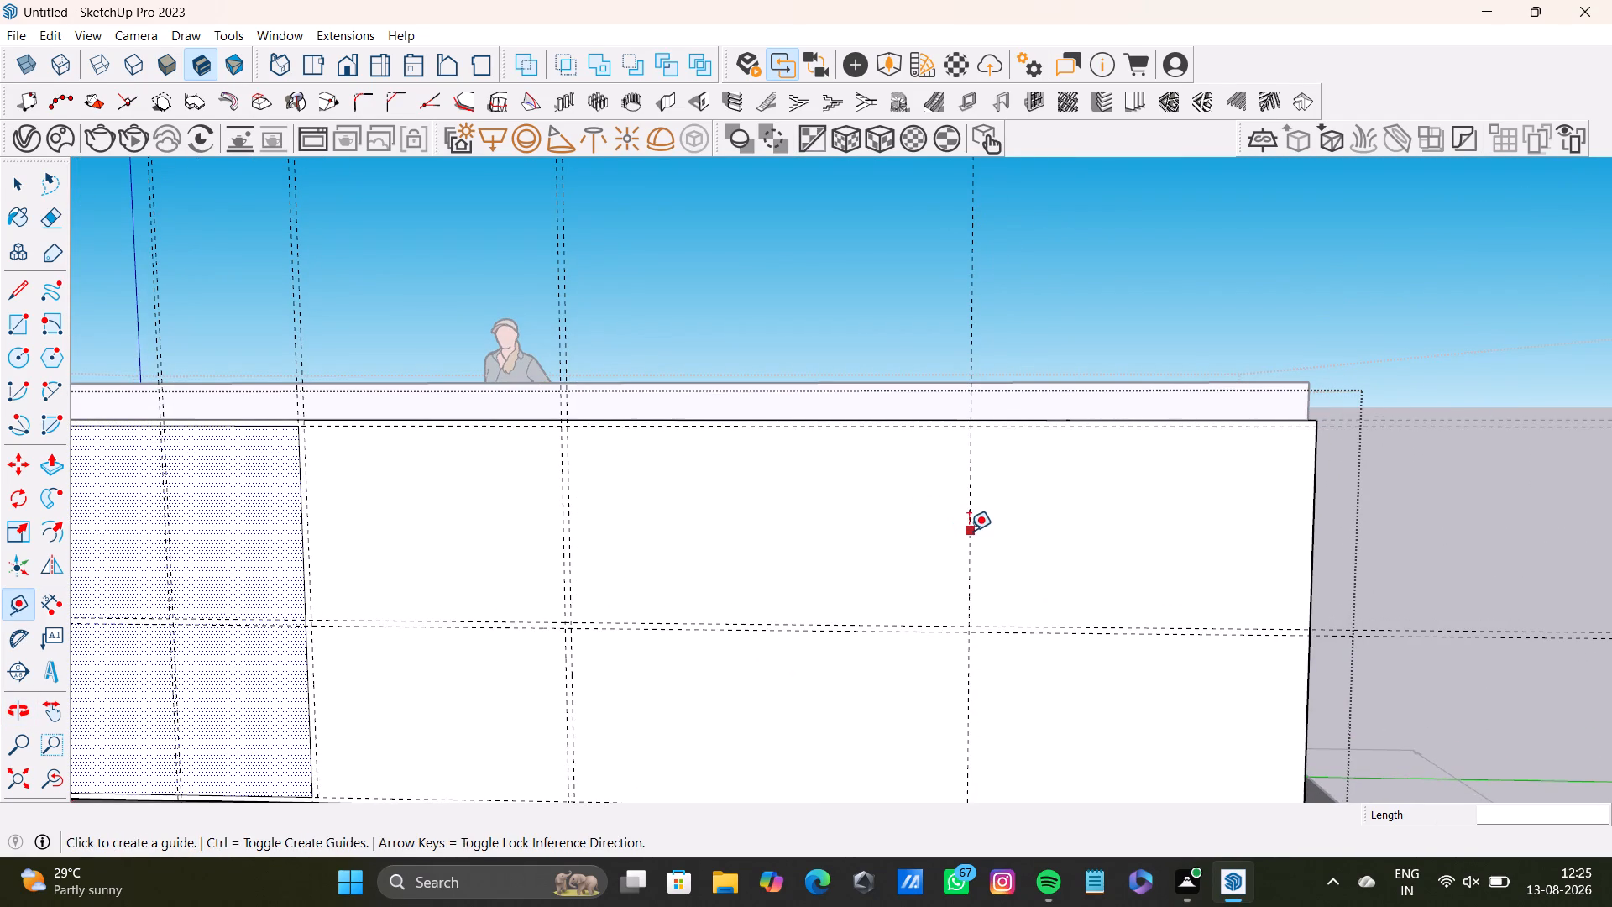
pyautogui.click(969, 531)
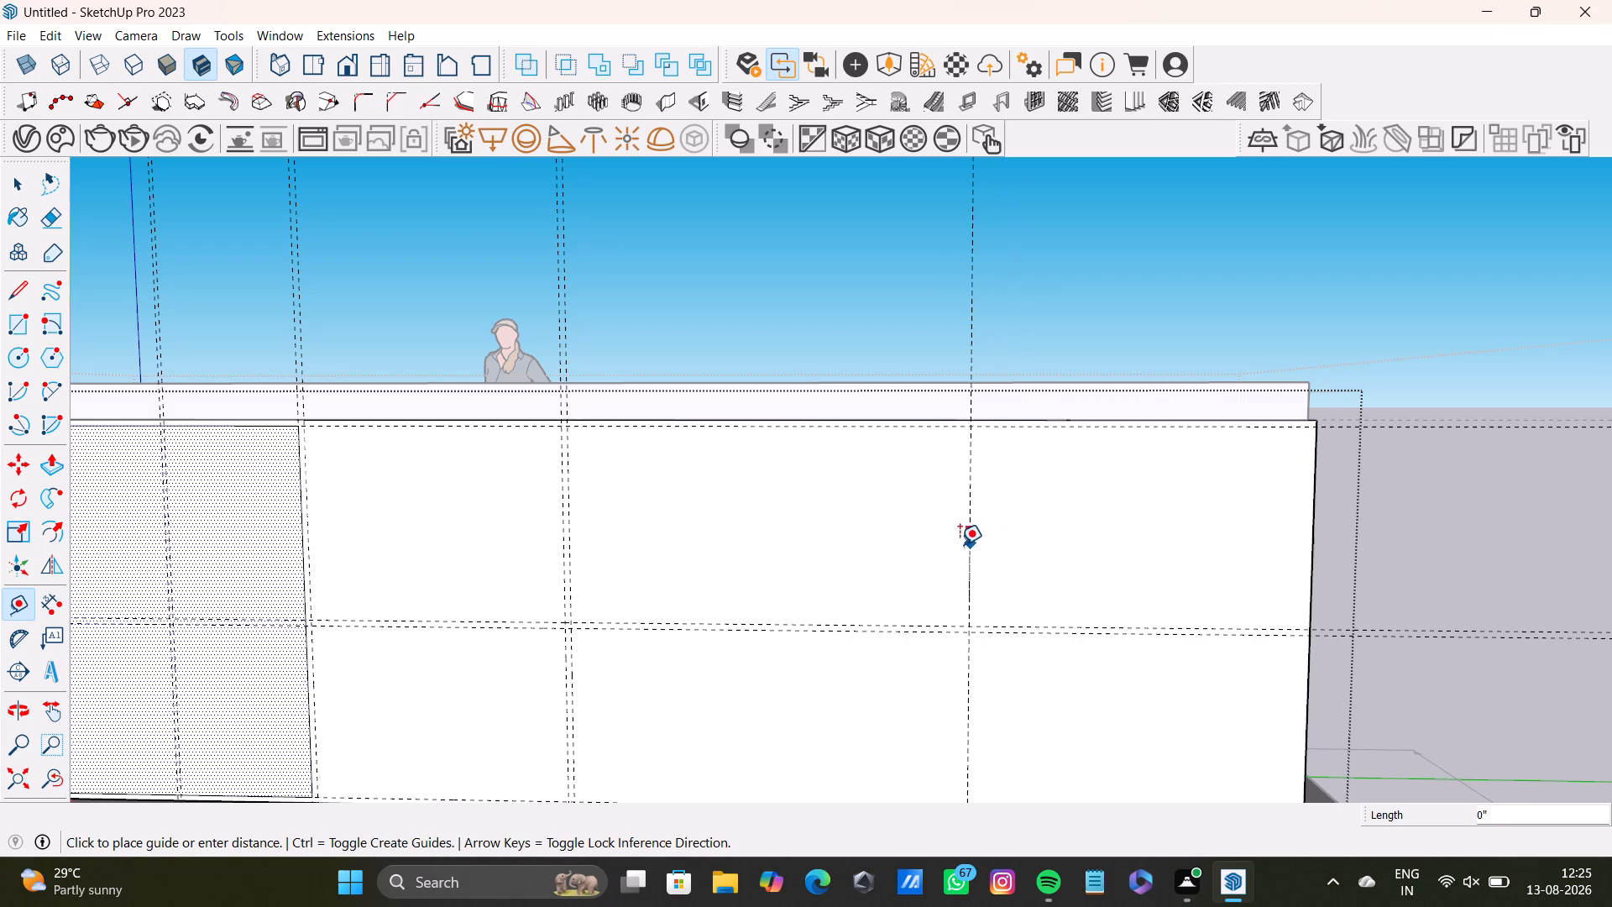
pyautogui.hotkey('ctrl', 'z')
# Place a vertical guide about 2'7" from the outer guide of the 1'10" pair, towards the cabinet's far end.
pyautogui.scroll(2, 578, 595)
pyautogui.moveTo(565, 584); pyautogui.dragTo(587, 581)
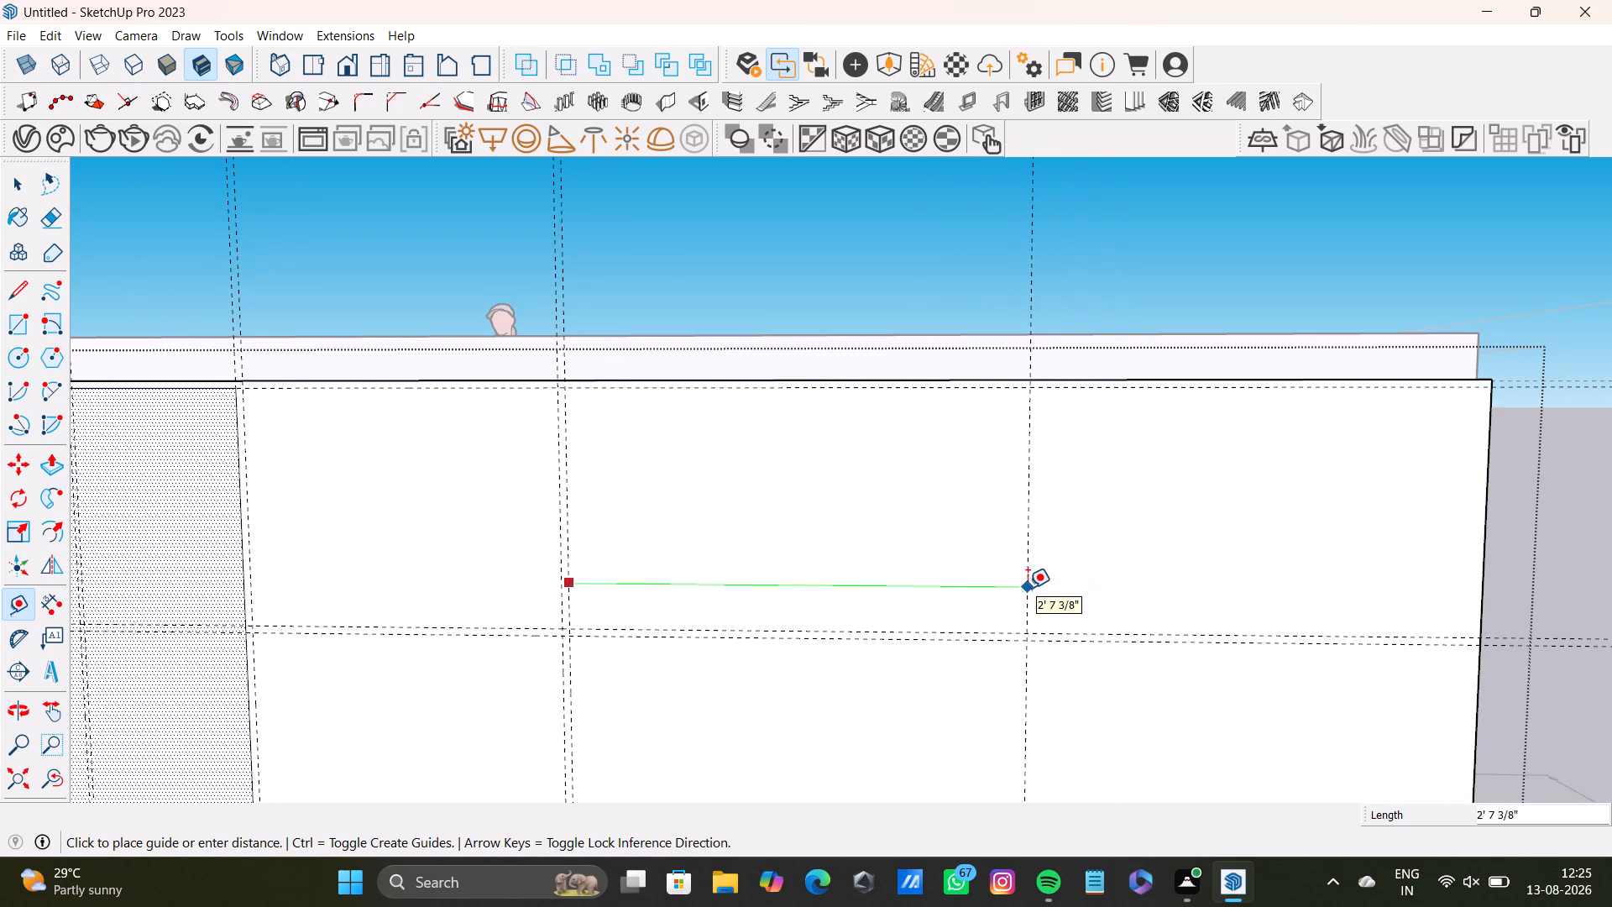
pyautogui.click(1028, 588)
# Place a parallel vertical guide 0.5" from the new guide, on the side towards the 1'10" guide pair.
pyautogui.click(1027, 605)
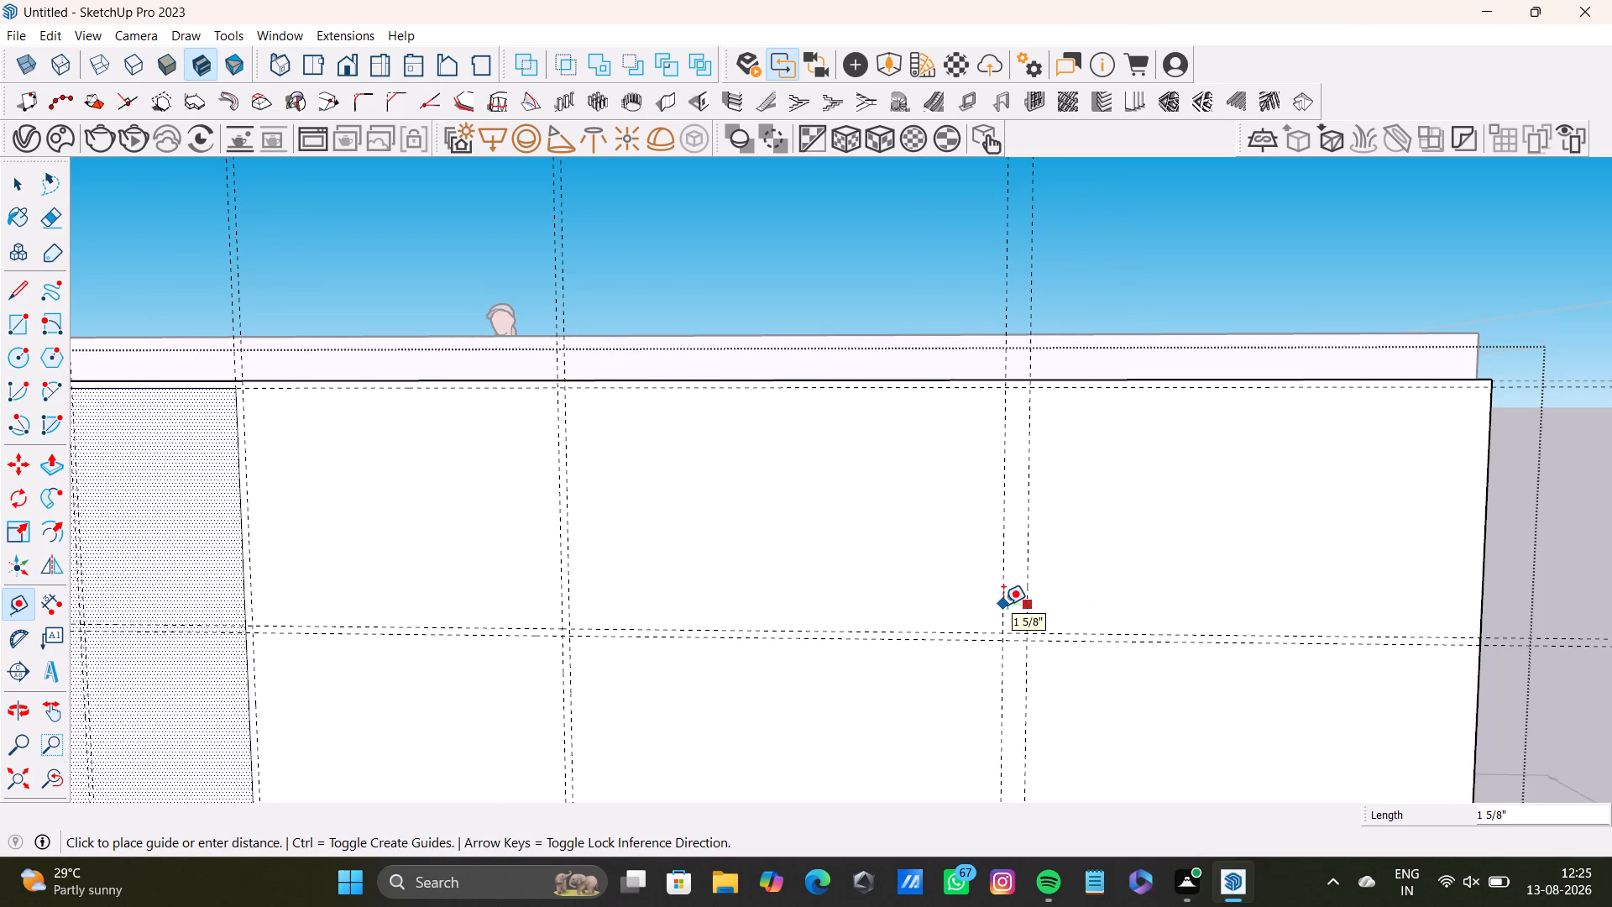
pyautogui.press('0')
pyautogui.write('.5')
pyautogui.hotkey('shift', '"')
pyautogui.press('Return')
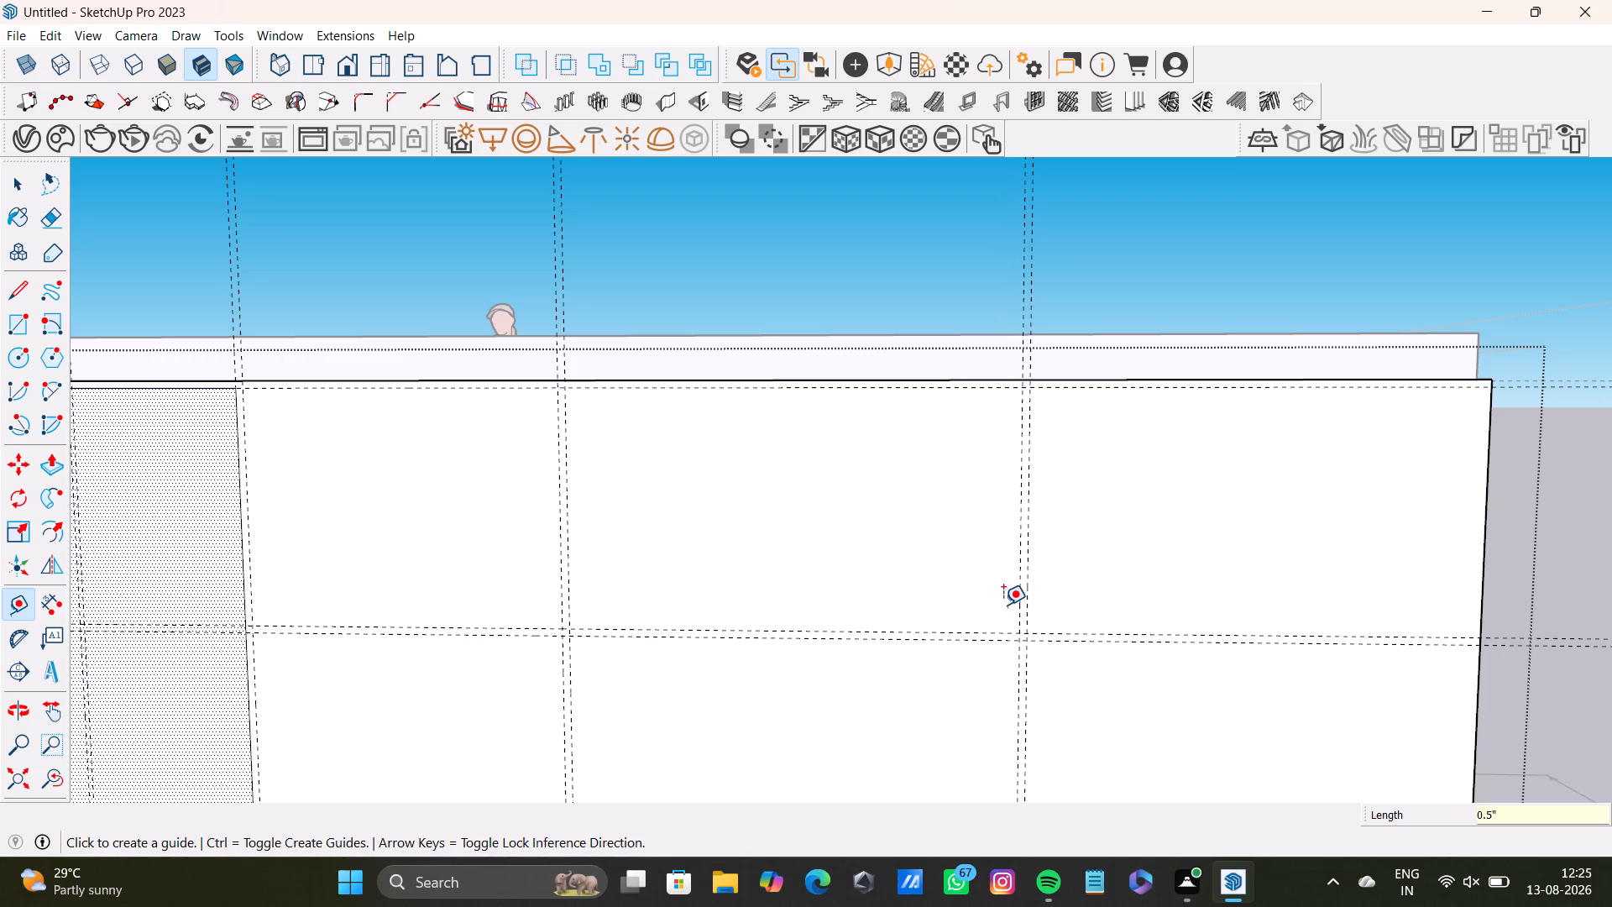
pyautogui.press('space')
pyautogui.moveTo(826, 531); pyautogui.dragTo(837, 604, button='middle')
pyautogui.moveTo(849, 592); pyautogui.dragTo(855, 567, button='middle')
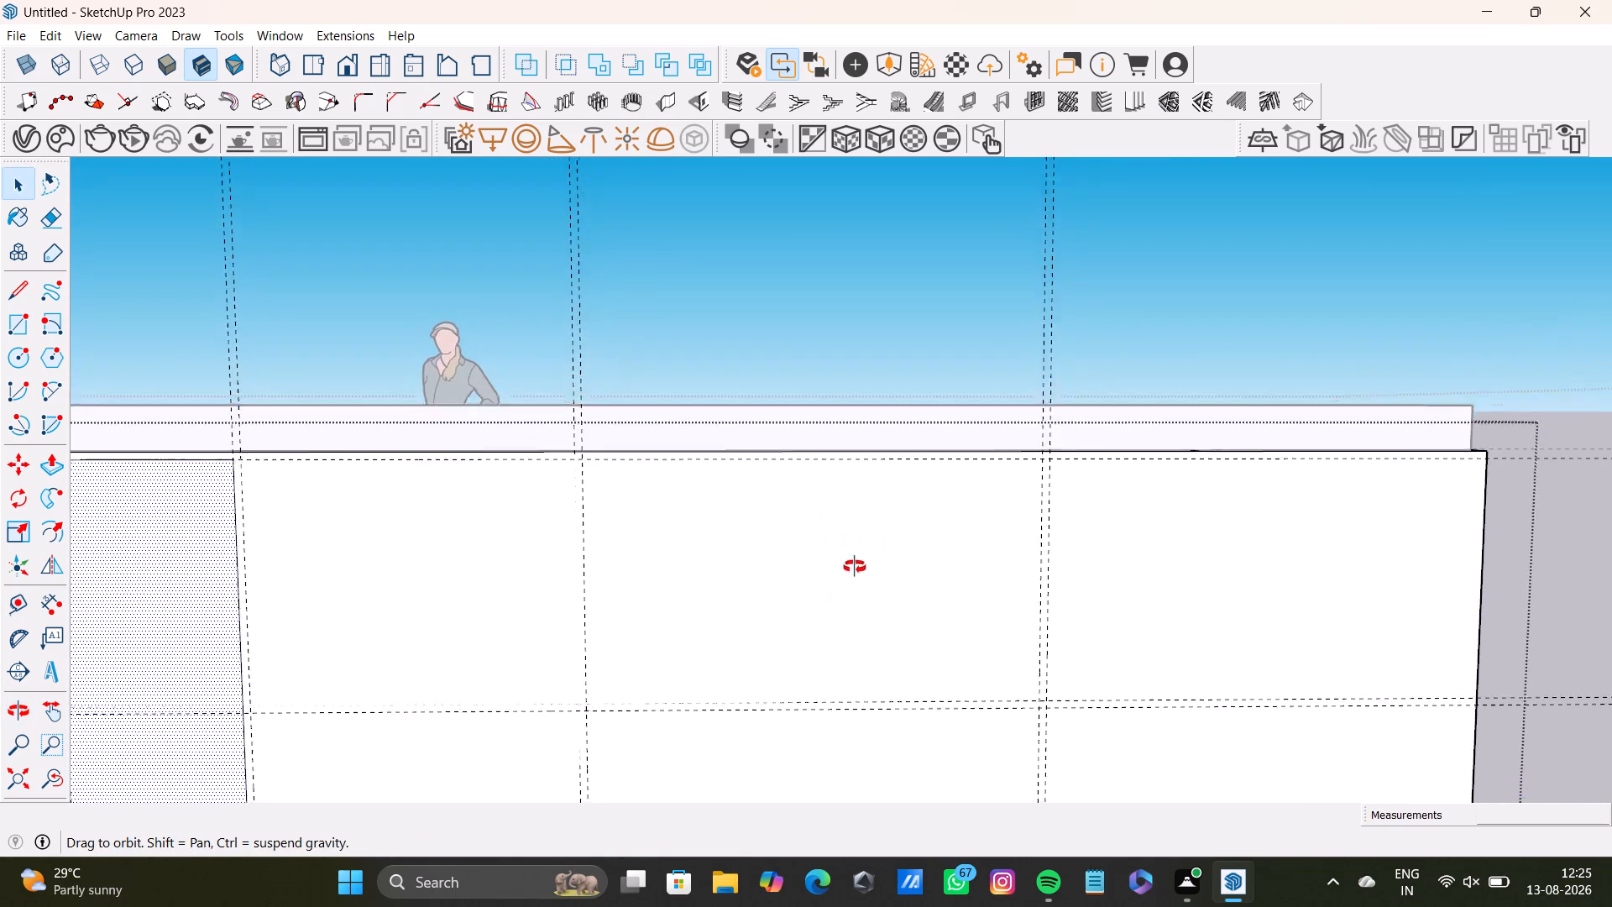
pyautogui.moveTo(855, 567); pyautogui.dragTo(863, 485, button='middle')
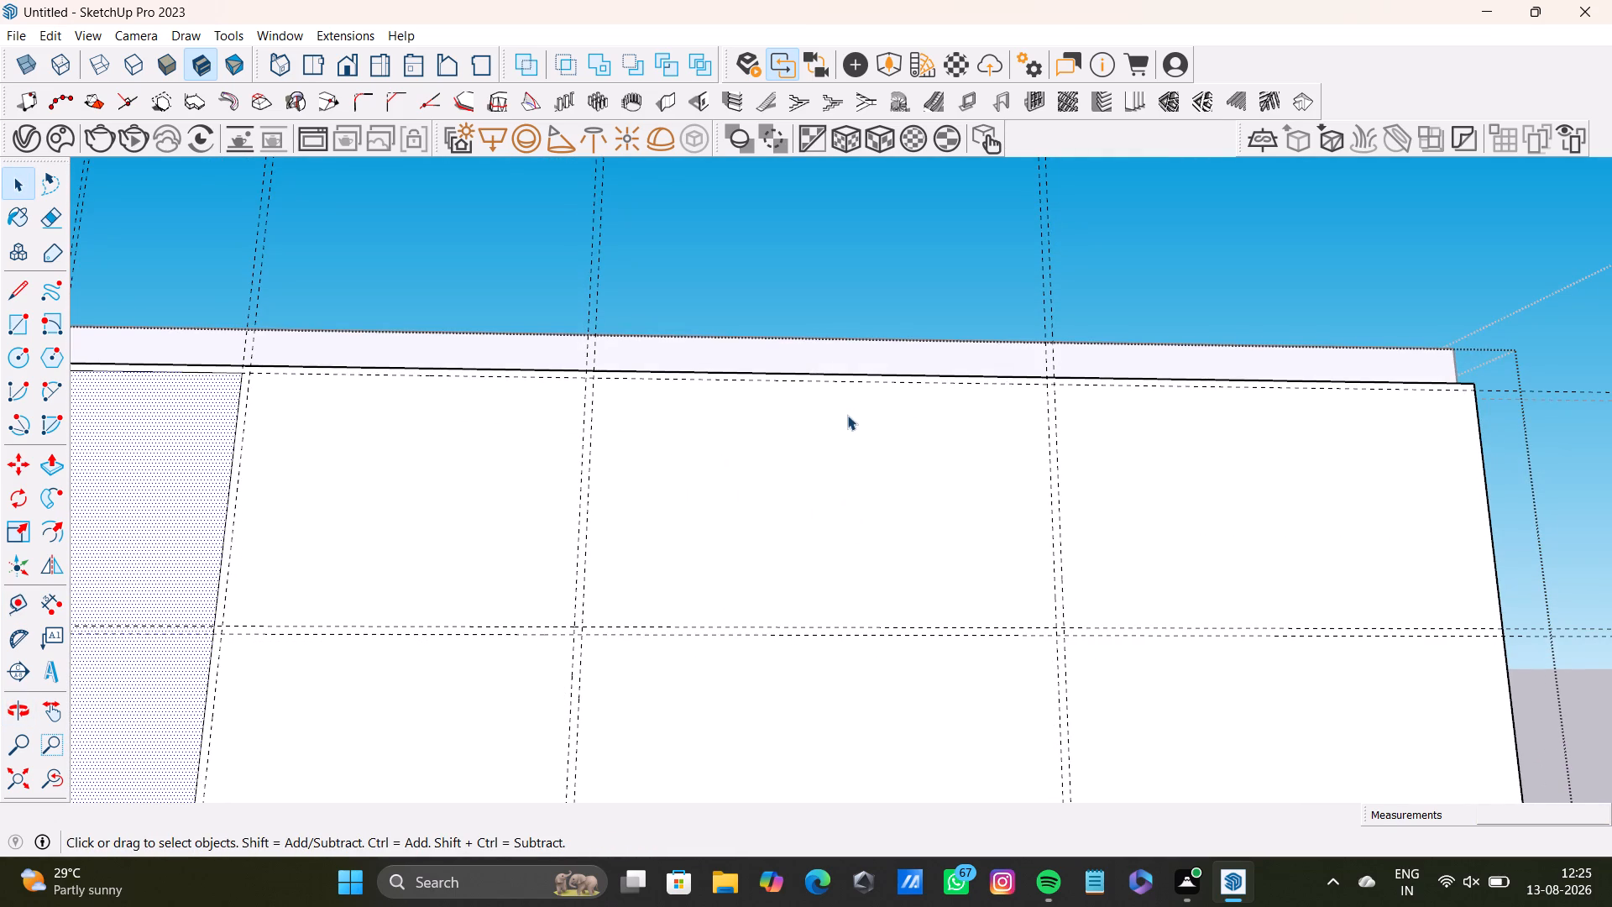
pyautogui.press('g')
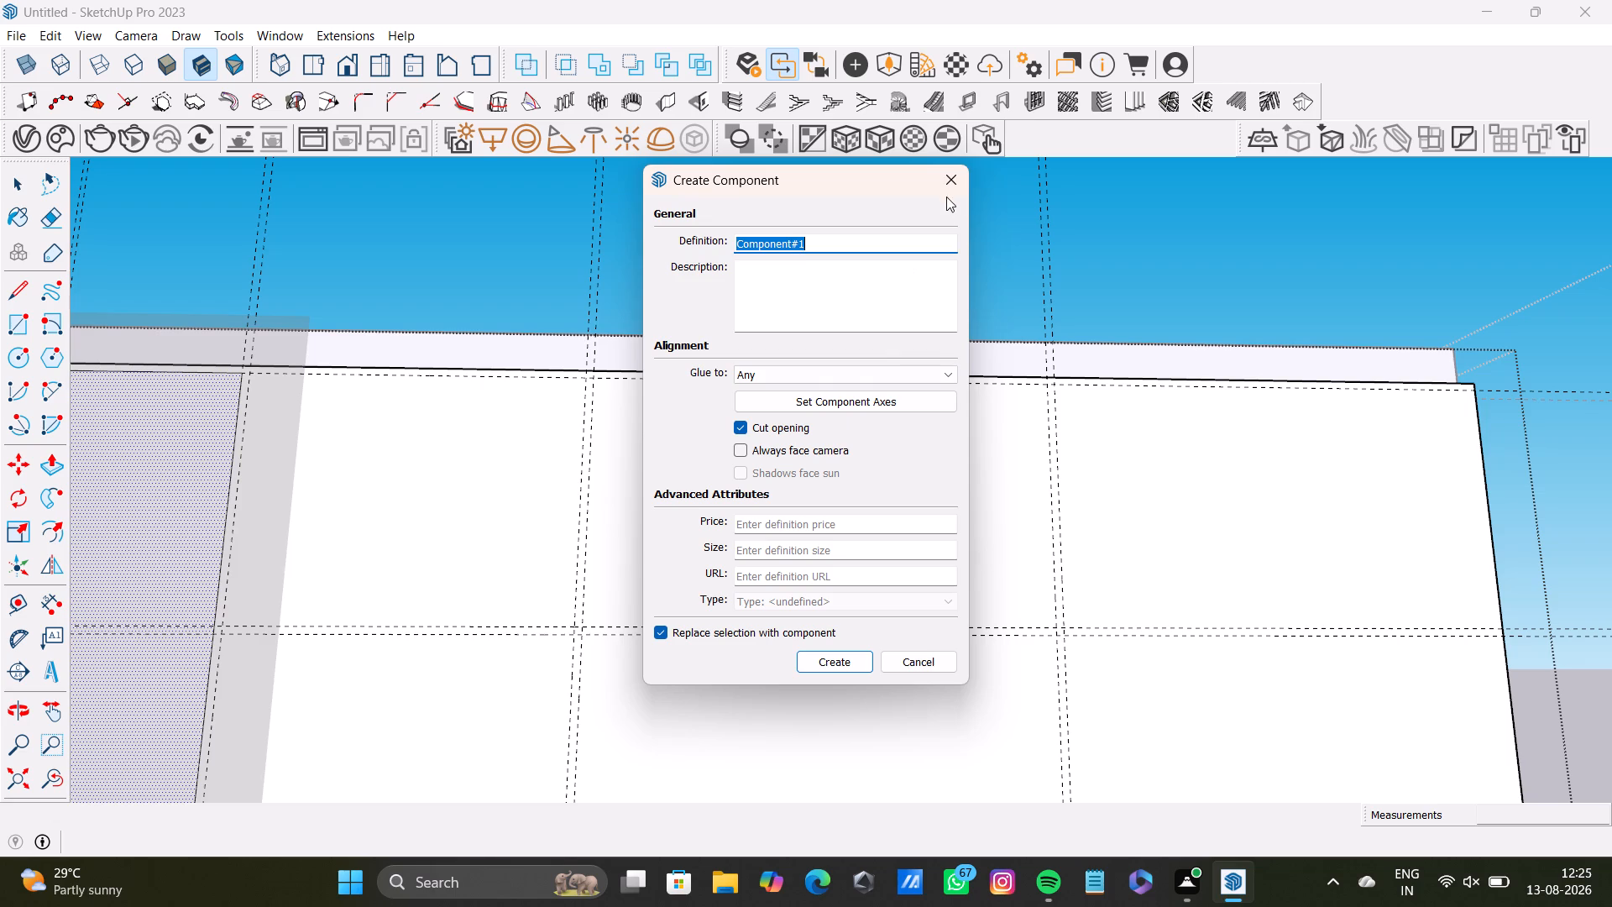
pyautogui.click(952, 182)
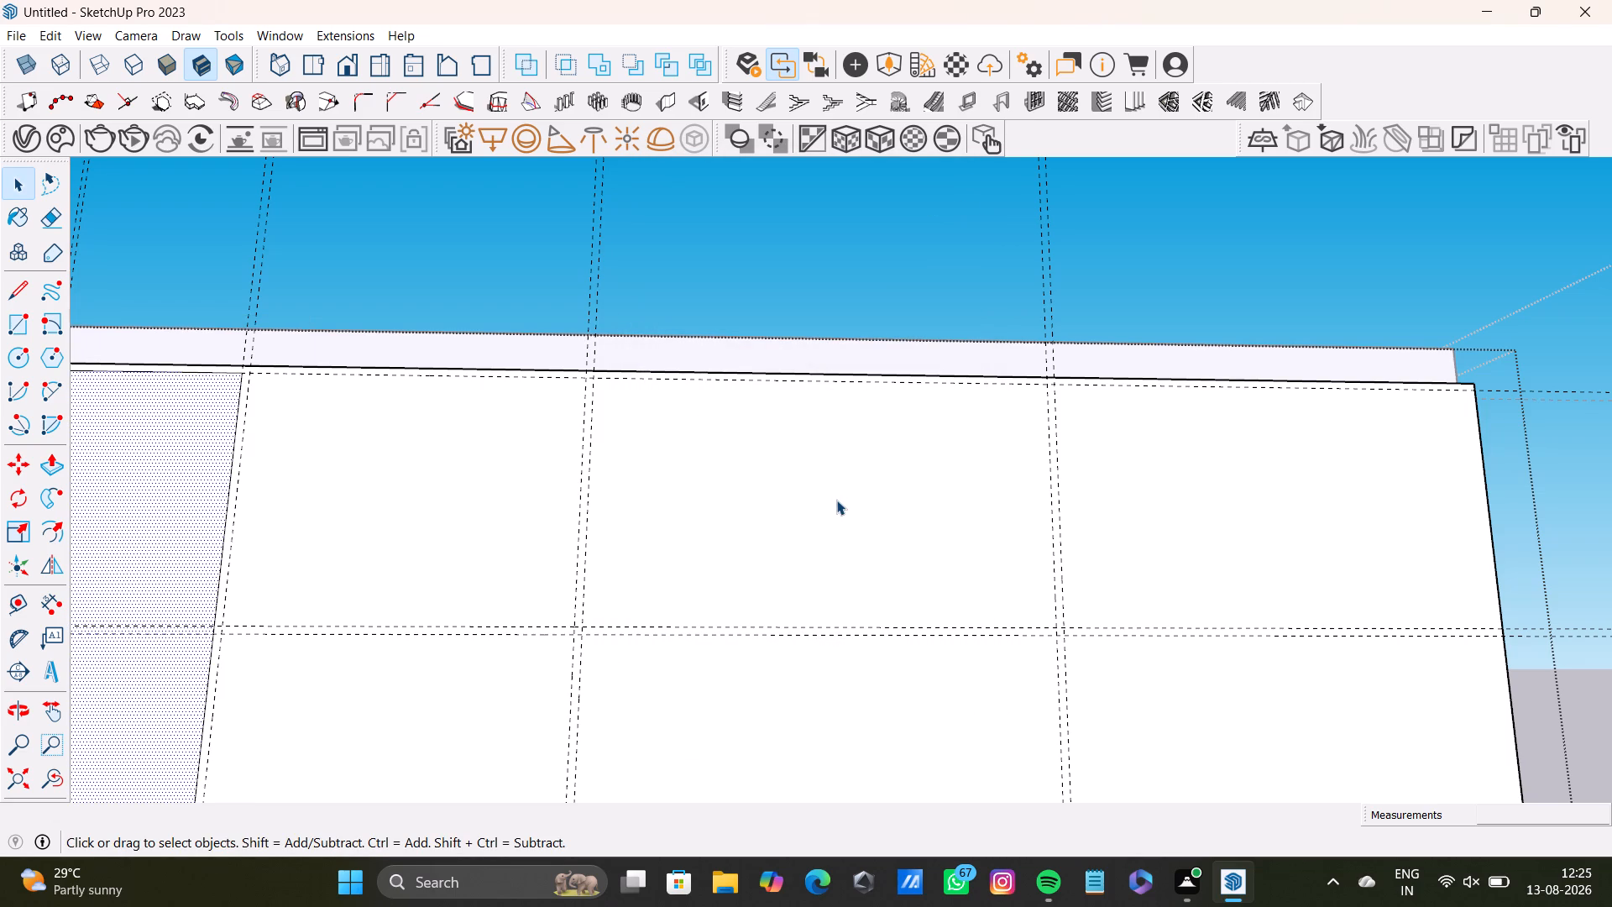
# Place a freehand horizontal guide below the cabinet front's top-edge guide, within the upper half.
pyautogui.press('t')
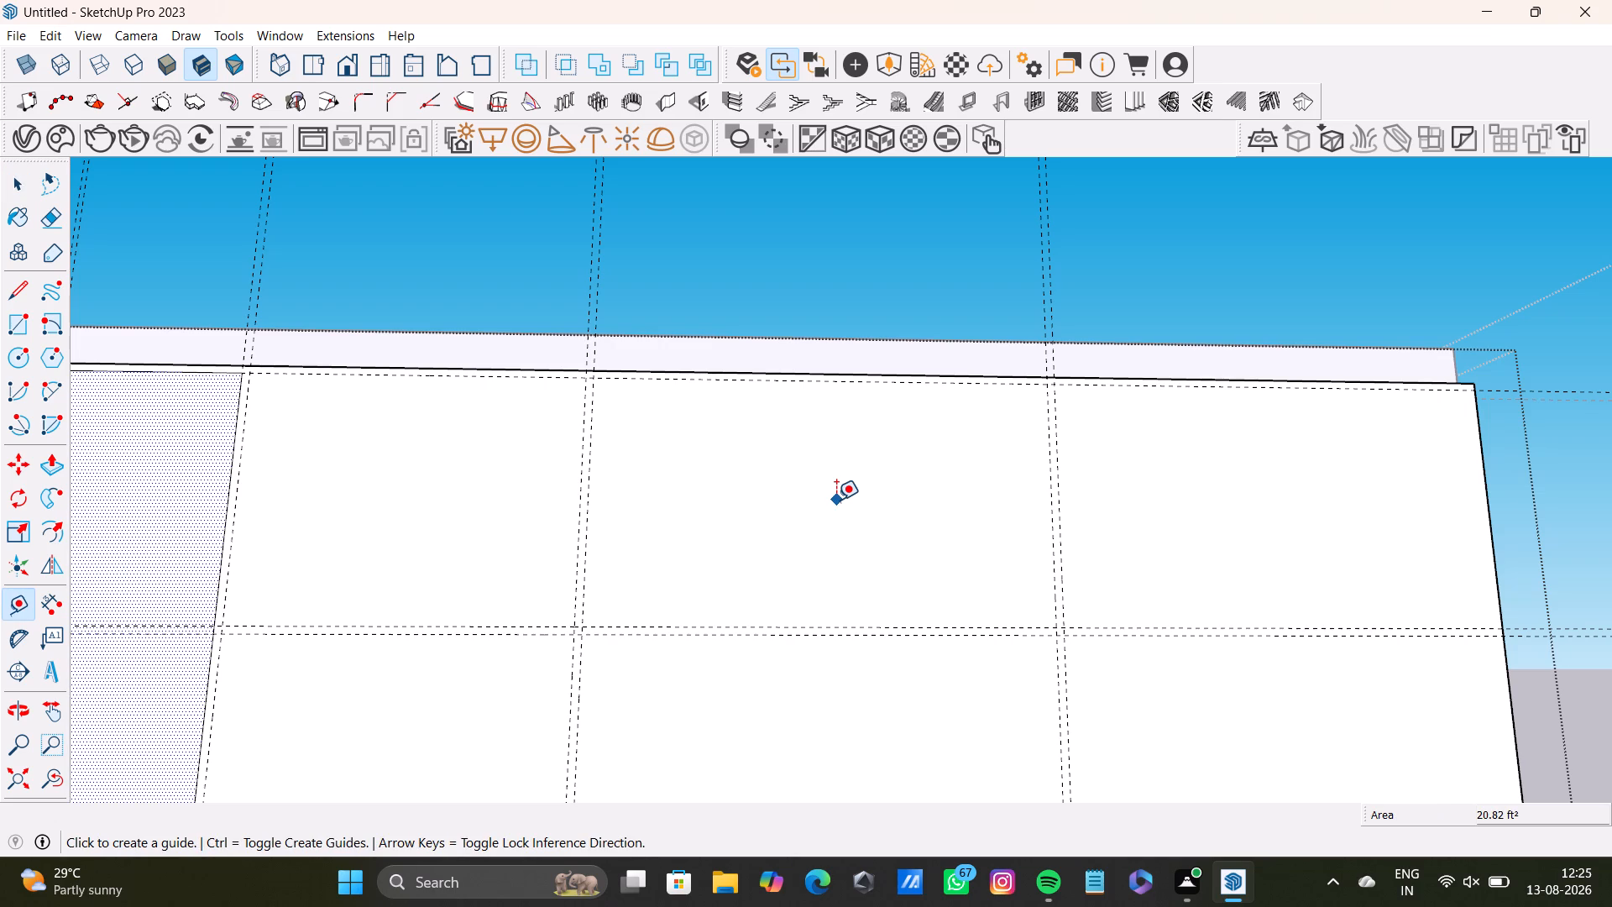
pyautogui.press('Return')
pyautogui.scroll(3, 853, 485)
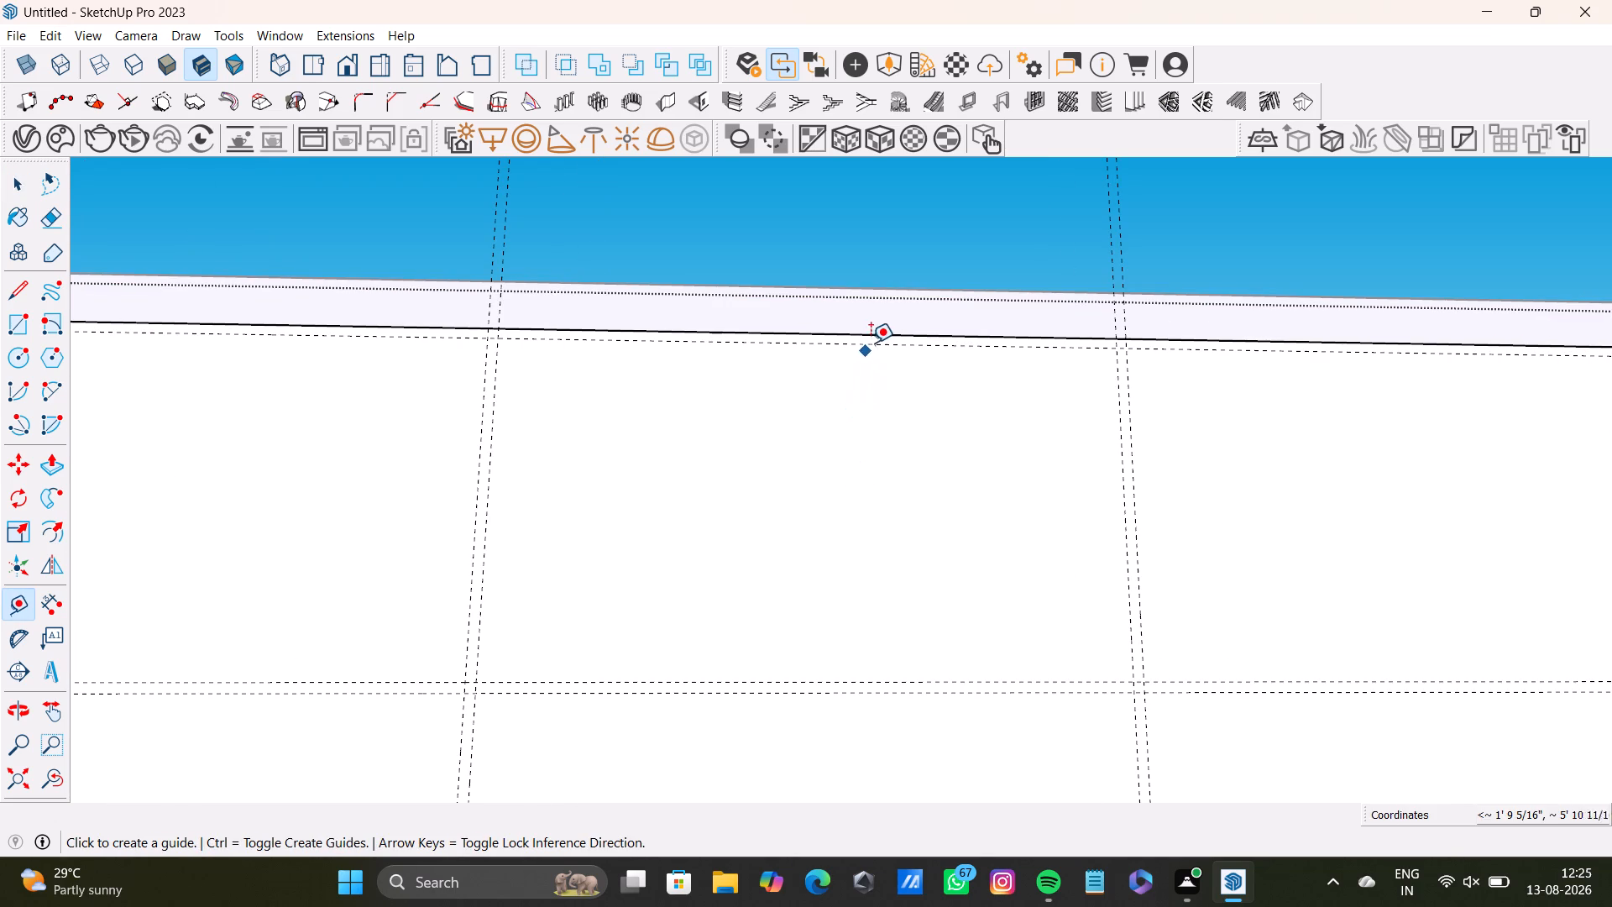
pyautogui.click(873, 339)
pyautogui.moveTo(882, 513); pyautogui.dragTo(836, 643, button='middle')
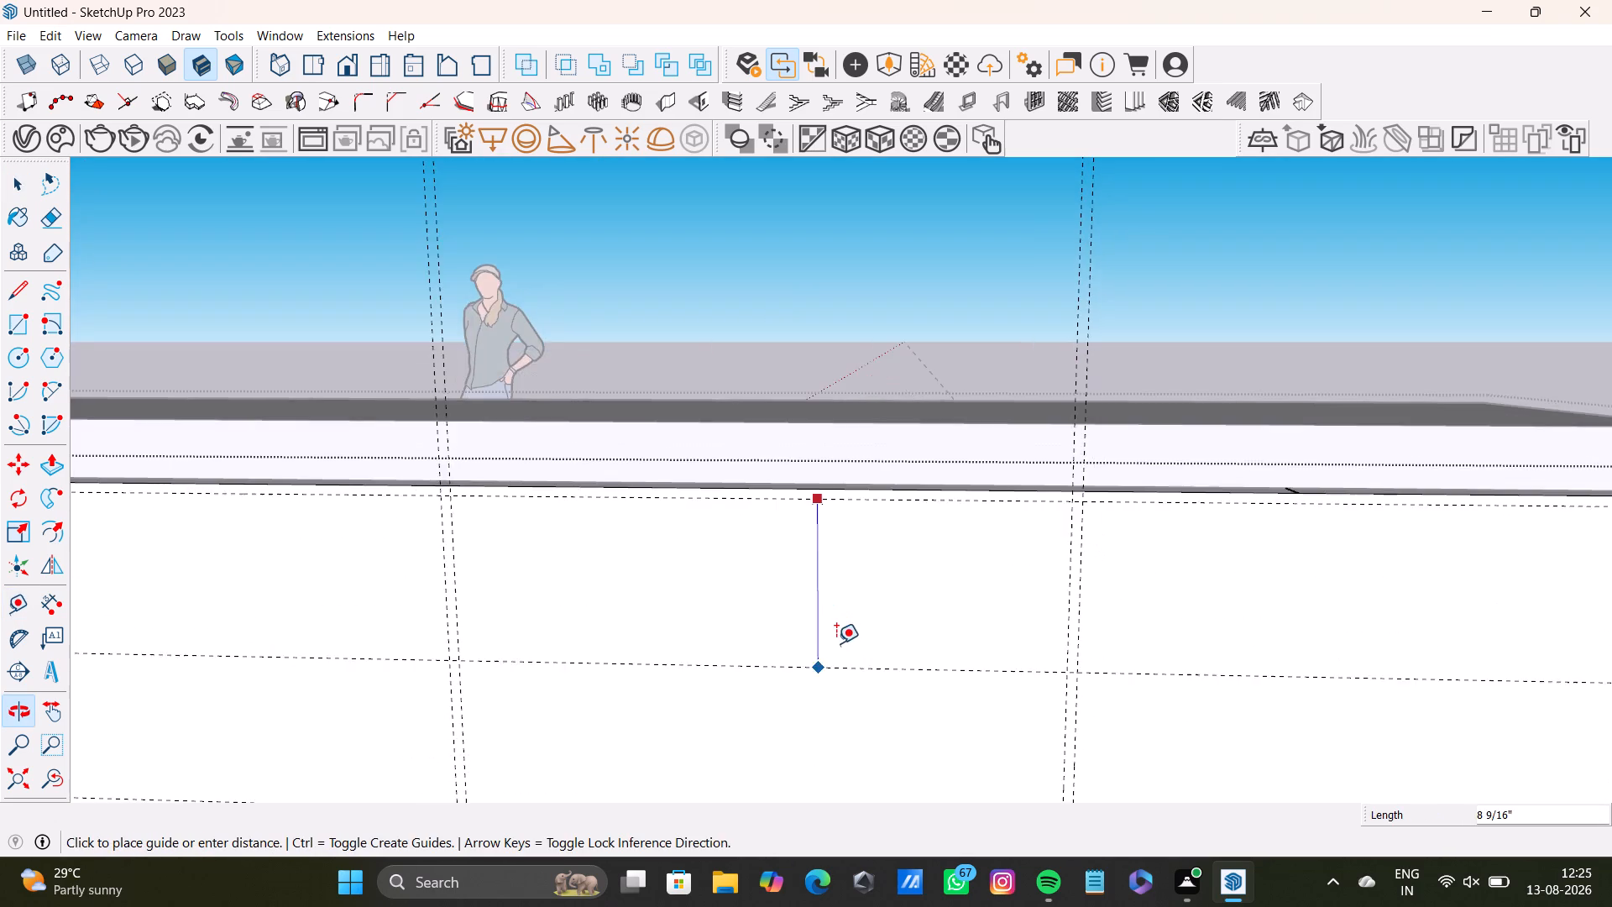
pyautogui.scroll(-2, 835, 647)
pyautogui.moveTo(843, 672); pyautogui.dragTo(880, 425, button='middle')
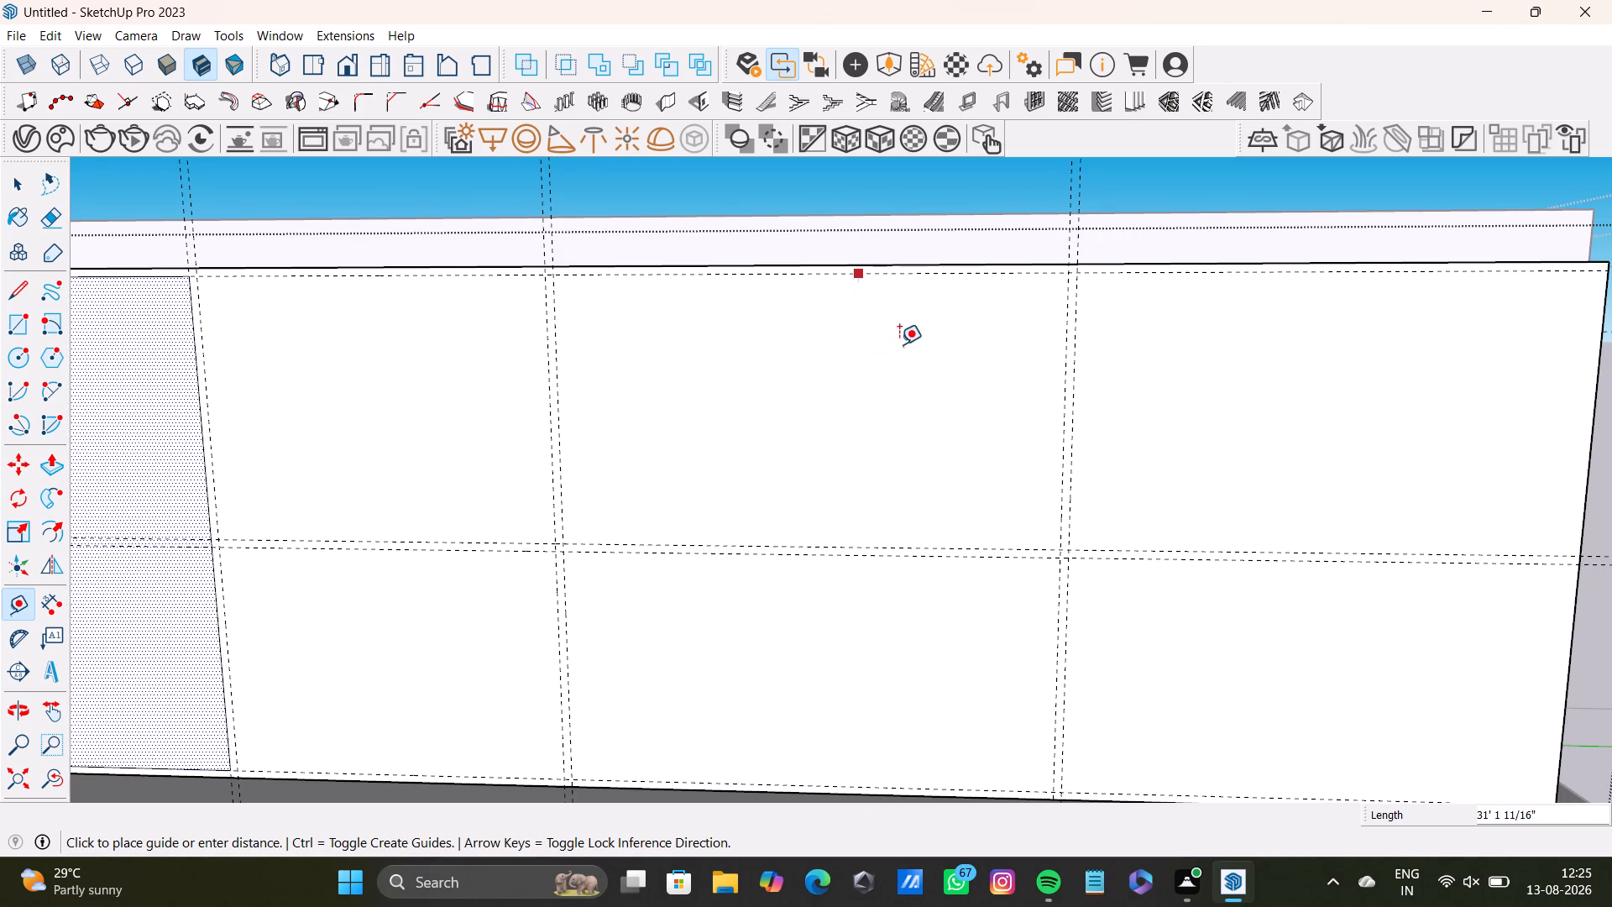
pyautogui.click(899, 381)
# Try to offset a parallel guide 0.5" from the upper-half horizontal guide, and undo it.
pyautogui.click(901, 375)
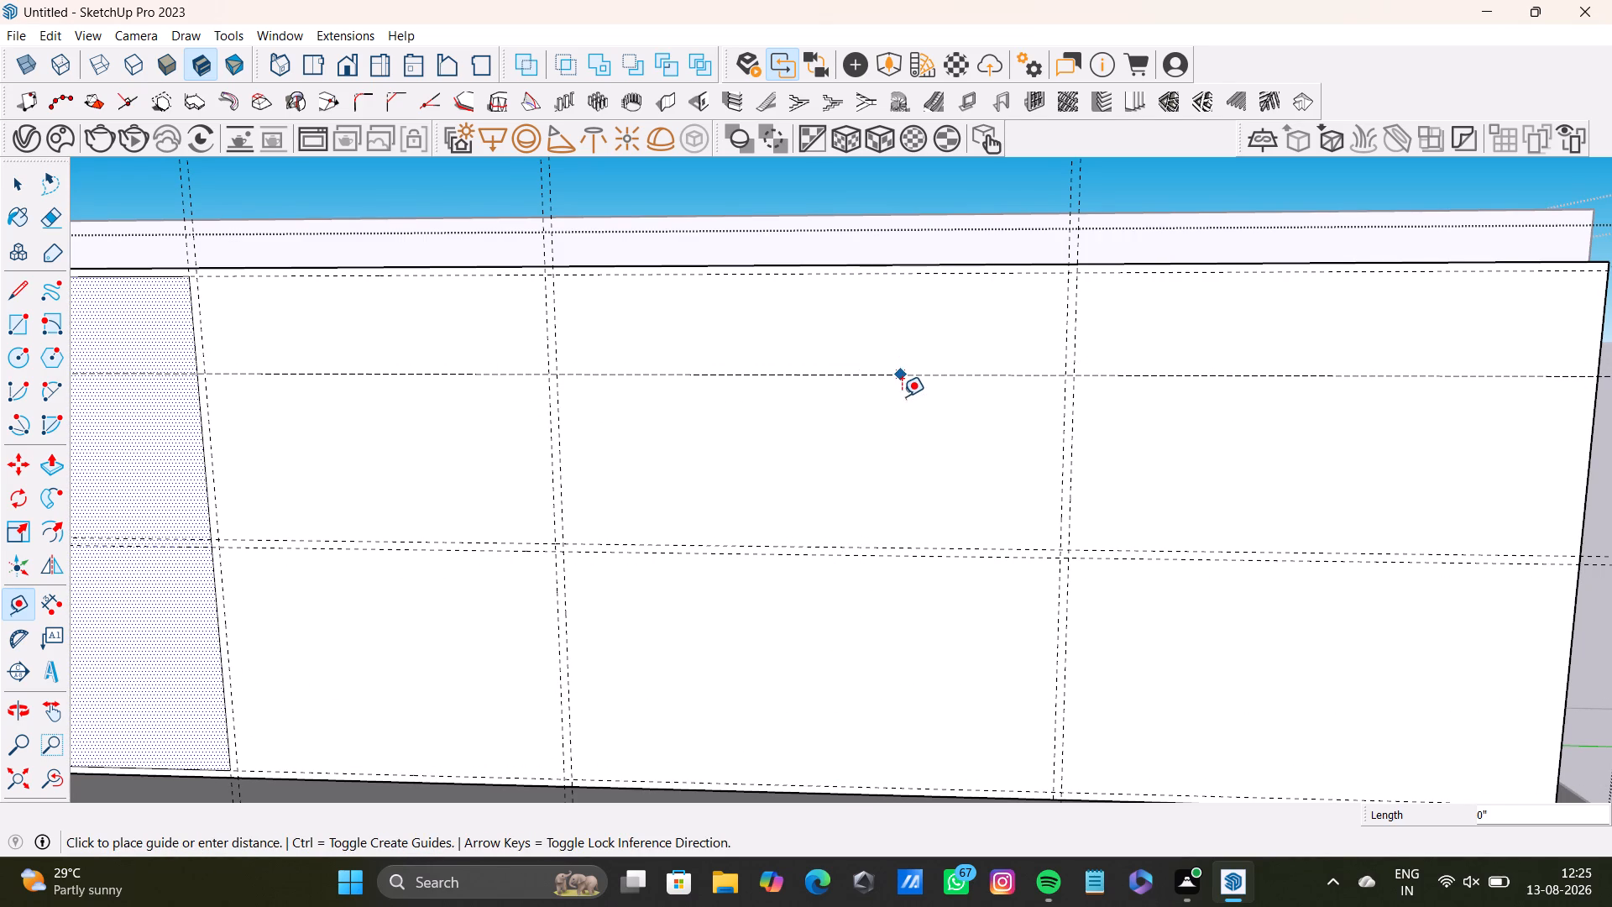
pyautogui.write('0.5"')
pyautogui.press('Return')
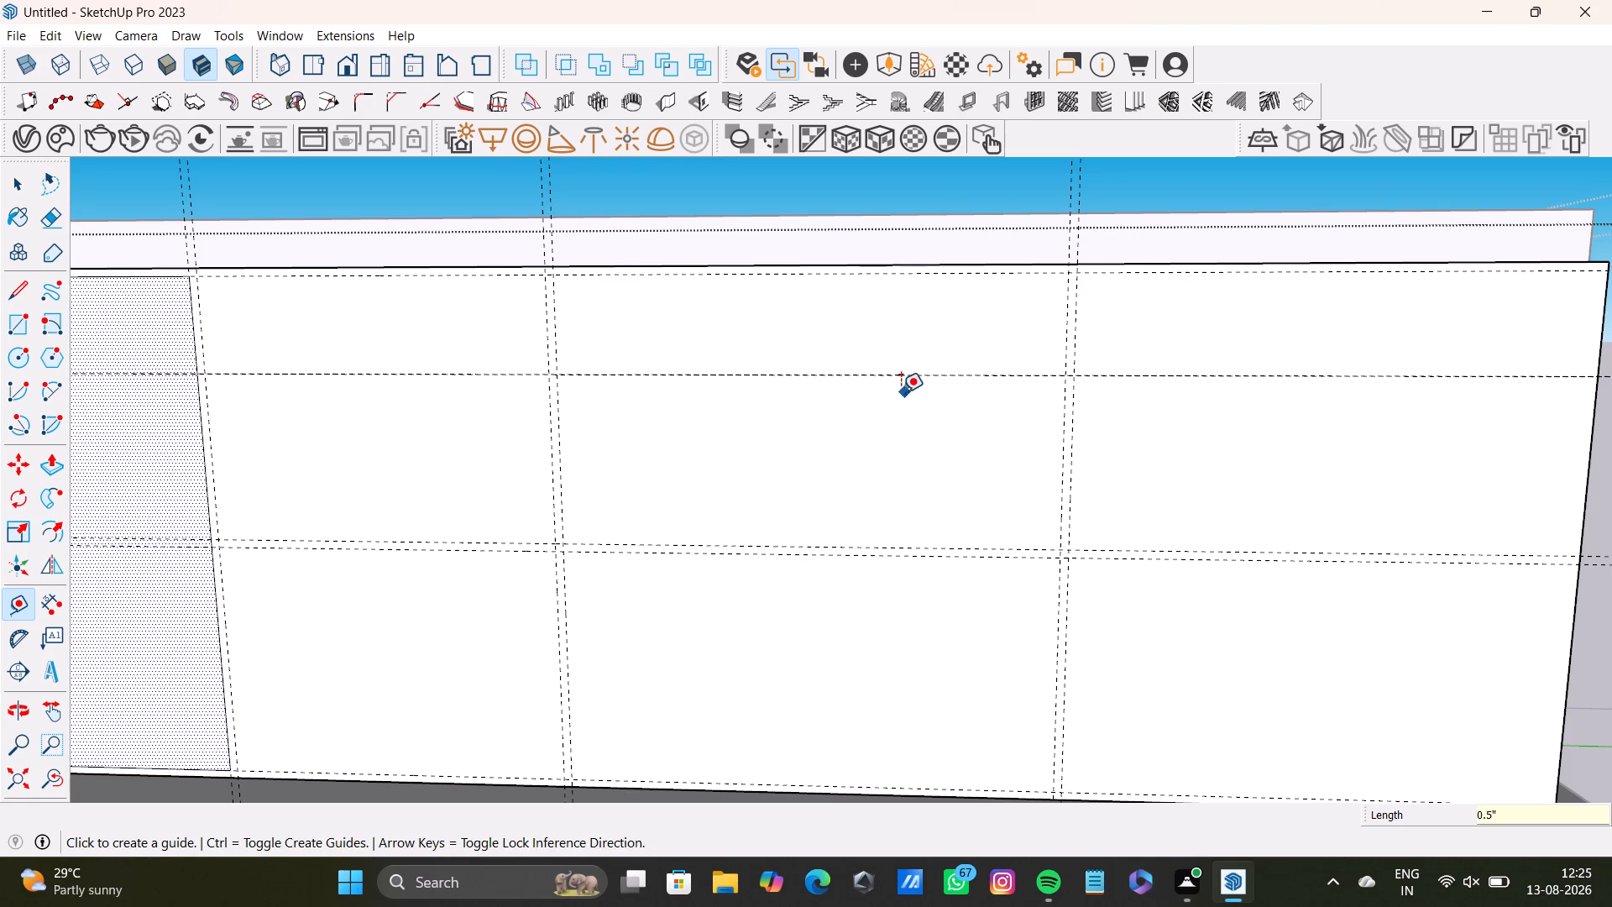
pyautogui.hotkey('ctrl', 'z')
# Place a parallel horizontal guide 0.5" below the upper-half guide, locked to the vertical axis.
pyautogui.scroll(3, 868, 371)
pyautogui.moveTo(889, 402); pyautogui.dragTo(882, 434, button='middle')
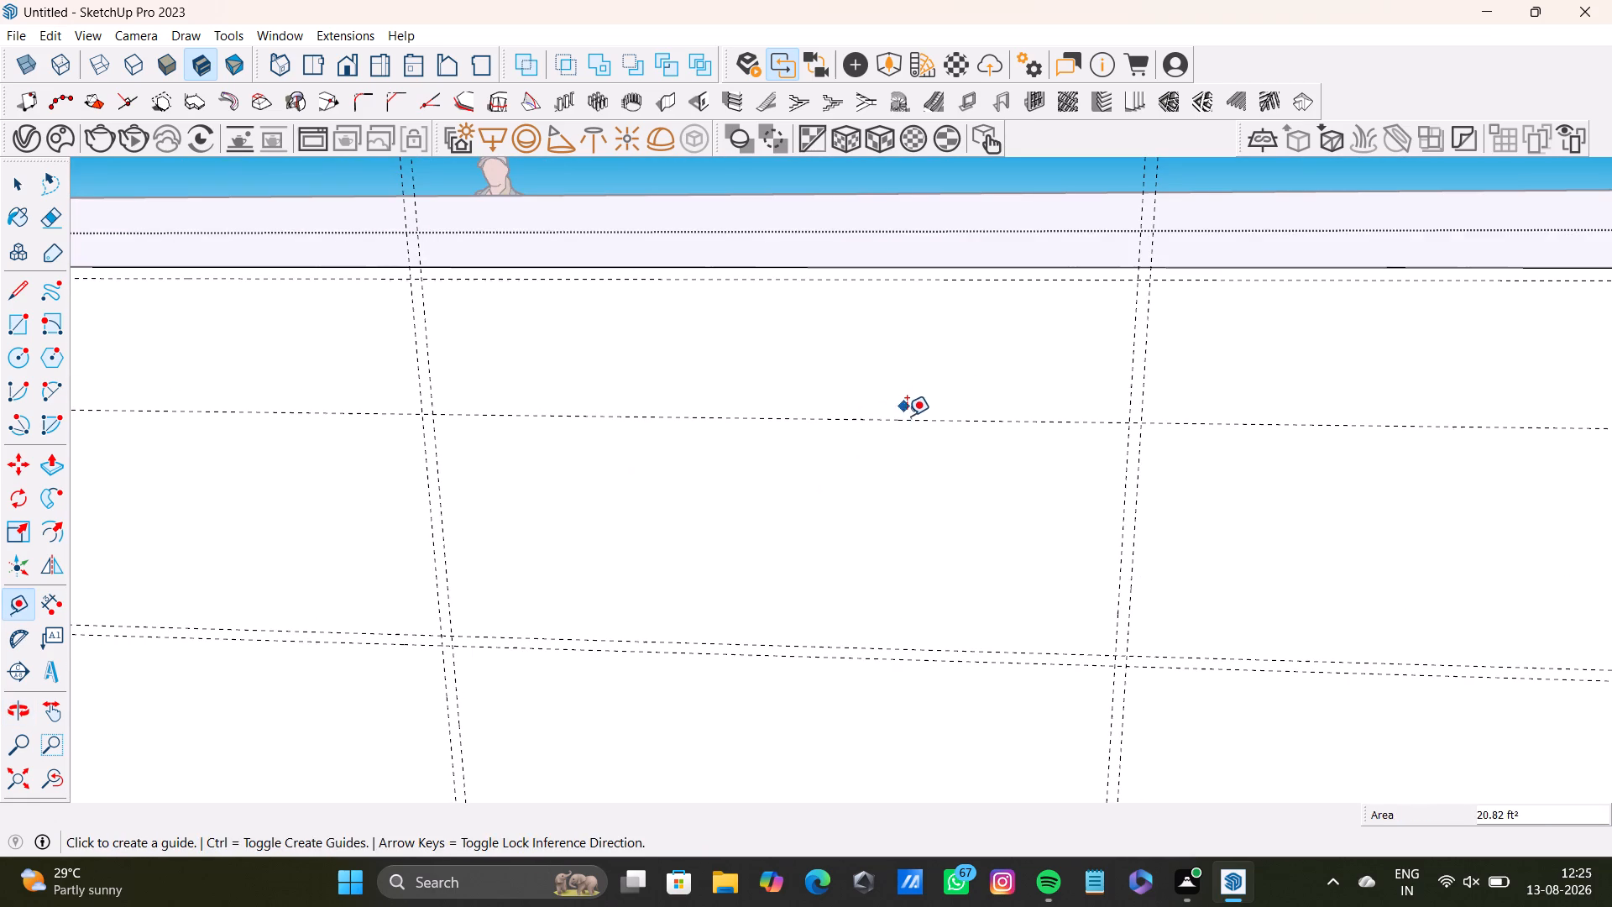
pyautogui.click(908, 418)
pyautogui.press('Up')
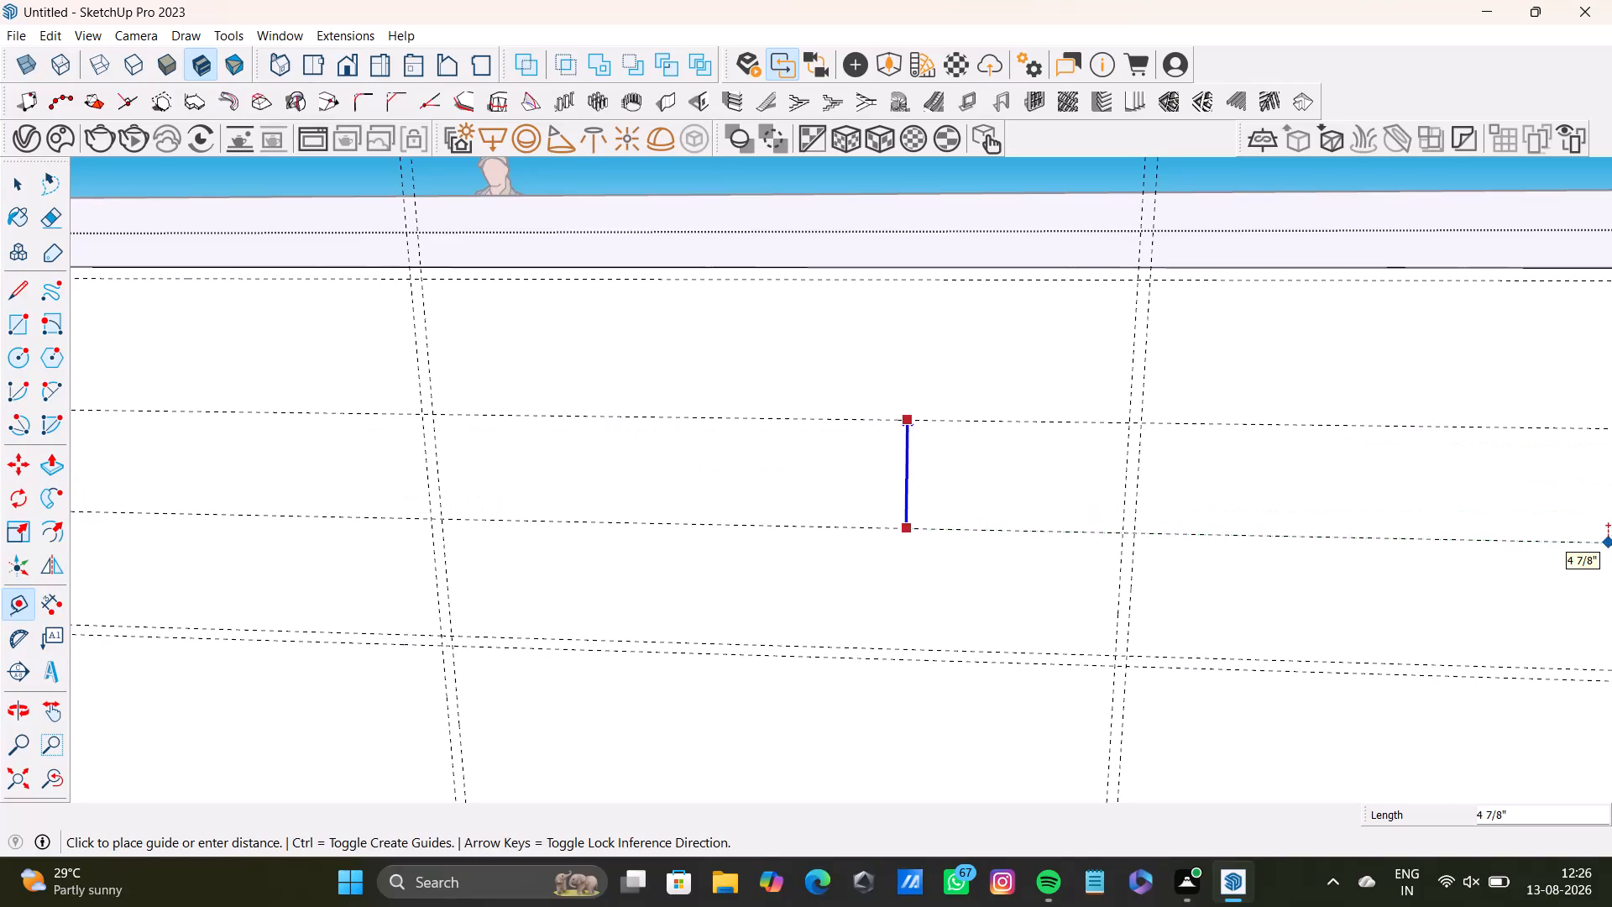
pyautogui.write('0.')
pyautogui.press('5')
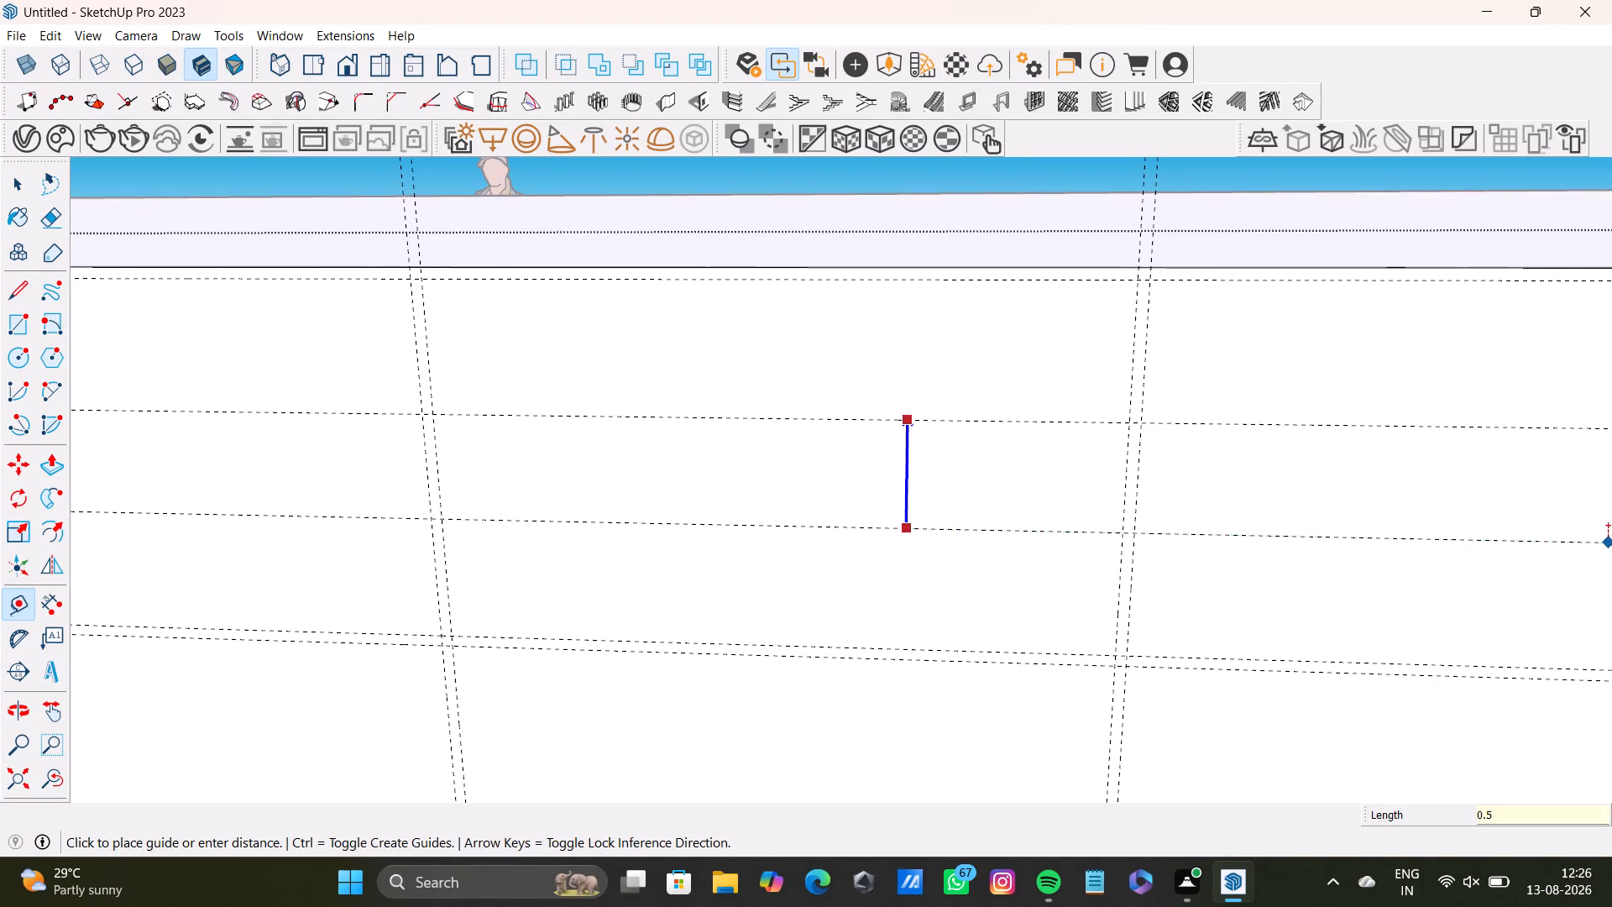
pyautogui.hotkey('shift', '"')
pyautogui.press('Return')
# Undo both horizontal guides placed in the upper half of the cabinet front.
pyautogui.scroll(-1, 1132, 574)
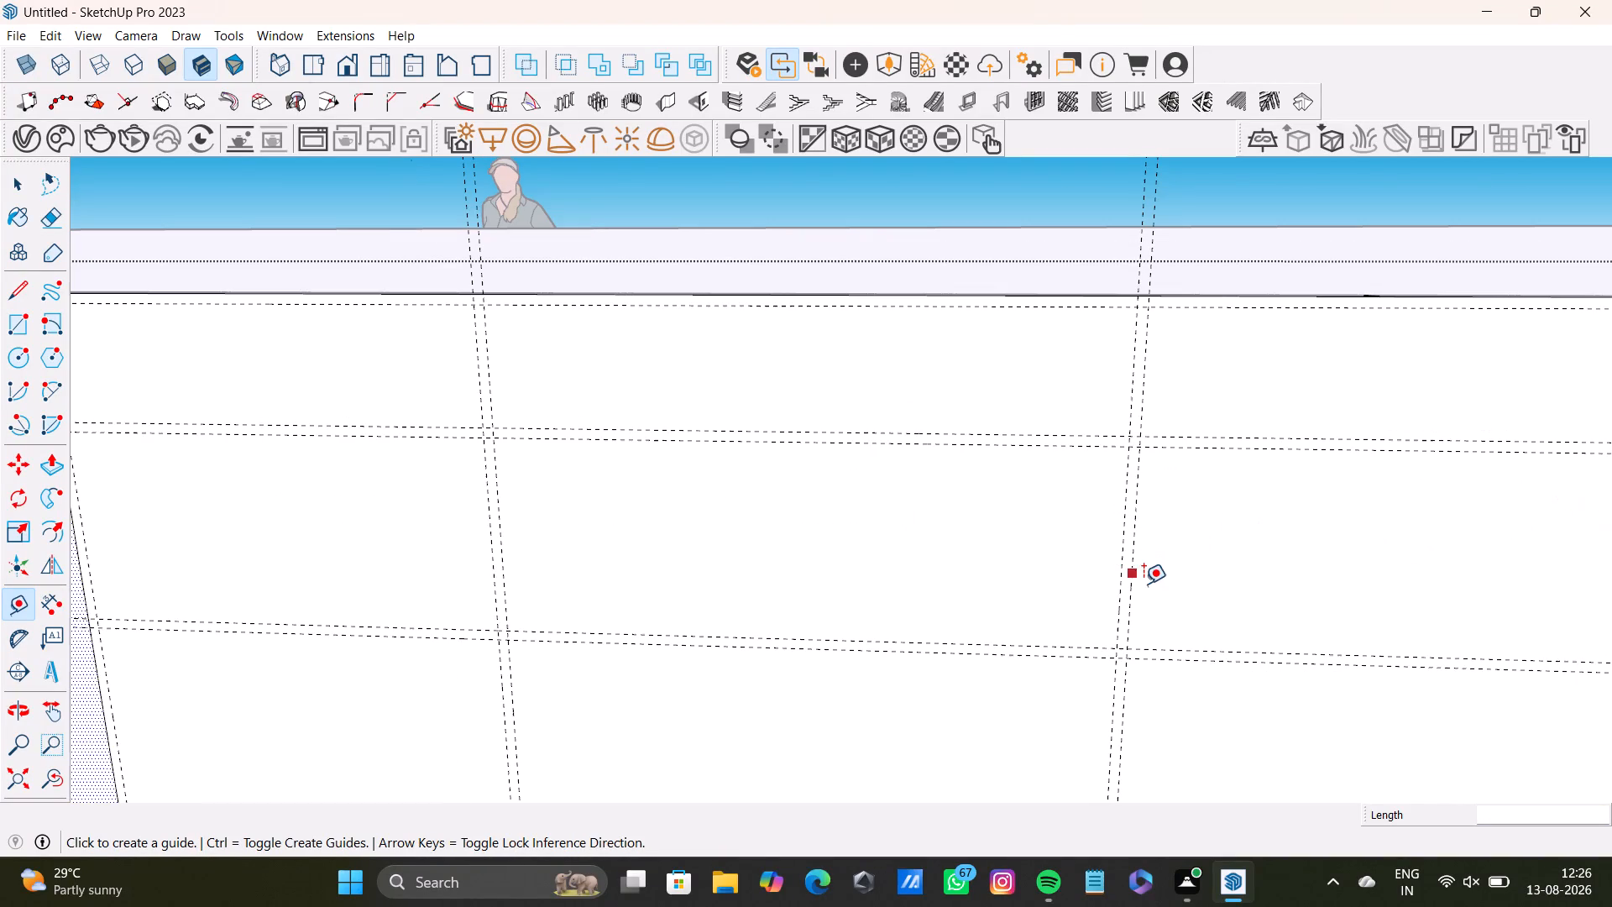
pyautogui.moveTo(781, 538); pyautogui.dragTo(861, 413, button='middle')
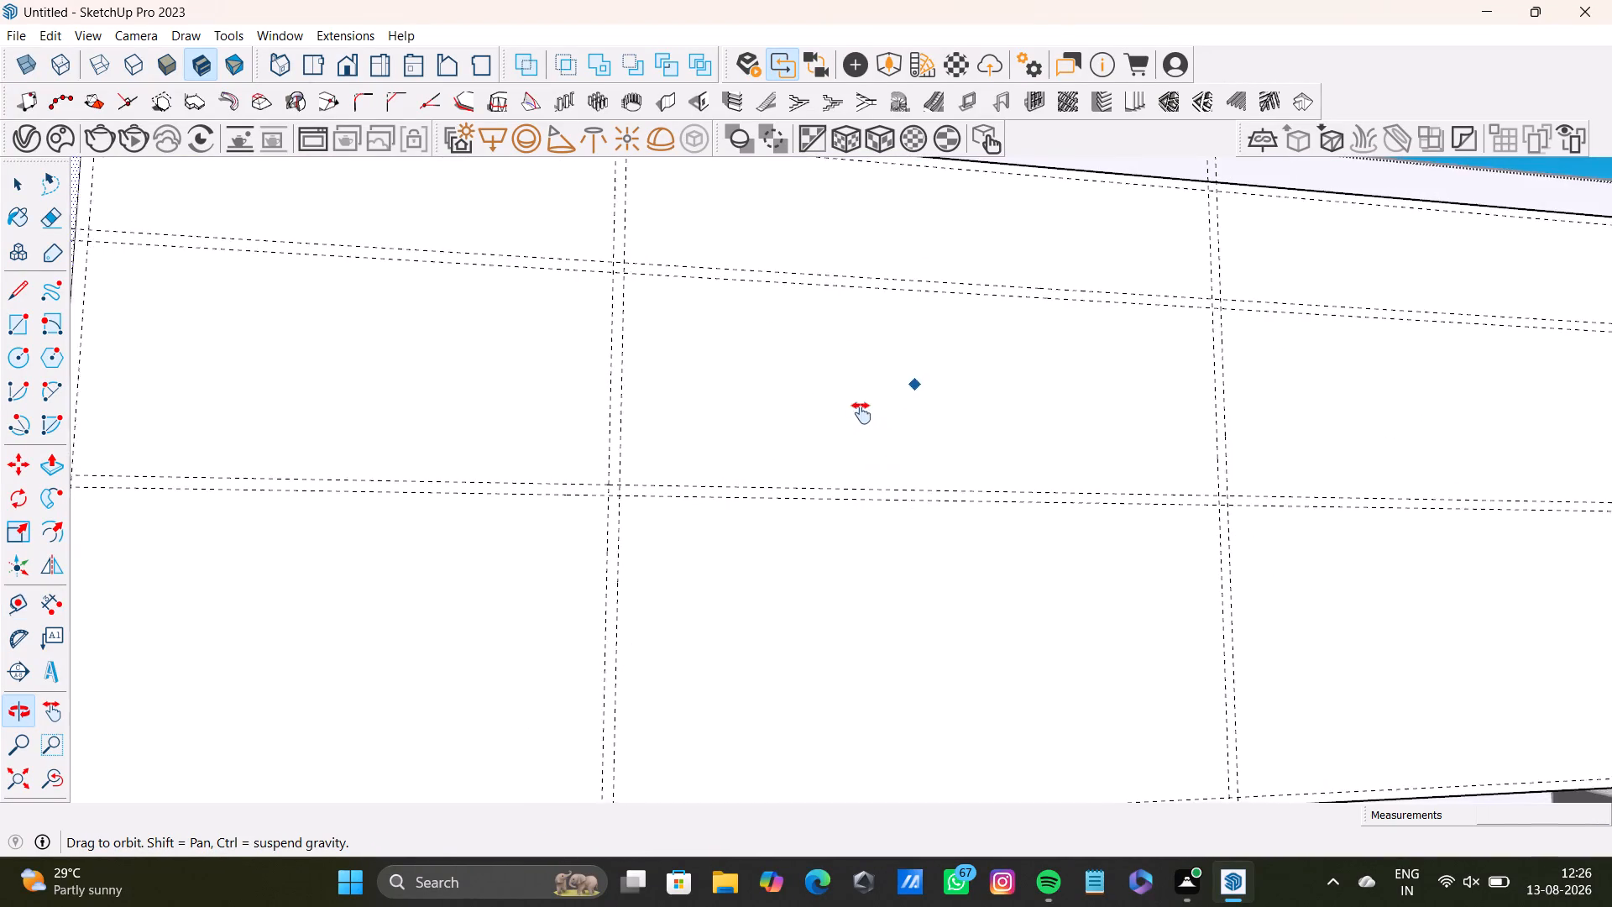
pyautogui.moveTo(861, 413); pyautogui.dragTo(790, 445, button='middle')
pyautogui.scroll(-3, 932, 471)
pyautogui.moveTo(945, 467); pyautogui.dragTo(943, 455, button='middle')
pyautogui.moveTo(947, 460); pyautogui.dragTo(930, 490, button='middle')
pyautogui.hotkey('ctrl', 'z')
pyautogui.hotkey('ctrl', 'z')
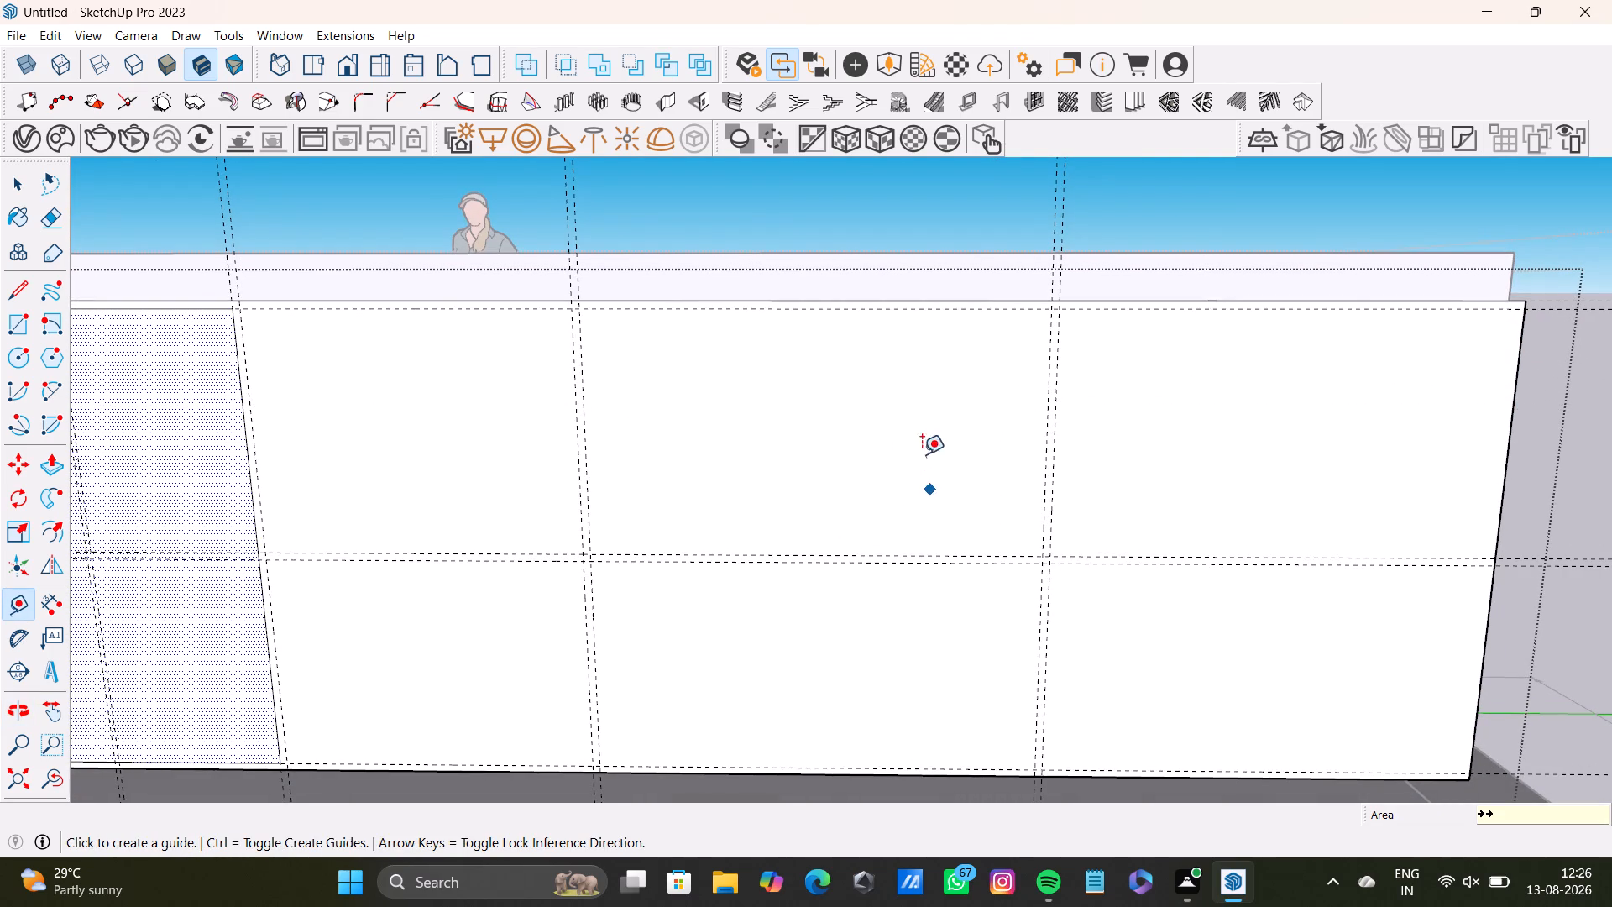
# Clear the selected top-edge guide and close the cabinet group that is open for editing.
pyautogui.scroll(3, 902, 312)
pyautogui.press('space')
pyautogui.click(932, 308)
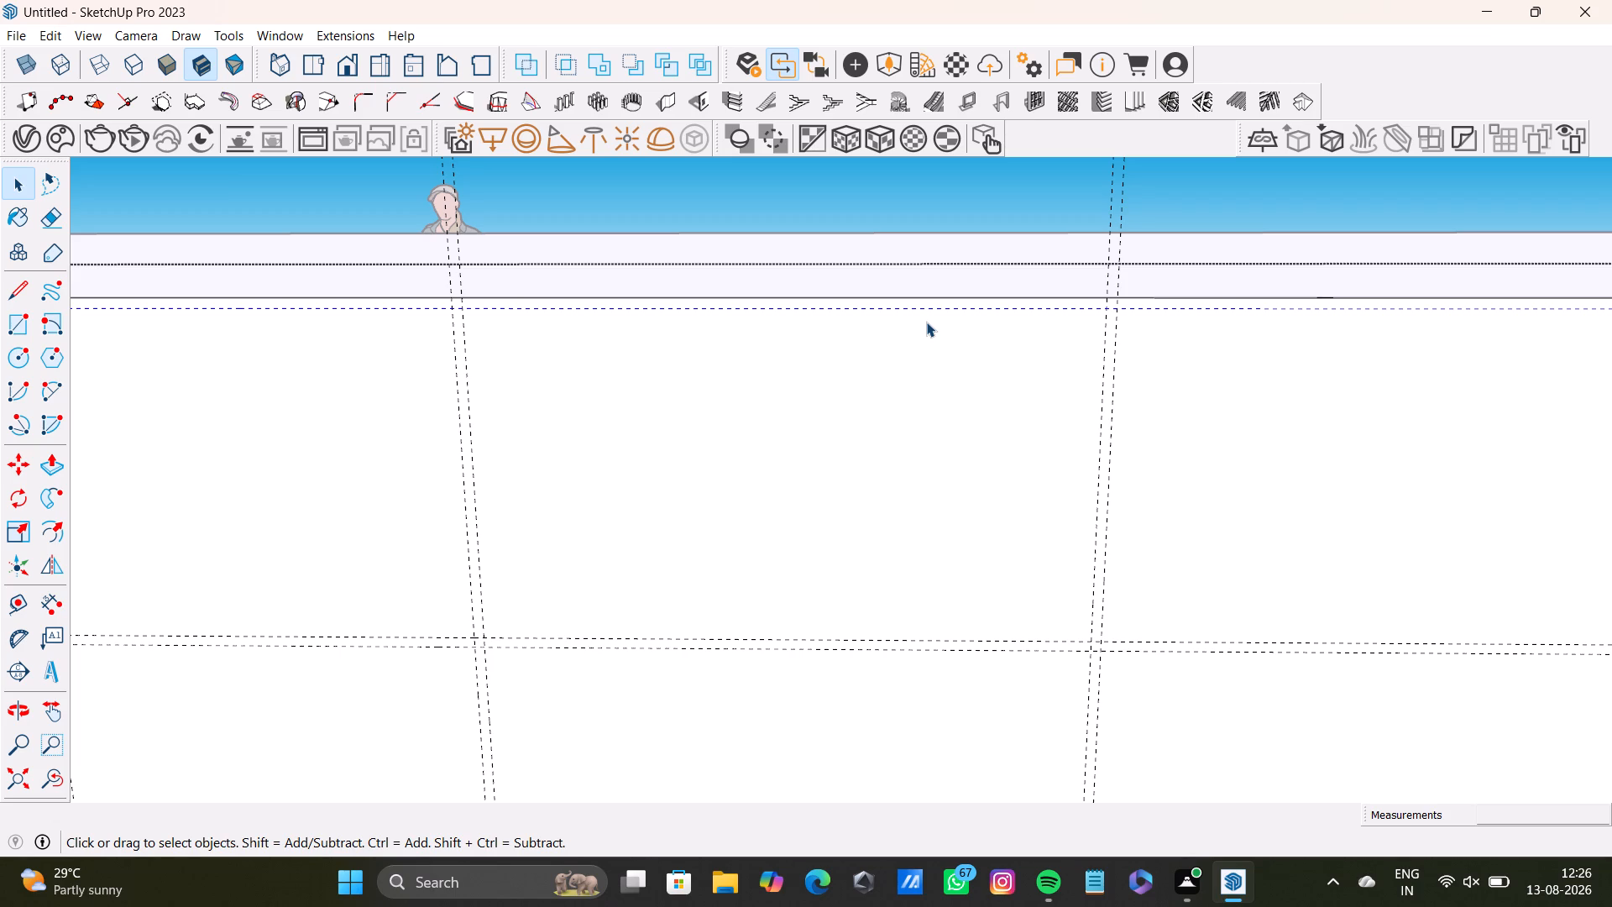
pyautogui.press('t')
pyautogui.press('space')
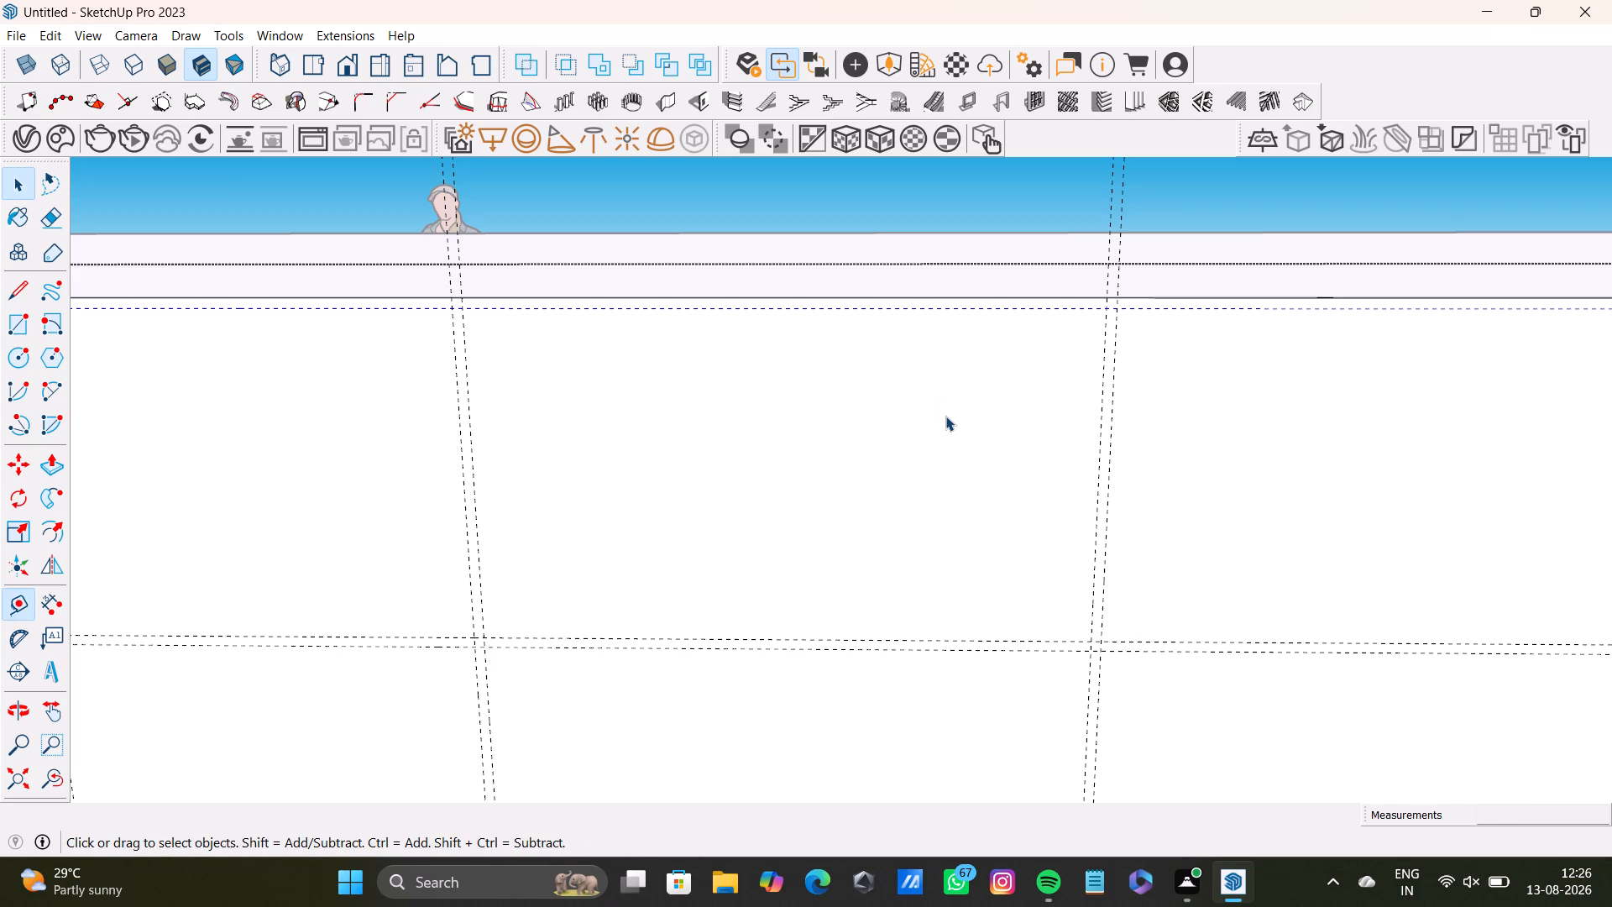
pyautogui.click(974, 194)
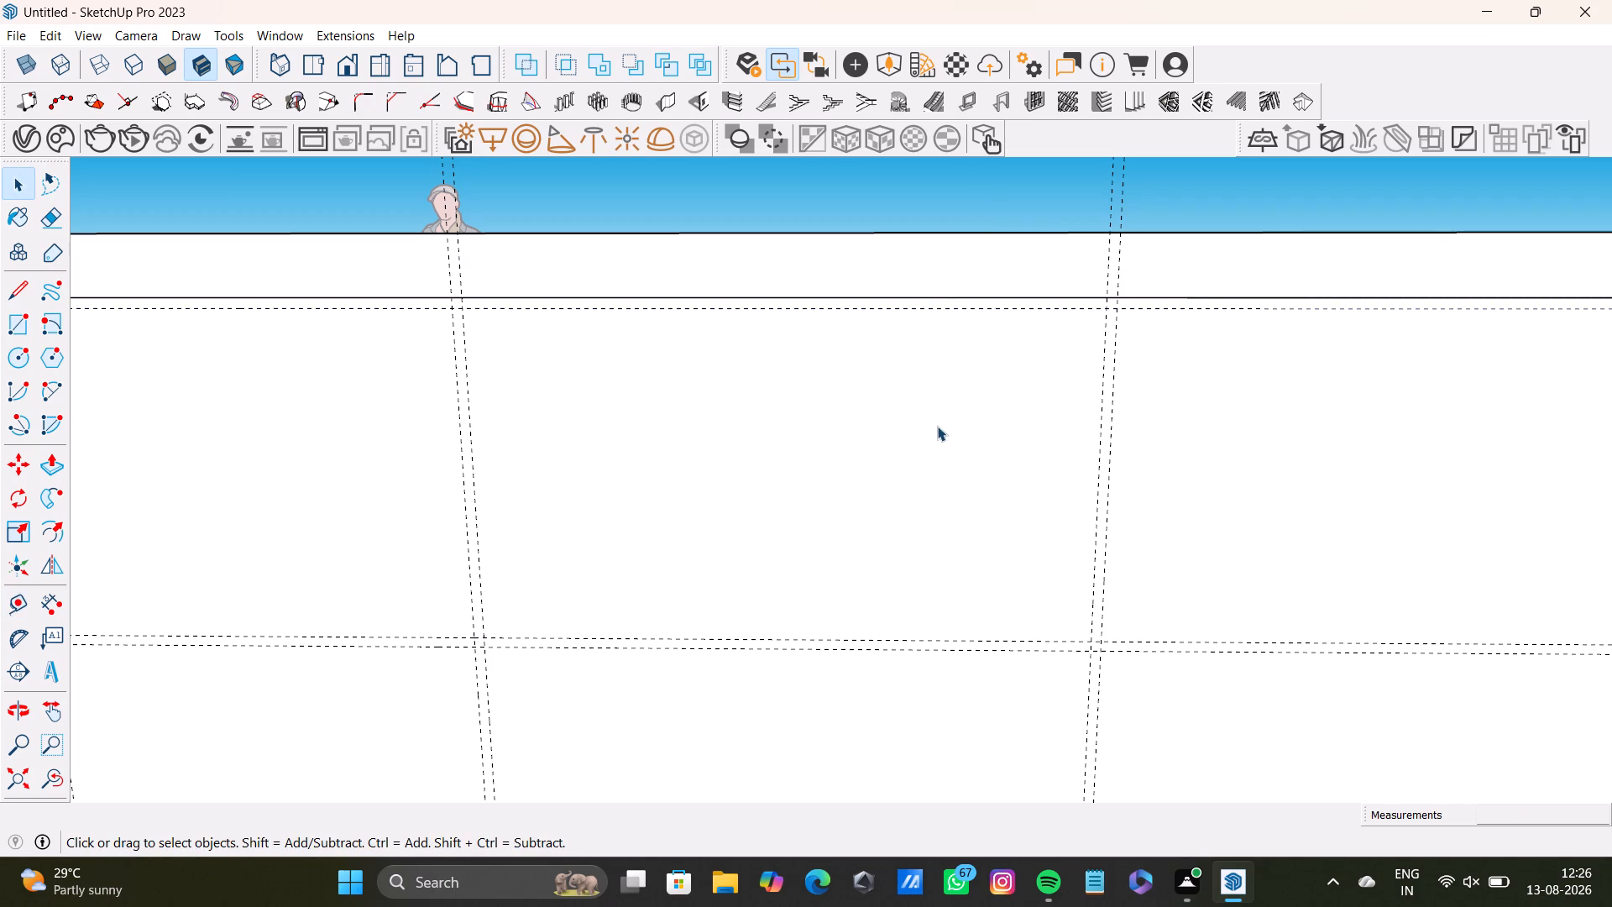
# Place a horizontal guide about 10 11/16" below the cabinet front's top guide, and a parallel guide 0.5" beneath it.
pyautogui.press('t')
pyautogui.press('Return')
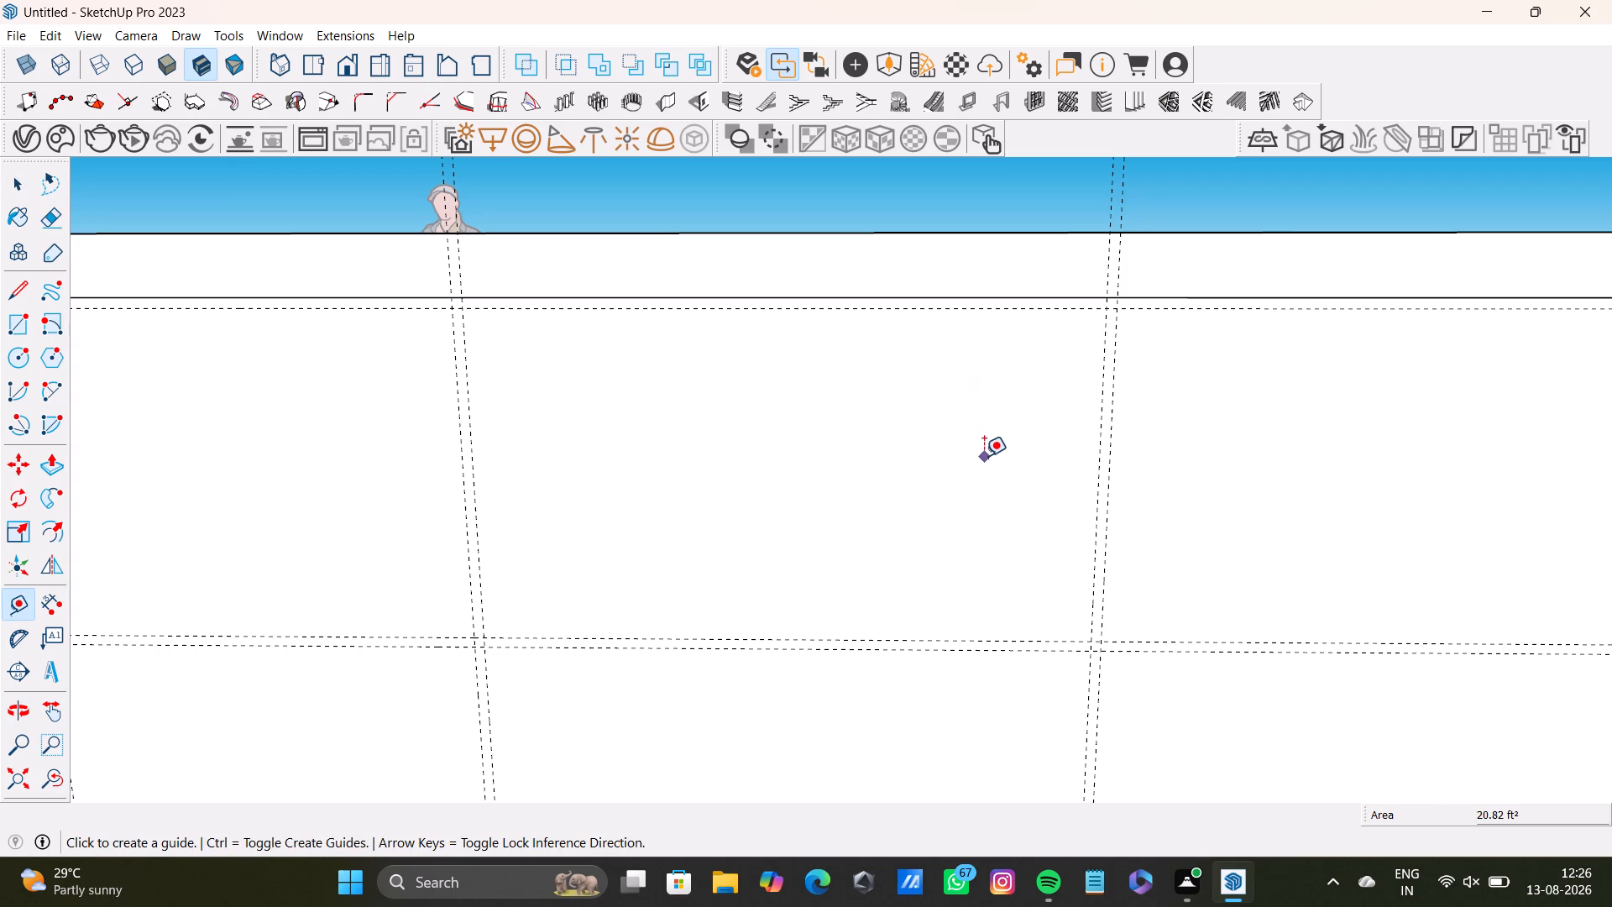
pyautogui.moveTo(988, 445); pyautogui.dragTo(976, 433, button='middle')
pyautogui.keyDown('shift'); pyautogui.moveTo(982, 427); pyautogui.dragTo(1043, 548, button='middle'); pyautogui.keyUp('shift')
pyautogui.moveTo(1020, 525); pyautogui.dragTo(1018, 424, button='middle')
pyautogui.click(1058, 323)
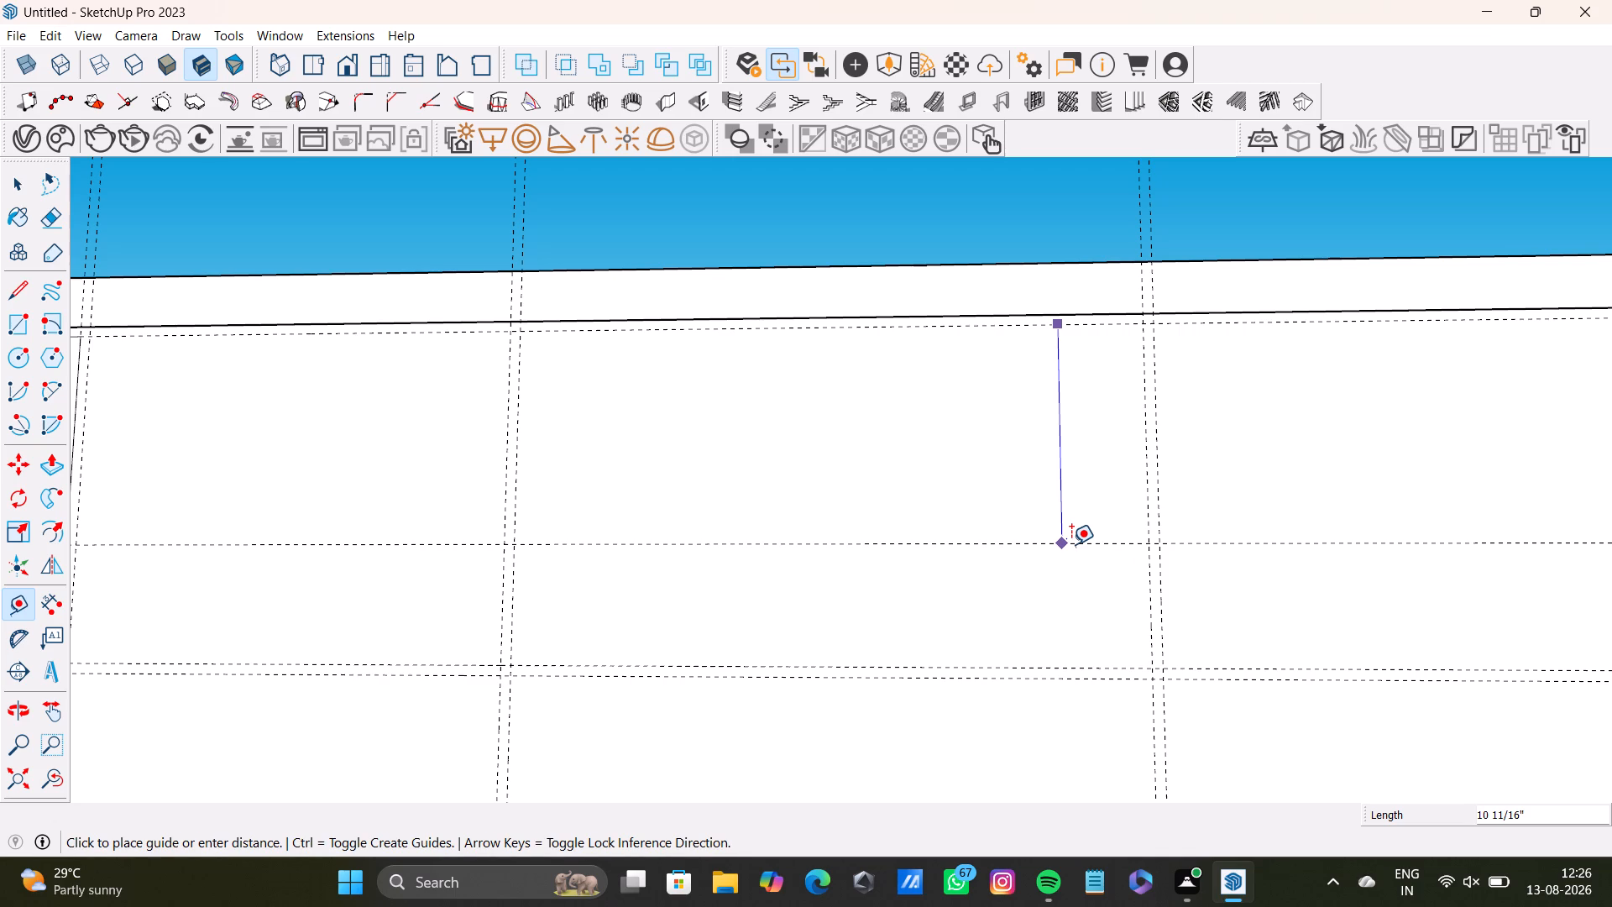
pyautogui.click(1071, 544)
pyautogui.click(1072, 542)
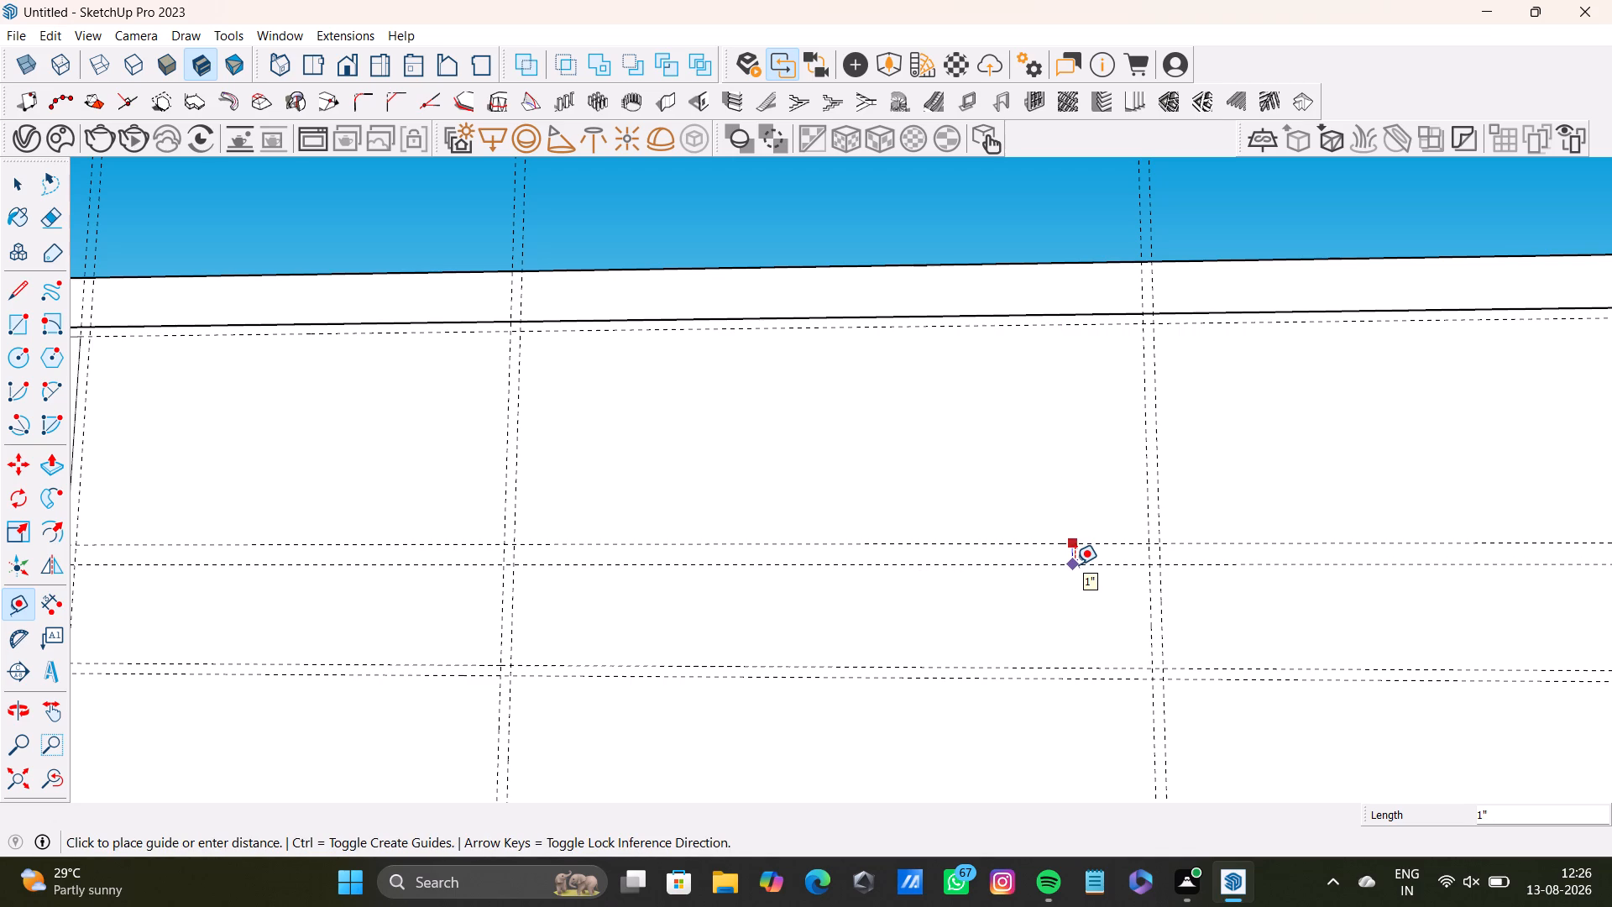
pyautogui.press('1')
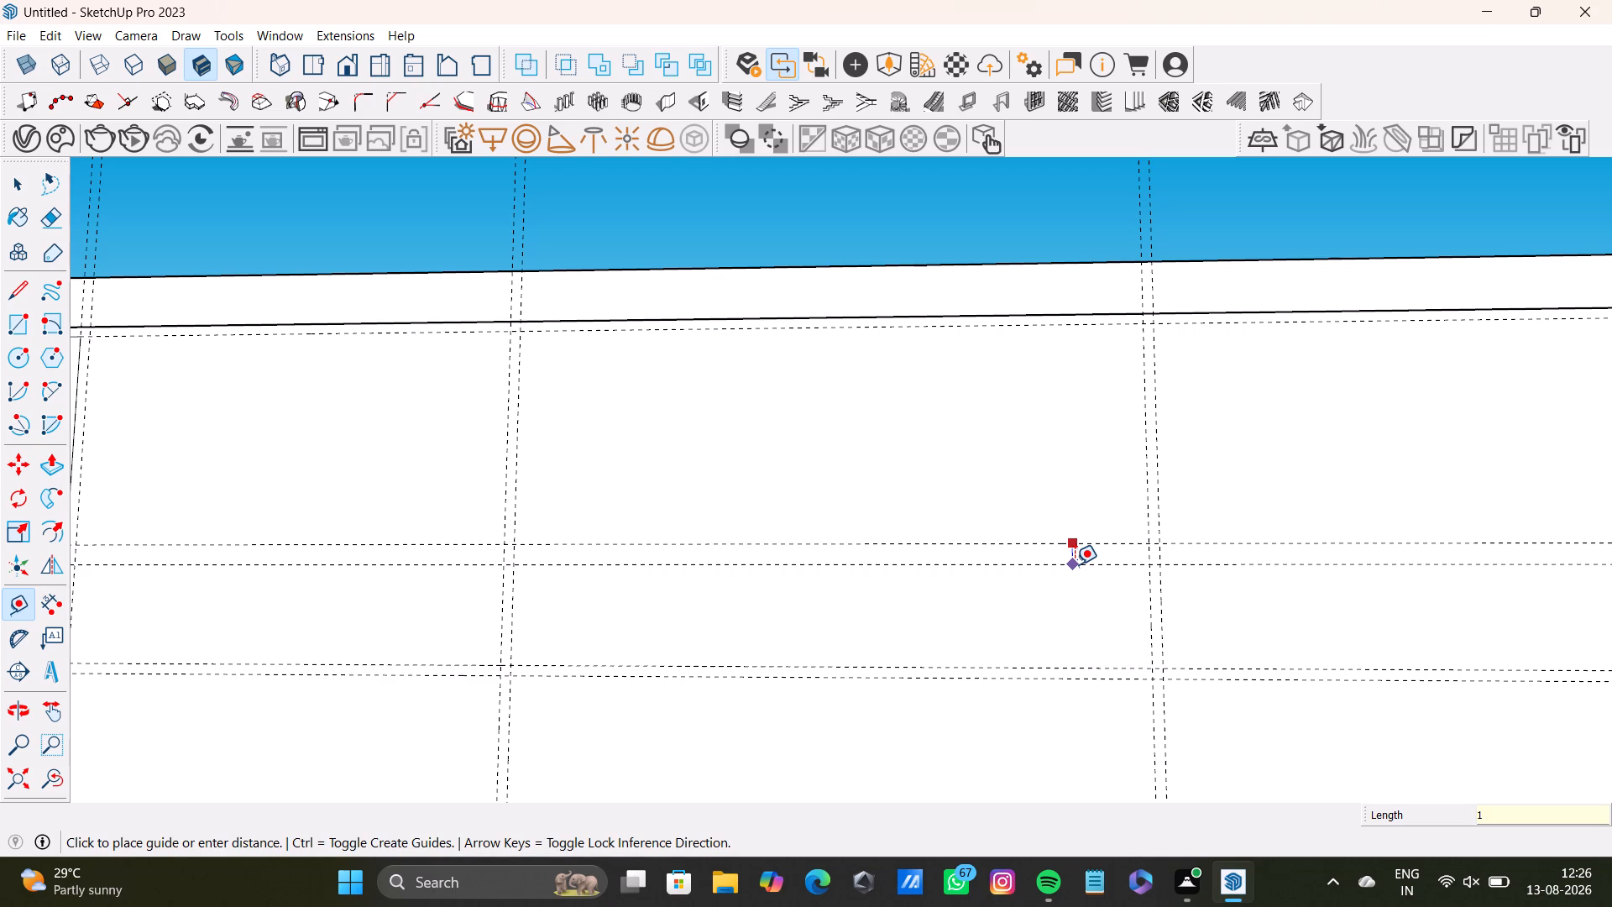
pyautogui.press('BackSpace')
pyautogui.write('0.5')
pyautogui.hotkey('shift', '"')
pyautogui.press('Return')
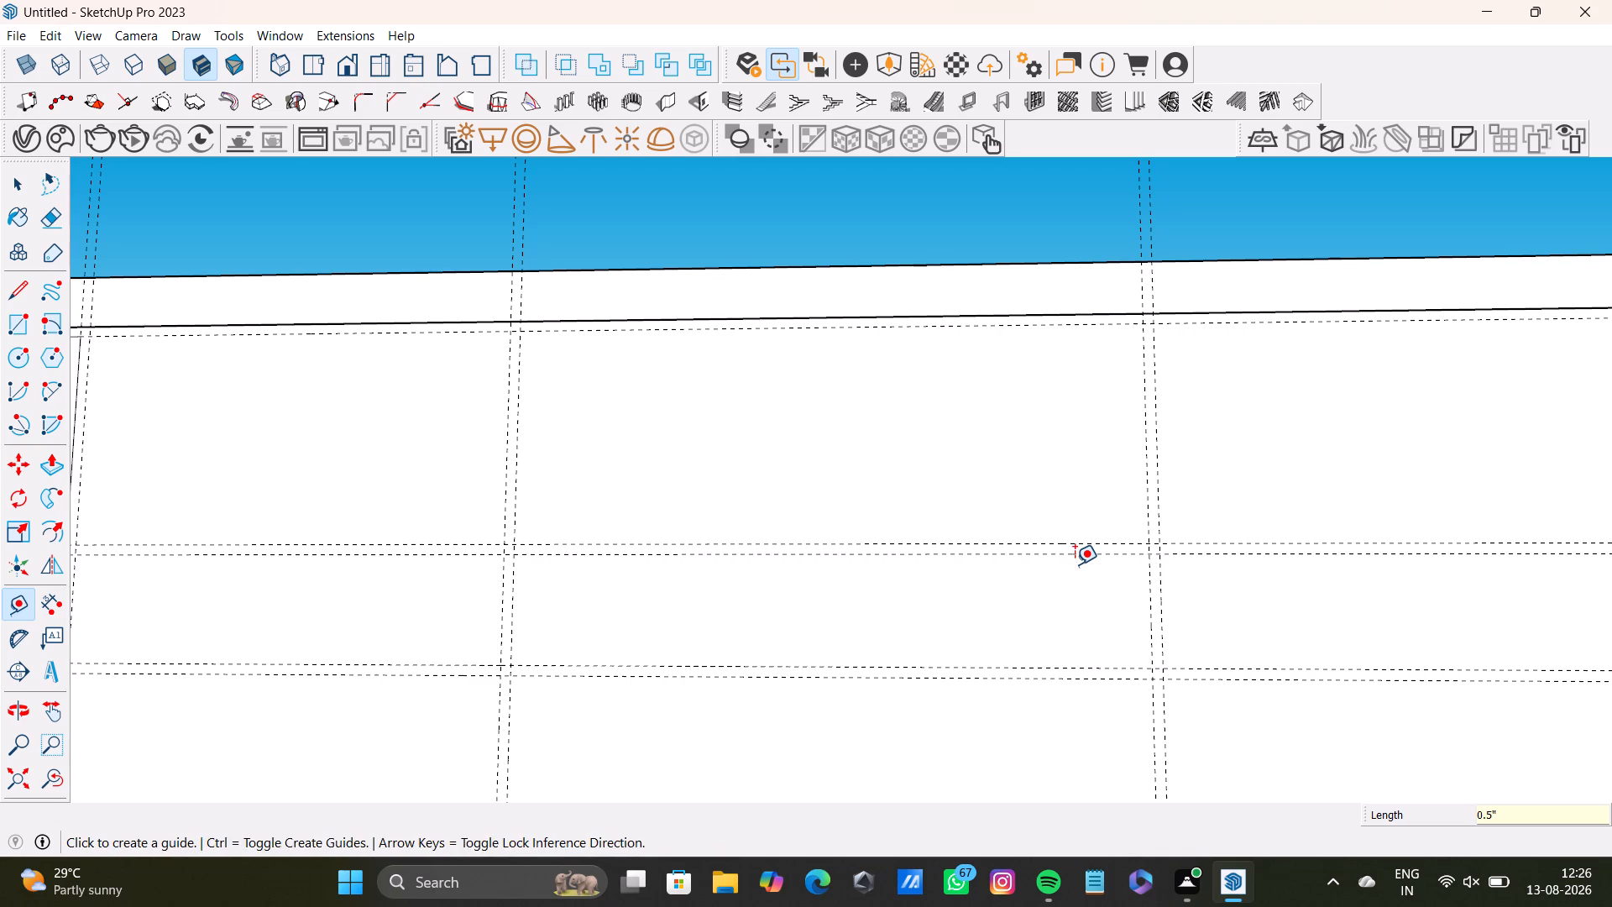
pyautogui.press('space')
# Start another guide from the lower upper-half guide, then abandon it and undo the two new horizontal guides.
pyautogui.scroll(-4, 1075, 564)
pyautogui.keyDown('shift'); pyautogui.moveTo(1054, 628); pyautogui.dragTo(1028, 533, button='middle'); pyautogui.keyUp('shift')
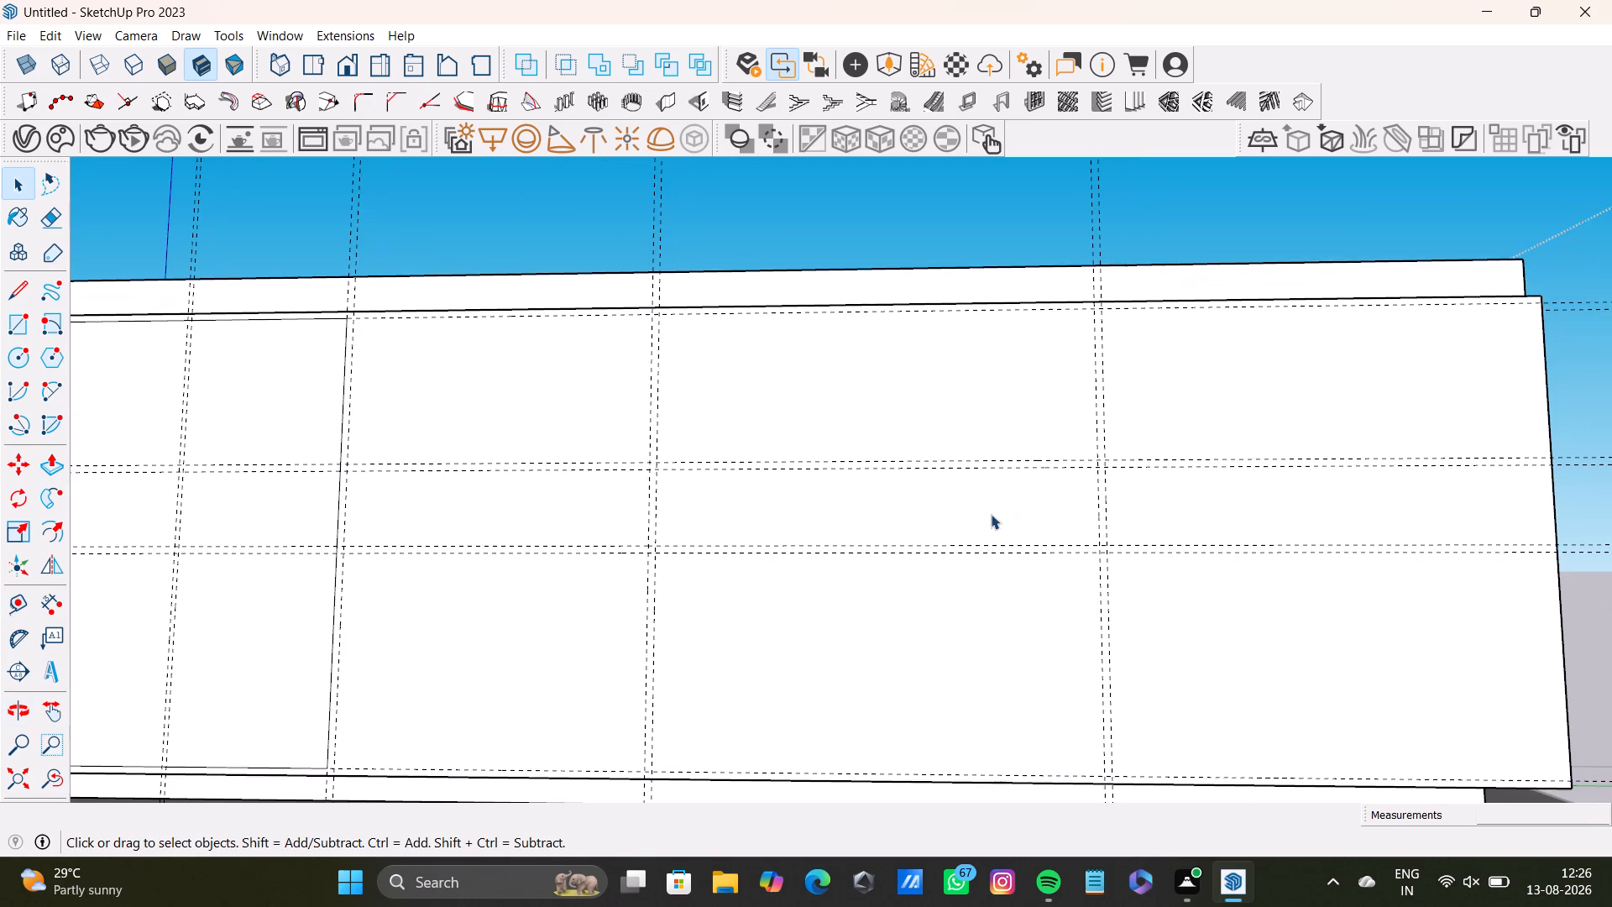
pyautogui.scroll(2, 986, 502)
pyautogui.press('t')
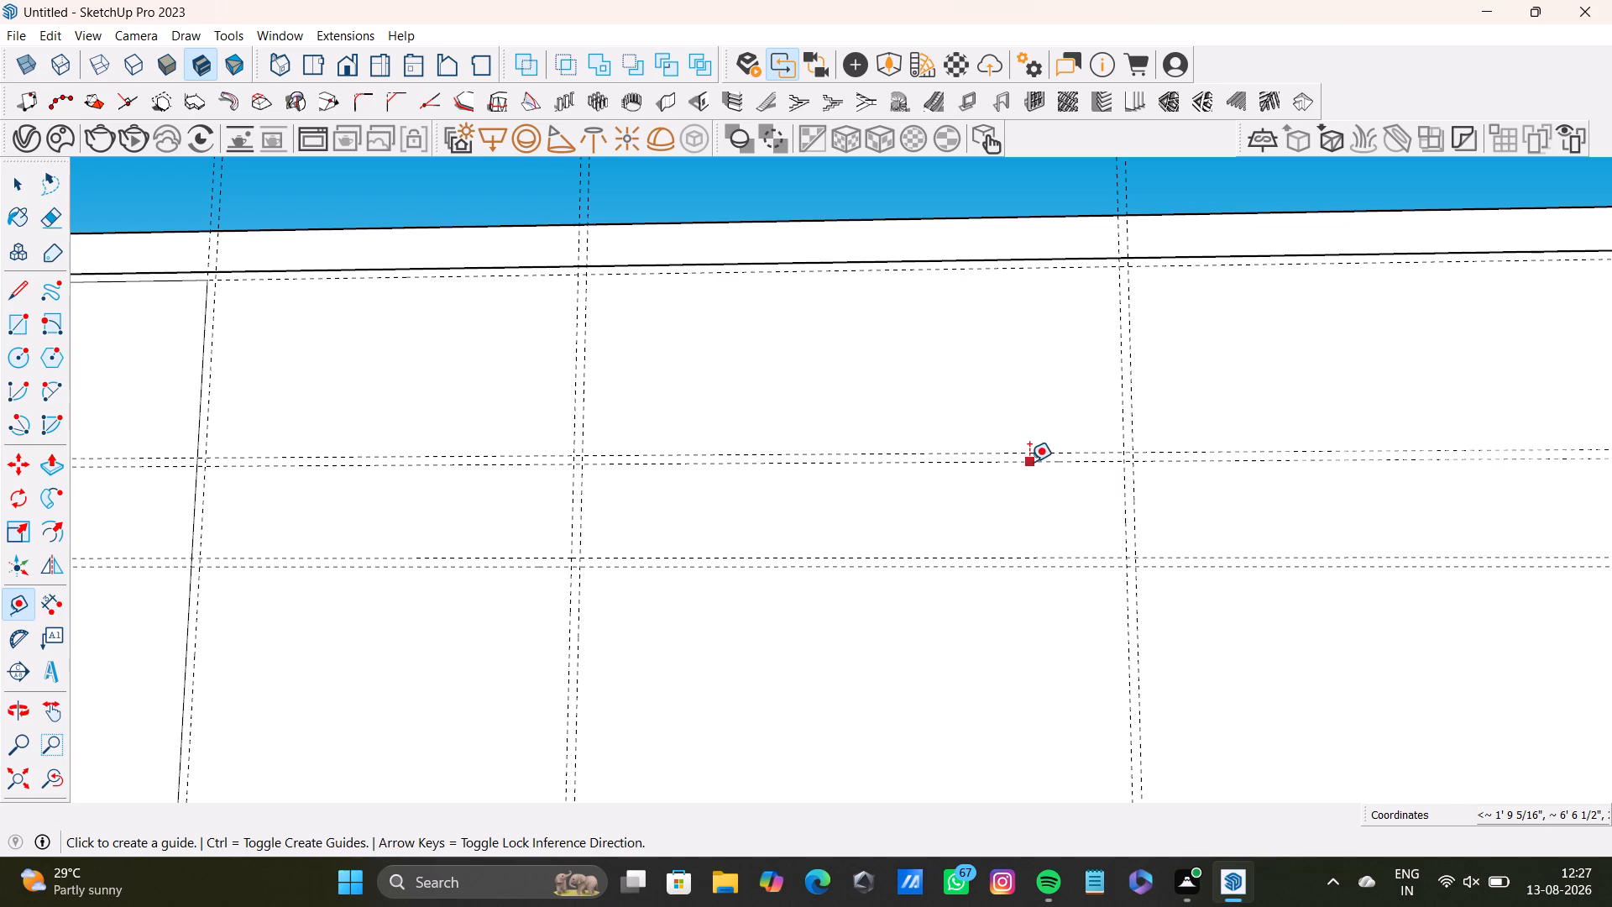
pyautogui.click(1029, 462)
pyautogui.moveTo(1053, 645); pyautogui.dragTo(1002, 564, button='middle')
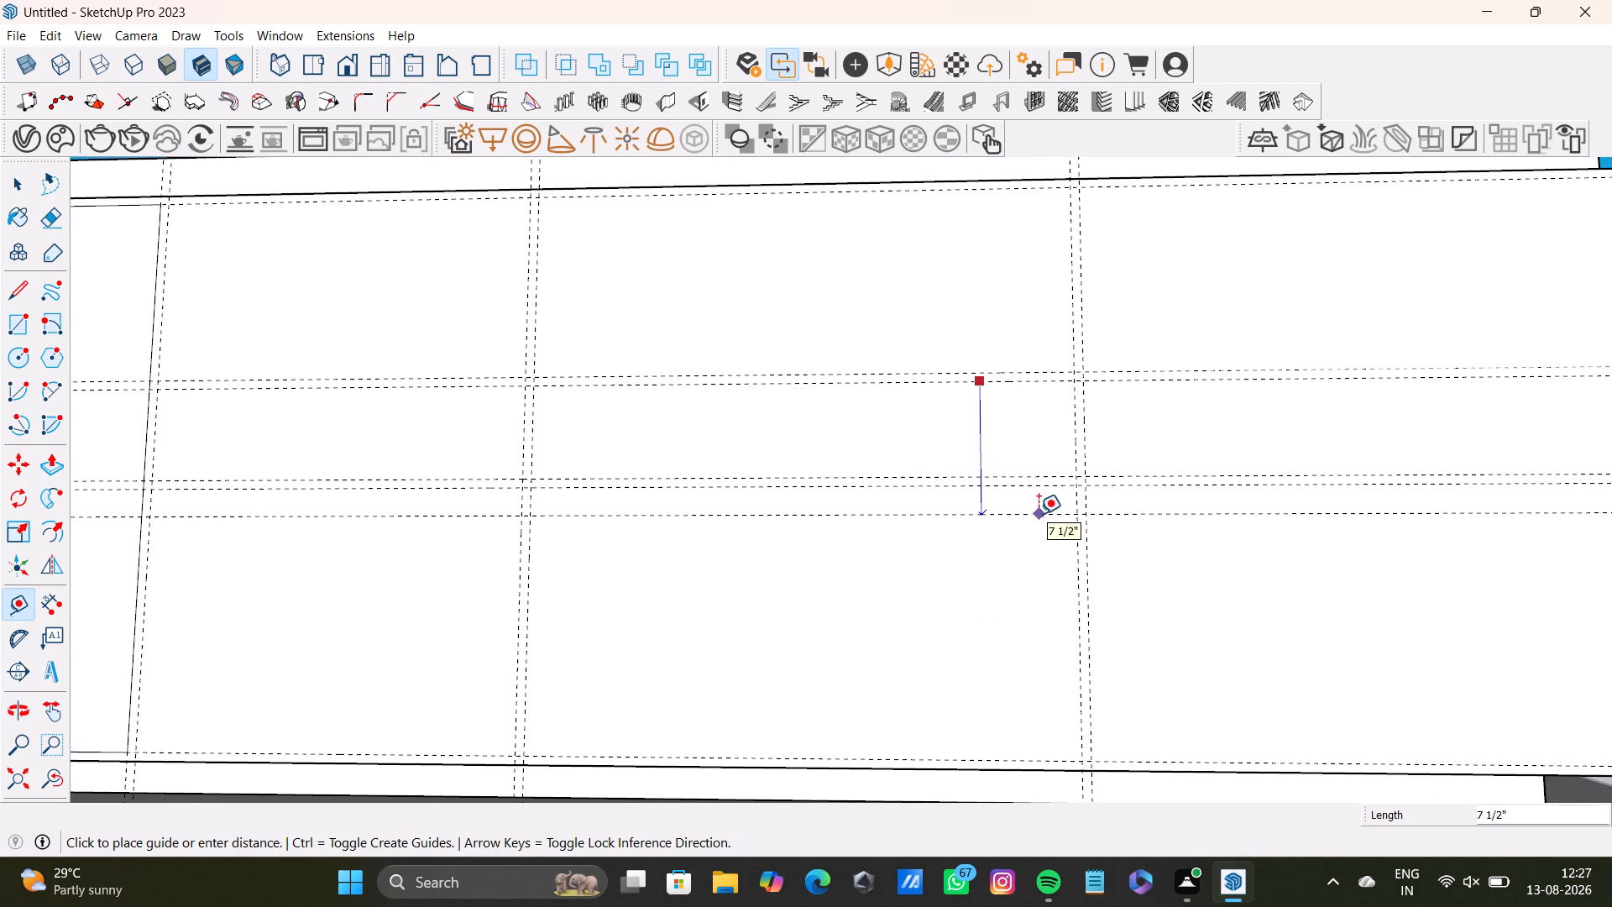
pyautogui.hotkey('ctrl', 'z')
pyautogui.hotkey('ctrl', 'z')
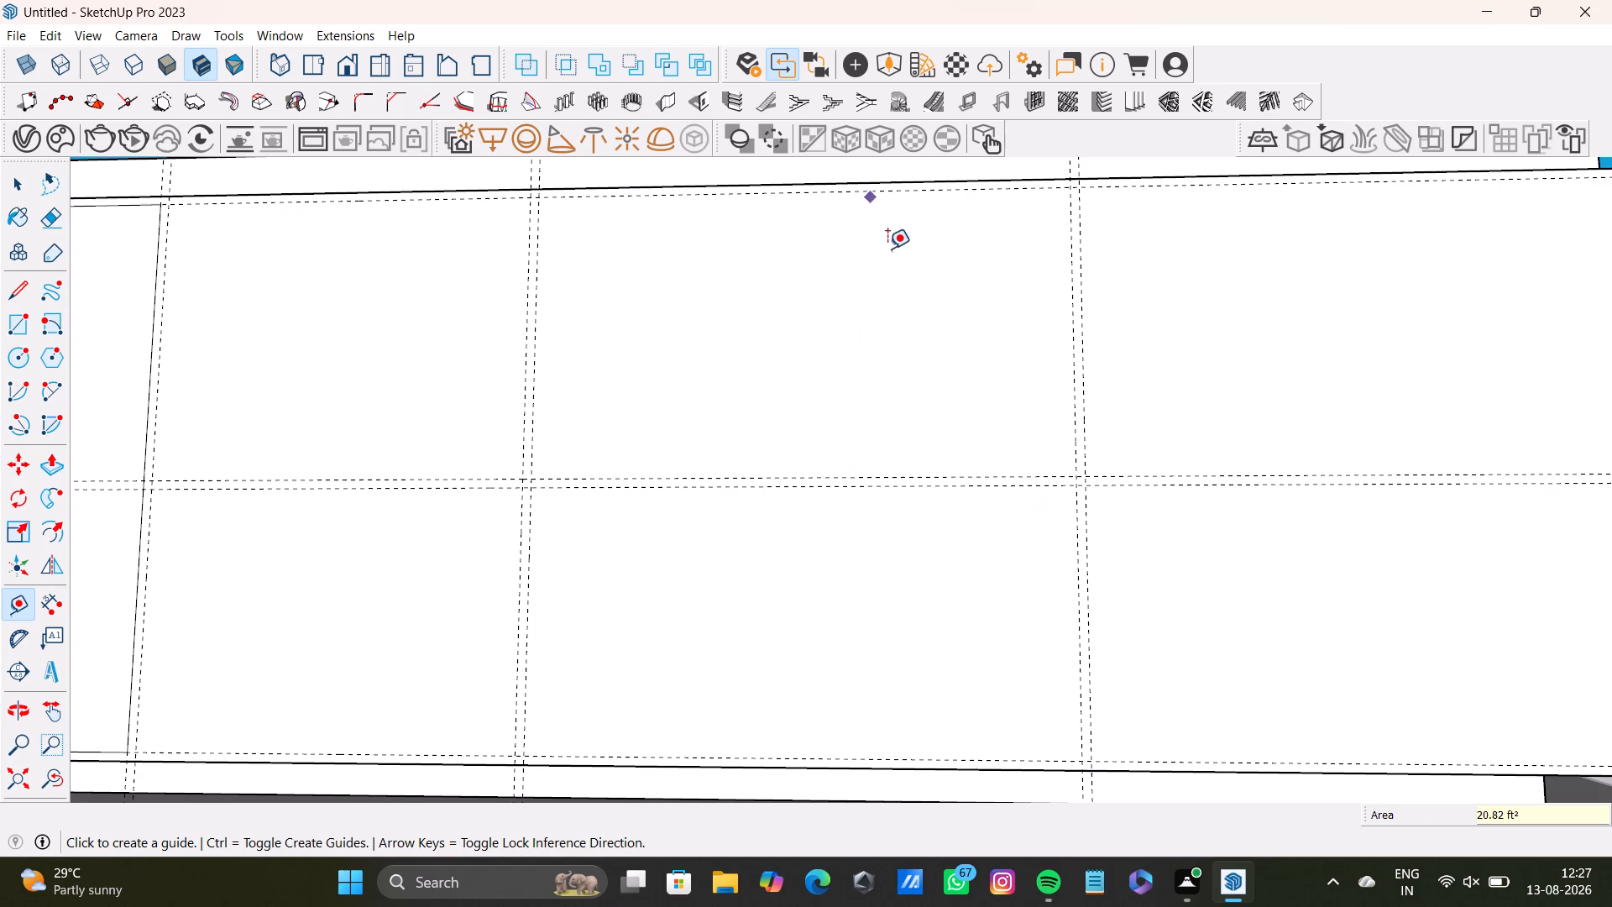
# Place a horizontal guide 6" below the cabinet front's top guide, and a parallel guide 0.5" beneath it.
pyautogui.scroll(-2, 887, 262)
pyautogui.moveTo(897, 300); pyautogui.dragTo(865, 401, button='middle')
pyautogui.click(914, 300)
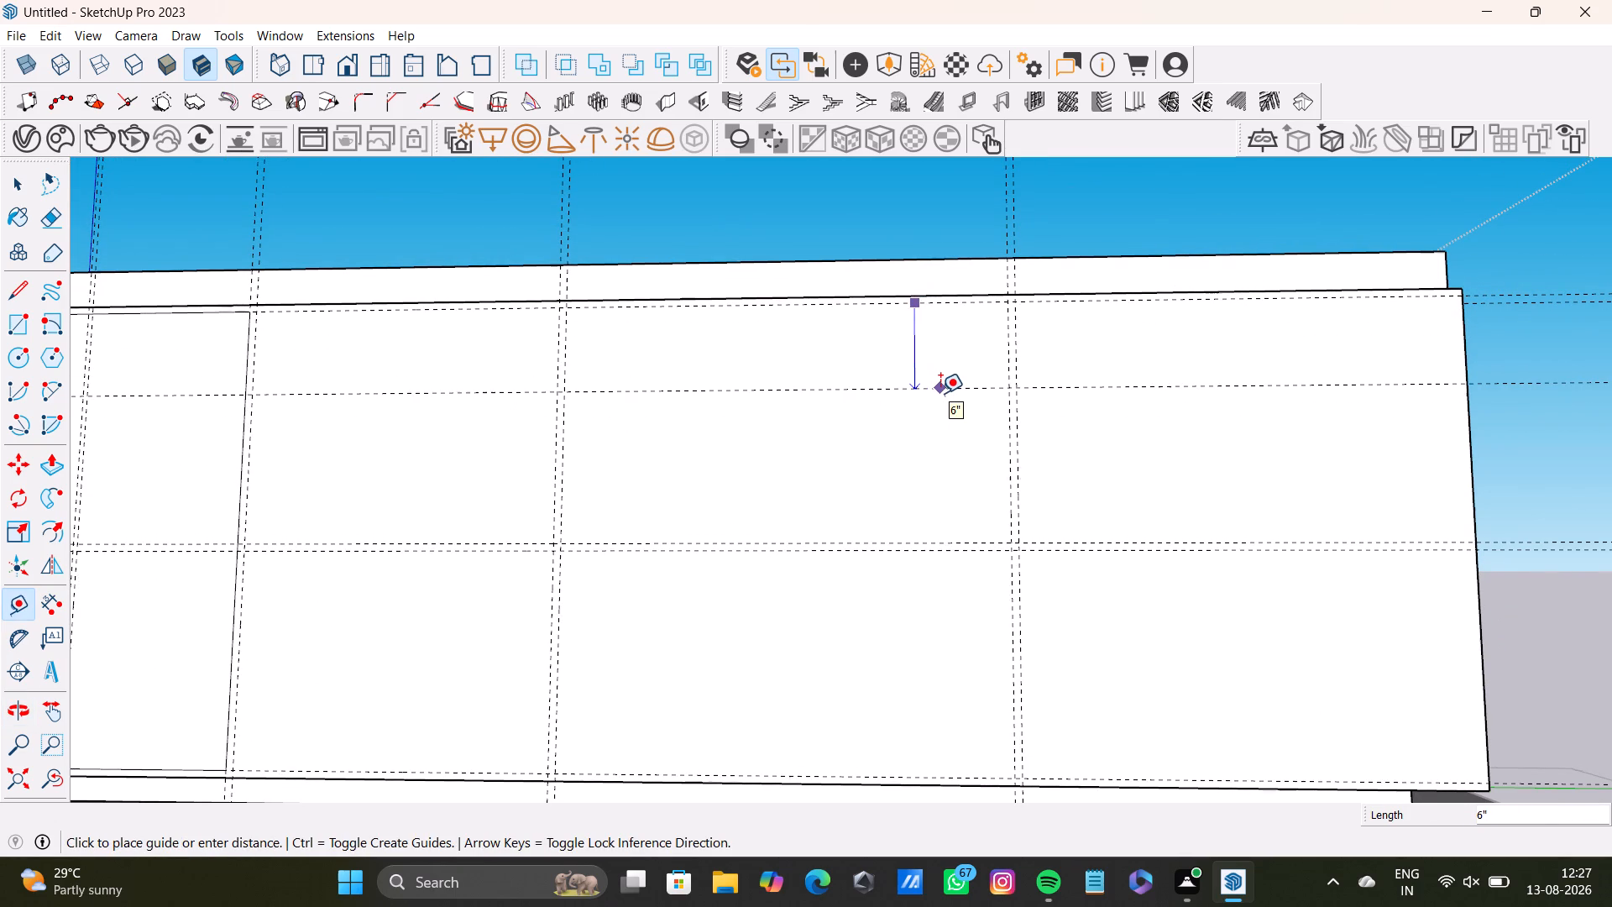
pyautogui.click(940, 393)
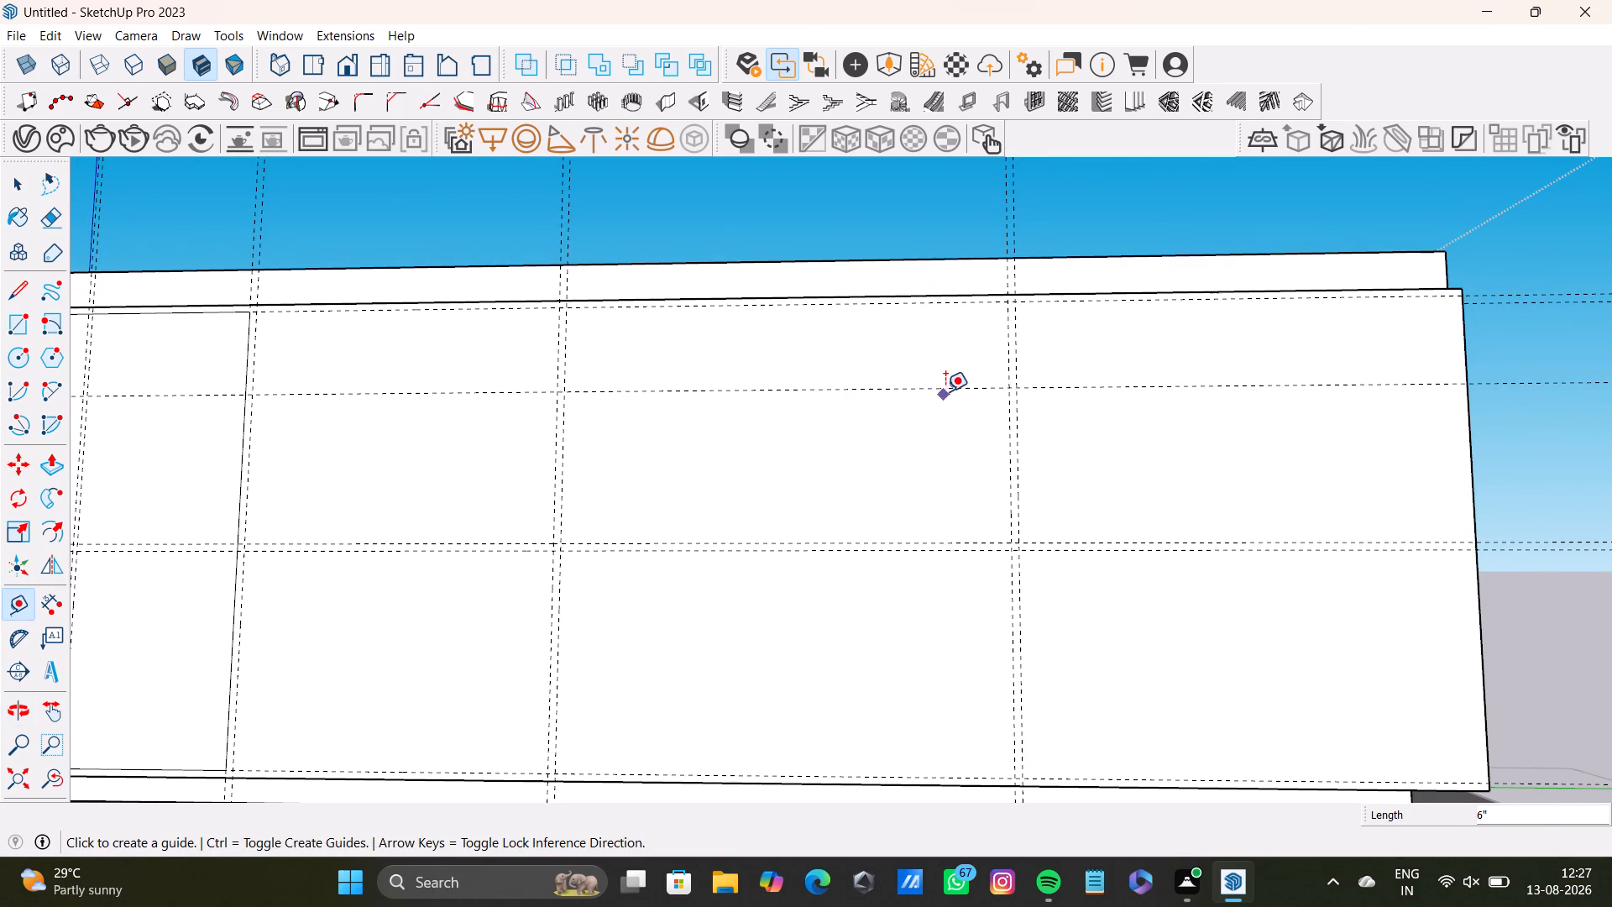
pyautogui.click(955, 386)
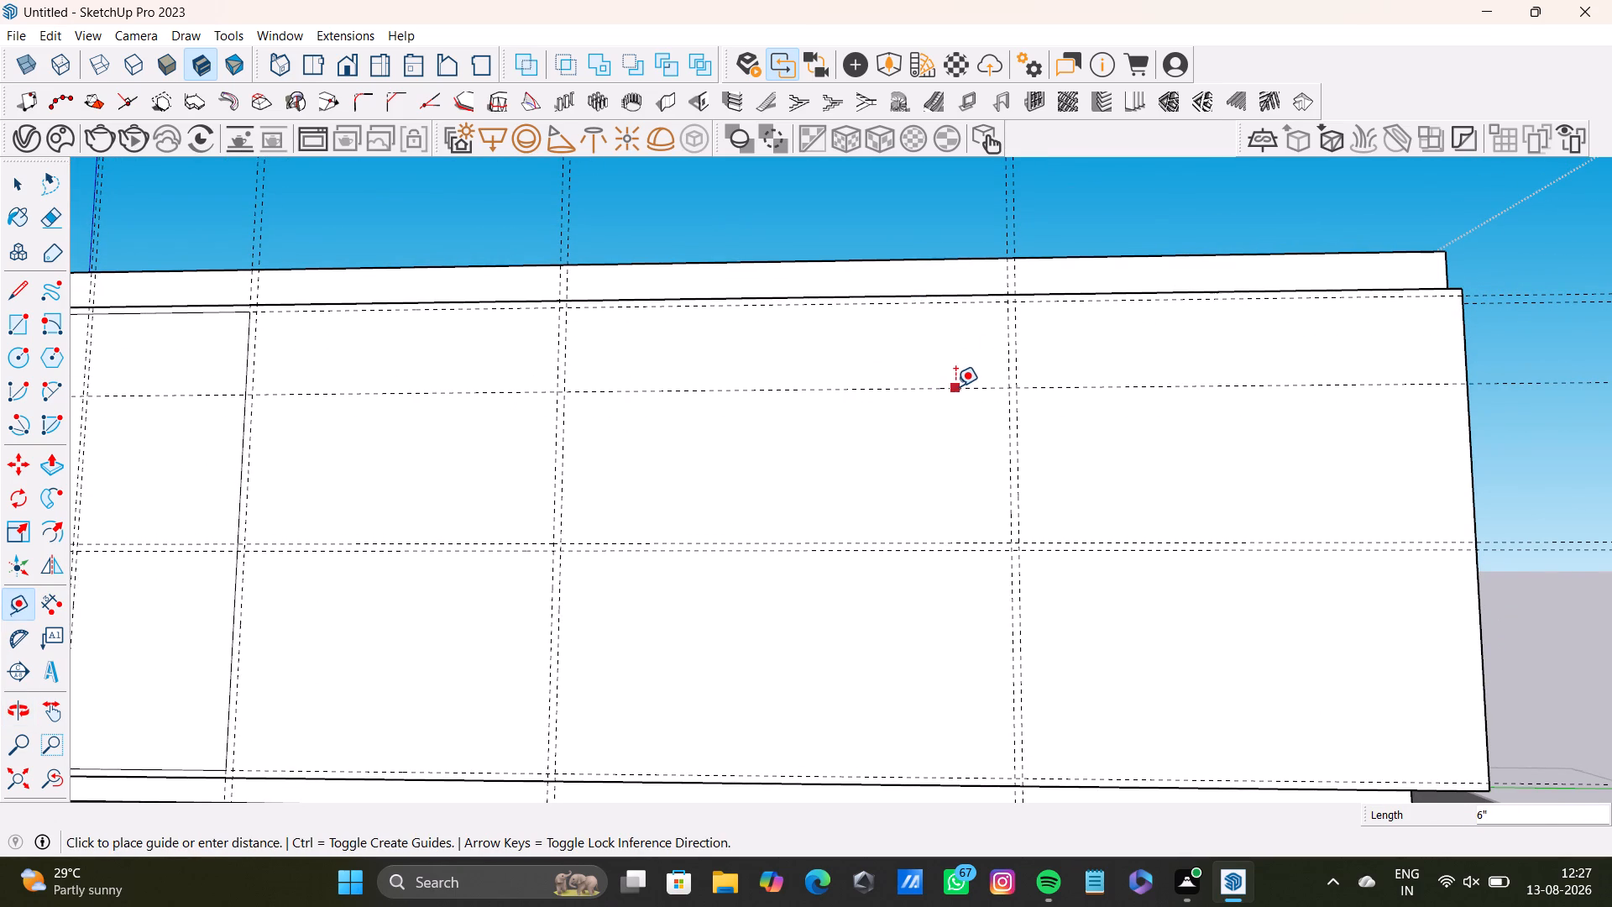
pyautogui.write('0.5"')
pyautogui.press('Return')
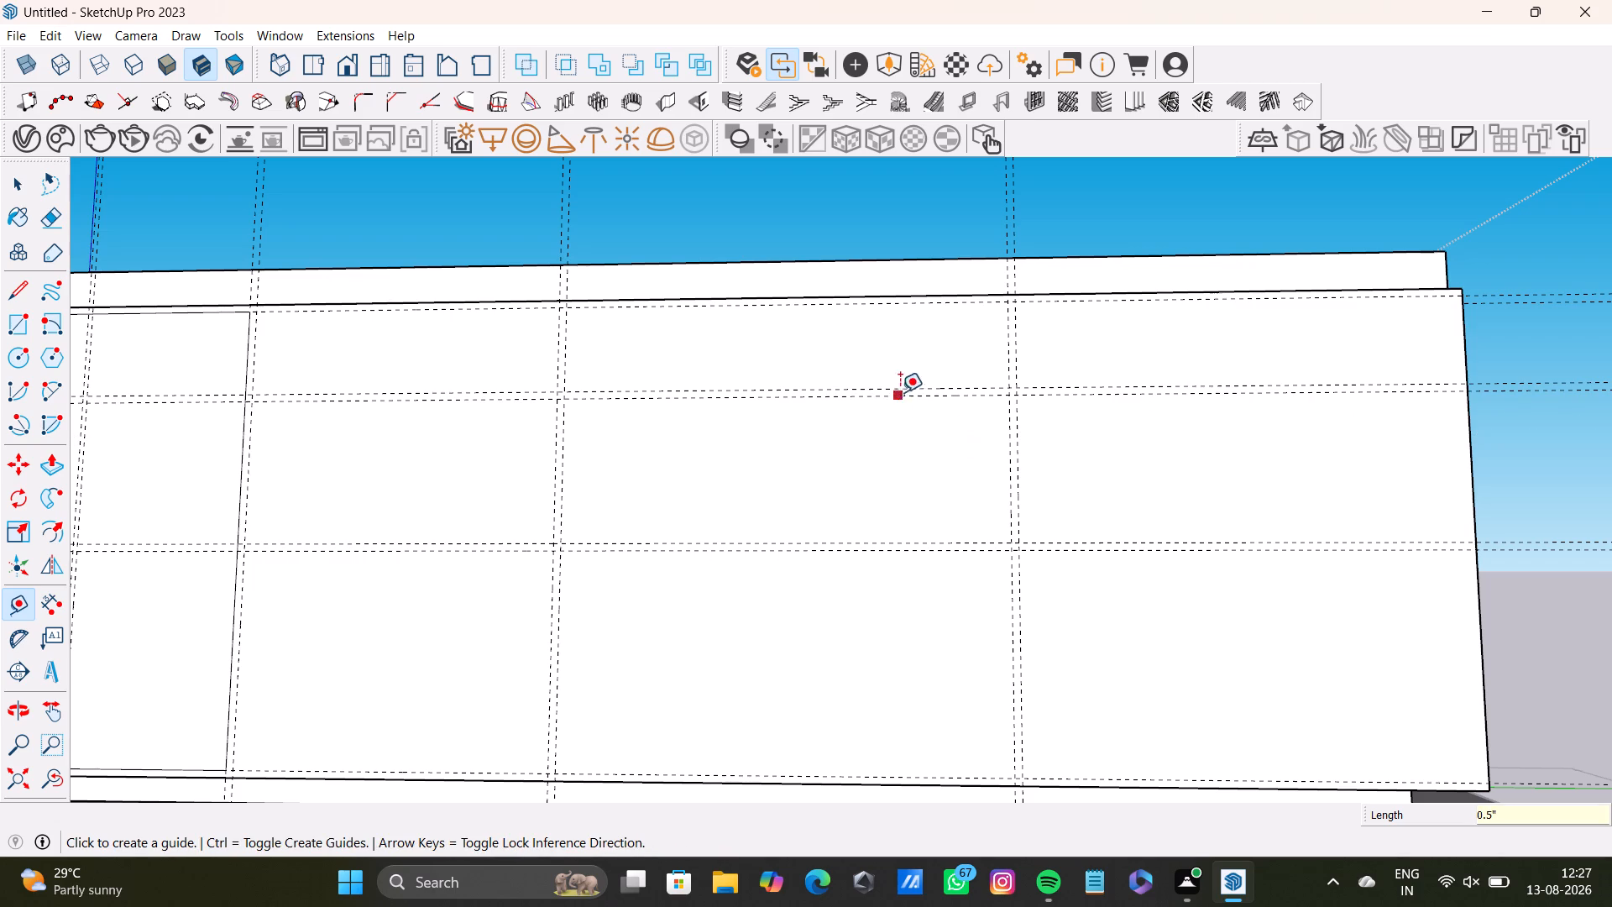
# Place a vertical guide about 1' 13/16" from the last vertical pair toward the cabinet's right end, with a parallel guide 0.5" beyond it.
pyautogui.moveTo(808, 613); pyautogui.dragTo(809, 595, button='middle')
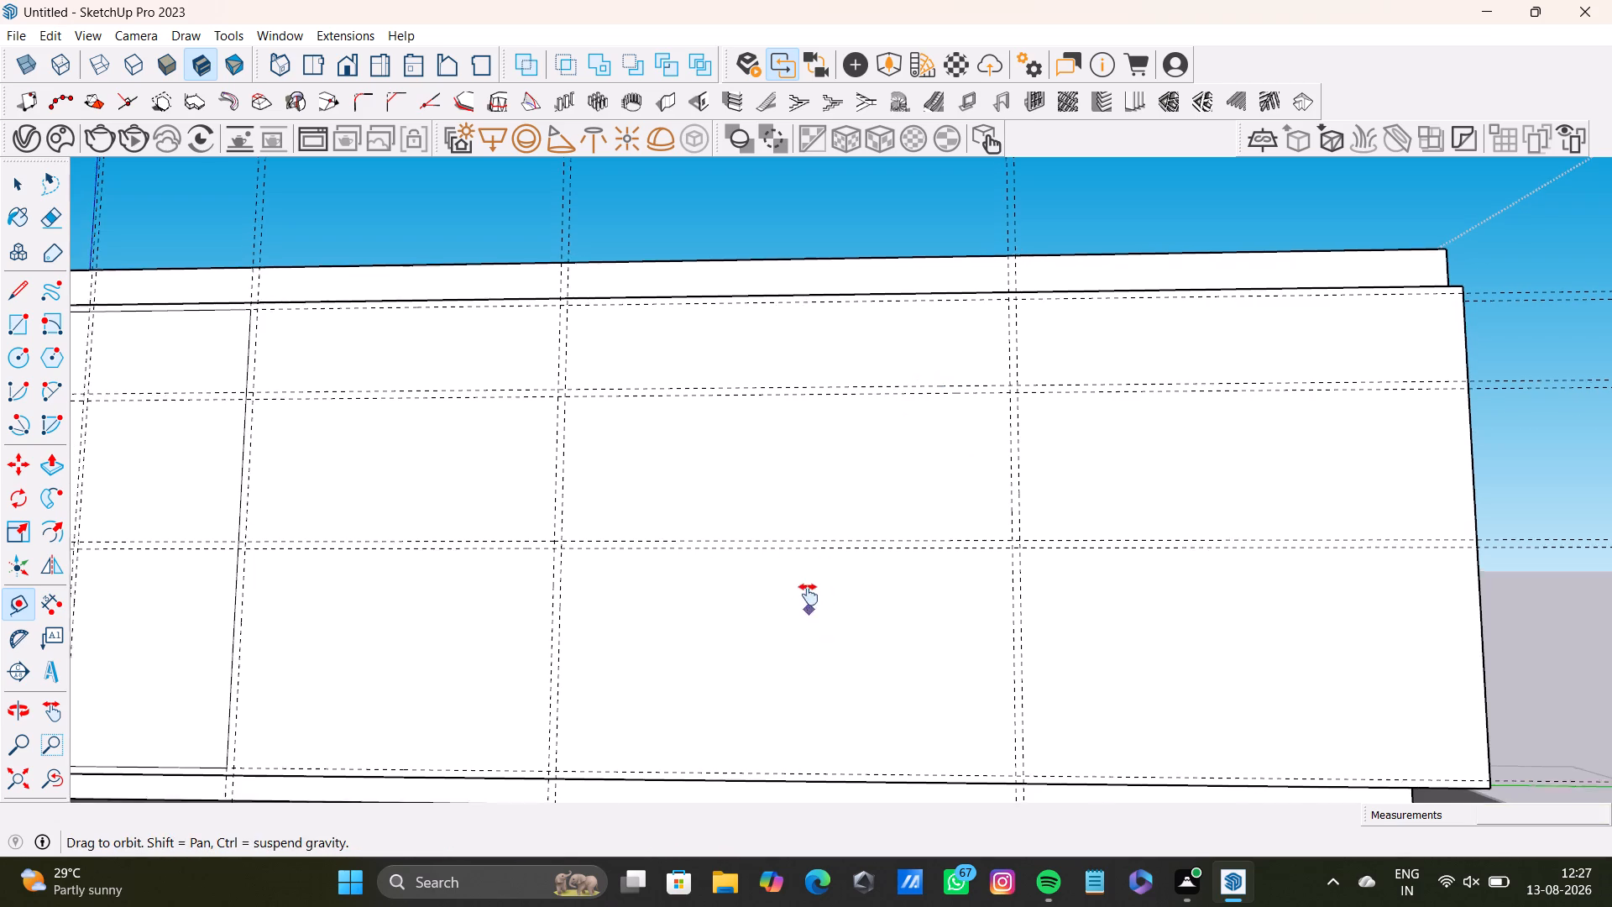
pyautogui.moveTo(809, 595); pyautogui.dragTo(805, 553, button='middle')
pyautogui.moveTo(854, 582); pyautogui.dragTo(825, 628, button='middle')
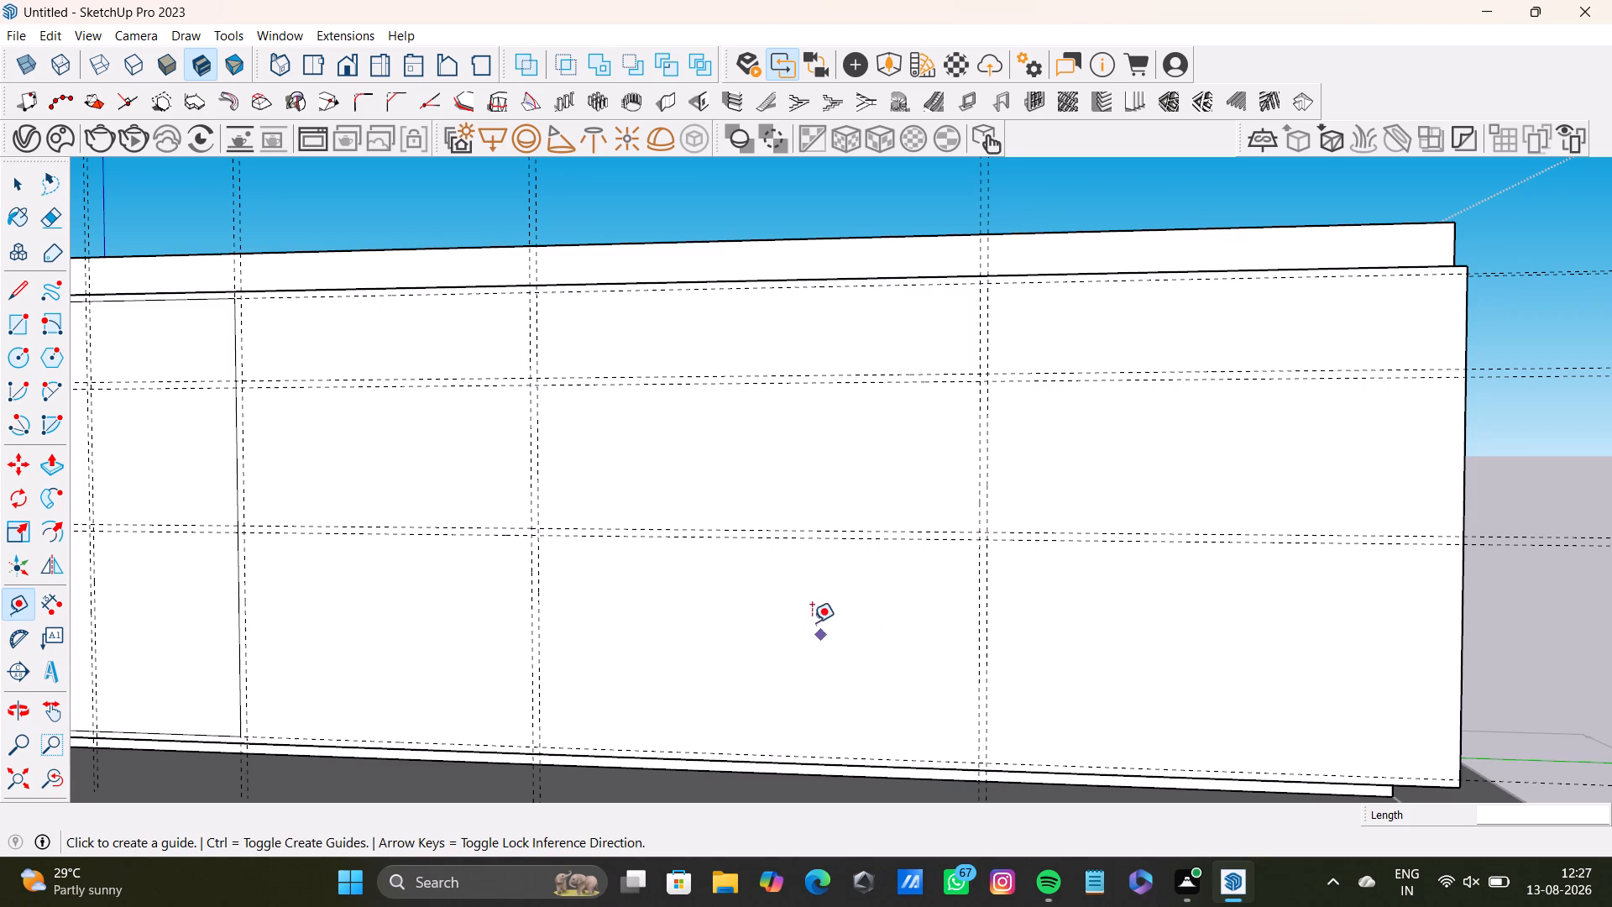
pyautogui.scroll(1, 987, 532)
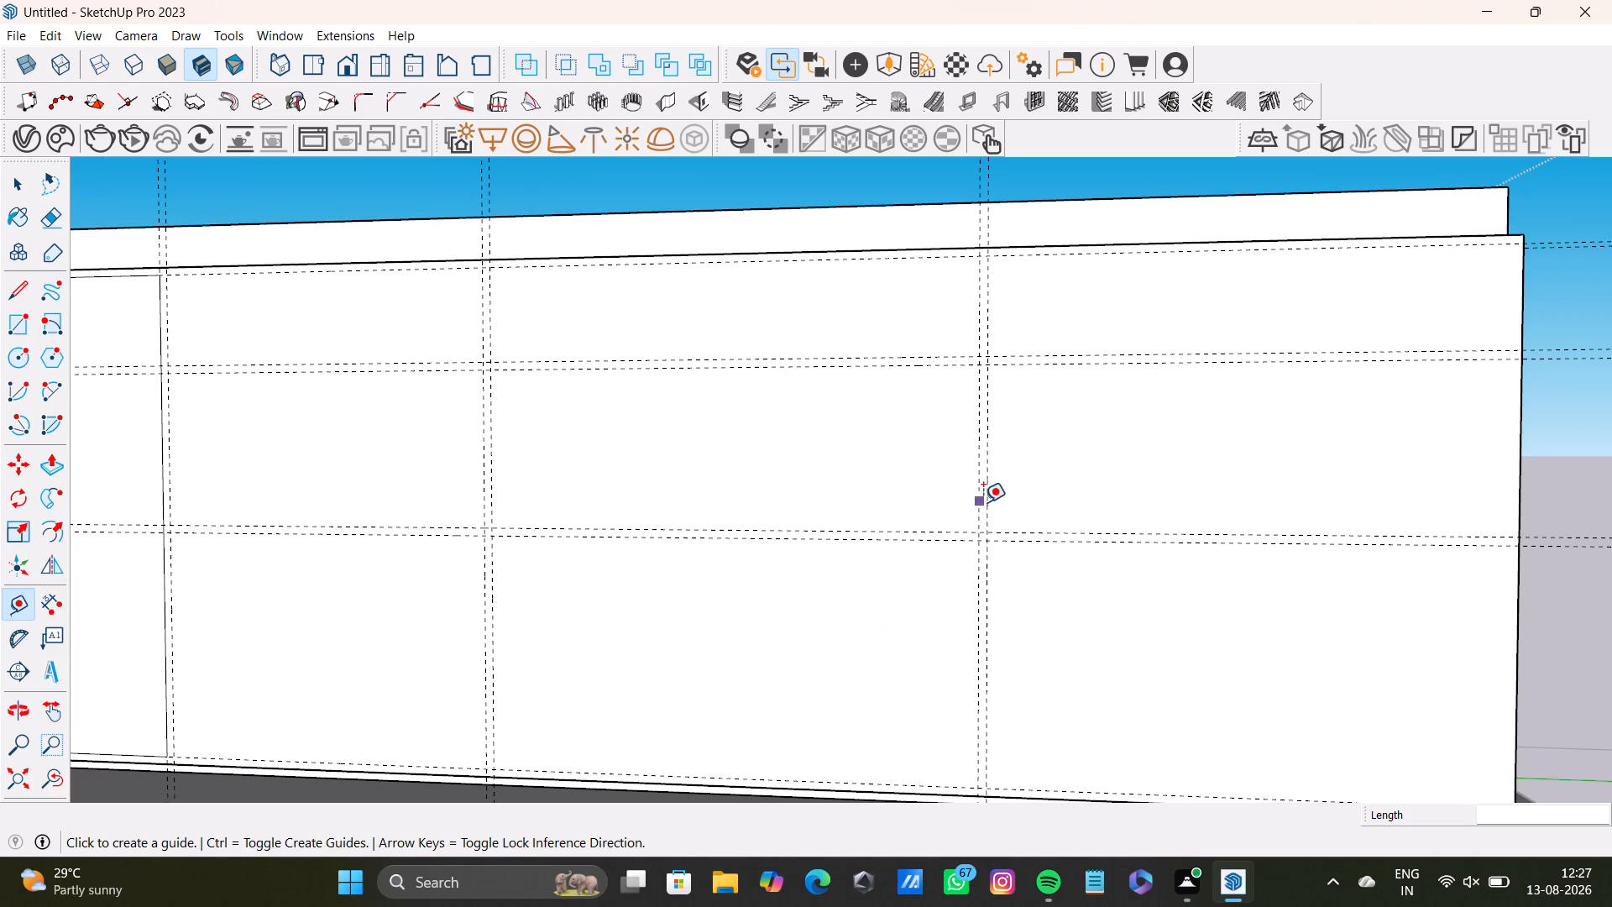
pyautogui.click(986, 499)
pyautogui.scroll(-2, 1202, 531)
pyautogui.moveTo(1202, 531); pyautogui.dragTo(1075, 478, button='middle')
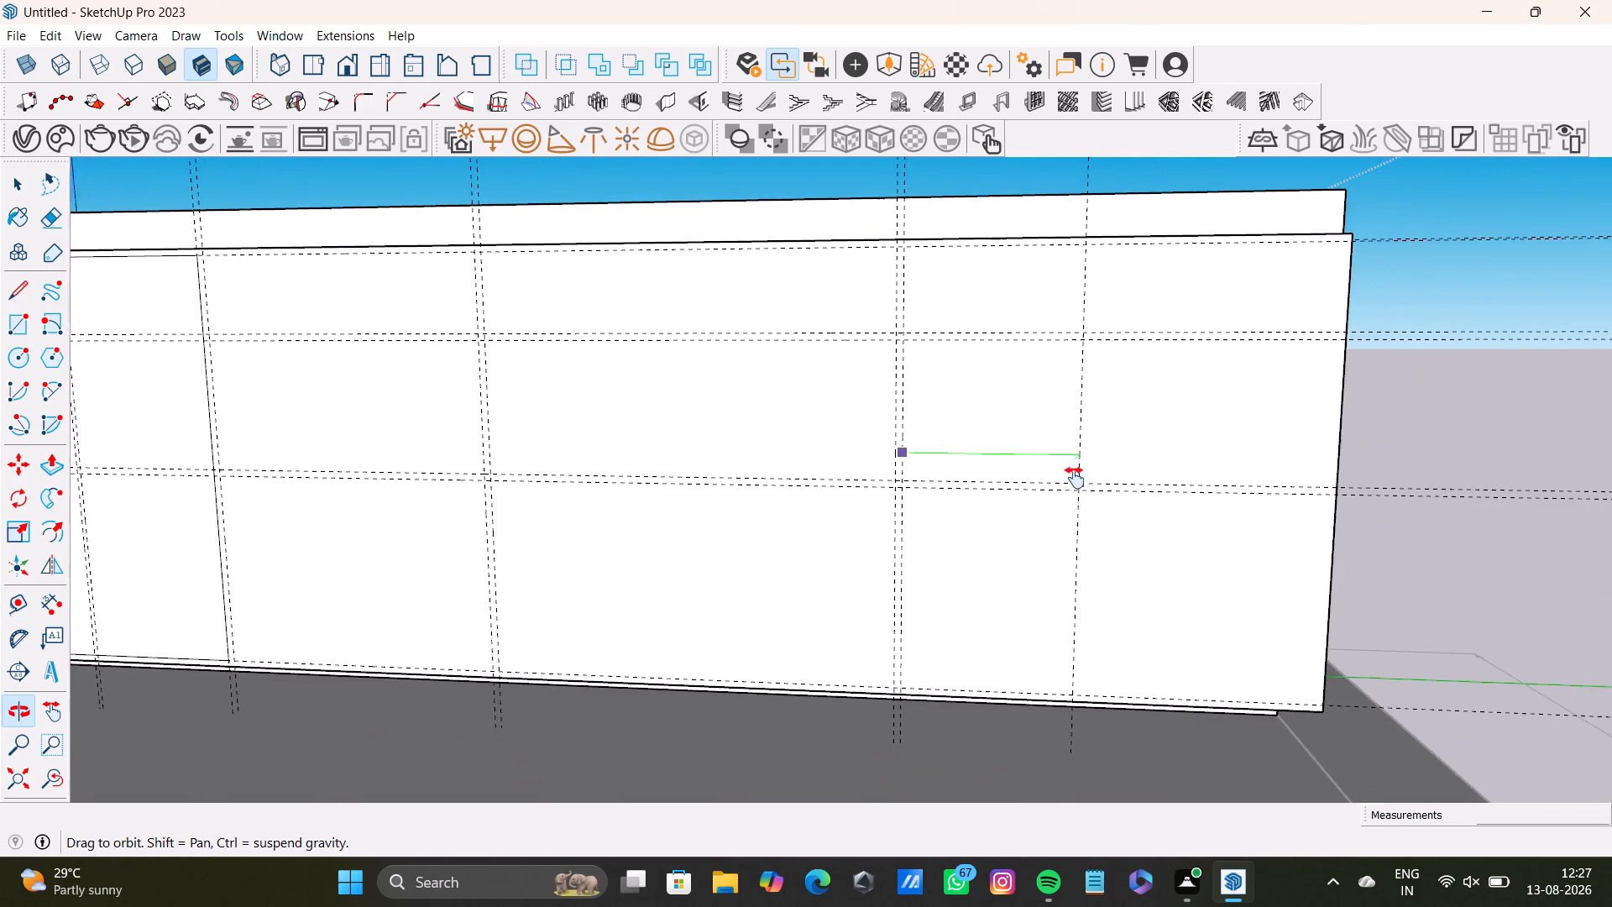
pyautogui.moveTo(1075, 478); pyautogui.dragTo(1074, 478, button='middle')
pyautogui.moveTo(1080, 486); pyautogui.dragTo(1105, 526, button='middle')
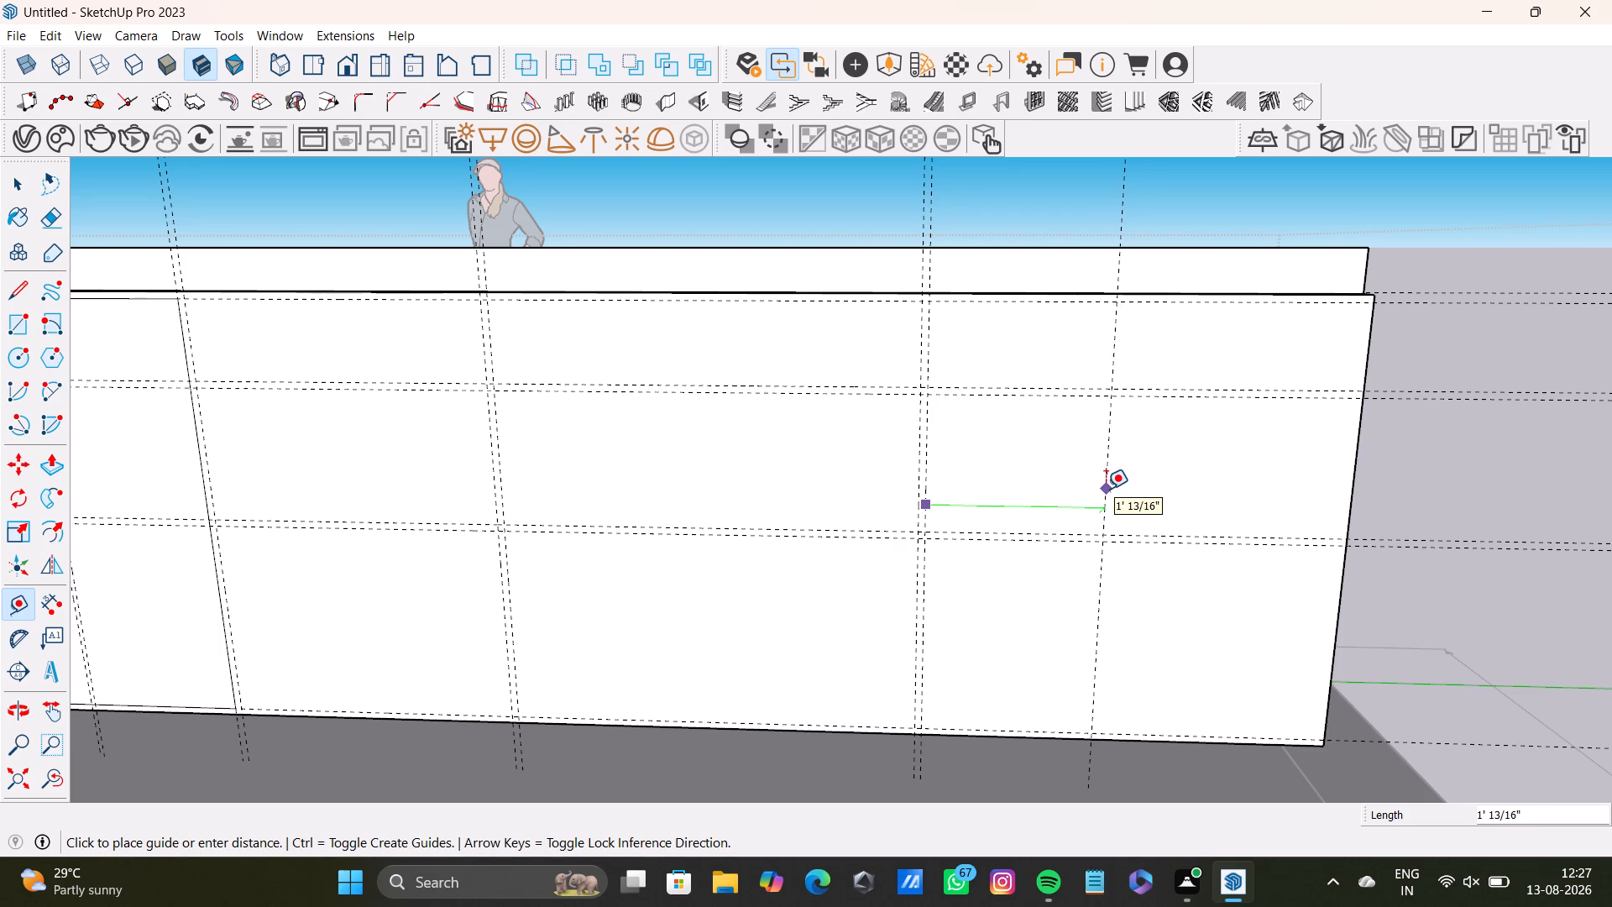
pyautogui.click(1106, 489)
pyautogui.click(1107, 497)
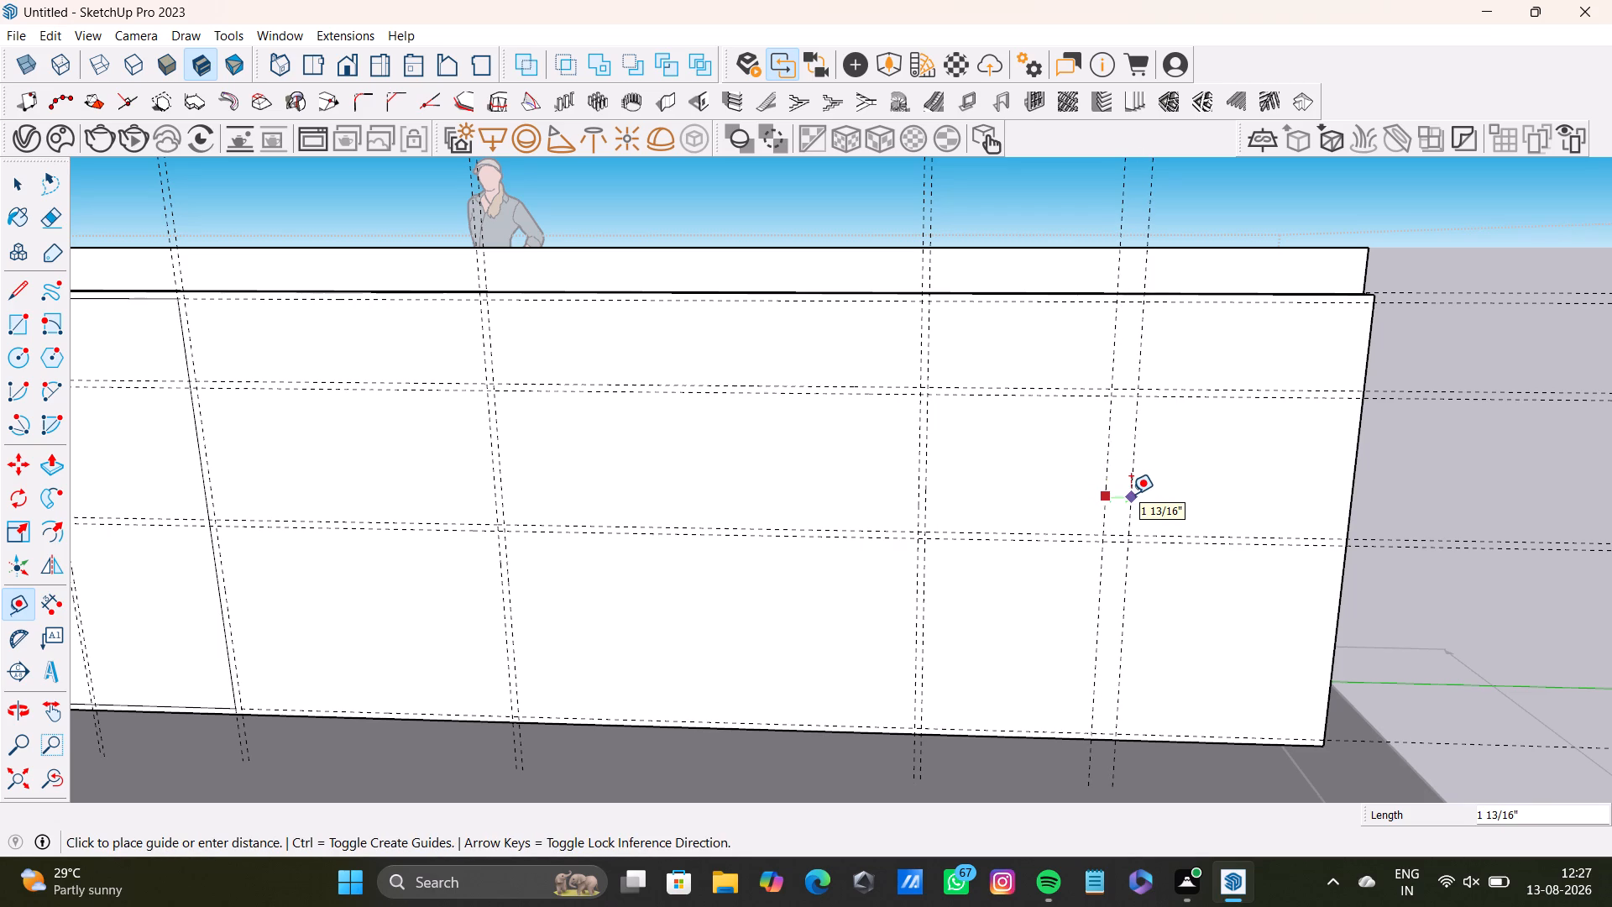
pyautogui.write('0.5"')
pyautogui.press('Return')
# Place a vertical guide 0.5" inside the right end edge of the cabinet front.
pyautogui.scroll(2, 1313, 493)
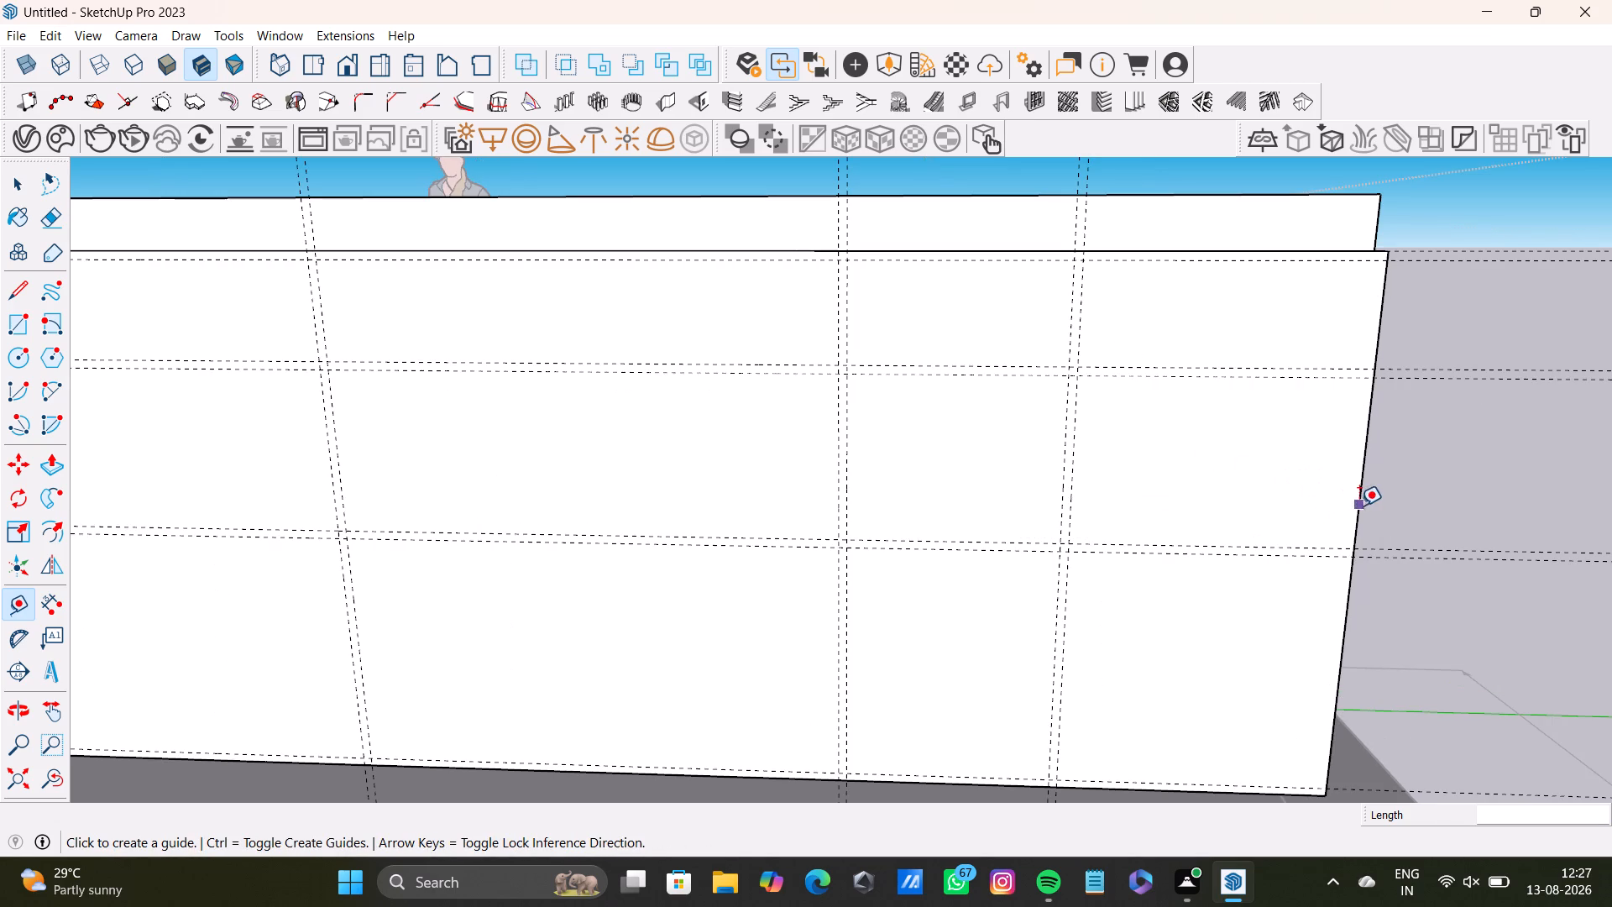
pyautogui.click(1359, 506)
pyautogui.write('0.')
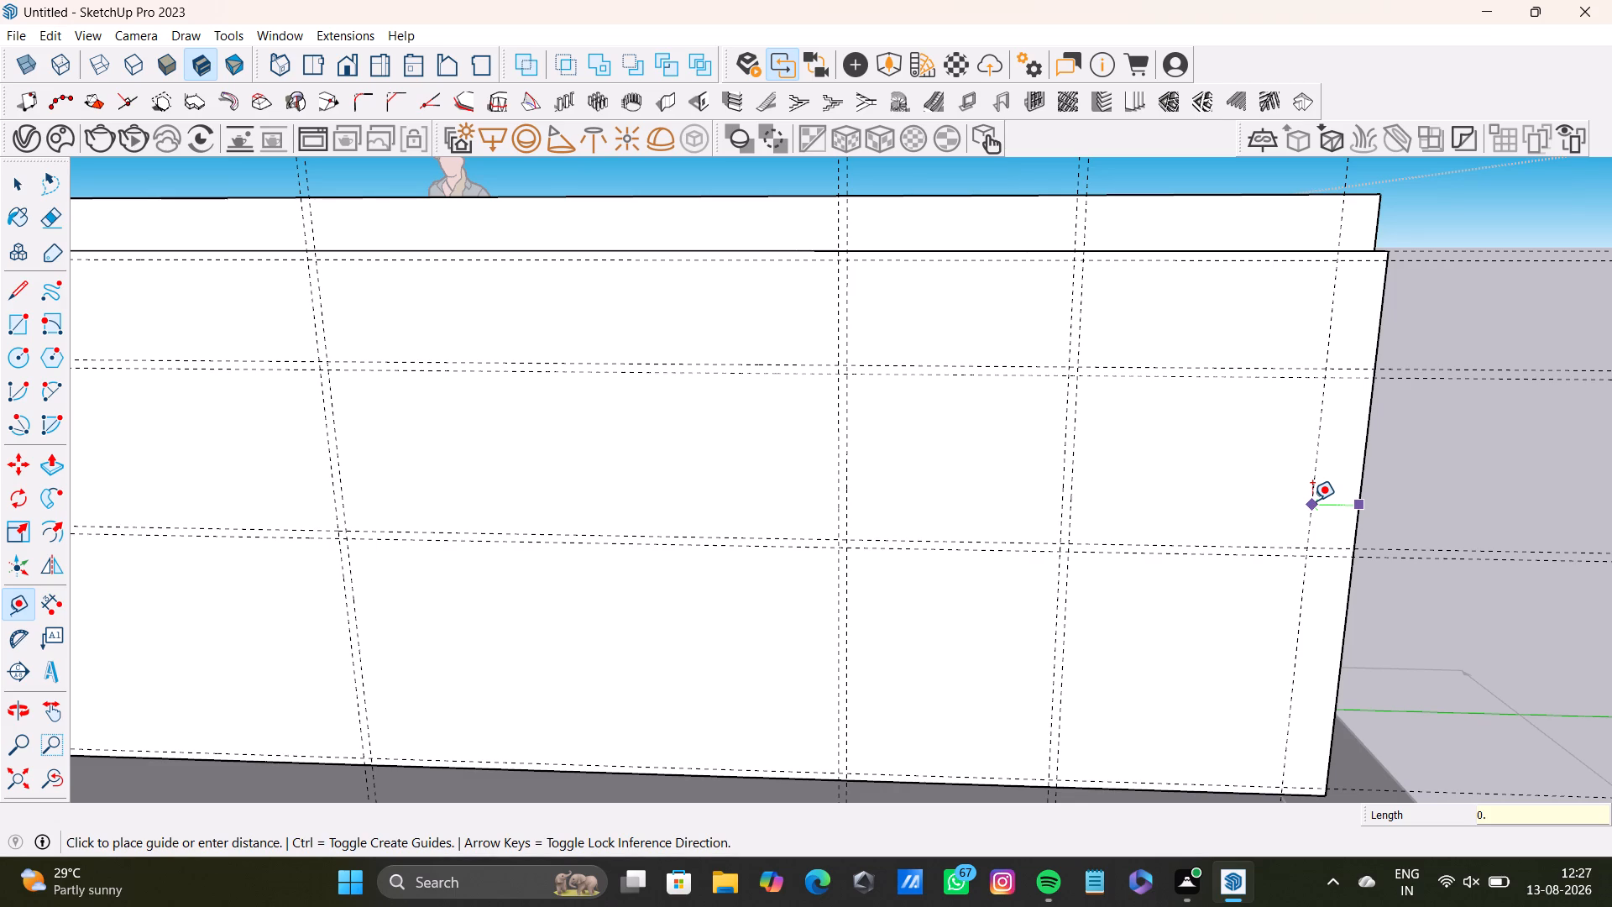
pyautogui.write('5"')
pyautogui.press('Return')
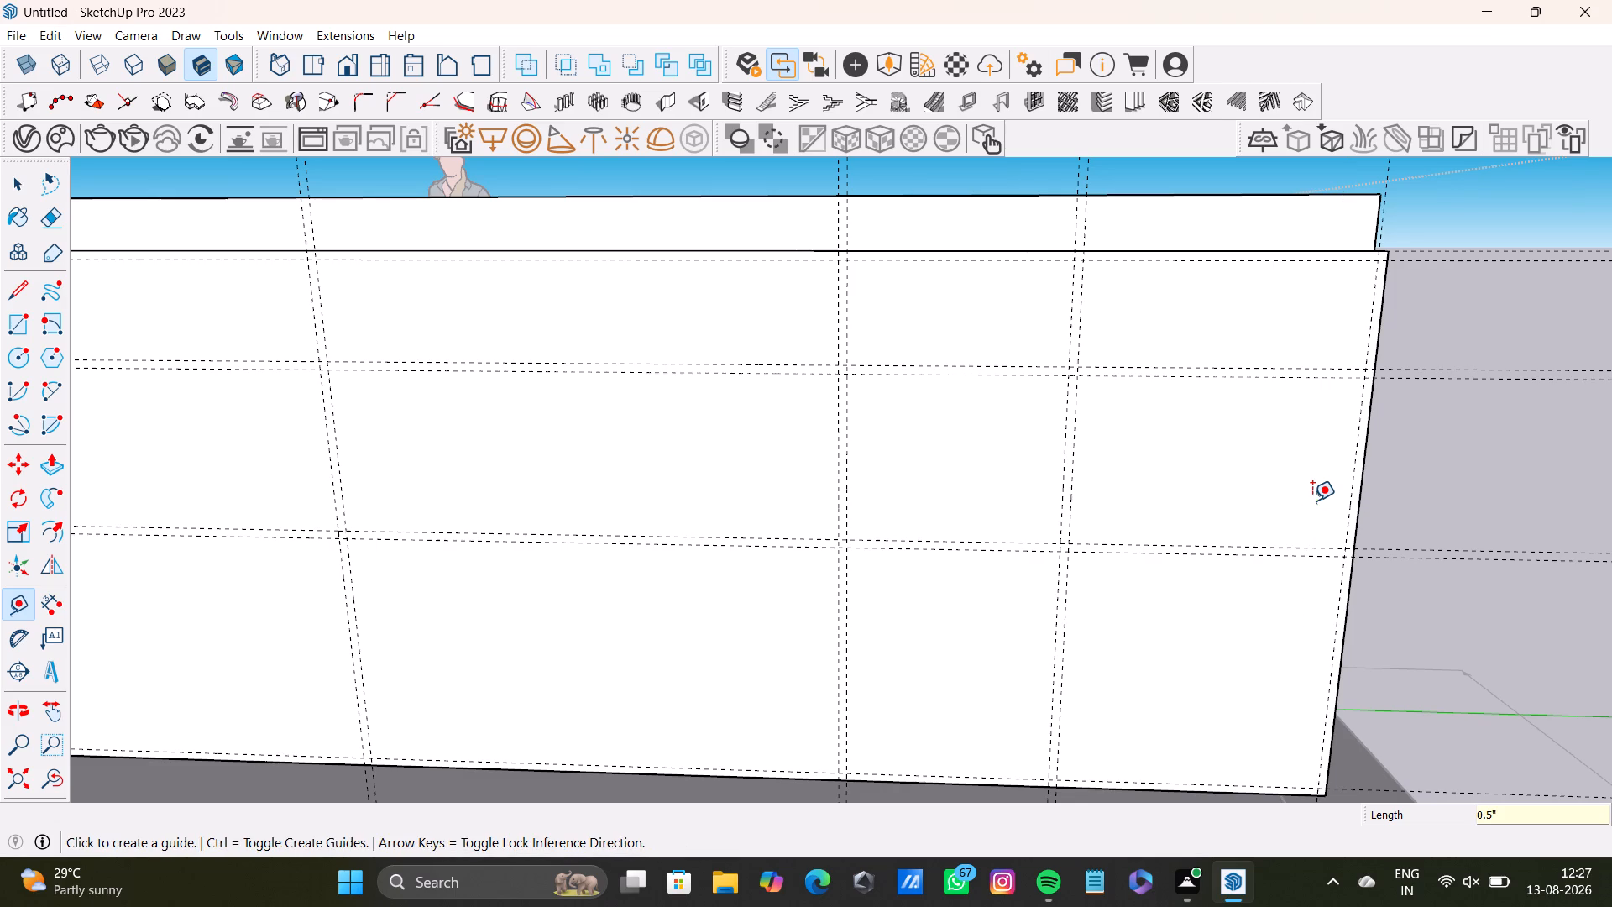
pyautogui.press('space')
# Draw a vertical line about 2' 7" long down the left guide of the pair splitting the outlined door panel, ending on its bottom line.
pyautogui.scroll(-6, 1171, 511)
pyautogui.moveTo(1157, 515); pyautogui.dragTo(1427, 515, button='middle')
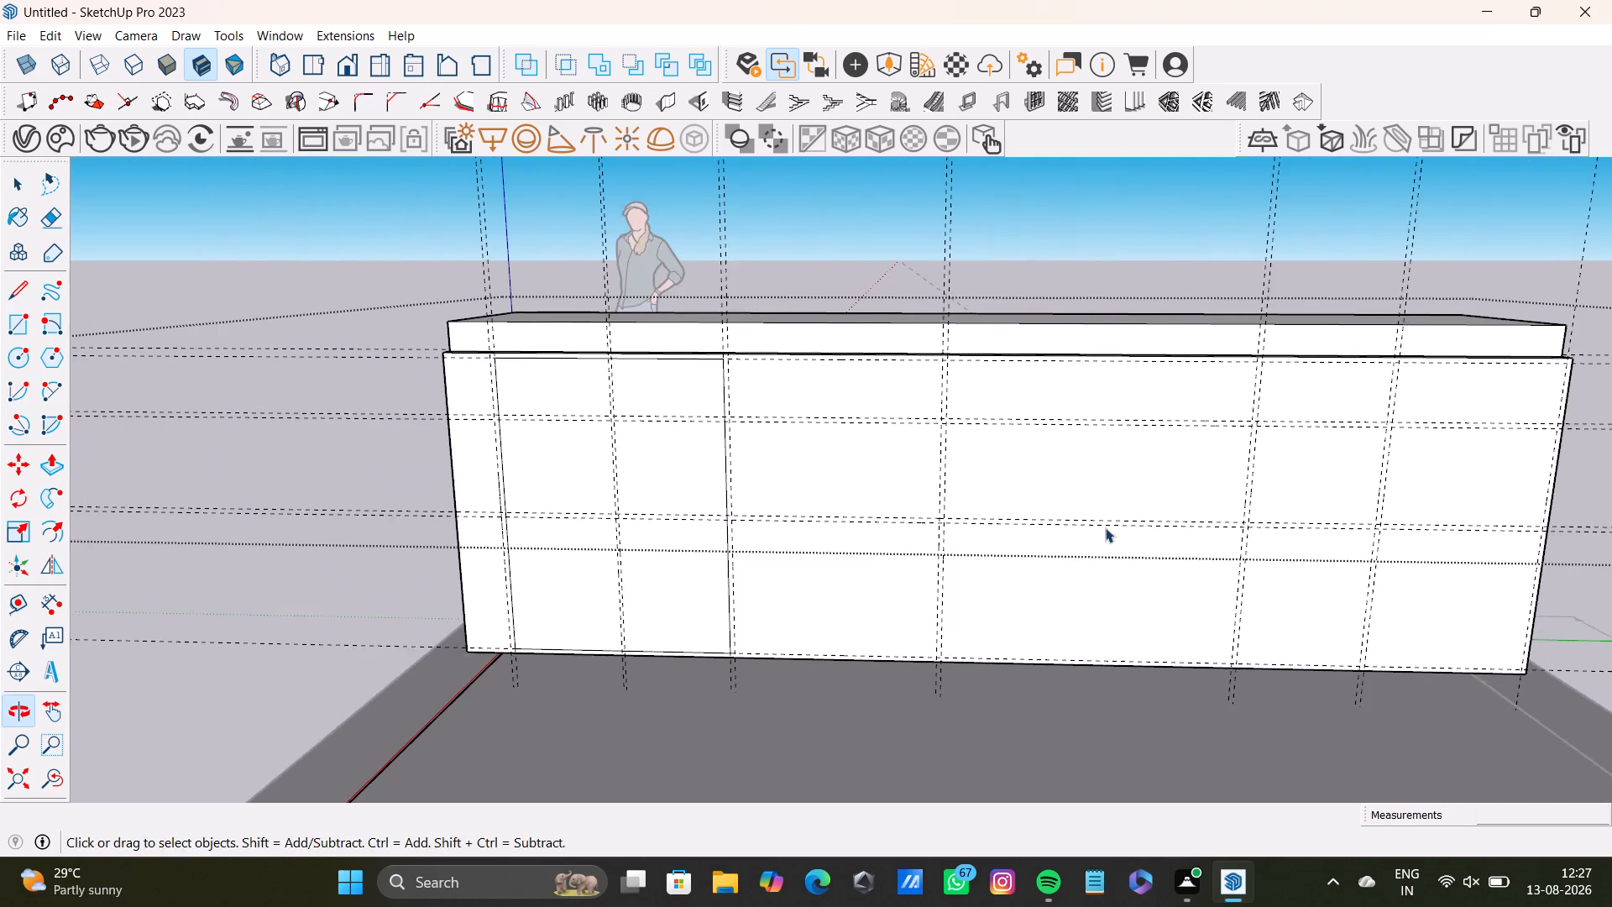
pyautogui.moveTo(899, 550); pyautogui.dragTo(904, 642, button='middle')
pyautogui.scroll(3, 657, 572)
pyautogui.moveTo(706, 513); pyautogui.dragTo(906, 386, button='middle')
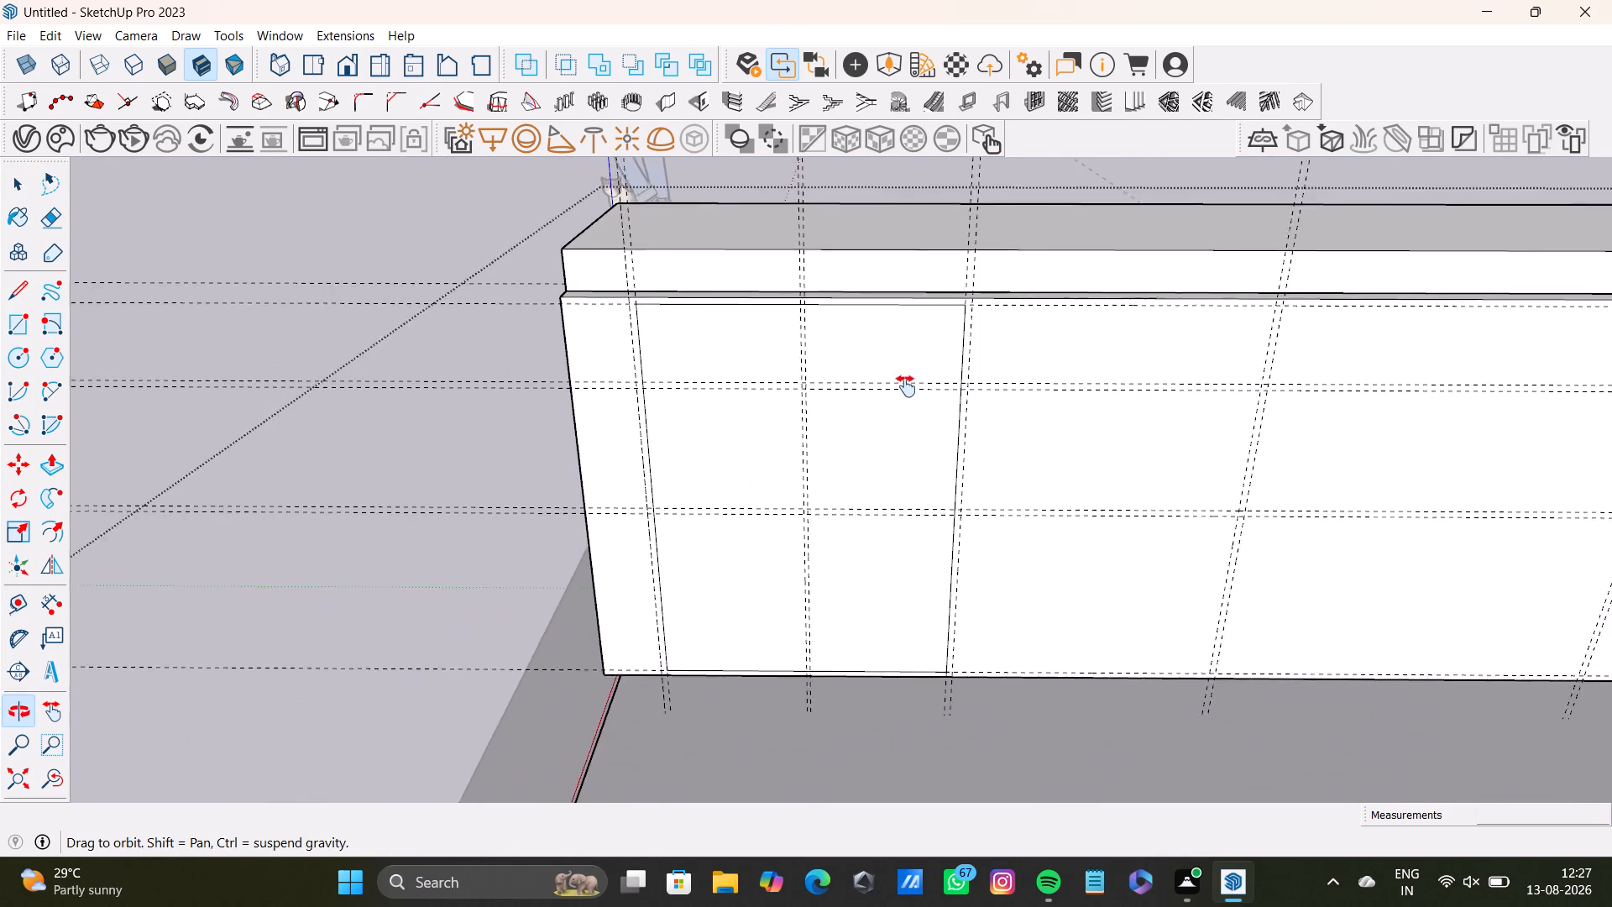
pyautogui.moveTo(906, 386); pyautogui.dragTo(900, 355, button='middle')
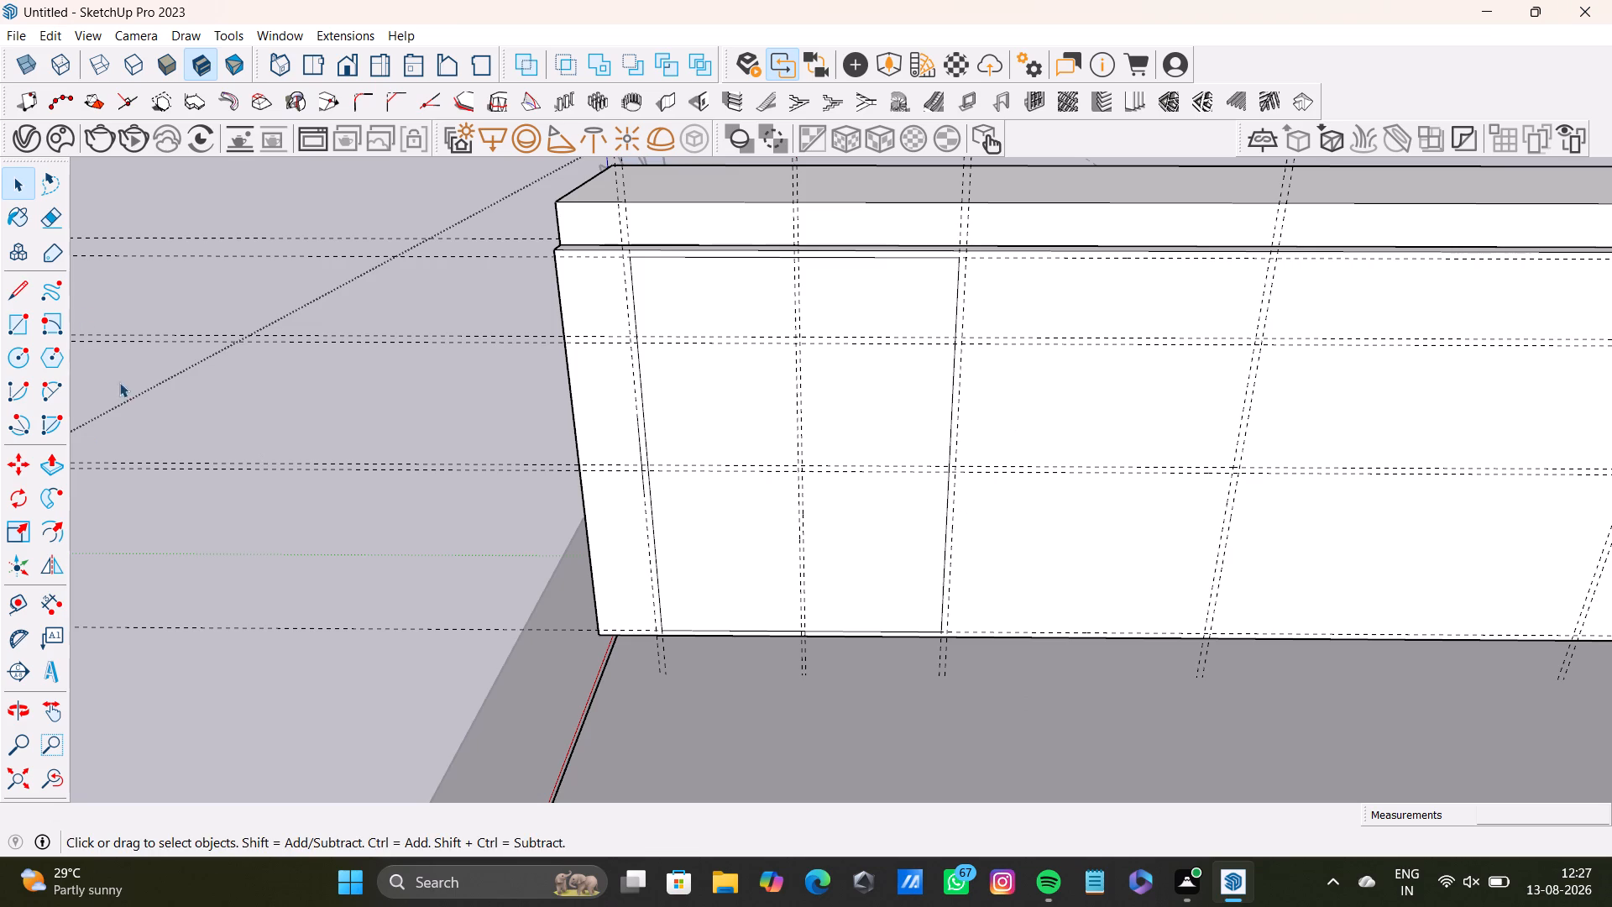
pyautogui.click(17, 291)
pyautogui.scroll(3, 685, 289)
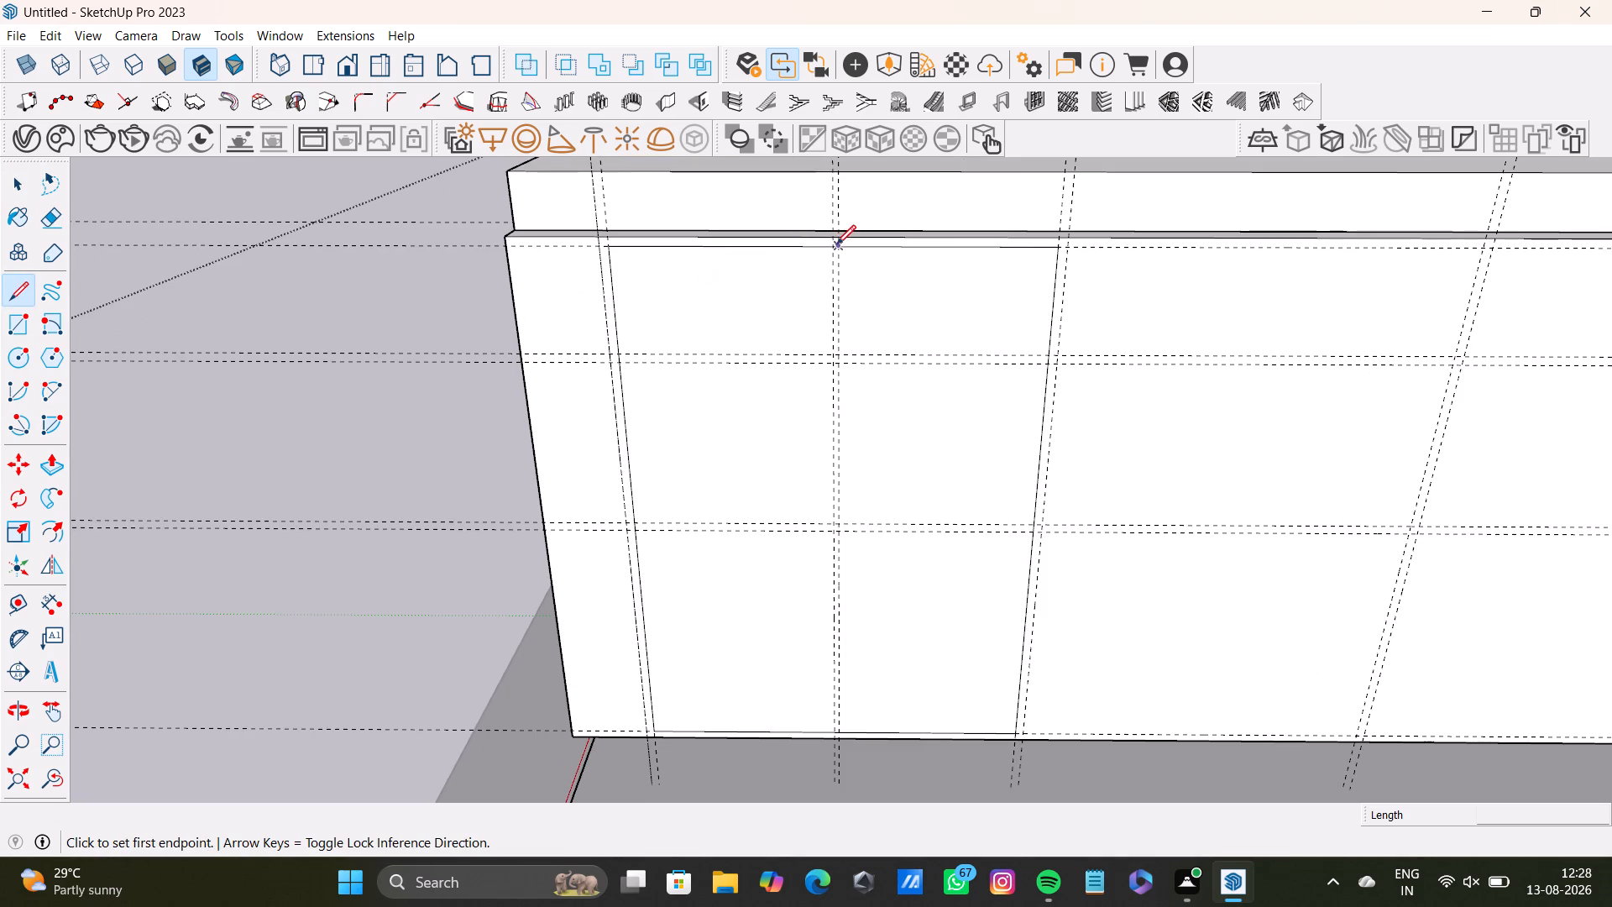
pyautogui.click(832, 253)
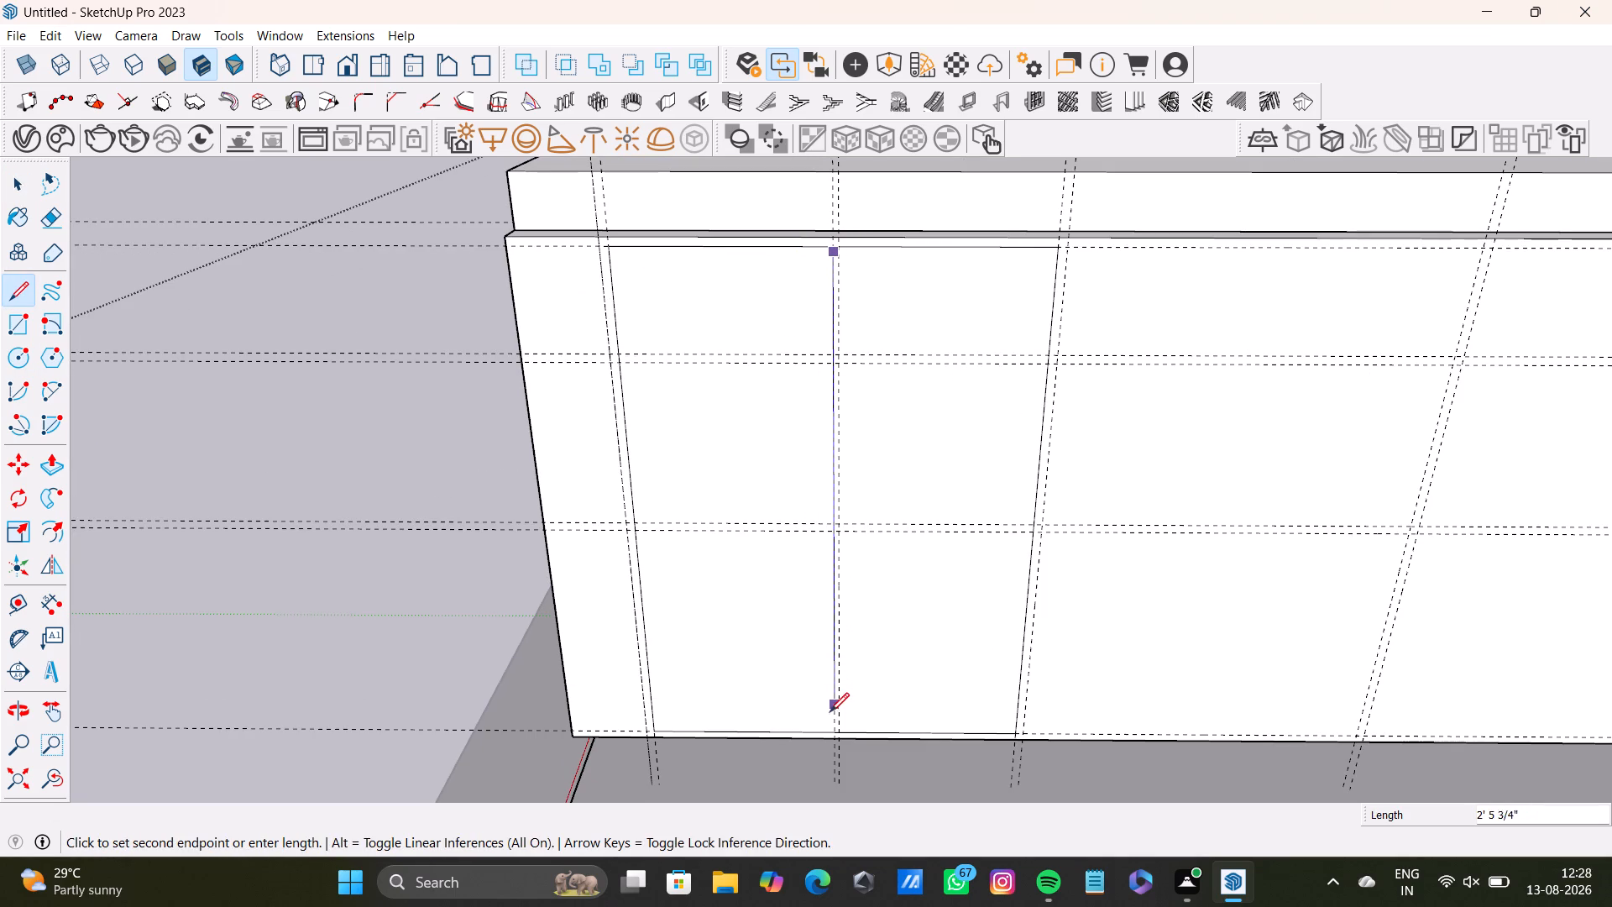
pyautogui.press('Up')
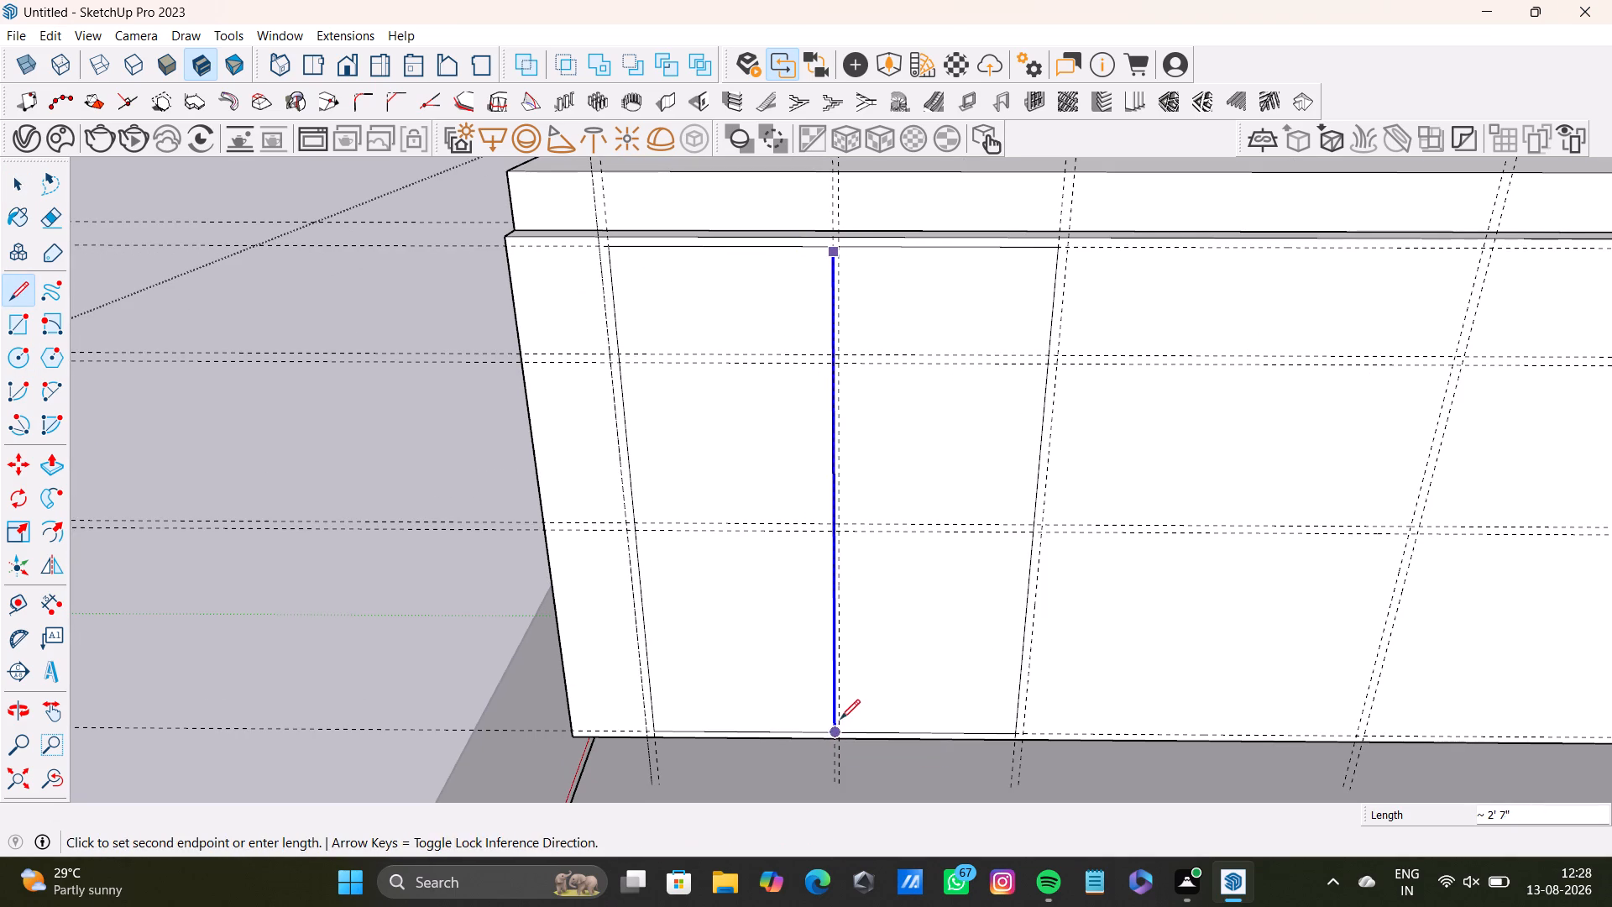
pyautogui.moveTo(846, 700); pyautogui.dragTo(696, 700, button='middle')
pyautogui.scroll(5, 661, 679)
pyautogui.moveTo(624, 642); pyautogui.dragTo(612, 650, button='middle')
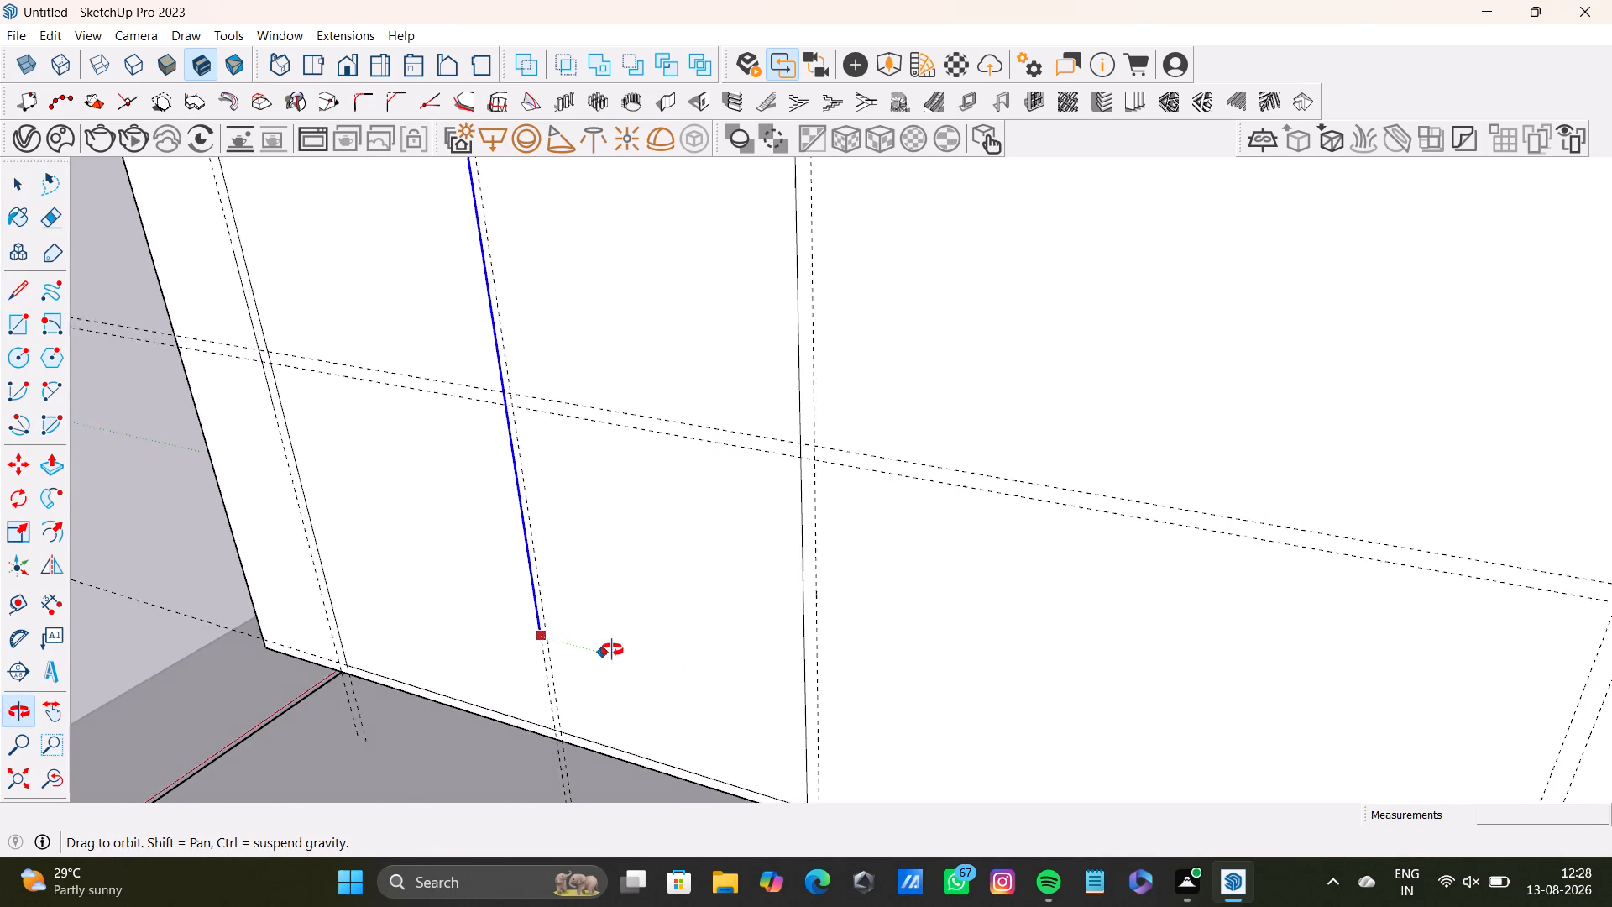
pyautogui.moveTo(612, 650); pyautogui.dragTo(632, 632, button='middle')
pyautogui.click(581, 704)
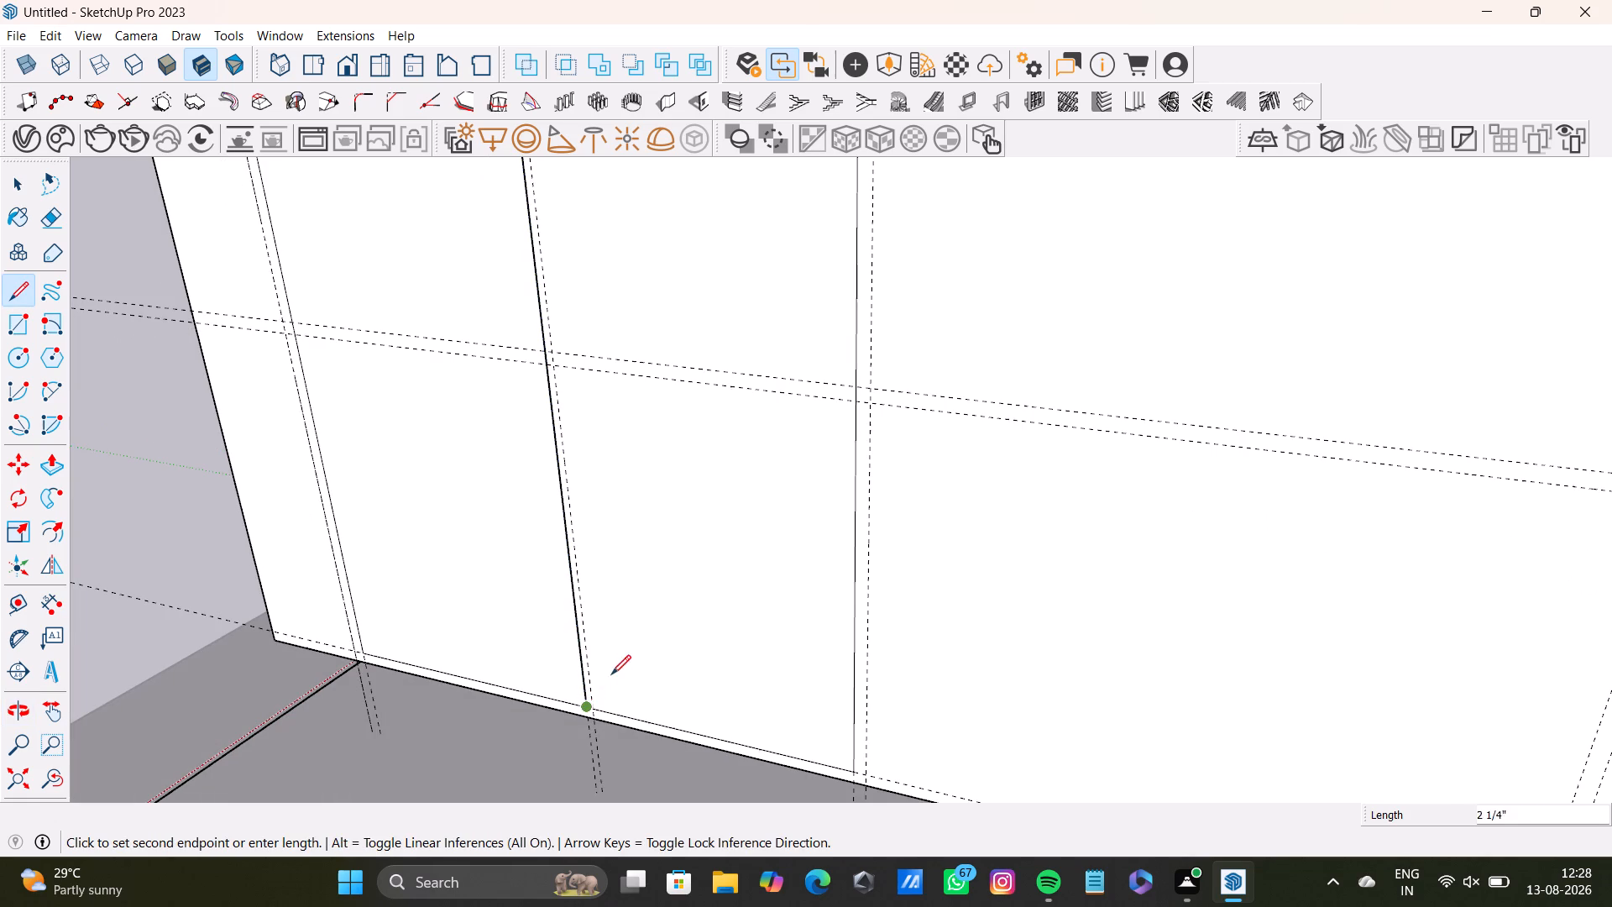
pyautogui.press('space')
# Draw a short line from the upper end of the new vertical line to the door outline's top line.
pyautogui.scroll(-3, 611, 552)
pyautogui.moveTo(615, 537); pyautogui.dragTo(673, 748, button='middle')
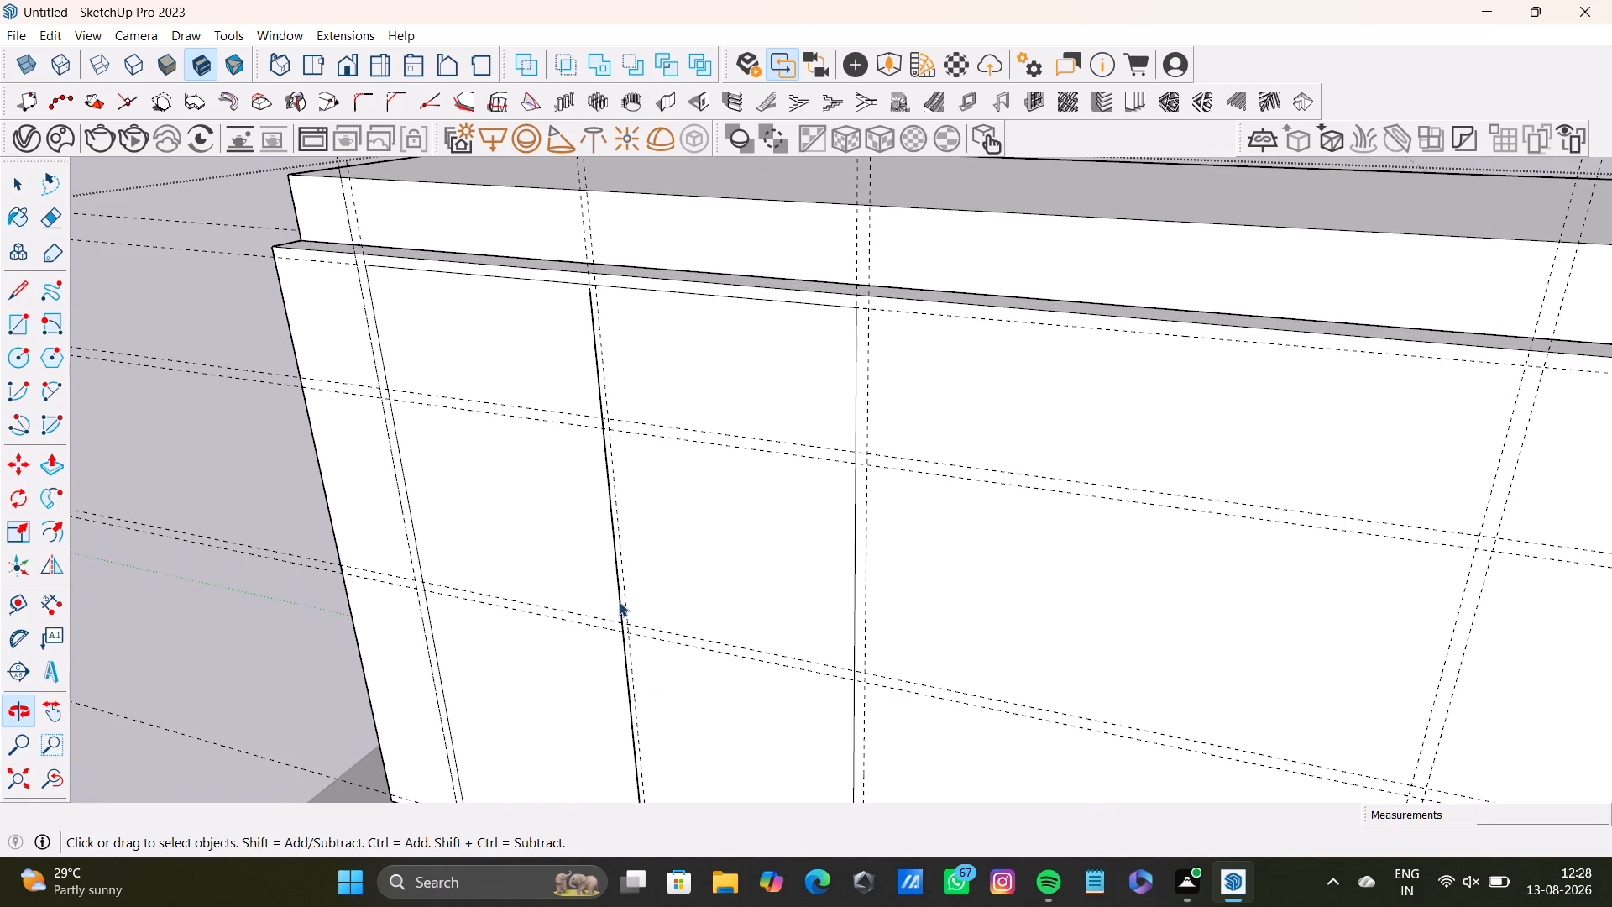
pyautogui.moveTo(6, 280); pyautogui.dragTo(14, 280)
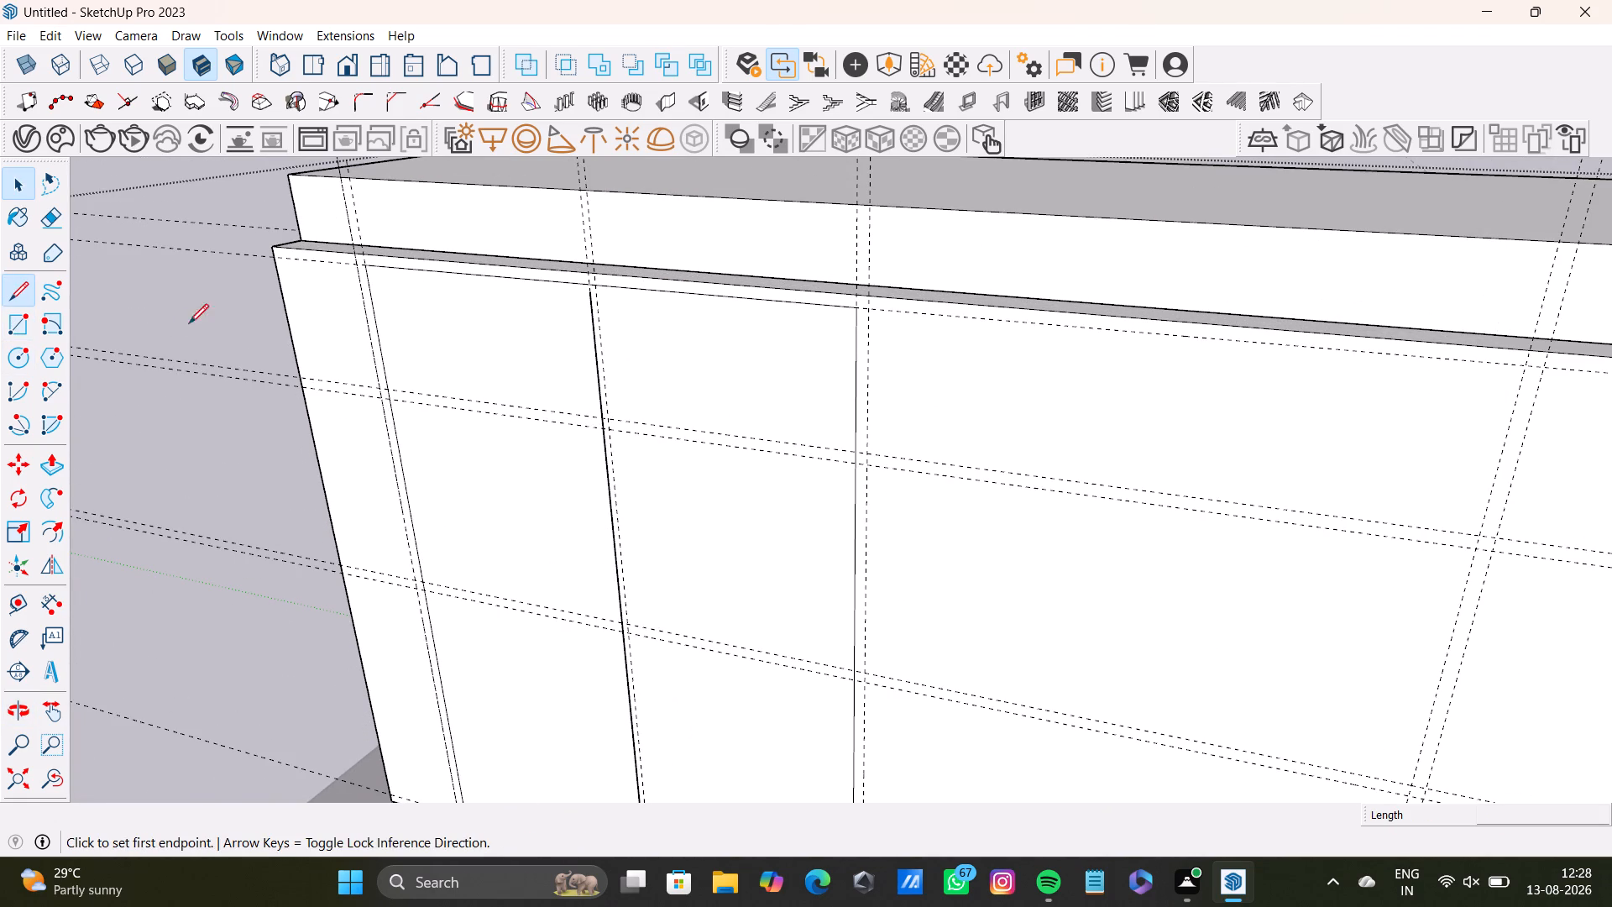
pyautogui.scroll(2, 539, 336)
pyautogui.scroll(10, 610, 295)
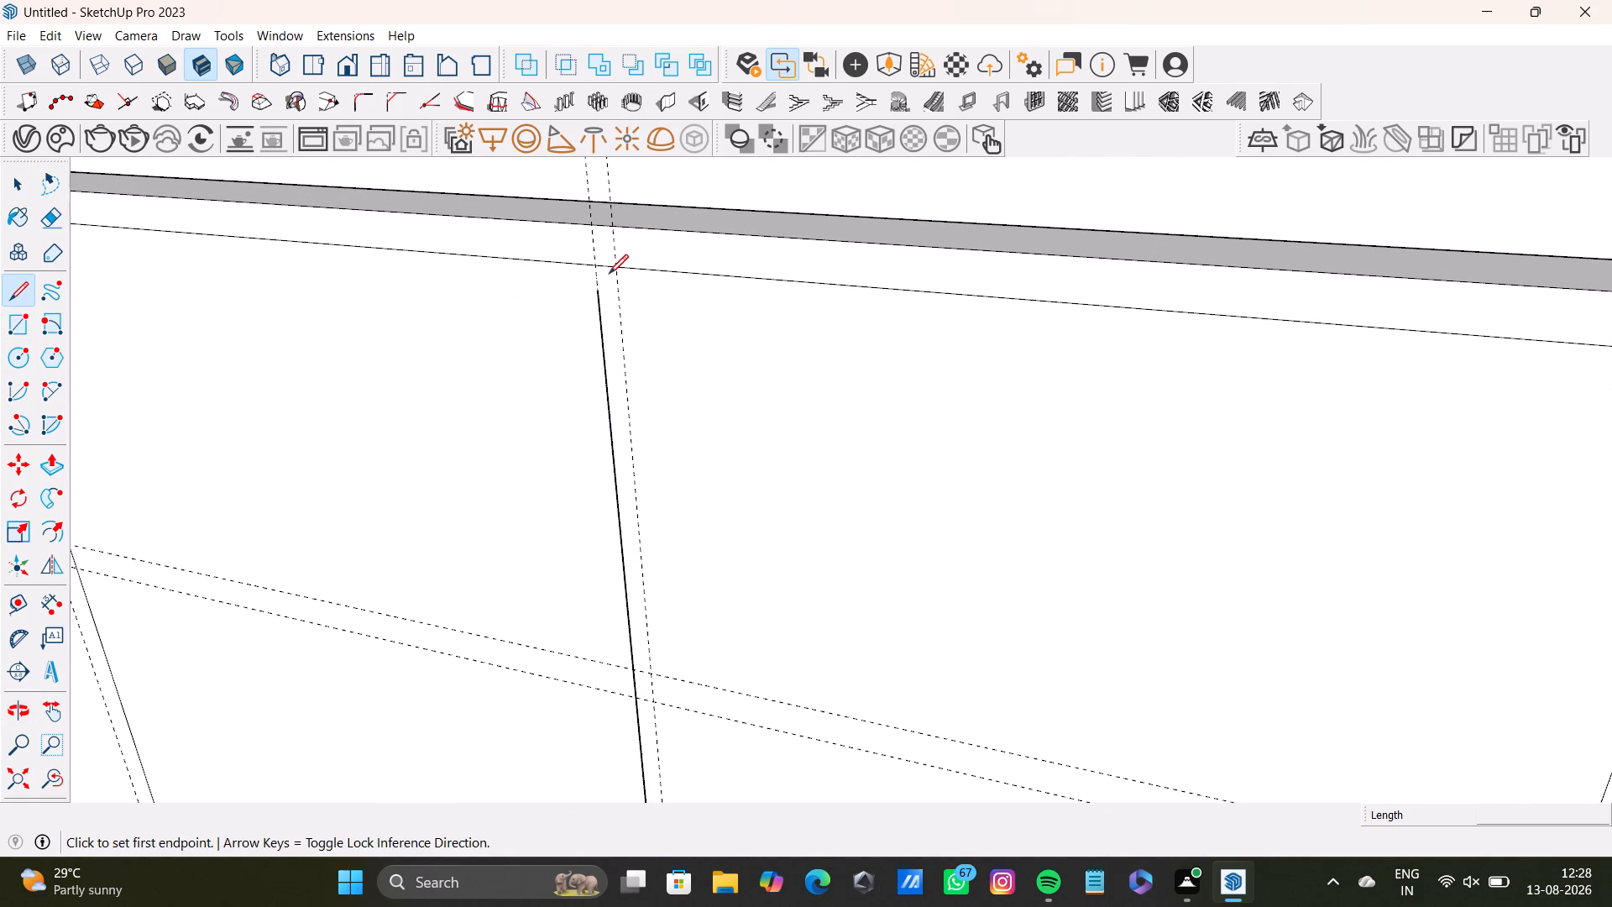
pyautogui.click(599, 290)
pyautogui.click(596, 266)
pyautogui.press('space')
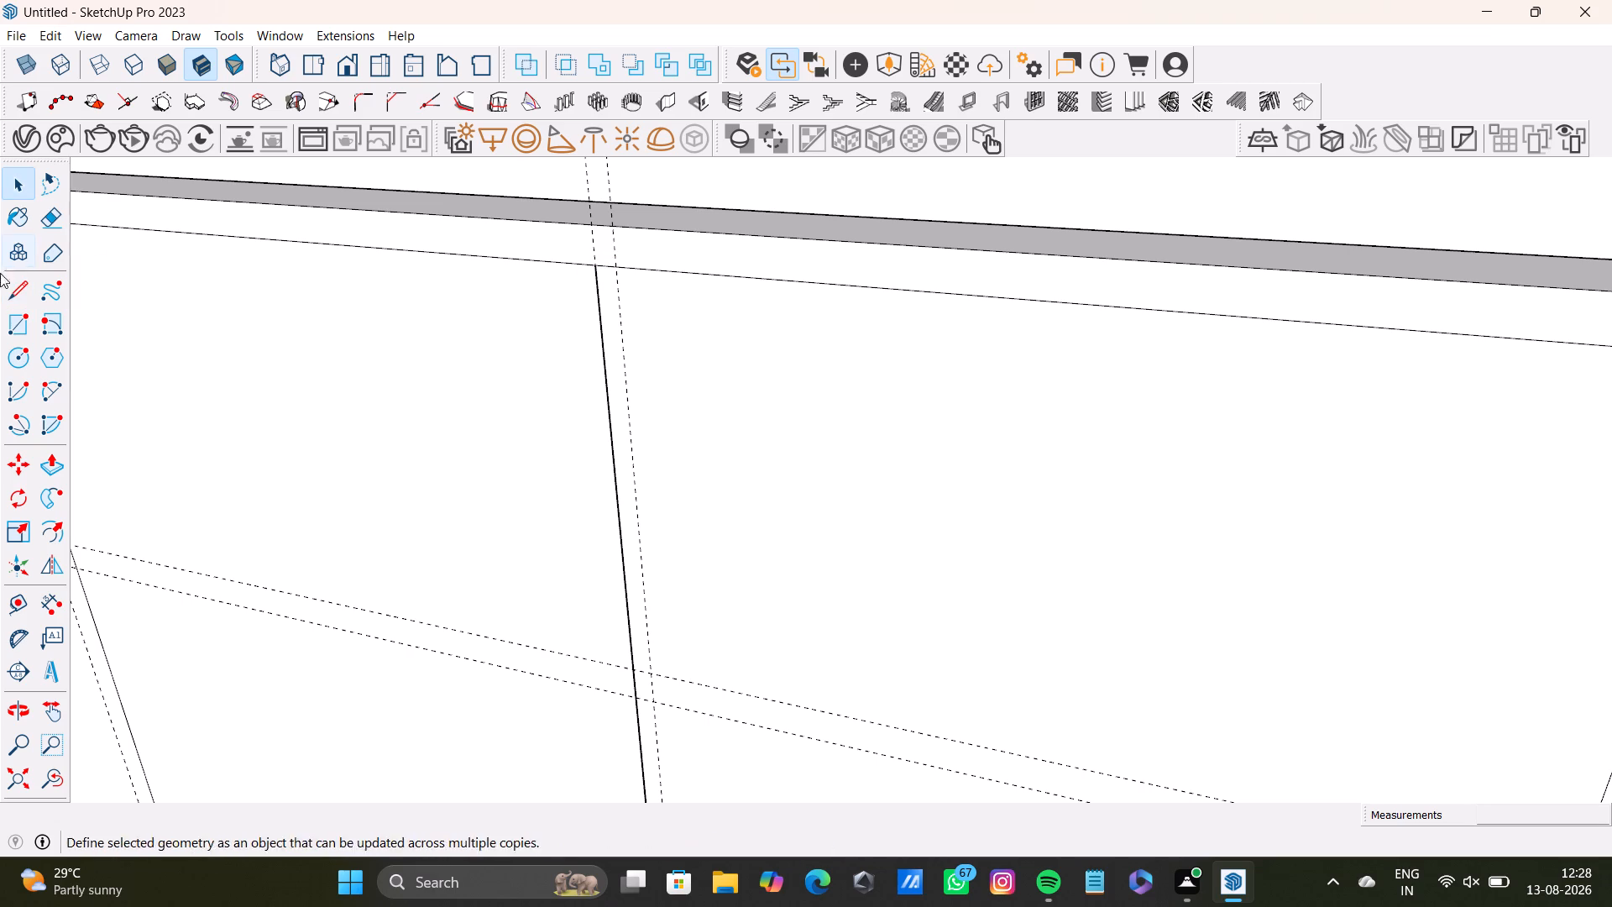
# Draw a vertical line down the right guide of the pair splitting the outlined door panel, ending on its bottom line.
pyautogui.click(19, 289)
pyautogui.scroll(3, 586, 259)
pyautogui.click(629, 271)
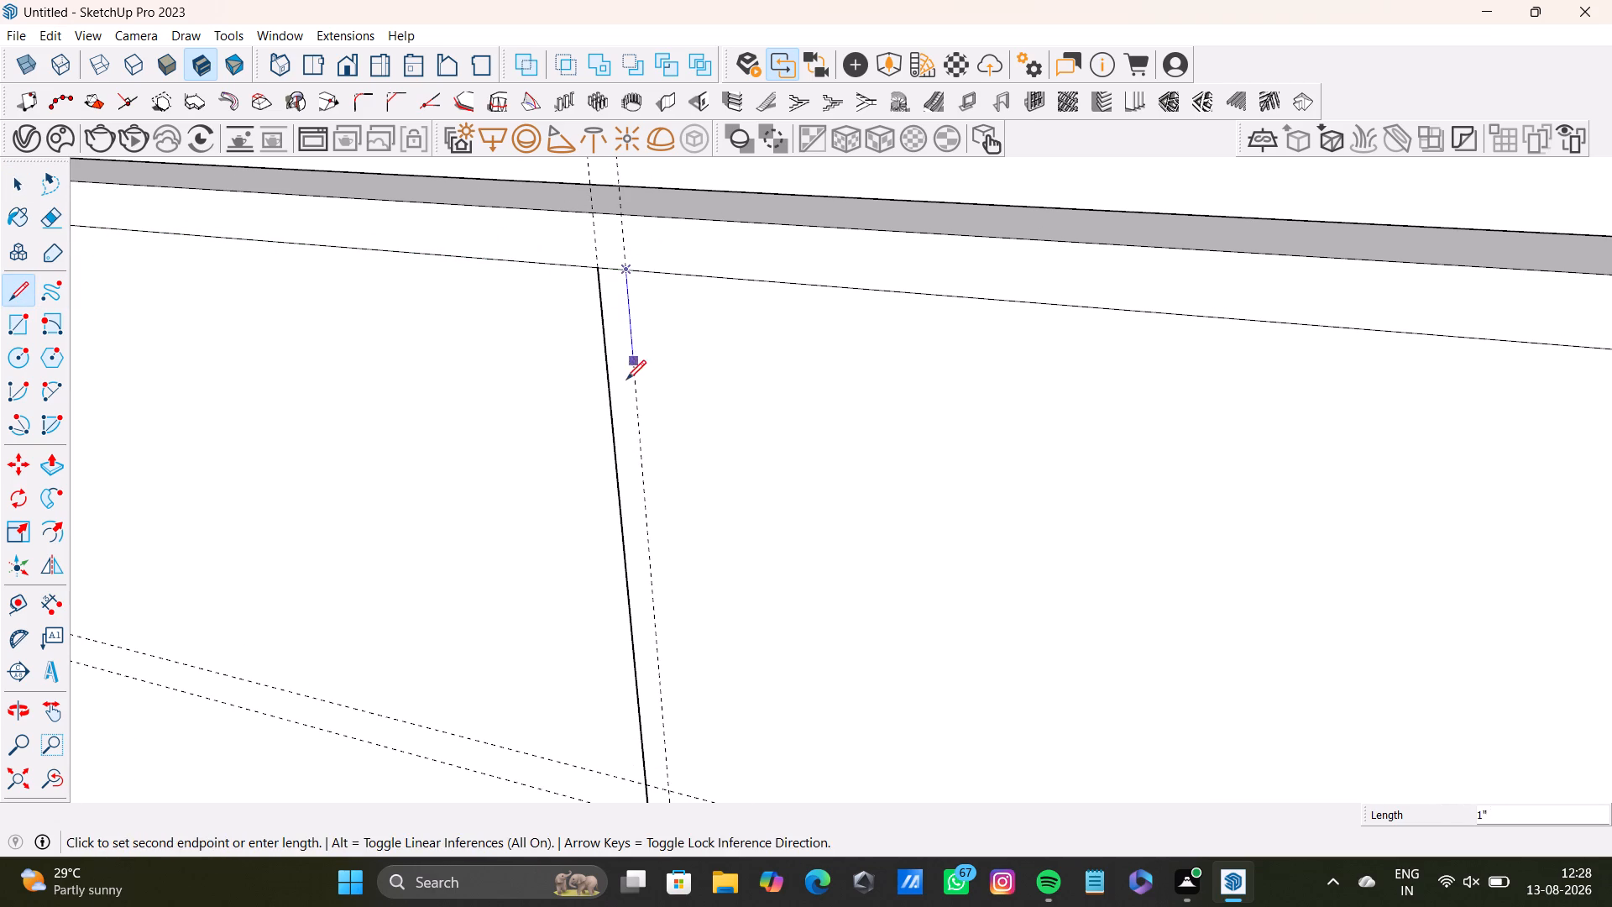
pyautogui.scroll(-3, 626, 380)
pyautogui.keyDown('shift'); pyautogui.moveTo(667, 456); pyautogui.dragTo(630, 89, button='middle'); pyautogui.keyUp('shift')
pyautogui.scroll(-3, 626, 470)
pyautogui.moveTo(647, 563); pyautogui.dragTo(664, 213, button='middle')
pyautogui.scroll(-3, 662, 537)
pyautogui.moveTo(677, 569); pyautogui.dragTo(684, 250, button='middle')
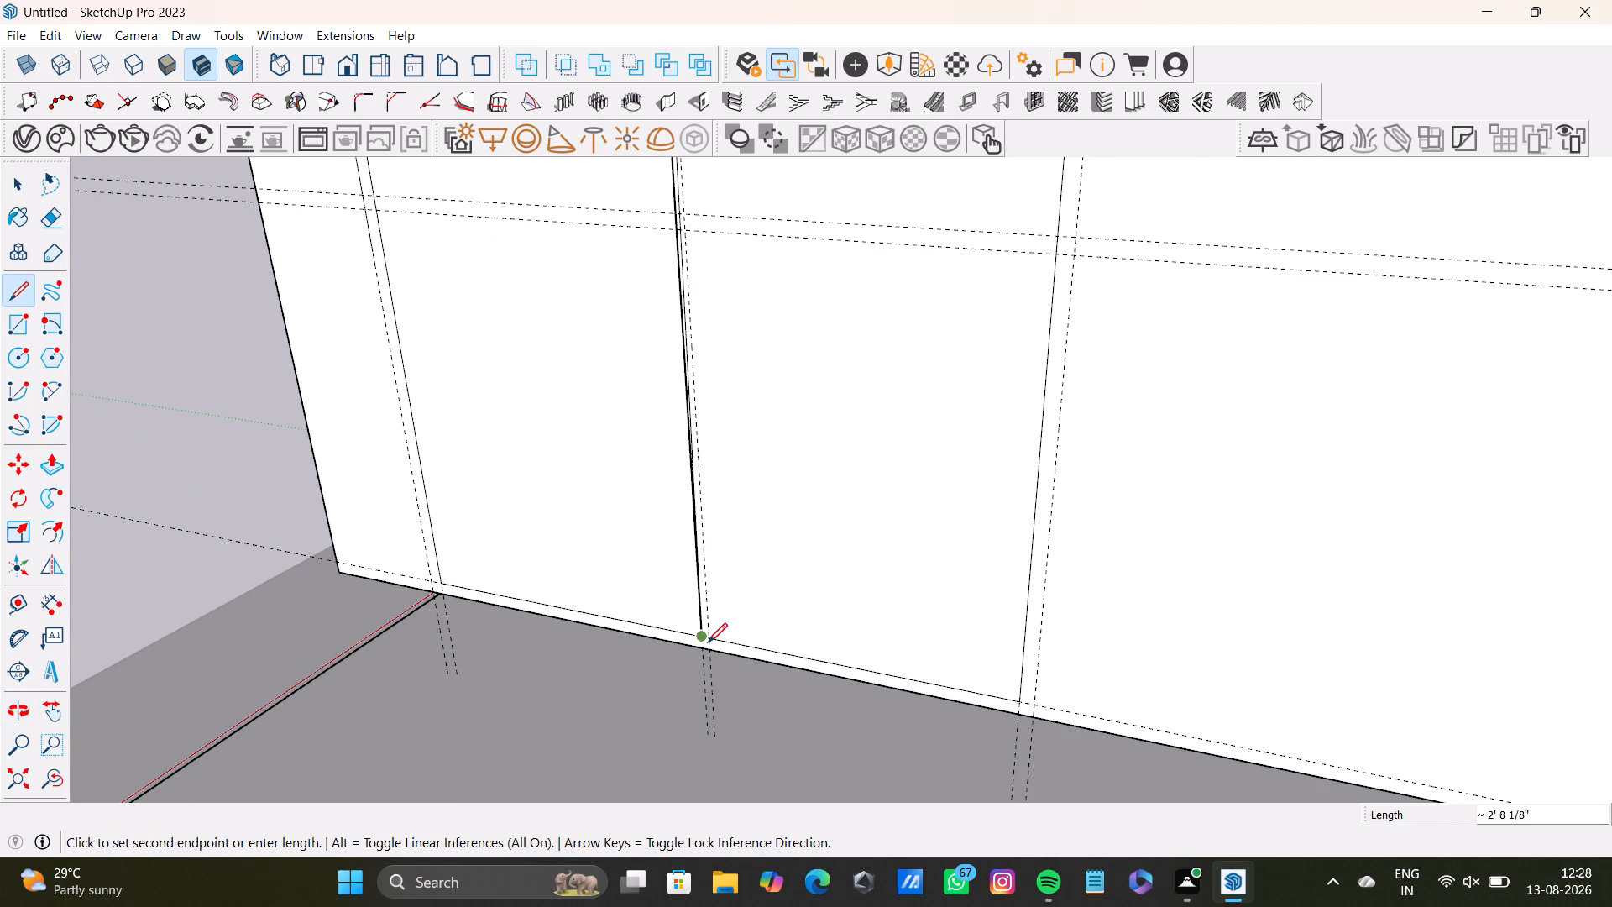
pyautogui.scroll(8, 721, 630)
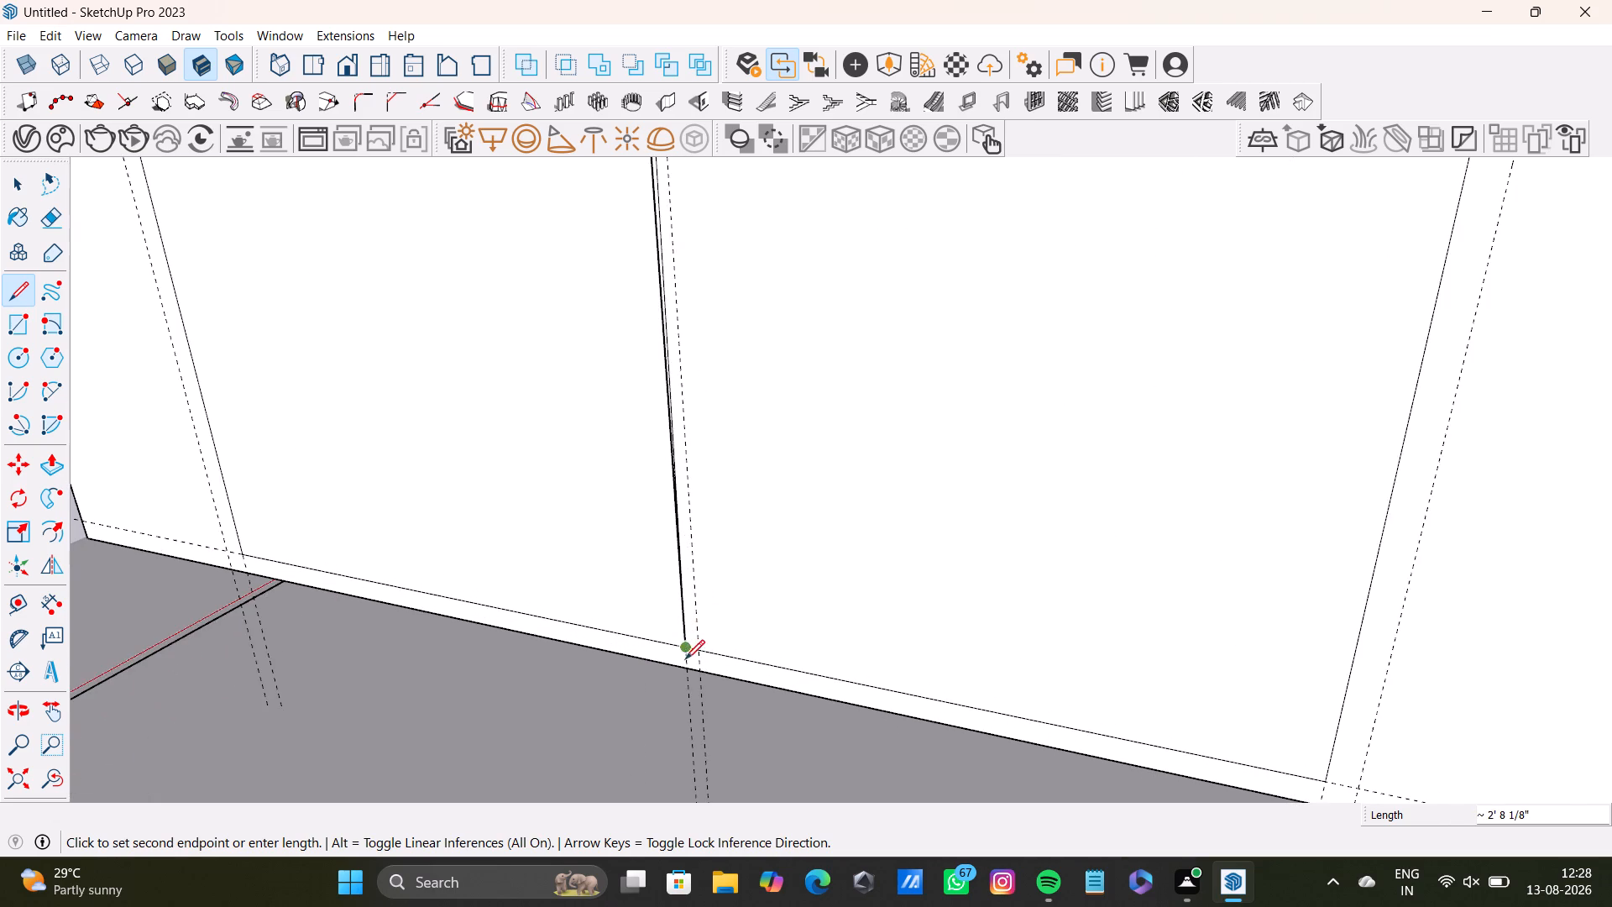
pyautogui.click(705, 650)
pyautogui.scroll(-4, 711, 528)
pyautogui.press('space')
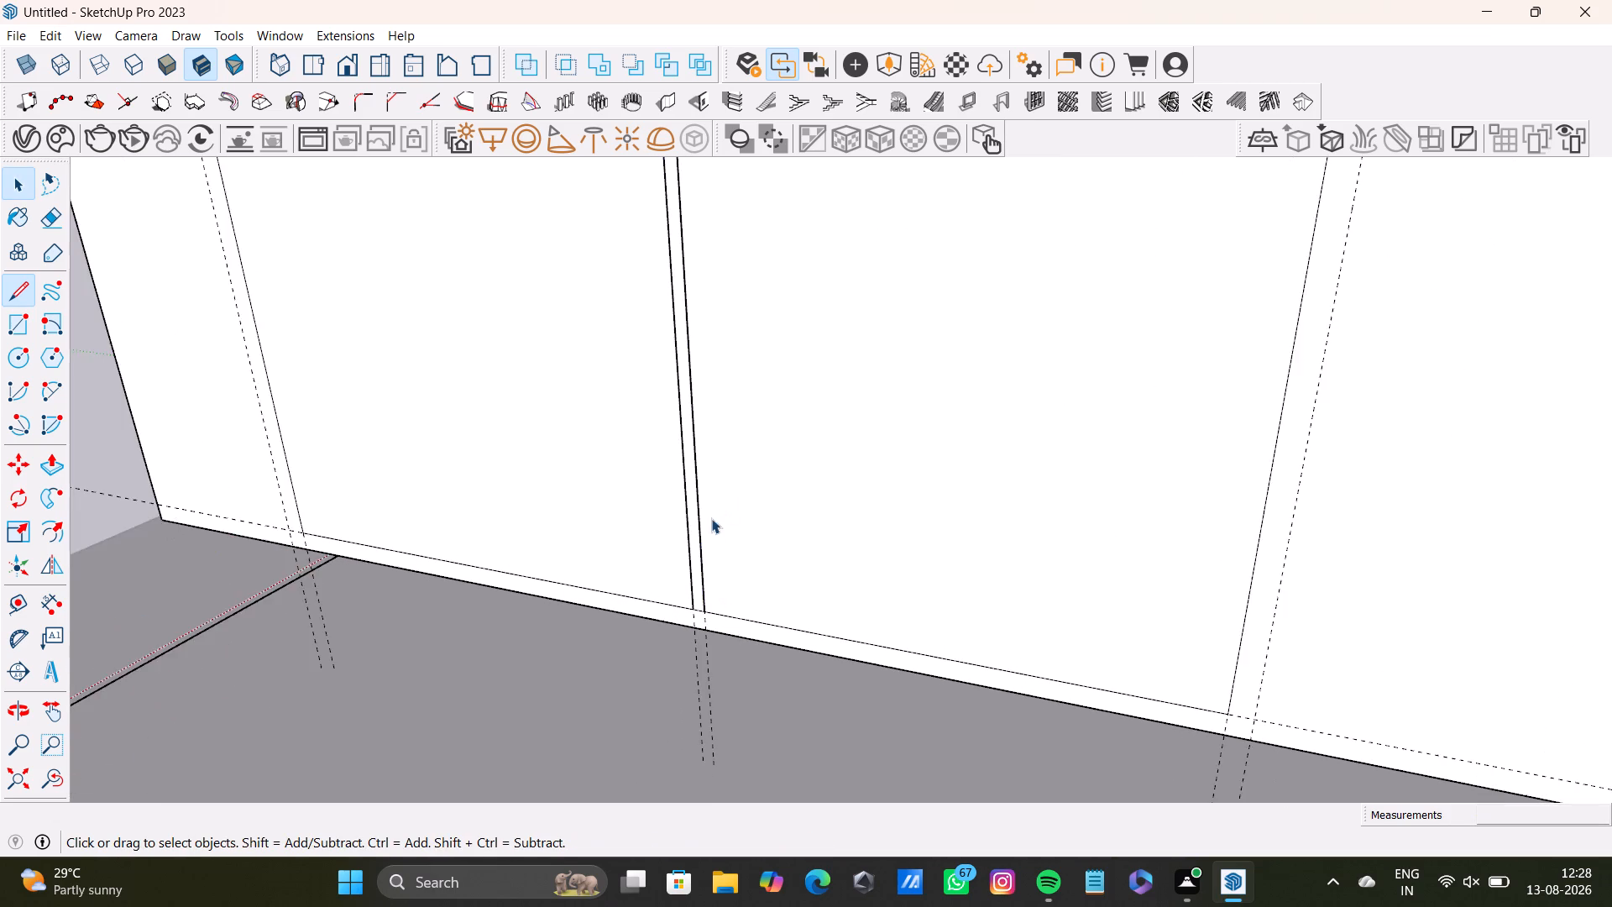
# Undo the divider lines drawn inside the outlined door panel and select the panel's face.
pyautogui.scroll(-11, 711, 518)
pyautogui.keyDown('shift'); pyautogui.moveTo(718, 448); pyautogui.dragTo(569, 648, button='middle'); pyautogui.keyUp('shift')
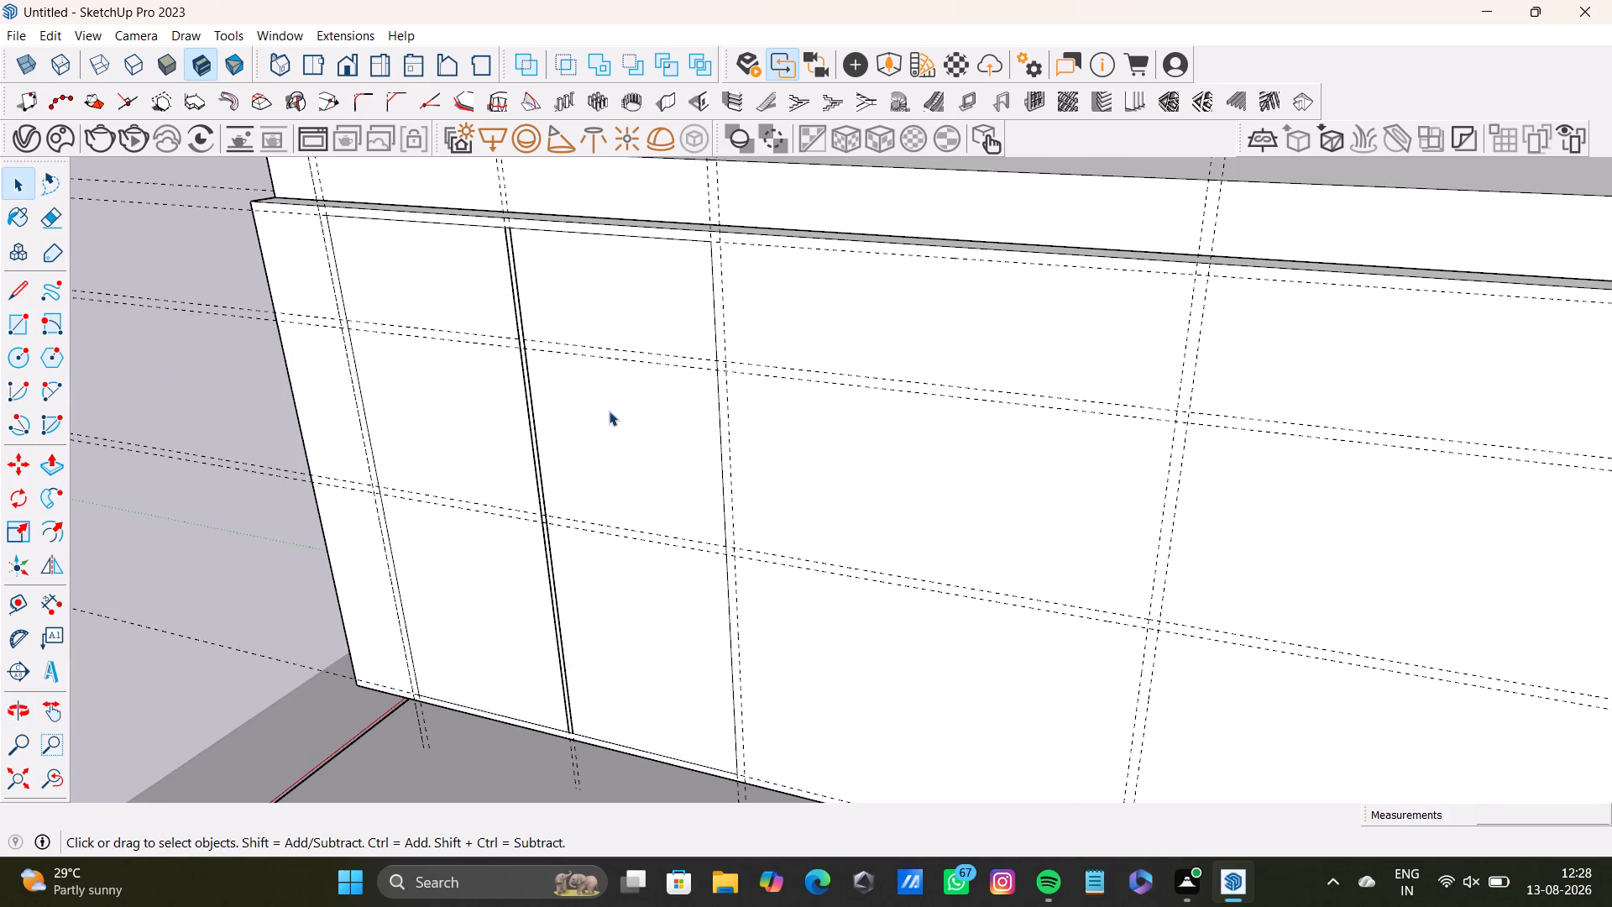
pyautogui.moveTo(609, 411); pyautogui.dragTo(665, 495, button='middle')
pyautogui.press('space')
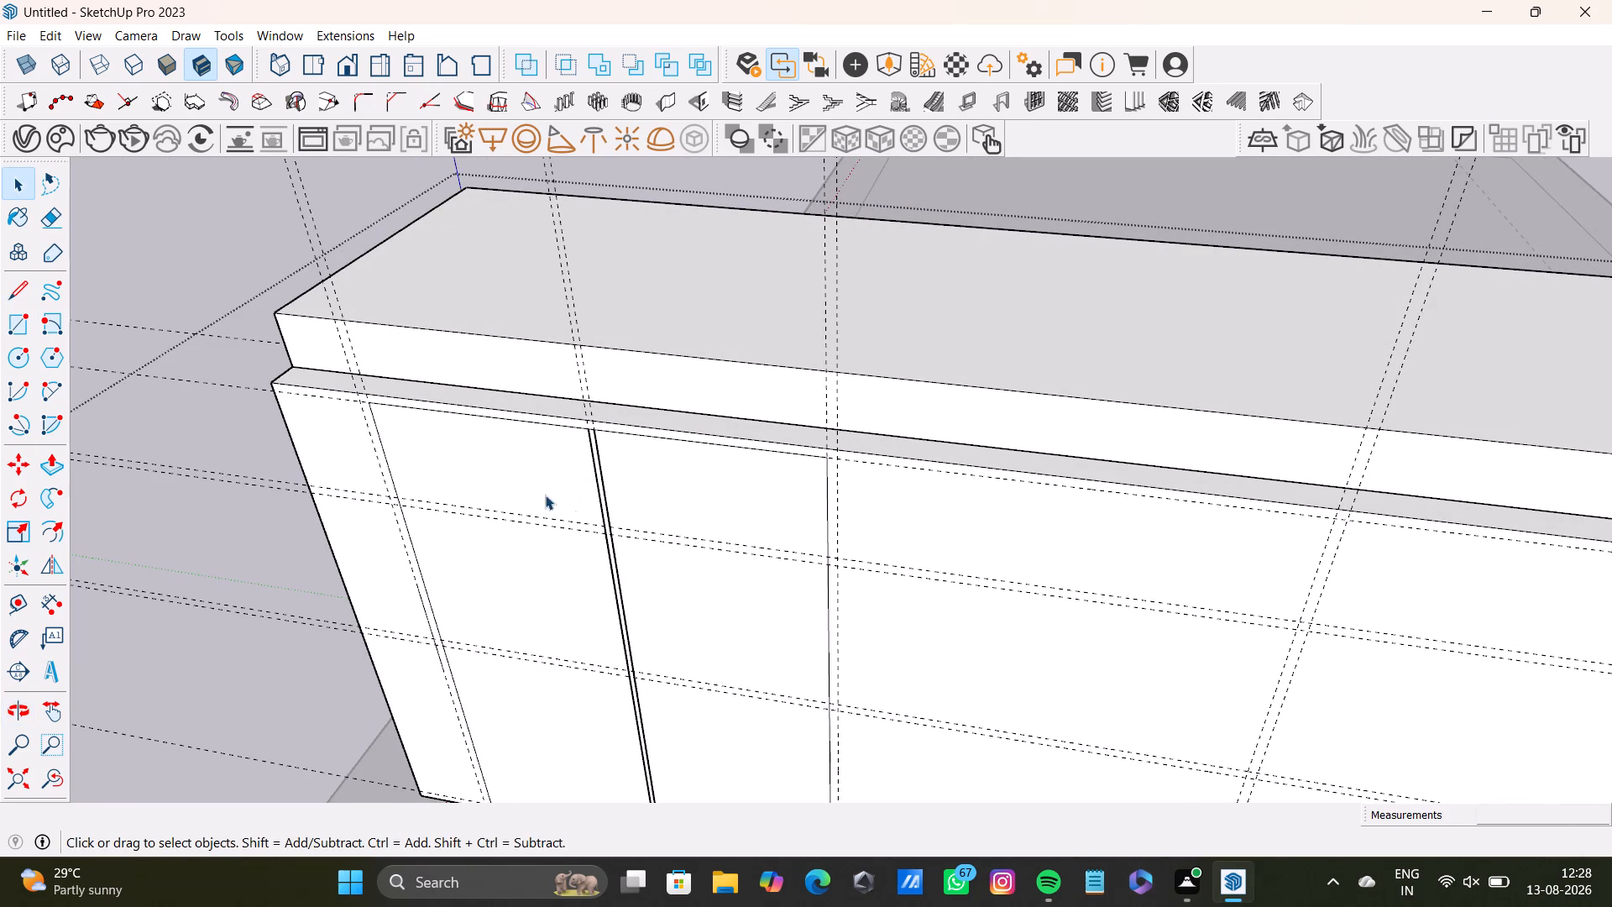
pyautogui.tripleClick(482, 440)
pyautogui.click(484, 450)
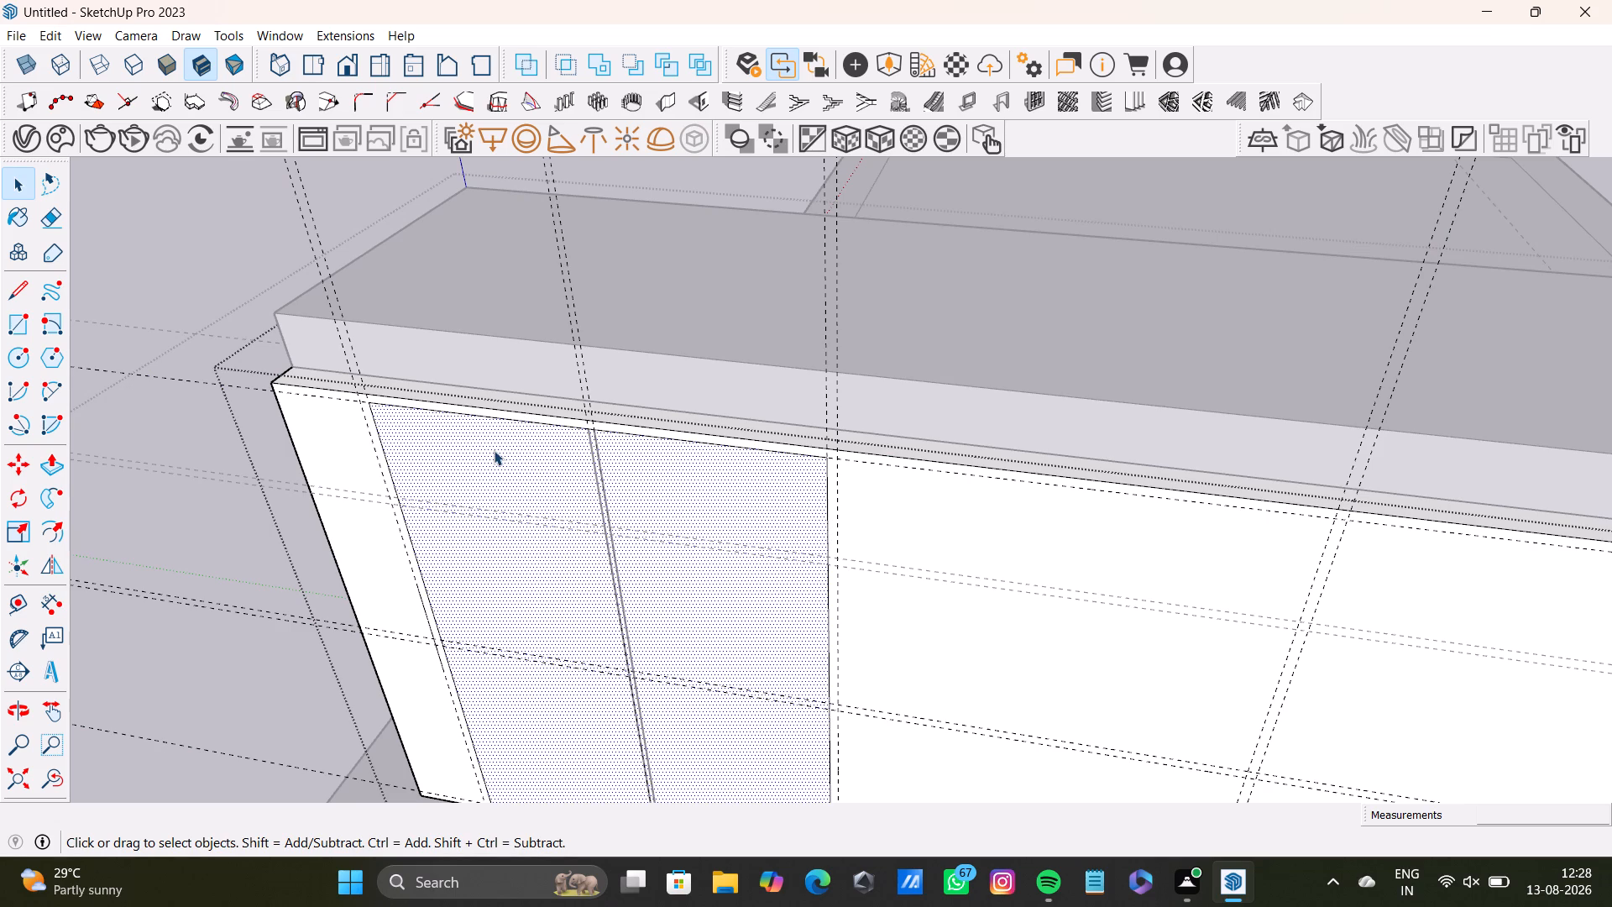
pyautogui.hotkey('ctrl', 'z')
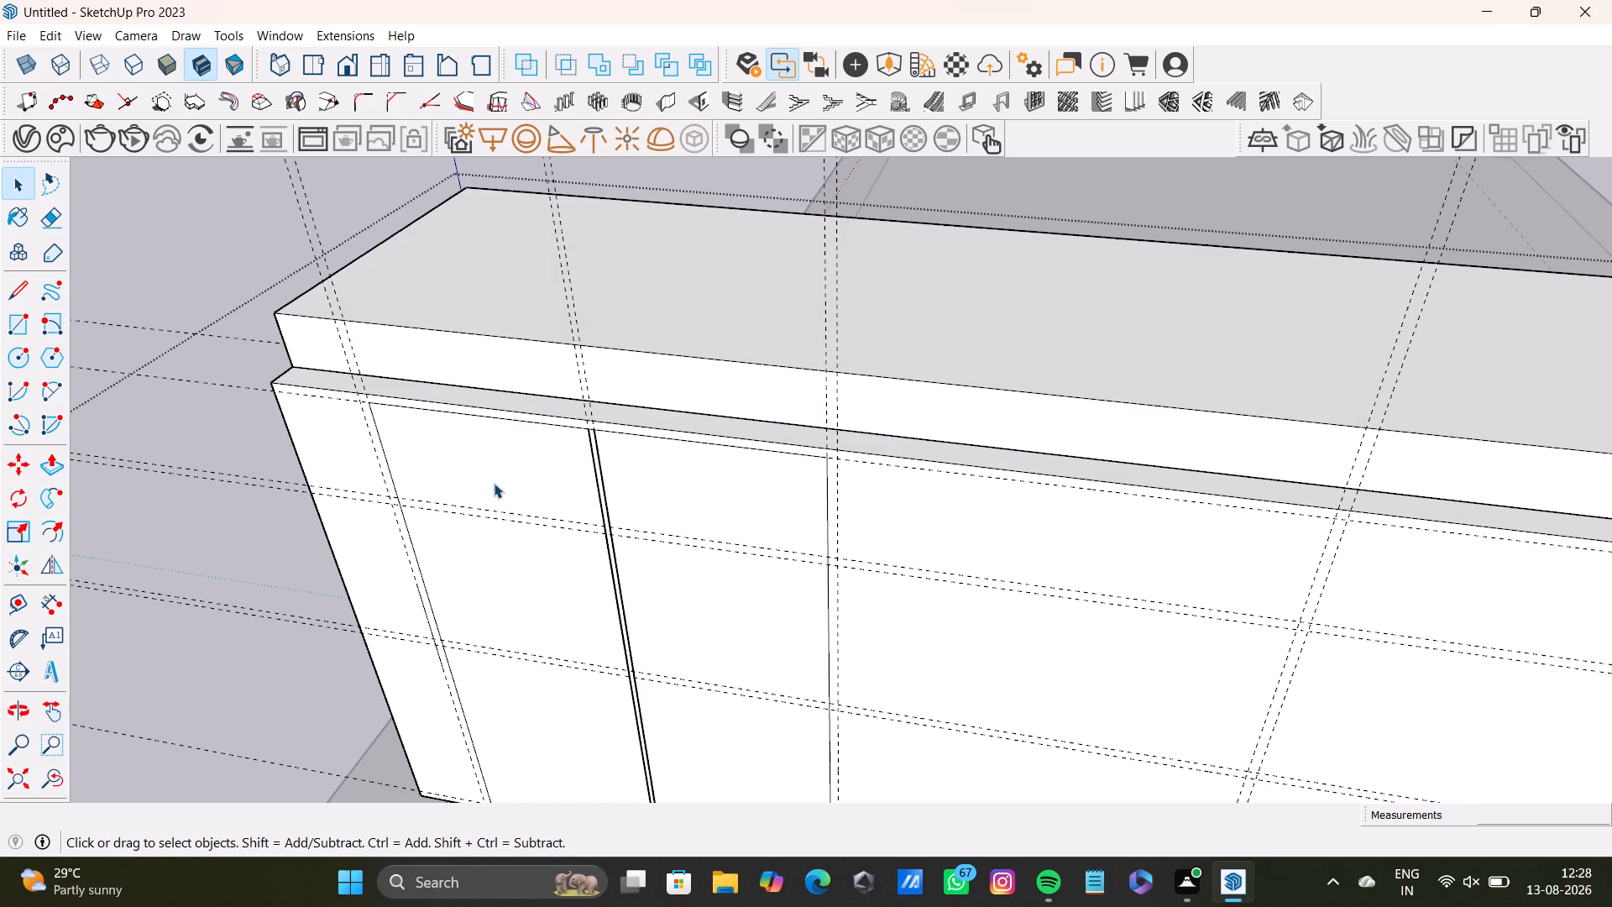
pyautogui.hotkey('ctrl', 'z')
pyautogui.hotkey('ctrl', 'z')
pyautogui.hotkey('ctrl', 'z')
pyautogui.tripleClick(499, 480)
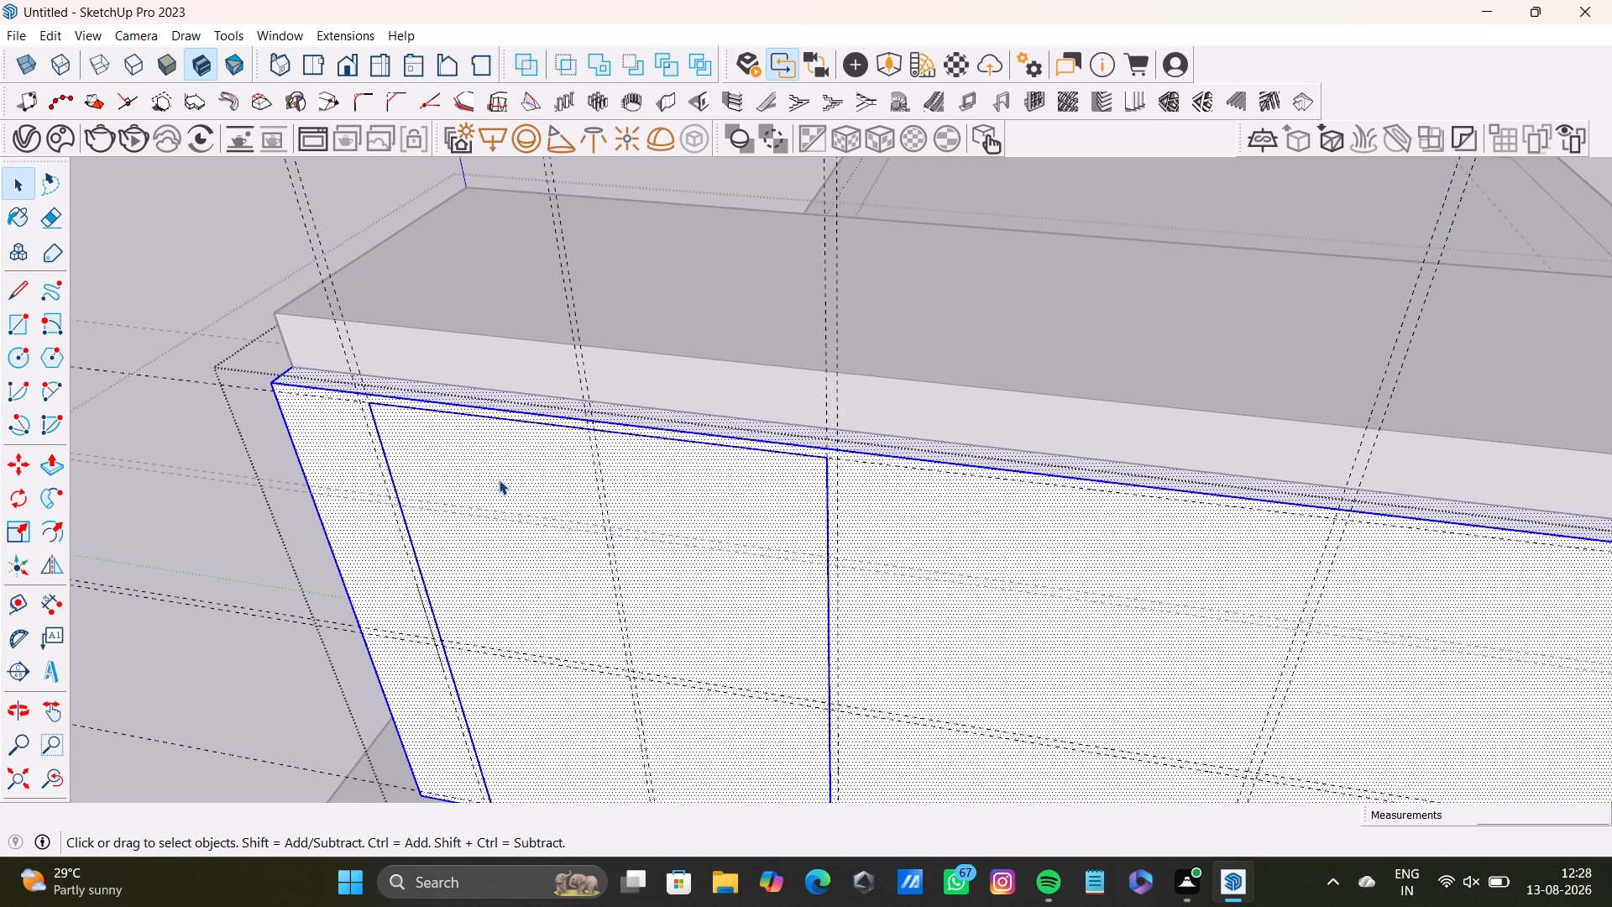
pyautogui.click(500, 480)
# Draw a 2' 8 1/8" vertical line along the left guide of the door panel's middle pair, from its top line to its bottom line.
pyautogui.scroll(-3, 674, 557)
pyautogui.keyDown('shift'); pyautogui.moveTo(819, 572); pyautogui.dragTo(736, 480, button='middle'); pyautogui.keyUp('shift')
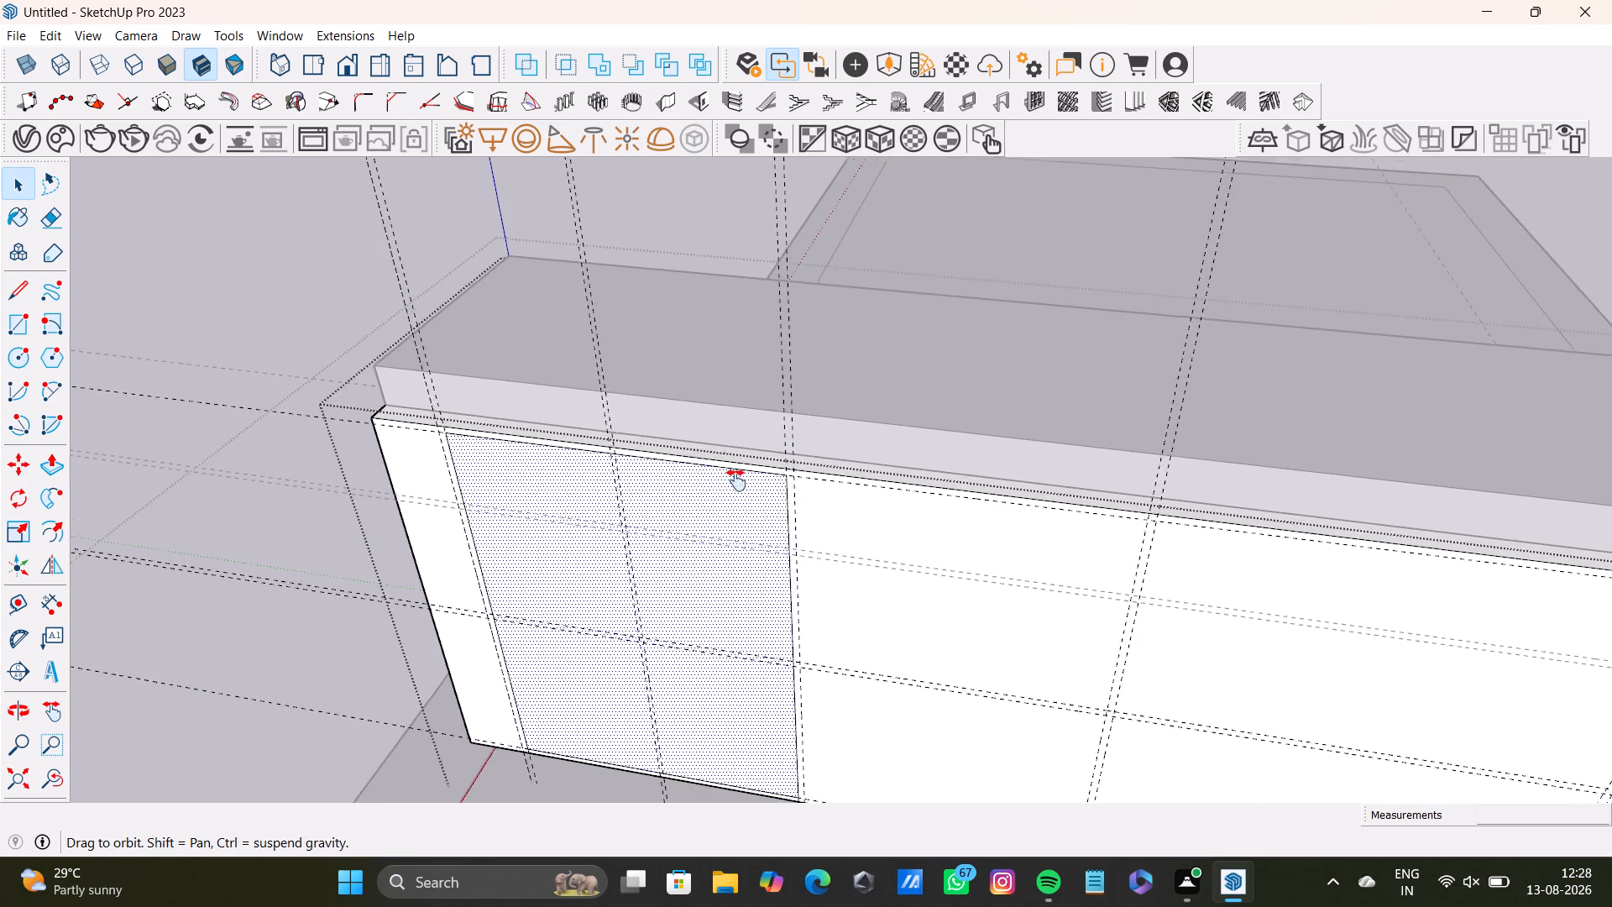
pyautogui.keyDown('shift'); pyautogui.moveTo(736, 480); pyautogui.dragTo(550, 430, button='middle'); pyautogui.keyUp('shift')
pyautogui.moveTo(708, 517); pyautogui.dragTo(728, 459, button='middle')
pyautogui.scroll(3, 415, 392)
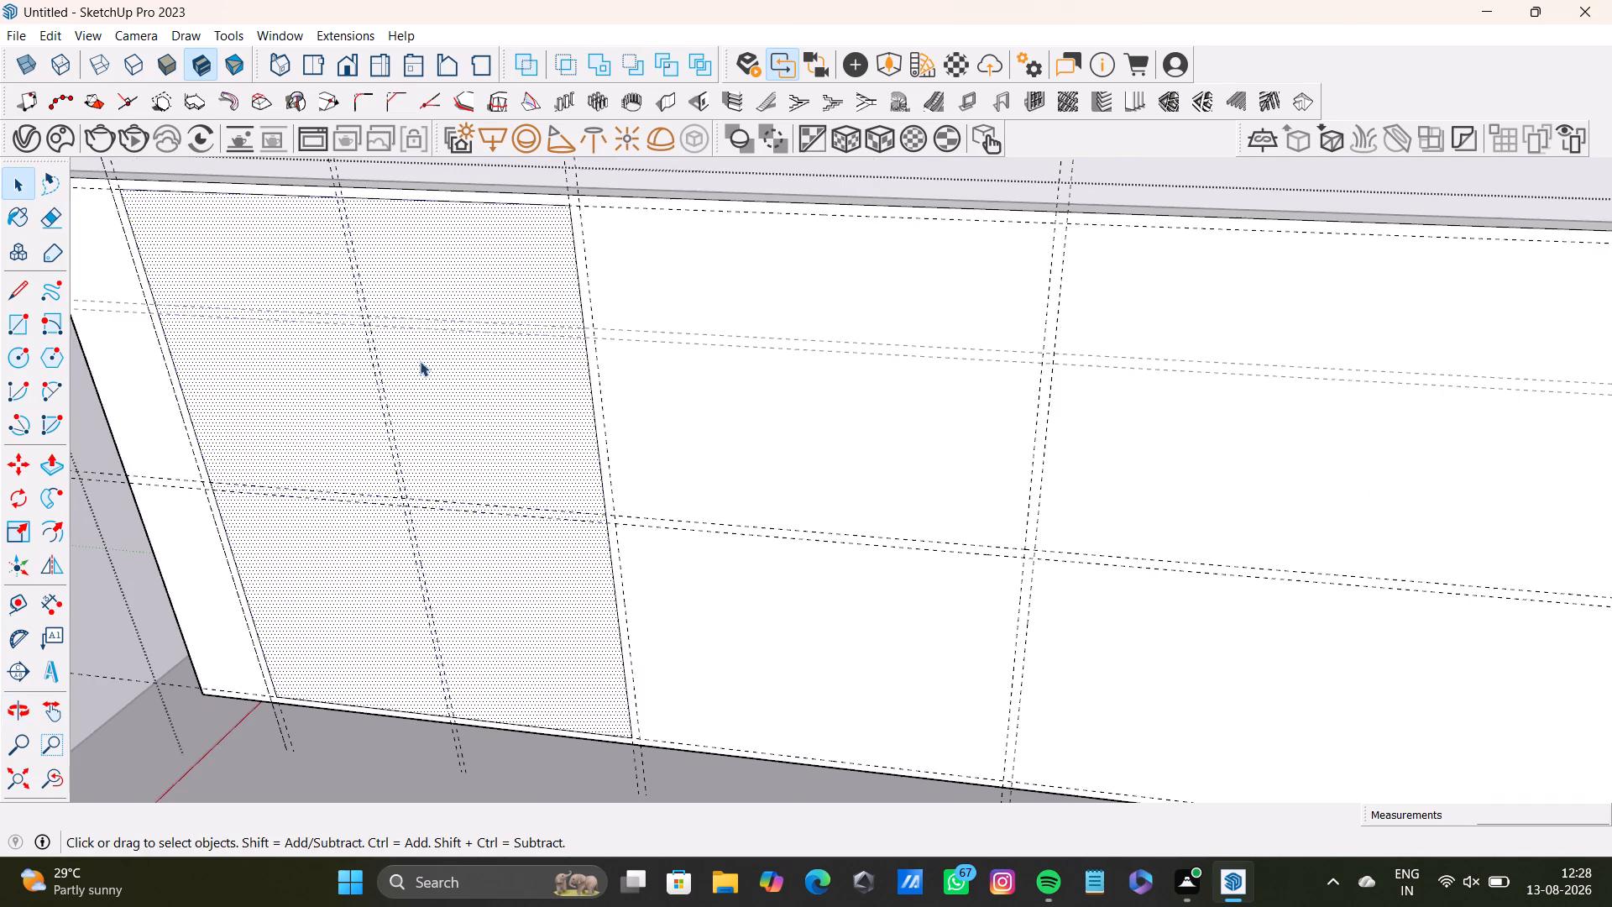
pyautogui.moveTo(423, 356); pyautogui.dragTo(799, 435, button='middle')
pyautogui.click(18, 294)
pyautogui.scroll(6, 776, 391)
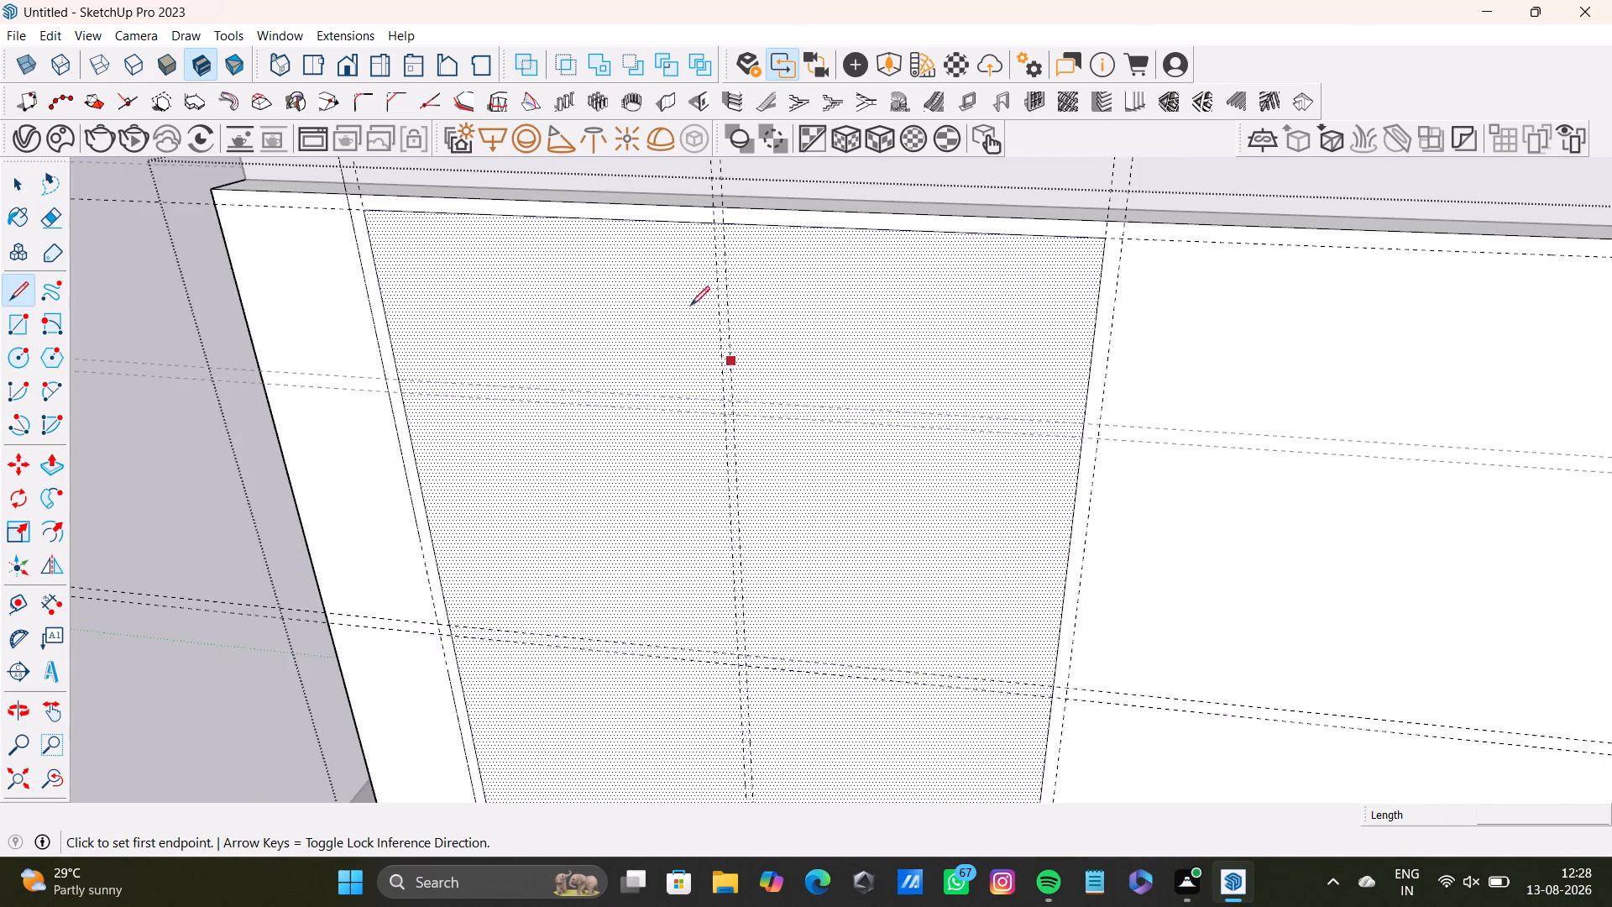
pyautogui.keyDown('shift'); pyautogui.moveTo(732, 280); pyautogui.dragTo(724, 396, button='middle'); pyautogui.keyUp('shift')
pyautogui.click(701, 312)
pyautogui.scroll(-2, 723, 579)
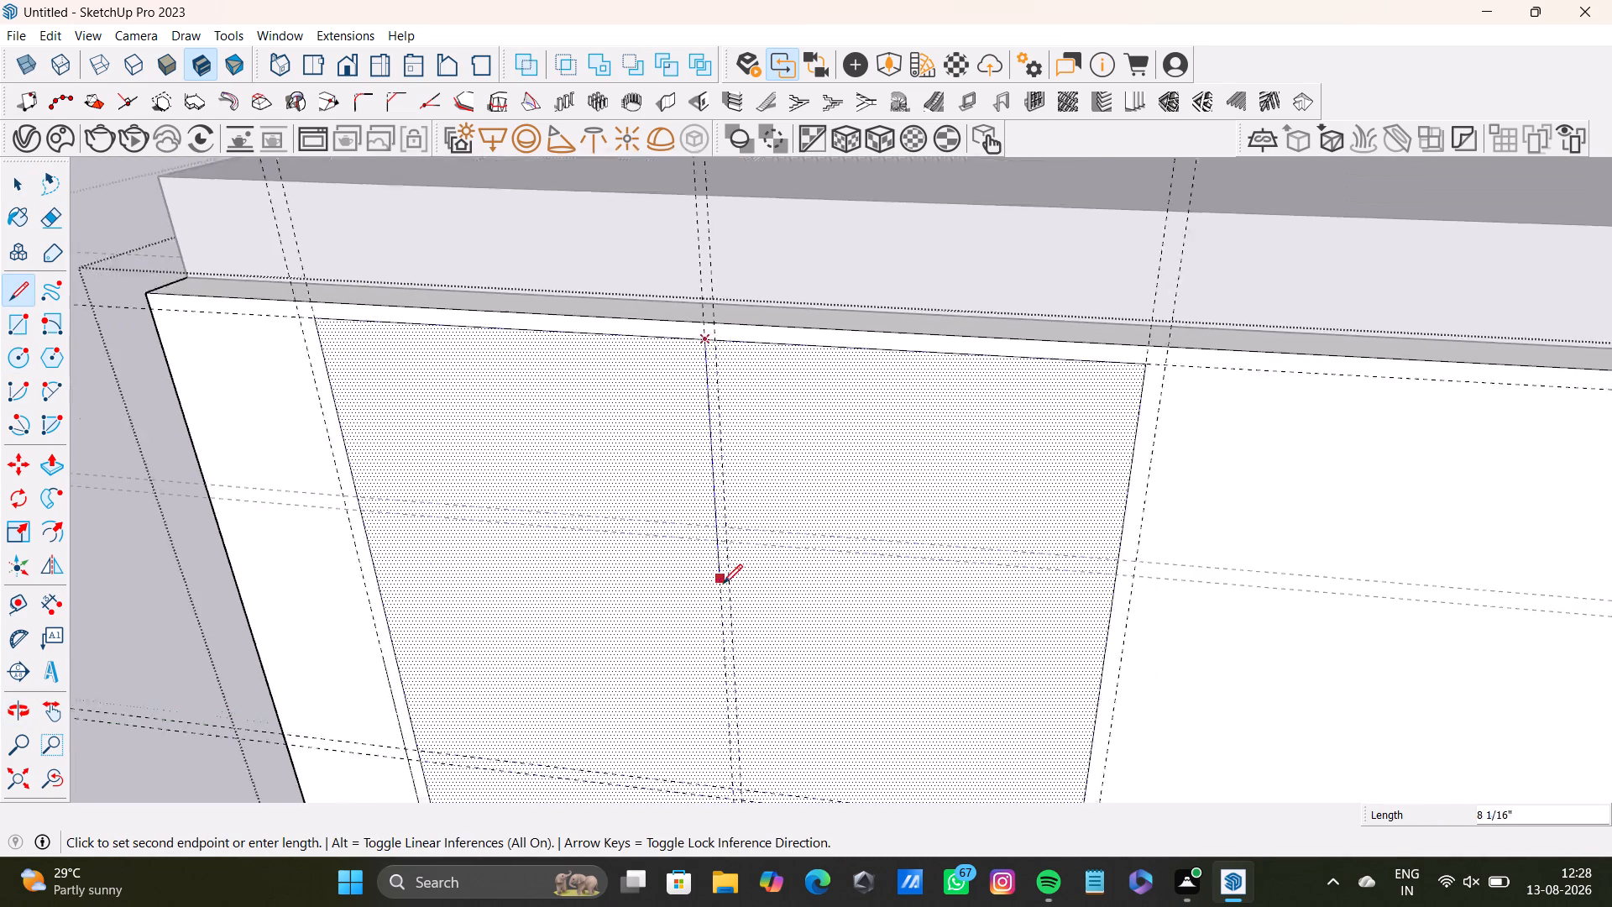
pyautogui.scroll(-1, 723, 584)
pyautogui.keyDown('shift'); pyautogui.moveTo(723, 589); pyautogui.dragTo(694, 438, button='middle'); pyautogui.keyUp('shift')
pyautogui.press('Up')
pyautogui.scroll(-3, 683, 635)
pyautogui.moveTo(695, 663); pyautogui.dragTo(695, 532, button='middle')
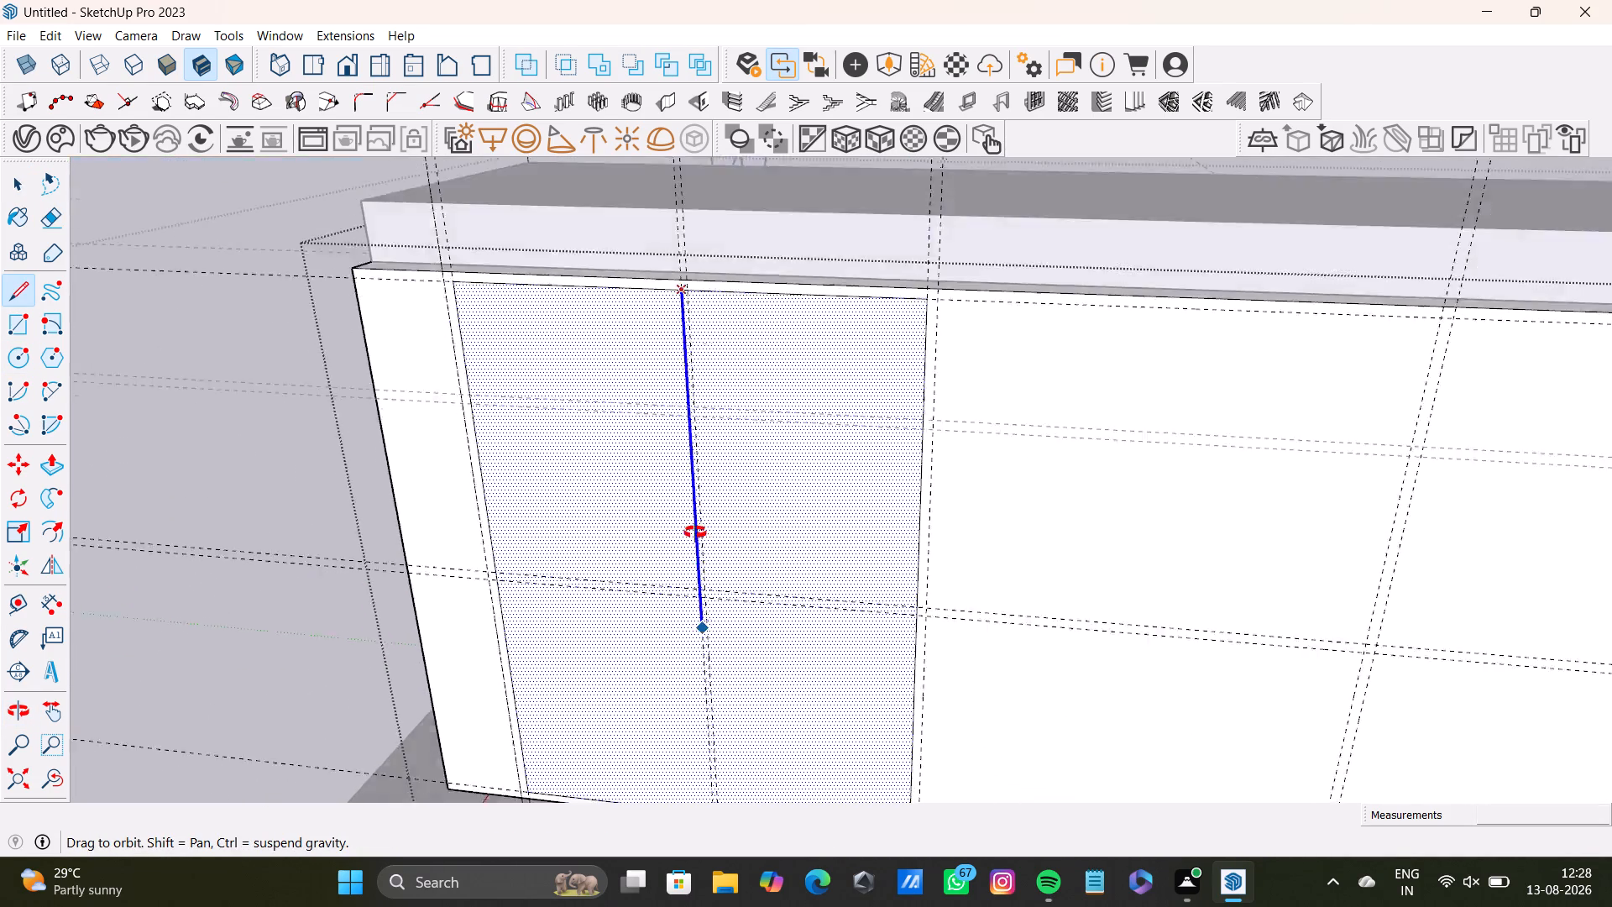
pyautogui.moveTo(695, 532); pyautogui.dragTo(691, 485, button='middle')
pyautogui.click(696, 657)
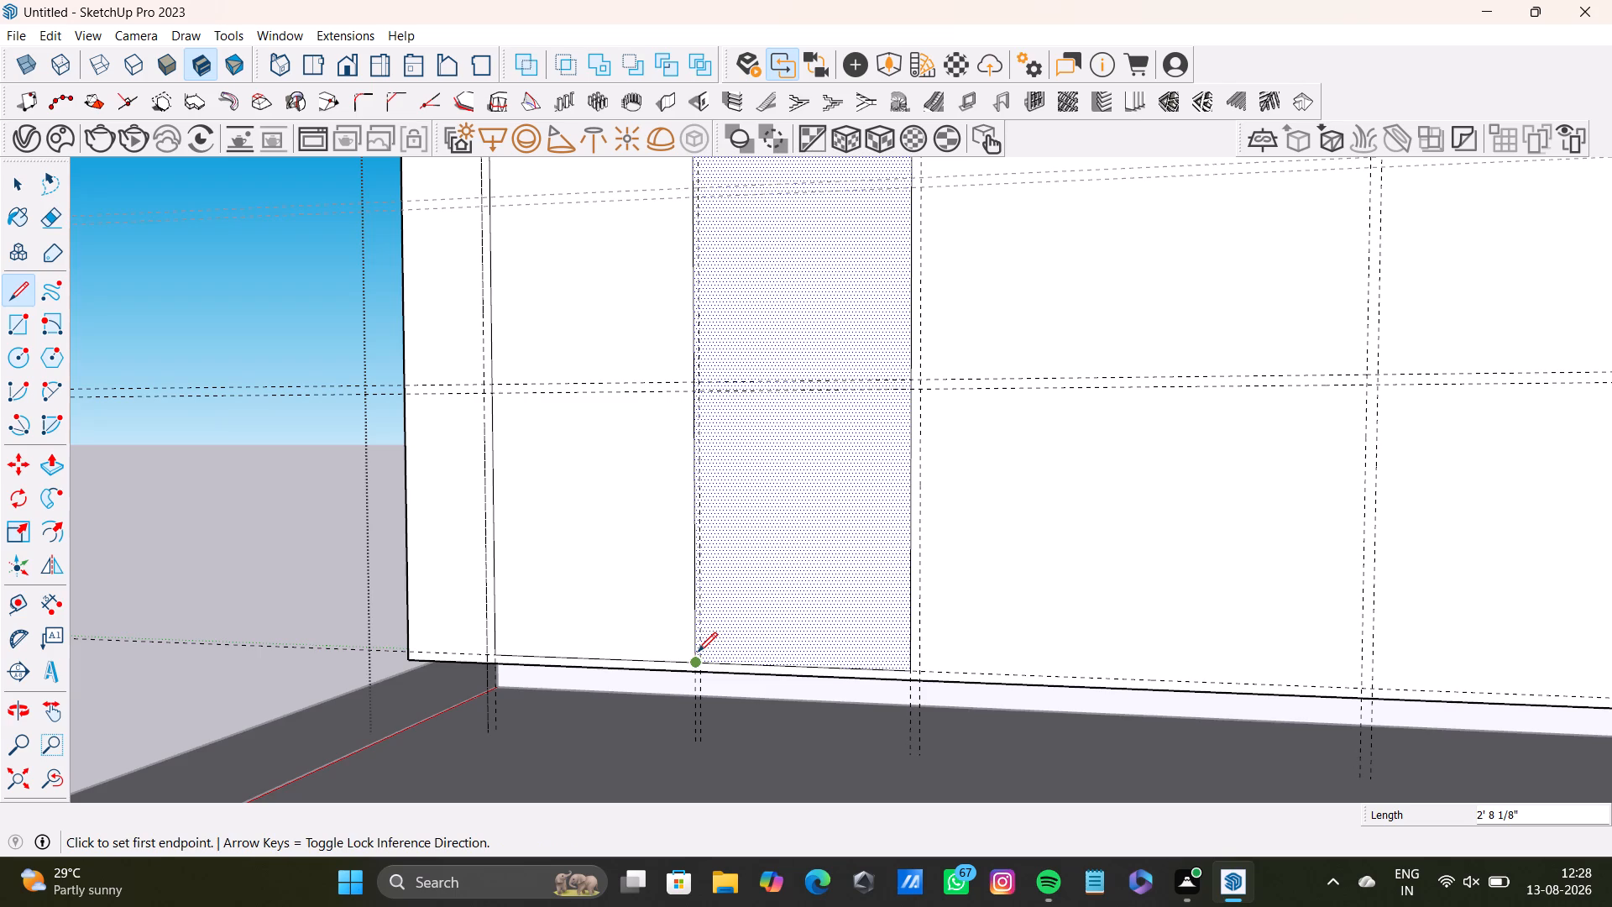
pyautogui.press('space')
# Draw a 2' 8 1/8" vertical line along the right guide of the door panel's middle pair, from its top line to its bottom line.
pyautogui.scroll(-3, 683, 514)
pyautogui.moveTo(683, 514); pyautogui.dragTo(683, 548, button='middle')
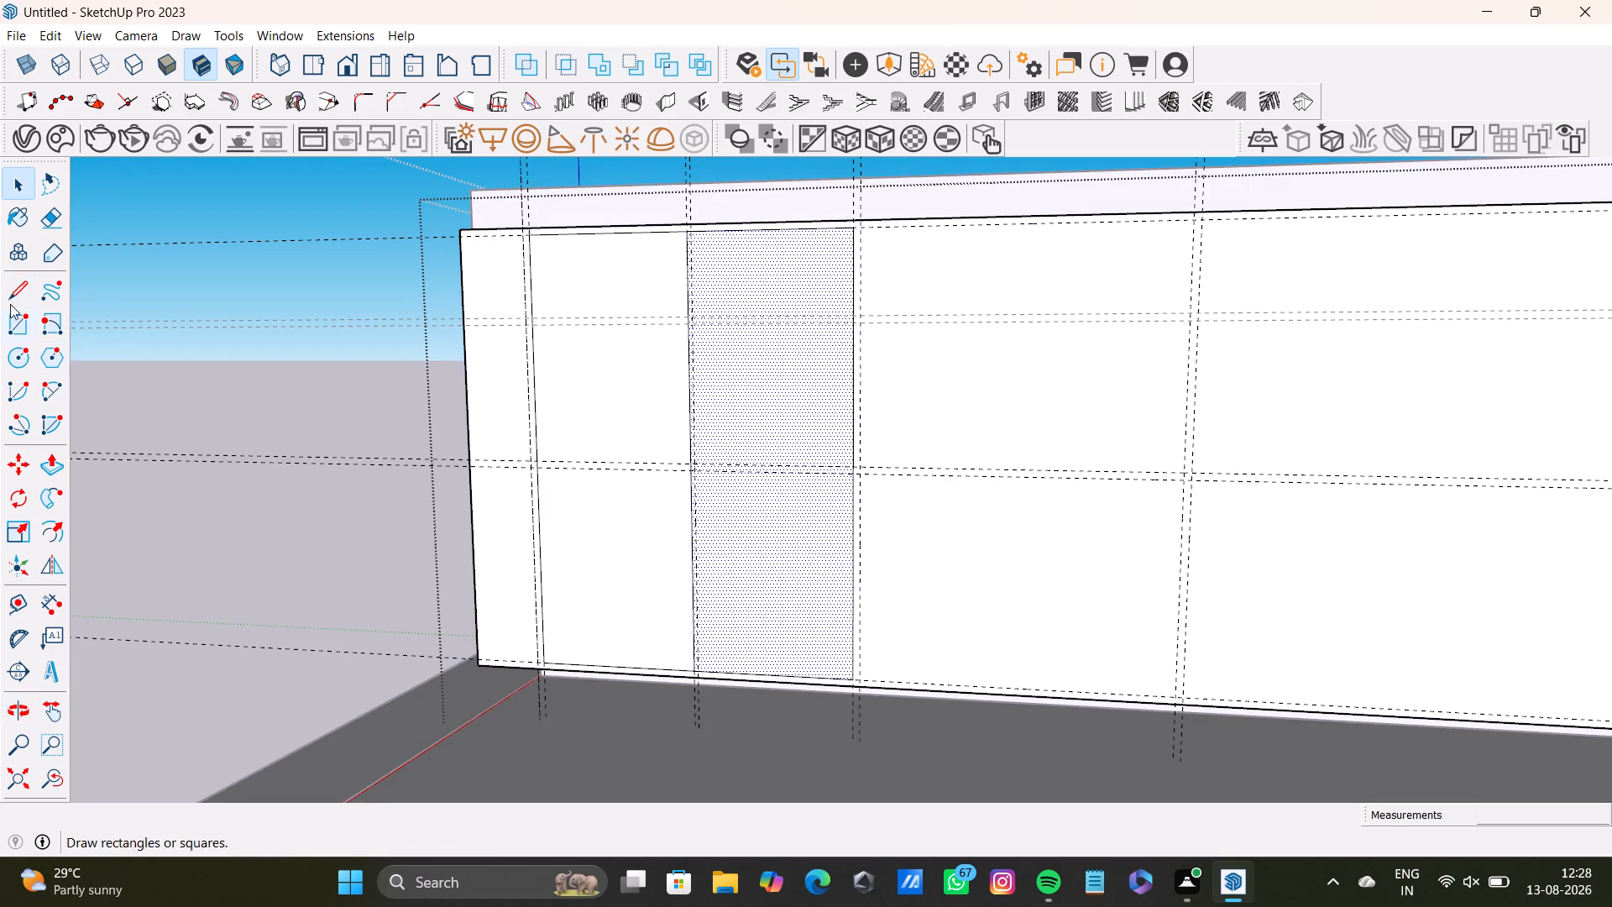
pyautogui.click(3, 282)
pyautogui.scroll(3, 667, 317)
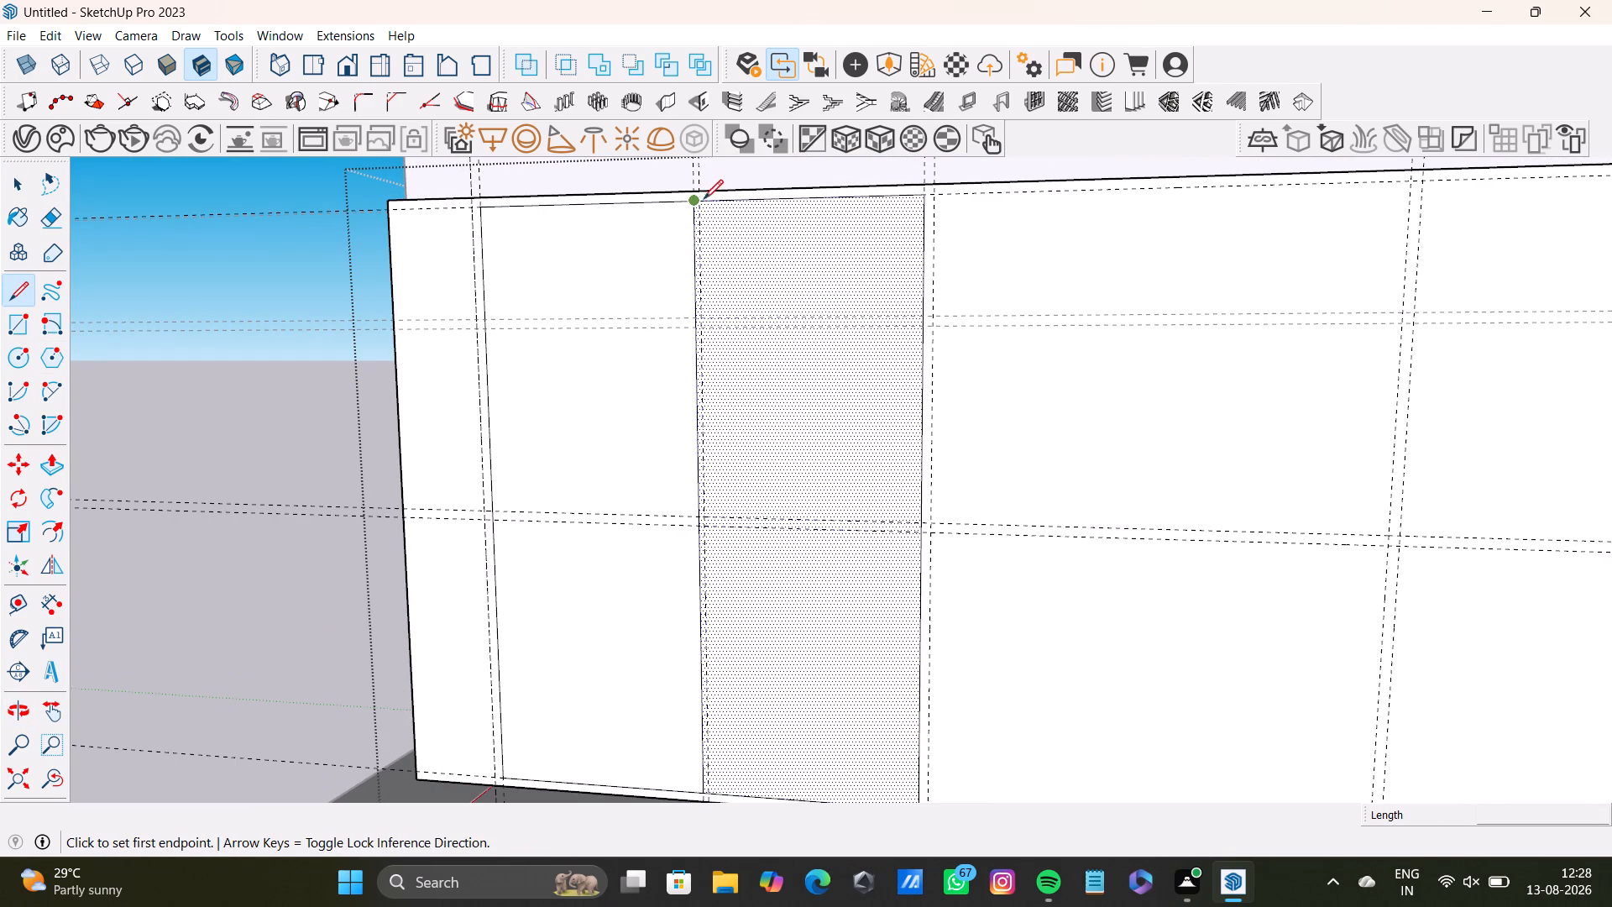
pyautogui.scroll(2, 702, 206)
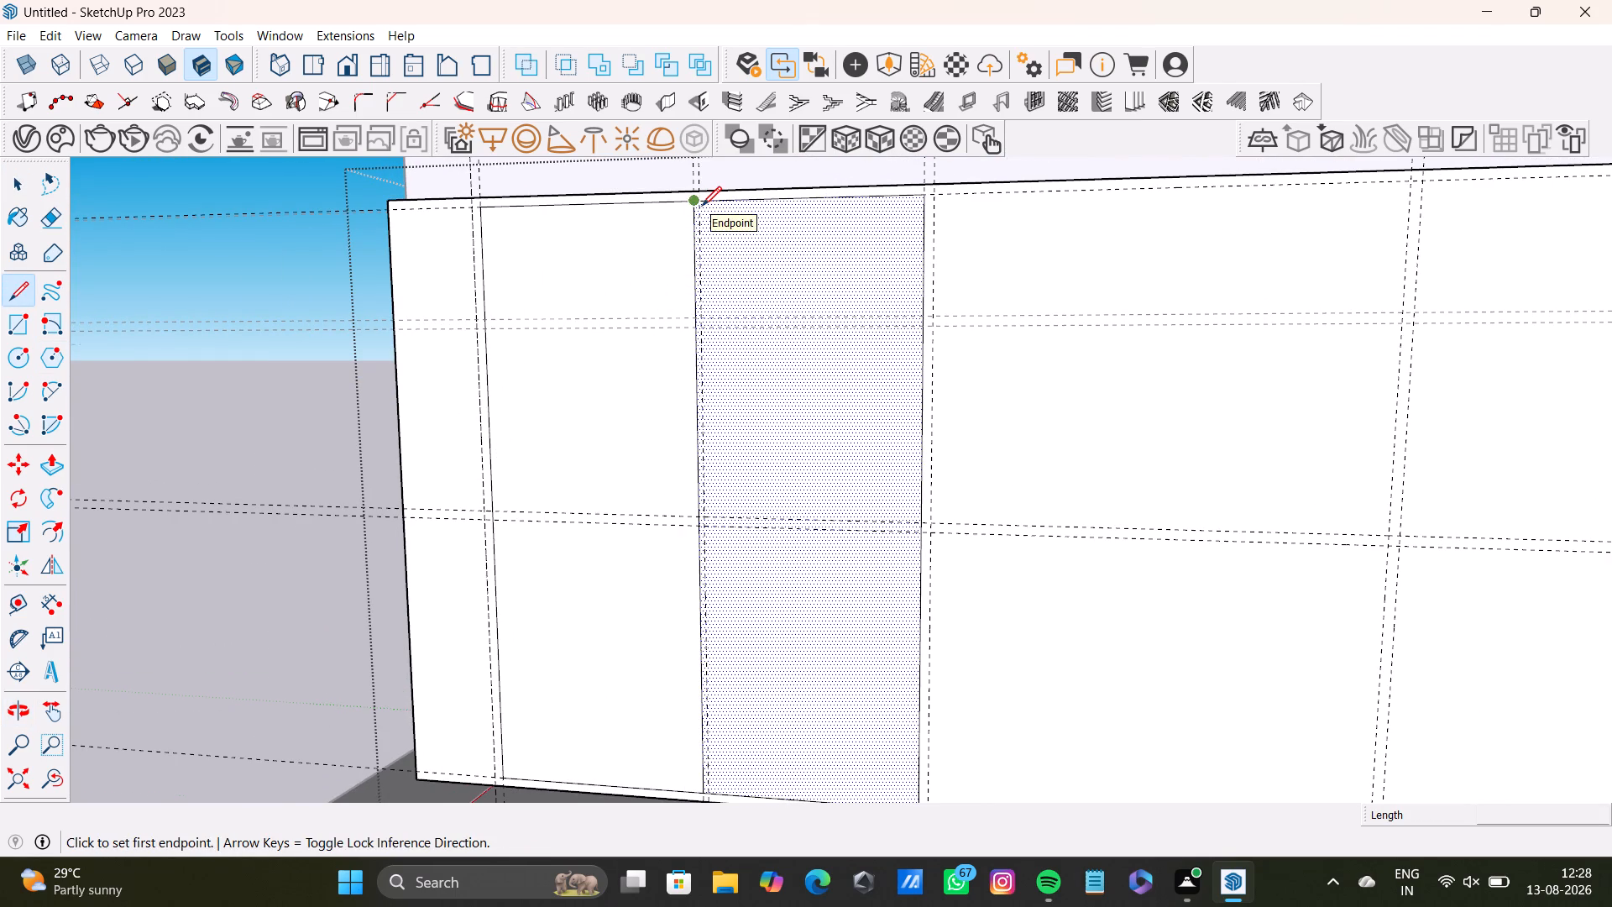
pyautogui.scroll(6, 702, 206)
pyautogui.click(701, 197)
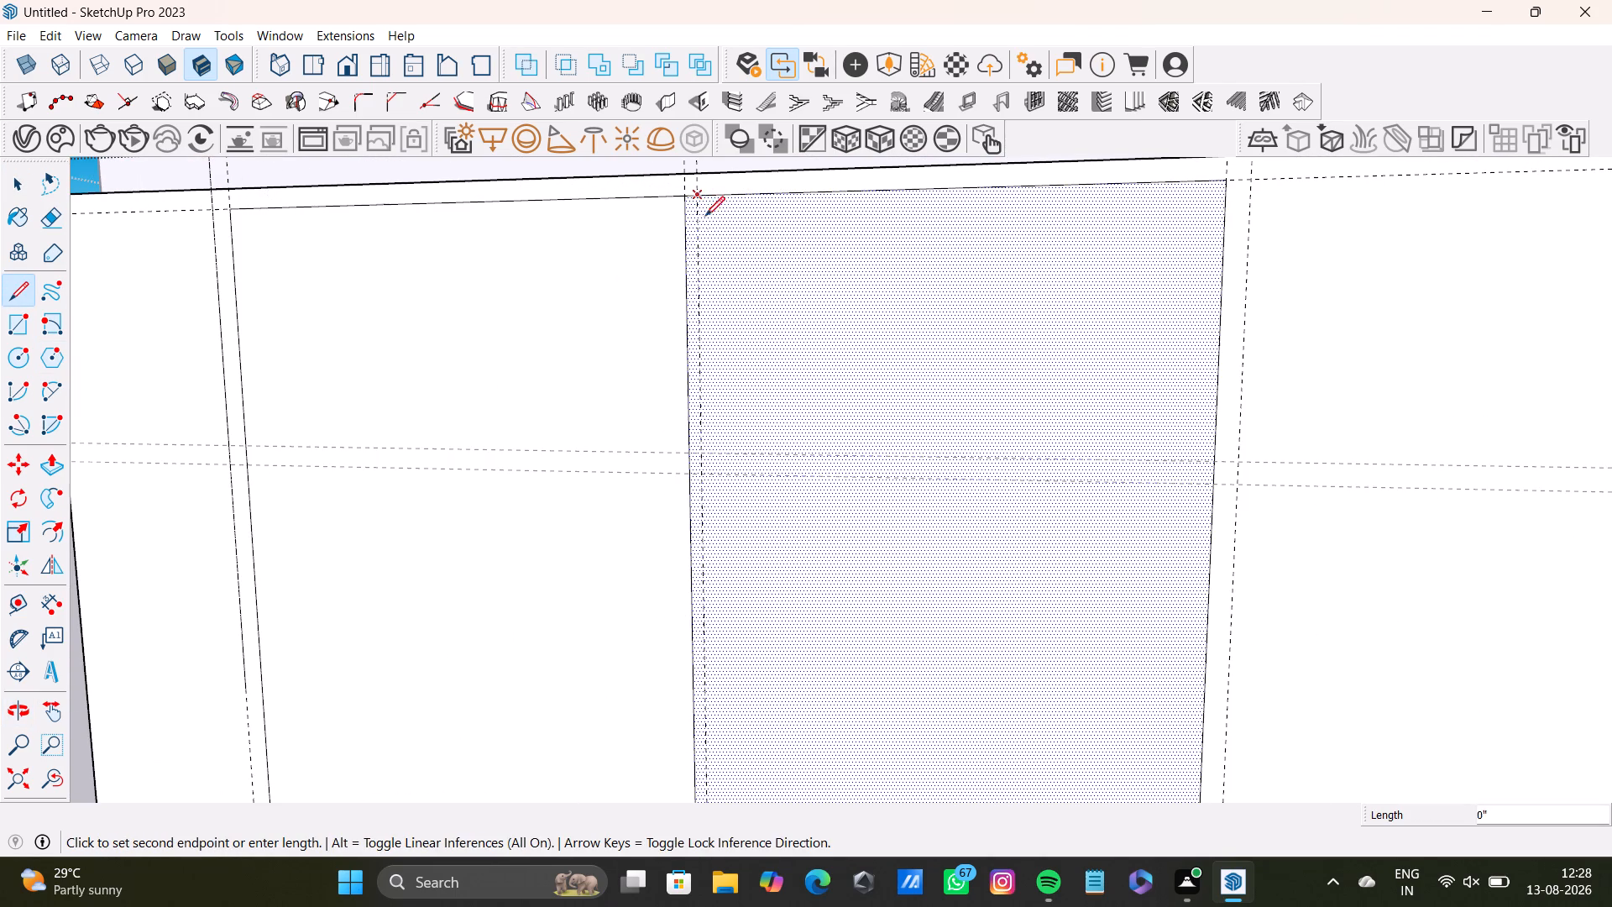
pyautogui.scroll(-3, 715, 488)
pyautogui.keyDown('shift'); pyautogui.moveTo(726, 528); pyautogui.dragTo(692, 209, button='middle'); pyautogui.keyUp('shift')
pyautogui.scroll(-2, 678, 694)
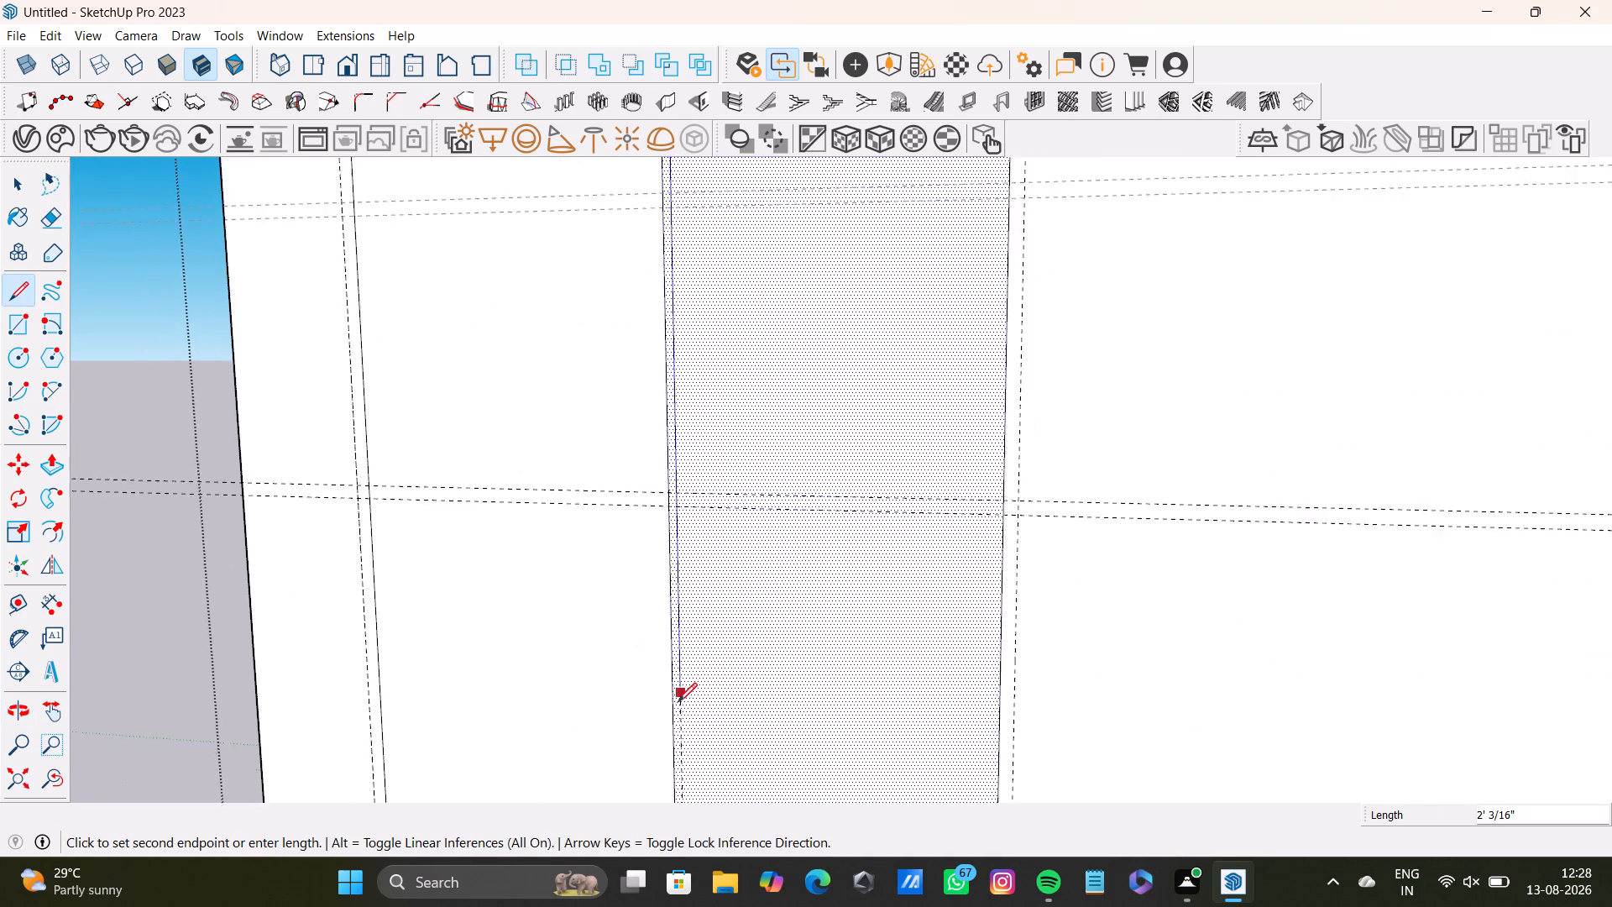
pyautogui.keyDown('shift'); pyautogui.moveTo(680, 691); pyautogui.dragTo(683, 426, button='middle'); pyautogui.keyUp('shift')
pyautogui.click(692, 622)
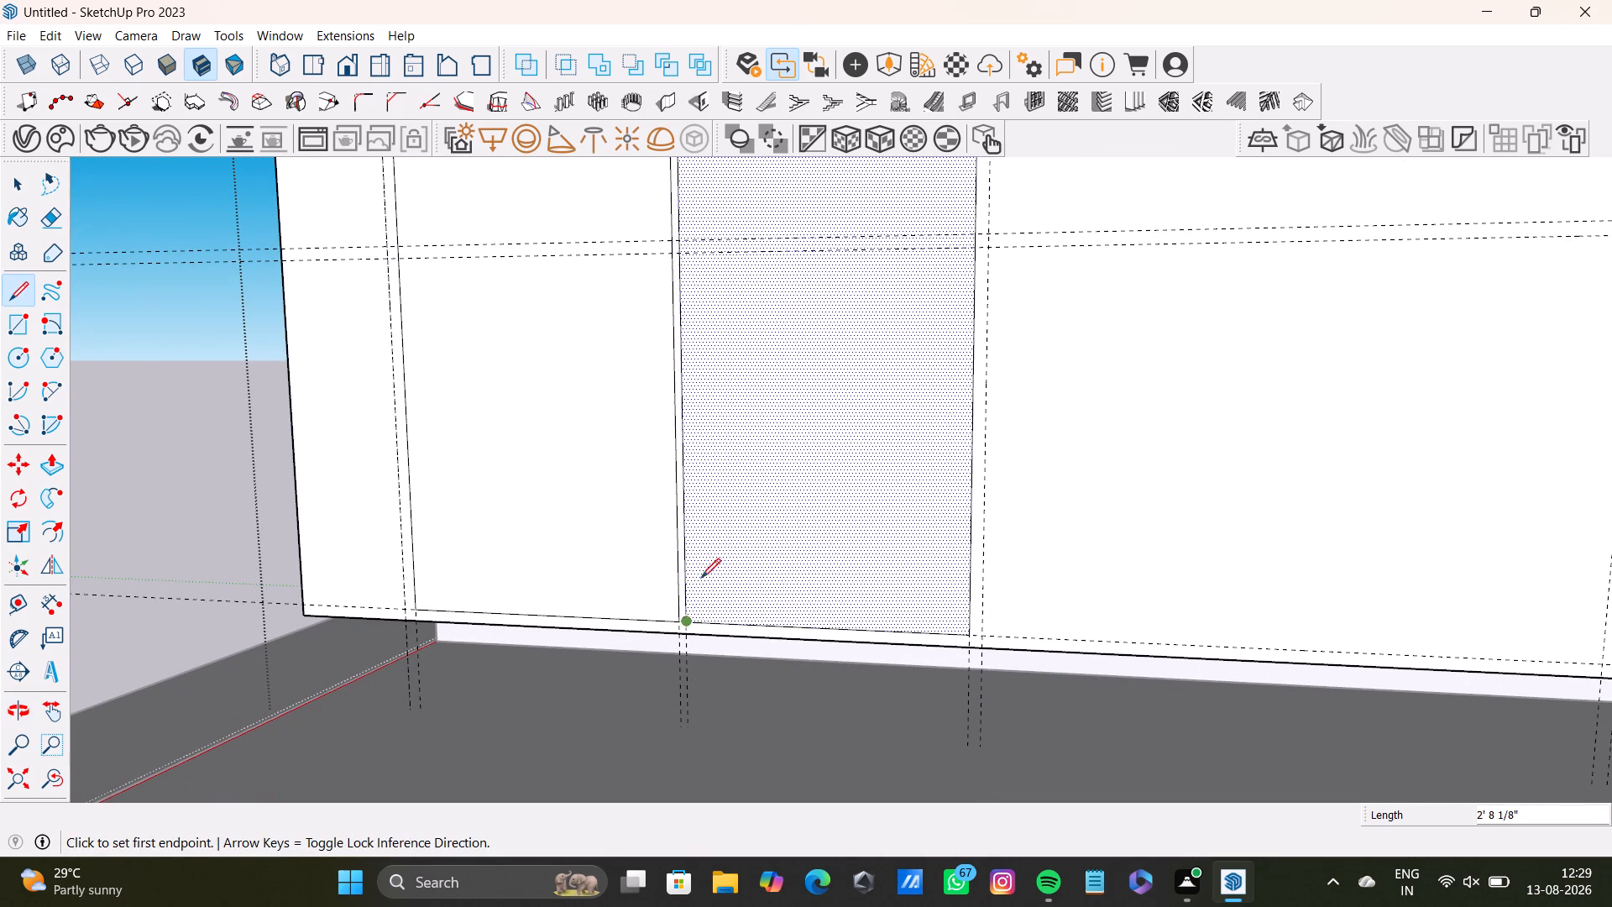
pyautogui.scroll(-7, 704, 572)
pyautogui.press('space')
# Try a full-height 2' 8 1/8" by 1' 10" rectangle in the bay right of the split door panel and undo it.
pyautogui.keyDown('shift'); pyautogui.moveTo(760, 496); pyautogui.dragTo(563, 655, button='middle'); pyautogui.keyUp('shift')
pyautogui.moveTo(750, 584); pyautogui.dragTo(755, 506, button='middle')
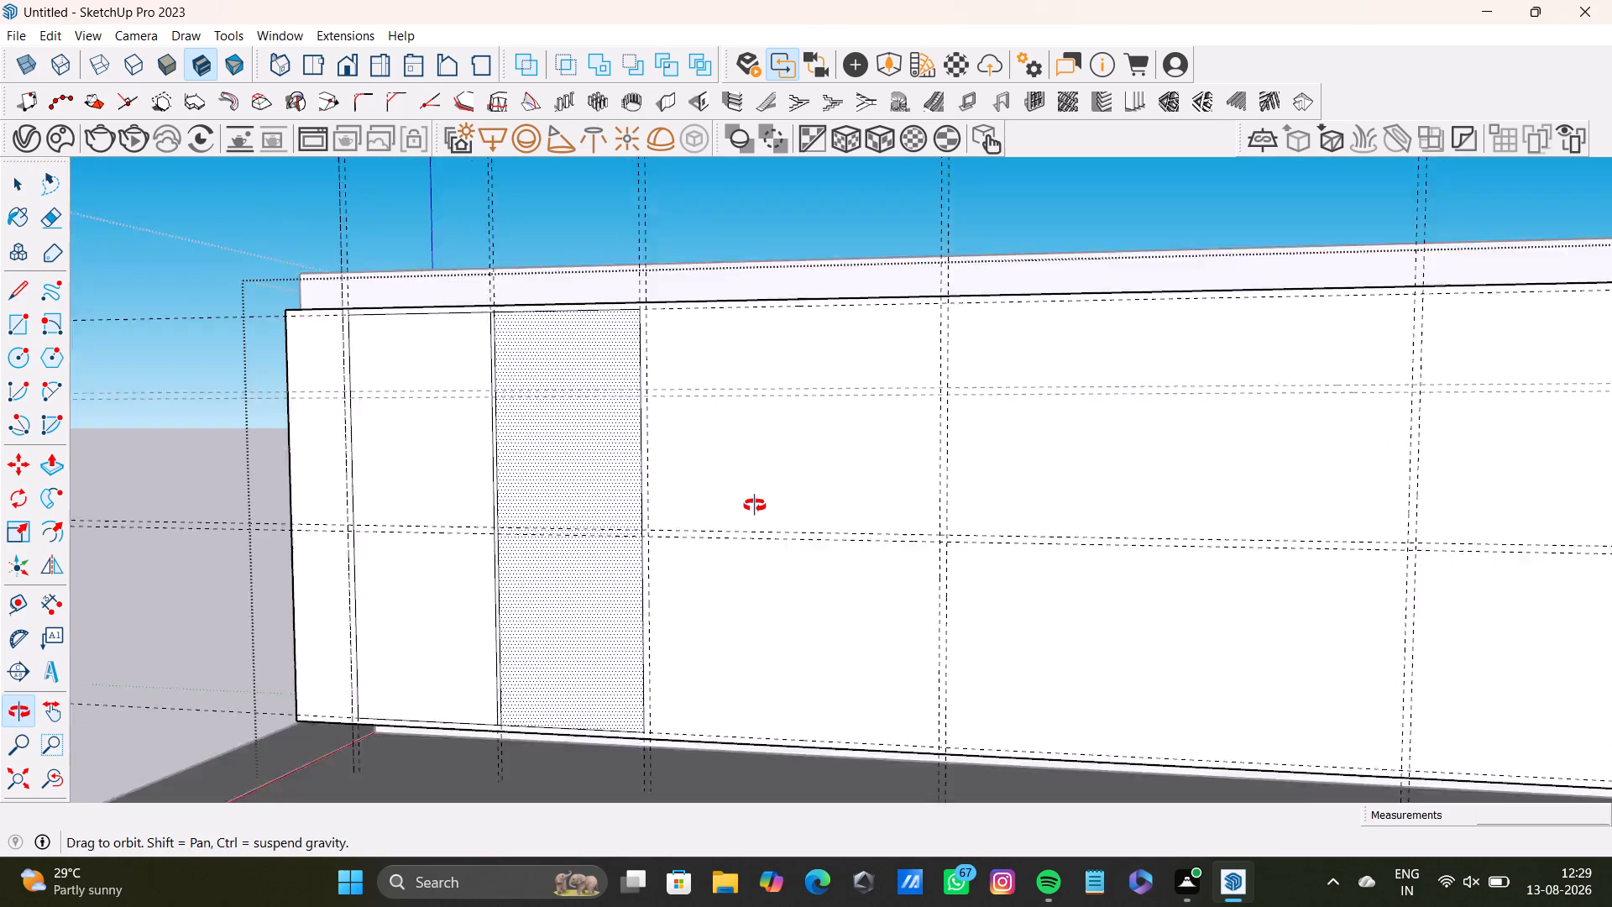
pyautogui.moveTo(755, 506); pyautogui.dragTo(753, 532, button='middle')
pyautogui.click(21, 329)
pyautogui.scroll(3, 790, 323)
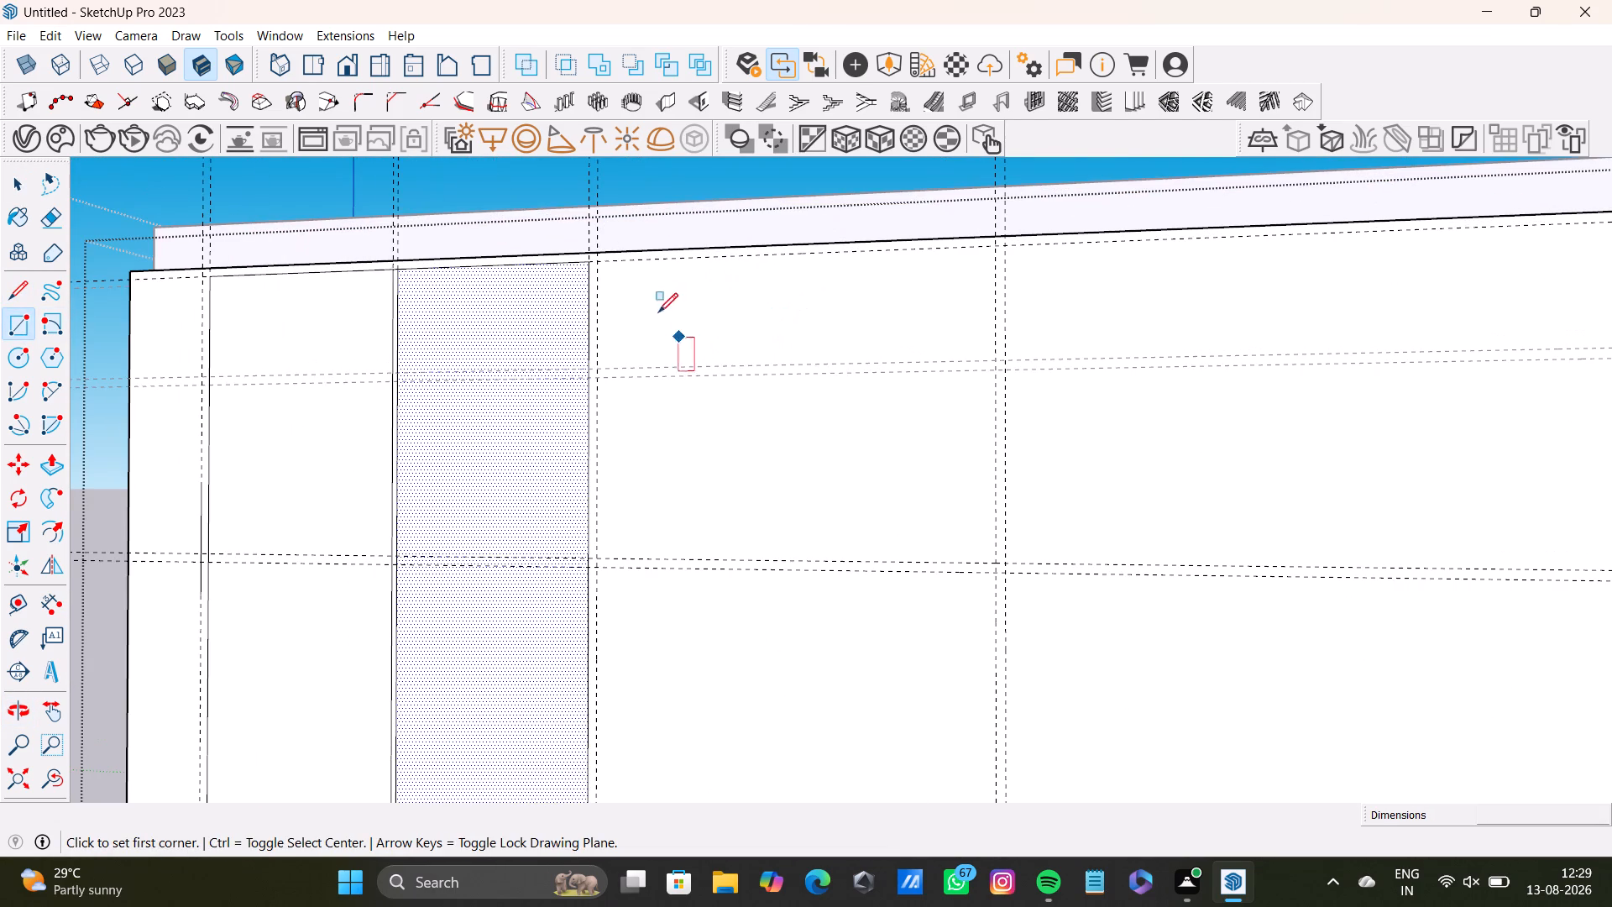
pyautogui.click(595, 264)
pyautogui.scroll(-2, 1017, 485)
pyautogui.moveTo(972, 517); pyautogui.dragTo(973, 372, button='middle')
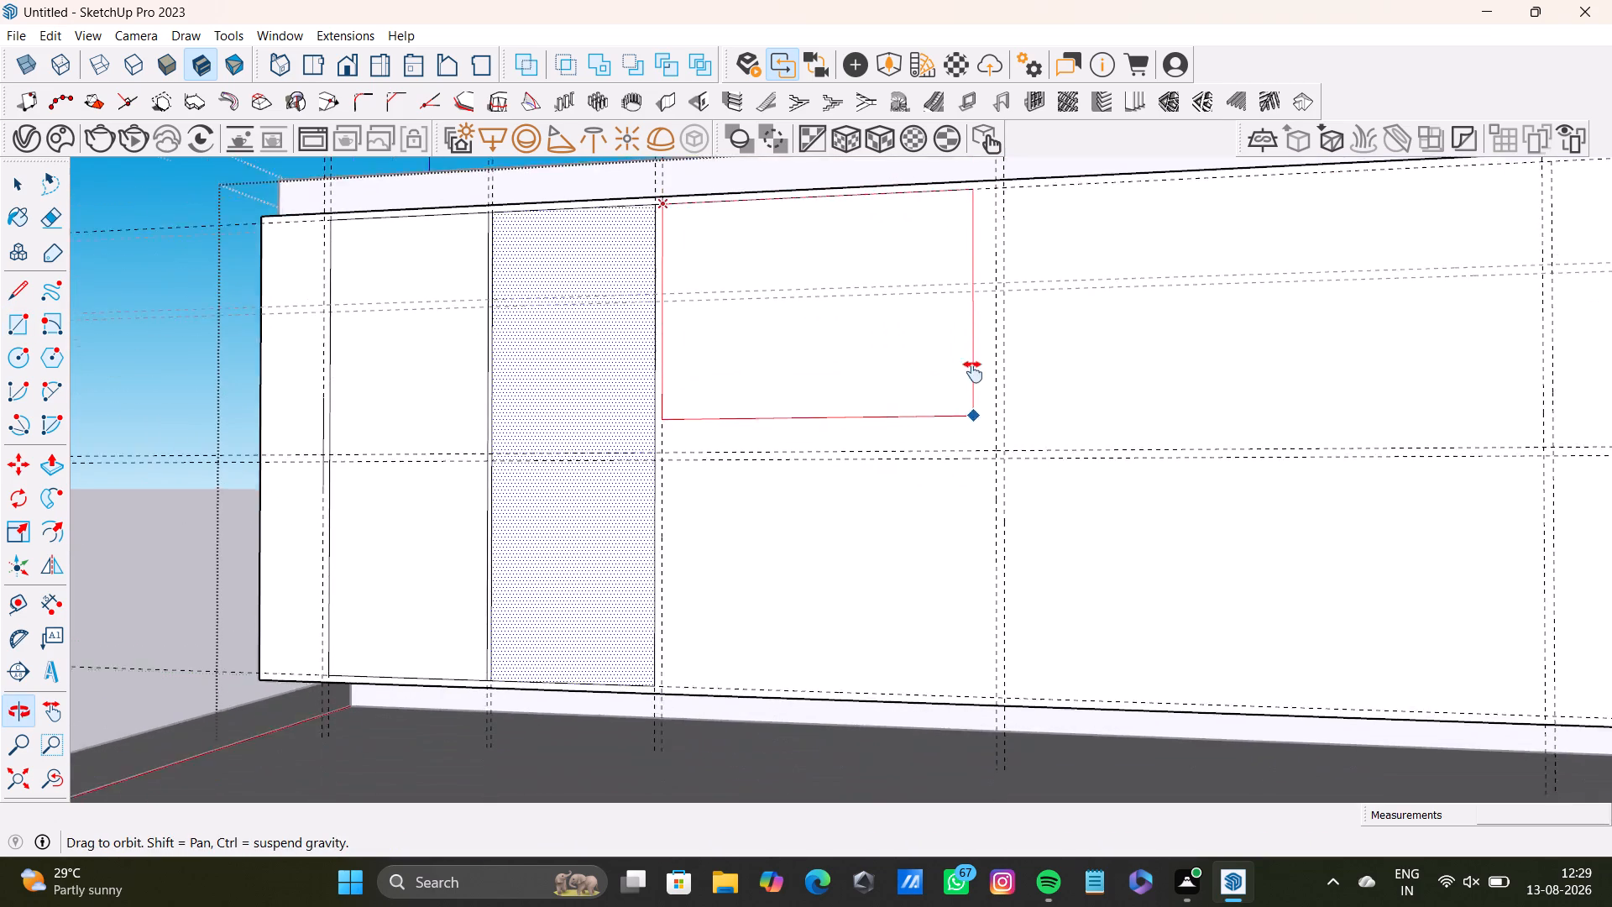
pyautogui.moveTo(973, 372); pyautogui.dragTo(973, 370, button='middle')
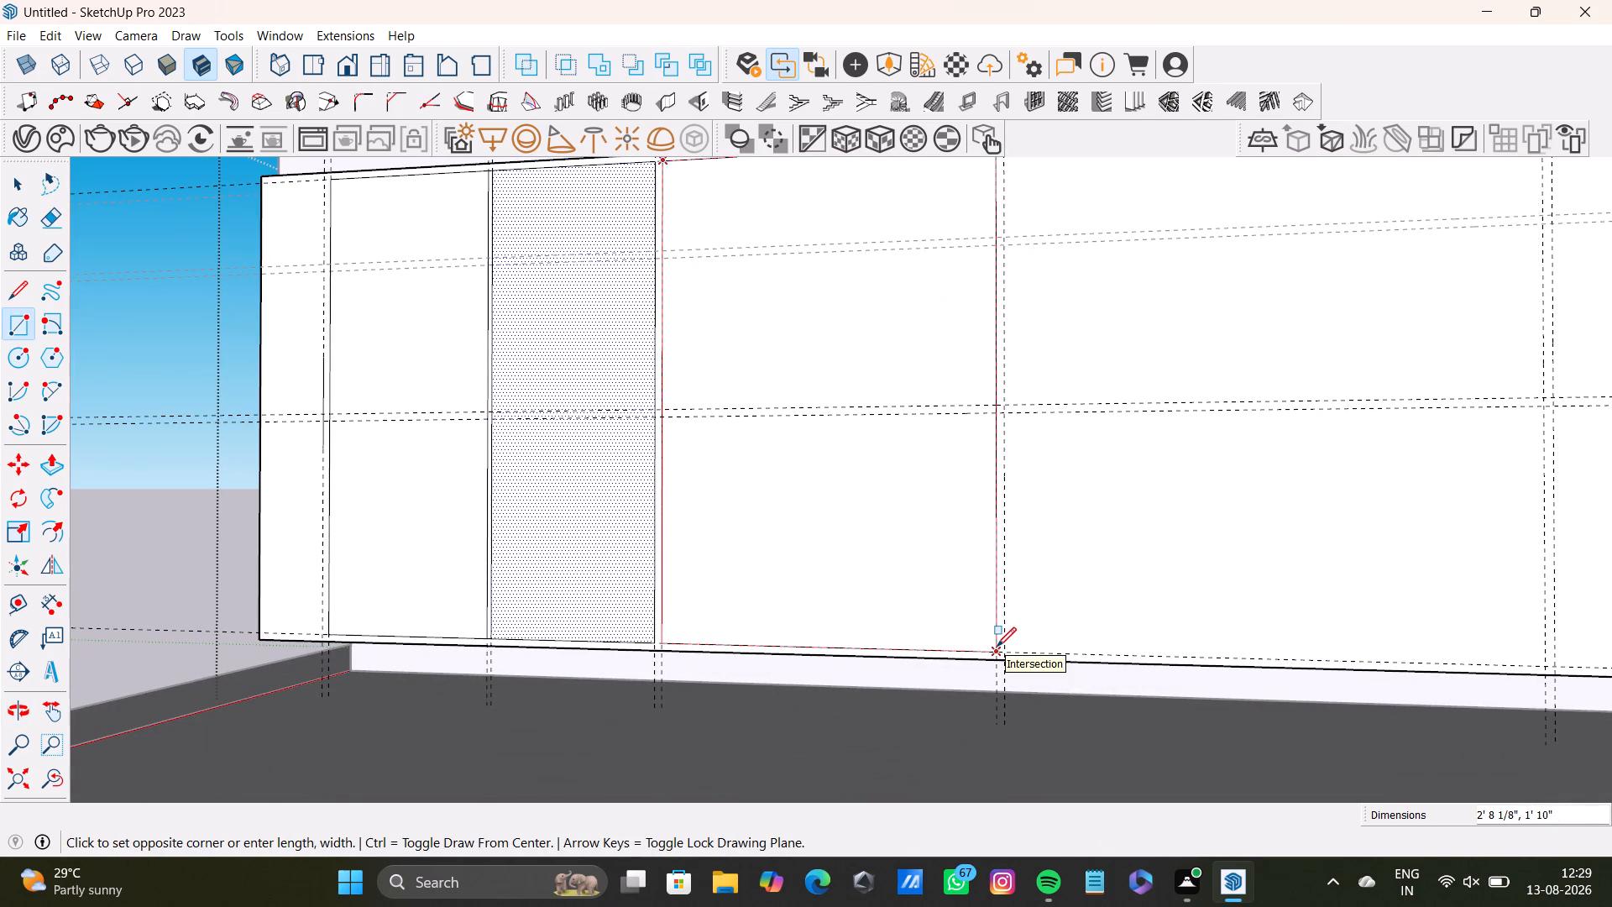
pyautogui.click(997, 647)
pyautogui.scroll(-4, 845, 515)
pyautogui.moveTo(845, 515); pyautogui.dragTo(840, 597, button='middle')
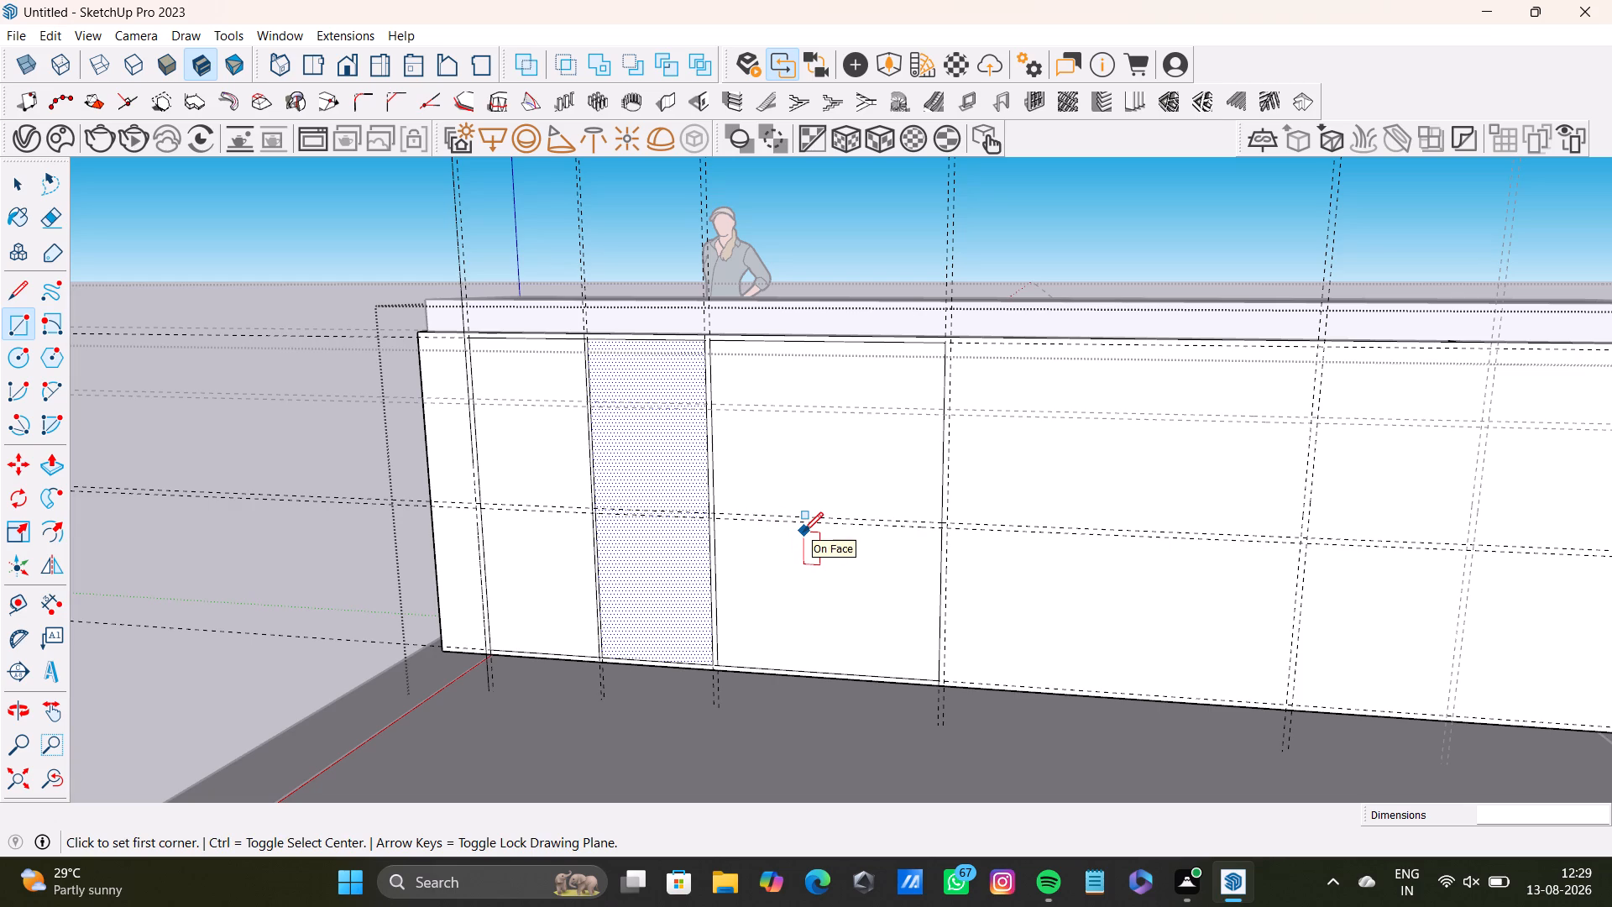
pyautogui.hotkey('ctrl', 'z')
# Draw a rectangle about 1' 10" by 1' 4 9/16" in that bay, from the top guide to the upper guide of the lower horizontal pair.
pyautogui.moveTo(769, 506); pyautogui.dragTo(774, 476, button='middle')
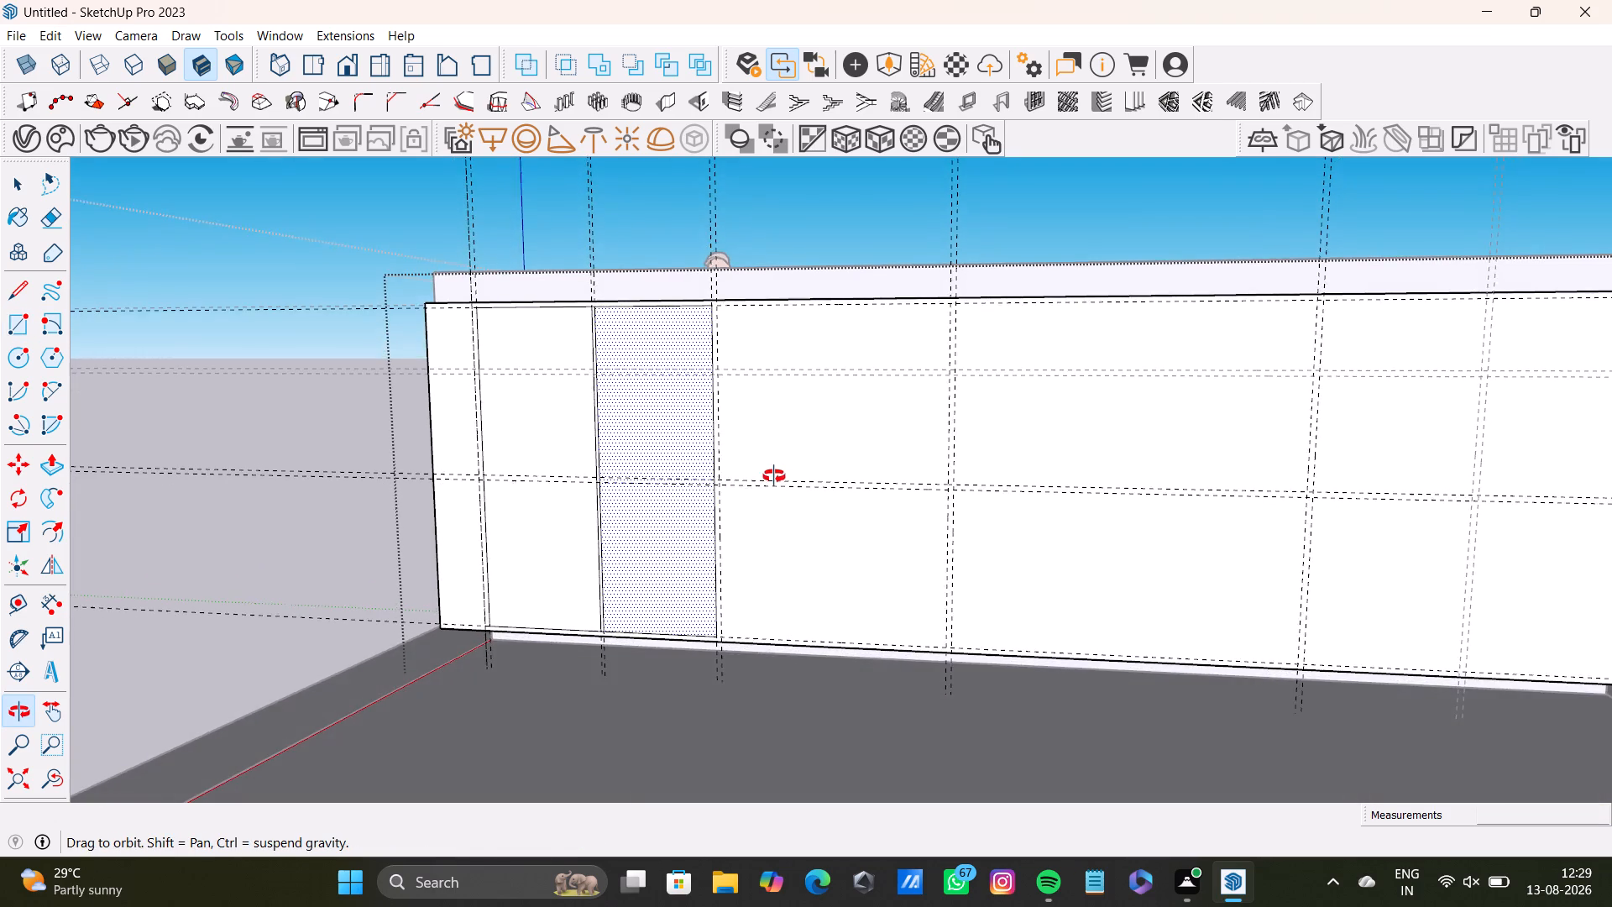
pyautogui.moveTo(774, 476); pyautogui.dragTo(726, 496, button='middle')
pyautogui.scroll(4, 627, 429)
pyautogui.moveTo(792, 423); pyautogui.dragTo(693, 400, button='middle')
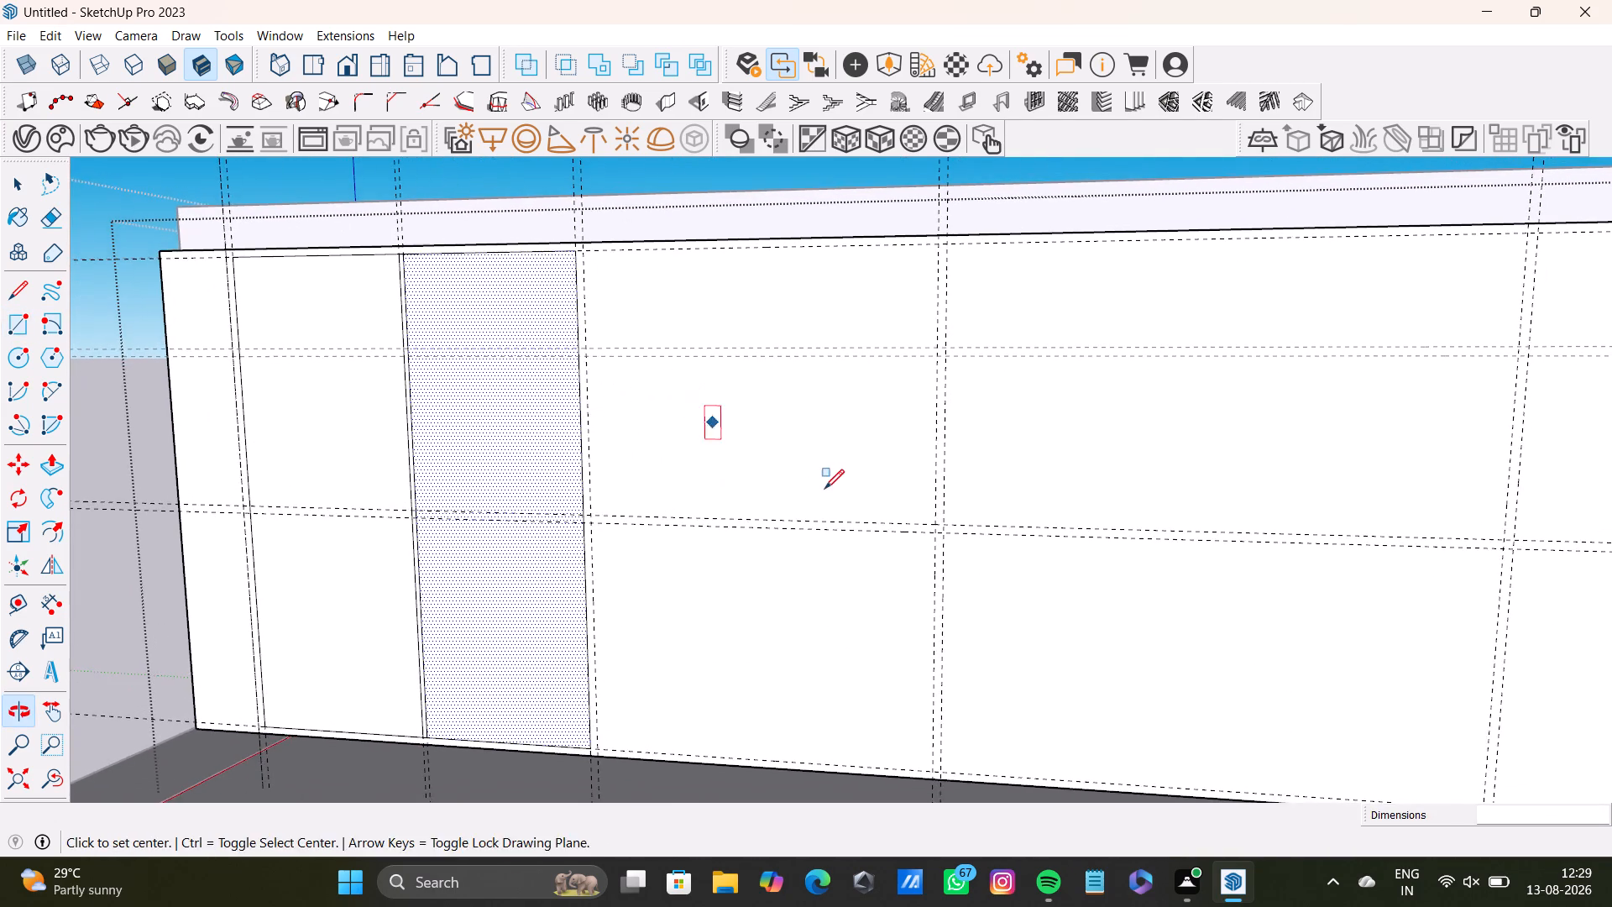
pyautogui.moveTo(826, 485); pyautogui.dragTo(856, 479, button='middle')
pyautogui.click(21, 321)
pyautogui.scroll(3, 612, 272)
pyautogui.moveTo(614, 233); pyautogui.dragTo(621, 238)
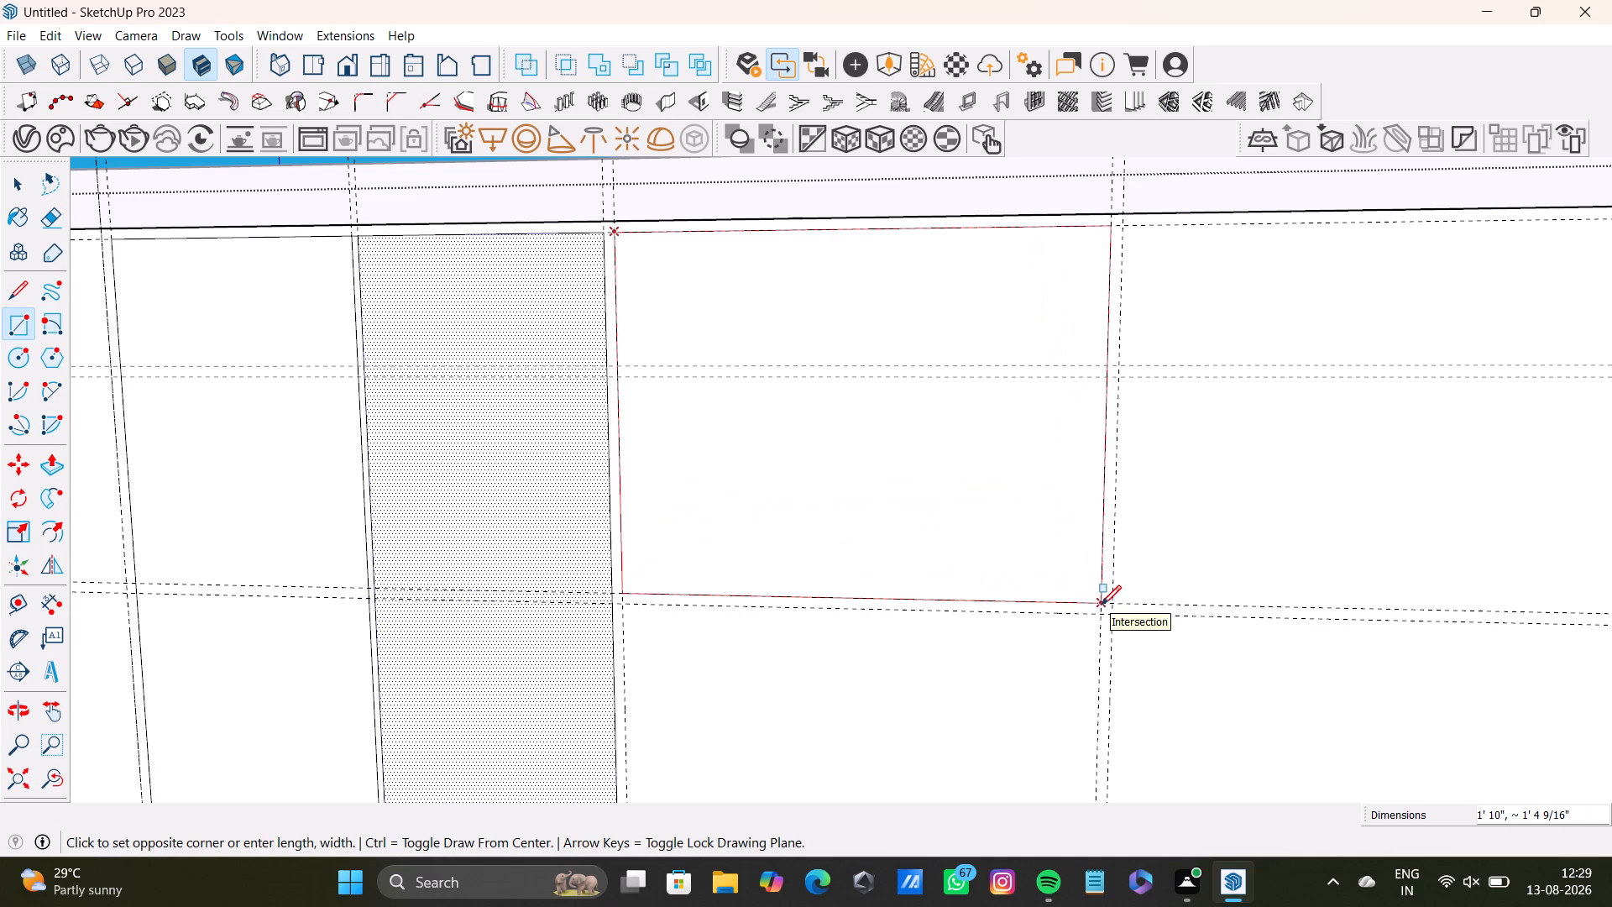
pyautogui.press('Right')
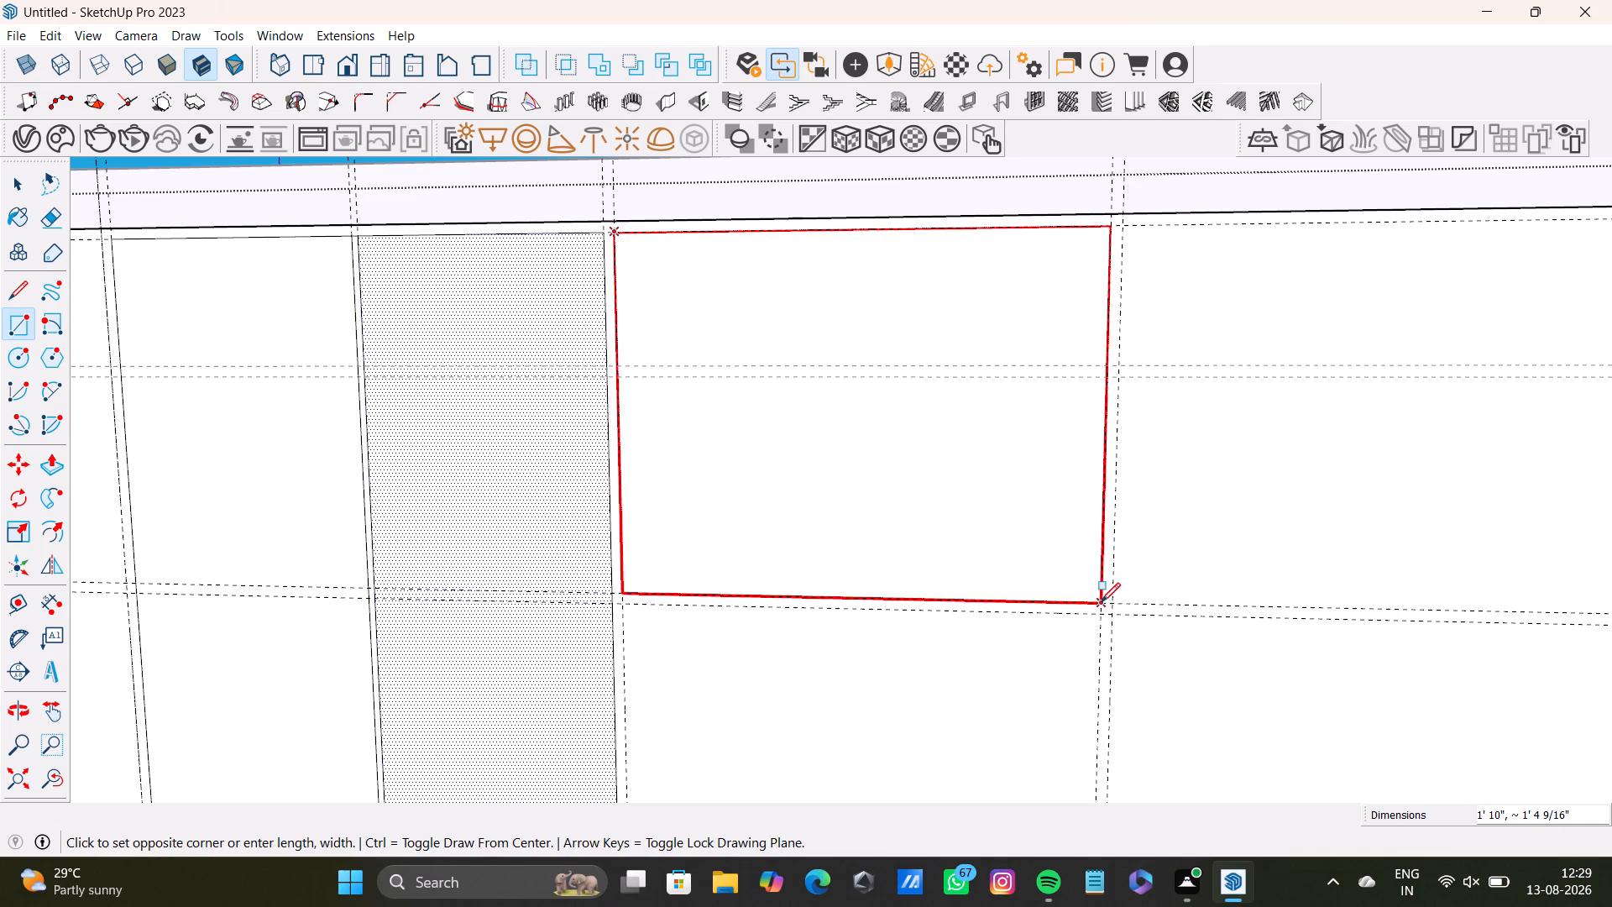
pyautogui.click(1101, 602)
# Draw a second rectangle below it in the same bay, from the lower guide of that horizontal pair to the bottom guide.
pyautogui.scroll(-4, 1031, 631)
pyautogui.moveTo(1020, 632); pyautogui.dragTo(979, 464, button='middle')
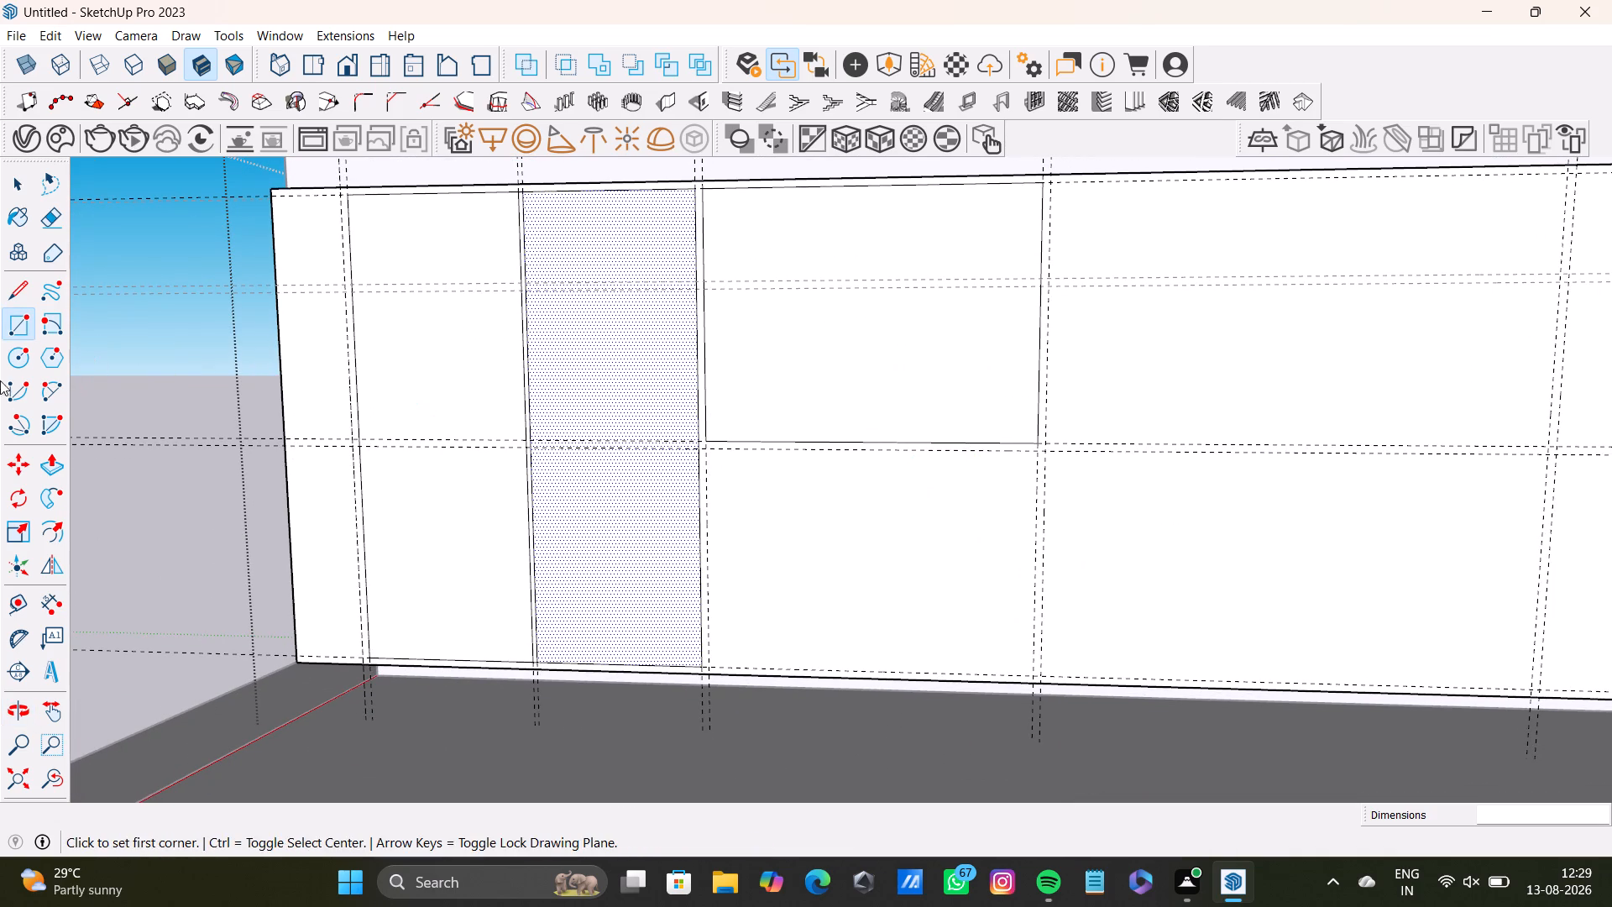
pyautogui.click(18, 320)
pyautogui.scroll(4, 615, 441)
pyautogui.moveTo(735, 443); pyautogui.dragTo(744, 447)
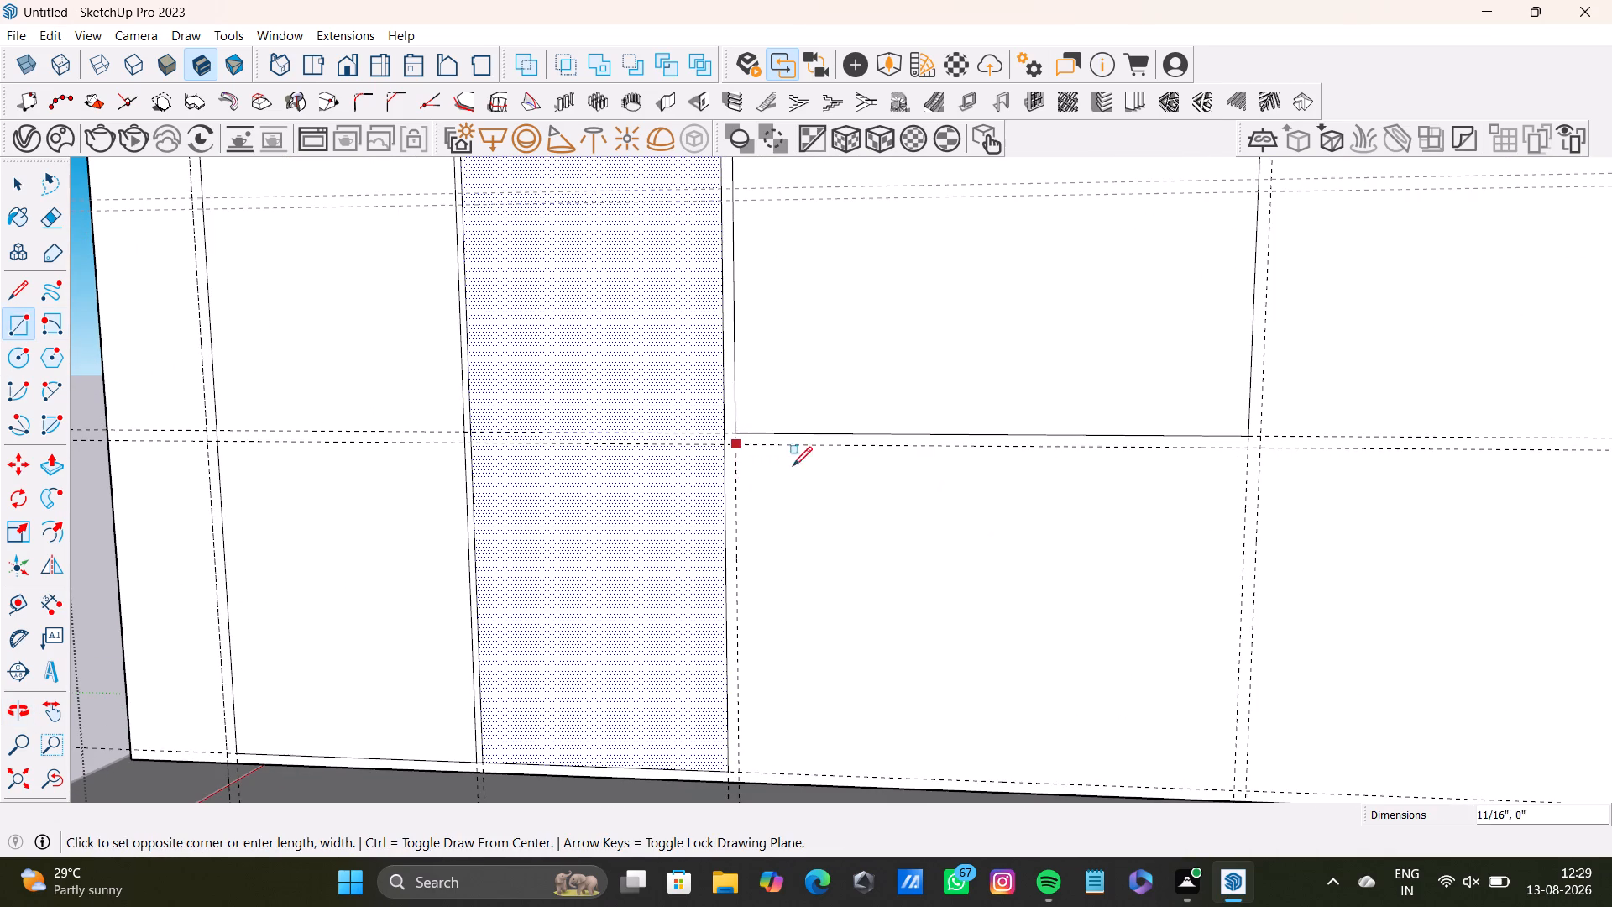
pyautogui.click(1235, 781)
pyautogui.press('space')
pyautogui.scroll(-2, 1020, 674)
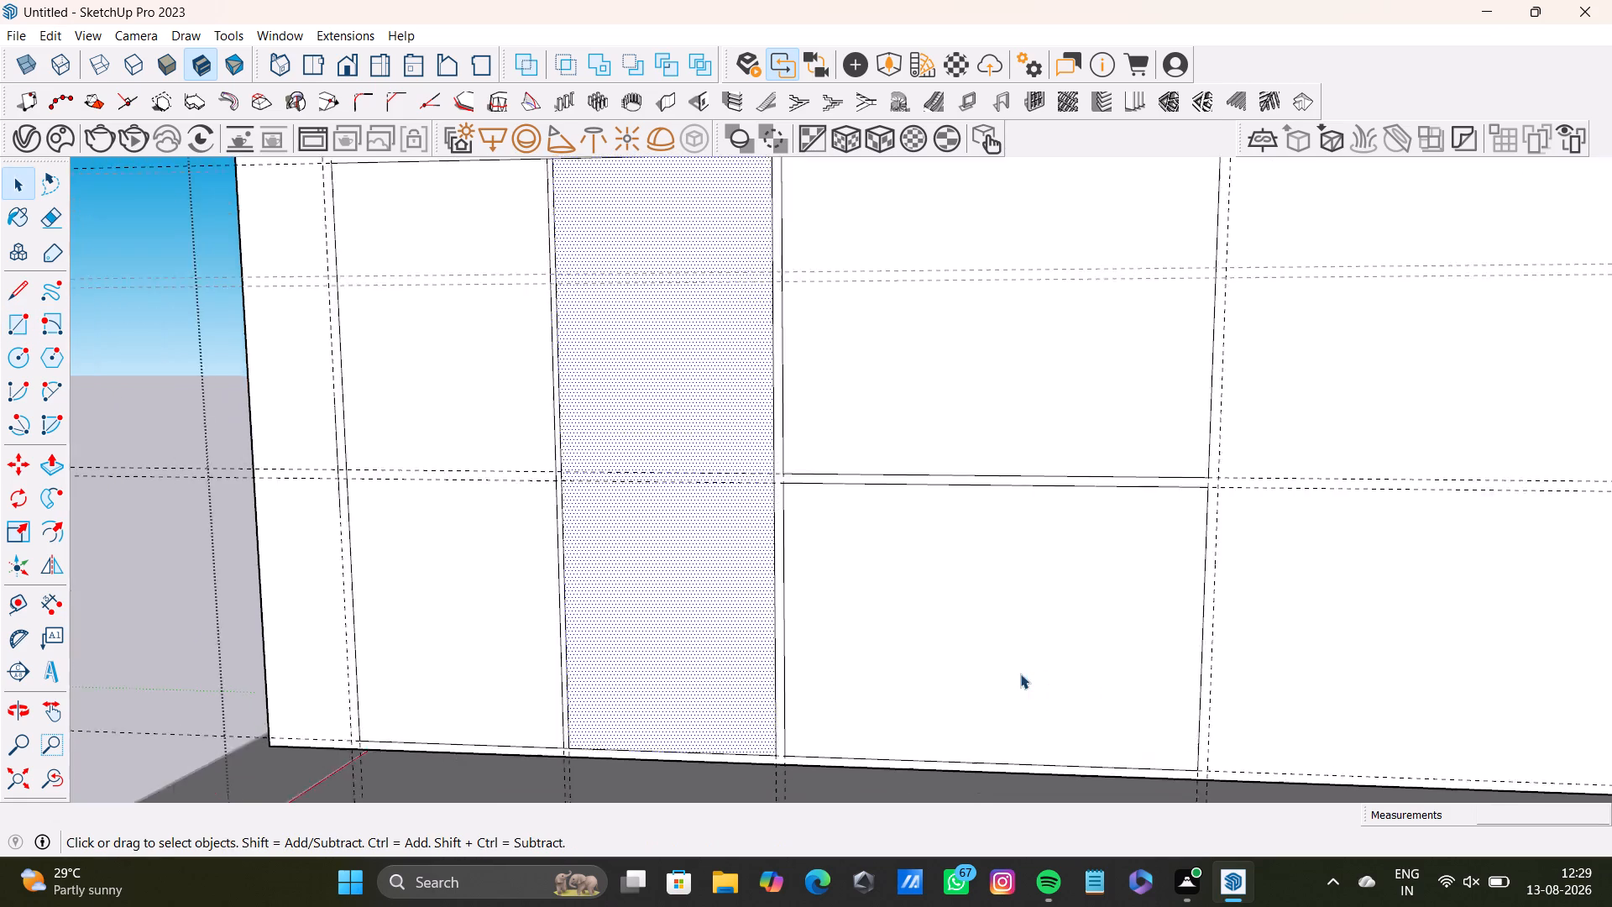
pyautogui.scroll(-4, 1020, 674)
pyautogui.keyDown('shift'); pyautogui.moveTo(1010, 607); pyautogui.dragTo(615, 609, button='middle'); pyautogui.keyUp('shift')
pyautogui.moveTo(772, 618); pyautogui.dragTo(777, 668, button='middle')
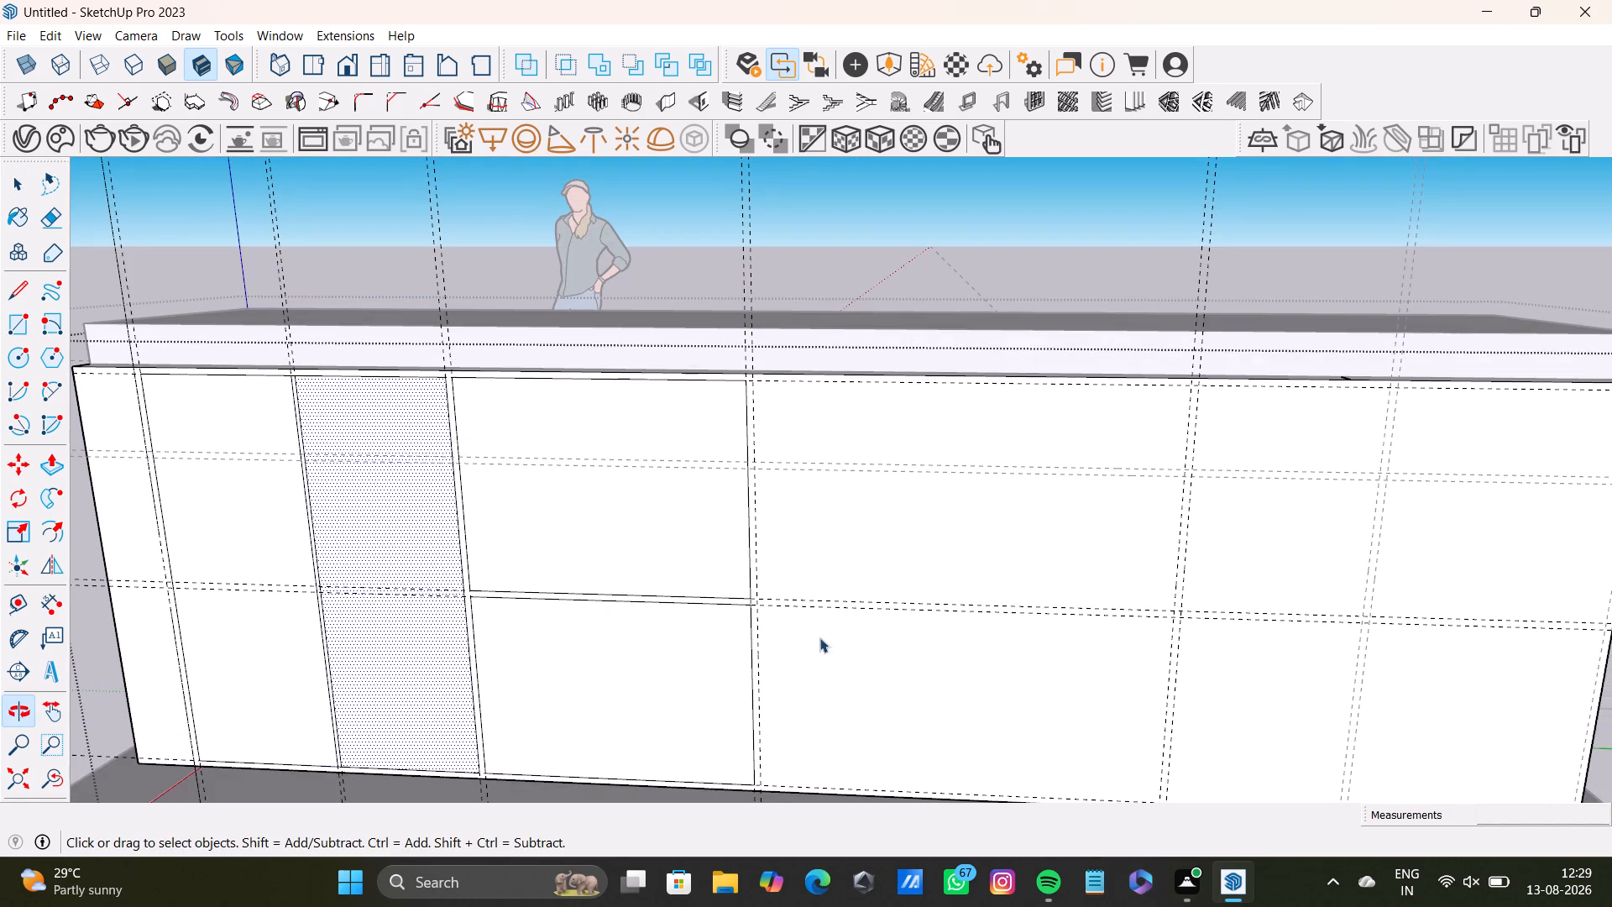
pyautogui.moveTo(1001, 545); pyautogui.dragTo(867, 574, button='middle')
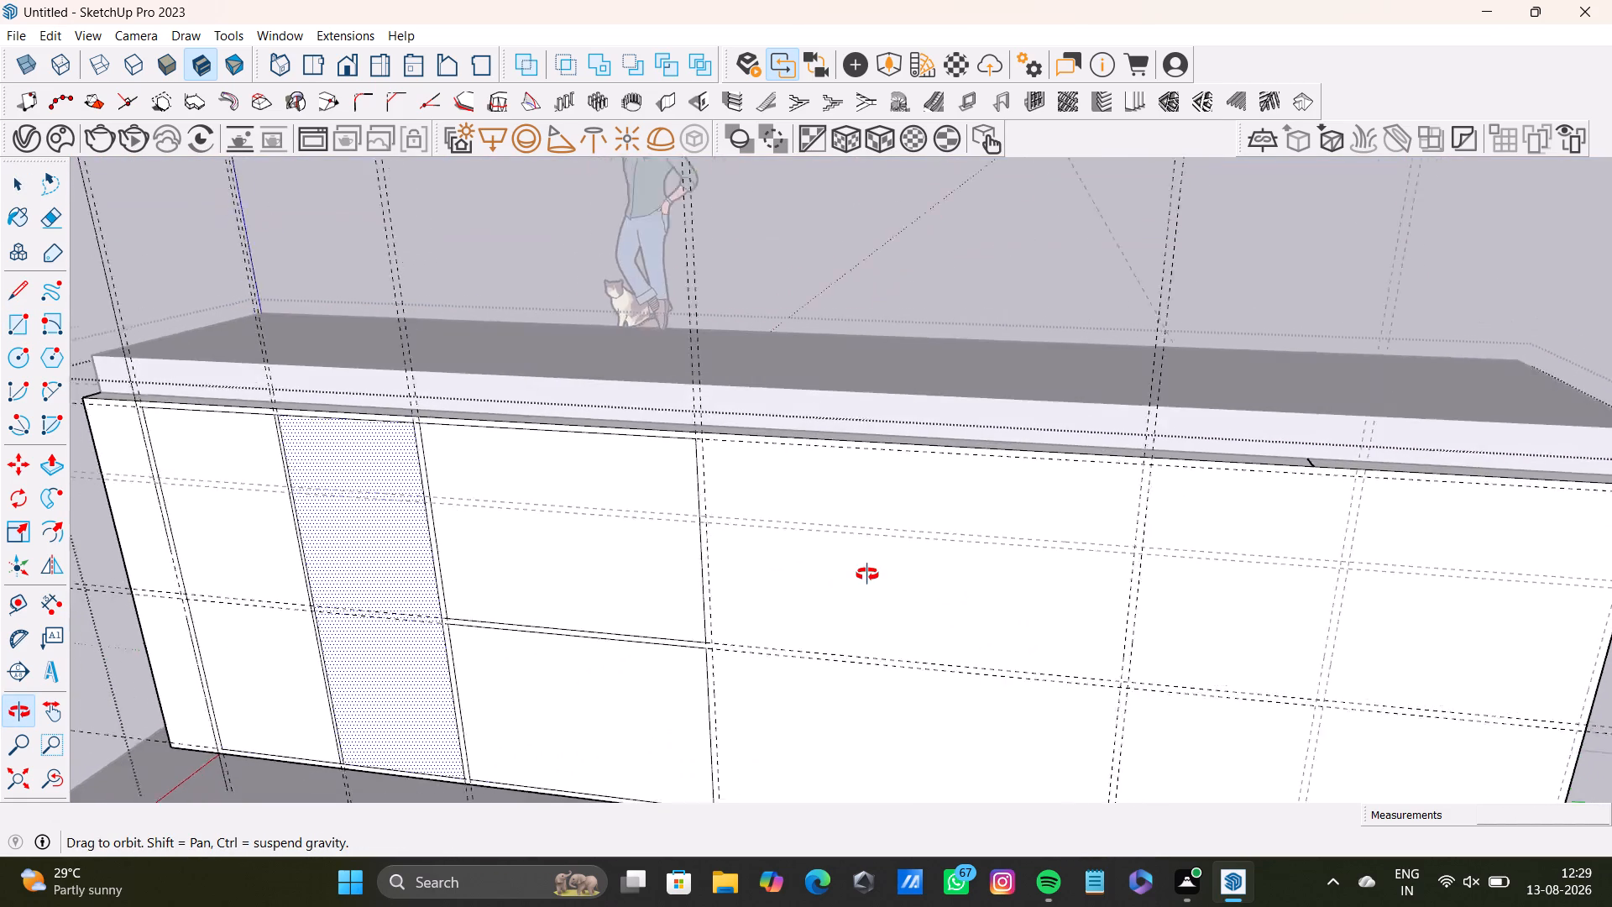
# Draw a rectangle 6" high across the wide bay right of the two stacked panels, from the top guide to the upper horizontal pair.
pyautogui.moveTo(867, 574); pyautogui.dragTo(853, 532, button='middle')
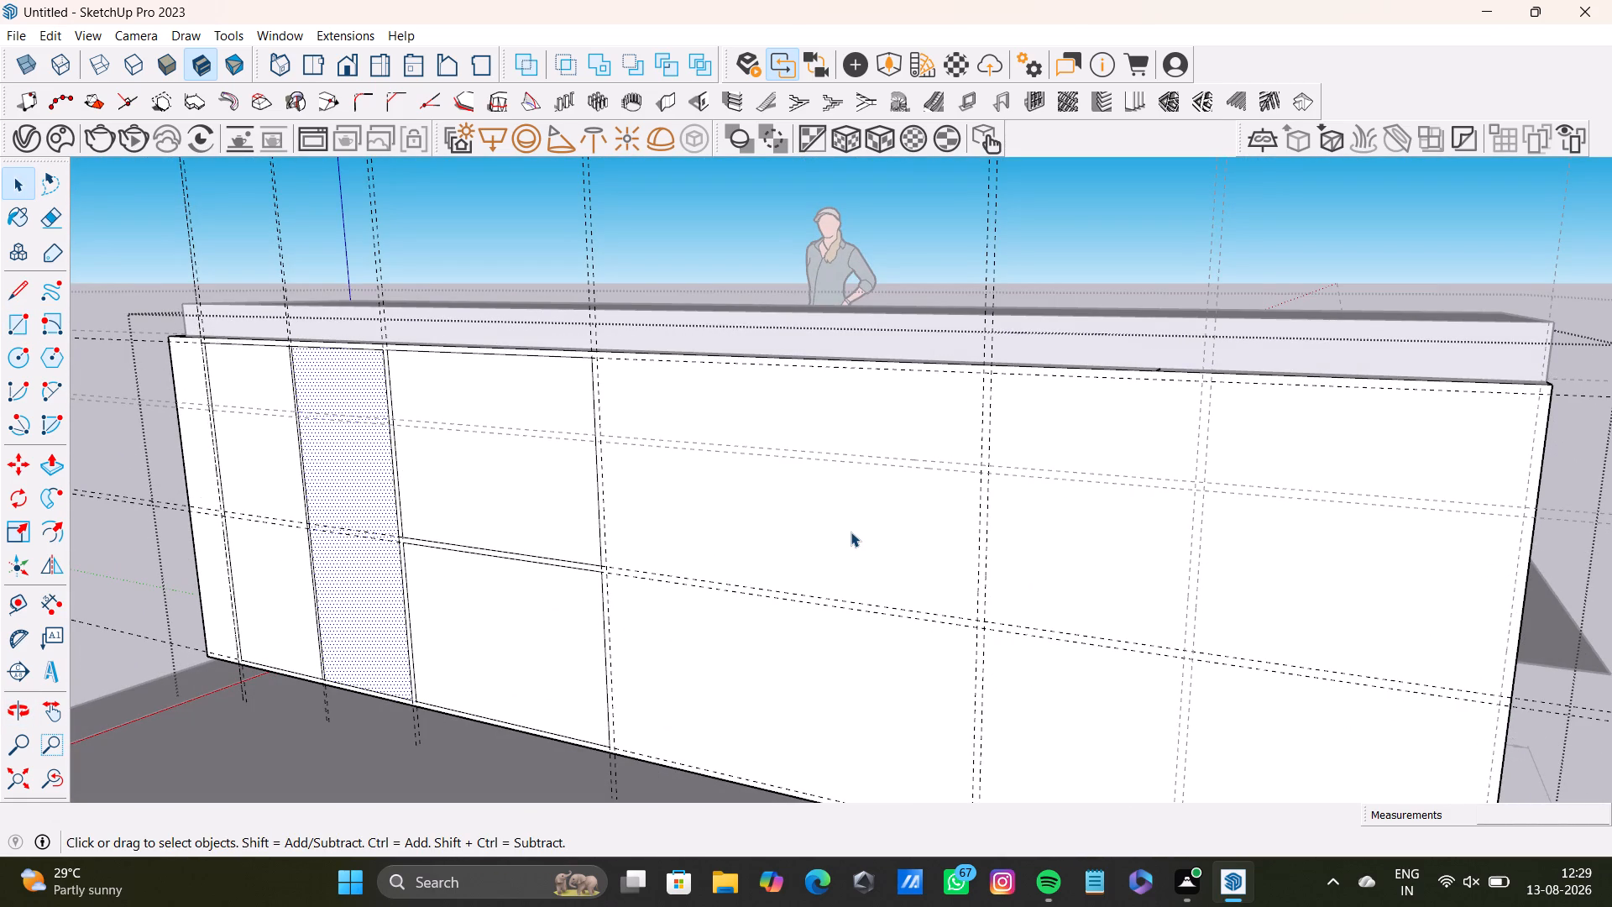
pyautogui.moveTo(845, 546); pyautogui.dragTo(881, 506, button='middle')
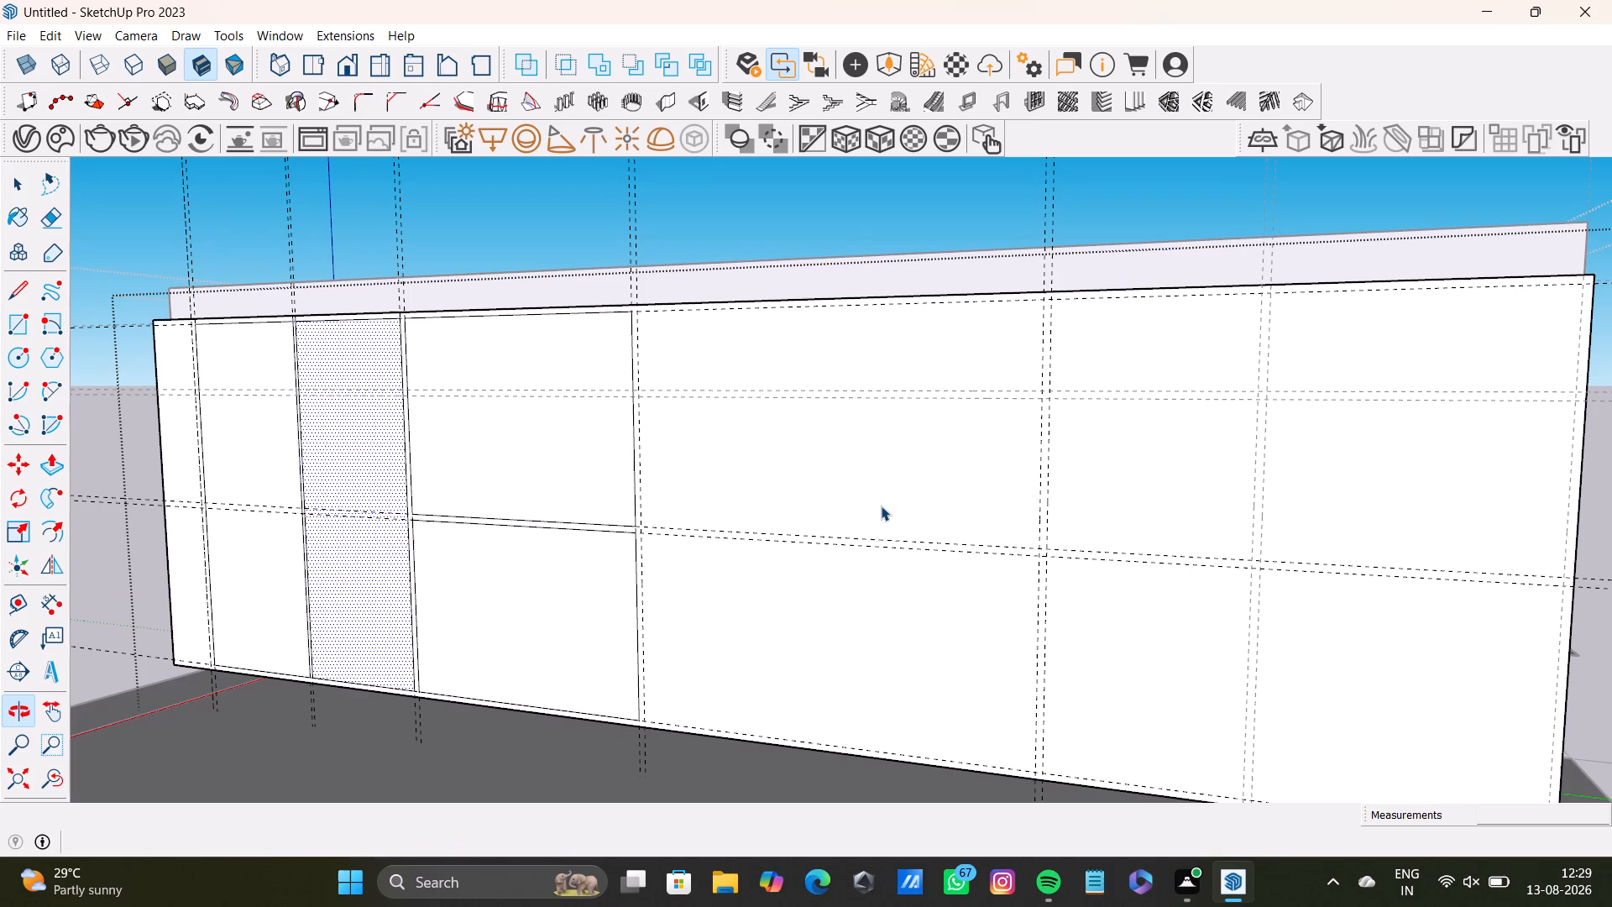
pyautogui.moveTo(725, 548); pyautogui.dragTo(791, 547, button='middle')
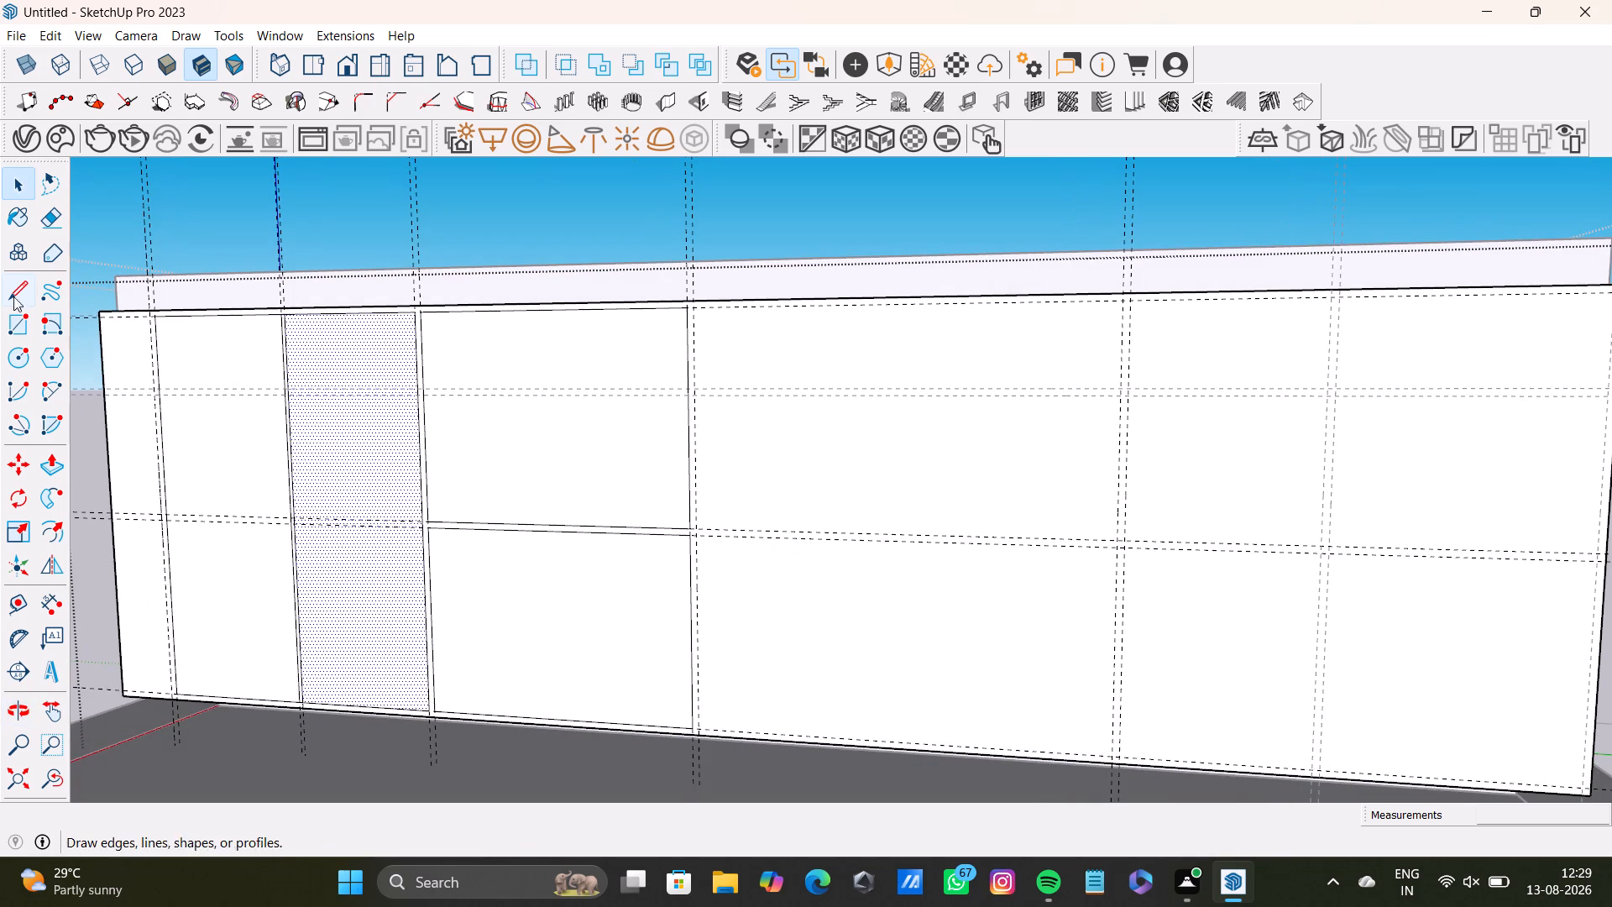
pyautogui.click(17, 329)
pyautogui.scroll(3, 885, 380)
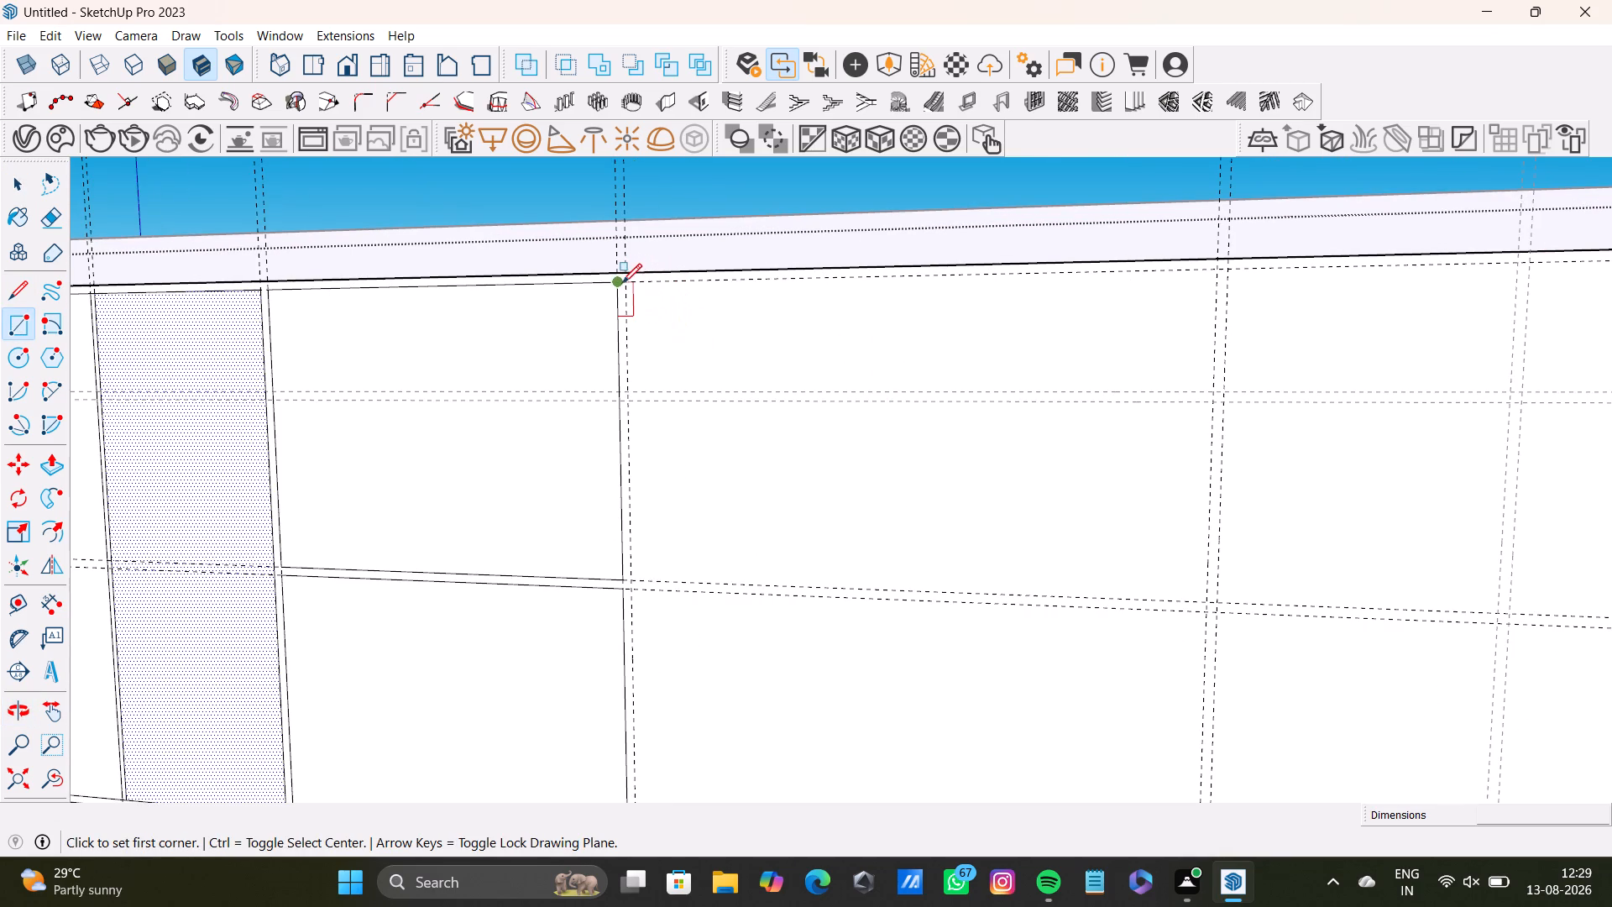
pyautogui.click(626, 280)
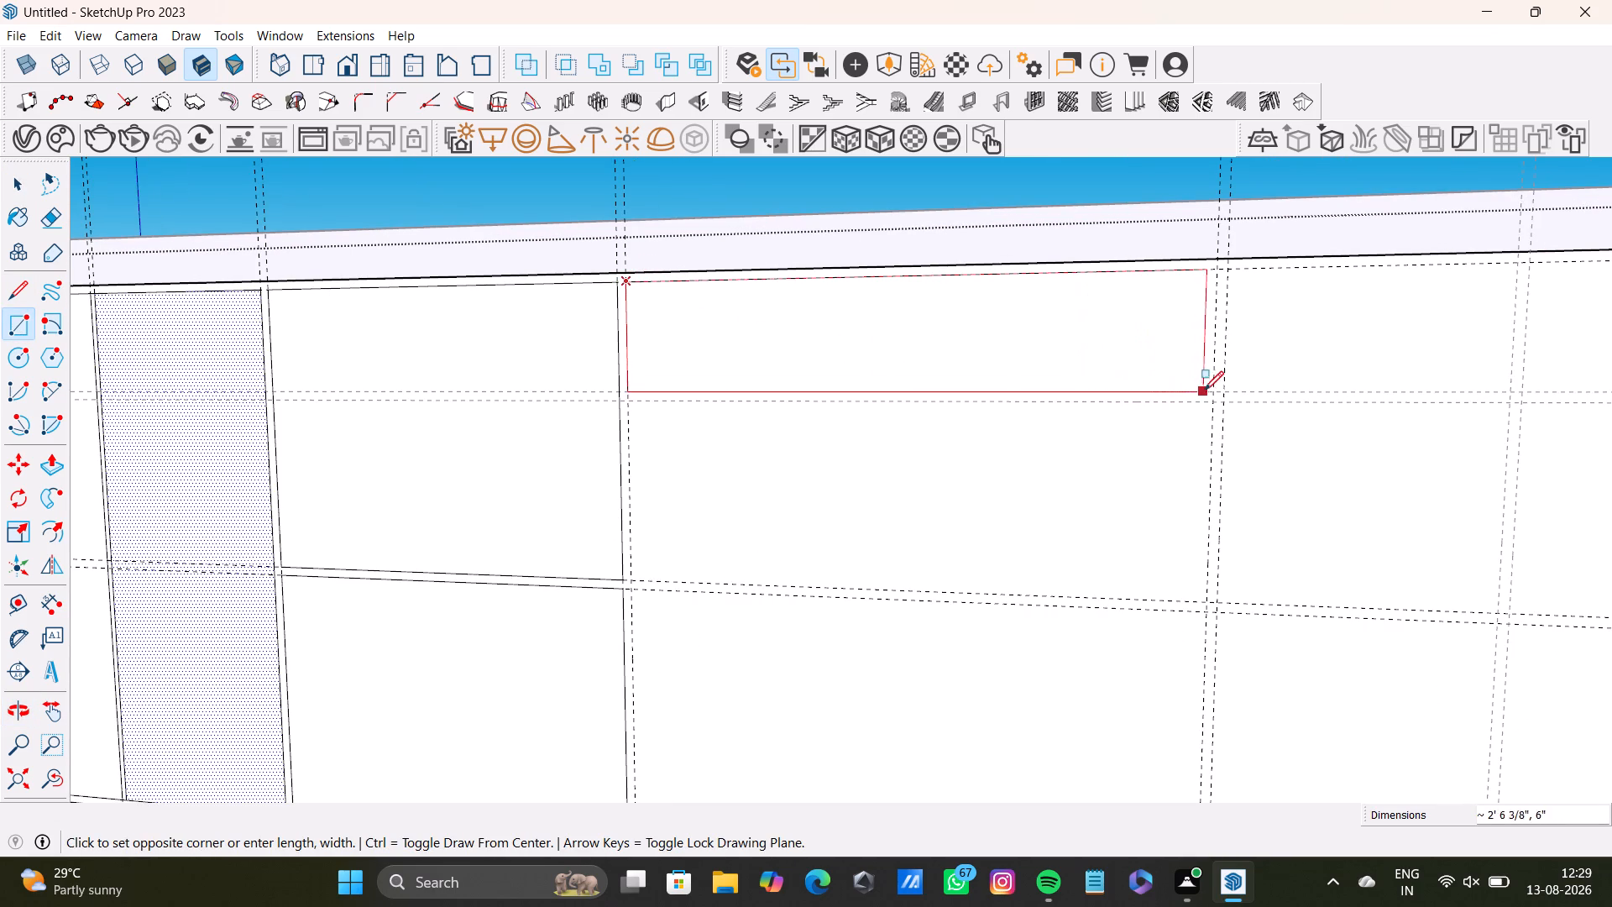
pyautogui.click(1211, 389)
pyautogui.press('space')
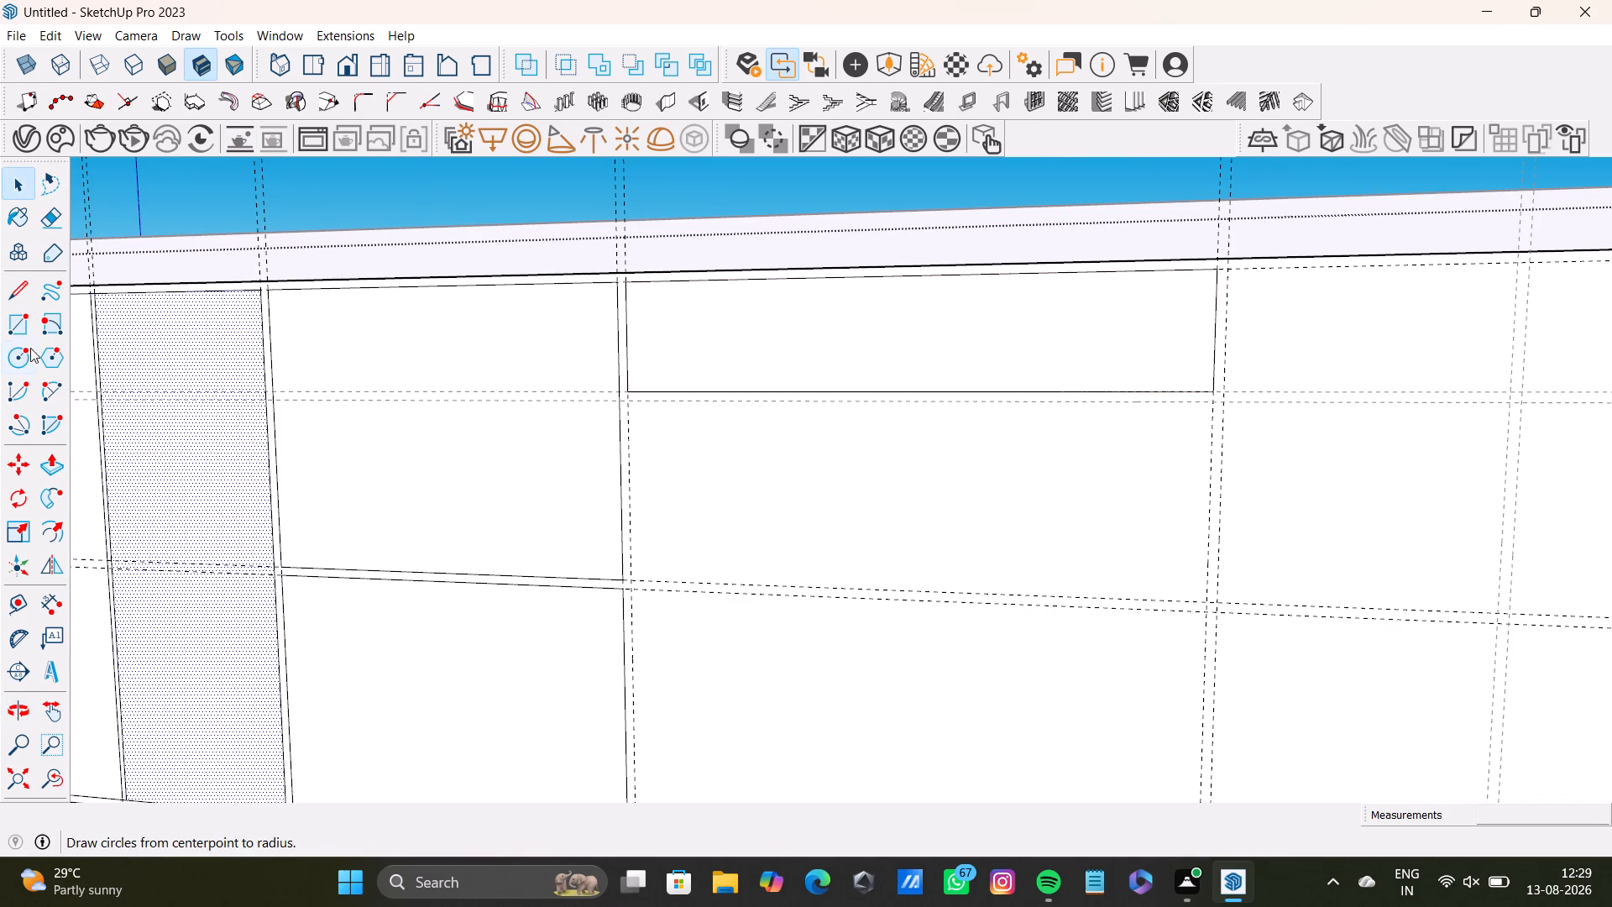
# Draw a second rectangle below it in the wide bay, from the upper pair's lower guide to the lower pair's upper guide.
pyautogui.moveTo(18, 331); pyautogui.dragTo(26, 328)
pyautogui.scroll(2, 743, 459)
pyautogui.click(601, 388)
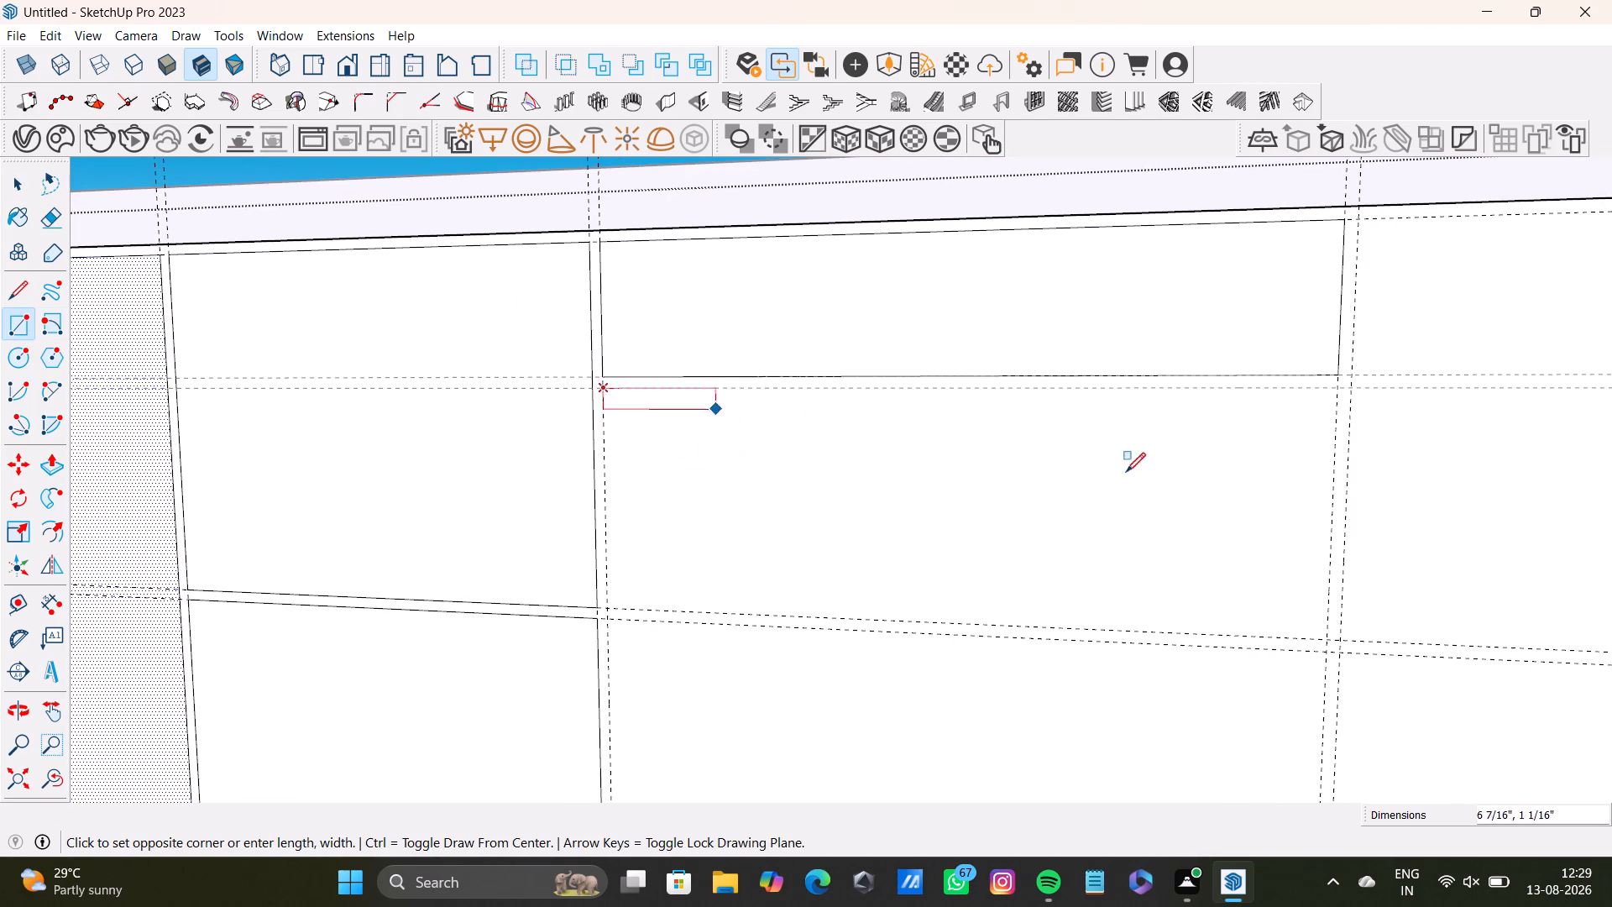
pyautogui.click(1332, 637)
pyautogui.scroll(-4, 1215, 648)
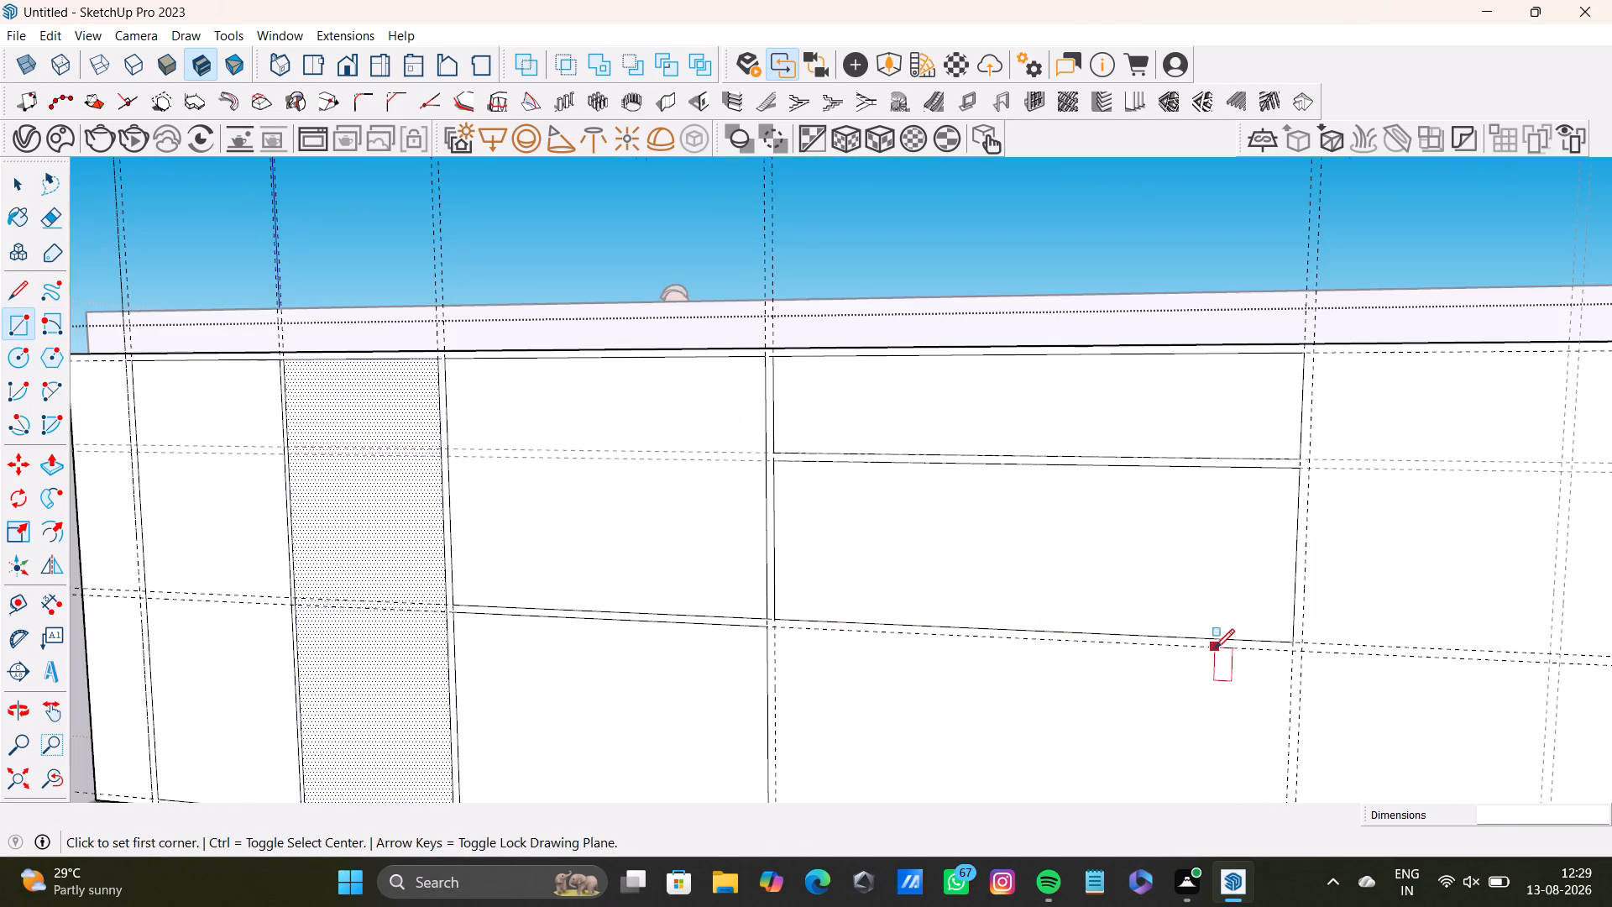
# Draw a third rectangle about 1' 3" high in the wide bay, from the lower horizontal pair's lower guide to the bottom guide.
pyautogui.keyDown('shift'); pyautogui.moveTo(1222, 643); pyautogui.dragTo(1178, 412, button='middle'); pyautogui.keyUp('shift')
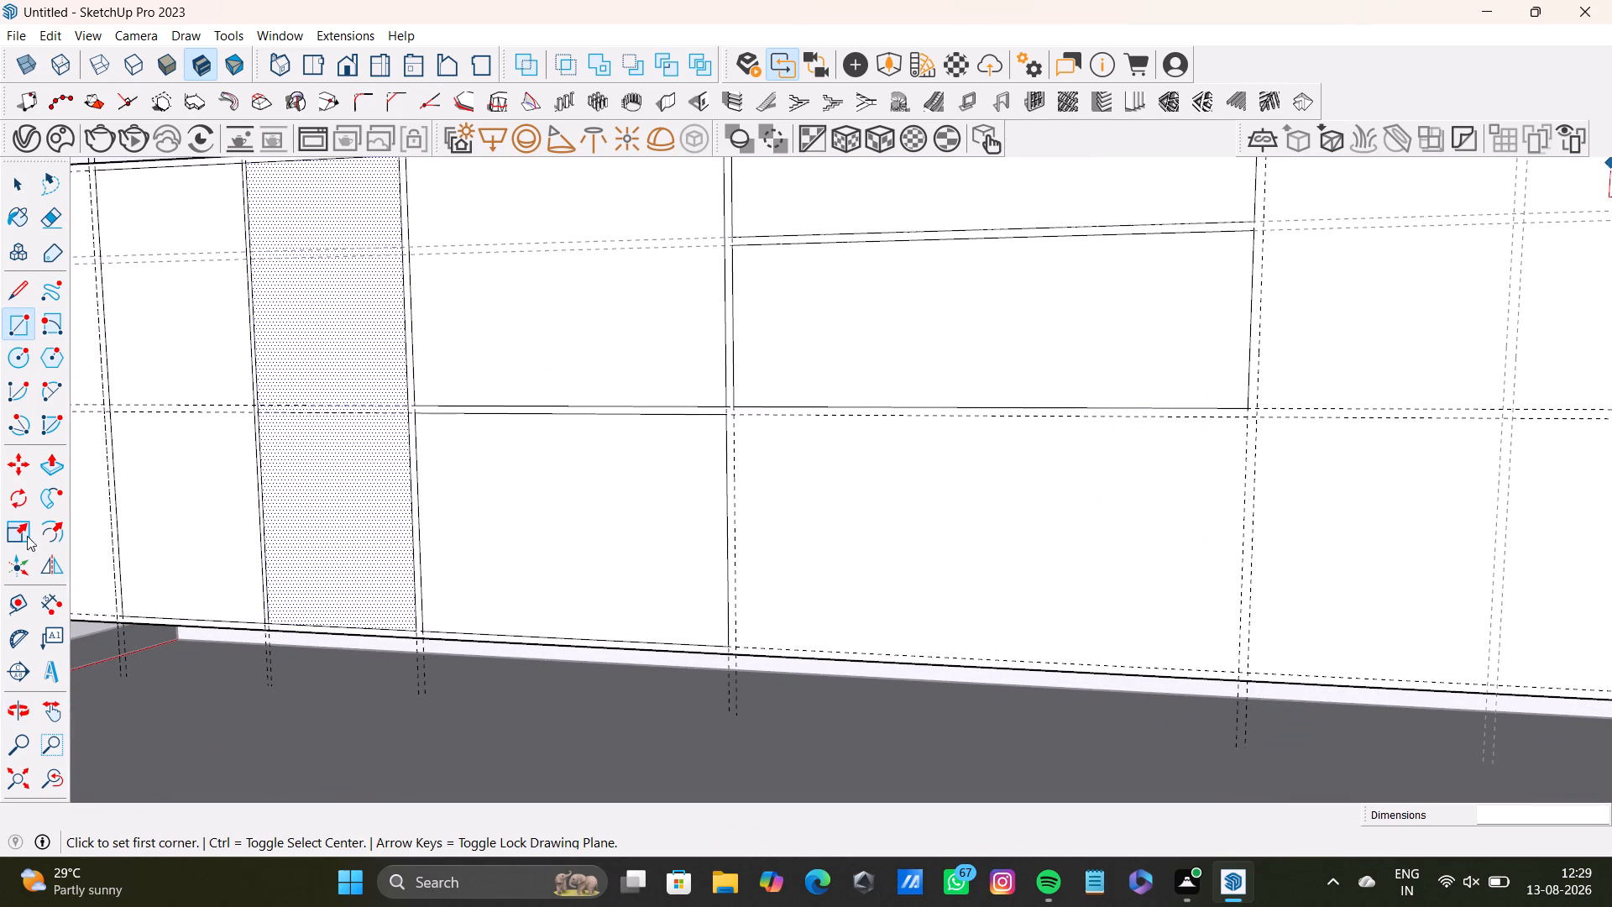
pyautogui.click(10, 335)
pyautogui.scroll(2, 711, 410)
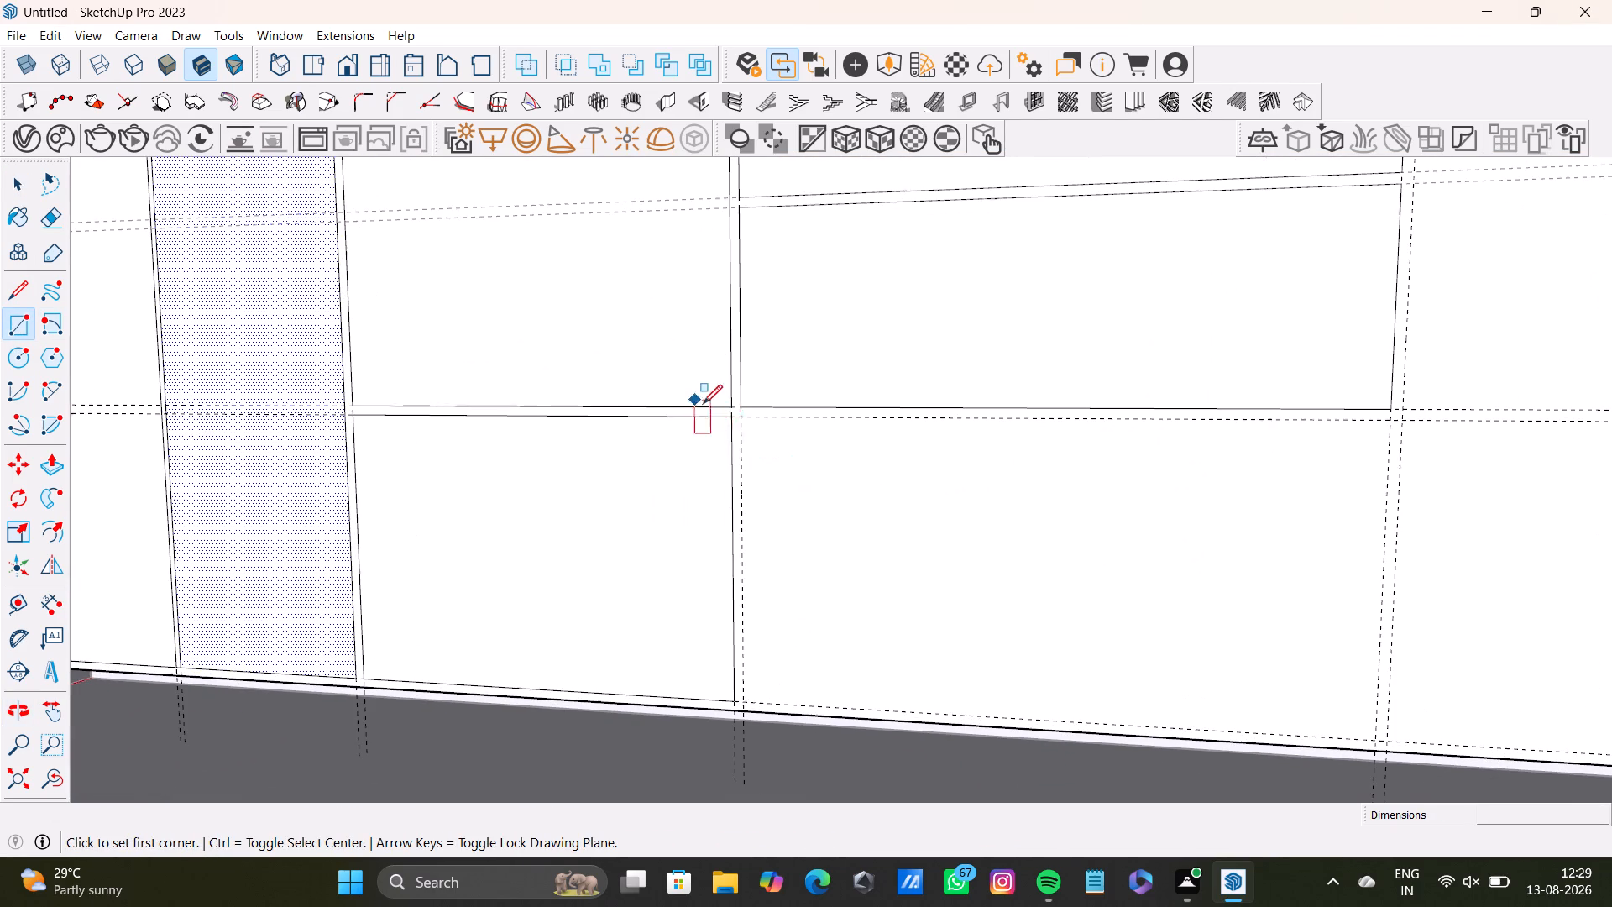
pyautogui.click(743, 419)
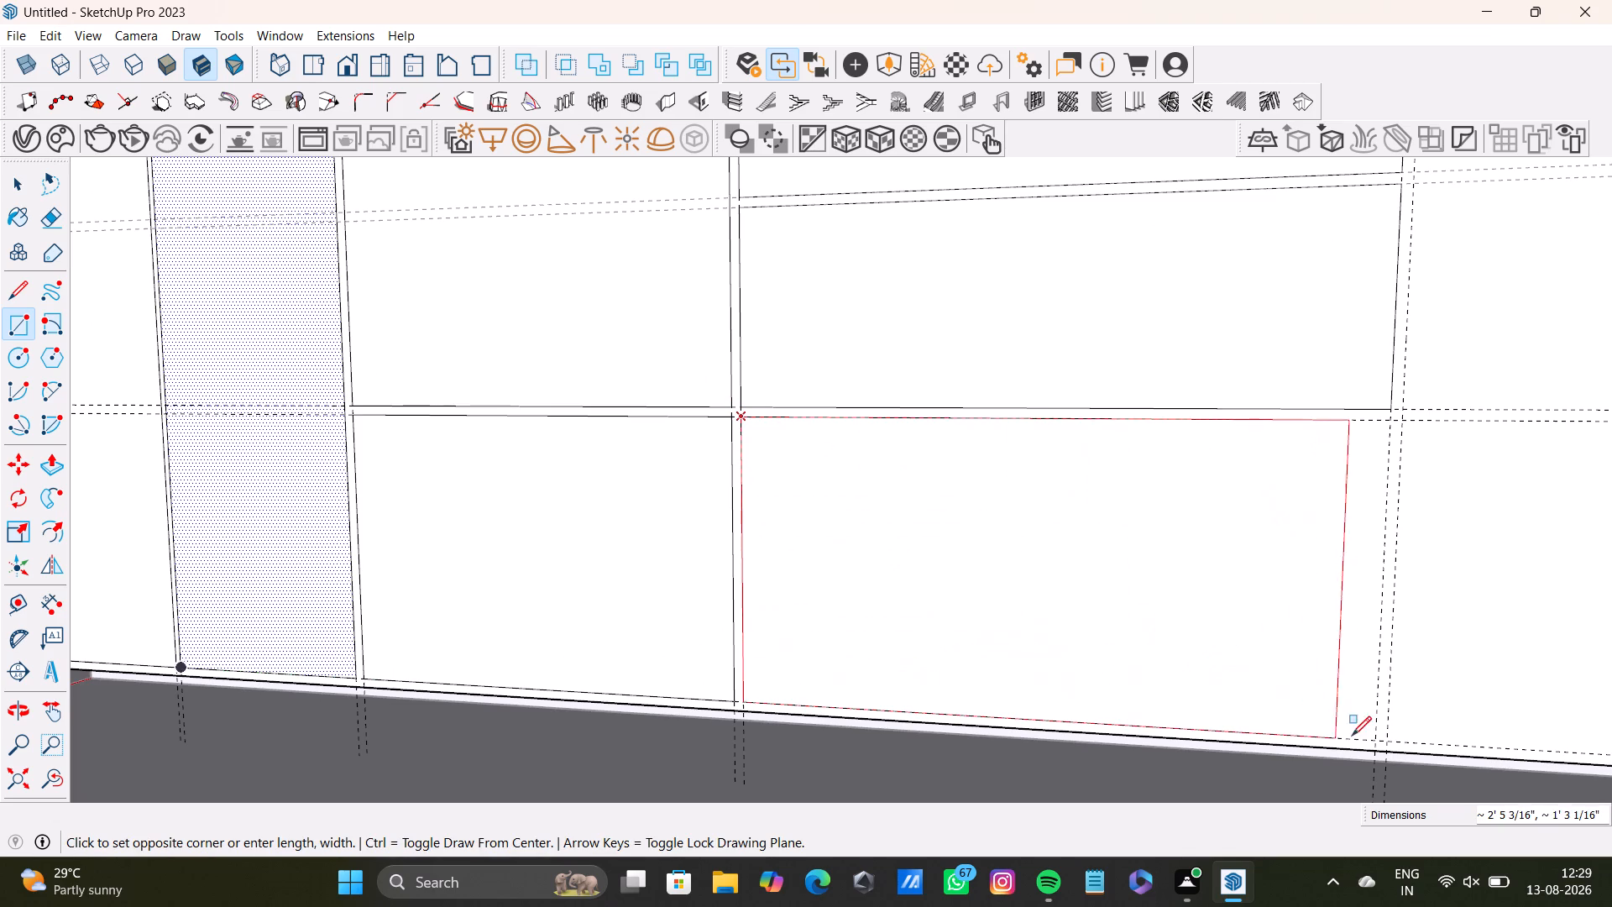
pyautogui.click(1376, 737)
pyautogui.scroll(-6, 1192, 636)
# Draw a full-height 2' 8 1/8" by 1' 13/16" rectangle in the narrow bay right of the three stacked drawer panels.
pyautogui.keyDown('shift'); pyautogui.moveTo(1149, 557); pyautogui.dragTo(733, 496, button='middle'); pyautogui.keyUp('shift')
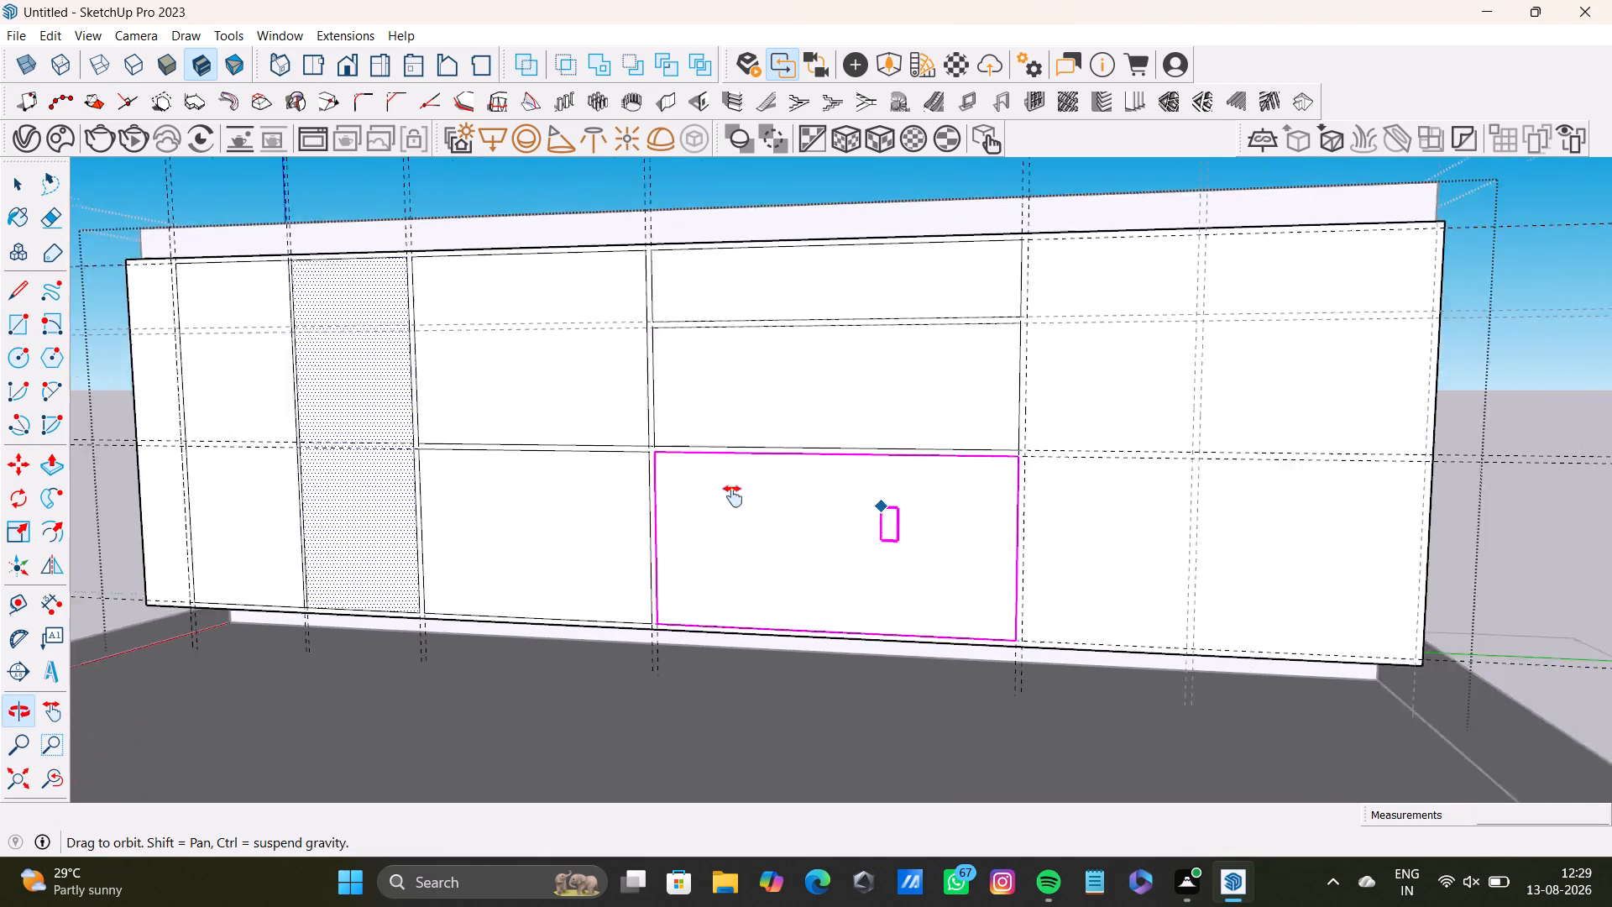
pyautogui.keyDown('shift'); pyautogui.moveTo(733, 496); pyautogui.dragTo(678, 560, button='middle'); pyautogui.keyUp('shift')
pyautogui.moveTo(847, 568); pyautogui.dragTo(851, 623, button='middle')
pyautogui.moveTo(8, 324); pyautogui.dragTo(18, 324)
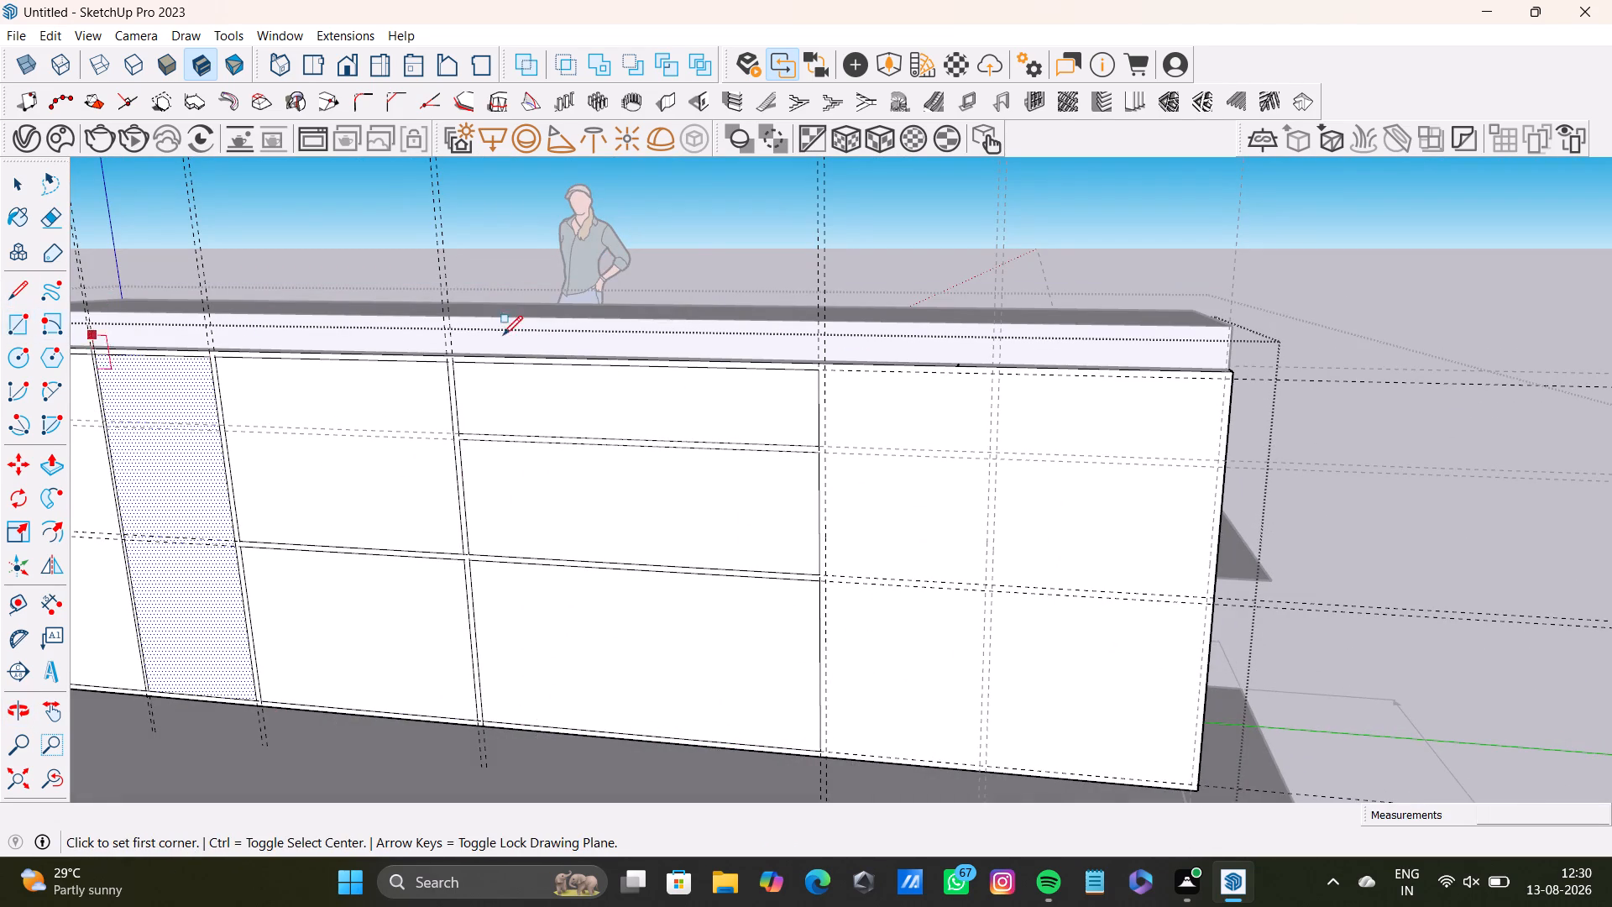
pyautogui.scroll(5, 865, 376)
pyautogui.click(804, 362)
pyautogui.scroll(-4, 940, 543)
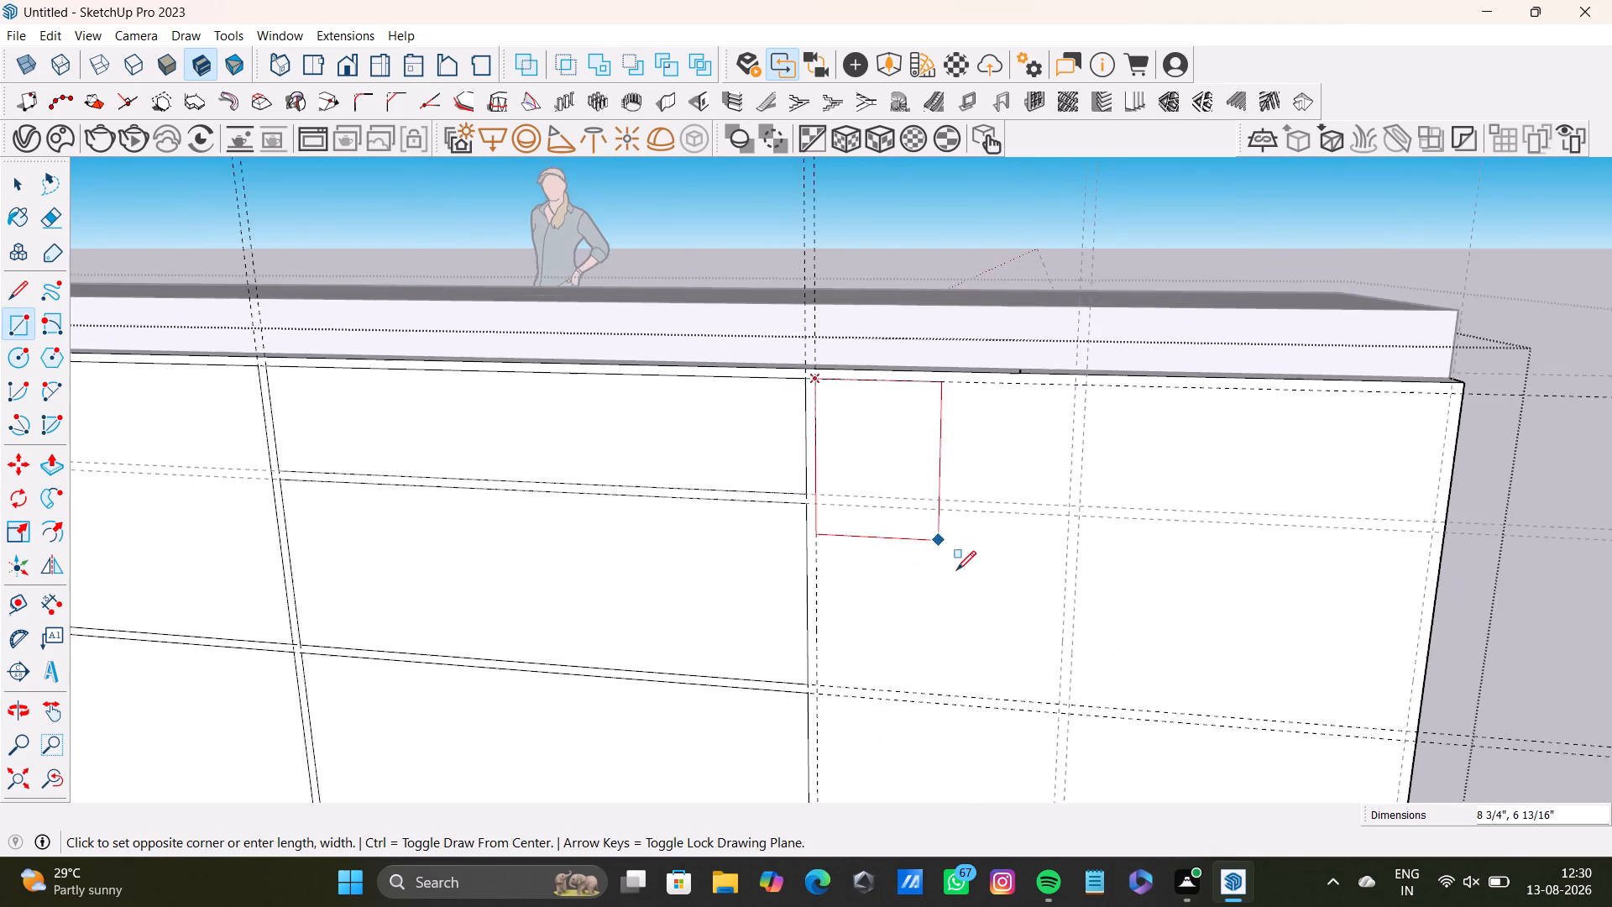
pyautogui.moveTo(986, 594); pyautogui.dragTo(949, 365, button='middle')
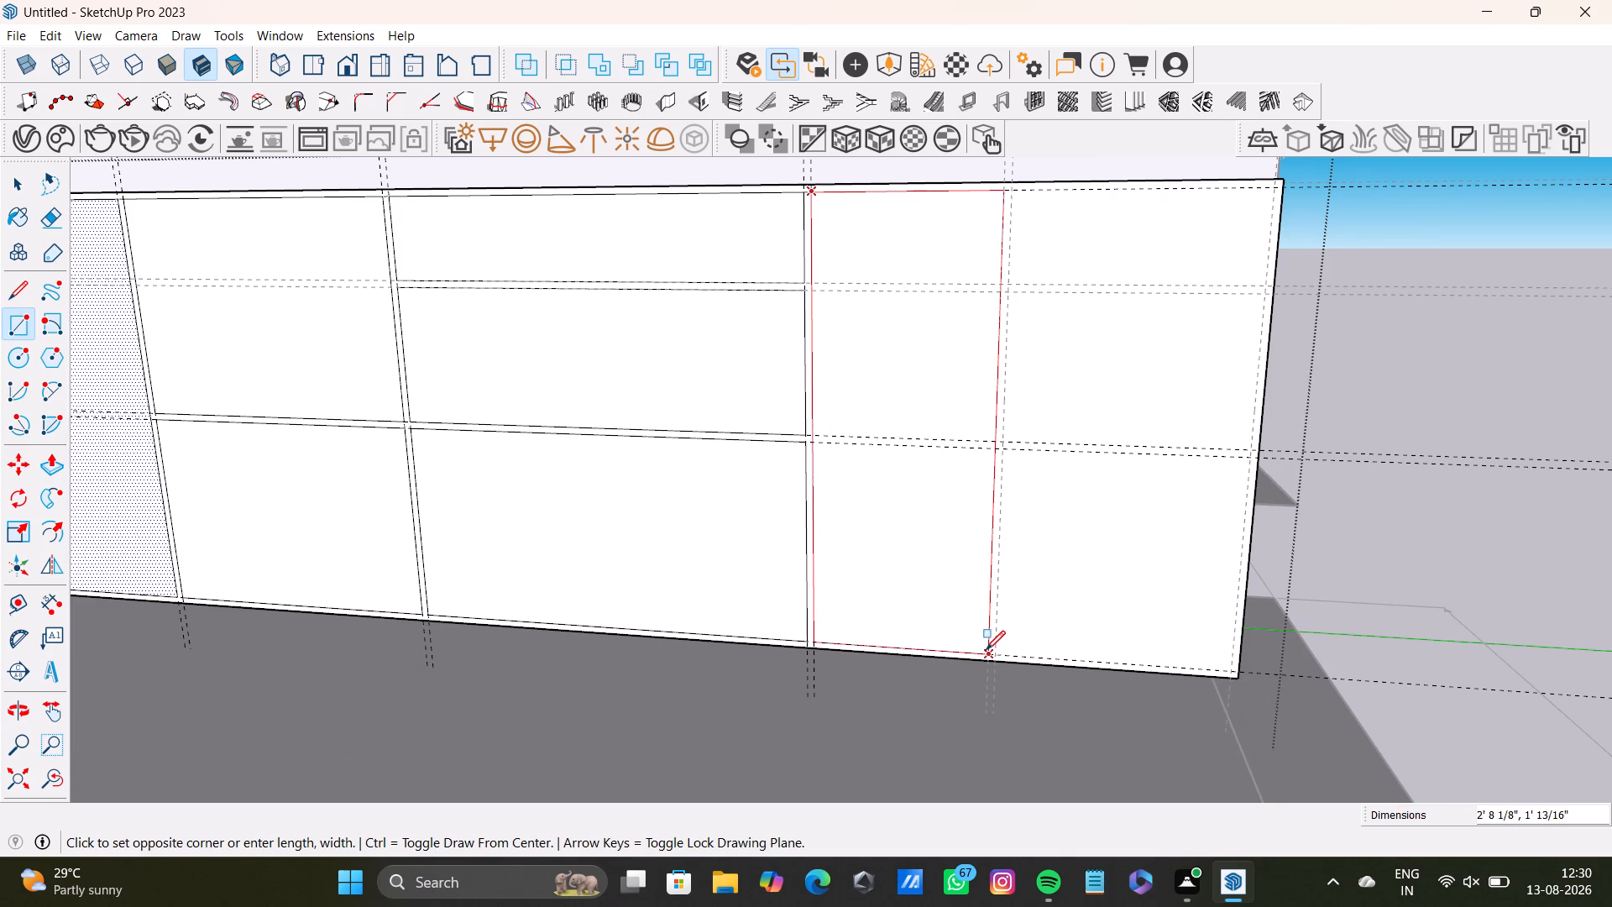
pyautogui.click(986, 650)
pyautogui.scroll(-3, 793, 449)
# Draw a full-height rectangle about 1' 4 1/8" by 2' 8 1/8" in the cabinet front's last bay at the right end, and leave the group.
pyautogui.moveTo(804, 448); pyautogui.dragTo(846, 480, button='middle')
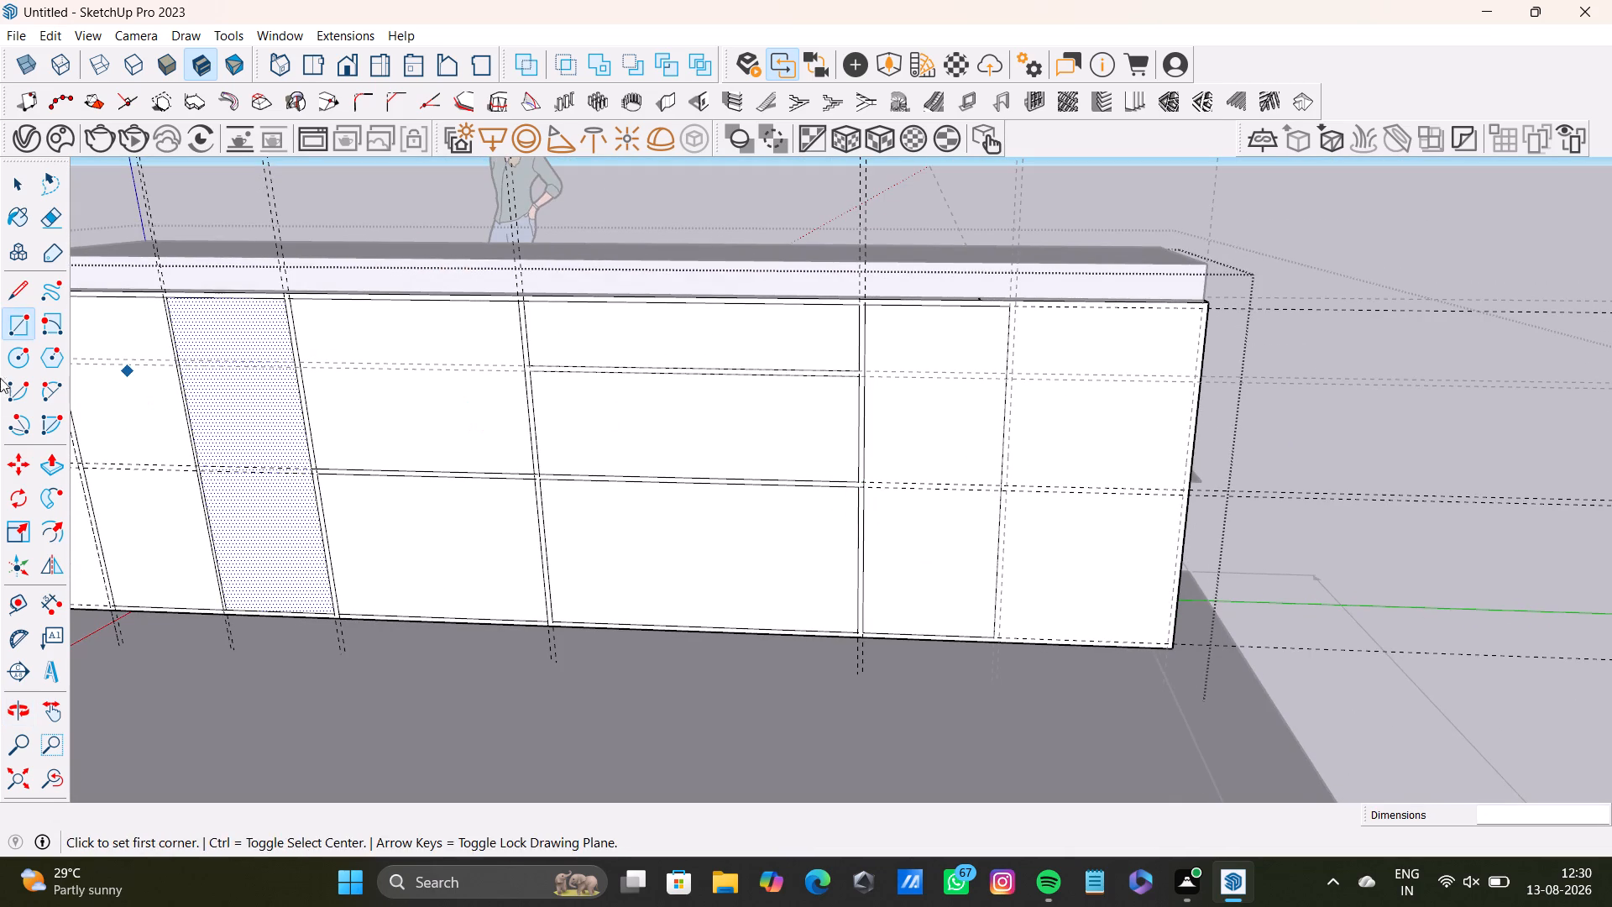
pyautogui.click(24, 319)
pyautogui.scroll(3, 1073, 388)
pyautogui.click(999, 275)
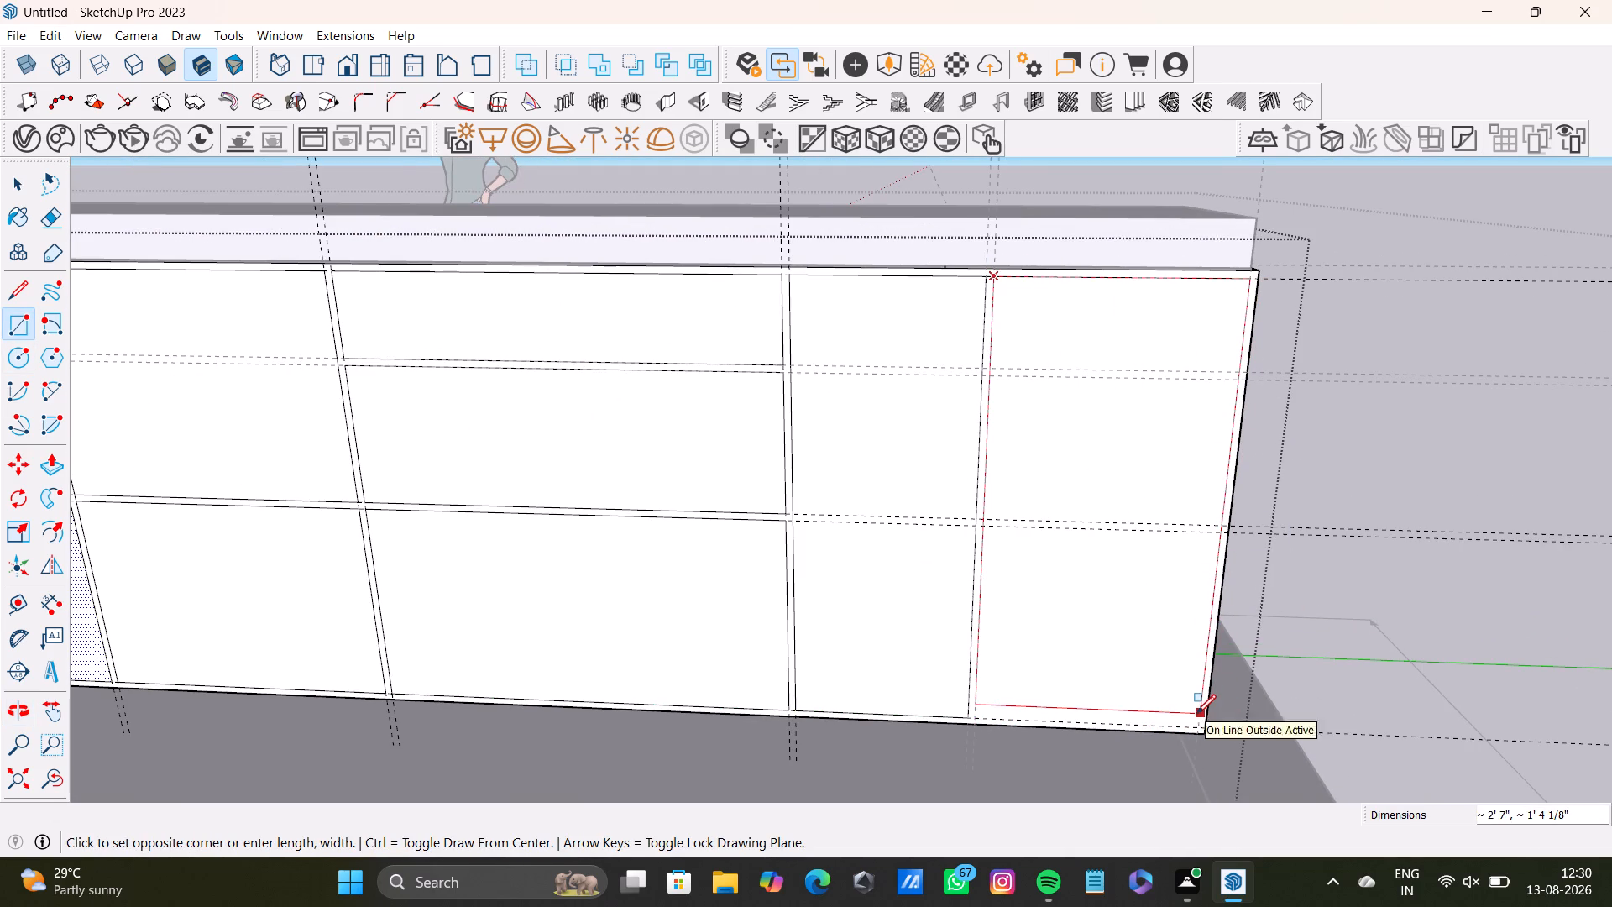
pyautogui.press('Right')
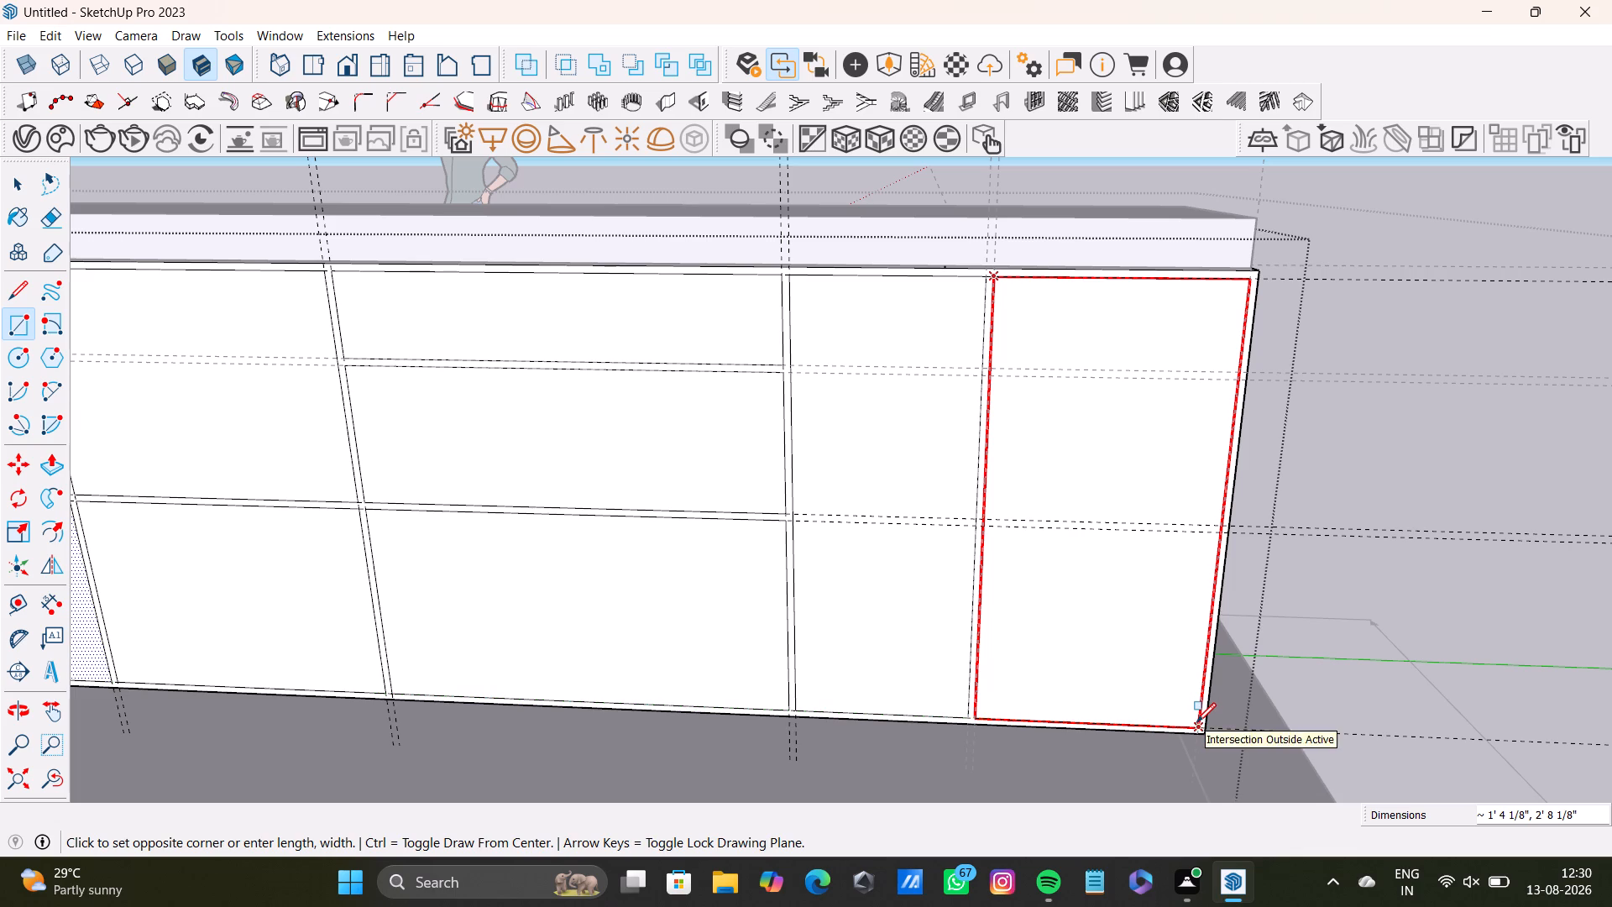
pyautogui.click(1196, 722)
pyautogui.scroll(-8, 831, 558)
pyautogui.moveTo(594, 523); pyautogui.dragTo(829, 532, button='middle')
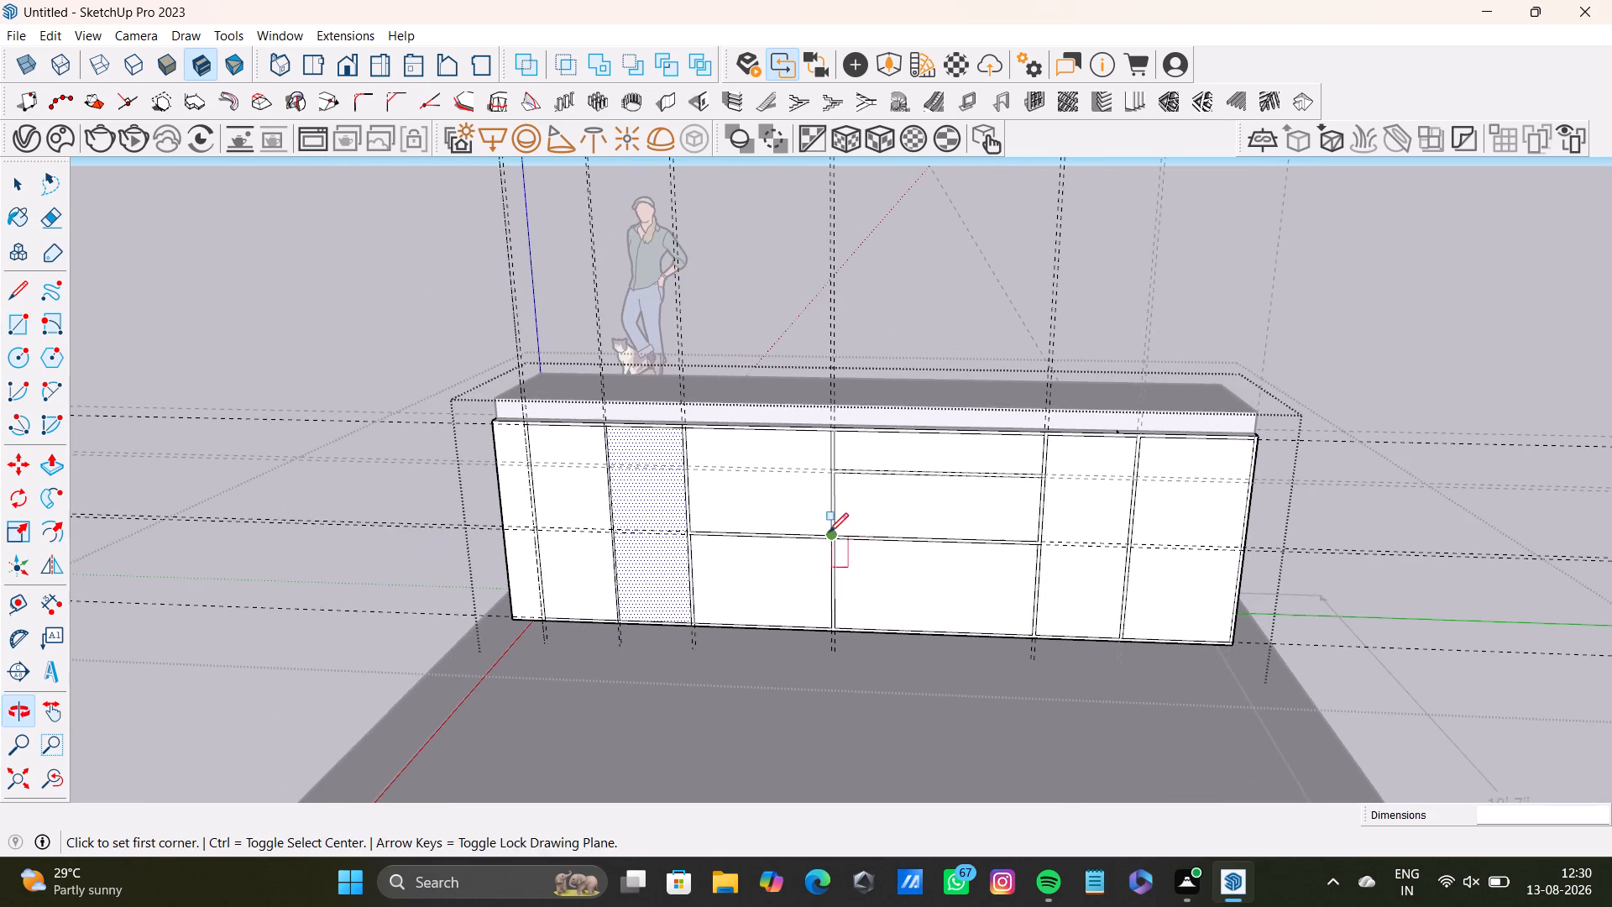
pyautogui.press('space')
pyautogui.click(1496, 381)
# Inspect the outlined panels at the cabinet front's left end, checking the faces of the split doors and the strip between them.
pyautogui.scroll(7, 558, 471)
pyautogui.moveTo(665, 475); pyautogui.dragTo(643, 526, button='middle')
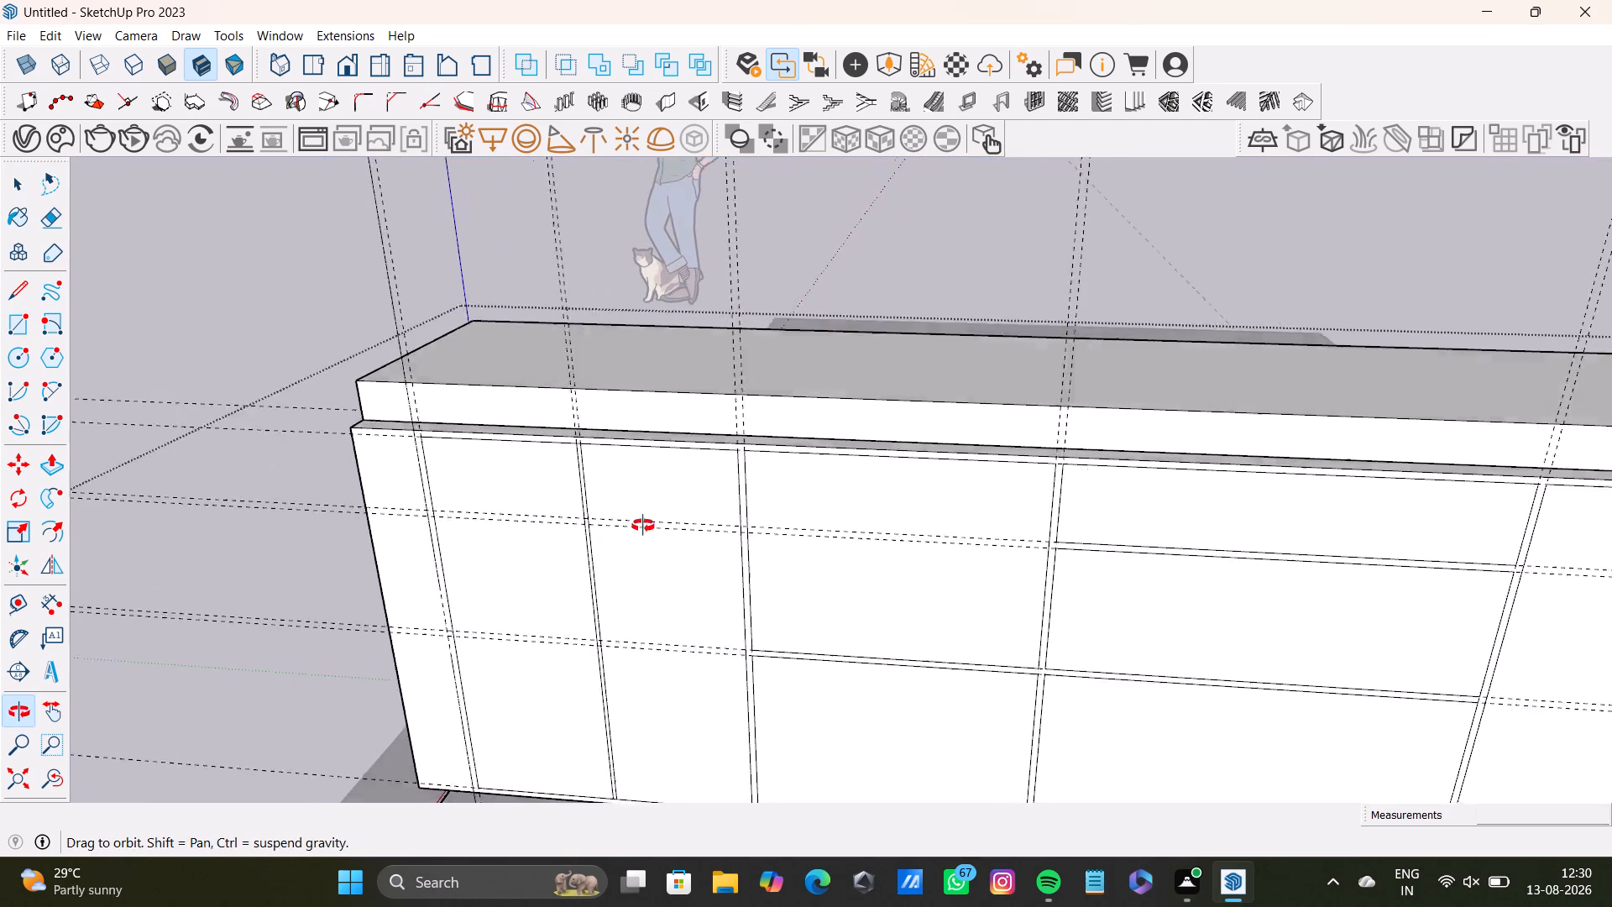
pyautogui.moveTo(643, 526); pyautogui.dragTo(642, 527, button='middle')
pyautogui.click(544, 544)
pyautogui.click(542, 503)
pyautogui.tripleClick(542, 503)
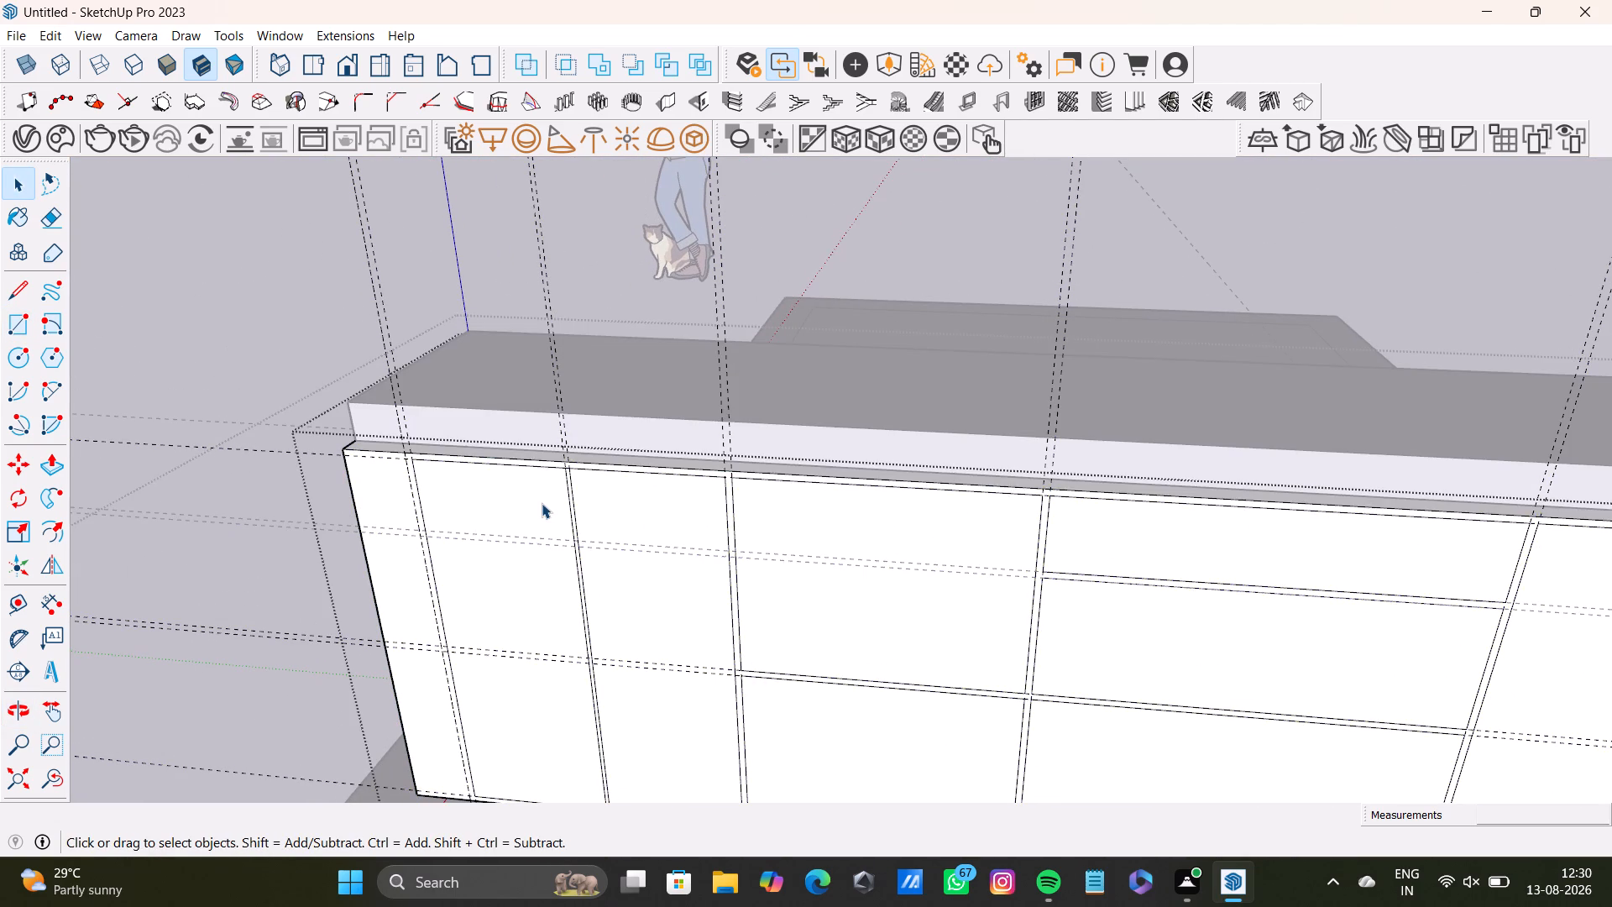
pyautogui.doubleClick(543, 505)
pyautogui.click(547, 508)
pyautogui.click(551, 510)
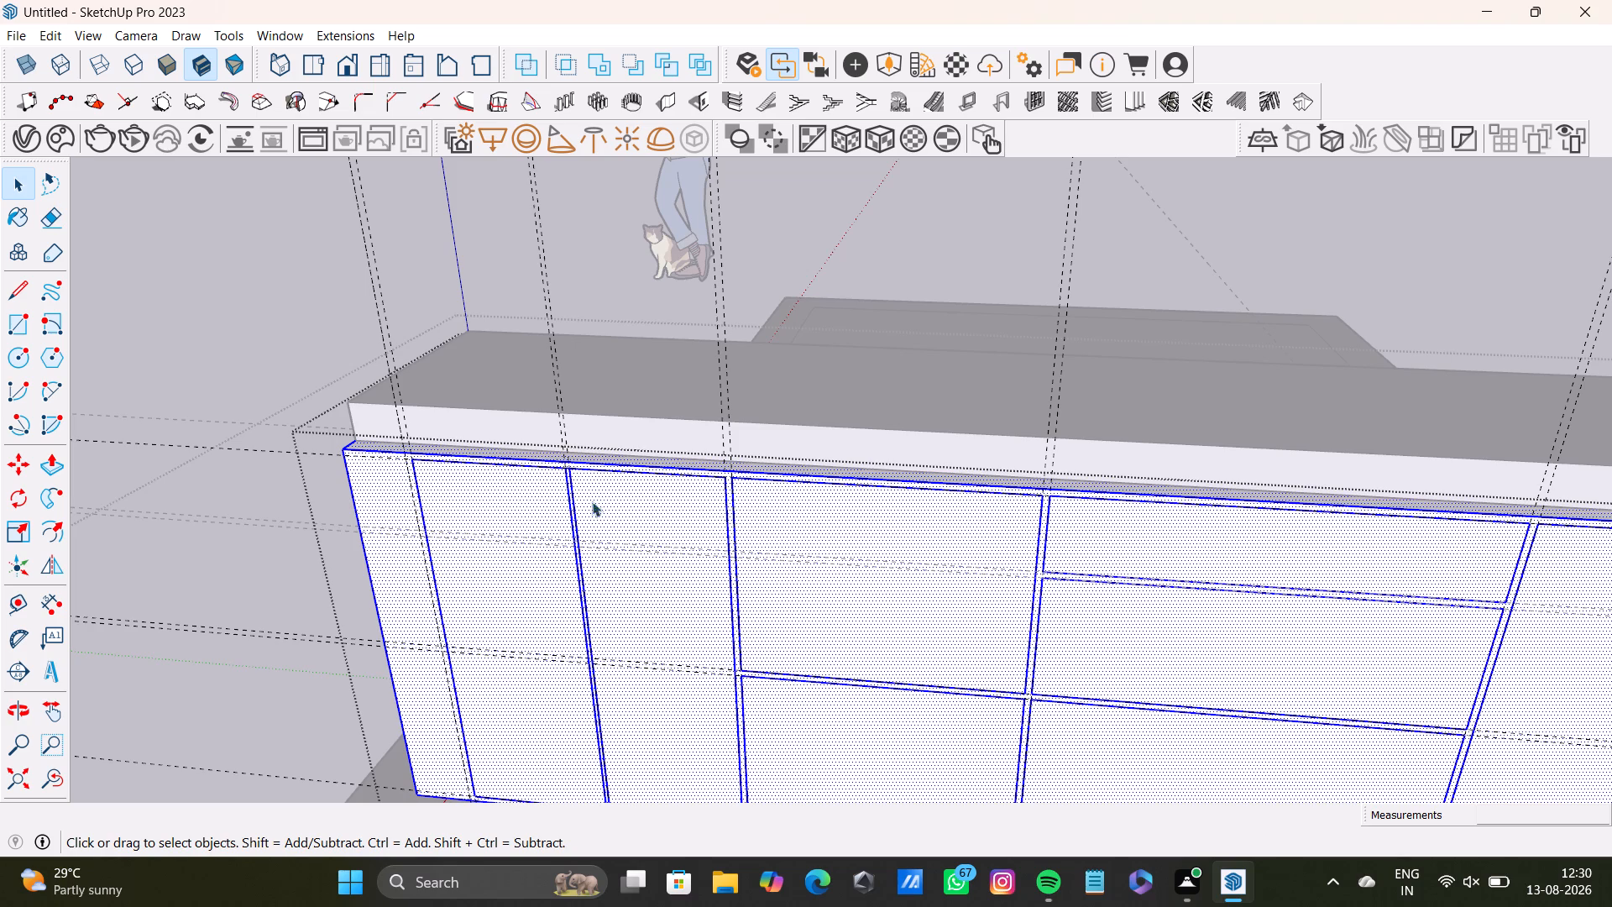
pyautogui.click(601, 501)
pyautogui.scroll(2, 658, 519)
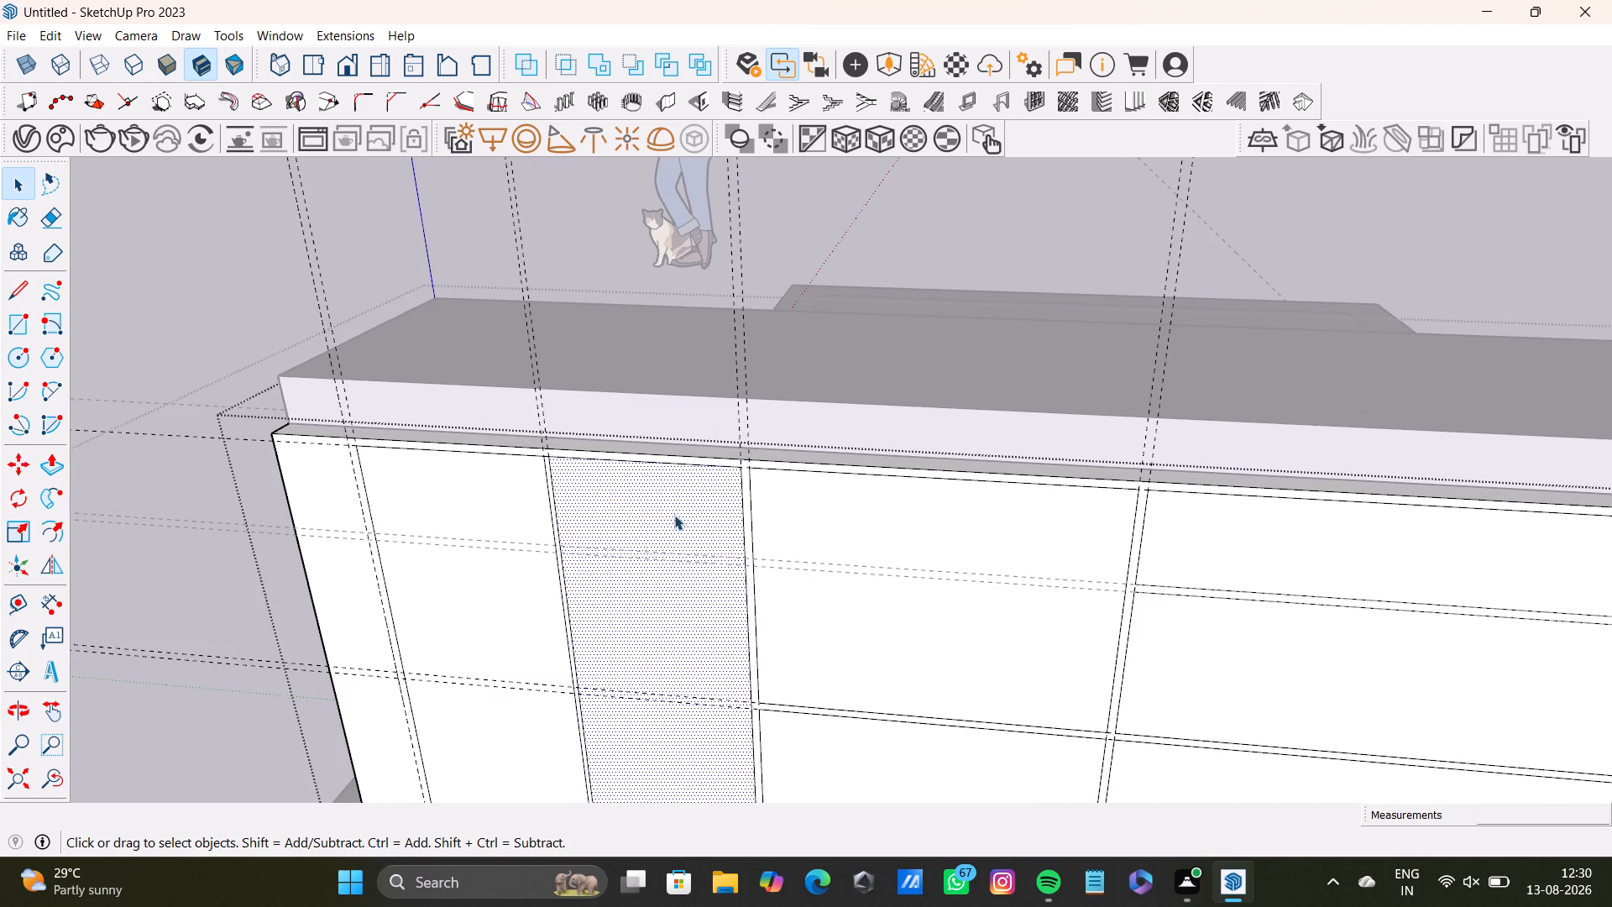
pyautogui.moveTo(674, 515); pyautogui.dragTo(678, 370, button='middle')
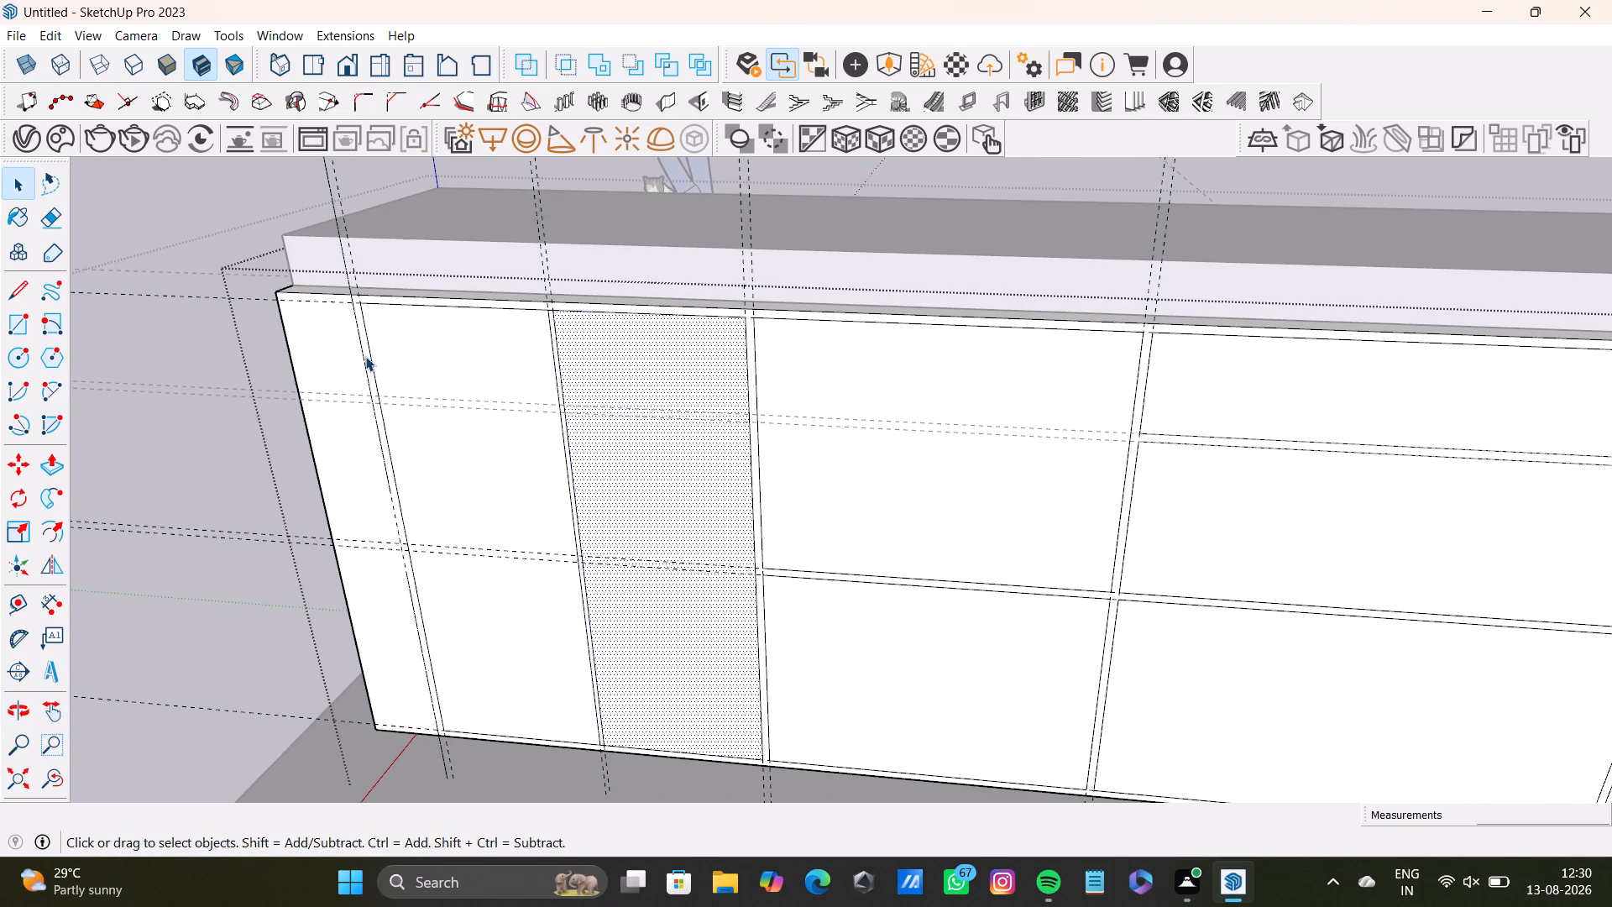
pyautogui.scroll(-2, 536, 349)
pyautogui.scroll(7, 560, 389)
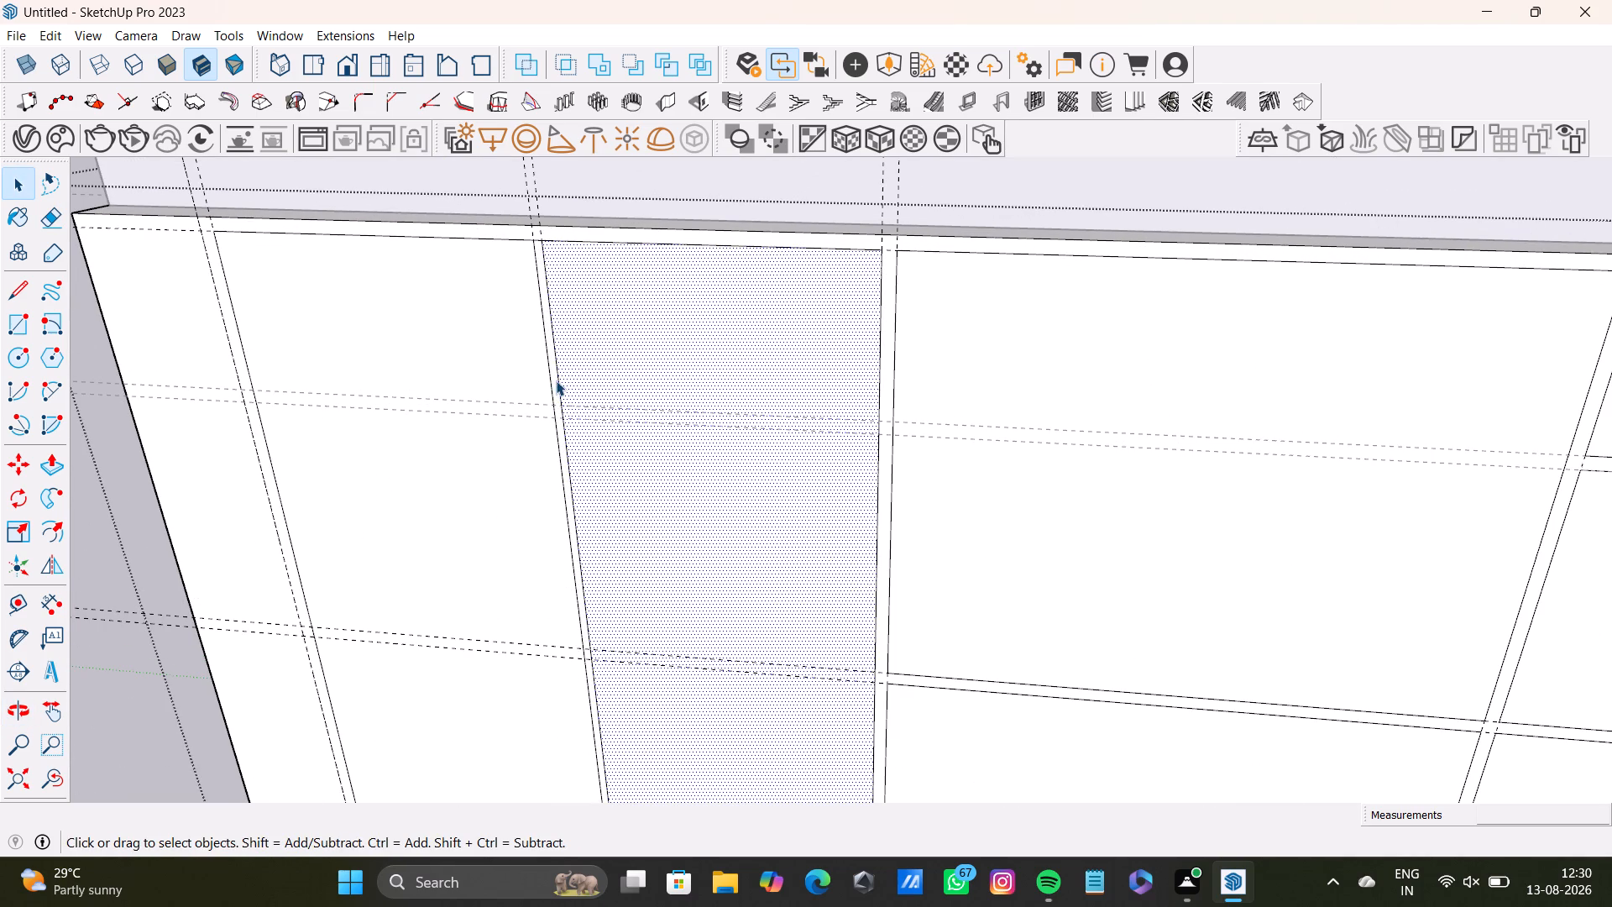
pyautogui.click(556, 380)
pyautogui.click(551, 380)
pyautogui.click(556, 390)
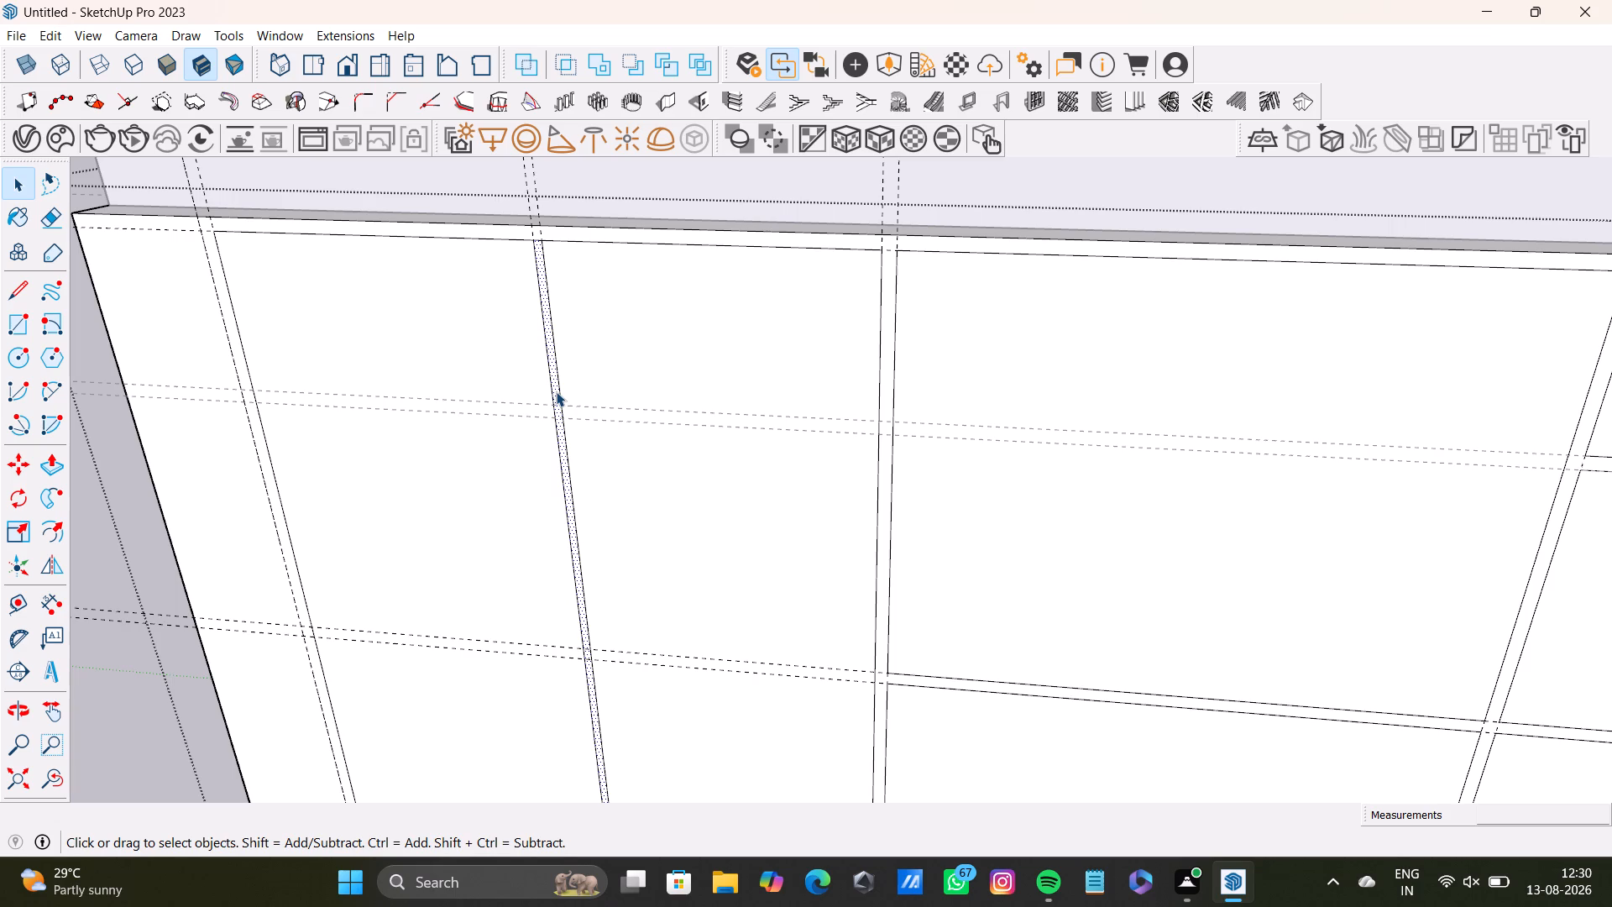
pyautogui.scroll(-3, 615, 427)
pyautogui.press('space')
pyautogui.click(124, 380)
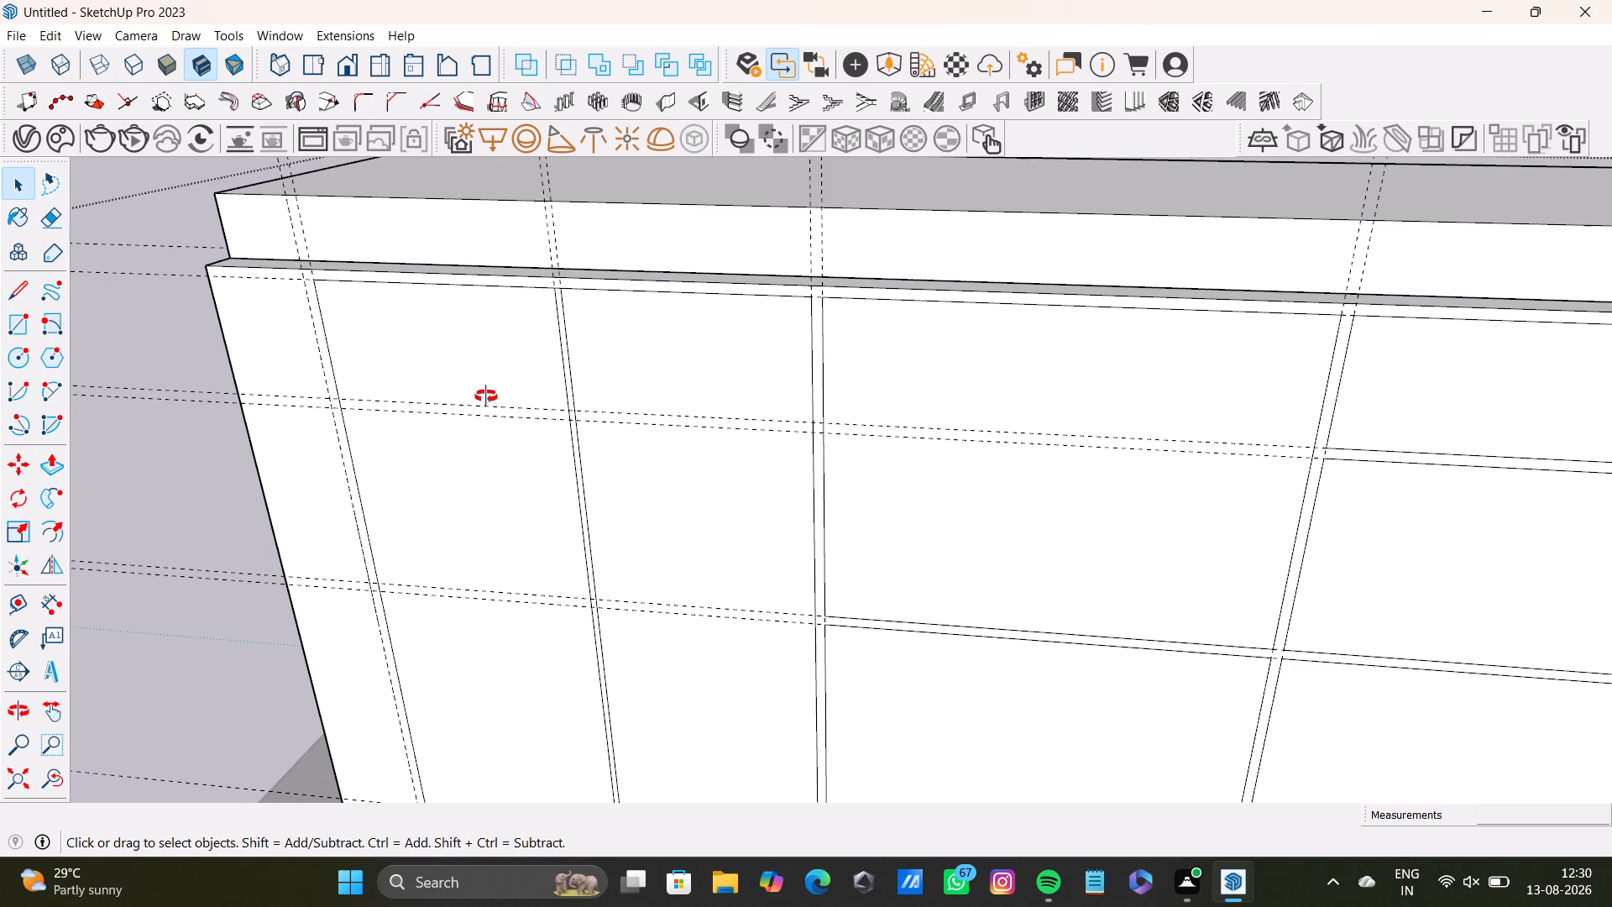
# Push/Pull both full-height door panels at the cabinet front's left end outward by 1".
pyautogui.moveTo(486, 396); pyautogui.dragTo(479, 310, button='middle')
pyautogui.click(479, 310)
pyautogui.tripleClick(483, 310)
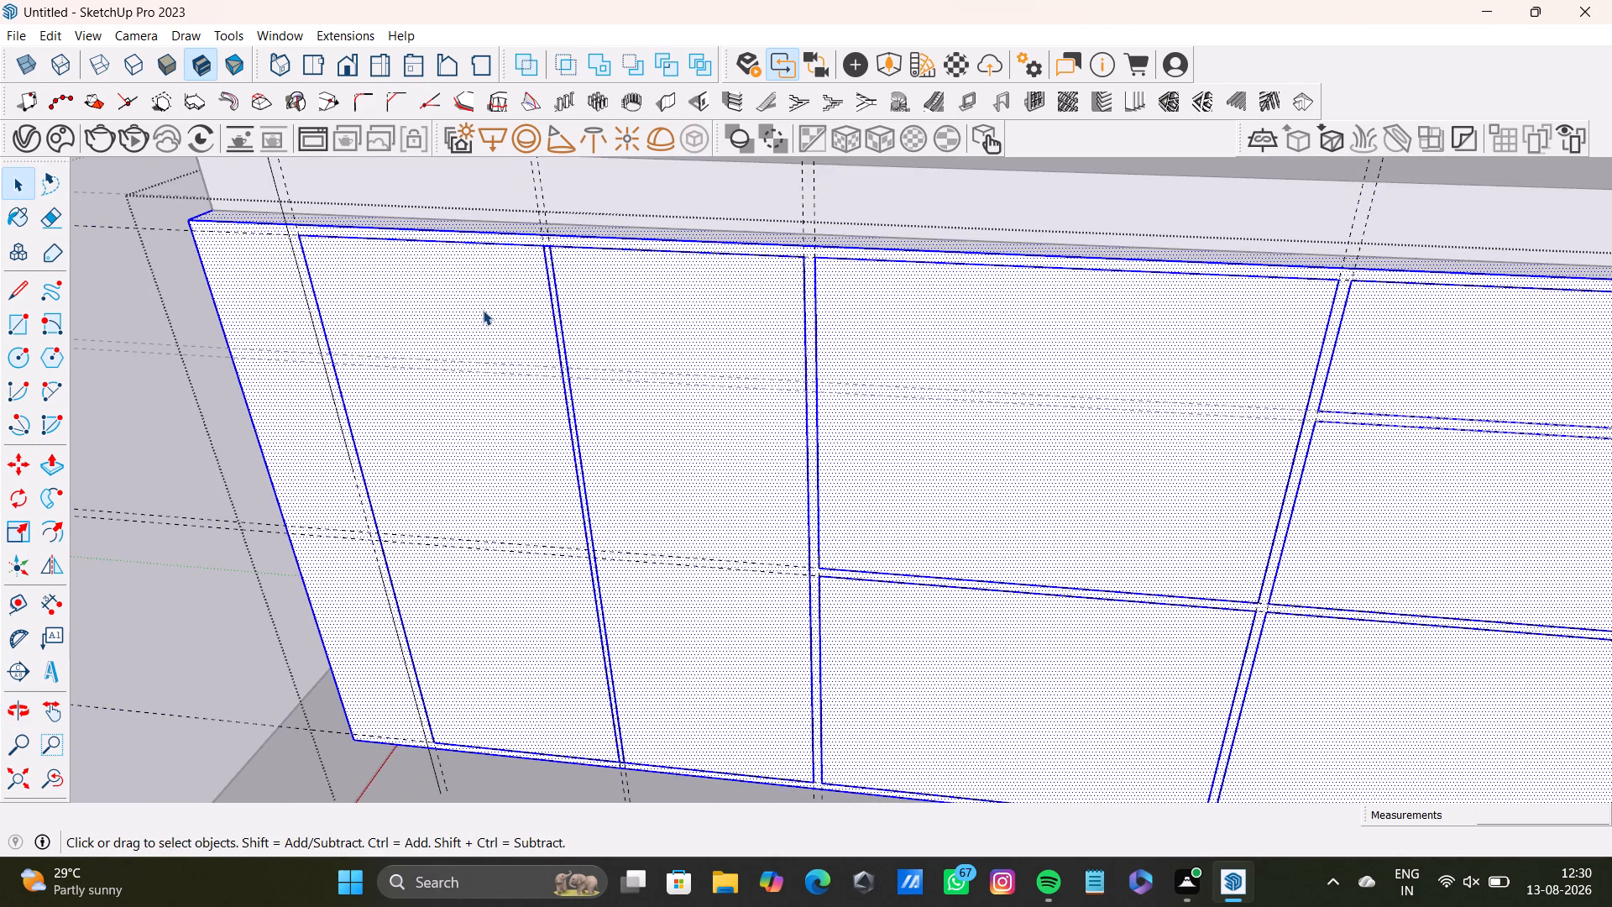
pyautogui.doubleClick(483, 310)
pyautogui.click(483, 310)
pyautogui.click(484, 310)
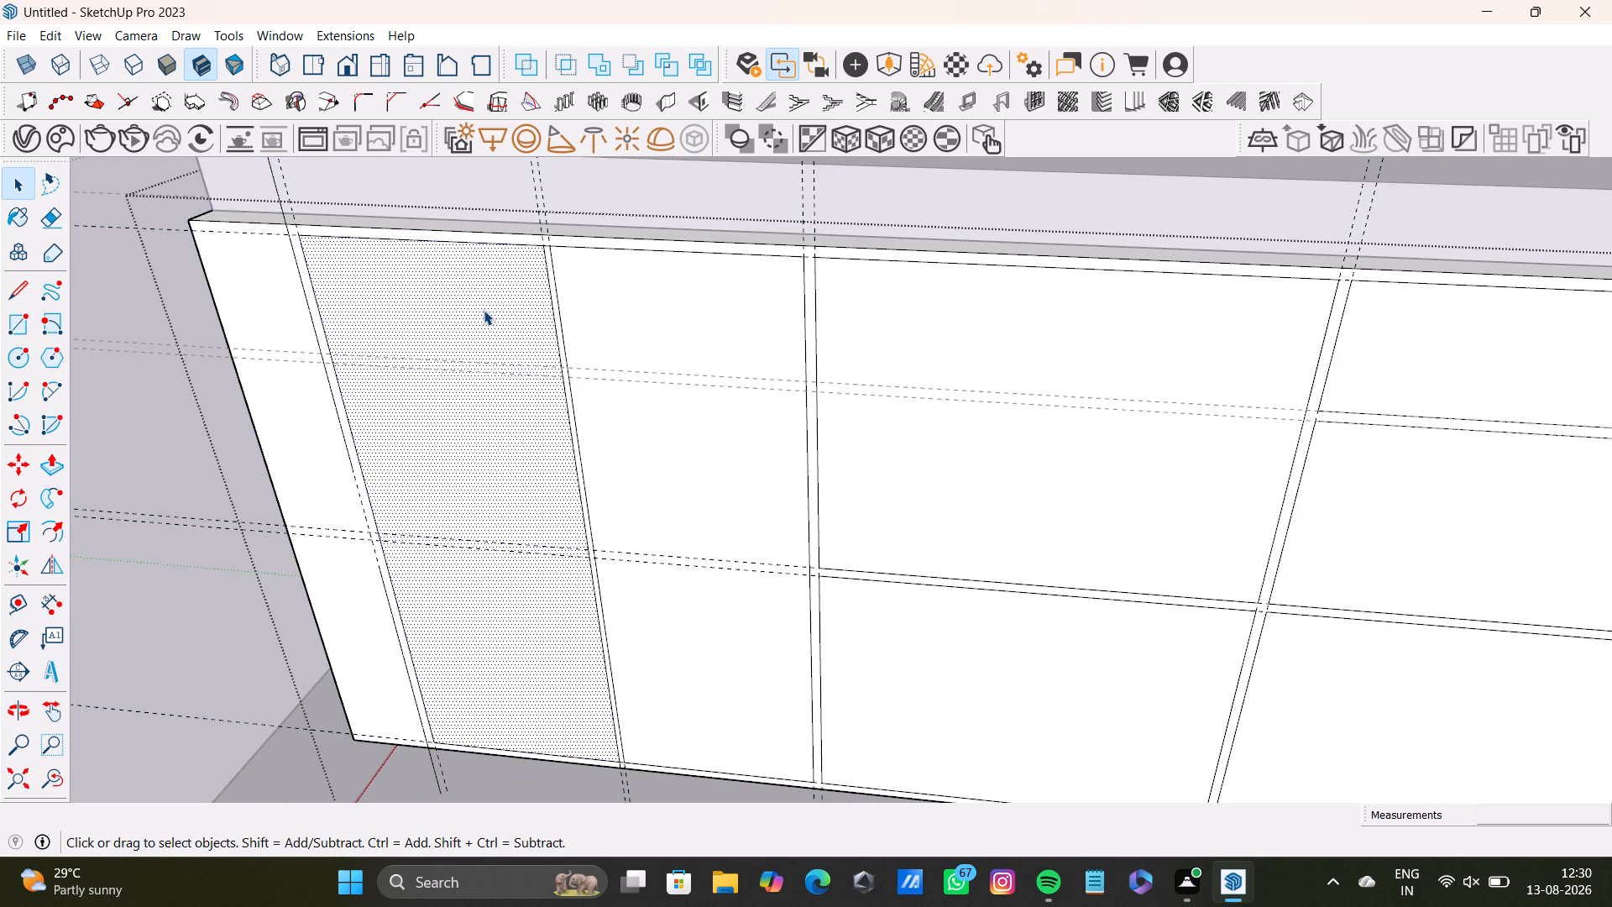
pyautogui.keyDown('shift'); pyautogui.click(600, 316); pyautogui.keyUp('shift')
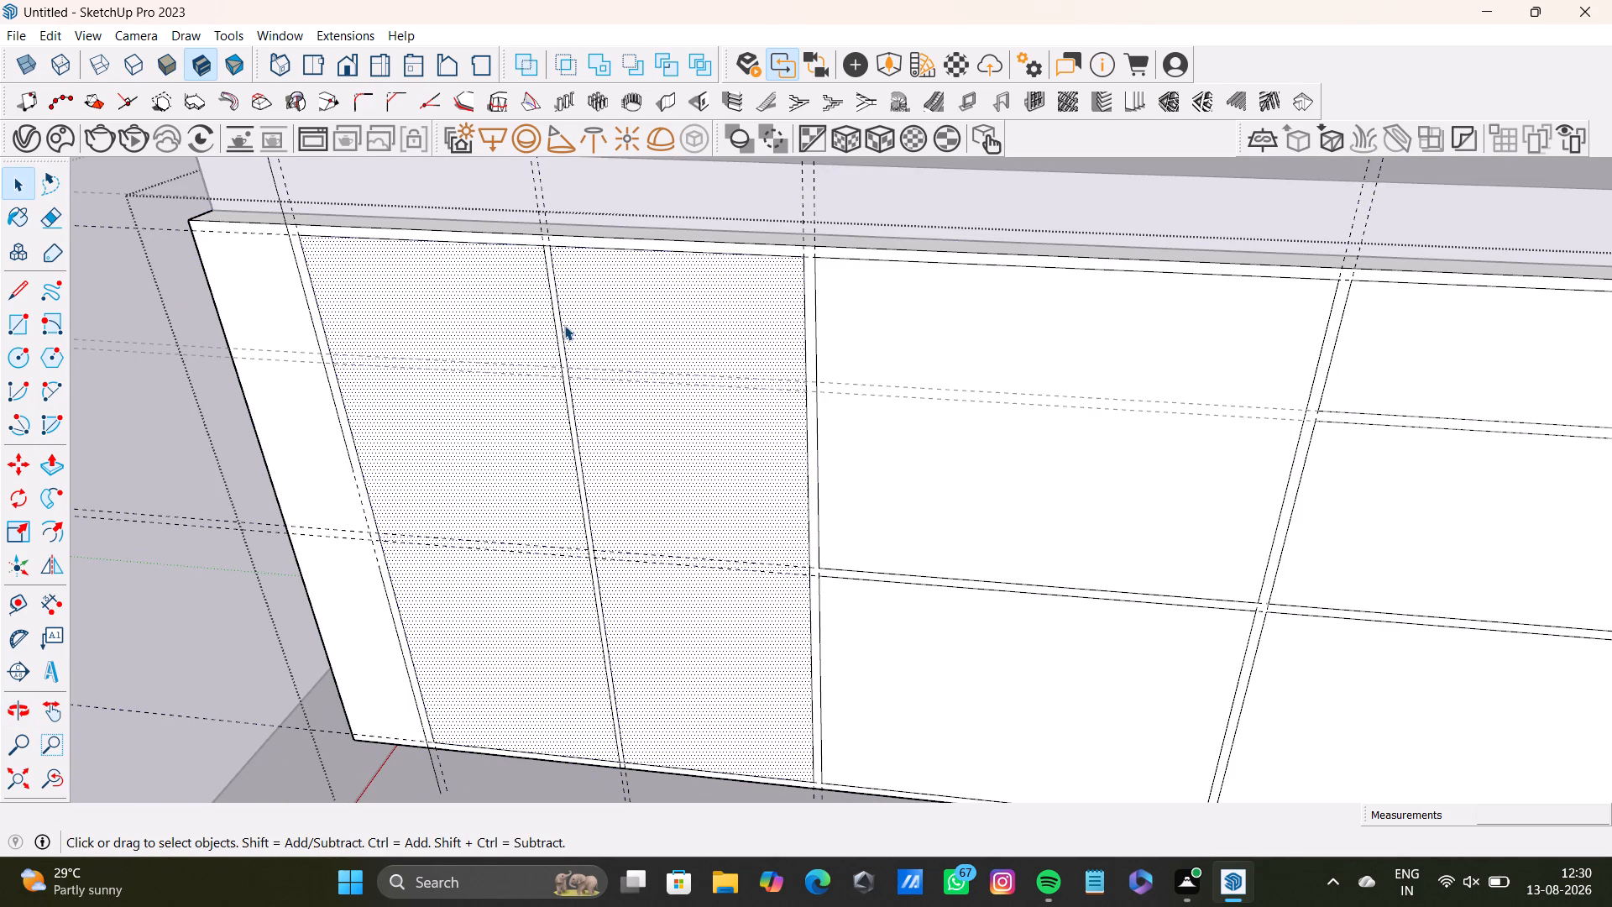
pyautogui.press('p')
pyautogui.click(596, 320)
pyautogui.click(582, 322)
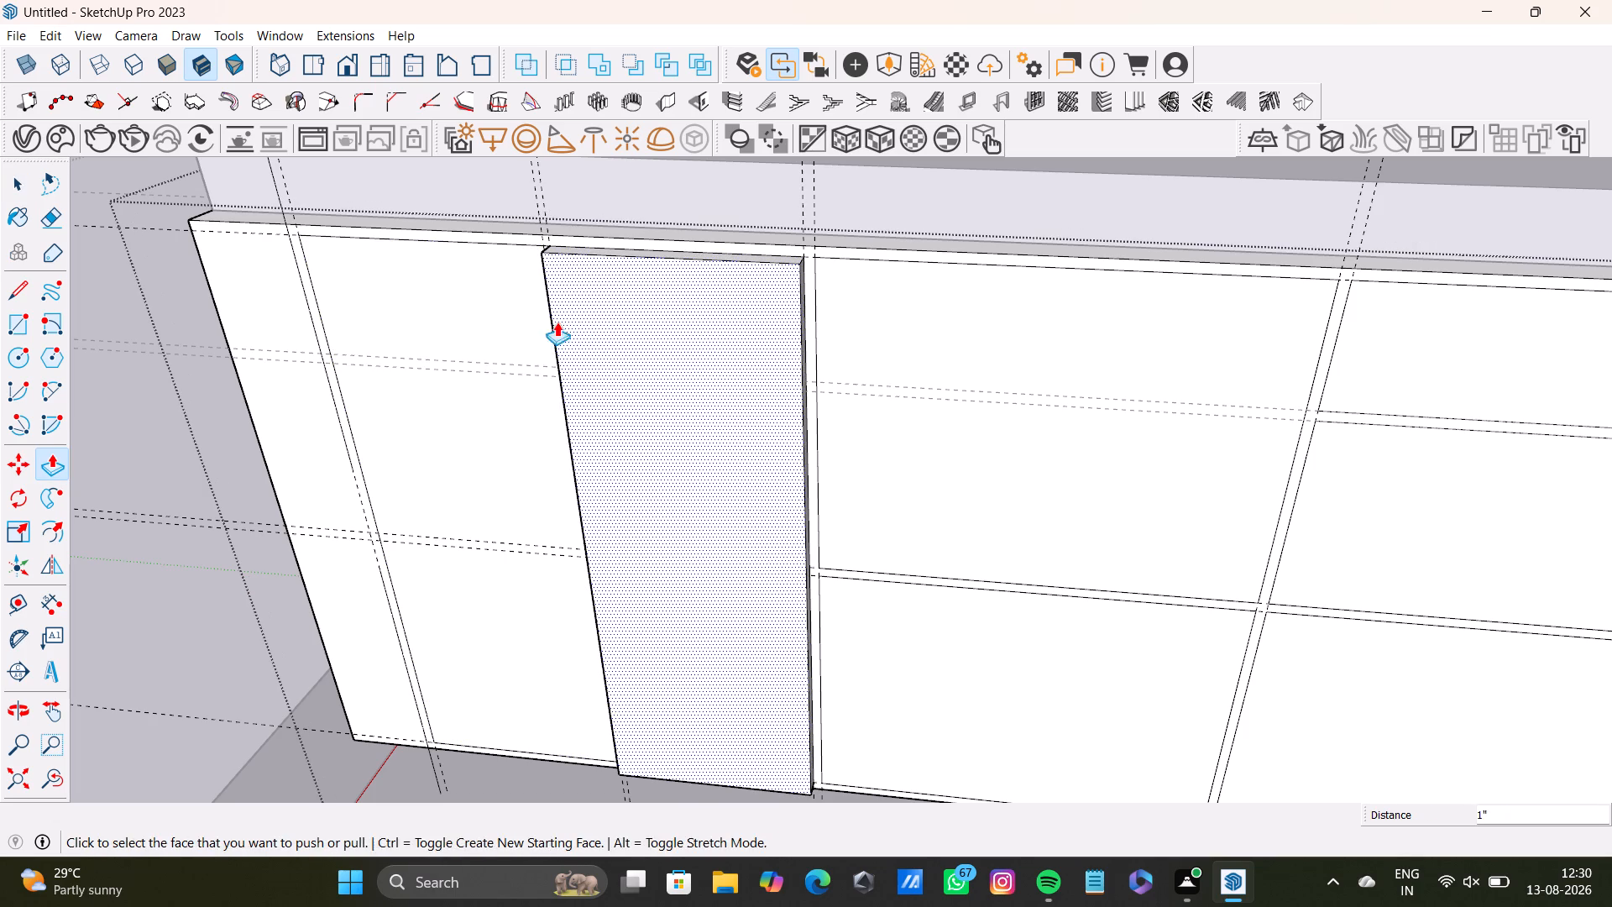
pyautogui.click(453, 316)
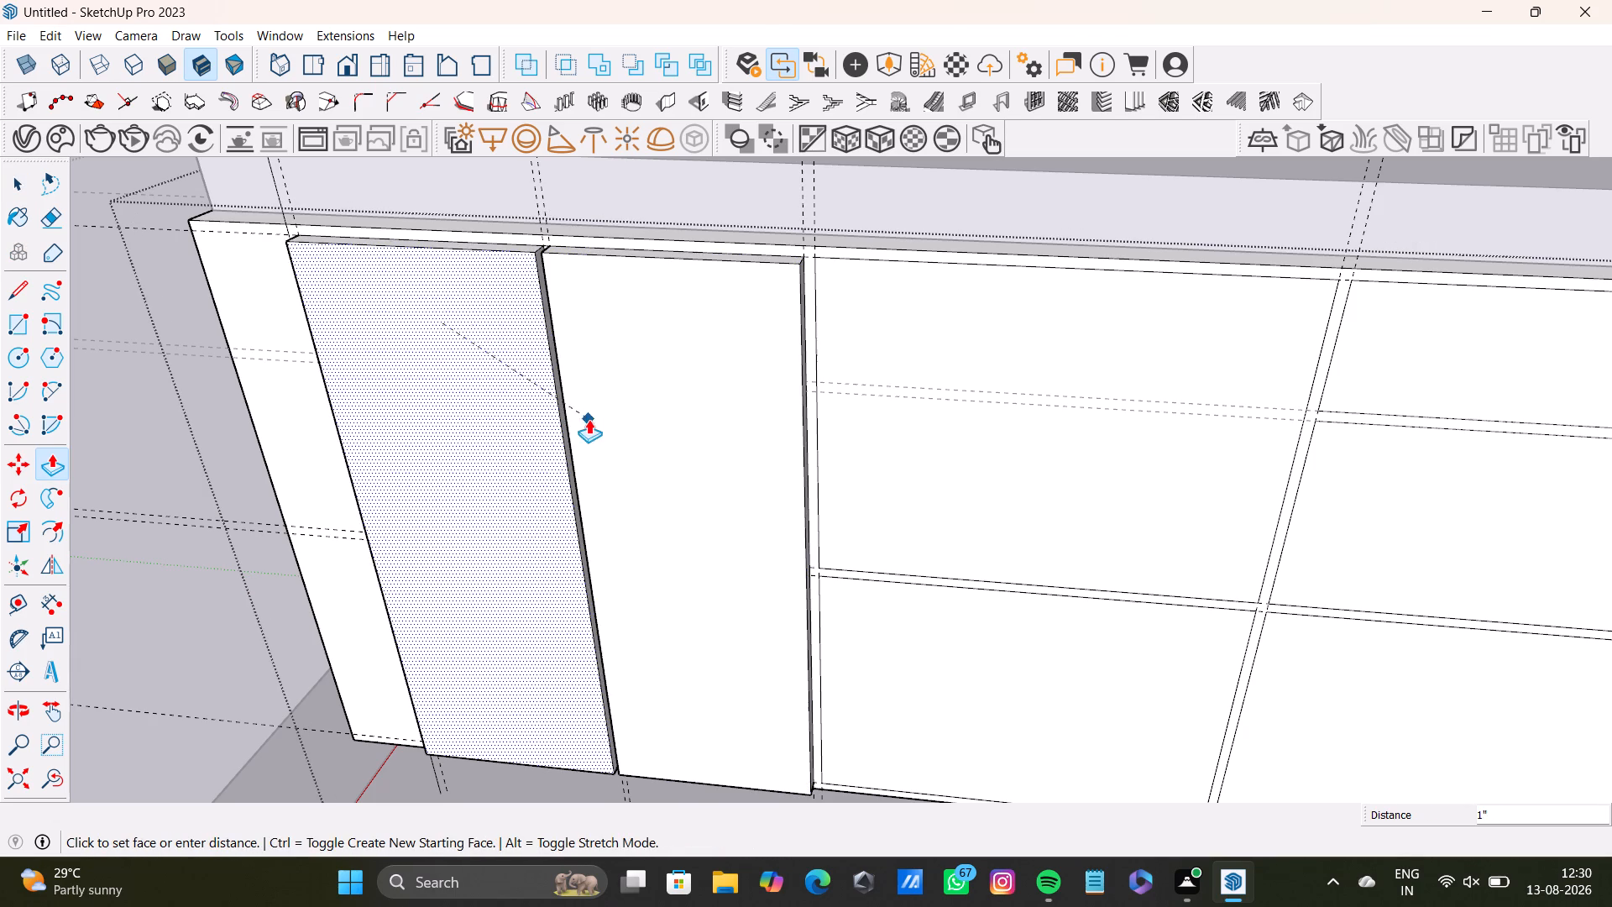
pyautogui.click(589, 419)
# Push/Pull the narrow strip between the two raised door panels out to their faces, and adjust it by 3/8".
pyautogui.moveTo(604, 450); pyautogui.dragTo(706, 483, button='middle')
pyautogui.scroll(6, 709, 417)
pyautogui.click(739, 334)
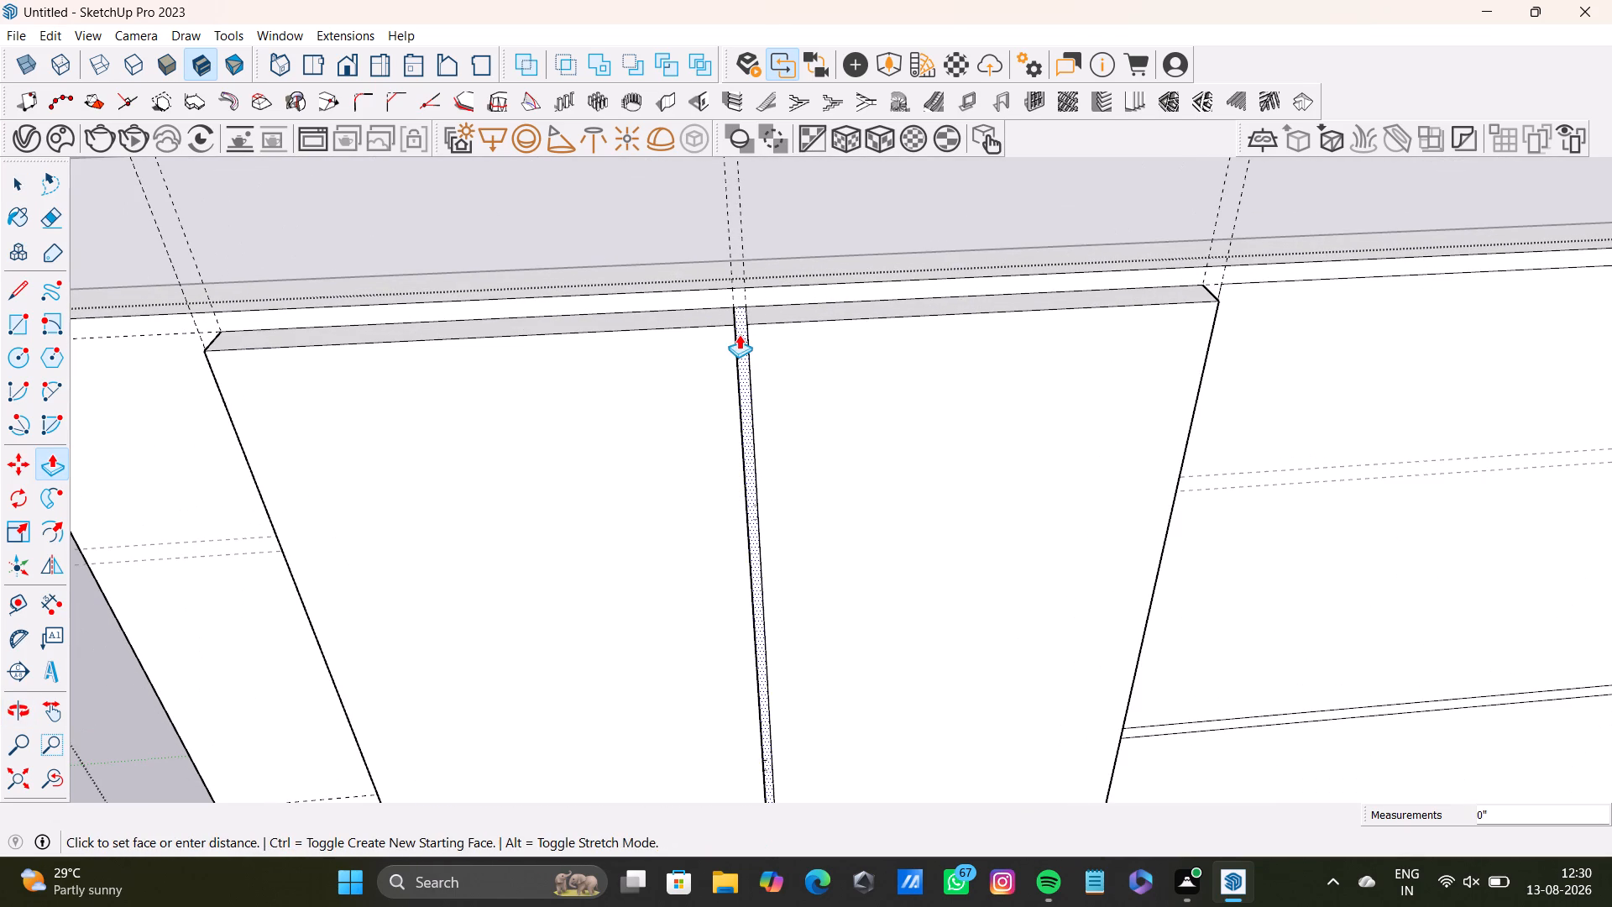
pyautogui.click(744, 356)
pyautogui.moveTo(778, 453); pyautogui.dragTo(692, 485, button='middle')
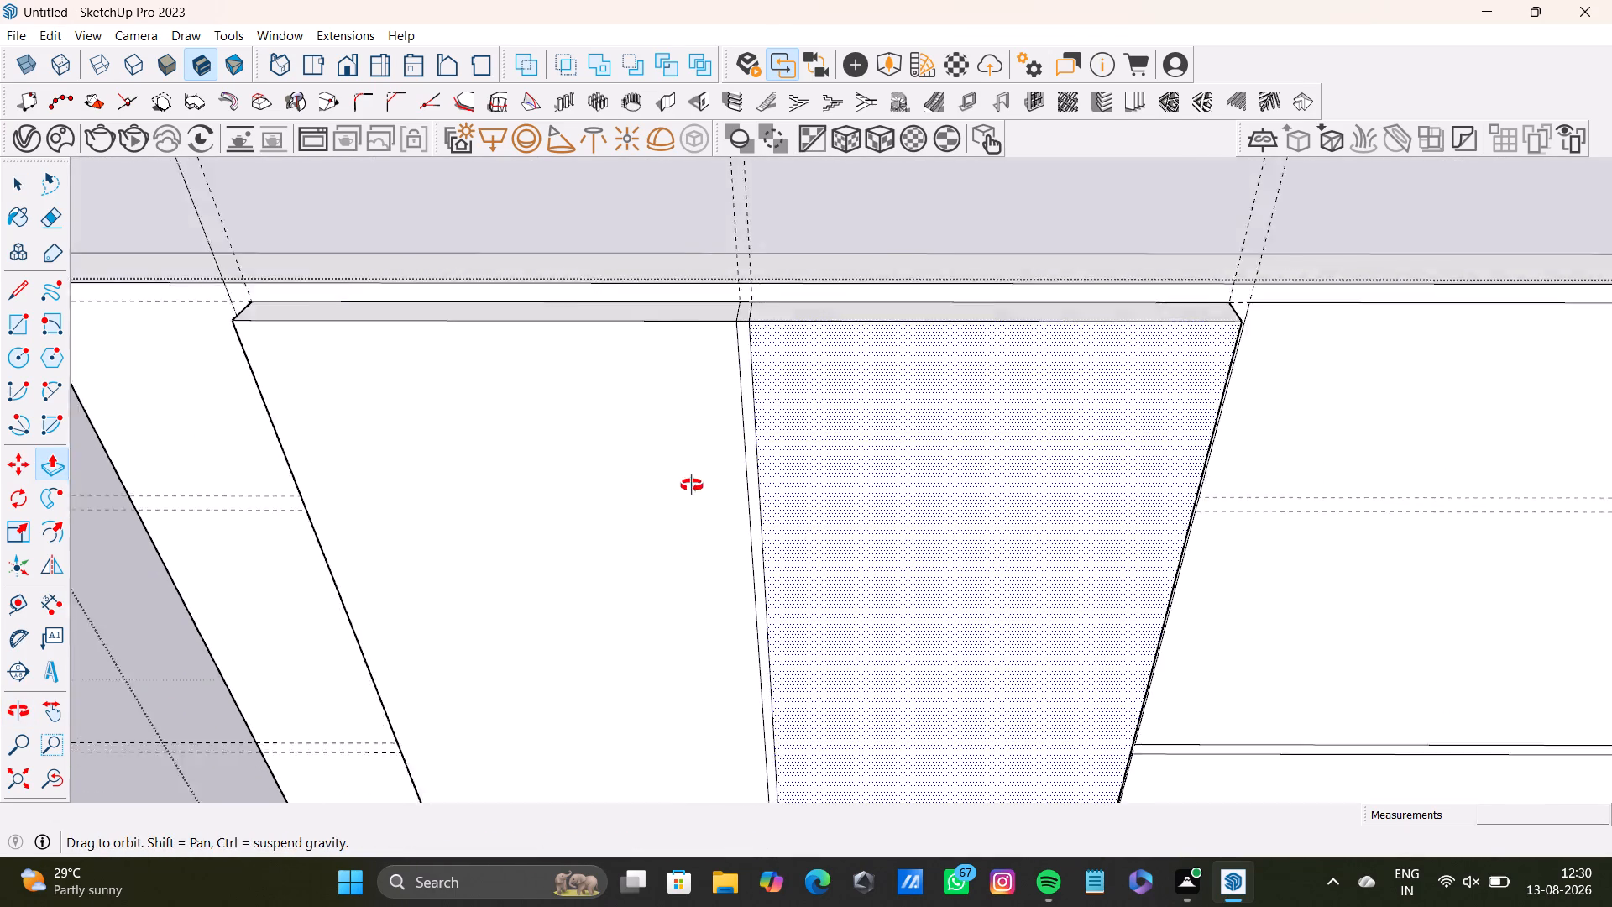
pyautogui.moveTo(692, 485); pyautogui.dragTo(679, 523, button='middle')
pyautogui.click(749, 382)
pyautogui.click(754, 374)
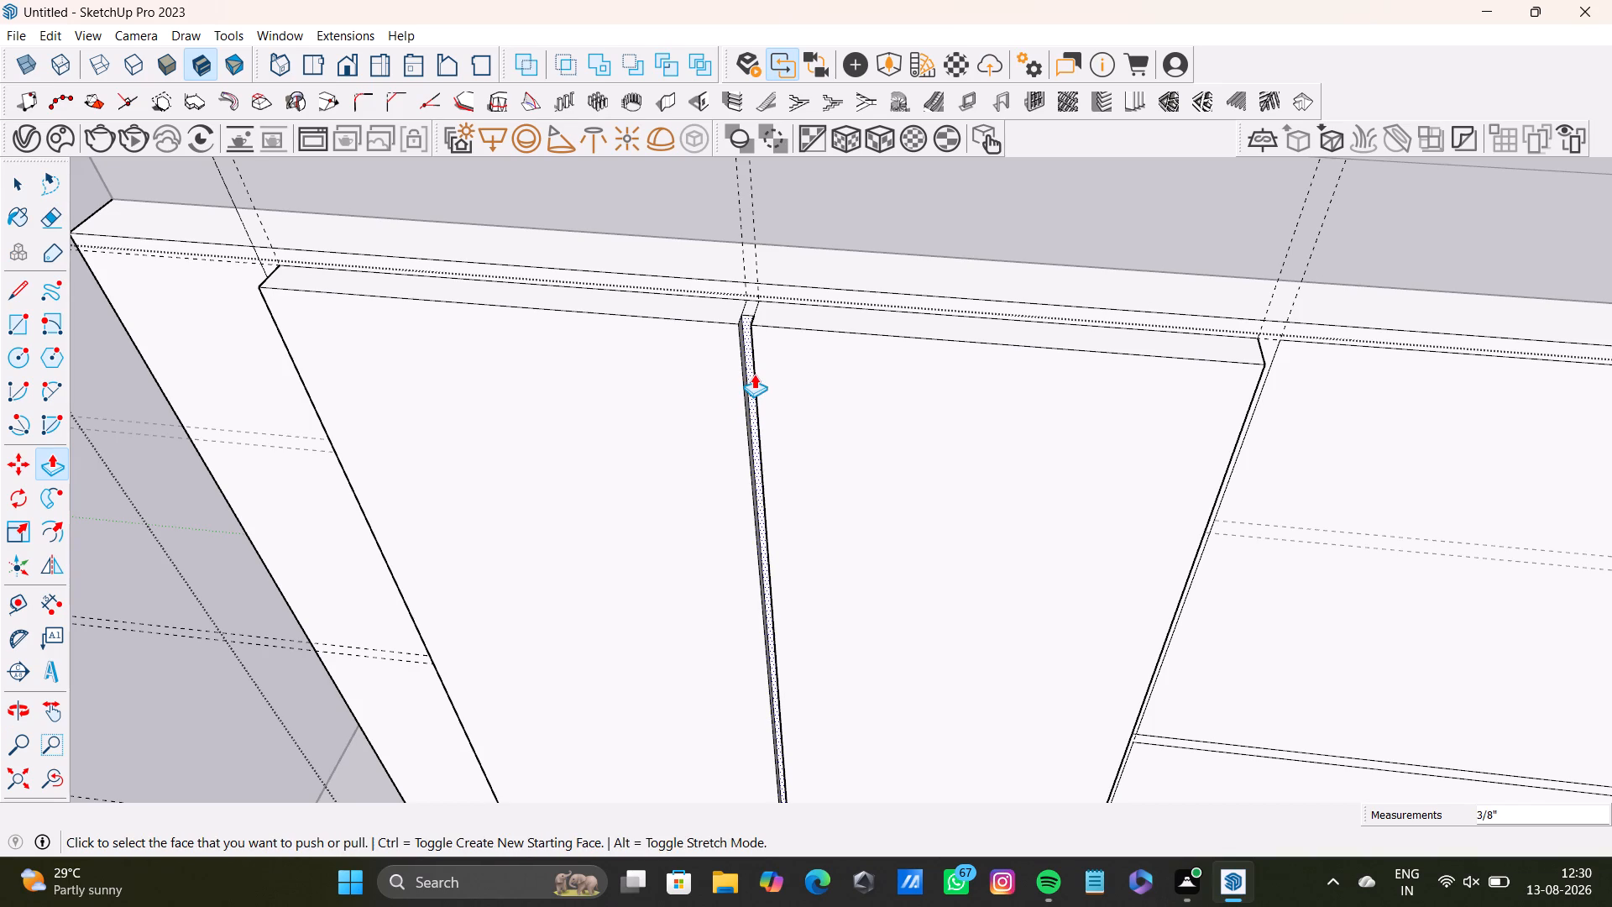
# Push/Pull both raised full-height door panels at the cabinet front's left end by 5/16", keeping their faces level with each other.
pyautogui.scroll(-7, 758, 475)
pyautogui.keyDown('shift'); pyautogui.moveTo(822, 474); pyautogui.dragTo(489, 300, button='middle'); pyautogui.keyUp('shift')
pyautogui.moveTo(802, 501); pyautogui.dragTo(809, 552, button='middle')
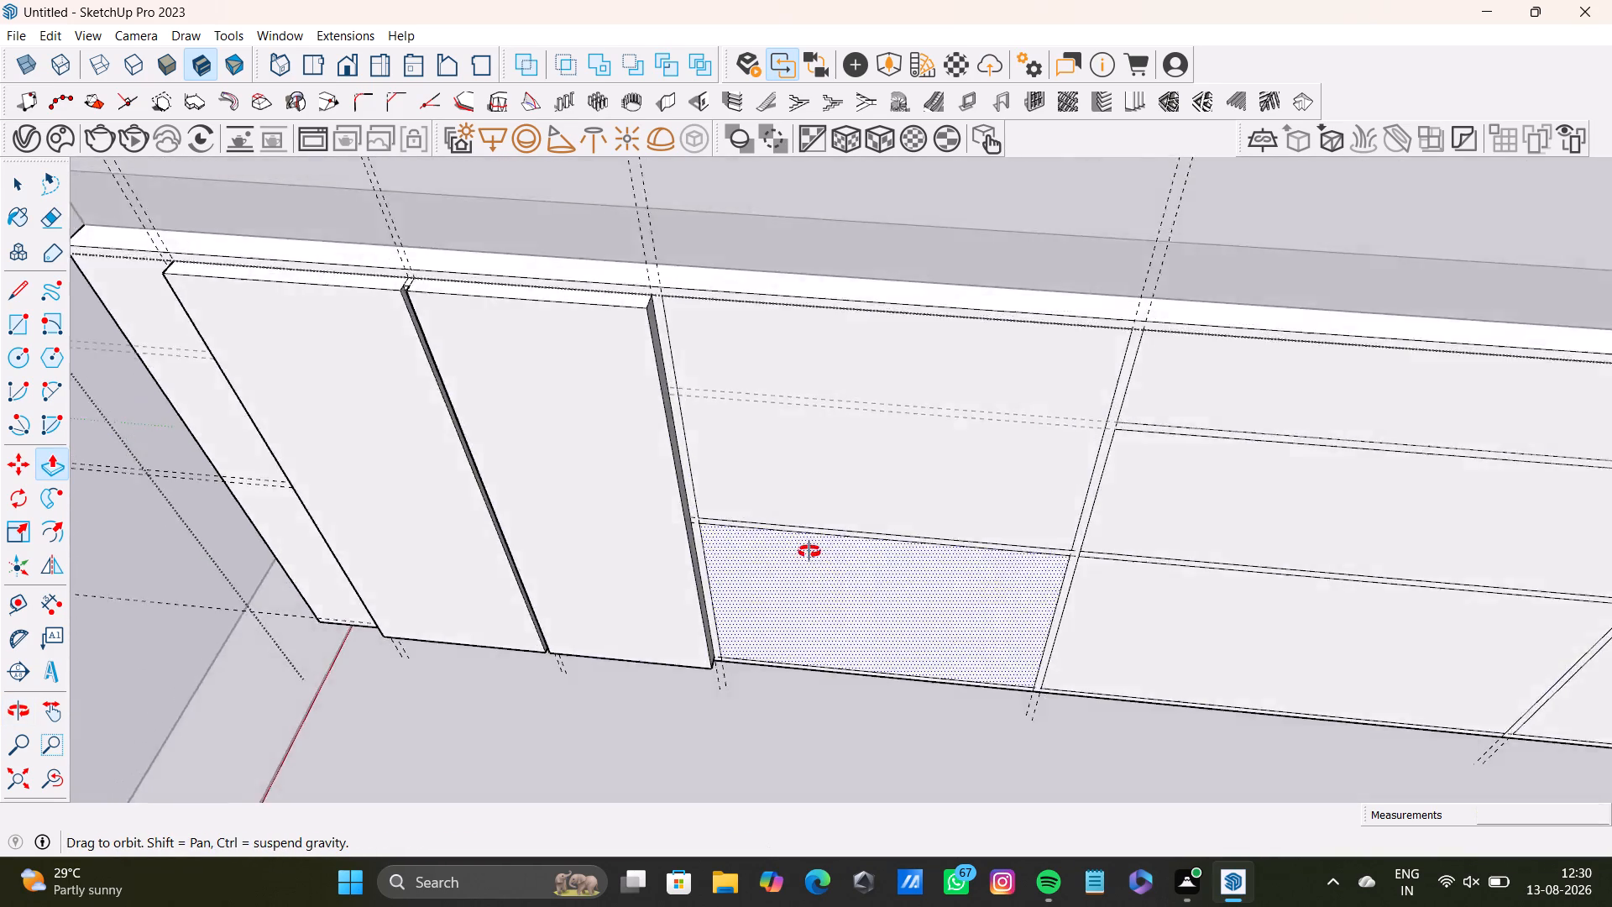
pyautogui.moveTo(809, 552); pyautogui.dragTo(822, 564, button='middle')
pyautogui.click(588, 509)
pyautogui.click(590, 505)
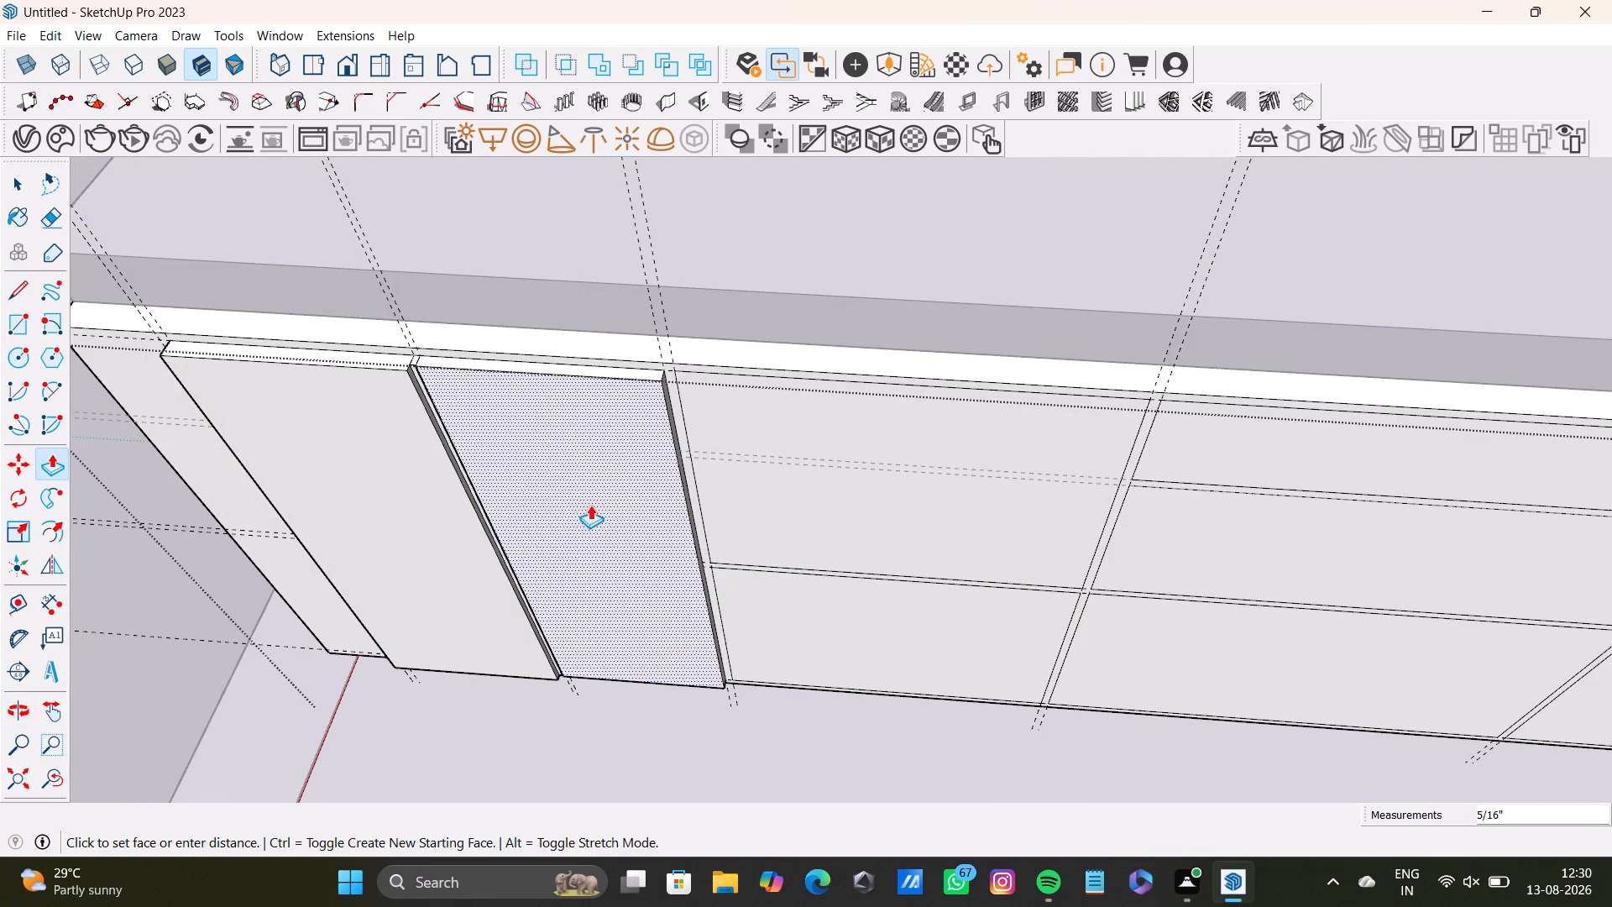
pyautogui.press('space')
pyautogui.click(381, 485)
pyautogui.press('p')
pyautogui.click(381, 485)
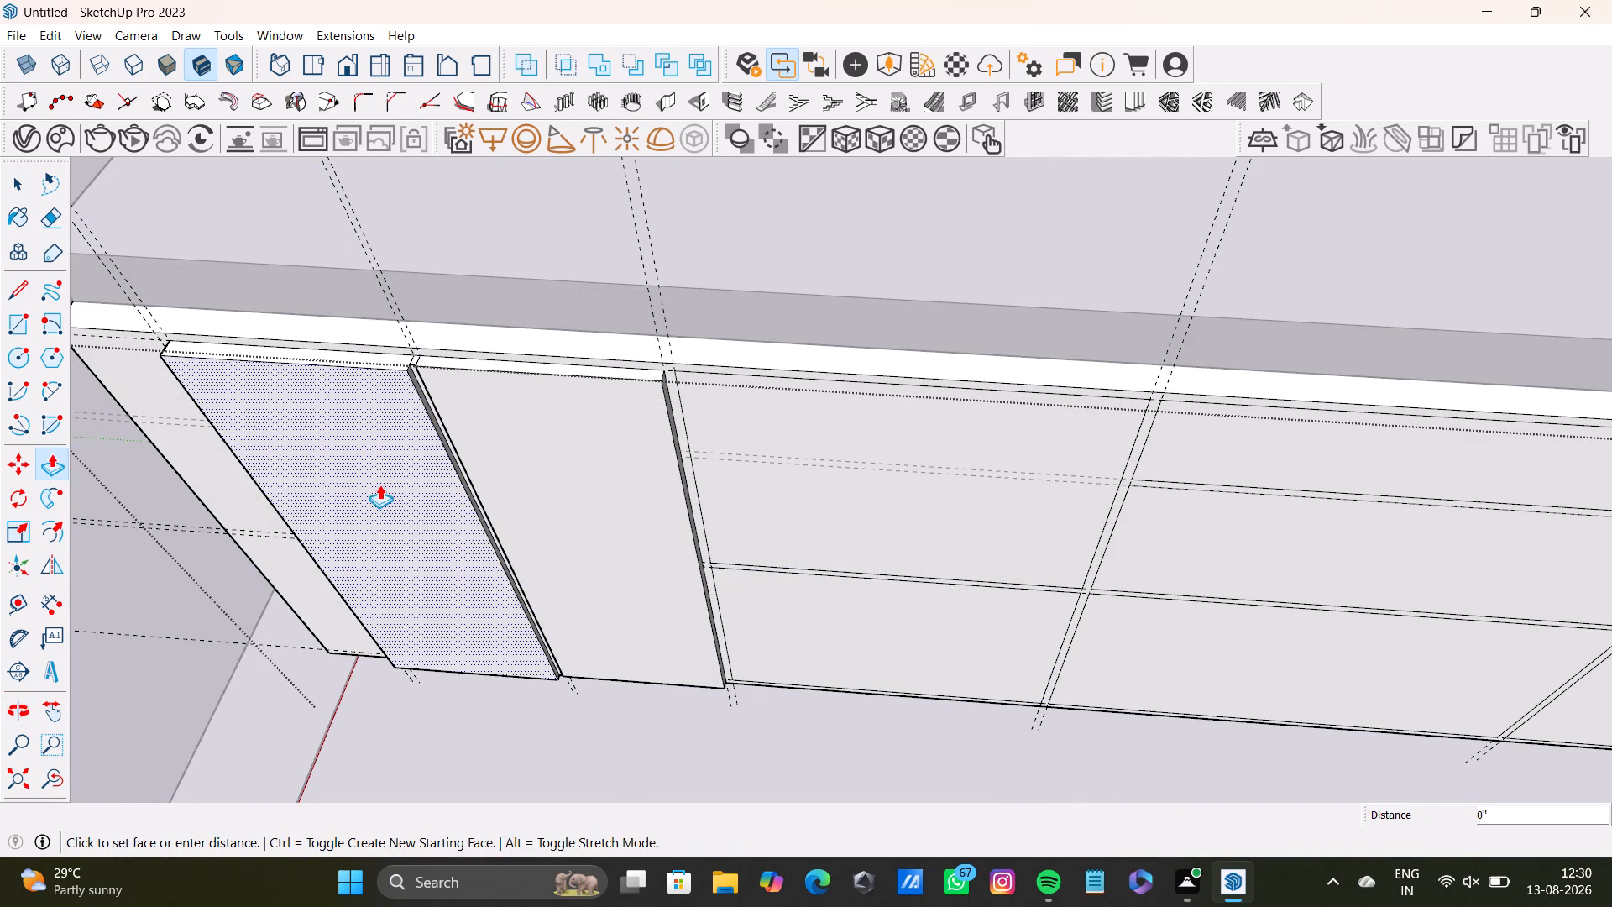
pyautogui.click(379, 478)
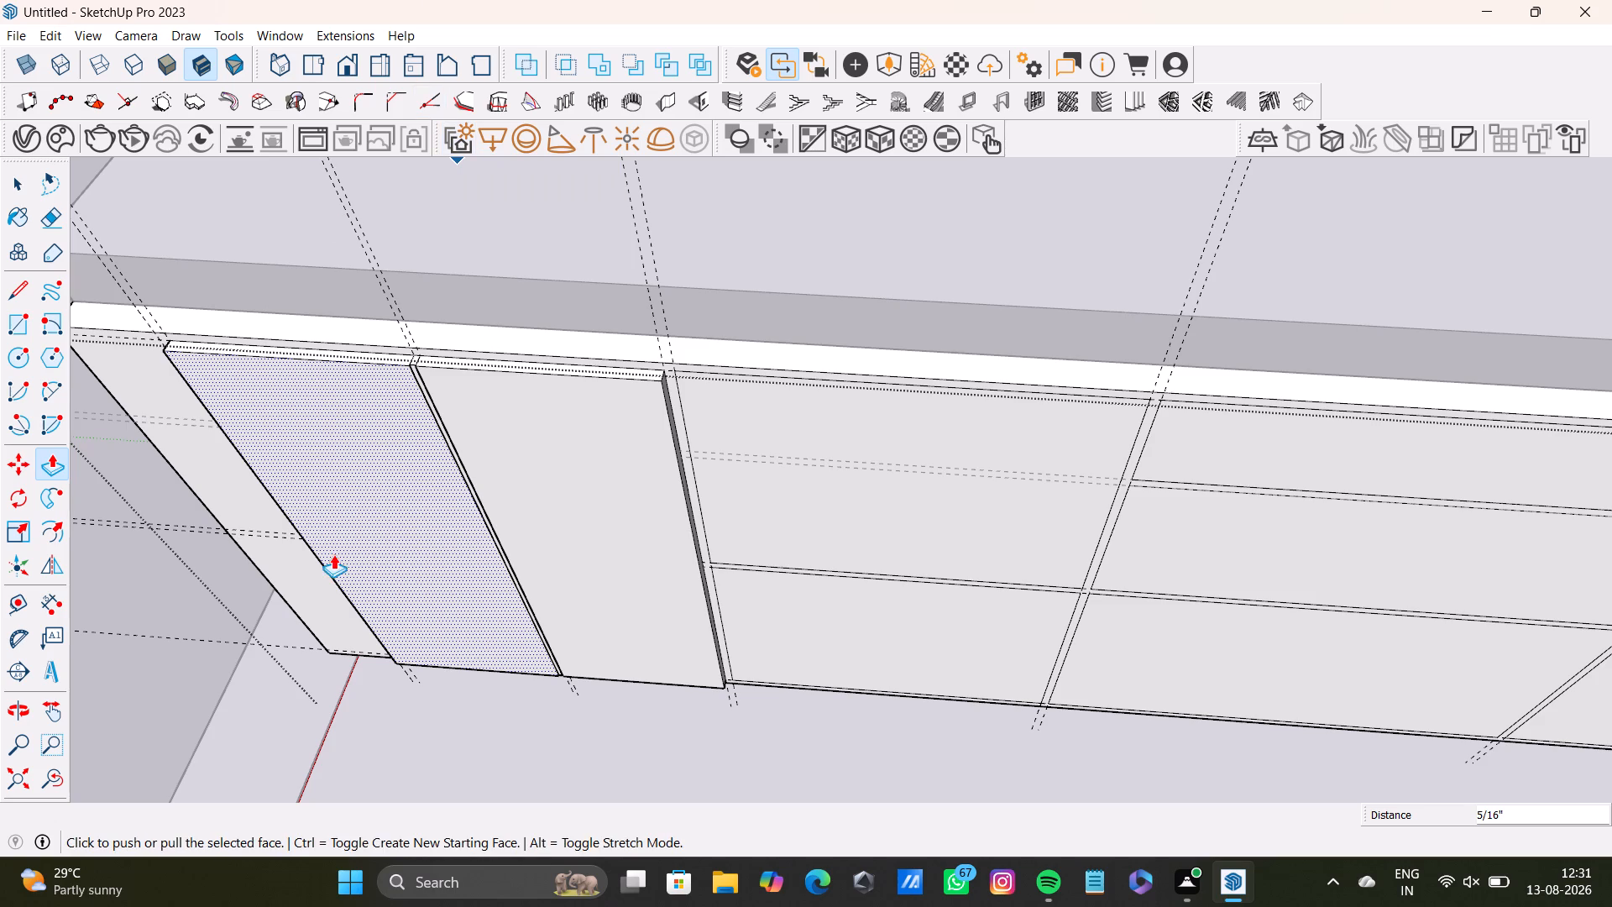
# Push/Pull the upper panel of the two-panel bay beside the doors out level with the adjacent door's face.
pyautogui.scroll(-3, 614, 680)
pyautogui.keyDown('shift'); pyautogui.moveTo(682, 543); pyautogui.dragTo(575, 532, button='middle'); pyautogui.keyUp('shift')
pyautogui.scroll(3, 673, 514)
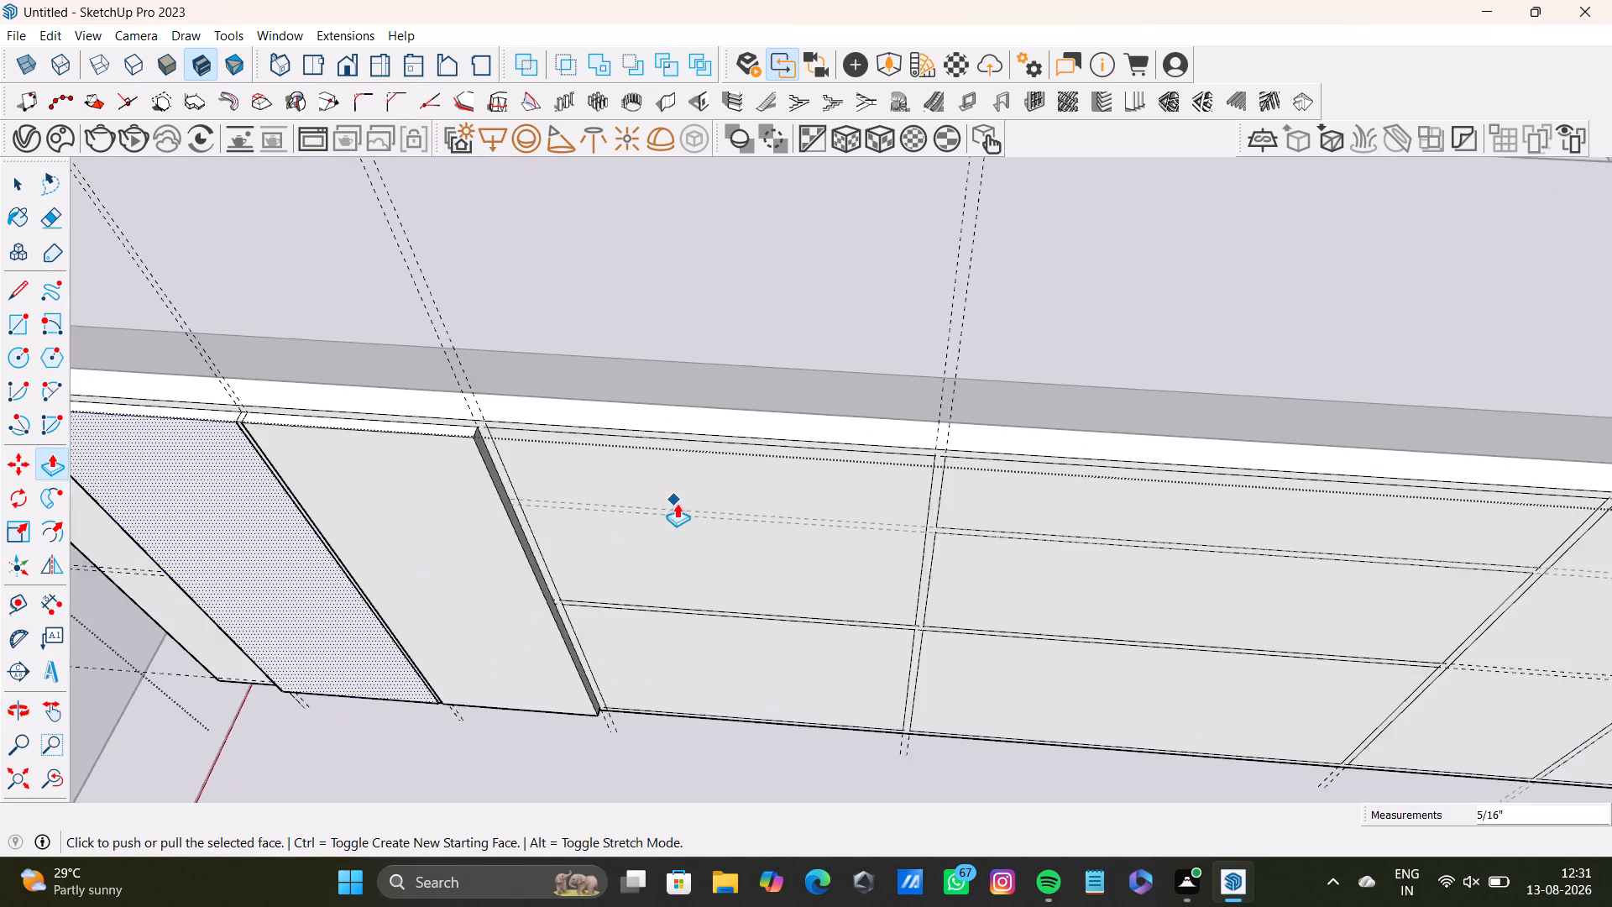
pyautogui.scroll(2, 677, 503)
pyautogui.scroll(-1, 688, 480)
pyautogui.moveTo(702, 474); pyautogui.dragTo(715, 394, button='middle')
pyautogui.press('space')
pyautogui.click(727, 413)
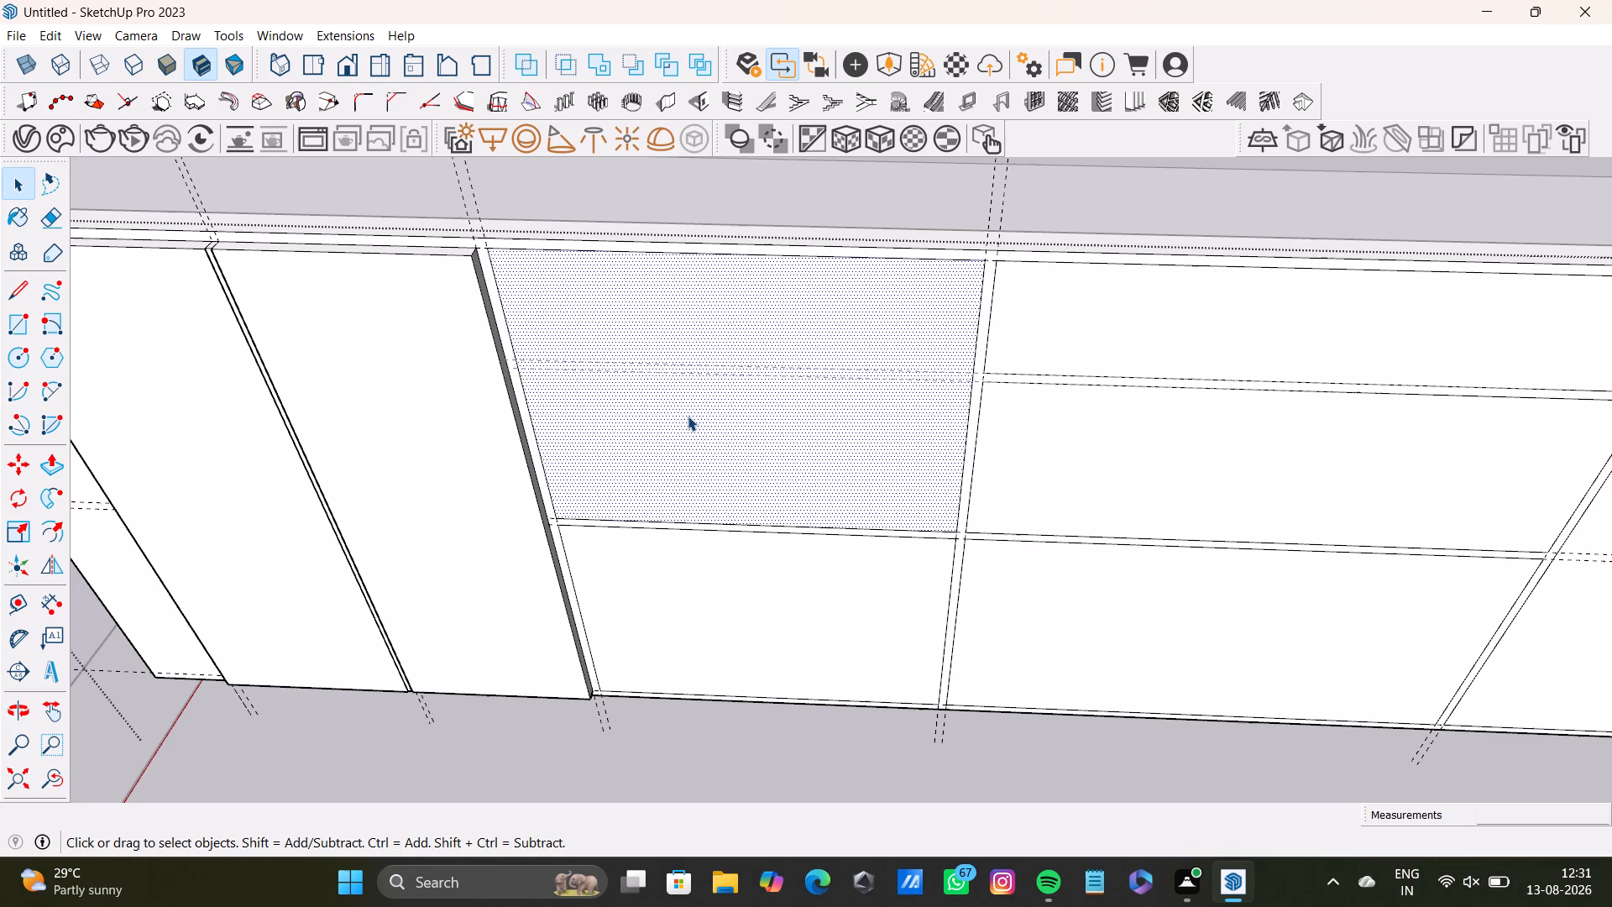
pyautogui.click(688, 416)
pyautogui.press('p')
pyautogui.moveTo(688, 416); pyautogui.dragTo(644, 416)
pyautogui.click(446, 386)
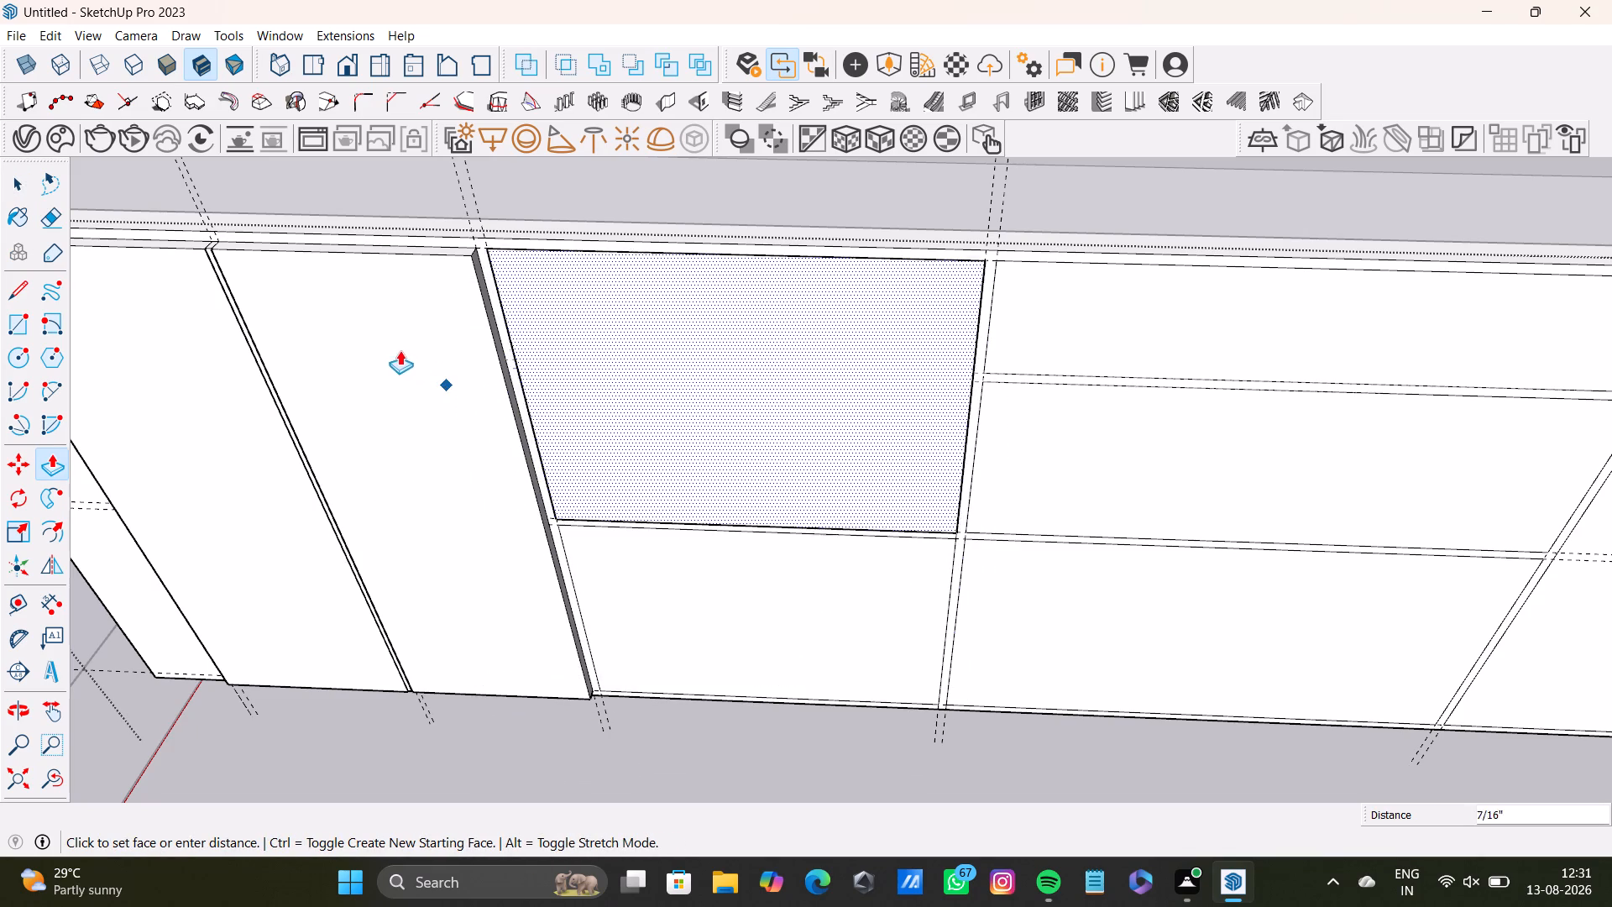
pyautogui.click(395, 333)
pyautogui.moveTo(733, 519); pyautogui.dragTo(725, 568, button='middle')
pyautogui.click(629, 483)
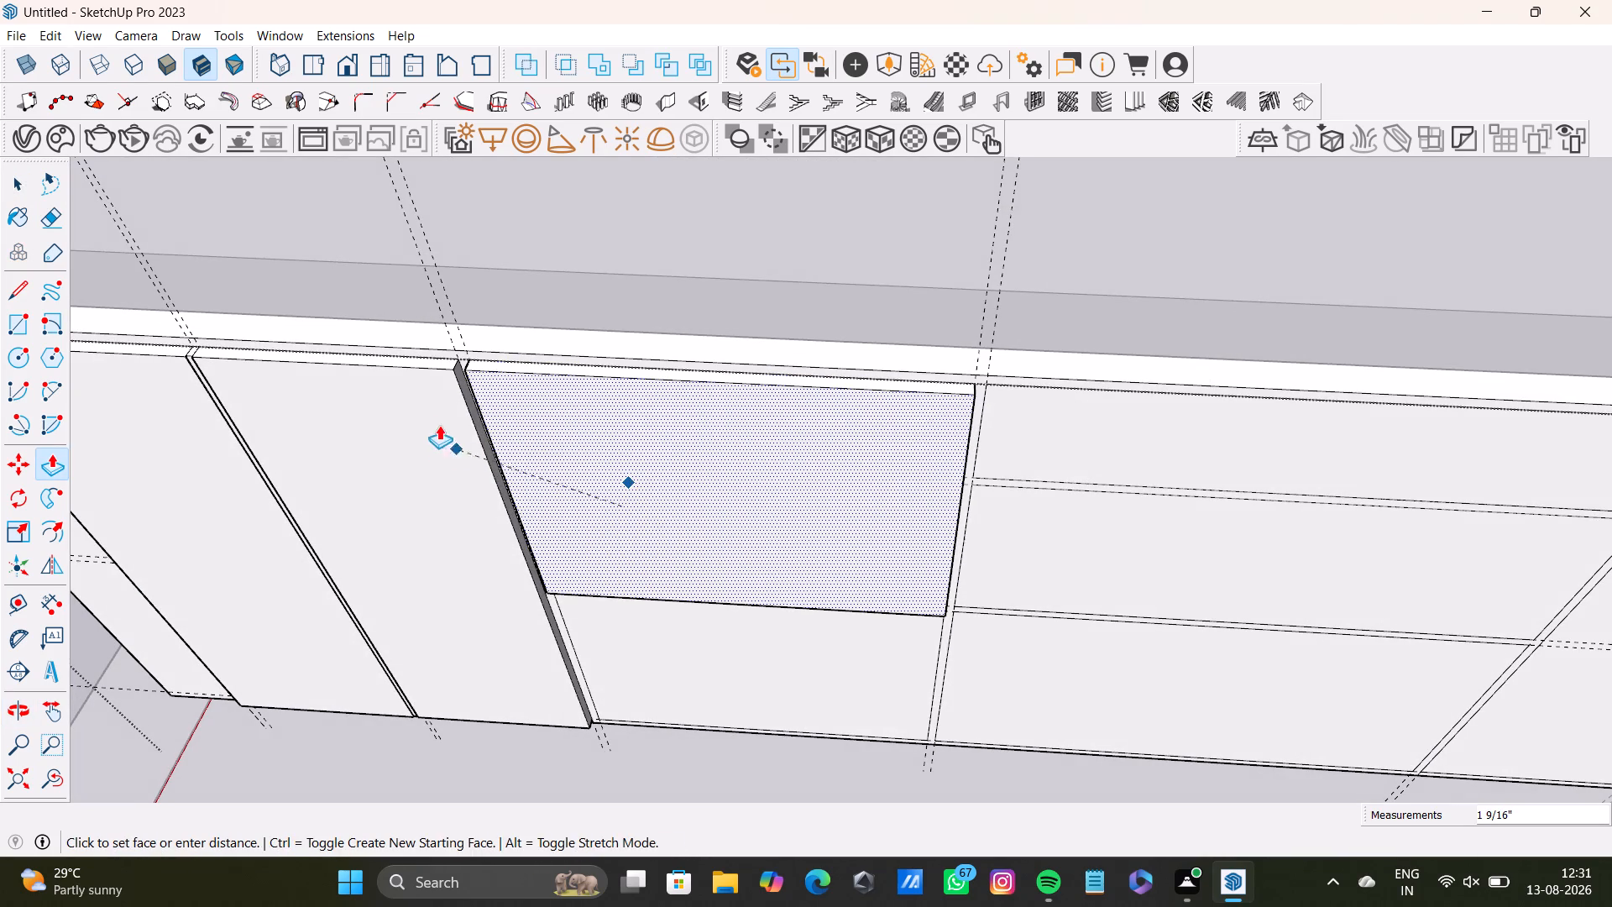
pyautogui.click(416, 406)
# Push/Pull the lower panel of the two-panel bay out level with the adjacent door's face.
pyautogui.moveTo(581, 554); pyautogui.dragTo(594, 317, button='middle')
pyautogui.moveTo(619, 371); pyautogui.dragTo(608, 415, button='middle')
pyautogui.press('space')
pyautogui.click(728, 443)
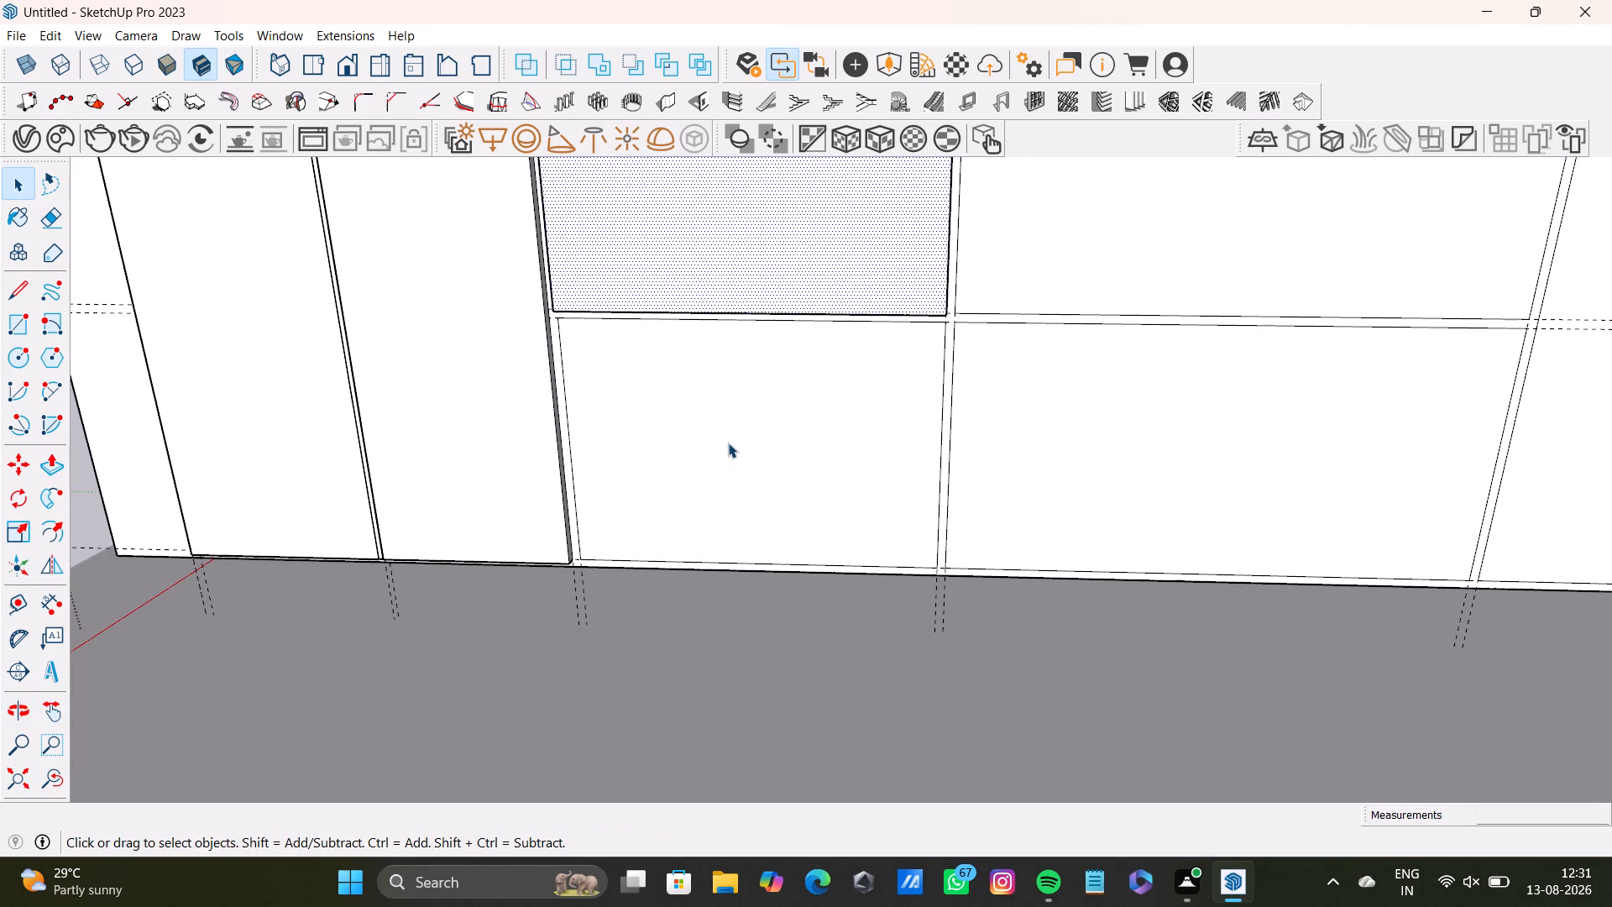
pyautogui.press('p')
pyautogui.moveTo(728, 442); pyautogui.dragTo(699, 442)
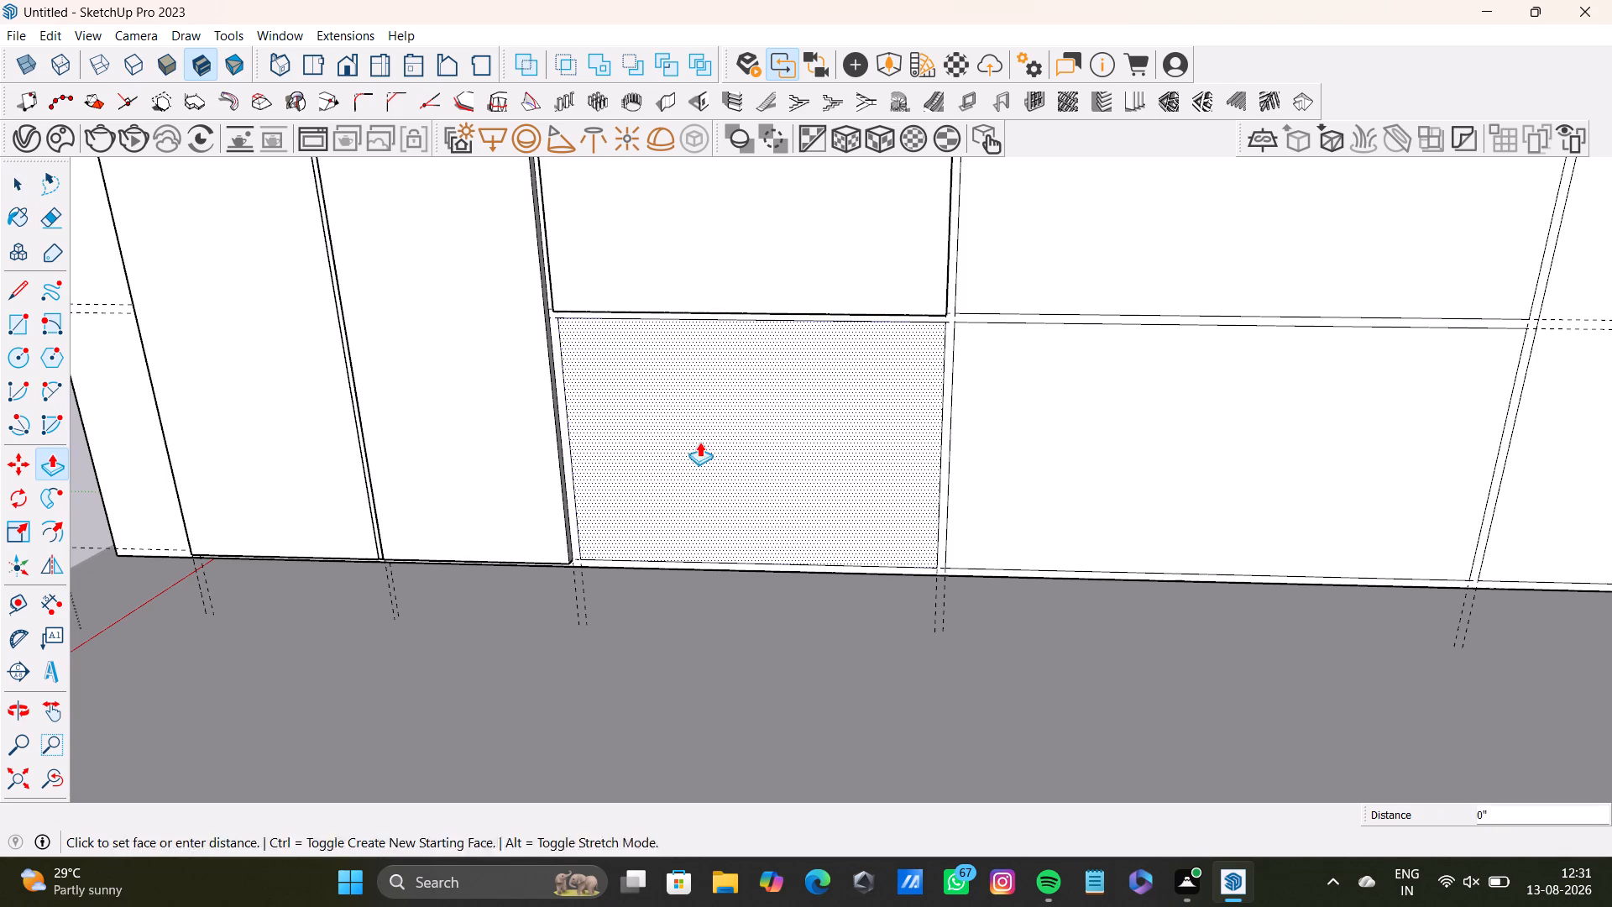
pyautogui.moveTo(699, 442); pyautogui.dragTo(714, 442)
pyautogui.click(479, 386)
pyautogui.scroll(-2, 660, 440)
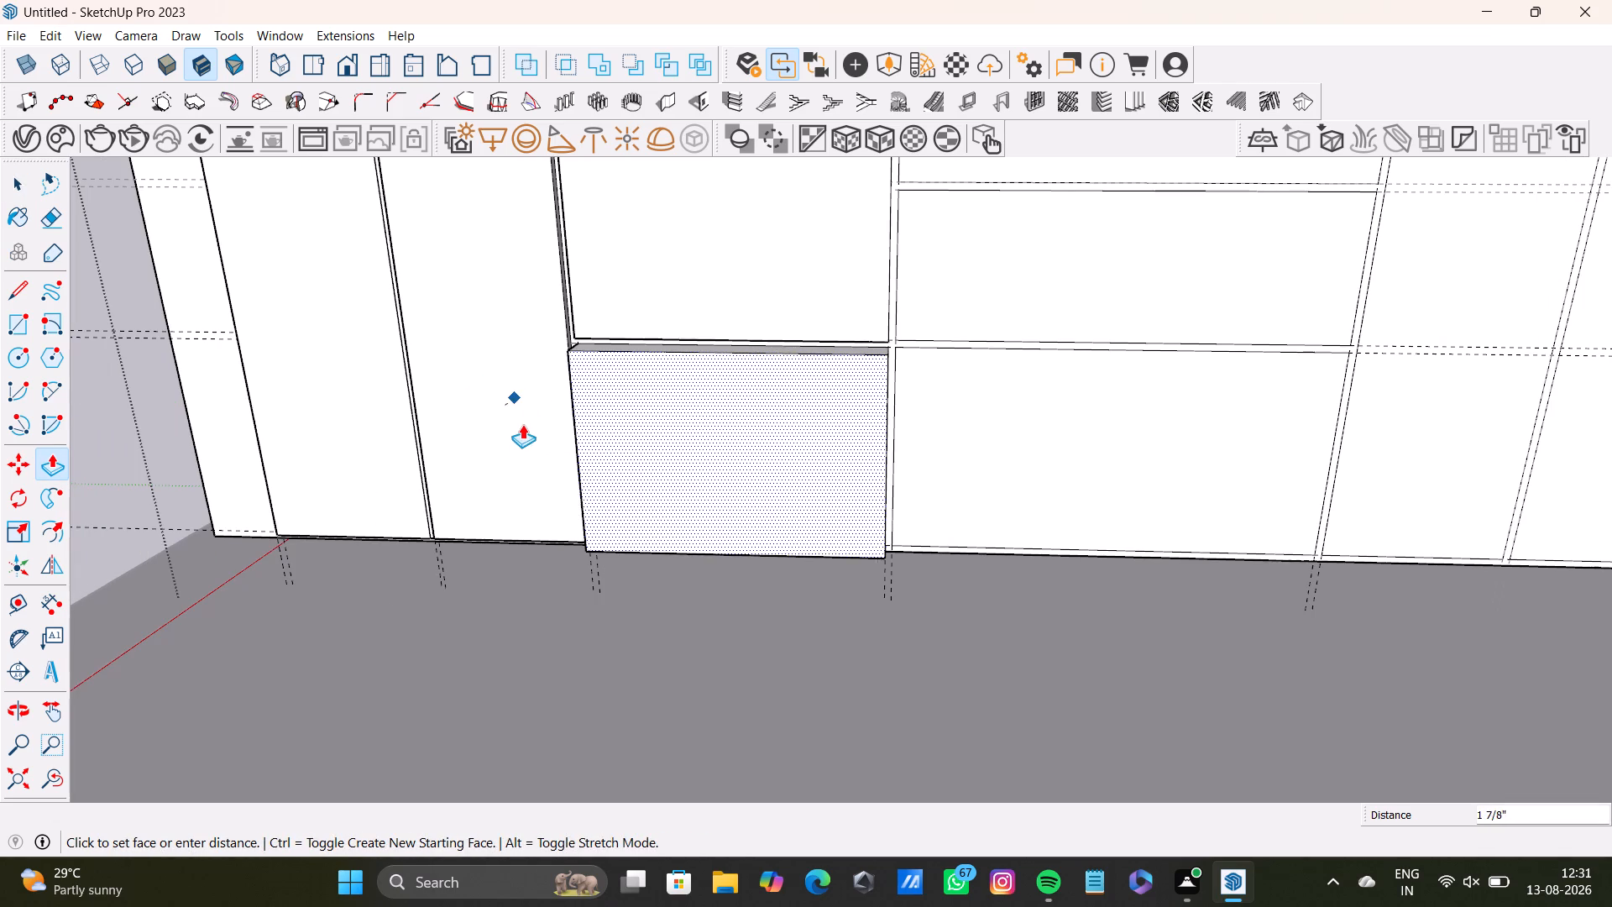
pyautogui.click(506, 391)
# Push/Pull the upper and middle drawer panels of the three-drawer bay out level with the neighbouring bay's raised faces.
pyautogui.moveTo(665, 438); pyautogui.dragTo(636, 544, button='middle')
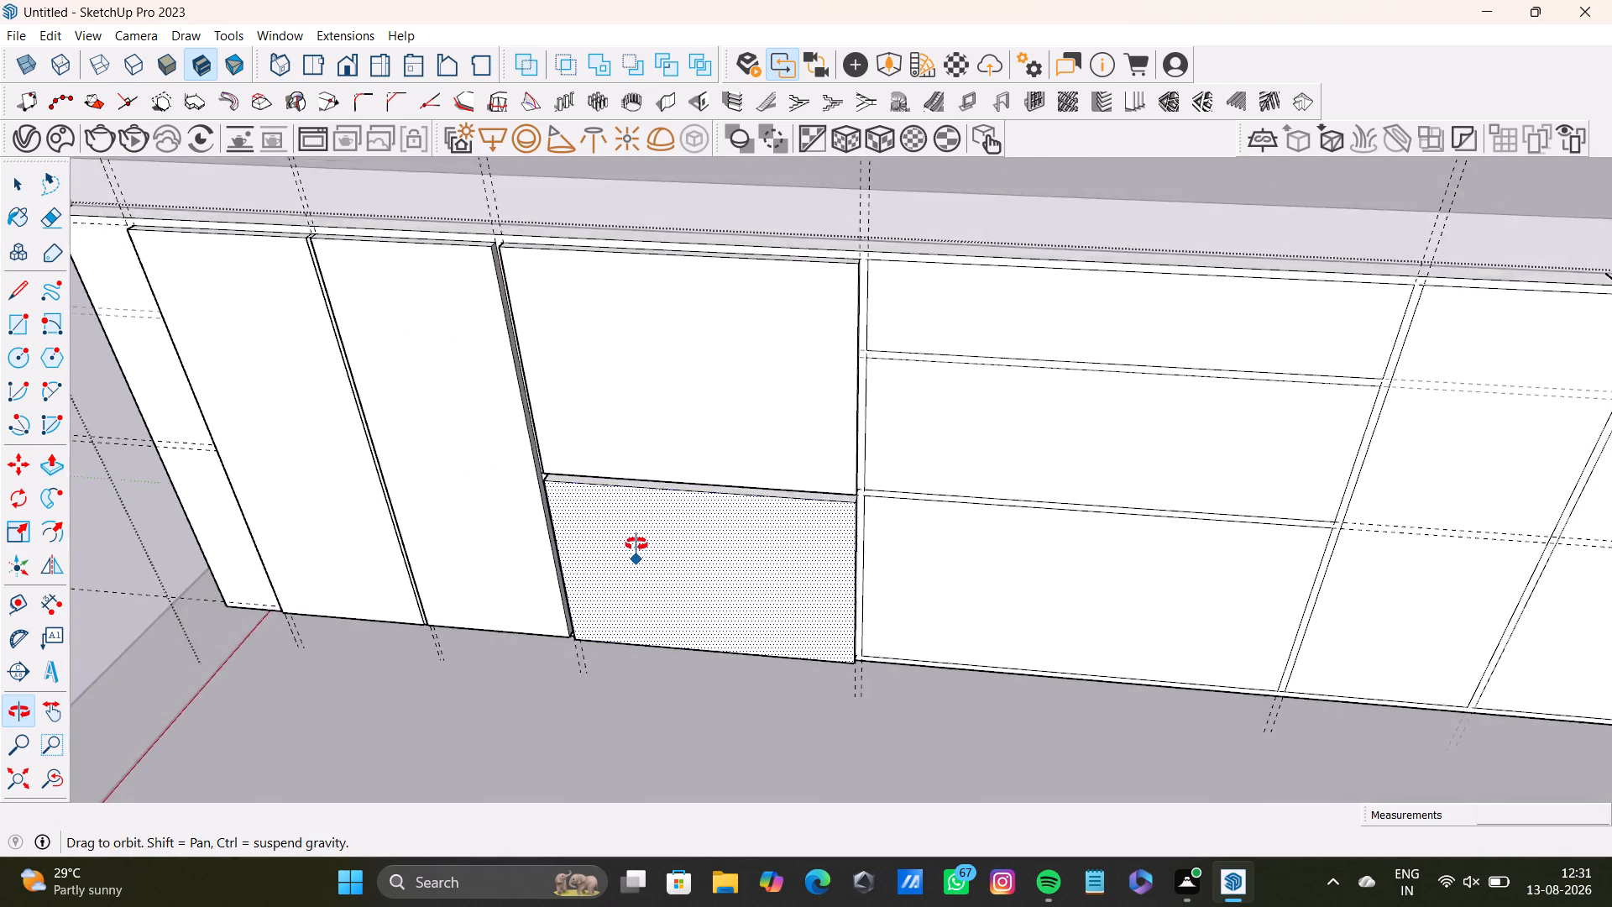
pyautogui.moveTo(636, 544); pyautogui.dragTo(469, 540, button='middle')
pyautogui.moveTo(470, 539); pyautogui.dragTo(652, 610, button='middle')
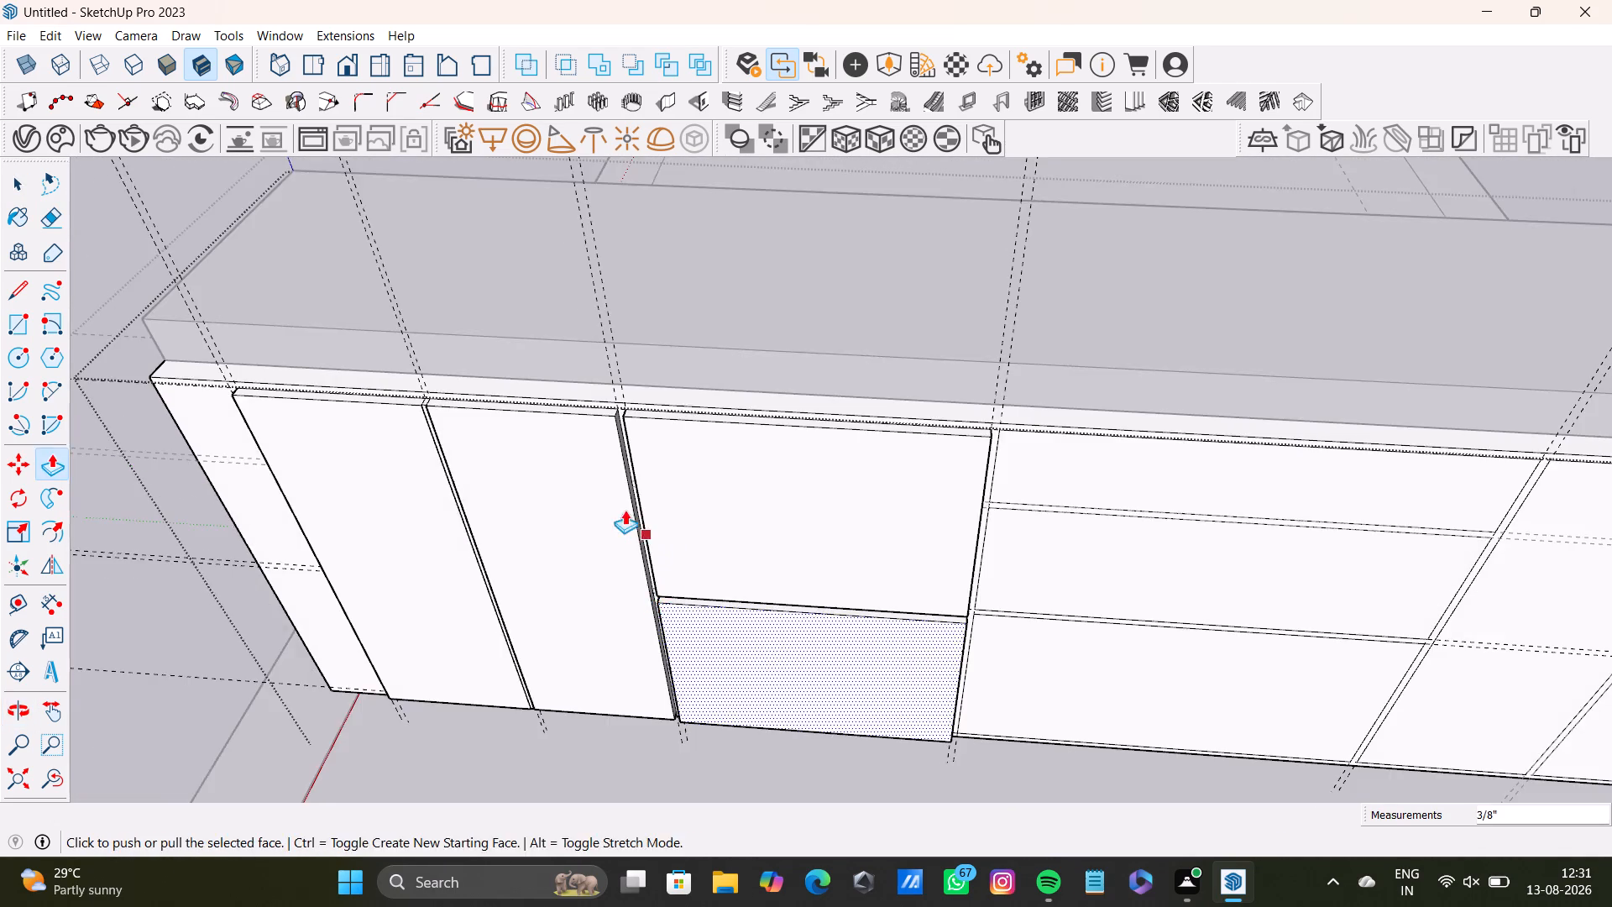
pyautogui.keyDown('shift'); pyautogui.moveTo(628, 511); pyautogui.dragTo(204, 461, button='middle'); pyautogui.keyUp('shift')
pyautogui.moveTo(693, 527); pyautogui.dragTo(660, 464, button='middle')
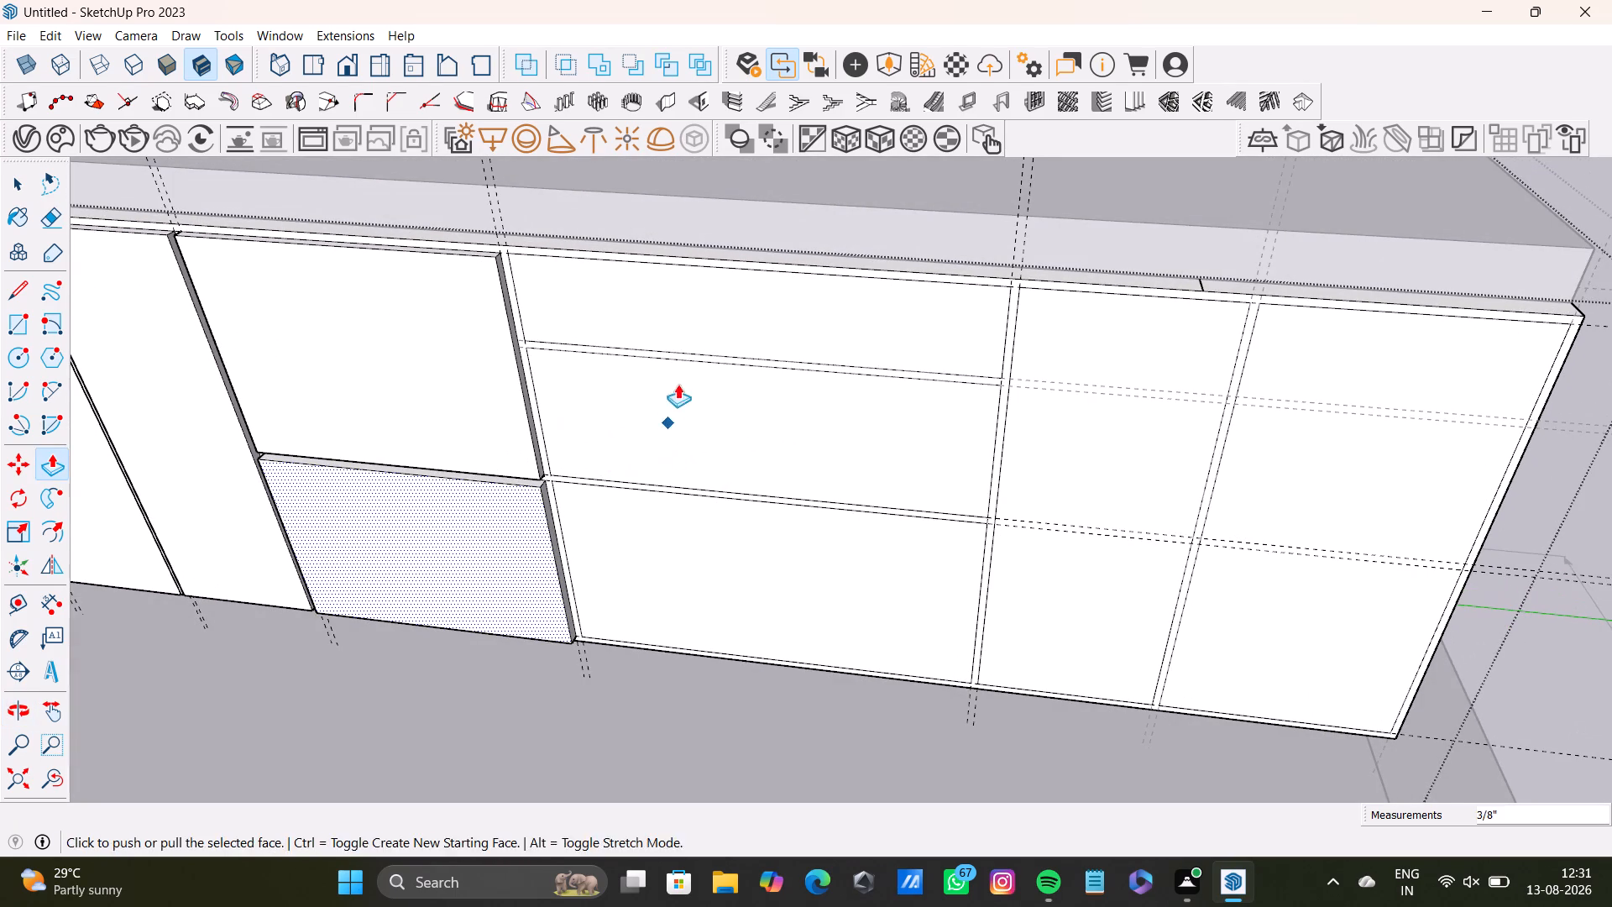
pyautogui.press('space')
pyautogui.click(704, 317)
pyautogui.press('p')
pyautogui.click(709, 317)
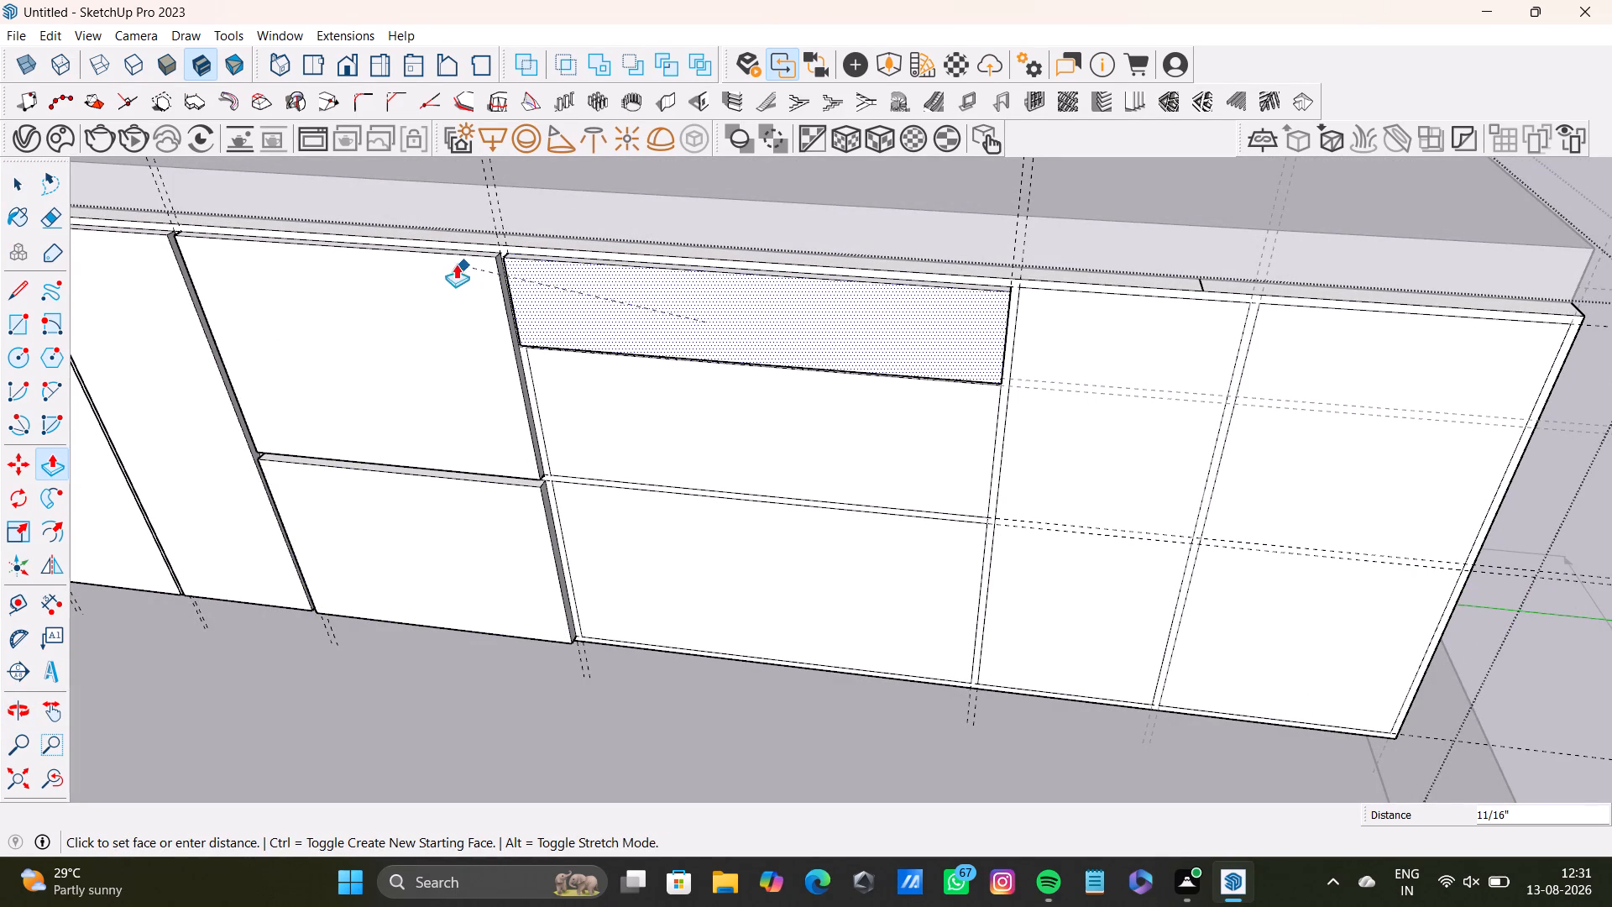
pyautogui.click(455, 263)
pyautogui.press('space')
pyautogui.click(638, 410)
pyautogui.press('p')
pyautogui.click(632, 407)
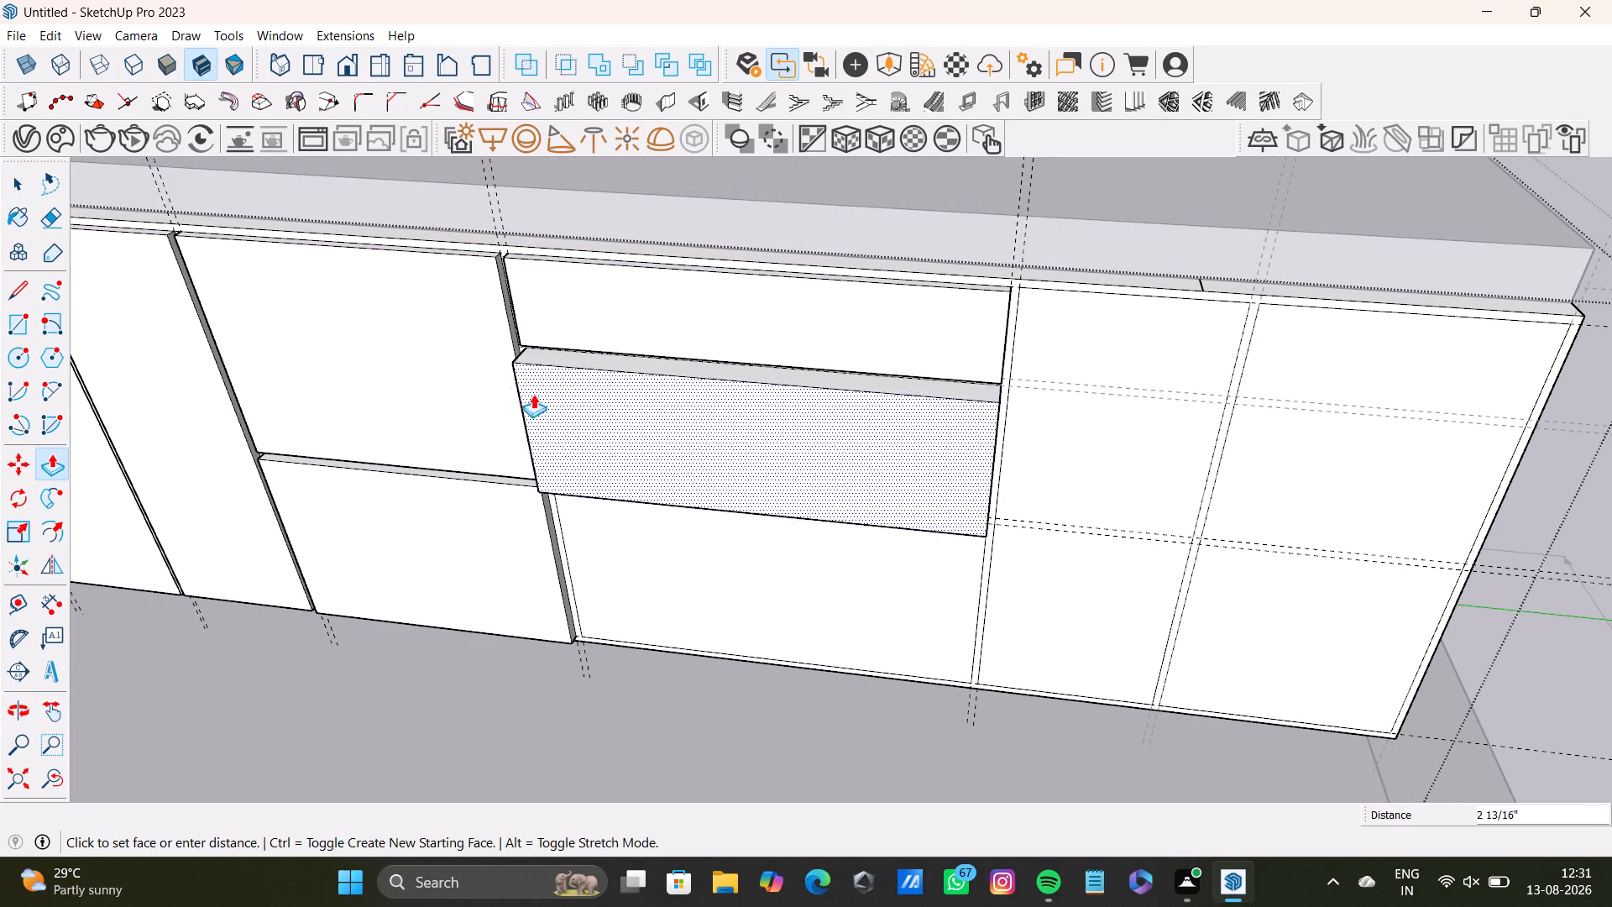
pyautogui.click(468, 345)
# Push/Pull the bottom drawer panel of the three-drawer bay outward by 7/8", using the adjacent lower panel's face as reference.
pyautogui.moveTo(599, 581); pyautogui.dragTo(616, 478, button='middle')
pyautogui.press('space')
pyautogui.click(688, 469)
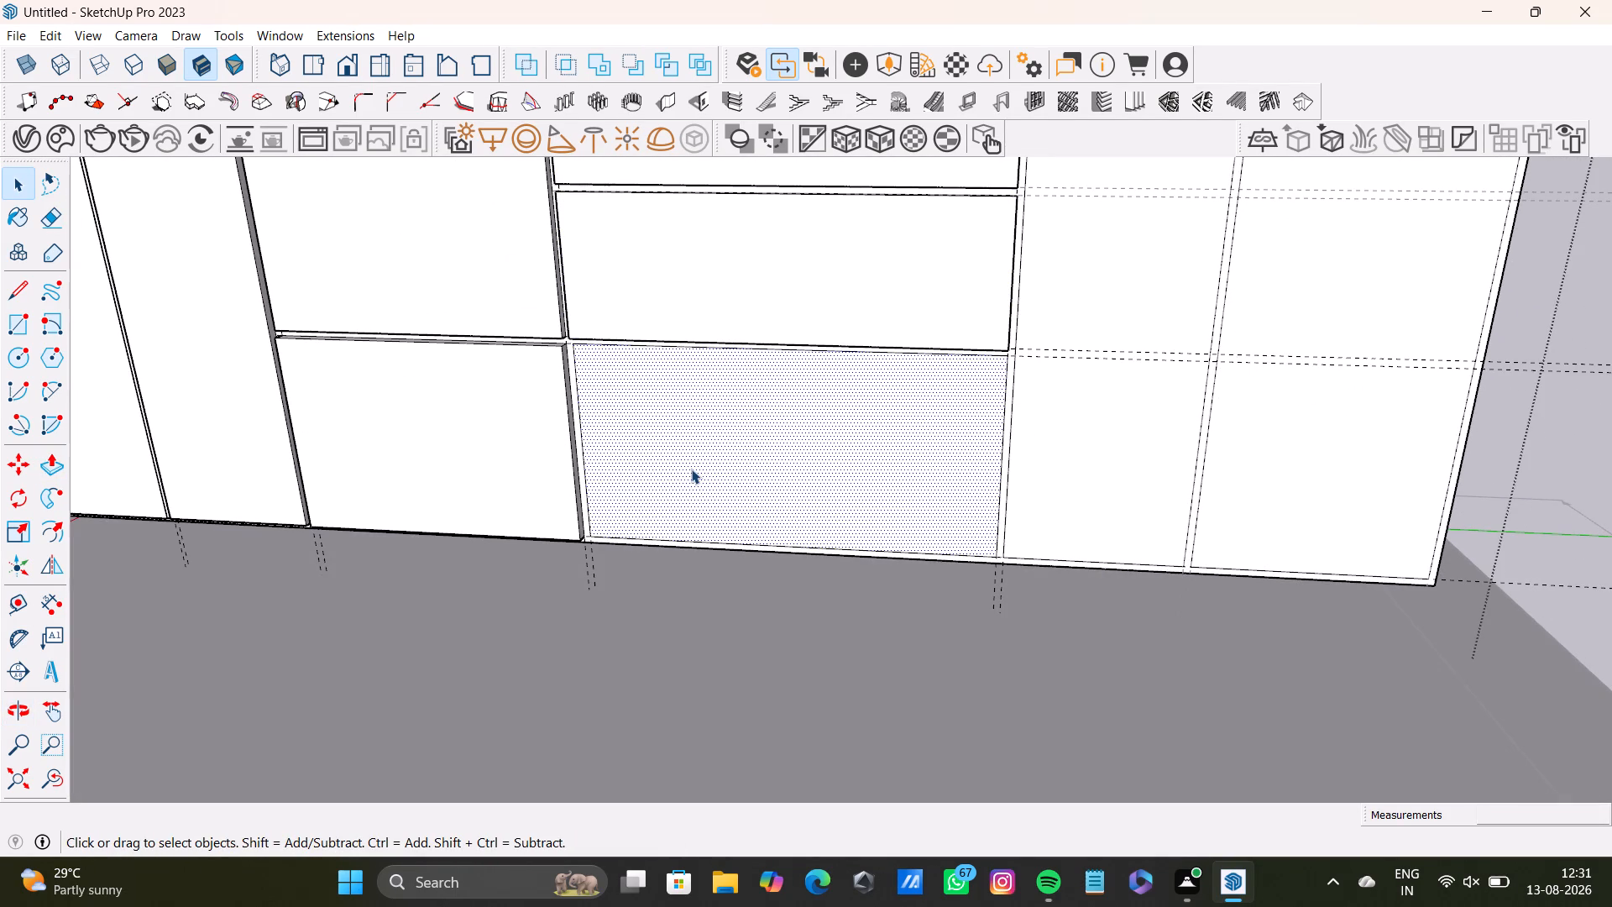
pyautogui.press('p')
pyautogui.click(700, 473)
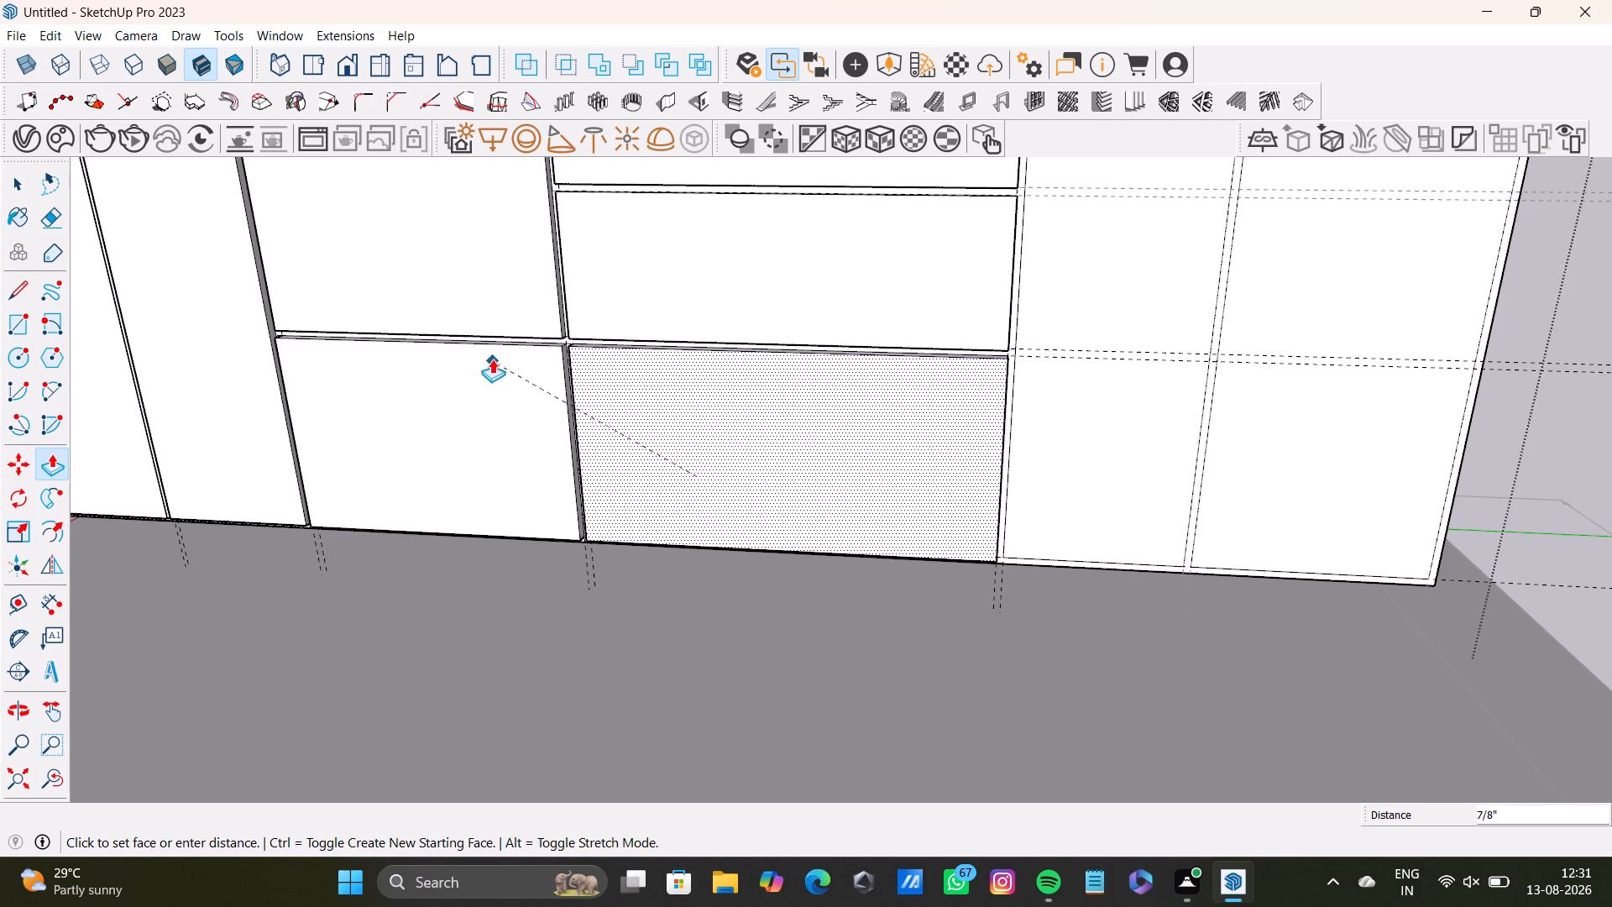
pyautogui.click(492, 359)
# Readjust the bottom drawer panel's depth with Push/Pull, matching it to the adjacent lower panel's raised face.
pyautogui.scroll(-2, 637, 435)
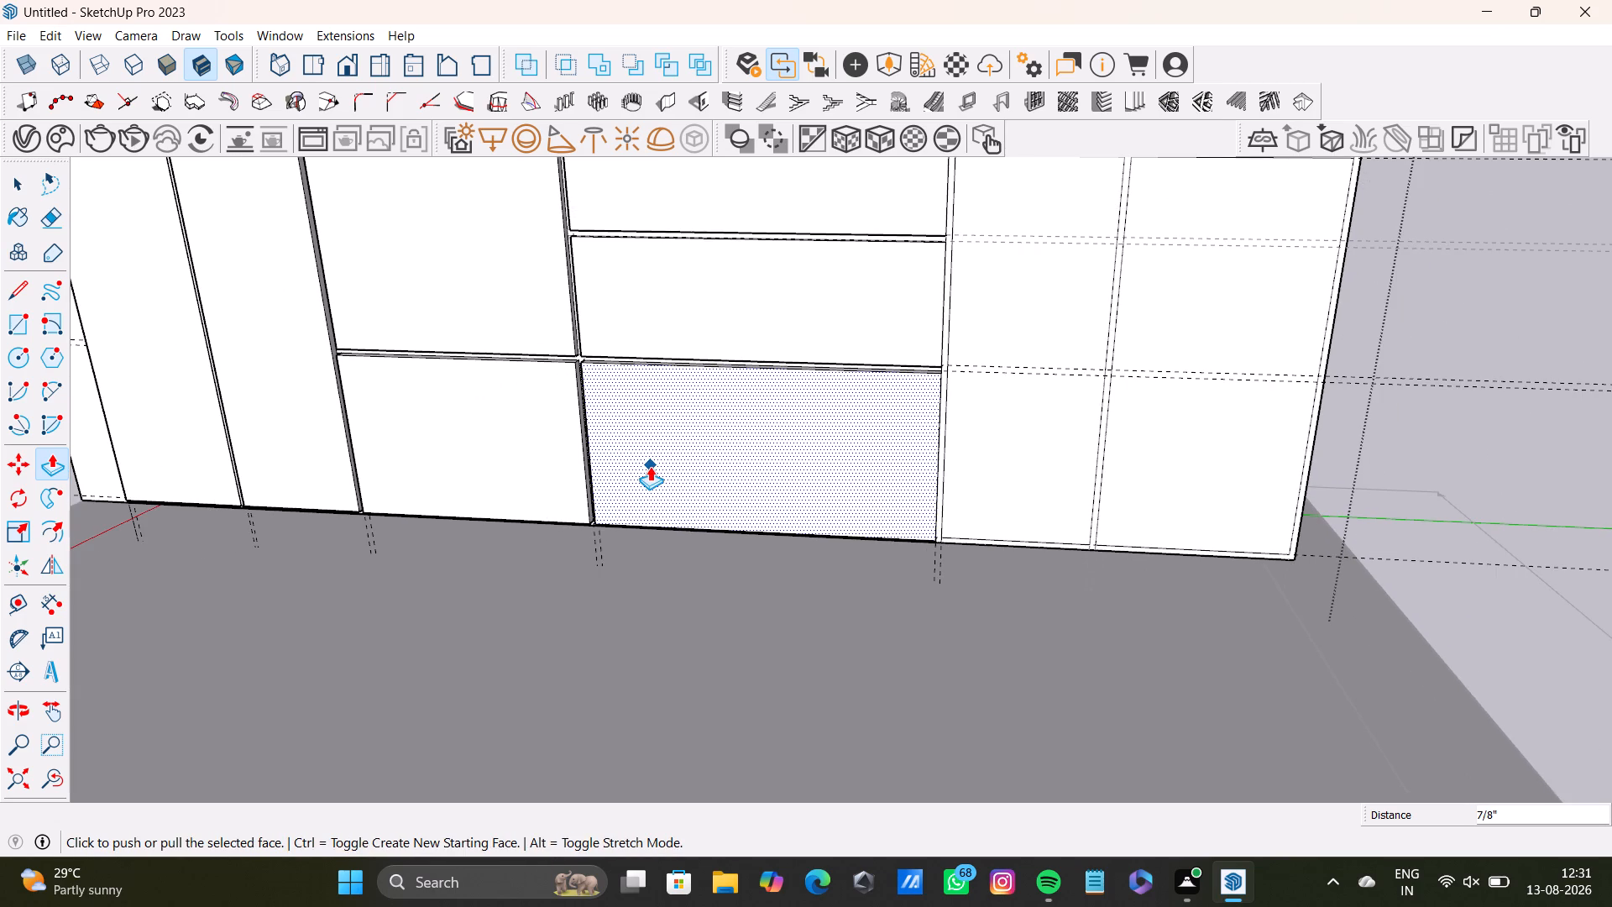
pyautogui.scroll(-2, 650, 466)
pyautogui.keyDown('shift'); pyautogui.moveTo(660, 459); pyautogui.dragTo(501, 546, button='middle'); pyautogui.keyUp('shift')
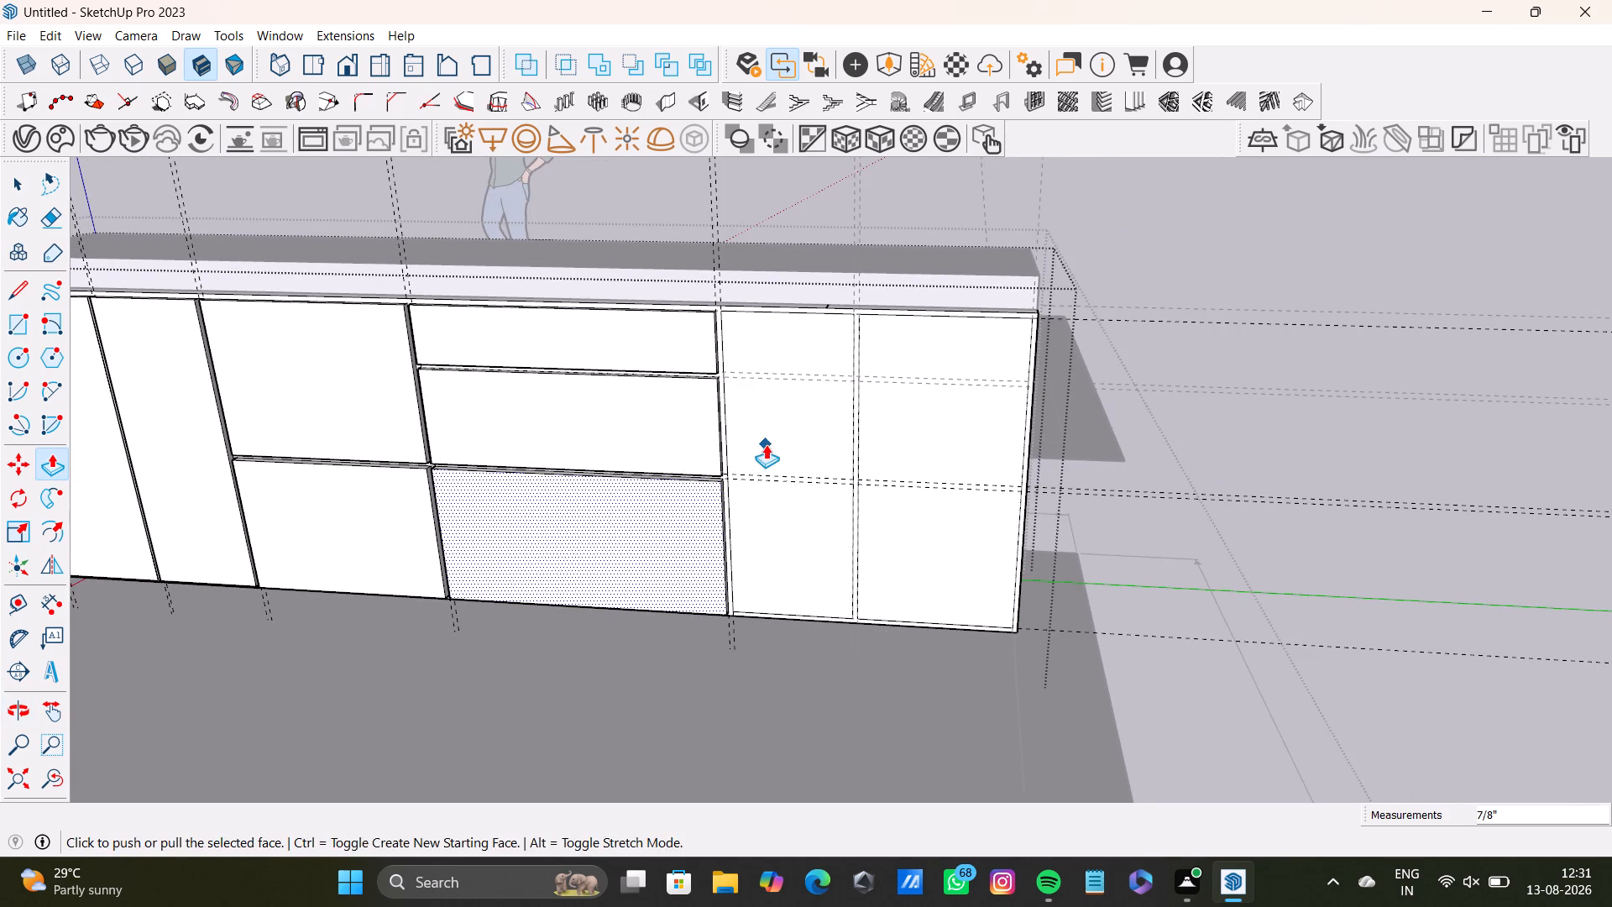
pyautogui.click(766, 444)
pyautogui.click(381, 422)
pyautogui.press('space')
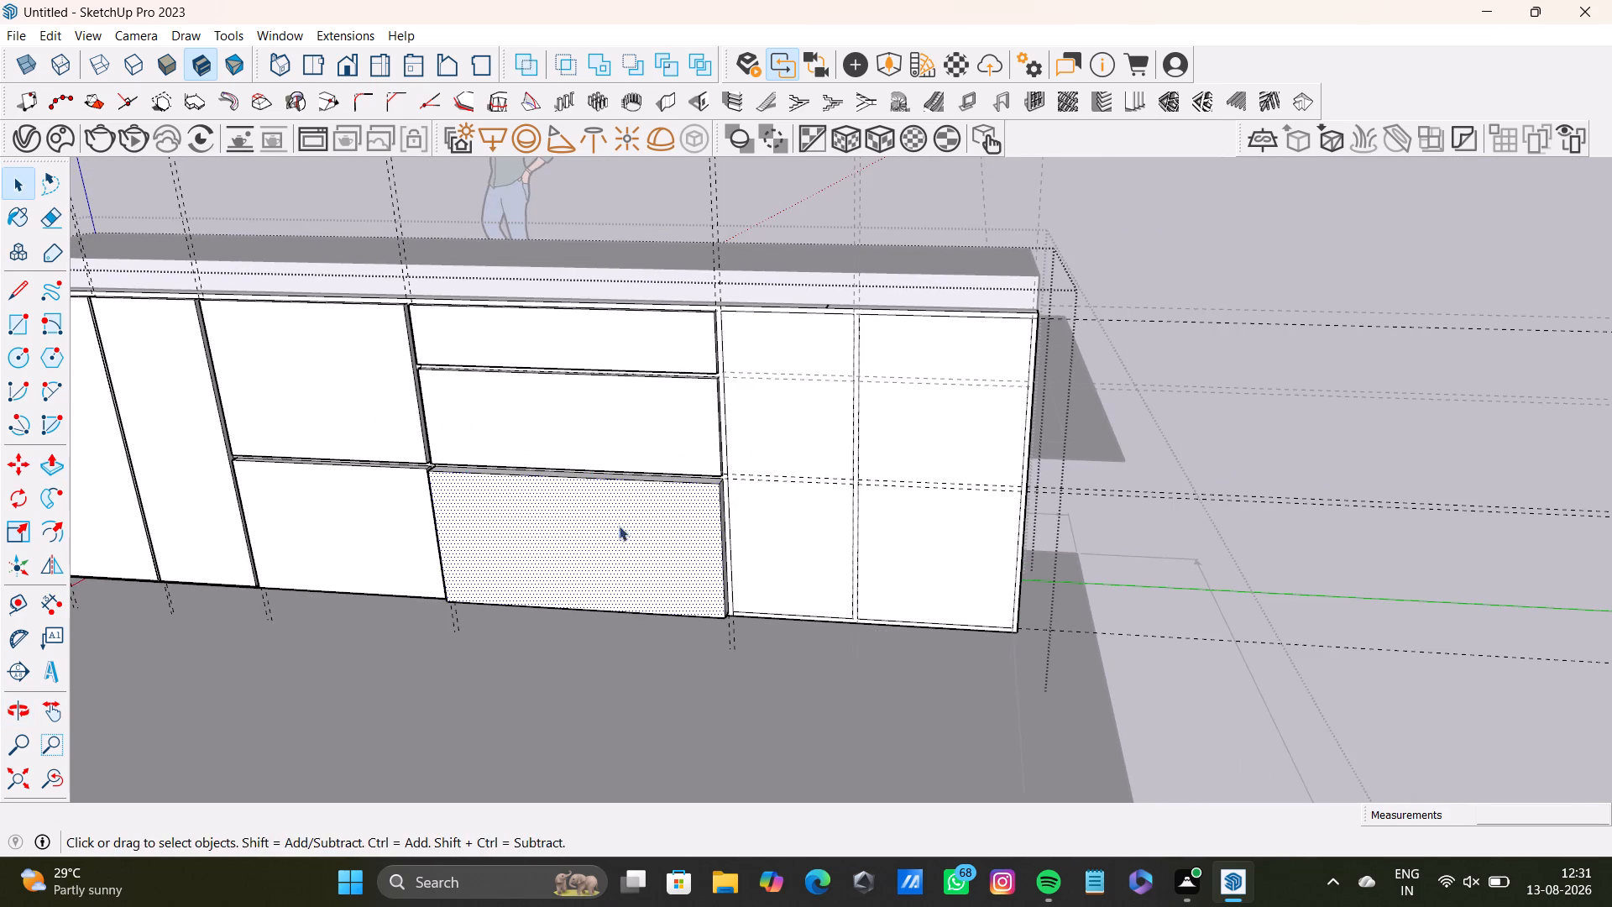
pyautogui.moveTo(619, 532); pyautogui.dragTo(795, 556, button='middle')
pyautogui.moveTo(740, 603); pyautogui.dragTo(861, 592, button='middle')
pyautogui.click(1568, 686)
pyautogui.scroll(3, 793, 597)
pyautogui.moveTo(835, 599); pyautogui.dragTo(786, 511, button='middle')
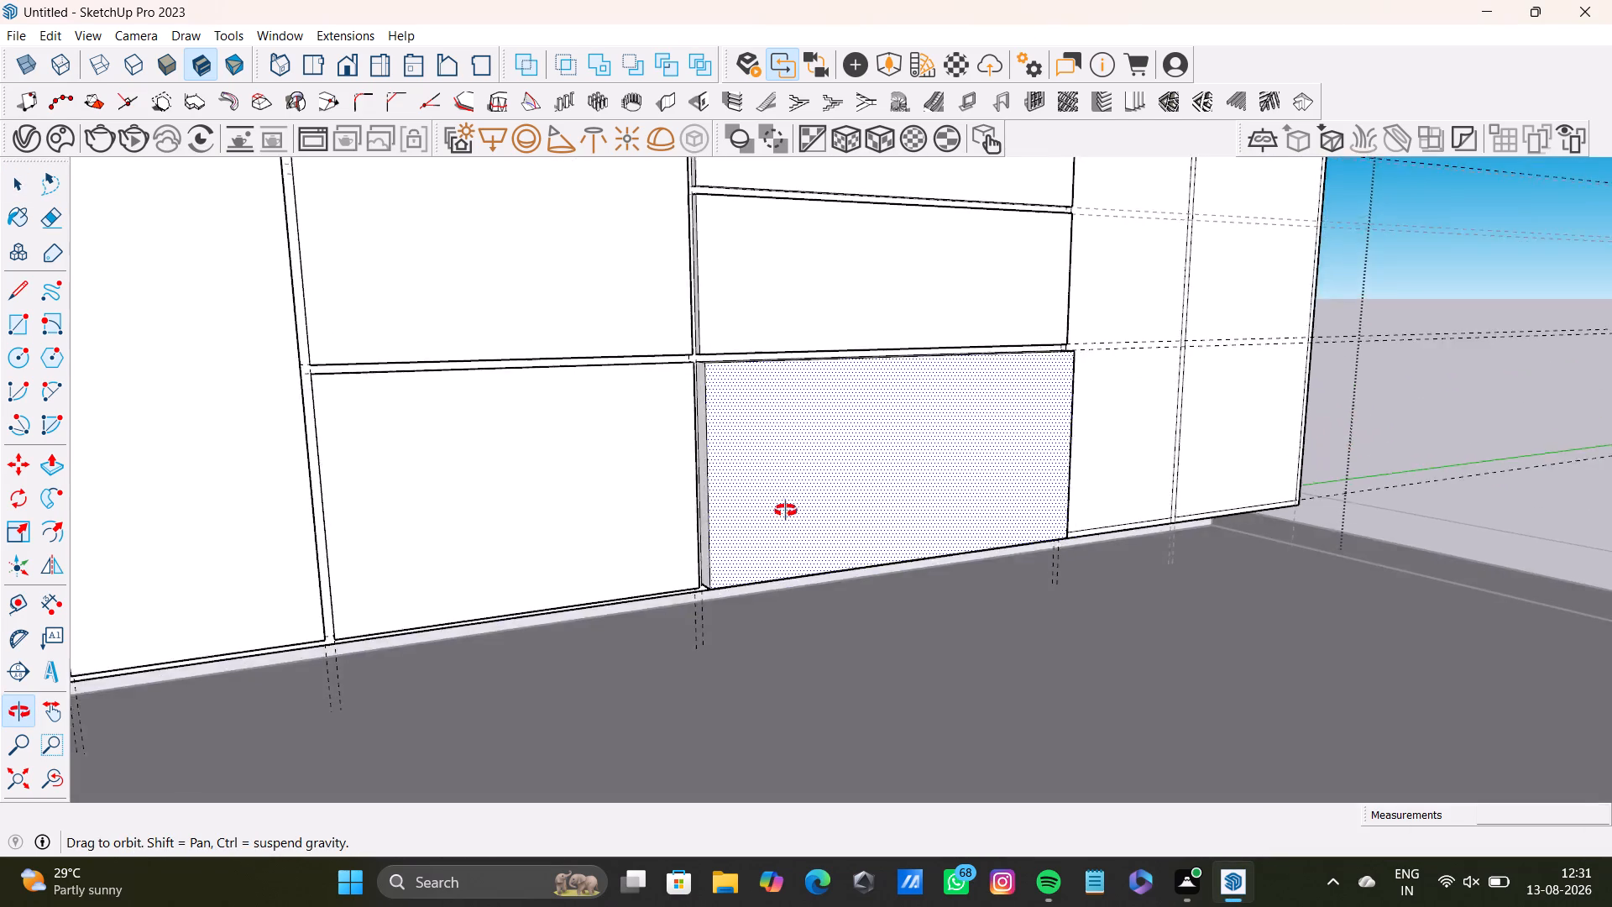
pyautogui.moveTo(786, 511); pyautogui.dragTo(752, 584, button='middle')
pyautogui.press('p')
pyautogui.click(721, 563)
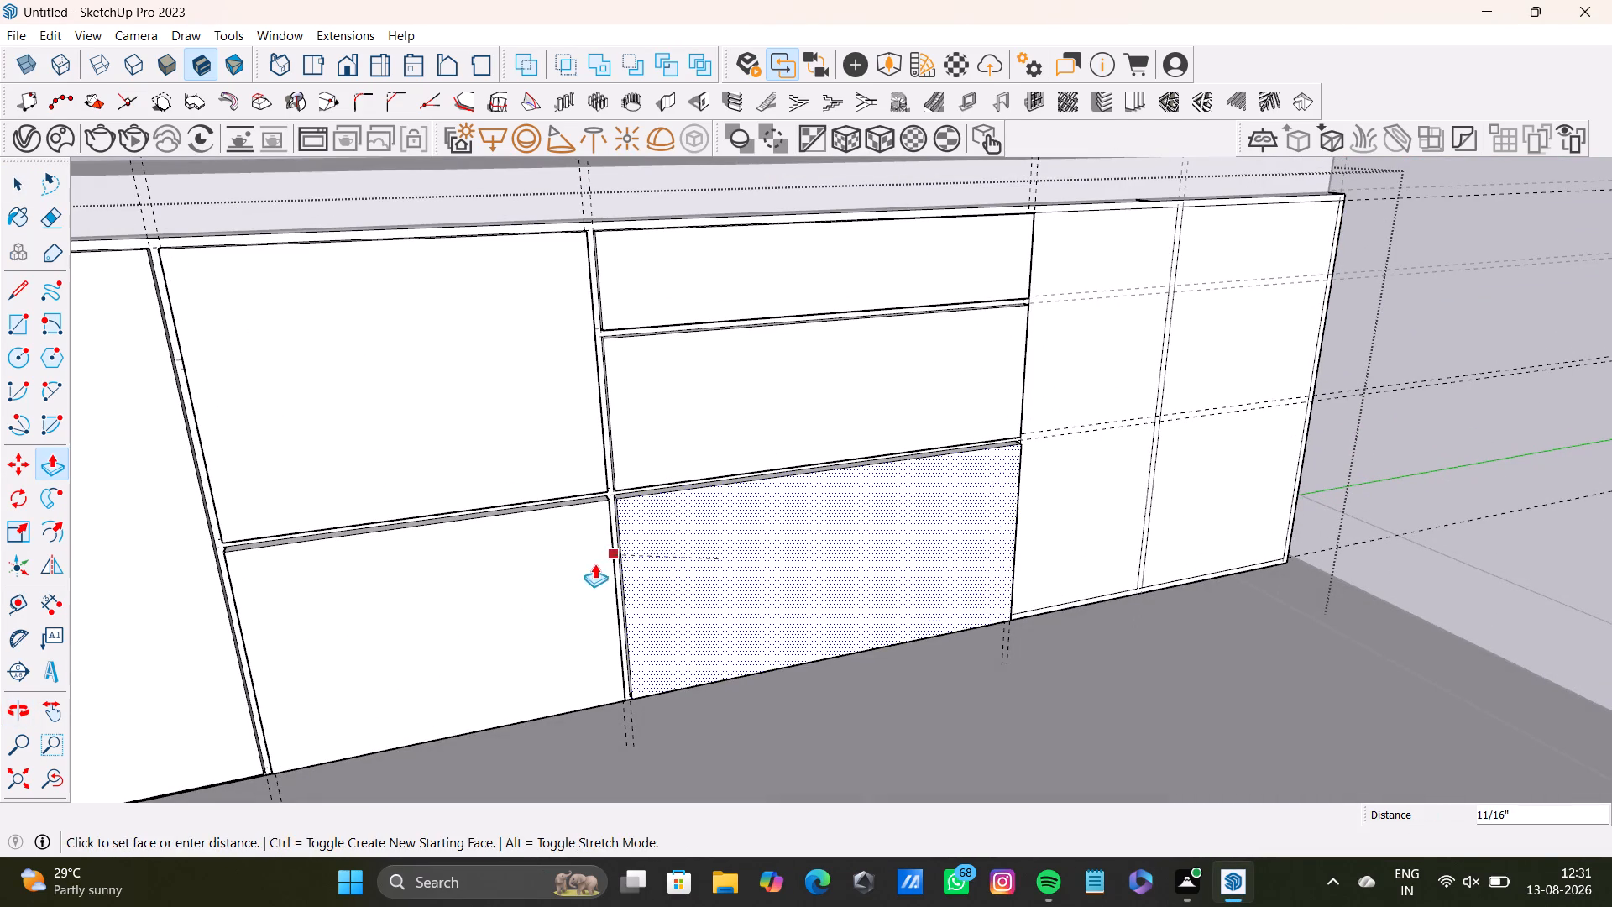
pyautogui.click(579, 570)
pyautogui.press('space')
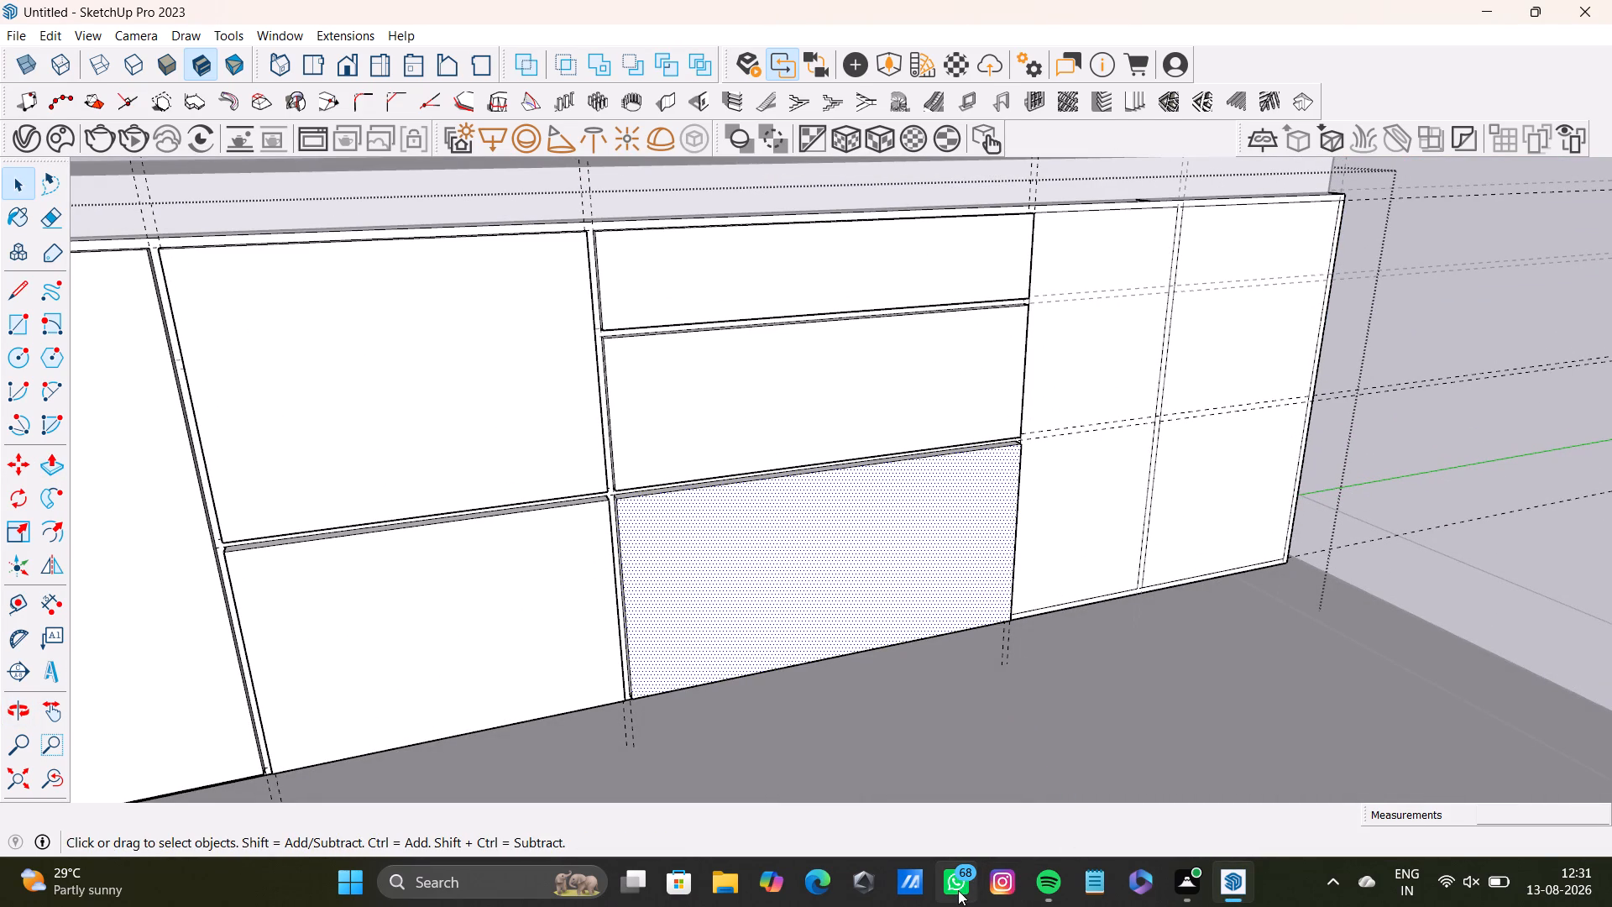
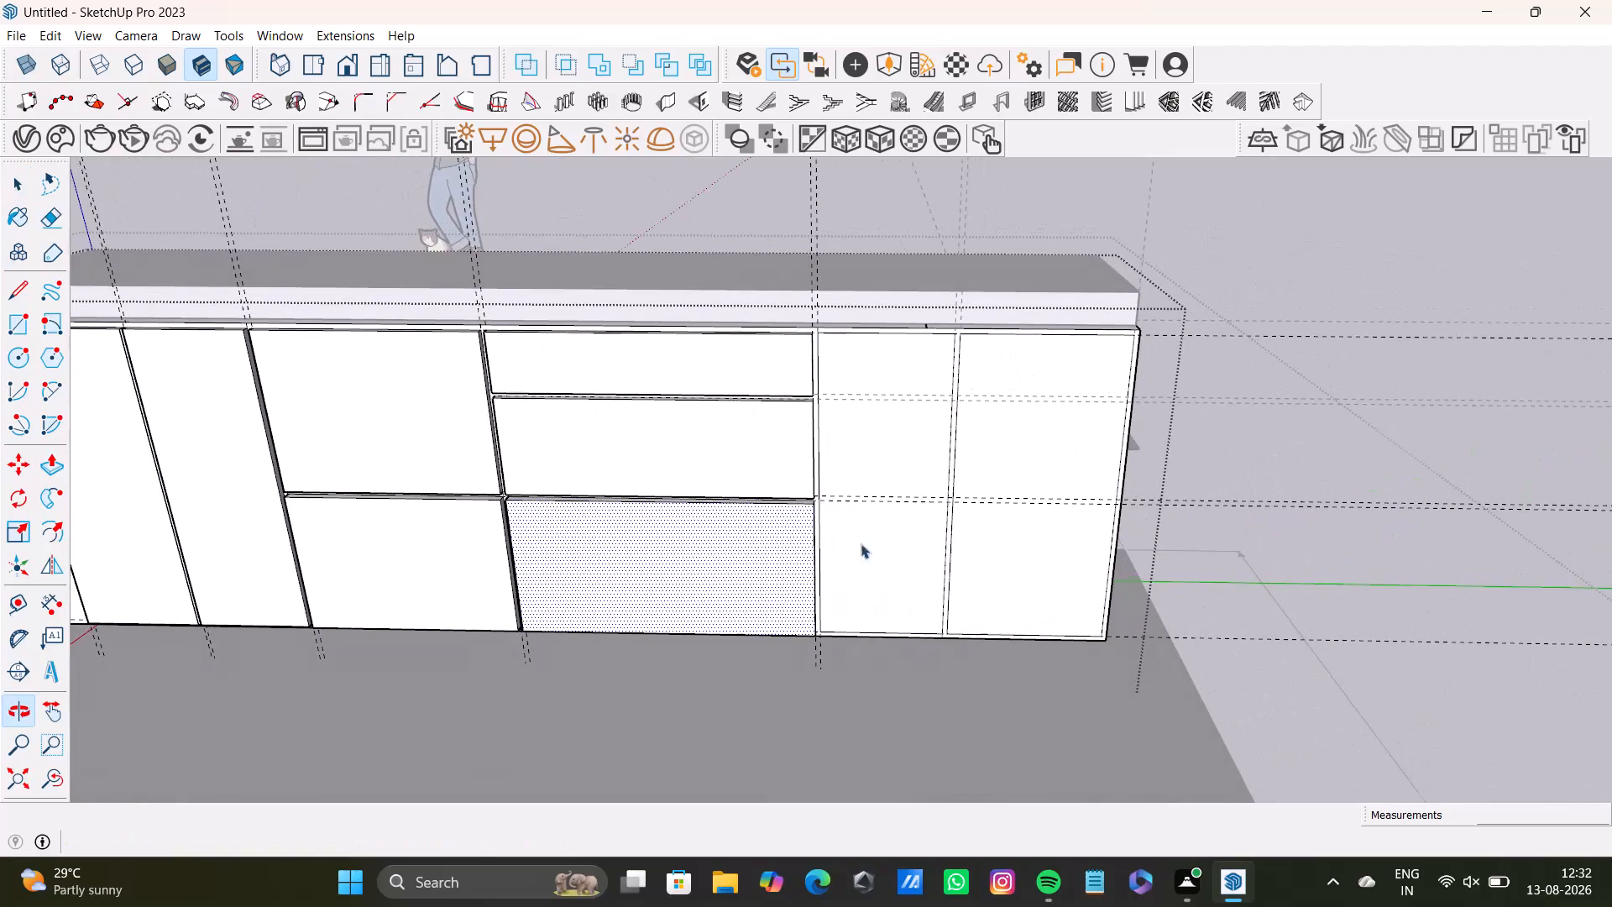
# Push/Pull the narrow door panel beside the three drawers to match the depth of the adjacent drawer fronts.
pyautogui.press('space')
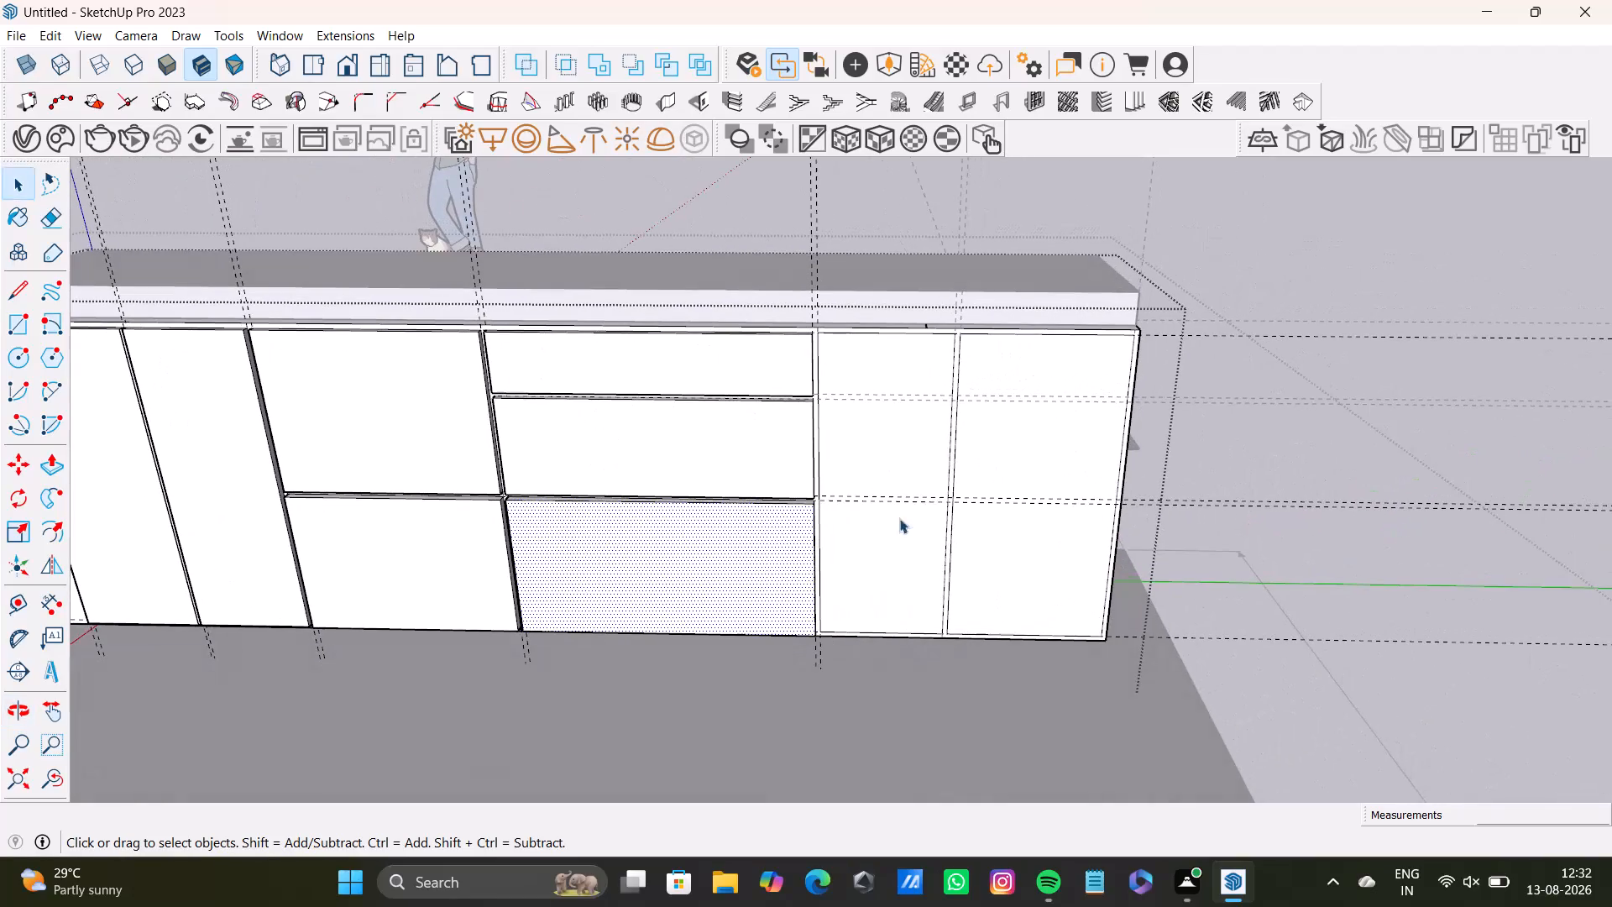
pyautogui.click(936, 446)
pyautogui.press('p')
pyautogui.click(897, 506)
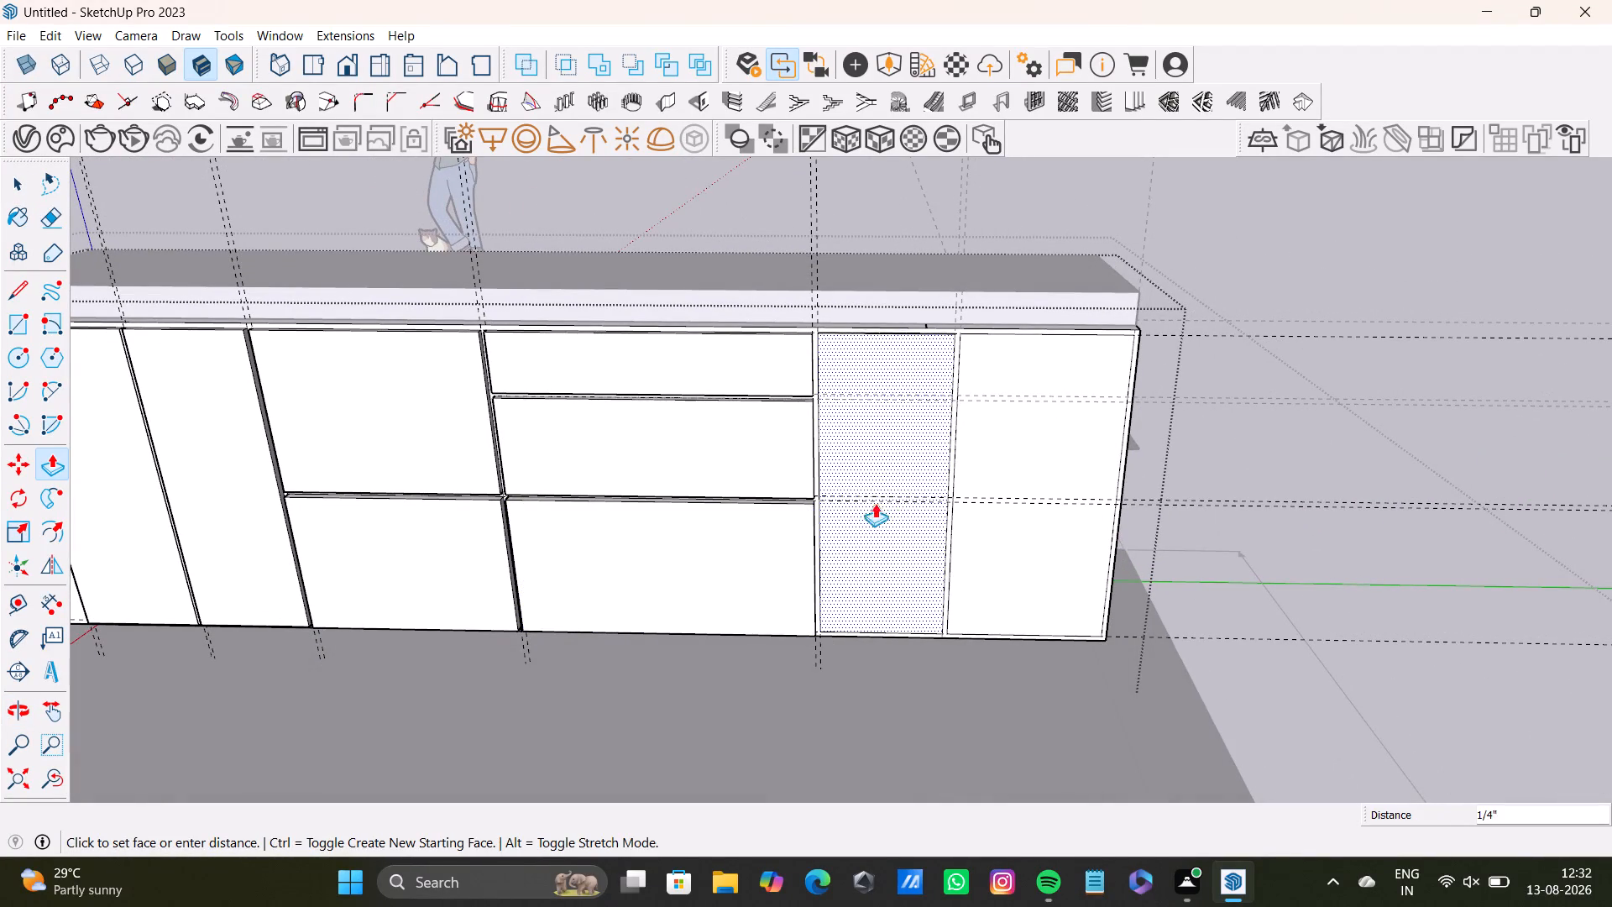
pyautogui.click(768, 469)
# Push/Pull the last door panel at the cabinet's right end by about 11/16" to match its neighbour, and leave the group.
pyautogui.moveTo(903, 490); pyautogui.dragTo(867, 585, button='middle')
pyautogui.press('space')
pyautogui.click(989, 570)
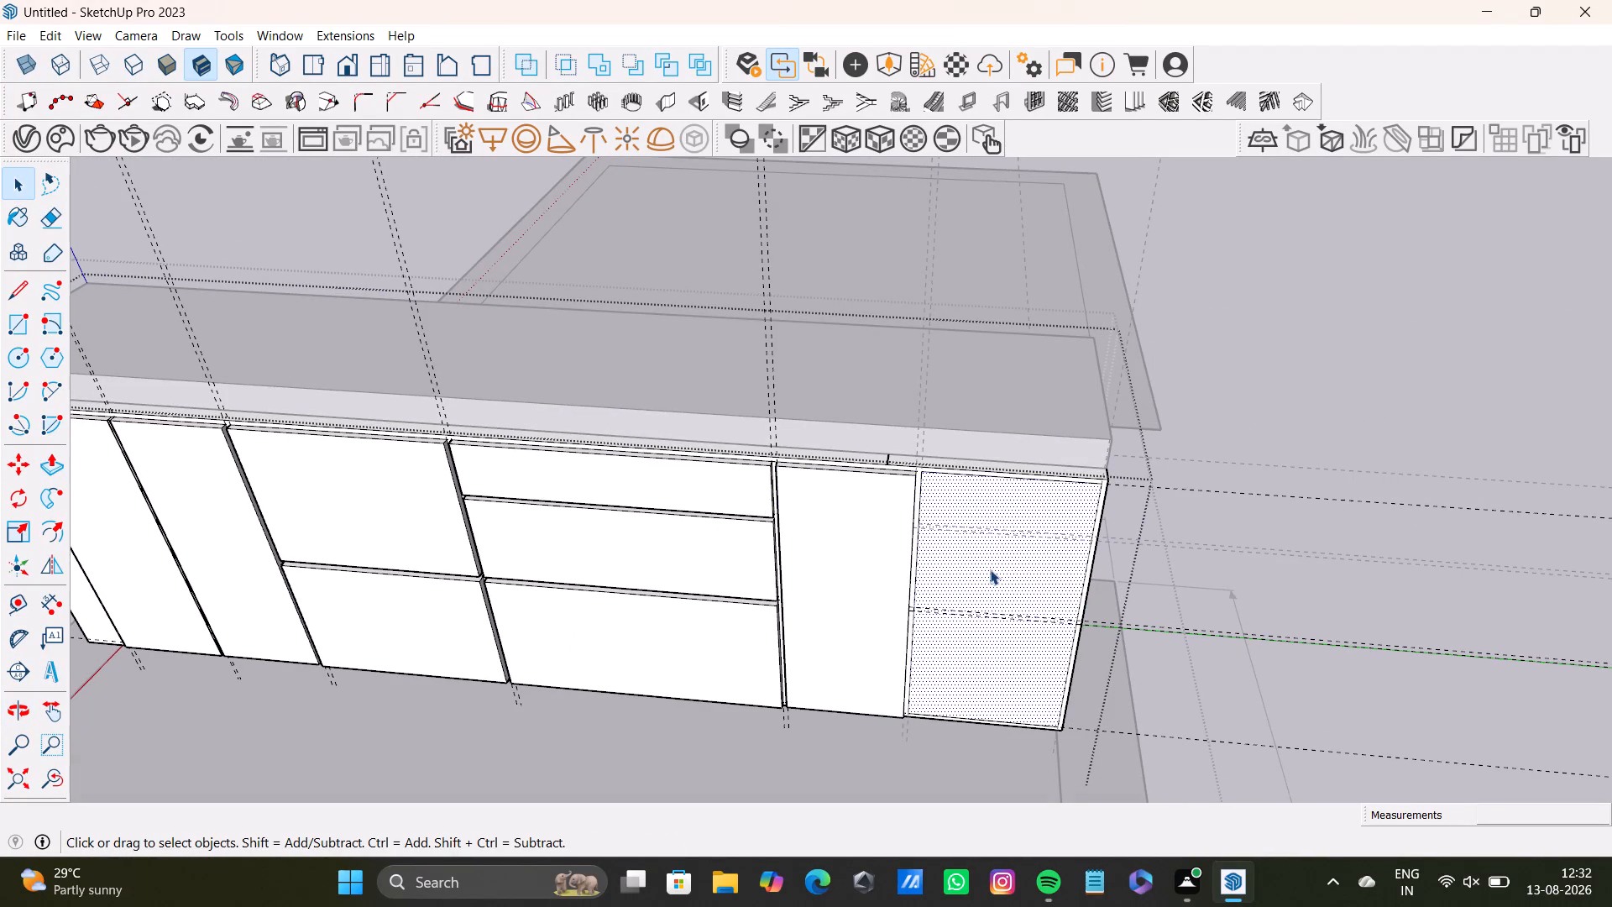
pyautogui.press('p')
pyautogui.click(989, 565)
pyautogui.click(877, 558)
pyautogui.scroll(-2, 919, 612)
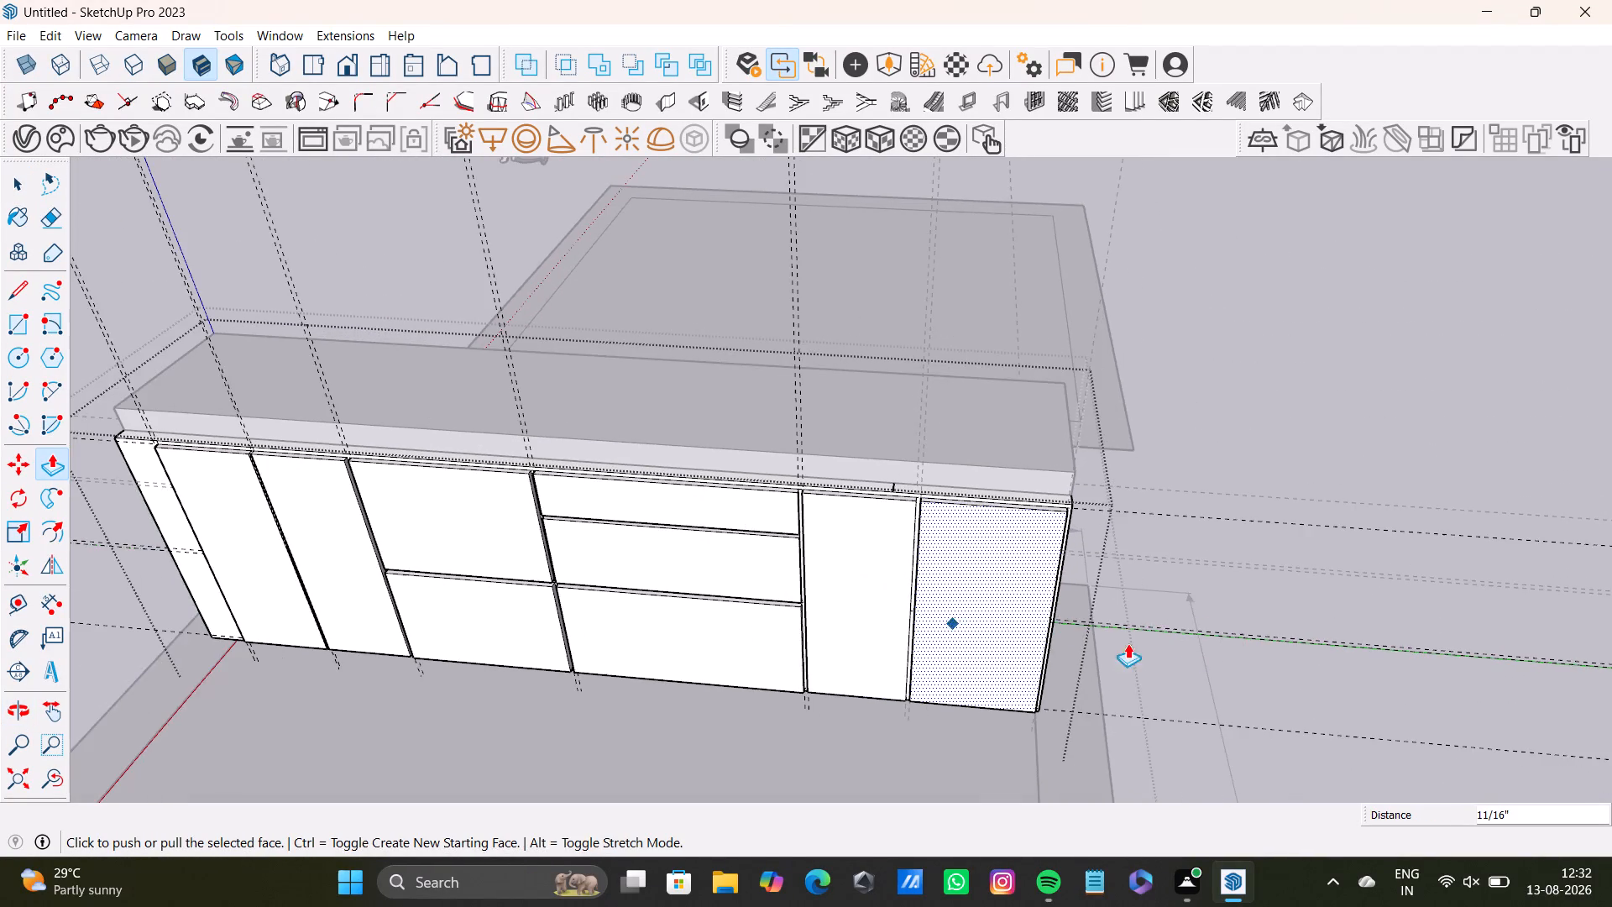
pyautogui.moveTo(1188, 652); pyautogui.dragTo(1211, 590, button='middle')
pyautogui.press('space')
pyautogui.scroll(-2, 1212, 595)
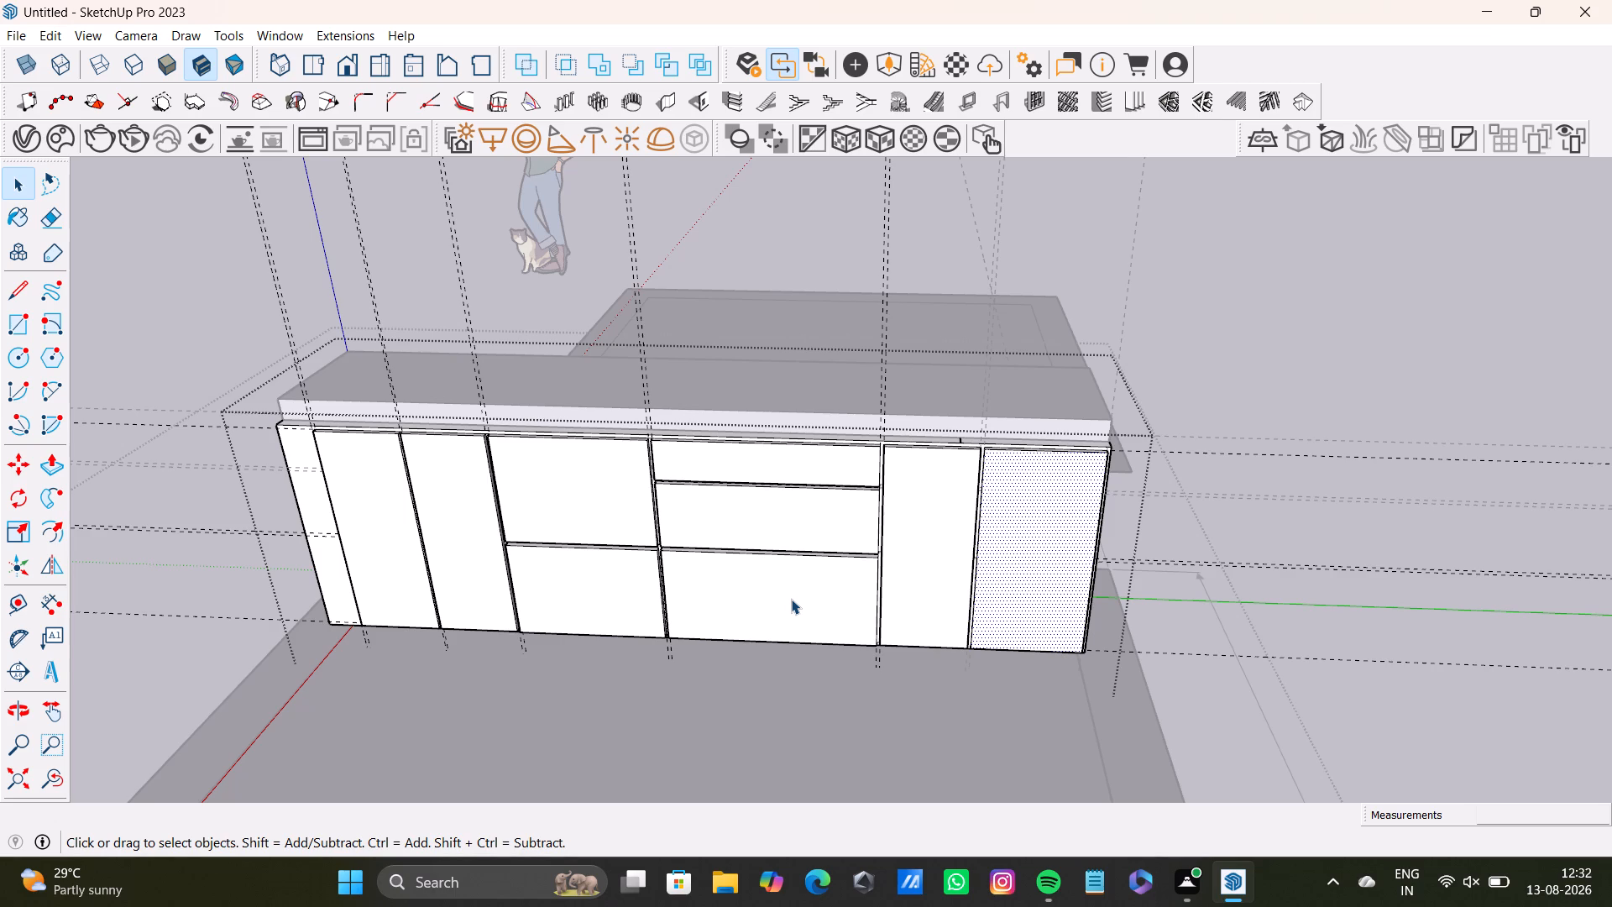
pyautogui.moveTo(478, 506); pyautogui.dragTo(495, 584, button='middle')
pyautogui.press('space')
pyautogui.click(1283, 470)
# Open the countertop group and pull its front face outward so it overhangs the cabinet fronts.
pyautogui.moveTo(574, 473); pyautogui.dragTo(644, 531, button='middle')
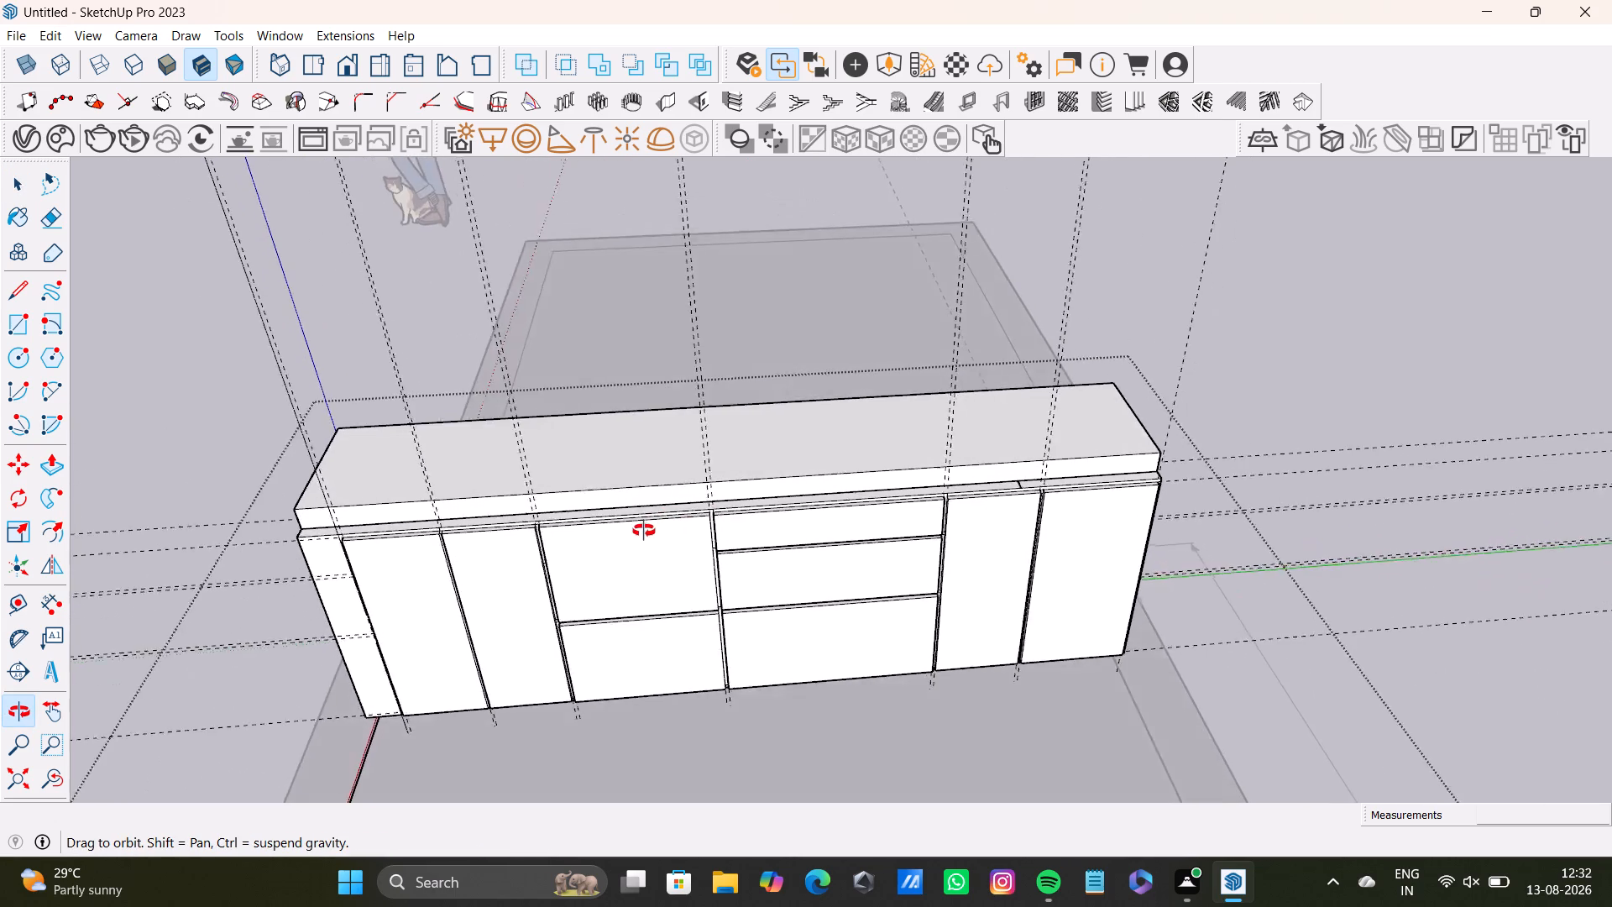
pyautogui.moveTo(644, 531); pyautogui.dragTo(607, 527, button='middle')
pyautogui.click(630, 474)
pyautogui.doubleClick(632, 480)
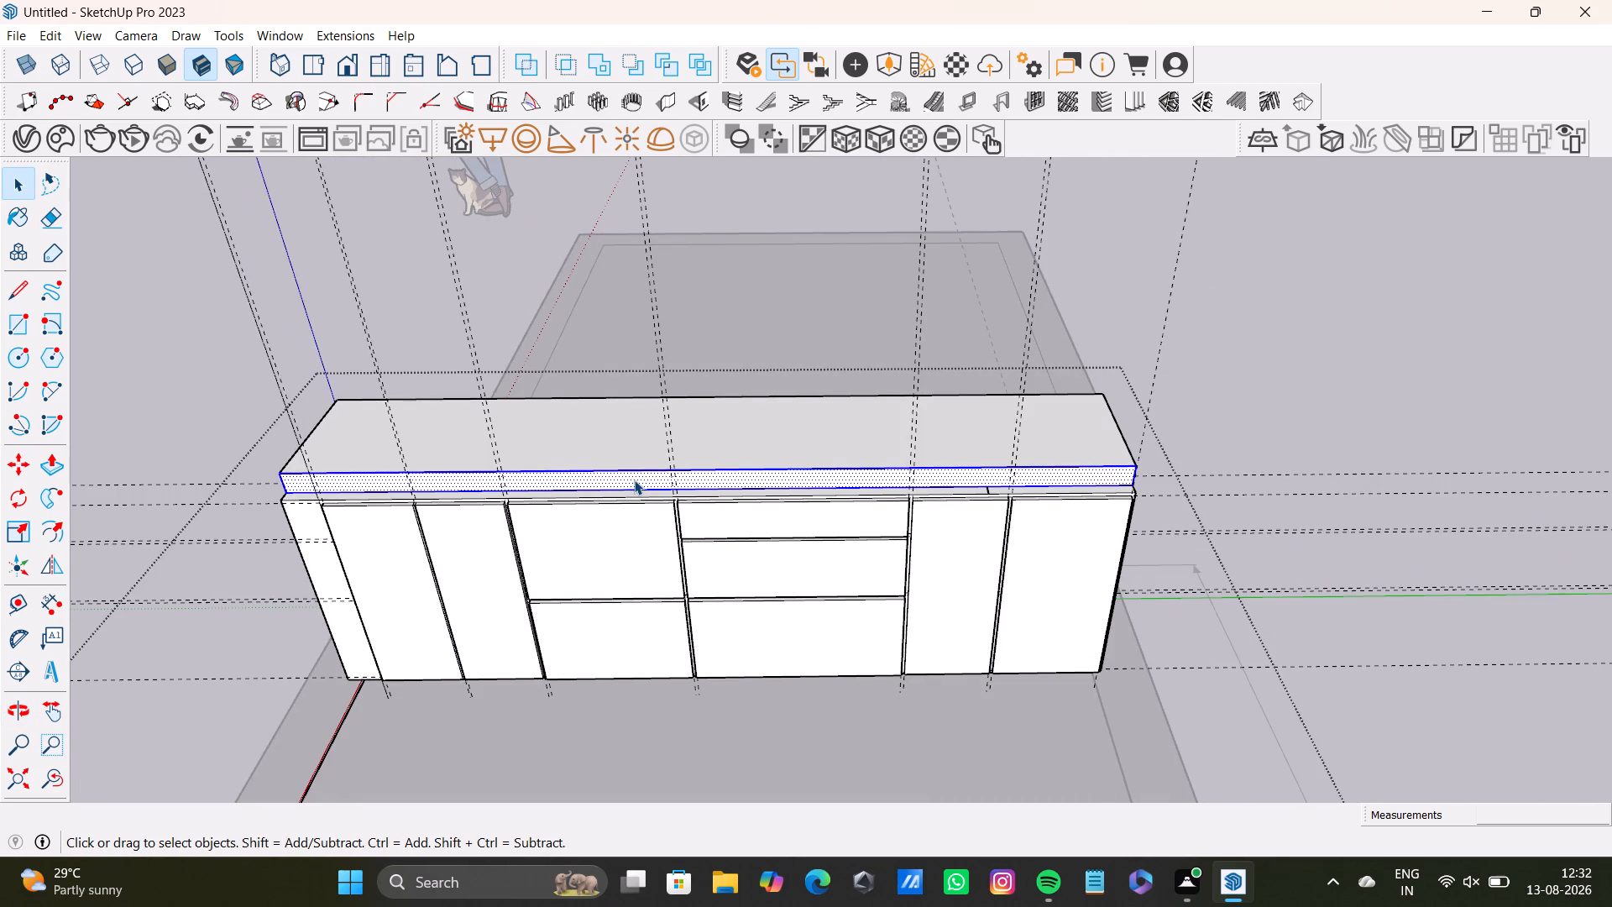
pyautogui.press('p')
pyautogui.click(634, 480)
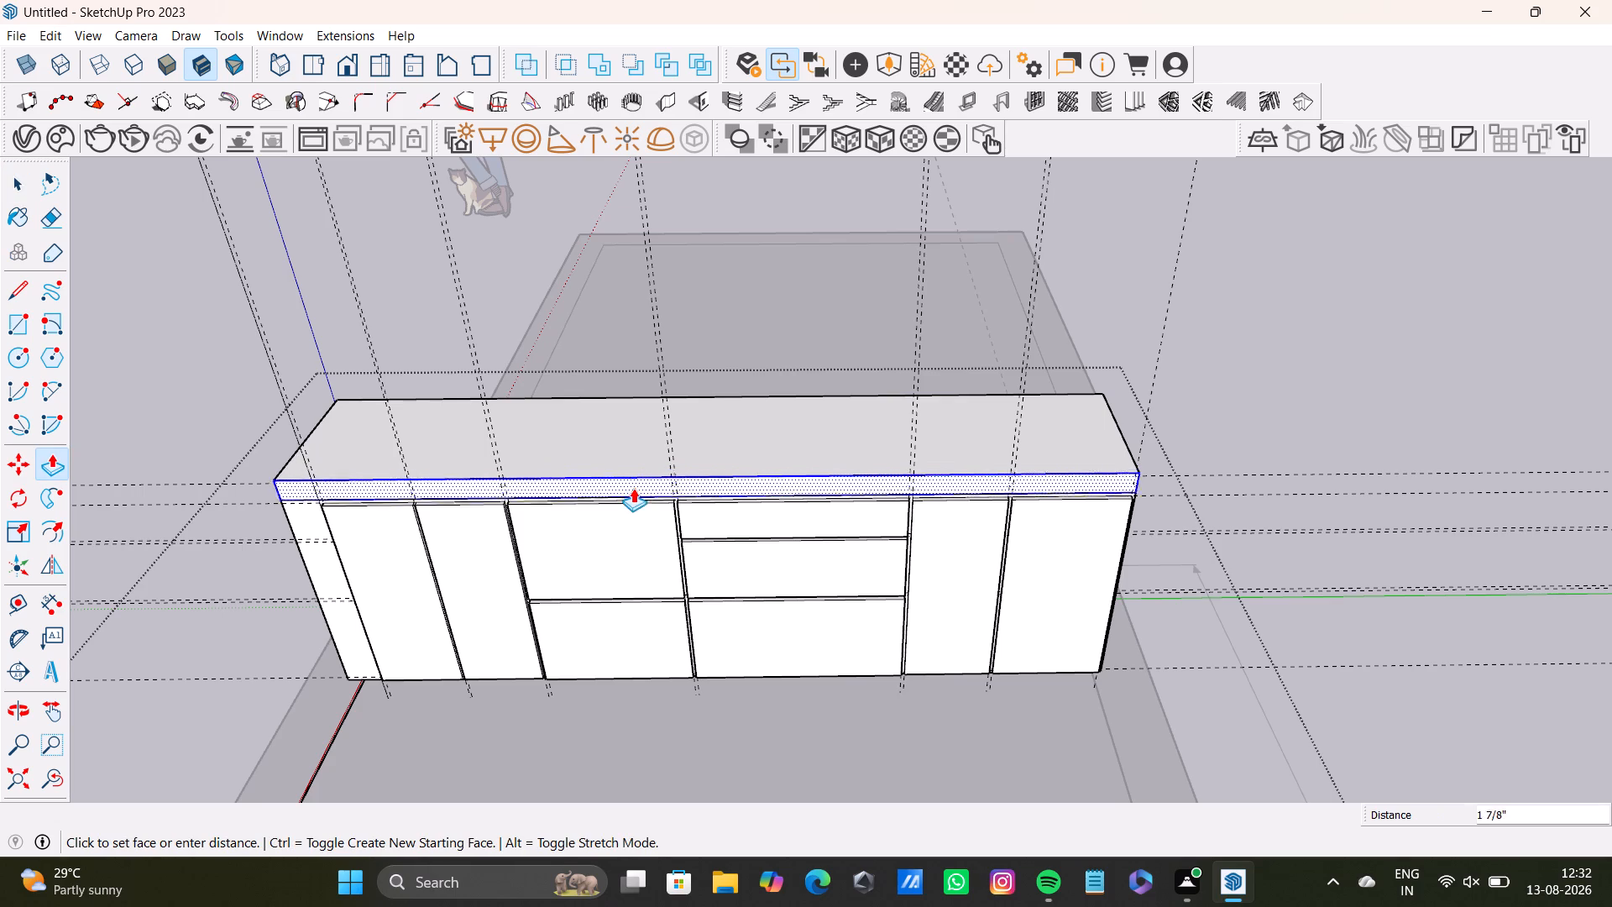
pyautogui.click(624, 502)
# Push the countertop's top face down about 1 3/4" to make the slab thinner.
pyautogui.moveTo(667, 541); pyautogui.dragTo(568, 585, button='middle')
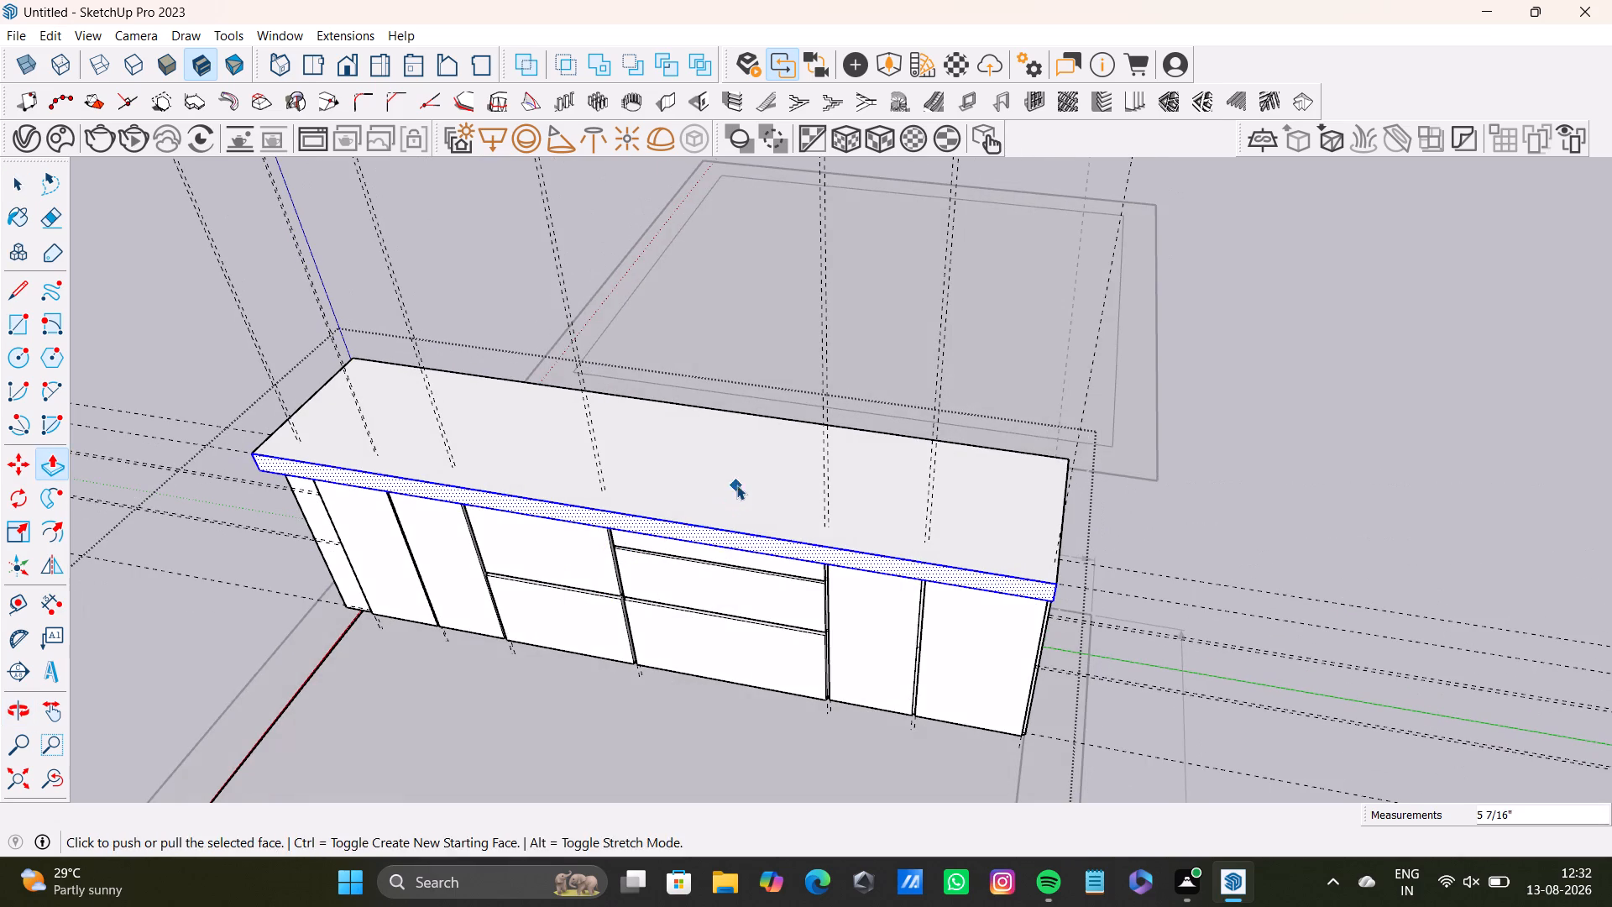
pyautogui.press('space')
pyautogui.click(736, 485)
pyautogui.press('p')
pyautogui.click(737, 483)
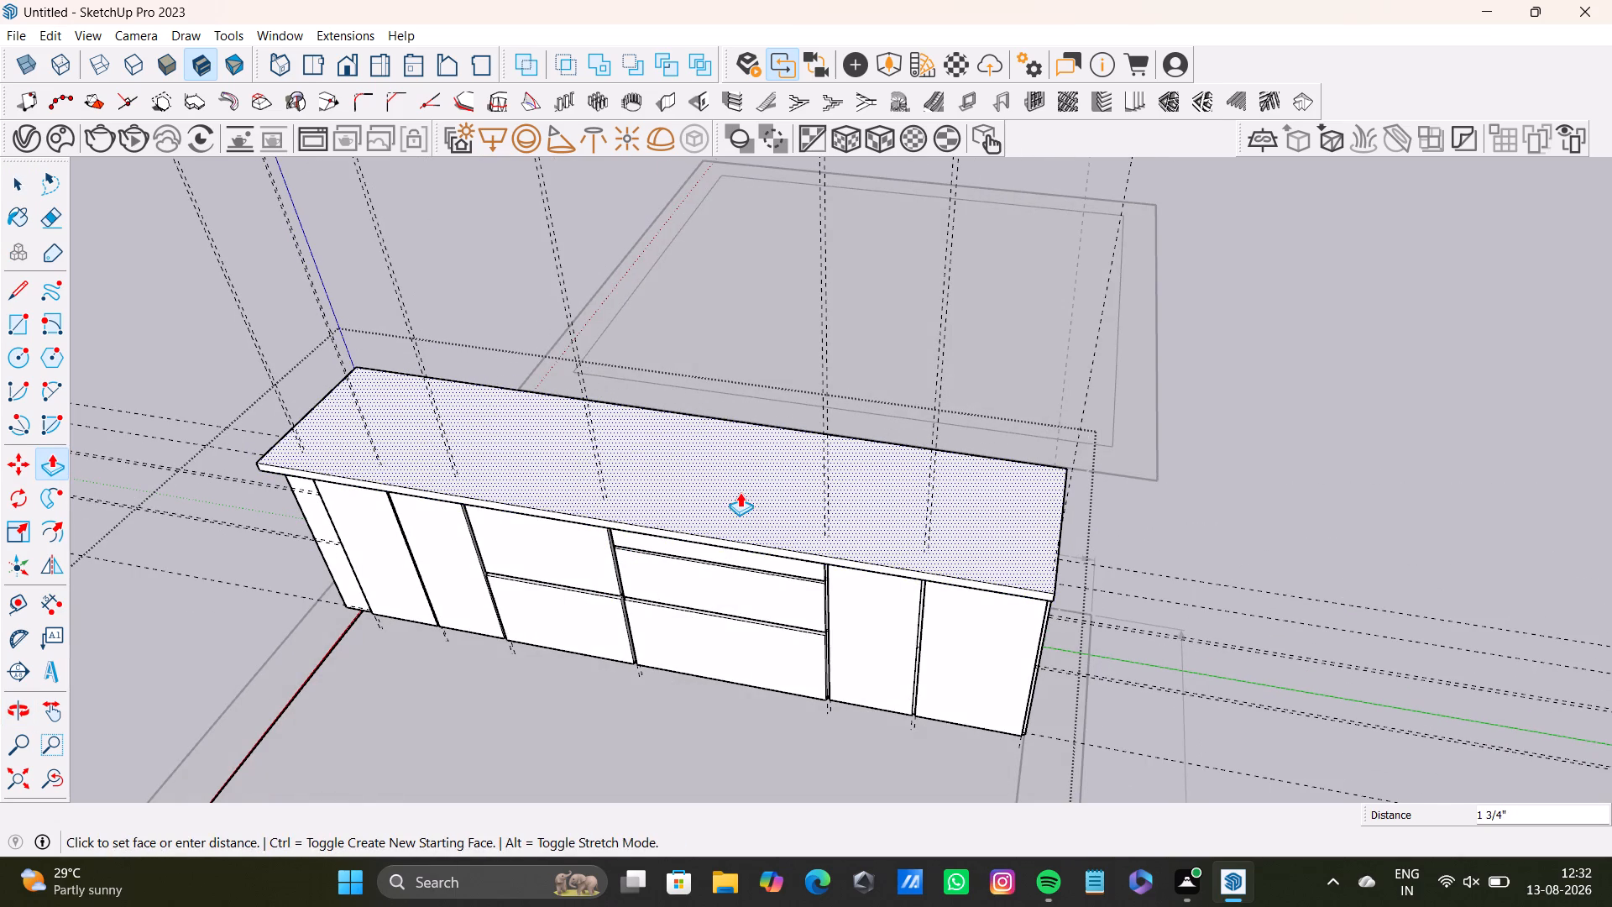
pyautogui.click(741, 494)
# Examine the cabinet fronts and the reshaped countertop from the front, side and above, and leave the countertop group.
pyautogui.moveTo(715, 631); pyautogui.dragTo(927, 461, button='middle')
pyautogui.moveTo(850, 504); pyautogui.dragTo(1038, 470, button='middle')
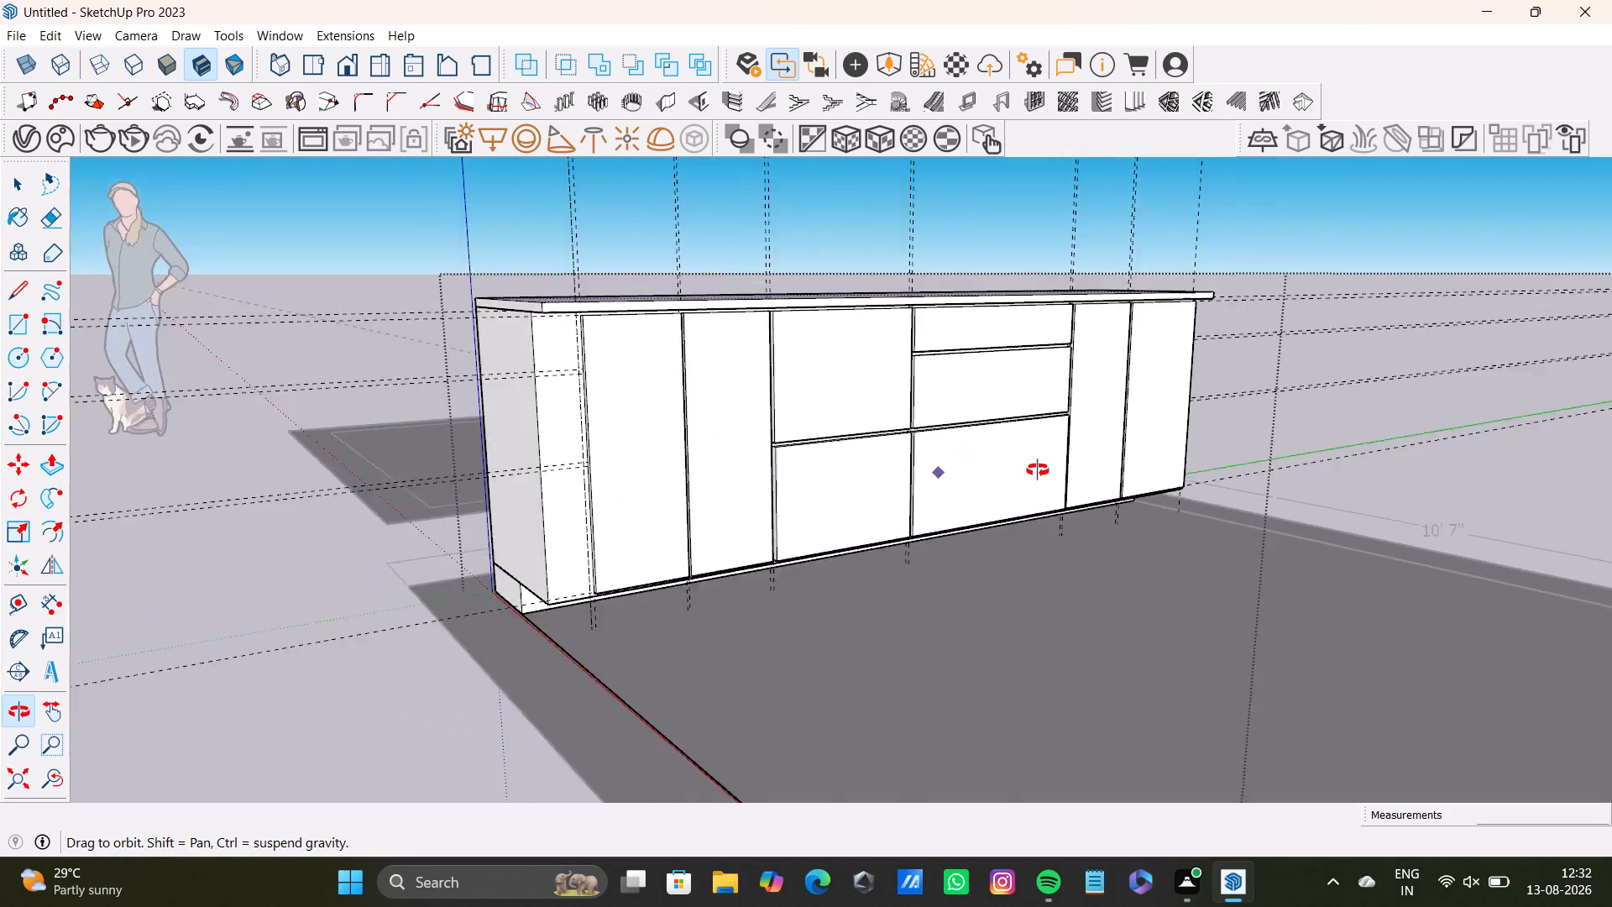
pyautogui.moveTo(1038, 470); pyautogui.dragTo(1032, 443, button='middle')
pyautogui.moveTo(989, 474); pyautogui.dragTo(693, 527, button='middle')
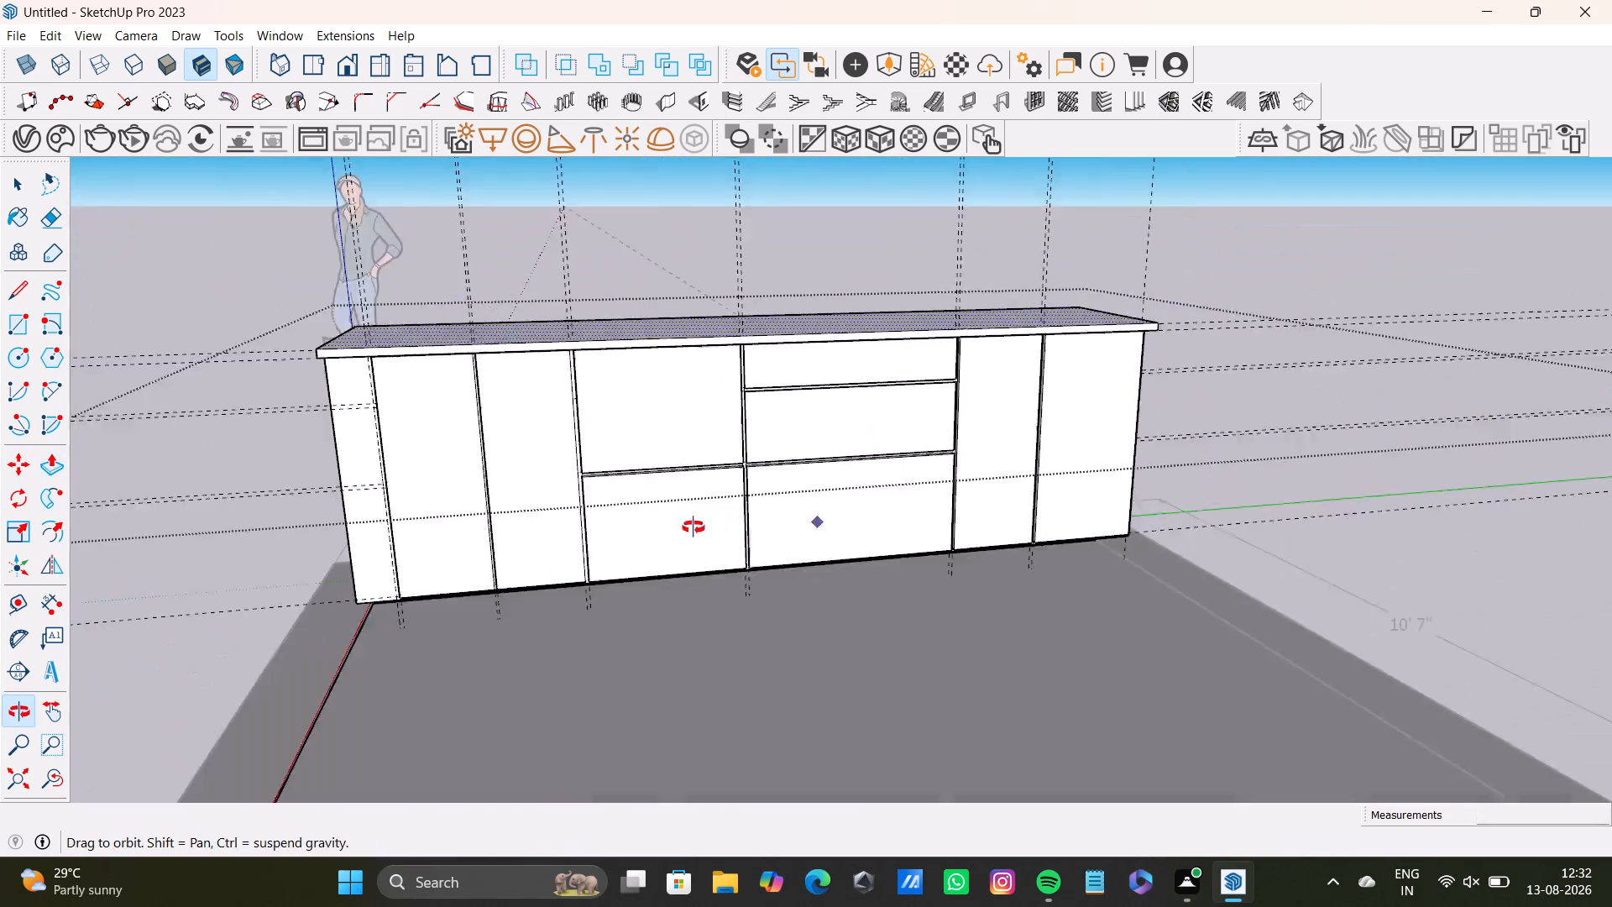
pyautogui.moveTo(693, 527); pyautogui.dragTo(687, 530, button='middle')
pyautogui.keyDown('shift'); pyautogui.moveTo(1005, 474); pyautogui.dragTo(1090, 661, button='middle'); pyautogui.keyUp('shift')
pyautogui.scroll(-2, 548, 522)
pyautogui.moveTo(556, 558); pyautogui.dragTo(563, 719, button='middle')
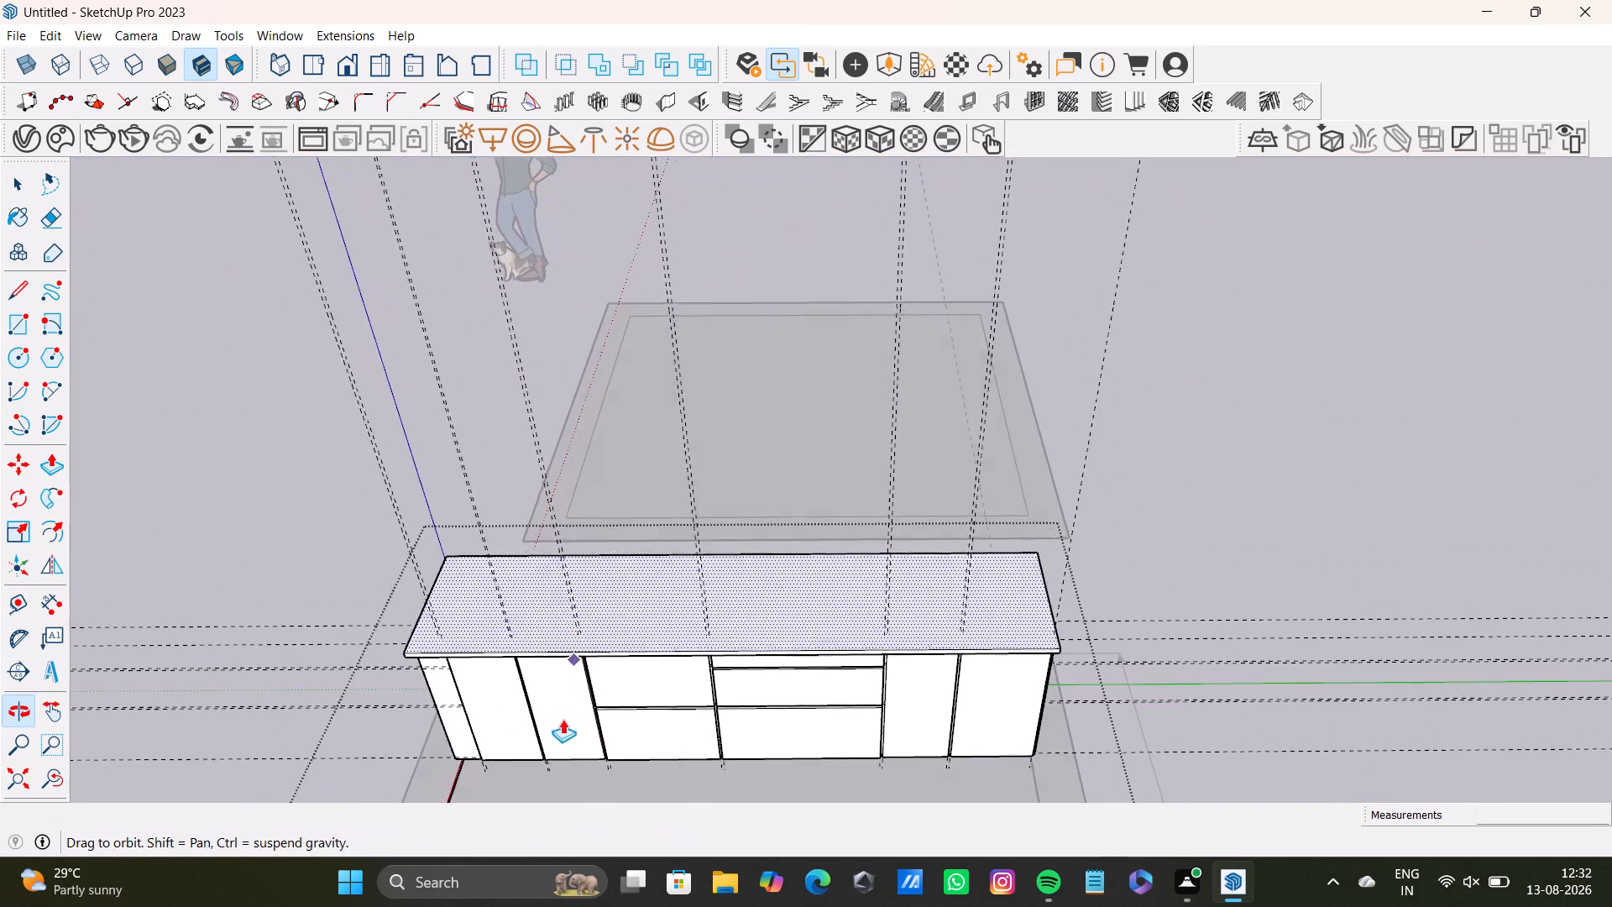
pyautogui.moveTo(563, 719); pyautogui.dragTo(563, 718, button='middle')
pyautogui.press('space')
pyautogui.click(321, 565)
# Place a guide on the countertop parallel to its left short edge, about 6" in from that edge.
pyautogui.scroll(6, 526, 594)
pyautogui.keyDown('shift'); pyautogui.moveTo(542, 584); pyautogui.dragTo(725, 502, button='middle'); pyautogui.keyUp('shift')
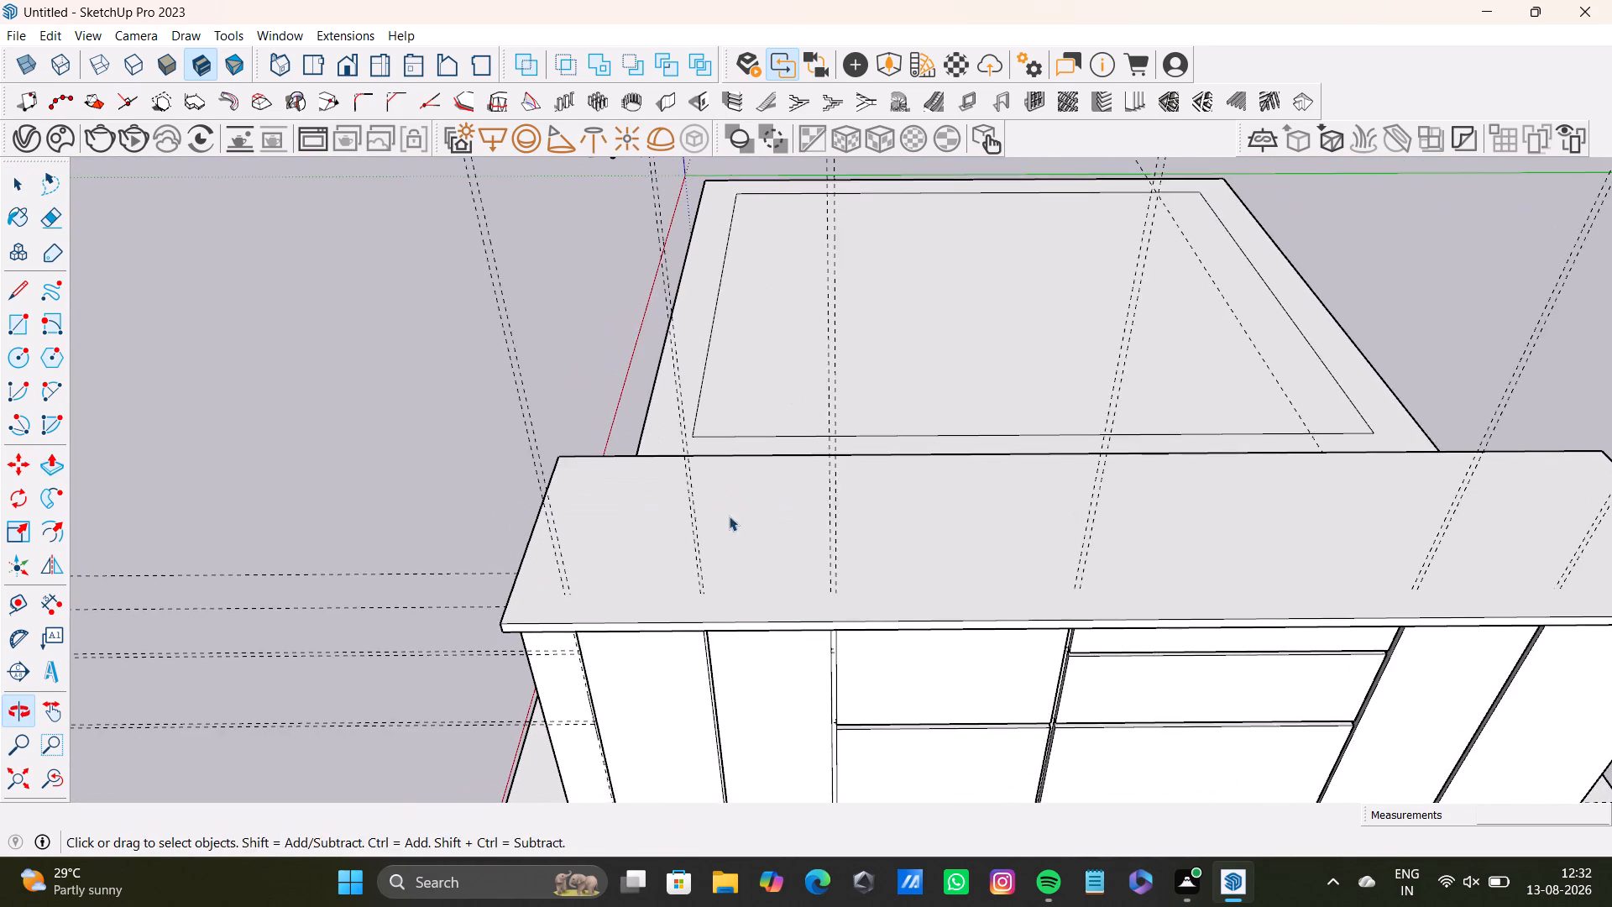
pyautogui.moveTo(734, 553); pyautogui.dragTo(734, 603, button='middle')
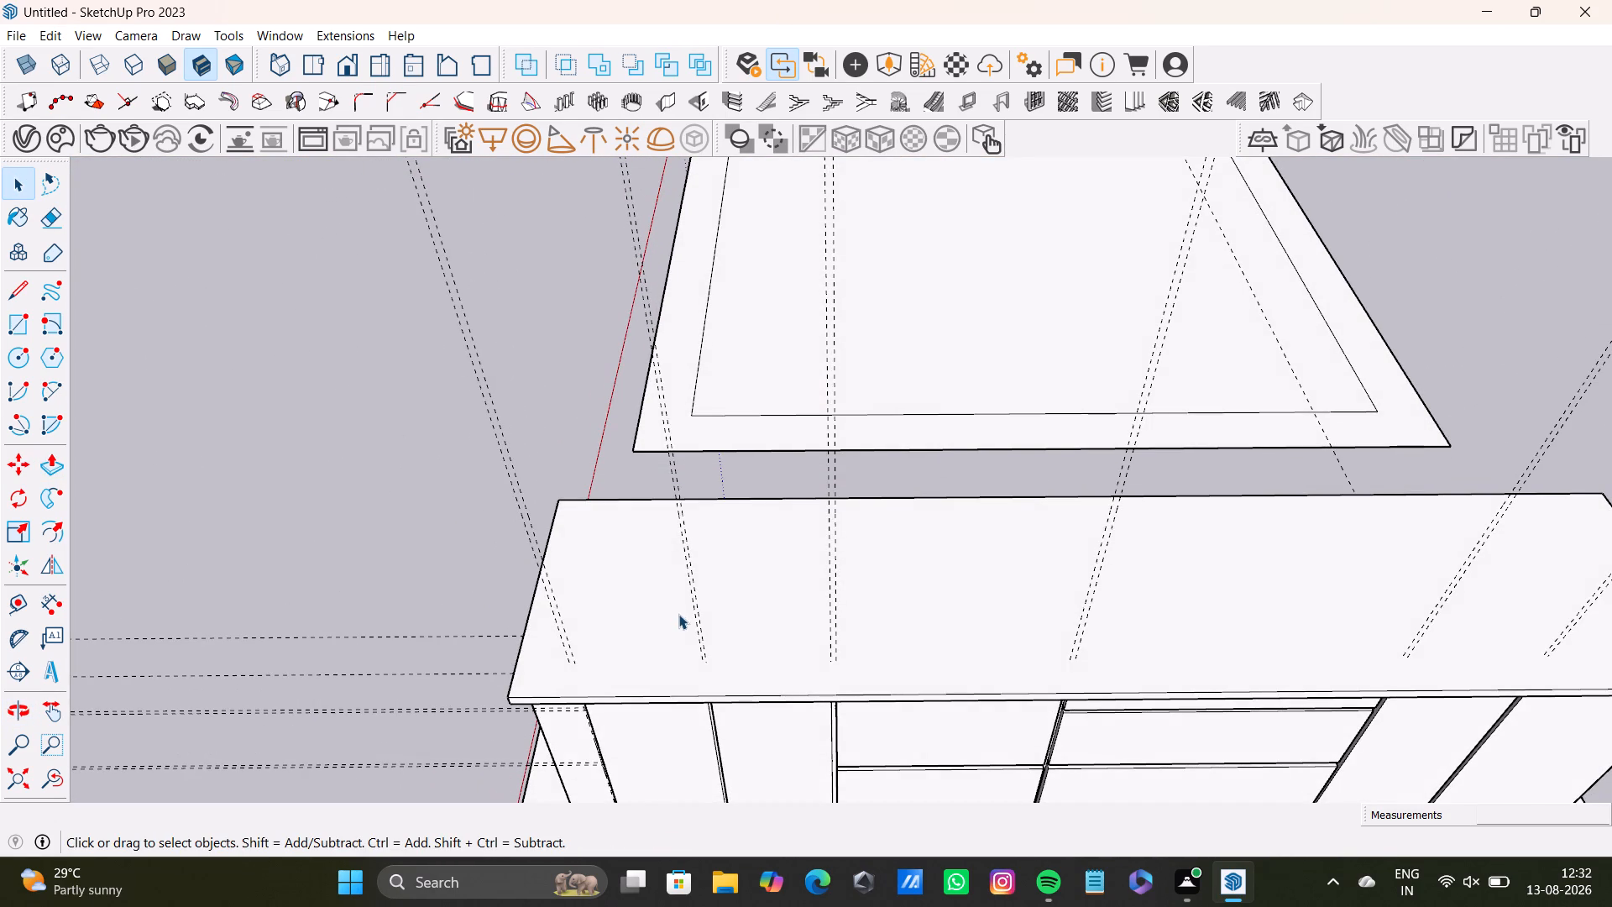
pyautogui.scroll(1, 675, 613)
pyautogui.moveTo(665, 598); pyautogui.dragTo(657, 537, button='middle')
pyautogui.click(21, 595)
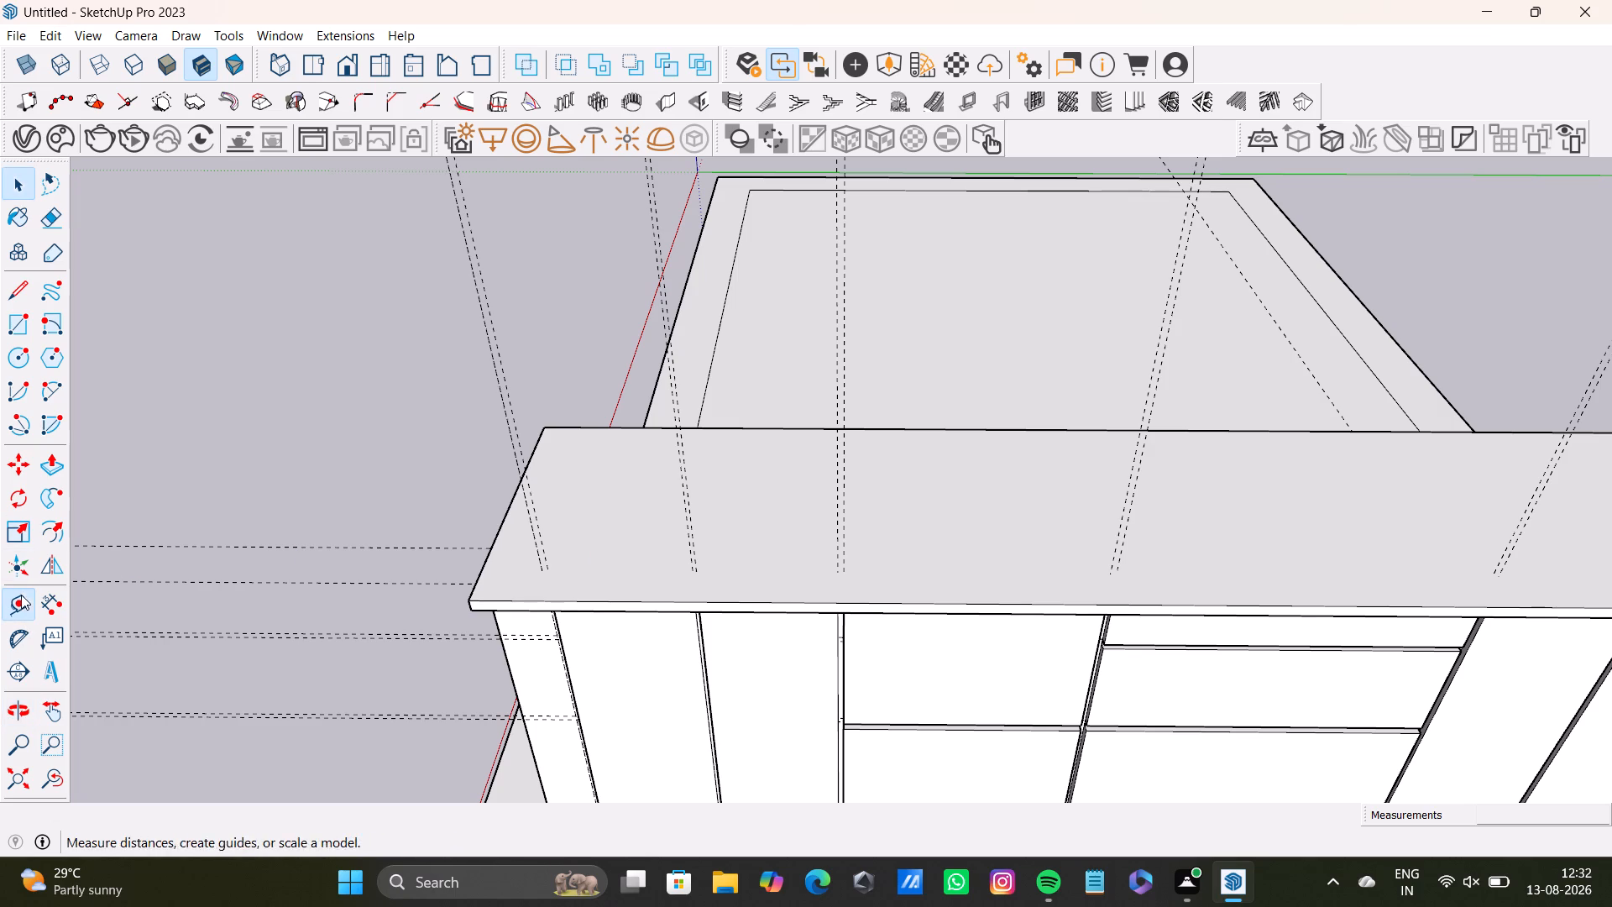
pyautogui.scroll(3, 514, 537)
pyautogui.click(486, 528)
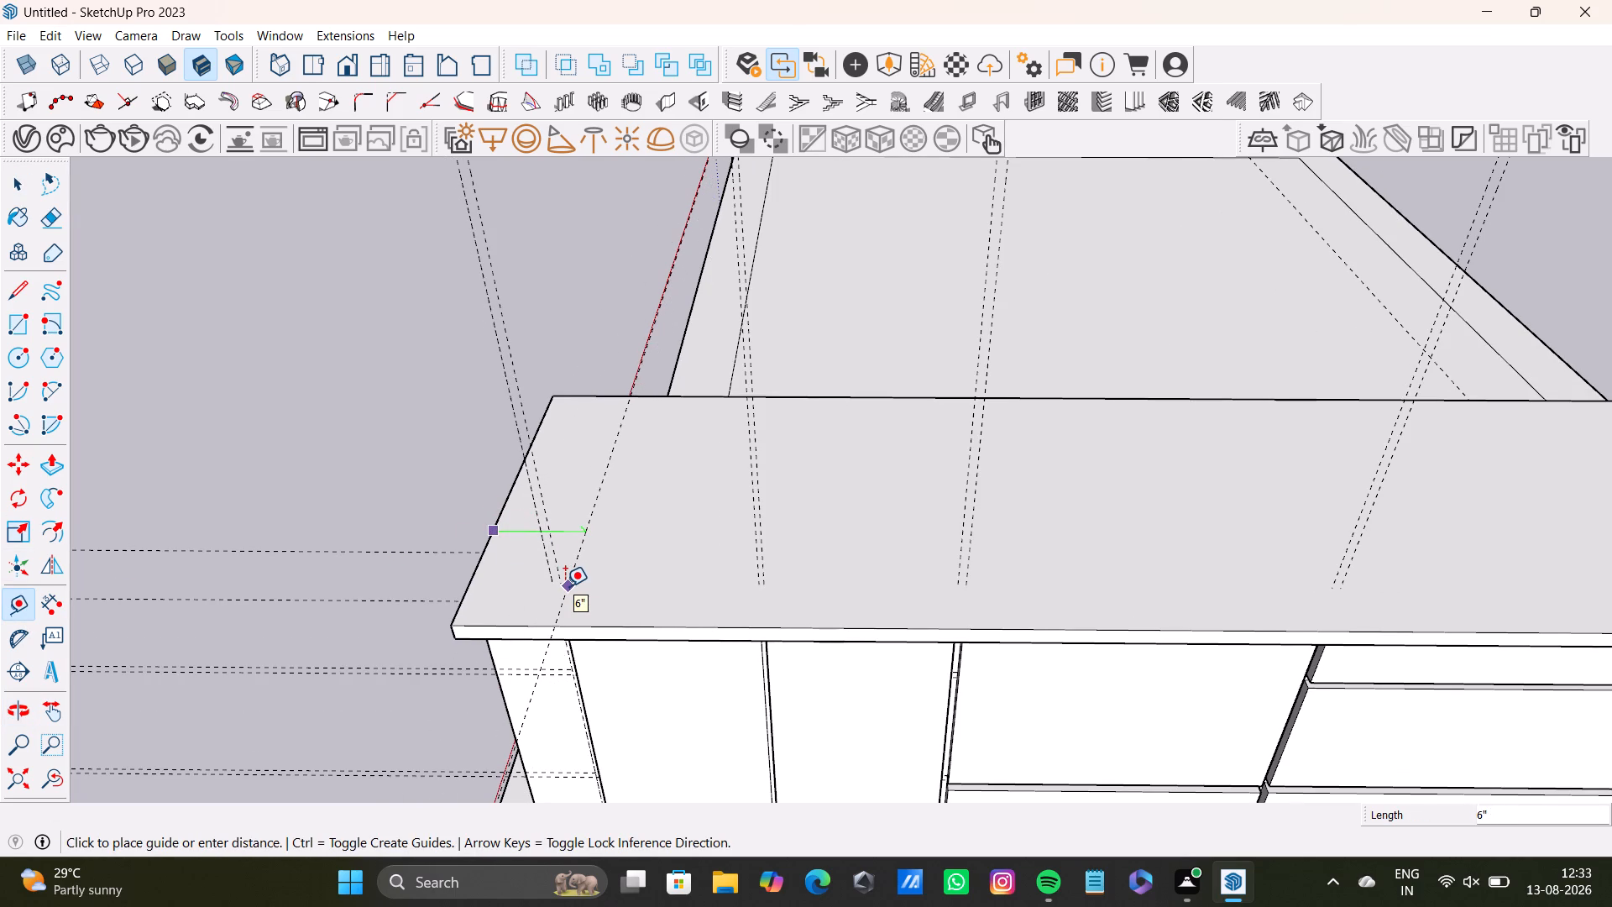
pyautogui.click(565, 586)
# Add a second parallel guide 0.5" further in from the guide near the countertop's left end.
pyautogui.moveTo(656, 611); pyautogui.dragTo(625, 700, button='middle')
pyautogui.click(553, 653)
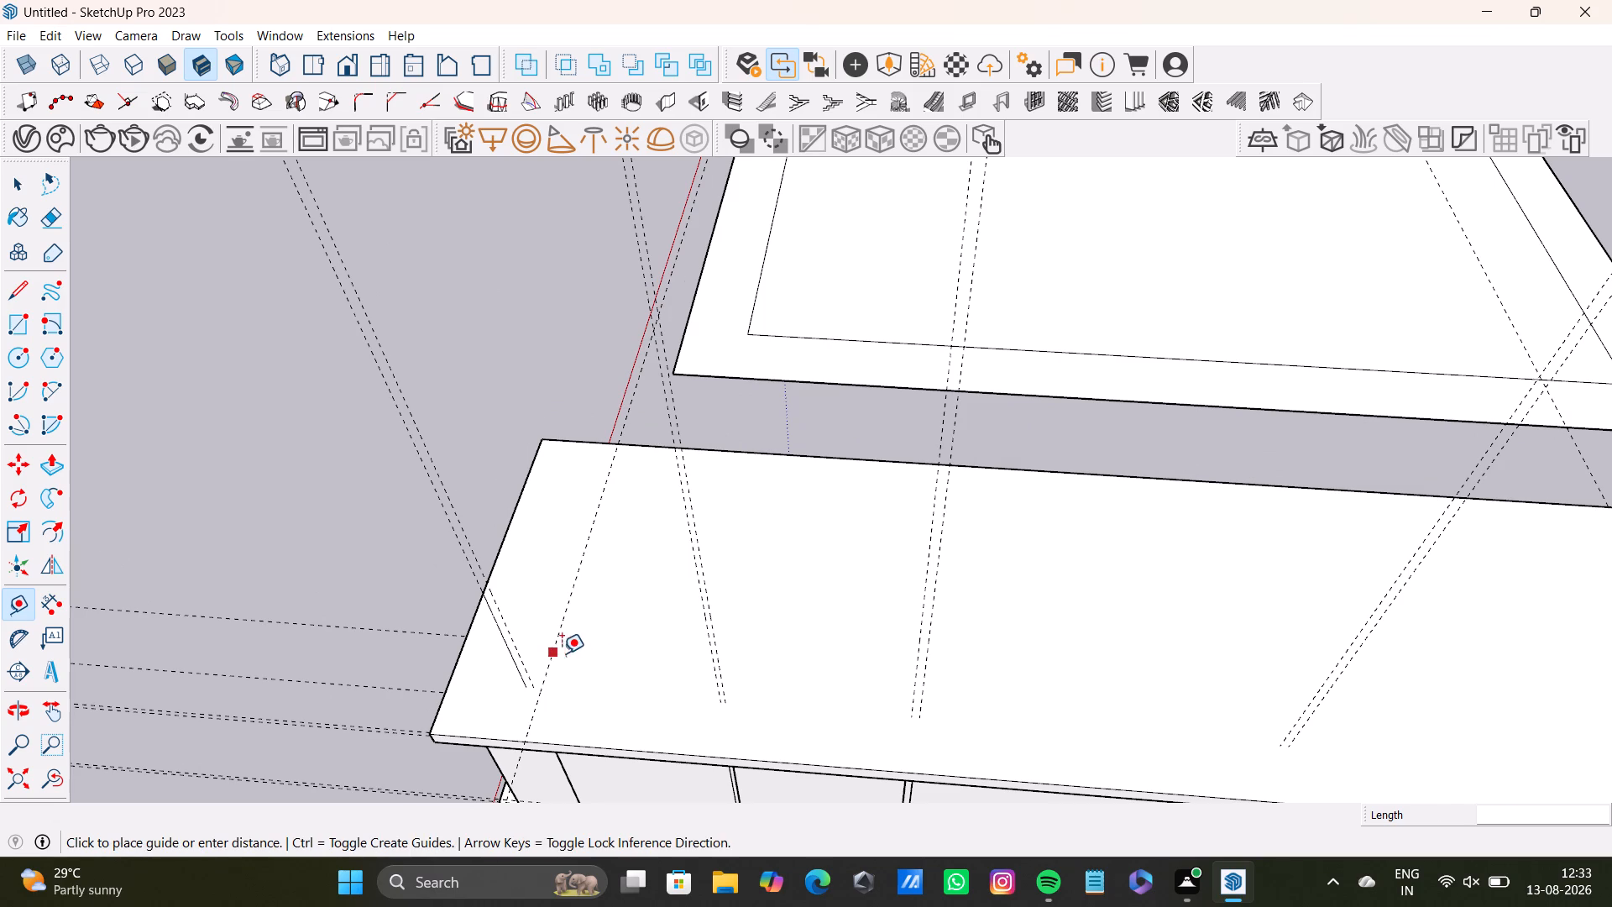
pyautogui.write('0.')
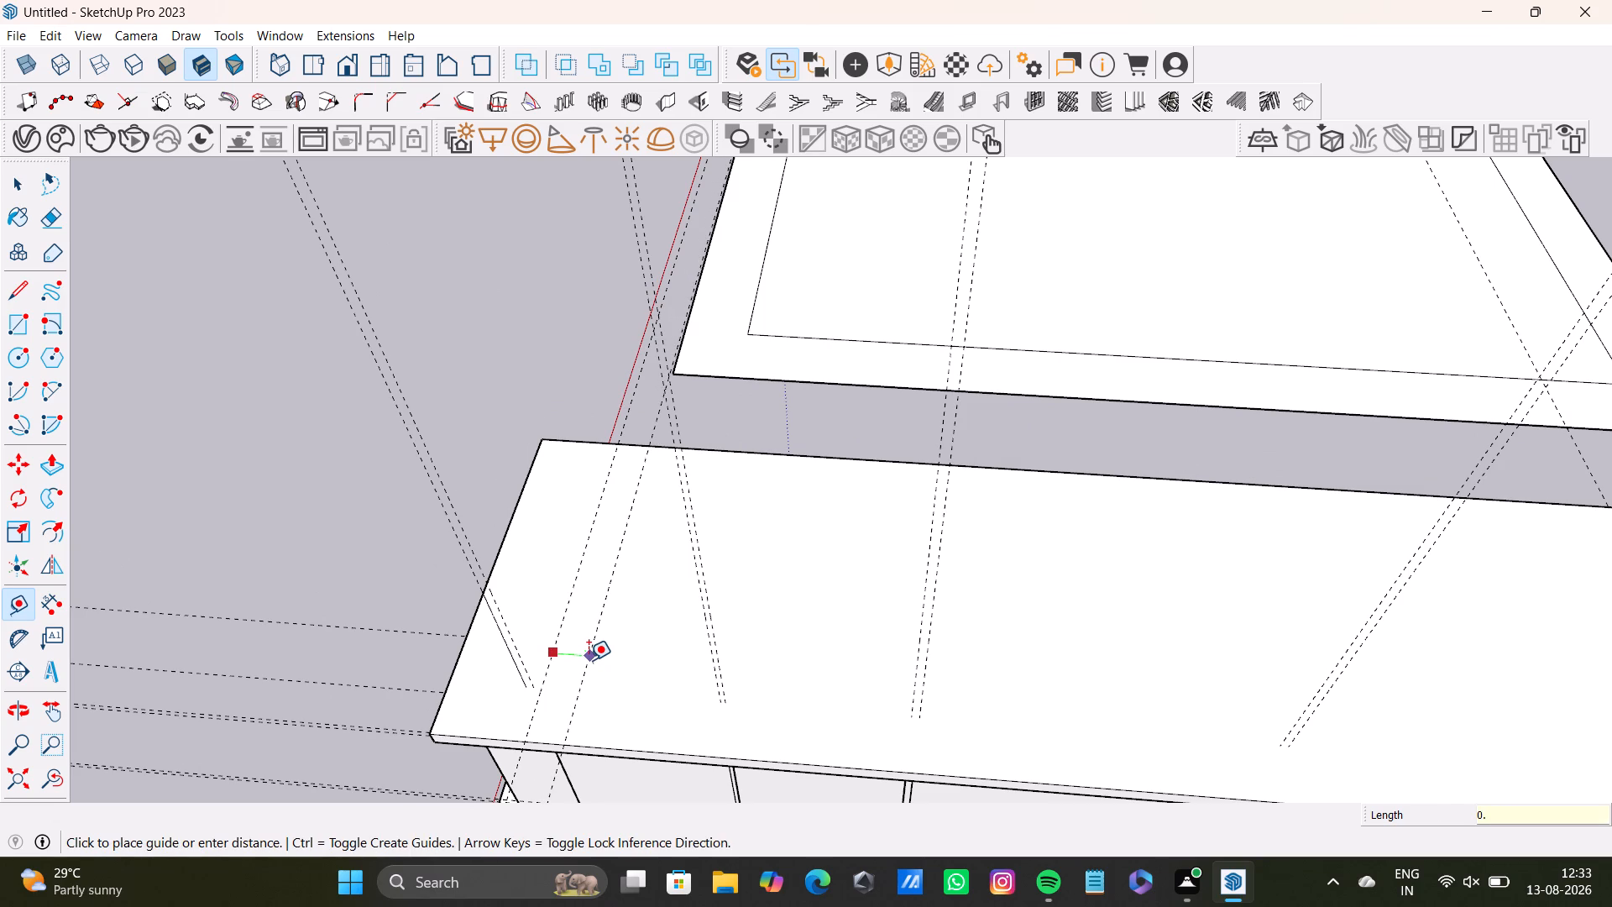
pyautogui.press('5')
pyautogui.hotkey('shift', '"')
pyautogui.press('Return')
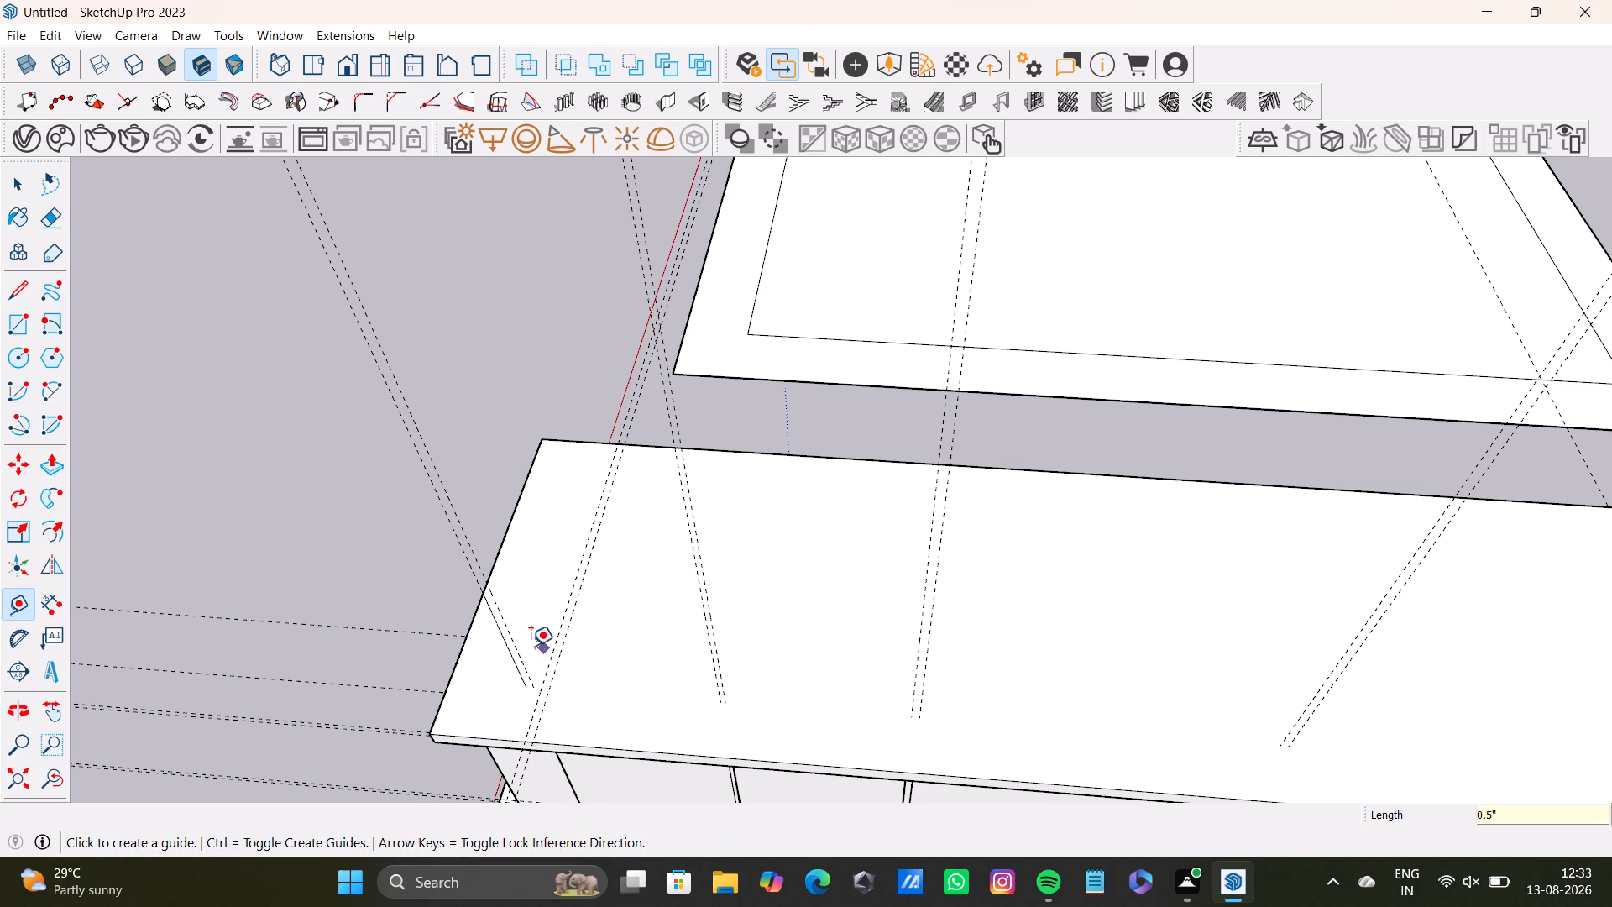
# Place a guide on the countertop 1" in from its long rear edge.
pyautogui.scroll(3, 558, 666)
pyautogui.scroll(-2, 624, 631)
pyautogui.moveTo(650, 623); pyautogui.dragTo(445, 548, button='middle')
pyautogui.moveTo(635, 608); pyautogui.dragTo(636, 608, button='middle')
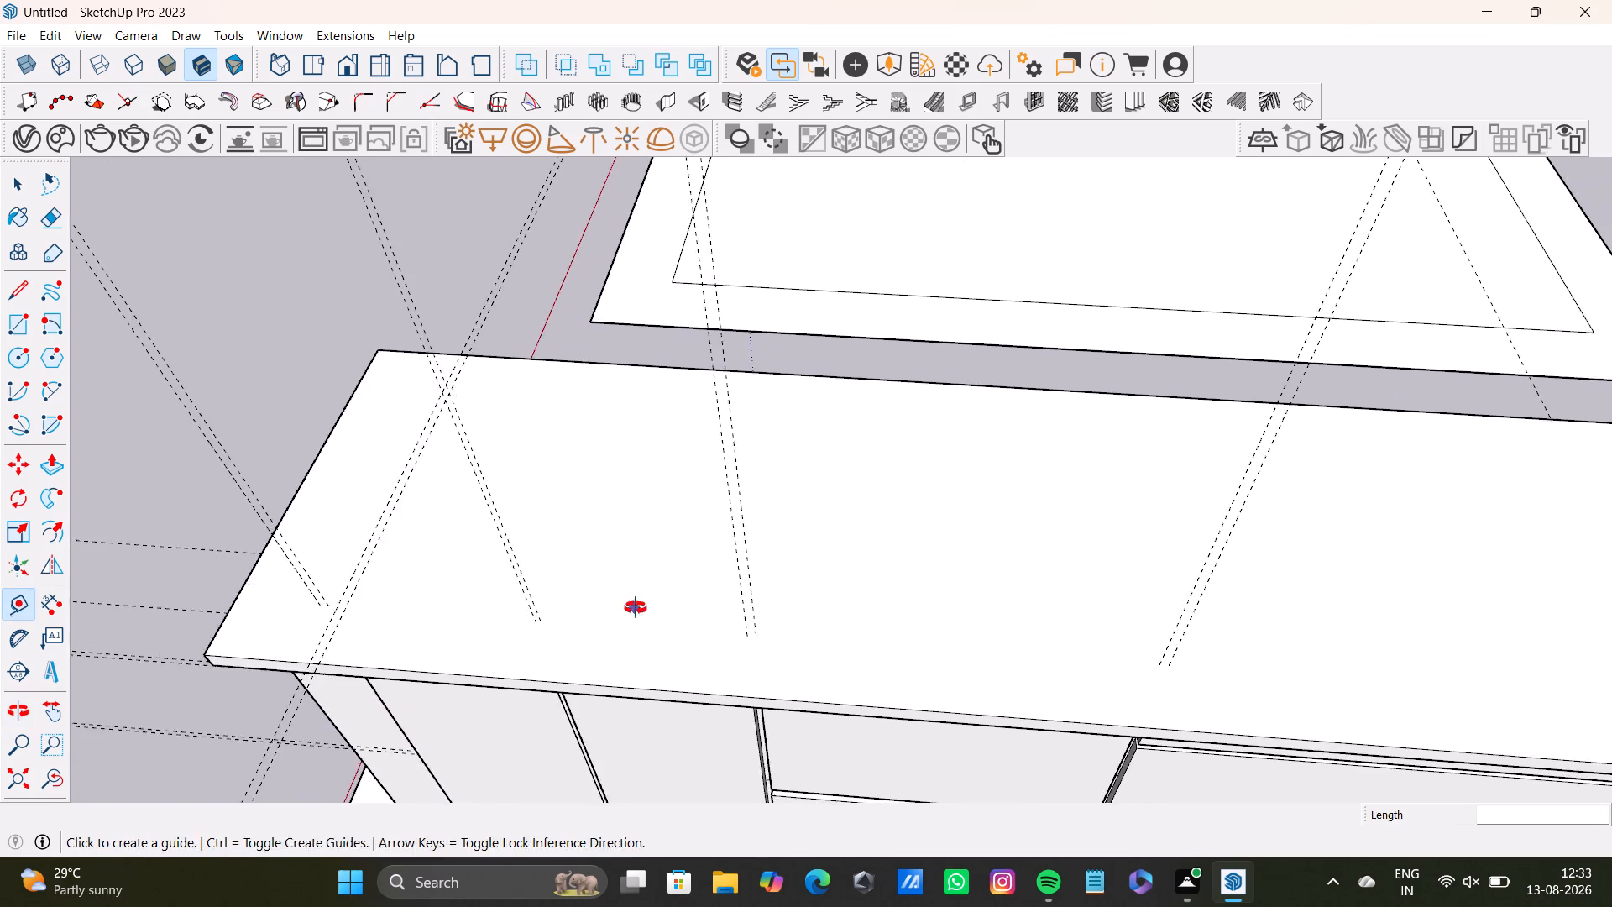
pyautogui.moveTo(636, 608); pyautogui.dragTo(700, 627, button='middle')
pyautogui.moveTo(723, 632); pyautogui.dragTo(615, 650, button='middle')
pyautogui.keyDown('shift'); pyautogui.moveTo(620, 637); pyautogui.dragTo(665, 614, button='middle'); pyautogui.keyUp('shift')
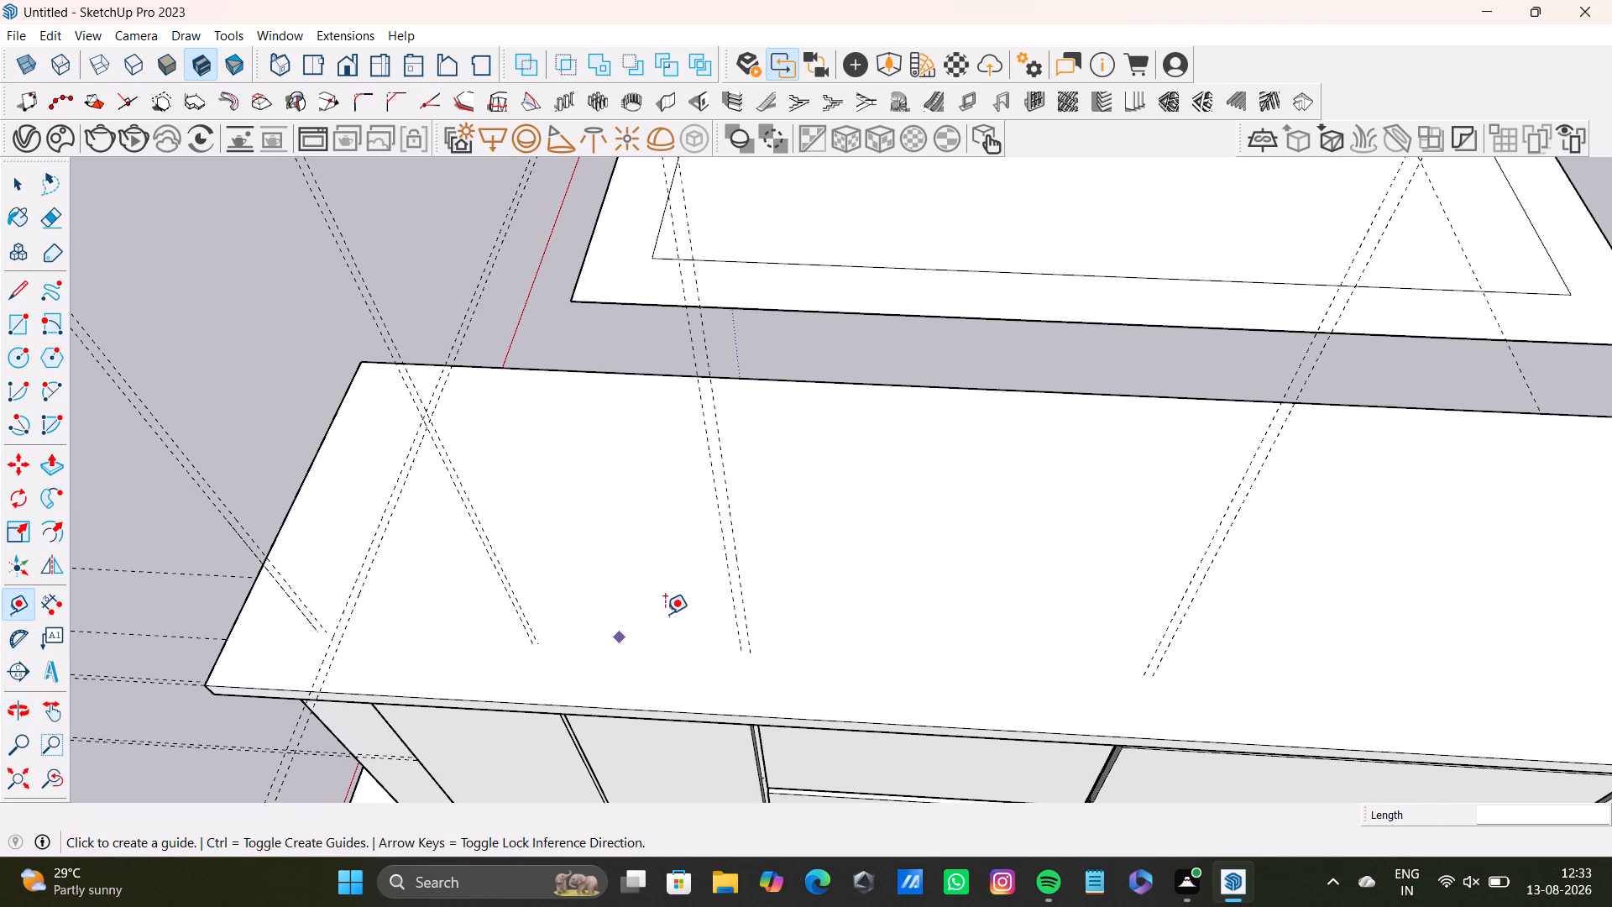
pyautogui.moveTo(547, 518); pyautogui.dragTo(559, 512, button='middle')
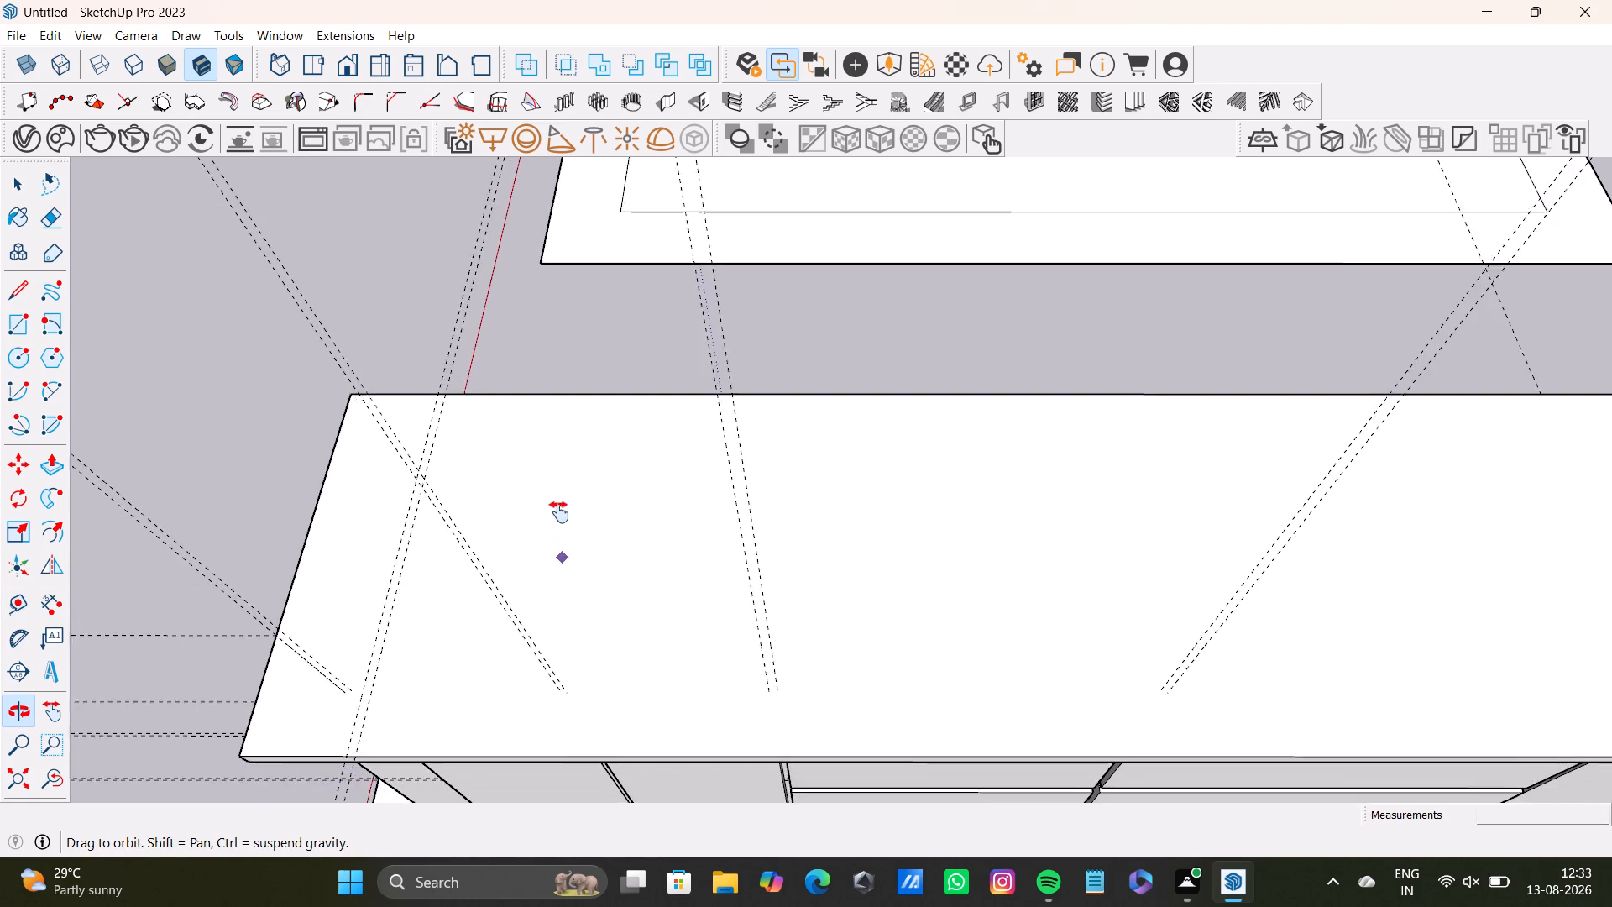
pyautogui.moveTo(559, 512); pyautogui.dragTo(557, 505, button='middle')
pyautogui.scroll(5, 541, 375)
pyautogui.click(552, 368)
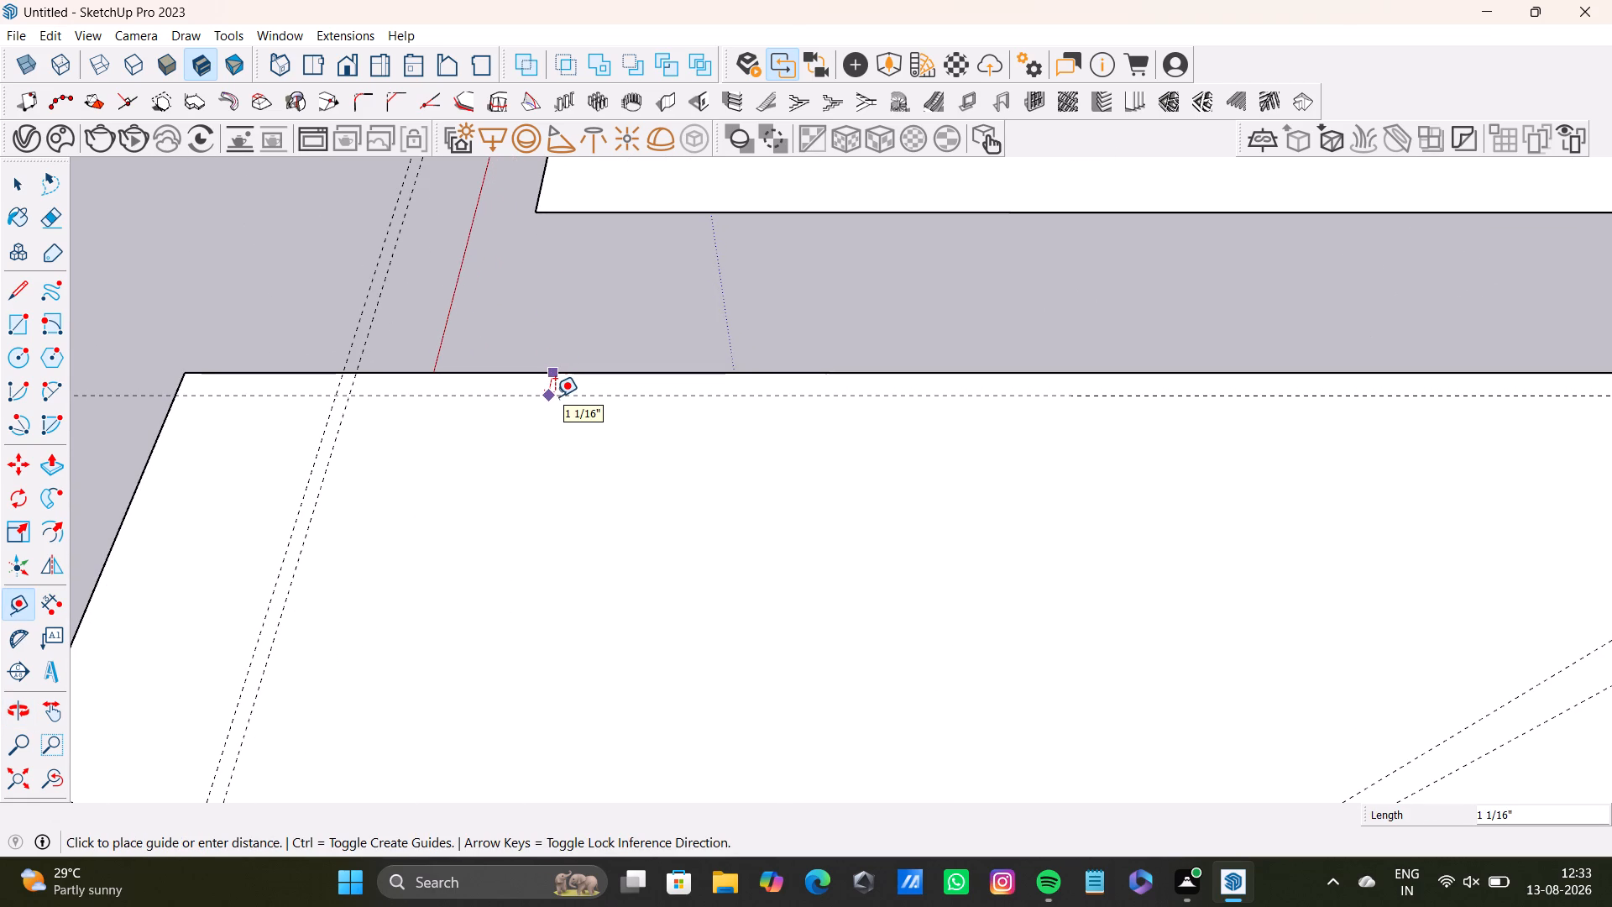
pyautogui.press('1')
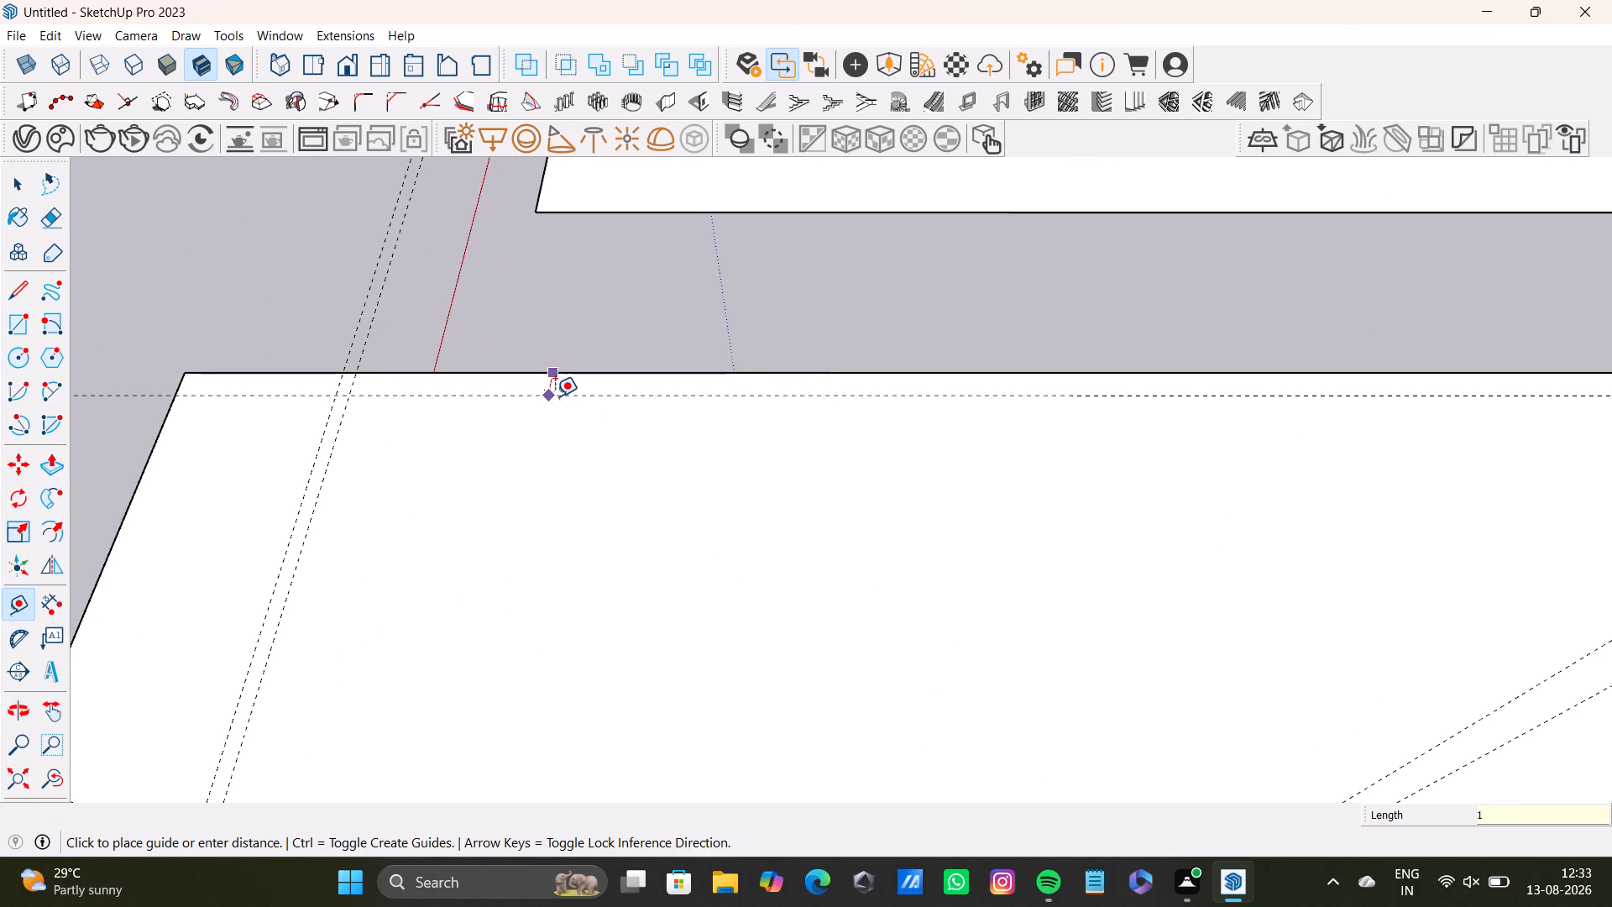
pyautogui.hotkey('shift', '"')
pyautogui.press('Return')
# Place a guide on the countertop 1" in from its long front edge.
pyautogui.scroll(-3, 523, 452)
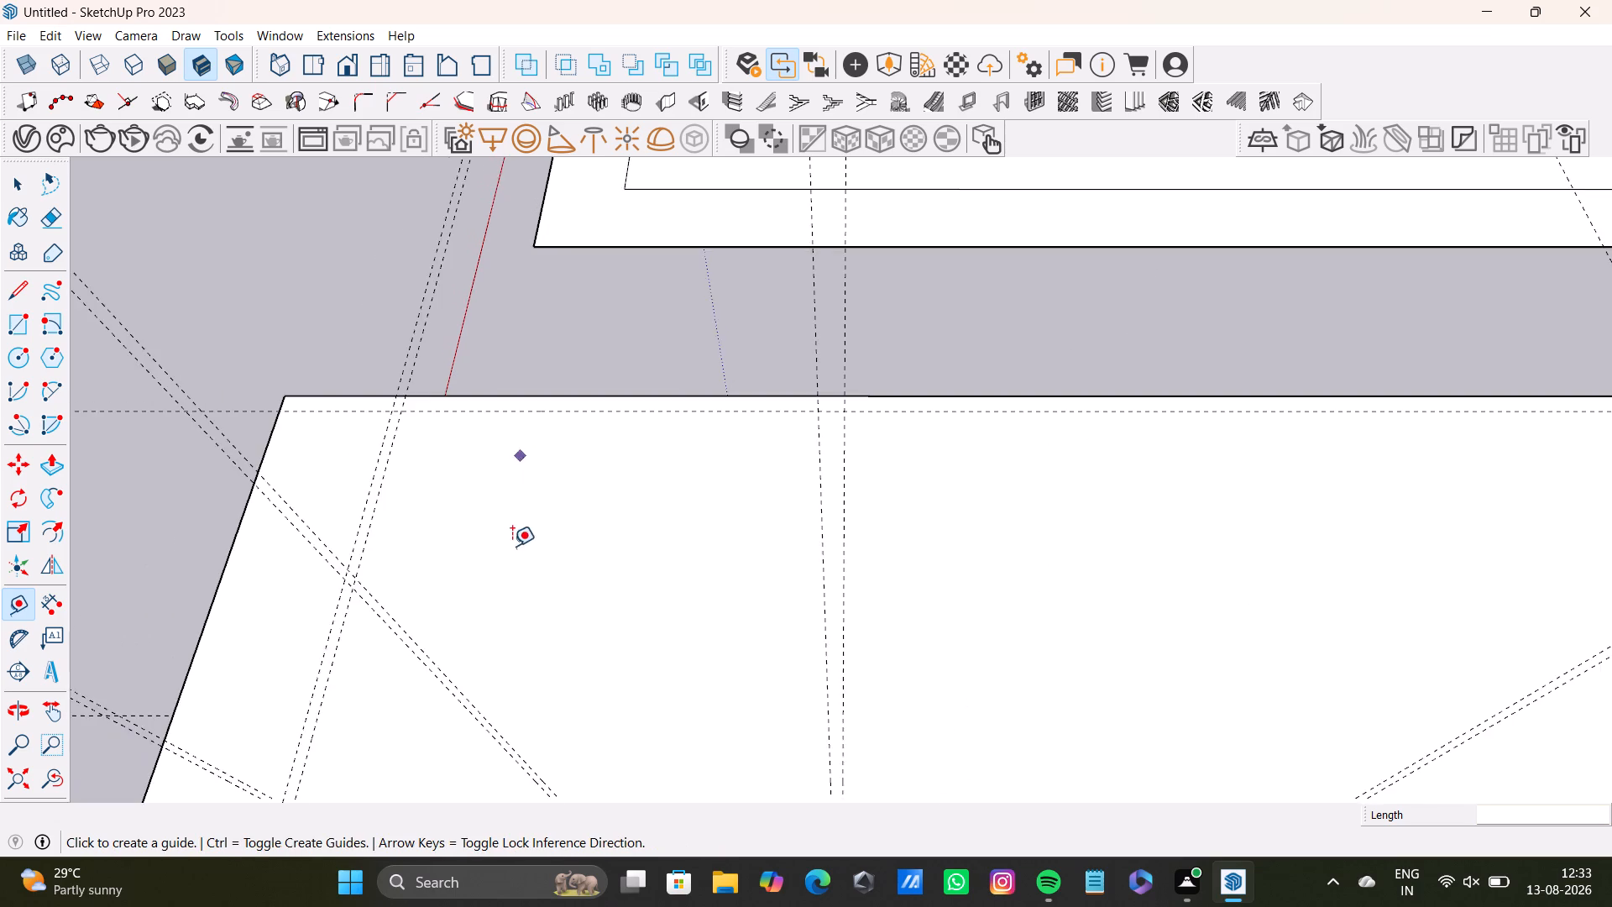
pyautogui.scroll(-4, 512, 546)
pyautogui.keyDown('shift'); pyautogui.moveTo(563, 601); pyautogui.dragTo(578, 354, button='middle'); pyautogui.keyUp('shift')
pyautogui.scroll(3, 427, 513)
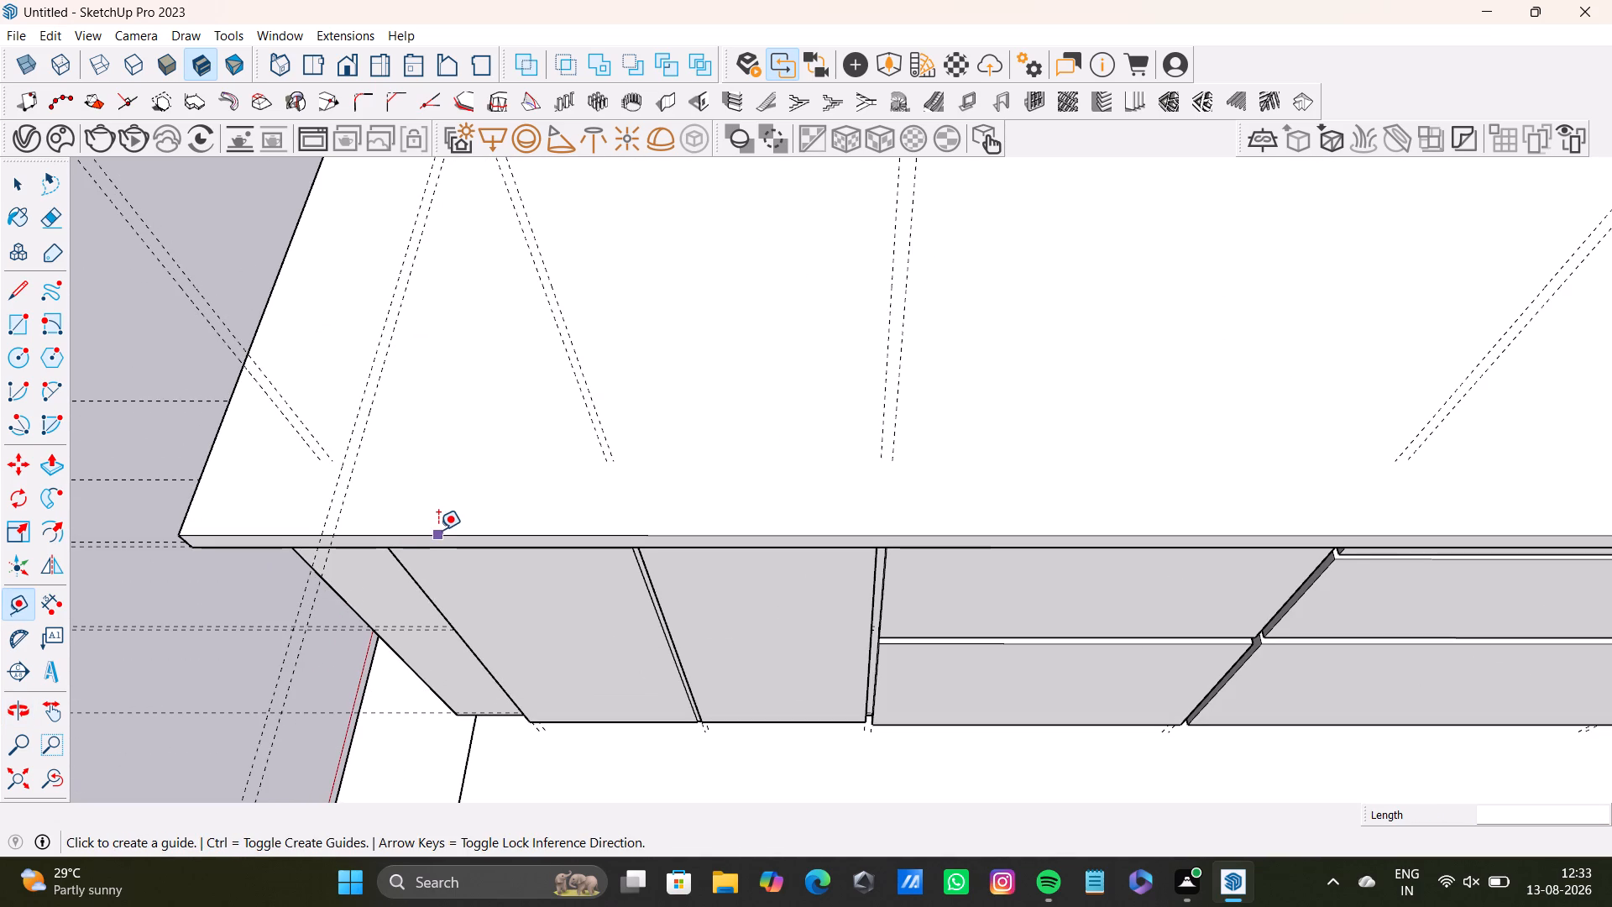
pyautogui.click(438, 530)
pyautogui.press('1')
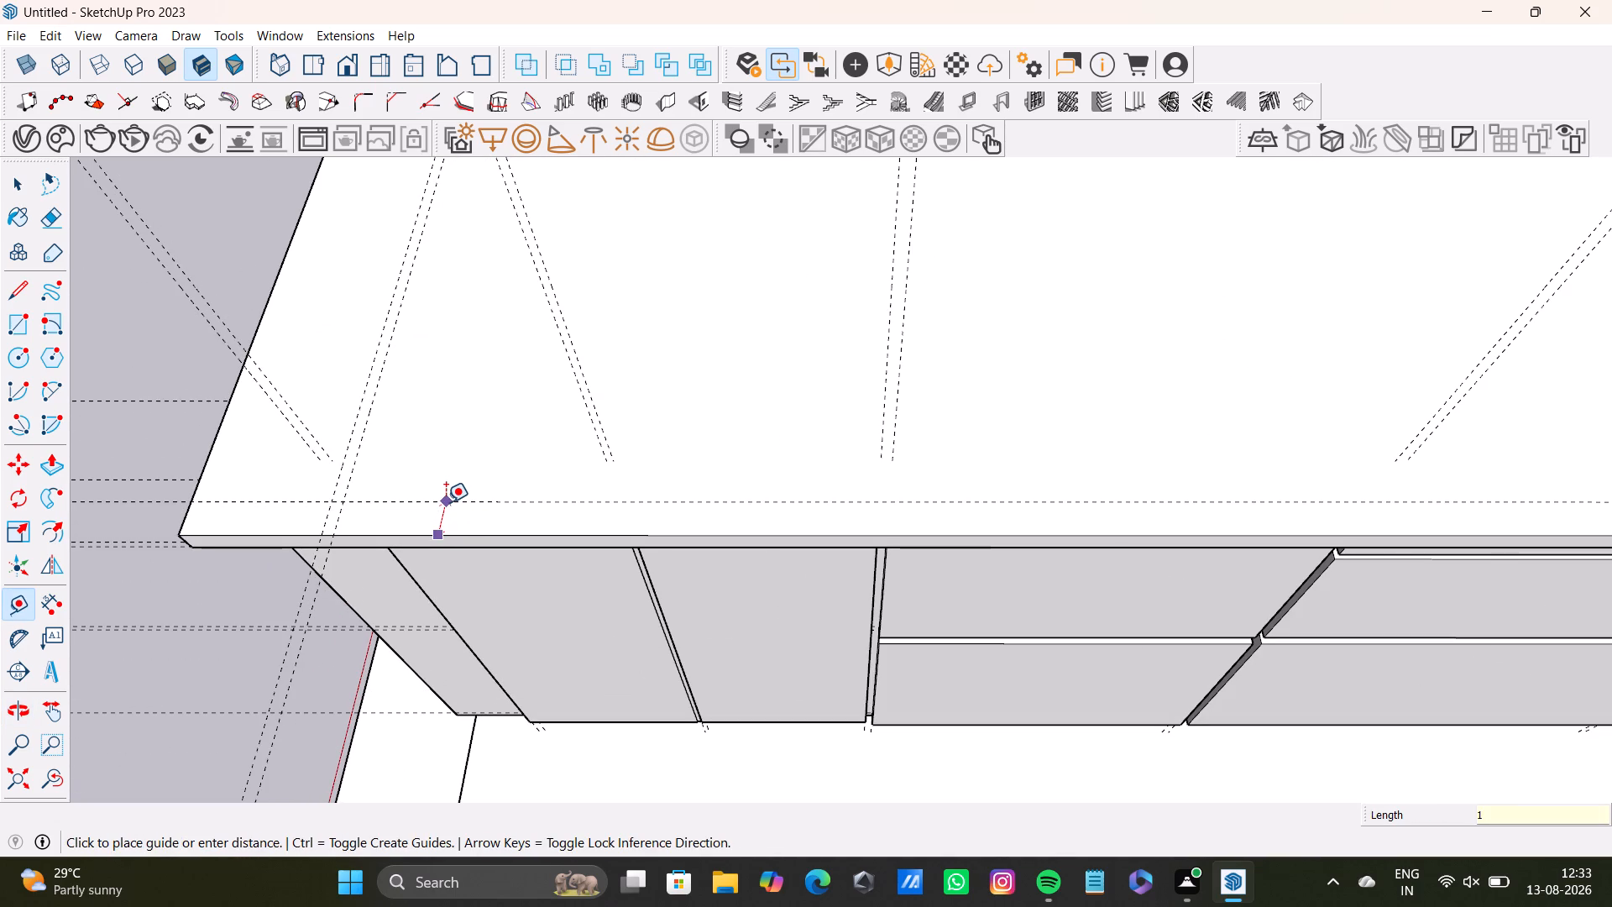
pyautogui.hotkey('shift', '"')
pyautogui.press('Return')
pyautogui.press('space')
# Select the inner of the two closely spaced guides near the countertop's left end.
pyautogui.scroll(-3, 442, 464)
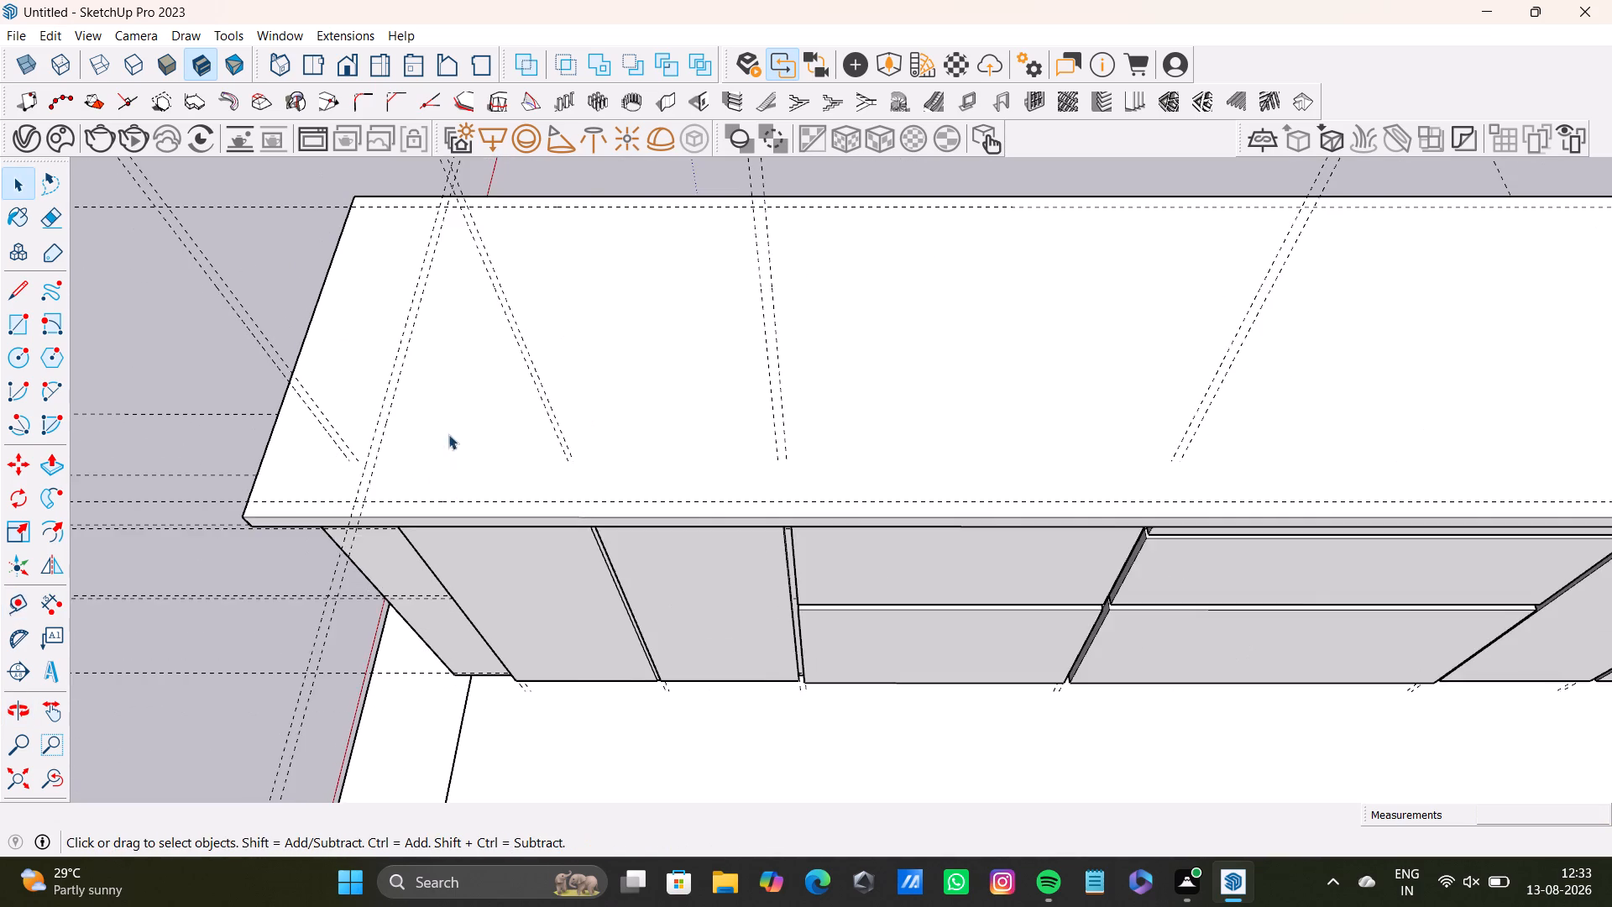
pyautogui.moveTo(458, 421); pyautogui.dragTo(465, 474, button='middle')
pyautogui.scroll(2, 398, 468)
pyautogui.click(395, 472)
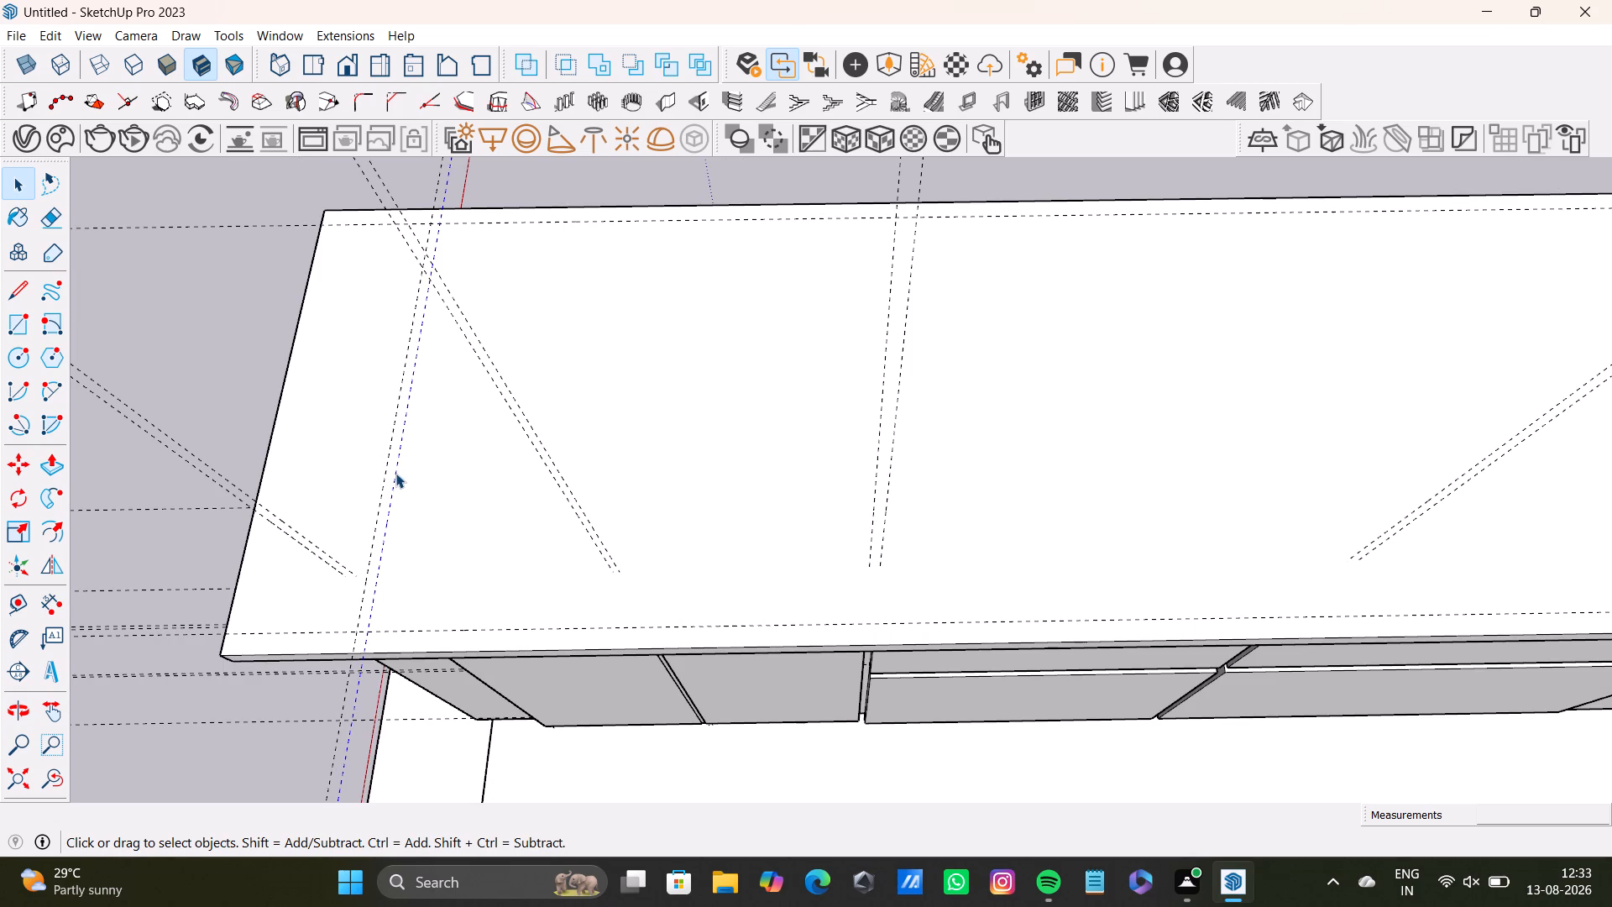
pyautogui.click(402, 485)
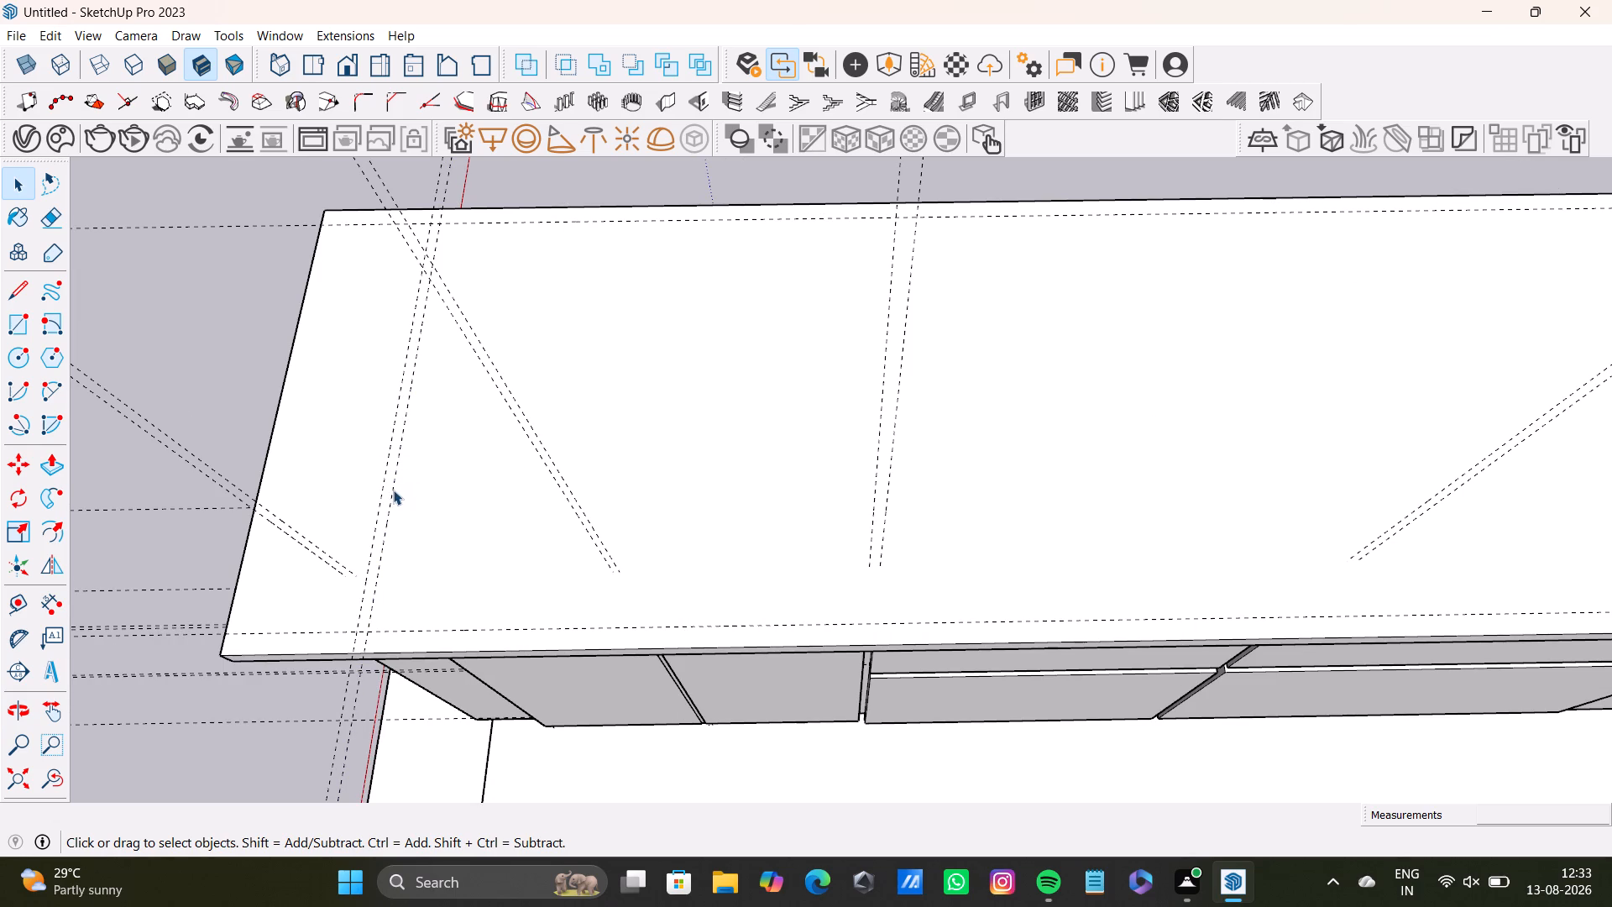
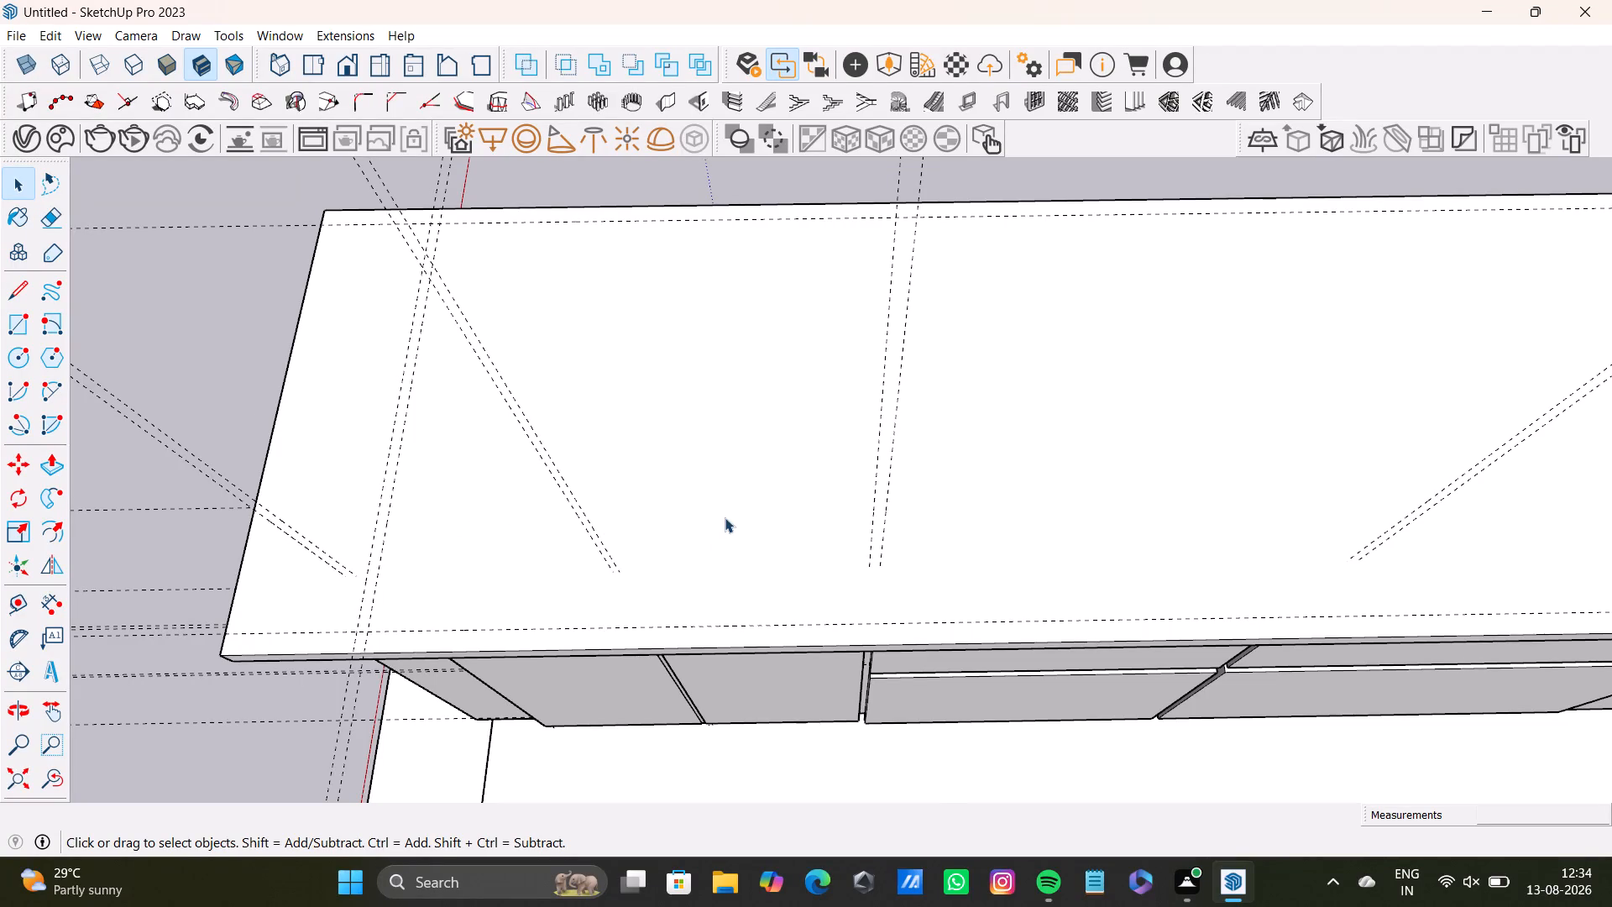
# Examine the countertop and the guides around its left end from several angles.
pyautogui.moveTo(724, 517); pyautogui.dragTo(669, 631, button='middle')
pyautogui.moveTo(789, 531); pyautogui.dragTo(641, 592, button='middle')
pyautogui.moveTo(651, 584); pyautogui.dragTo(958, 530, button='middle')
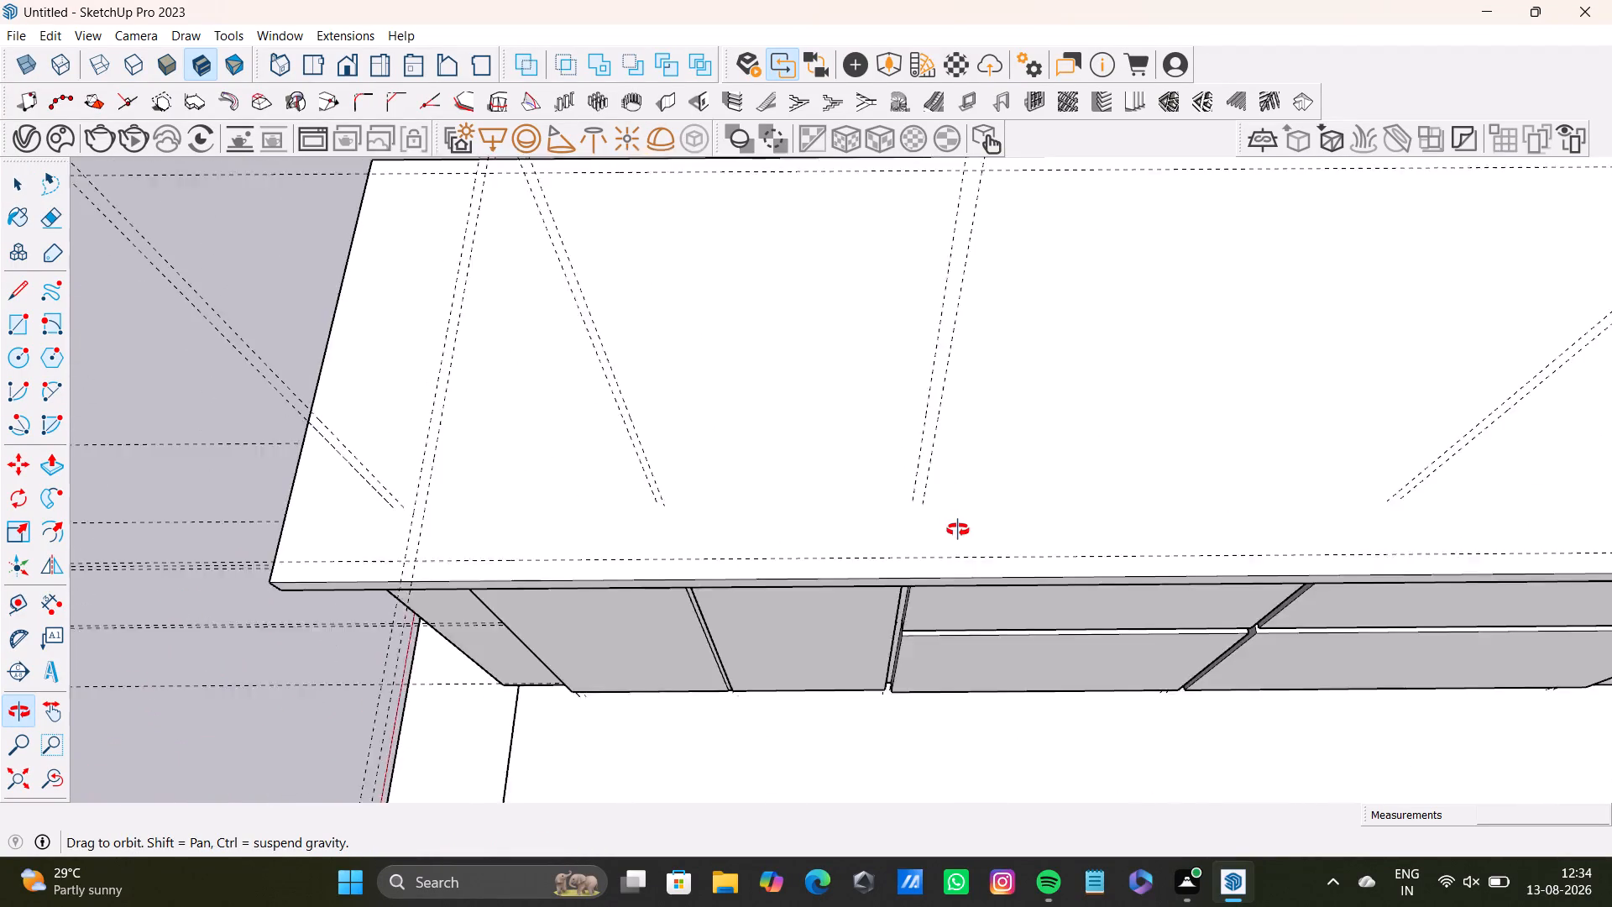
pyautogui.moveTo(958, 530); pyautogui.dragTo(966, 593, button='middle')
pyautogui.moveTo(751, 517); pyautogui.dragTo(726, 384, button='middle')
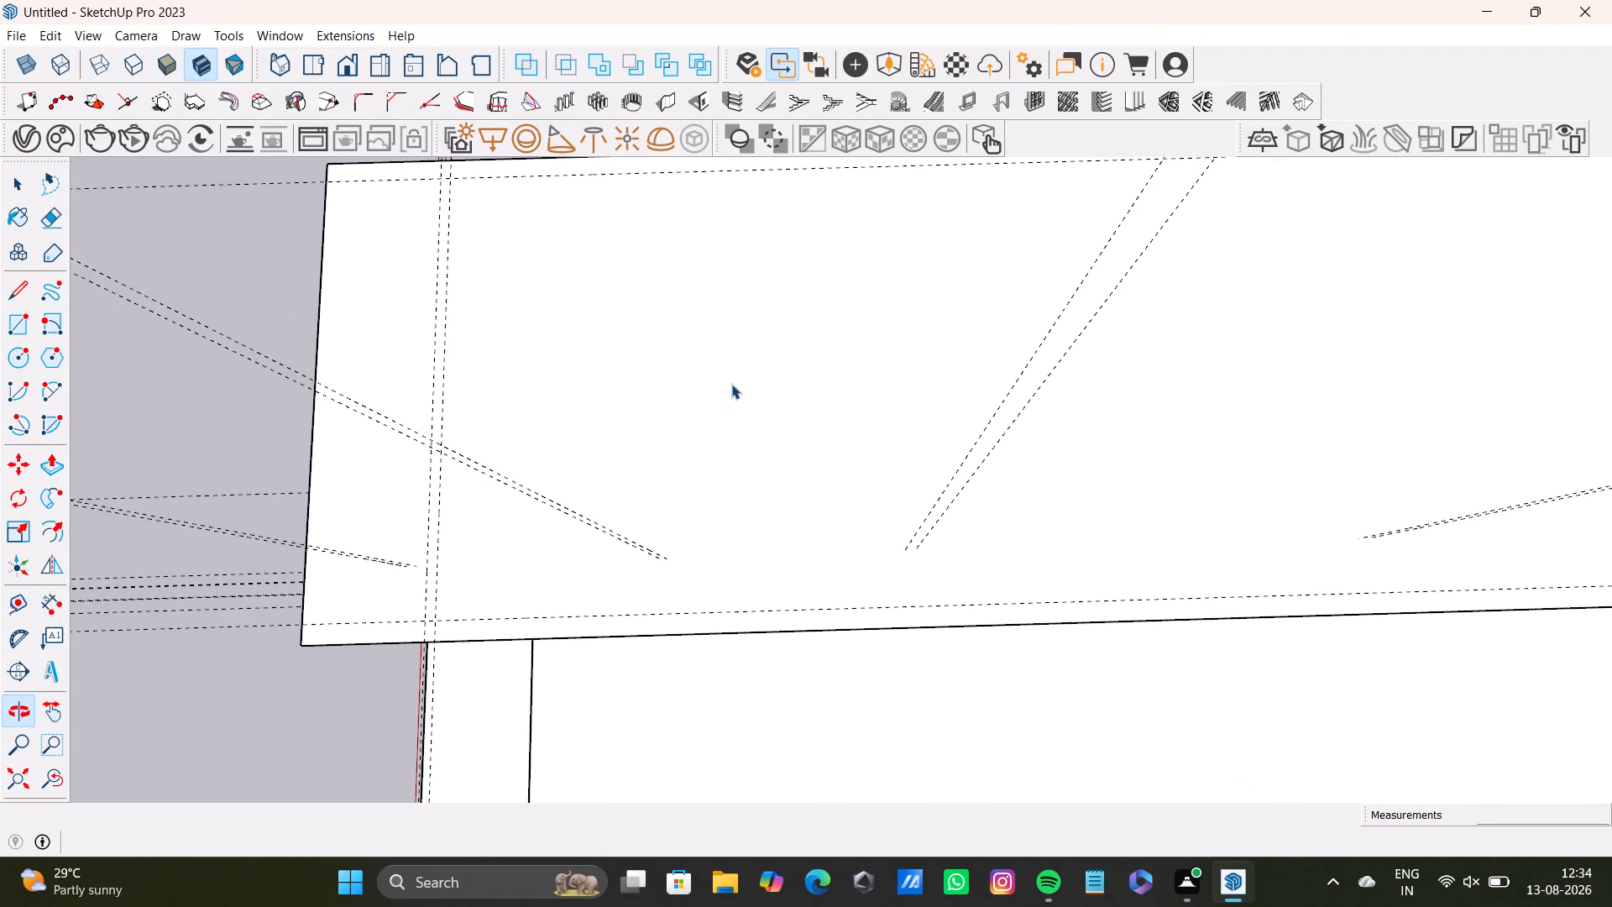
pyautogui.moveTo(769, 416); pyautogui.dragTo(744, 520, button='middle')
pyautogui.scroll(-3, 742, 521)
pyautogui.moveTo(904, 544); pyautogui.dragTo(733, 501, button='middle')
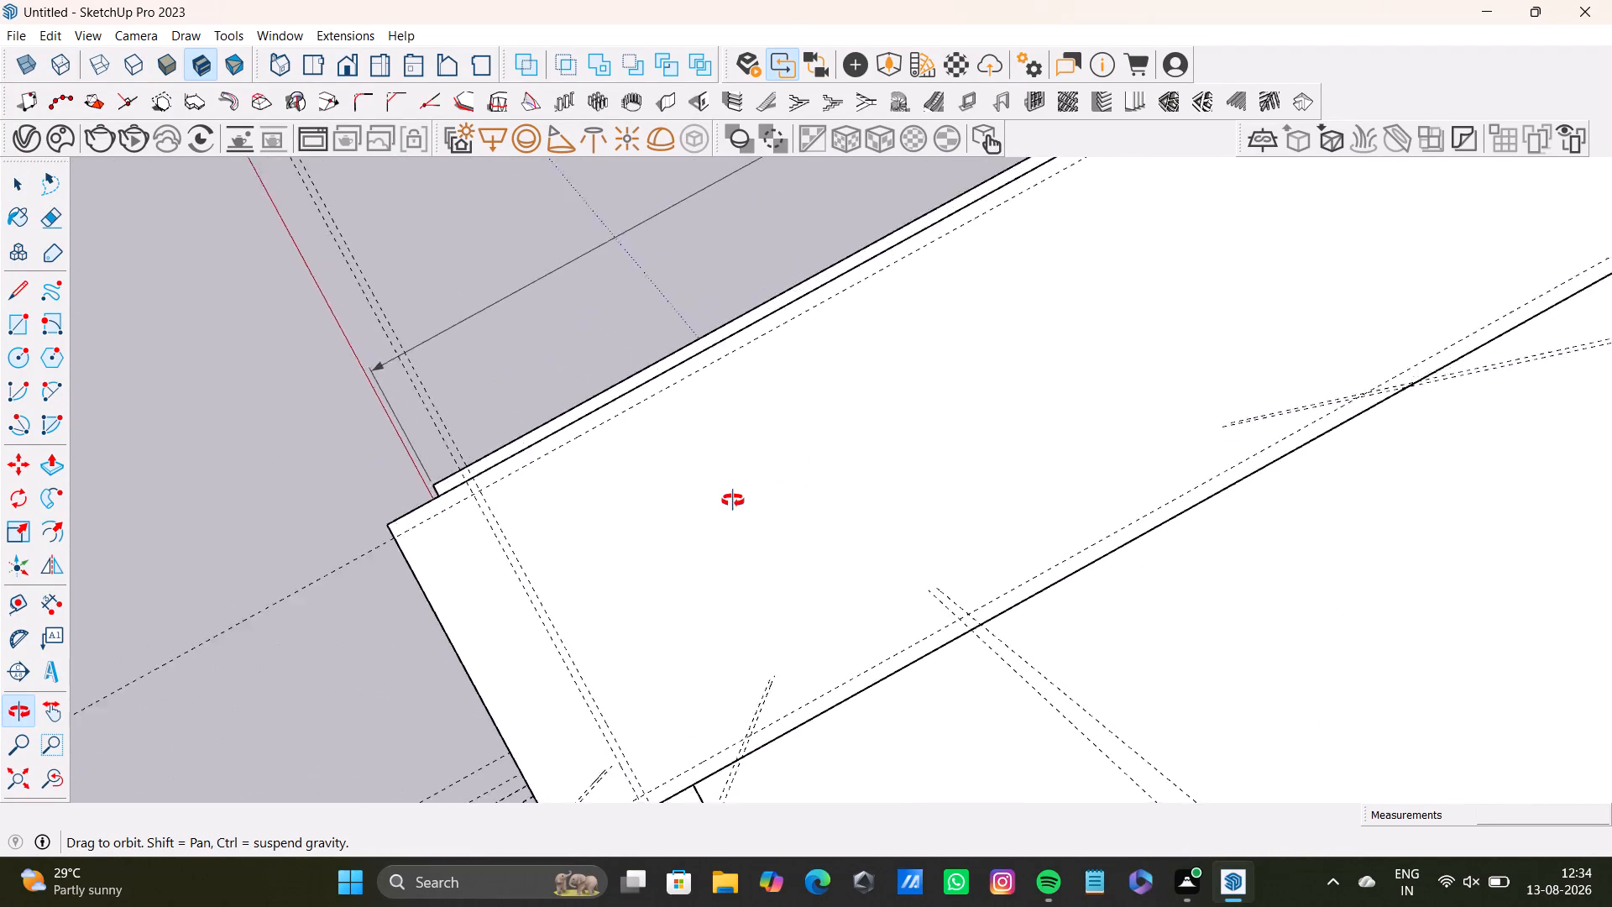
pyautogui.moveTo(733, 501); pyautogui.dragTo(724, 491, button='middle')
pyautogui.moveTo(971, 662); pyautogui.dragTo(877, 773, button='middle')
pyautogui.moveTo(679, 730); pyautogui.dragTo(663, 501, button='middle')
pyautogui.click(11, 780)
pyautogui.moveTo(1079, 570); pyautogui.dragTo(725, 438, button='middle')
pyautogui.moveTo(1024, 658); pyautogui.dragTo(771, 608, button='middle')
pyautogui.moveTo(853, 588); pyautogui.dragTo(829, 752, button='middle')
pyautogui.scroll(6, 756, 603)
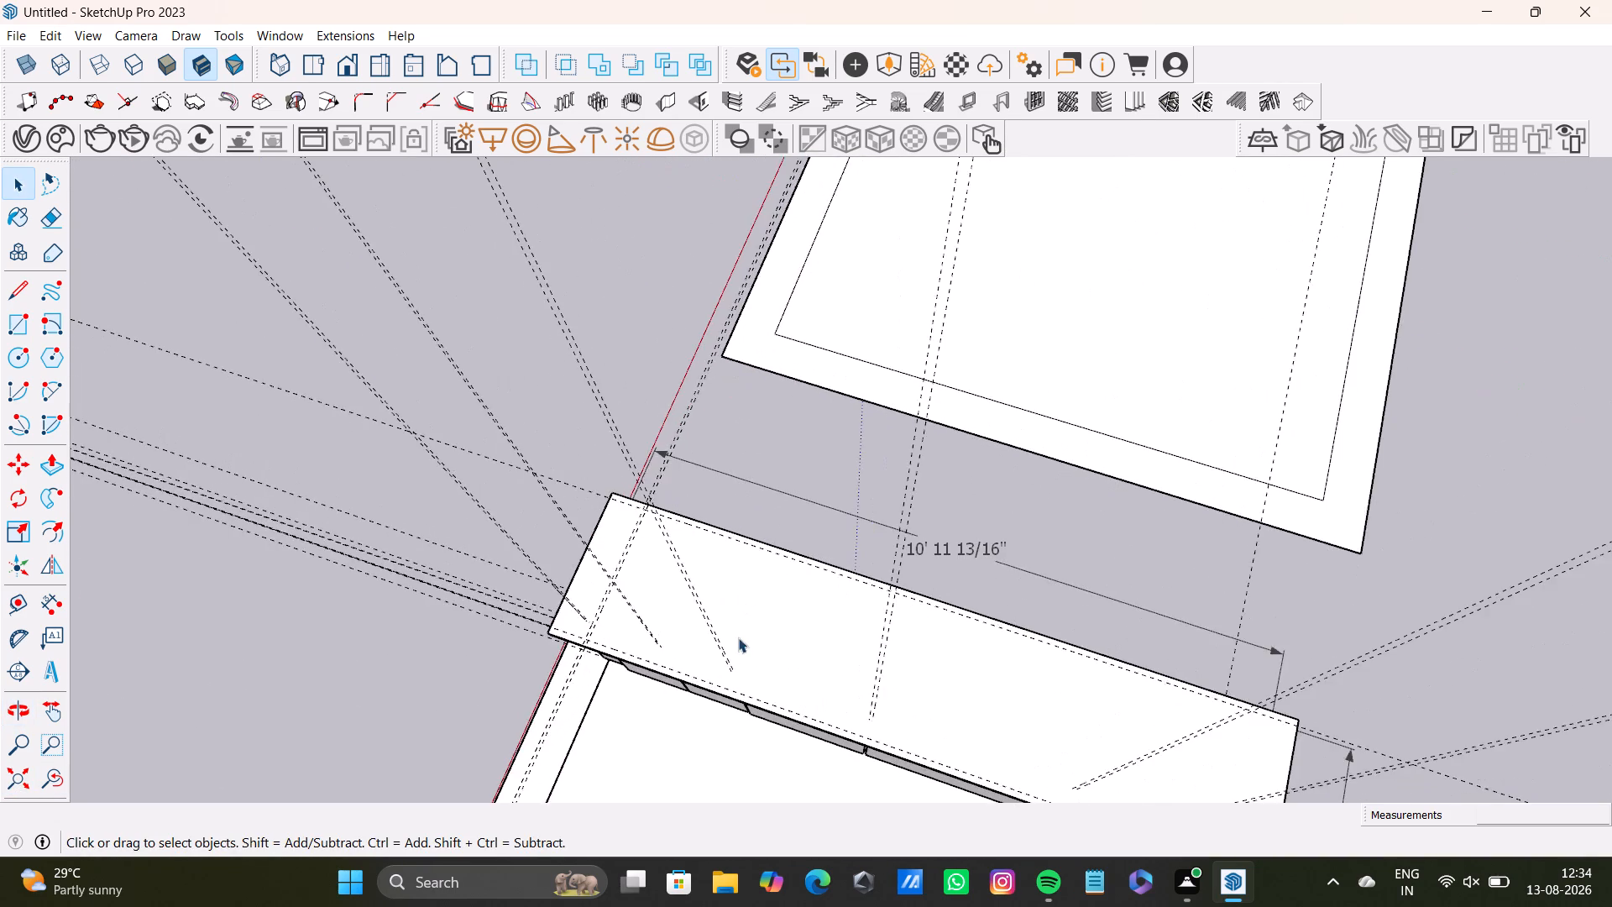
pyautogui.scroll(7, 738, 637)
pyautogui.moveTo(777, 613); pyautogui.dragTo(834, 470, button='middle')
pyautogui.moveTo(861, 493); pyautogui.dragTo(862, 602, button='middle')
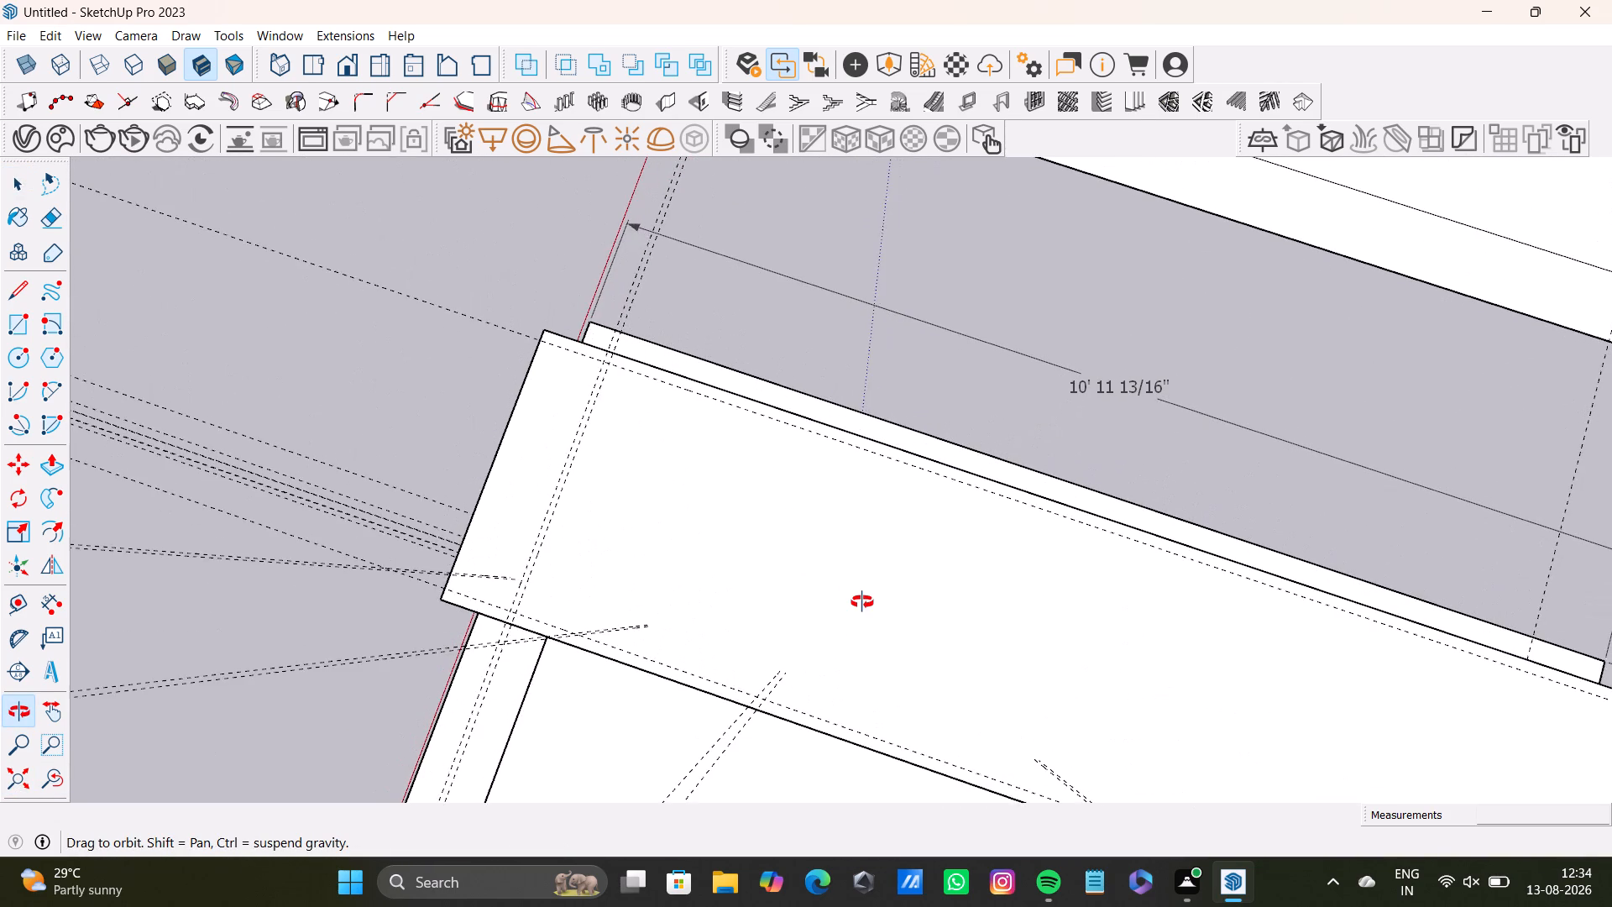
pyautogui.moveTo(862, 602); pyautogui.dragTo(913, 551, button='middle')
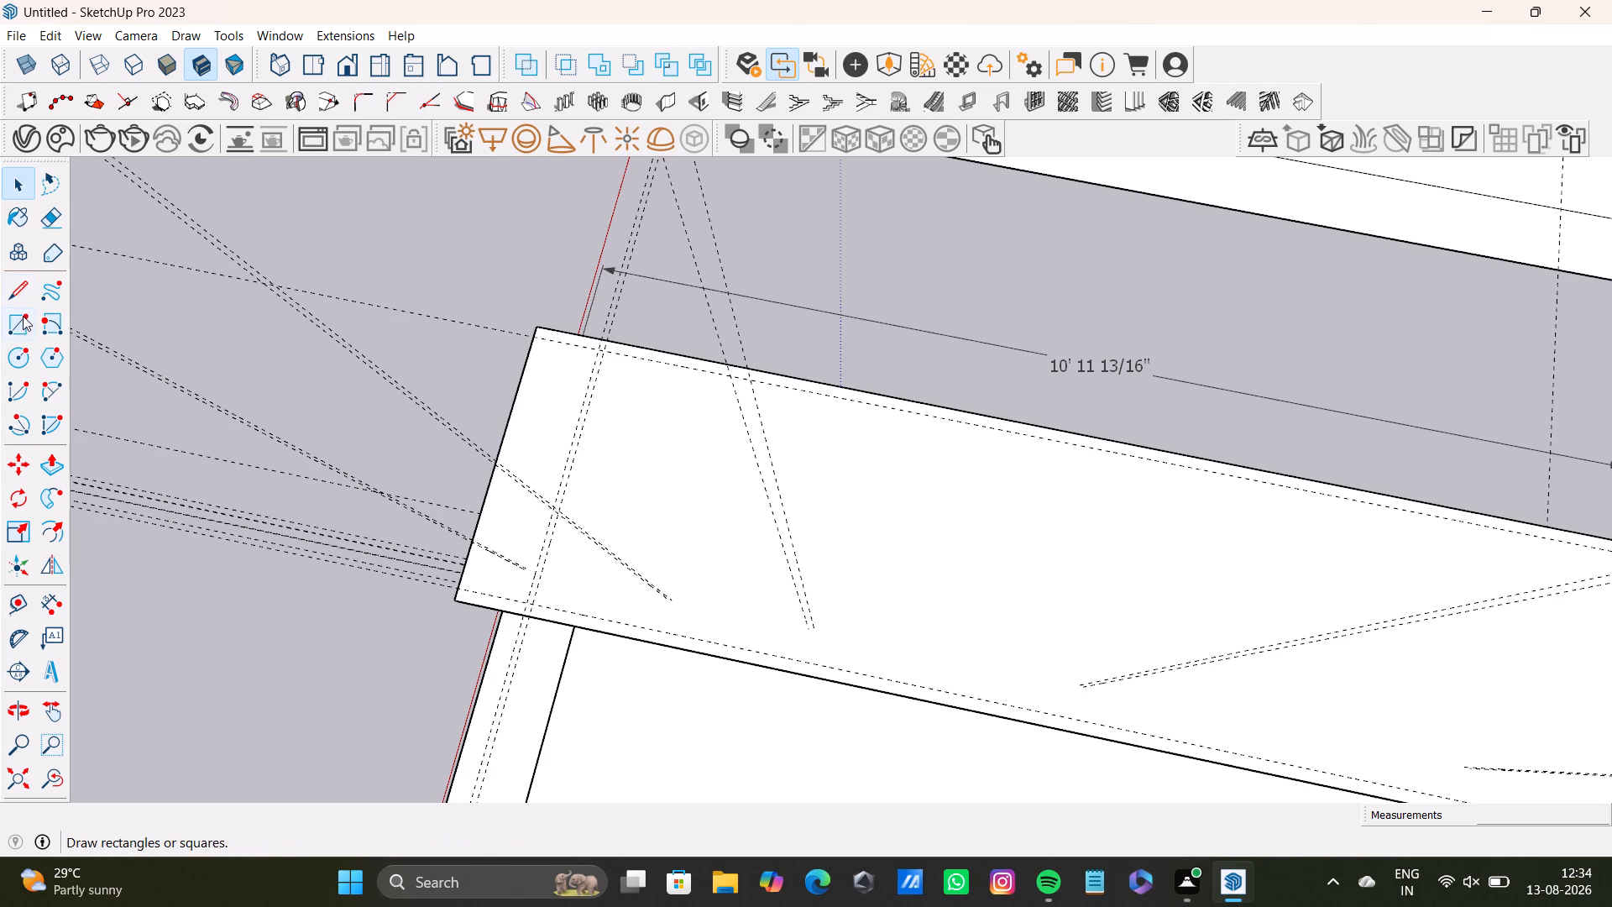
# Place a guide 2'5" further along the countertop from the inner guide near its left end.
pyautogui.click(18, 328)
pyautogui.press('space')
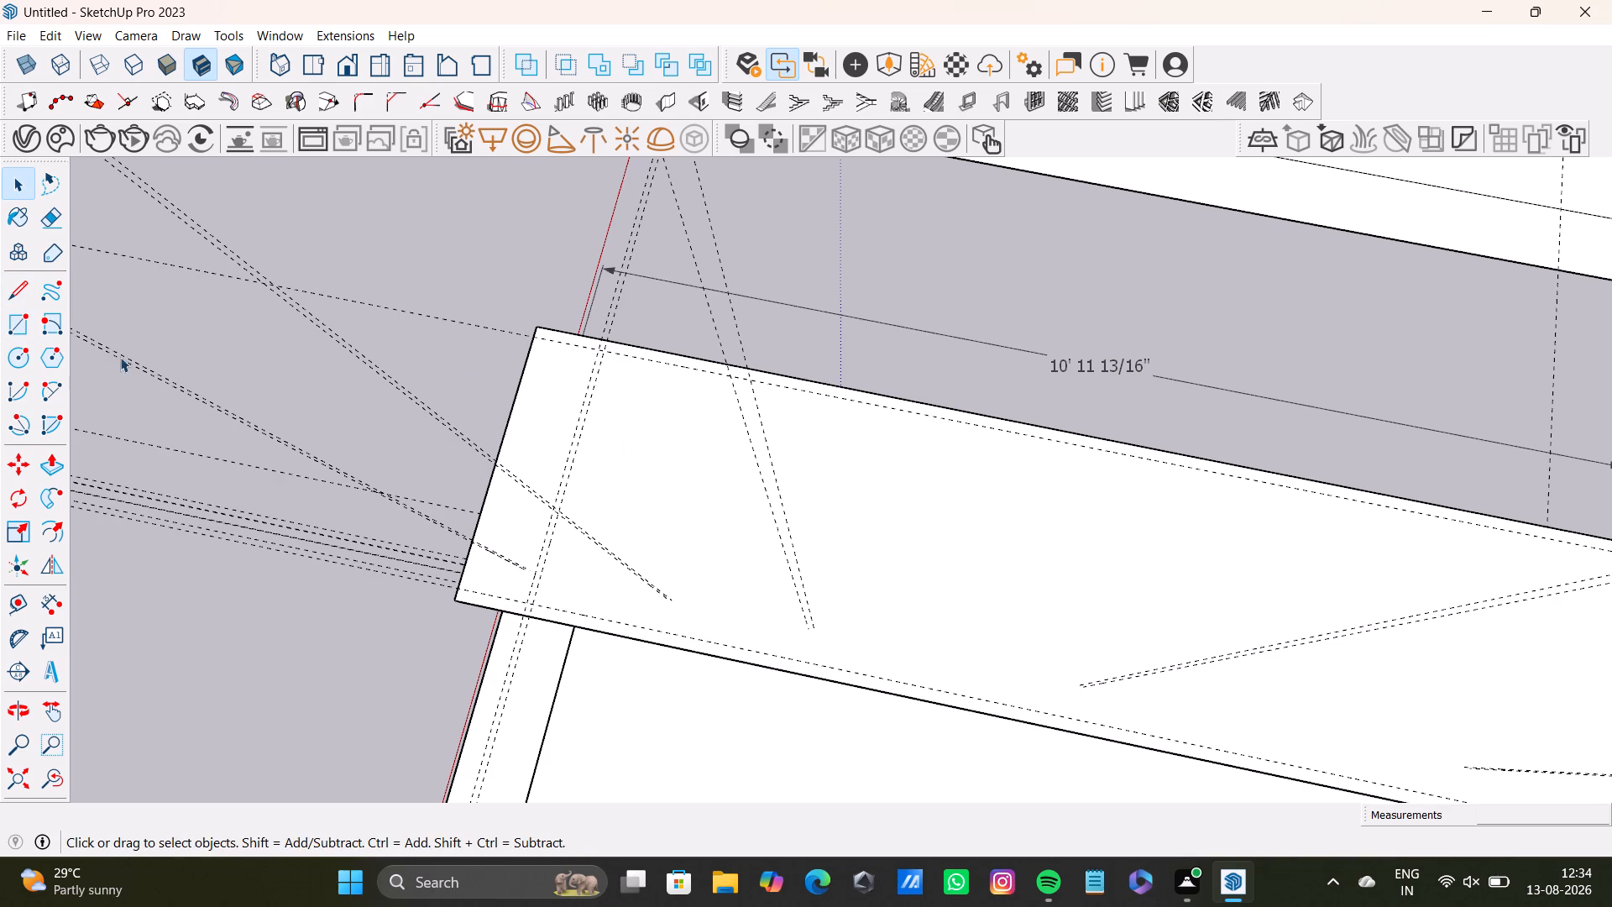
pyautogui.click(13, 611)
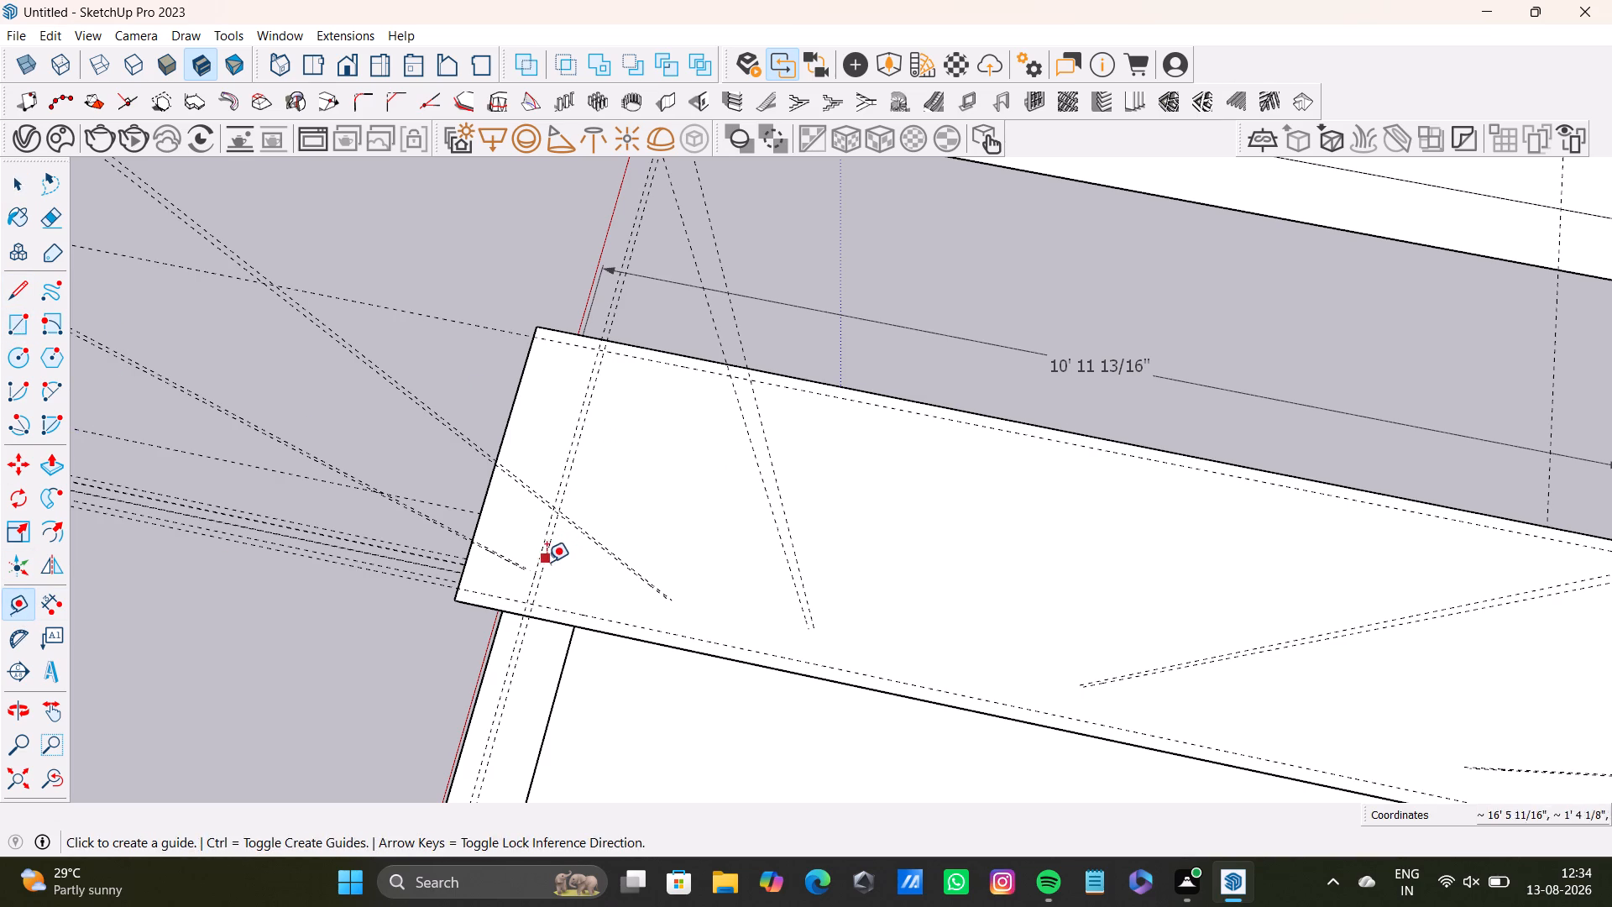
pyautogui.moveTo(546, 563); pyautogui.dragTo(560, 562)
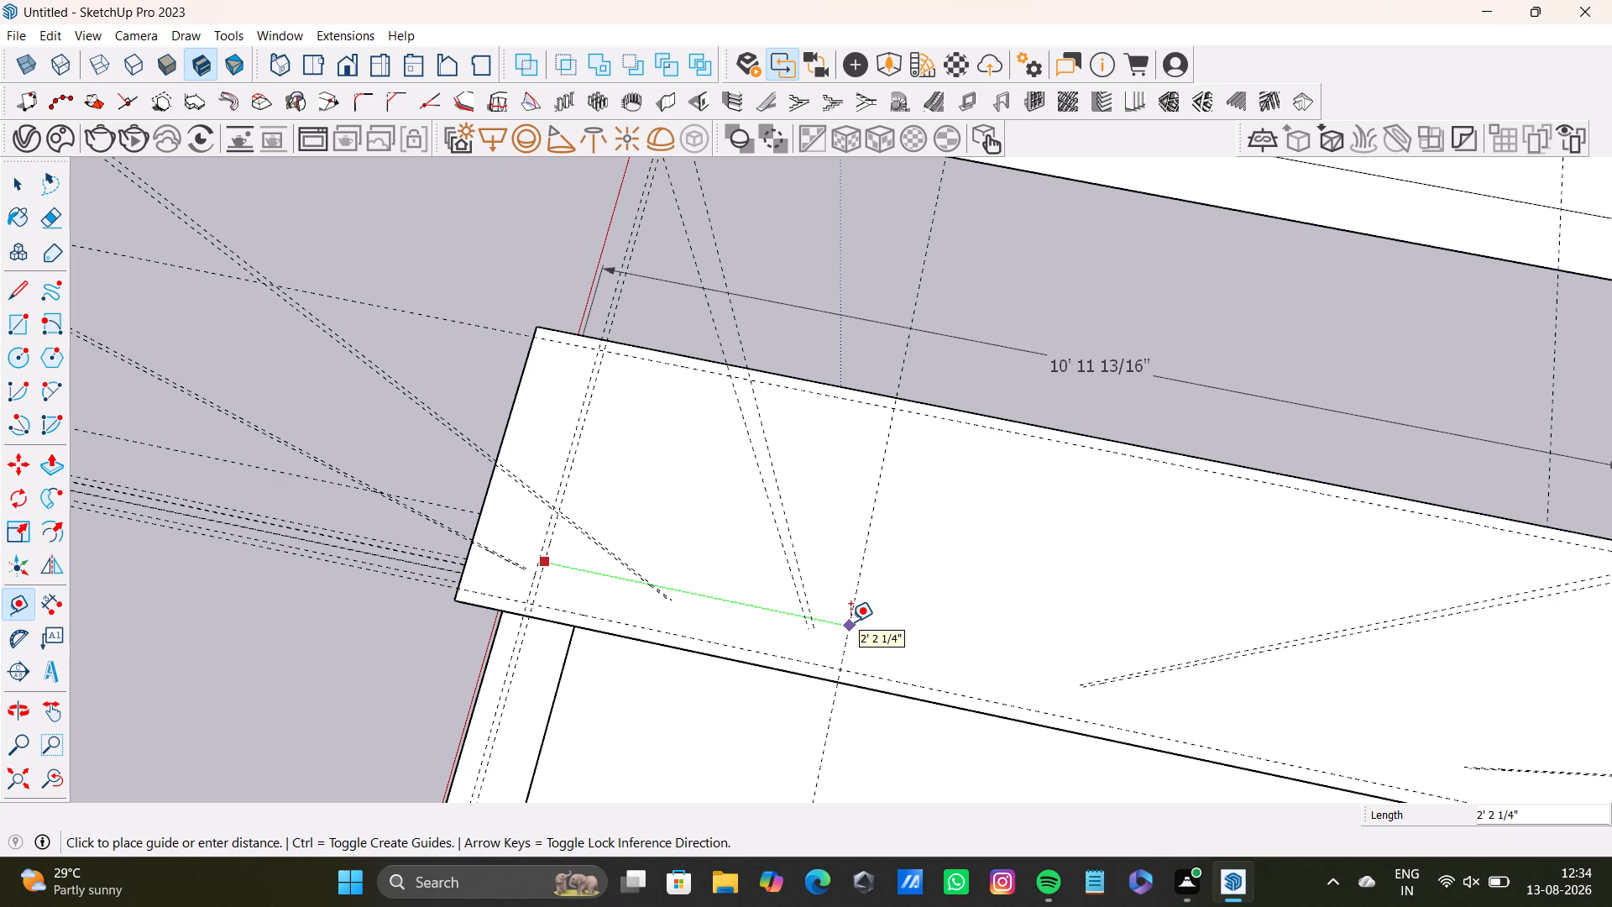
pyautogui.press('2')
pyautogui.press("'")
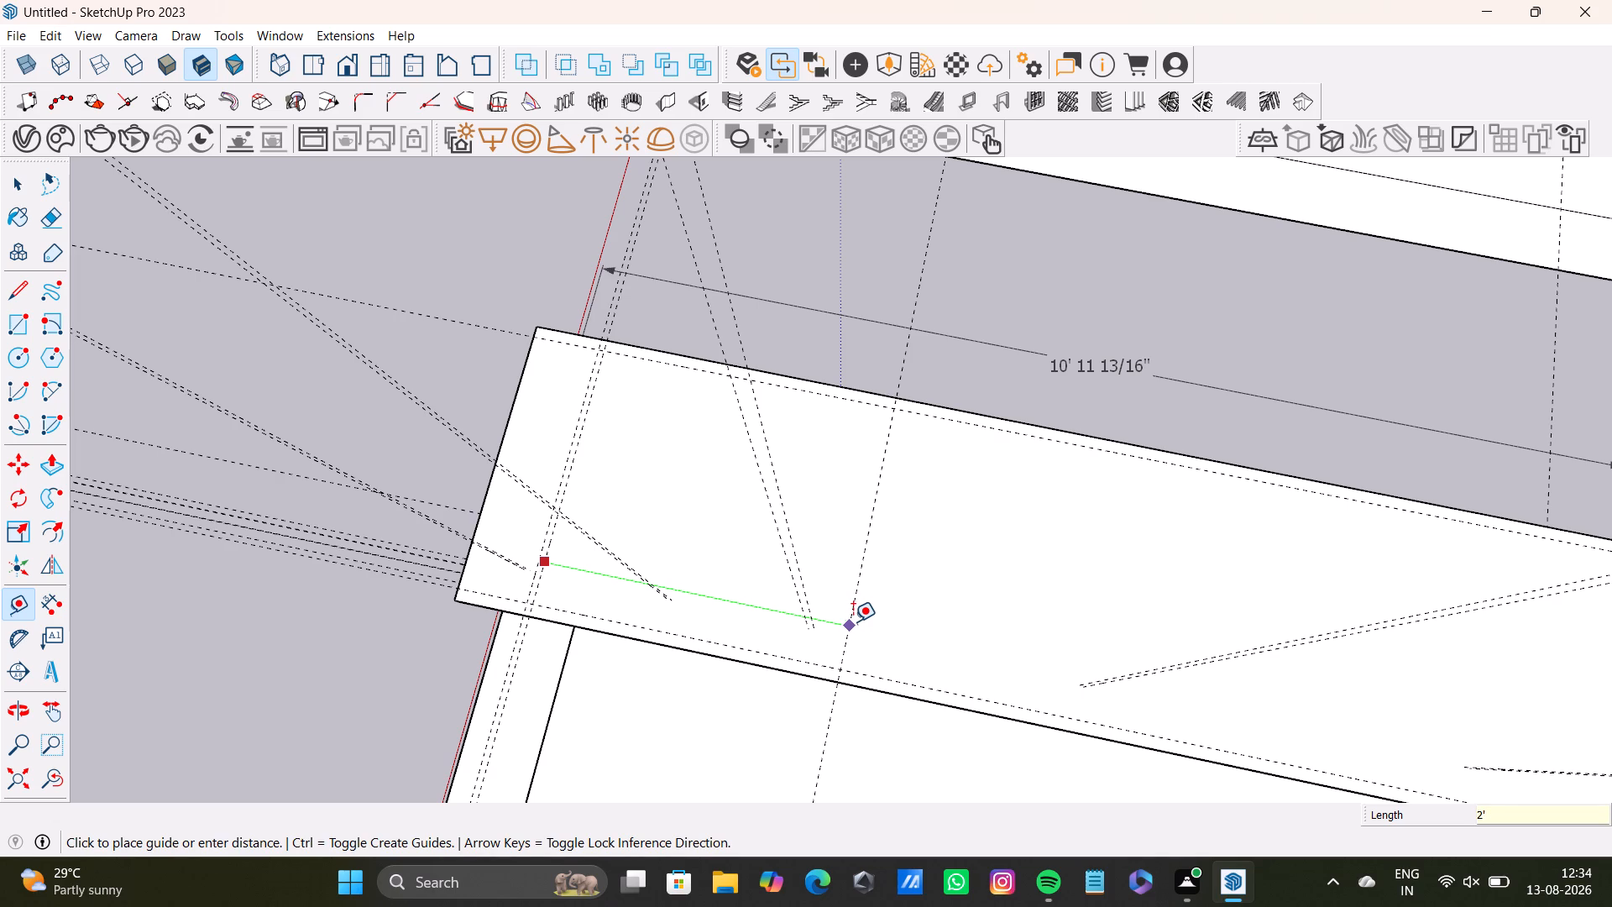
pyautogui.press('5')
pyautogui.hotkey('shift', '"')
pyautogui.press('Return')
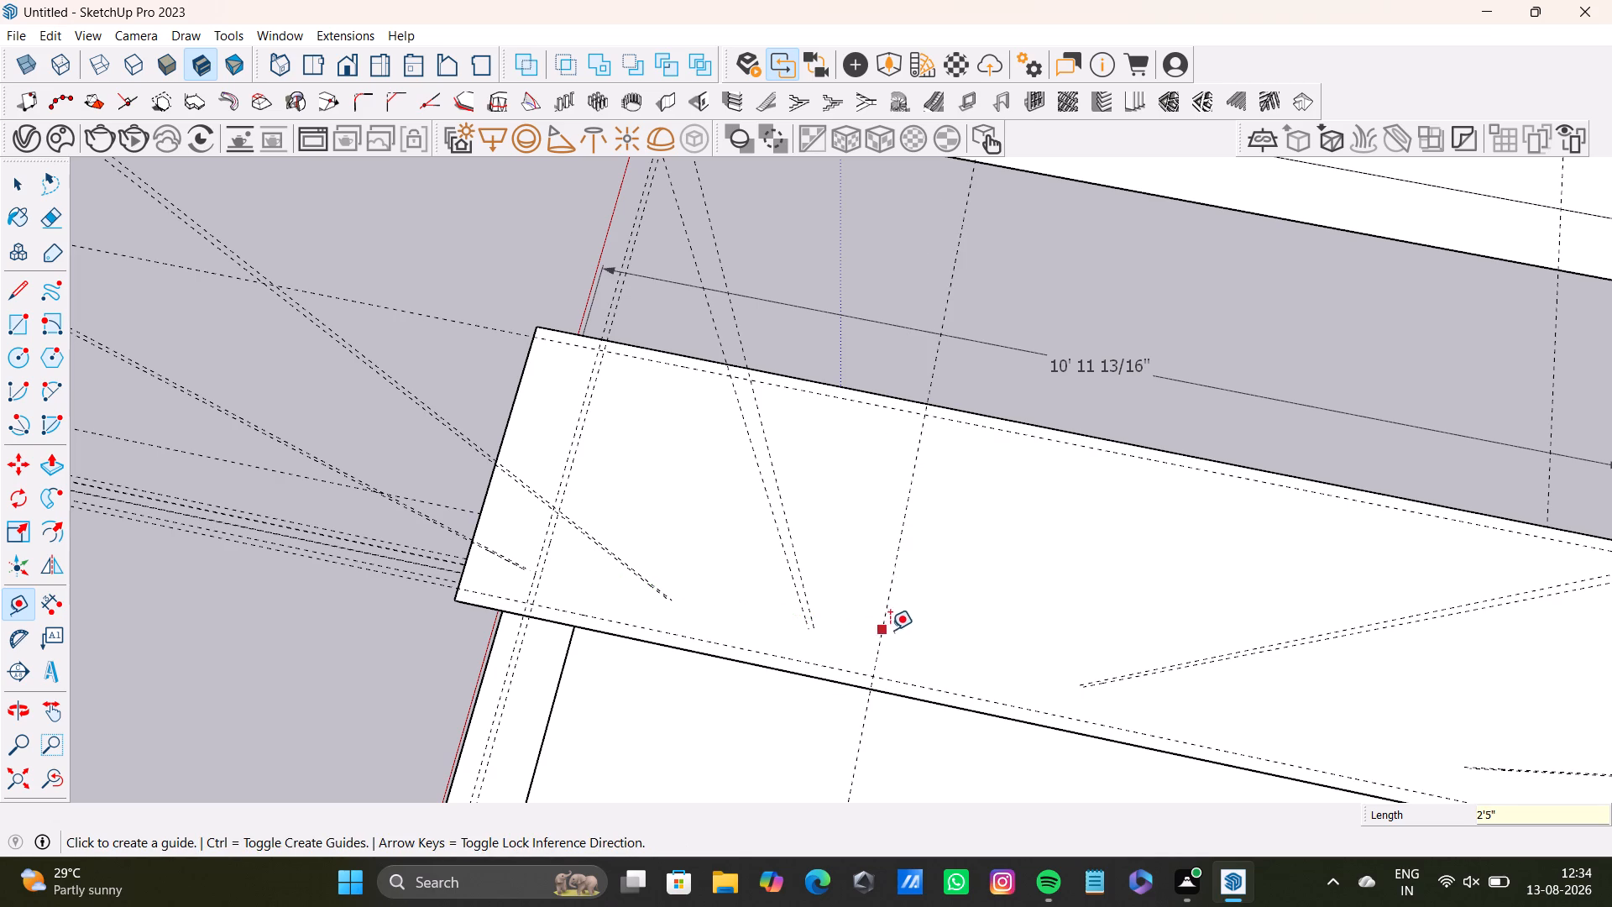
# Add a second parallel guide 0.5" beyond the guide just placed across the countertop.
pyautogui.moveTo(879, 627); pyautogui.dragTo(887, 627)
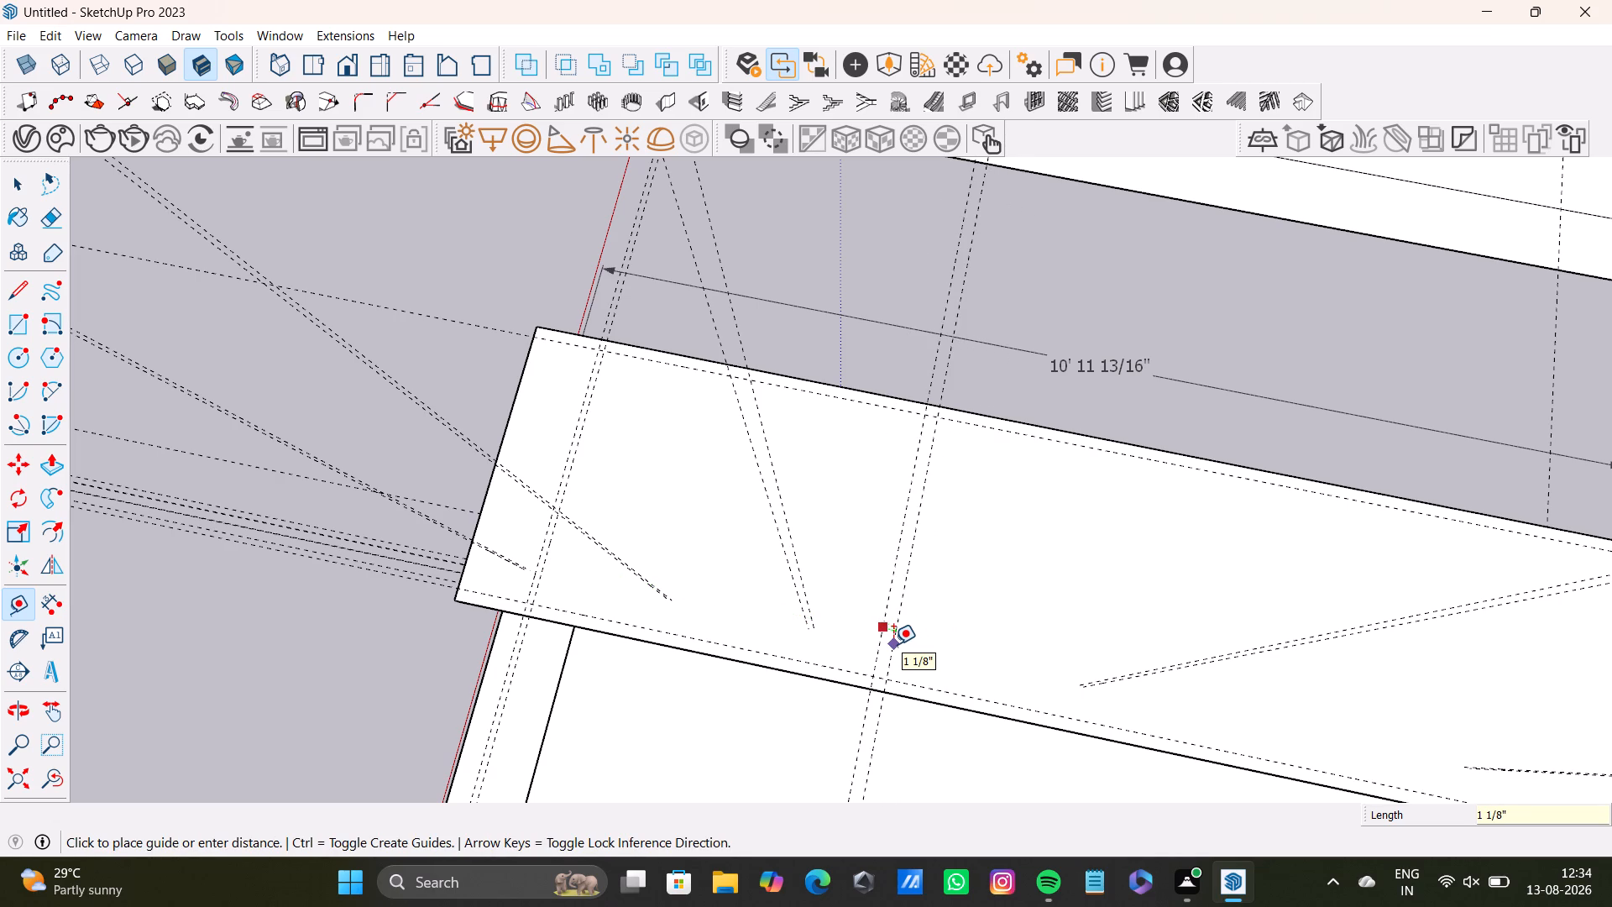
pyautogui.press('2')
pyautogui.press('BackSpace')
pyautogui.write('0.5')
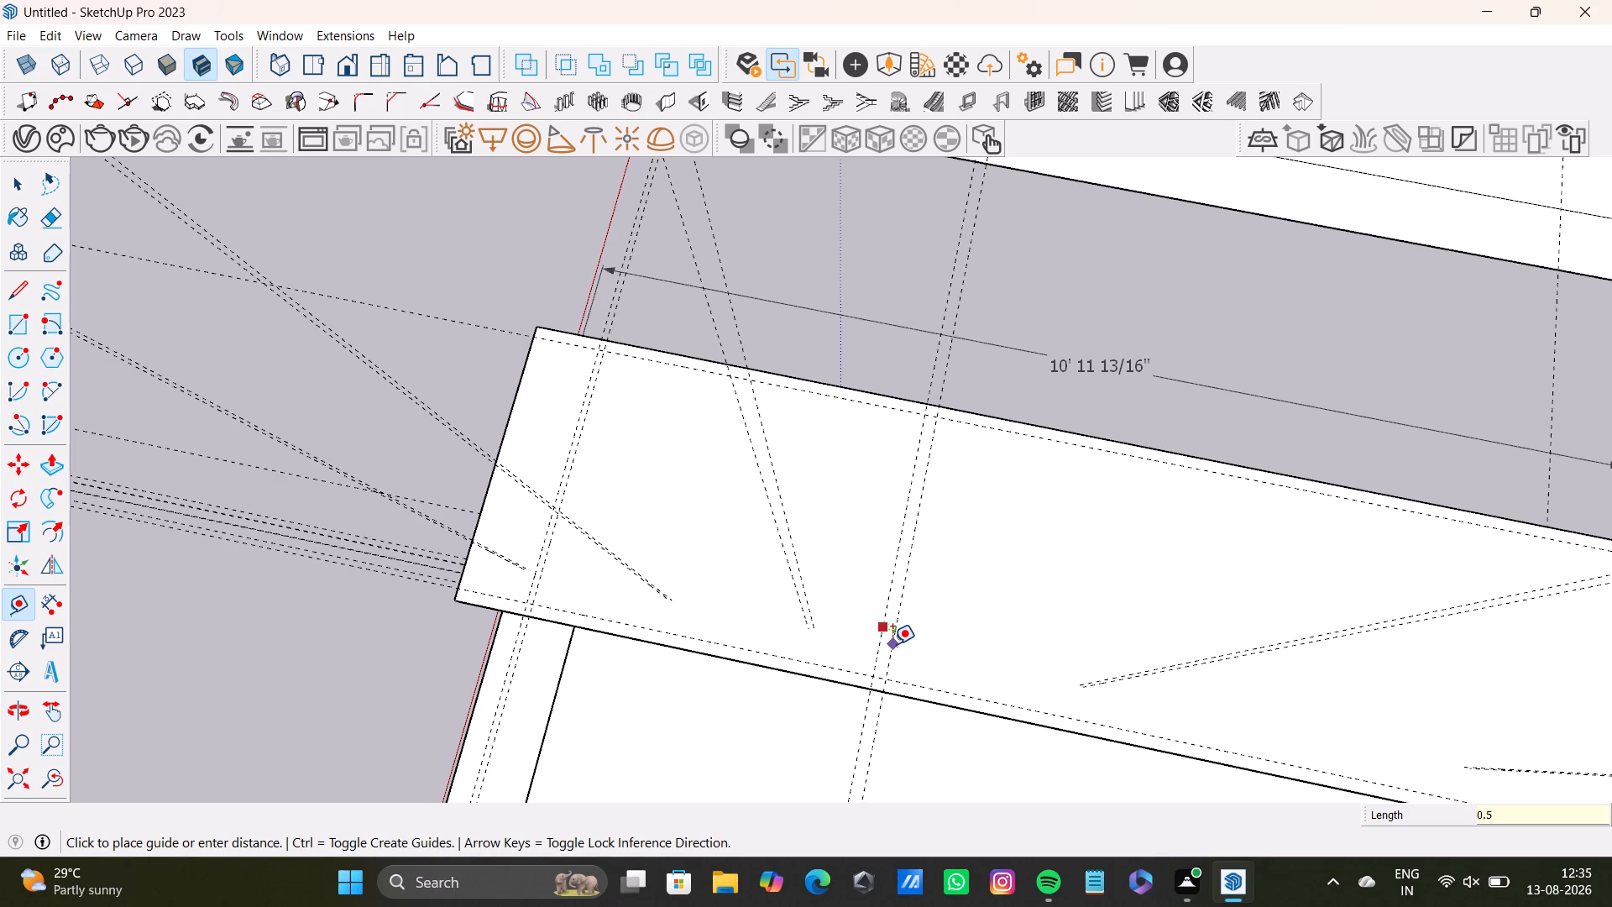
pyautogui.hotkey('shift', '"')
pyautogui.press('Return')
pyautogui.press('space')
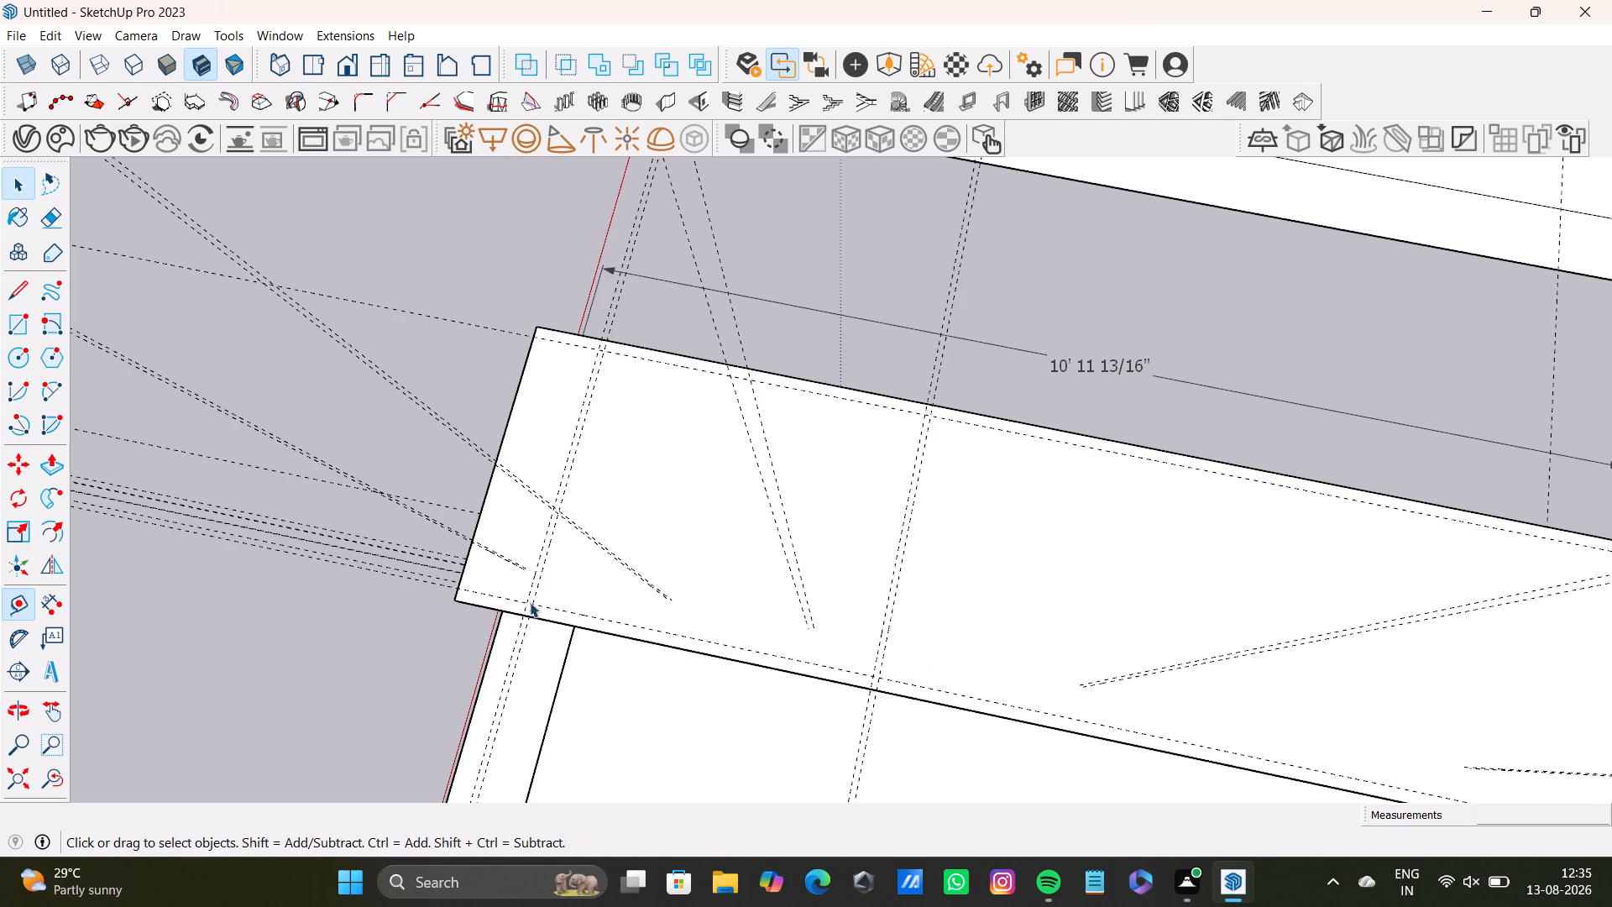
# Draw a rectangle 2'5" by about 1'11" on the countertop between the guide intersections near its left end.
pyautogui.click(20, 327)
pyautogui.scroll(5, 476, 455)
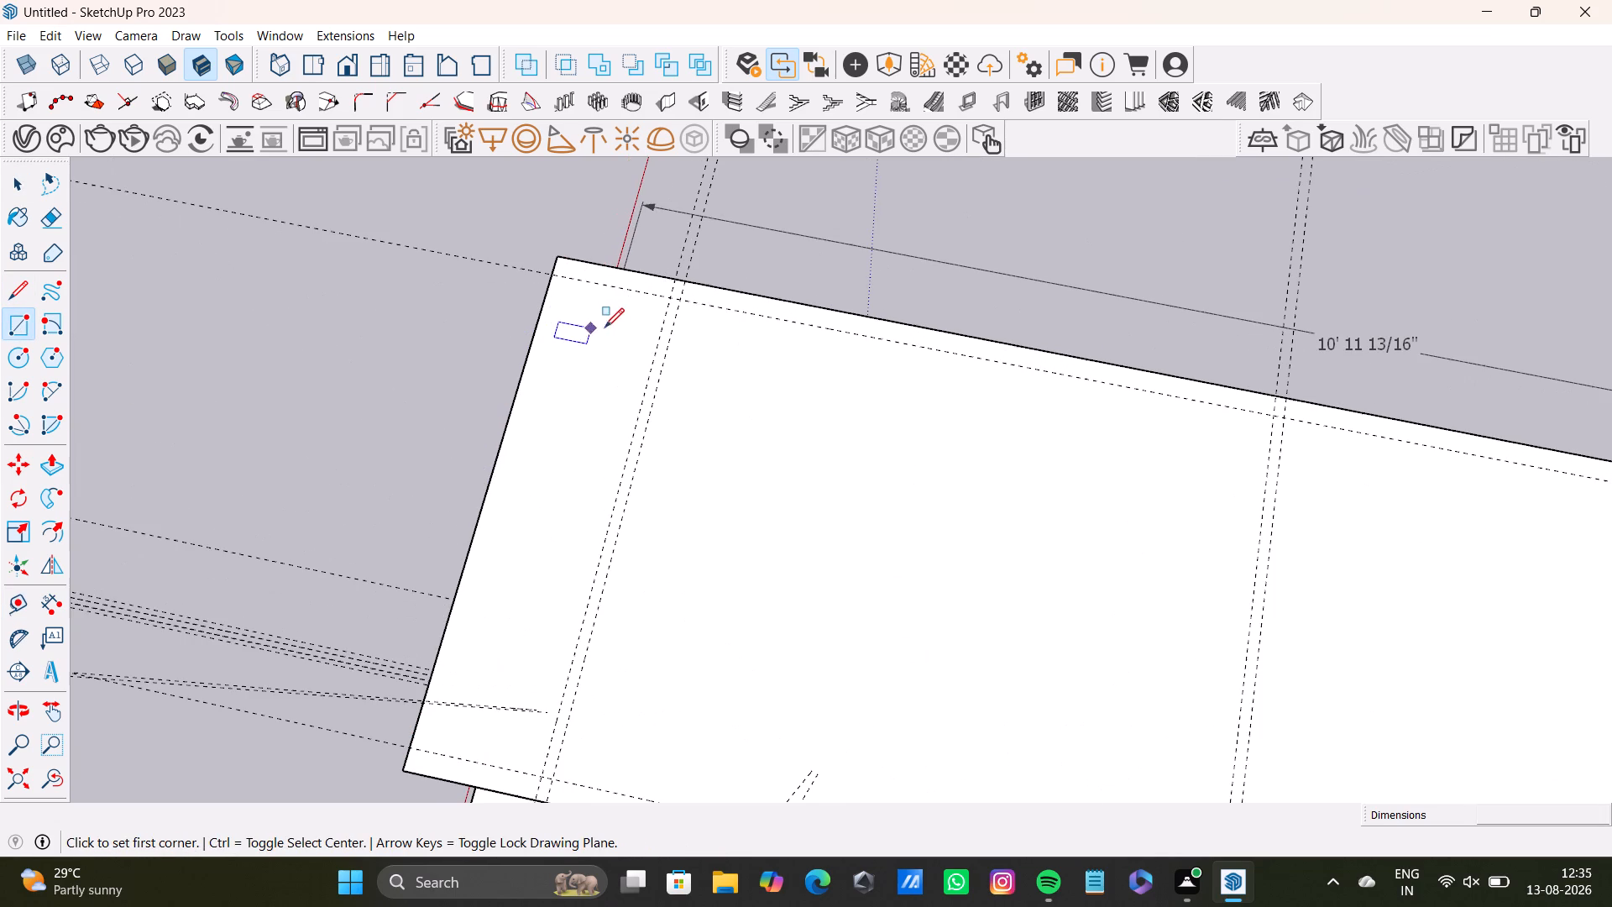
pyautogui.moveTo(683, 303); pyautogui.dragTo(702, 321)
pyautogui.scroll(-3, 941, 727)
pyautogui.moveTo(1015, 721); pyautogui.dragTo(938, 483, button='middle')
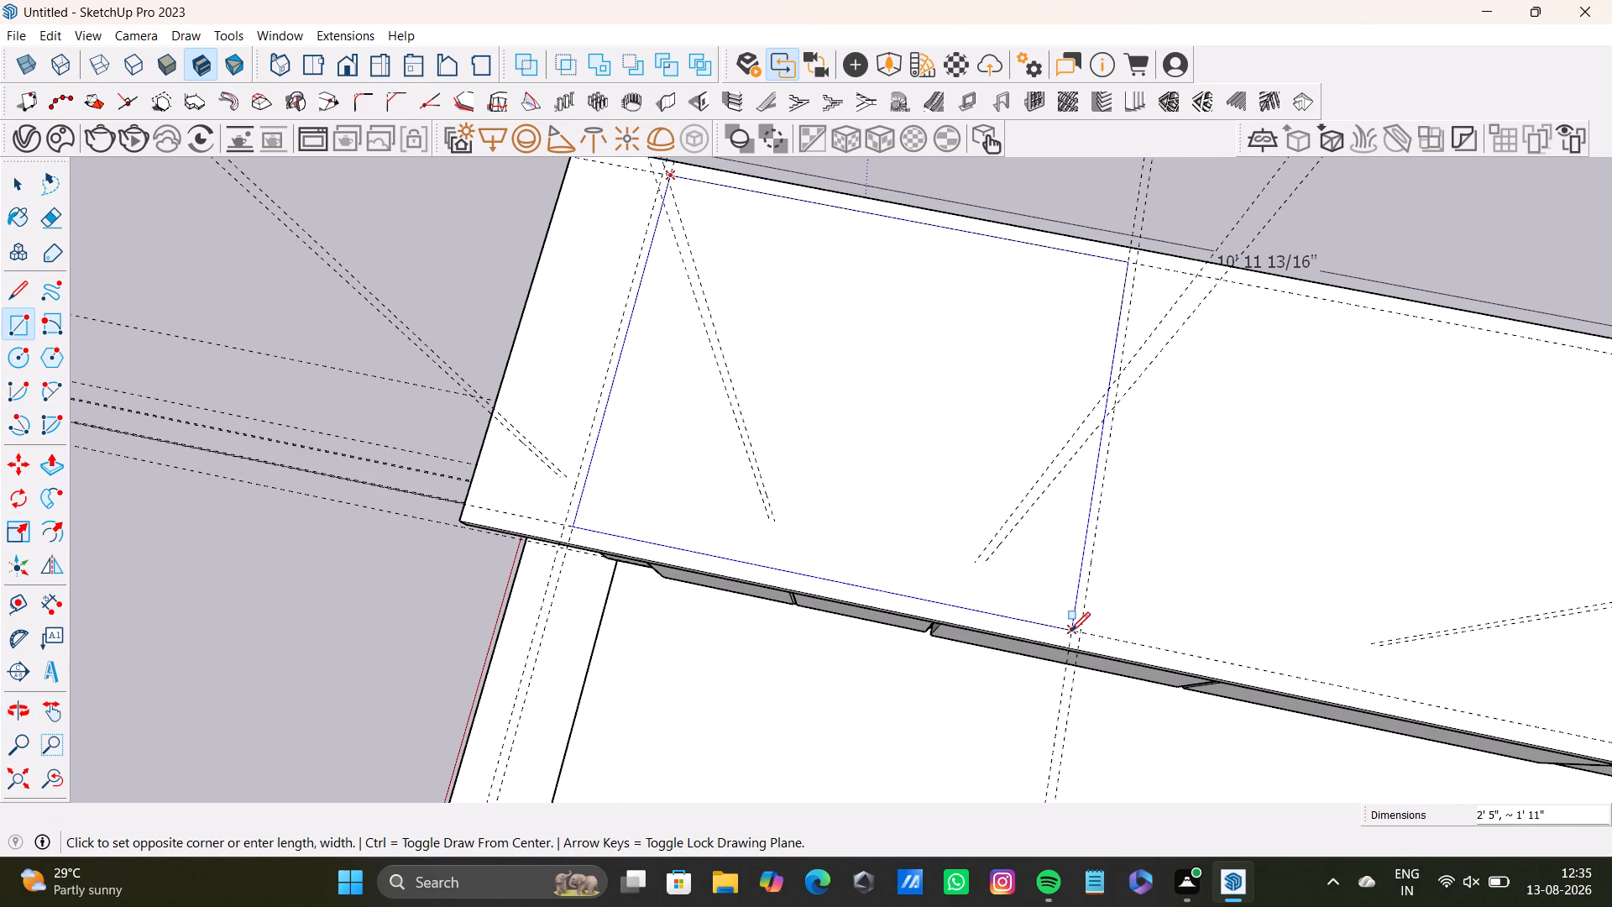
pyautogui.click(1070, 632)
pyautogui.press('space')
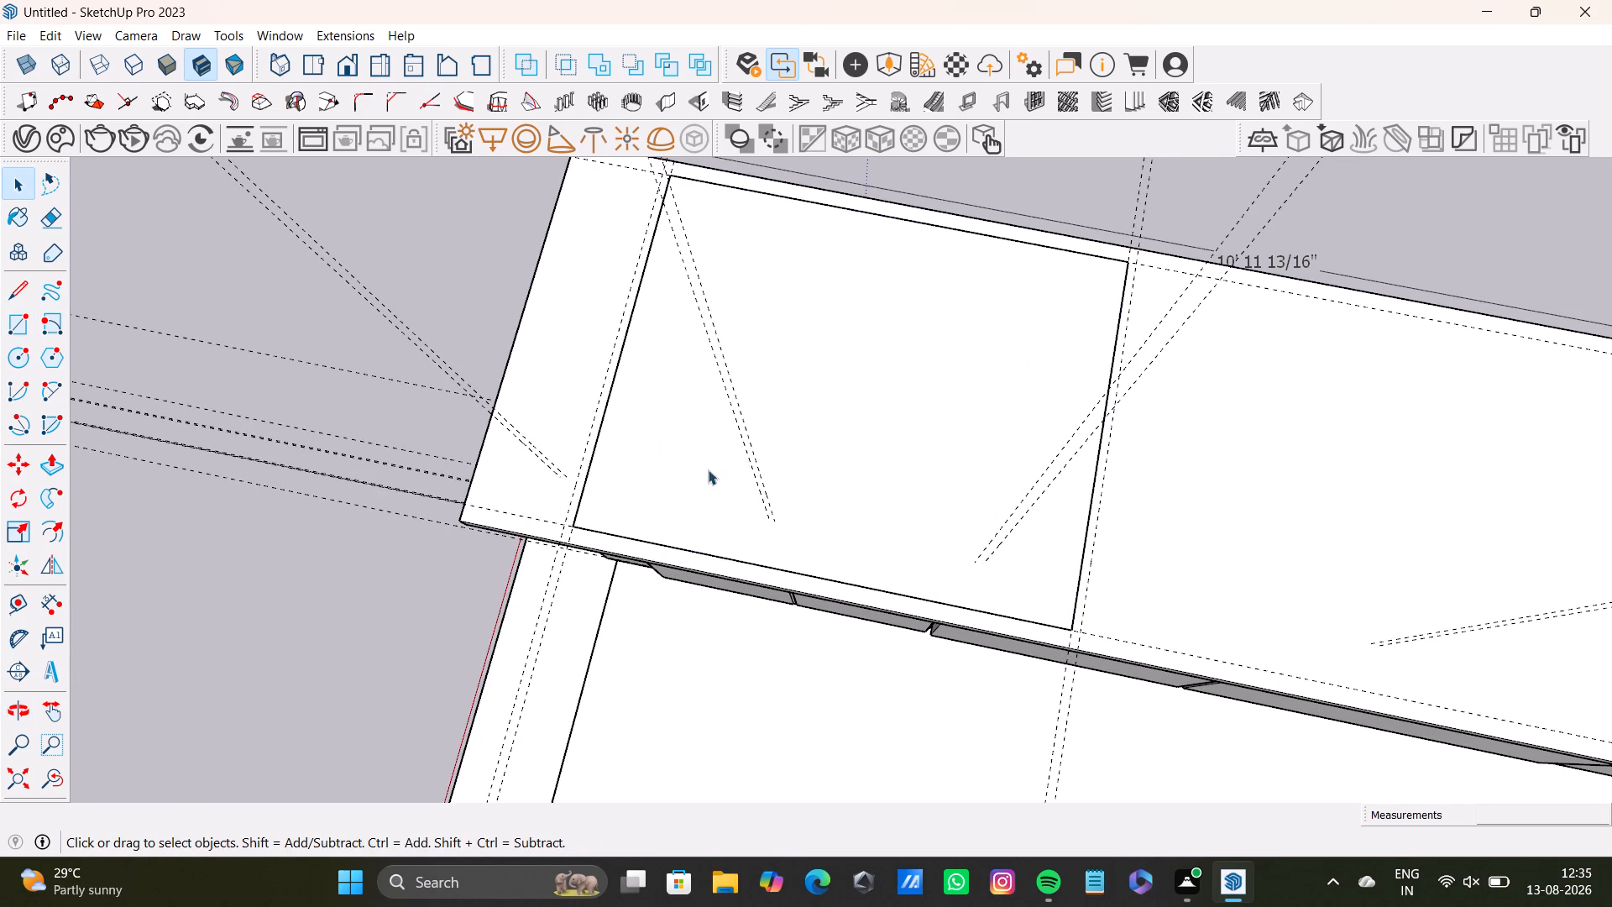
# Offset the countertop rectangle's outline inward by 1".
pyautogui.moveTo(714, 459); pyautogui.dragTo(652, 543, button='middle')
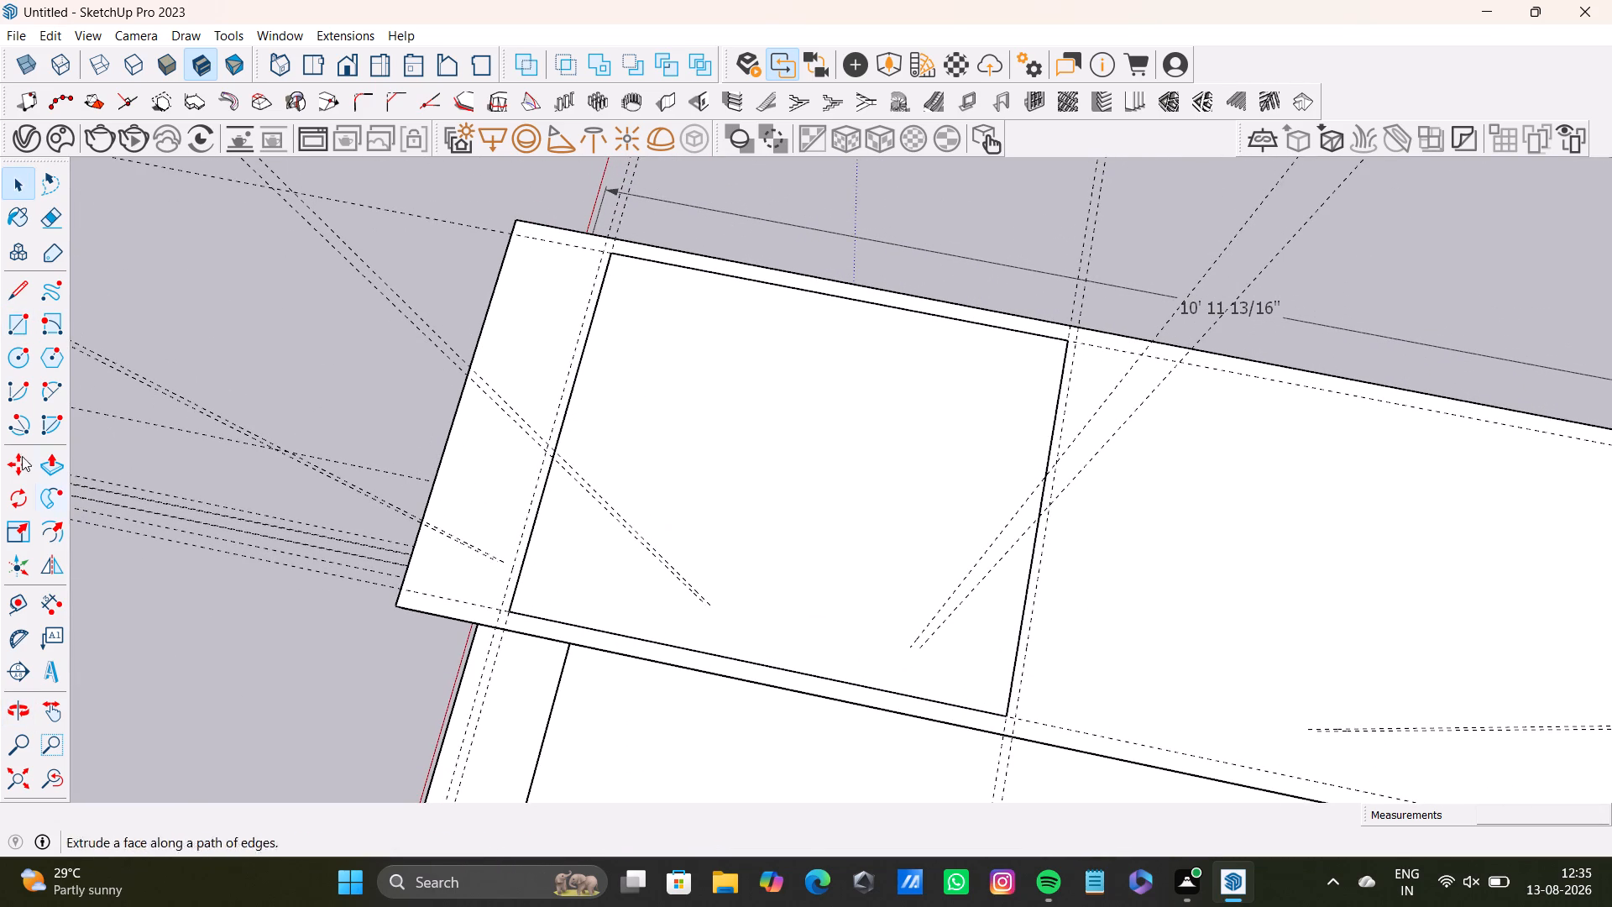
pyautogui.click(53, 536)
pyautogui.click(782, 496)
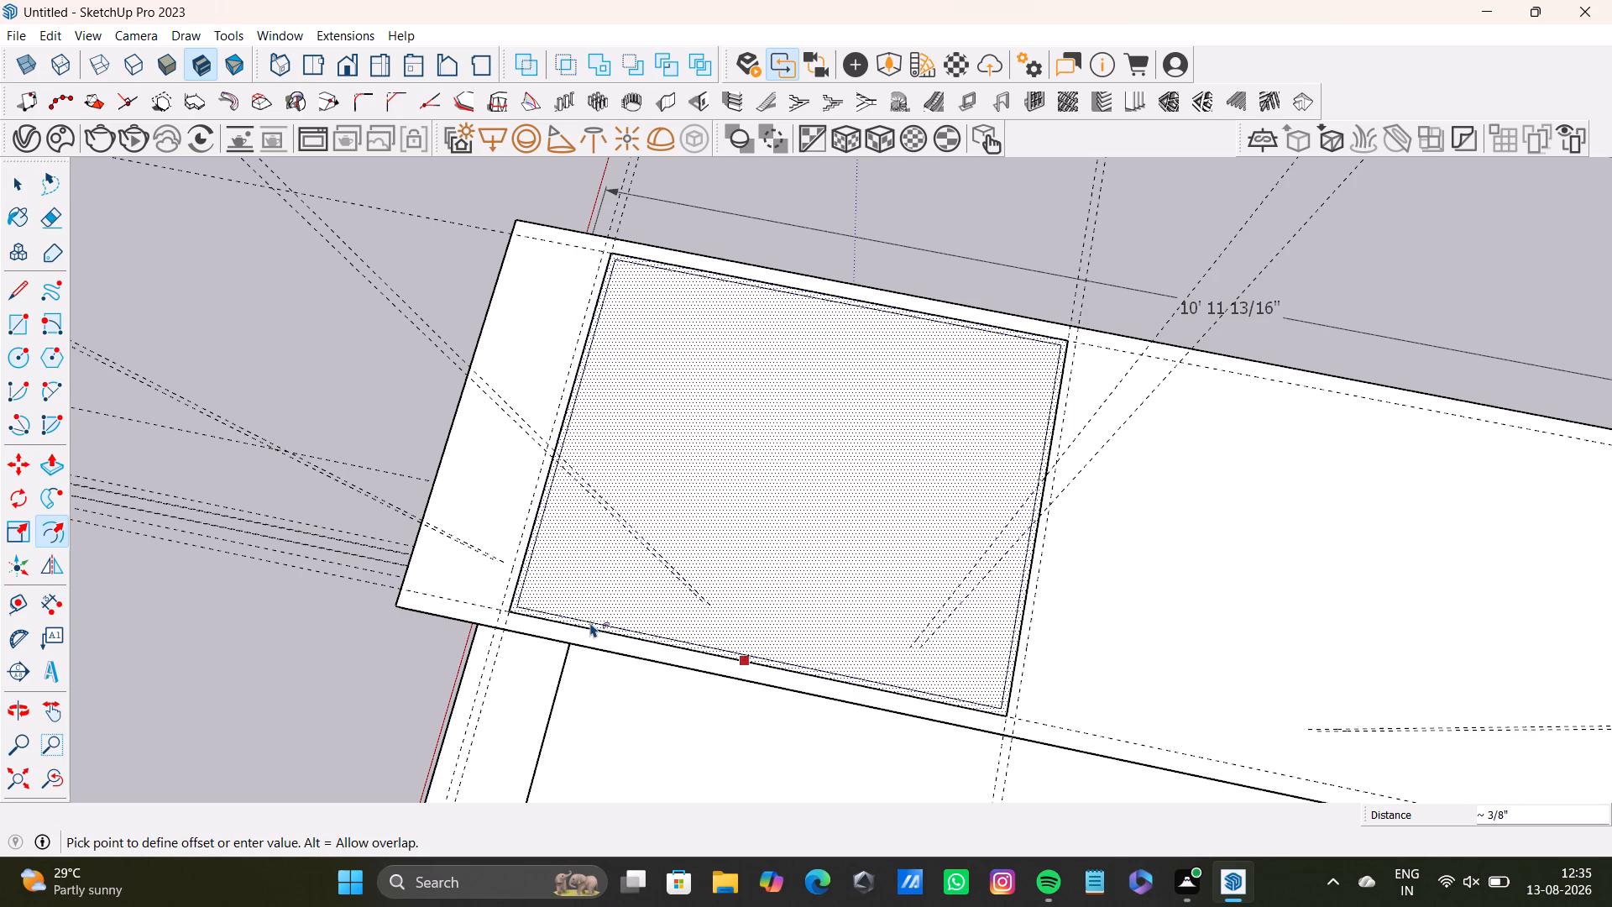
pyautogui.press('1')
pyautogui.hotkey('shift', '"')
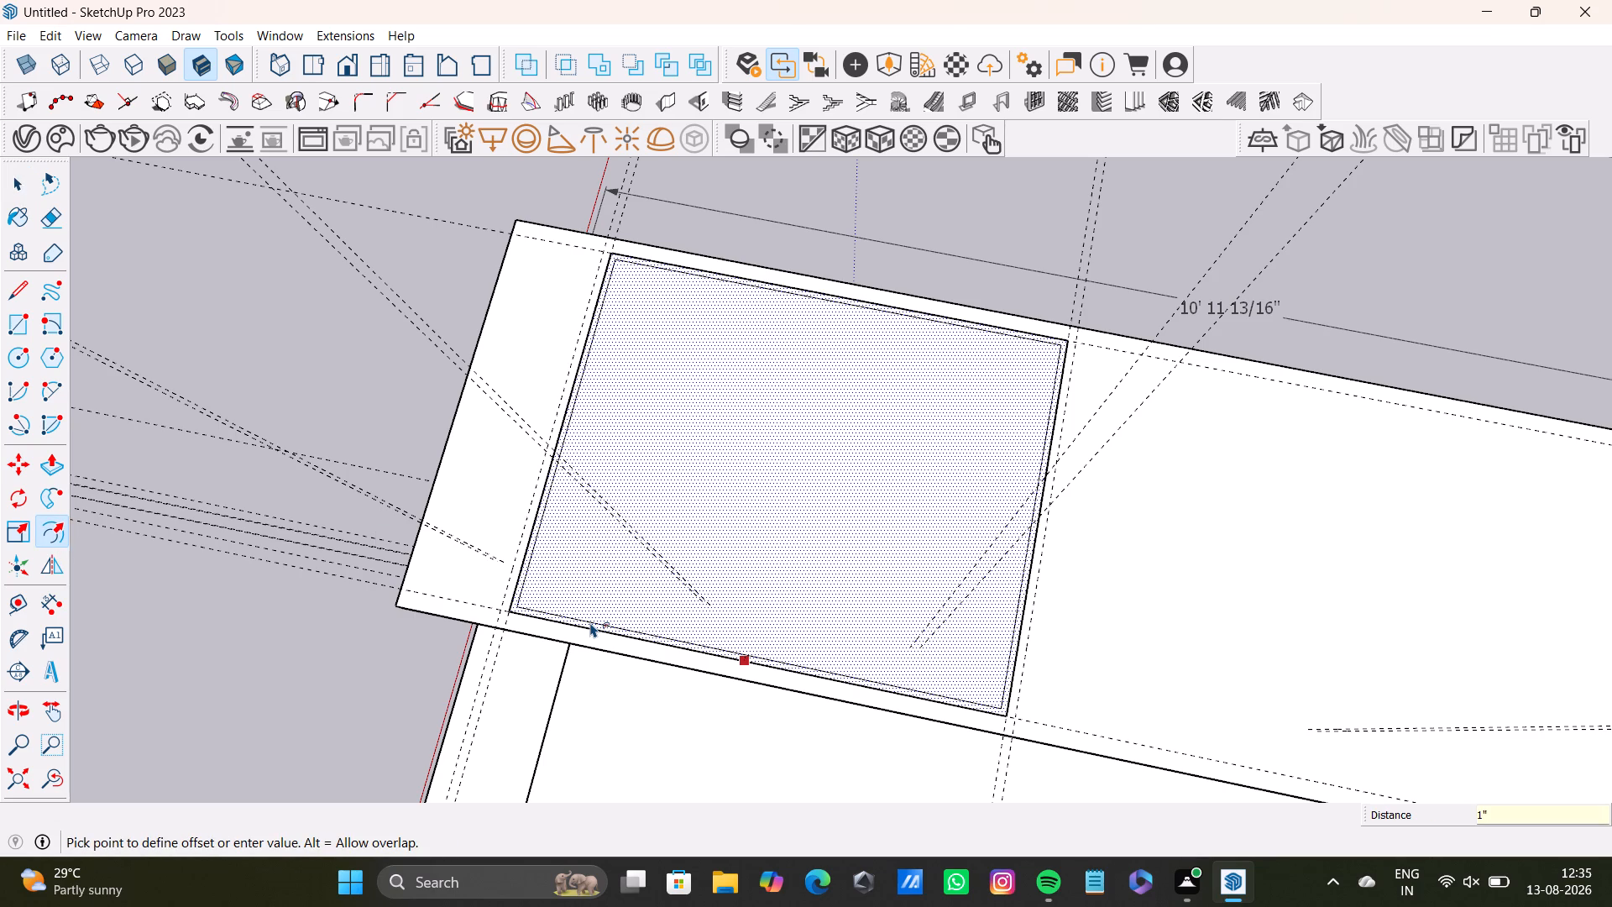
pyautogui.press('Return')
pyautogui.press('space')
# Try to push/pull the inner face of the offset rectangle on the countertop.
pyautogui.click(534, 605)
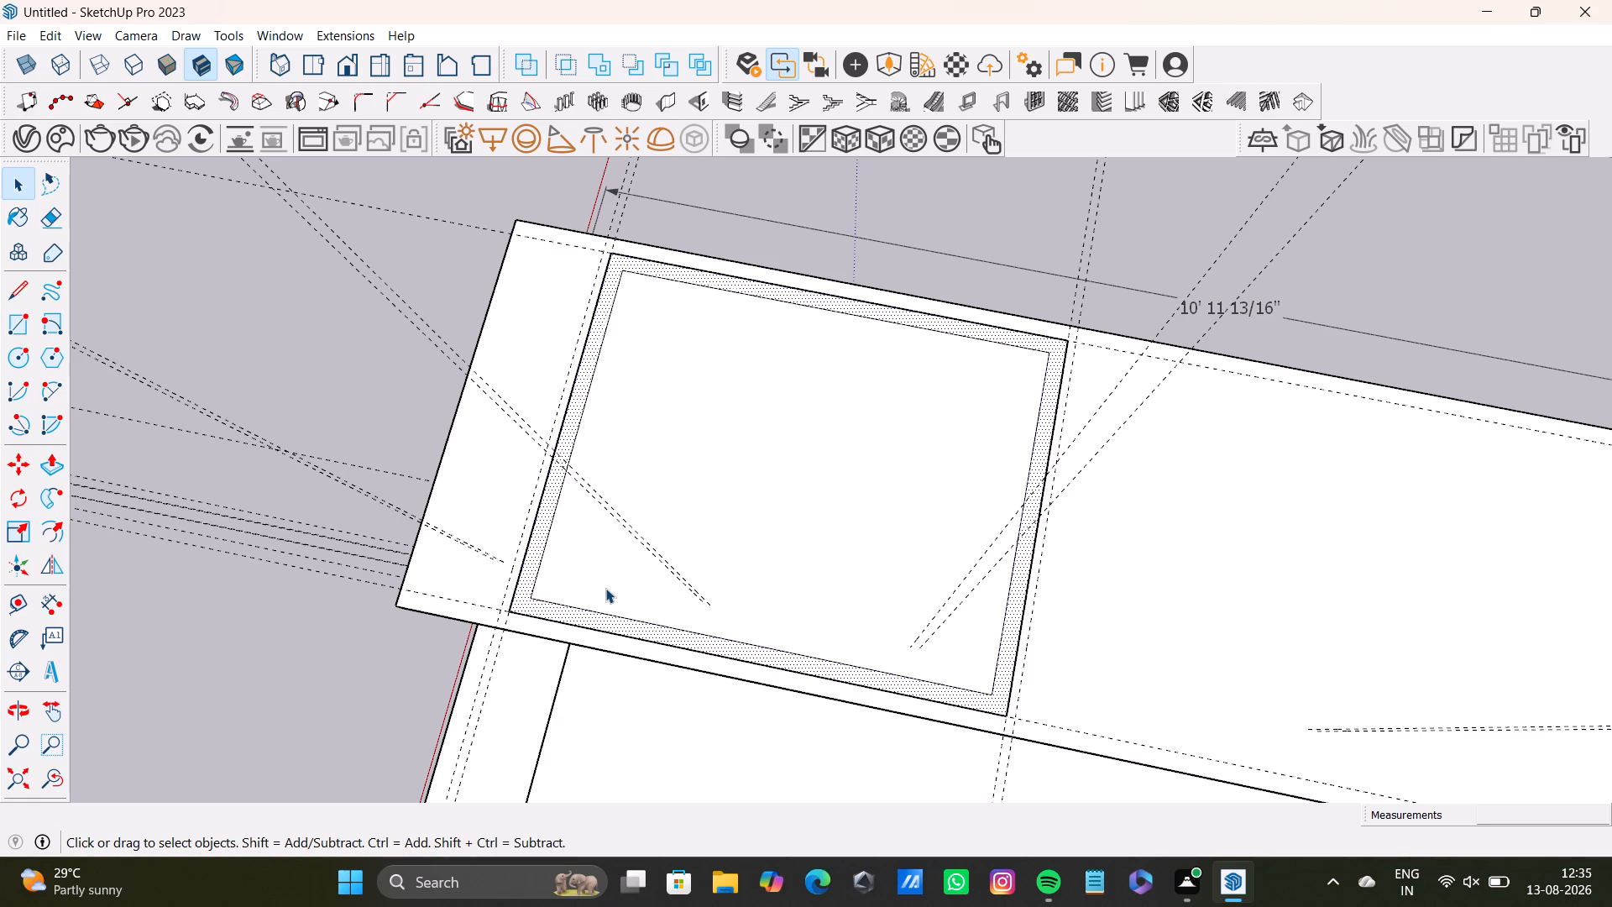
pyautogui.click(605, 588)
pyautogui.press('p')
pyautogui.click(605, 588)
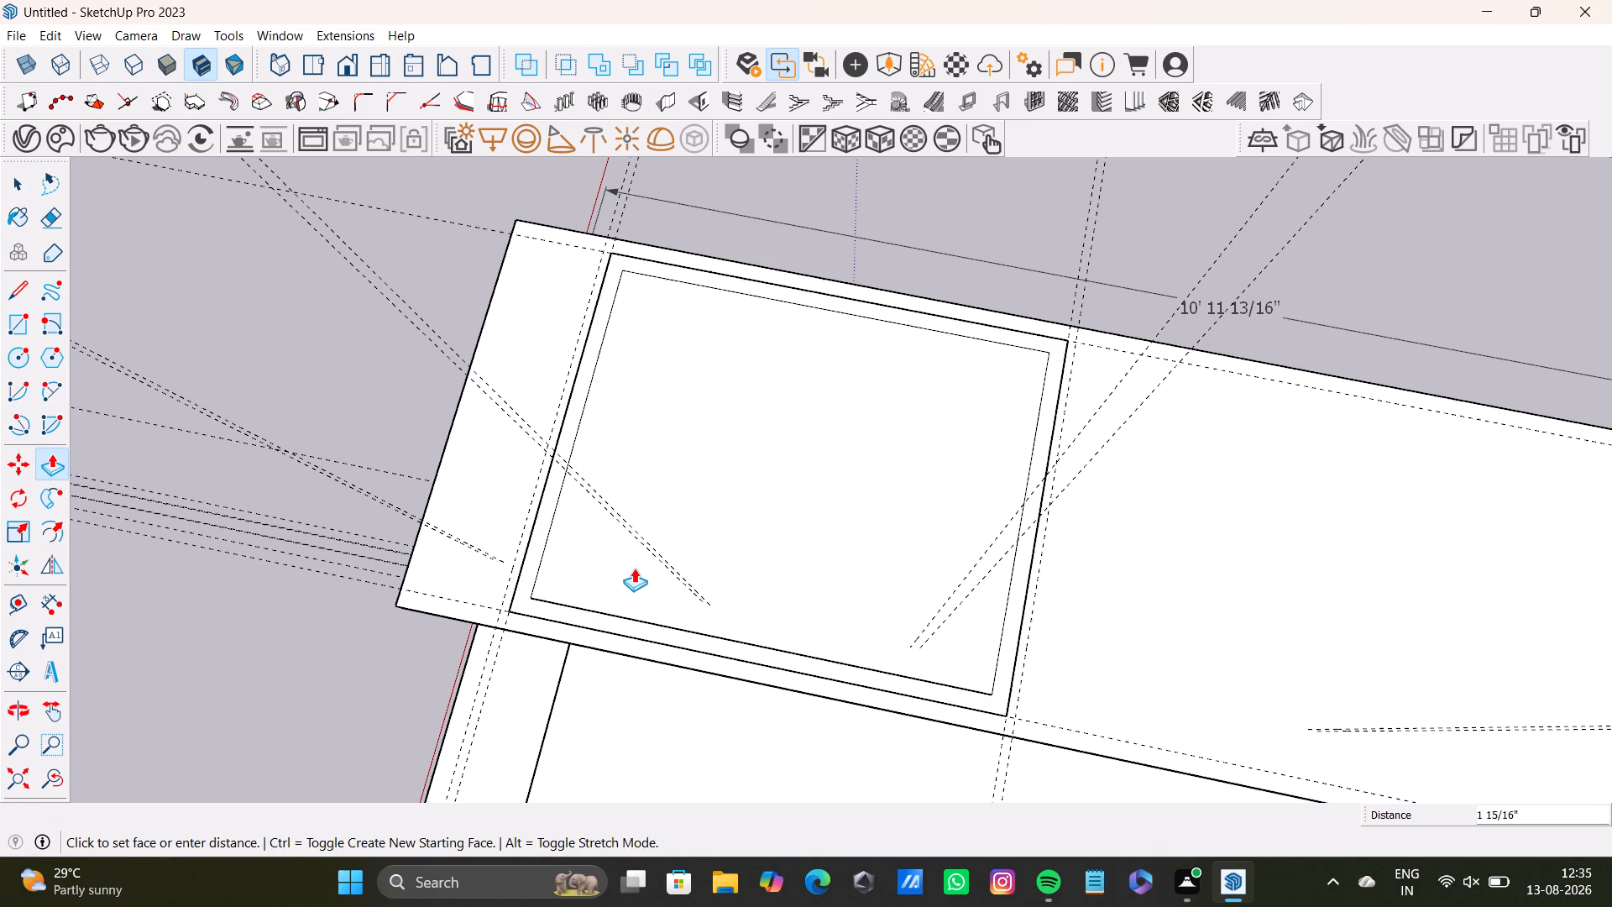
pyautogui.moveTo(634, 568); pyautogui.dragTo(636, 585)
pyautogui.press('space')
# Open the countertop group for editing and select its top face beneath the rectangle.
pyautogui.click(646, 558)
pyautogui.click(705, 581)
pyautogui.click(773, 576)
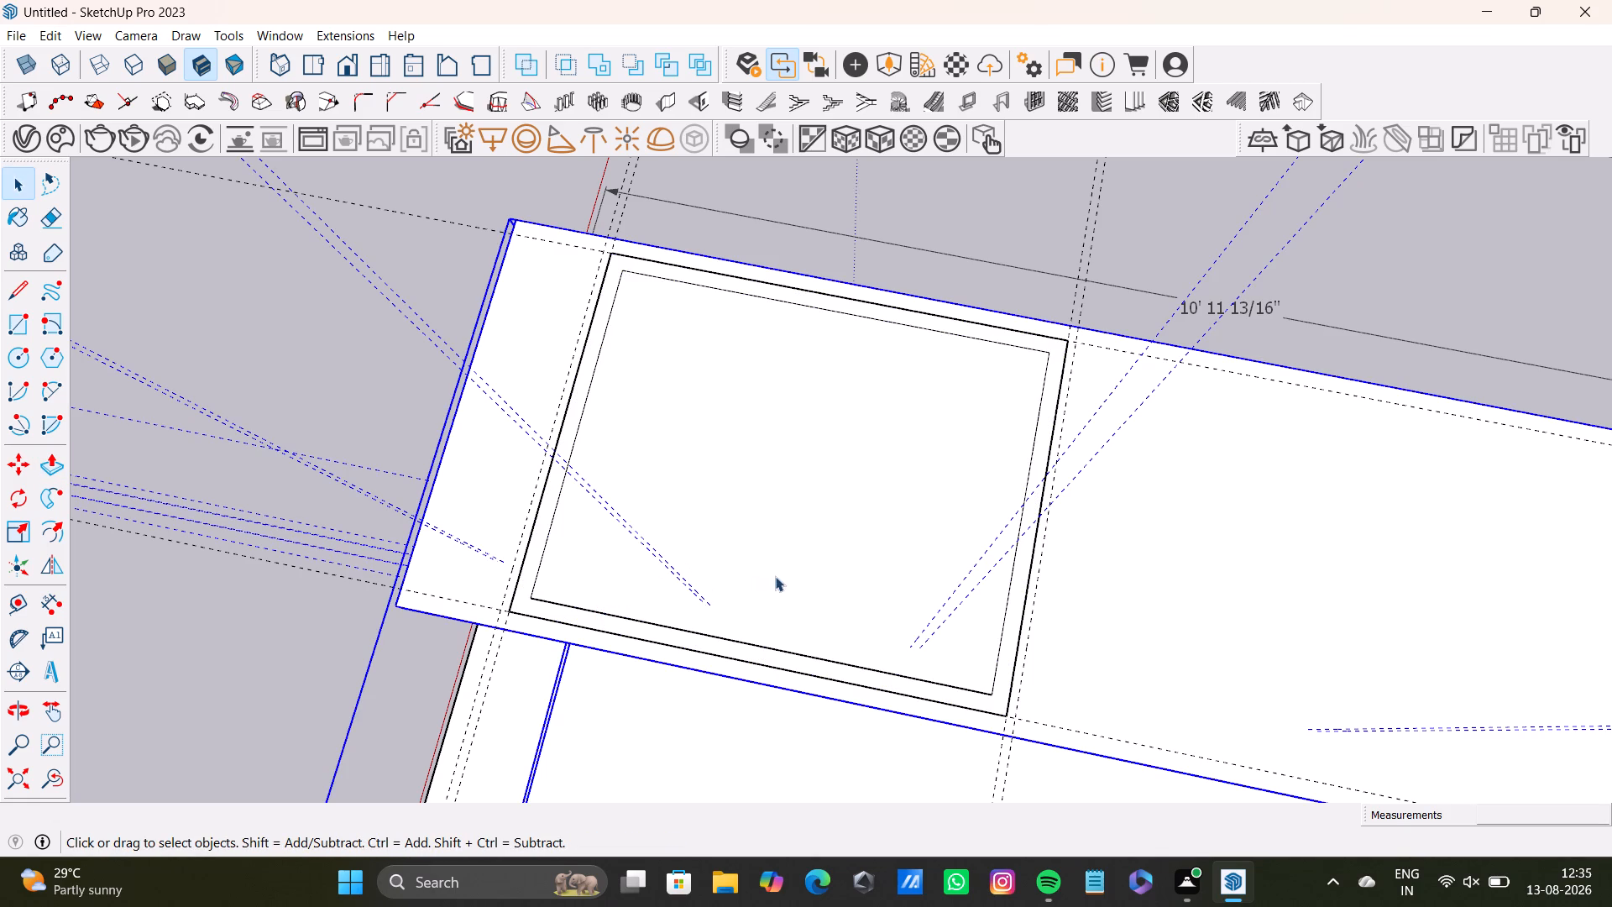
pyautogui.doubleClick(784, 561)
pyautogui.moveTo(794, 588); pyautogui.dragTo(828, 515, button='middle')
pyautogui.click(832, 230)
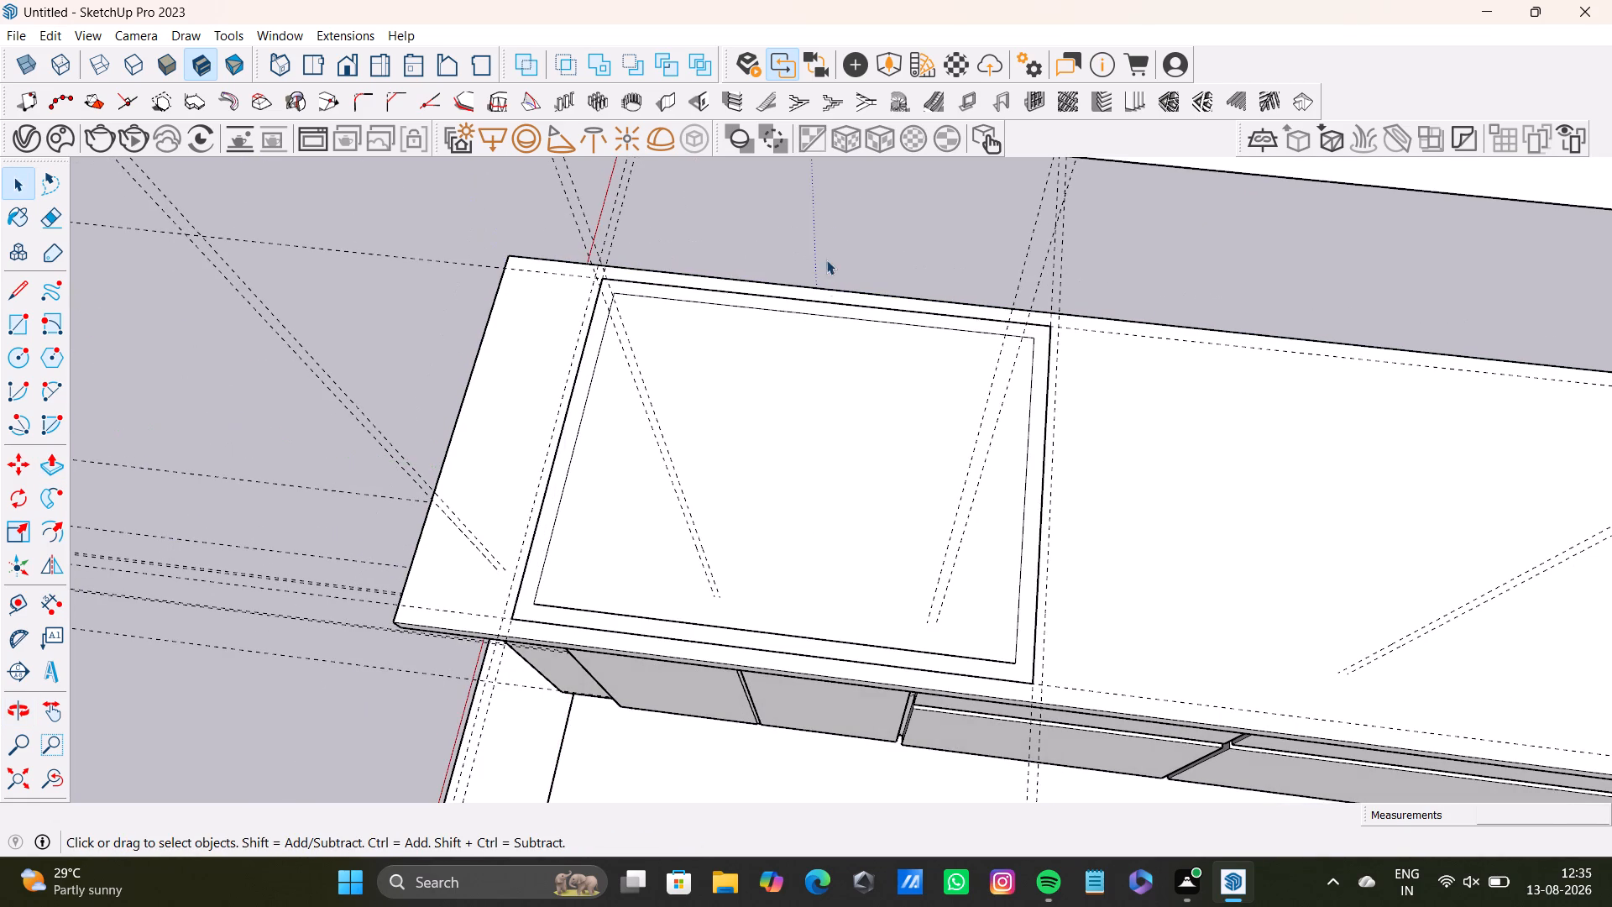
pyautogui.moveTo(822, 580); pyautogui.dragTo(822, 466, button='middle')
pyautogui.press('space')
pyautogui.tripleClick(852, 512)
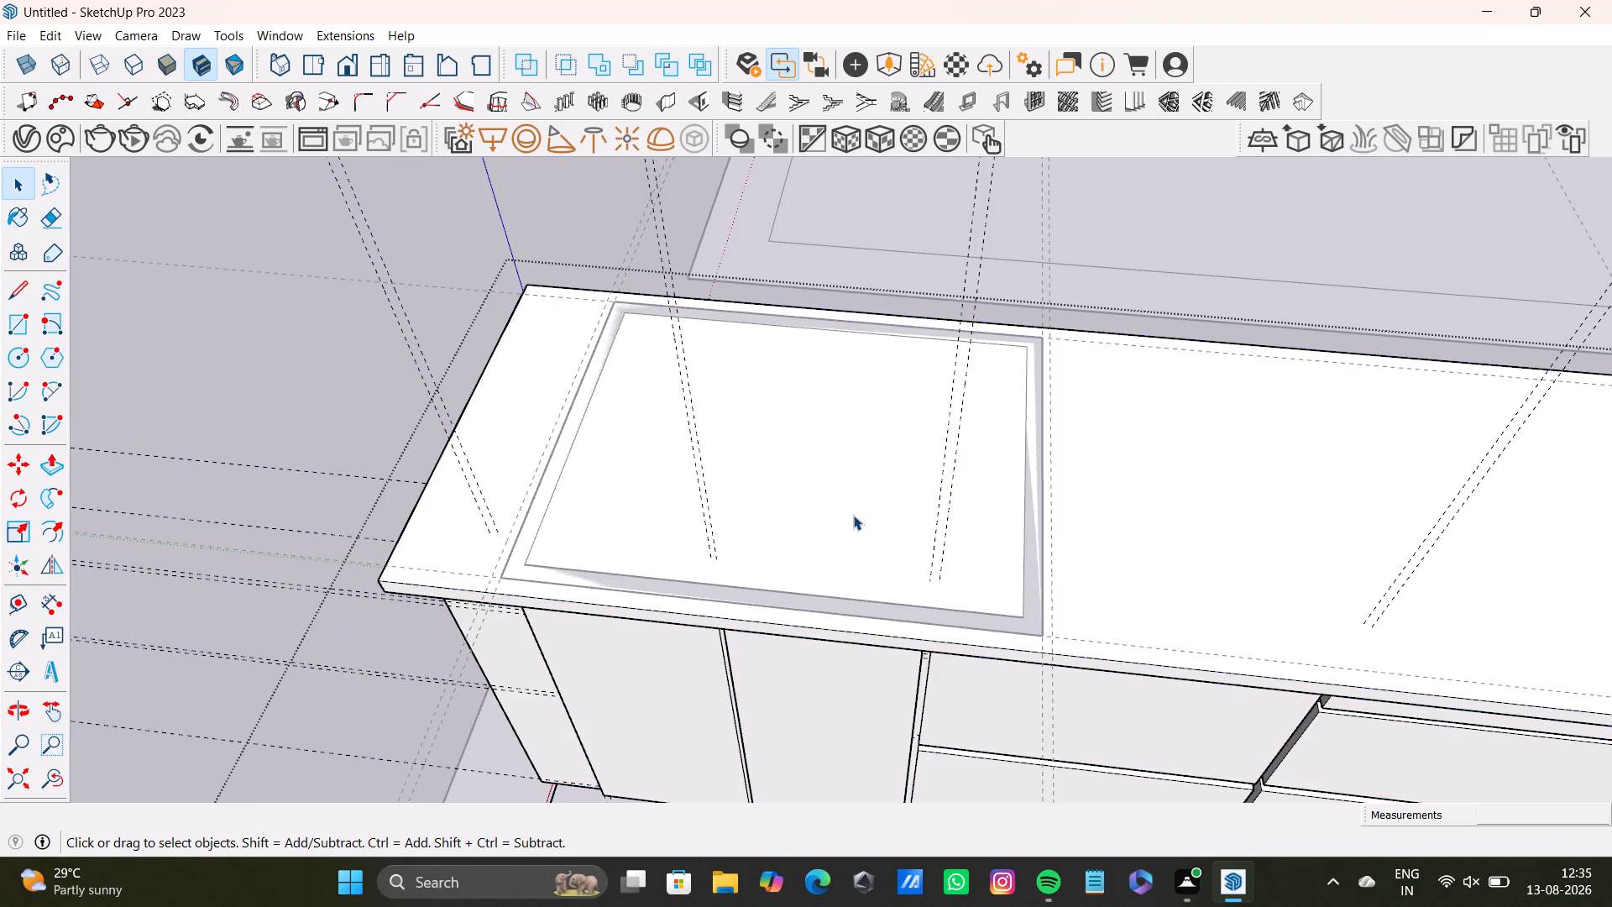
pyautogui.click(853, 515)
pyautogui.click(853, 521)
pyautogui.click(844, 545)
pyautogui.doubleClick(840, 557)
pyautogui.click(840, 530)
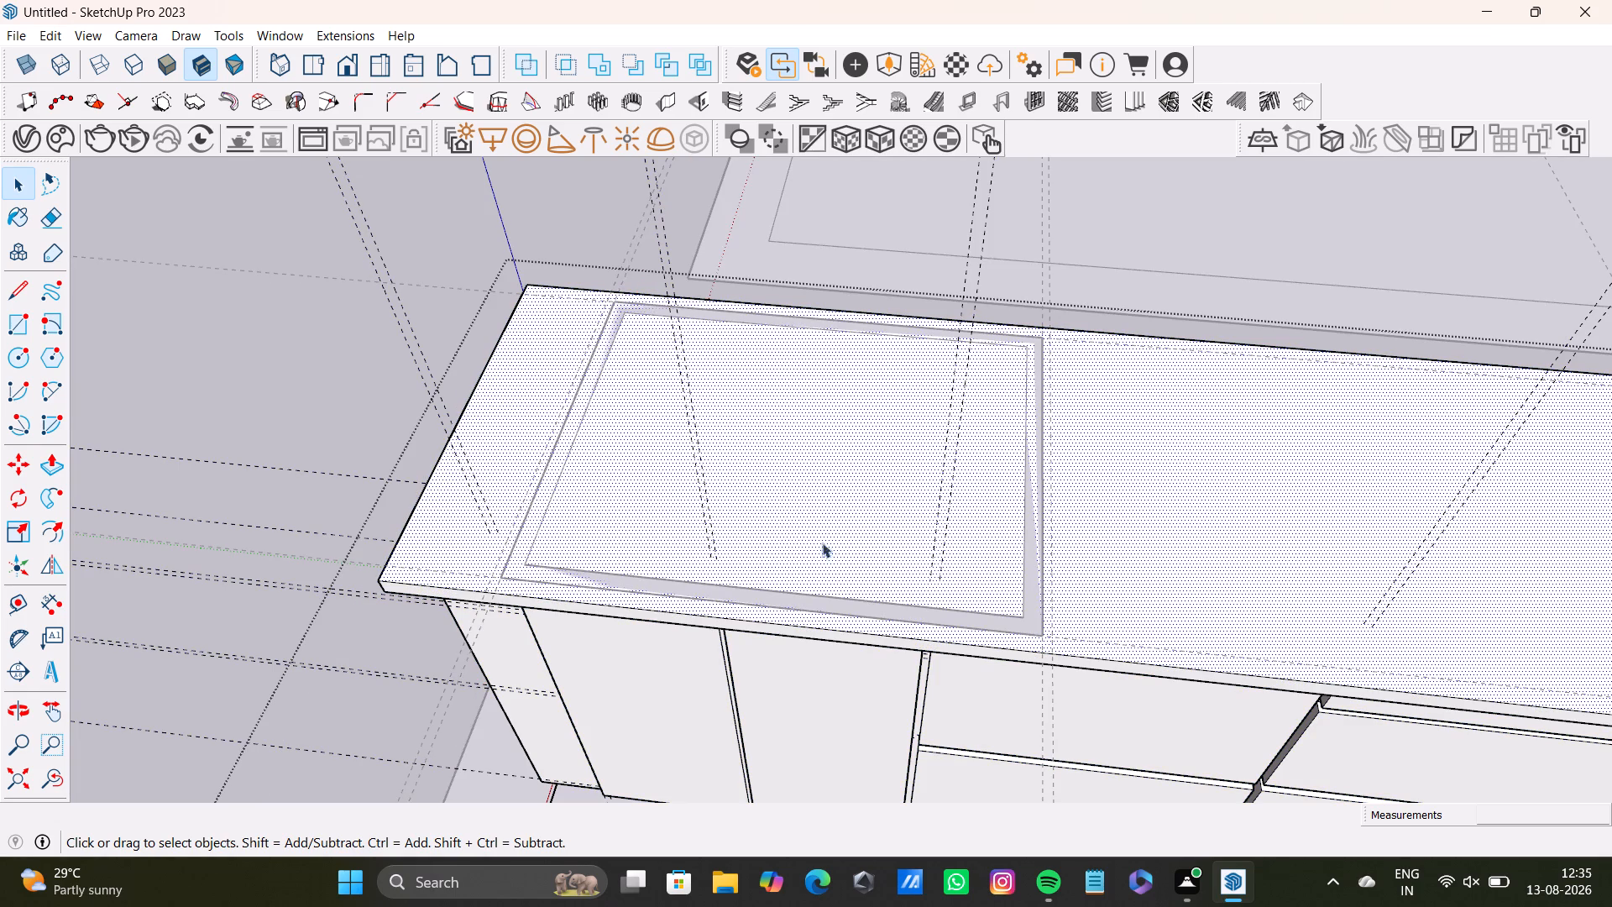
# Undo the inward offset, the rectangle and the guides laid out along the countertop's left end and long edges.
pyautogui.hotkey('ctrl', 'z')
pyautogui.hotkey('ctrl', 'z')
pyautogui.hotkey('ctrl', 'z')
pyautogui.hotkey('ctrl', 'z')
pyautogui.hotkey('ctrl', 'z')
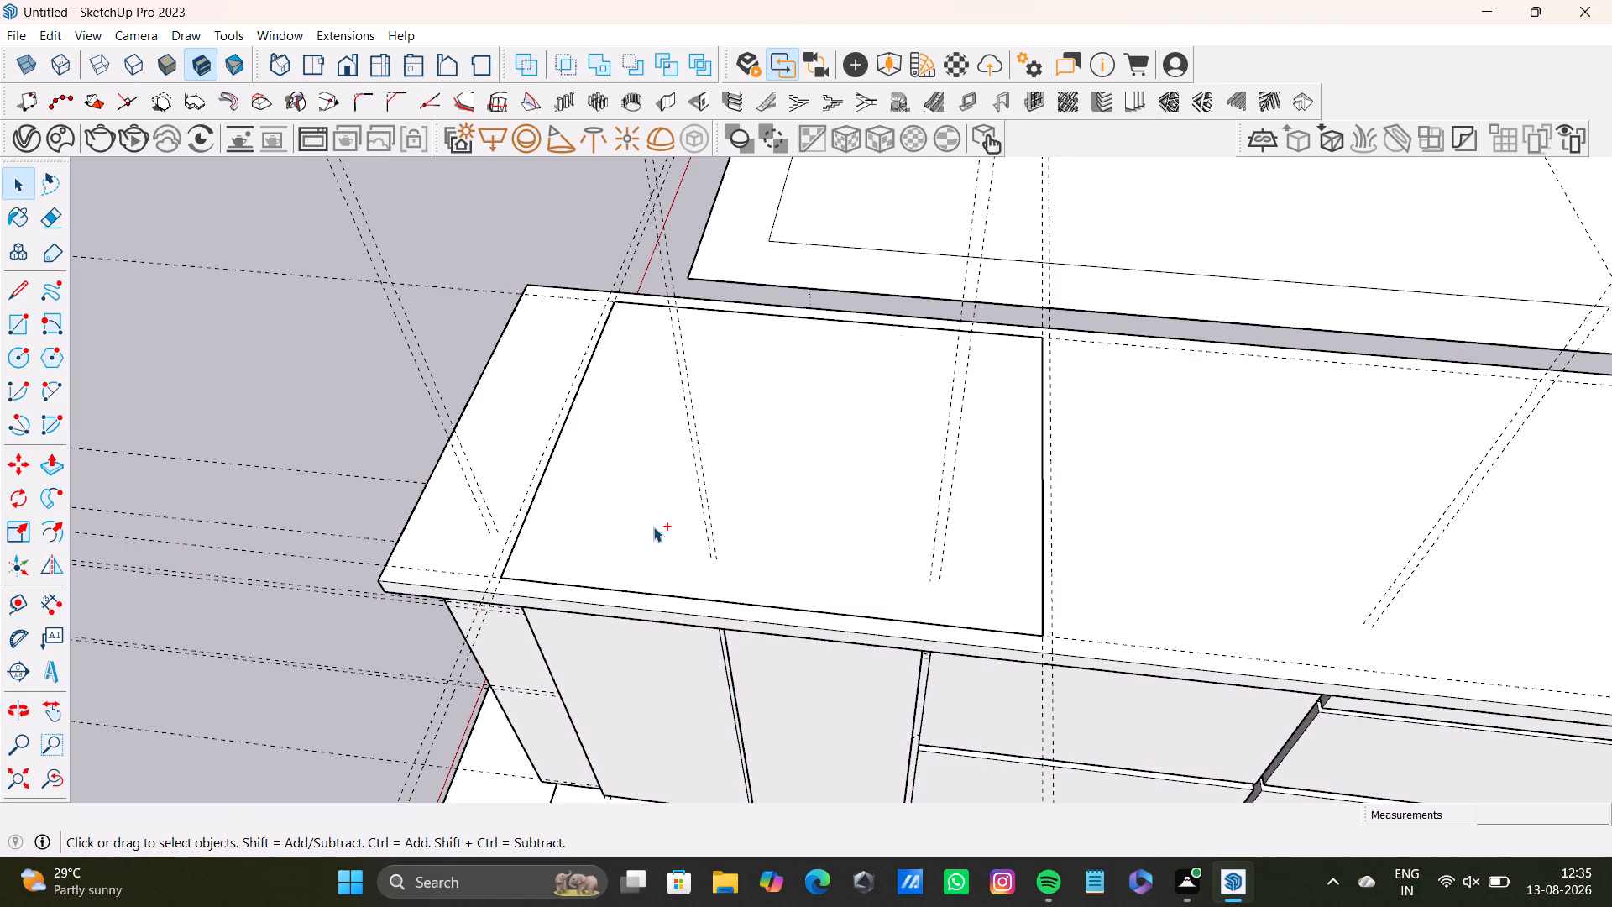
pyautogui.hotkey('ctrl', 'z')
pyautogui.hotkey('ctrl', 'z')
pyautogui.hotkey('ctrl', 'z')
pyautogui.hotkey('ctrl', 'z')
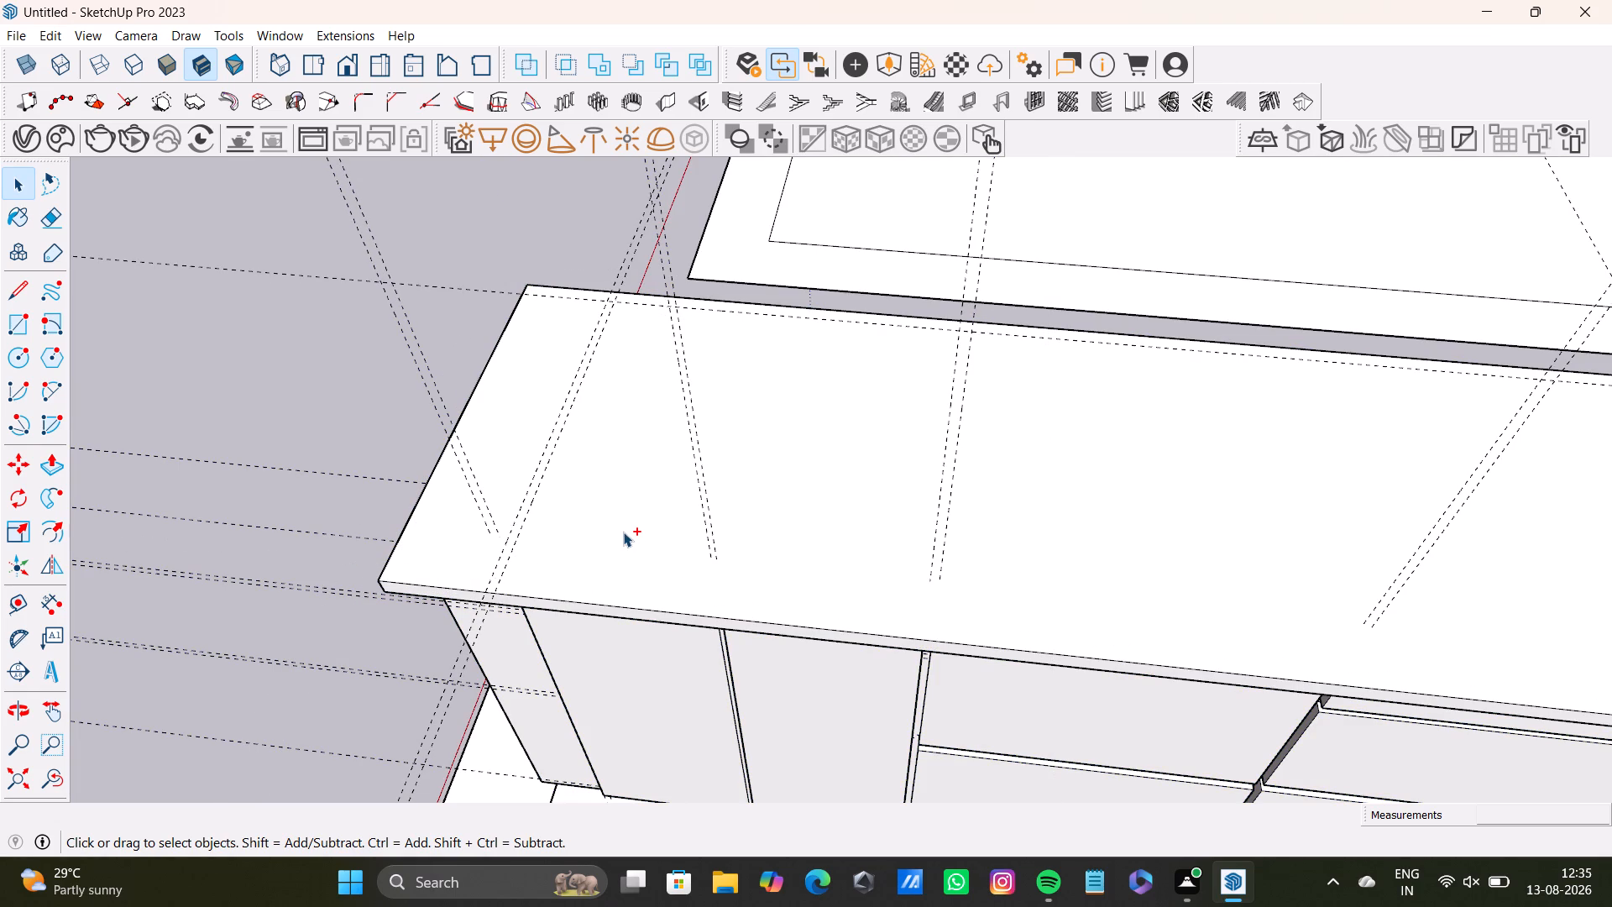
pyautogui.hotkey('ctrl', 'z')
pyautogui.hotkey('ctrl', 'z')
pyautogui.hotkey('ctrl', 'z')
pyautogui.press('space')
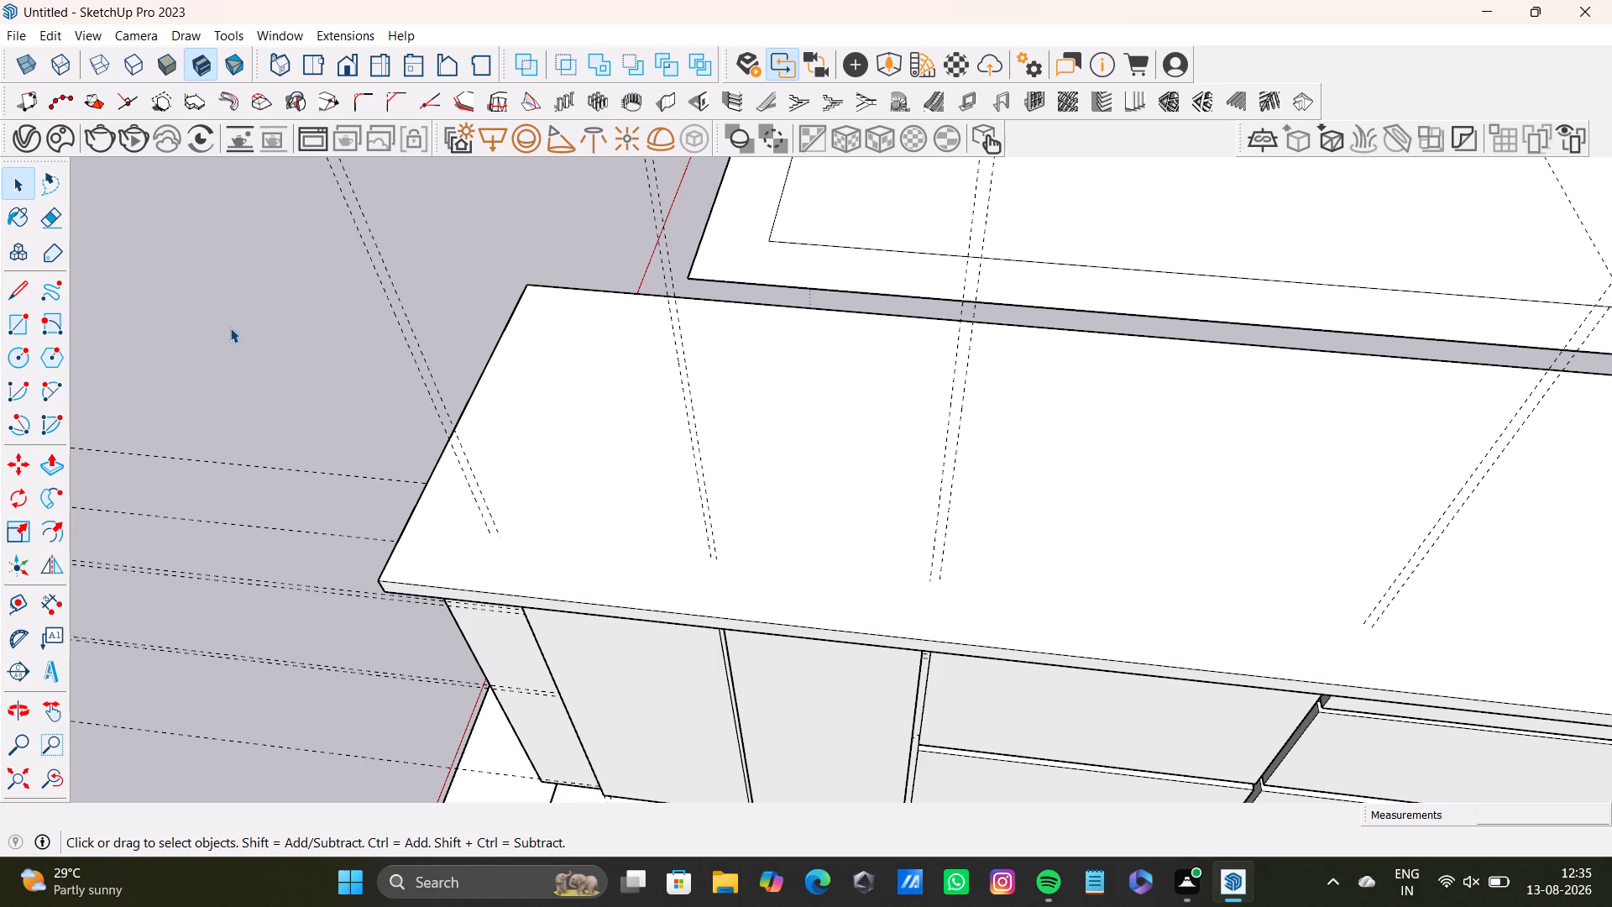
# Open the countertop group for editing and select its top face.
pyautogui.moveTo(233, 327); pyautogui.dragTo(250, 327)
pyautogui.doubleClick(777, 537)
pyautogui.click(782, 537)
pyautogui.doubleClick(793, 537)
pyautogui.doubleClick(803, 551)
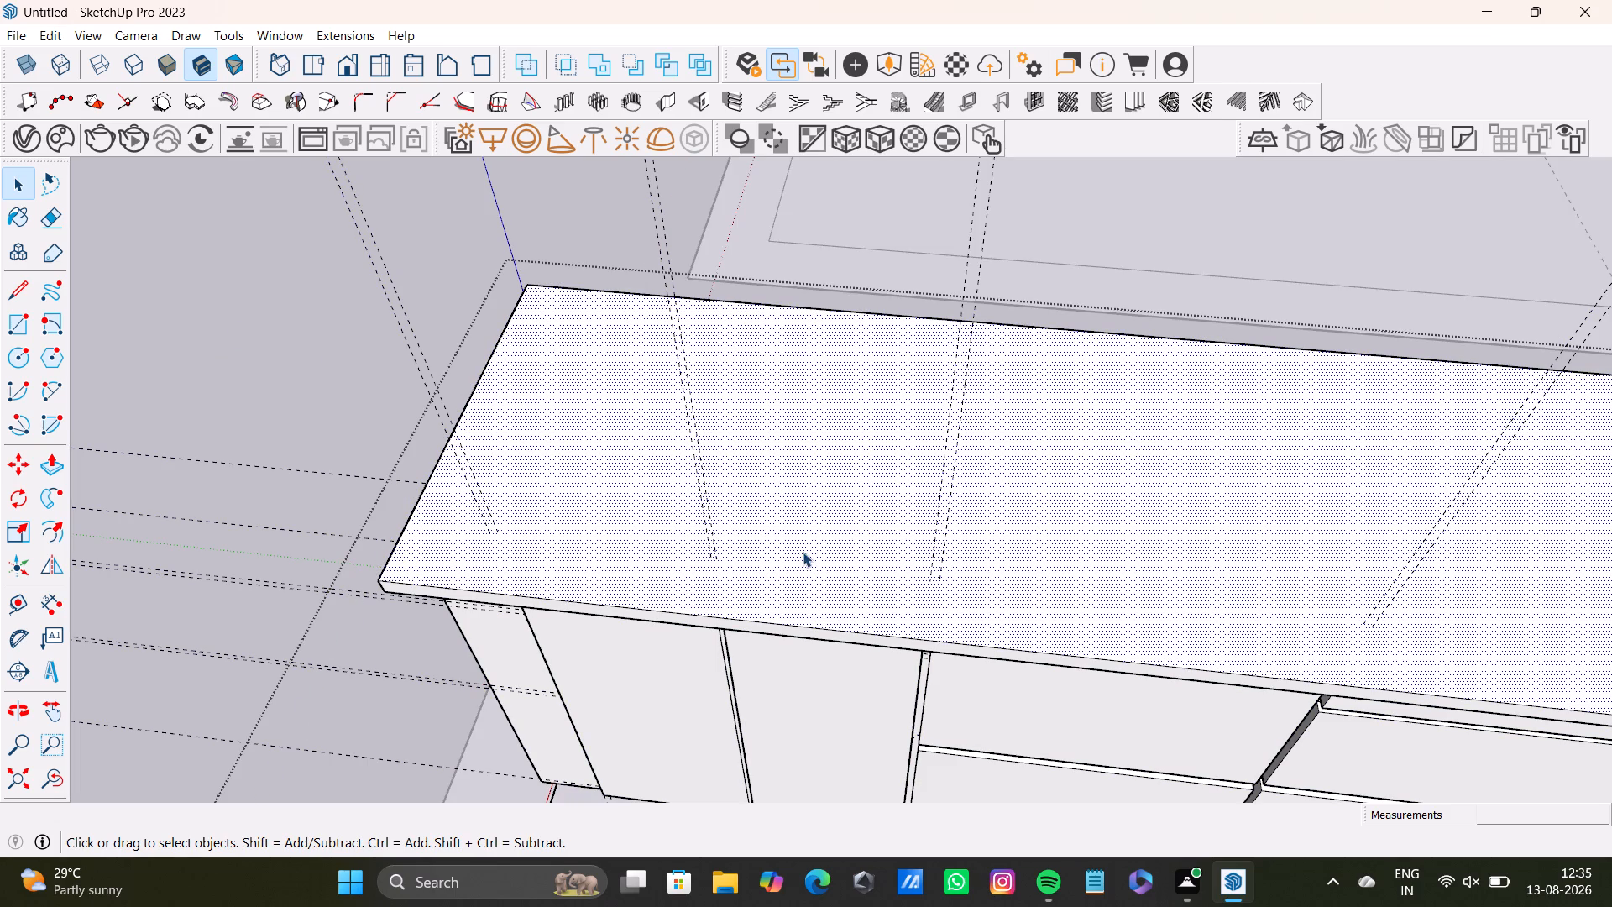
pyautogui.click(810, 570)
pyautogui.moveTo(811, 574); pyautogui.dragTo(815, 587)
pyautogui.click(815, 587)
pyautogui.tripleClick(823, 623)
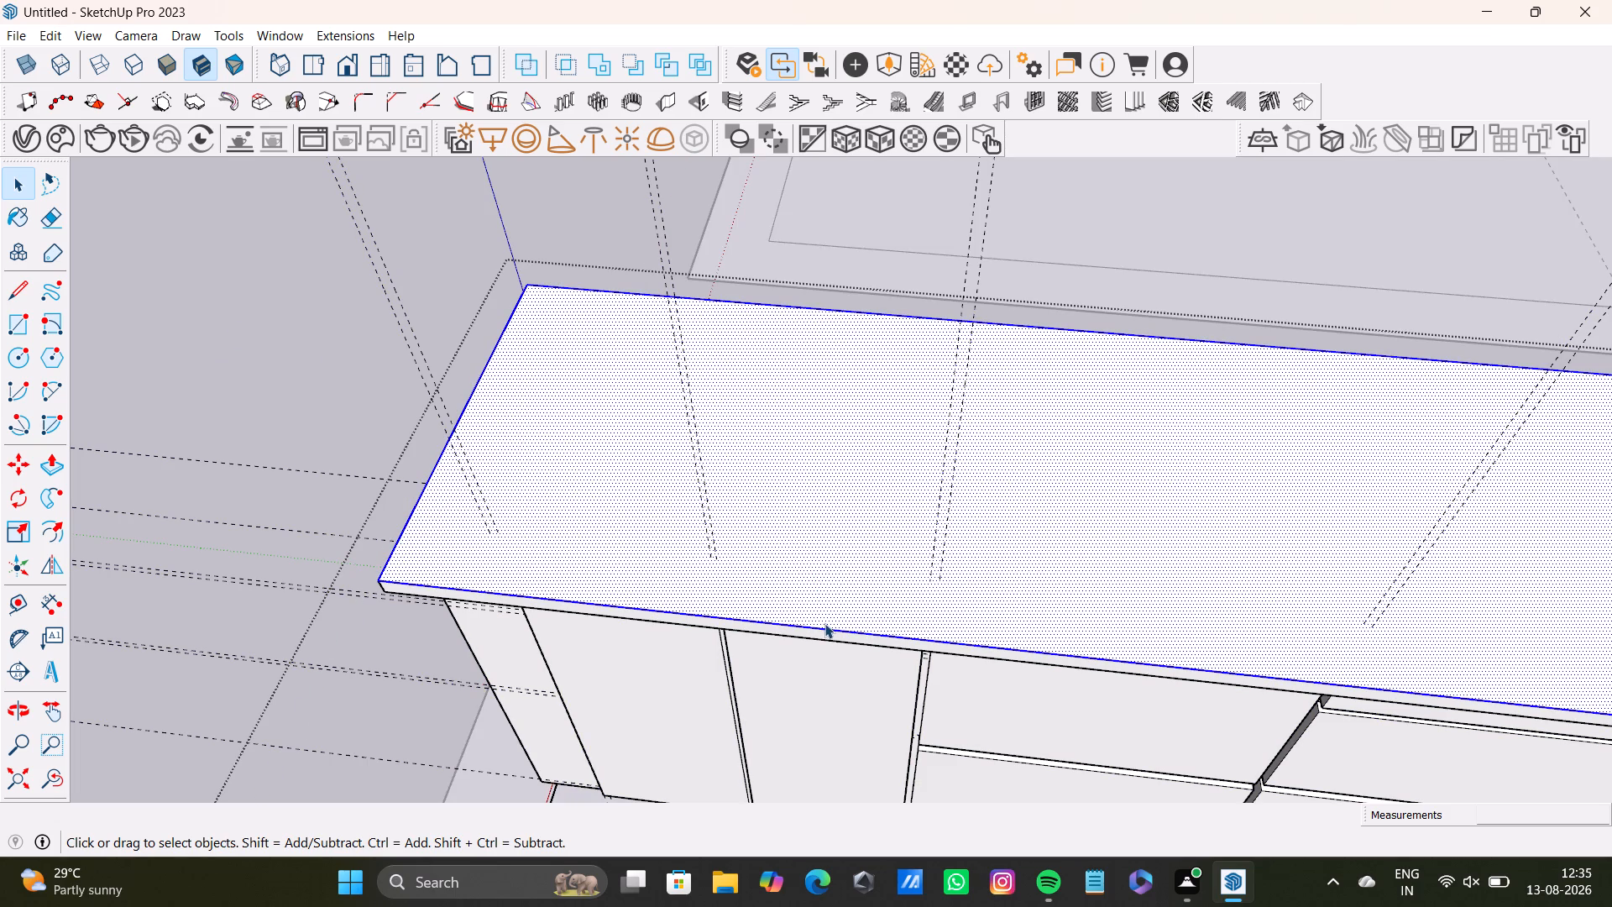
pyautogui.doubleClick(827, 625)
pyautogui.click(822, 578)
# Place a guide on the countertop's top face 6" in from its left end edge.
pyautogui.moveTo(805, 598); pyautogui.dragTo(793, 705, button='middle')
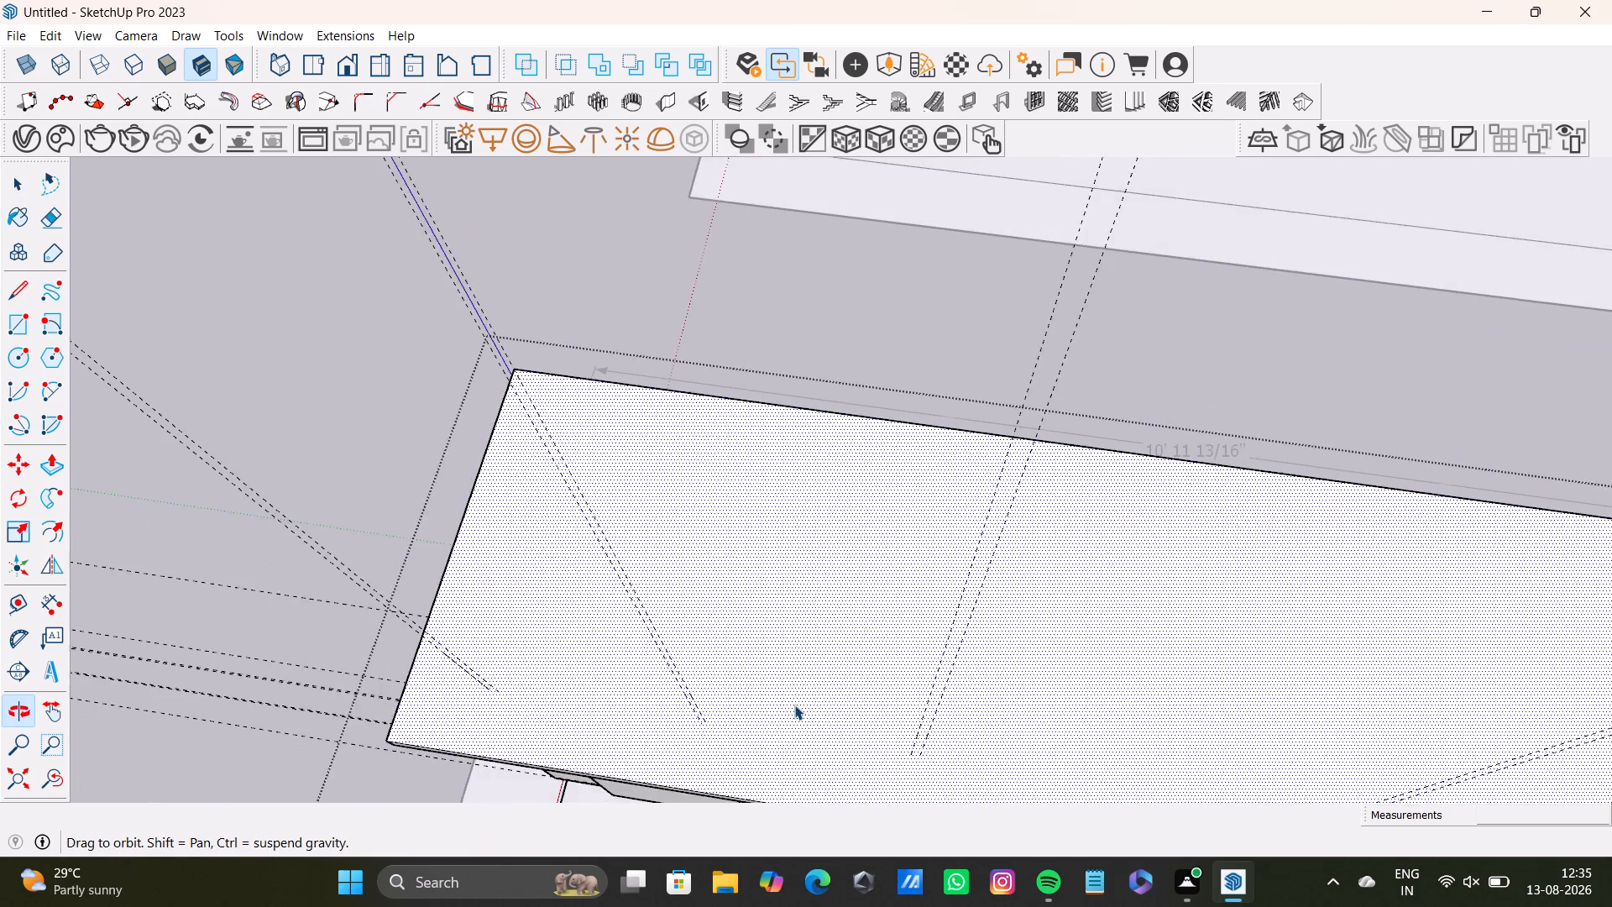
pyautogui.moveTo(805, 670); pyautogui.dragTo(764, 452, button='middle')
pyautogui.moveTo(751, 461); pyautogui.dragTo(804, 494, button='middle')
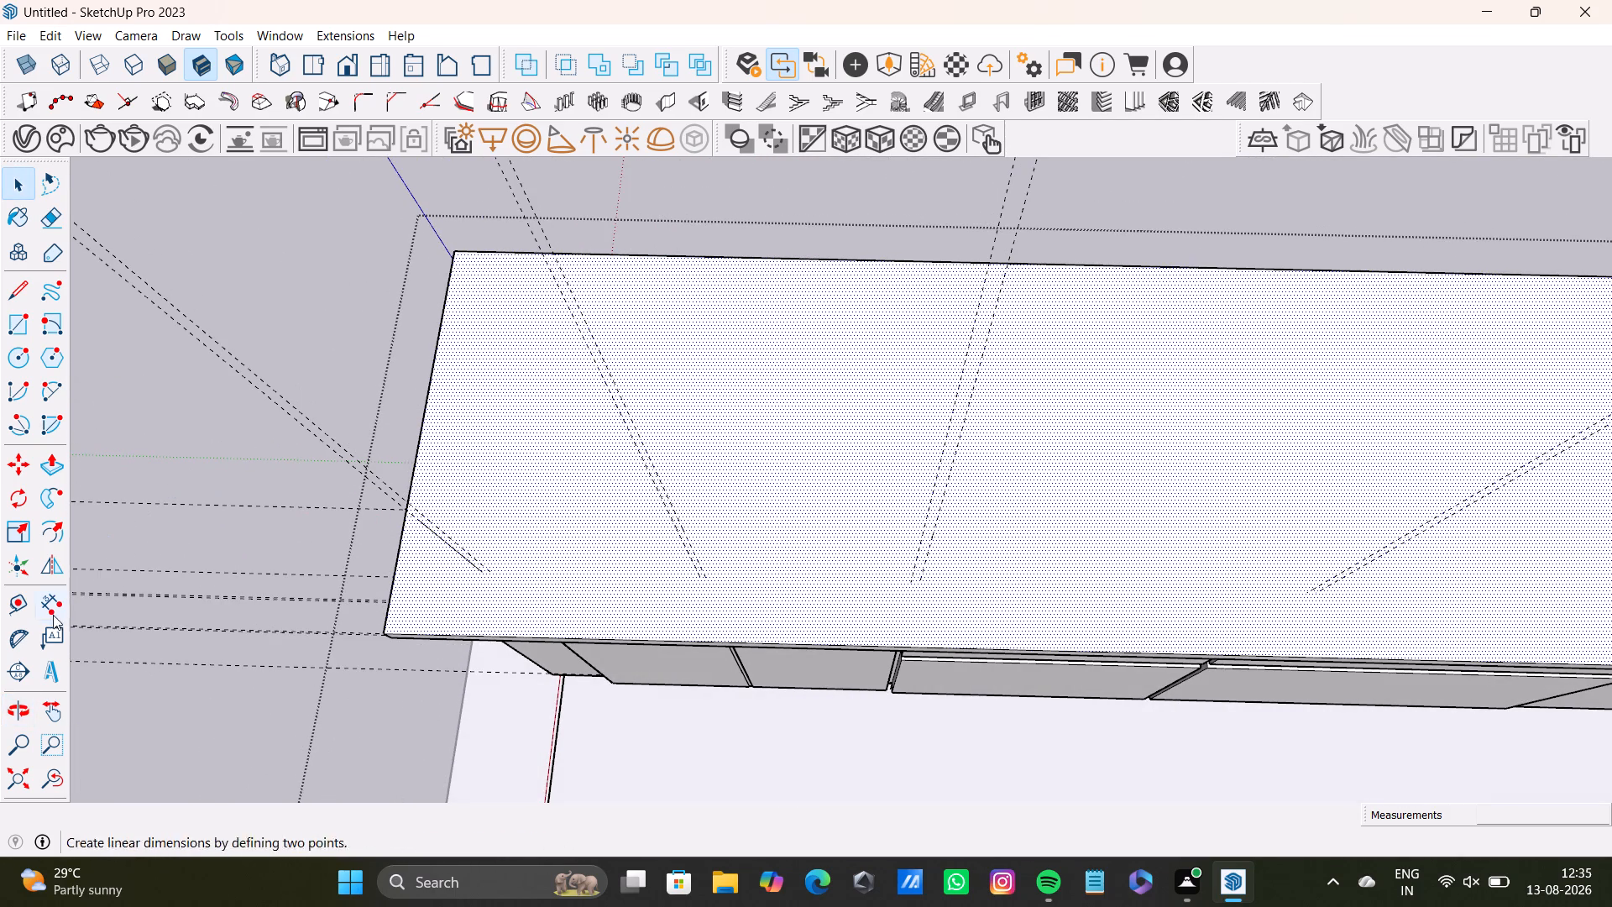
pyautogui.click(29, 602)
pyautogui.scroll(3, 578, 500)
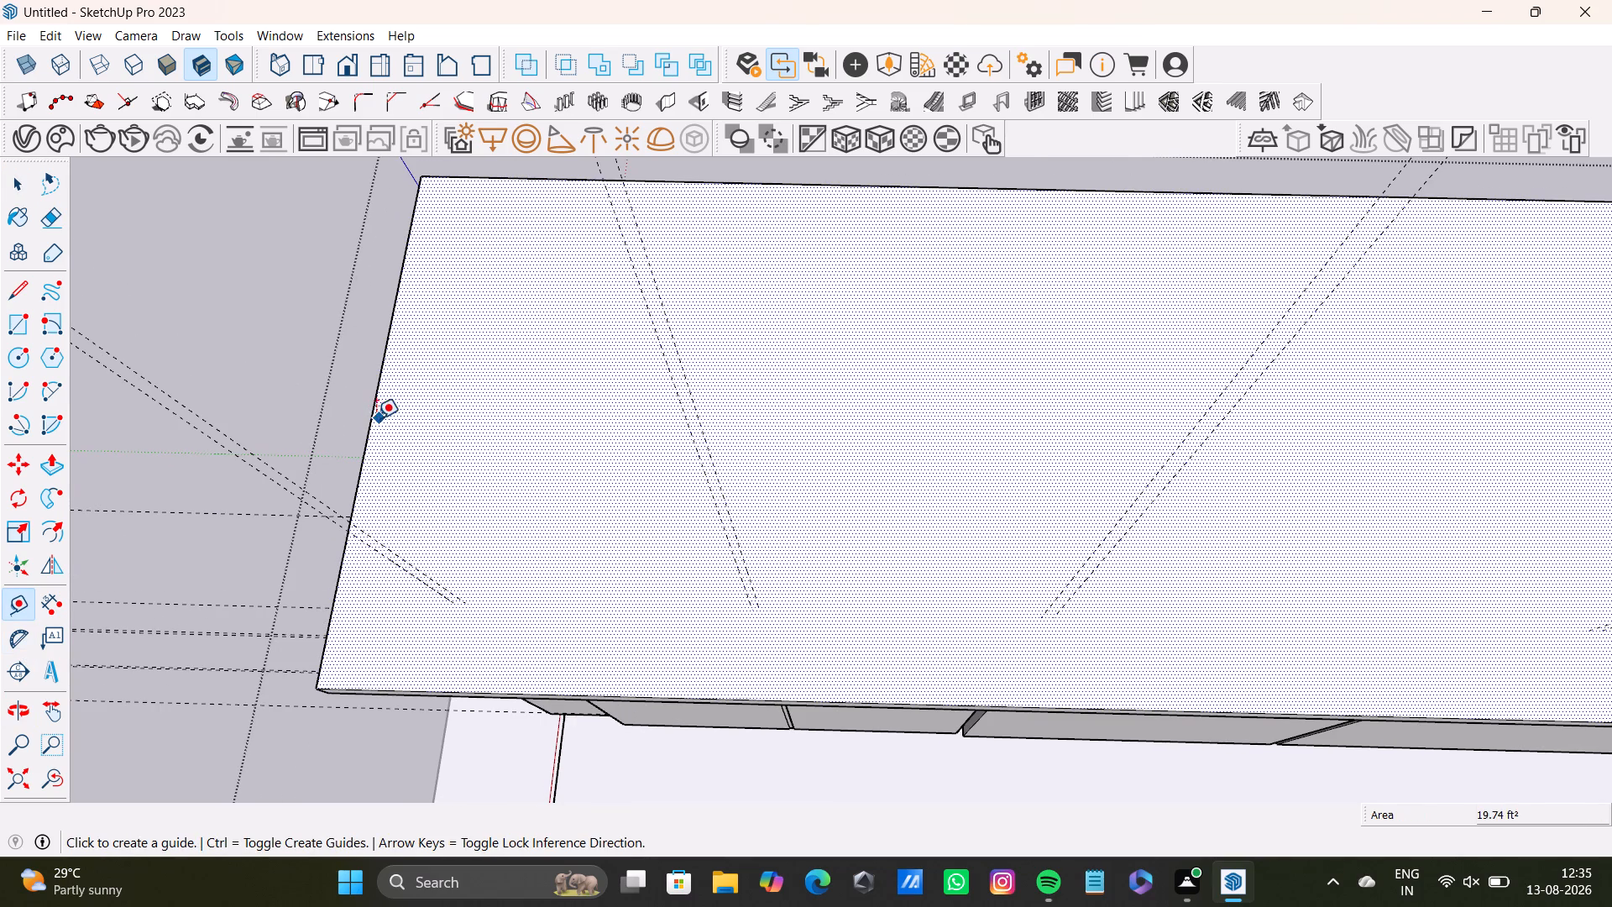
pyautogui.click(369, 418)
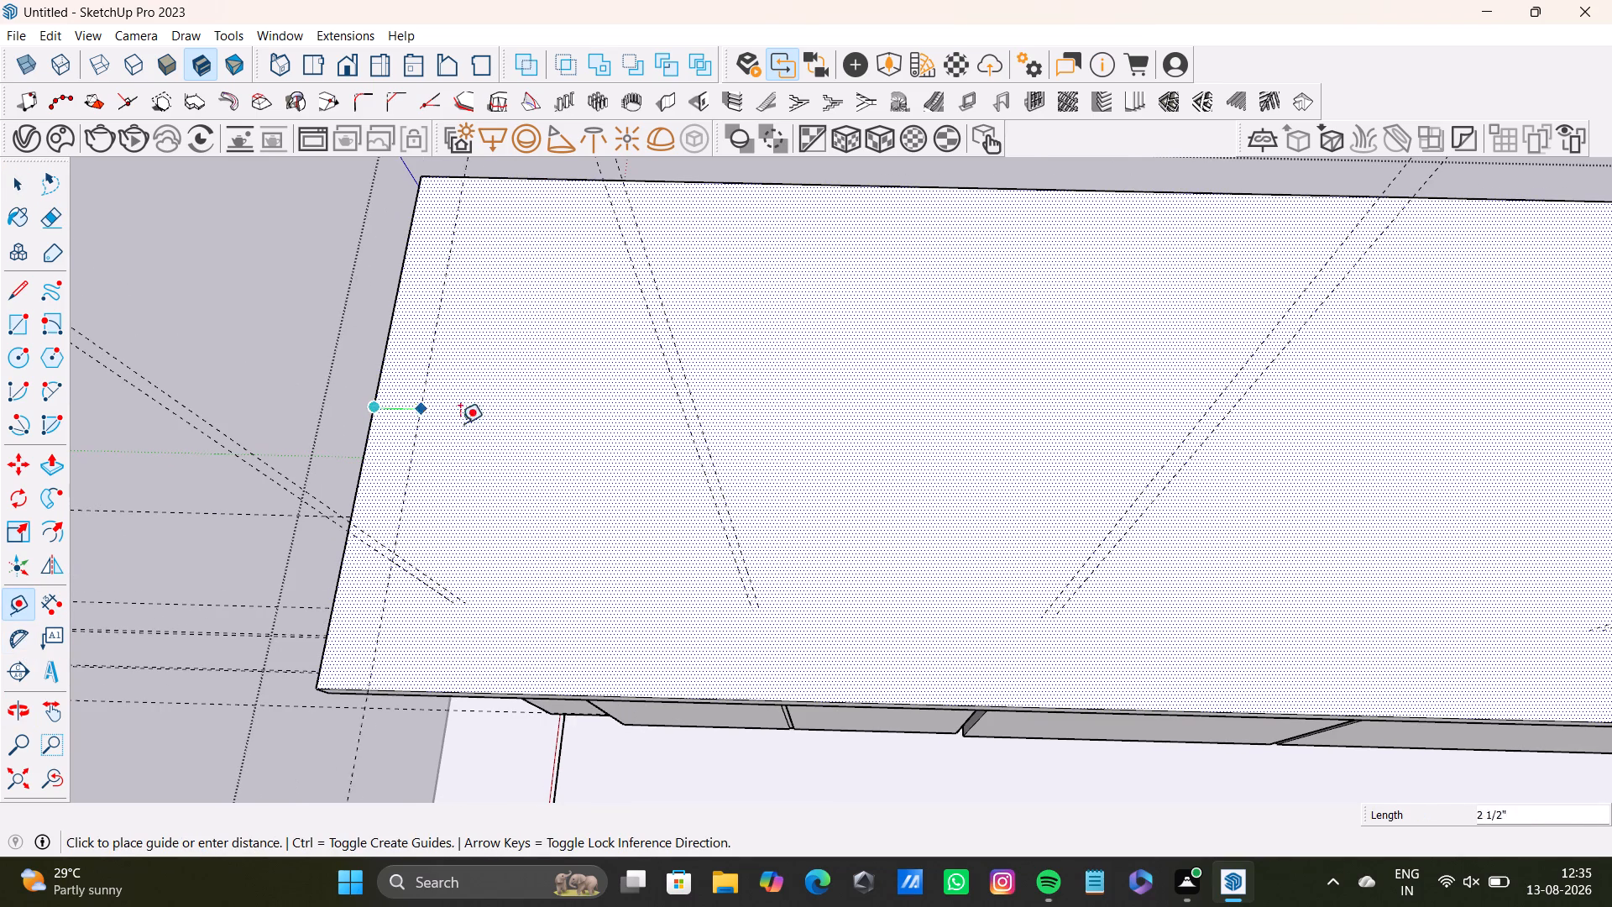
pyautogui.write('6"')
pyautogui.press('Return')
# Place a guide 1" in from the countertop's rear long edge.
pyautogui.scroll(-6, 544, 369)
pyautogui.moveTo(704, 379); pyautogui.dragTo(635, 401, button='middle')
pyautogui.scroll(6, 666, 284)
pyautogui.click(692, 243)
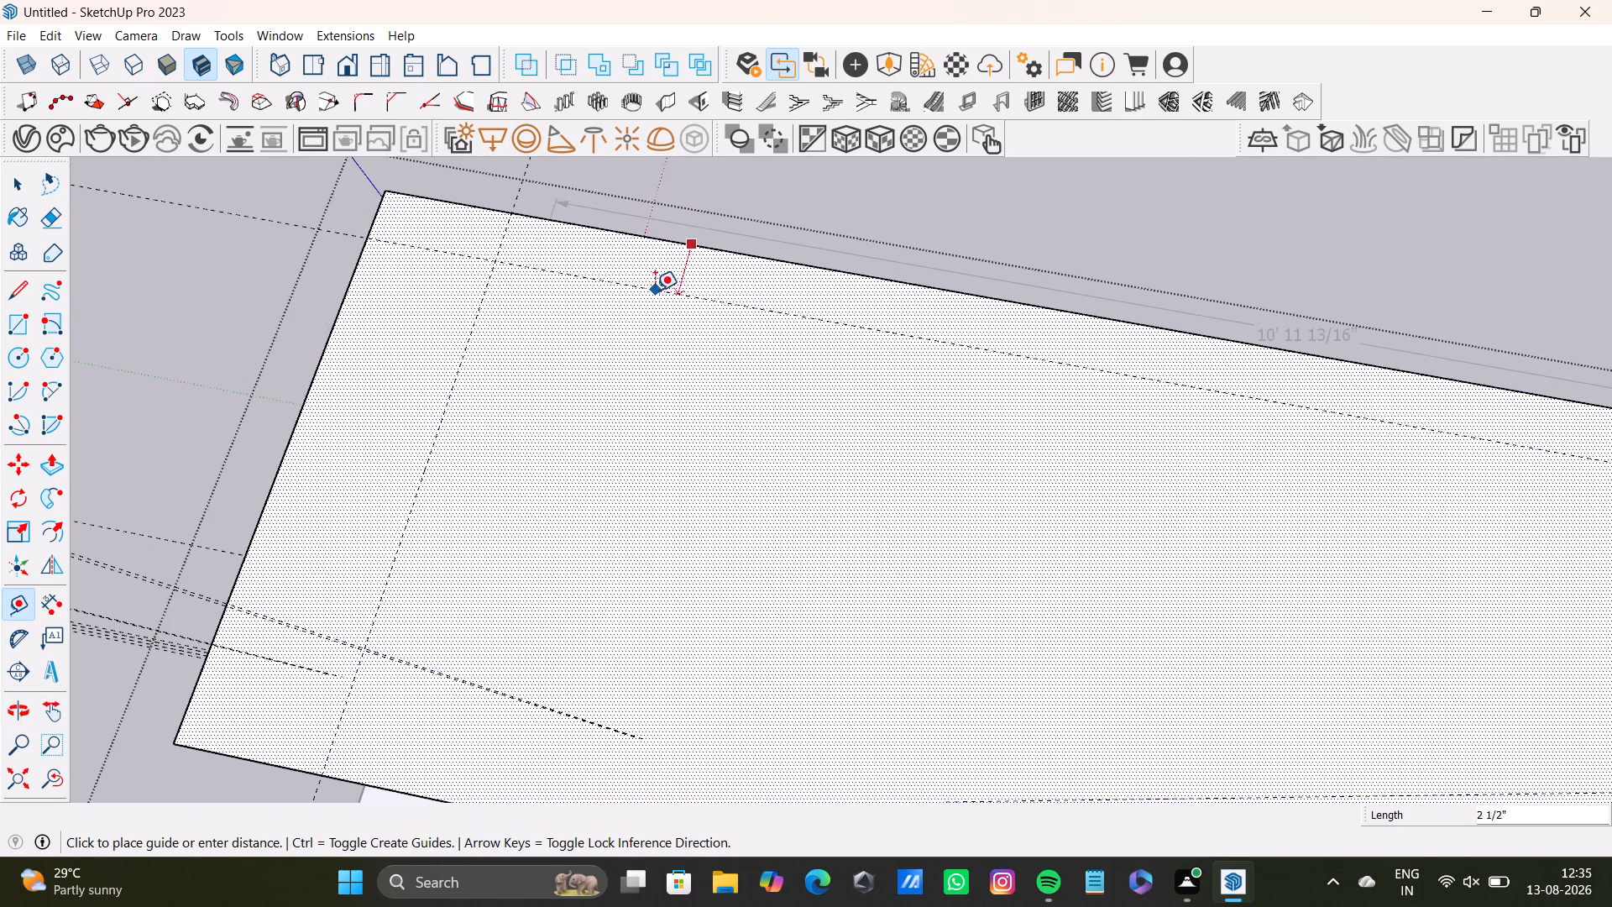
pyautogui.press('1')
pyautogui.hotkey('shift', '"')
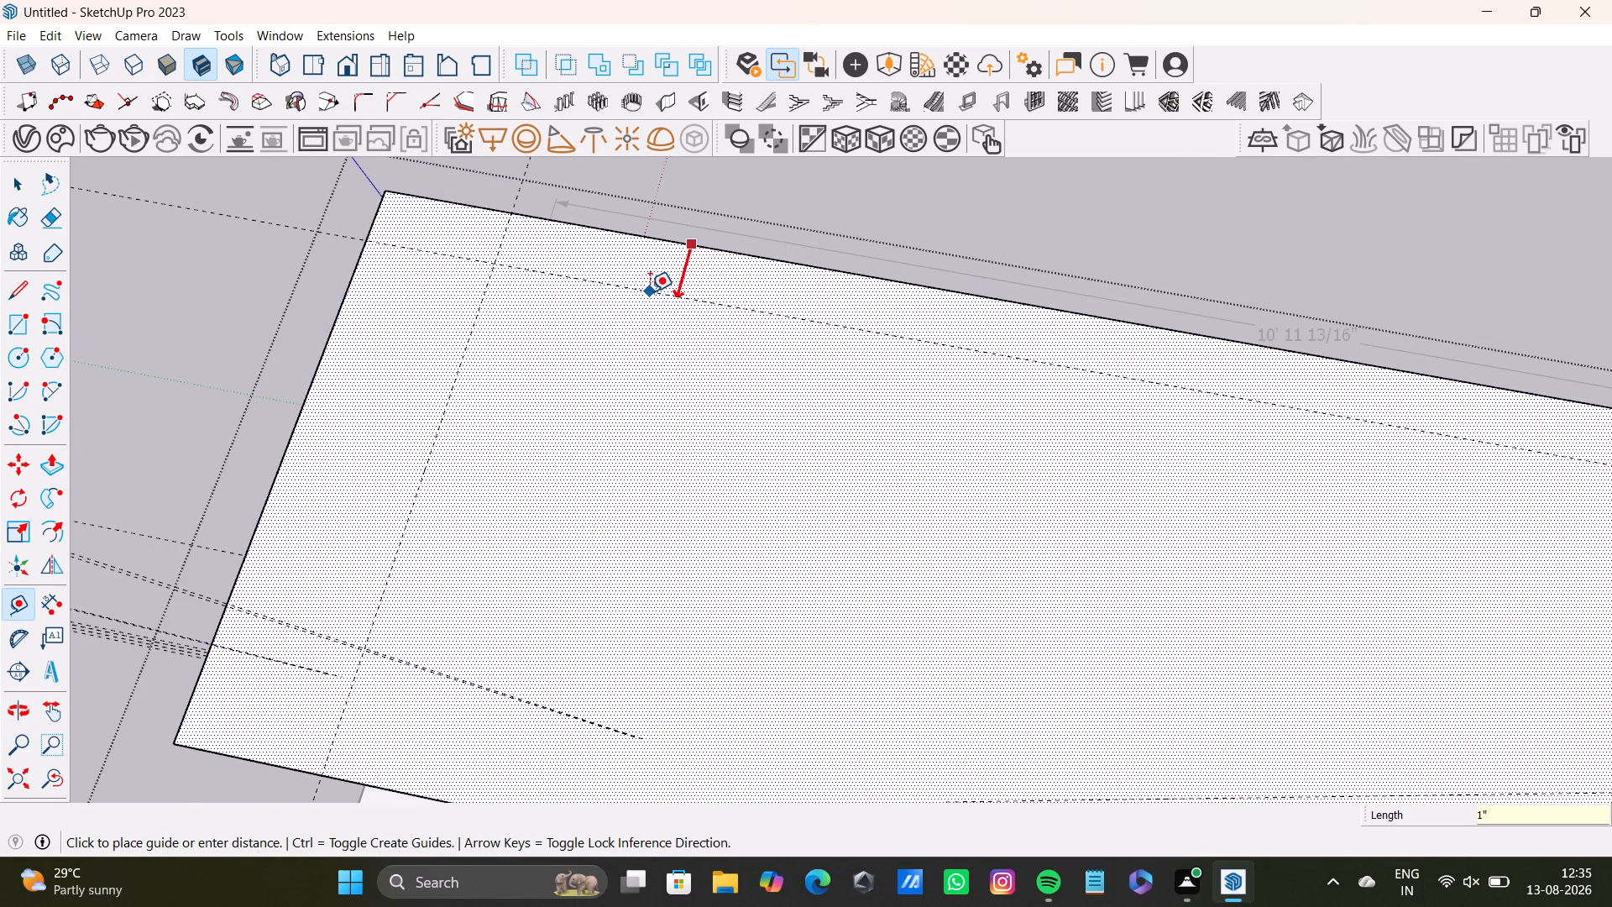
pyautogui.press('Return')
# Add a parallel guide 0.5" further inward from the guide near the countertop's left end.
pyautogui.scroll(-2, 614, 545)
pyautogui.moveTo(670, 548); pyautogui.dragTo(786, 356, button='middle')
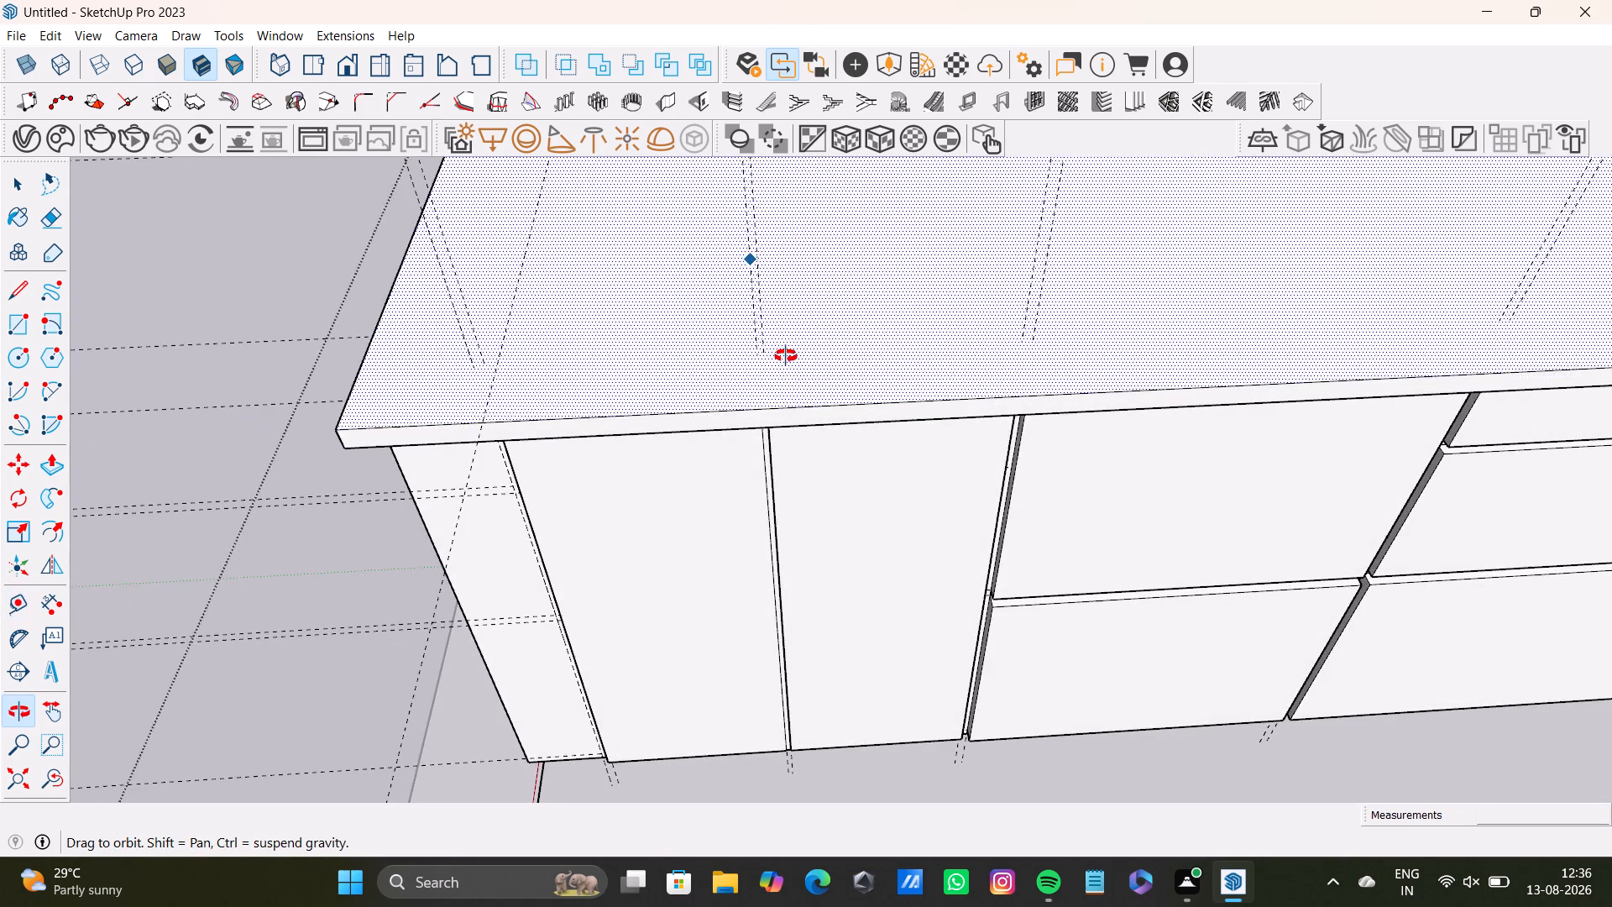
pyautogui.moveTo(786, 356); pyautogui.dragTo(735, 487, button='middle')
pyautogui.click(482, 454)
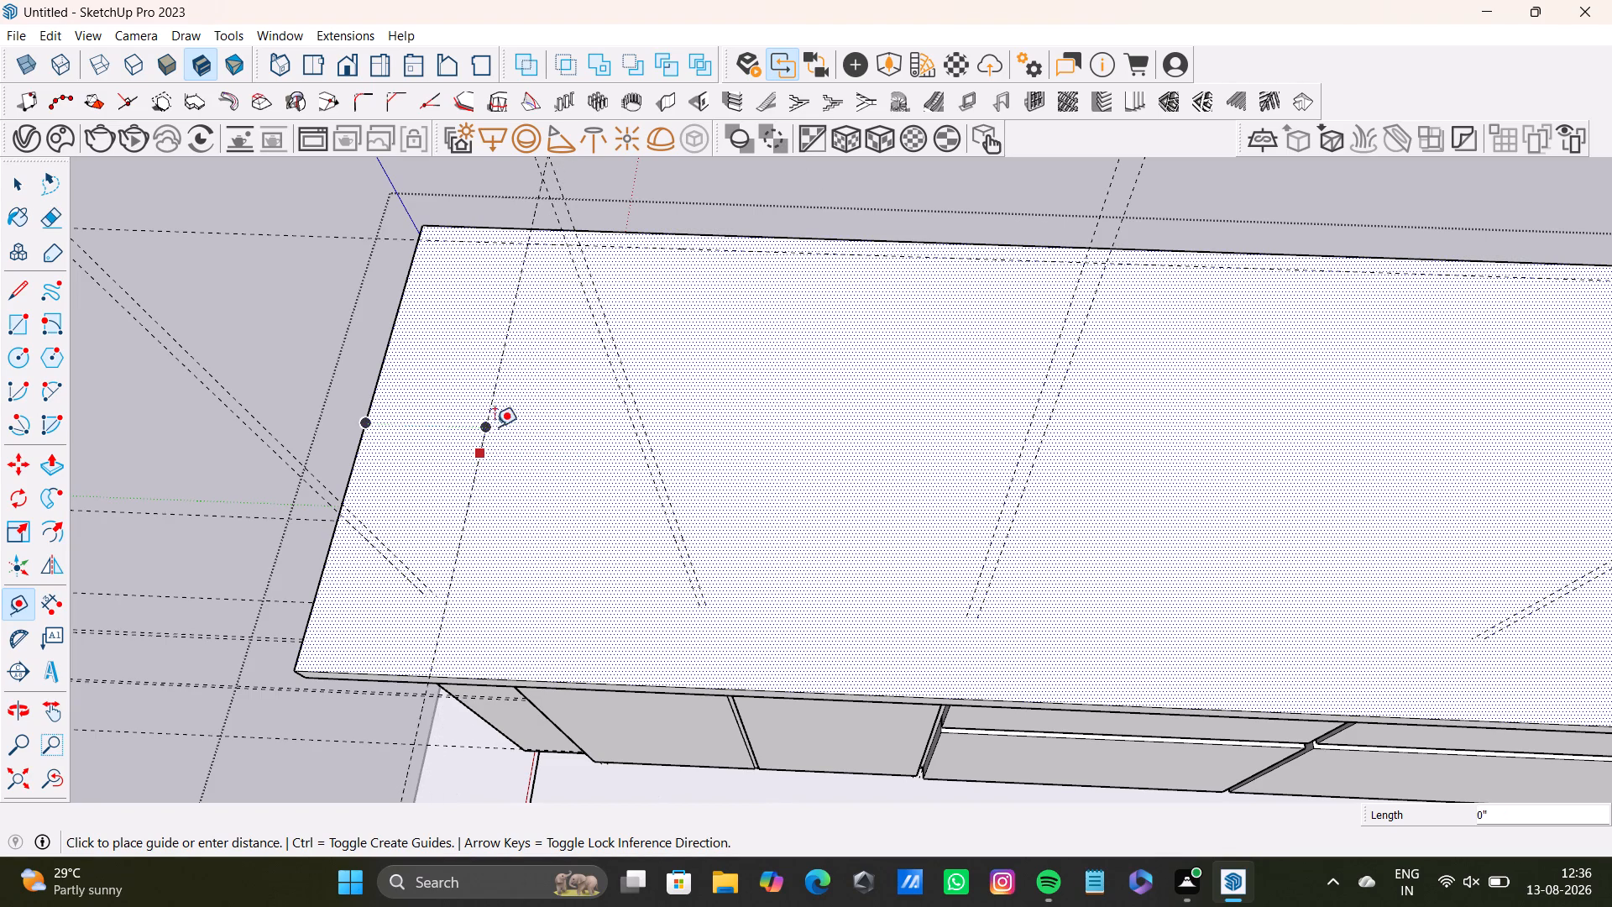
pyautogui.press('Right')
pyautogui.press('Left')
pyautogui.press('0')
pyautogui.press('.')
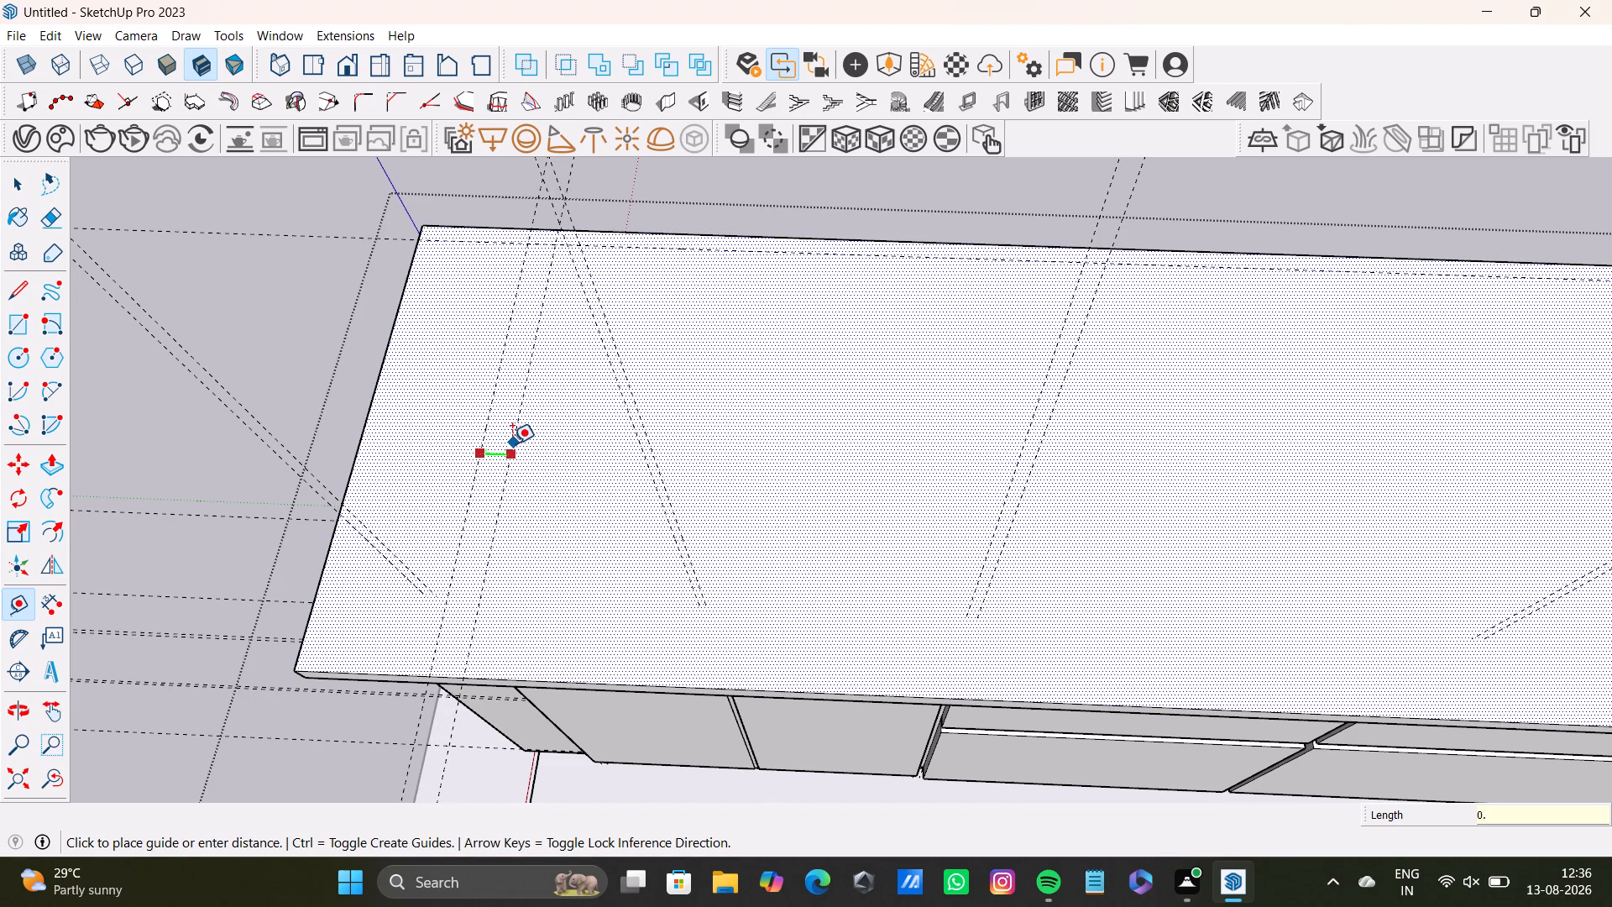
pyautogui.press('5')
pyautogui.hotkey('shift', '"')
pyautogui.press('Return')
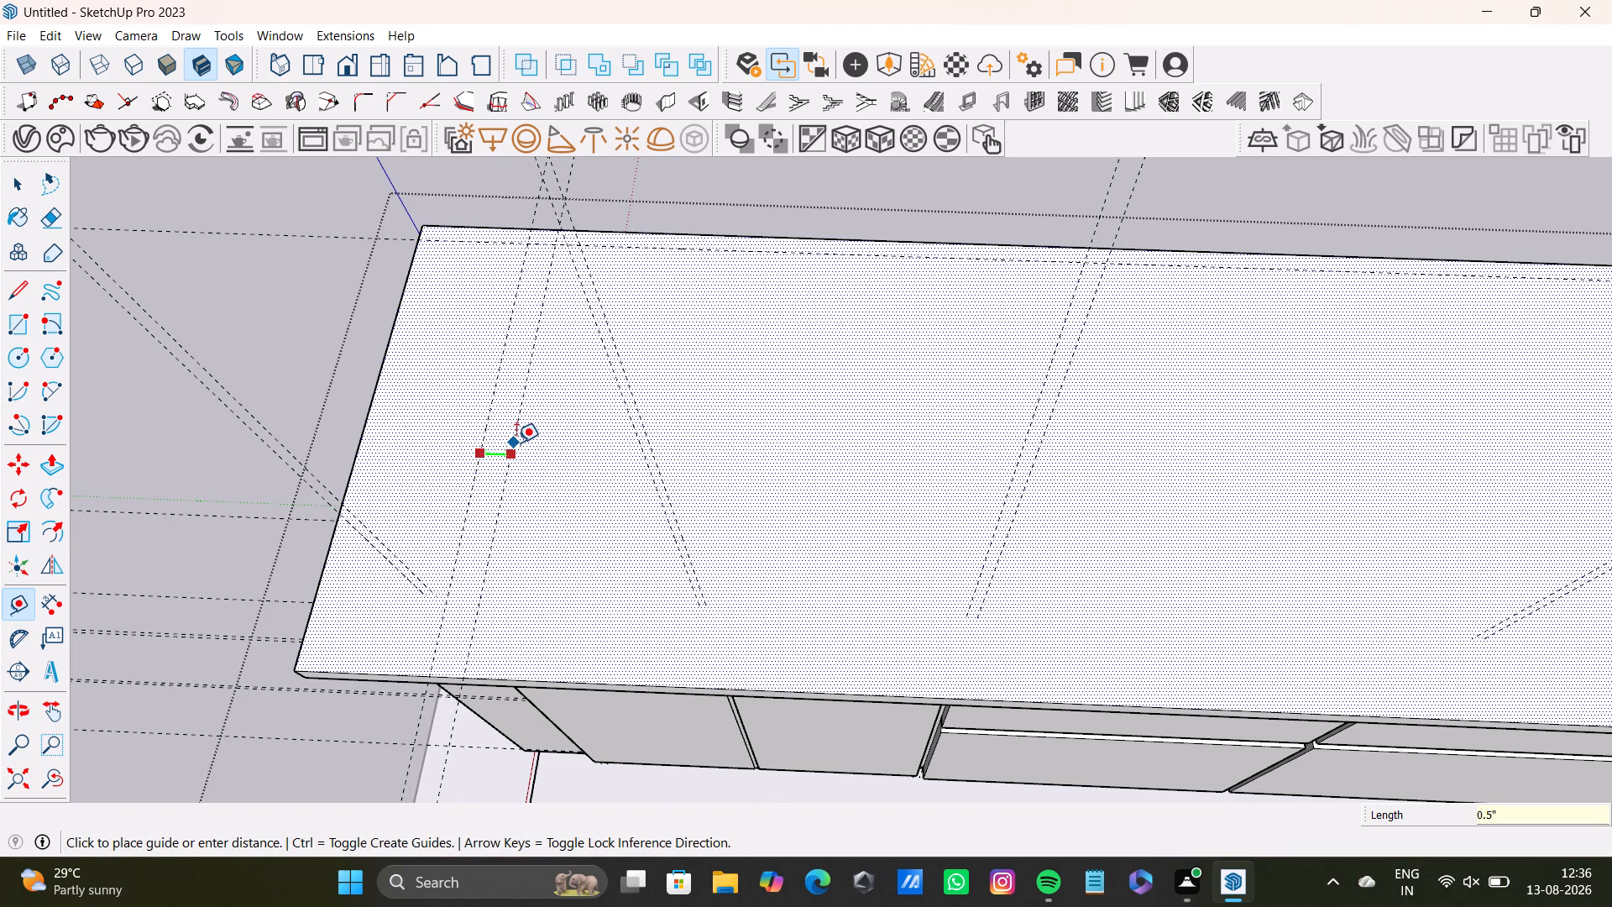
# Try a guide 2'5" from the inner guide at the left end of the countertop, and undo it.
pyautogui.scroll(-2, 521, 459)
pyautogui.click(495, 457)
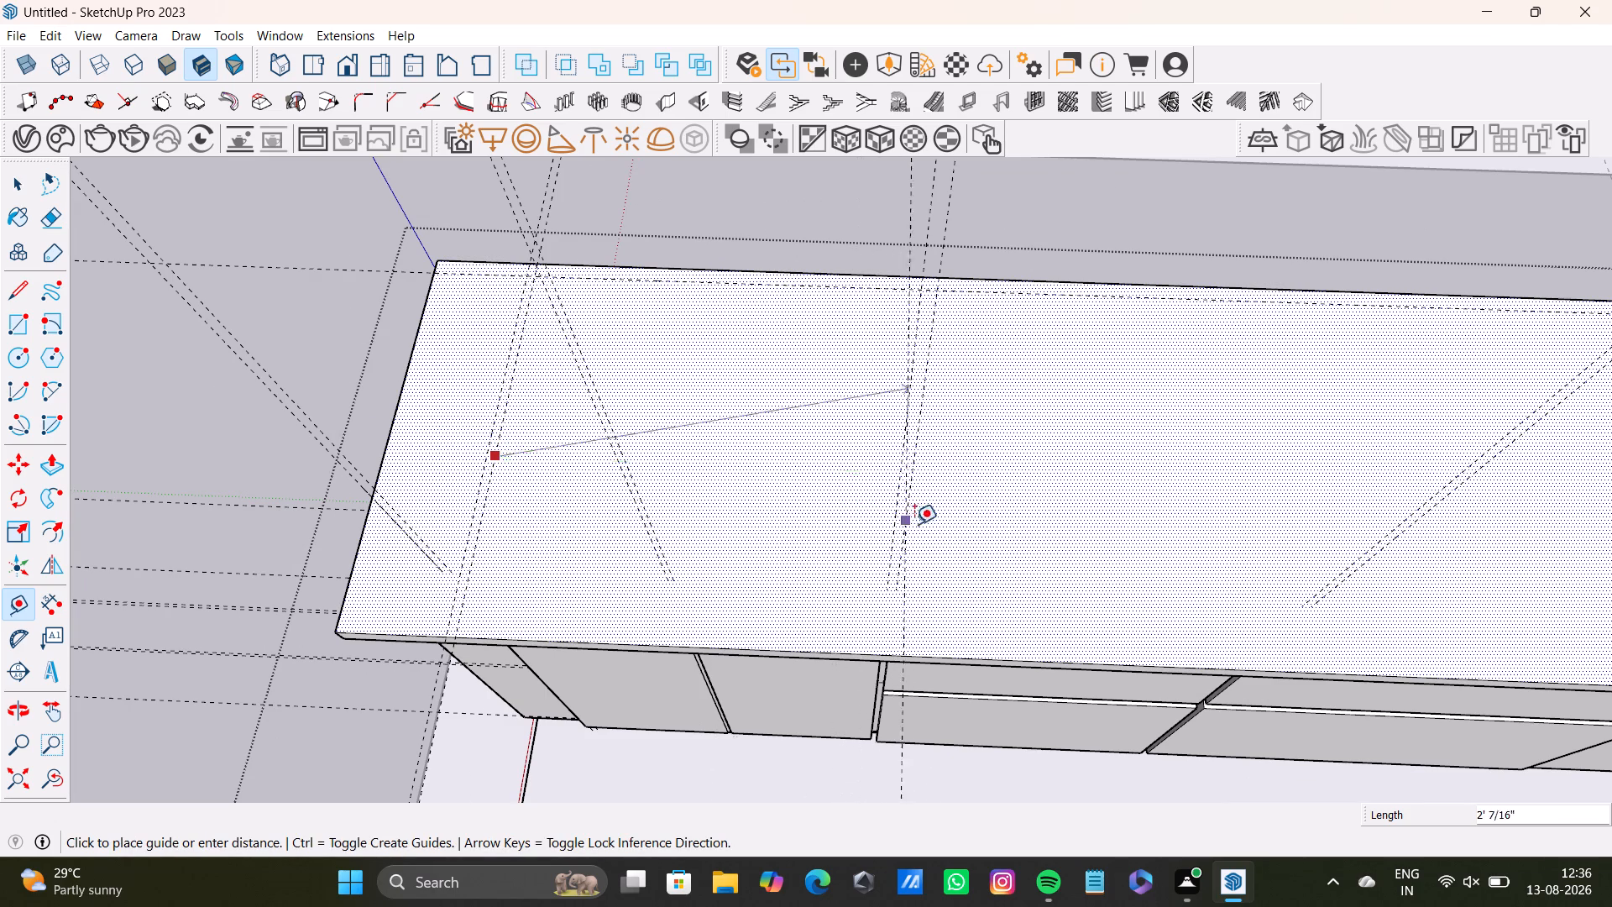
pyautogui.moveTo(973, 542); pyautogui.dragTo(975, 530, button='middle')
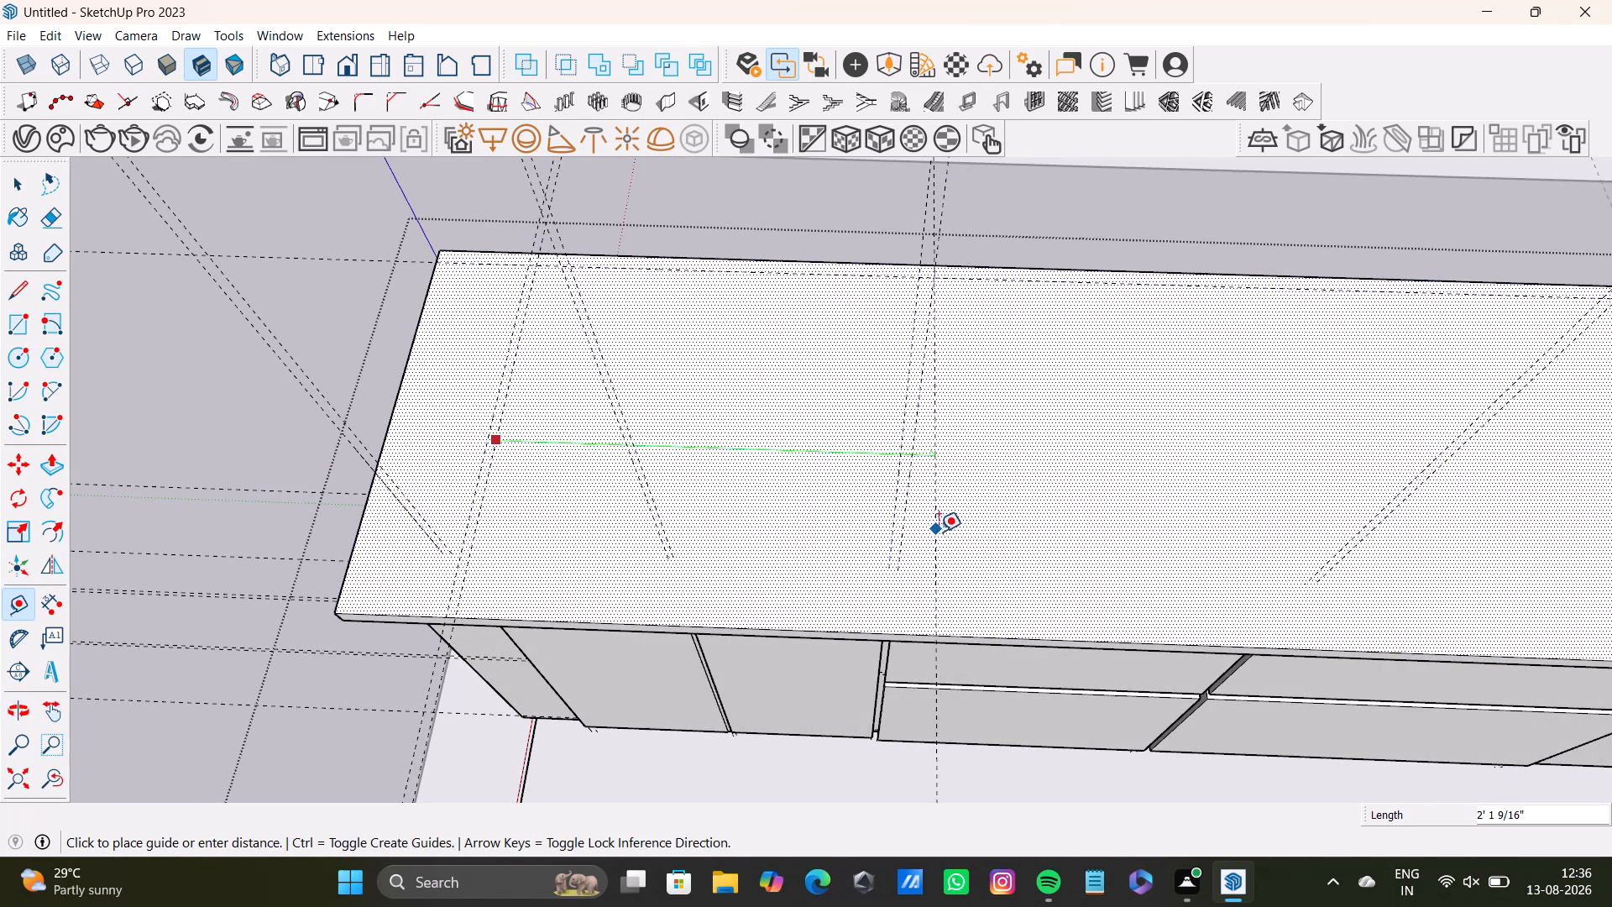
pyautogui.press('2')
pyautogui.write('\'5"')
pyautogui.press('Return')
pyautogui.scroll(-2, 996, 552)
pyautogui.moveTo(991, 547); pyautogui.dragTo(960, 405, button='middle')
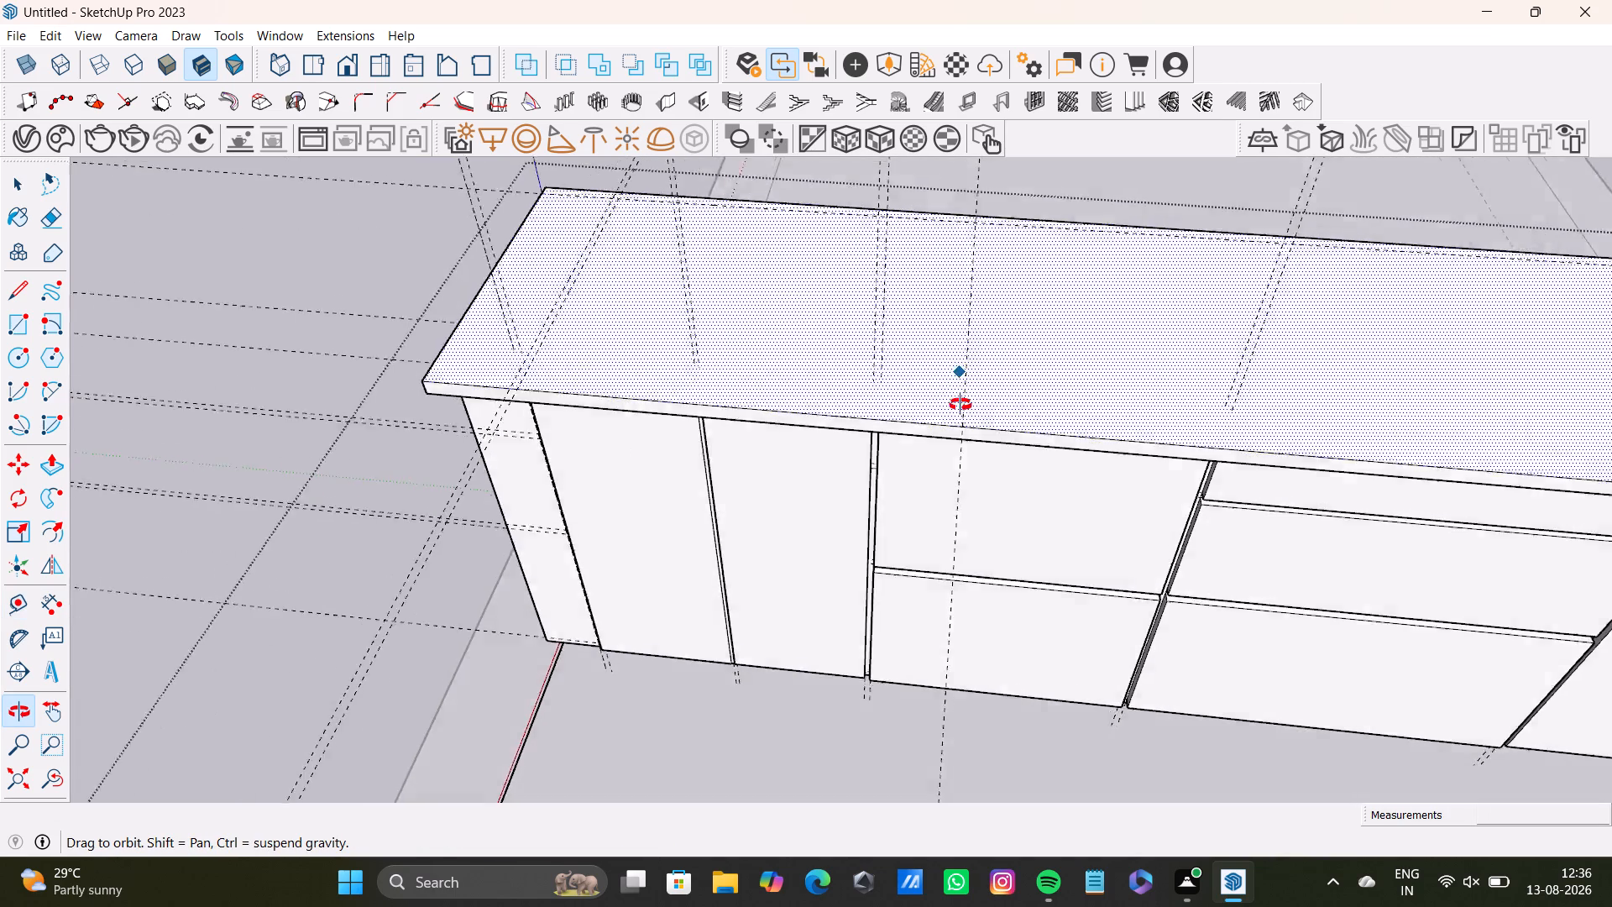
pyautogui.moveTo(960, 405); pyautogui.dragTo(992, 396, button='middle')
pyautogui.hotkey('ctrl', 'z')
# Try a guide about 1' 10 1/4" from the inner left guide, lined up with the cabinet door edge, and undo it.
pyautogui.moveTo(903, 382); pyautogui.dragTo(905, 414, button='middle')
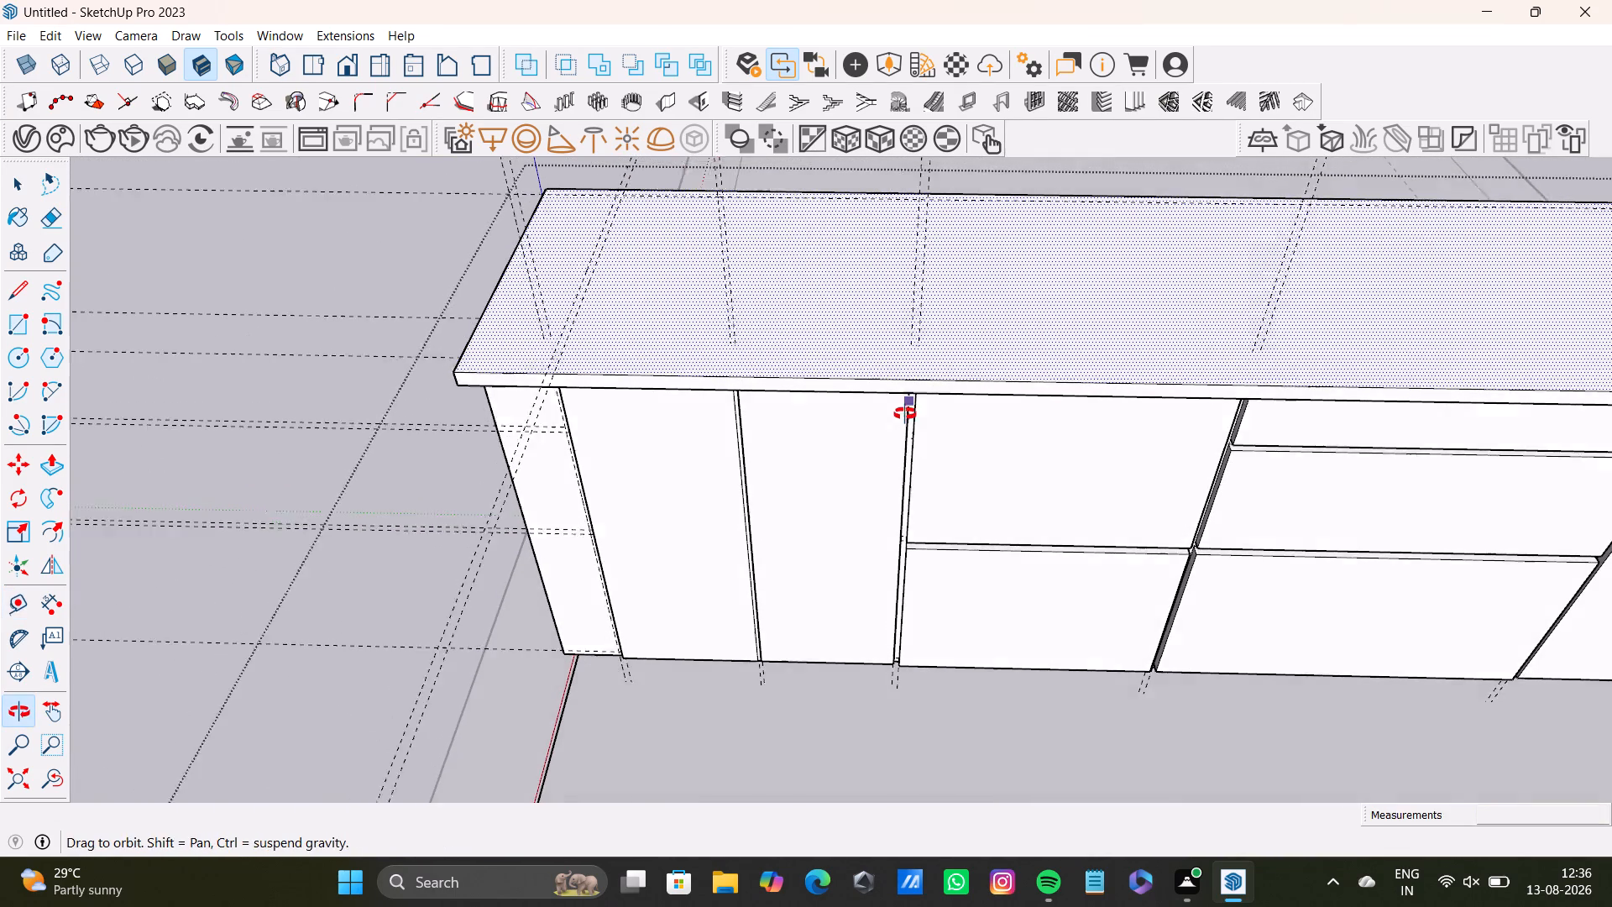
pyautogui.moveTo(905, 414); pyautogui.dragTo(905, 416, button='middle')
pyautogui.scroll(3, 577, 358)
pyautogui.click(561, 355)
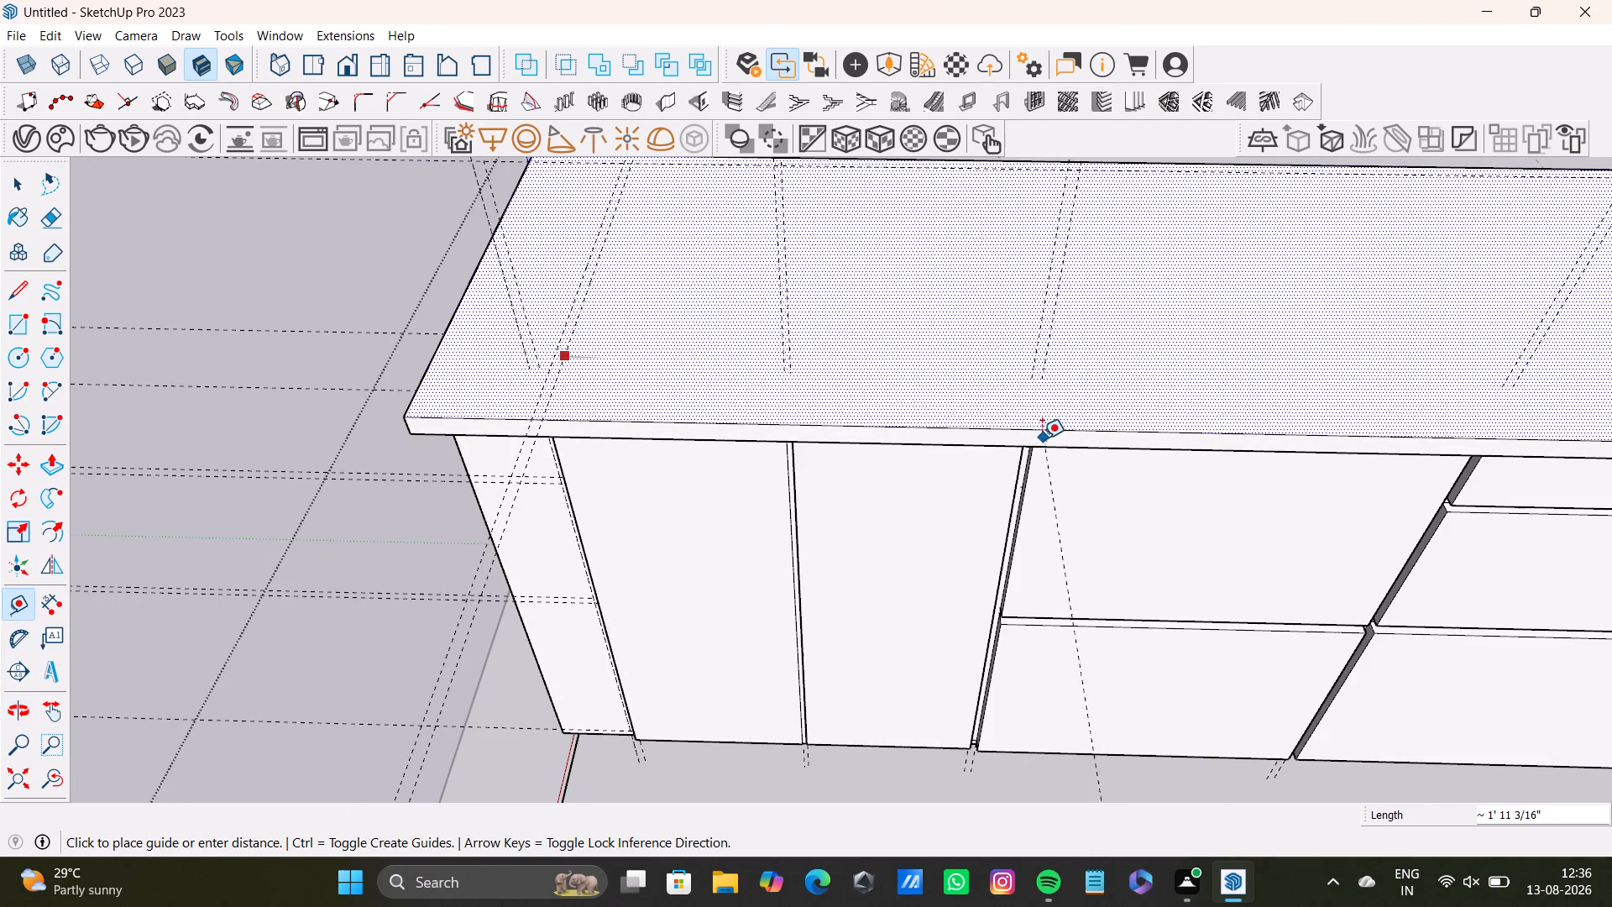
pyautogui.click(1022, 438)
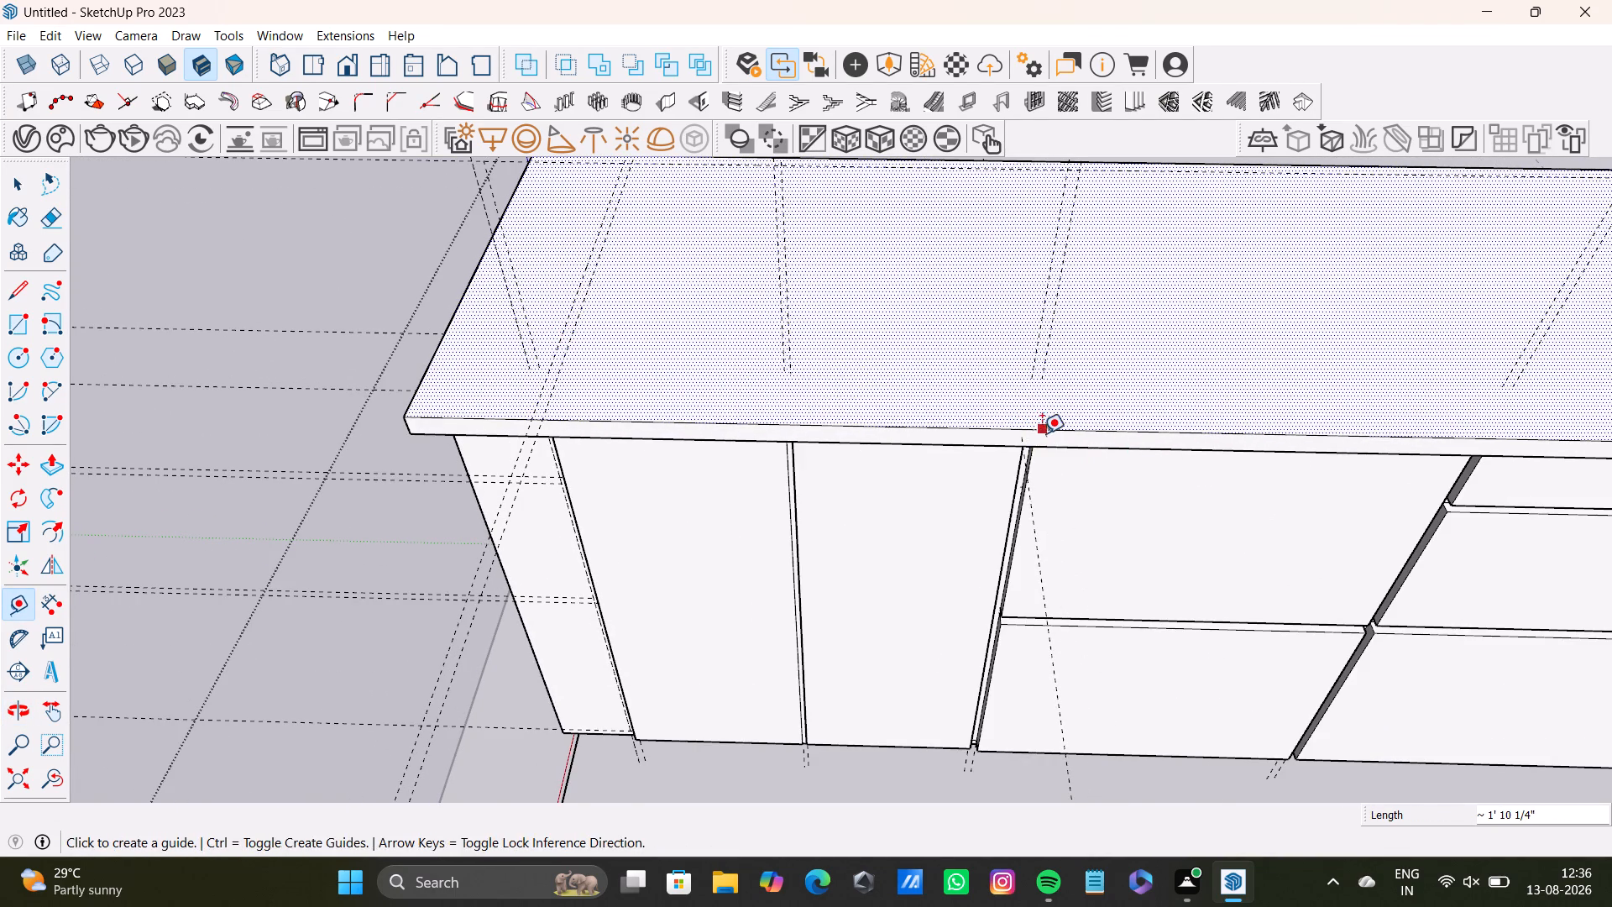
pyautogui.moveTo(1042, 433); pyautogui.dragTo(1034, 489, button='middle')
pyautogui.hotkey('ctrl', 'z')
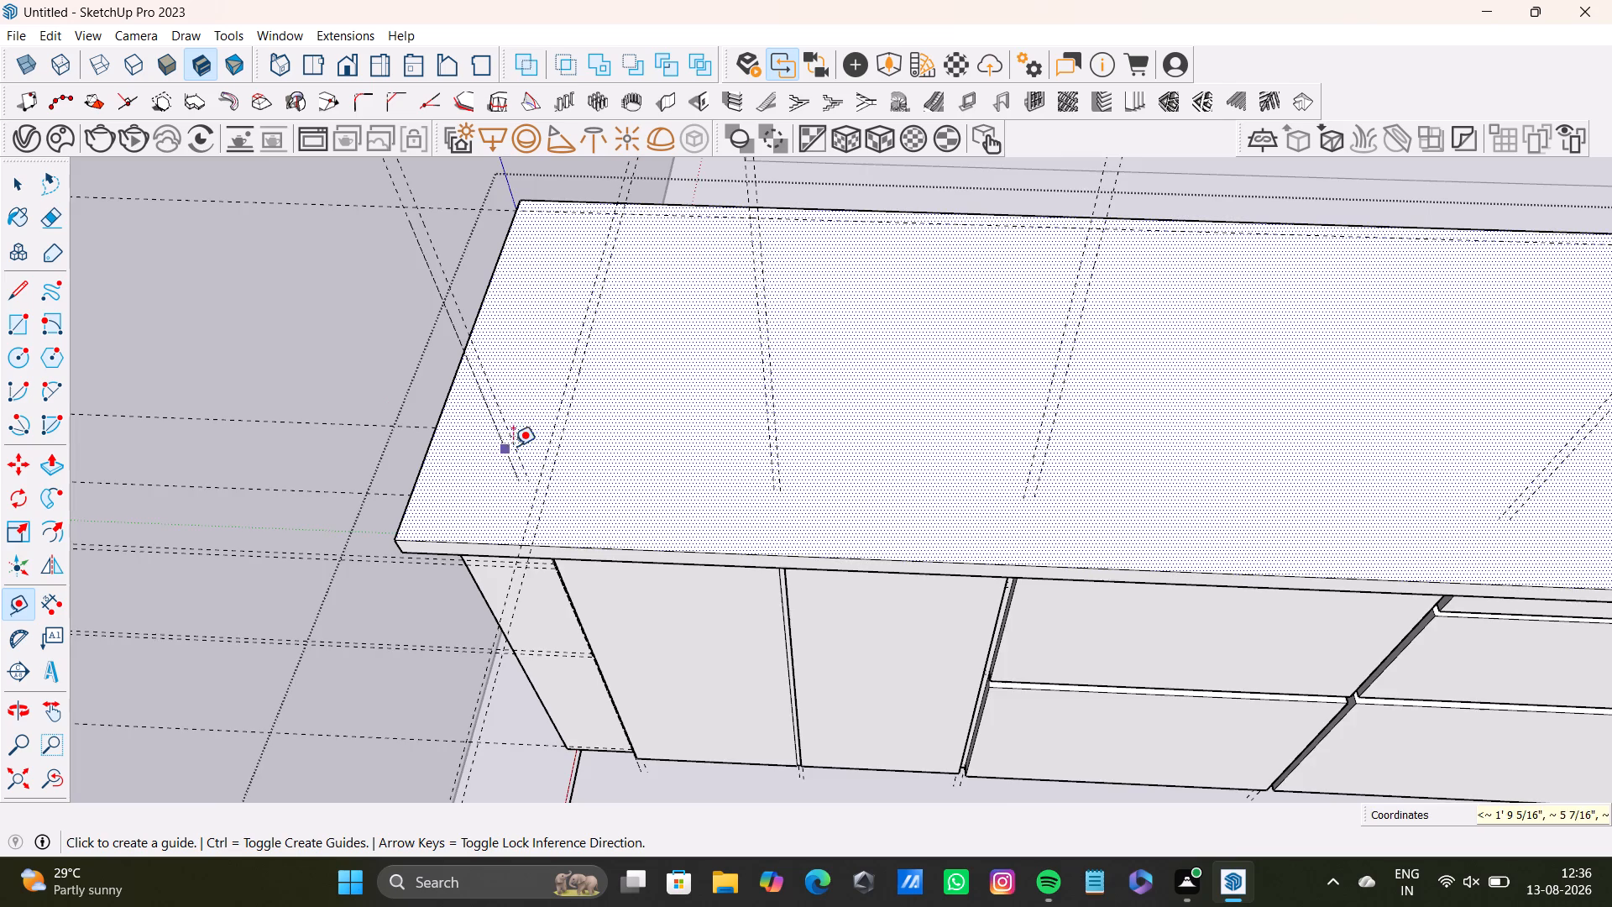
# Place a guide about 1' 10 1/4" from the inner left guide along the green axis, aligned with the second door's far edge.
pyautogui.scroll(2, 550, 433)
pyautogui.moveTo(561, 431); pyautogui.dragTo(571, 431)
pyautogui.press('Right')
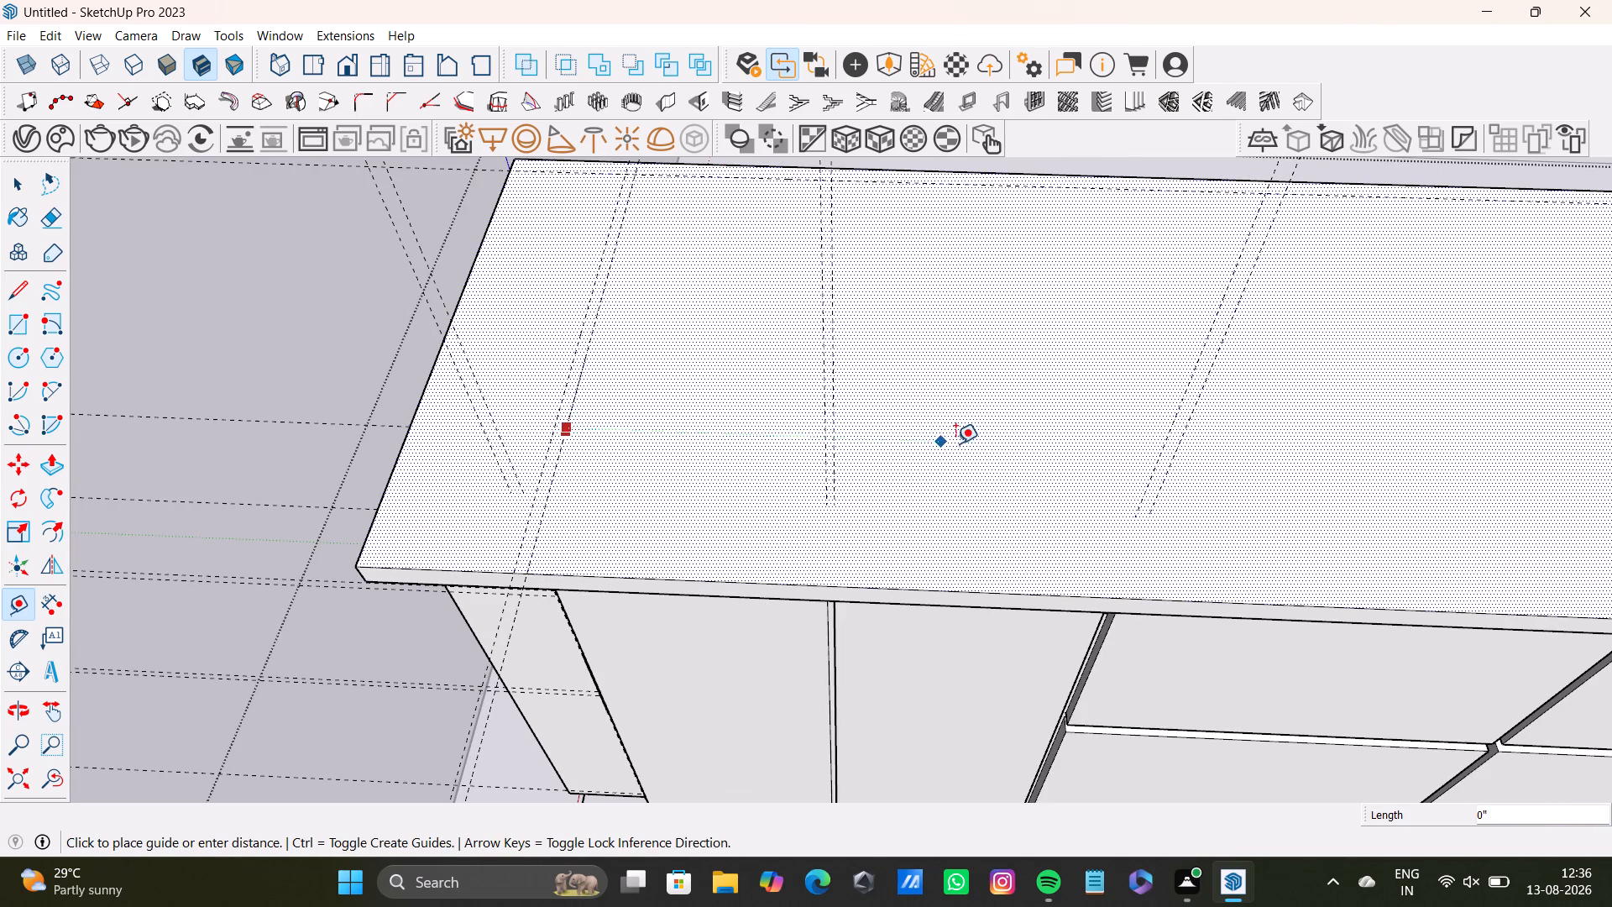
pyautogui.press('Down')
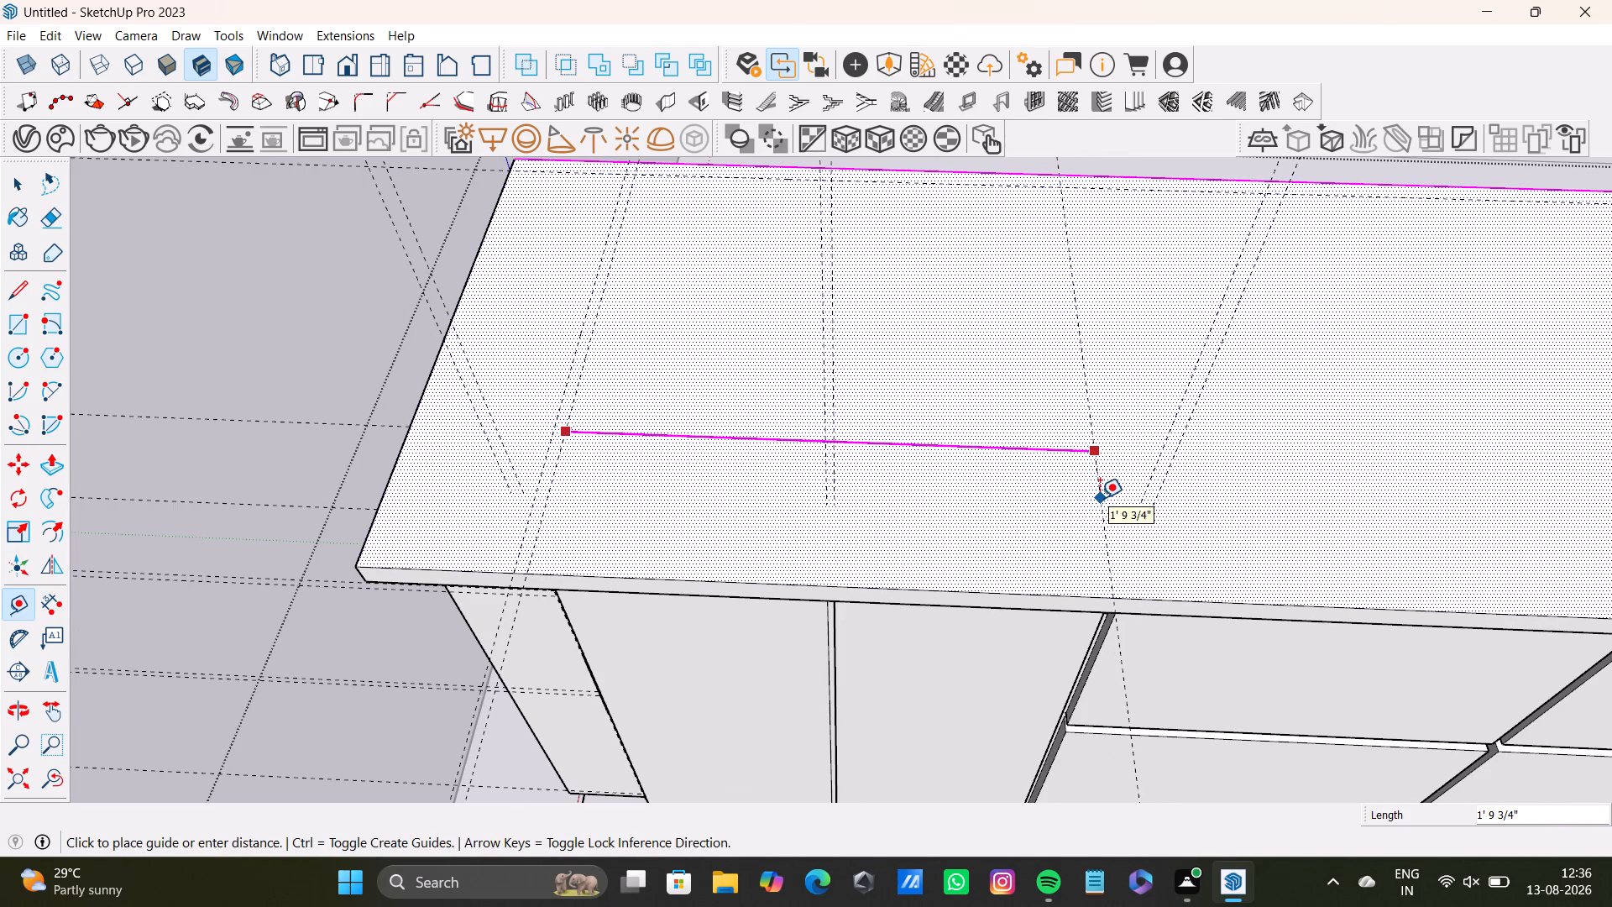
pyautogui.press('Left')
pyautogui.moveTo(1089, 503); pyautogui.dragTo(1078, 391, button='middle')
pyautogui.moveTo(1119, 440); pyautogui.dragTo(1119, 333, button='middle')
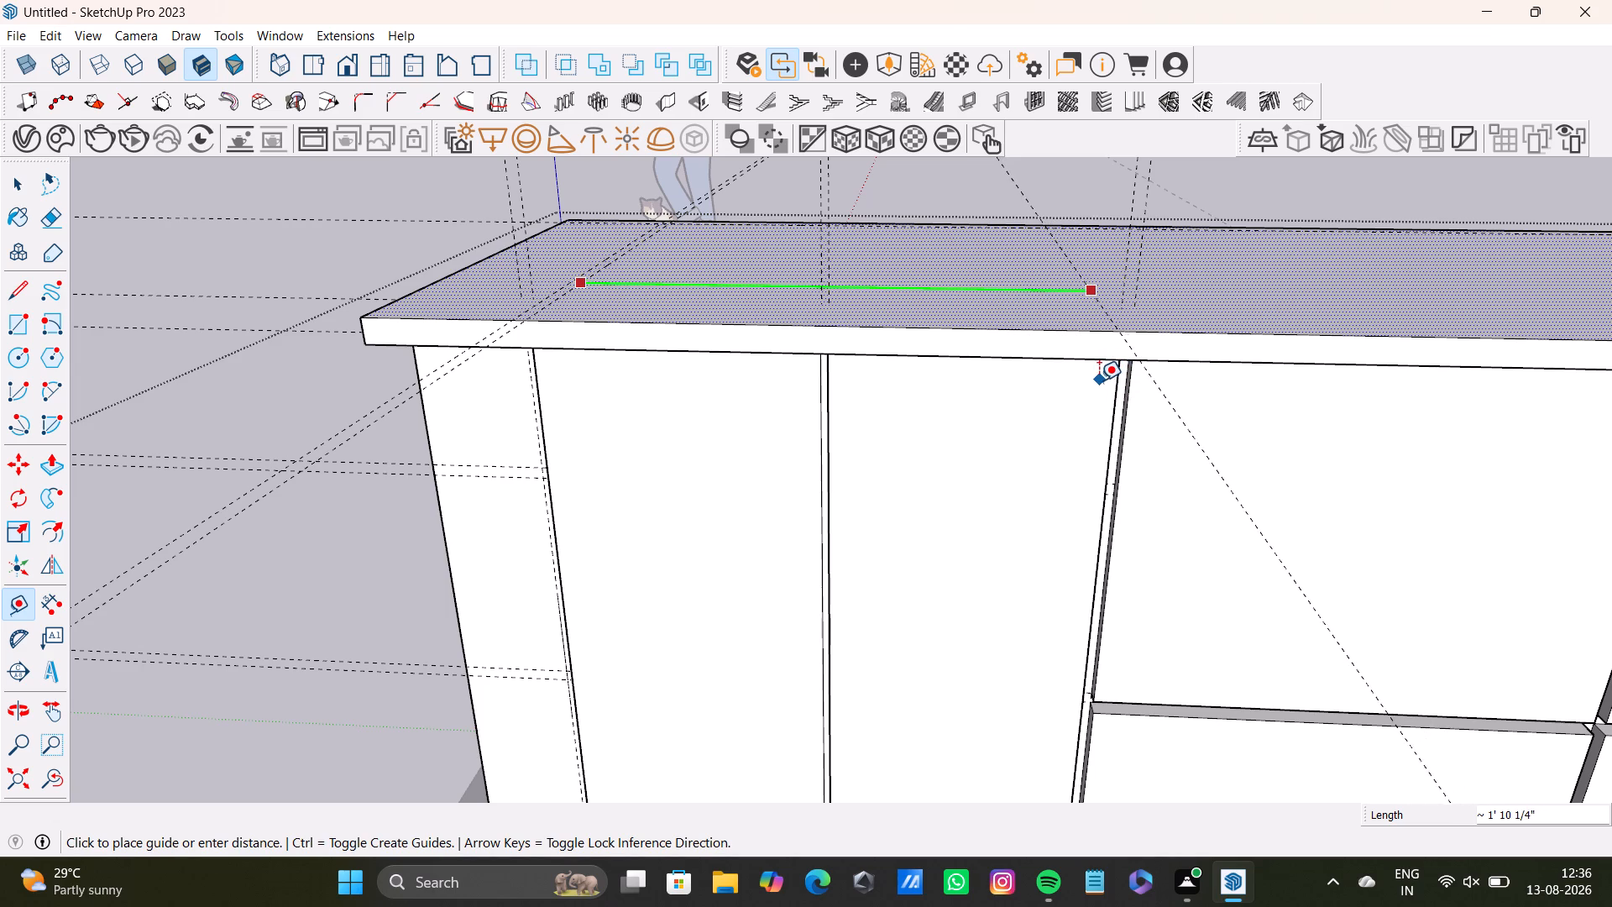
pyautogui.click(1093, 384)
# Add a parallel guide 0.5" beyond the guide aligned with the second door's edge, on the side away from the left end.
pyautogui.moveTo(972, 399); pyautogui.dragTo(950, 545, button='middle')
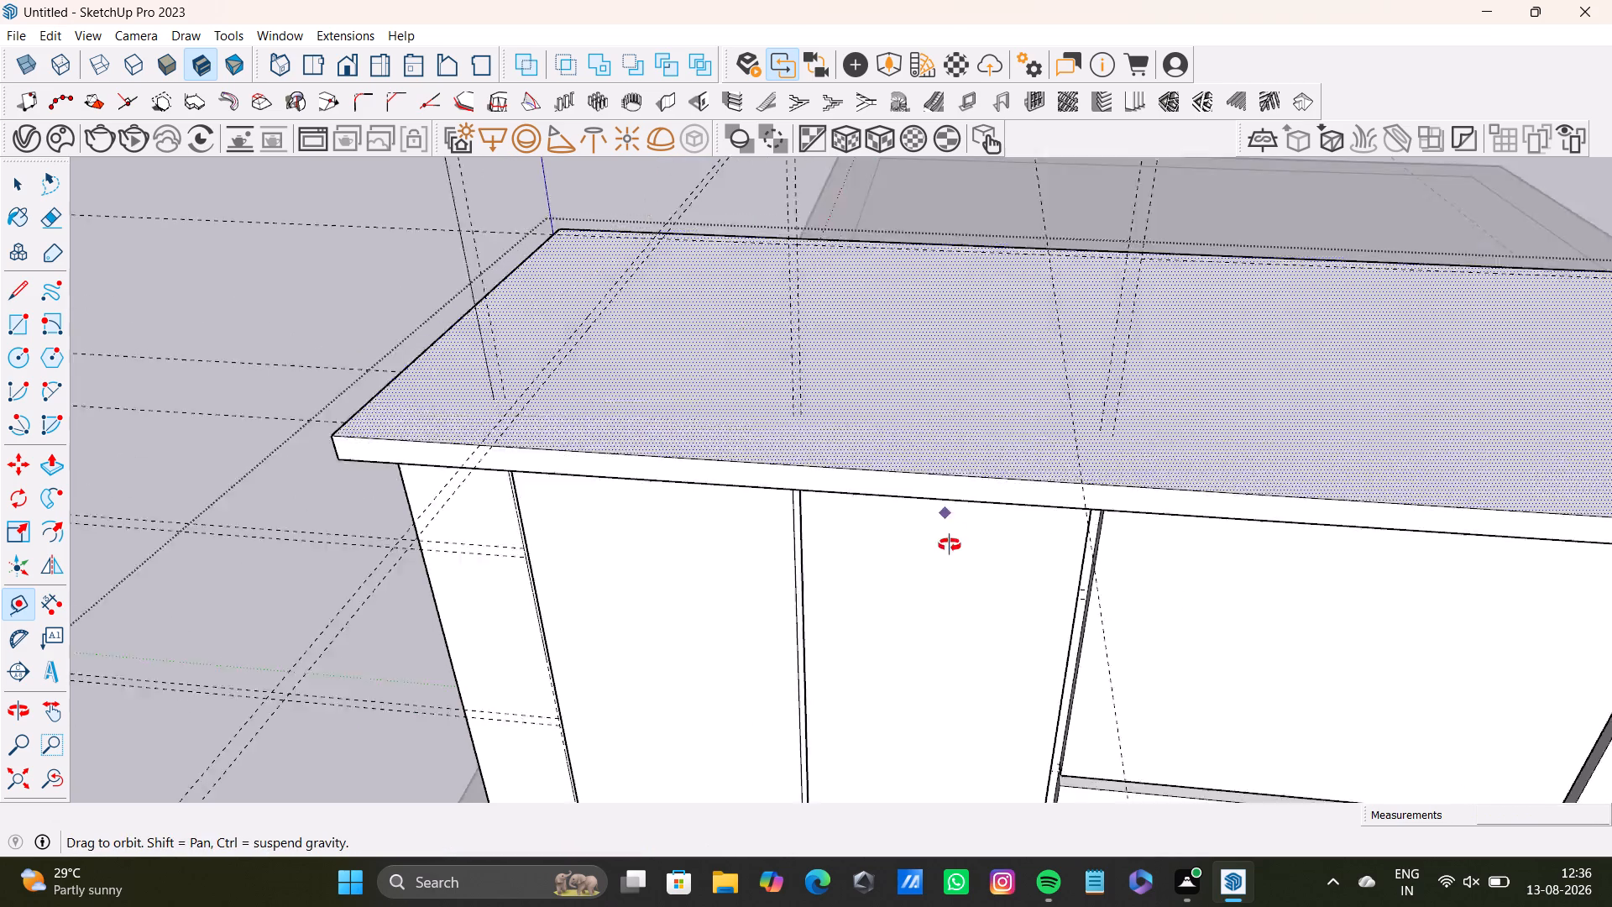
pyautogui.moveTo(950, 545); pyautogui.dragTo(955, 596, button='middle')
pyautogui.scroll(-4, 969, 521)
pyautogui.moveTo(1038, 547); pyautogui.dragTo(1102, 474, button='middle')
pyautogui.moveTo(1079, 477); pyautogui.dragTo(1059, 582, button='middle')
pyautogui.keyDown('shift'); pyautogui.moveTo(1045, 534); pyautogui.dragTo(1029, 485, button='middle'); pyautogui.keyUp('shift')
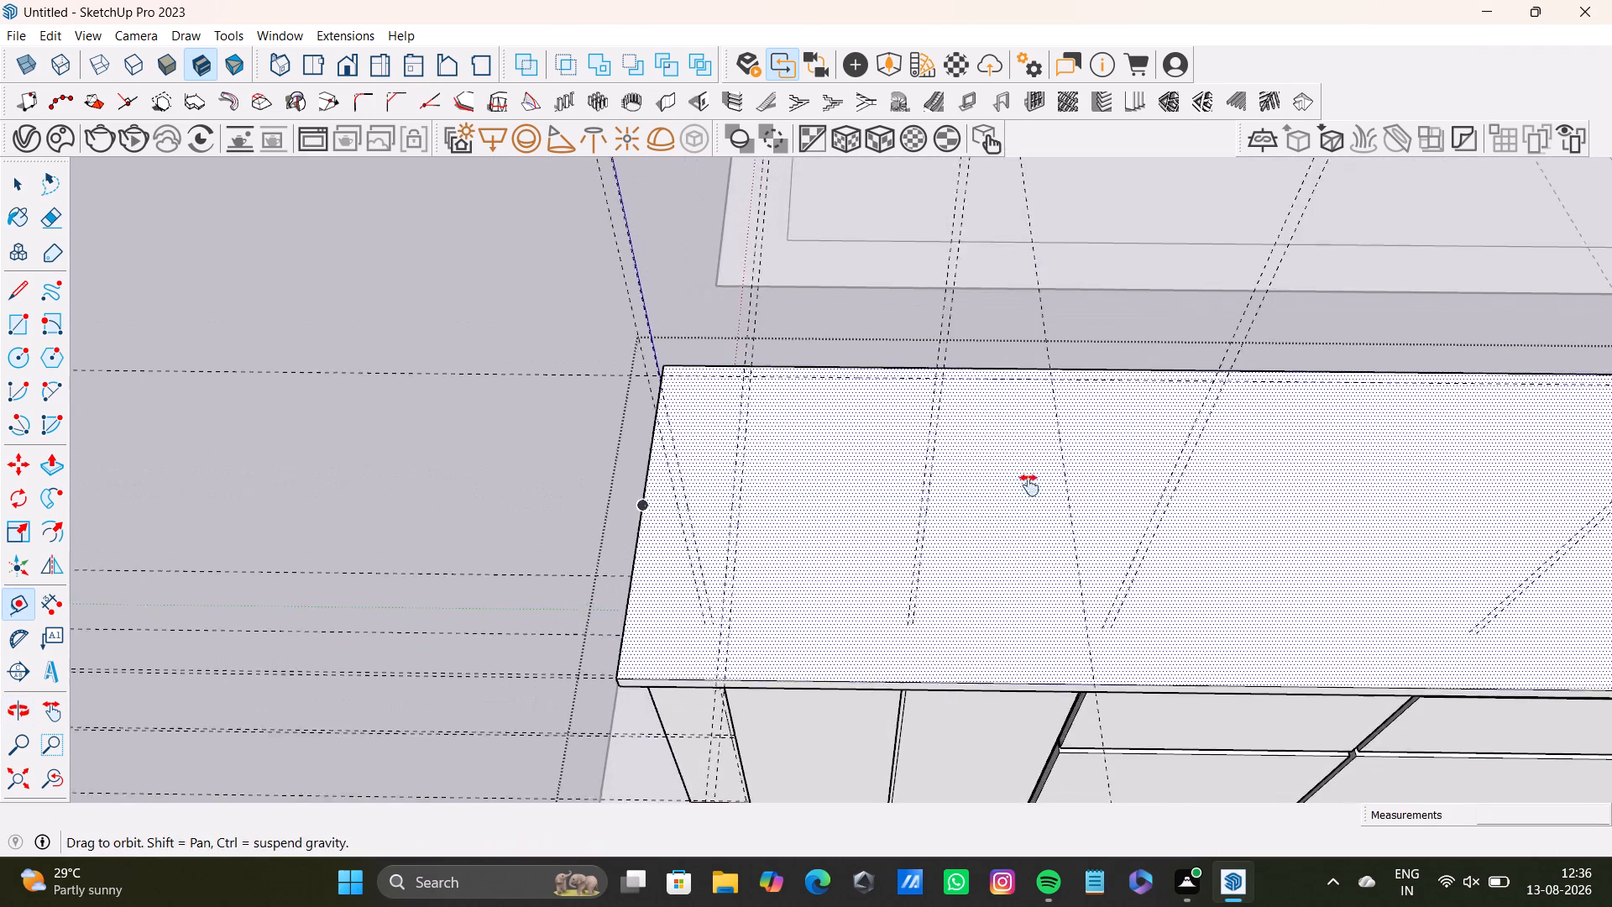
pyautogui.keyDown('shift'); pyautogui.moveTo(1029, 485); pyautogui.dragTo(965, 354, button='middle'); pyautogui.keyUp('shift')
pyautogui.moveTo(966, 374); pyautogui.dragTo(930, 490, button='middle')
pyautogui.click(972, 486)
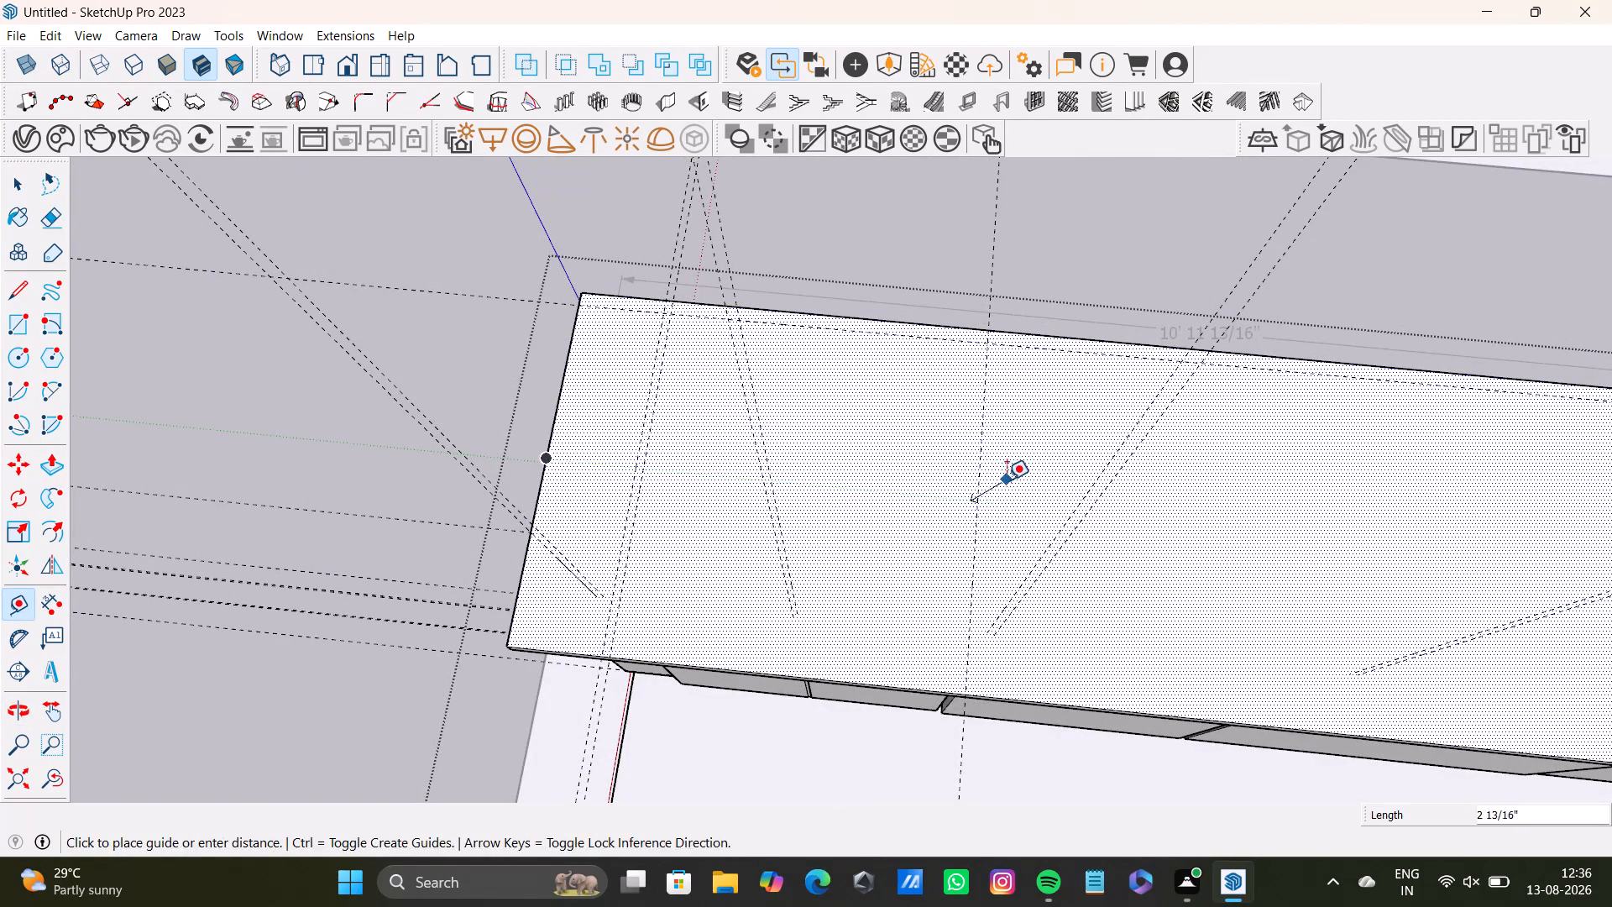
pyautogui.press('space')
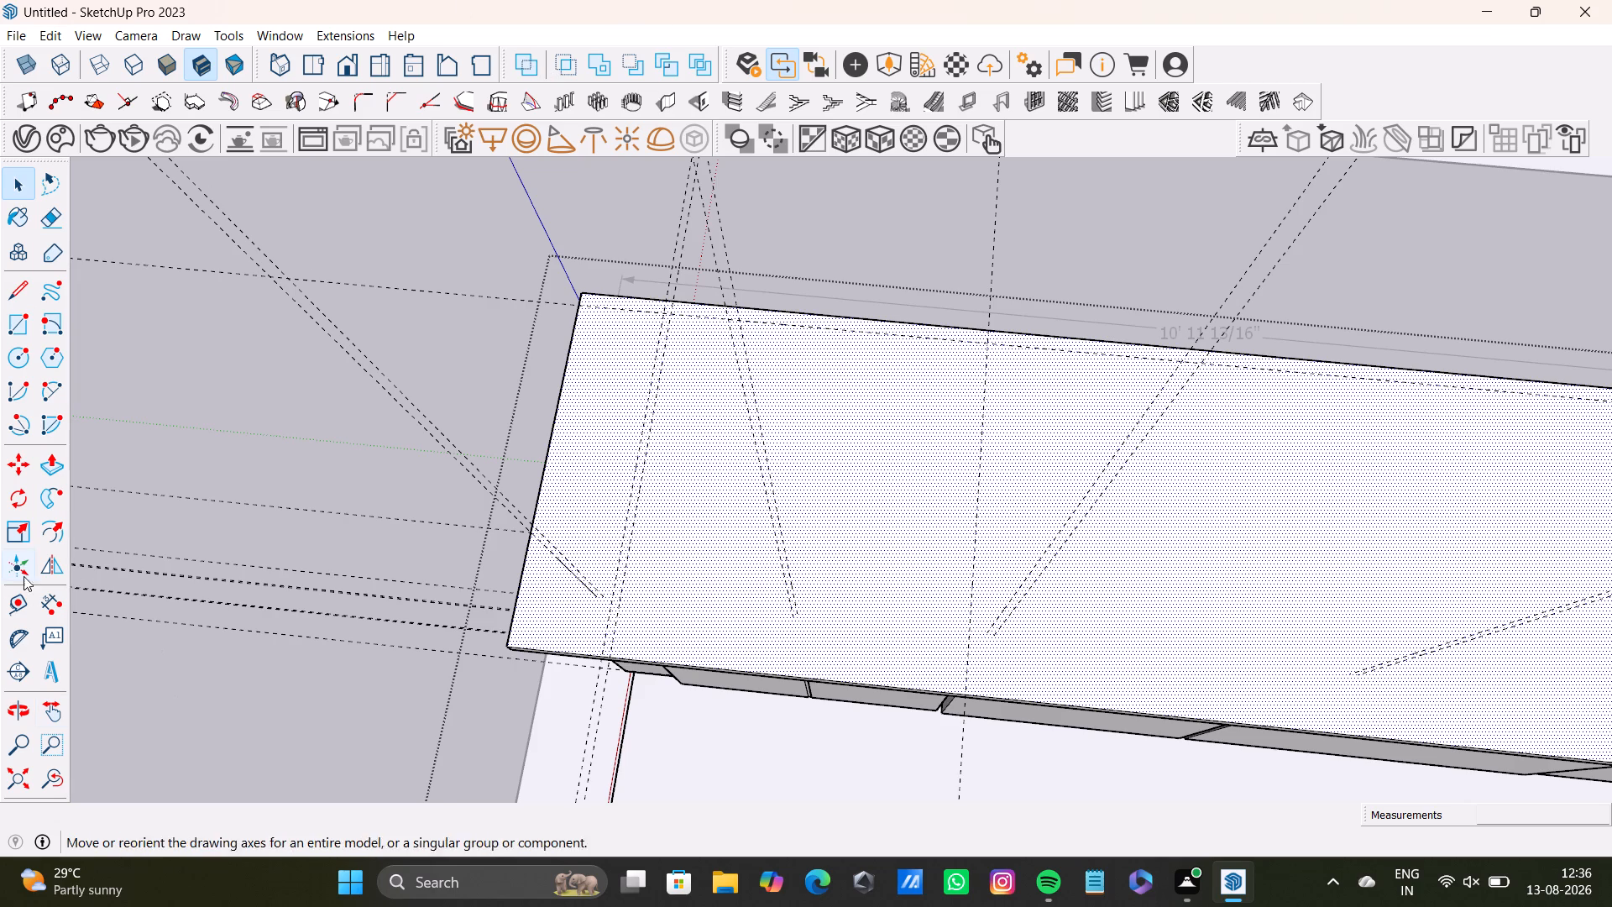
pyautogui.click(24, 600)
pyautogui.scroll(2, 882, 599)
pyautogui.click(992, 564)
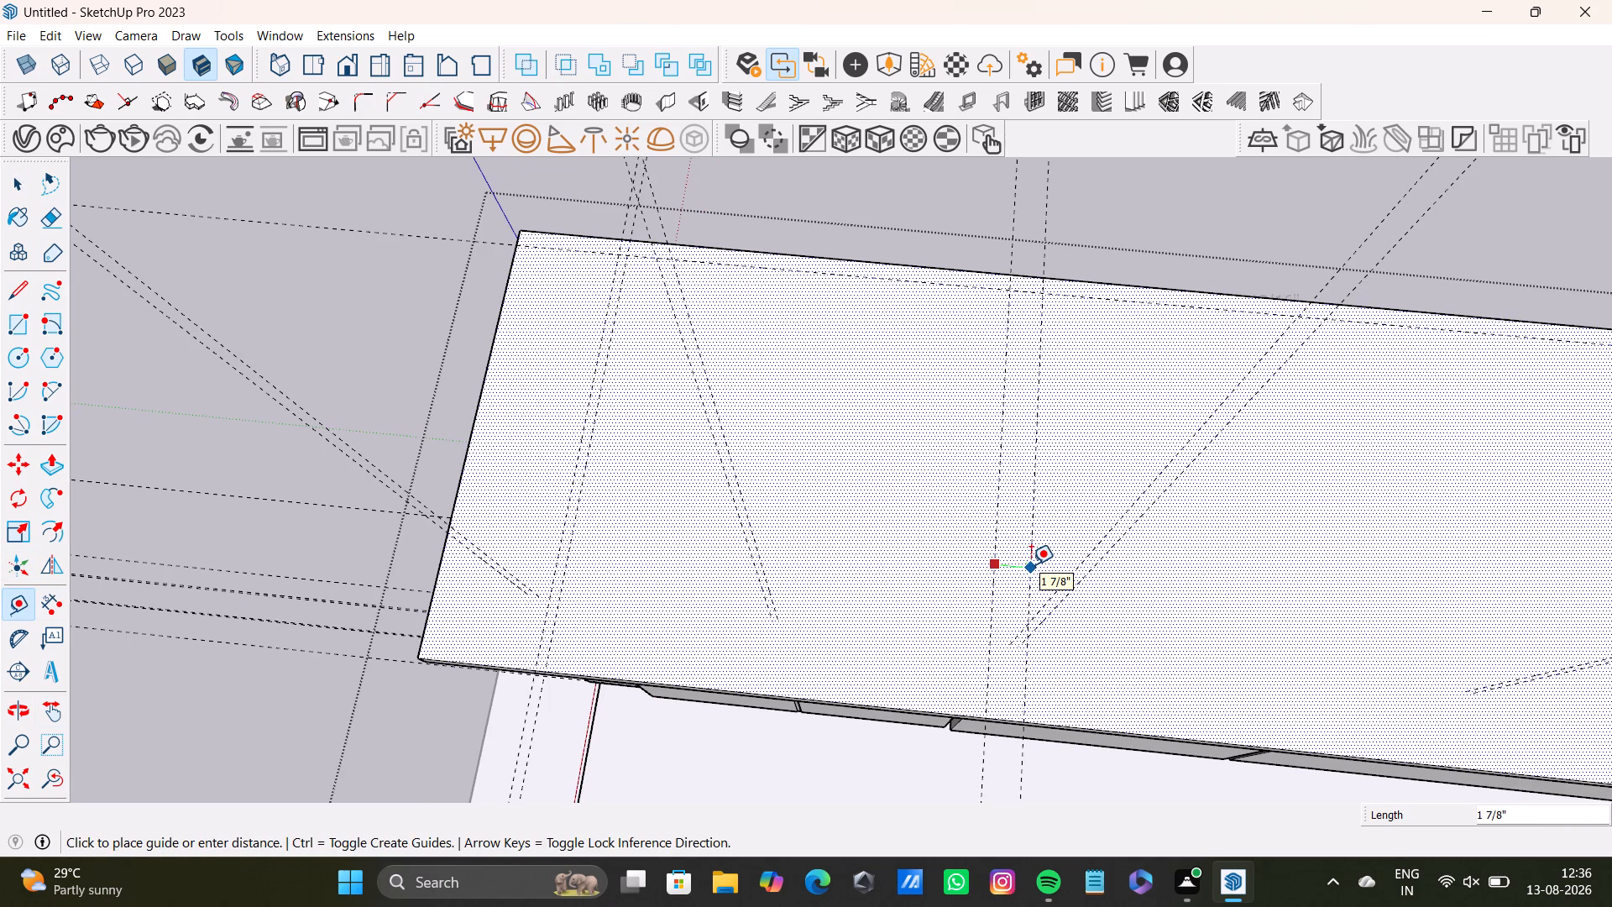
pyautogui.press('0')
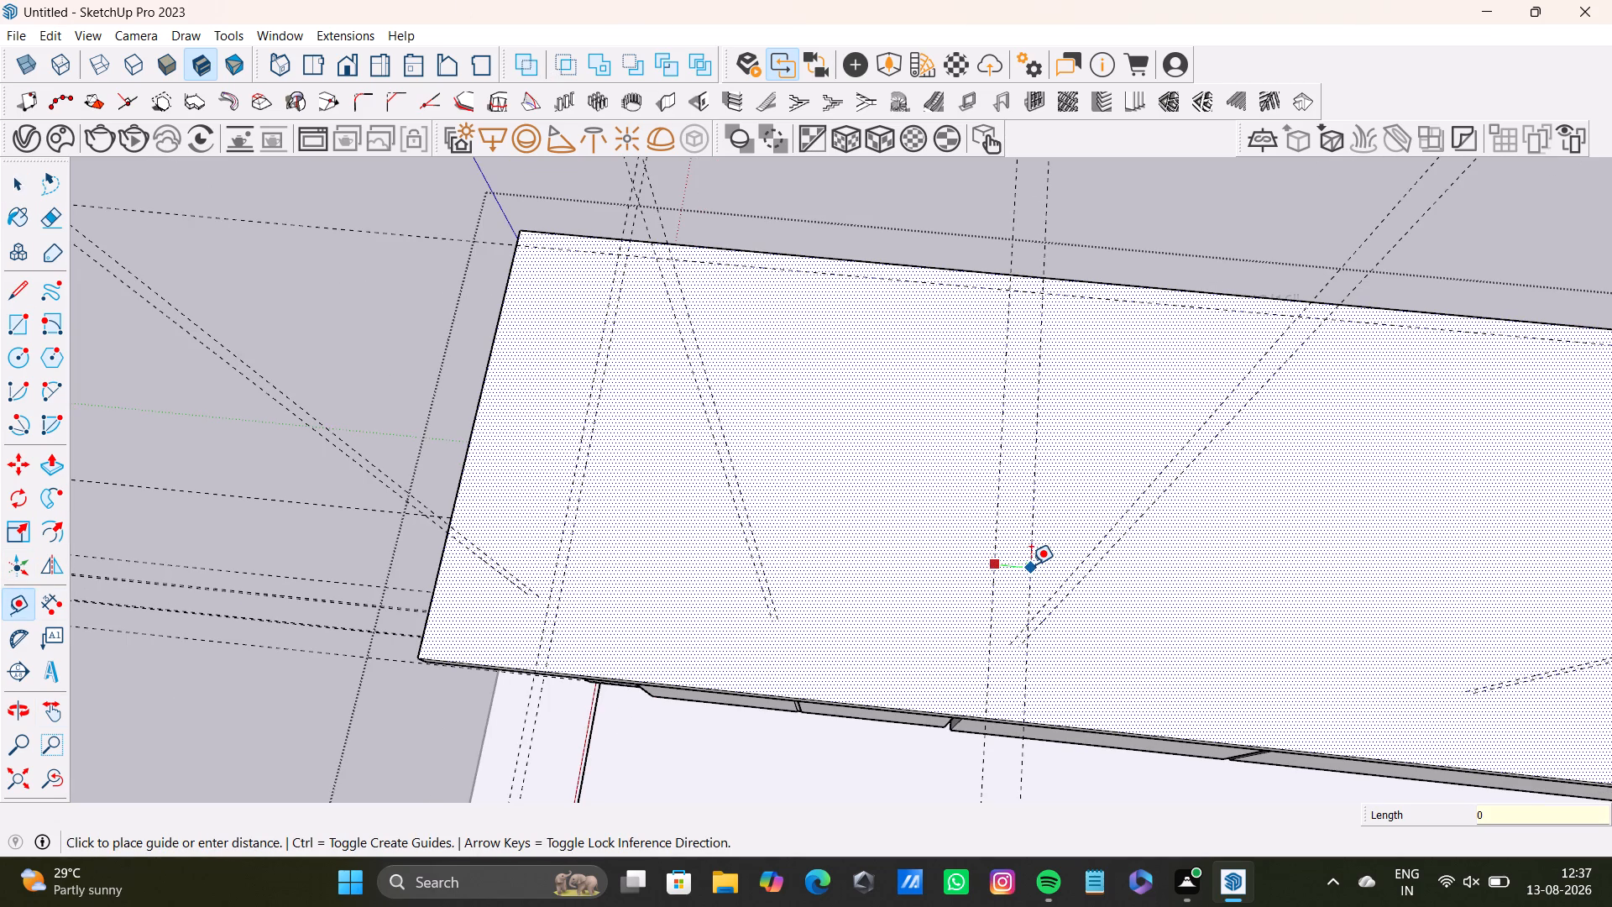
pyautogui.write('.5')
pyautogui.hotkey('shift', '"')
pyautogui.press('Return')
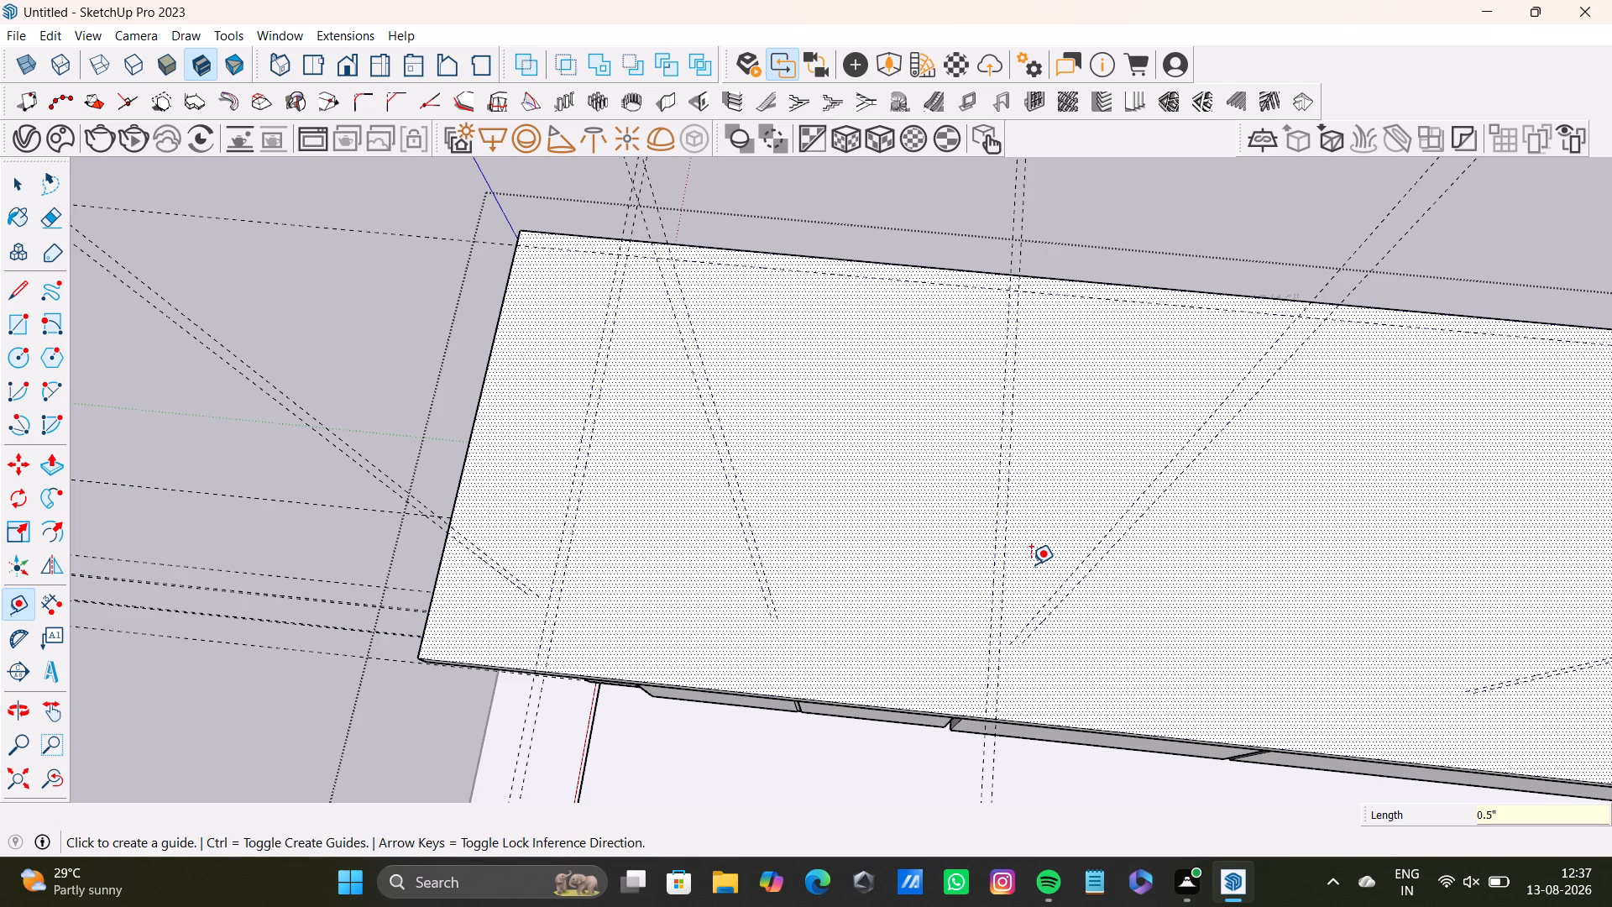
pyautogui.press('space')
# Place a guide 0.5" in from the countertop's front long edge.
pyautogui.scroll(4, 646, 595)
pyautogui.keyDown('shift'); pyautogui.moveTo(664, 632); pyautogui.dragTo(673, 624, button='middle'); pyautogui.keyUp('shift')
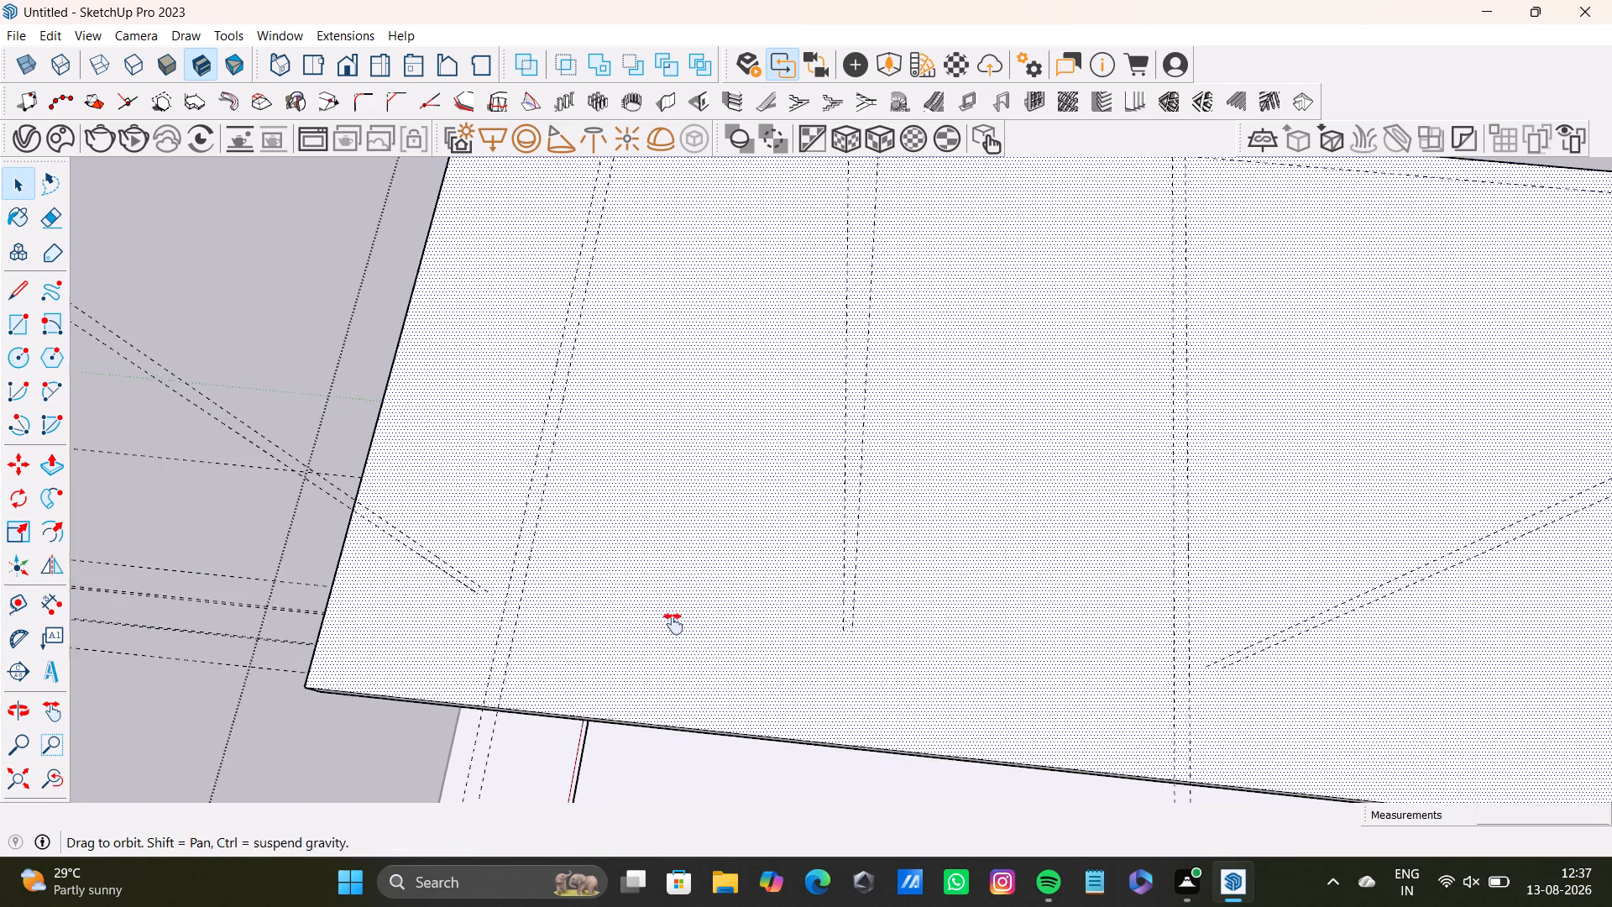
pyautogui.keyDown('shift'); pyautogui.moveTo(673, 624); pyautogui.dragTo(674, 509, button='middle'); pyautogui.keyUp('shift')
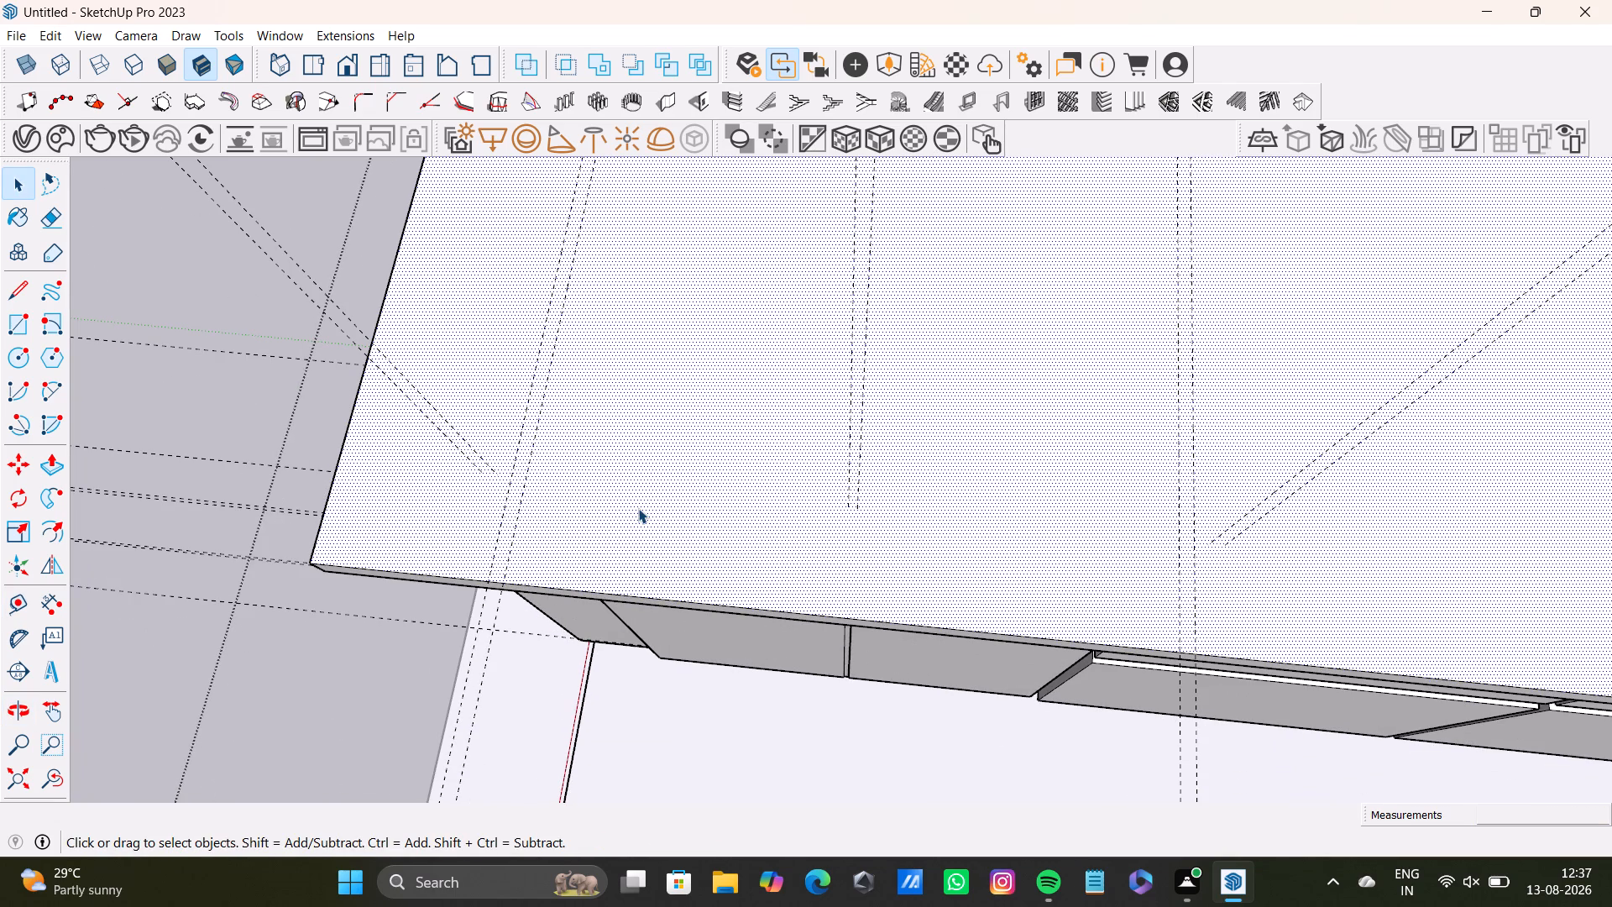
pyautogui.press('t')
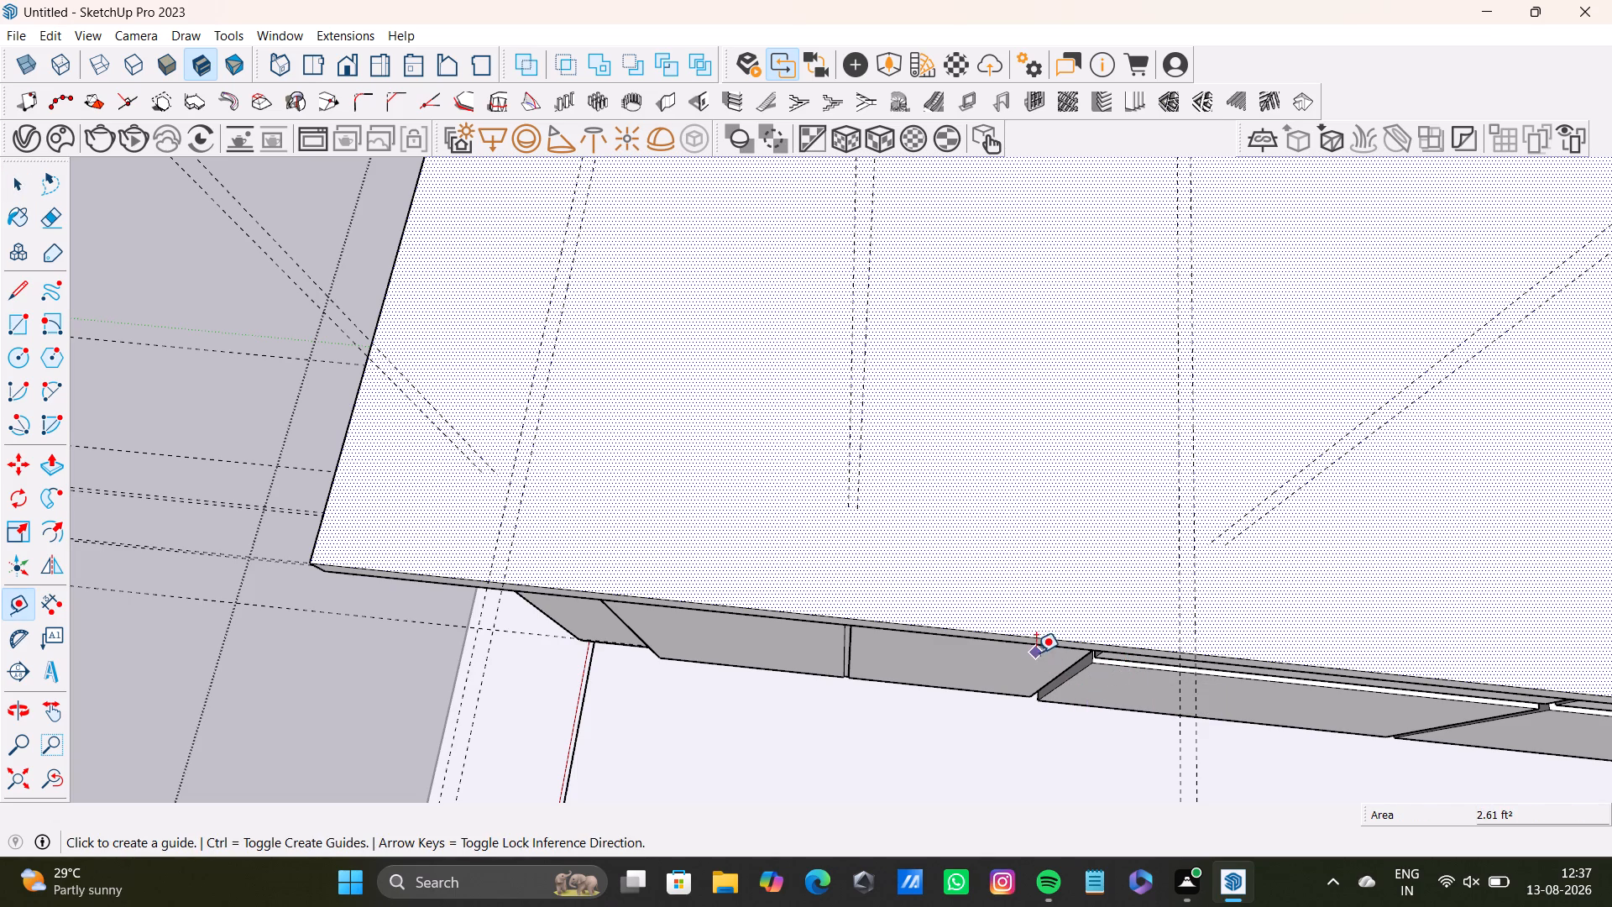
pyautogui.press('Return')
pyautogui.scroll(3, 852, 625)
pyautogui.click(869, 615)
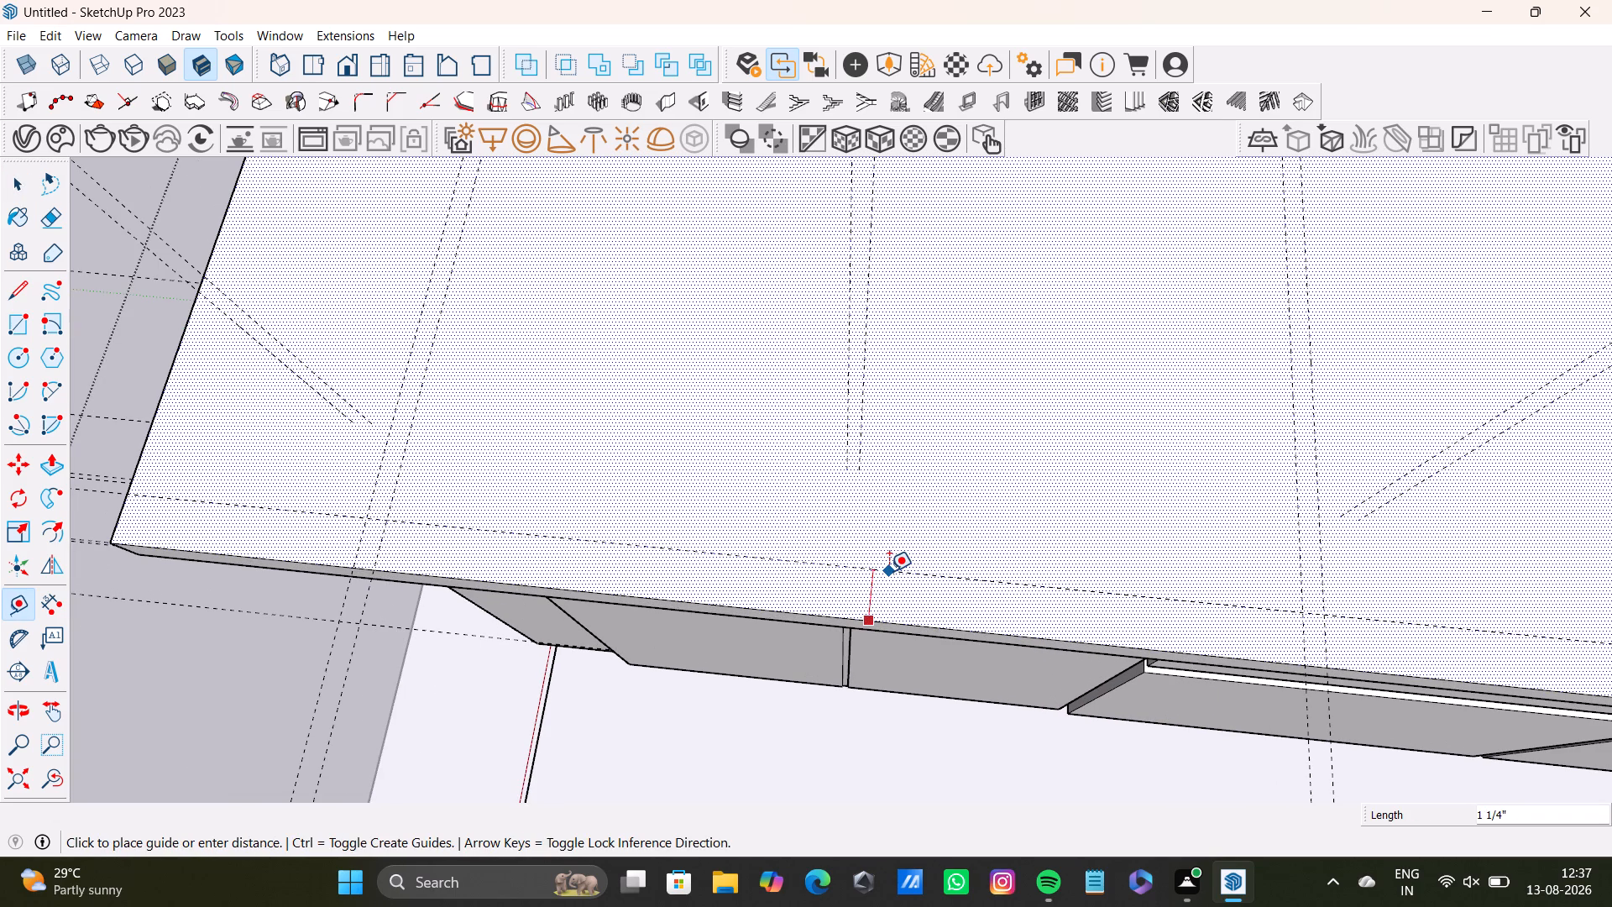
pyautogui.write('0.5')
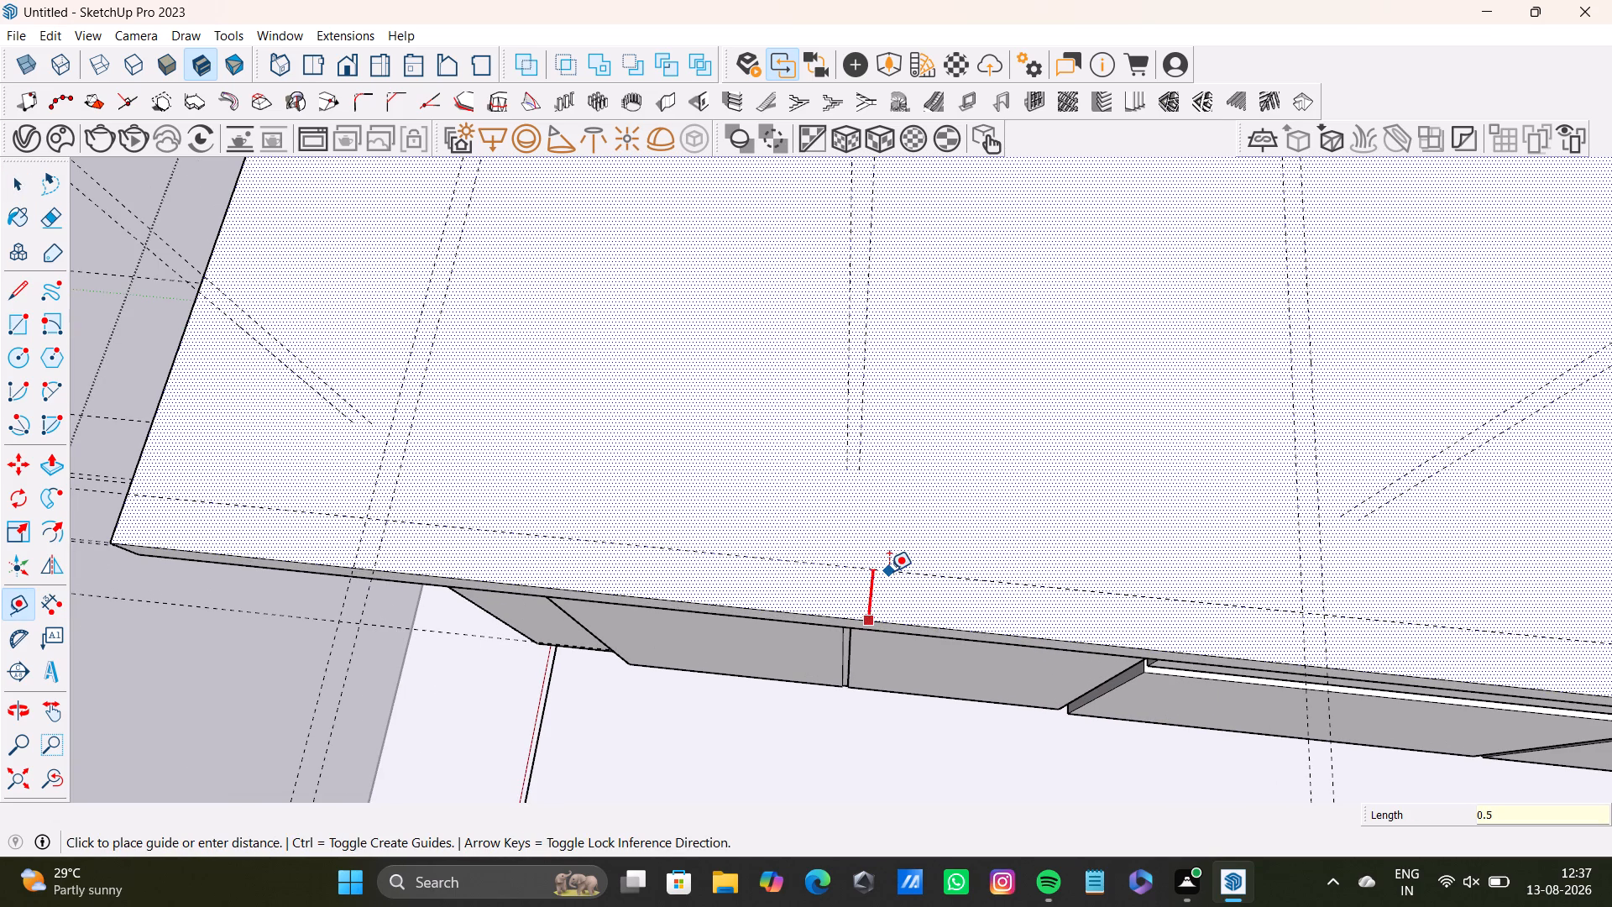
pyautogui.hotkey('shift', '"')
pyautogui.press('Return')
pyautogui.scroll(-7, 852, 523)
pyautogui.moveTo(827, 548); pyautogui.dragTo(832, 606, button='middle')
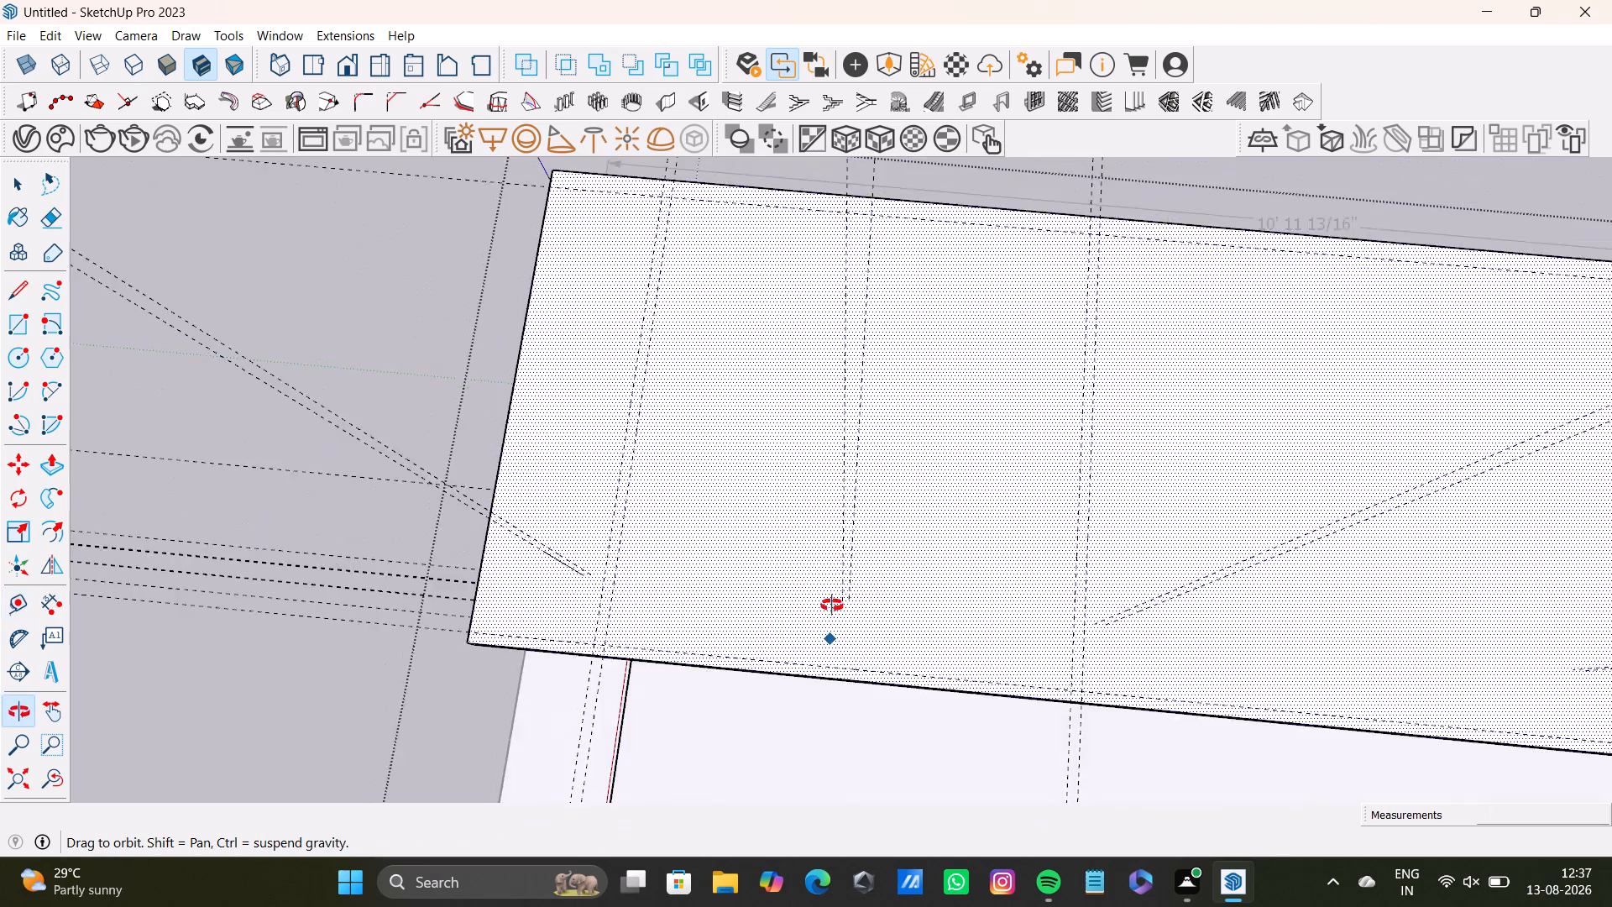
pyautogui.moveTo(832, 606); pyautogui.dragTo(865, 600, button='middle')
pyautogui.moveTo(792, 527); pyautogui.dragTo(762, 486, button='middle')
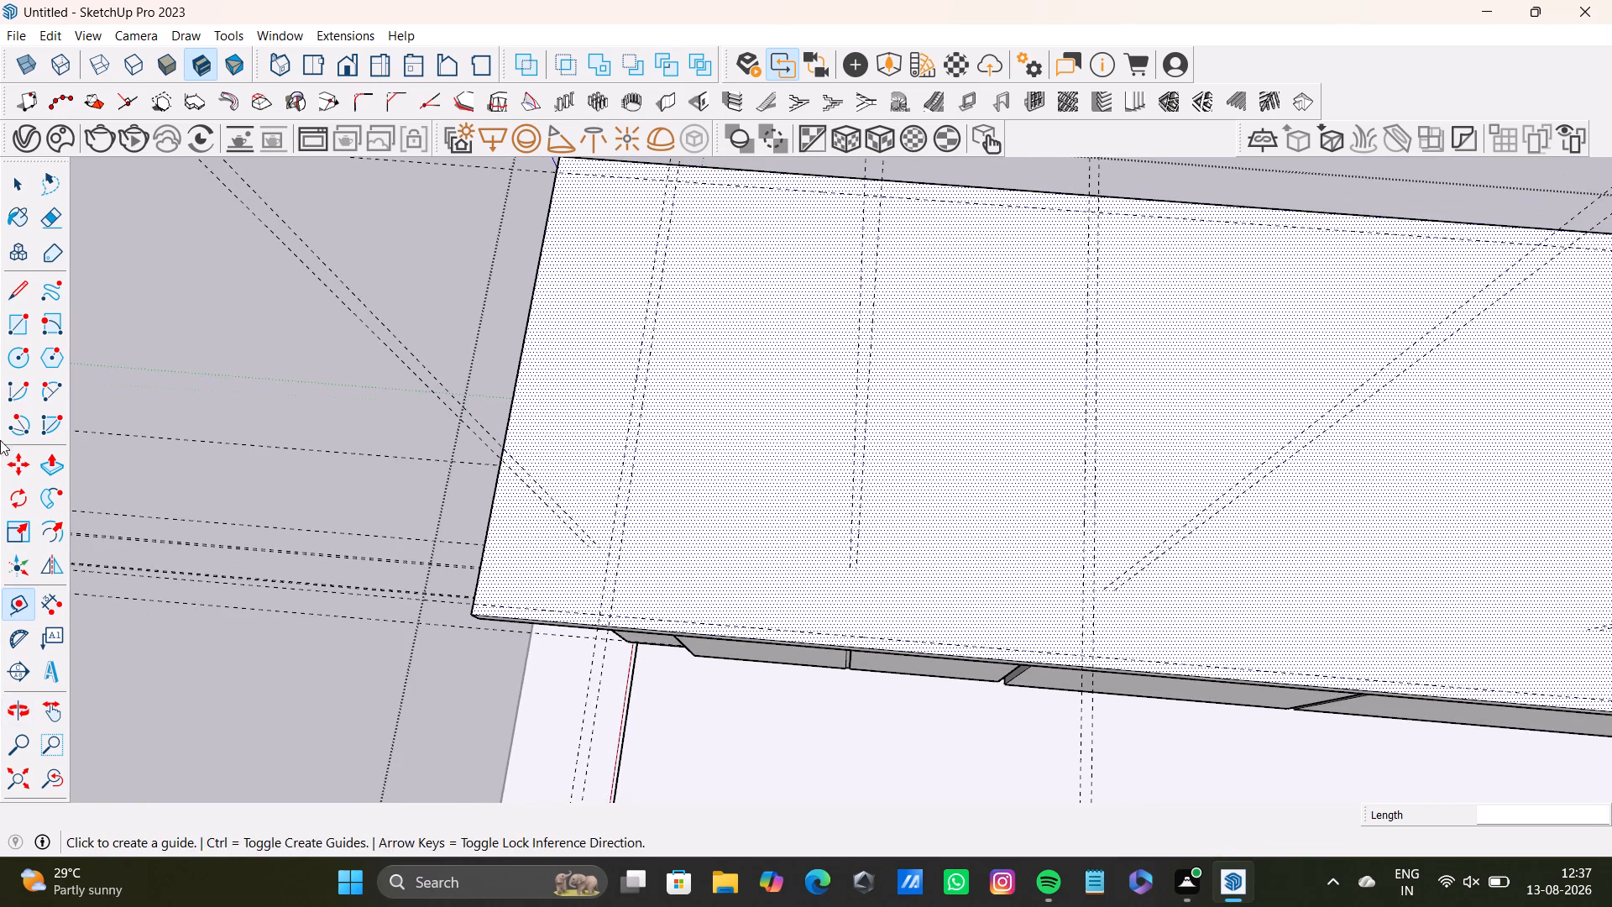
# Draw a rectangle on the countertop's top face above the two doors, between the inset guides from back corner to front corner.
pyautogui.moveTo(9, 326); pyautogui.dragTo(18, 326)
pyautogui.moveTo(680, 185); pyautogui.dragTo(688, 185)
pyautogui.press('Up')
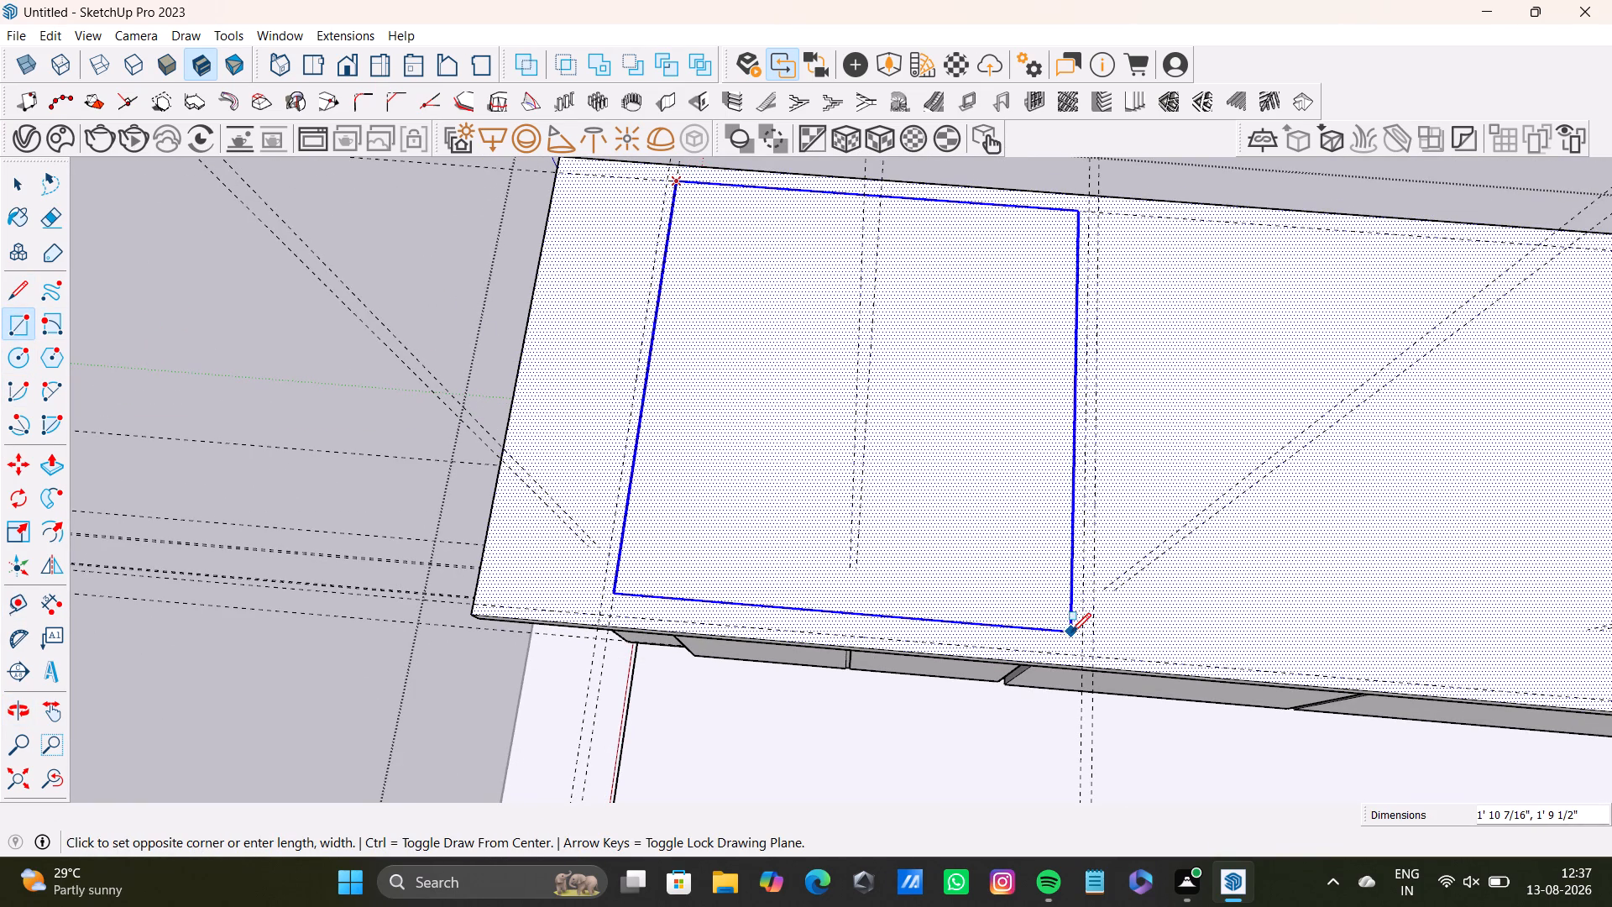
pyautogui.click(1082, 653)
pyautogui.press('space')
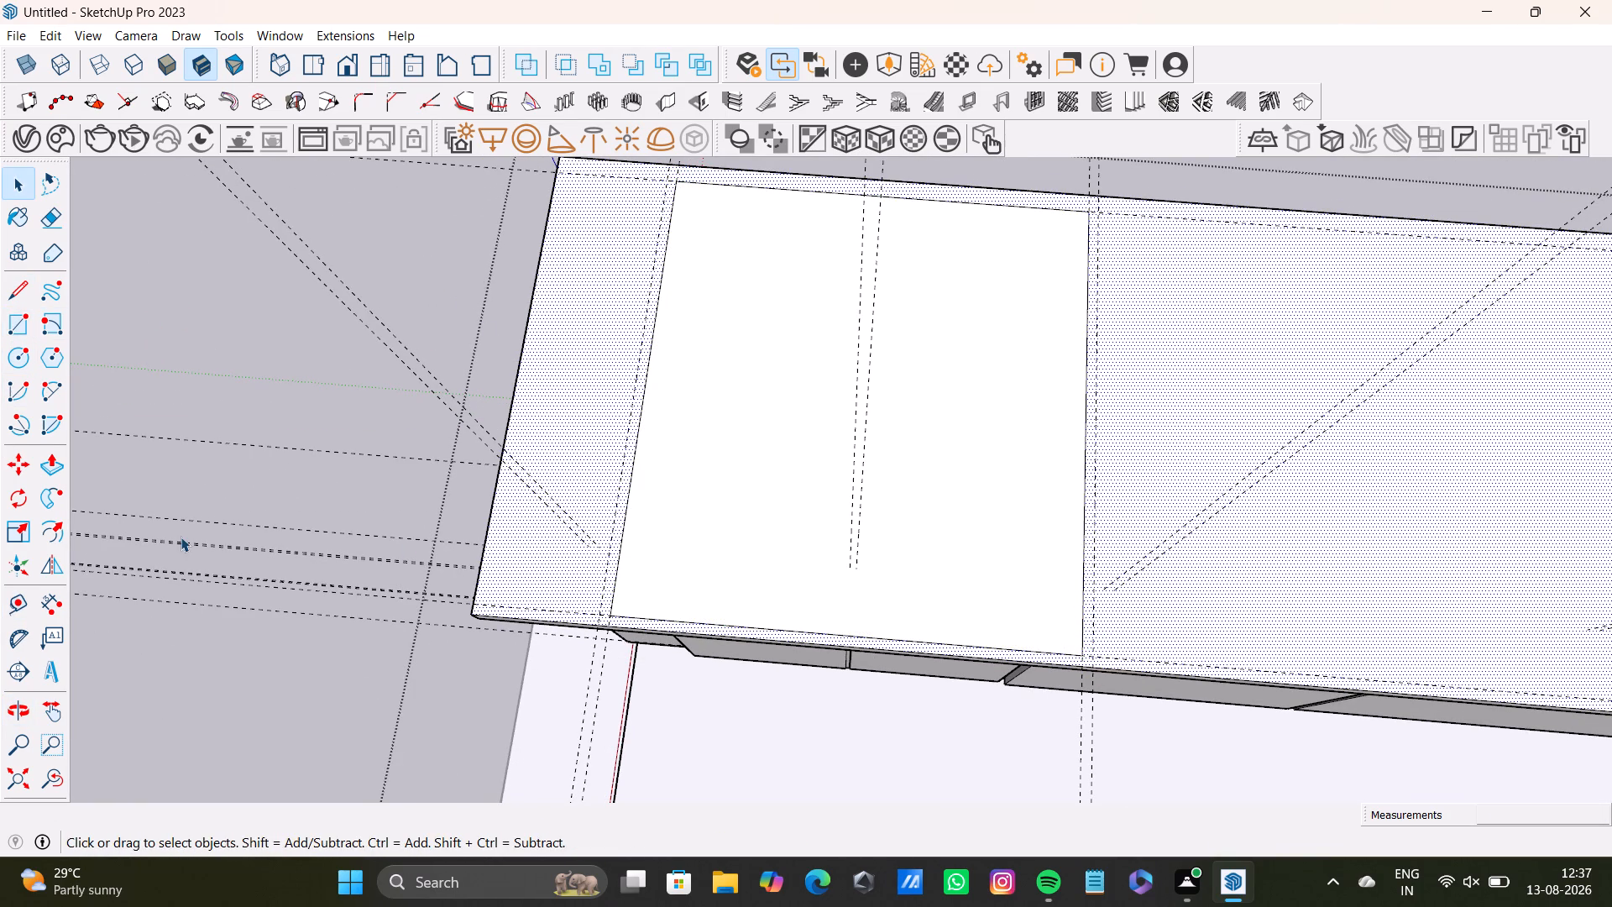
# Offset the new rectangle's outline inward by about 1 1/2" to form a rim.
pyautogui.click(48, 520)
pyautogui.press('space')
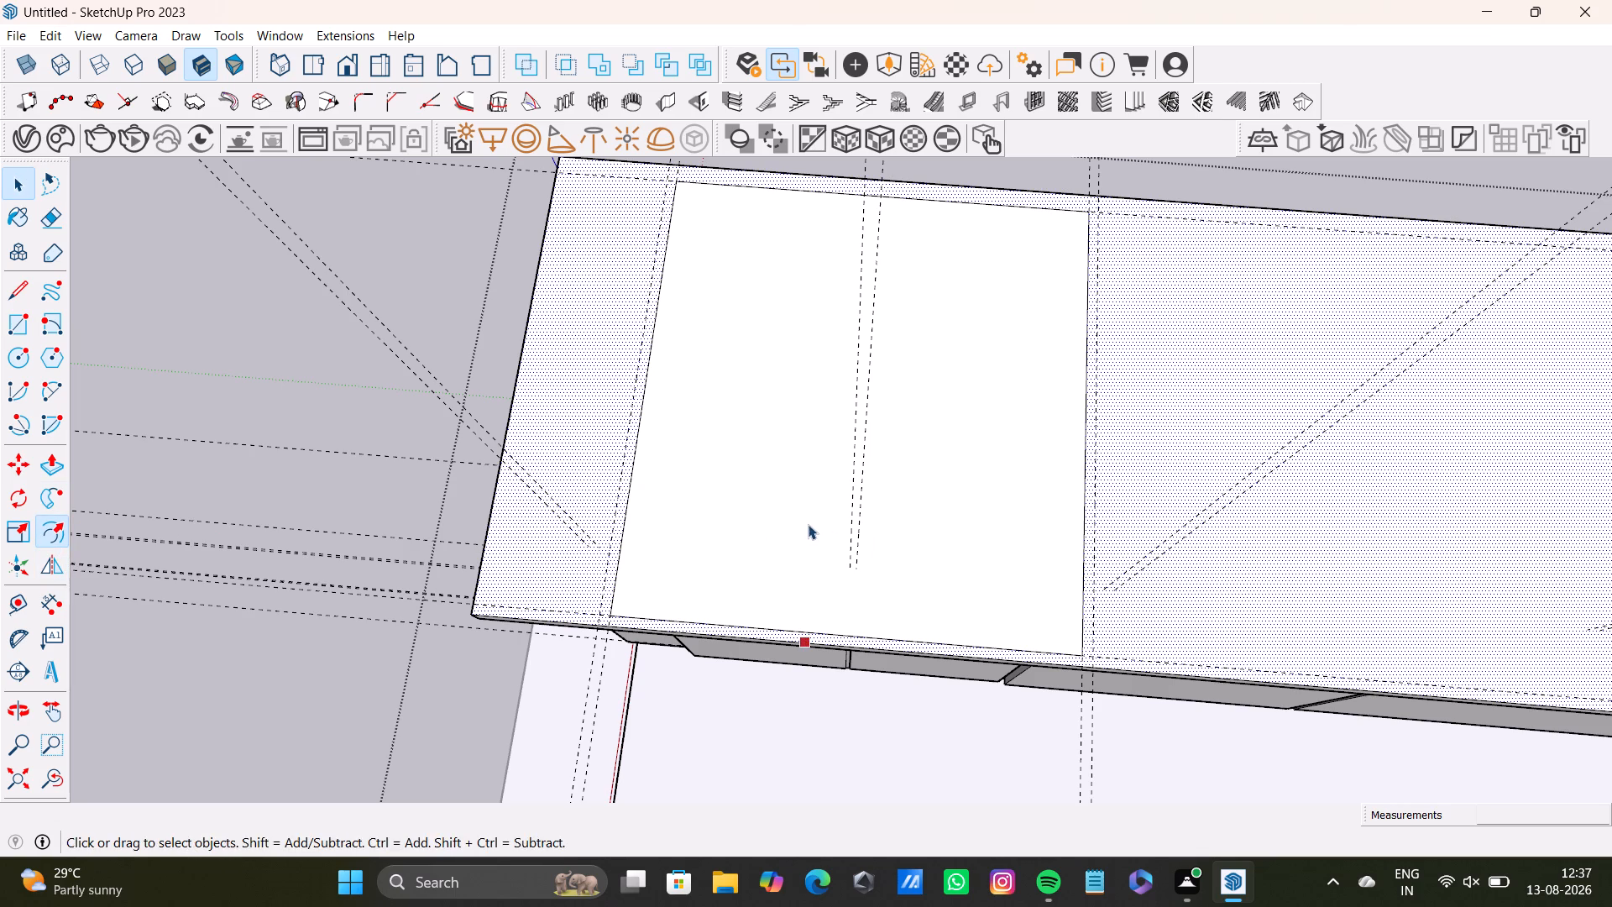
pyautogui.click(808, 524)
pyautogui.click(46, 530)
pyautogui.click(725, 513)
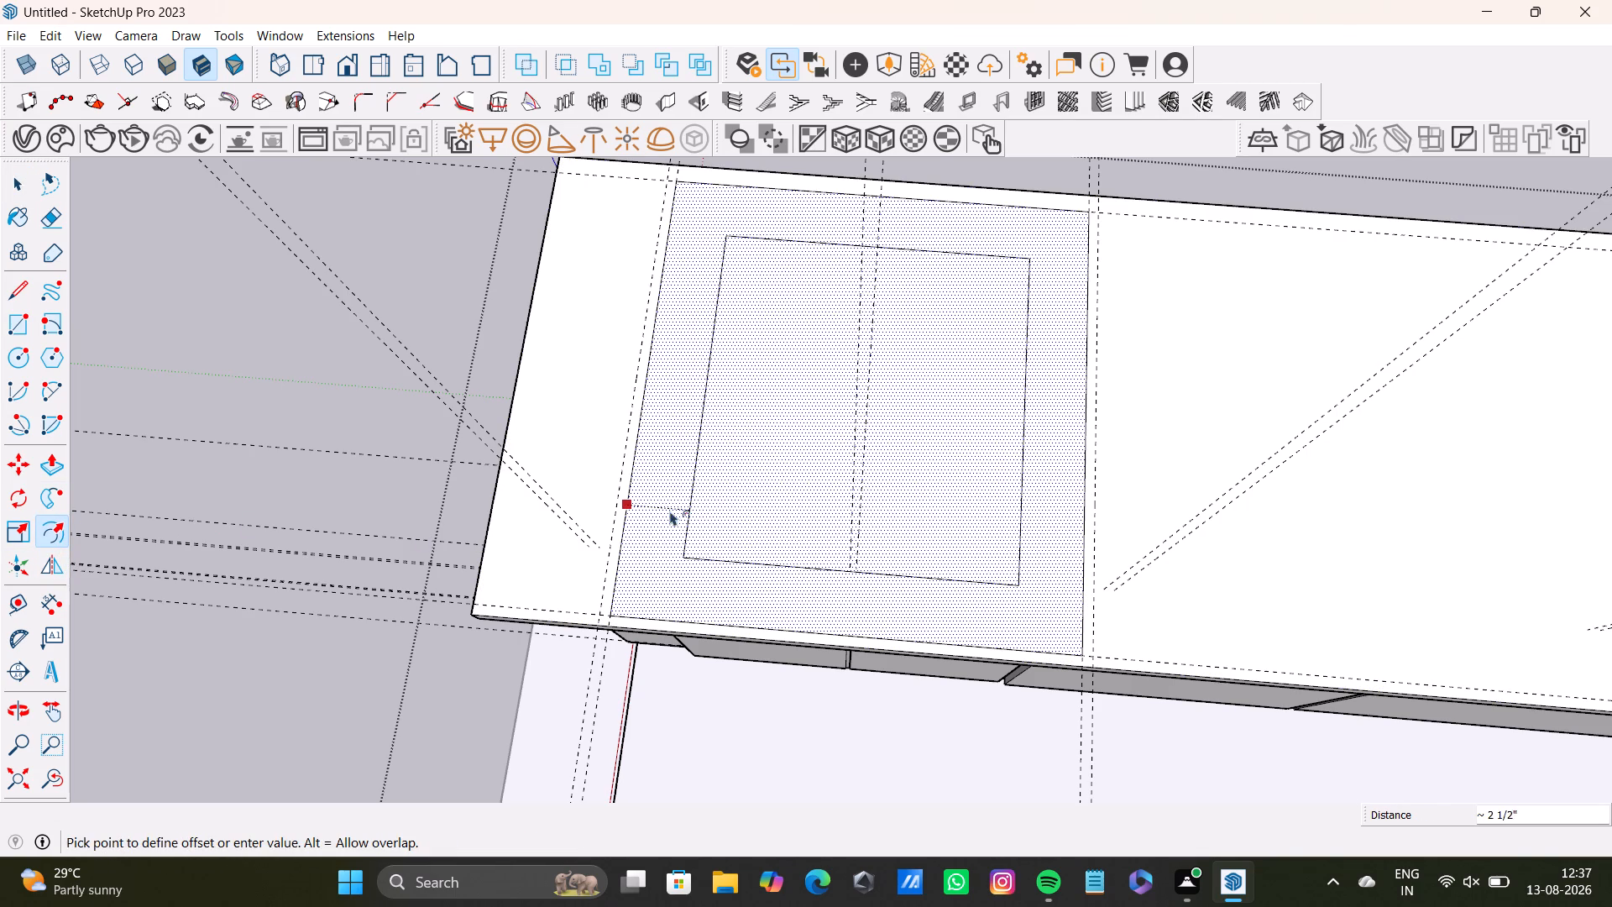
pyautogui.click(668, 438)
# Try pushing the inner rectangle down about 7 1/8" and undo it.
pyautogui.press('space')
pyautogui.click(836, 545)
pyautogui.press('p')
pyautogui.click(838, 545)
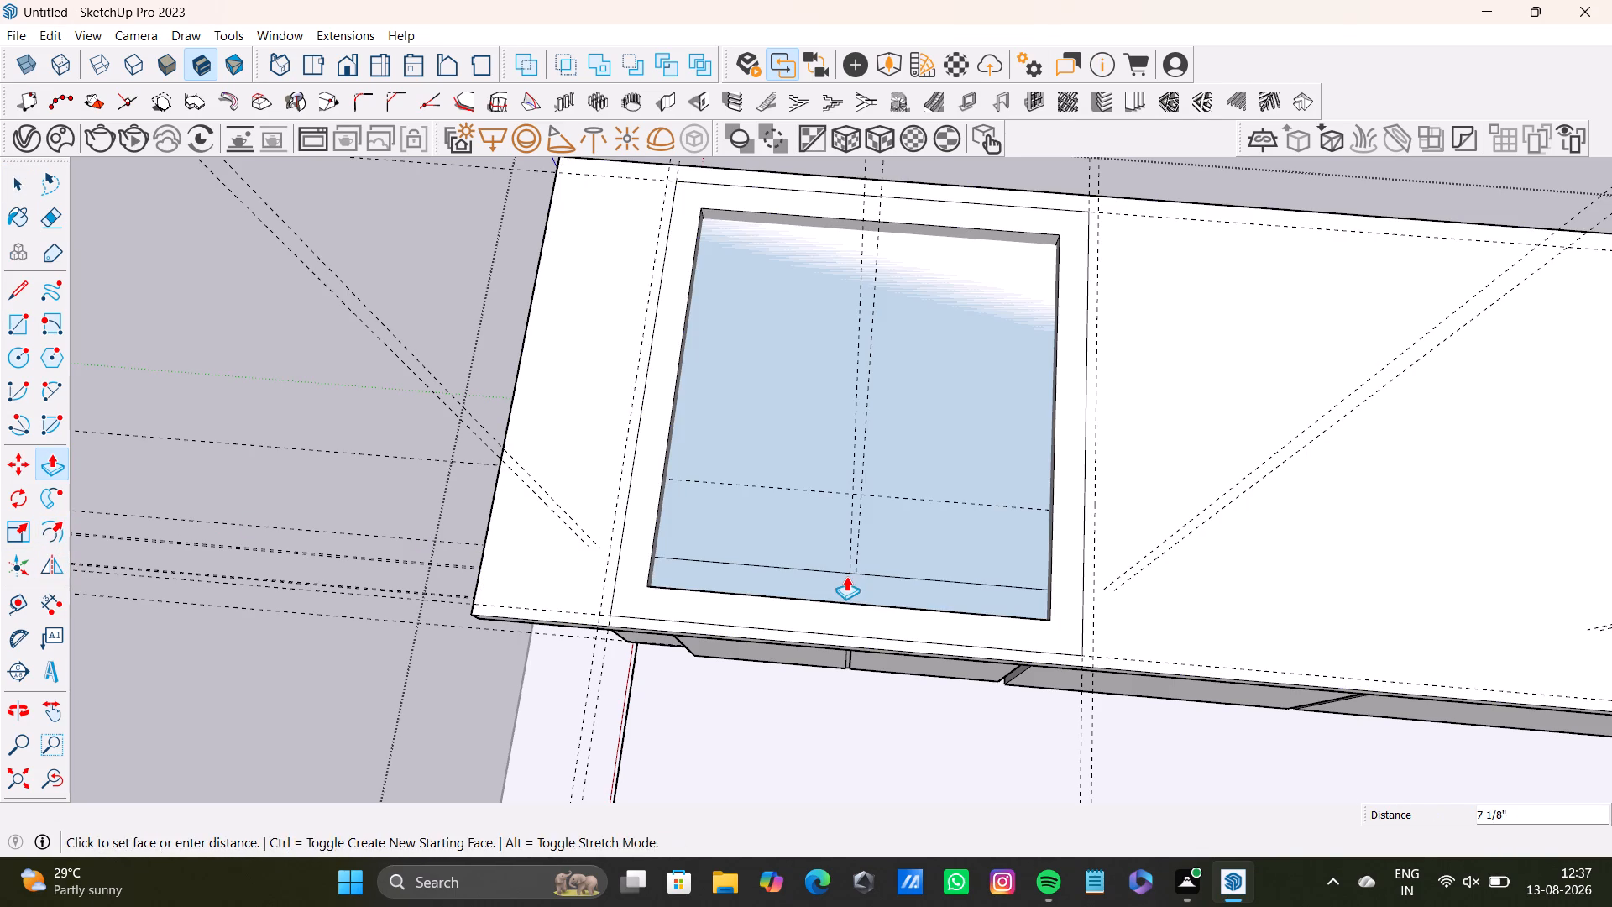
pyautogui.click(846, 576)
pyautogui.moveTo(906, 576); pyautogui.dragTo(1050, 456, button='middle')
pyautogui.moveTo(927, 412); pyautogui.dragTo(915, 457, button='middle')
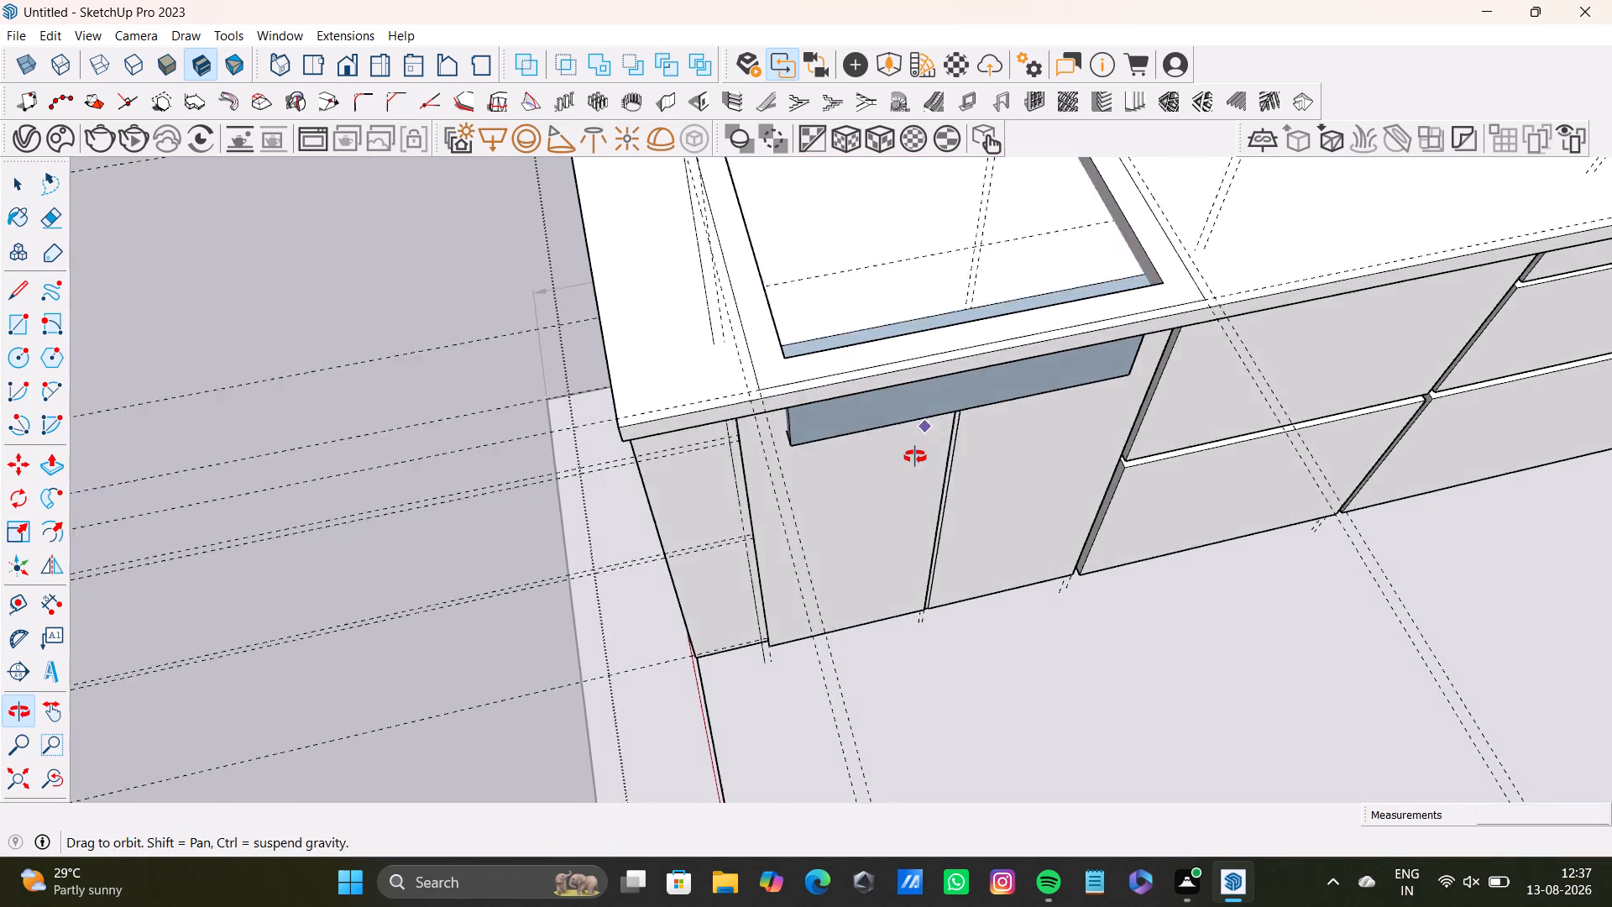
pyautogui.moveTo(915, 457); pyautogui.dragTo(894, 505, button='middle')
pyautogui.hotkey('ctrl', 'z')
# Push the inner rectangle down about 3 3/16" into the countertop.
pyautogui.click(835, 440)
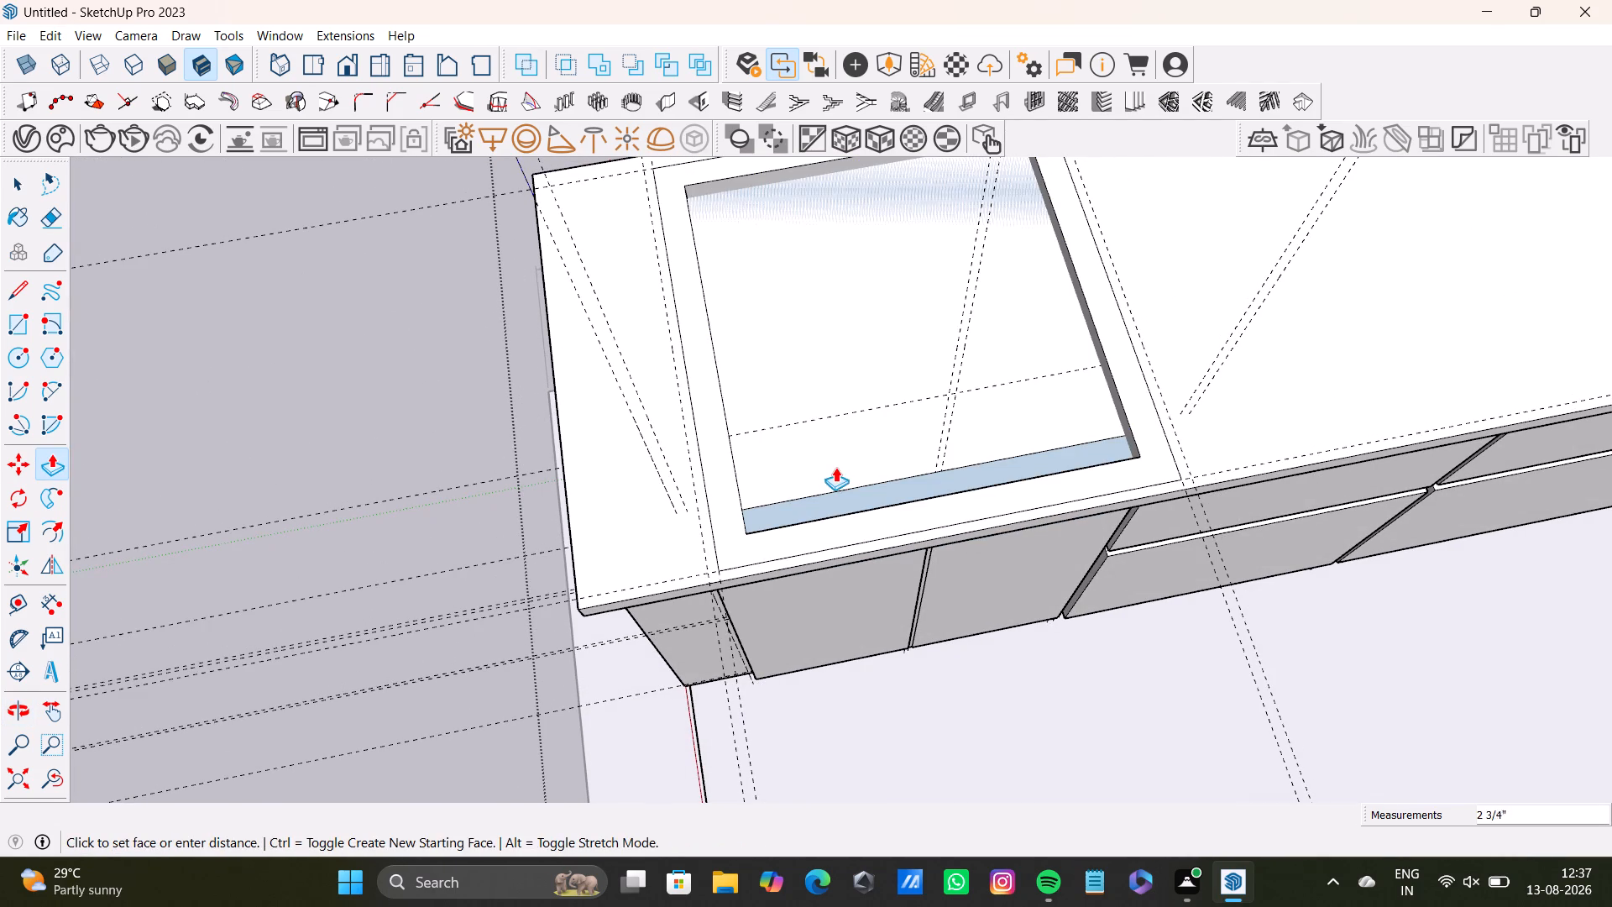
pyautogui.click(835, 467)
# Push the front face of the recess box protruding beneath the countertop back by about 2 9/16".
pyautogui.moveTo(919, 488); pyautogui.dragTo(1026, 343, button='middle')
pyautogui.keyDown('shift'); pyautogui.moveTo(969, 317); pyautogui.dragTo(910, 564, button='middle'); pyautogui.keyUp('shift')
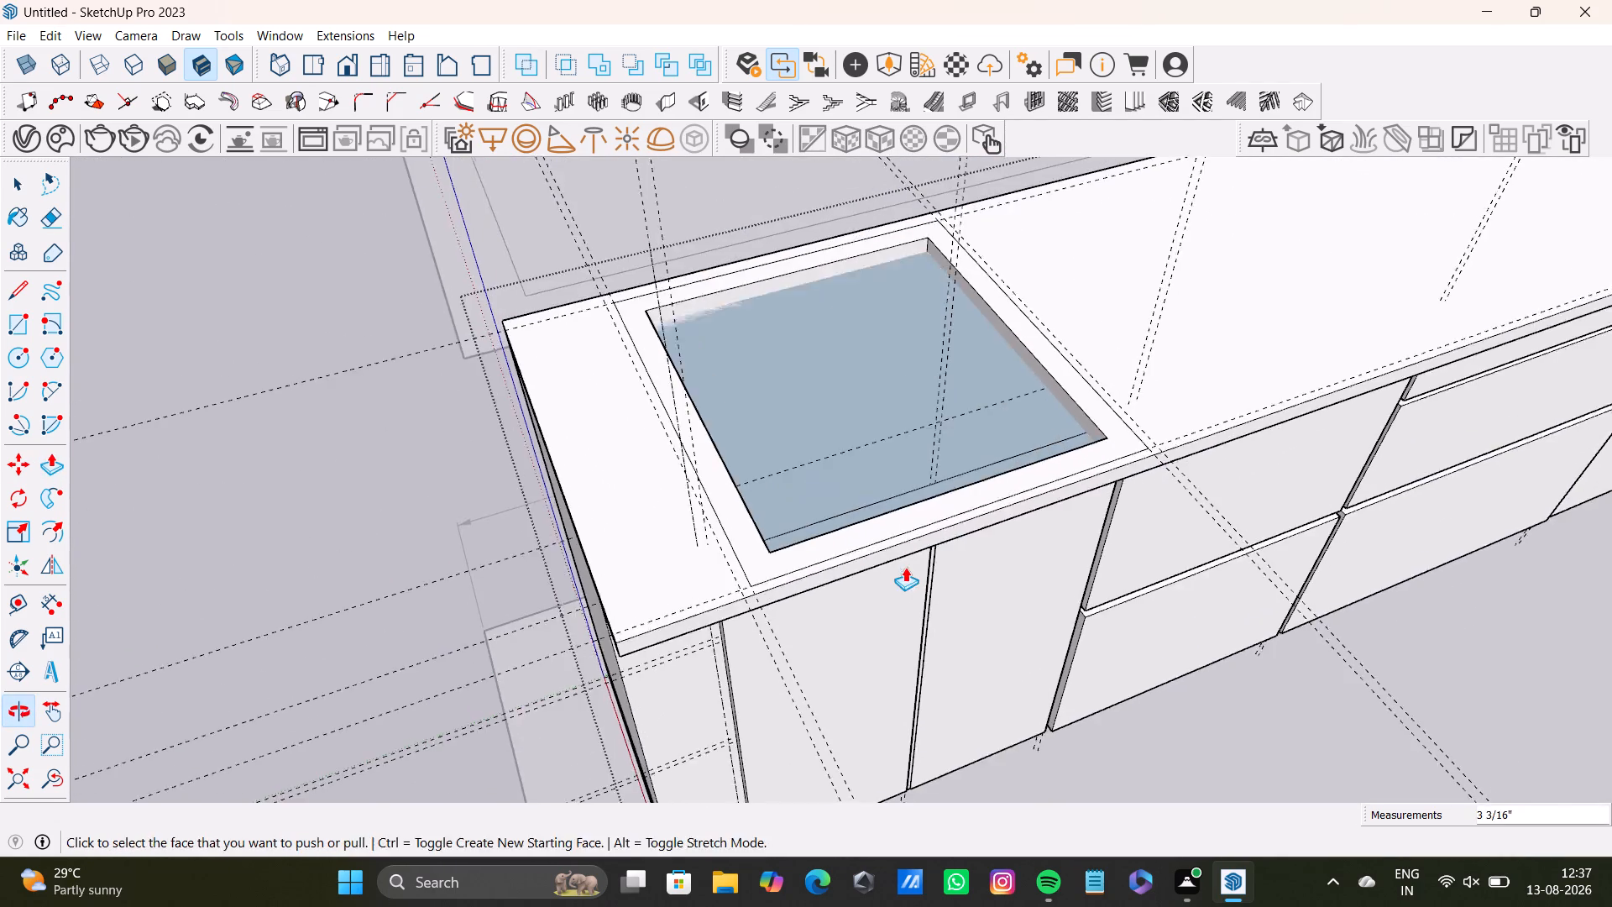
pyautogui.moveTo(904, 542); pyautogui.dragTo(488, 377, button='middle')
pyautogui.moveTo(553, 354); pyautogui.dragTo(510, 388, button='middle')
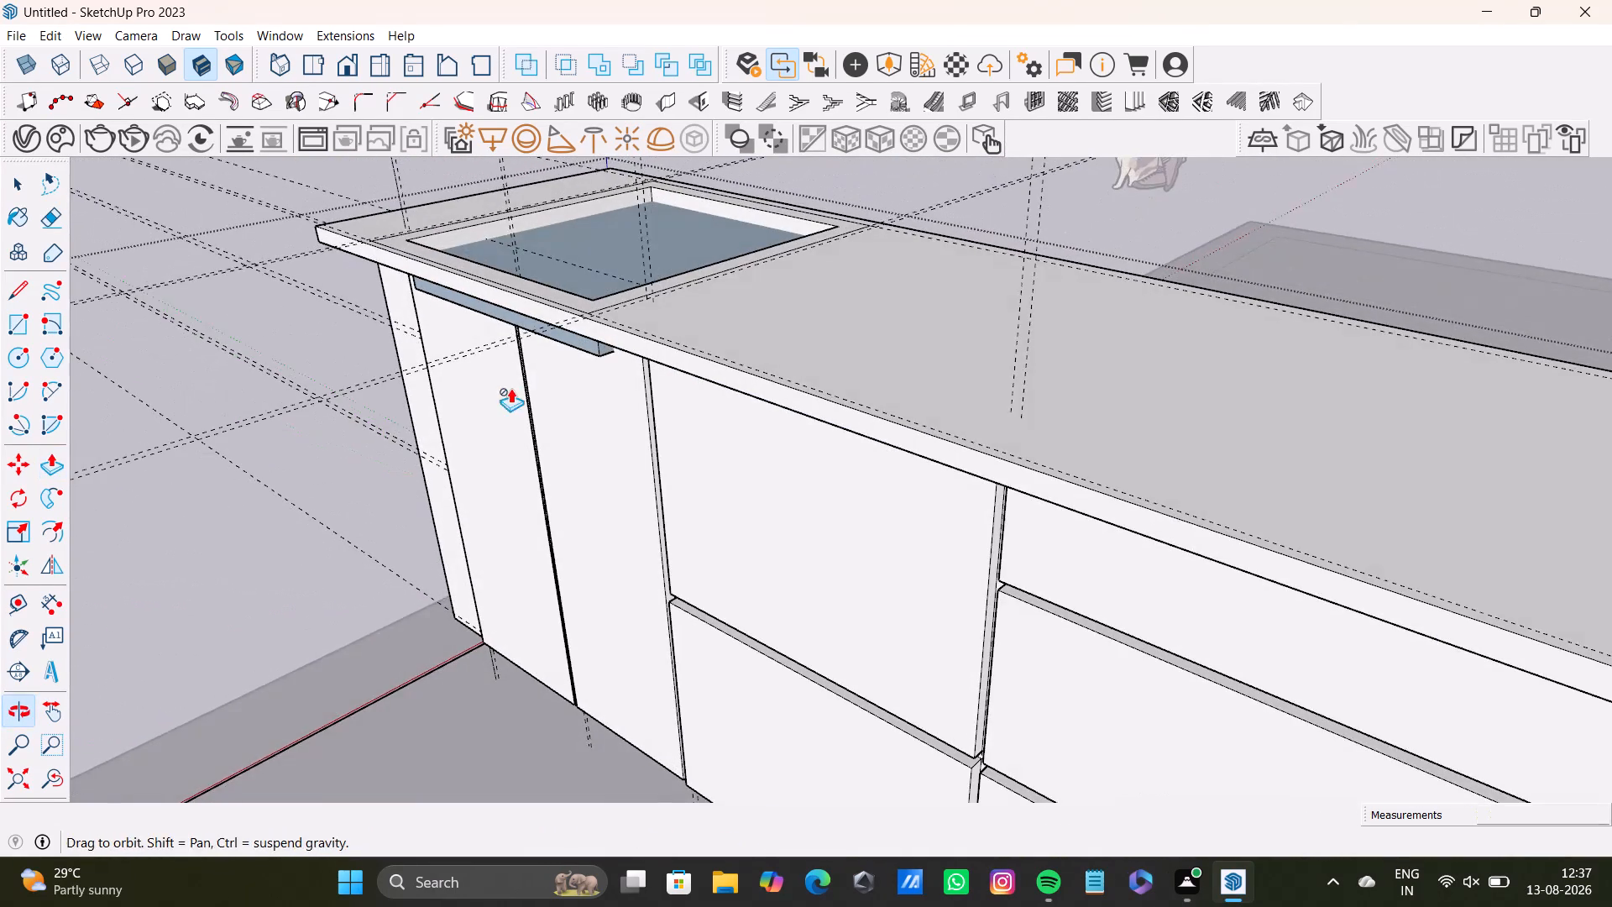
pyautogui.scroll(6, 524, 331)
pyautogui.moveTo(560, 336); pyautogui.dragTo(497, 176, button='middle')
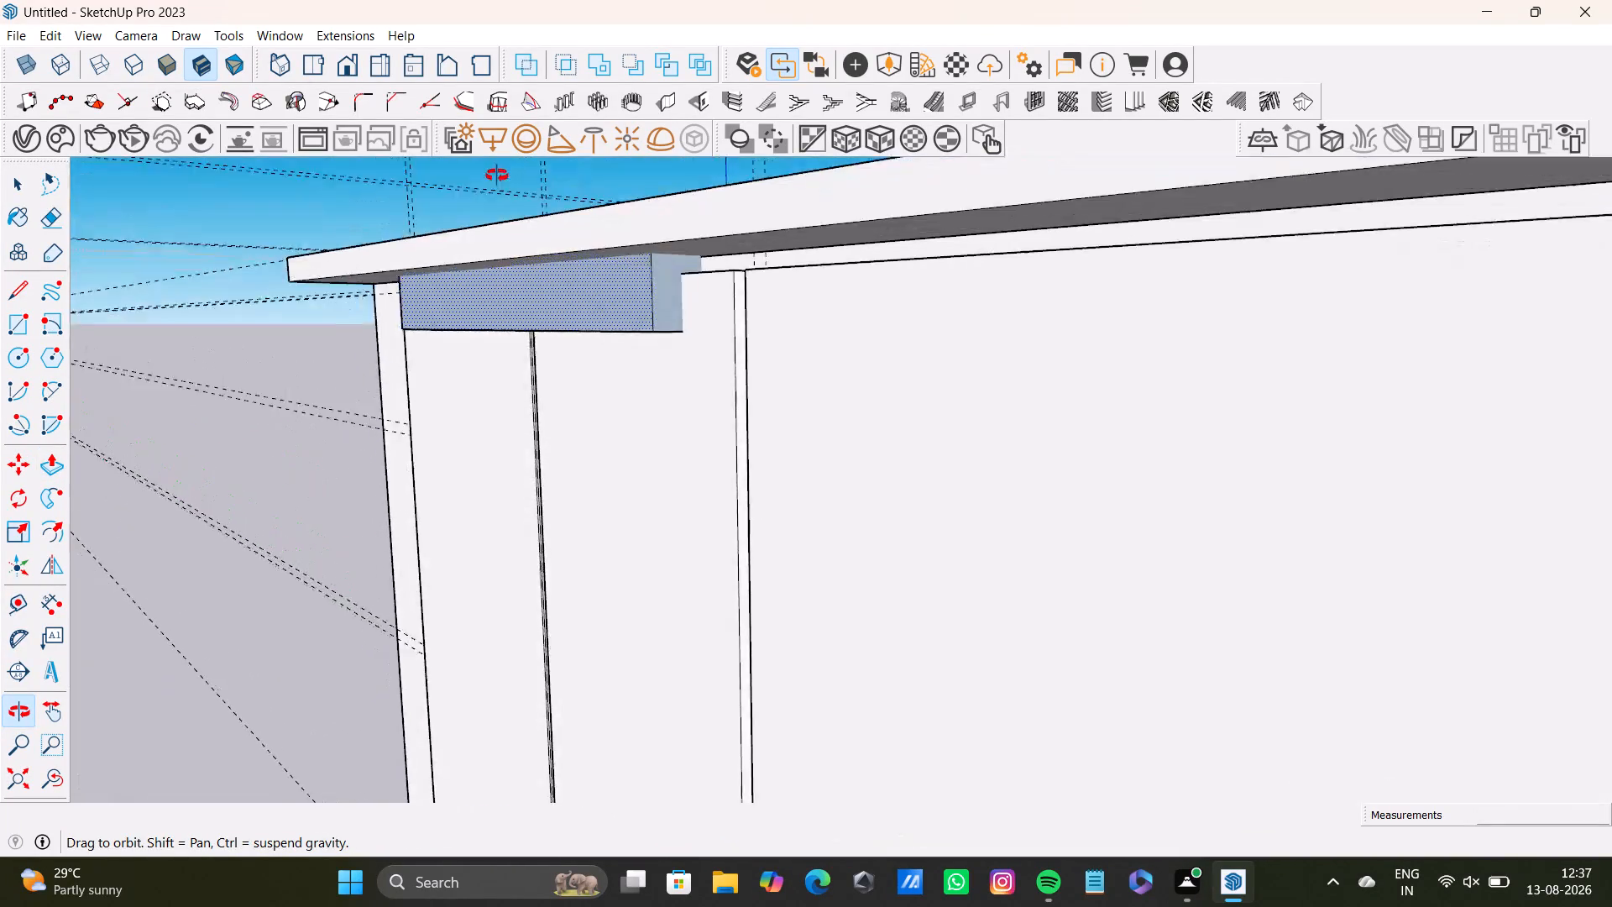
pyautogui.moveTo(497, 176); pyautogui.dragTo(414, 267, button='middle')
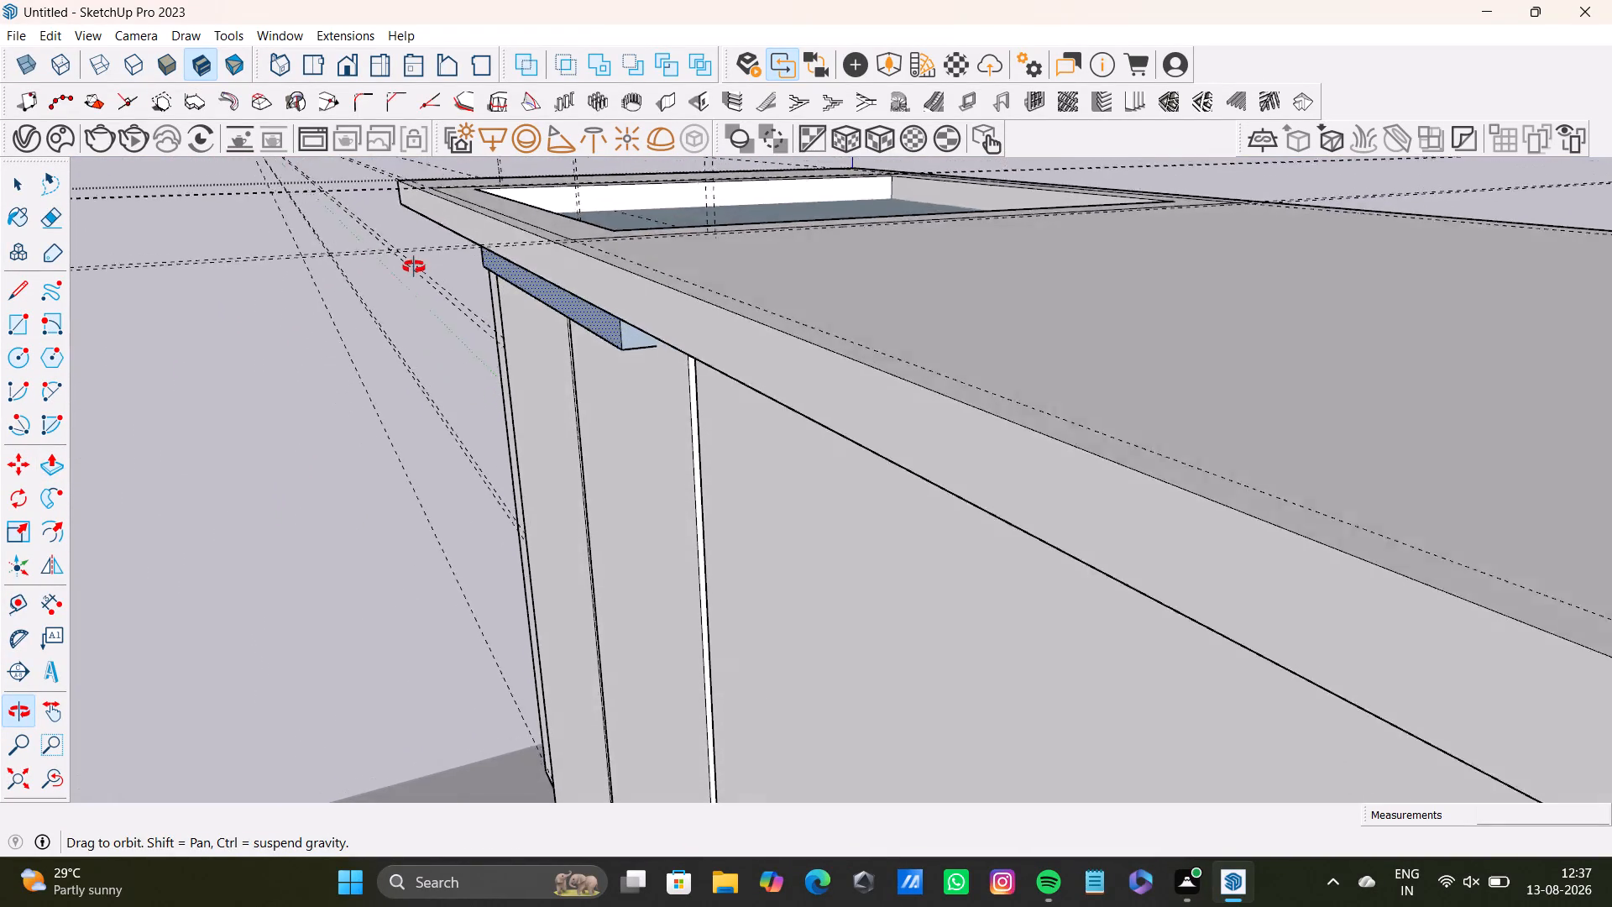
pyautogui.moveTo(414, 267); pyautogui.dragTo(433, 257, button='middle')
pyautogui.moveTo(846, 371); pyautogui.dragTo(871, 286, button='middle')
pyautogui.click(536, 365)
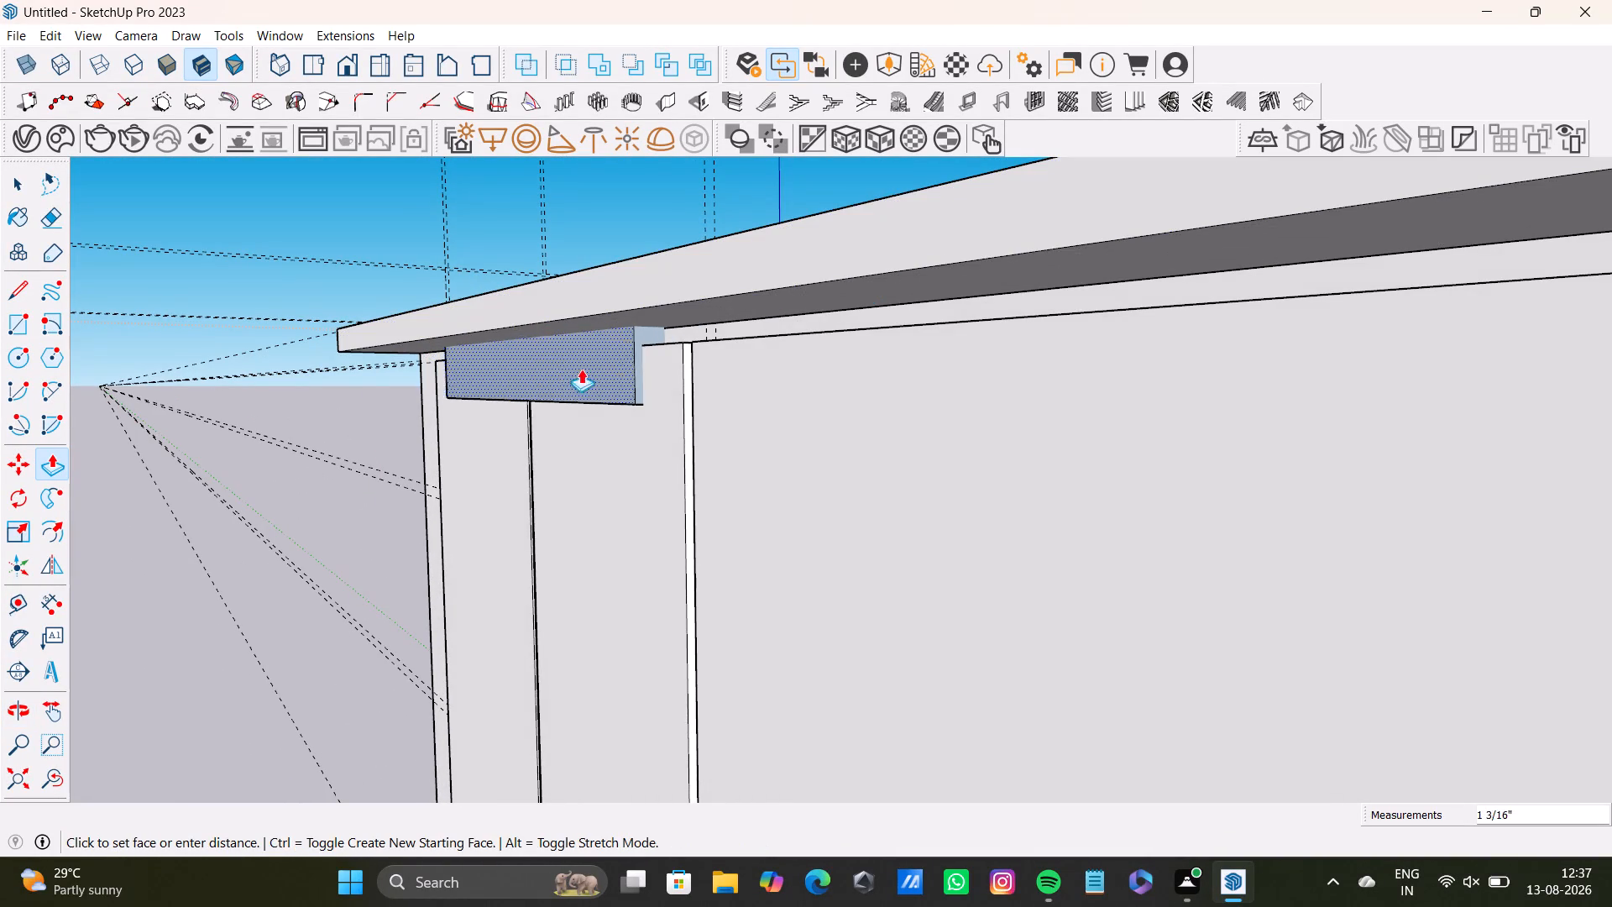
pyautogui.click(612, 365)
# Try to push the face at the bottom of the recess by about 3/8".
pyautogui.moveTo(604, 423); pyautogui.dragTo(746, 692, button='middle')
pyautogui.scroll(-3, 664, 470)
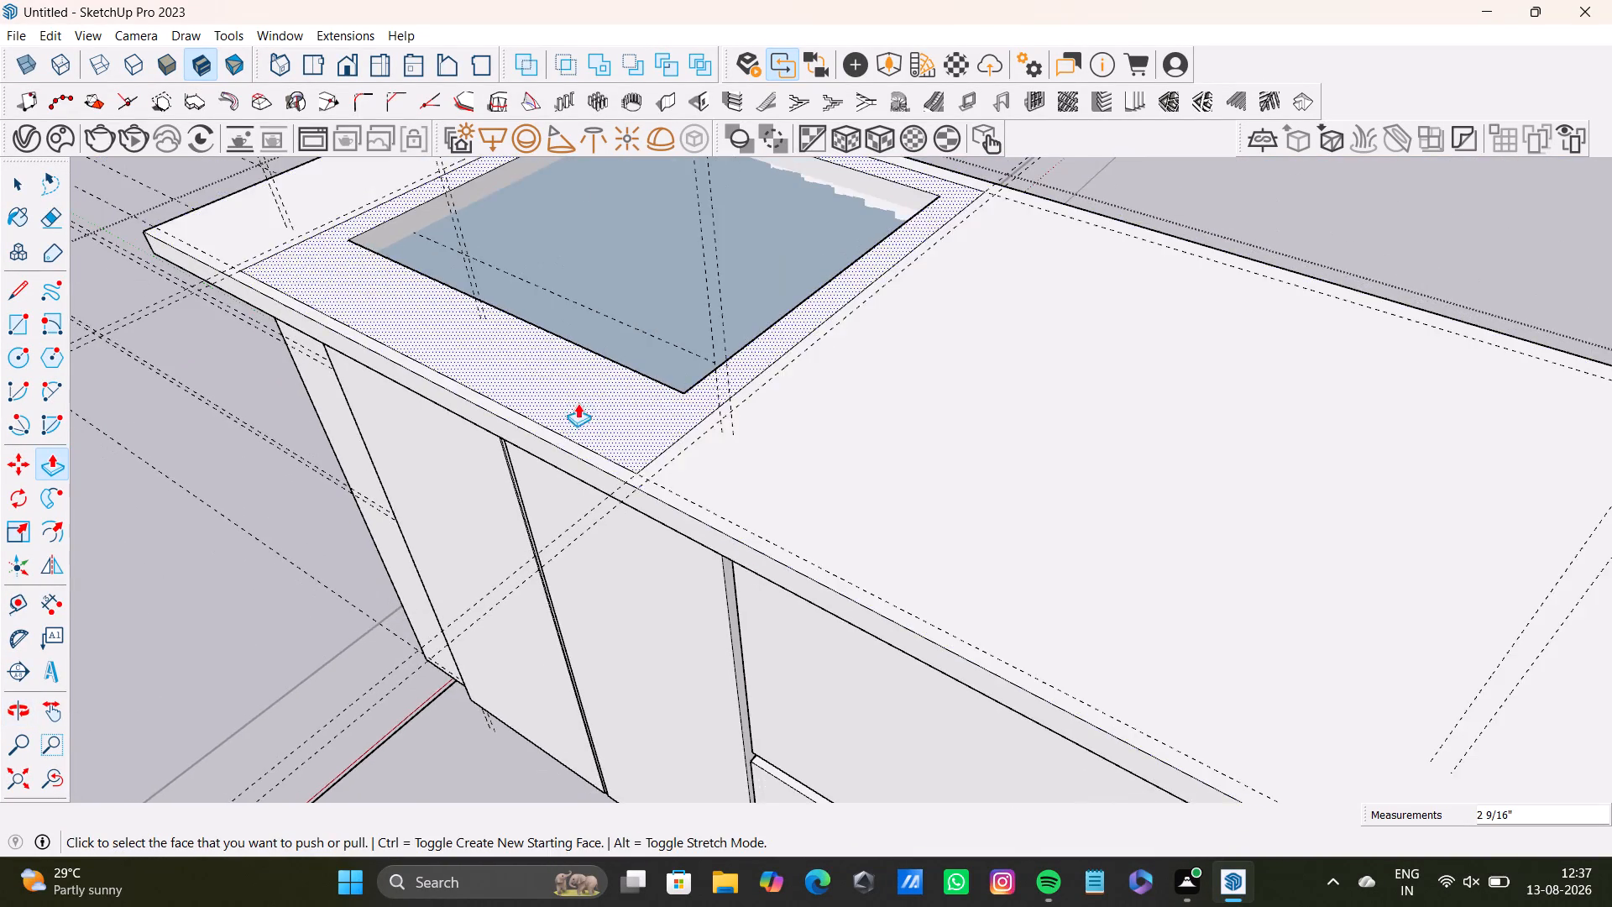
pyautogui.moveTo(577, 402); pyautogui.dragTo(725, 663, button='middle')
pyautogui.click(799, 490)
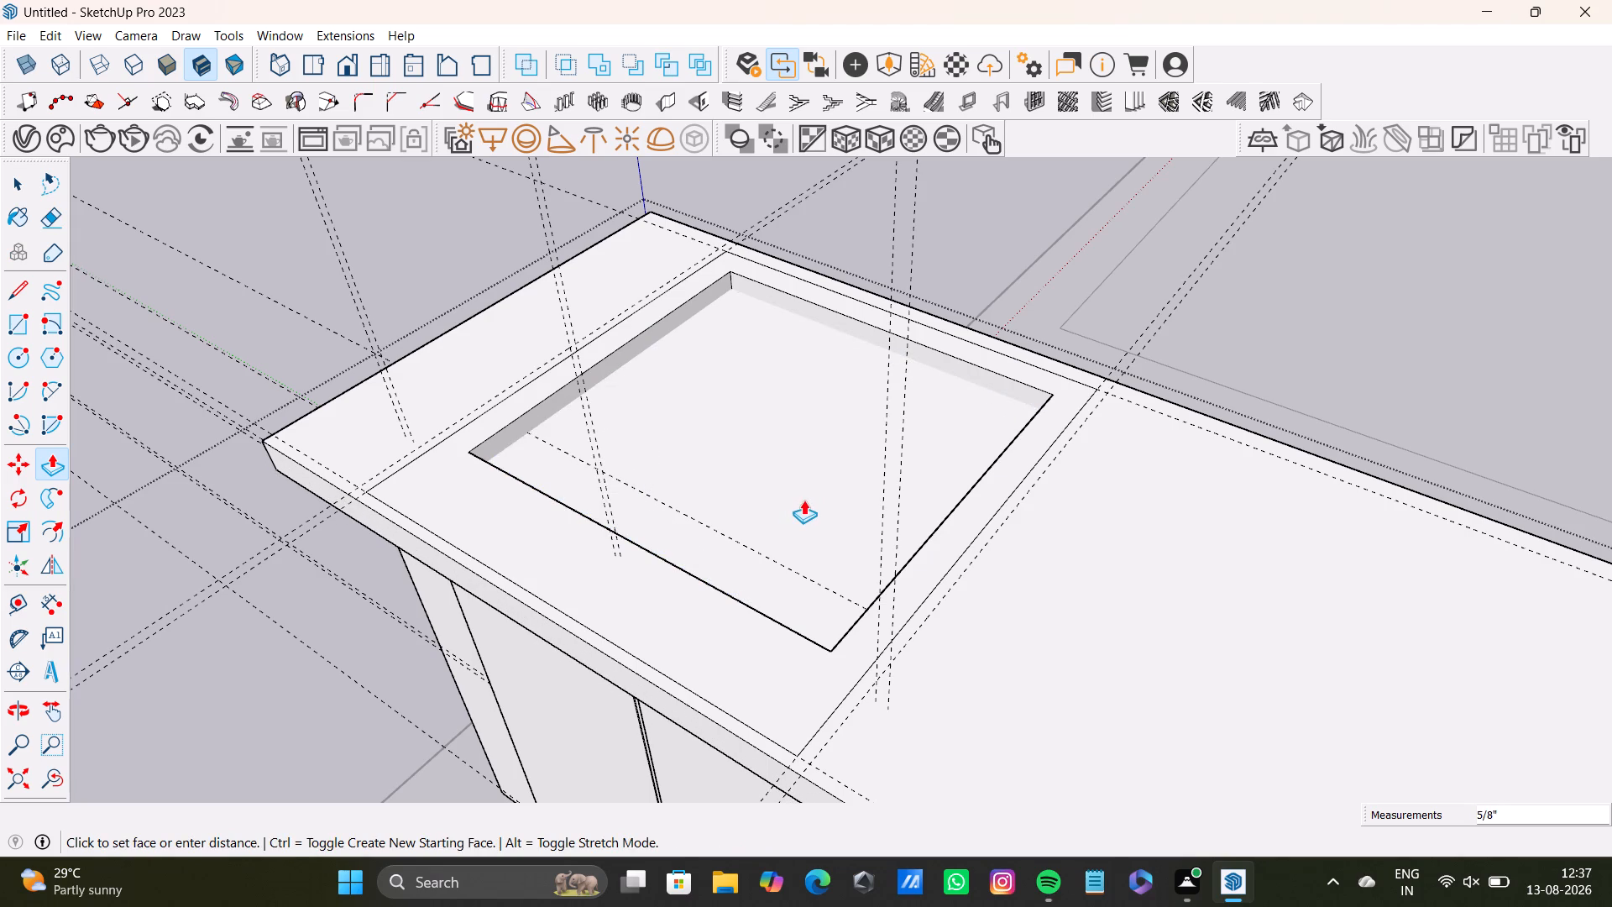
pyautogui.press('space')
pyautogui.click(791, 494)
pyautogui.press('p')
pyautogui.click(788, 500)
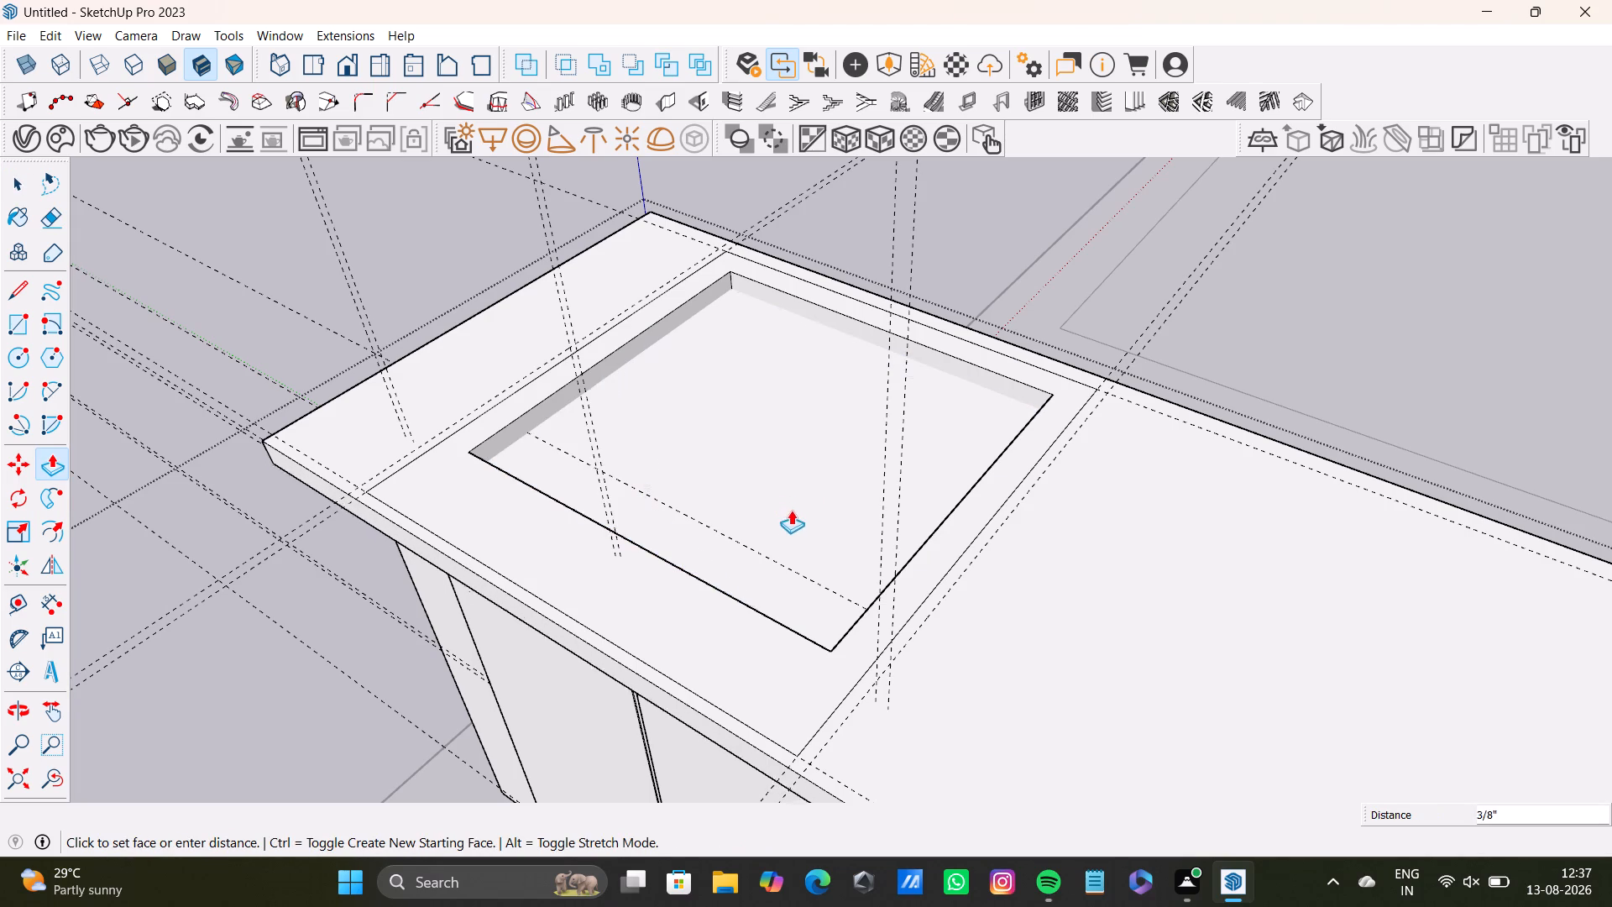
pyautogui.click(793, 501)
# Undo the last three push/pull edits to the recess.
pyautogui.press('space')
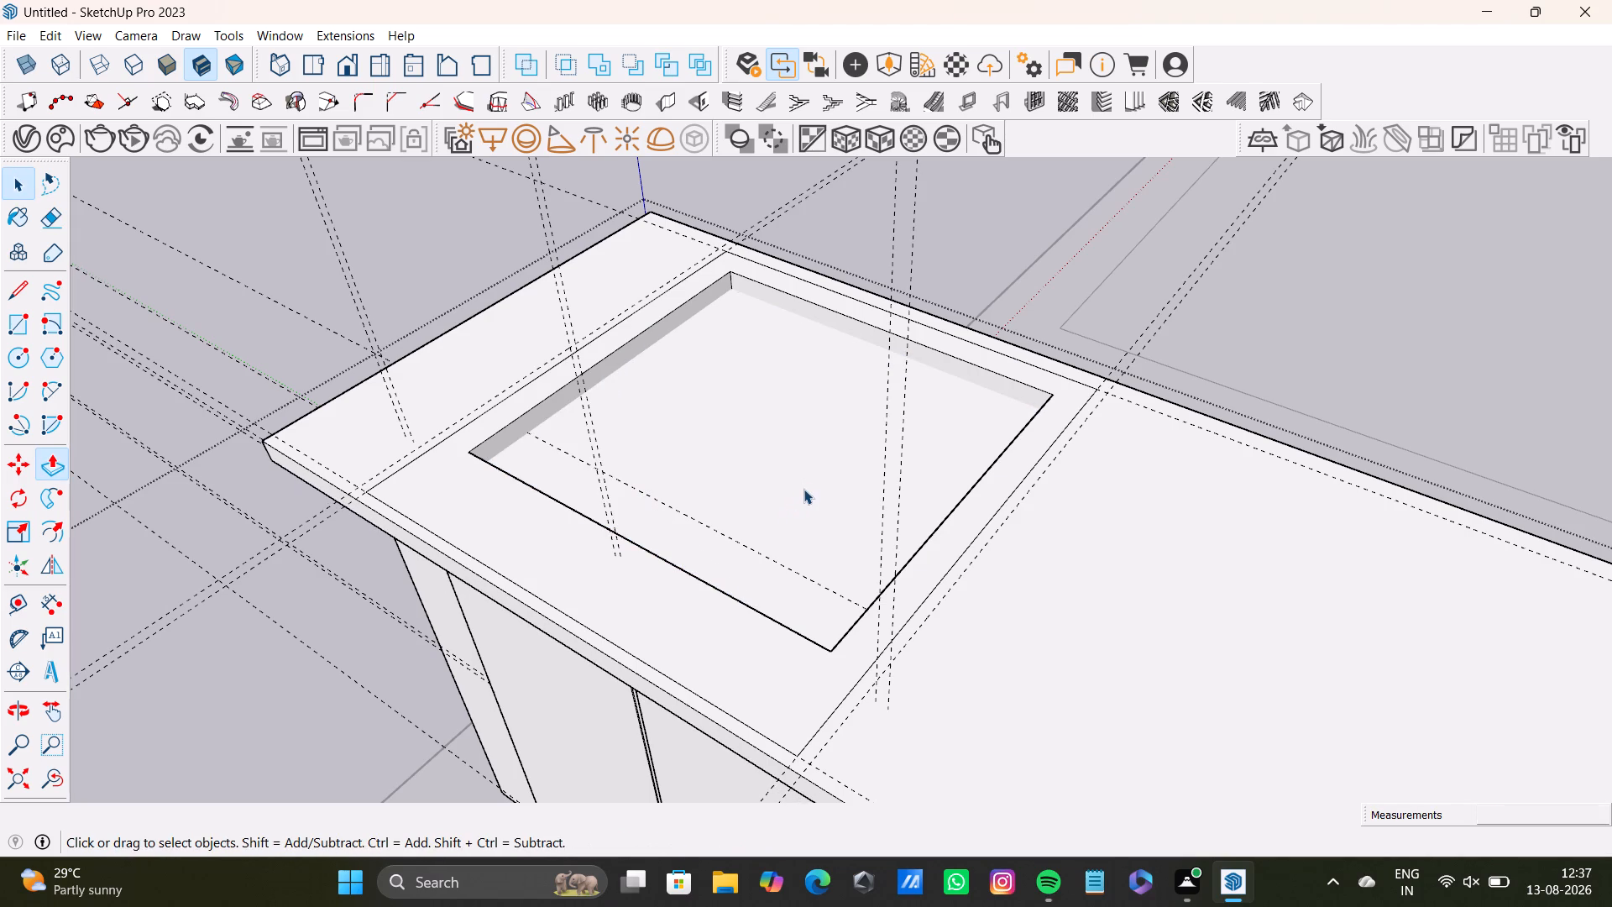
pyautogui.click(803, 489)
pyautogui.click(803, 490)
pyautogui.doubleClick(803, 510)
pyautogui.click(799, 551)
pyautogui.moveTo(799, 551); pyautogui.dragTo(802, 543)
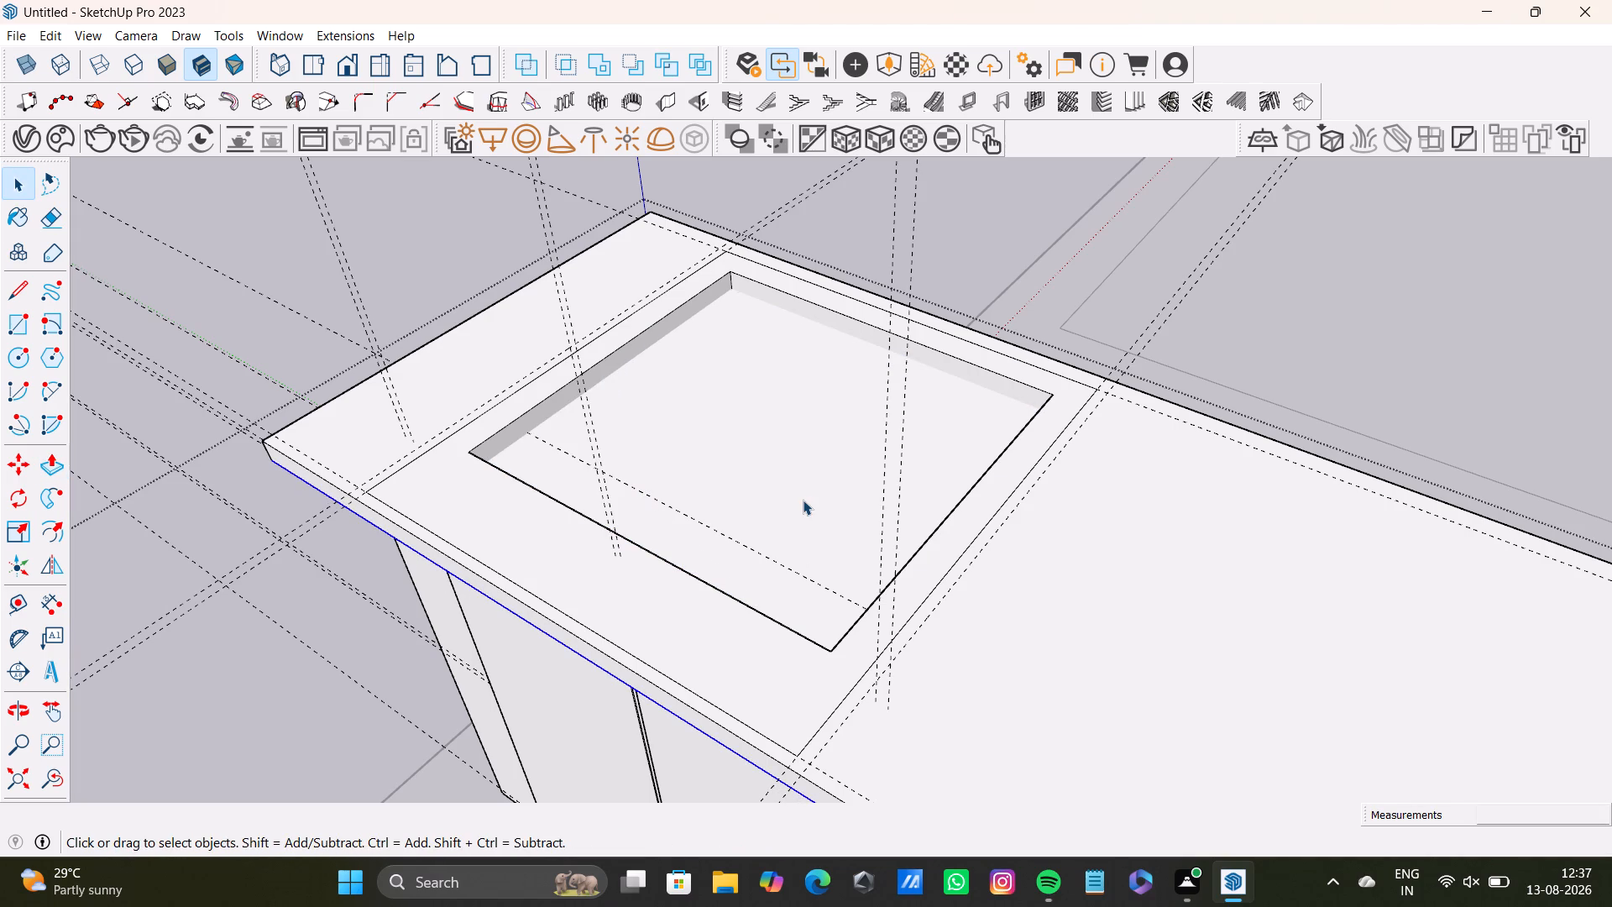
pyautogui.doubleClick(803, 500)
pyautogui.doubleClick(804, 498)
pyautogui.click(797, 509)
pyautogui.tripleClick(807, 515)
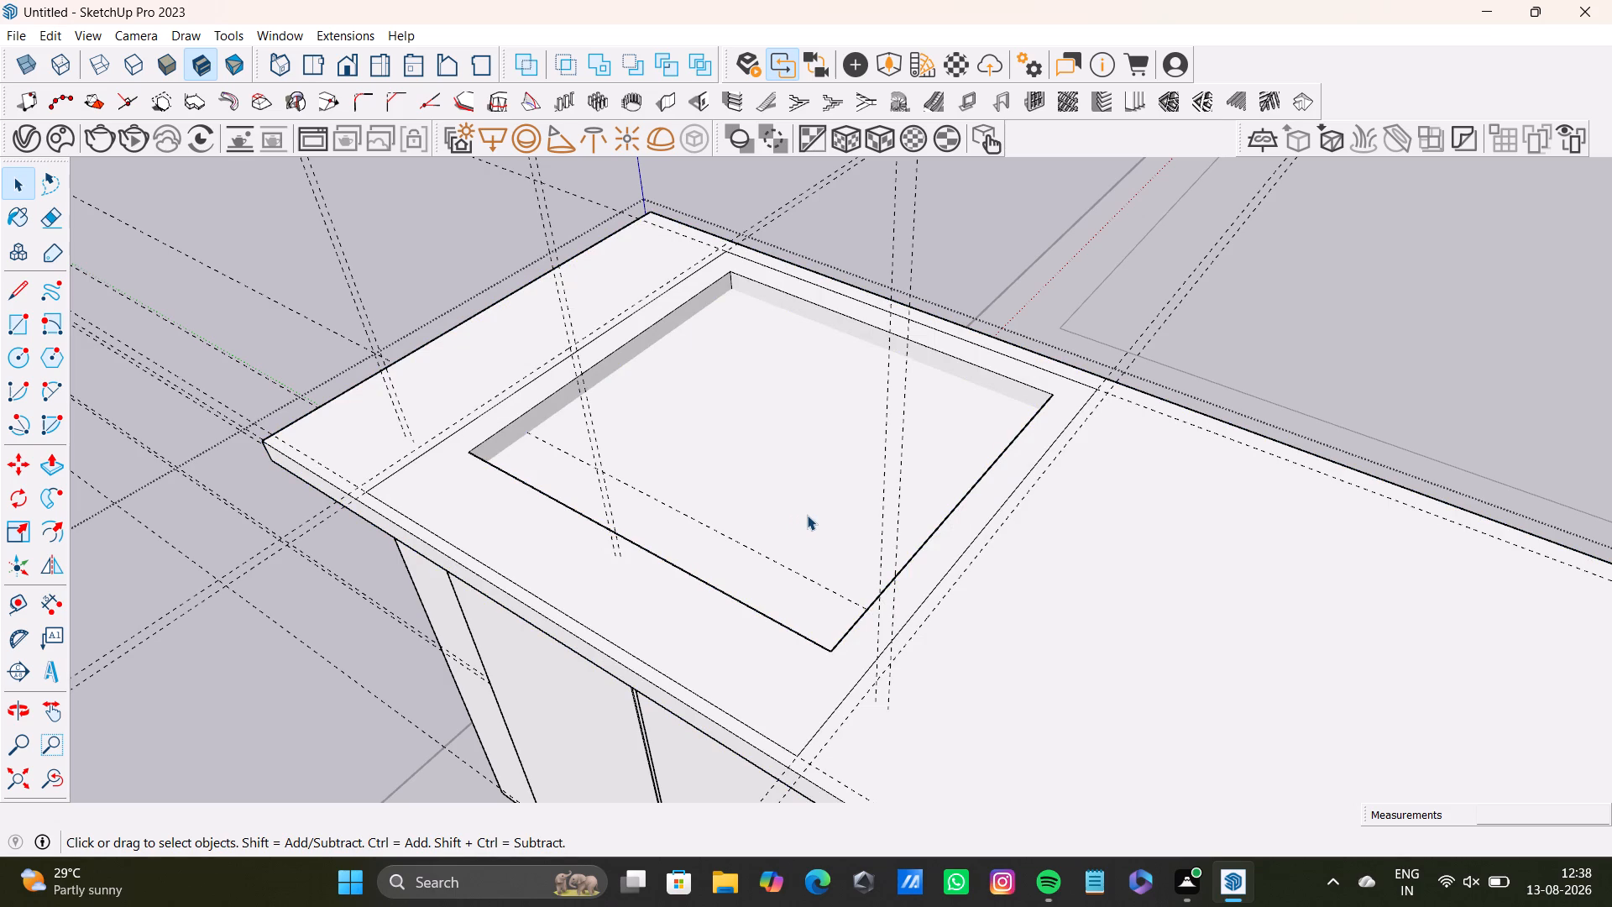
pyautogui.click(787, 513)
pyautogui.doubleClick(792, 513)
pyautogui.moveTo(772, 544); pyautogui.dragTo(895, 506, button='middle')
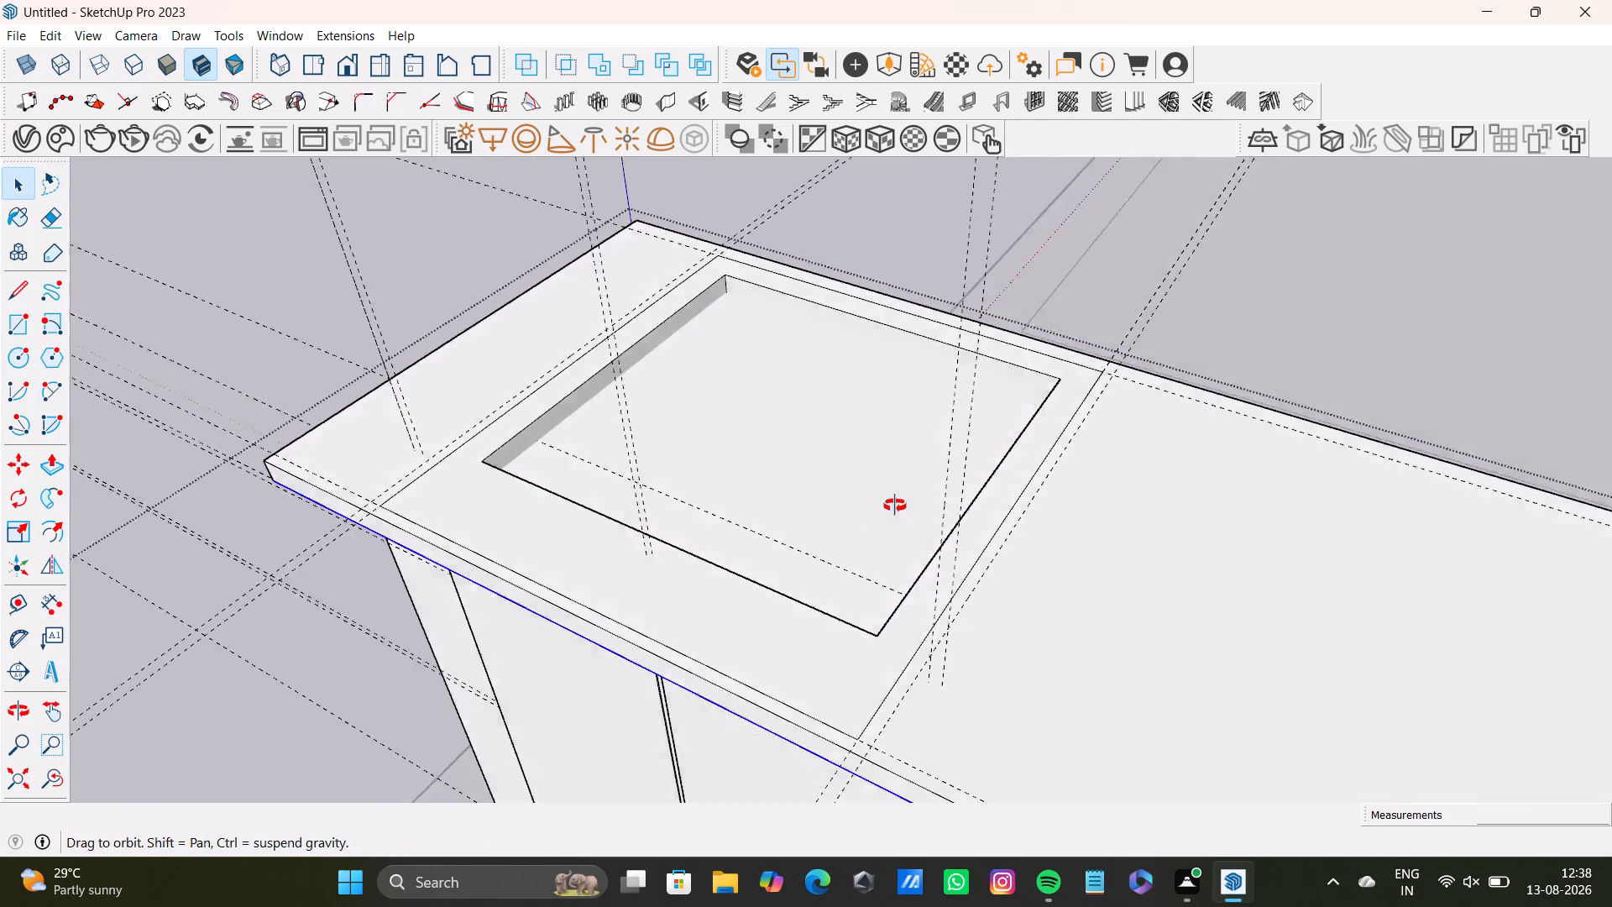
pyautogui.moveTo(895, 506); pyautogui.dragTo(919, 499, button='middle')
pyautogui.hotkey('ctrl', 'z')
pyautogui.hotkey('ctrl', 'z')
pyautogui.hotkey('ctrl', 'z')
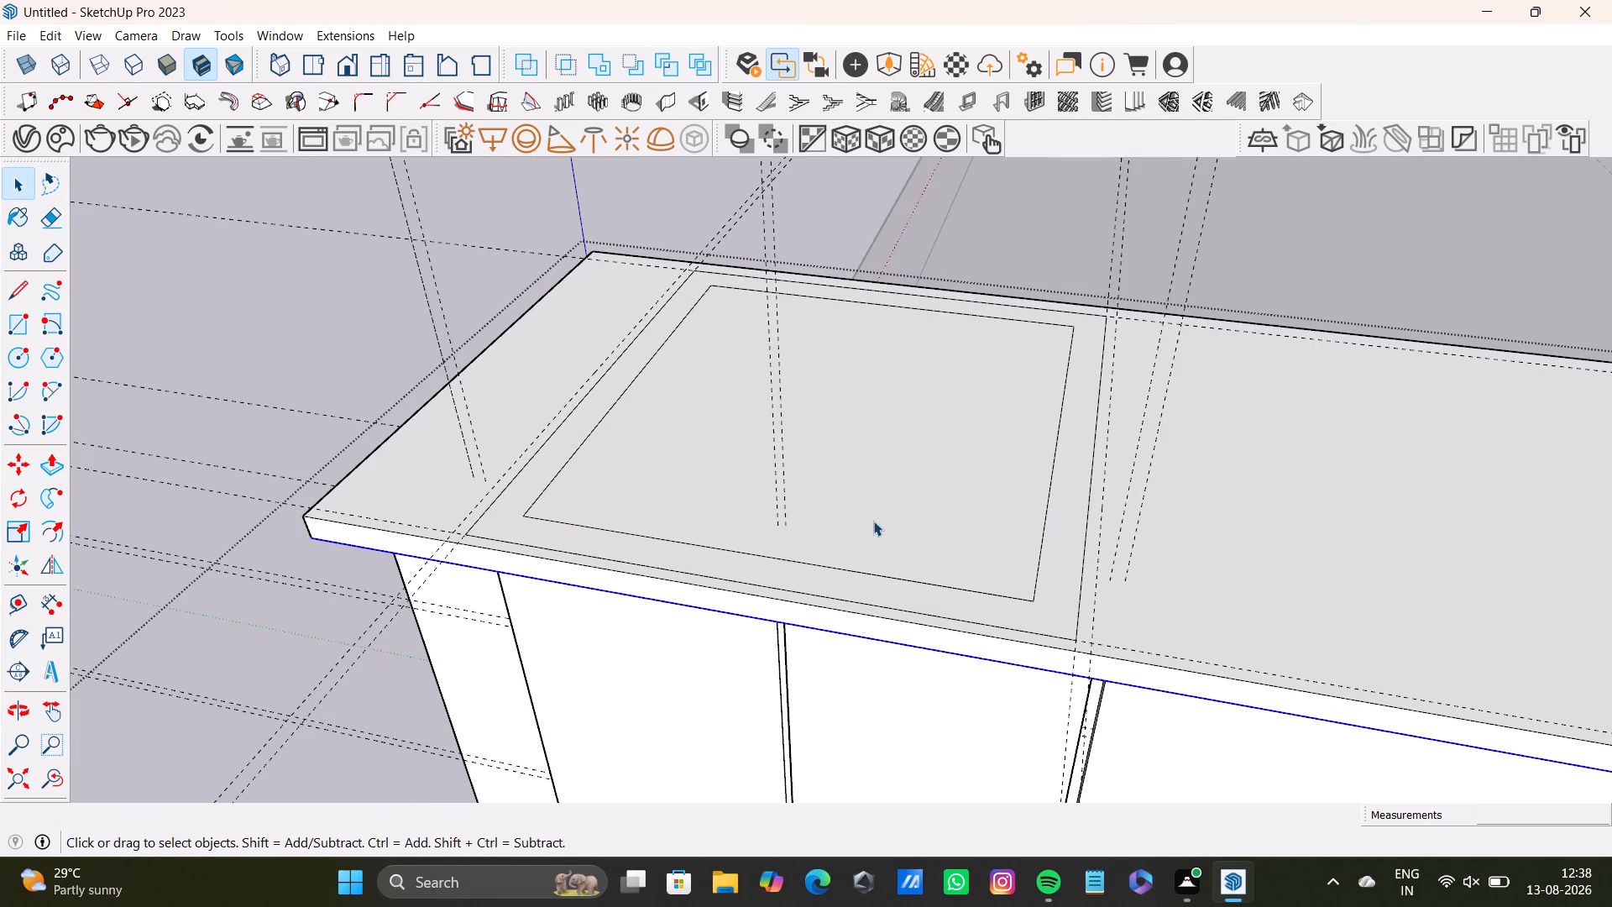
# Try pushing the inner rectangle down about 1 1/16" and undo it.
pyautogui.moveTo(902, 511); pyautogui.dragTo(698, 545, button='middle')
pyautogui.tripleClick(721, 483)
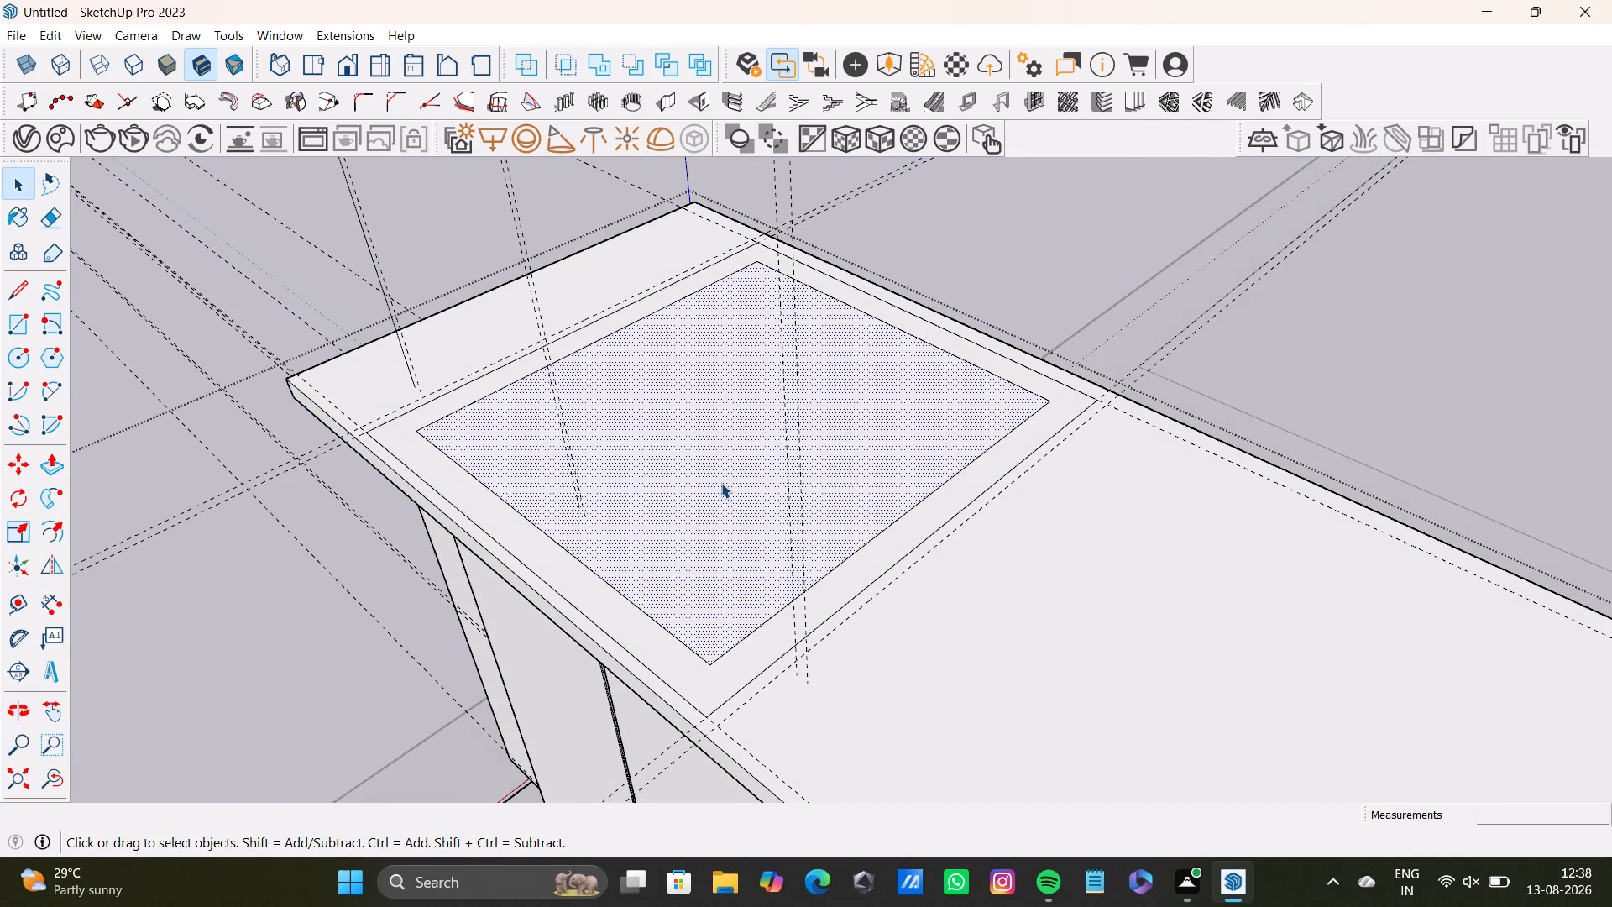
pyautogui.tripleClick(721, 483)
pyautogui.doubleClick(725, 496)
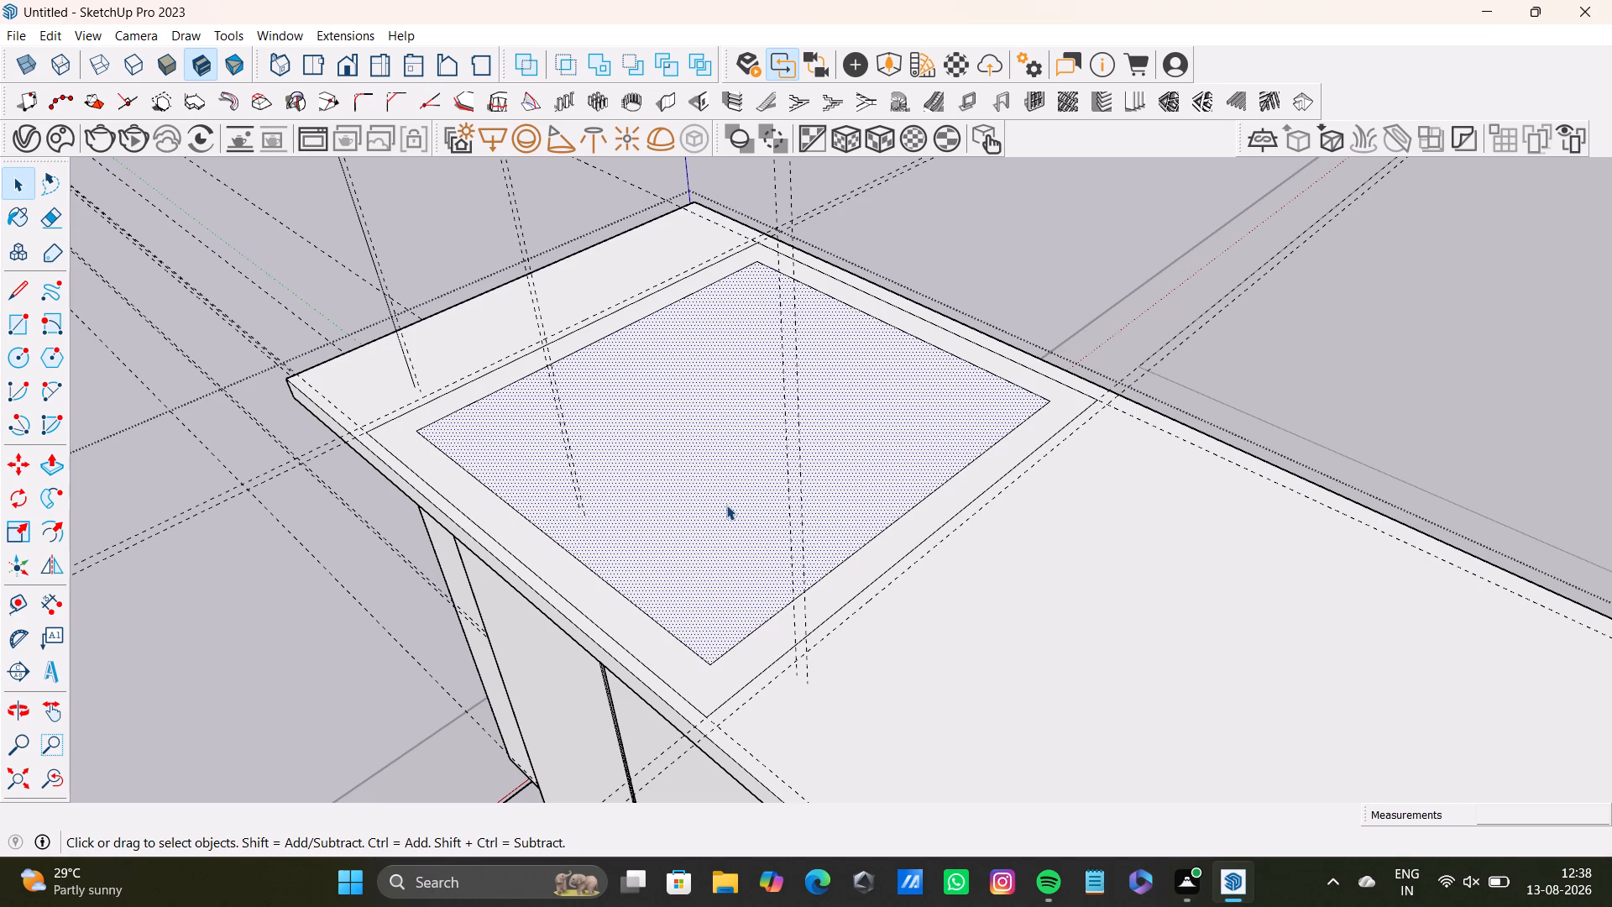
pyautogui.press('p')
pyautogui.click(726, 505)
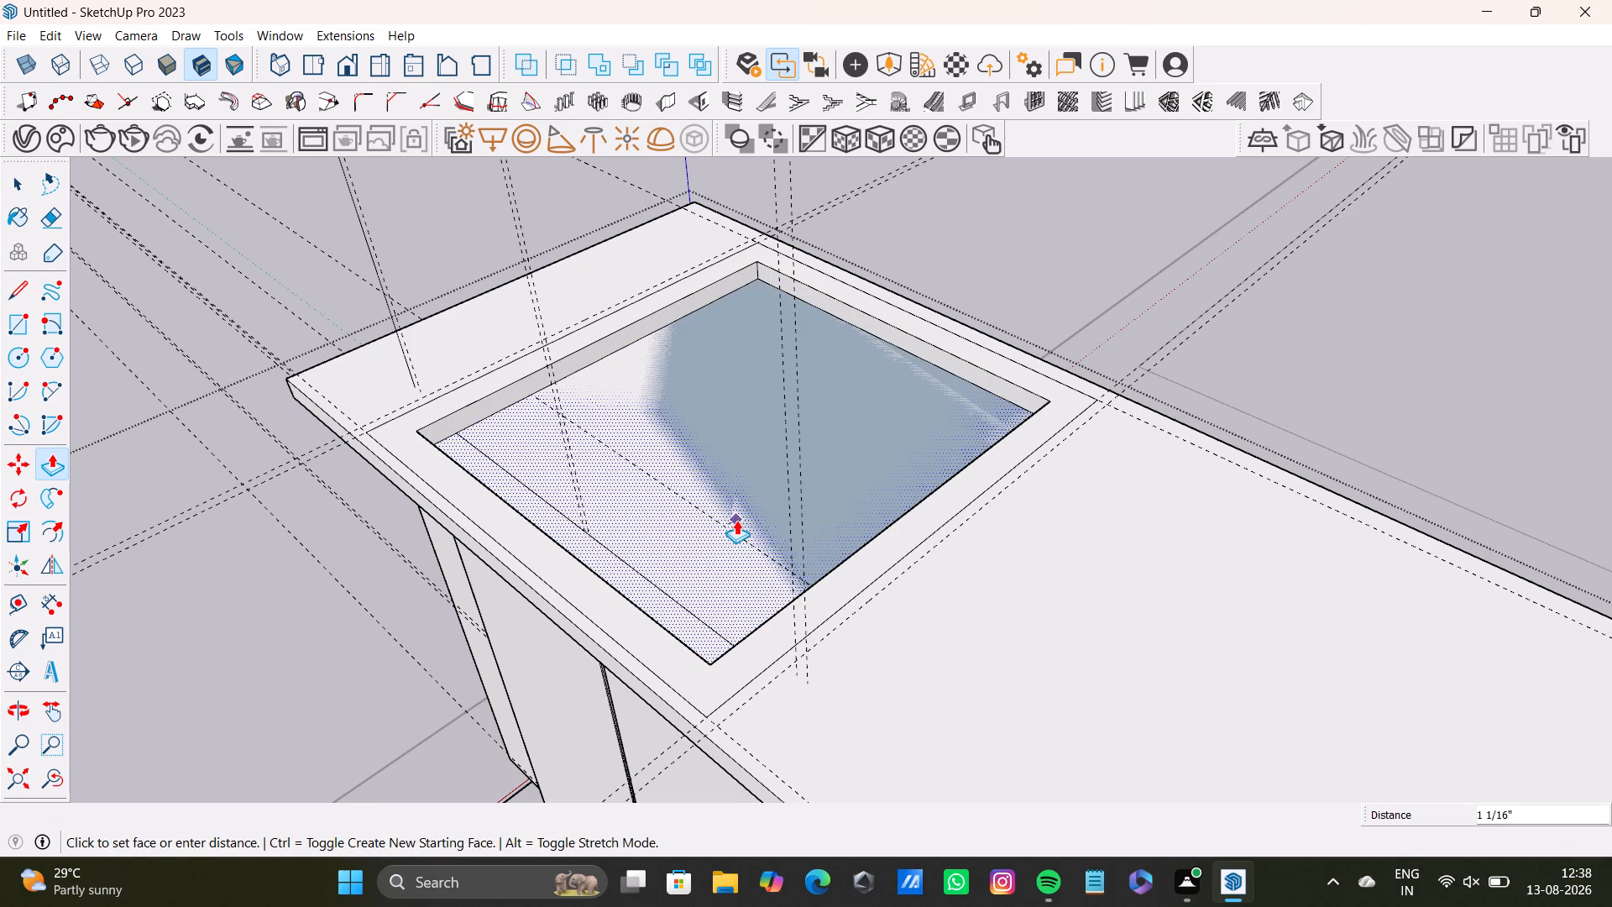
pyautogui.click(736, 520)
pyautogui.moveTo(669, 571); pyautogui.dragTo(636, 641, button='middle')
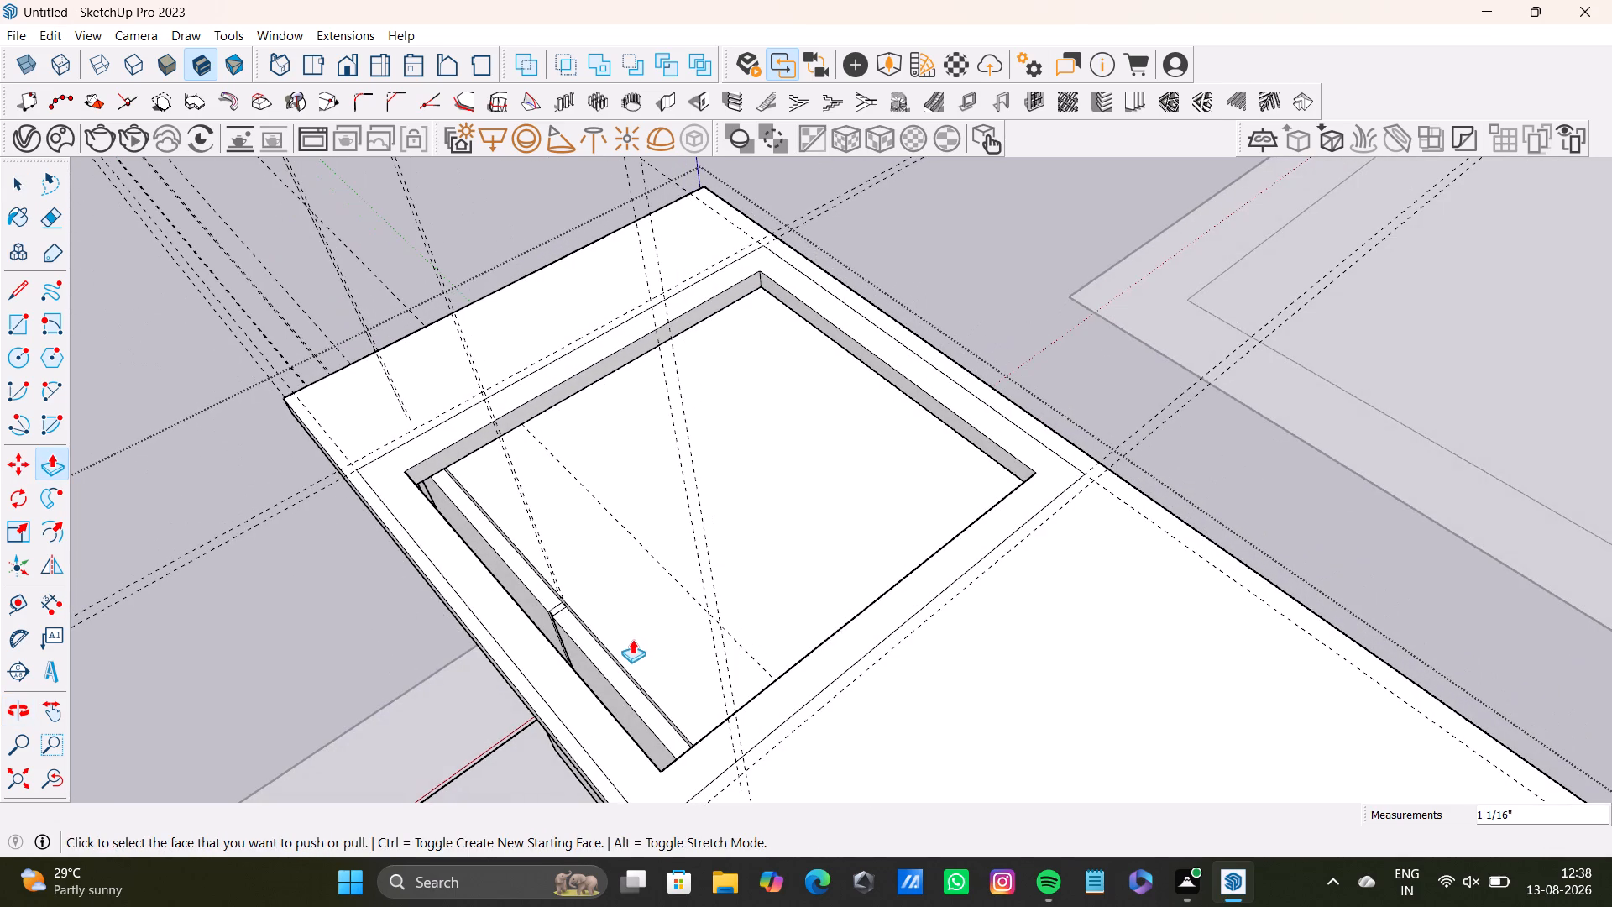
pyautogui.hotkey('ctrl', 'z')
# Push the inner rectangle down 3/4" to form a shallow recess in the countertop.
pyautogui.click(646, 557)
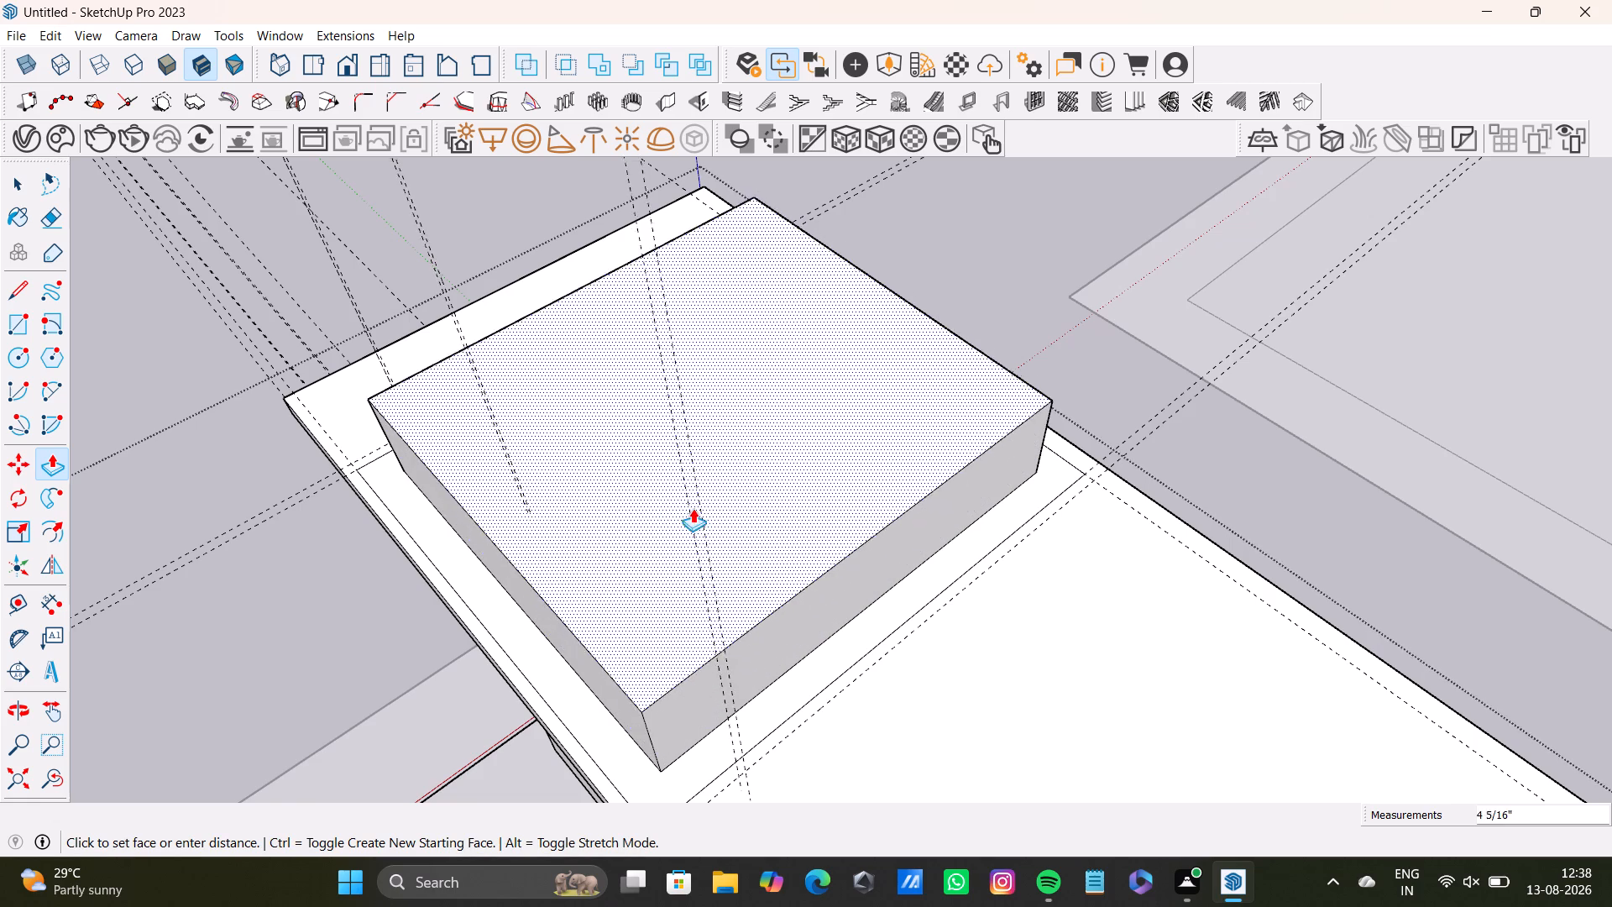
pyautogui.click(712, 556)
# Push the recess's front wall inward to widen the rim along the countertop's front edge.
pyautogui.moveTo(691, 606); pyautogui.dragTo(832, 205, button='middle')
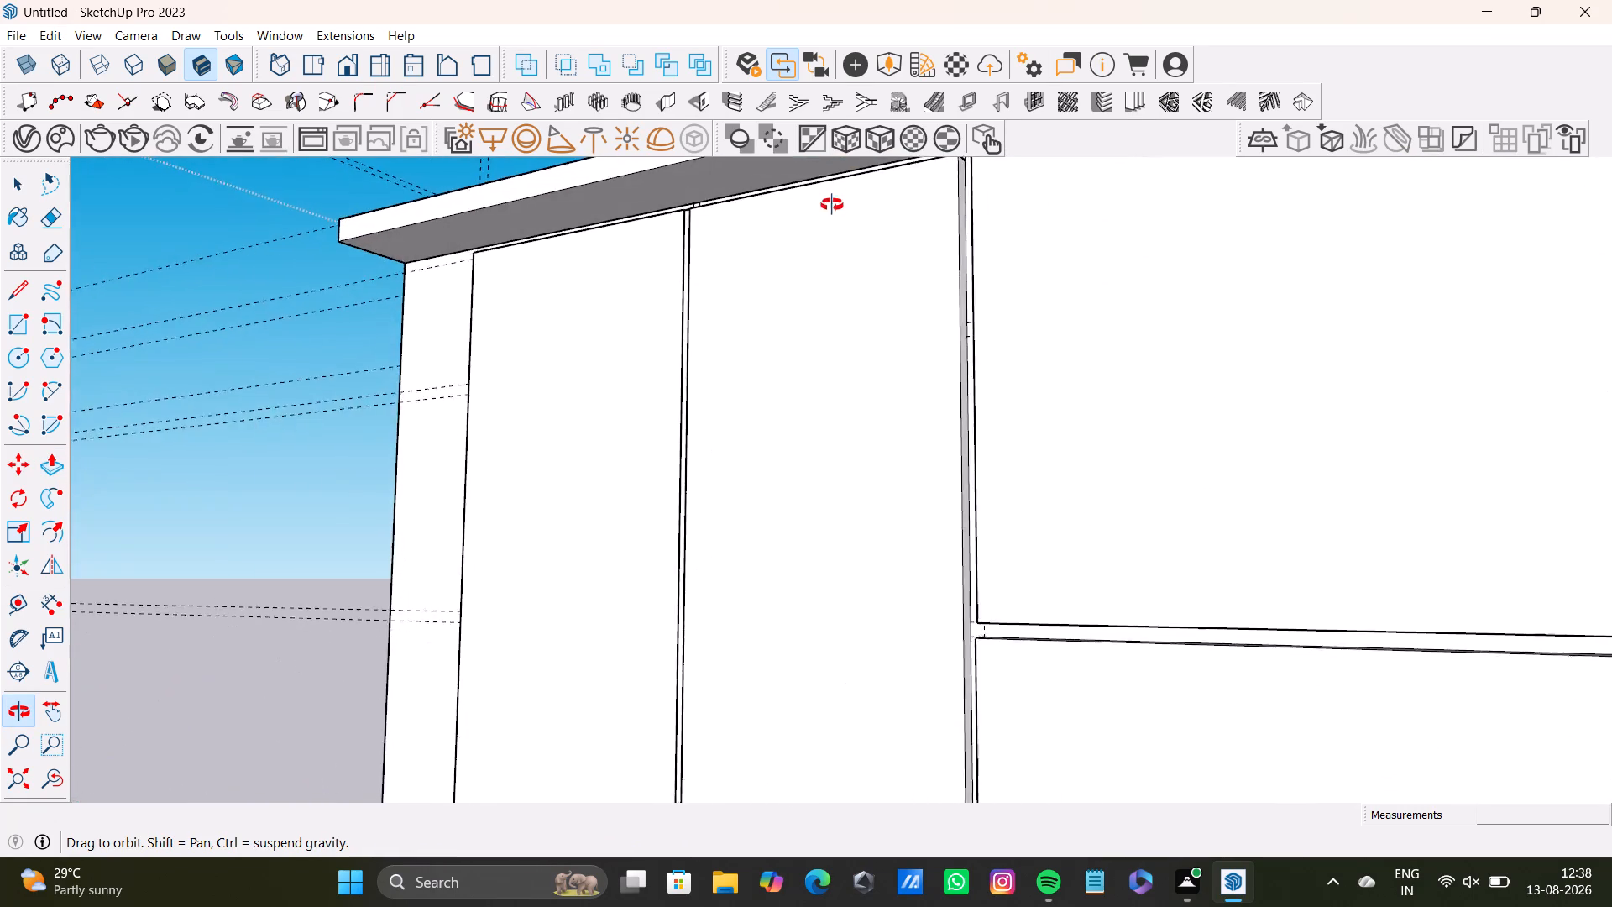
pyautogui.moveTo(832, 205); pyautogui.dragTo(566, 524, button='middle')
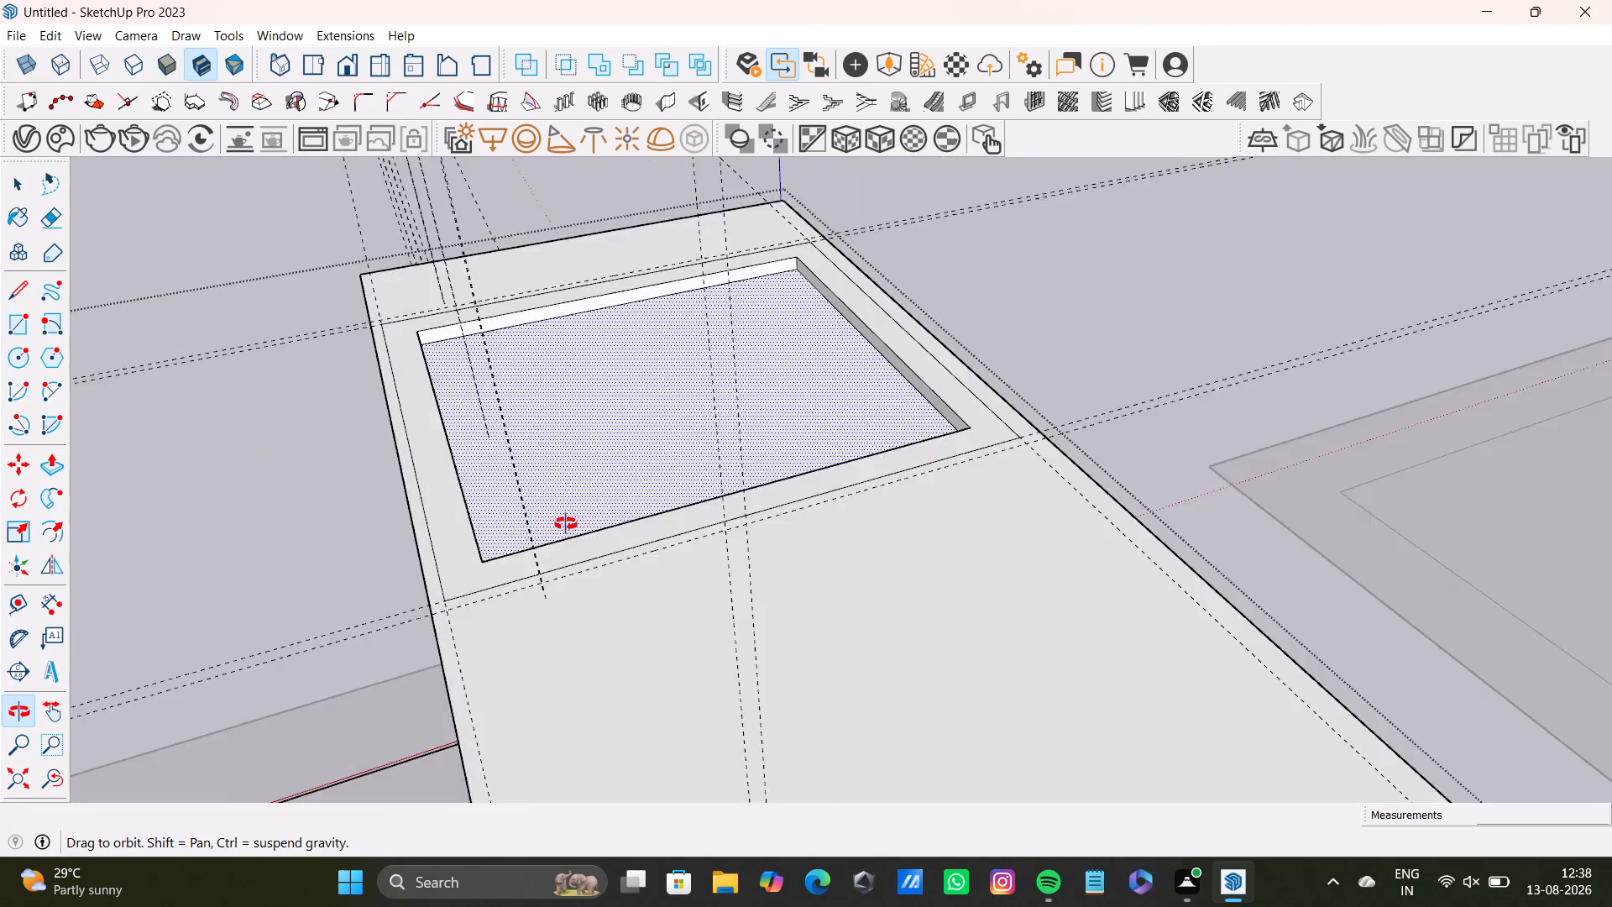
pyautogui.moveTo(566, 524); pyautogui.dragTo(564, 531, button='middle')
pyautogui.scroll(-7, 558, 499)
pyautogui.moveTo(562, 494); pyautogui.dragTo(793, 365, button='middle')
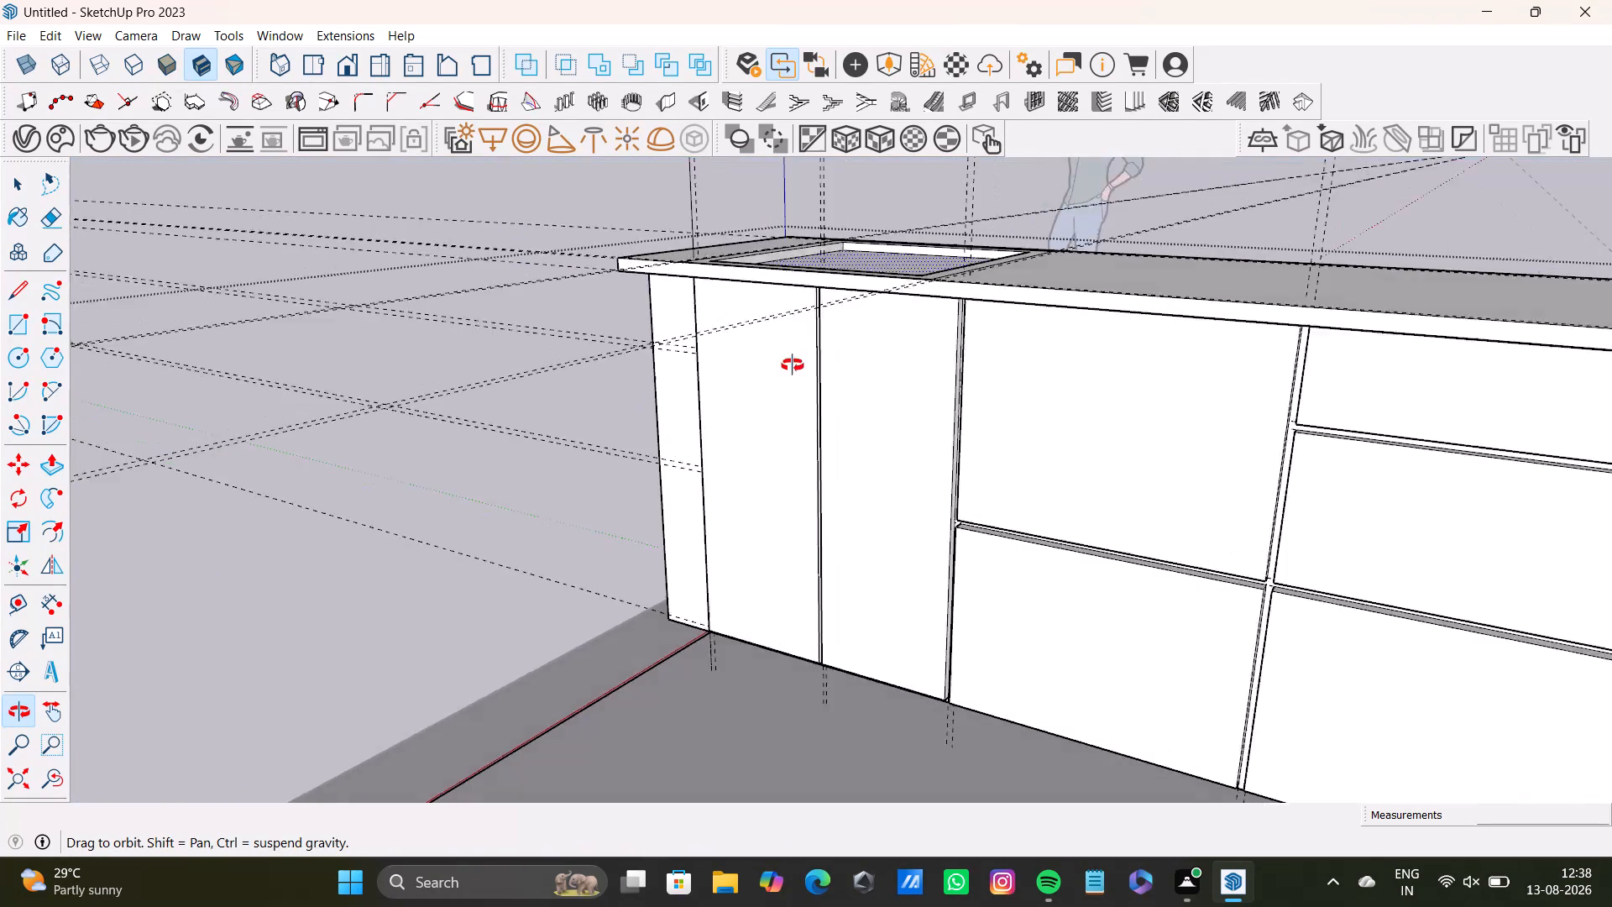
pyautogui.moveTo(793, 365); pyautogui.dragTo(773, 520, button='middle')
pyautogui.scroll(5, 740, 552)
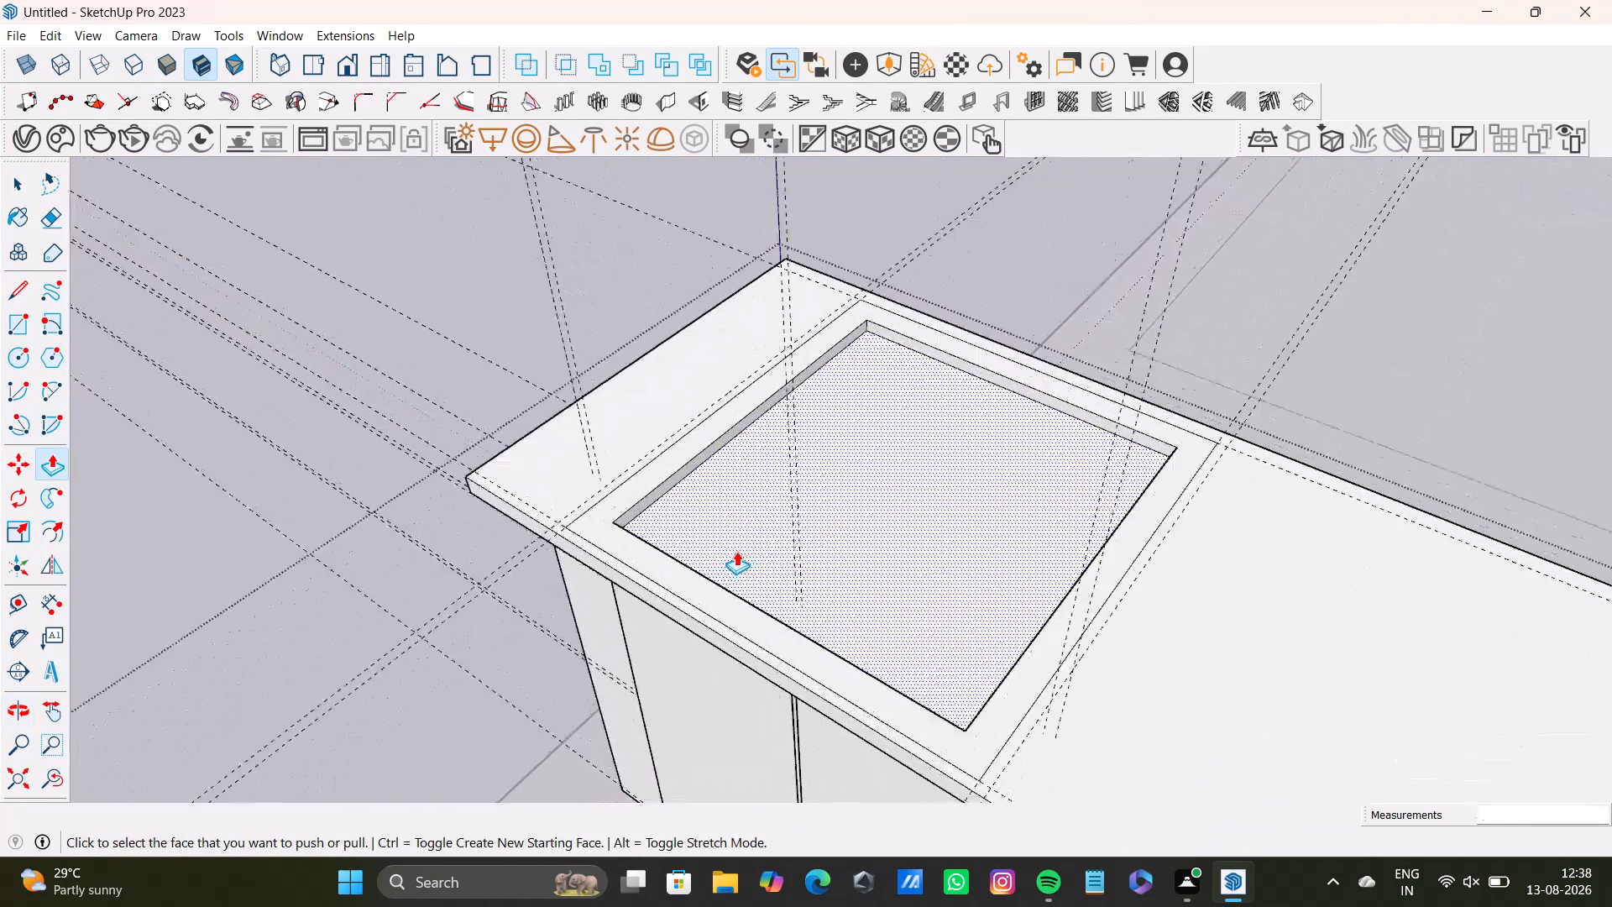
pyautogui.scroll(5, 736, 551)
pyautogui.moveTo(778, 554); pyautogui.dragTo(445, 579, button='middle')
pyautogui.moveTo(729, 549); pyautogui.dragTo(416, 477, button='middle')
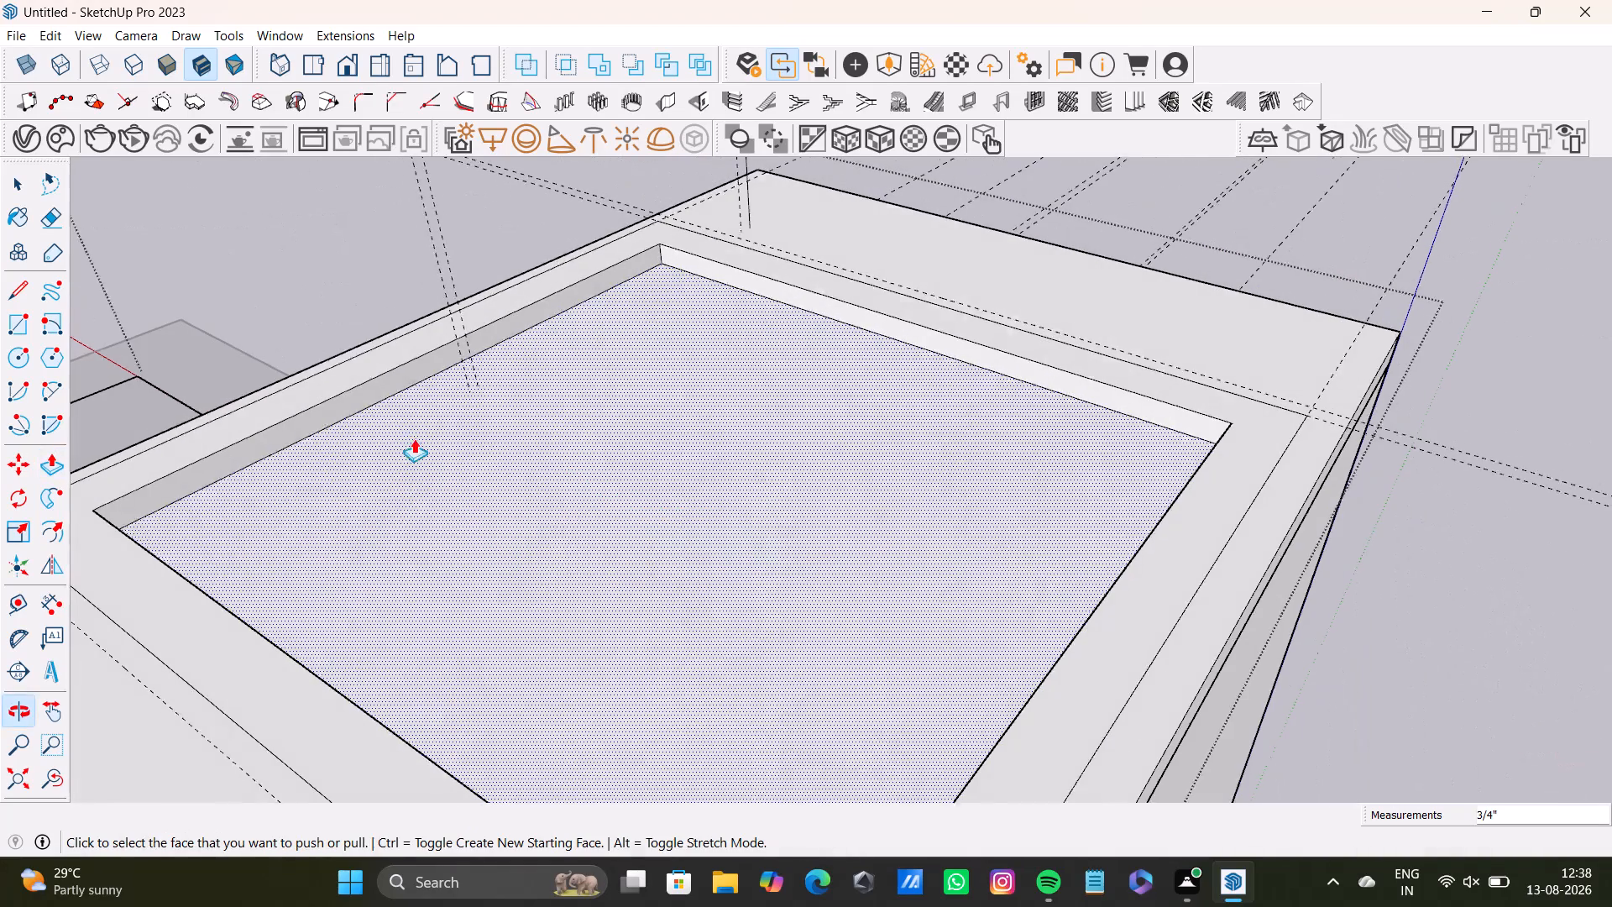
pyautogui.click(415, 379)
pyautogui.click(466, 398)
# Push the recess floor further down into the countertop.
pyautogui.moveTo(475, 508); pyautogui.dragTo(801, 636, button='middle')
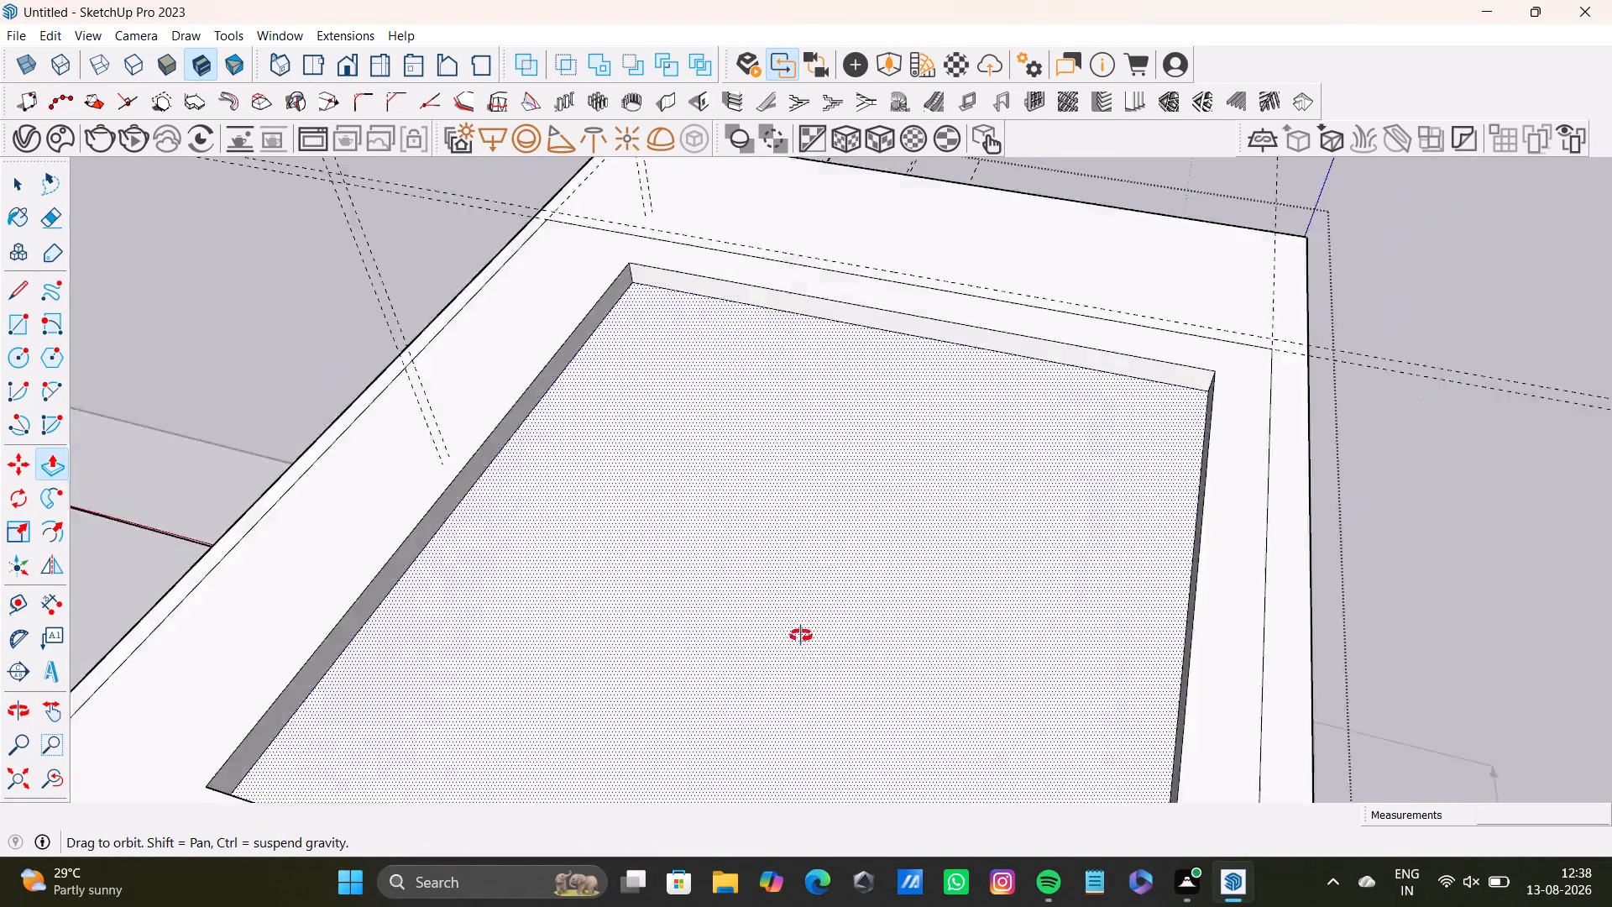
pyautogui.moveTo(801, 636); pyautogui.dragTo(1237, 663, button='middle')
pyautogui.moveTo(1056, 627); pyautogui.dragTo(1064, 315, button='middle')
pyautogui.moveTo(999, 672); pyautogui.dragTo(949, 417, button='middle')
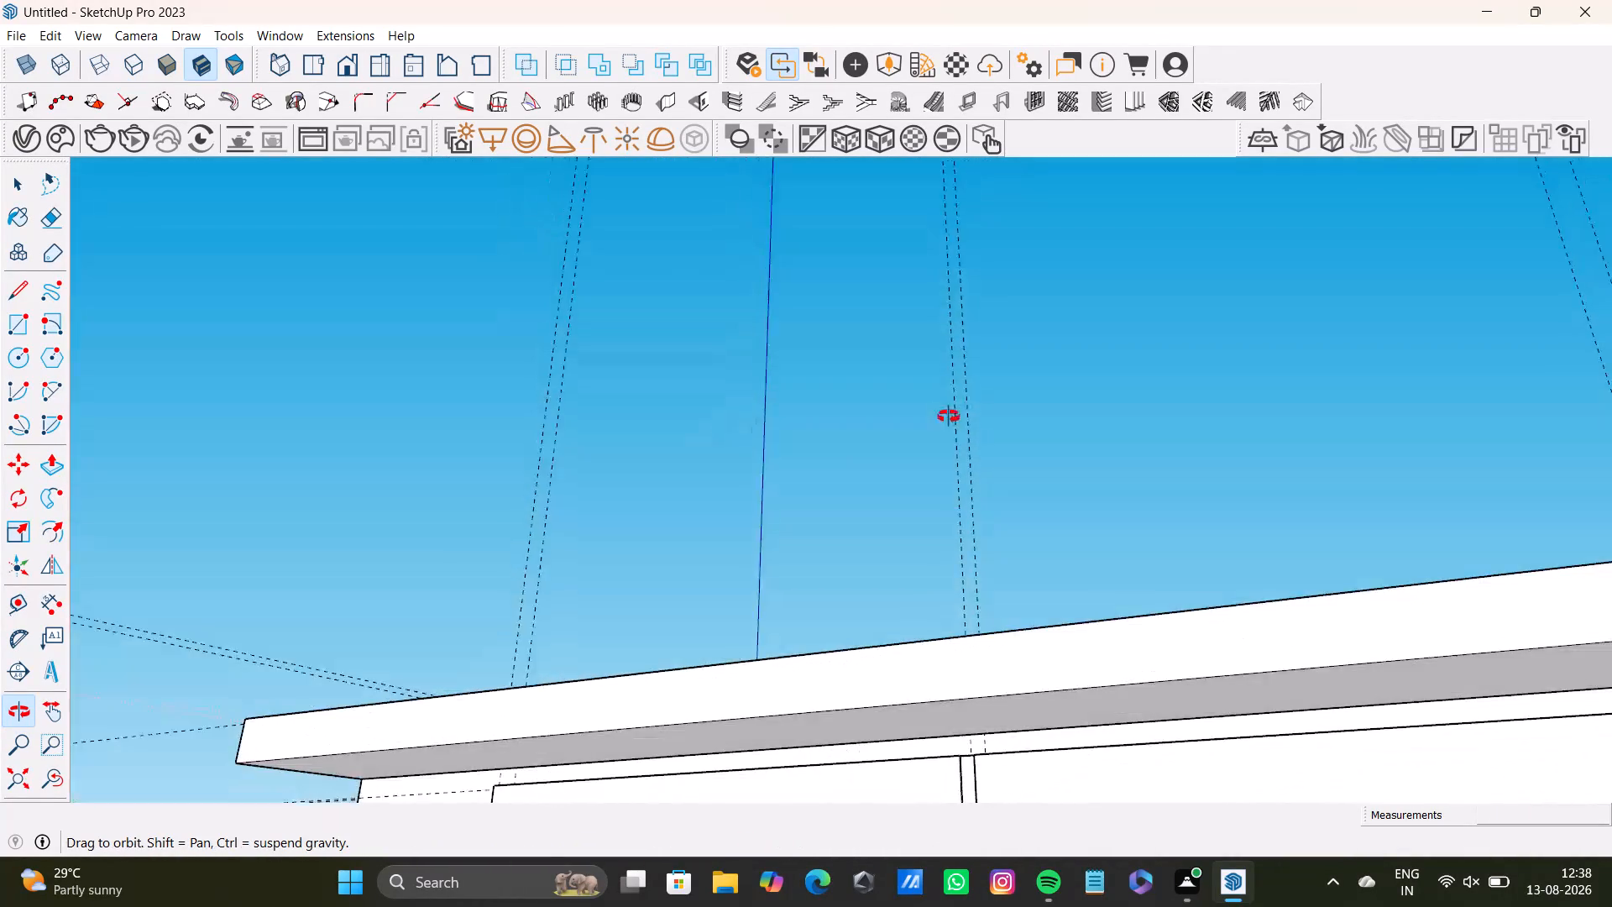
pyautogui.moveTo(949, 417); pyautogui.dragTo(971, 860, button='middle')
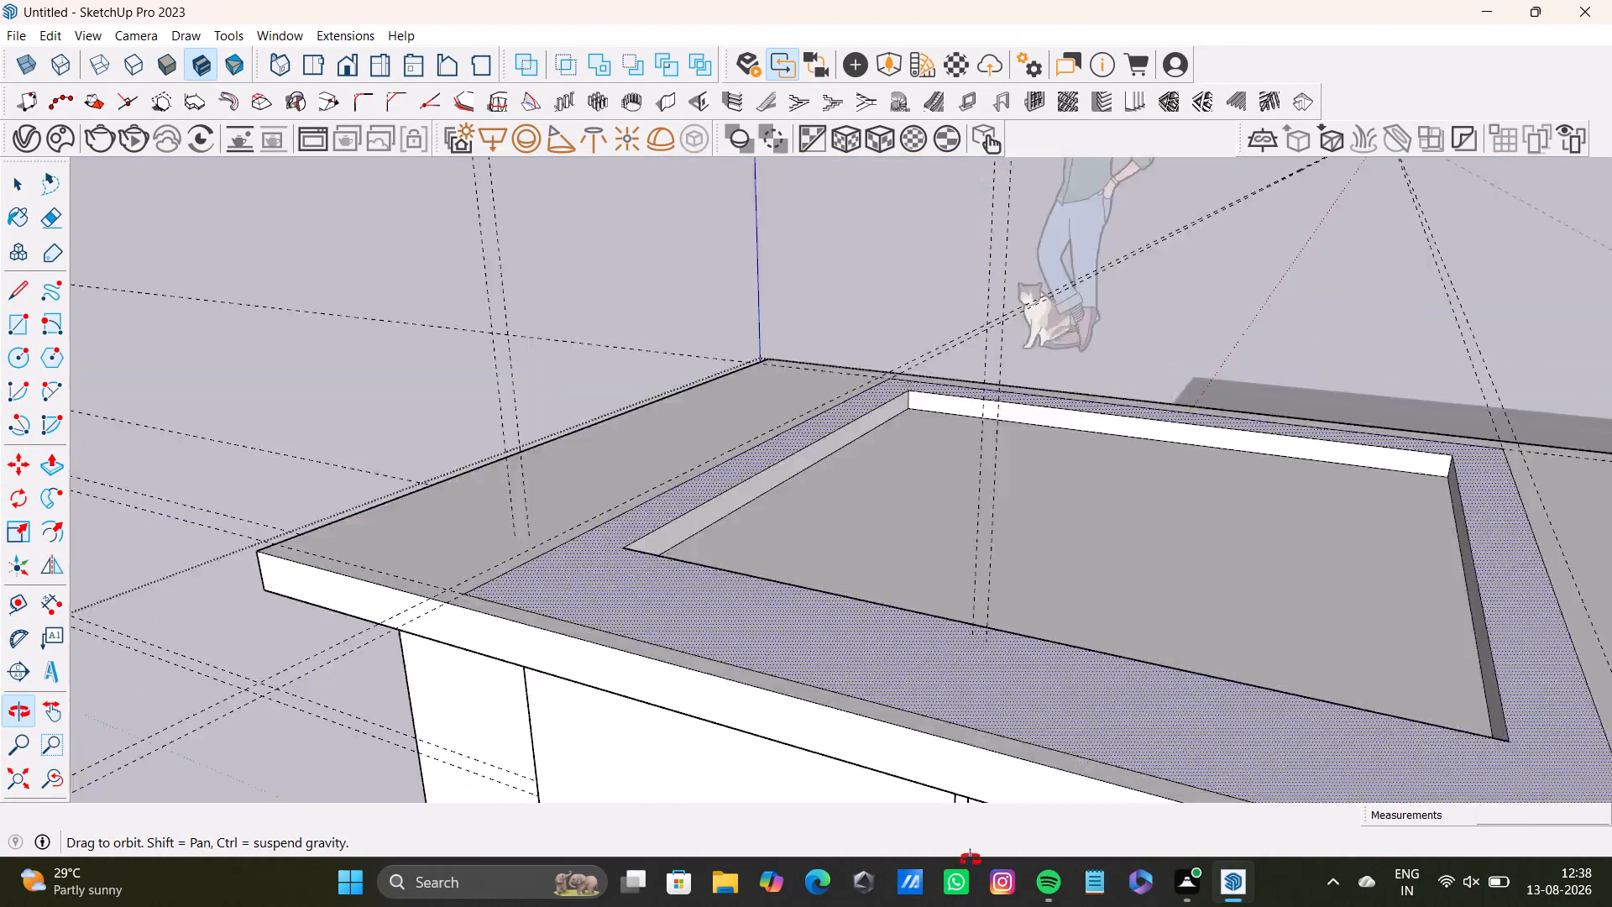
pyautogui.moveTo(971, 860); pyautogui.dragTo(982, 906, button='middle')
pyautogui.press('space')
pyautogui.click(1209, 554)
pyautogui.press('p')
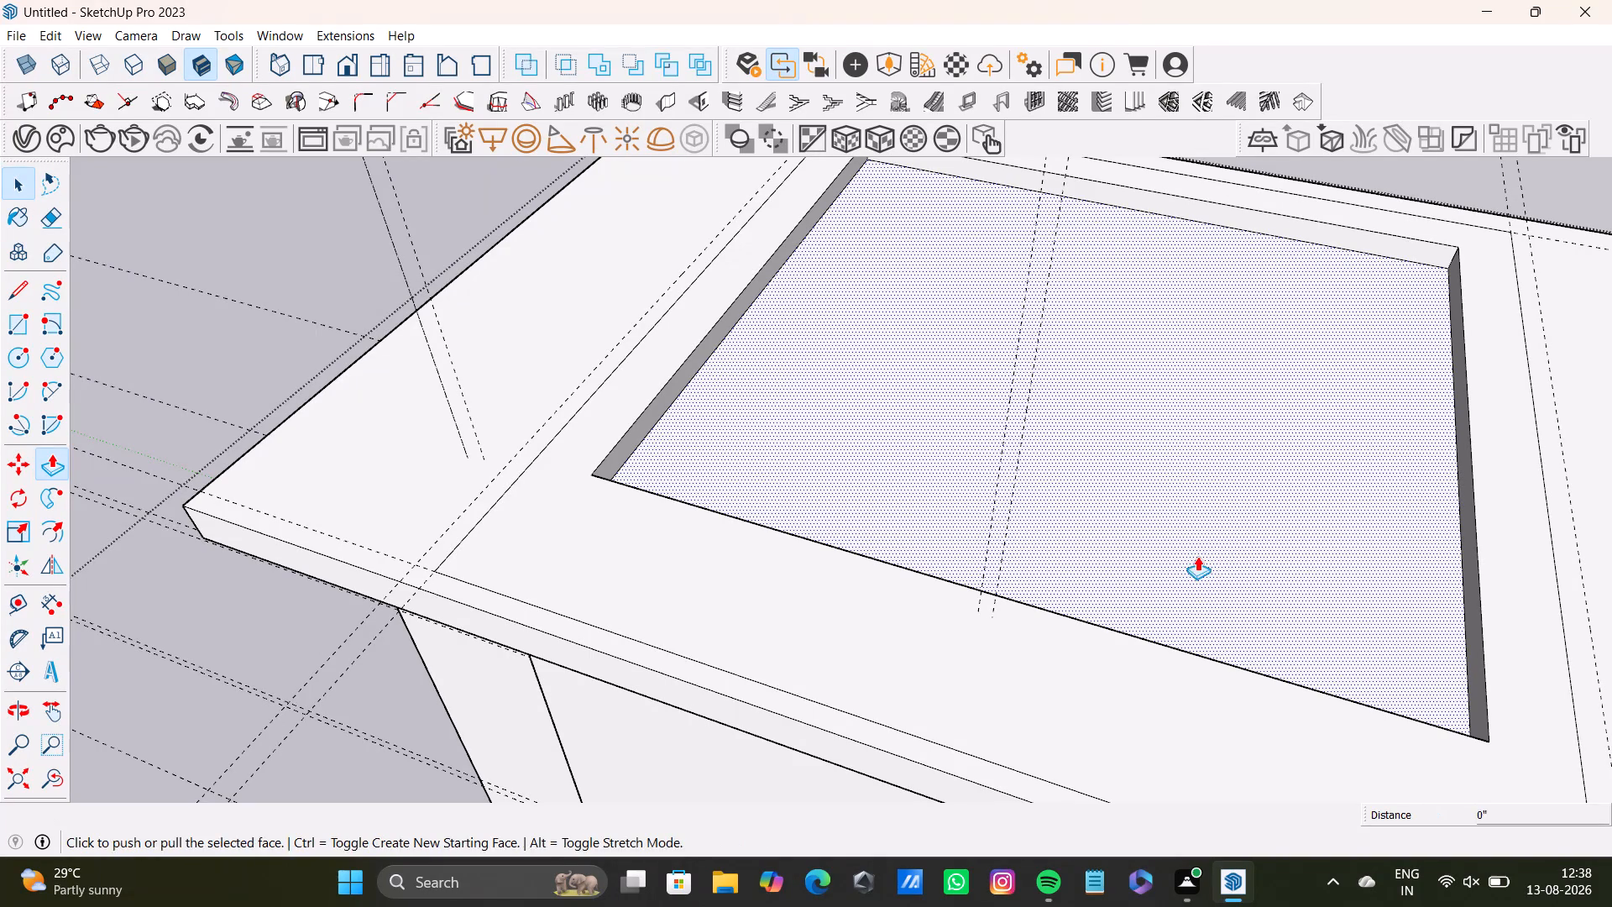
pyautogui.click(1197, 556)
pyautogui.click(1207, 584)
pyautogui.moveTo(1258, 580); pyautogui.dragTo(1259, 580, button='middle')
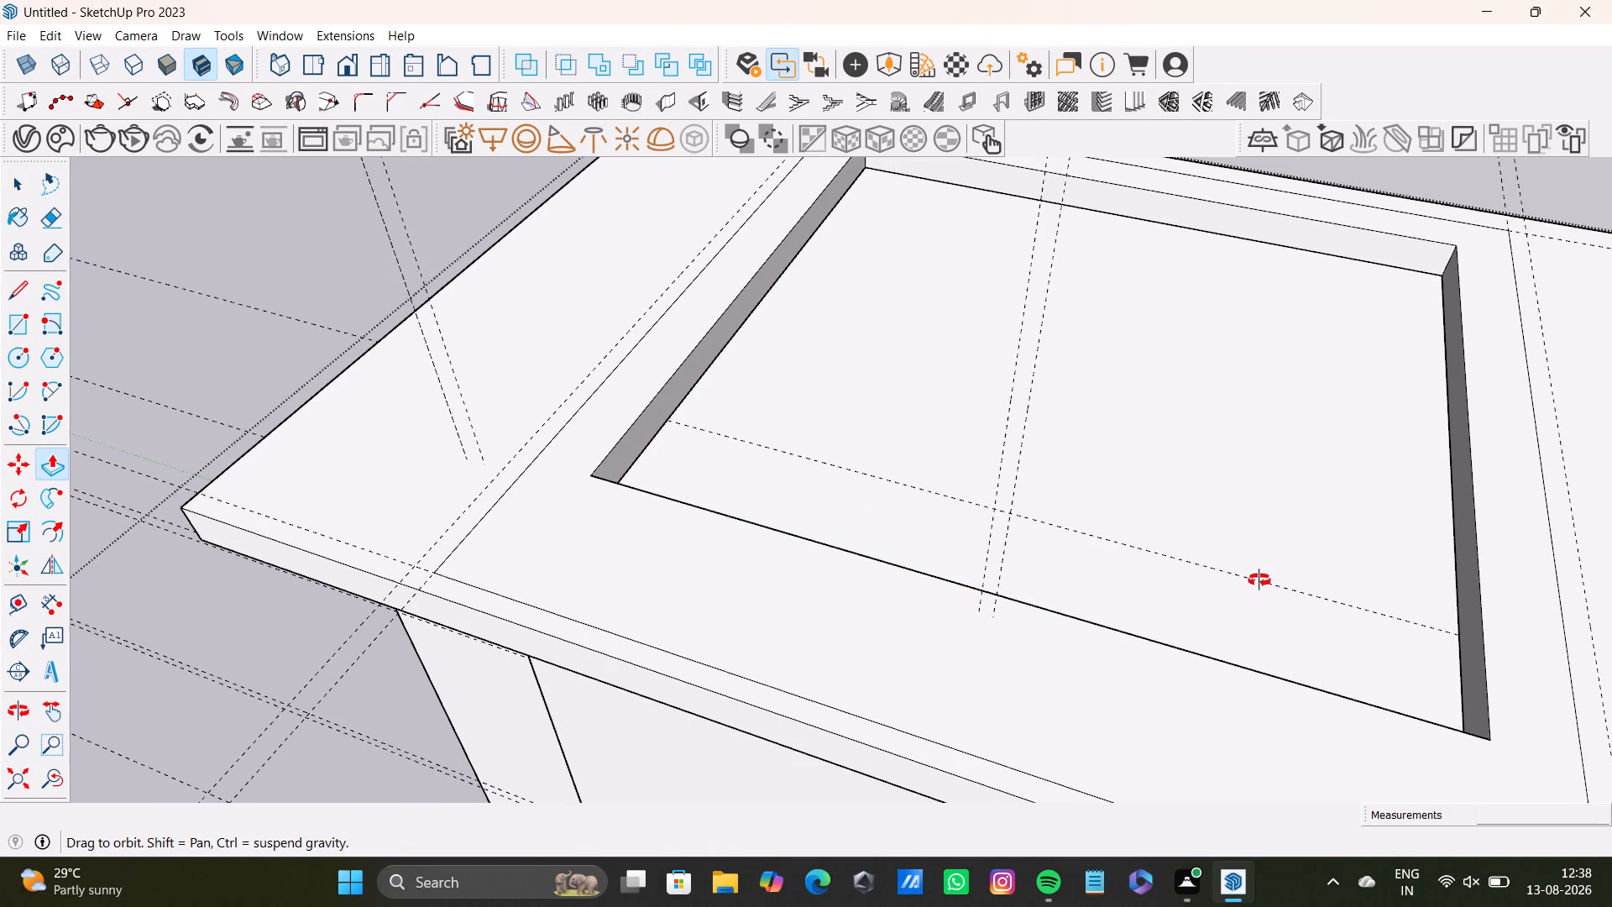
# Examine the countertop recess and the whole base cabinet run from above, the front and the end.
pyautogui.moveTo(1259, 580); pyautogui.dragTo(1306, 558, button='middle')
pyautogui.scroll(-7, 1202, 506)
pyautogui.keyDown('shift'); pyautogui.moveTo(949, 444); pyautogui.dragTo(608, 498, button='middle'); pyautogui.keyUp('shift')
pyautogui.scroll(-3, 798, 564)
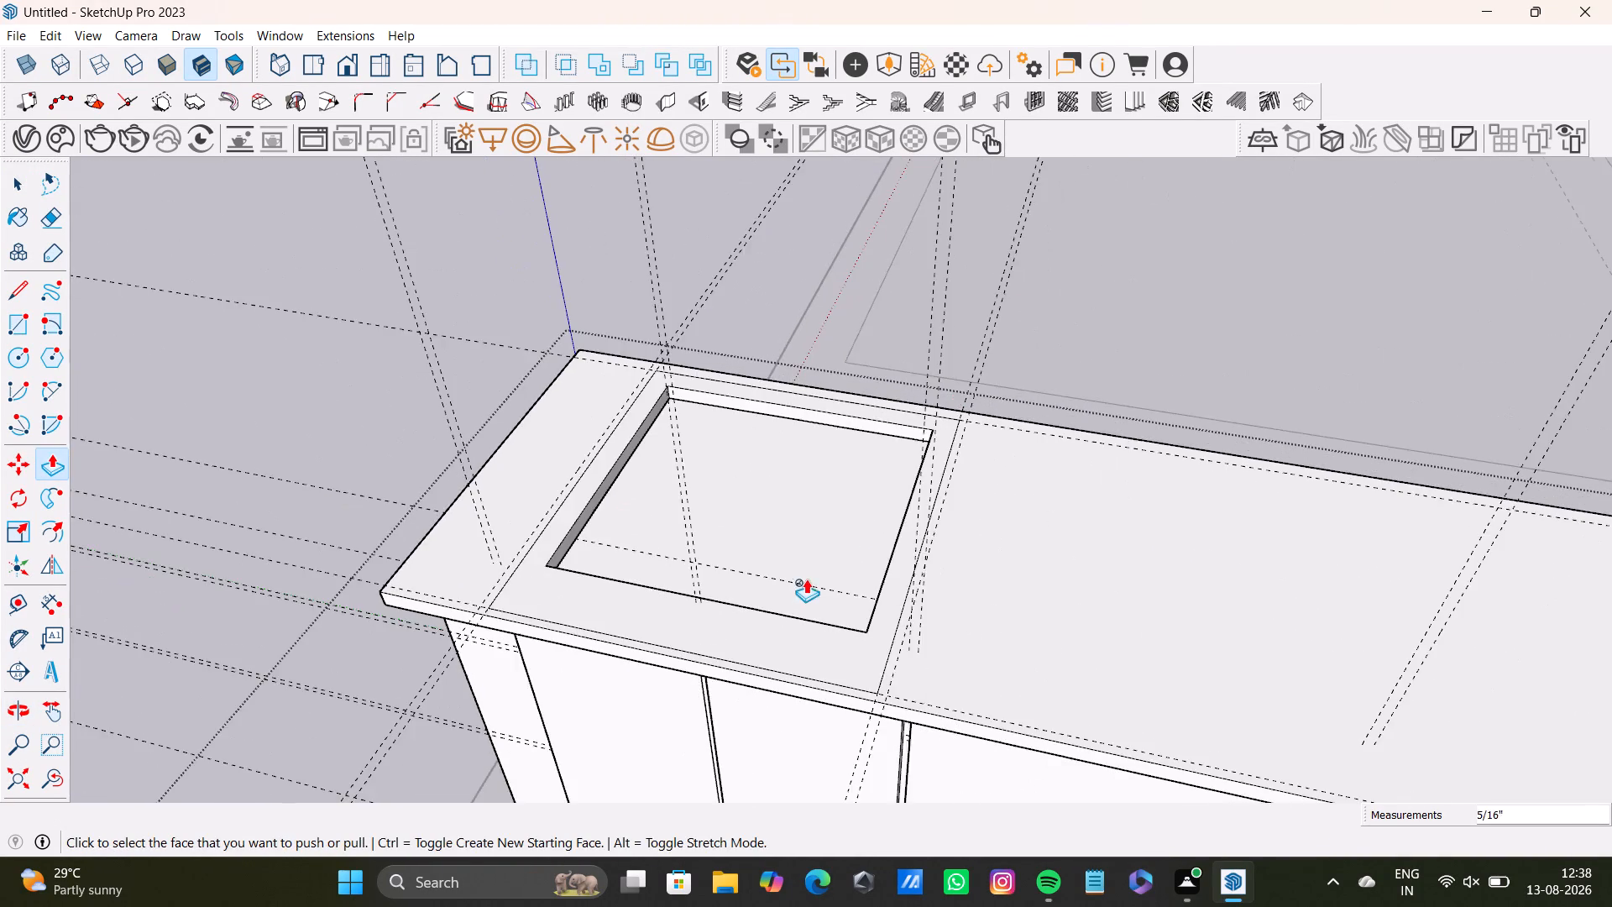
pyautogui.moveTo(808, 577); pyautogui.dragTo(814, 392, button='middle')
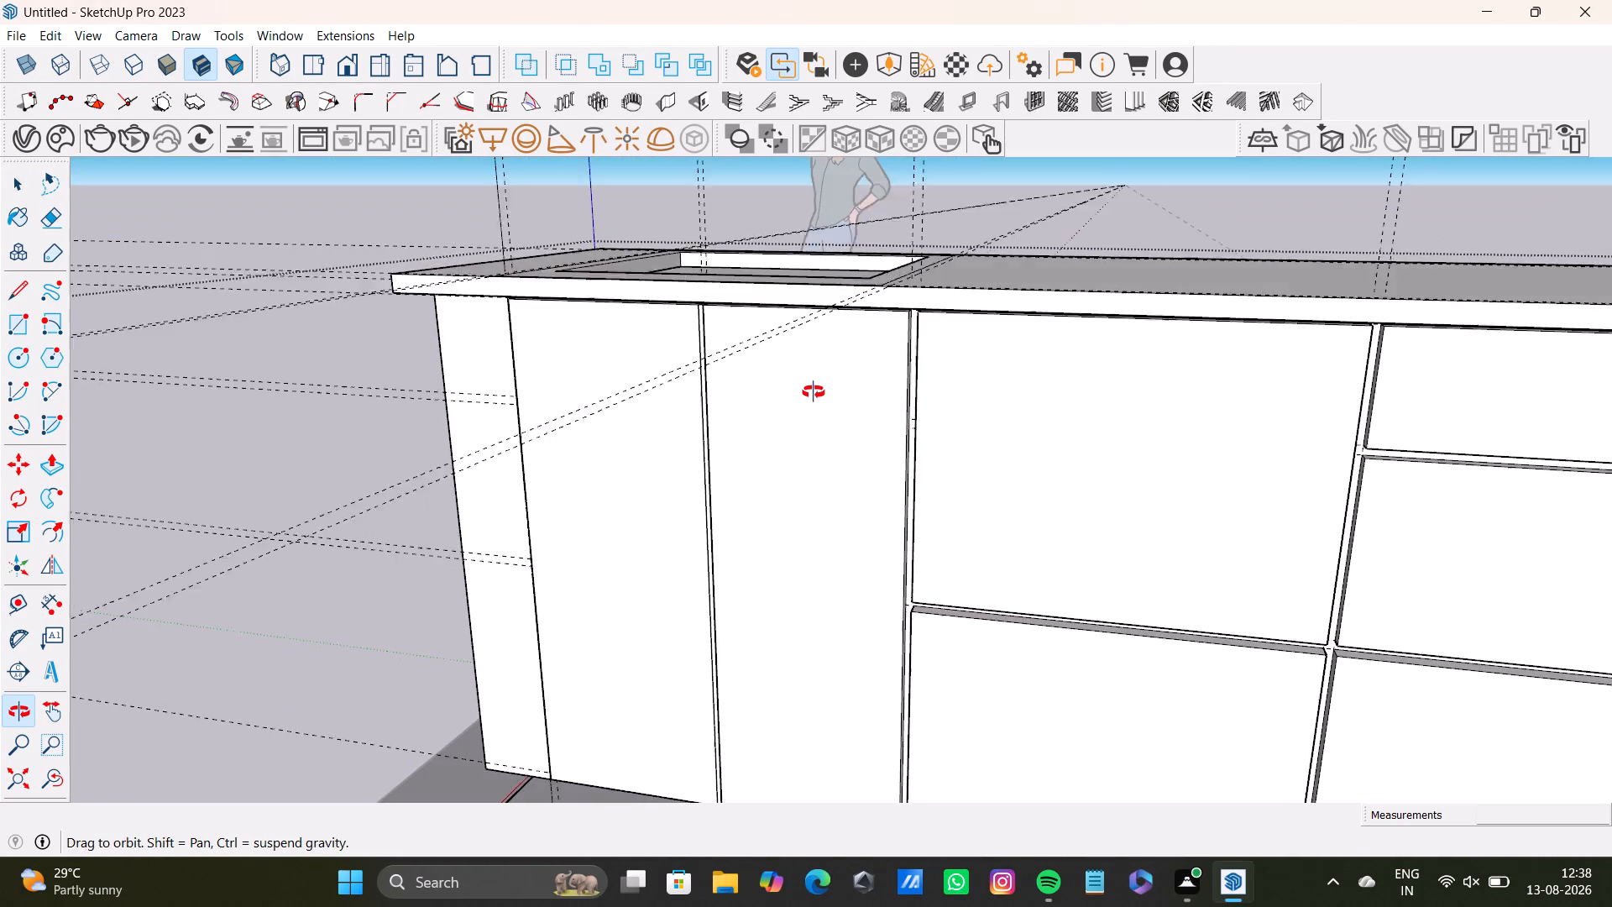
pyautogui.moveTo(814, 392); pyautogui.dragTo(853, 566, button='middle')
pyautogui.click(862, 514)
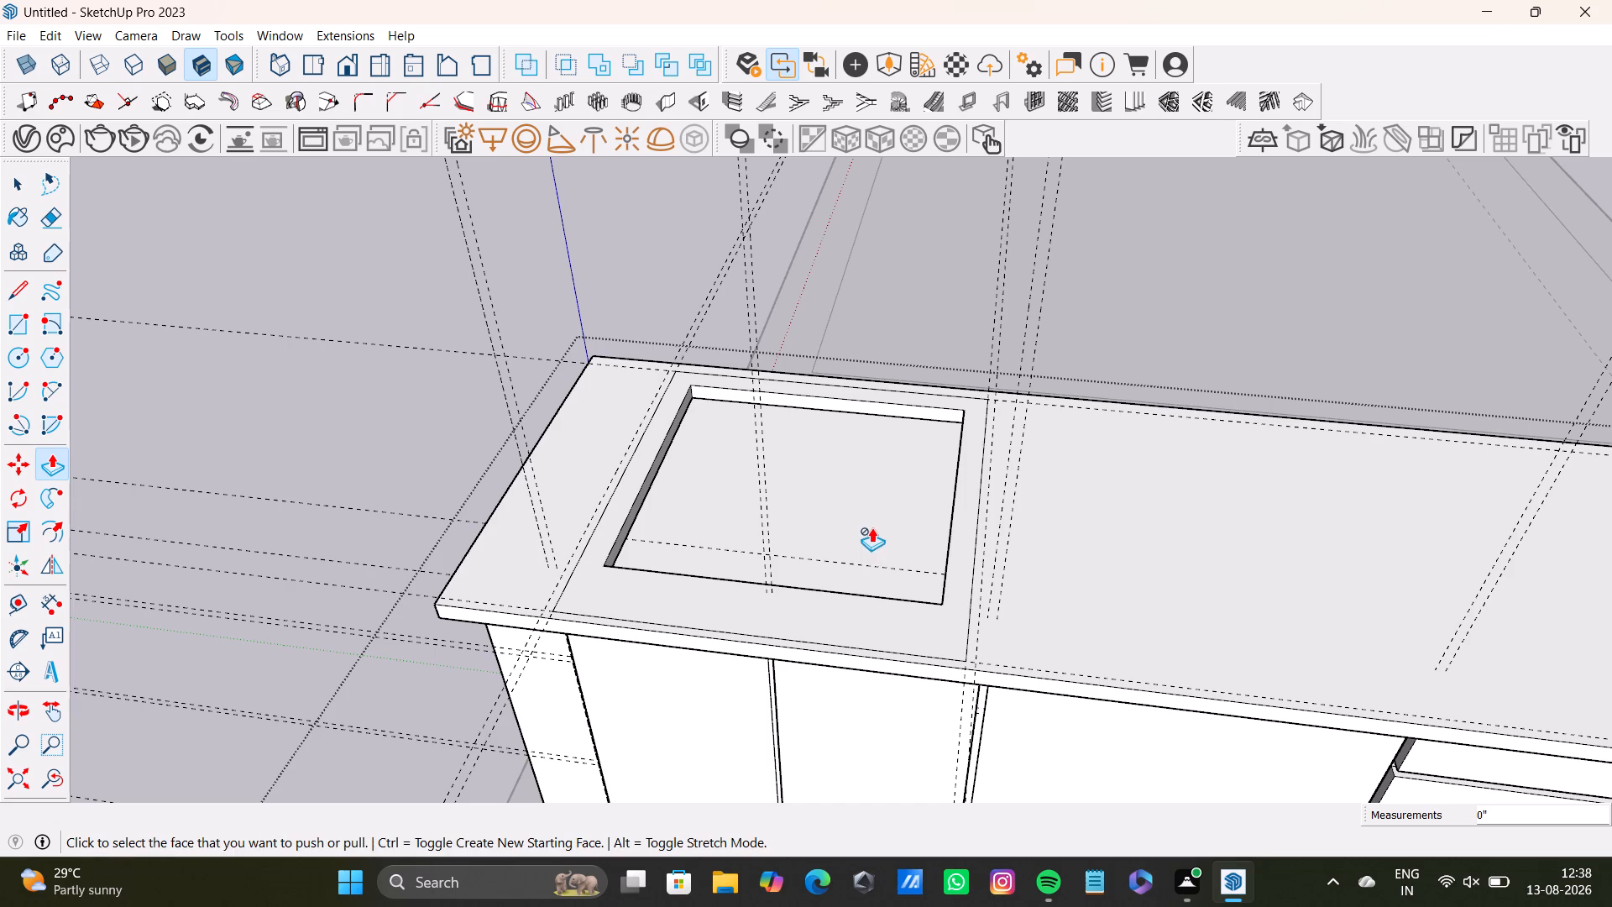
pyautogui.press('space')
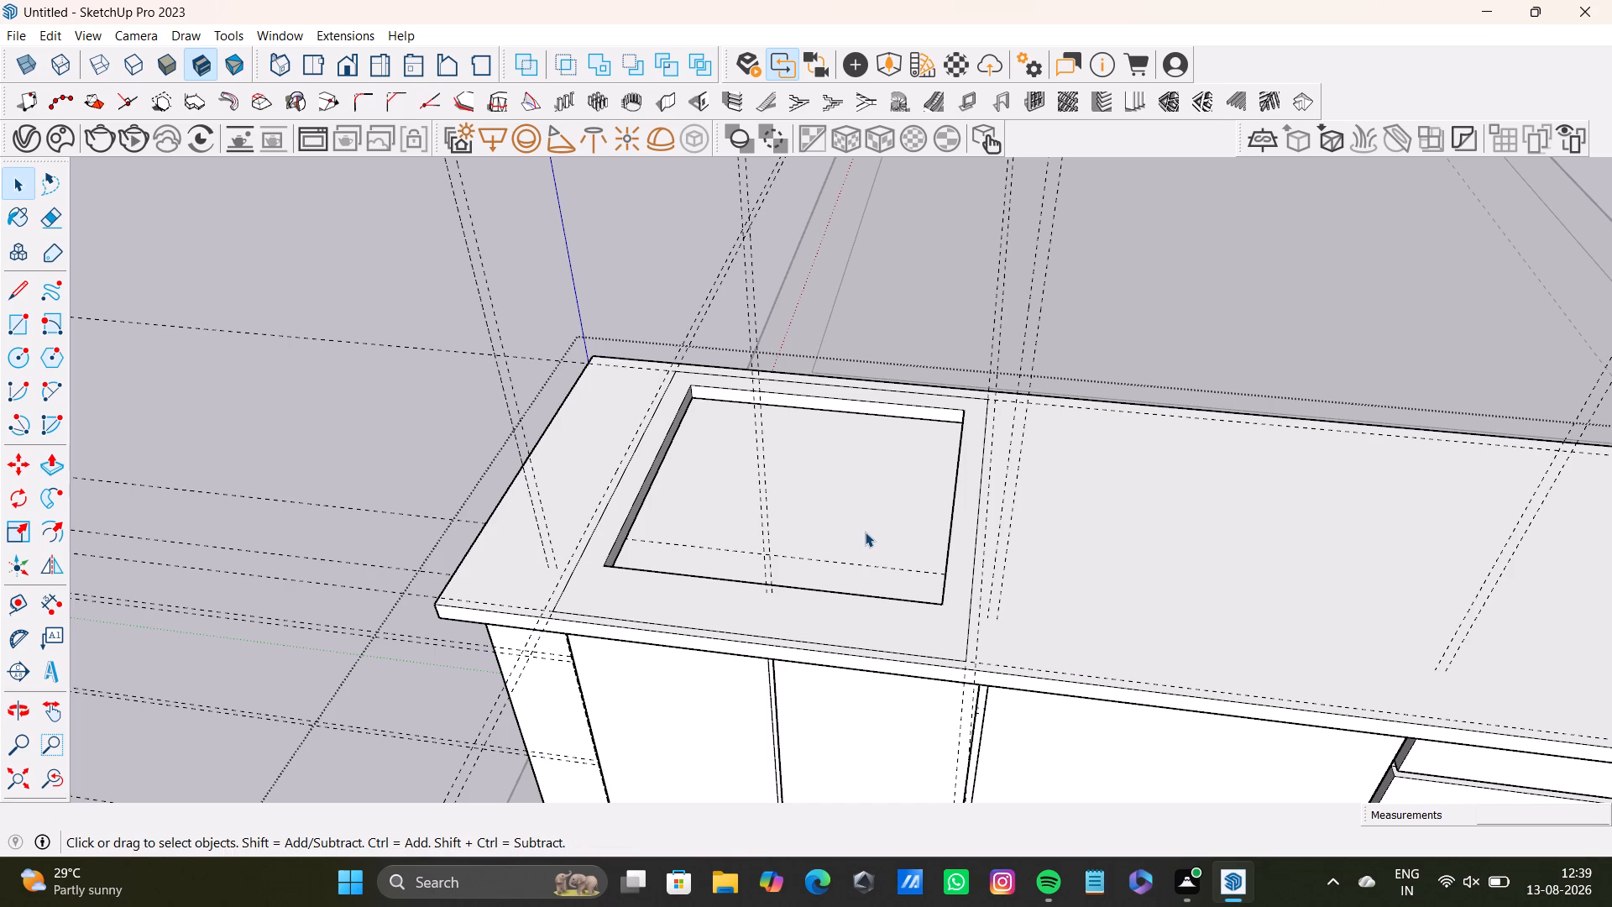
pyautogui.press('space')
pyautogui.click(351, 399)
pyautogui.moveTo(940, 568); pyautogui.dragTo(746, 564, button='middle')
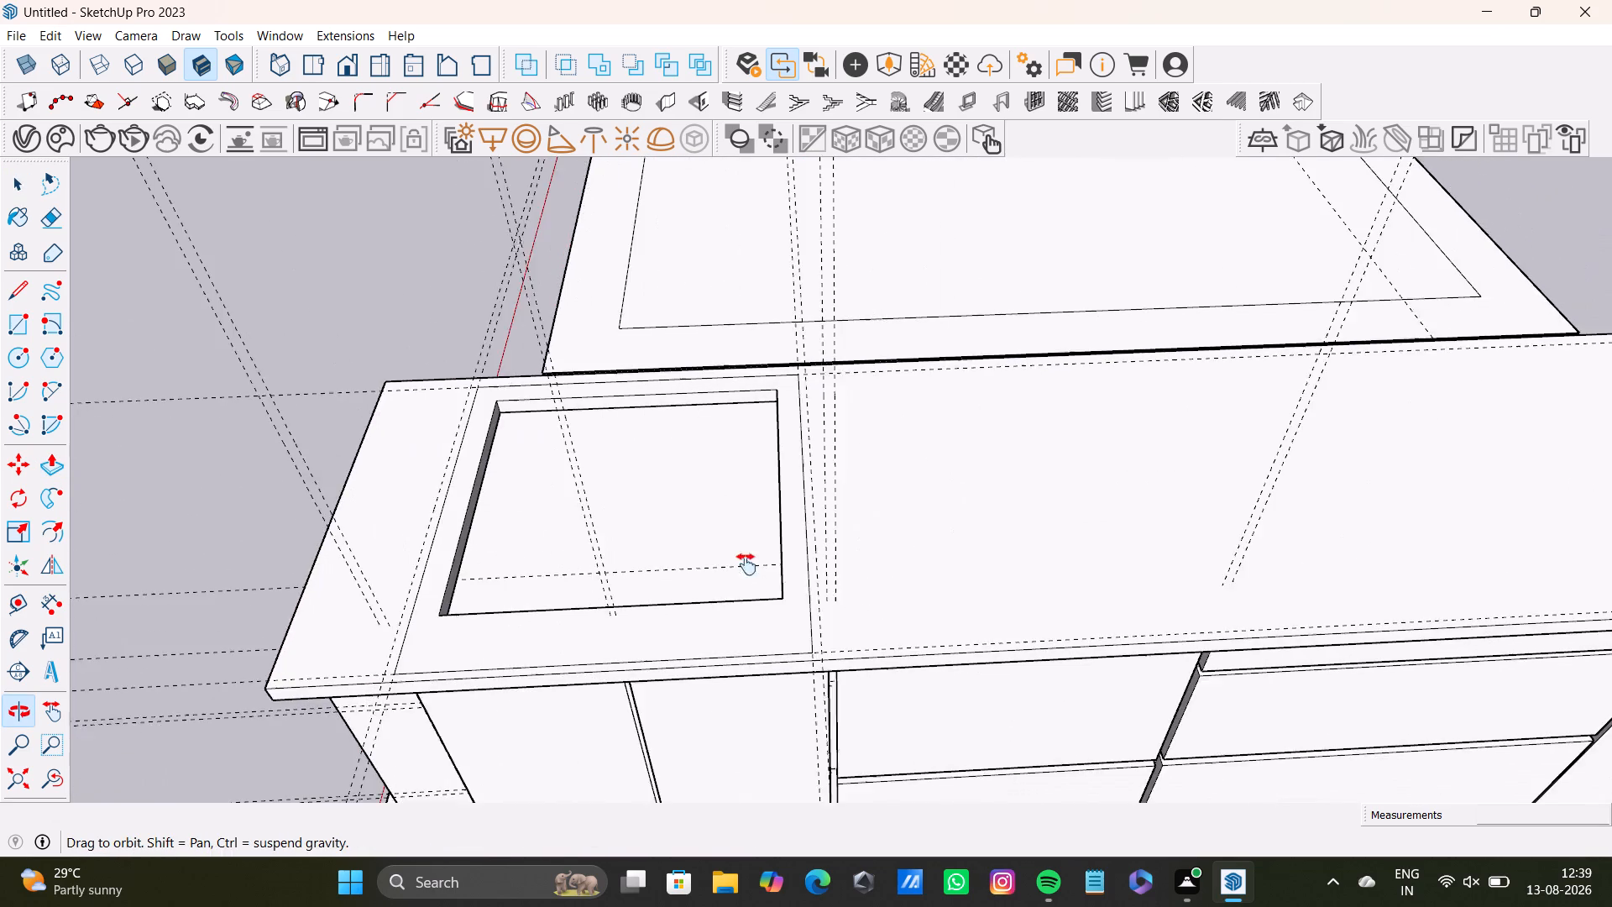
pyautogui.moveTo(746, 564); pyautogui.dragTo(746, 564, button='middle')
pyautogui.moveTo(802, 579); pyautogui.dragTo(706, 396, button='middle')
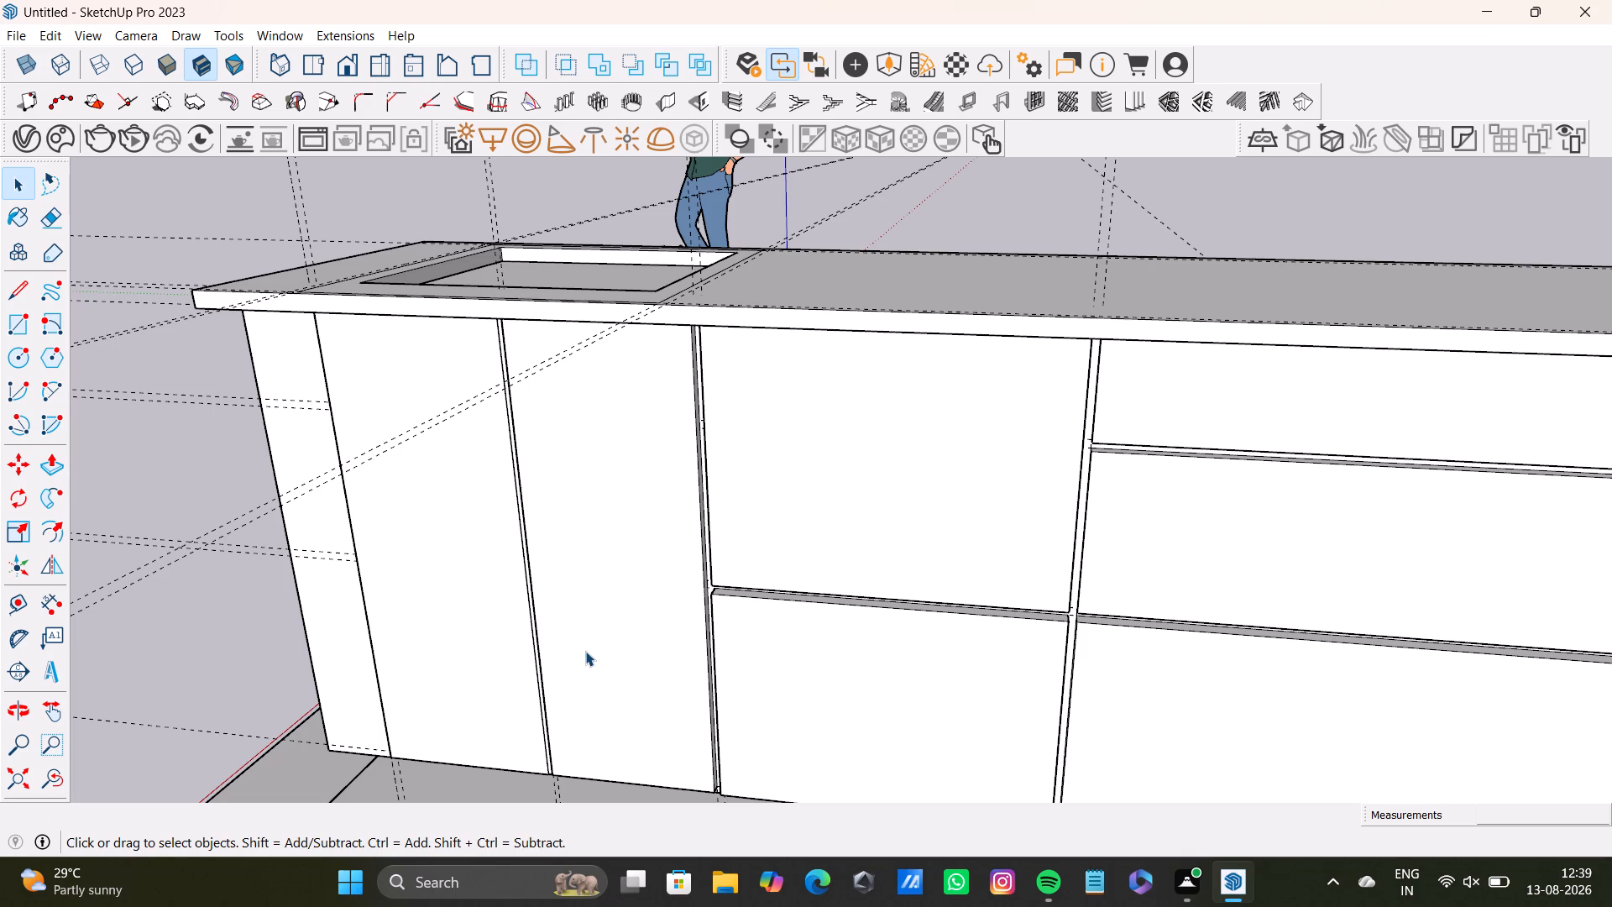
pyautogui.scroll(-2, 627, 580)
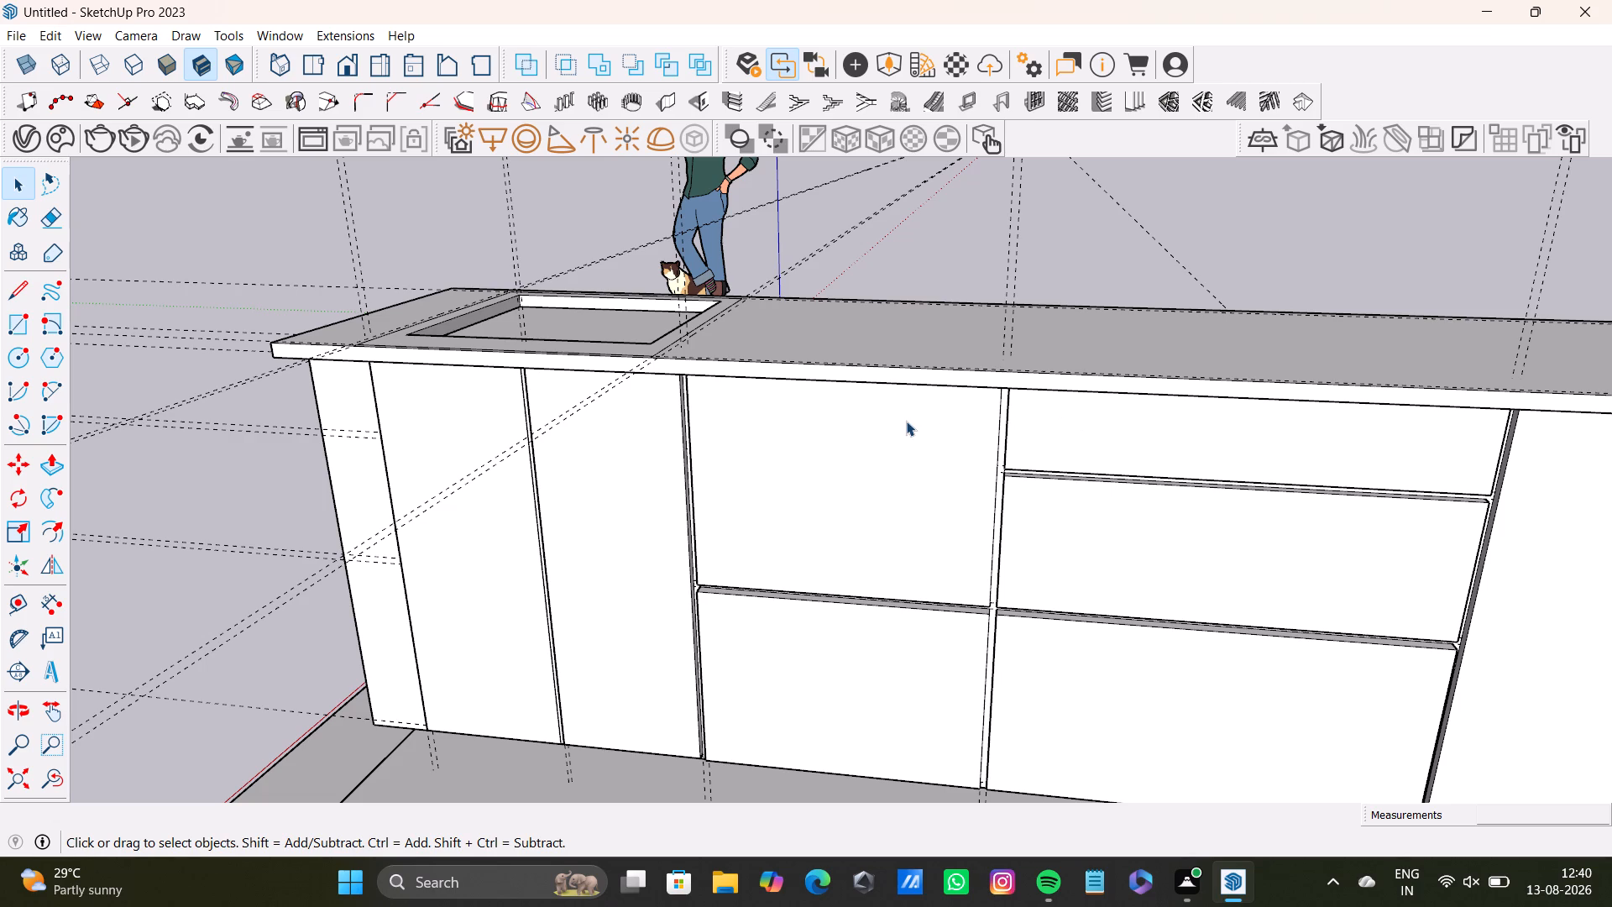
pyautogui.scroll(-4, 748, 366)
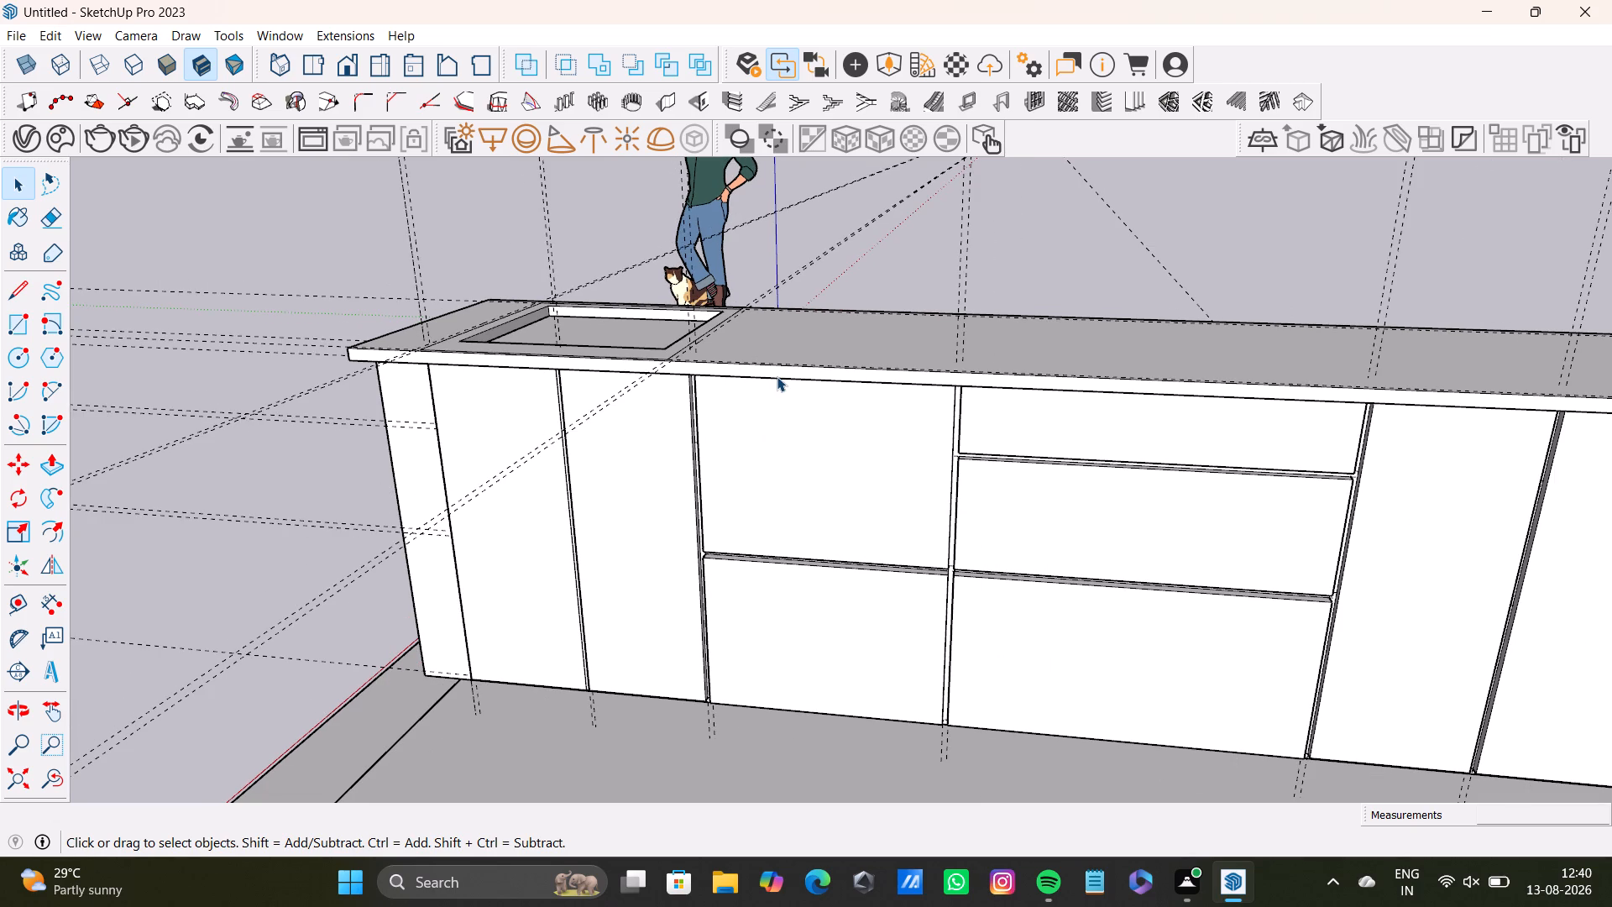
pyautogui.scroll(-6, 780, 413)
pyautogui.moveTo(906, 459); pyautogui.dragTo(648, 535, button='middle')
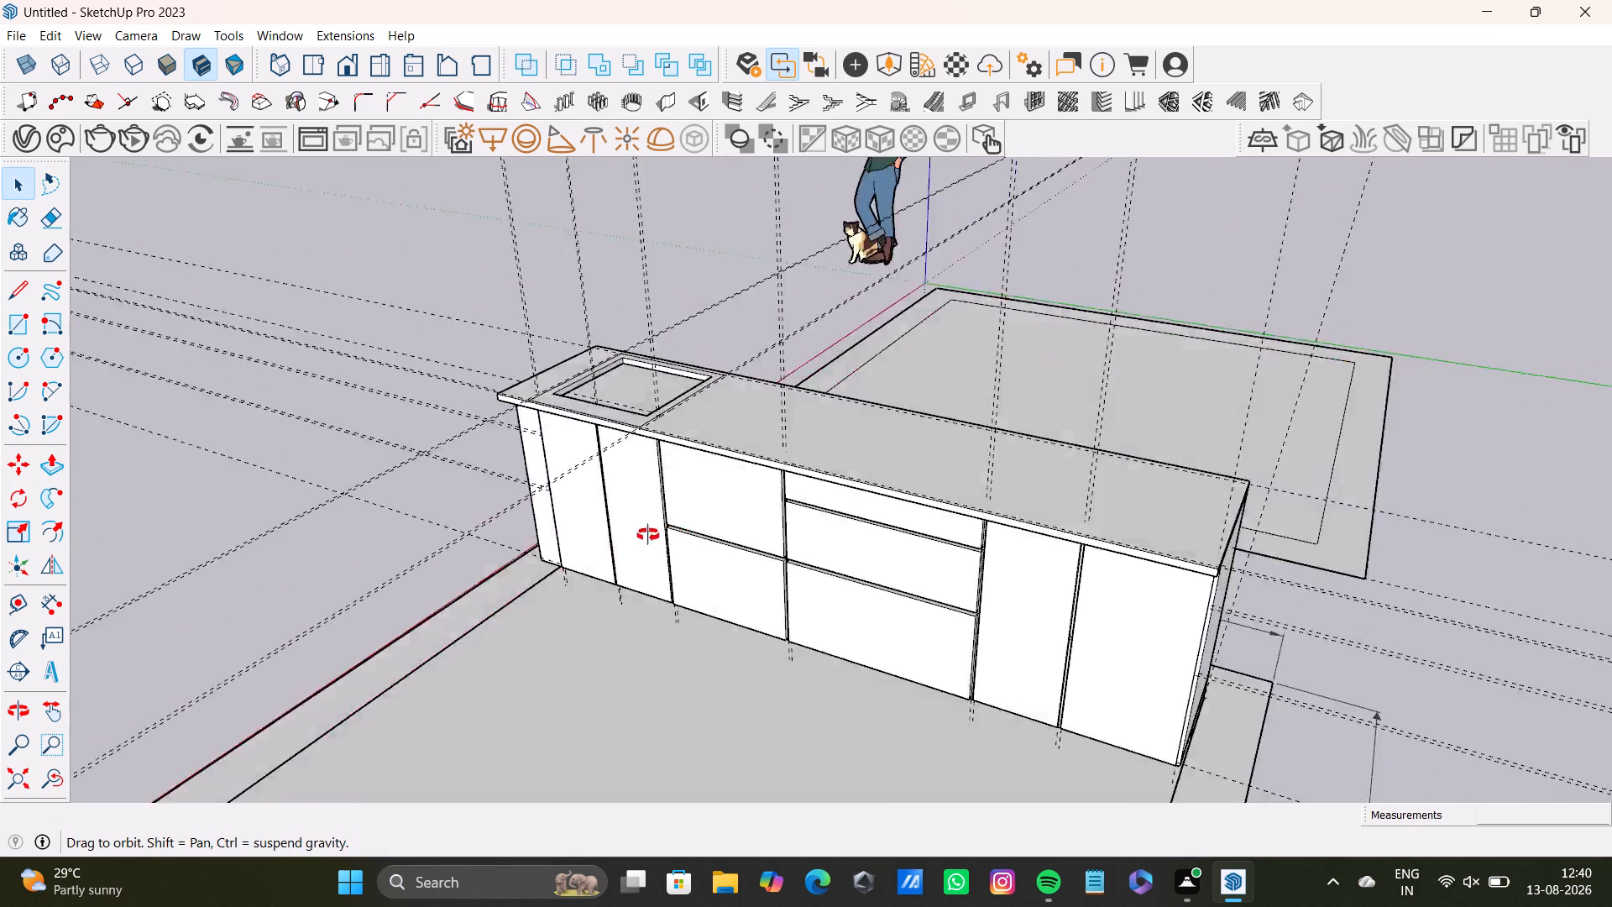
pyautogui.moveTo(648, 535); pyautogui.dragTo(520, 577, button='middle')
pyautogui.moveTo(625, 520); pyautogui.dragTo(433, 510, button='middle')
# Place a guide 9" in from the floor border's outer edge beside the red axis, passing through the cabinet's back corner.
pyautogui.click(689, 533)
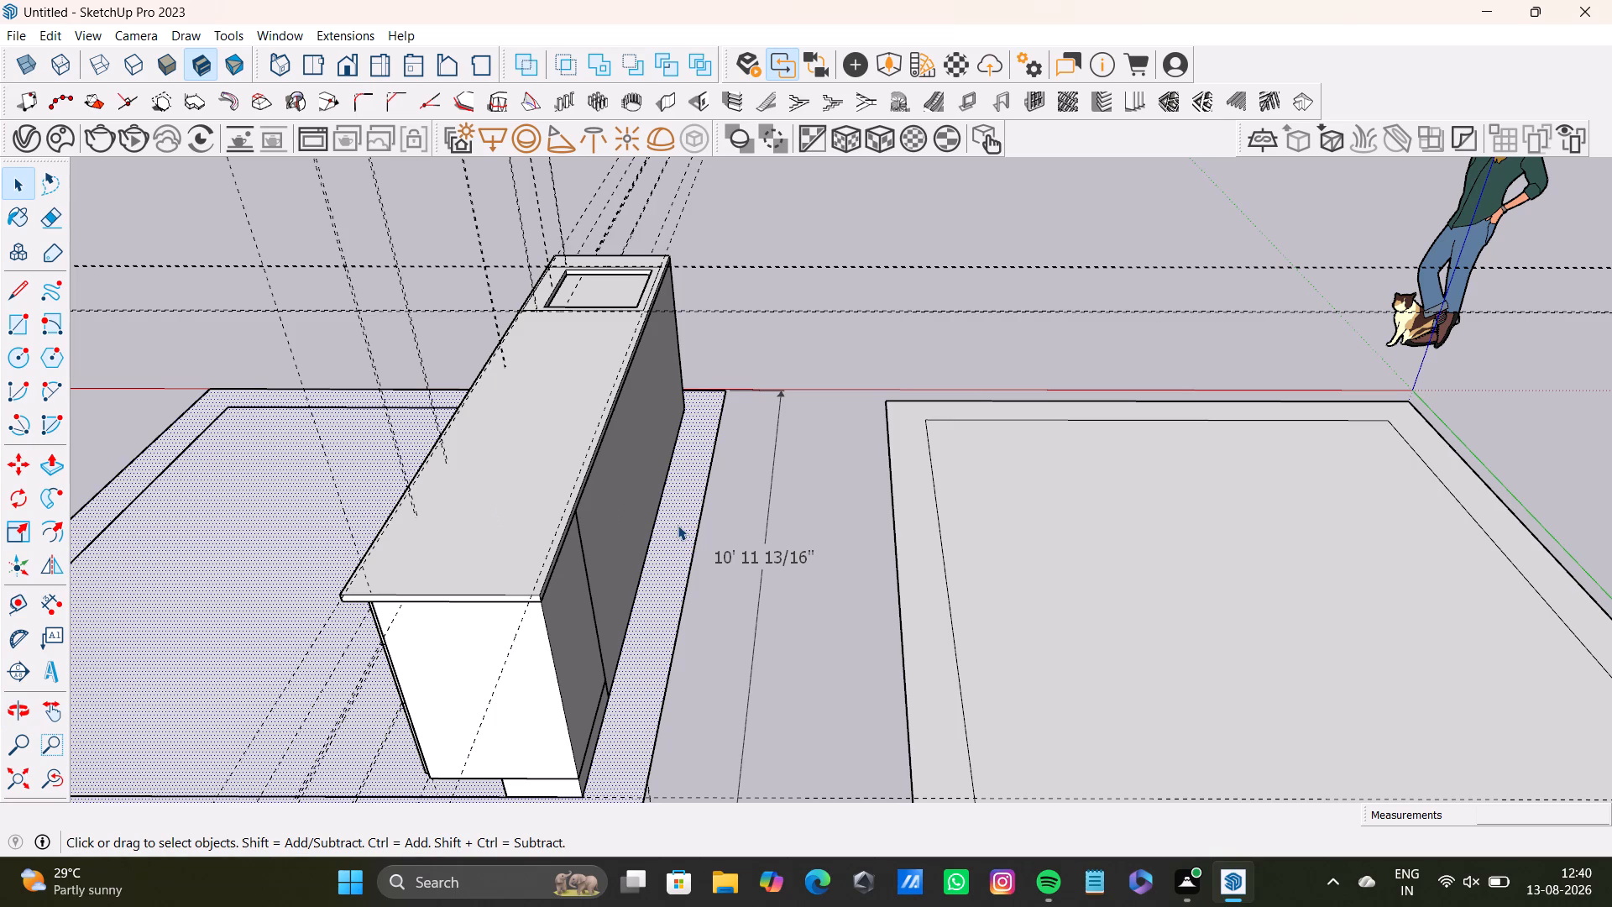
pyautogui.moveTo(681, 520); pyautogui.dragTo(306, 600, button='middle')
pyautogui.scroll(5, 777, 462)
pyautogui.moveTo(836, 356); pyautogui.dragTo(484, 443, button='middle')
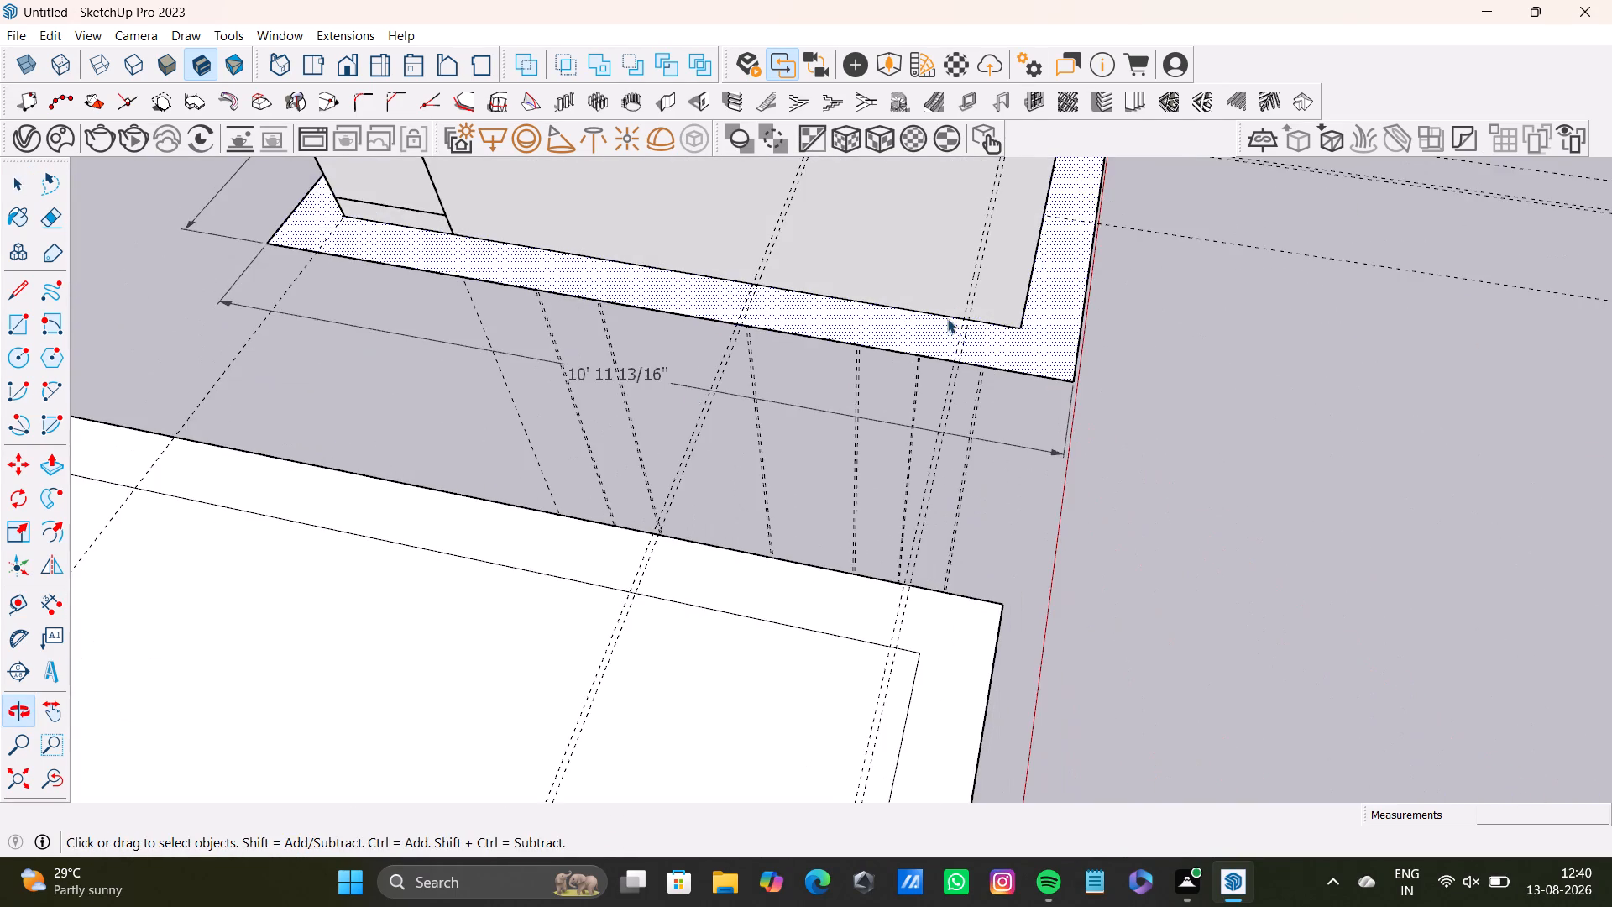
pyautogui.scroll(-6, 913, 352)
pyautogui.moveTo(926, 331); pyautogui.dragTo(828, 433, button='middle')
pyautogui.moveTo(862, 439); pyautogui.dragTo(839, 534, button='middle')
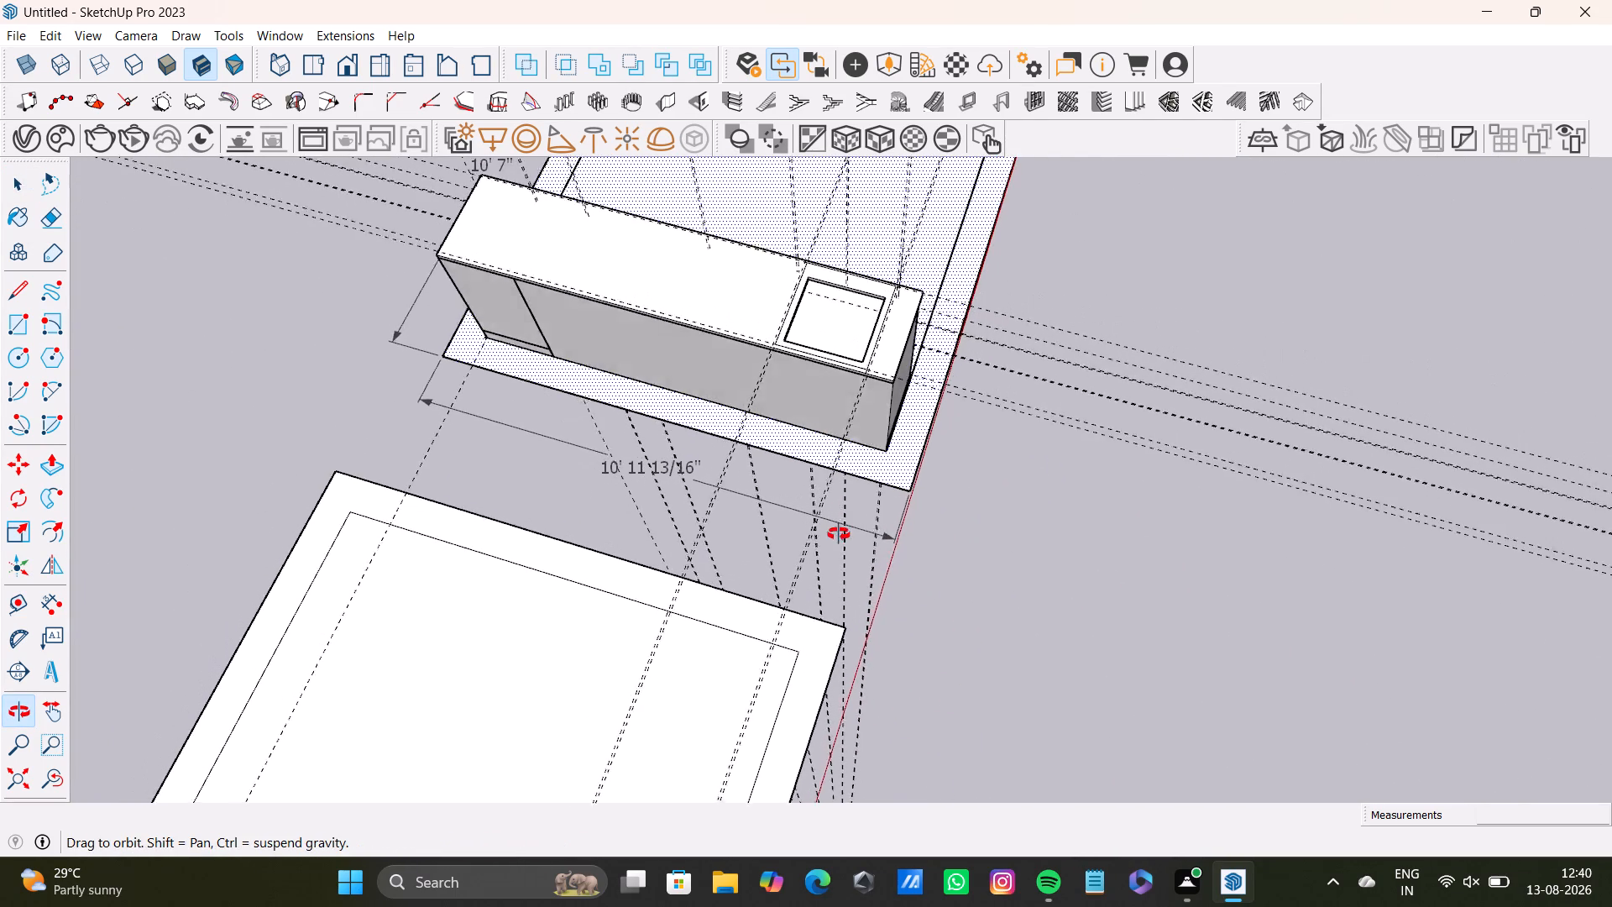
pyautogui.moveTo(839, 534); pyautogui.dragTo(888, 304, button='middle')
pyautogui.scroll(11, 912, 378)
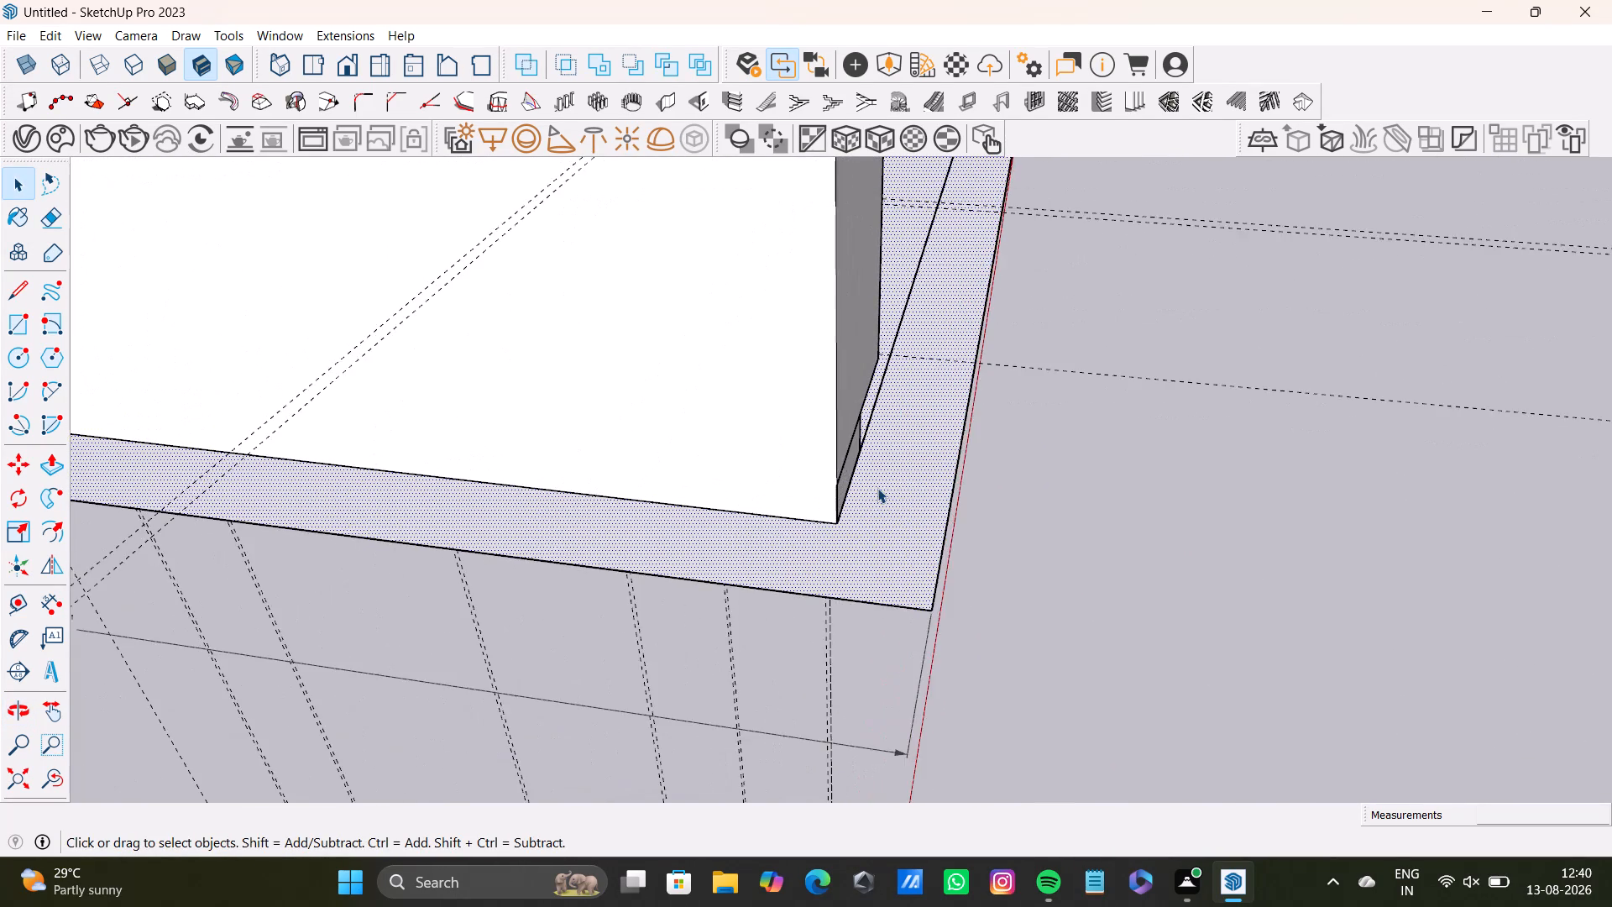
pyautogui.scroll(2, 877, 488)
pyautogui.moveTo(877, 480); pyautogui.dragTo(949, 479, button='middle')
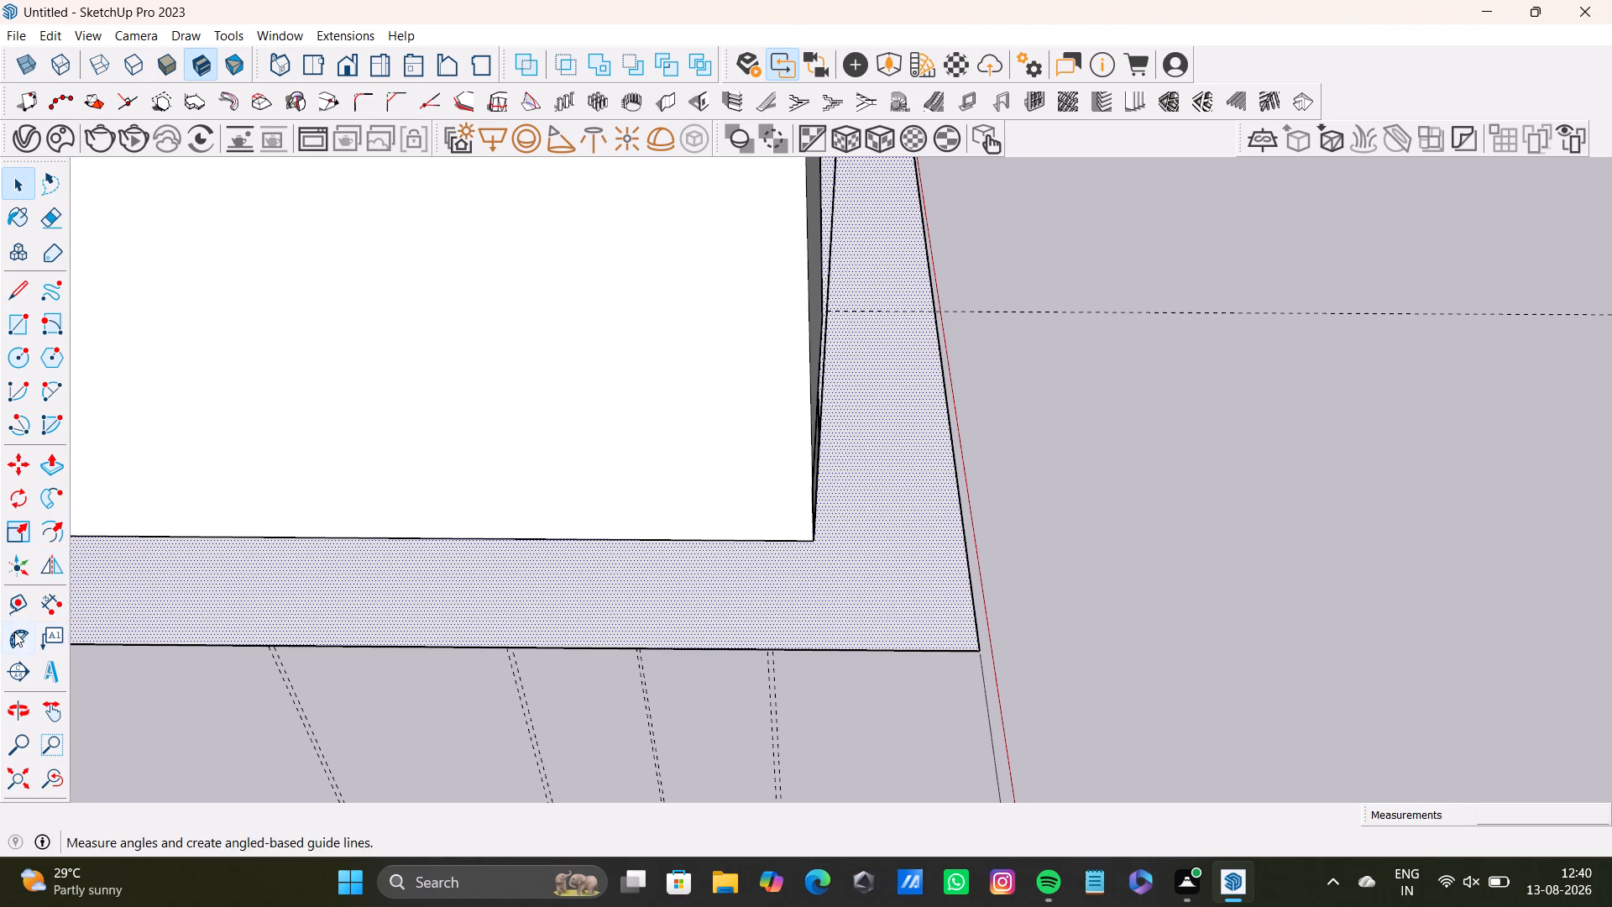
pyautogui.click(18, 606)
pyautogui.scroll(2, 928, 548)
pyautogui.click(972, 531)
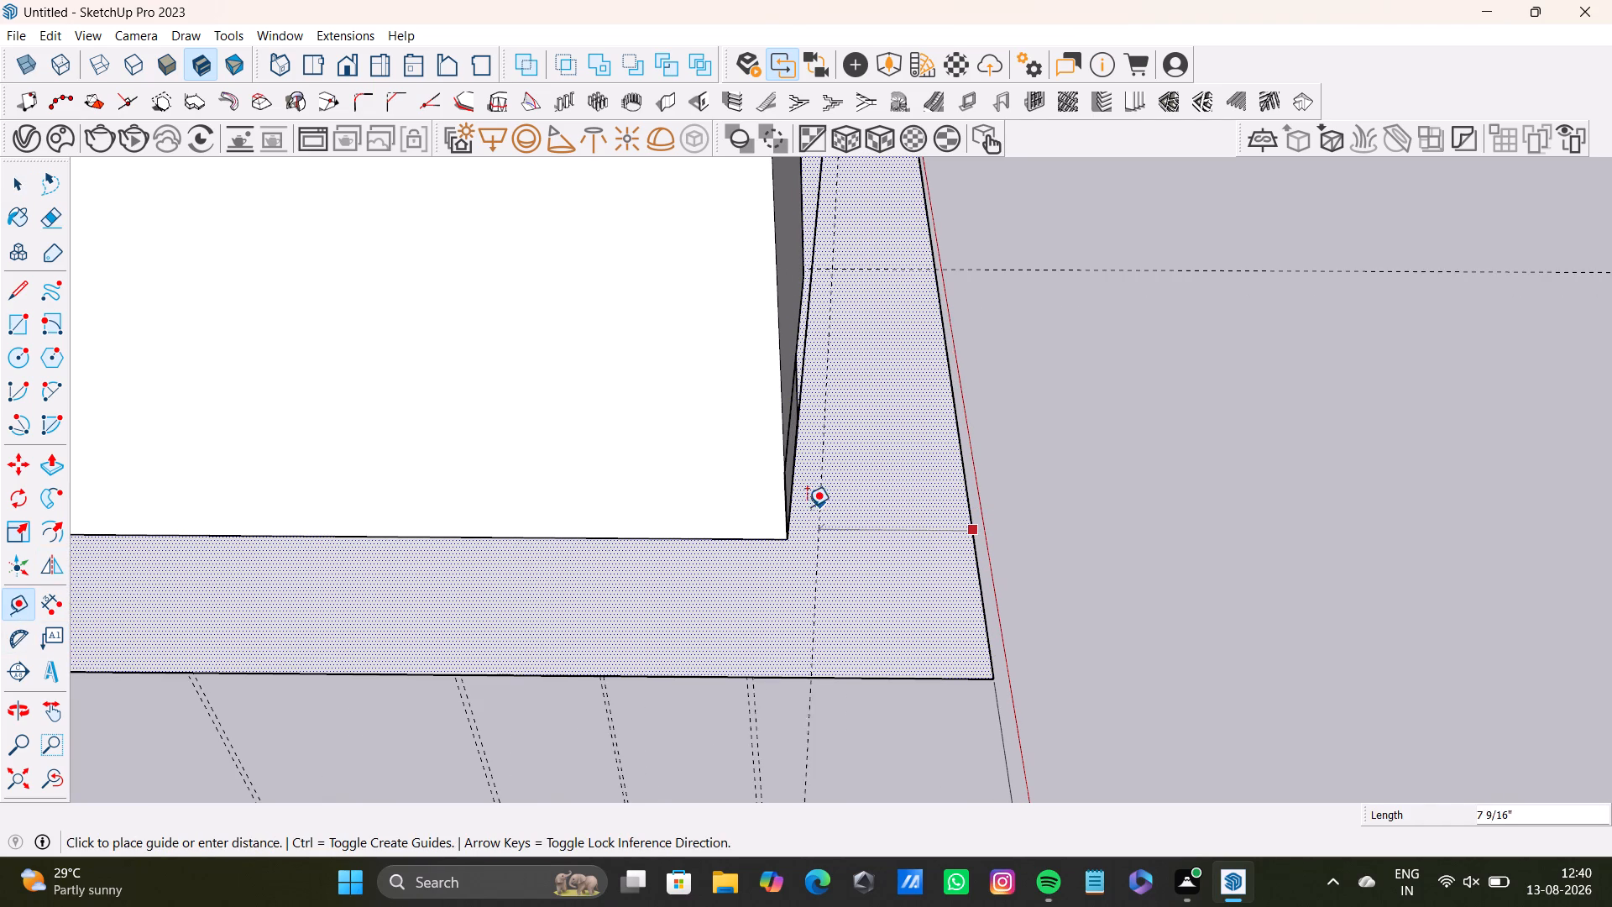
pyautogui.click(781, 543)
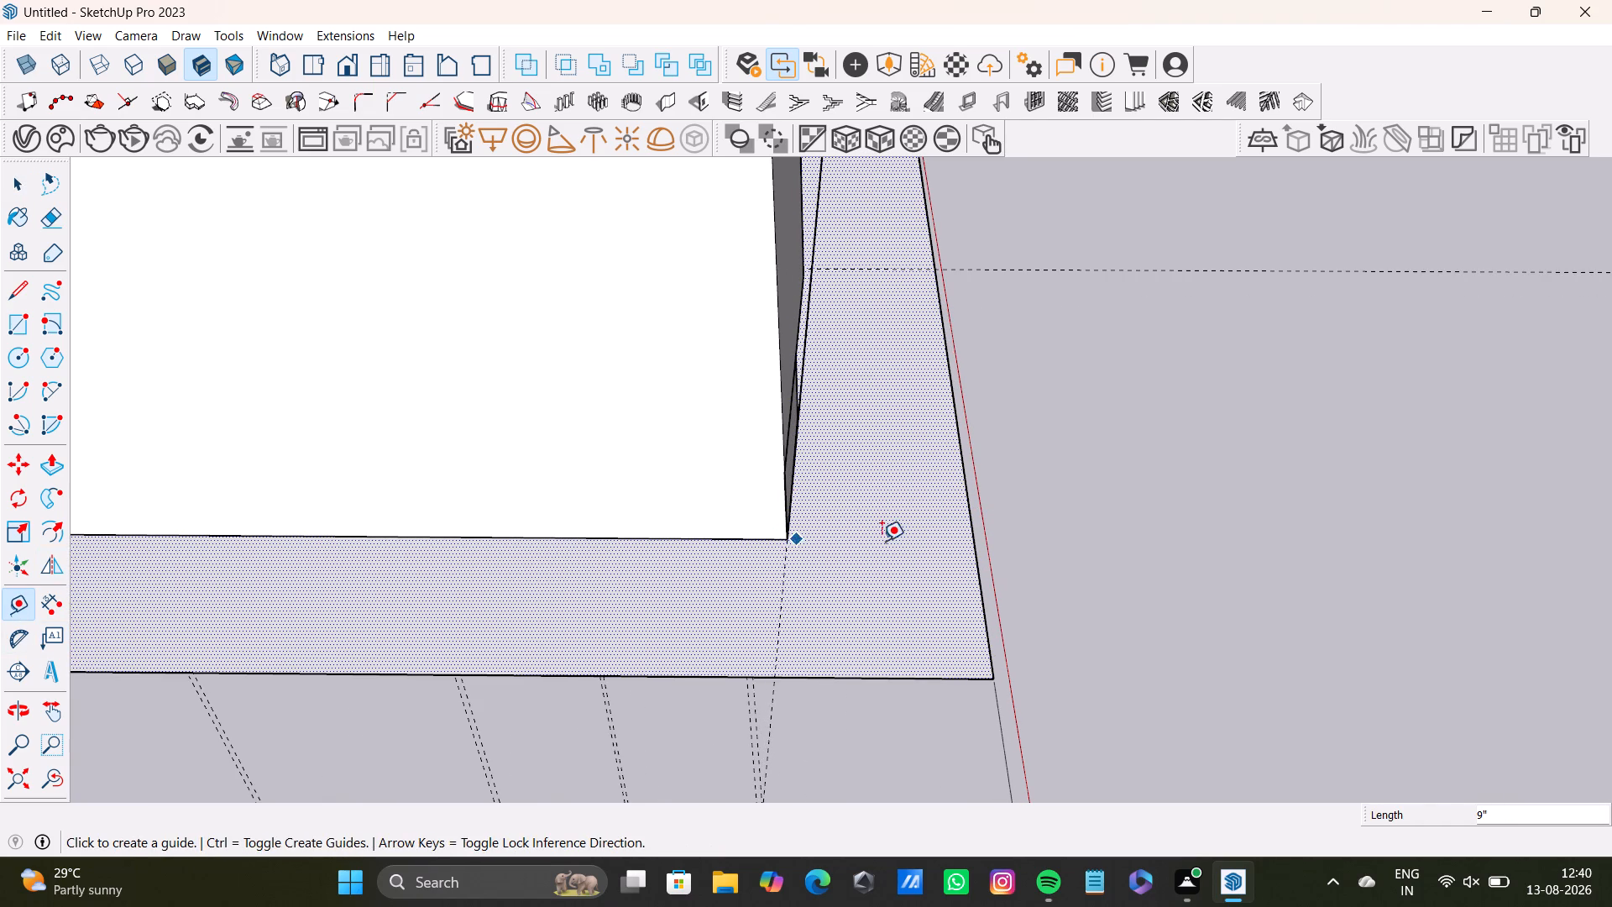
pyautogui.scroll(-7, 882, 544)
pyautogui.press('space')
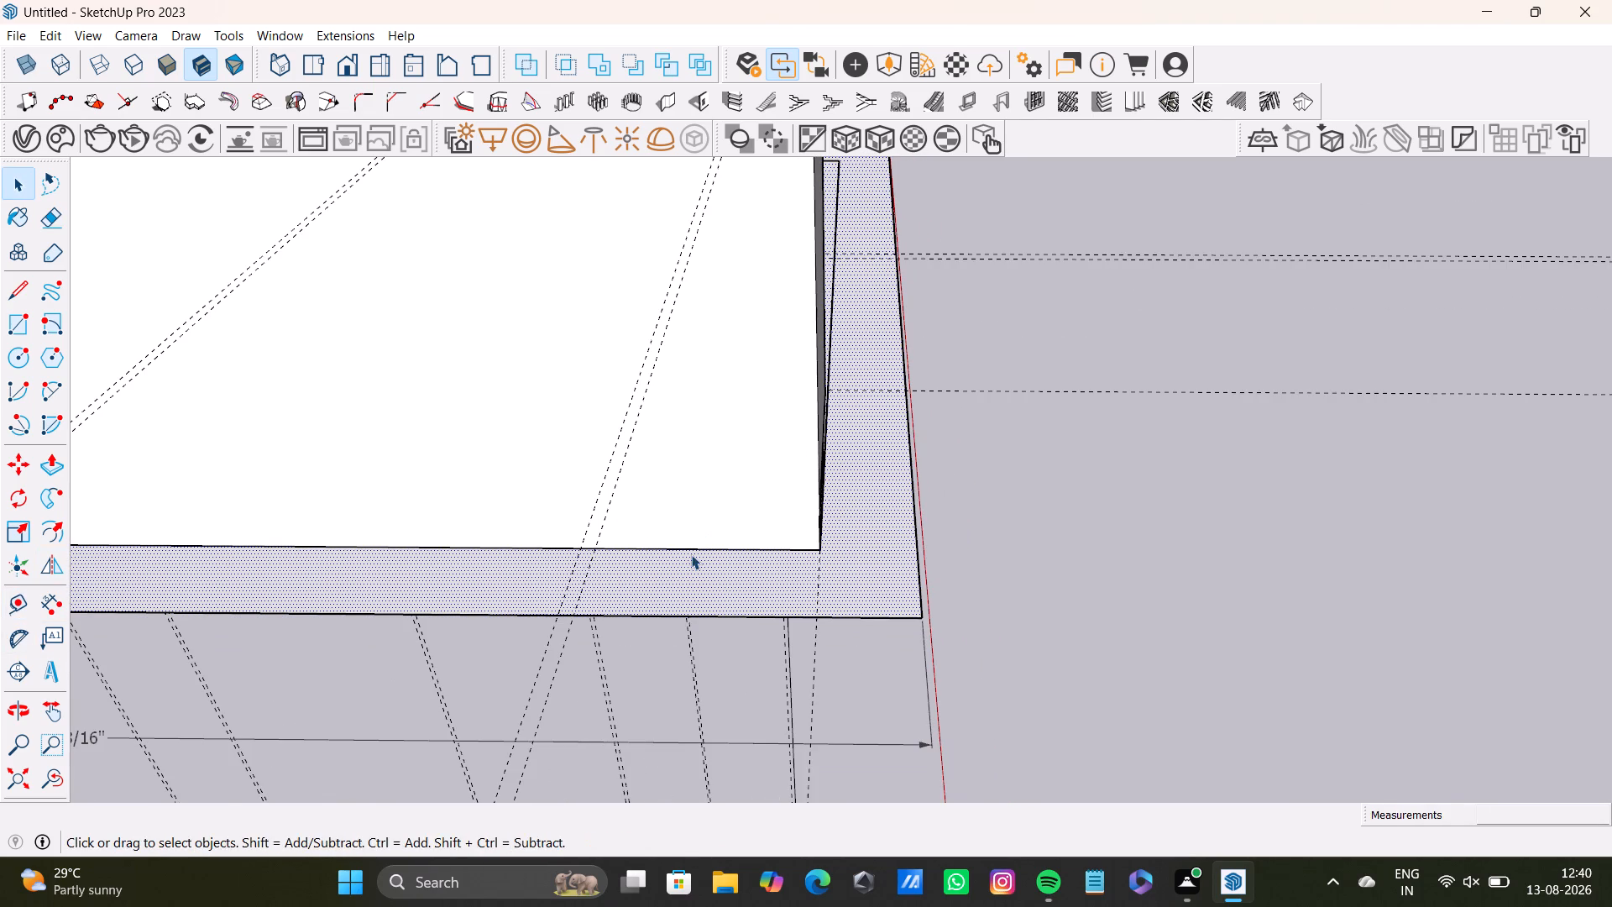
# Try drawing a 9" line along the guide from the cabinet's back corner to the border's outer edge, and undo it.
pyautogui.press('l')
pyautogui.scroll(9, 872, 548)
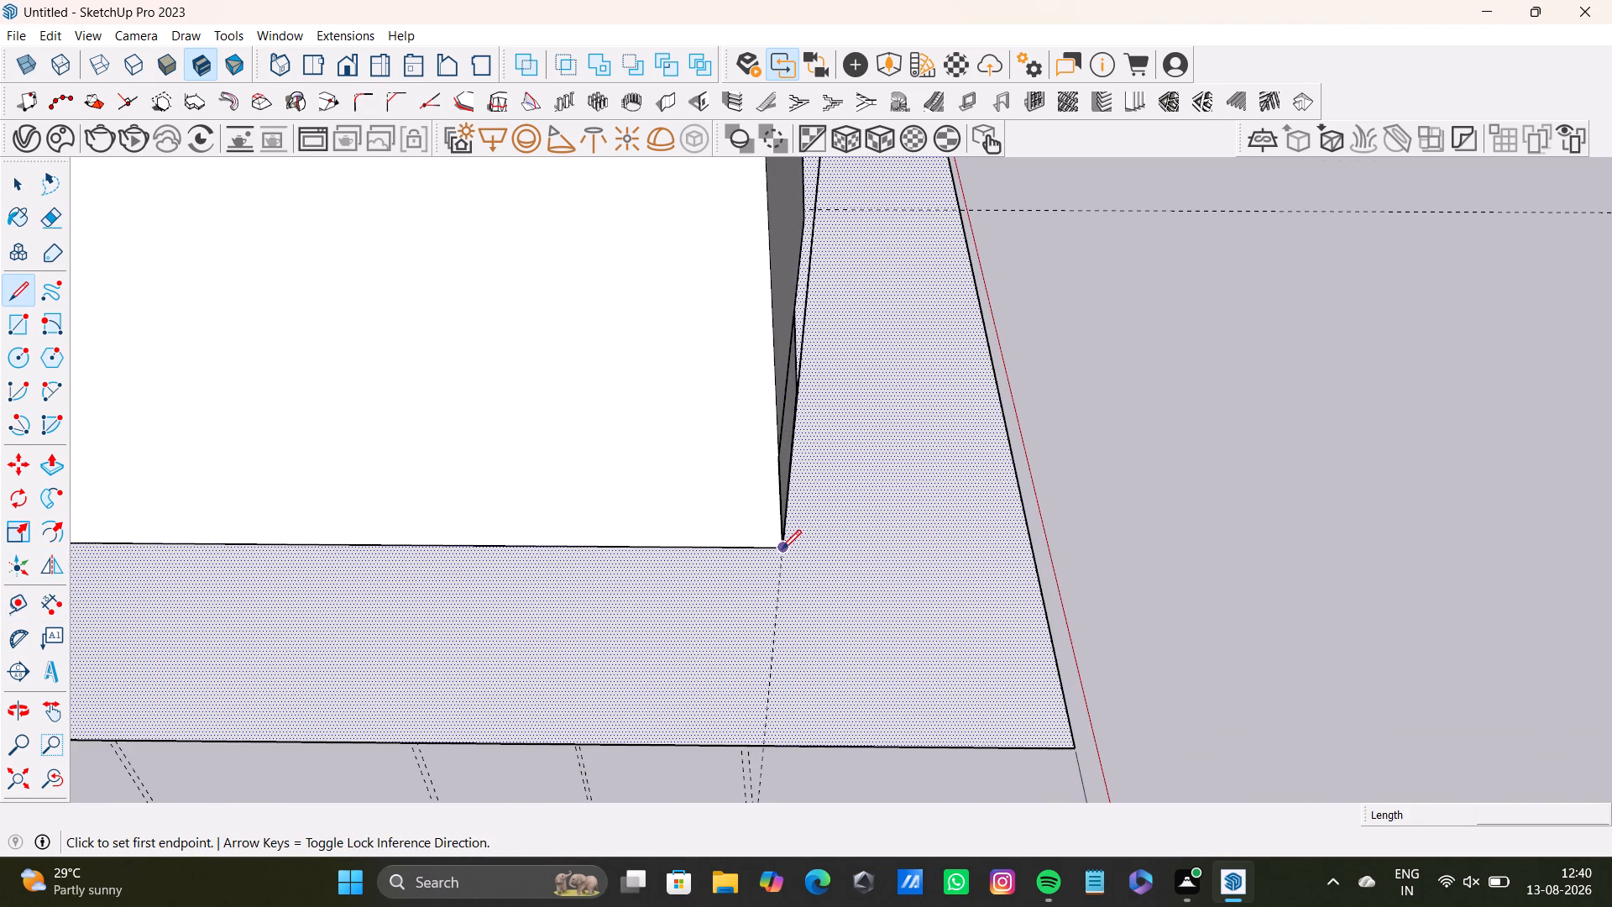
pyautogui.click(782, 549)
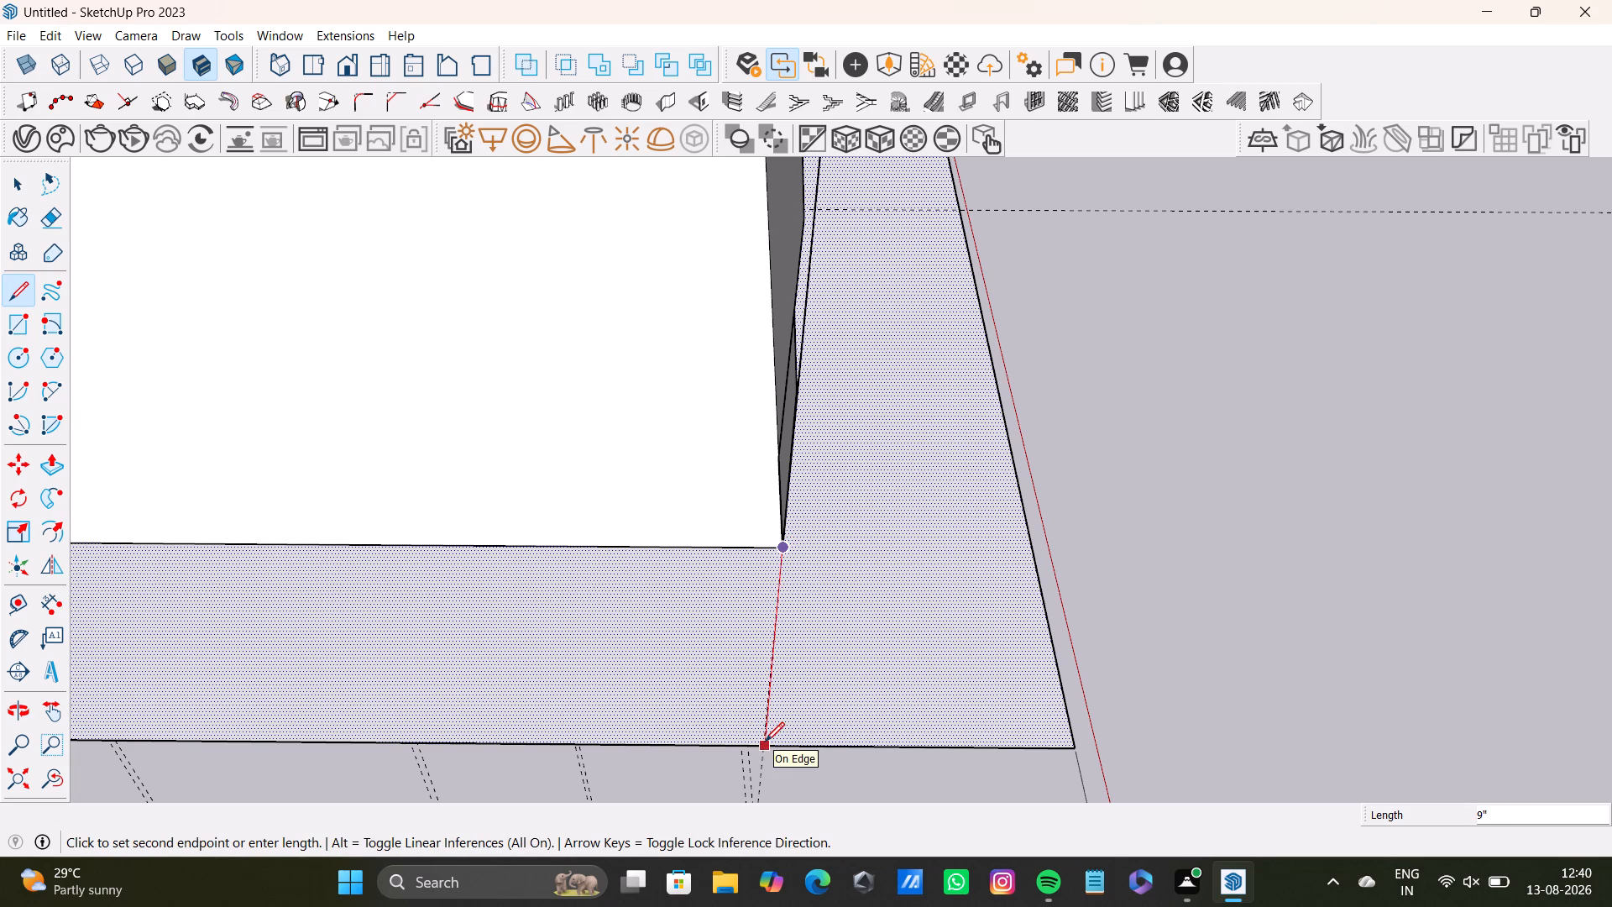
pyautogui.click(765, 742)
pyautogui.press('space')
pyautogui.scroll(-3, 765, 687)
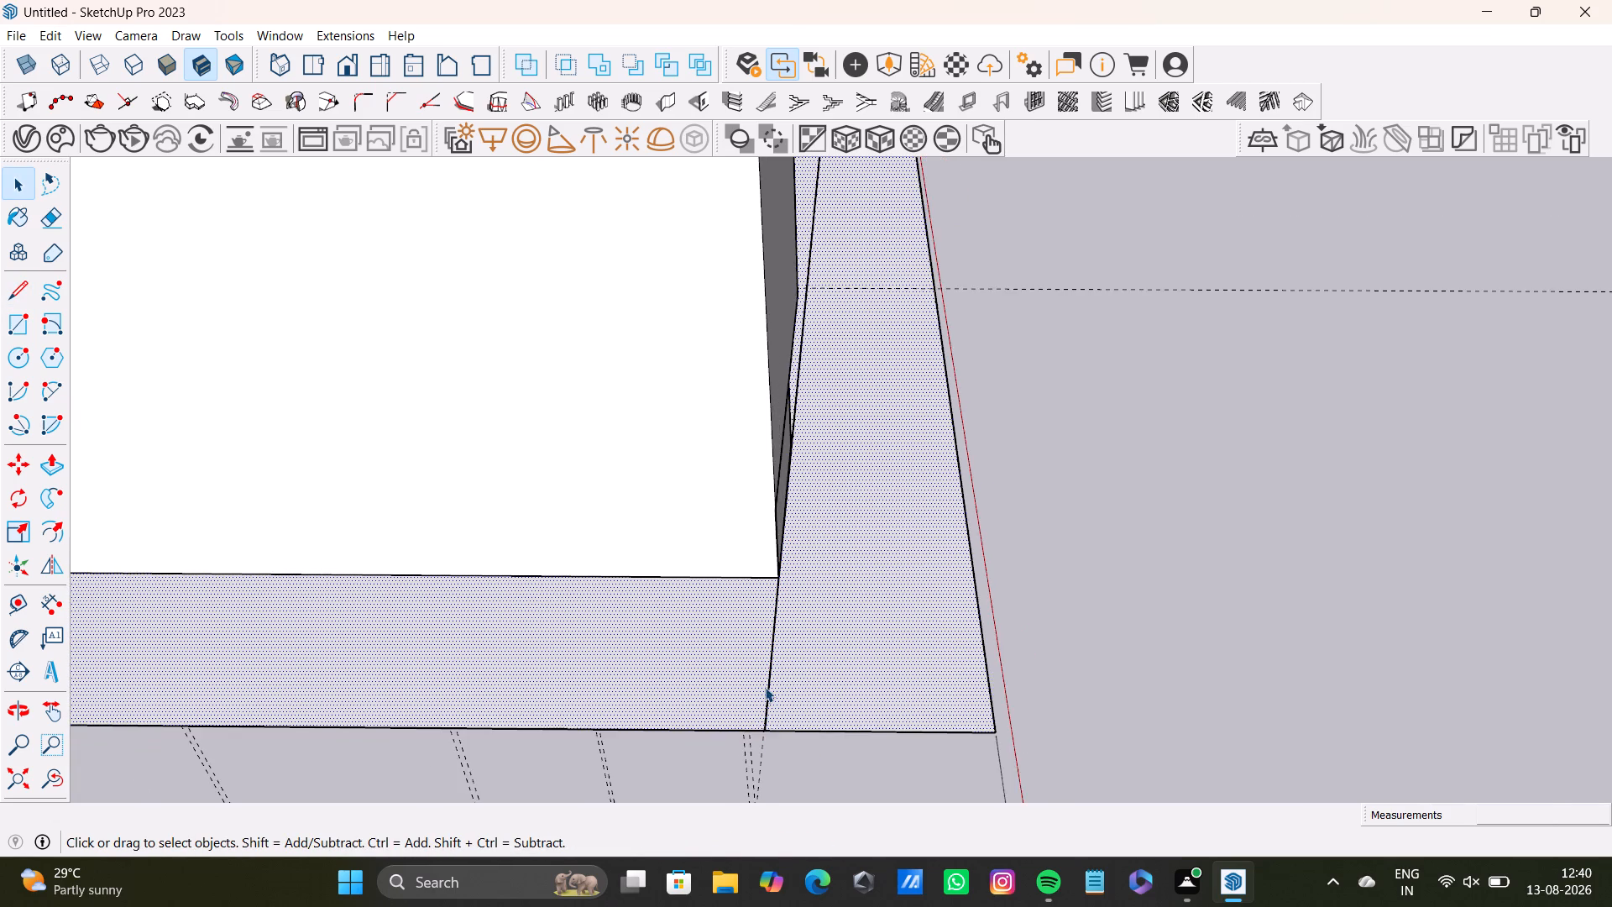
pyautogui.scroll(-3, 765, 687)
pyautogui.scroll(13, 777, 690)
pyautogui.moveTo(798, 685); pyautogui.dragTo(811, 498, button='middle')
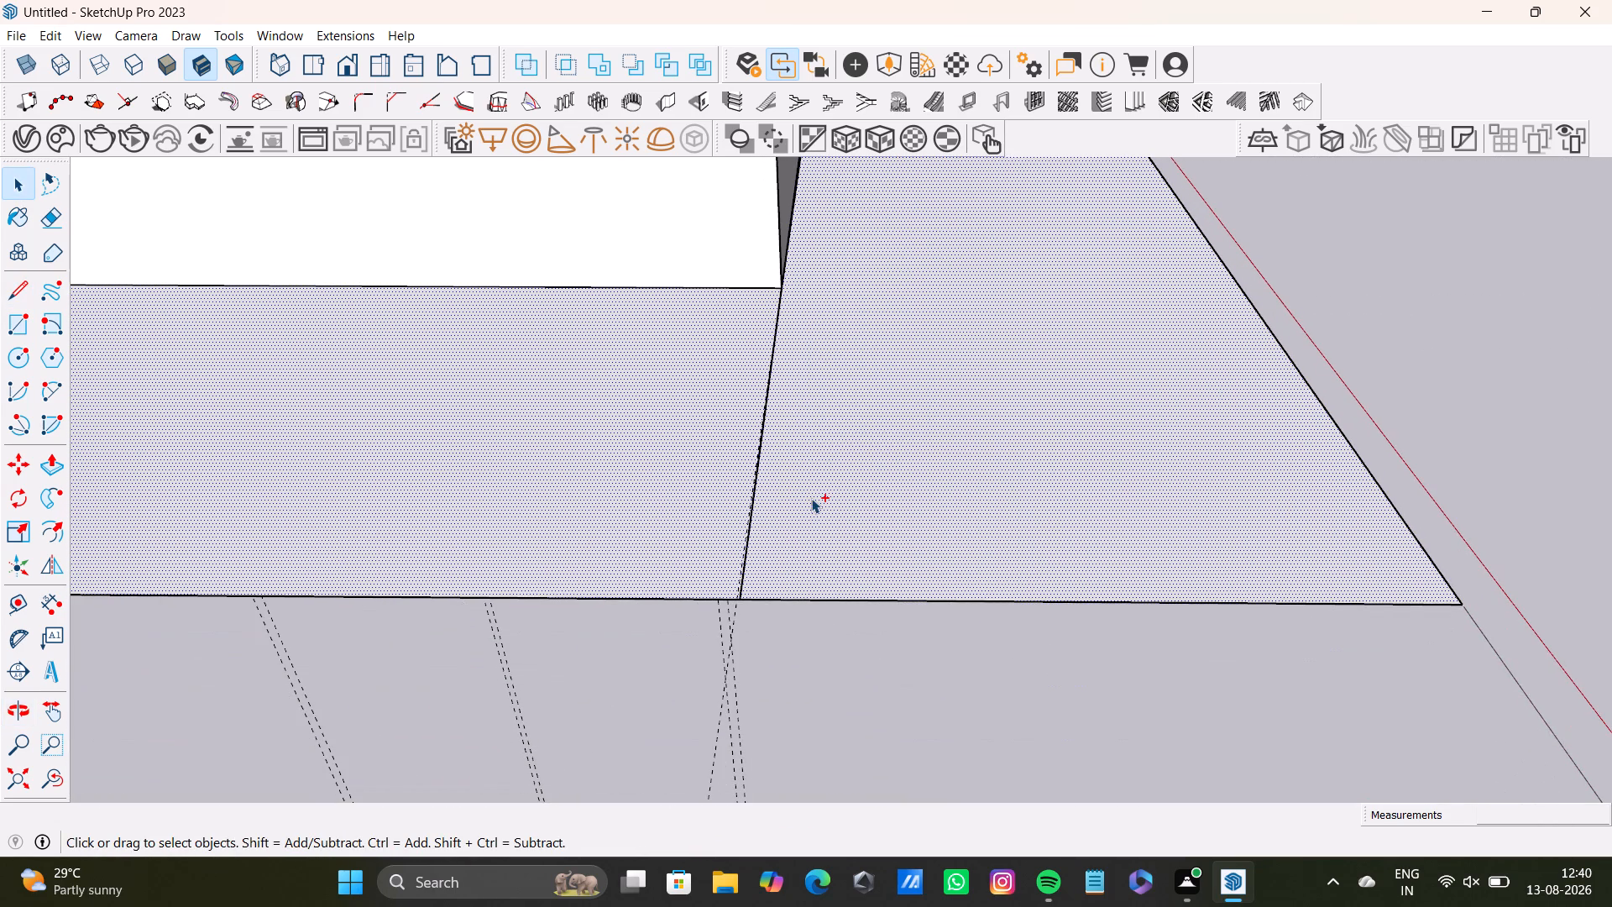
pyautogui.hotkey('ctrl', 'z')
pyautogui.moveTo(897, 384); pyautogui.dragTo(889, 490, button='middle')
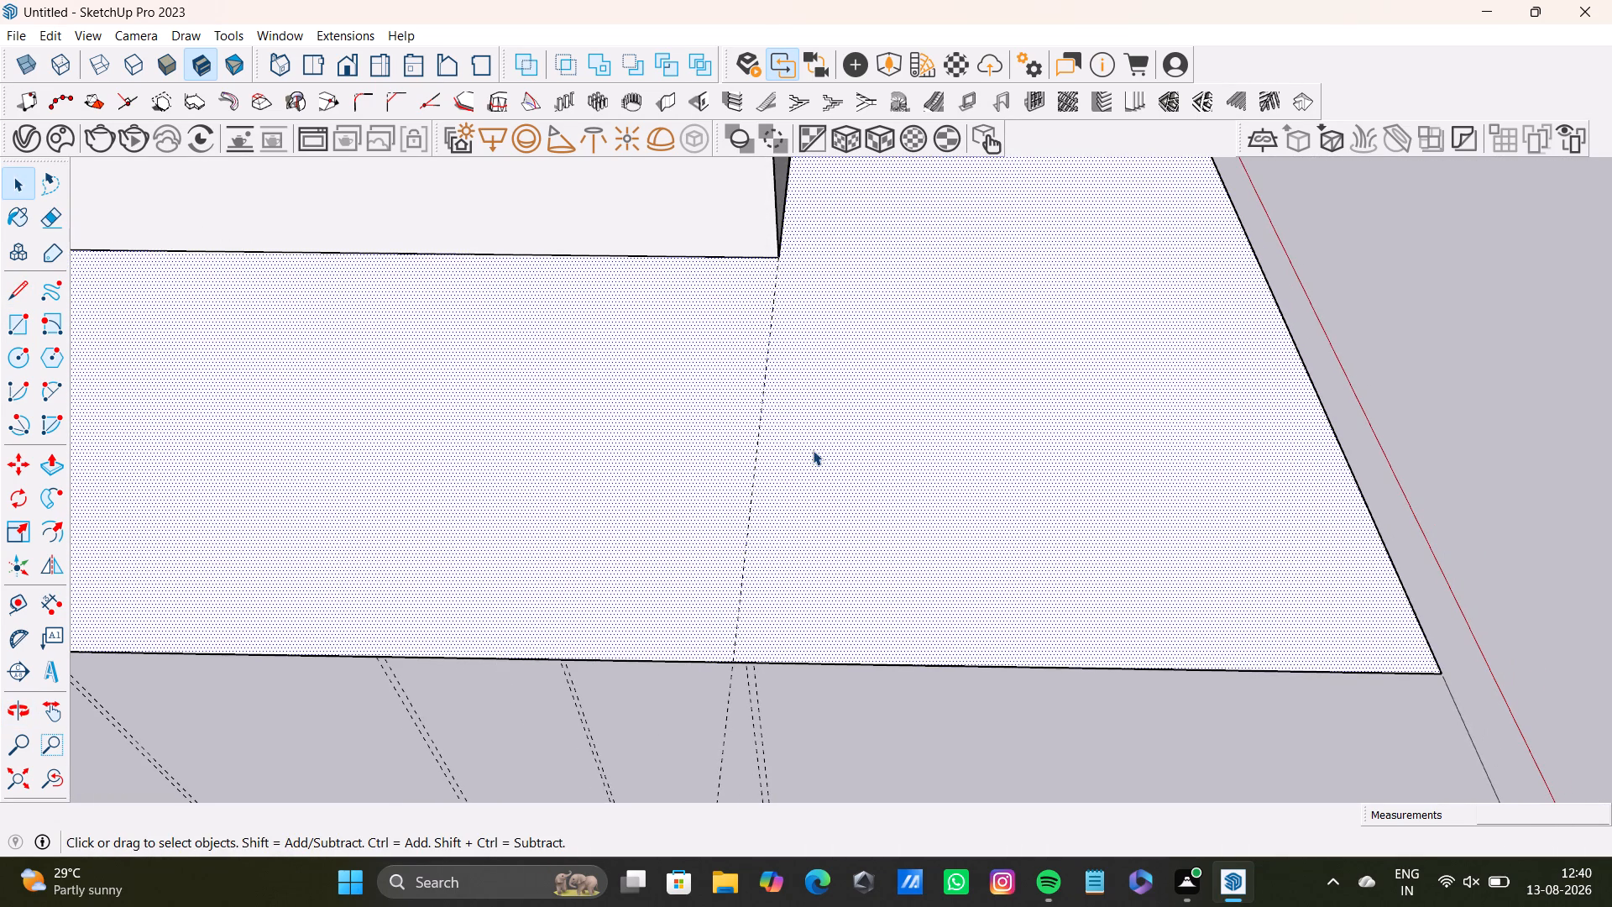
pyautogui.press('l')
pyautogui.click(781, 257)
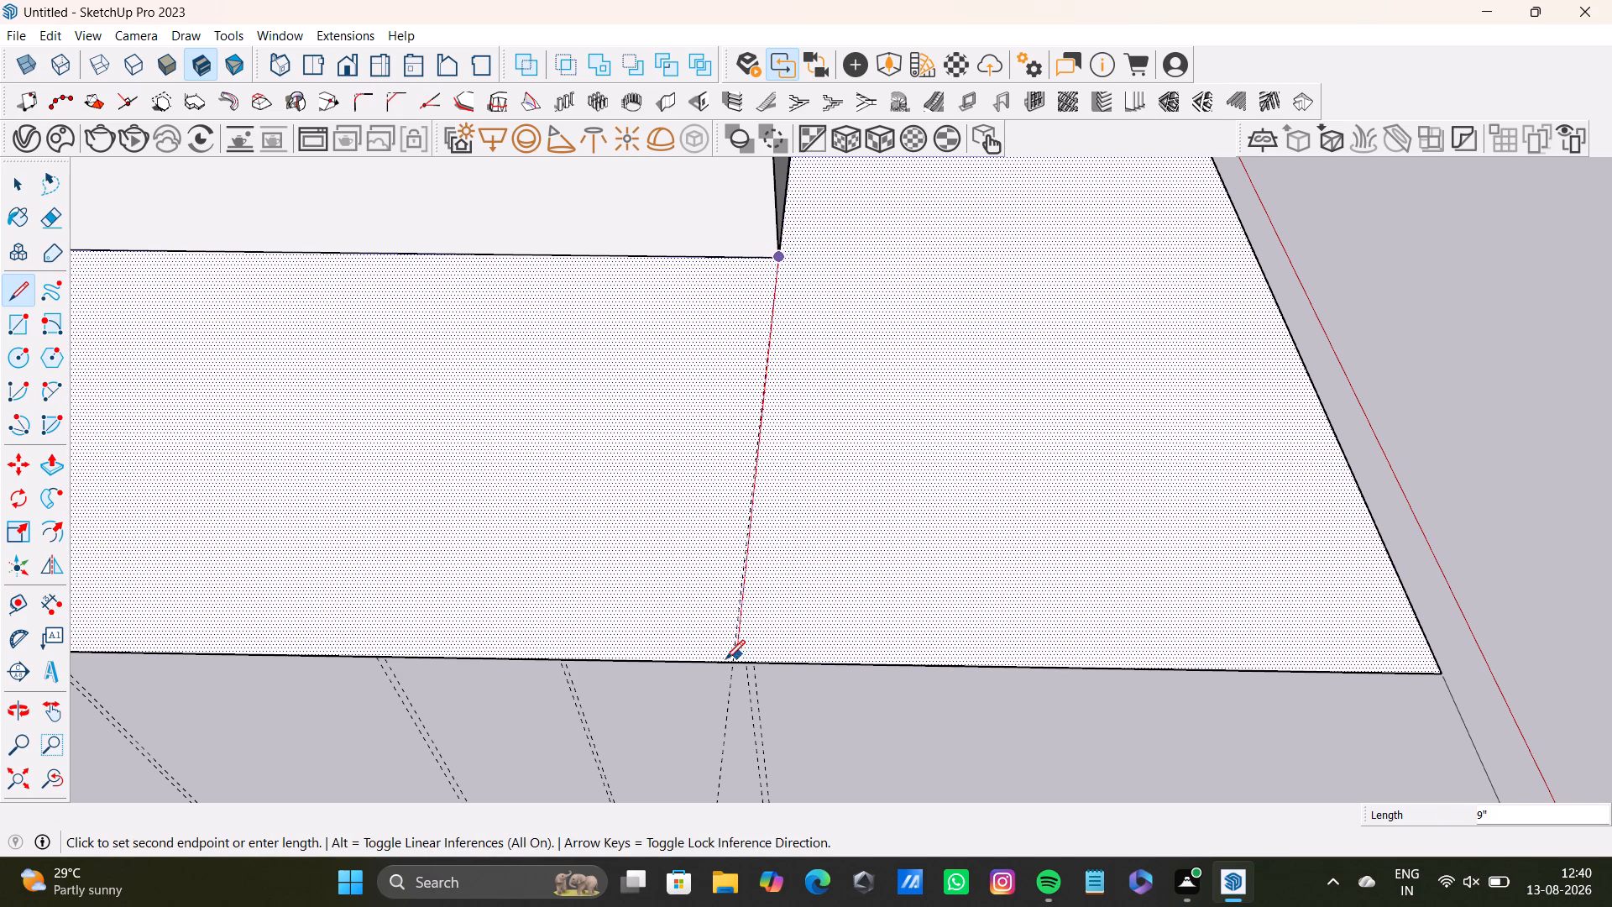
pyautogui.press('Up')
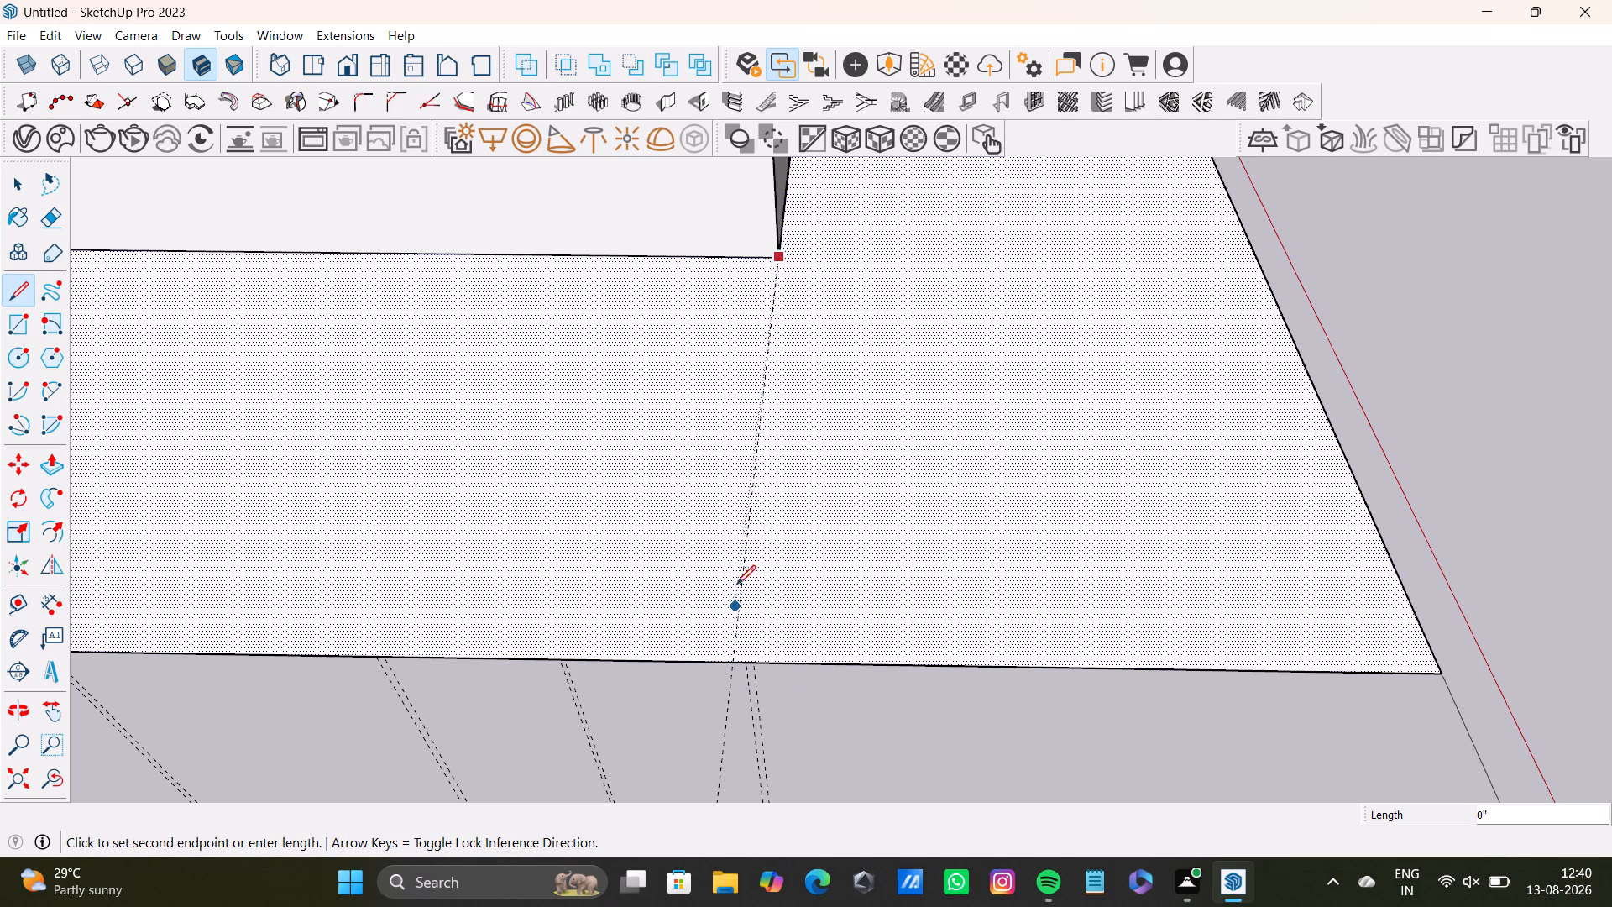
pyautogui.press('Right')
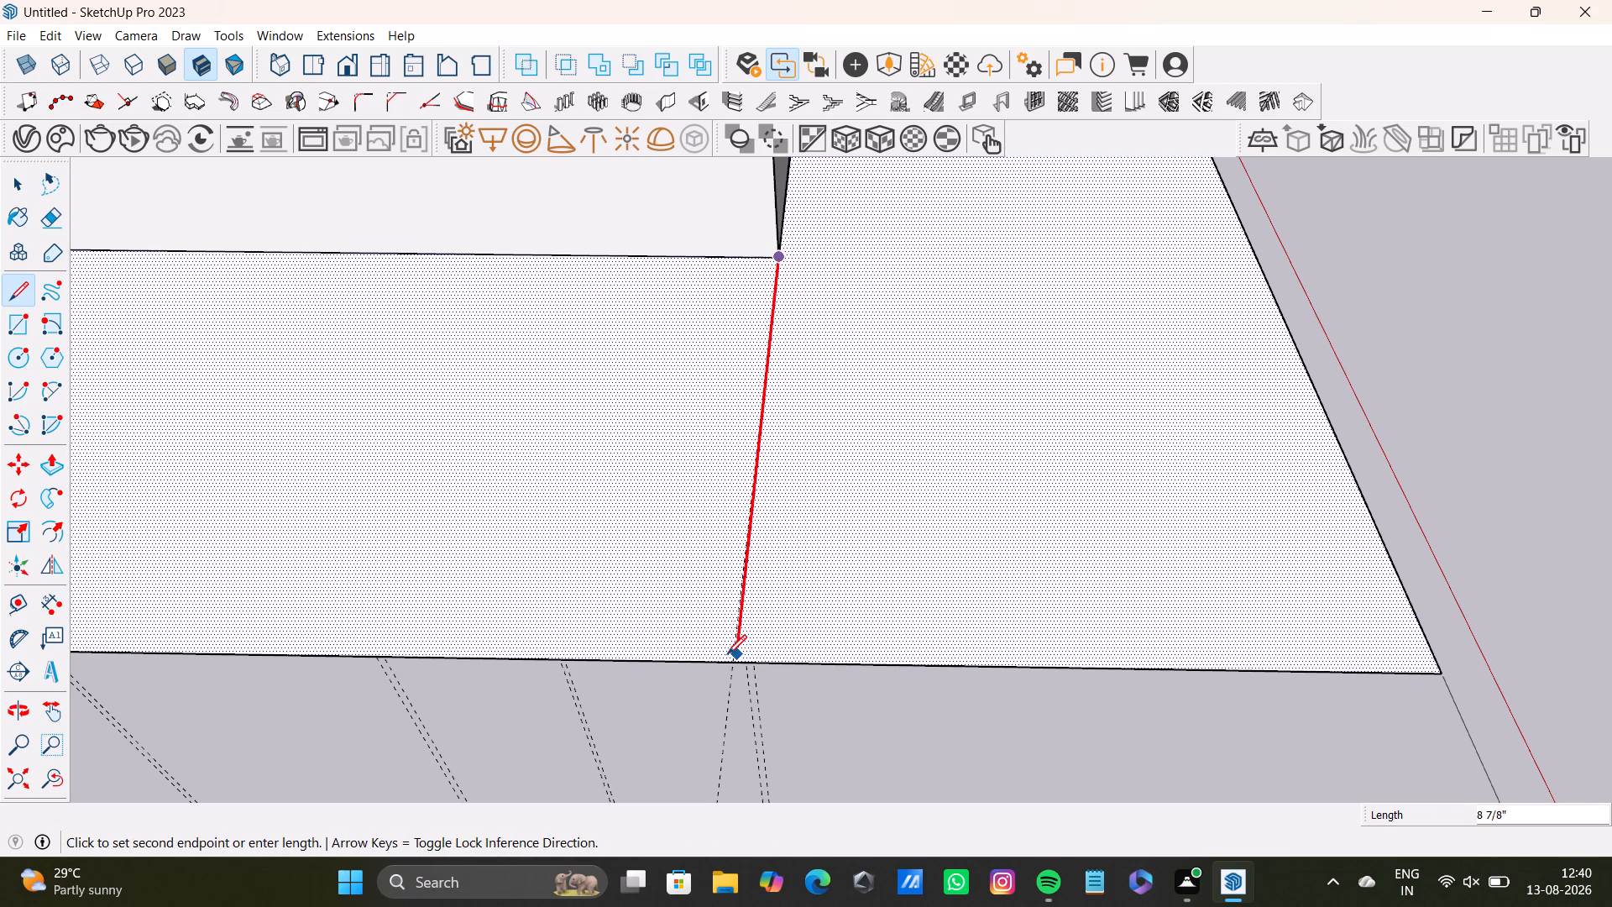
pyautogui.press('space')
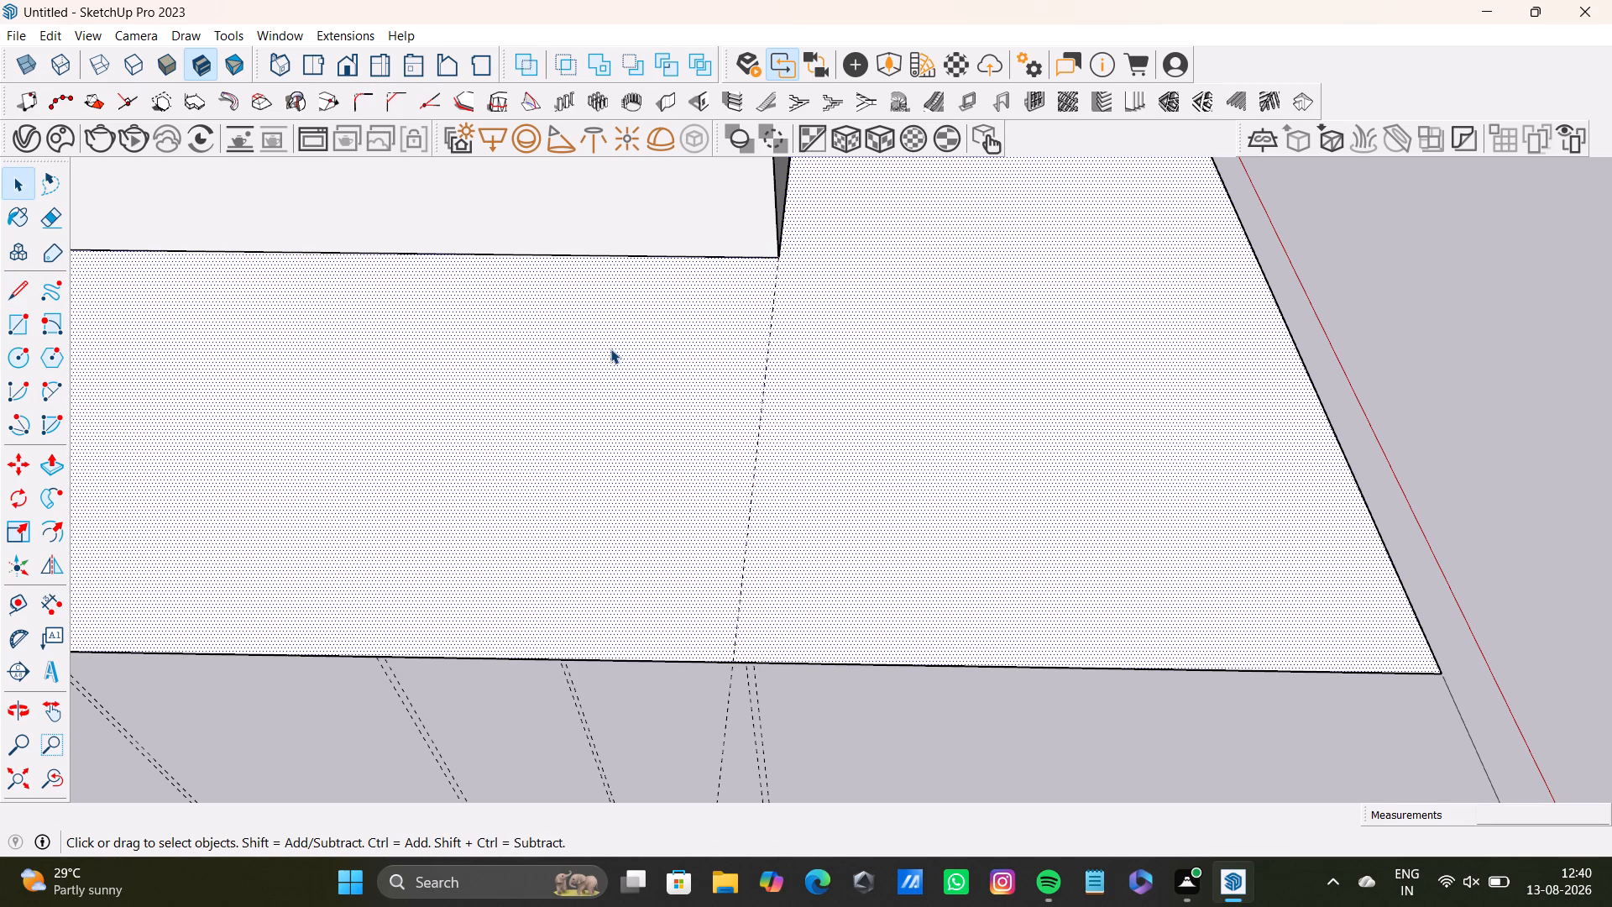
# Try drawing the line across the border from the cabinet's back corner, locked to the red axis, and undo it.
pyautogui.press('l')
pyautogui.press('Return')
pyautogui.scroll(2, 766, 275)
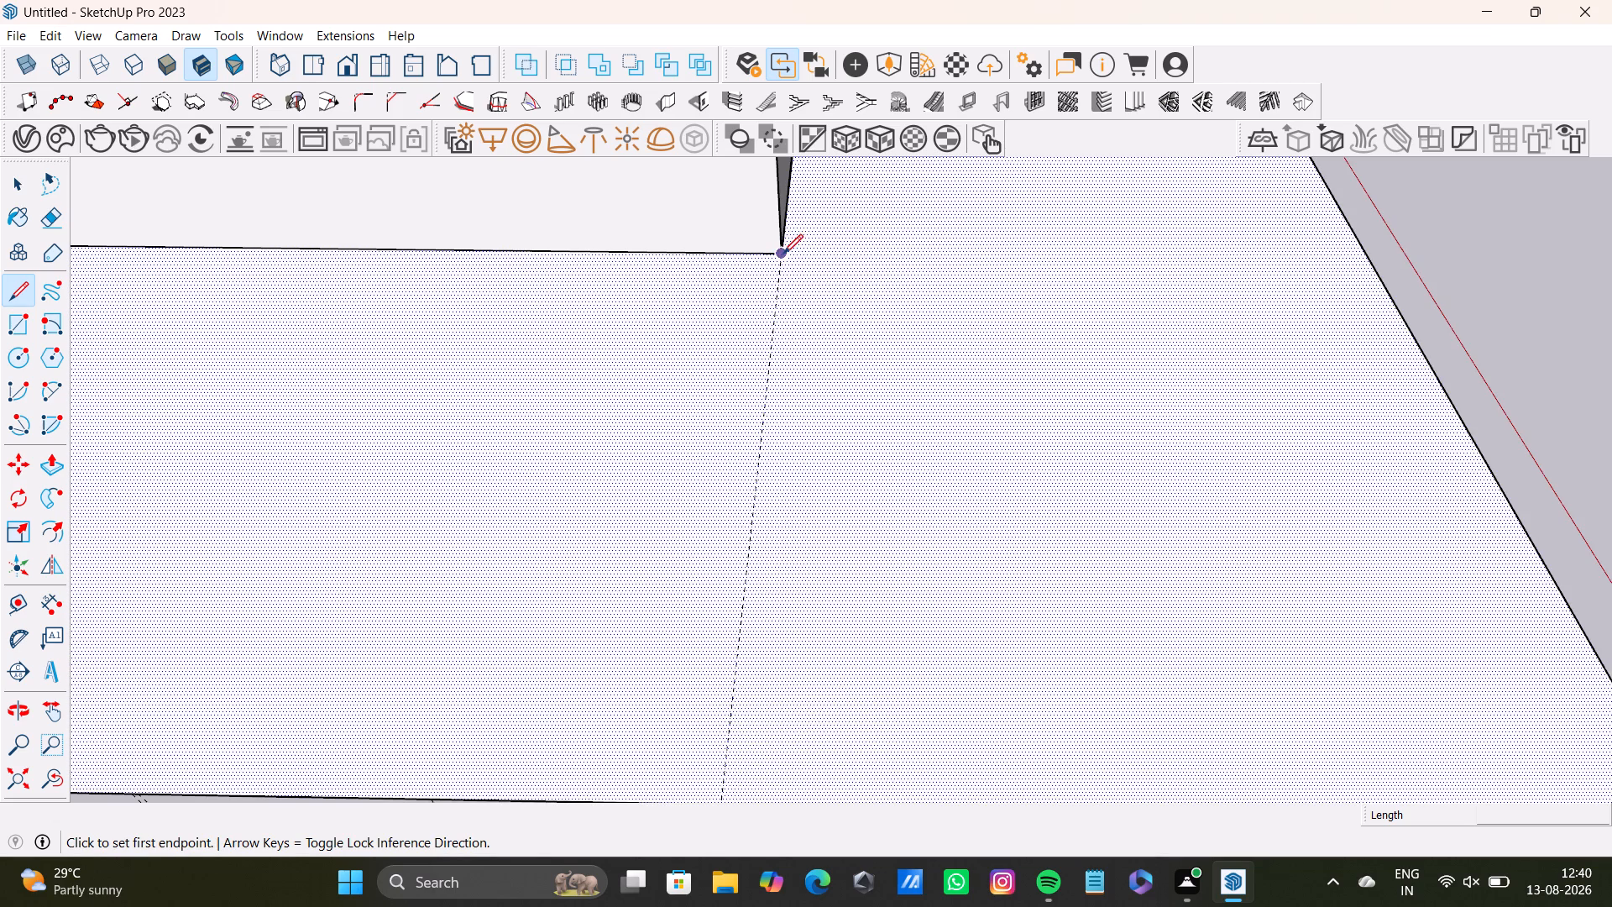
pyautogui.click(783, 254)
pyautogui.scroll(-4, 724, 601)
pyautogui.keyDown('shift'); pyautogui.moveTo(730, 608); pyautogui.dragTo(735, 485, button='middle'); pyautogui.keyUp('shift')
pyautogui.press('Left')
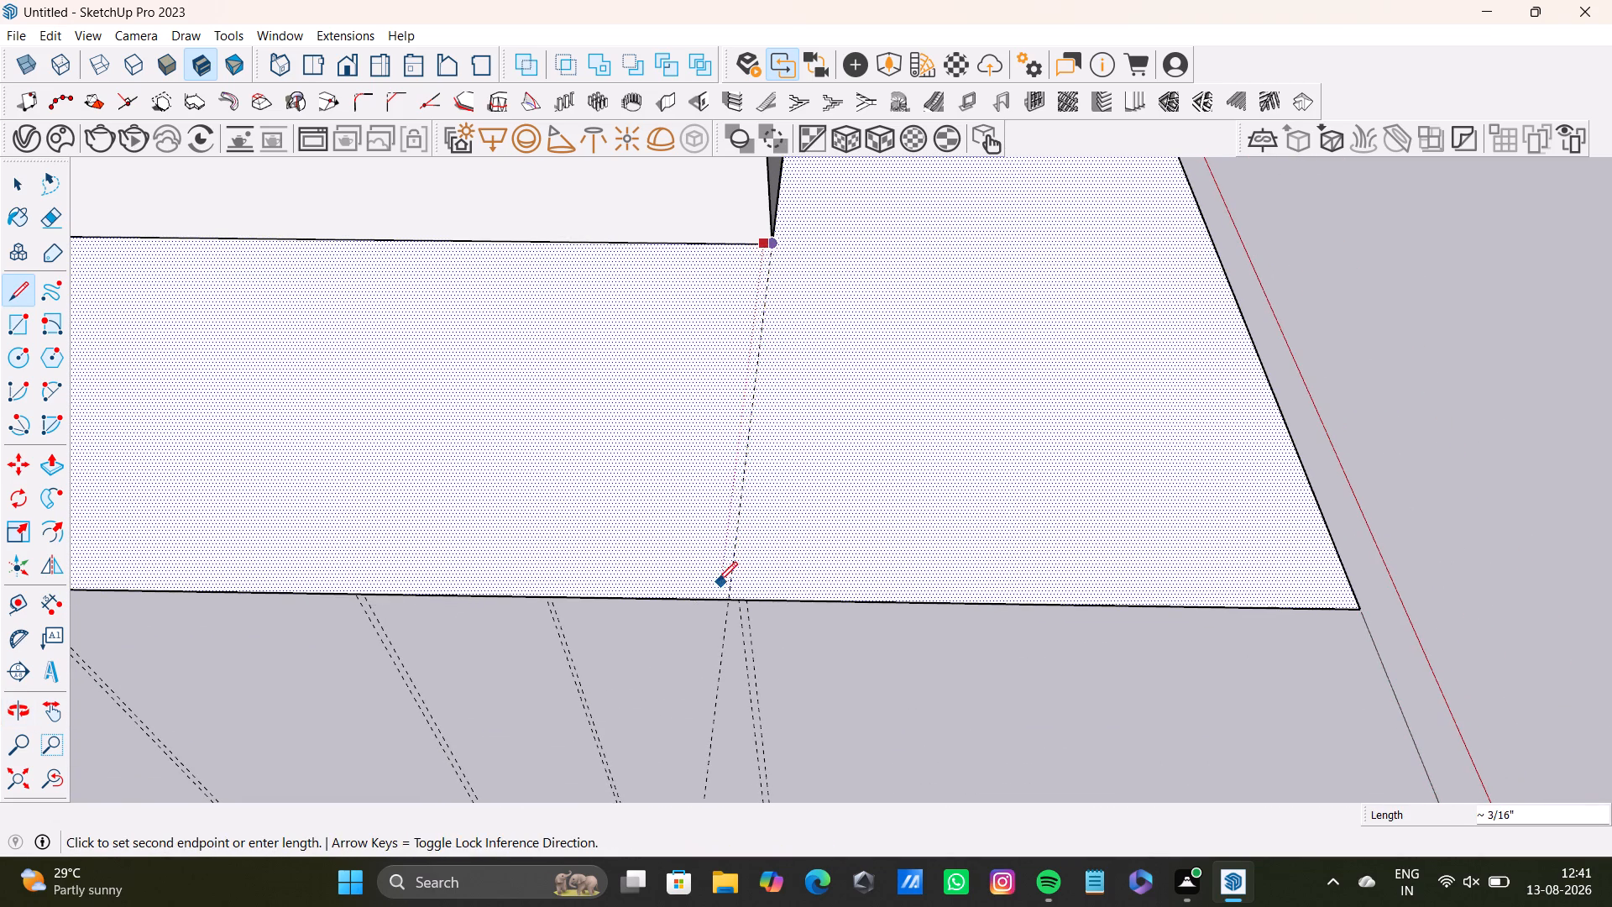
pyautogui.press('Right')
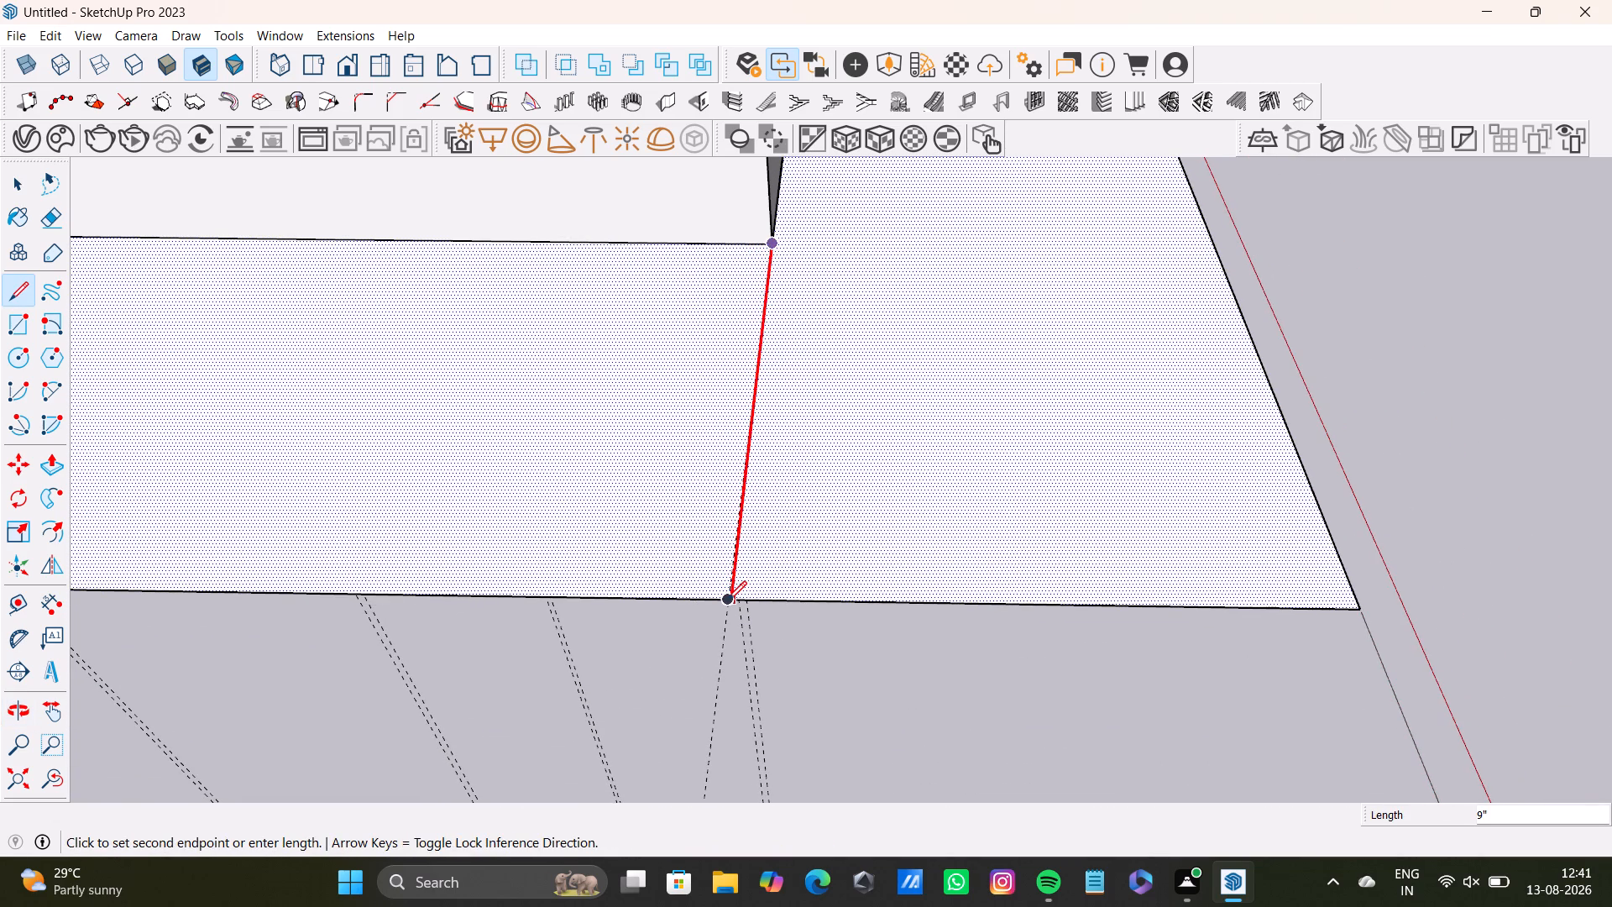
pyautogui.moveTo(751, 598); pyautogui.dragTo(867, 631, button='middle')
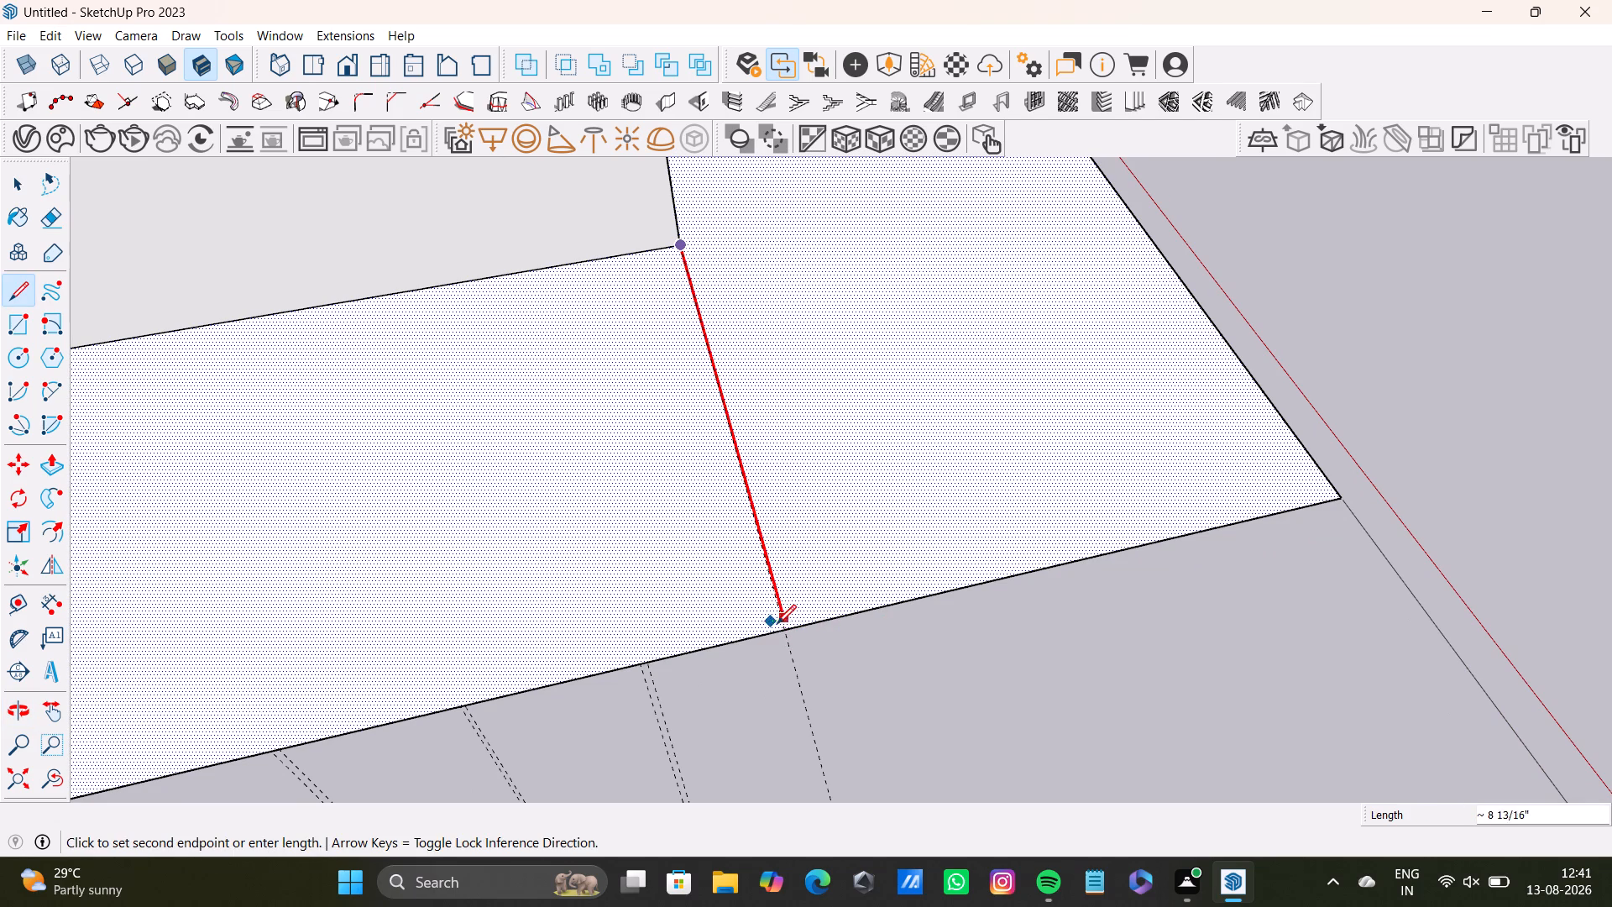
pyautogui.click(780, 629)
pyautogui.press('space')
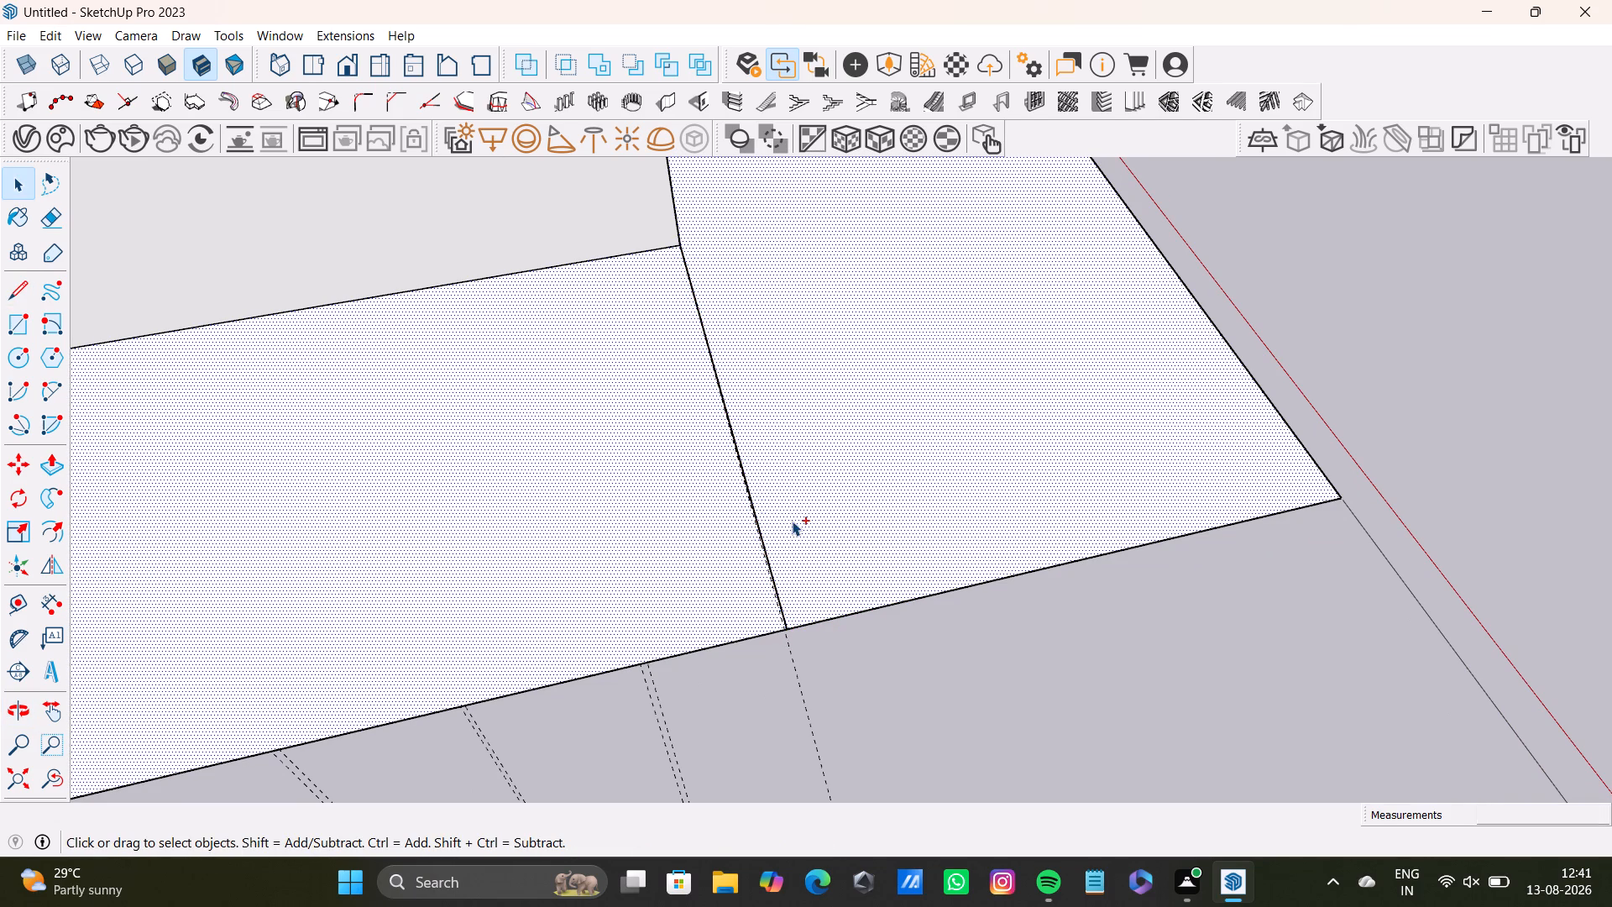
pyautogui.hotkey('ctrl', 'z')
# Draw a line along the guide from the cabinet's back corner to the border's outer edge, splitting the border strip at the corner.
pyautogui.moveTo(797, 436); pyautogui.dragTo(627, 500, button='middle')
pyautogui.keyDown('shift'); pyautogui.moveTo(740, 405); pyautogui.dragTo(741, 503, button='middle'); pyautogui.keyUp('shift')
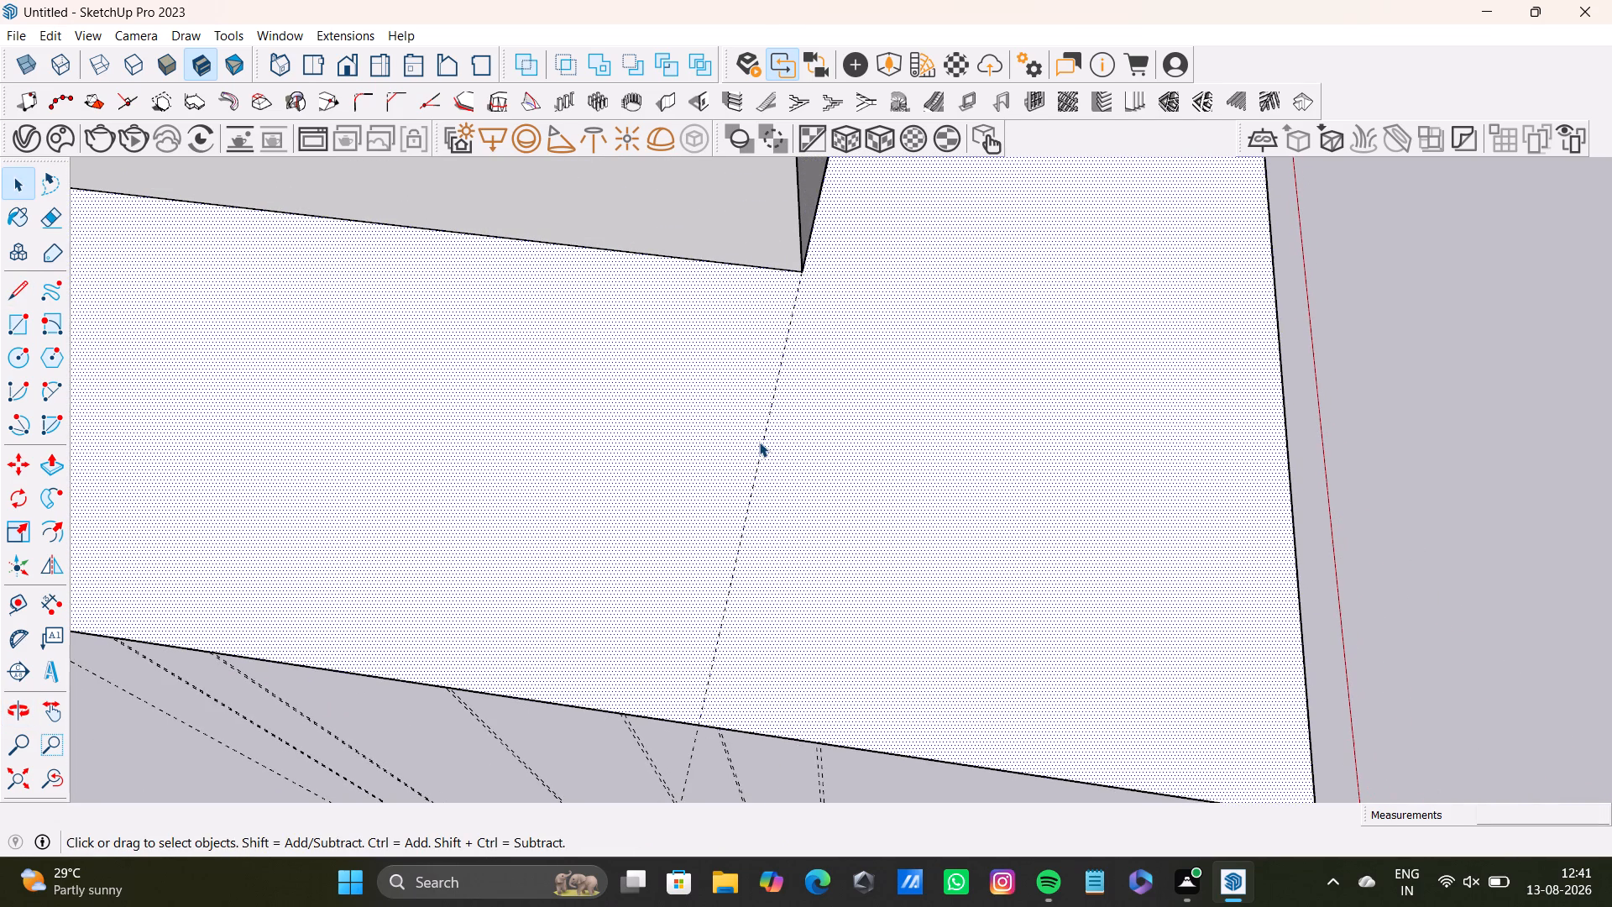
pyautogui.press('l')
pyautogui.press('Return')
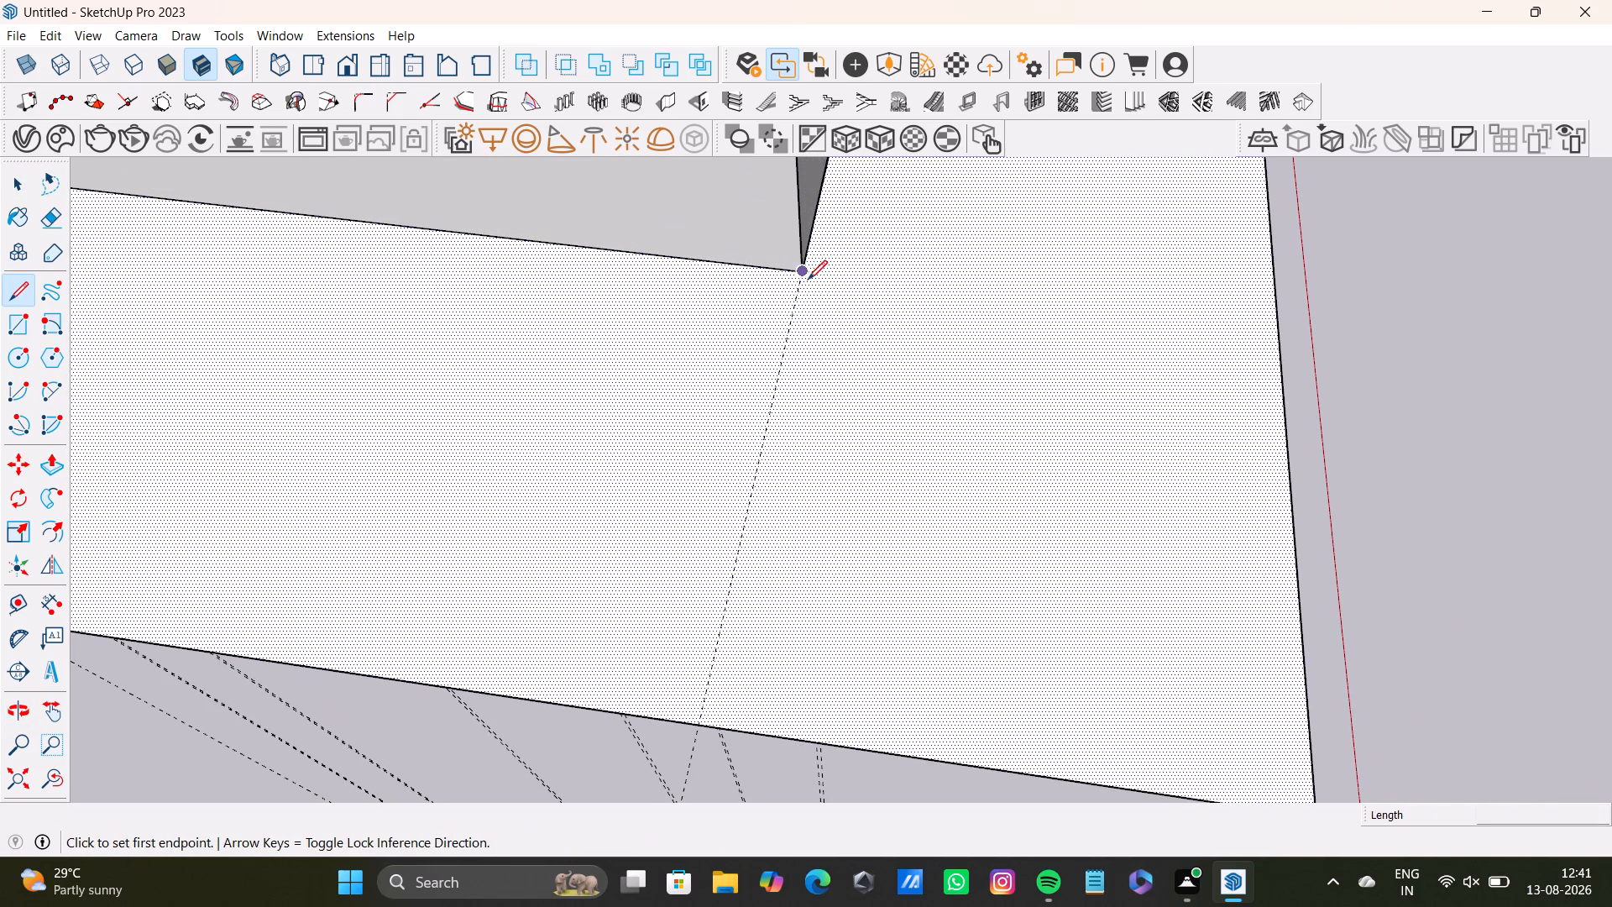
pyautogui.click(799, 272)
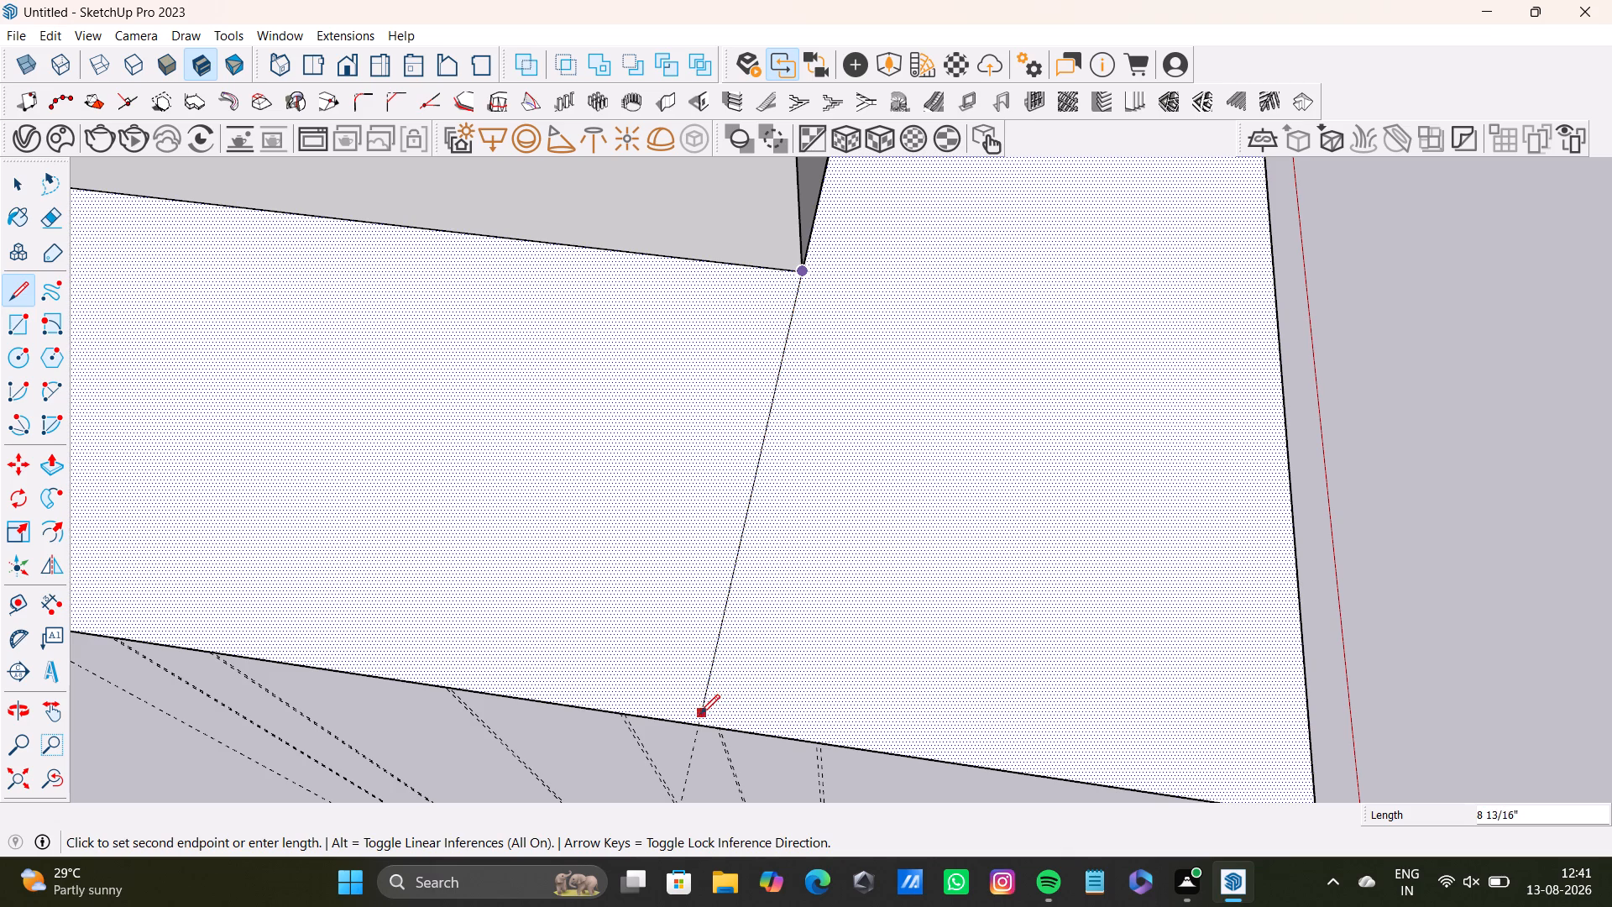
pyautogui.click(699, 724)
pyautogui.press('space')
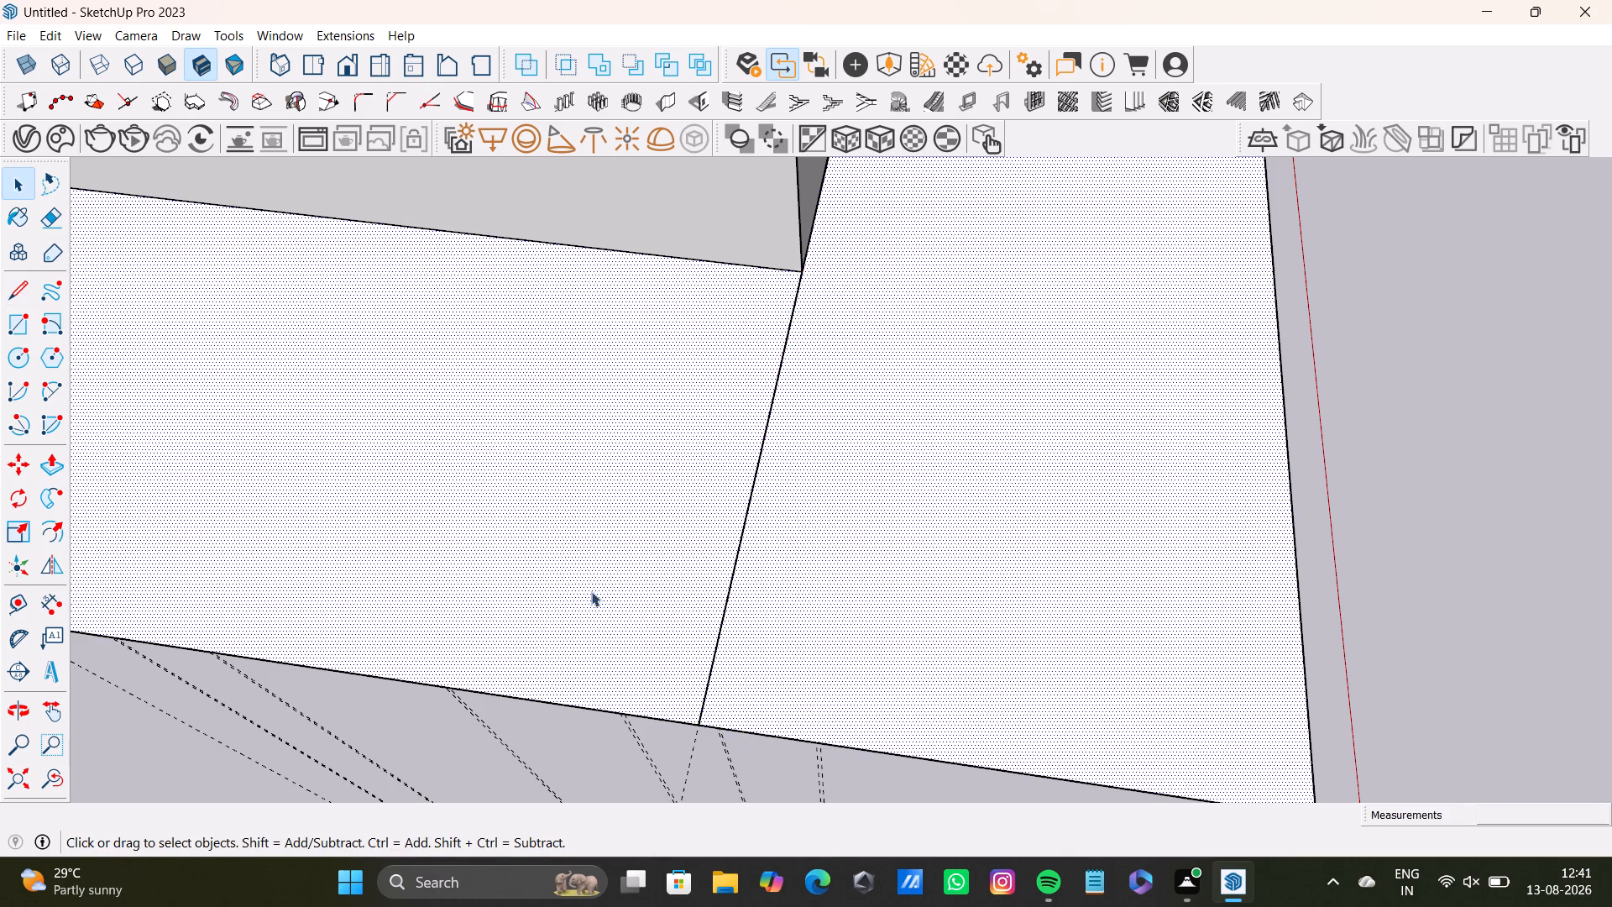
# Delete the floor border's inner edge running just alongside the cabinet's end, at the cabinet corner farther from the red axis.
pyautogui.scroll(-15, 795, 578)
pyautogui.keyDown('shift'); pyautogui.moveTo(479, 484); pyautogui.dragTo(1196, 562, button='middle'); pyautogui.keyUp('shift')
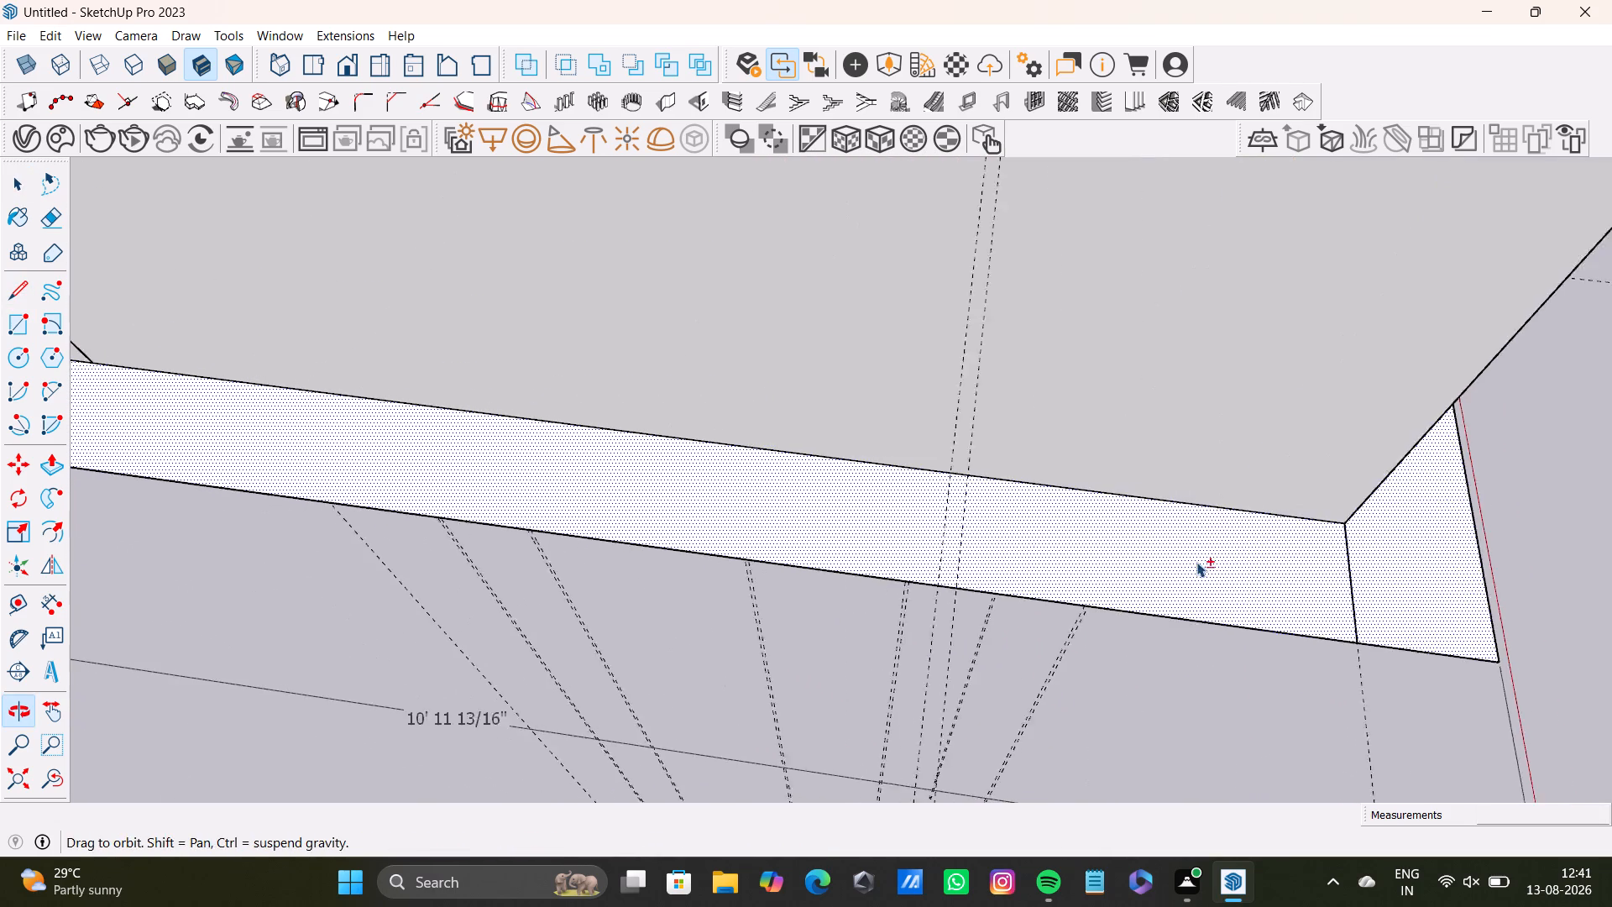
pyautogui.scroll(-10, 442, 460)
pyautogui.middleClick(283, 437)
pyautogui.moveTo(289, 437); pyautogui.dragTo(615, 482, button='middle')
pyautogui.scroll(-3, 595, 500)
pyautogui.moveTo(585, 549); pyautogui.dragTo(332, 579, button='middle')
pyautogui.moveTo(331, 485); pyautogui.dragTo(890, 505, button='middle')
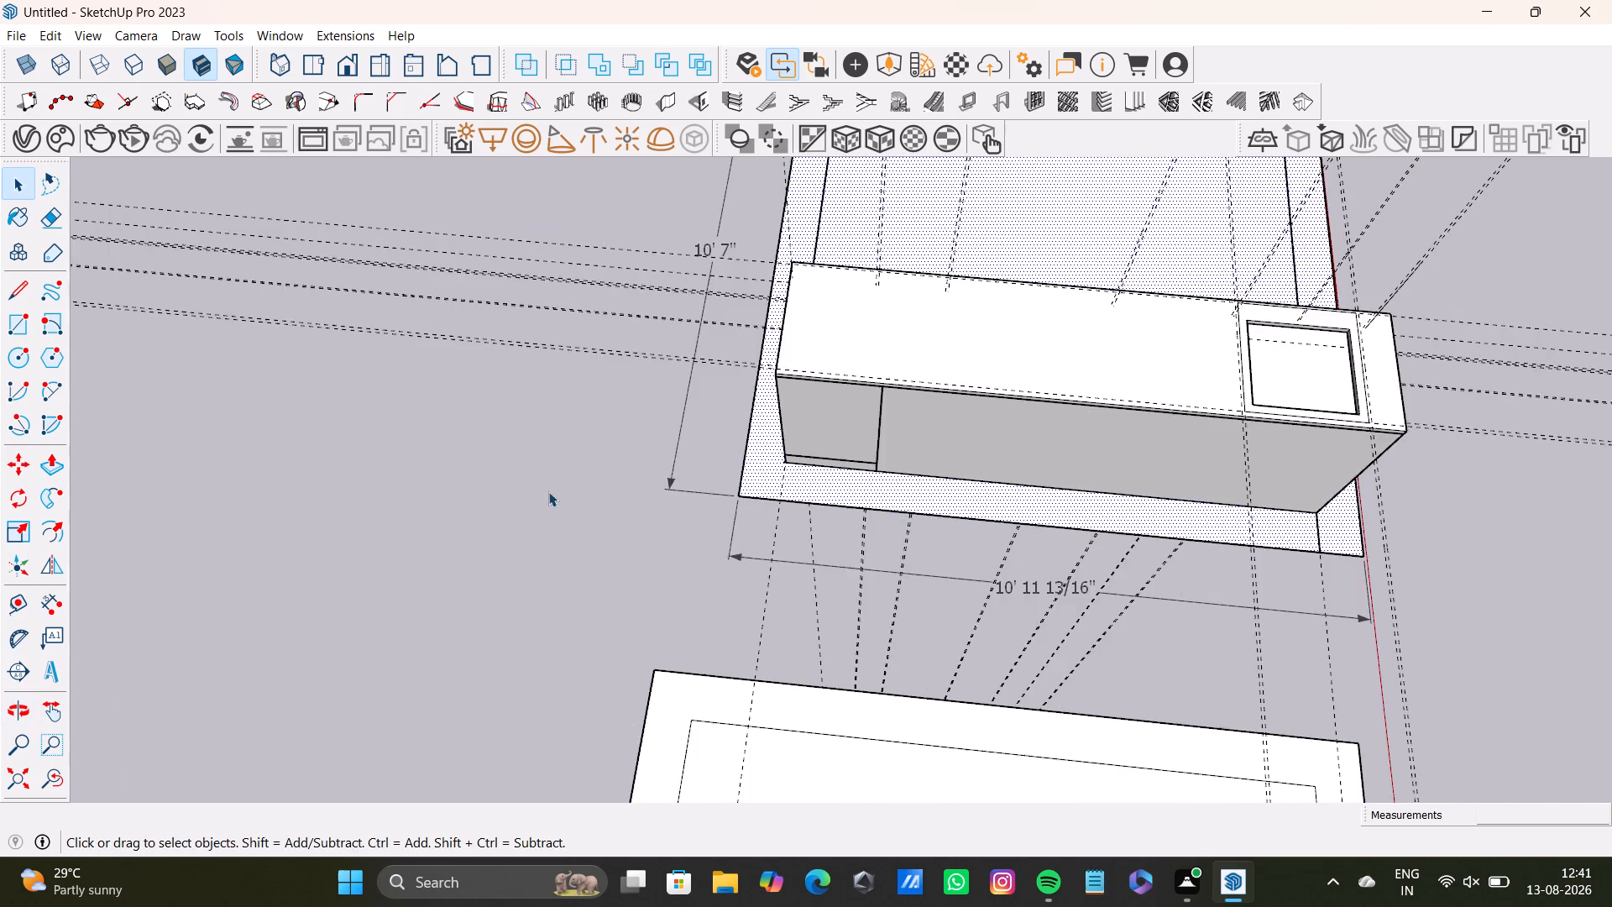
pyautogui.scroll(14, 606, 497)
pyautogui.moveTo(810, 427); pyautogui.dragTo(1045, 333, button='middle')
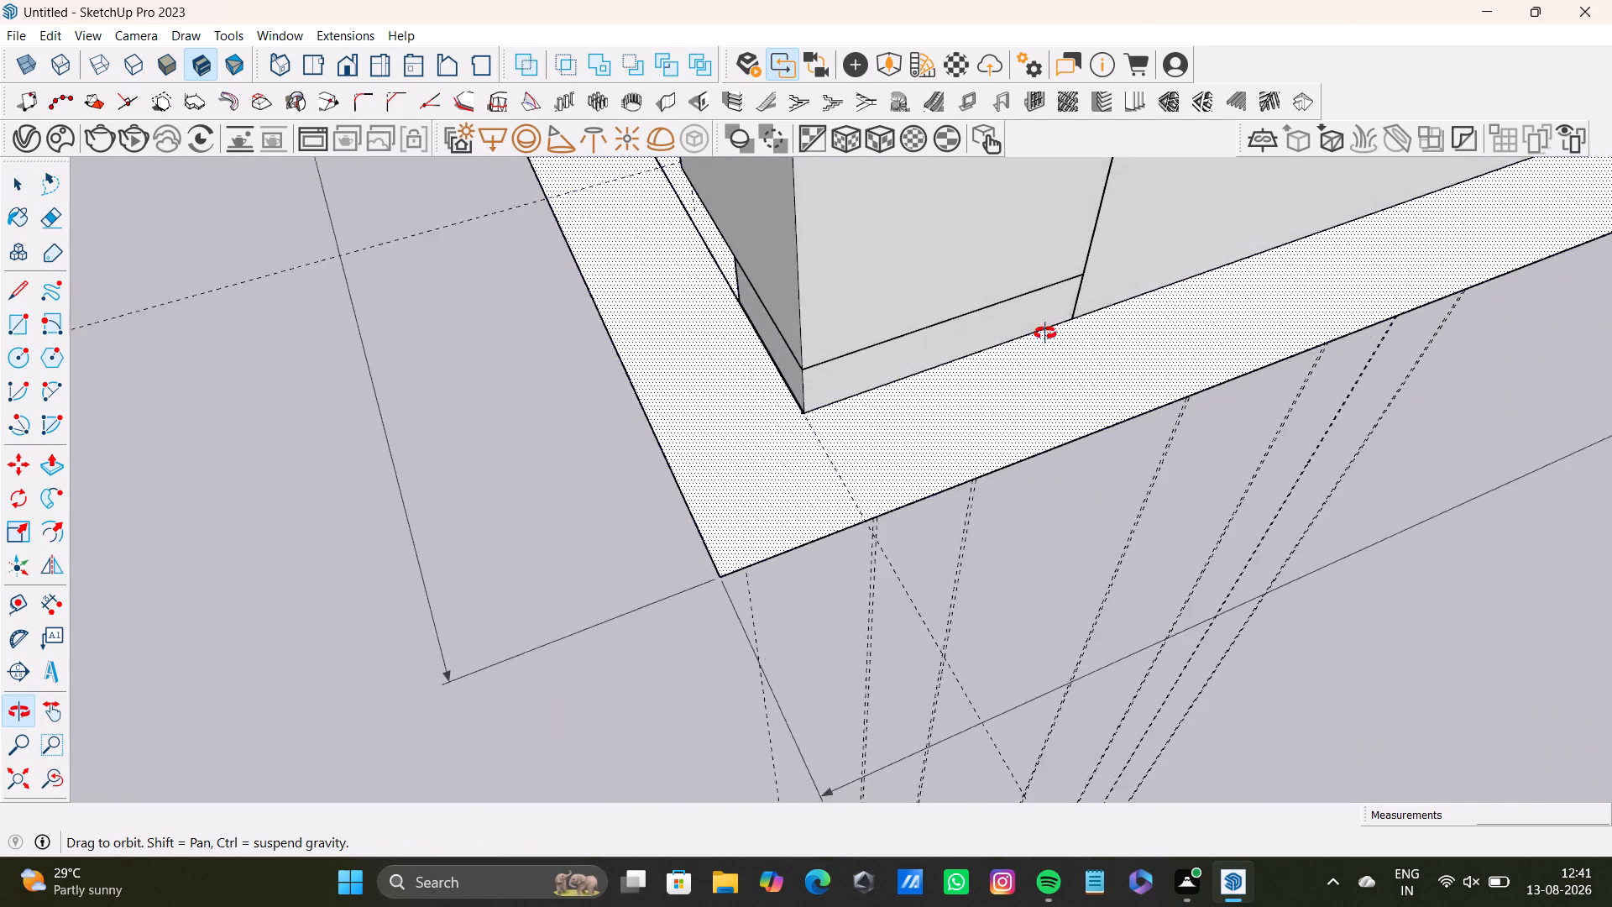
pyautogui.moveTo(1045, 333); pyautogui.dragTo(1048, 289, button='middle')
pyautogui.moveTo(1033, 306); pyautogui.dragTo(915, 432, button='middle')
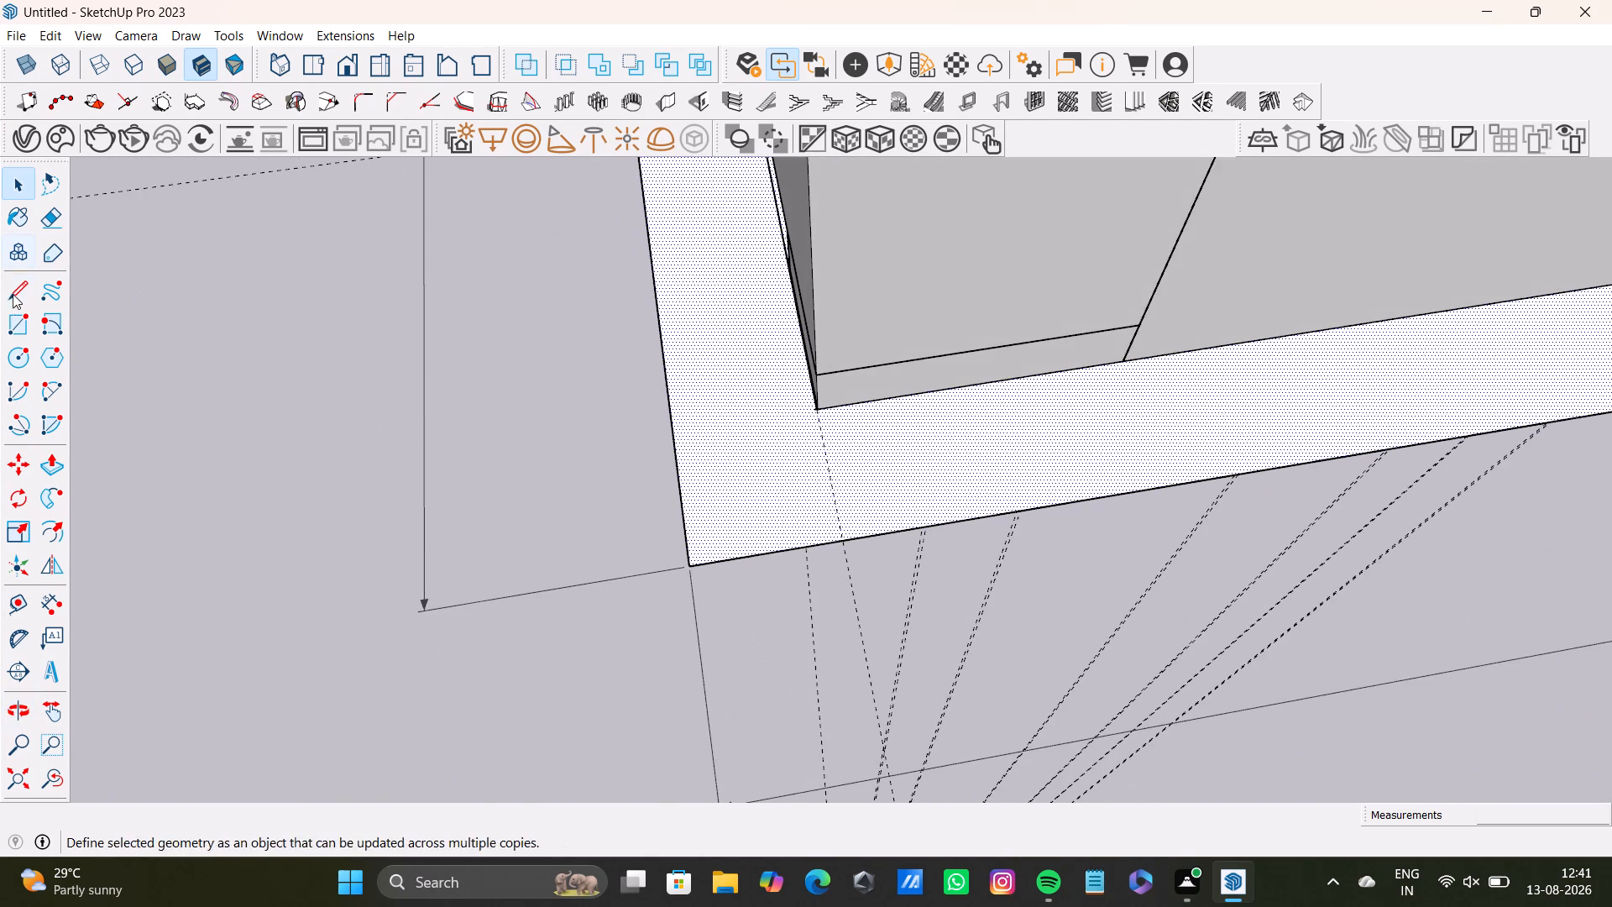
pyautogui.click(15, 296)
pyautogui.scroll(12, 699, 387)
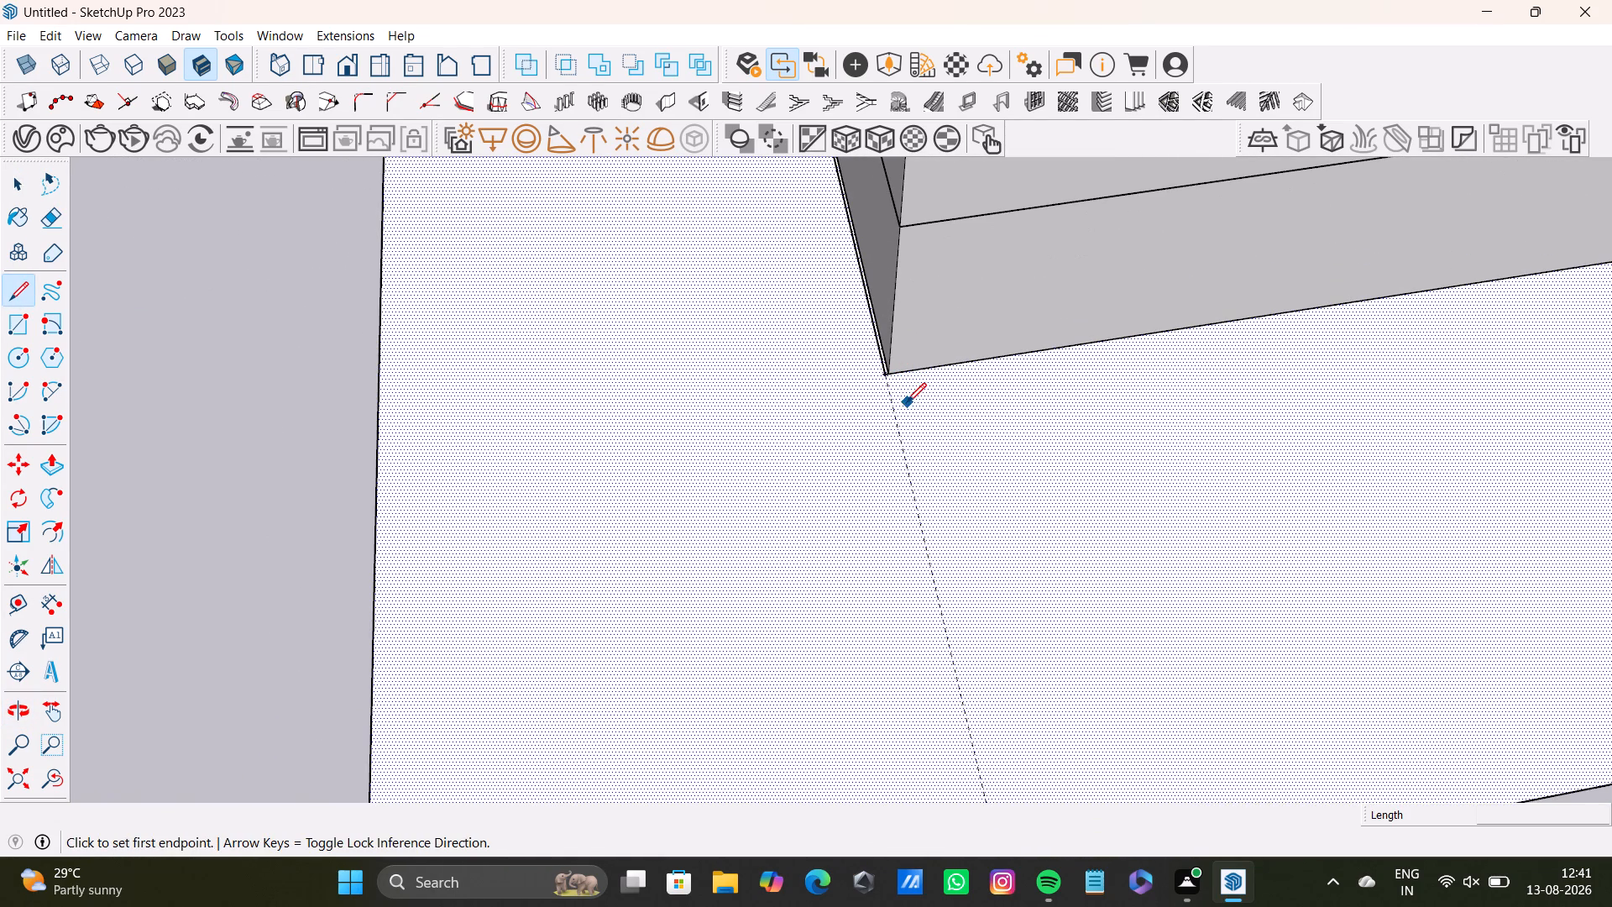
pyautogui.scroll(1, 913, 402)
pyautogui.moveTo(912, 430); pyautogui.dragTo(913, 456, button='middle')
pyautogui.scroll(-8, 916, 422)
pyautogui.moveTo(919, 406); pyautogui.dragTo(908, 511, button='middle')
pyautogui.scroll(13, 850, 454)
pyautogui.moveTo(884, 410); pyautogui.dragTo(858, 421, button='middle')
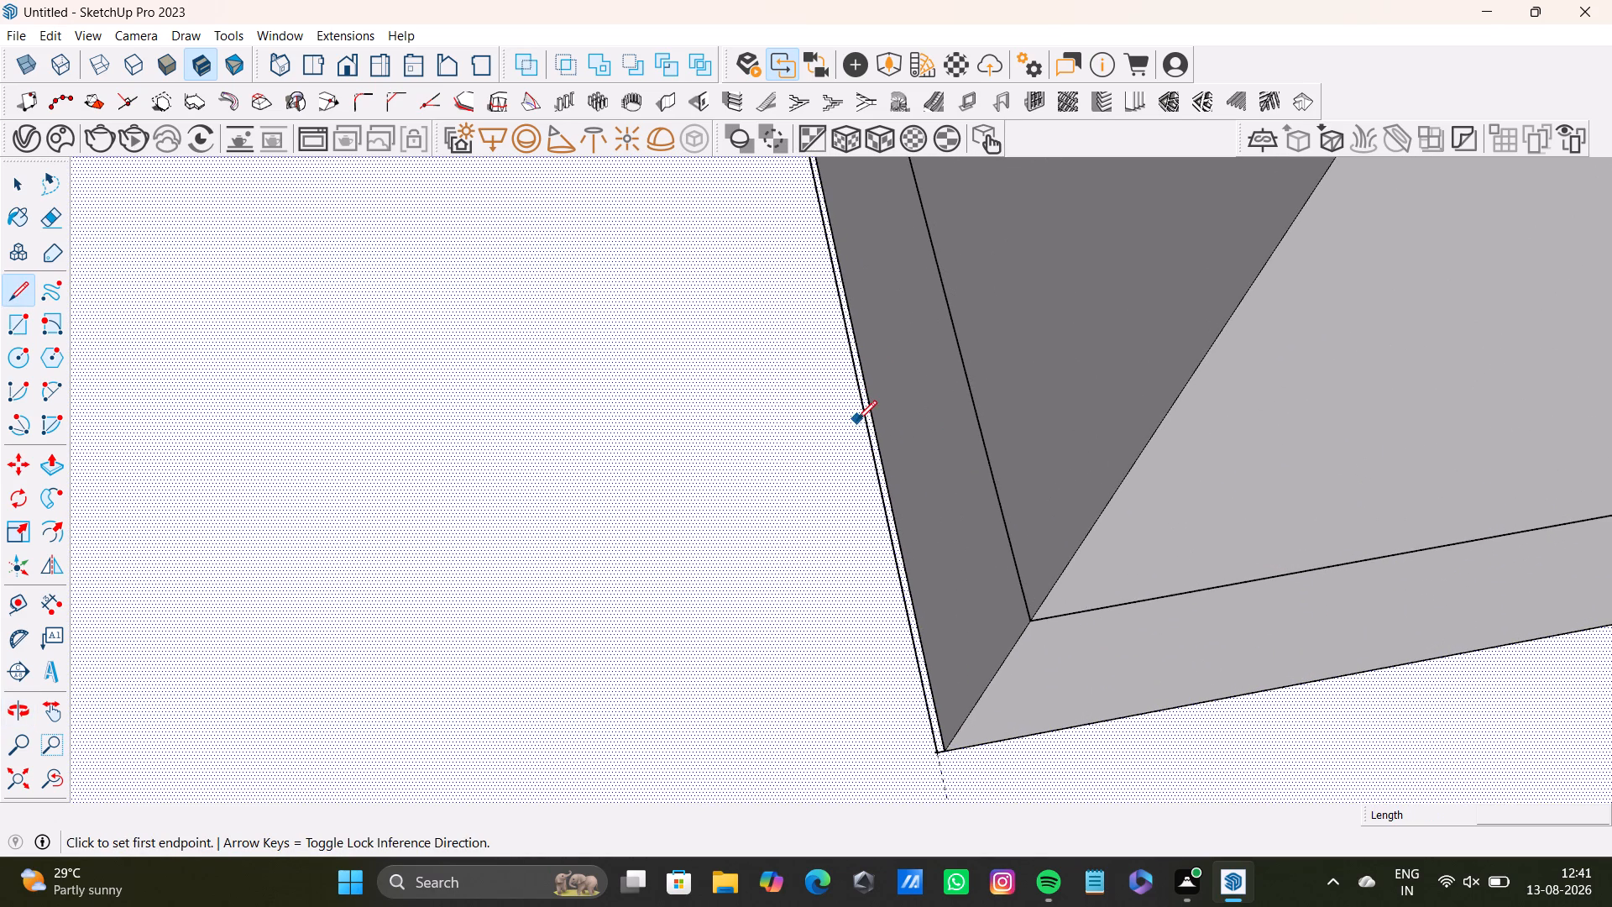
pyautogui.press('space')
pyautogui.click(888, 525)
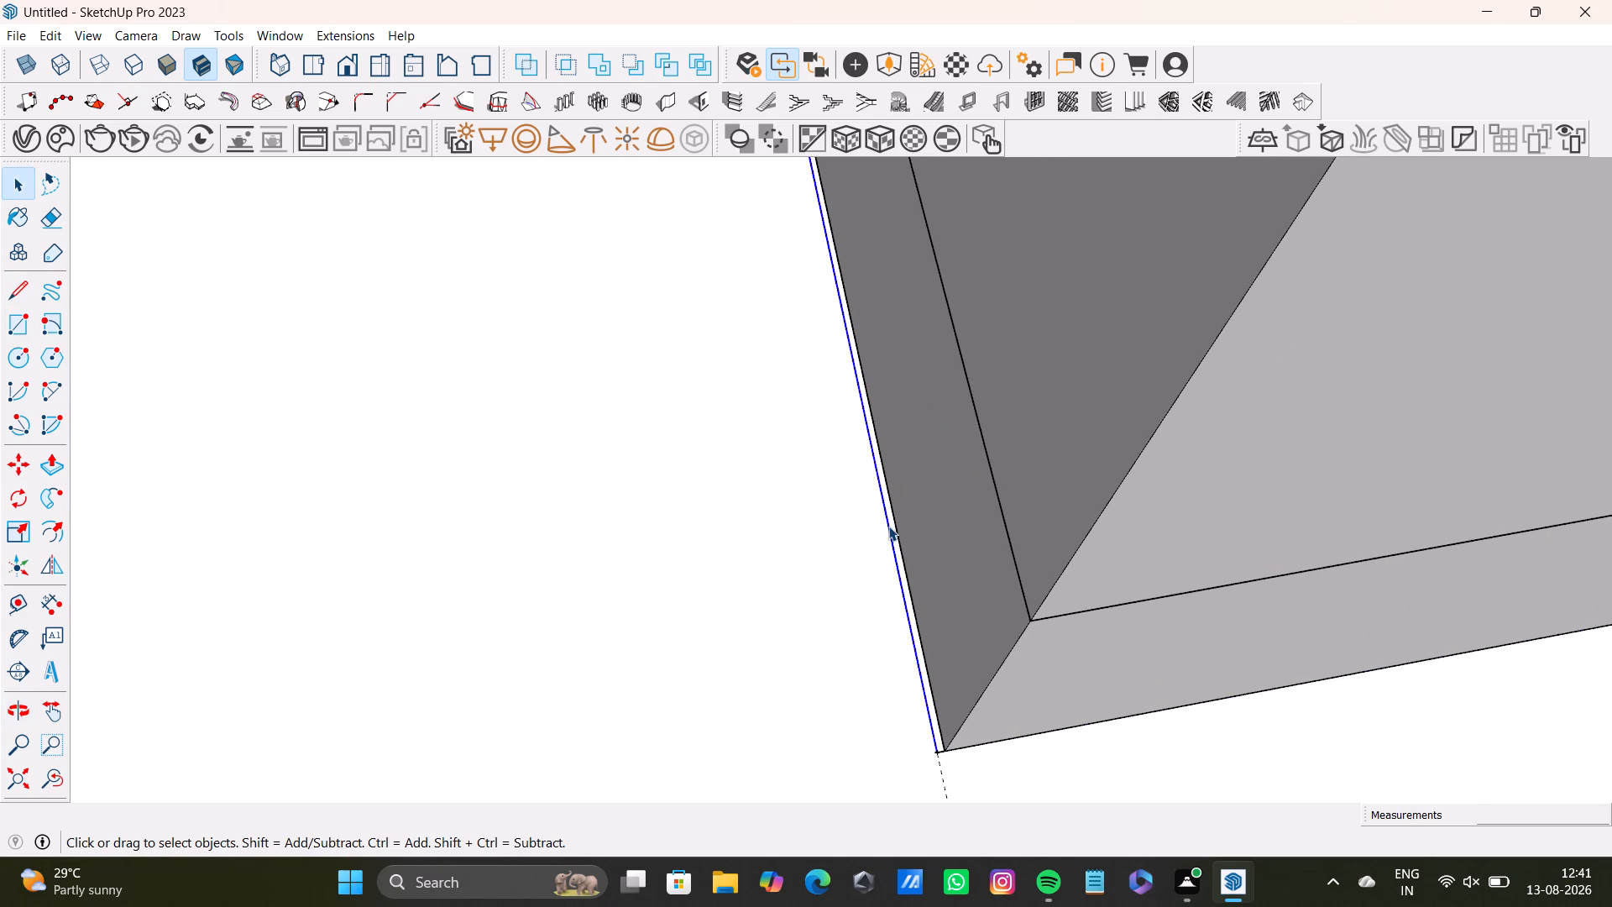
pyautogui.press('Delete')
# Open the cabinet group and Push/Pull the end face of its bottom strip out to the guide.
pyautogui.scroll(-9, 863, 549)
pyautogui.moveTo(862, 563); pyautogui.dragTo(867, 623, button='middle')
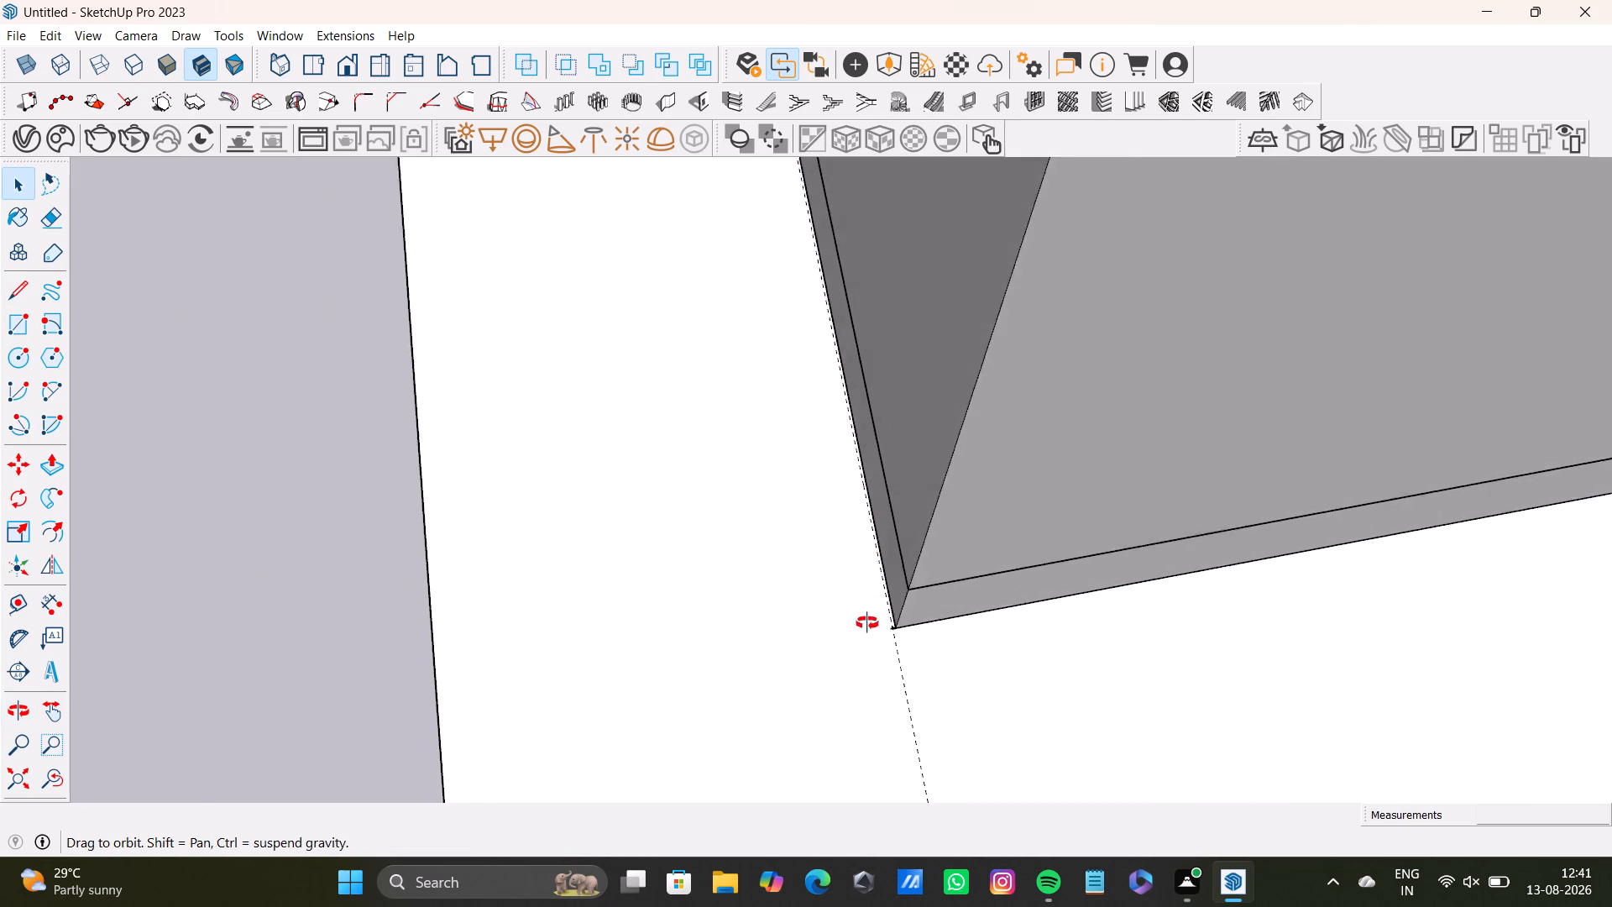
pyautogui.moveTo(867, 623); pyautogui.dragTo(939, 603, button='middle')
pyautogui.scroll(-7, 941, 584)
pyautogui.moveTo(846, 406); pyautogui.dragTo(914, 401, button='middle')
pyautogui.scroll(4, 861, 420)
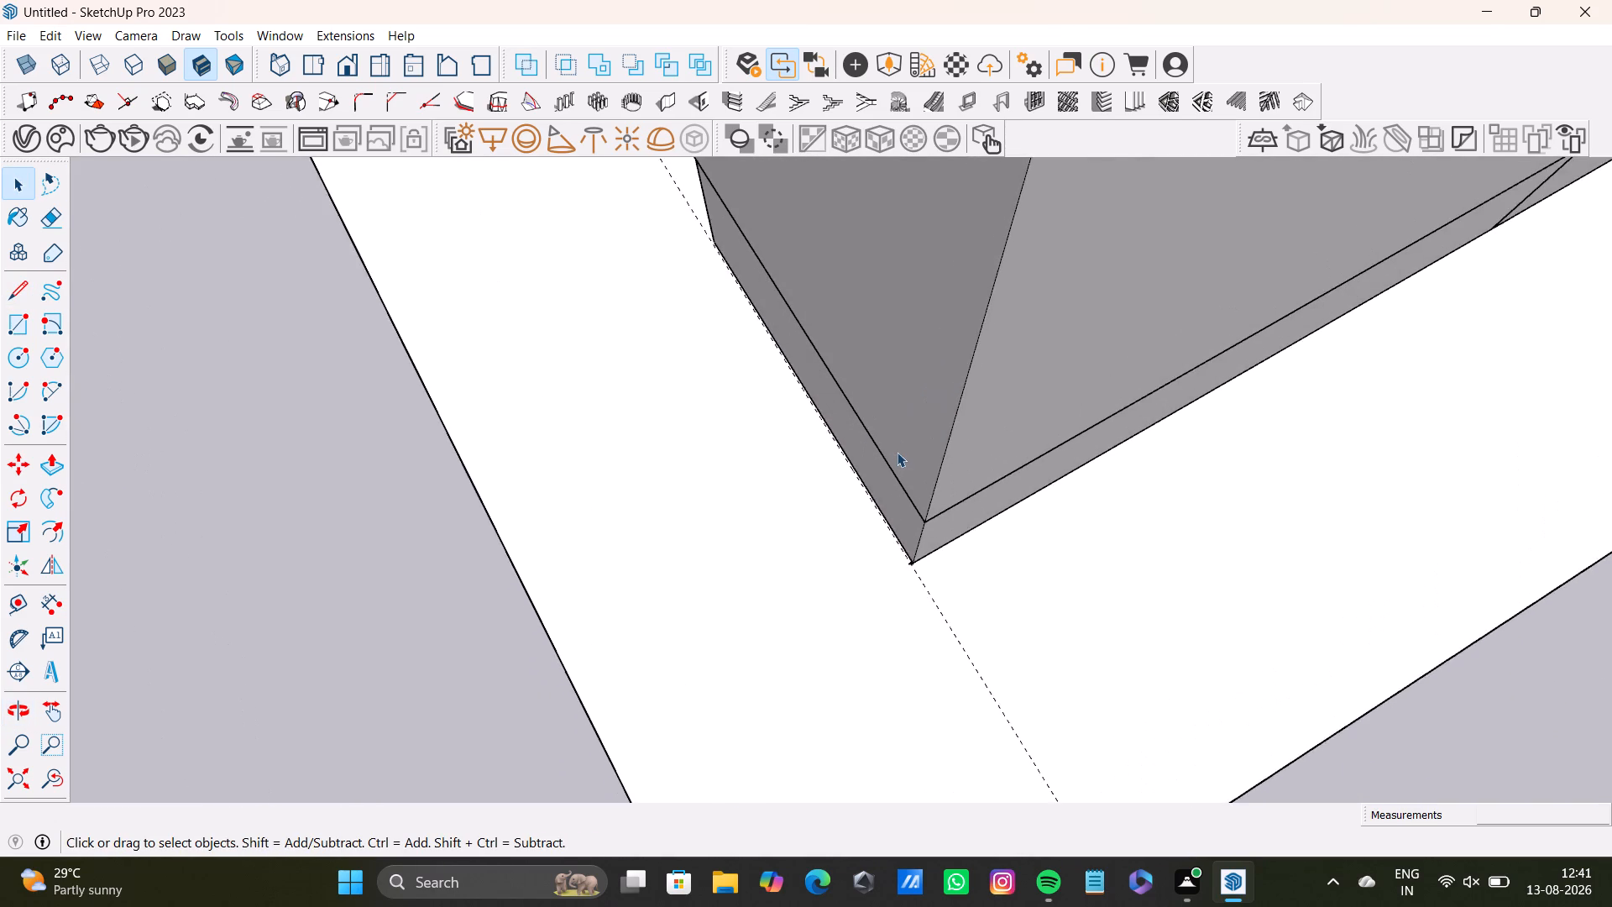
pyautogui.scroll(9, 897, 452)
pyautogui.moveTo(885, 495); pyautogui.dragTo(874, 378, button='middle')
pyautogui.click(907, 509)
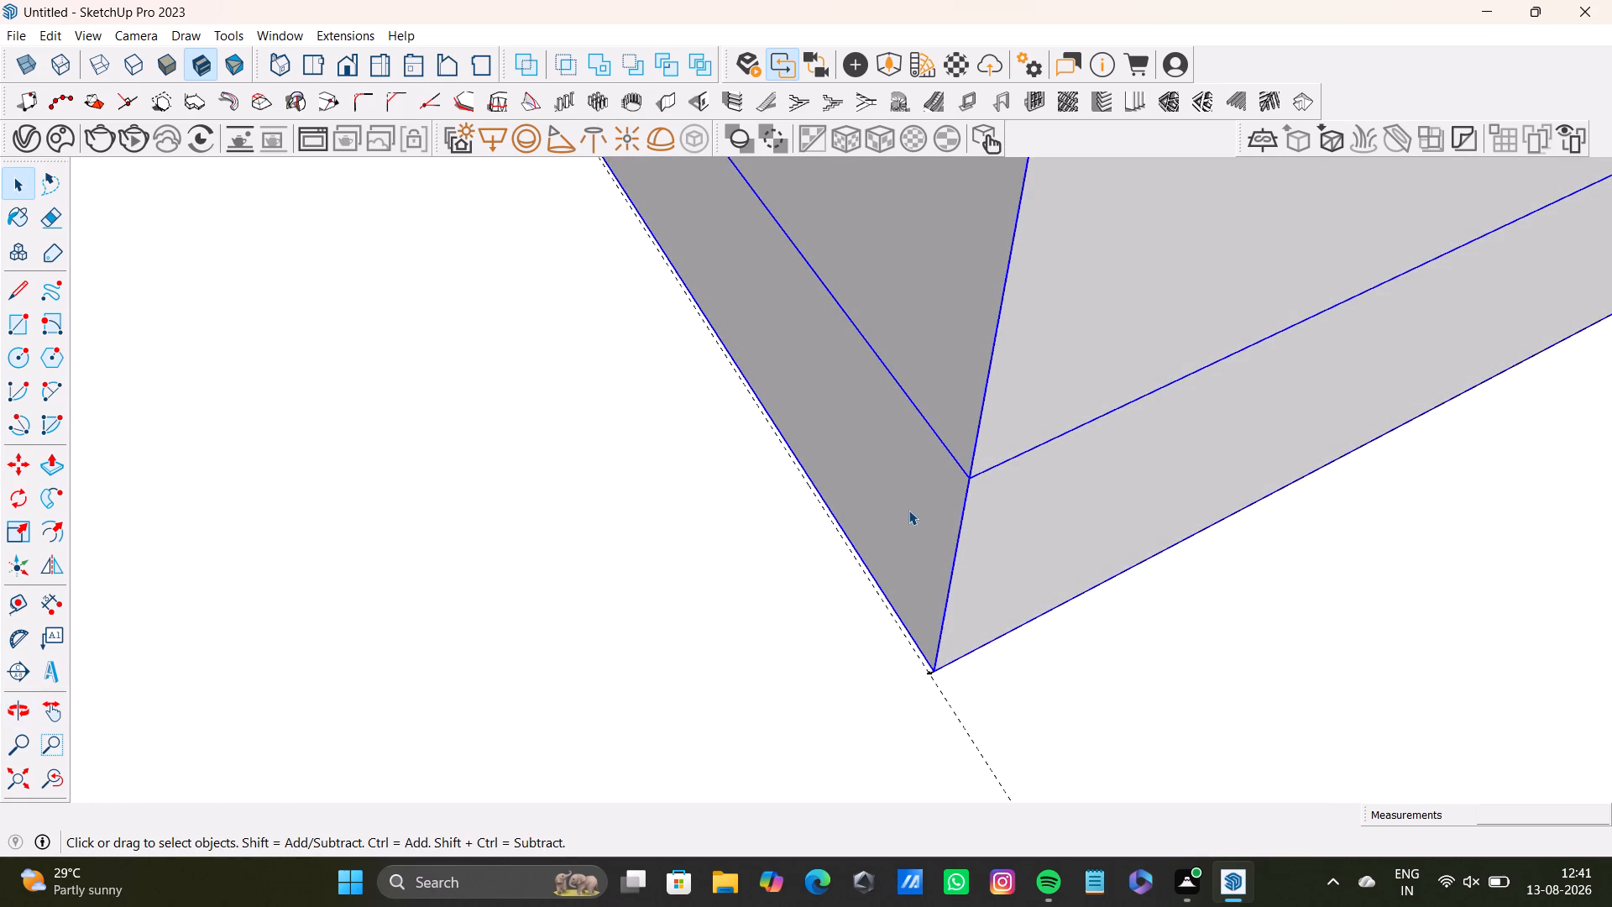
pyautogui.tripleClick(908, 510)
pyautogui.press('p')
pyautogui.click(918, 518)
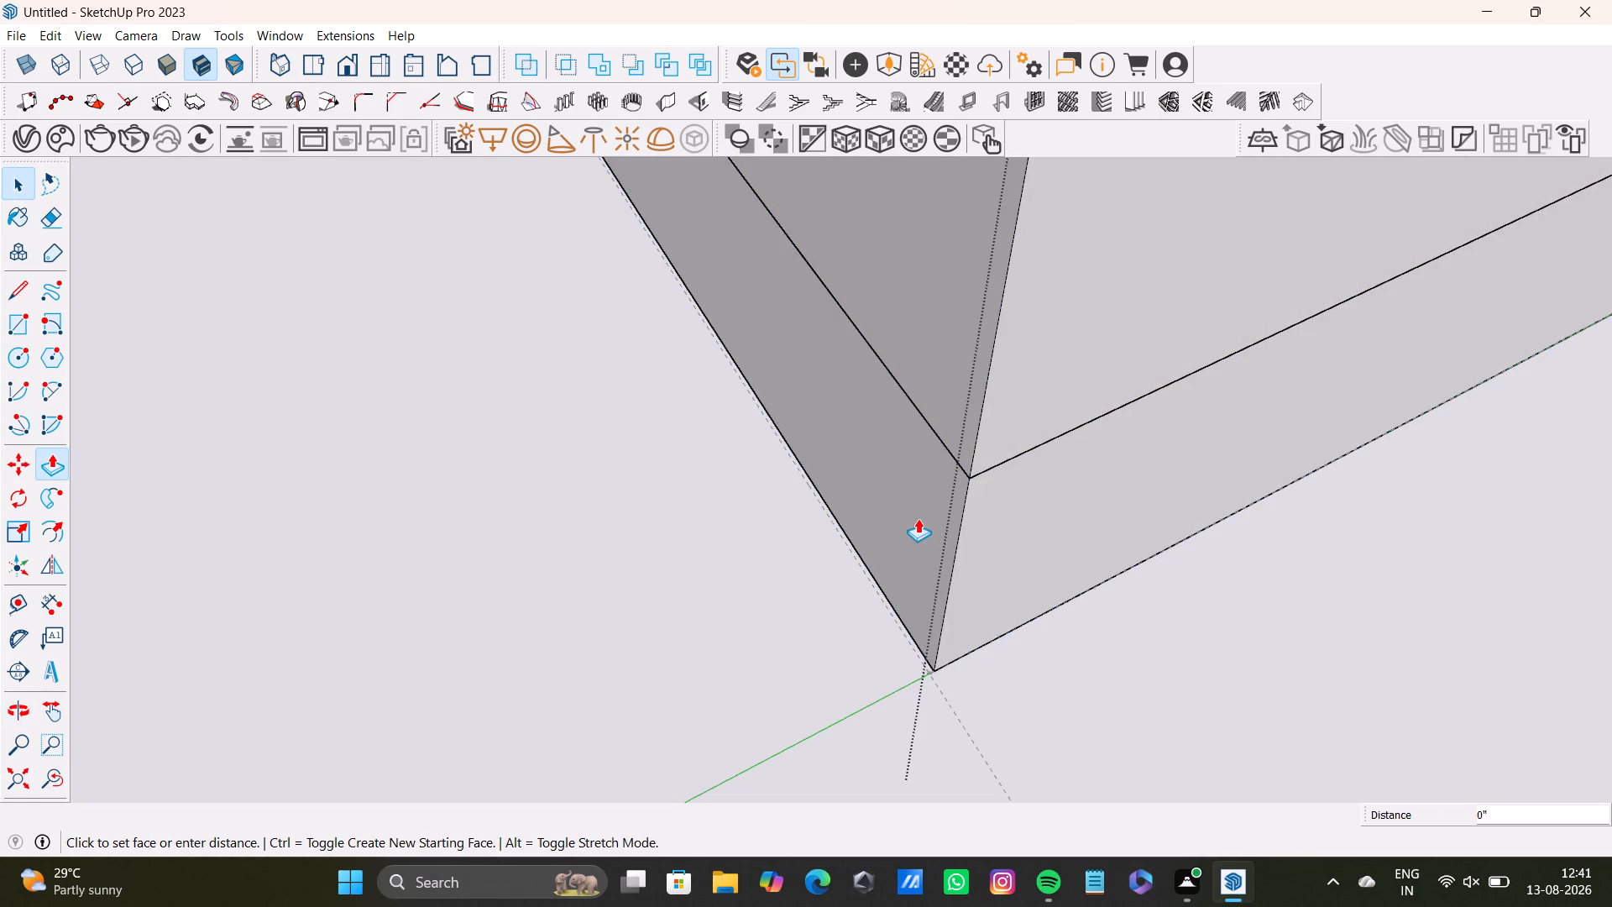
pyautogui.click(915, 523)
pyautogui.press('space')
# Push/Pull the cabinet's end face above the bottom strip outward, flush with the strip's end face.
pyautogui.click(933, 392)
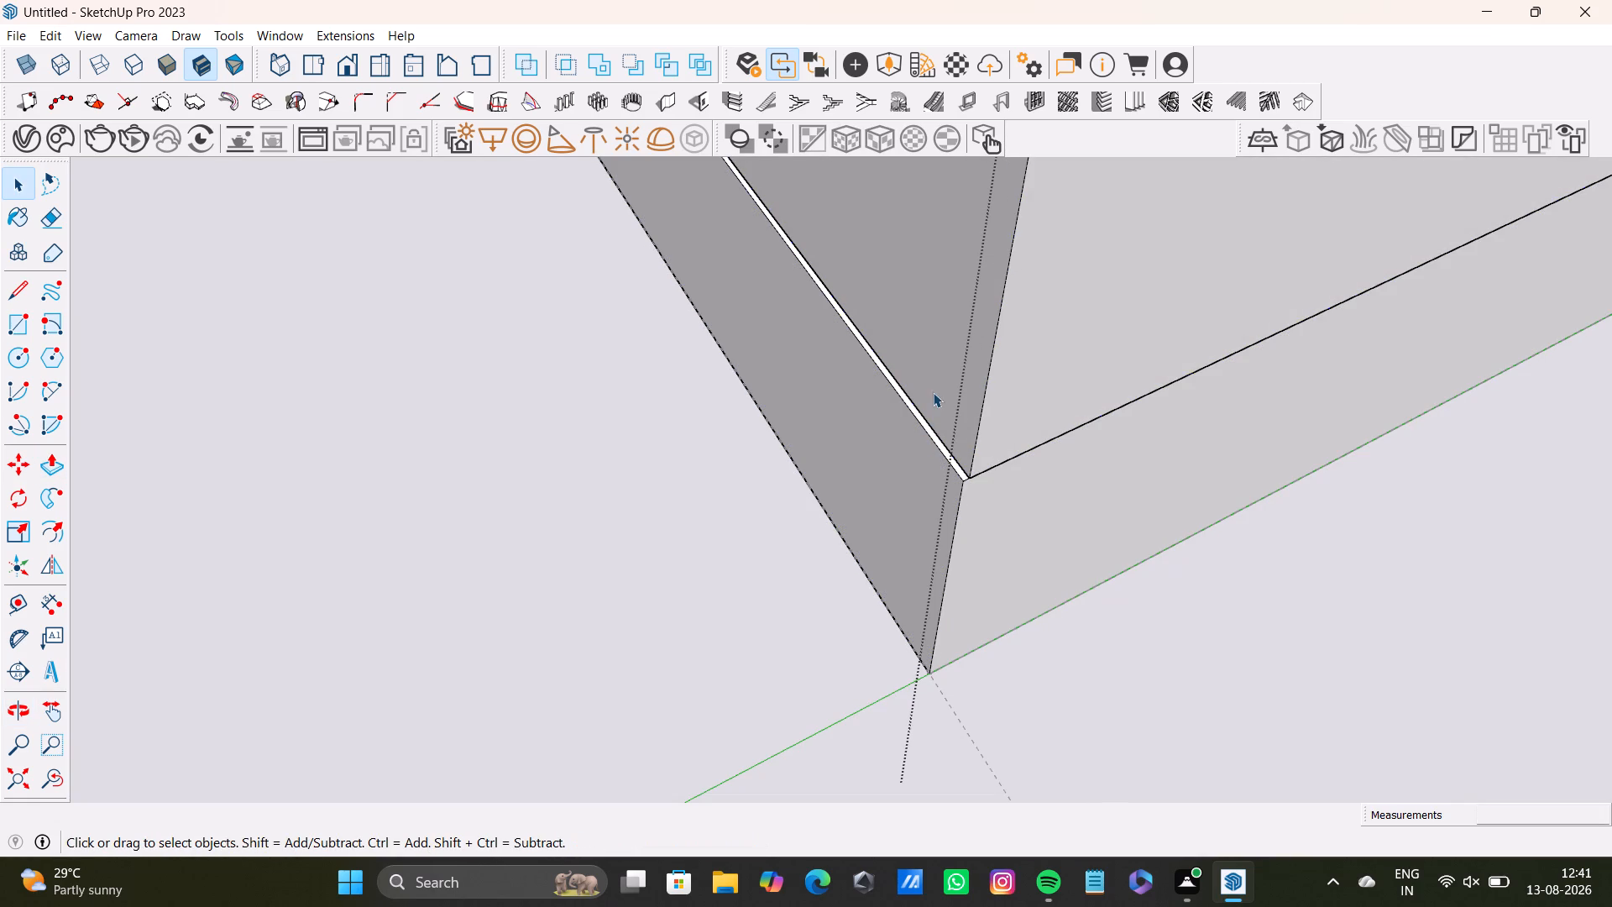
pyautogui.doubleClick(934, 391)
pyautogui.click(939, 390)
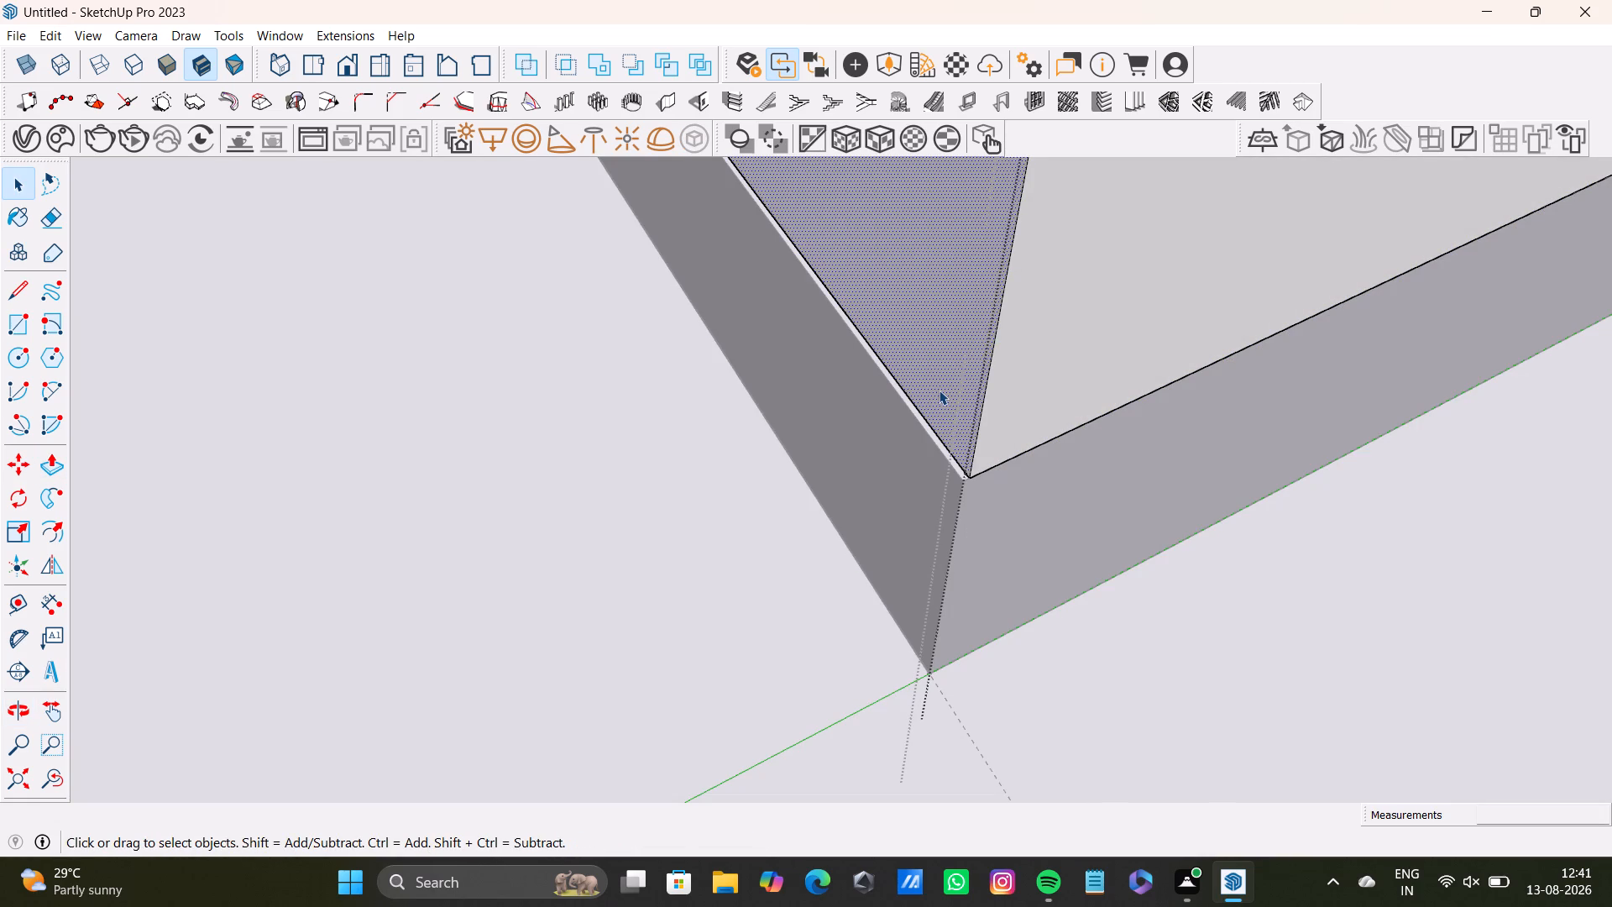
pyautogui.press('p')
pyautogui.click(939, 387)
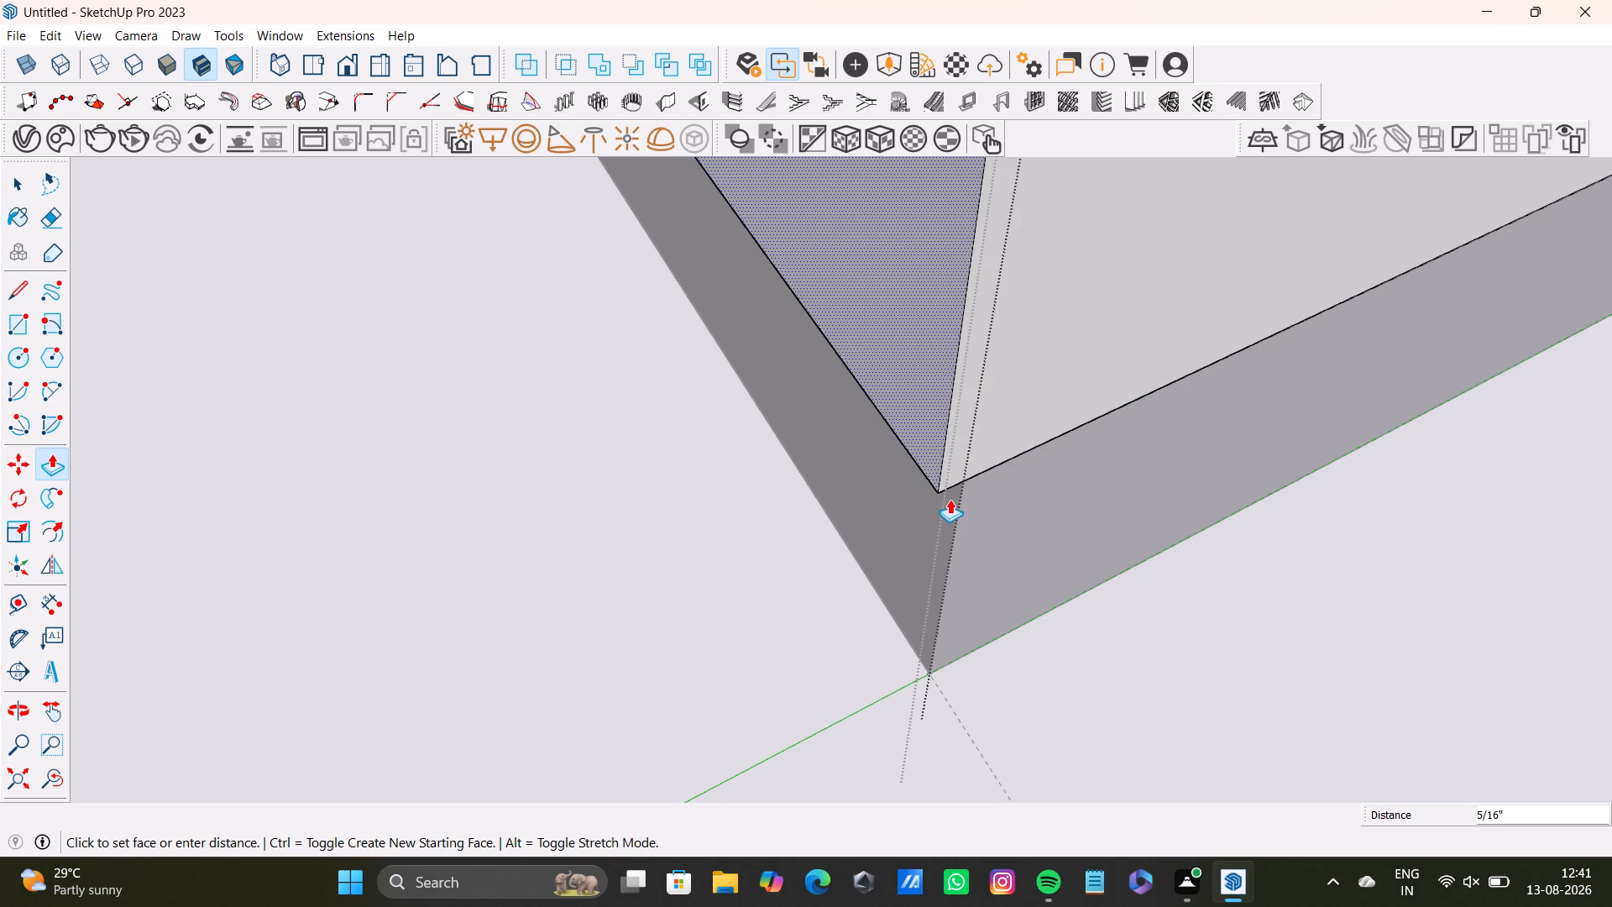
pyautogui.click(950, 508)
pyautogui.scroll(-3, 995, 618)
pyautogui.press('space')
pyautogui.scroll(-4, 1038, 652)
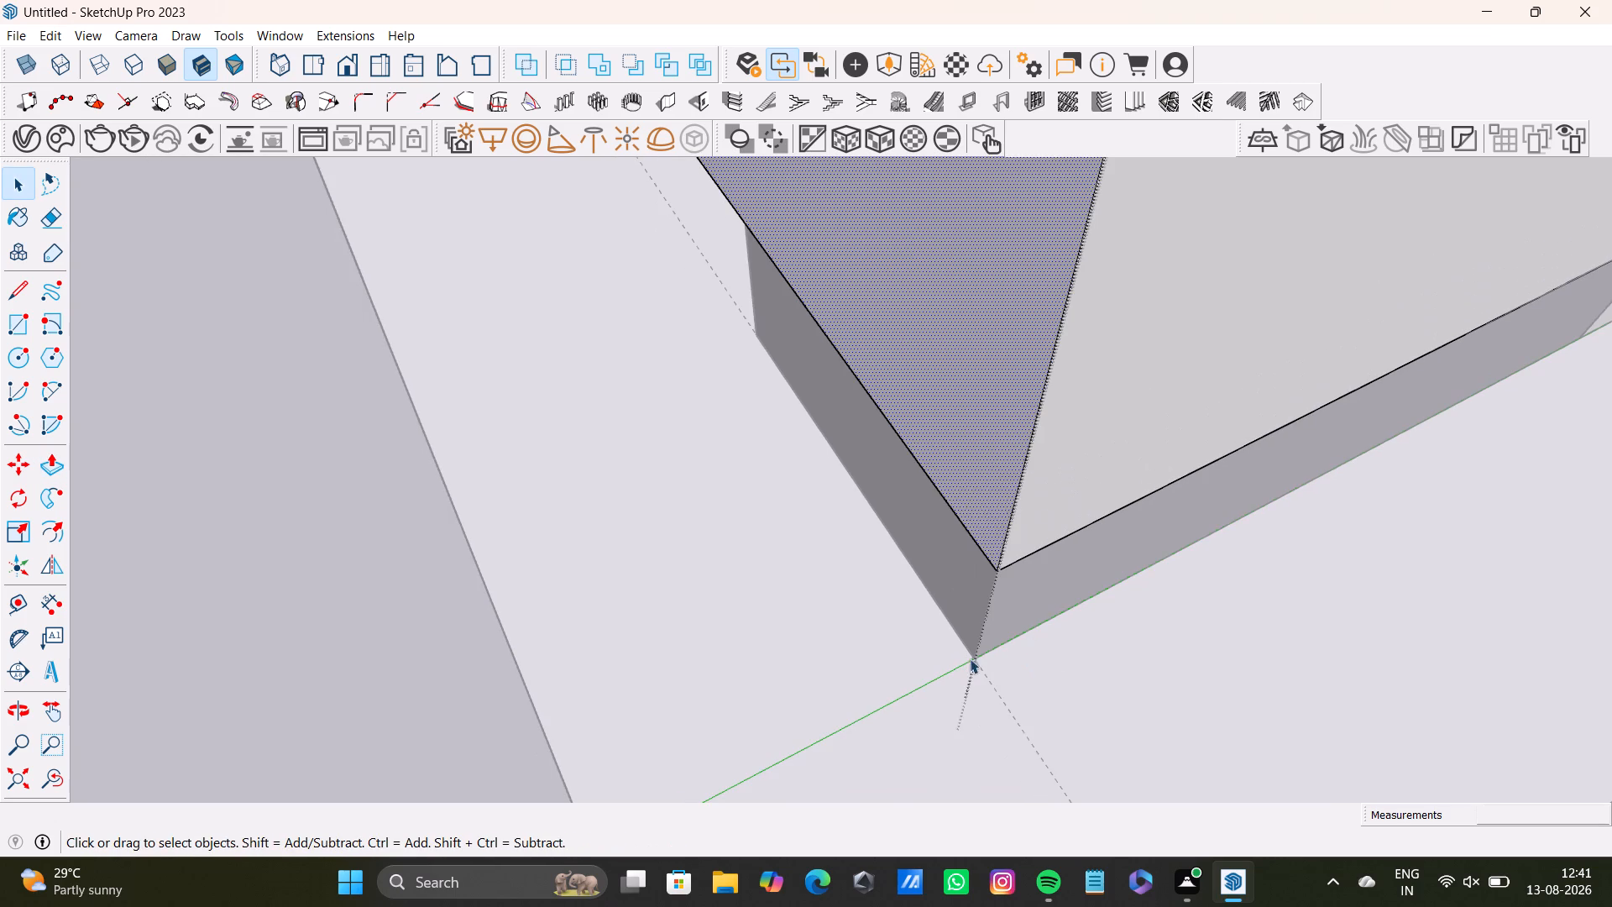
pyautogui.click(325, 532)
pyautogui.press('space')
# Draw a line along the guide from the cabinet's bottom corner to the floor border's outer edge, and close the cabinet group.
pyautogui.scroll(-4, 1051, 638)
pyautogui.moveTo(1048, 638); pyautogui.dragTo(804, 506, button='middle')
pyautogui.keyDown('shift'); pyautogui.moveTo(935, 576); pyautogui.dragTo(936, 558, button='middle'); pyautogui.keyUp('shift')
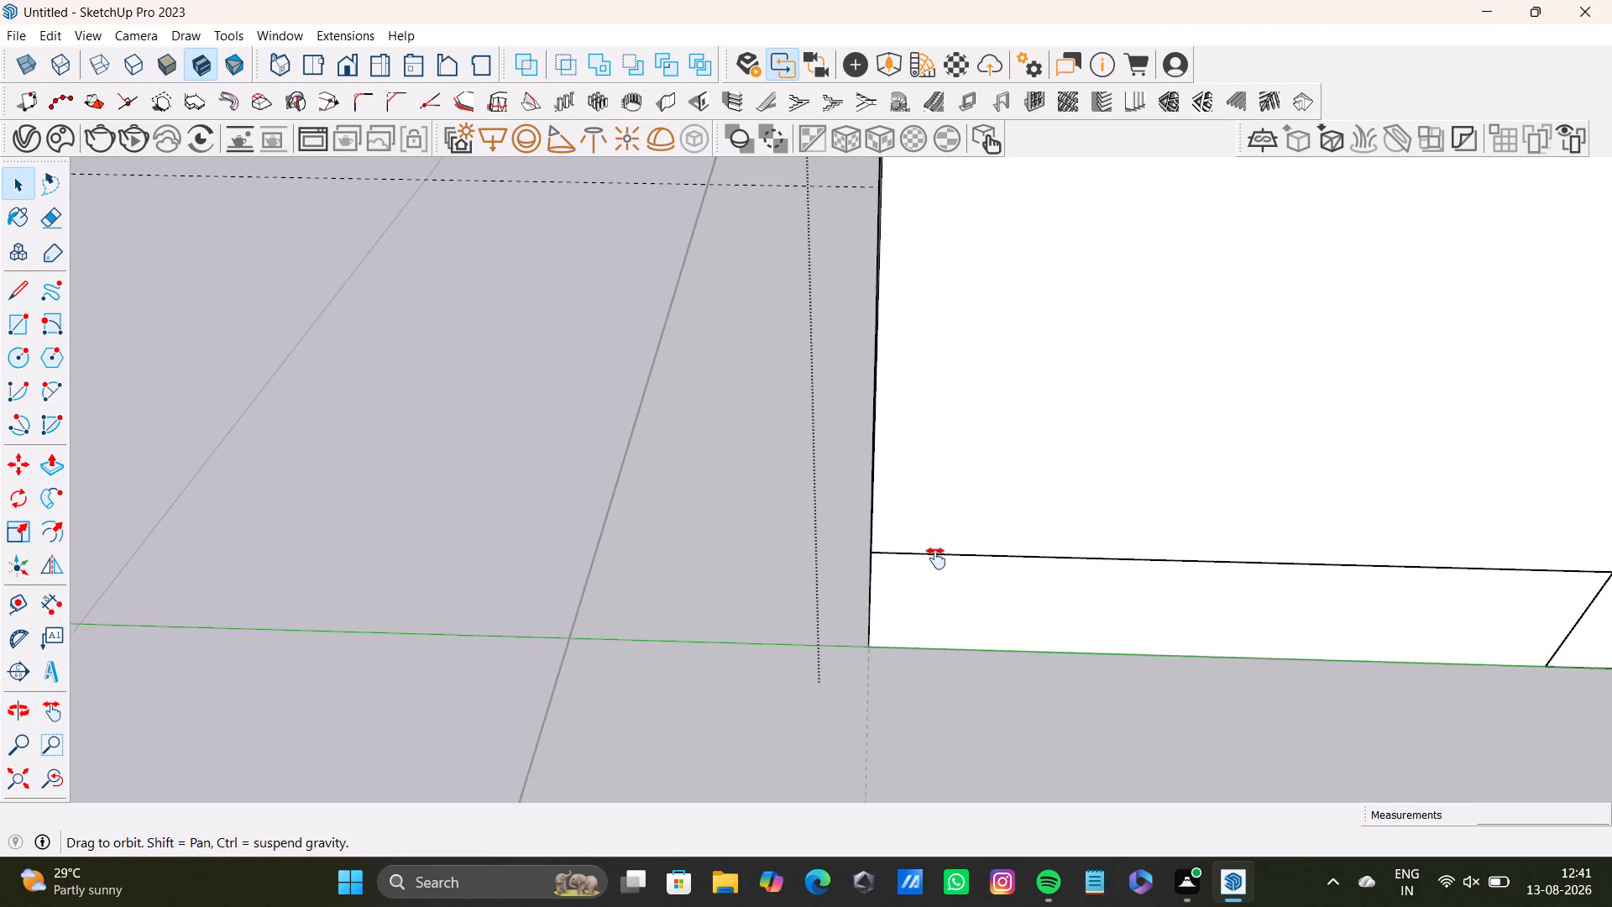
pyautogui.keyDown('shift'); pyautogui.moveTo(936, 558); pyautogui.dragTo(907, 366, button='middle'); pyautogui.keyUp('shift')
pyautogui.moveTo(905, 440); pyautogui.dragTo(995, 597, button='middle')
pyautogui.scroll(1, 898, 479)
pyautogui.moveTo(955, 484); pyautogui.dragTo(1077, 436, button='middle')
pyautogui.scroll(3, 938, 455)
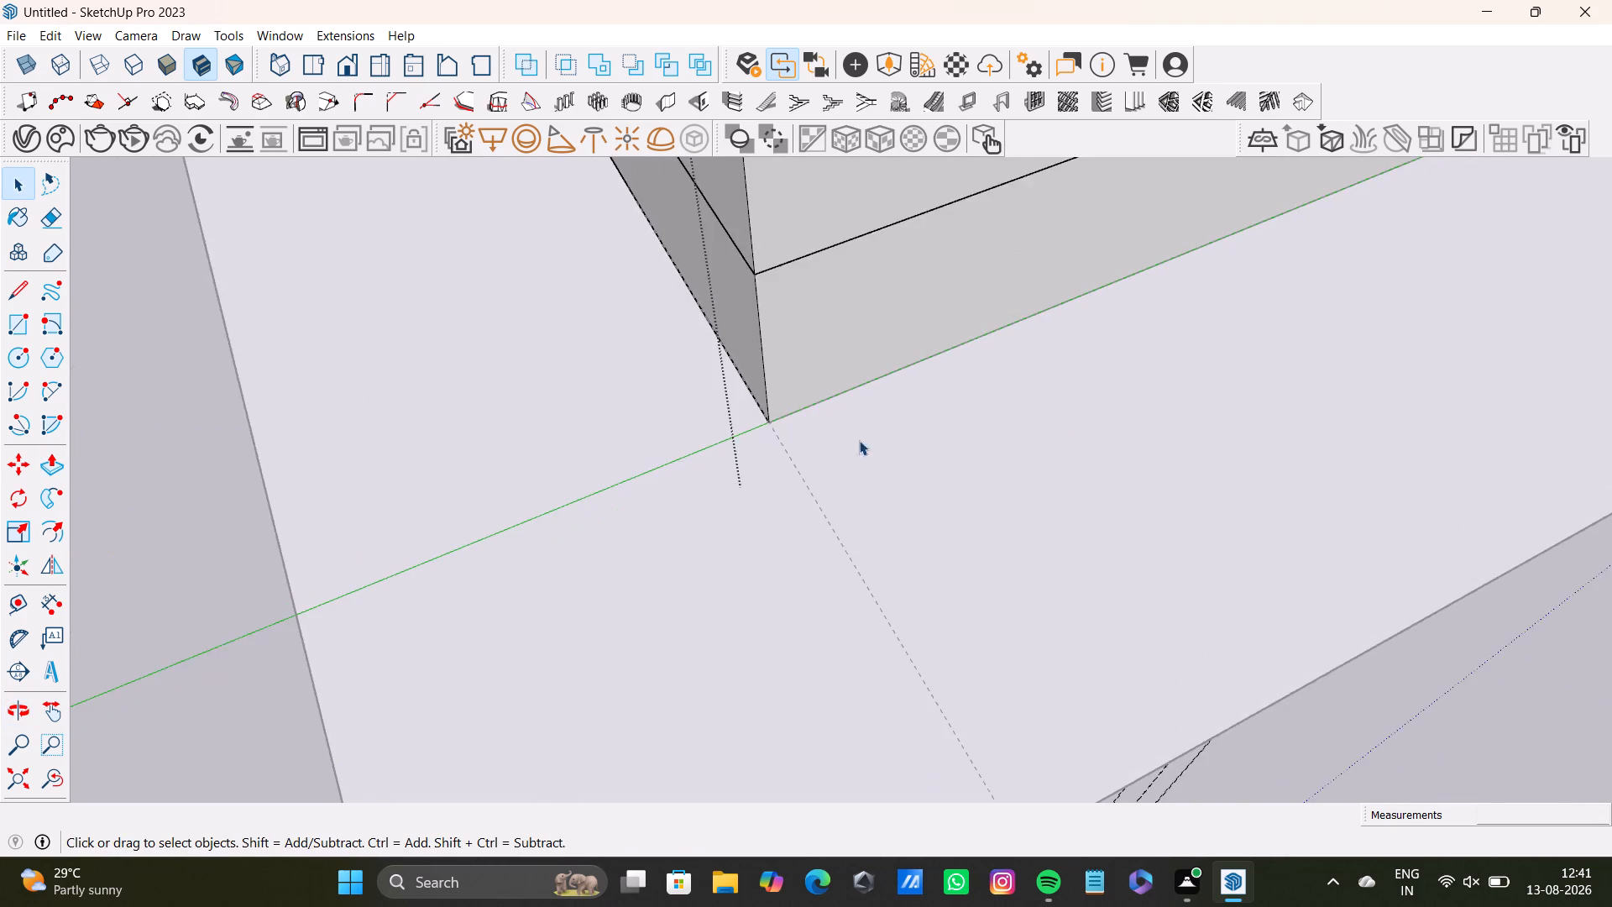
pyautogui.scroll(2, 859, 440)
pyautogui.keyDown('shift'); pyautogui.moveTo(797, 421); pyautogui.dragTo(790, 296, button='middle'); pyautogui.keyUp('shift')
pyautogui.moveTo(809, 375); pyautogui.dragTo(834, 322, button='middle')
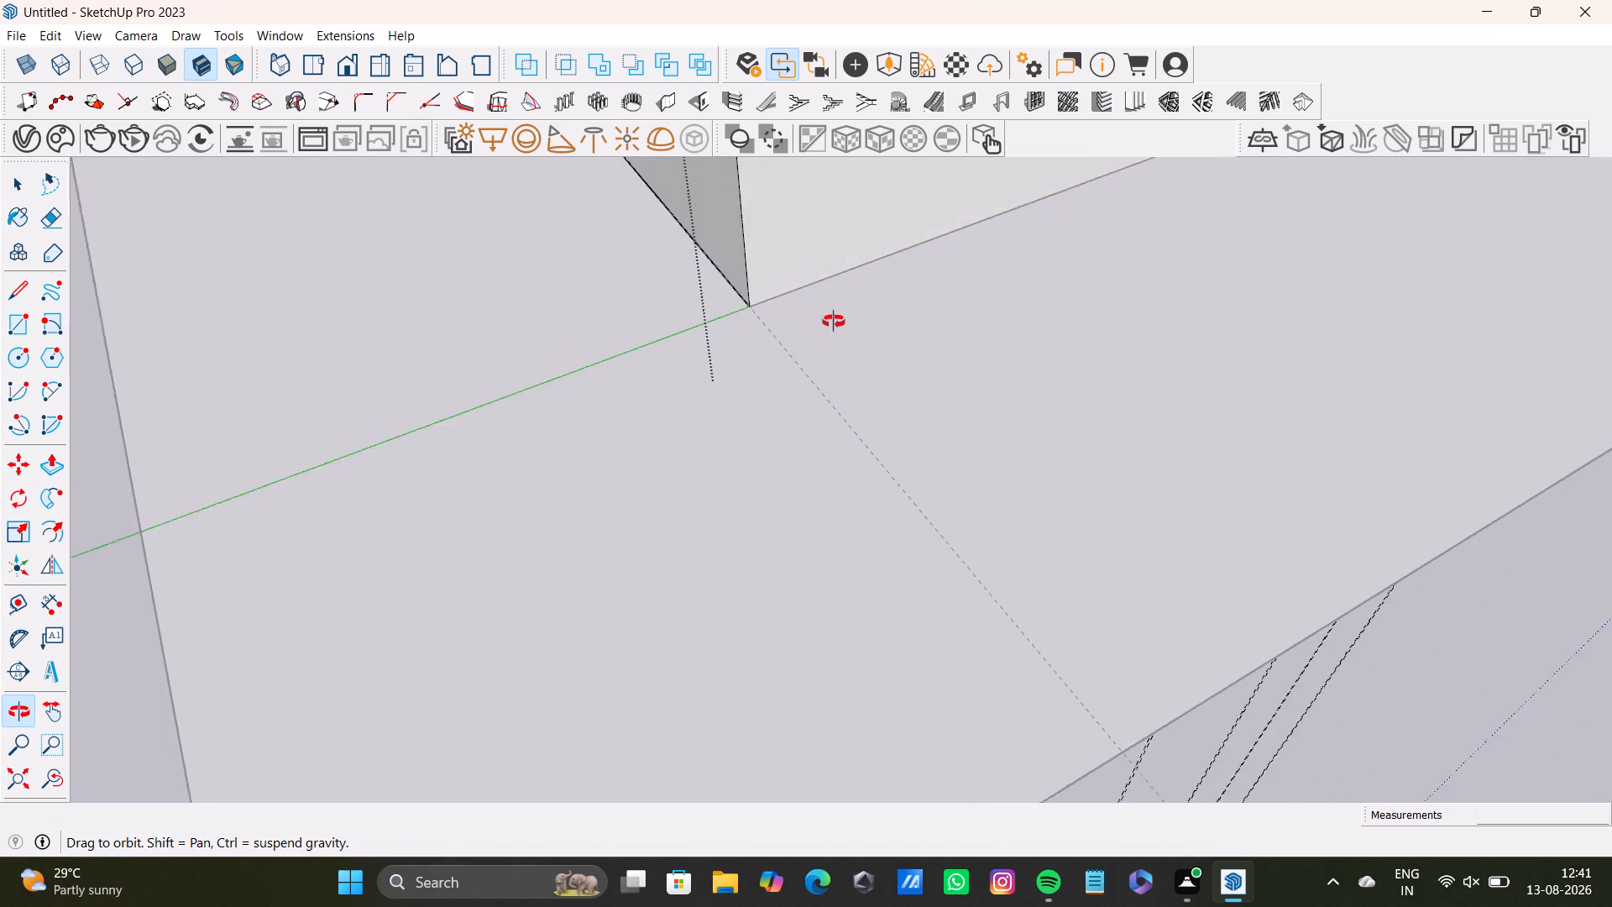
pyautogui.moveTo(834, 322); pyautogui.dragTo(816, 370, button='middle')
pyautogui.moveTo(17, 282); pyautogui.dragTo(27, 287)
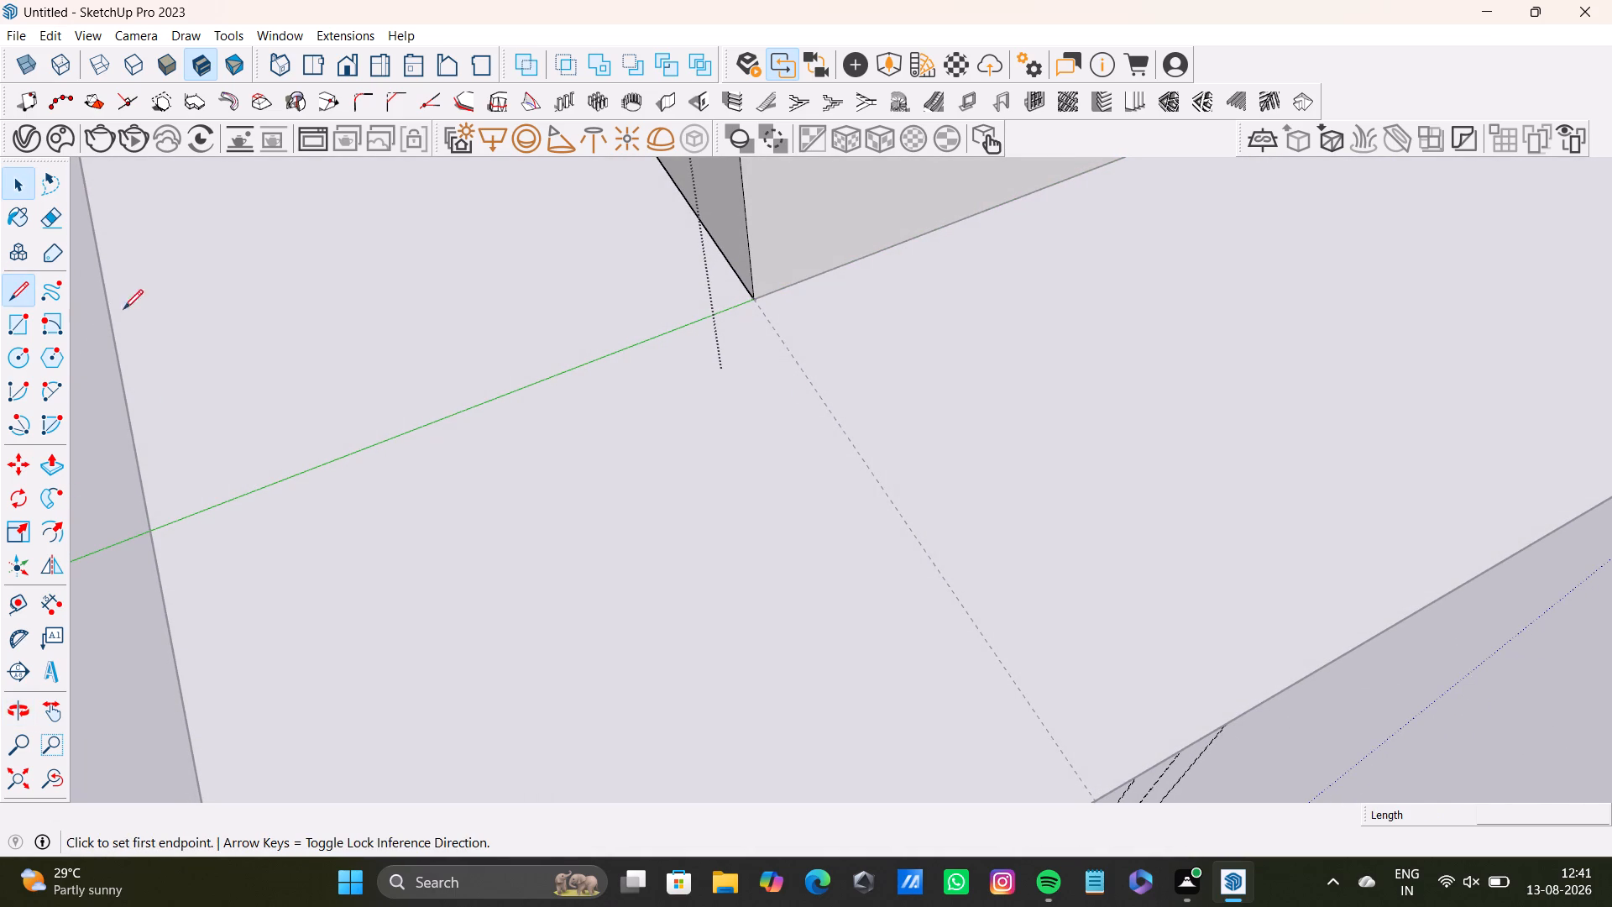
pyautogui.scroll(4, 782, 317)
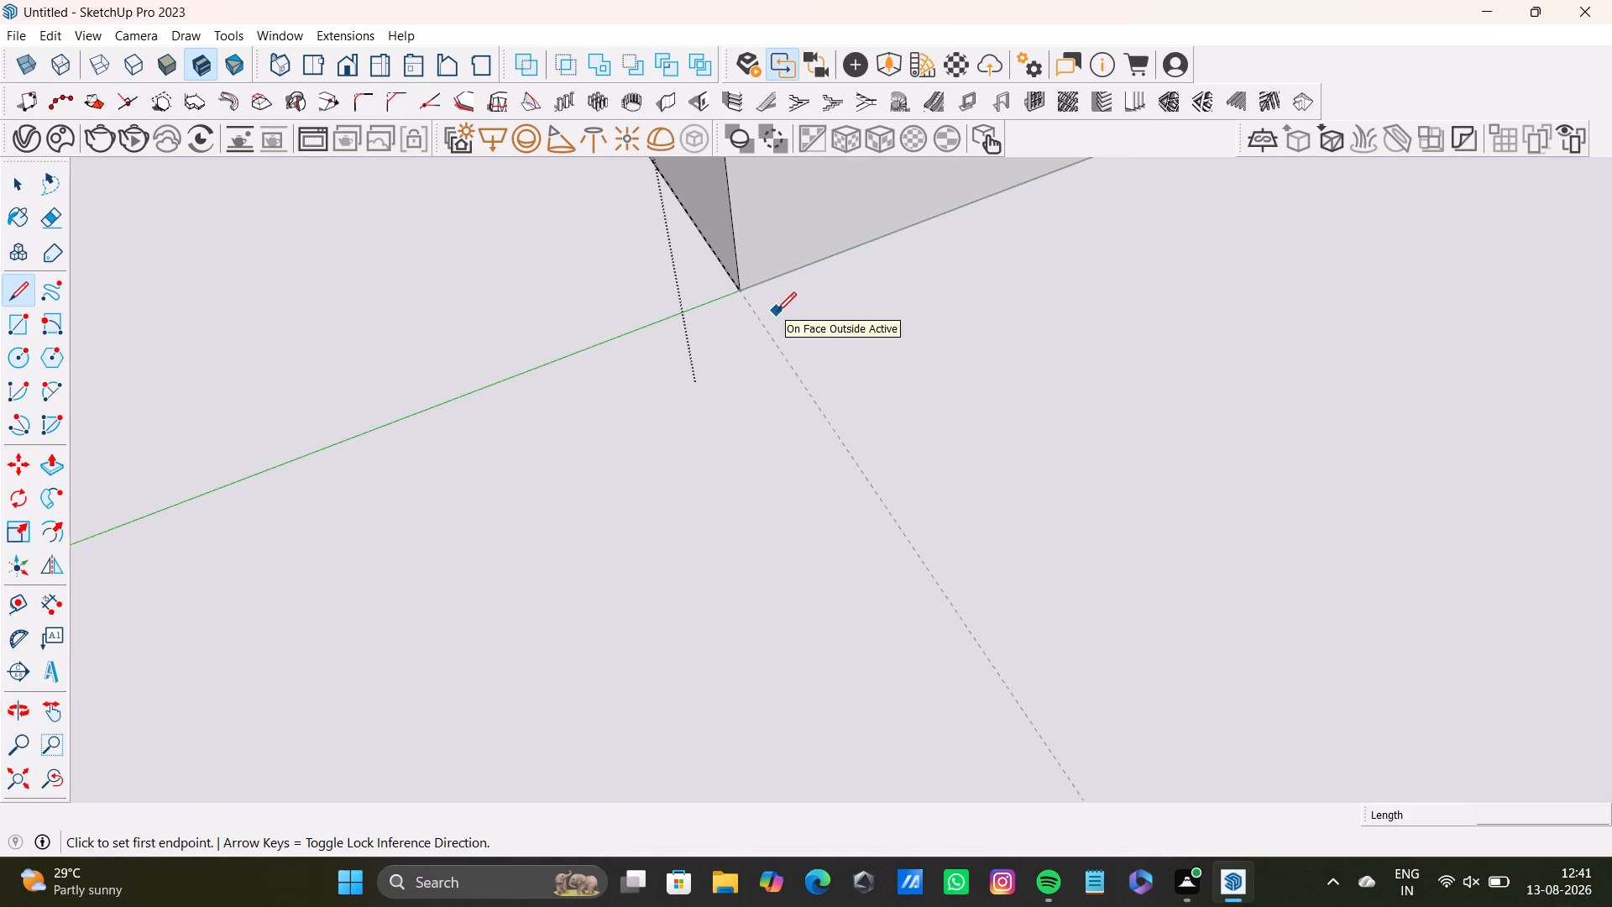
pyautogui.scroll(3, 769, 280)
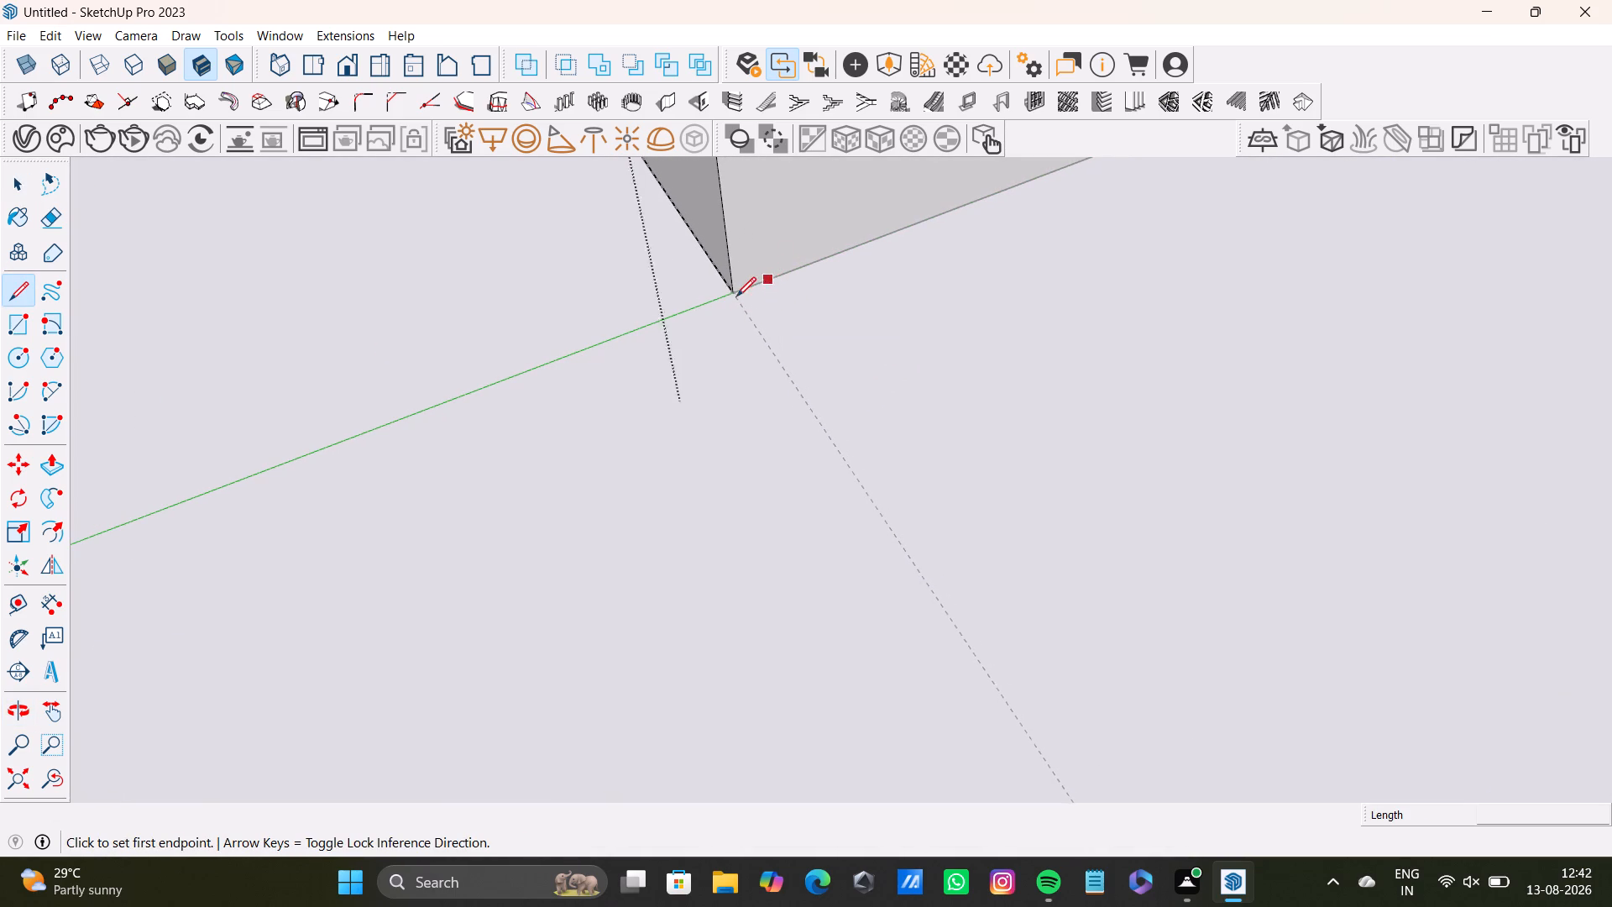
pyautogui.moveTo(733, 293); pyautogui.dragTo(742, 299)
pyautogui.scroll(-4, 915, 628)
pyautogui.scroll(-1, 1026, 662)
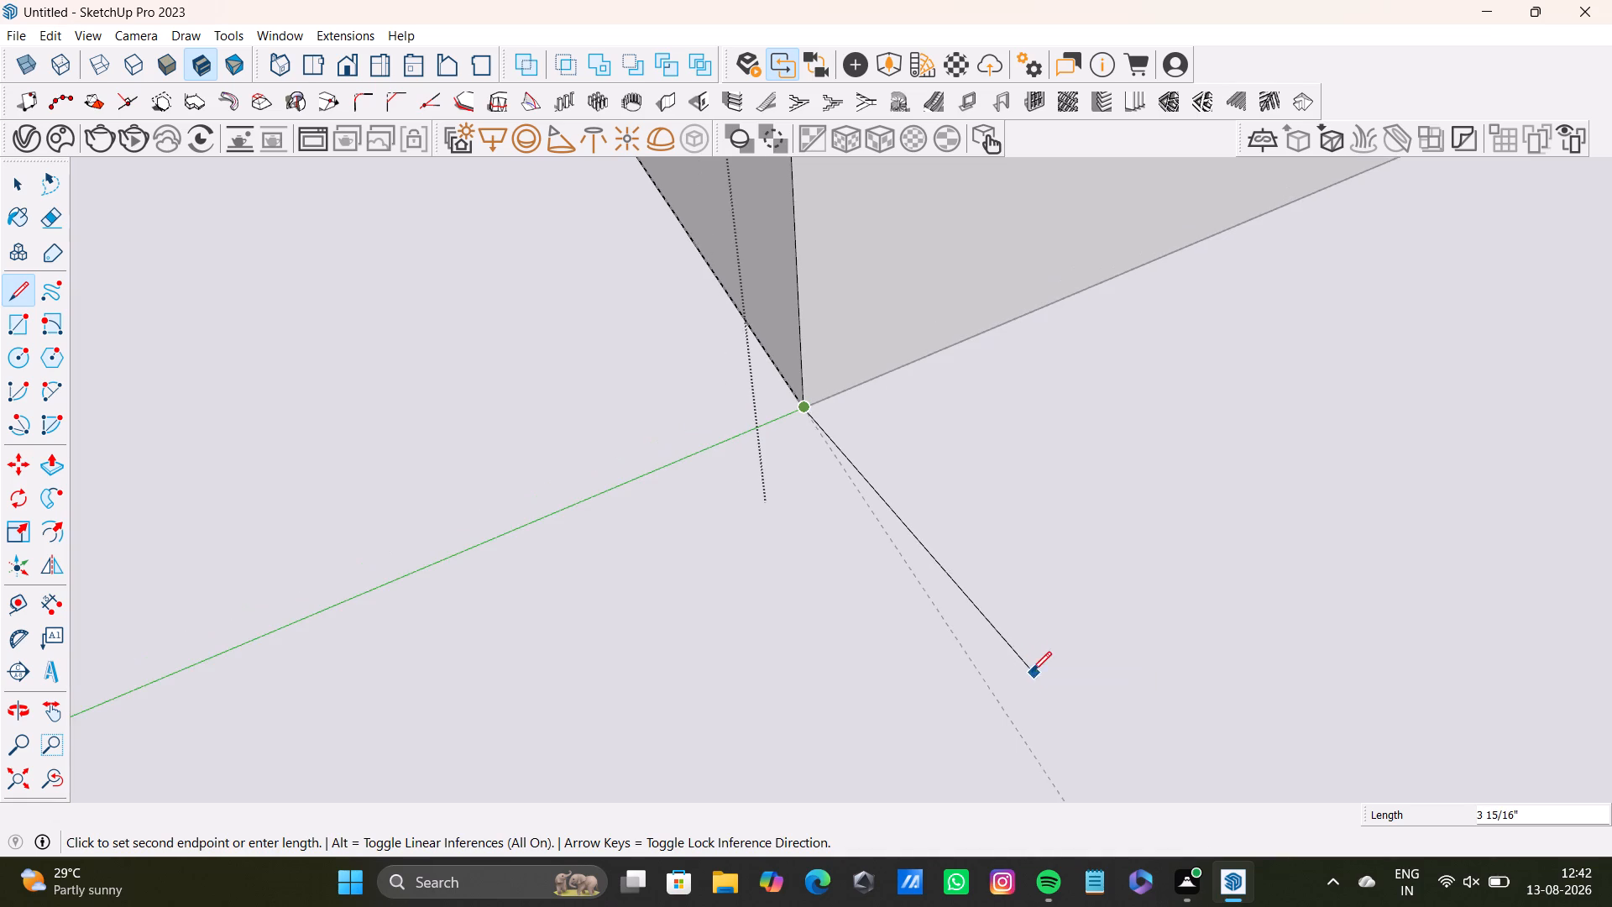
pyautogui.moveTo(1025, 668); pyautogui.dragTo(824, 374, button='middle')
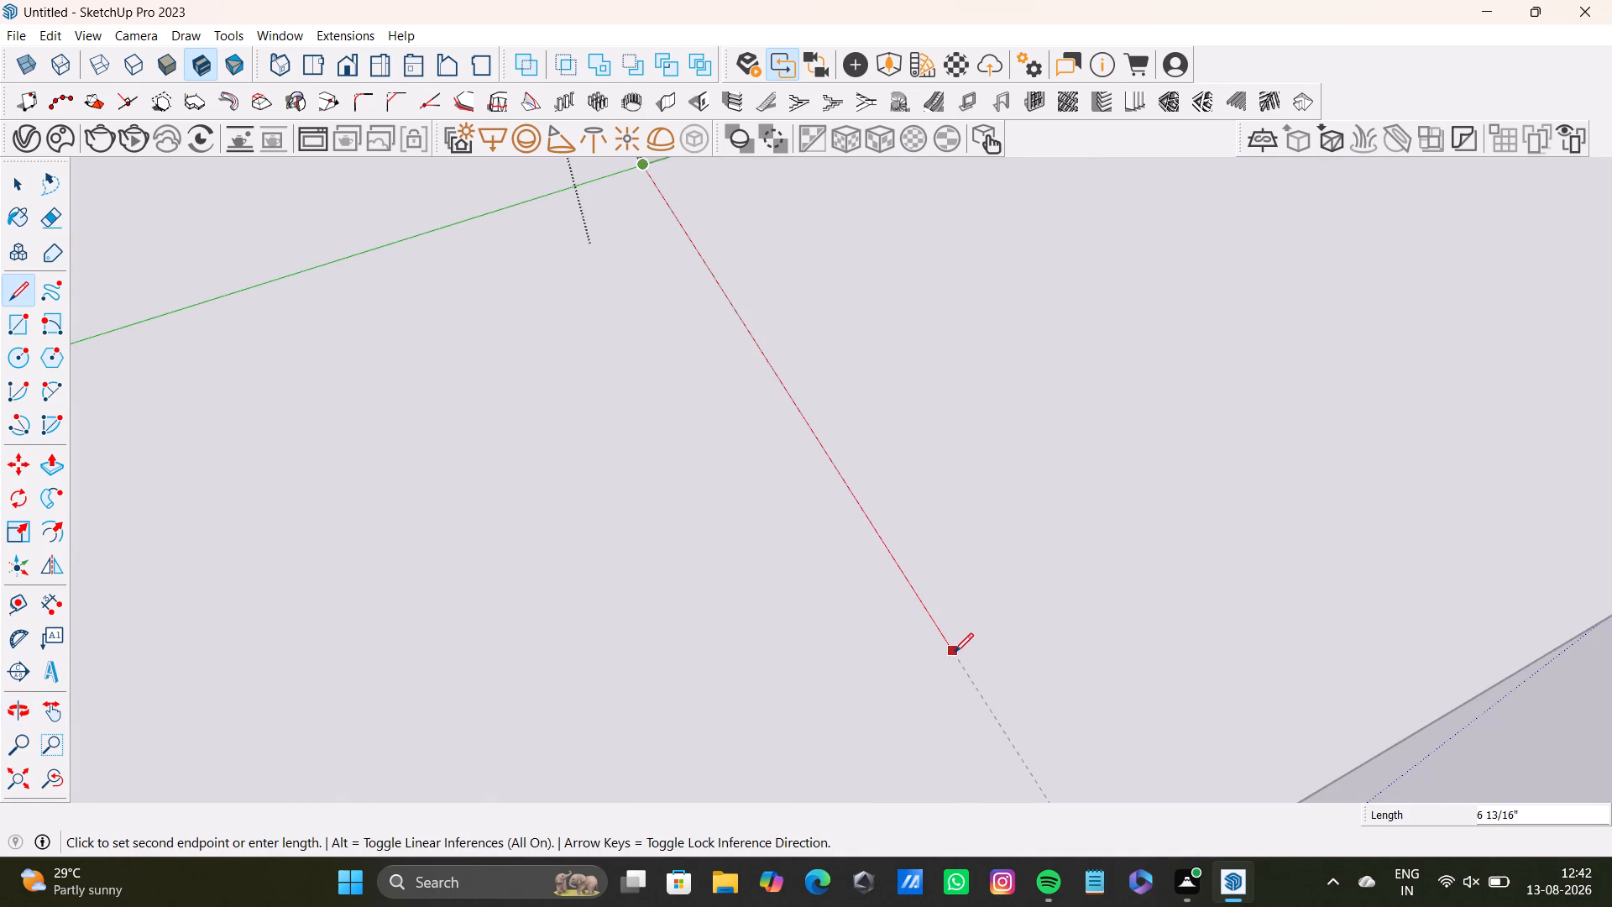
pyautogui.scroll(-4, 971, 700)
pyautogui.moveTo(981, 696); pyautogui.dragTo(913, 553, button='middle')
pyautogui.click(996, 690)
pyautogui.press('space')
pyautogui.scroll(-5, 817, 563)
pyautogui.scroll(-3, 944, 558)
pyautogui.moveTo(921, 577); pyautogui.dragTo(648, 592, button='middle')
pyautogui.moveTo(762, 563); pyautogui.dragTo(756, 646, button='middle')
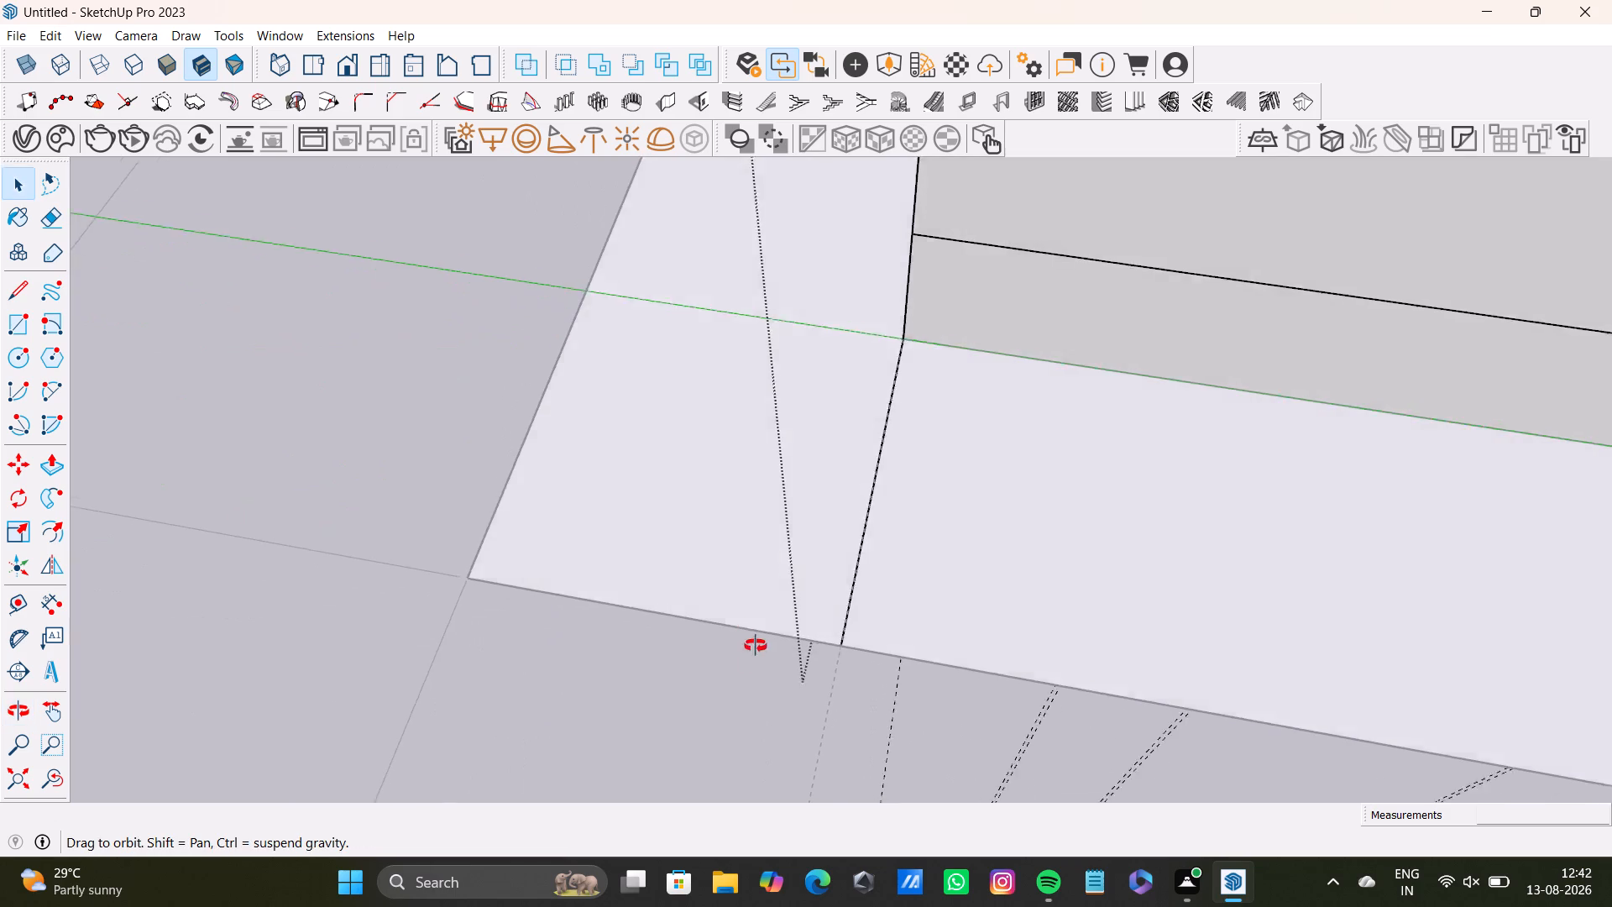
pyautogui.moveTo(756, 646); pyautogui.dragTo(856, 401, button='middle')
pyautogui.scroll(-9, 778, 423)
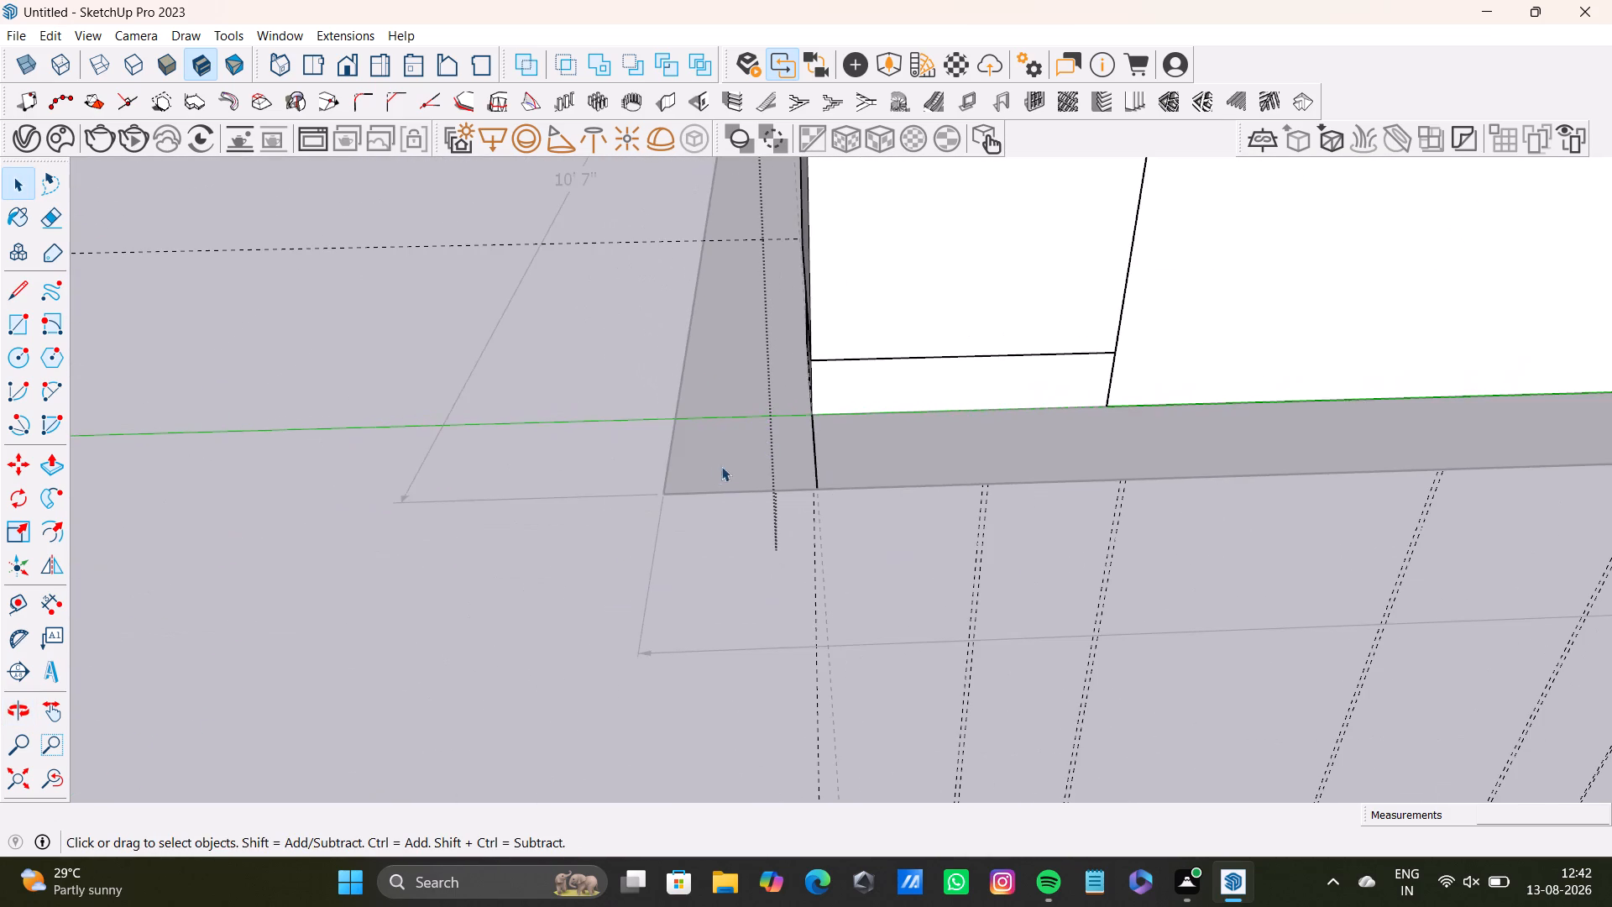
pyautogui.press('space')
pyautogui.click(467, 417)
# Examine from close up how the cabinet's bottom corner meets the new line across the floor border.
pyautogui.scroll(-9, 588, 433)
pyautogui.scroll(10, 663, 444)
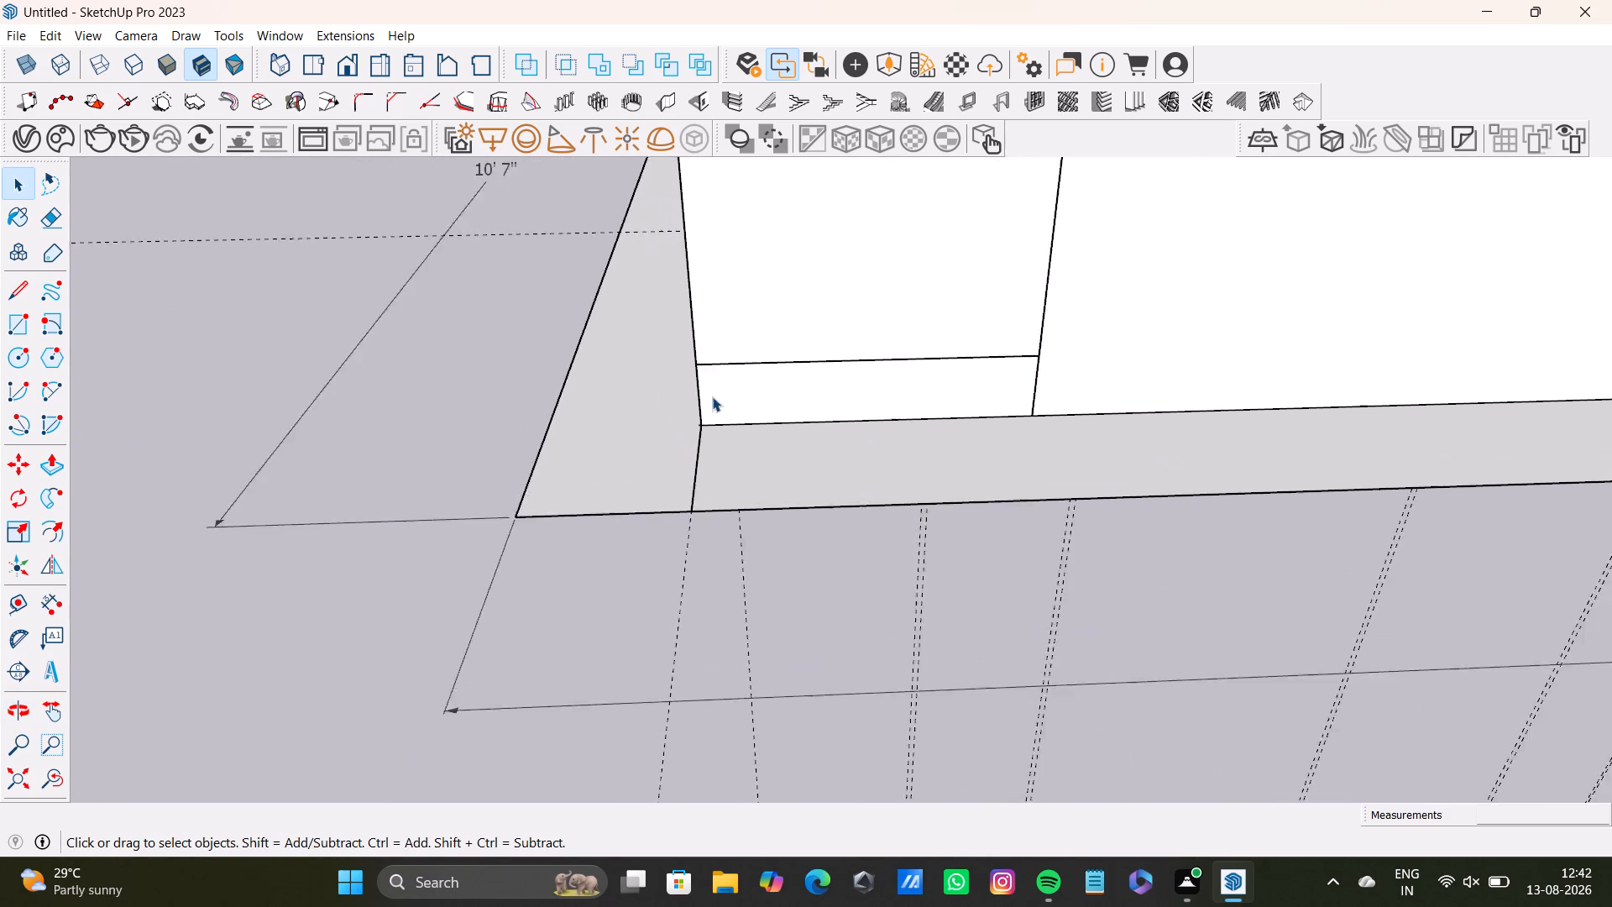
pyautogui.scroll(20, 712, 396)
pyautogui.scroll(14, 712, 396)
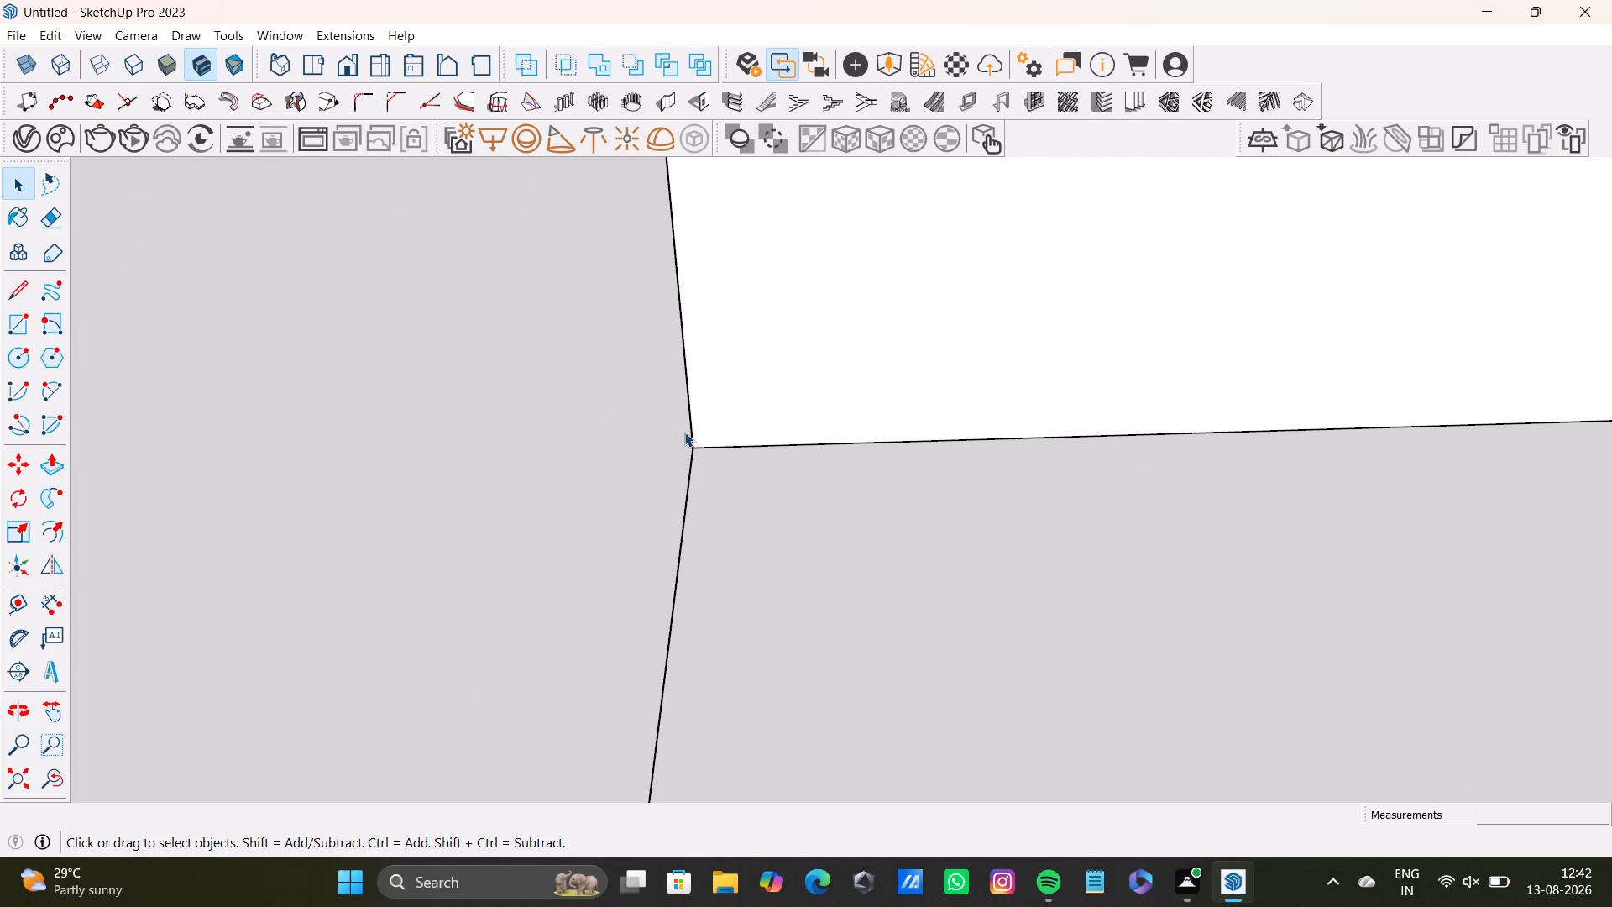
pyautogui.scroll(20, 684, 432)
pyautogui.scroll(13, 684, 432)
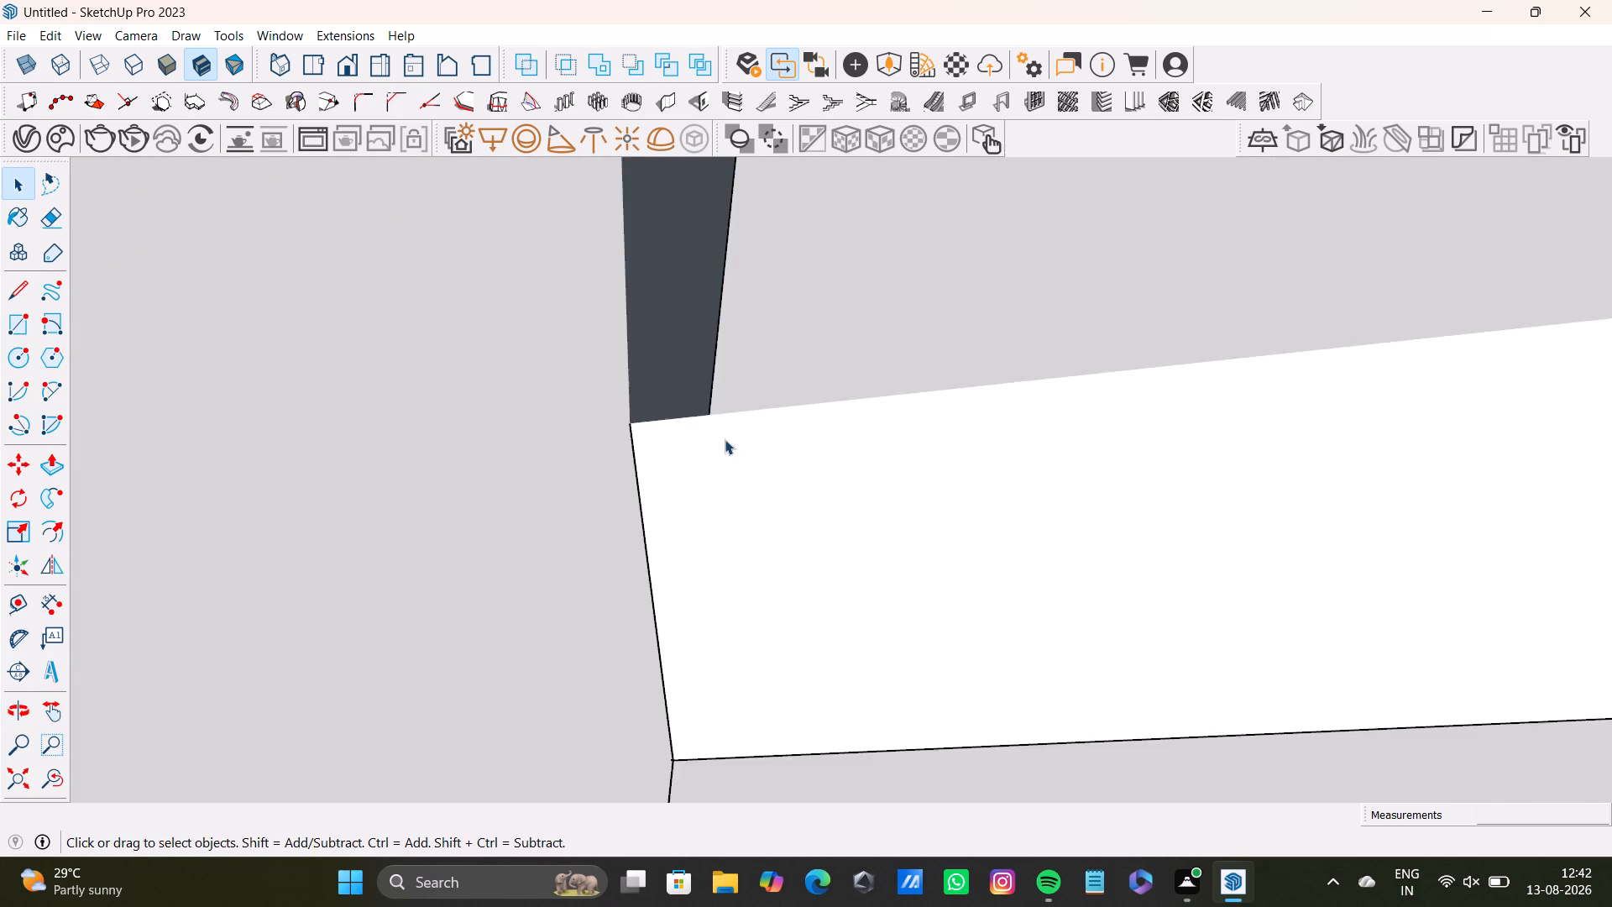
pyautogui.scroll(1, 725, 439)
pyautogui.moveTo(720, 452); pyautogui.dragTo(844, 330, button='middle')
pyautogui.click(60, 783)
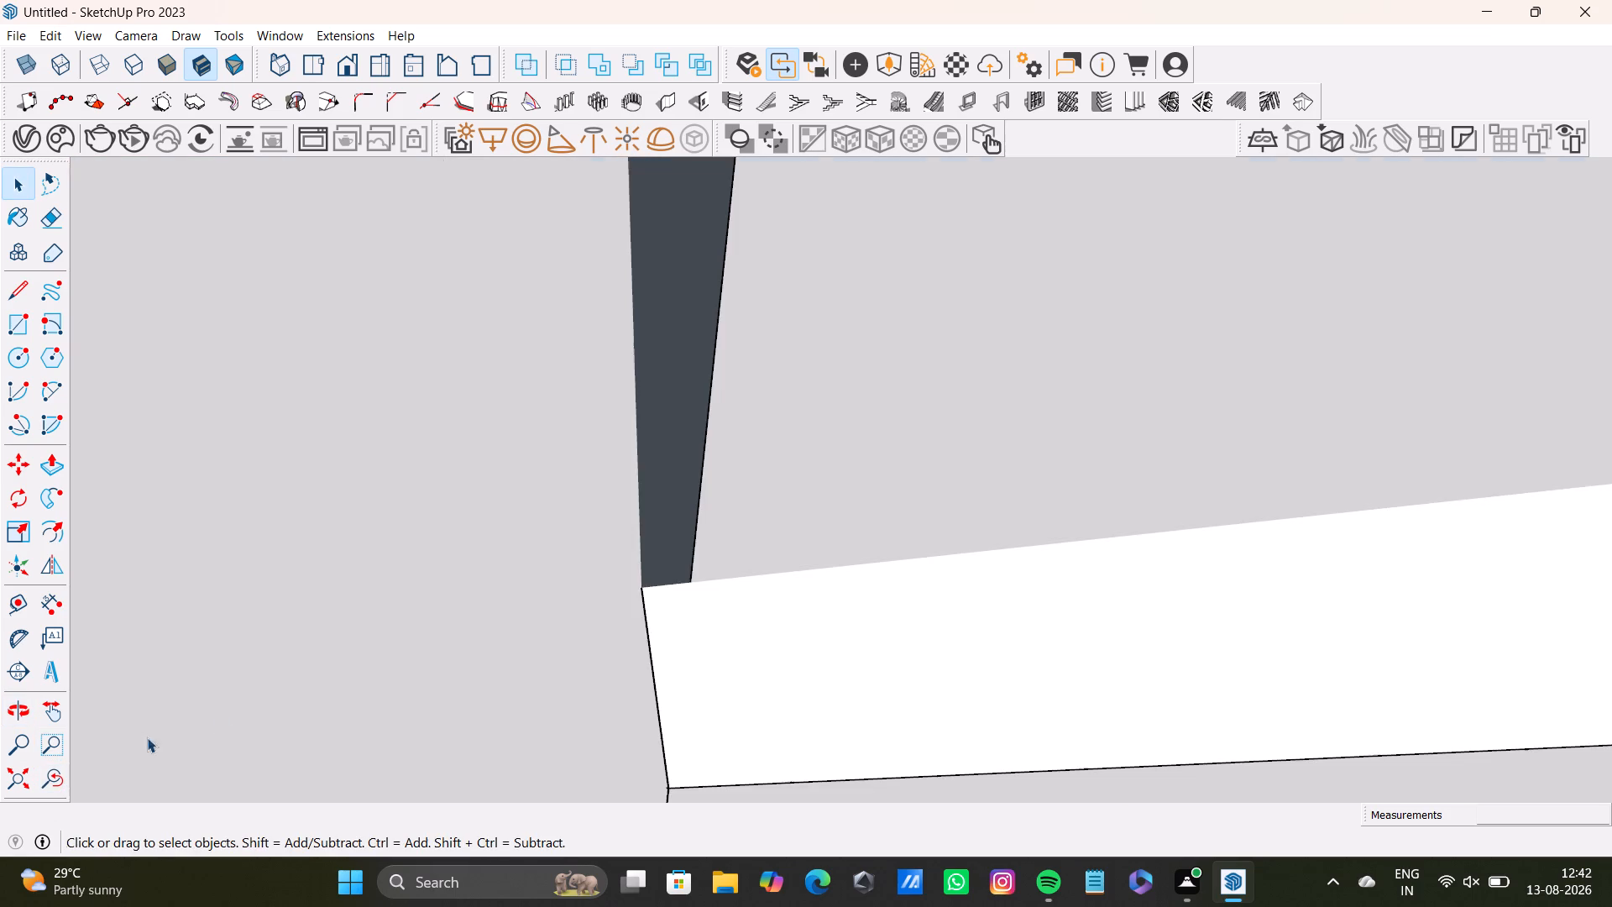
pyautogui.scroll(1, 665, 664)
pyautogui.moveTo(671, 664); pyautogui.dragTo(929, 616, button='middle')
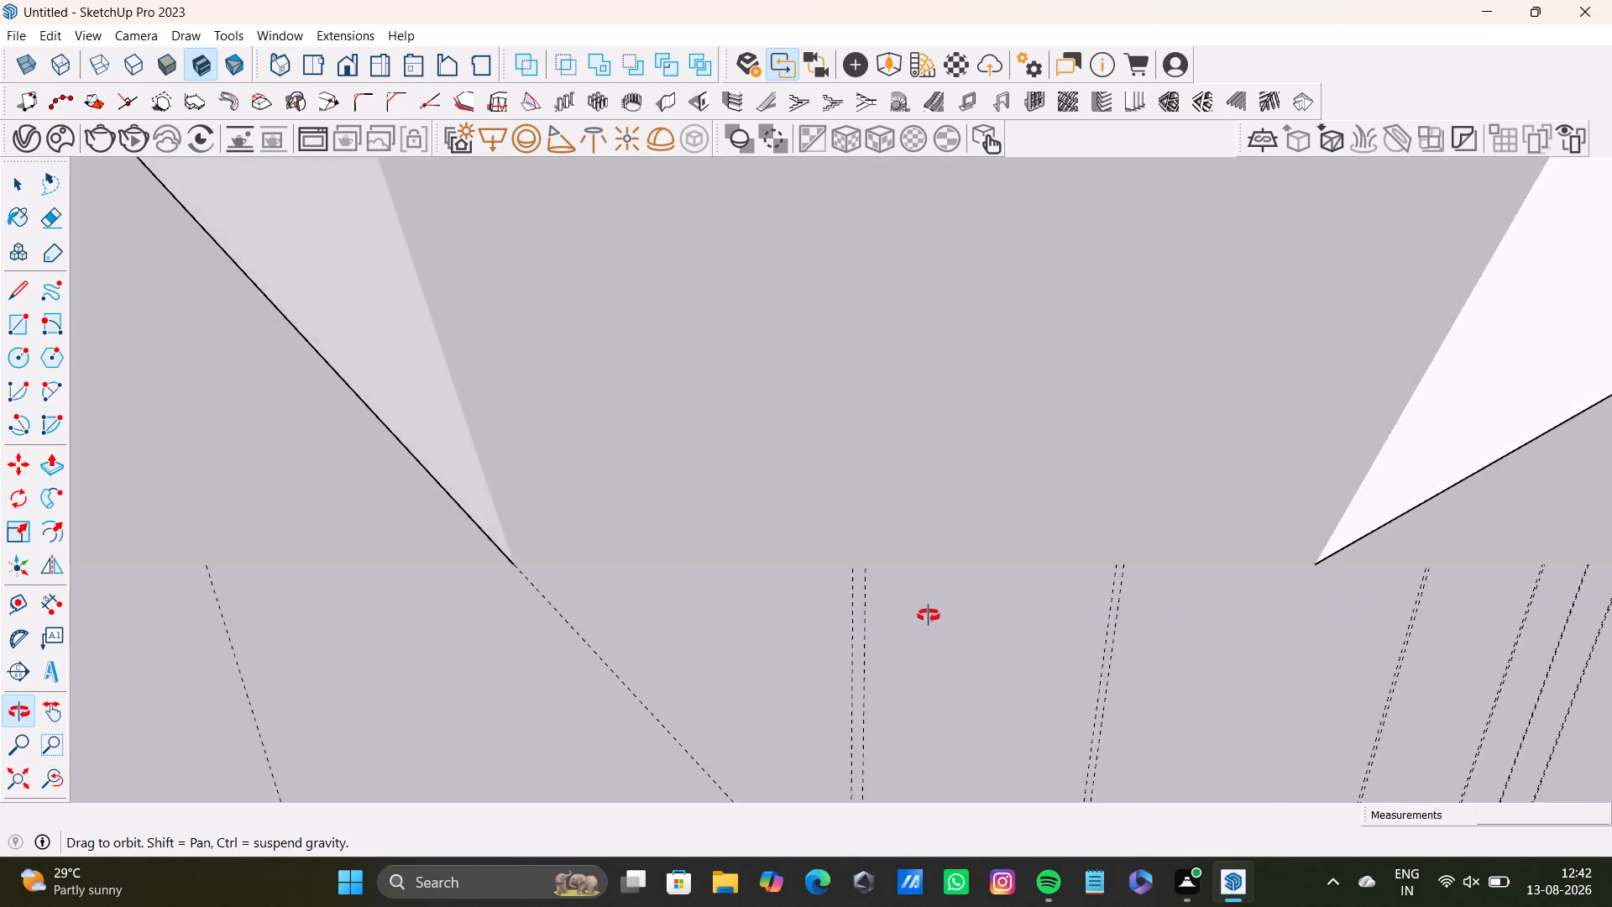
pyautogui.moveTo(929, 616); pyautogui.dragTo(762, 574, button='middle')
pyautogui.scroll(-20, 623, 547)
pyautogui.scroll(-11, 623, 547)
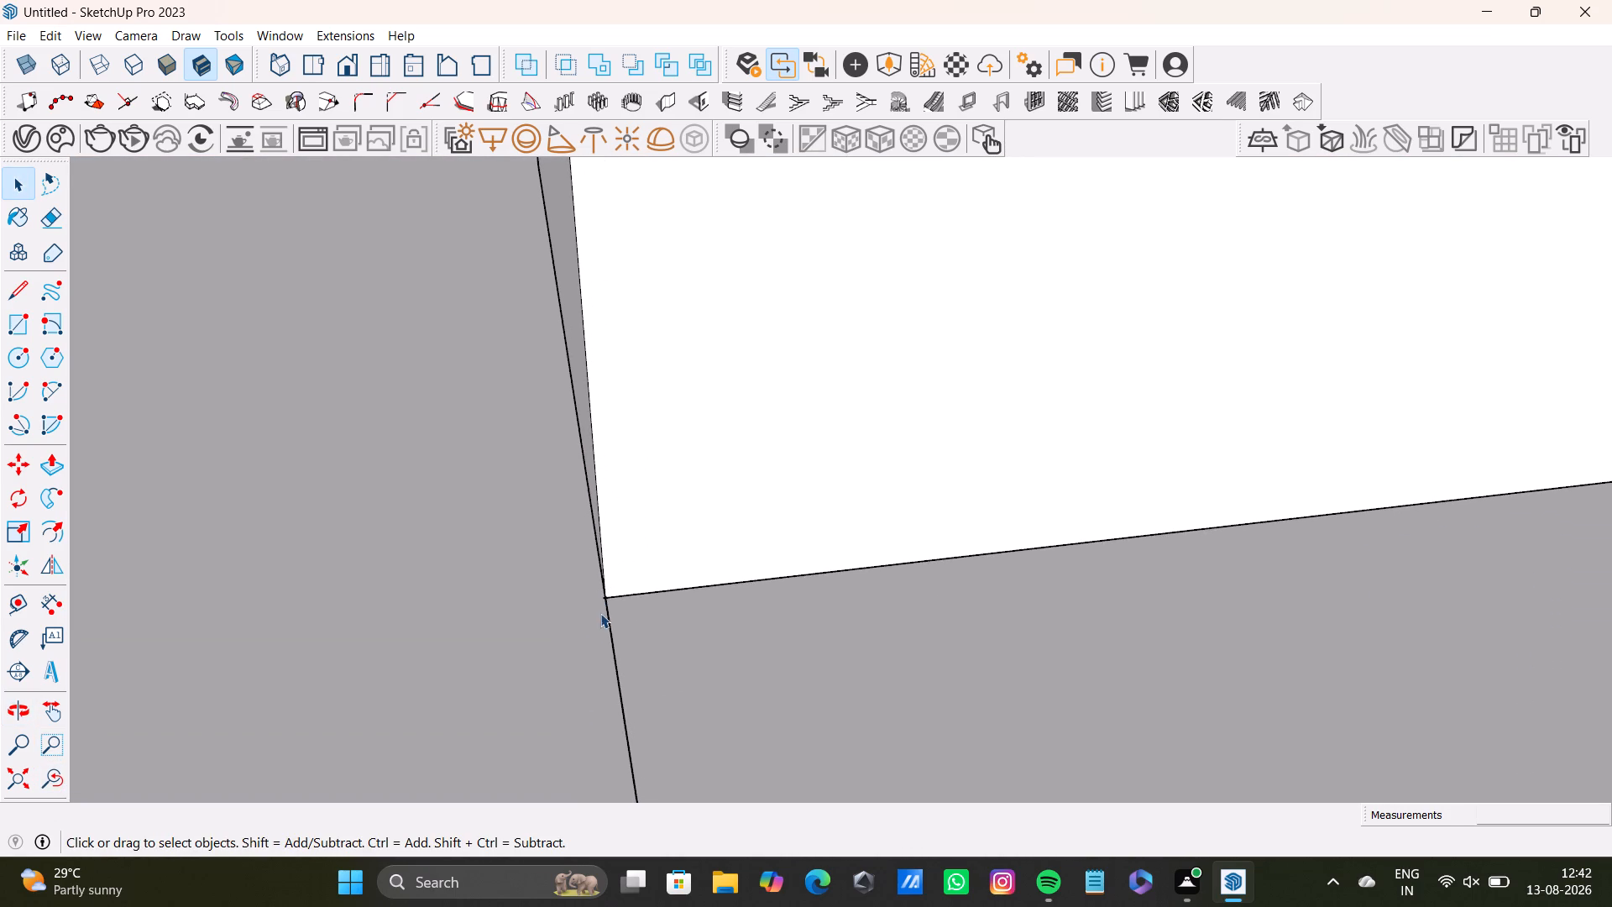
pyautogui.scroll(-10, 600, 613)
pyautogui.scroll(20, 597, 624)
pyautogui.scroll(1, 597, 624)
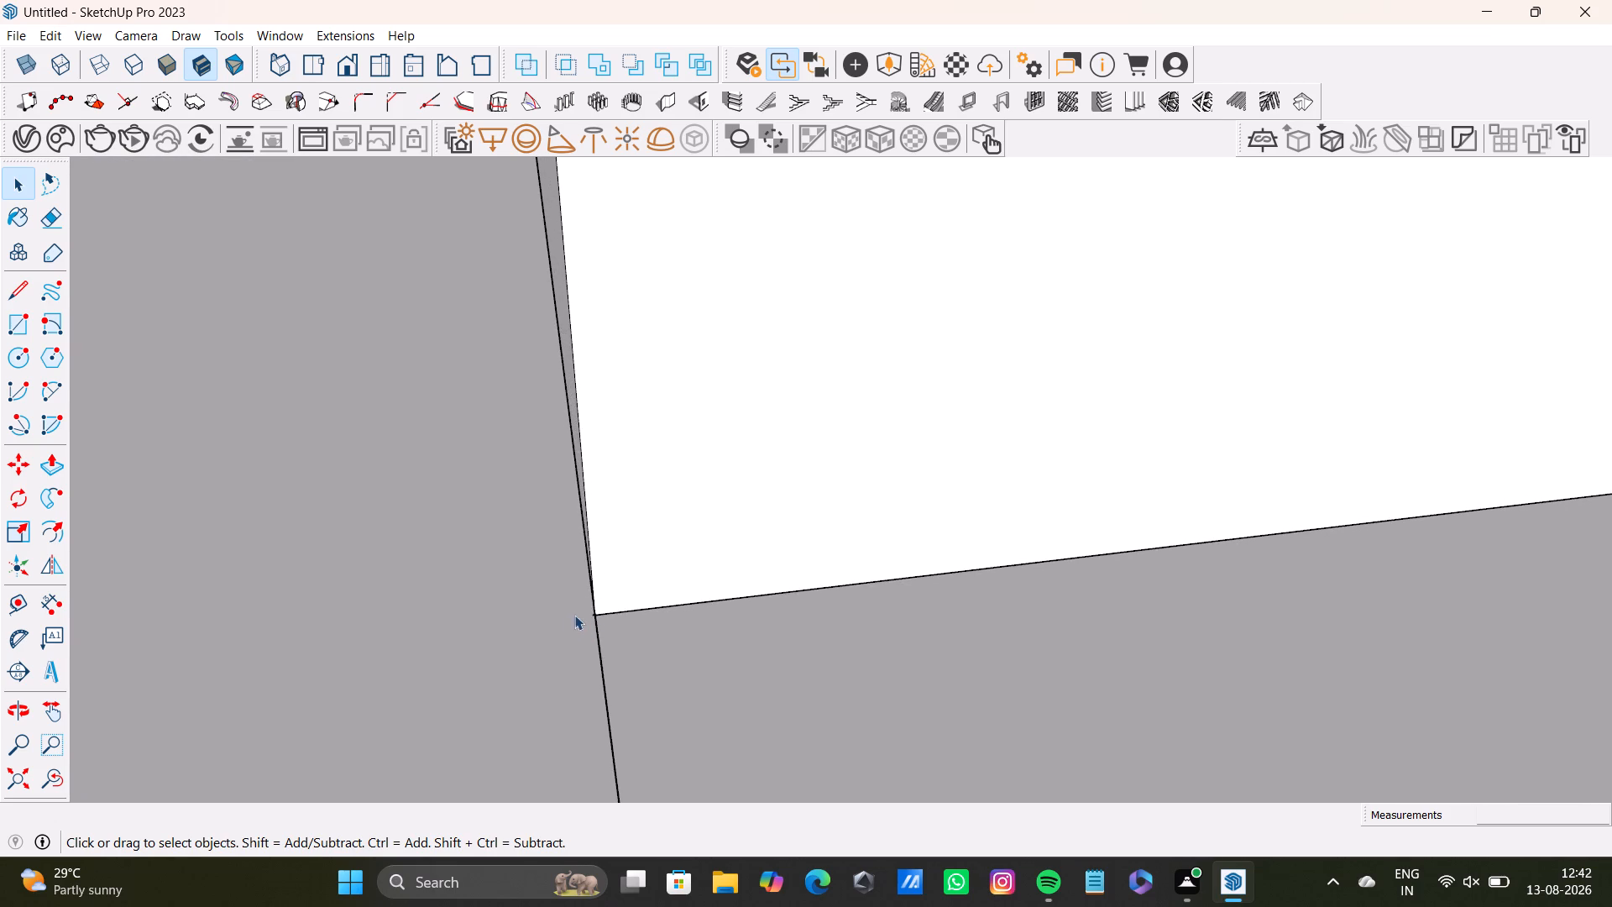
pyautogui.scroll(20, 574, 615)
pyautogui.scroll(-8, 612, 635)
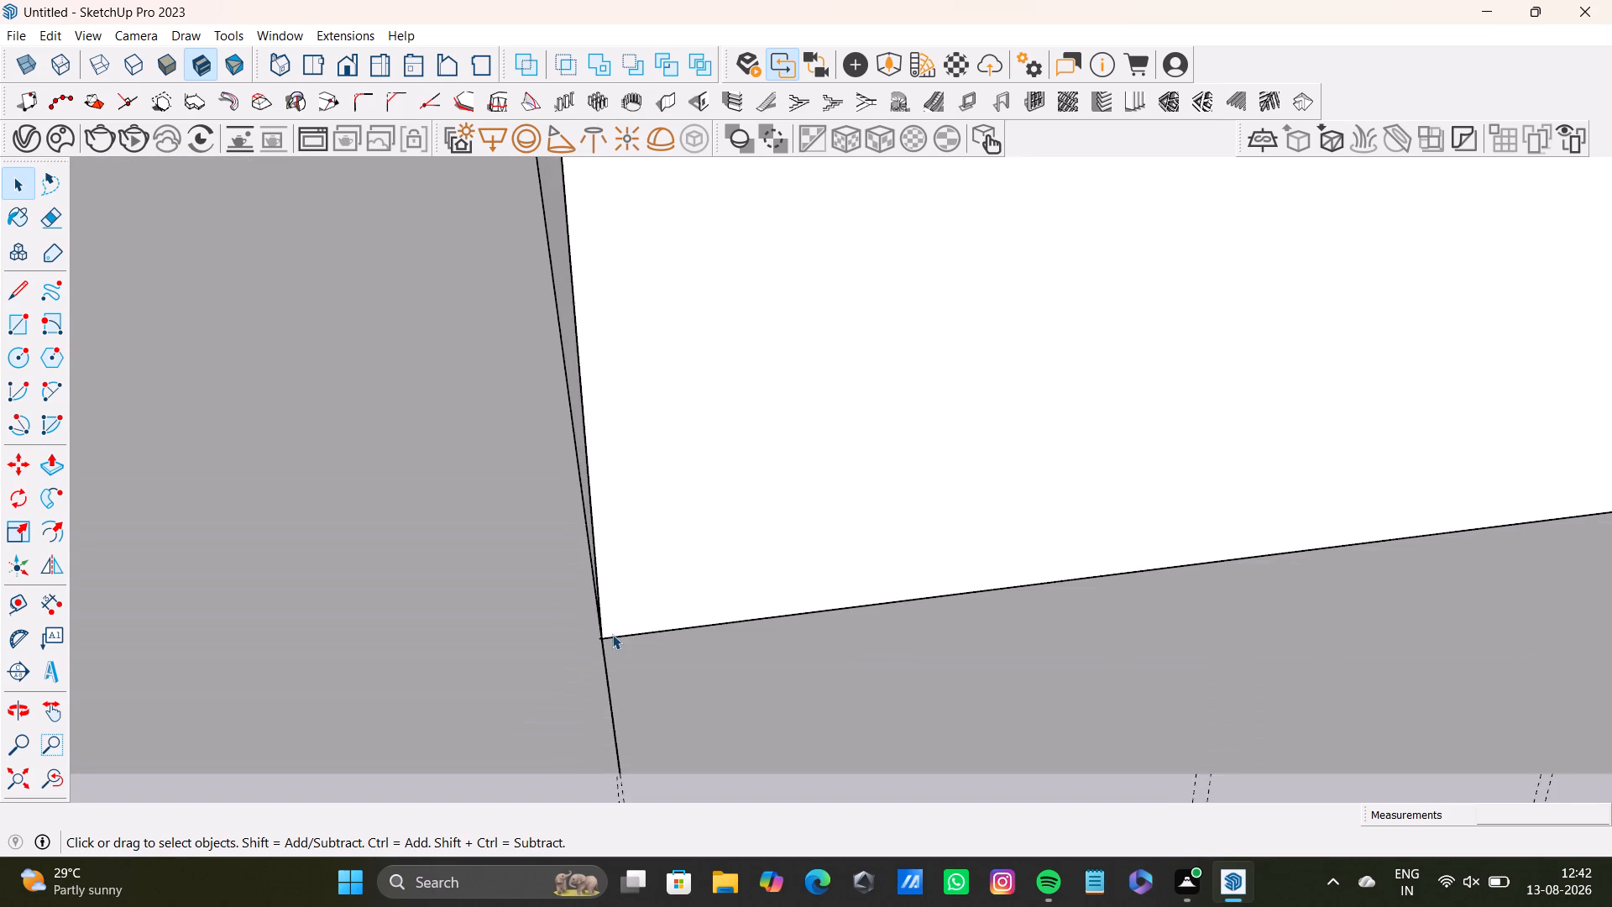
pyautogui.scroll(-3, 612, 634)
pyautogui.moveTo(611, 650); pyautogui.dragTo(819, 552, button='middle')
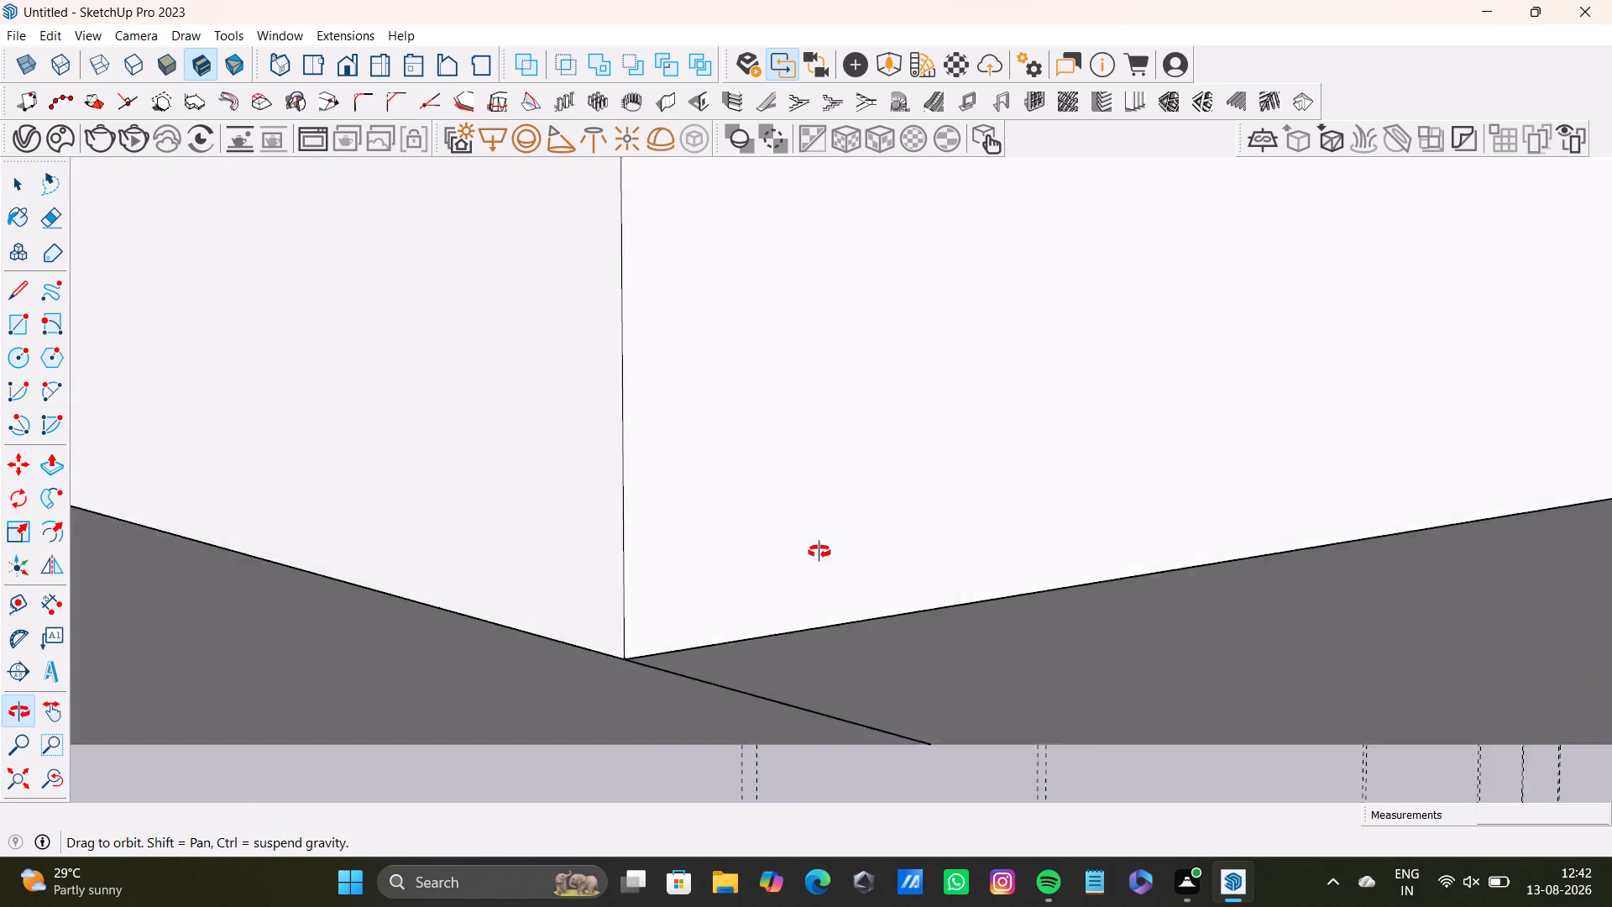
pyautogui.moveTo(819, 552); pyautogui.dragTo(792, 308, button='middle')
pyautogui.scroll(7, 565, 532)
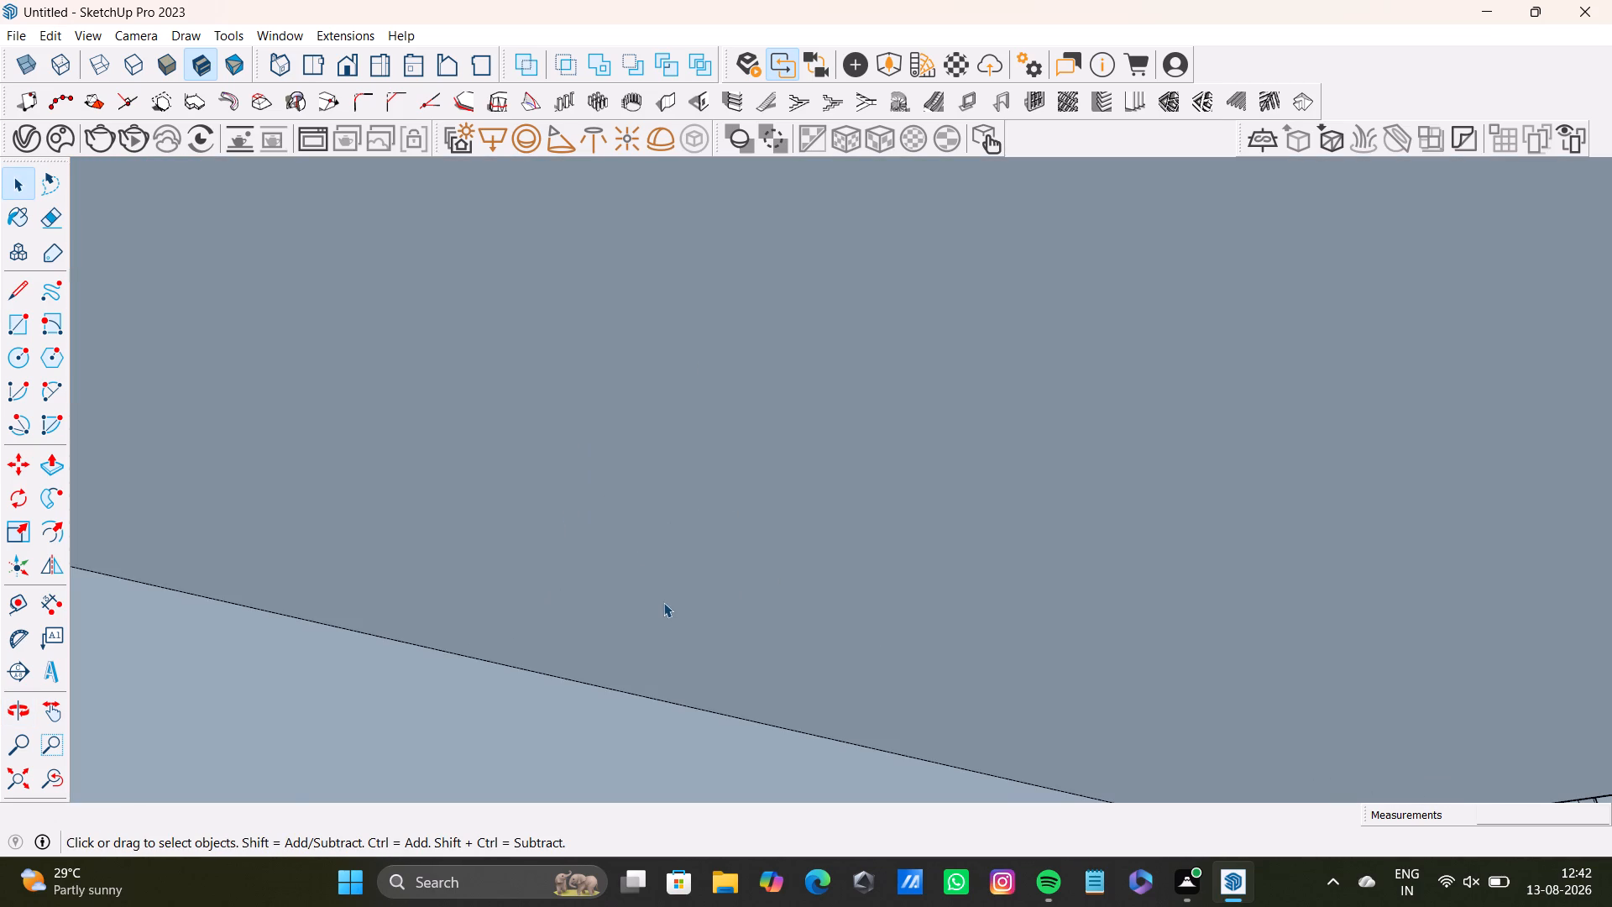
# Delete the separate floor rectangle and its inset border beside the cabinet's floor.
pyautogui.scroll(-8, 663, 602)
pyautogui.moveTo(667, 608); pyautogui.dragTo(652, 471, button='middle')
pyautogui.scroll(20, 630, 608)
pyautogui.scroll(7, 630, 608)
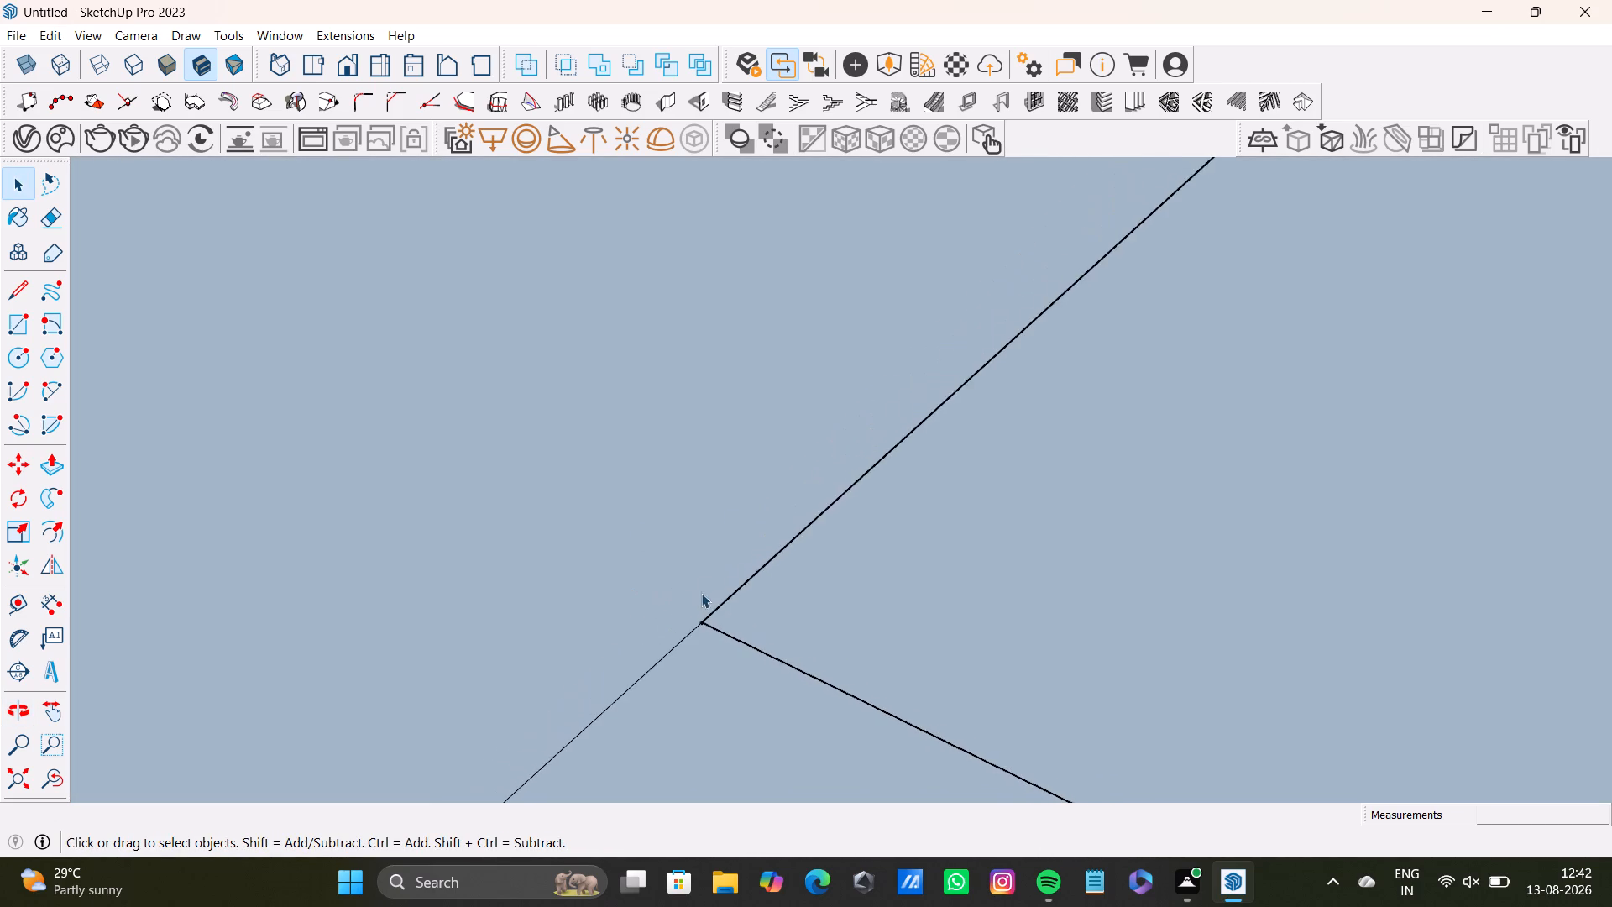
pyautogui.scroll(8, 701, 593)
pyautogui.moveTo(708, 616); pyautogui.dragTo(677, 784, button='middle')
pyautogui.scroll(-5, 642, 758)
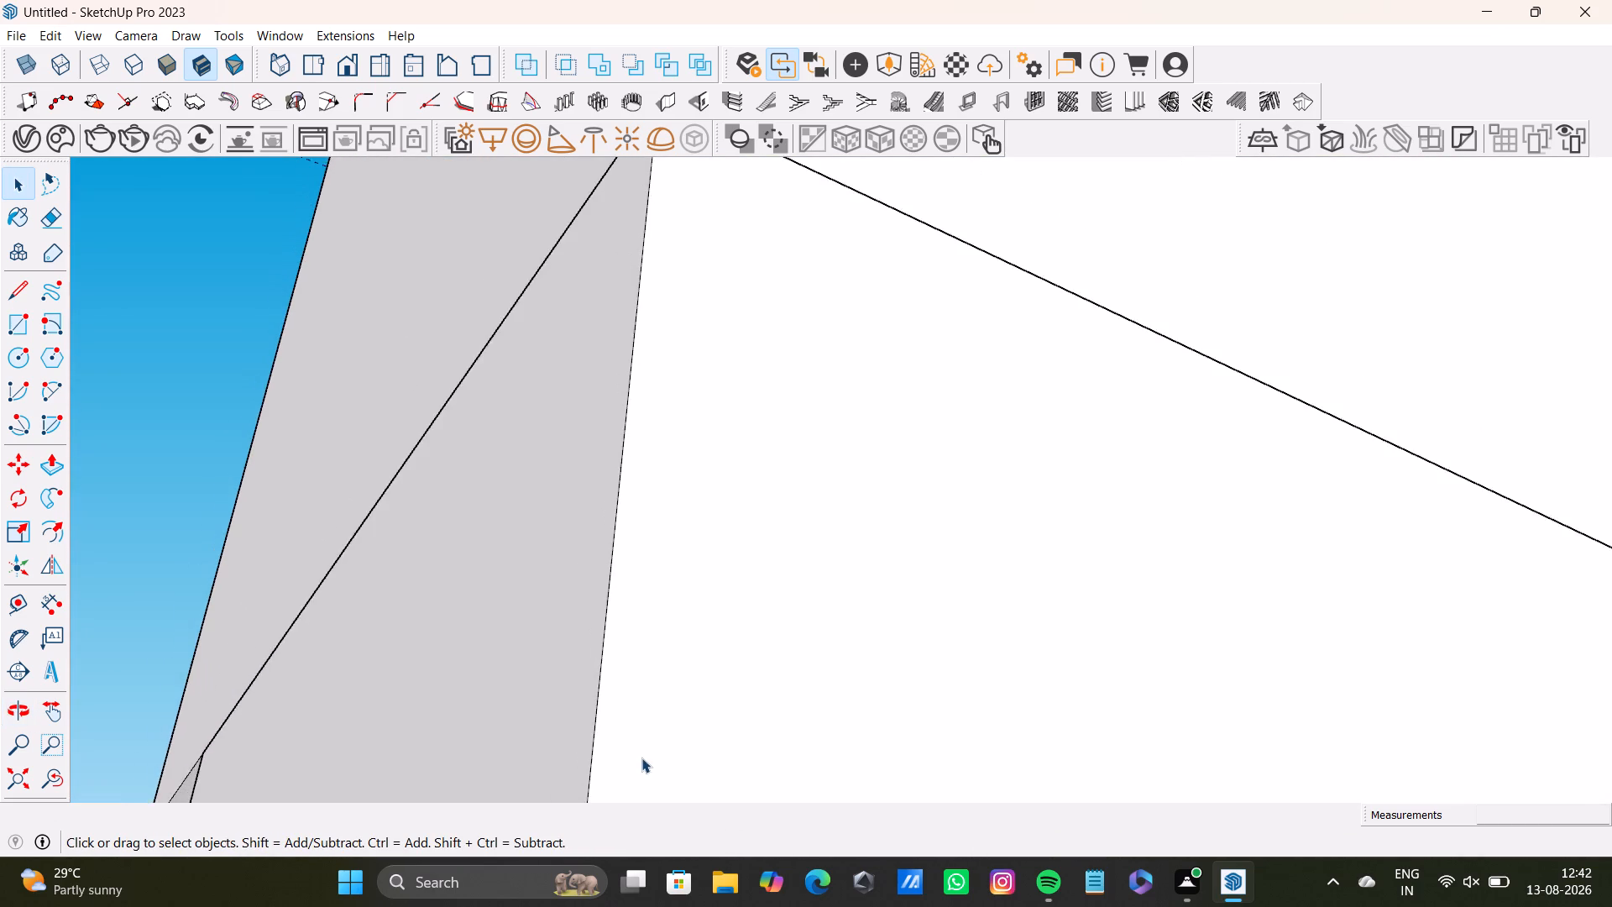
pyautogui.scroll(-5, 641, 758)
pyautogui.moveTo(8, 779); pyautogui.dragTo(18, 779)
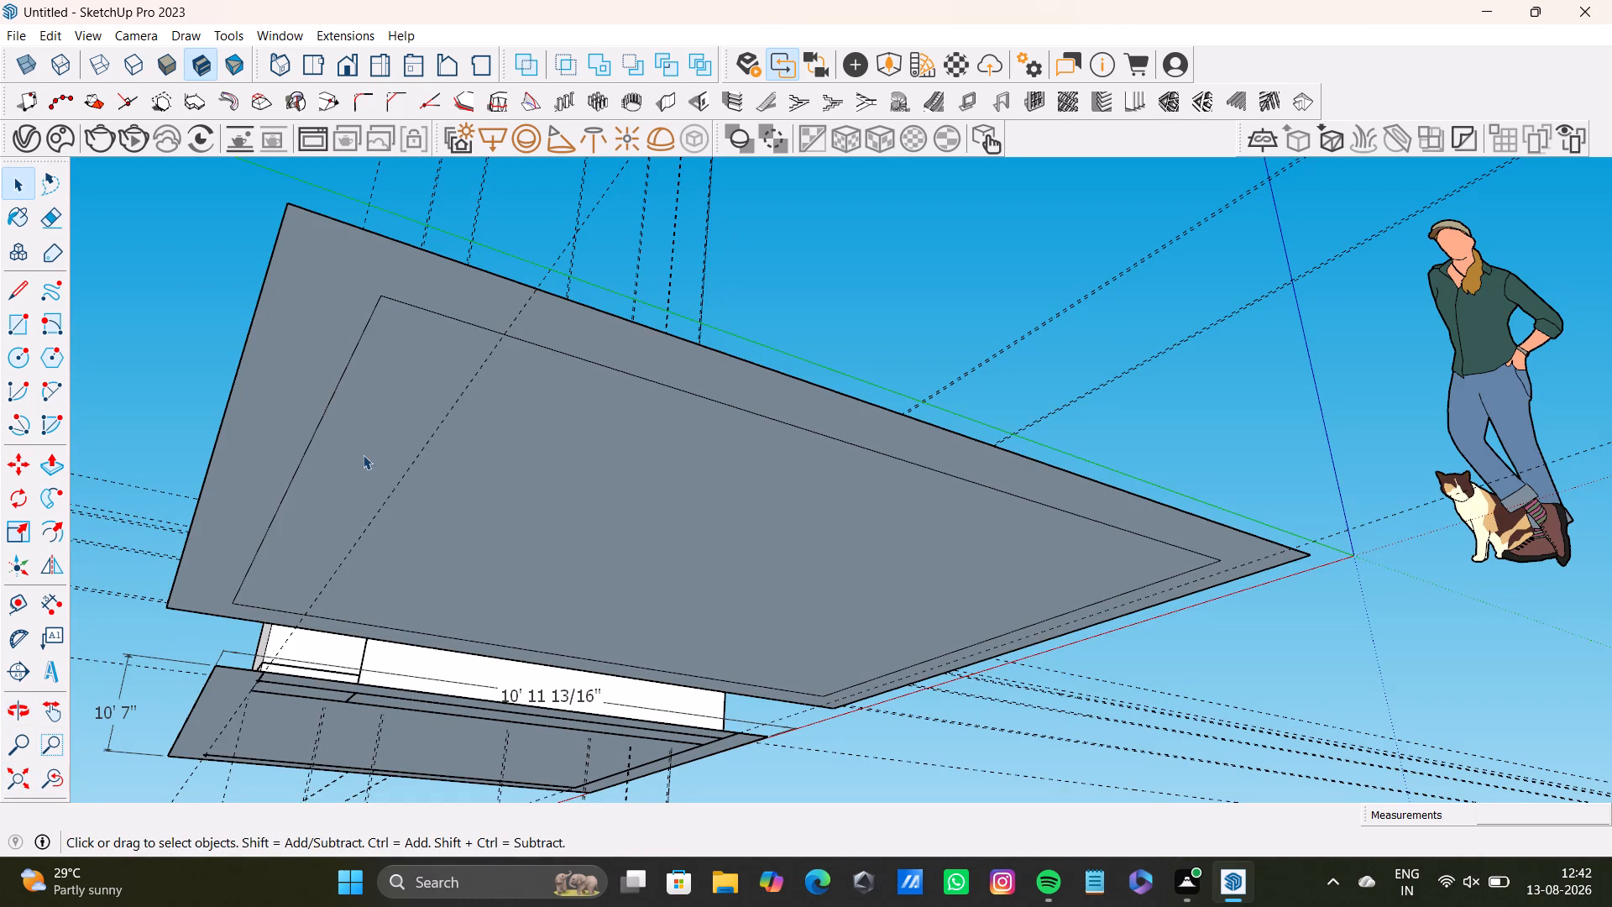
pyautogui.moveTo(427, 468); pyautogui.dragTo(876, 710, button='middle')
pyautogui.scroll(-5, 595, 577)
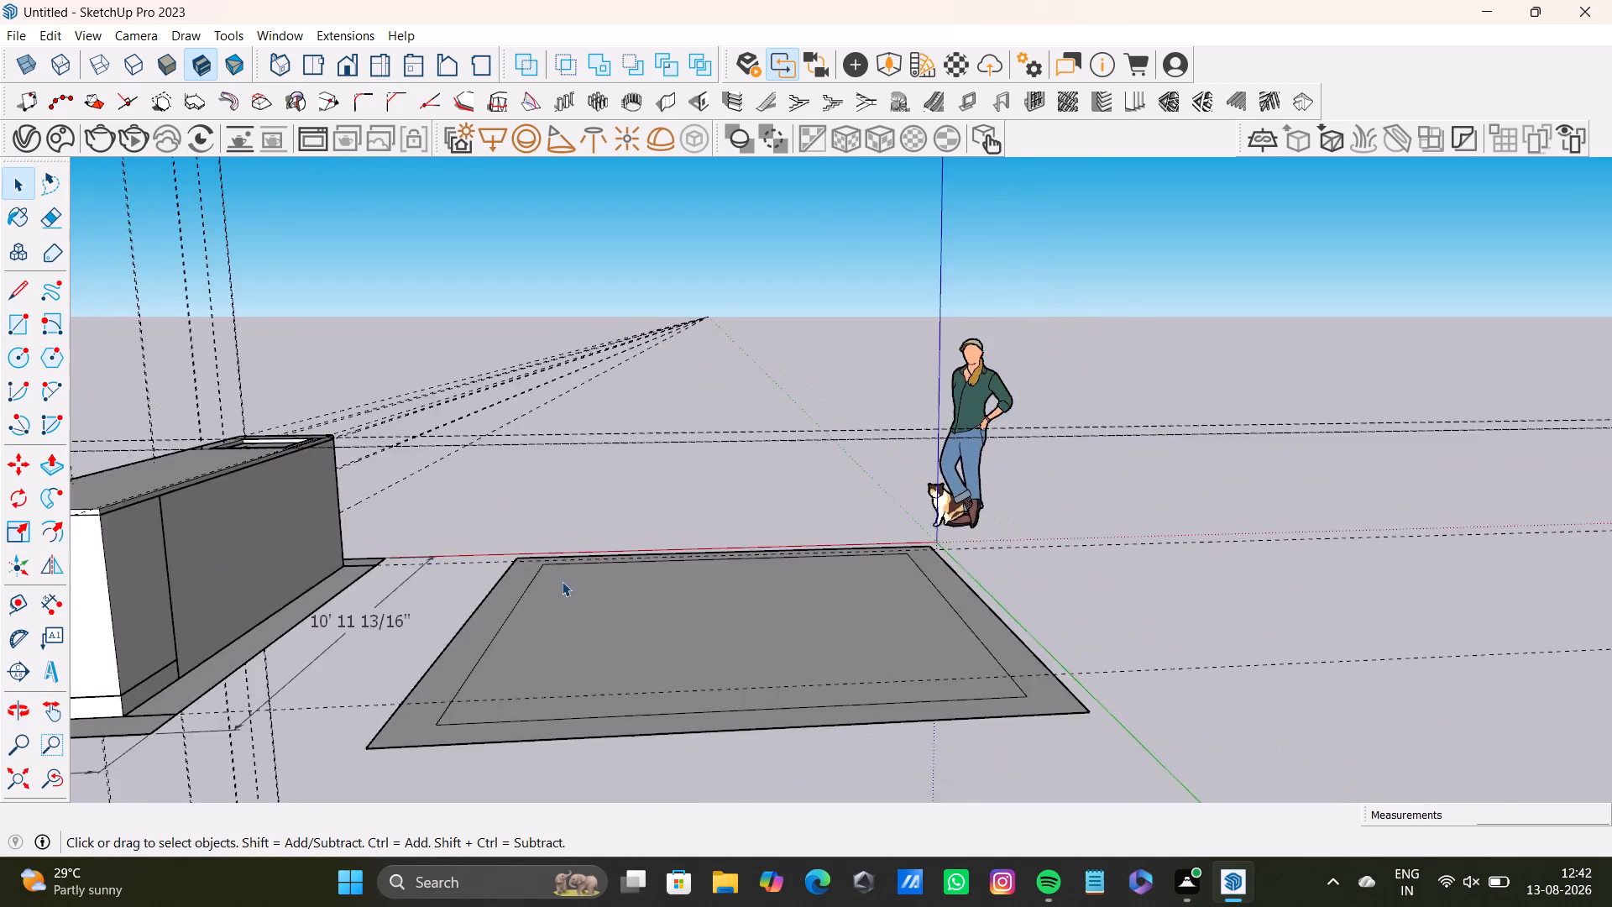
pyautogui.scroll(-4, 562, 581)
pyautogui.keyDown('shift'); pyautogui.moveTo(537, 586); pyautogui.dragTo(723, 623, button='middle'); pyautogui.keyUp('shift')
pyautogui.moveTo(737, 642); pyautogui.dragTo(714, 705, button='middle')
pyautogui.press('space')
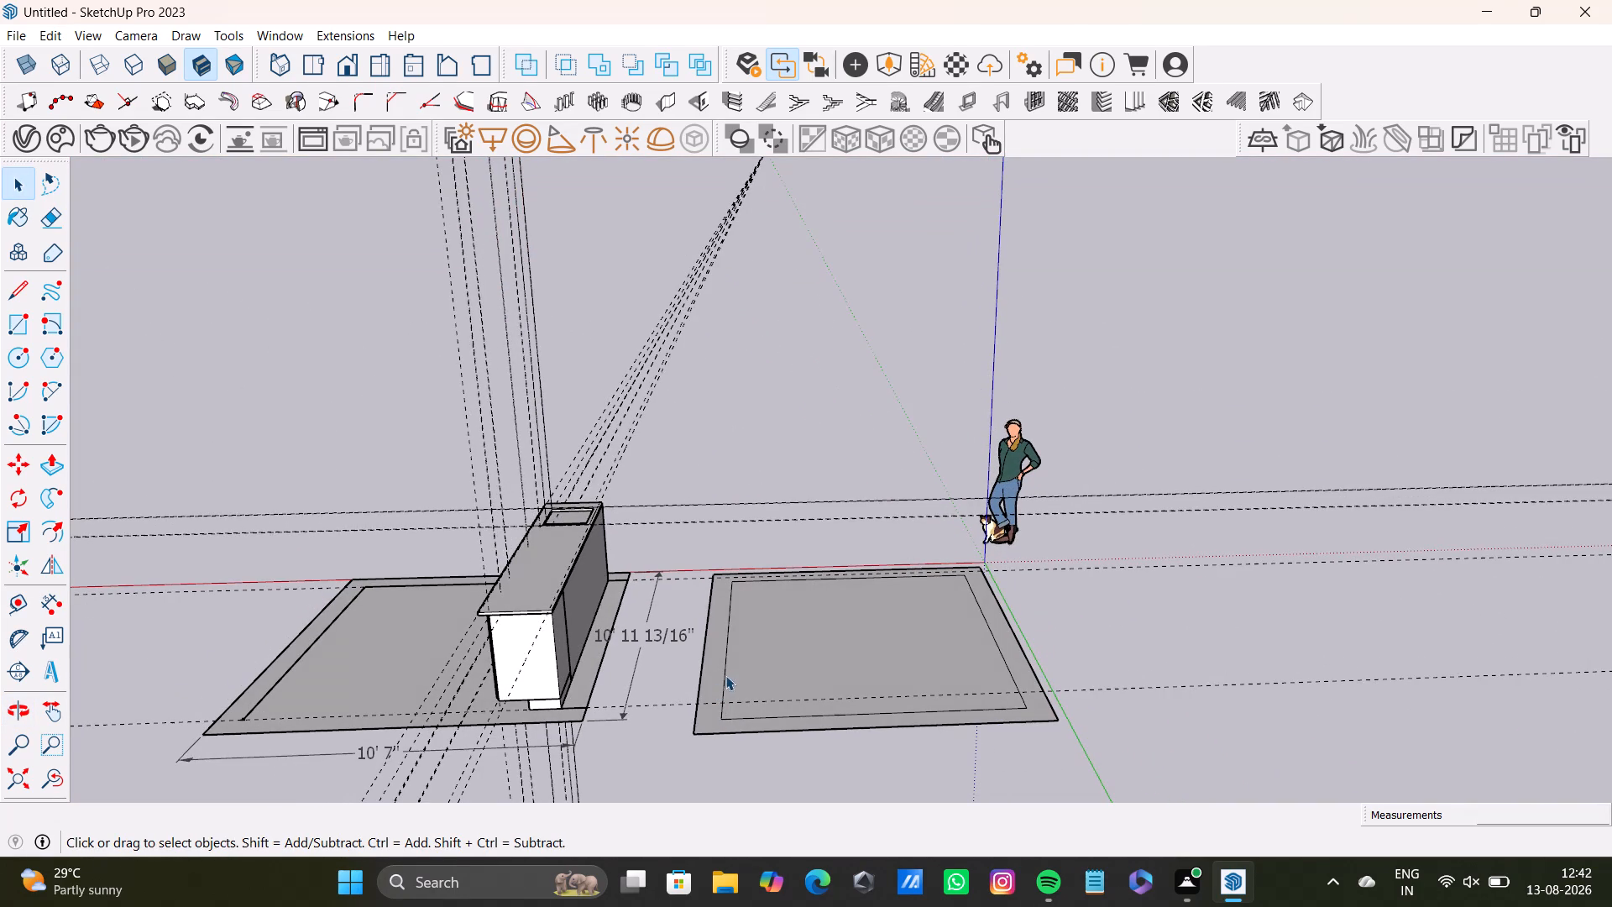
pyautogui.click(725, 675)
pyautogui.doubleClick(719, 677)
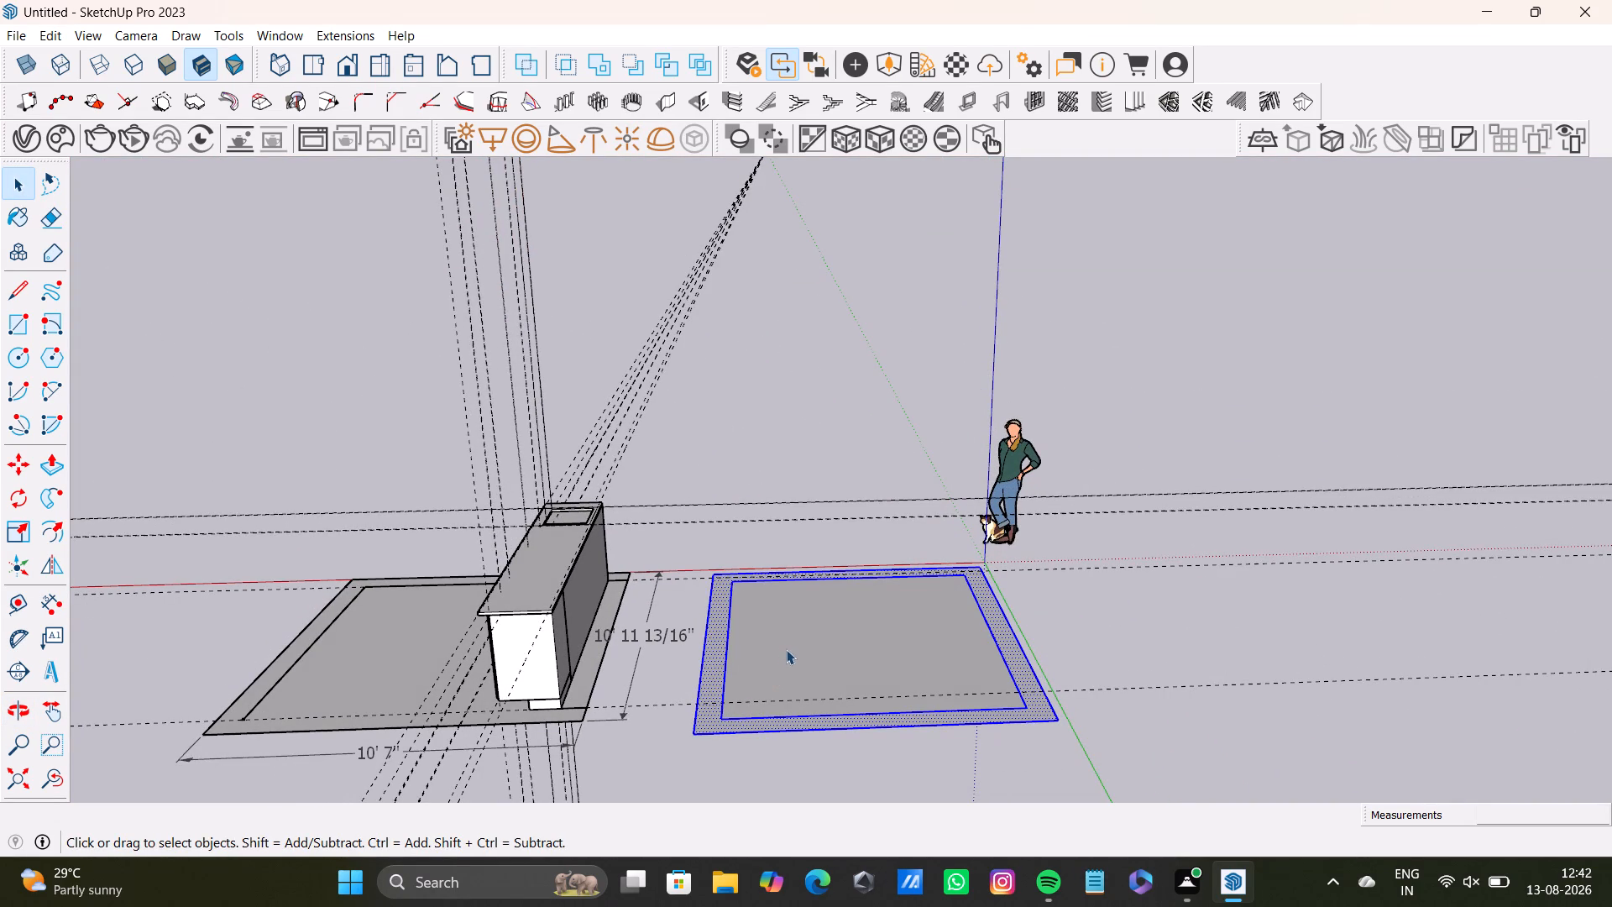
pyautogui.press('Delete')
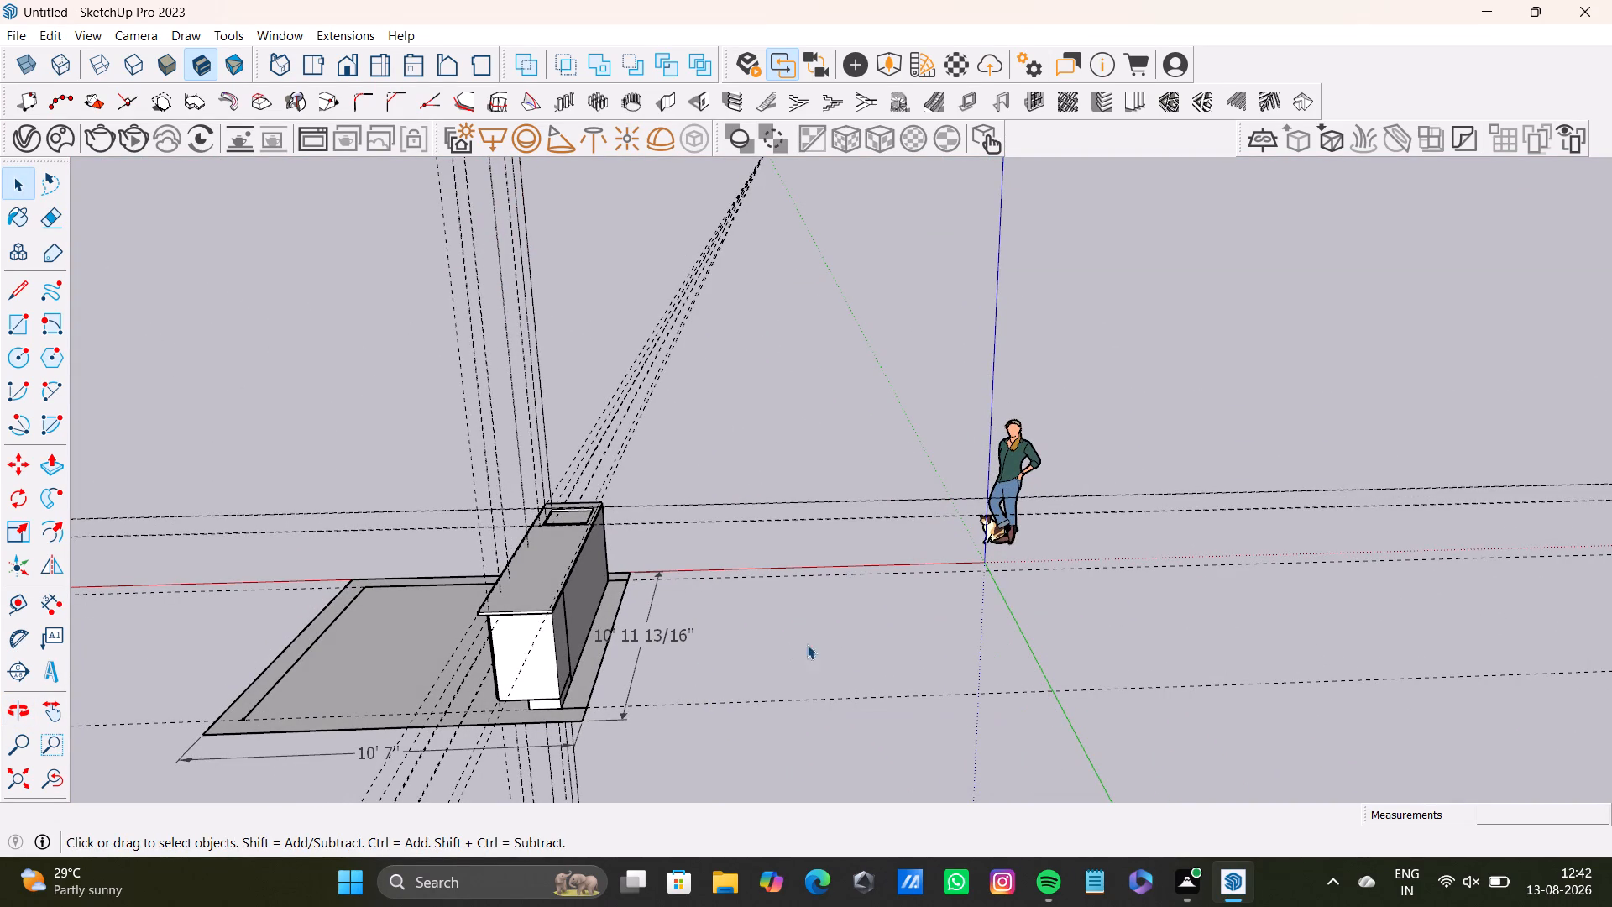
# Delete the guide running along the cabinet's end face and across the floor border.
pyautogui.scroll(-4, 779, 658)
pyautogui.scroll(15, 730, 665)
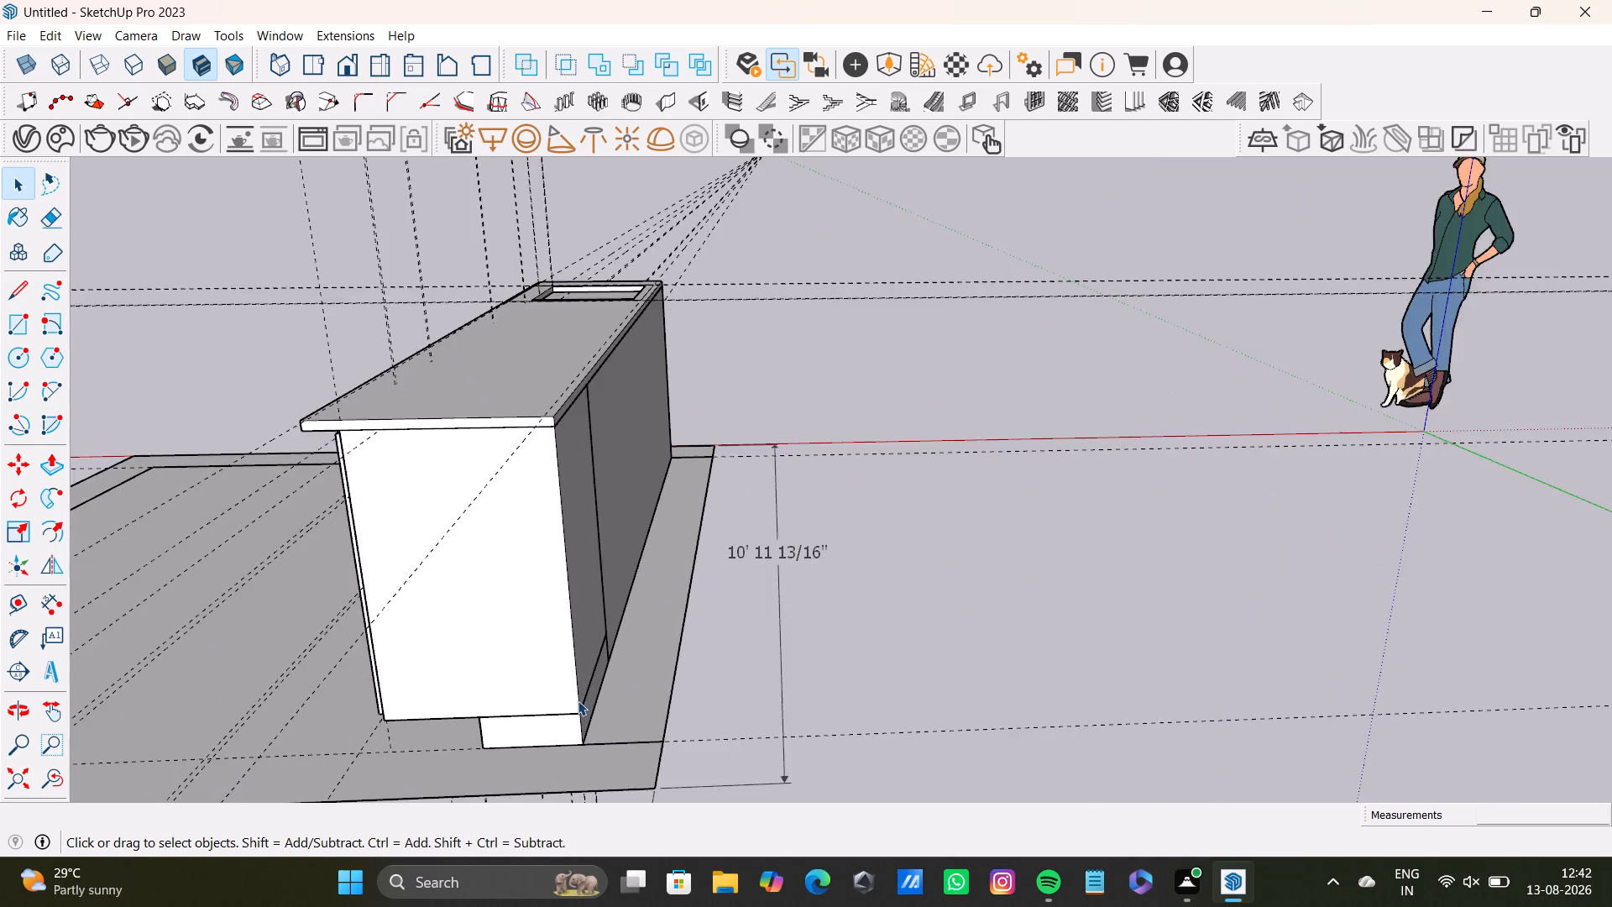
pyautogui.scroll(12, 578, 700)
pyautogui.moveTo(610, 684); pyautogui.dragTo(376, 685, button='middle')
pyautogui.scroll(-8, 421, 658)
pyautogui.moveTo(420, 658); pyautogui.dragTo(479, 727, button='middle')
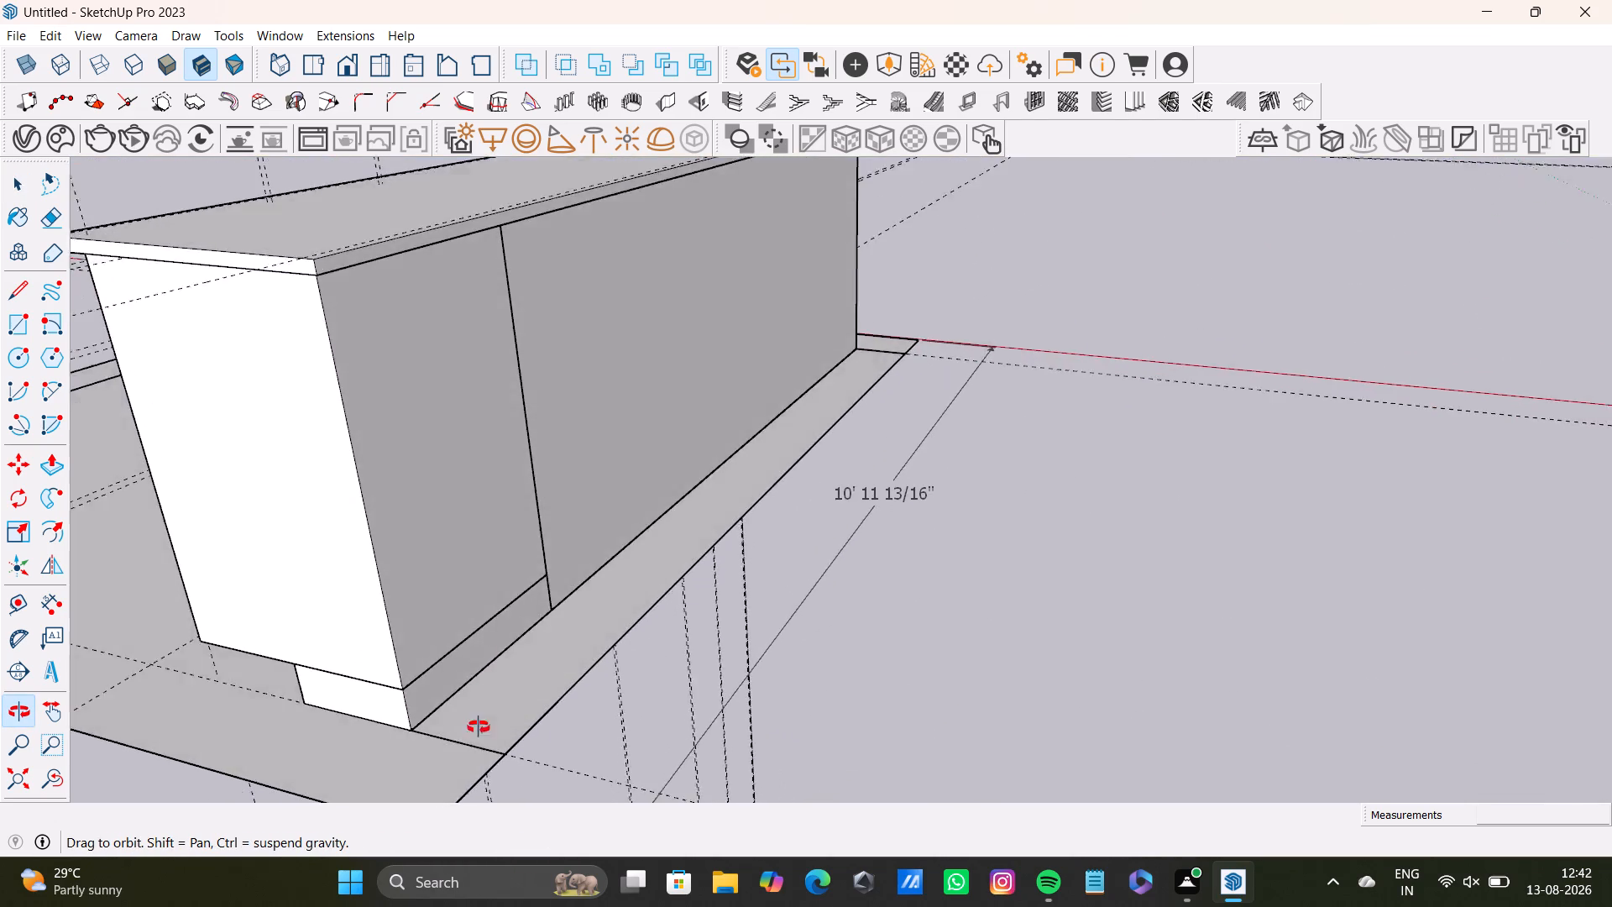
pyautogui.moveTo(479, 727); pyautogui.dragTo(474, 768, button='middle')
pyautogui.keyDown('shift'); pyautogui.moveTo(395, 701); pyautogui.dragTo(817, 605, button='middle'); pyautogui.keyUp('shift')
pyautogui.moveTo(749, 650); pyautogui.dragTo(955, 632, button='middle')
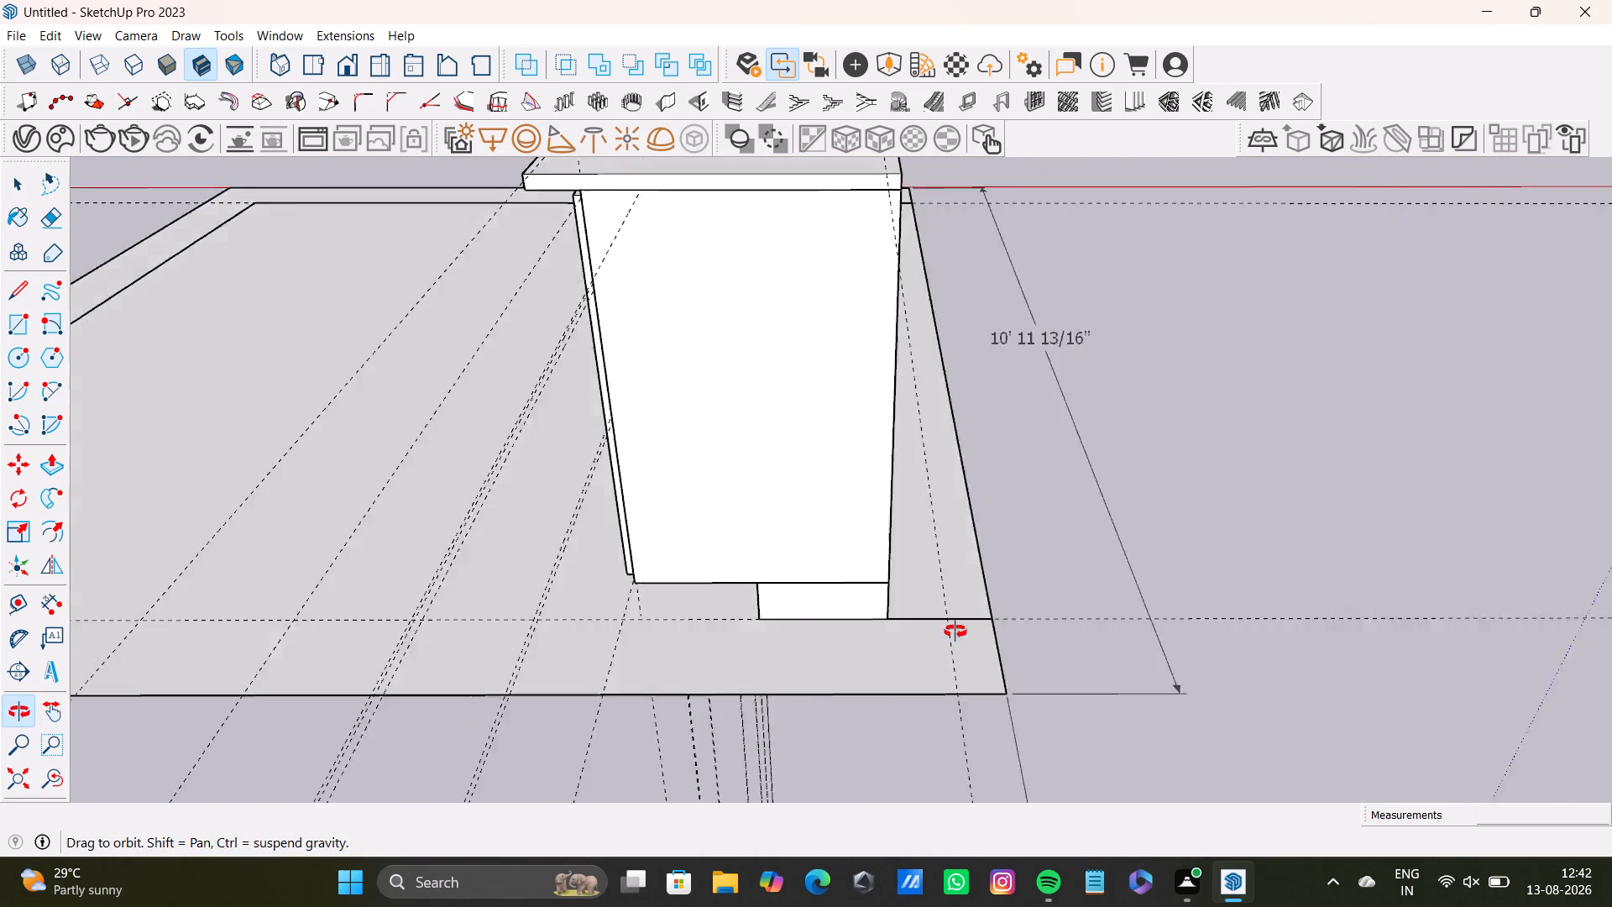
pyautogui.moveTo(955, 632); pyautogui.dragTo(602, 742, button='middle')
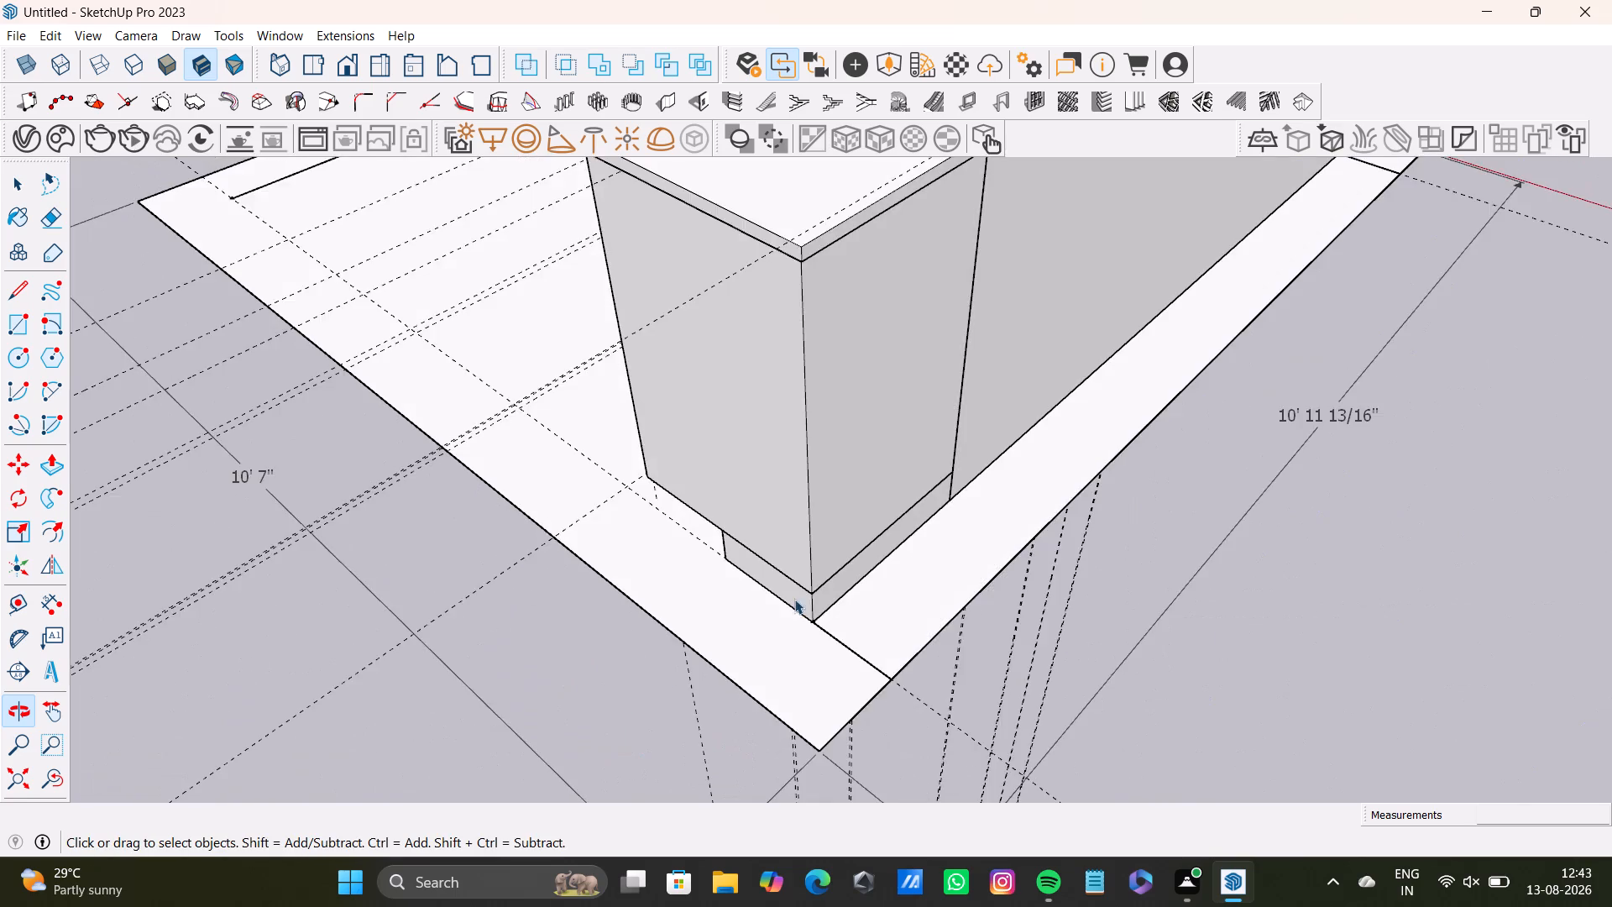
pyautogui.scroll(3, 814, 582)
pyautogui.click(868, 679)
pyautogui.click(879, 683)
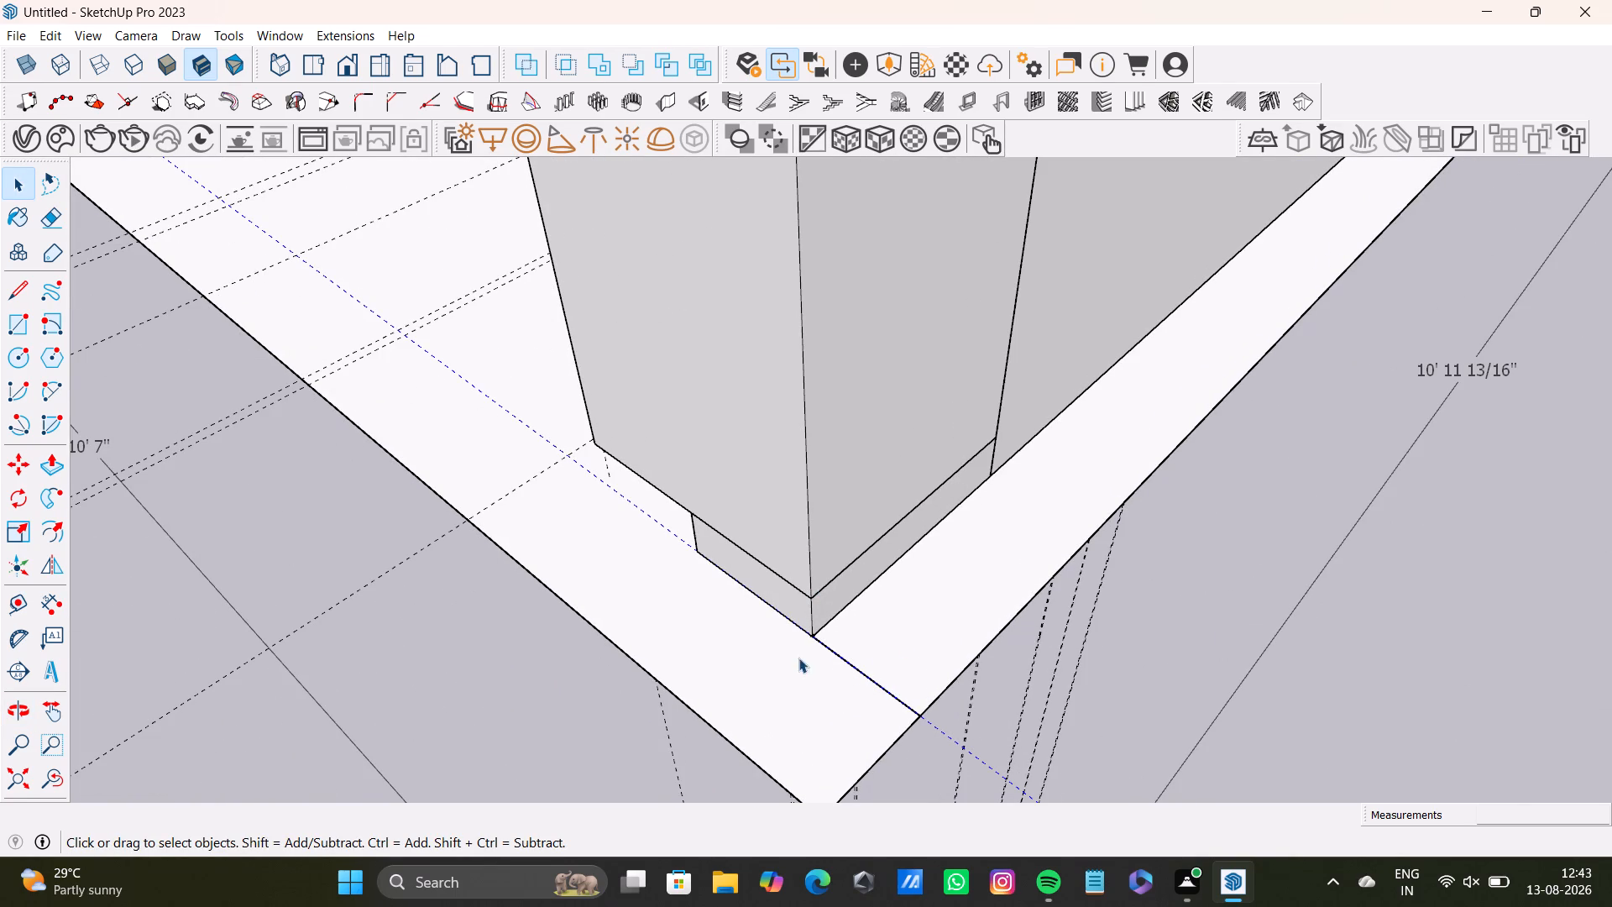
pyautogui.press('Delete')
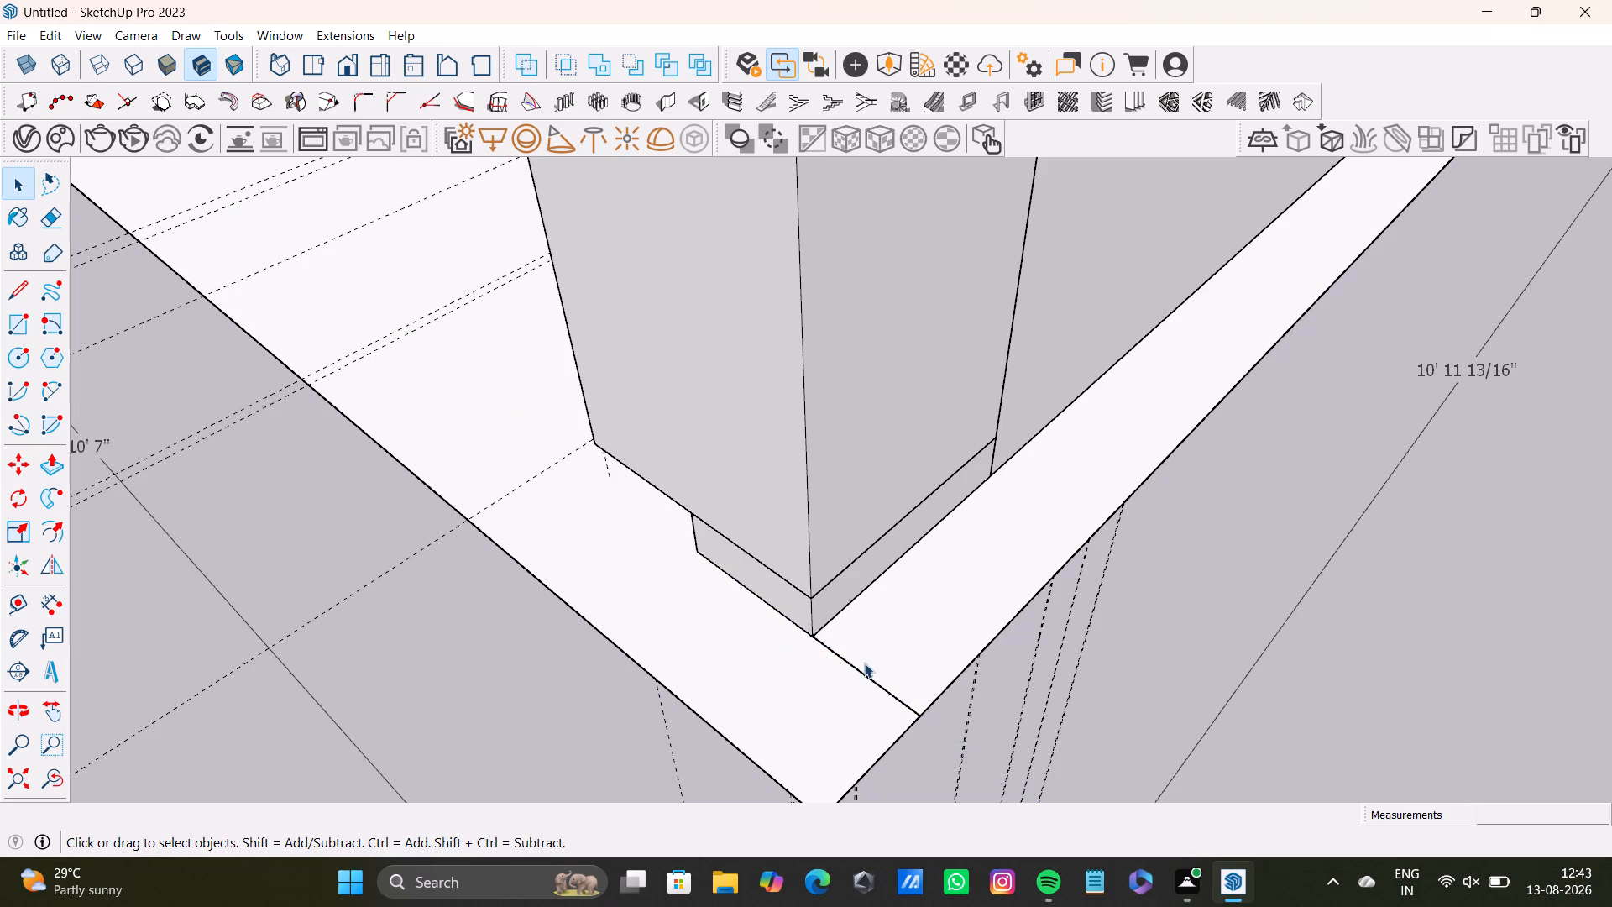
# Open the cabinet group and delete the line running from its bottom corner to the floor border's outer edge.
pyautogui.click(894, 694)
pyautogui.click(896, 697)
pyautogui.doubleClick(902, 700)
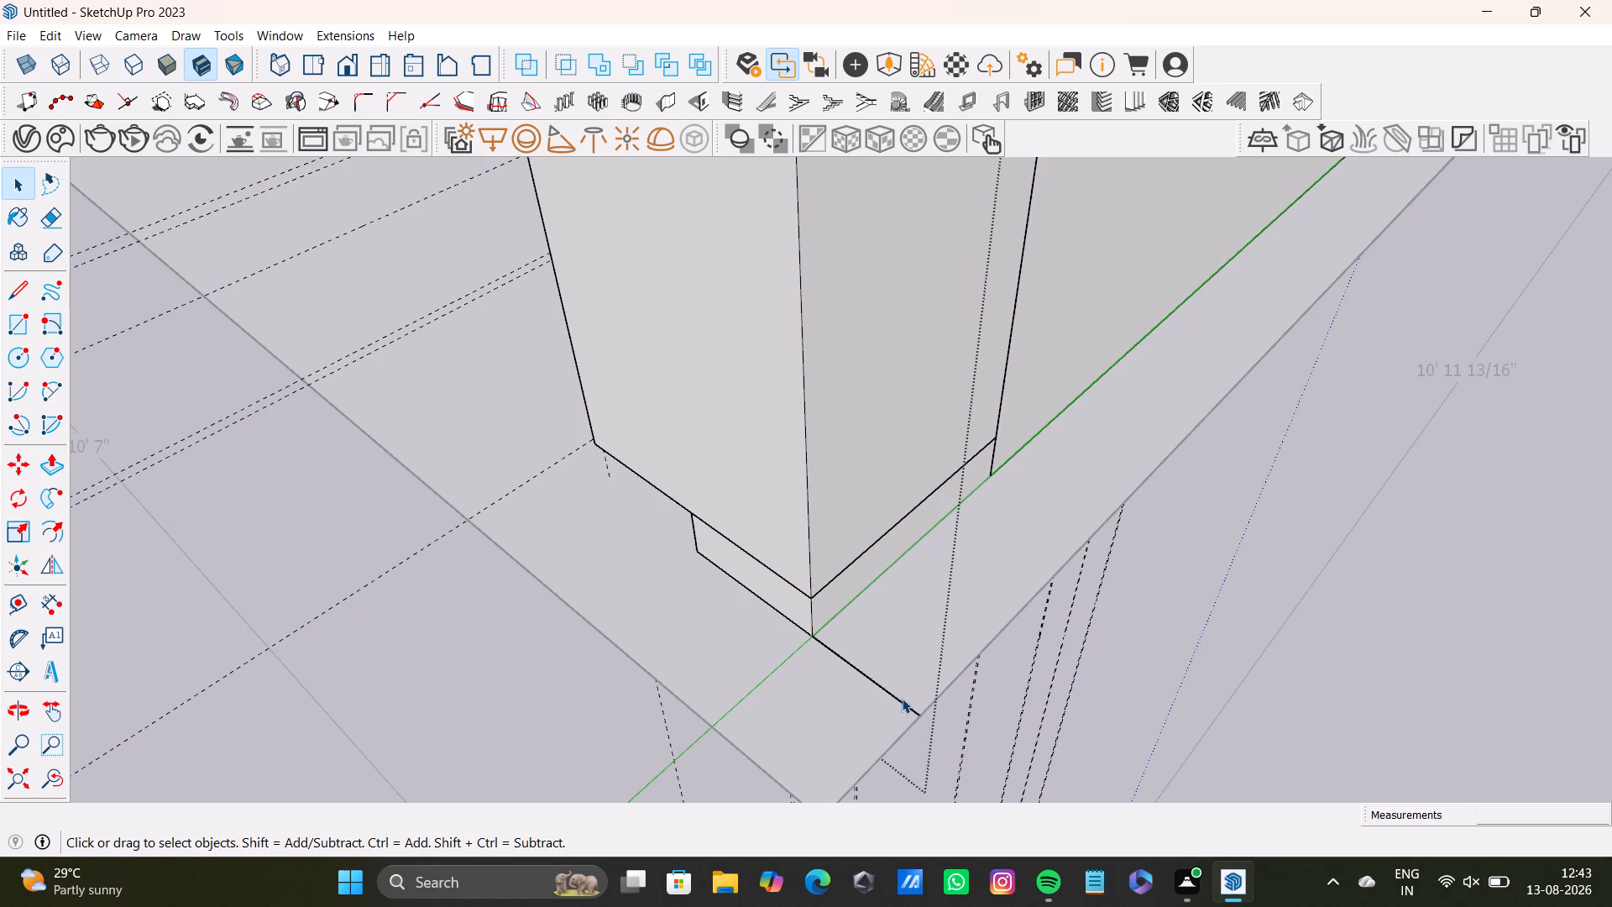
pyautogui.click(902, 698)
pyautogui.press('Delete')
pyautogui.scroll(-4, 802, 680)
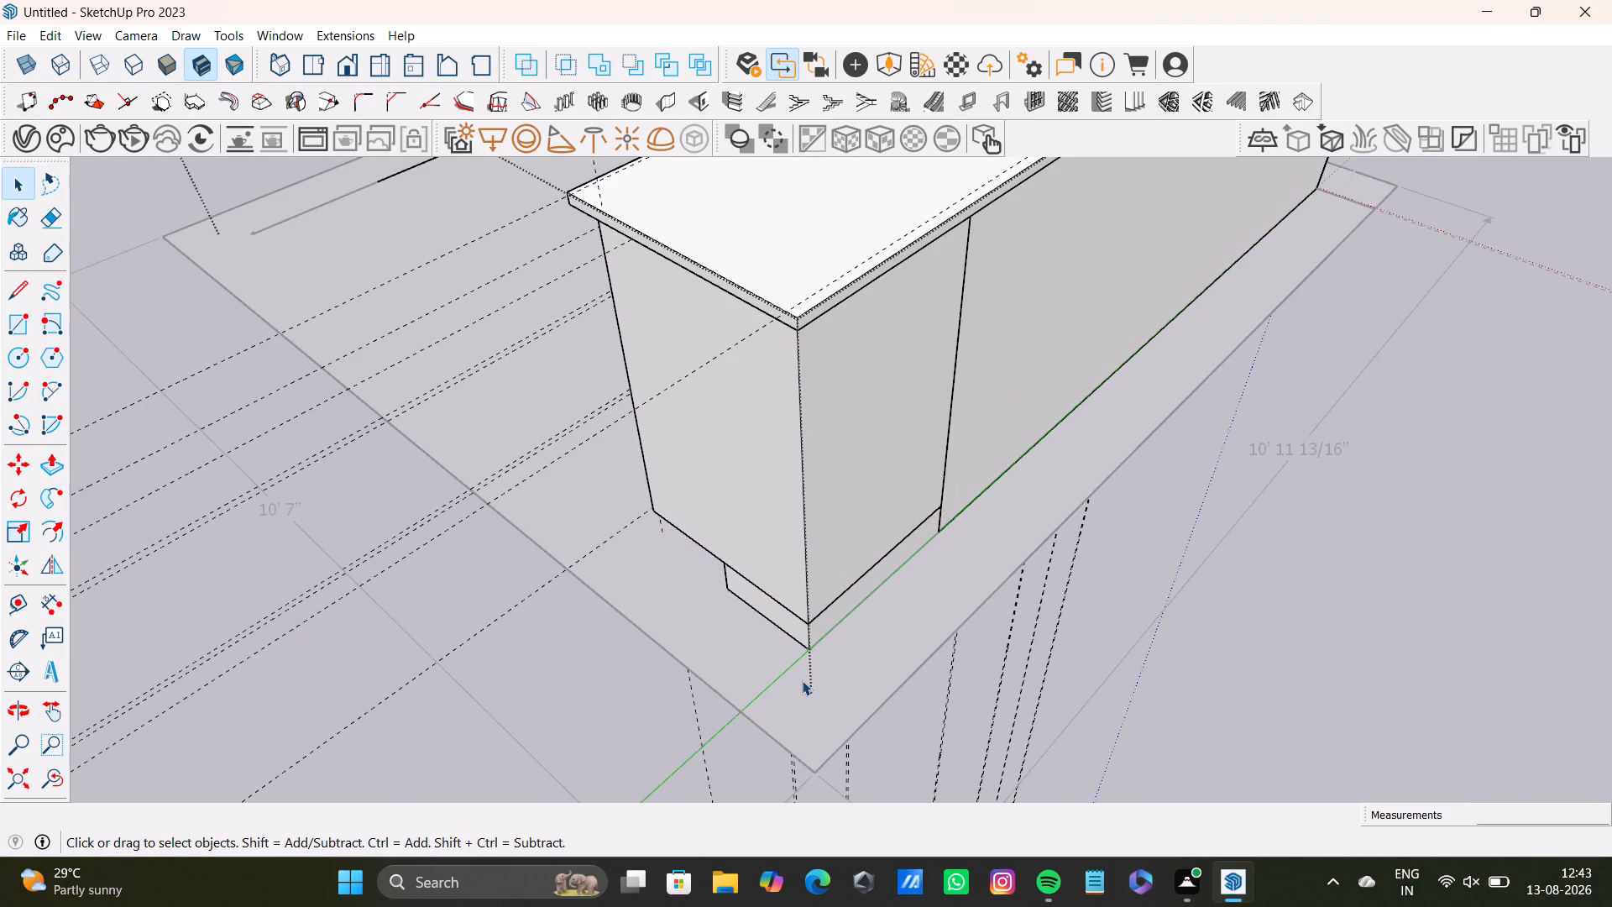
# Undo the recent deletions and the line drawn across the floor border inside the cabinet group, leaving the group closed.
pyautogui.hotkey('ctrl', 'z')
pyautogui.hotkey('ctrl', 'z')
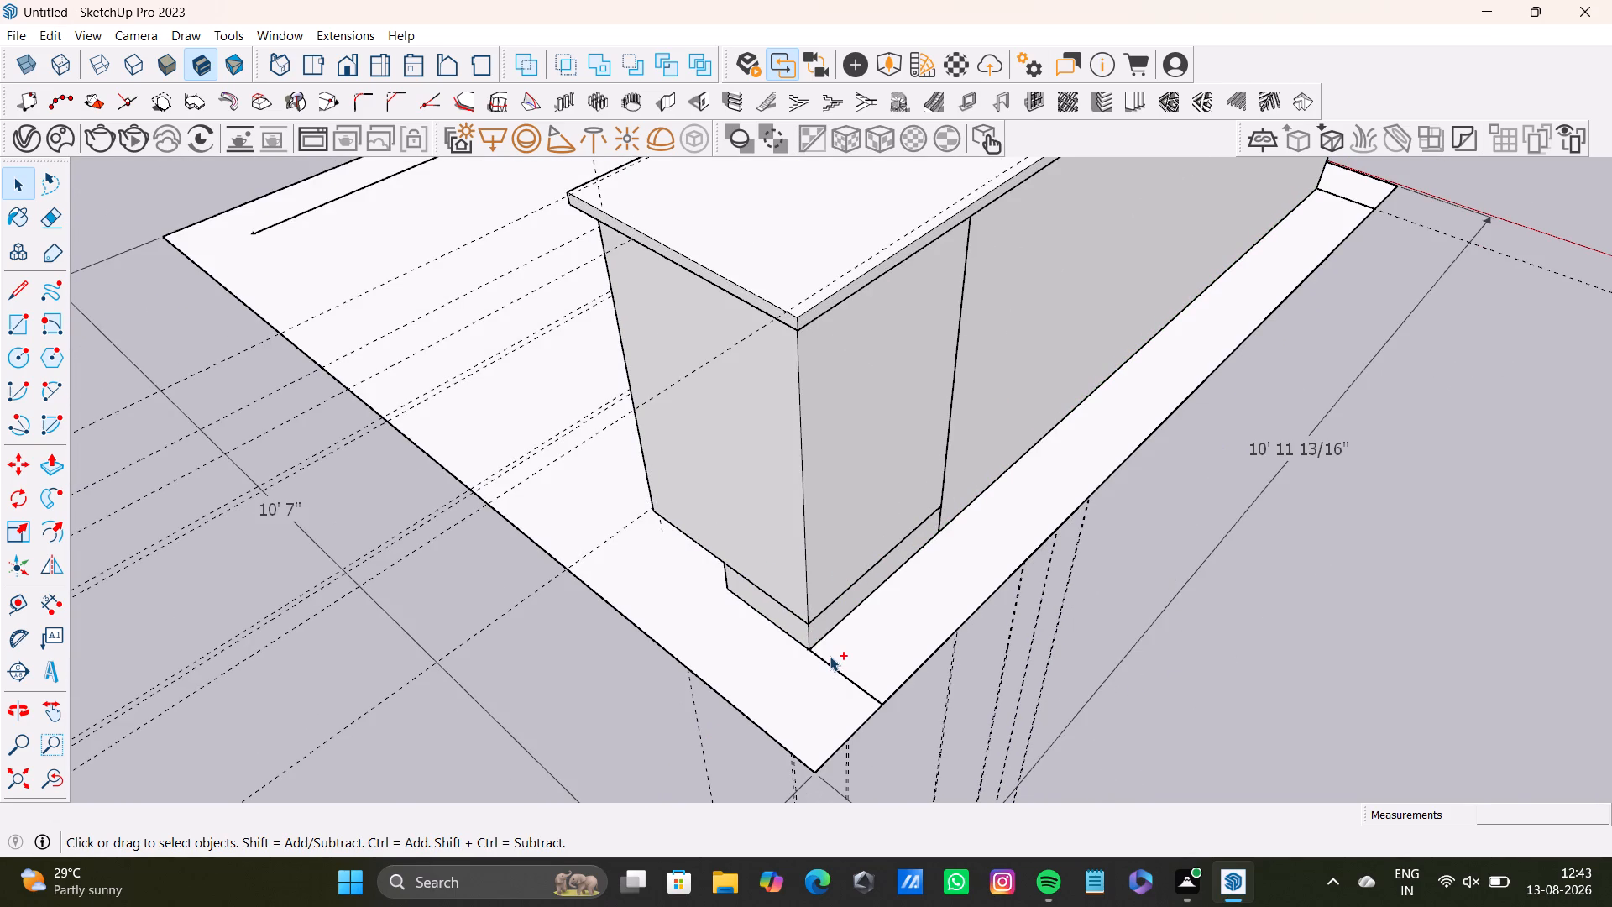
pyautogui.hotkey('ctrl', 'z')
pyautogui.hotkey('ctrl', 'z')
pyautogui.hotkey('ctrl', 'z')
pyautogui.scroll(-3, 830, 656)
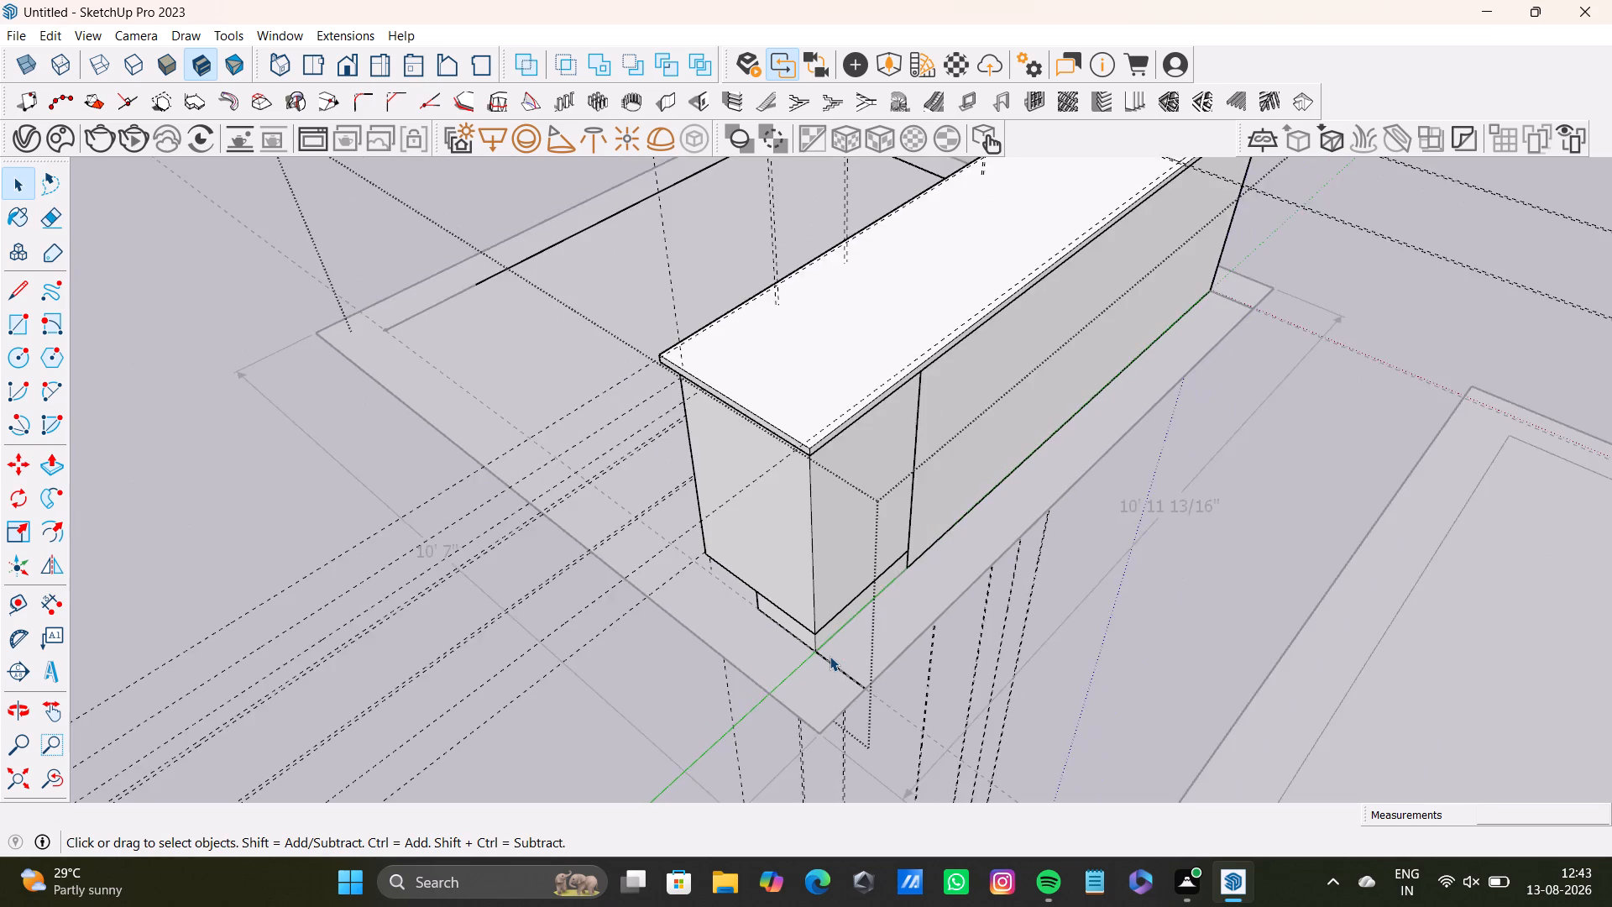
pyautogui.scroll(-8, 830, 656)
pyautogui.moveTo(830, 661); pyautogui.dragTo(832, 738, button='middle')
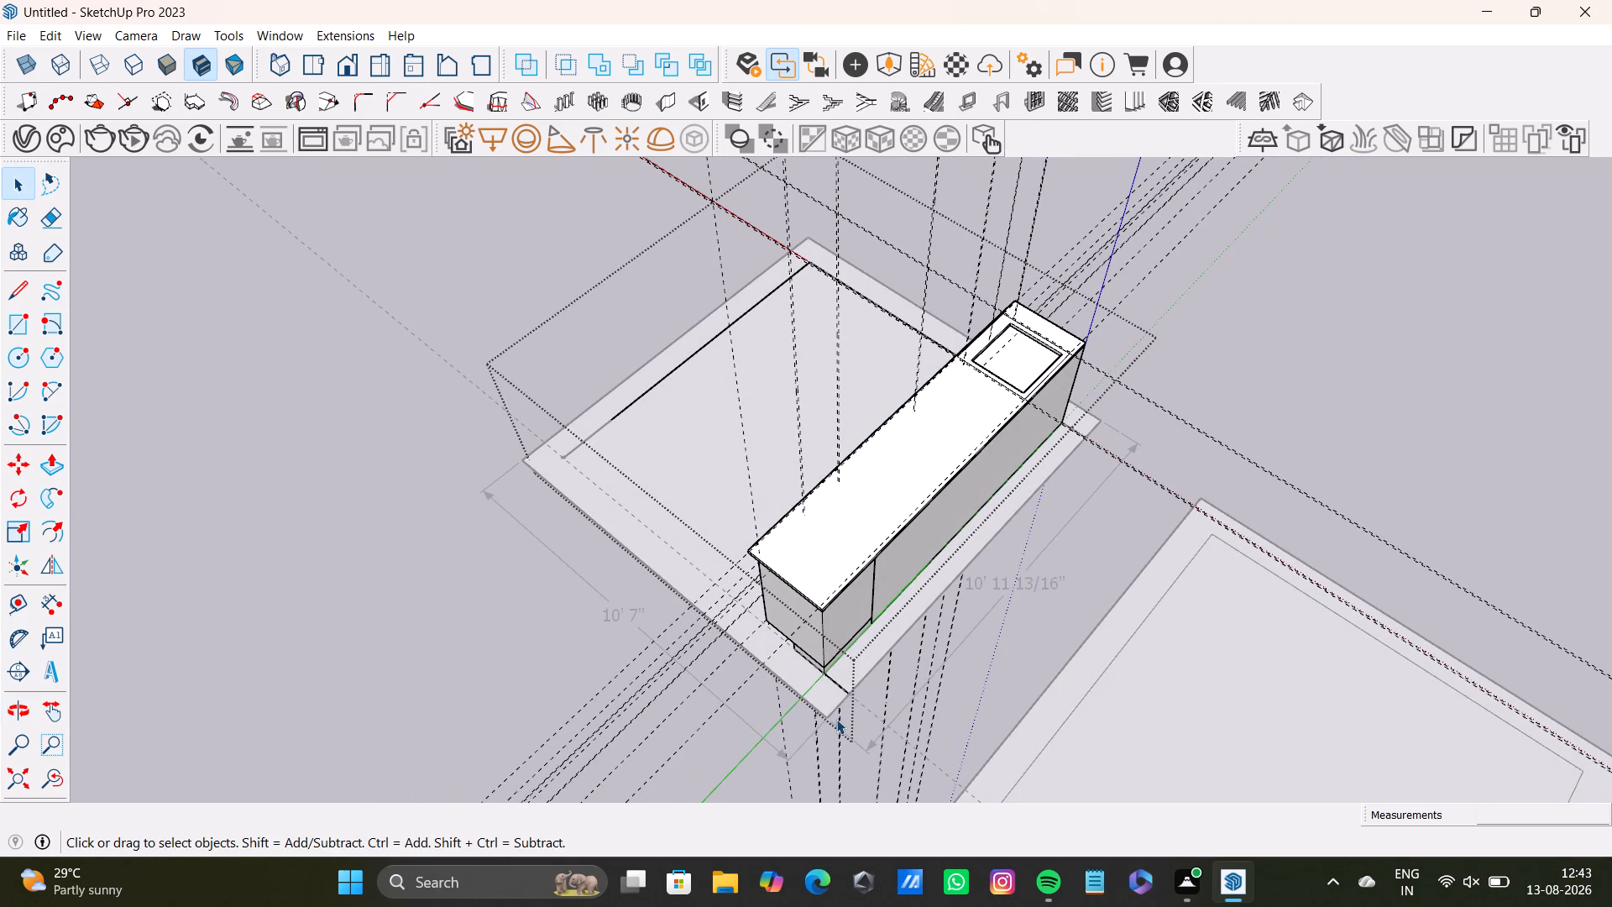
pyautogui.hotkey('ctrl', 'z')
pyautogui.press('space')
pyautogui.click(1170, 438)
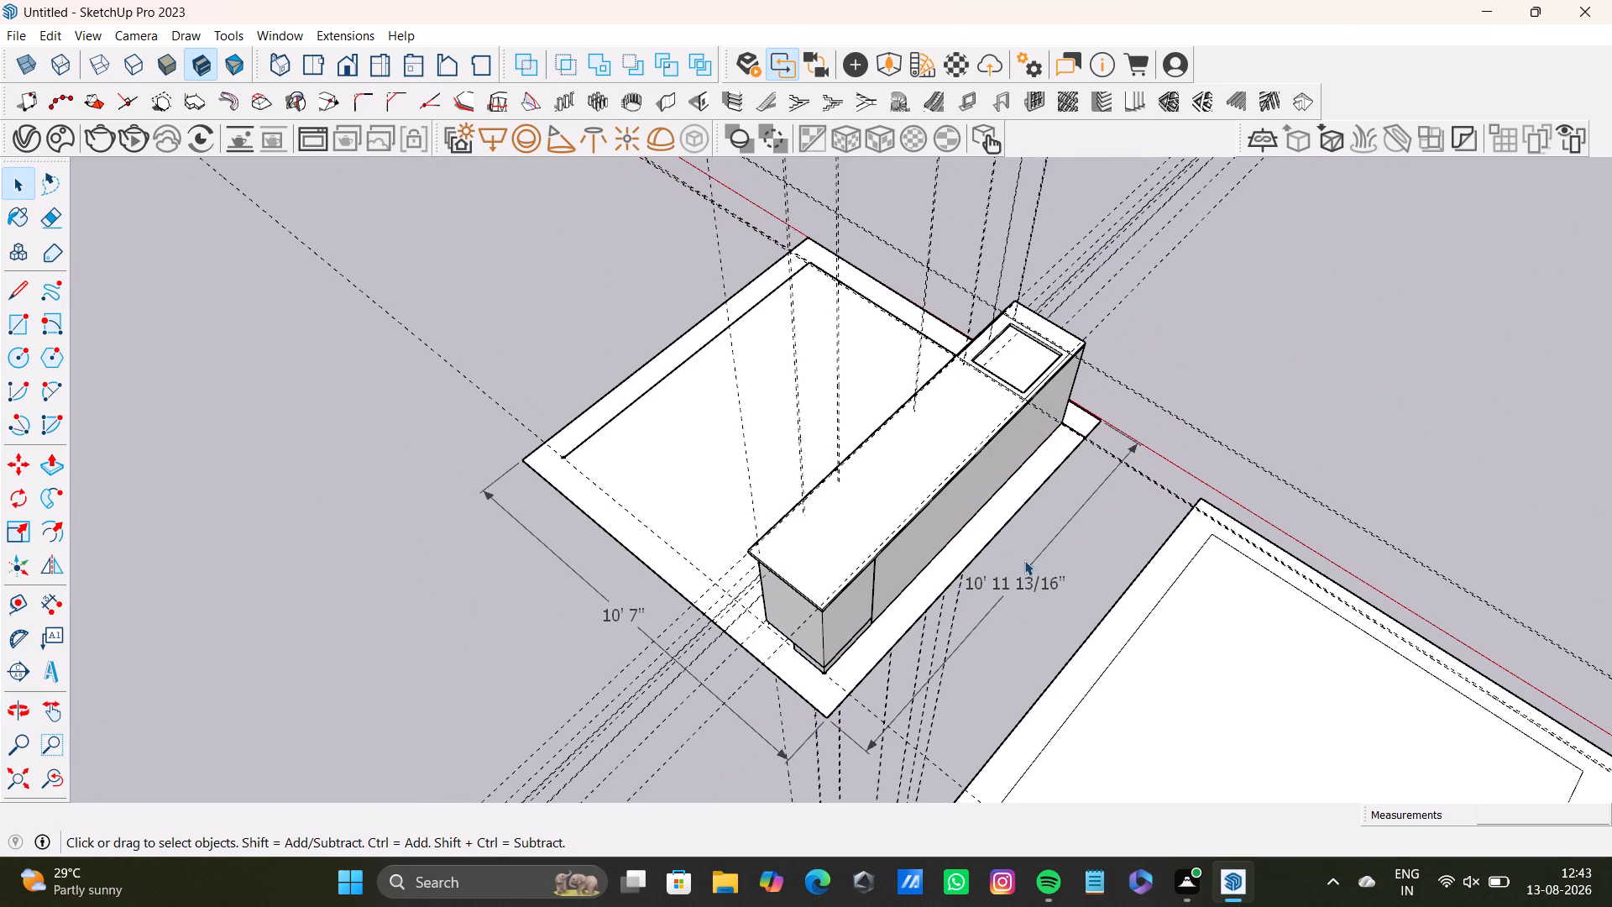
# Place a guide 9" in from the floor border's long outer edge, passing through the cabinet's bottom corner.
pyautogui.scroll(4, 657, 579)
pyautogui.moveTo(719, 625); pyautogui.dragTo(679, 632, button='middle')
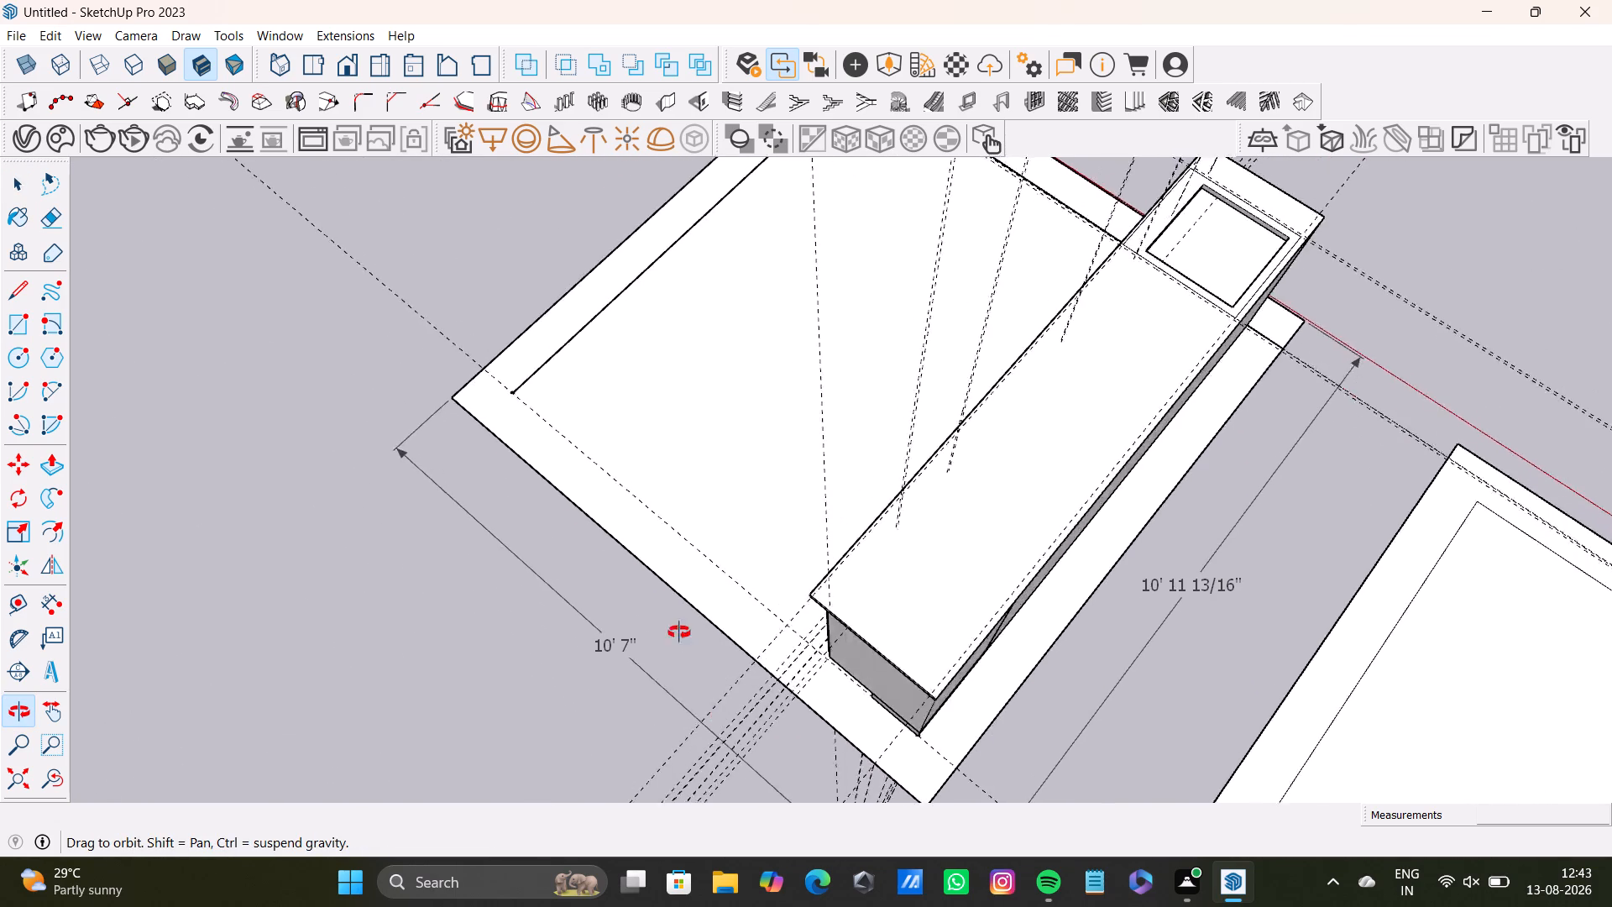
pyautogui.moveTo(679, 632); pyautogui.dragTo(479, 511, button='middle')
pyautogui.scroll(9, 690, 604)
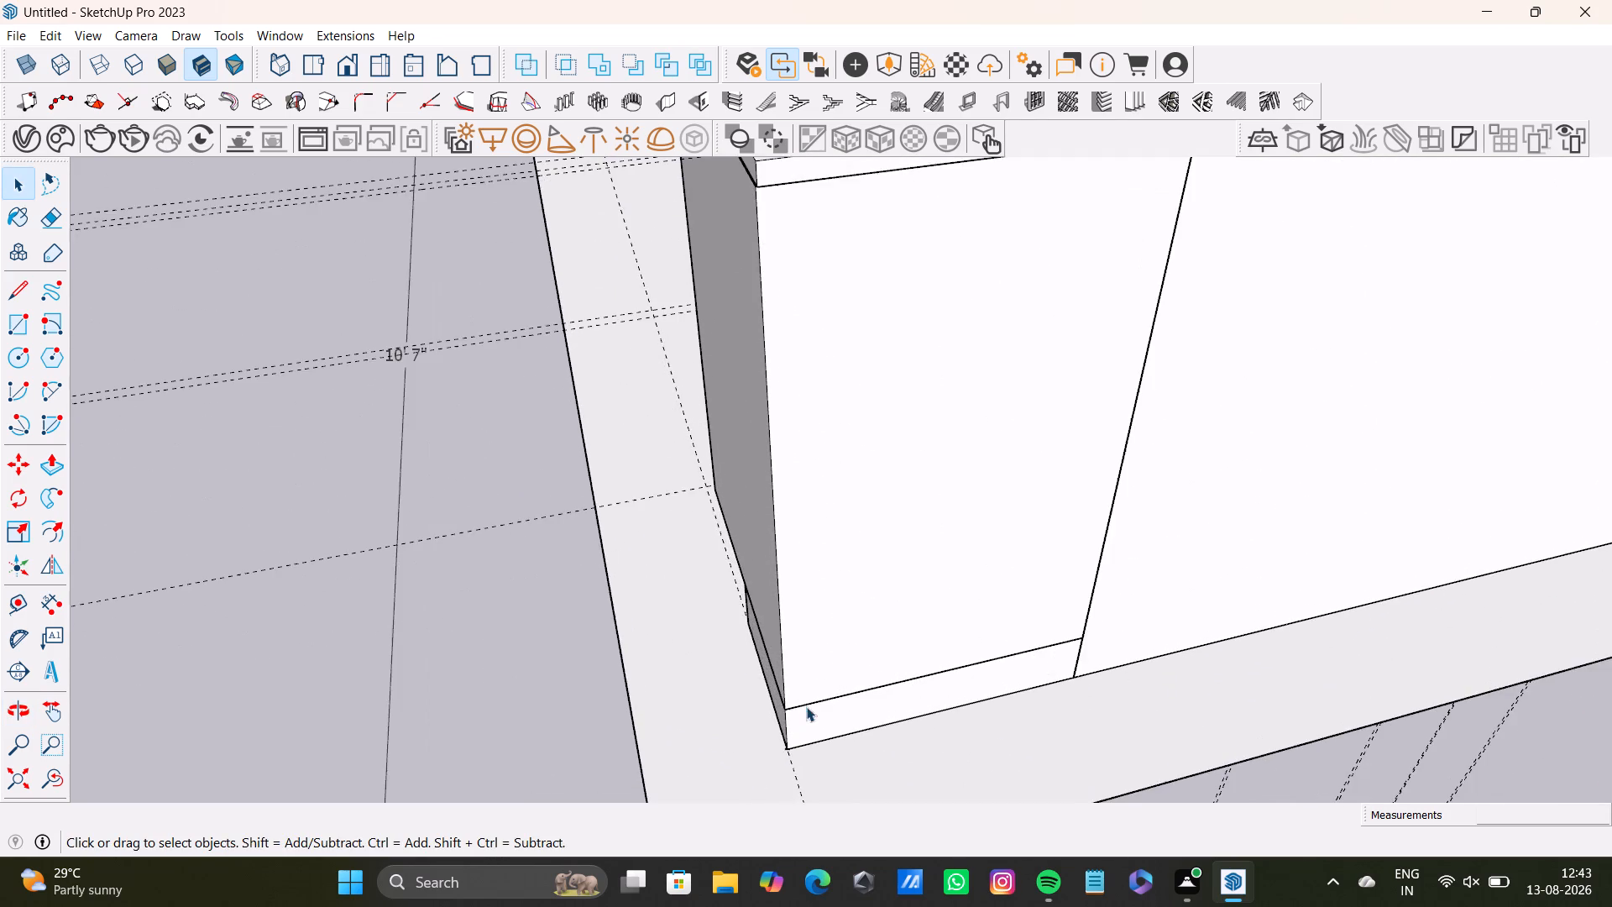
pyautogui.moveTo(824, 684); pyautogui.dragTo(1144, 564, button='middle')
pyautogui.scroll(-2, 1046, 676)
pyautogui.moveTo(1044, 692); pyautogui.dragTo(1165, 695, button='middle')
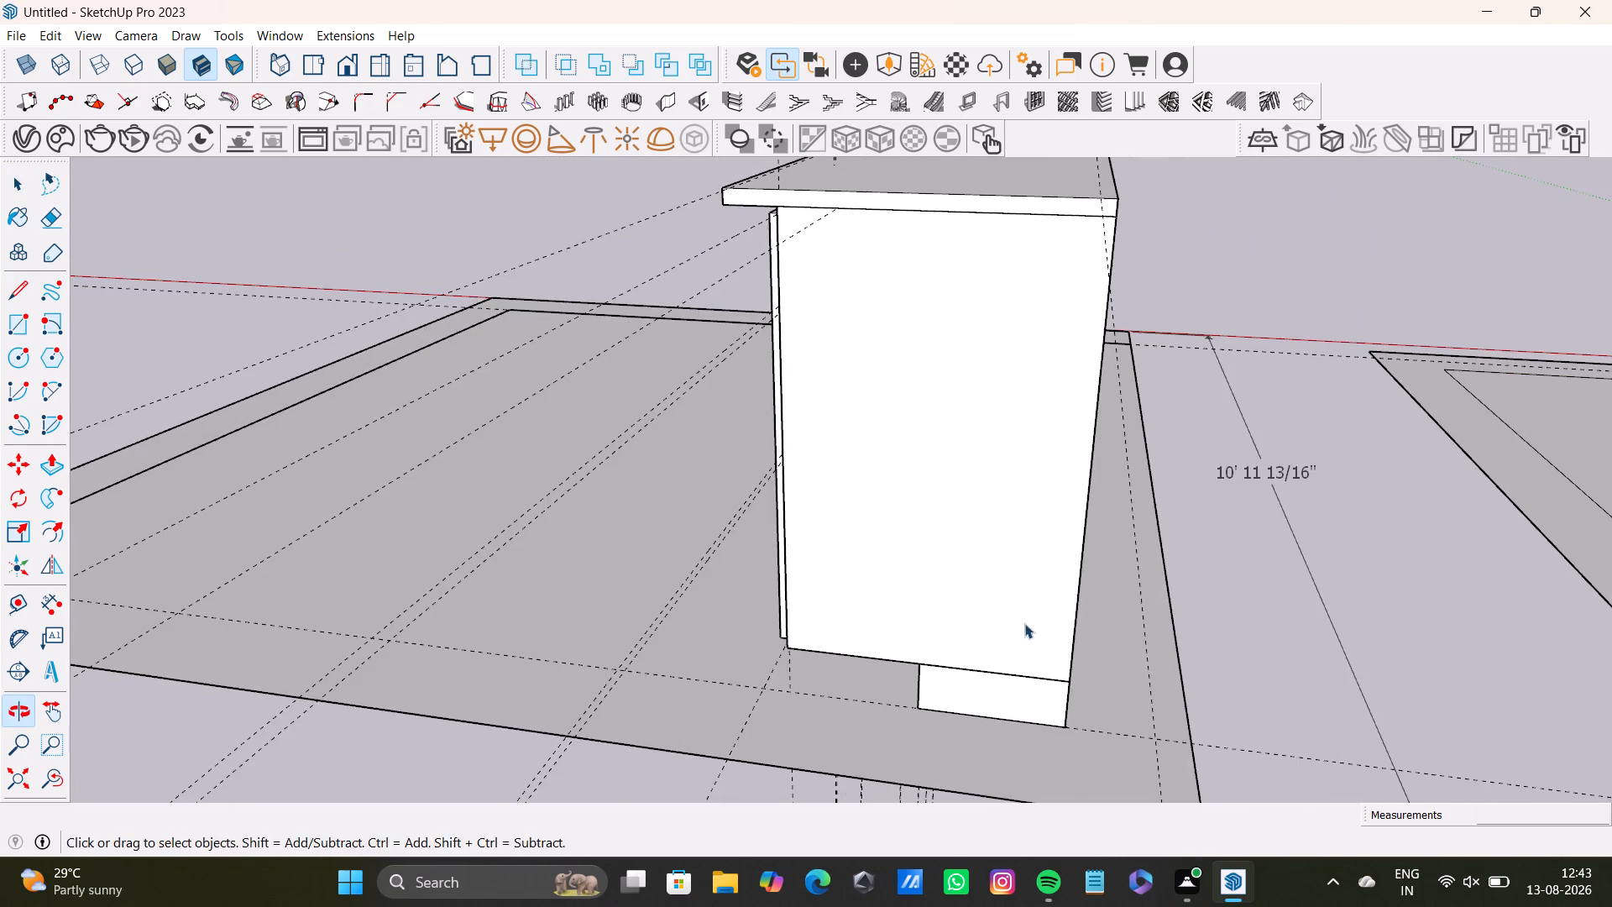
pyautogui.keyDown('shift'); pyautogui.moveTo(1024, 595); pyautogui.dragTo(950, 445, button='middle'); pyautogui.keyUp('shift')
pyautogui.moveTo(954, 513); pyautogui.dragTo(971, 598, button='middle')
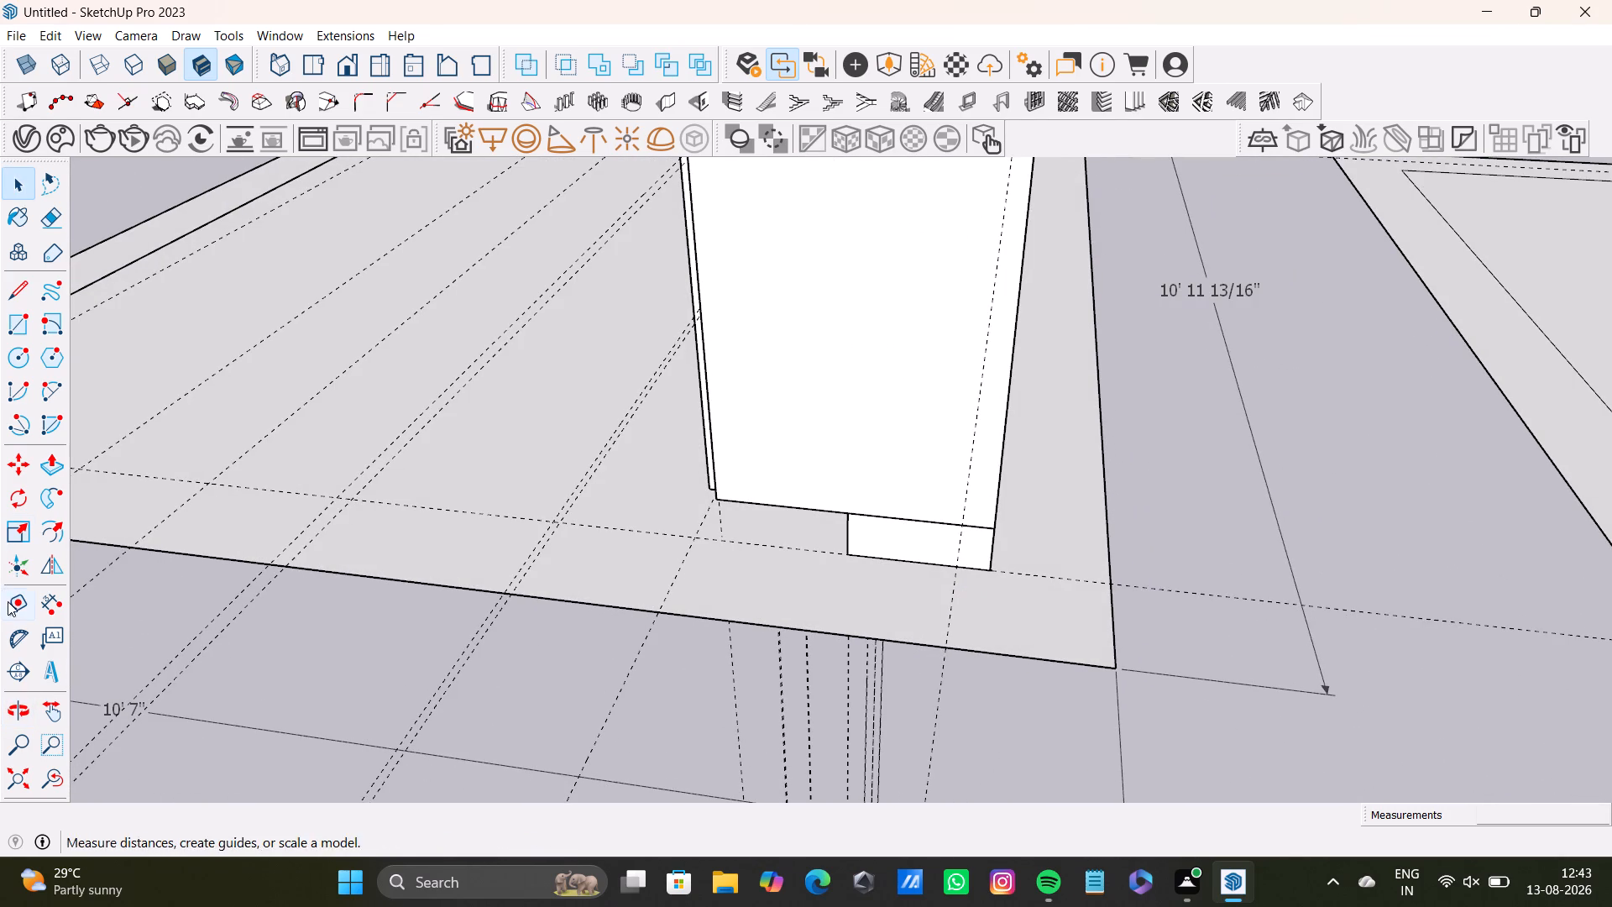
pyautogui.moveTo(9, 601); pyautogui.dragTo(19, 599)
pyautogui.scroll(5, 906, 490)
pyautogui.moveTo(1178, 556); pyautogui.dragTo(1163, 558)
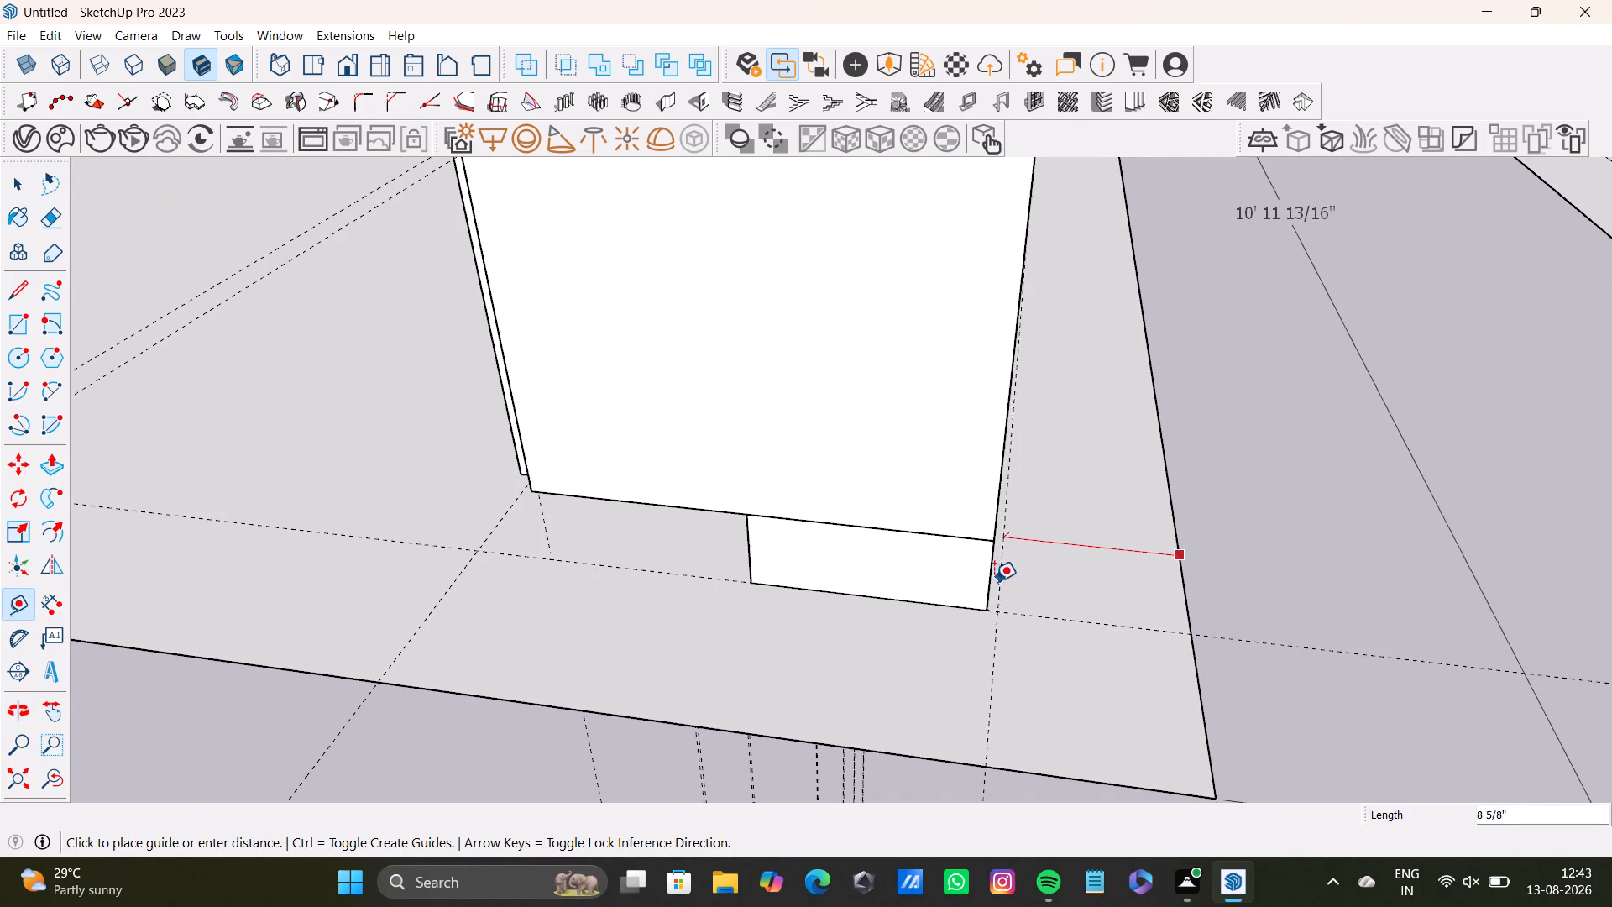
pyautogui.press('Left')
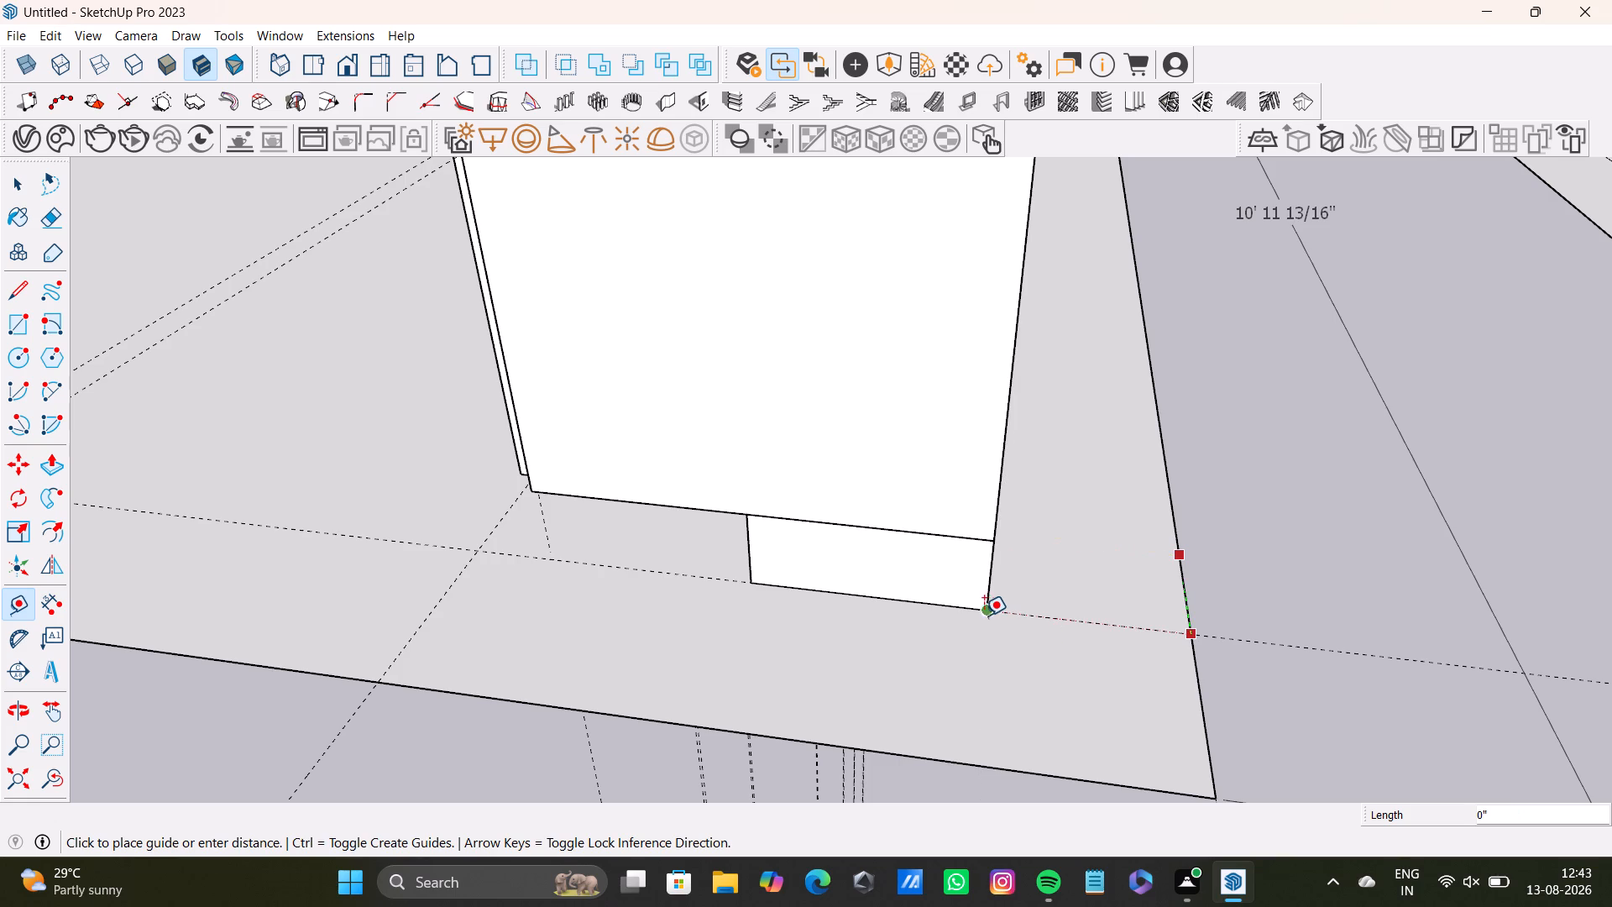
pyautogui.press('Right')
pyautogui.moveTo(981, 621); pyautogui.dragTo(824, 592, button='middle')
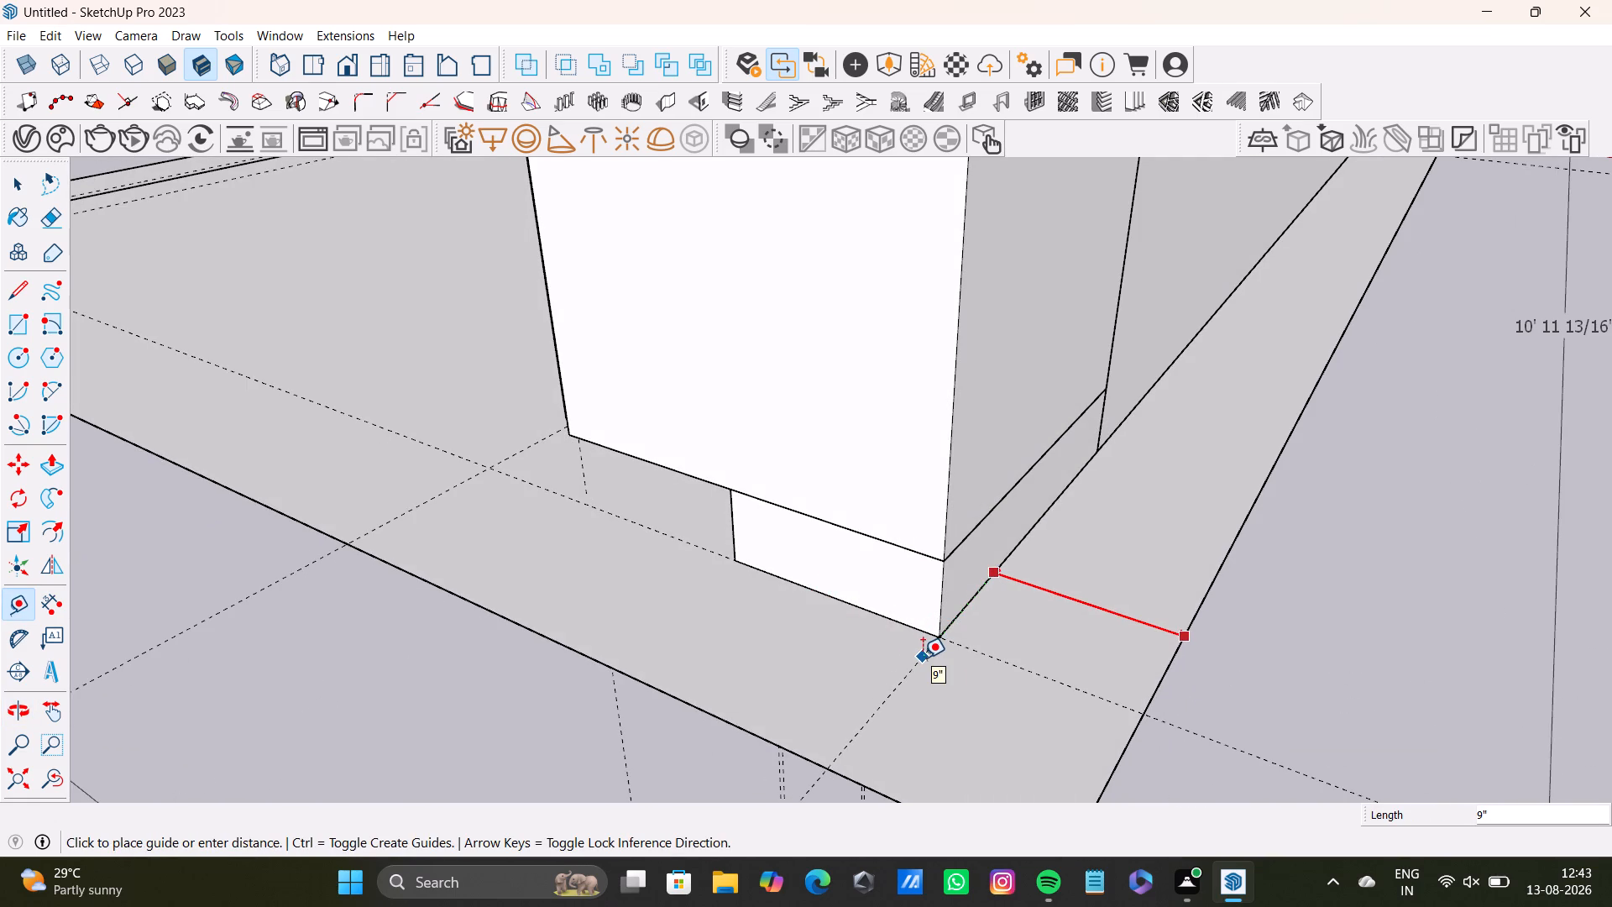
pyautogui.click(923, 658)
# Draw a line along the new guide from the cabinet's bottom corner to the floor border's 10' 7" outer edge.
pyautogui.scroll(-8, 987, 693)
pyautogui.moveTo(998, 698); pyautogui.dragTo(987, 522, button='middle')
pyautogui.moveTo(987, 548); pyautogui.dragTo(987, 586, button='middle')
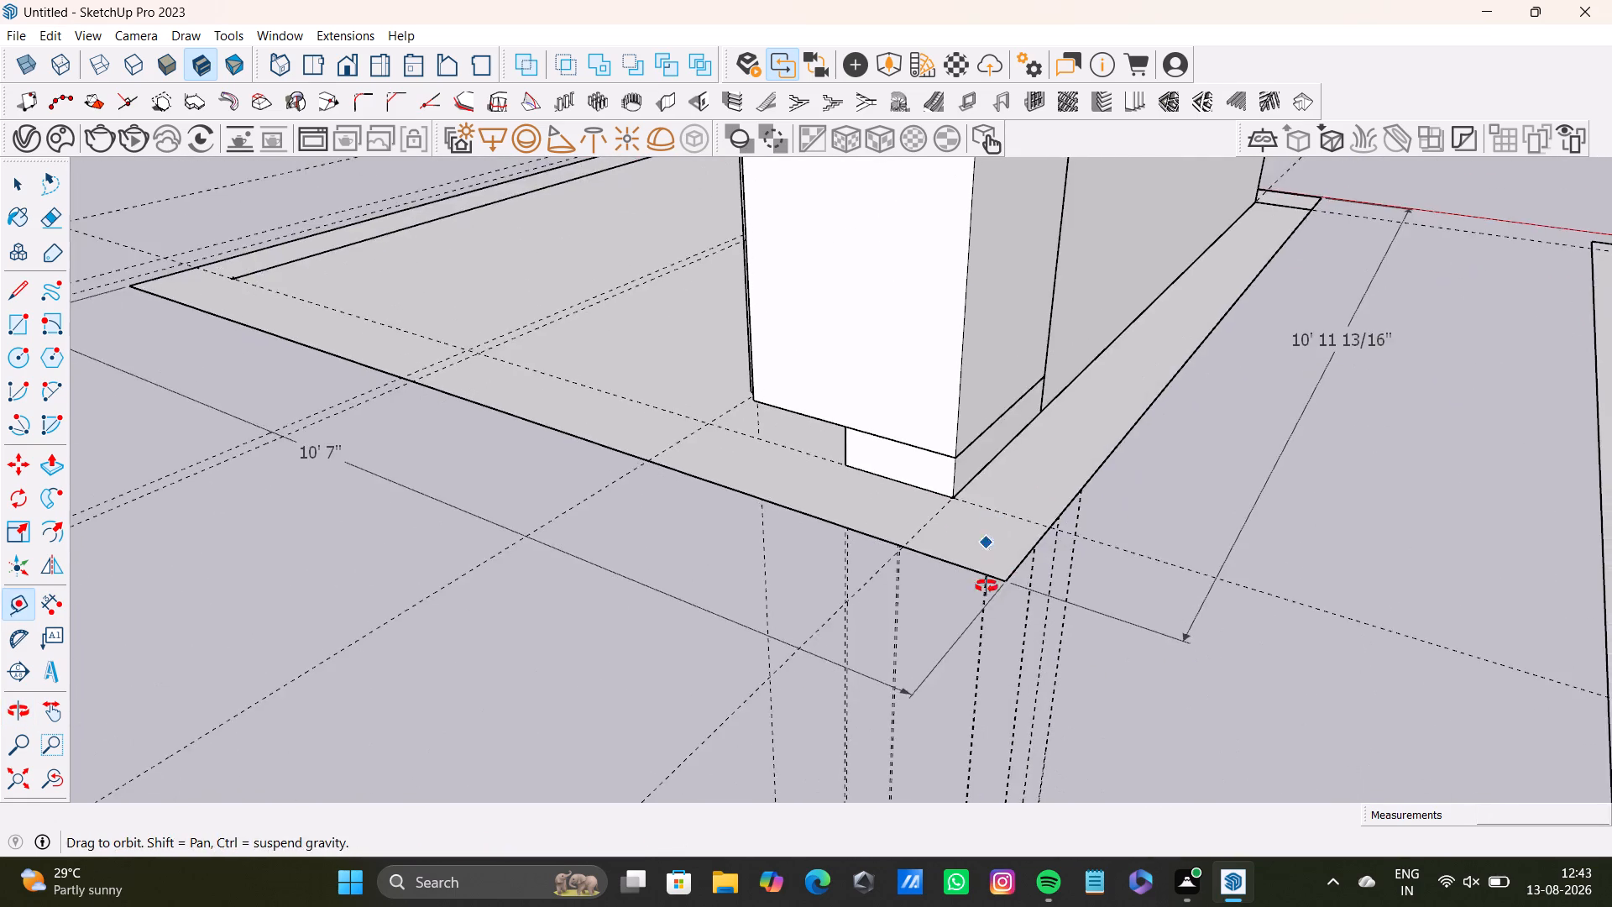
pyautogui.moveTo(987, 586); pyautogui.dragTo(1003, 678, button='middle')
pyautogui.moveTo(13, 296); pyautogui.dragTo(24, 295)
pyautogui.scroll(6, 930, 531)
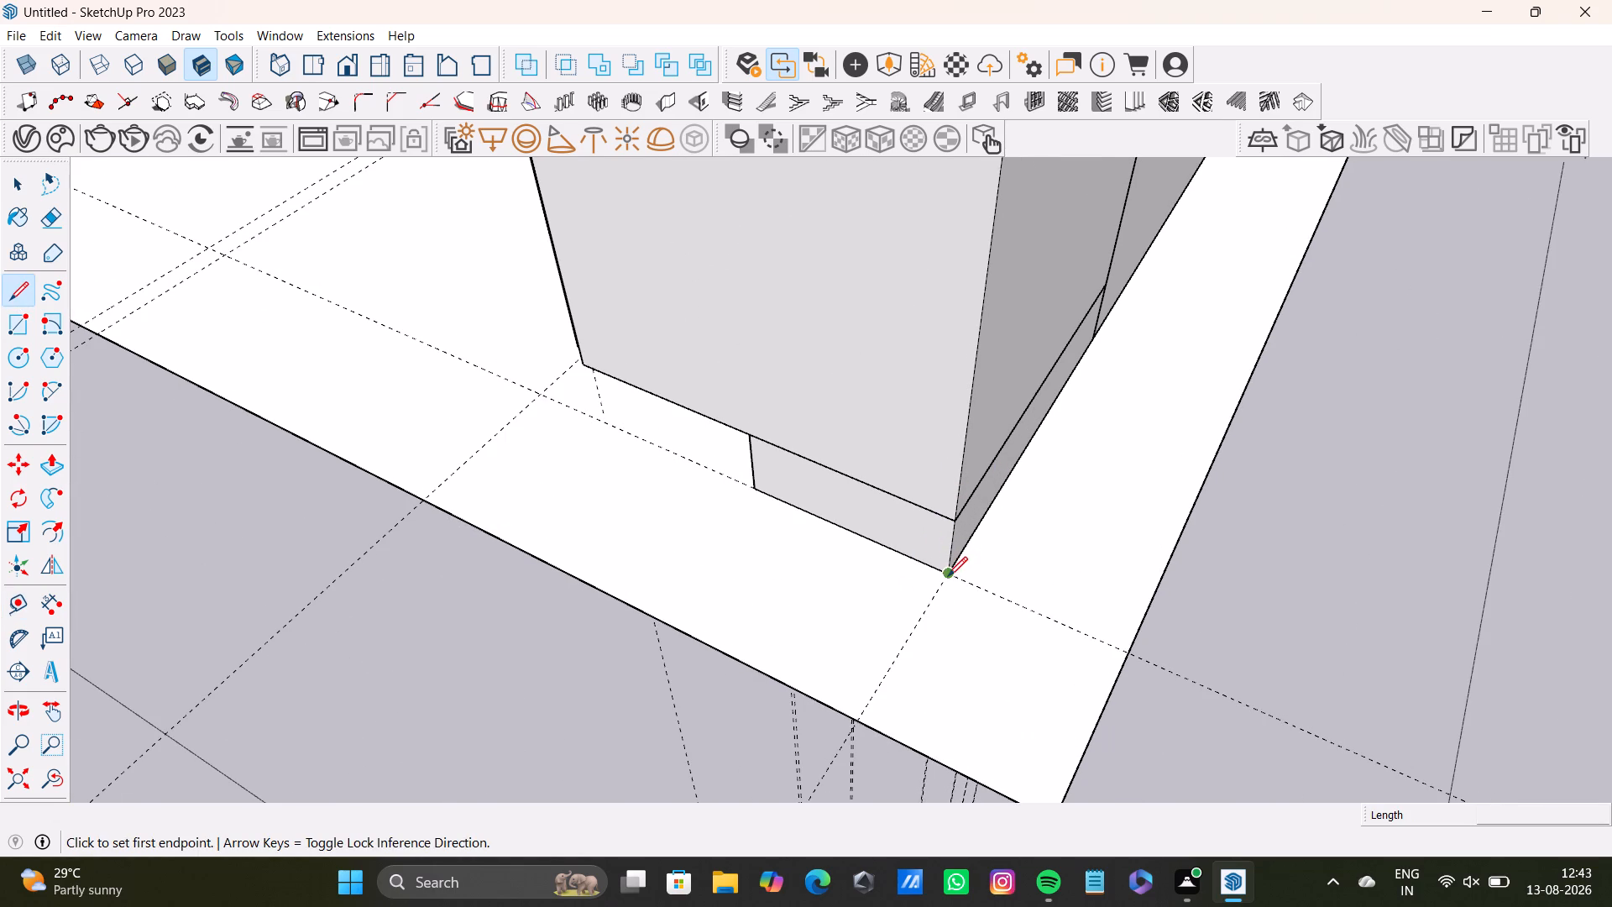
pyautogui.click(948, 576)
pyautogui.scroll(6, 856, 721)
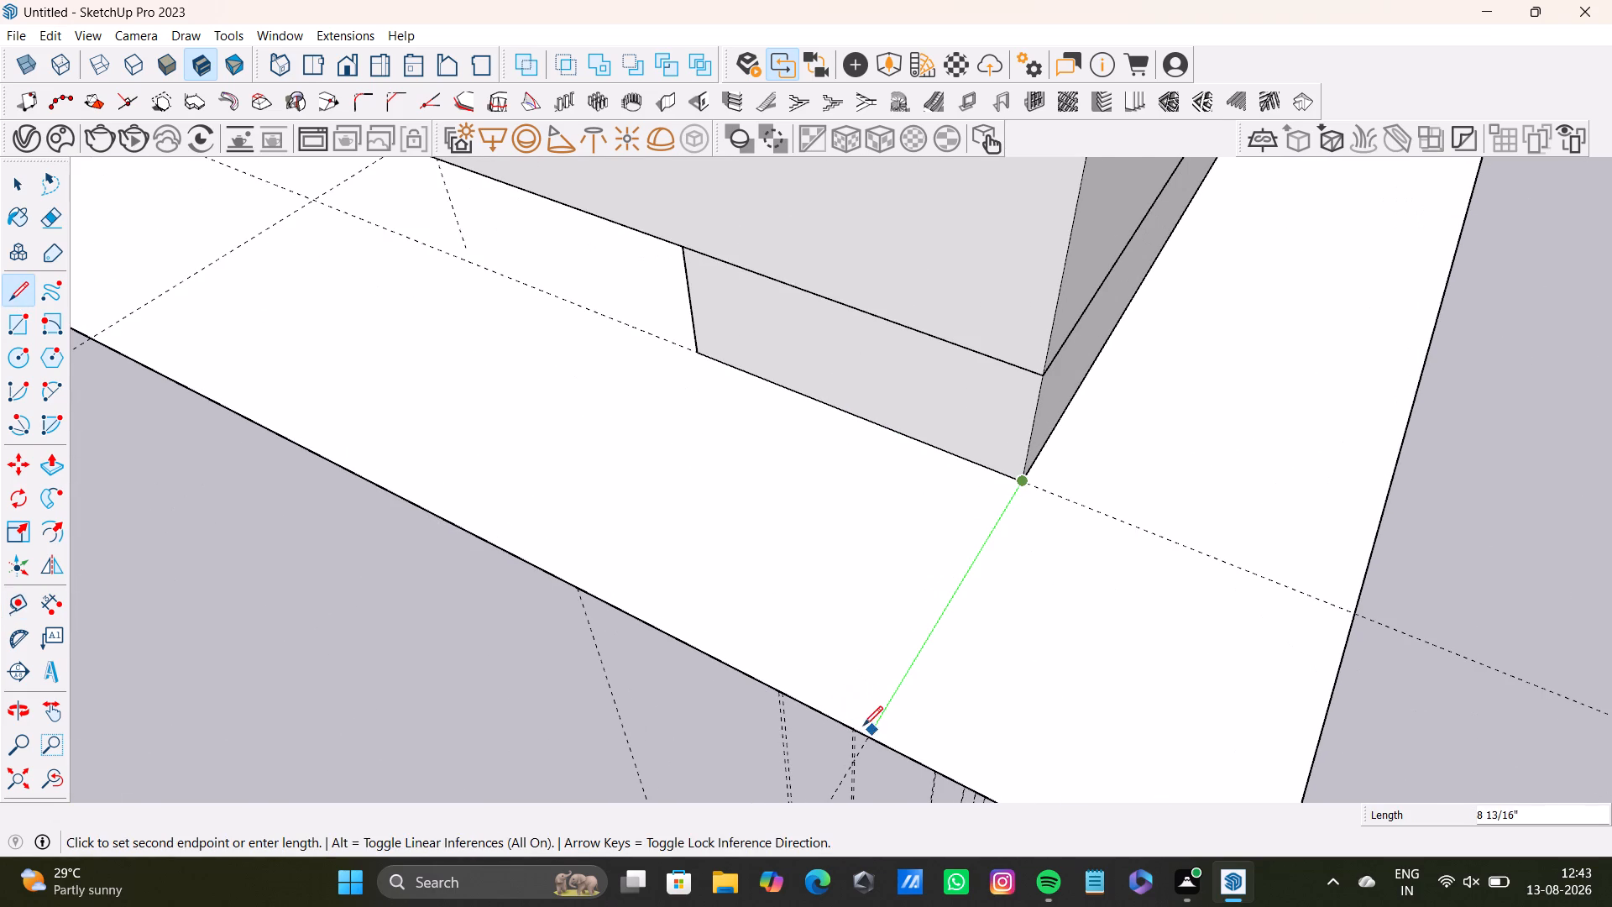
pyautogui.click(866, 732)
pyautogui.press('space')
# Draw a 9" line along the guide from the cabinet's bottom corner at the sink end across to the floor border's outer edge.
pyautogui.scroll(-4, 946, 622)
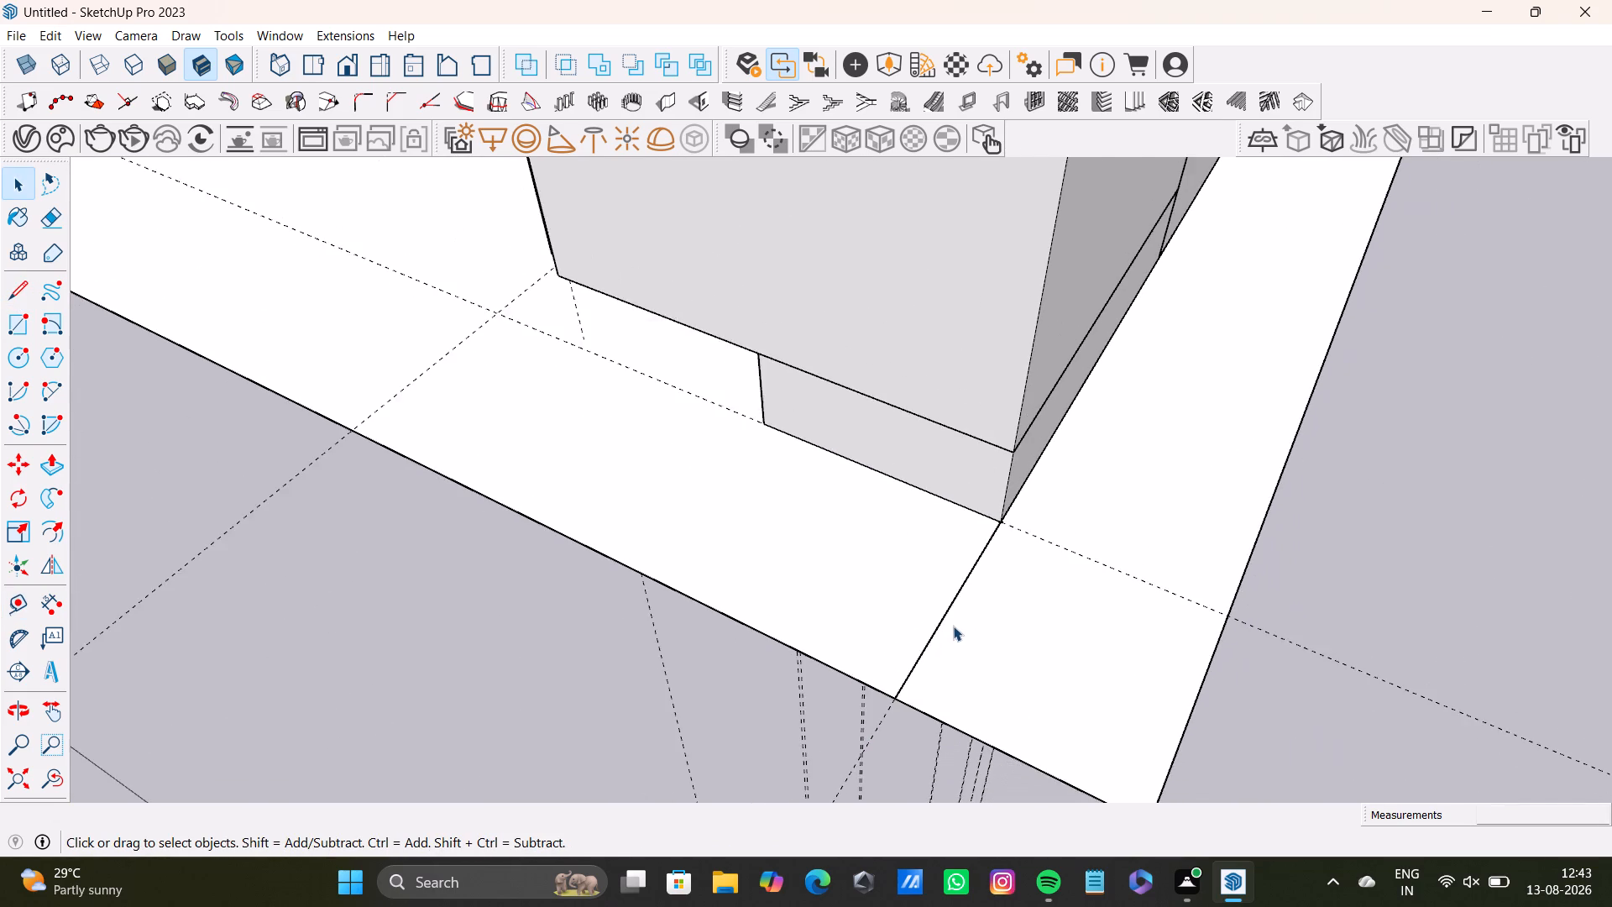
pyautogui.scroll(-16, 953, 626)
pyautogui.moveTo(1083, 480); pyautogui.dragTo(537, 573, button='middle')
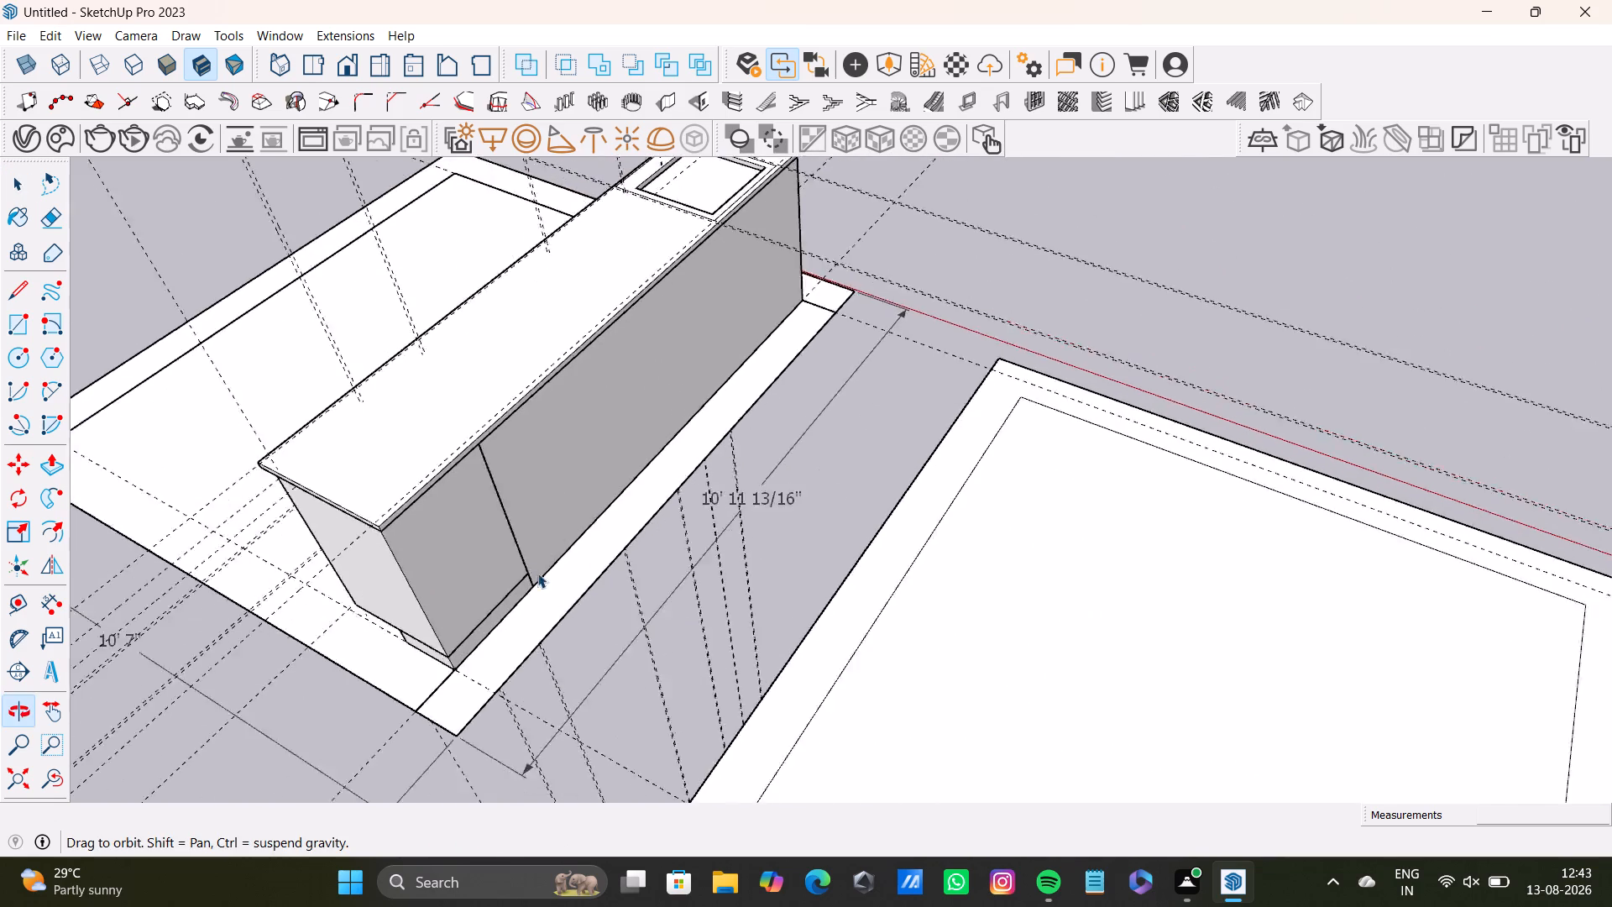
pyautogui.moveTo(724, 480); pyautogui.dragTo(138, 514, button='middle')
pyautogui.moveTo(889, 422); pyautogui.dragTo(239, 436, button='middle')
pyautogui.moveTo(912, 614); pyautogui.dragTo(939, 446, button='middle')
pyautogui.moveTo(961, 516); pyautogui.dragTo(985, 681, button='middle')
pyautogui.scroll(8, 992, 680)
pyautogui.moveTo(992, 644); pyautogui.dragTo(992, 372, button='middle')
pyautogui.moveTo(984, 438); pyautogui.dragTo(1034, 540, button='middle')
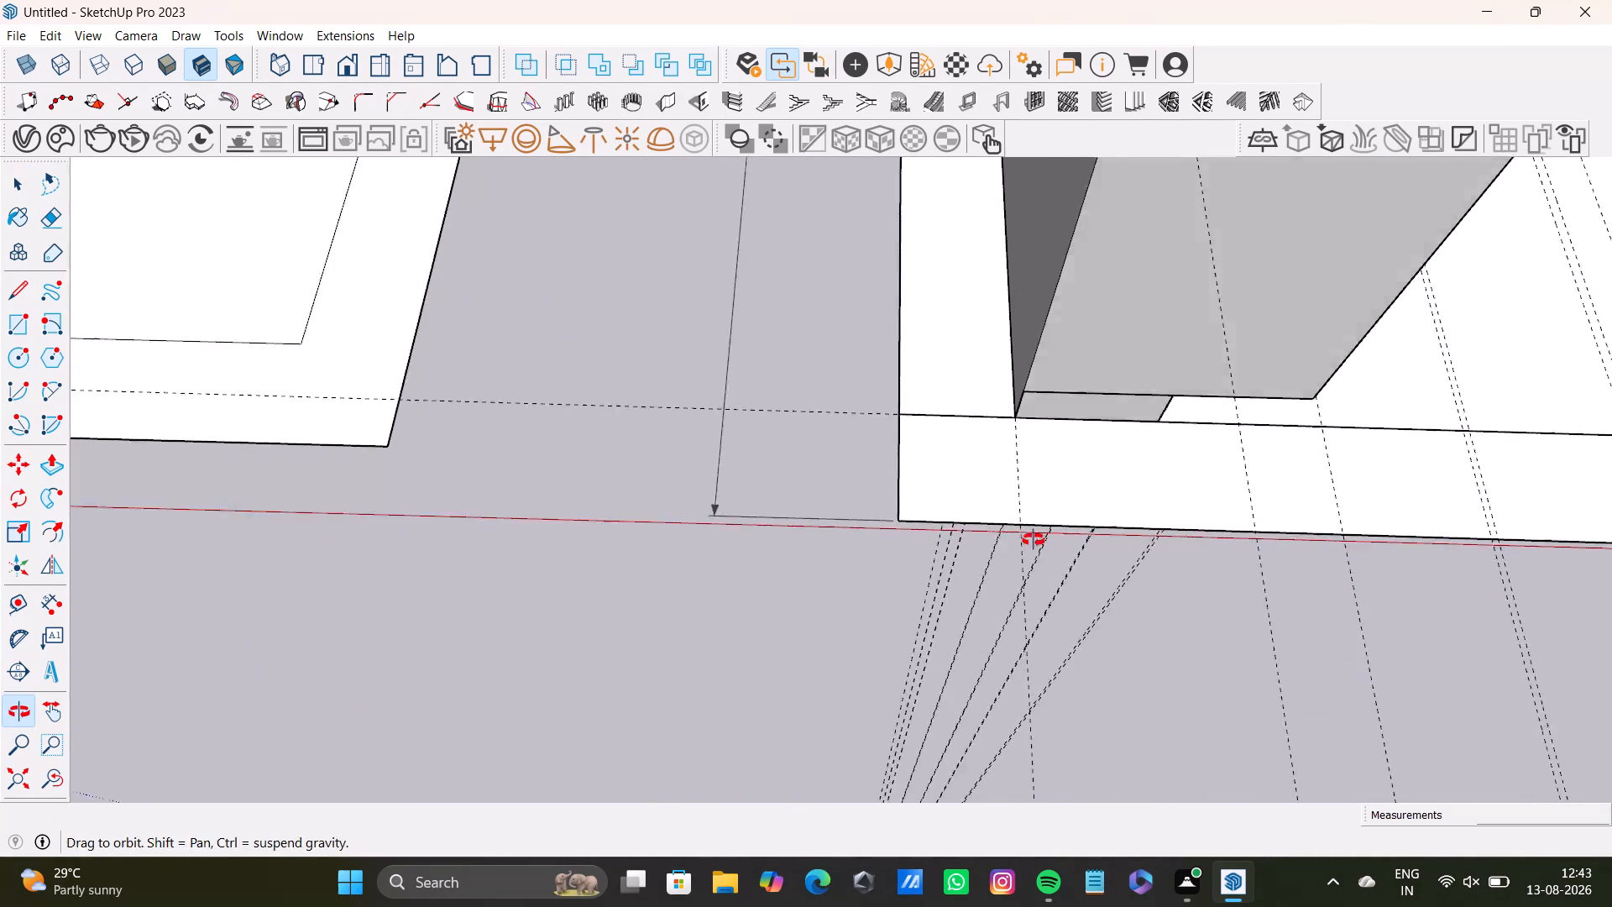
pyautogui.moveTo(1034, 540); pyautogui.dragTo(1047, 543, button='middle')
pyautogui.scroll(6, 1036, 522)
pyautogui.click(18, 289)
pyautogui.scroll(3, 1093, 344)
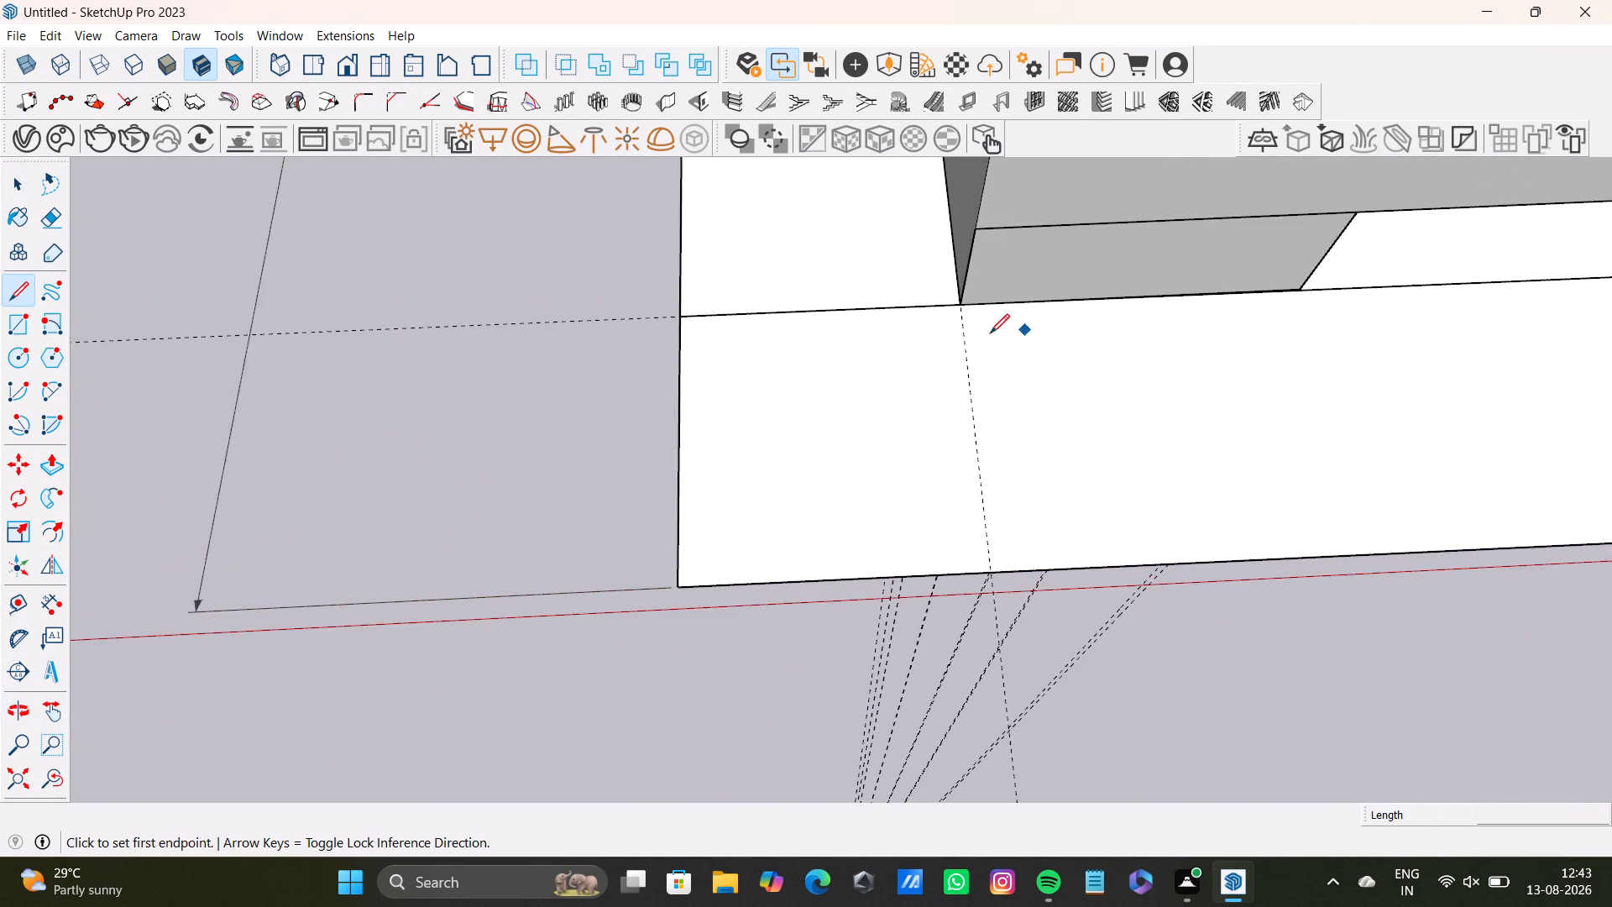
pyautogui.scroll(2, 990, 333)
pyautogui.click(953, 302)
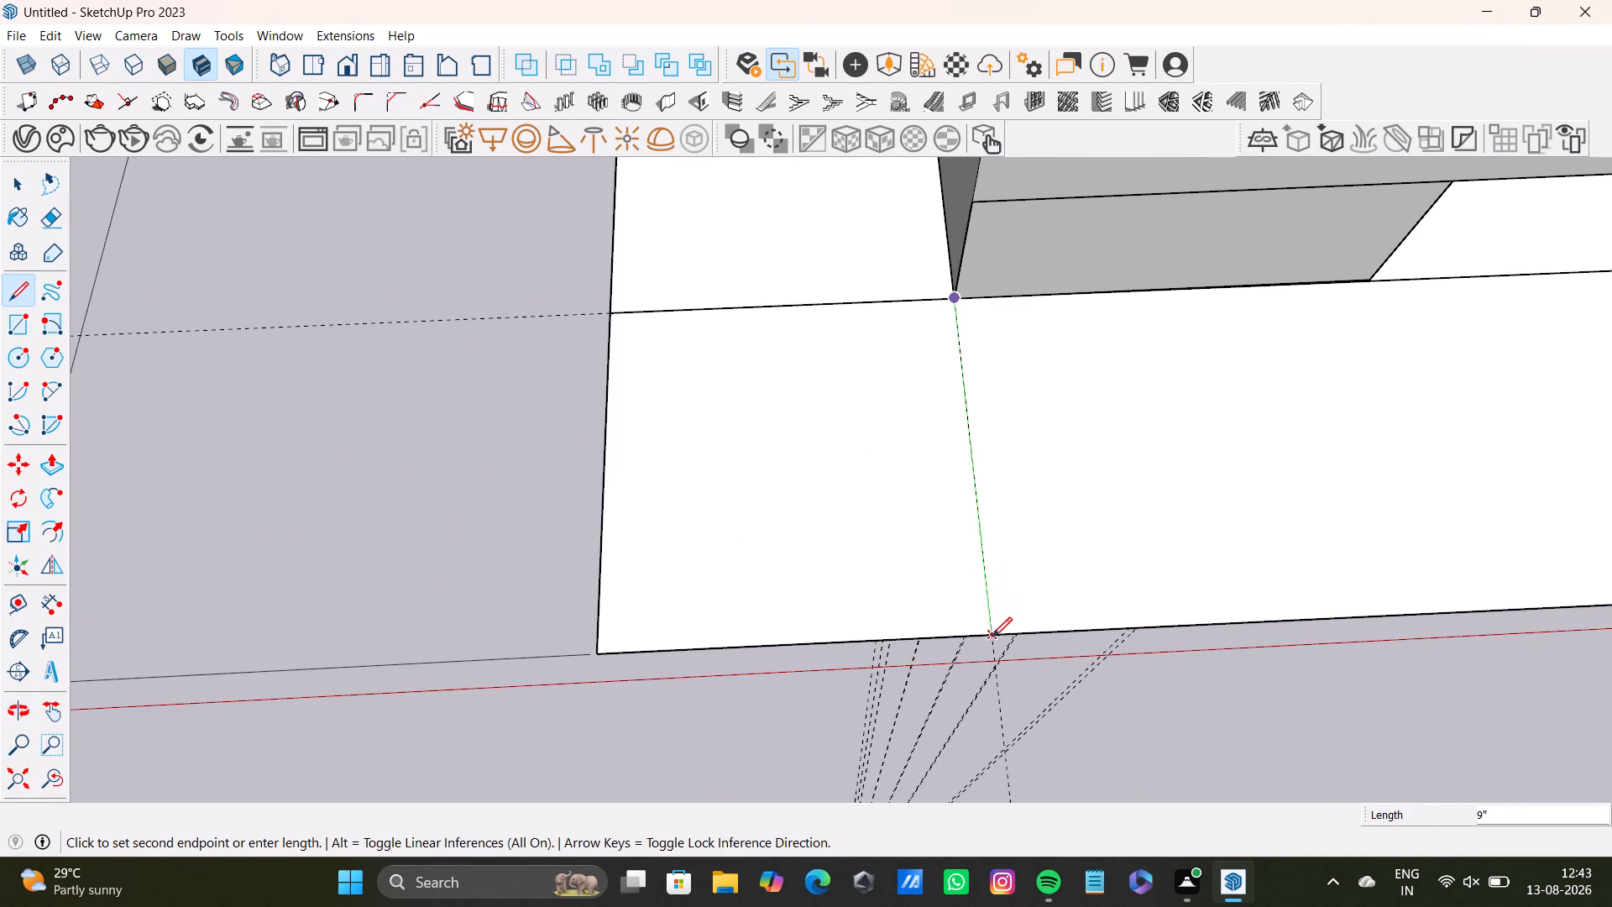
pyautogui.press('Up')
pyautogui.press('Right')
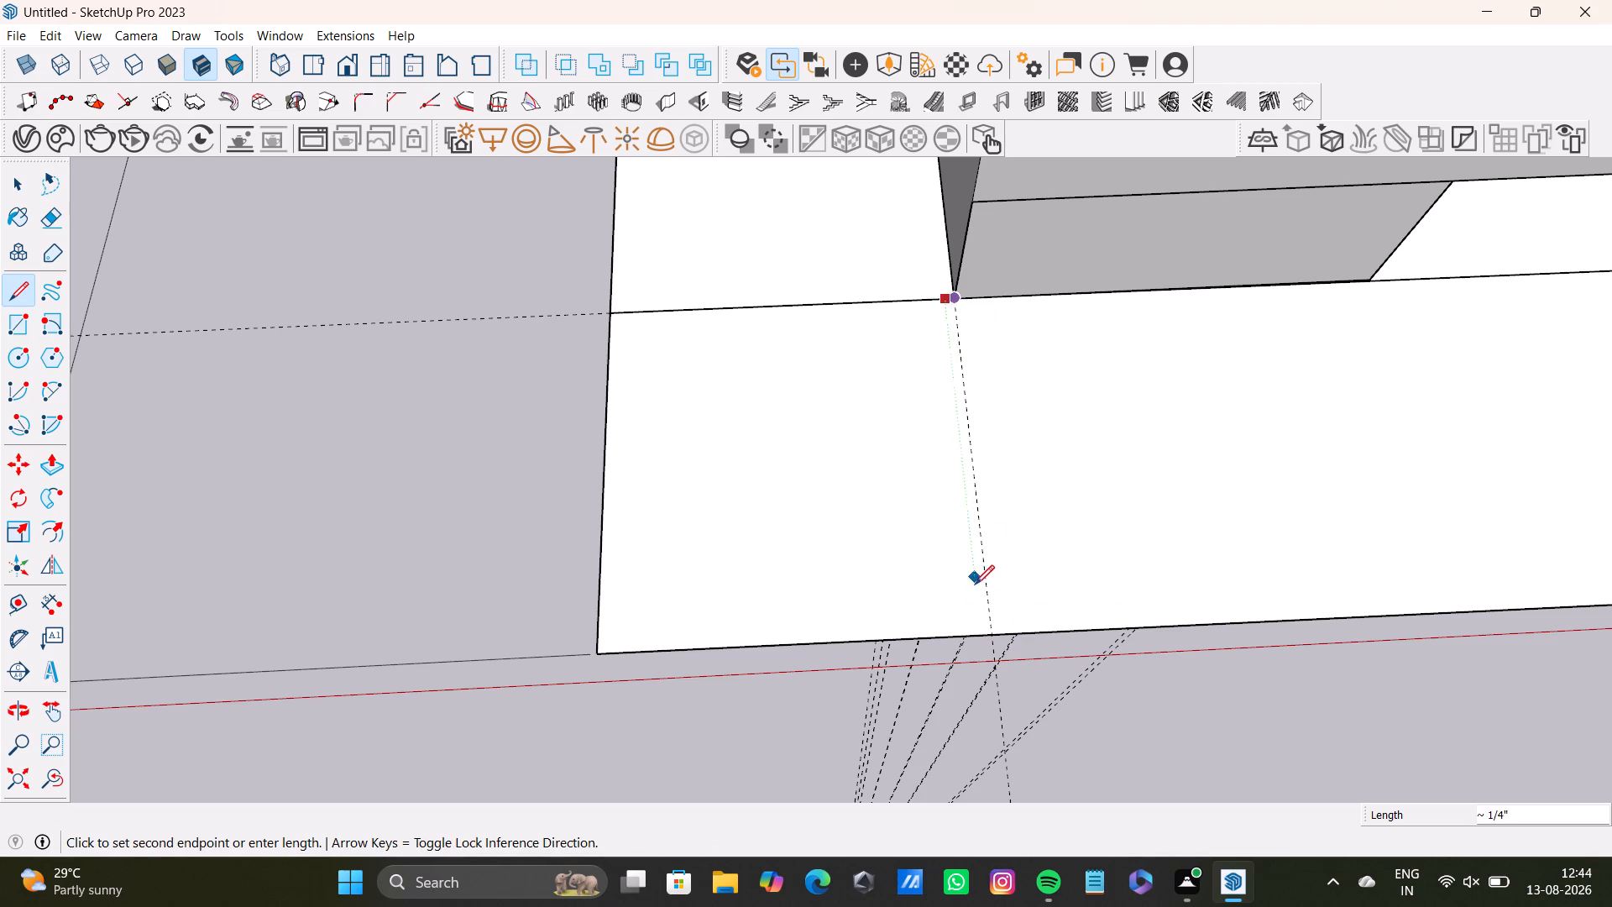
pyautogui.press('Up')
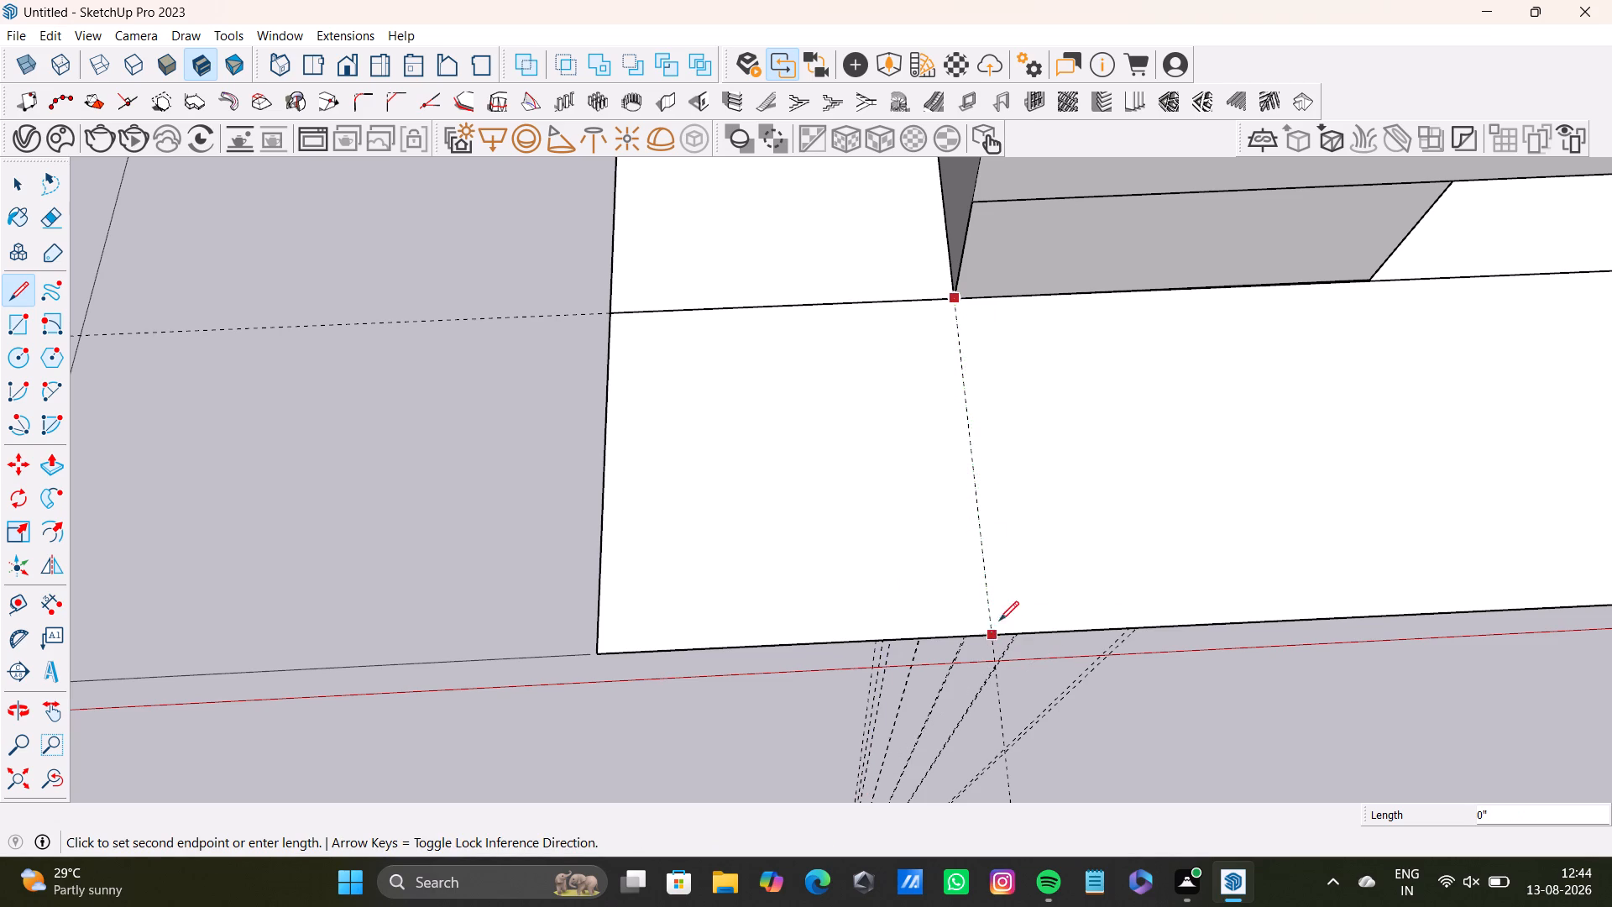
pyautogui.press('Left')
pyautogui.scroll(6, 997, 639)
pyautogui.click(1000, 627)
pyautogui.press('space')
# Delete the border line segment between the cabinet's sink-end bottom corner and the floor border's long outer edge.
pyautogui.scroll(-4, 934, 554)
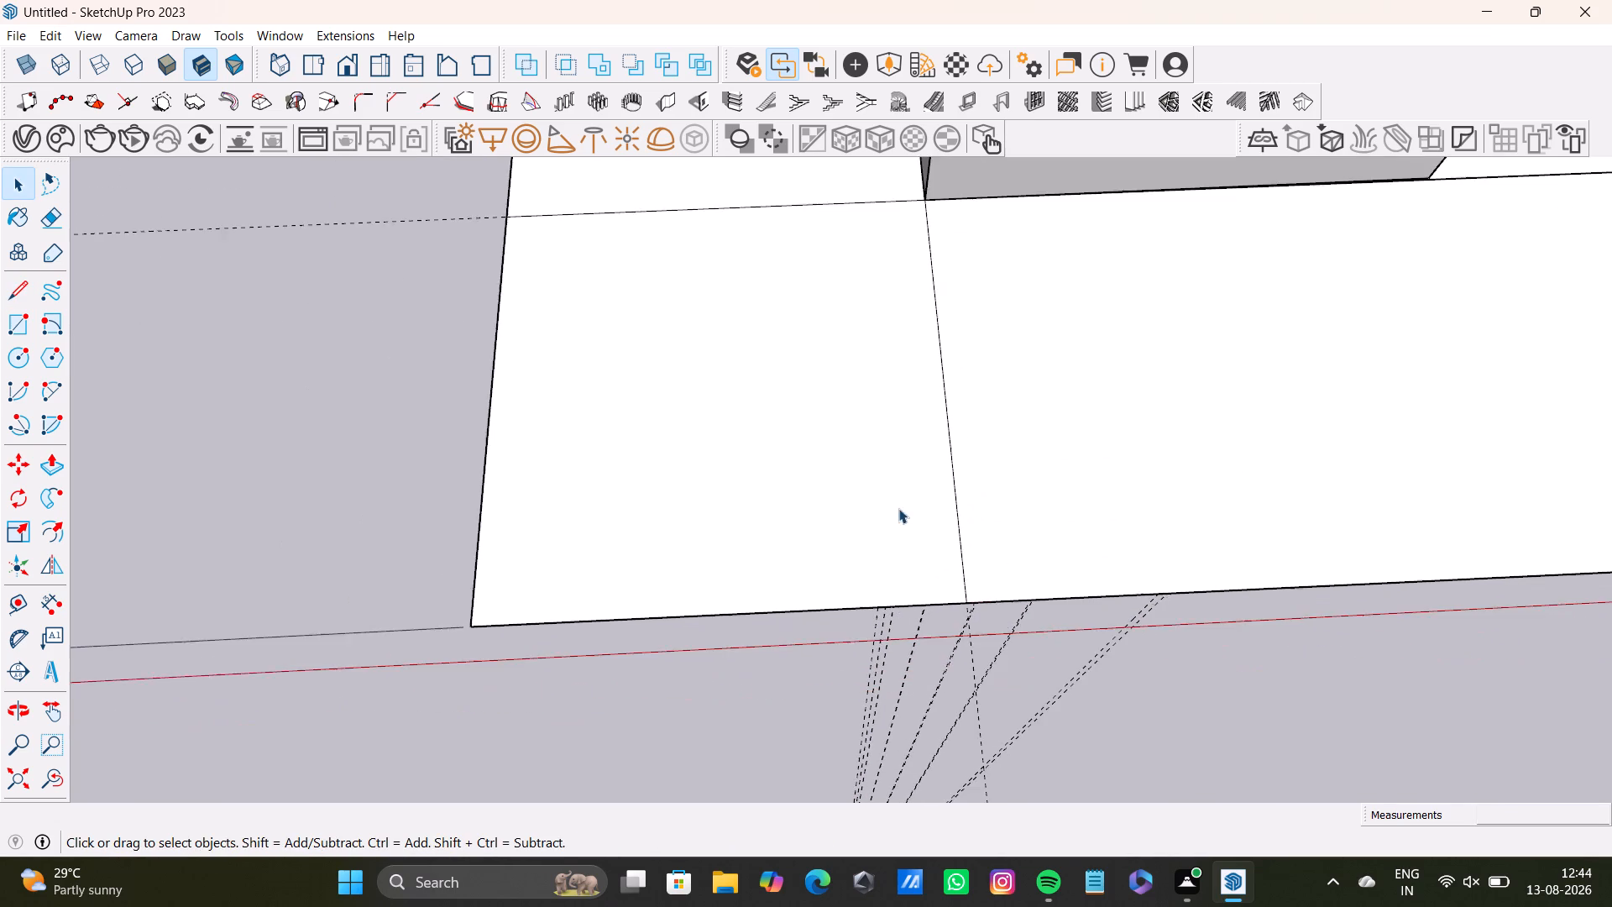
pyautogui.scroll(-9, 898, 508)
pyautogui.click(834, 349)
pyautogui.click(838, 353)
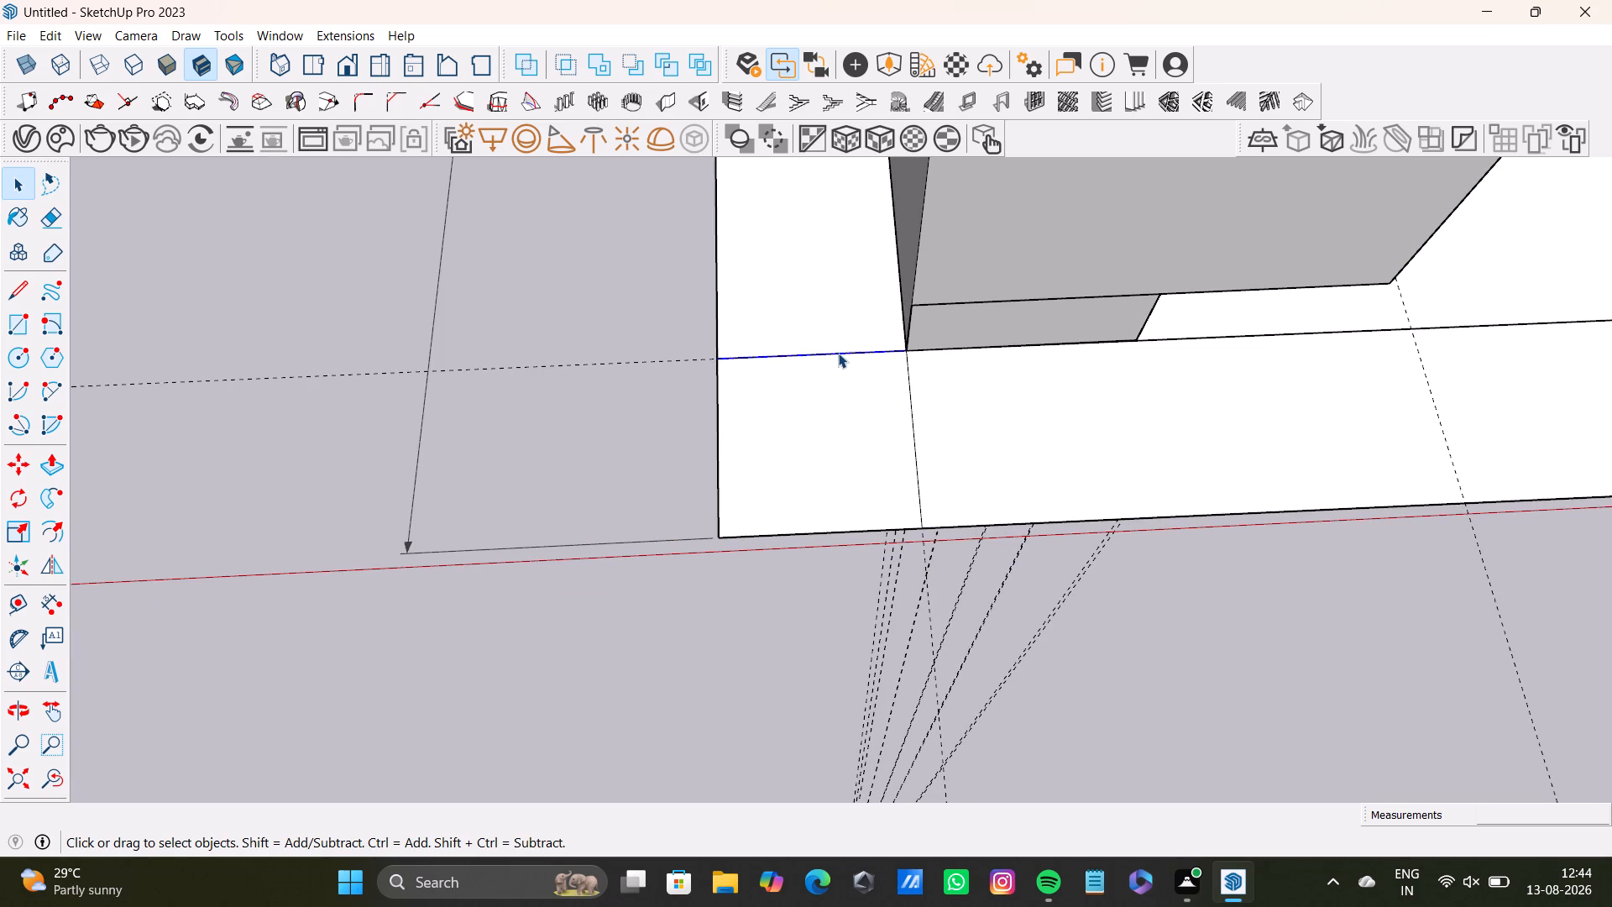
pyautogui.press('Delete')
# Select the floor border strip behind the cabinet and examine how far its face extends around the cabinet run.
pyautogui.scroll(-13, 839, 396)
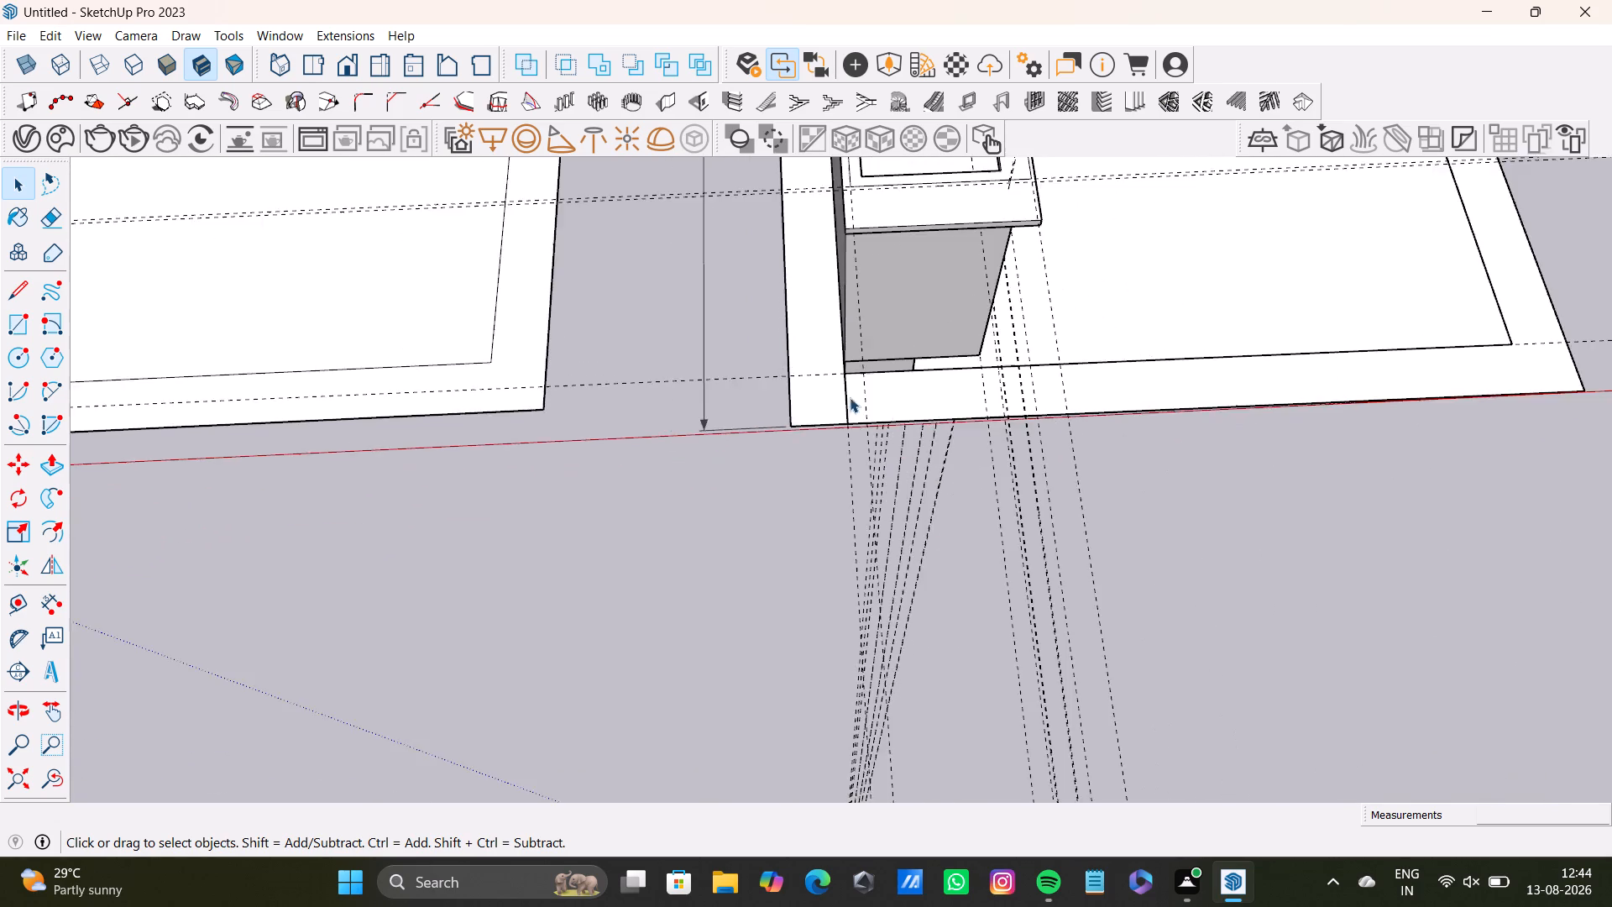
pyautogui.moveTo(849, 386); pyautogui.dragTo(1385, 341, button='middle')
pyautogui.scroll(-1, 1403, 337)
pyautogui.scroll(-3, 652, 384)
pyautogui.moveTo(461, 355); pyautogui.dragTo(835, 441, button='middle')
pyautogui.keyDown('shift'); pyautogui.scroll(-1, 488, 364); pyautogui.keyUp('shift')
pyautogui.click(803, 454)
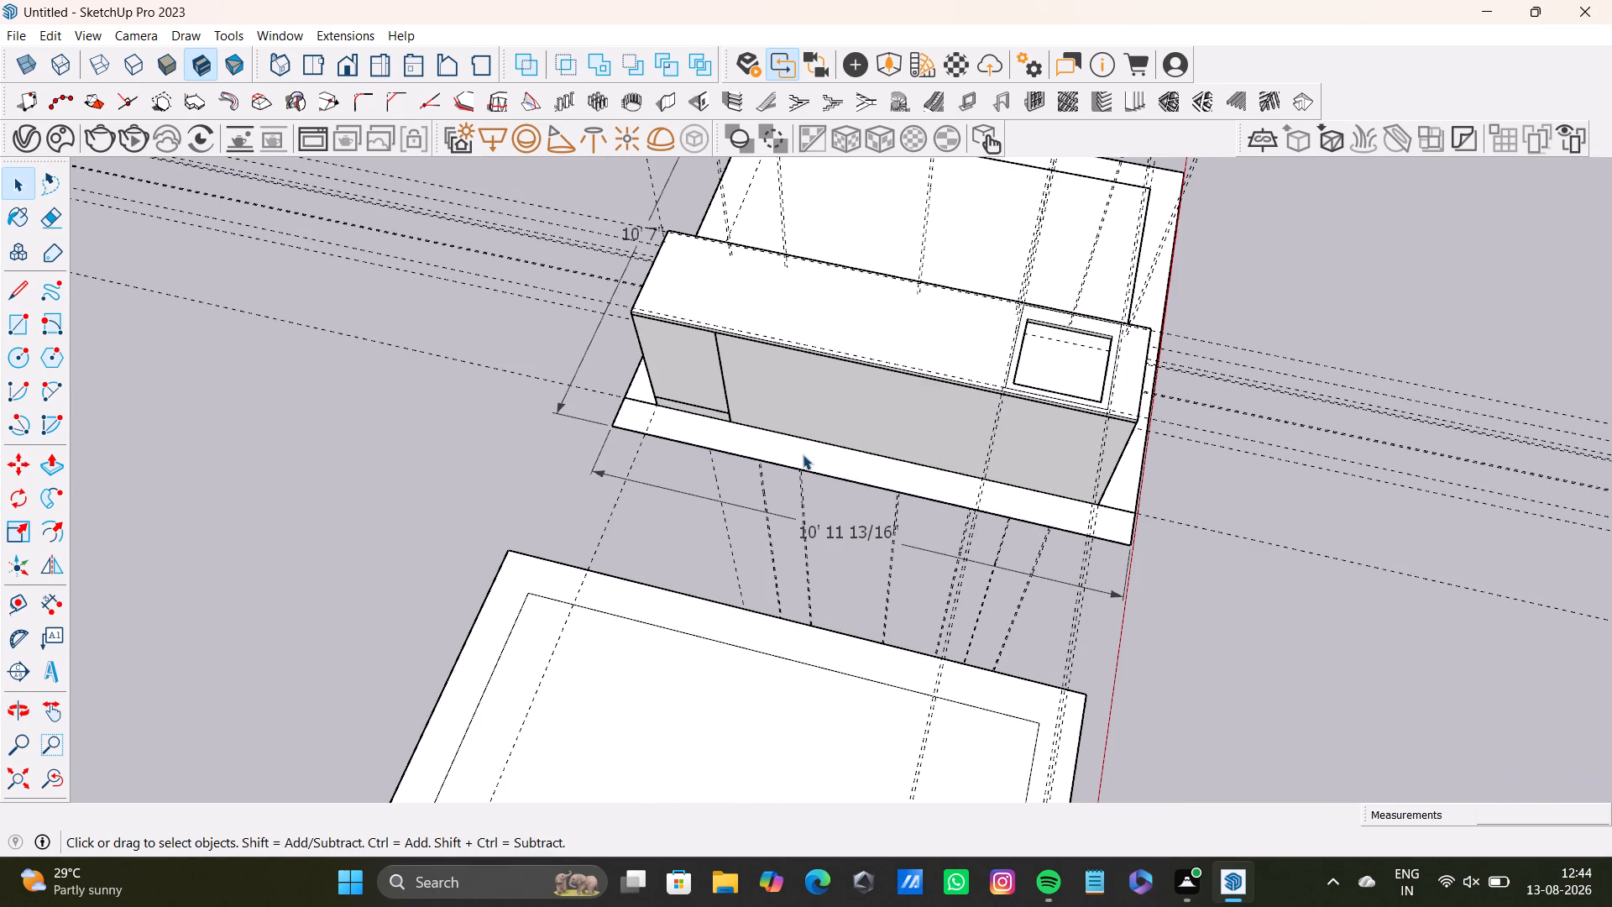
pyautogui.moveTo(678, 430); pyautogui.dragTo(1180, 421, button='middle')
pyautogui.moveTo(846, 529); pyautogui.dragTo(1126, 506, button='middle')
pyautogui.moveTo(761, 612); pyautogui.dragTo(873, 369, button='middle')
pyautogui.moveTo(795, 449); pyautogui.dragTo(1115, 423, button='middle')
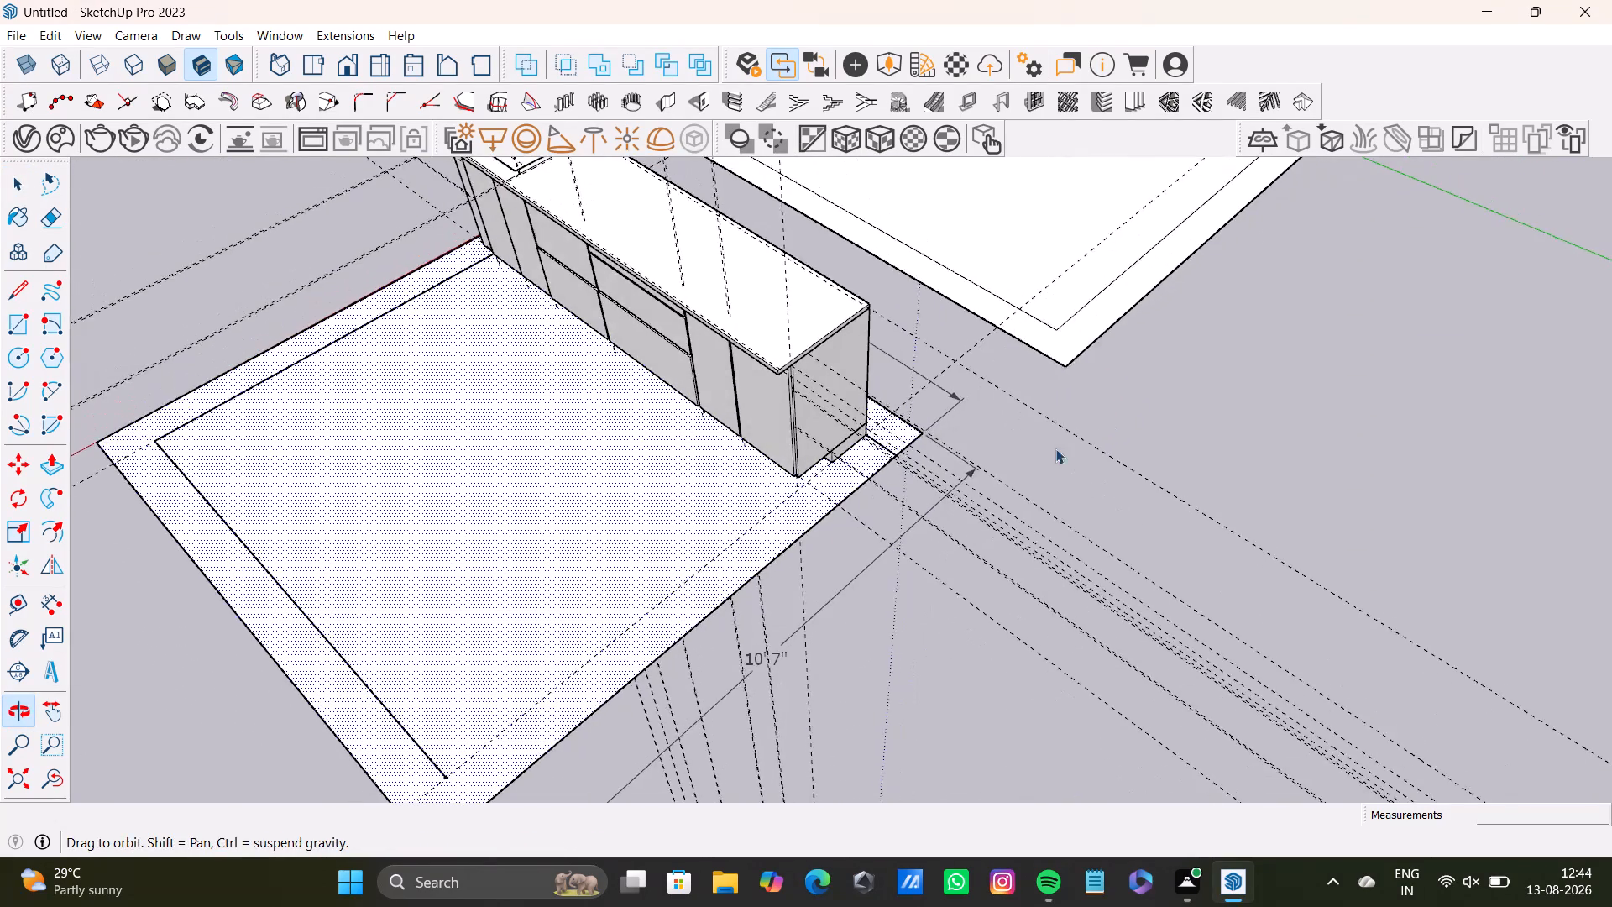
pyautogui.moveTo(836, 536); pyautogui.dragTo(950, 408, button='middle')
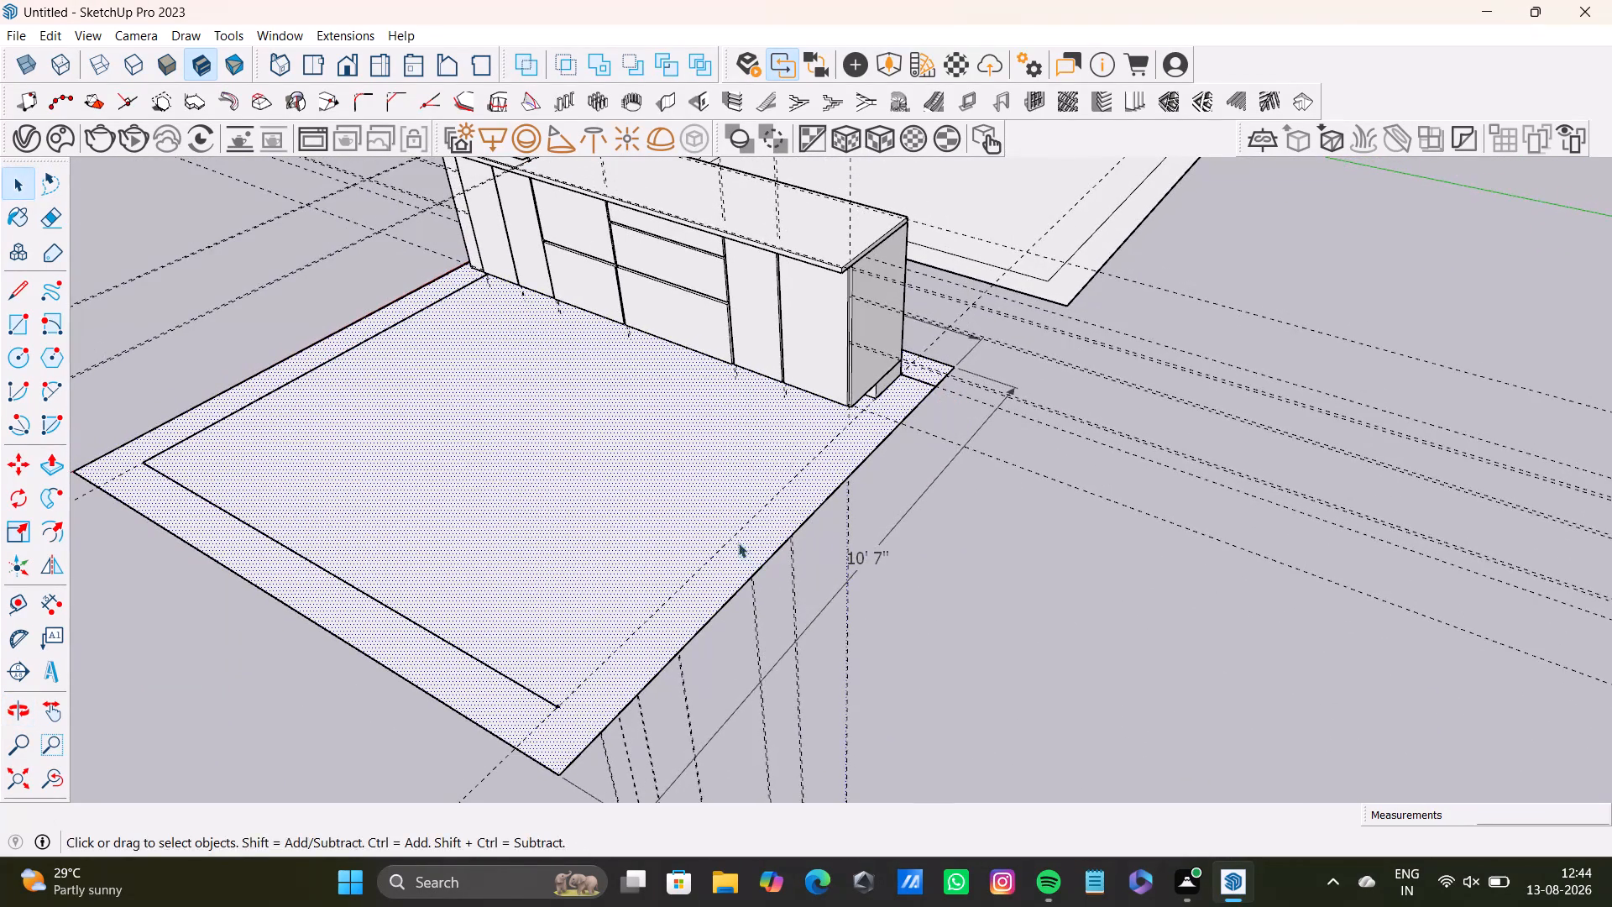
pyautogui.moveTo(731, 542); pyautogui.dragTo(608, 692, button='middle')
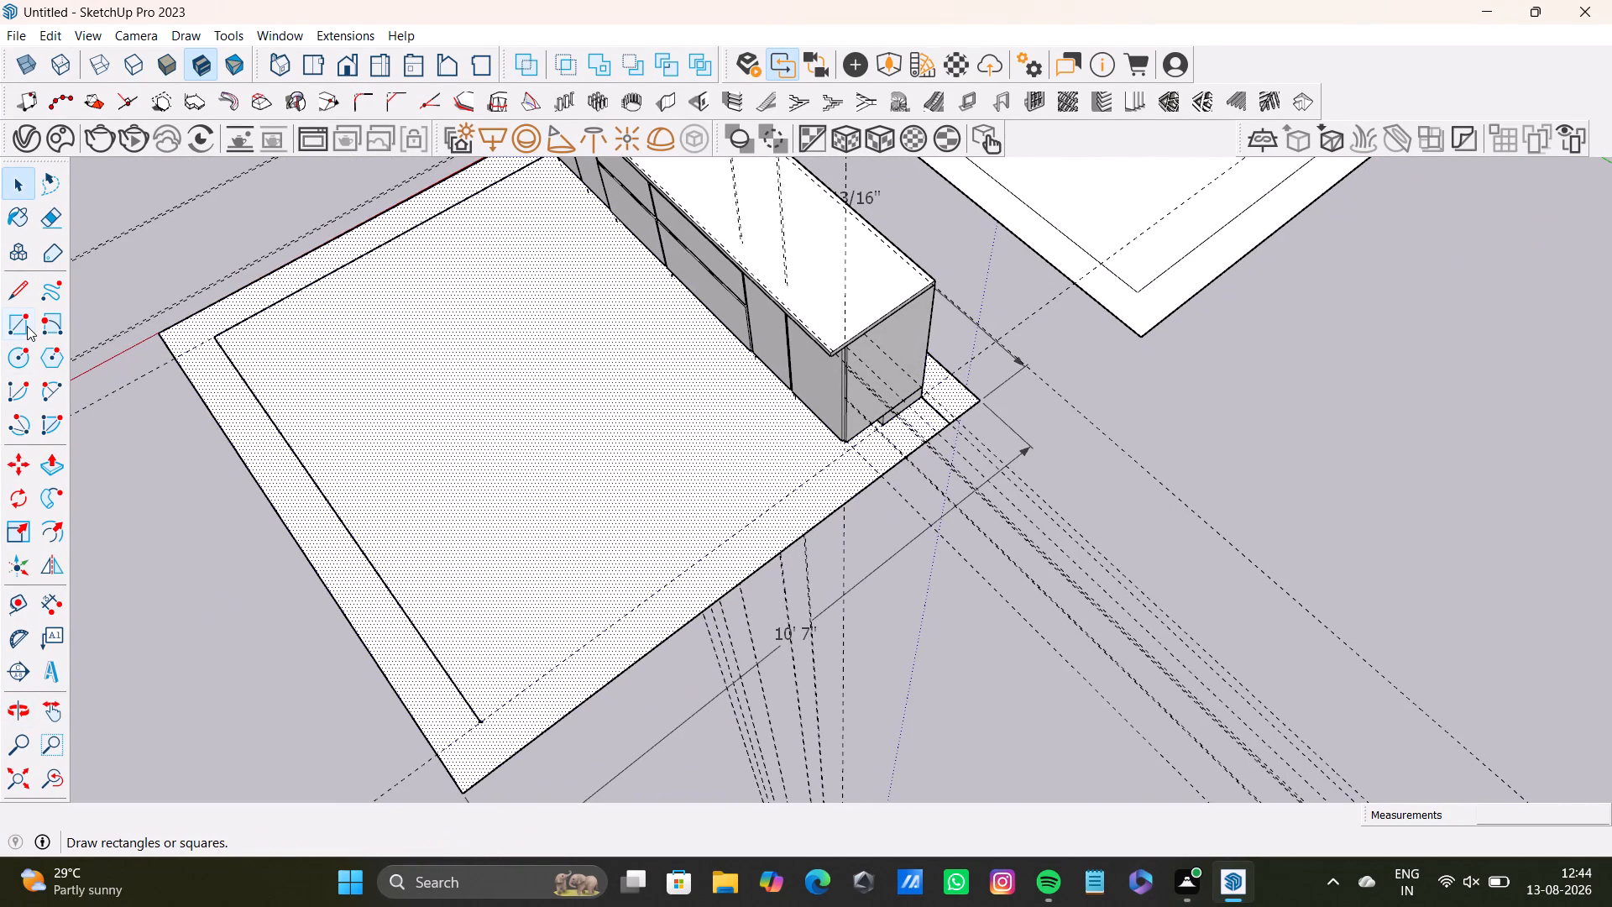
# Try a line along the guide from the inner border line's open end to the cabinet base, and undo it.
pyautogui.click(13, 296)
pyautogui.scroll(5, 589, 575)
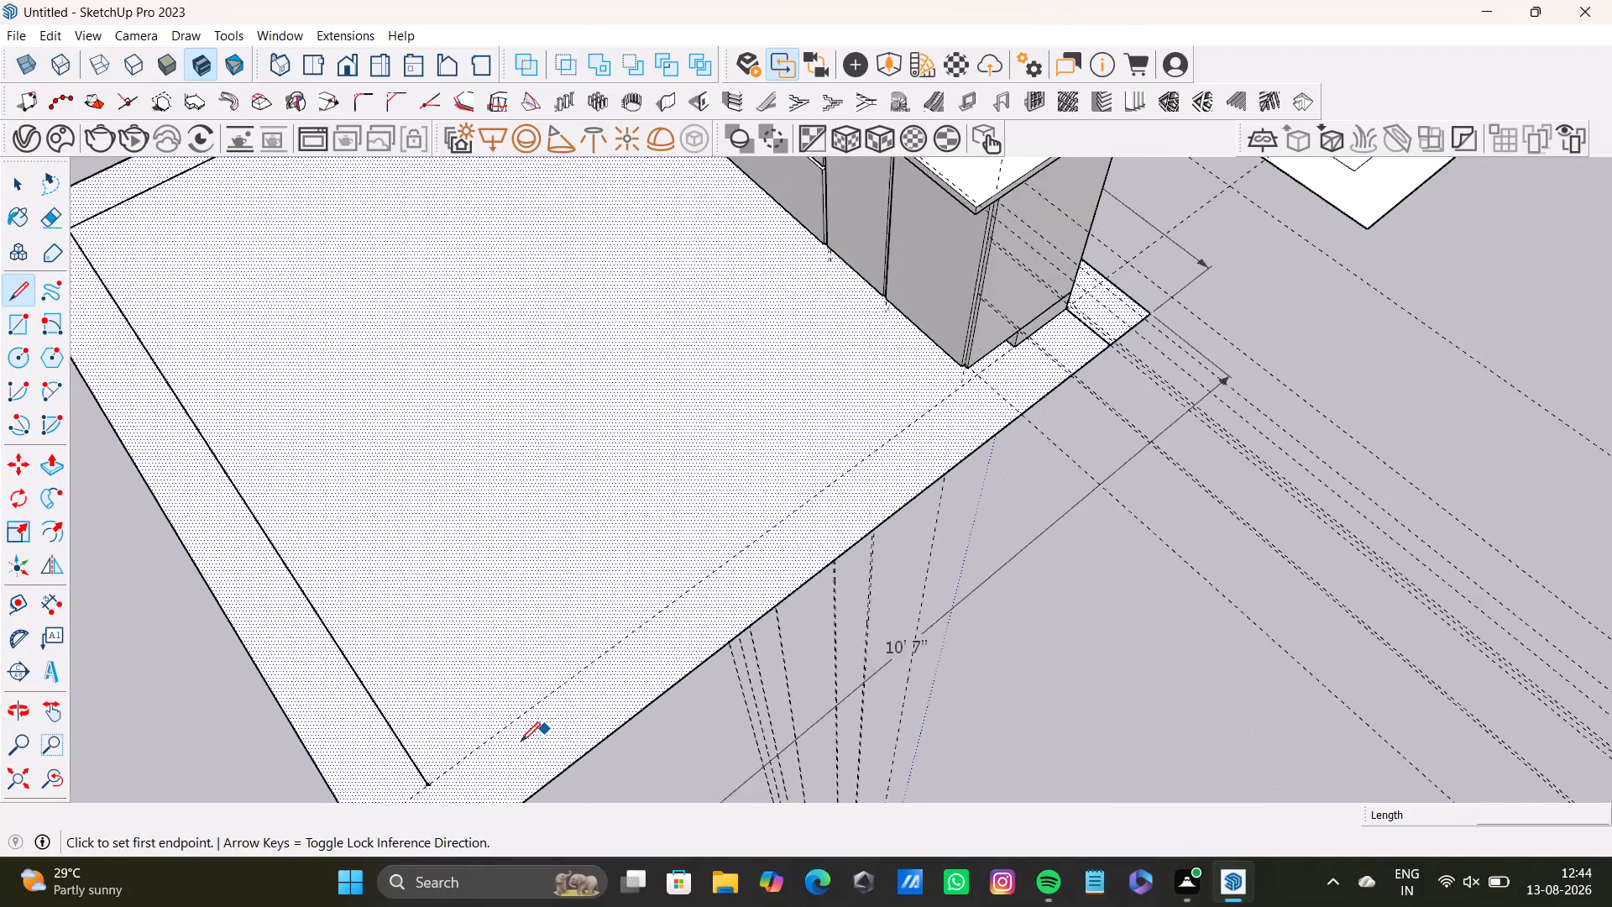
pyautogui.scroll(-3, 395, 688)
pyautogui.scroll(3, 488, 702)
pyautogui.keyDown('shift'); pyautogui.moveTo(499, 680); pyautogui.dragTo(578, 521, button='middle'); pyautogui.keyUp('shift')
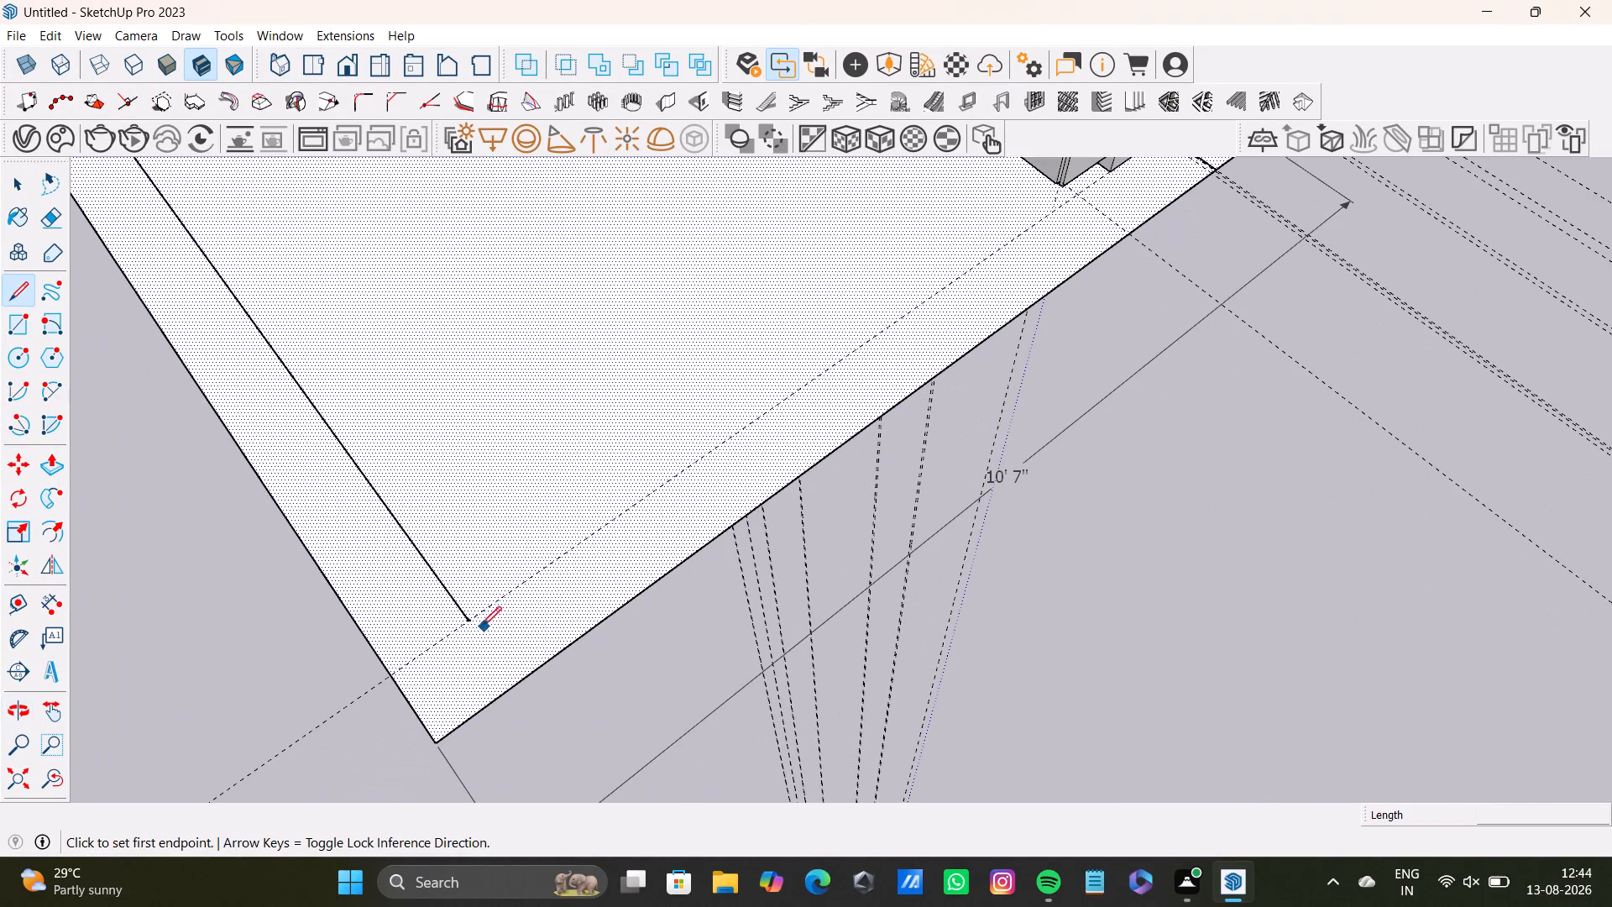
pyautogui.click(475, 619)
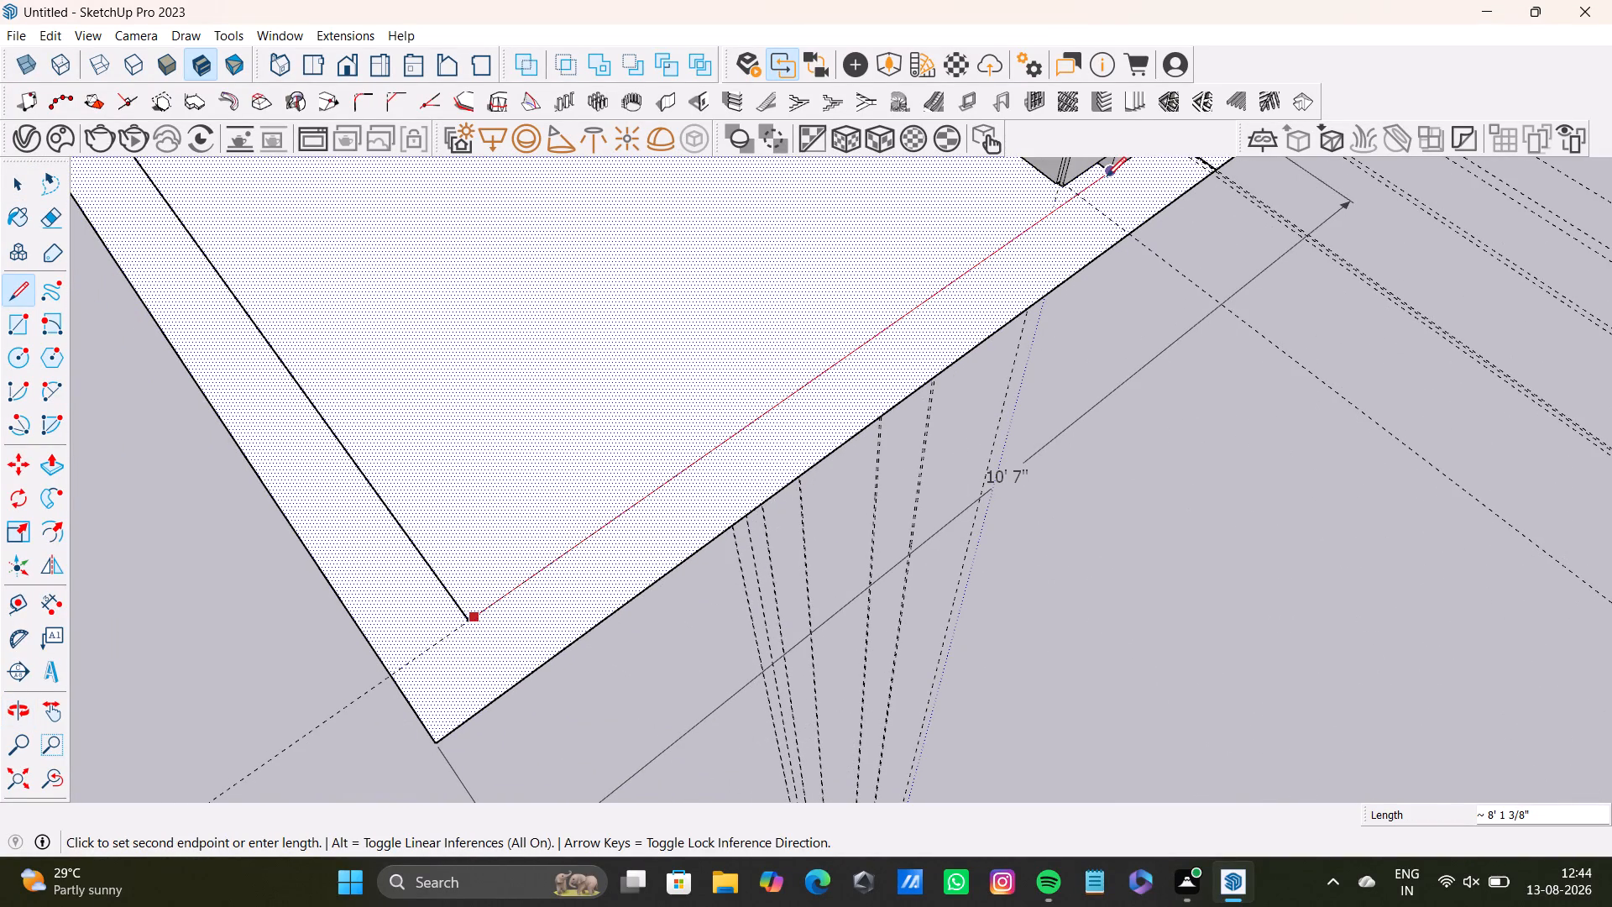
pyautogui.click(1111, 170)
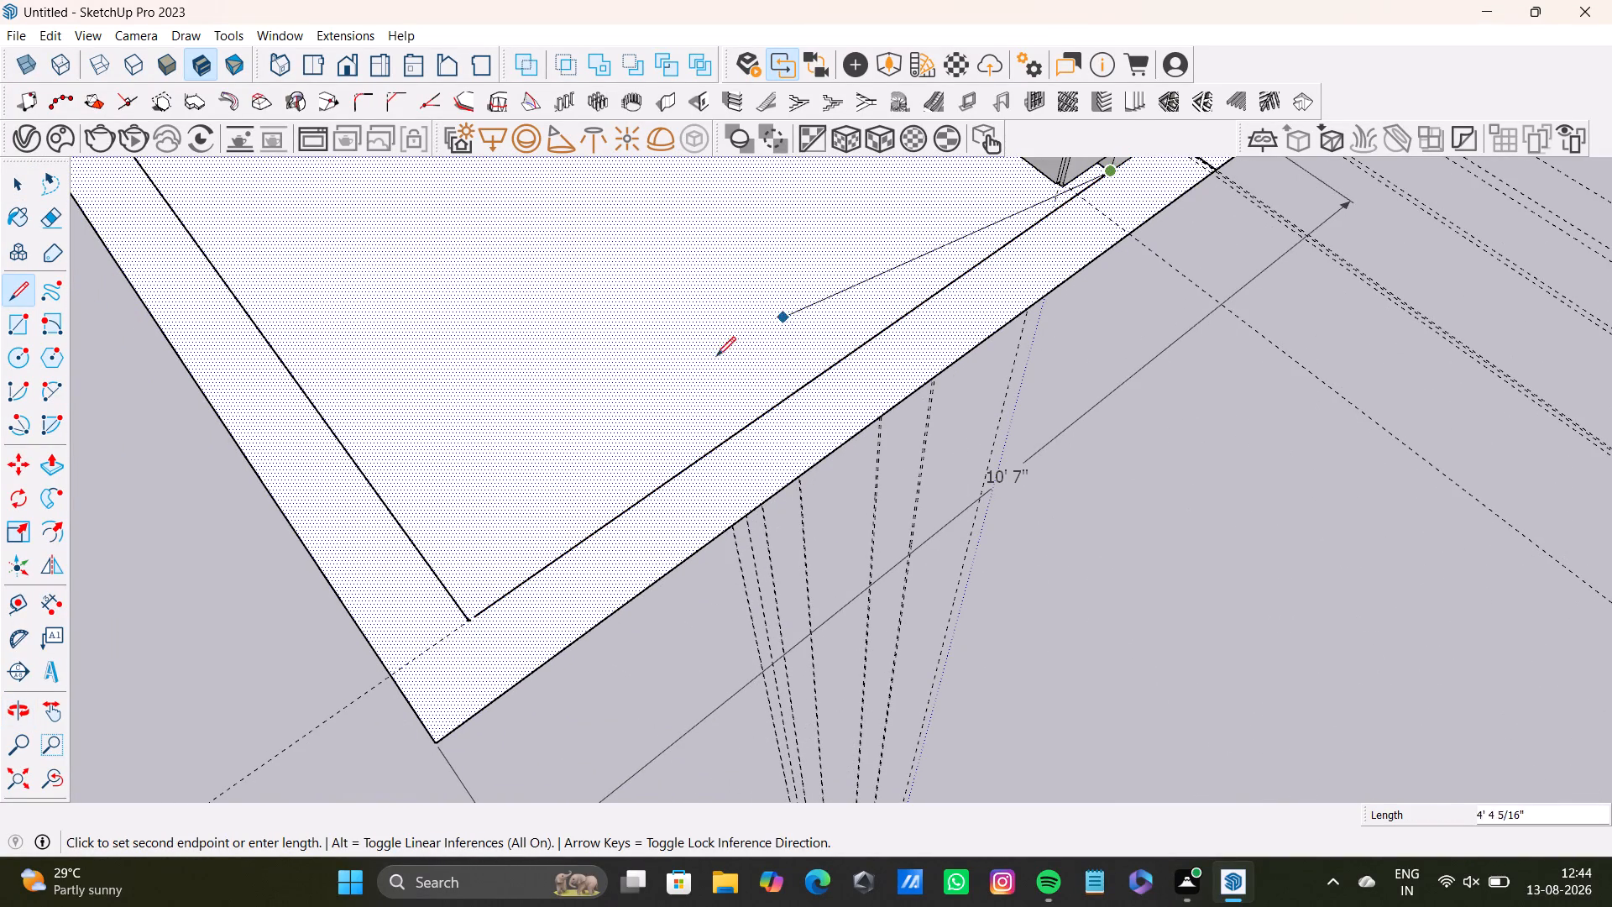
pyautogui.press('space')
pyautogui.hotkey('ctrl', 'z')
# Draw a line about 8' 1 13/16" along the guide from the inner border line's open end to the cabinet's toe-kick corner.
pyautogui.scroll(7, 448, 648)
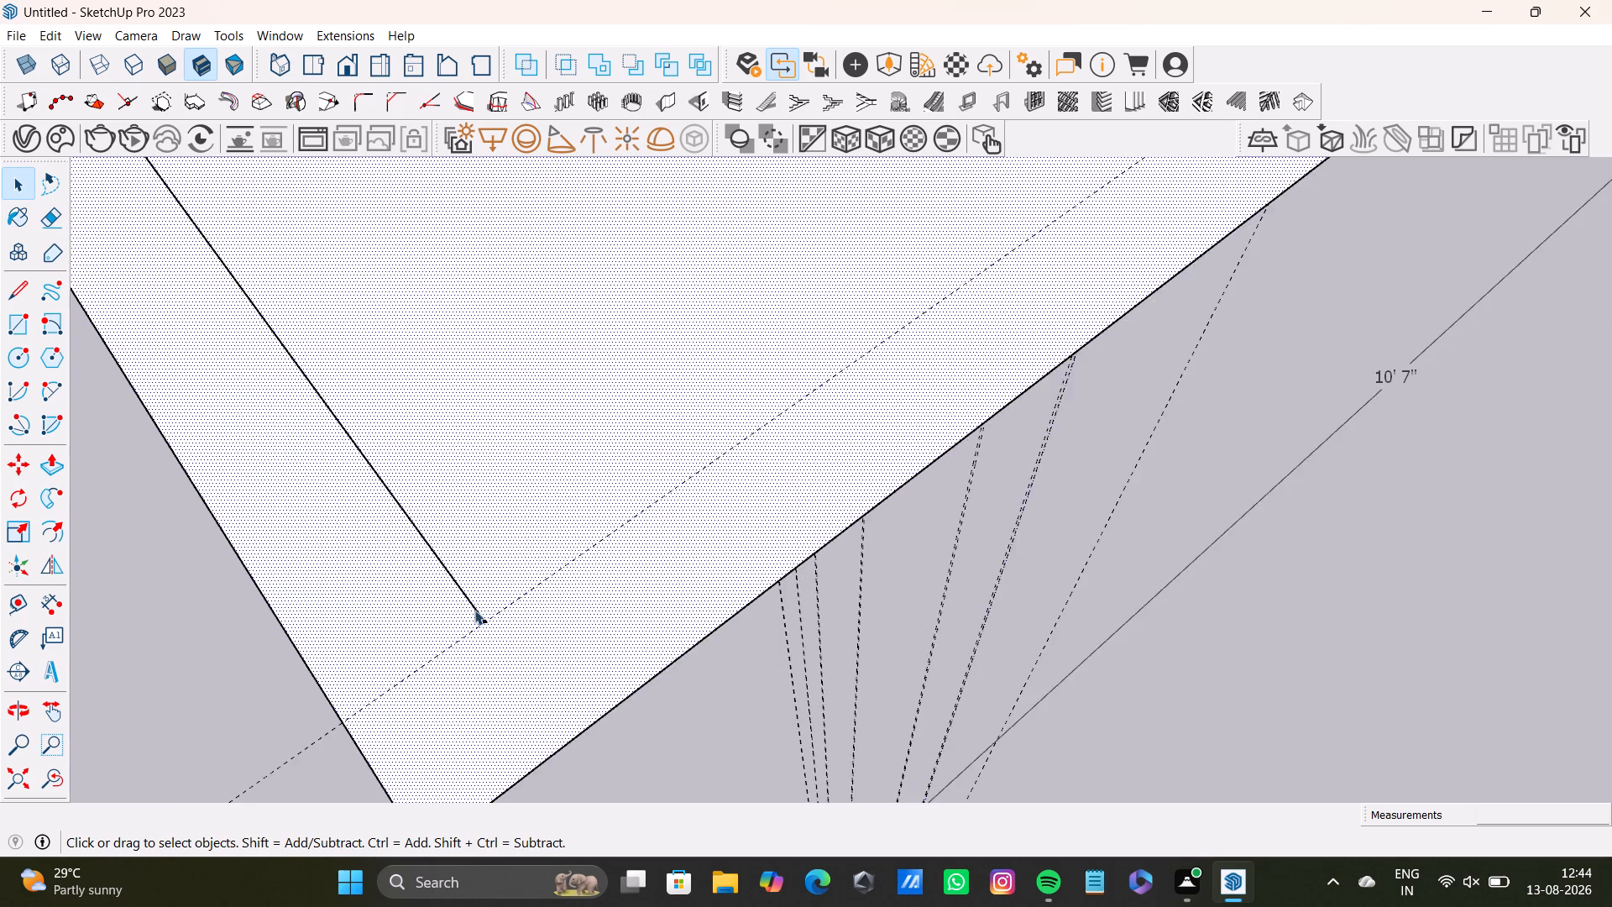
pyautogui.scroll(17, 474, 610)
pyautogui.scroll(-8, 498, 620)
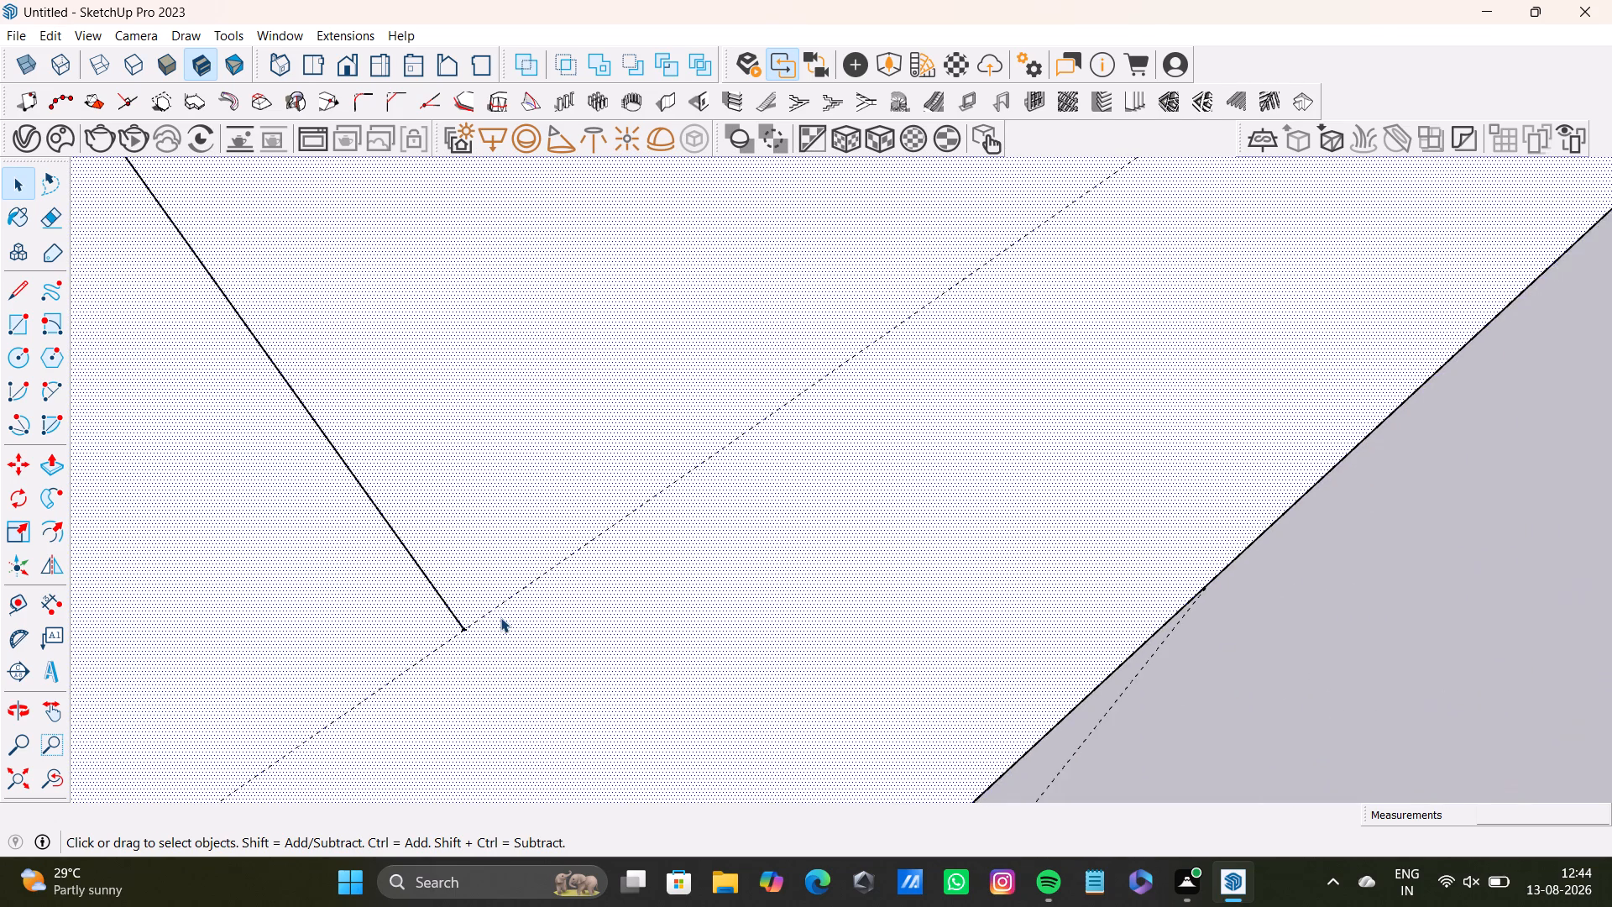
pyautogui.scroll(-9, 500, 617)
pyautogui.scroll(-12, 500, 617)
pyautogui.keyDown('shift'); pyautogui.moveTo(604, 575); pyautogui.dragTo(595, 589, button='middle'); pyautogui.keyUp('shift')
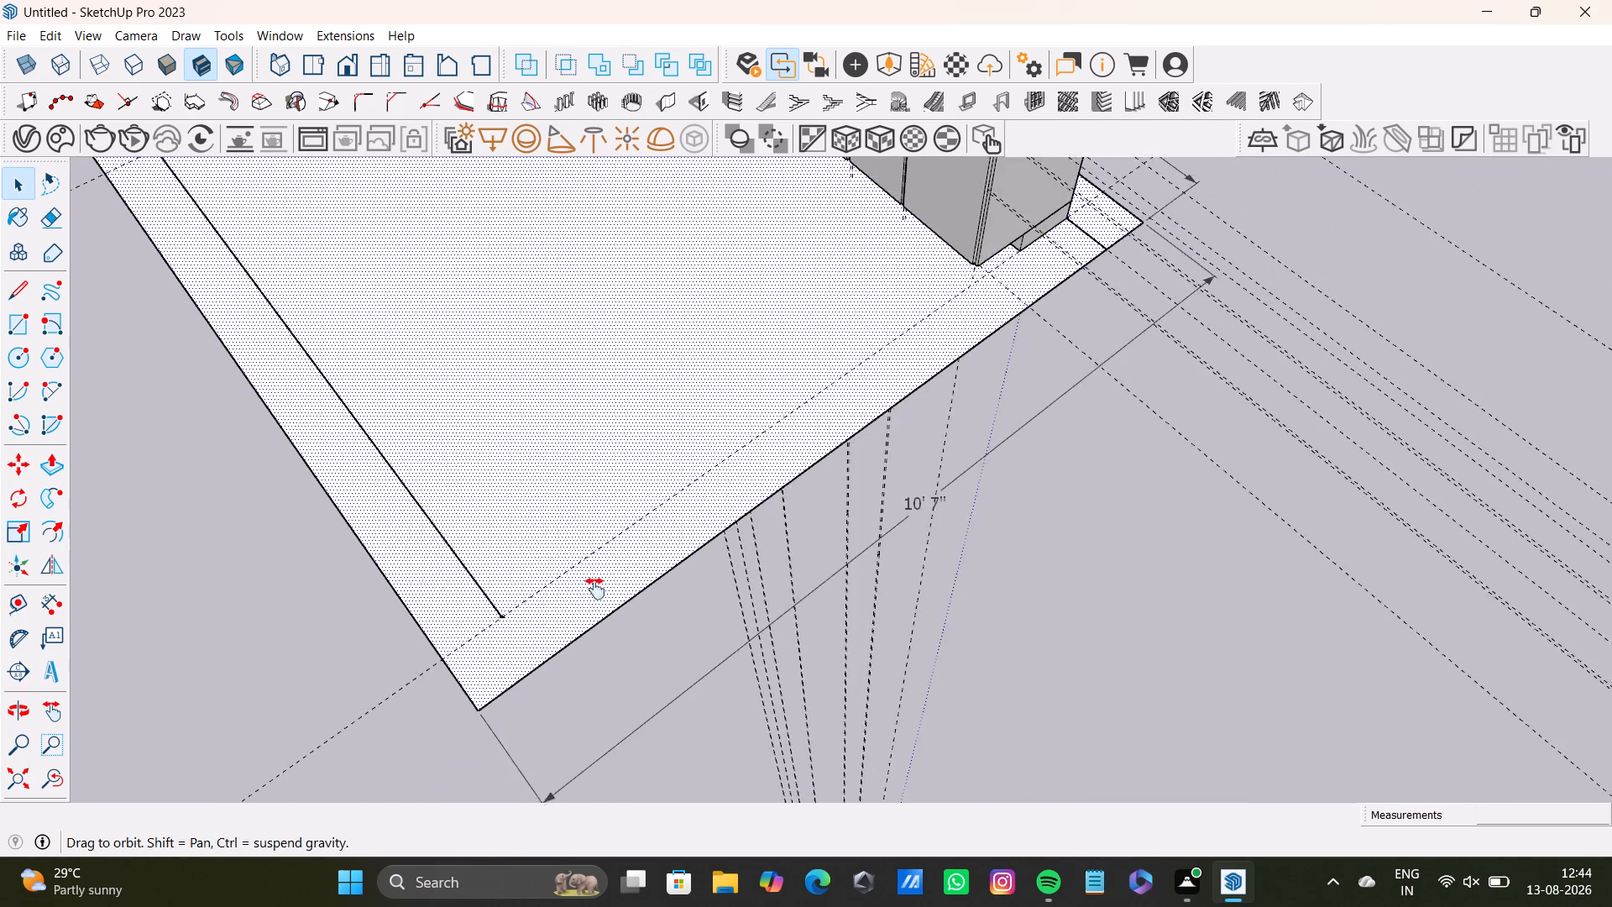
pyautogui.keyDown('shift'); pyautogui.moveTo(595, 589); pyautogui.dragTo(541, 629, button='middle'); pyautogui.keyUp('shift')
pyautogui.click(23, 294)
pyautogui.scroll(5, 576, 608)
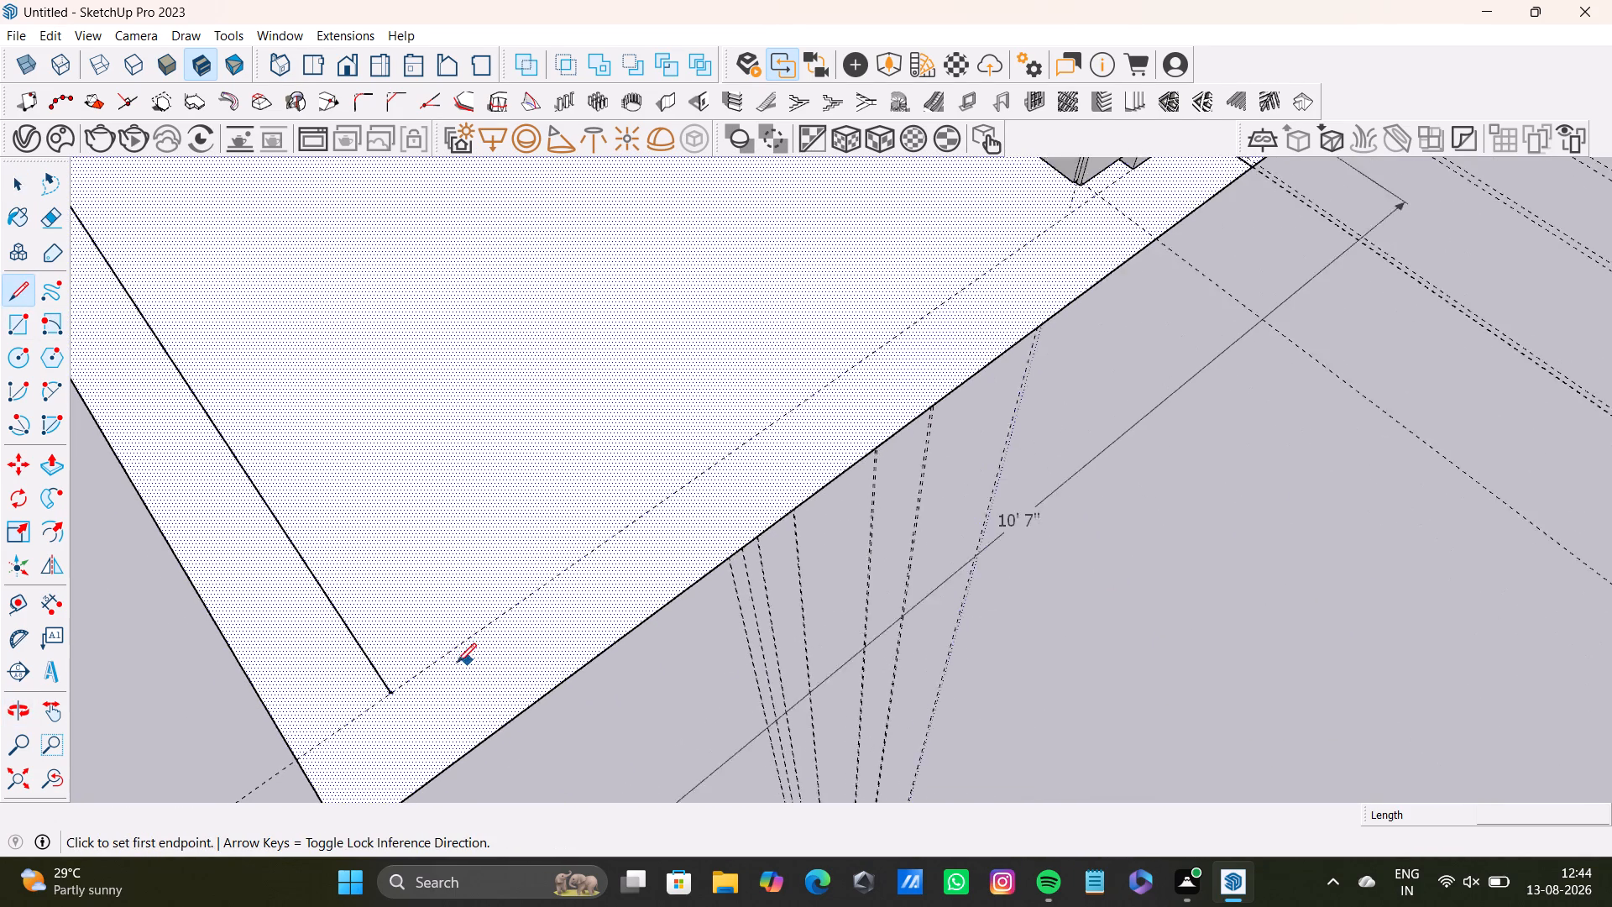
pyautogui.click(384, 693)
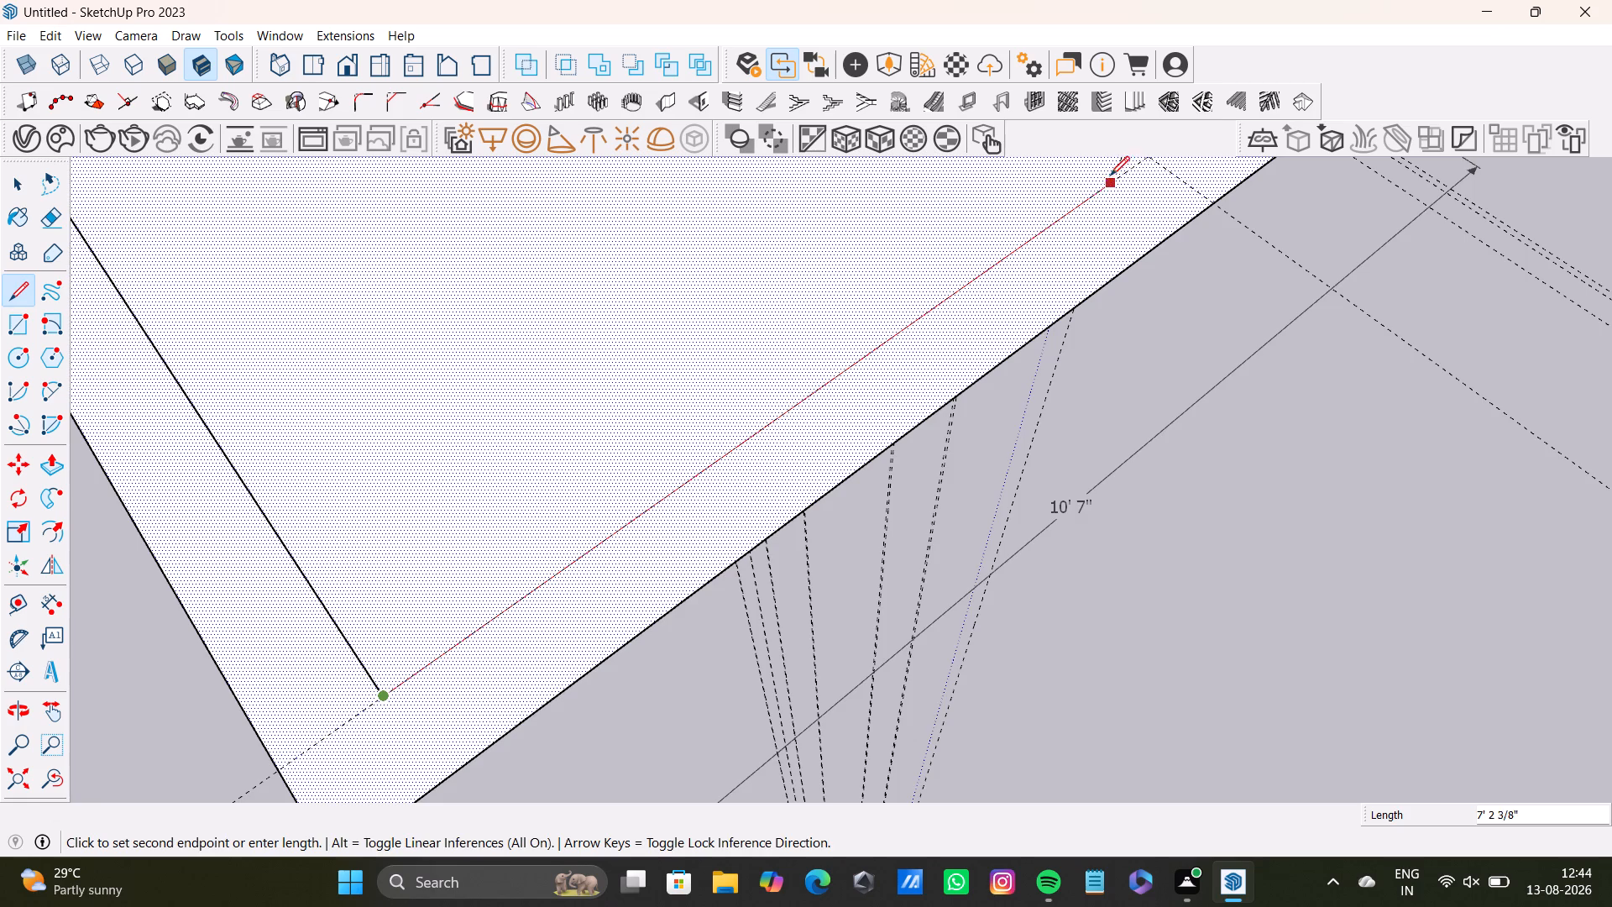
pyautogui.moveTo(1110, 179); pyautogui.dragTo(924, 330, button='middle')
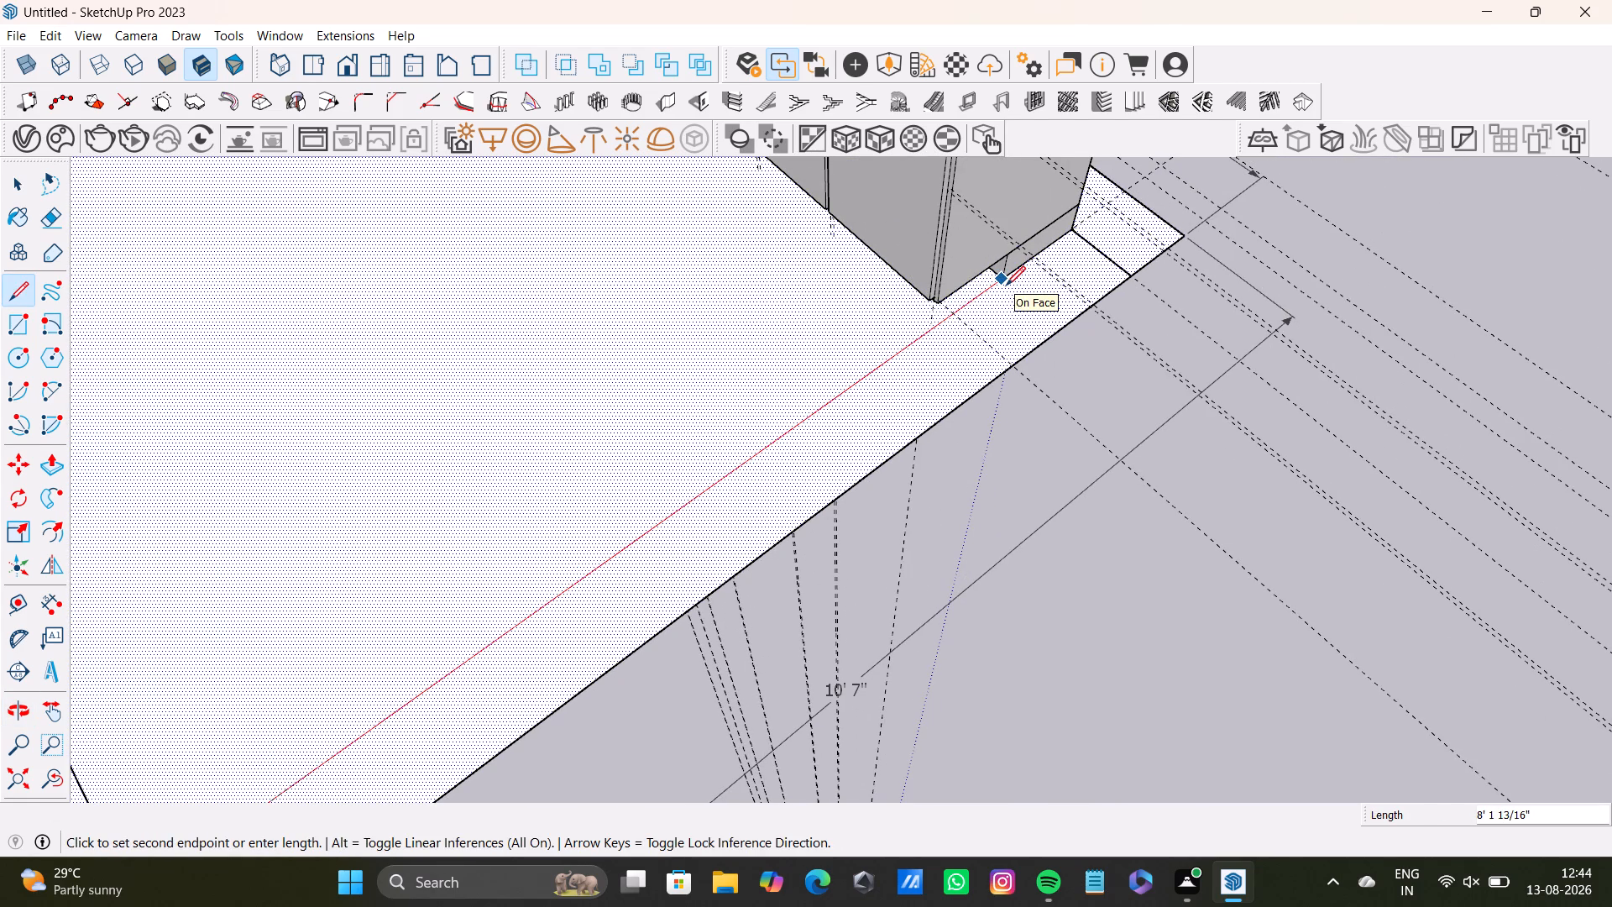
pyautogui.press('Right')
pyautogui.click(1010, 280)
pyautogui.press('space')
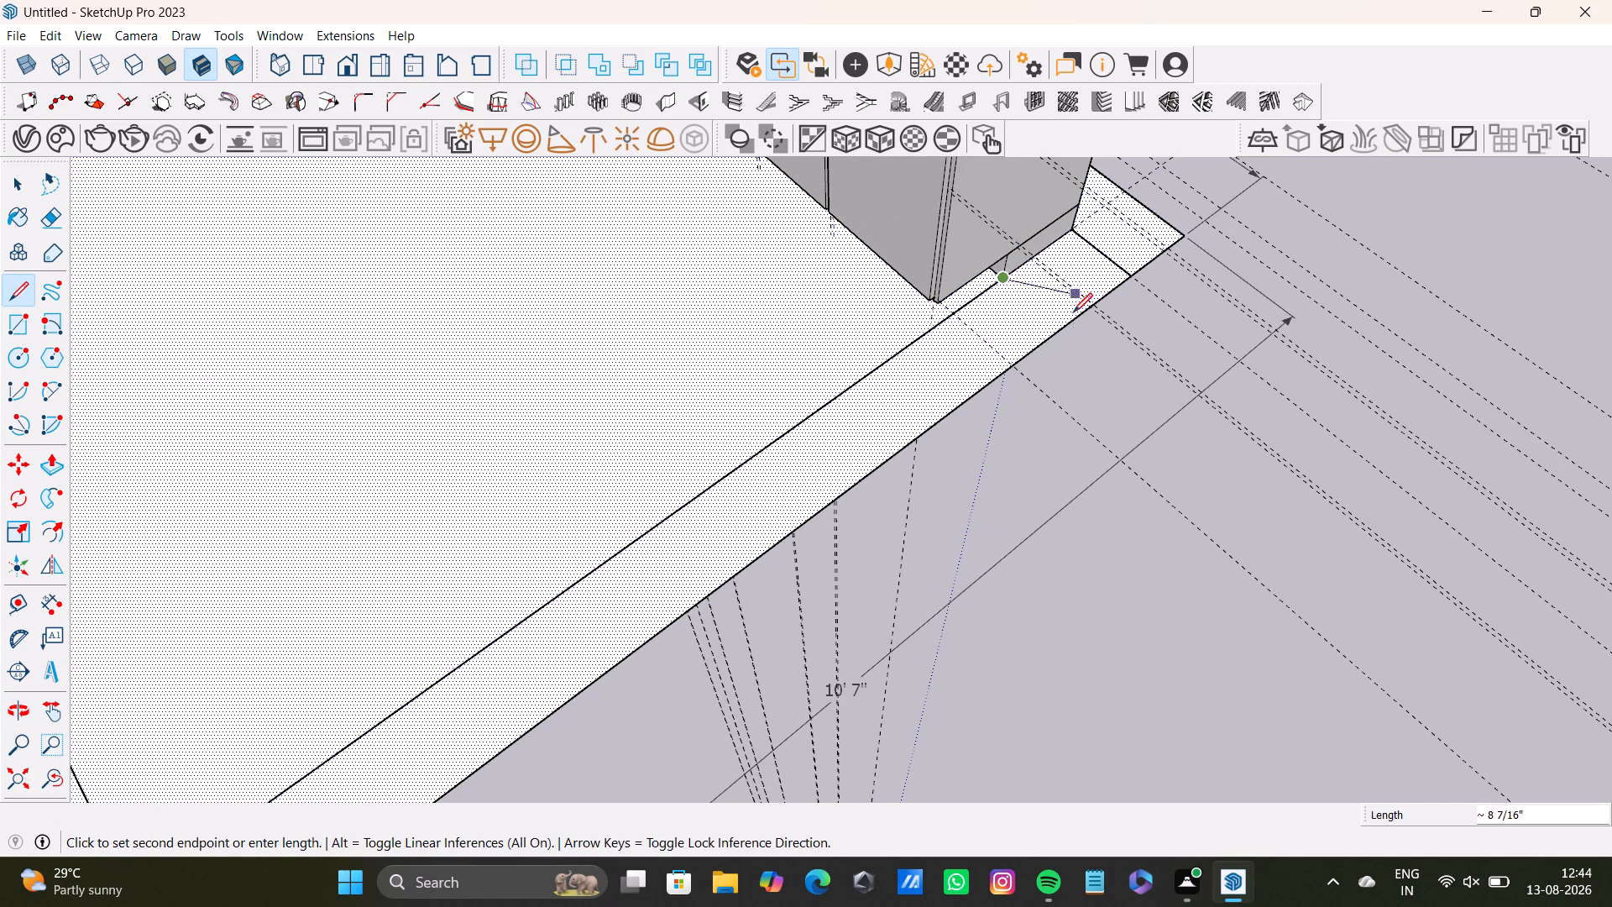
# Select the floor border strip behind the cabinet and examine how far its face extends past the cabinet's end corner.
pyautogui.scroll(-7, 1002, 356)
pyautogui.moveTo(1002, 351); pyautogui.dragTo(1094, 314, button='middle')
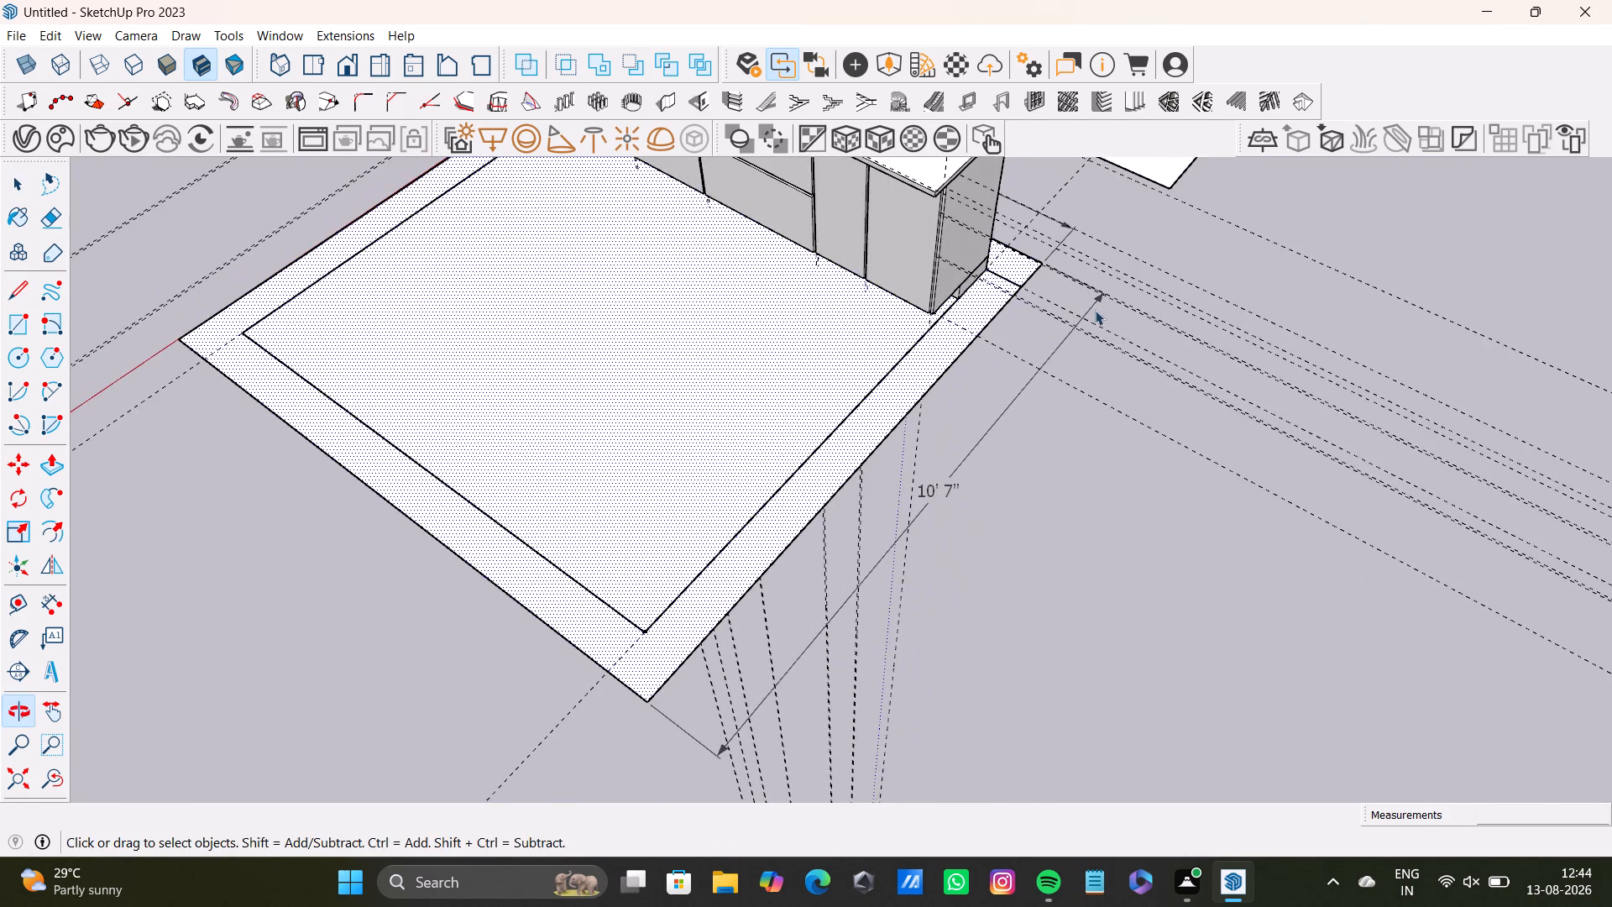
pyautogui.moveTo(920, 422); pyautogui.dragTo(697, 446, button='middle')
pyautogui.moveTo(973, 433); pyautogui.dragTo(751, 410, button='middle')
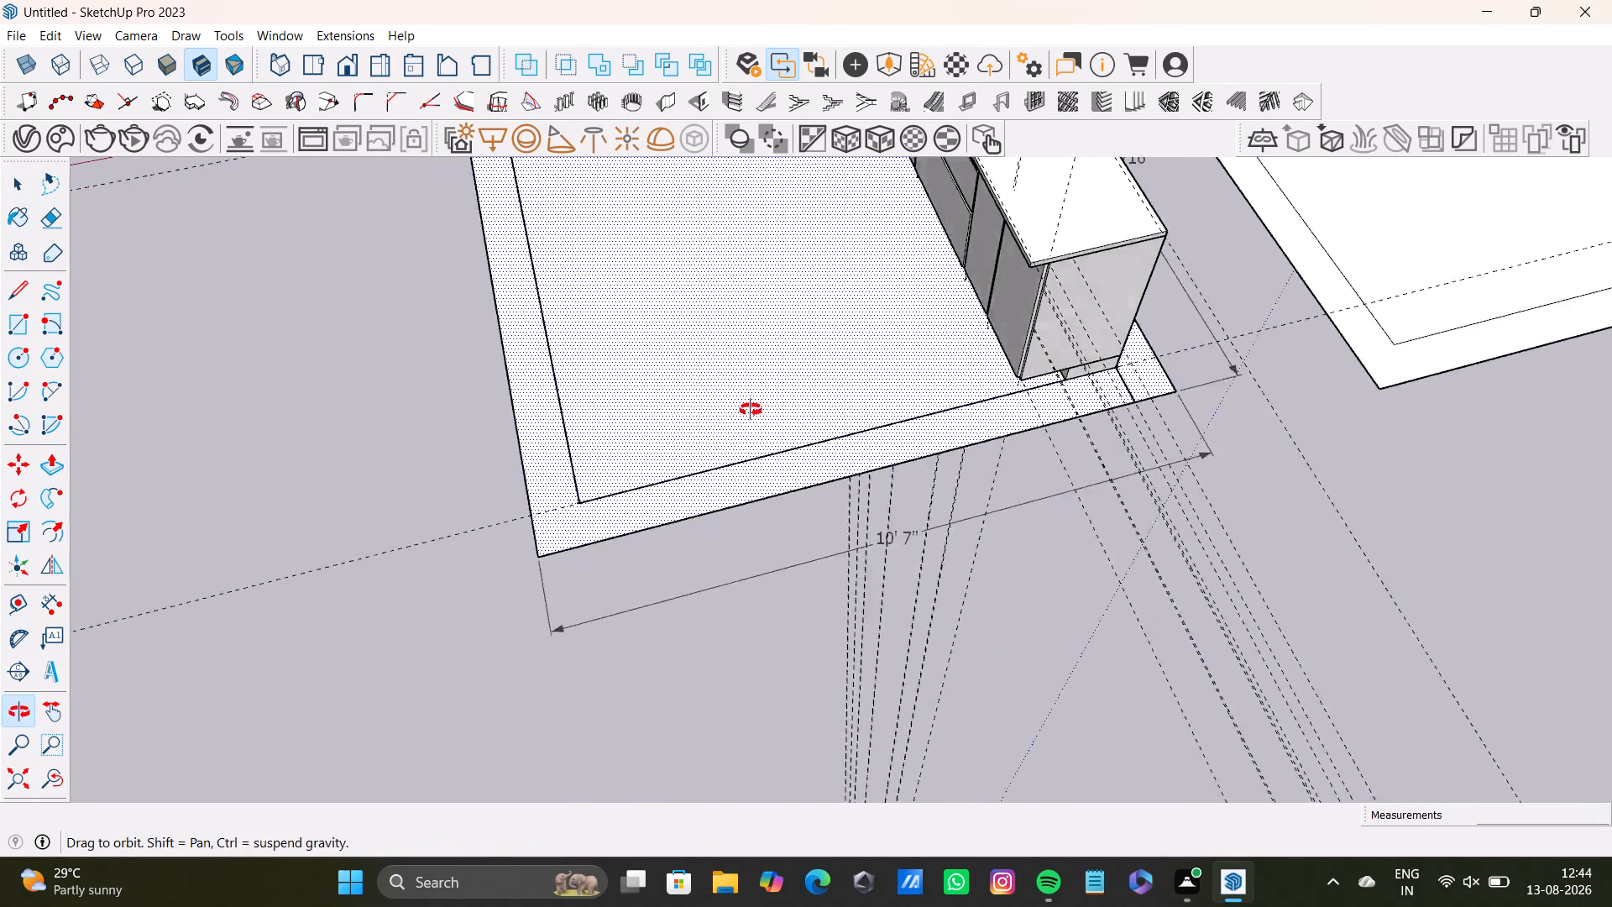
pyautogui.moveTo(751, 410); pyautogui.dragTo(700, 391, button='middle')
pyautogui.scroll(-3, 919, 428)
pyautogui.keyDown('shift'); pyautogui.moveTo(900, 414); pyautogui.dragTo(597, 513, button='middle'); pyautogui.keyUp('shift')
pyautogui.scroll(3, 845, 397)
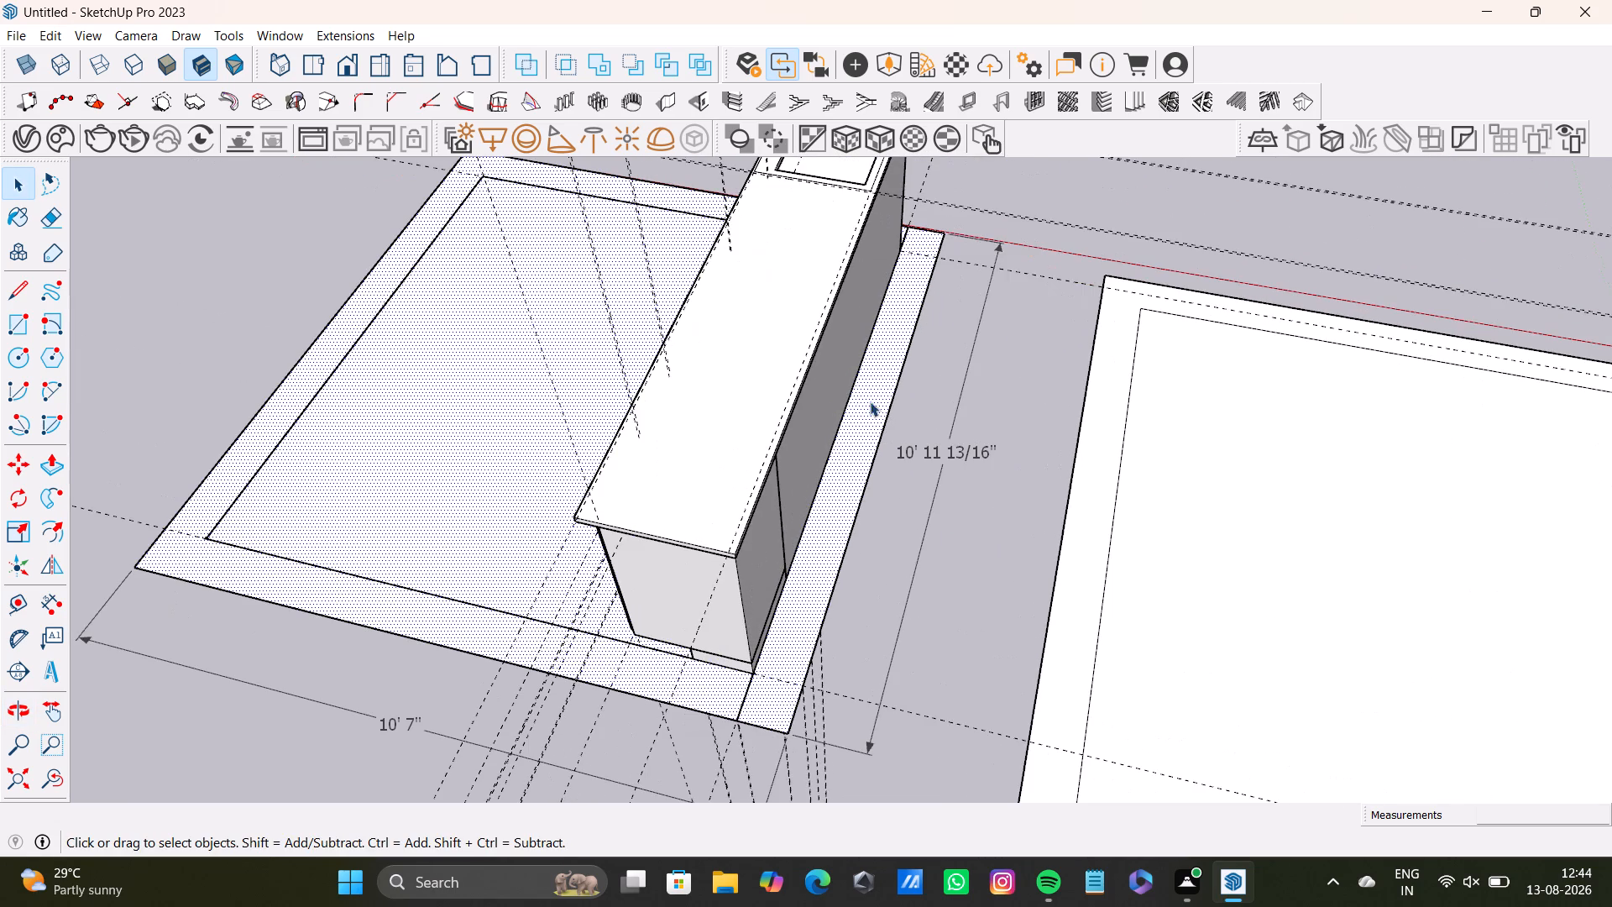
pyautogui.doubleClick(870, 409)
pyautogui.tripleClick(872, 417)
pyautogui.tripleClick(872, 421)
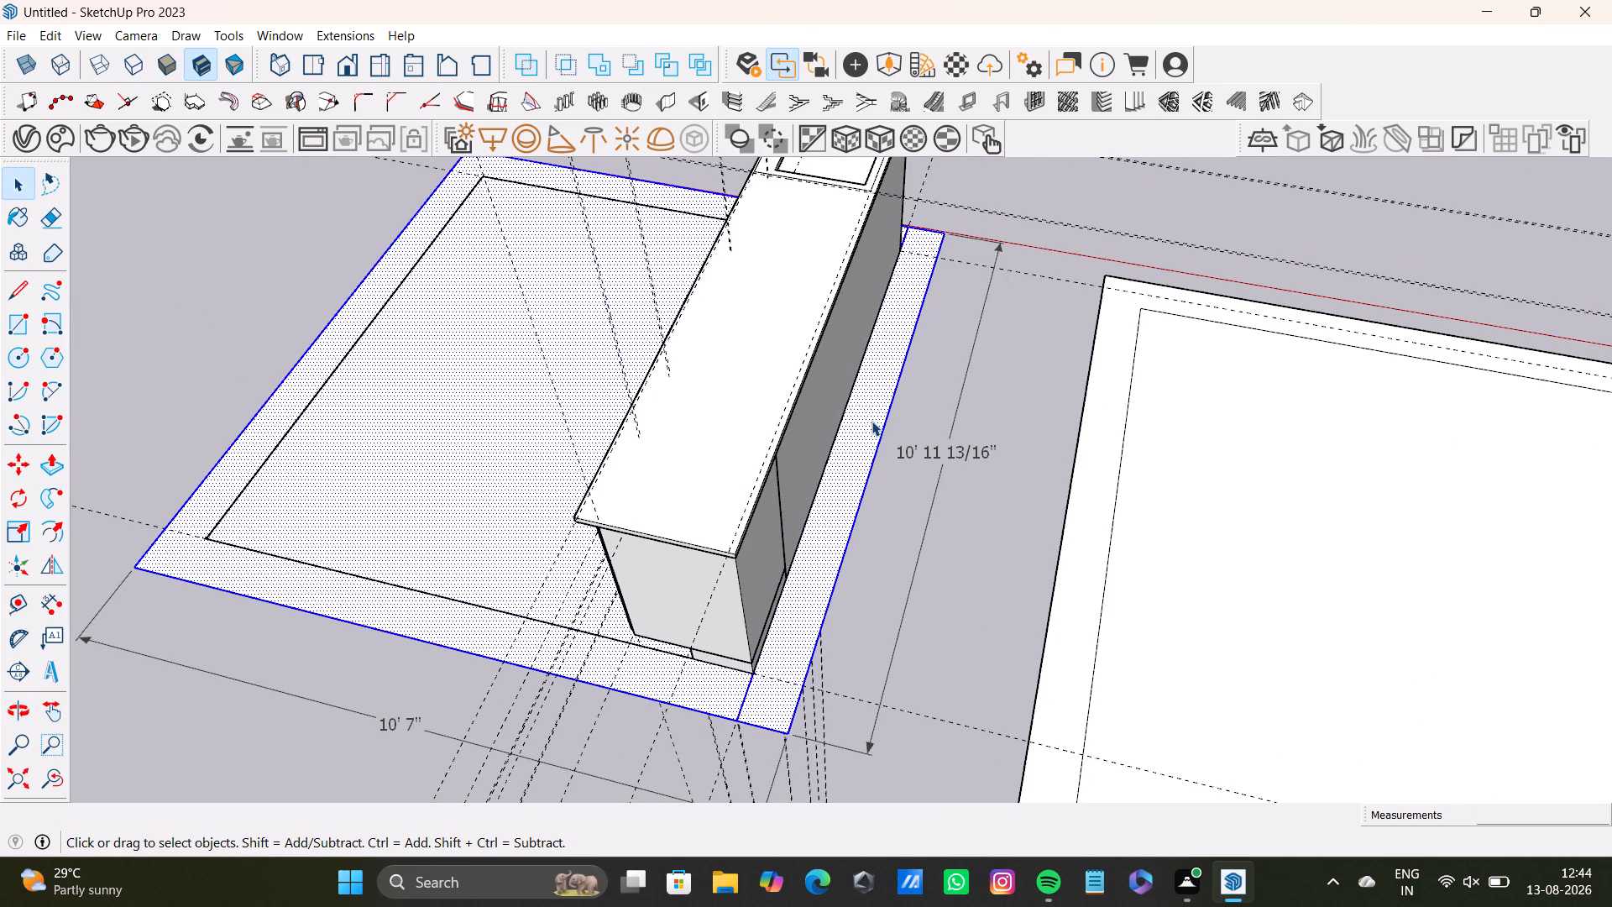
pyautogui.tripleClick(871, 421)
pyautogui.click(869, 421)
pyautogui.doubleClick(863, 420)
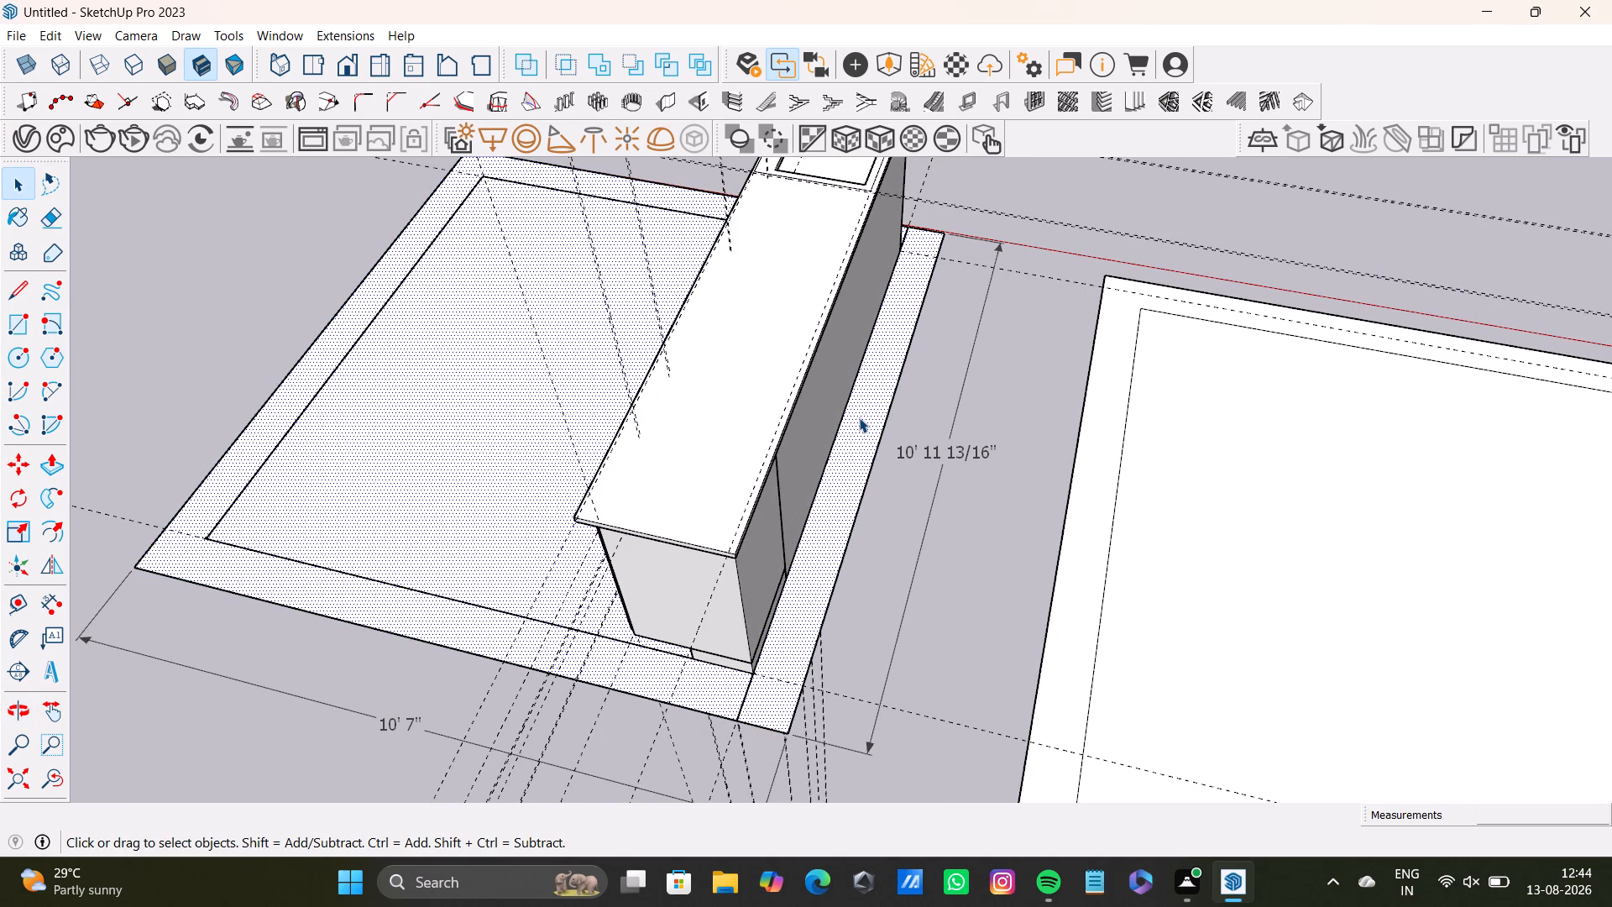
pyautogui.click(859, 417)
pyautogui.click(861, 424)
pyautogui.tripleClick(830, 483)
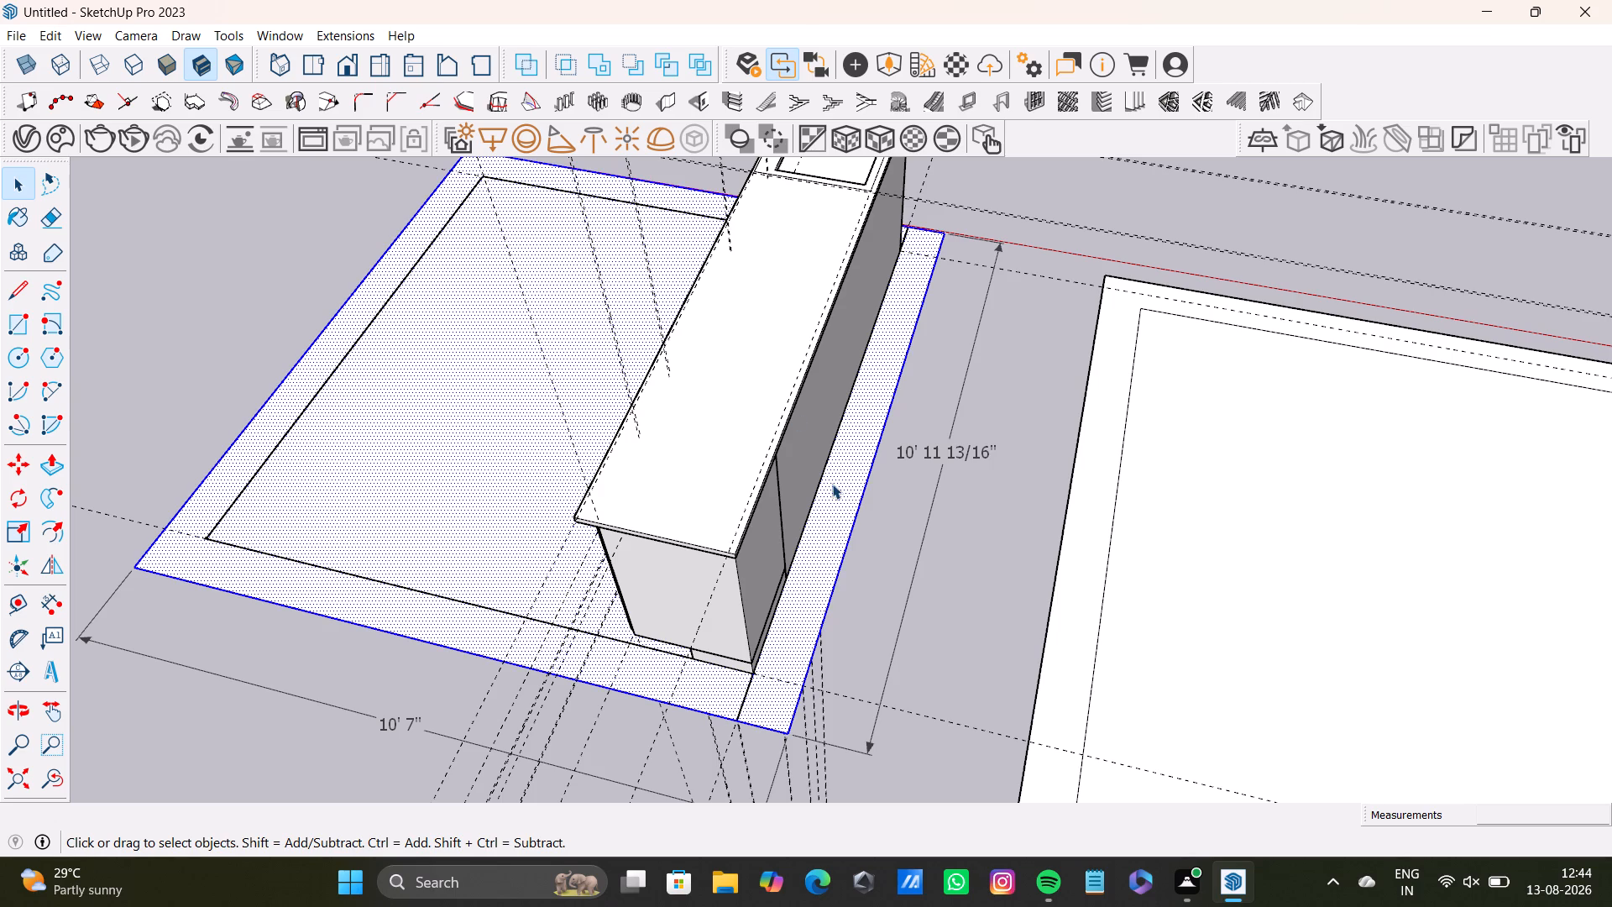
pyautogui.doubleClick(832, 484)
pyautogui.moveTo(835, 489); pyautogui.dragTo(856, 489, button='middle')
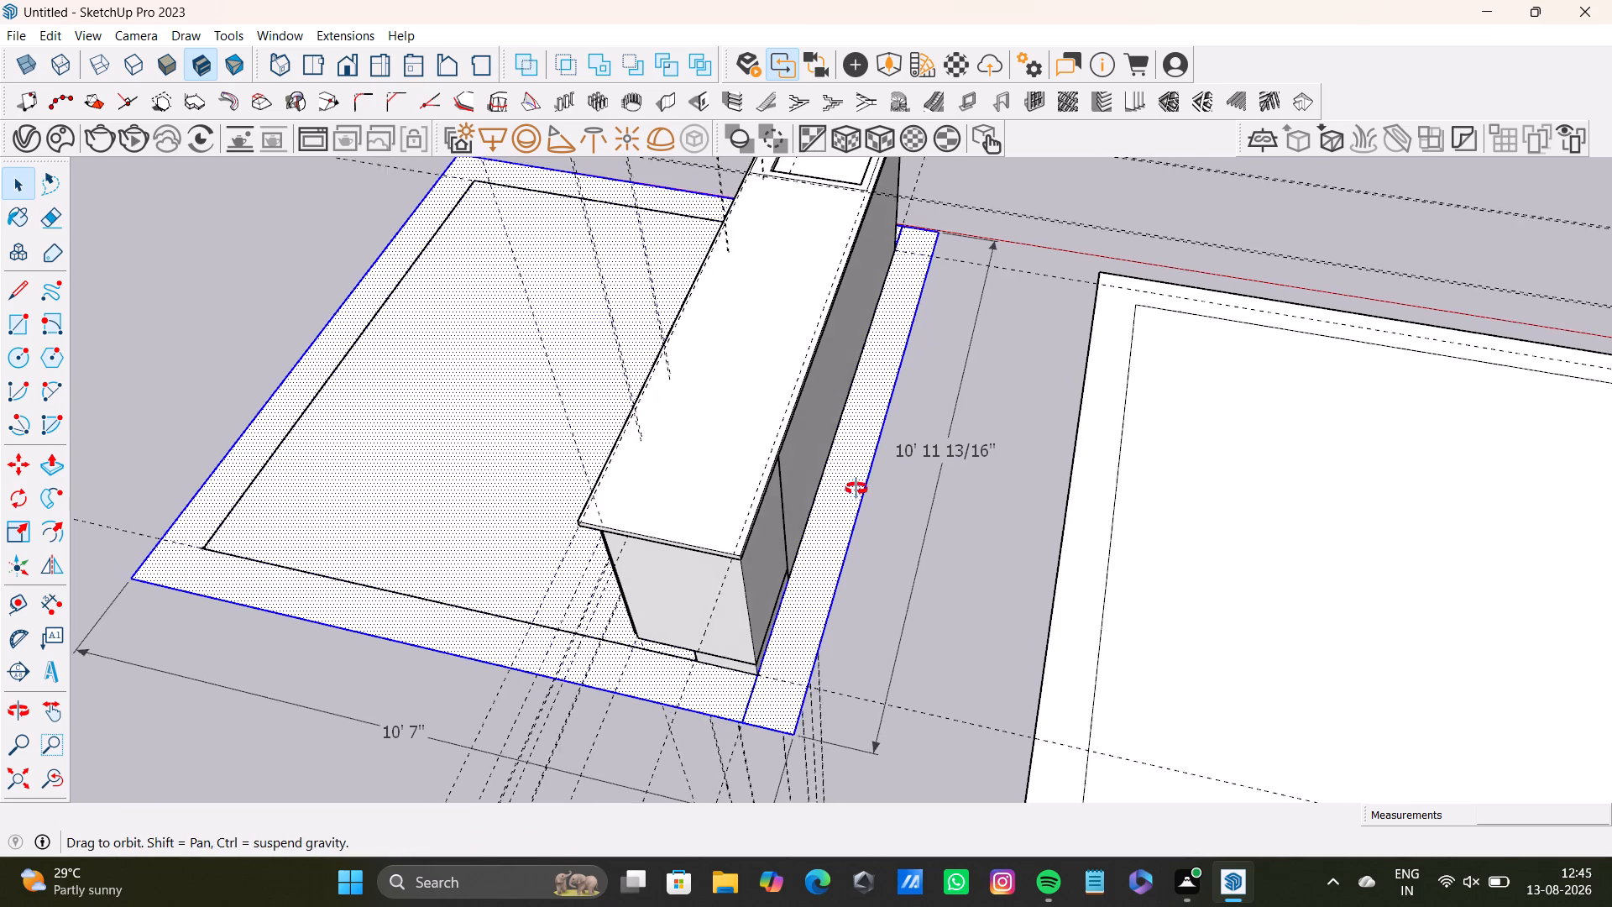
pyautogui.moveTo(856, 489); pyautogui.dragTo(870, 489, button='middle')
pyautogui.click(845, 494)
pyautogui.scroll(-6, 845, 506)
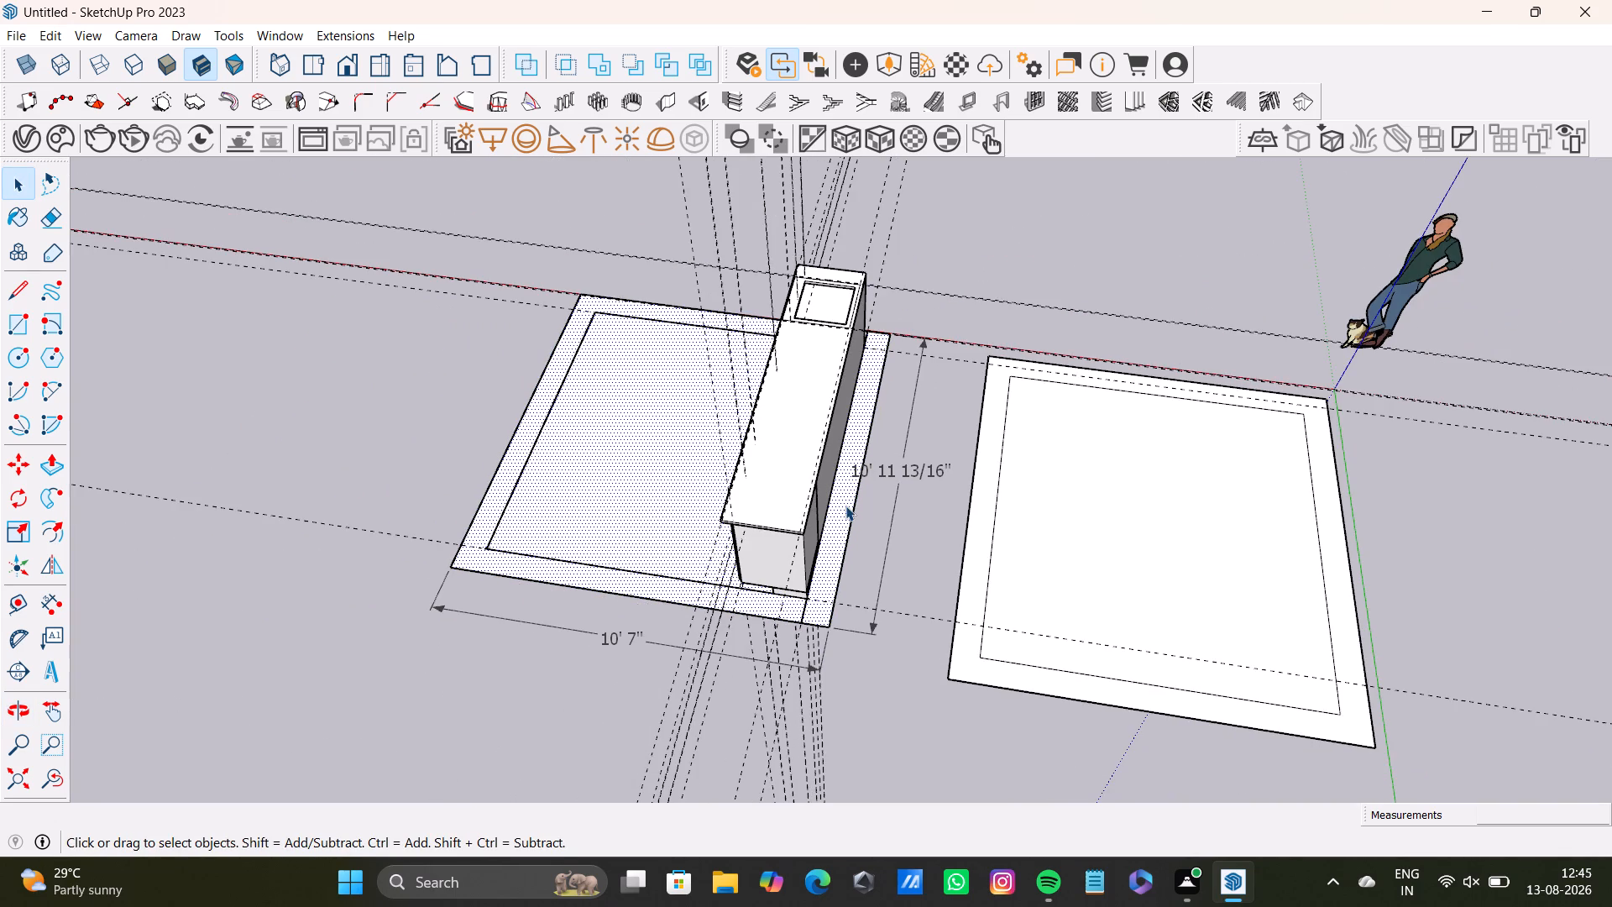
# Examine the cabinet run's door and drawer fronts, end panel, toe kick and countertop against the surrounding floor.
pyautogui.moveTo(836, 518); pyautogui.dragTo(1185, 351, button='middle')
pyautogui.moveTo(908, 480); pyautogui.dragTo(1061, 438, button='middle')
pyautogui.scroll(5, 775, 448)
pyautogui.moveTo(782, 450); pyautogui.dragTo(784, 451, button='middle')
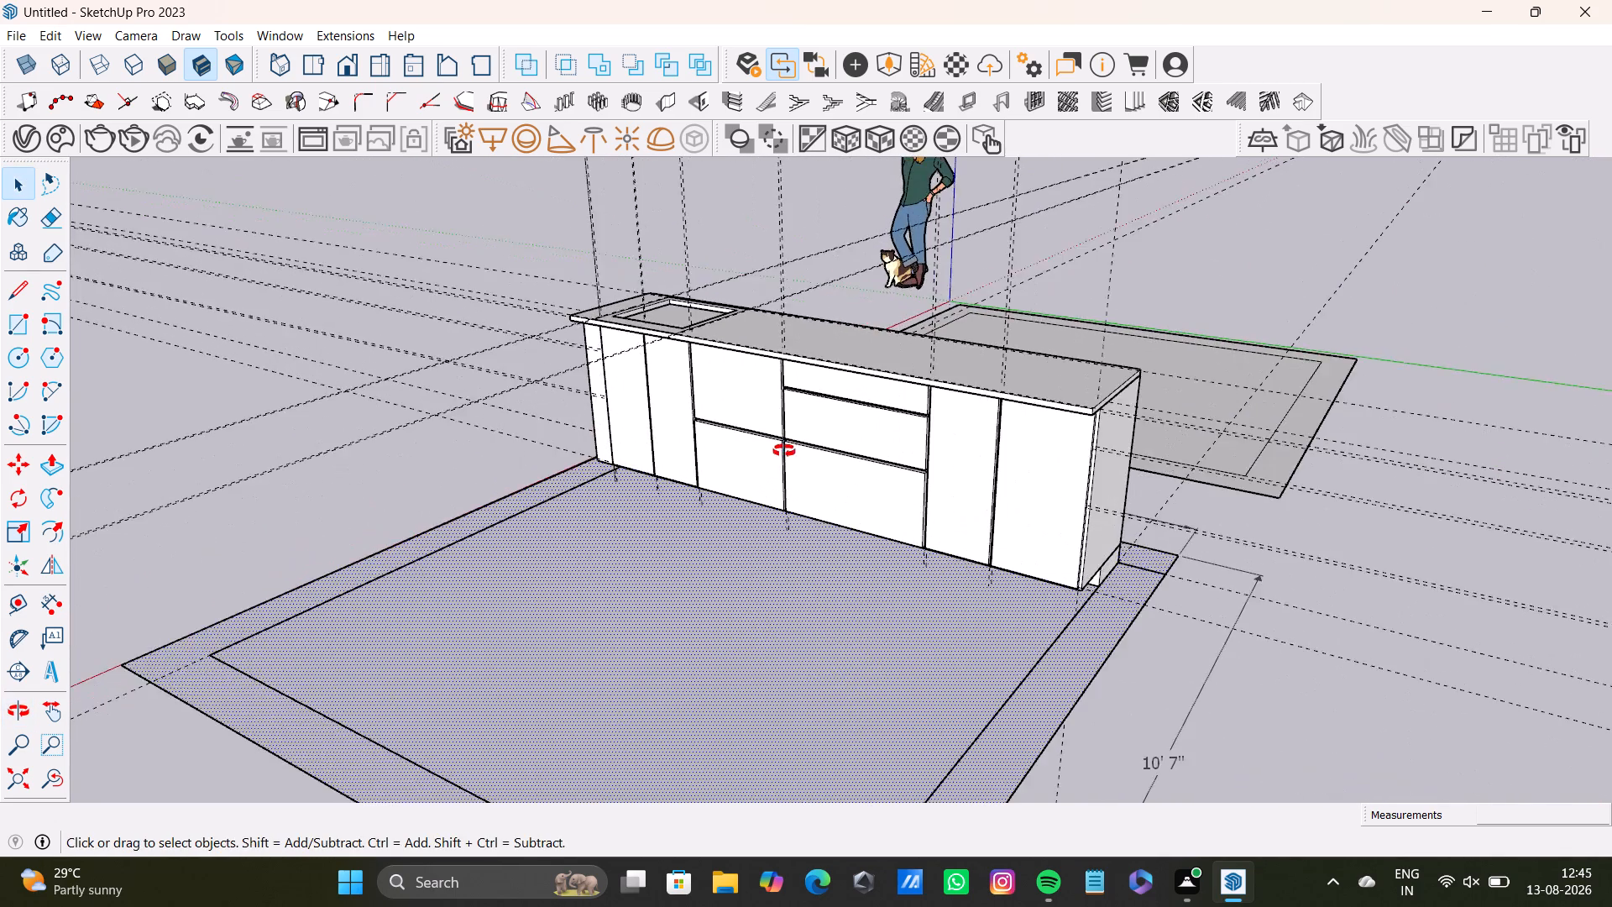
pyautogui.moveTo(784, 451); pyautogui.dragTo(868, 534, button='middle')
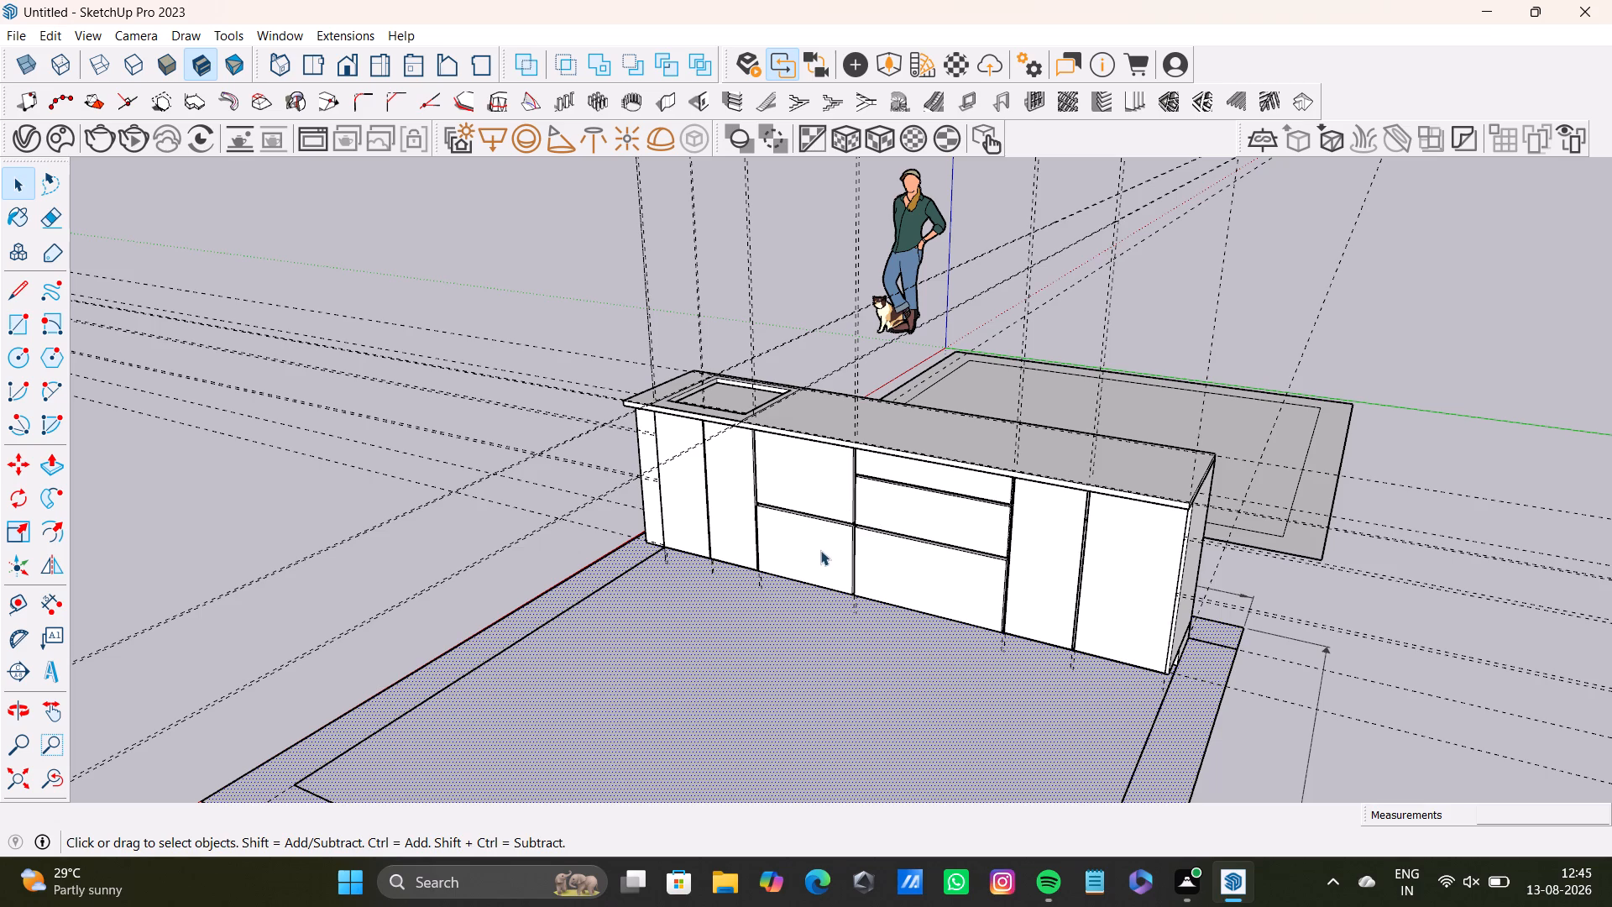
pyautogui.moveTo(899, 561); pyautogui.dragTo(767, 620, button='middle')
pyautogui.moveTo(820, 620); pyautogui.dragTo(861, 504, button='middle')
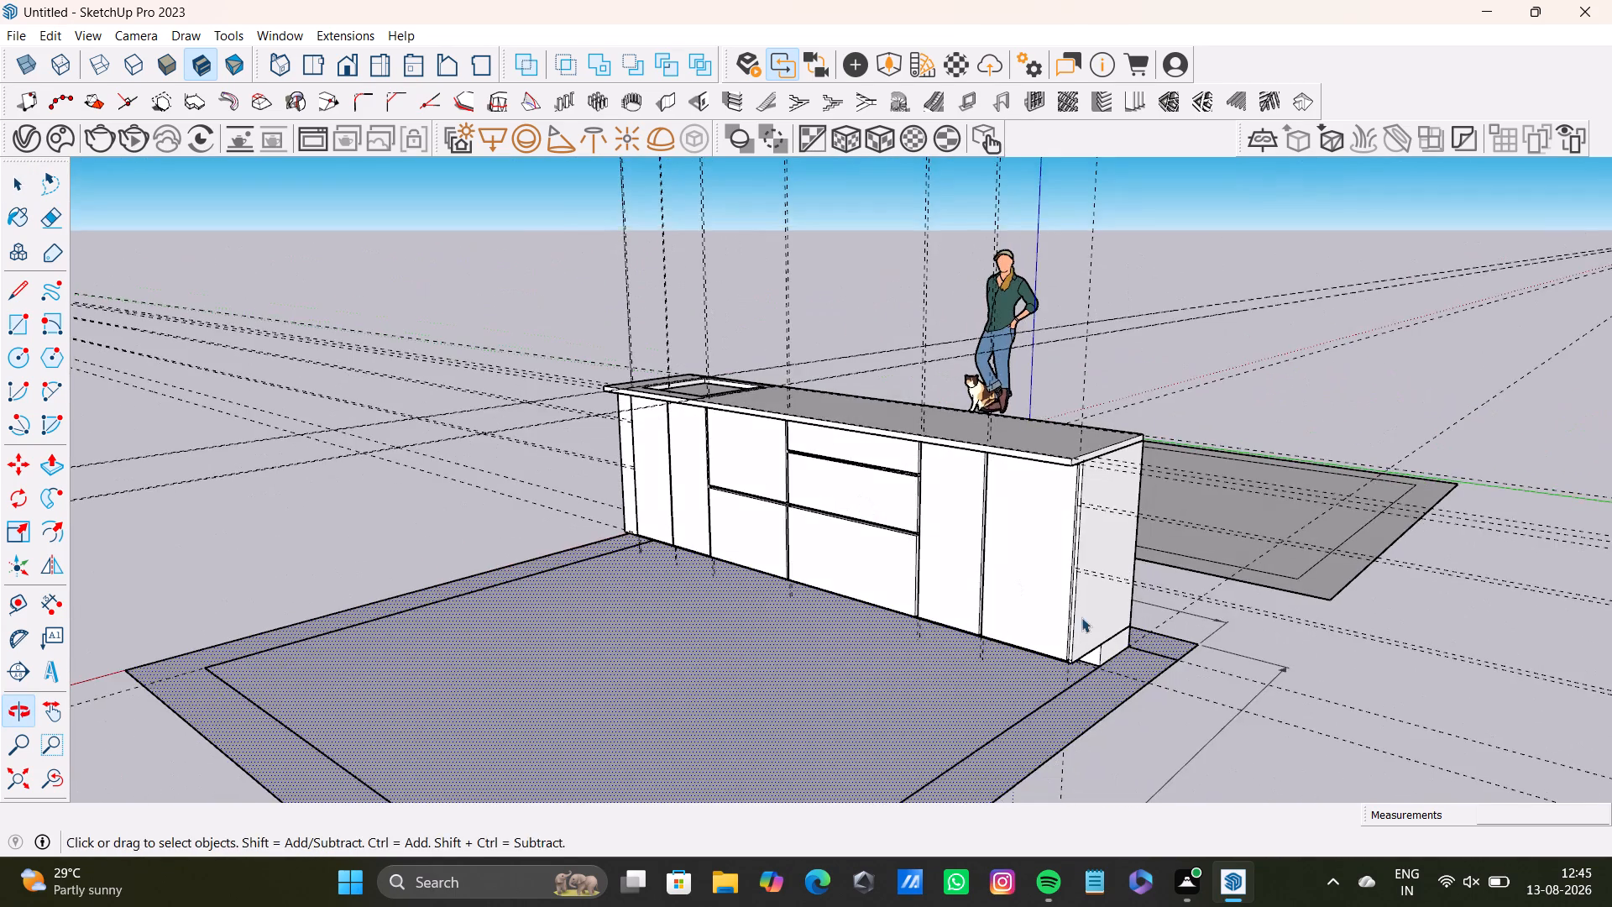
pyautogui.scroll(5, 1076, 624)
pyautogui.moveTo(1082, 620); pyautogui.dragTo(893, 554, button='middle')
pyautogui.scroll(2, 987, 588)
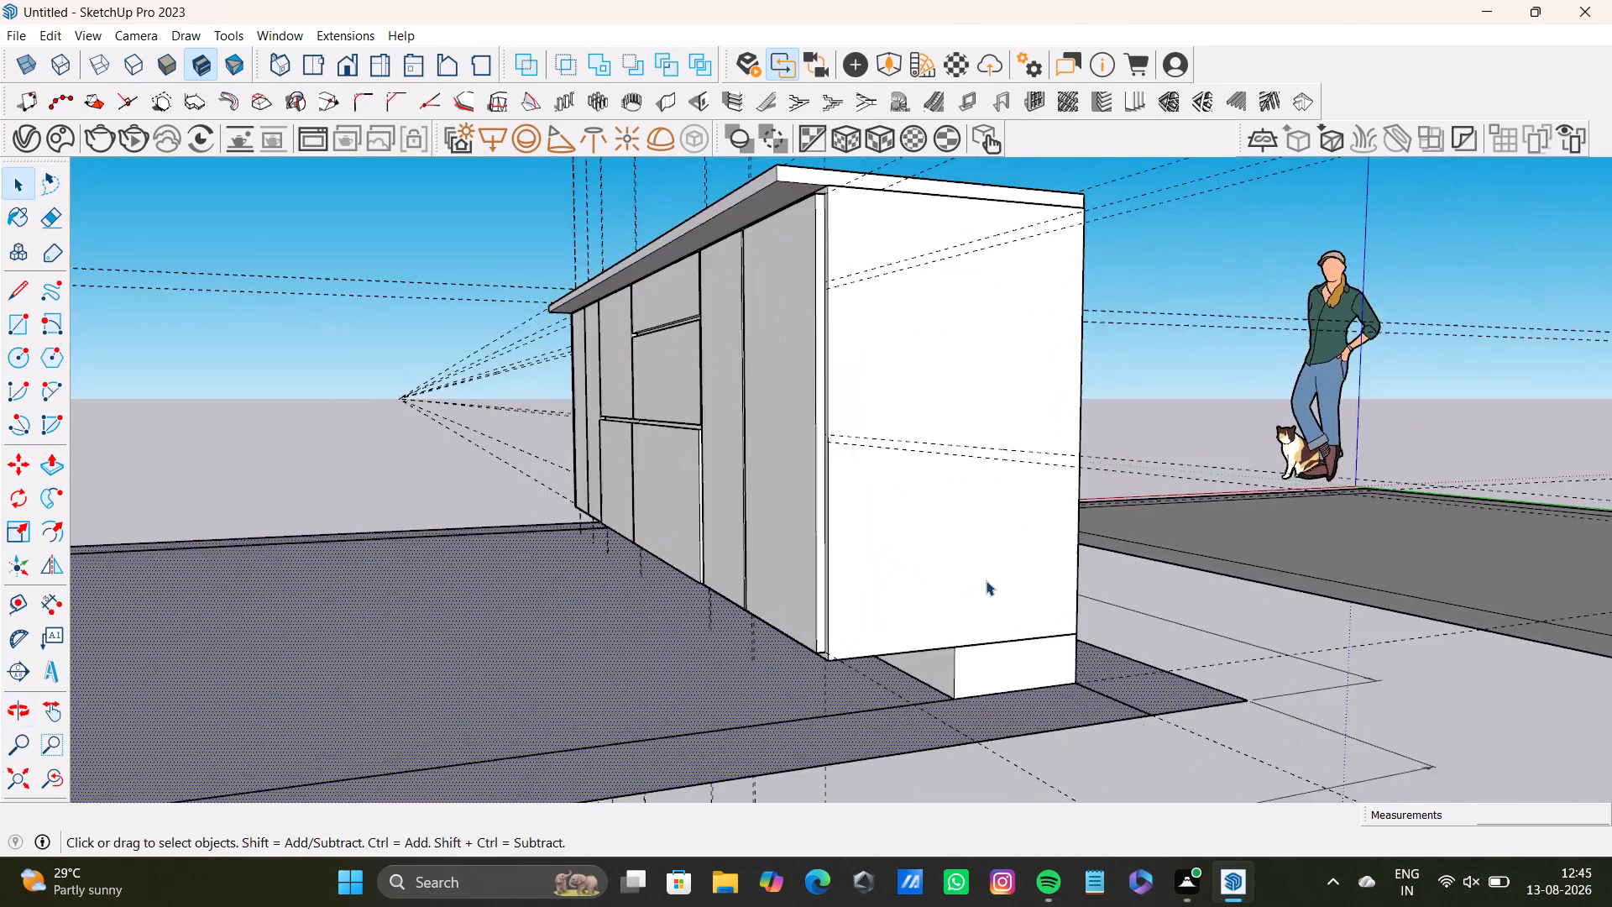
pyautogui.scroll(1, 986, 580)
pyautogui.moveTo(993, 573); pyautogui.dragTo(1088, 592, button='middle')
pyautogui.scroll(-3, 944, 553)
pyautogui.moveTo(895, 533); pyautogui.dragTo(953, 537, button='middle')
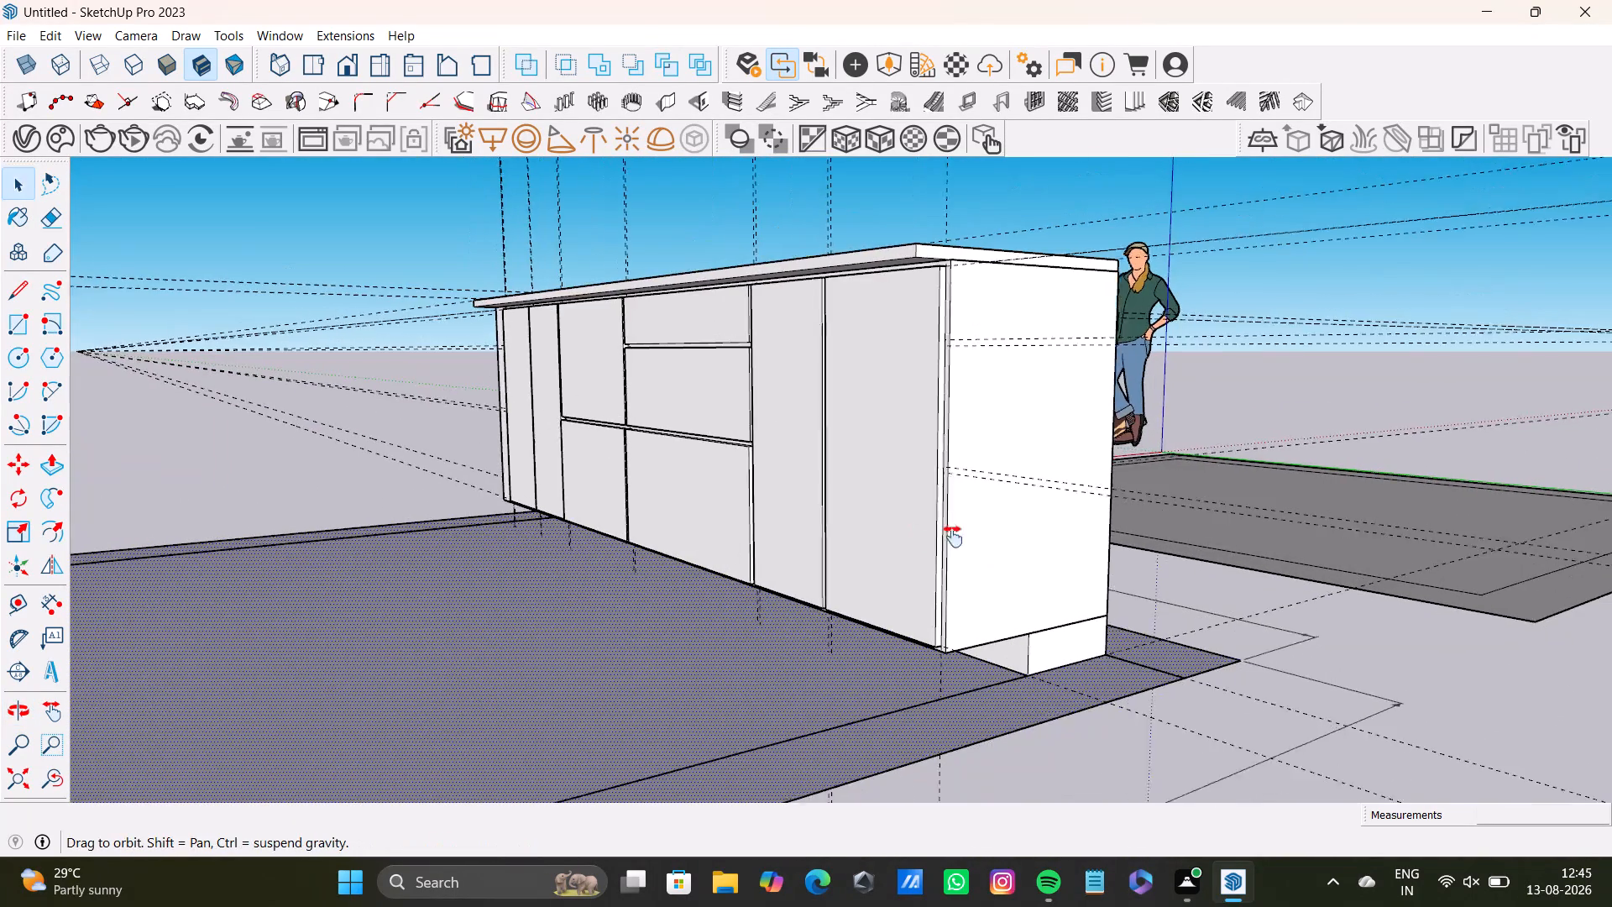
pyautogui.moveTo(953, 537); pyautogui.dragTo(960, 586, button='middle')
pyautogui.moveTo(884, 606); pyautogui.dragTo(892, 686, button='middle')
pyautogui.scroll(-4, 708, 539)
pyautogui.moveTo(708, 539); pyautogui.dragTo(767, 535, button='middle')
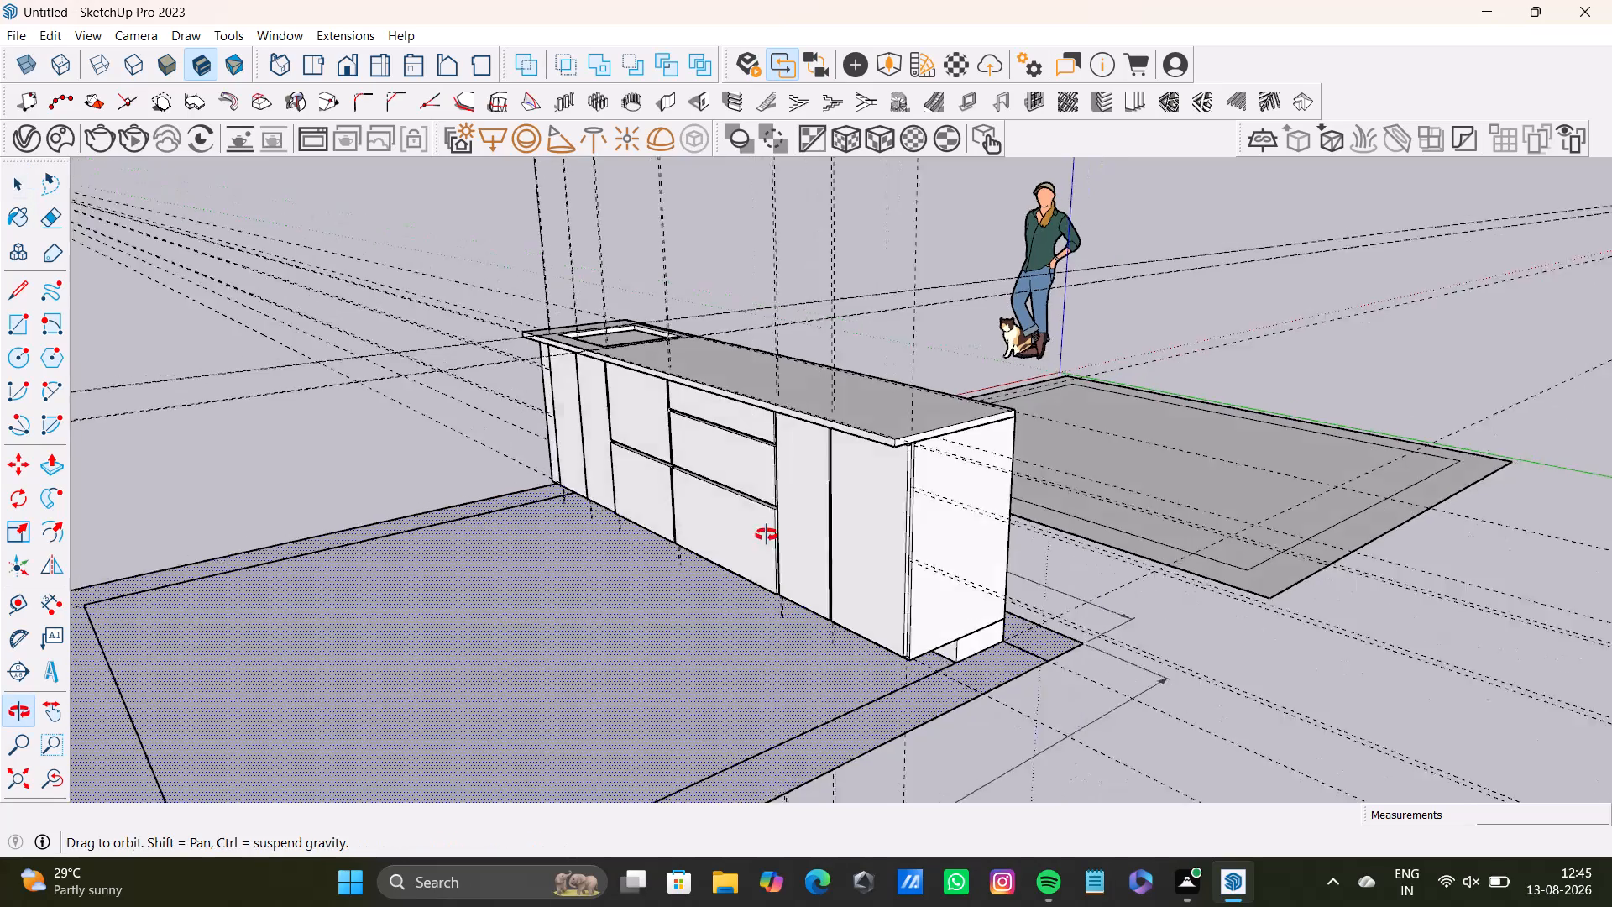
pyautogui.moveTo(767, 535); pyautogui.dragTo(785, 563, button='middle')
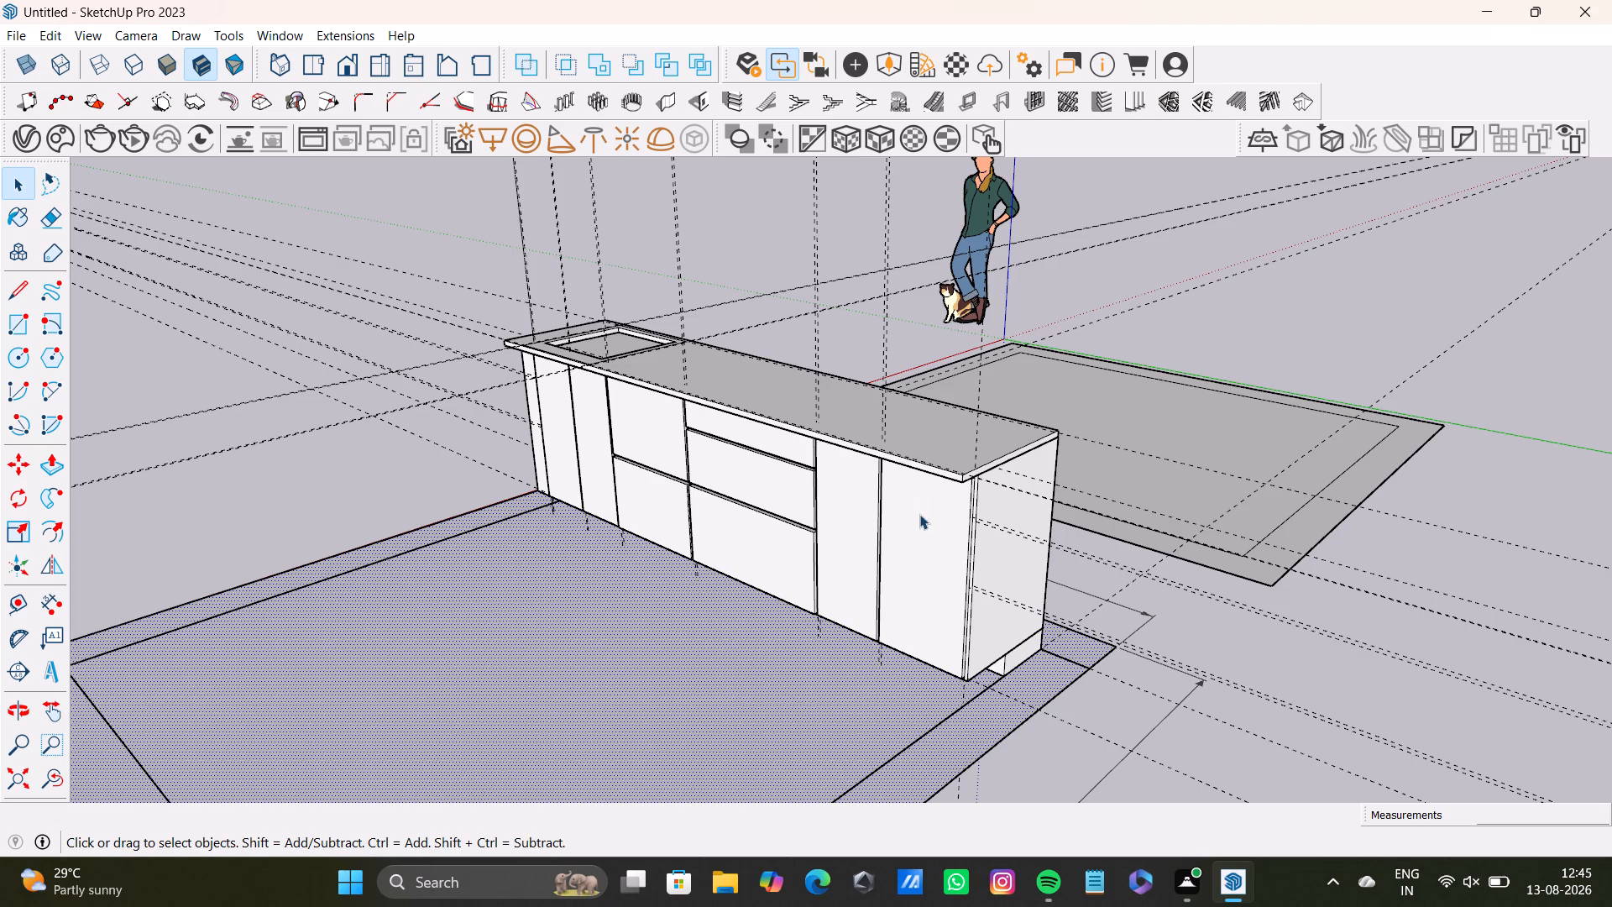
pyautogui.scroll(-2, 894, 615)
pyautogui.moveTo(879, 590); pyautogui.dragTo(833, 589, button='middle')
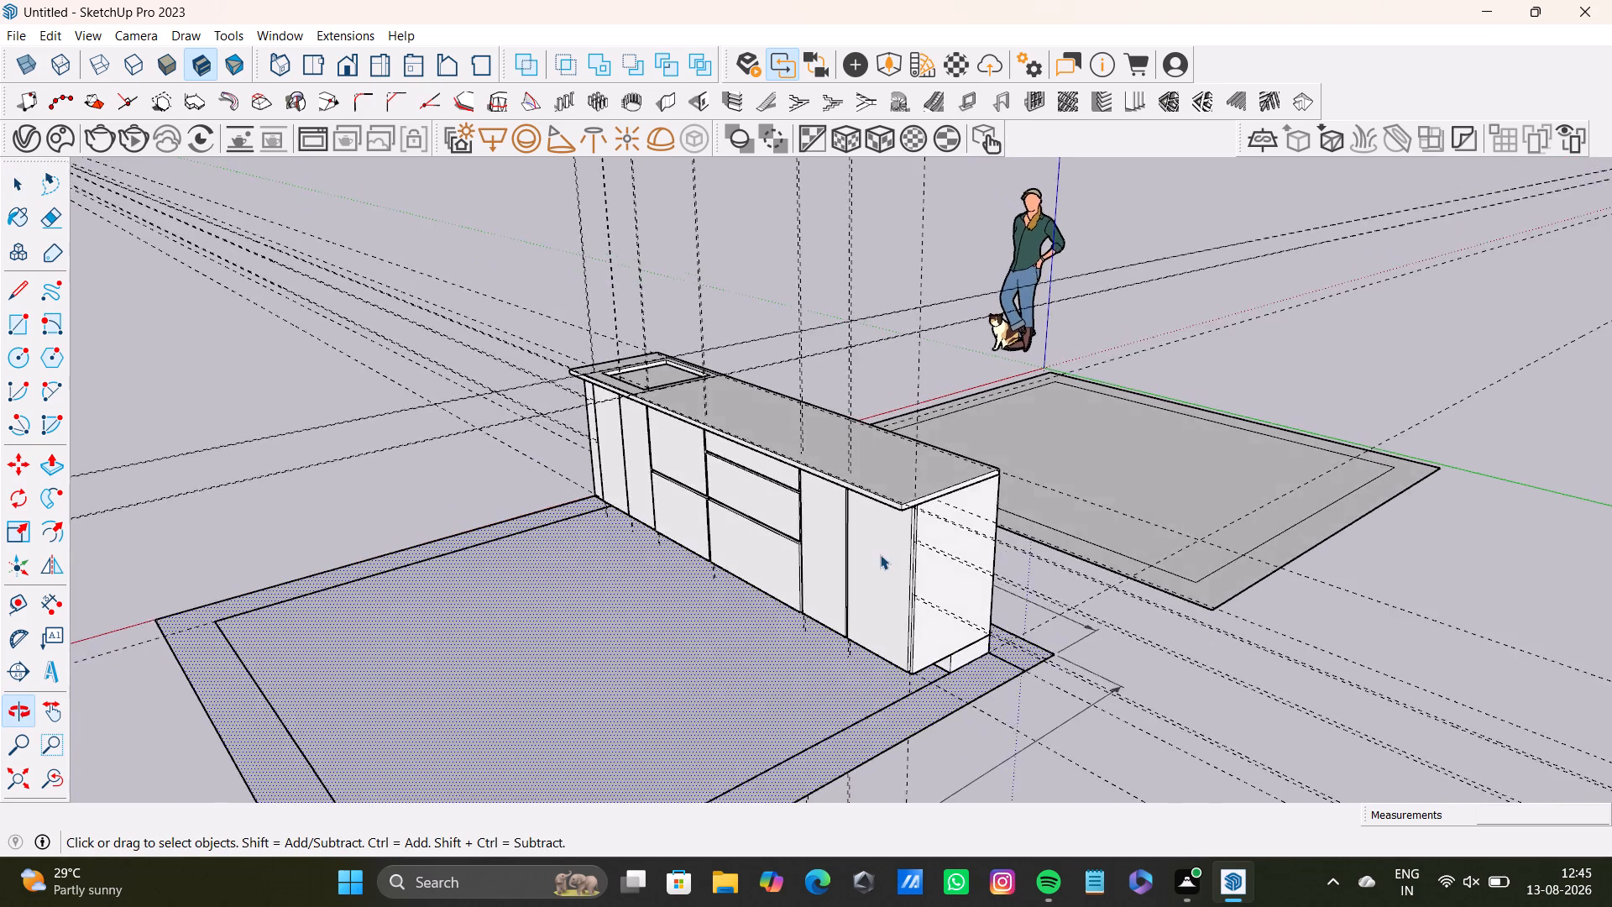
pyautogui.scroll(10, 882, 553)
pyautogui.moveTo(882, 522); pyautogui.dragTo(993, 396, button='middle')
pyautogui.moveTo(989, 456); pyautogui.dragTo(981, 617, button='middle')
pyautogui.scroll(-8, 920, 586)
pyautogui.scroll(1, 888, 566)
pyautogui.moveTo(888, 566); pyautogui.dragTo(913, 472, button='middle')
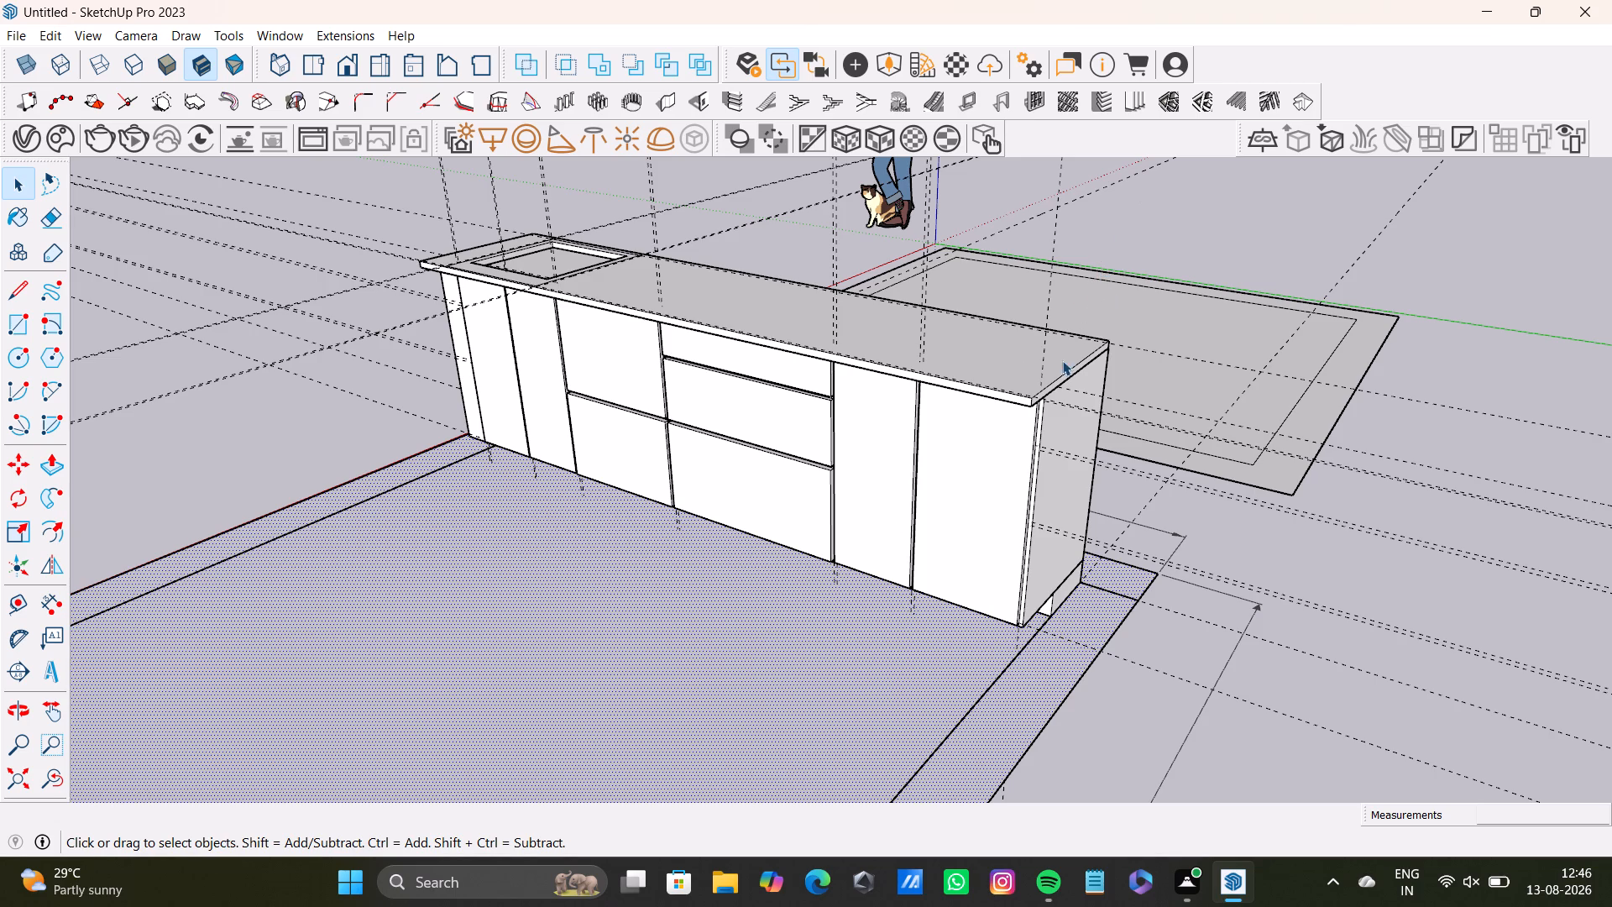
pyautogui.moveTo(1149, 516); pyautogui.dragTo(1131, 548, button='middle')
pyautogui.moveTo(734, 392); pyautogui.dragTo(655, 670, button='middle')
pyautogui.moveTo(654, 621); pyautogui.dragTo(459, 562, button='middle')
pyautogui.moveTo(788, 515); pyautogui.dragTo(584, 582, button='middle')
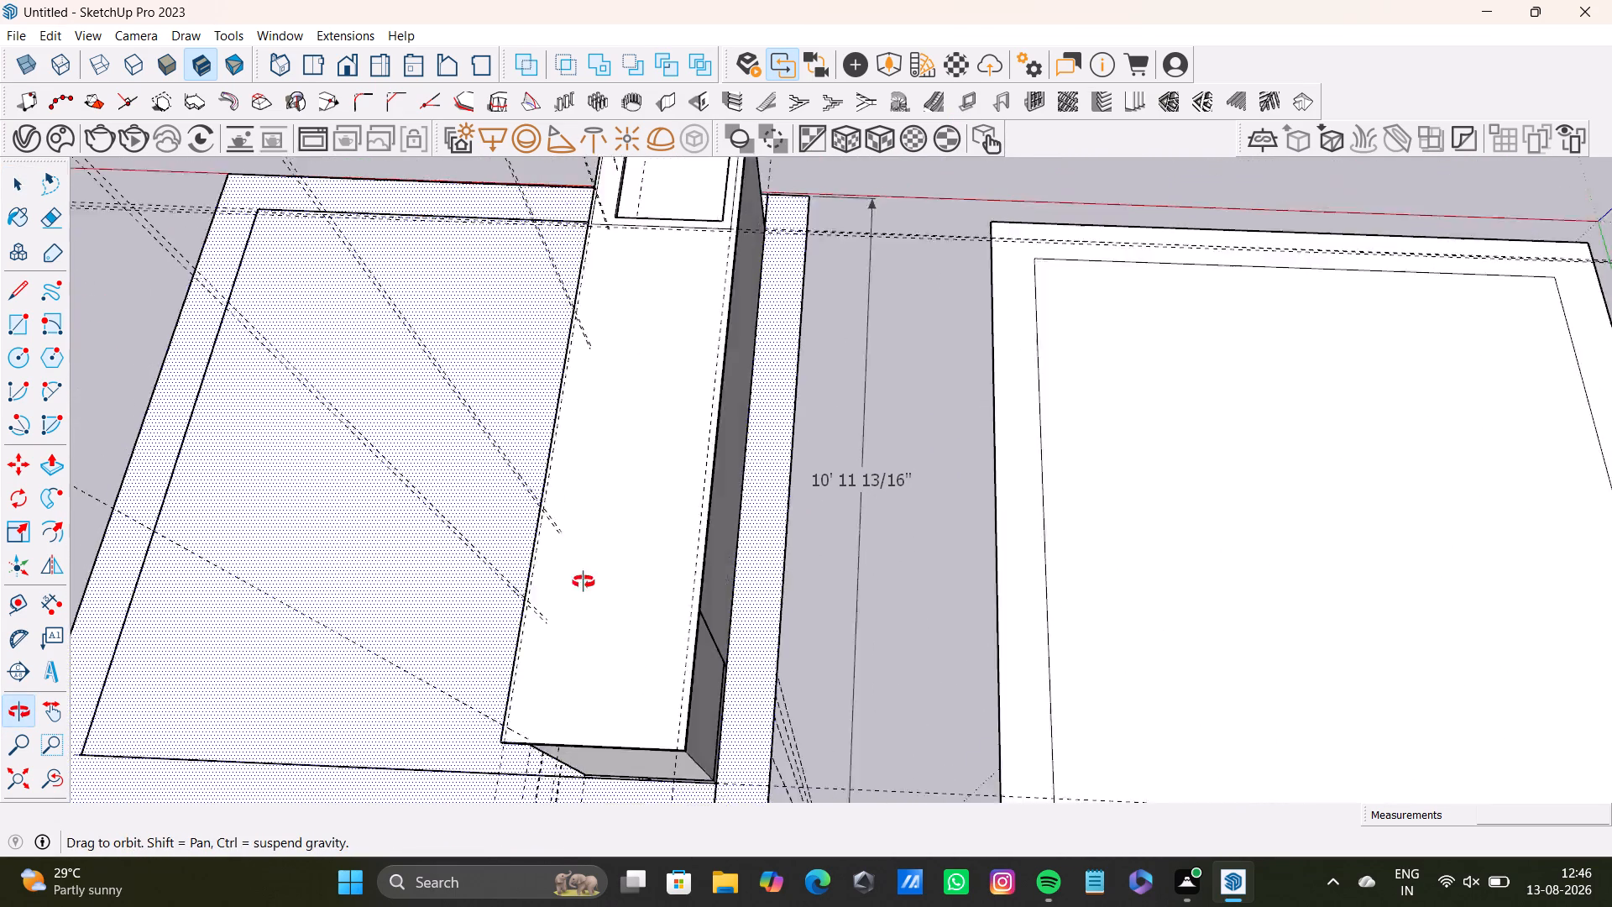
pyautogui.moveTo(584, 582); pyautogui.dragTo(544, 569, button='middle')
# Select the floor border behind the cabinet and the inner floor to check whether their faces are separate.
pyautogui.scroll(3, 748, 408)
pyautogui.tripleClick(789, 443)
pyautogui.doubleClick(792, 443)
pyautogui.click(792, 427)
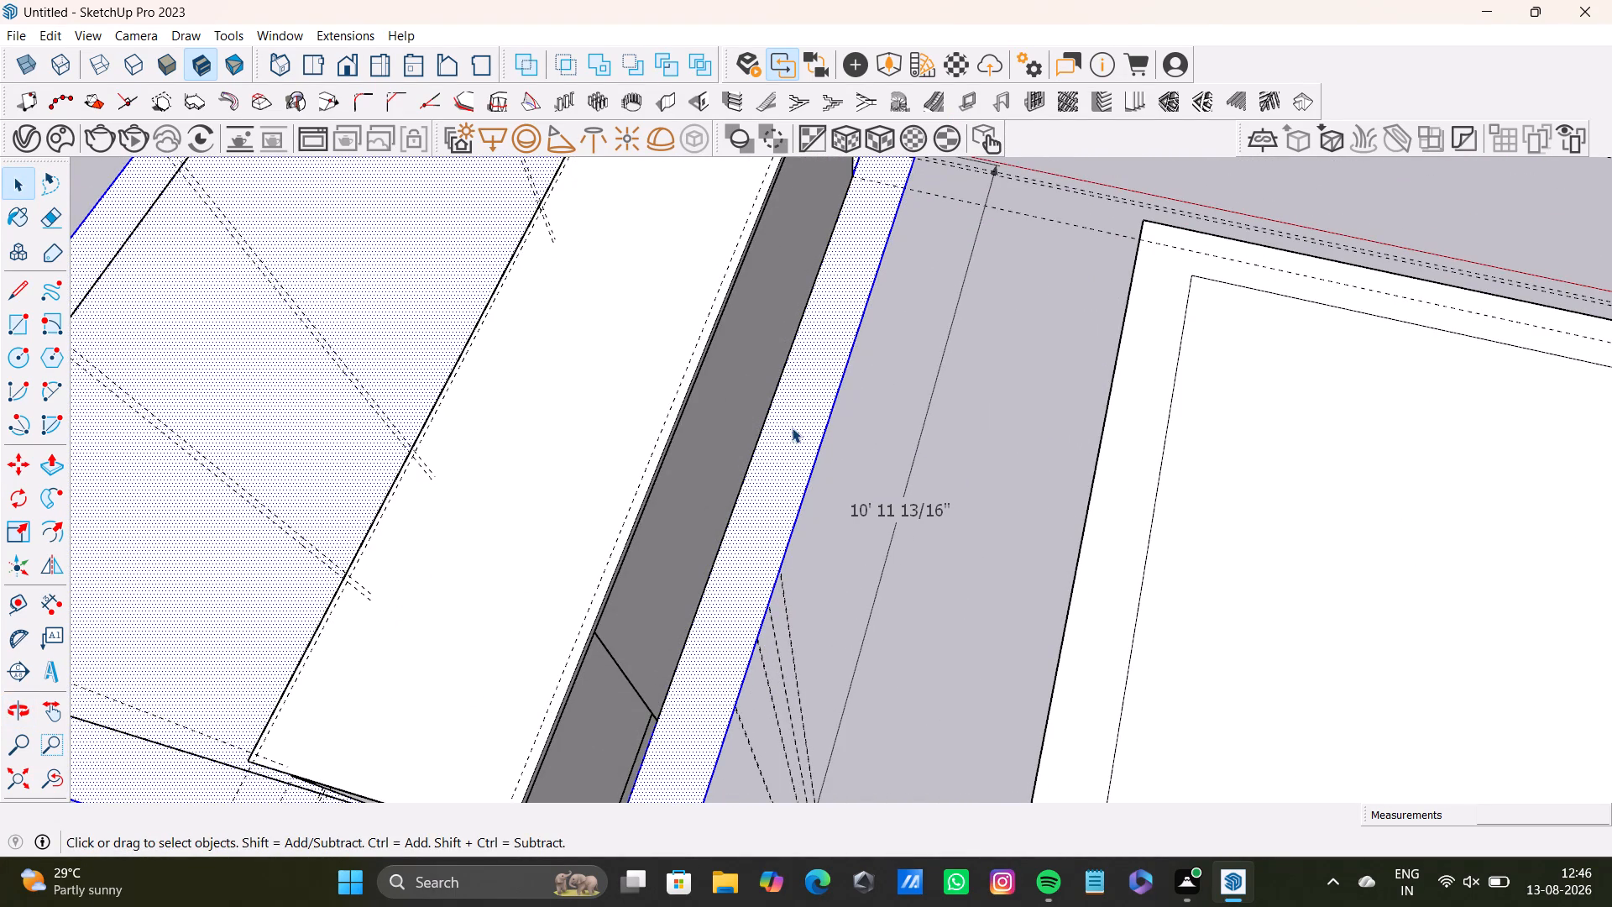
pyautogui.click(800, 420)
pyautogui.scroll(-4, 785, 445)
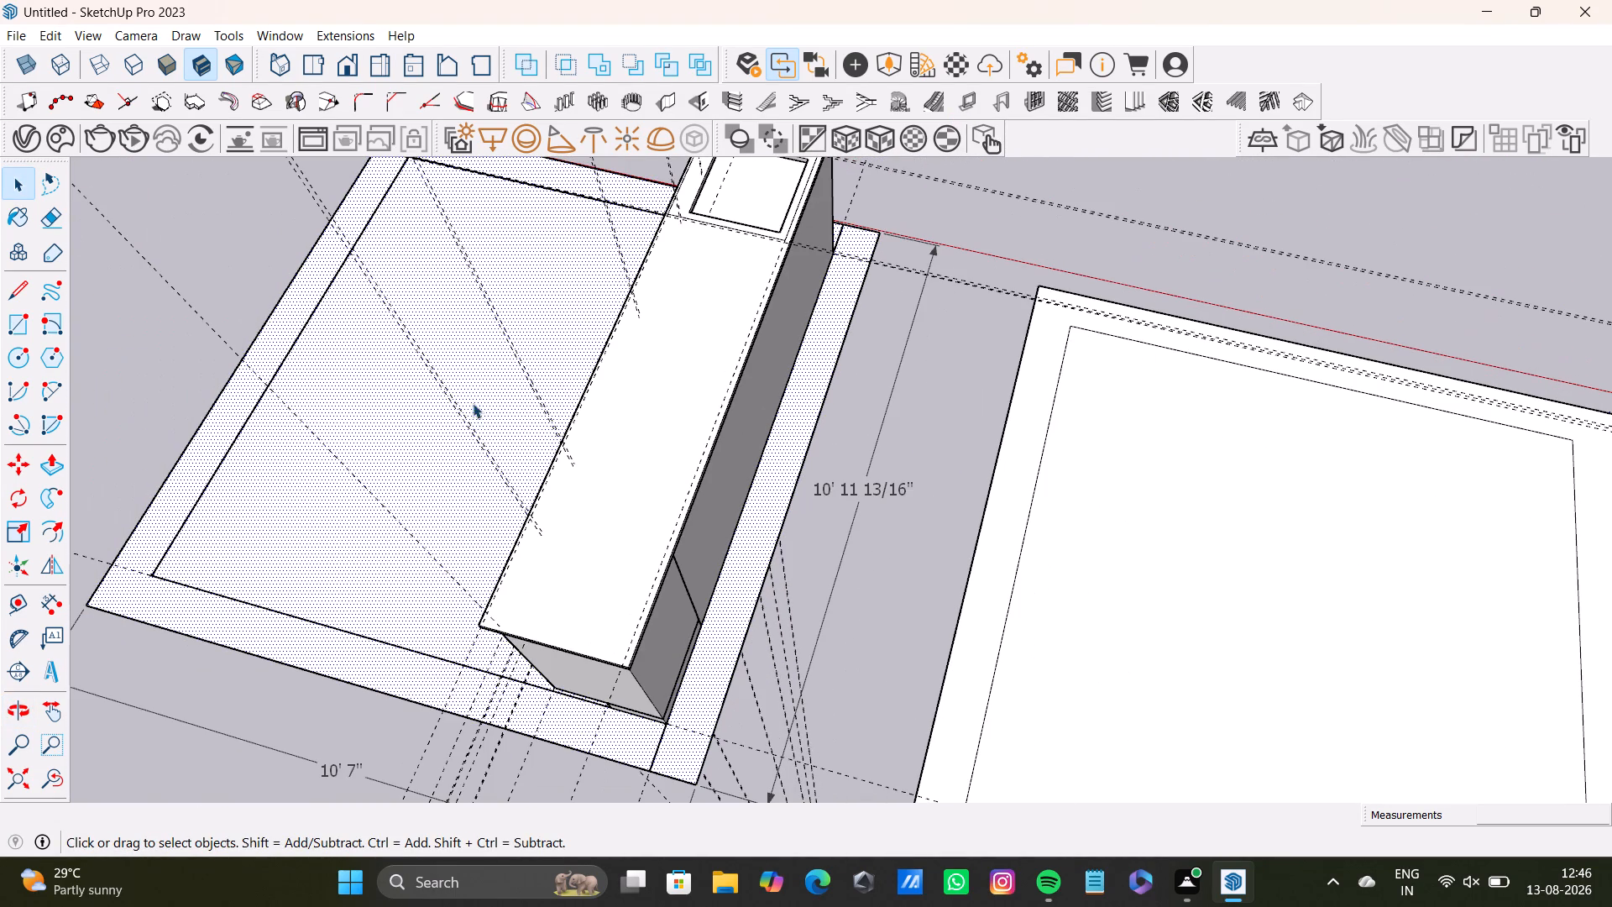
pyautogui.click(481, 403)
pyautogui.click(495, 396)
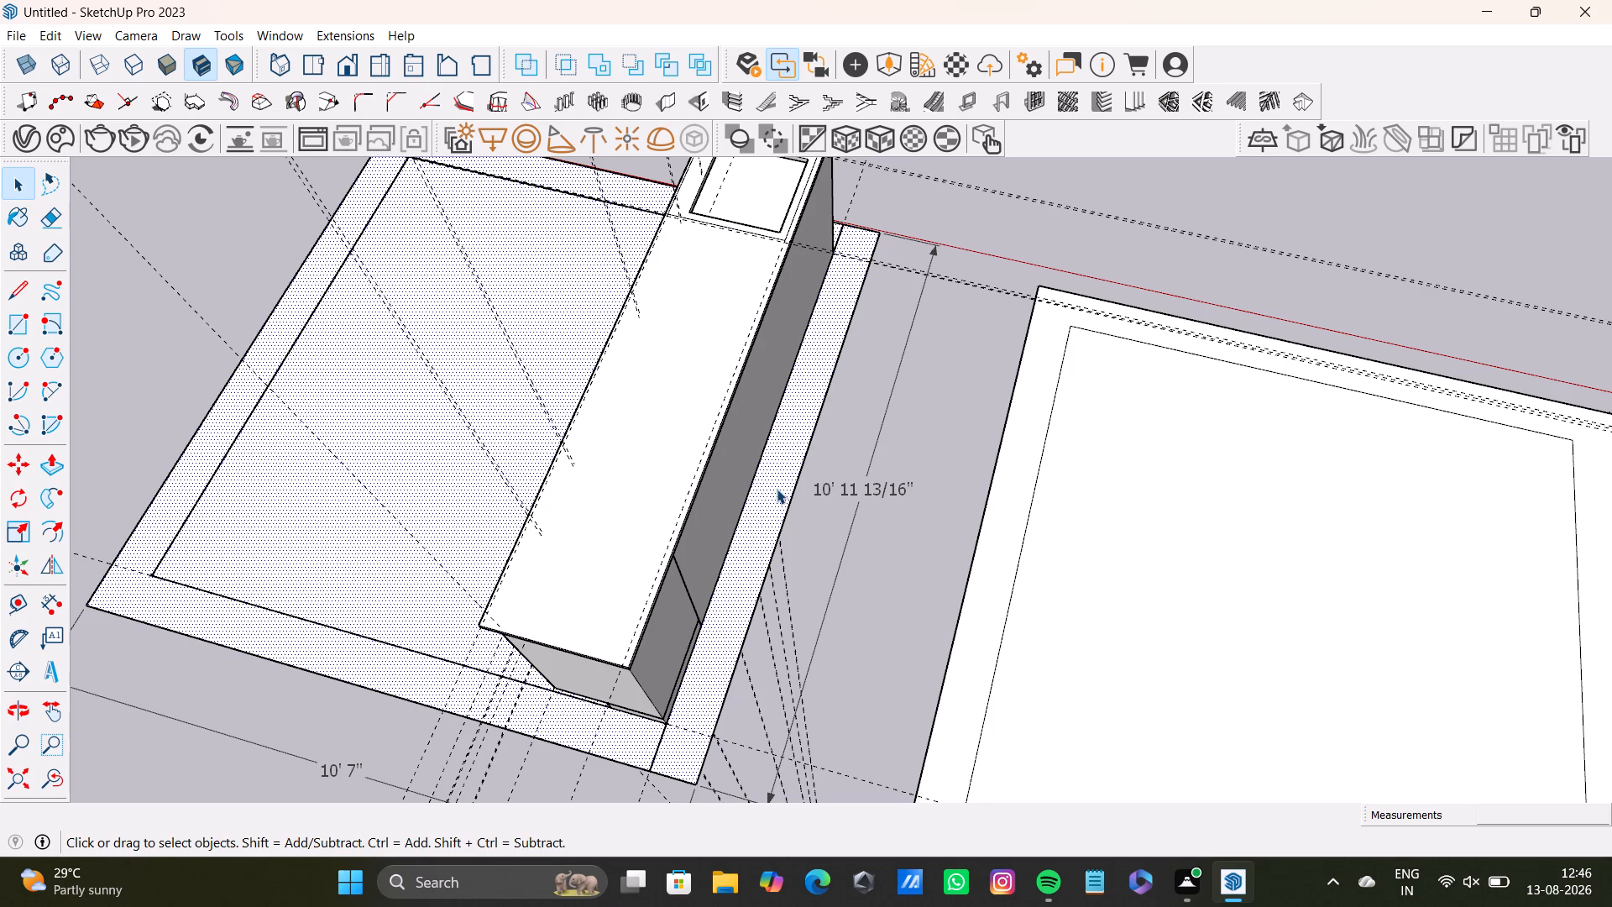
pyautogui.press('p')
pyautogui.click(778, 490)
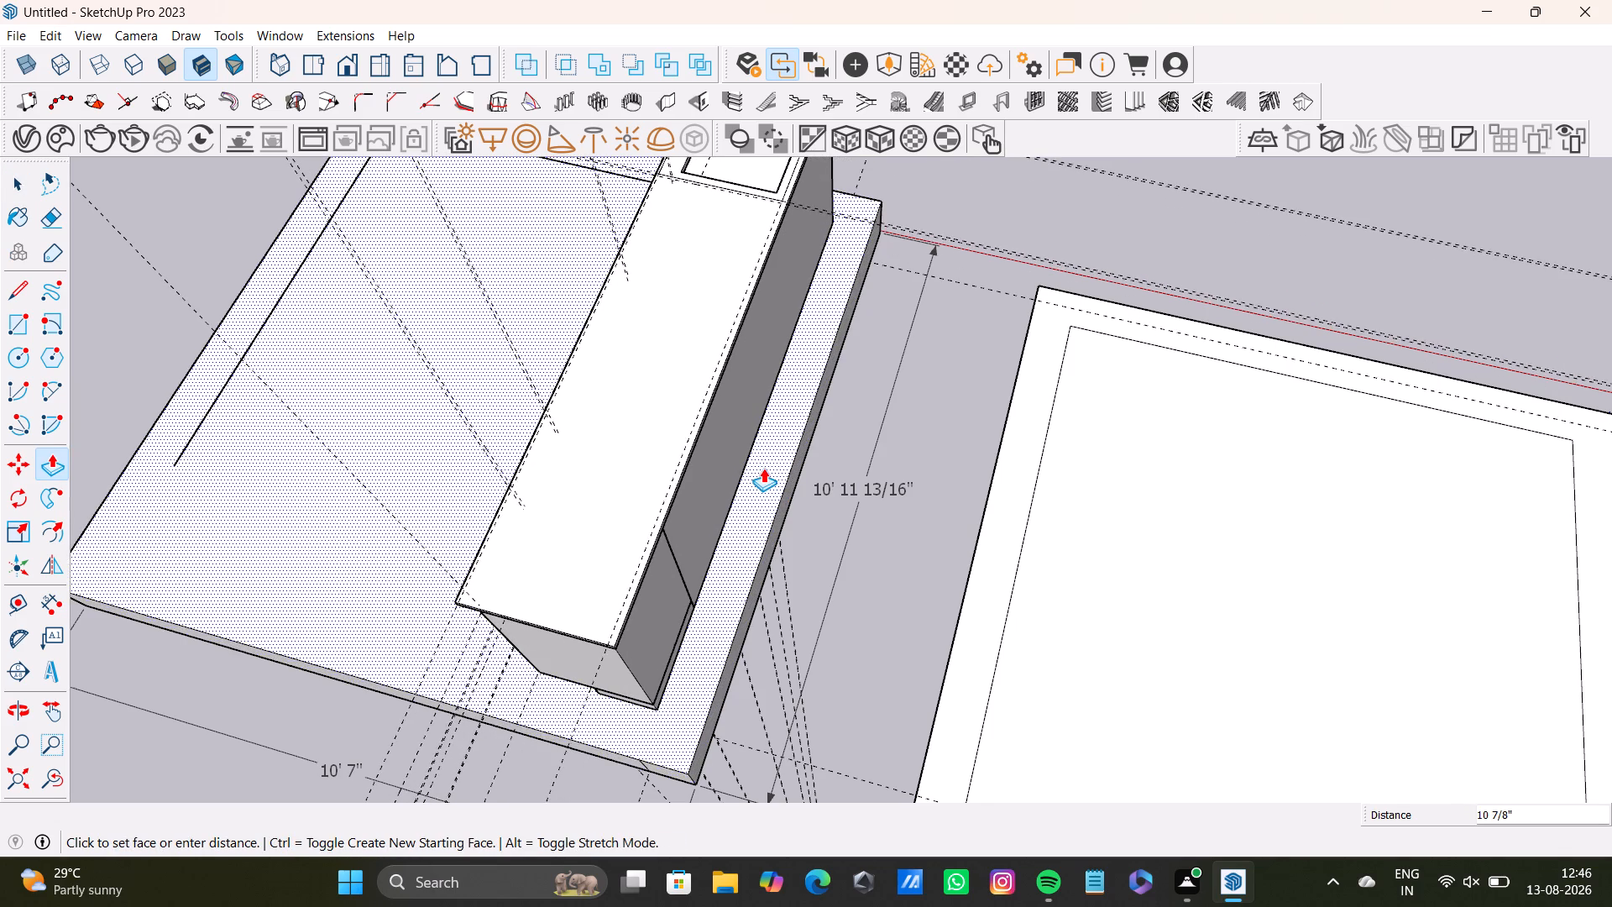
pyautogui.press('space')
# Examine the border strip behind the cabinet from its sink-end corner to the opposite corner for gaps in the dividing lines.
pyautogui.click(766, 490)
pyautogui.scroll(4, 767, 538)
pyautogui.moveTo(767, 531); pyautogui.dragTo(913, 484, button='middle')
pyautogui.scroll(-8, 845, 491)
pyautogui.moveTo(771, 432); pyautogui.dragTo(715, 570, button='middle')
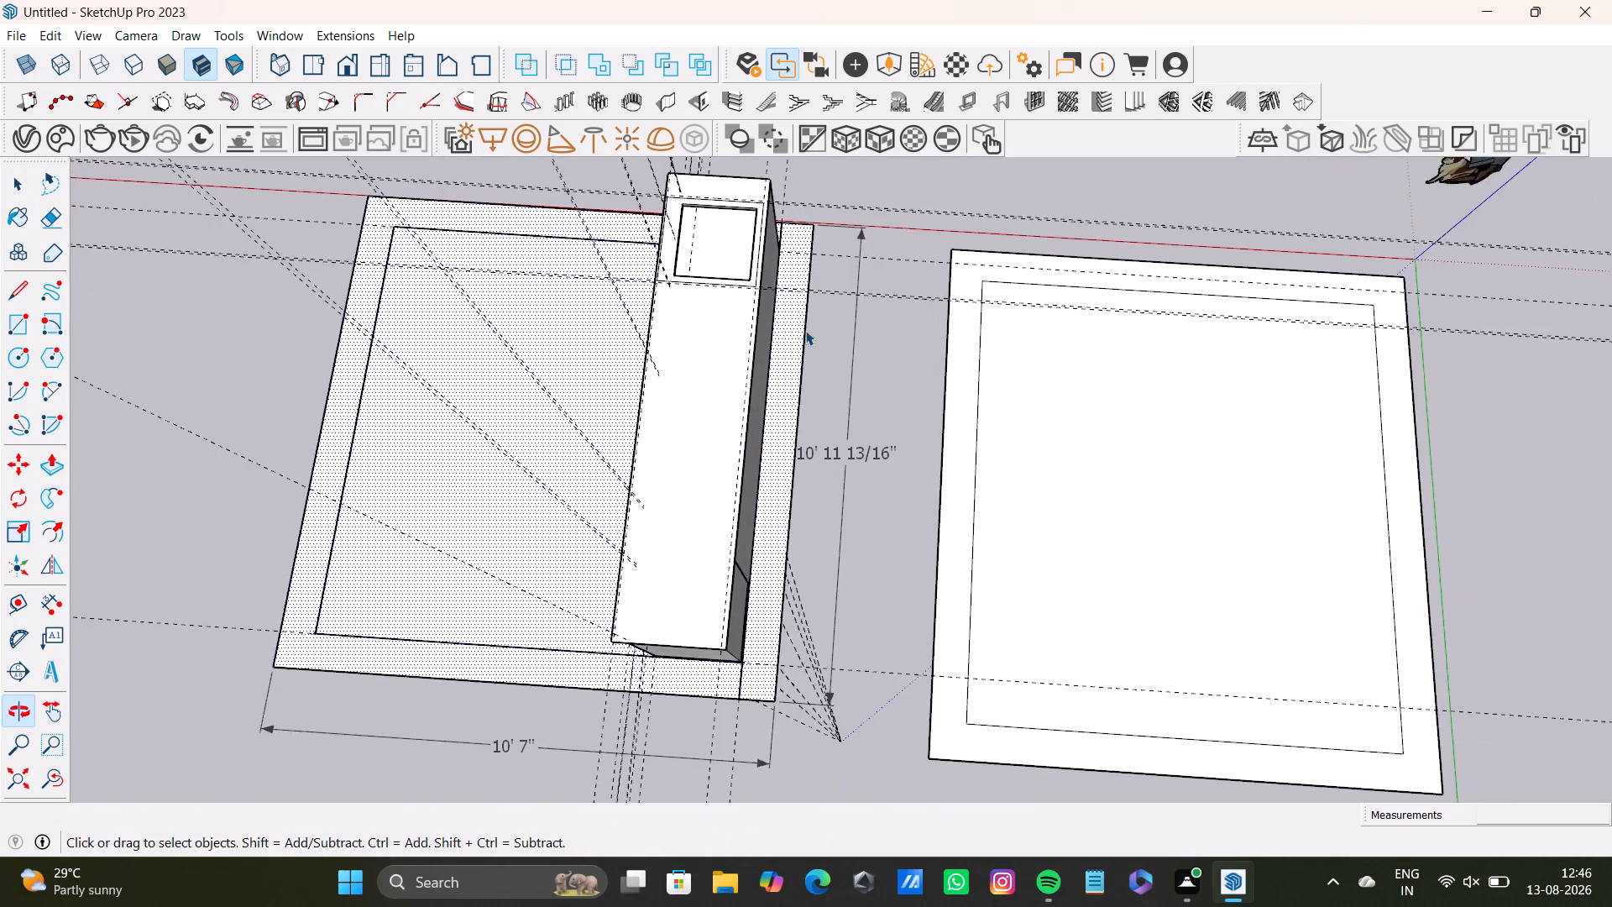
pyautogui.scroll(10, 805, 311)
pyautogui.moveTo(808, 236); pyautogui.dragTo(557, 244, button='middle')
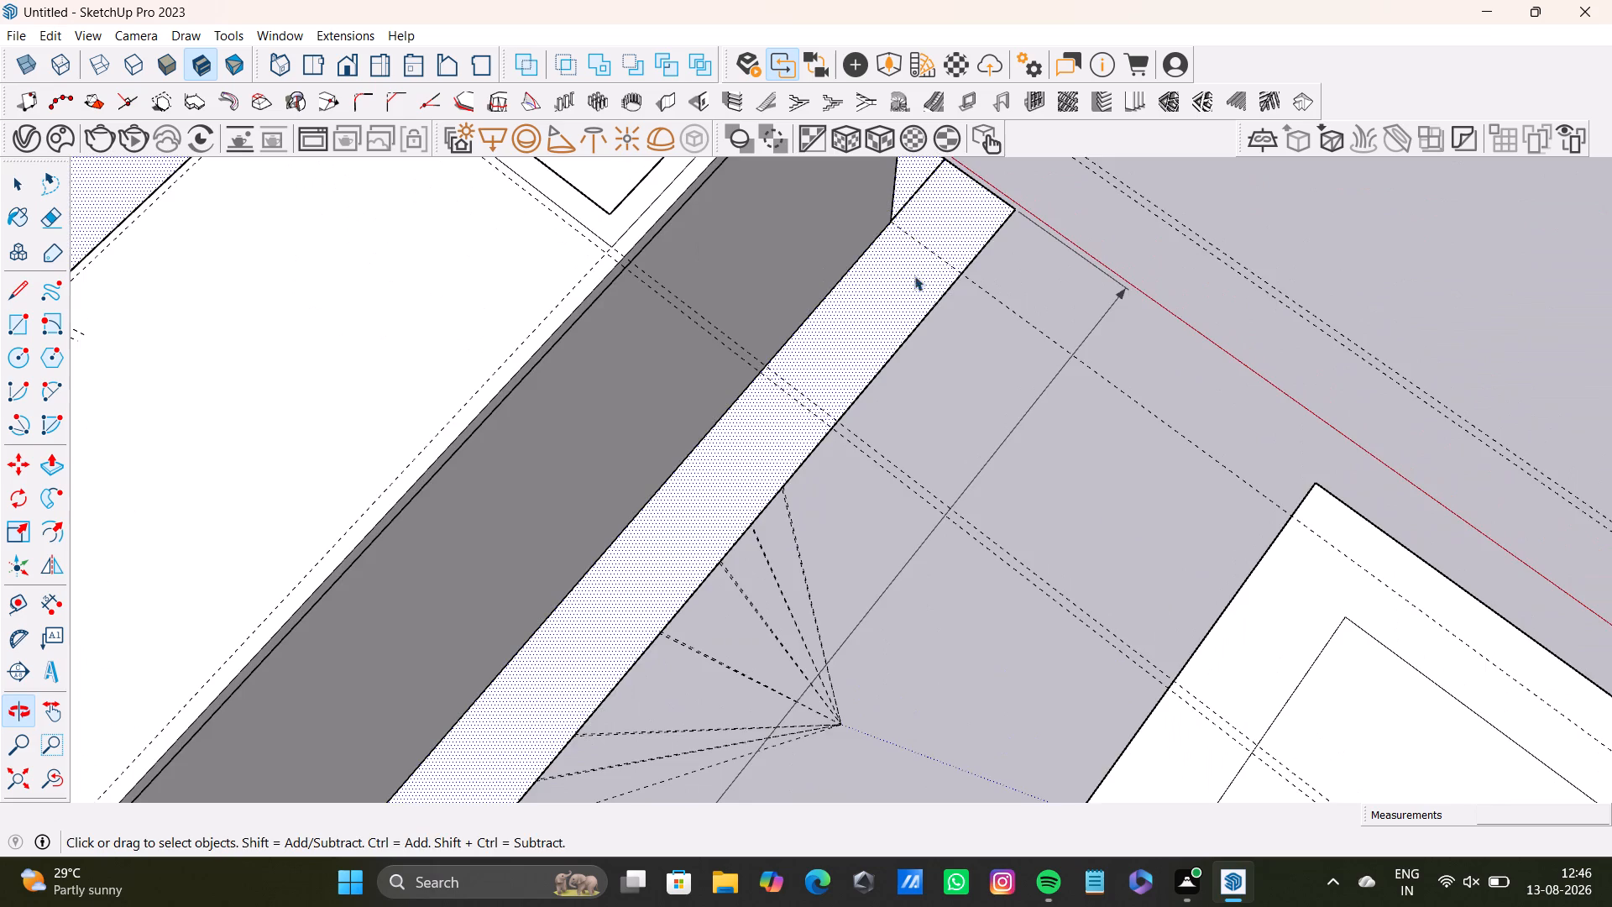
pyautogui.moveTo(914, 275); pyautogui.dragTo(584, 255, button='middle')
pyautogui.moveTo(976, 288); pyautogui.dragTo(968, 218, button='middle')
pyautogui.moveTo(838, 334); pyautogui.dragTo(1251, 276, button='middle')
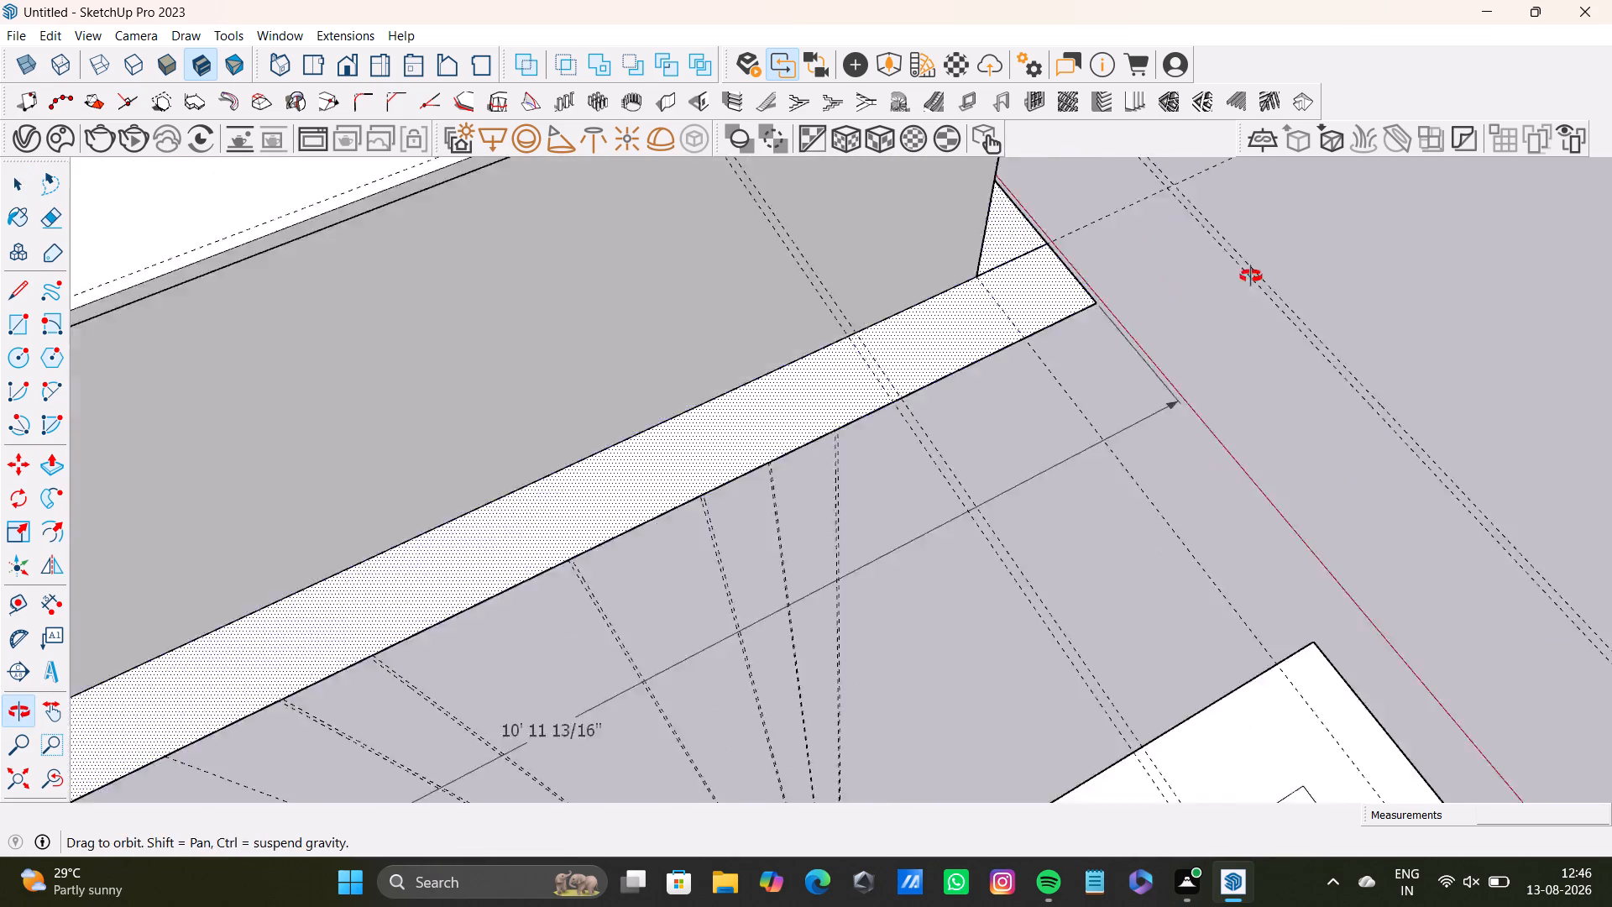
pyautogui.moveTo(1251, 276); pyautogui.dragTo(1285, 265, button='middle')
pyautogui.scroll(-3, 835, 428)
pyautogui.moveTo(835, 446); pyautogui.dragTo(1036, 179, button='middle')
pyautogui.scroll(-2, 923, 424)
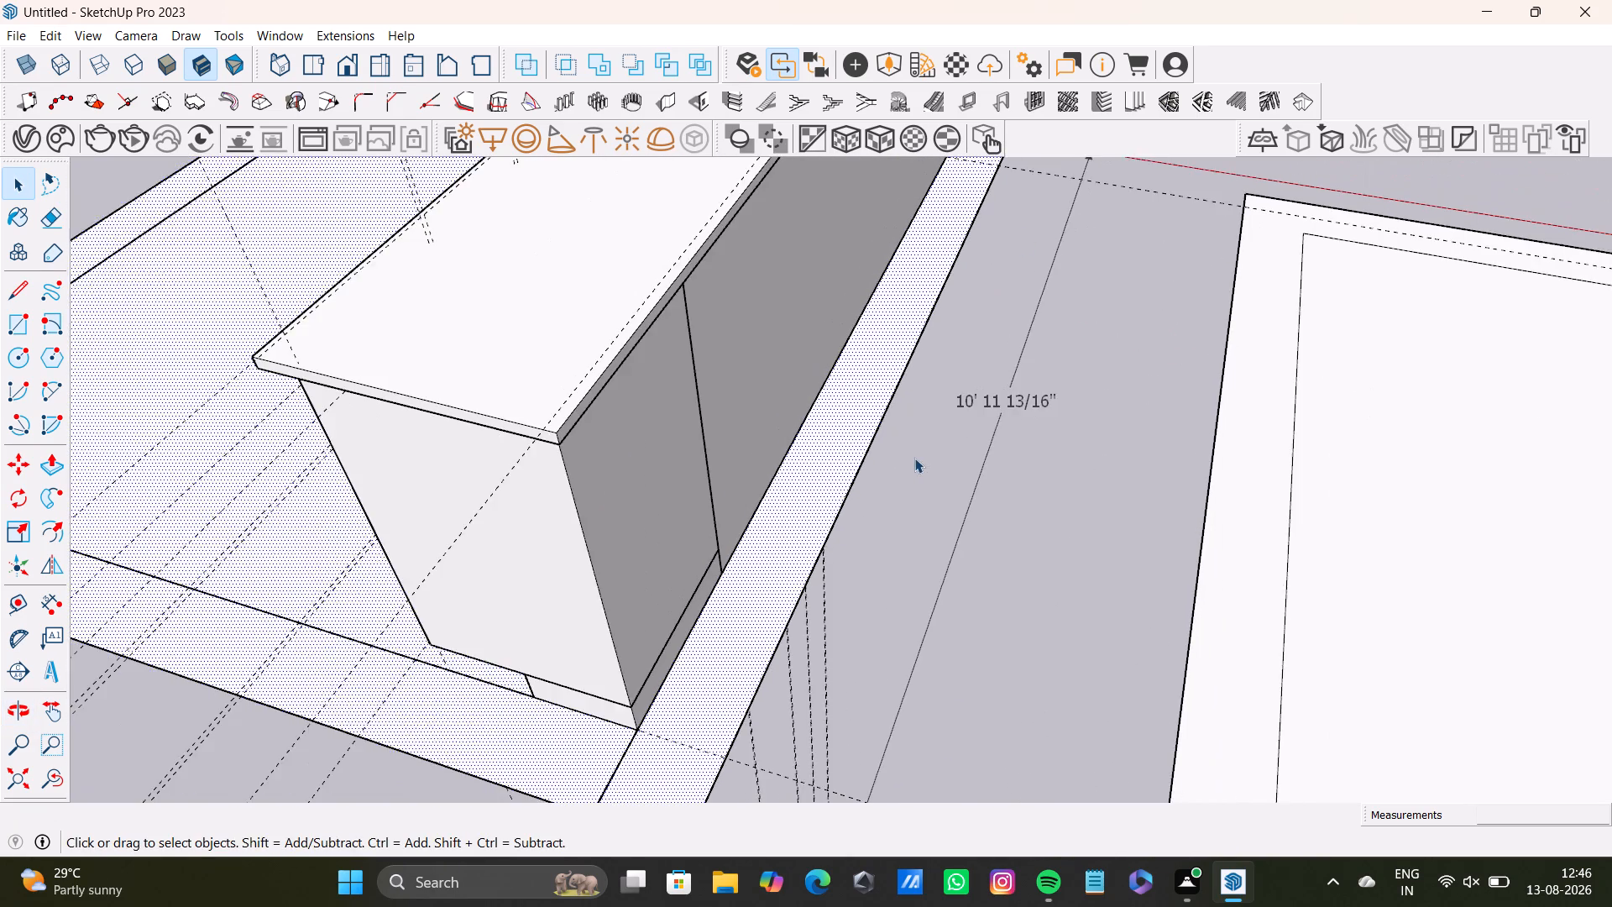
pyautogui.scroll(-2, 914, 458)
pyautogui.keyDown('shift'); pyautogui.moveTo(914, 452); pyautogui.dragTo(929, 362, button='middle'); pyautogui.keyUp('shift')
pyautogui.moveTo(917, 370); pyautogui.dragTo(928, 462, button='middle')
pyautogui.keyDown('shift'); pyautogui.moveTo(830, 272); pyautogui.dragTo(689, 606, button='middle'); pyautogui.keyUp('shift')
# Draw a rectangle 9" by about 10' 11 7/8" over the border strip behind the cabinet, from the sink end to the opposite outer corner.
pyautogui.click(24, 322)
pyautogui.scroll(8, 741, 183)
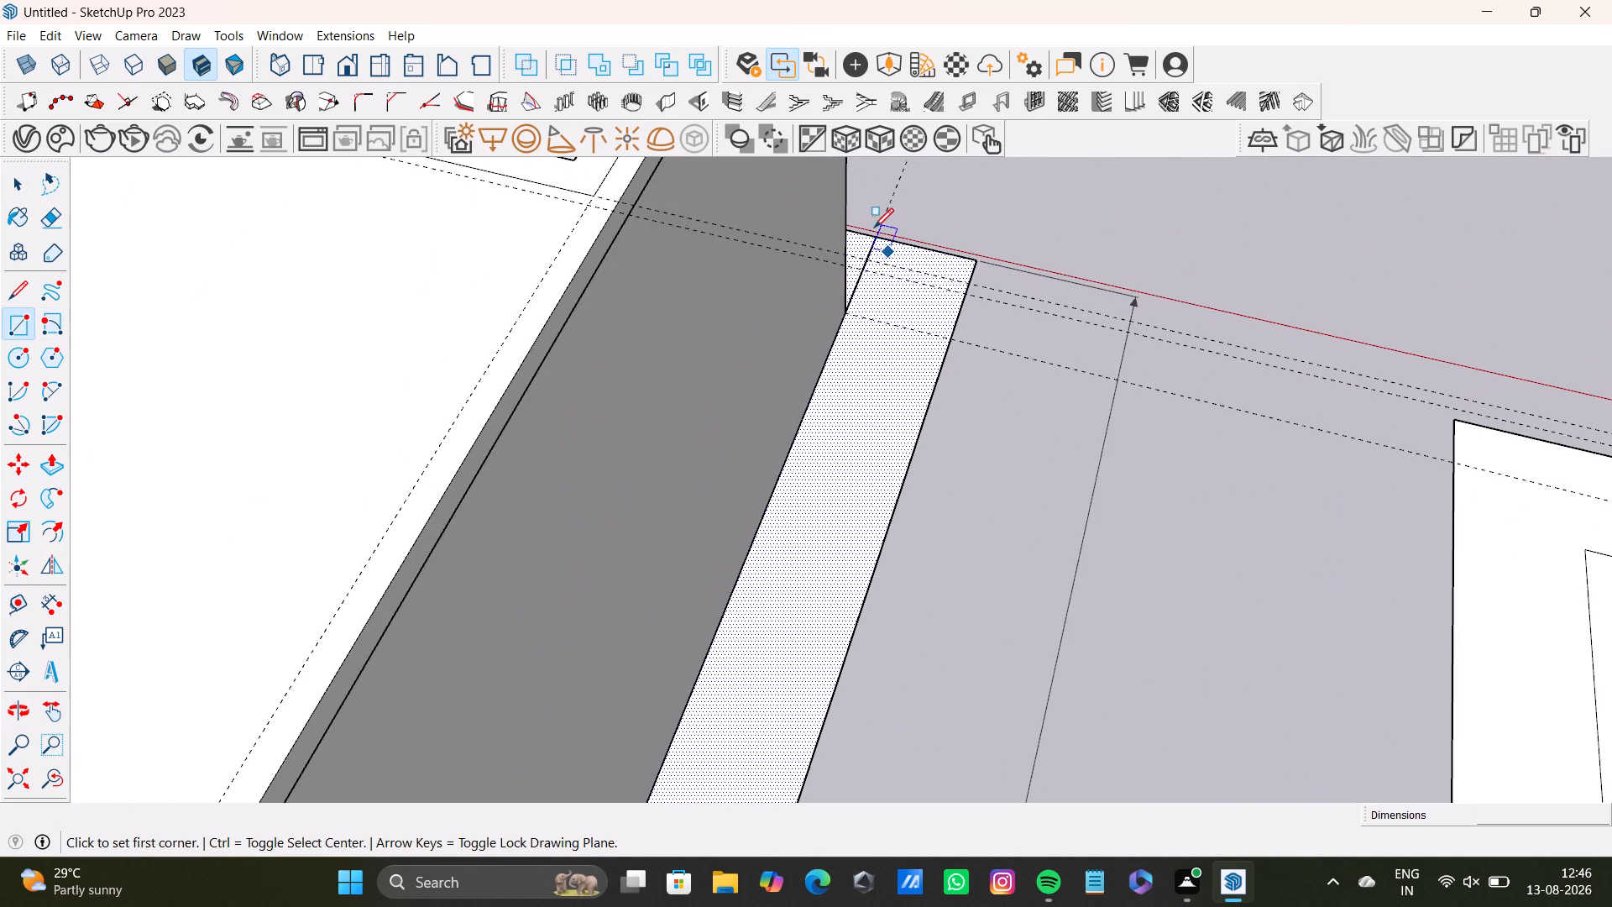
pyautogui.click(881, 235)
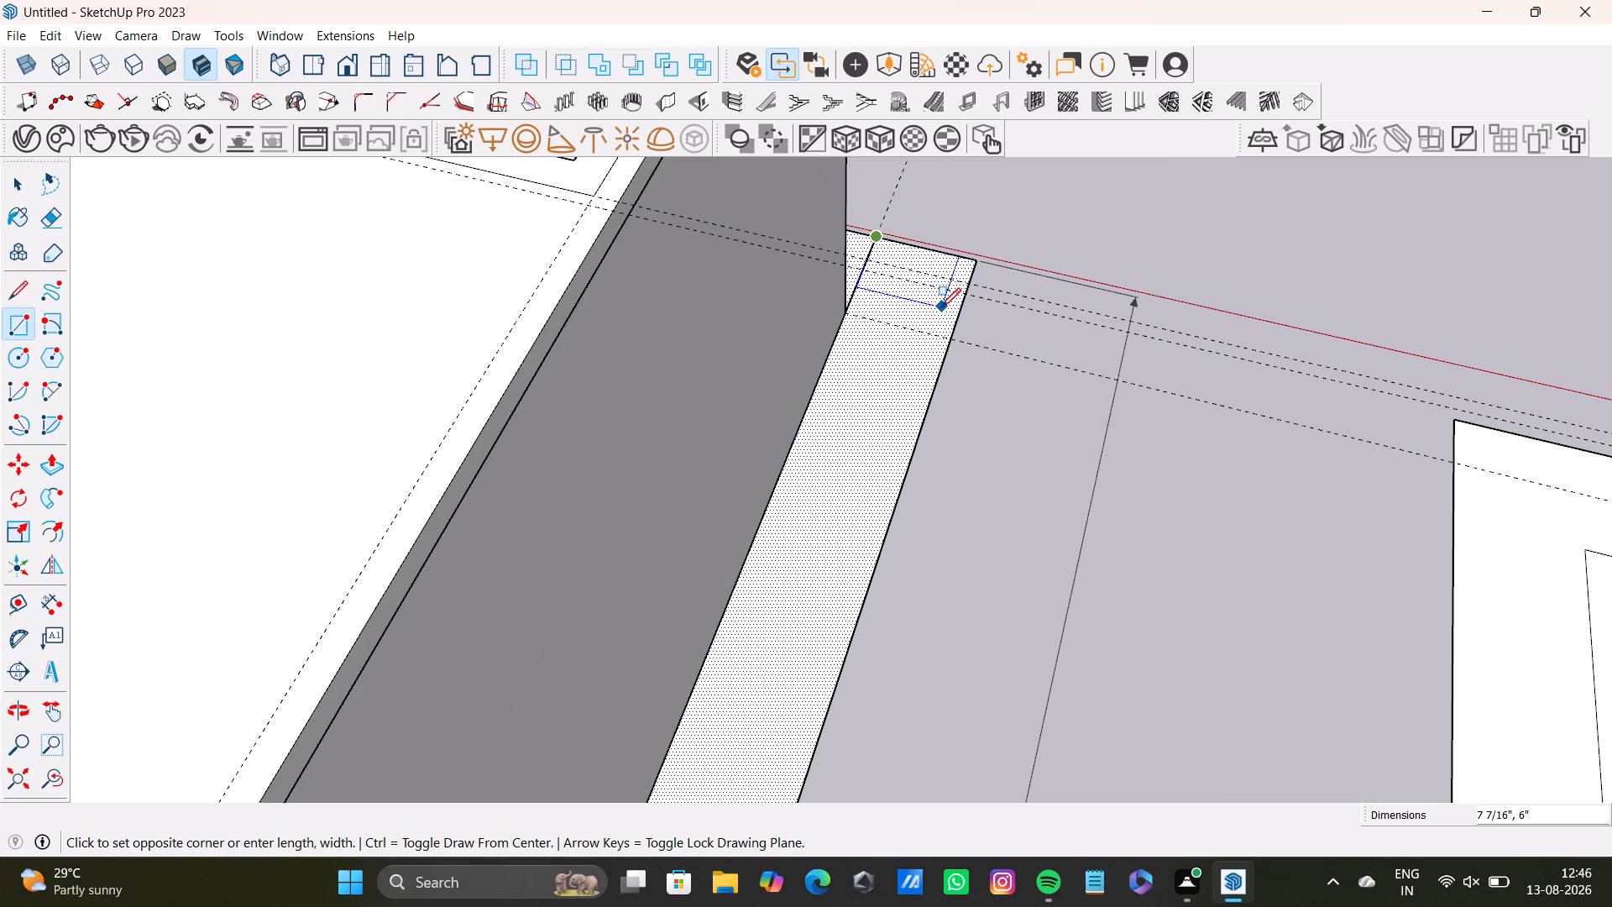
pyautogui.press('Up')
pyautogui.scroll(-3, 926, 427)
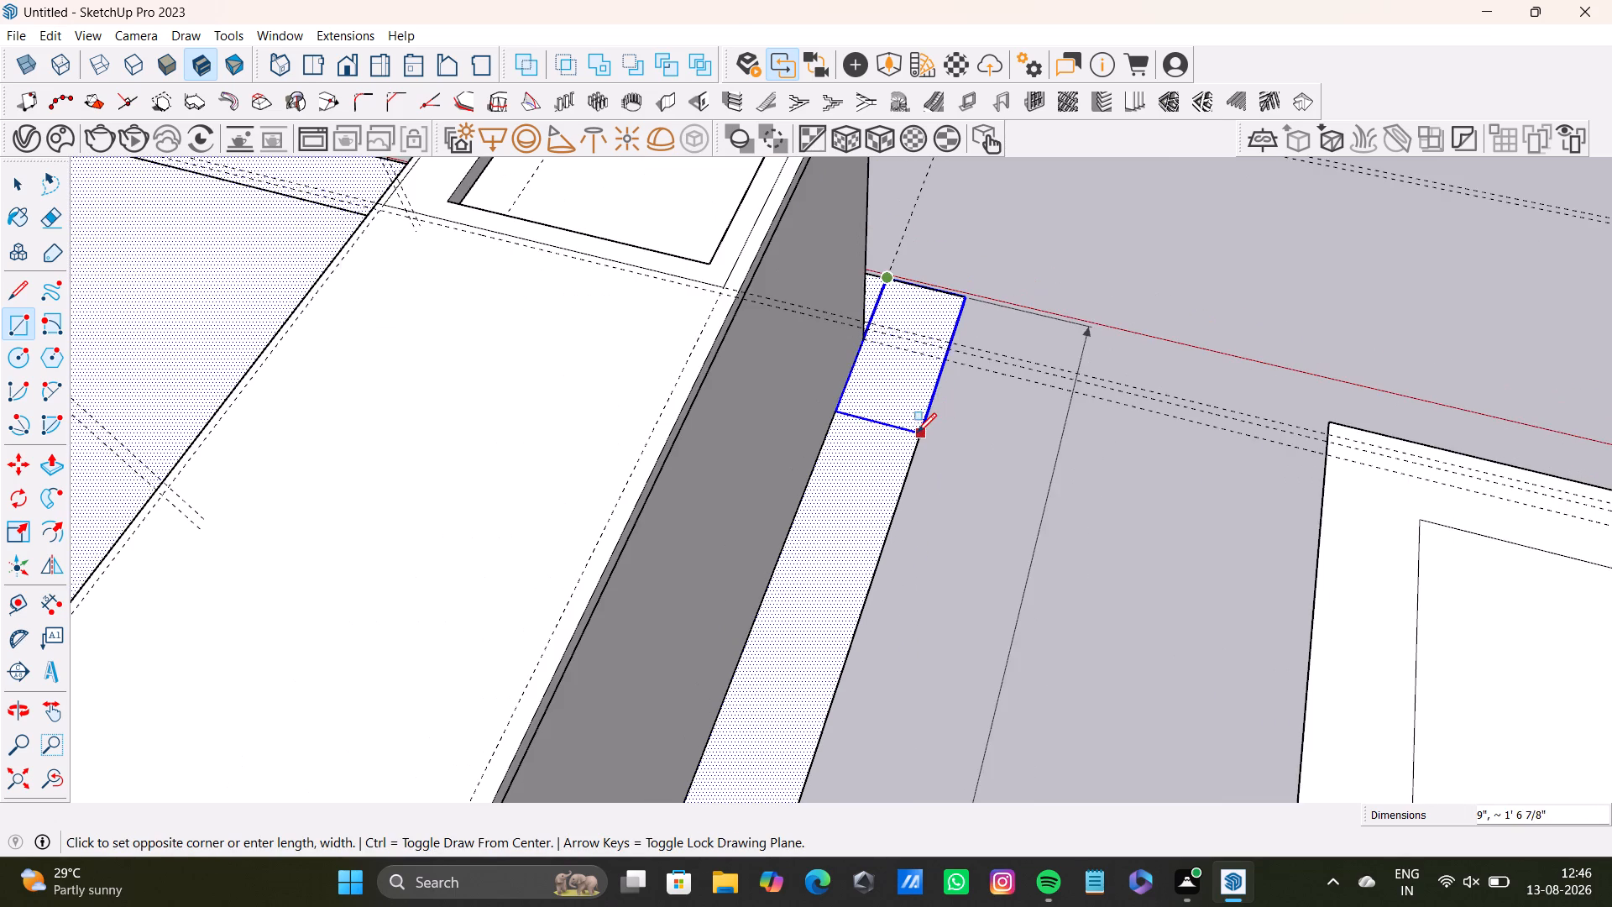
pyautogui.scroll(-3, 917, 433)
pyautogui.scroll(-3, 887, 507)
pyautogui.keyDown('shift'); pyautogui.moveTo(889, 501); pyautogui.dragTo(945, 219, button='middle'); pyautogui.keyUp('shift')
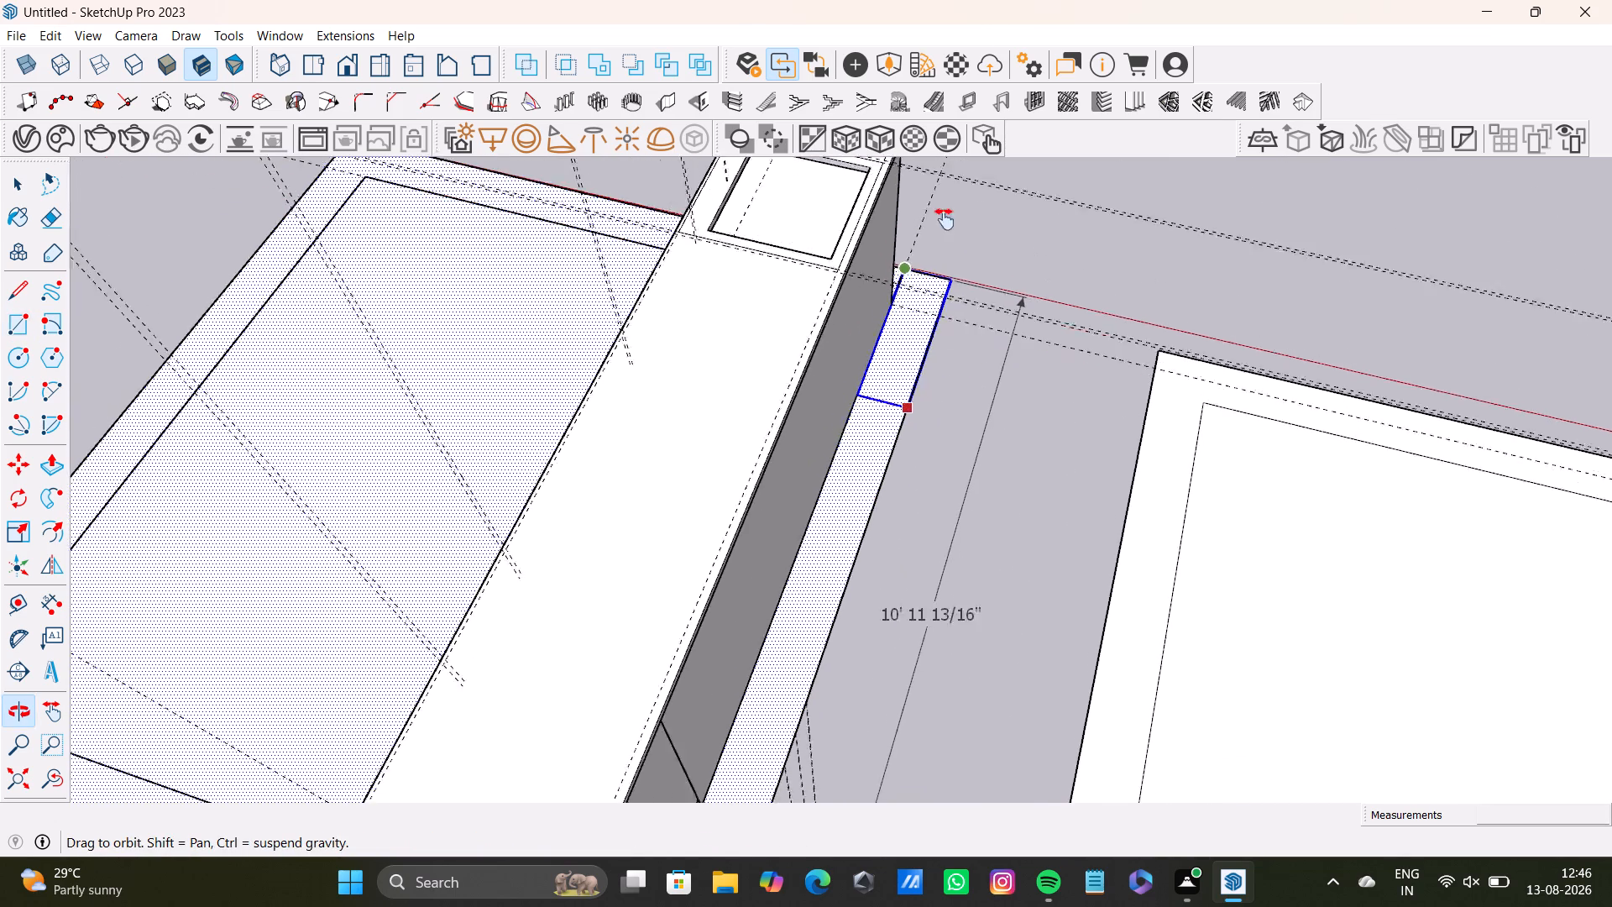
pyautogui.keyDown('shift'); pyautogui.moveTo(945, 219); pyautogui.dragTo(1006, 16, button='middle'); pyautogui.keyUp('shift')
pyautogui.click(830, 506)
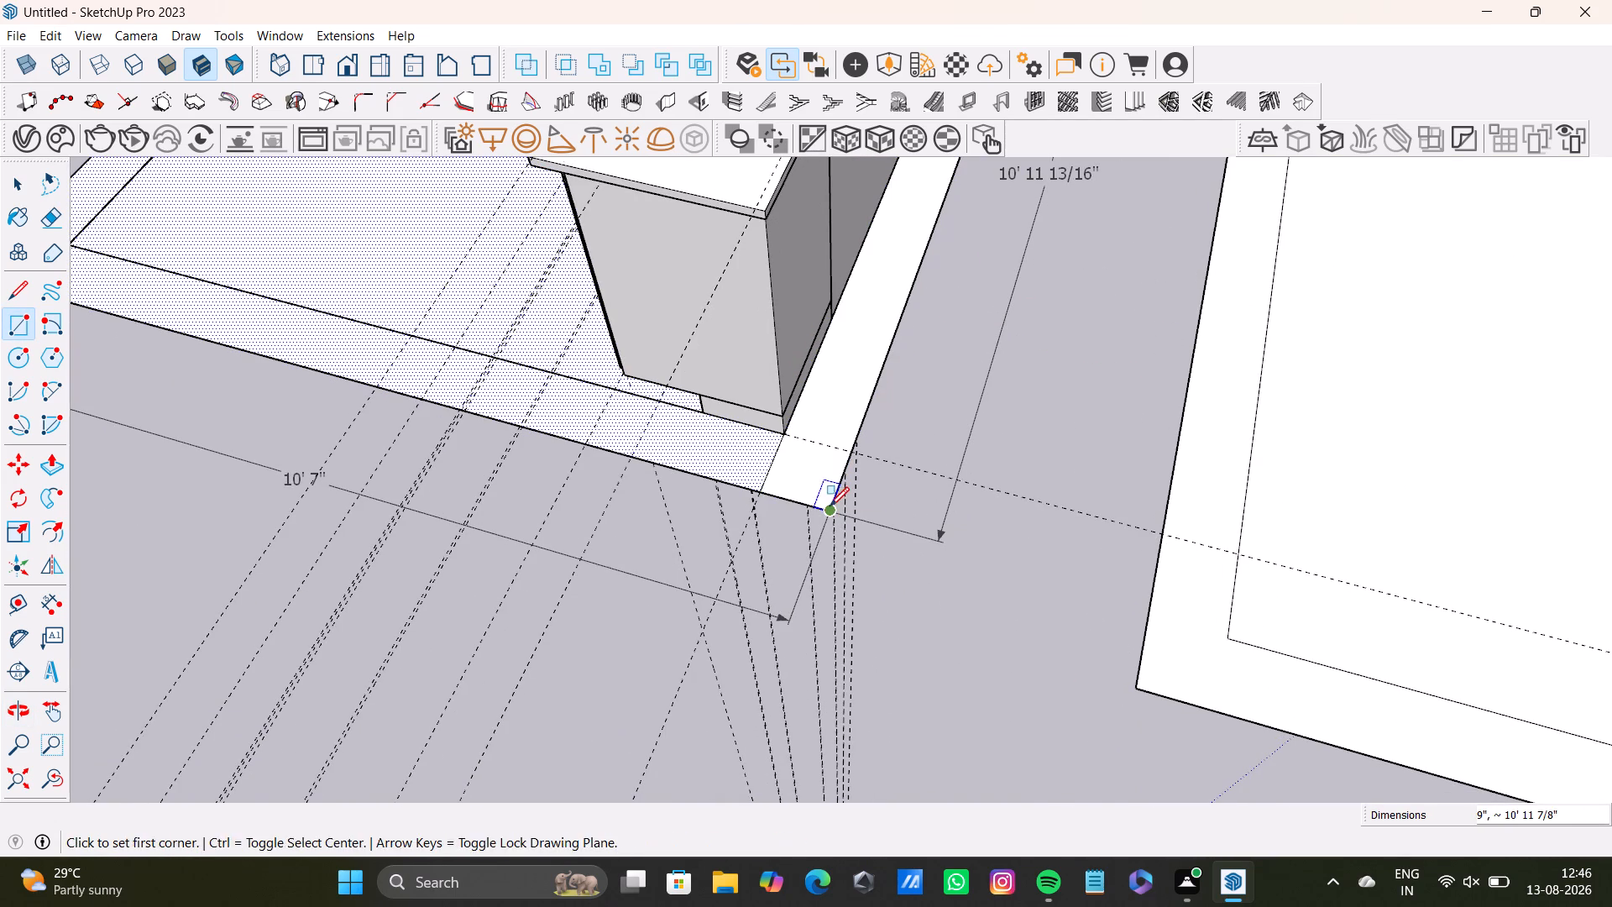
pyautogui.press('space')
# Select the rectangular strip behind the cabinet and check its face against the adjoining floor border.
pyautogui.moveTo(829, 403); pyautogui.dragTo(793, 468, button='middle')
pyautogui.click(856, 404)
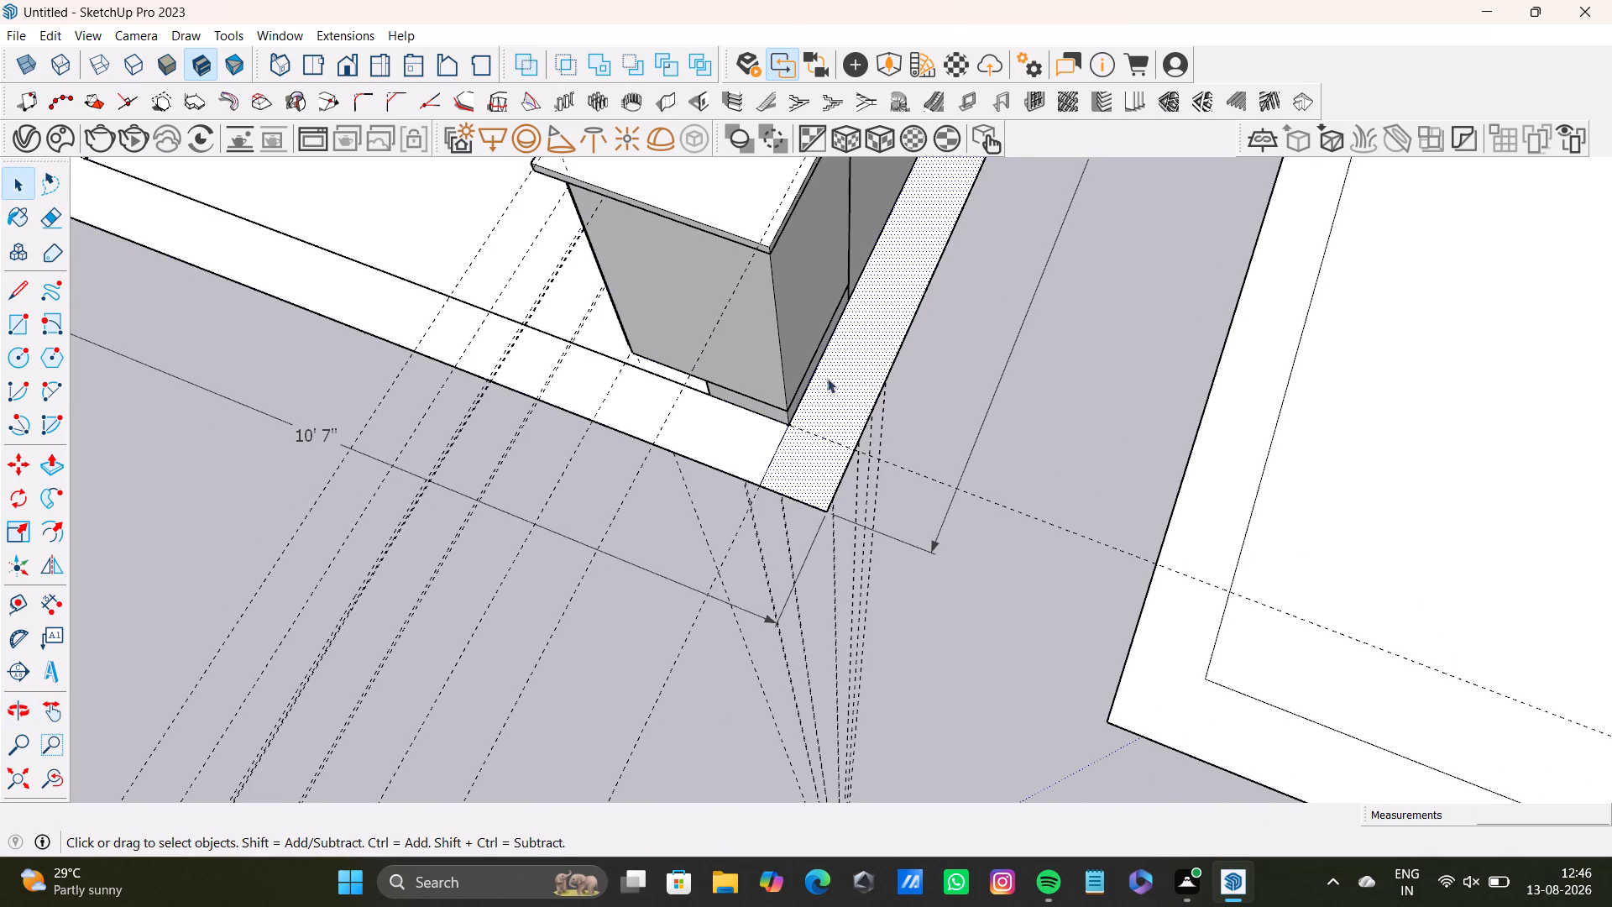
pyautogui.moveTo(738, 377); pyautogui.dragTo(880, 403, button='middle')
pyautogui.keyDown('shift'); pyautogui.moveTo(699, 299); pyautogui.dragTo(699, 545, button='middle'); pyautogui.keyUp('shift')
pyautogui.click(811, 463)
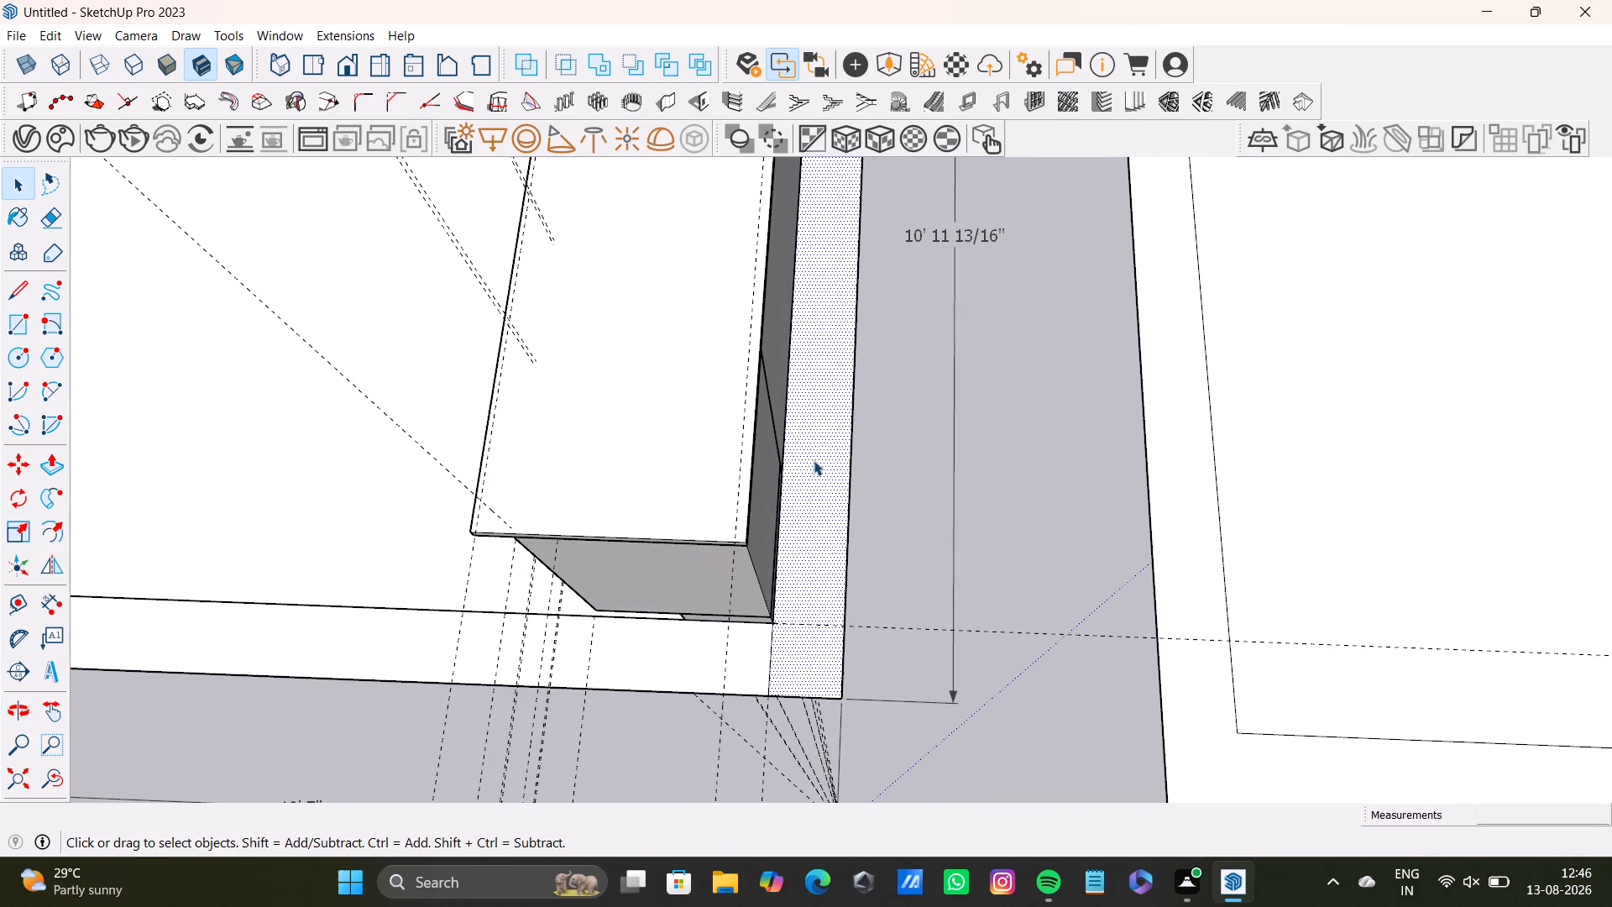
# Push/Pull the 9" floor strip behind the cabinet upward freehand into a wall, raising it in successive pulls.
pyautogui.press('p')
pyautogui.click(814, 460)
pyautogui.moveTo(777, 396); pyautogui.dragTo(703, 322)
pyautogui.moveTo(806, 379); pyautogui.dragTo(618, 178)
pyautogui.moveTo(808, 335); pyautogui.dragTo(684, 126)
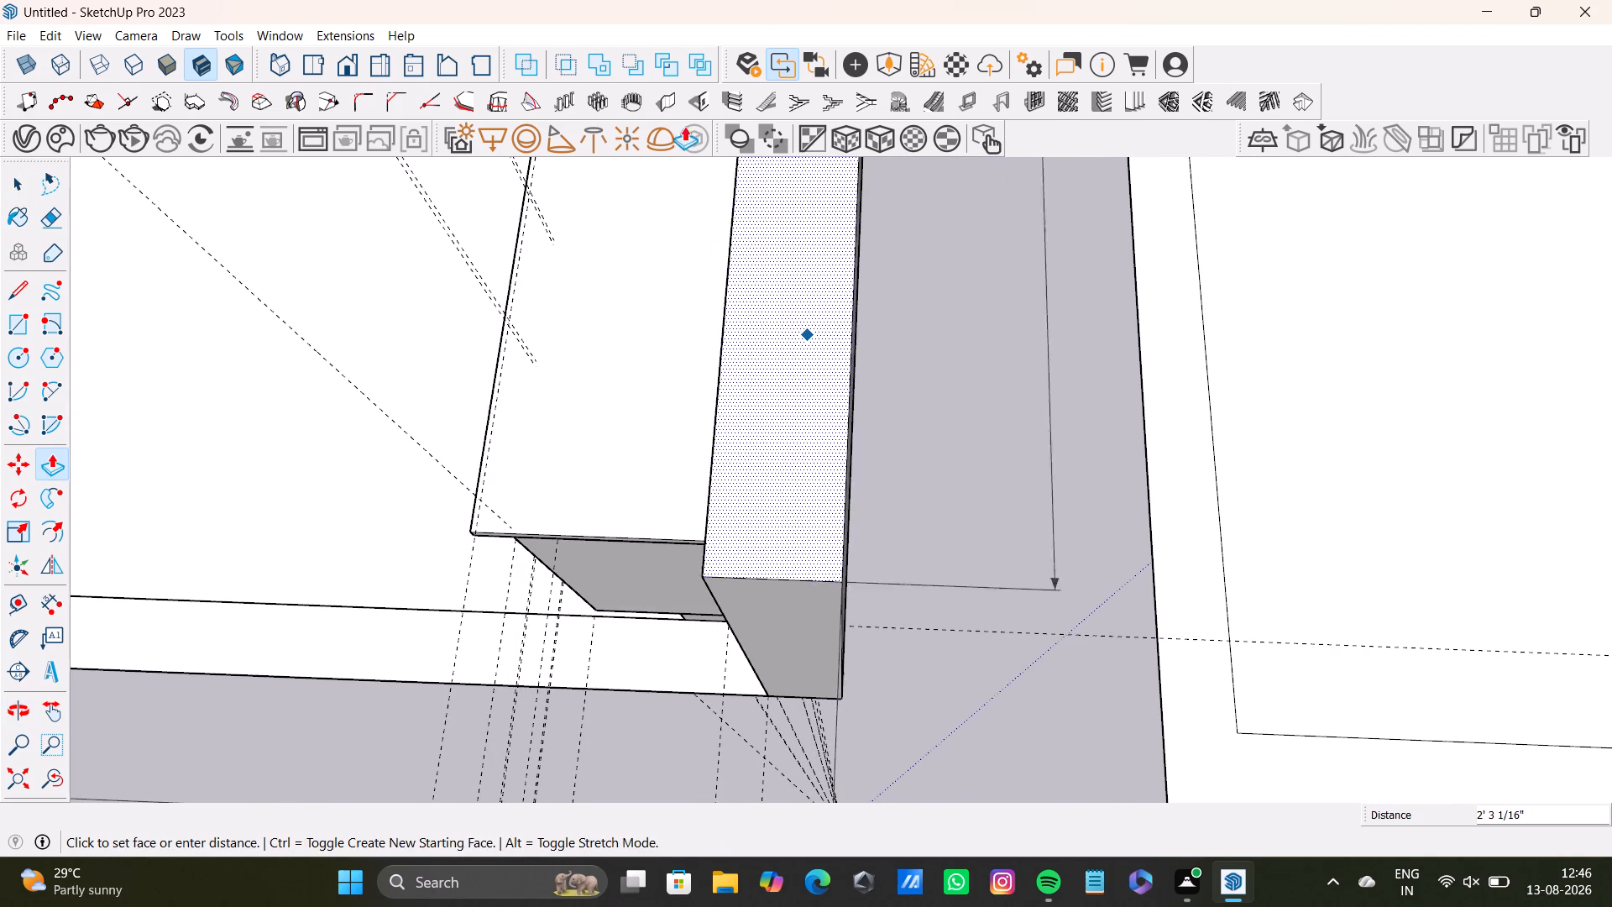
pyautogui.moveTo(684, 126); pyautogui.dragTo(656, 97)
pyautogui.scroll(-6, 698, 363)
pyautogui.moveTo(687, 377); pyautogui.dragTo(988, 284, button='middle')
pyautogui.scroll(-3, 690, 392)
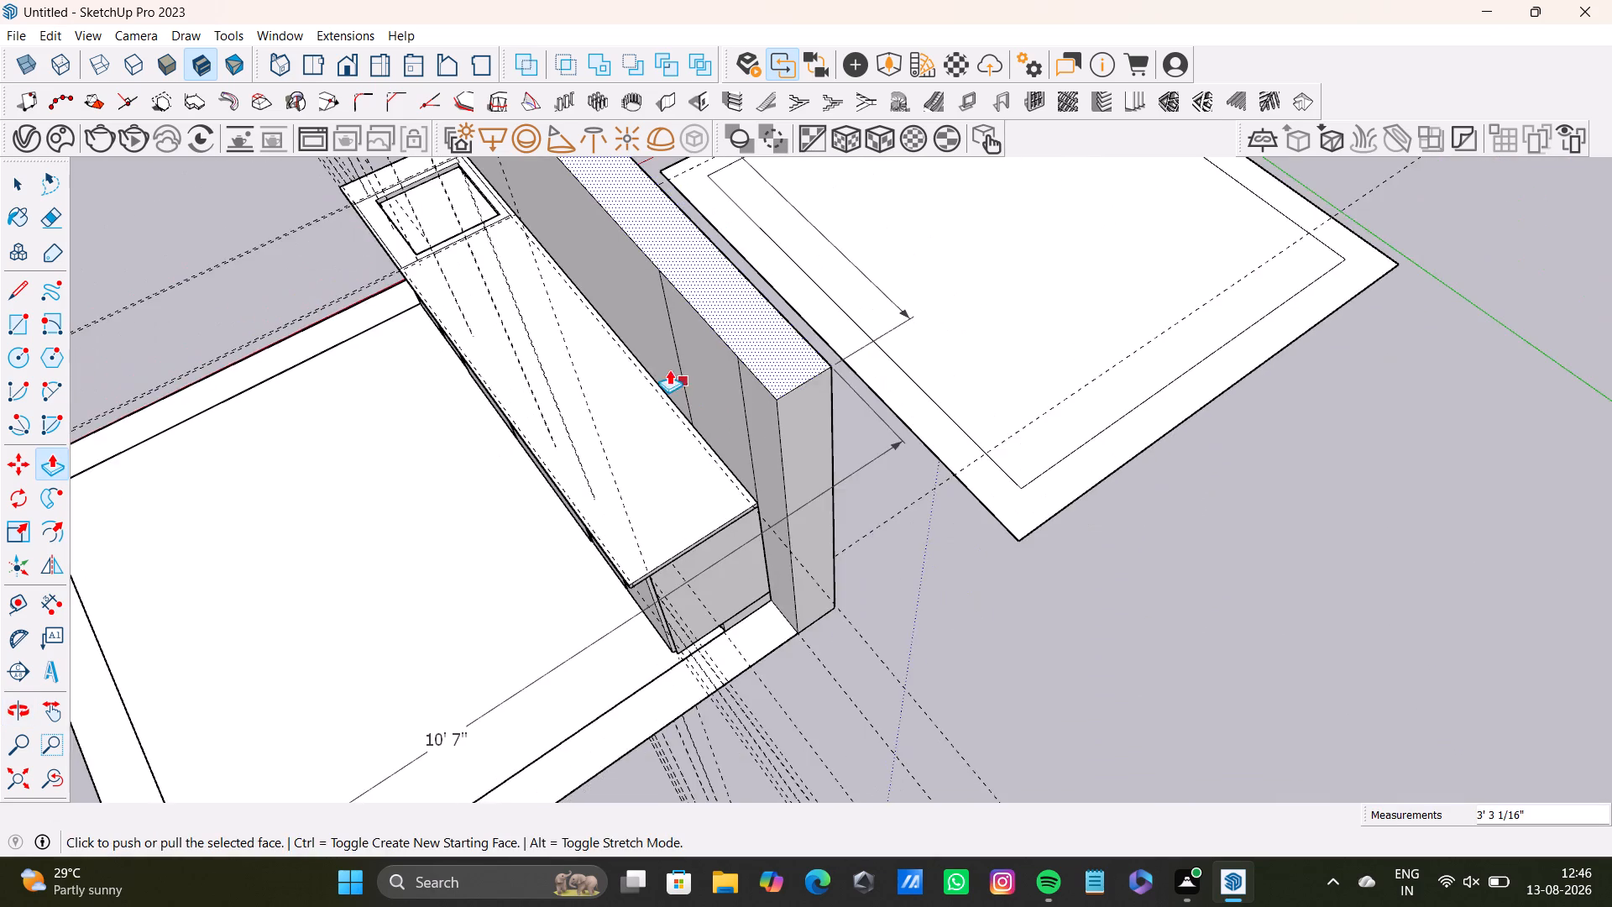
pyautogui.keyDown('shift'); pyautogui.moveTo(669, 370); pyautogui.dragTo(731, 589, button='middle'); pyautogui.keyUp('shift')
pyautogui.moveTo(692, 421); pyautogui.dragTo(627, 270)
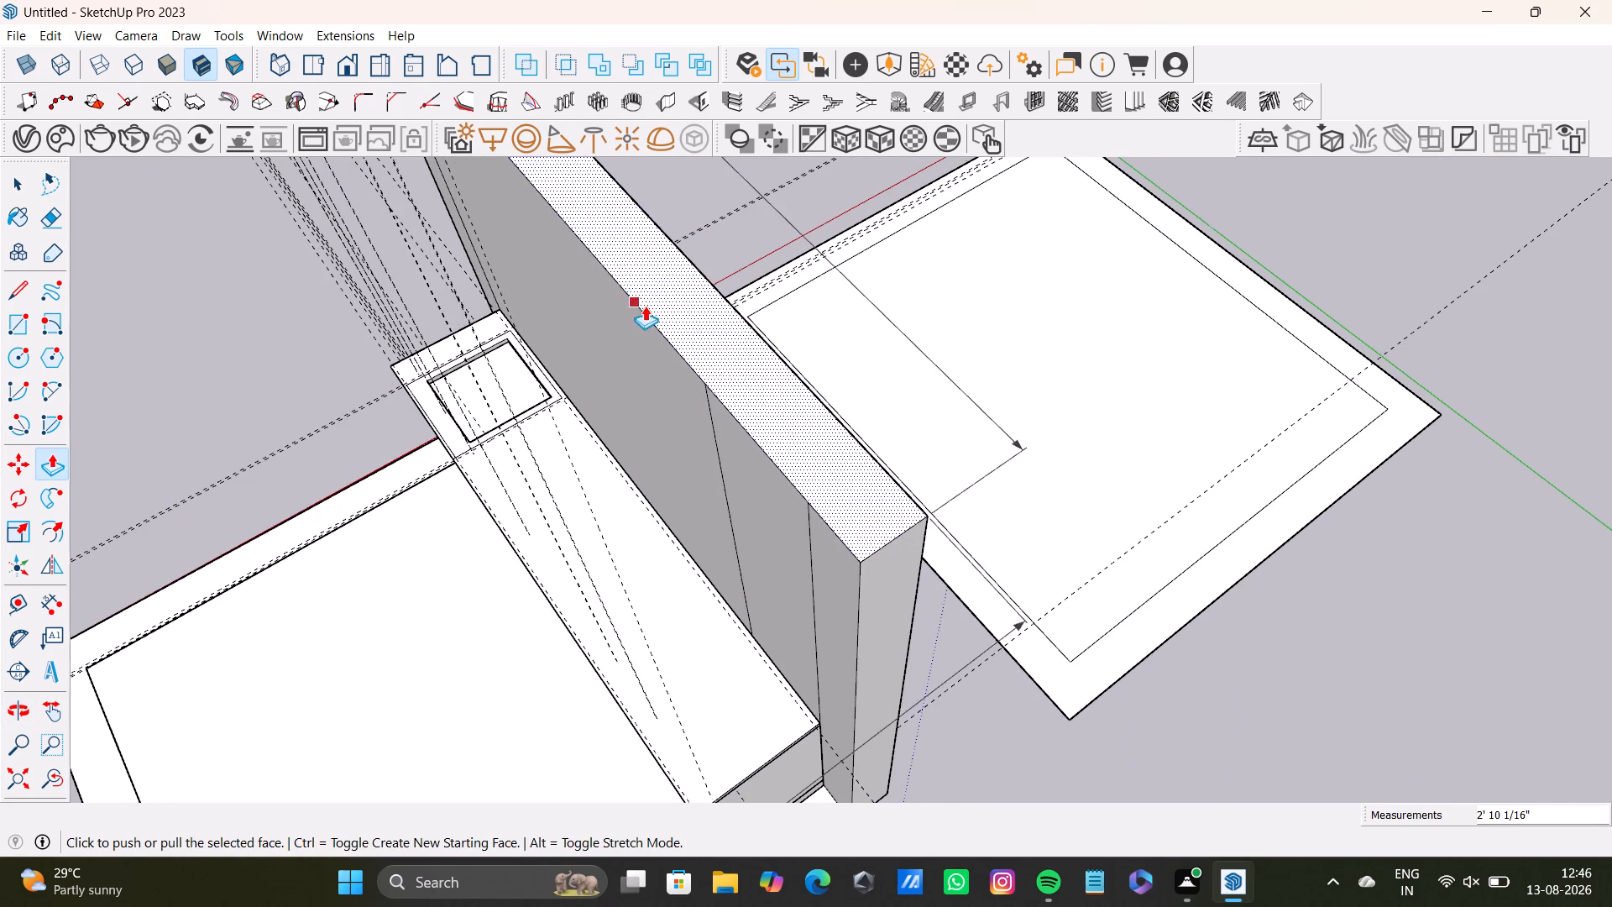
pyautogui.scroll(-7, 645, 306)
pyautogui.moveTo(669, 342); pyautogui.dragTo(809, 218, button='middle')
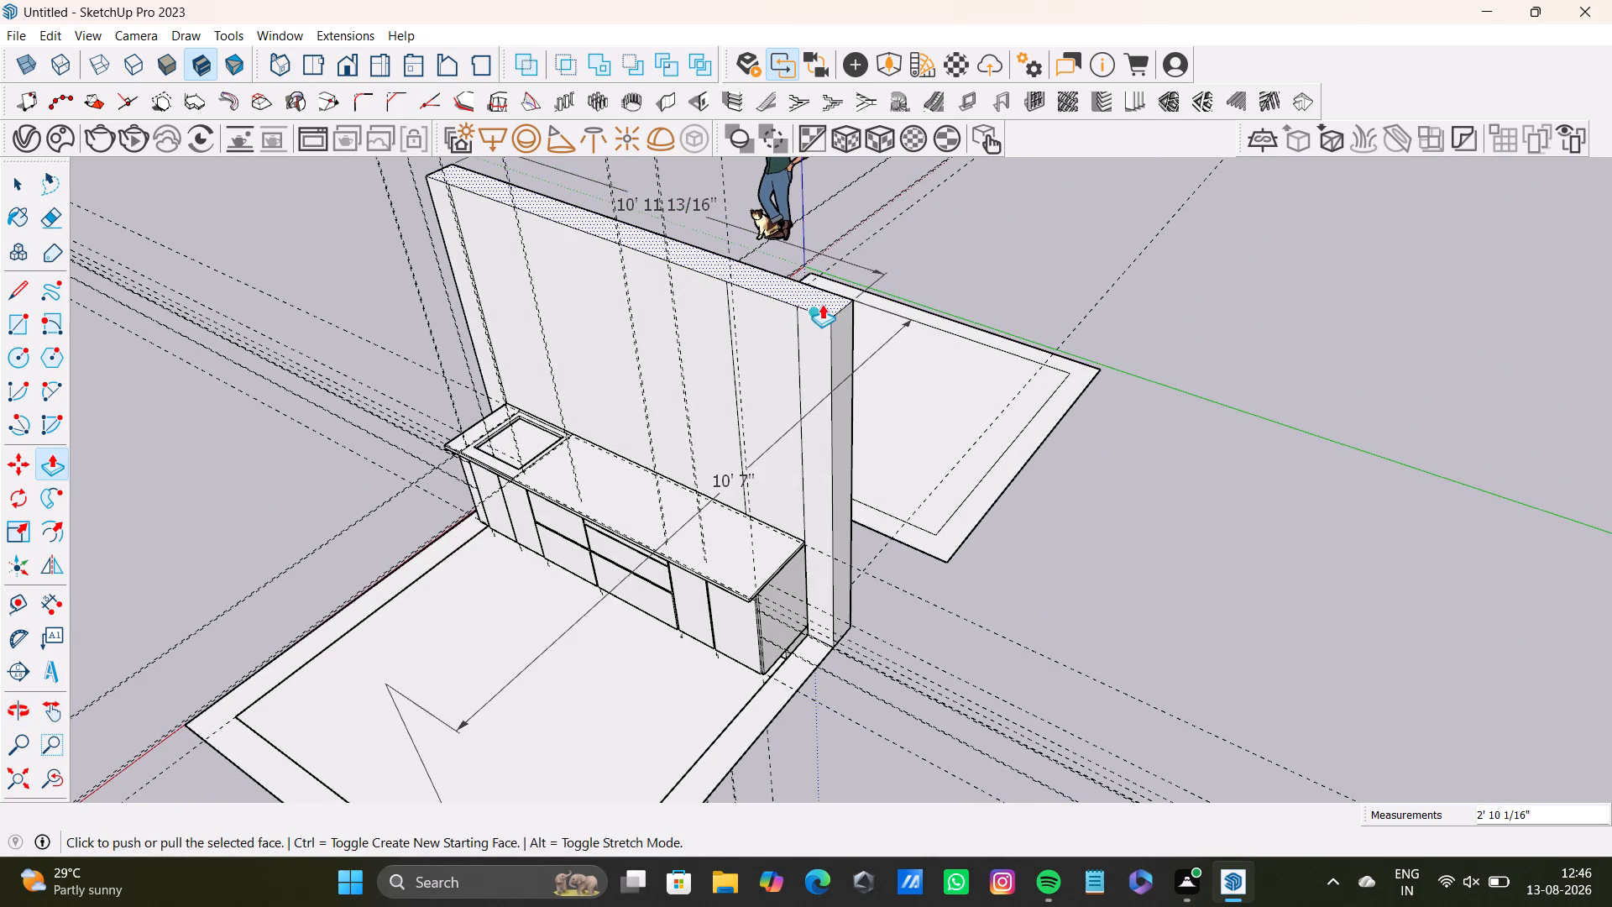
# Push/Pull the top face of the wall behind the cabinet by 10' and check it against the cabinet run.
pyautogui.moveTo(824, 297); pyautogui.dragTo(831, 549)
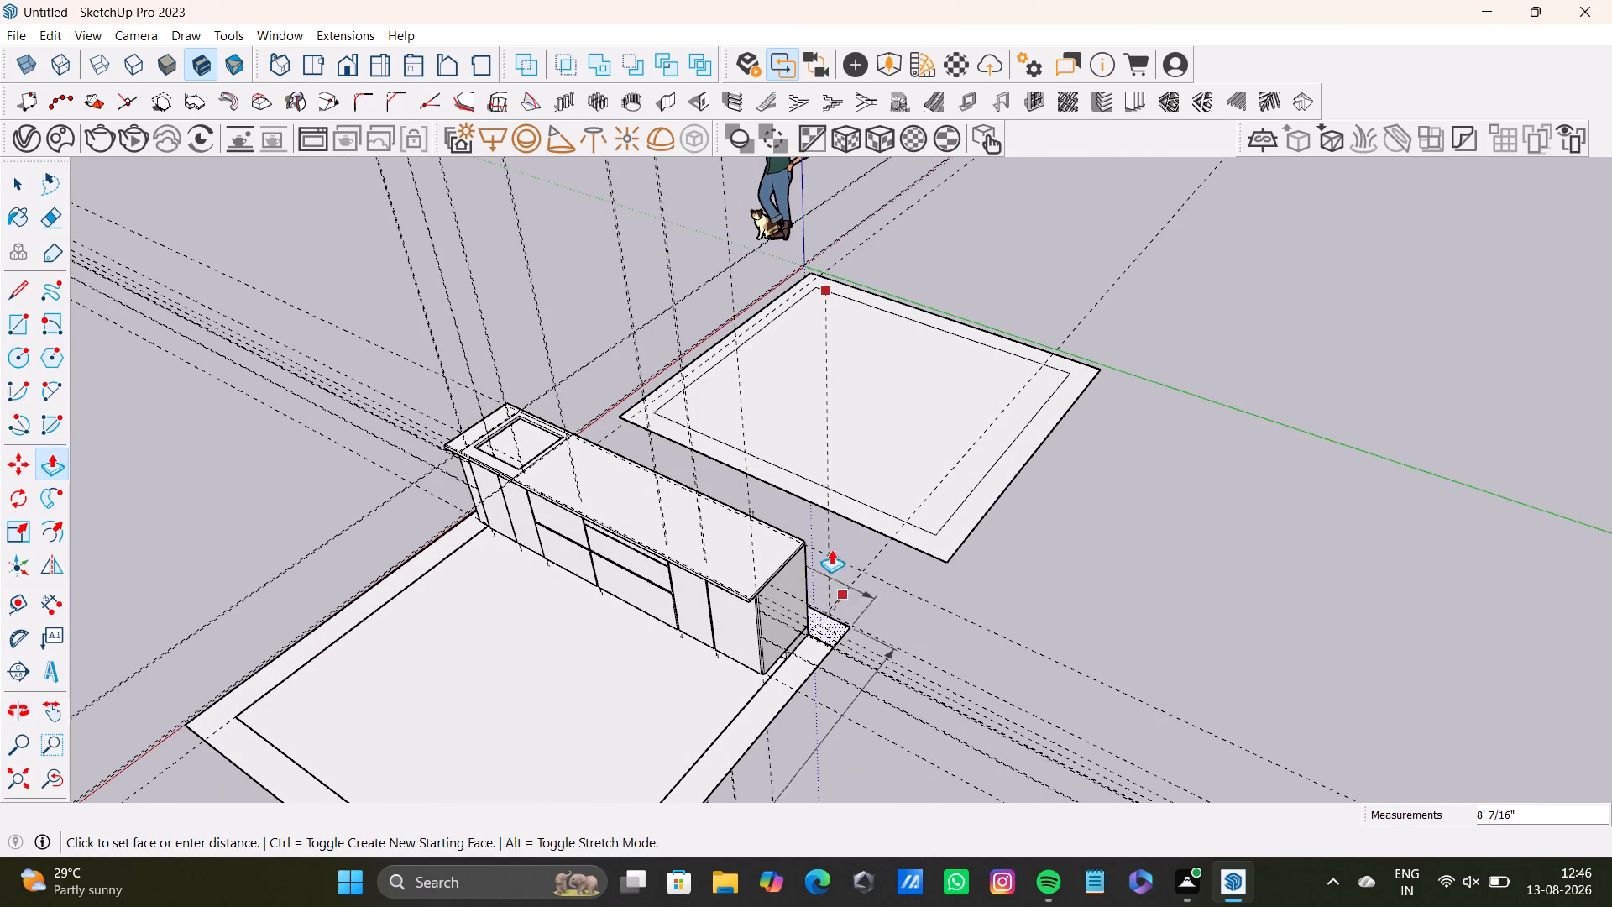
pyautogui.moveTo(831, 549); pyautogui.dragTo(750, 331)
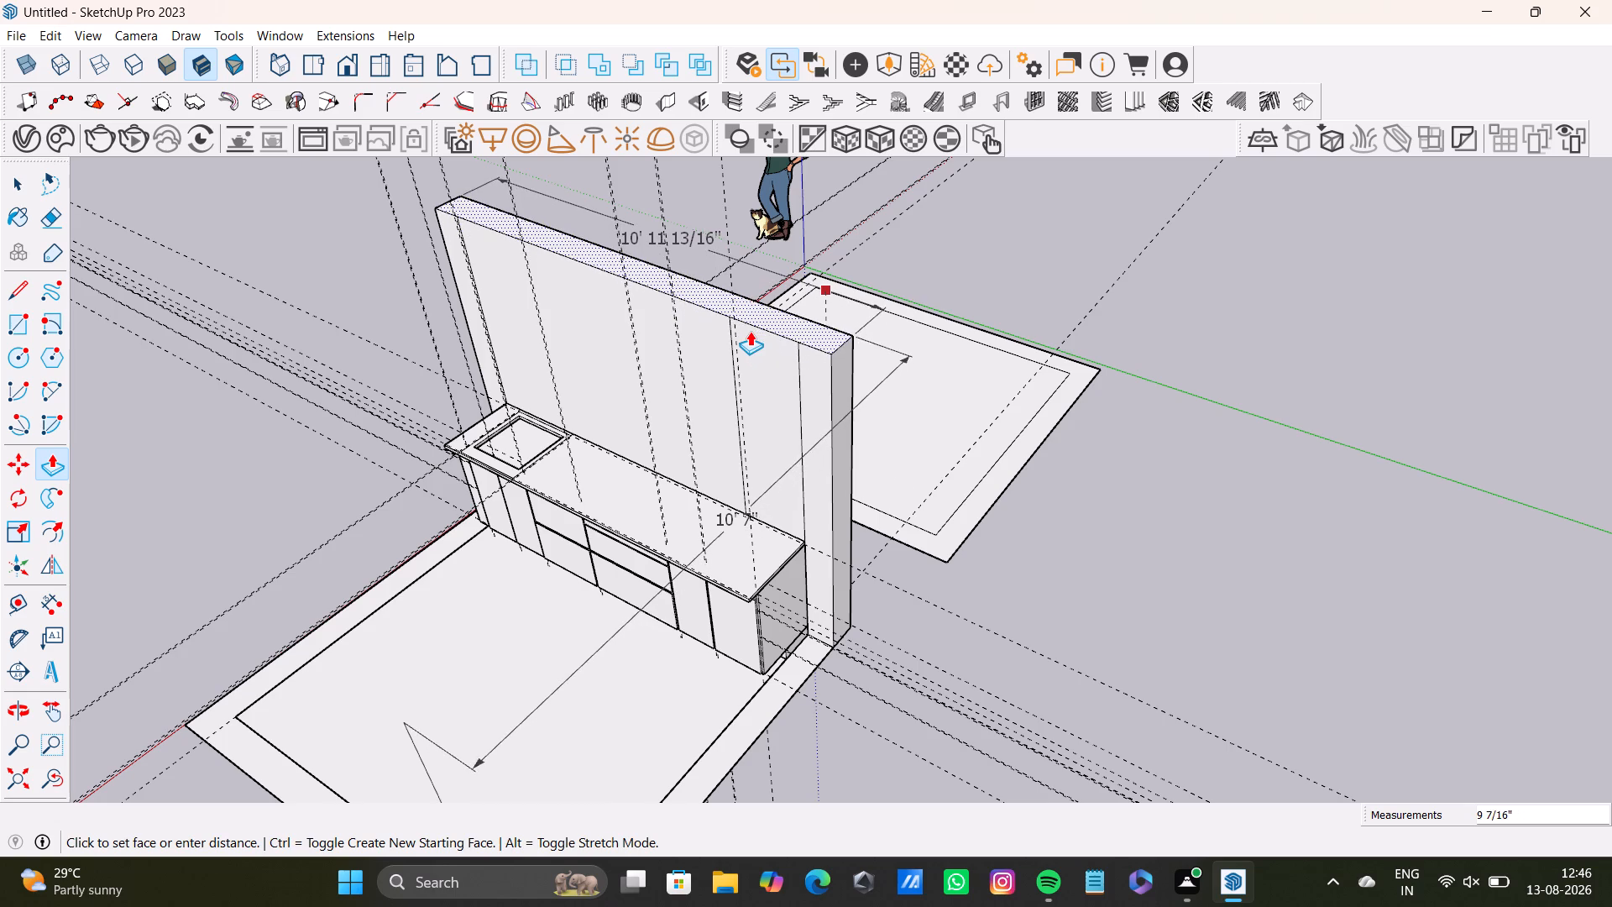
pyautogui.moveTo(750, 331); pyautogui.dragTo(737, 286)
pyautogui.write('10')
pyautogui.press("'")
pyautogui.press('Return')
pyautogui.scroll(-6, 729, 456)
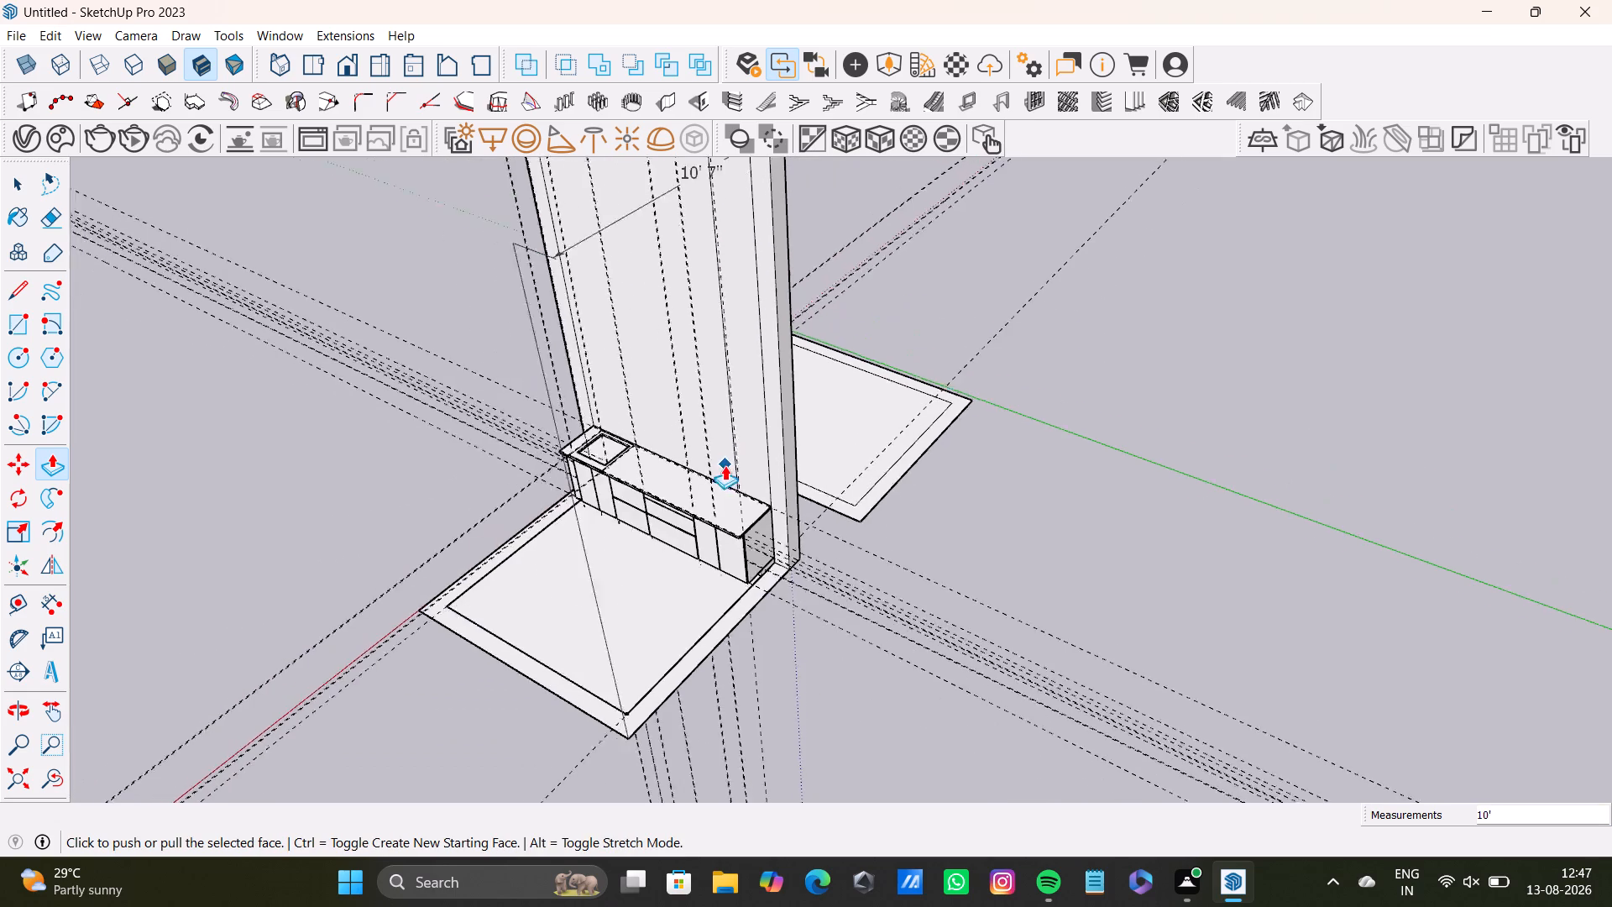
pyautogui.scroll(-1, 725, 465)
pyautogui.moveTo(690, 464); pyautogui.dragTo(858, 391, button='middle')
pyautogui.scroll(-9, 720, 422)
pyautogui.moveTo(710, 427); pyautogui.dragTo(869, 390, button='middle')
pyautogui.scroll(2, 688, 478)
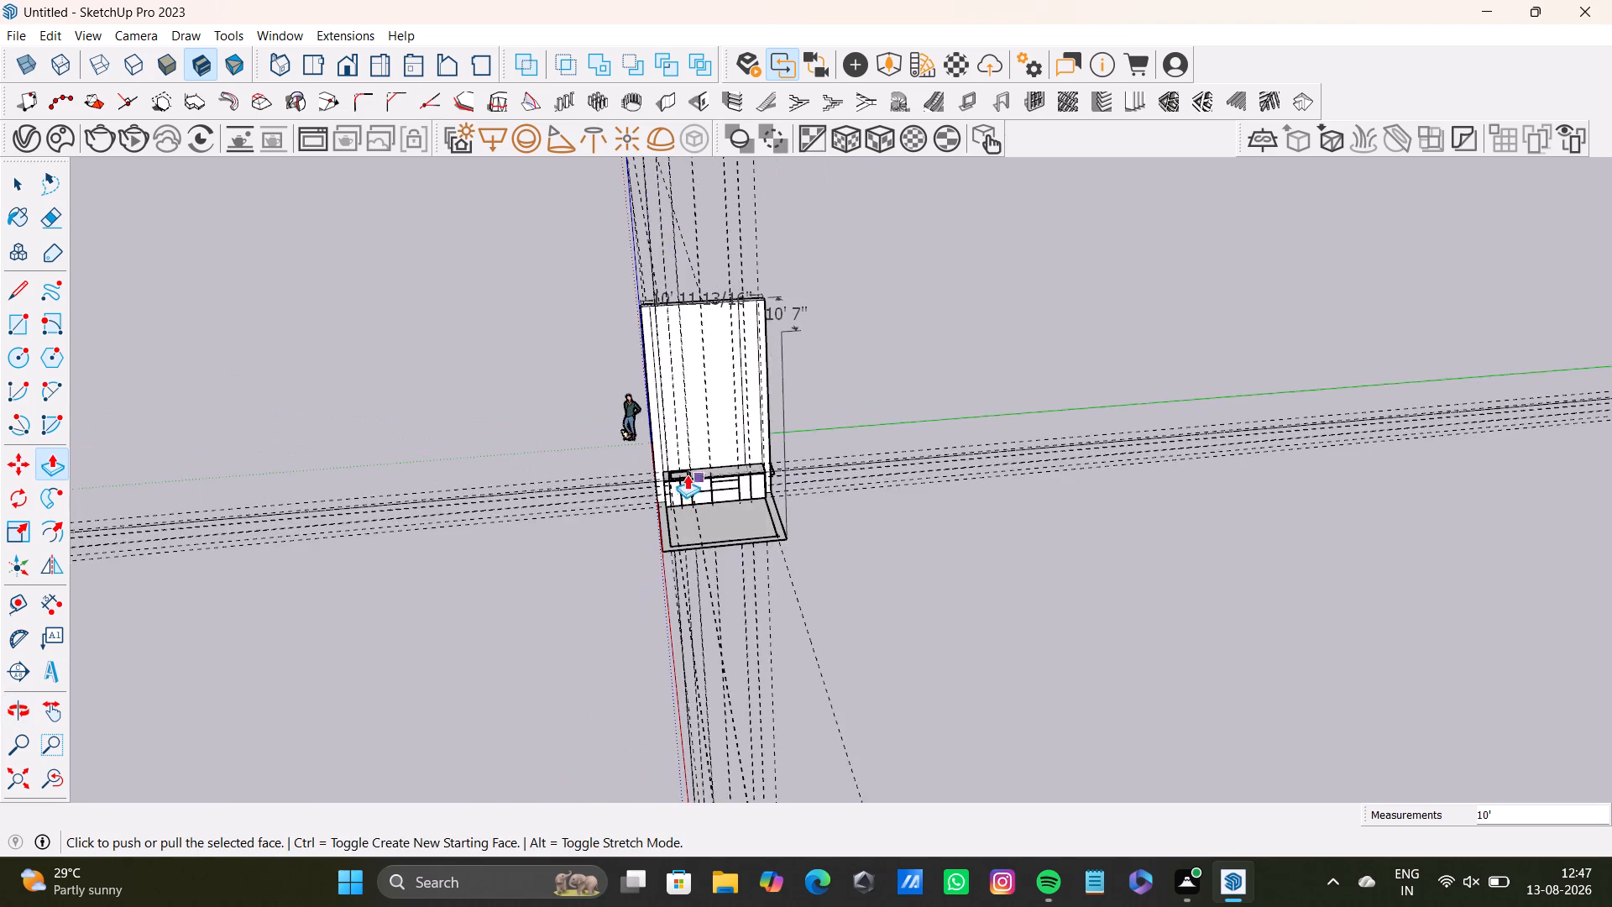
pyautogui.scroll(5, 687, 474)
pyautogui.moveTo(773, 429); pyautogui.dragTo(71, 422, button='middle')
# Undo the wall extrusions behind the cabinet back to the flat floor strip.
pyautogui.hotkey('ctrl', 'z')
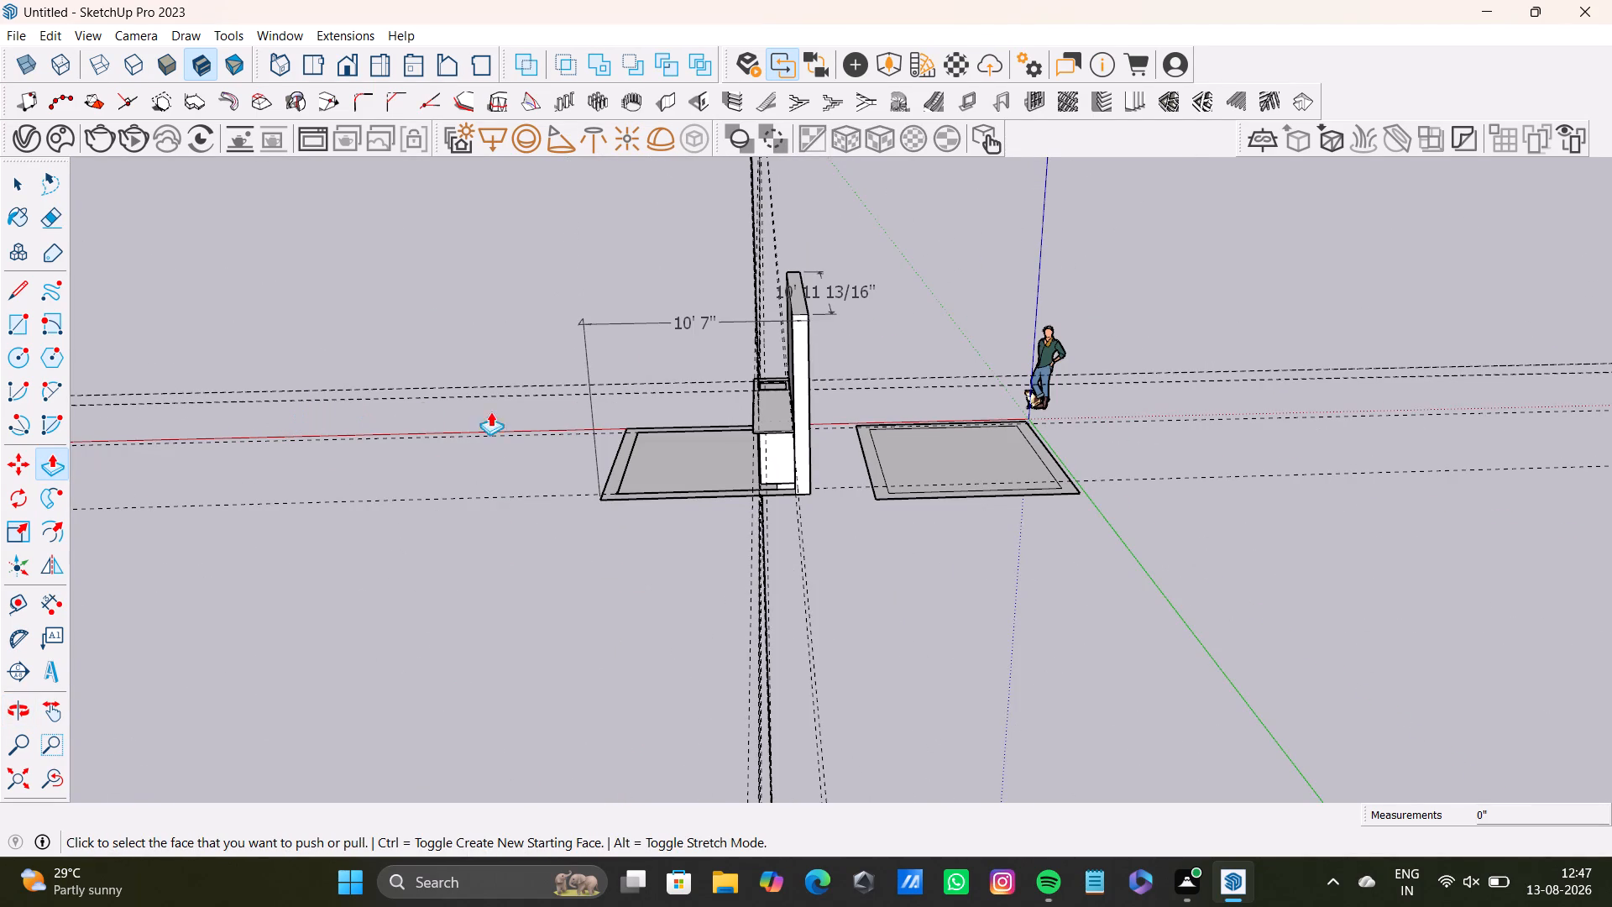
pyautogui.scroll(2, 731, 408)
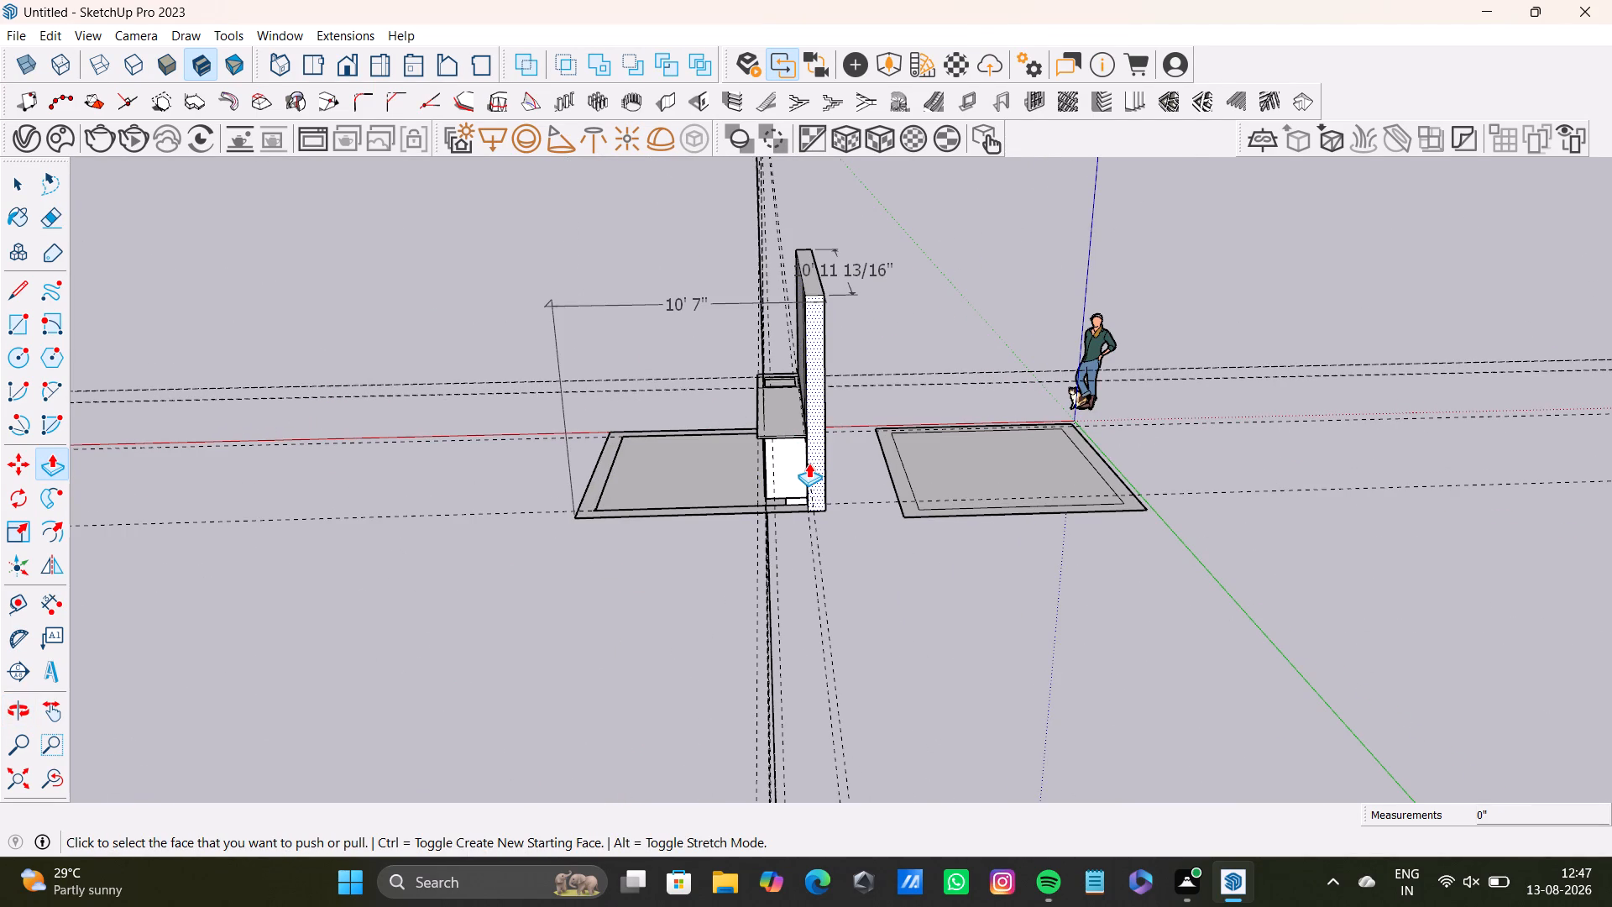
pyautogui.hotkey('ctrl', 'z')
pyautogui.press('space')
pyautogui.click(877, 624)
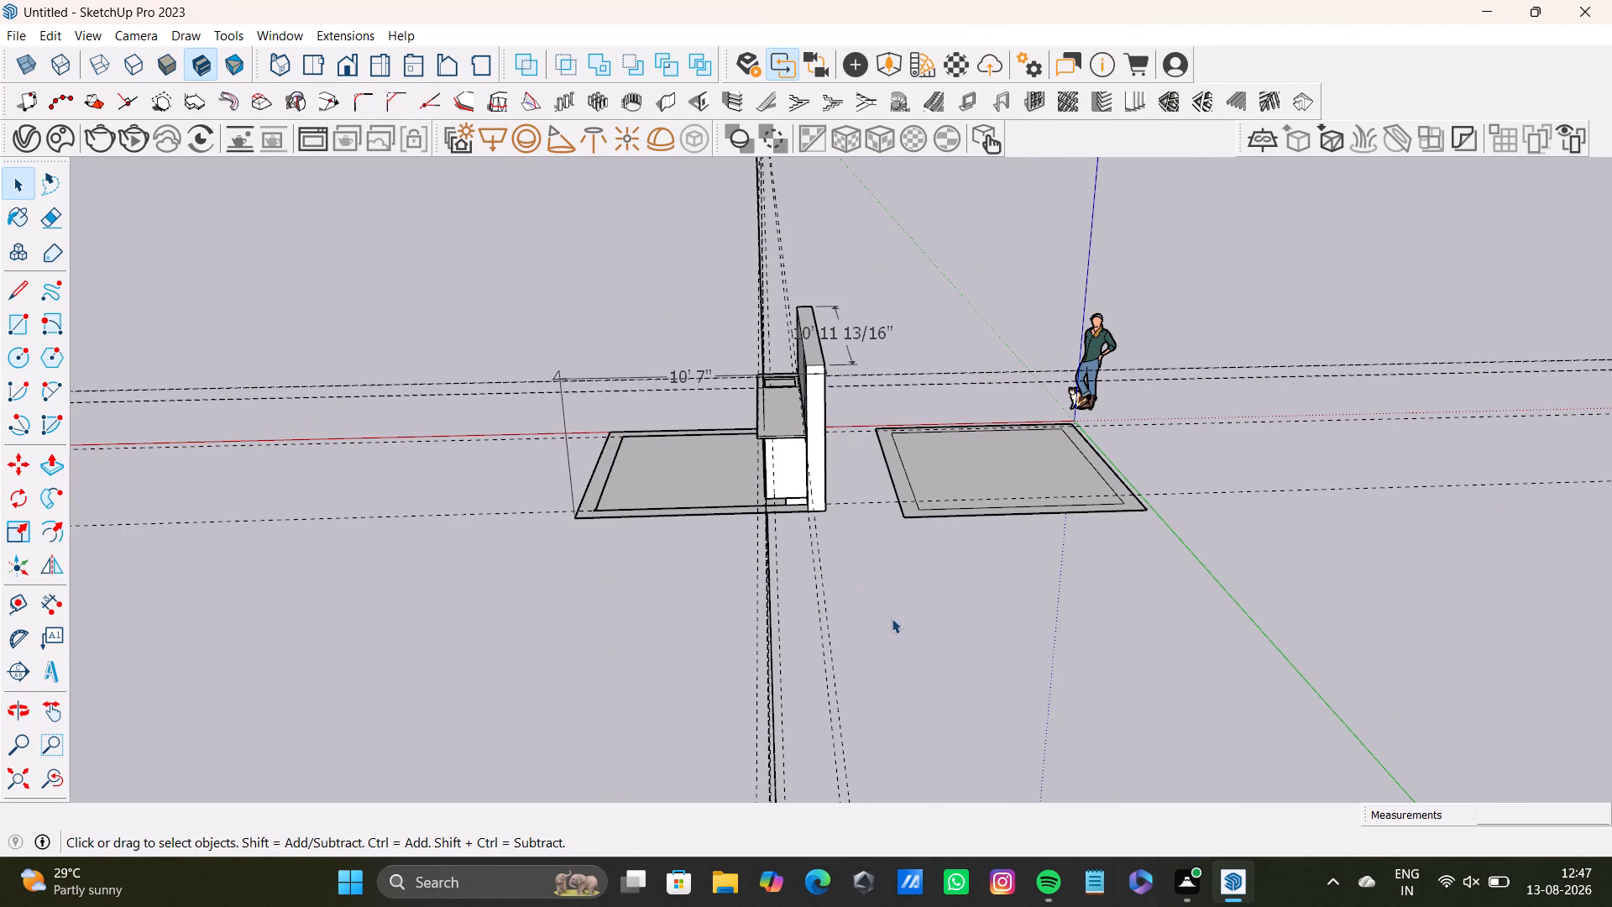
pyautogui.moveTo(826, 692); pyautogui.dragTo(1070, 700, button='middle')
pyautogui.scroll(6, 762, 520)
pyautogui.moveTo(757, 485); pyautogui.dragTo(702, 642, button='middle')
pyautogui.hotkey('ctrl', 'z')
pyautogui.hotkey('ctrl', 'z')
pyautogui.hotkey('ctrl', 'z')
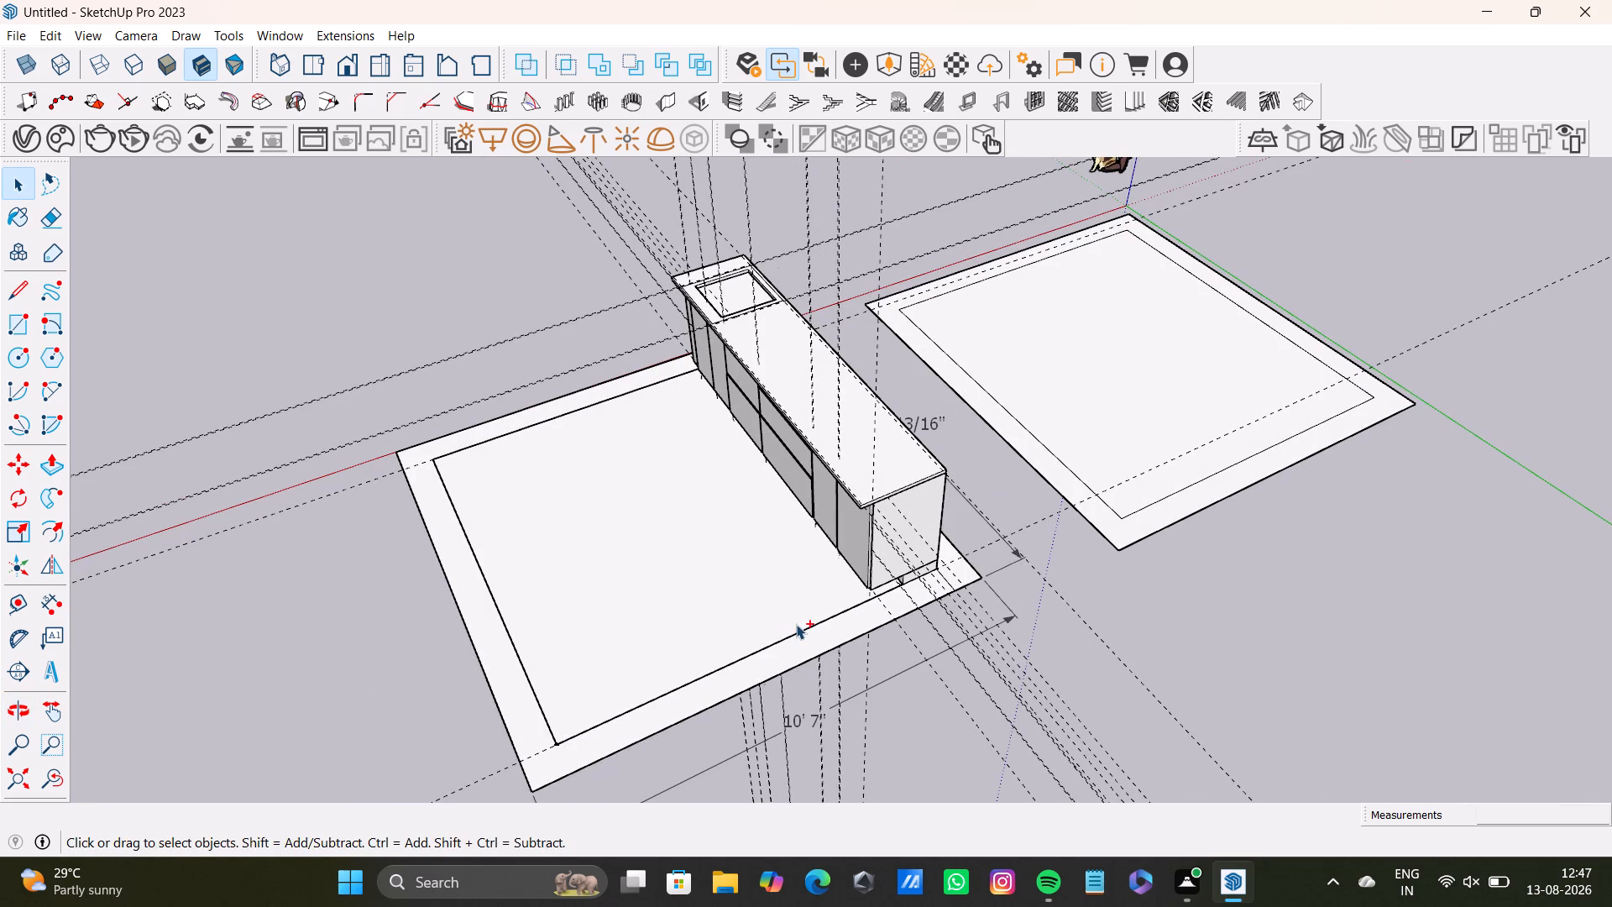
# Delete the two dimensions along the outer edges of the floor that carries the cabinet.
pyautogui.moveTo(936, 653); pyautogui.dragTo(691, 682, button='middle')
pyautogui.press('space')
pyautogui.click(919, 628)
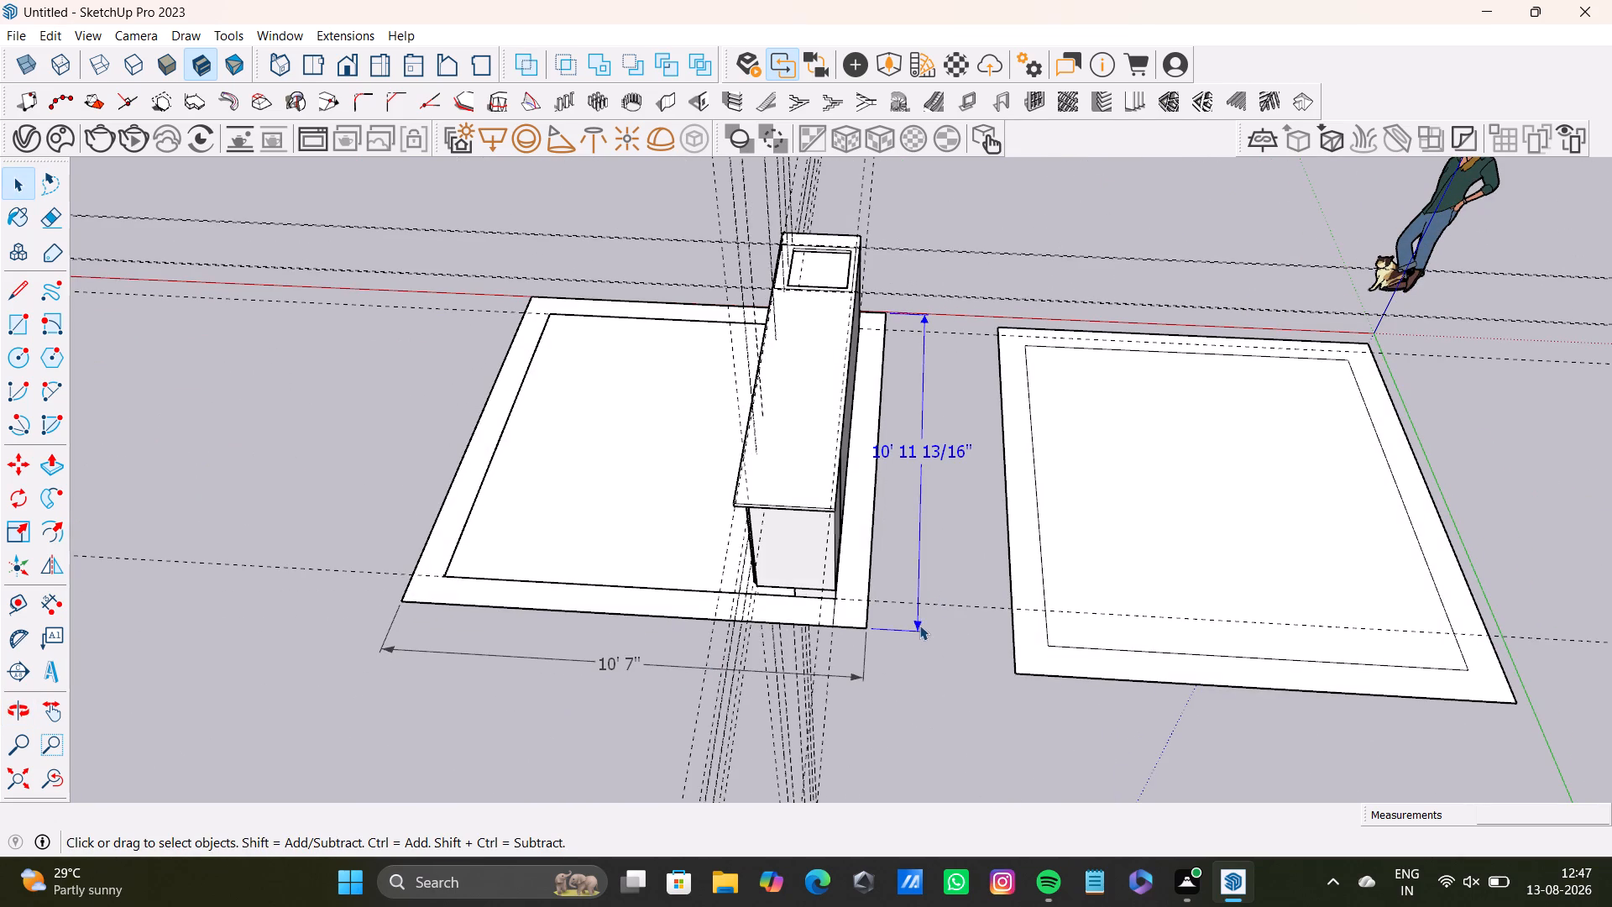
pyautogui.press('Delete')
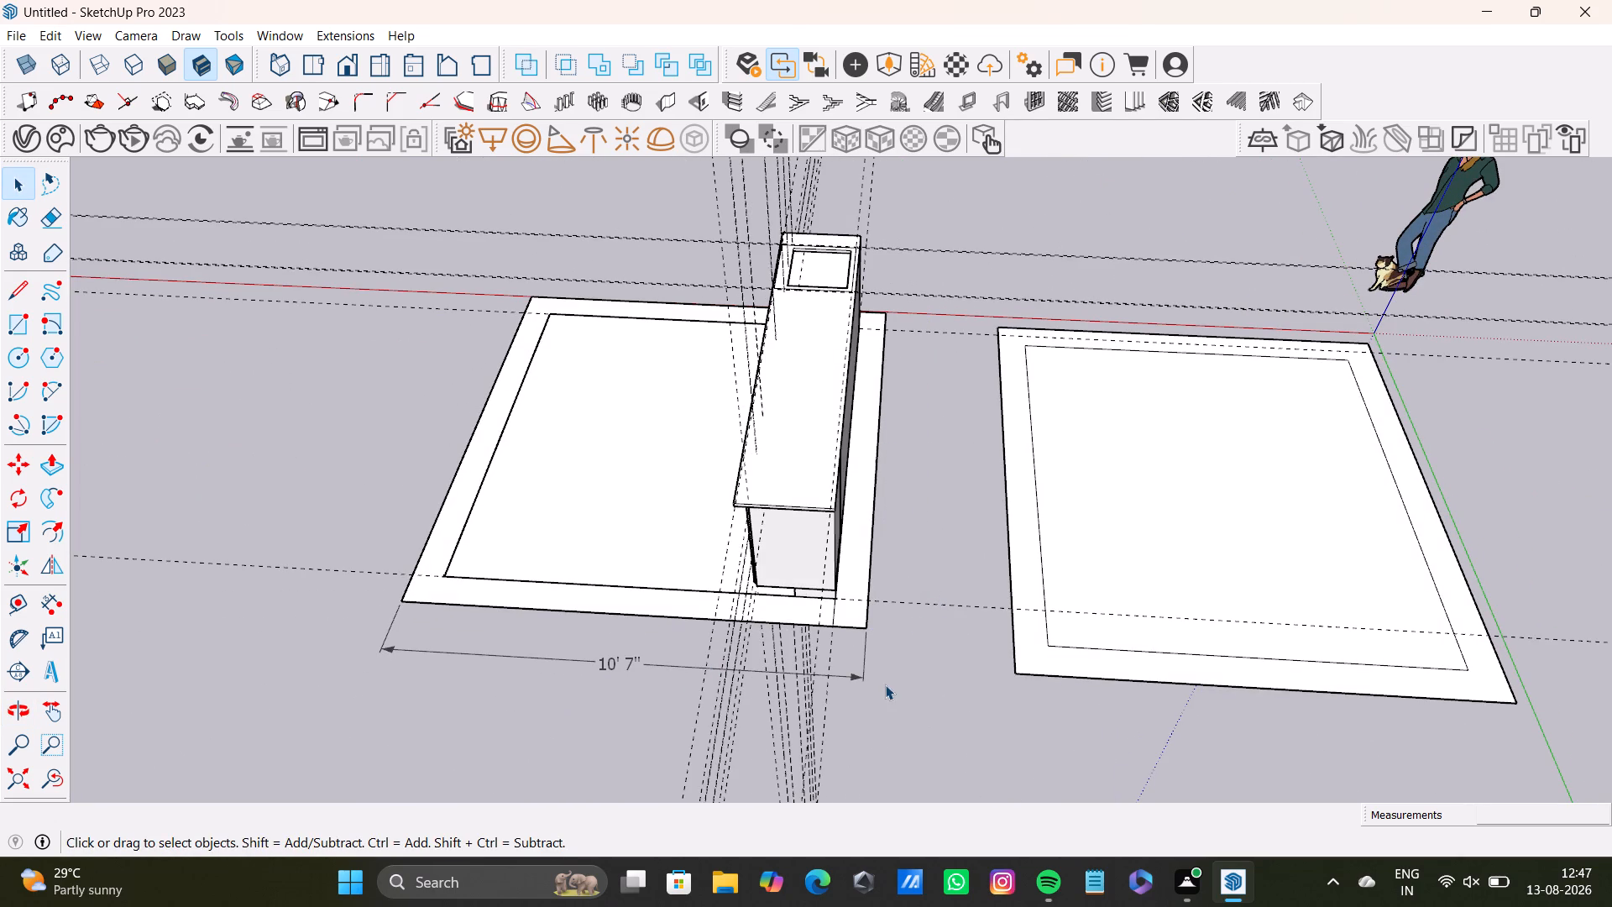
pyautogui.click(853, 674)
pyautogui.press('Delete')
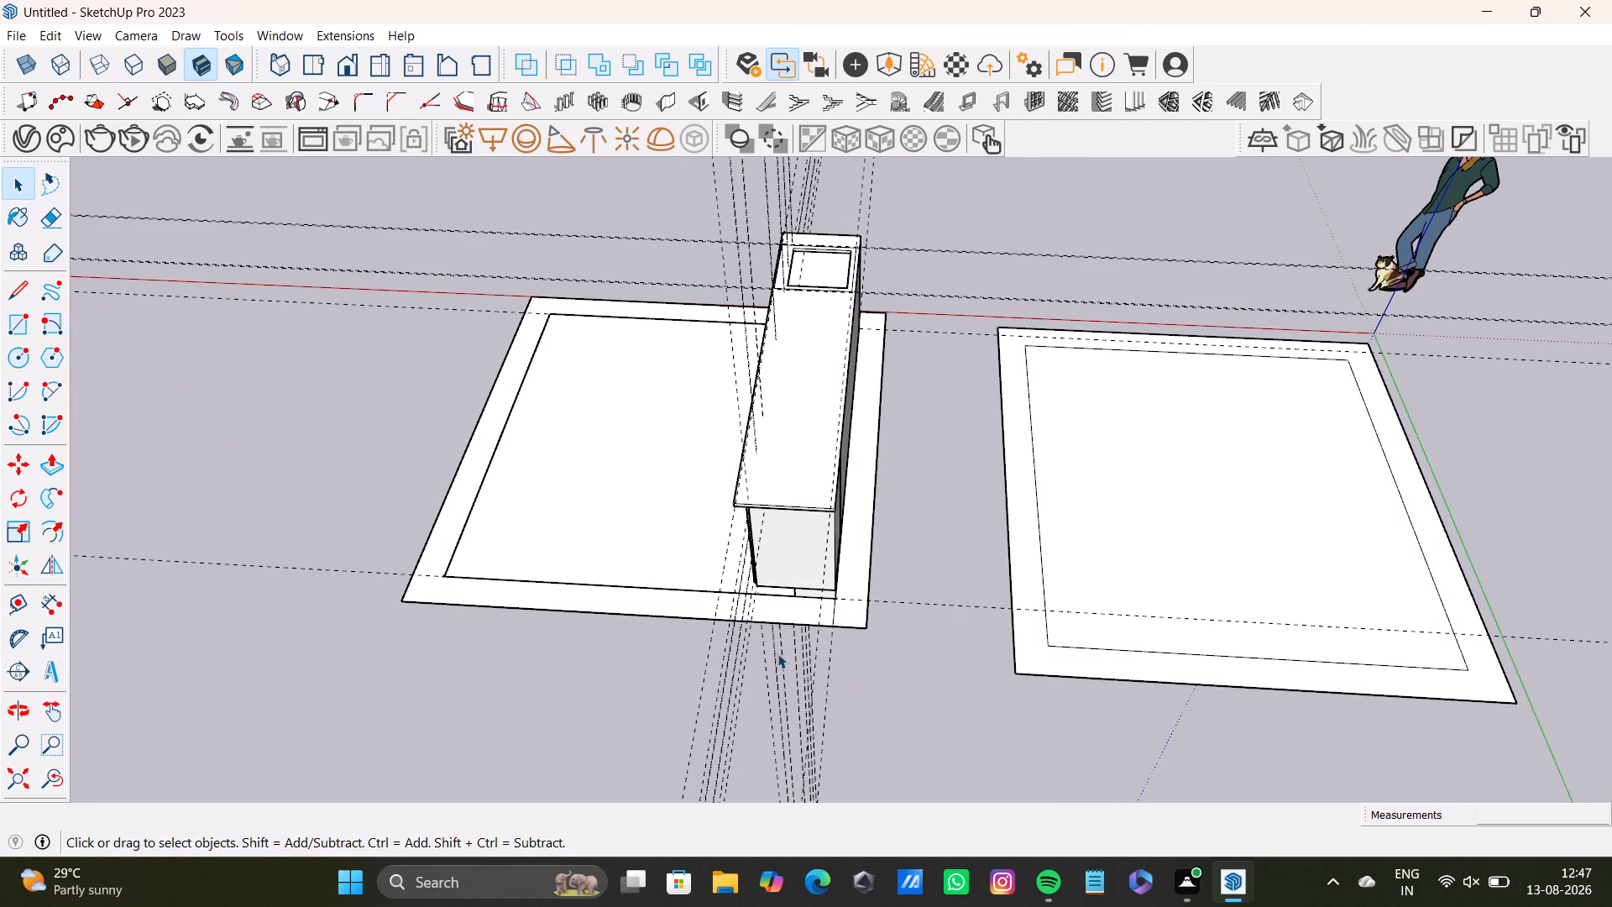
# Push/Pull the floor strip behind the cabinet up 10' to form the back wall.
pyautogui.moveTo(786, 642); pyautogui.dragTo(673, 760, button='middle')
pyautogui.click(822, 592)
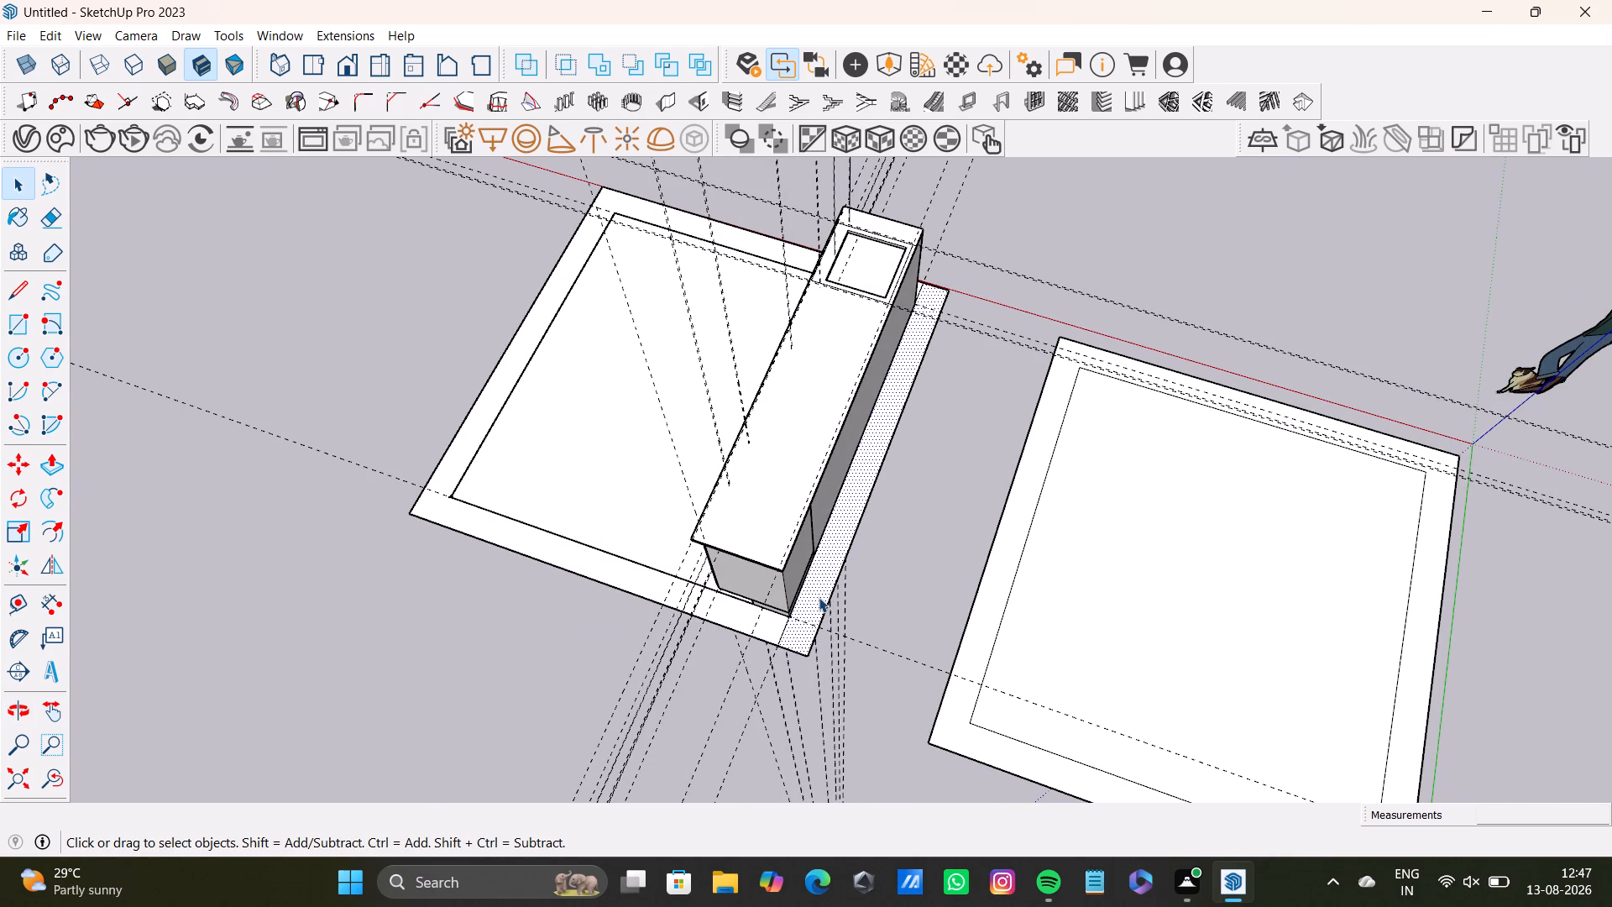
pyautogui.press('p')
pyautogui.click(819, 598)
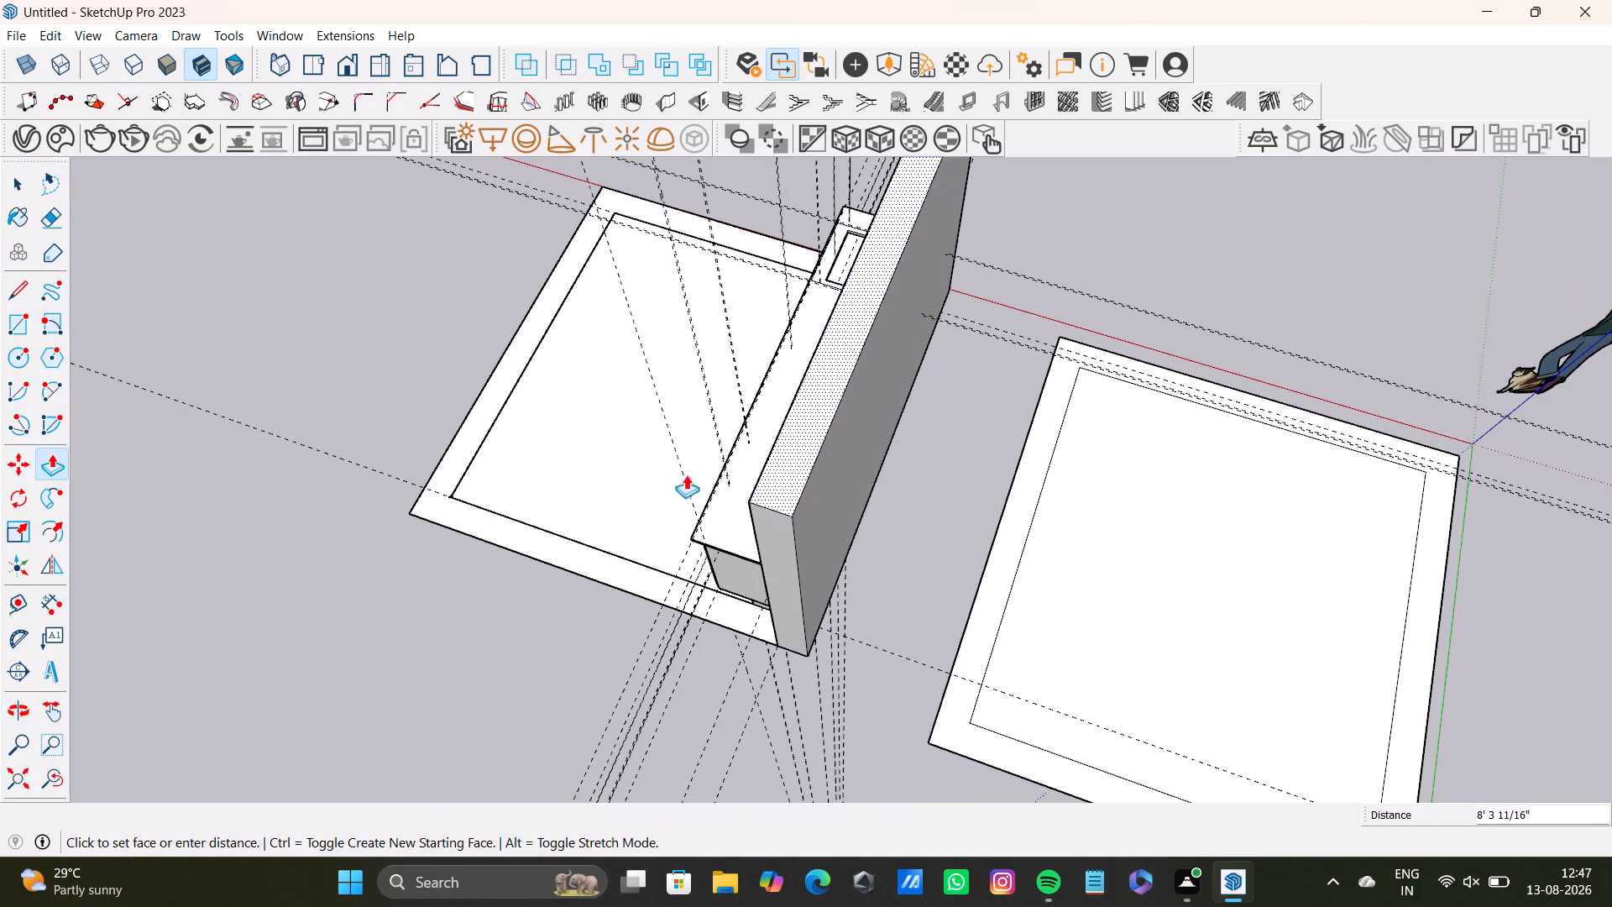
pyautogui.moveTo(605, 422); pyautogui.dragTo(949, 371, button='middle')
pyautogui.scroll(-4, 837, 403)
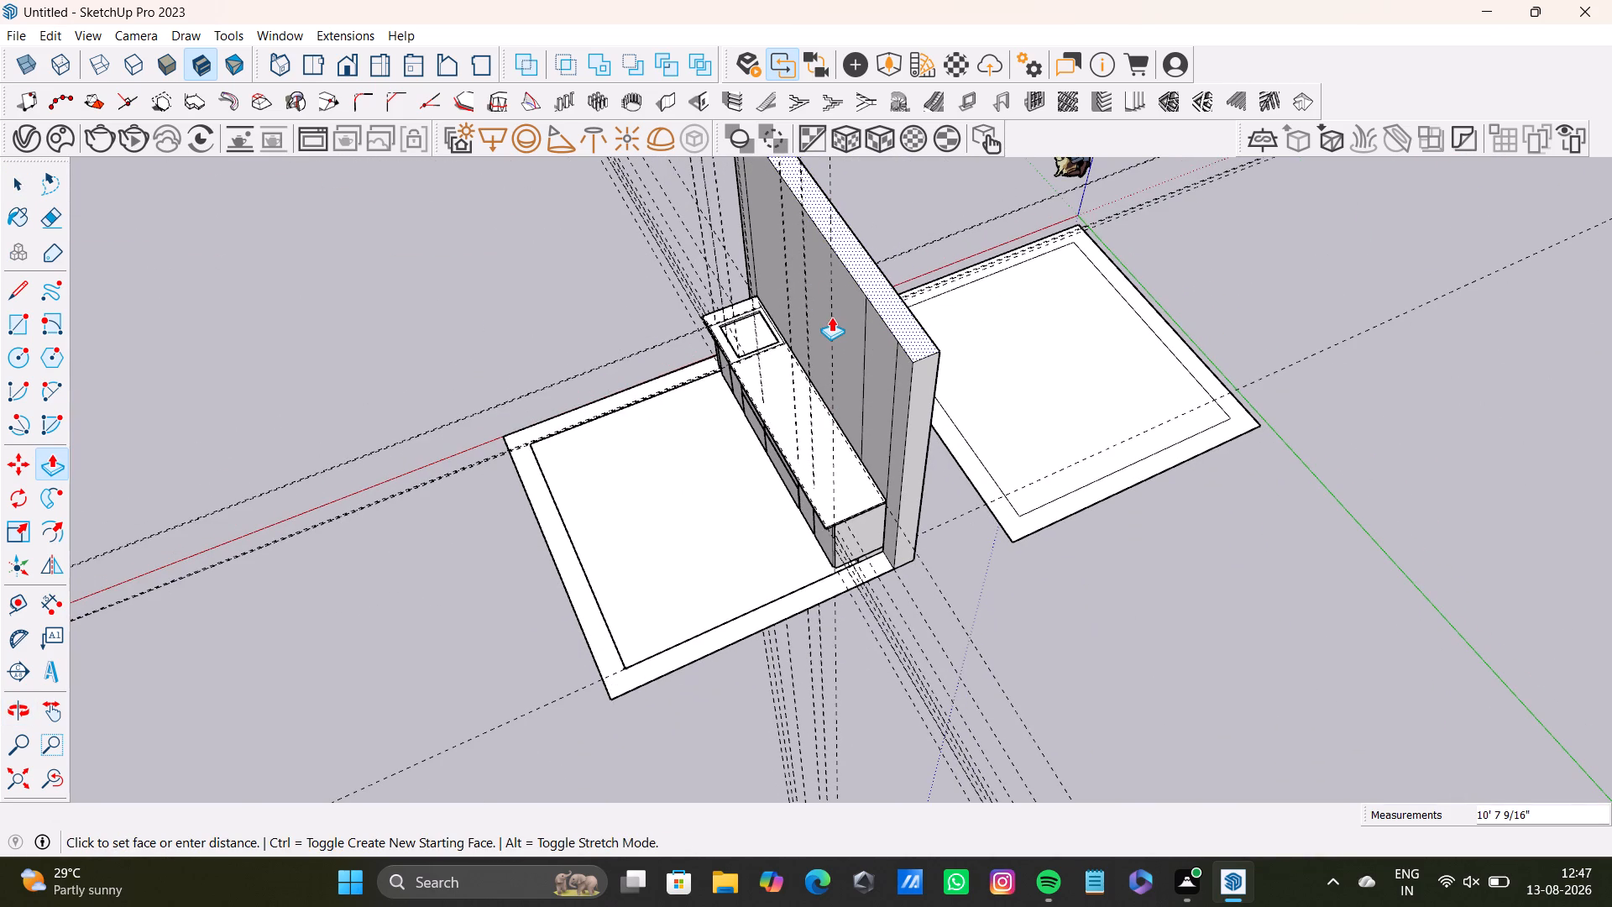
pyautogui.write('10')
pyautogui.press("'")
pyautogui.press('Return')
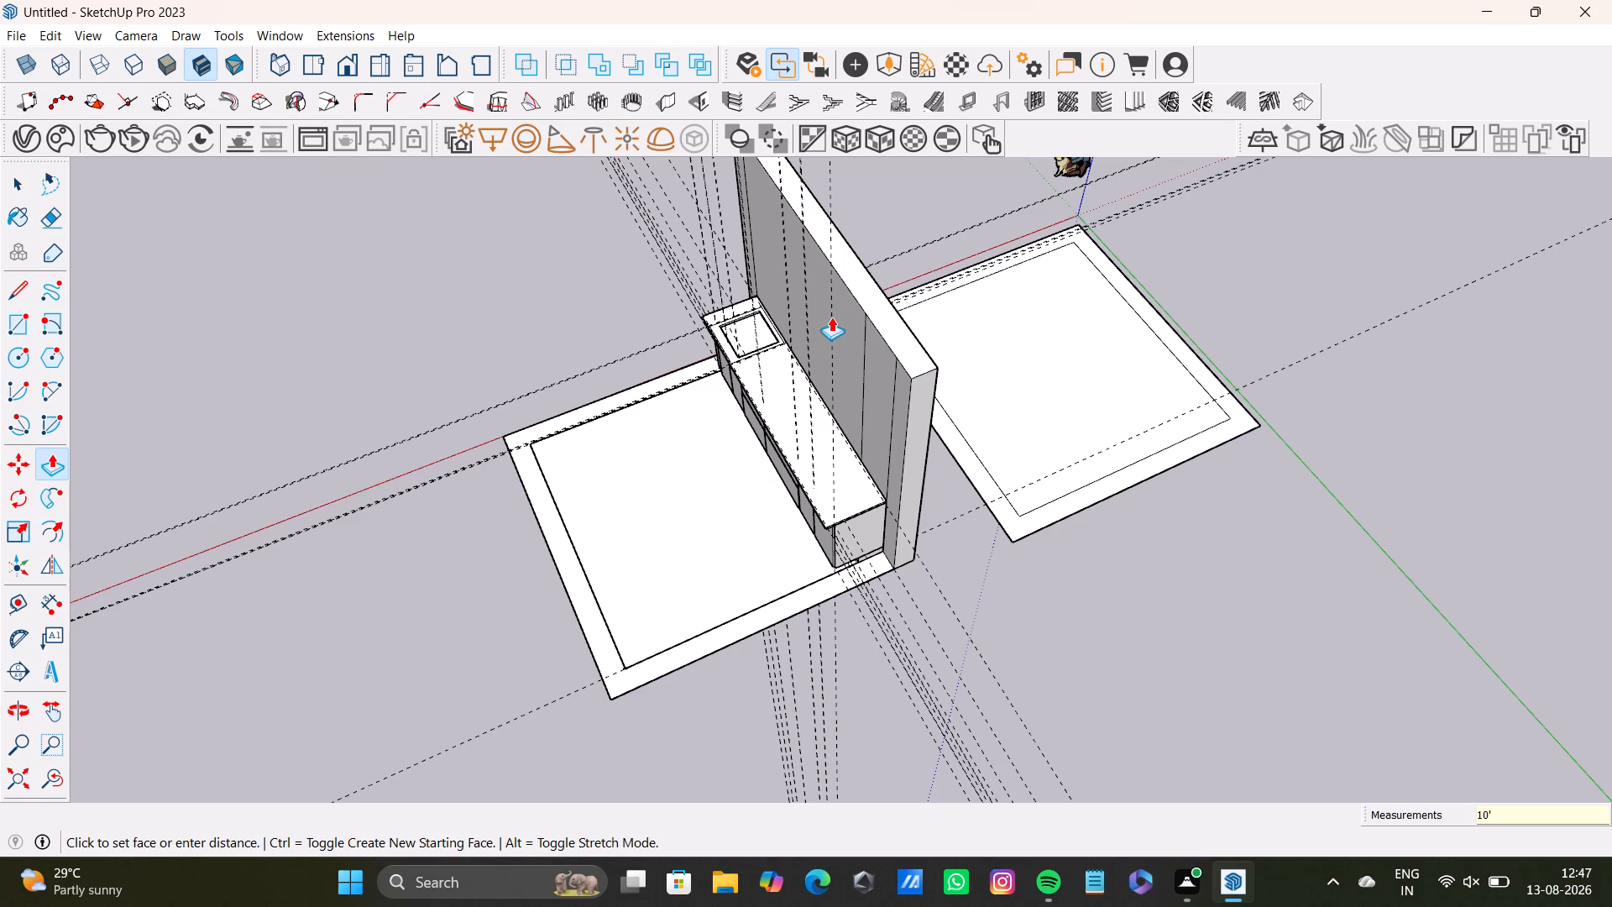
pyautogui.press('space')
# Delete the stray vertical edge crossing the back wall's front face above the countertop, near the end opposite the sink.
pyautogui.moveTo(790, 448); pyautogui.dragTo(964, 383, button='middle')
pyautogui.scroll(2, 931, 371)
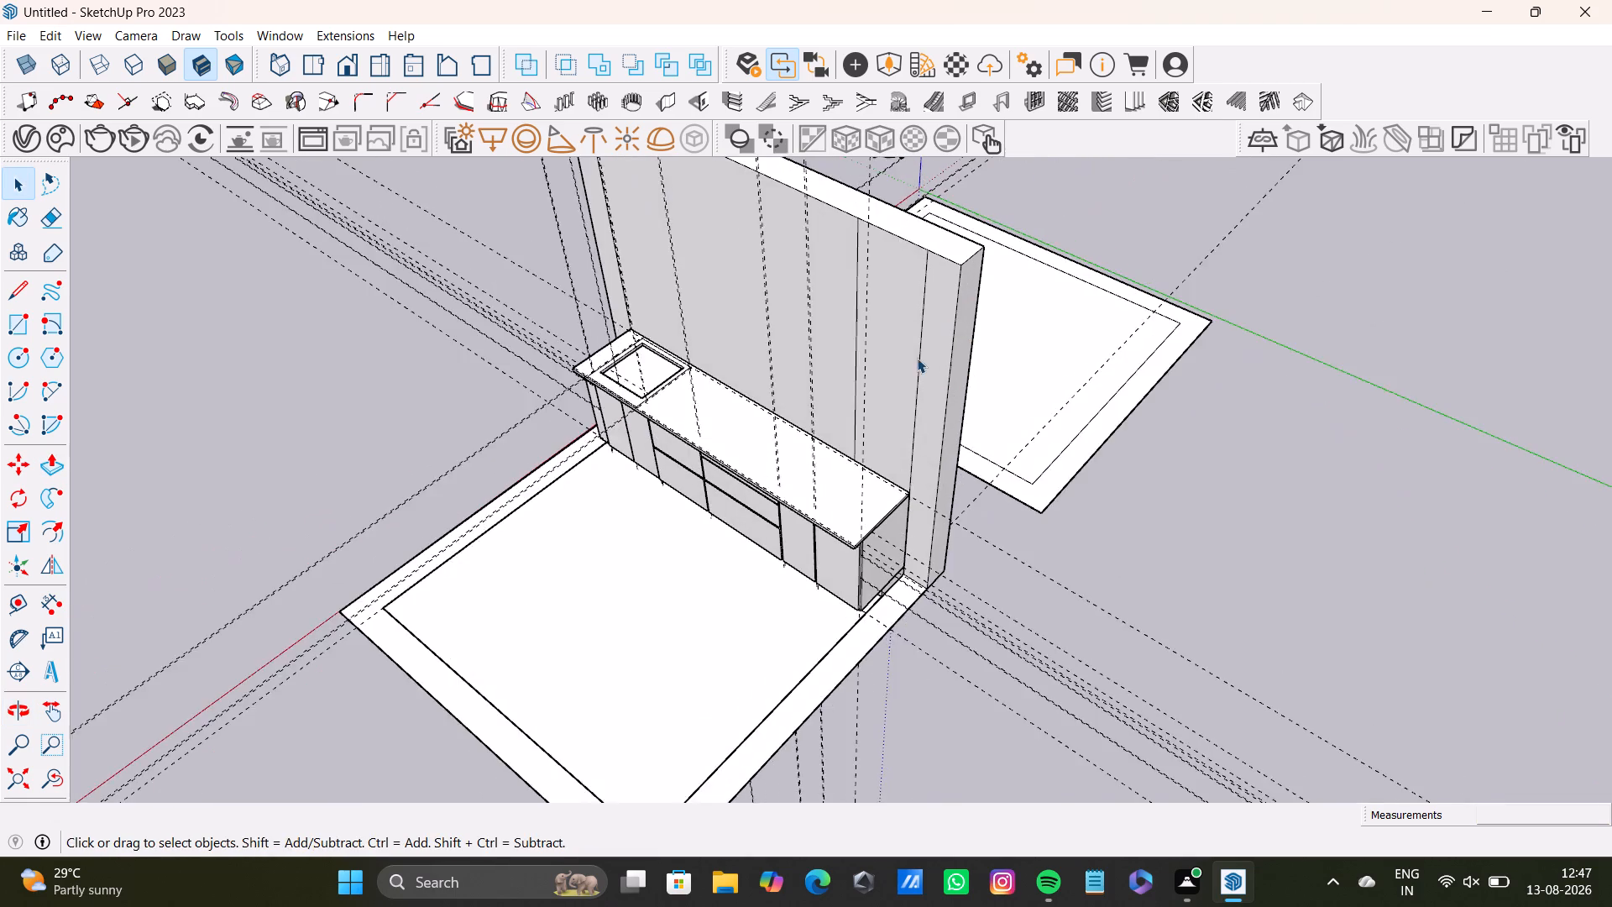
pyautogui.scroll(3, 917, 358)
pyautogui.moveTo(908, 352); pyautogui.dragTo(939, 255, button='middle')
pyautogui.moveTo(777, 322); pyautogui.dragTo(747, 495, button='middle')
pyautogui.moveTo(761, 491); pyautogui.dragTo(948, 375, button='middle')
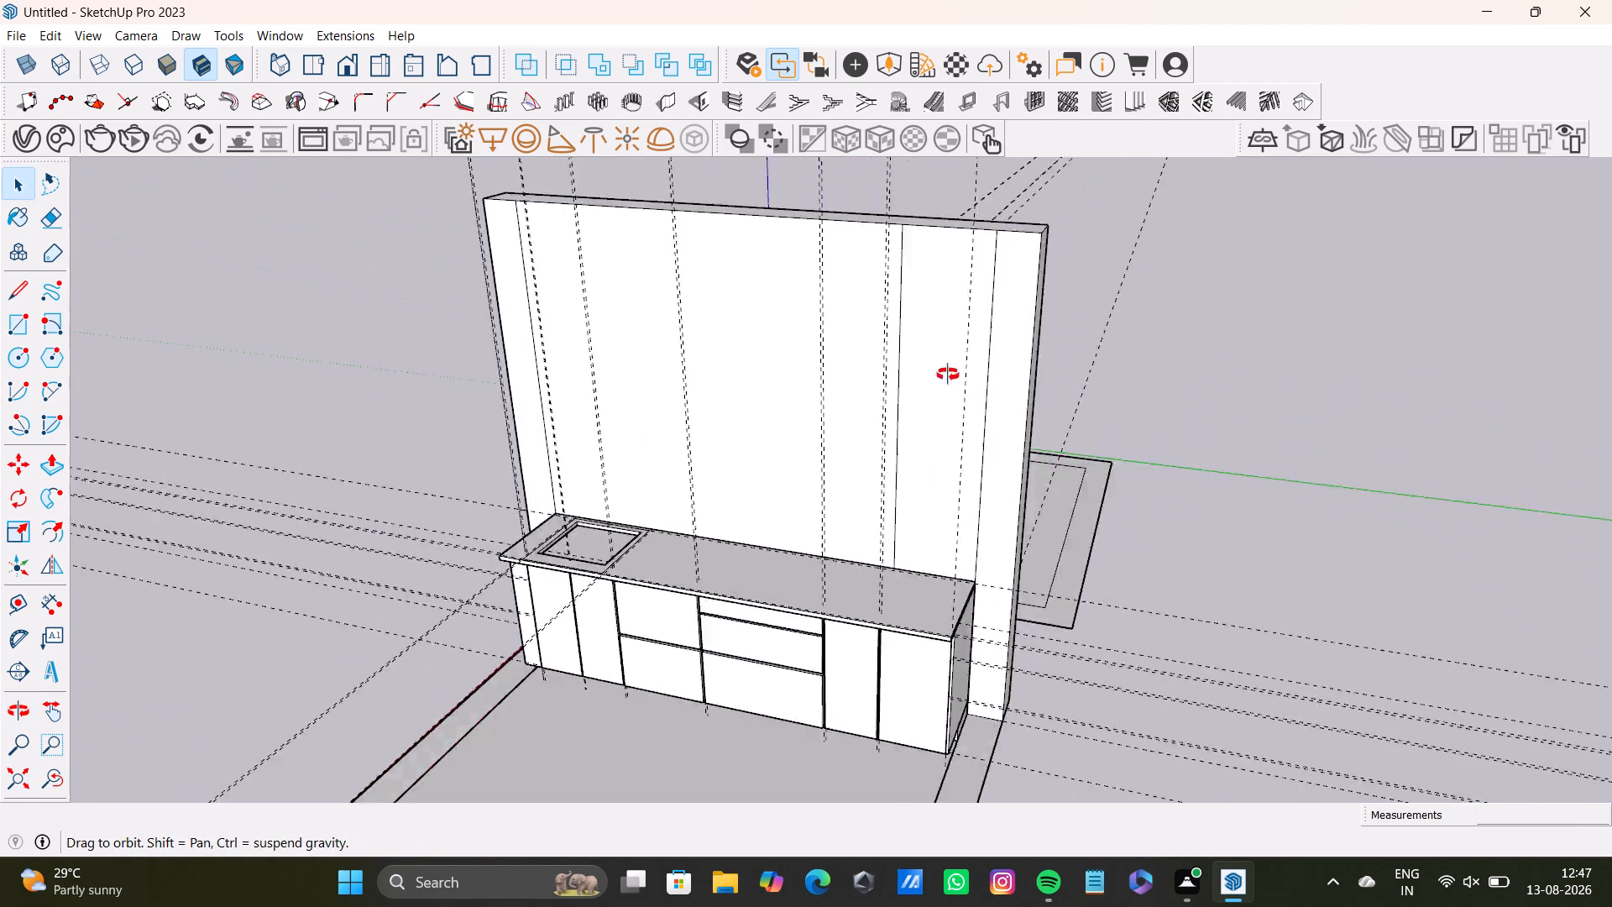
pyautogui.moveTo(948, 375); pyautogui.dragTo(775, 428, button='middle')
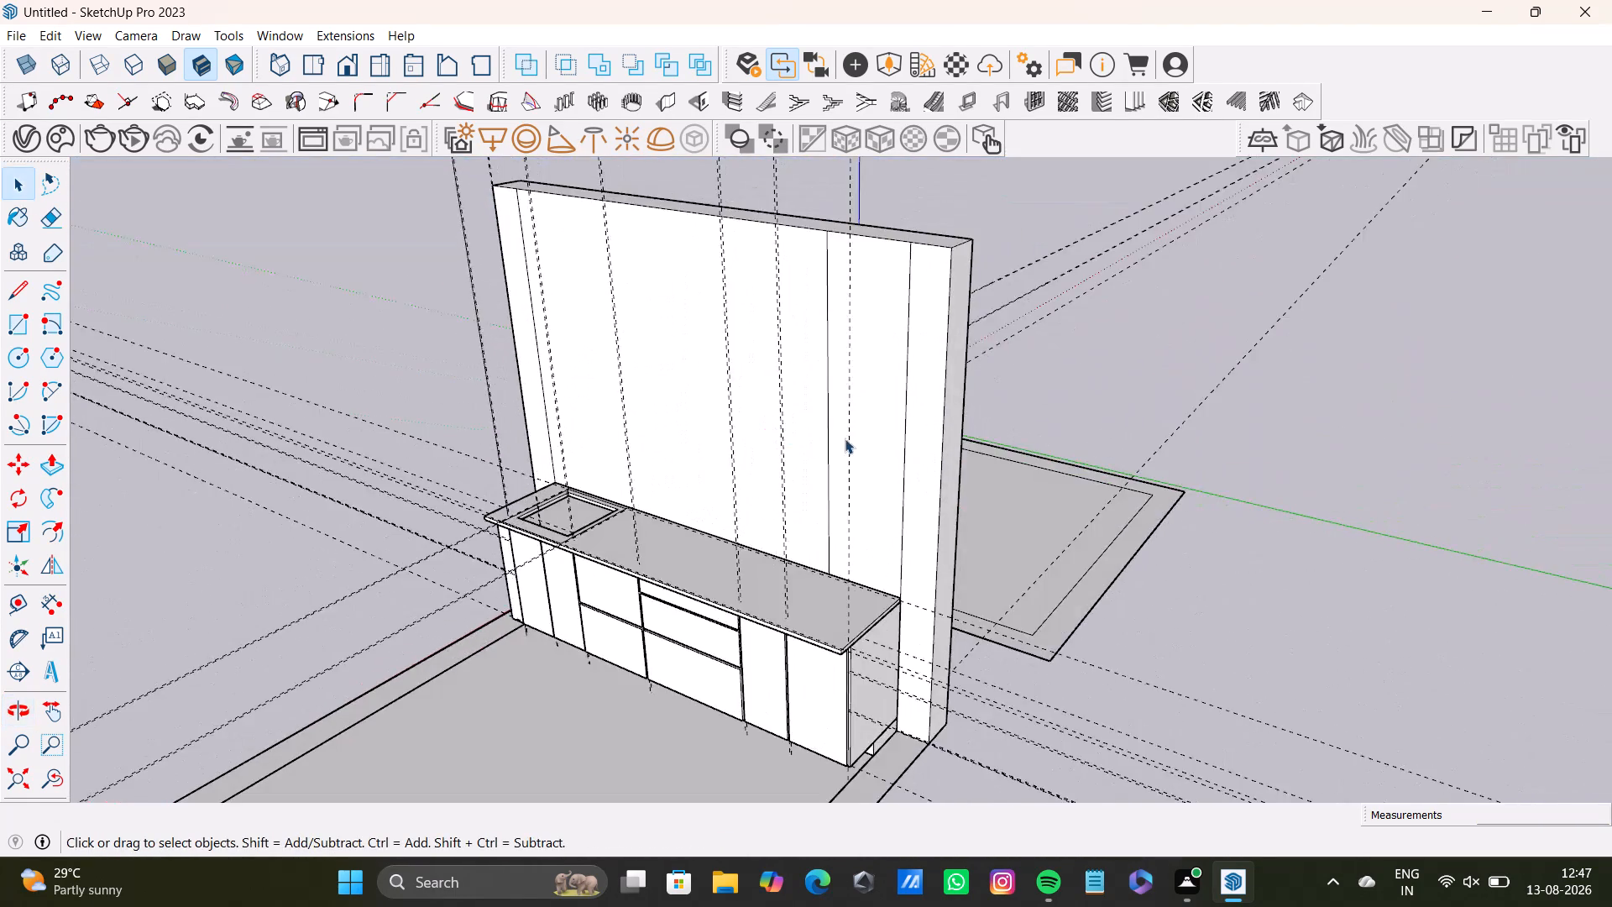
pyautogui.scroll(5, 845, 438)
pyautogui.click(944, 425)
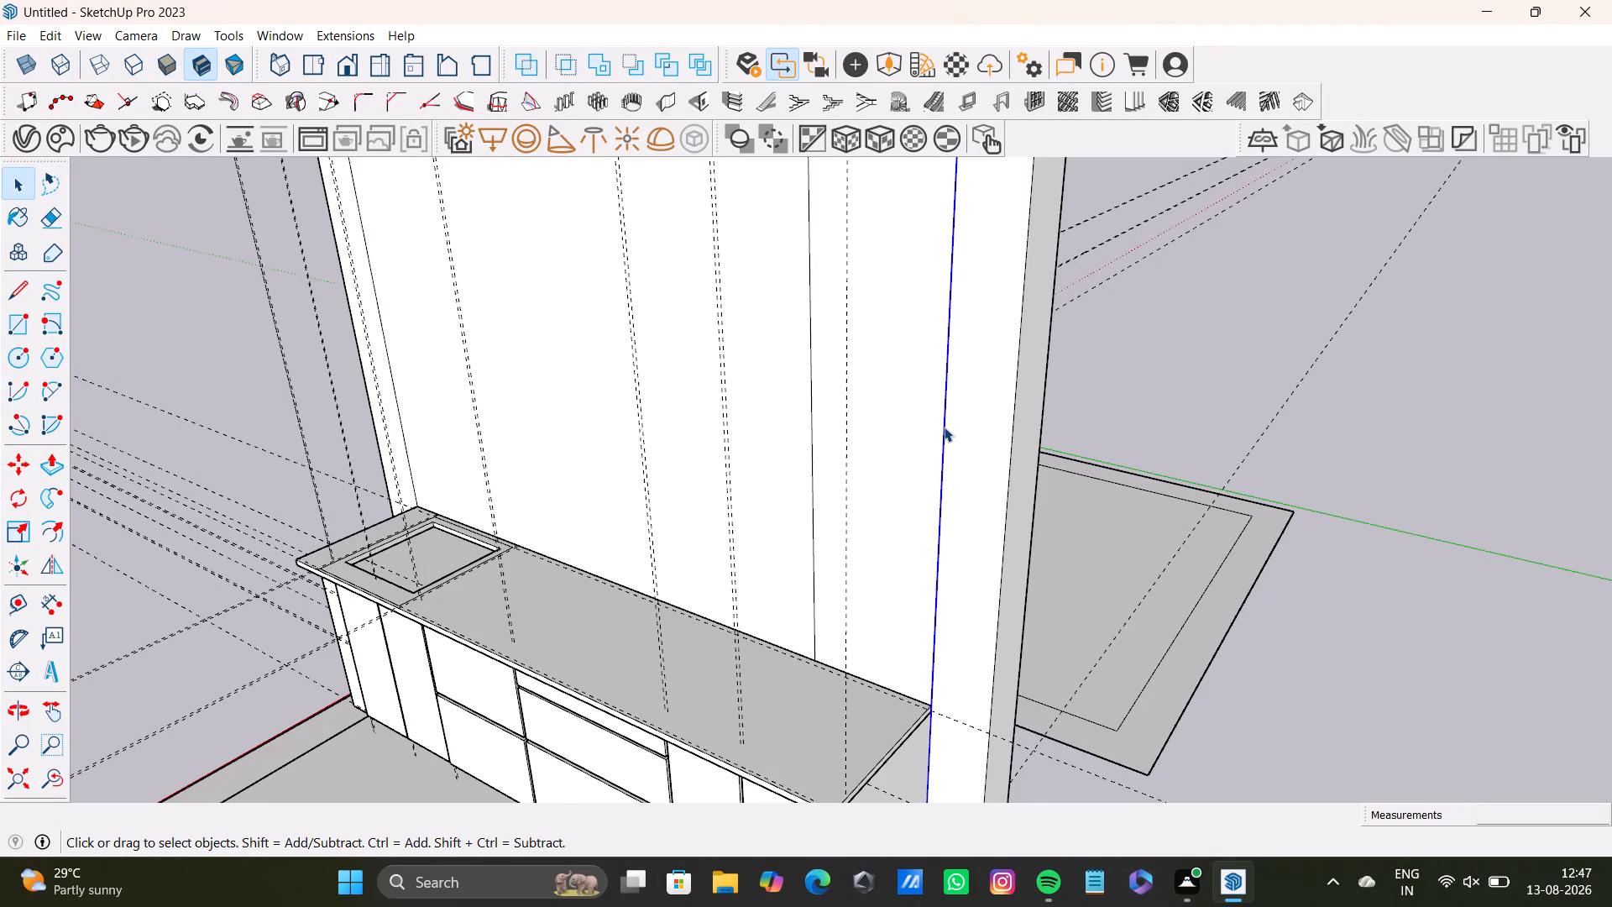
pyautogui.moveTo(930, 461); pyautogui.dragTo(1023, 454, button='middle')
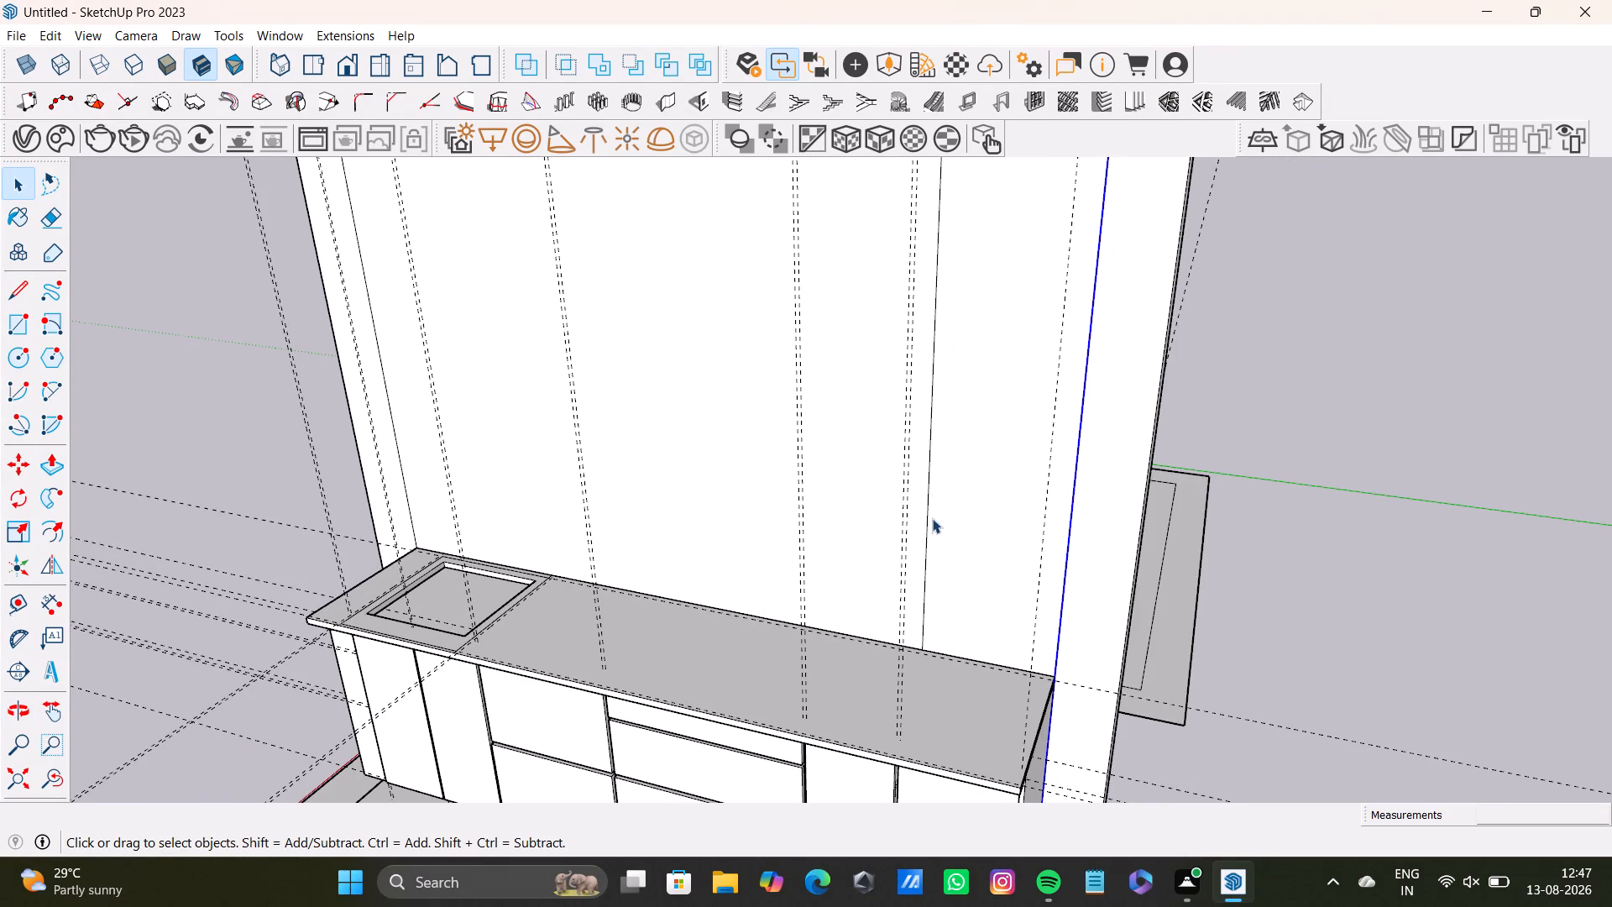
pyautogui.click(932, 520)
pyautogui.press('Delete')
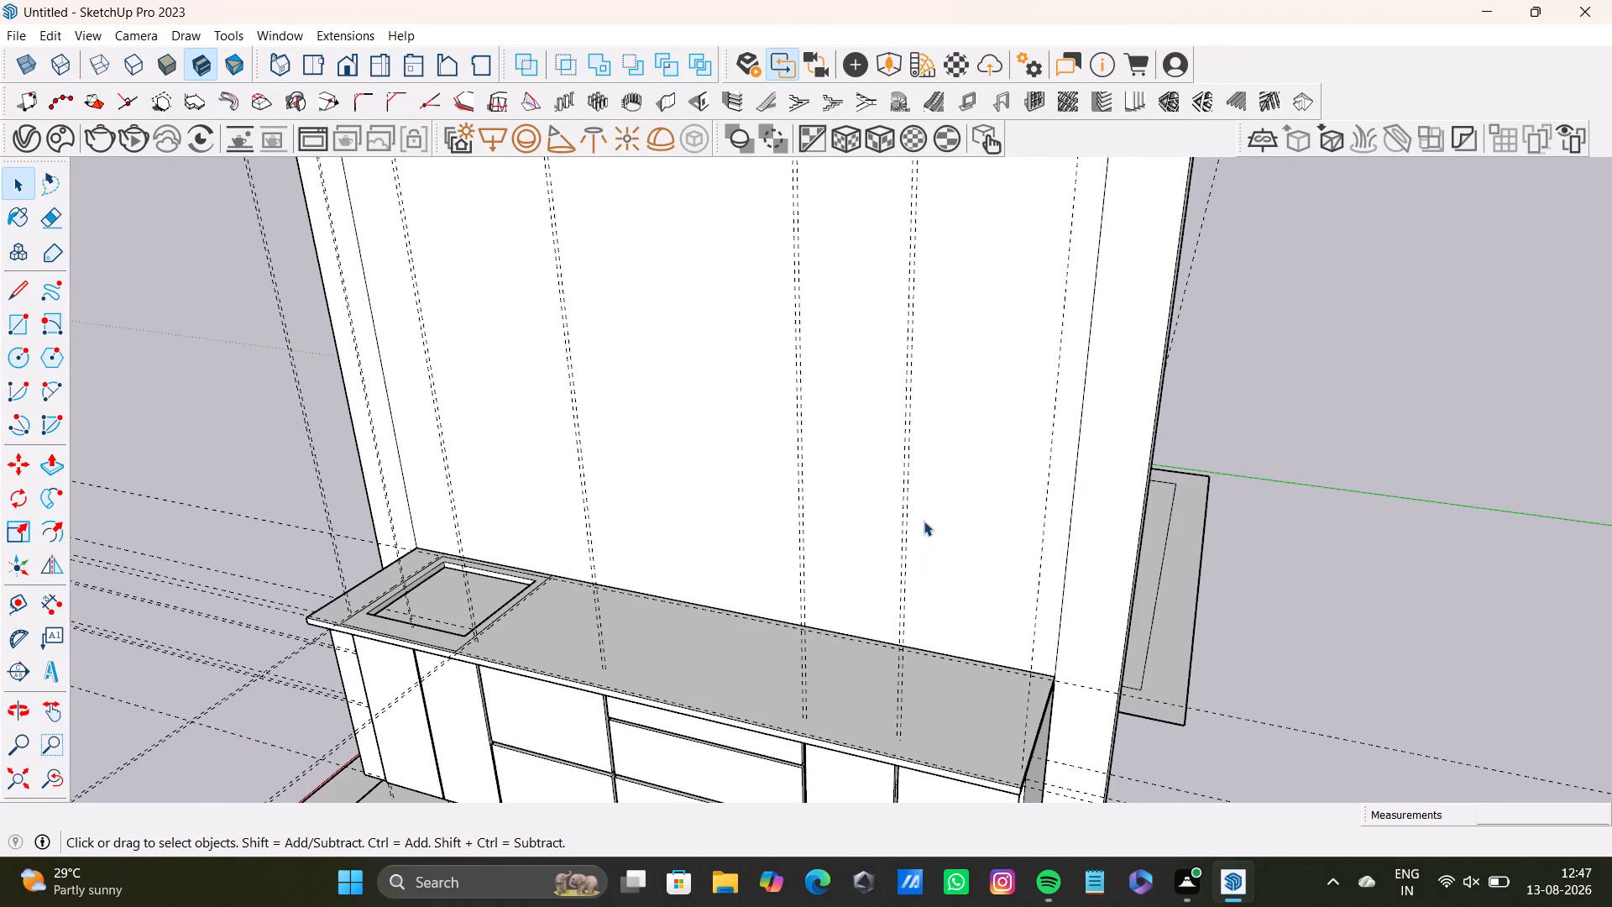
# Measure the back wall's height at its sink-side end, from the top edge down to the floor.
pyautogui.moveTo(703, 499); pyautogui.dragTo(956, 485, button='middle')
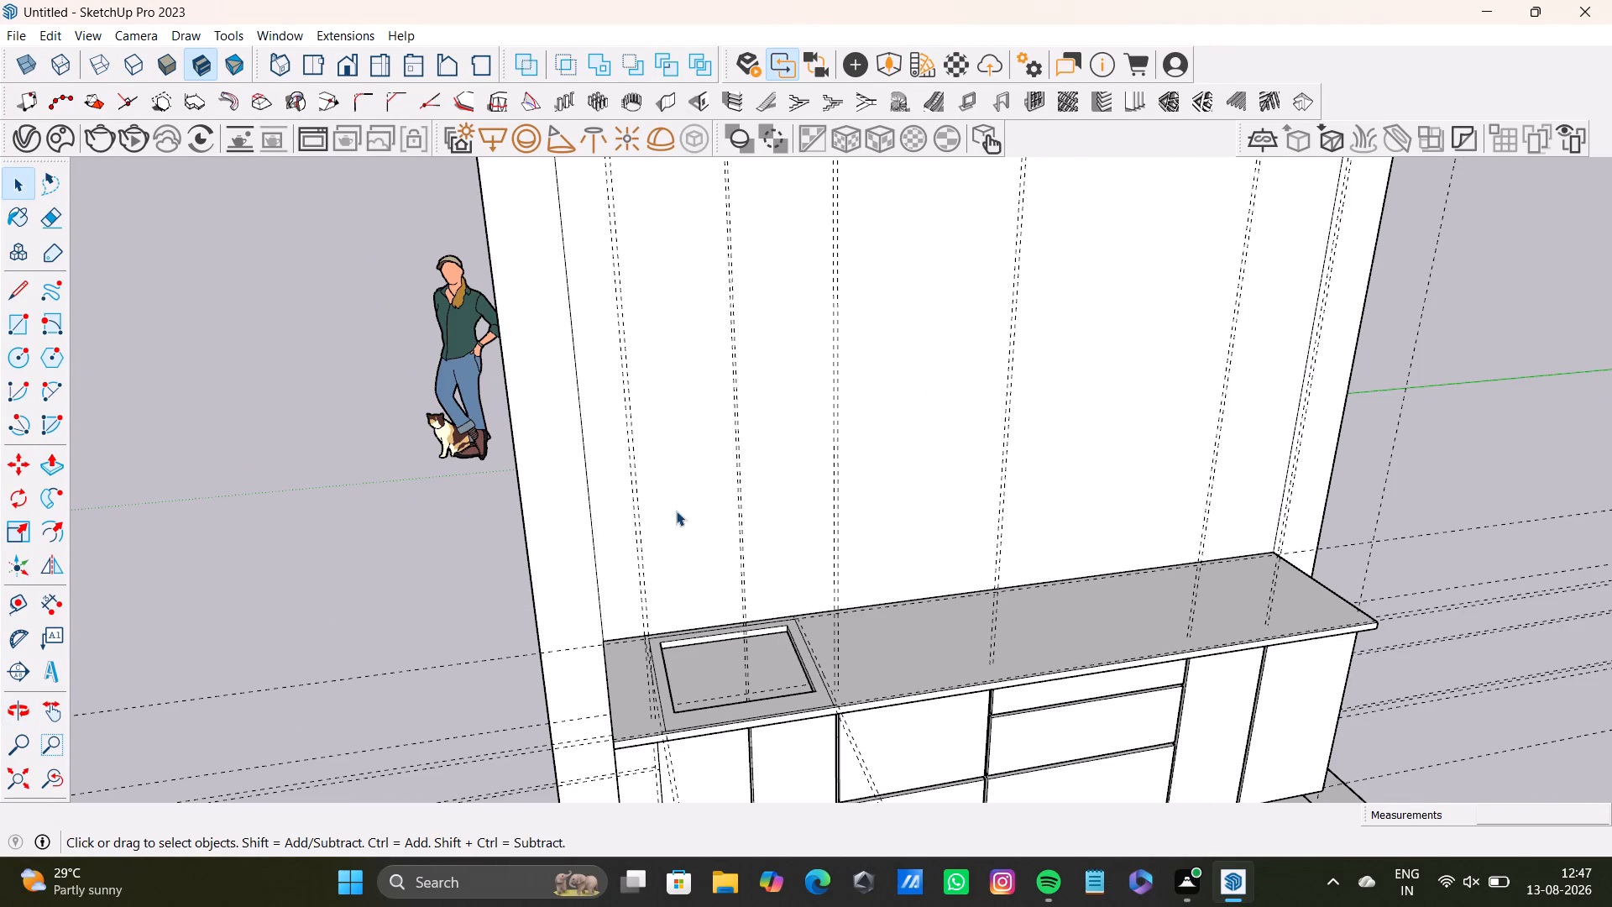
pyautogui.moveTo(955, 504); pyautogui.dragTo(780, 562, button='middle')
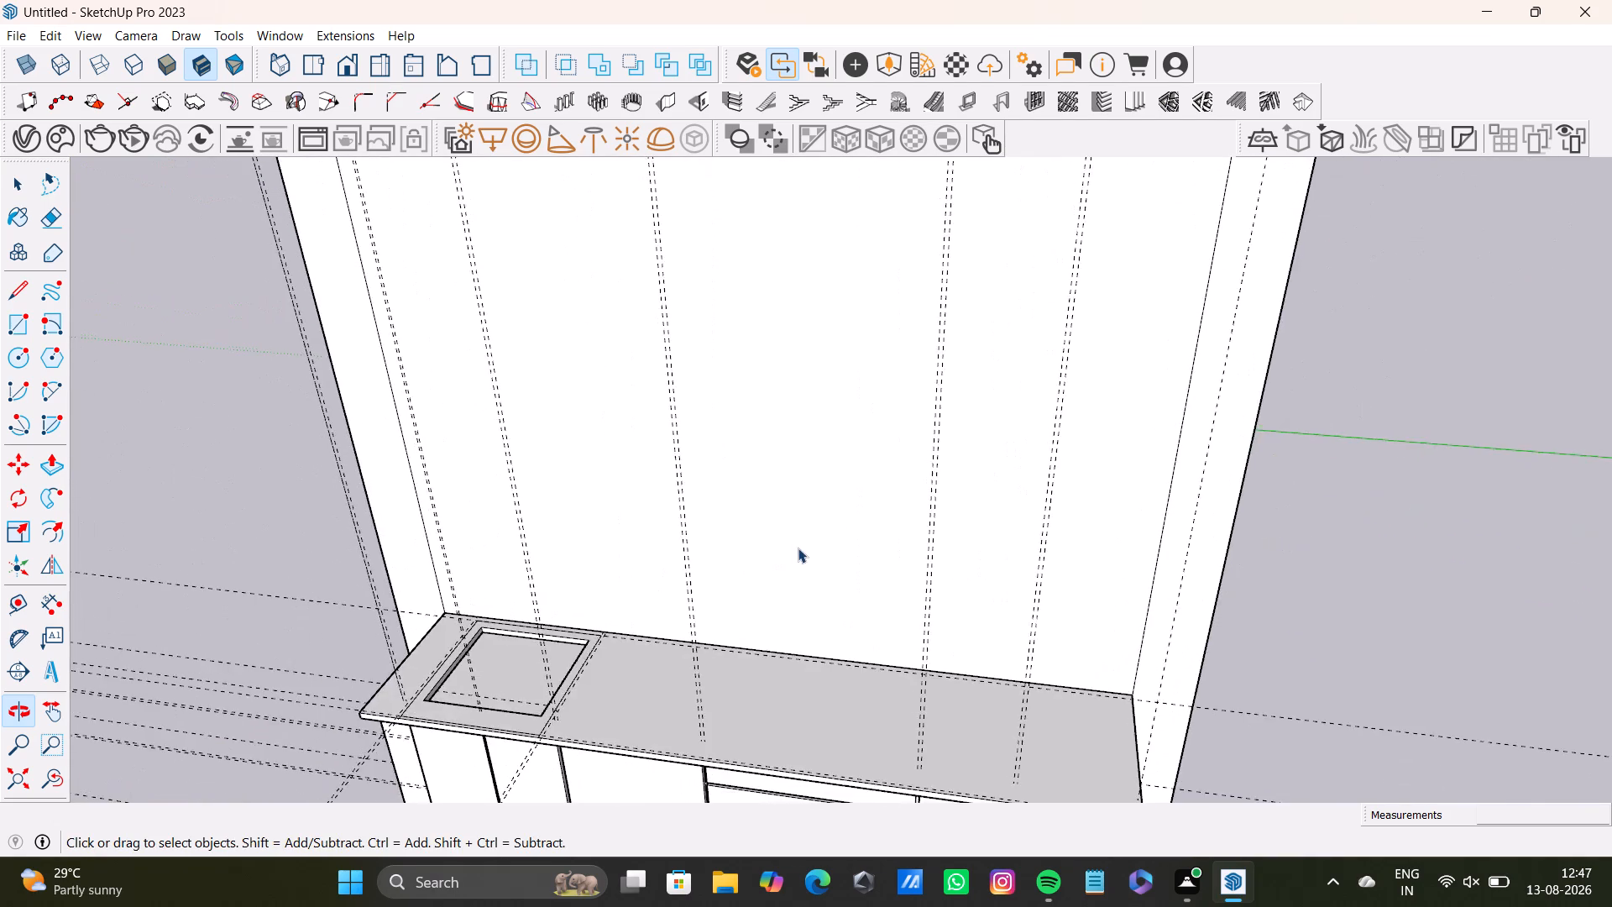
pyautogui.scroll(-8, 795, 525)
pyautogui.moveTo(876, 533); pyautogui.dragTo(1060, 357, button='middle')
pyautogui.moveTo(929, 518); pyautogui.dragTo(1128, 502, button='middle')
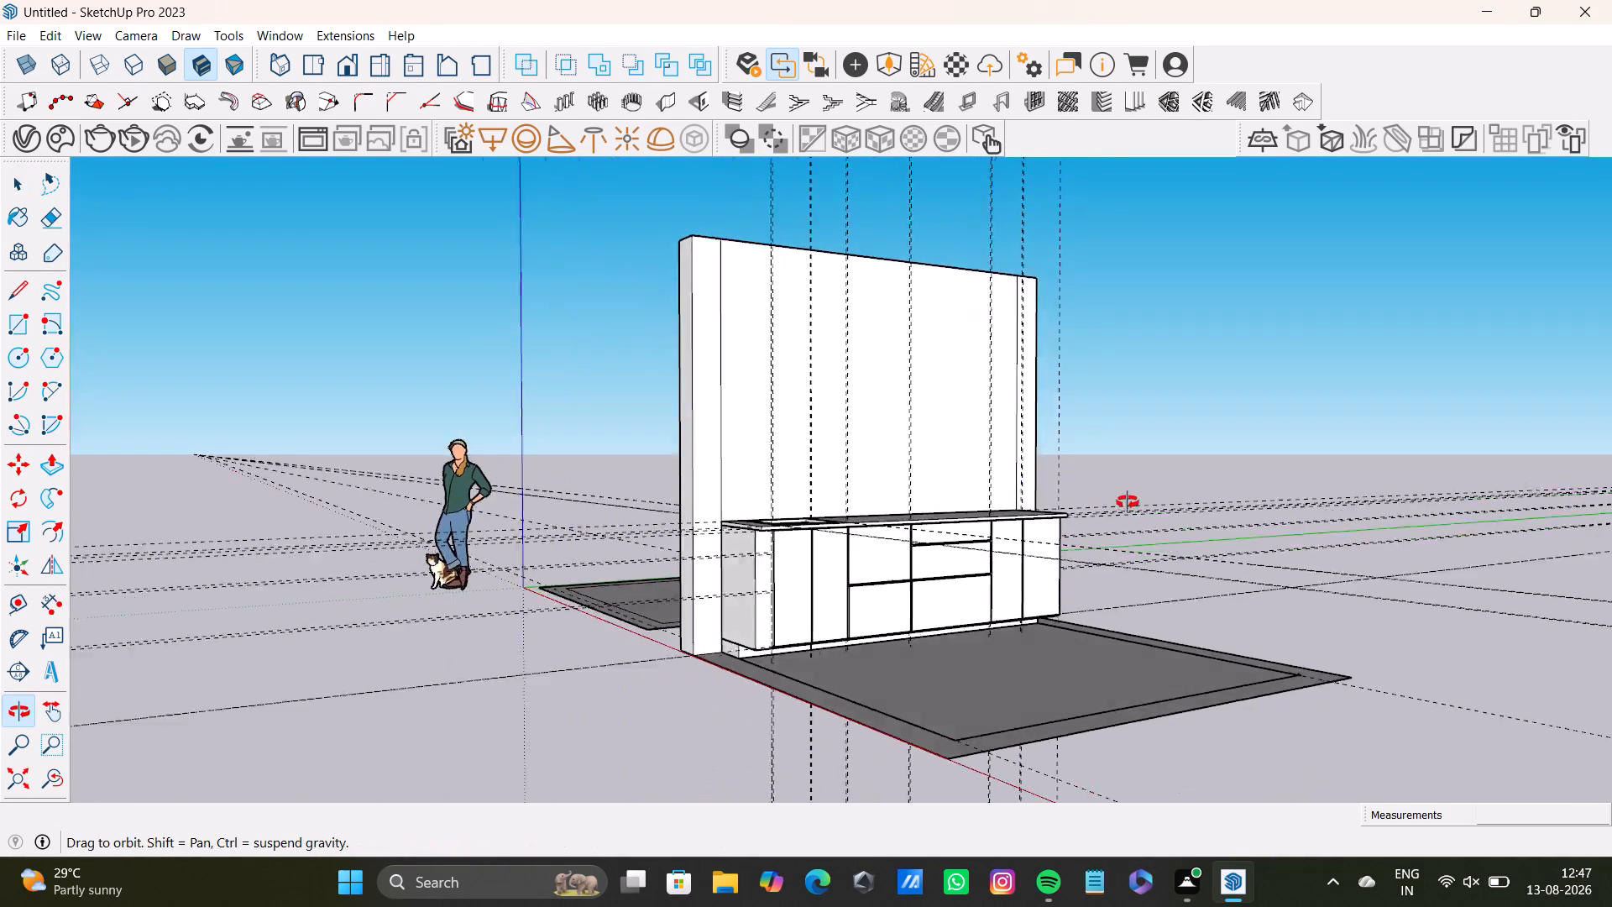
pyautogui.moveTo(1128, 502); pyautogui.dragTo(1185, 522, button='middle')
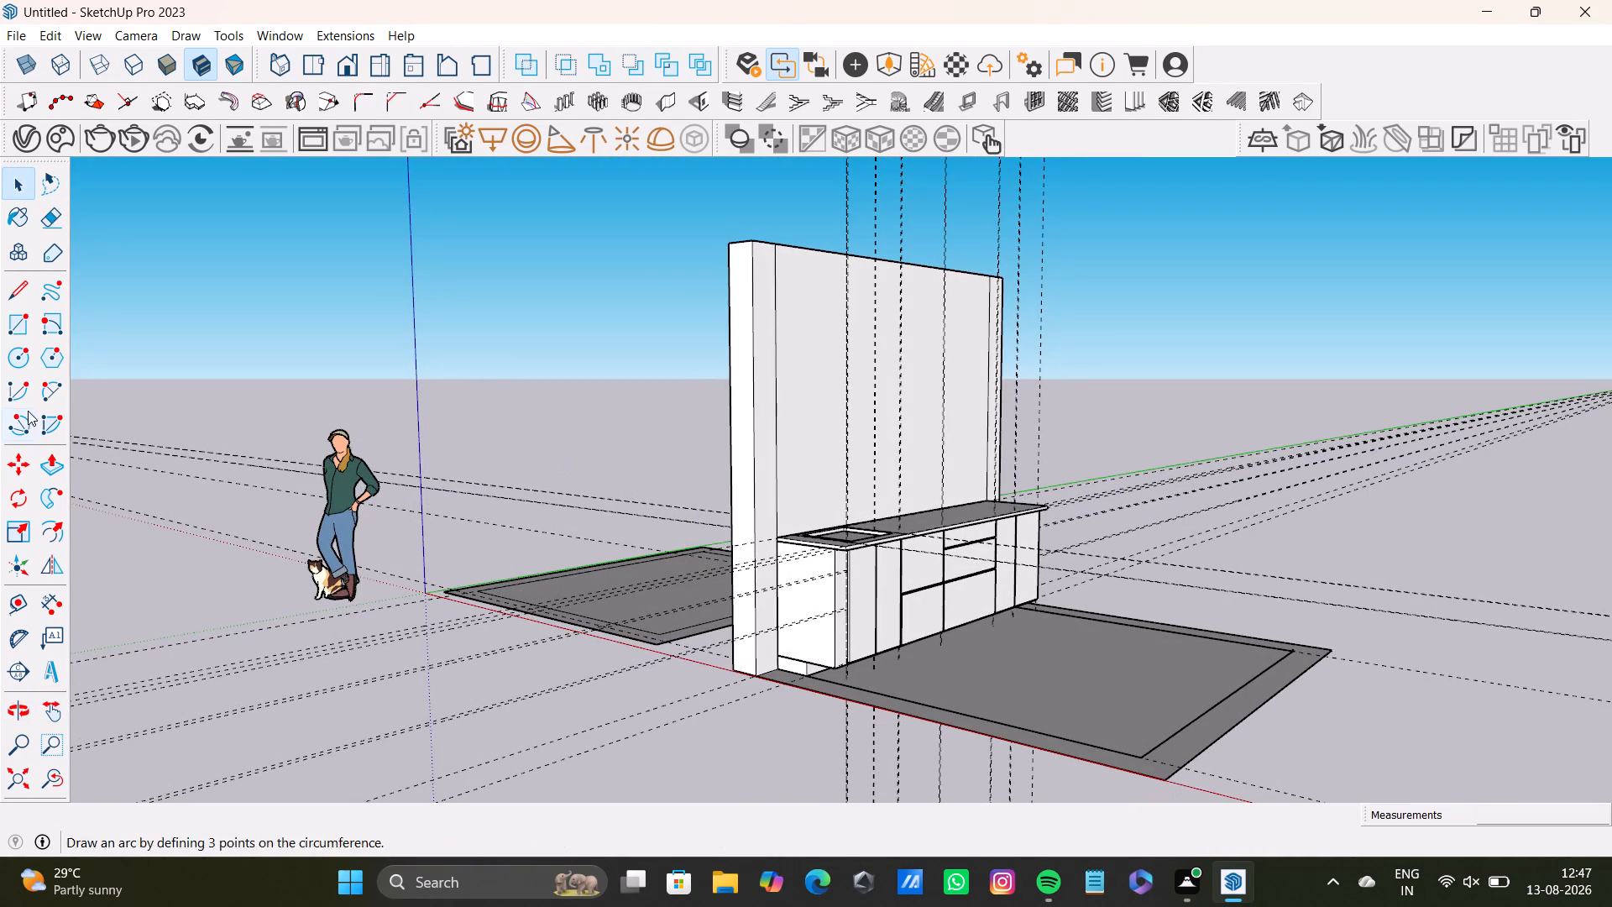
pyautogui.click(9, 608)
pyautogui.scroll(4, 683, 418)
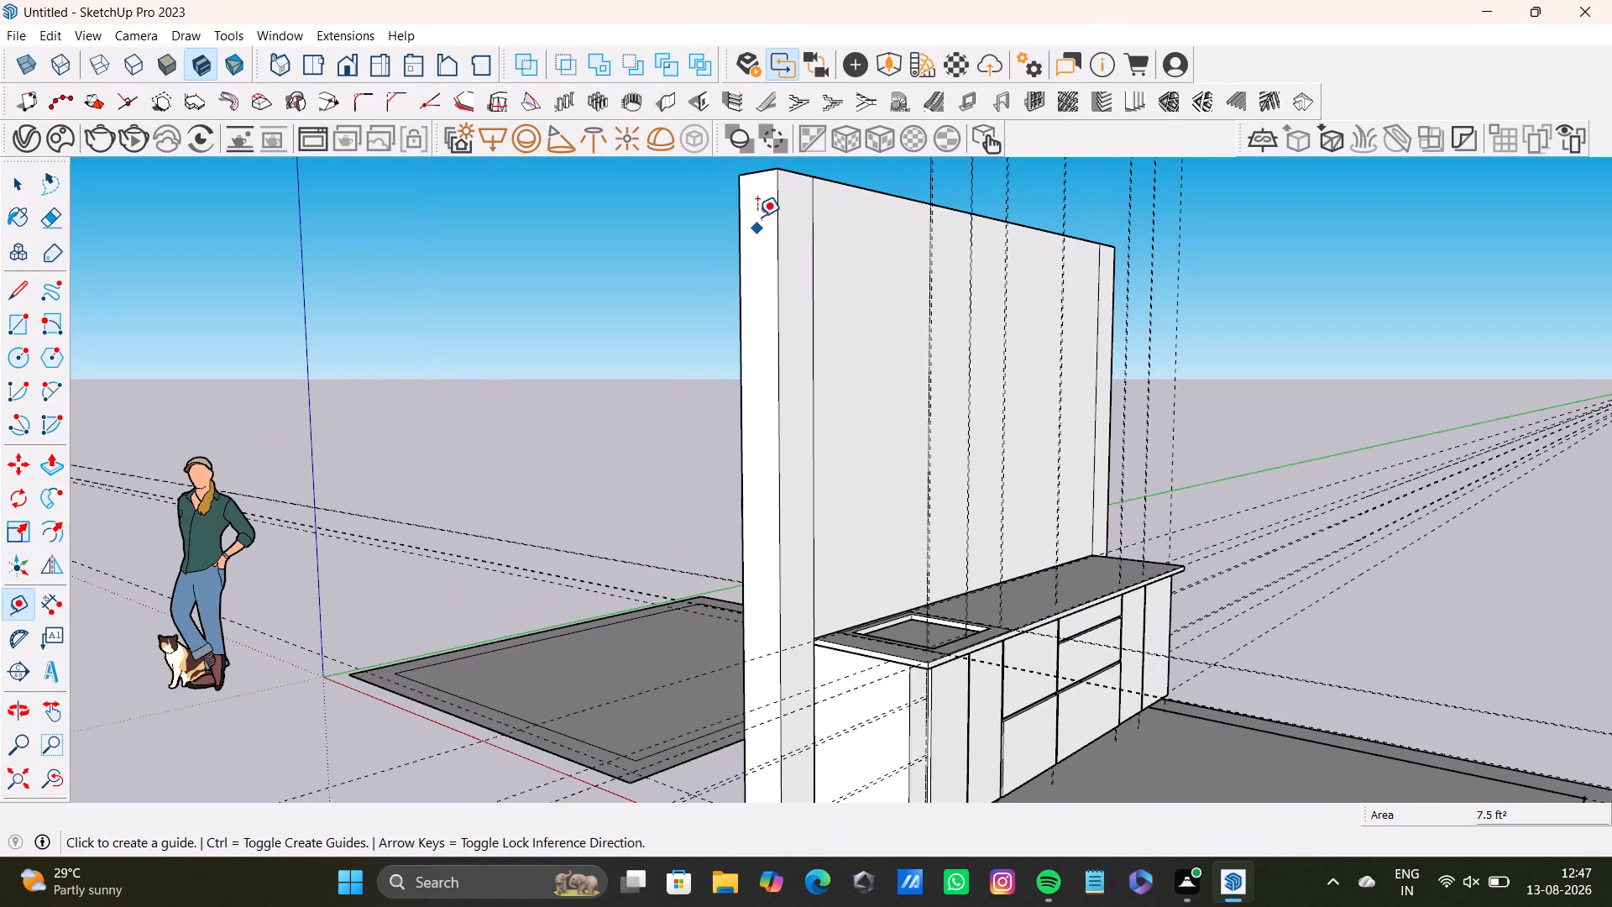
pyautogui.click(764, 173)
pyautogui.scroll(-3, 727, 389)
pyautogui.scroll(-1, 738, 469)
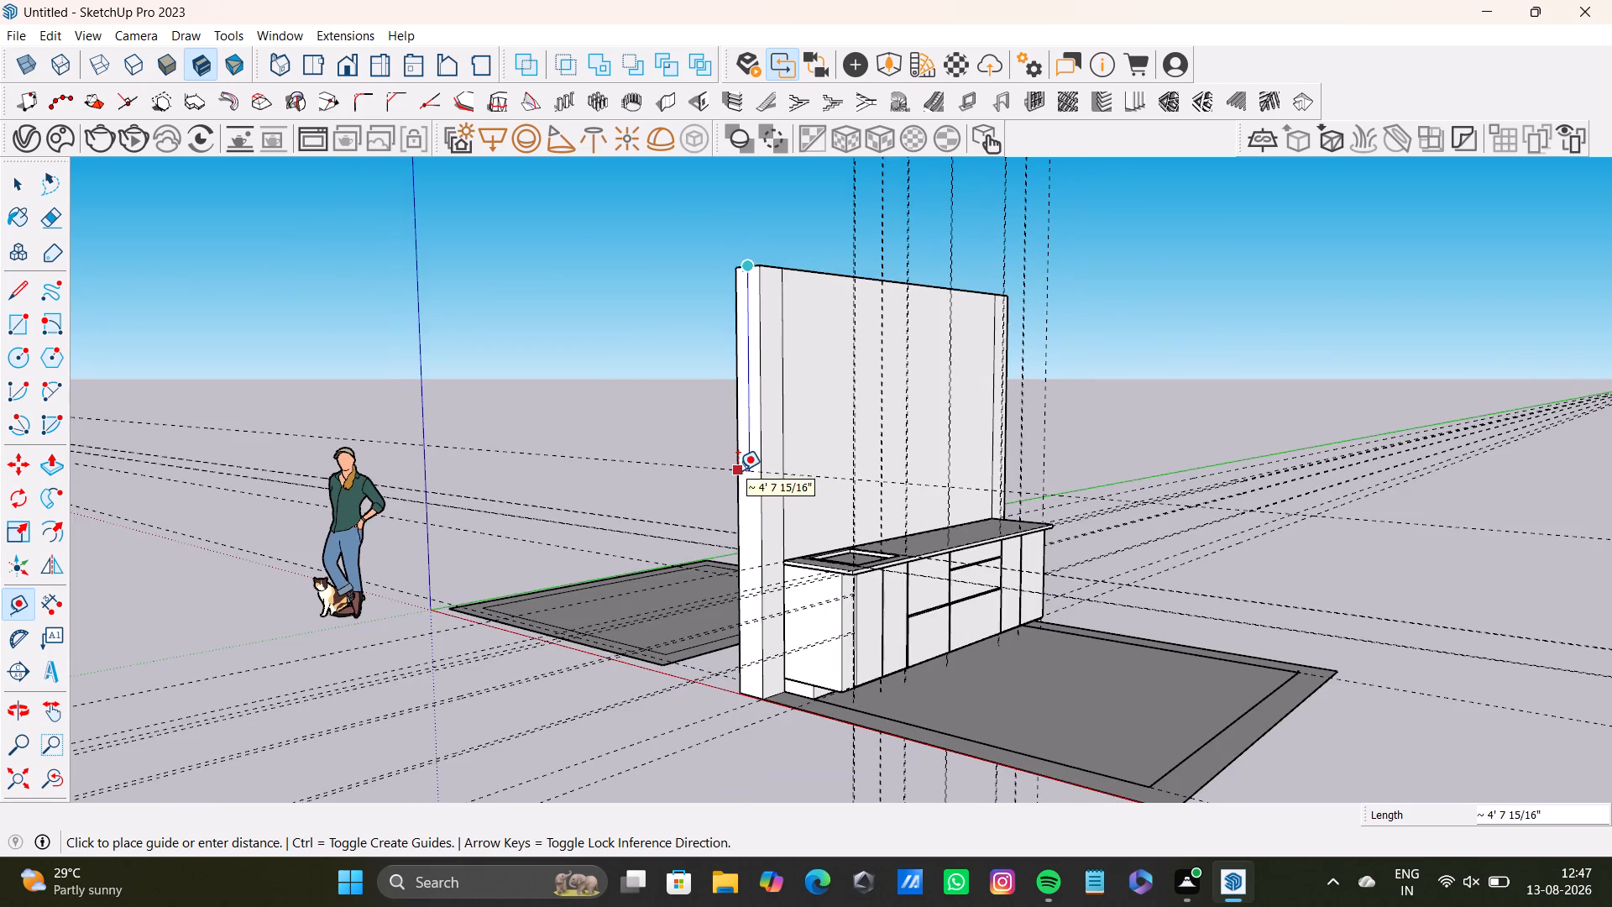
pyautogui.moveTo(738, 470); pyautogui.dragTo(767, 277, button='middle')
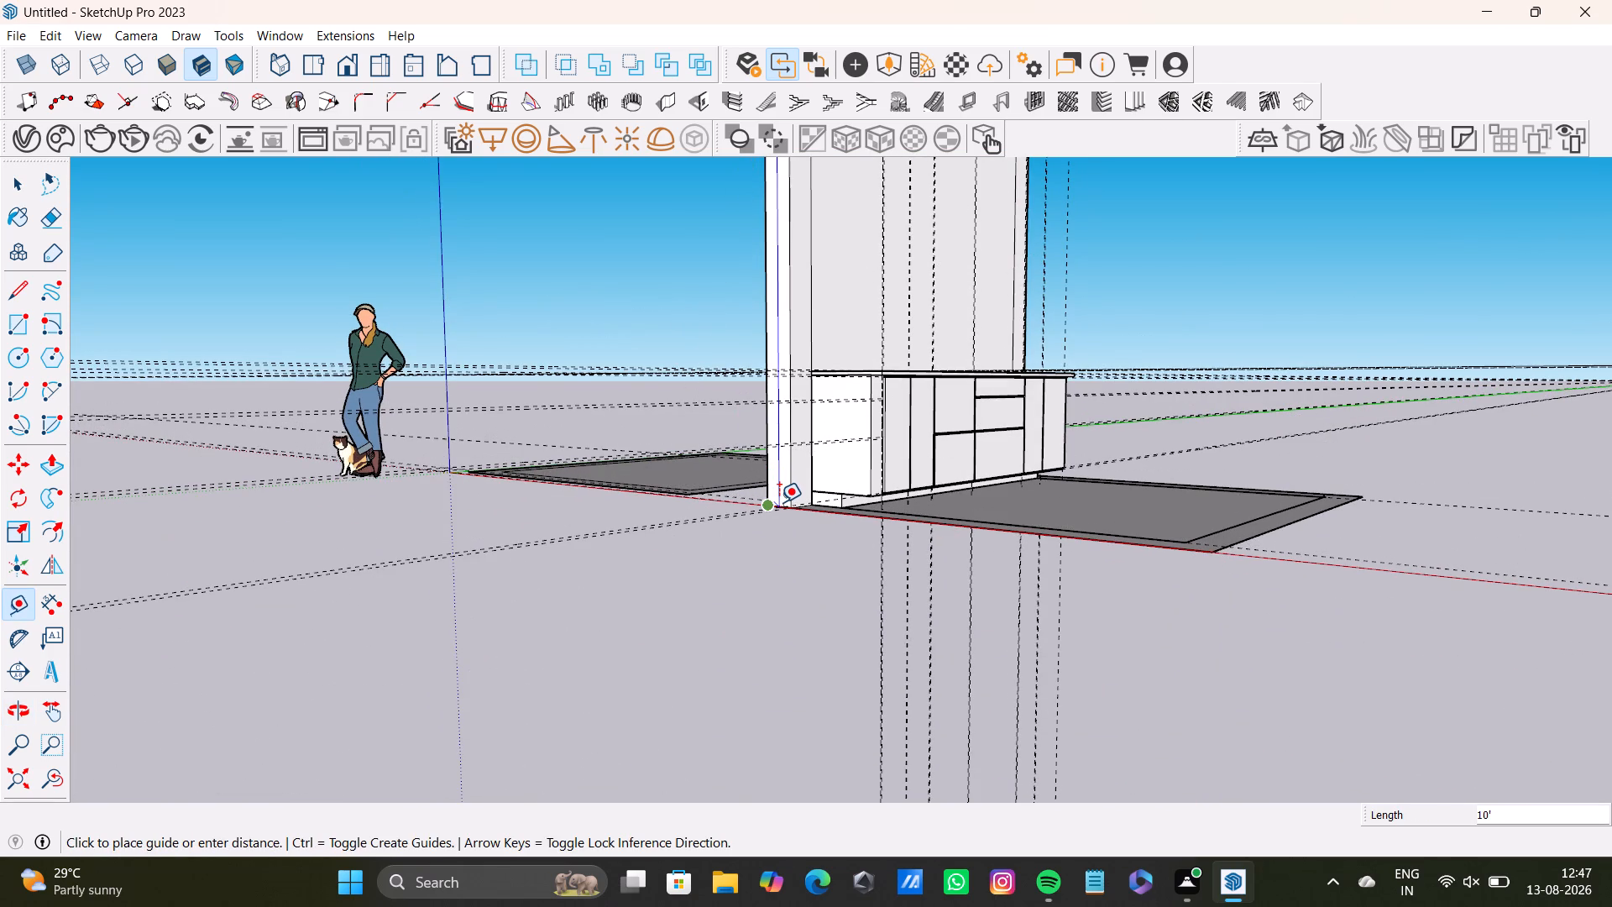
pyautogui.press('space')
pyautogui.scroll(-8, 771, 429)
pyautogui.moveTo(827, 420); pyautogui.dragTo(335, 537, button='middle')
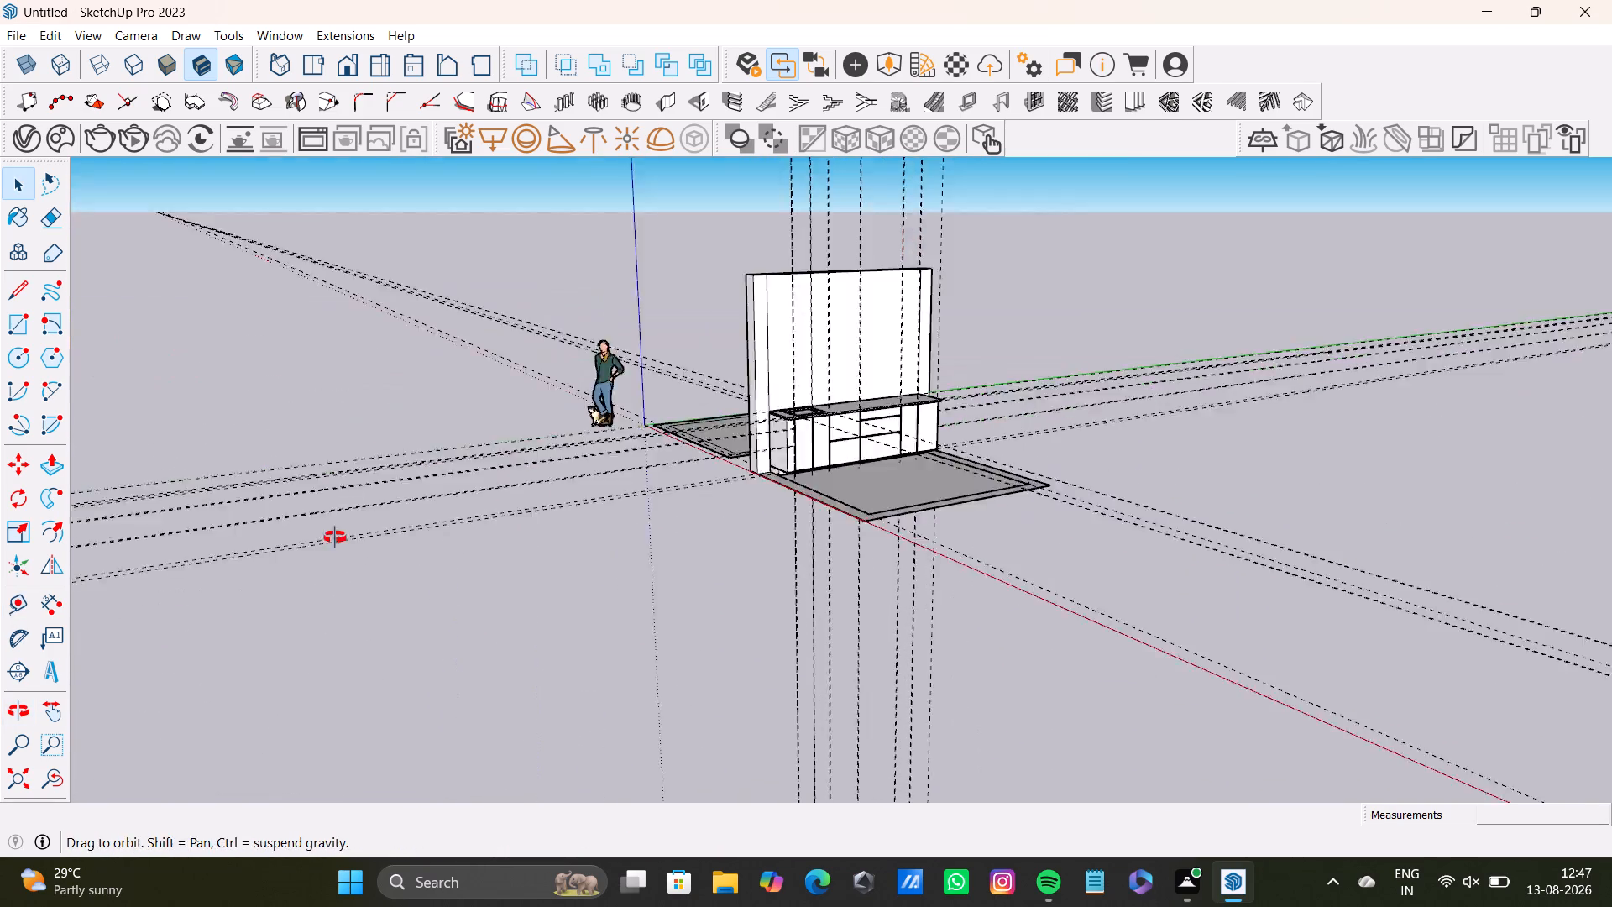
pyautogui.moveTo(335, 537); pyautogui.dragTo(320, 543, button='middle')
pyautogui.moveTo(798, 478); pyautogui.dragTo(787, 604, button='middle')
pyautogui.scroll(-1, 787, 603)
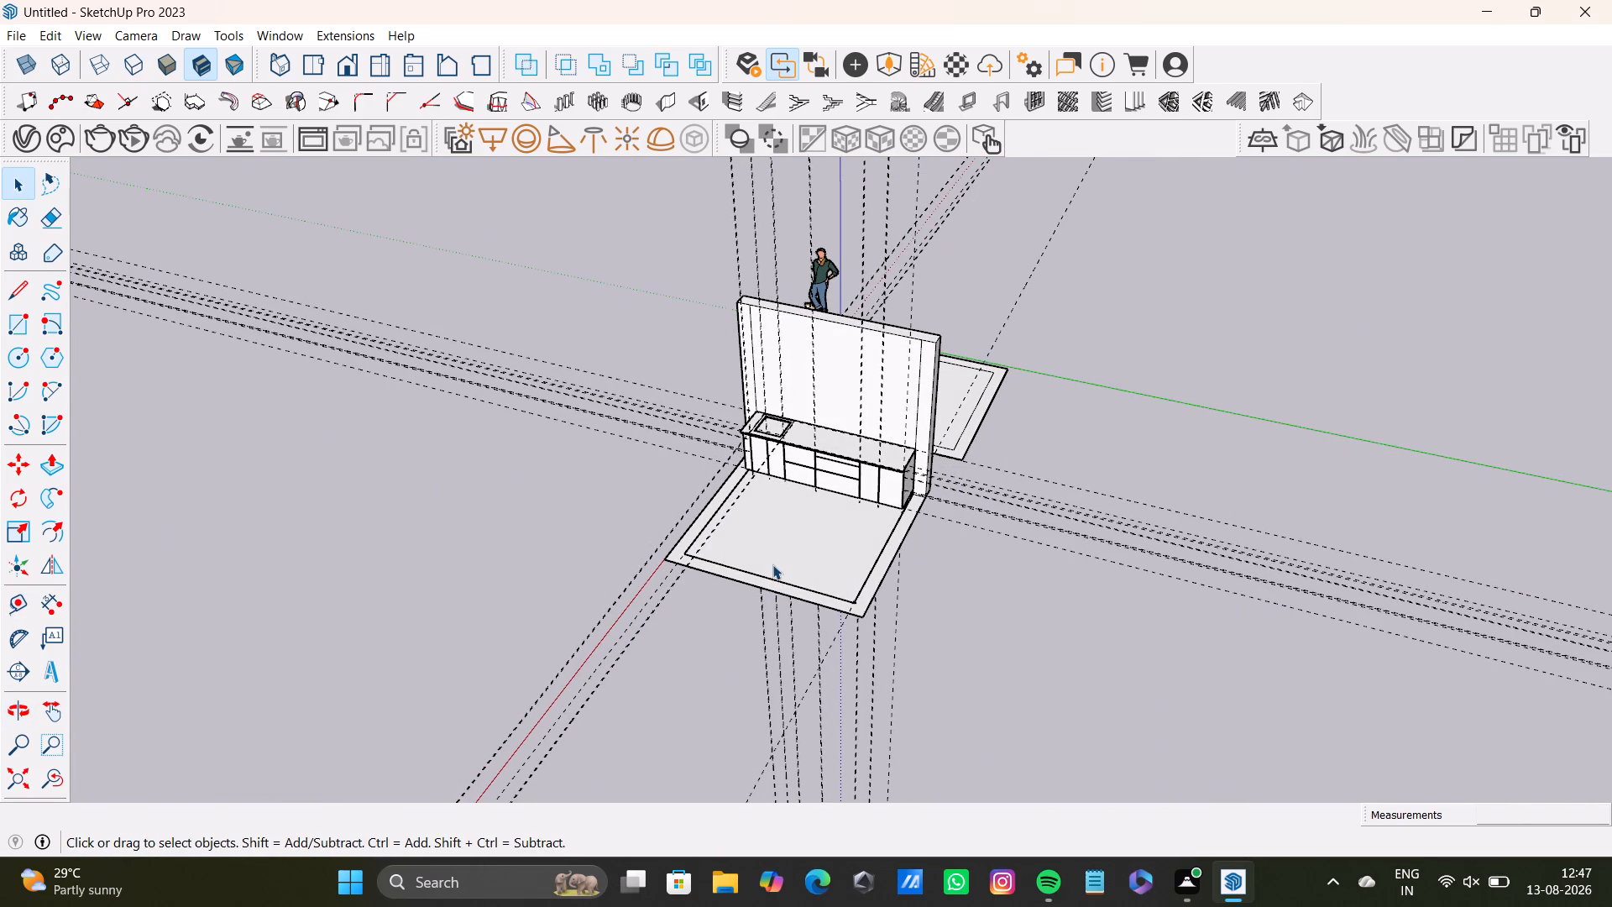
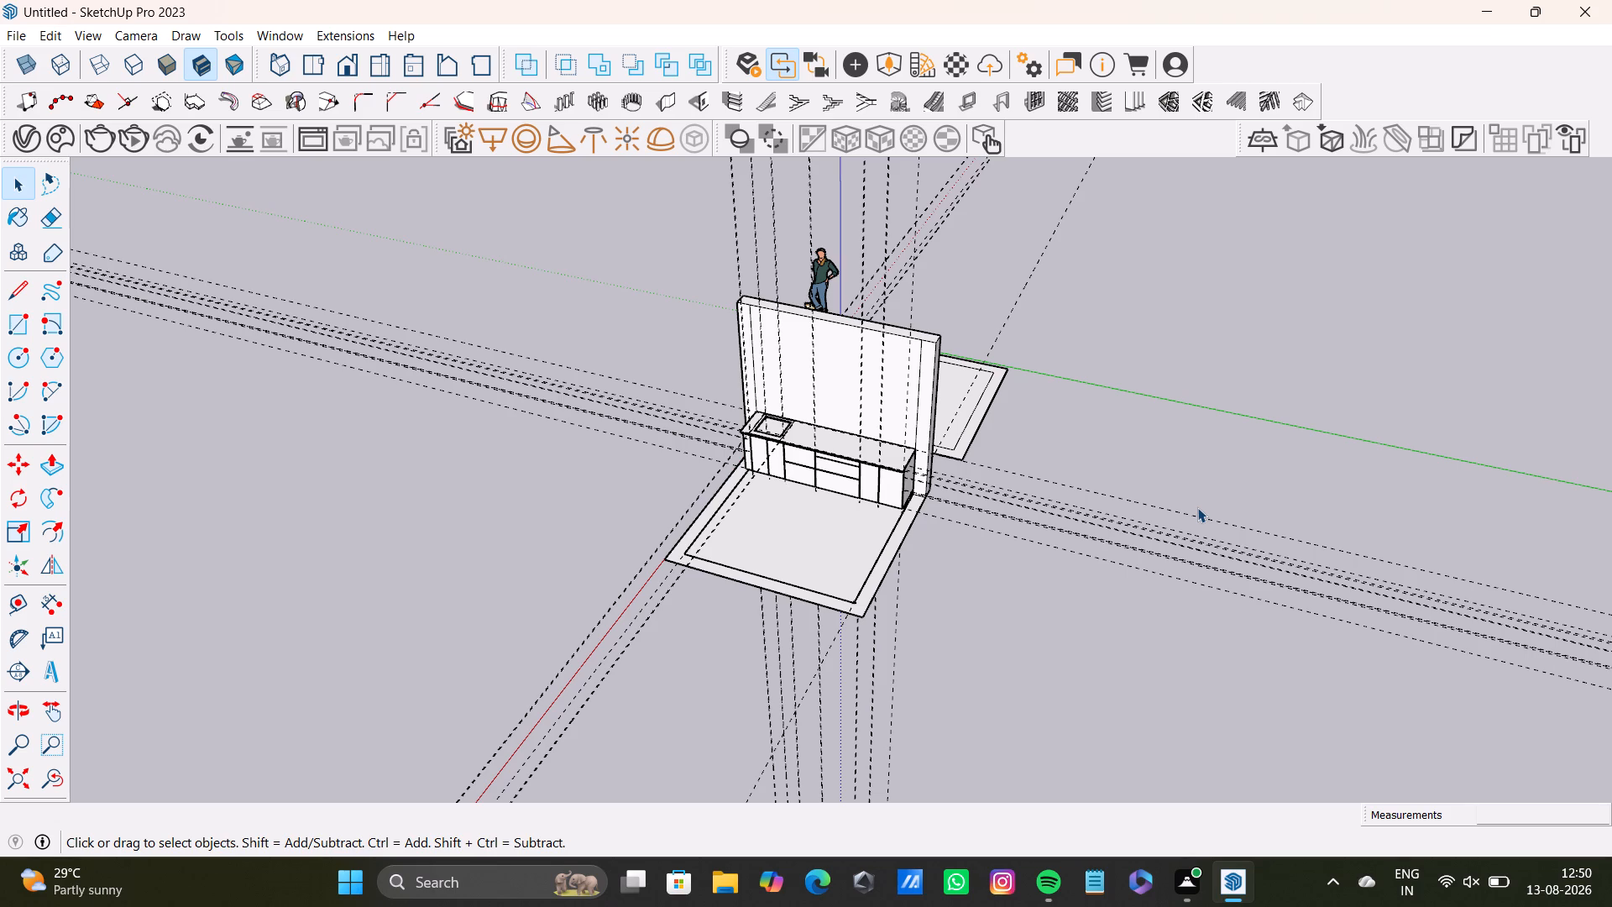
# Measure the back wall's height again at its sink-side end, from the top edge down to the floor.
pyautogui.scroll(18, 863, 296)
pyautogui.moveTo(872, 422); pyautogui.dragTo(1023, 380, button='middle')
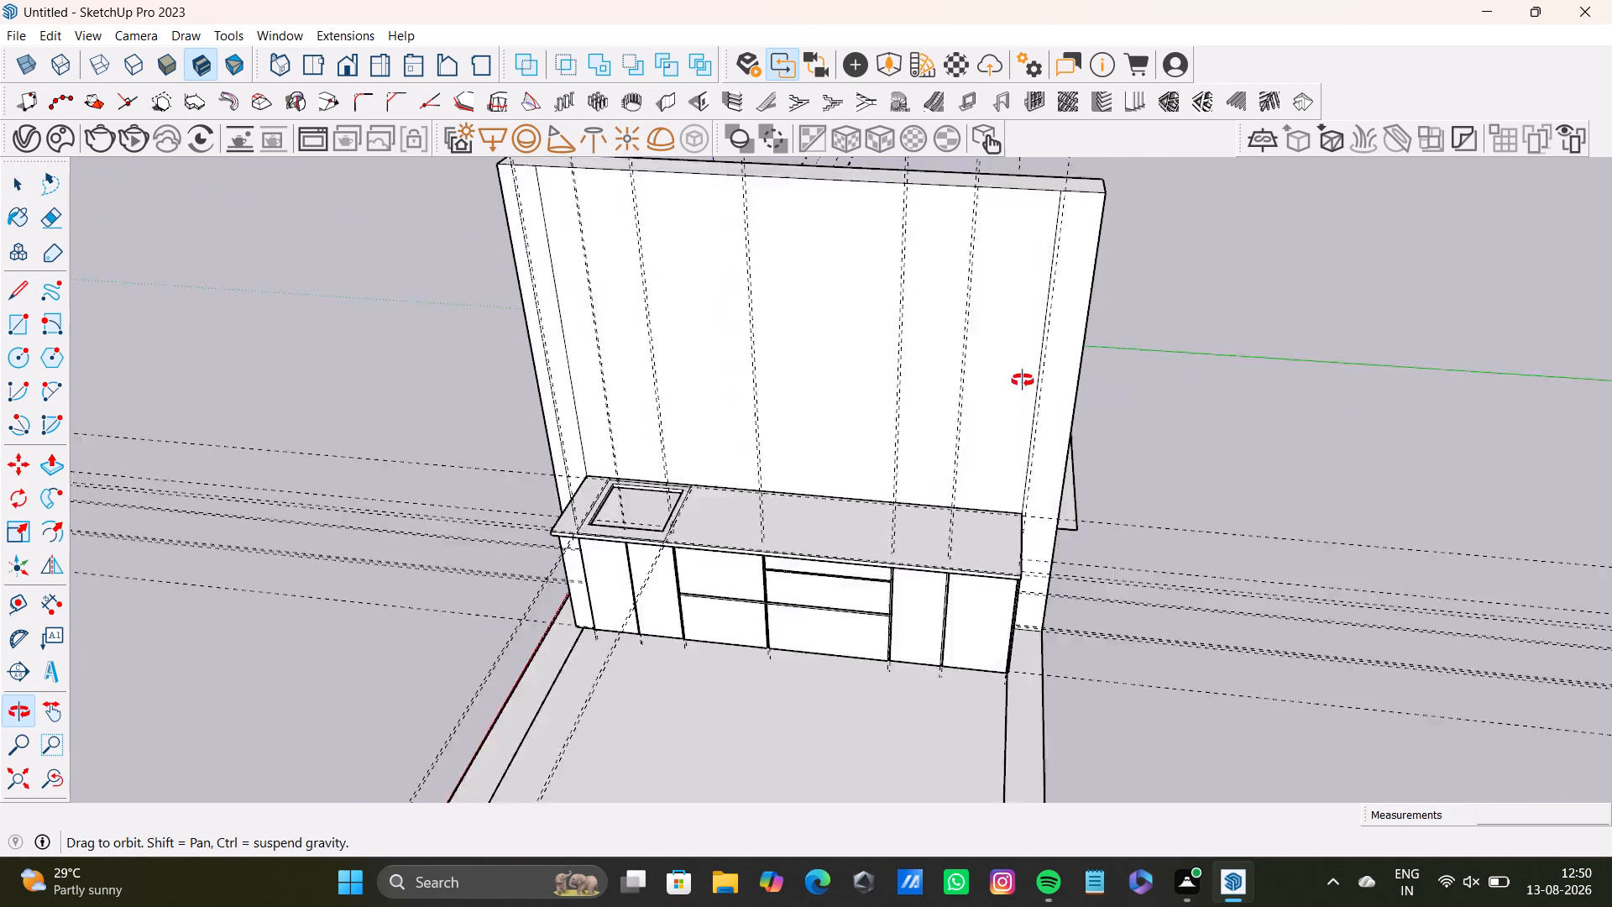
pyautogui.moveTo(1023, 380); pyautogui.dragTo(1027, 387, button='middle')
pyautogui.moveTo(911, 457); pyautogui.dragTo(881, 339, button='middle')
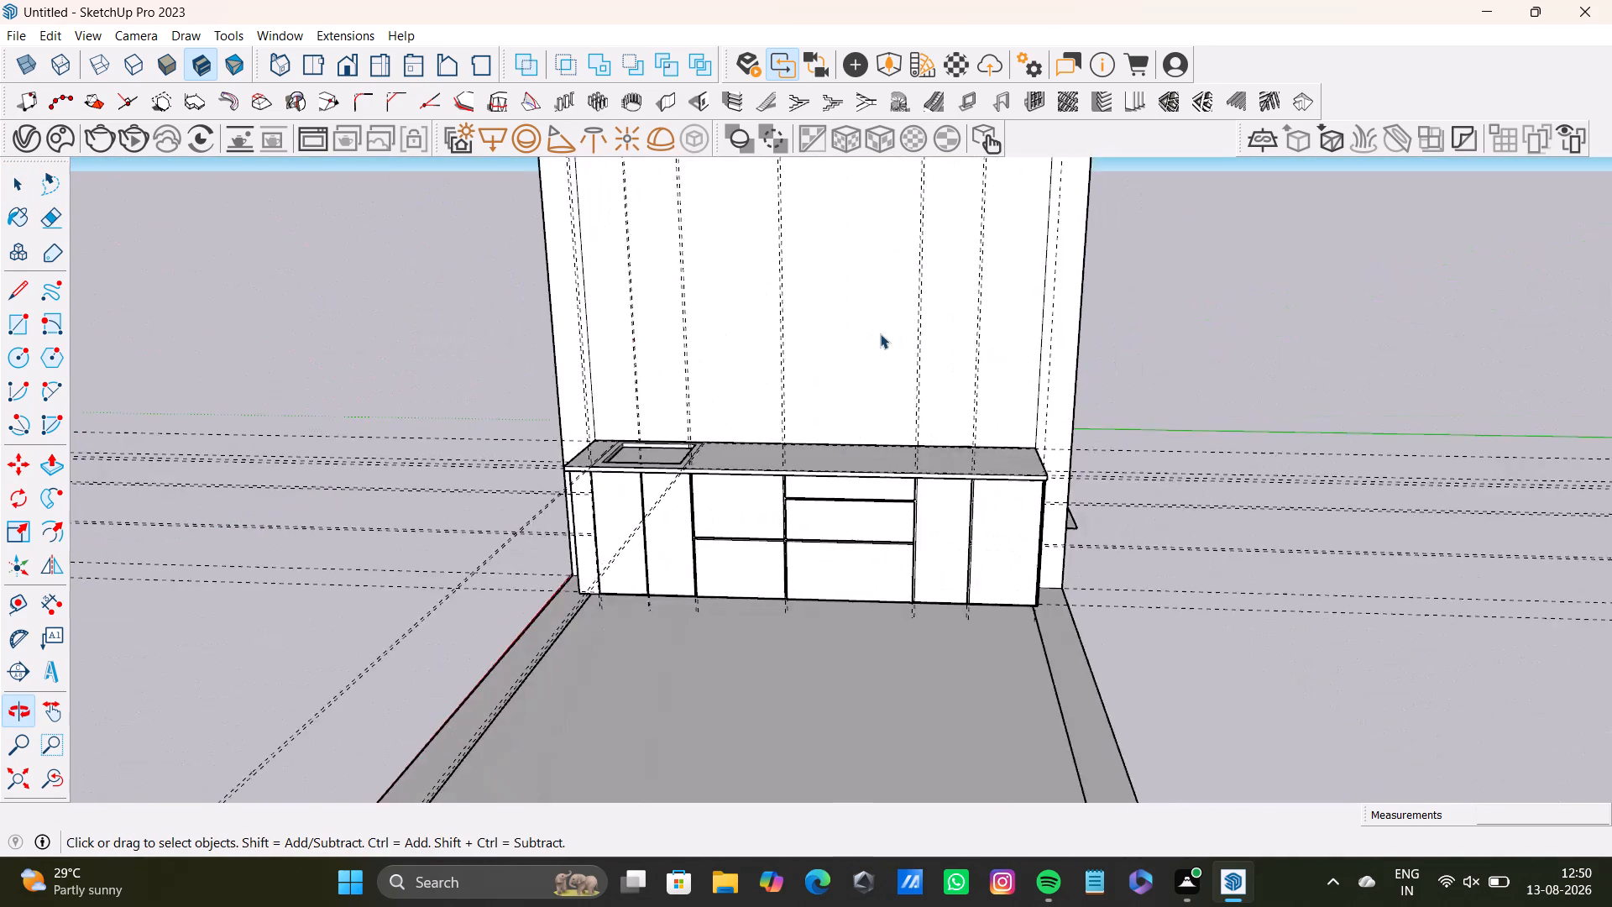
pyautogui.scroll(-4, 880, 332)
pyautogui.keyDown('shift'); pyautogui.moveTo(880, 337); pyautogui.dragTo(887, 553, button='middle'); pyautogui.keyUp('shift')
pyautogui.moveTo(907, 569); pyautogui.dragTo(943, 500, button='middle')
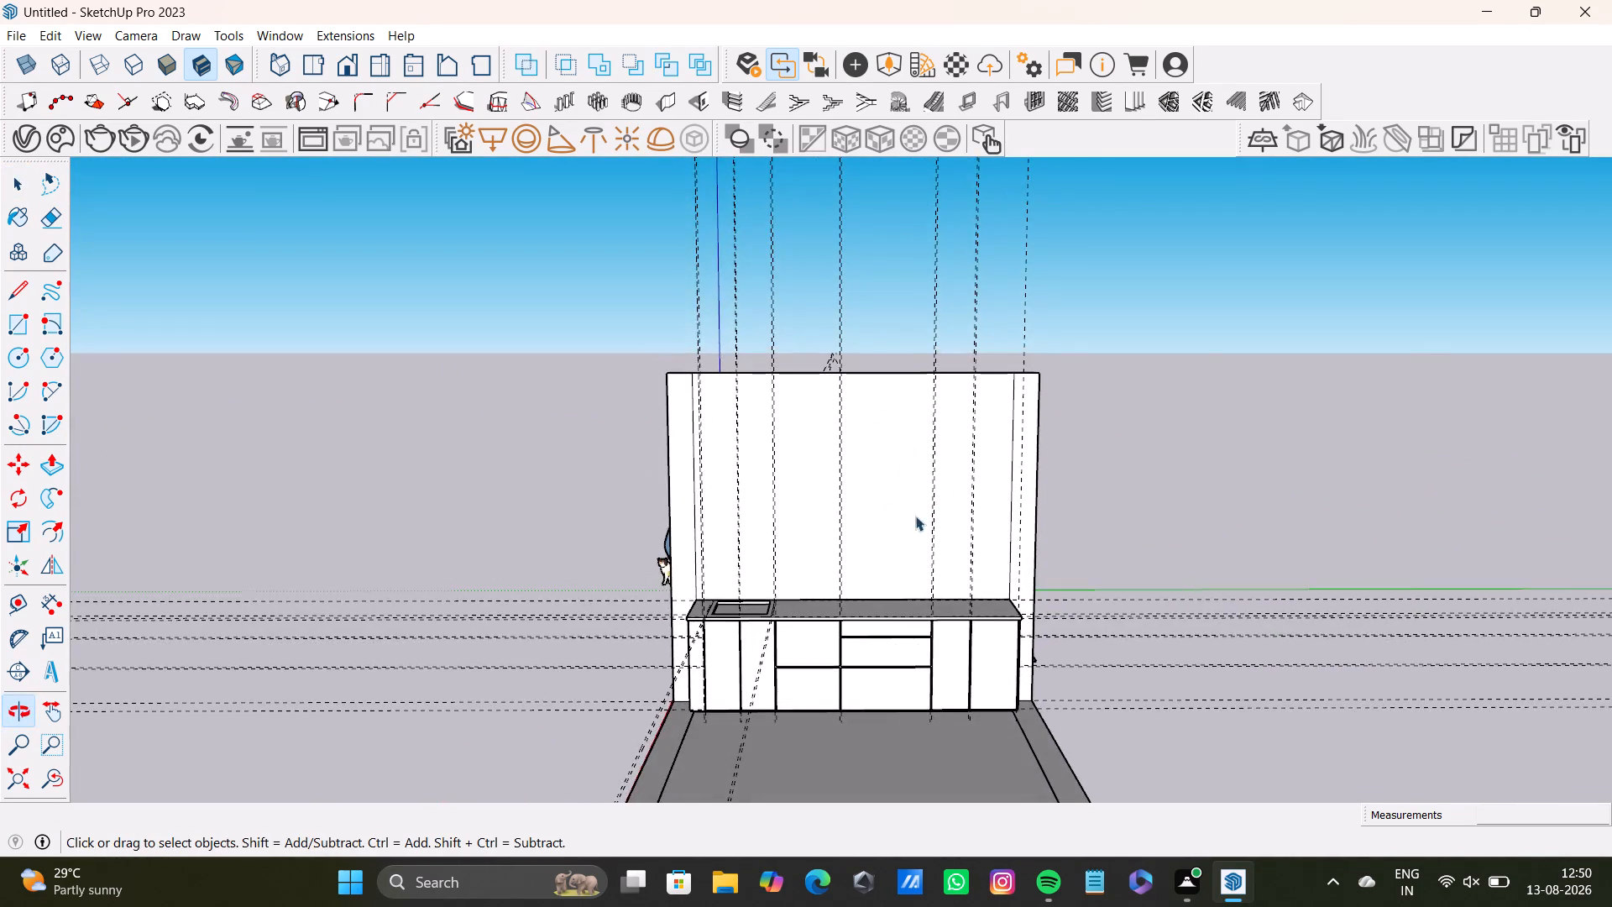
pyautogui.scroll(8, 852, 556)
pyautogui.moveTo(875, 570); pyautogui.dragTo(806, 621, button='middle')
pyautogui.scroll(-2, 807, 594)
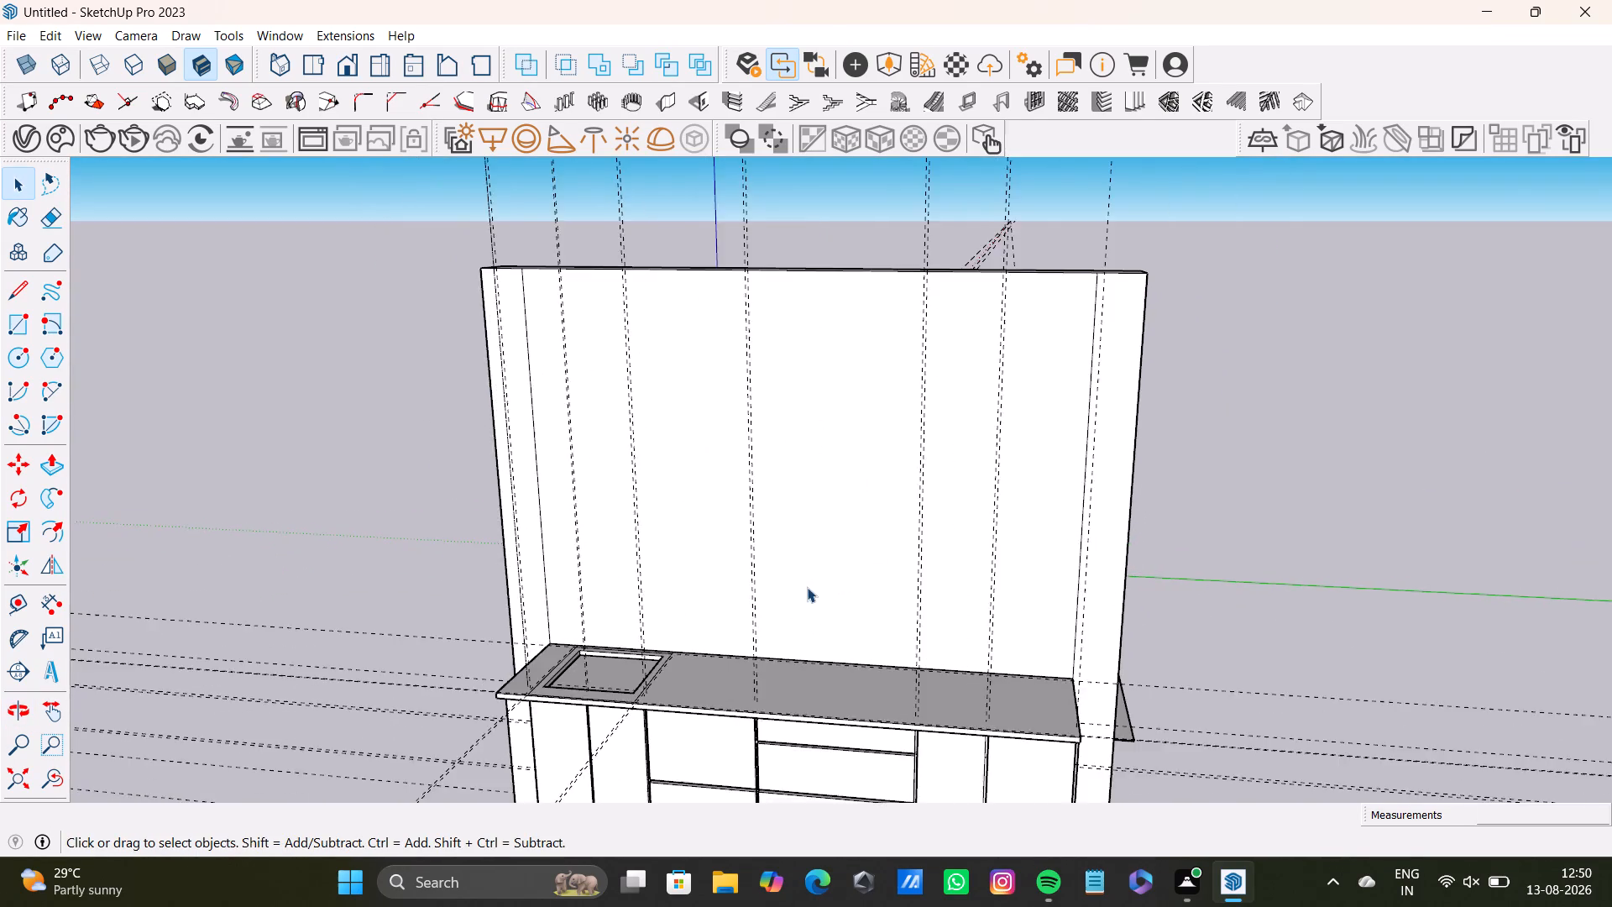
pyautogui.scroll(-3, 807, 587)
pyautogui.moveTo(808, 582); pyautogui.dragTo(1053, 490, button='middle')
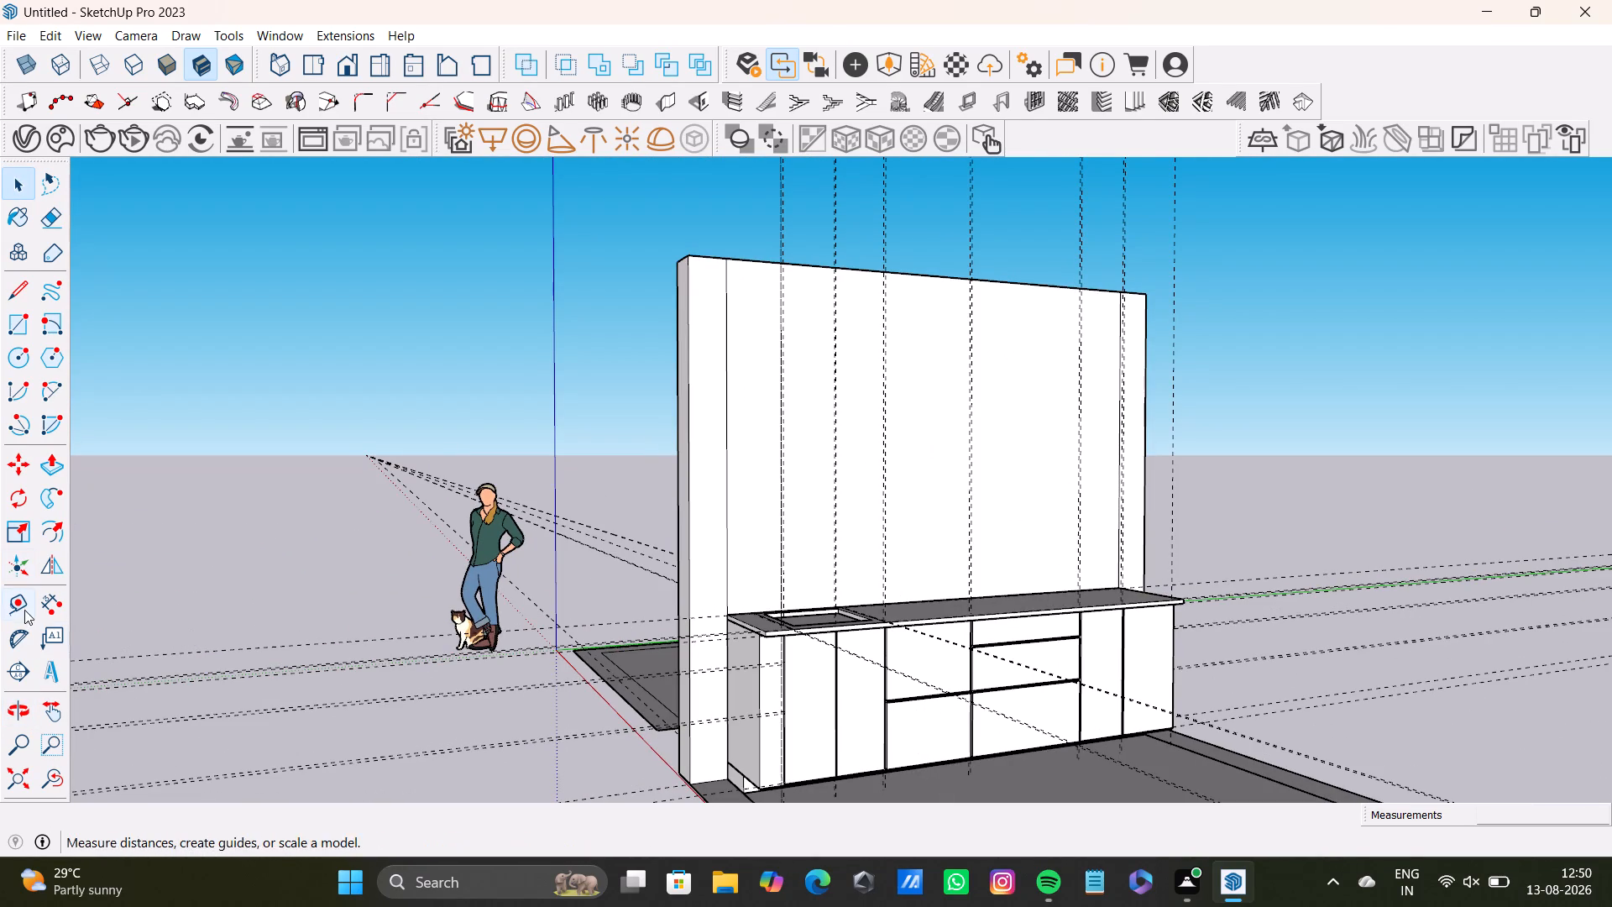
pyautogui.click(10, 606)
pyautogui.scroll(3, 510, 344)
pyautogui.click(750, 221)
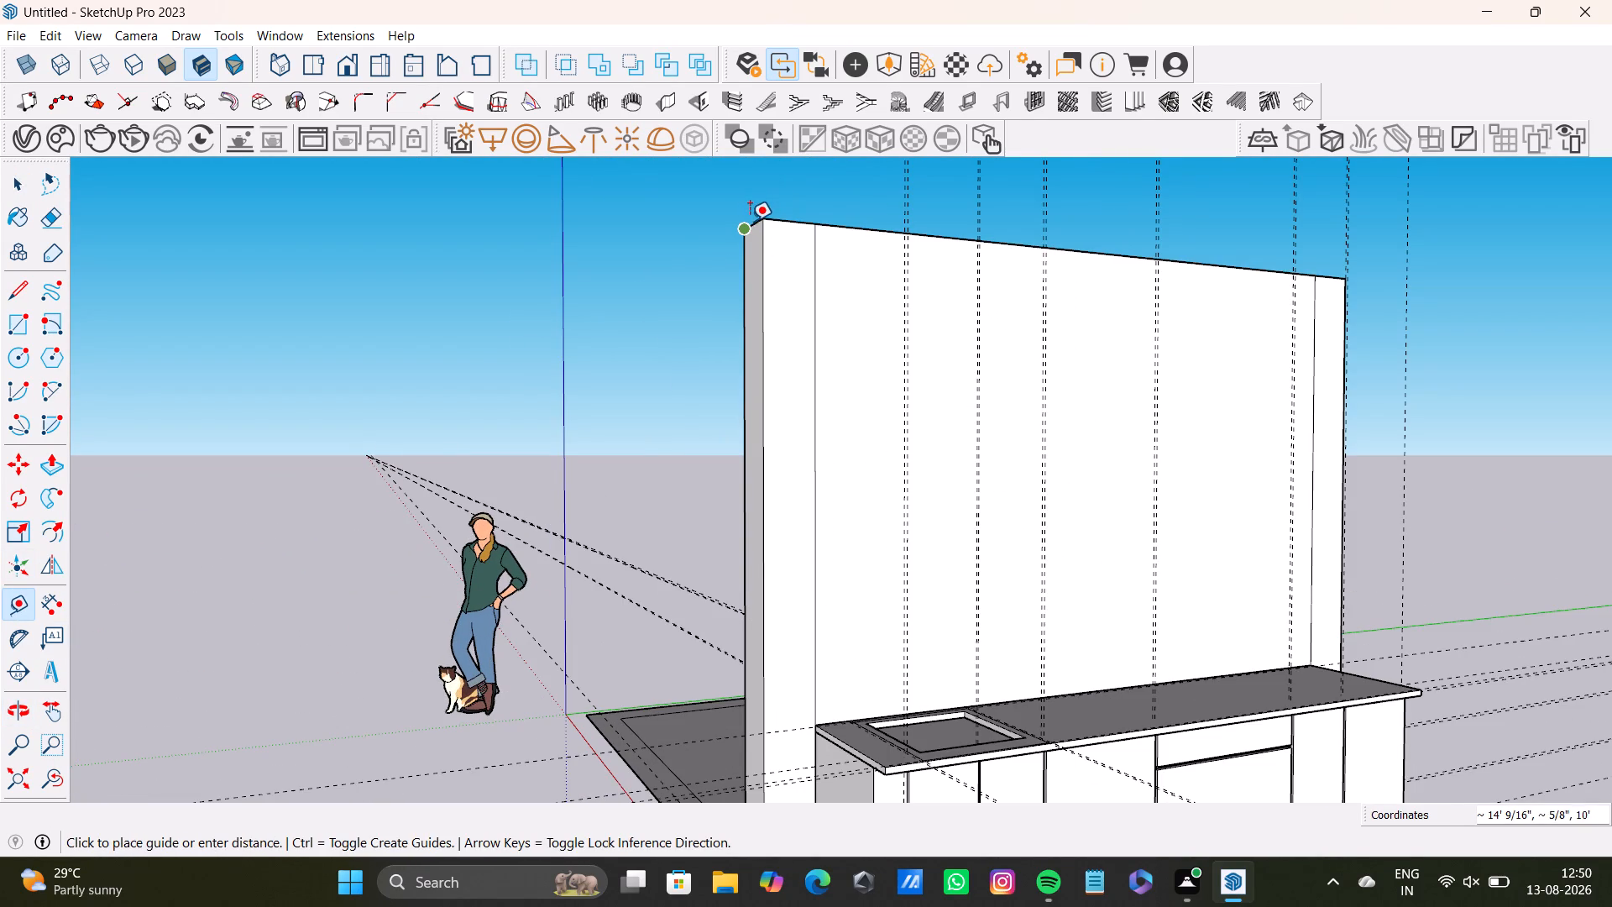
pyautogui.press('space')
pyautogui.click(26, 609)
pyautogui.scroll(3, 585, 292)
pyautogui.click(825, 191)
pyautogui.scroll(-4, 830, 459)
pyautogui.keyDown('shift'); pyautogui.moveTo(809, 484); pyautogui.dragTo(813, 196, button='middle'); pyautogui.keyUp('shift')
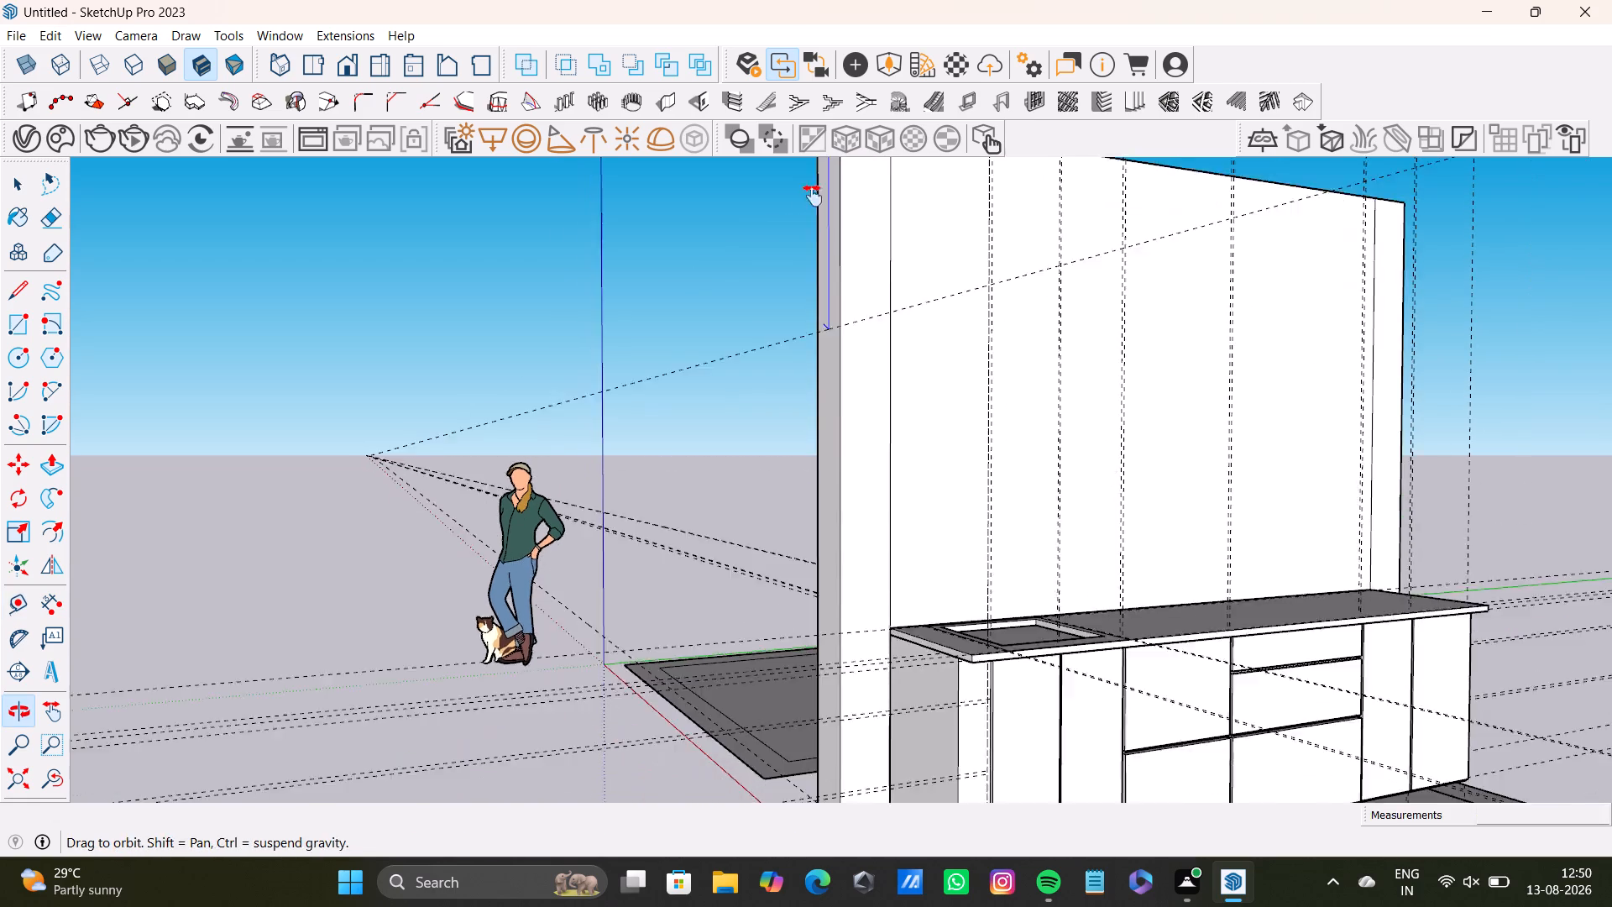
pyautogui.keyDown('shift'); pyautogui.moveTo(813, 196); pyautogui.dragTo(814, 176, button='middle'); pyautogui.keyUp('shift')
pyautogui.scroll(1, 864, 429)
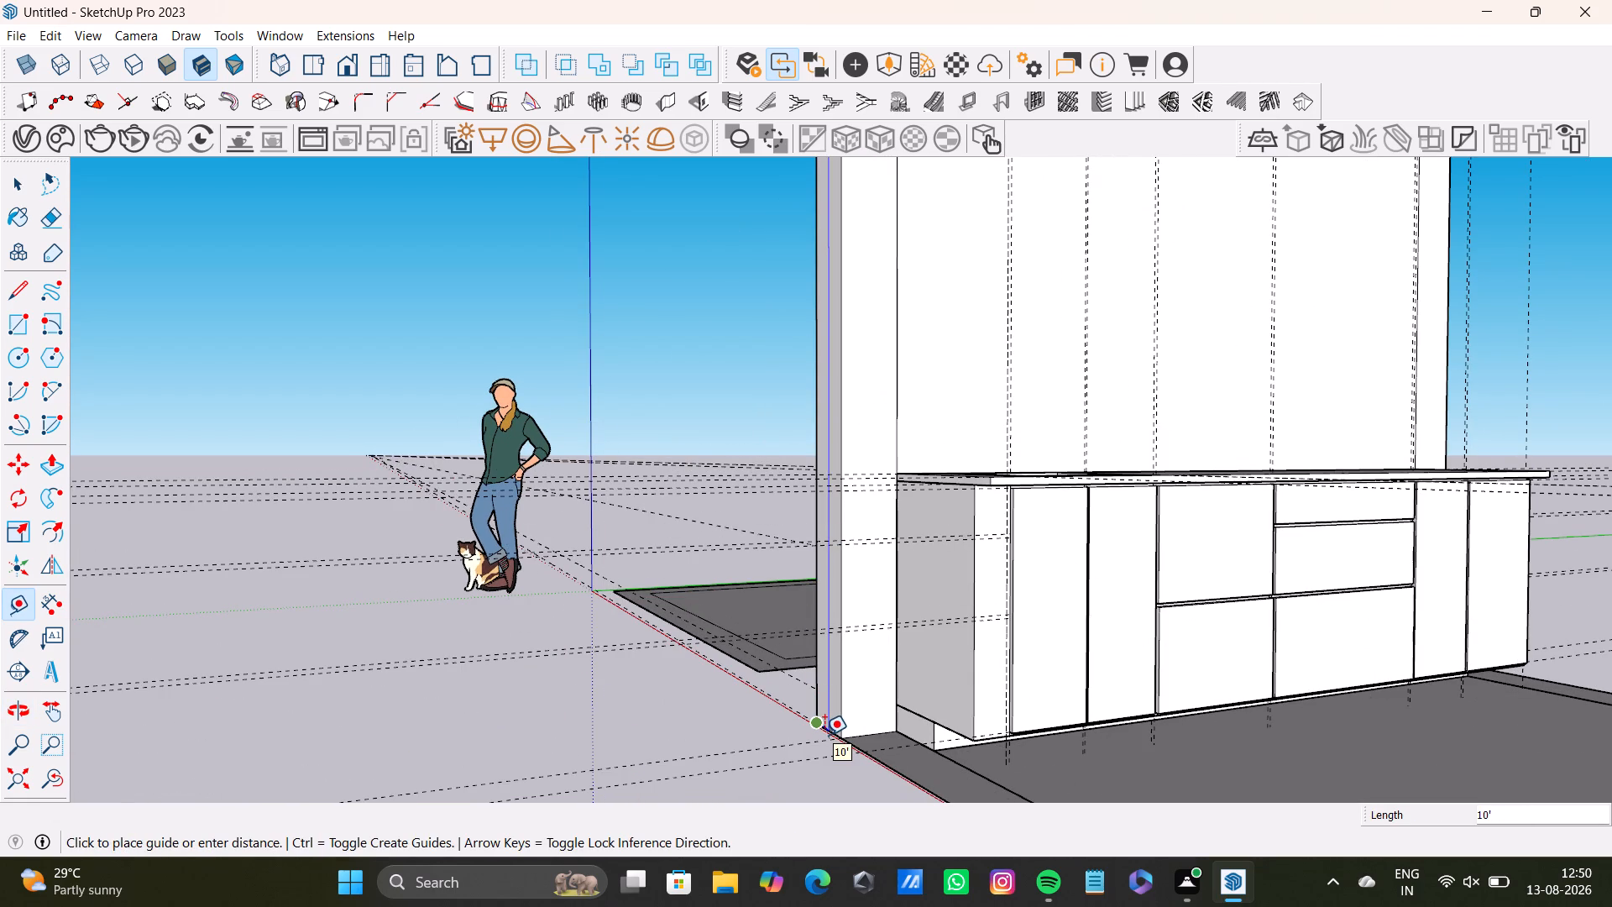
pyautogui.press('space')
# Inside the nested cabinet-fronts group, delete the vertical guides at the door seam nearest the sink end.
pyautogui.scroll(-8, 855, 534)
pyautogui.keyDown('shift'); pyautogui.moveTo(878, 511); pyautogui.dragTo(637, 682, button='middle'); pyautogui.keyUp('shift')
pyautogui.moveTo(741, 600); pyautogui.dragTo(818, 520, button='middle')
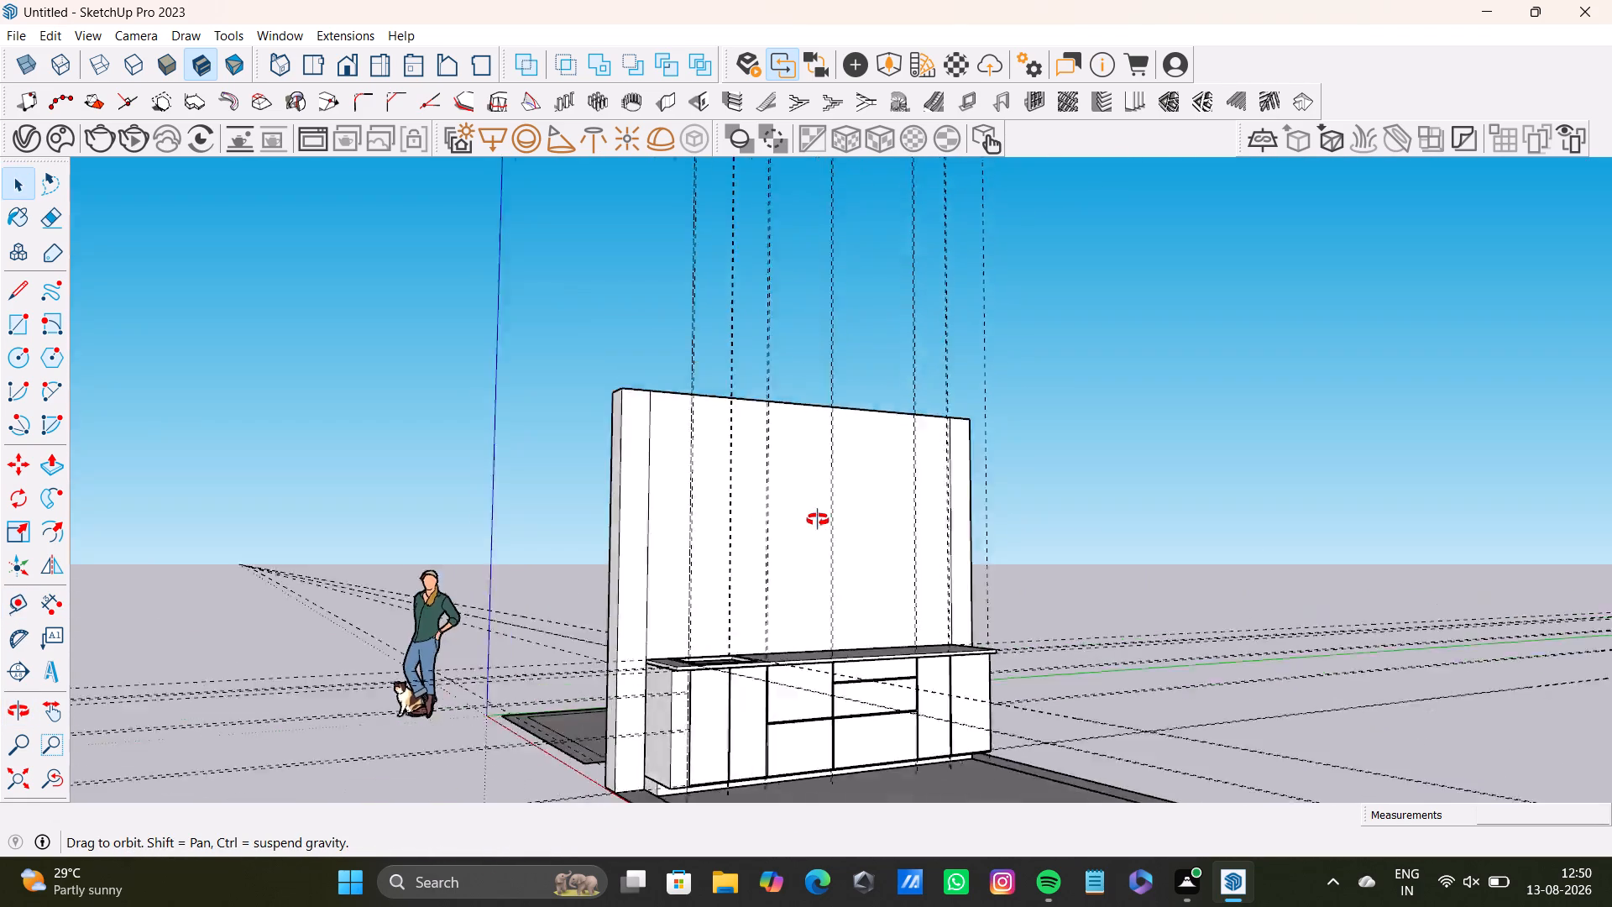
pyautogui.moveTo(818, 520); pyautogui.dragTo(632, 679, button='middle')
pyautogui.scroll(5, 730, 629)
pyautogui.moveTo(735, 610); pyautogui.dragTo(776, 575, button='middle')
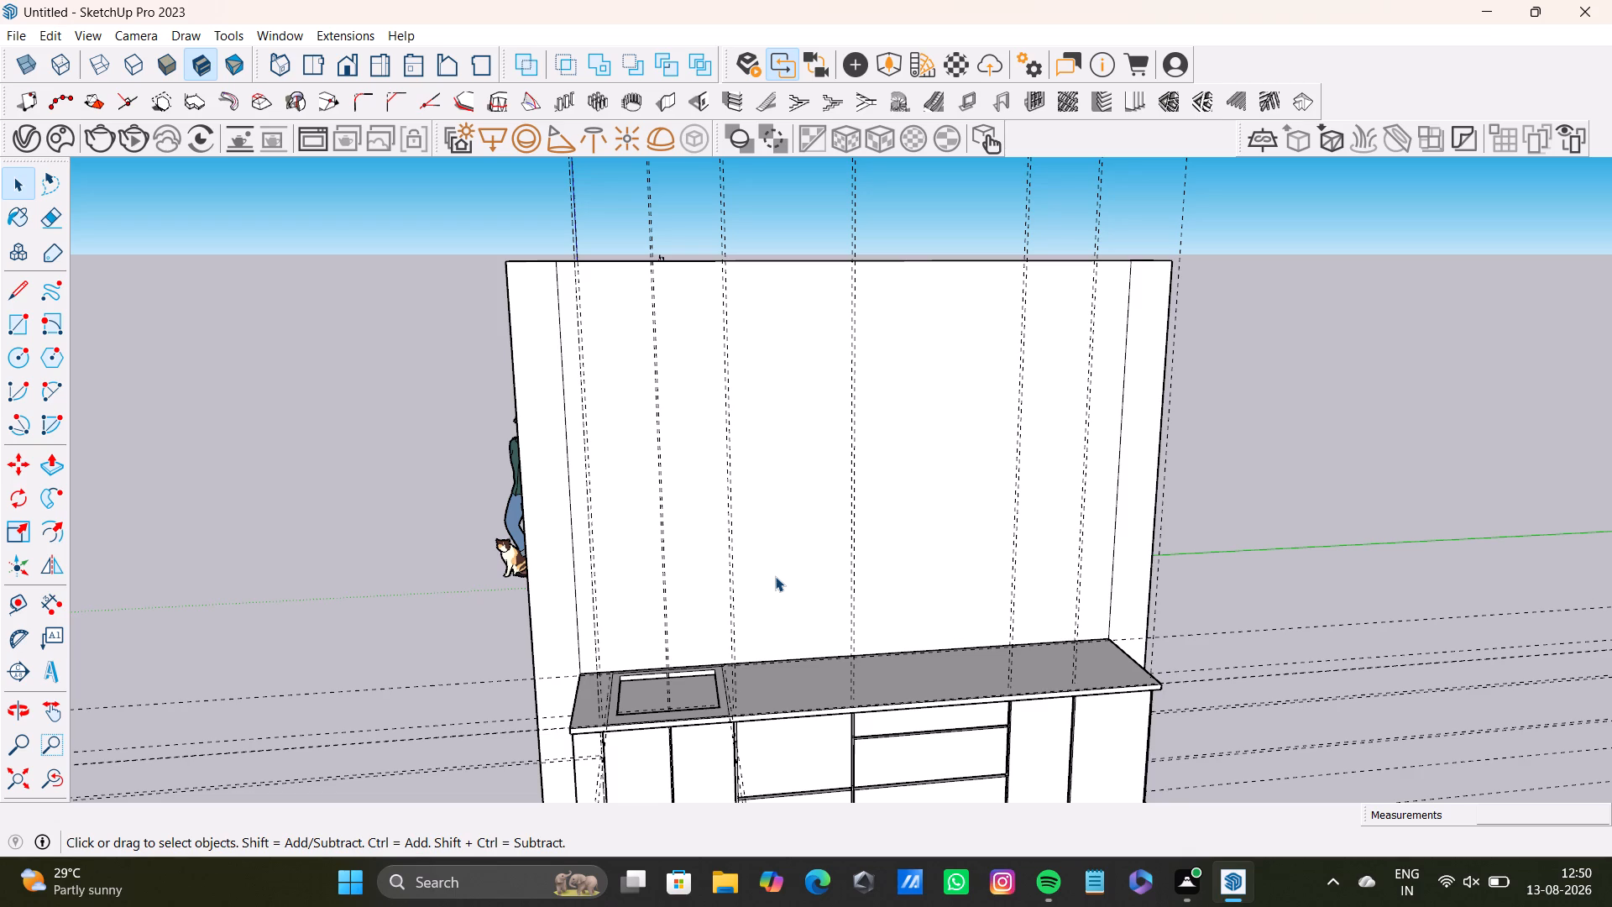
pyautogui.scroll(7, 739, 327)
pyautogui.moveTo(823, 346); pyautogui.dragTo(615, 545, button='middle')
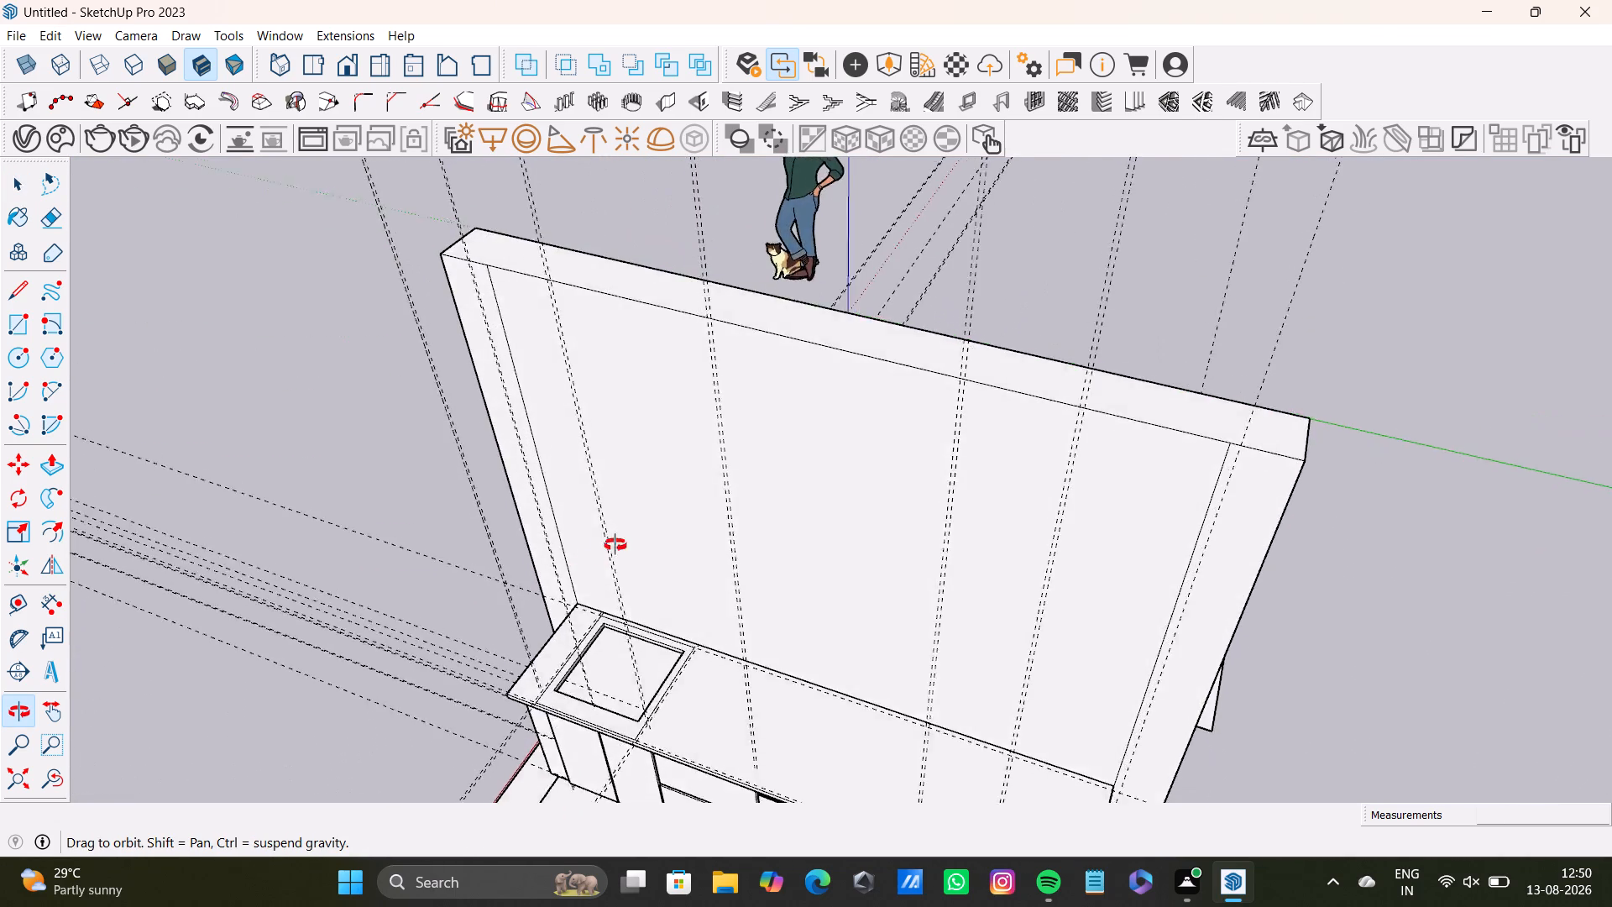
pyautogui.moveTo(615, 545); pyautogui.dragTo(717, 515, button='middle')
pyautogui.moveTo(767, 507); pyautogui.dragTo(1208, 516, button='middle')
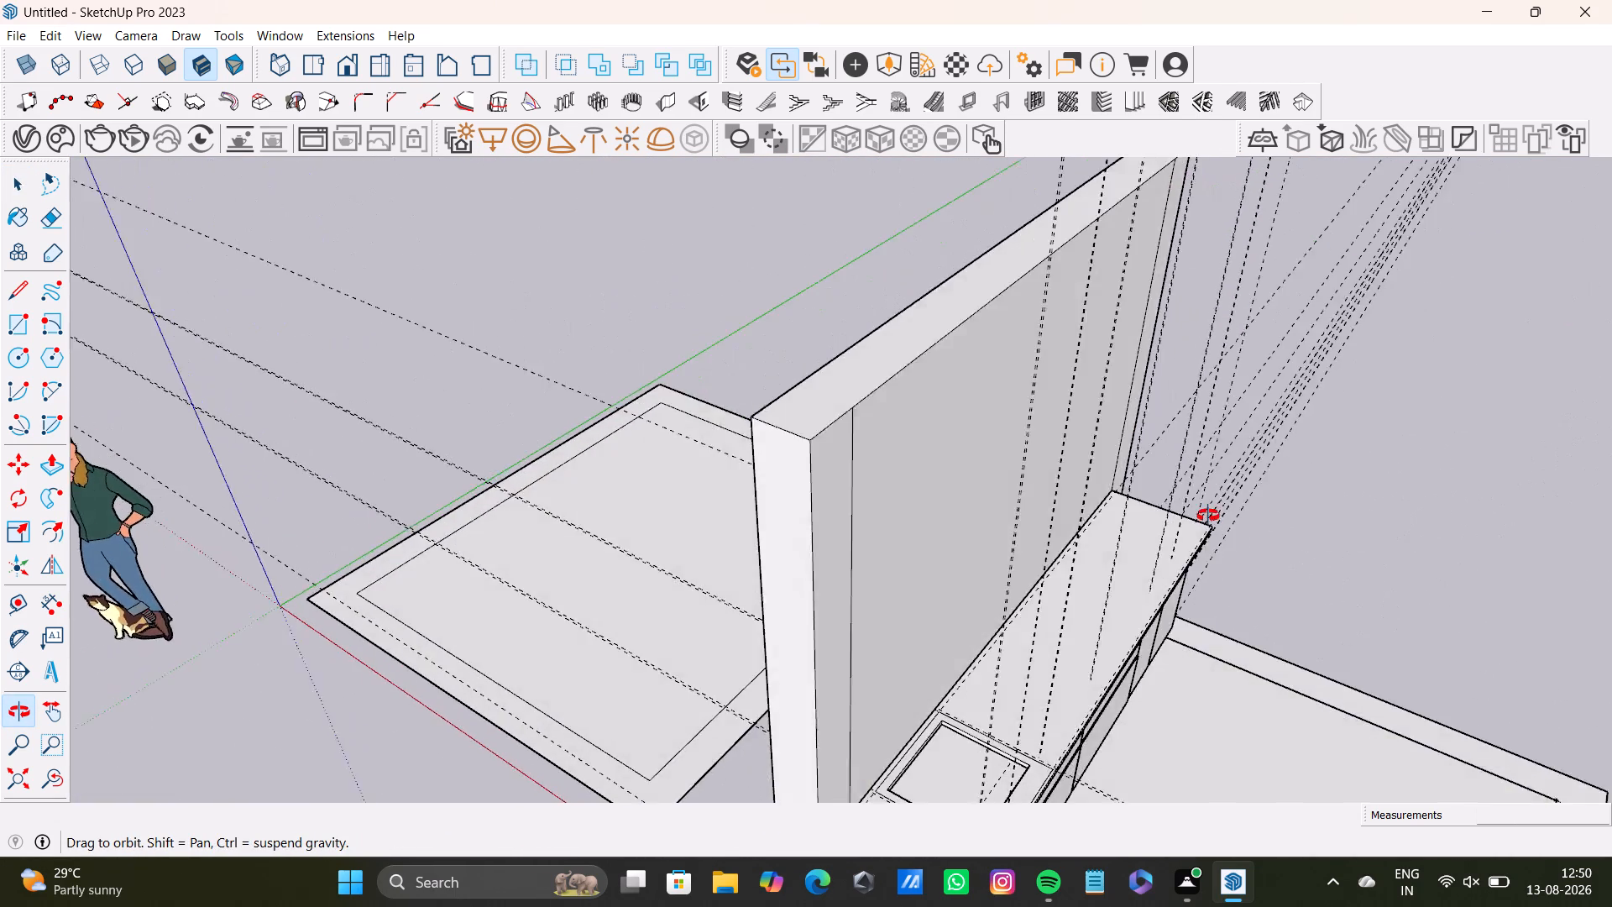
pyautogui.moveTo(1208, 516); pyautogui.dragTo(1039, 506, button='middle')
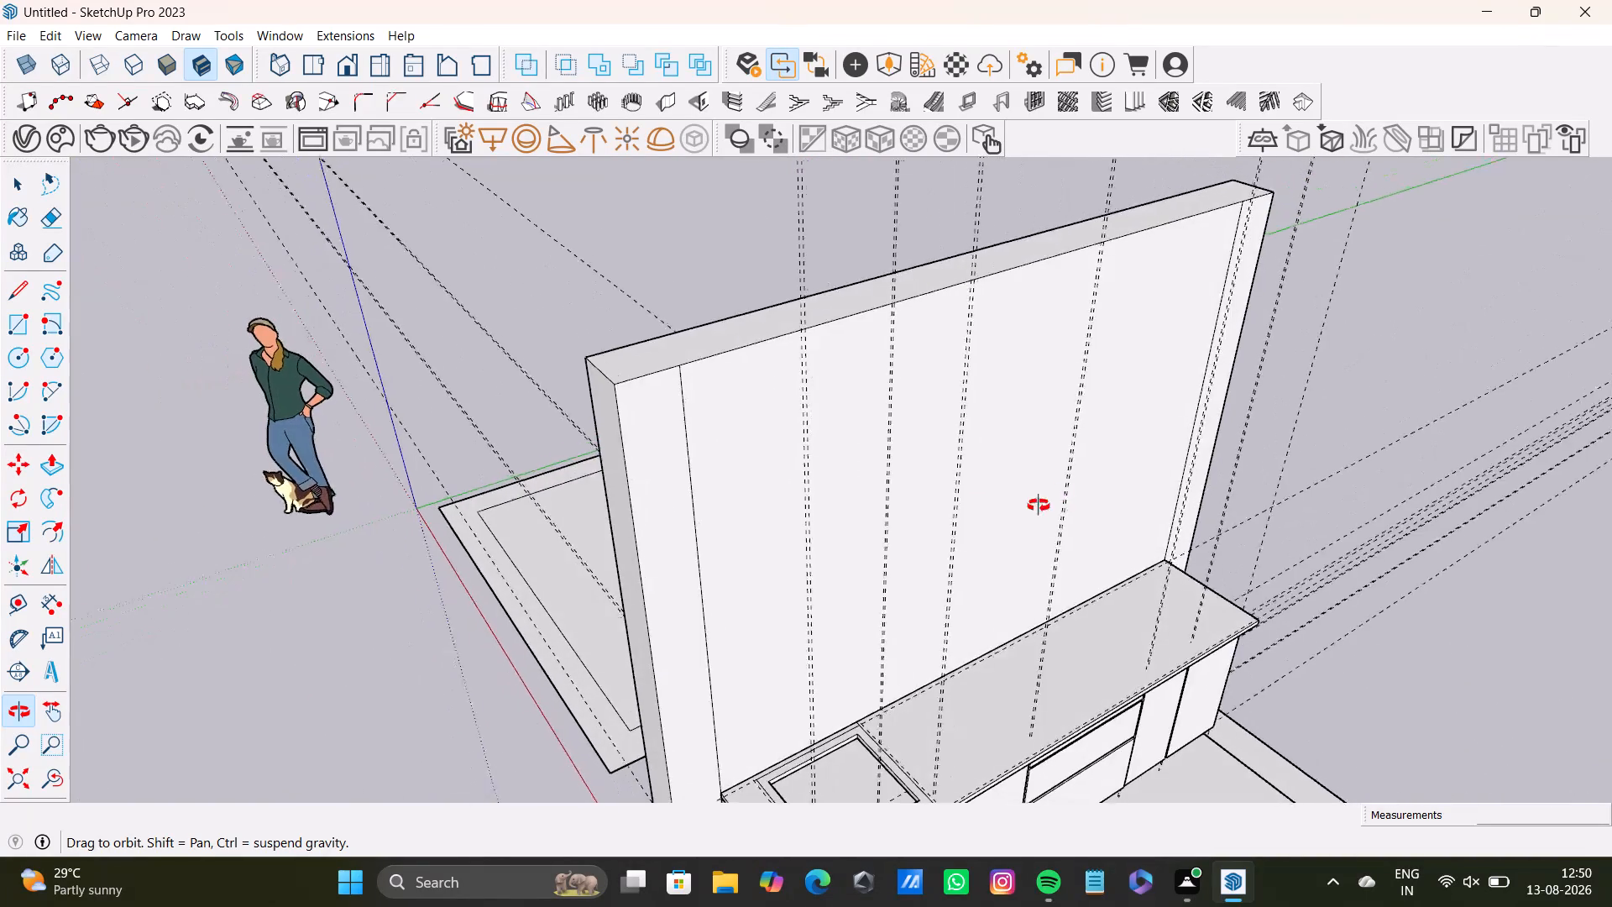
pyautogui.moveTo(1039, 506); pyautogui.dragTo(1009, 511, button='middle')
pyautogui.click(738, 591)
pyautogui.doubleClick(734, 597)
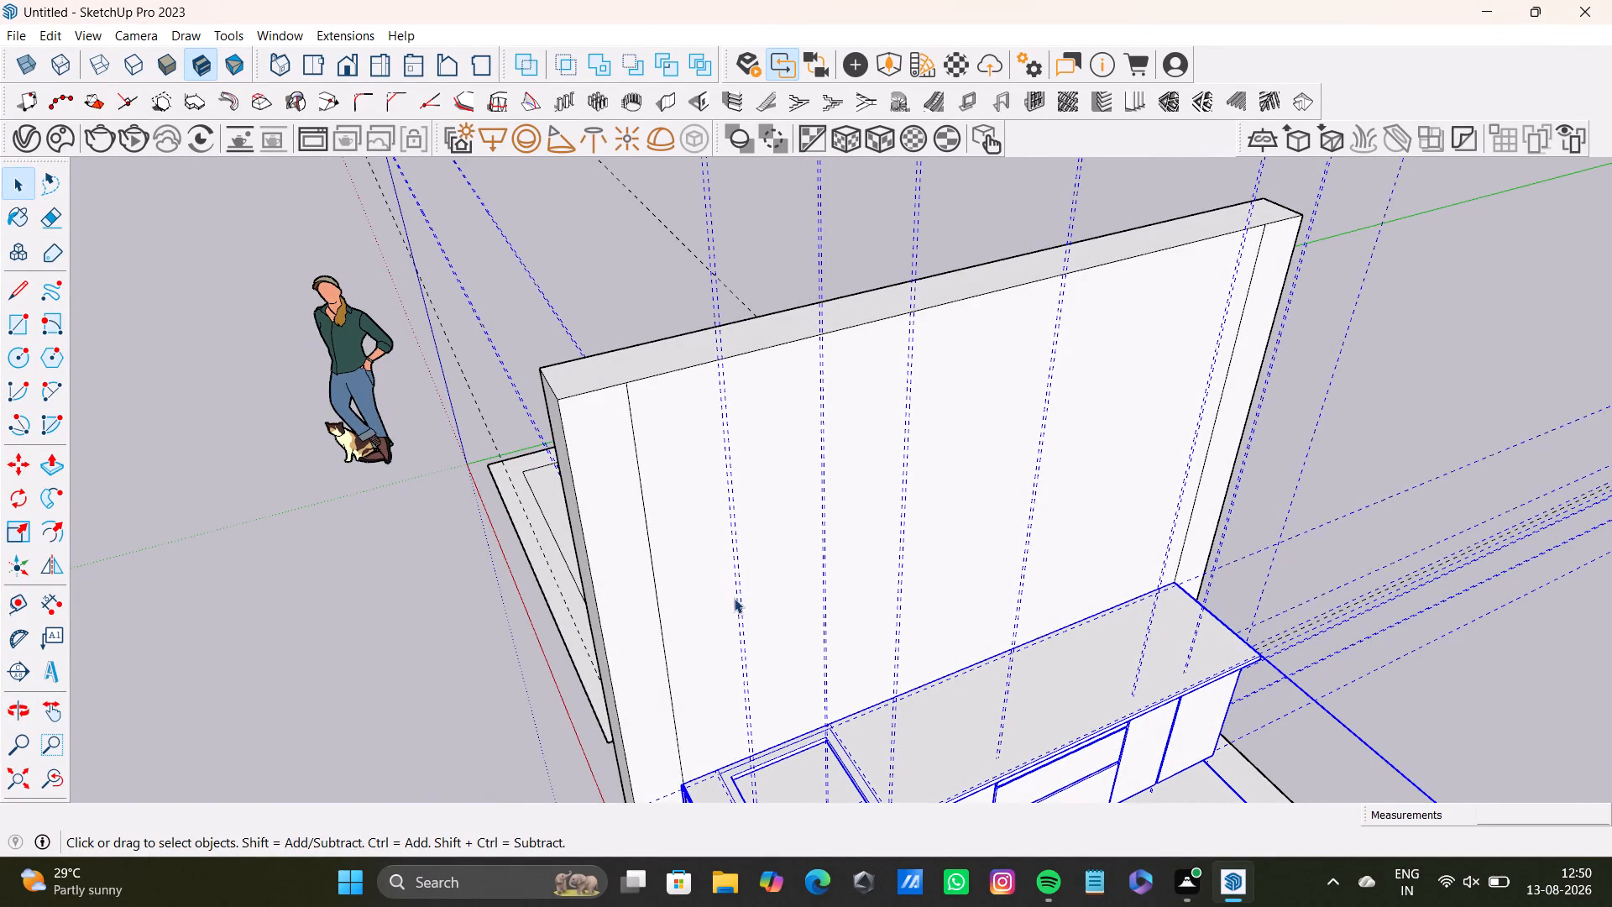
pyautogui.click(740, 605)
pyautogui.doubleClick(741, 606)
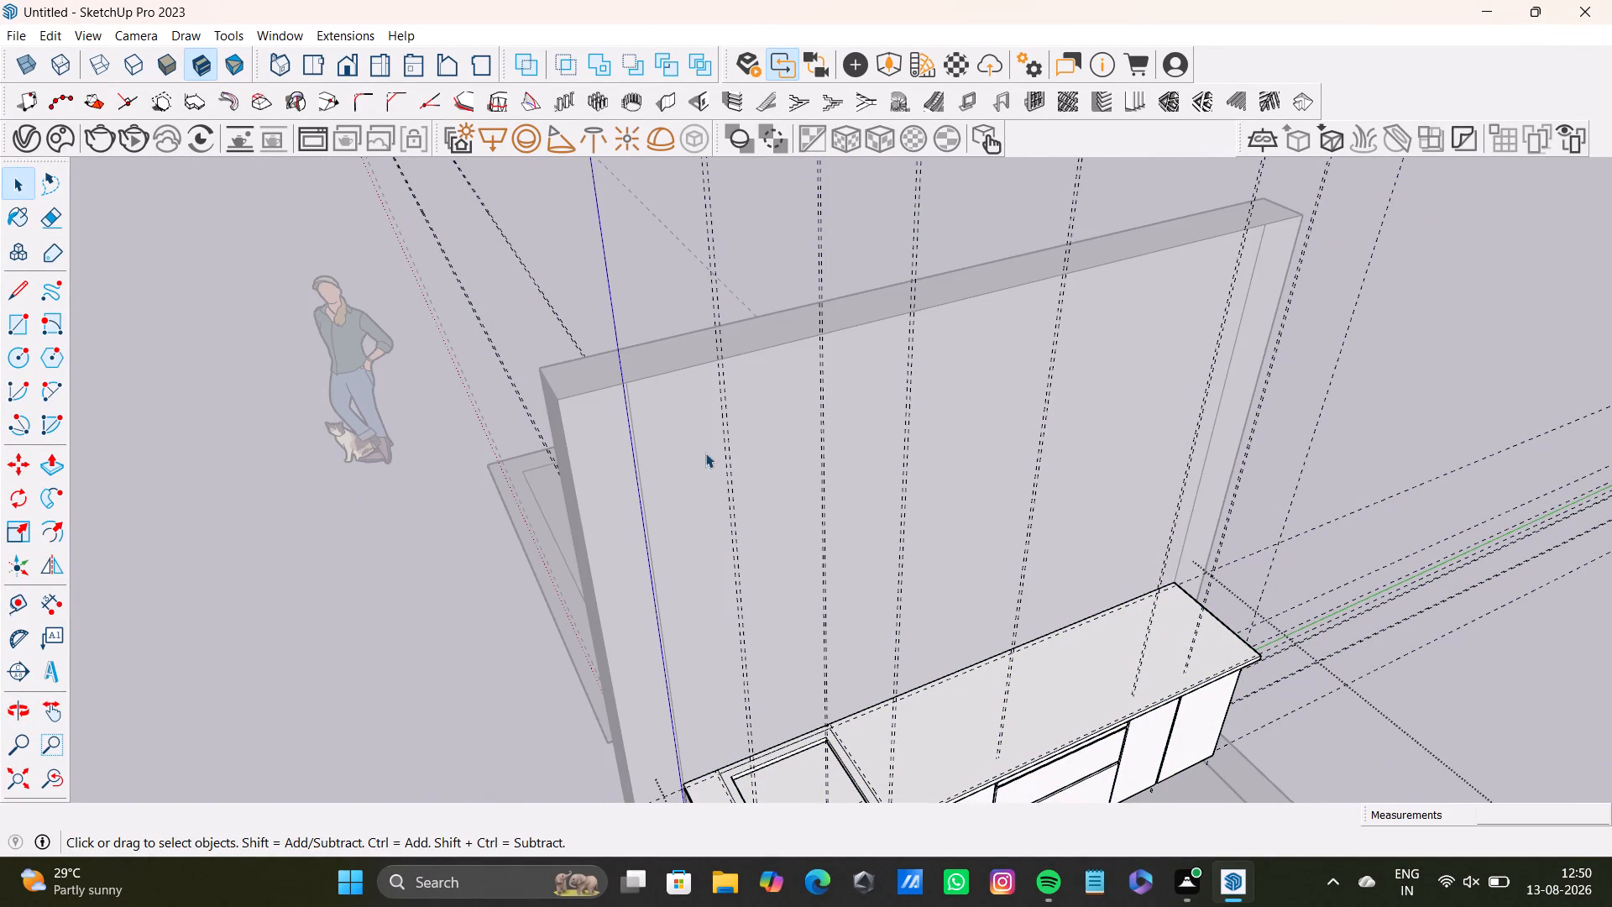
pyautogui.click(744, 668)
pyautogui.click(744, 672)
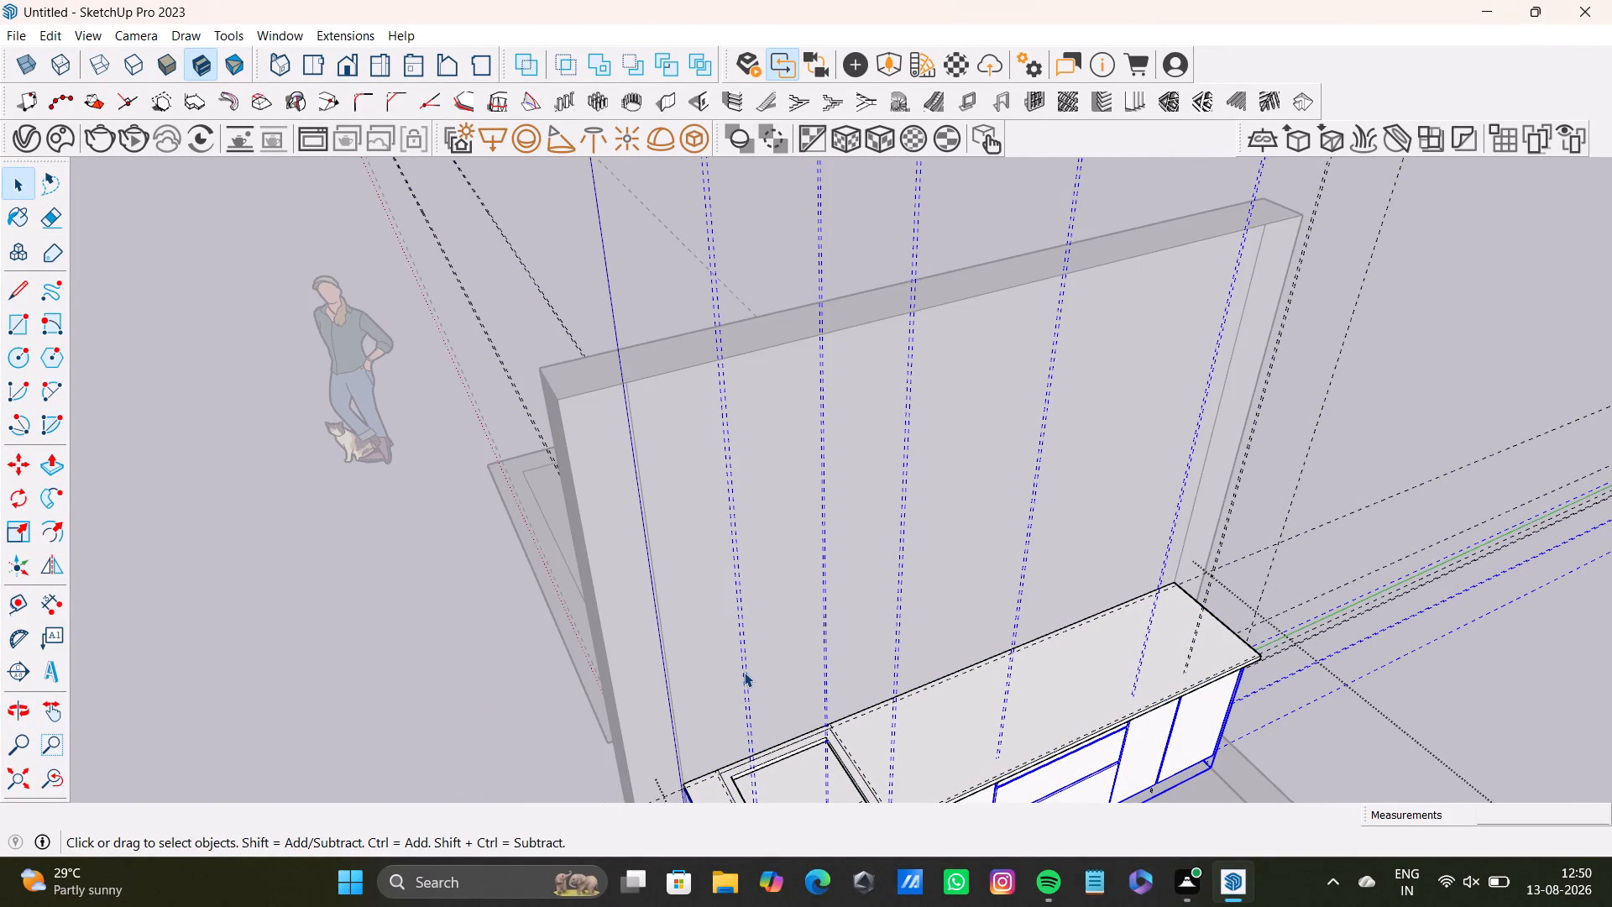
pyautogui.doubleClick(742, 672)
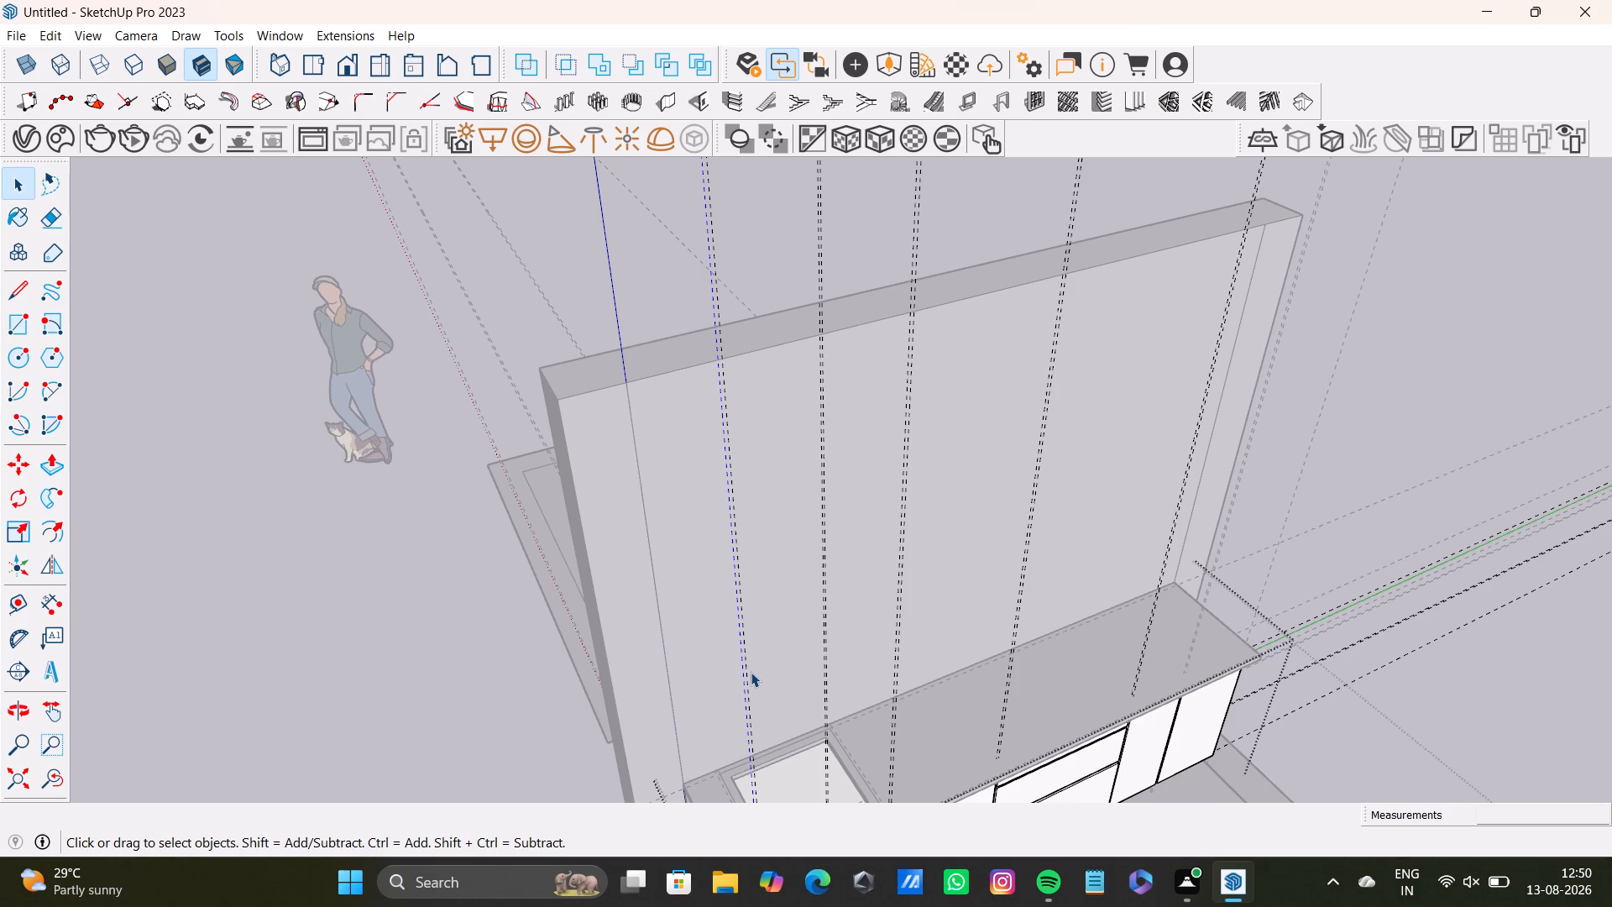
pyautogui.press('Delete')
pyautogui.click(747, 695)
pyautogui.press('Delete')
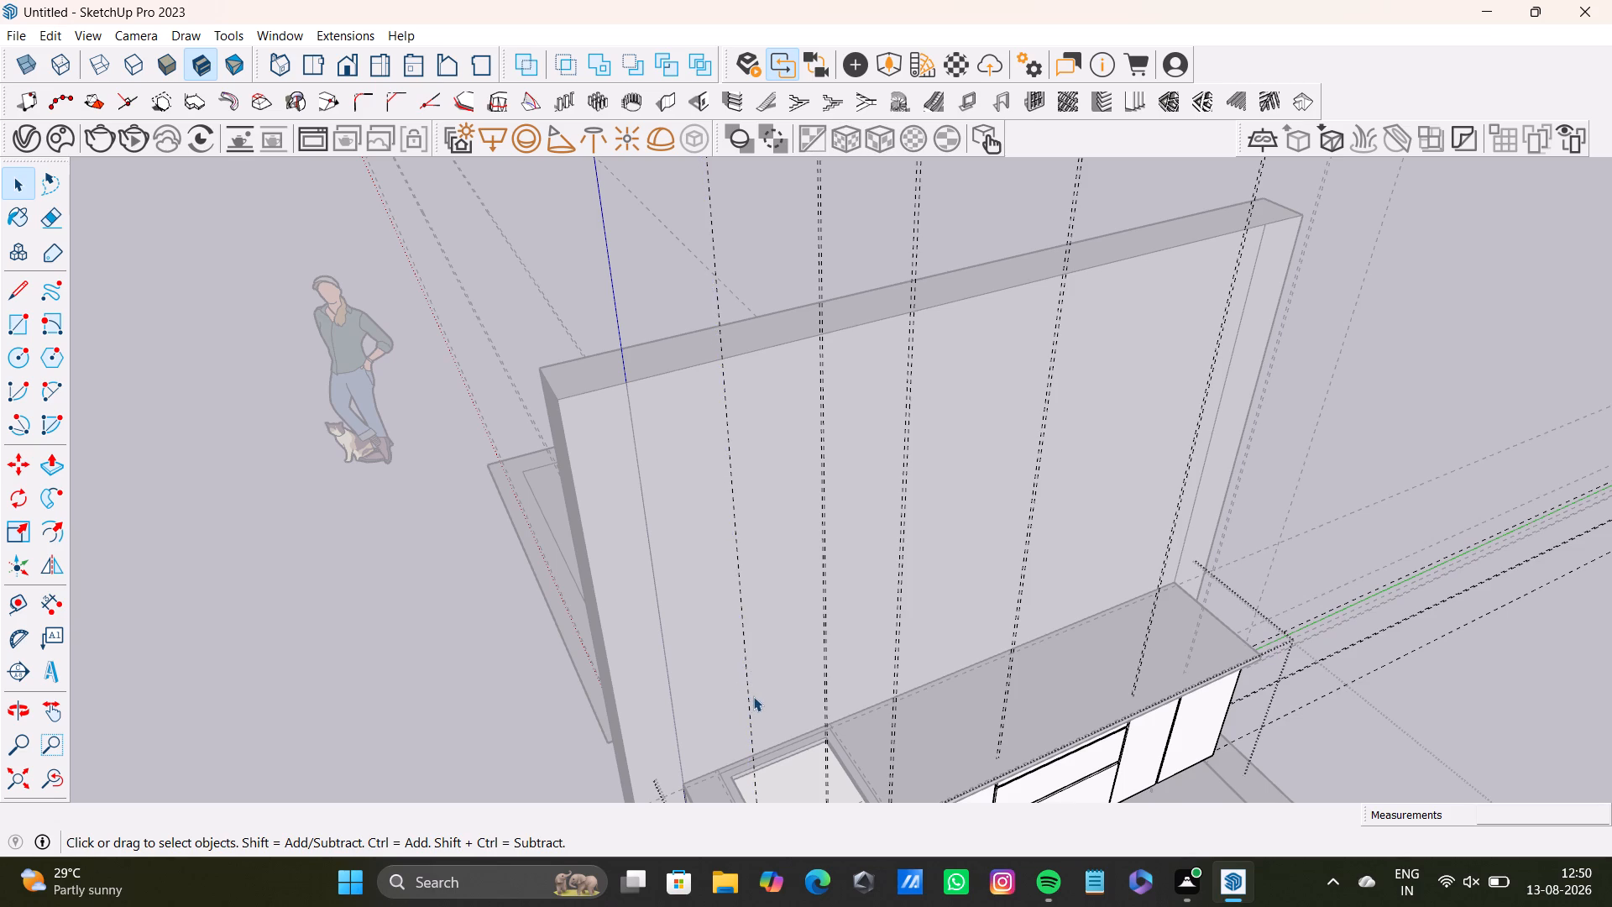
pyautogui.scroll(-3, 759, 694)
pyautogui.moveTo(764, 689); pyautogui.dragTo(729, 509, button='middle')
pyautogui.press('Delete')
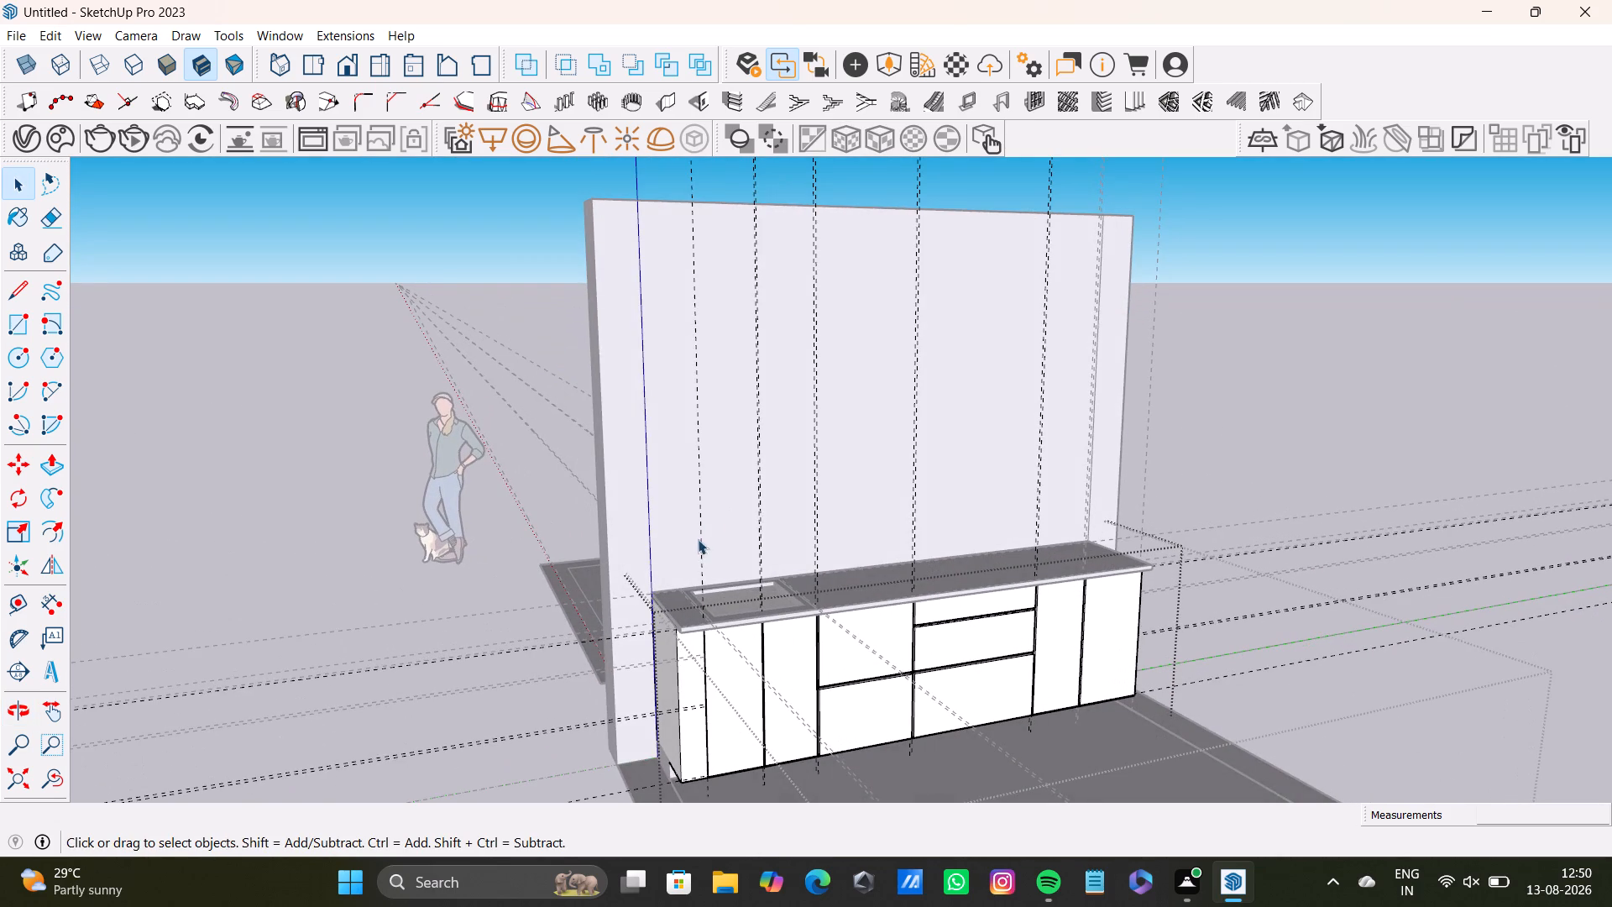
pyautogui.click(702, 549)
pyautogui.press('Delete')
# Delete the two pairs of vertical guides at the seams on either side of the door next to the drawers, nearest the sink.
pyautogui.click(763, 557)
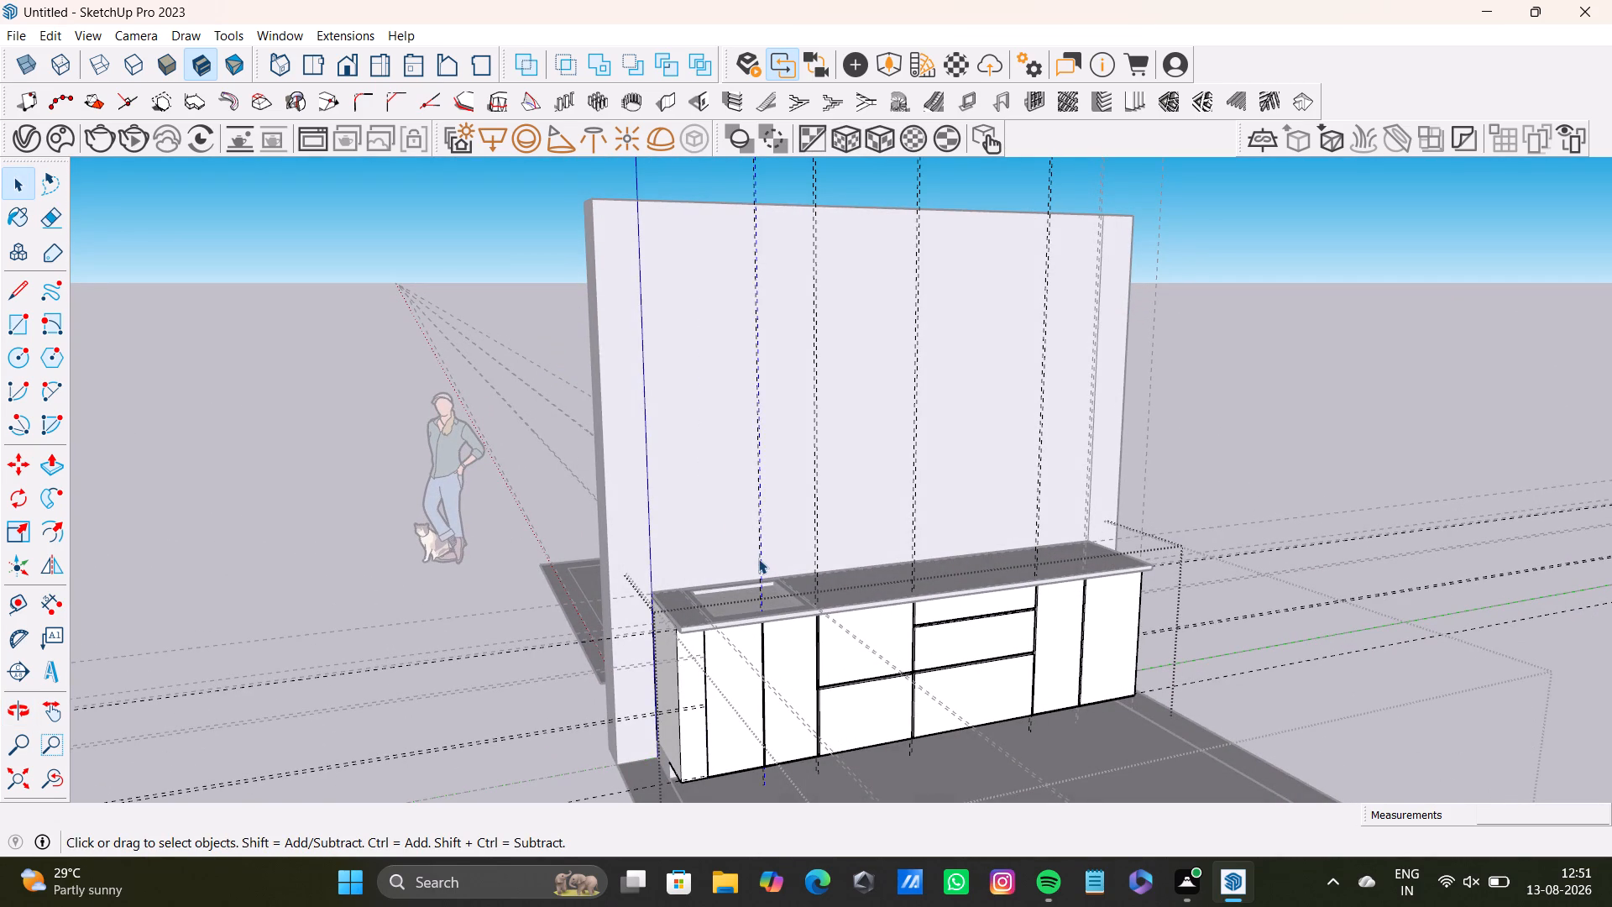
pyautogui.press('Delete')
pyautogui.click(758, 559)
pyautogui.press('Delete')
pyautogui.click(816, 550)
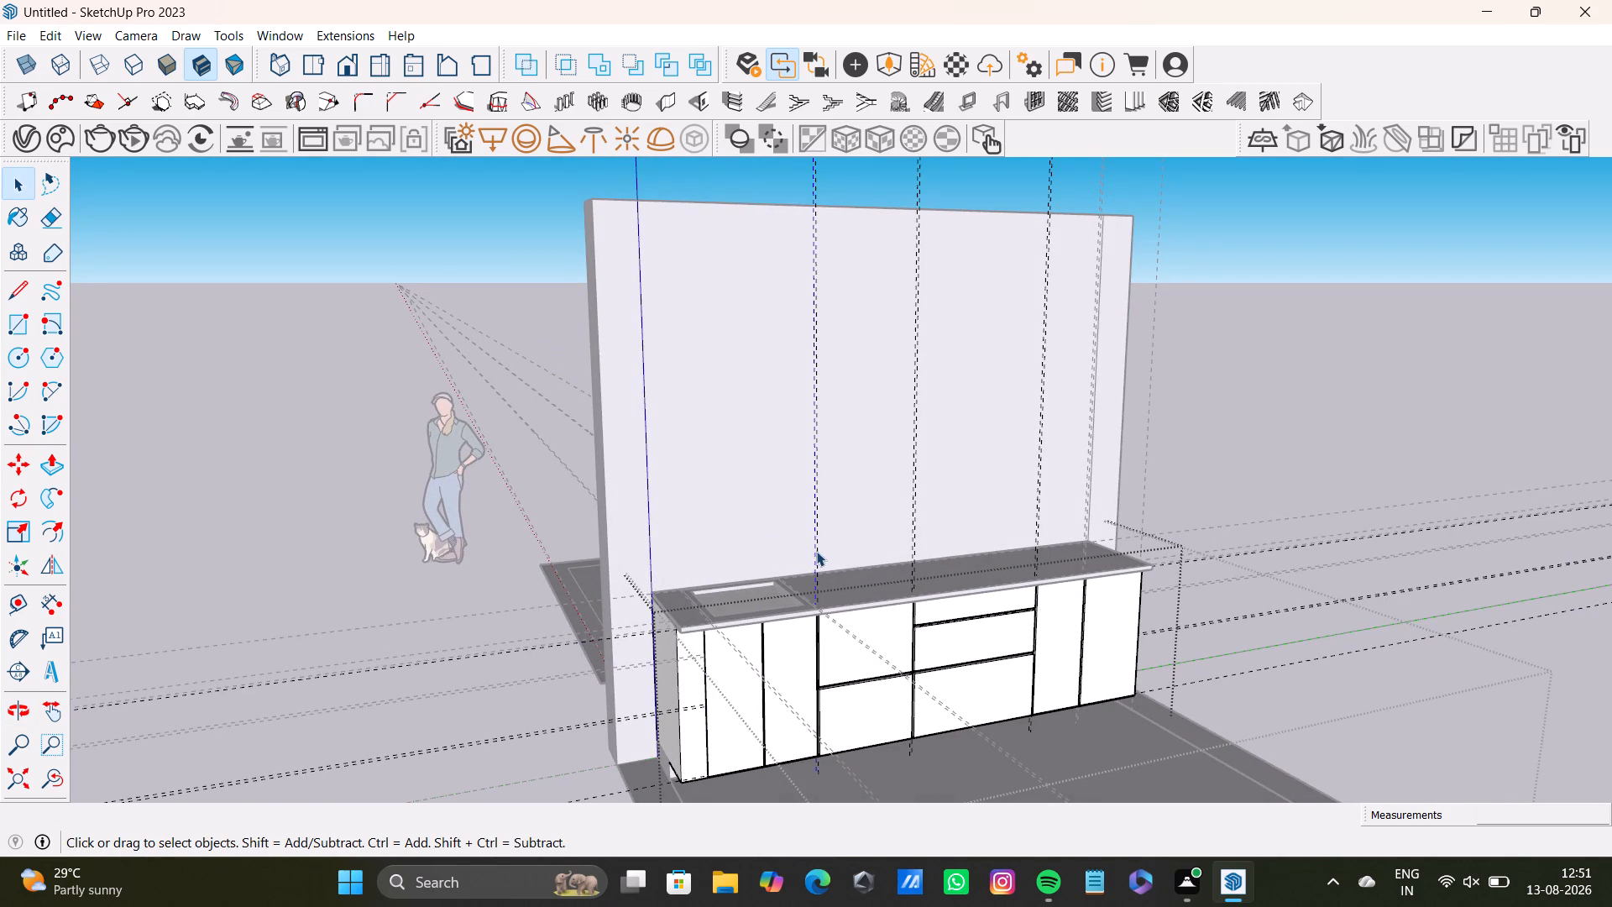
pyautogui.press('Delete')
pyautogui.click(816, 553)
pyautogui.press('Delete')
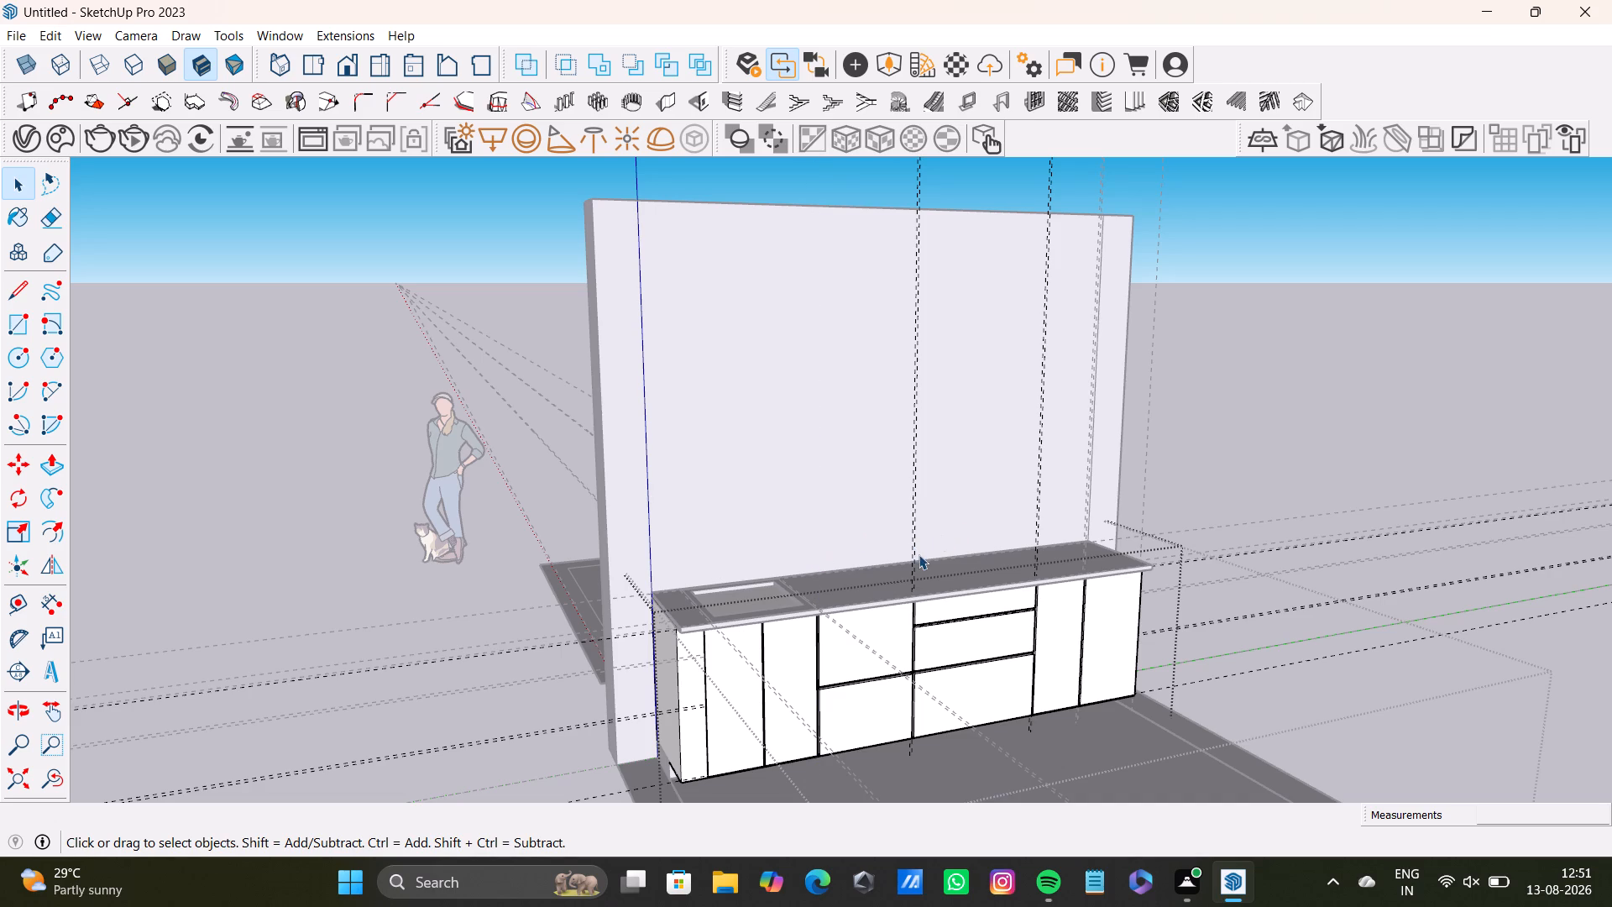
# Delete the two pairs of vertical guides on either side of the drawer stack farther from the sink.
pyautogui.click(919, 554)
pyautogui.doubleClick(913, 554)
pyautogui.press('Delete')
pyautogui.click(915, 555)
pyautogui.press('Delete')
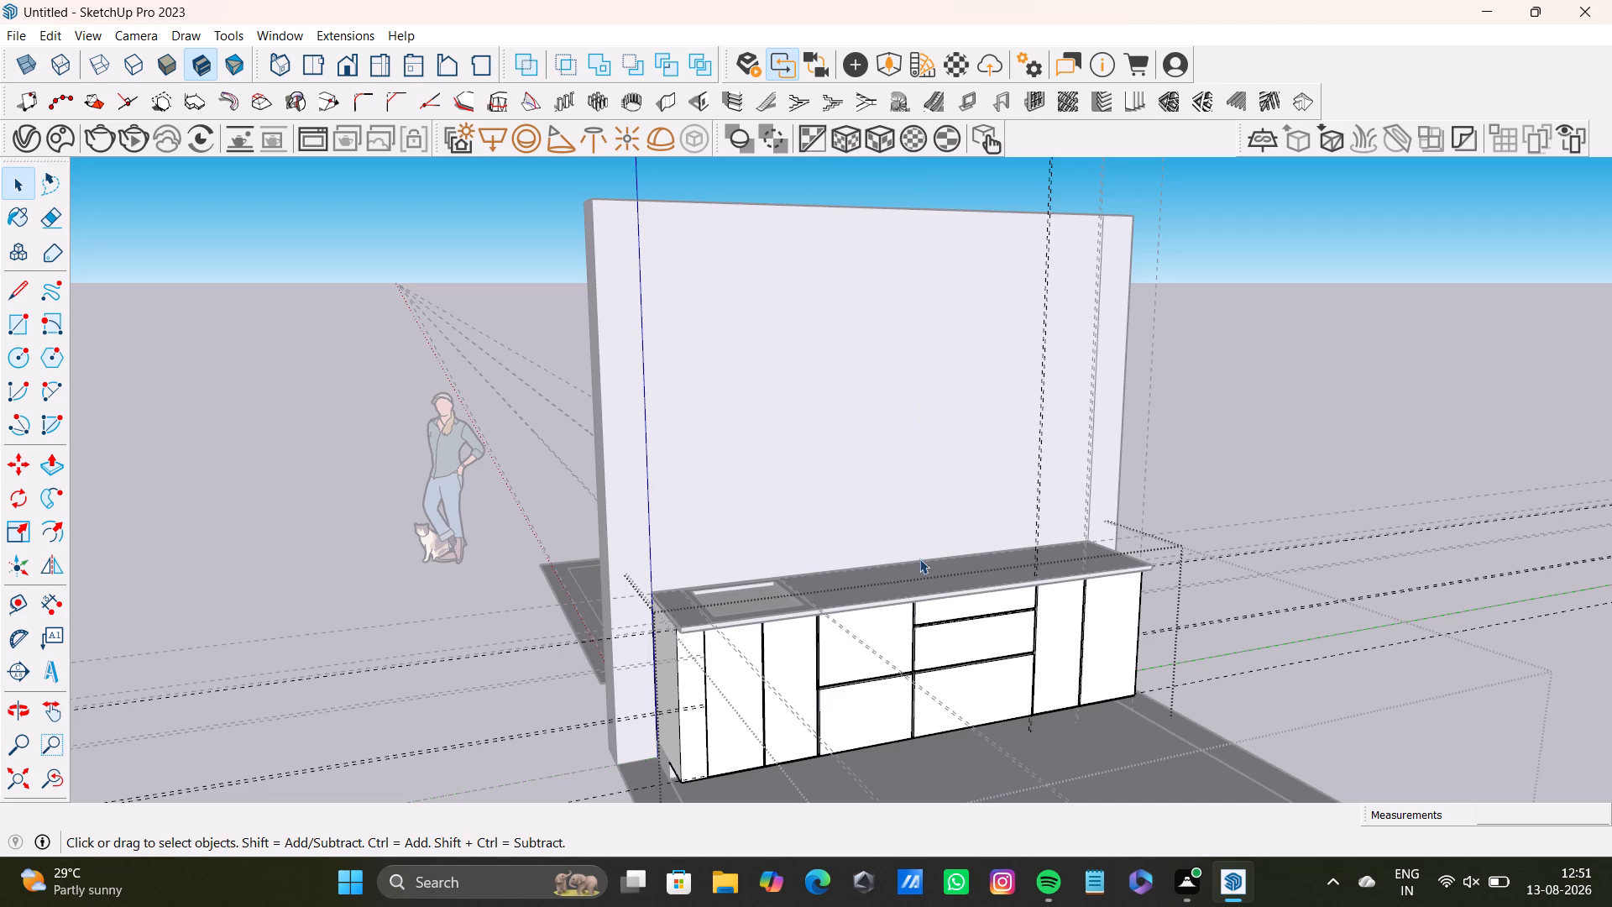
pyautogui.click(1038, 538)
pyautogui.press('Delete')
pyautogui.click(1039, 545)
pyautogui.press('Delete')
# Close the cabinet-fronts group and return to editing the enclosing cabinet and countertop group.
pyautogui.moveTo(1093, 524); pyautogui.dragTo(986, 621, button='middle')
pyautogui.scroll(6, 1027, 595)
pyautogui.moveTo(1185, 543); pyautogui.dragTo(1196, 540, button='middle')
pyautogui.moveTo(1132, 583); pyautogui.dragTo(1265, 543, button='middle')
pyautogui.press('Delete')
pyautogui.doubleClick(1175, 516)
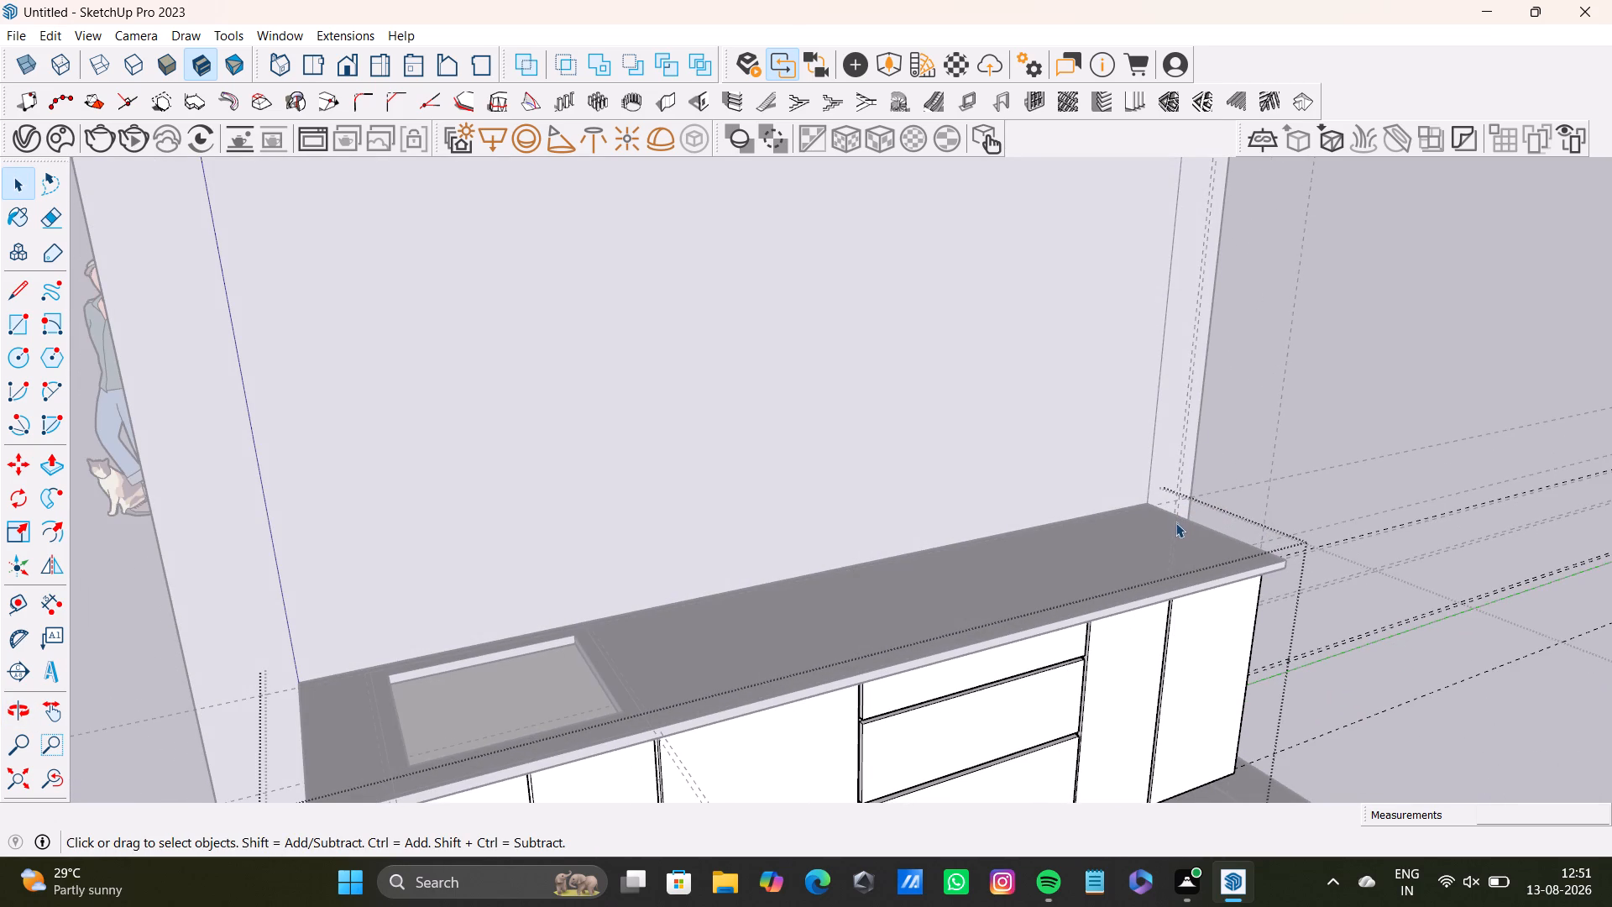
pyautogui.click(1175, 523)
pyautogui.click(1175, 516)
pyautogui.press('space')
pyautogui.press('space')
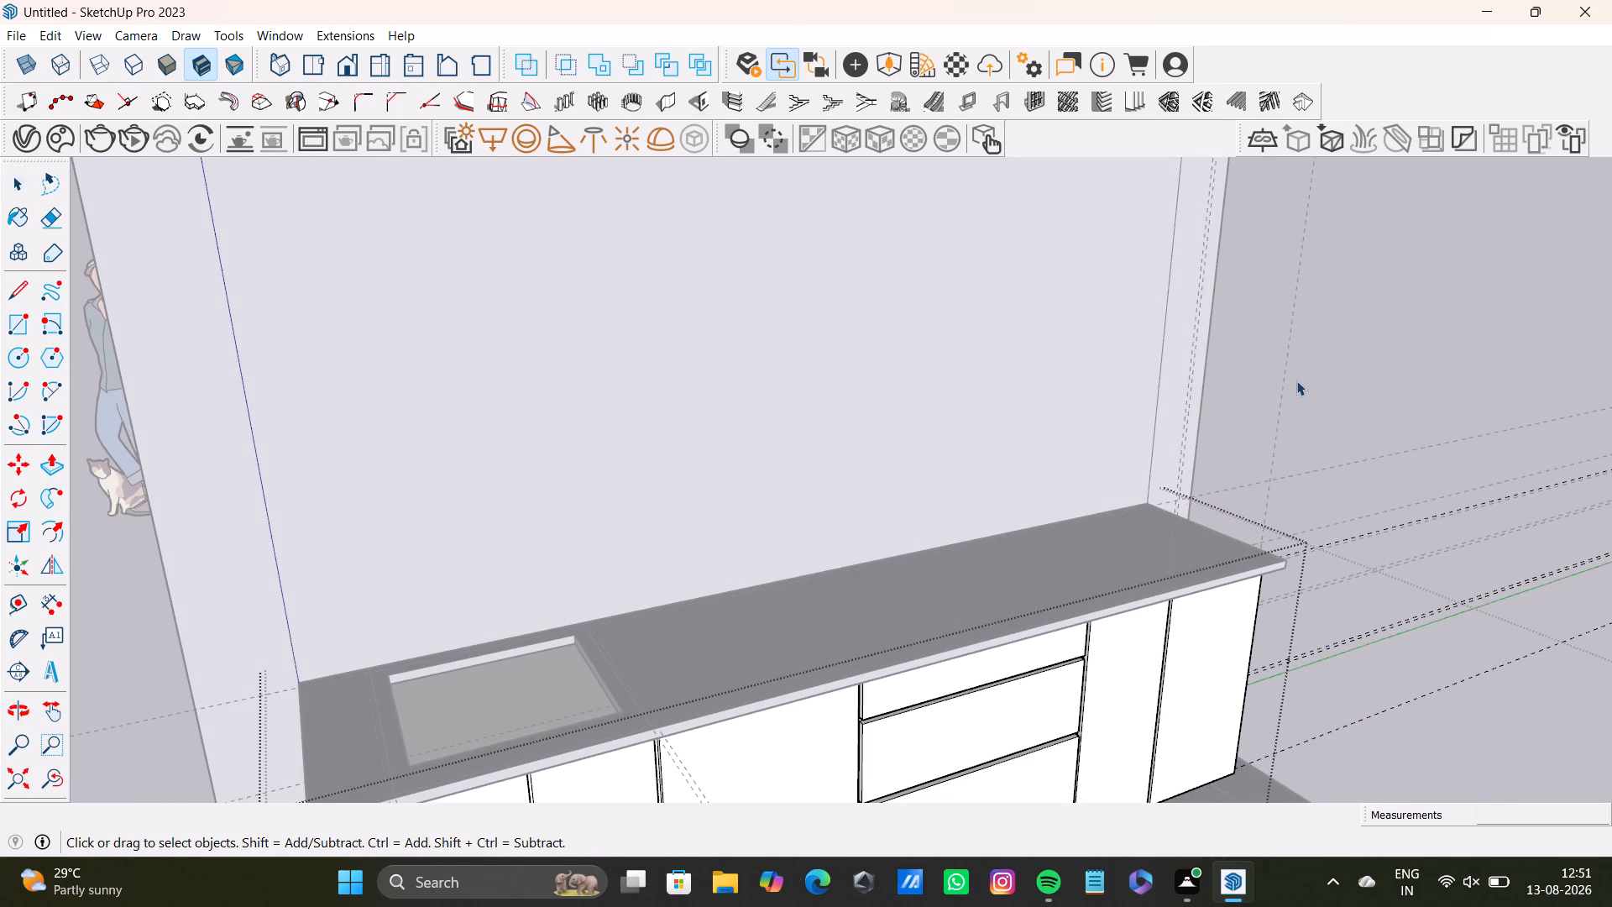
pyautogui.click(1328, 343)
# Within the cabinet and countertop group, delete the pair of vertical guides above the countertop near the end opposite the sink.
pyautogui.scroll(4, 1151, 438)
pyautogui.moveTo(1185, 432); pyautogui.dragTo(1049, 478, button='middle')
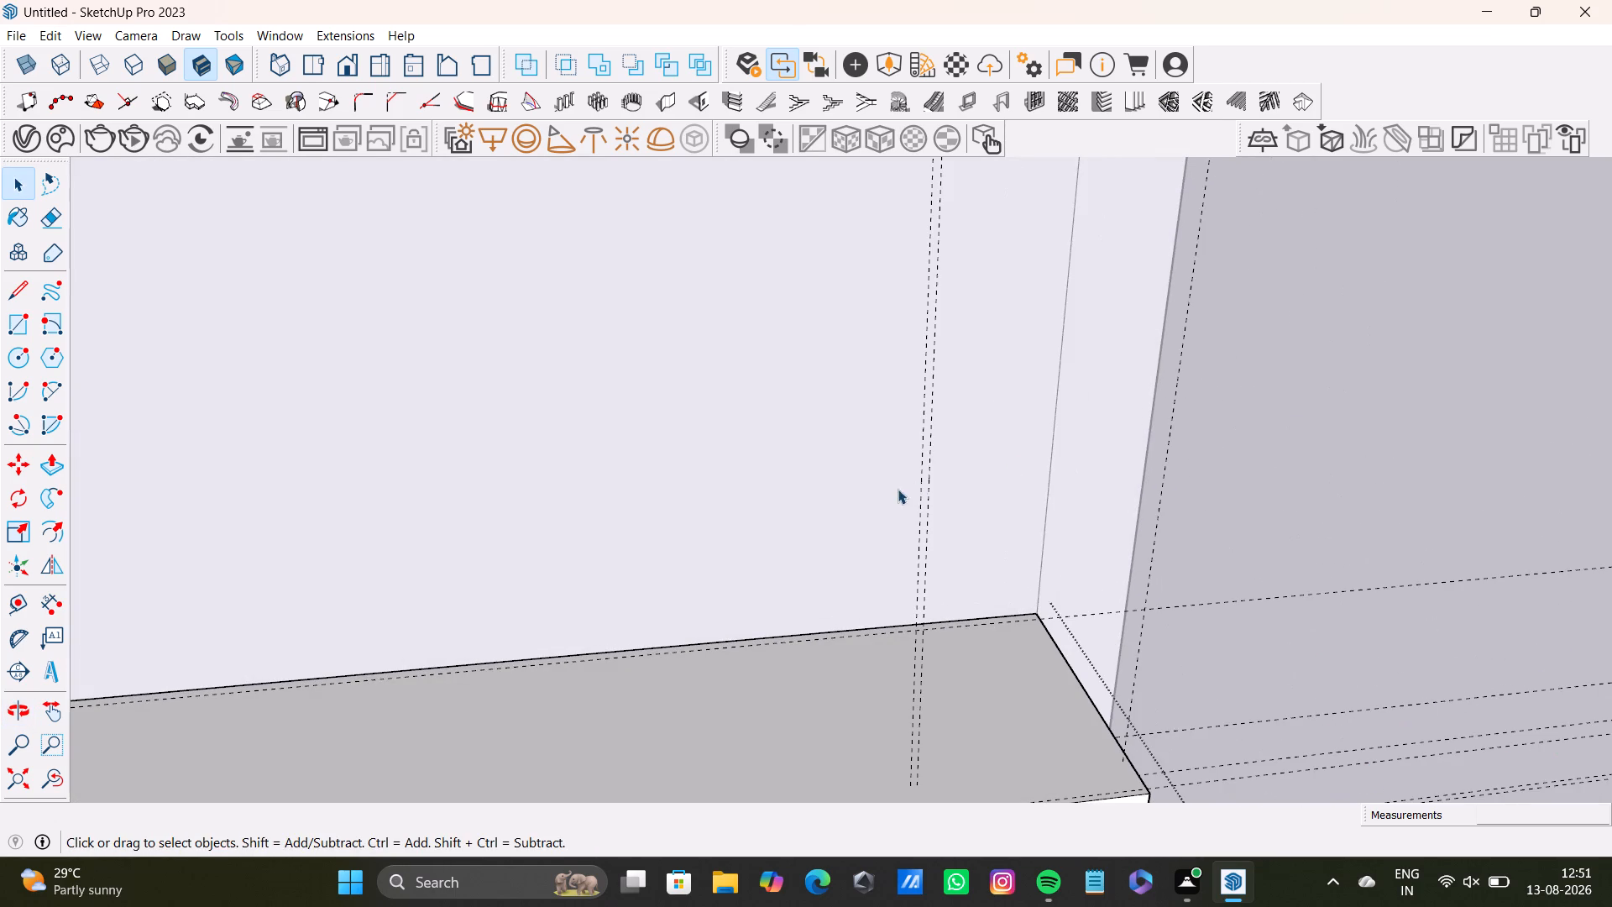
pyautogui.click(913, 501)
pyautogui.click(920, 511)
pyautogui.click(920, 516)
pyautogui.click(921, 522)
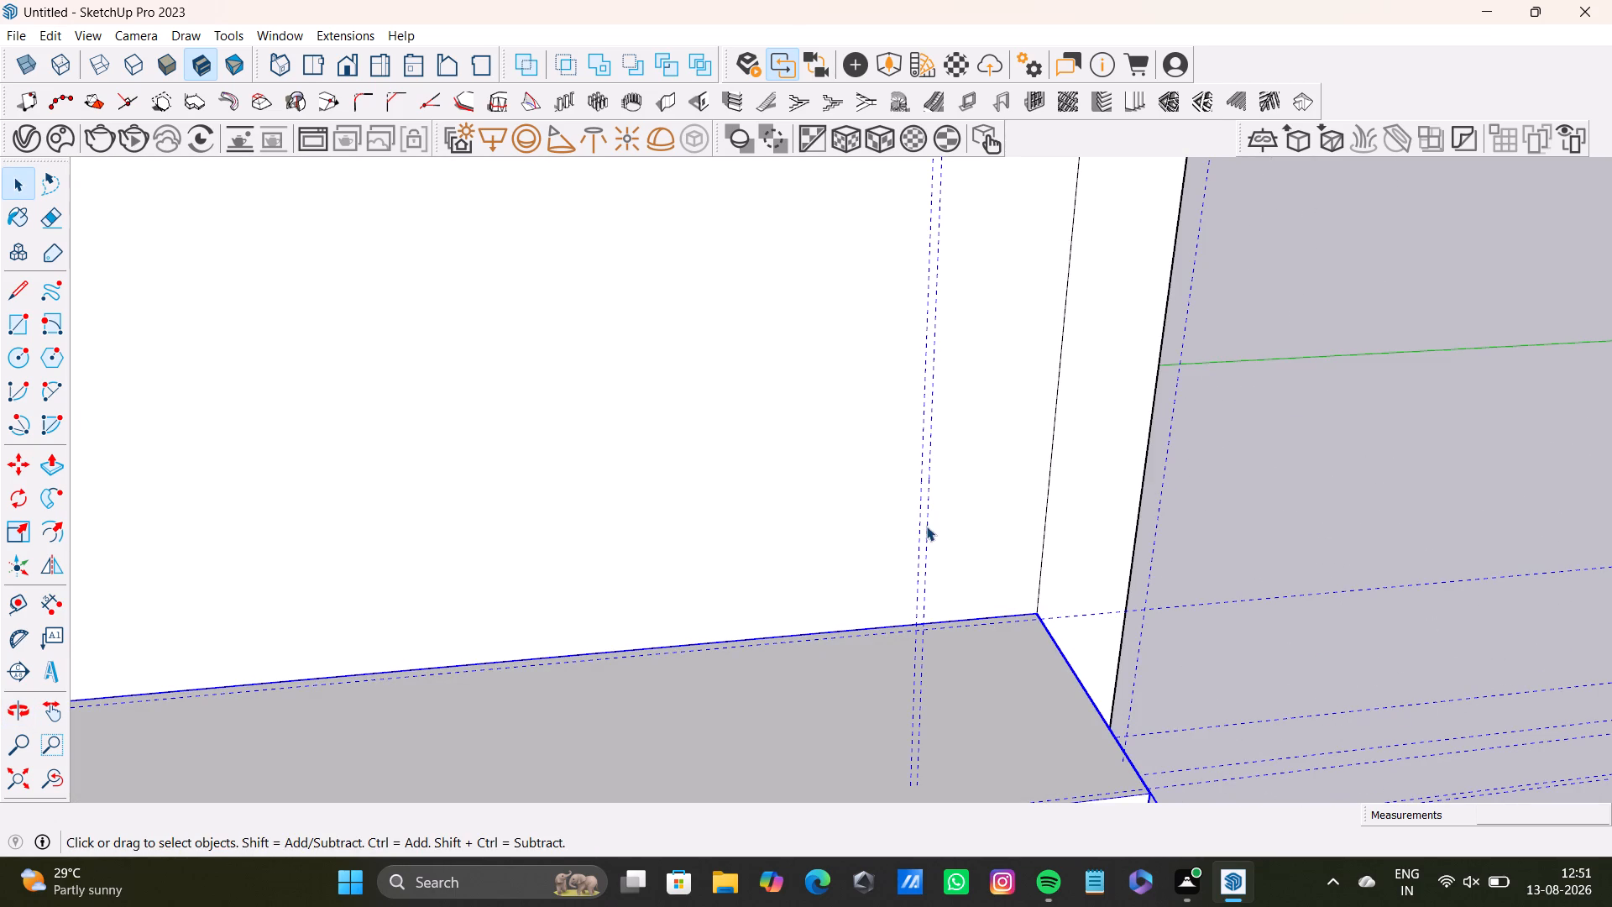
pyautogui.click(926, 526)
pyautogui.doubleClick(921, 531)
pyautogui.click(924, 539)
pyautogui.click(922, 550)
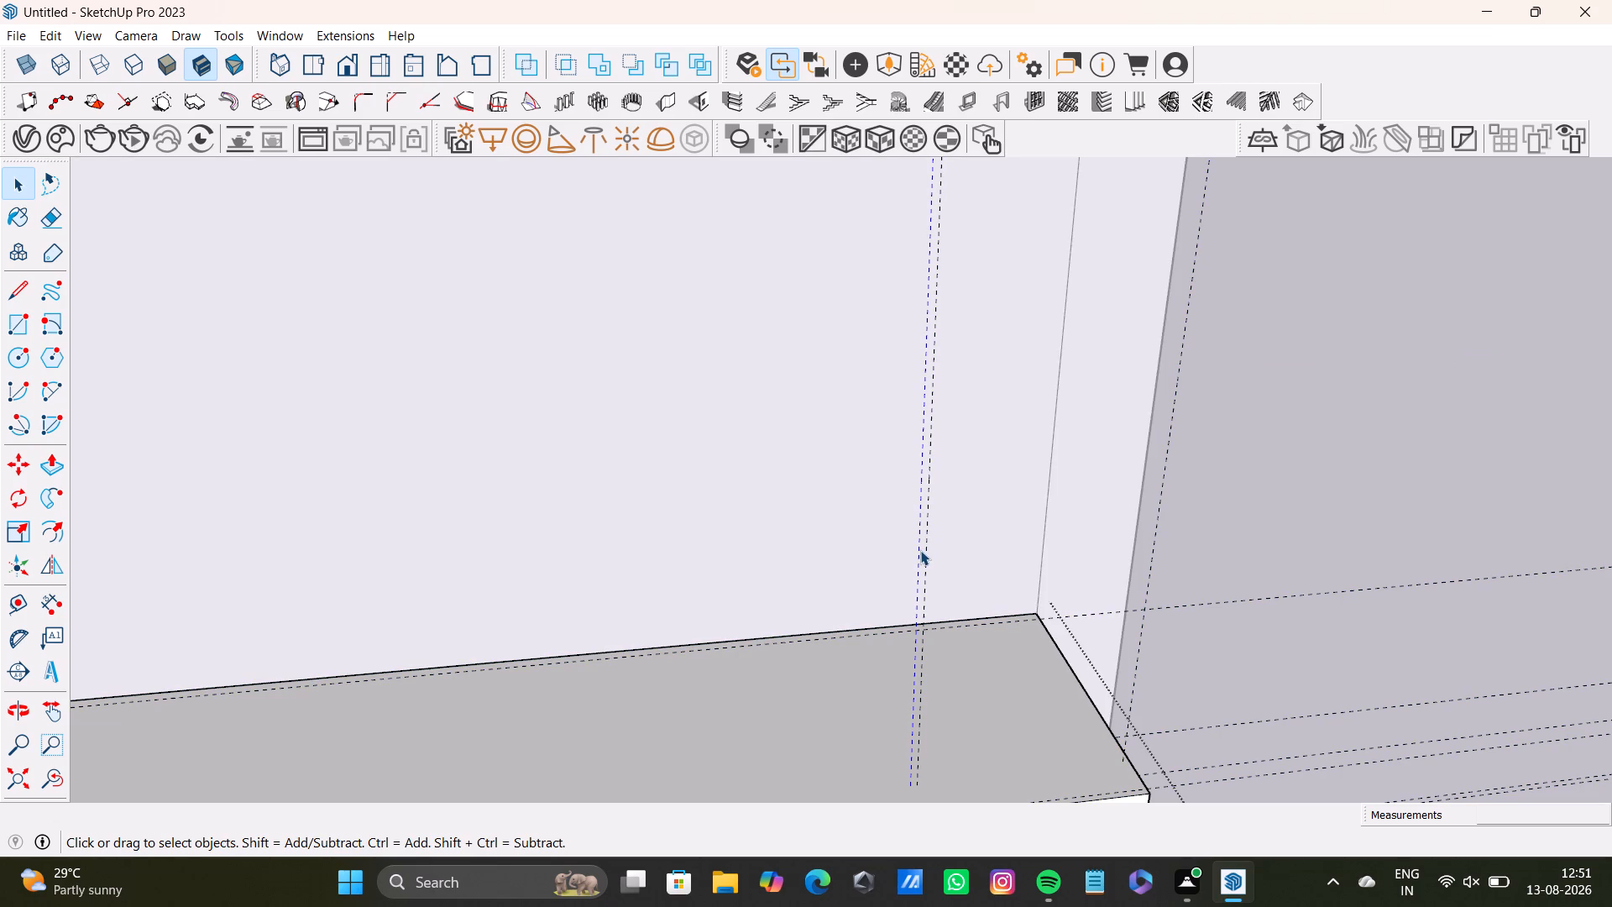
pyautogui.press('Delete')
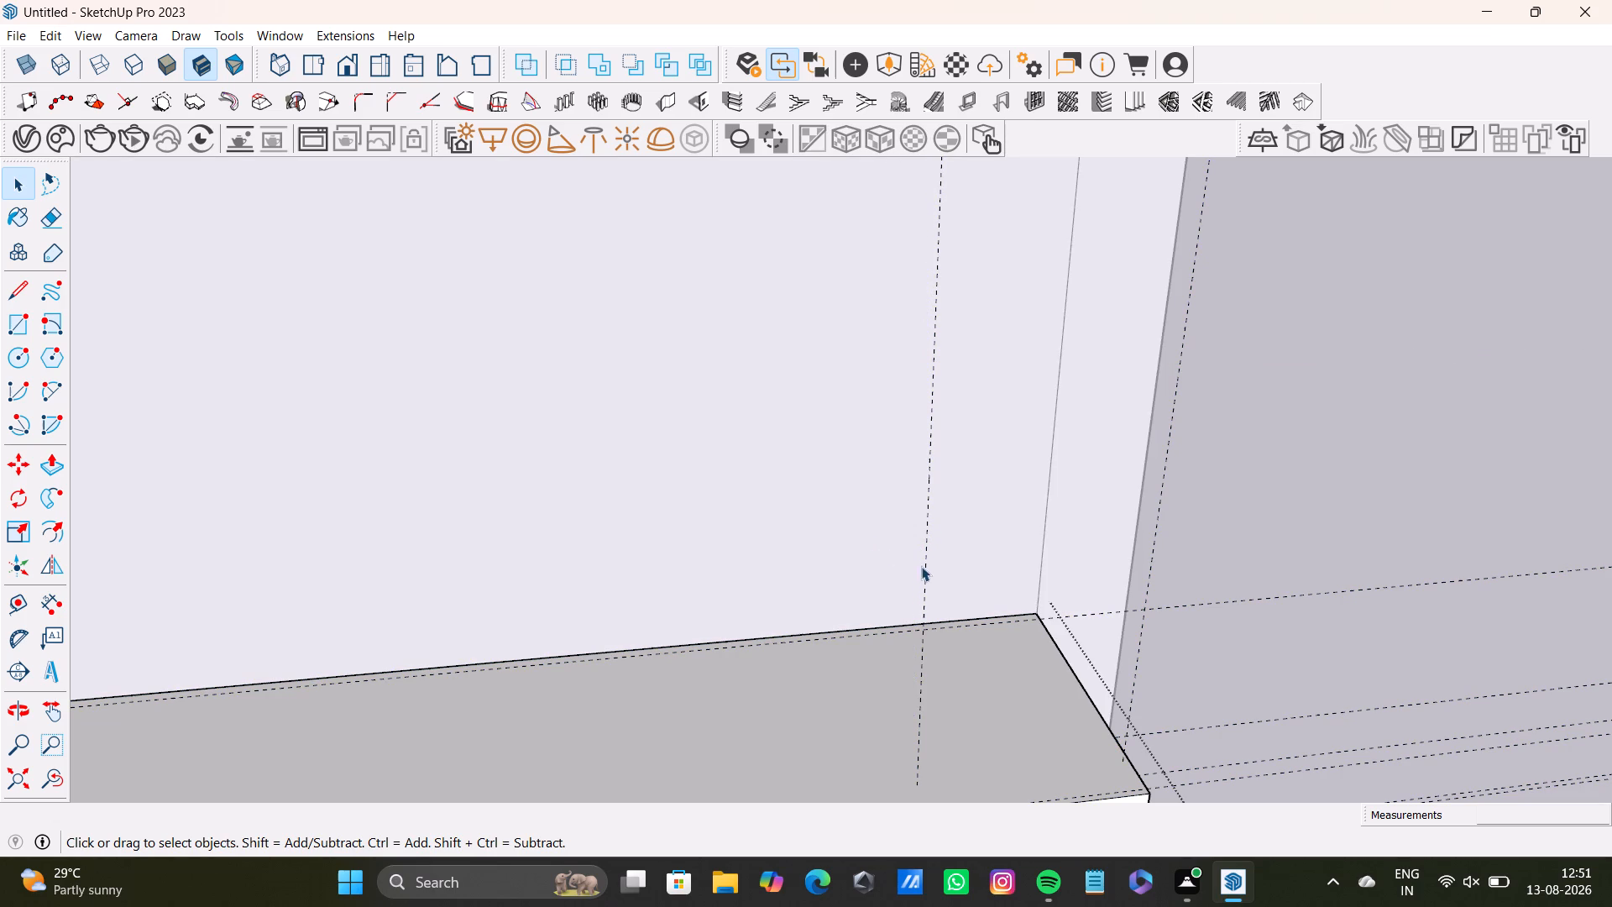
pyautogui.click(927, 573)
pyautogui.press('Delete')
# Delete the remaining vertical guide at the countertop's front corner opposite the sink, and close the cabinet group.
pyautogui.scroll(-3, 1090, 626)
pyautogui.moveTo(1100, 634); pyautogui.dragTo(1220, 595, button='middle')
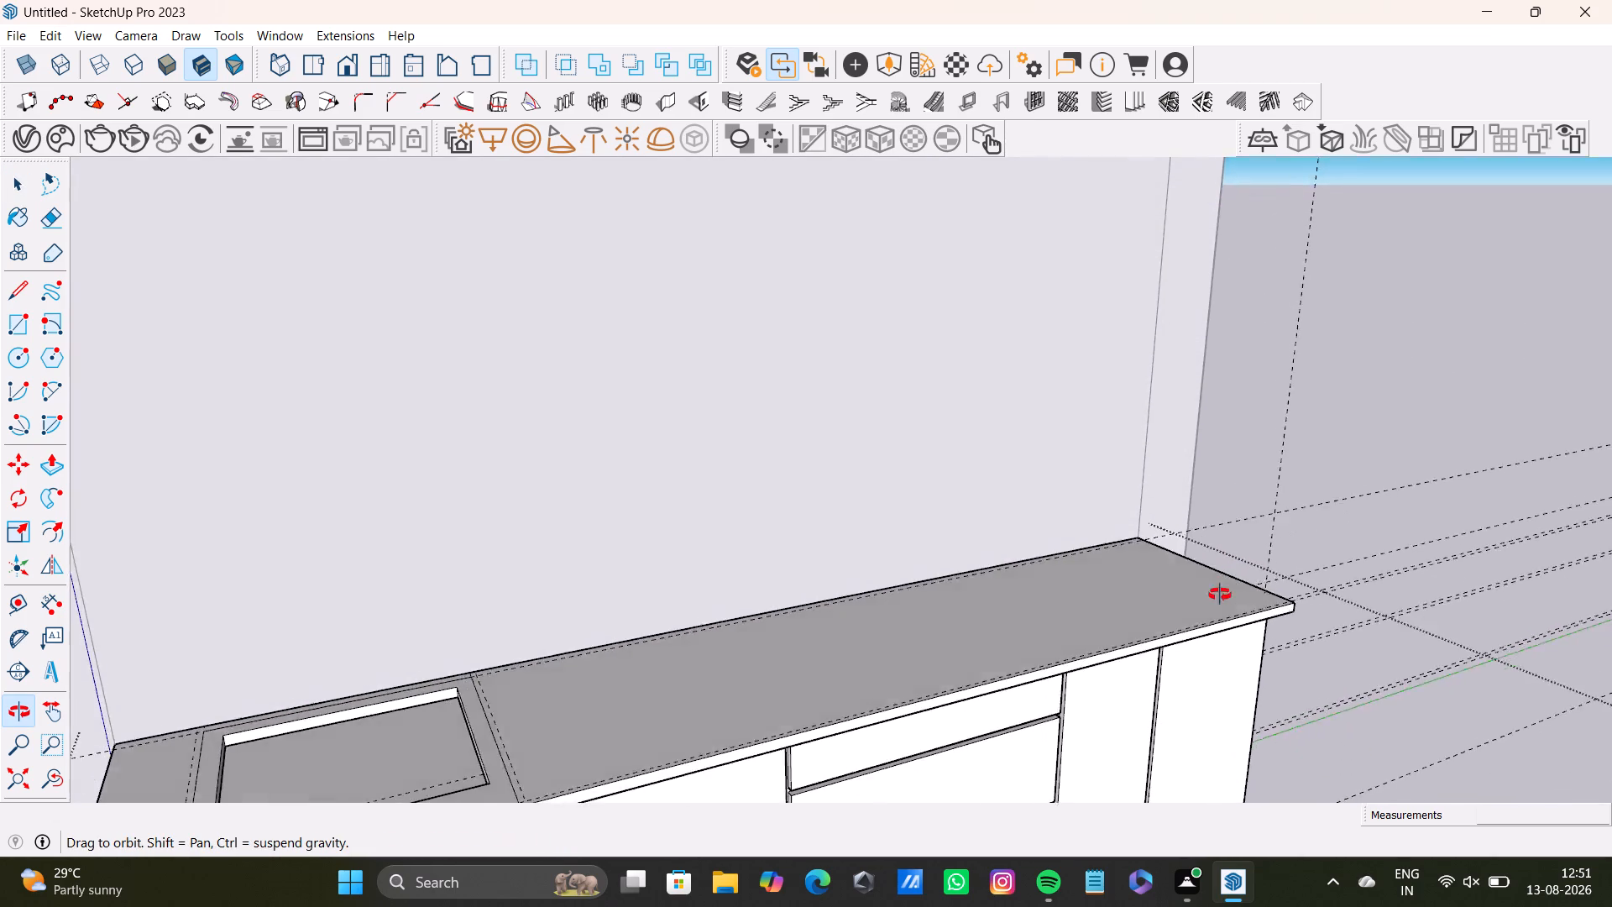
pyautogui.moveTo(1220, 595); pyautogui.dragTo(1219, 596, button='middle')
pyautogui.click(1264, 549)
pyautogui.press('Delete')
pyautogui.scroll(-7, 1151, 544)
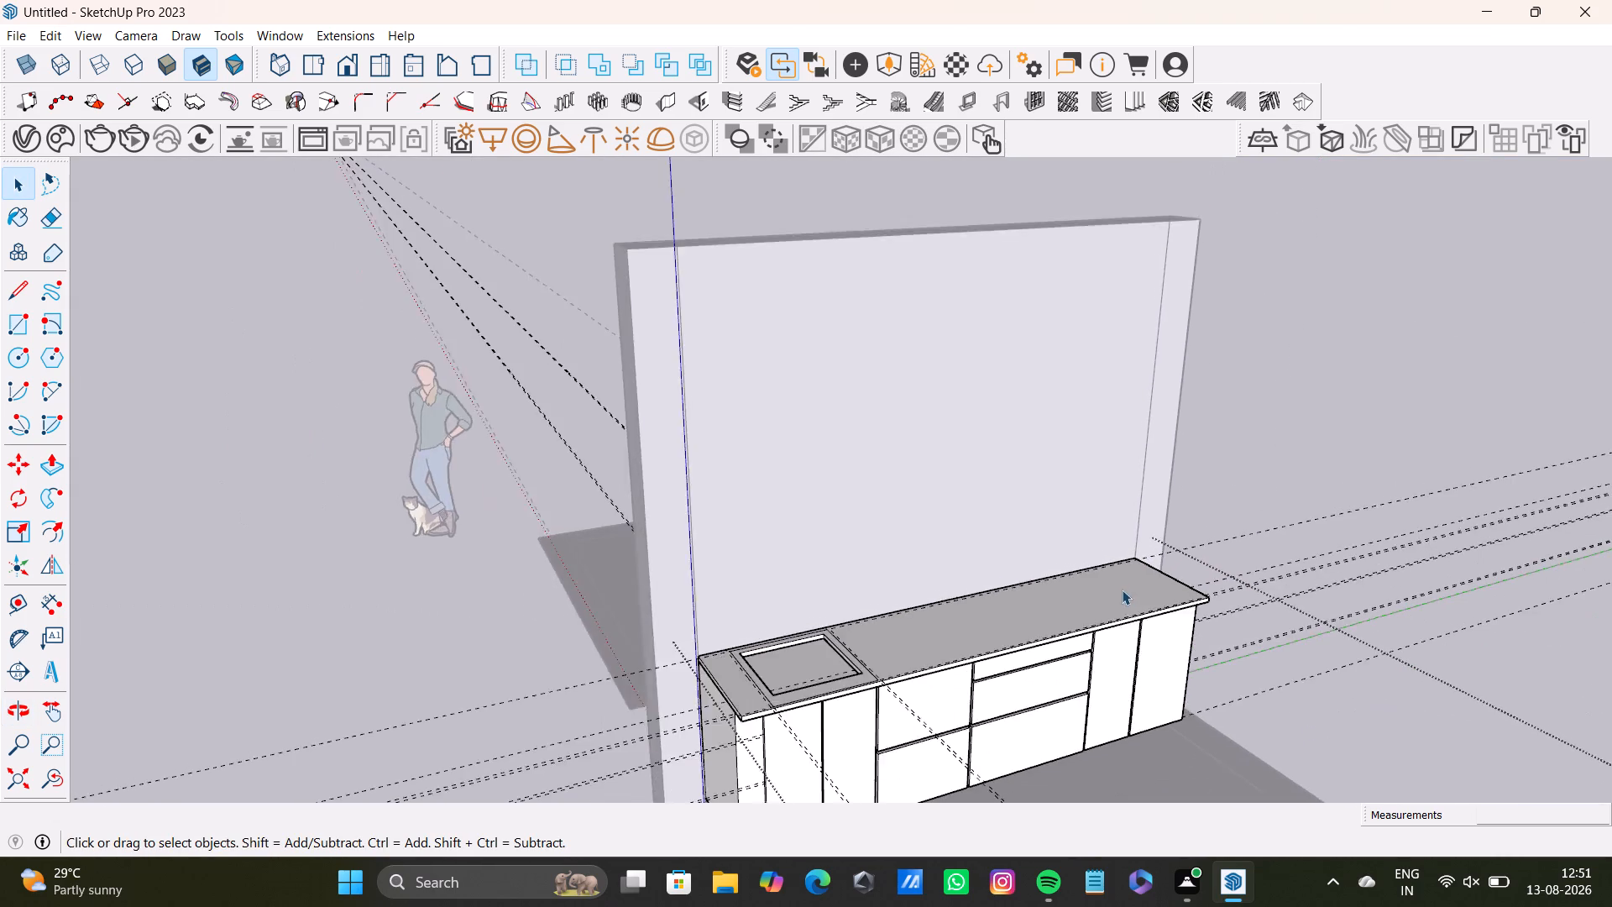
pyautogui.scroll(-4, 1122, 590)
pyautogui.press('space')
pyautogui.click(1269, 421)
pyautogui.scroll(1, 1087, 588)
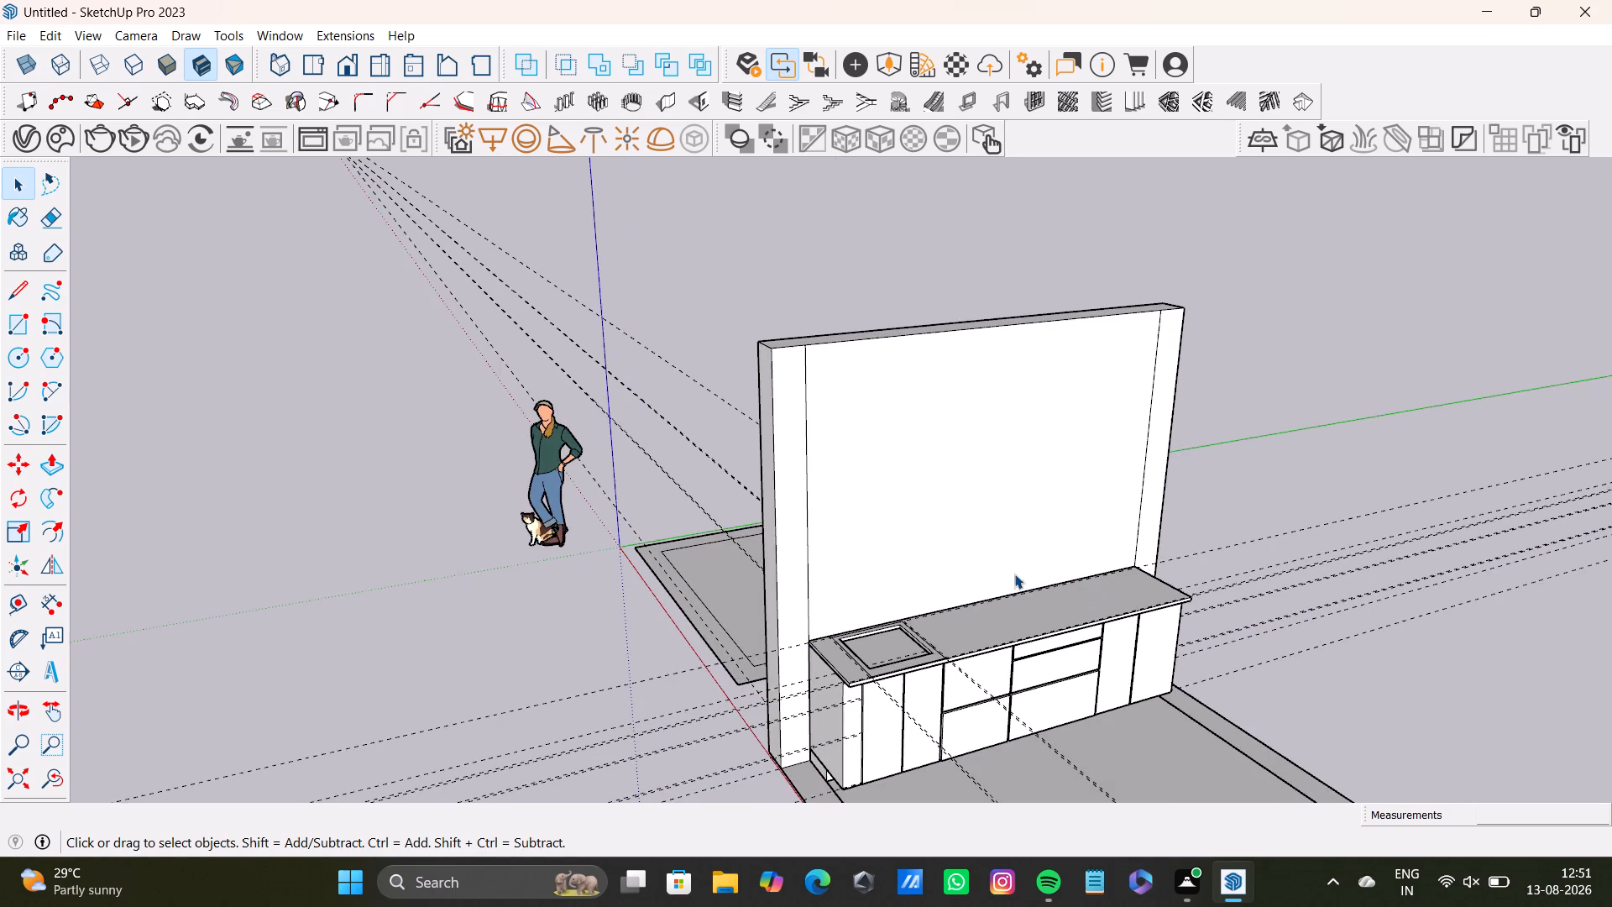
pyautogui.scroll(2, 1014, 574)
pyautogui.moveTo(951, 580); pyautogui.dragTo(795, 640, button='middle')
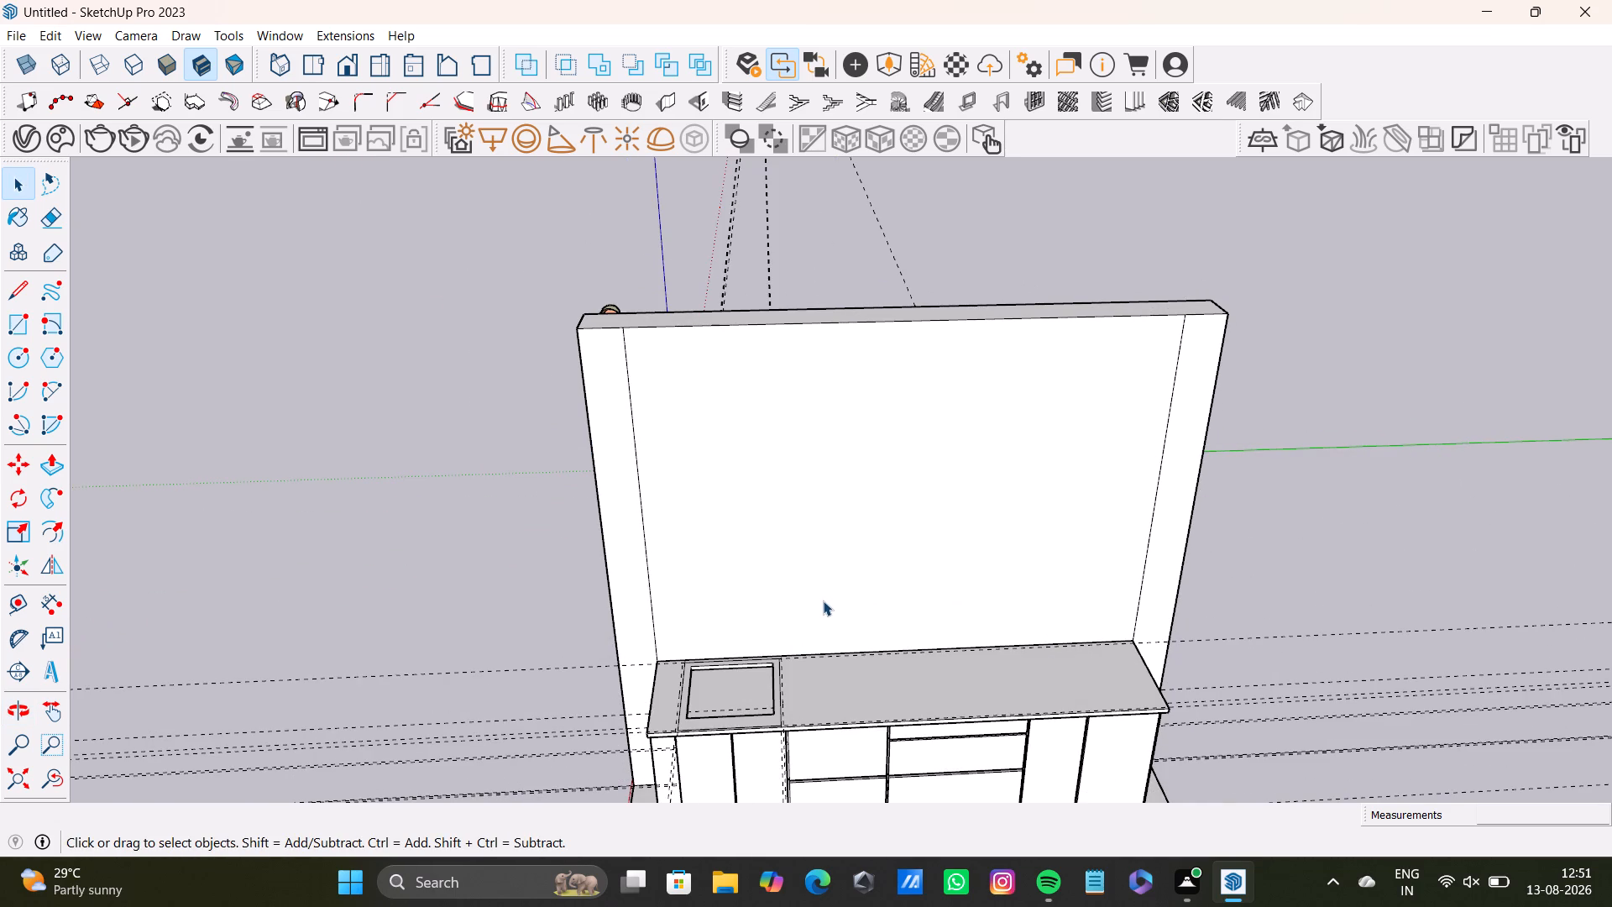
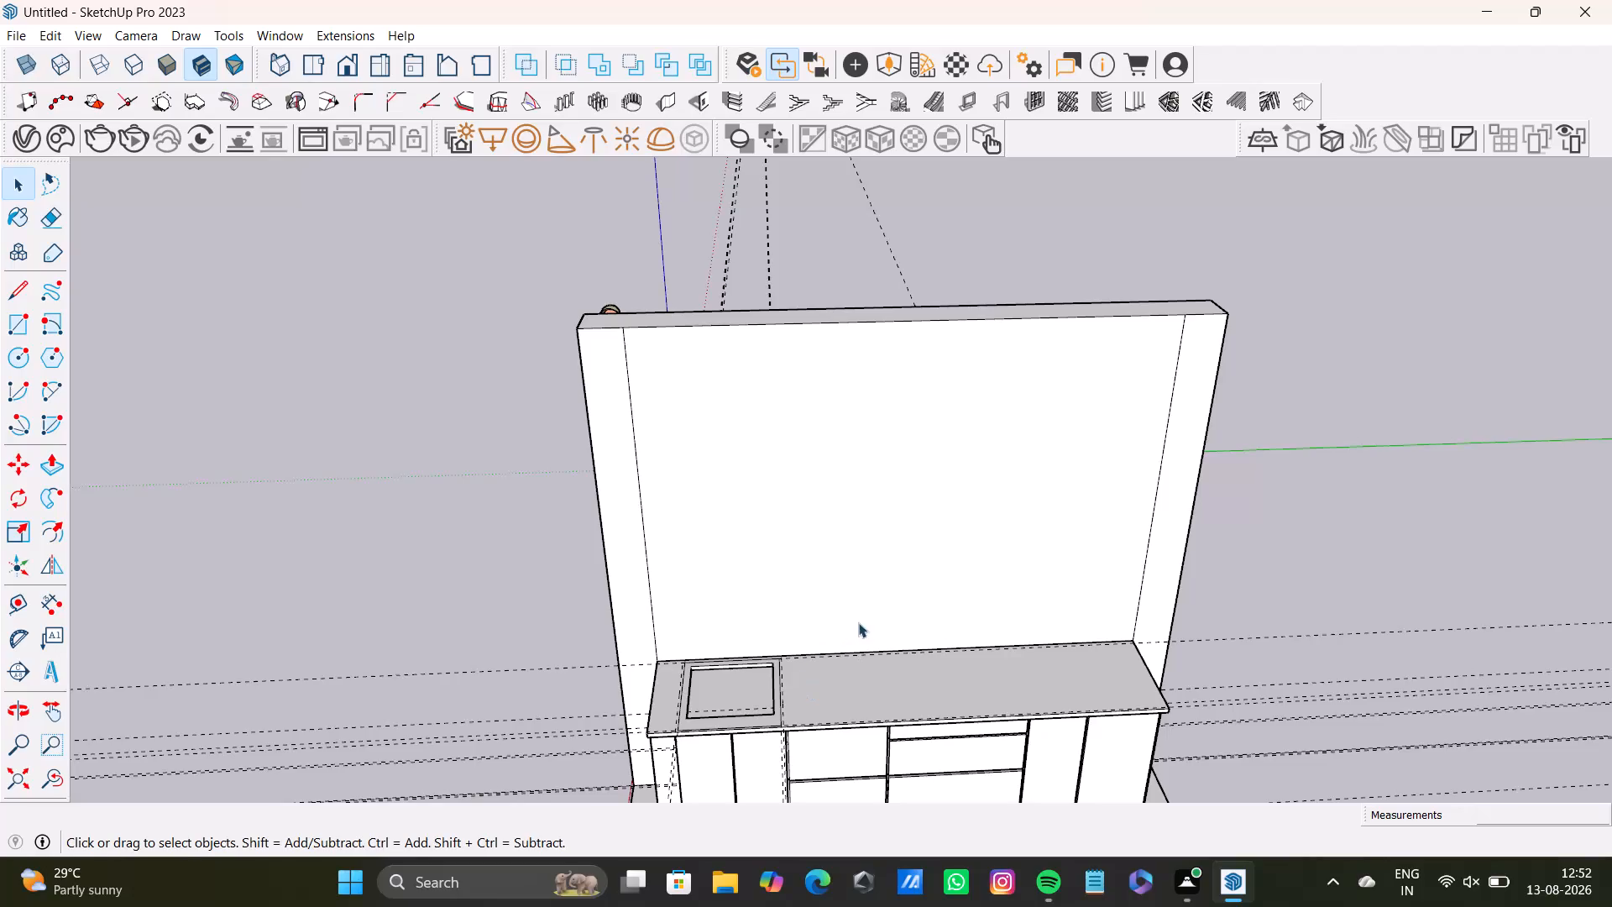
# Delete the leftover bordered floor rectangle beside the origin, behind the back wall, with all its edges and faces.
pyautogui.scroll(2, 878, 589)
pyautogui.moveTo(959, 699); pyautogui.dragTo(908, 685, button='middle')
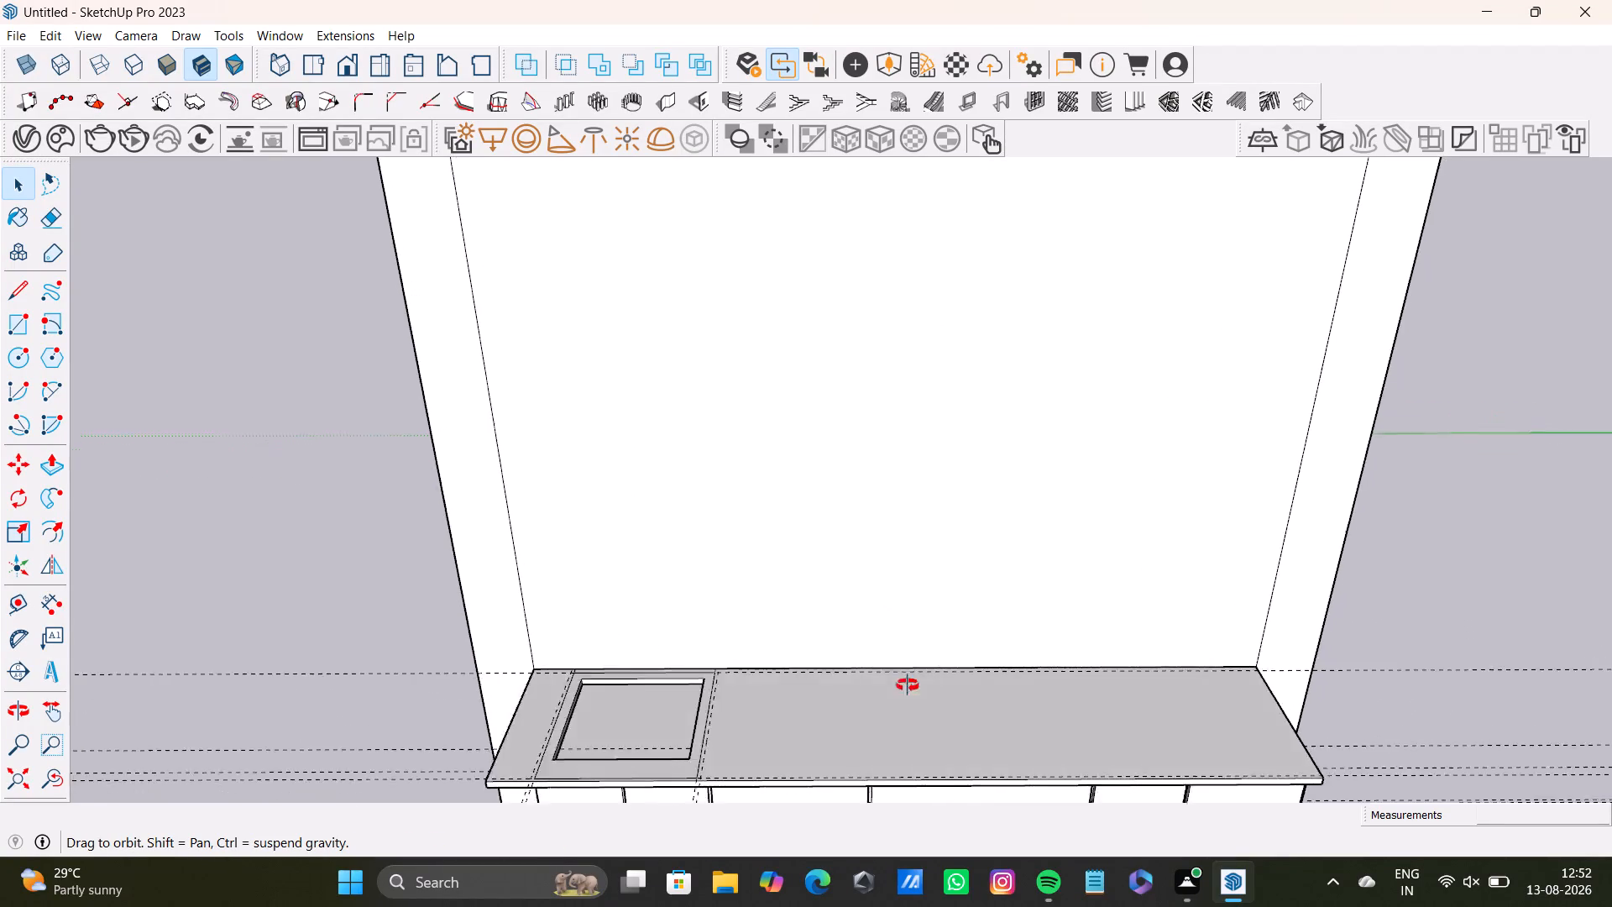
pyautogui.moveTo(908, 685); pyautogui.dragTo(980, 672, button='middle')
pyautogui.scroll(-3, 932, 565)
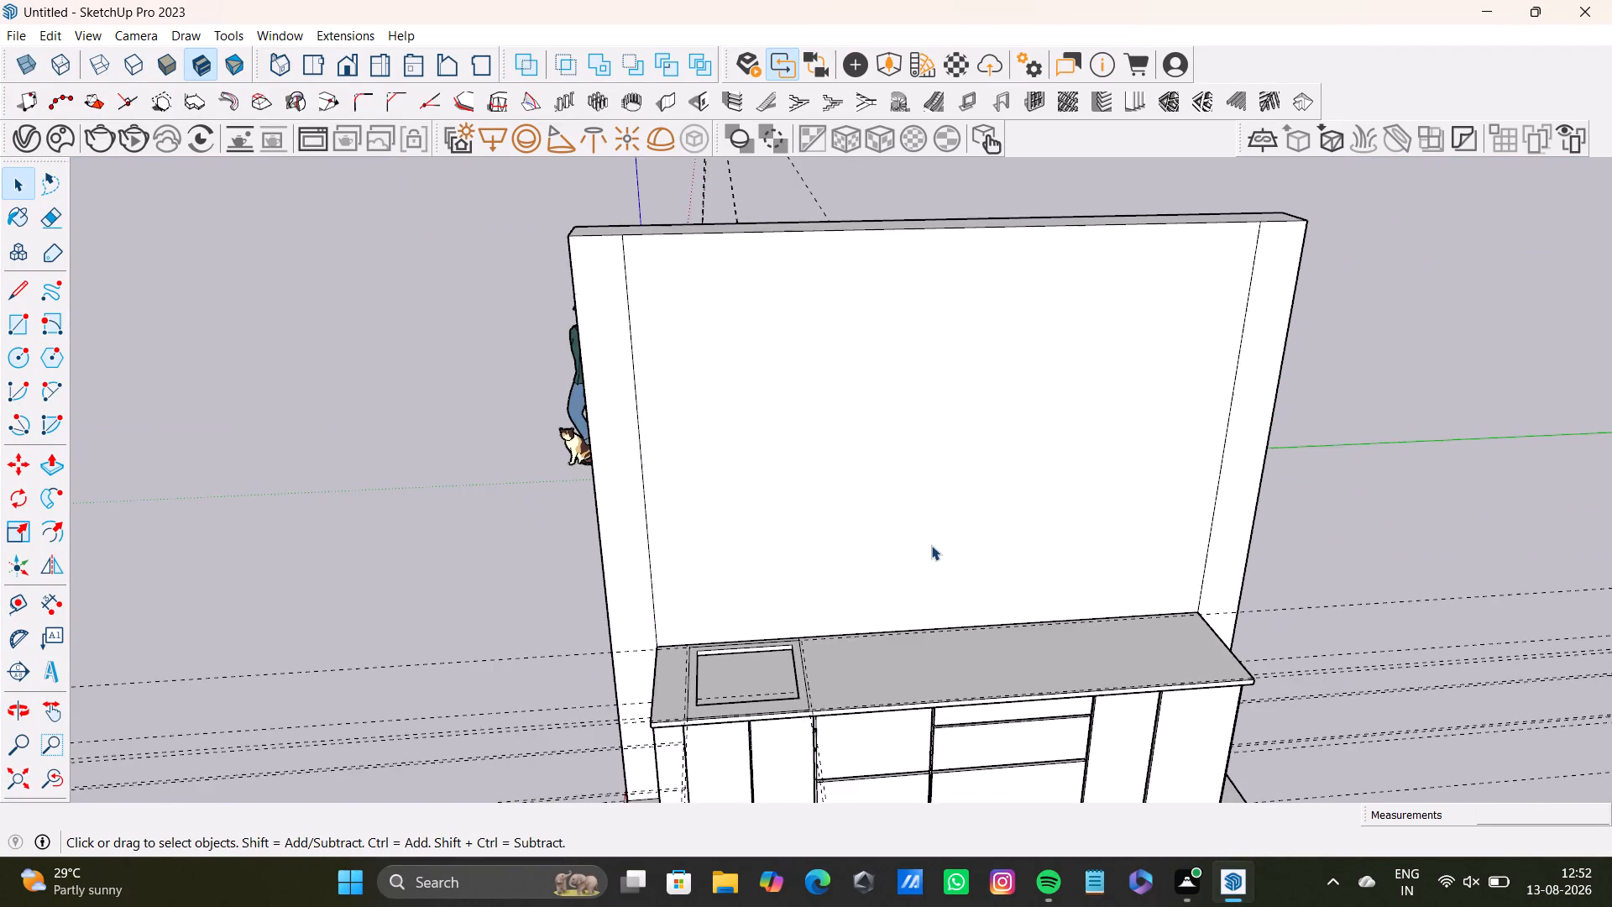
pyautogui.scroll(-2, 931, 545)
pyautogui.moveTo(930, 548); pyautogui.dragTo(781, 547, button='middle')
pyautogui.moveTo(854, 647); pyautogui.dragTo(777, 616, button='middle')
pyautogui.moveTo(783, 602); pyautogui.dragTo(925, 707, button='middle')
pyautogui.scroll(3, 917, 699)
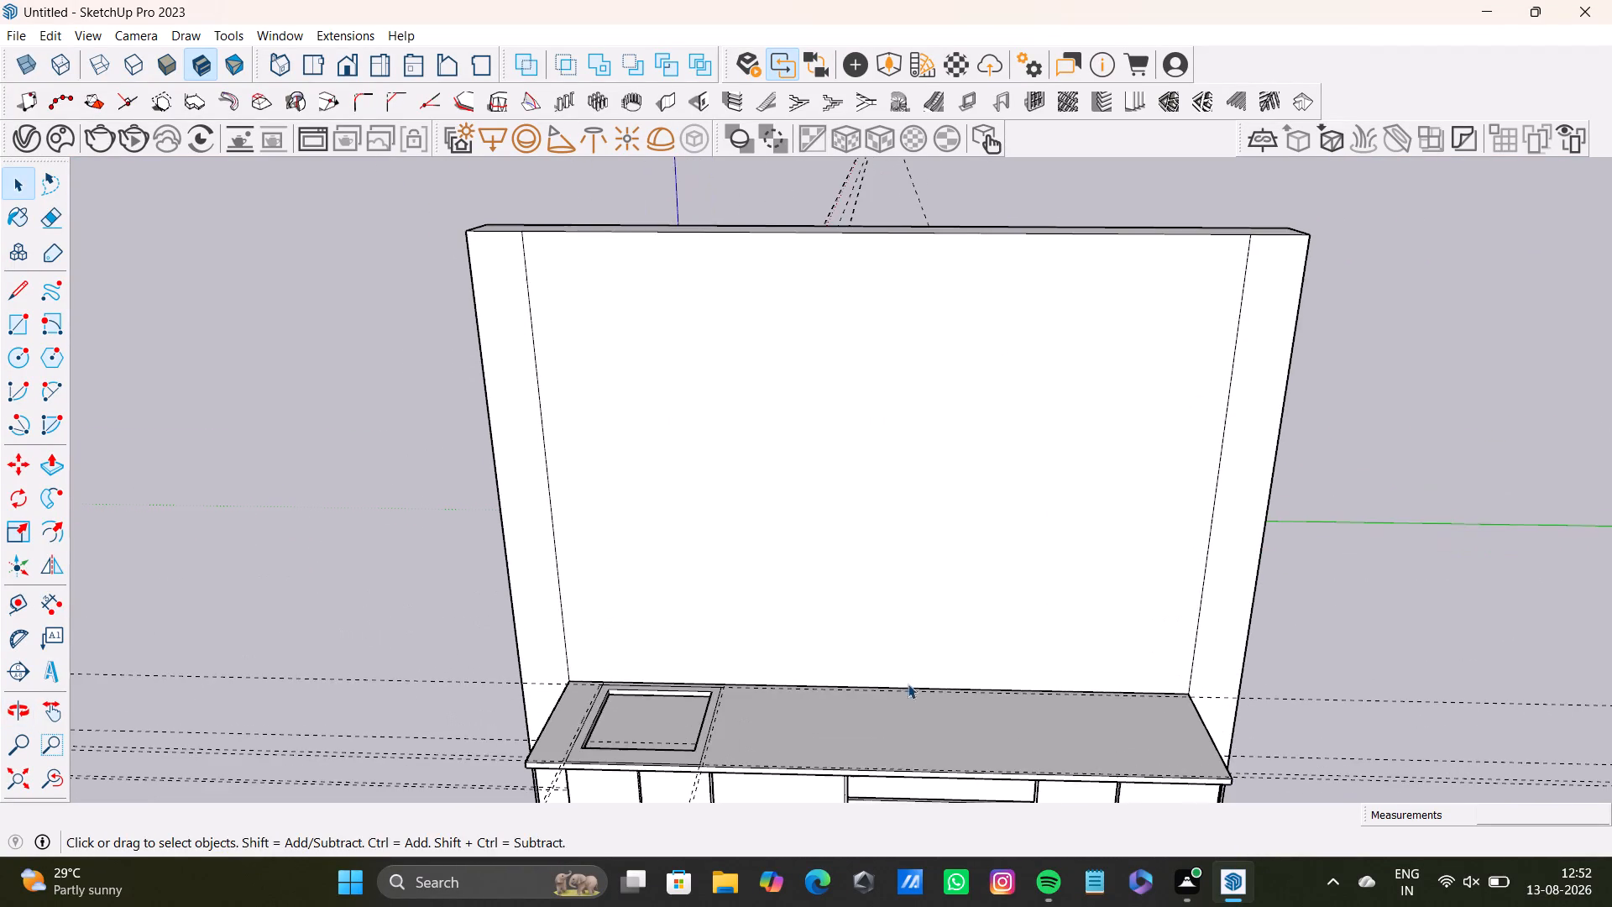
pyautogui.moveTo(906, 681); pyautogui.dragTo(575, 657, button='middle')
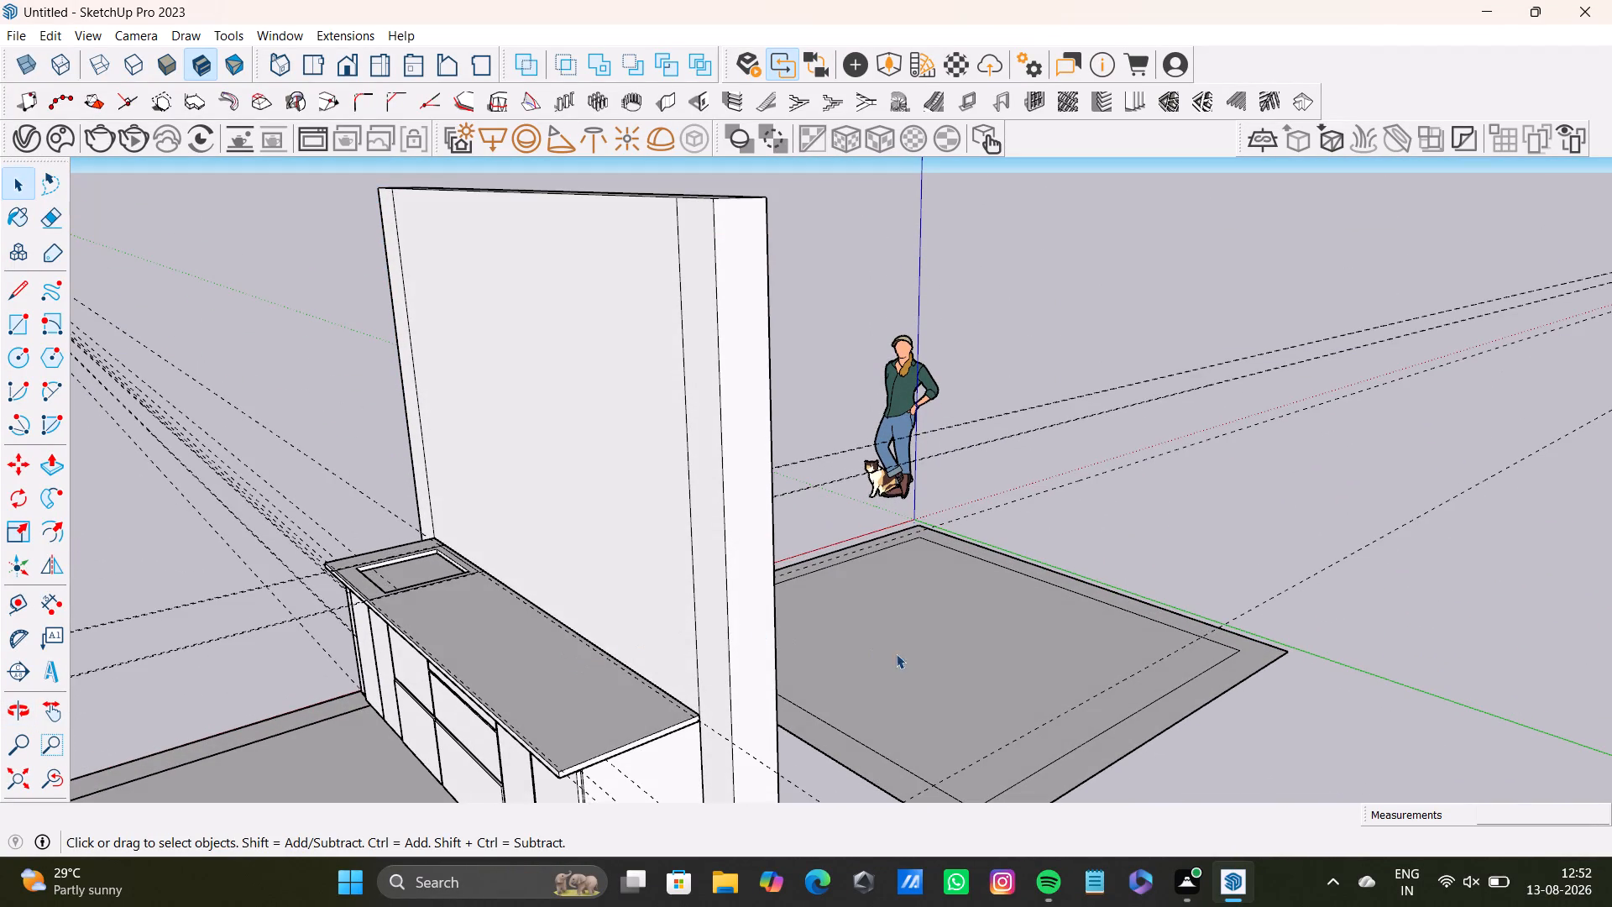
pyautogui.press('space')
pyautogui.tripleClick(922, 675)
pyautogui.click(1117, 601)
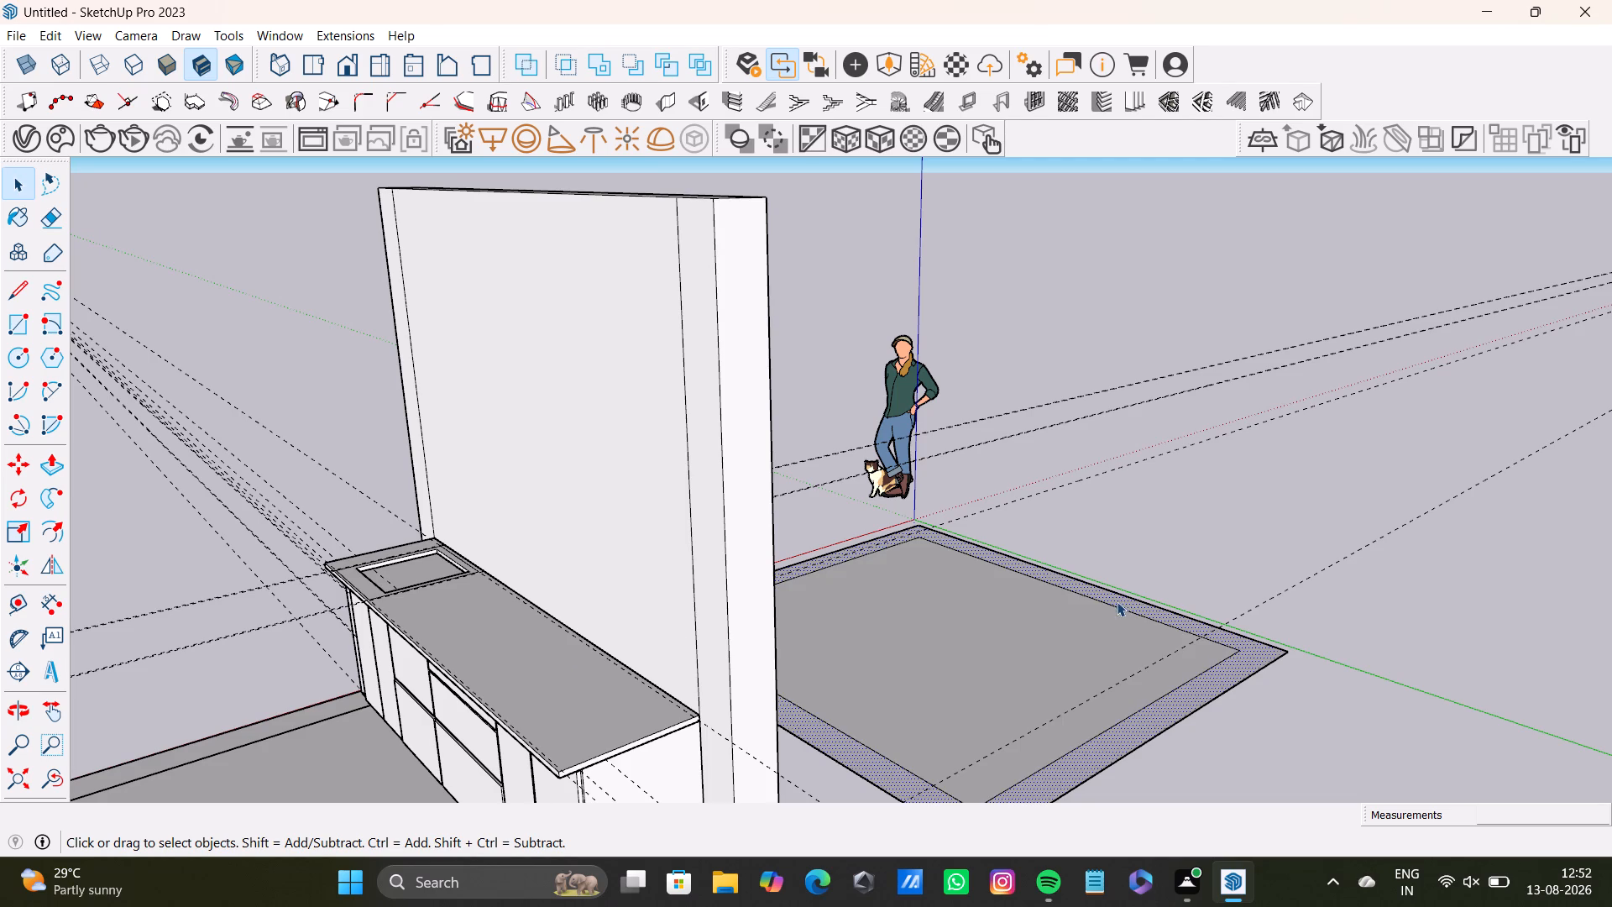
pyautogui.doubleClick(1121, 601)
pyautogui.keyDown('shift'); pyautogui.click(1115, 661); pyautogui.keyUp('shift')
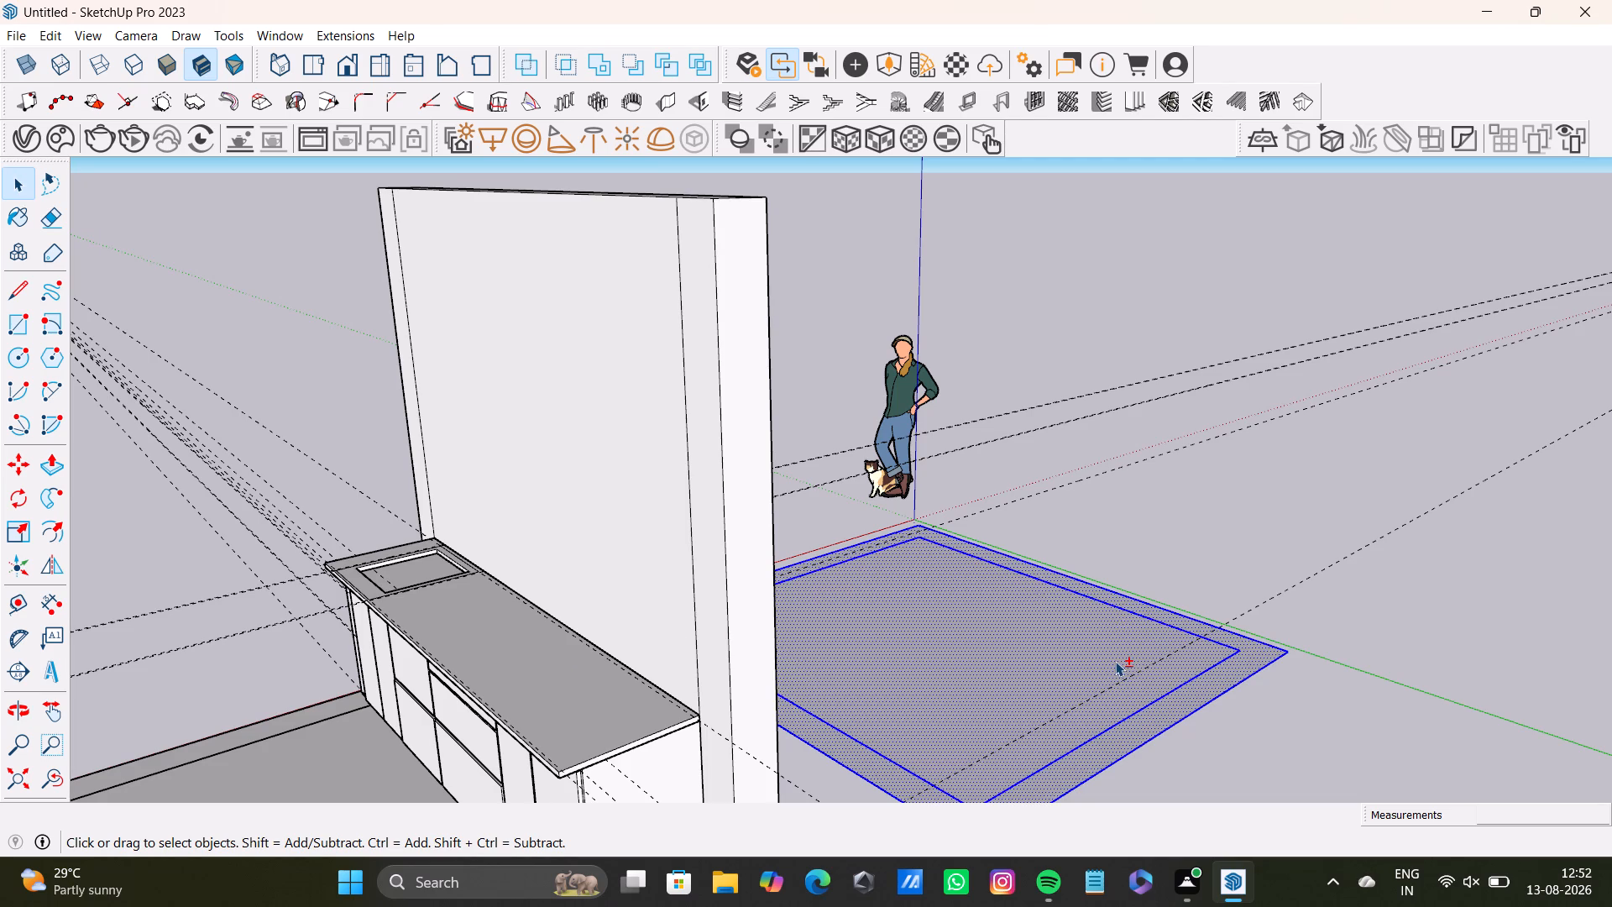
pyautogui.press('Delete')
pyautogui.press('space')
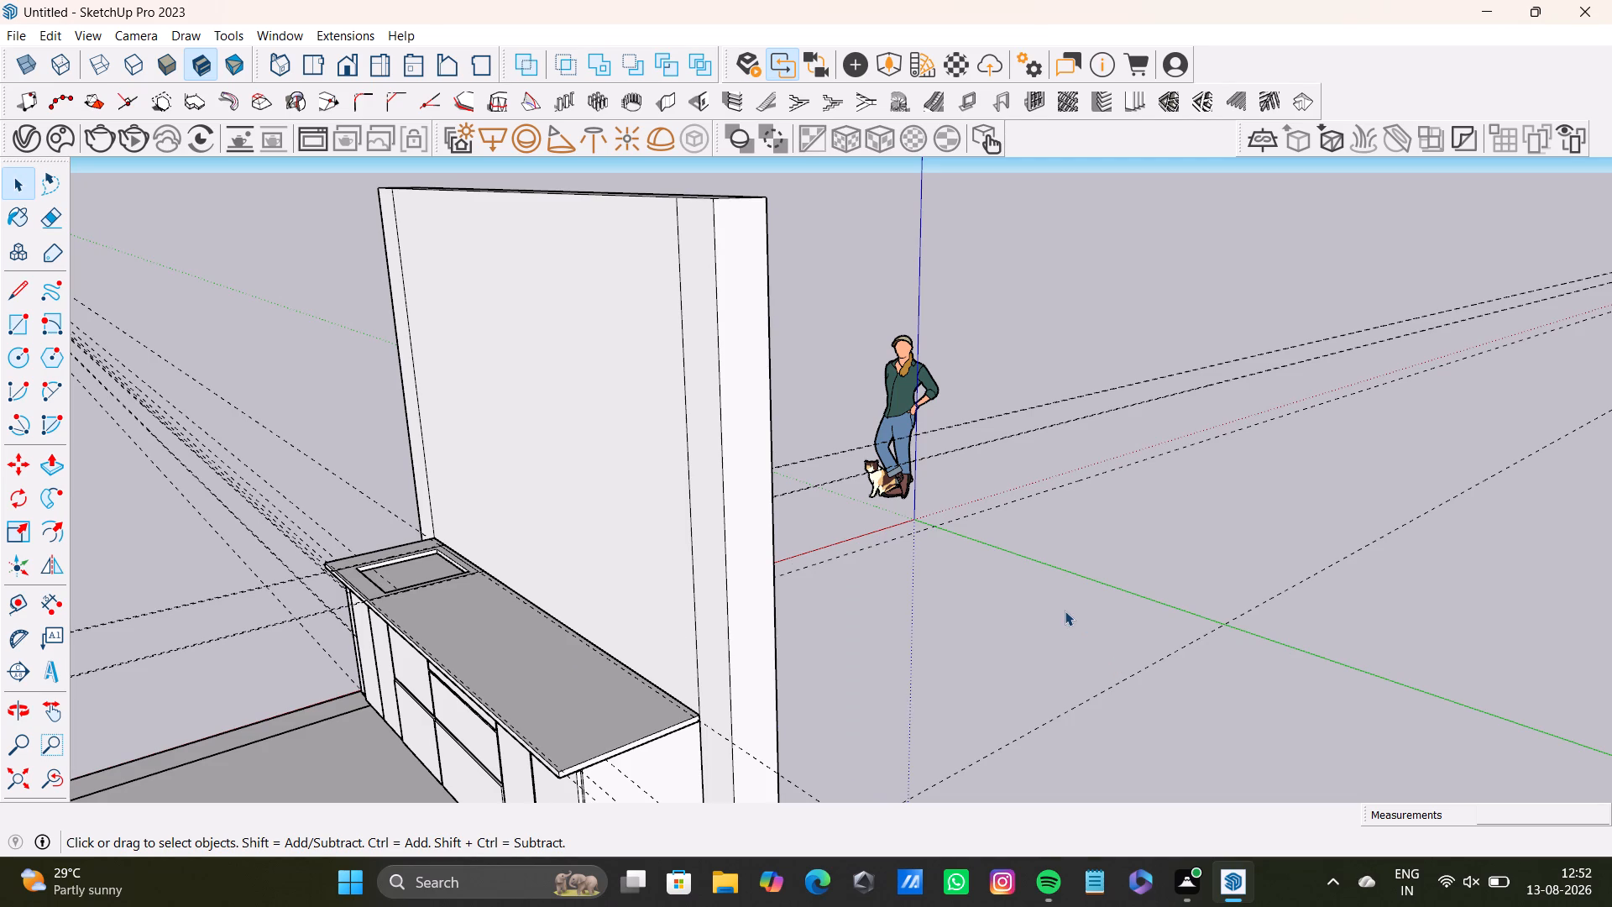
pyautogui.click(1065, 611)
# Place a horizontal guide across the back wall about 2' 7 1/4" above the countertop's back edge.
pyautogui.scroll(-3, 953, 684)
pyautogui.moveTo(896, 737); pyautogui.dragTo(1123, 667, button='middle')
pyautogui.scroll(3, 834, 672)
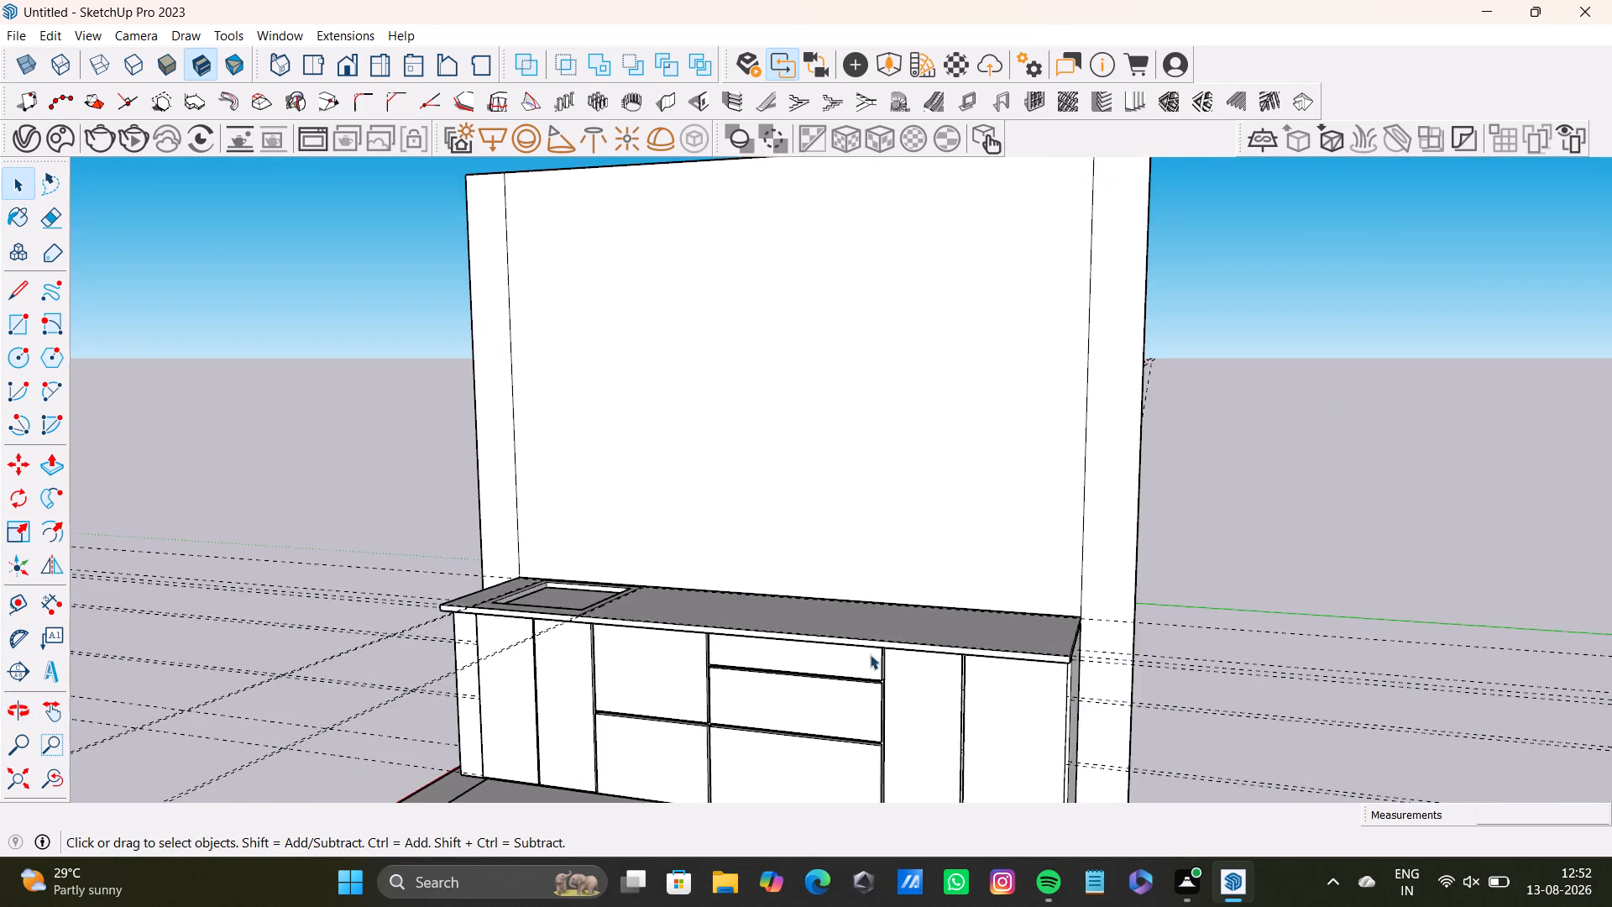
pyautogui.moveTo(870, 653); pyautogui.dragTo(1005, 671, button='middle')
pyautogui.moveTo(865, 682); pyautogui.dragTo(874, 839, button='middle')
pyautogui.scroll(4, 793, 634)
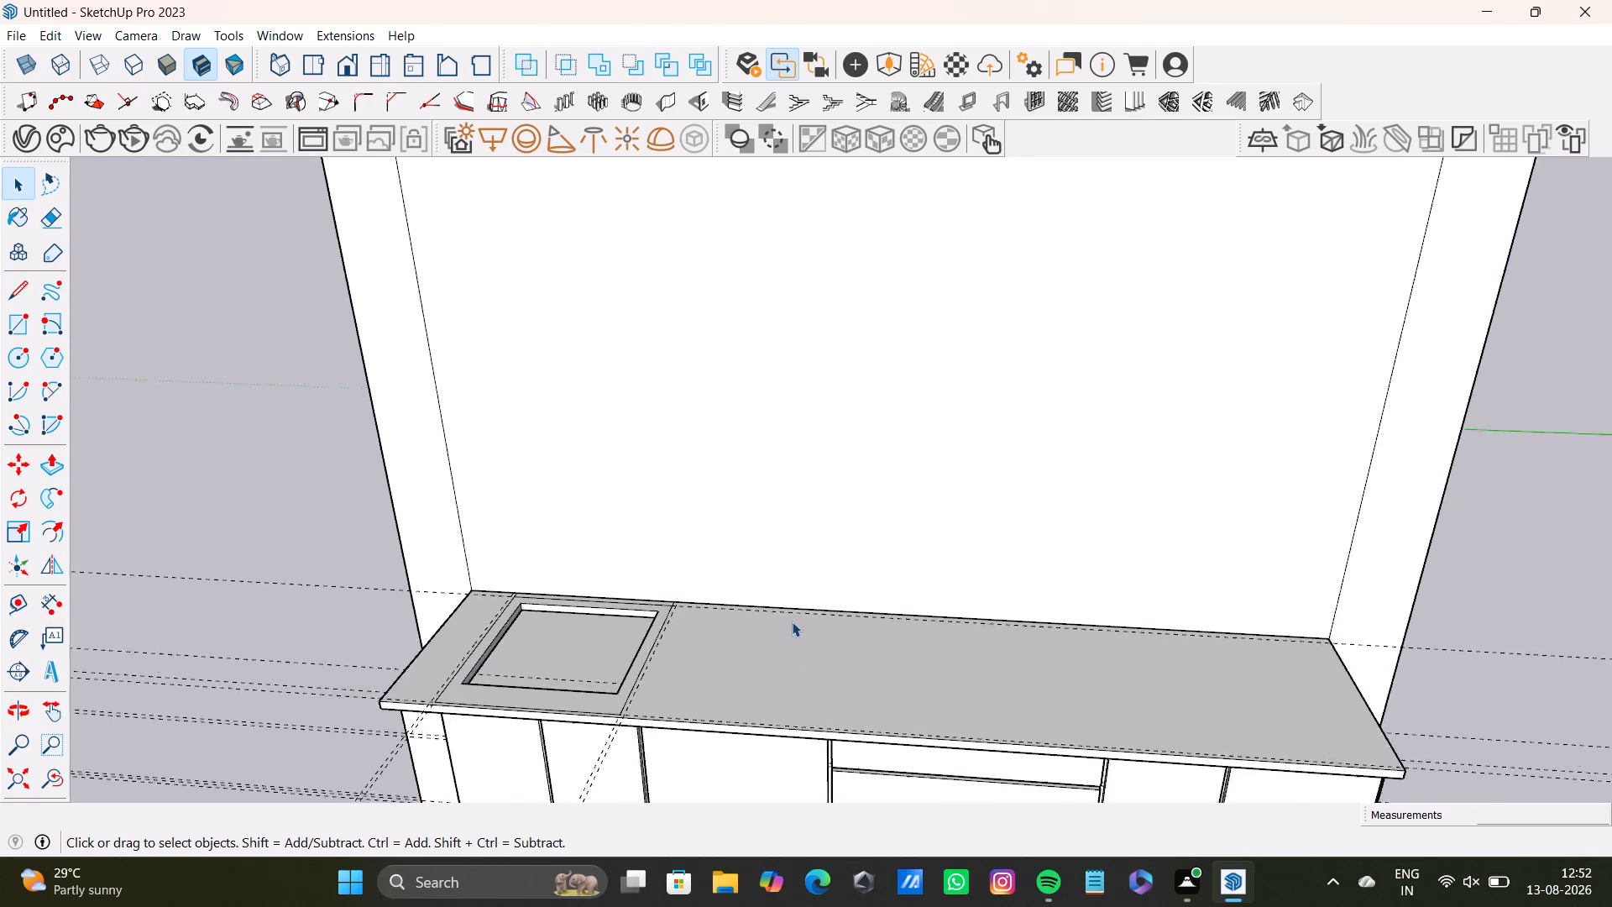
pyautogui.scroll(1, 792, 621)
pyautogui.moveTo(793, 618); pyautogui.dragTo(802, 658, button='middle')
pyautogui.click(17, 608)
pyautogui.scroll(3, 838, 716)
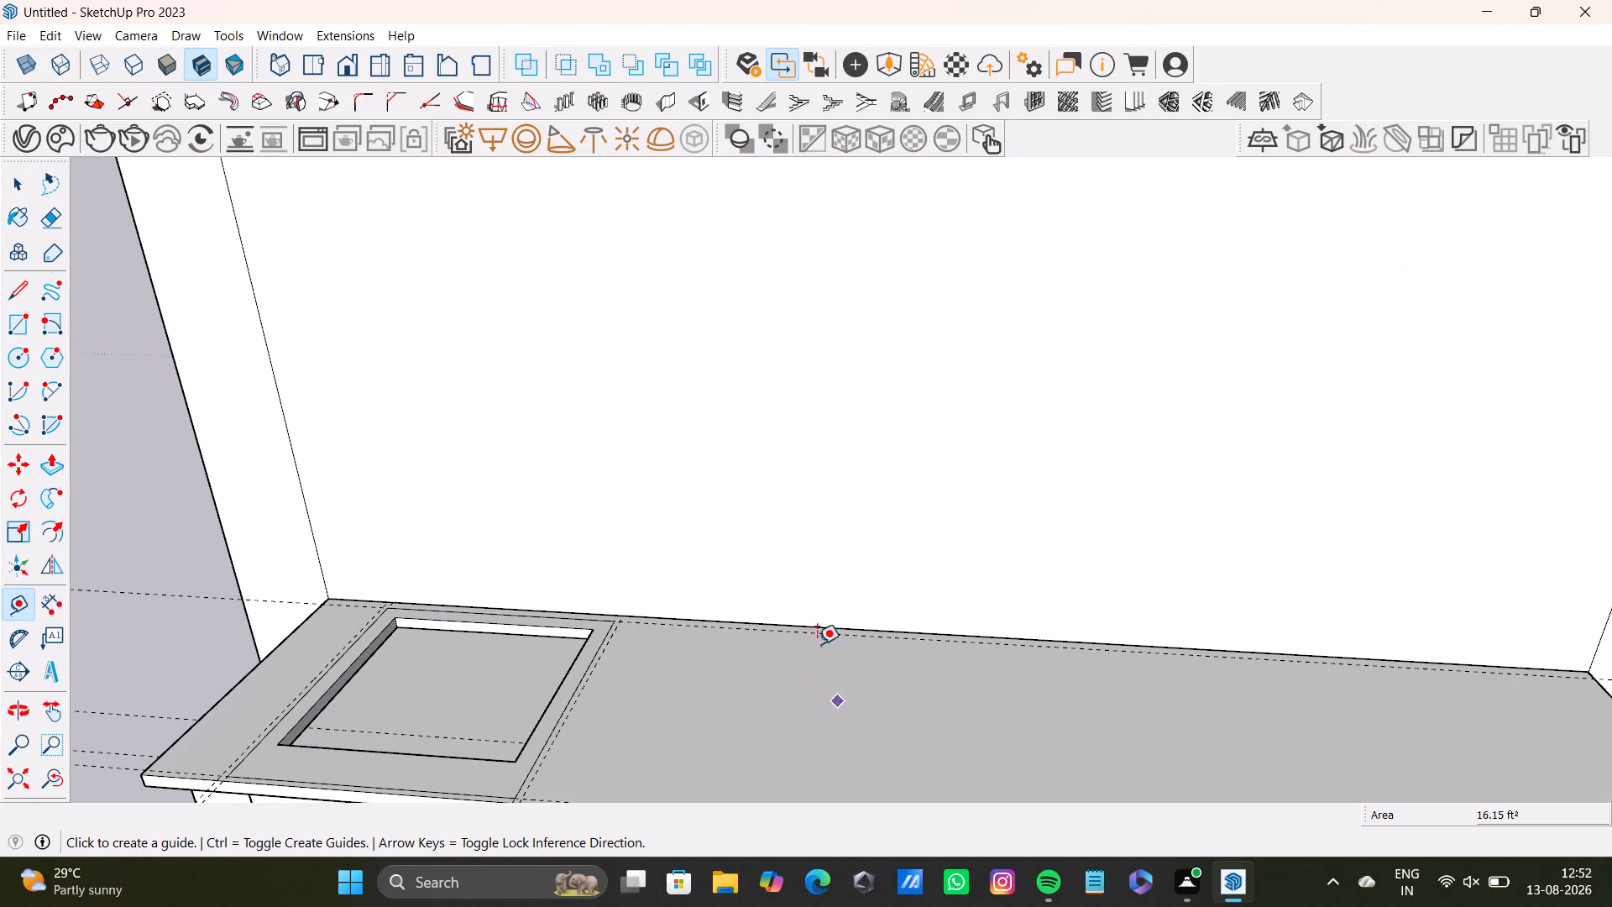
pyautogui.click(834, 622)
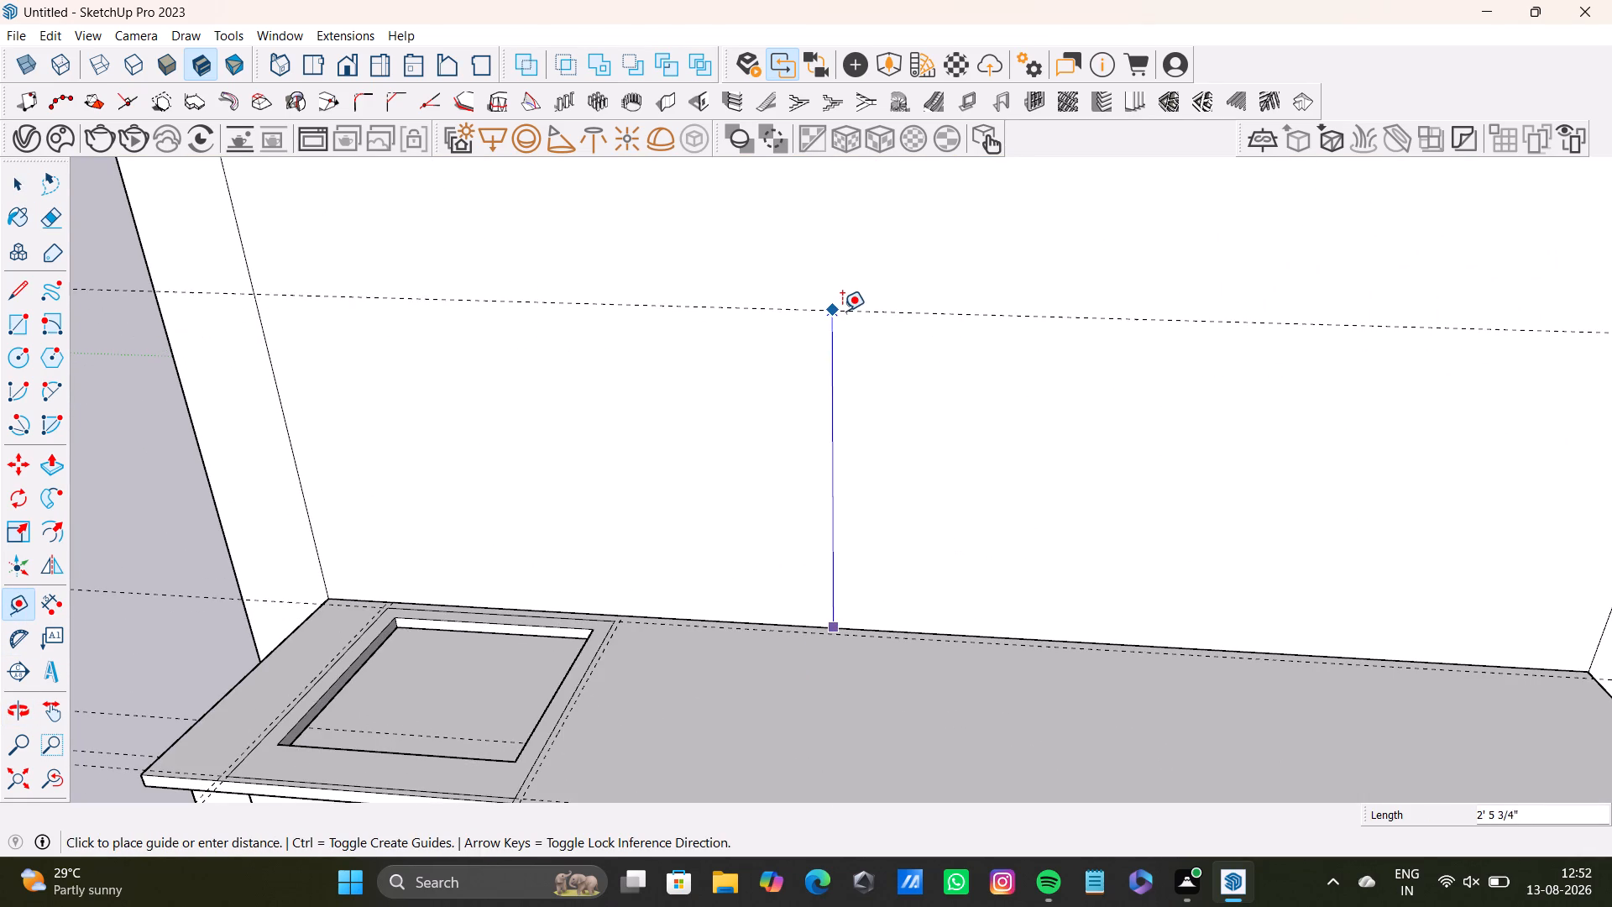
pyautogui.scroll(-3, 848, 311)
pyautogui.moveTo(848, 311); pyautogui.dragTo(774, 484, button='middle')
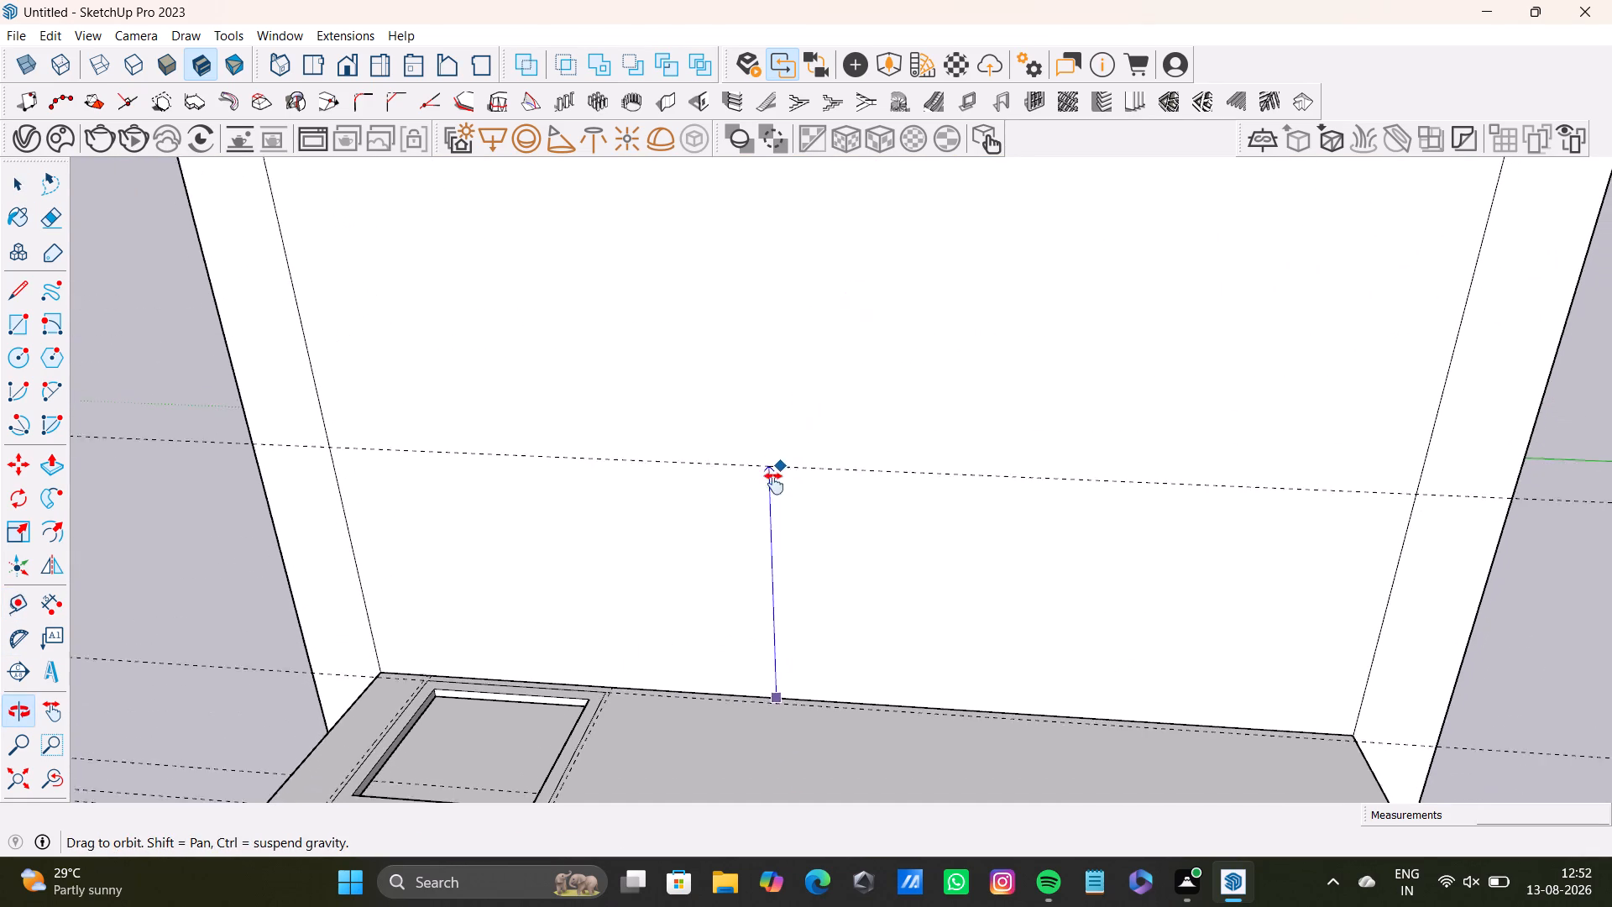
pyautogui.moveTo(774, 484); pyautogui.dragTo(772, 485, button='middle')
pyautogui.press('Up')
pyautogui.scroll(-4, 796, 474)
pyautogui.moveTo(791, 480); pyautogui.dragTo(772, 607, button='middle')
pyautogui.moveTo(776, 603); pyautogui.dragTo(631, 628, button='middle')
pyautogui.moveTo(674, 651); pyautogui.dragTo(742, 482, button='middle')
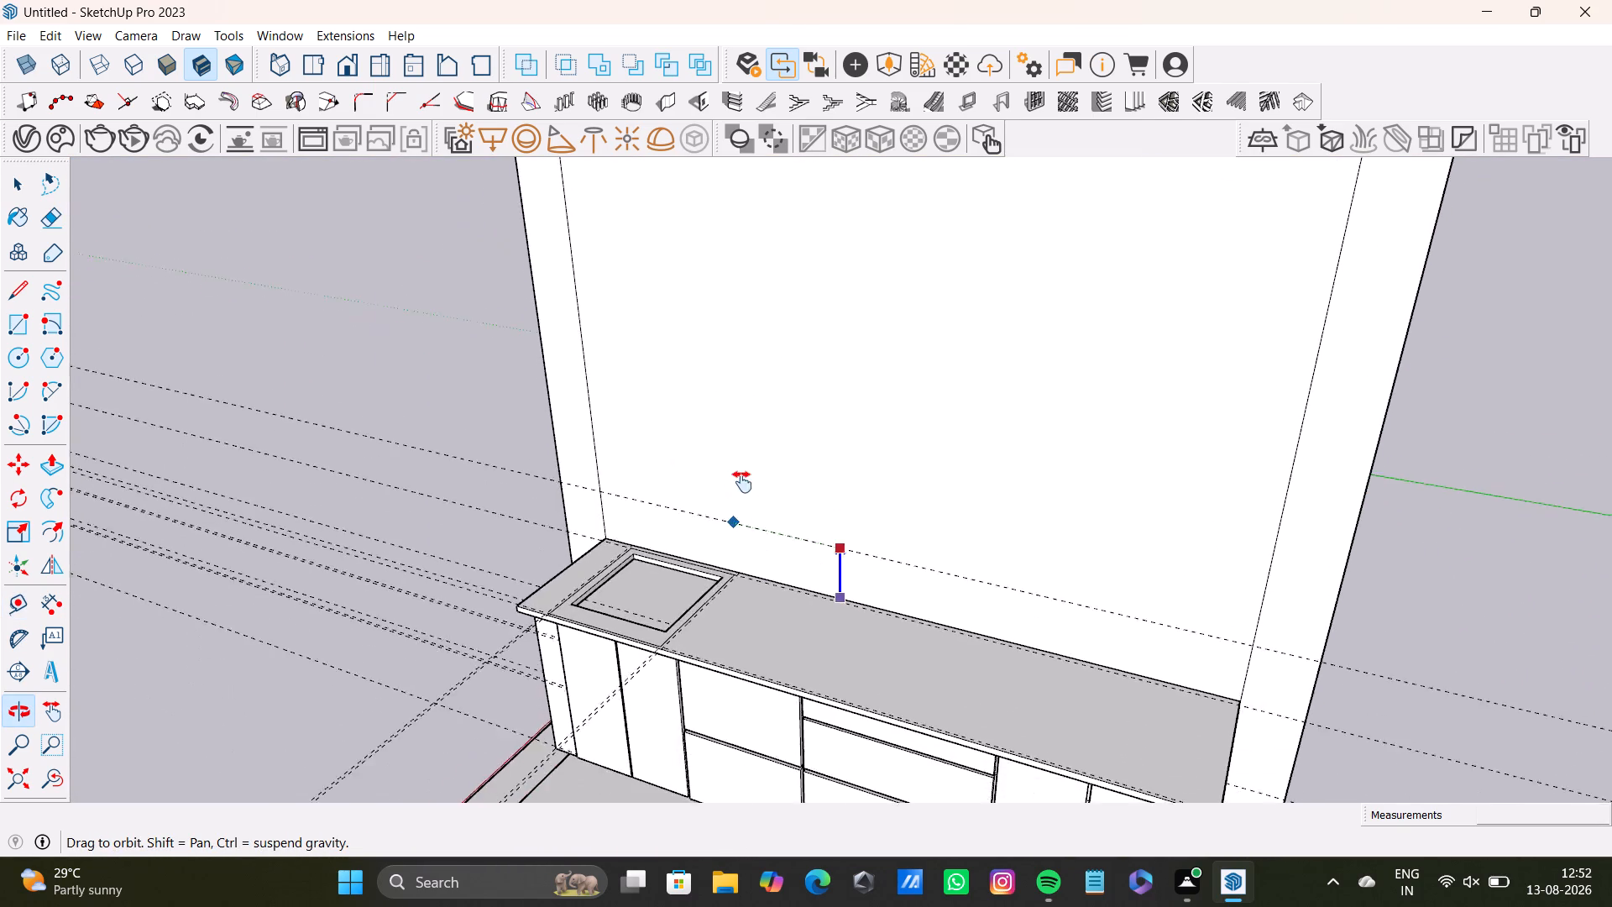
pyautogui.moveTo(742, 482); pyautogui.dragTo(535, 629, button='middle')
pyautogui.moveTo(647, 535); pyautogui.dragTo(787, 463, button='middle')
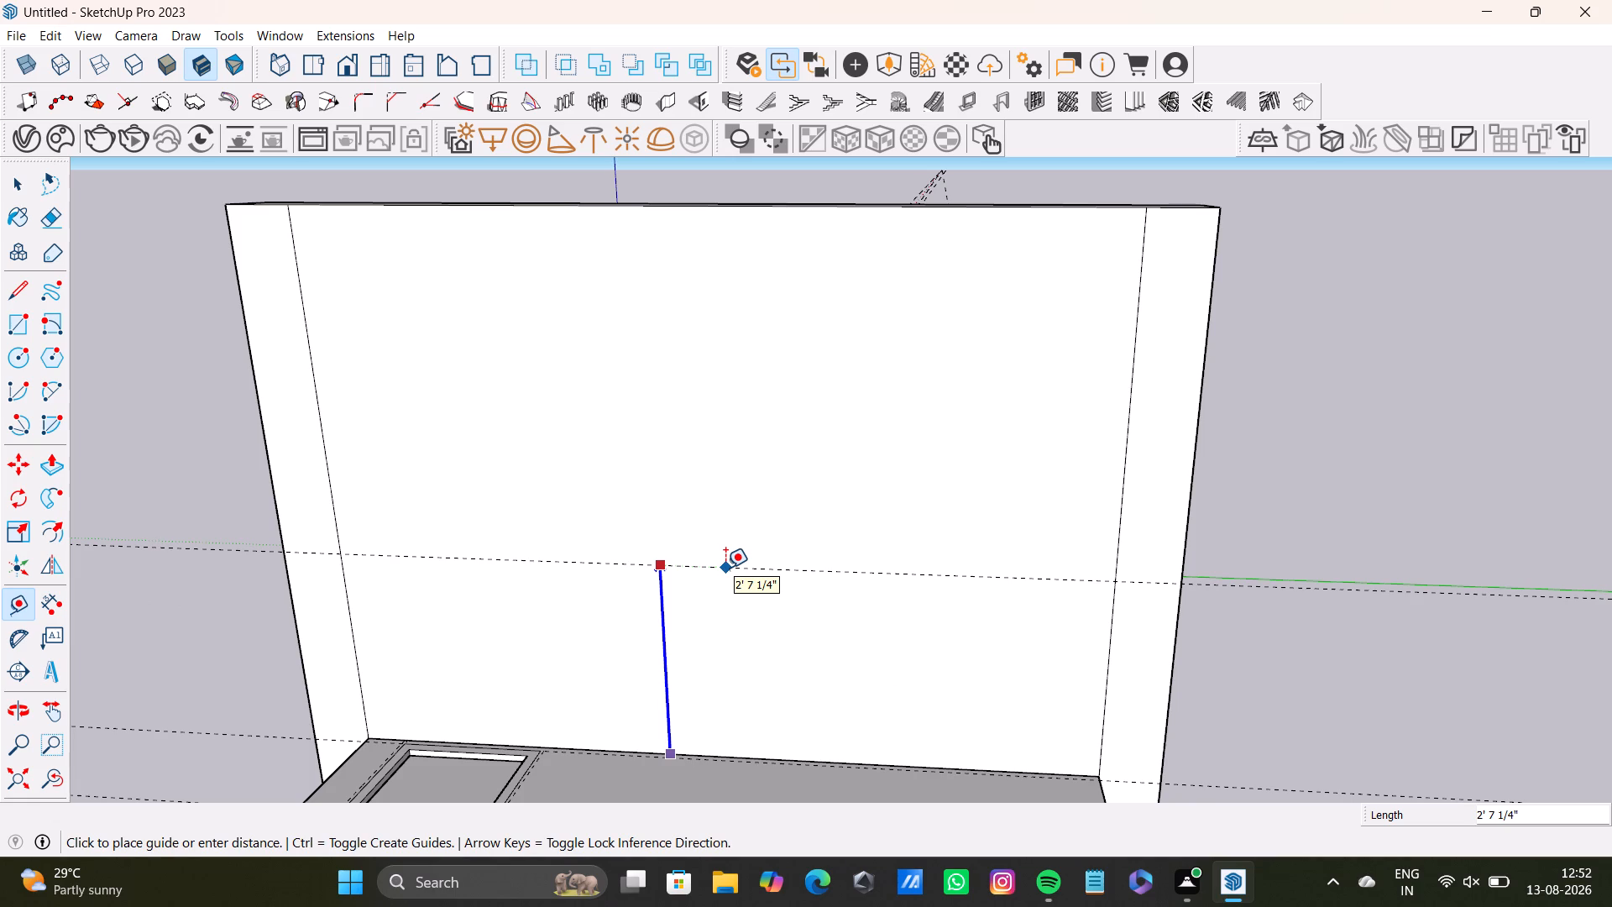
pyautogui.click(725, 568)
pyautogui.press('space')
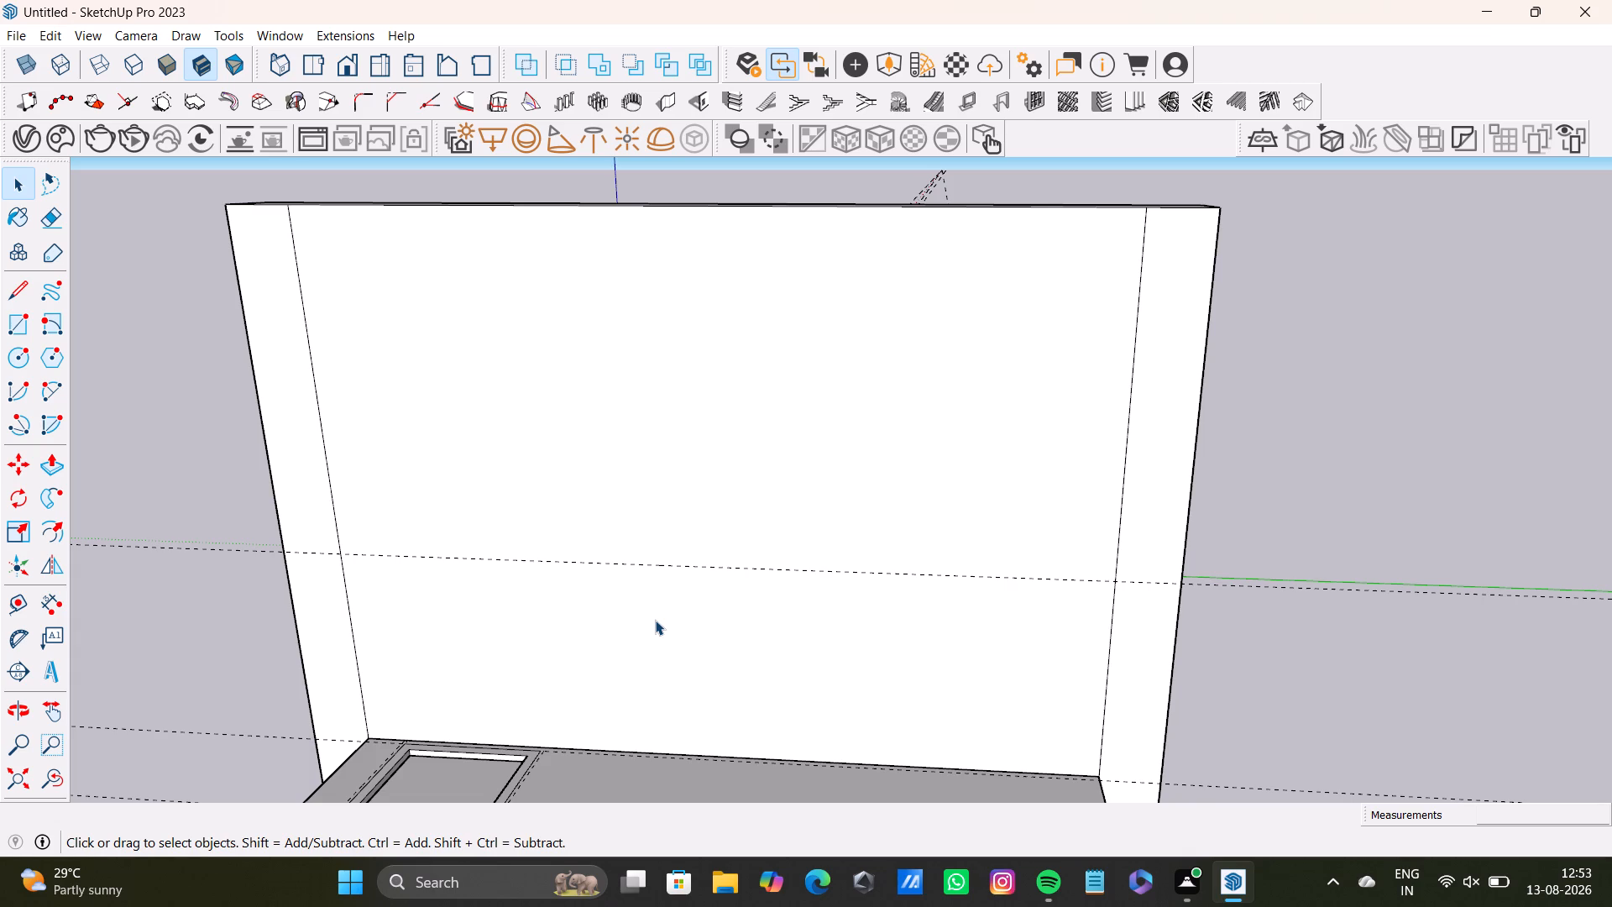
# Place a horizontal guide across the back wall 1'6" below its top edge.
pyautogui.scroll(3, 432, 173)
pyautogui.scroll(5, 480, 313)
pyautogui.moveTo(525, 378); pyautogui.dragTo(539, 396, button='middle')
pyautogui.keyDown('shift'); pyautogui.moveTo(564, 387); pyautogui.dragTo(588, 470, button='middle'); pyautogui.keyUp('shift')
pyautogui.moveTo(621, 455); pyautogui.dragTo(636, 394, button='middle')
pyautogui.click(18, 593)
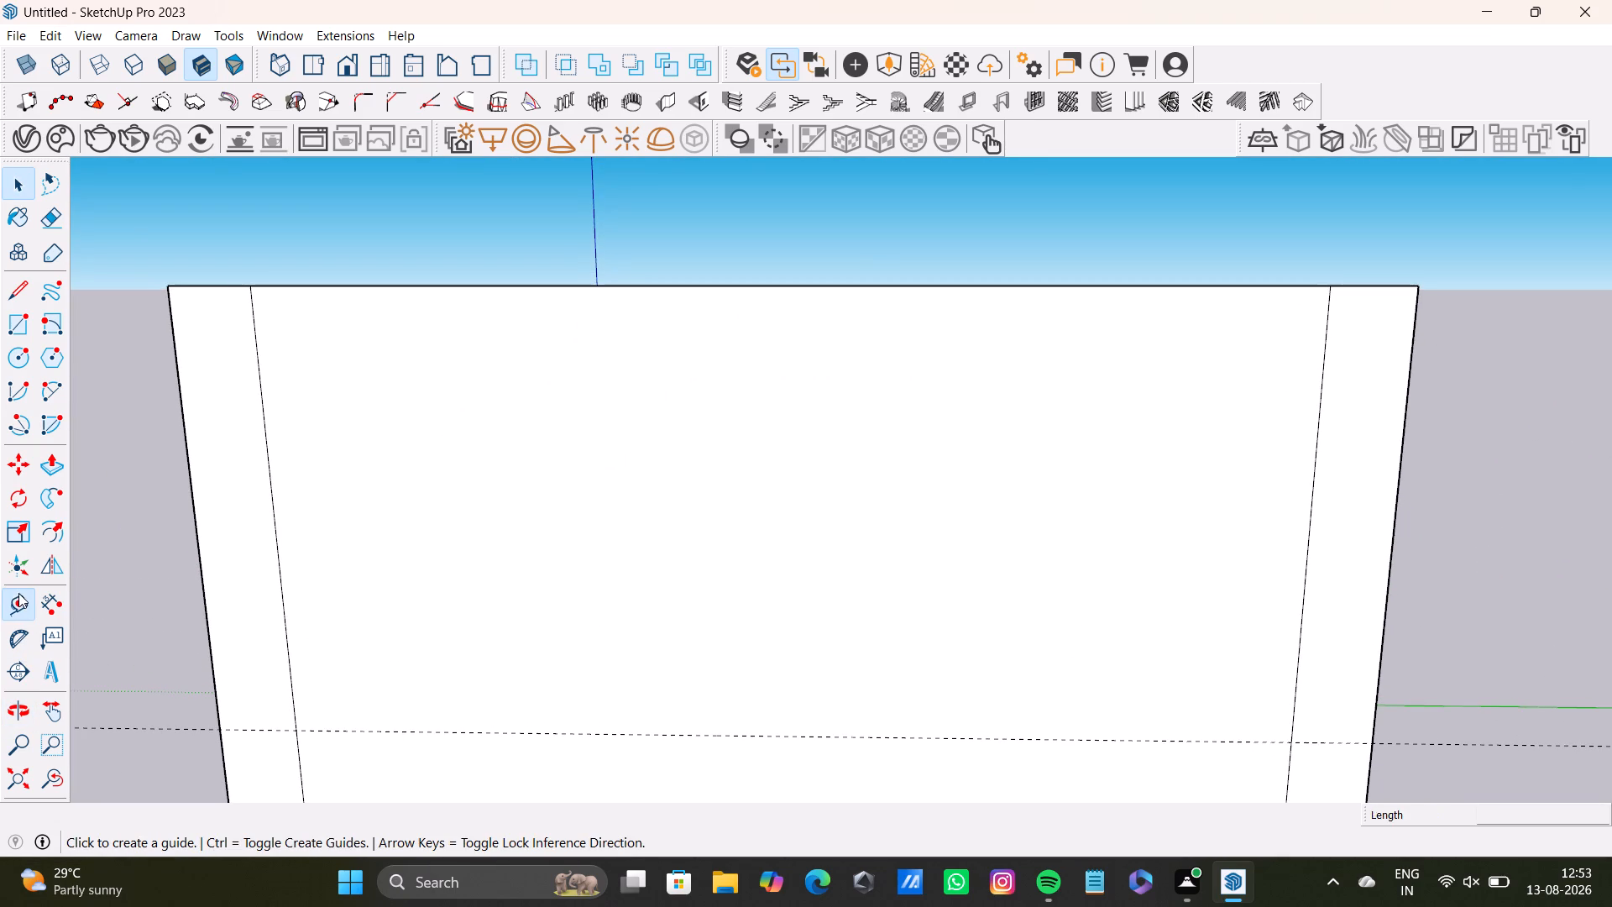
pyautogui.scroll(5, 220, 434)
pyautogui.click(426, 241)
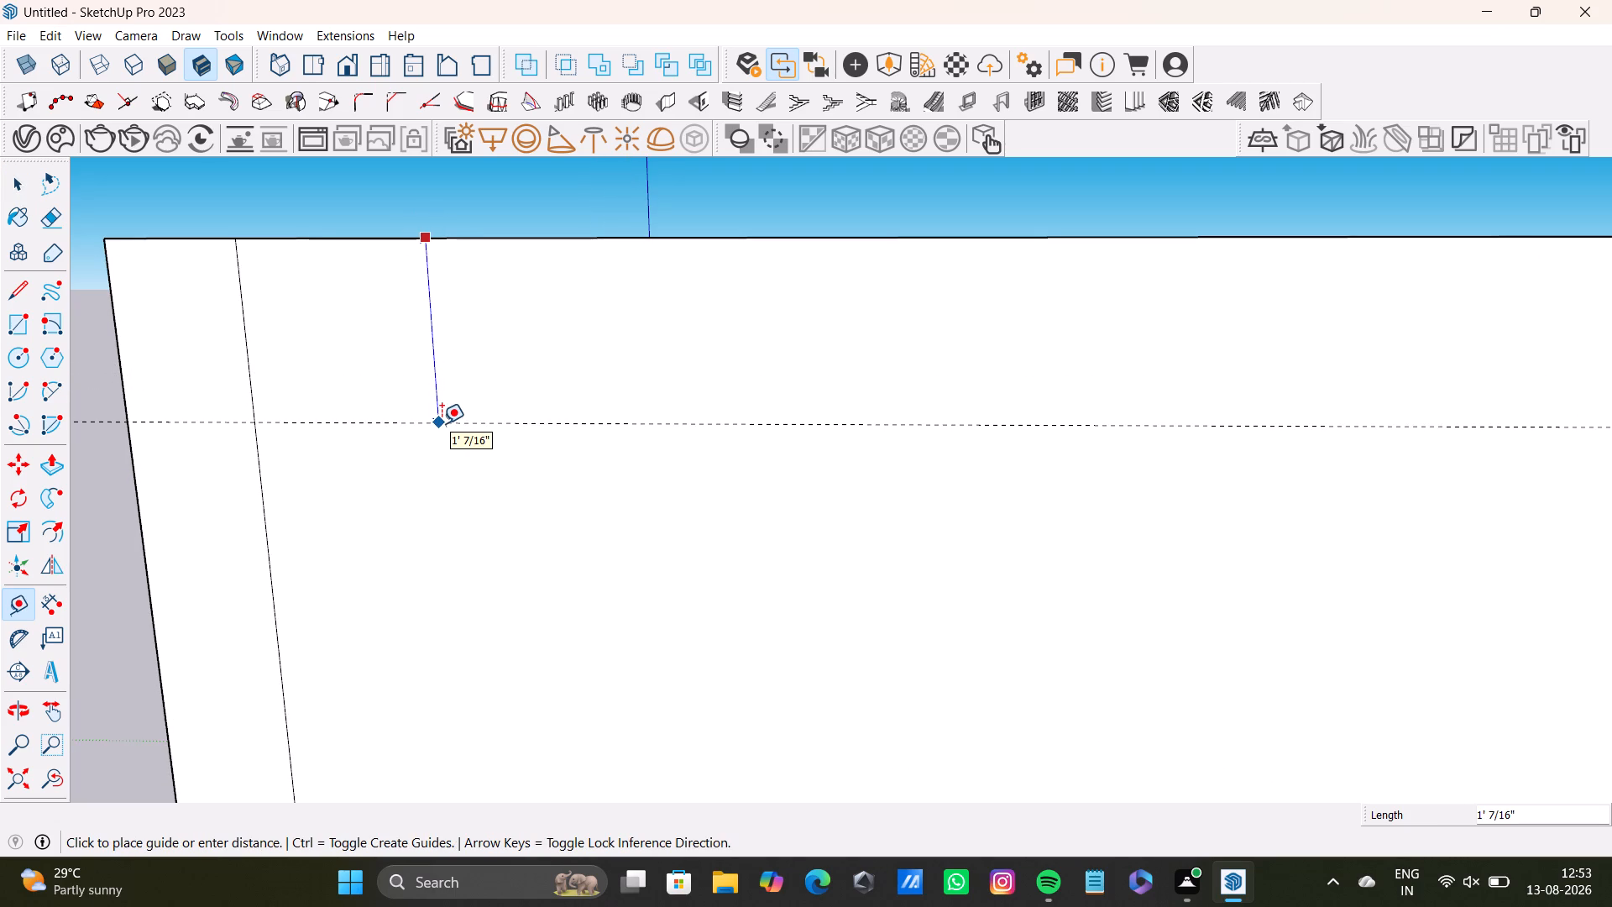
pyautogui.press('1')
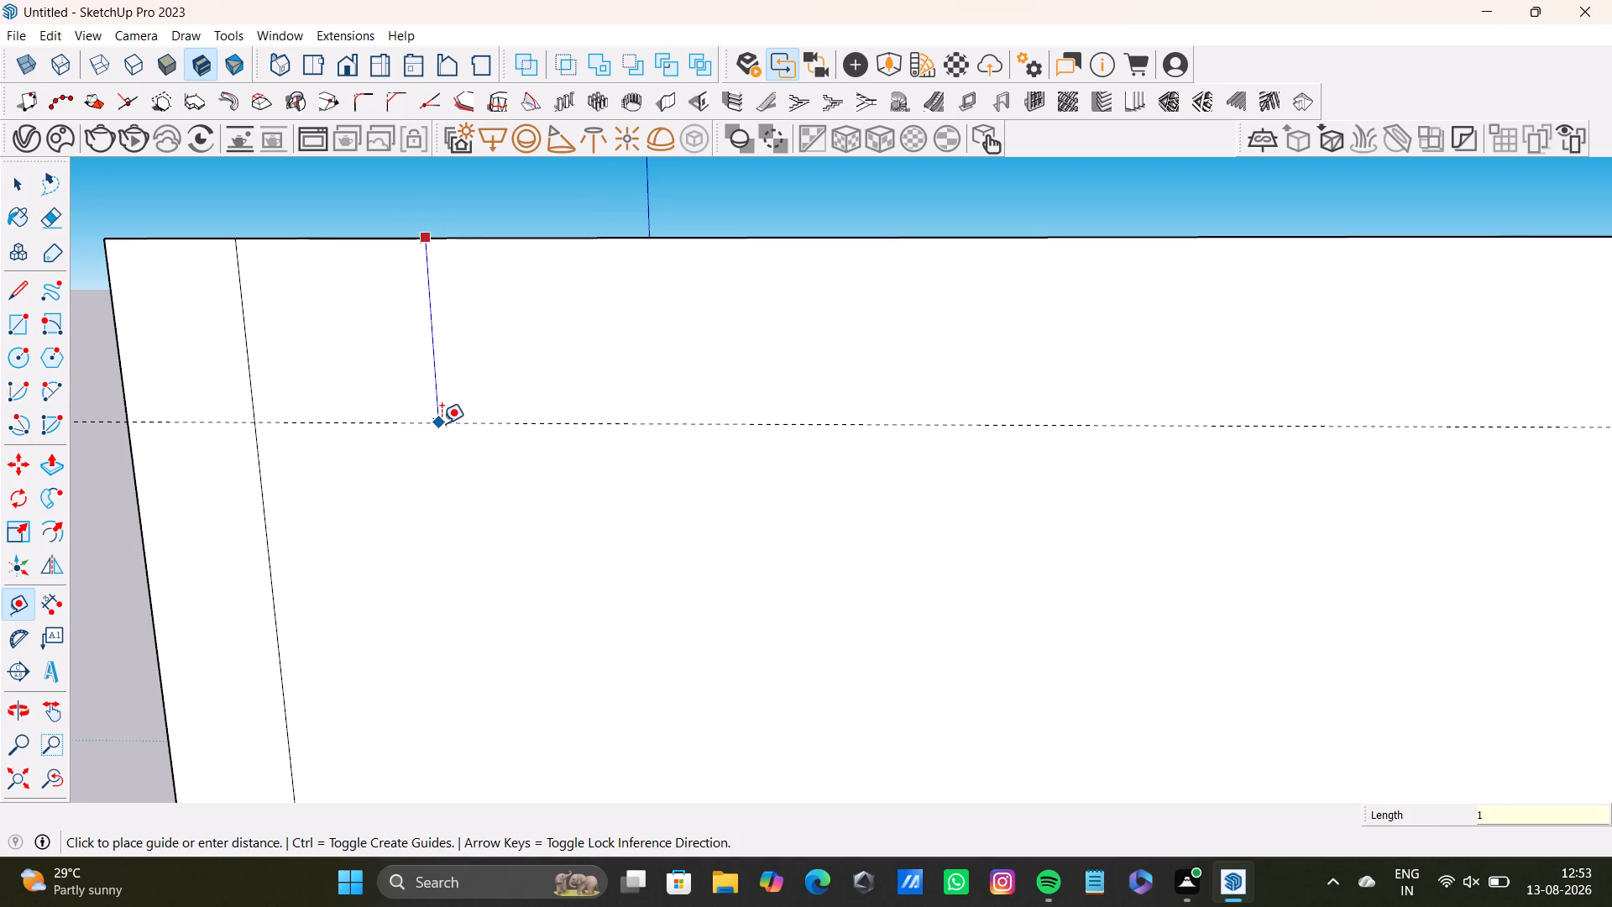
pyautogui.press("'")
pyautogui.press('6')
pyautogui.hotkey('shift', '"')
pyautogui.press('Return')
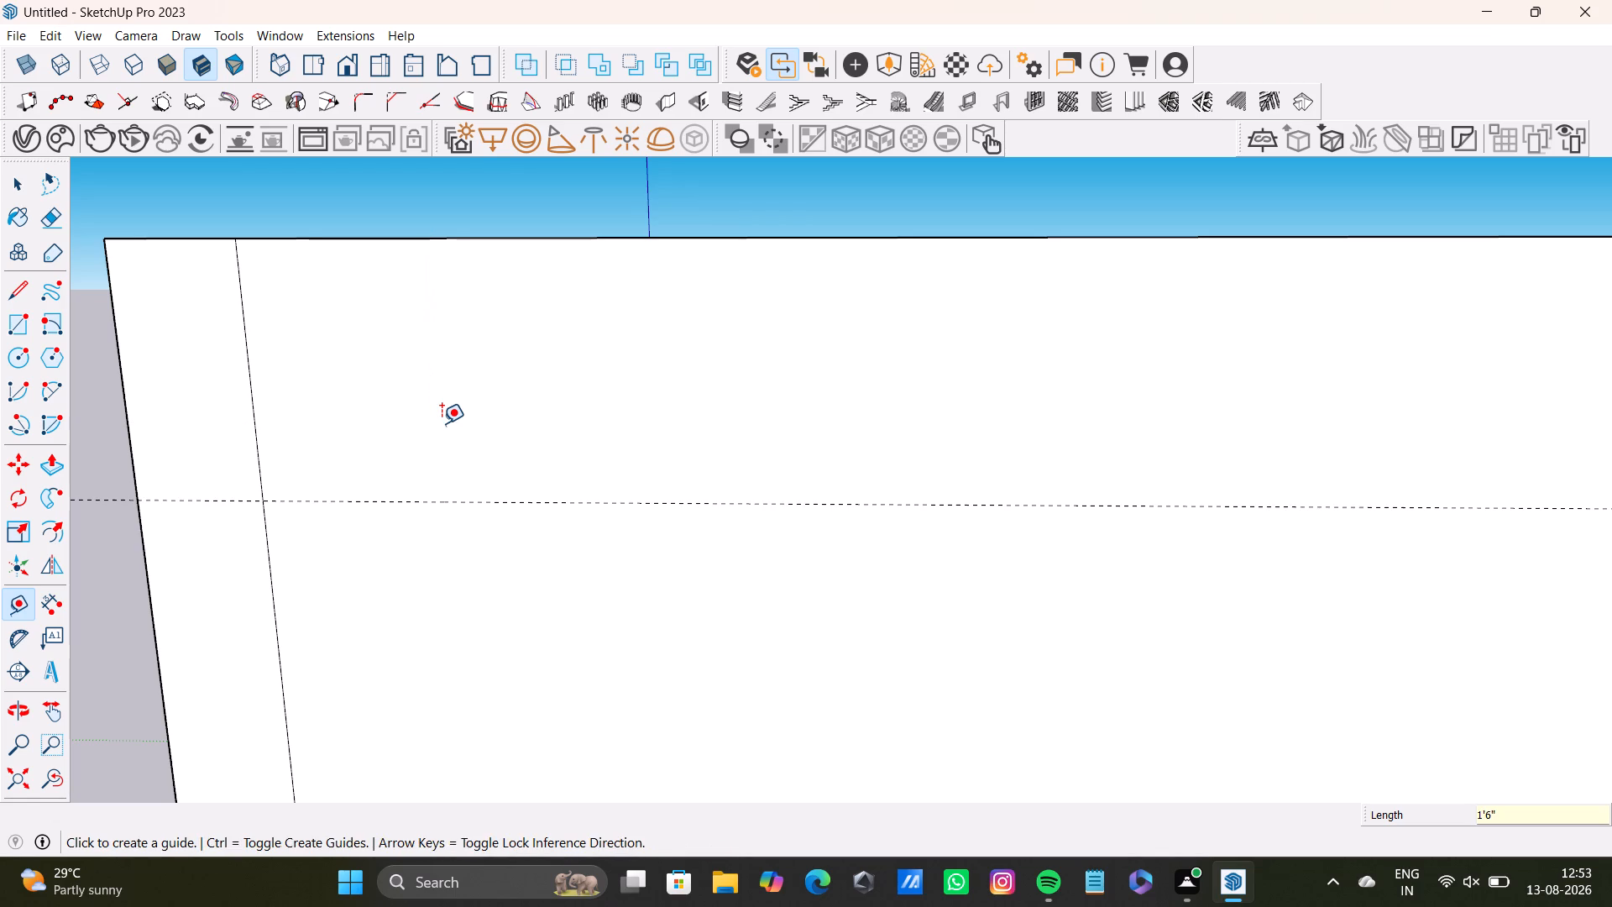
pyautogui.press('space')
# Inspect the two horizontal guides on the back wall from the front and side.
pyautogui.scroll(-7, 442, 409)
pyautogui.moveTo(509, 440); pyautogui.dragTo(500, 483, button='middle')
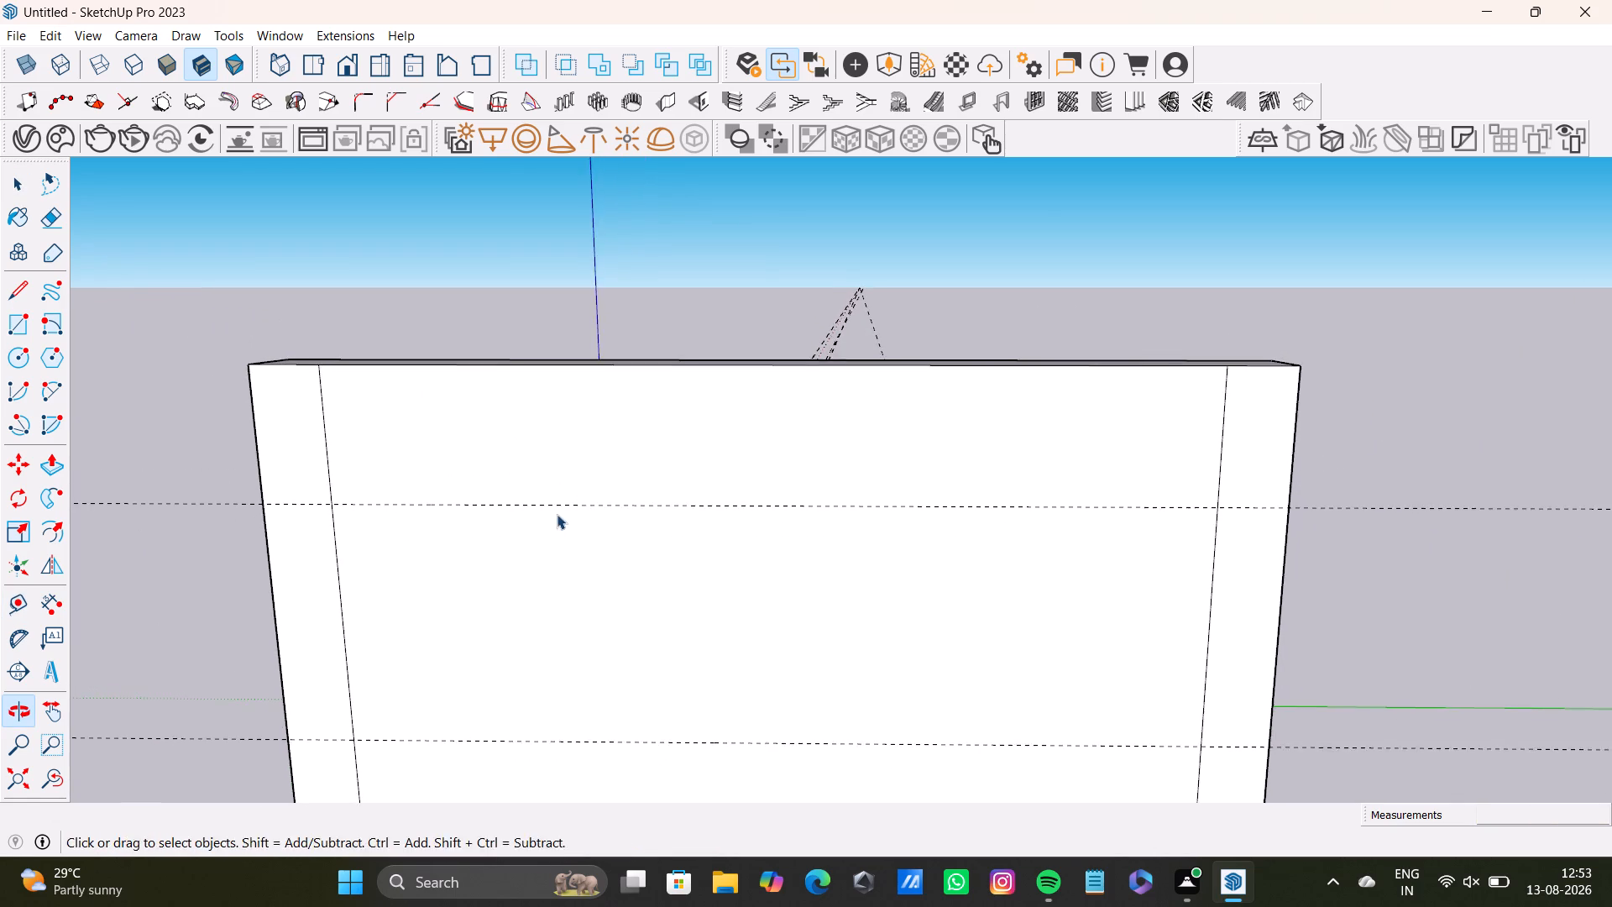
pyautogui.moveTo(559, 507); pyautogui.dragTo(524, 479, button='middle')
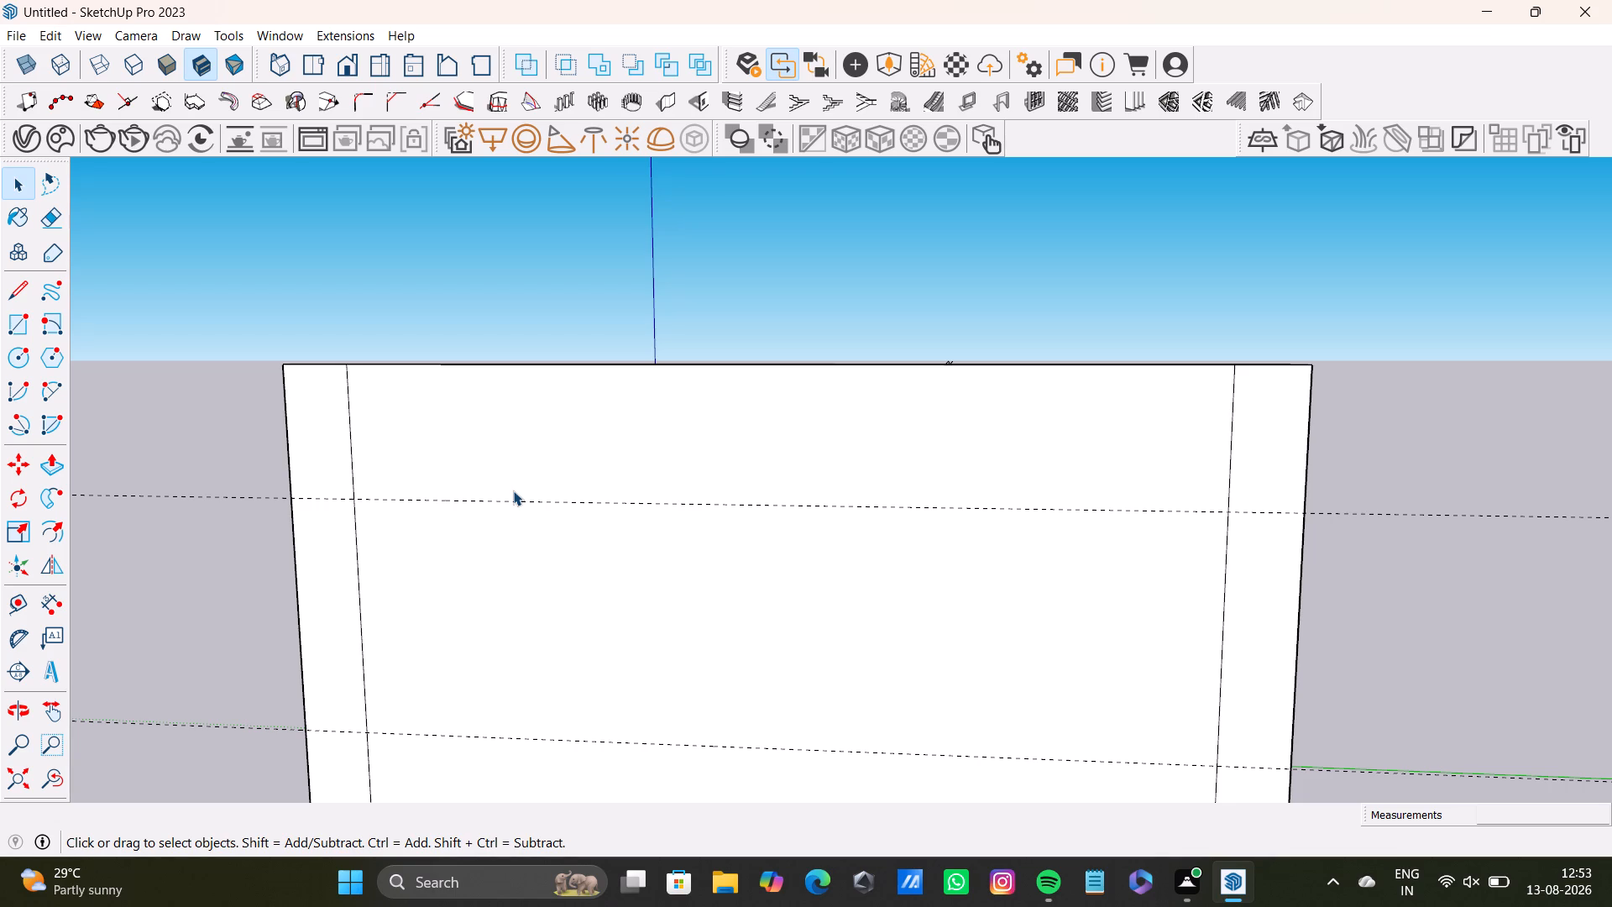
pyautogui.press('space')
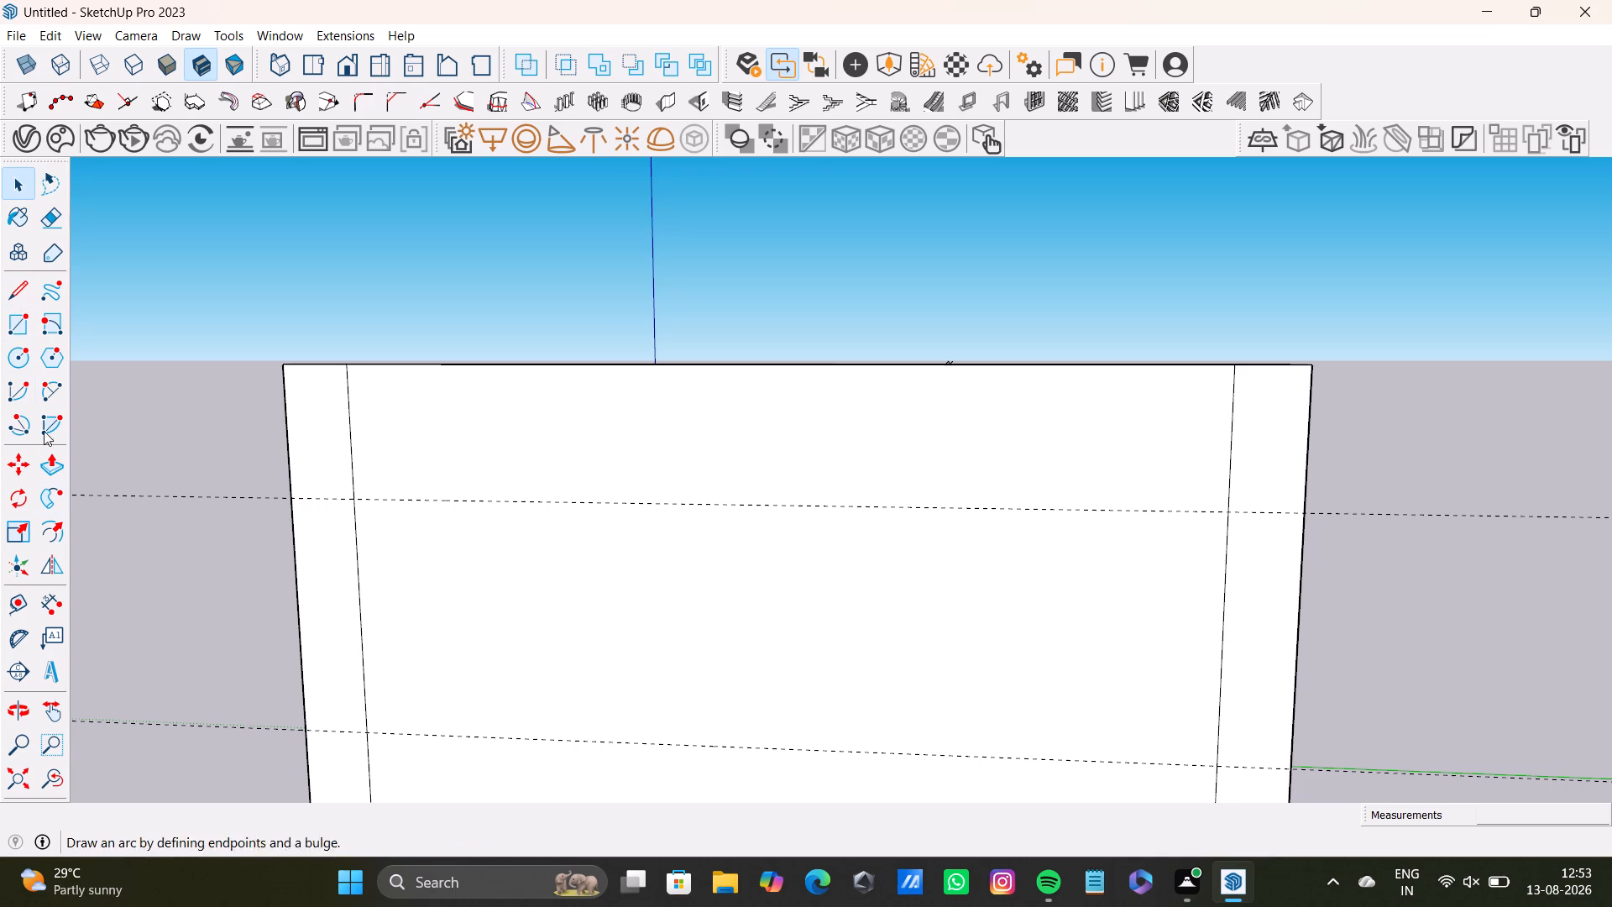
pyautogui.moveTo(231, 599); pyautogui.dragTo(372, 565, button='middle')
pyautogui.moveTo(393, 617); pyautogui.dragTo(519, 622, button='middle')
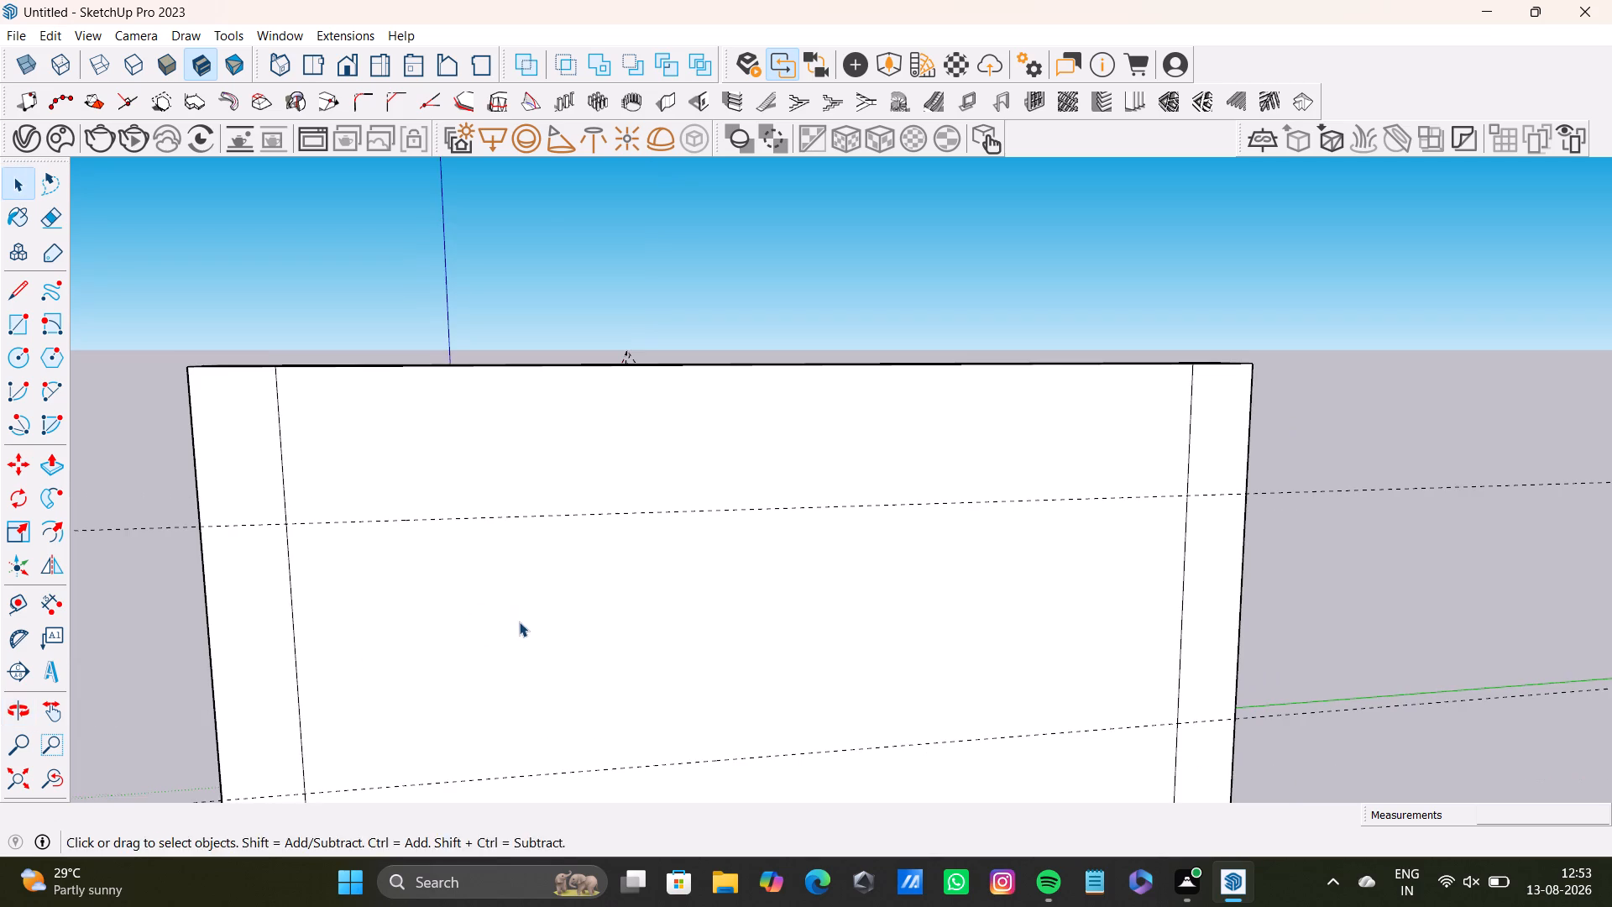
pyautogui.moveTo(518, 621); pyautogui.dragTo(442, 668, button='middle')
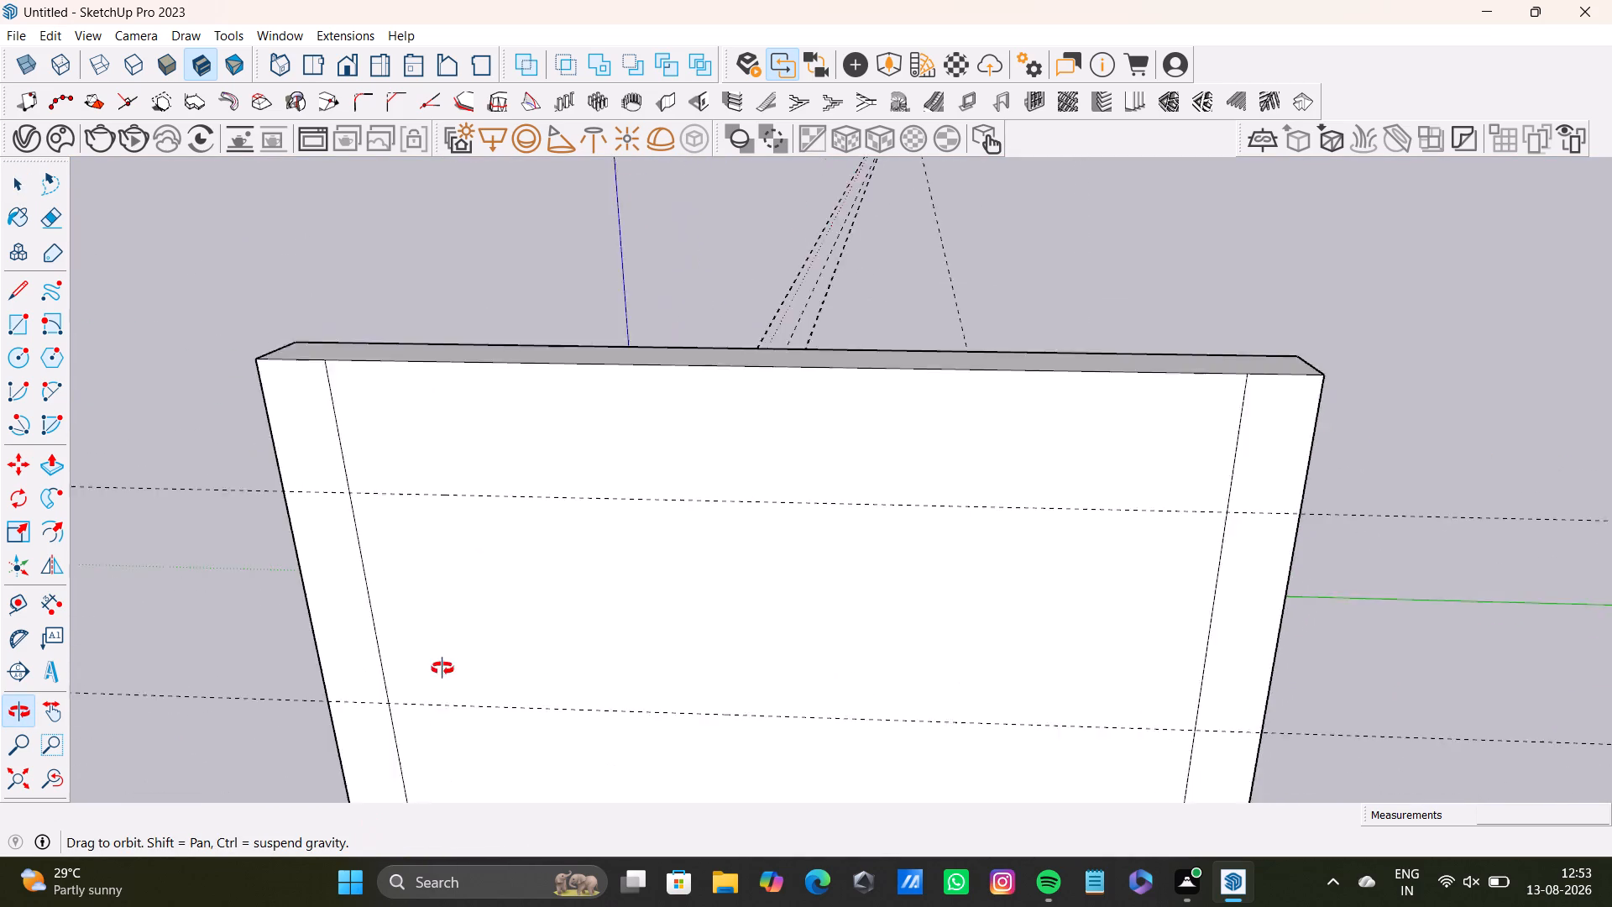
pyautogui.moveTo(442, 668); pyautogui.dragTo(501, 515, button='middle')
pyautogui.moveTo(516, 521); pyautogui.dragTo(654, 469, button='middle')
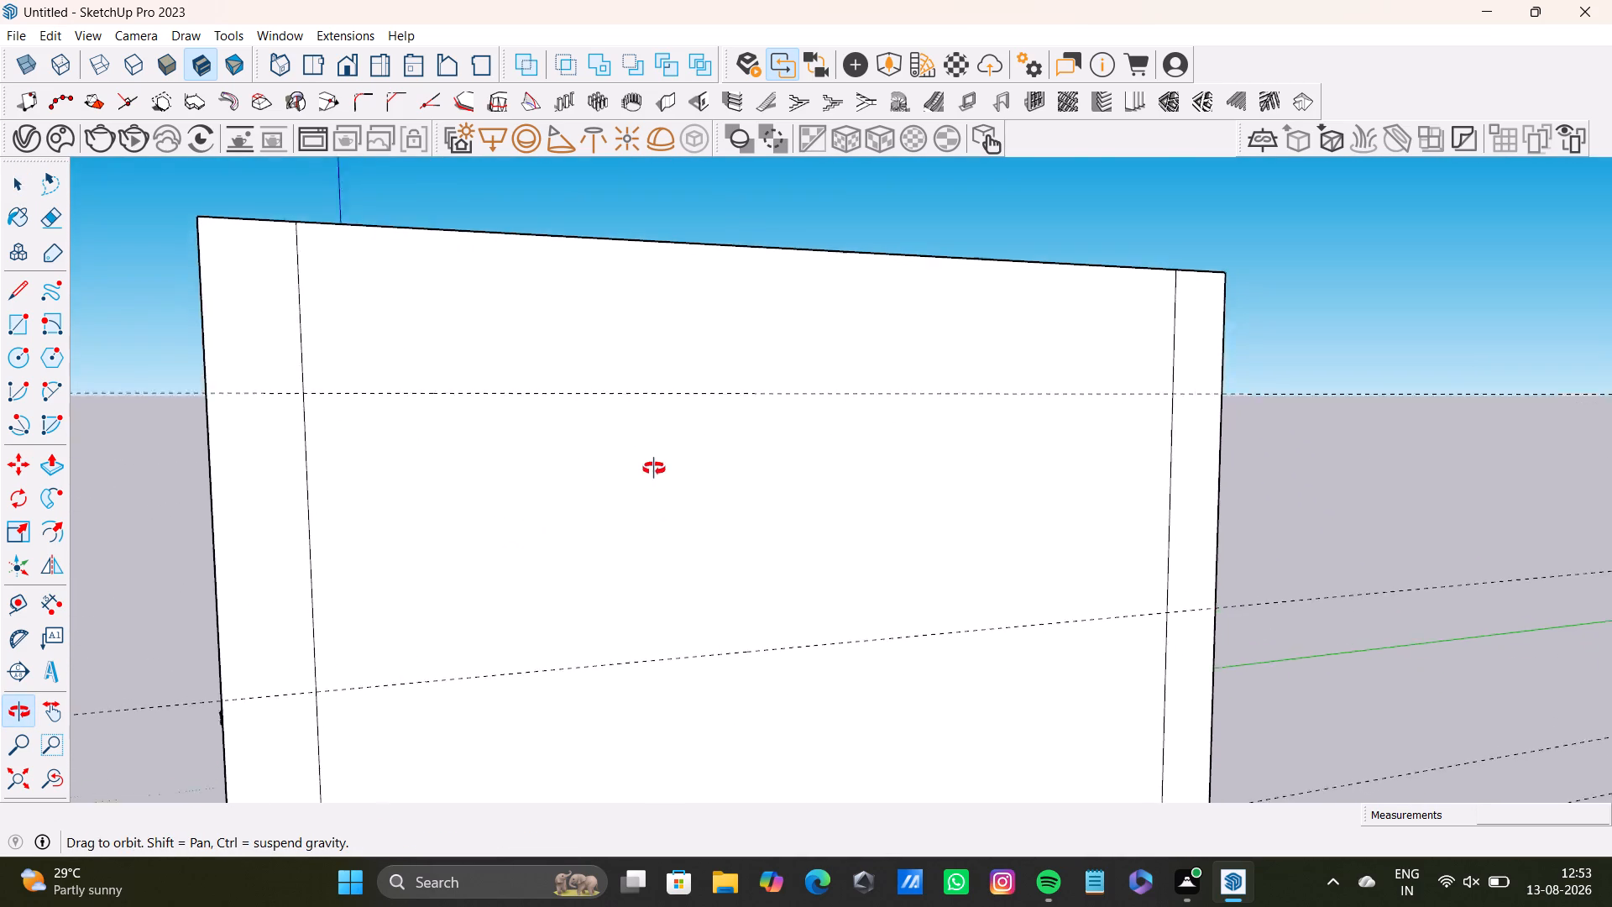
pyautogui.moveTo(654, 469); pyautogui.dragTo(827, 397, button='middle')
pyautogui.moveTo(496, 526); pyautogui.dragTo(654, 600, button='middle')
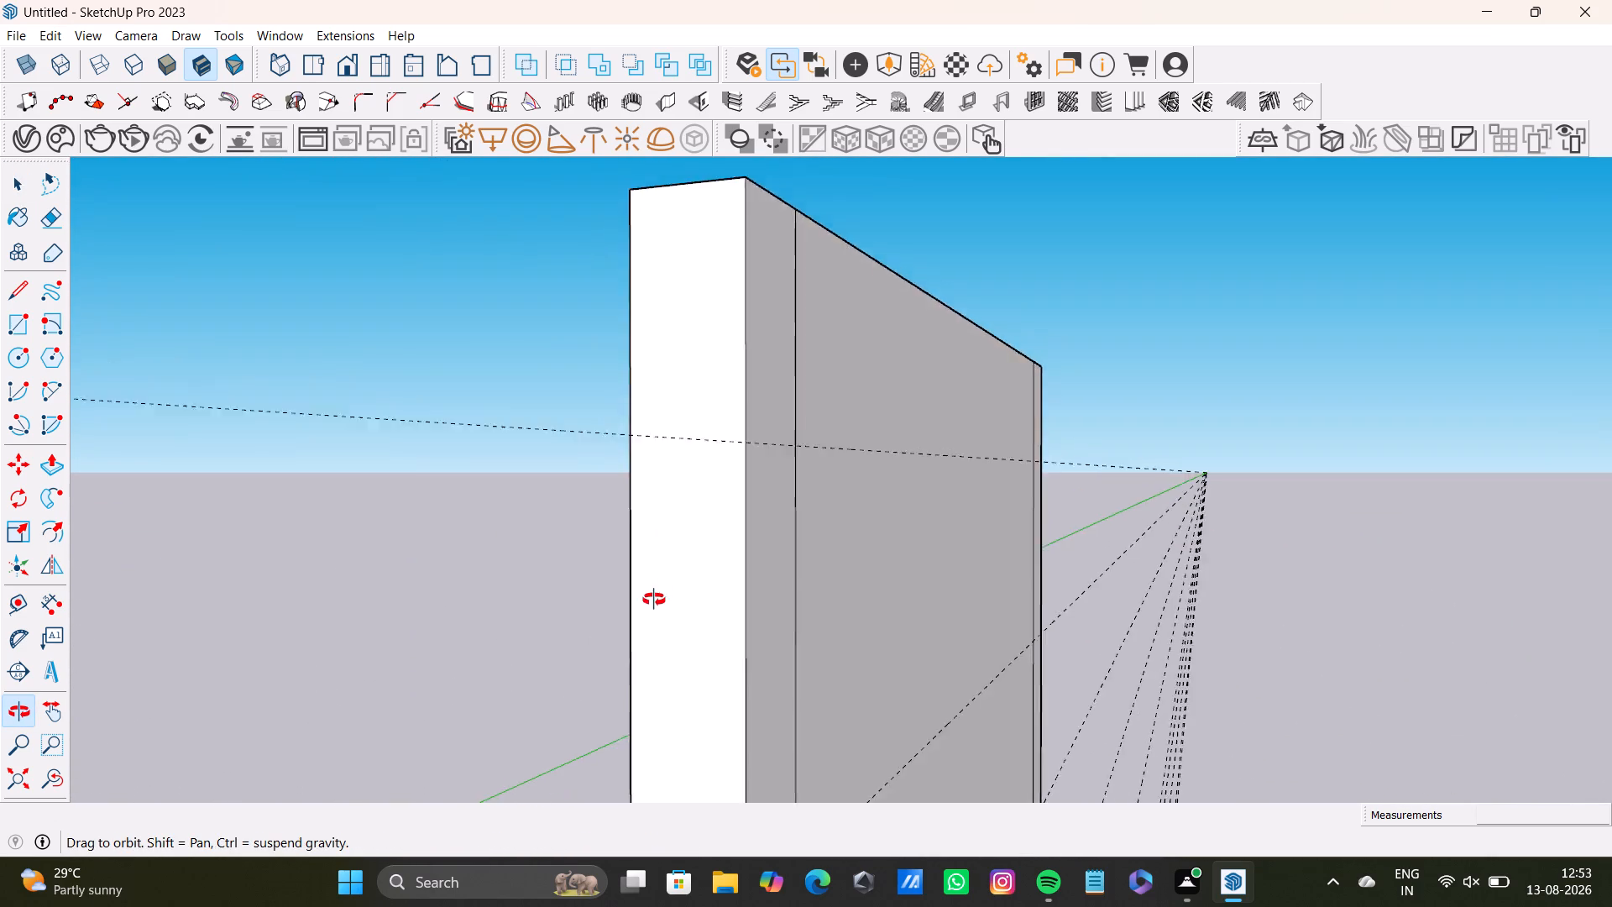
pyautogui.moveTo(654, 600); pyautogui.dragTo(200, 615, button='middle')
pyautogui.moveTo(514, 626); pyautogui.dragTo(765, 573, button='middle')
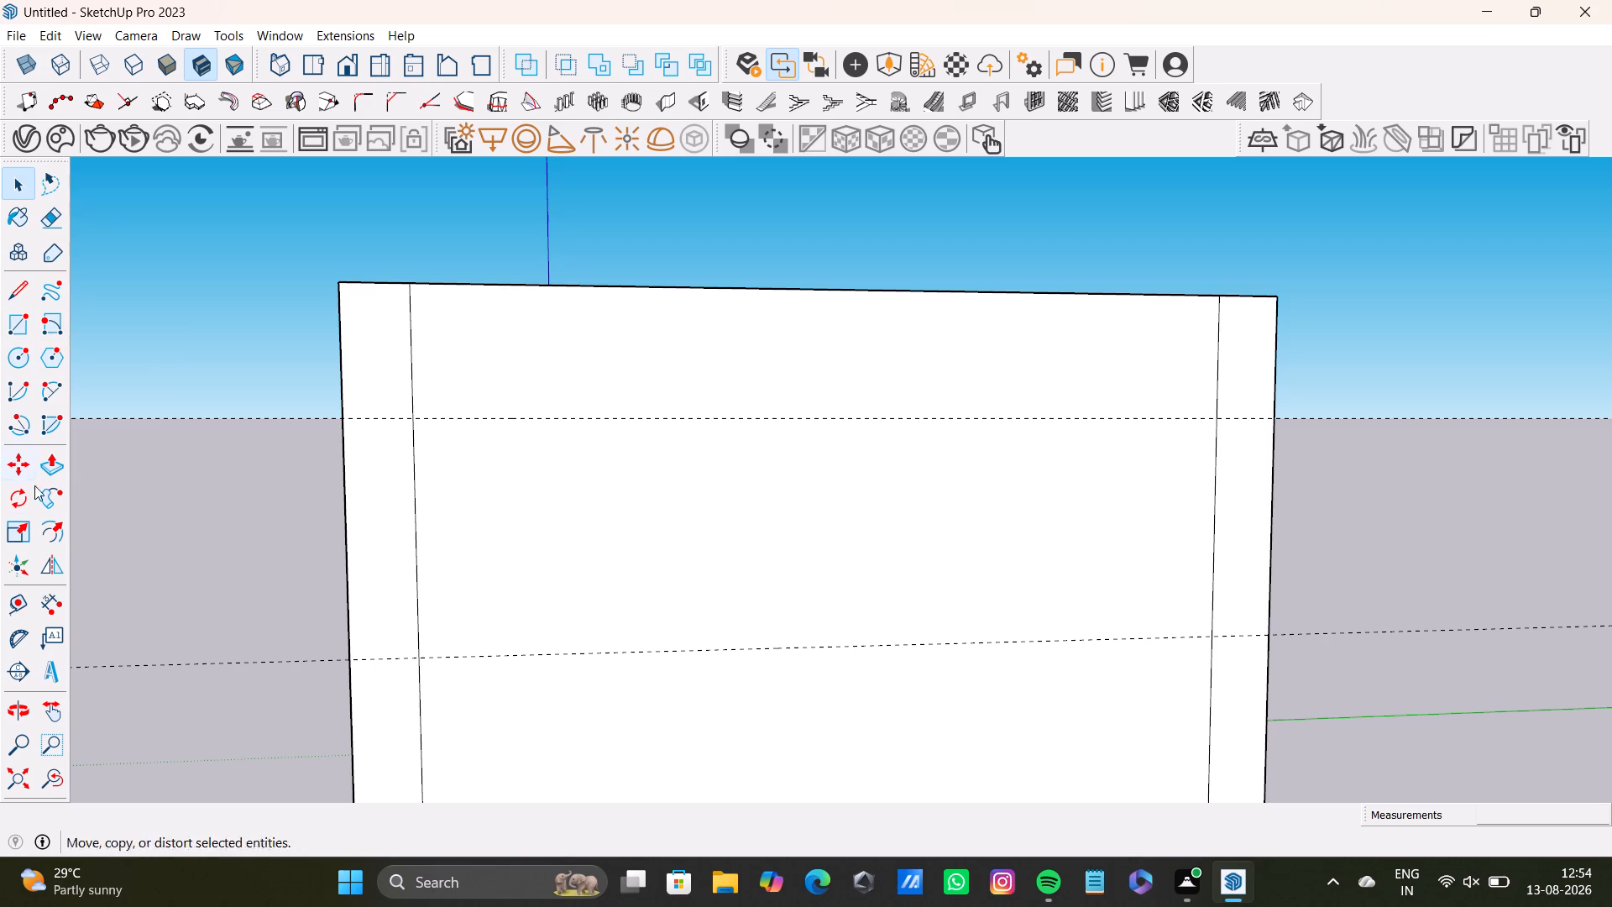
# Measure the vertical distance between the upper and lower horizontal guides on the back wall.
pyautogui.click(18, 602)
pyautogui.scroll(3, 537, 438)
pyautogui.scroll(6, 265, 475)
pyautogui.click(526, 346)
pyautogui.scroll(-4, 474, 638)
pyautogui.keyDown('shift'); pyautogui.moveTo(474, 639); pyautogui.dragTo(483, 416, button='middle'); pyautogui.keyUp('shift')
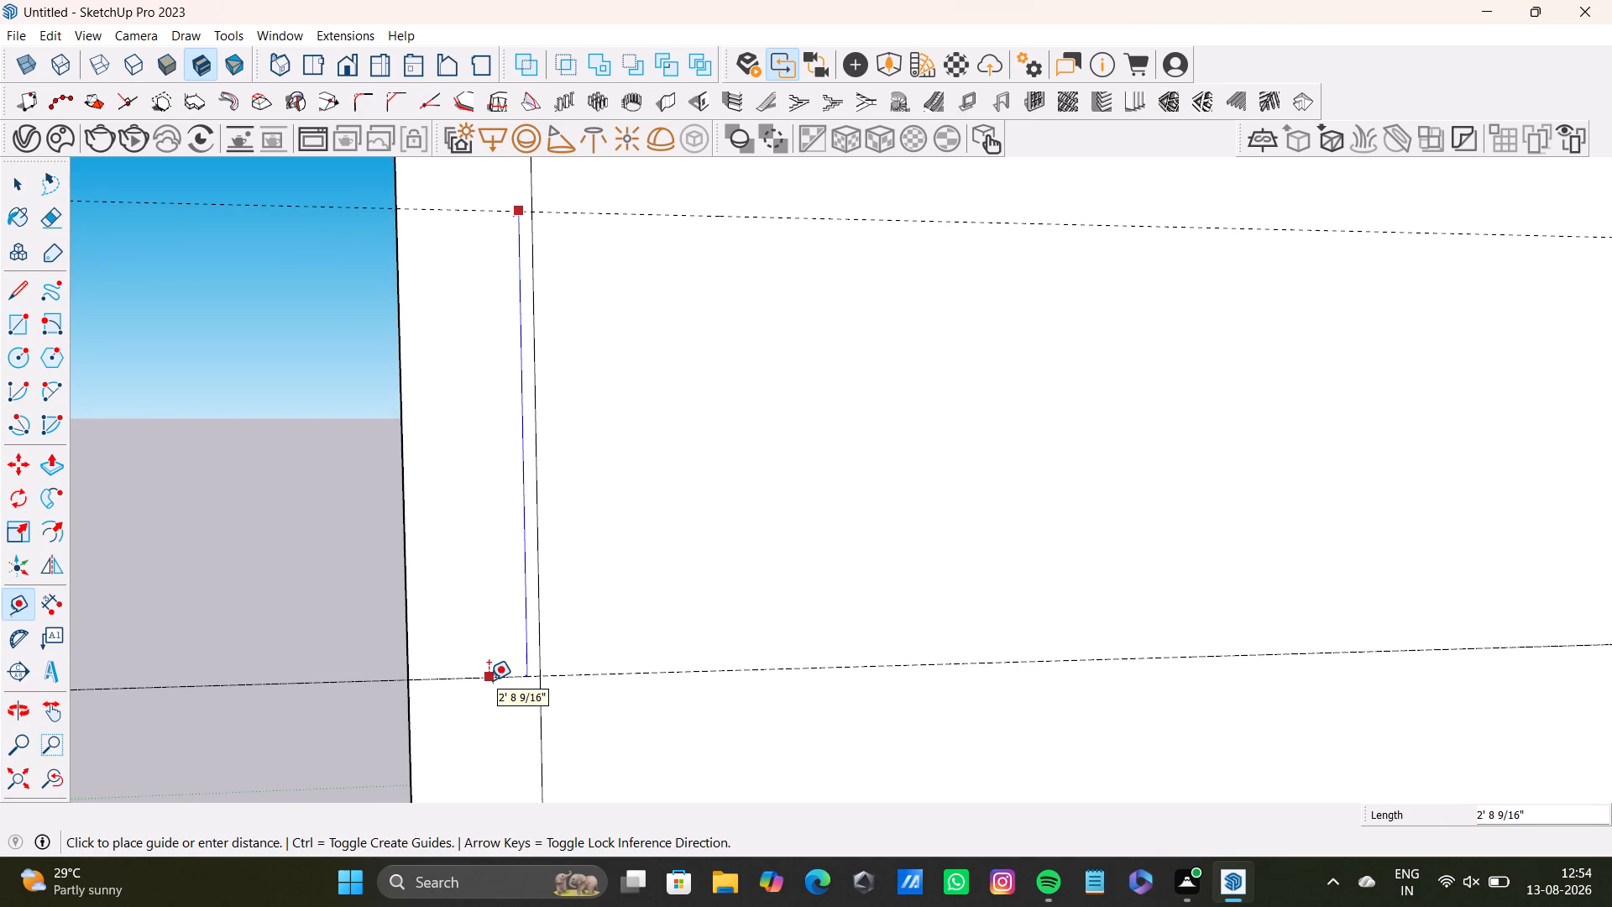
pyautogui.press('space')
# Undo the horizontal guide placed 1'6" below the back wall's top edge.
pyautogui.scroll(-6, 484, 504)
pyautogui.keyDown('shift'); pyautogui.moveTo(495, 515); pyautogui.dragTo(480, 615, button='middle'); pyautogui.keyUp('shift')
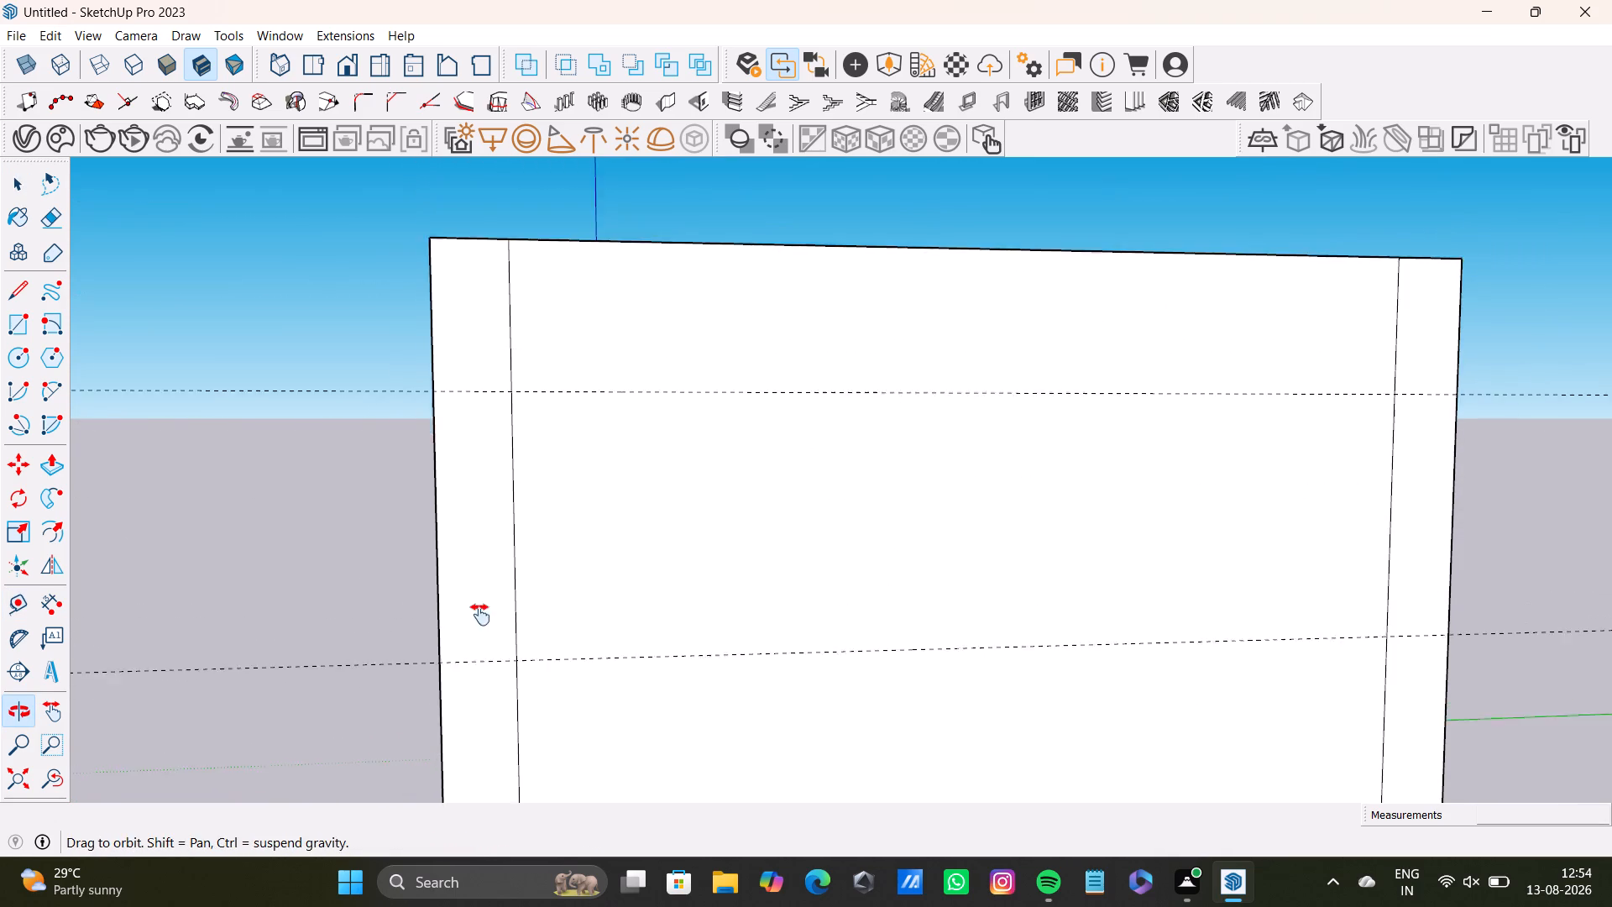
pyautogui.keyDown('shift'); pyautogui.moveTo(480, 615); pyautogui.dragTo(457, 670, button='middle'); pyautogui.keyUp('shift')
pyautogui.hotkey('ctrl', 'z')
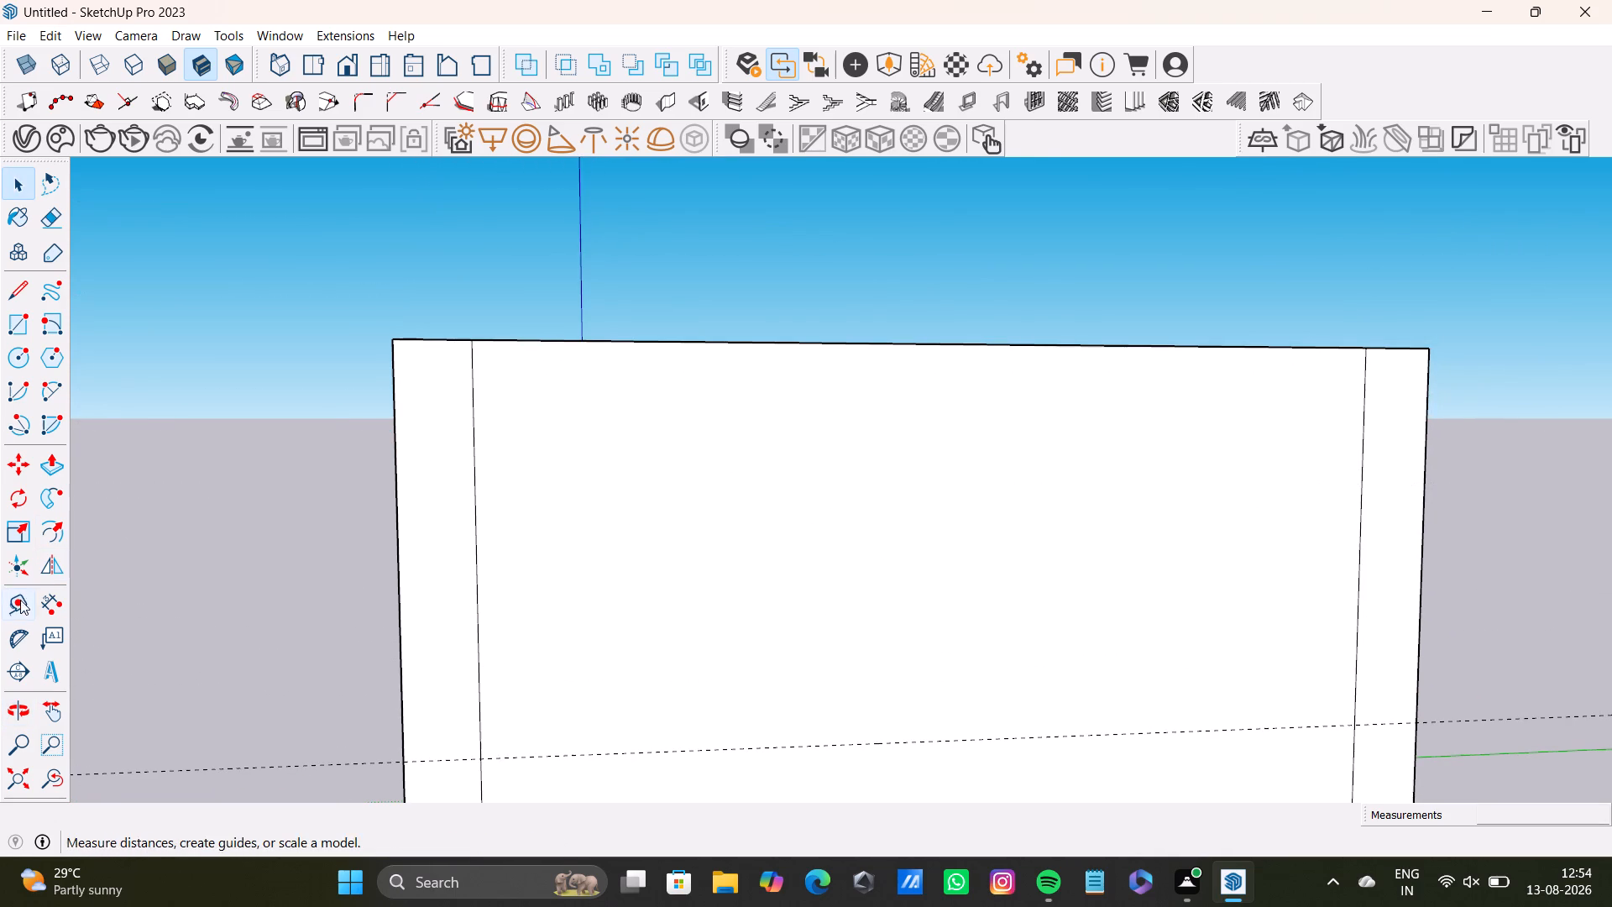
# Place a horizontal guide across the back wall about 3' 9/16" above the existing horizontal guide over the countertop.
pyautogui.click(20, 600)
pyautogui.click(580, 758)
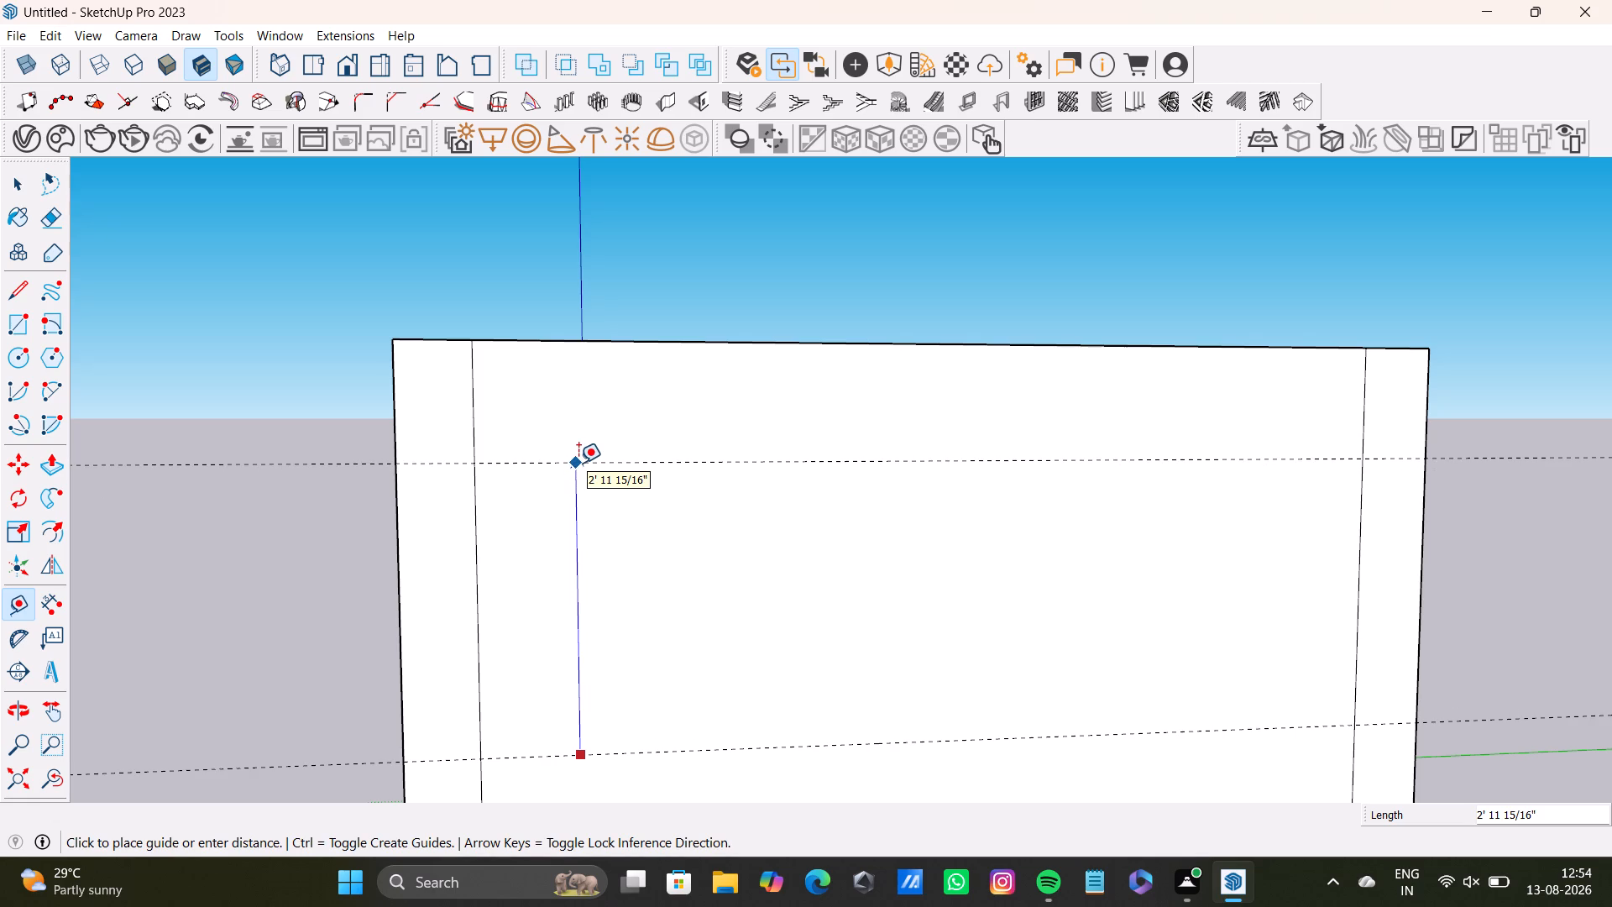
pyautogui.click(580, 458)
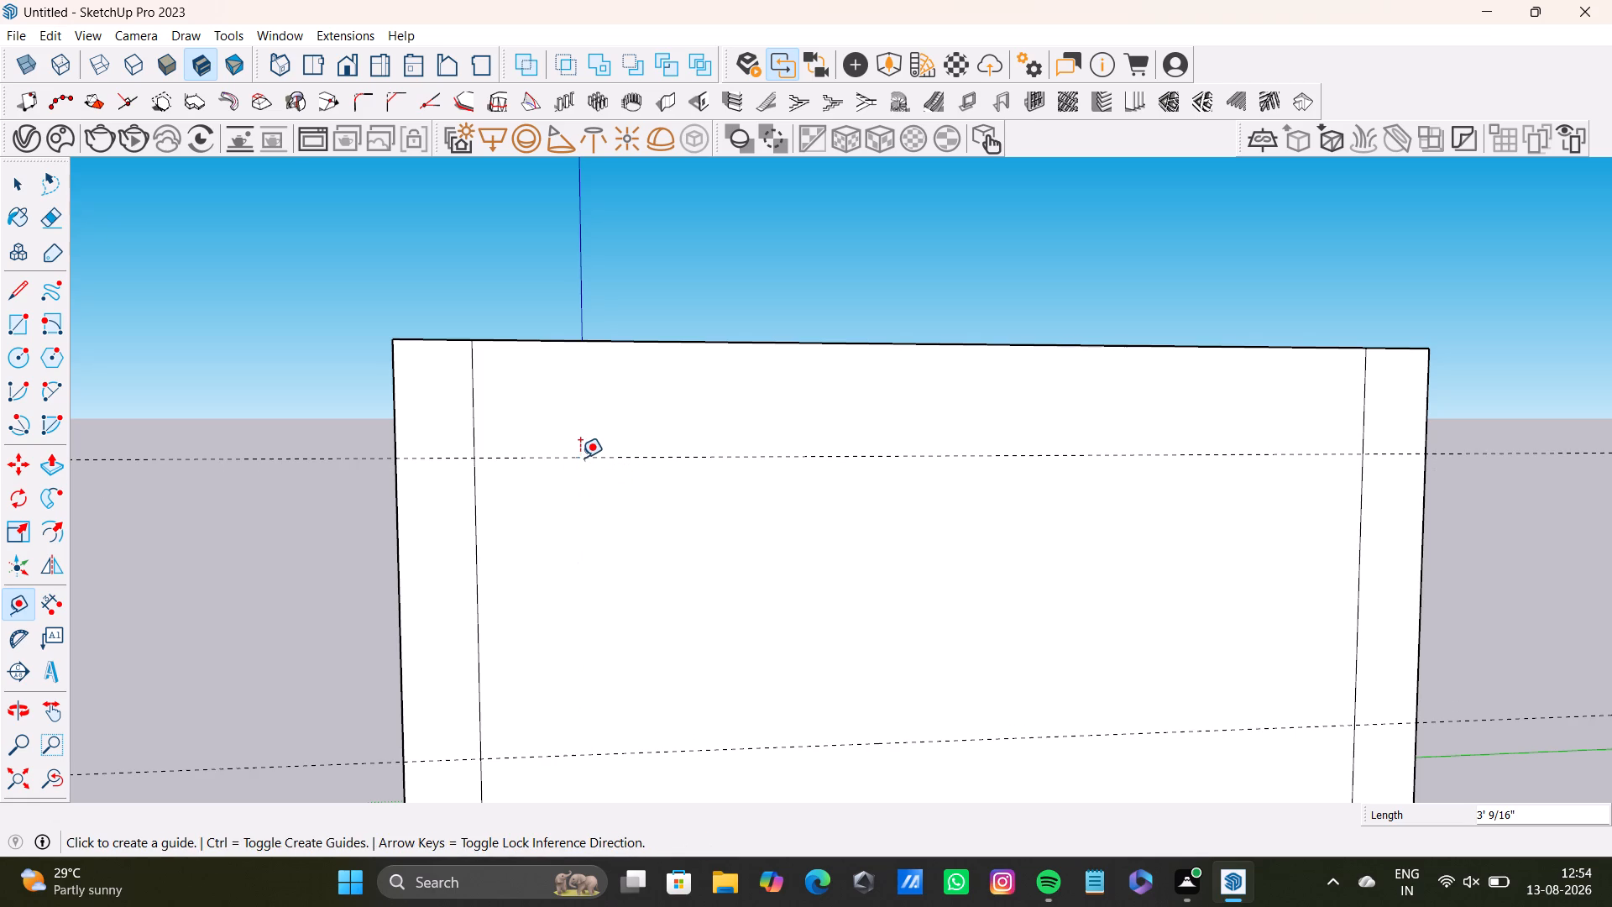
# Place a parallel guide 0.5" above the upper horizontal guide on the back wall.
pyautogui.scroll(-1, 591, 485)
pyautogui.moveTo(581, 501); pyautogui.dragTo(603, 542, button='middle')
pyautogui.scroll(3, 579, 496)
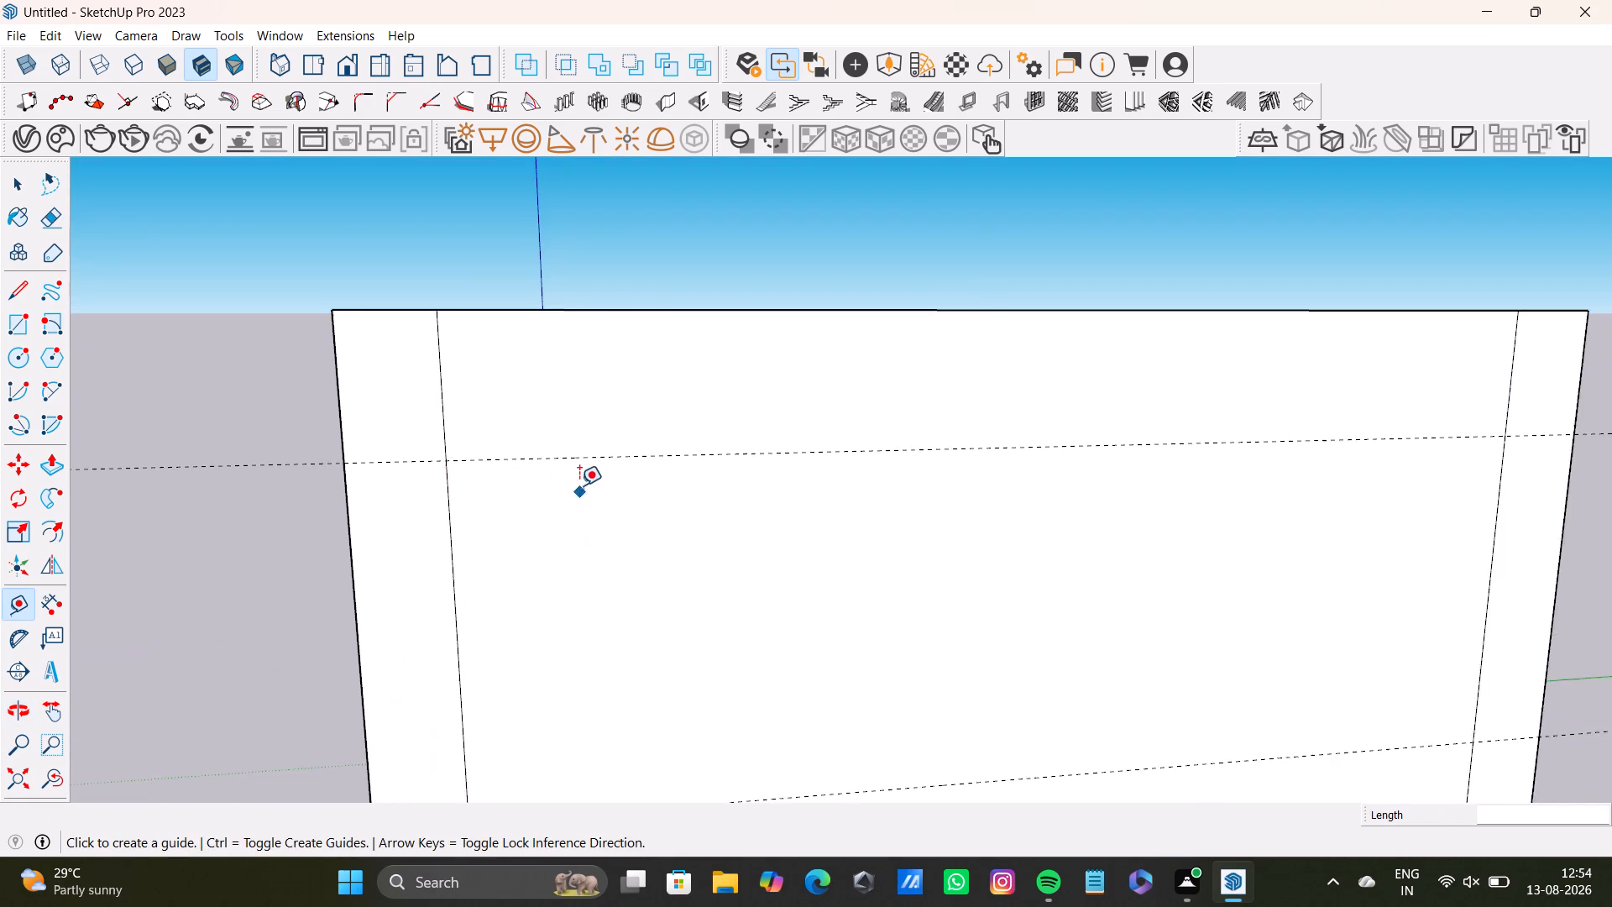
pyautogui.scroll(2, 579, 485)
pyautogui.click(591, 453)
pyautogui.write('0.5"')
pyautogui.press('Return')
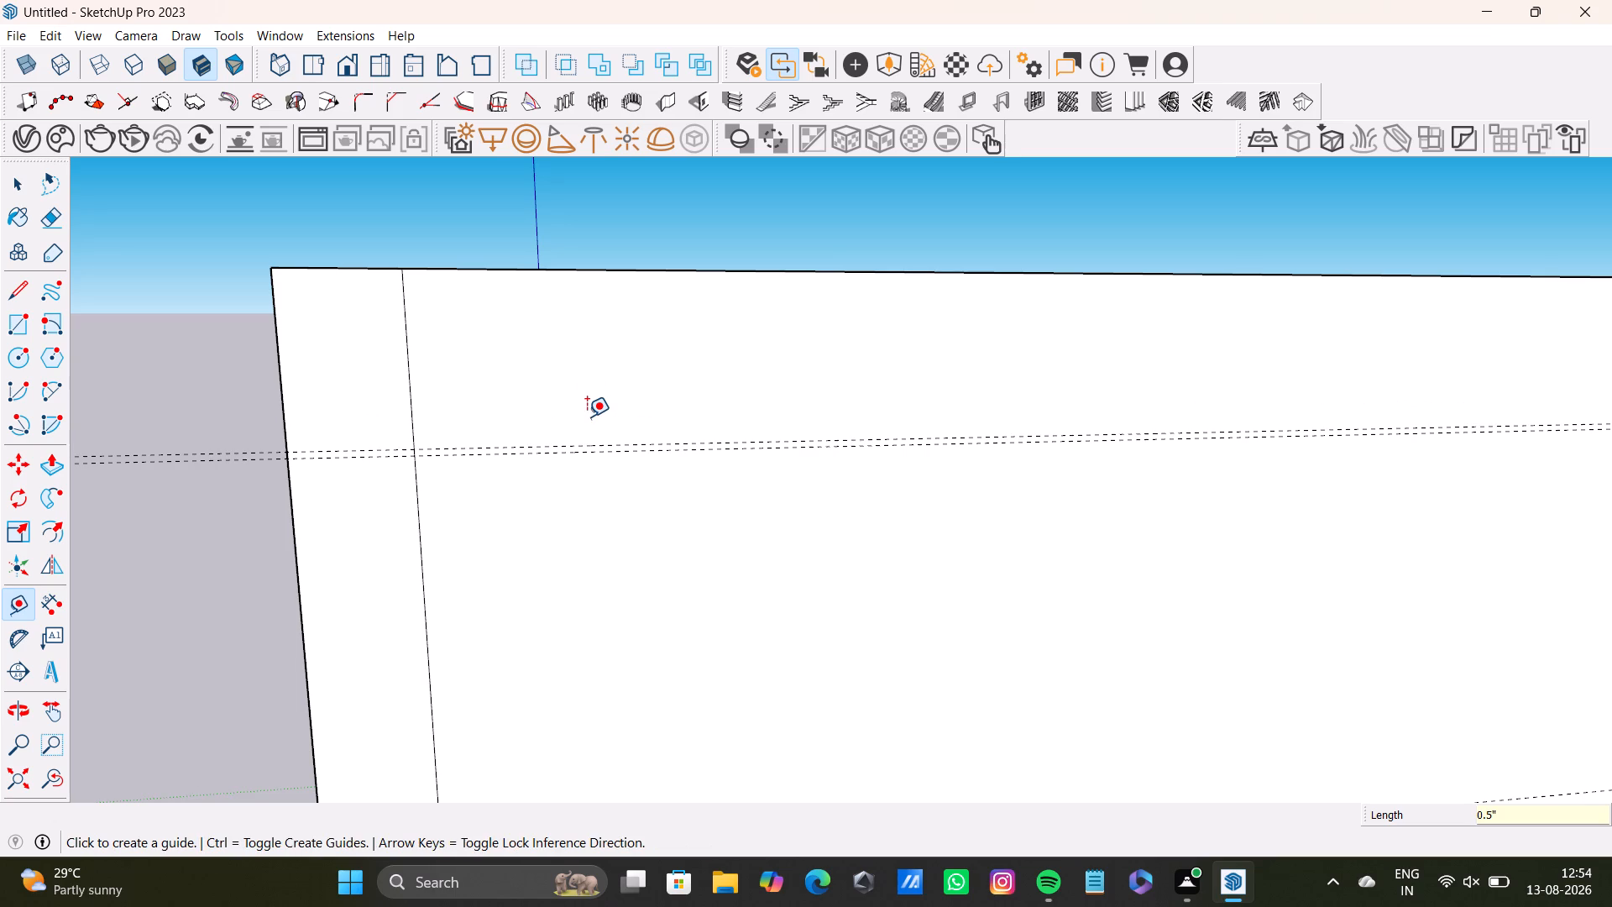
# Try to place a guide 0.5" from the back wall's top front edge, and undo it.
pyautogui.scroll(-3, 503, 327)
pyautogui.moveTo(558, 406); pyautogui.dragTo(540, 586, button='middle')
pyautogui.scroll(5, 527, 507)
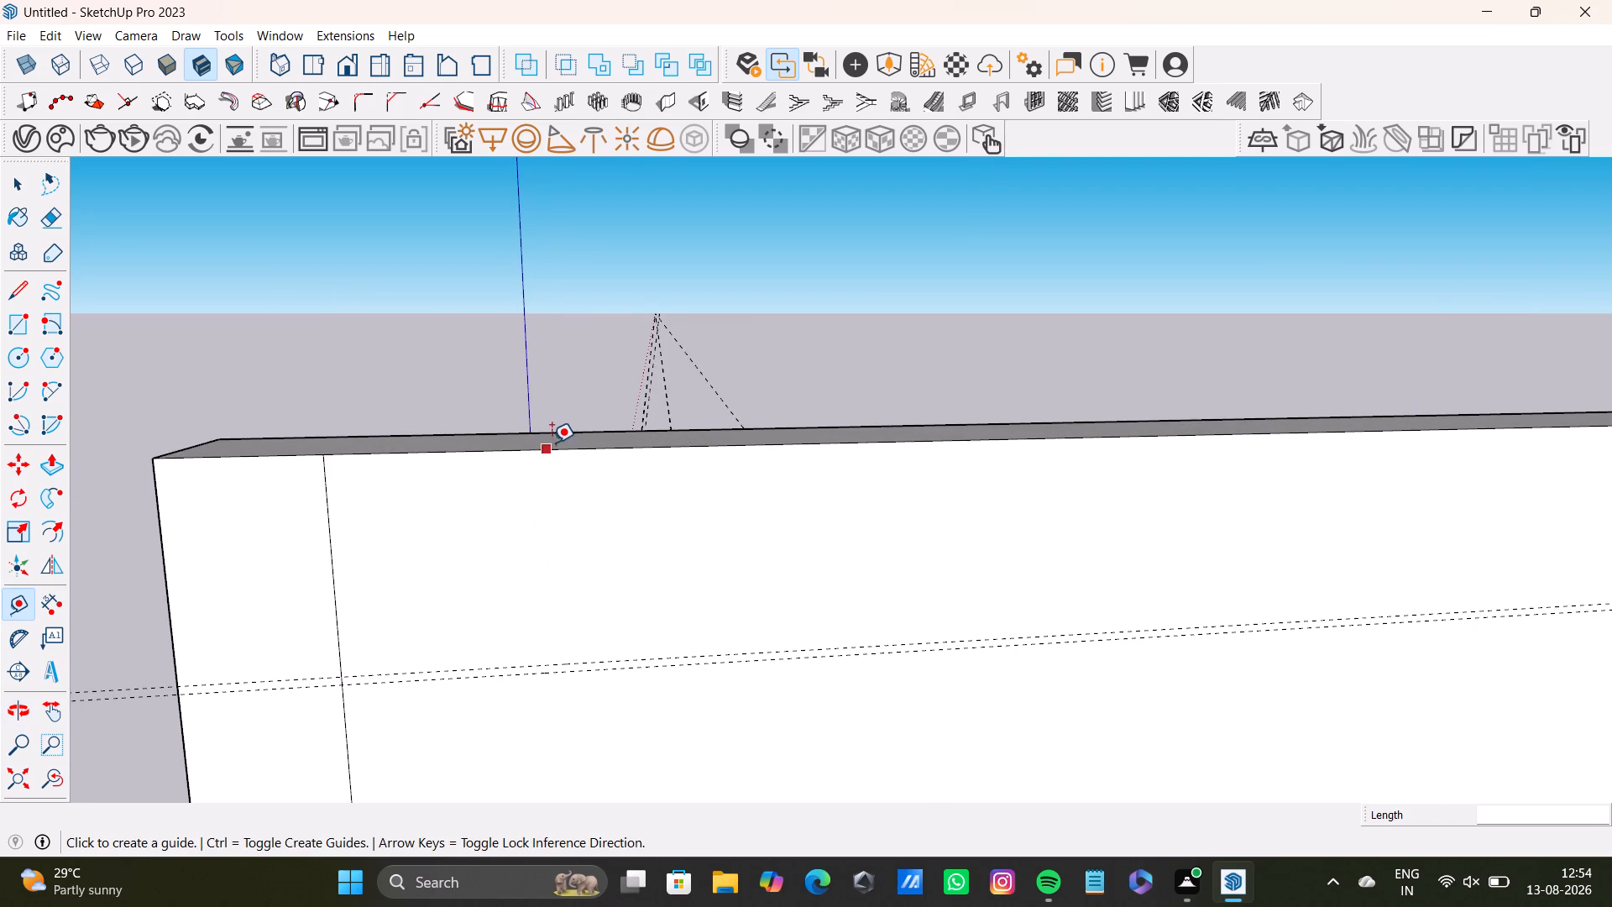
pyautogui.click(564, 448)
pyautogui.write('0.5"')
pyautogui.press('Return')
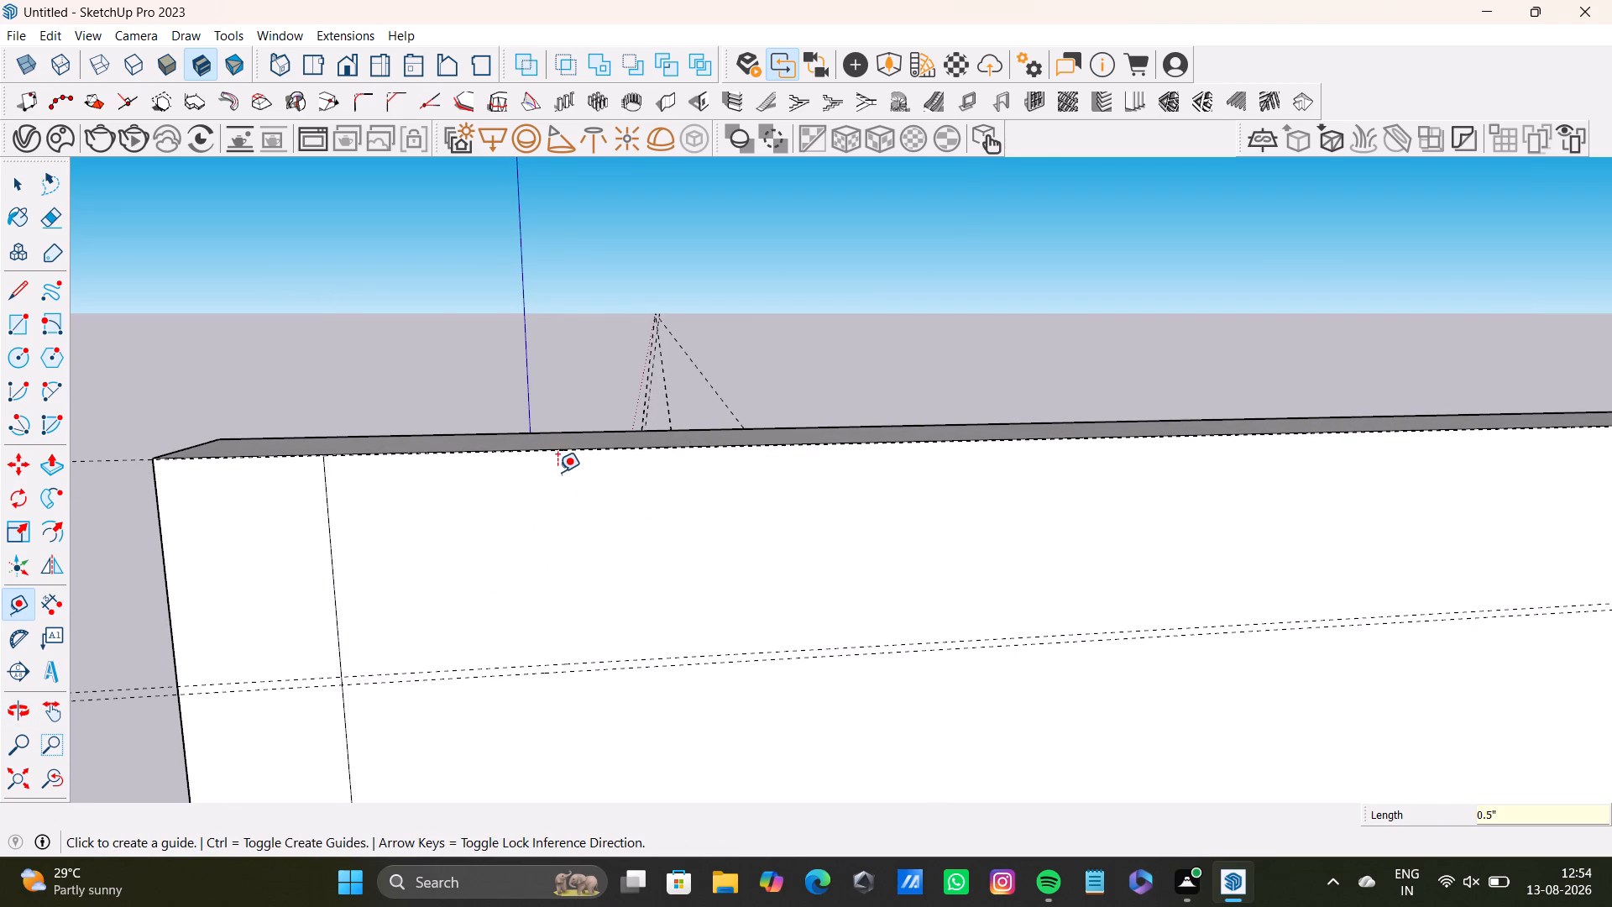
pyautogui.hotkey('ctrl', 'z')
# Place a horizontal guide on the back wall's front face, 0.5" below its top edge.
pyautogui.scroll(1, 610, 497)
pyautogui.moveTo(610, 498); pyautogui.dragTo(526, 629, button='middle')
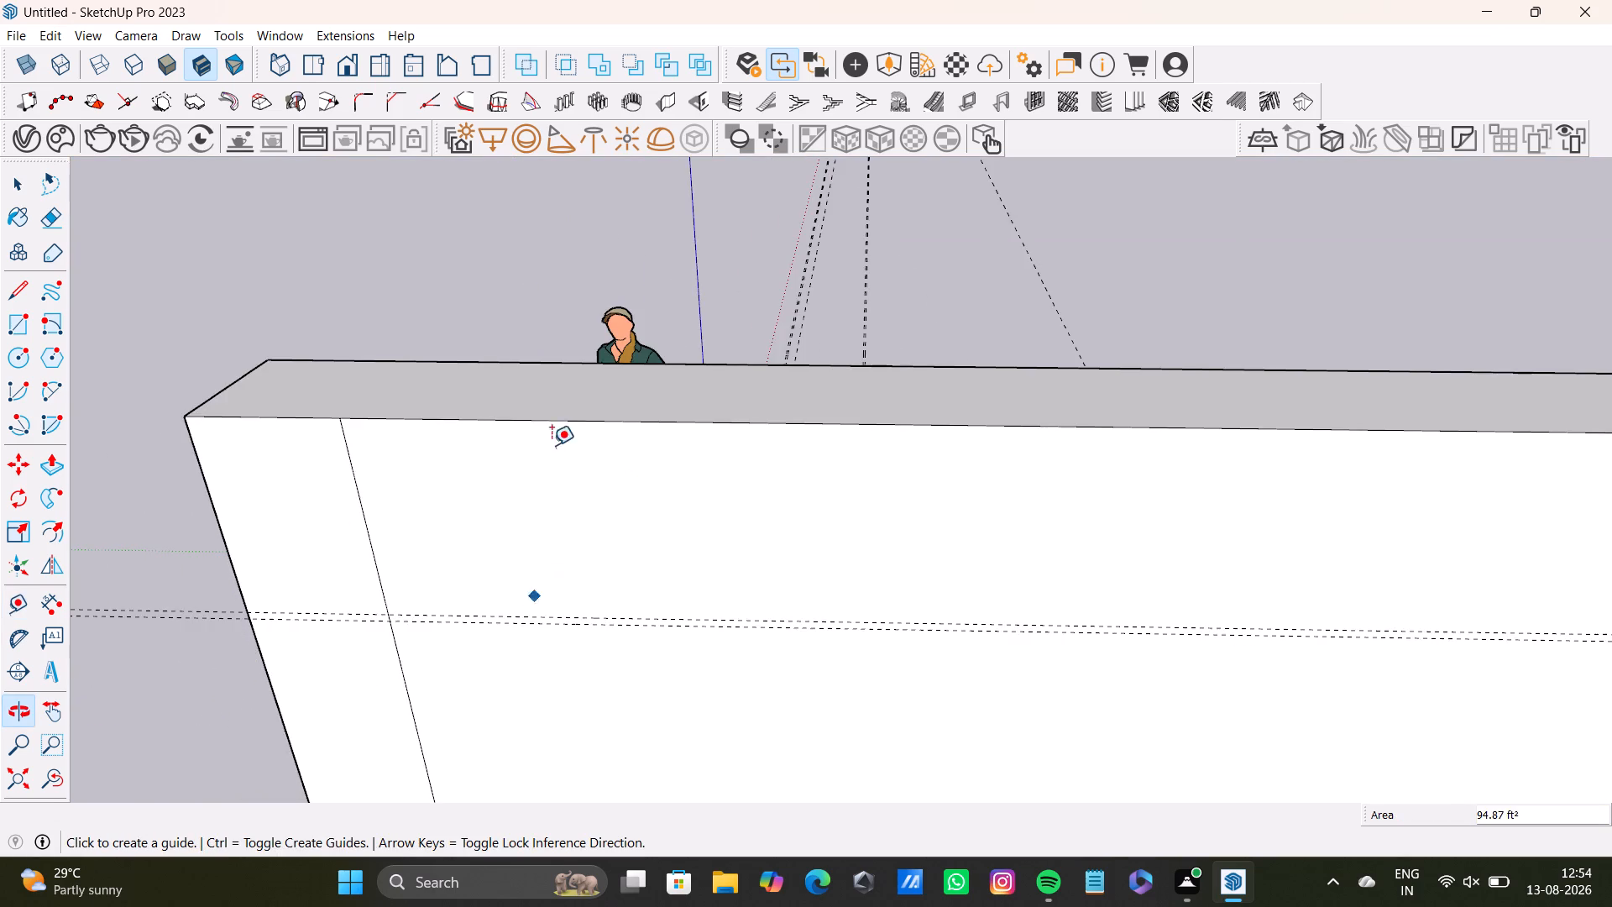
pyautogui.scroll(2, 554, 429)
pyautogui.click(600, 419)
pyautogui.write('0.5')
pyautogui.hotkey('shift', '"')
pyautogui.press('Return')
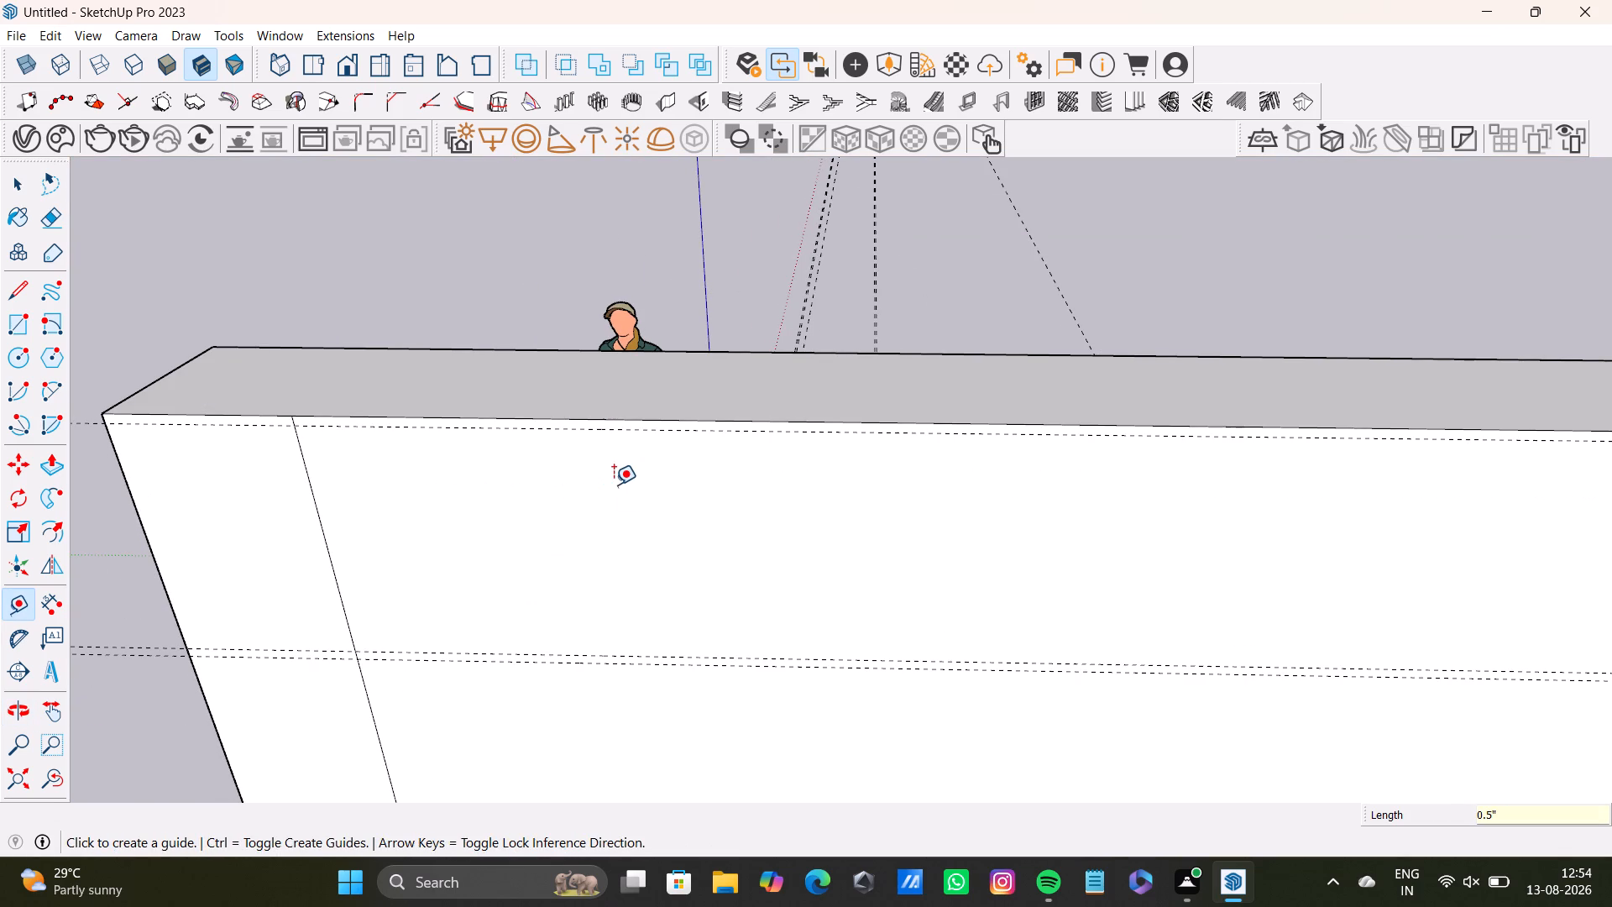
pyautogui.press('space')
# Place a vertical guide 0.5" inward from the vertical line near the back wall's left end.
pyautogui.scroll(-4, 577, 520)
pyautogui.moveTo(566, 537); pyautogui.dragTo(484, 543, button='middle')
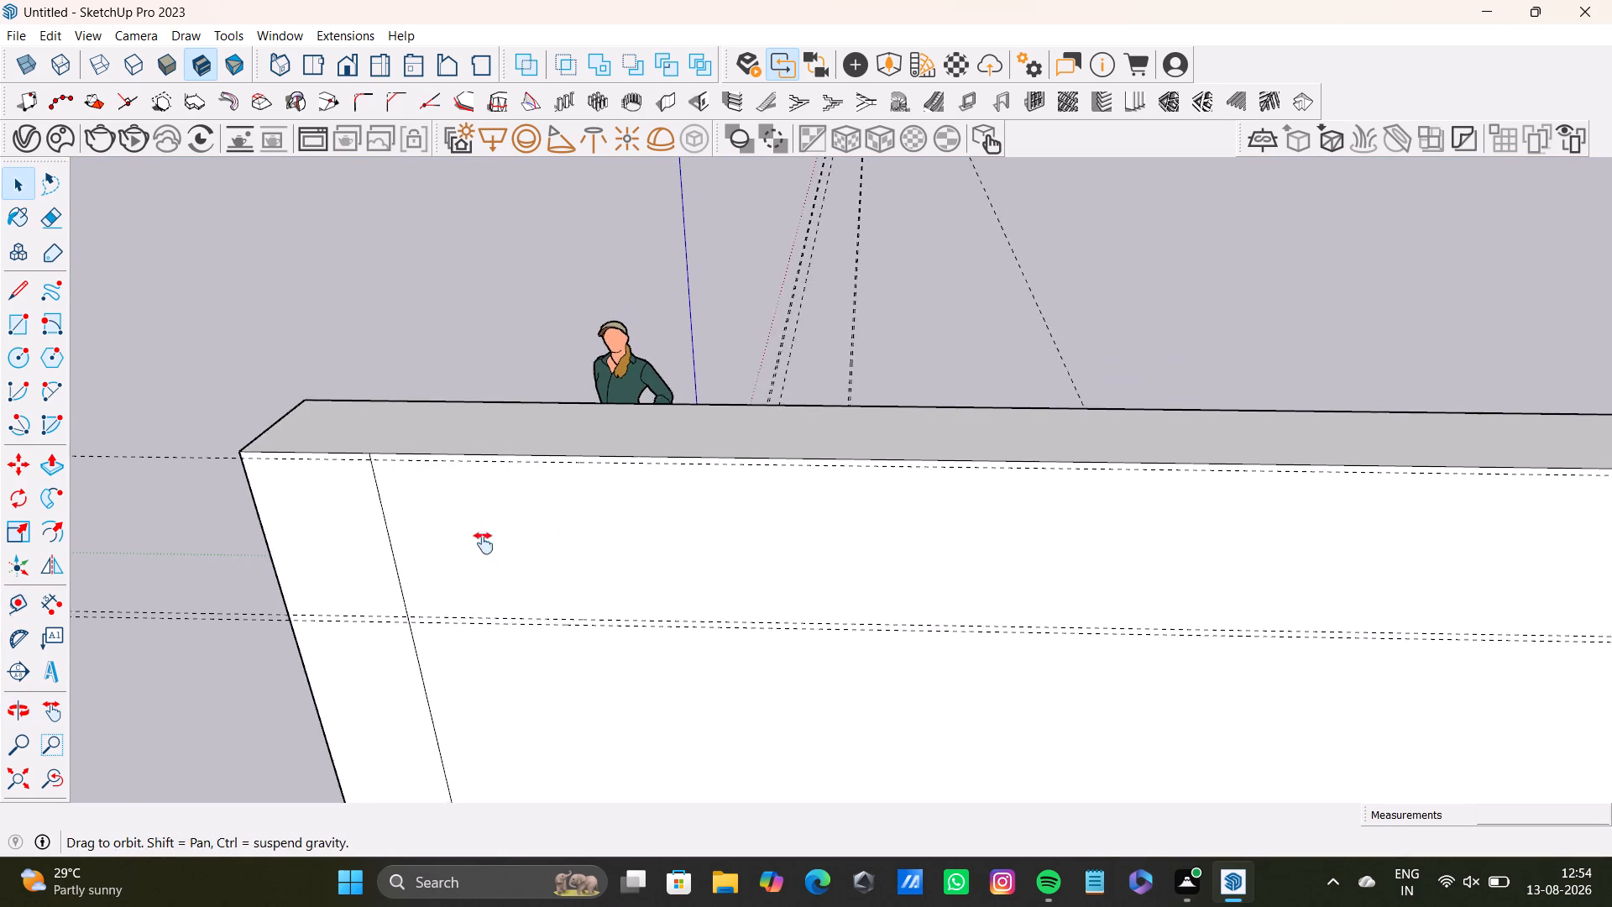
pyautogui.moveTo(484, 543); pyautogui.dragTo(333, 585, button='middle')
pyautogui.moveTo(355, 581); pyautogui.dragTo(500, 466, button='middle')
pyautogui.scroll(-3, 536, 511)
pyautogui.keyDown('shift'); pyautogui.moveTo(521, 563); pyautogui.dragTo(730, 472, button='middle'); pyautogui.keyUp('shift')
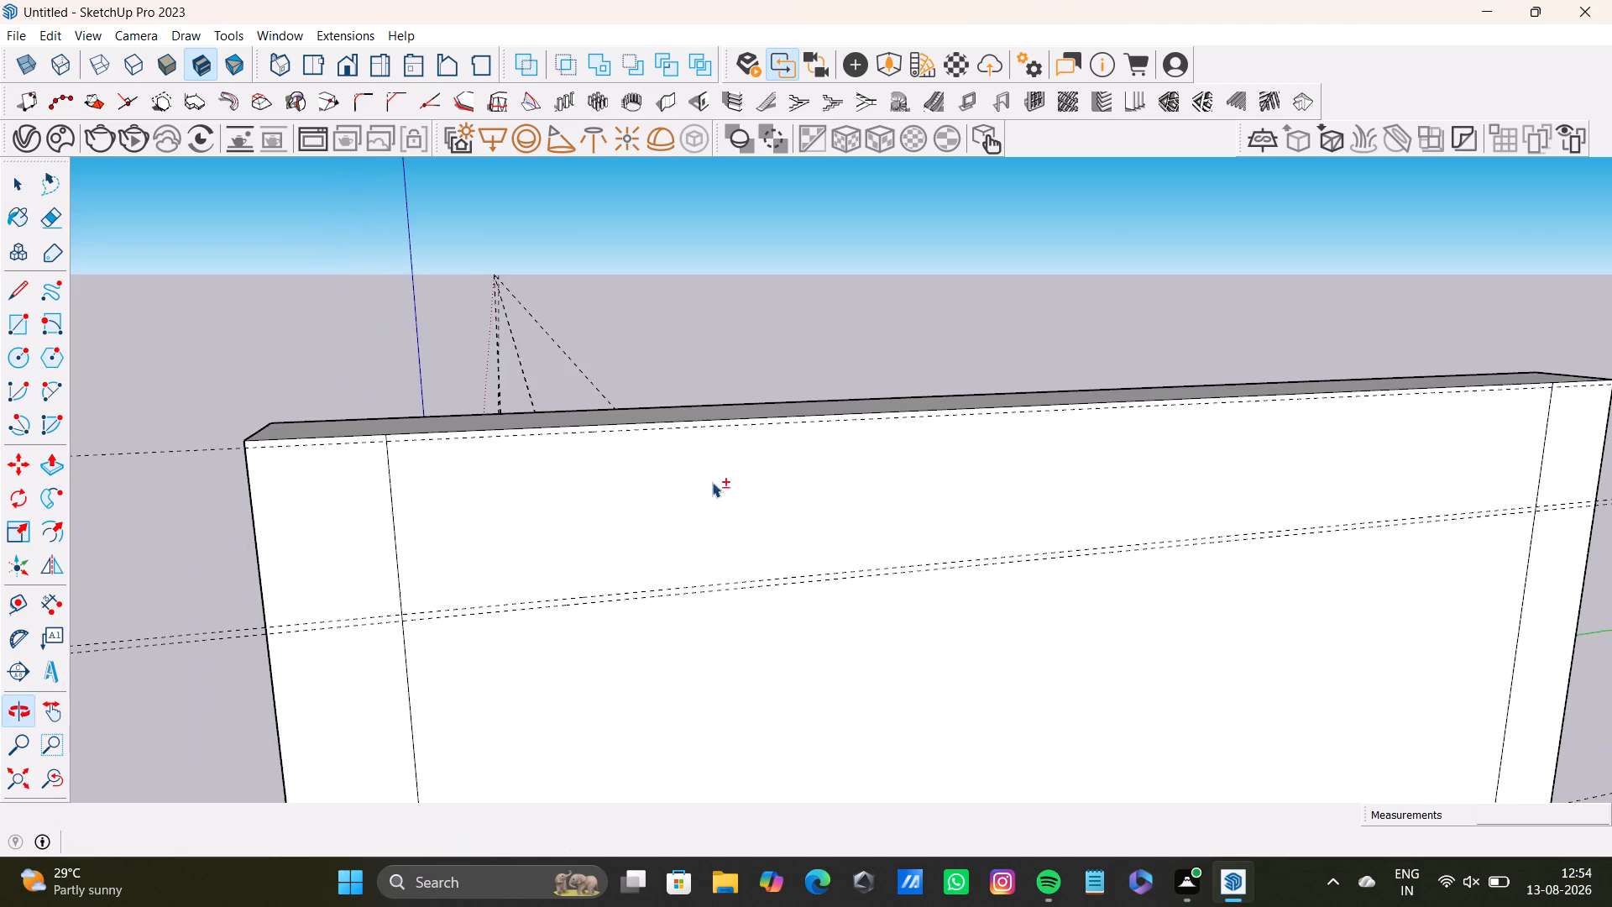
pyautogui.scroll(6, 454, 552)
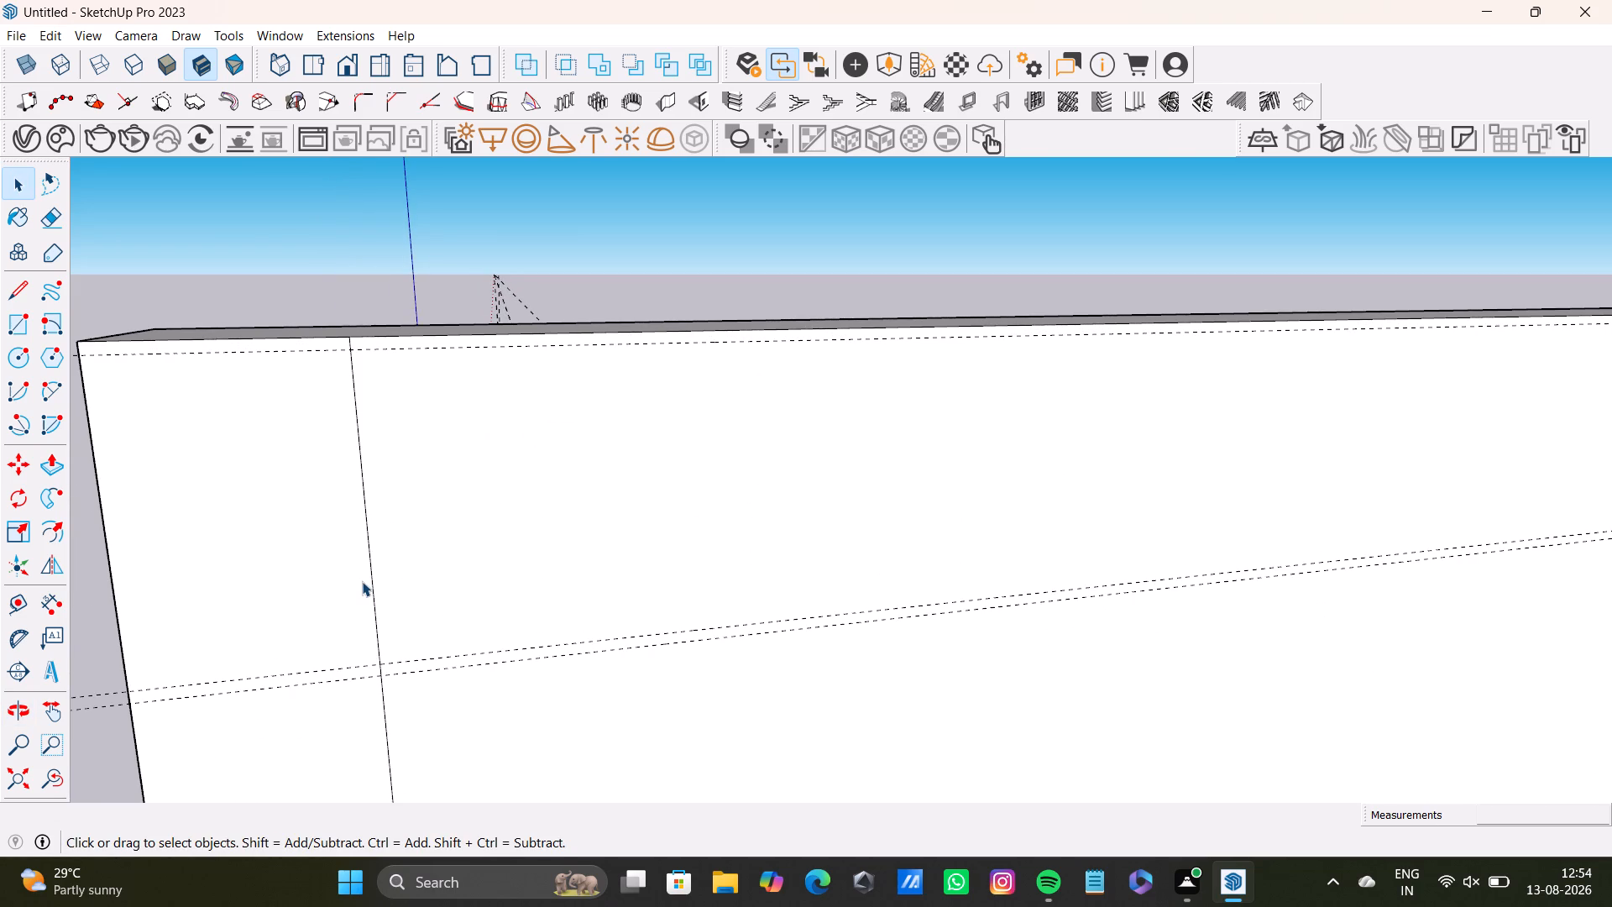
pyautogui.press('t')
pyautogui.press('Return')
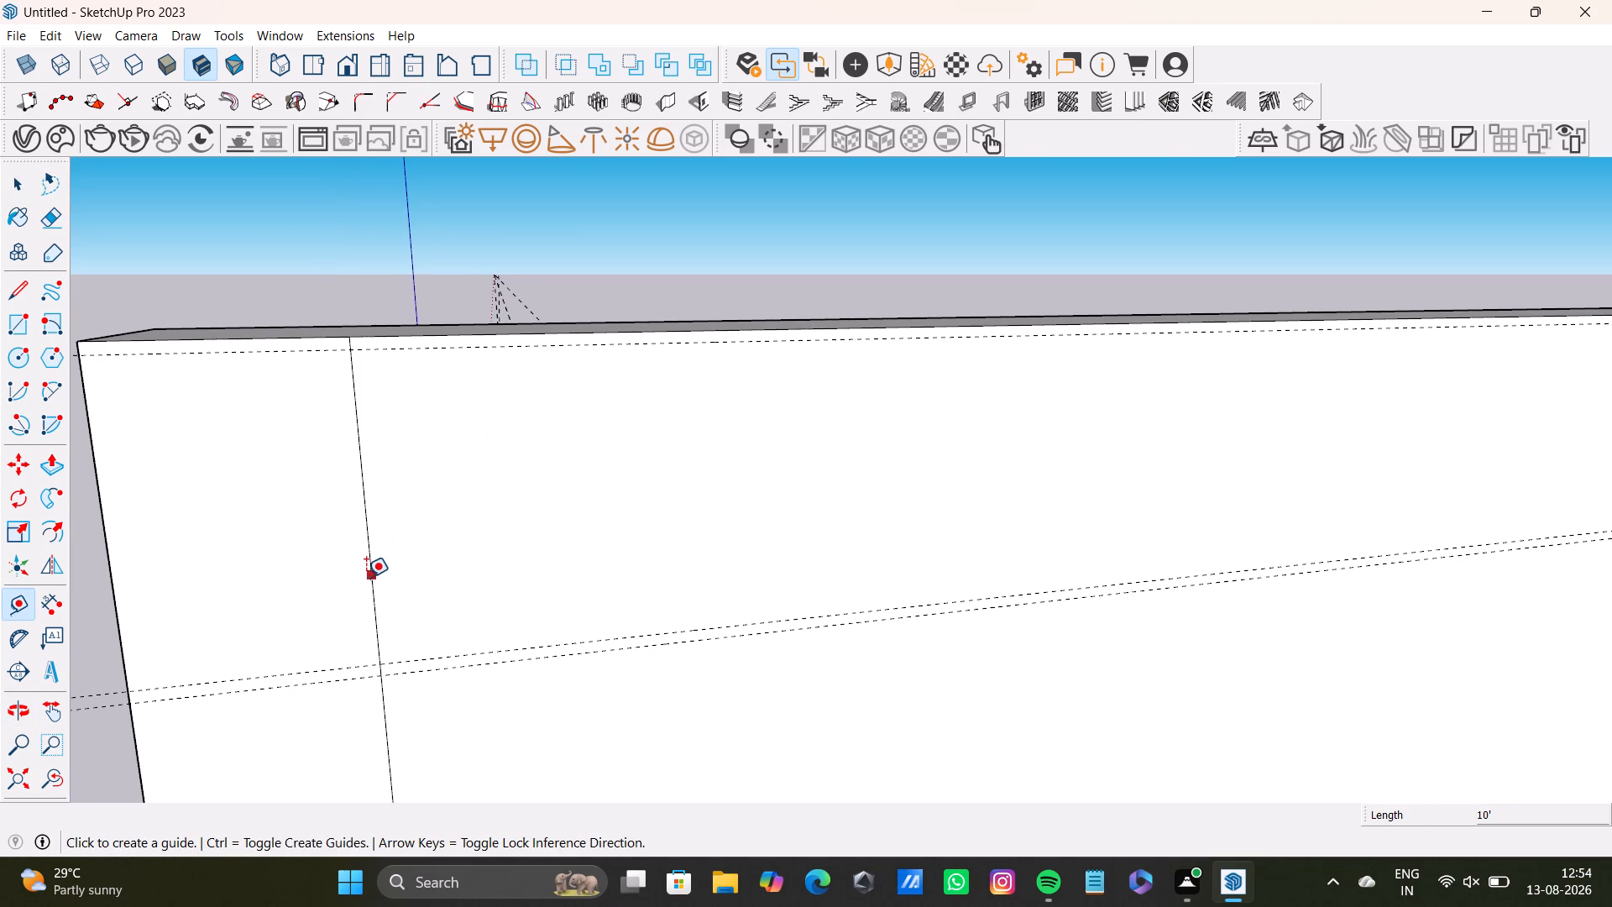
pyautogui.moveTo(370, 578); pyautogui.dragTo(411, 579)
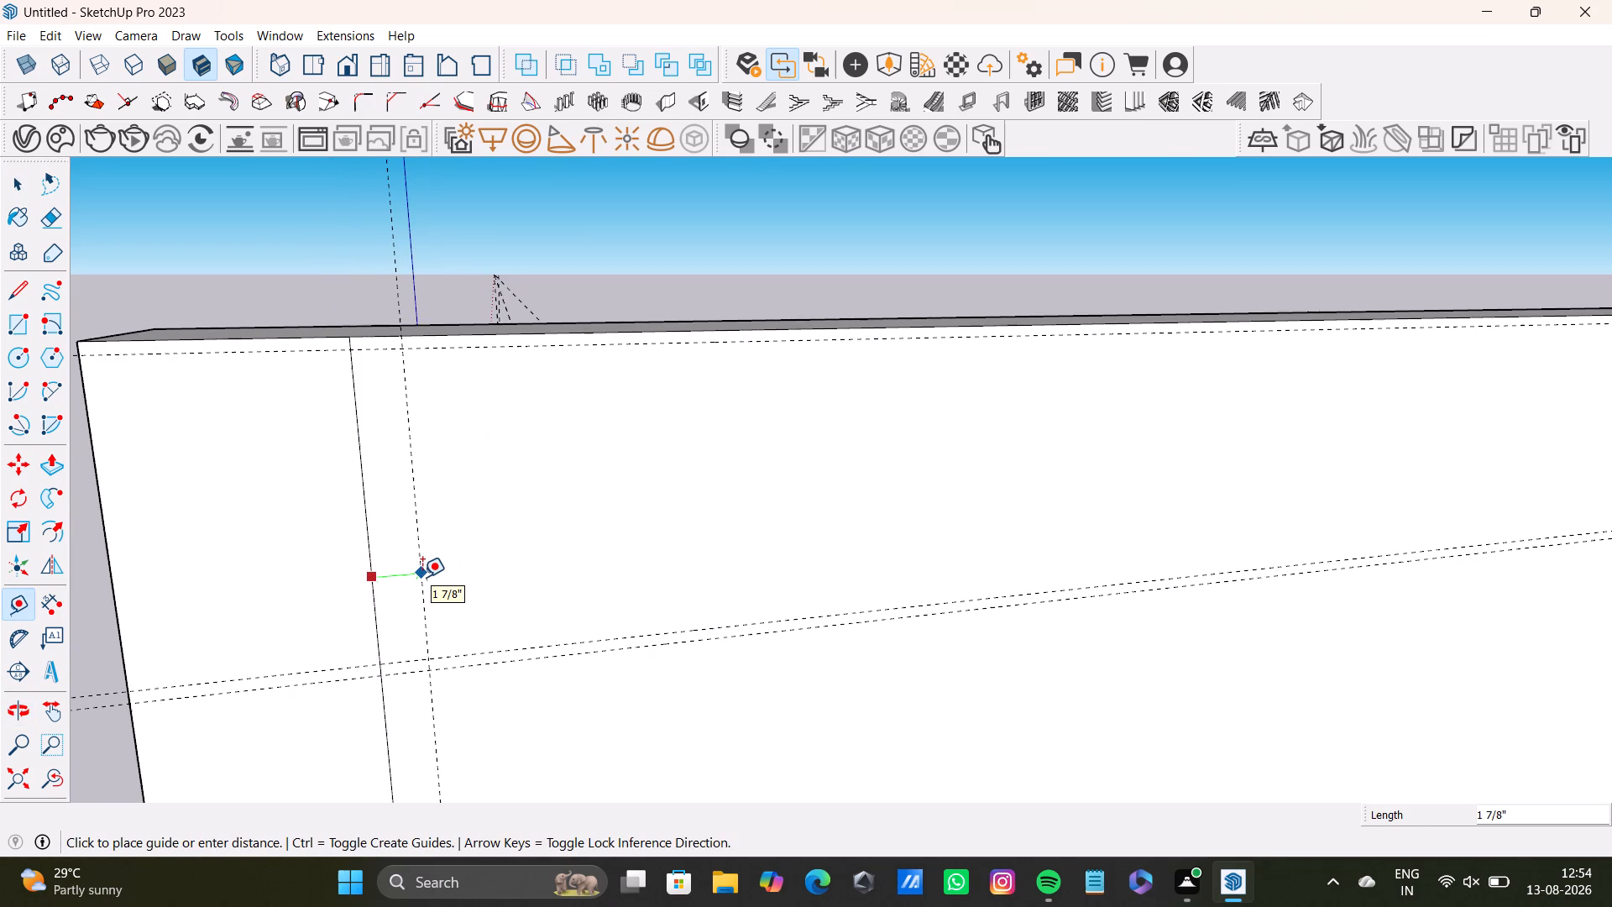
pyautogui.write('0.5')
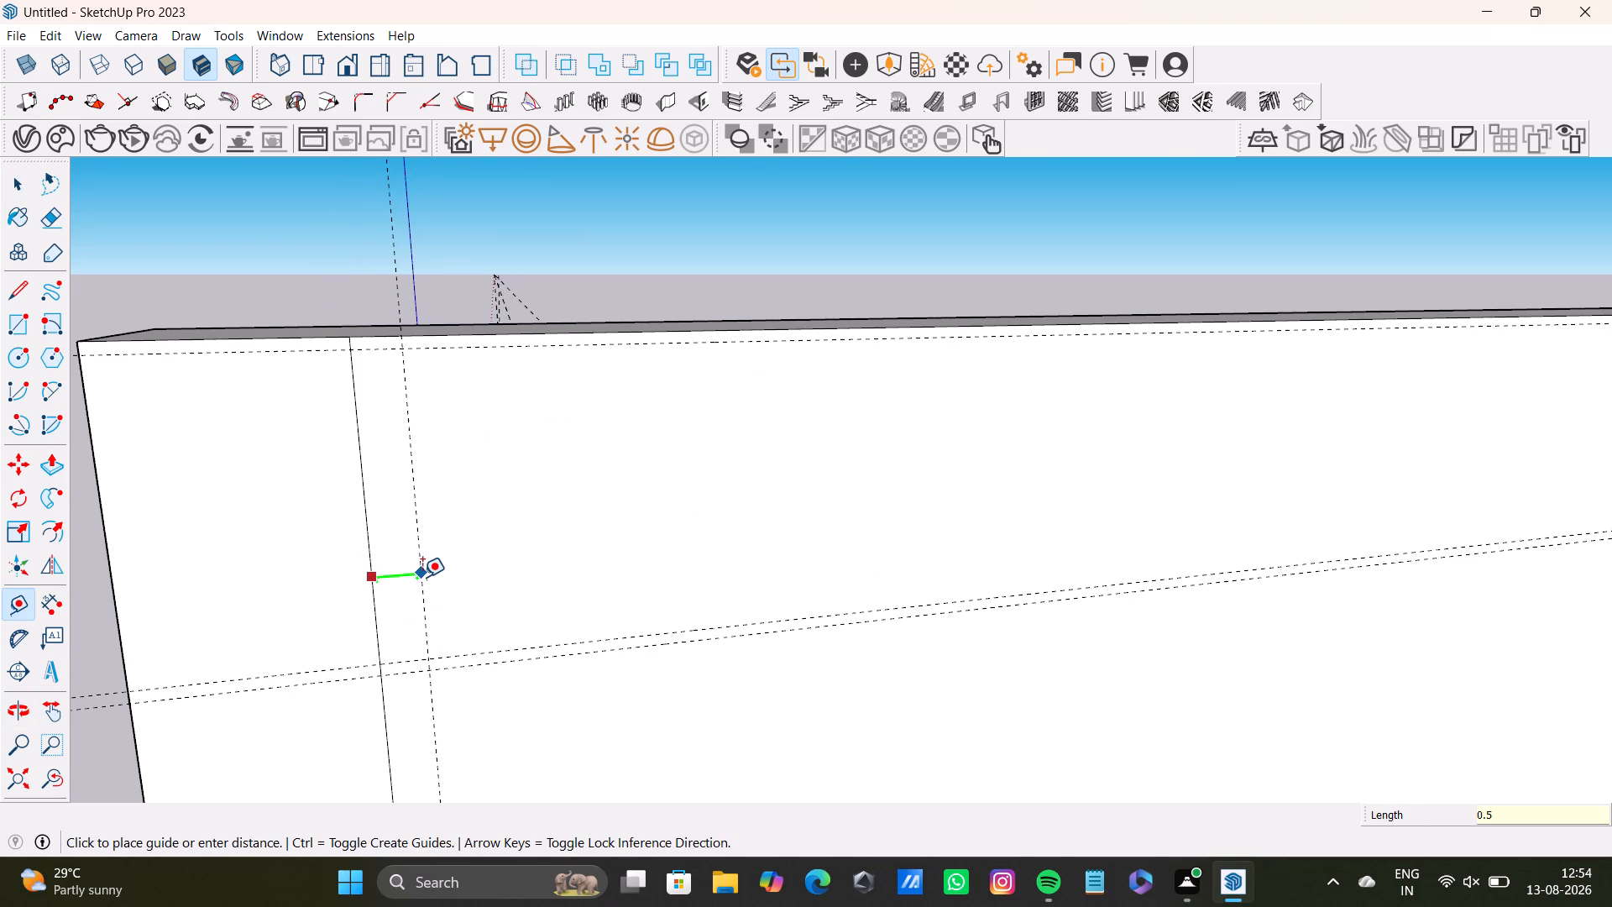
pyautogui.hotkey('shift', '"')
pyautogui.press('Return')
# Place a vertical guide 0.5" inward from the vertical line near the back wall's right end.
pyautogui.scroll(-7, 404, 511)
pyautogui.keyDown('shift'); pyautogui.moveTo(644, 534); pyautogui.dragTo(182, 527, button='middle'); pyautogui.keyUp('shift')
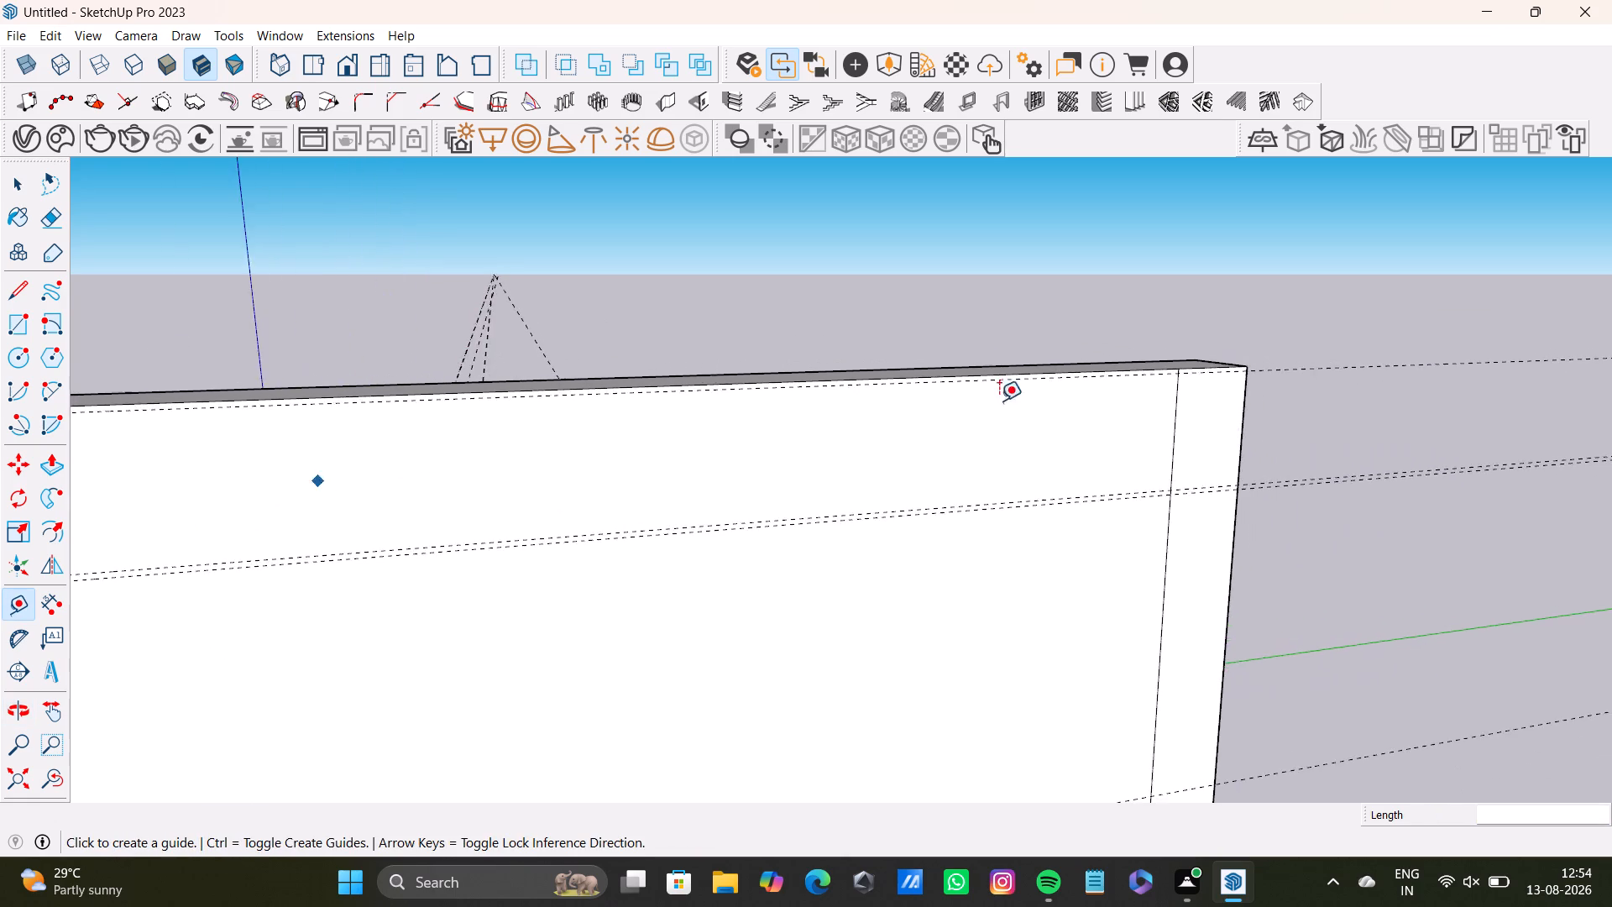
pyautogui.scroll(3, 1013, 401)
pyautogui.moveTo(1112, 417); pyautogui.dragTo(956, 516, button='middle')
pyautogui.click(1243, 532)
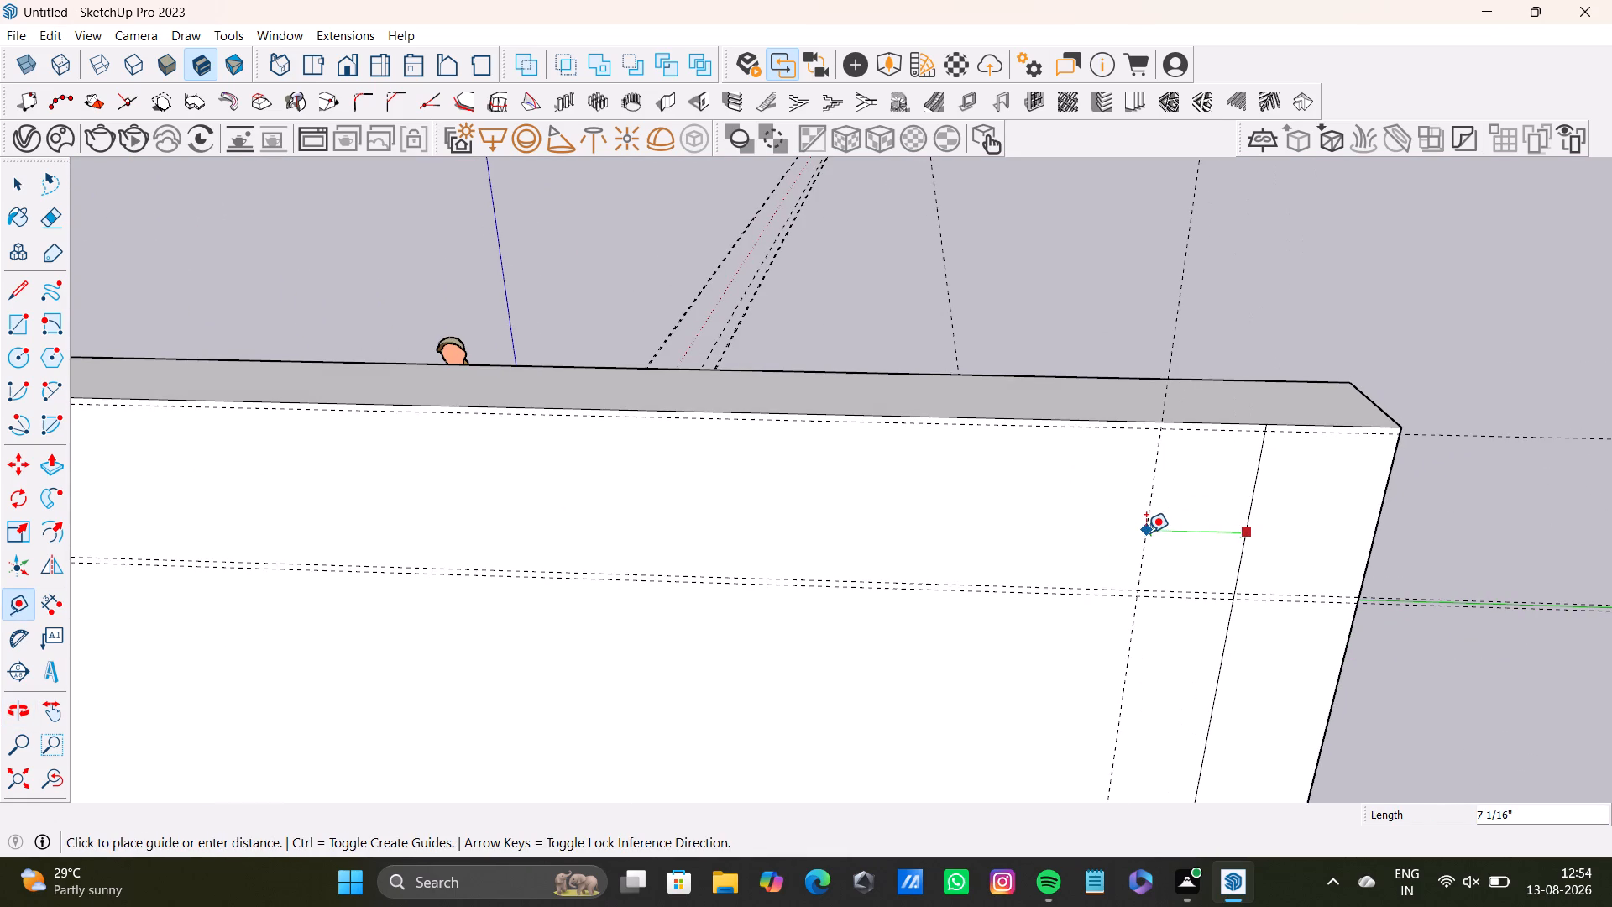
pyautogui.write('0,')
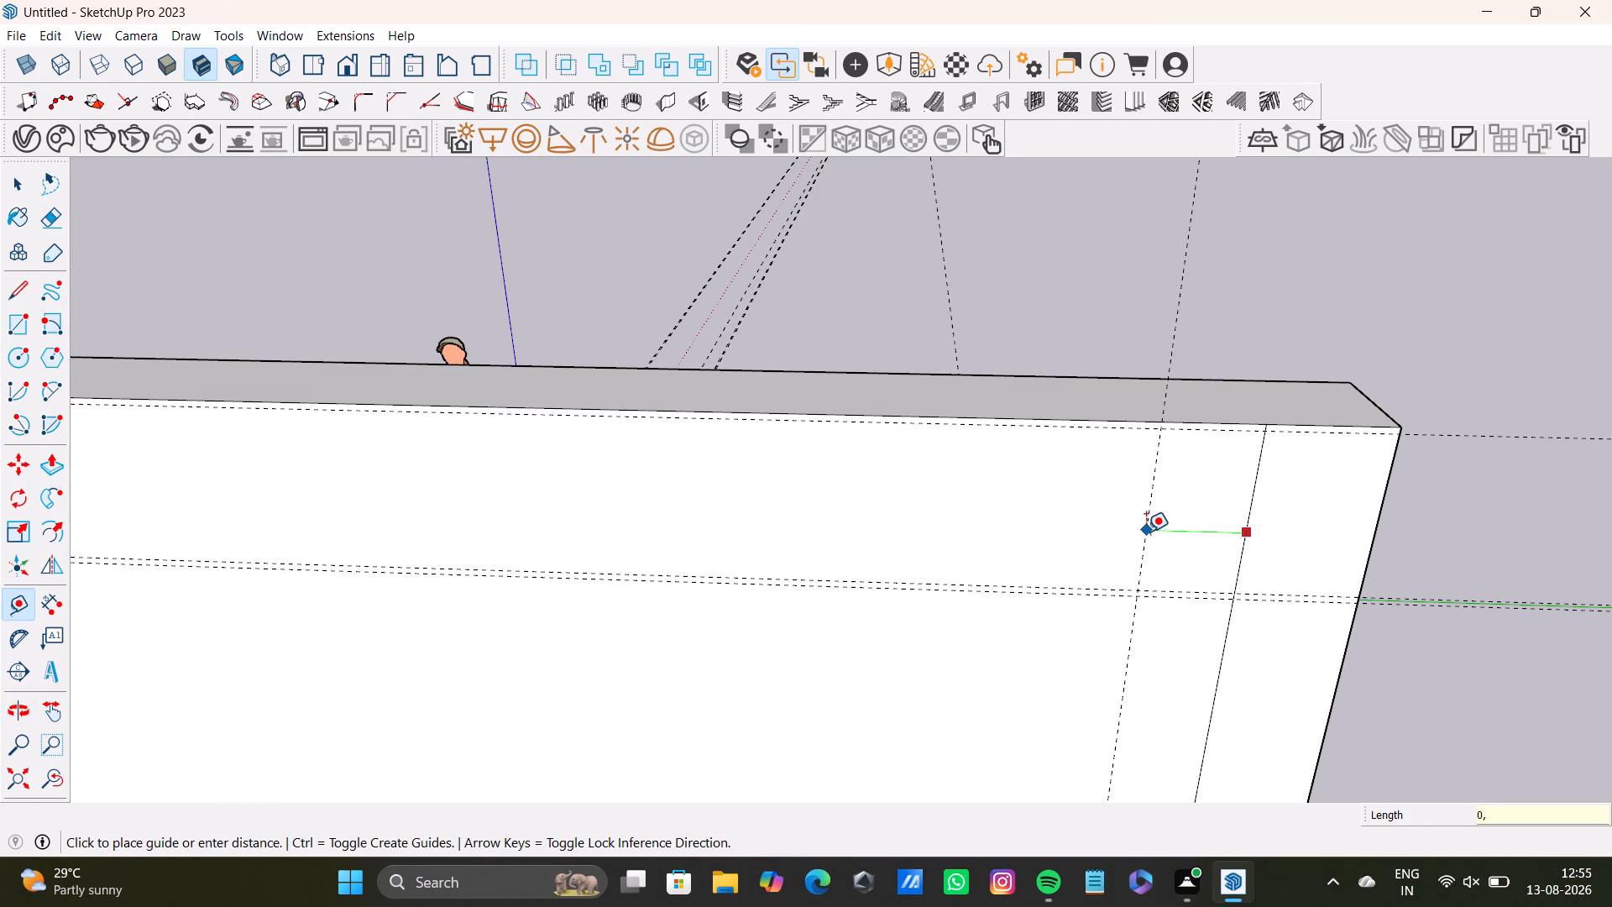
pyautogui.press('BackSpace')
pyautogui.write('.5')
pyautogui.hotkey('shift', '"')
pyautogui.press('Return')
# Draw a narrow rectangle about 1'1" by 13/16" from the upper-left guide intersection down to the upper guide of the lower pair.
pyautogui.scroll(-6, 892, 526)
pyautogui.keyDown('shift'); pyautogui.moveTo(683, 569); pyautogui.dragTo(1055, 521, button='middle'); pyautogui.keyUp('shift')
pyautogui.scroll(2, 695, 474)
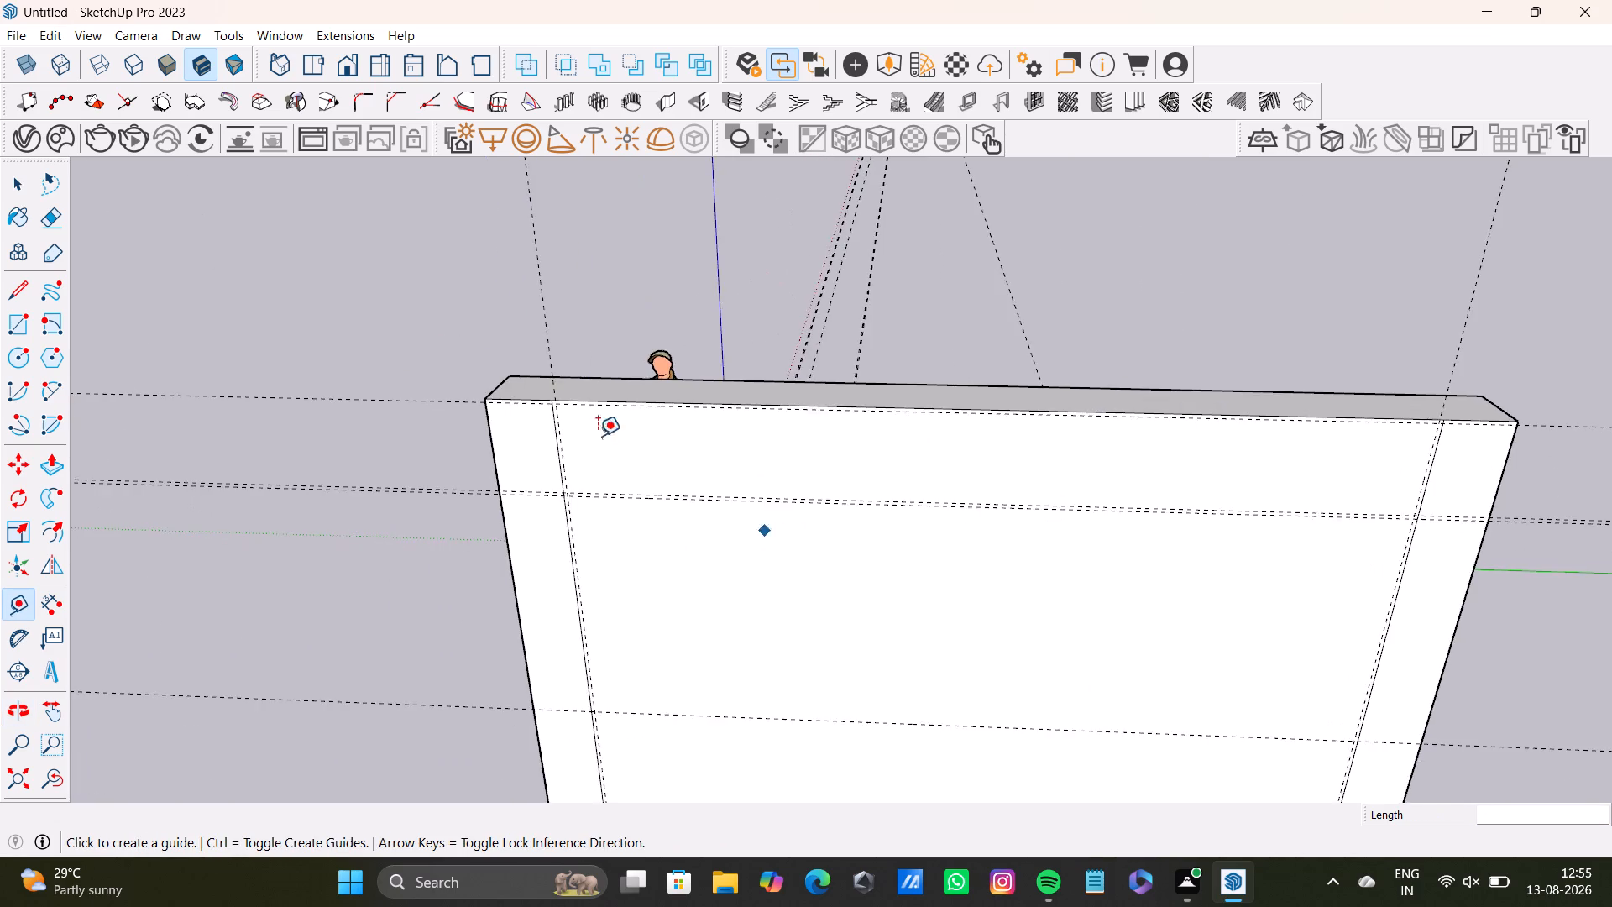
pyautogui.scroll(7, 598, 436)
pyautogui.moveTo(564, 443); pyautogui.dragTo(500, 585, button='middle')
pyautogui.moveTo(500, 590); pyautogui.dragTo(535, 440, button='middle')
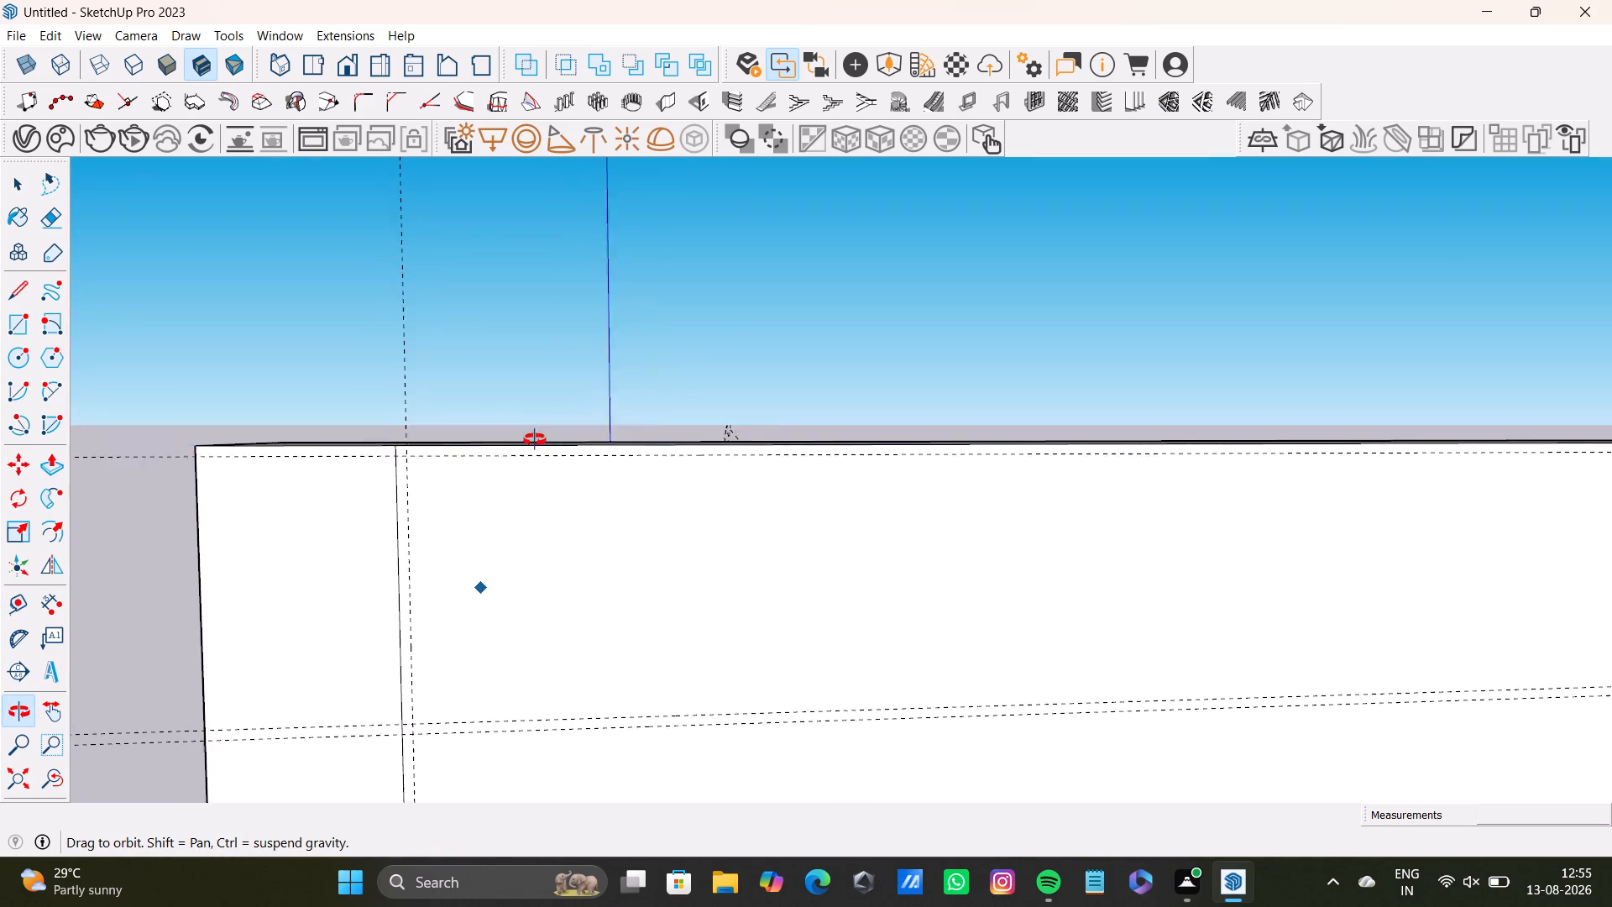
pyautogui.moveTo(535, 440); pyautogui.dragTo(534, 441, button='middle')
pyautogui.moveTo(536, 545); pyautogui.dragTo(437, 728, button='middle')
pyautogui.moveTo(519, 684); pyautogui.dragTo(379, 578, button='middle')
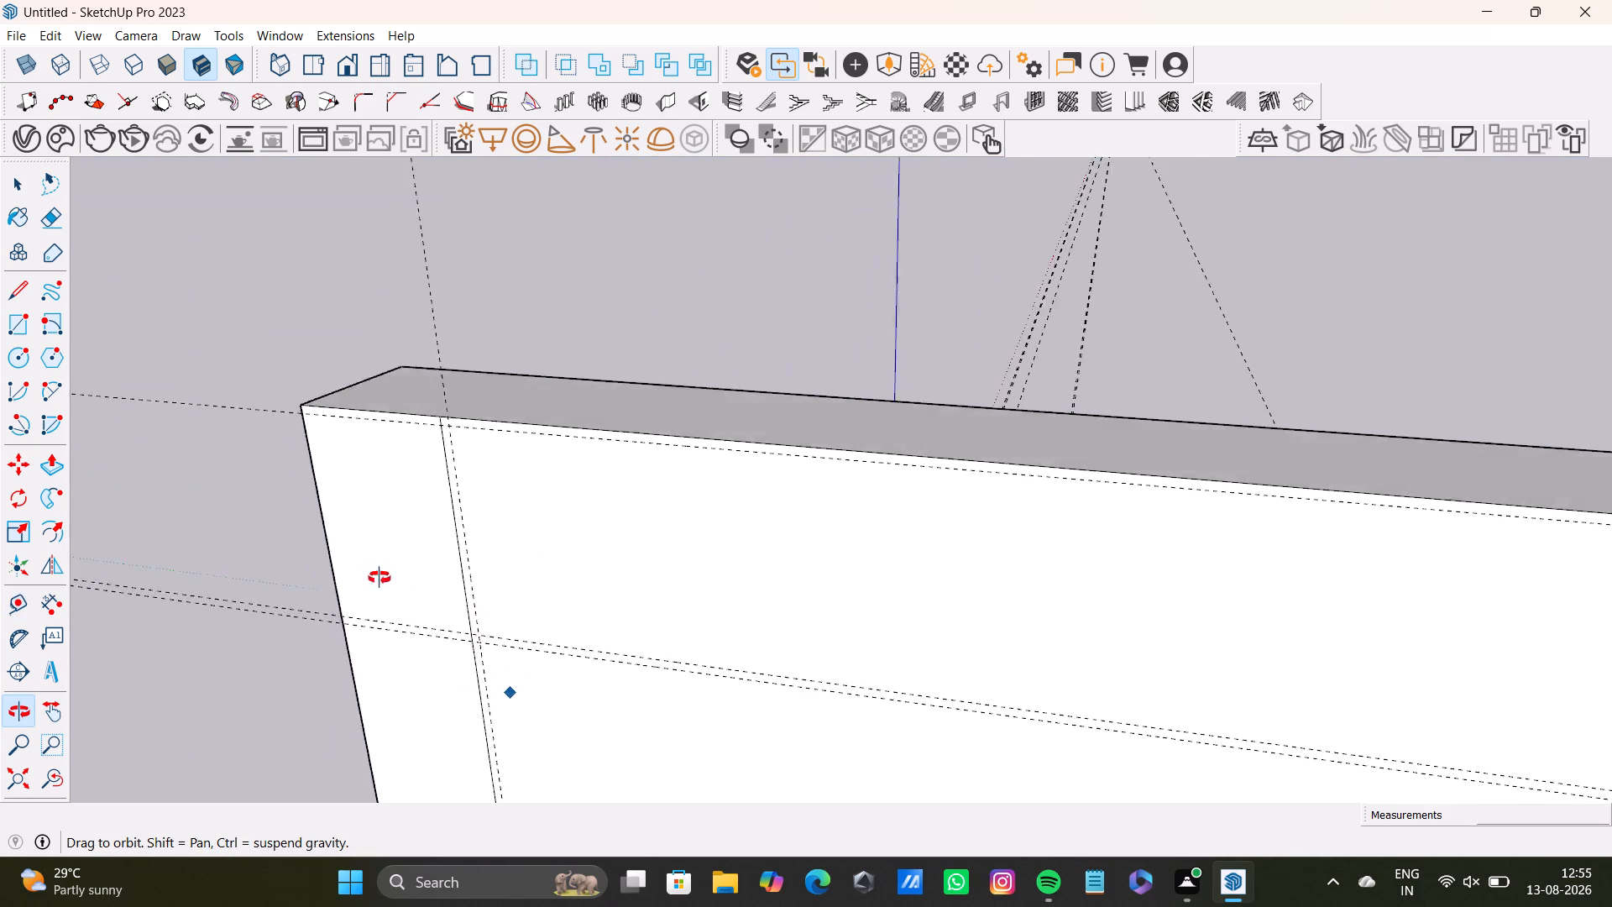
pyautogui.moveTo(379, 578); pyautogui.dragTo(649, 568, button='middle')
pyautogui.scroll(-3, 618, 577)
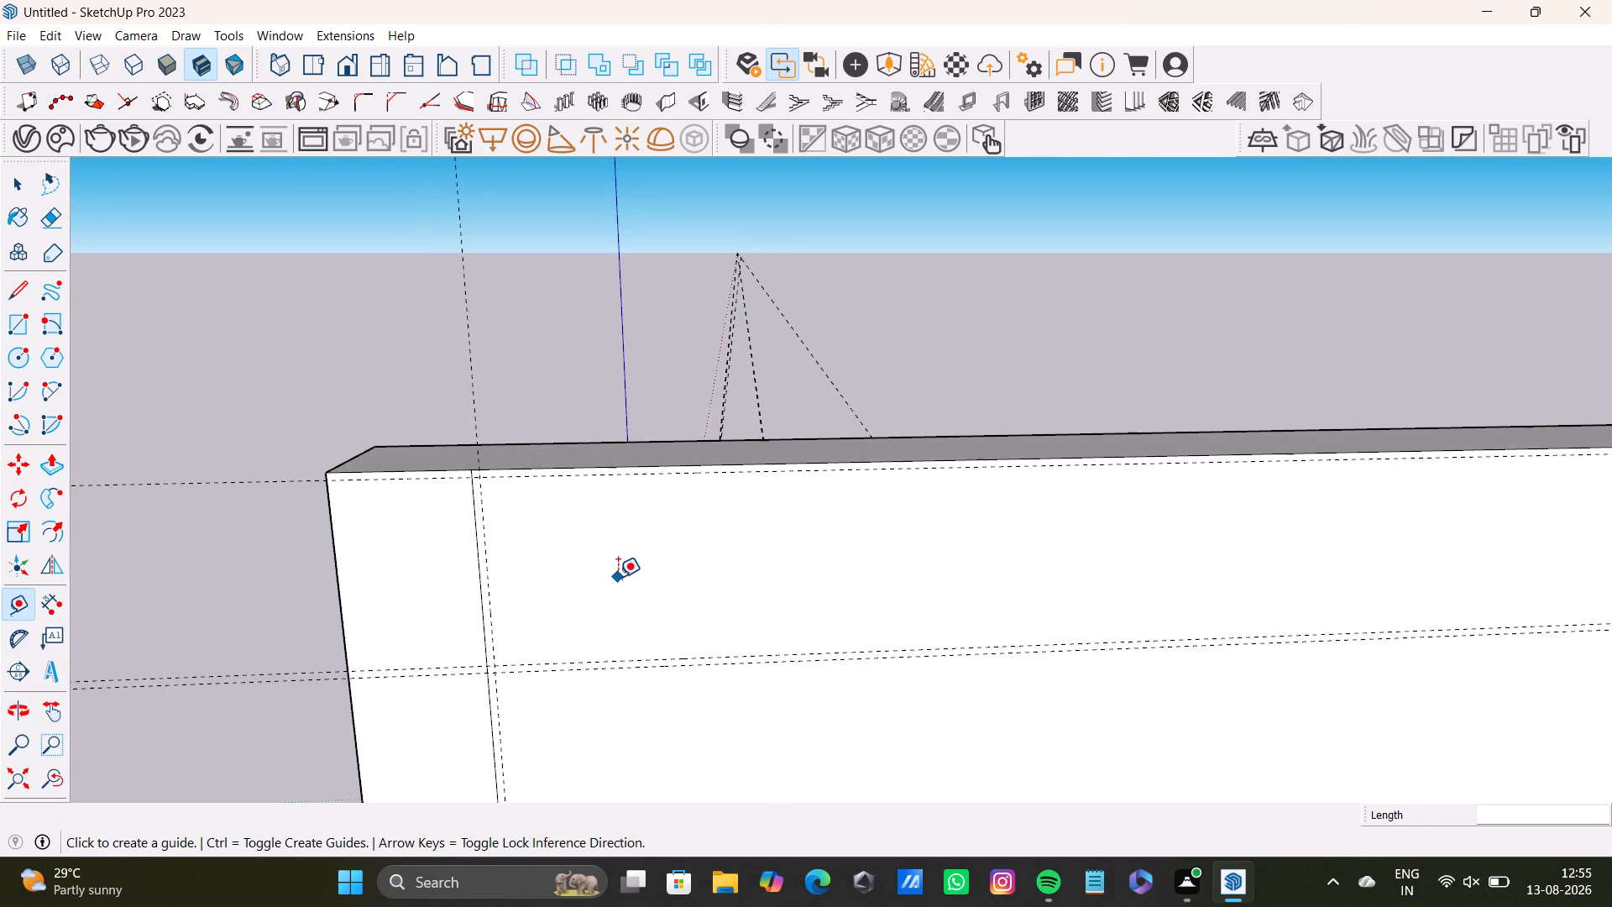
pyautogui.scroll(-2, 618, 577)
pyautogui.keyDown('shift'); pyautogui.moveTo(618, 577); pyautogui.dragTo(485, 532, button='middle'); pyautogui.keyUp('shift')
pyautogui.scroll(2, 417, 537)
pyautogui.press('space')
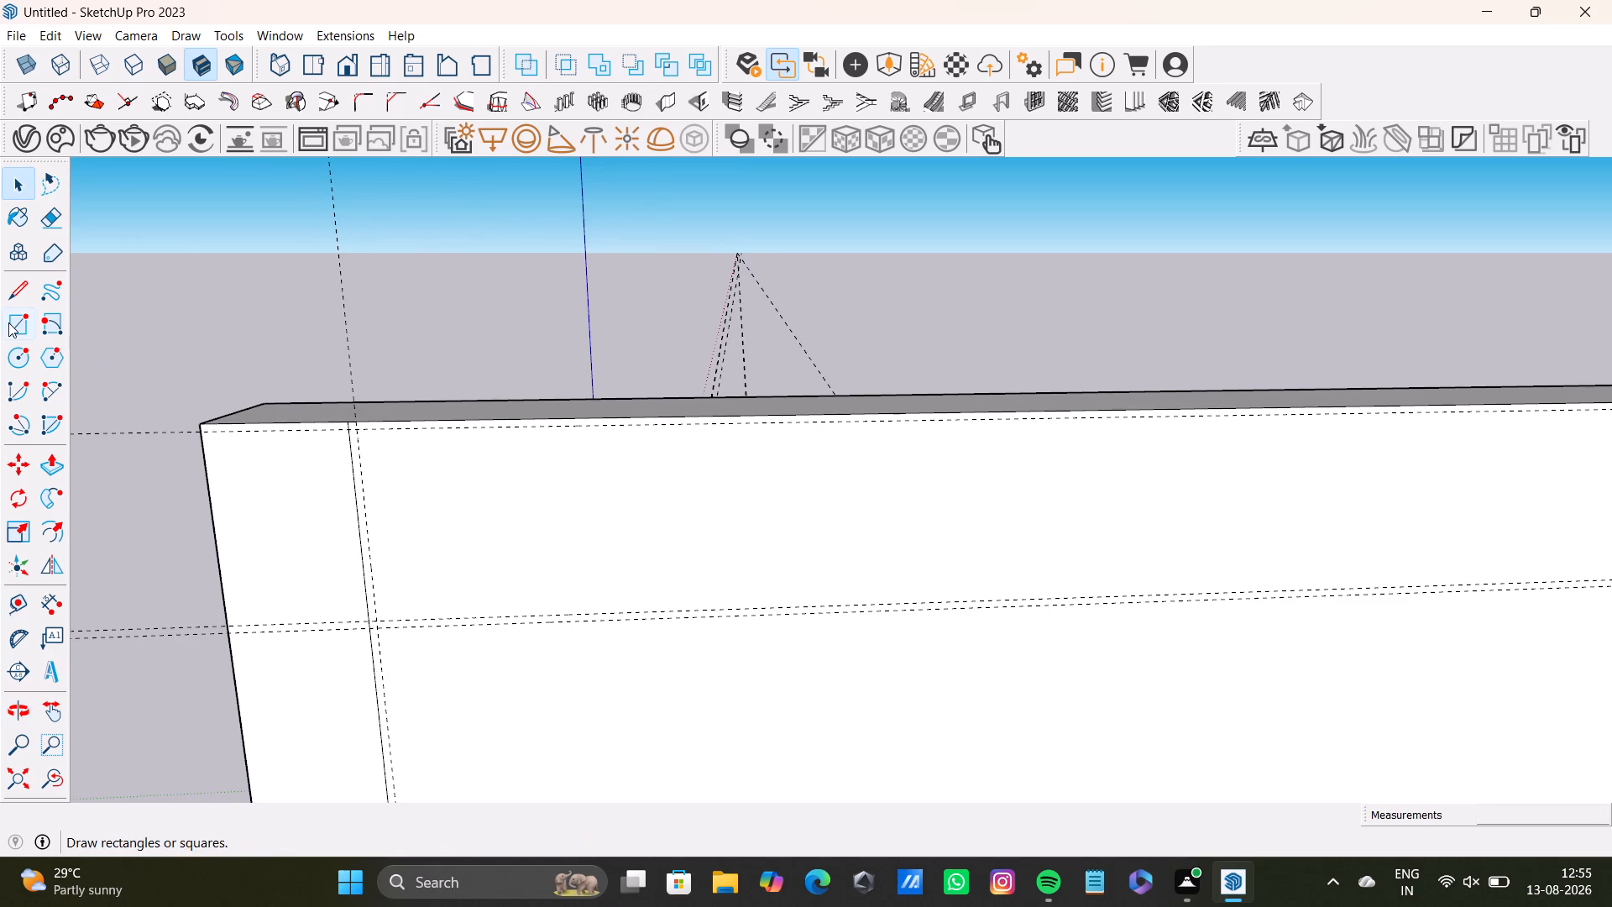
pyautogui.click(8, 322)
pyautogui.scroll(3, 407, 472)
pyautogui.click(339, 414)
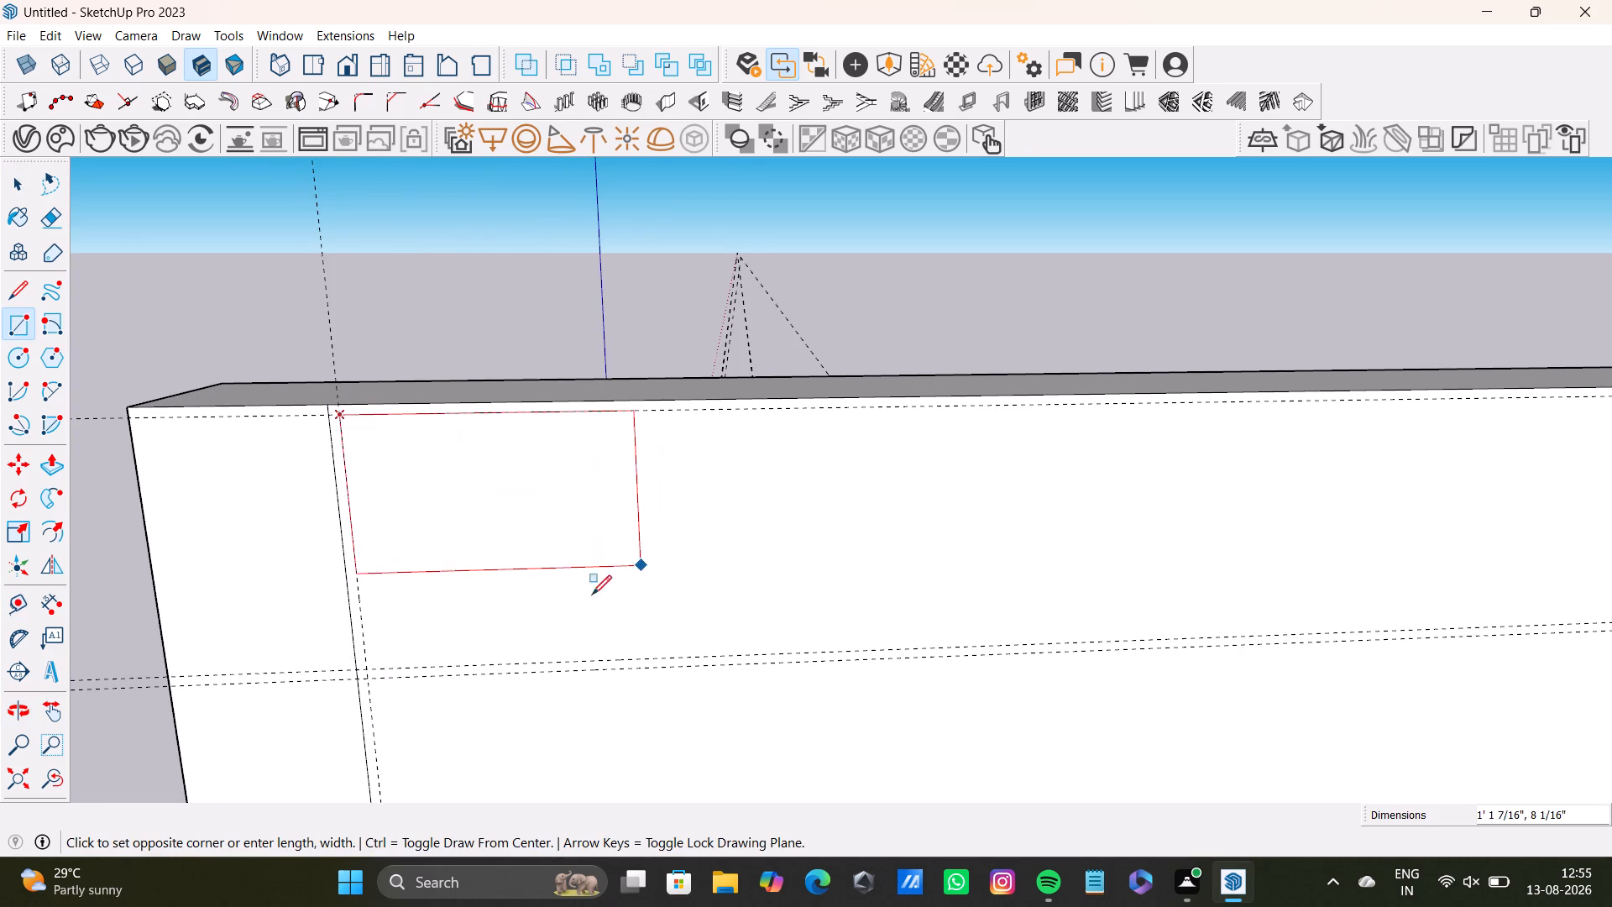
pyautogui.click(384, 672)
pyautogui.press('space')
# Push/Pull the narrow rectangle about 9/16" out from the back wall.
pyautogui.click(376, 648)
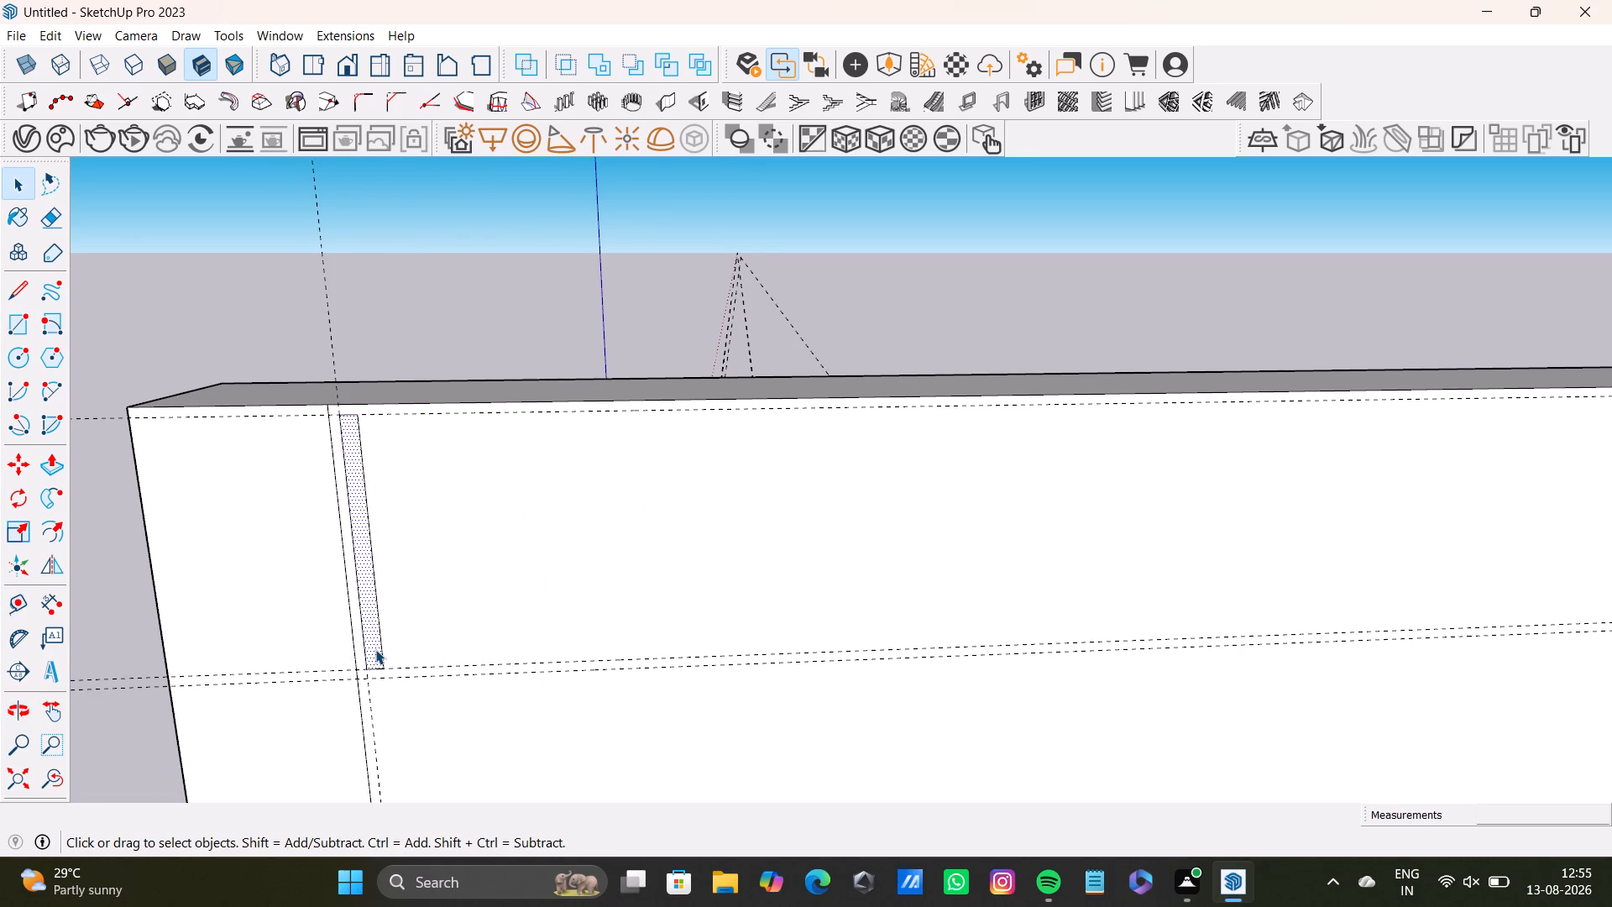
pyautogui.press('p')
pyautogui.click(375, 649)
pyautogui.moveTo(390, 650); pyautogui.dragTo(307, 703, button='middle')
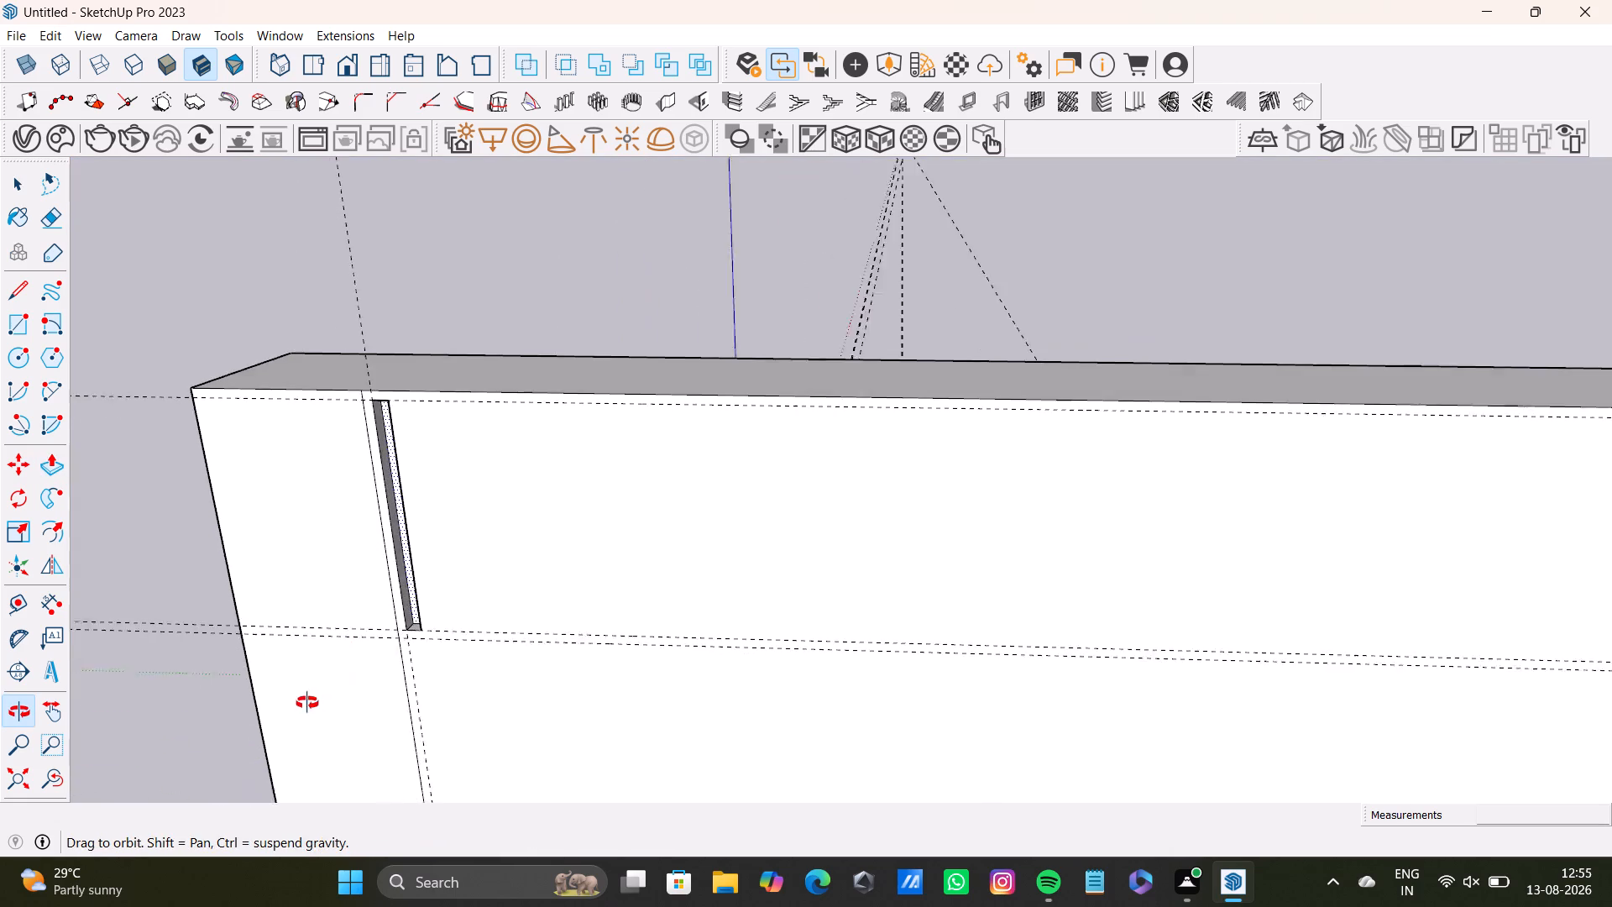
pyautogui.moveTo(307, 703); pyautogui.dragTo(301, 706, button='middle')
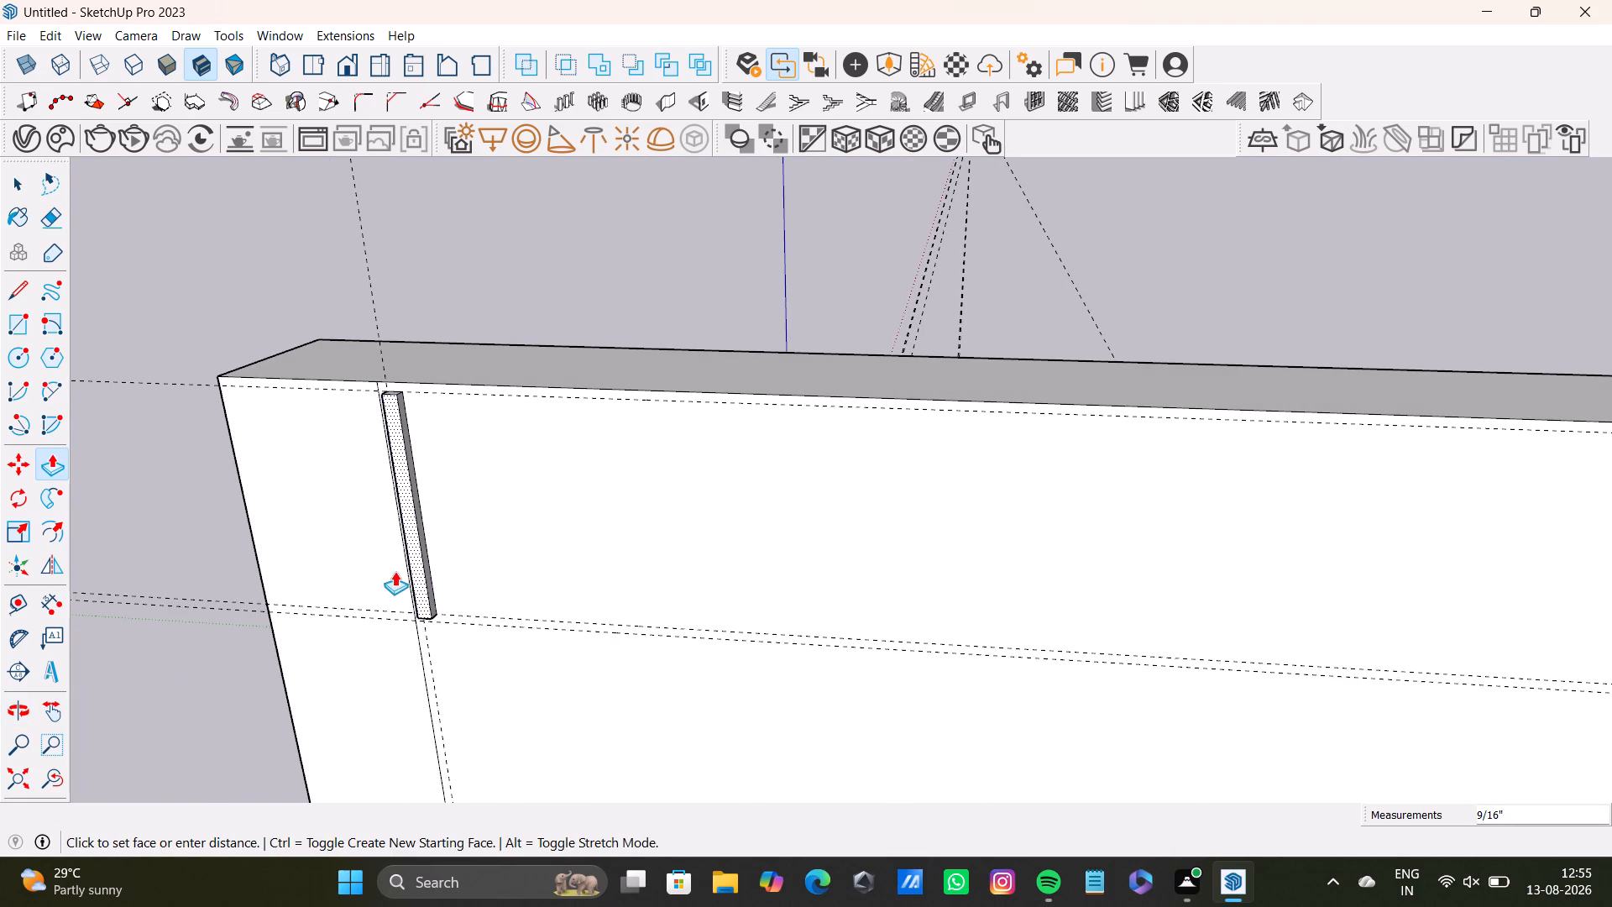
pyautogui.click(395, 571)
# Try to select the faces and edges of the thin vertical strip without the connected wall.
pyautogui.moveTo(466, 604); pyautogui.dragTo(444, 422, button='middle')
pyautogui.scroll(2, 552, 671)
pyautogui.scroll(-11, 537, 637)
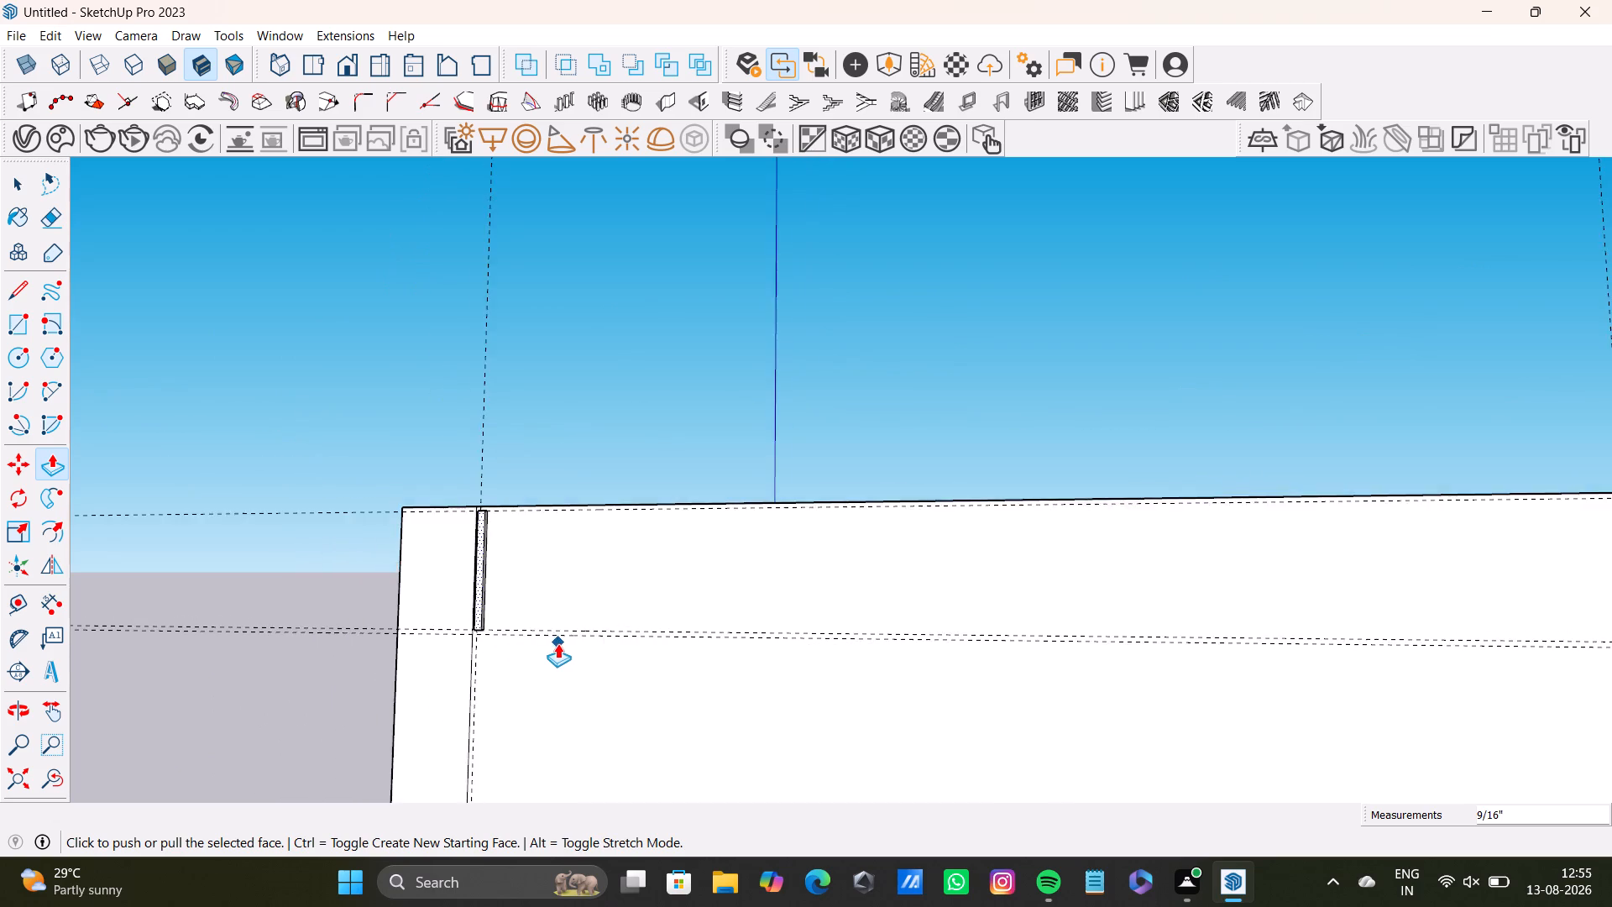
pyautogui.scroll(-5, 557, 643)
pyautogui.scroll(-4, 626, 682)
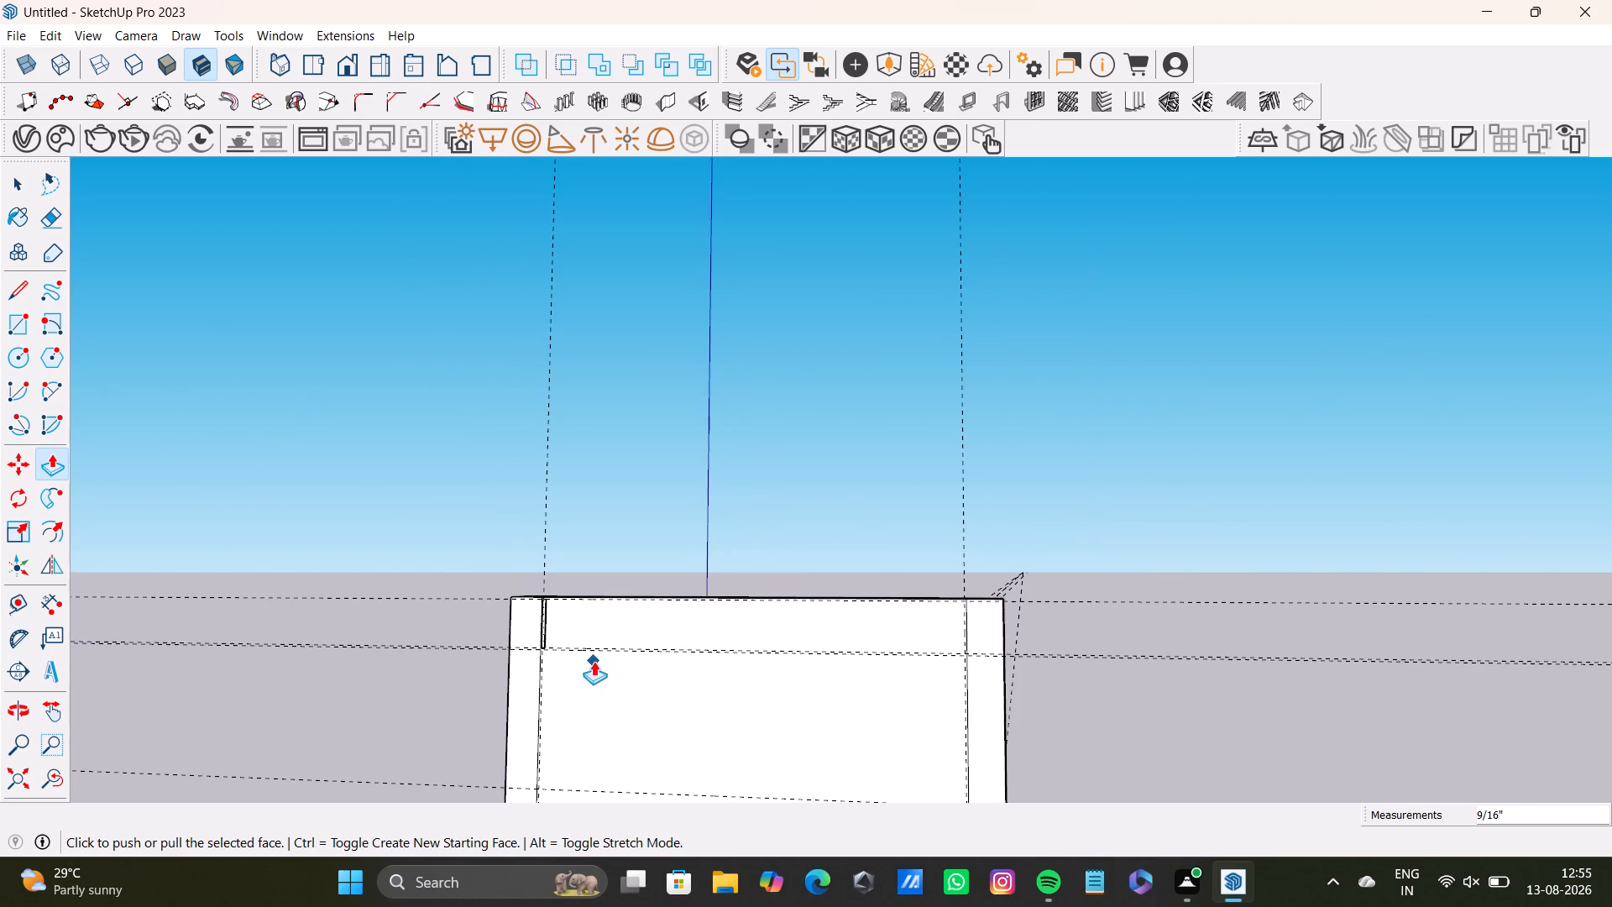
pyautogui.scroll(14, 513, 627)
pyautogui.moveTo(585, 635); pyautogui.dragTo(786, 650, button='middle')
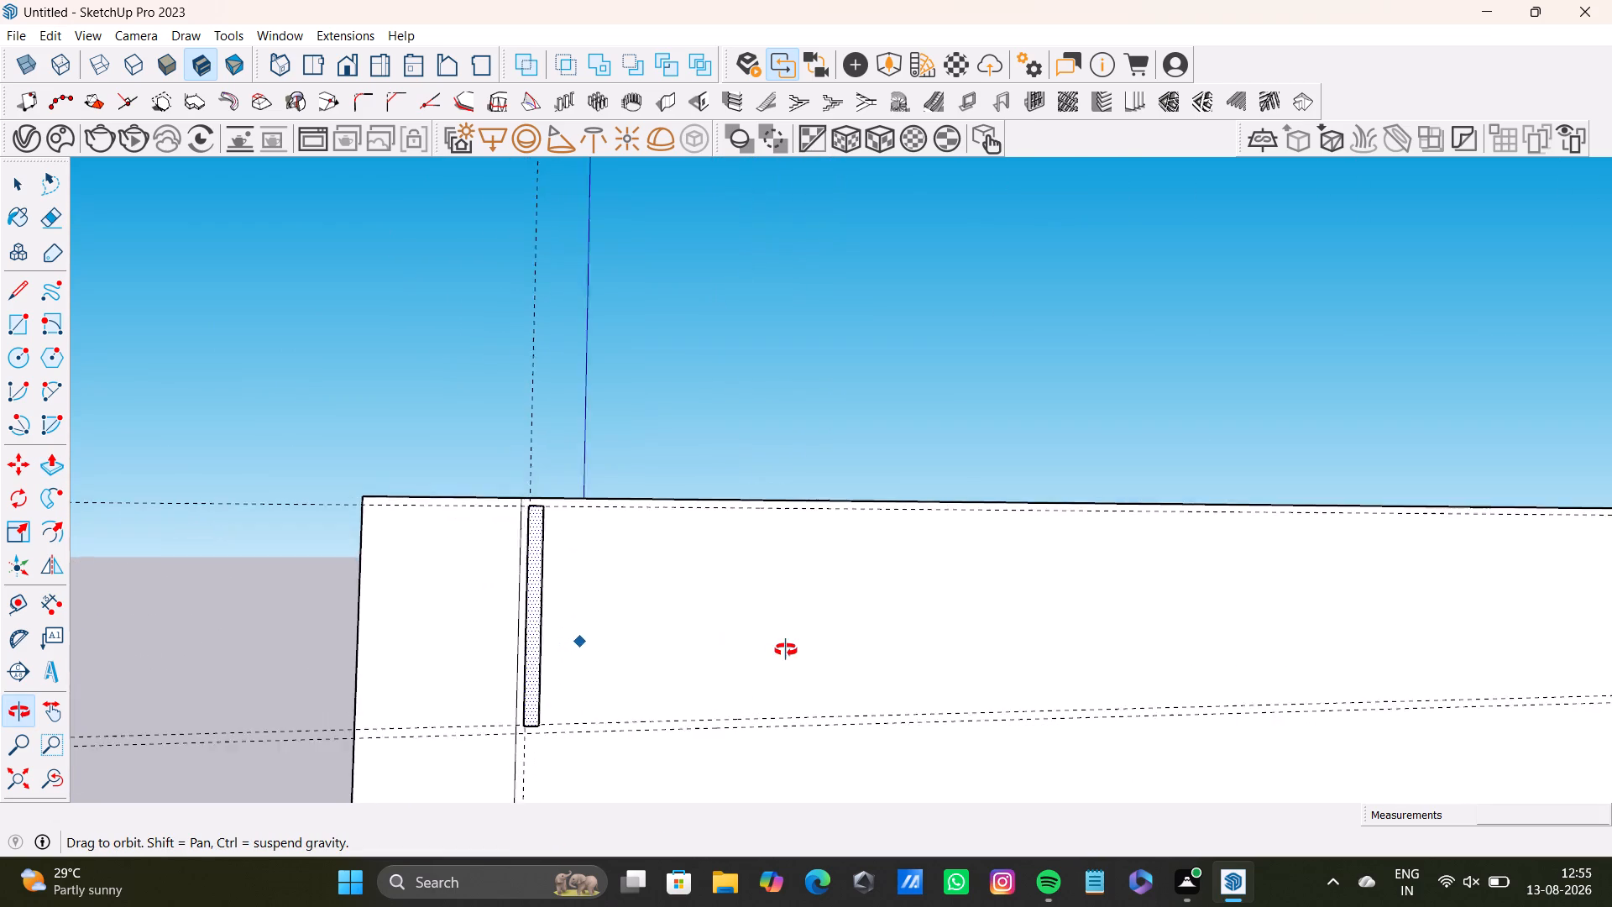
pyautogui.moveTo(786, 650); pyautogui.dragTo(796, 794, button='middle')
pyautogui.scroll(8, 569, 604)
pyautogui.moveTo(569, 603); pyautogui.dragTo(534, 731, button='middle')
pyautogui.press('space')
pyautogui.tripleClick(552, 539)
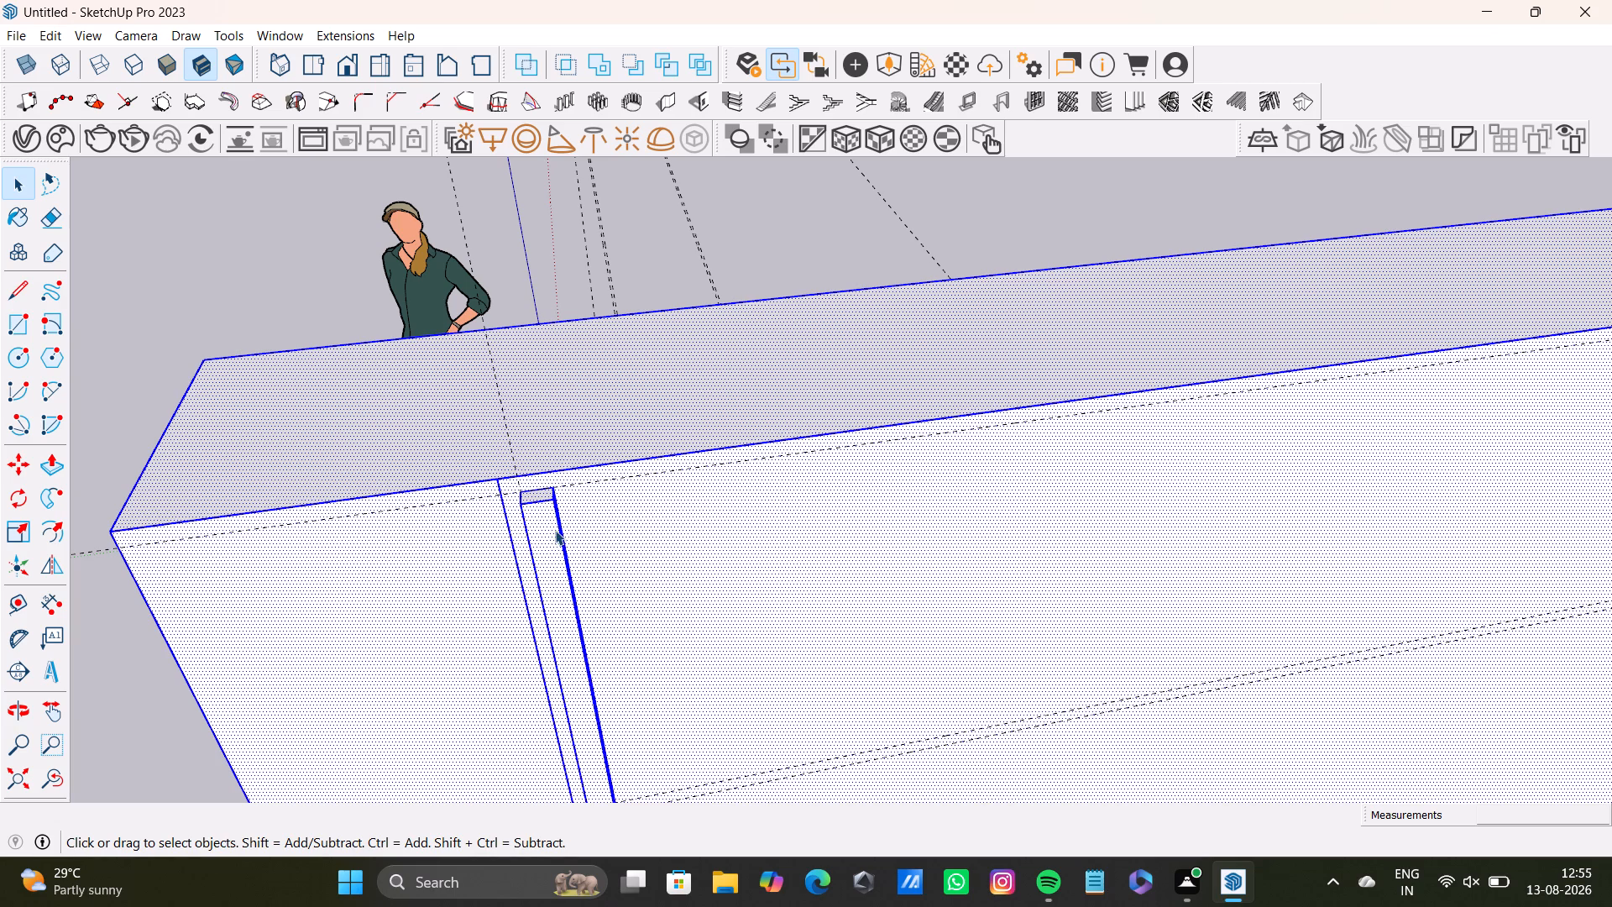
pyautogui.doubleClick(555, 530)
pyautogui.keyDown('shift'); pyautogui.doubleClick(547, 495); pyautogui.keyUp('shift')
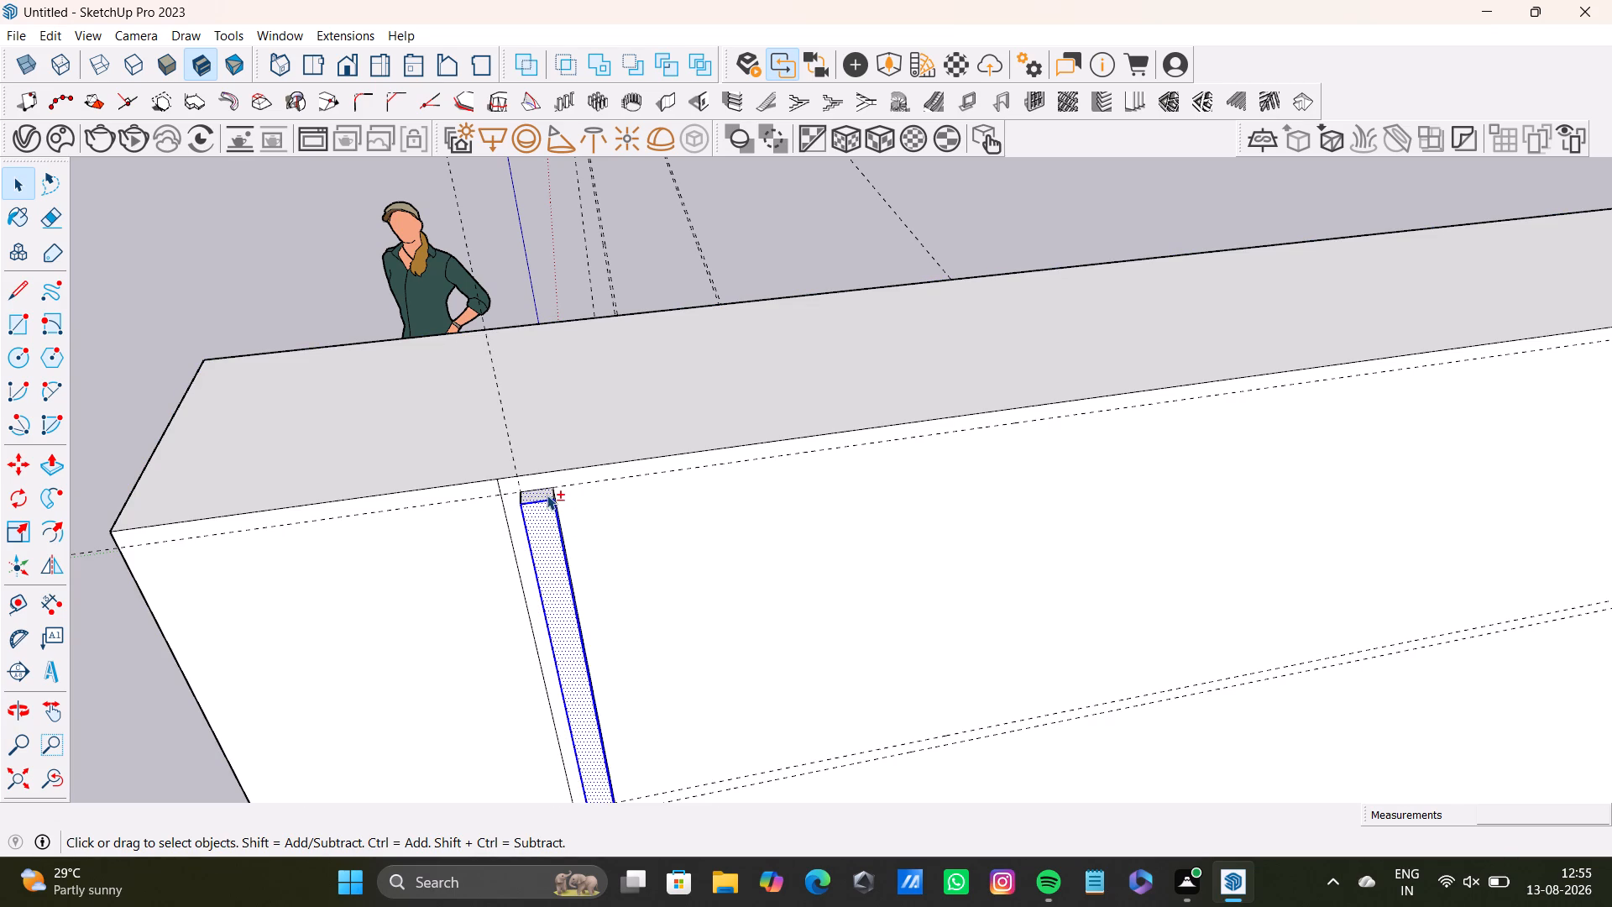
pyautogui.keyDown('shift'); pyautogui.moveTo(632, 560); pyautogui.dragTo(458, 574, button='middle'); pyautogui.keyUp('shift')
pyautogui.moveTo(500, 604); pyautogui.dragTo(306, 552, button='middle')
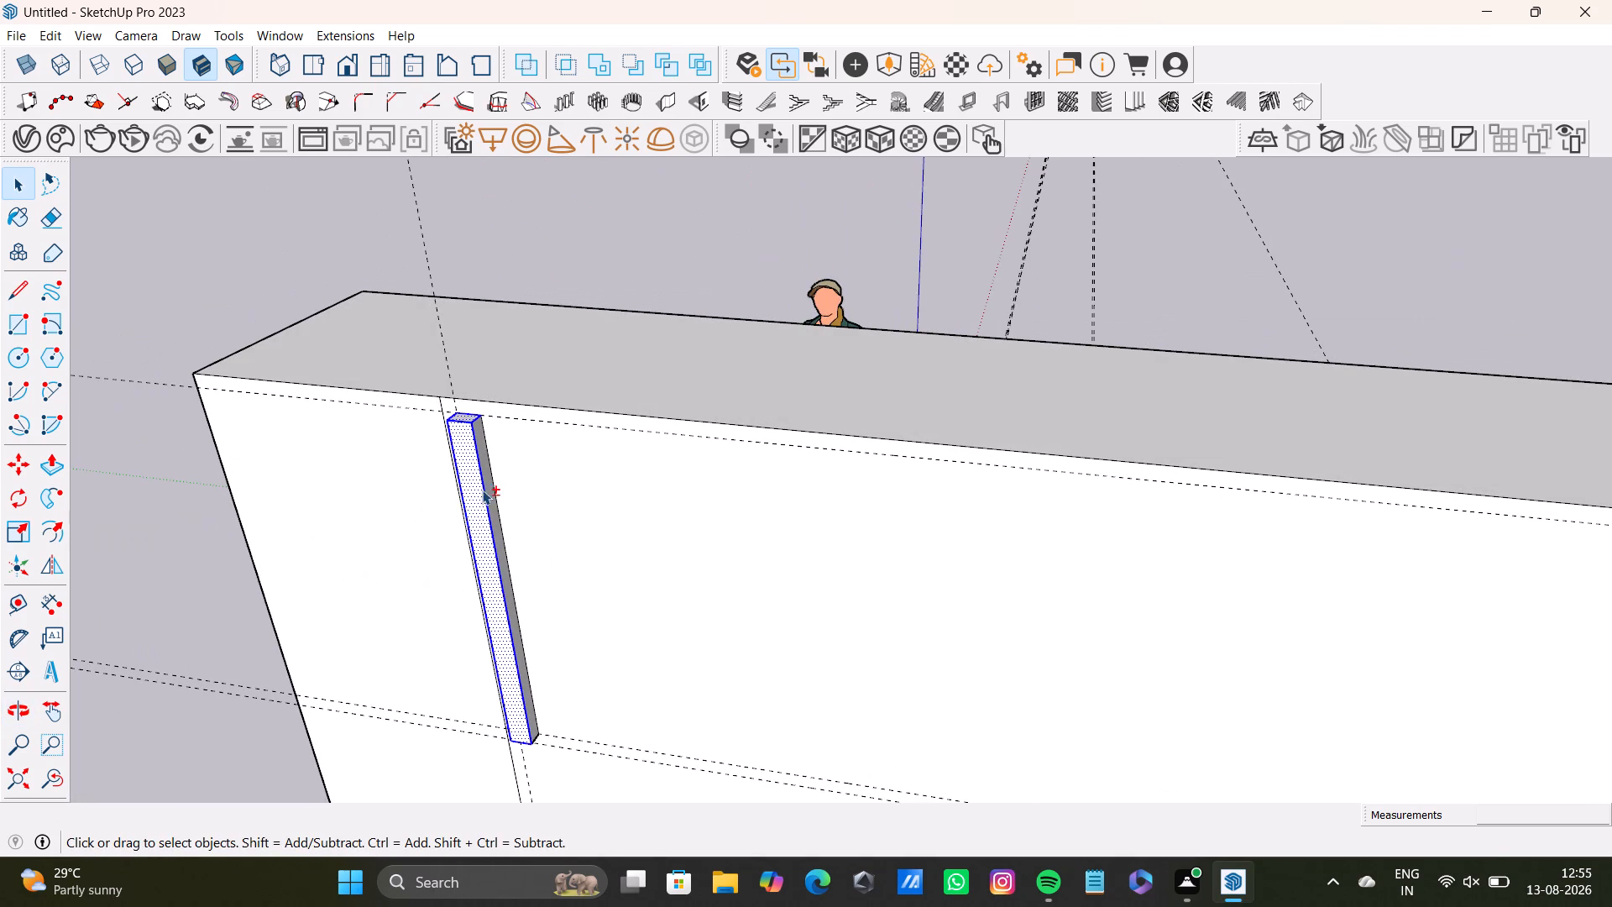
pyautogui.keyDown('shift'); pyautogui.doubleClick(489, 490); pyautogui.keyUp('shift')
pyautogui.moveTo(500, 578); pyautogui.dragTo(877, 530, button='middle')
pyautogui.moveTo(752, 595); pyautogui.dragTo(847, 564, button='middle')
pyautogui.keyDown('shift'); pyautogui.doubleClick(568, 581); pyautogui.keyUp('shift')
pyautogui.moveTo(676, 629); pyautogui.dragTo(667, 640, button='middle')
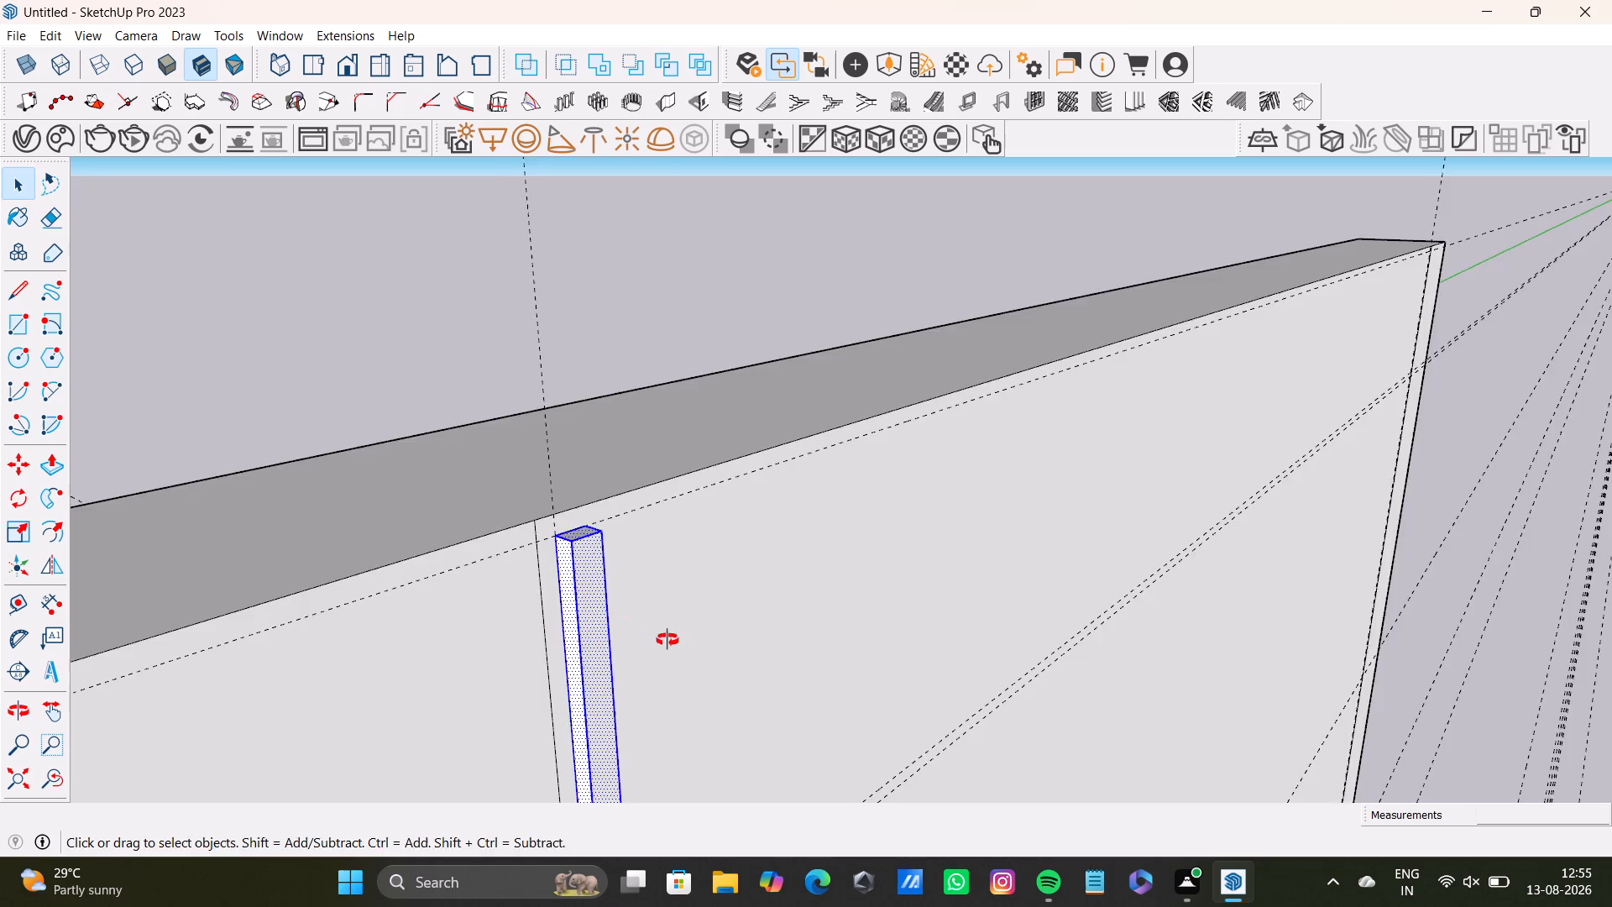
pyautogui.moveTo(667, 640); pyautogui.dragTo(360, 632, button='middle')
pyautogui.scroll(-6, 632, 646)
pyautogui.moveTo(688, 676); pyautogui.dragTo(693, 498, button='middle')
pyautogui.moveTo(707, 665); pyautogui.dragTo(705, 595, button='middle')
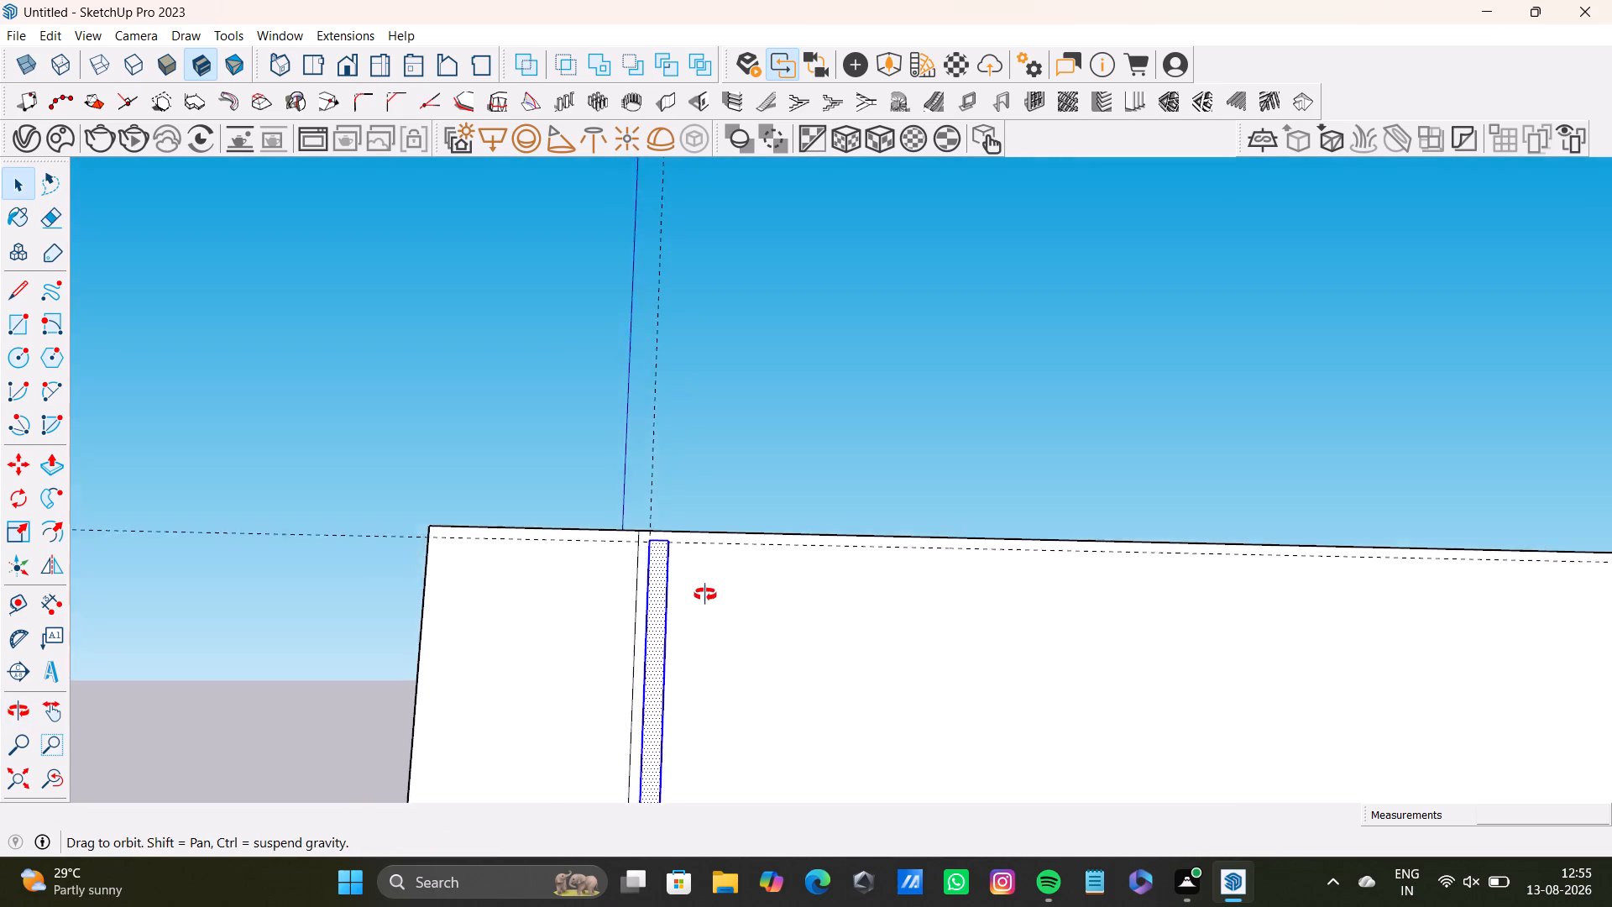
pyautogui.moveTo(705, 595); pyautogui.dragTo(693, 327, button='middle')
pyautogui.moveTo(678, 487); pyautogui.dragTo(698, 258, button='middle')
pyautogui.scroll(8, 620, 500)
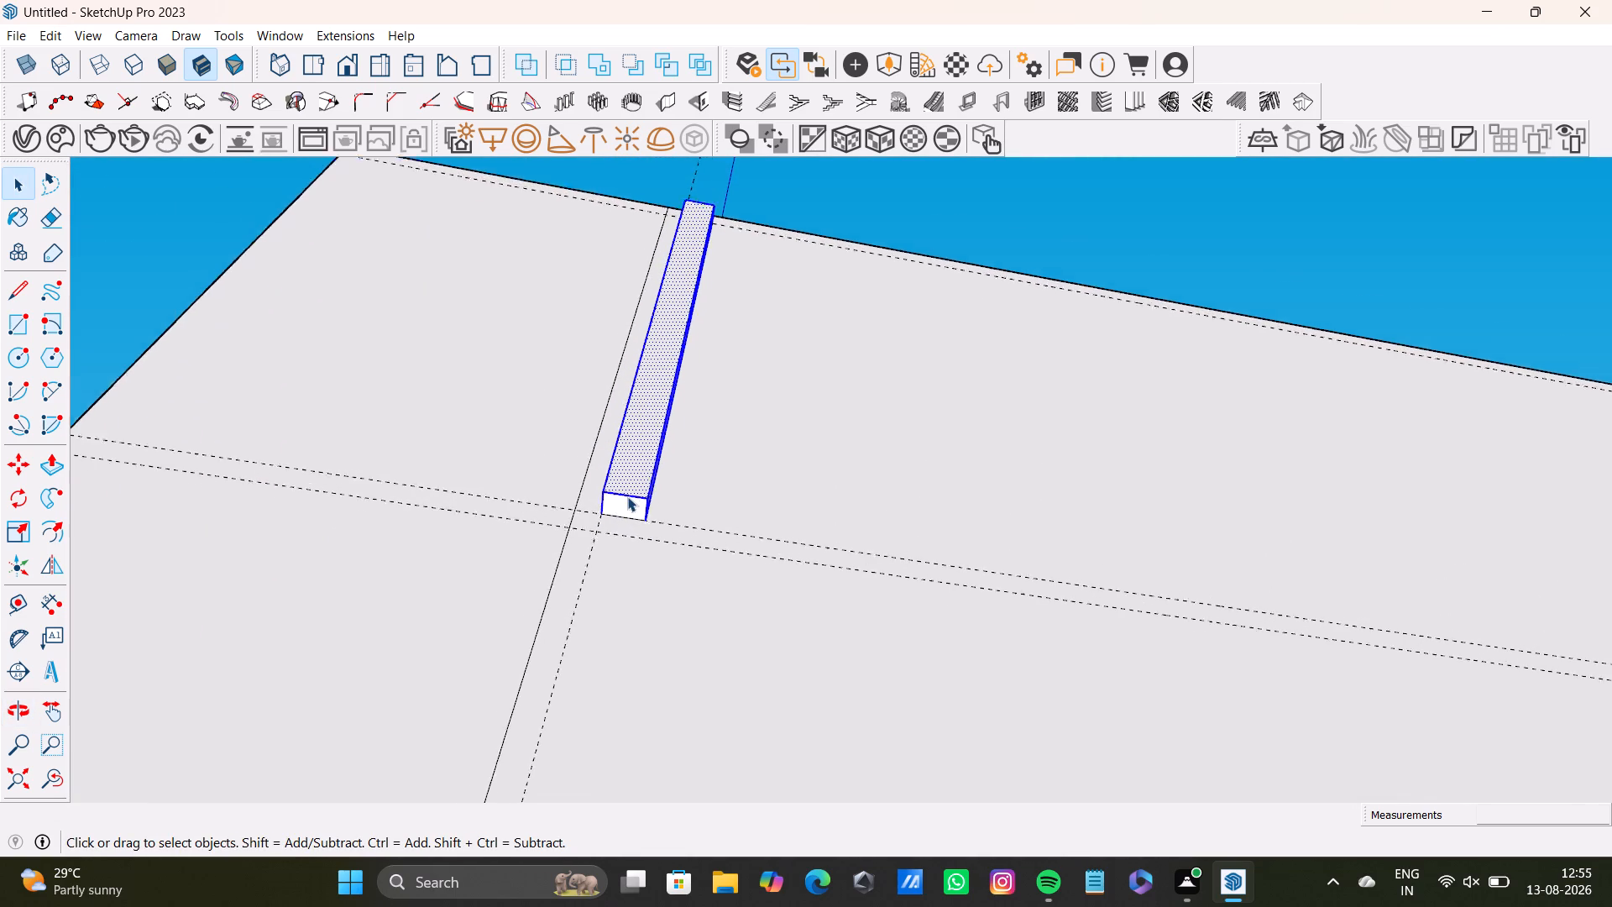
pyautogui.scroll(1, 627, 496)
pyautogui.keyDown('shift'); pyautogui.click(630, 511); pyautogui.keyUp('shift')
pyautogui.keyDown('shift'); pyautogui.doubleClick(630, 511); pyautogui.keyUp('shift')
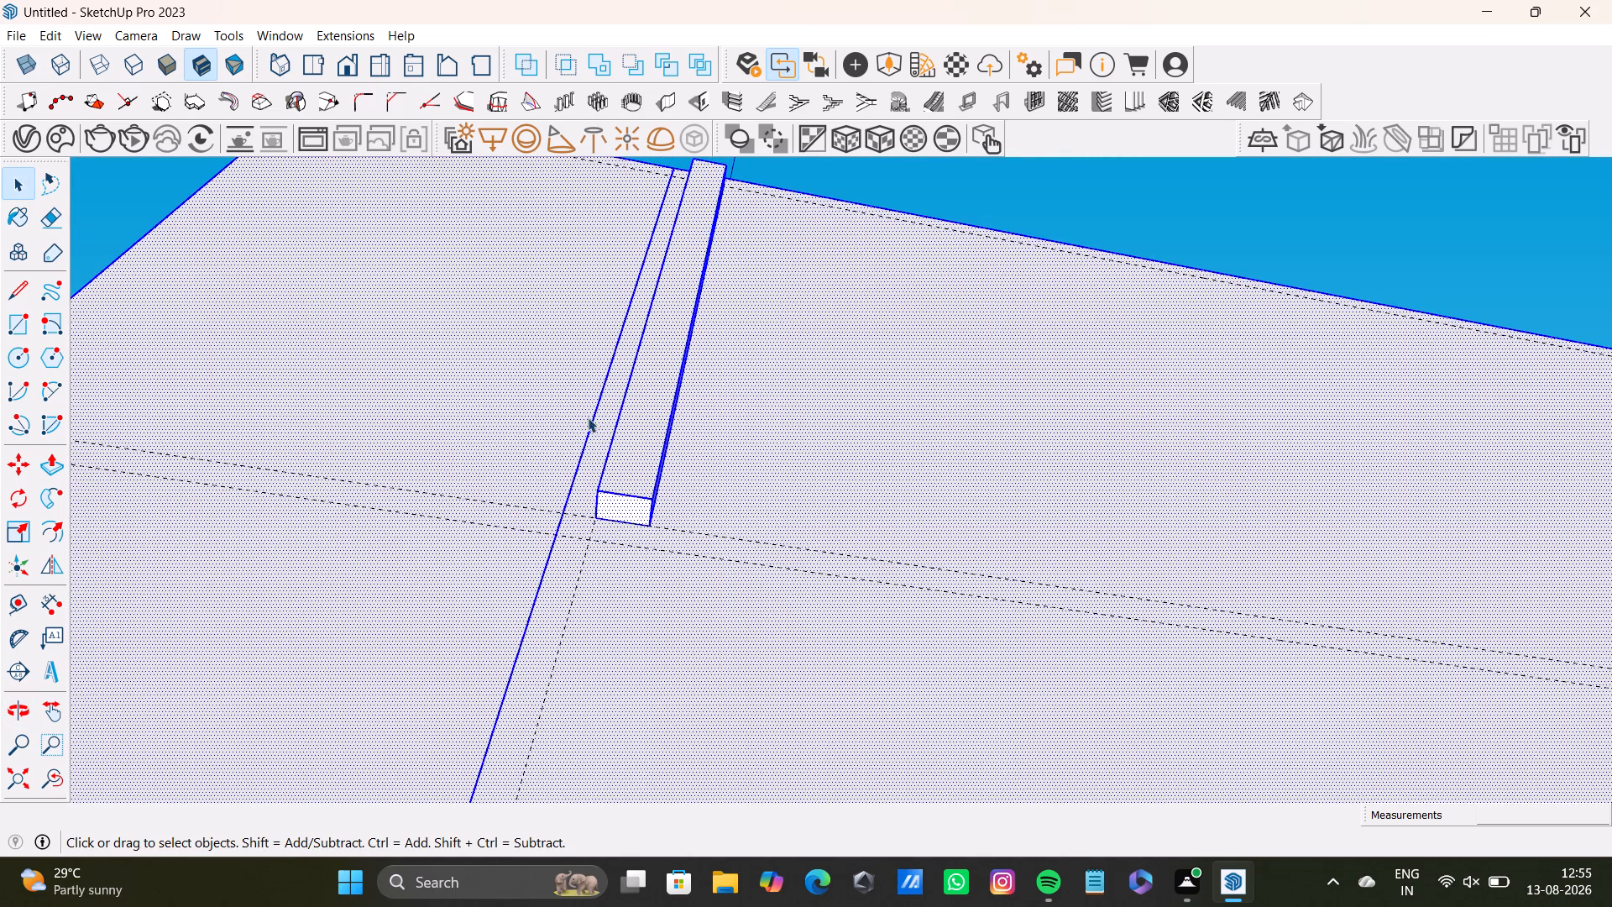
# Select the thin strip's faces and edges without the wall and copy it to the guide intersection at the back wall's upper-right end.
pyautogui.click(1138, 197)
pyautogui.keyDown('shift'); pyautogui.doubleClick(668, 349); pyautogui.keyUp('shift')
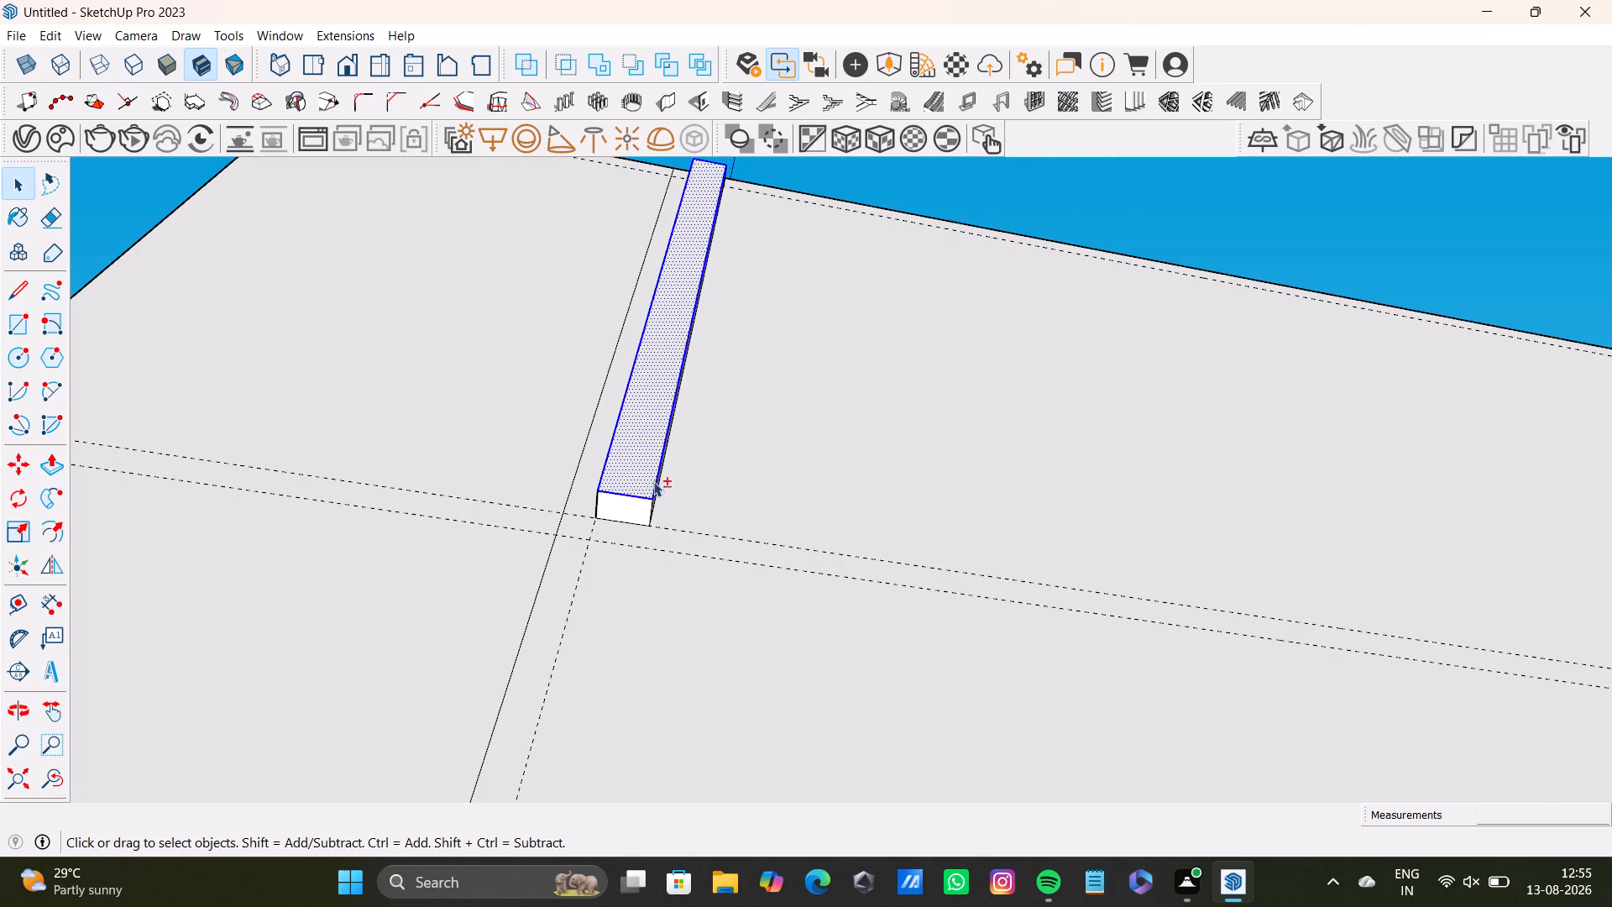
pyautogui.keyDown('shift'); pyautogui.doubleClick(649, 506); pyautogui.keyUp('shift')
pyautogui.keyDown('shift'); pyautogui.doubleClick(624, 509); pyautogui.keyUp('shift')
pyautogui.moveTo(637, 516); pyautogui.dragTo(646, 519, button='middle')
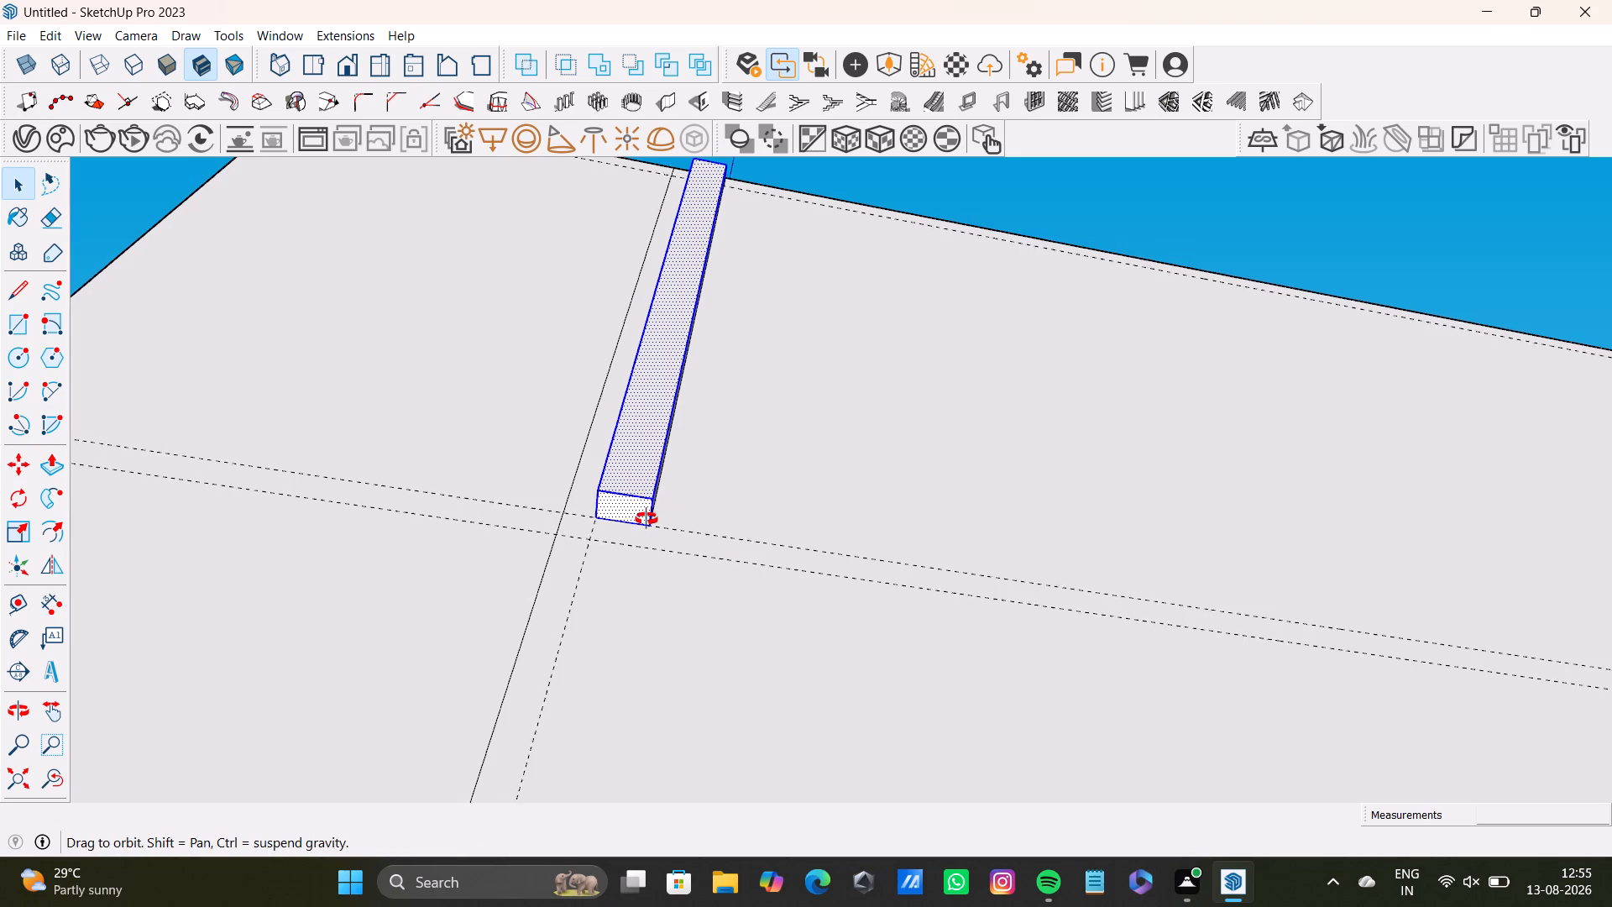
pyautogui.moveTo(646, 519); pyautogui.dragTo(861, 579, button='middle')
pyautogui.keyDown('shift'); pyautogui.doubleClick(714, 452); pyautogui.keyUp('shift')
pyautogui.moveTo(874, 443); pyautogui.dragTo(546, 523, button='middle')
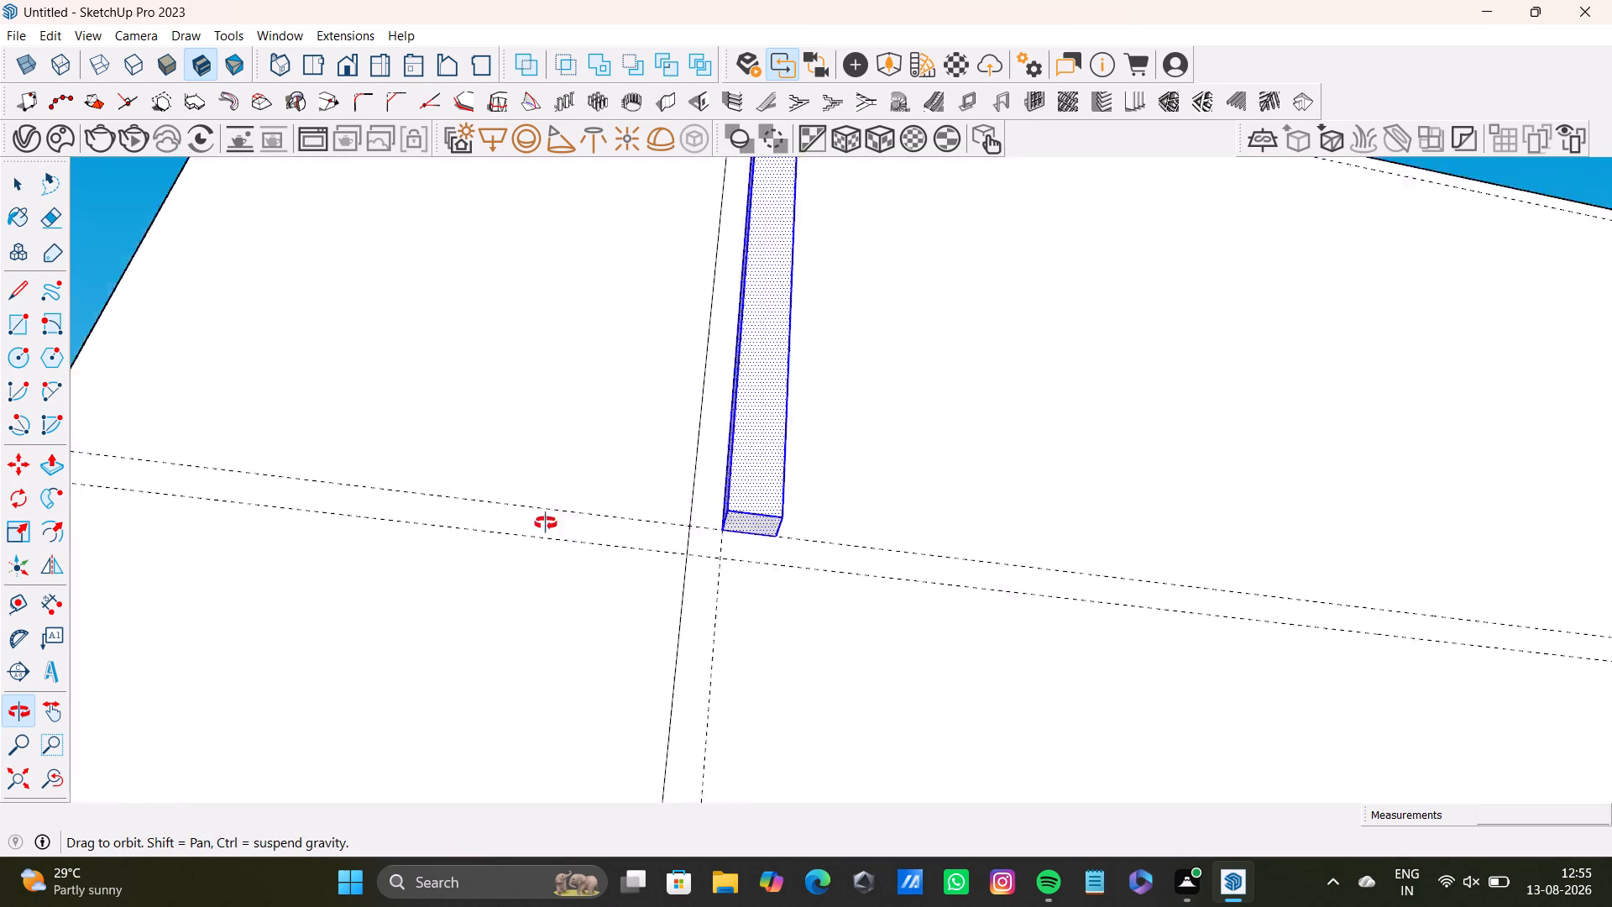
pyautogui.moveTo(546, 523); pyautogui.dragTo(495, 541, button='middle')
pyautogui.moveTo(756, 512); pyautogui.dragTo(547, 552, button='middle')
pyautogui.keyDown('shift'); pyautogui.doubleClick(829, 484); pyautogui.keyUp('shift')
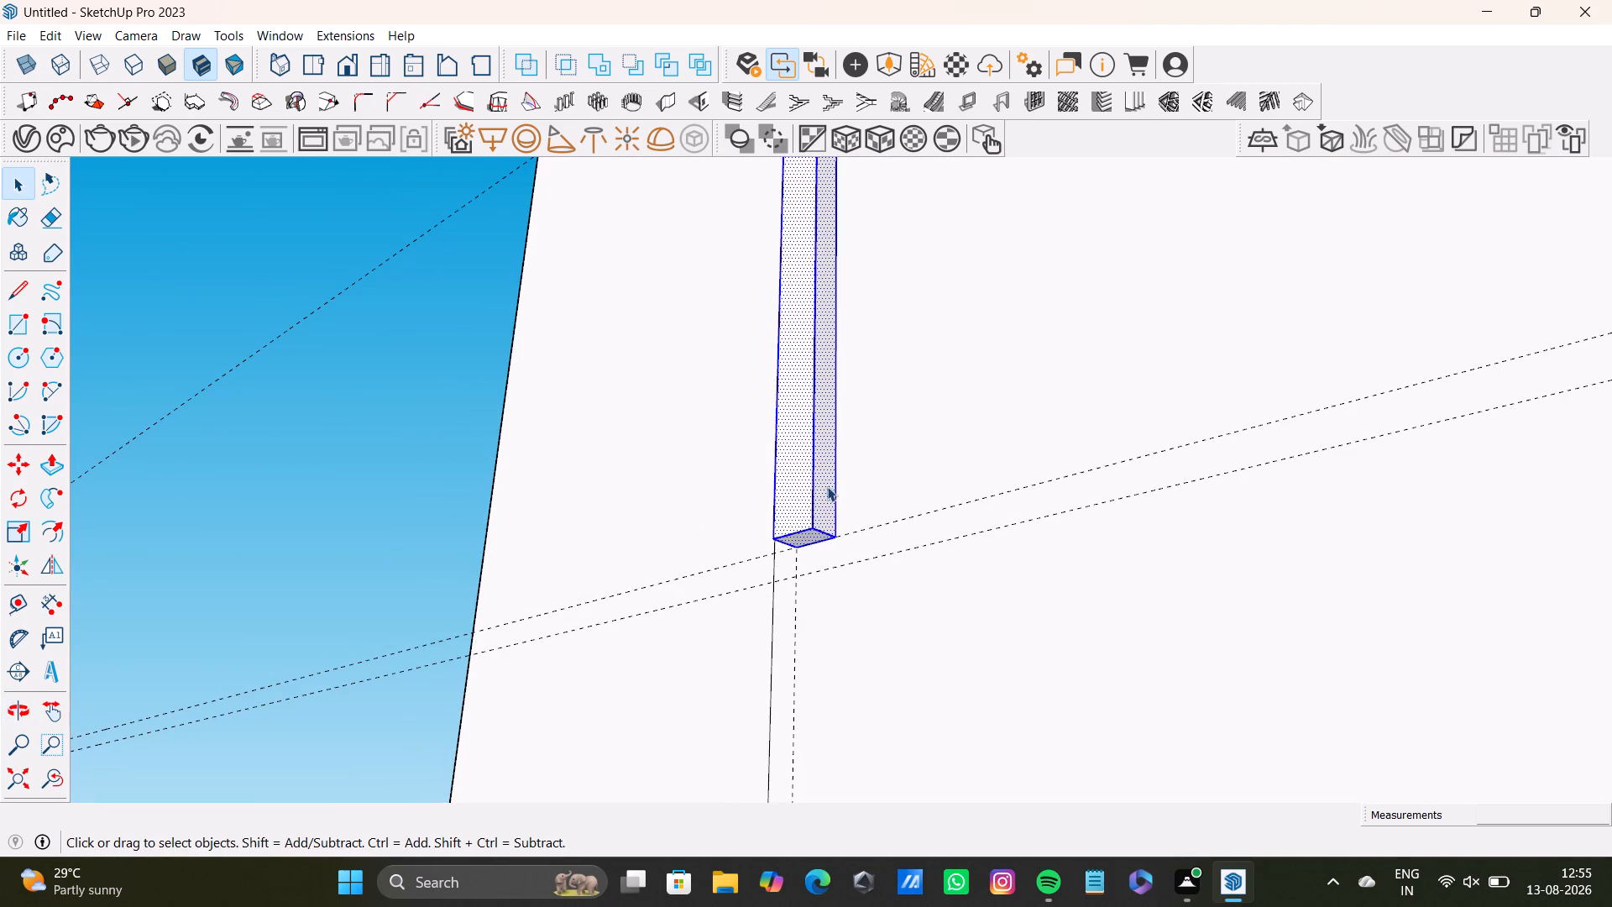
pyautogui.moveTo(832, 479); pyautogui.dragTo(840, 645, button='middle')
pyautogui.scroll(-16, 815, 384)
pyautogui.keyDown('shift'); pyautogui.moveTo(824, 374); pyautogui.dragTo(824, 409, button='middle'); pyautogui.keyUp('shift')
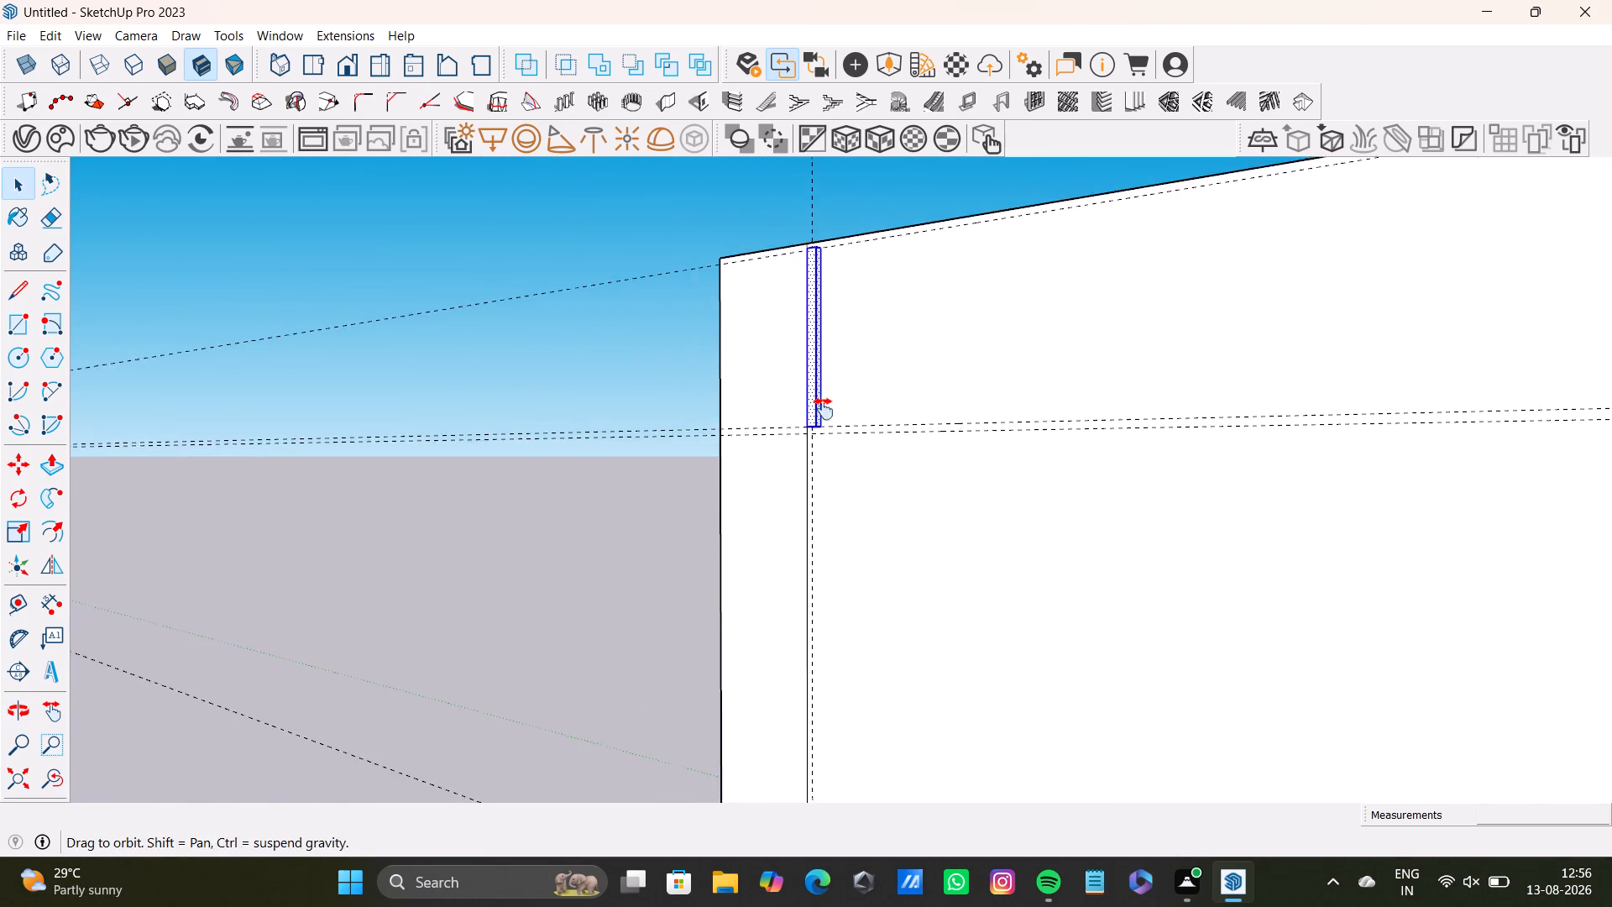
pyautogui.keyDown('shift'); pyautogui.moveTo(824, 409); pyautogui.dragTo(814, 590, button='middle'); pyautogui.keyUp('shift')
pyautogui.moveTo(800, 512); pyautogui.dragTo(763, 735, button='middle')
pyautogui.scroll(12, 787, 500)
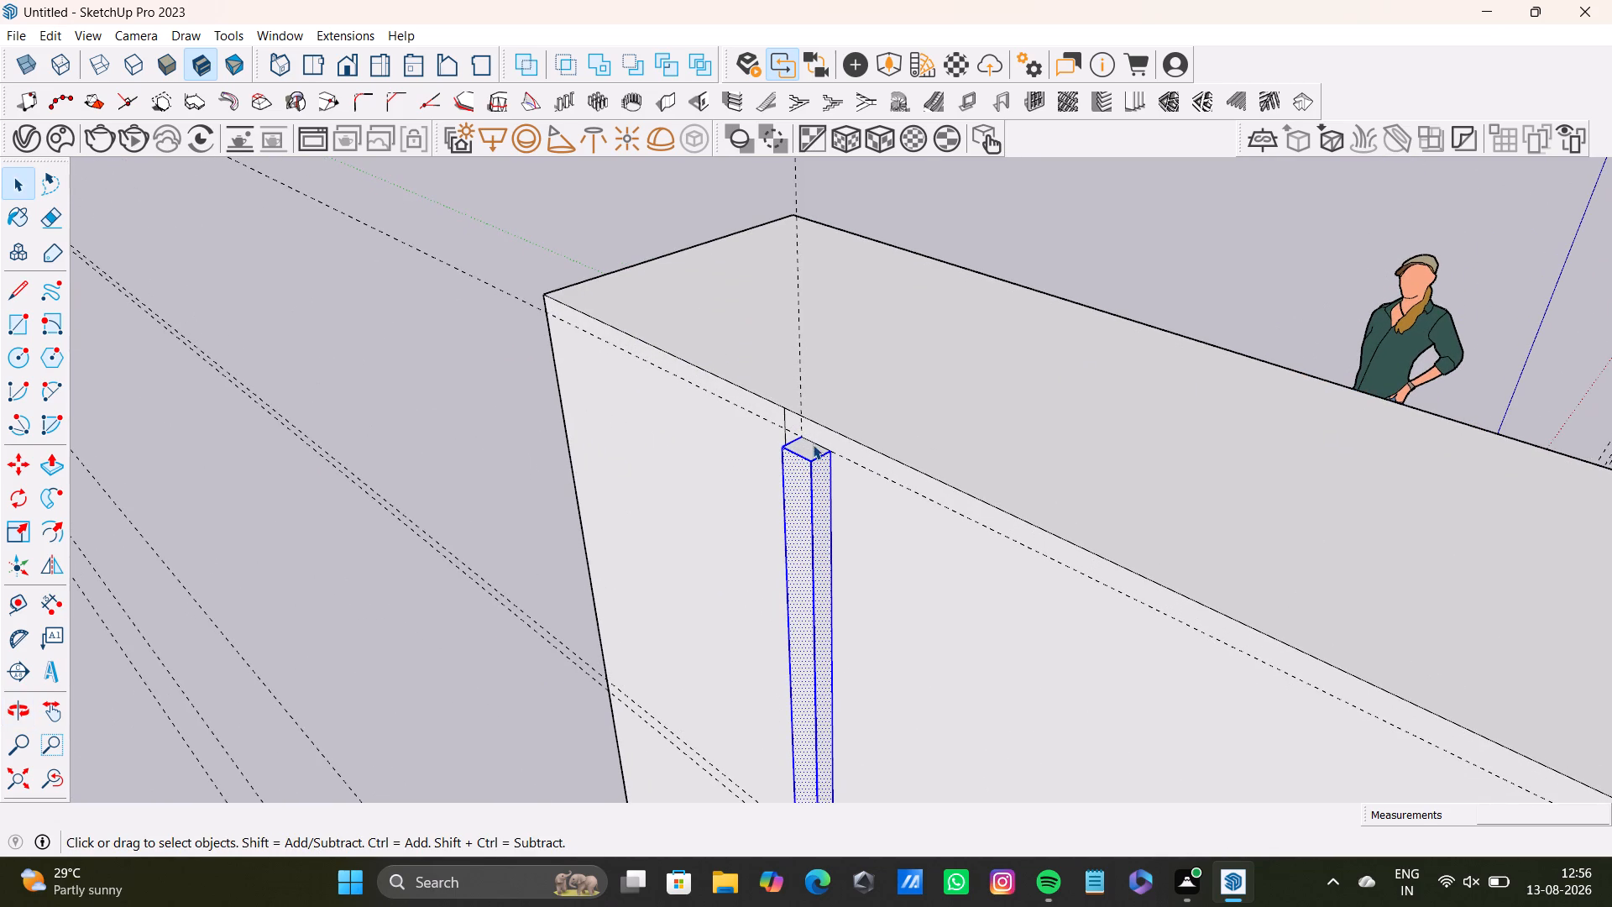
pyautogui.keyDown('shift'); pyautogui.click(814, 444); pyautogui.keyUp('shift')
pyautogui.keyDown('shift'); pyautogui.click(814, 450); pyautogui.keyUp('shift')
pyautogui.moveTo(780, 560); pyautogui.dragTo(877, 597, button='middle')
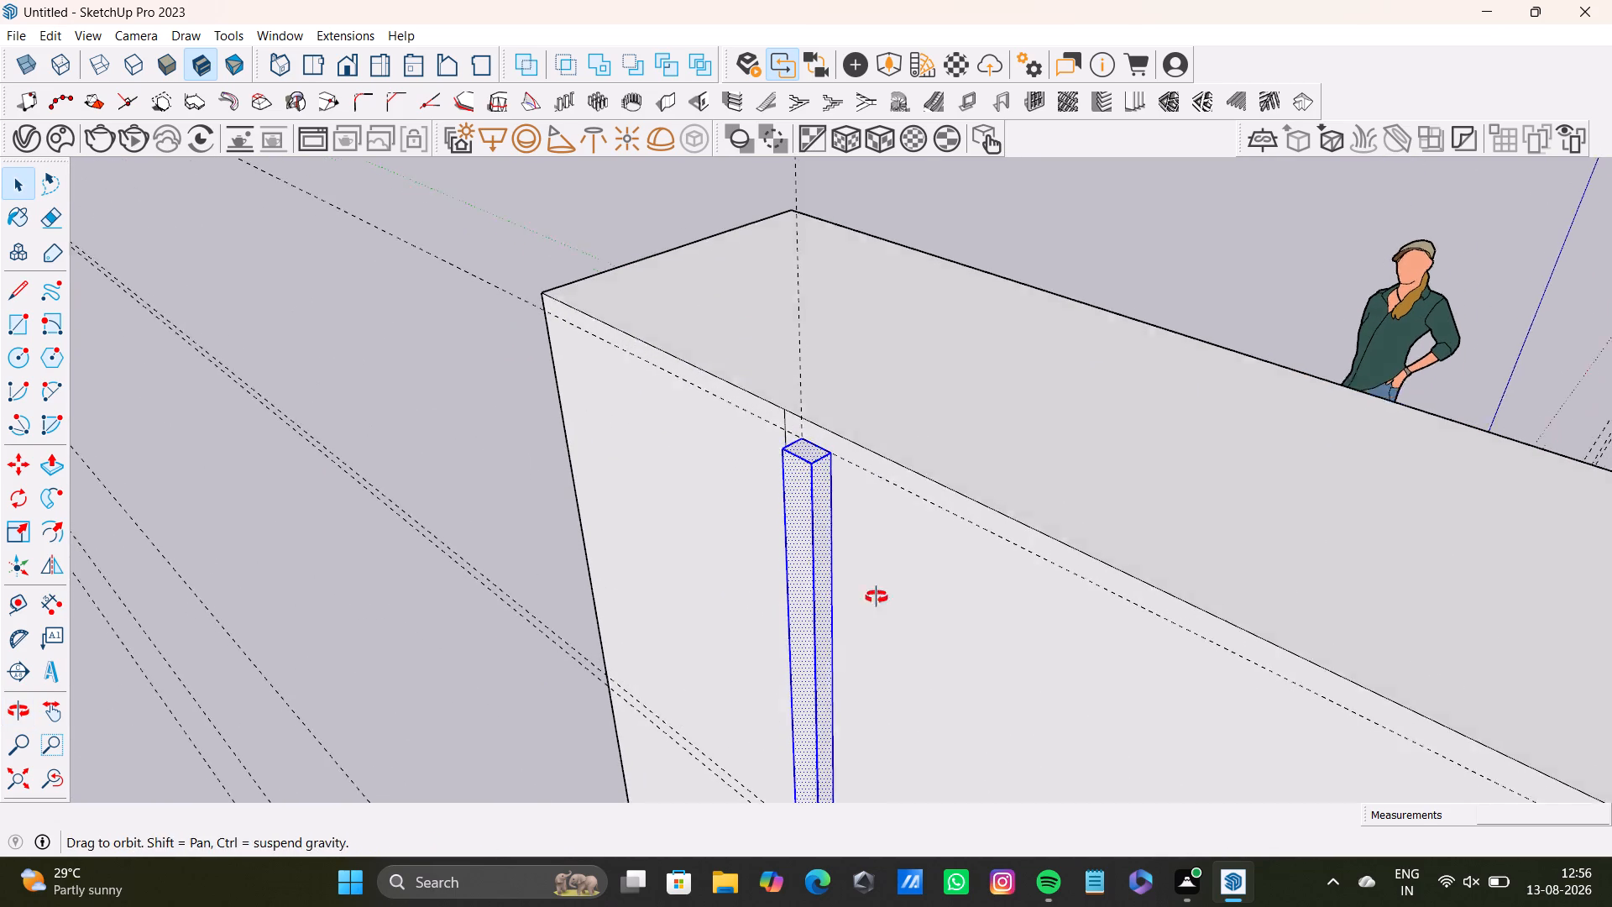
pyautogui.moveTo(877, 597); pyautogui.dragTo(1038, 602, button='middle')
pyautogui.scroll(-8, 866, 529)
pyautogui.keyDown('shift'); pyautogui.moveTo(893, 526); pyautogui.dragTo(586, 427, button='middle'); pyautogui.keyUp('shift')
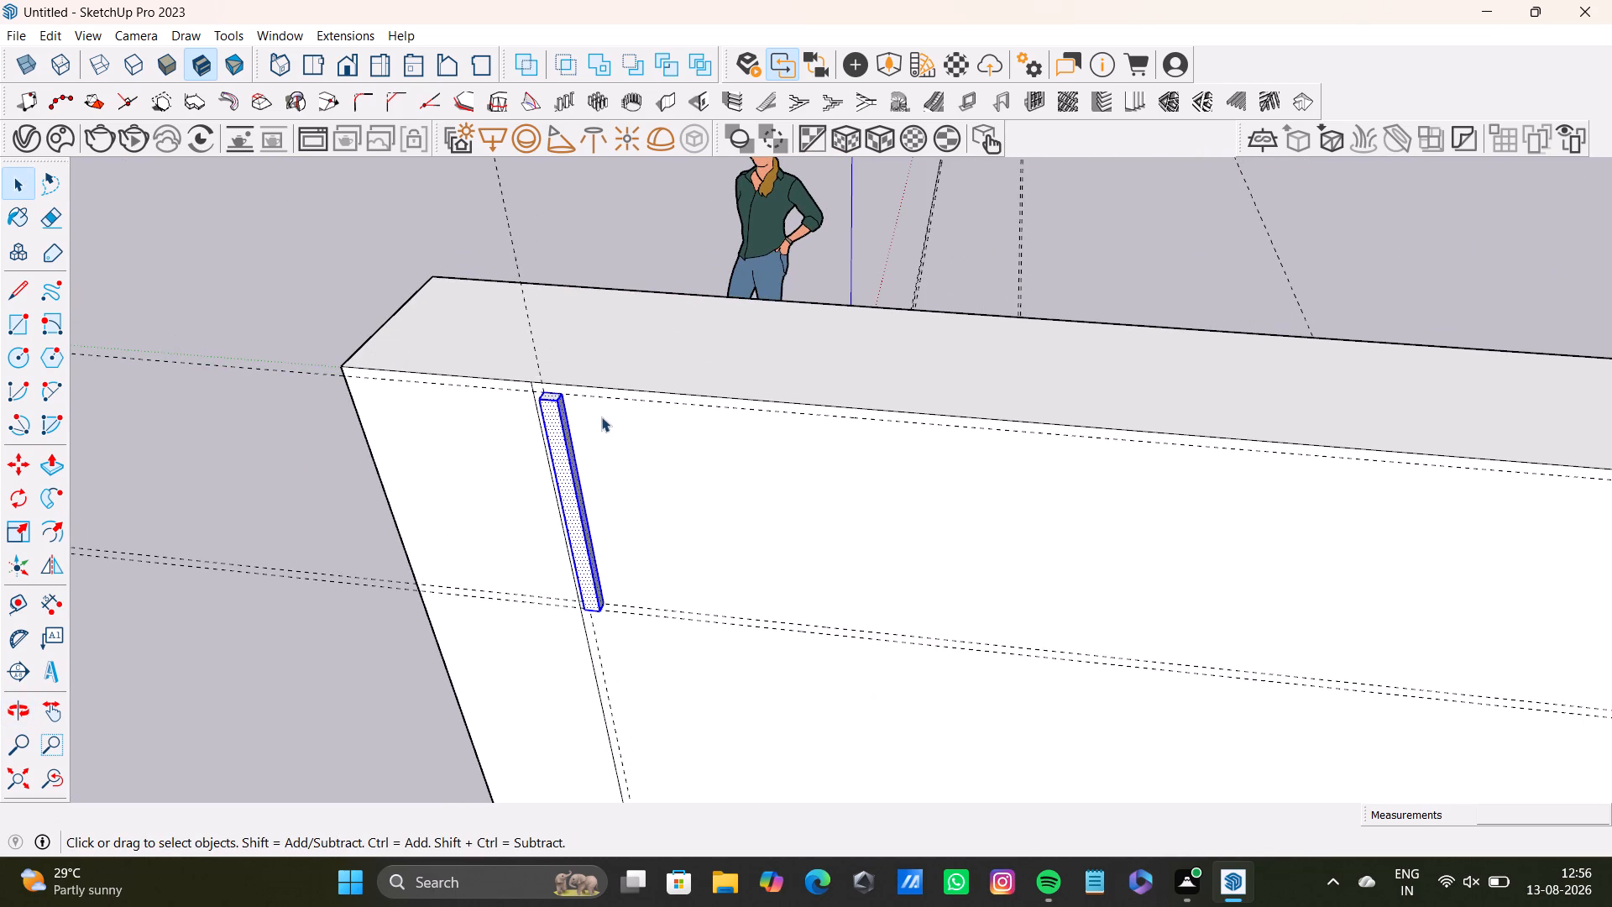
pyautogui.press('m')
pyautogui.keyDown('ctrl'); pyautogui.click(560, 404); pyautogui.keyUp('ctrl')
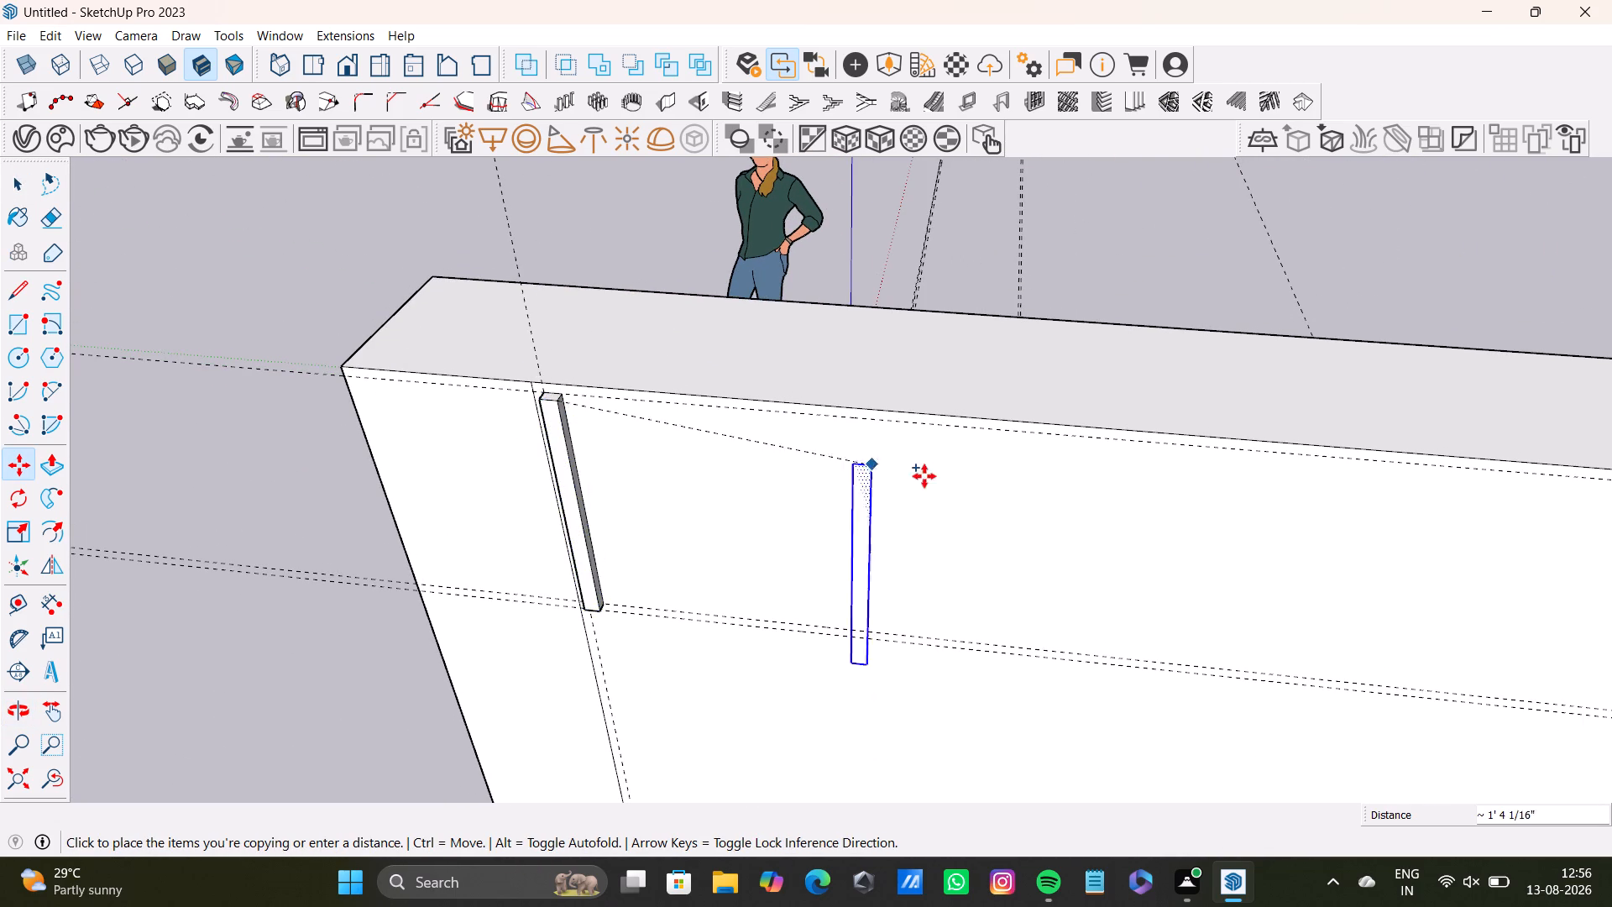
pyautogui.scroll(-3, 950, 467)
pyautogui.moveTo(1181, 488); pyautogui.dragTo(480, 375, button='middle')
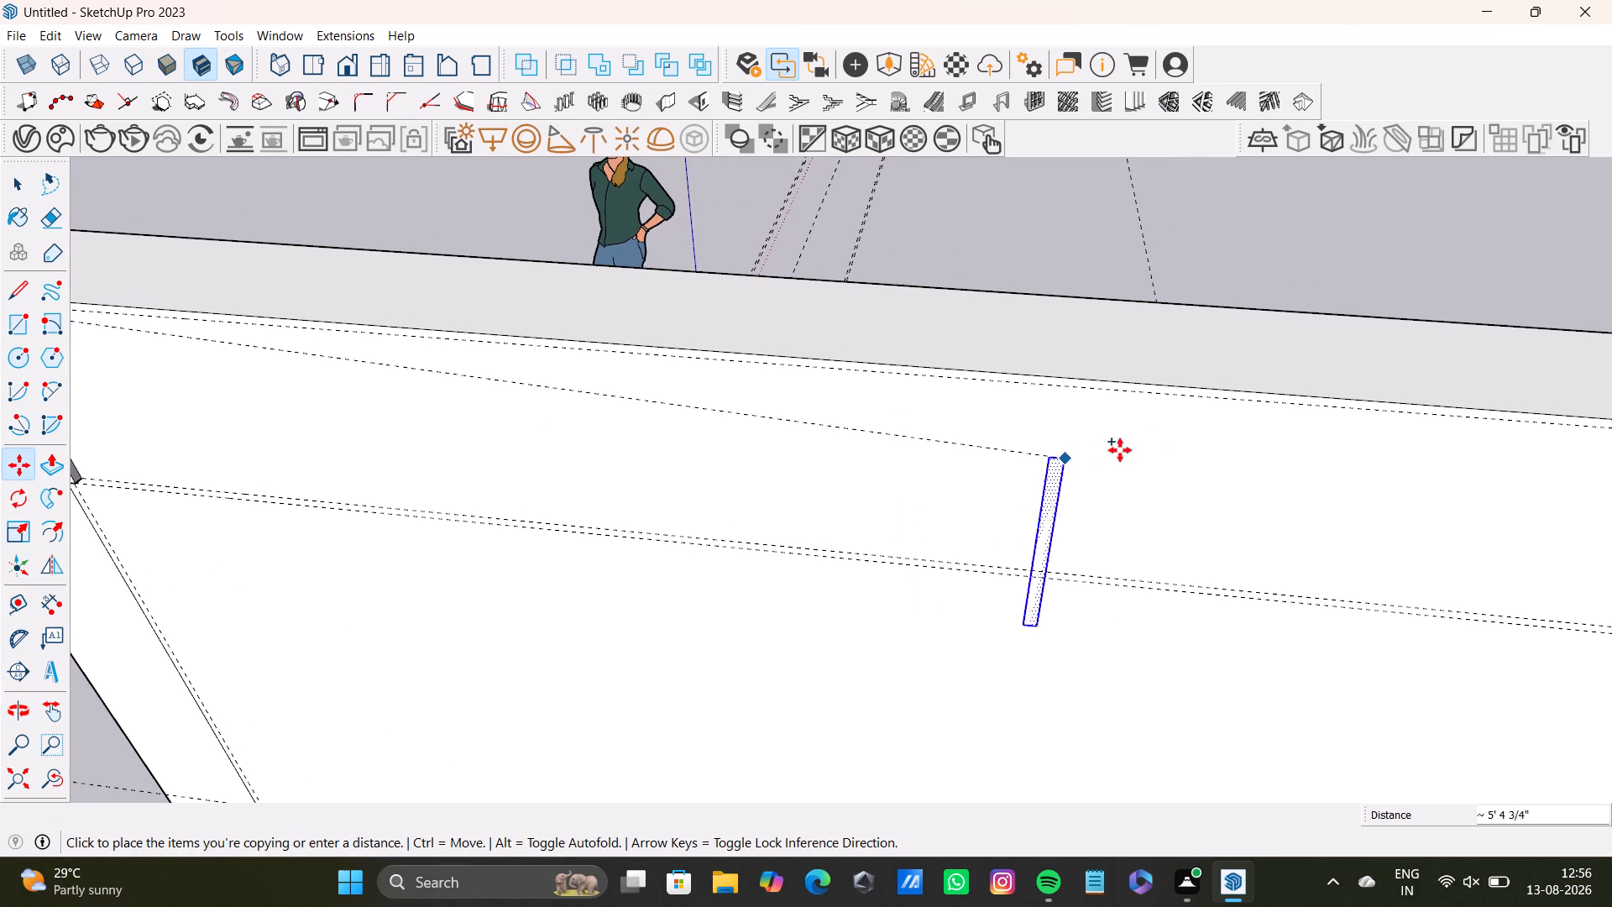
pyautogui.scroll(-15, 1202, 445)
pyautogui.moveTo(1253, 498); pyautogui.dragTo(952, 333, button='middle')
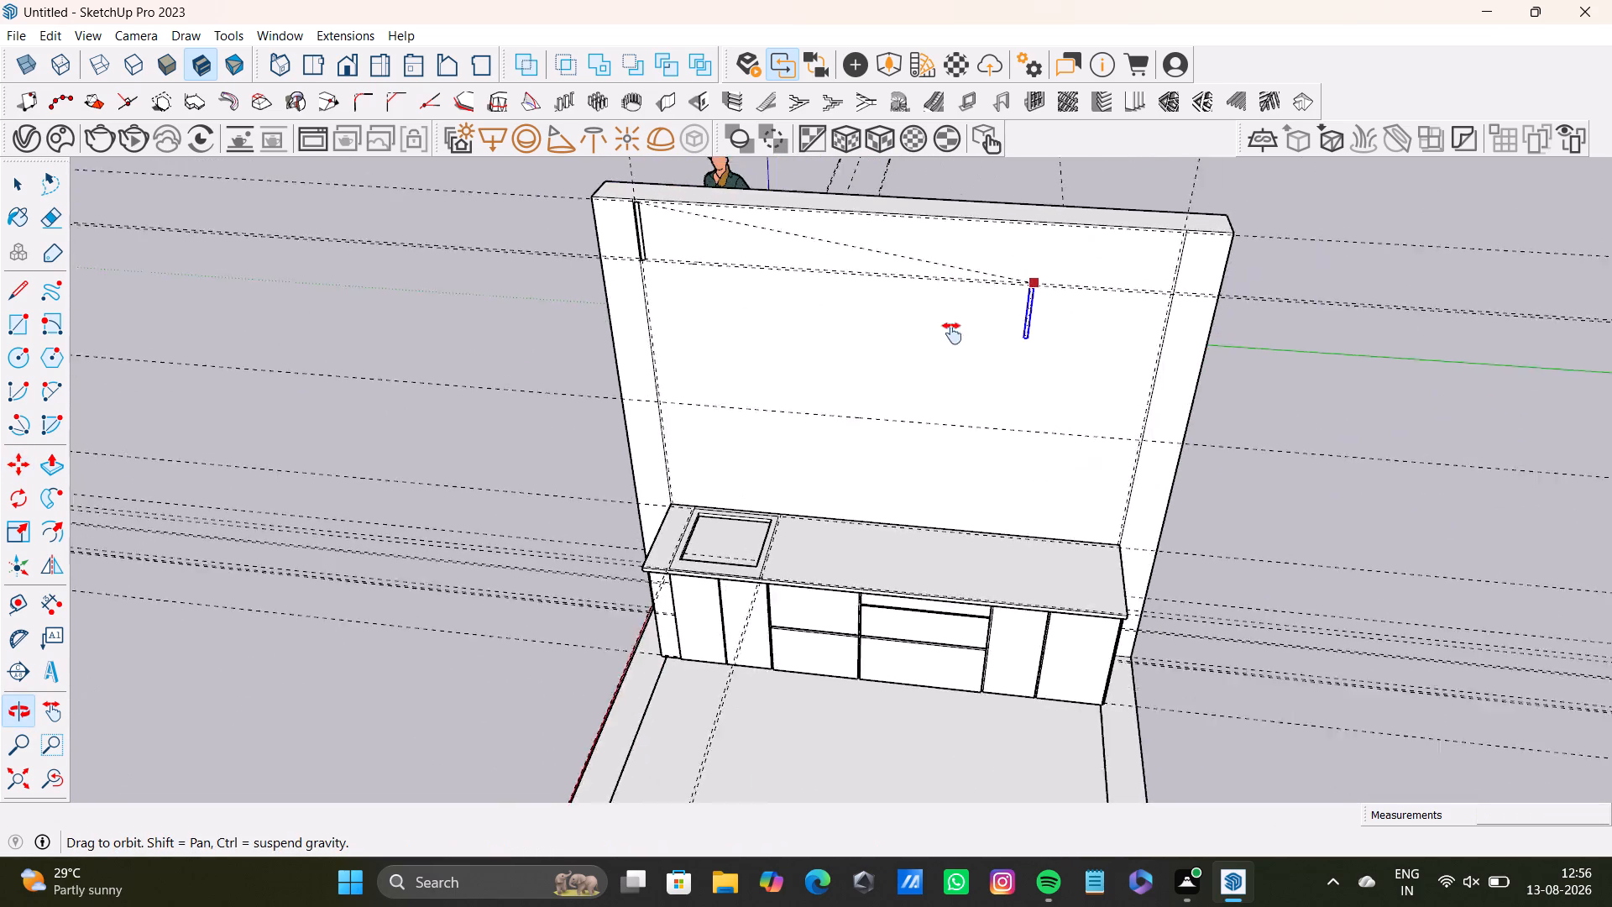
pyautogui.moveTo(952, 333); pyautogui.dragTo(861, 366, button='middle')
pyautogui.scroll(9, 987, 343)
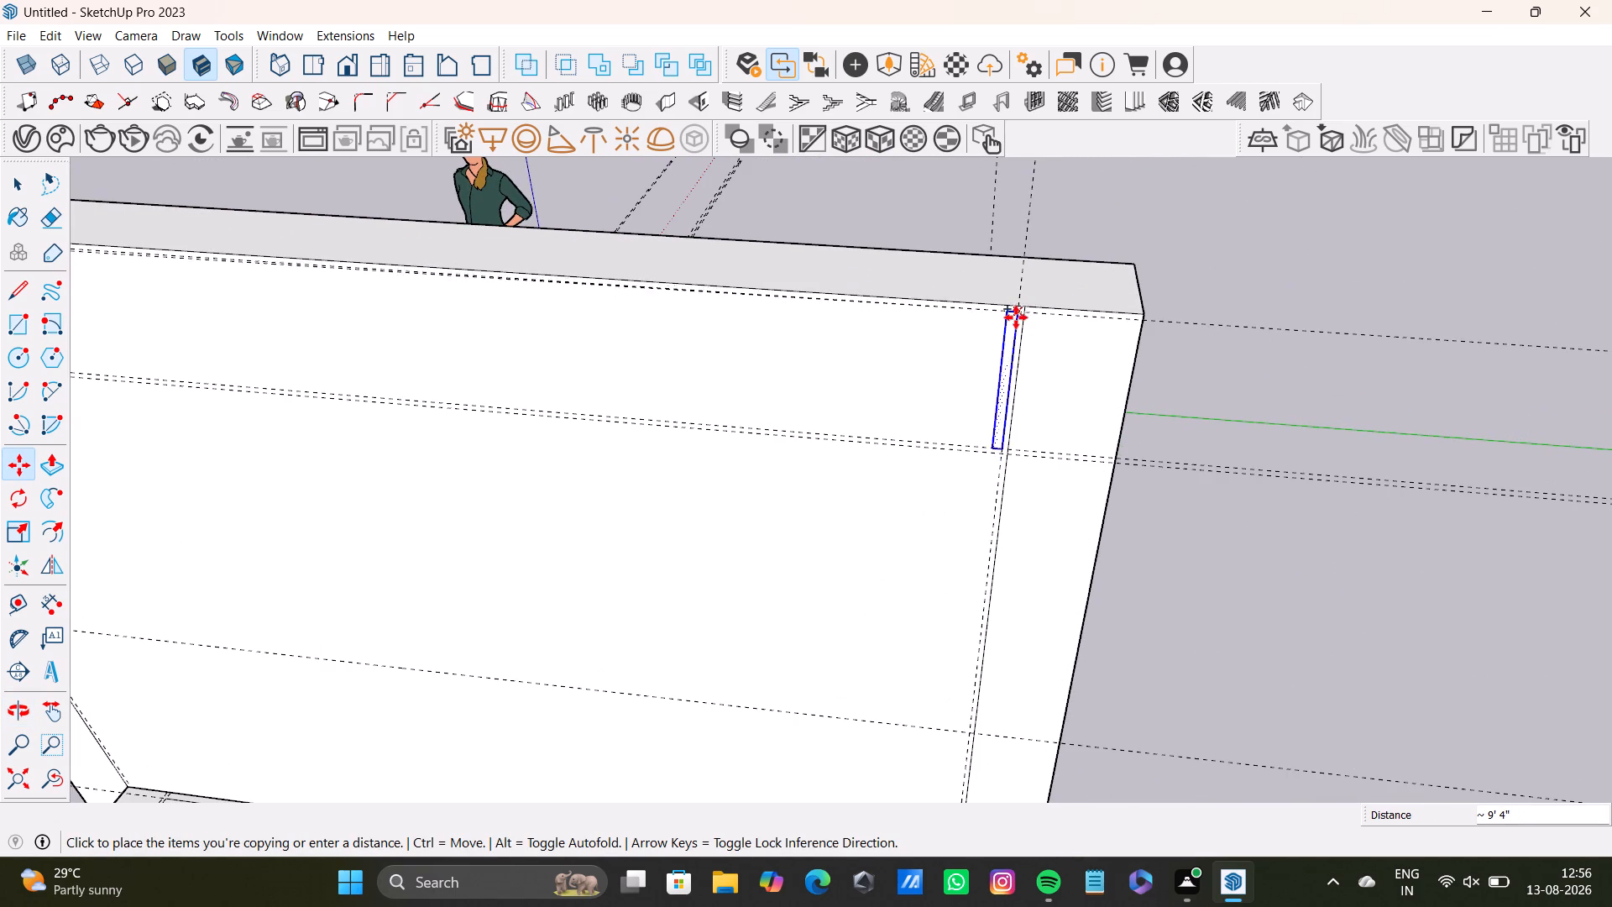
pyautogui.scroll(3, 1012, 319)
pyautogui.moveTo(1013, 308); pyautogui.dragTo(910, 427, button='middle')
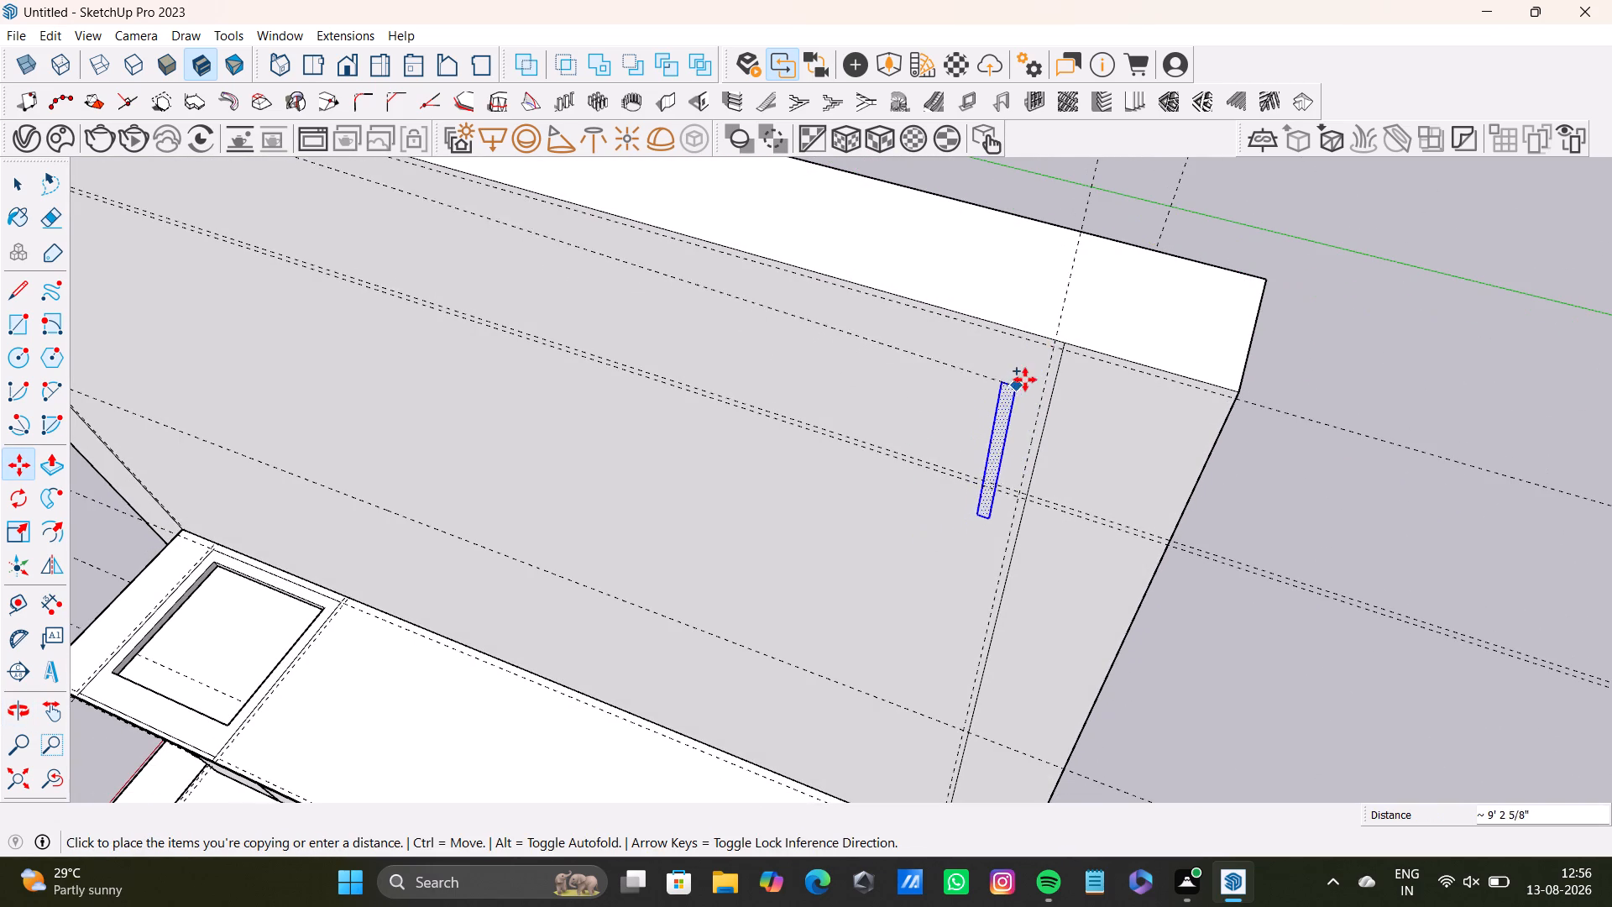
pyautogui.click(1048, 348)
# Push/Pull the copied strip's face about 5/16" out from the back wall.
pyautogui.moveTo(966, 457); pyautogui.dragTo(960, 542, button='middle')
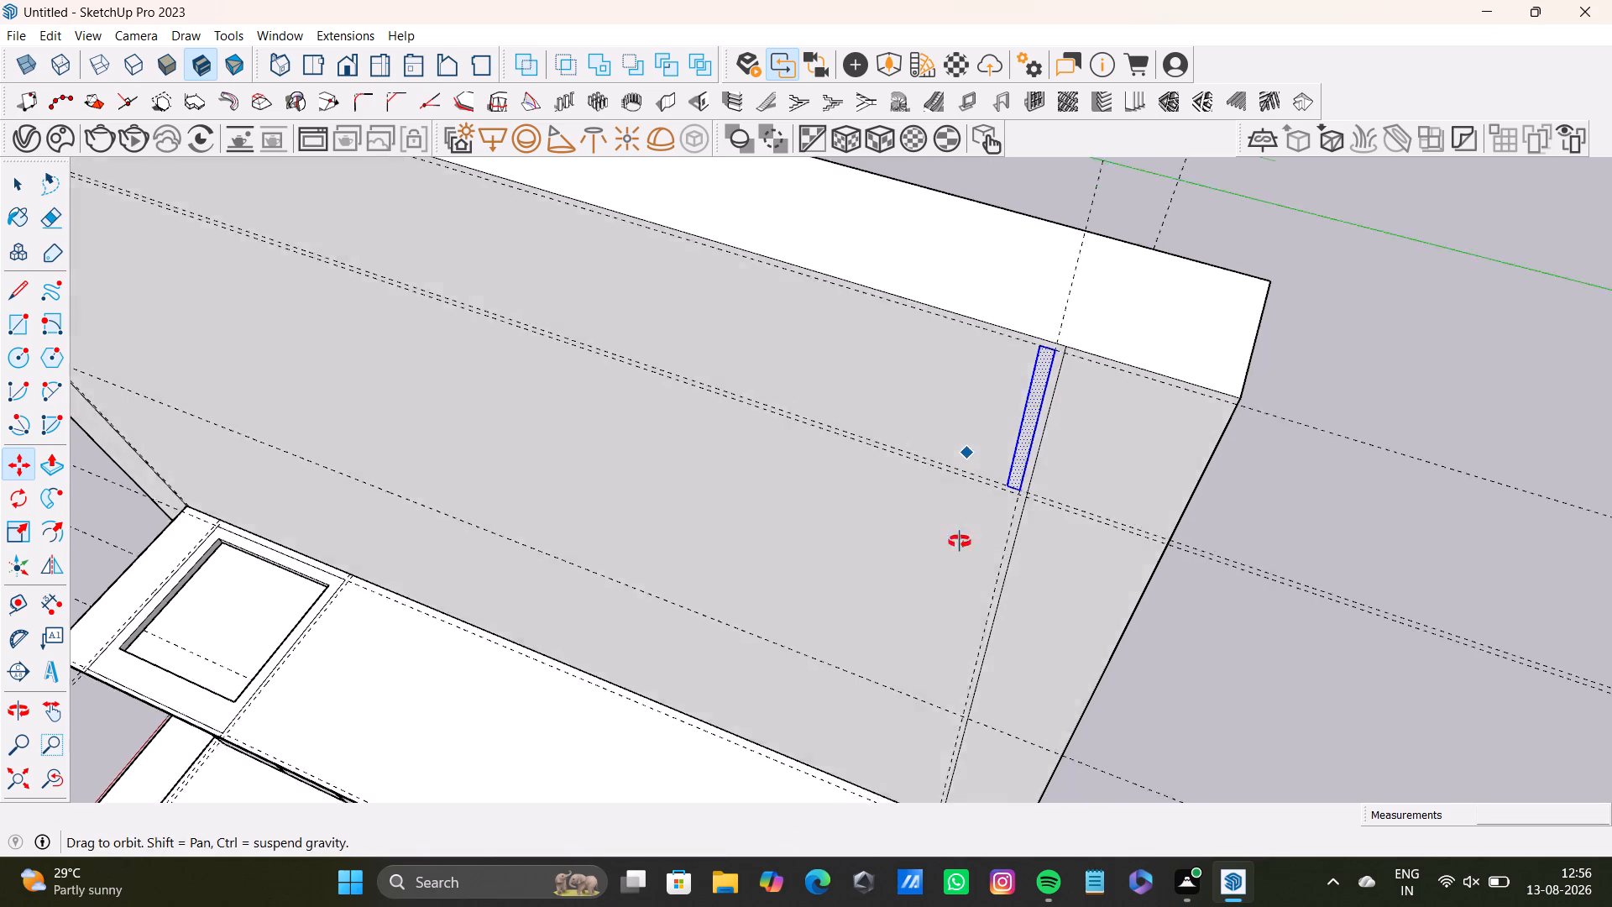
pyautogui.moveTo(960, 542); pyautogui.dragTo(1125, 574, button='middle')
pyautogui.scroll(-8, 806, 368)
pyautogui.keyDown('shift'); pyautogui.moveTo(766, 375); pyautogui.dragTo(1112, 368, button='middle'); pyautogui.keyUp('shift')
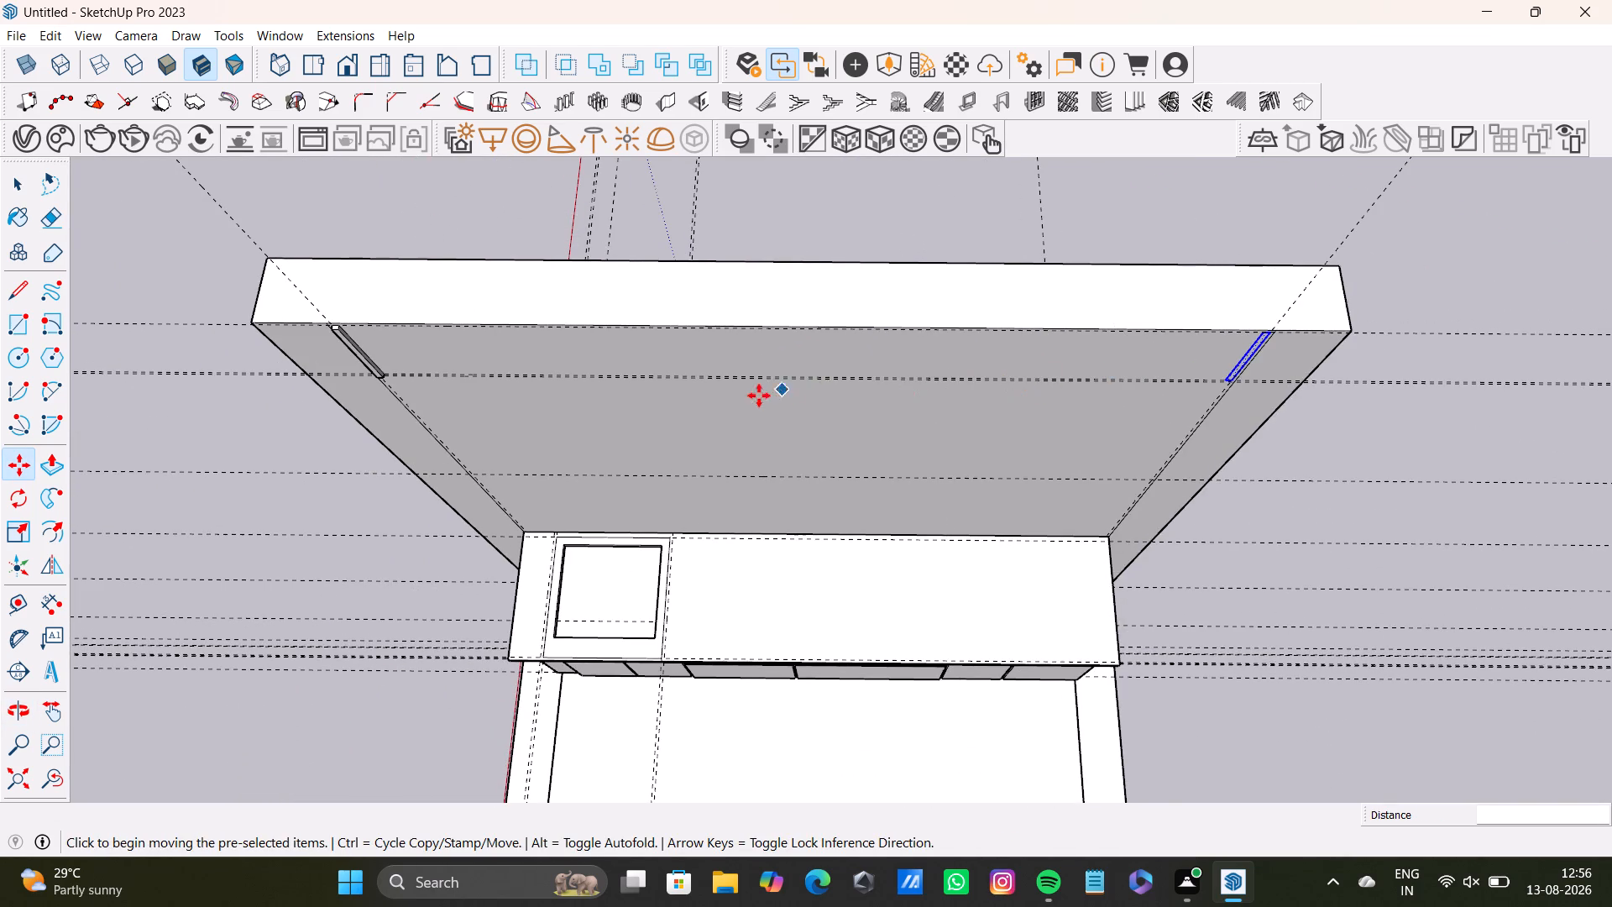
pyautogui.scroll(5, 885, 371)
pyautogui.keyDown('shift'); pyautogui.moveTo(1071, 350); pyautogui.dragTo(521, 333, button='middle'); pyautogui.keyUp('shift')
pyautogui.scroll(3, 776, 323)
pyautogui.moveTo(882, 342); pyautogui.dragTo(763, 172, button='middle')
pyautogui.scroll(4, 882, 357)
pyautogui.press('space')
pyautogui.click(1037, 401)
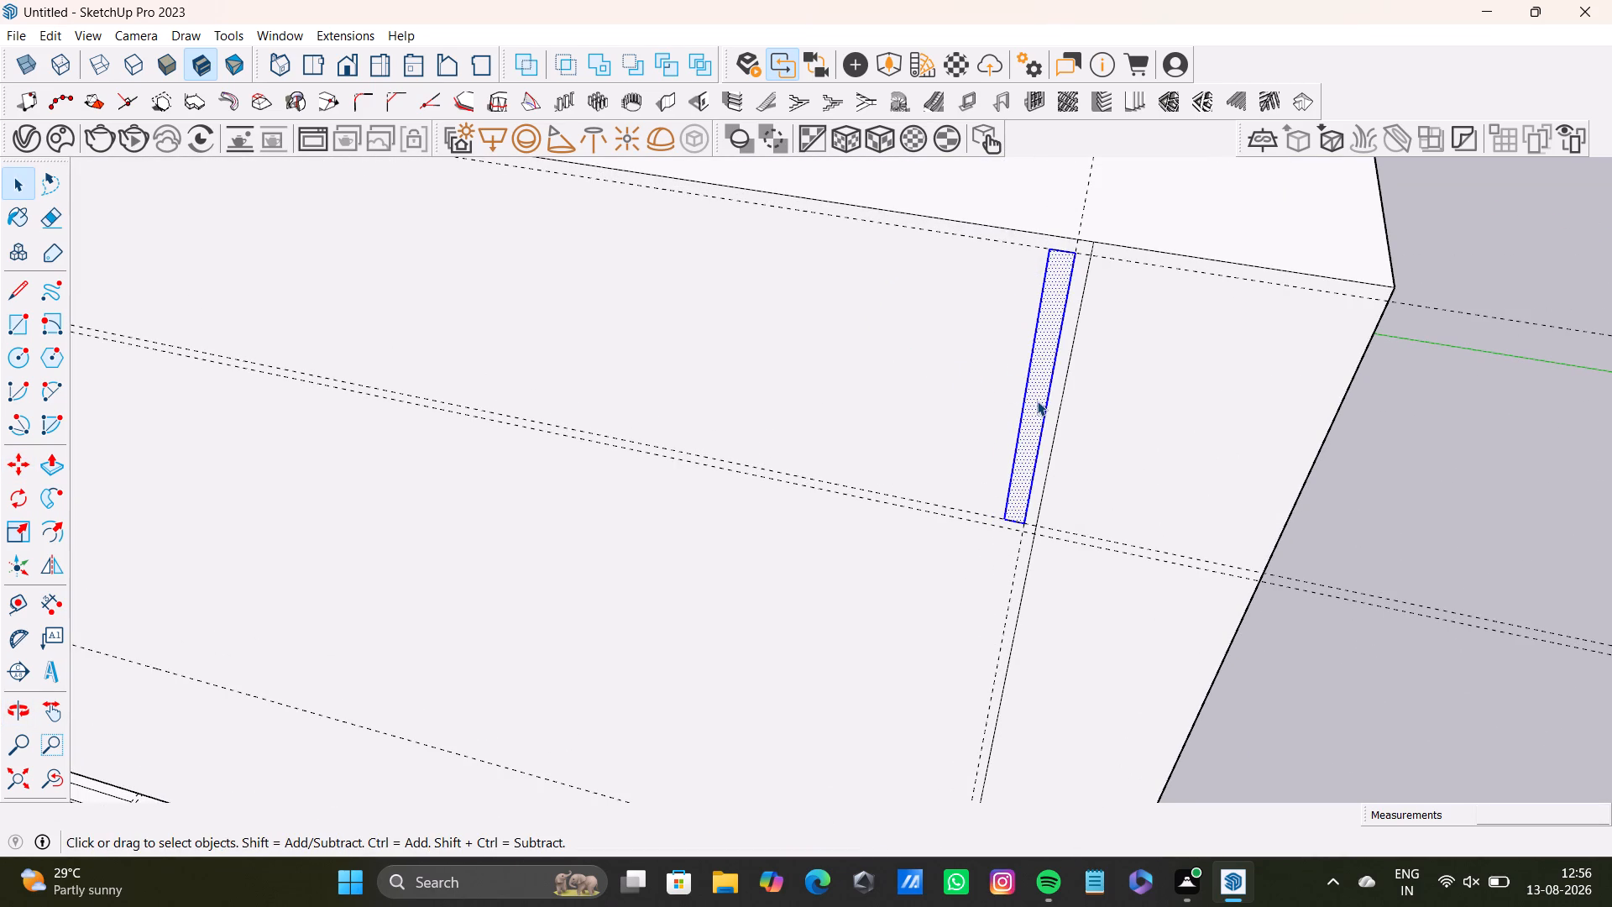
pyautogui.click(1036, 402)
pyautogui.press('p')
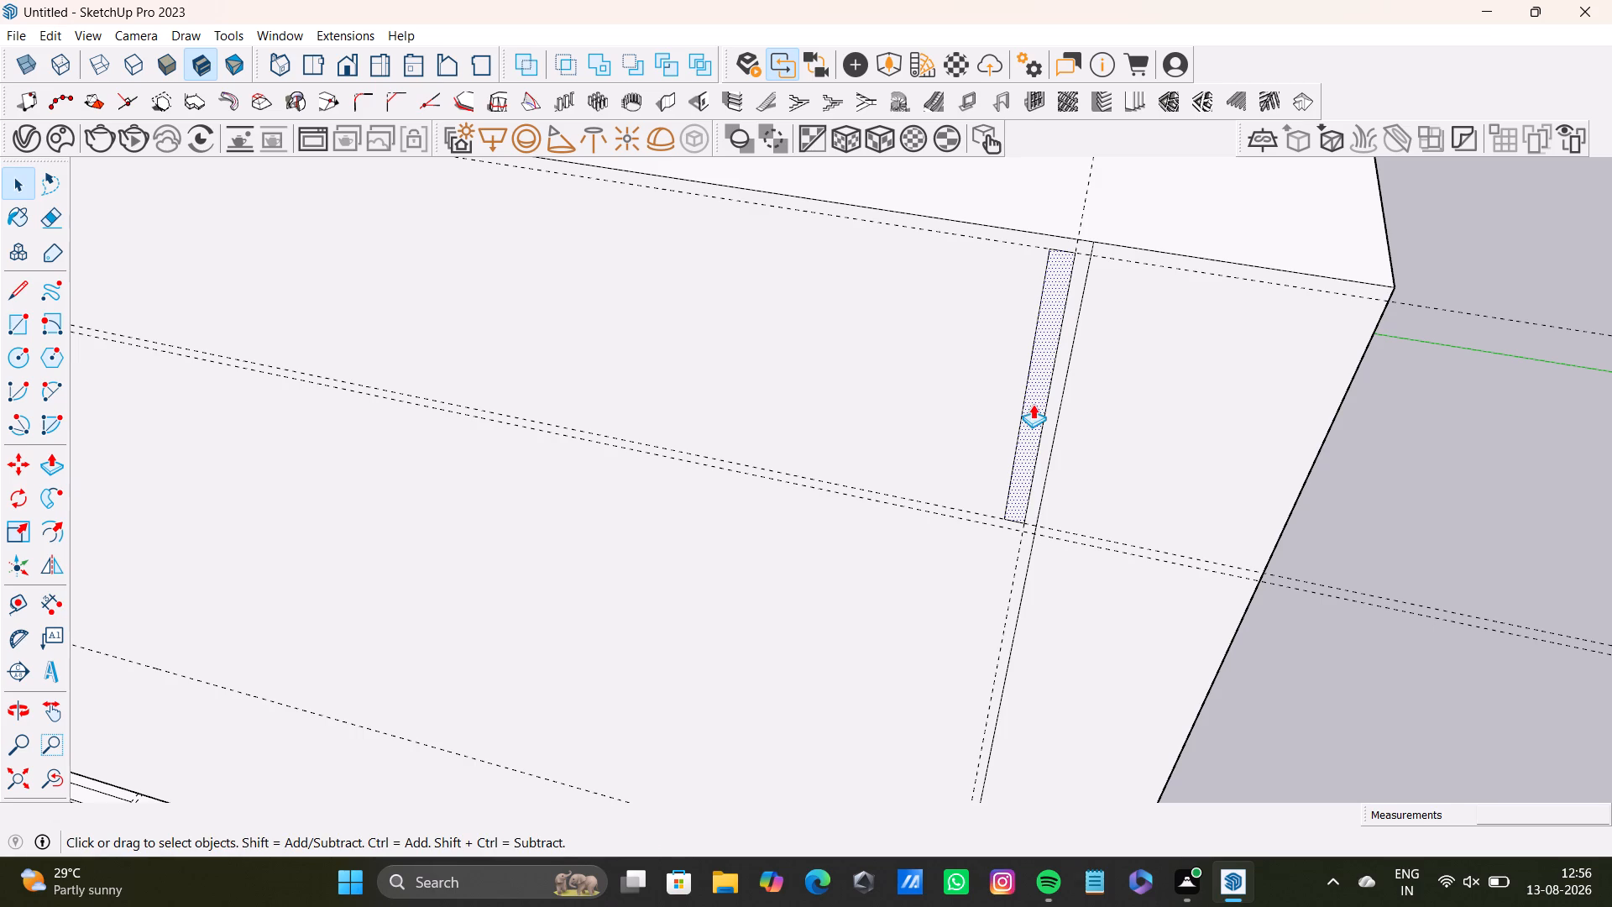
pyautogui.click(1033, 404)
pyautogui.click(1028, 409)
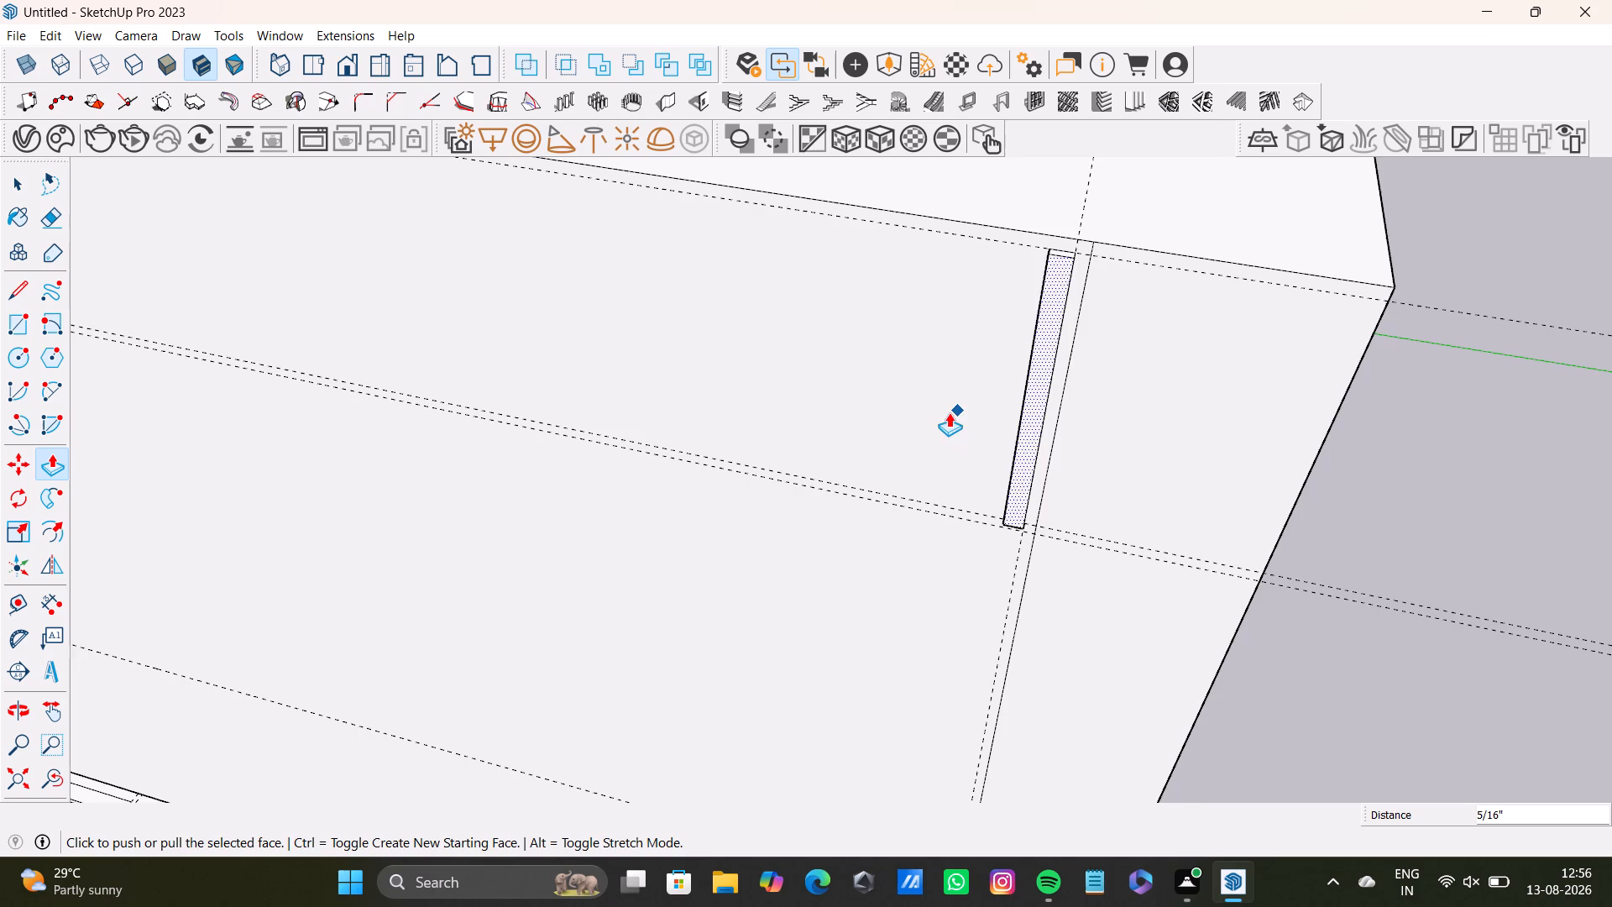
# Push/Pull the copied strip's front face another 1/4" outward to match the depth of the original strip at the wall's left end.
pyautogui.scroll(-15, 883, 421)
pyautogui.scroll(1, 846, 423)
pyautogui.moveTo(846, 423); pyautogui.dragTo(990, 483, button='middle')
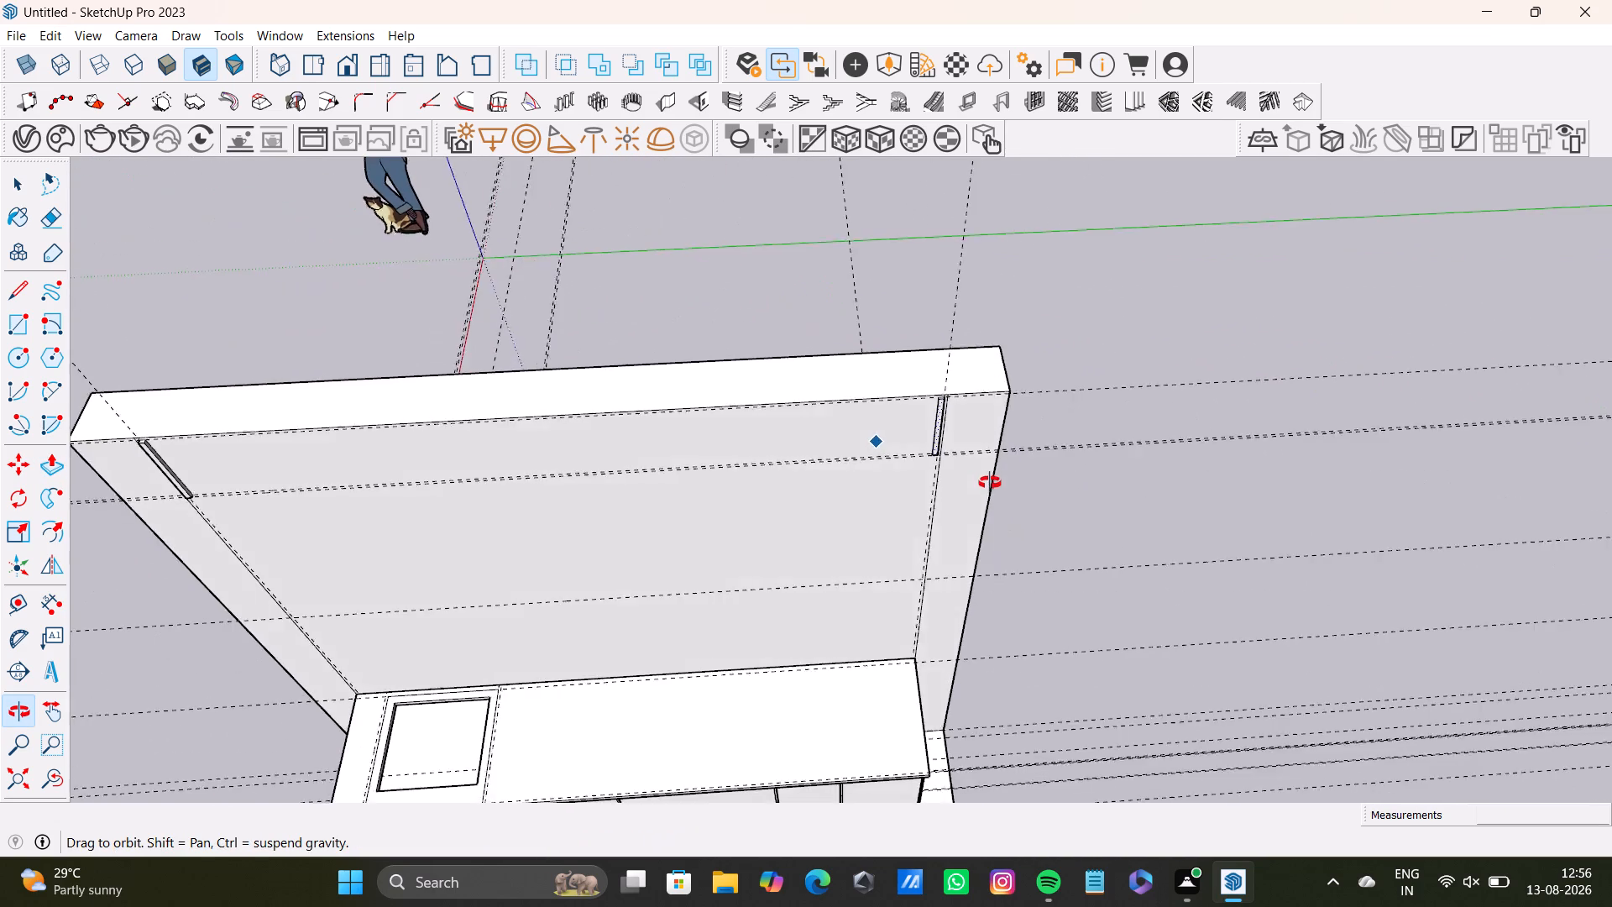
pyautogui.moveTo(990, 483); pyautogui.dragTo(966, 559, button='middle')
pyautogui.scroll(1, 849, 511)
pyautogui.scroll(-1, 859, 495)
pyautogui.scroll(6, 892, 477)
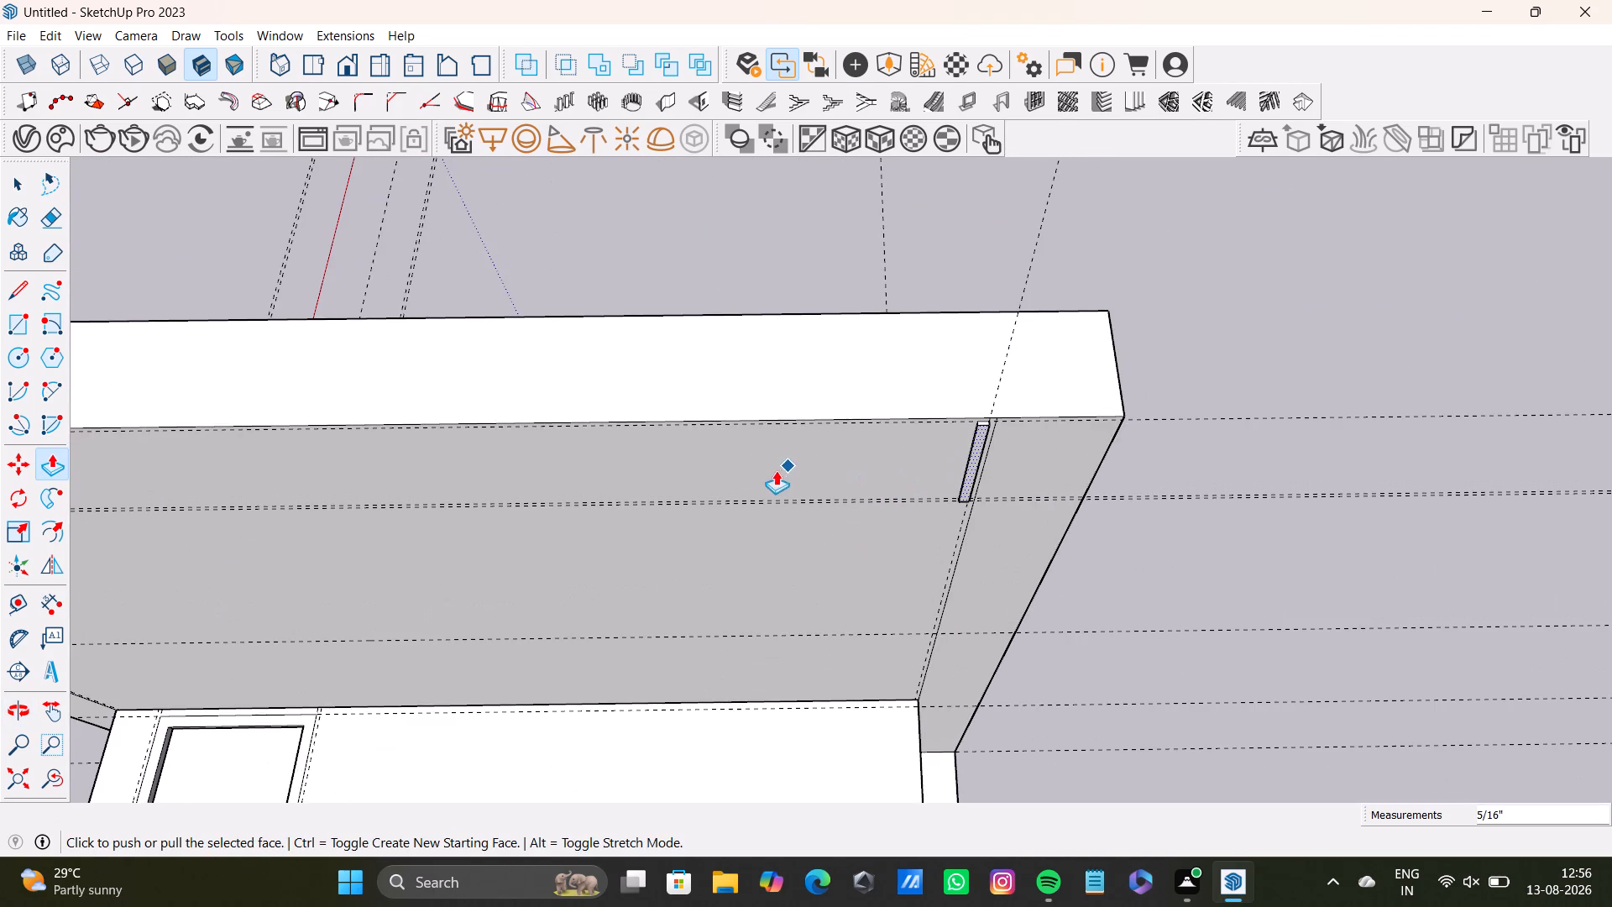
pyautogui.scroll(6, 871, 438)
pyautogui.keyDown('shift'); pyautogui.scroll(1, 774, 439); pyautogui.keyUp('shift')
pyautogui.keyDown('shift'); pyautogui.moveTo(774, 439); pyautogui.dragTo(1085, 435, button='middle'); pyautogui.keyUp('shift')
pyautogui.keyDown('shift'); pyautogui.scroll(-1, 1144, 435); pyautogui.keyUp('shift')
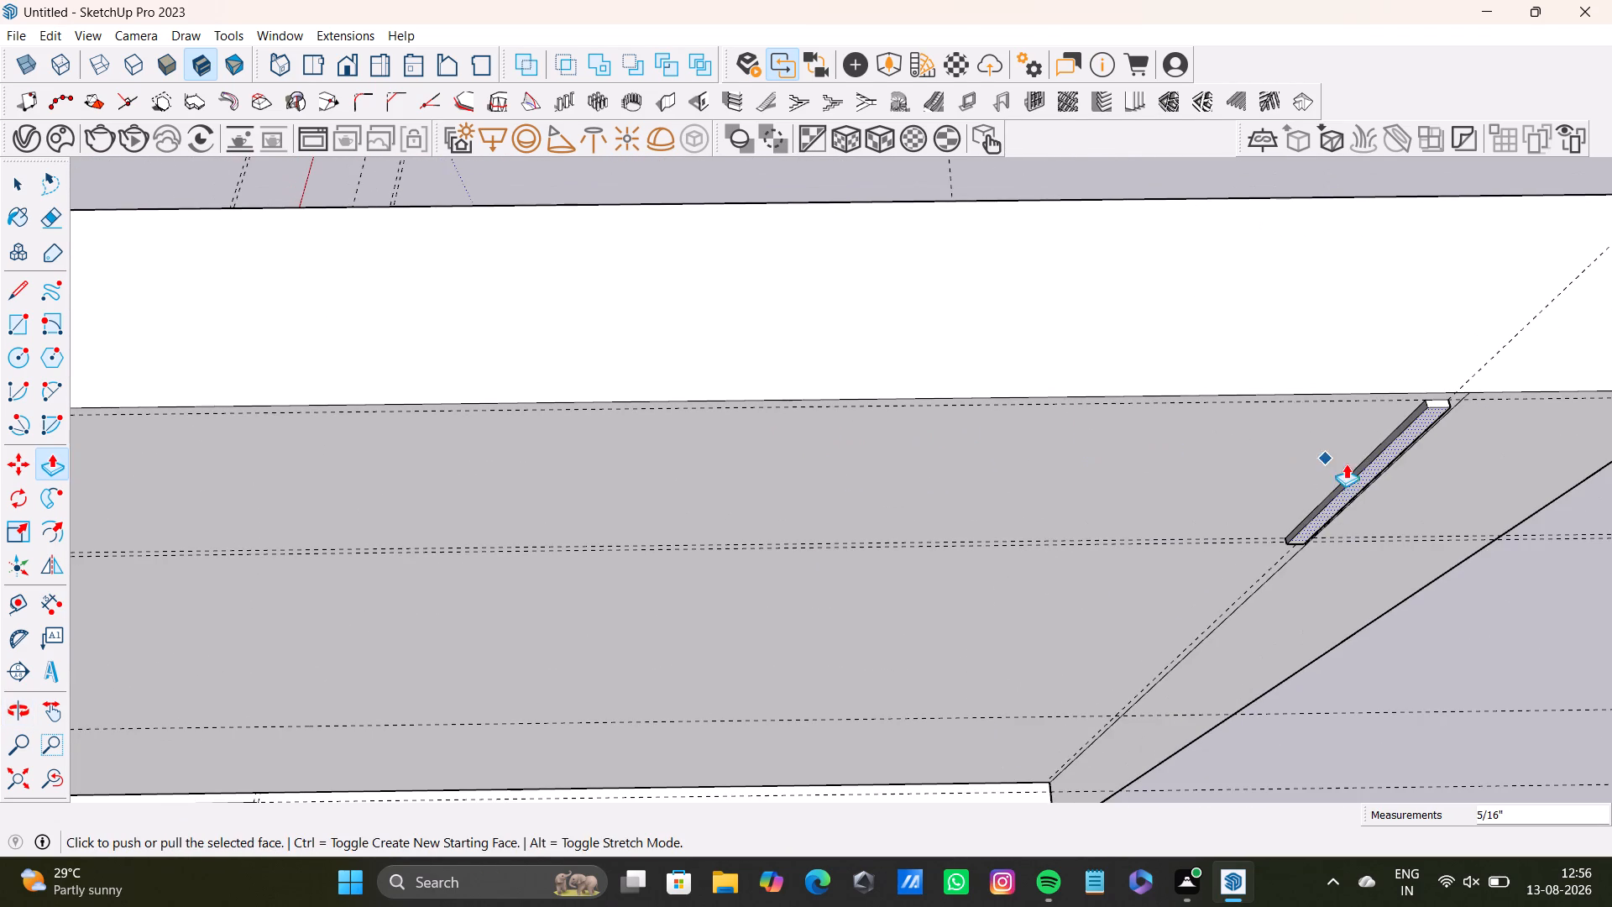
pyautogui.click(1364, 479)
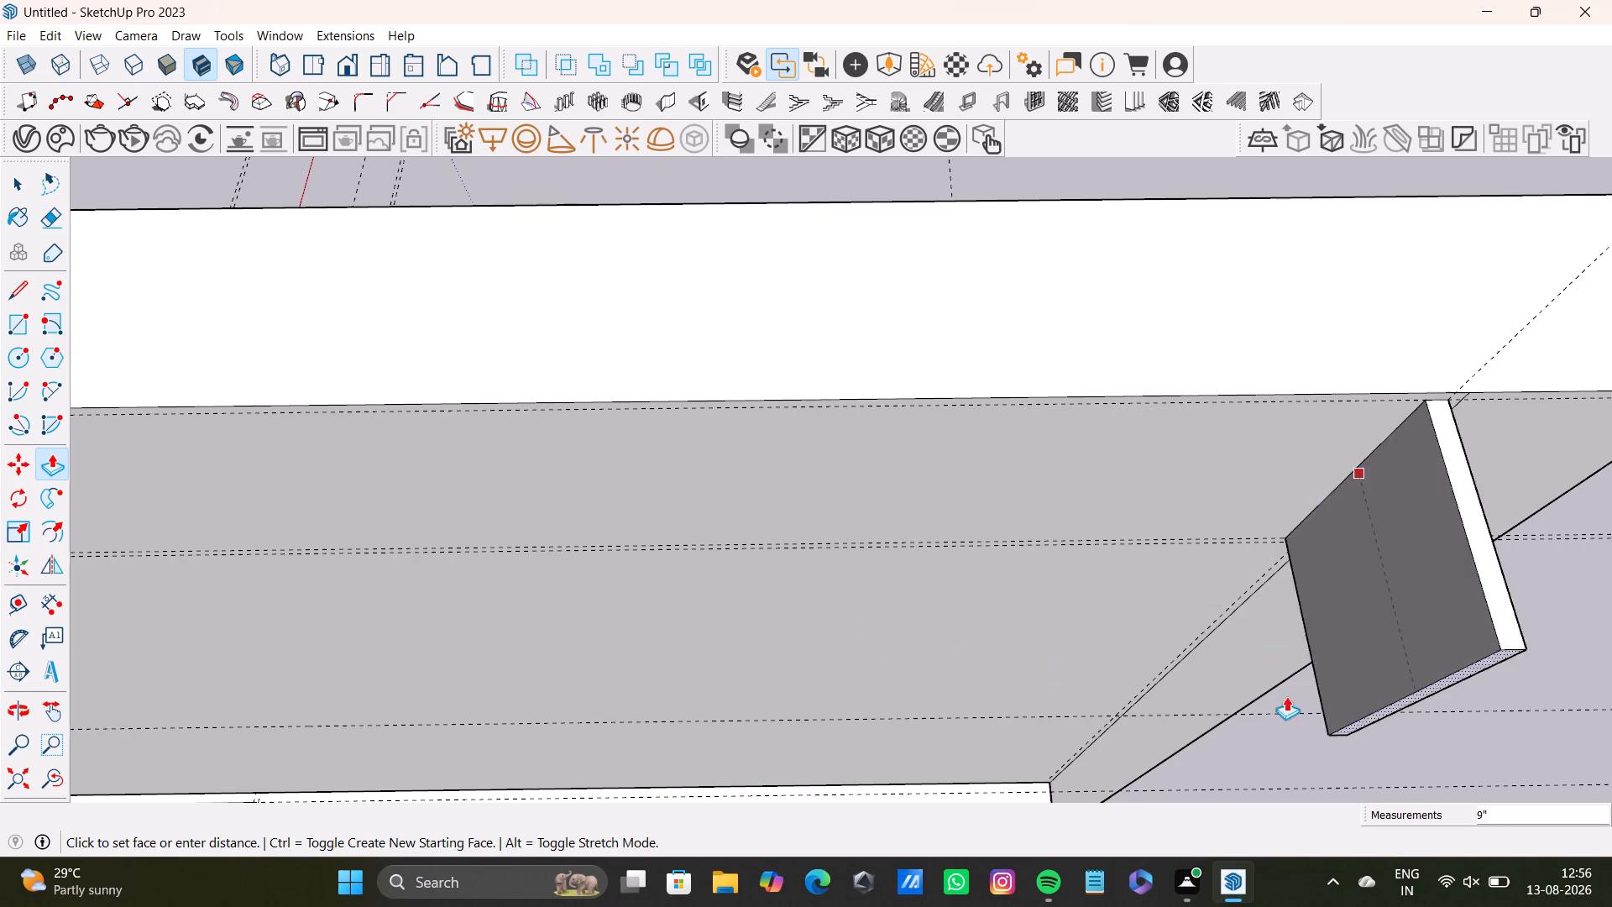
pyautogui.scroll(-2, 1138, 684)
pyautogui.keyDown('shift'); pyautogui.moveTo(1008, 674); pyautogui.dragTo(1384, 531, button='middle'); pyautogui.keyUp('shift')
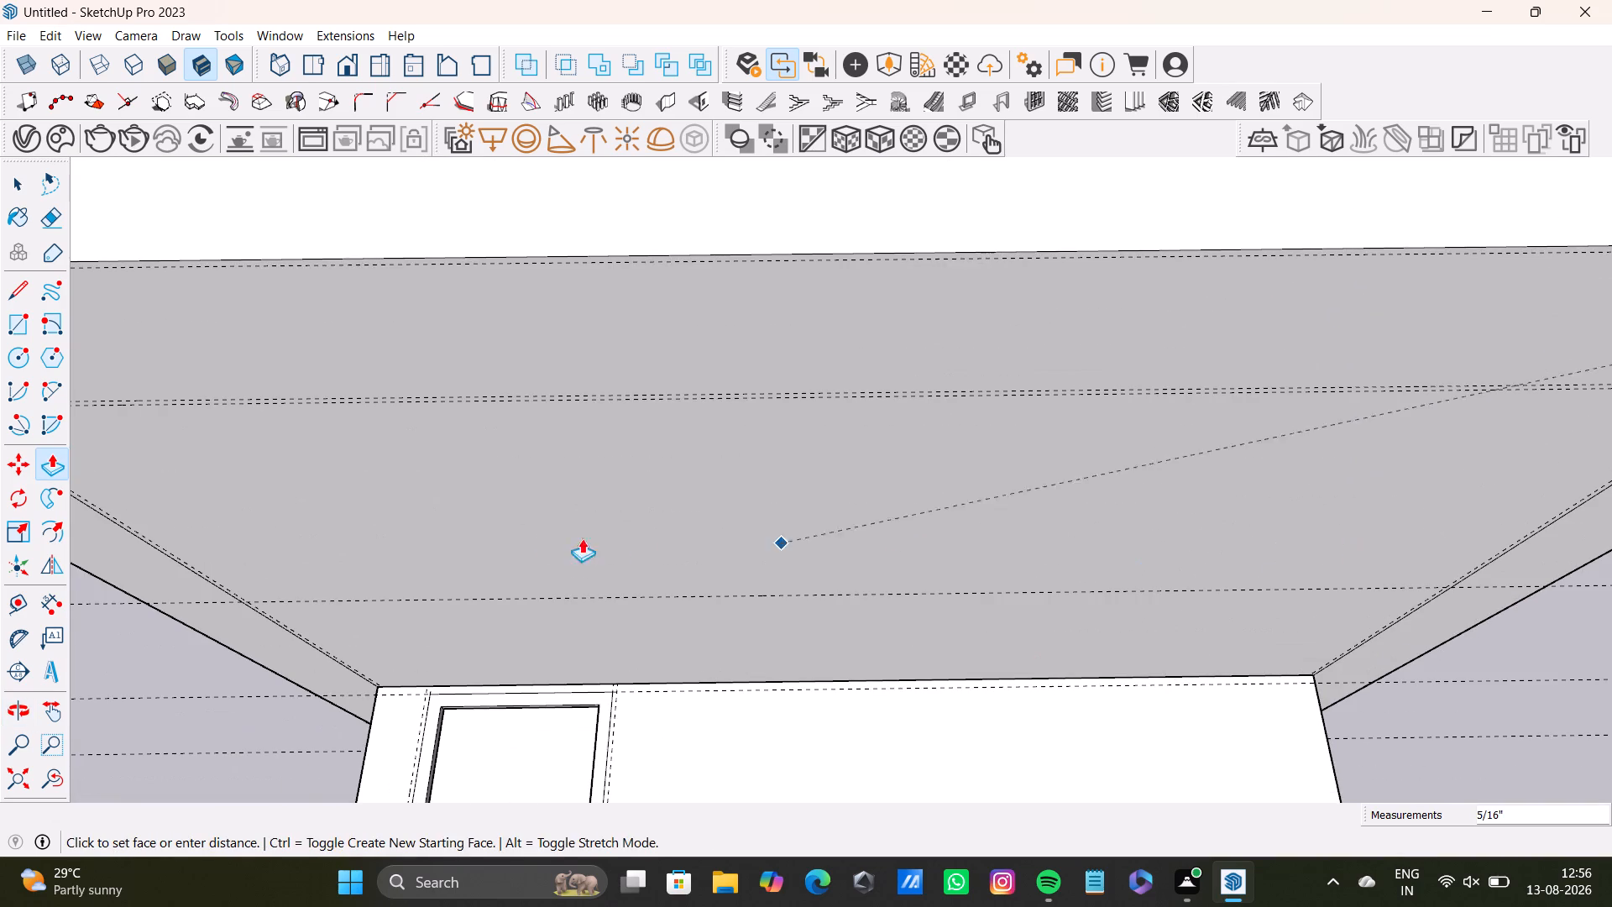
pyautogui.moveTo(320, 416); pyautogui.dragTo(898, 501, button='middle')
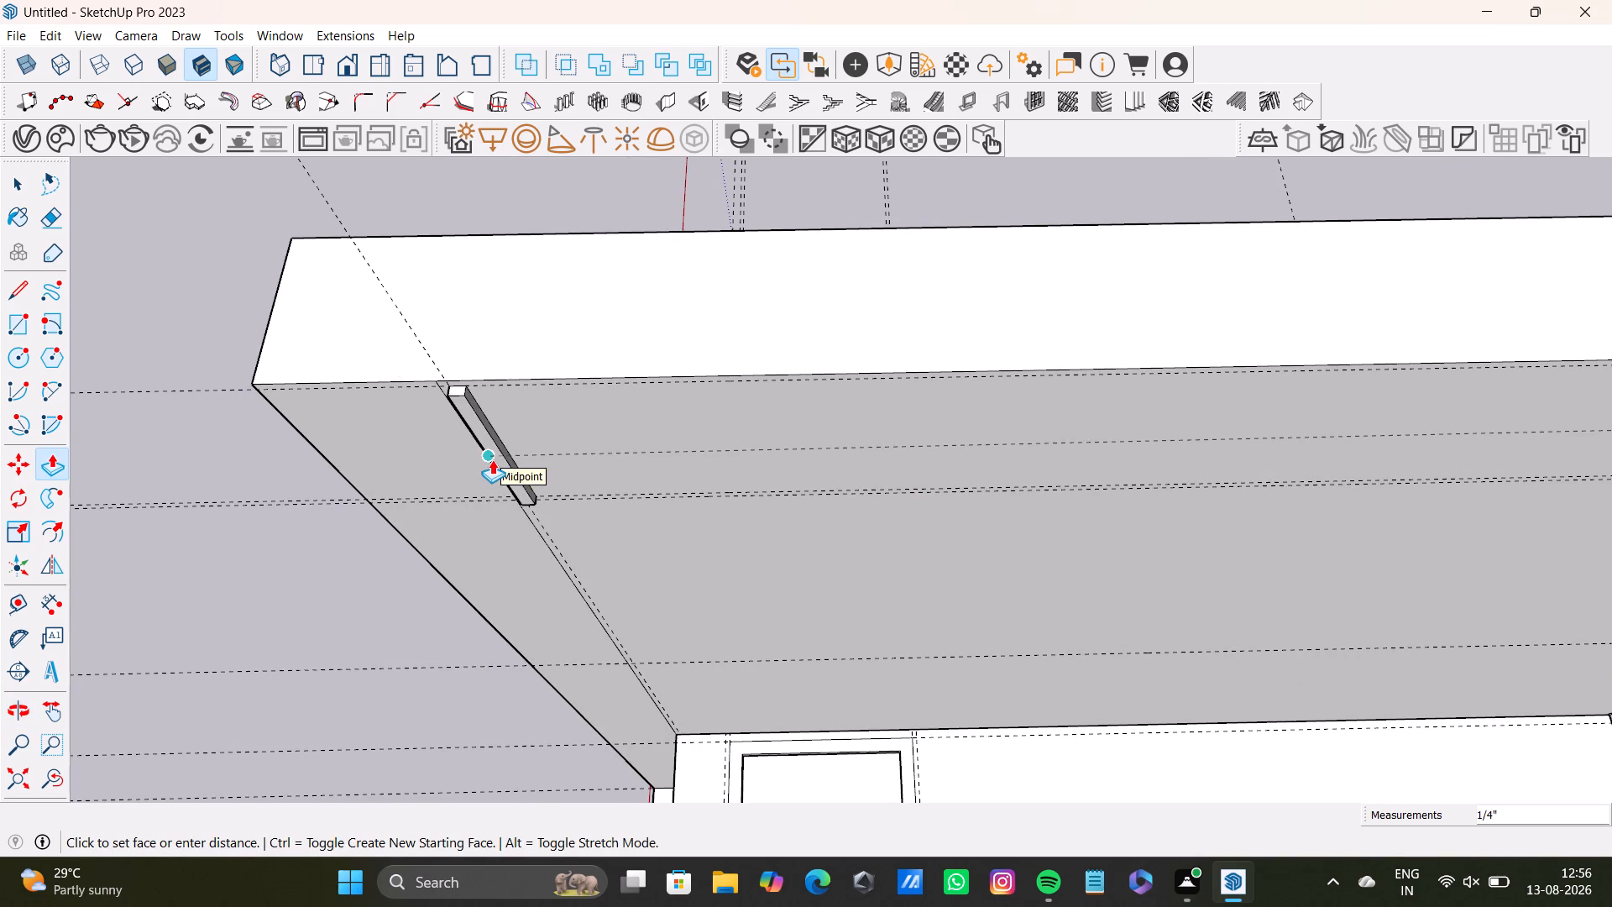
pyautogui.click(492, 459)
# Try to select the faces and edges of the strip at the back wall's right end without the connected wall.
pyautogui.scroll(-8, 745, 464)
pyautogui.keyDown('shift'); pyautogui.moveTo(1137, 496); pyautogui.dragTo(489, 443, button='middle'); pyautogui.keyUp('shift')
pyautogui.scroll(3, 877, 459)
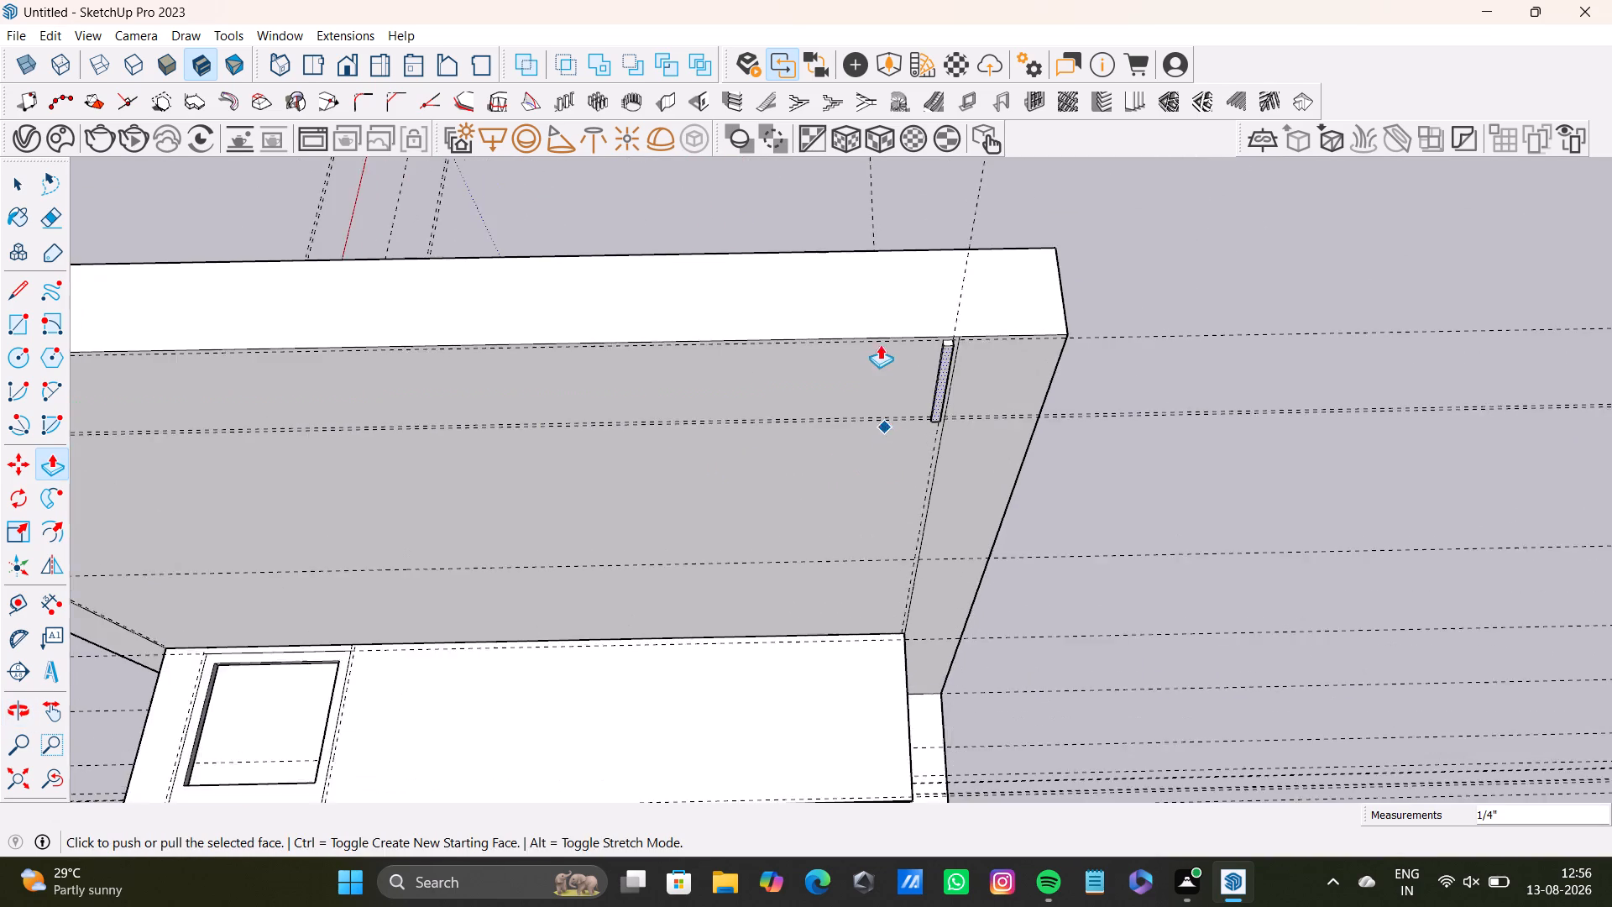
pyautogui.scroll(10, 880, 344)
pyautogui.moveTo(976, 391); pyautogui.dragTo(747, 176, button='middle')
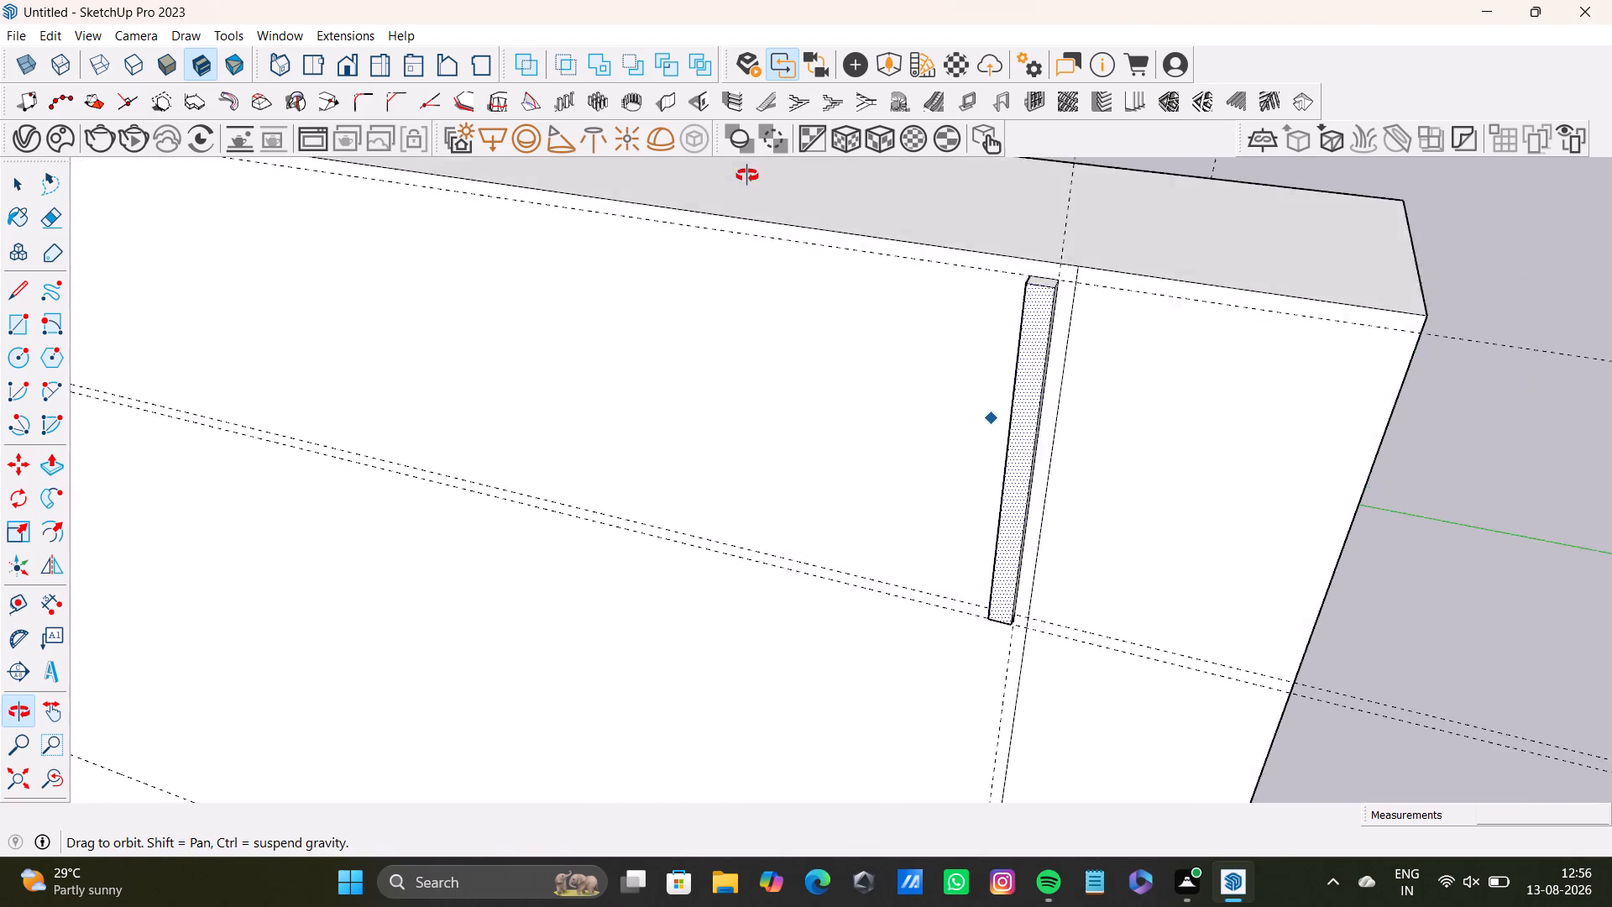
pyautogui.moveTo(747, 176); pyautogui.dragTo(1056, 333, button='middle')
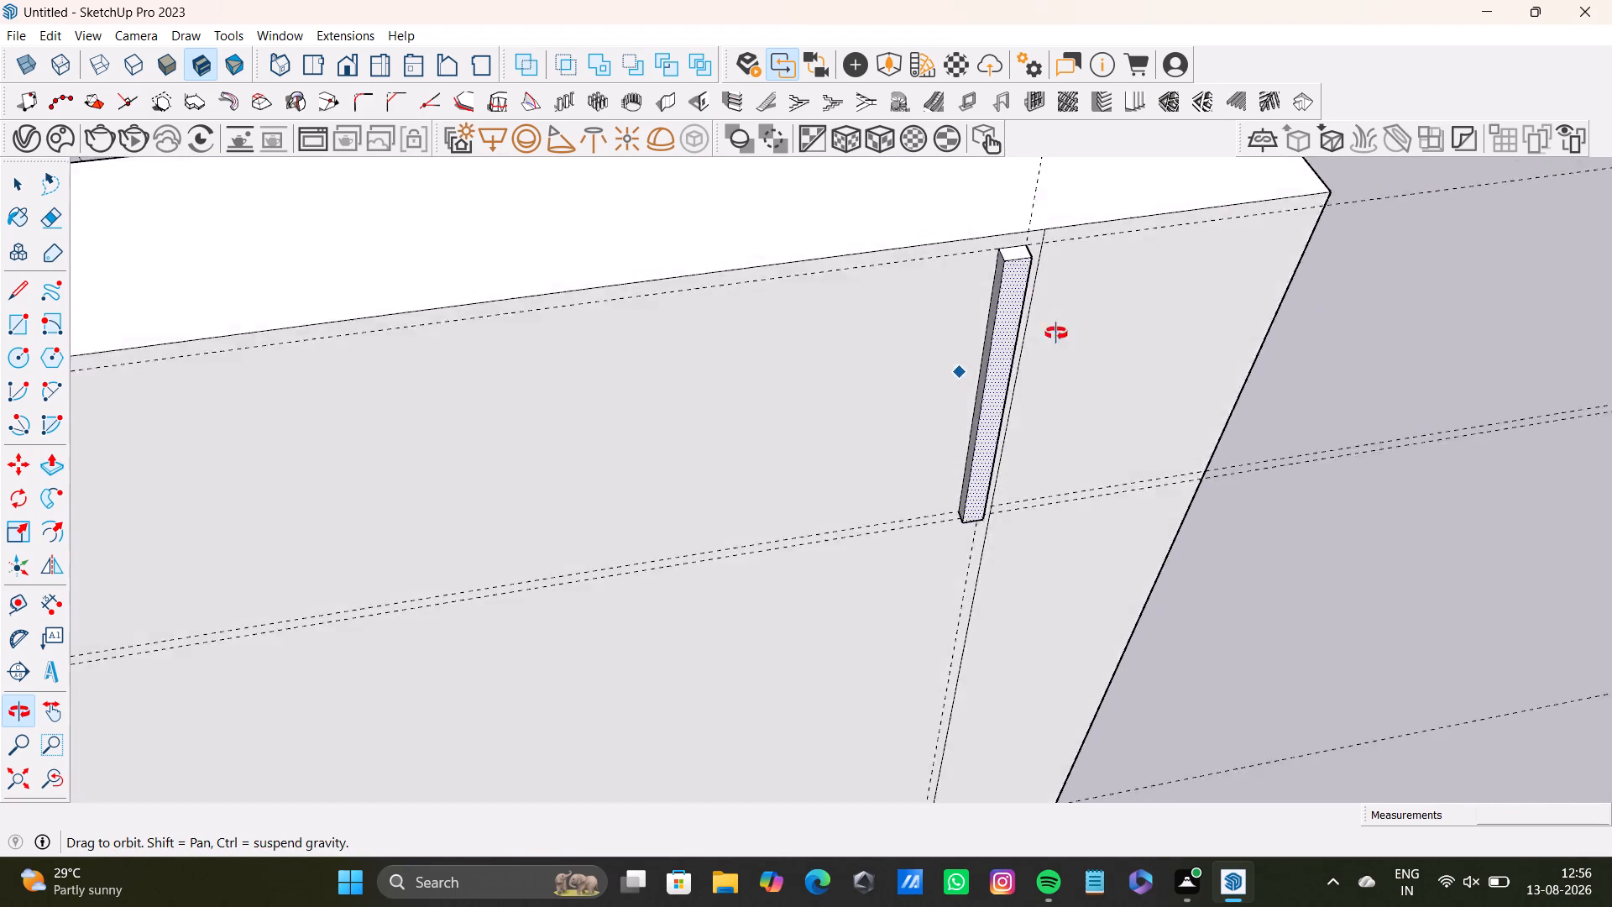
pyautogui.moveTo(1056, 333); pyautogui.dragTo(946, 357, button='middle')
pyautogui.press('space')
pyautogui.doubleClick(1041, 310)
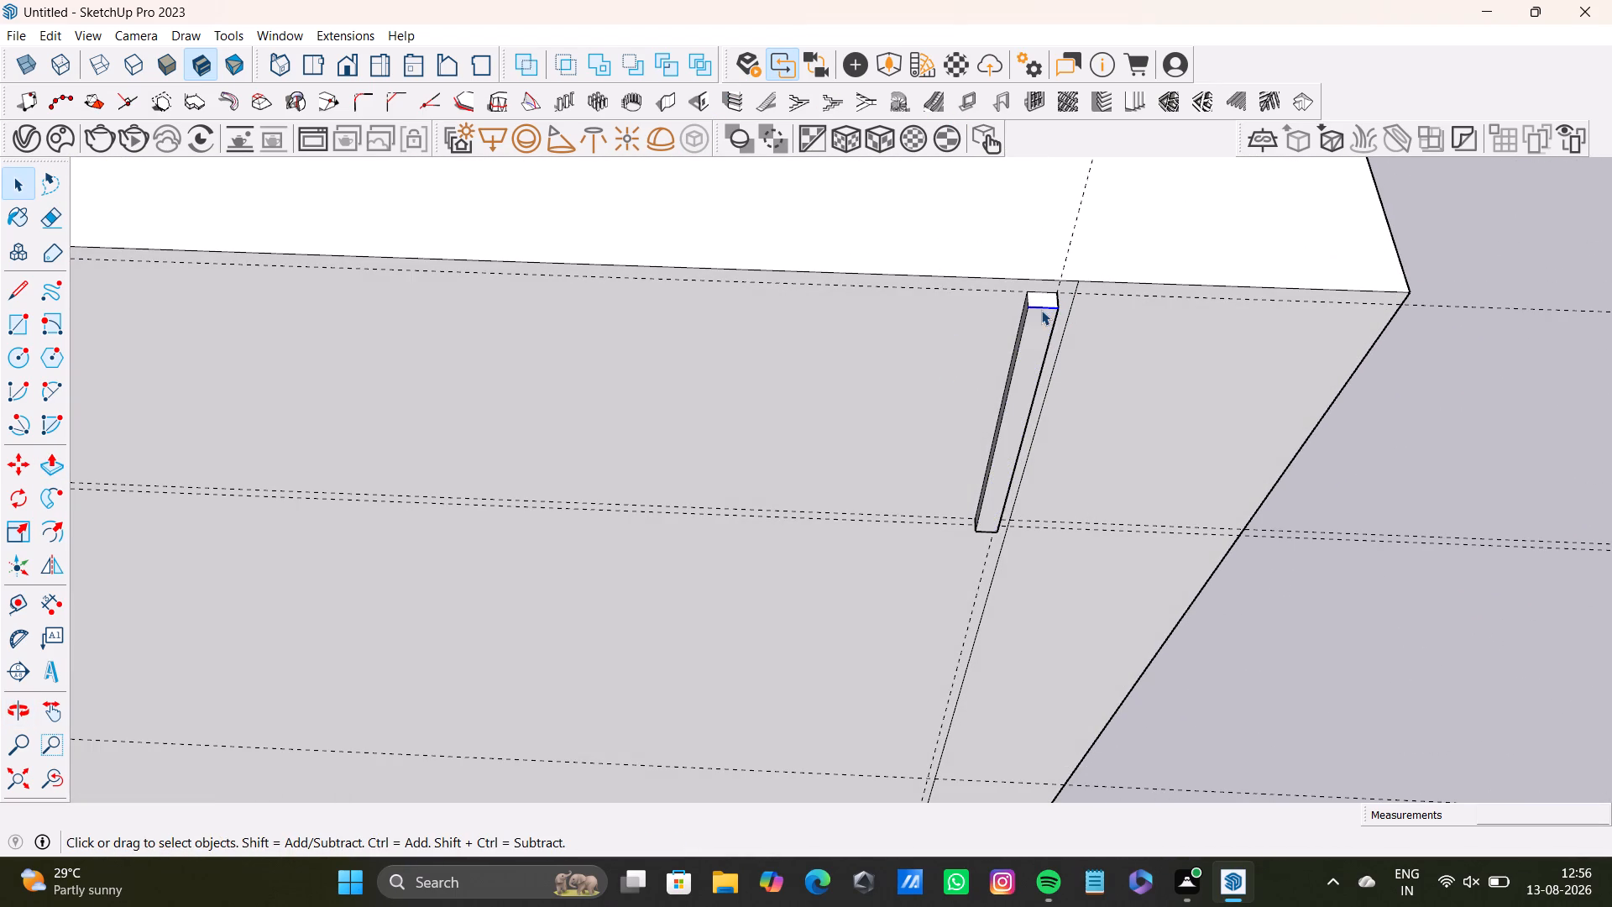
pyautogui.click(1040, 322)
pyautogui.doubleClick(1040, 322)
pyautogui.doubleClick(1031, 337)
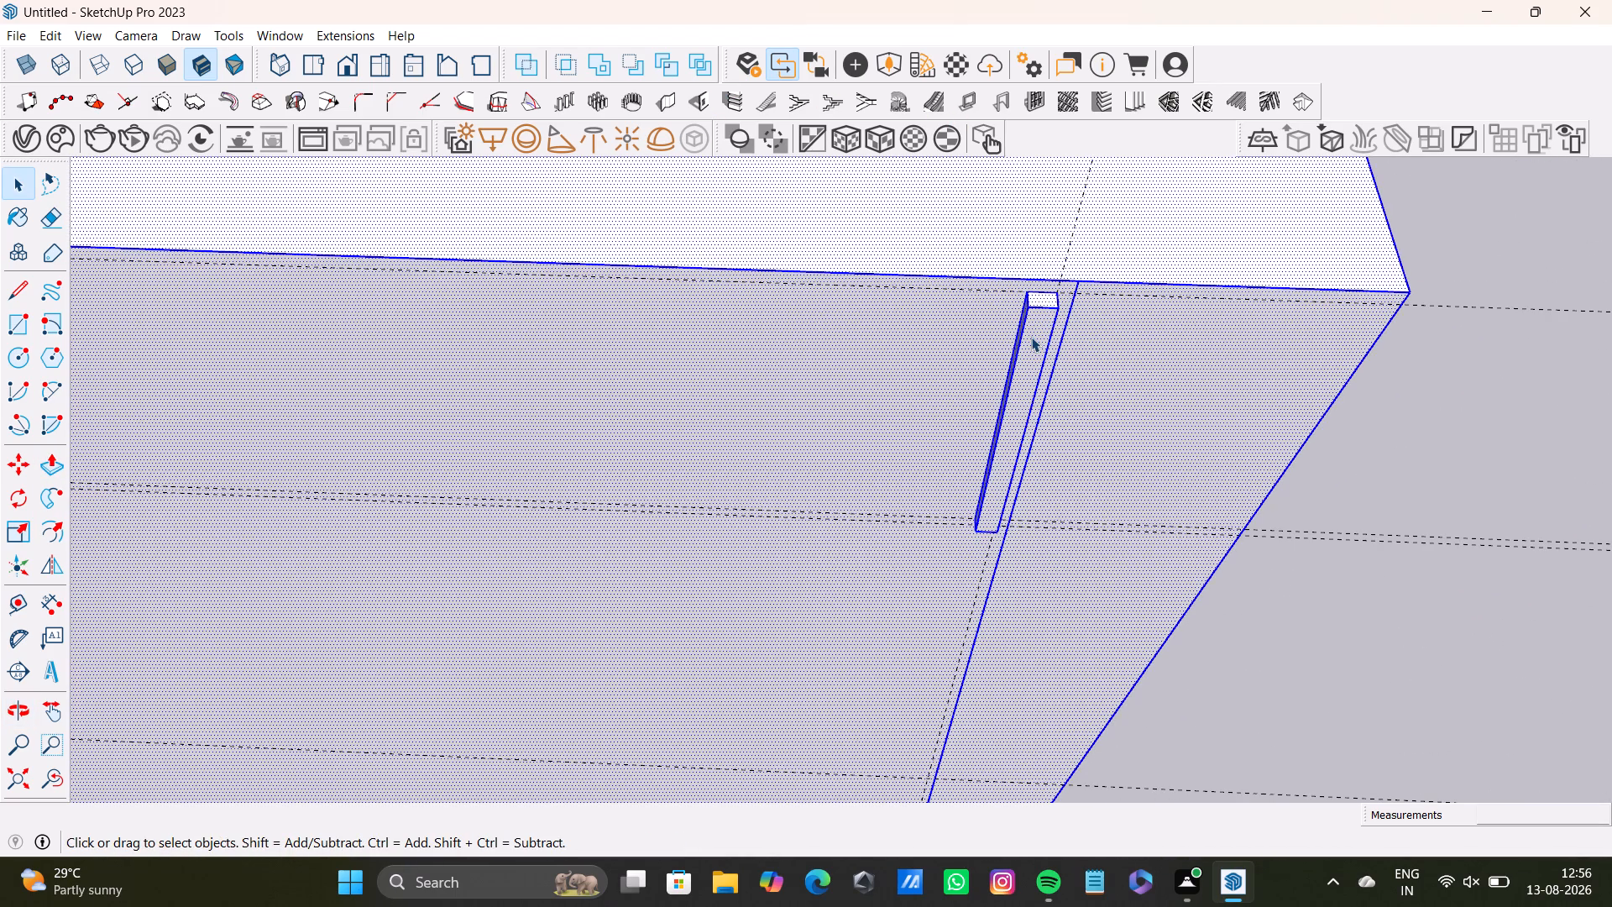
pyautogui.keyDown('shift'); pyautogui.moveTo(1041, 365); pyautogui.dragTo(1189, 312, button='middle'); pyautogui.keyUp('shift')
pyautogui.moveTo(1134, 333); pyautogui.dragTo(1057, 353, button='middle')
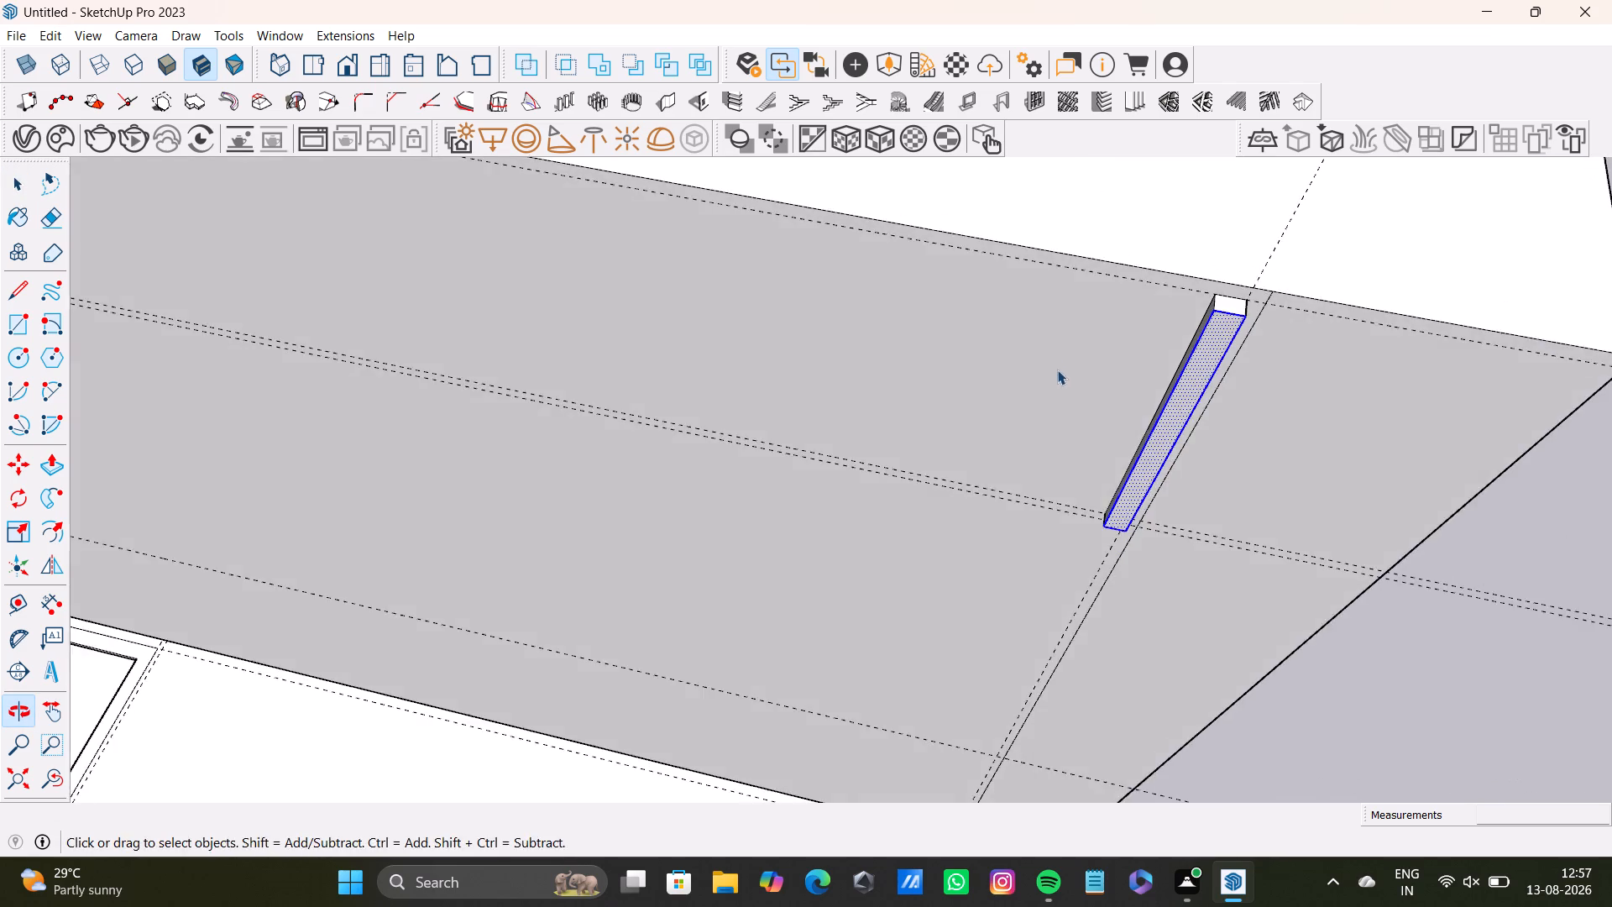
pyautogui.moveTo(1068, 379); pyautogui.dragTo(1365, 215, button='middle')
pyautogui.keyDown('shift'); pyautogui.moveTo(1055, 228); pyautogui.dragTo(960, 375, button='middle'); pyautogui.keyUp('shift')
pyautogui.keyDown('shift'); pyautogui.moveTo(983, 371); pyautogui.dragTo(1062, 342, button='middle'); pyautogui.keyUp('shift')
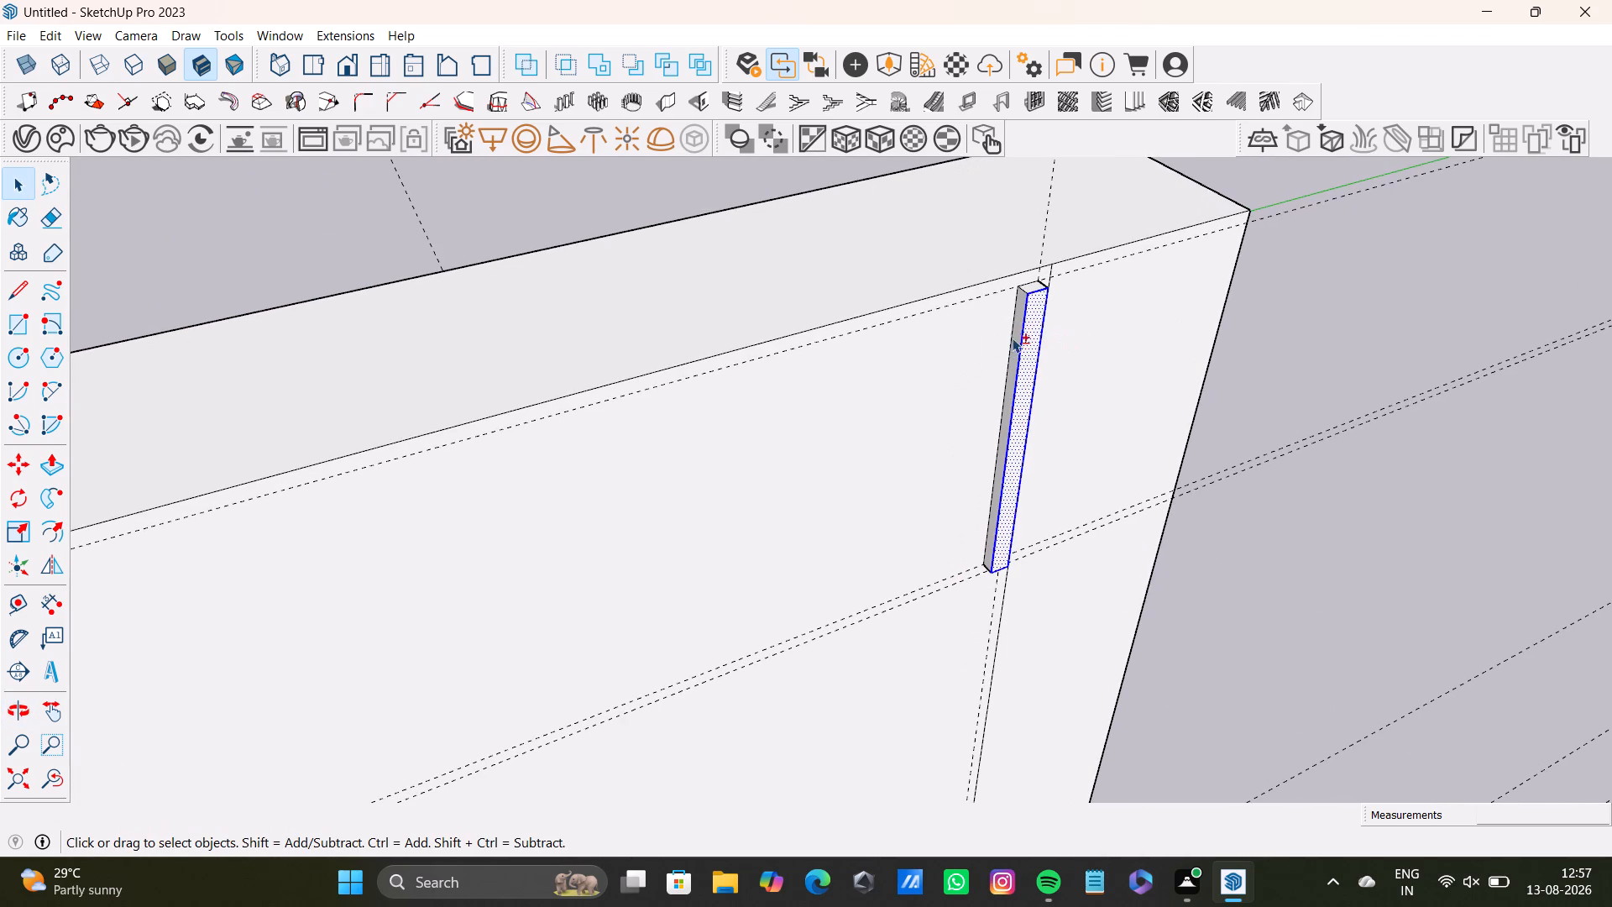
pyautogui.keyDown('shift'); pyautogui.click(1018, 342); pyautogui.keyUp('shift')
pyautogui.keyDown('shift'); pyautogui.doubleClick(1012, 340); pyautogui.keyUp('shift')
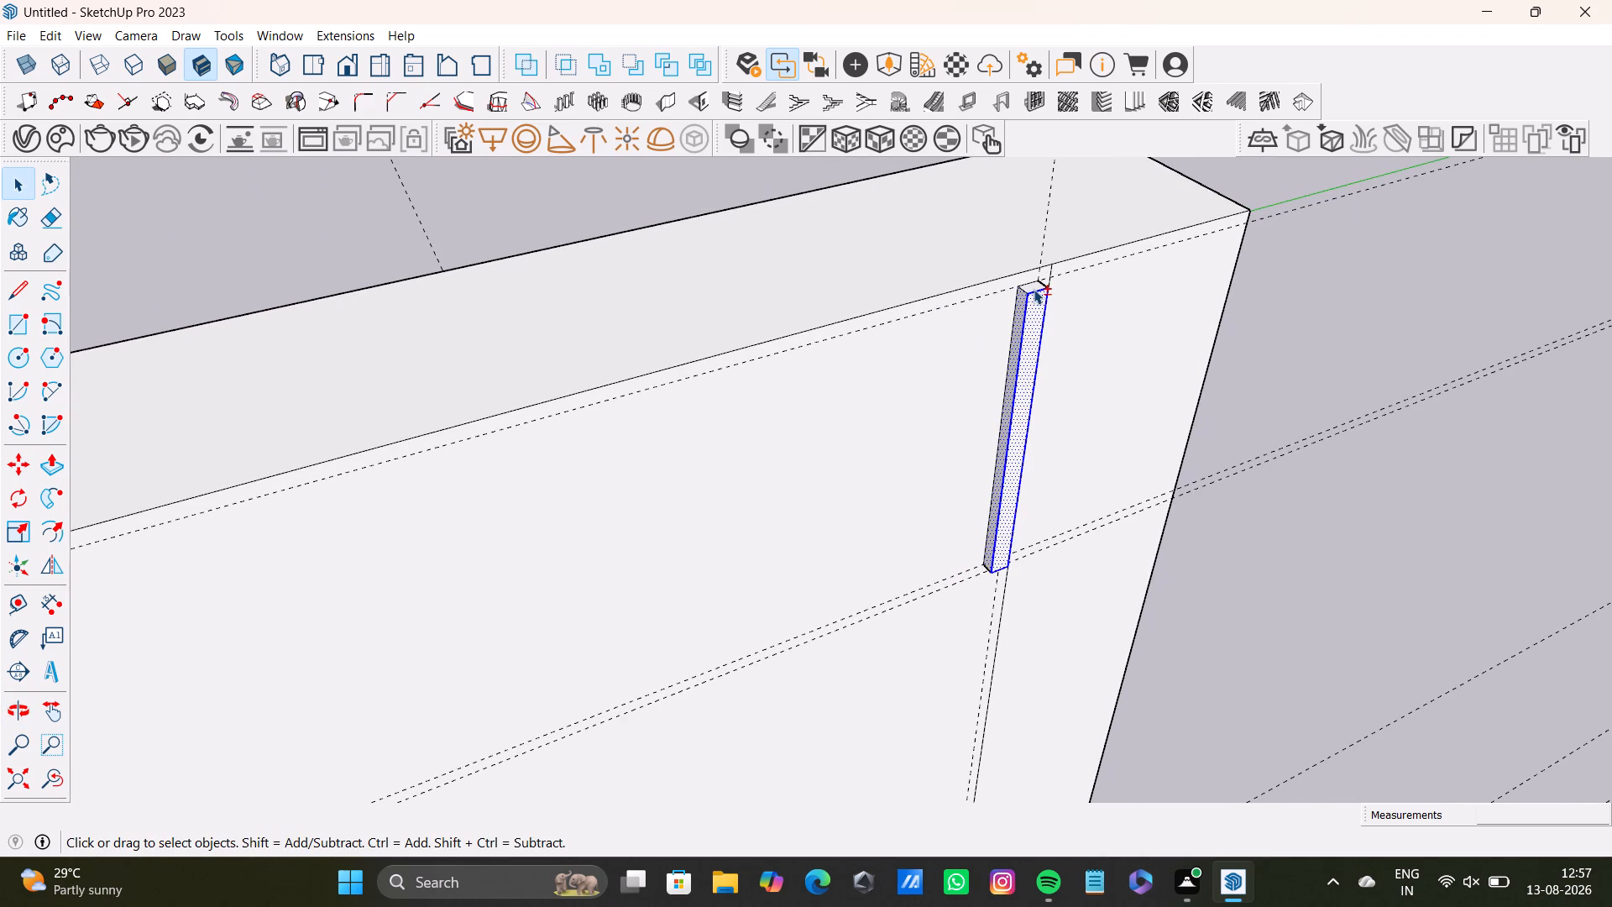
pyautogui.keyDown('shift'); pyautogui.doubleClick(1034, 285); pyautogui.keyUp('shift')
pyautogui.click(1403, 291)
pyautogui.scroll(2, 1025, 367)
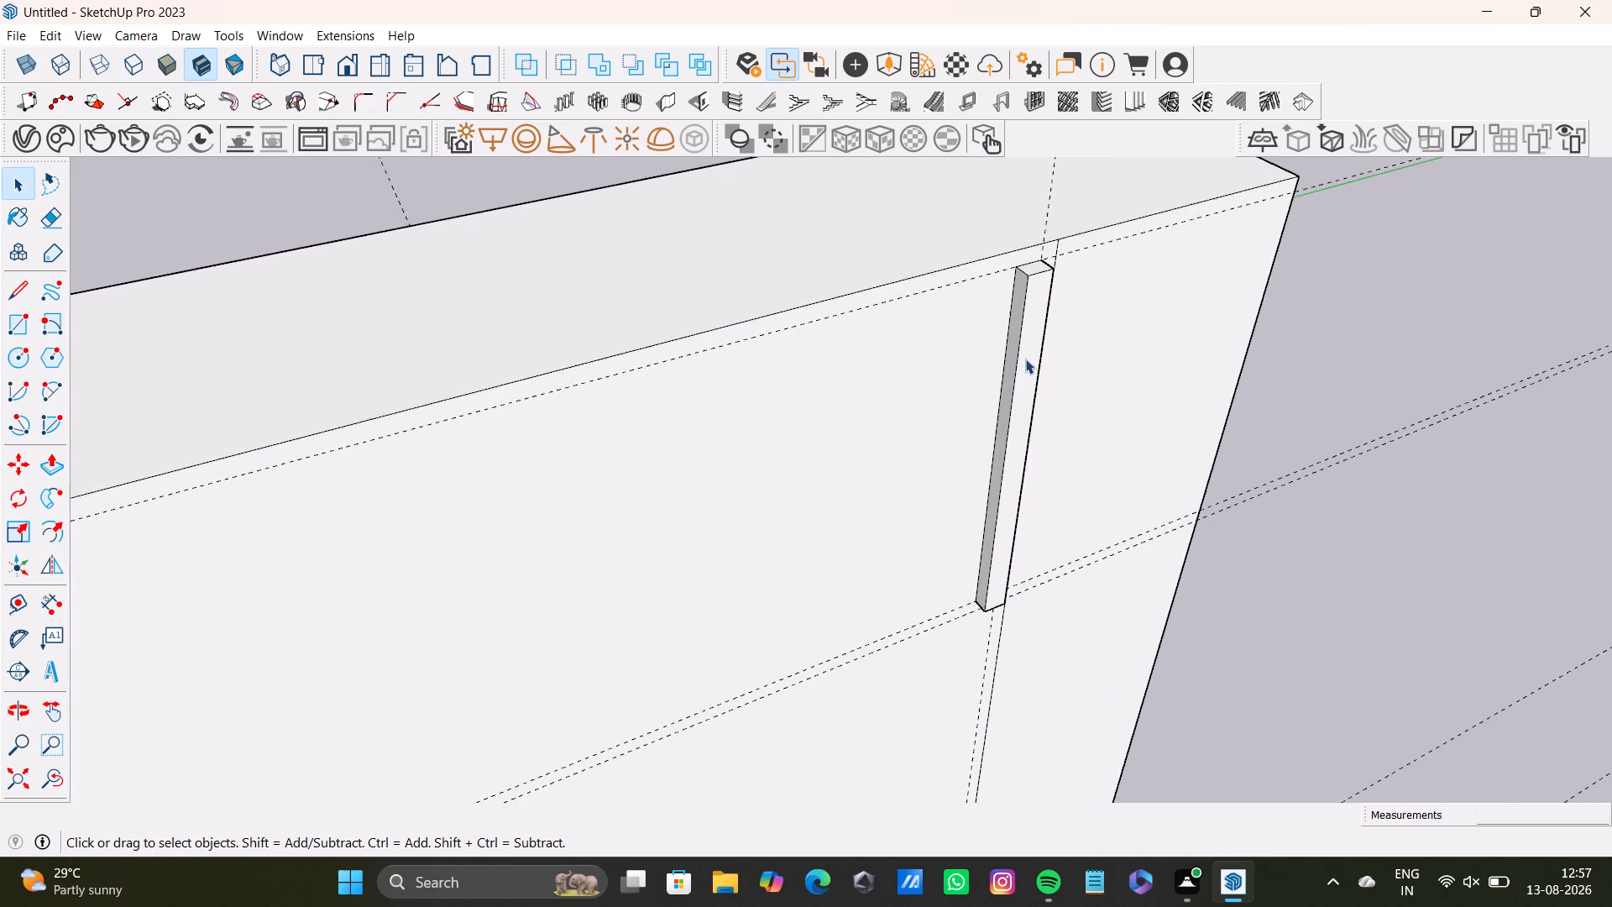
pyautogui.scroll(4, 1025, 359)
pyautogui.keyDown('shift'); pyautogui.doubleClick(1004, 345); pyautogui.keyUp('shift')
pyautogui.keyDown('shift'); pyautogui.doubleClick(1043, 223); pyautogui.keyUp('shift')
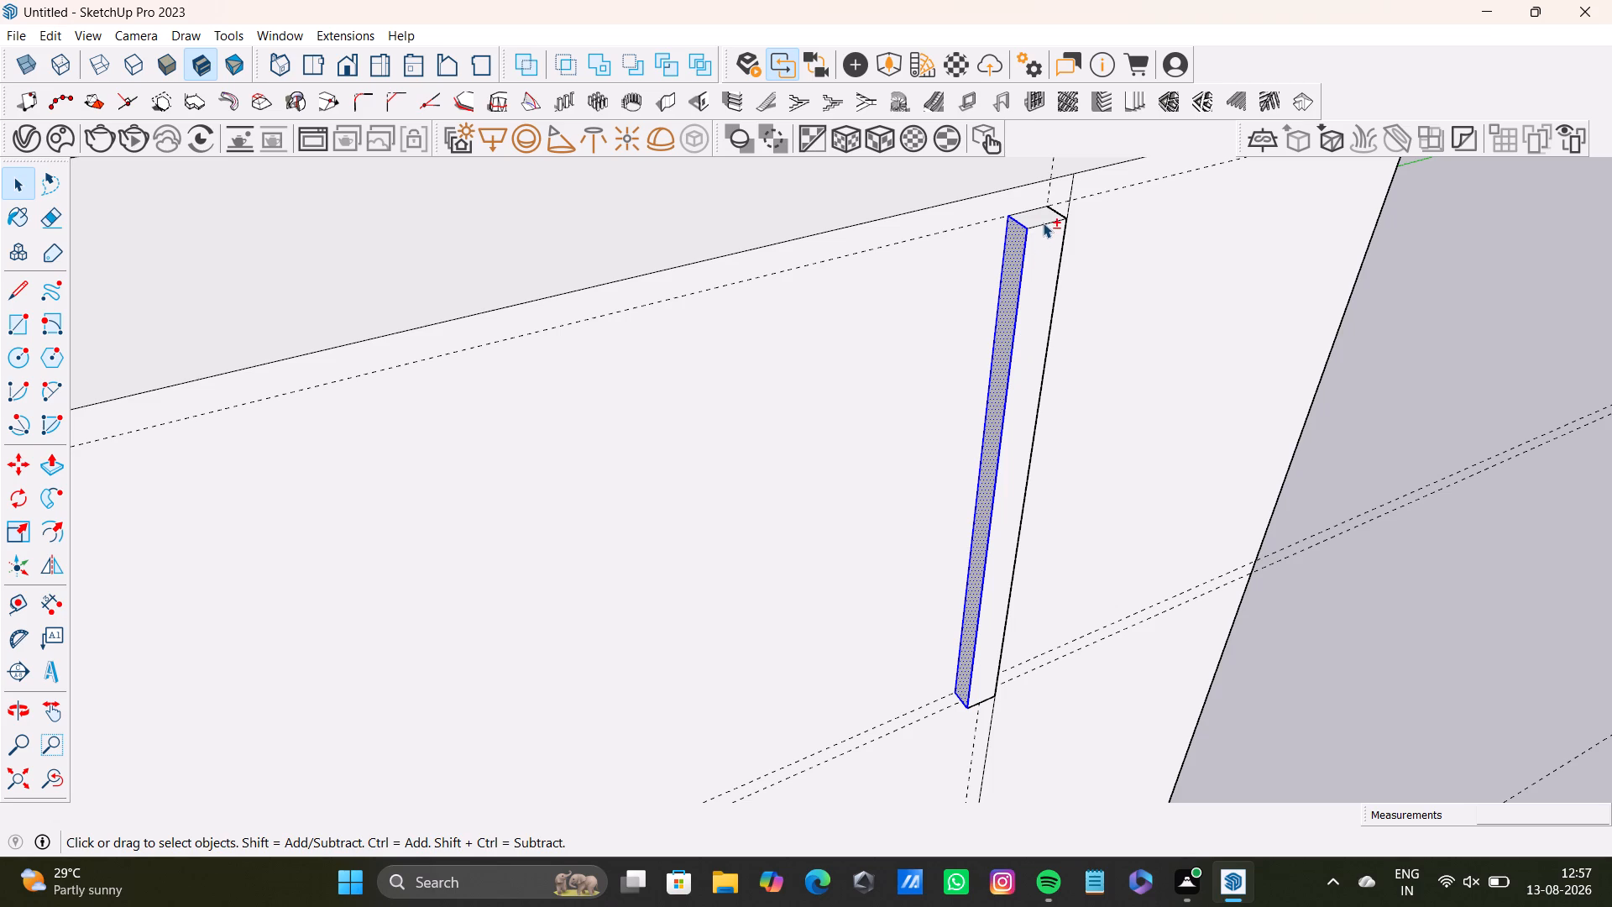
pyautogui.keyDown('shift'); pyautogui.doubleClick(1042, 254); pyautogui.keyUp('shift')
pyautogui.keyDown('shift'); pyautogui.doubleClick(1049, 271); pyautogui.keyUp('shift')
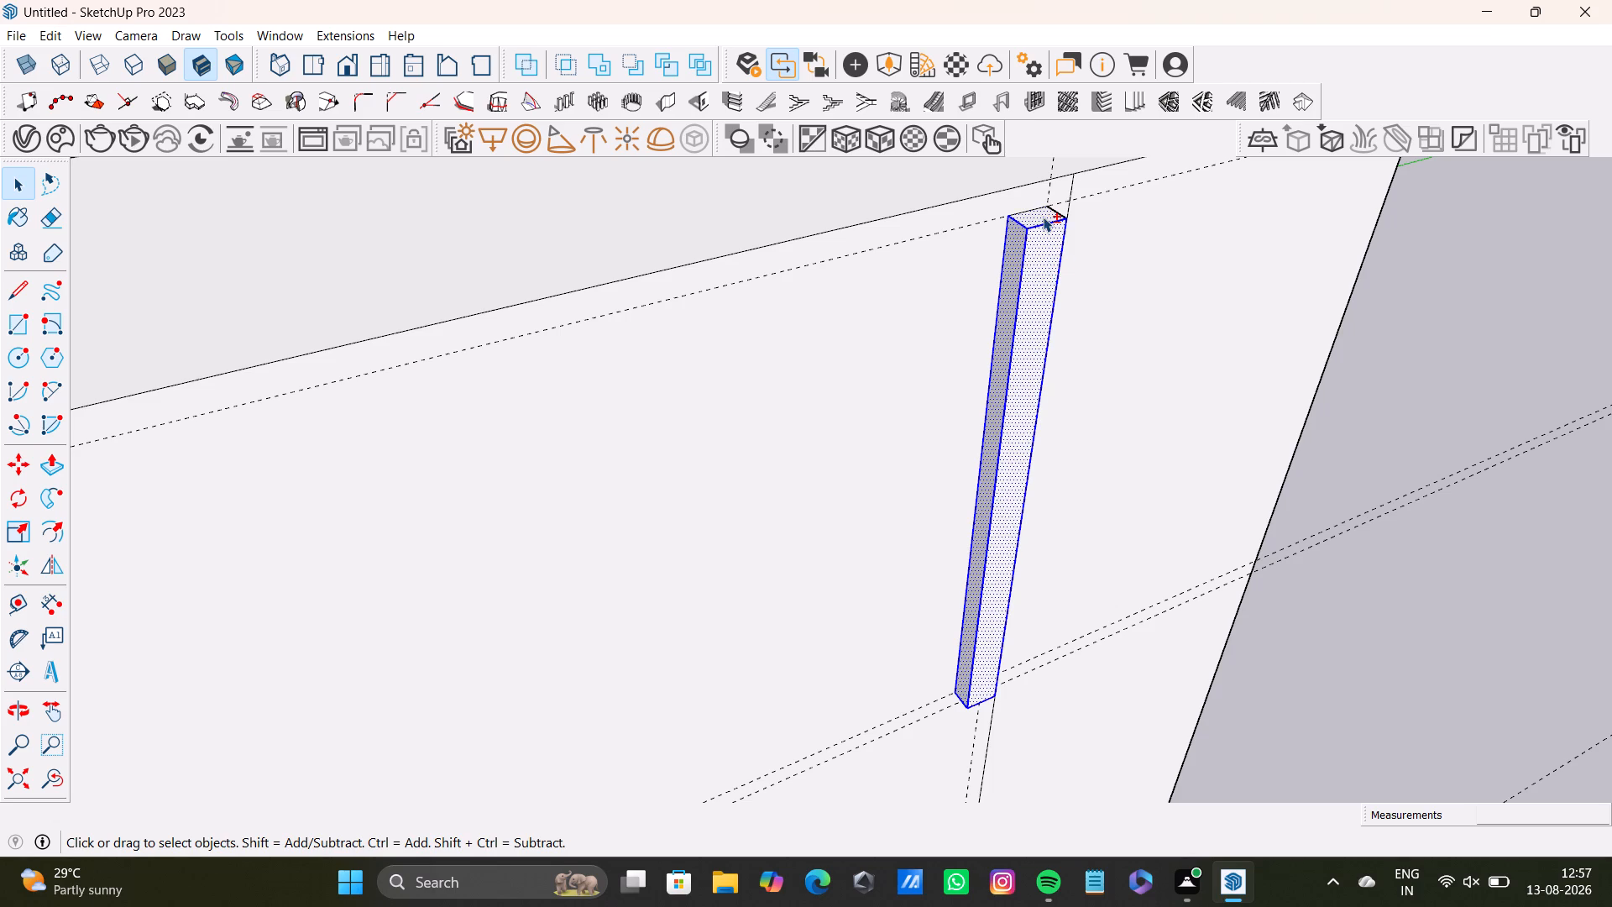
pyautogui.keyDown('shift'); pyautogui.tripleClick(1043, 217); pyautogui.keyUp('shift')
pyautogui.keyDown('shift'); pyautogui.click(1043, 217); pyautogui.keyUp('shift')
# Select all visible faces and edges of the strip at the back wall's right end and copy it 1 7/16" inward along the green axis.
pyautogui.doubleClick(1016, 252)
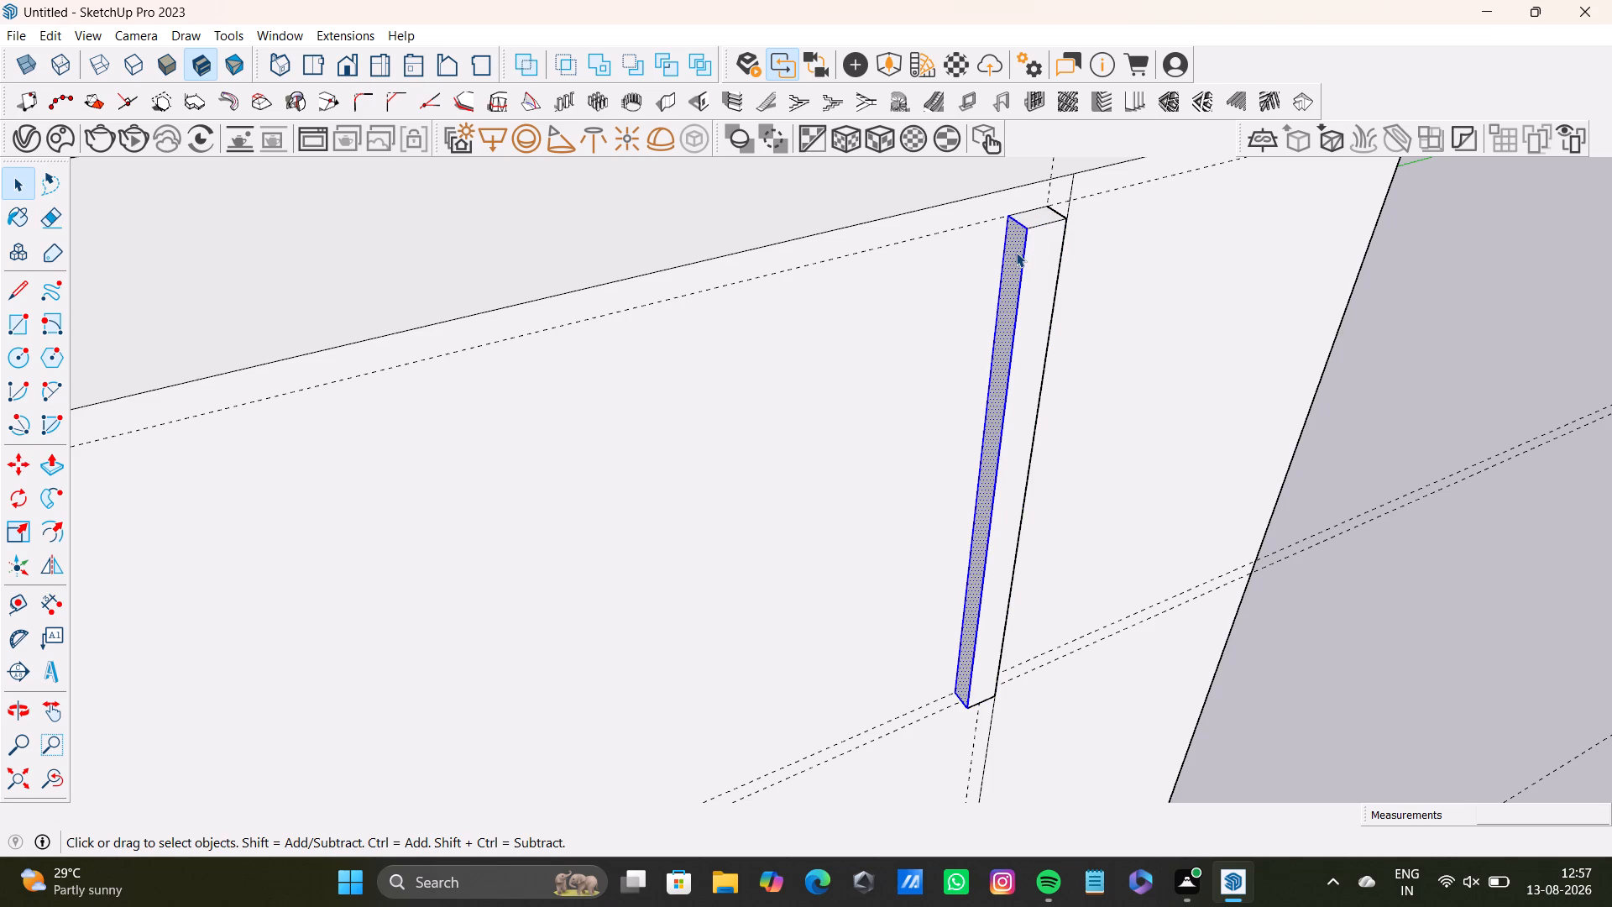
pyautogui.keyDown('shift'); pyautogui.doubleClick(1036, 220); pyautogui.keyUp('shift')
pyautogui.keyDown('shift'); pyautogui.doubleClick(1044, 257); pyautogui.keyUp('shift')
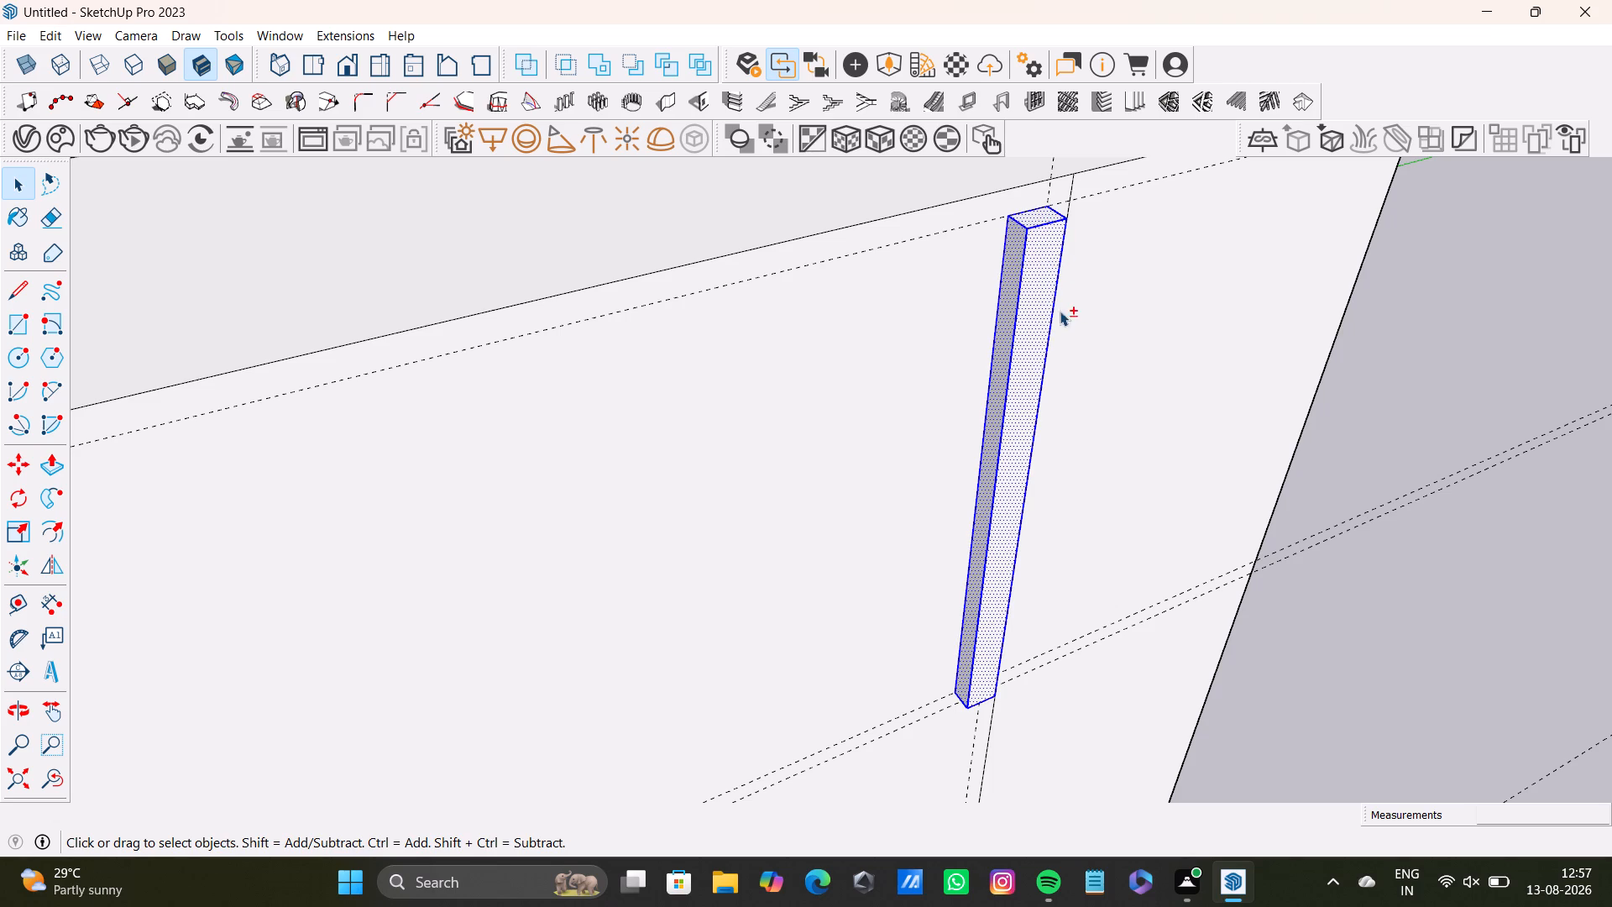
pyautogui.moveTo(1060, 368); pyautogui.dragTo(735, 380, button='middle')
pyautogui.moveTo(824, 383); pyautogui.dragTo(548, 308, button='middle')
pyautogui.scroll(-2, 714, 382)
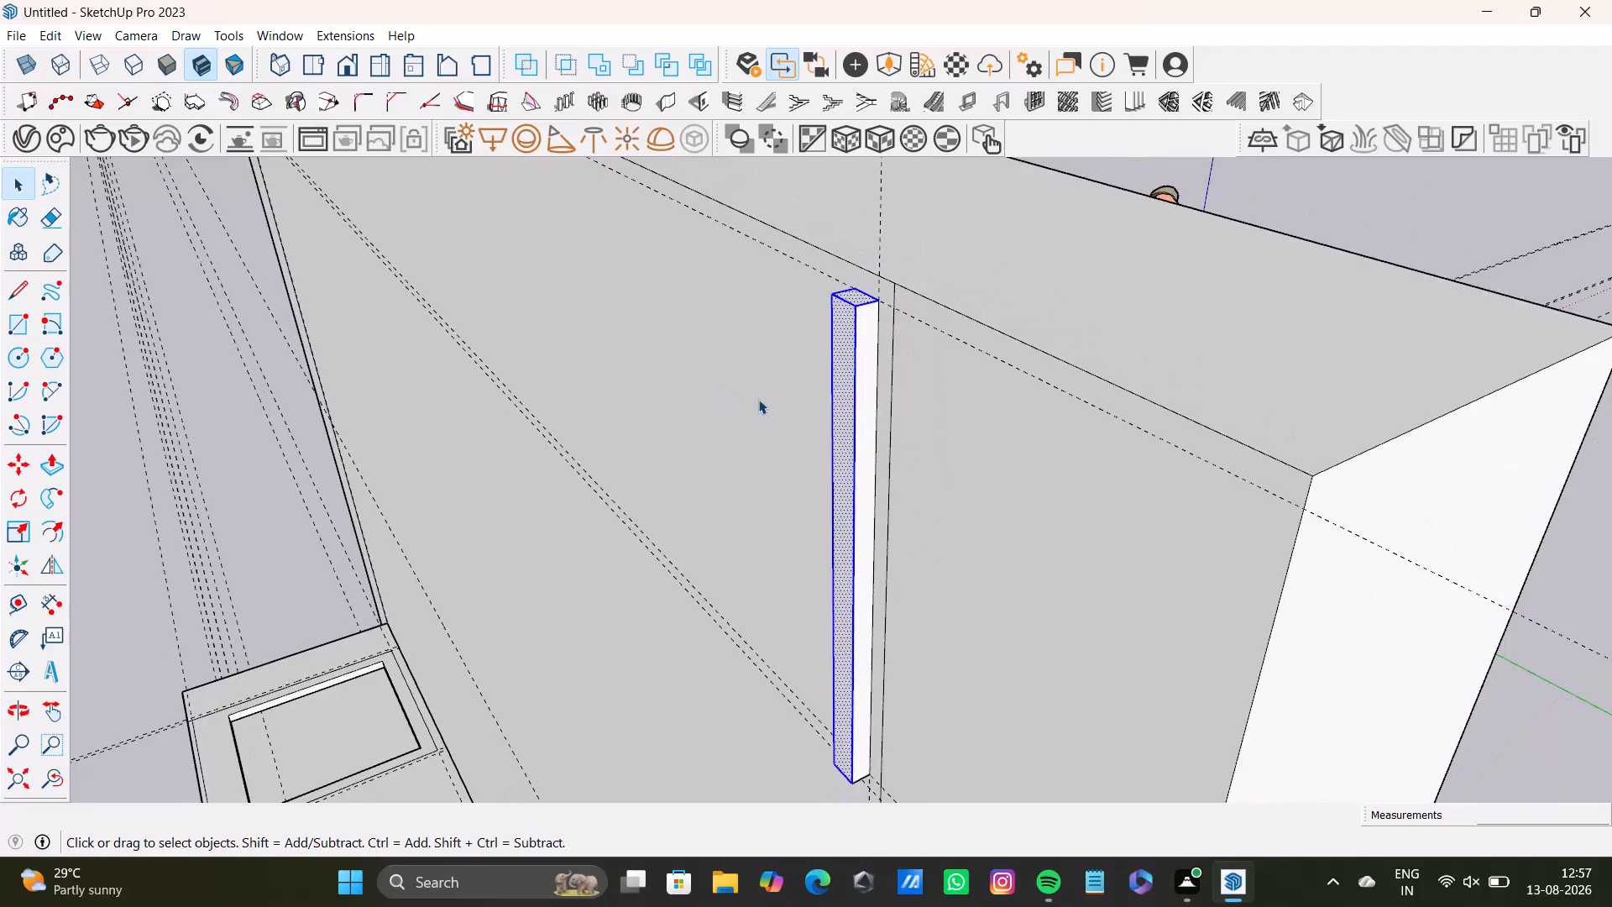
pyautogui.keyDown('shift'); pyautogui.moveTo(758, 399); pyautogui.dragTo(762, 236, button='middle'); pyautogui.keyUp('shift')
pyautogui.keyDown('shift'); pyautogui.doubleClick(866, 324); pyautogui.keyUp('shift')
pyautogui.moveTo(845, 504); pyautogui.dragTo(944, 482, button='middle')
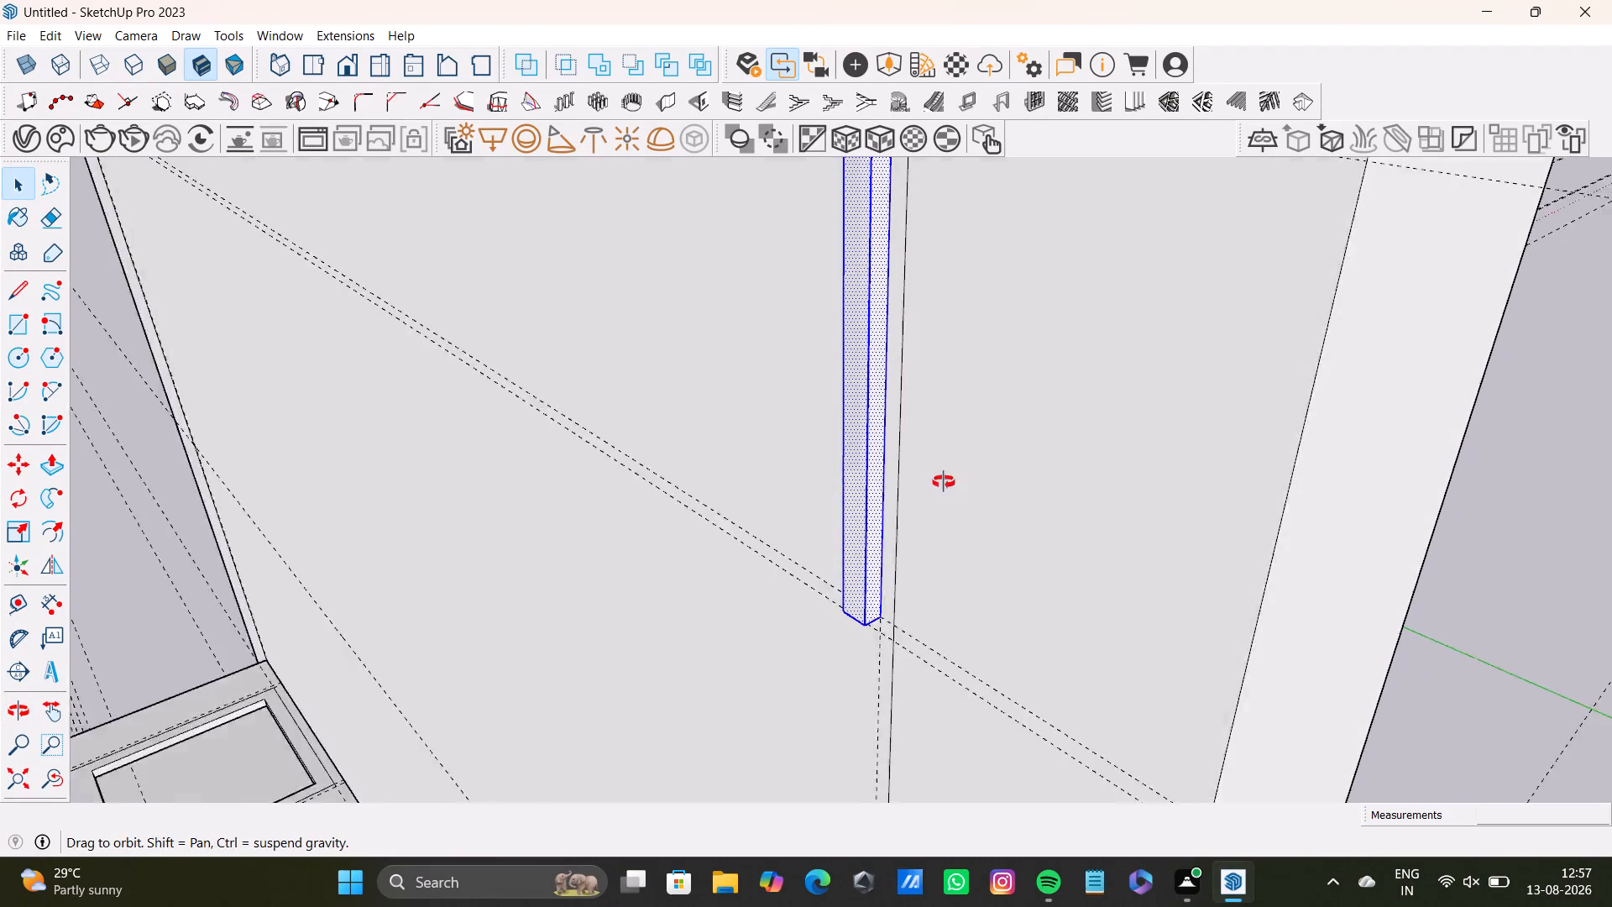
pyautogui.moveTo(944, 482); pyautogui.dragTo(946, 482, button='middle')
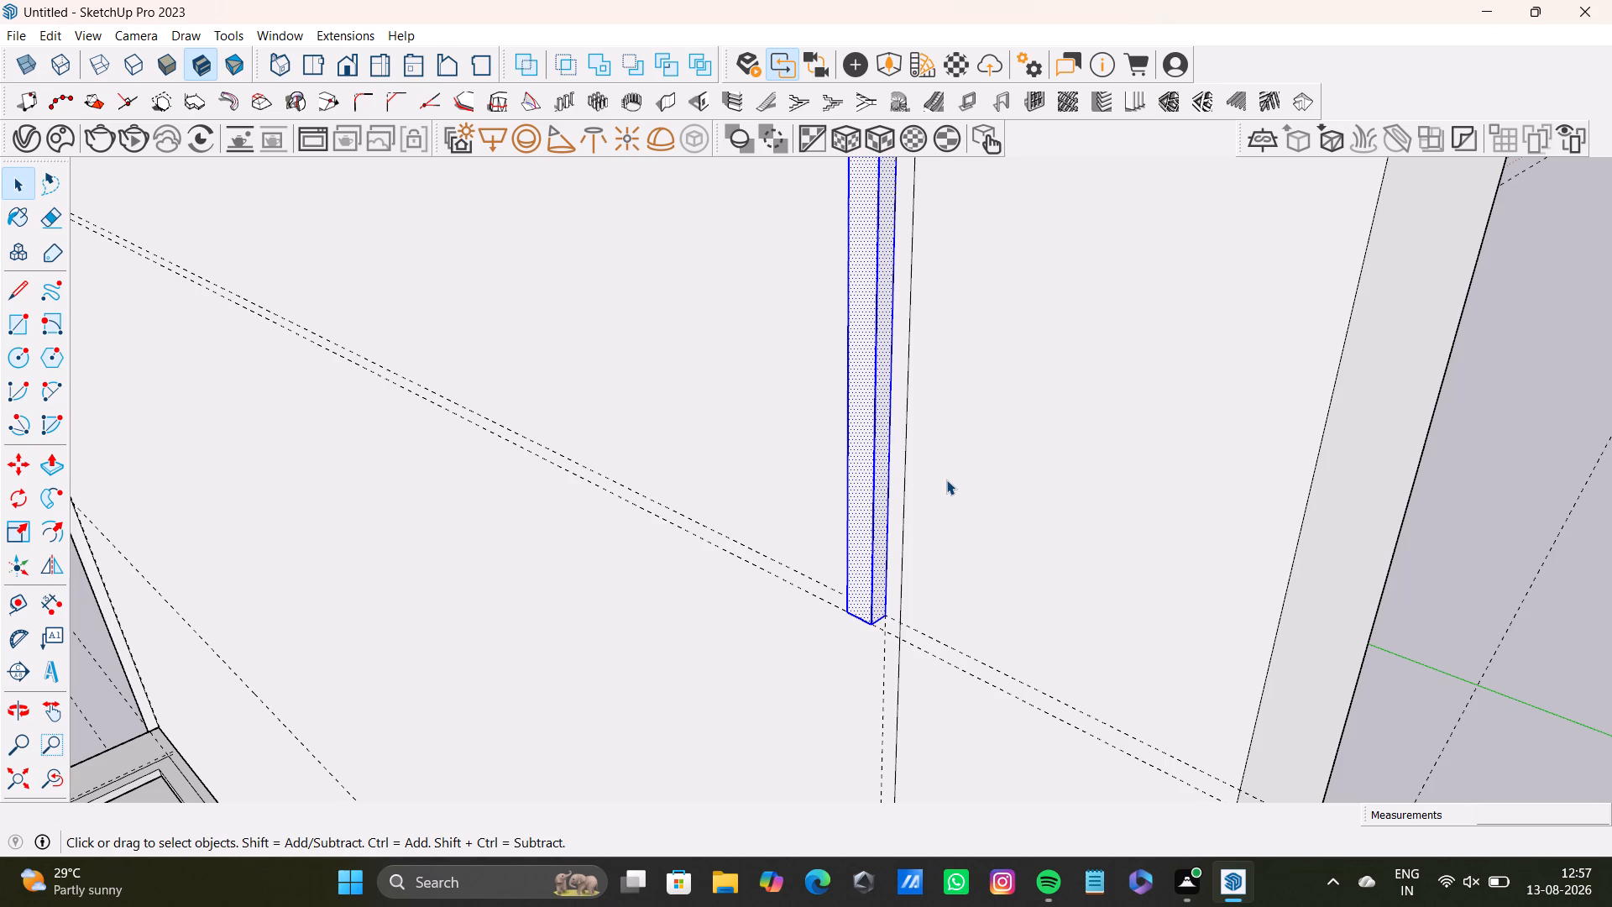
pyautogui.scroll(-5, 831, 487)
pyautogui.moveTo(837, 500); pyautogui.dragTo(951, 301, button='middle')
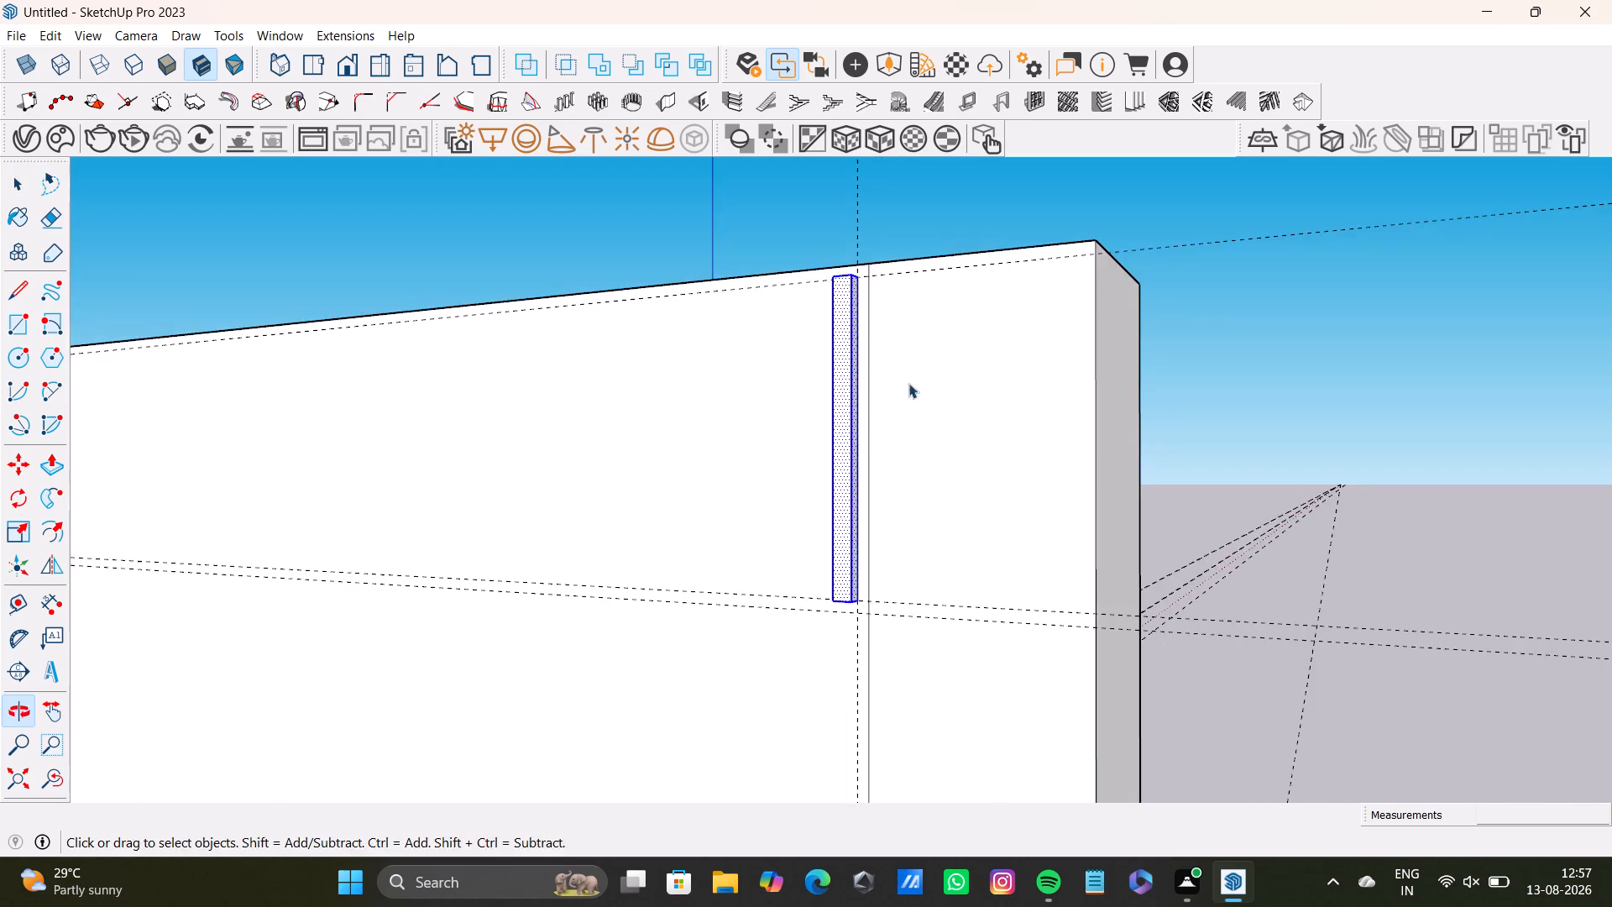
pyautogui.moveTo(857, 458); pyautogui.dragTo(650, 491, button='middle')
pyautogui.scroll(11, 836, 495)
pyautogui.moveTo(855, 488); pyautogui.dragTo(1002, 585, button='middle')
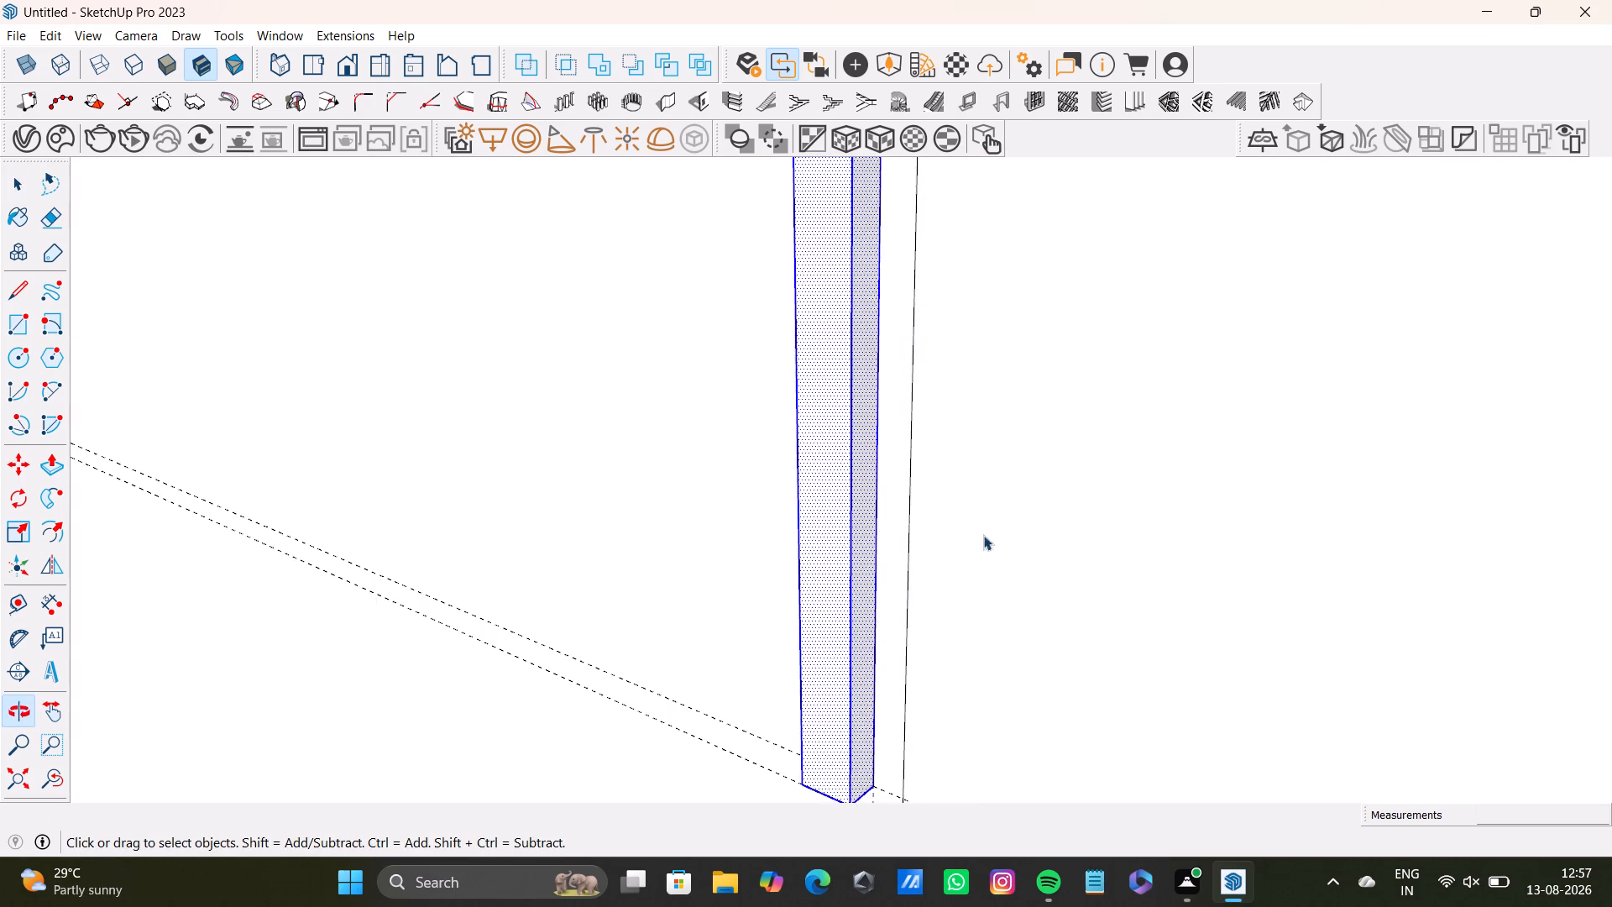
pyautogui.scroll(-8, 797, 477)
pyautogui.moveTo(782, 502); pyautogui.dragTo(1011, 497, button='middle')
pyautogui.moveTo(928, 506); pyautogui.dragTo(1283, 491, button='middle')
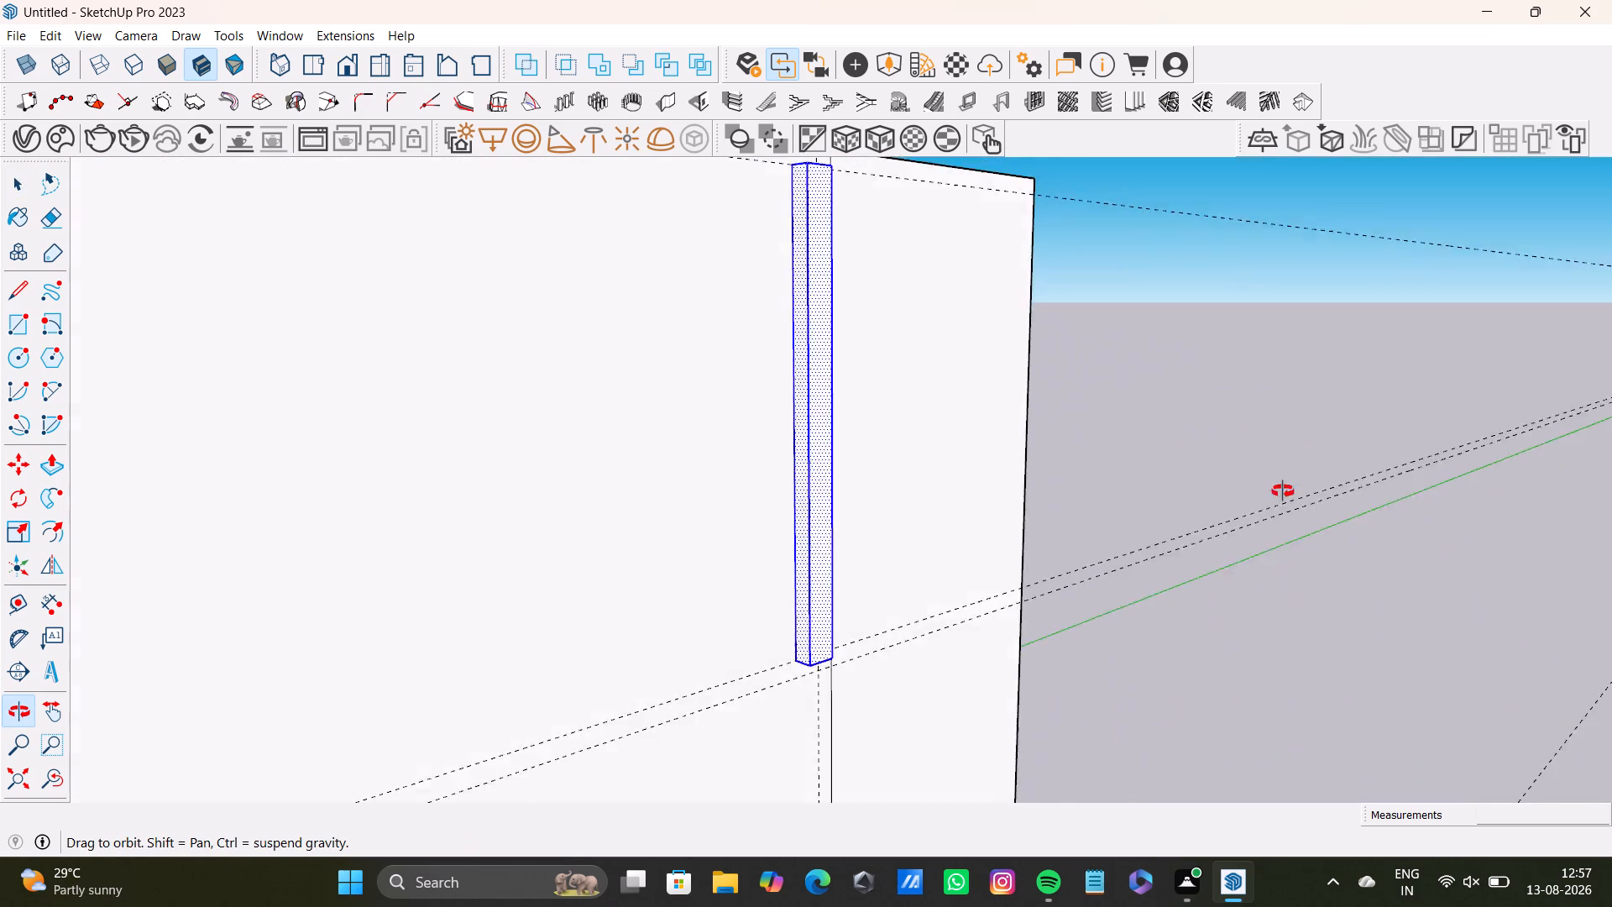
pyautogui.moveTo(1283, 491); pyautogui.dragTo(1057, 673, button='middle')
pyautogui.press('m')
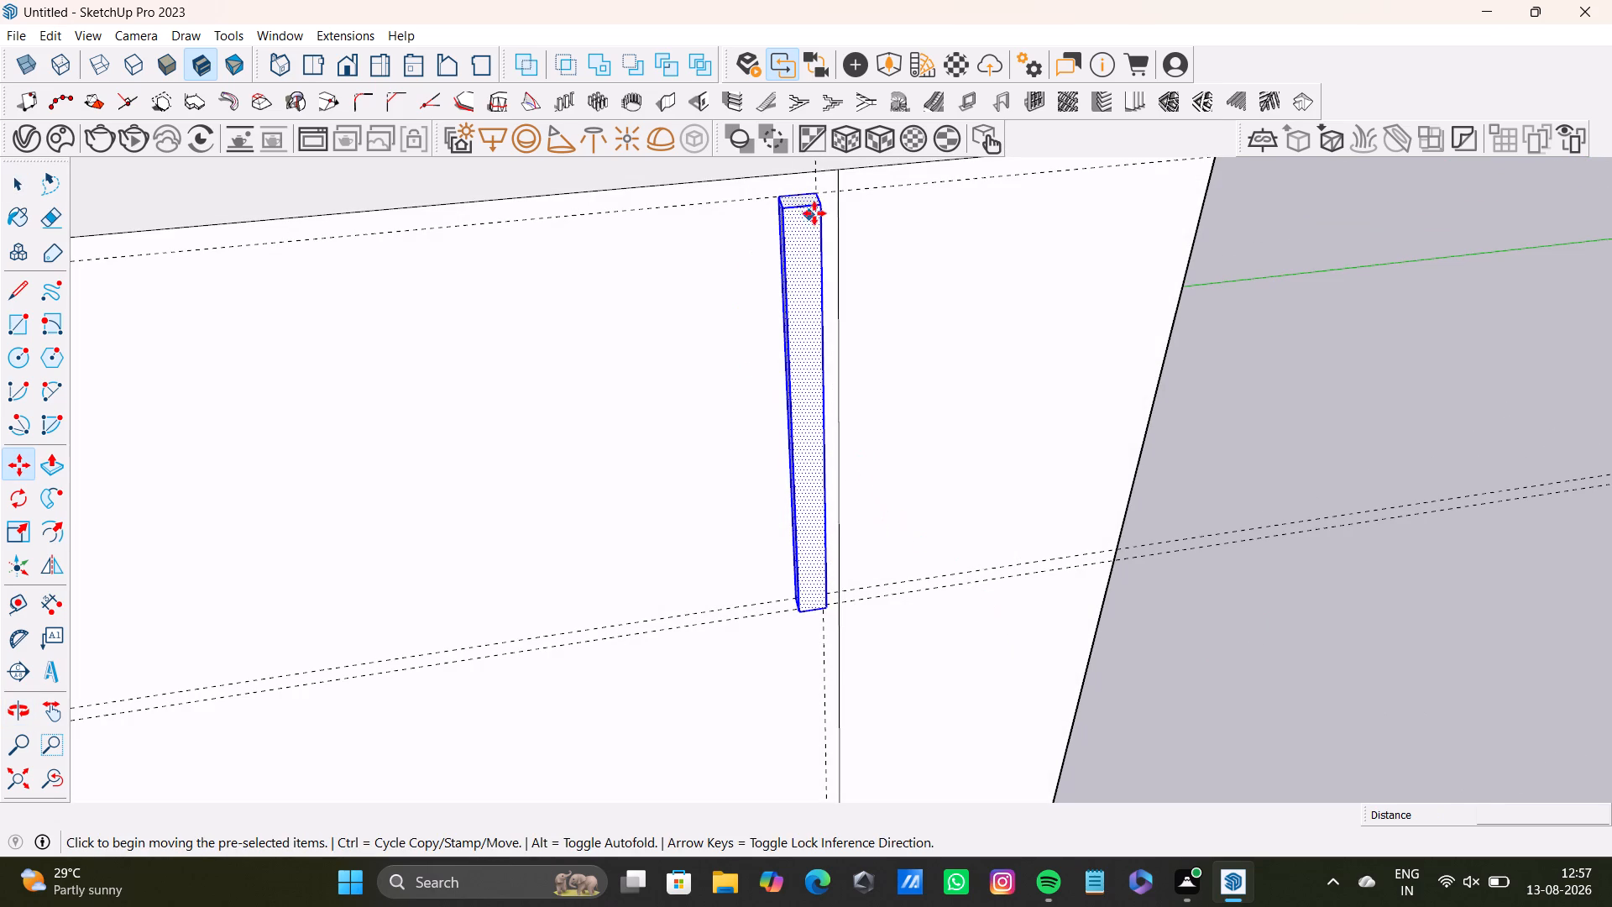
pyautogui.click(818, 202)
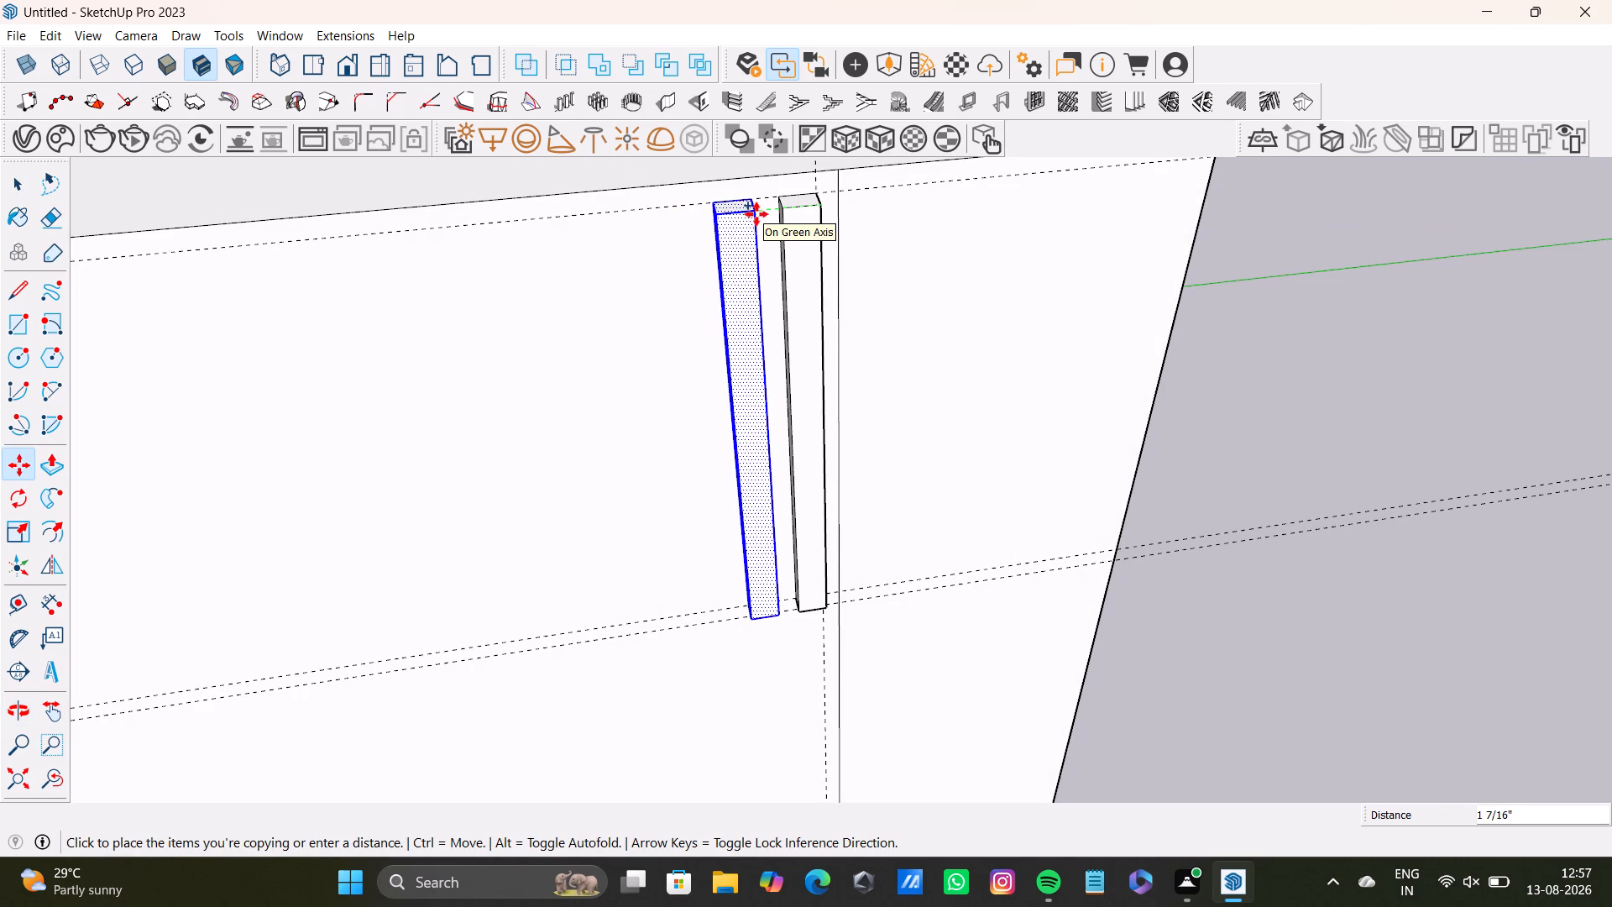
pyautogui.click(756, 214)
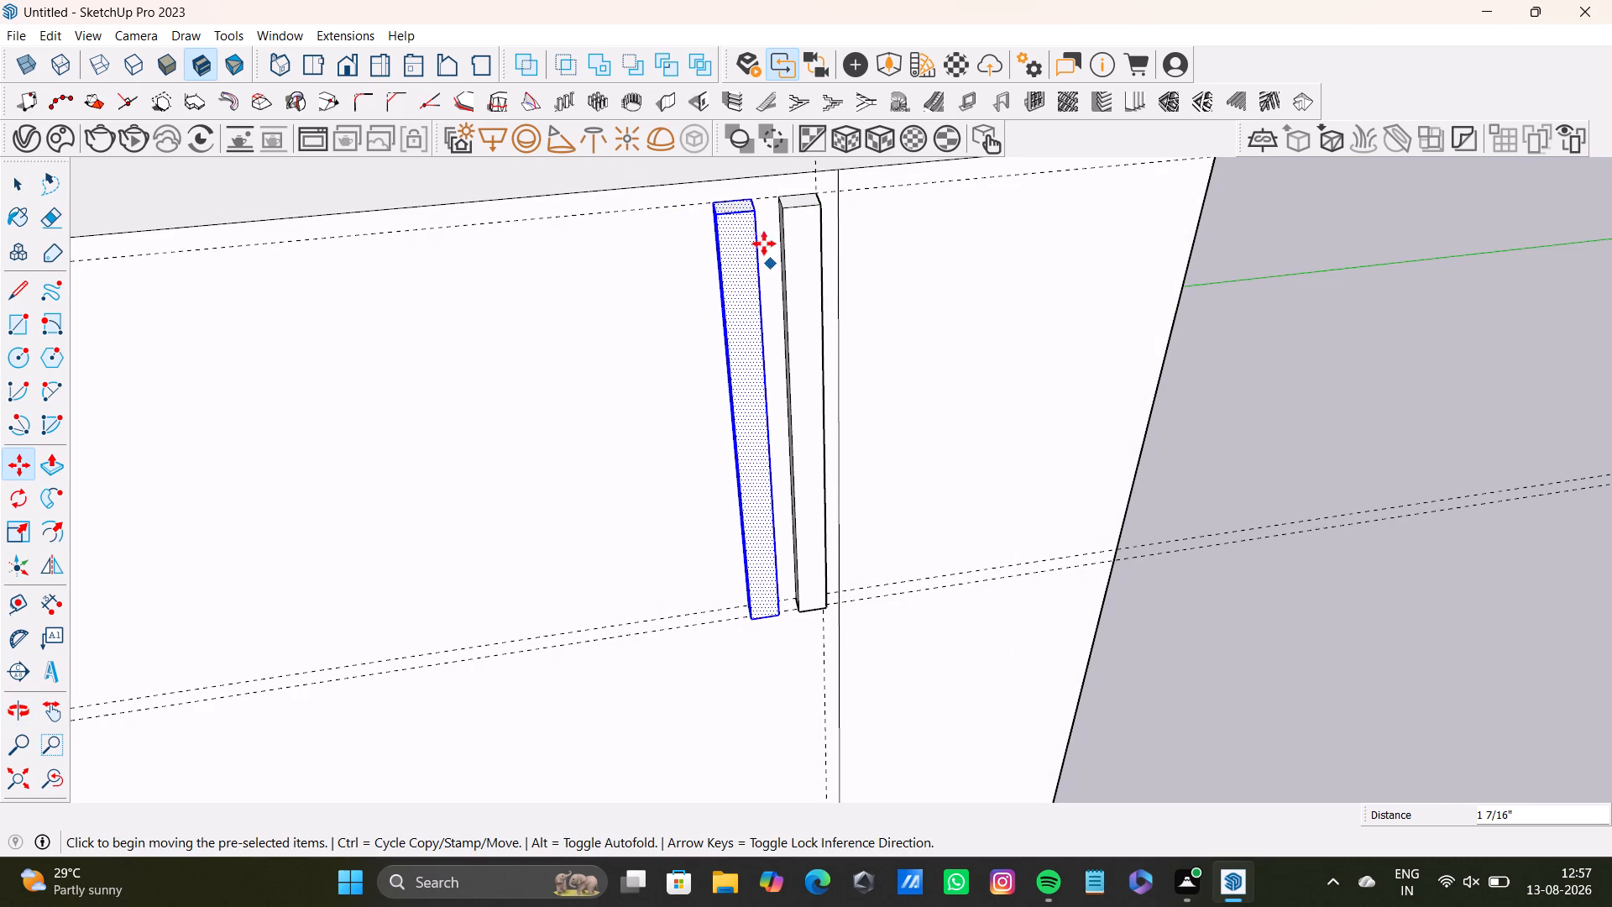
# Move the copied strip about 9' 1 1/16" along the green axis to just inside the strip at the wall's left end.
pyautogui.click(754, 216)
pyautogui.scroll(-8, 568, 312)
pyautogui.keyDown('shift'); pyautogui.moveTo(393, 340); pyautogui.dragTo(1325, 250, button='middle'); pyautogui.keyUp('shift')
pyautogui.scroll(-8, 466, 389)
pyautogui.moveTo(339, 408); pyautogui.dragTo(634, 379, button='middle')
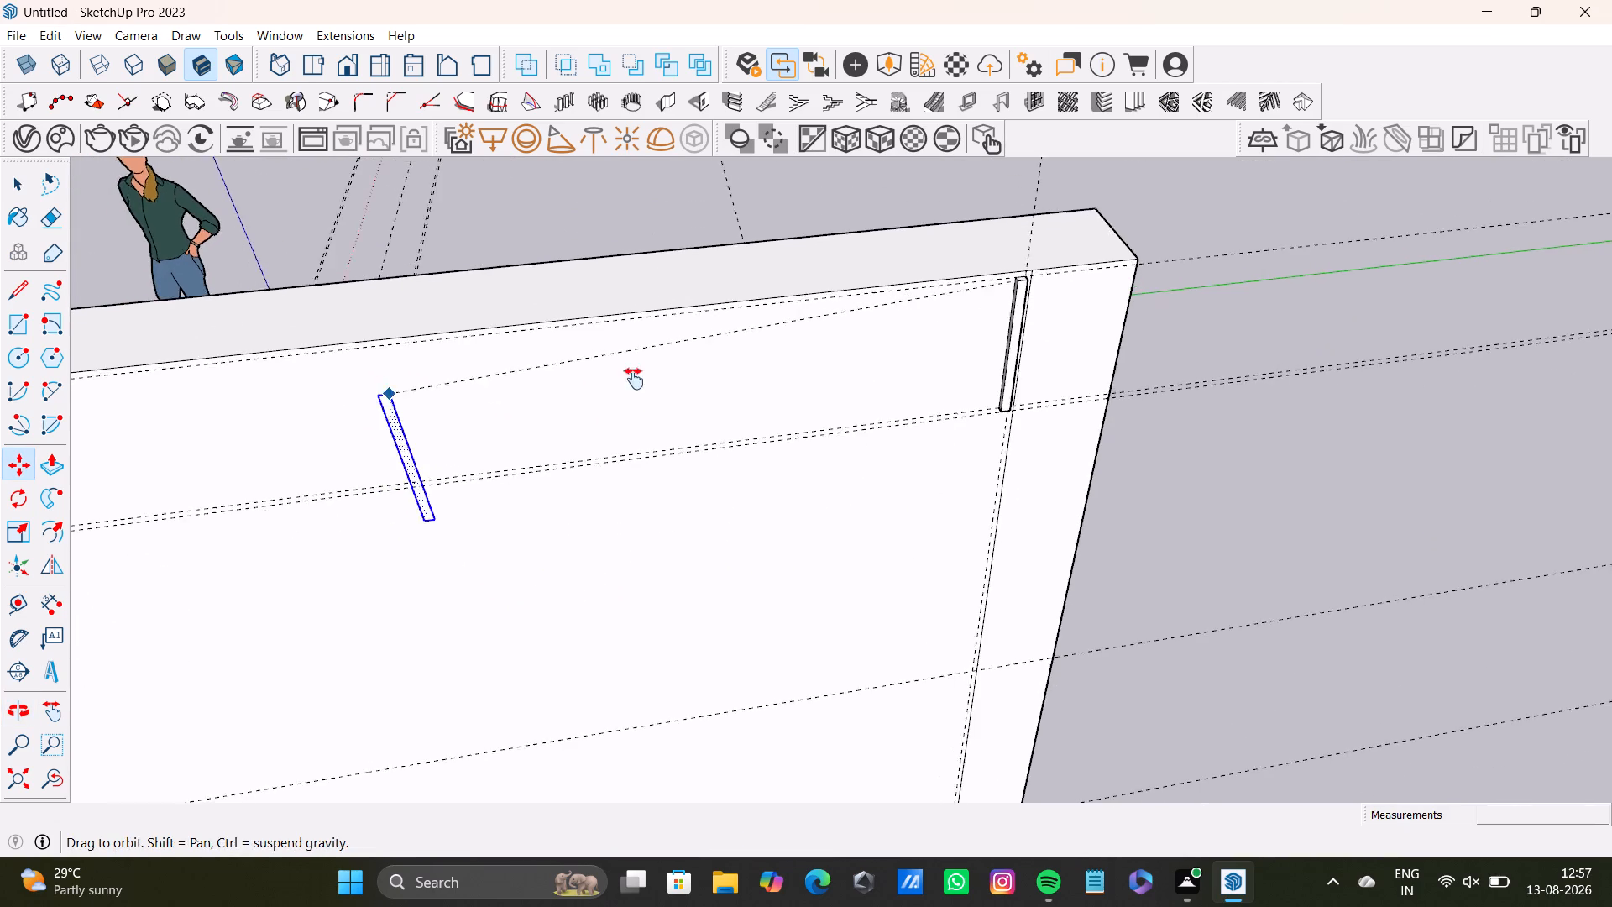
pyautogui.moveTo(634, 379); pyautogui.dragTo(1058, 368, button='middle')
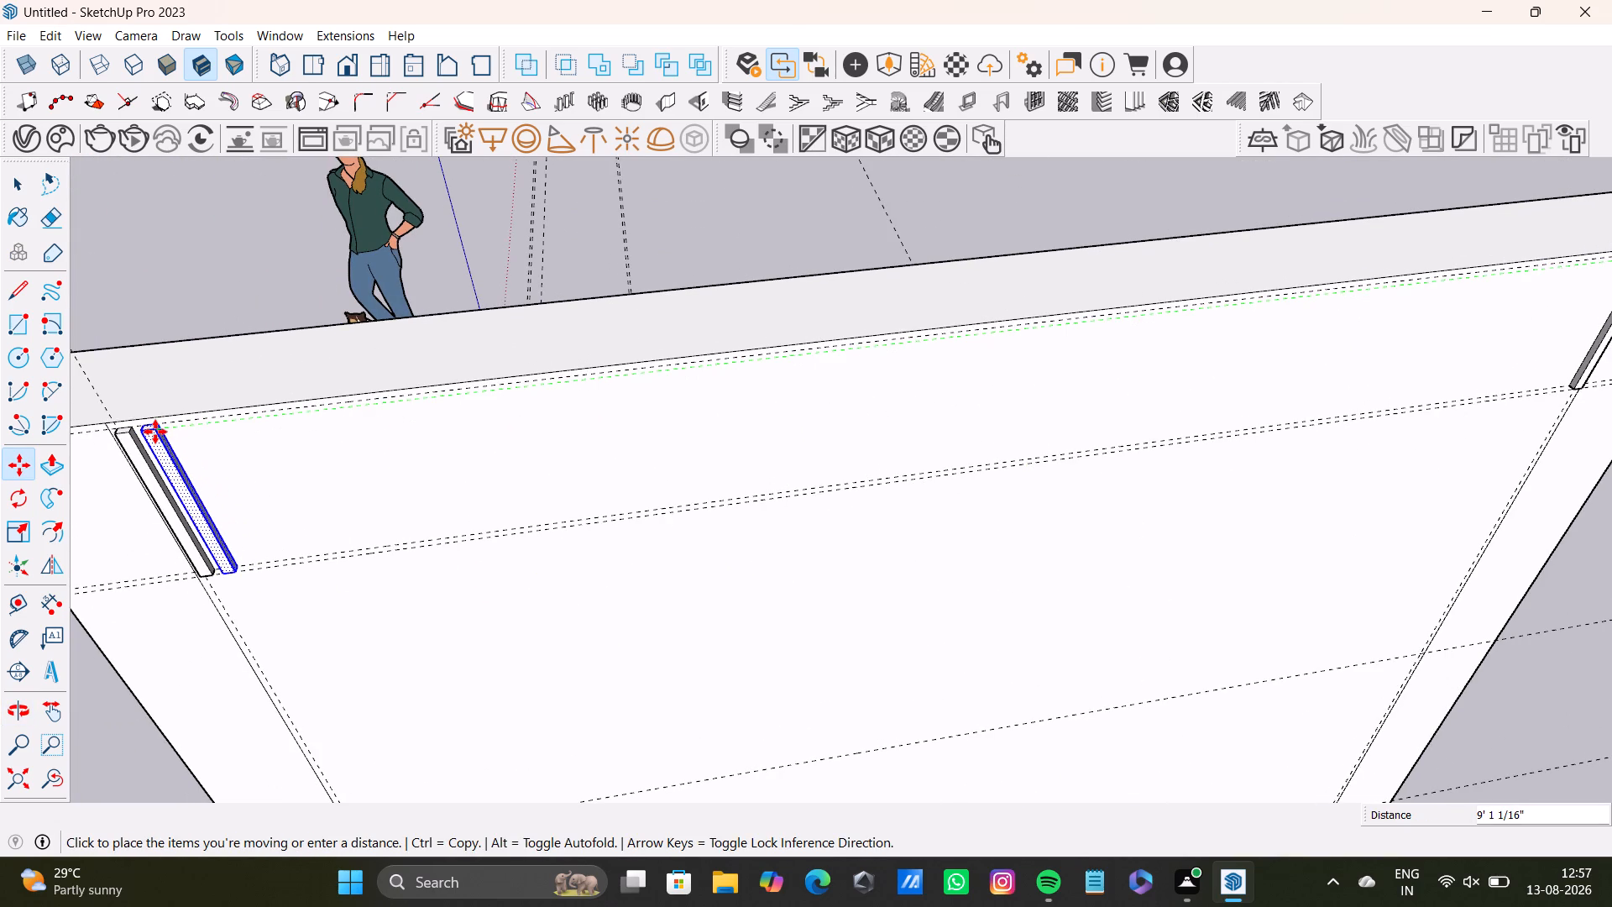
pyautogui.click(154, 432)
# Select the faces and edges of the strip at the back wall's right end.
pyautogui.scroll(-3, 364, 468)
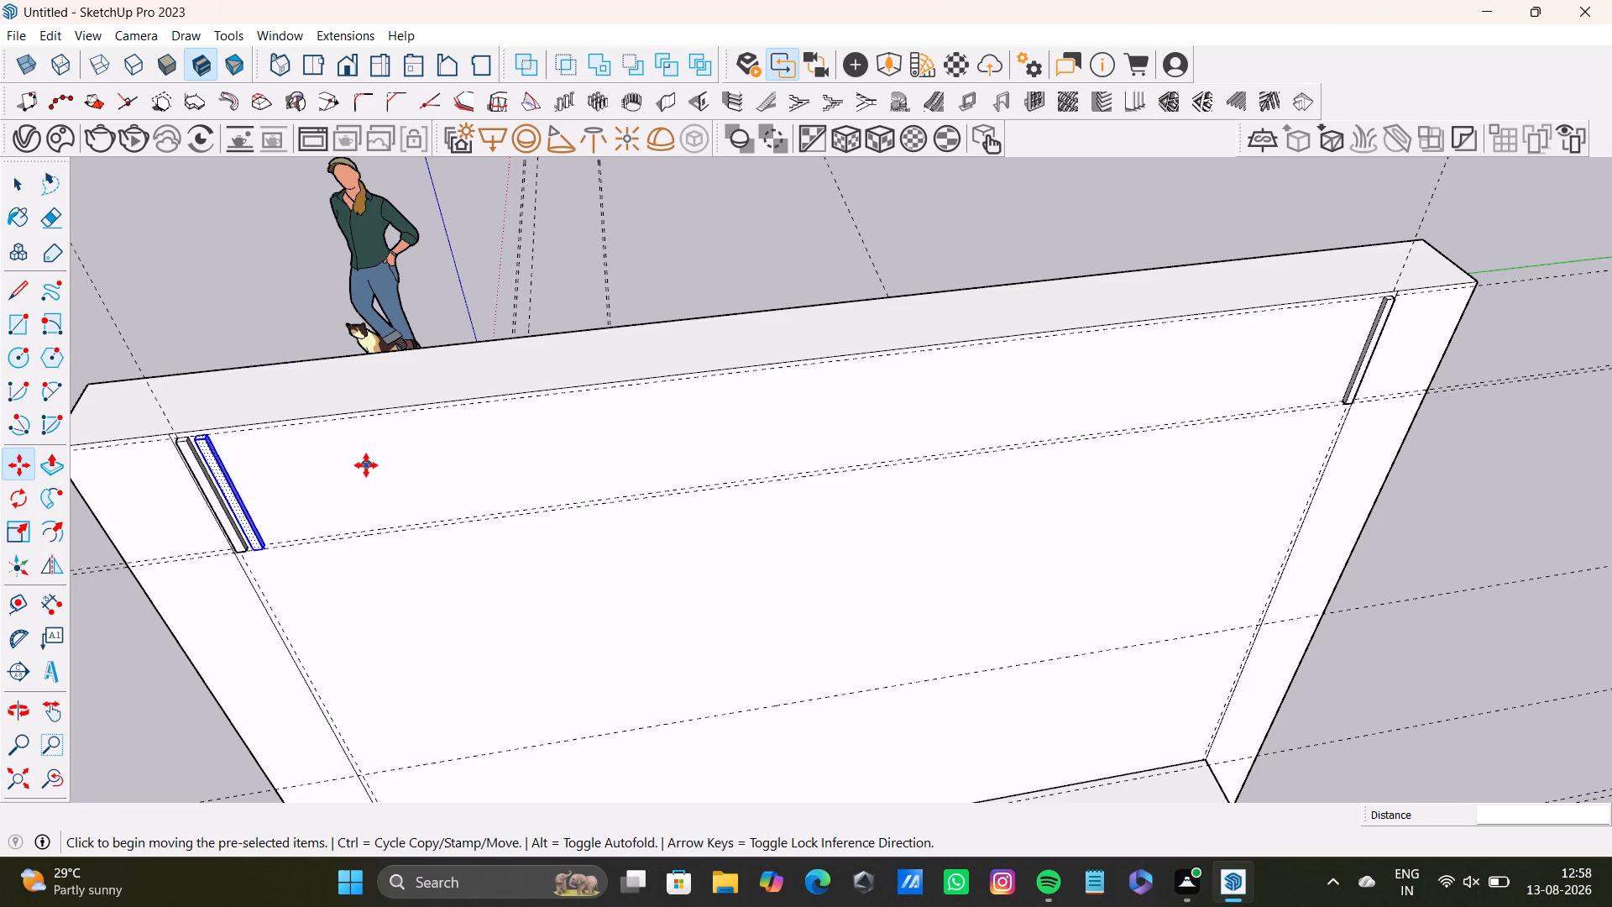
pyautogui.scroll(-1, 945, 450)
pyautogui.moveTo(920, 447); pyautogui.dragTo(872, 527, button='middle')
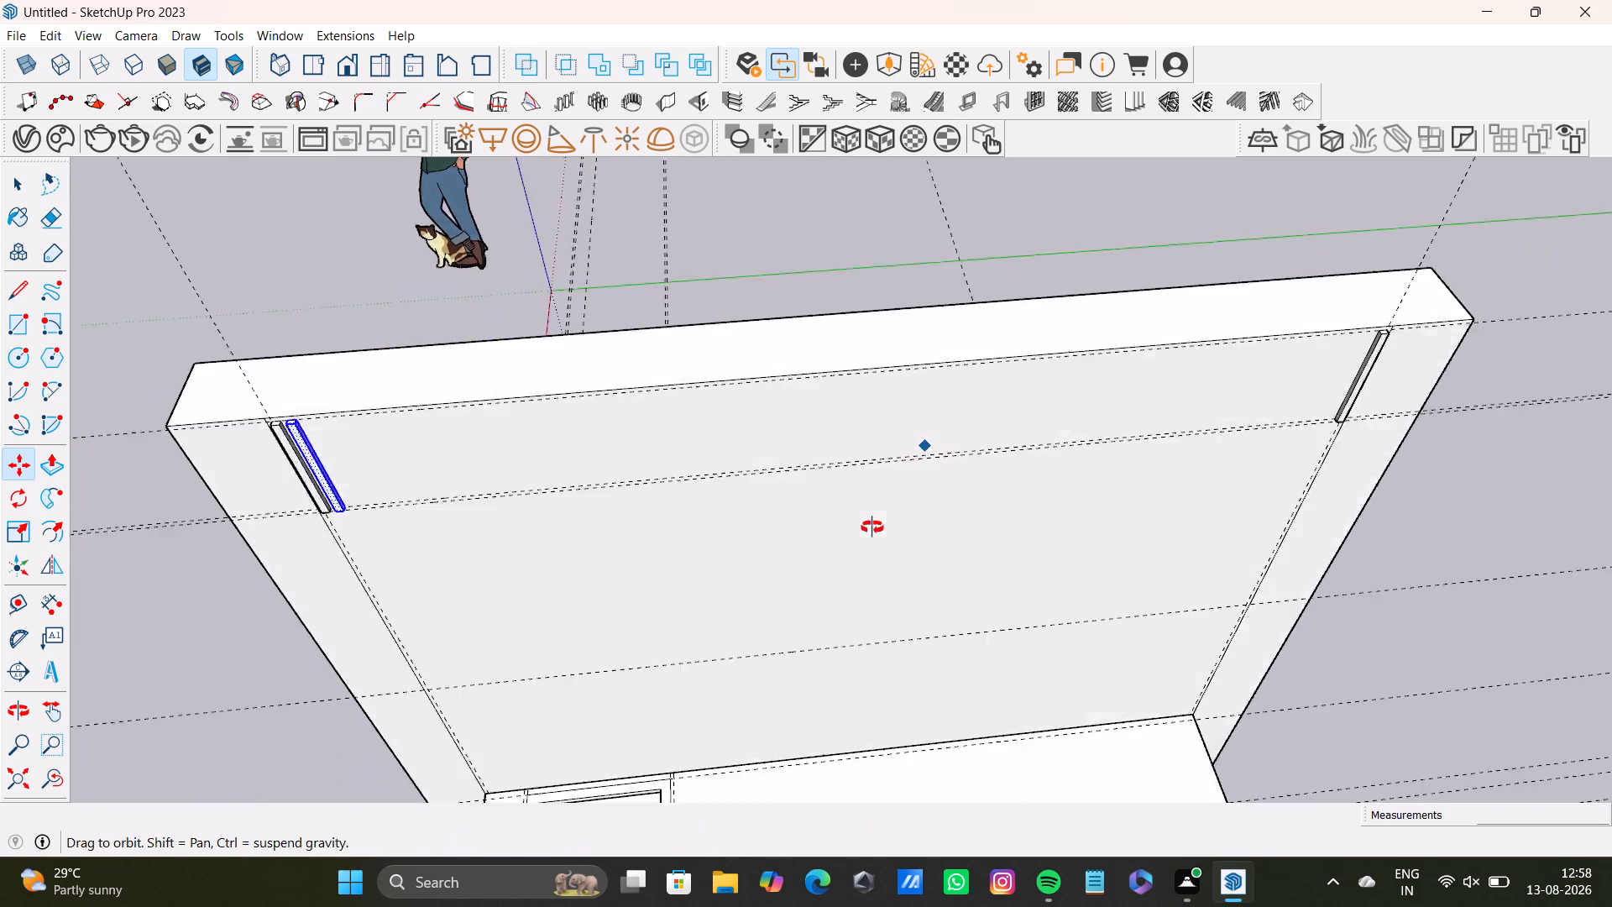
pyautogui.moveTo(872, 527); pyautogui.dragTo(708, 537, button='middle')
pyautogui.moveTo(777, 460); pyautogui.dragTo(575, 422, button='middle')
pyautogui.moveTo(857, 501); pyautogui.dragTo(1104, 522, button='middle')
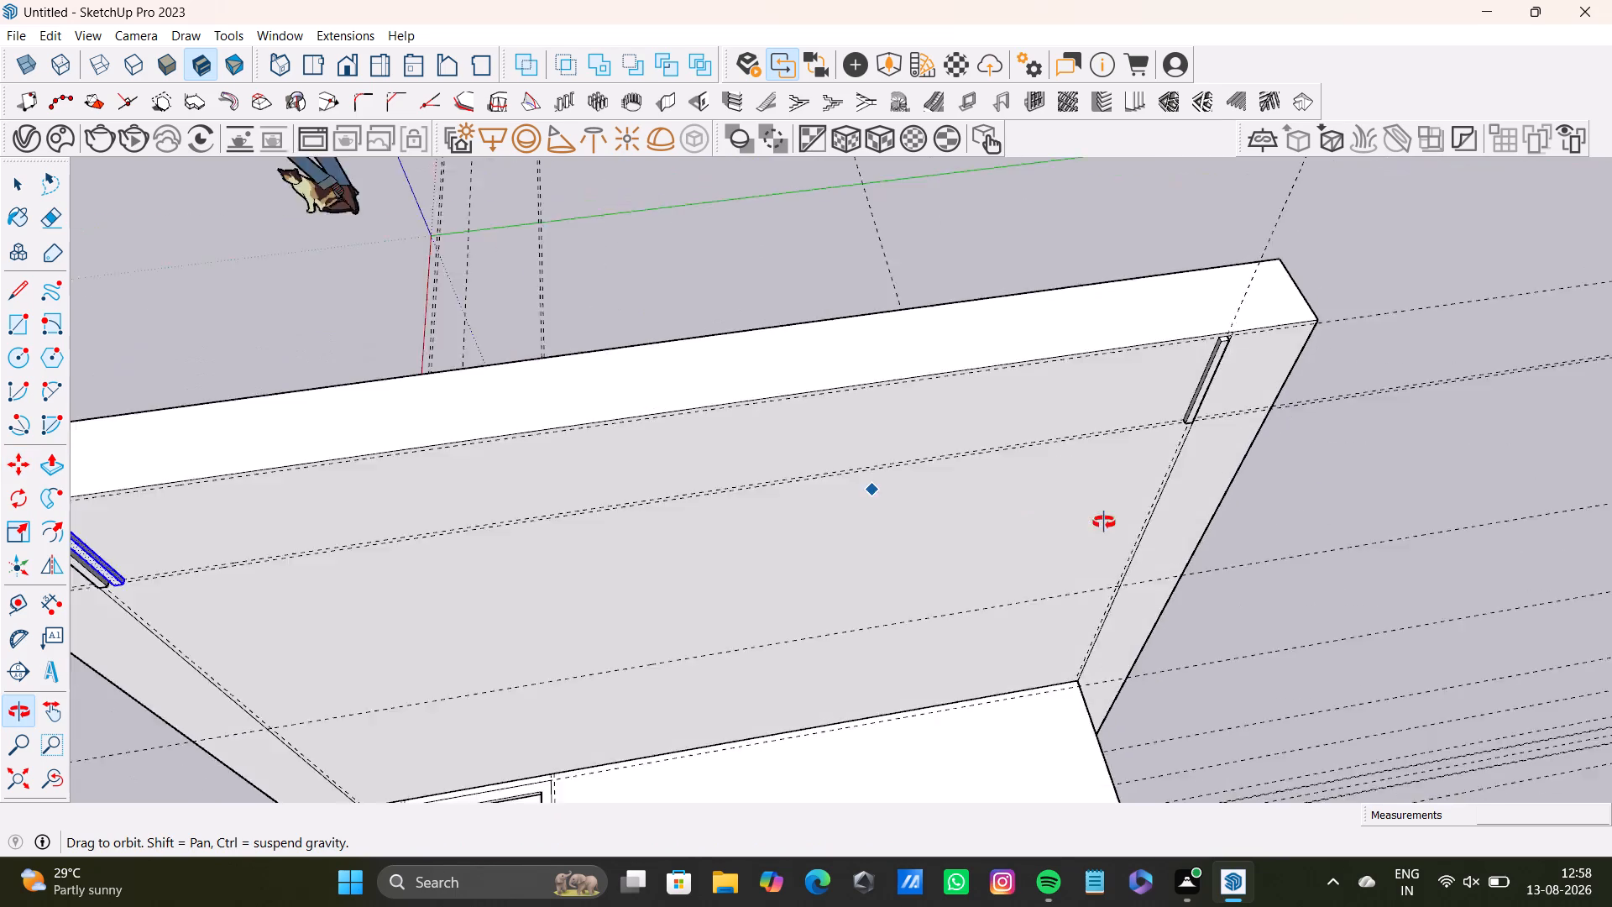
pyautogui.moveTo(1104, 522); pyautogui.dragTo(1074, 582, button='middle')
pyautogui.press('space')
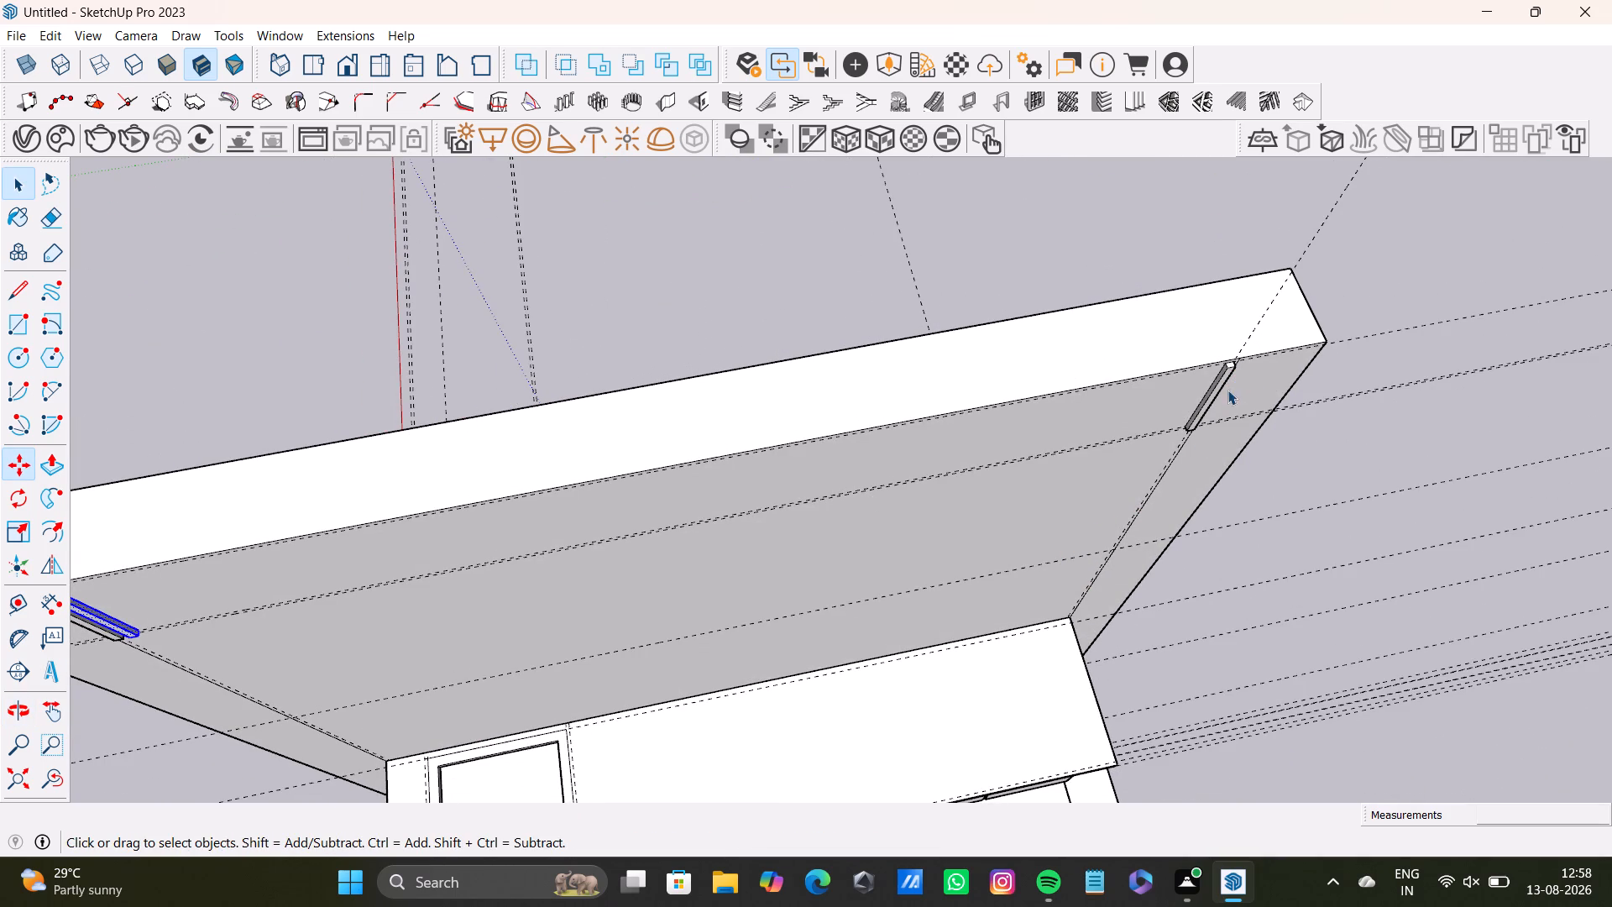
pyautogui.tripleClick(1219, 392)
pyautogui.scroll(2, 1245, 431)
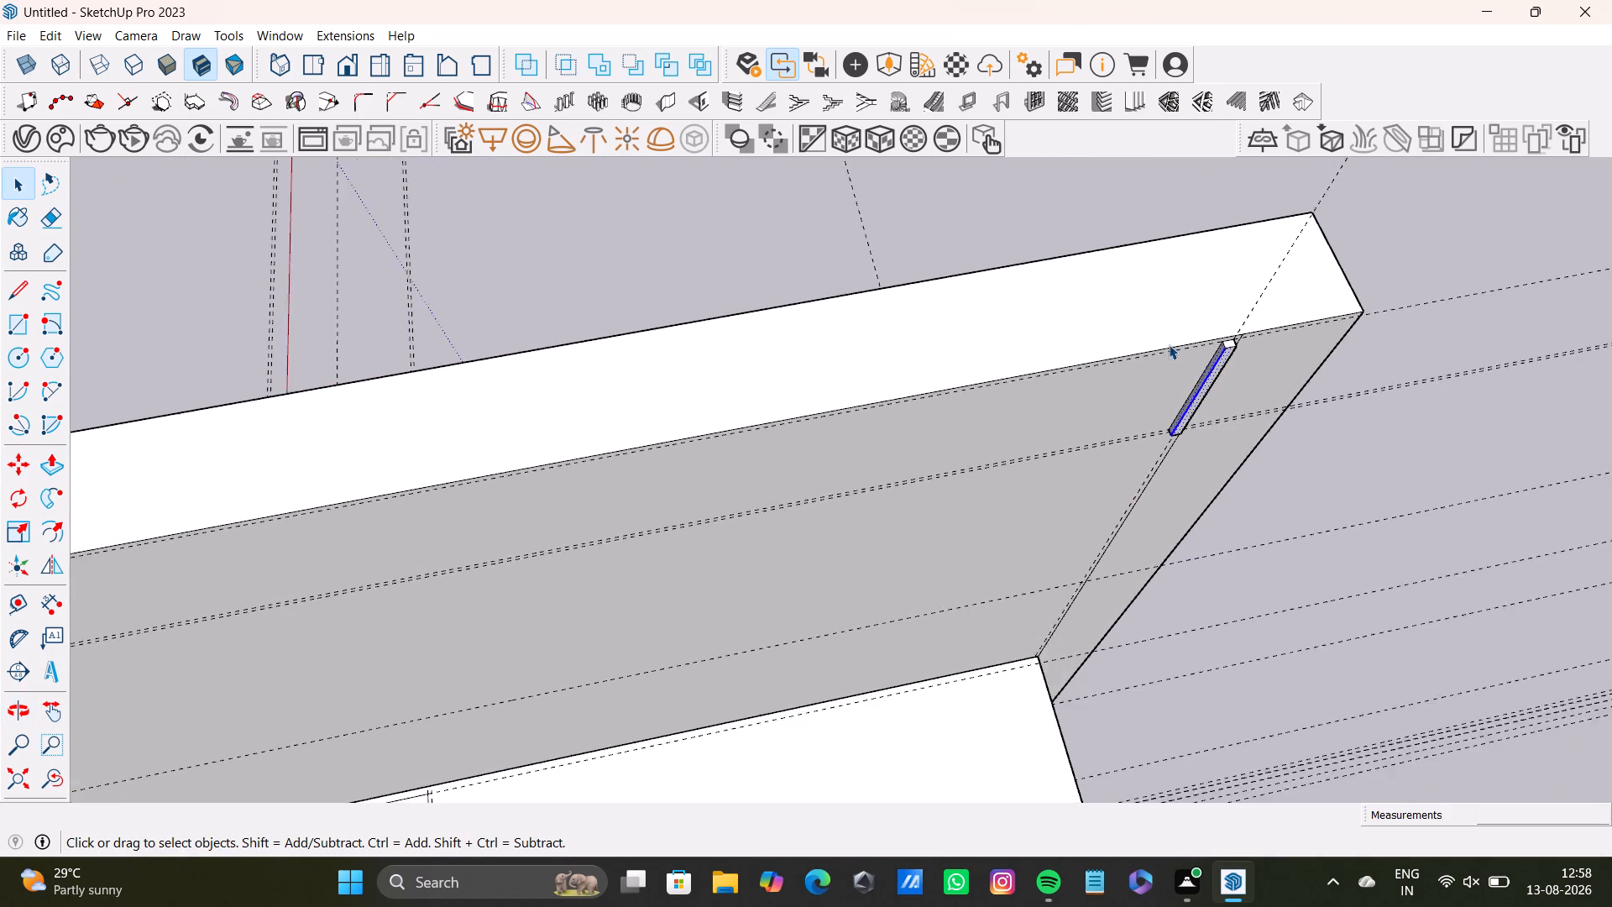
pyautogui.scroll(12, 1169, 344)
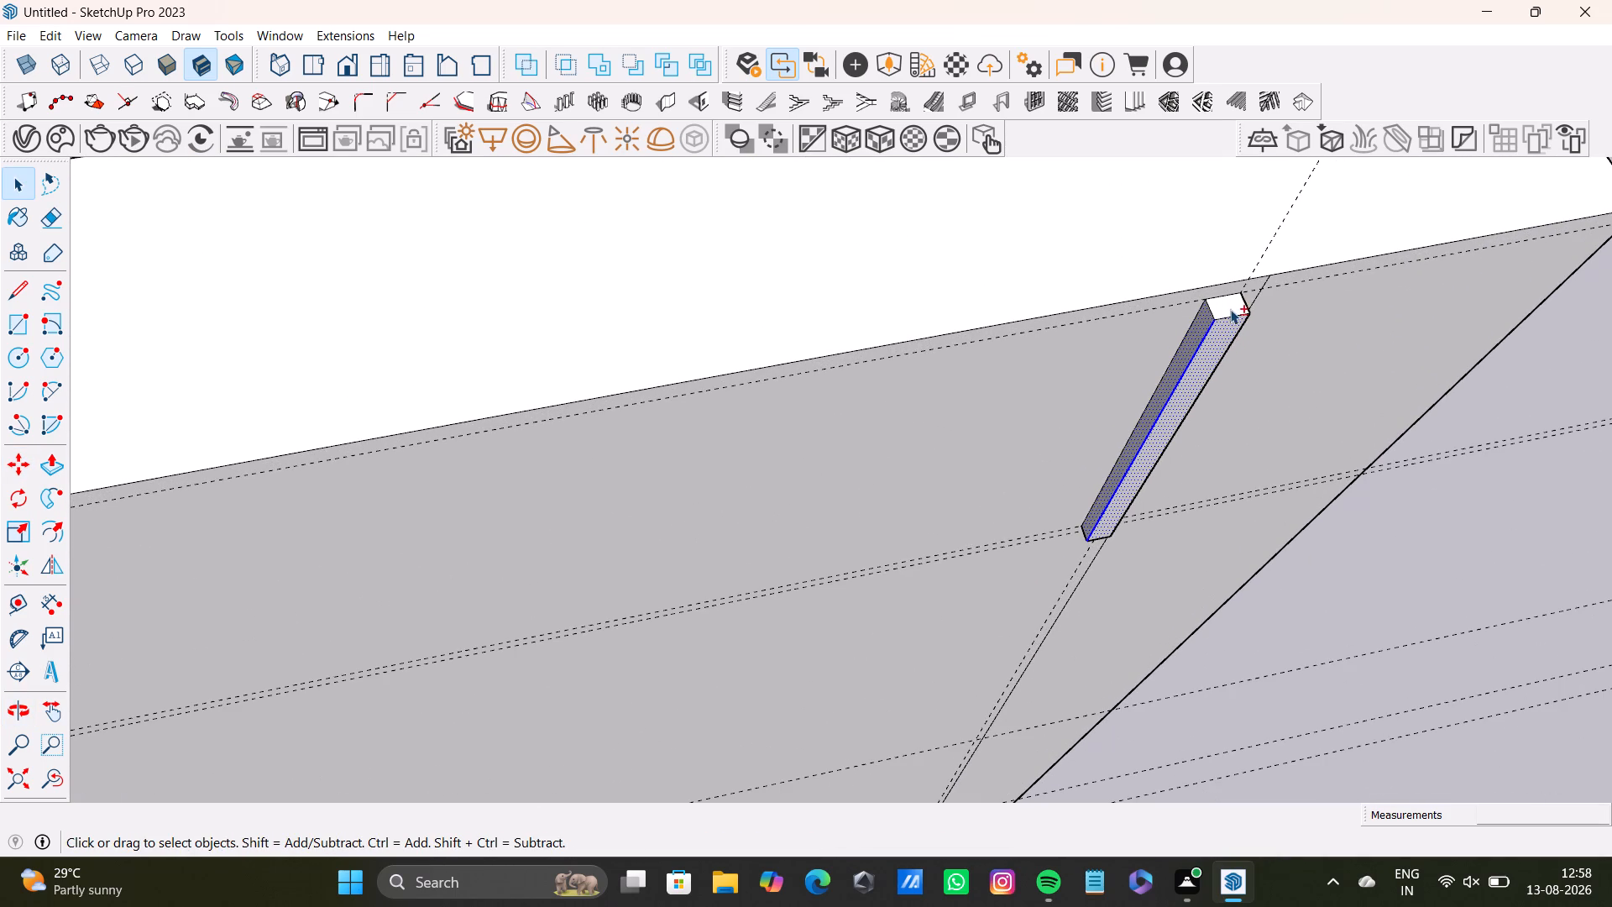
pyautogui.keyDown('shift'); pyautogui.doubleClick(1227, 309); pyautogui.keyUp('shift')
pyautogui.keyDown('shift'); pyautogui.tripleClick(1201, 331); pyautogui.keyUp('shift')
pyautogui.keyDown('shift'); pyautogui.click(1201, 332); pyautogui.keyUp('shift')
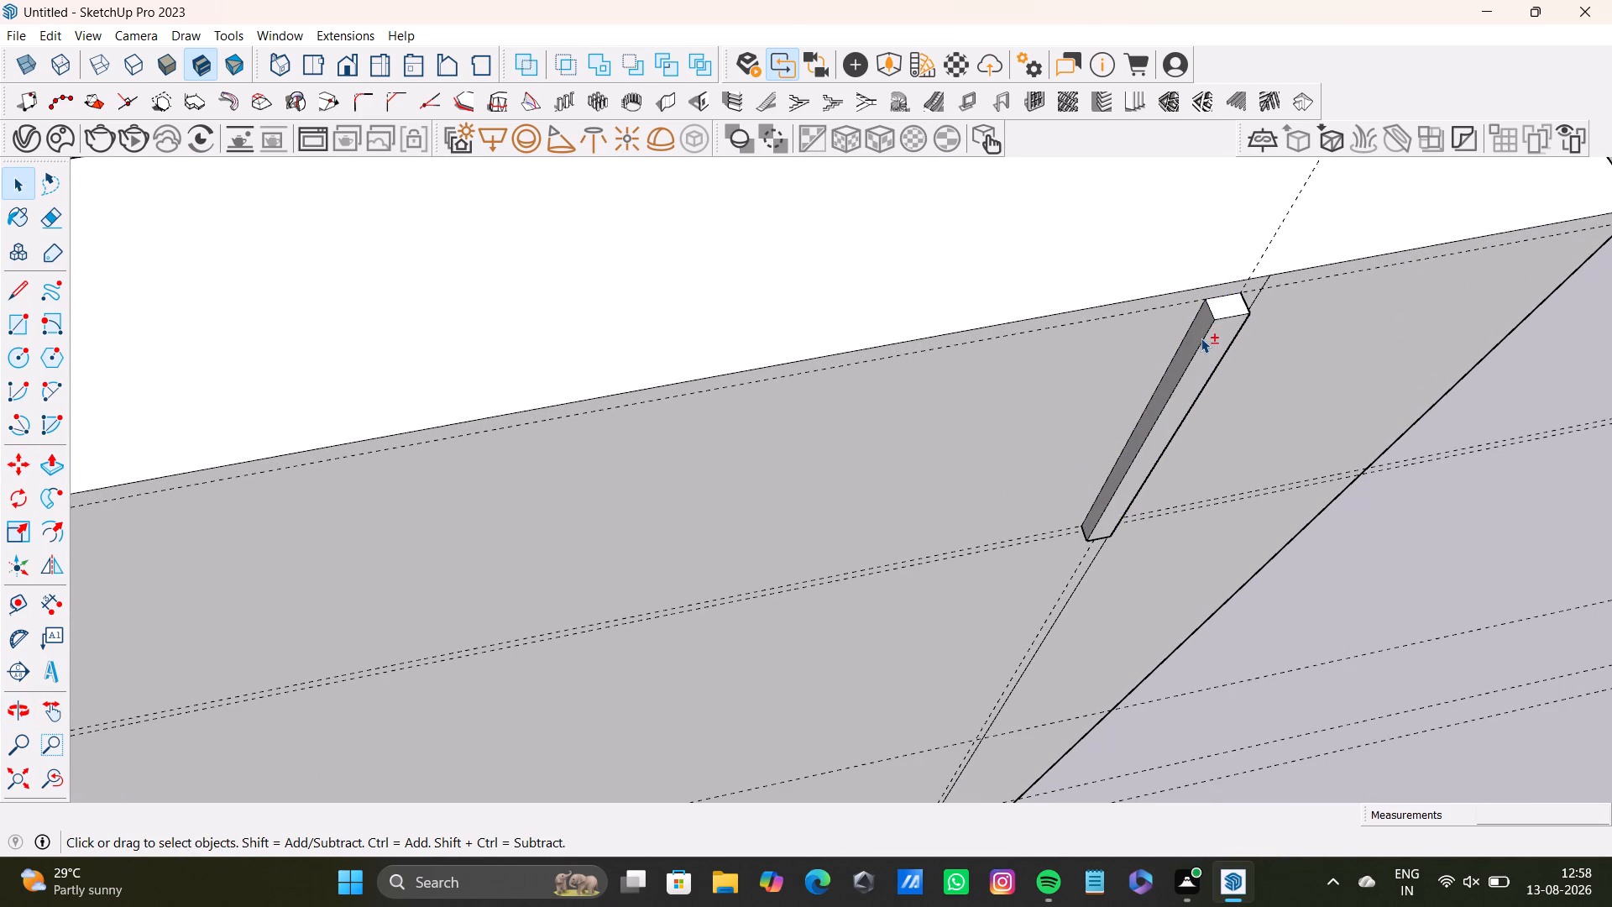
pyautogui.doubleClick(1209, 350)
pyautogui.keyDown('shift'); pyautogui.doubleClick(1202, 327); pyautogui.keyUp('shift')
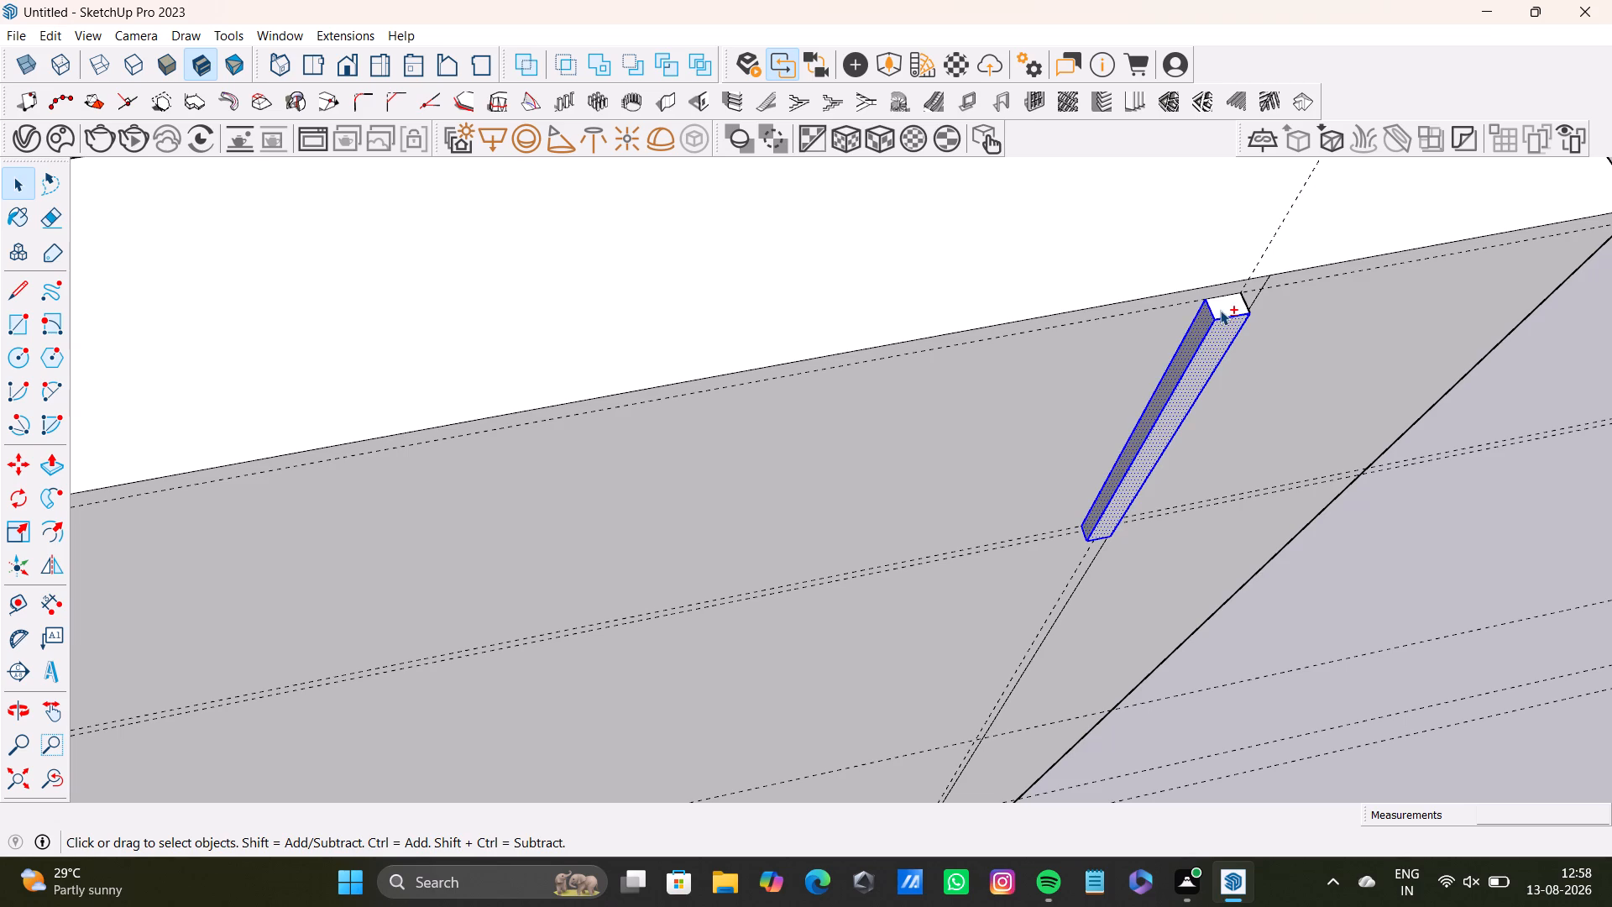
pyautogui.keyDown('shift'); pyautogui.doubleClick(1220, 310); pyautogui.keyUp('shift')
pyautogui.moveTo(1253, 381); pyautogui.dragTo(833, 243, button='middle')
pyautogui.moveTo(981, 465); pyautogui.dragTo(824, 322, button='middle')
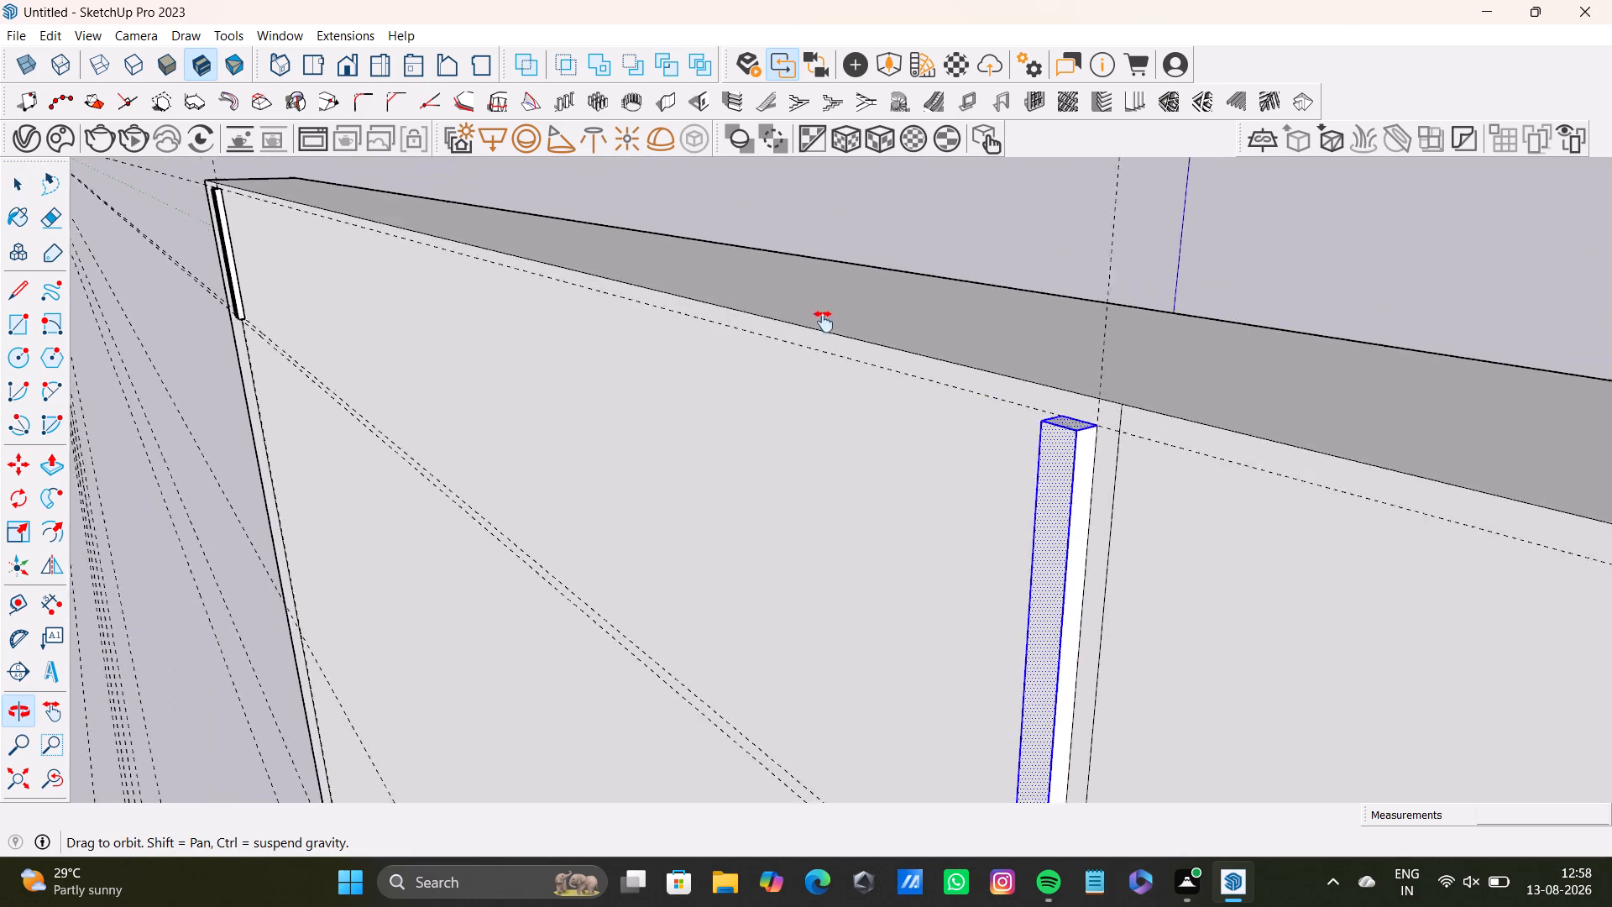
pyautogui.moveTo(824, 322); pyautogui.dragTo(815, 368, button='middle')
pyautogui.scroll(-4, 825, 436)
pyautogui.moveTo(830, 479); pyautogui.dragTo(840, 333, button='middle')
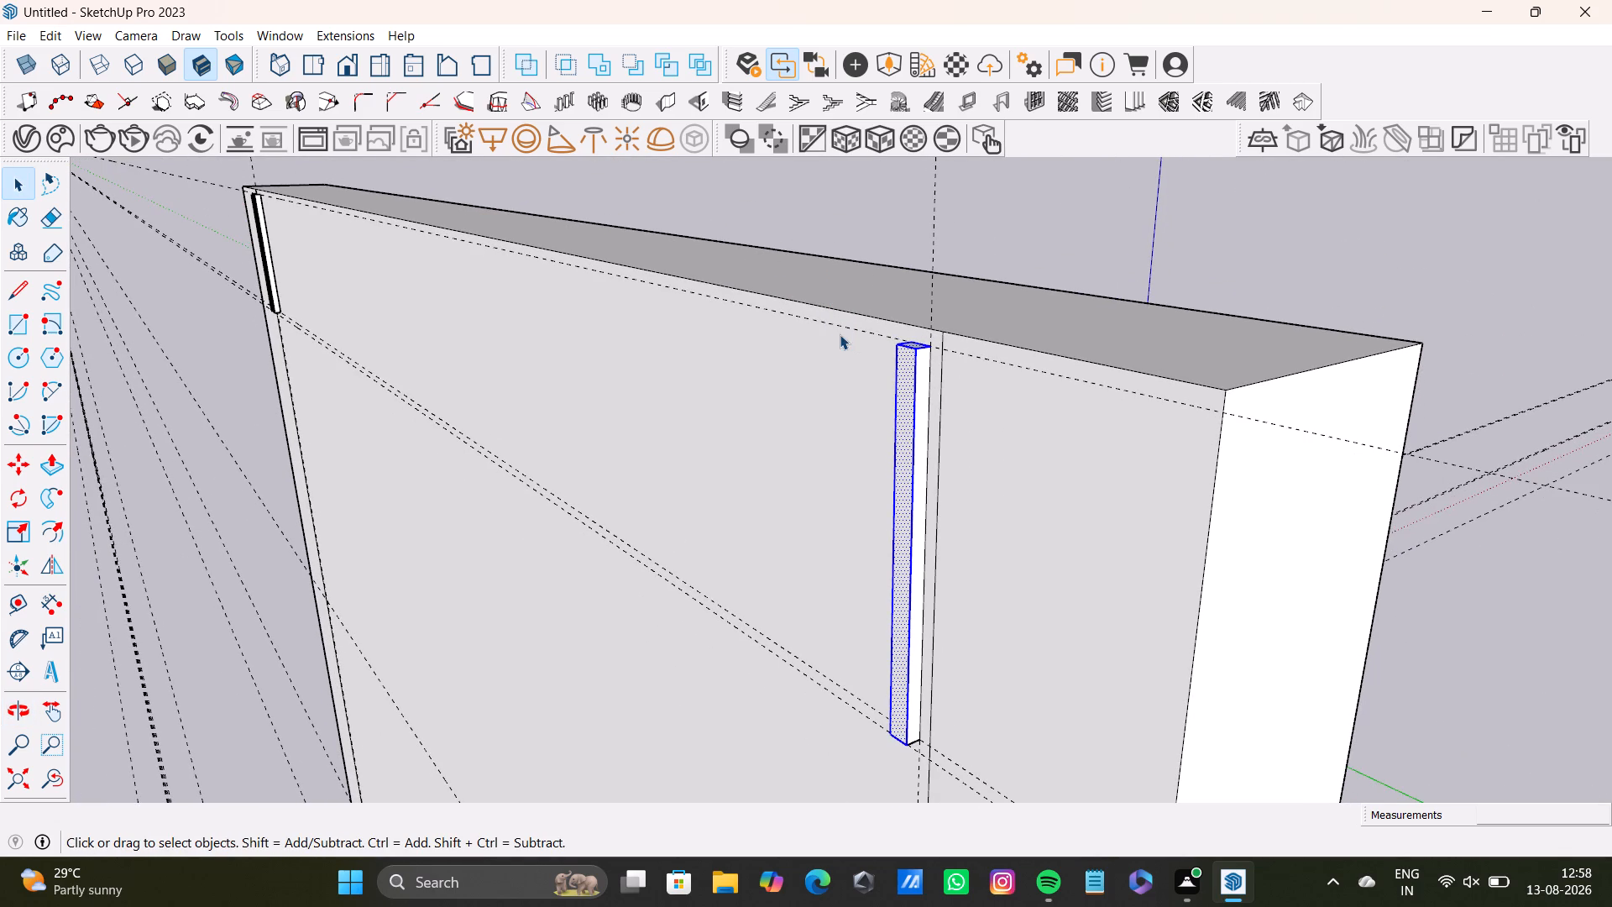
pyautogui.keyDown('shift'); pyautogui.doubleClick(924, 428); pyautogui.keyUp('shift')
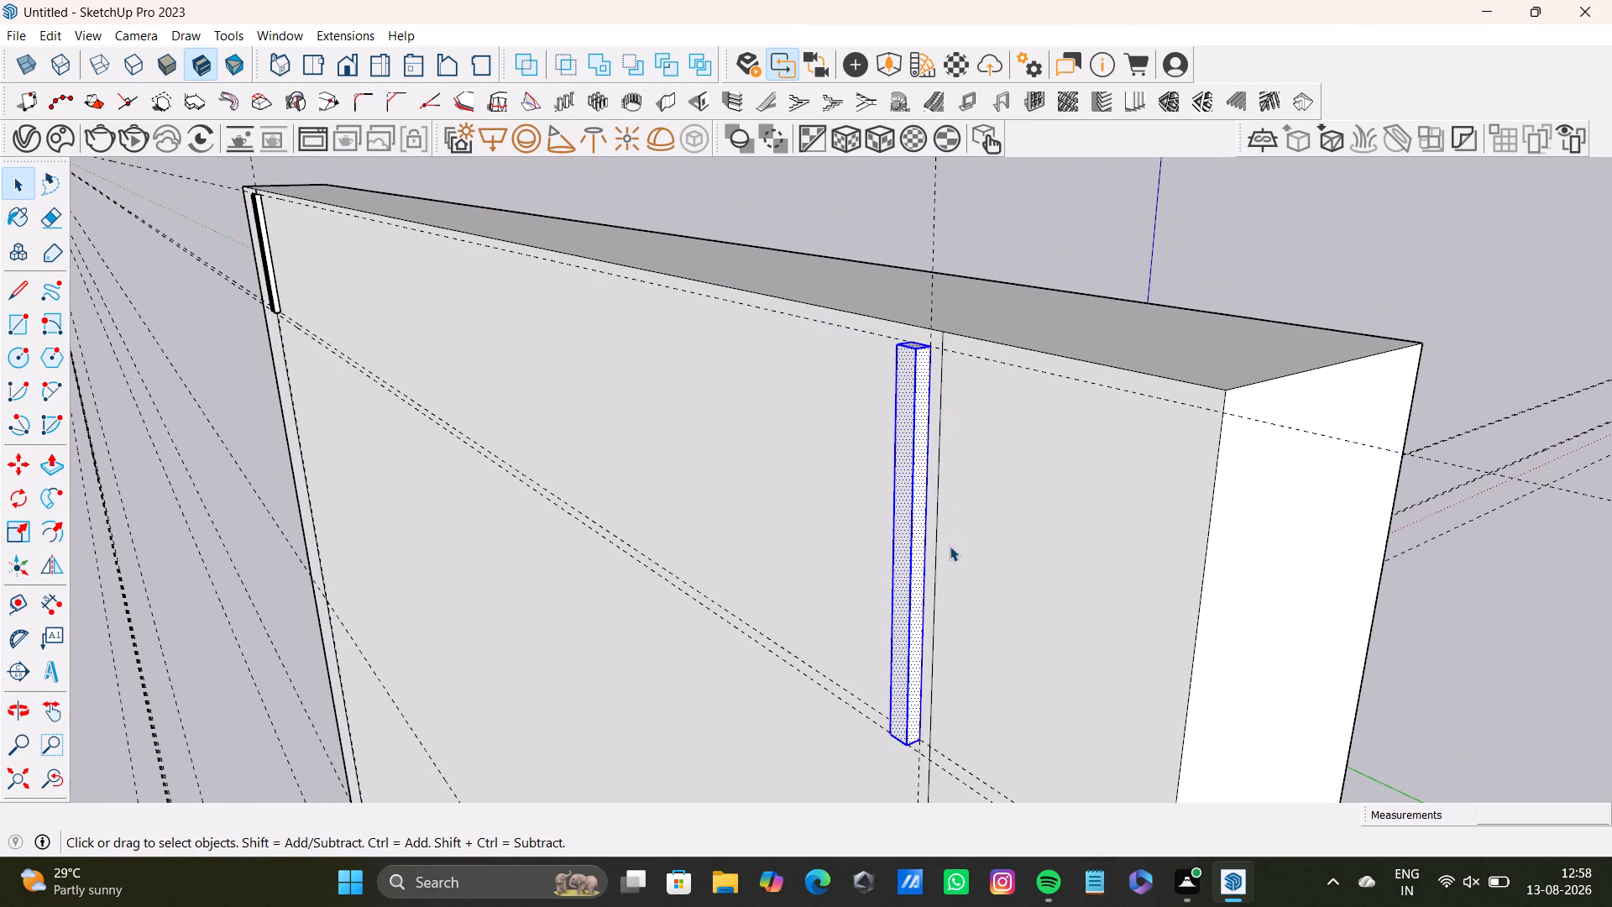
# Copy the inner strip at the wall's left end about 9' 15/16" along the green axis to just inside the right-end strip.
pyautogui.moveTo(950, 546); pyautogui.dragTo(1159, 566, button='middle')
pyautogui.scroll(-13, 820, 569)
pyautogui.moveTo(617, 546); pyautogui.dragTo(750, 538, button='middle')
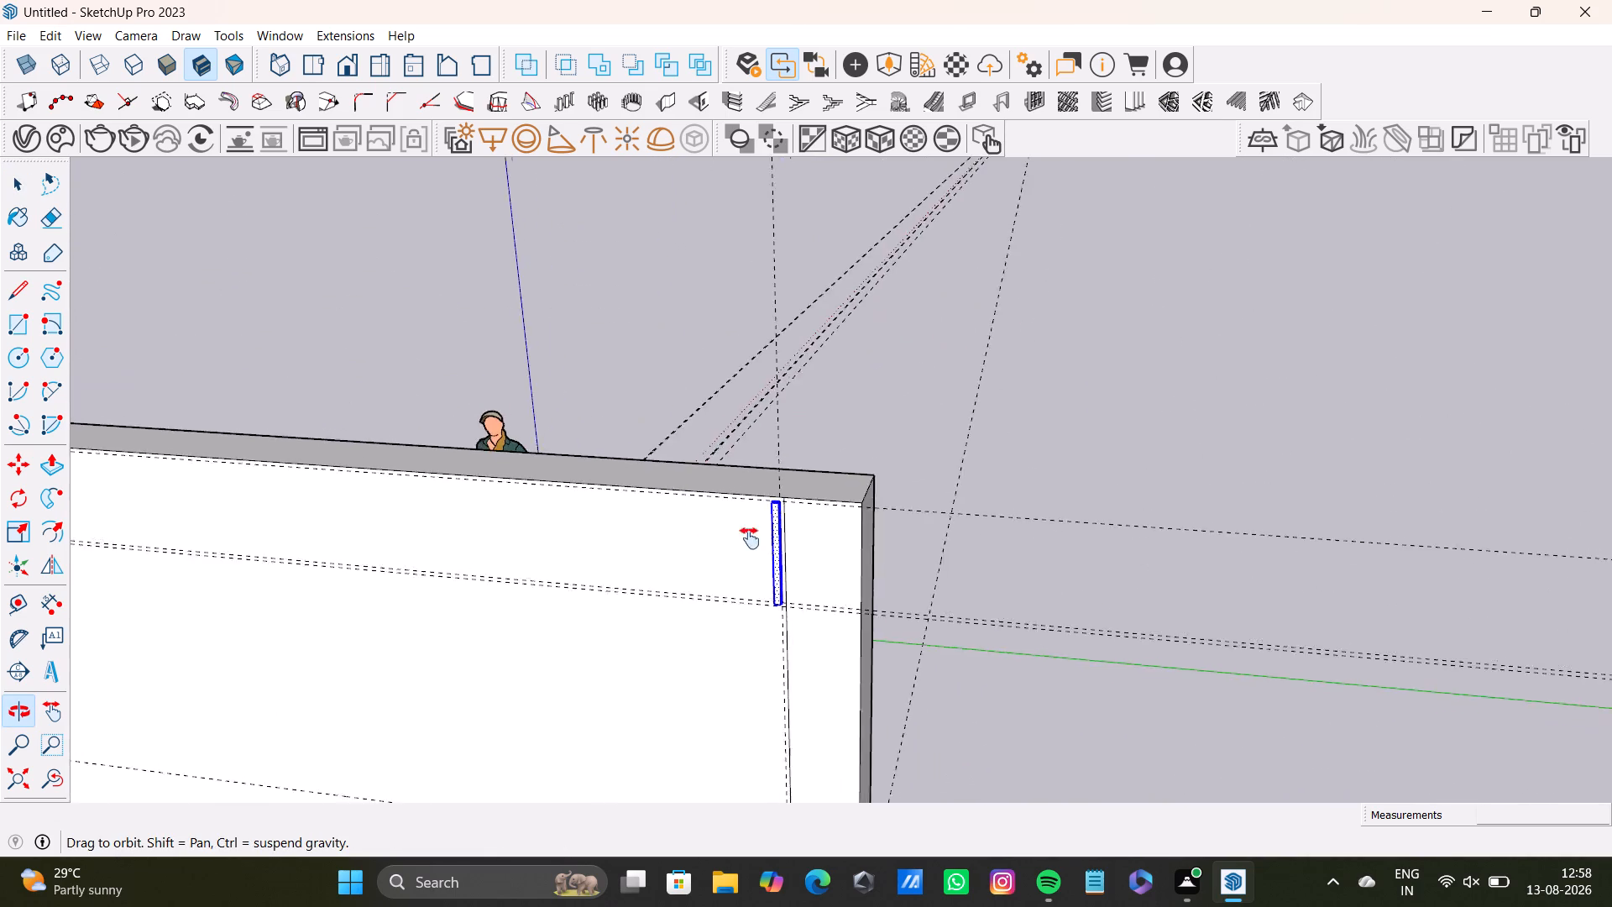
pyautogui.moveTo(750, 538); pyautogui.dragTo(1113, 517, button='middle')
pyautogui.scroll(8, 343, 515)
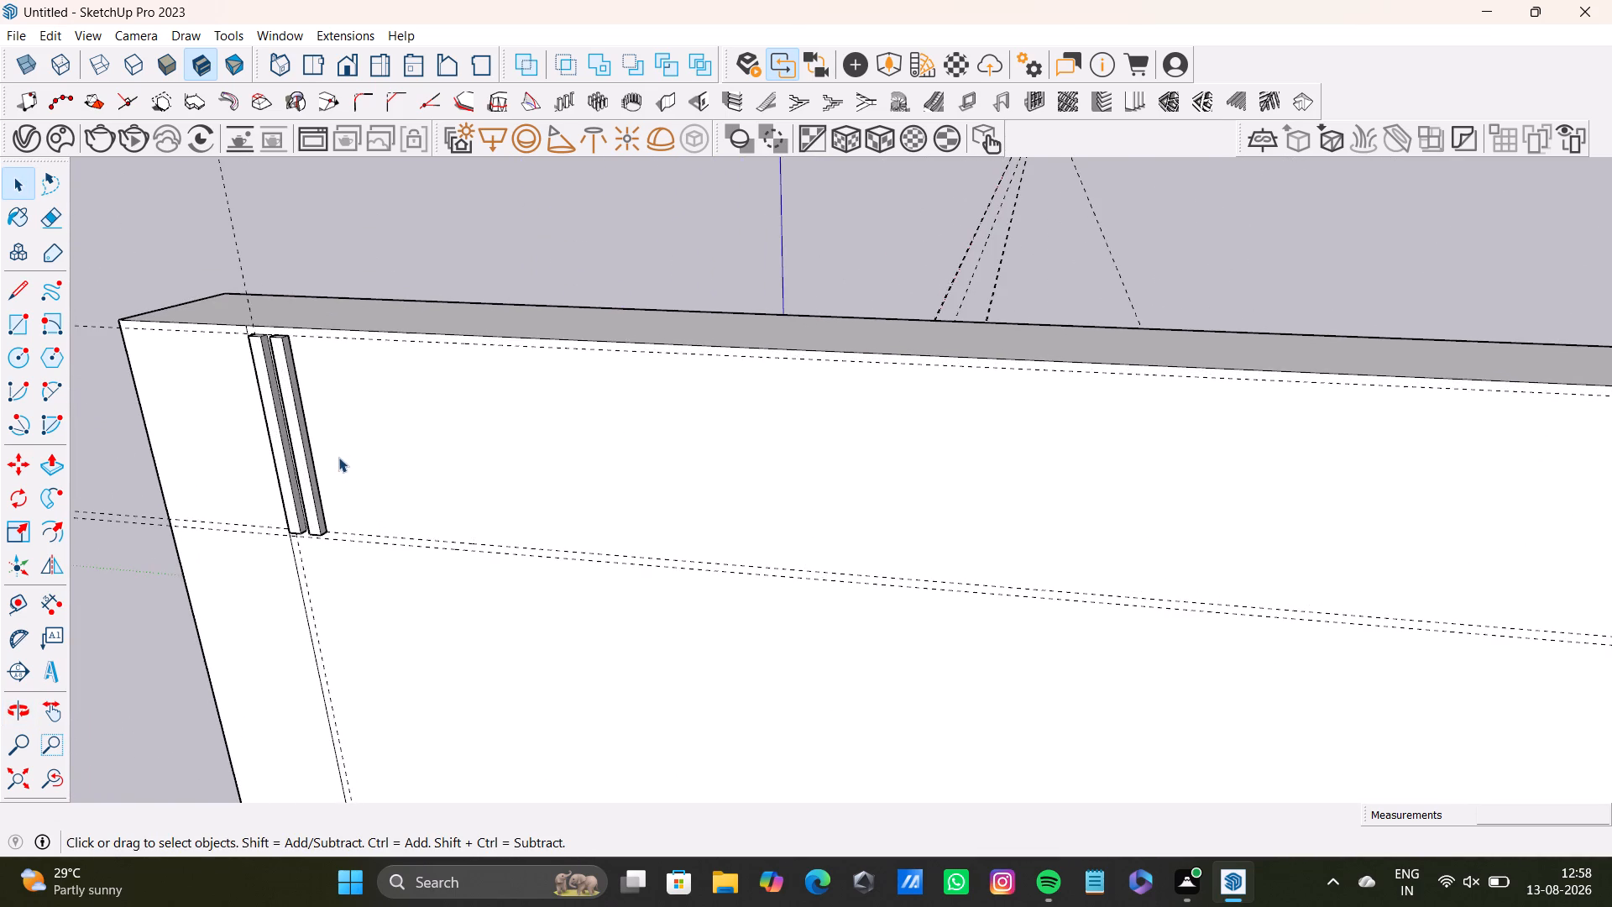
pyautogui.moveTo(384, 459); pyautogui.dragTo(424, 596, button='middle')
pyautogui.press('space')
pyautogui.doubleClick(261, 457)
pyautogui.doubleClick(261, 457)
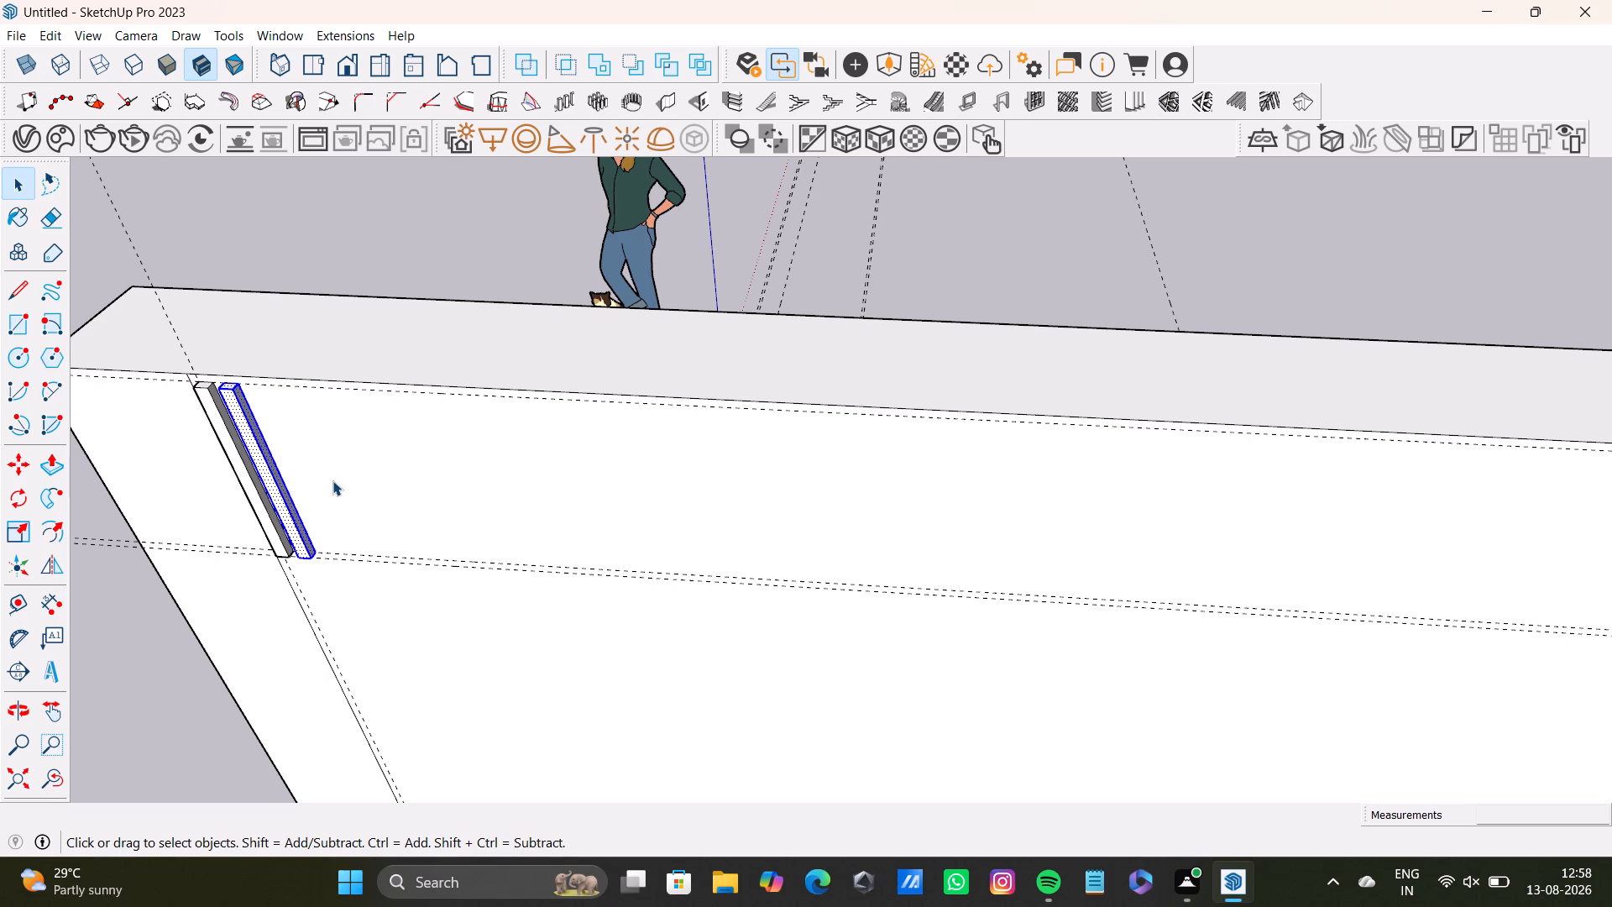
pyautogui.press('m')
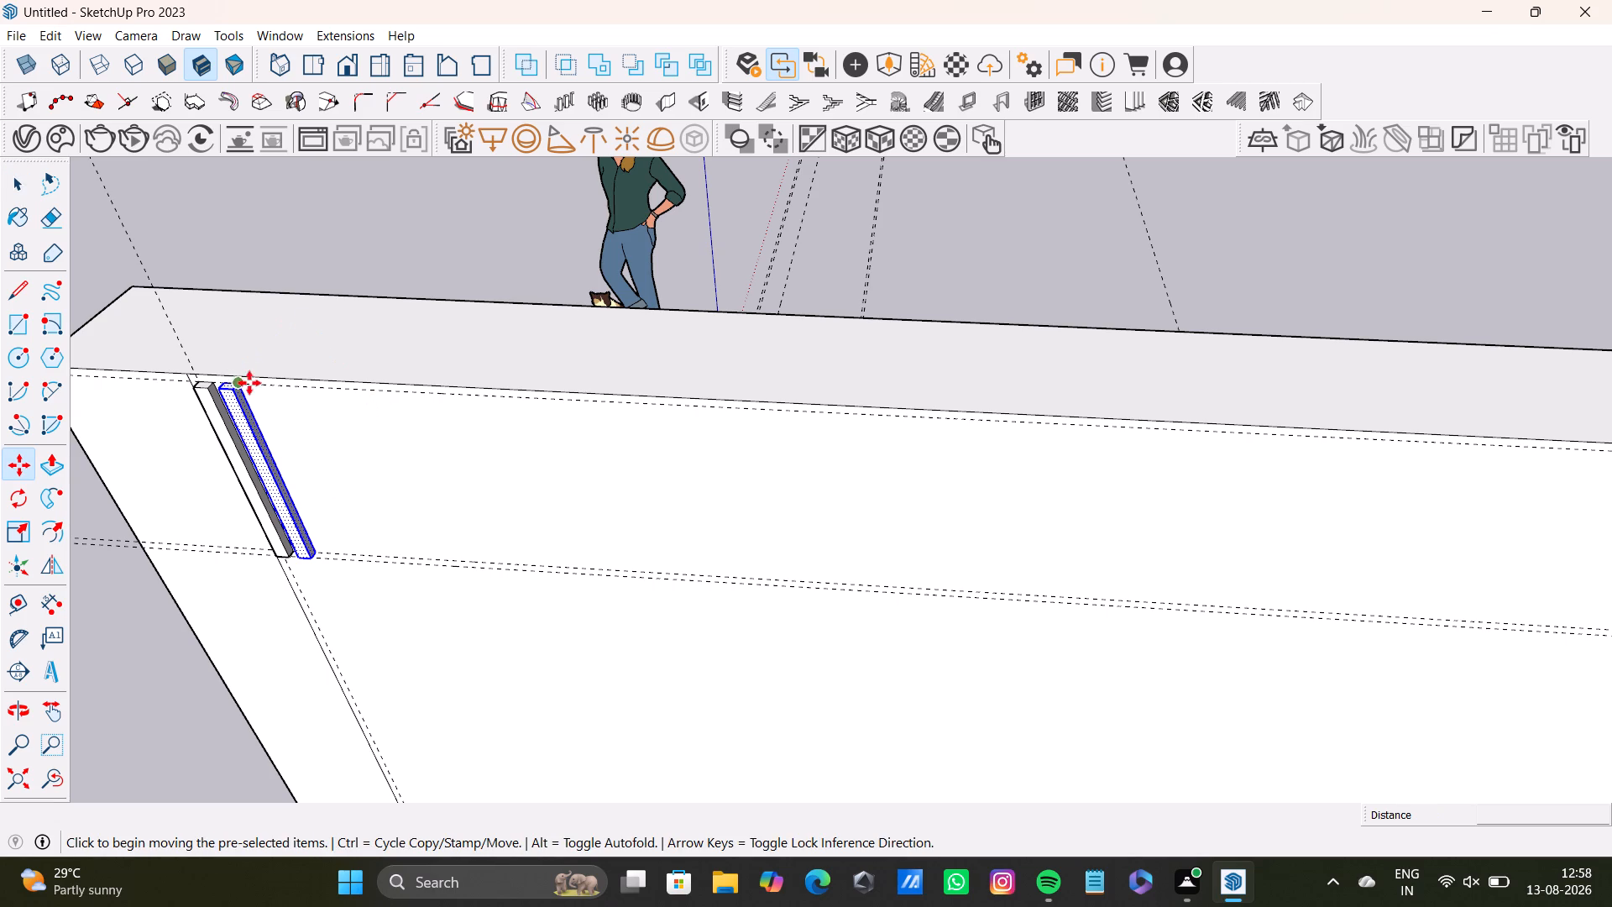
pyautogui.click(236, 393)
pyautogui.scroll(-4, 1252, 455)
pyautogui.keyDown('shift'); pyautogui.moveTo(1331, 460); pyautogui.dragTo(659, 414, button='middle'); pyautogui.keyUp('shift')
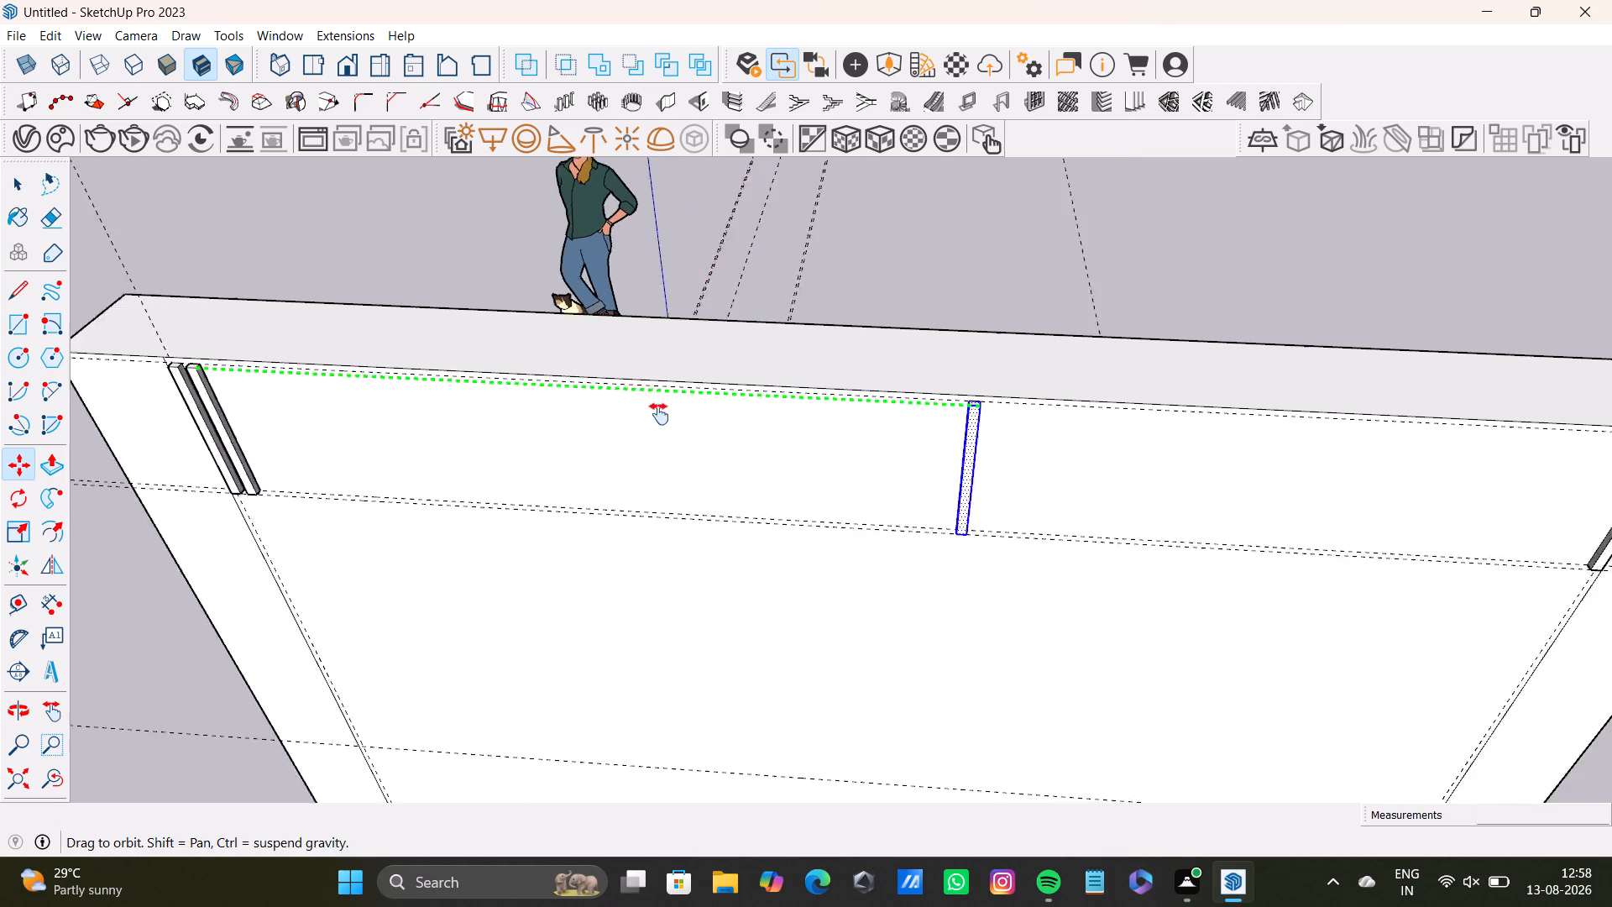
pyautogui.keyDown('shift'); pyautogui.moveTo(659, 414); pyautogui.dragTo(541, 414, button='middle'); pyautogui.keyUp('shift')
pyautogui.scroll(3, 1267, 490)
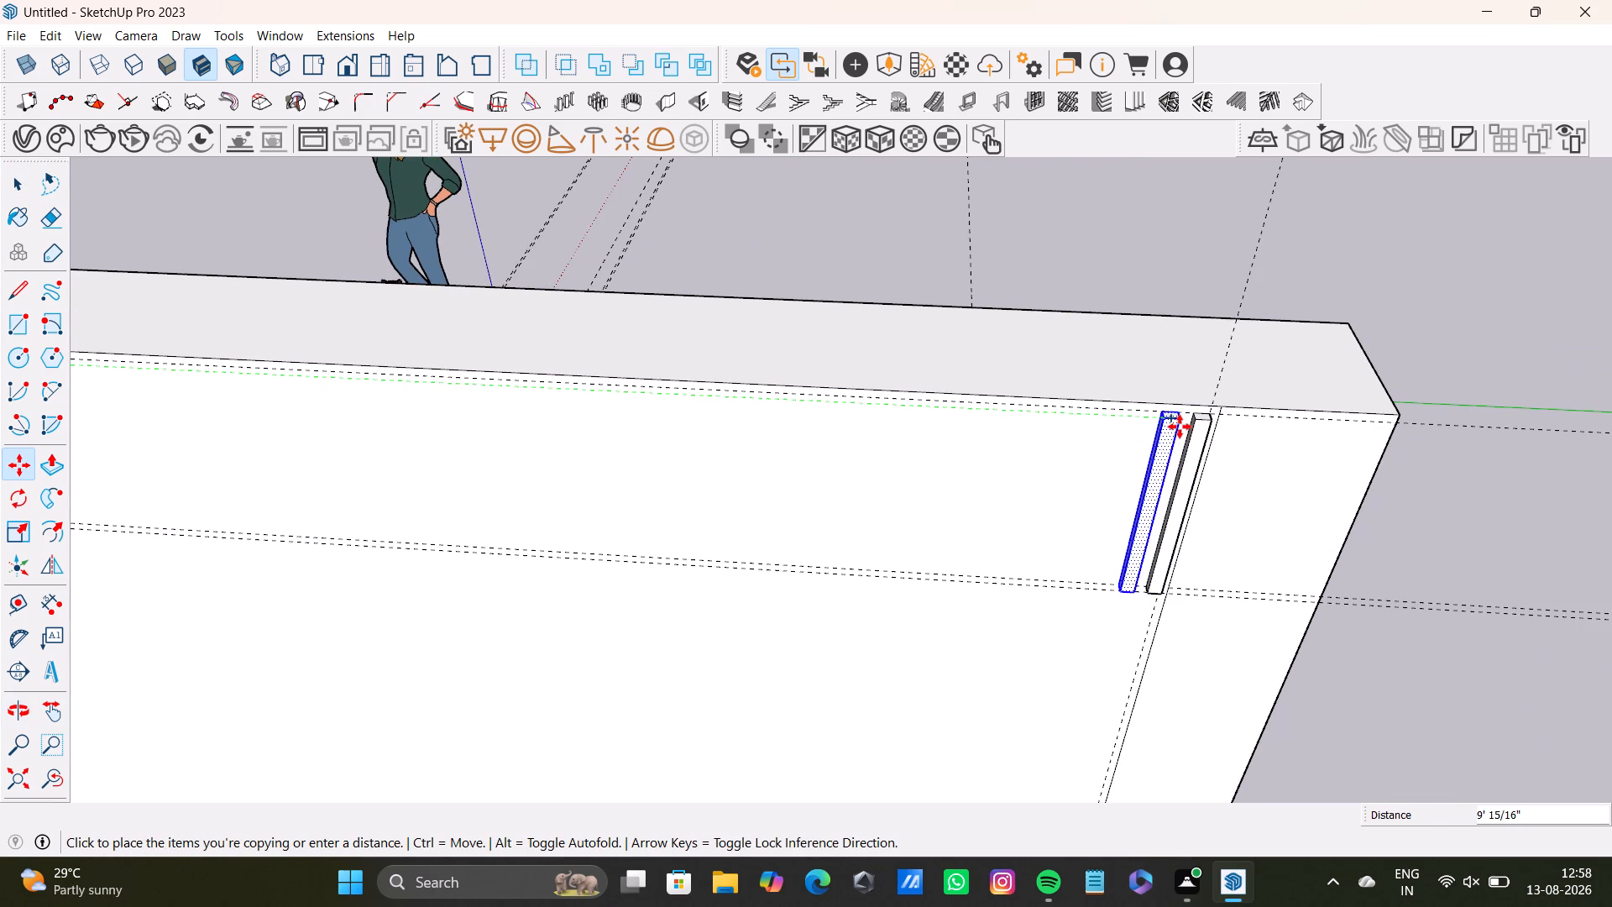
pyautogui.click(1180, 426)
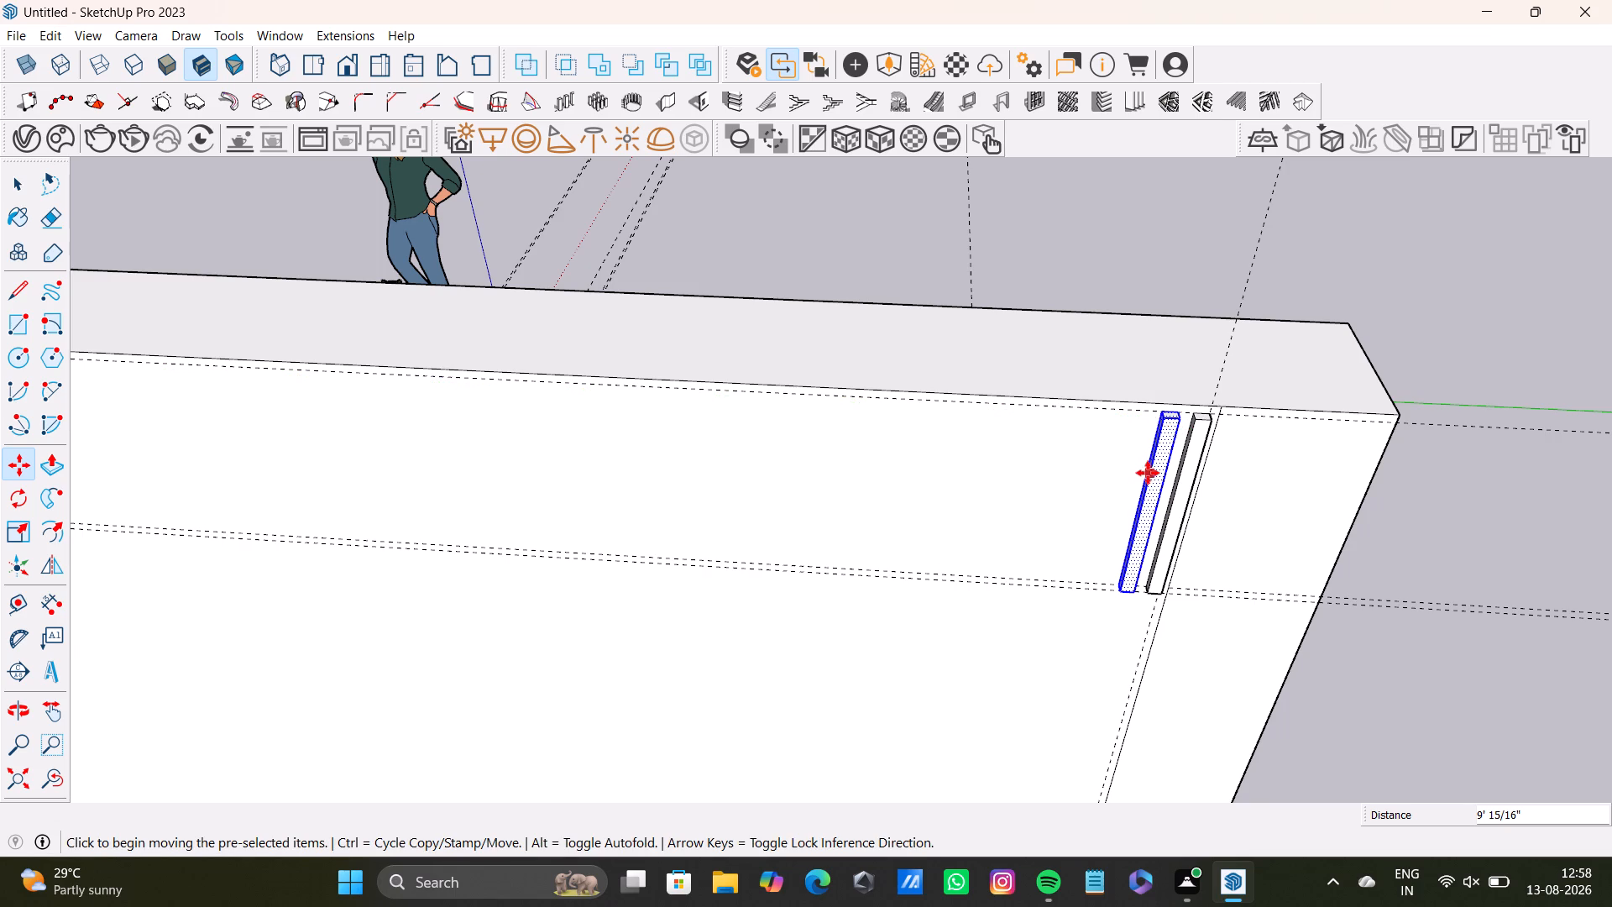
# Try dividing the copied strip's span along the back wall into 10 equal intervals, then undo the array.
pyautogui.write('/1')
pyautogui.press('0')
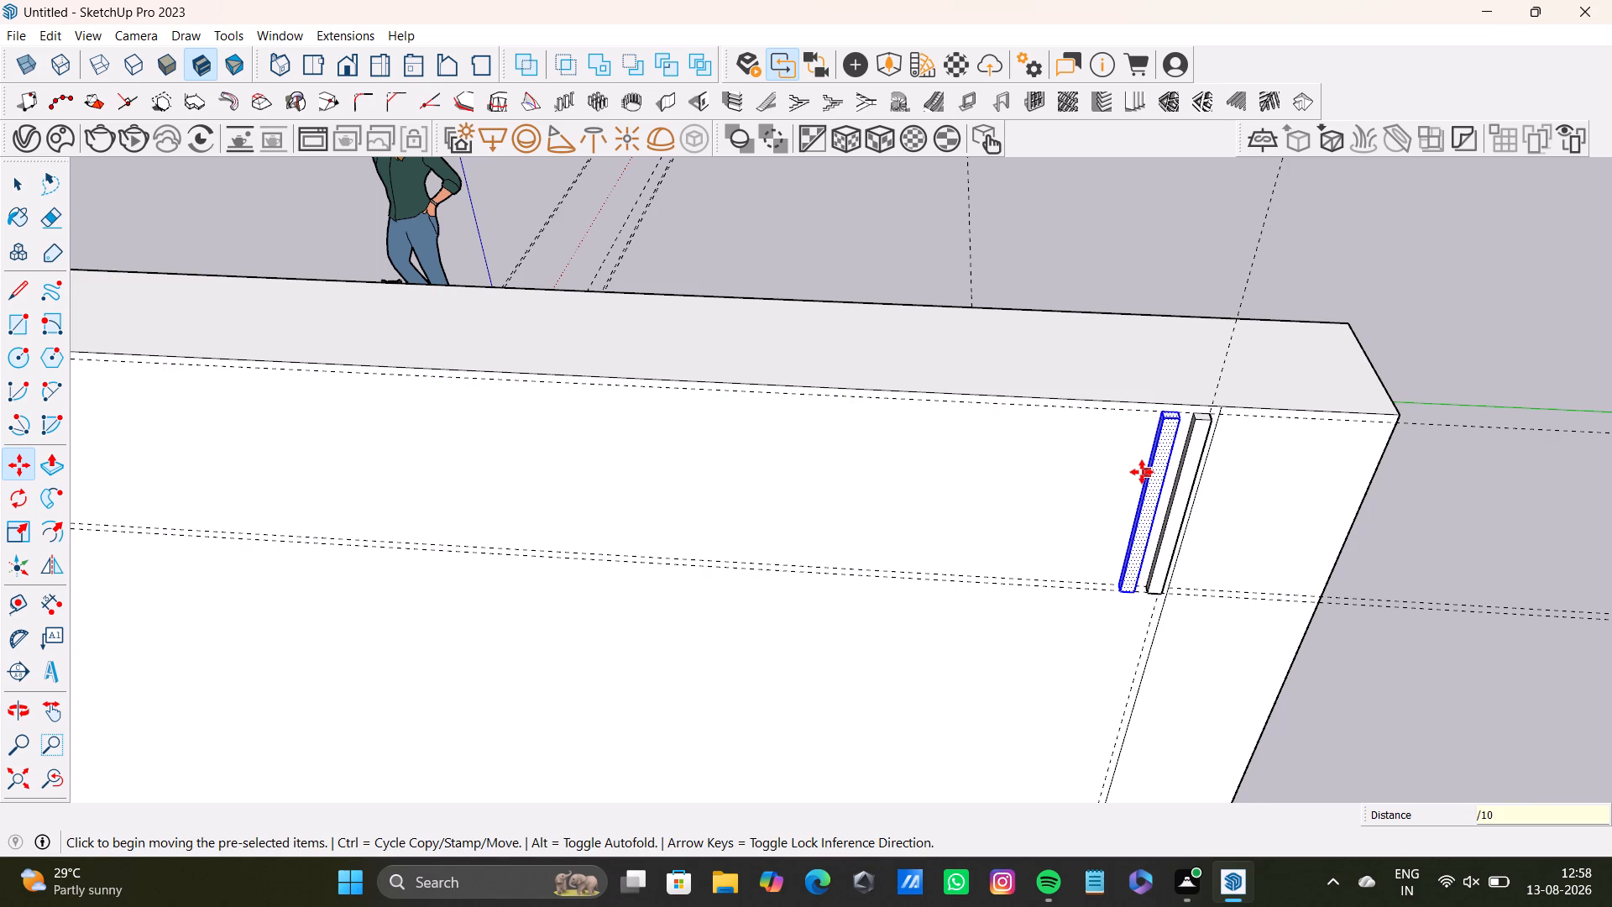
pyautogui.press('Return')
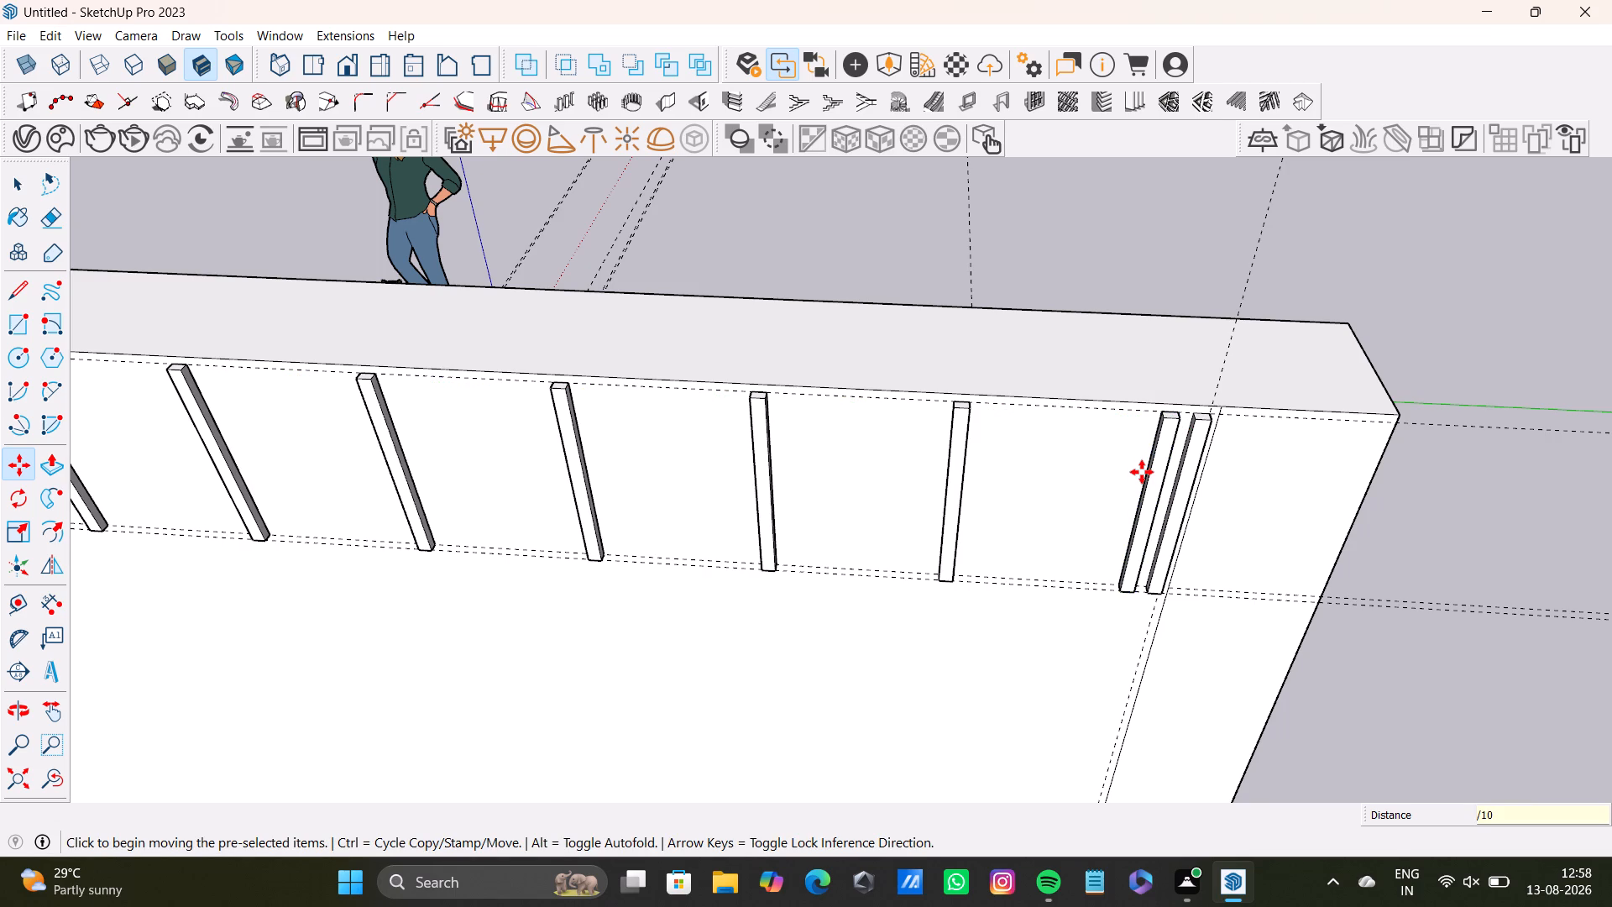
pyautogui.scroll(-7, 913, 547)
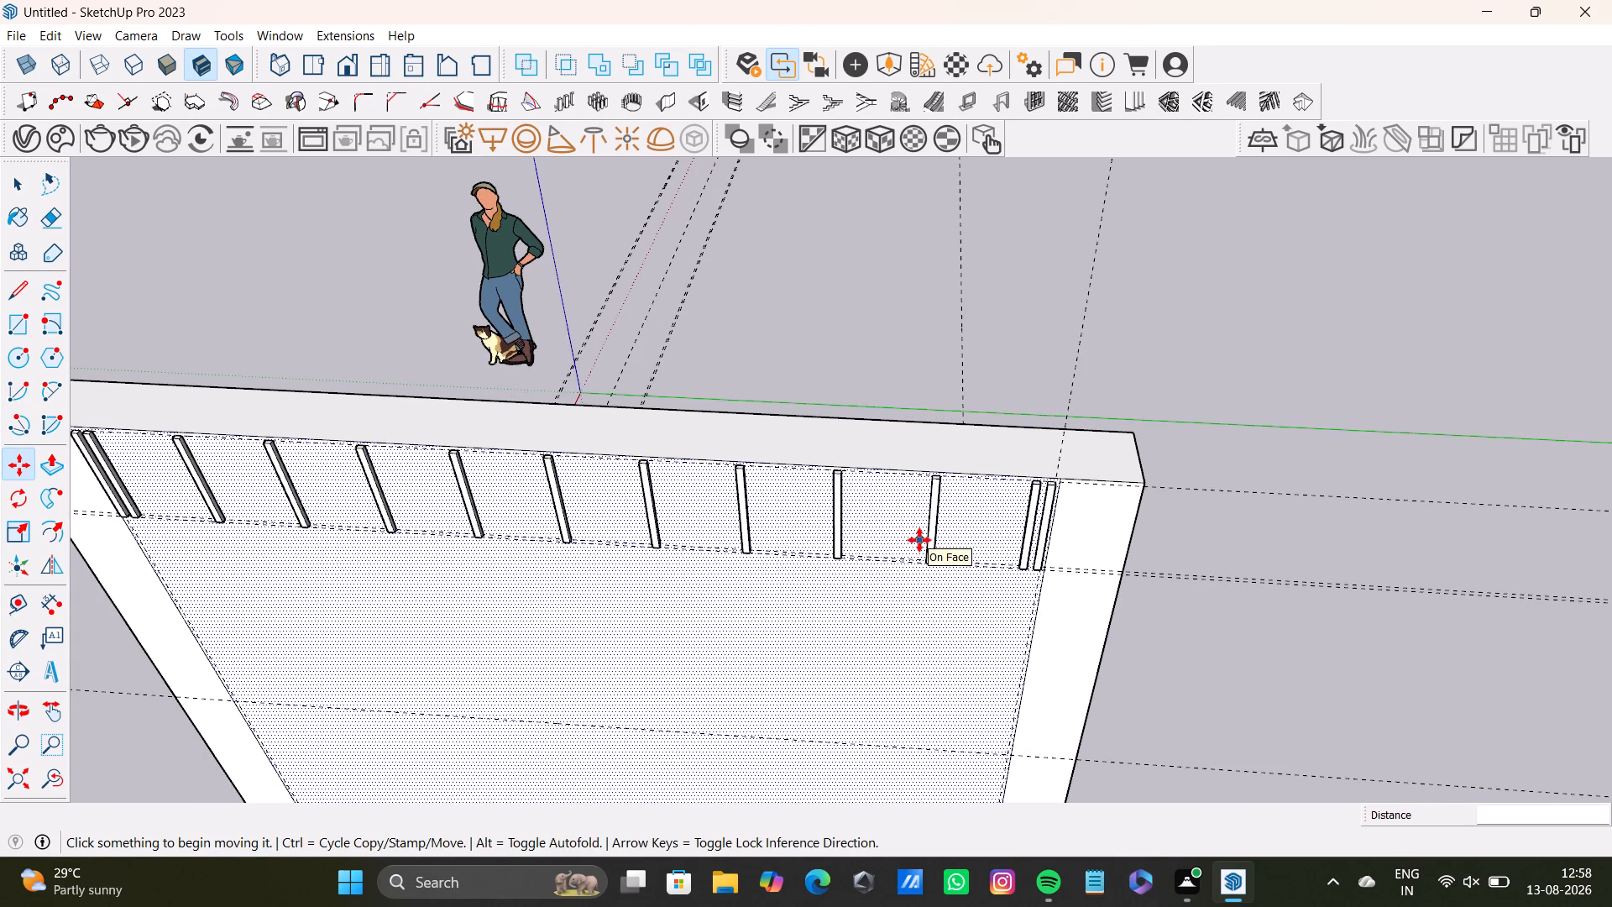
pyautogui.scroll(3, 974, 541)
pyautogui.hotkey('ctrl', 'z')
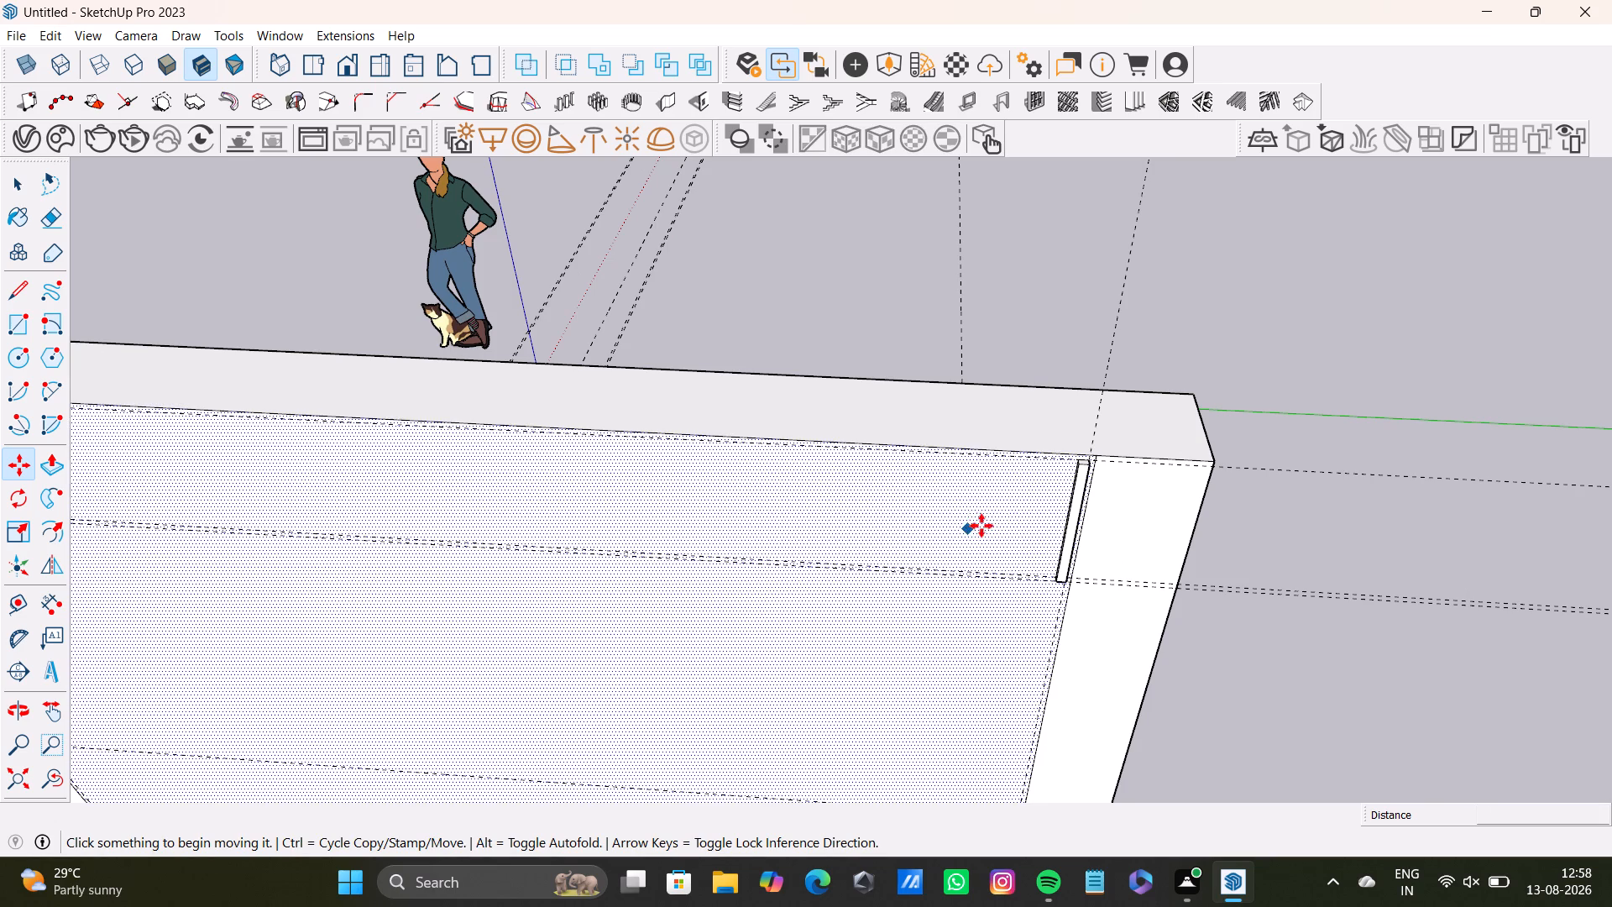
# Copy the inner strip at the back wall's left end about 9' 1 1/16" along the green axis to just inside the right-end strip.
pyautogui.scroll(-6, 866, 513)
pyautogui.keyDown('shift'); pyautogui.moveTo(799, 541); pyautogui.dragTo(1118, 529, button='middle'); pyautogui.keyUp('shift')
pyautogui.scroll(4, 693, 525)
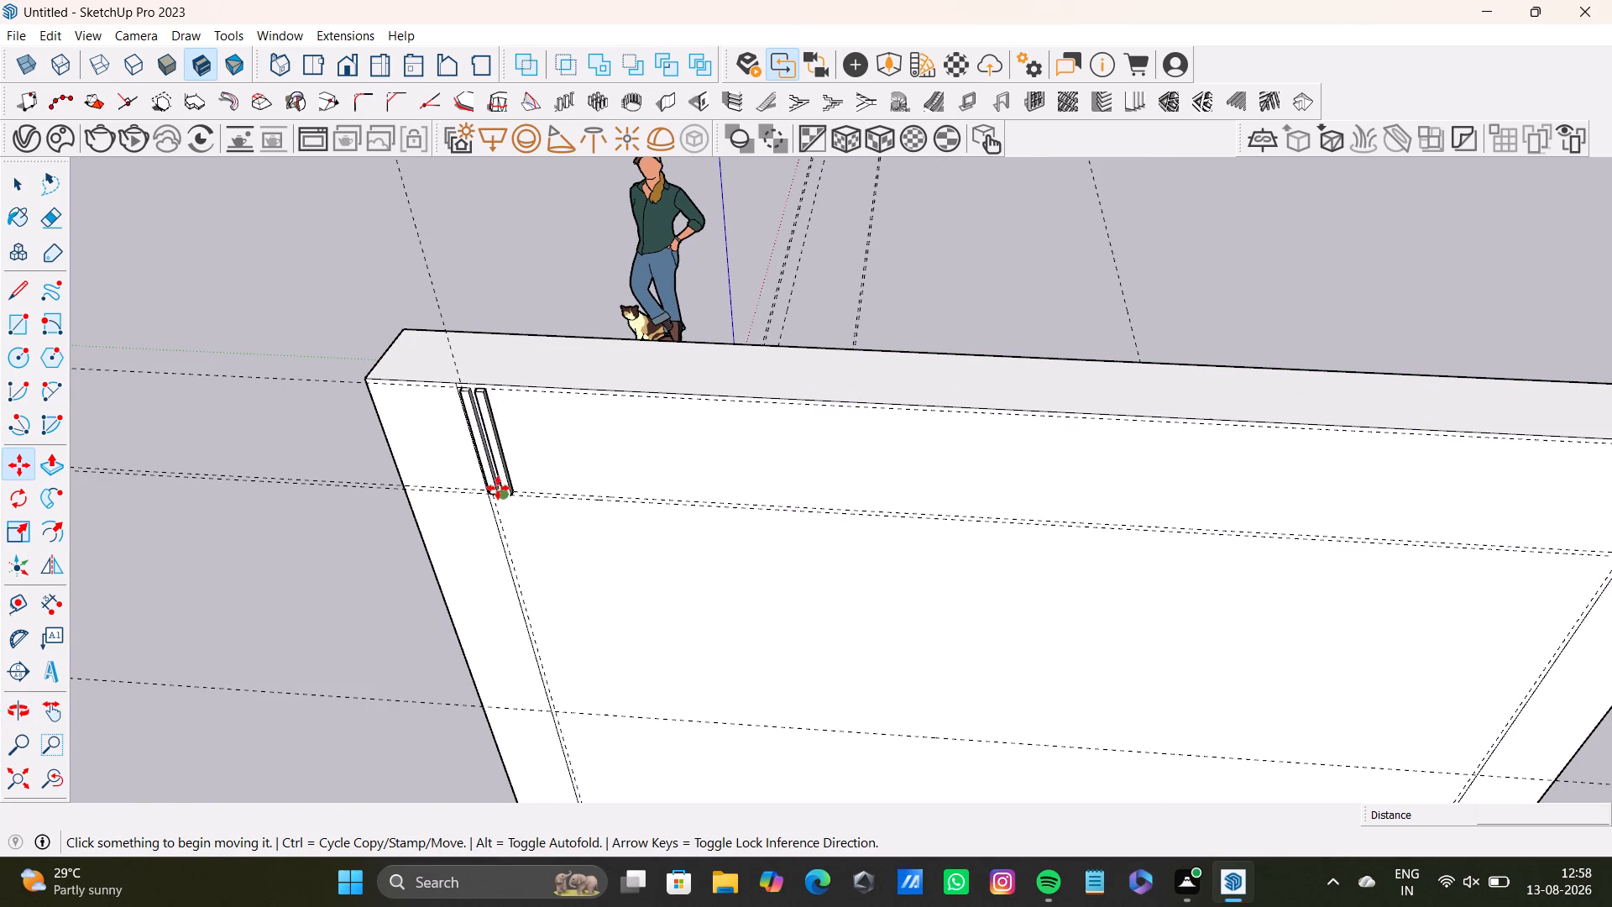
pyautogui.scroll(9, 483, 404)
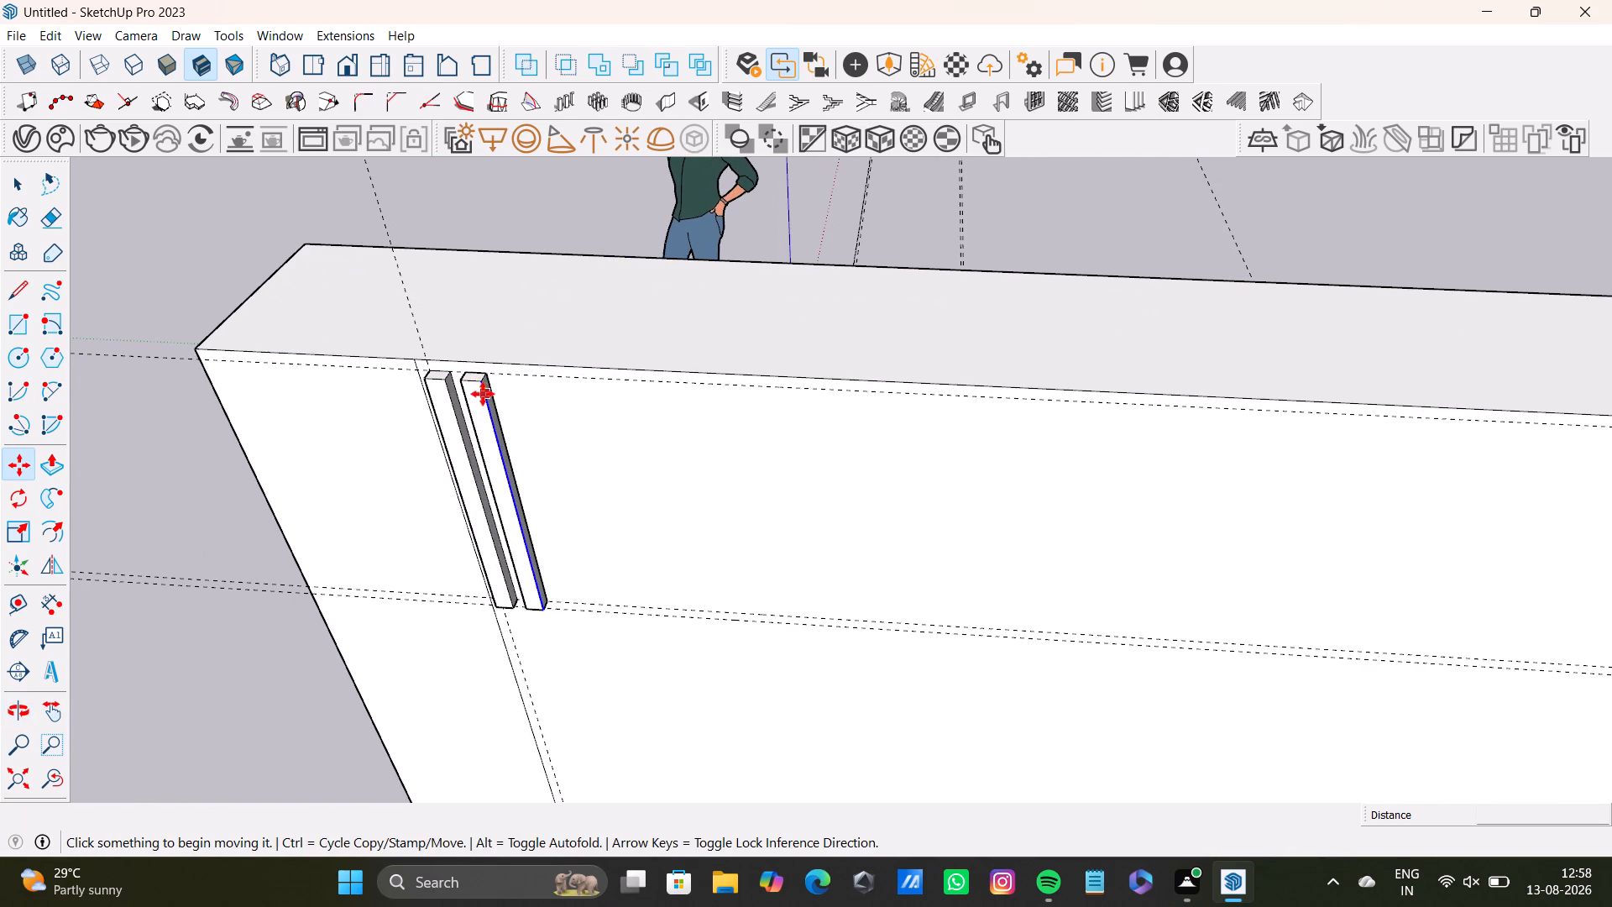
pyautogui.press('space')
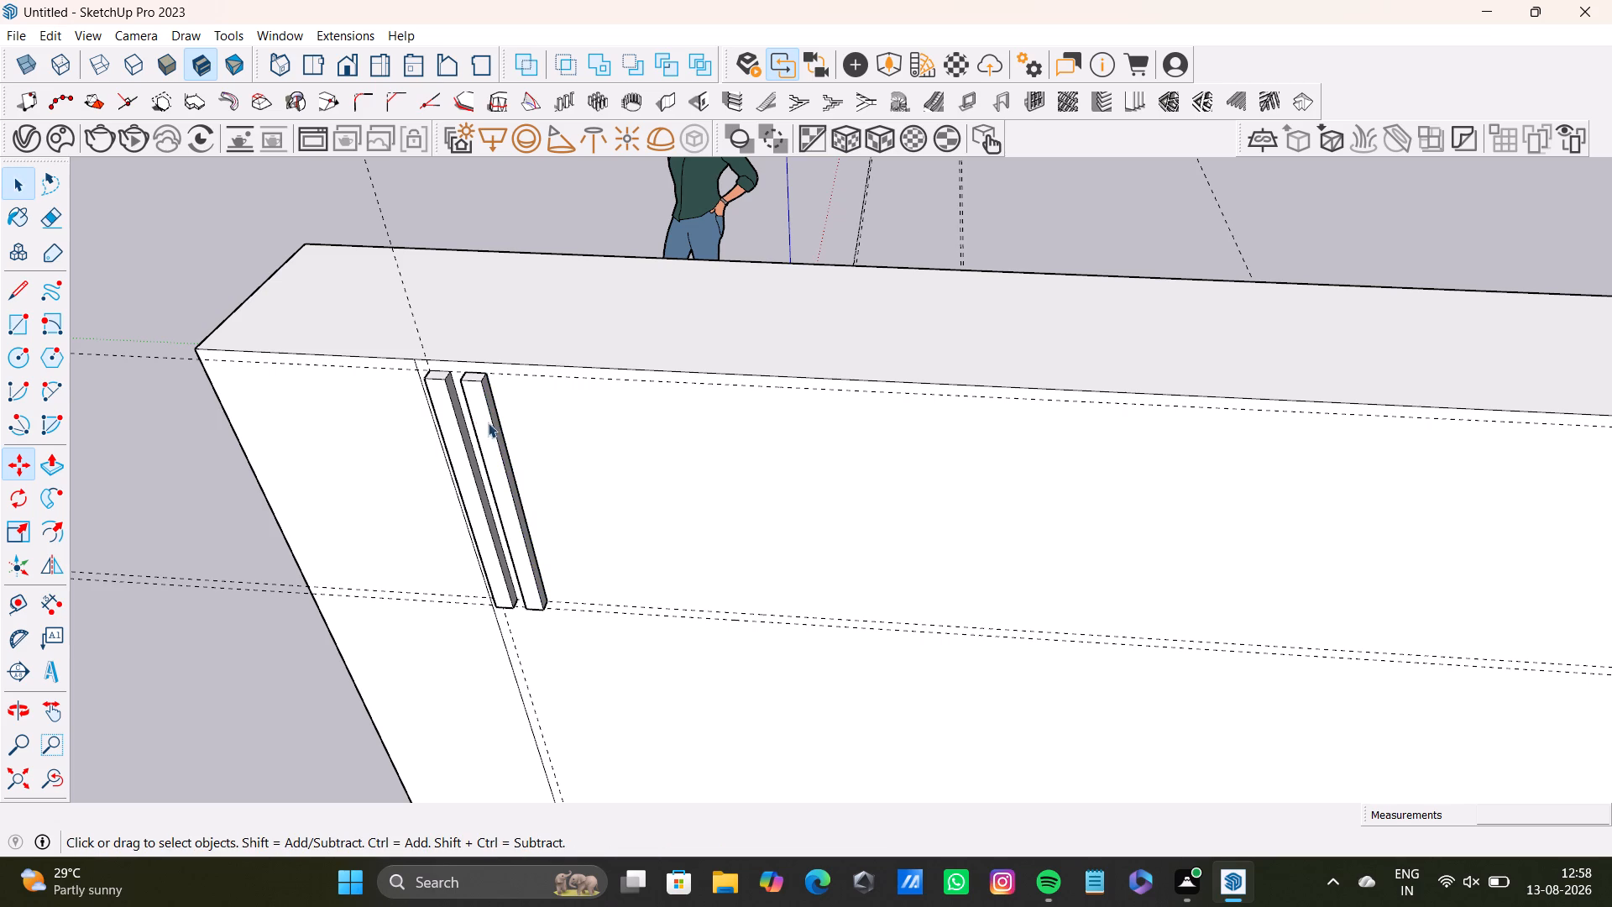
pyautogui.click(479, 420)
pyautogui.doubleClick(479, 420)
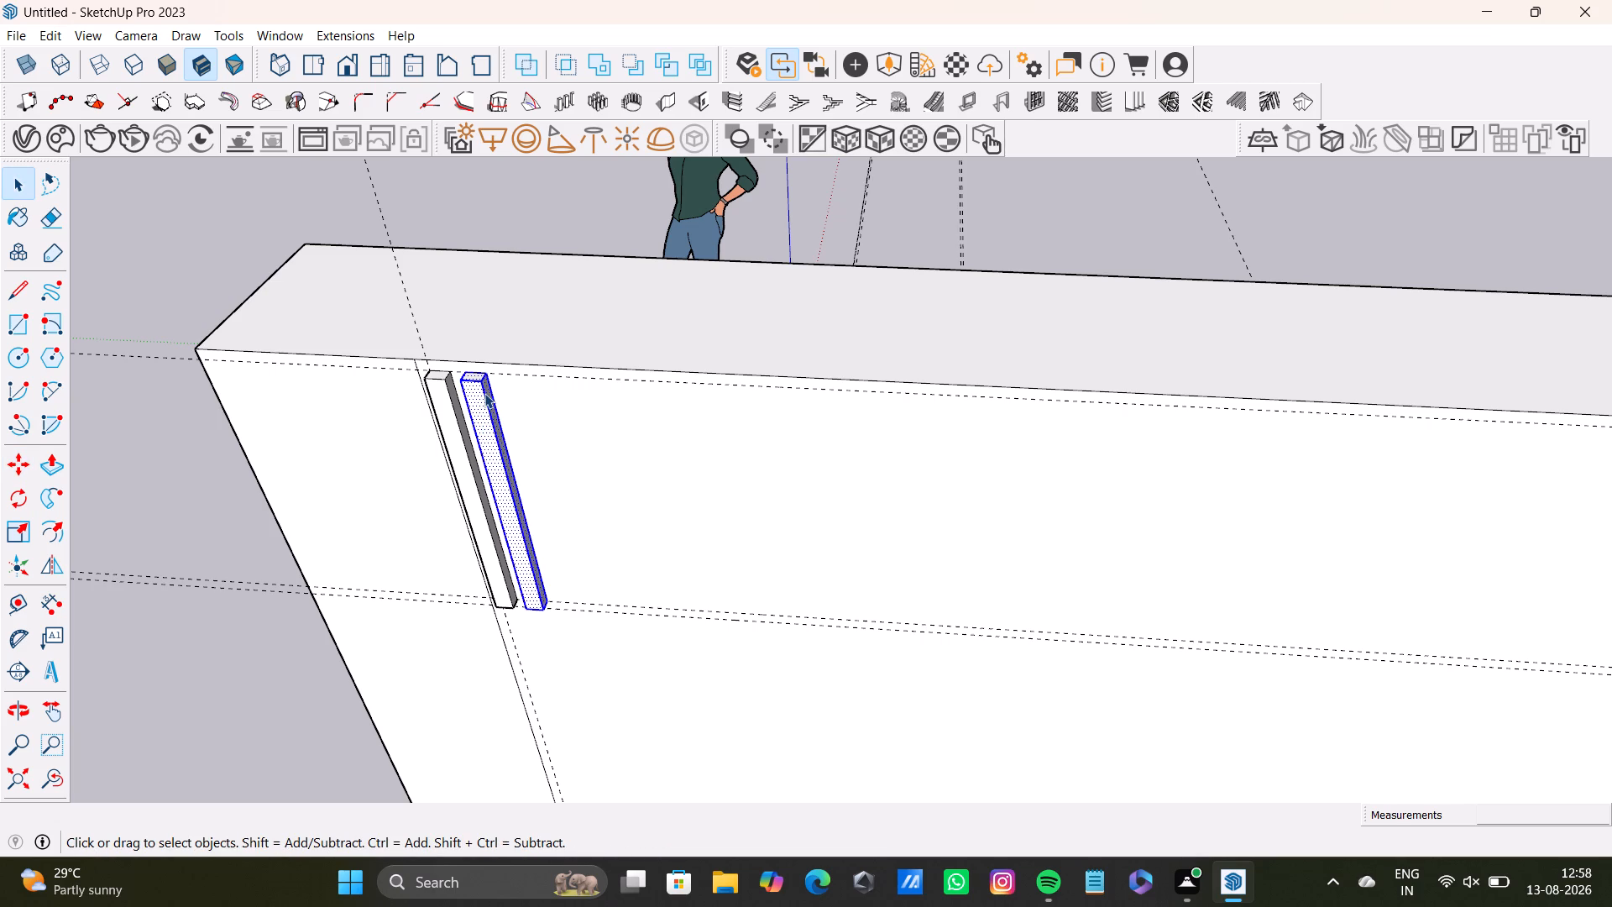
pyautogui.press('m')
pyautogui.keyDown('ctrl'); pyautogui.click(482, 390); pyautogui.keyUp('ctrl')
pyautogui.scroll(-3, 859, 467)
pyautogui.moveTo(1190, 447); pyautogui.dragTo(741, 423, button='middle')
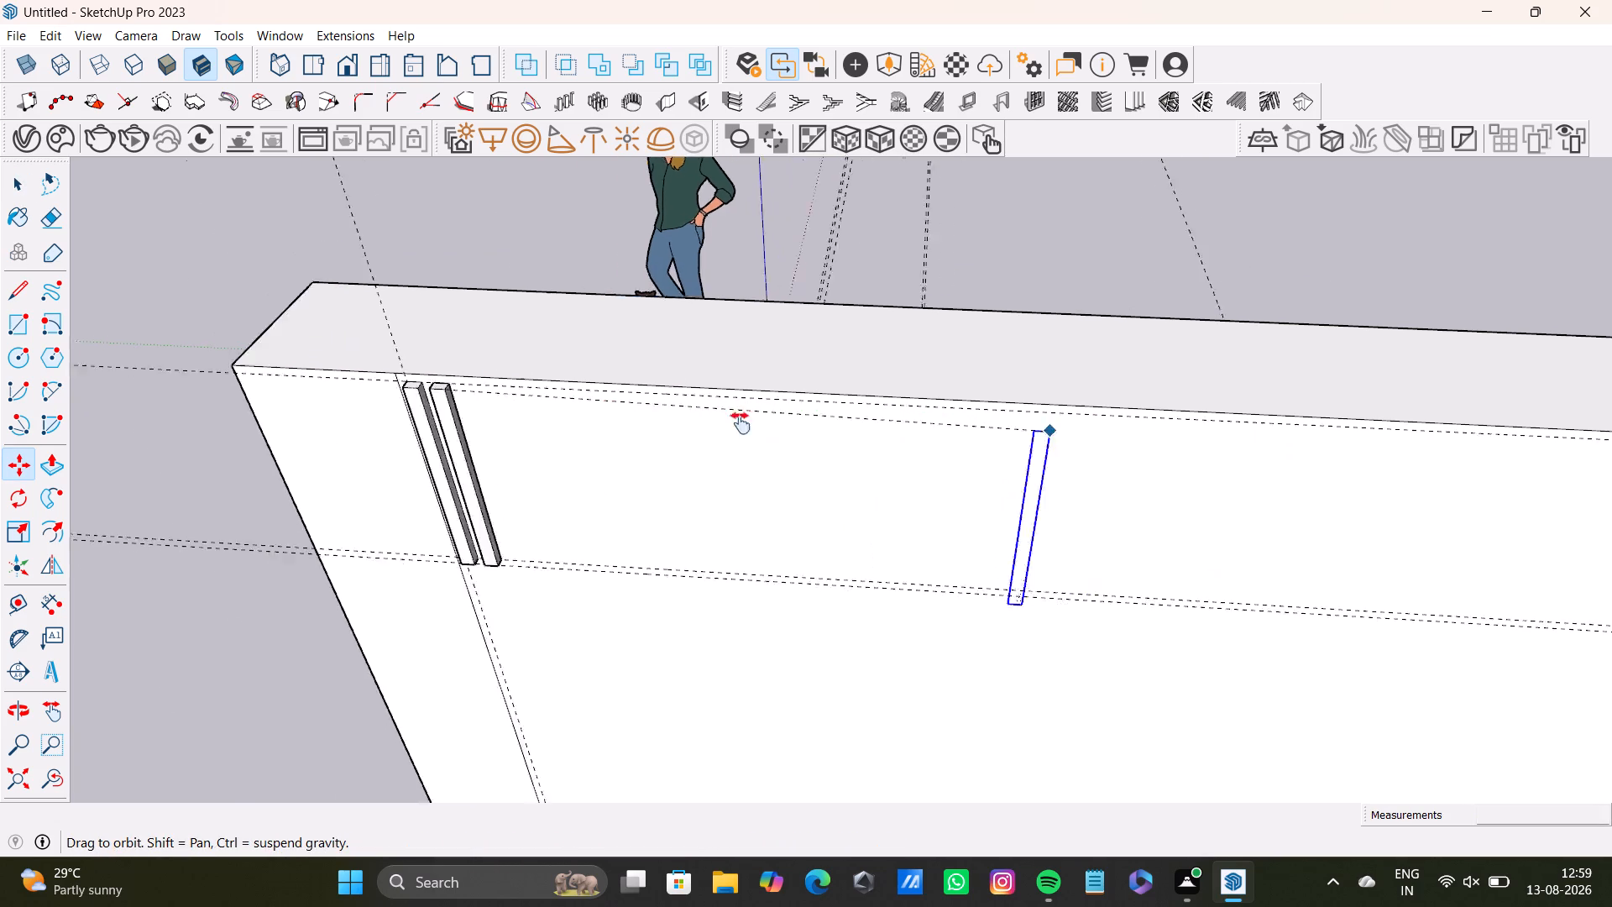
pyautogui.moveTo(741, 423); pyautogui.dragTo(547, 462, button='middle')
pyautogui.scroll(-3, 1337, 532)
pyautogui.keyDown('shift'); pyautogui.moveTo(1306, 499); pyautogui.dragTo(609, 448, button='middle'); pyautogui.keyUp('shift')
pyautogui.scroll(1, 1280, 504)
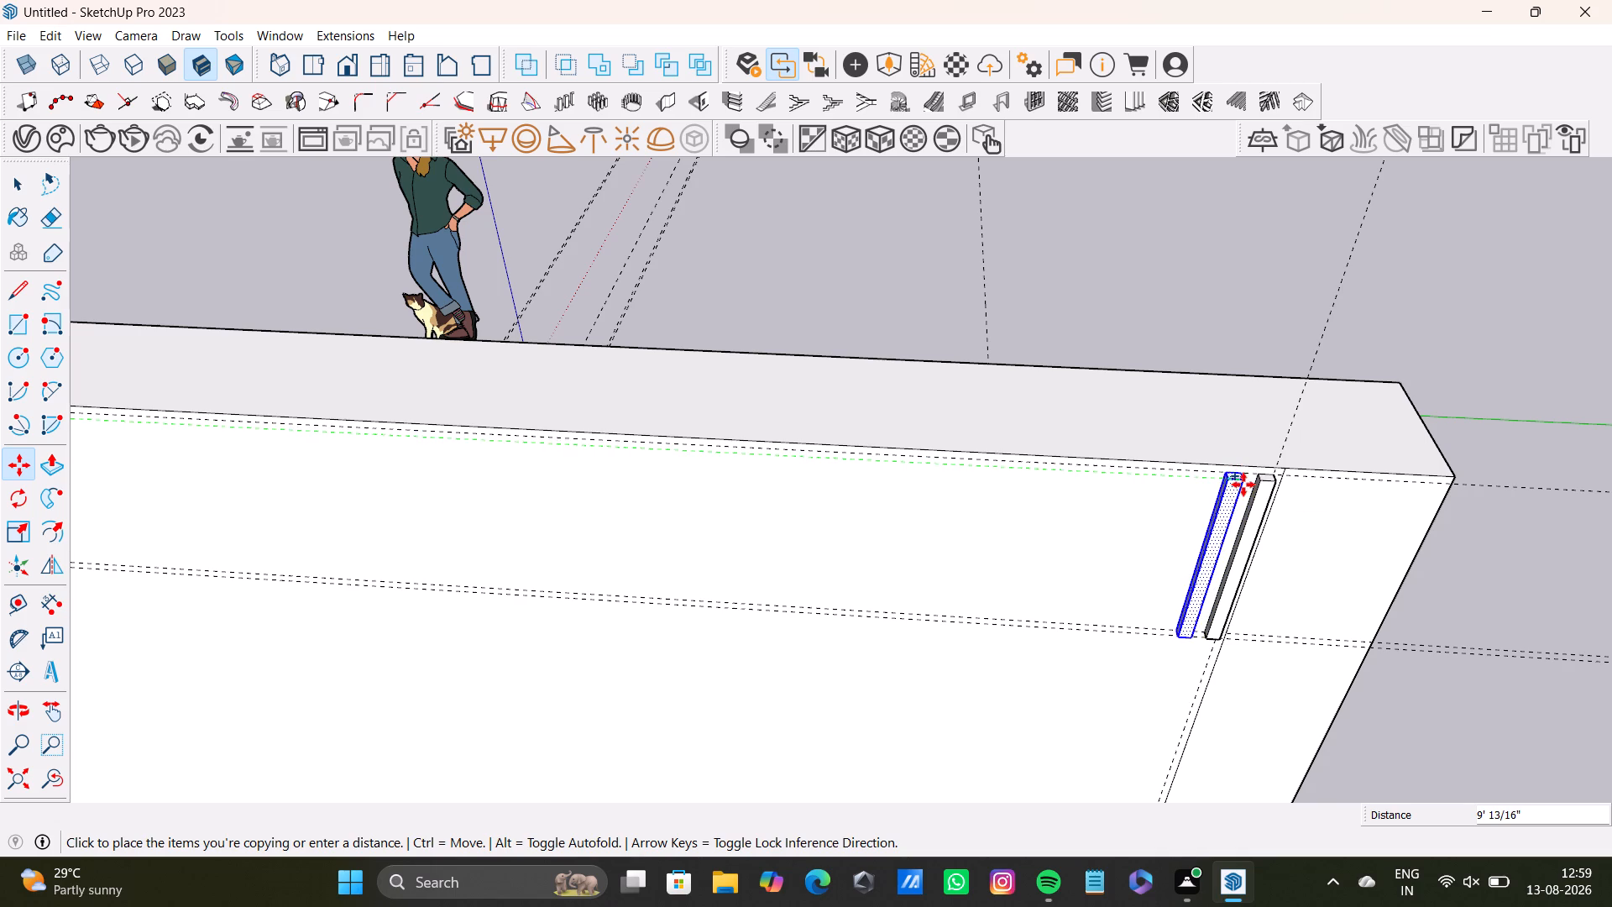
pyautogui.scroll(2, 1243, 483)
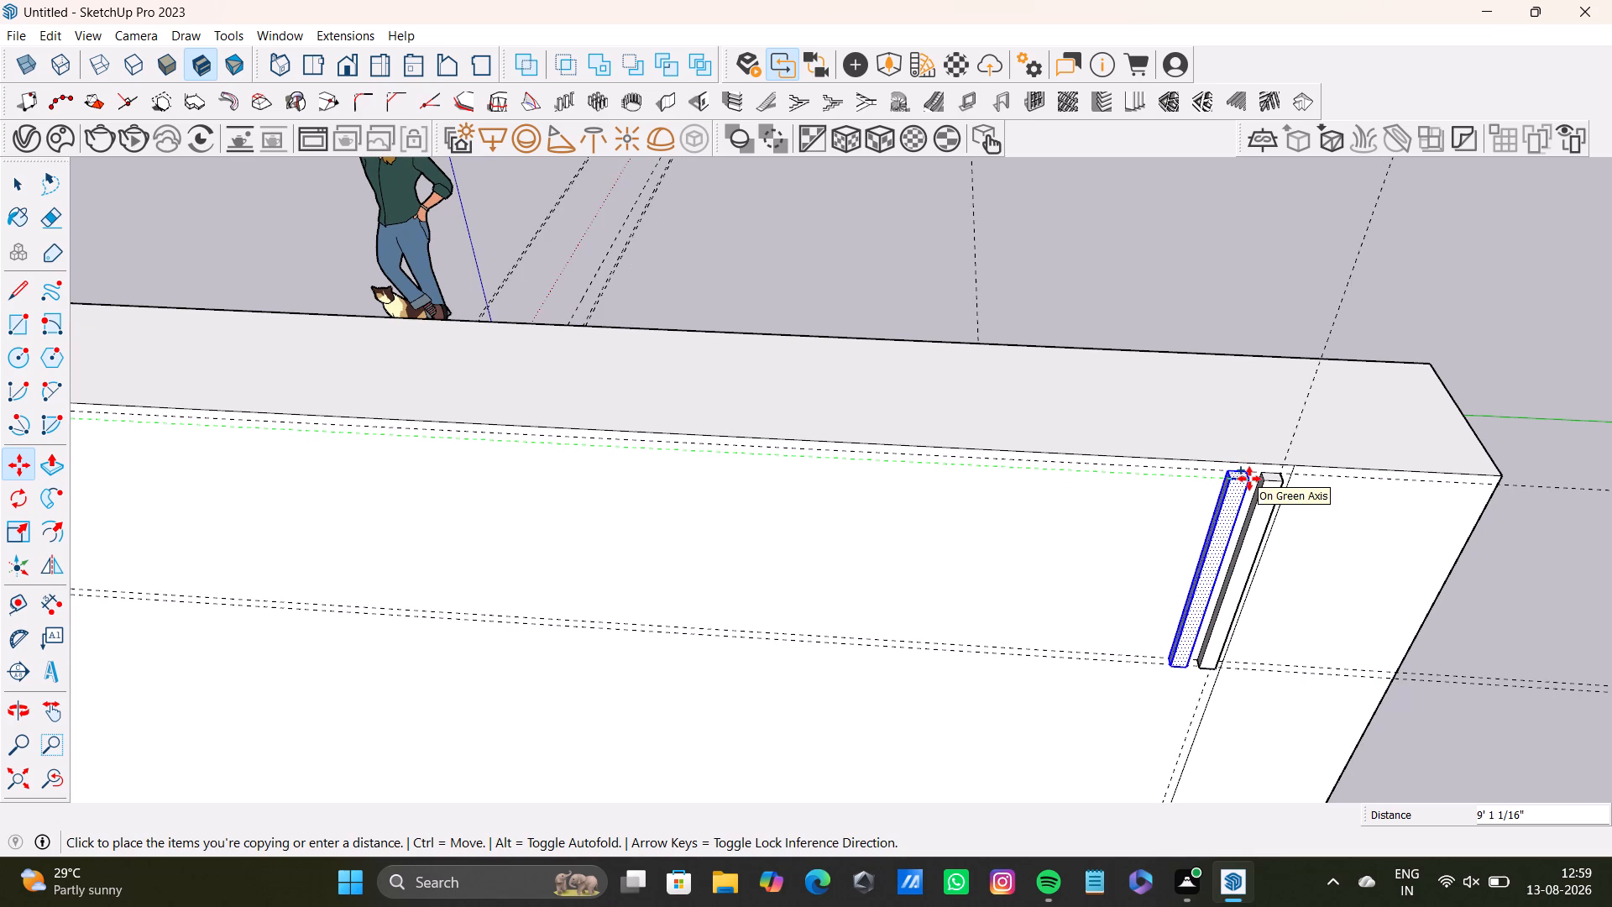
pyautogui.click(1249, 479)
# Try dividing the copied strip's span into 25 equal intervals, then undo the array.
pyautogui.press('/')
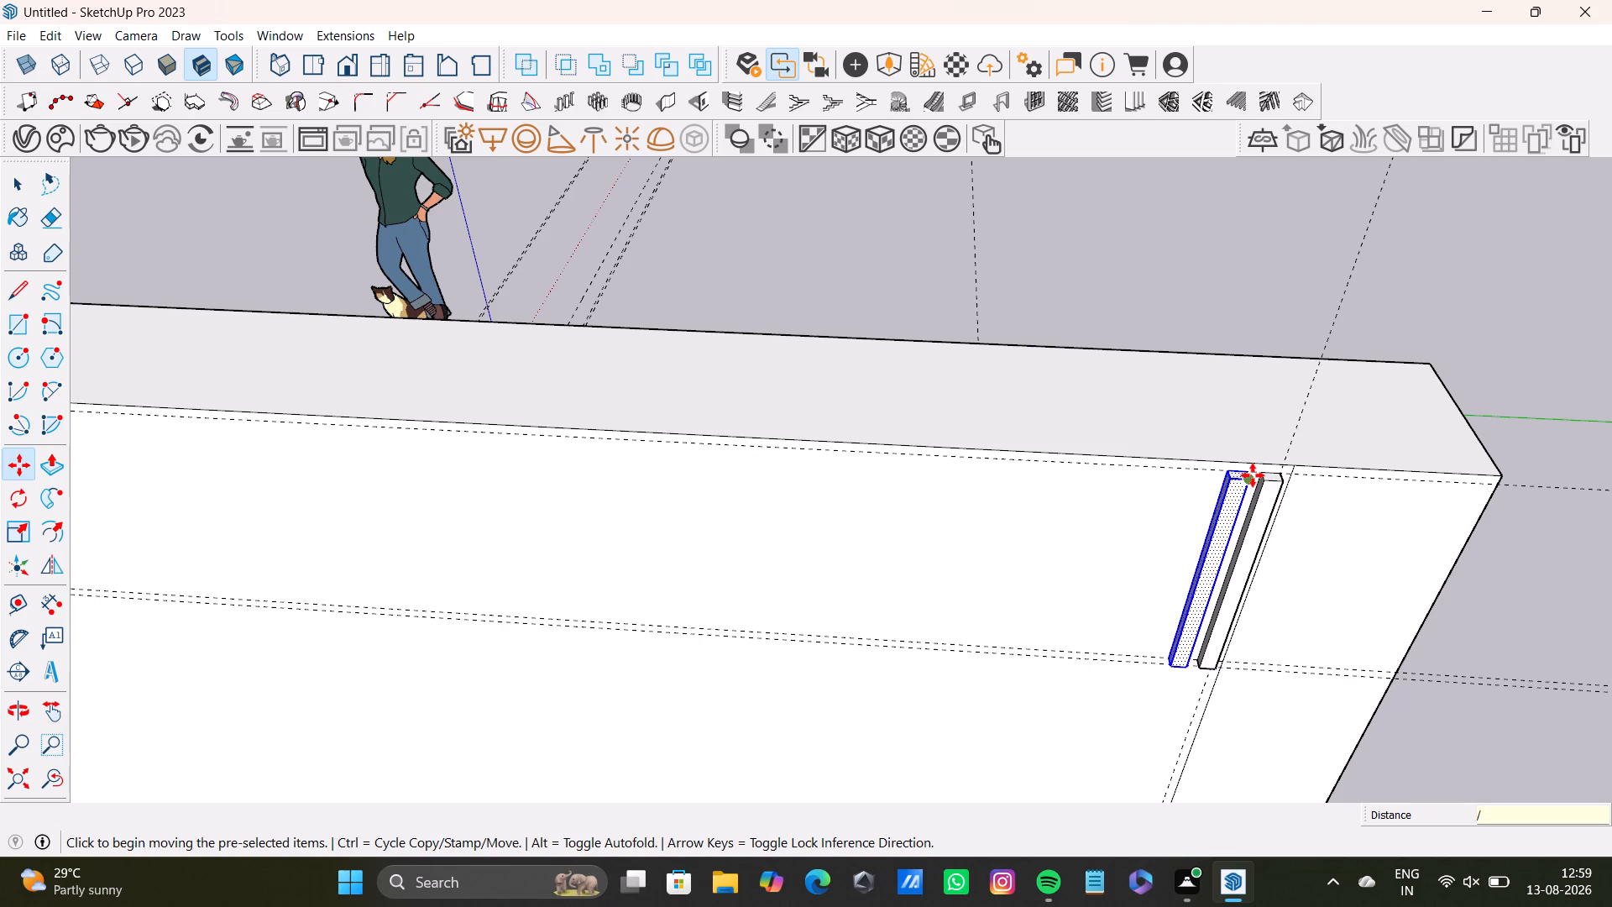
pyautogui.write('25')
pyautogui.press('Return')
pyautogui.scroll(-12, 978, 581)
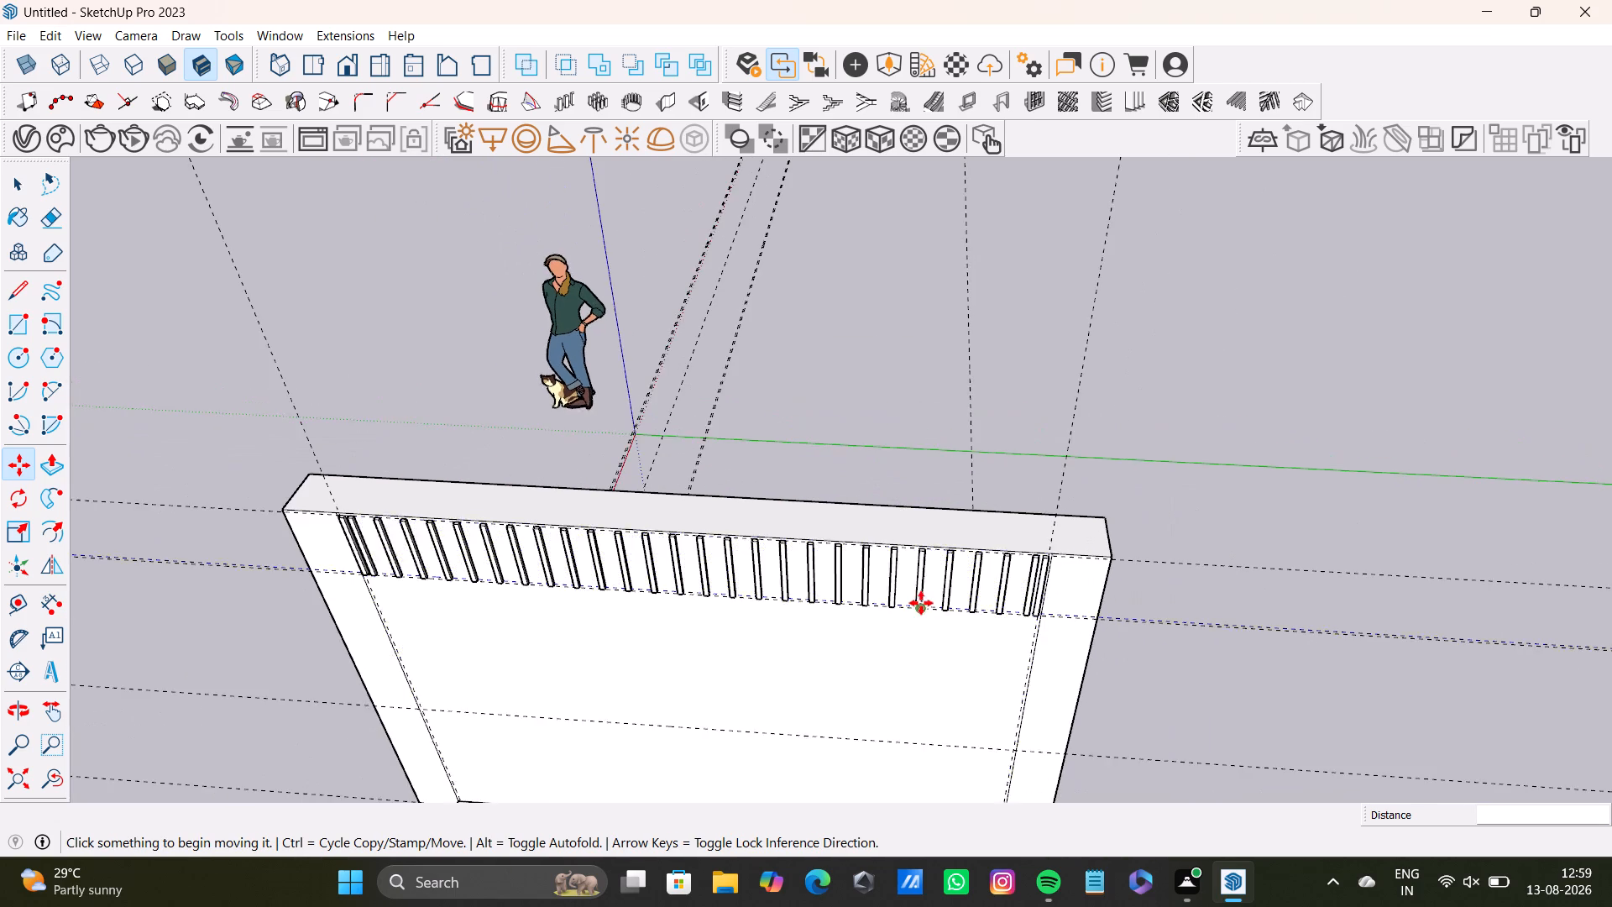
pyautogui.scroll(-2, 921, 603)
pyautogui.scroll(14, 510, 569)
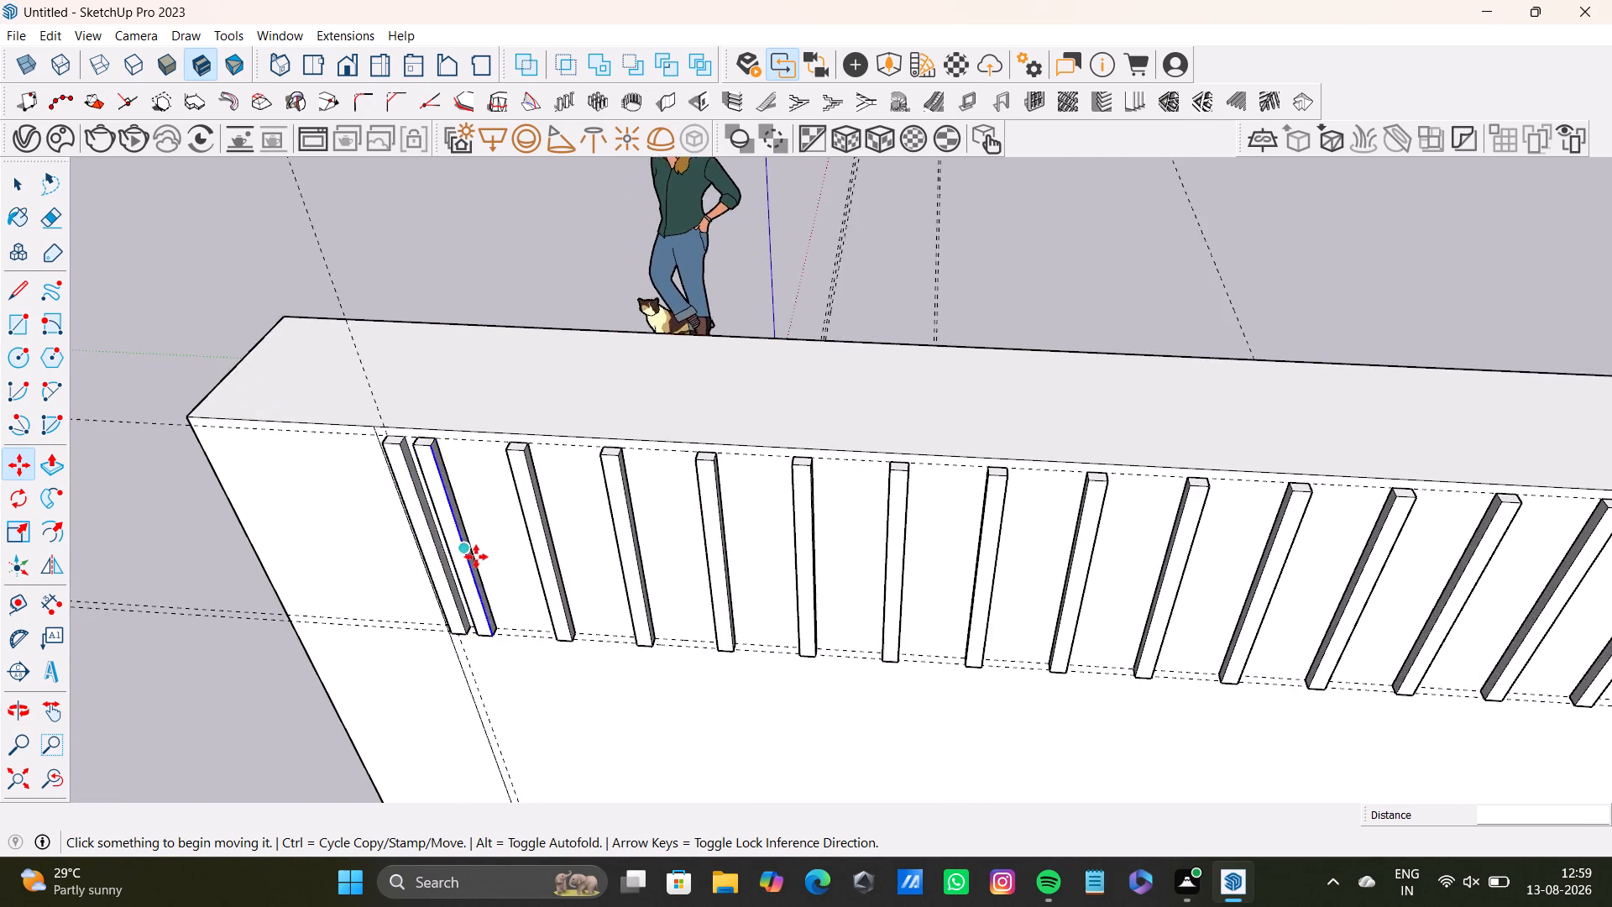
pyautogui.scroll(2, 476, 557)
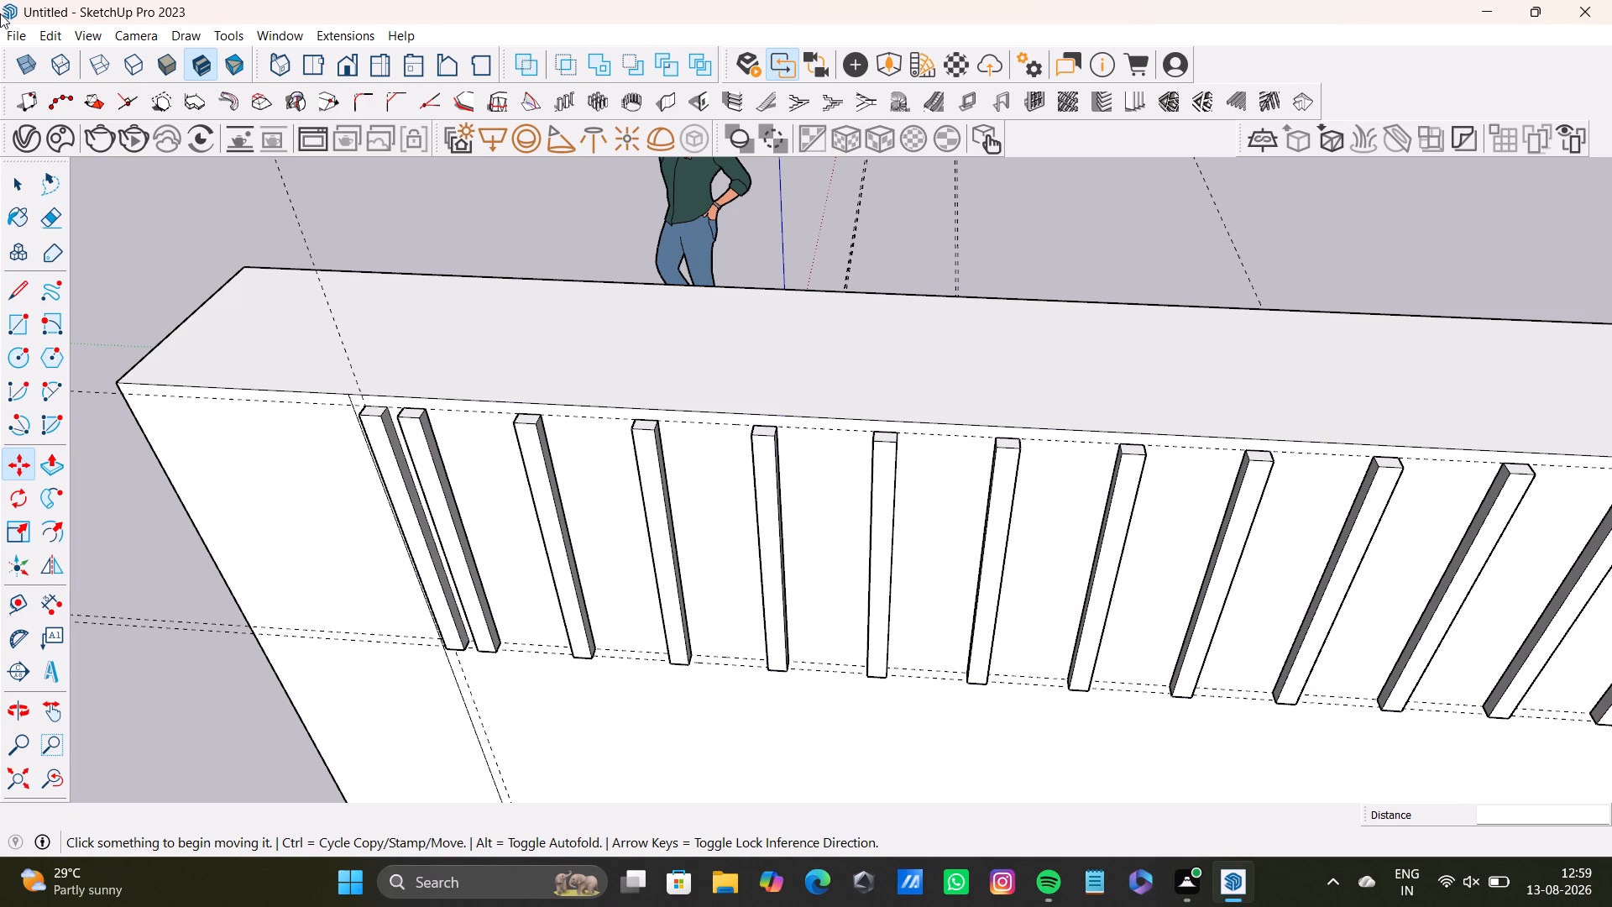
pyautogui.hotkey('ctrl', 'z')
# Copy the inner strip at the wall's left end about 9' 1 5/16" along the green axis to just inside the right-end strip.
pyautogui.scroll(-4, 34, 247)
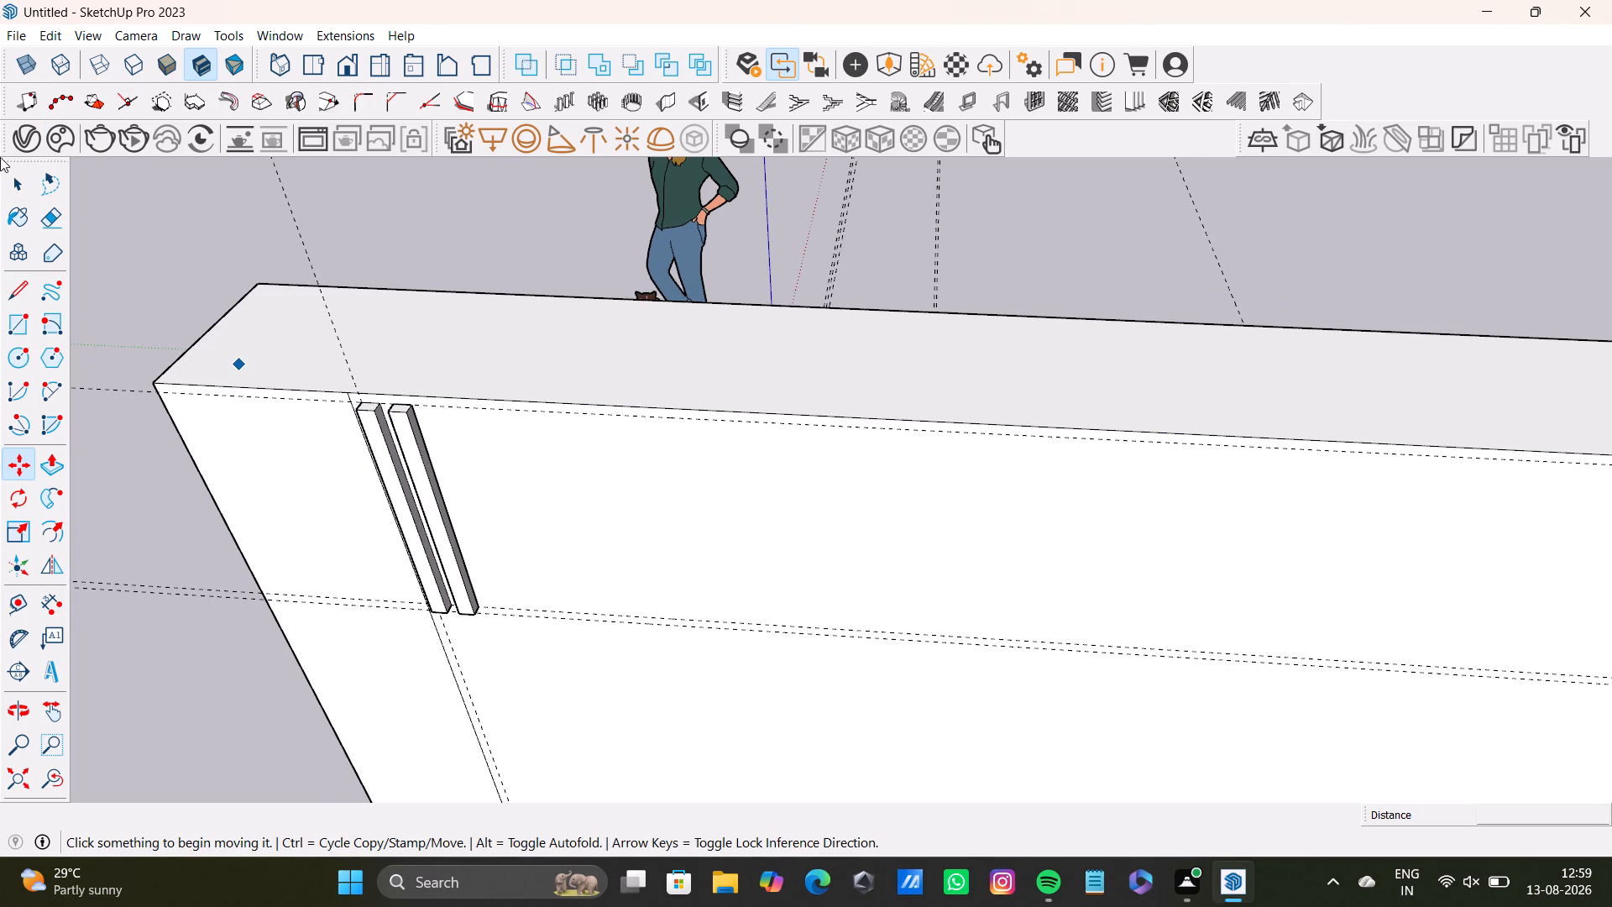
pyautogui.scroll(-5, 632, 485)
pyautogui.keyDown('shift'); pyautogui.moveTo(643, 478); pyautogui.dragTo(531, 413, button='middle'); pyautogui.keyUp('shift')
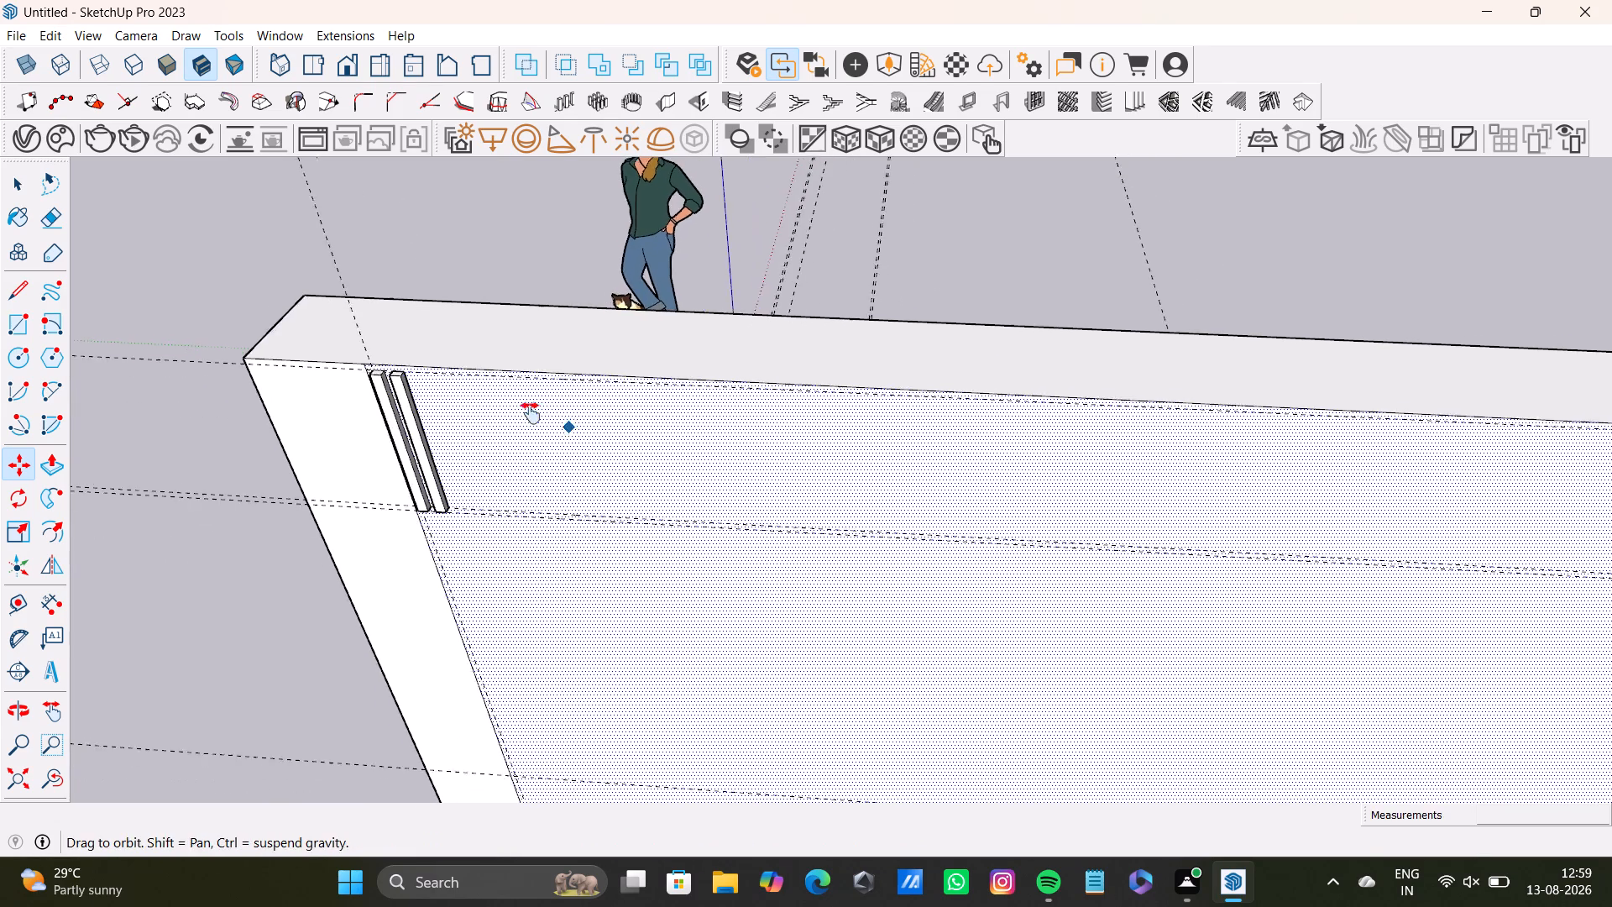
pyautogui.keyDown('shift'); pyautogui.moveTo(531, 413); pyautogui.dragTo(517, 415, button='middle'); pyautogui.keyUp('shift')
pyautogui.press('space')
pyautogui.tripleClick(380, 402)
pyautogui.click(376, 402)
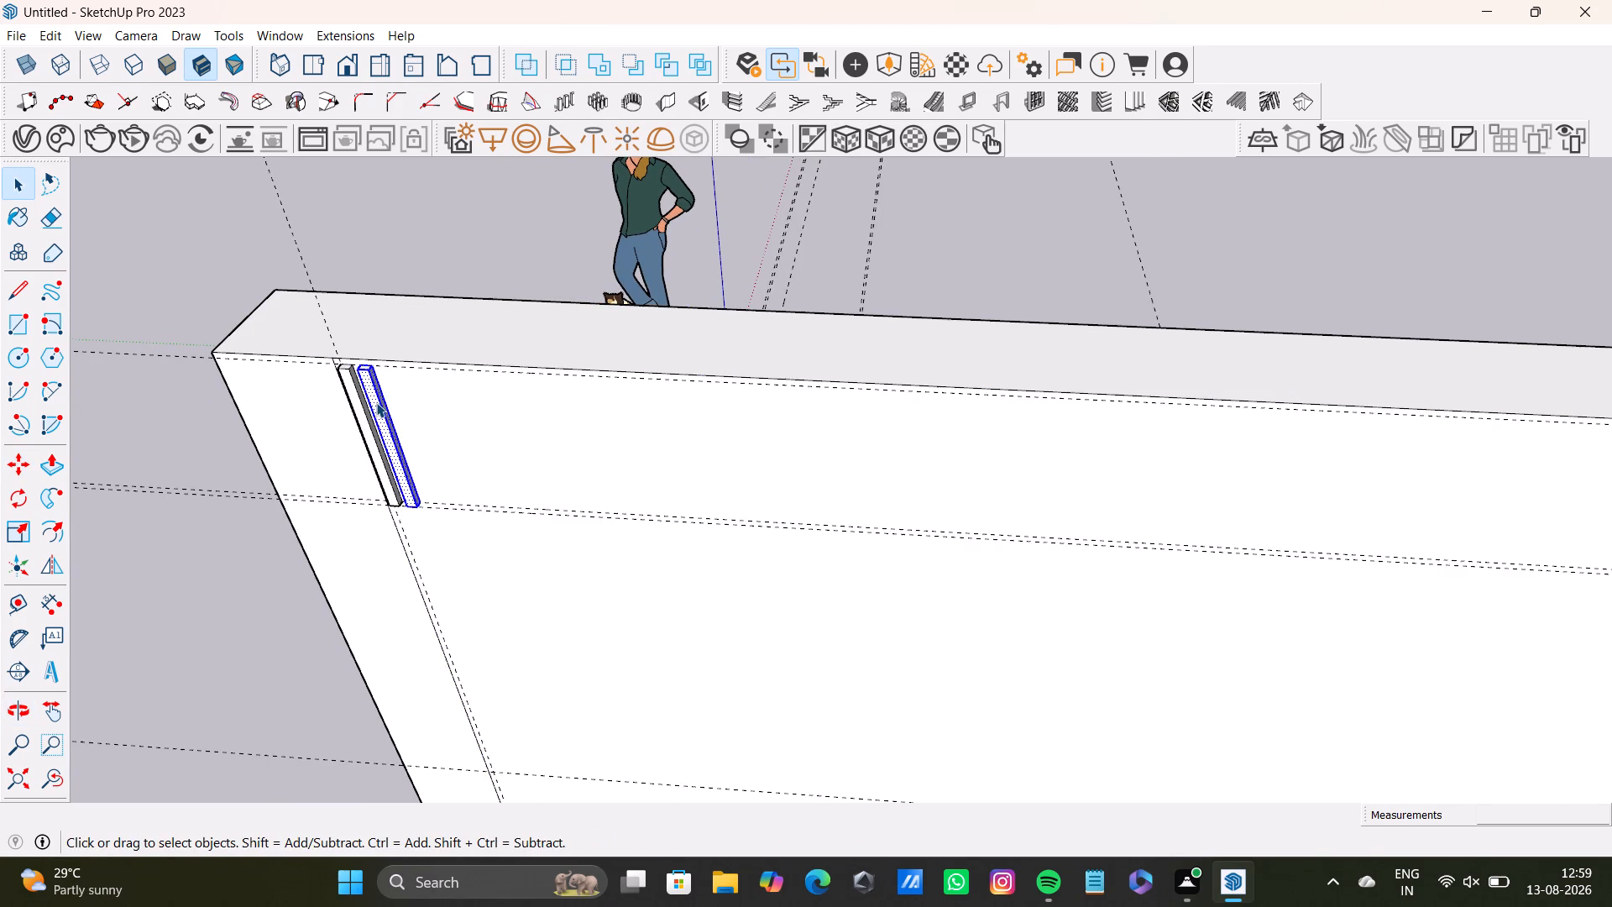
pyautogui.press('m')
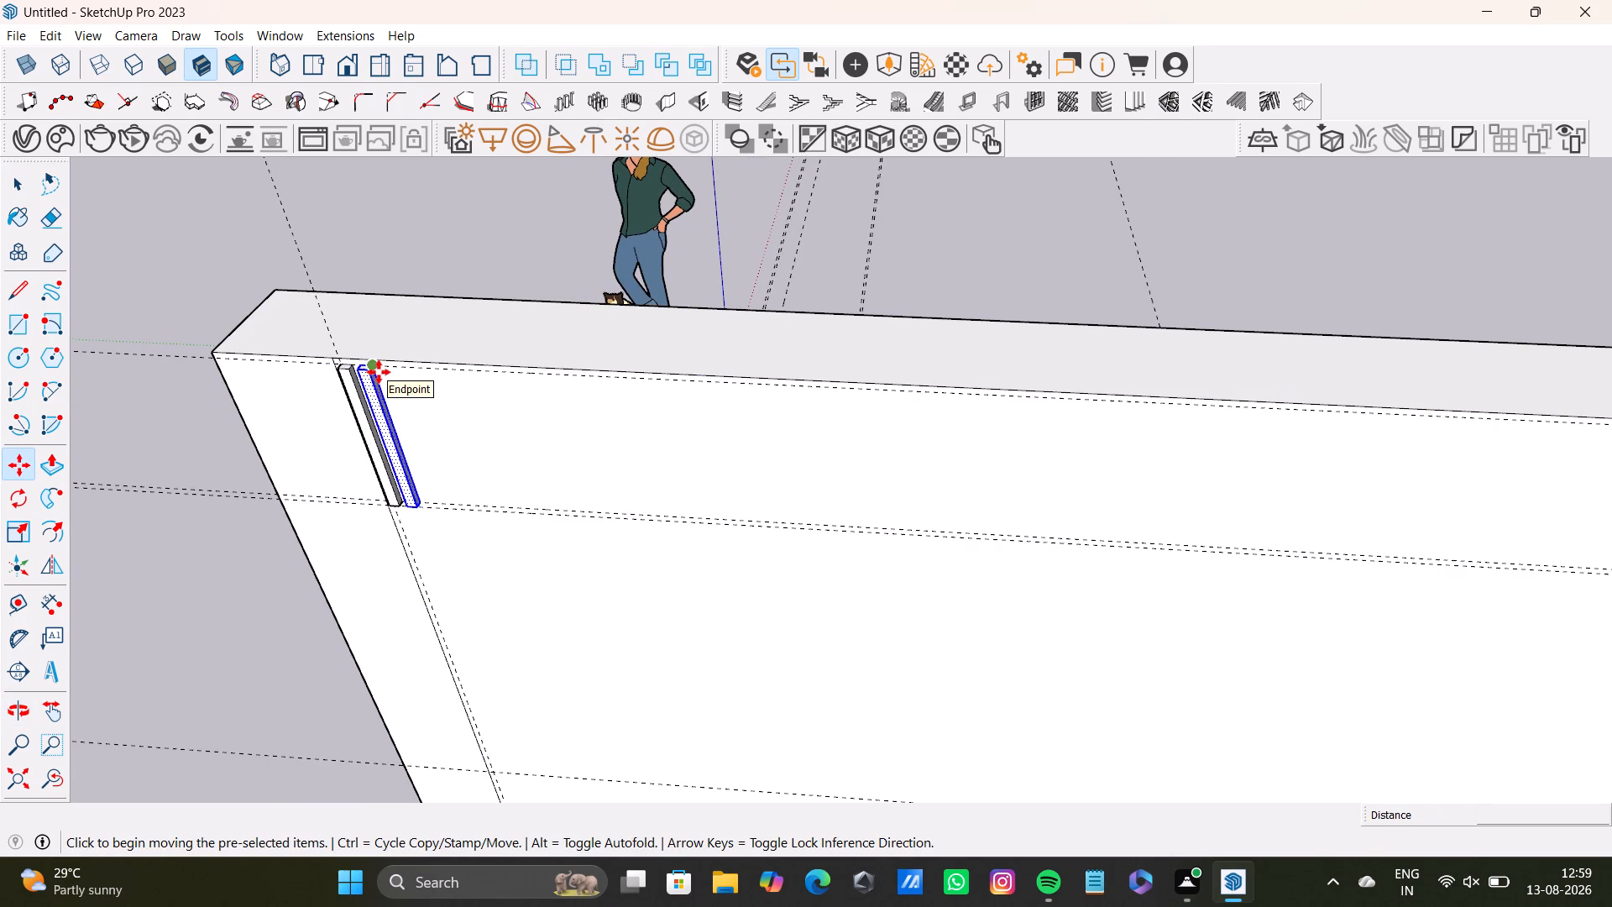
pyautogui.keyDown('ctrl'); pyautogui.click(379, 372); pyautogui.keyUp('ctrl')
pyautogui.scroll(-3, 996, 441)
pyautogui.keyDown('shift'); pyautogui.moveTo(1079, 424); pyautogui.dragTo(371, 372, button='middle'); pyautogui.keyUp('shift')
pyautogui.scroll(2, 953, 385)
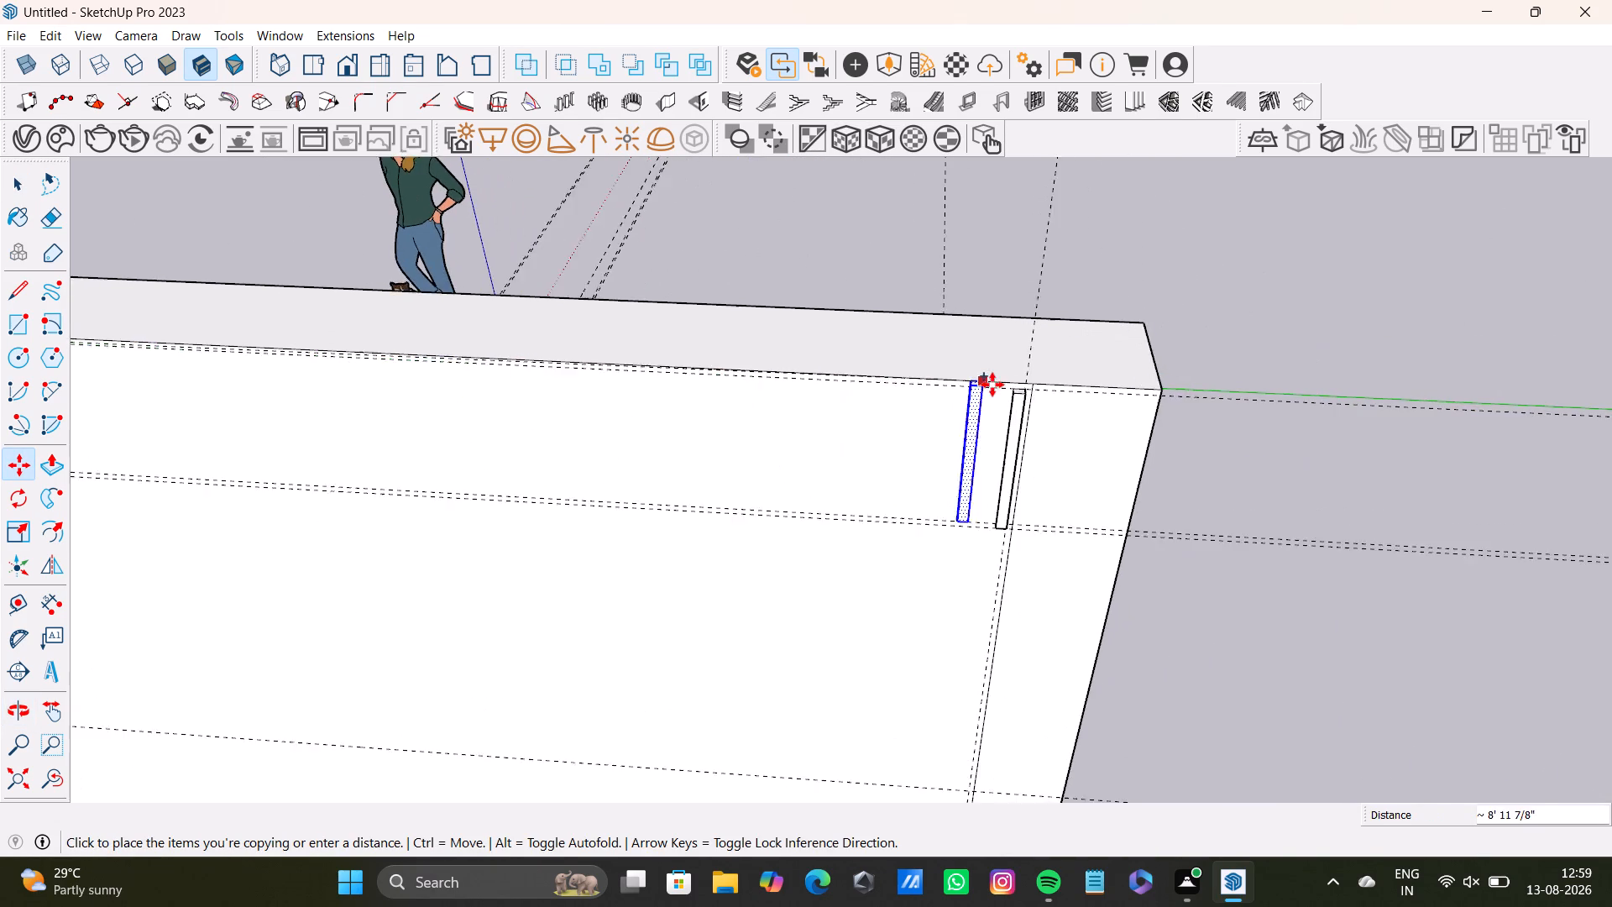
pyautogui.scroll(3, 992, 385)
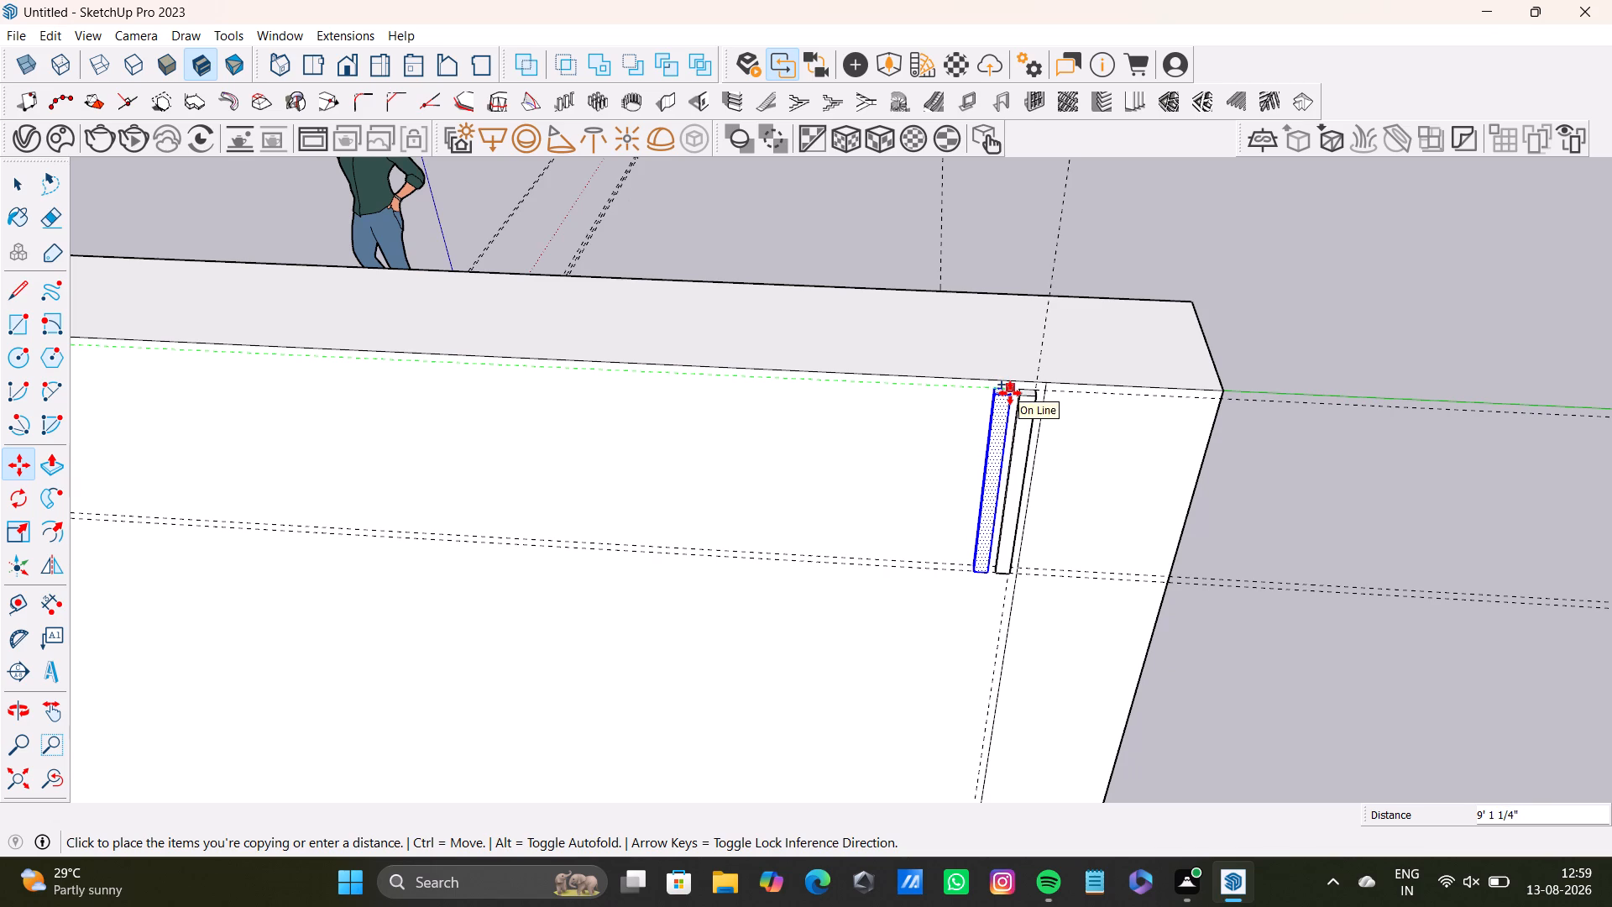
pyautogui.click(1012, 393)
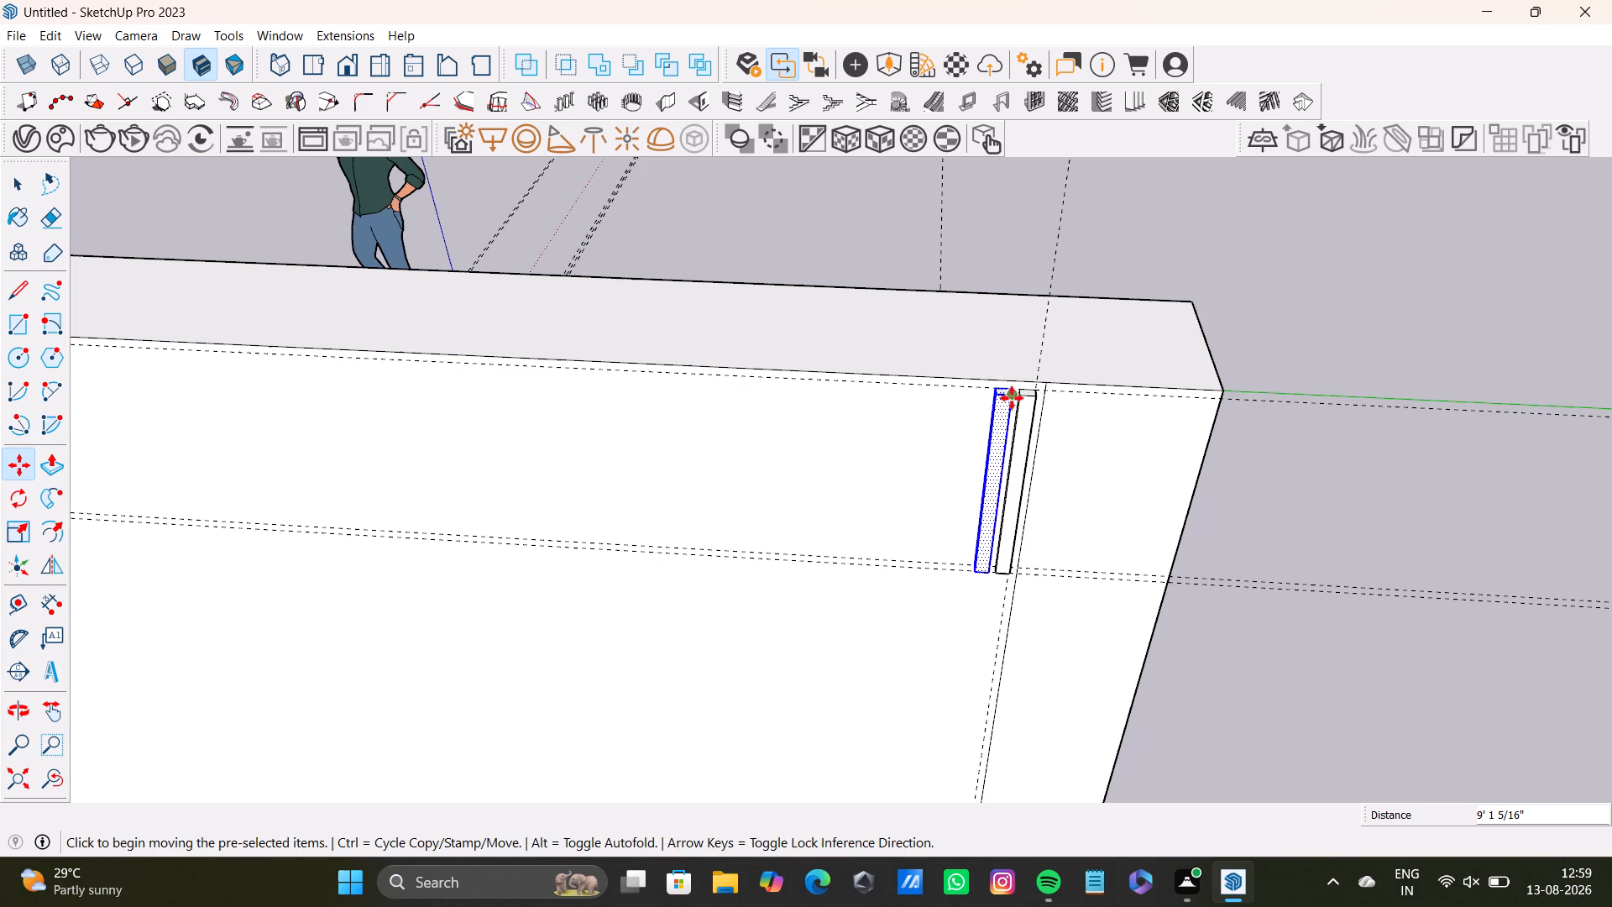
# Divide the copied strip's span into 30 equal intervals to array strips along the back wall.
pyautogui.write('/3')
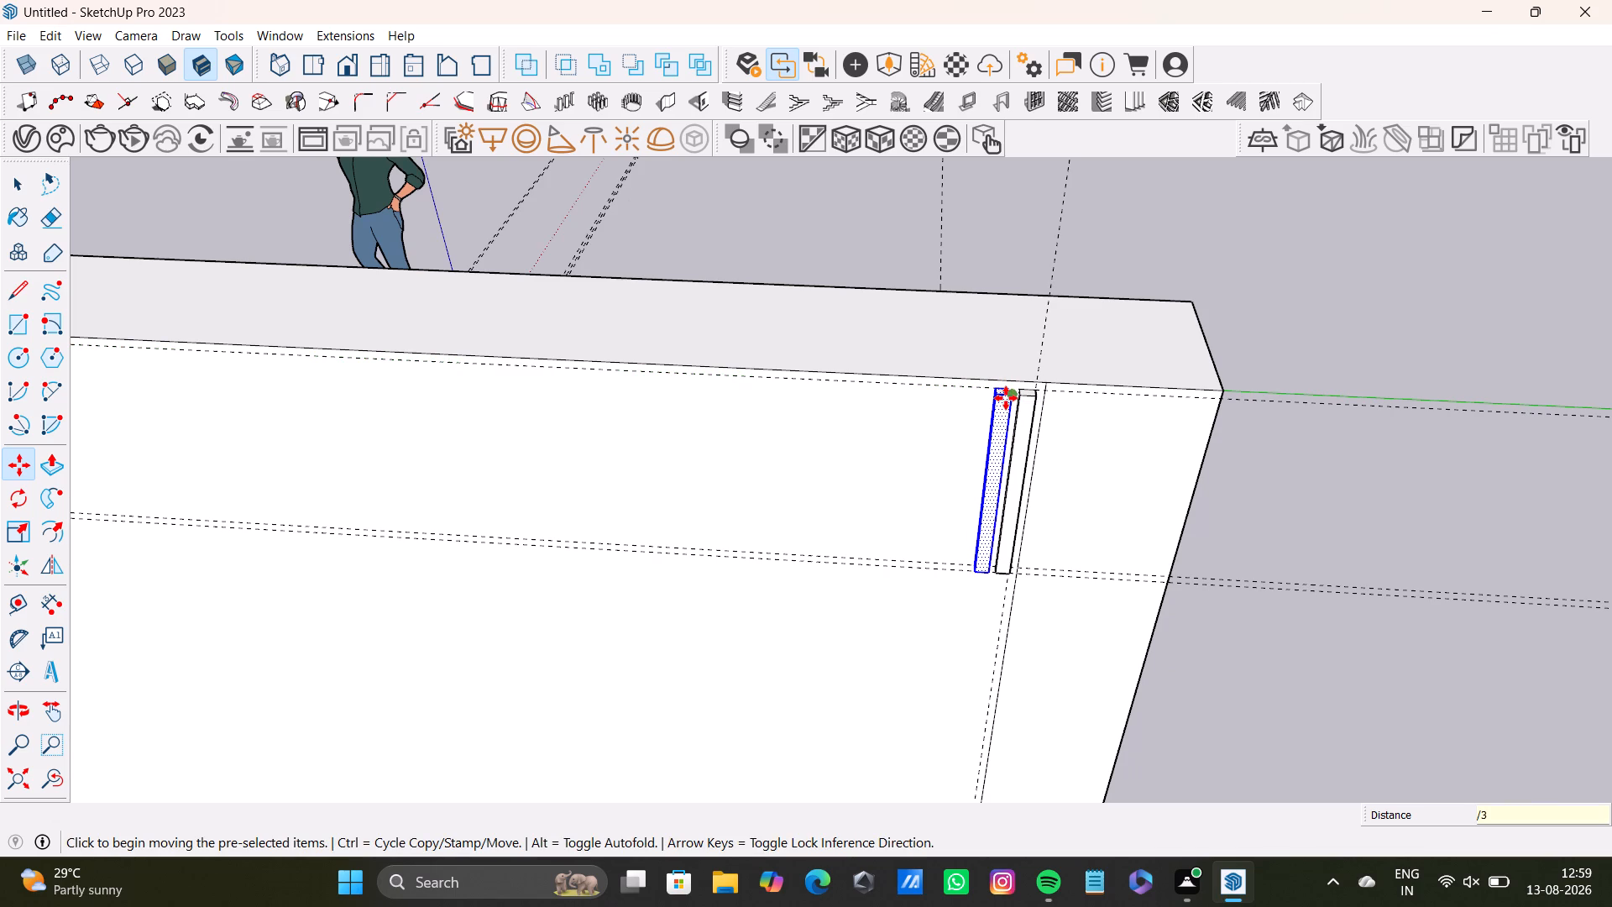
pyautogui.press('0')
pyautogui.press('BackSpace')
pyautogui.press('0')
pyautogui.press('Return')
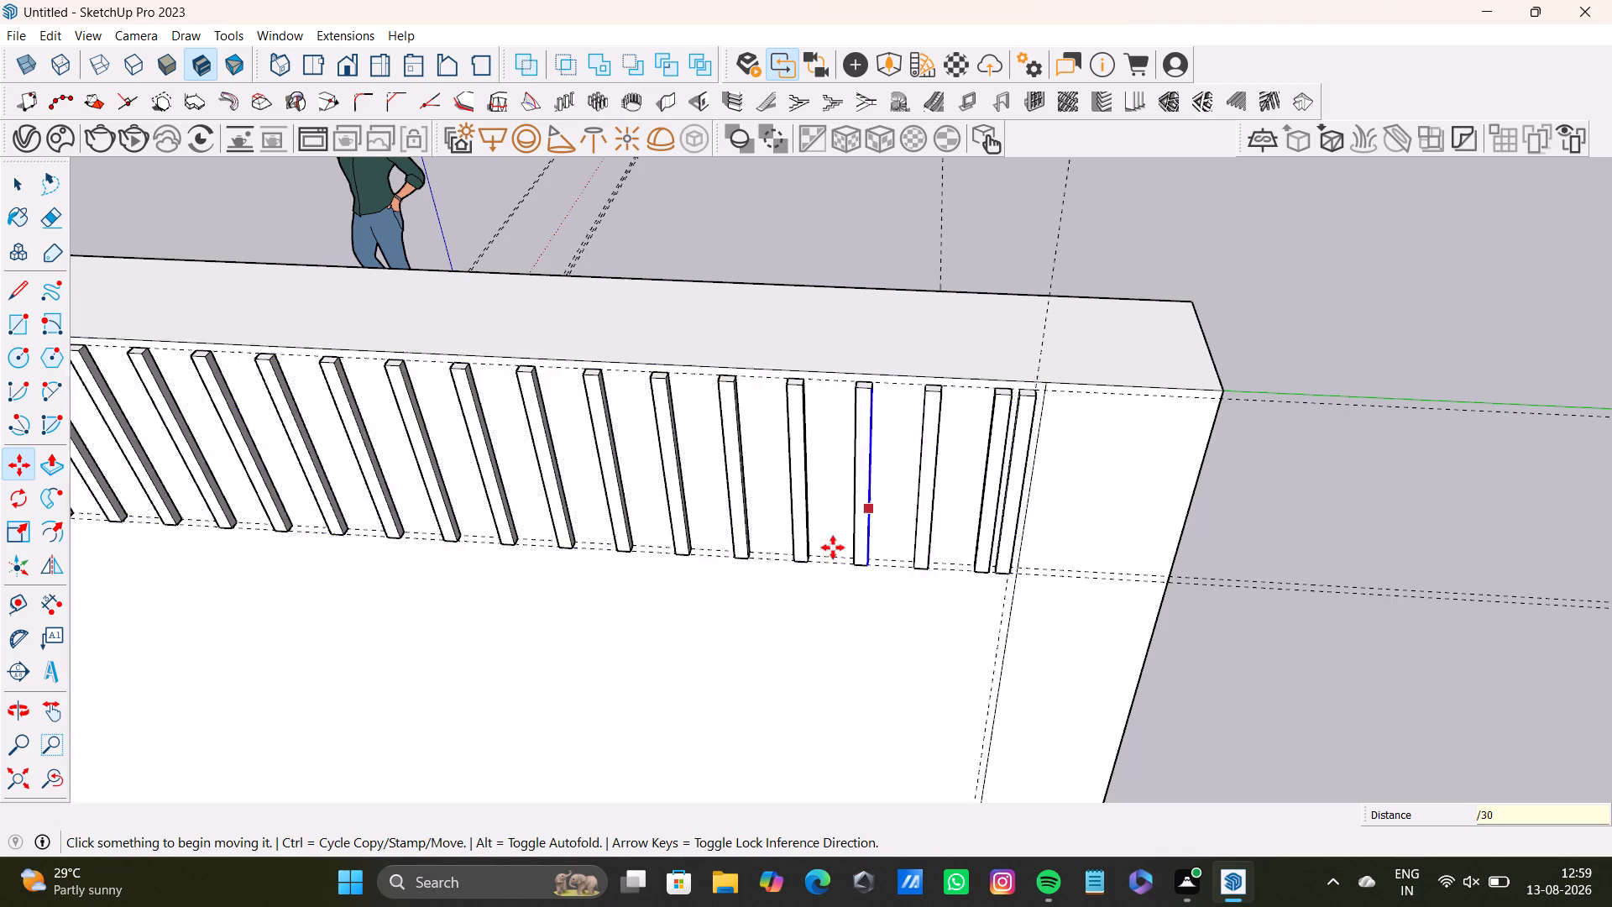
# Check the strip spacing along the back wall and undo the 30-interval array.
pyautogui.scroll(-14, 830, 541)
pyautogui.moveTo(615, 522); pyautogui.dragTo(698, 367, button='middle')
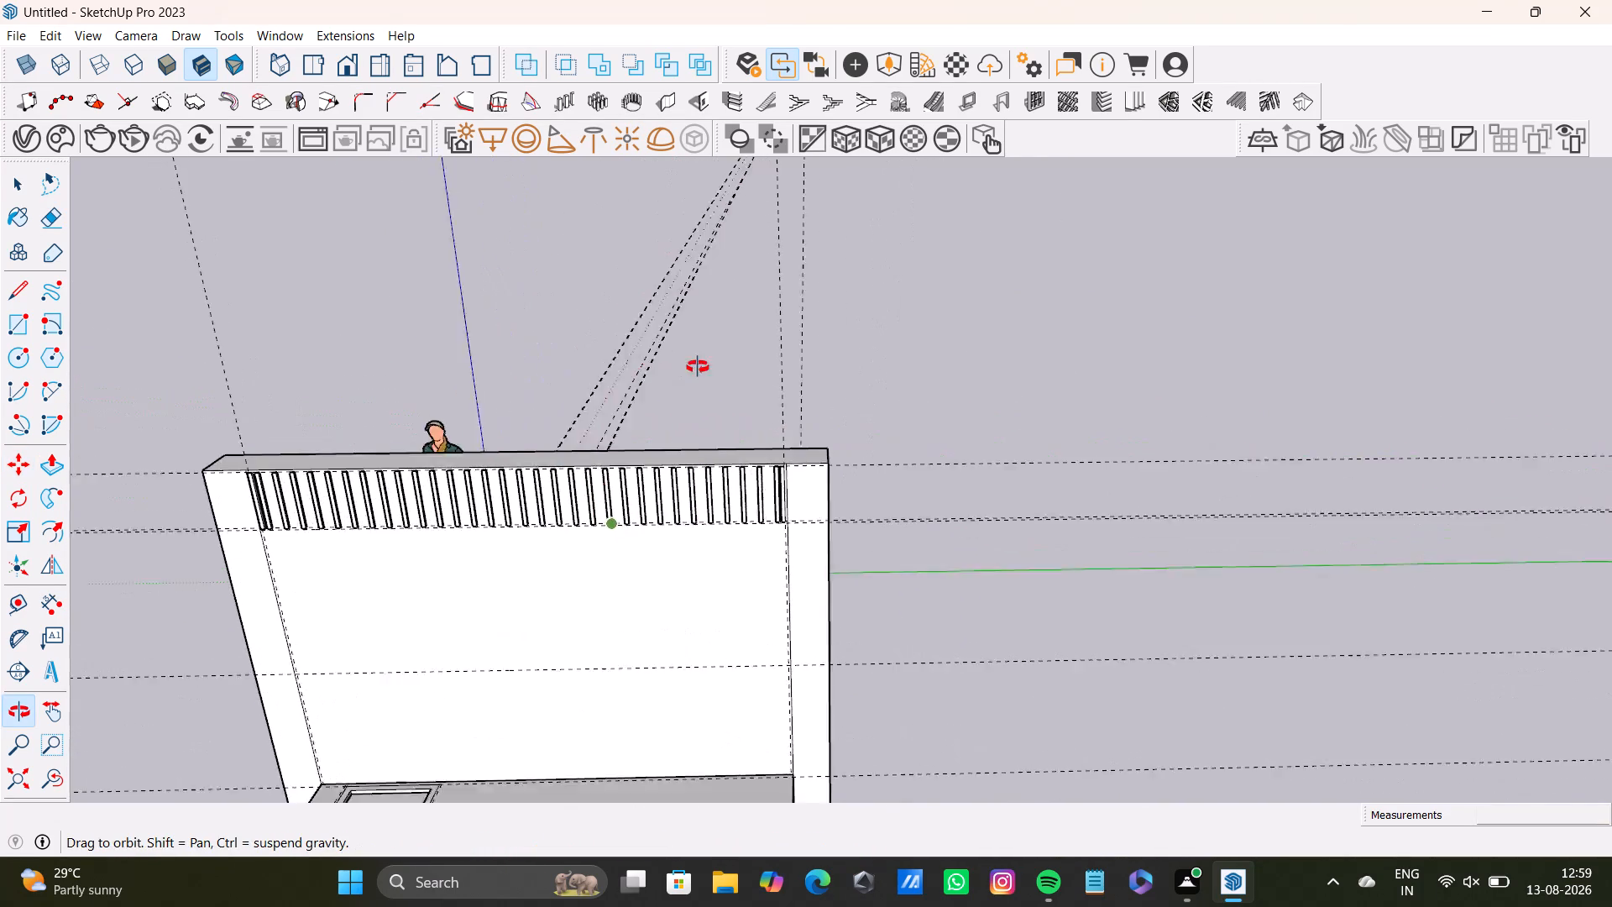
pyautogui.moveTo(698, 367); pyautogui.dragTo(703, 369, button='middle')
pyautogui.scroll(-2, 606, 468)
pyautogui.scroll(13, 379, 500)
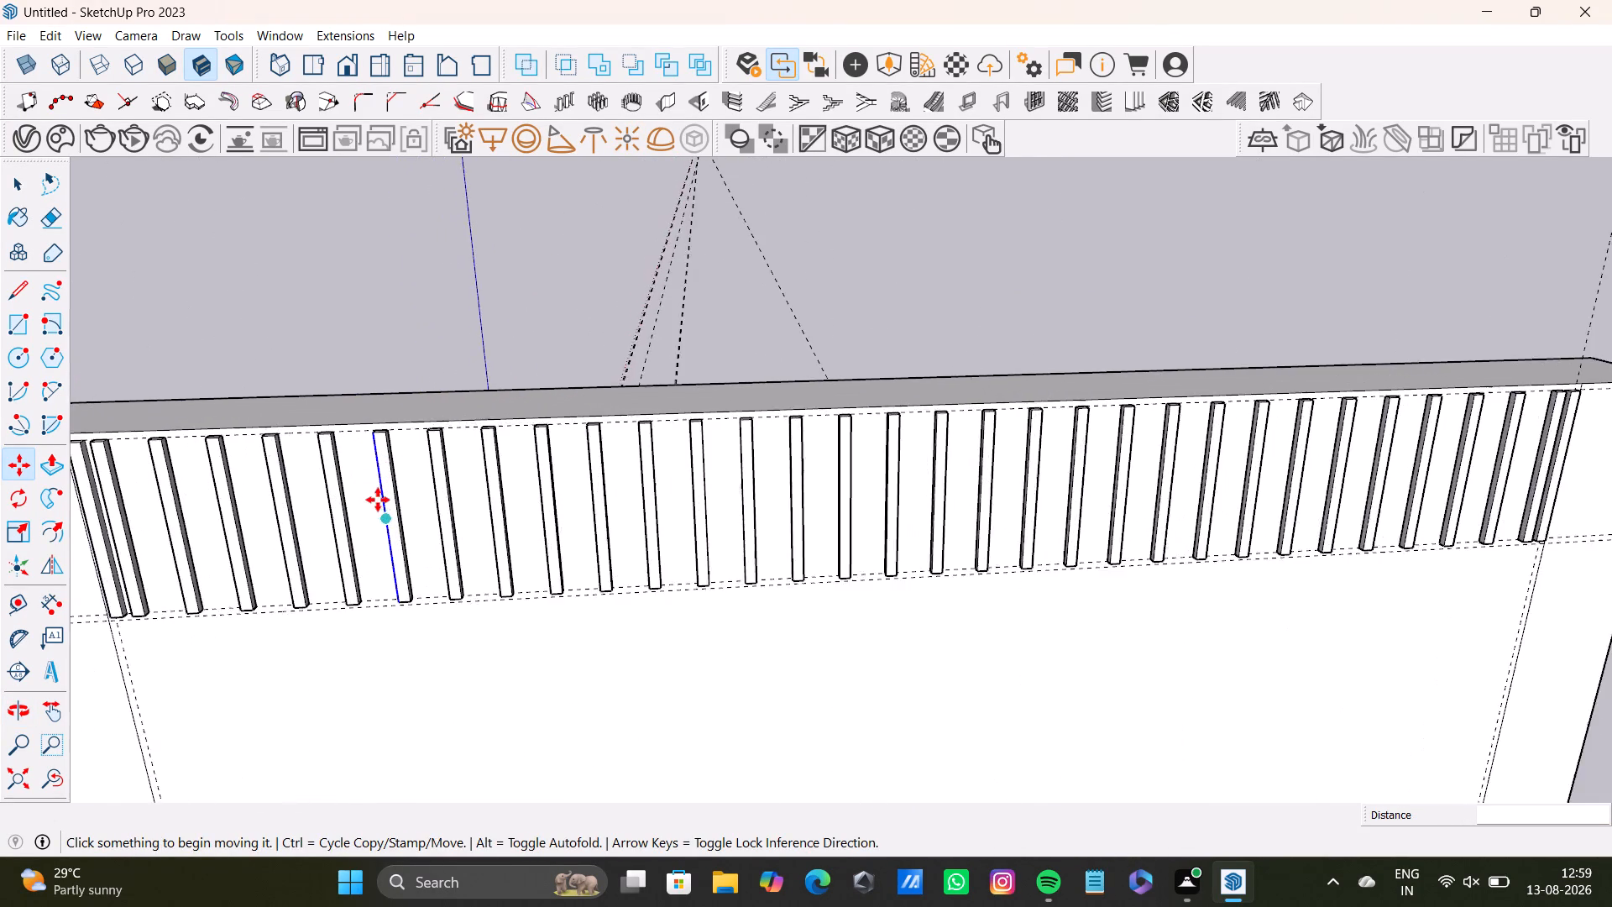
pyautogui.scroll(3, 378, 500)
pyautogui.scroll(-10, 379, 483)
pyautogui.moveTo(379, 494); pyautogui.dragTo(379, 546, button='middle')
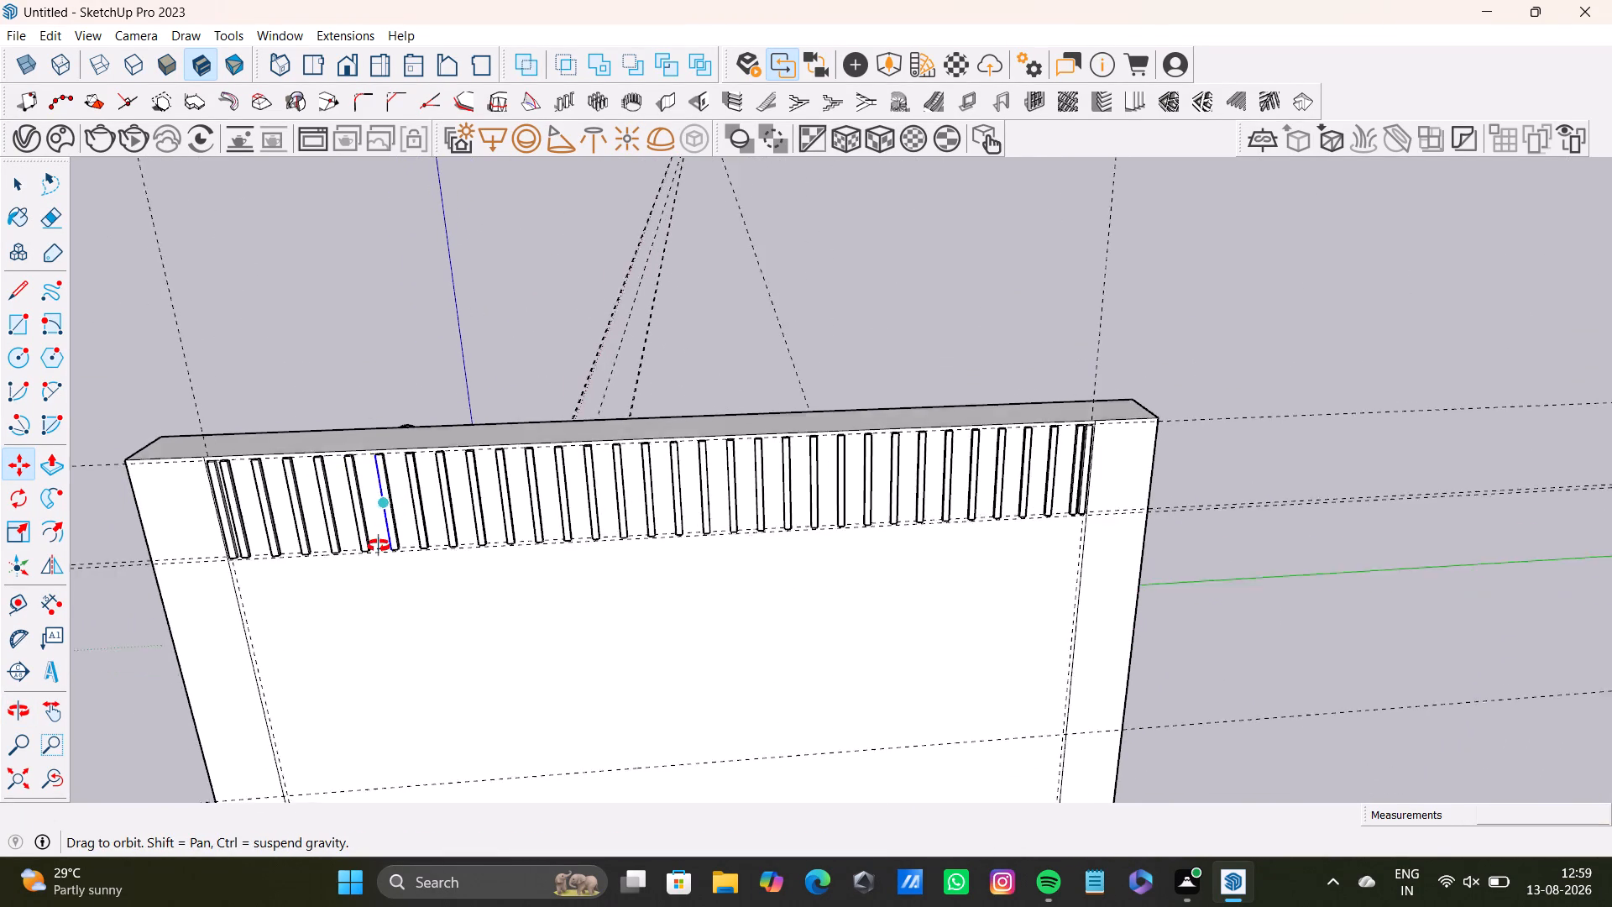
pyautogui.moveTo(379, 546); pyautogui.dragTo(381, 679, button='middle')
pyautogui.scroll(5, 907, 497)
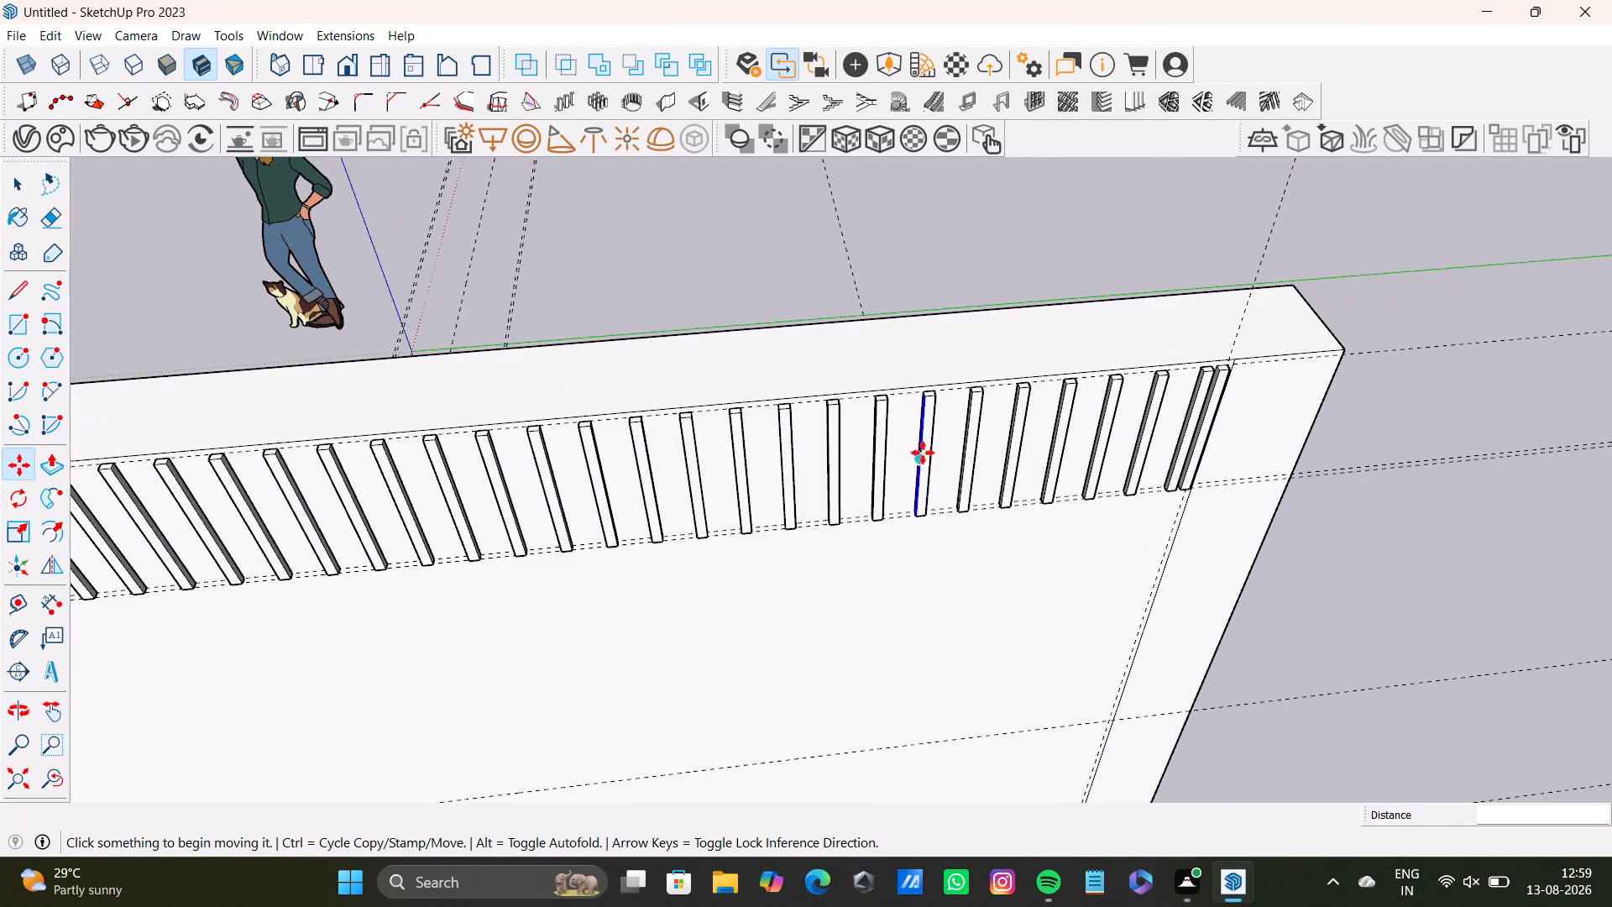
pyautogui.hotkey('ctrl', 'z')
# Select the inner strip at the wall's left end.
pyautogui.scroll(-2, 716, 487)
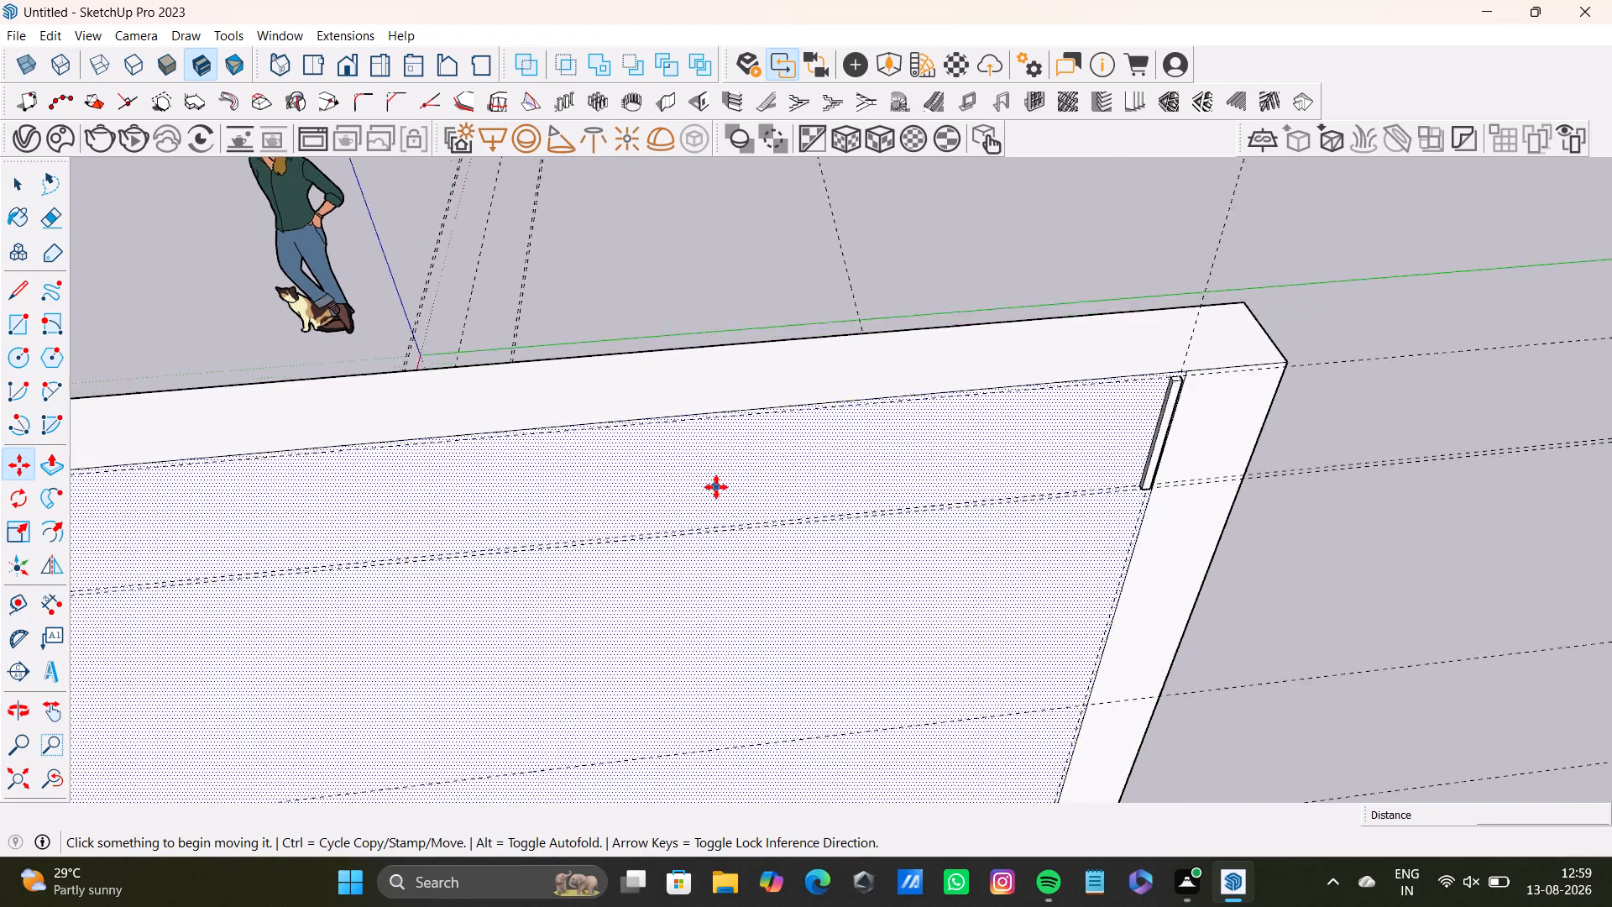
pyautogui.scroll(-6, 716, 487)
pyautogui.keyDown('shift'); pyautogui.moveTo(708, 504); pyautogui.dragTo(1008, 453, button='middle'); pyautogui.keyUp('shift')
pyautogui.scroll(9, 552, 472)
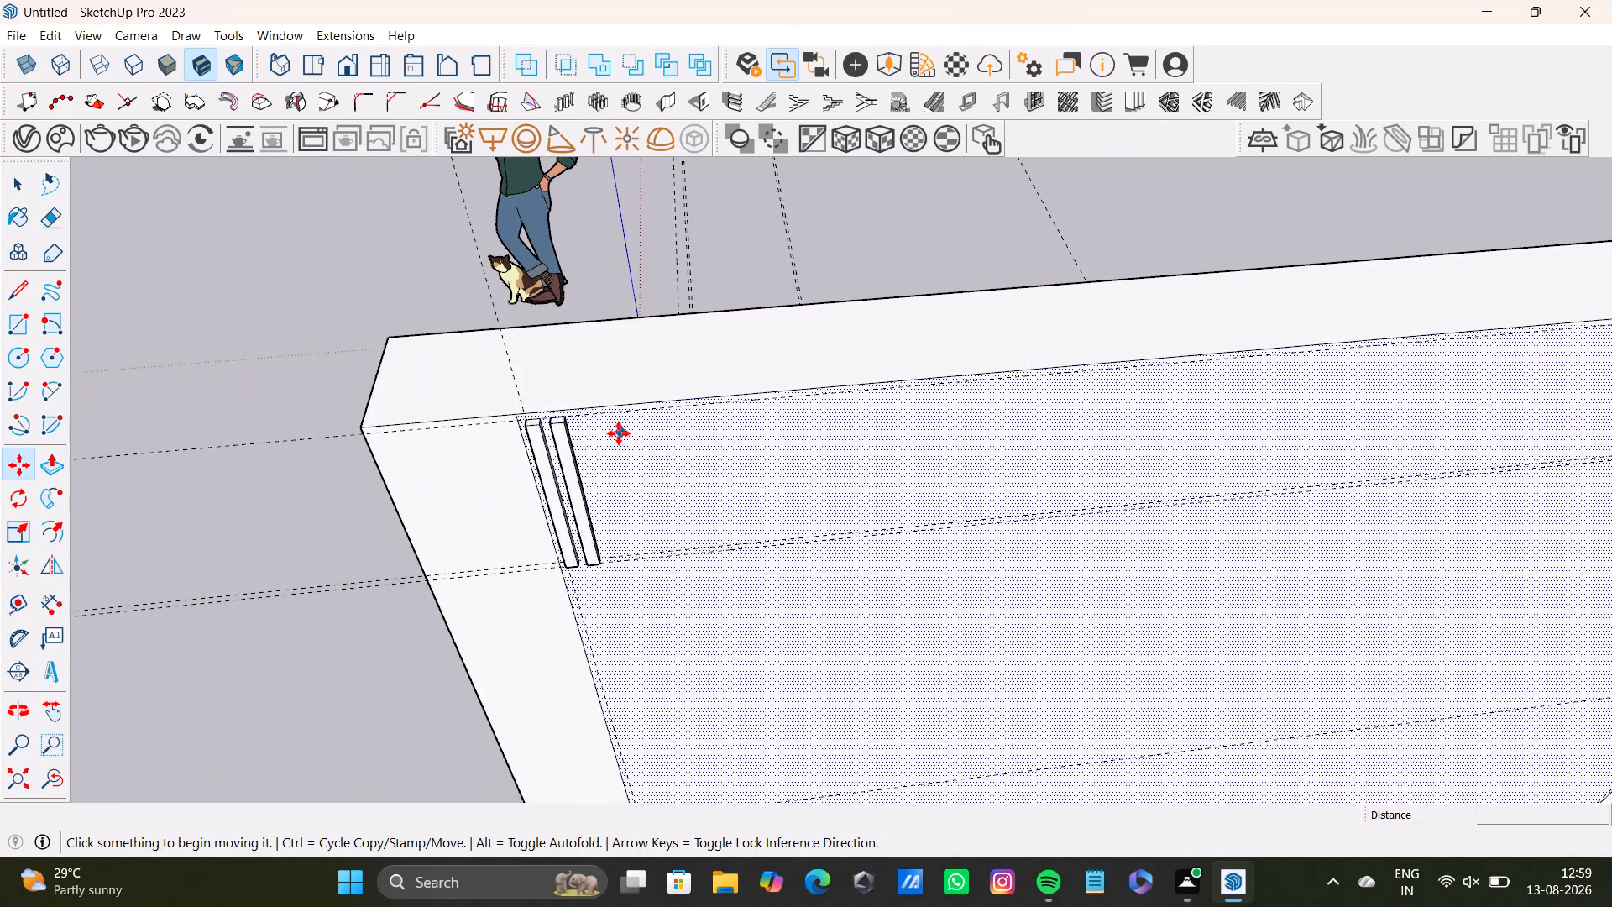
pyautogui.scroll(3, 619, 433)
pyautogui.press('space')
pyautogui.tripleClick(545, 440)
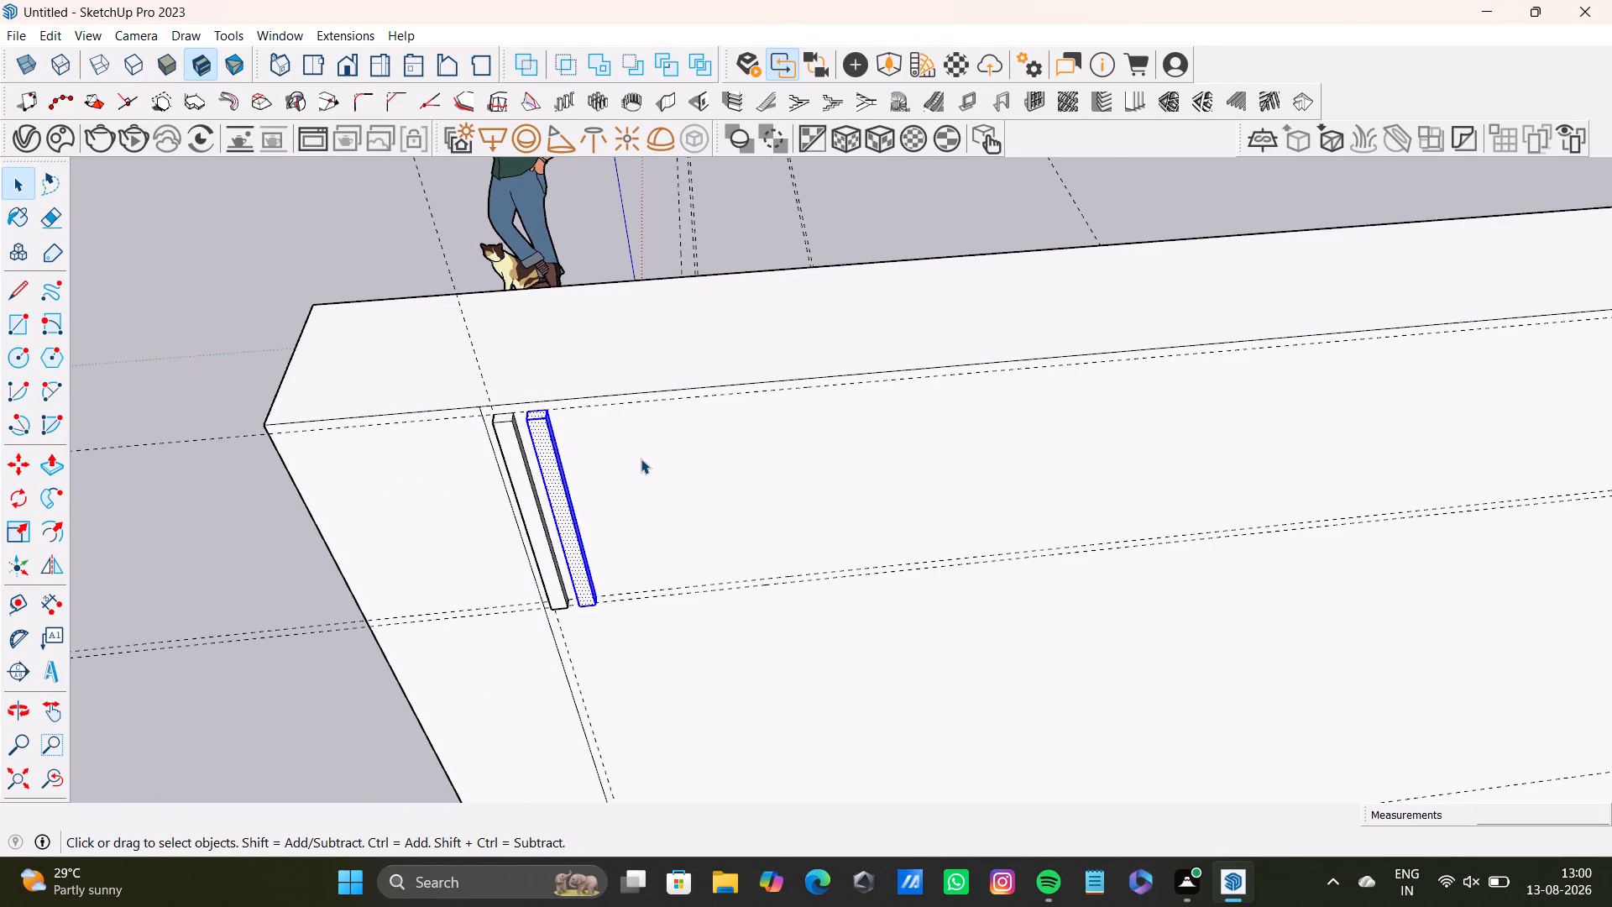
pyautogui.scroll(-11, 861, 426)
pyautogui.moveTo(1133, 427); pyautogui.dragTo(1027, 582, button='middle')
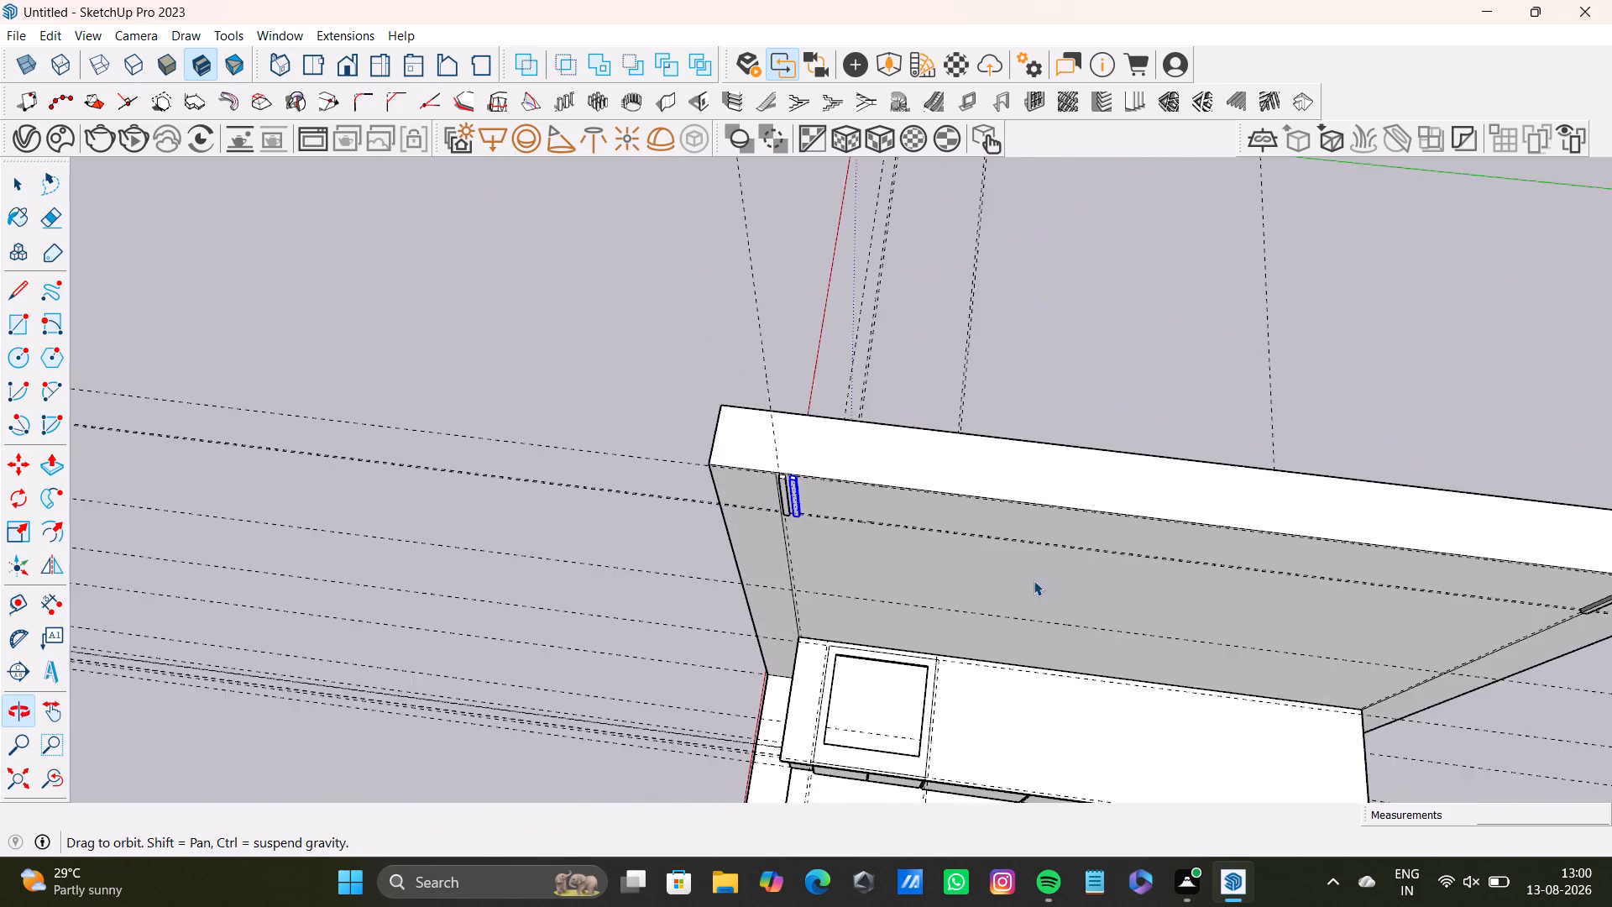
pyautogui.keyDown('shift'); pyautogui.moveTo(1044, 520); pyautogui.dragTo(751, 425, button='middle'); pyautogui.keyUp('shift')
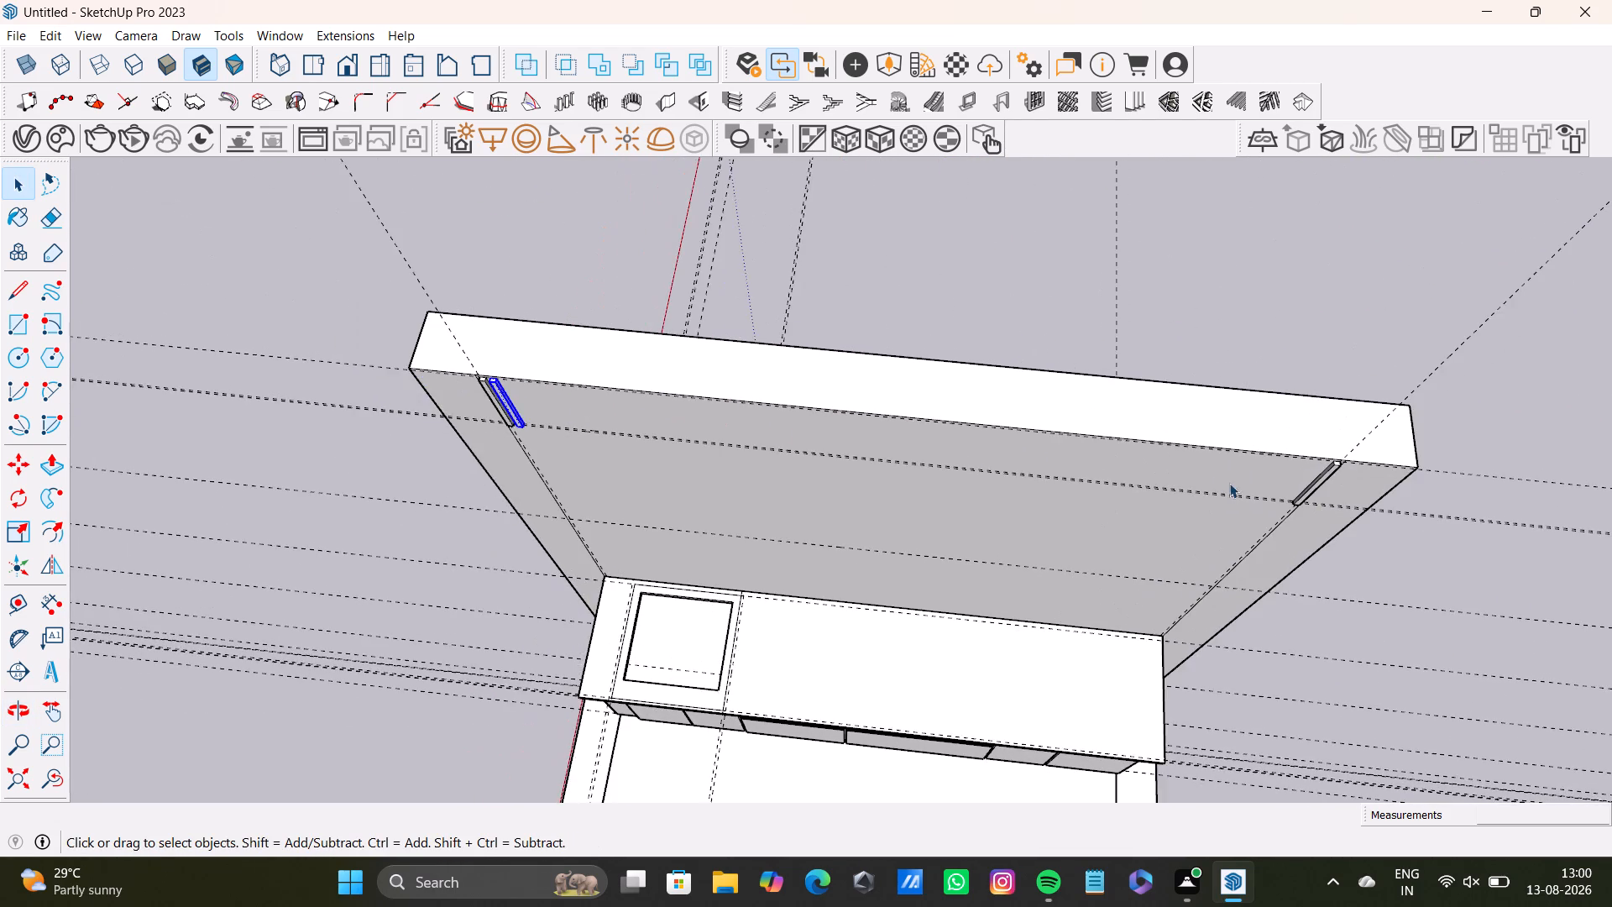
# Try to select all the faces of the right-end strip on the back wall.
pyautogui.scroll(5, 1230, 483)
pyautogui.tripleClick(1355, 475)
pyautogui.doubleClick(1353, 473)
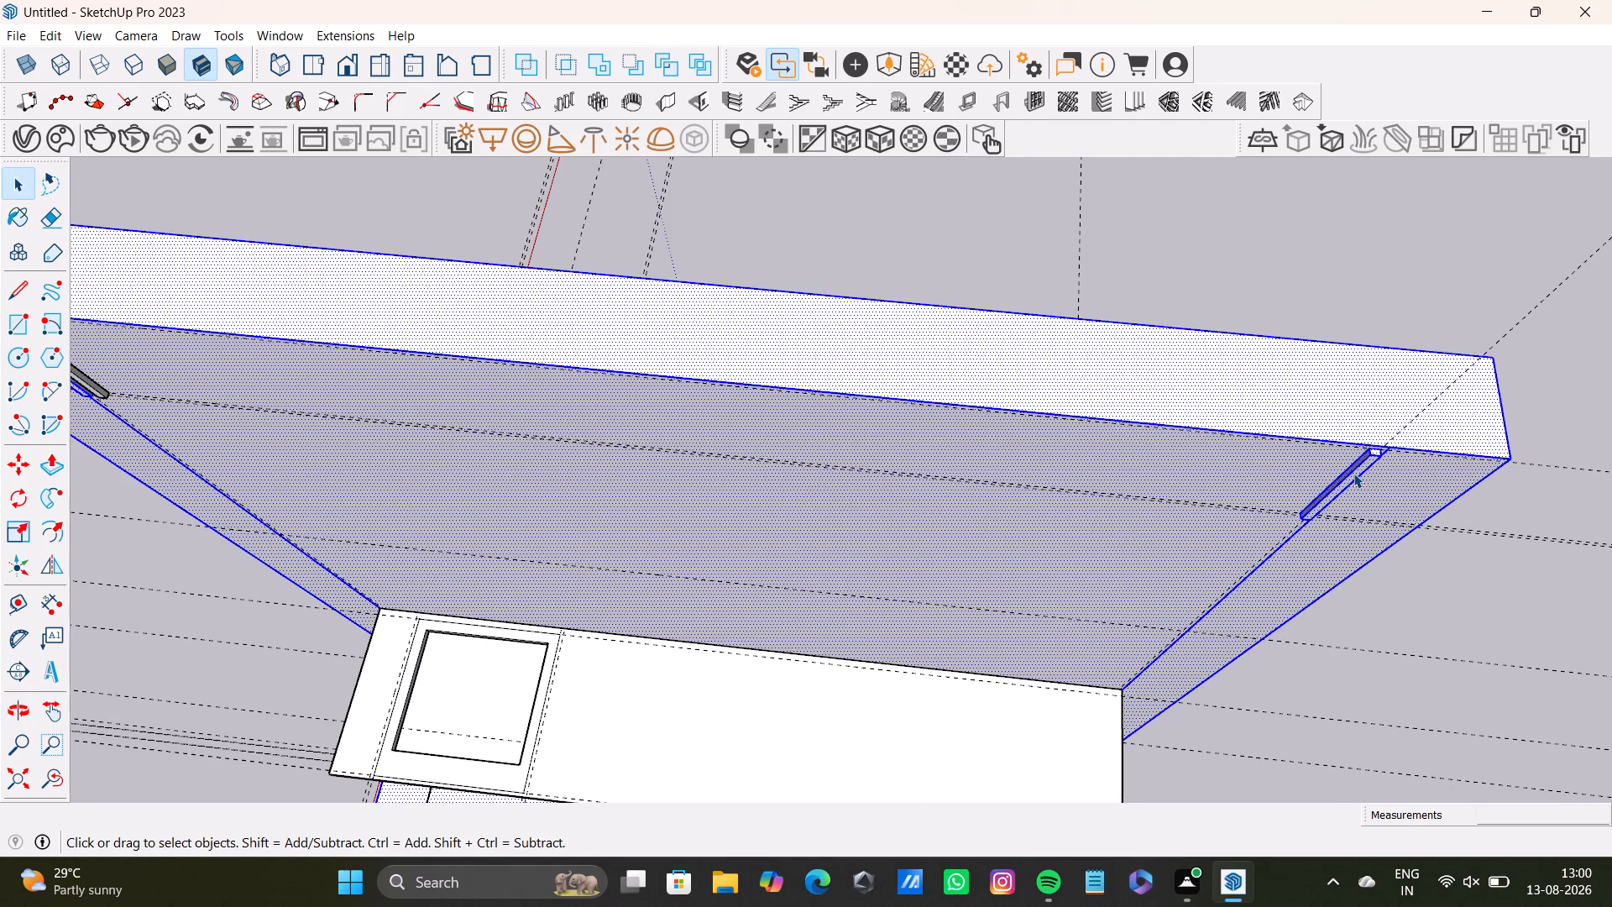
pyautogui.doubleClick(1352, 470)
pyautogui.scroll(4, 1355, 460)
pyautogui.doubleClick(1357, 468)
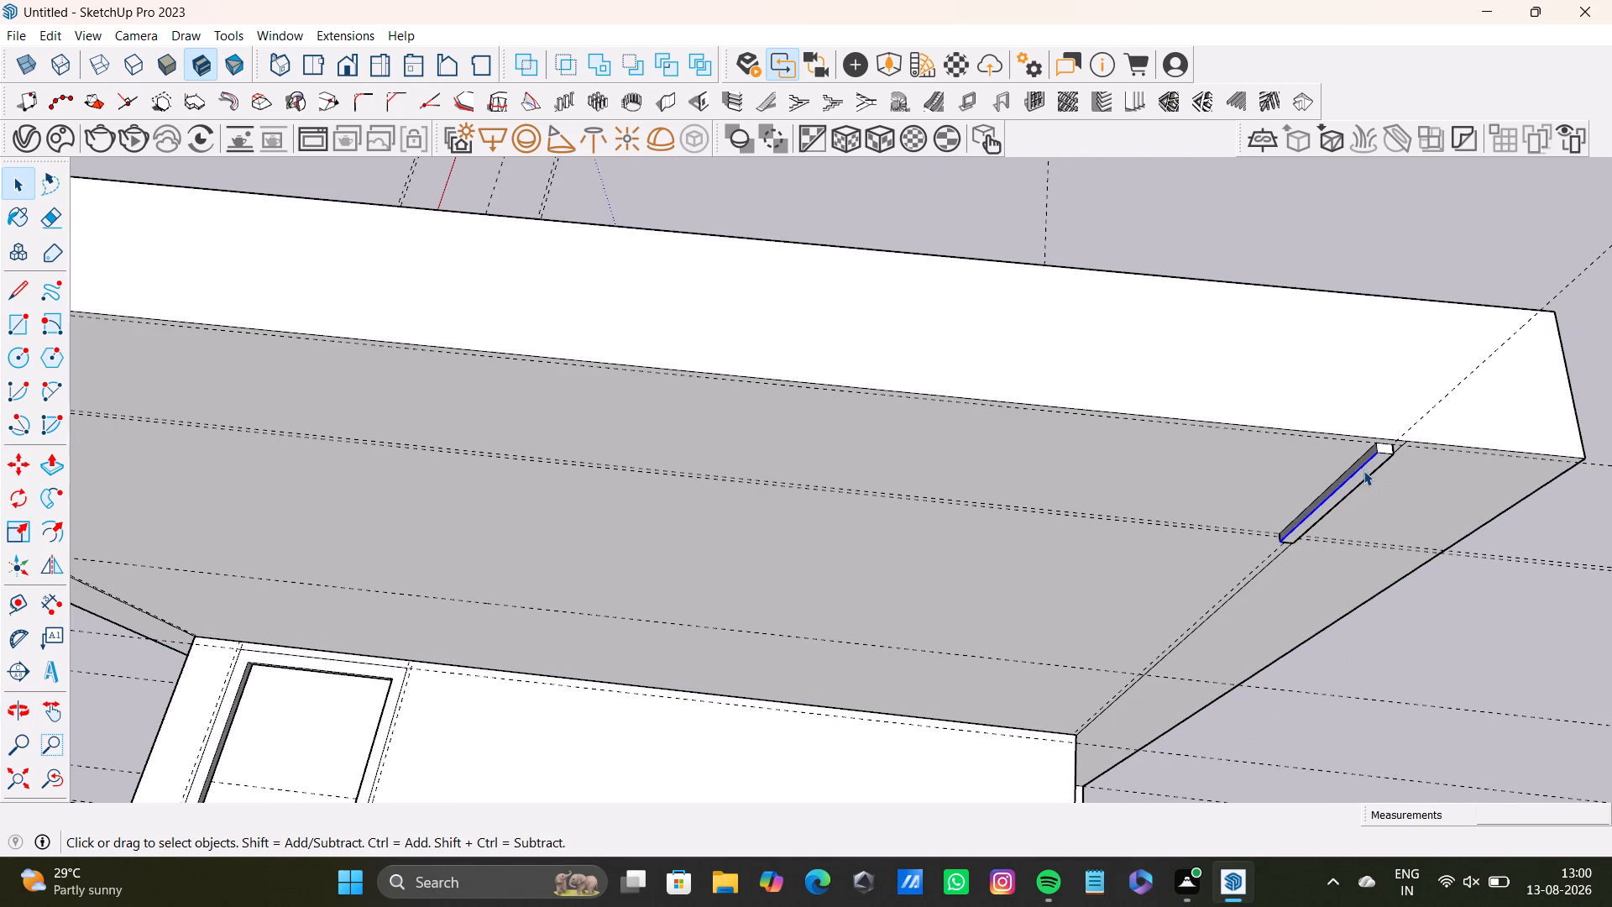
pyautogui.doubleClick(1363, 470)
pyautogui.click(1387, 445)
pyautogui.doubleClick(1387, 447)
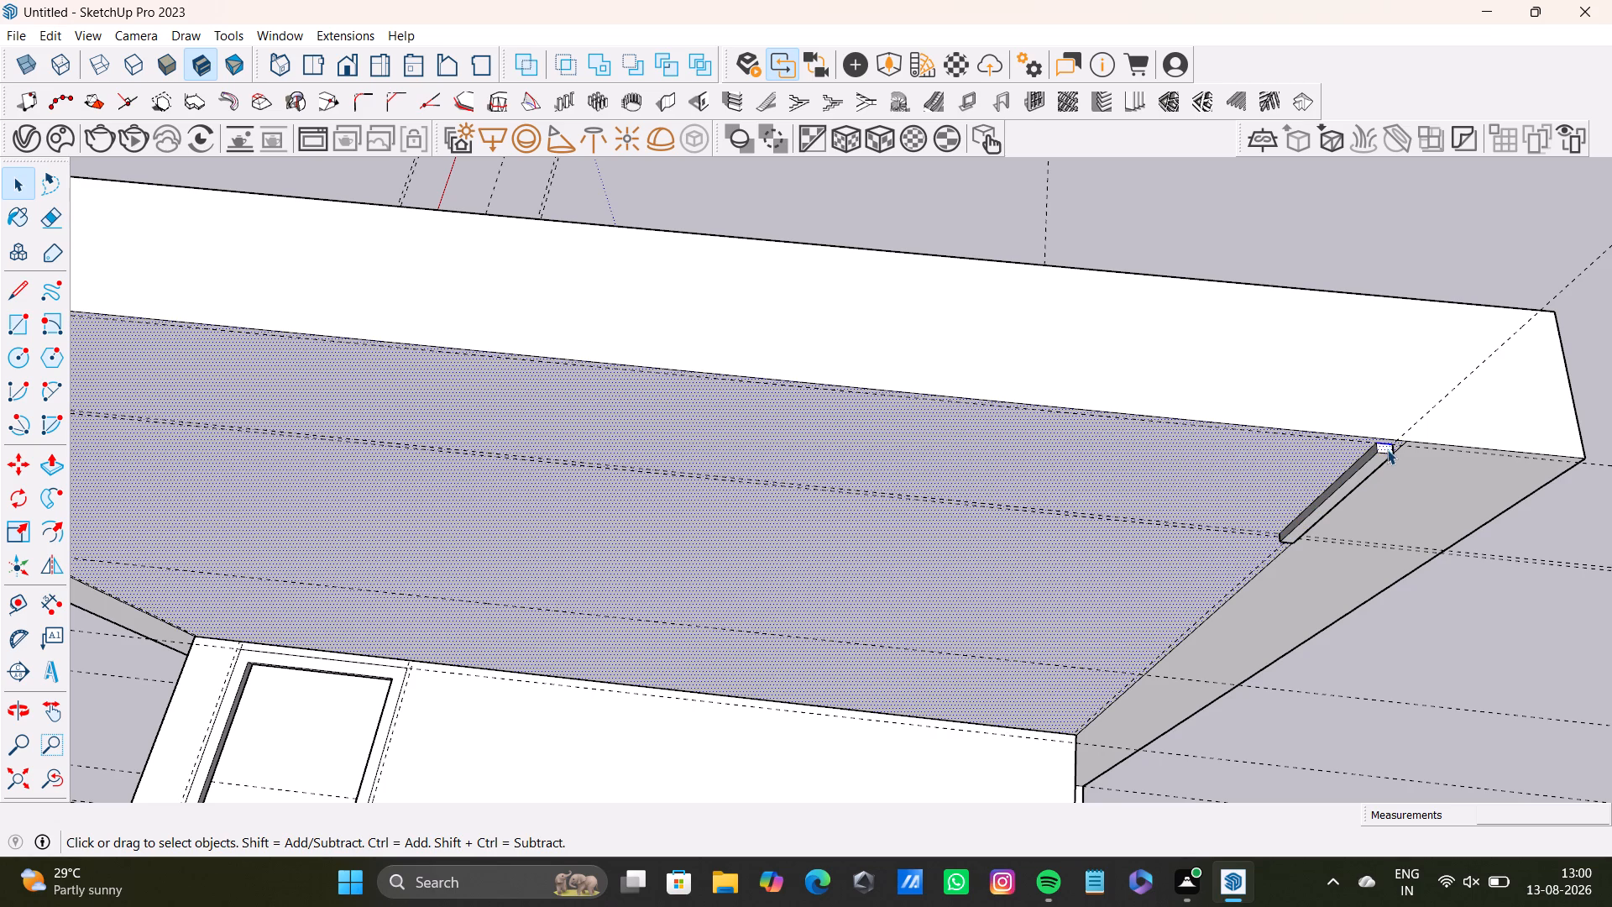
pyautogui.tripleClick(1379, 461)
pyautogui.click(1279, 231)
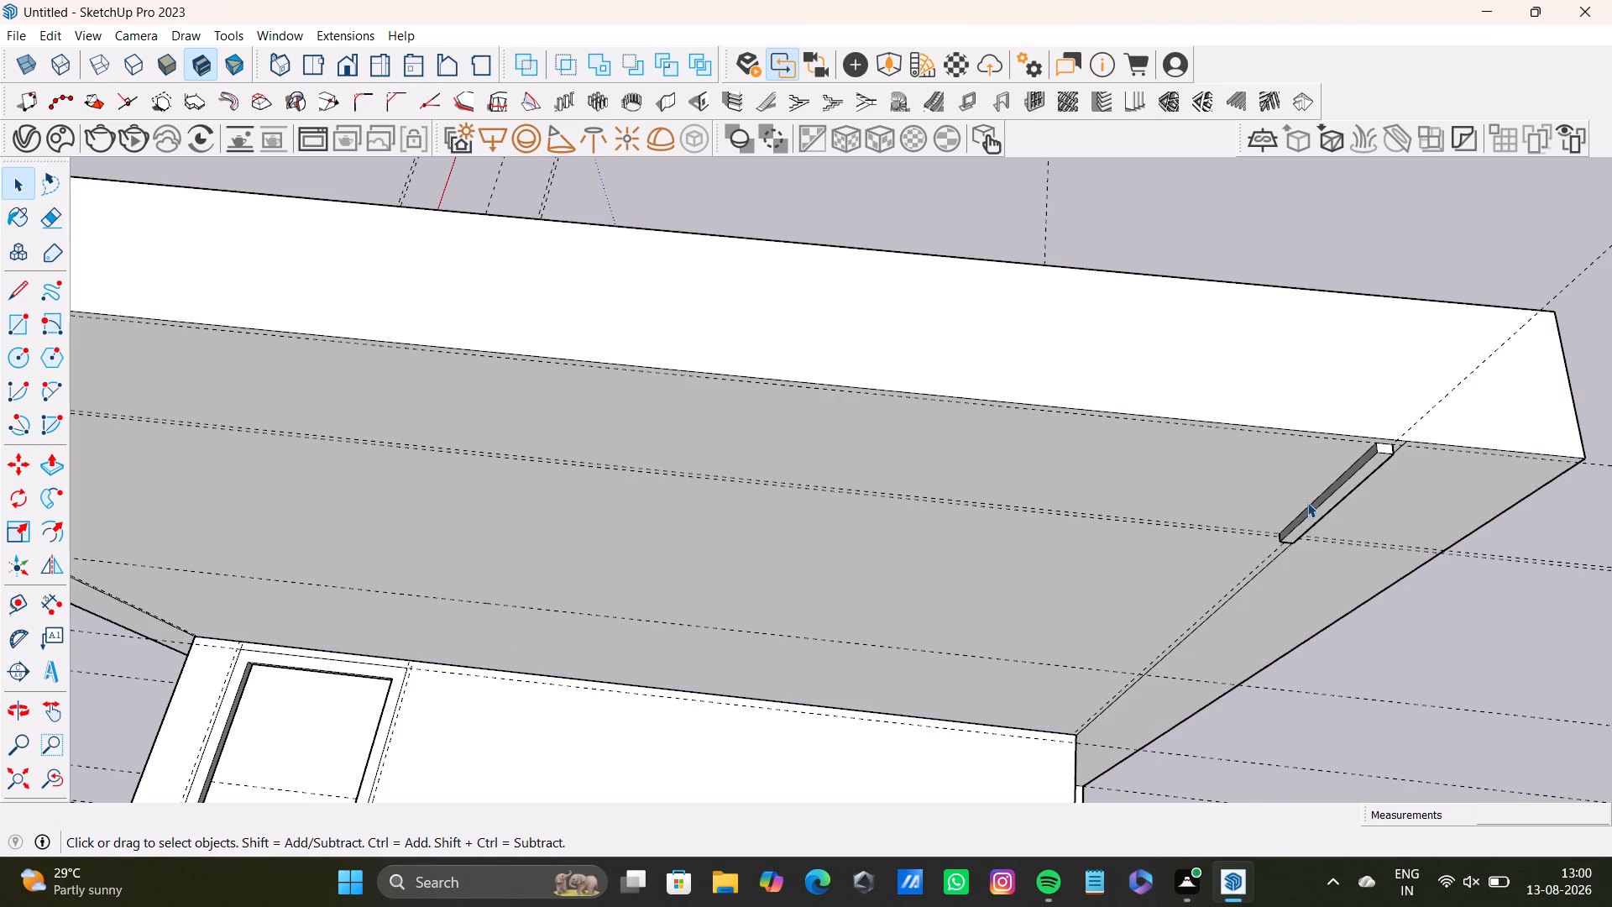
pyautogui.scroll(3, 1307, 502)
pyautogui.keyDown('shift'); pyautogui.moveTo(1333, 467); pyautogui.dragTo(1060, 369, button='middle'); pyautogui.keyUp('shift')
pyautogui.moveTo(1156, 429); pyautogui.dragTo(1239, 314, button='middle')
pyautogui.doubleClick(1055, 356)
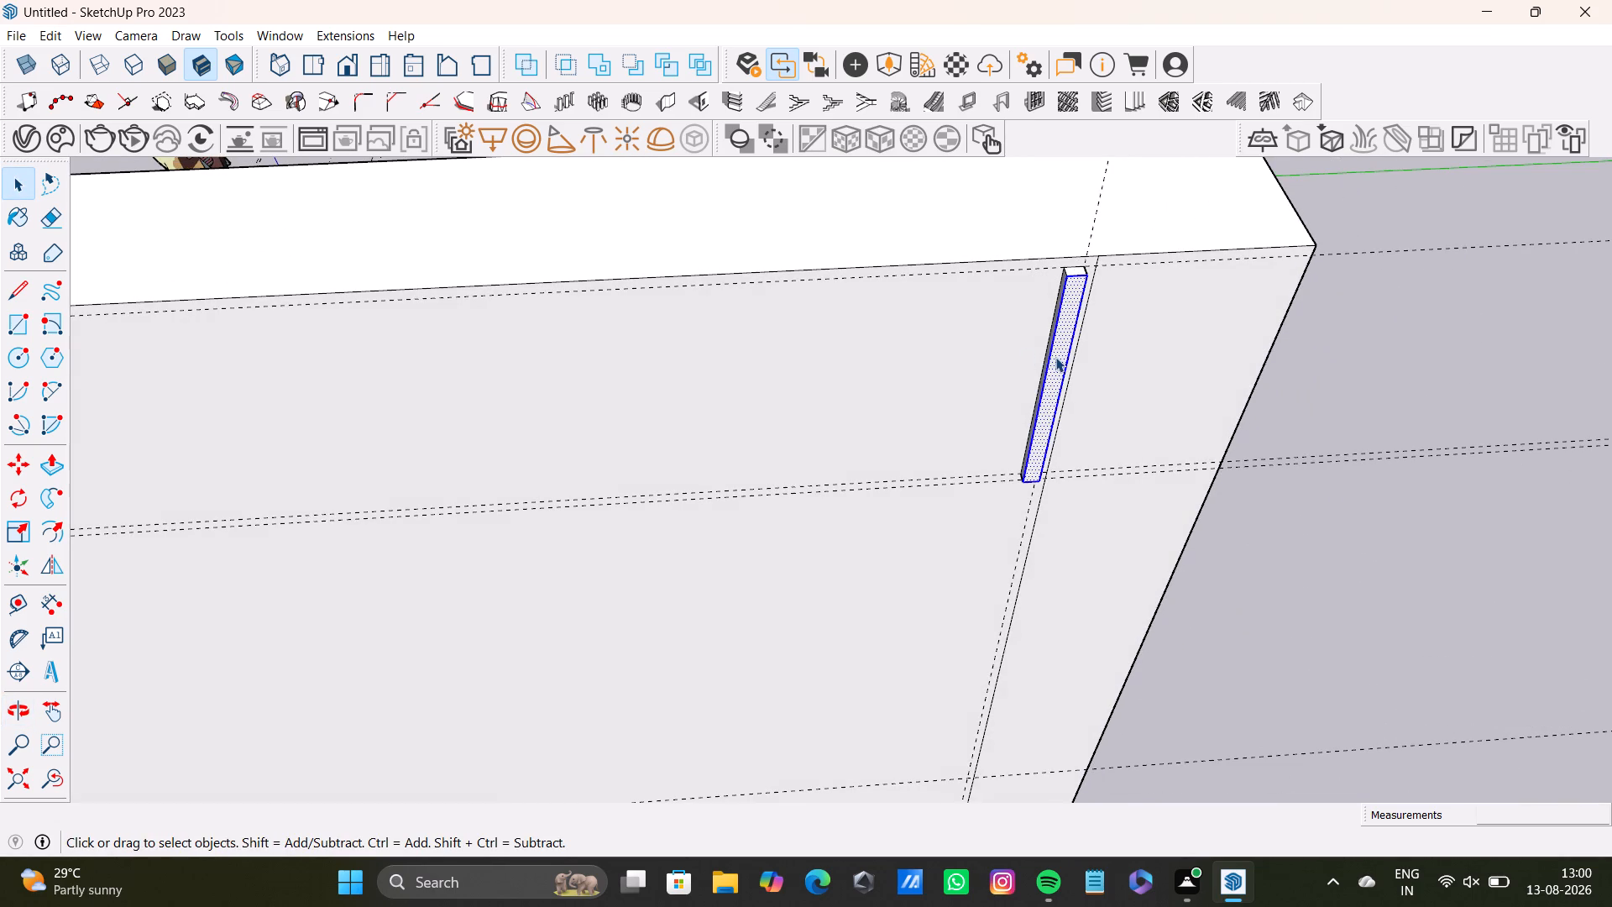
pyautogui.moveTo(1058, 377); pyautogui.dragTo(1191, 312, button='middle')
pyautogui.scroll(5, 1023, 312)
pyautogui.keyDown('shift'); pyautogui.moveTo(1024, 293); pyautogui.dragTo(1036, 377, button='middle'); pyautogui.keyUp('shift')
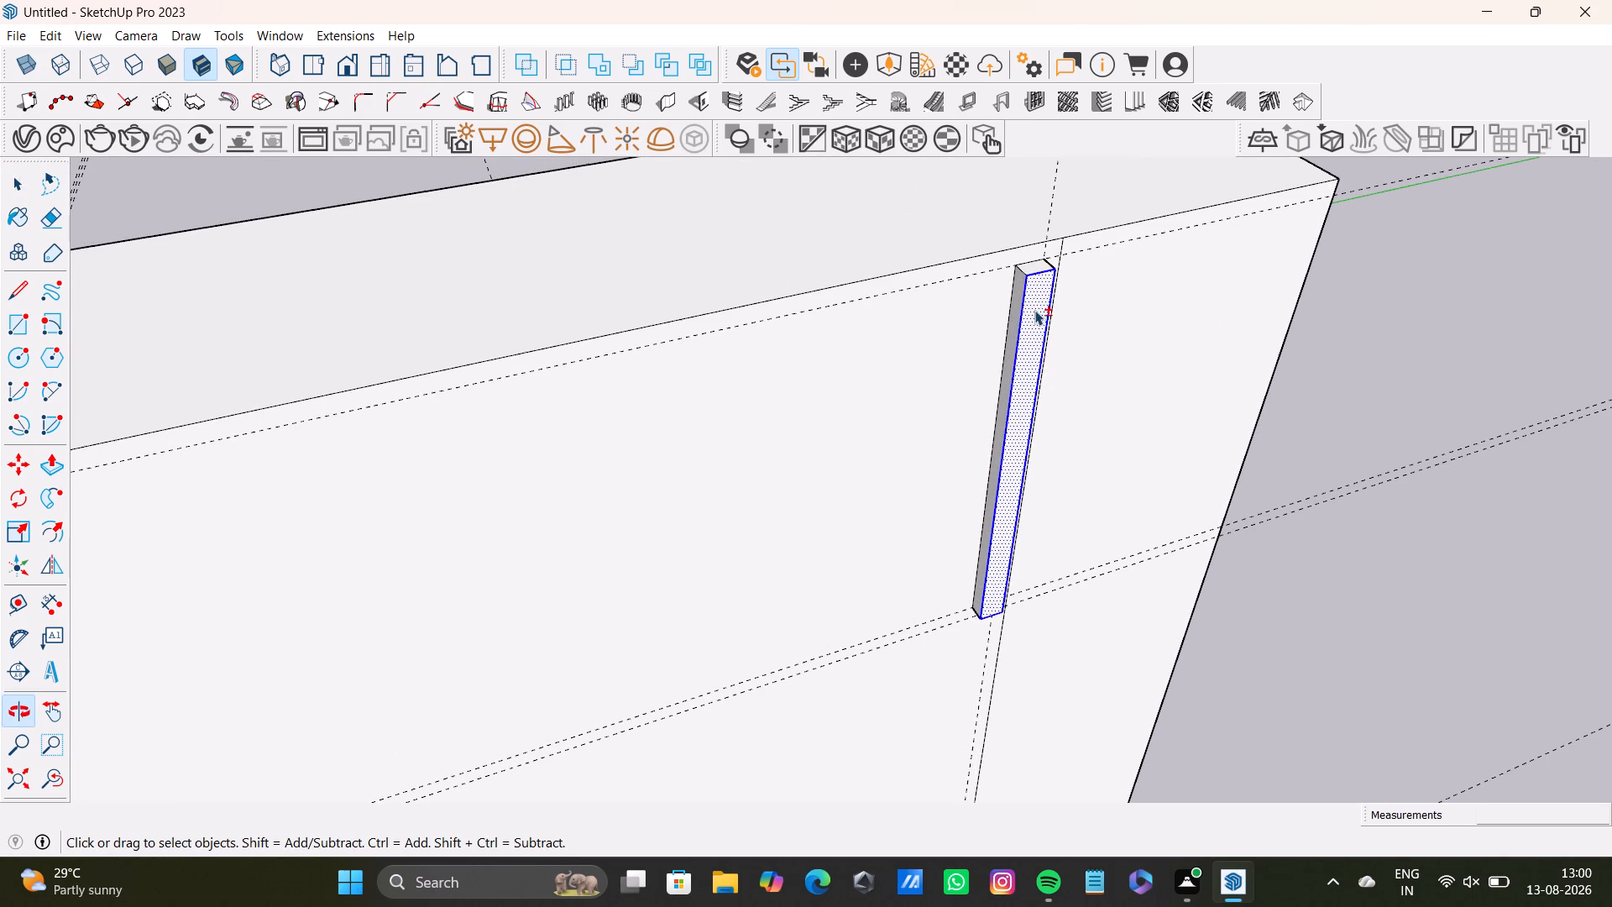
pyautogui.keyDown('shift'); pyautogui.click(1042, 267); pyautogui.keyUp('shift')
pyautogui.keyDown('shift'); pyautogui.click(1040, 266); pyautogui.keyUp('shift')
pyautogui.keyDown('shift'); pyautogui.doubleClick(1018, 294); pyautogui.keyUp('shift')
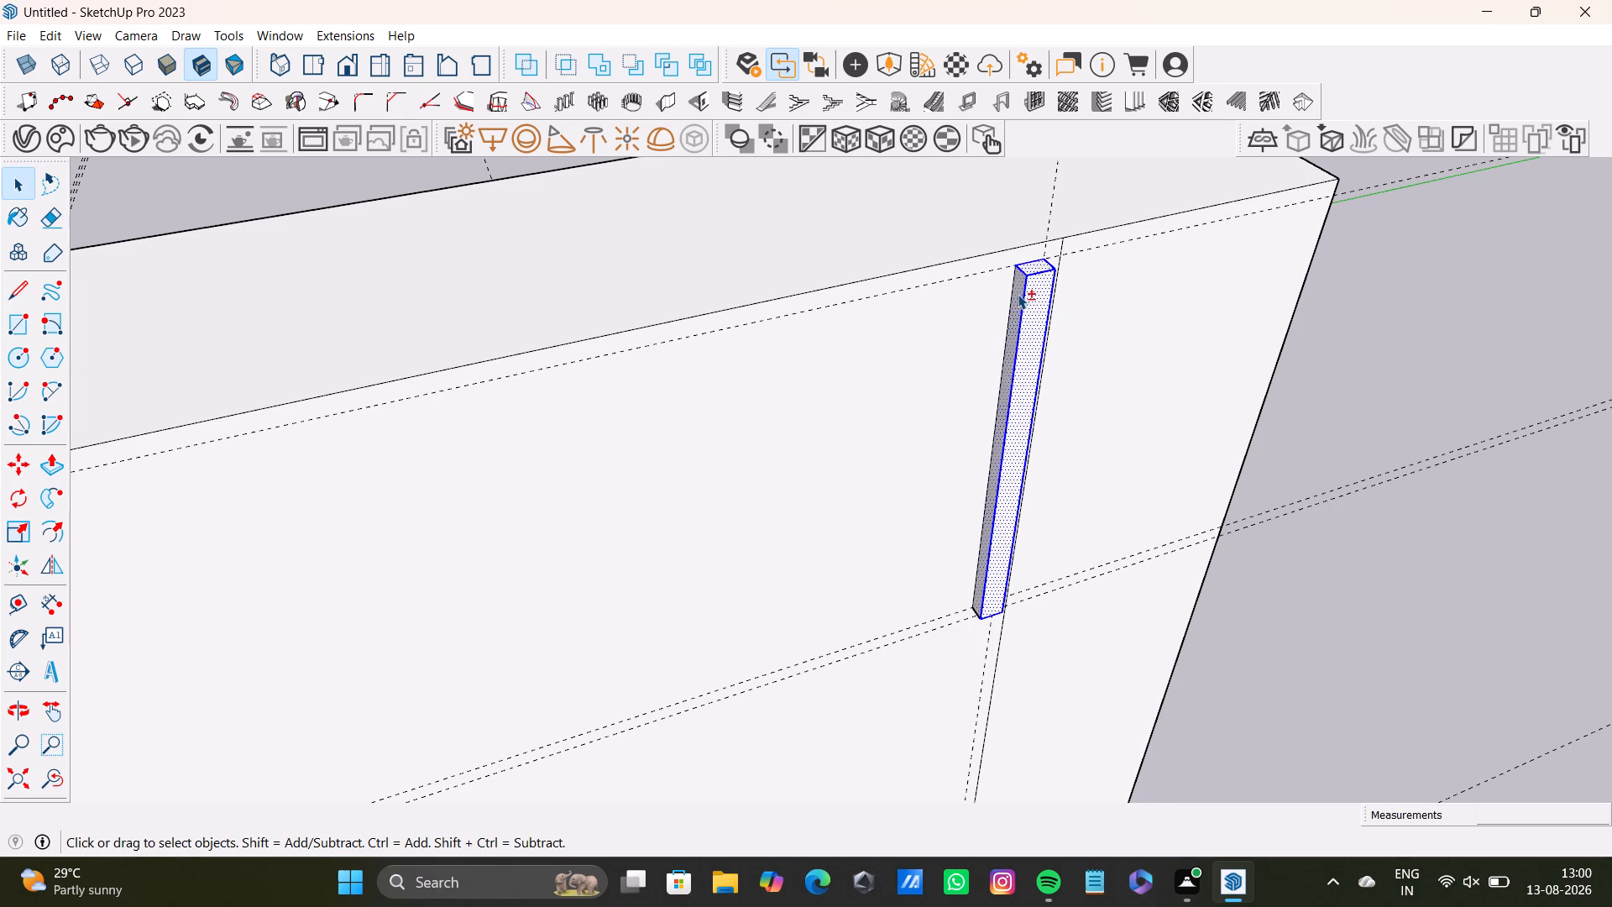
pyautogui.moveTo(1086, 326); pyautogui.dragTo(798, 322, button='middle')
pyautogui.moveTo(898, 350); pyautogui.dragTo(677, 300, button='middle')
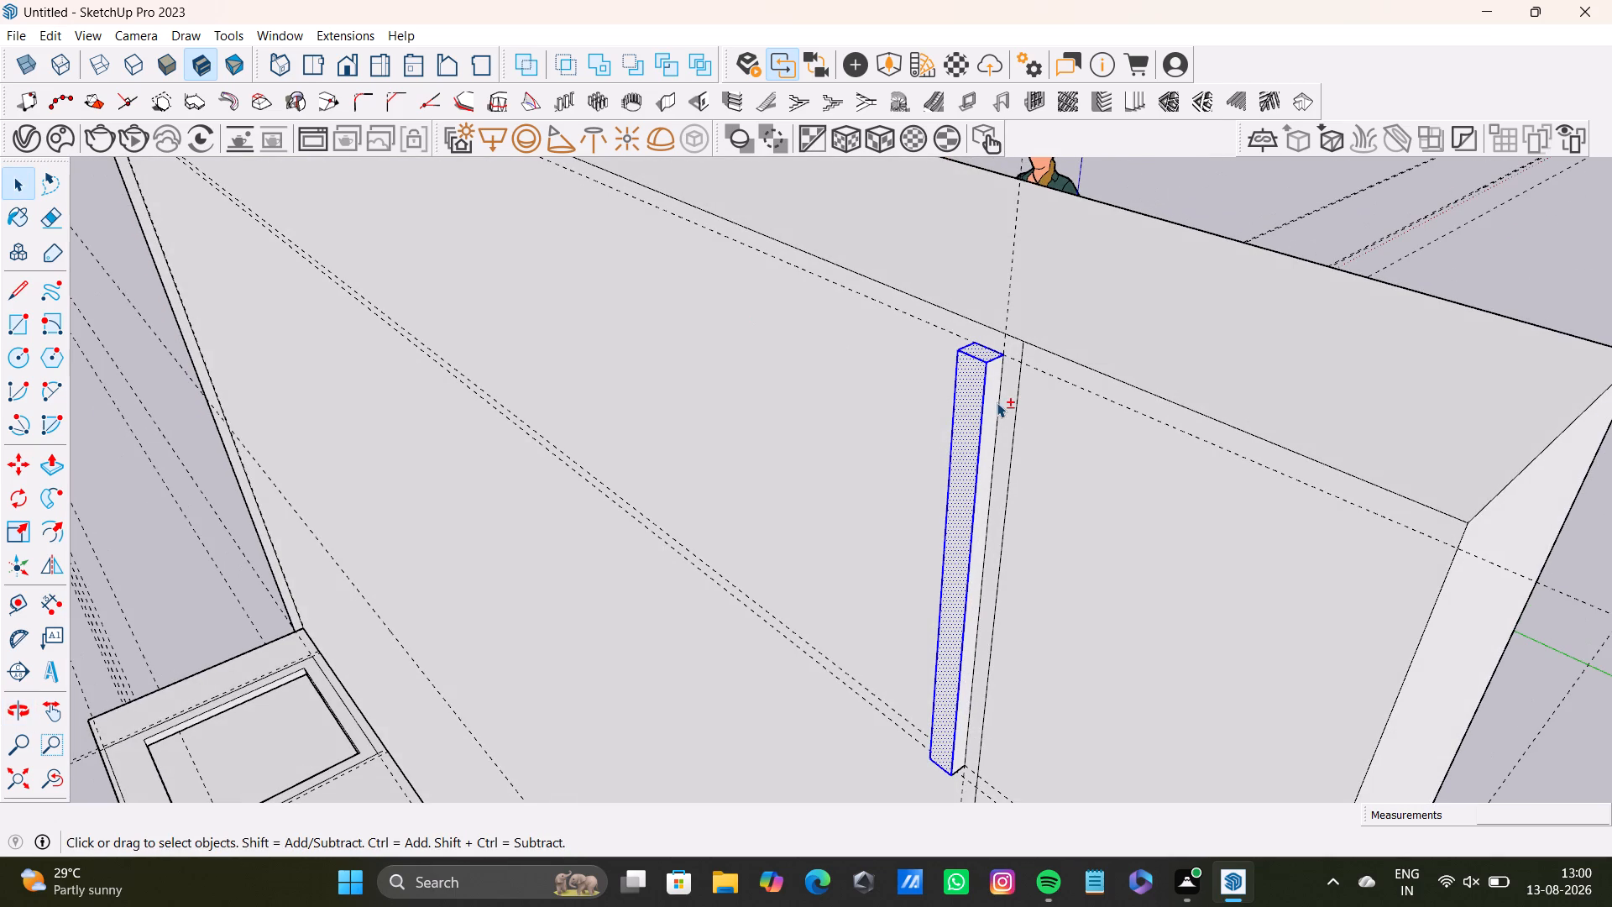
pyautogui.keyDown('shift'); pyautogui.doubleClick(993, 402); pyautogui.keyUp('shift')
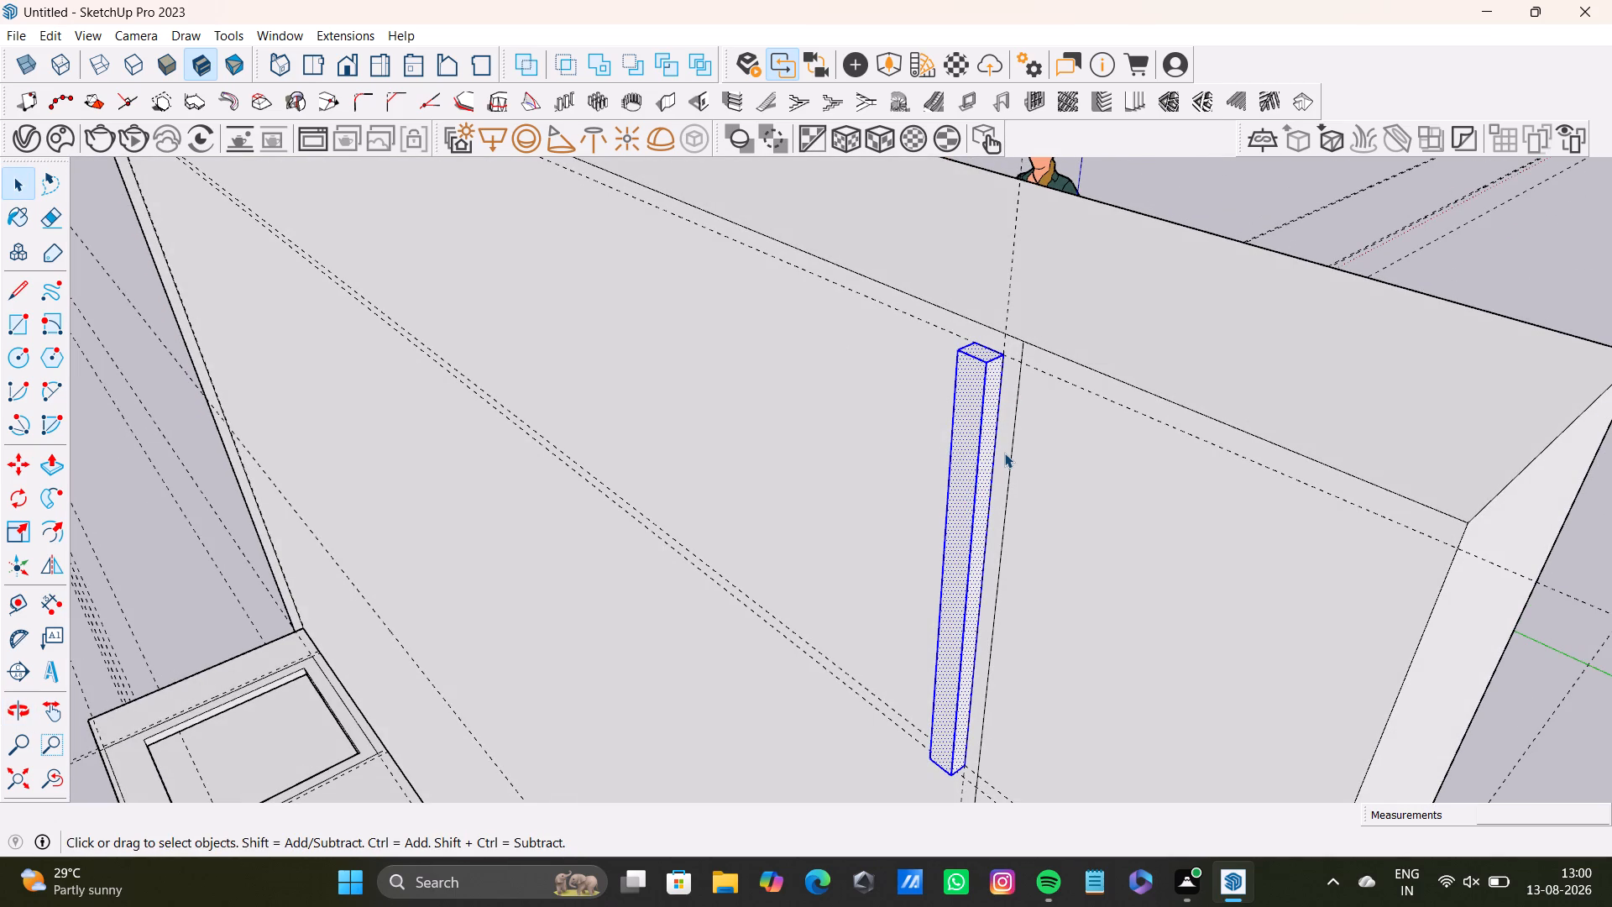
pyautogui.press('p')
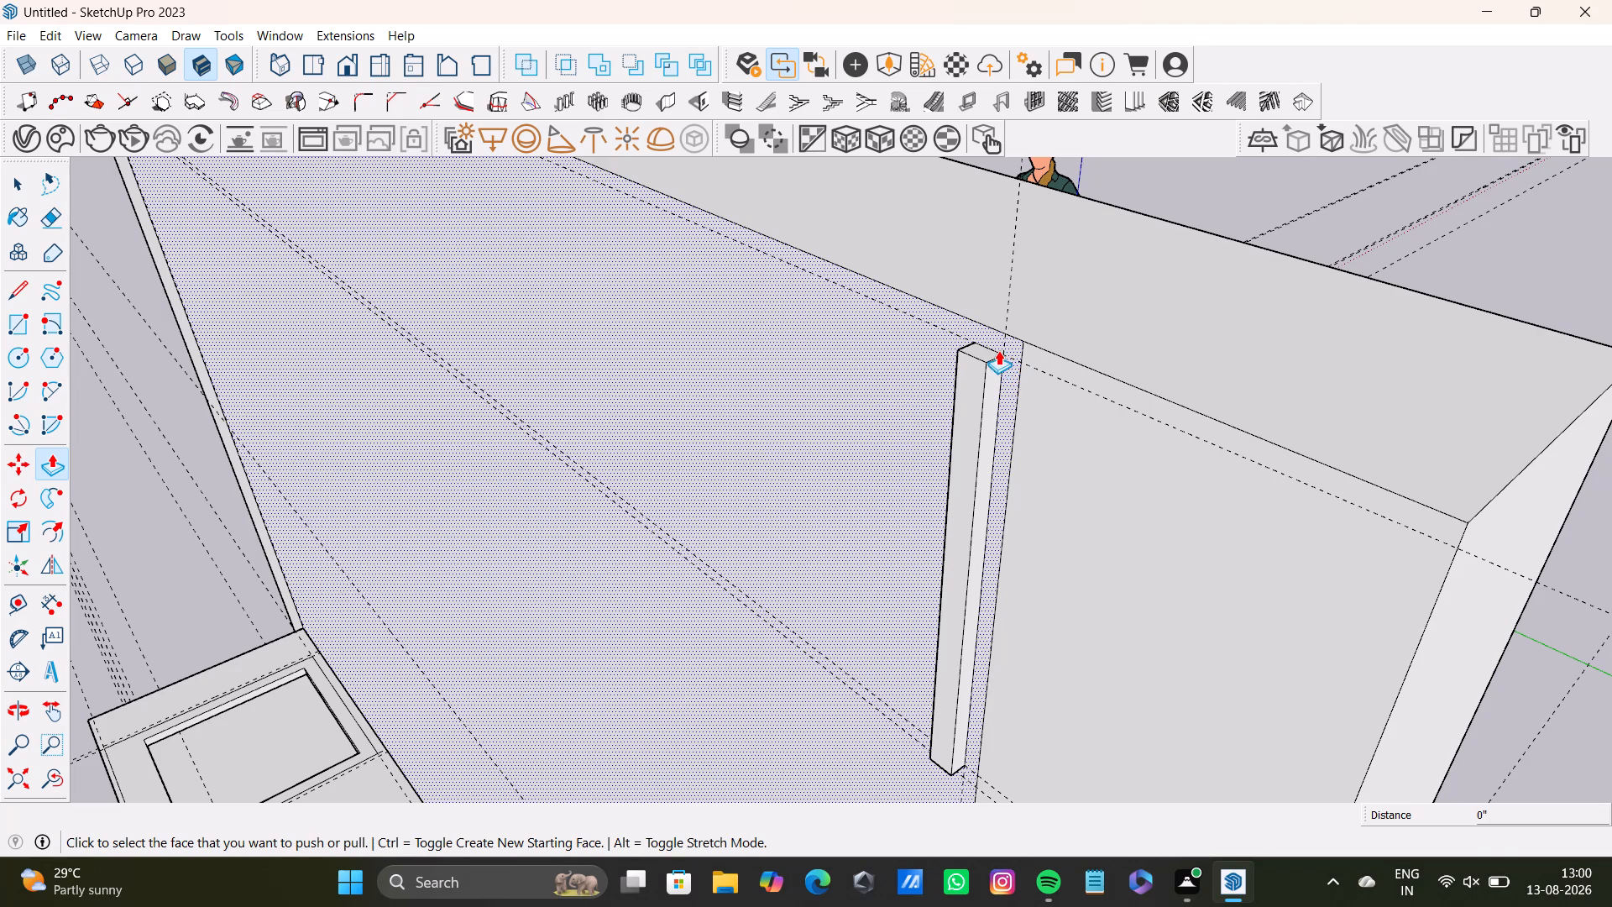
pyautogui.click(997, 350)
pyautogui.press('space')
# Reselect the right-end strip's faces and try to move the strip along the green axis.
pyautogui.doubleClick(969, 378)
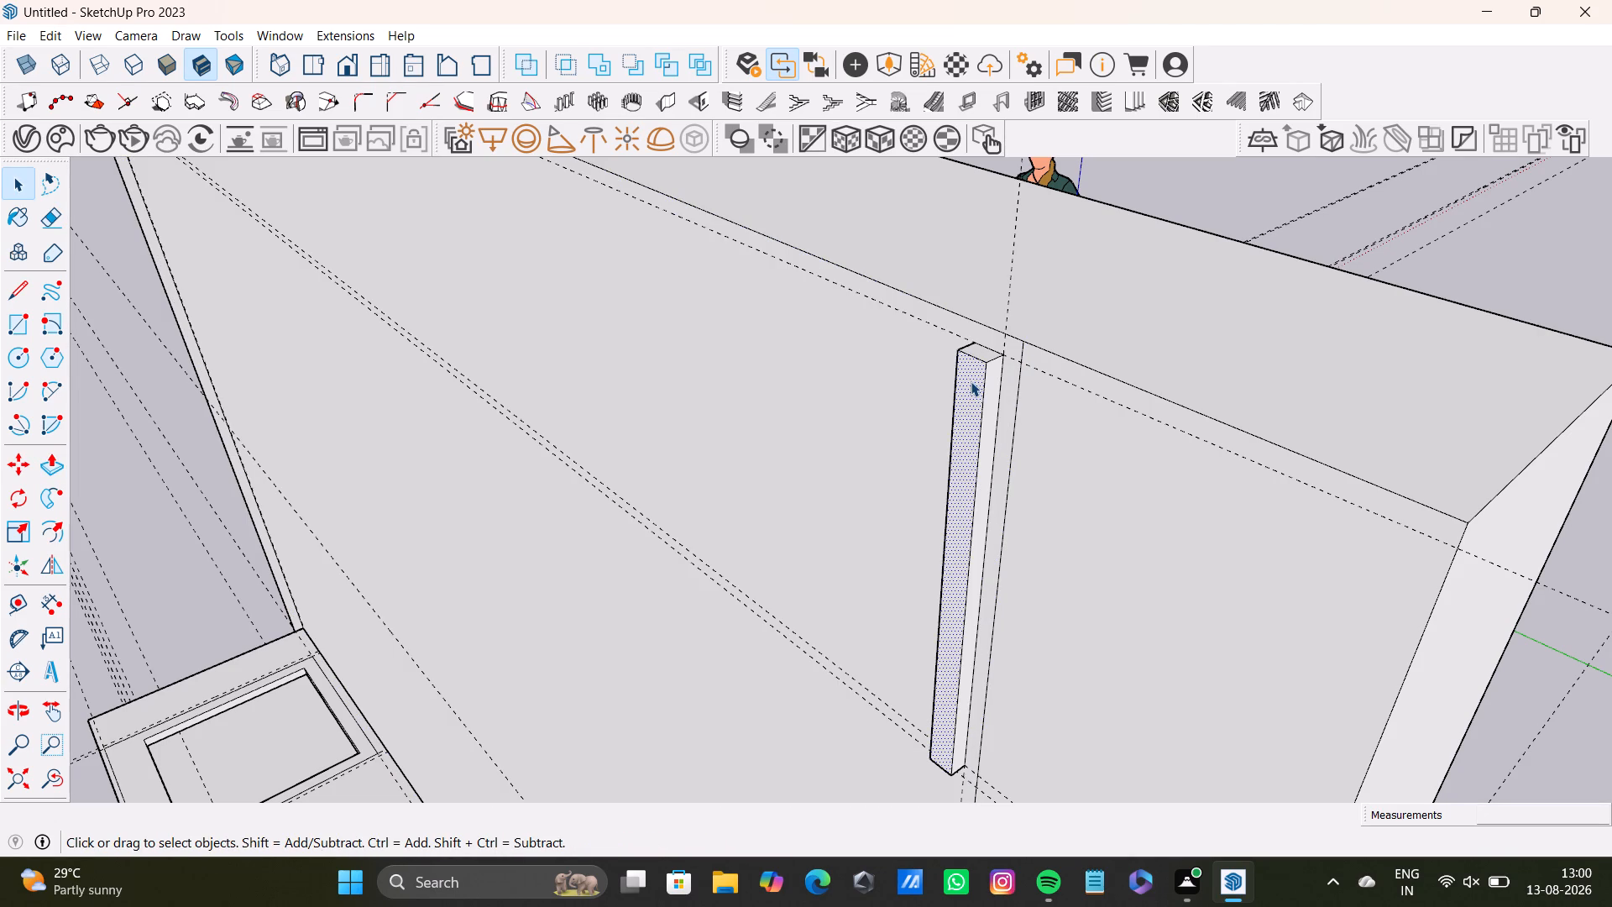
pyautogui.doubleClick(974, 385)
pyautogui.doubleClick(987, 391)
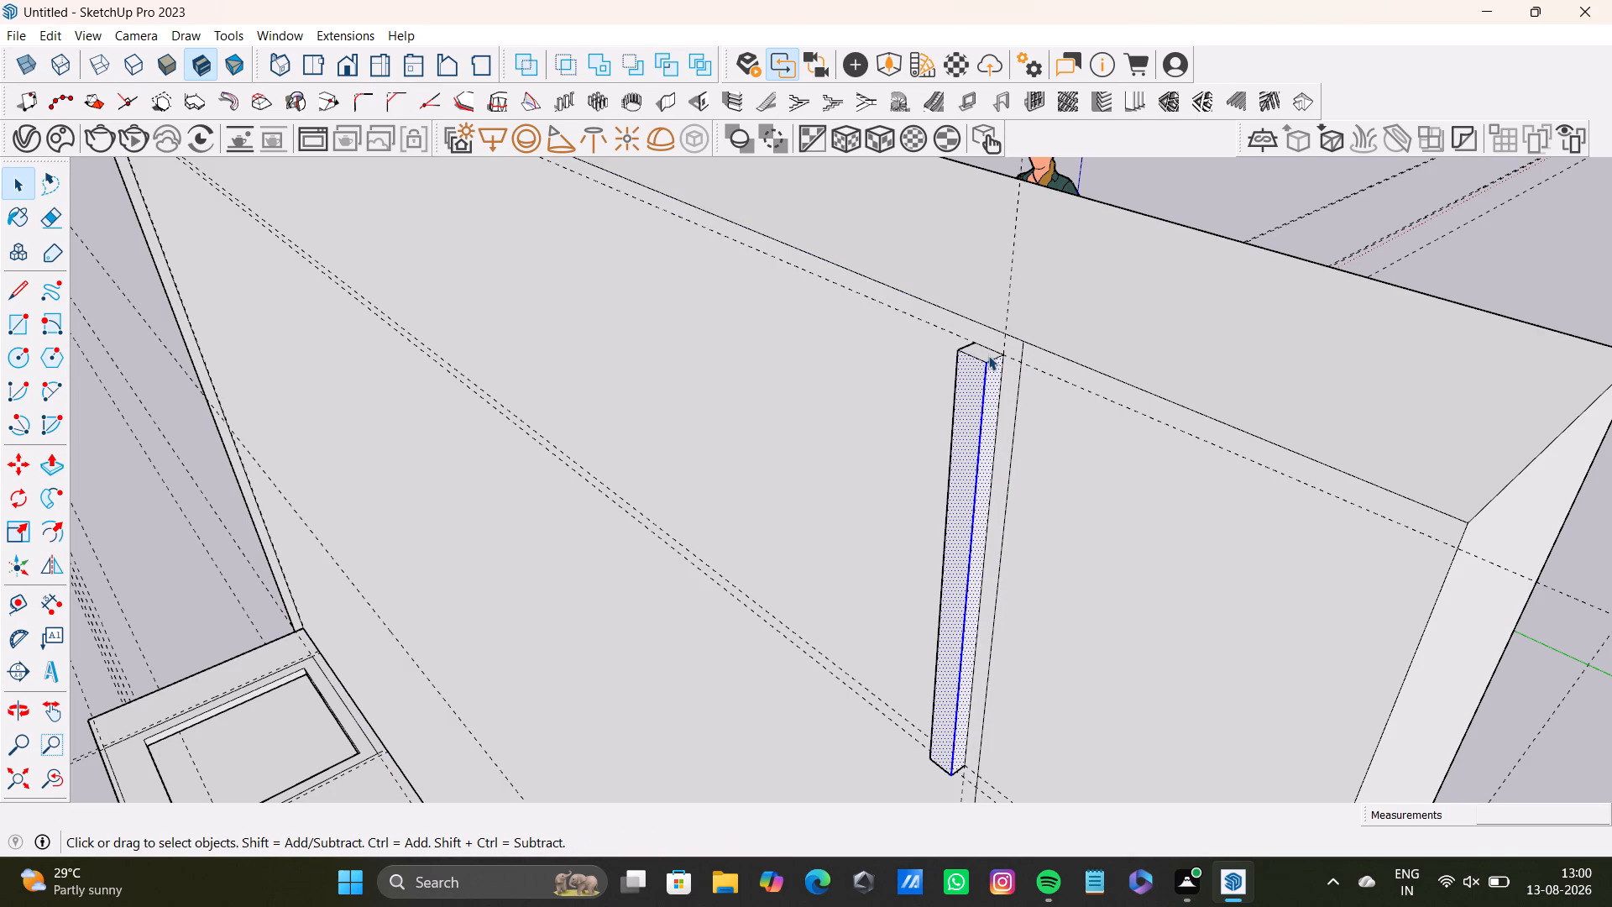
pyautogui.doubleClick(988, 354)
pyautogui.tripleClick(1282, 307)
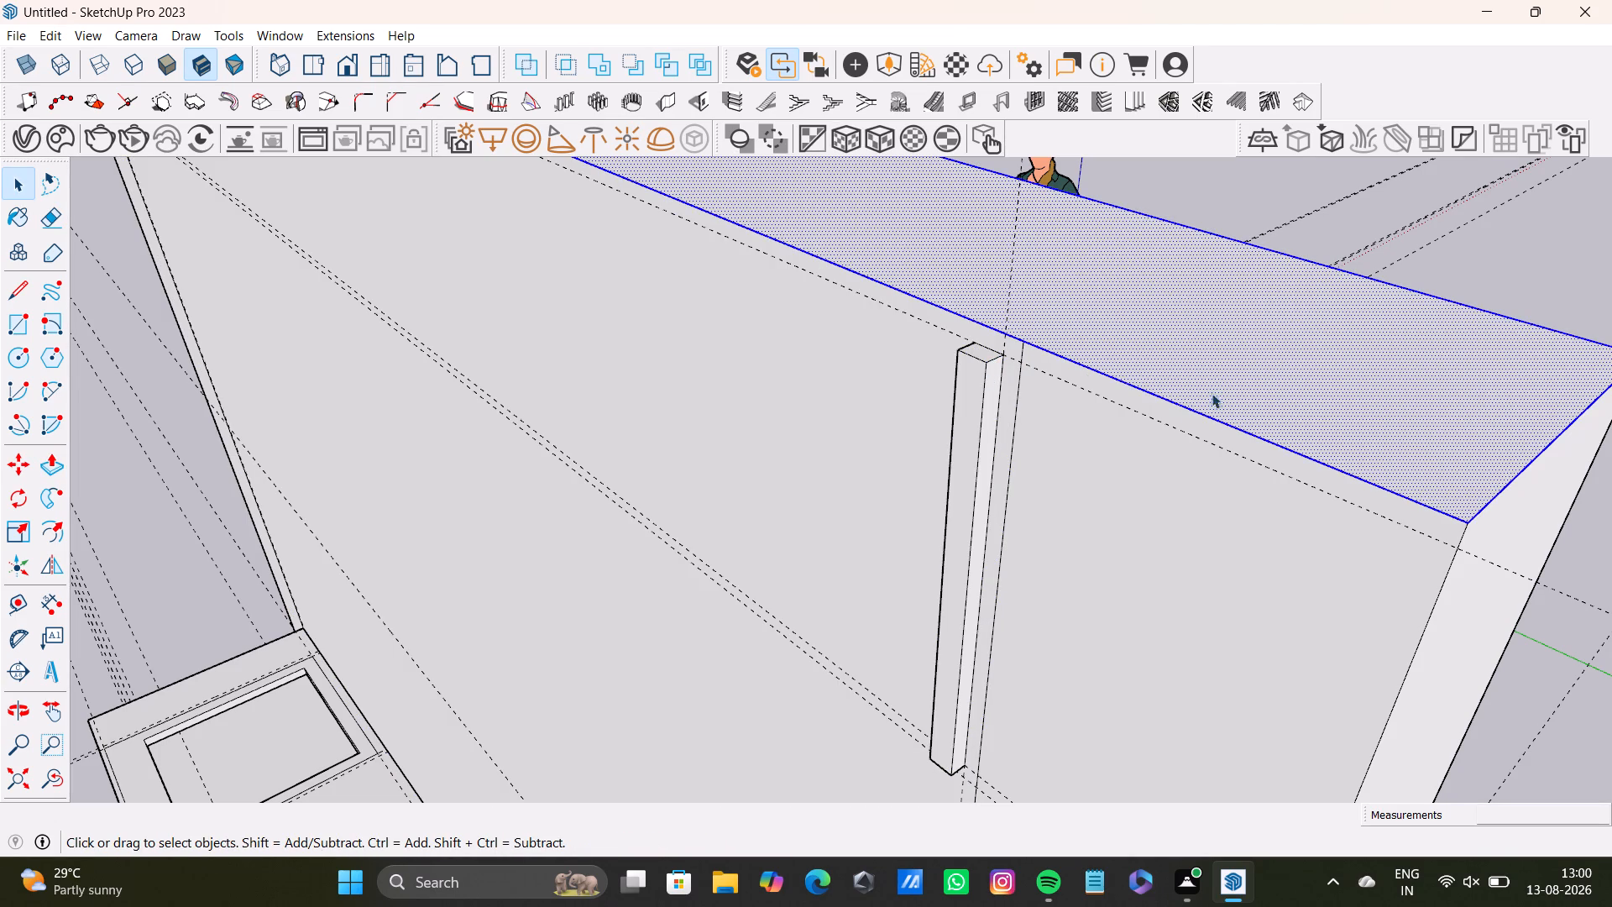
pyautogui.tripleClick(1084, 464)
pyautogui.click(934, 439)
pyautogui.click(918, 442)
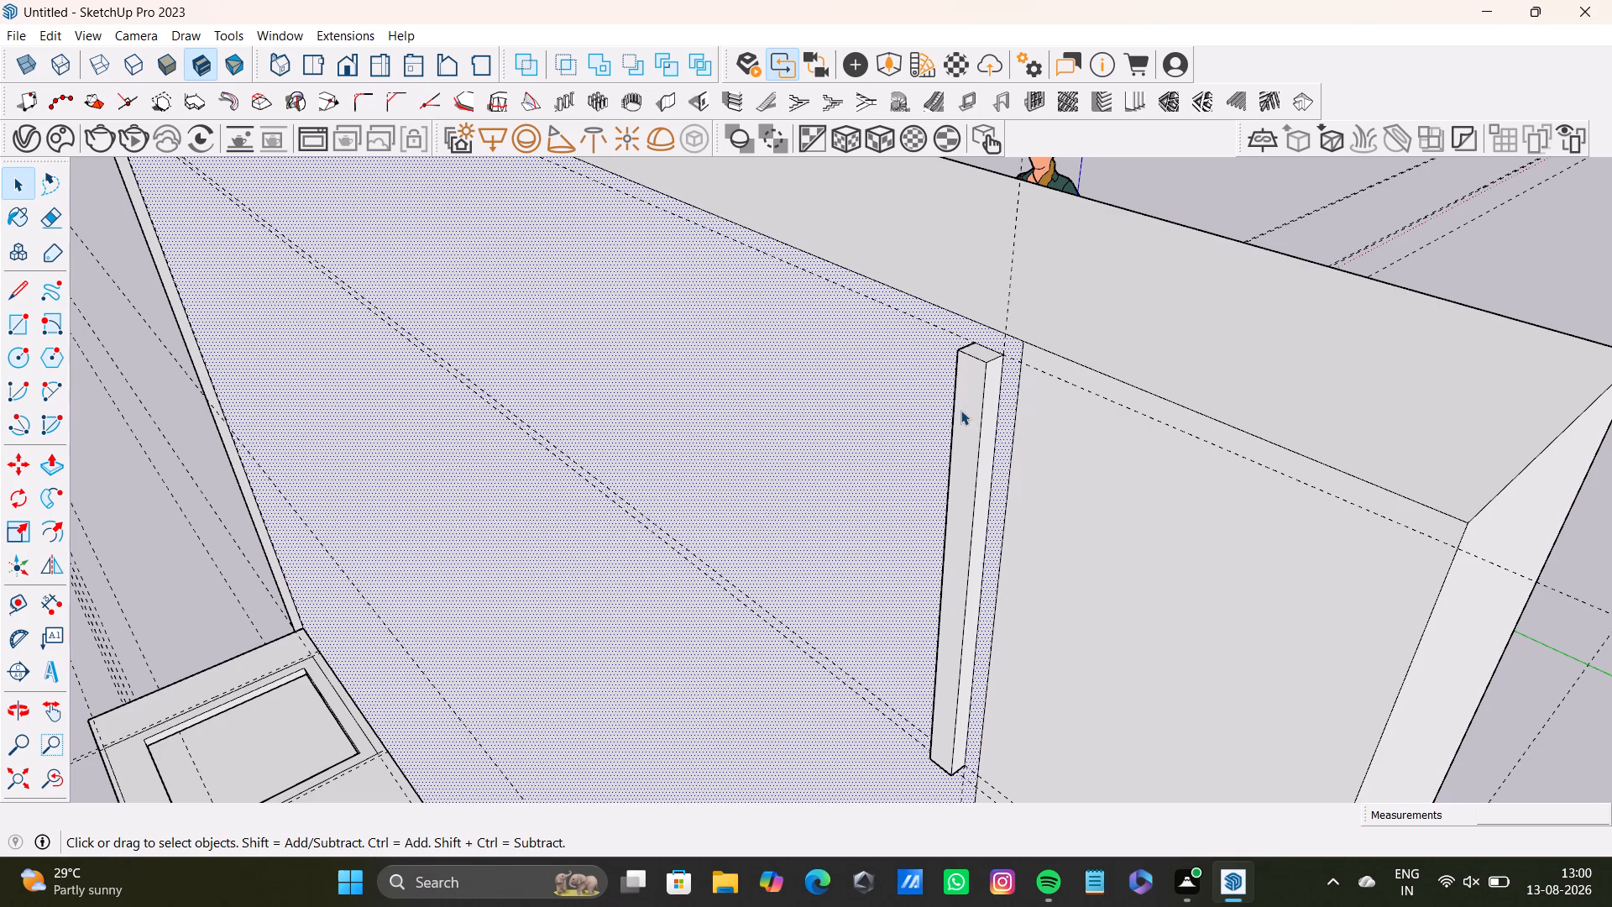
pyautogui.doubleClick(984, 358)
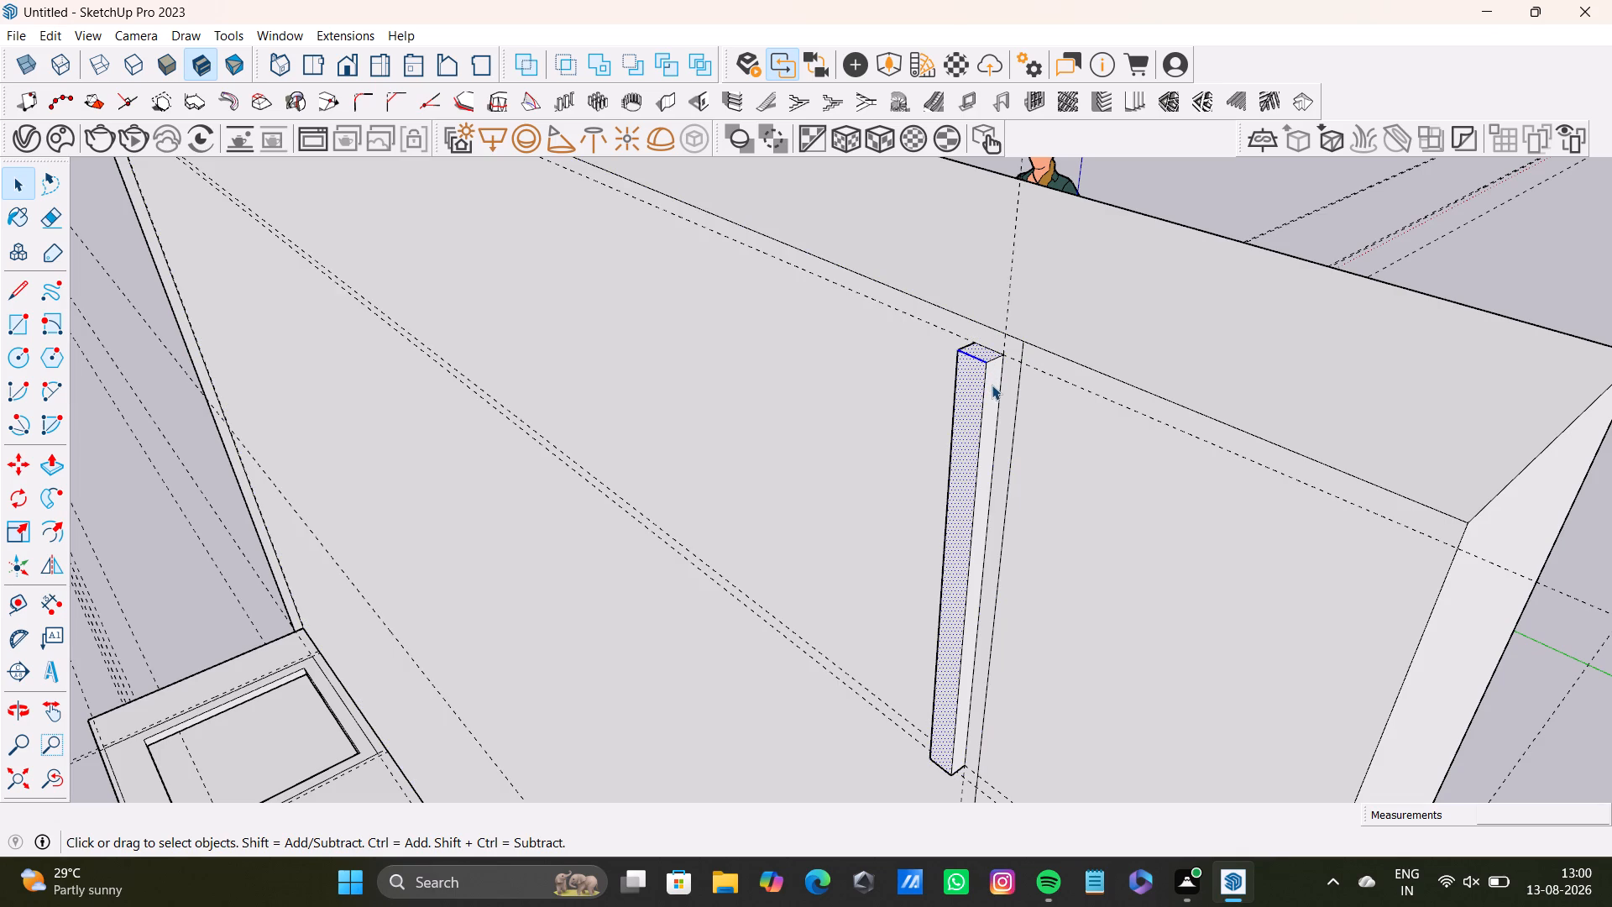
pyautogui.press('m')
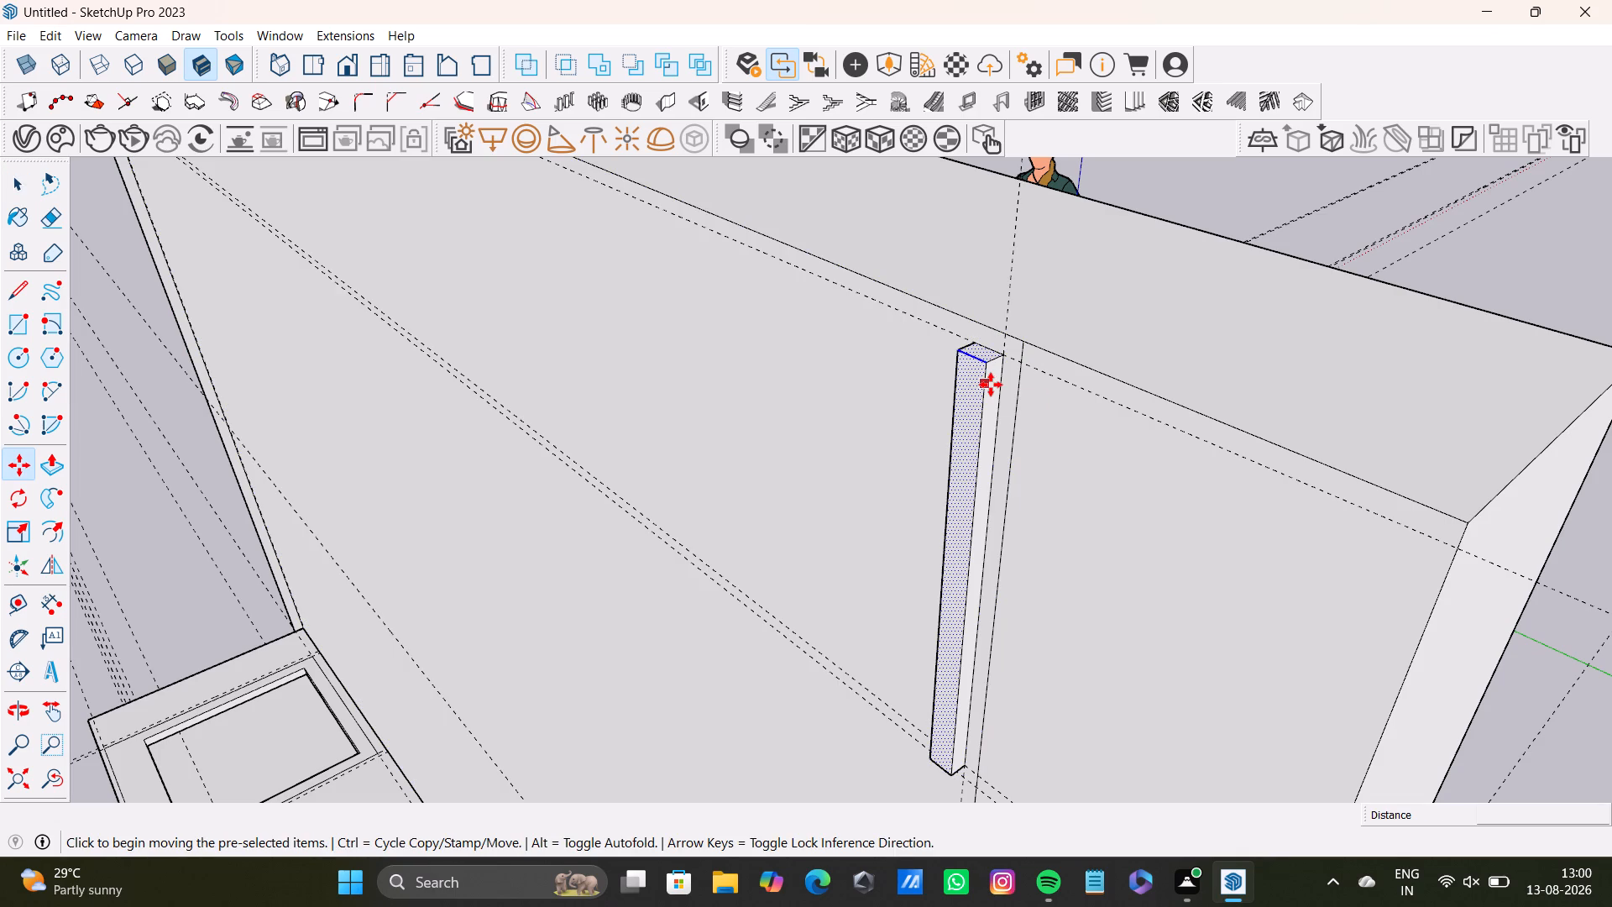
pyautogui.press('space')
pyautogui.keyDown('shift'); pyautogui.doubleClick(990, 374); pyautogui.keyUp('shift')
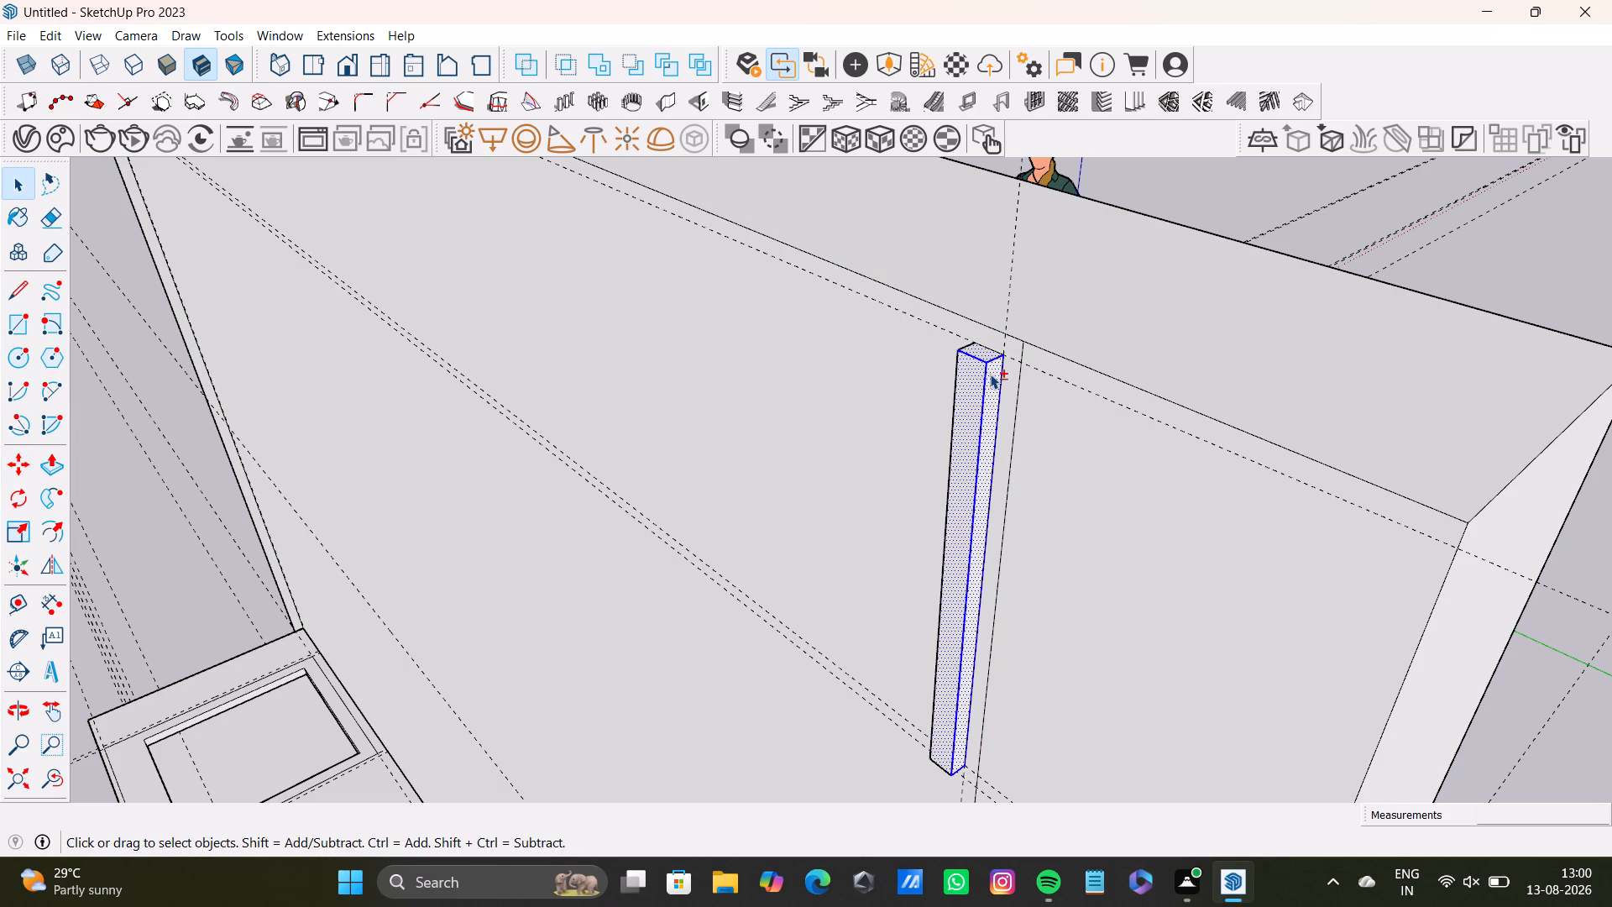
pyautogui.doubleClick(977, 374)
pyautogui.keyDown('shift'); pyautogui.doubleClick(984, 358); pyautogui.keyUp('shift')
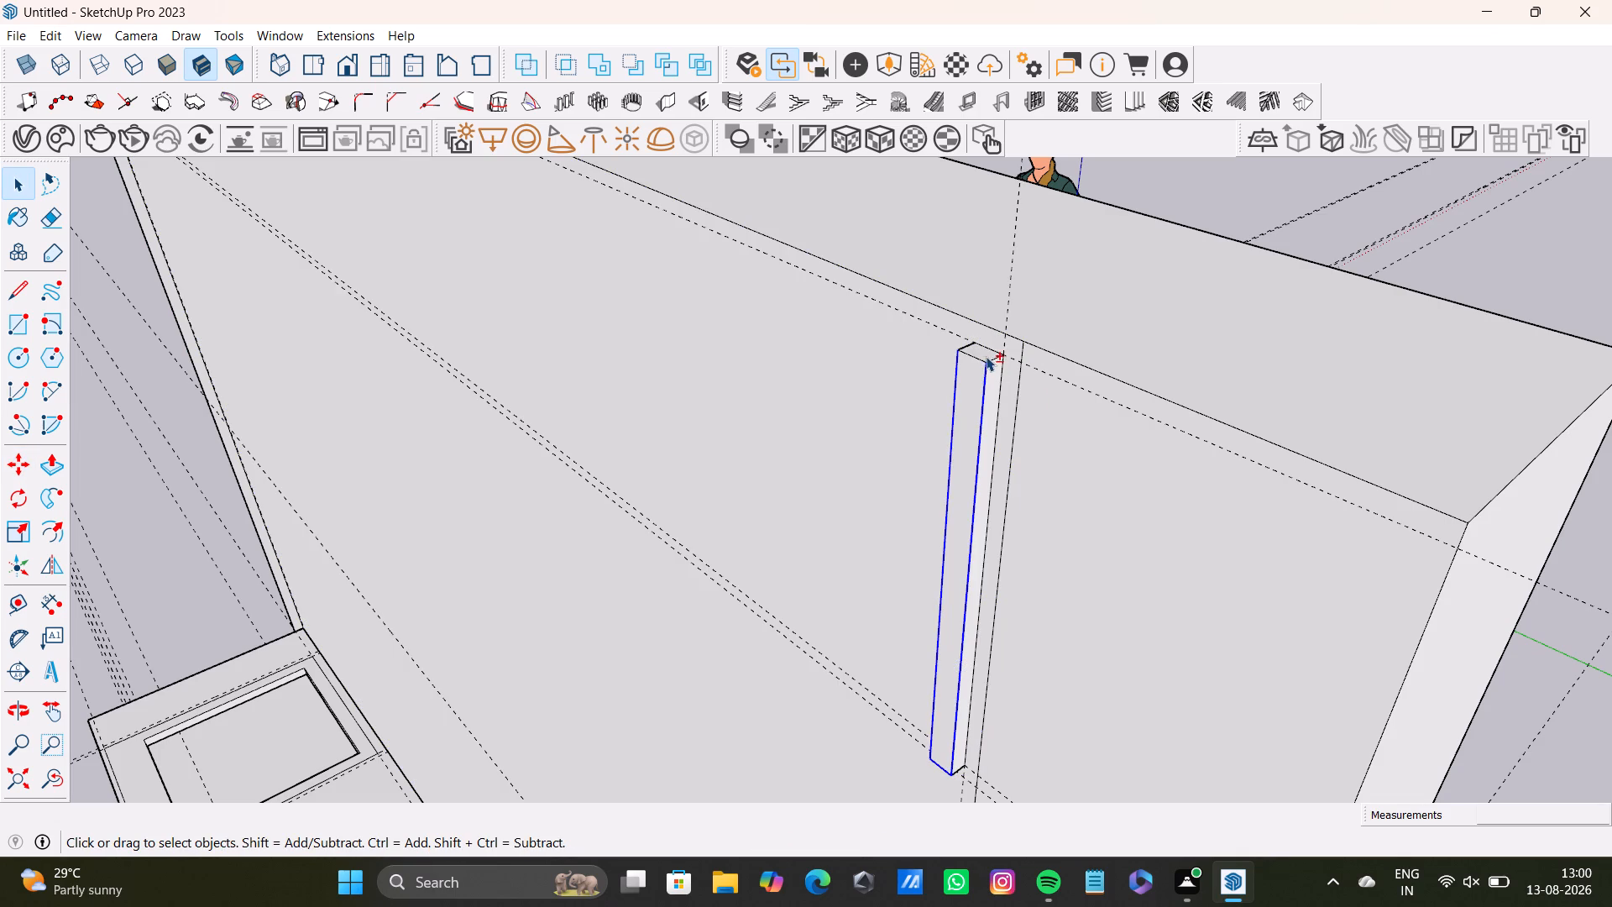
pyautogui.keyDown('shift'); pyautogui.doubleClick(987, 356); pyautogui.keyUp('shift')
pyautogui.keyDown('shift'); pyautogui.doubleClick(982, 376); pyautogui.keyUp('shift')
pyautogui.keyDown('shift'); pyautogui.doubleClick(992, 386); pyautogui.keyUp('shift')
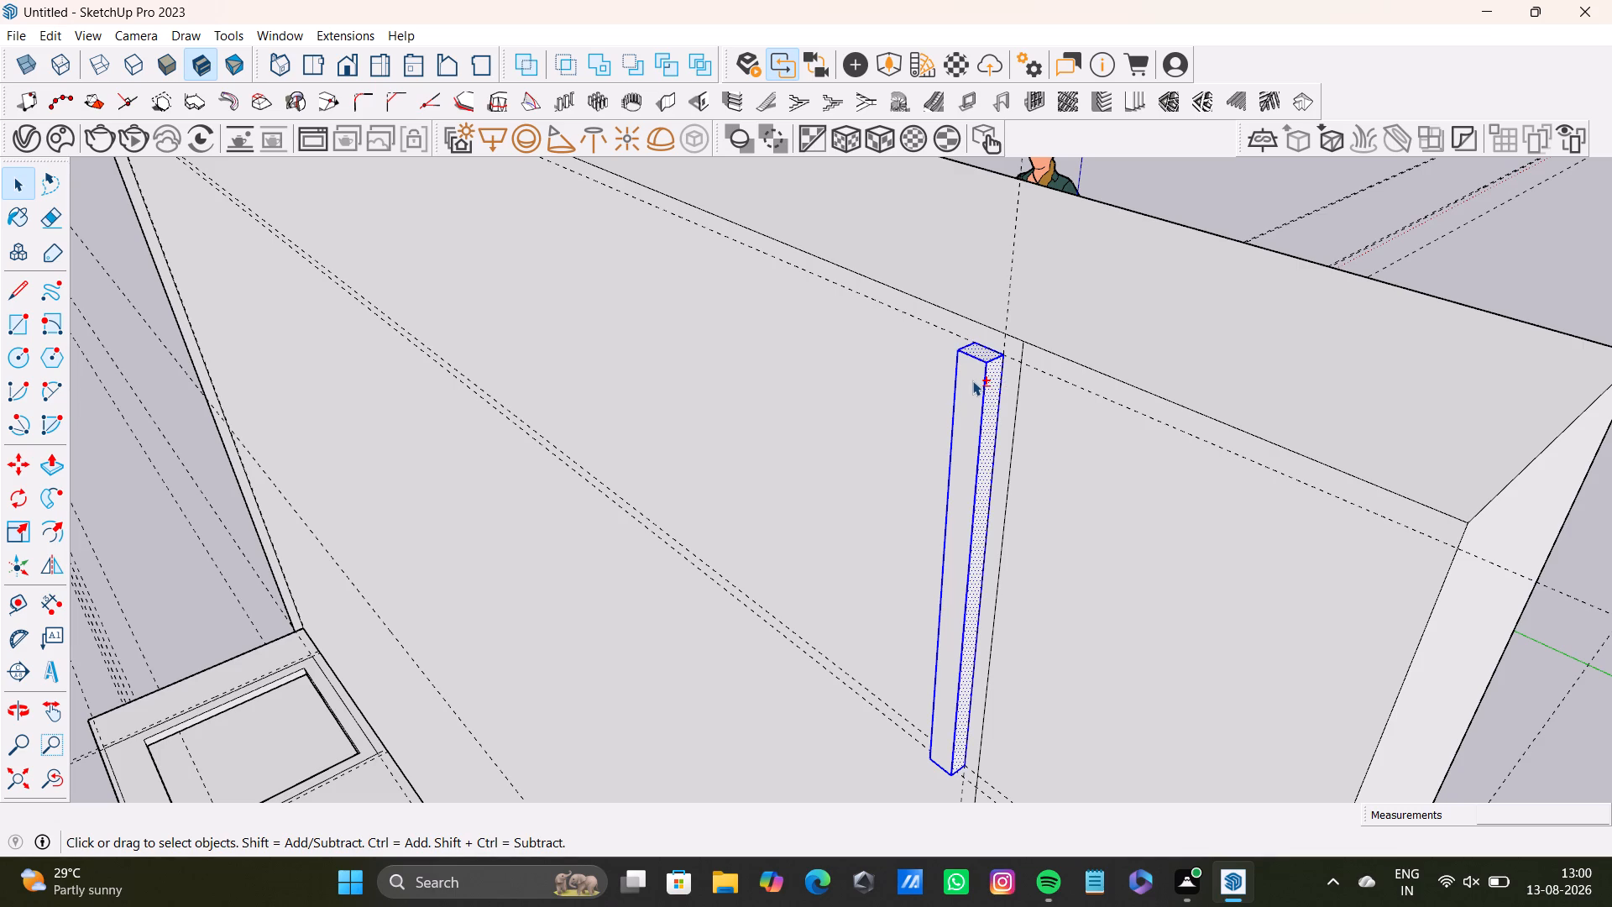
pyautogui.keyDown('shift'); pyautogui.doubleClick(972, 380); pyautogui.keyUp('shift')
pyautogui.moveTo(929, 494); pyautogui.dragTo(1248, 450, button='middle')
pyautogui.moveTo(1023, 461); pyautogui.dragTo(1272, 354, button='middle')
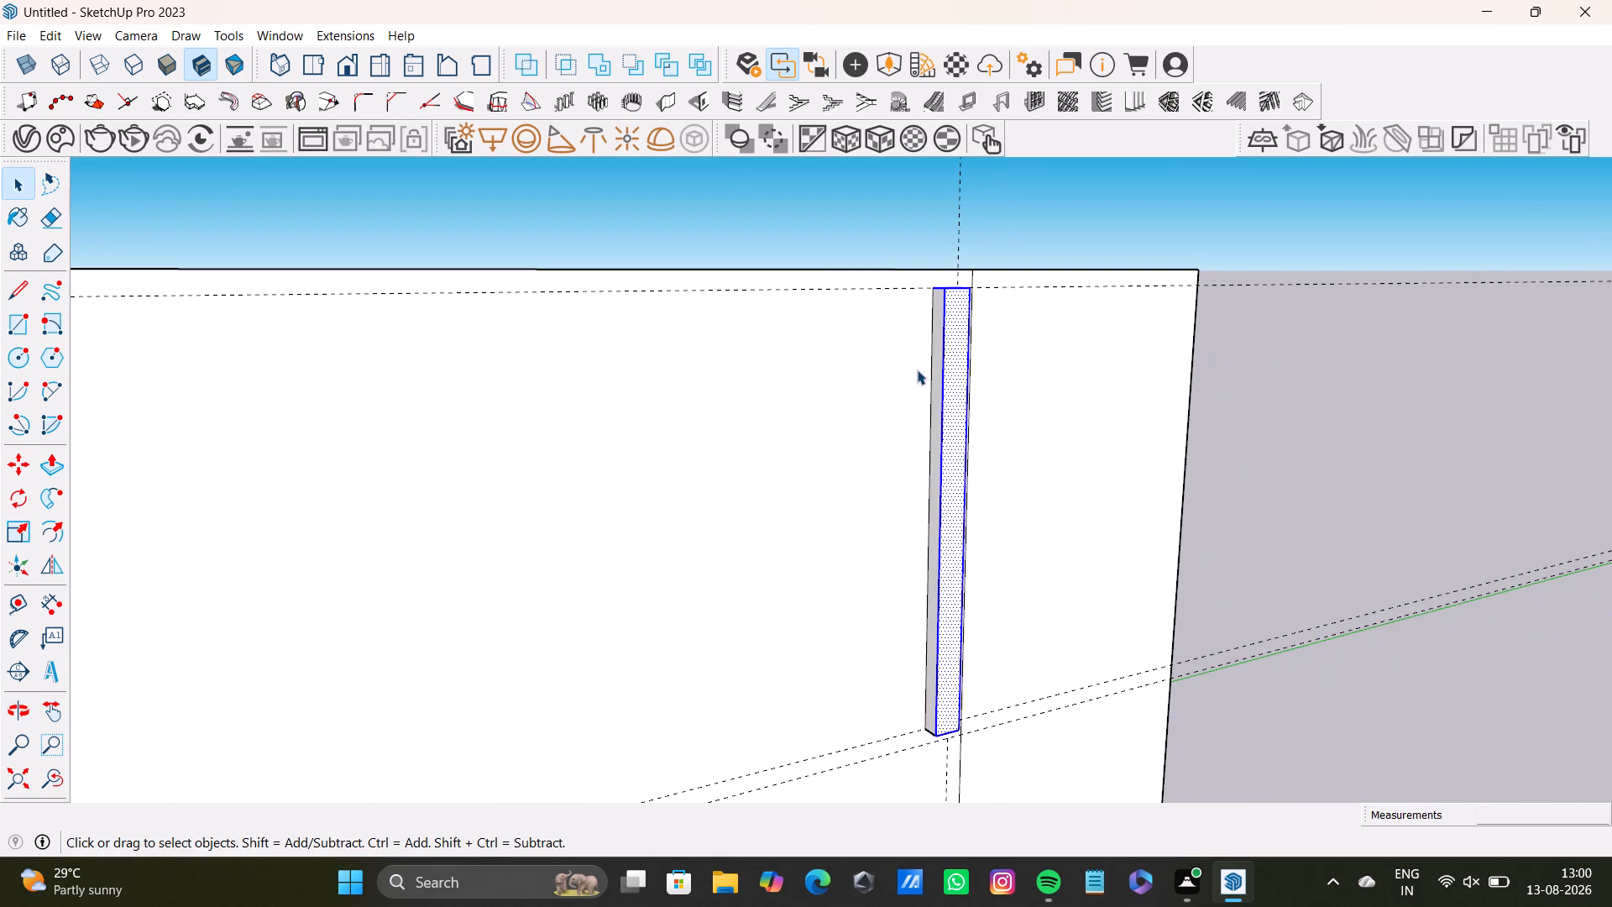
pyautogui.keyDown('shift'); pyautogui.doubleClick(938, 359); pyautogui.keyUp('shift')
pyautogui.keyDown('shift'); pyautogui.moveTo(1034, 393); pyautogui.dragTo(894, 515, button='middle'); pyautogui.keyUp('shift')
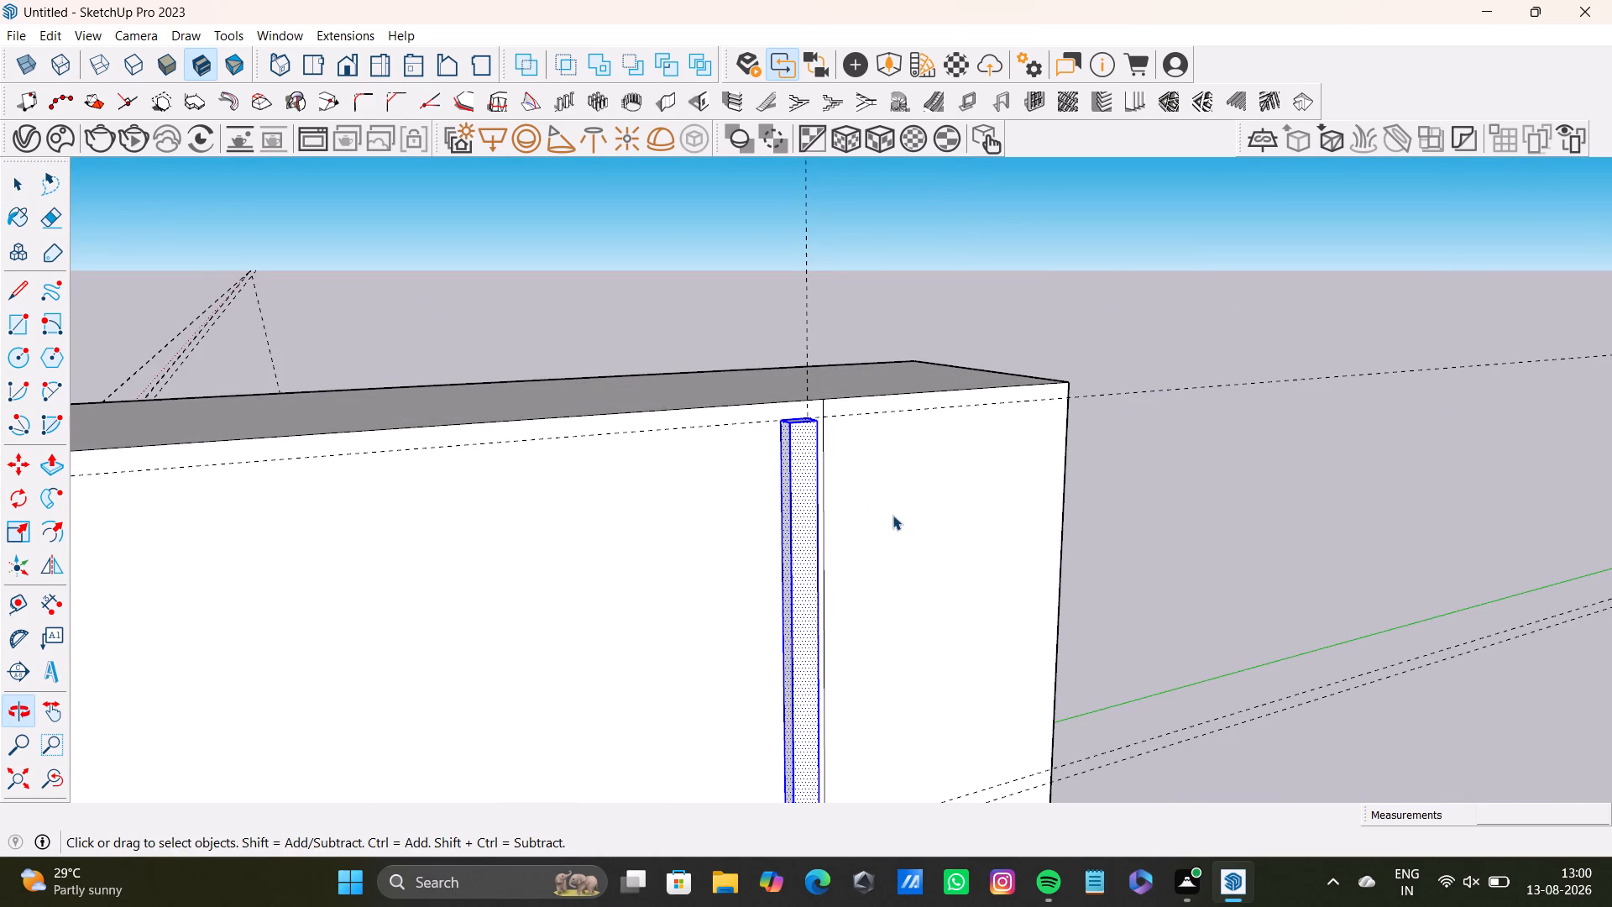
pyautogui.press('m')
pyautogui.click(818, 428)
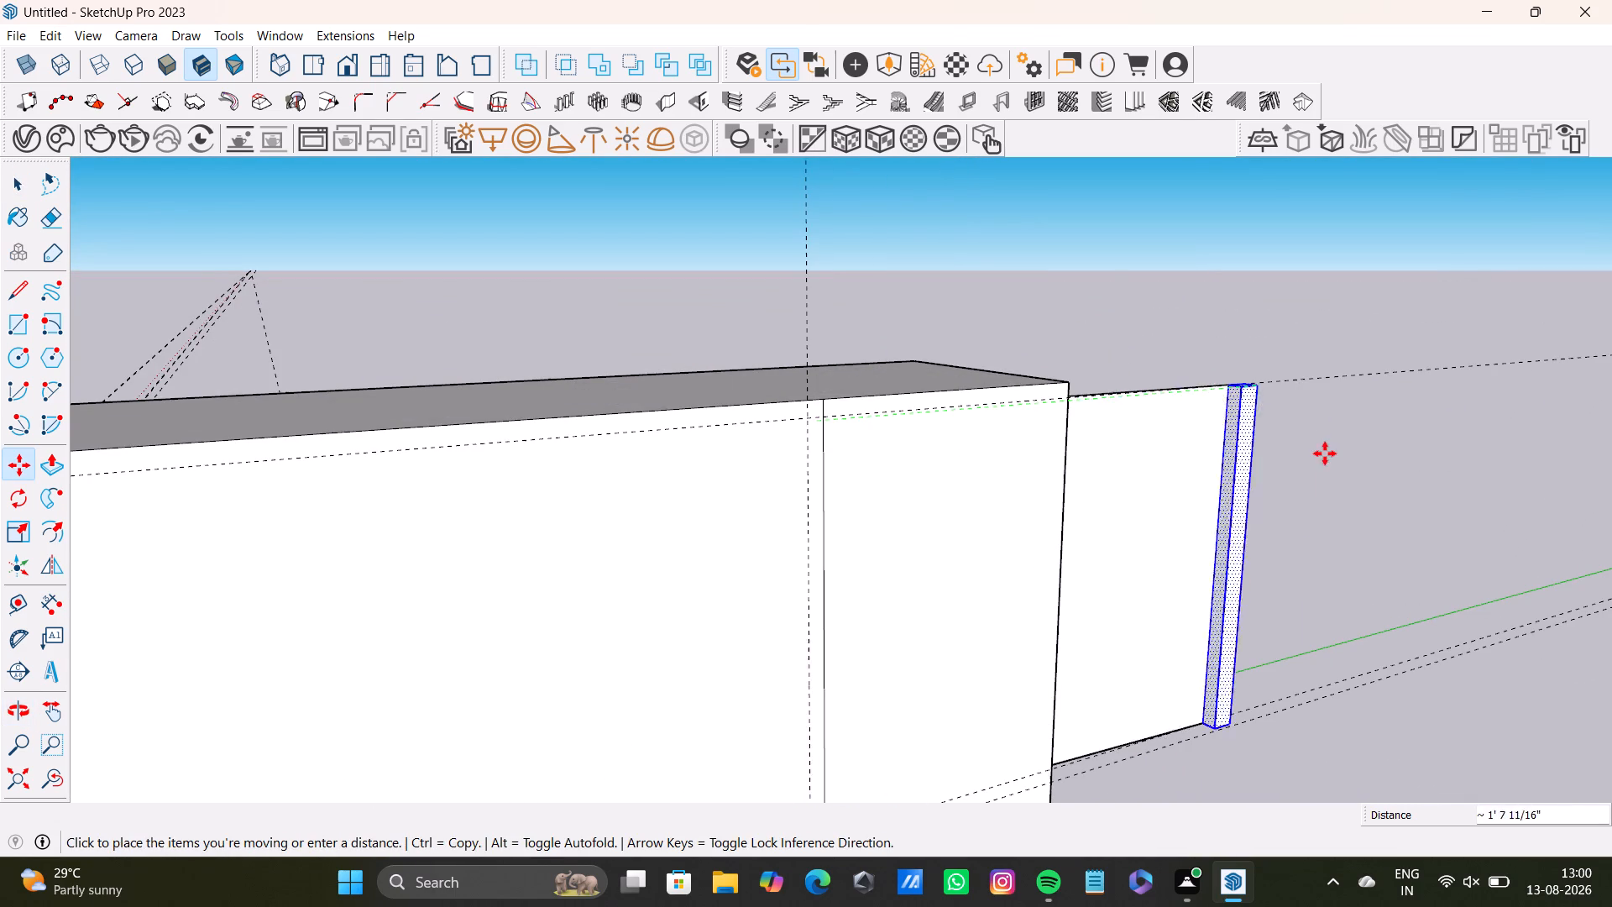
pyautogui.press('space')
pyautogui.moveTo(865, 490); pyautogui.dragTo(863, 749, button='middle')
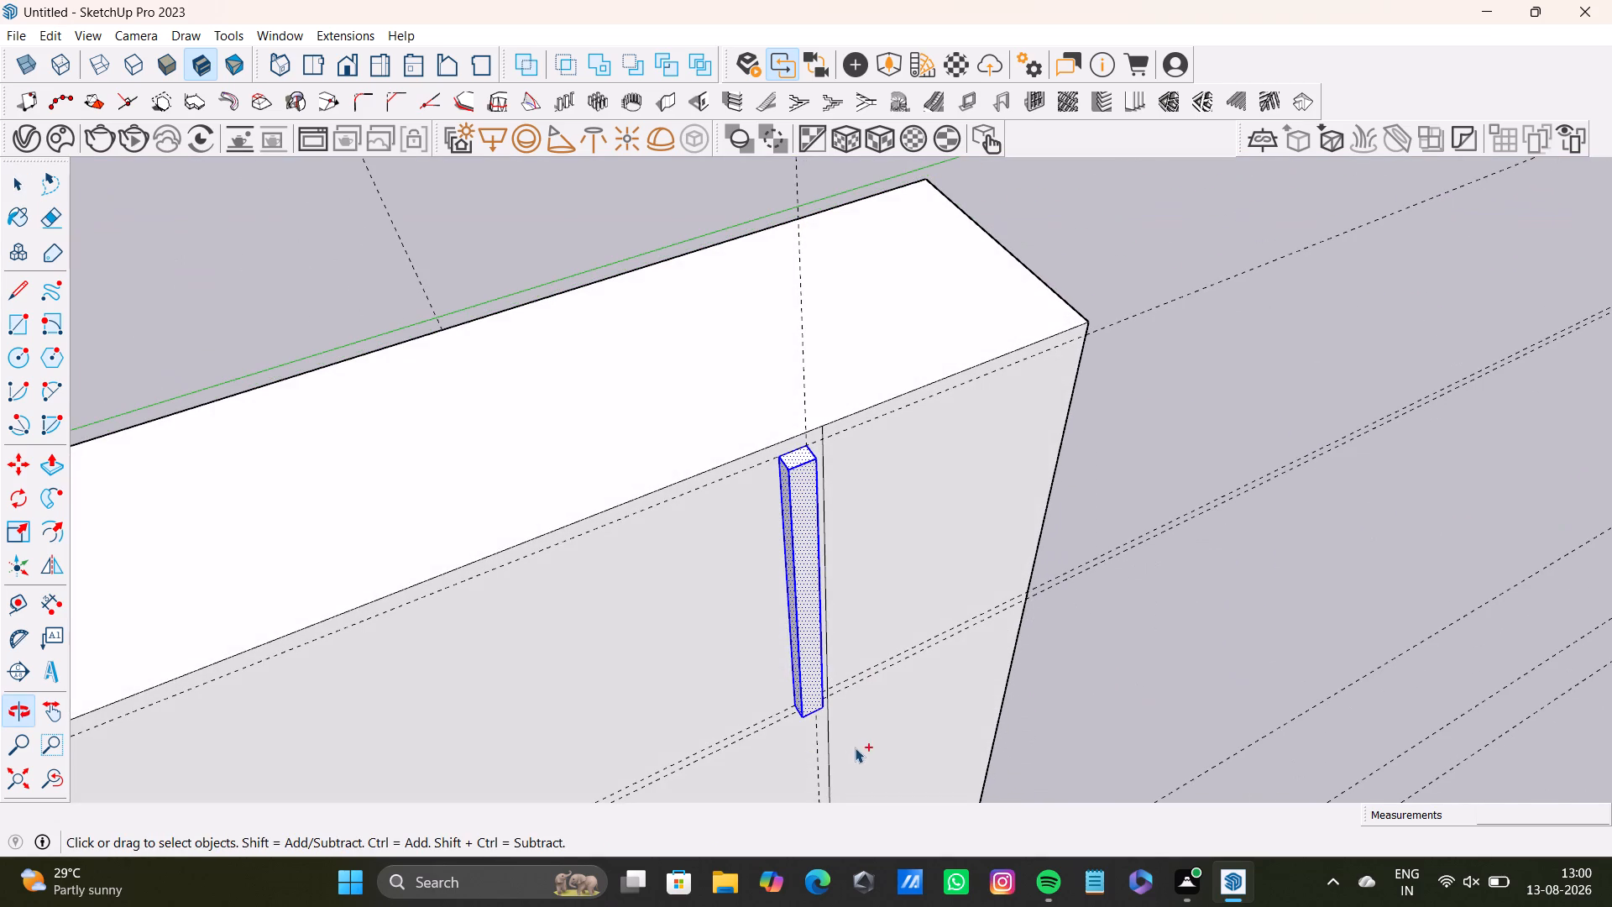
# Undo the previous strip change on the back wall.
pyautogui.hotkey('ctrl', 'z')
pyautogui.scroll(-4, 805, 577)
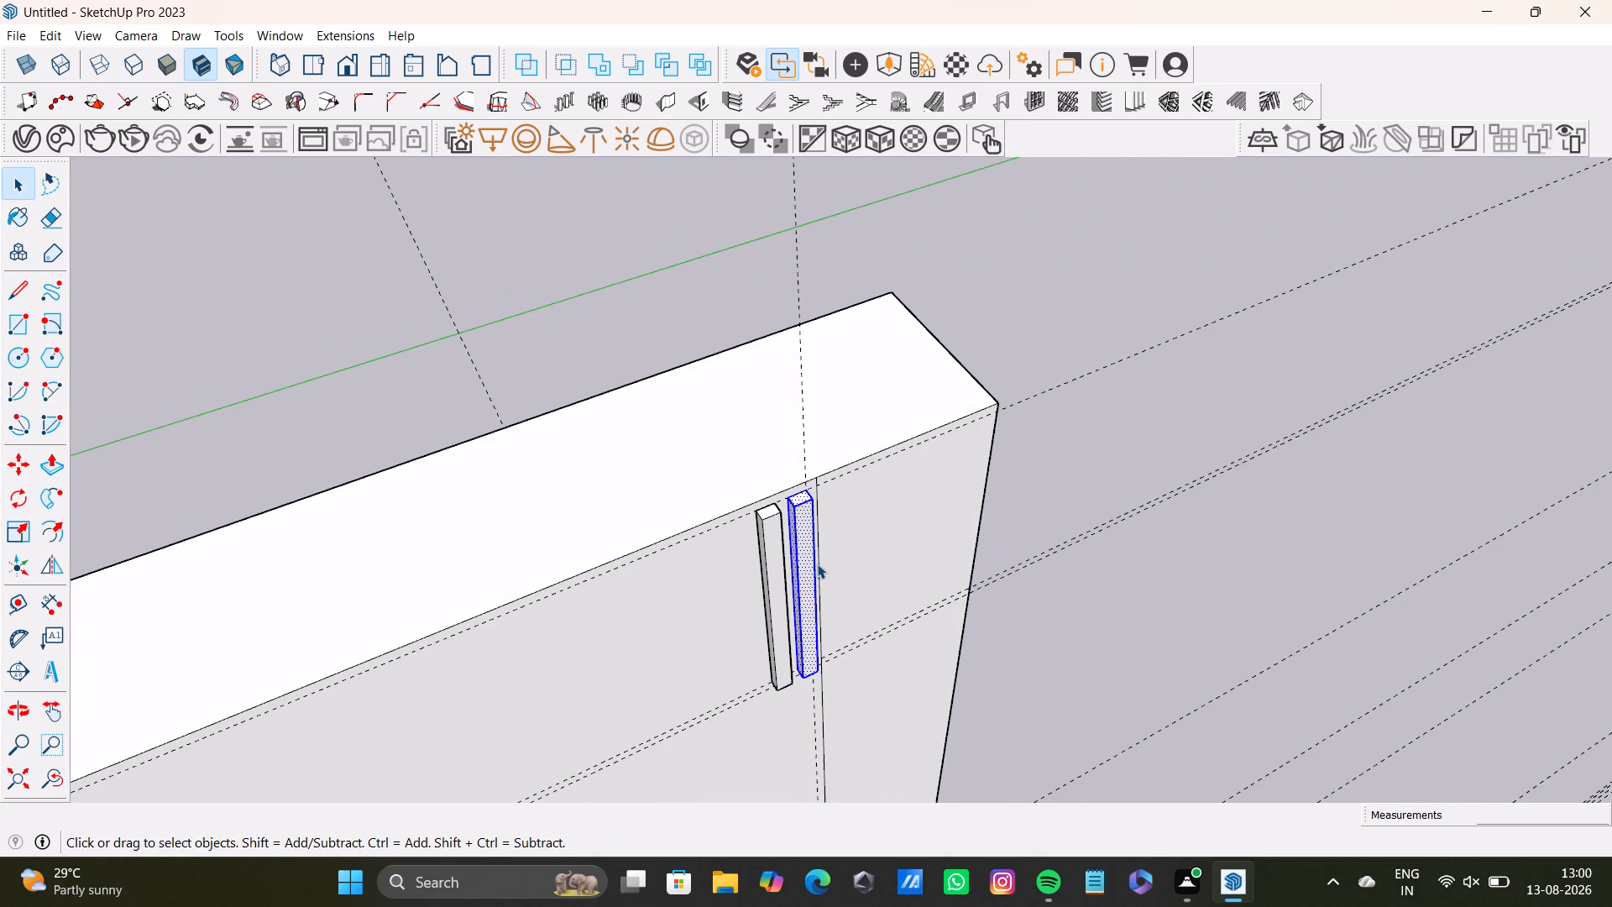
pyautogui.scroll(-3, 817, 564)
pyautogui.scroll(-19, 817, 564)
pyautogui.moveTo(700, 622); pyautogui.dragTo(681, 549, button='middle')
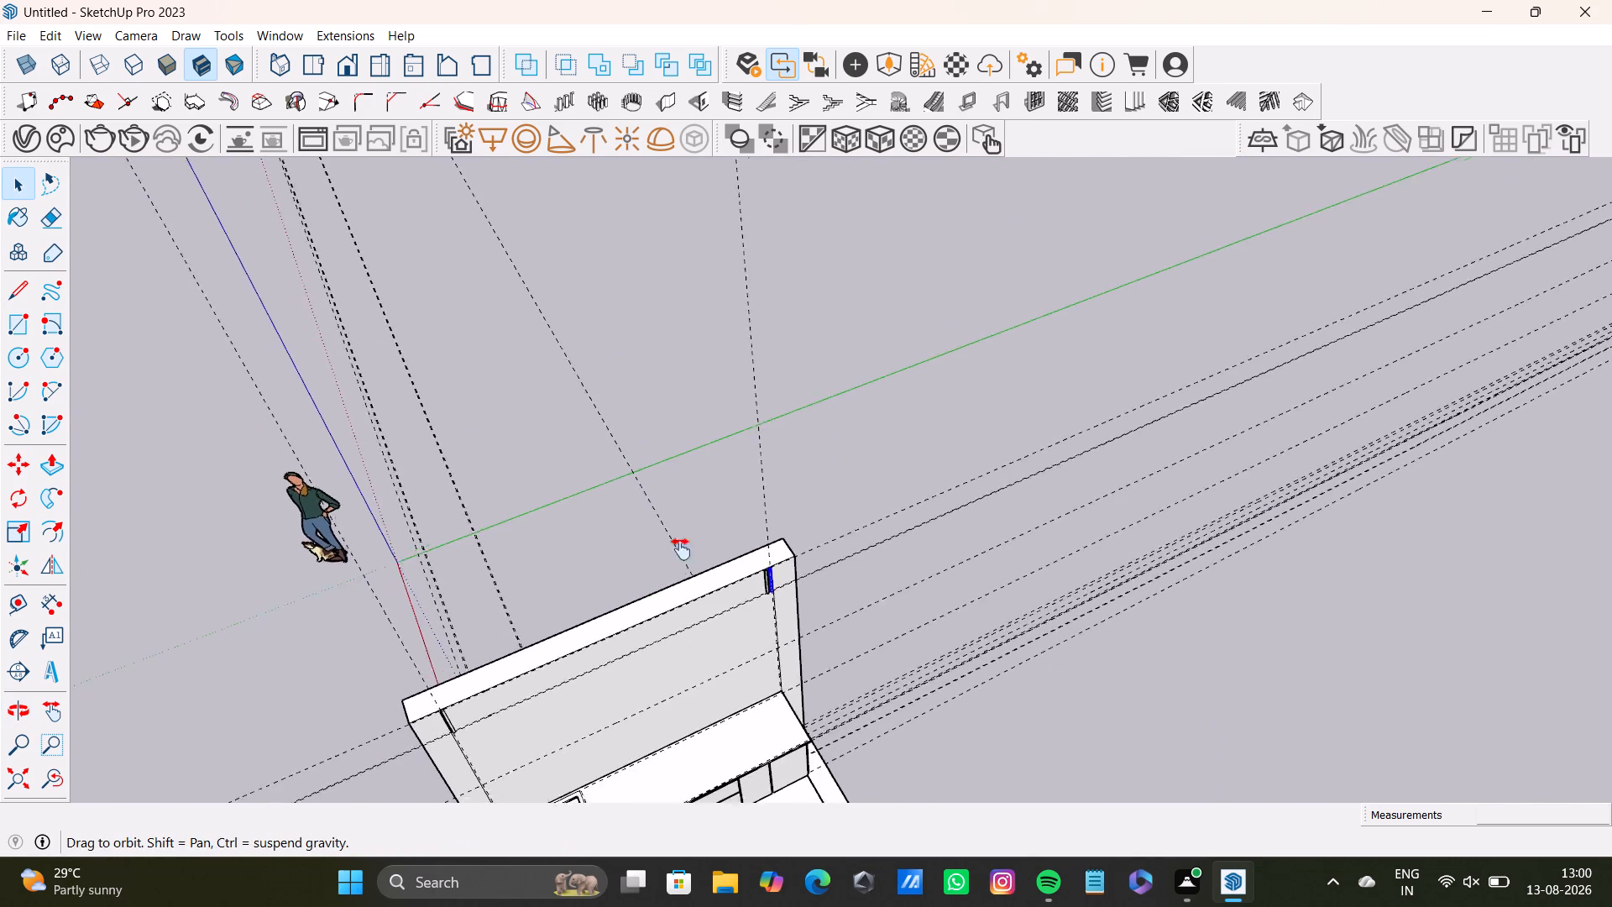
pyautogui.moveTo(681, 549); pyautogui.dragTo(719, 438, button='middle')
pyautogui.scroll(17, 814, 459)
pyautogui.moveTo(802, 375); pyautogui.dragTo(730, 384, button='middle')
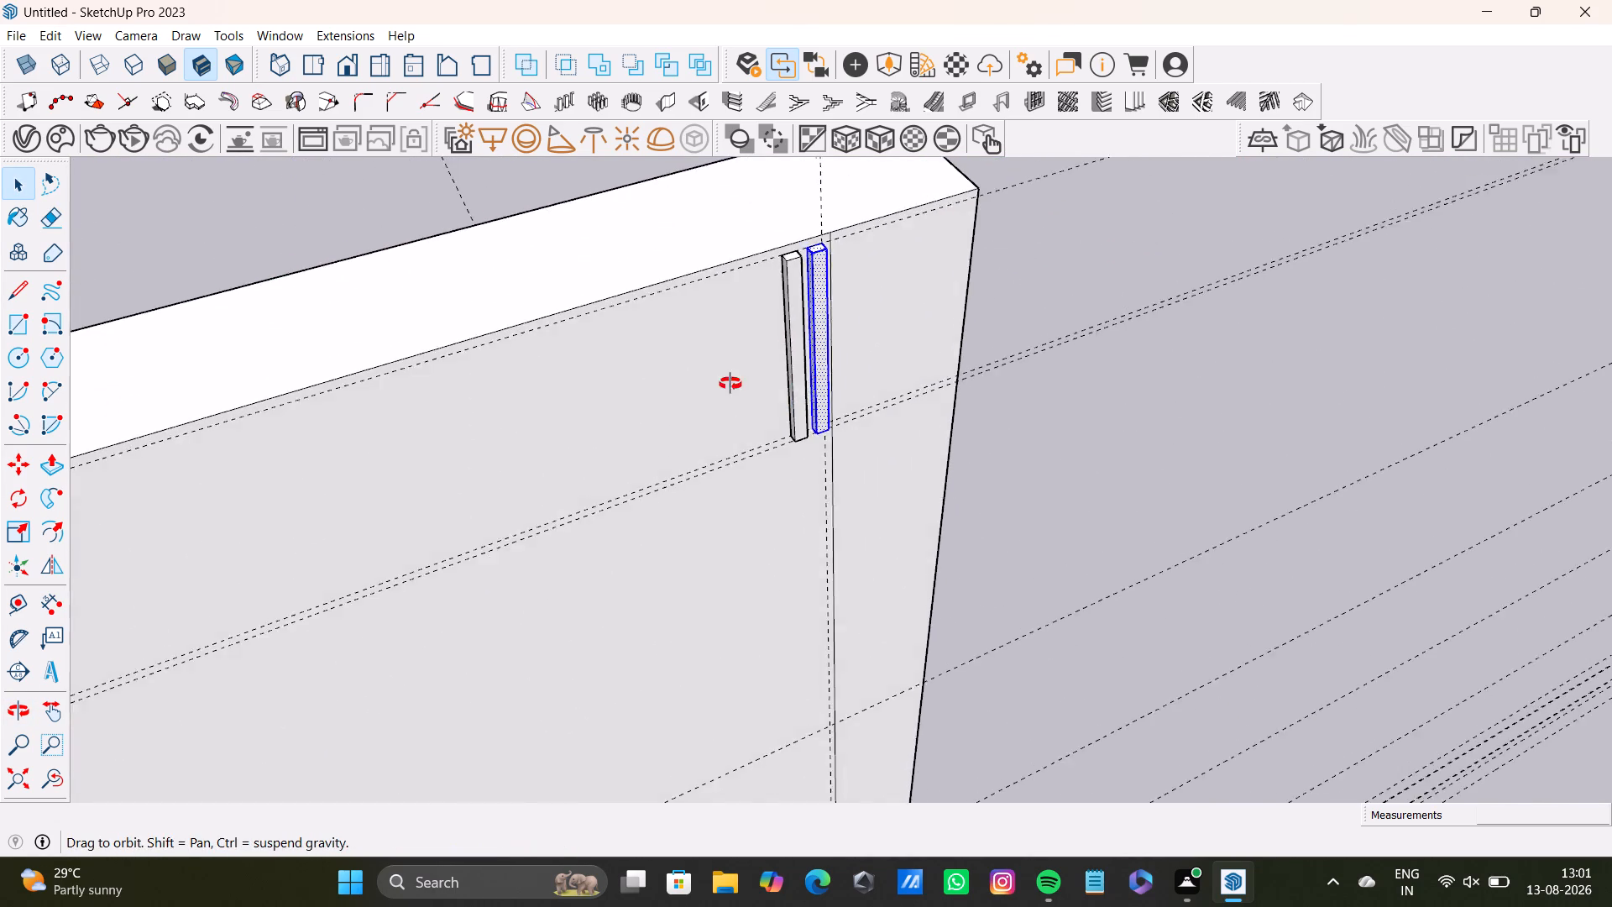
pyautogui.moveTo(730, 384); pyautogui.dragTo(689, 449, button='middle')
pyautogui.scroll(8, 792, 333)
pyautogui.moveTo(872, 242); pyautogui.dragTo(712, 336, button='middle')
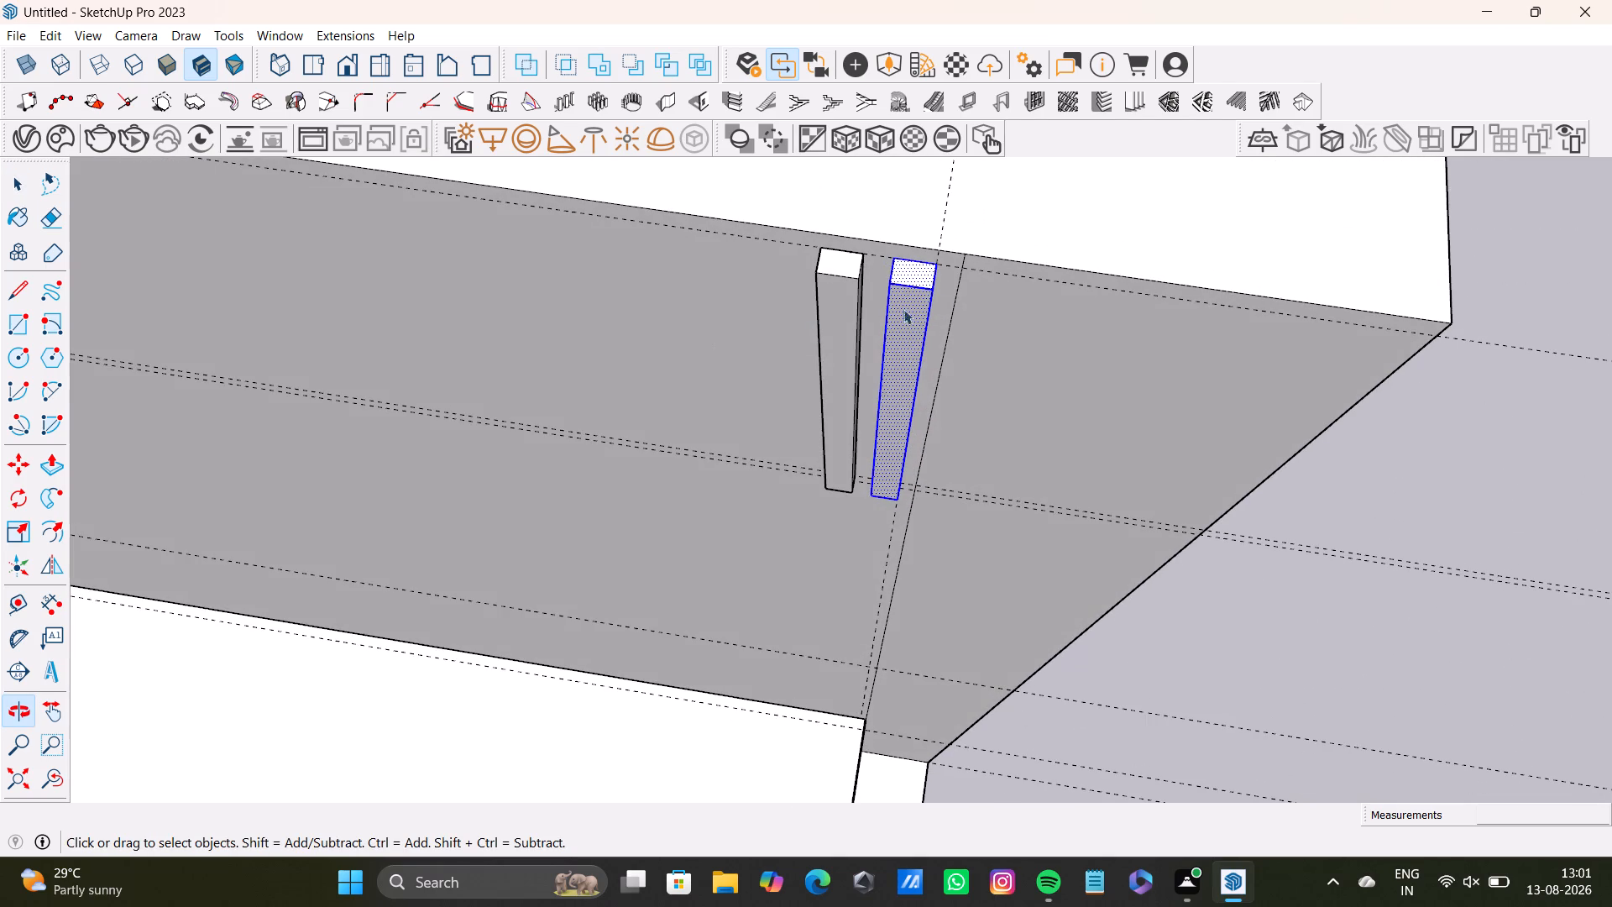
# Push the outermost right-end strip's front face back until it is flush with the back wall.
pyautogui.press('p')
pyautogui.click(910, 325)
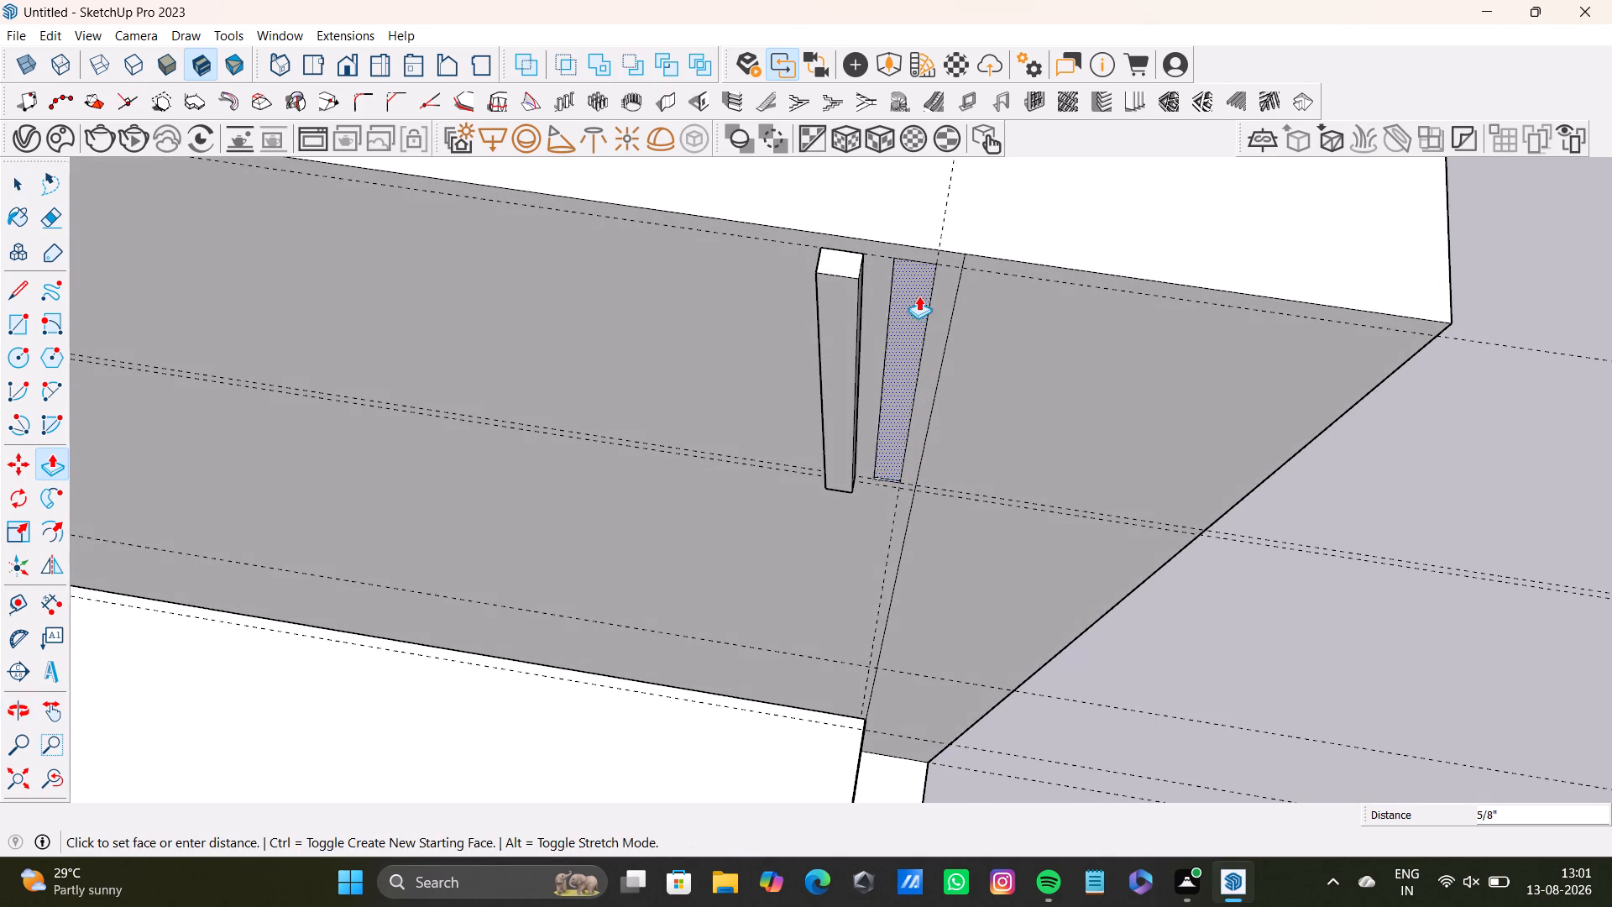
pyautogui.click(919, 295)
pyautogui.moveTo(893, 410); pyautogui.dragTo(900, 422)
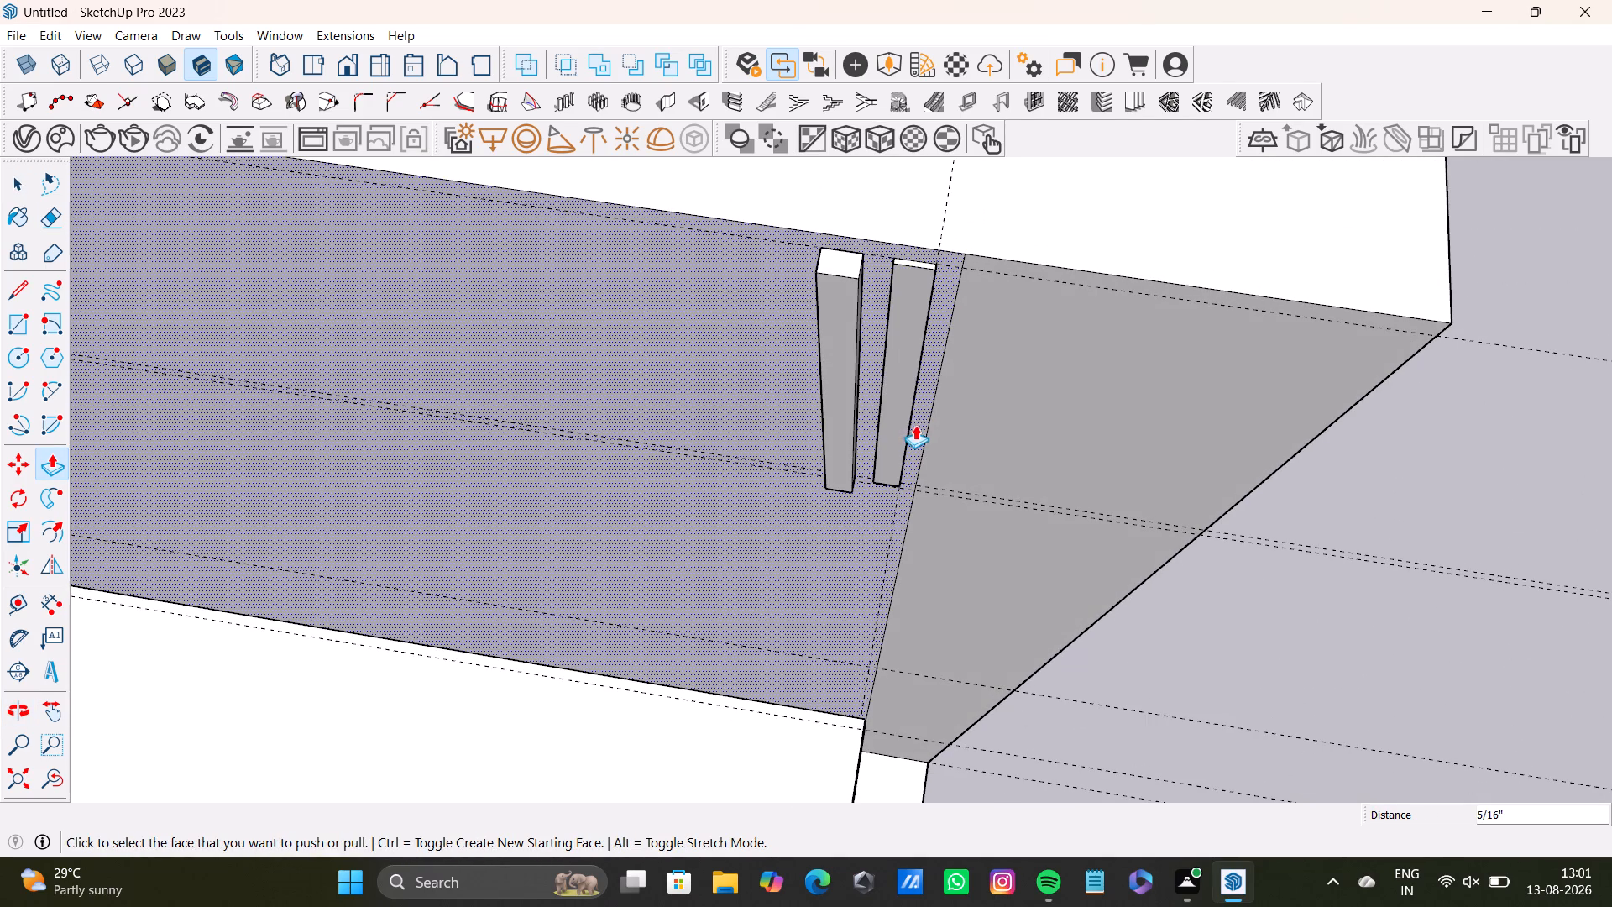
pyautogui.click(906, 410)
pyautogui.click(923, 407)
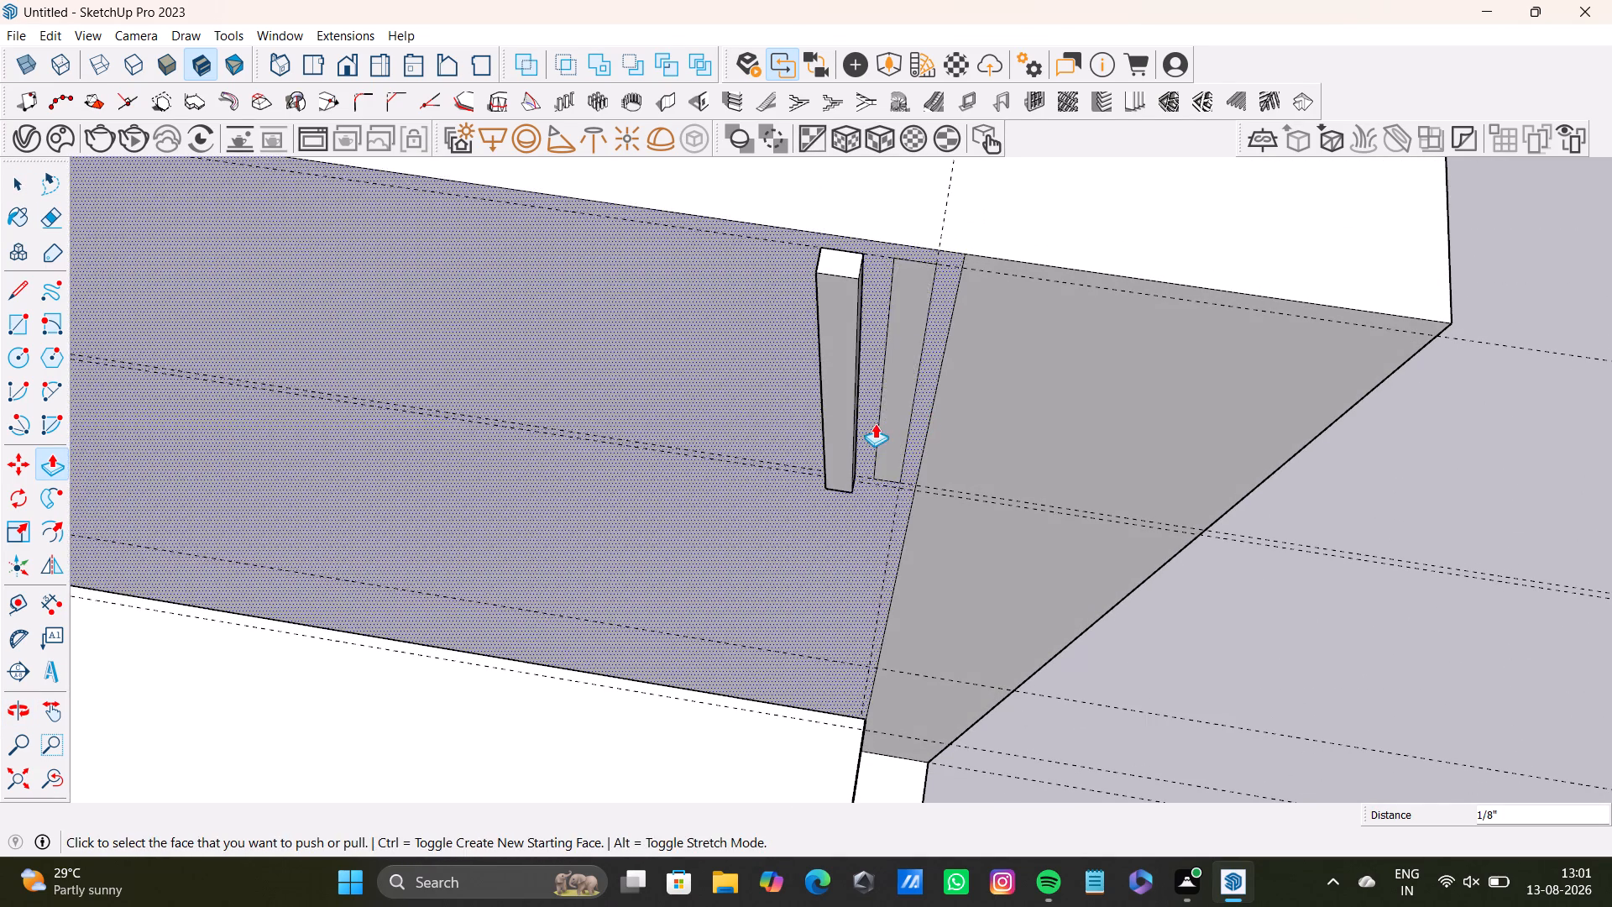
# Delete the leftover outline edges of the flattened outermost right-end strip on the back wall.
pyautogui.press('space')
pyautogui.scroll(7, 891, 409)
pyautogui.moveTo(904, 370); pyautogui.dragTo(917, 409, button='middle')
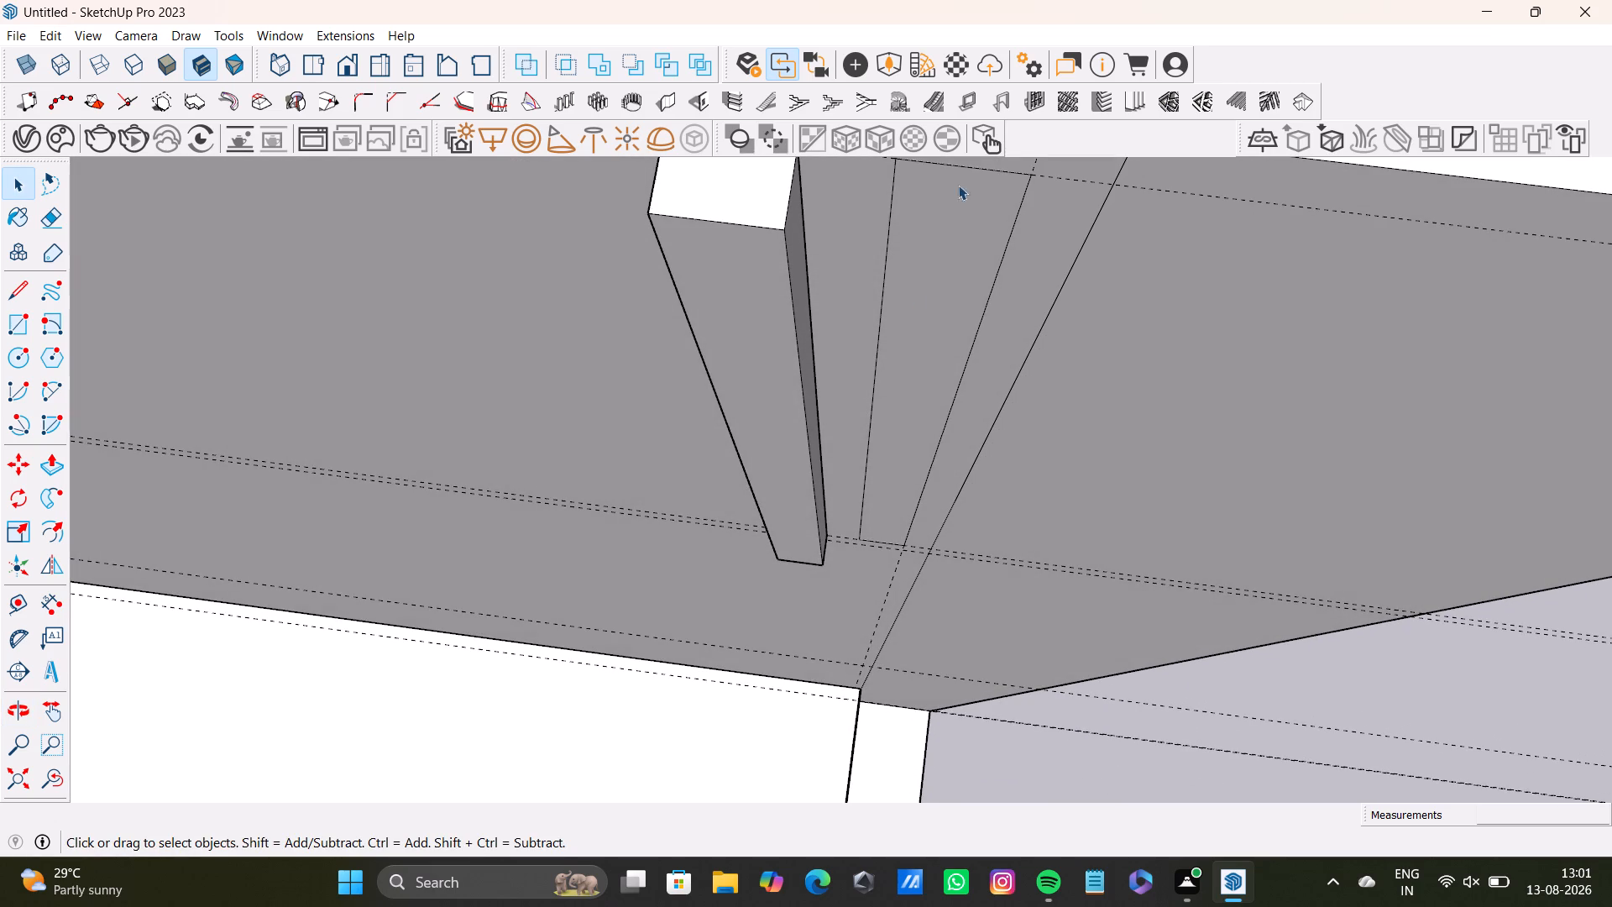
pyautogui.click(974, 167)
pyautogui.press('Delete')
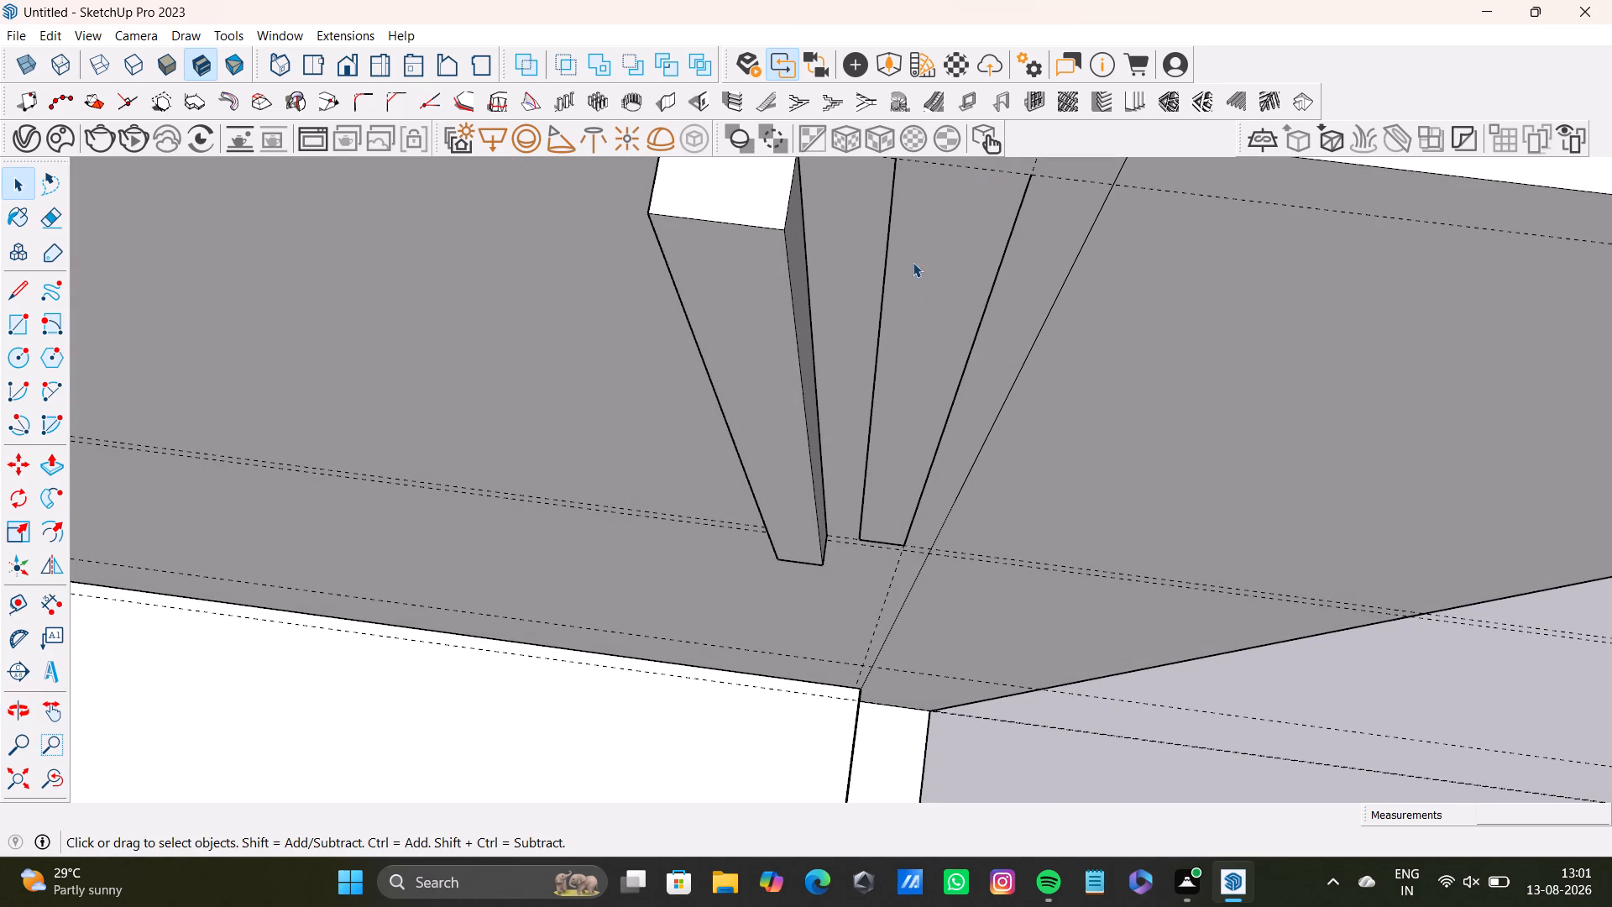
pyautogui.click(884, 292)
pyautogui.press('Delete')
pyautogui.click(980, 322)
pyautogui.press('Delete')
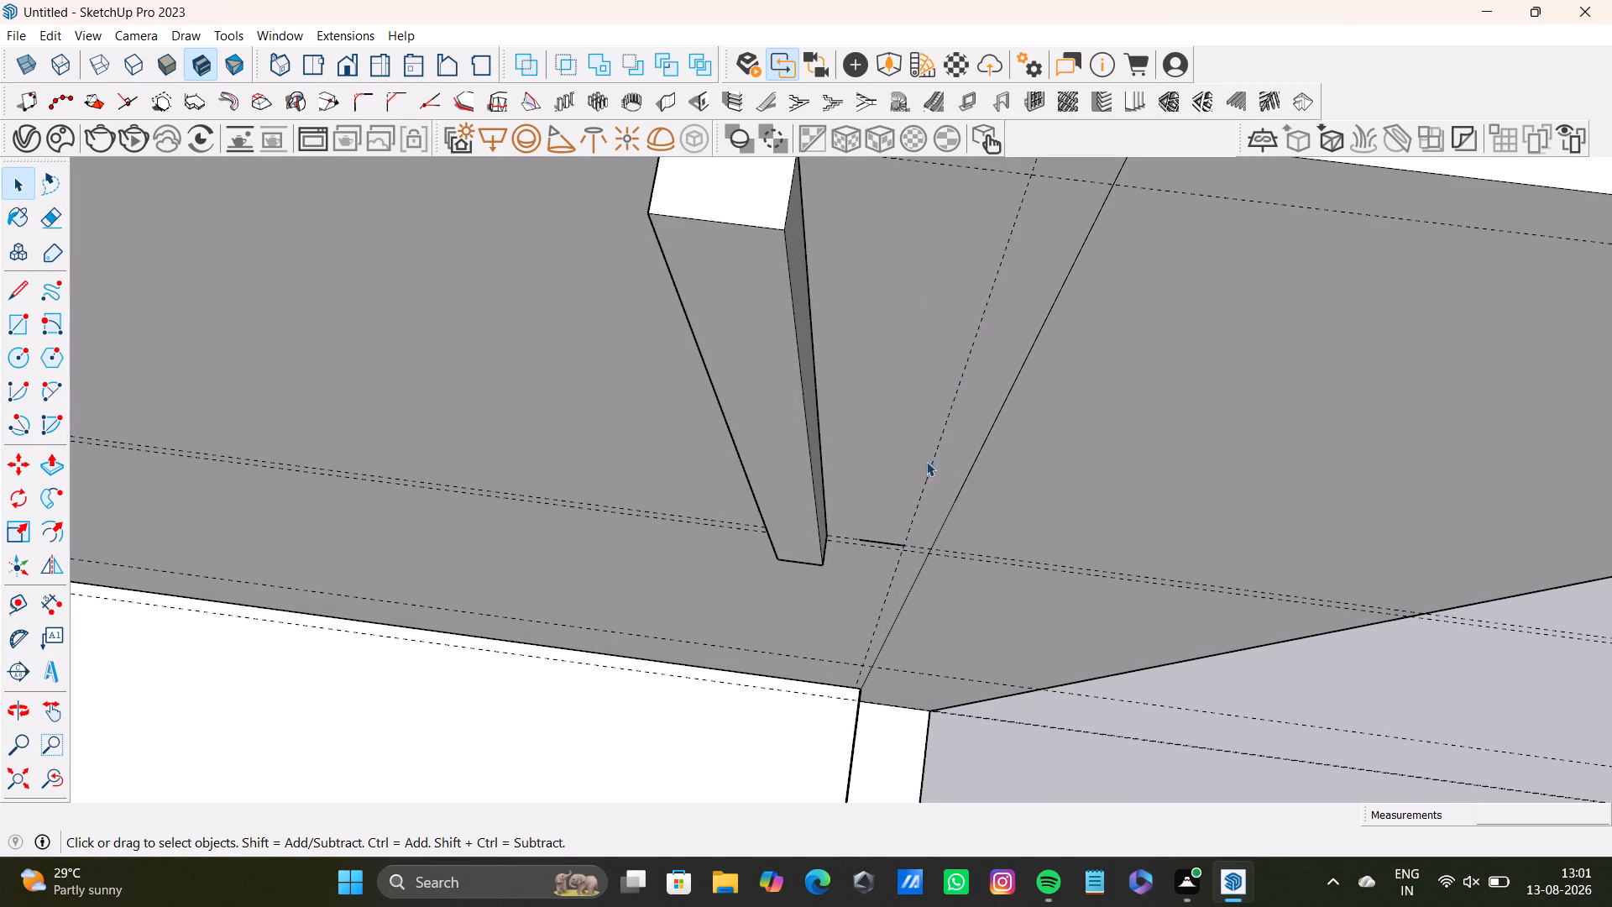
pyautogui.click(895, 544)
pyautogui.press('Delete')
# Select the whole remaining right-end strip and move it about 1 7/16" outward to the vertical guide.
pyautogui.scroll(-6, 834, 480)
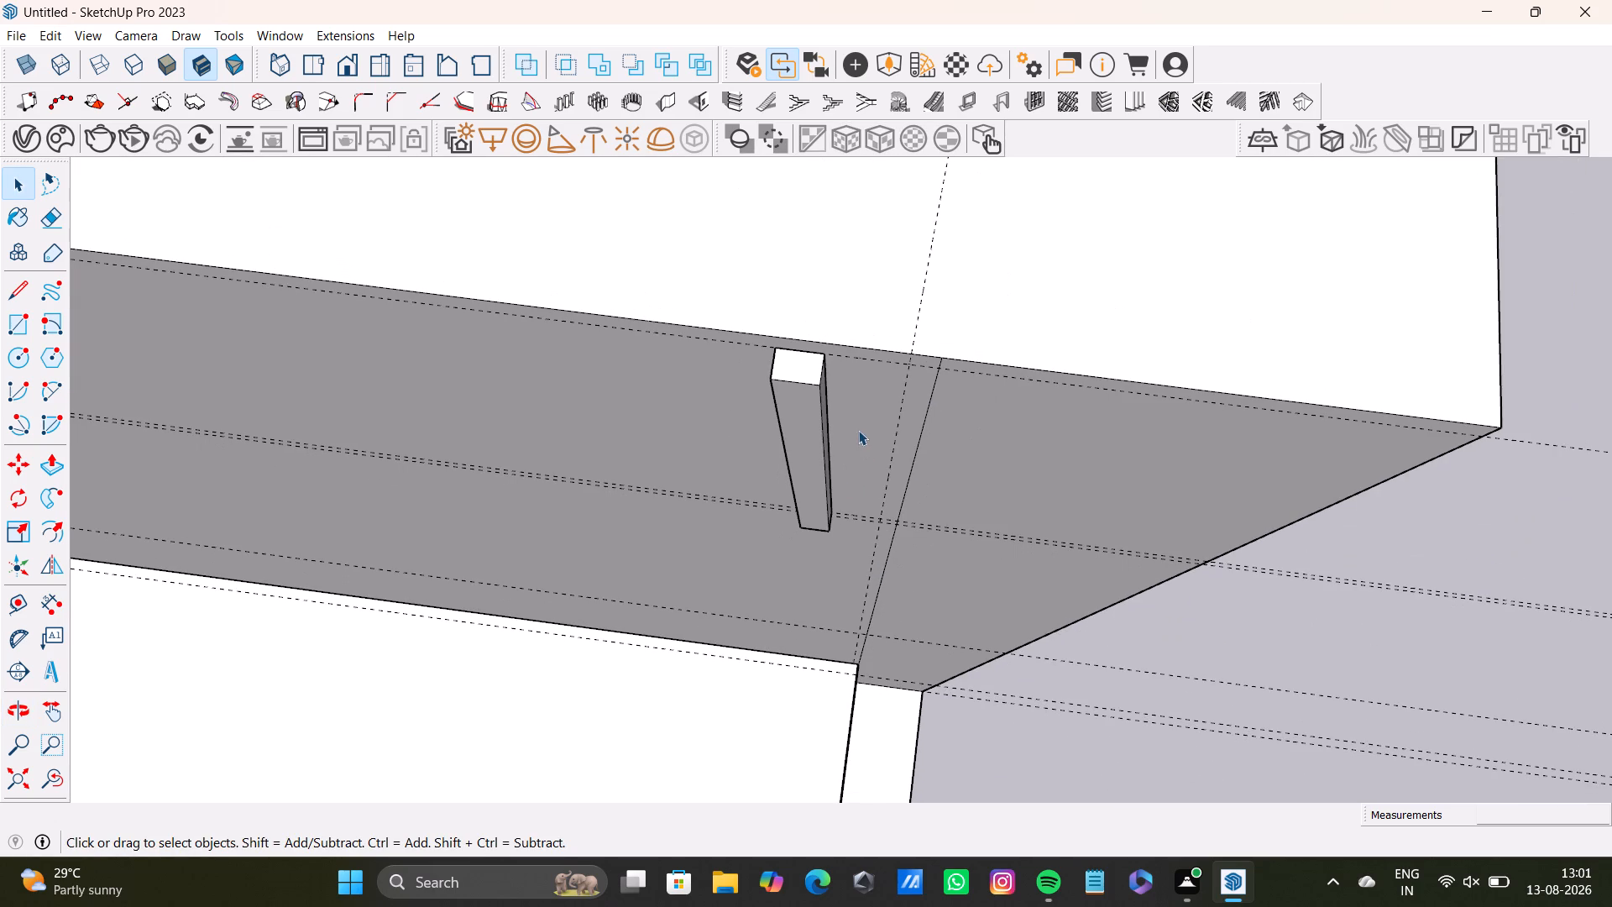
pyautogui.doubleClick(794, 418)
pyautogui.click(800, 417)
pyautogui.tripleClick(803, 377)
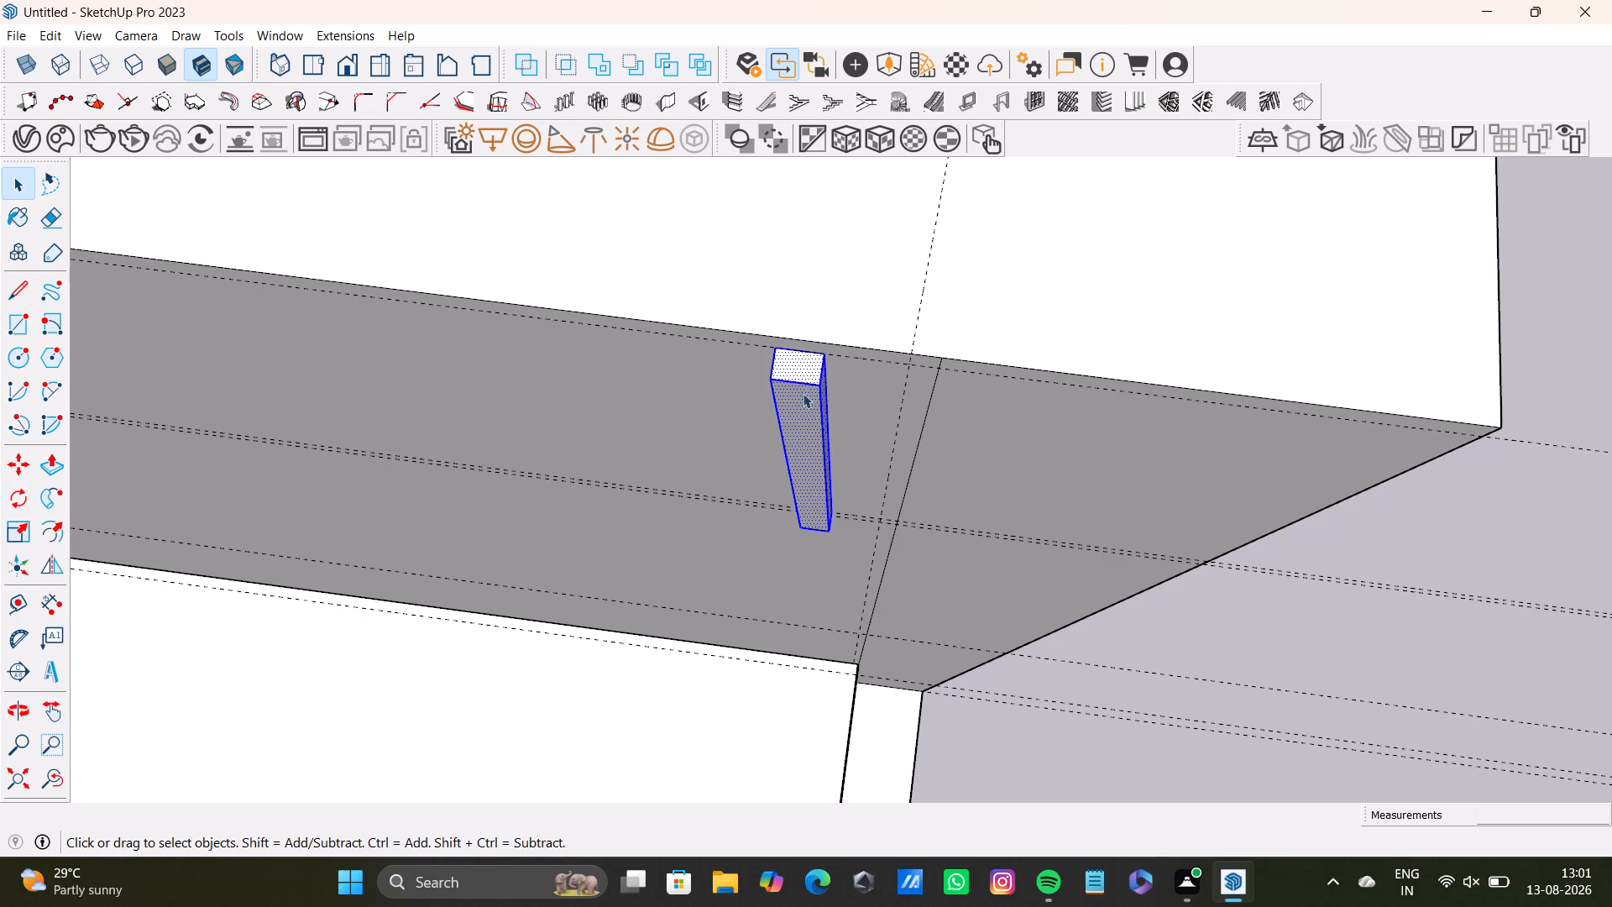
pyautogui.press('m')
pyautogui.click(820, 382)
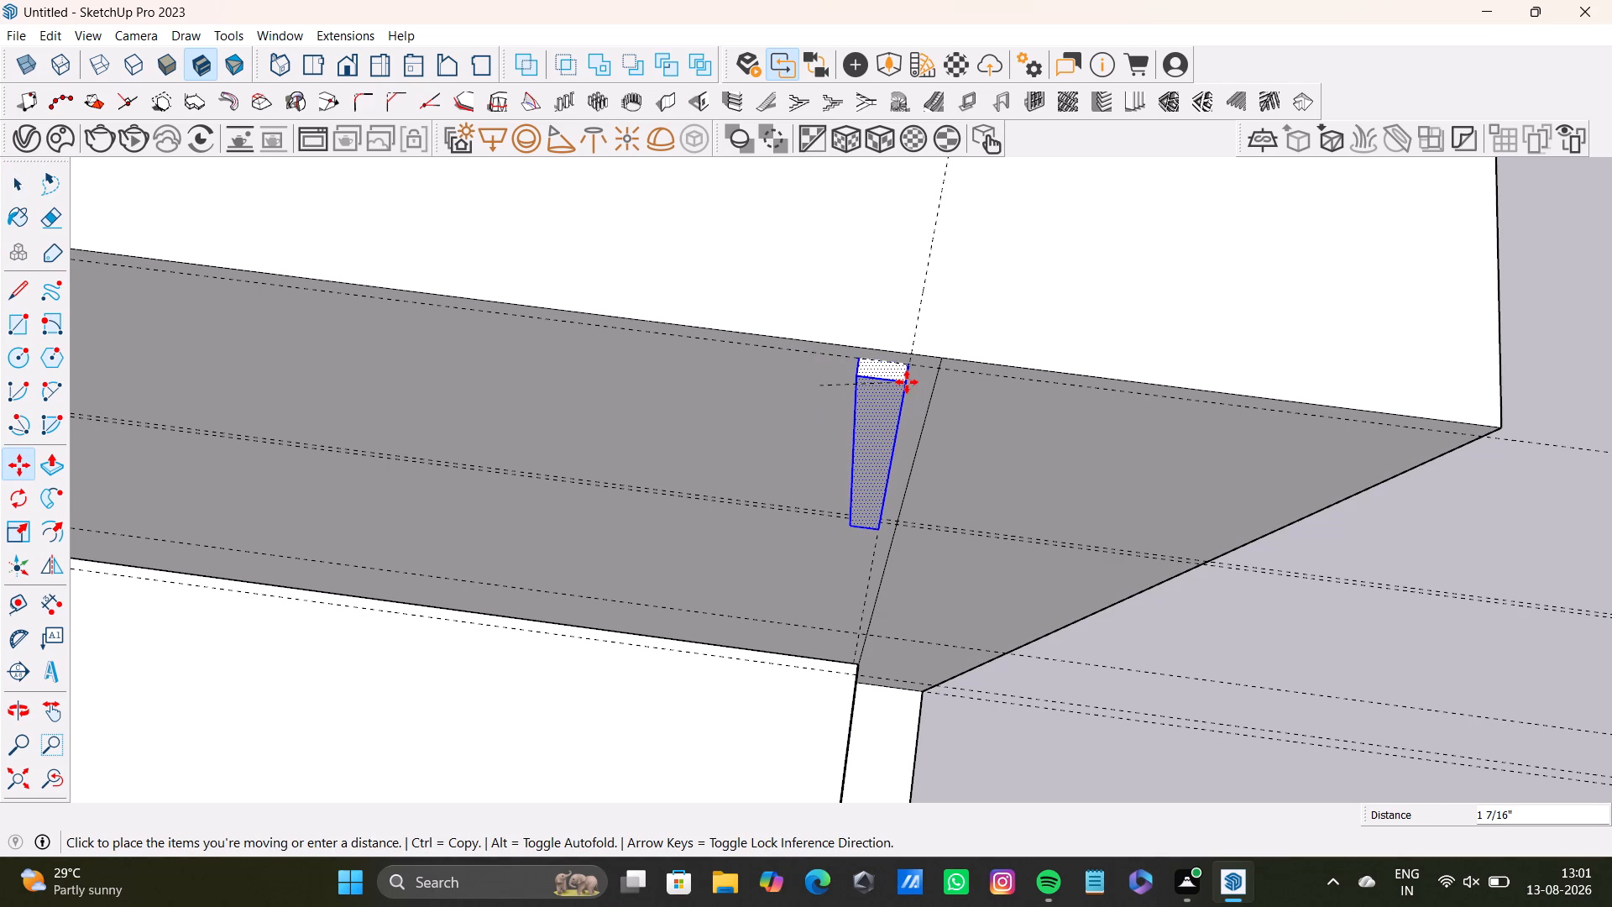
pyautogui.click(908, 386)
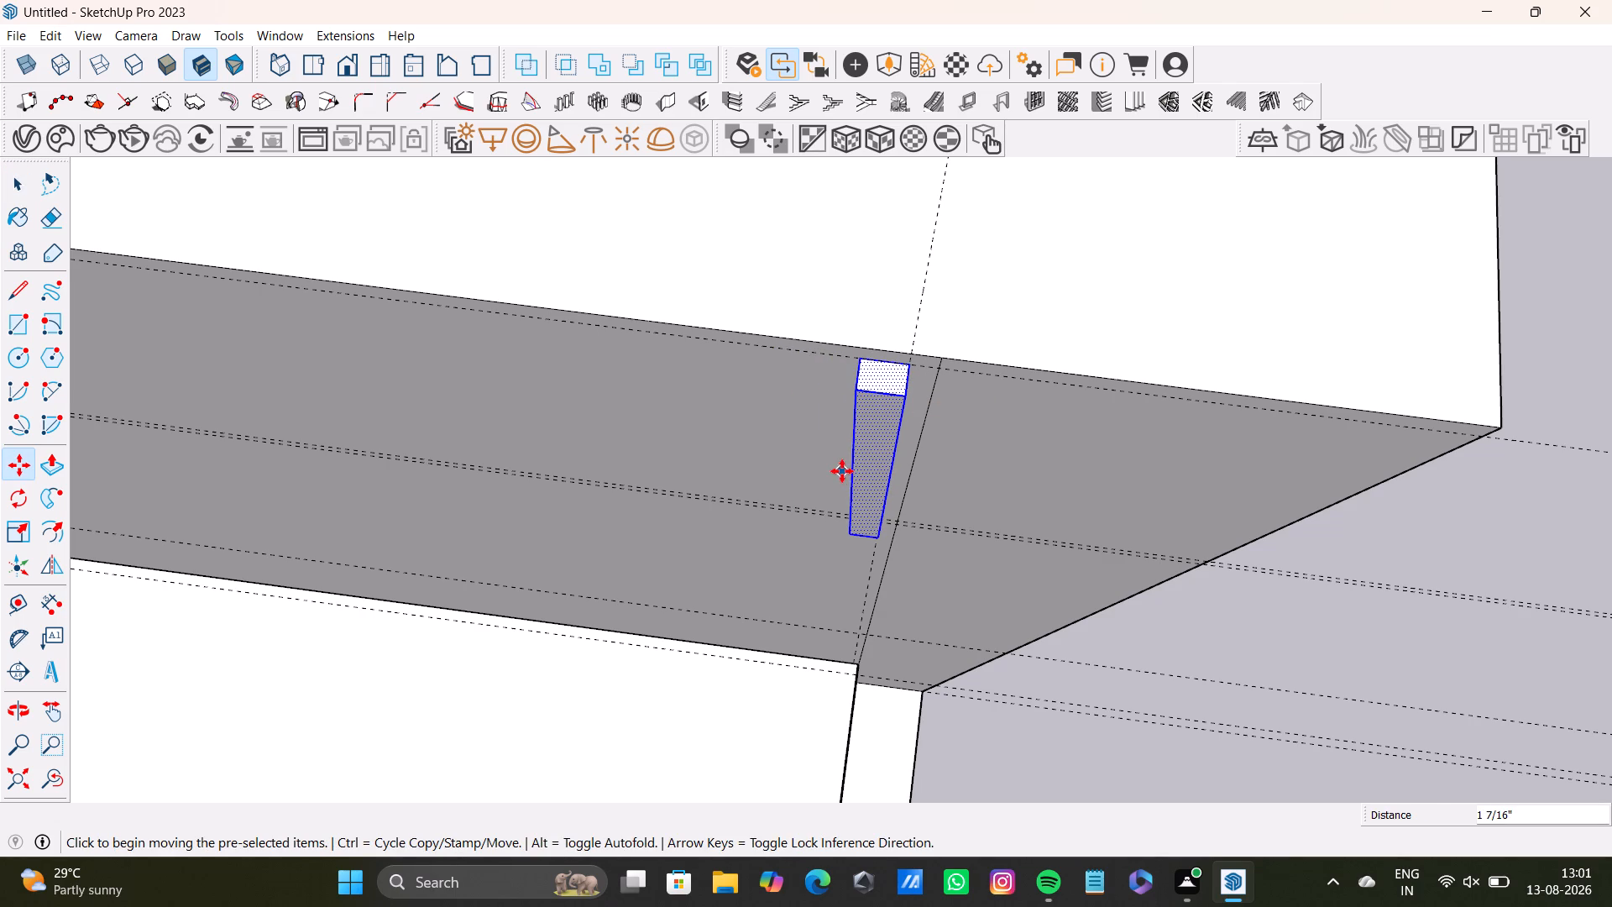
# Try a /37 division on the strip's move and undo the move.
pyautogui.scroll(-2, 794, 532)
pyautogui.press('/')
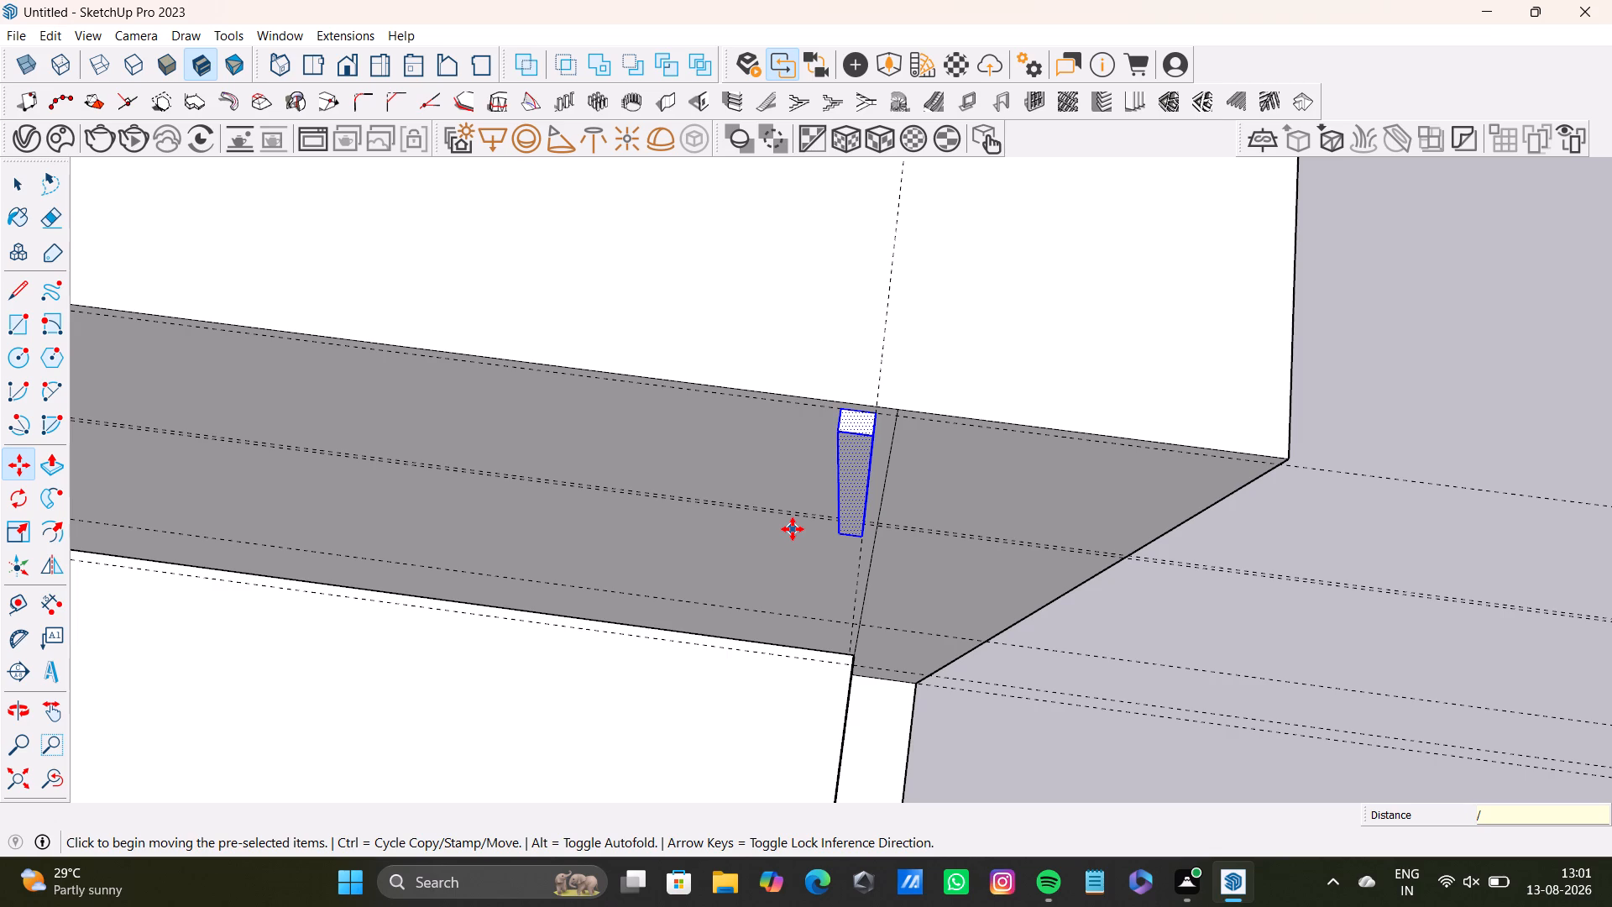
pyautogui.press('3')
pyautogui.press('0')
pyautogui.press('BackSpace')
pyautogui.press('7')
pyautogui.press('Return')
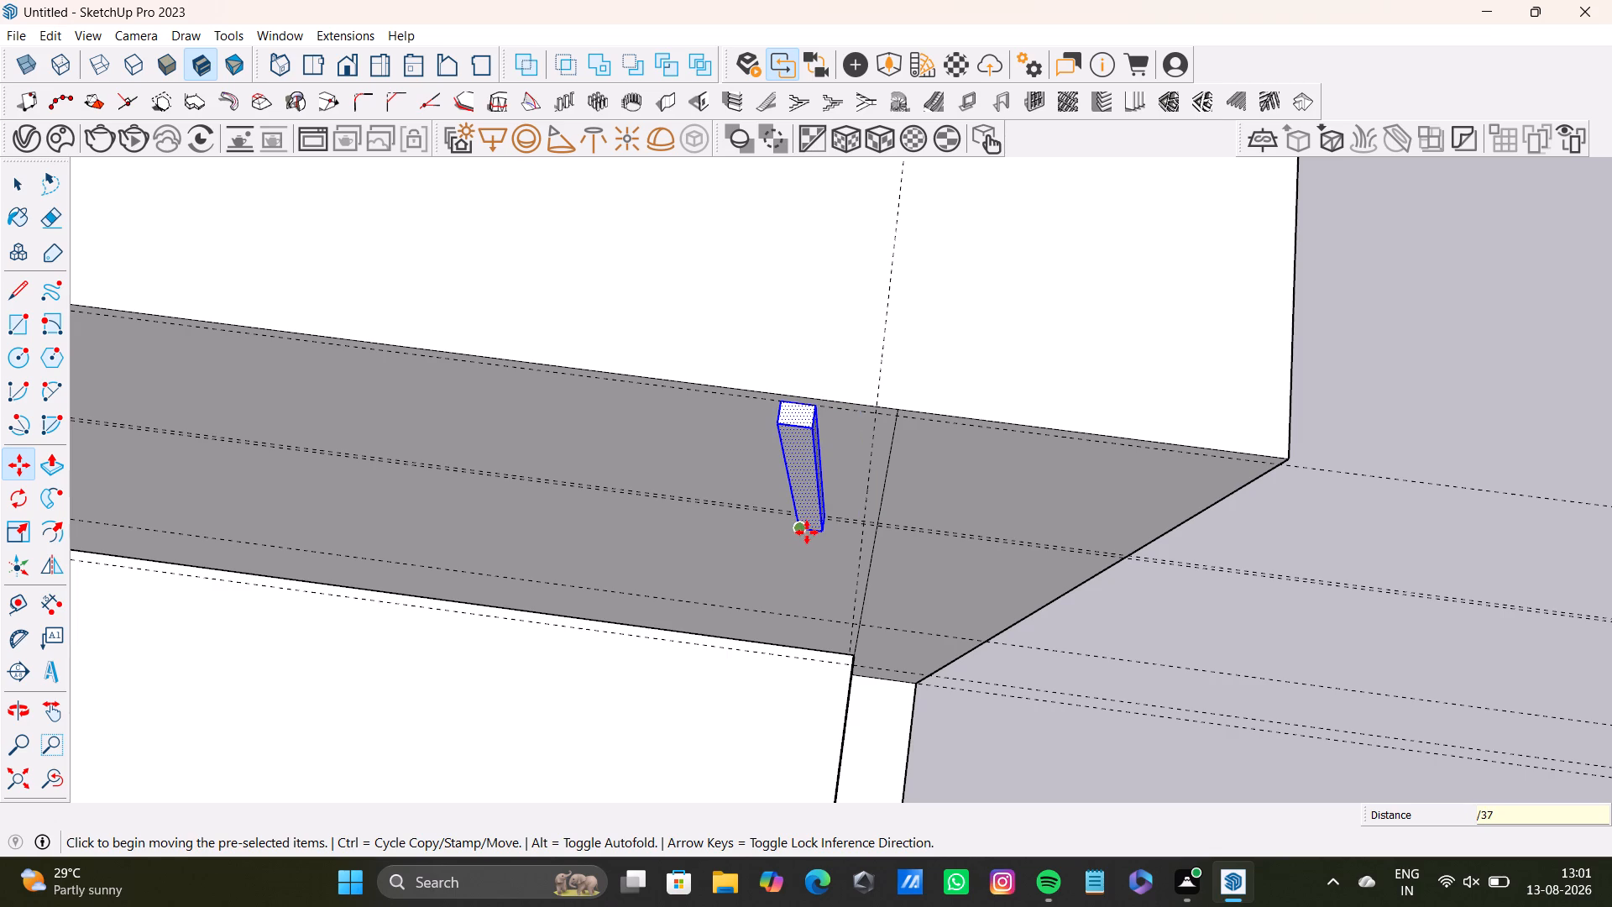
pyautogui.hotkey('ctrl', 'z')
# Move the remaining right-end strip about 1 5/8" along the green axis to the vertical guide near the wall's end.
pyautogui.scroll(-4, 796, 534)
pyautogui.moveTo(840, 543); pyautogui.dragTo(906, 391, button='middle')
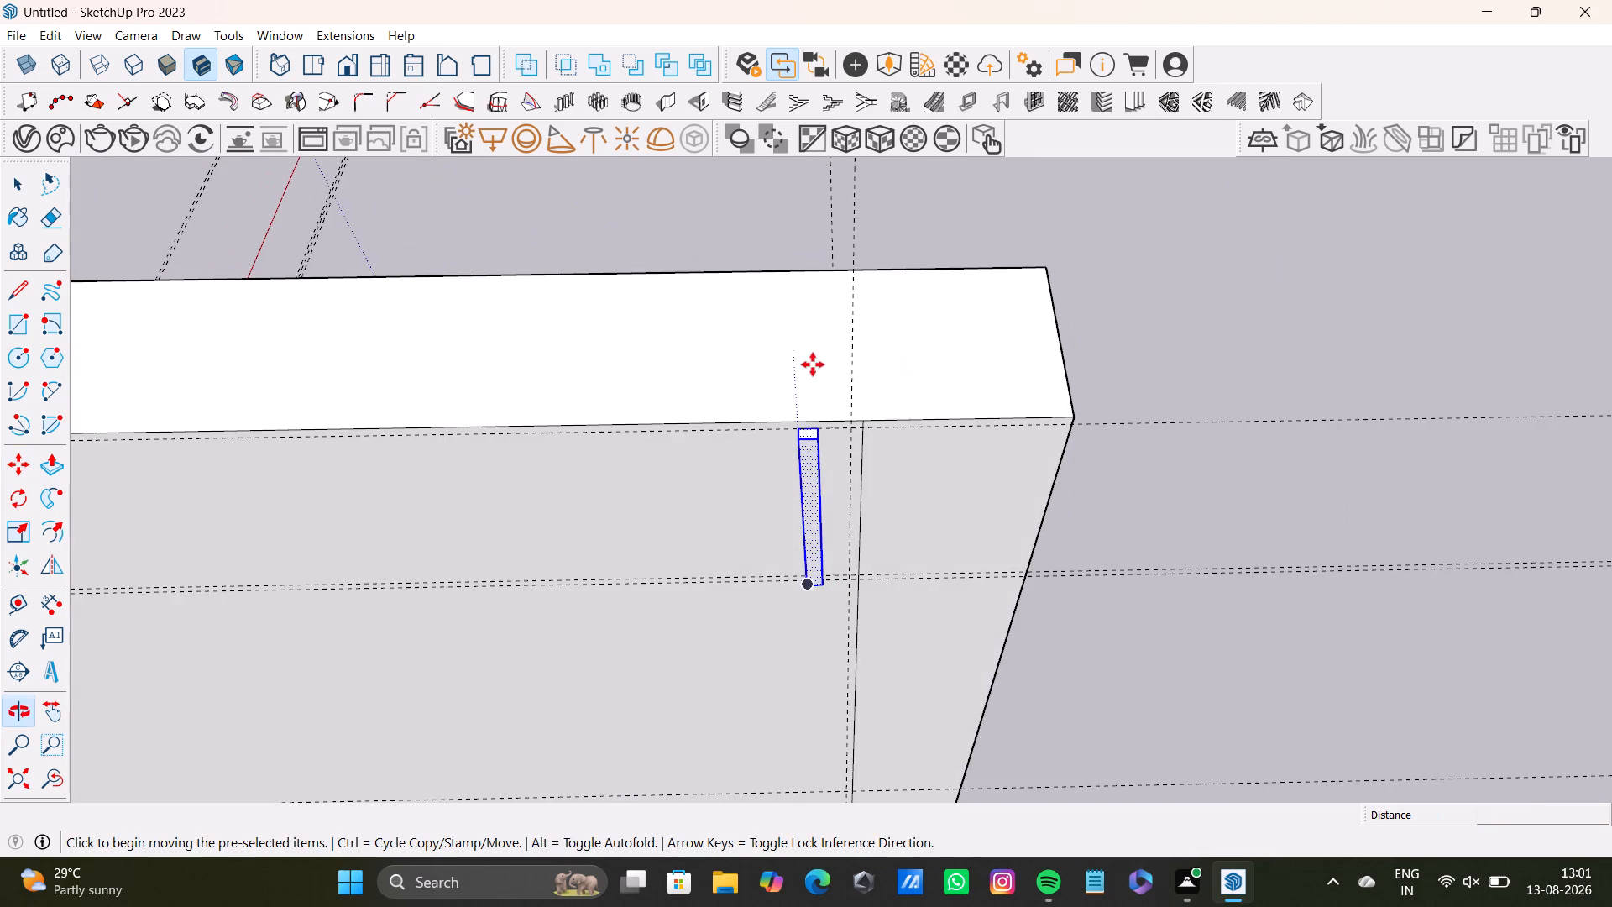
pyautogui.scroll(6, 793, 426)
pyautogui.moveTo(829, 469); pyautogui.dragTo(843, 461)
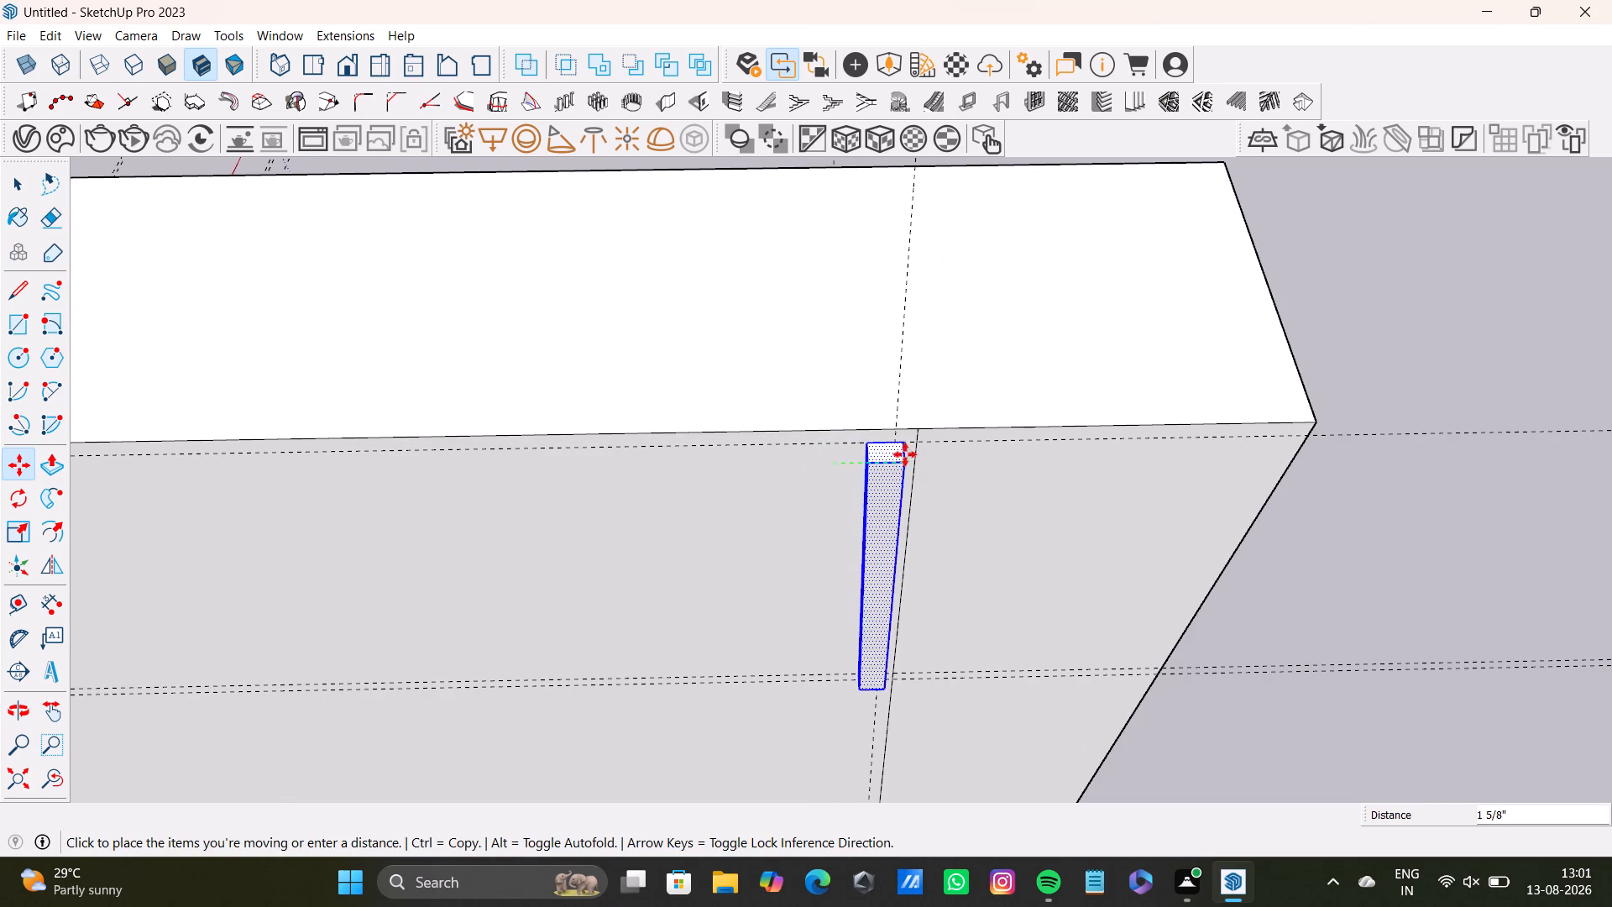
pyautogui.click(896, 451)
pyautogui.press('space')
# Examine the right-end strip's faces and its placement relative to the left-end strip and the base cabinet run.
pyautogui.scroll(-7, 698, 567)
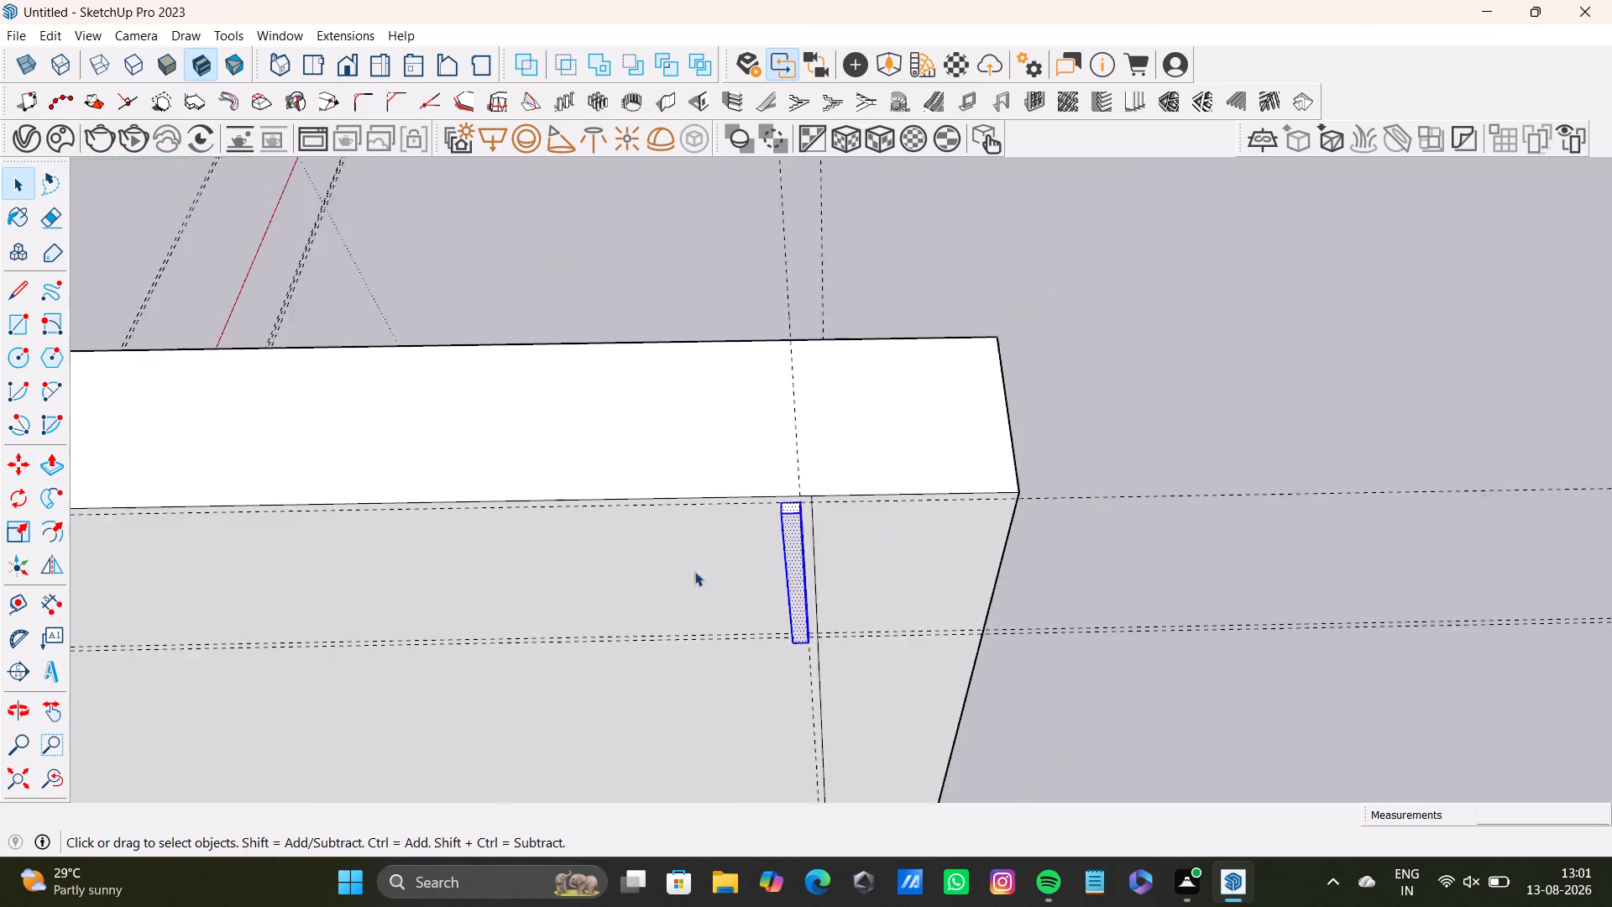
pyautogui.scroll(-6, 694, 571)
pyautogui.keyDown('shift'); pyautogui.moveTo(638, 561); pyautogui.dragTo(1108, 431, button='middle'); pyautogui.keyUp('shift')
pyautogui.scroll(-7, 992, 511)
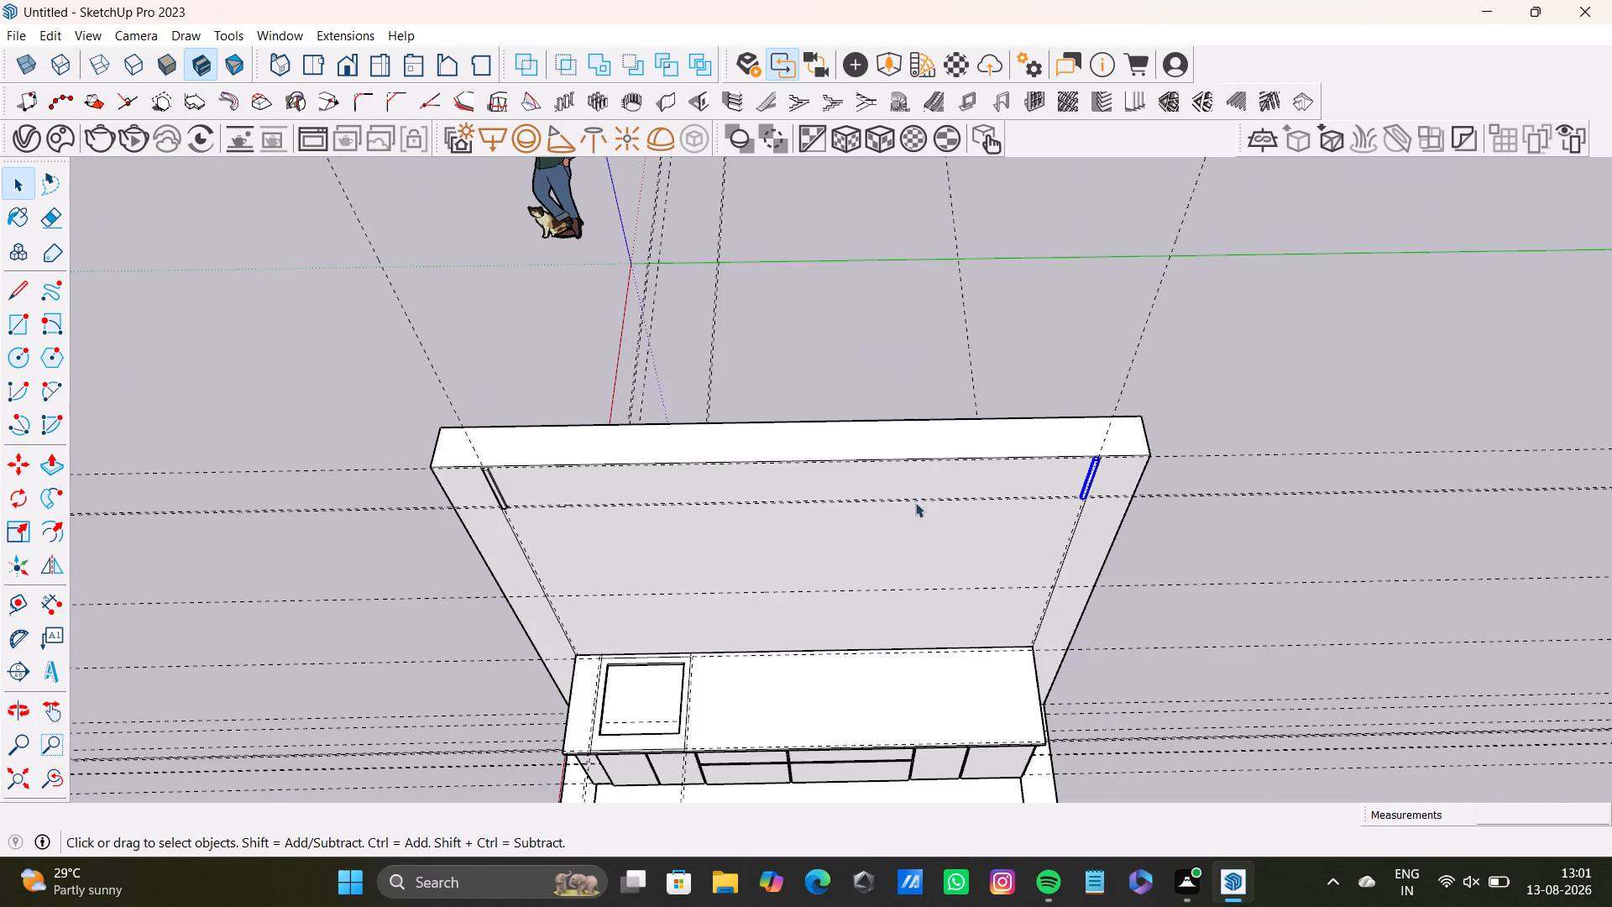
pyautogui.scroll(6, 1058, 468)
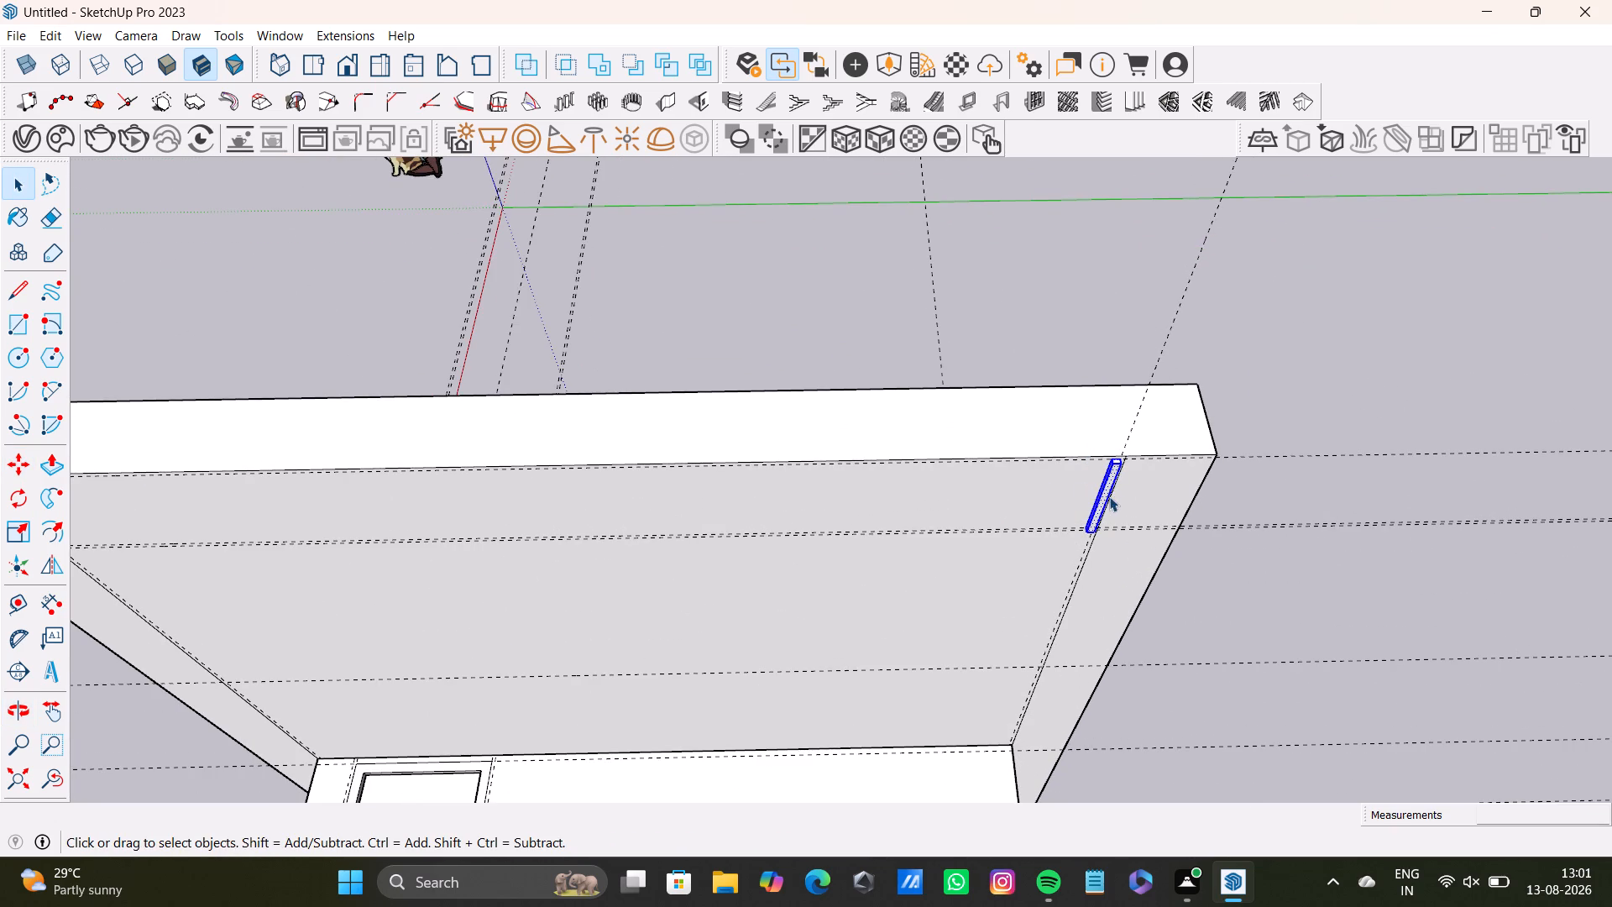
pyautogui.scroll(13, 1114, 473)
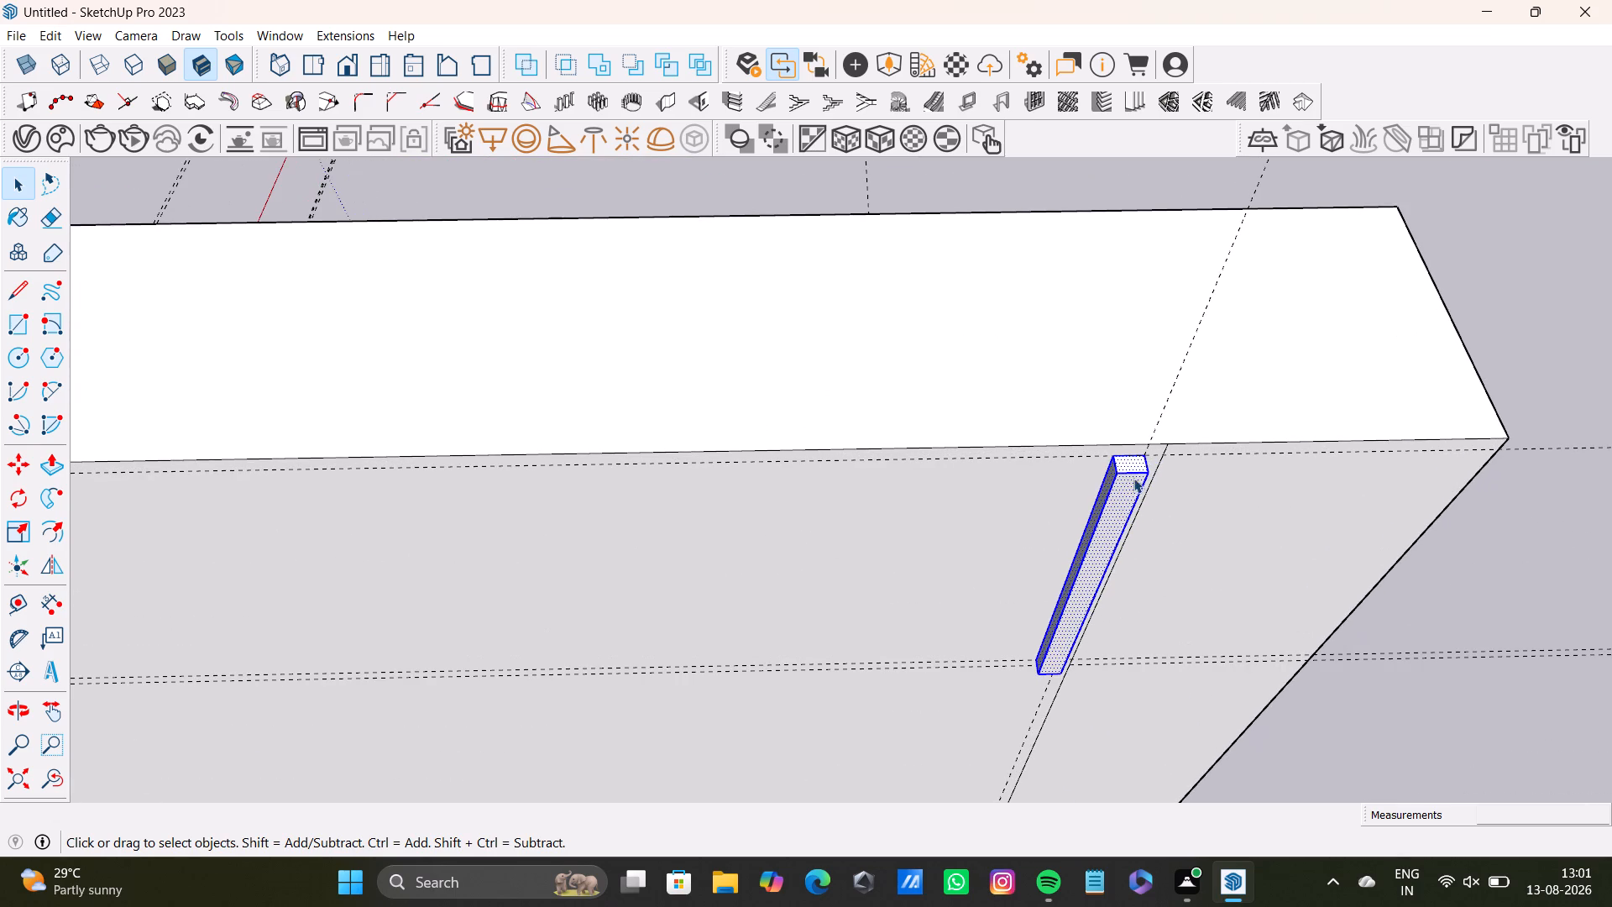
pyautogui.click(1133, 475)
pyautogui.click(1133, 475)
pyautogui.doubleClick(1133, 496)
pyautogui.scroll(-2, 1078, 520)
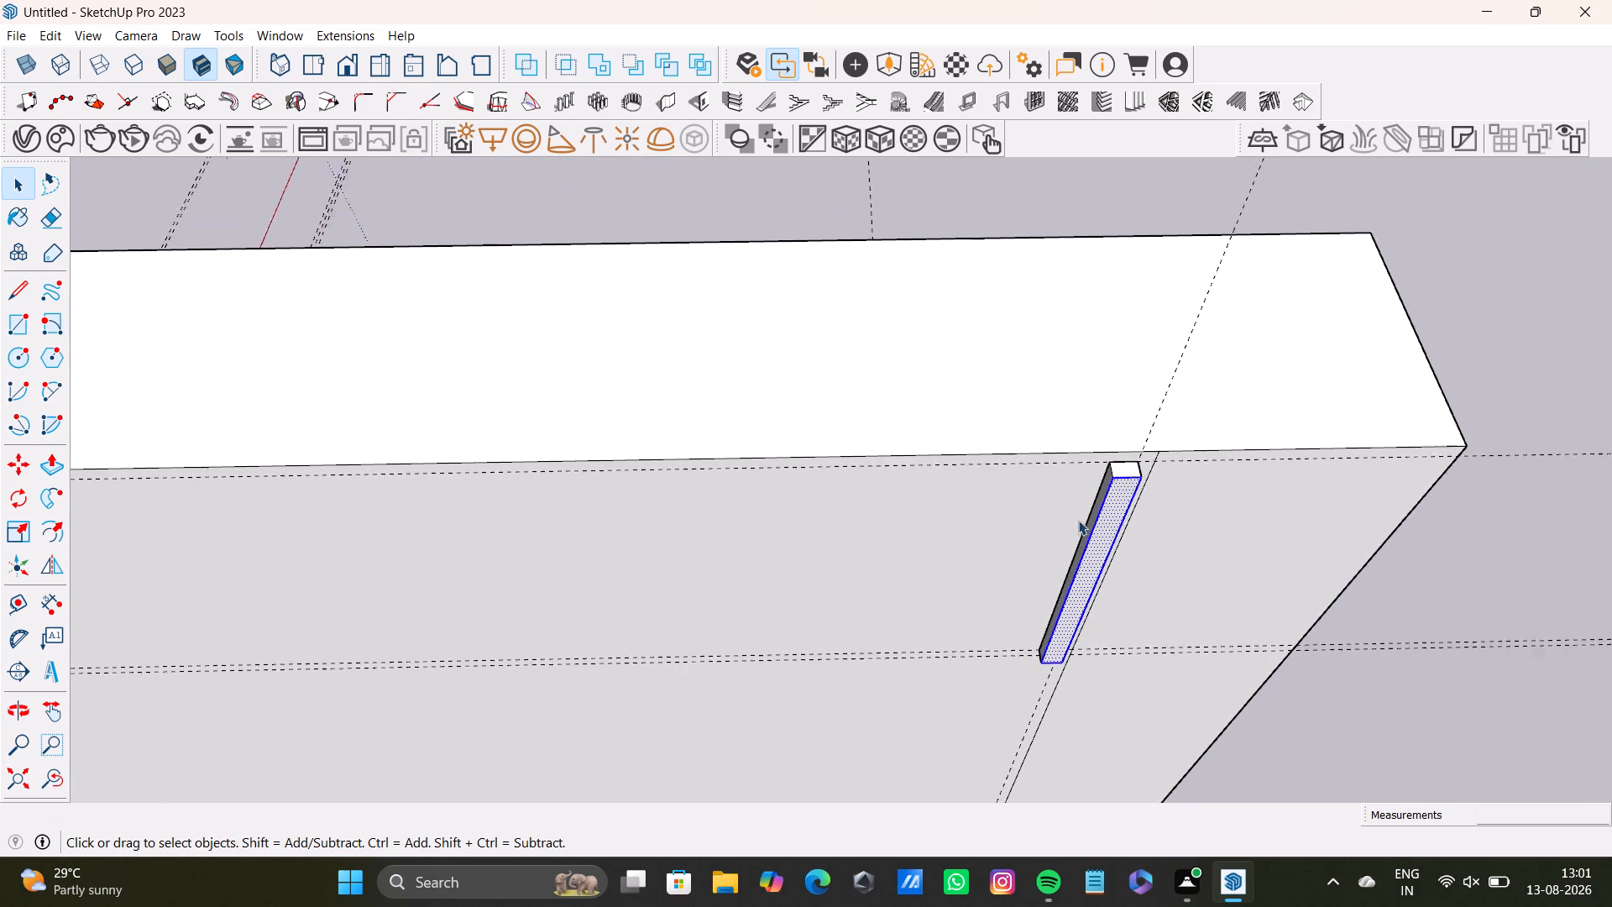
pyautogui.scroll(-13, 1078, 520)
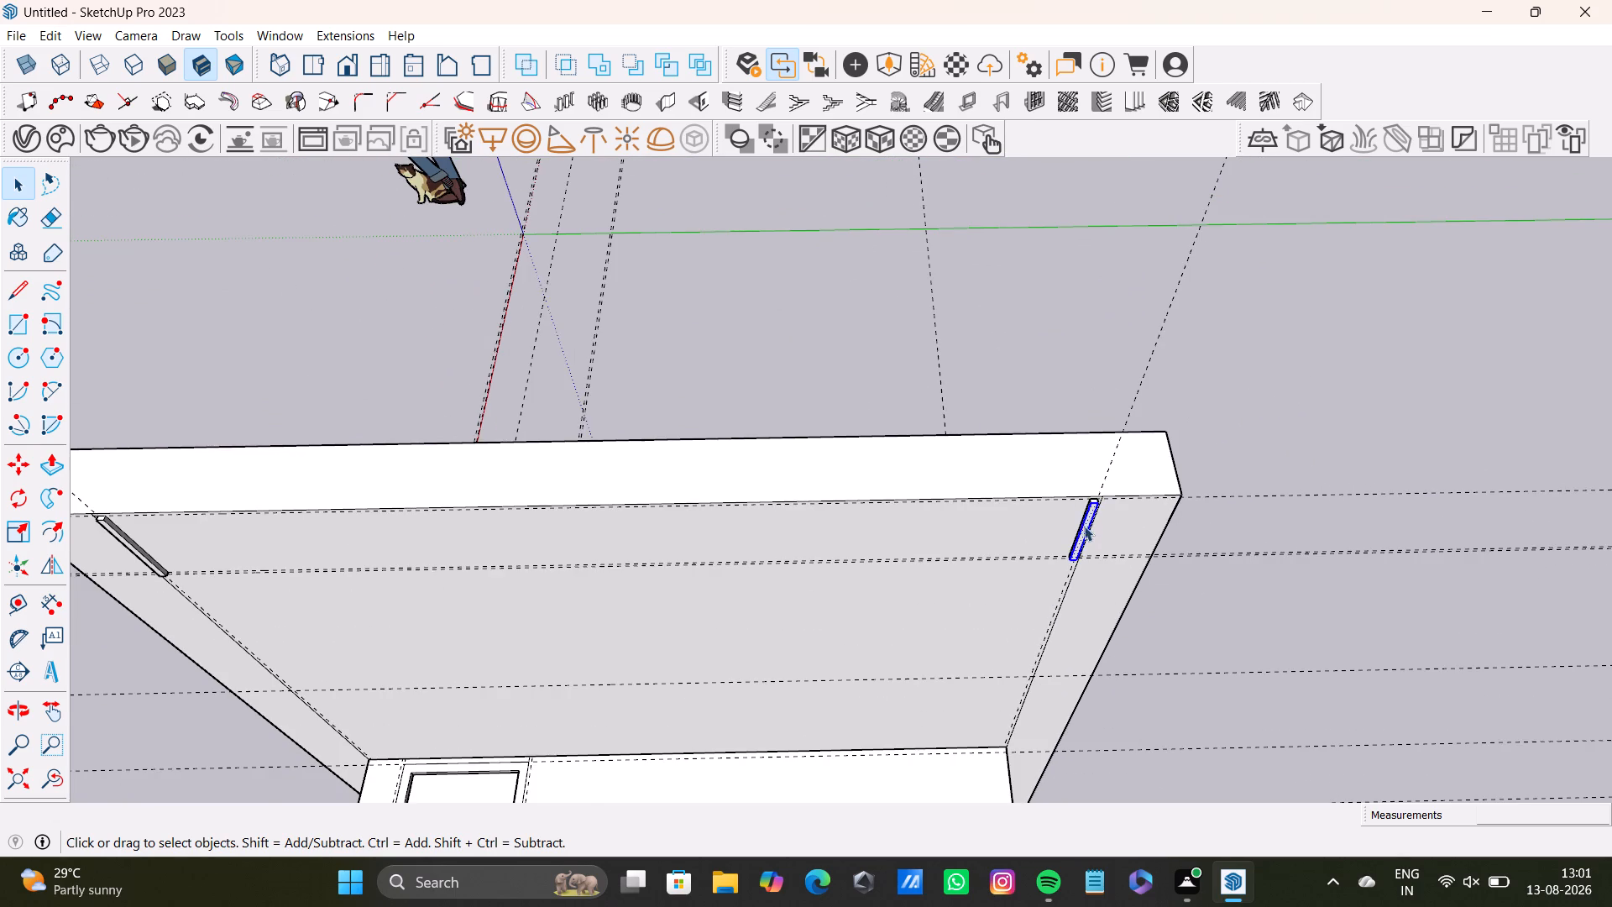
pyautogui.scroll(12, 1084, 527)
pyautogui.scroll(-1, 1096, 509)
pyautogui.scroll(6, 1096, 509)
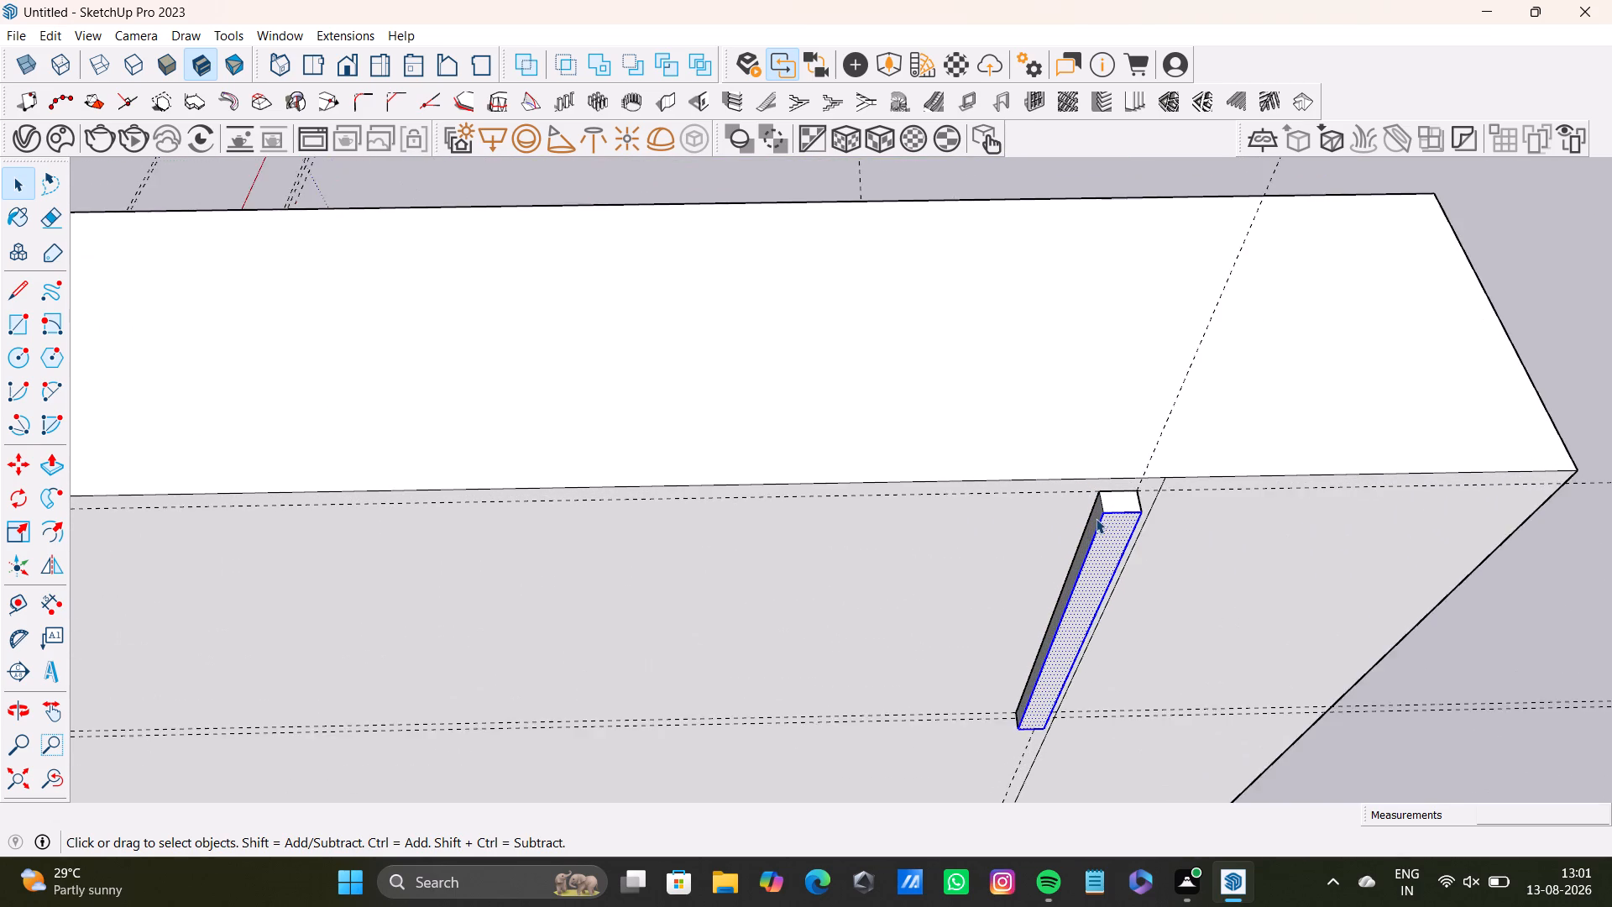
pyautogui.scroll(2, 1096, 518)
pyautogui.scroll(-15, 1072, 532)
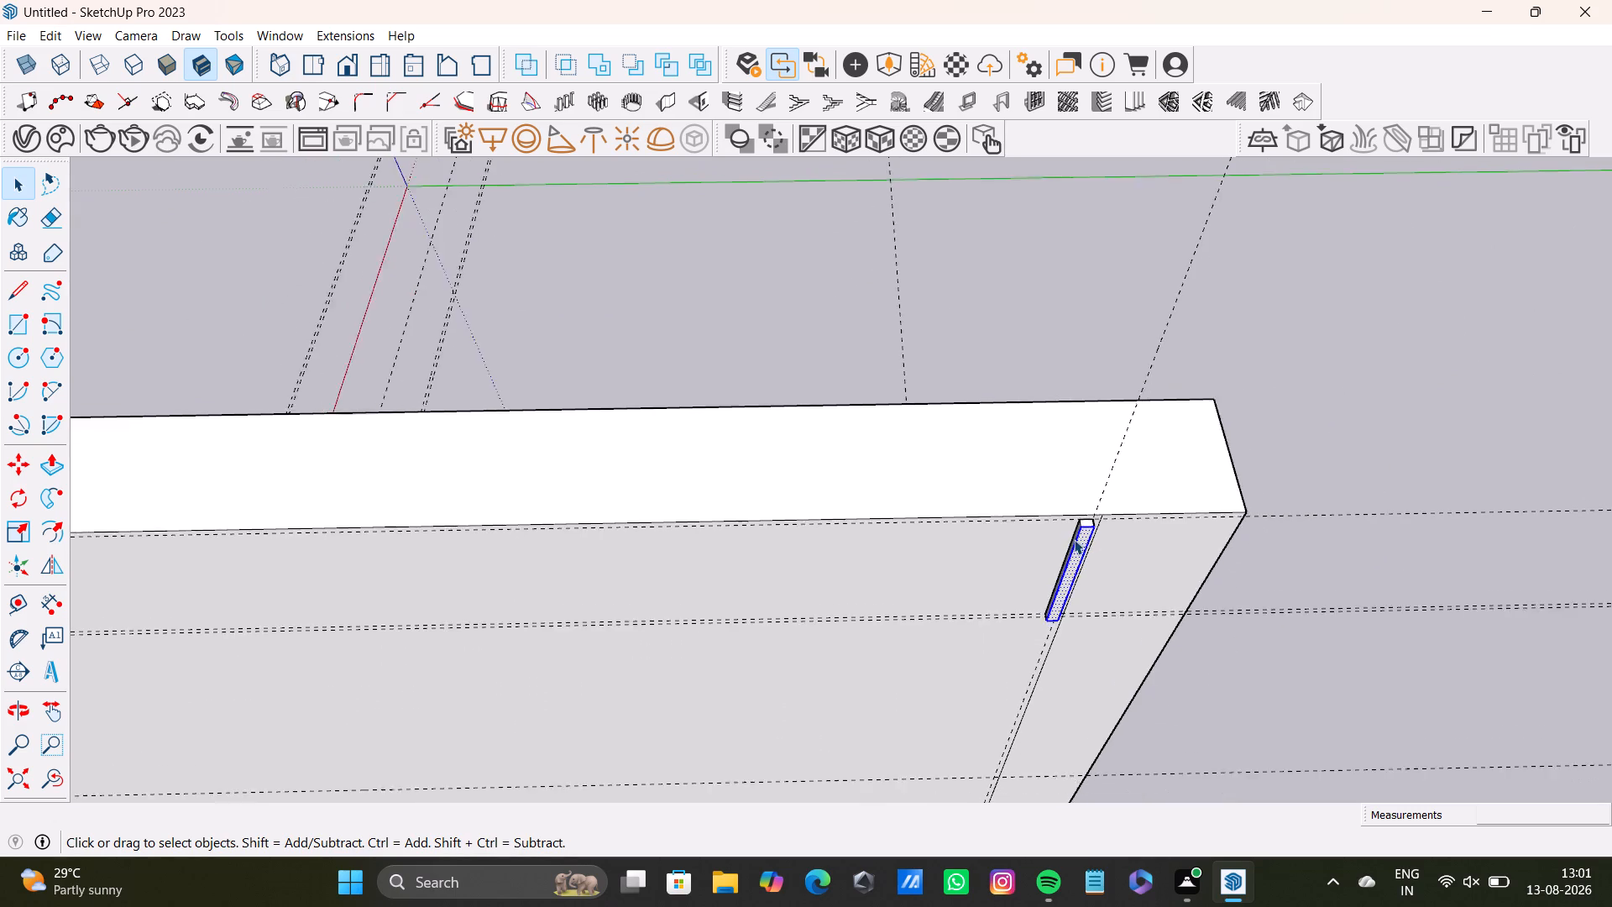
pyautogui.scroll(-2, 1074, 539)
pyautogui.scroll(11, 1074, 539)
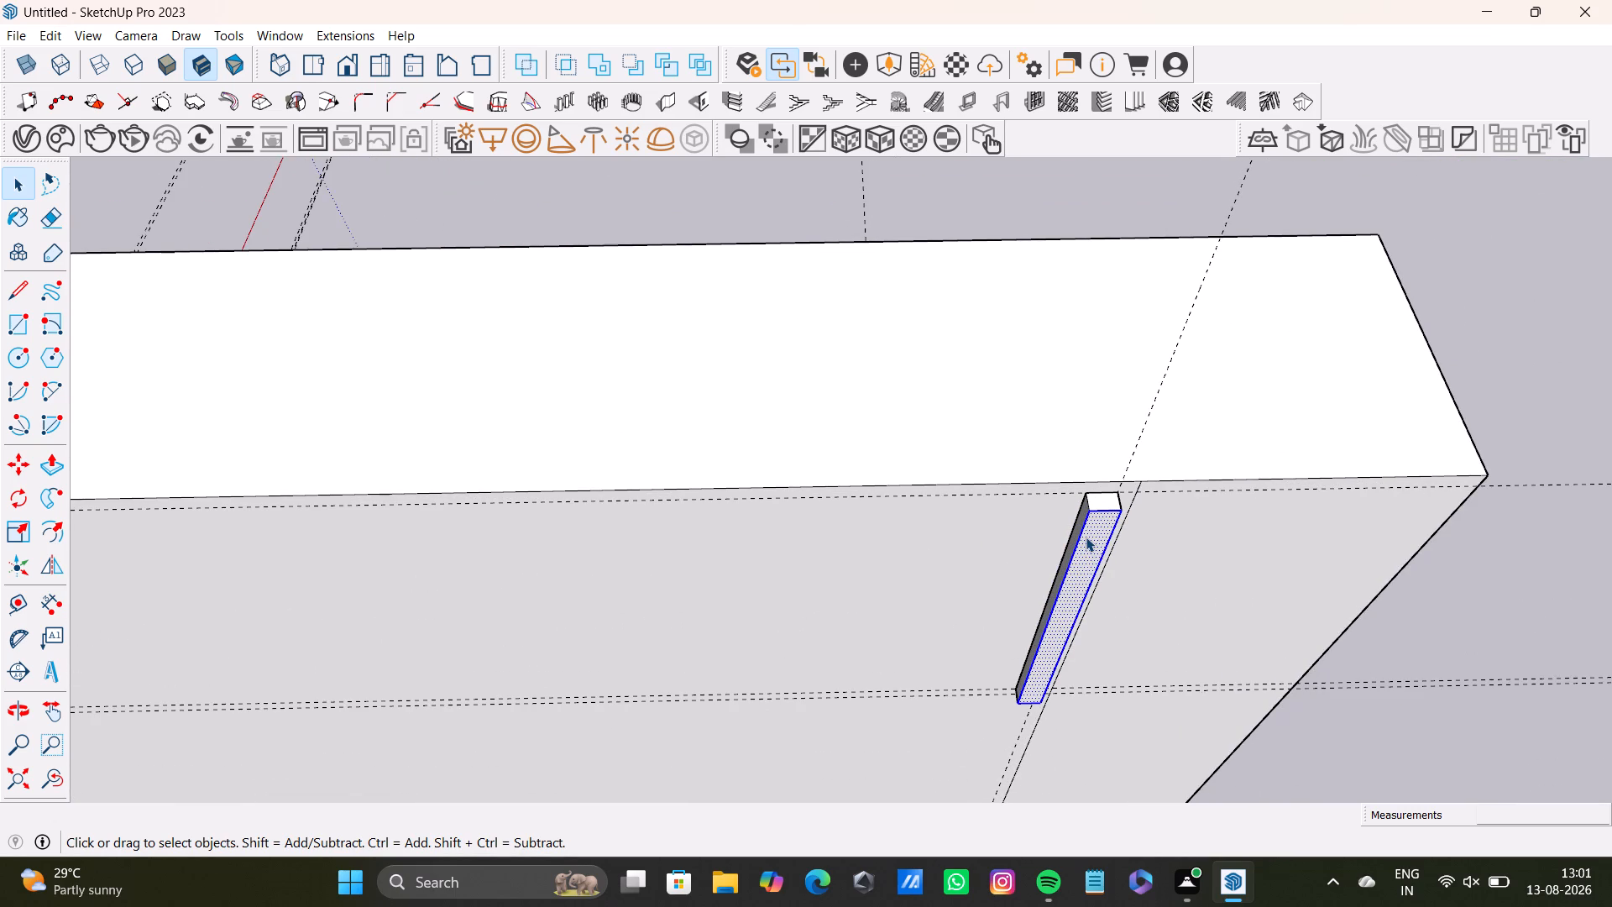
pyautogui.scroll(2, 1072, 570)
pyautogui.moveTo(1076, 563); pyautogui.dragTo(1159, 530, button='middle')
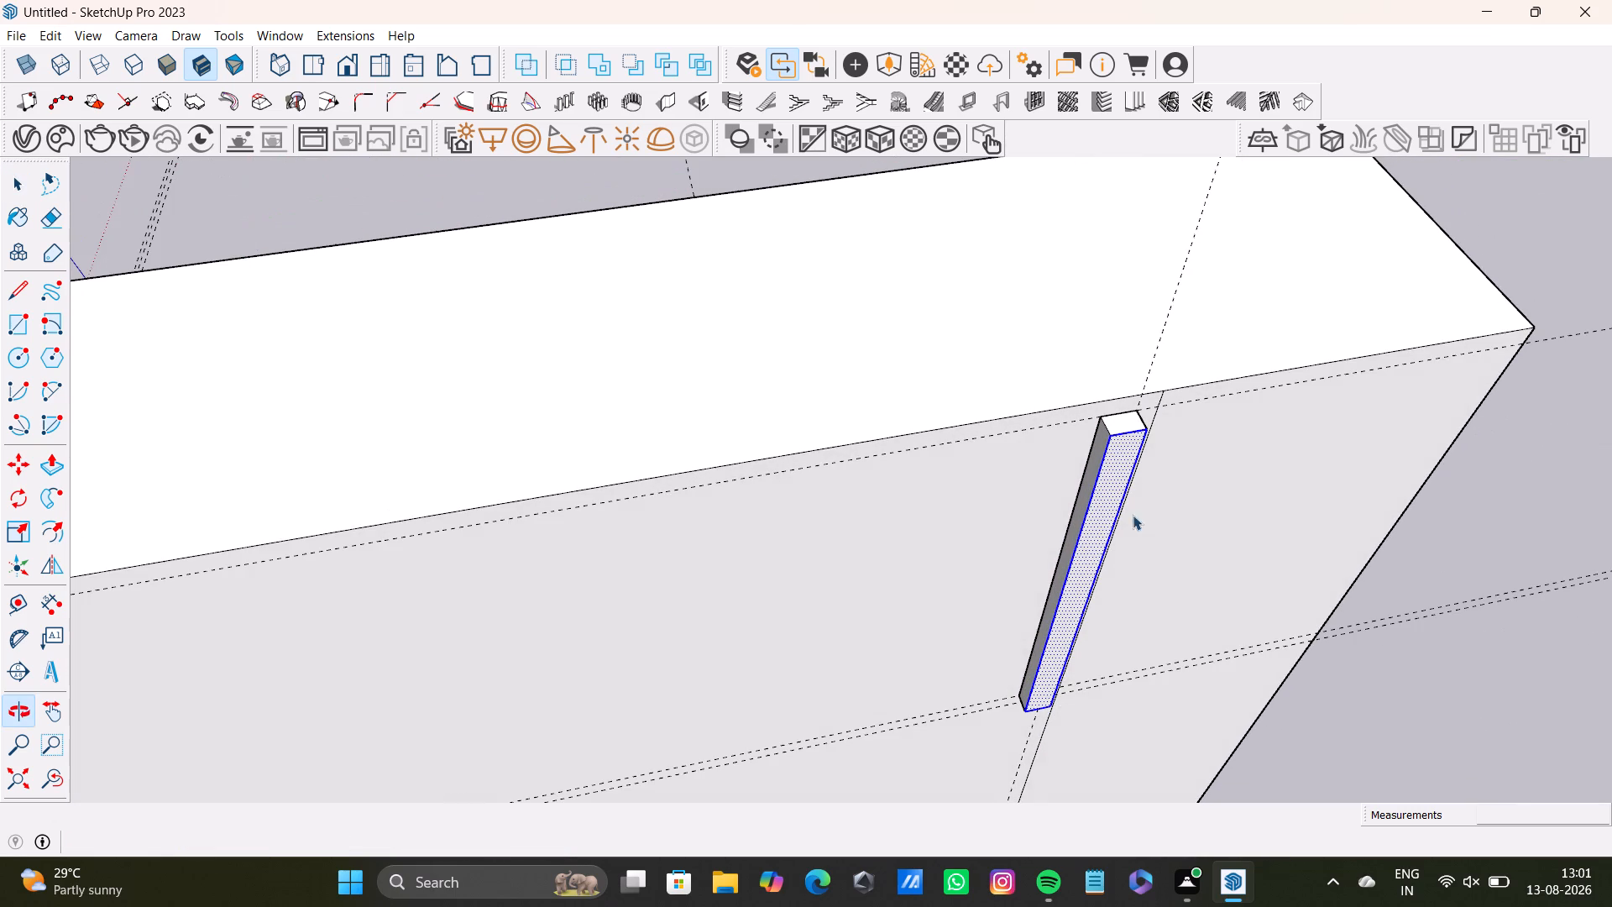
pyautogui.click(1099, 450)
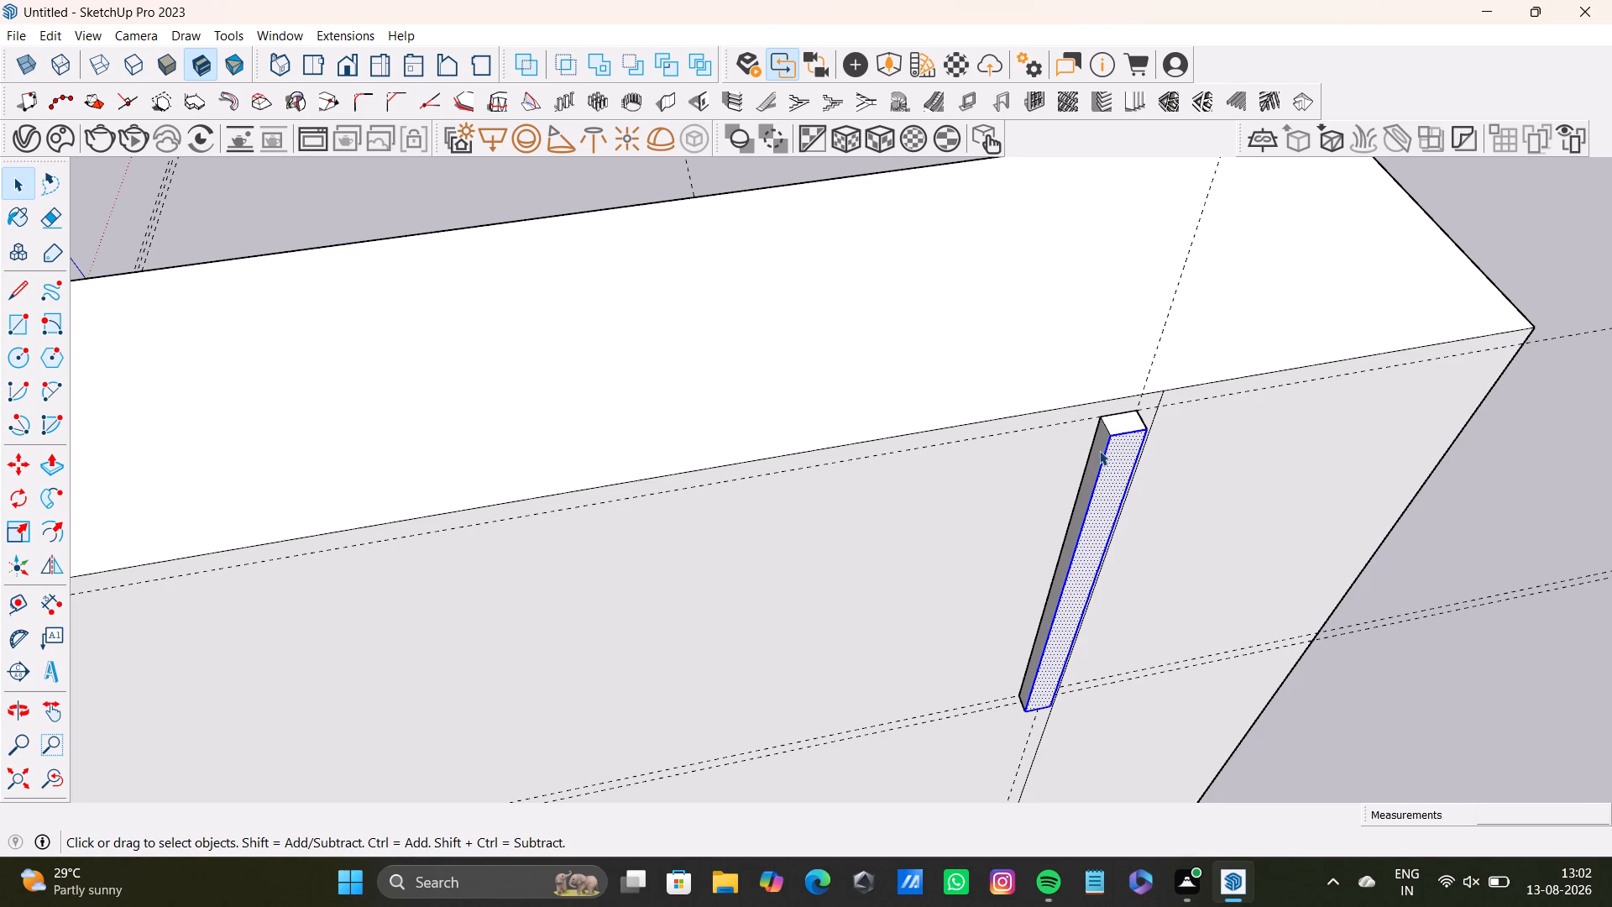
pyautogui.click(1100, 450)
pyautogui.scroll(-17, 1065, 533)
pyautogui.moveTo(953, 636); pyautogui.dragTo(951, 232, button='middle')
pyautogui.scroll(-1, 953, 636)
pyautogui.scroll(-3, 891, 415)
pyautogui.moveTo(864, 569); pyautogui.dragTo(762, 263, button='middle')
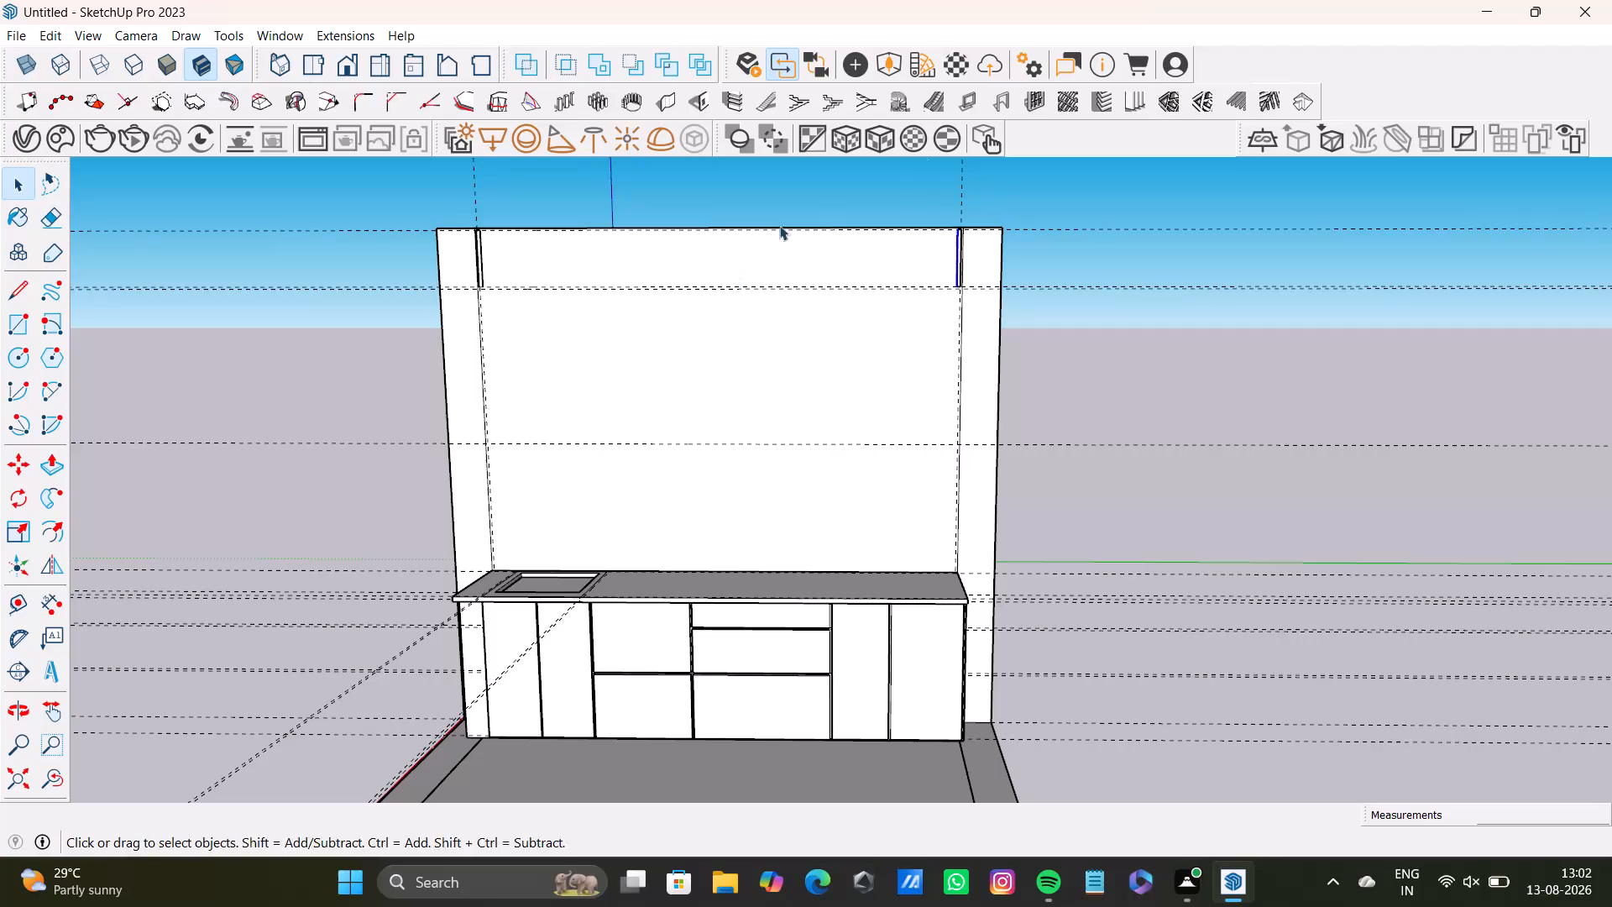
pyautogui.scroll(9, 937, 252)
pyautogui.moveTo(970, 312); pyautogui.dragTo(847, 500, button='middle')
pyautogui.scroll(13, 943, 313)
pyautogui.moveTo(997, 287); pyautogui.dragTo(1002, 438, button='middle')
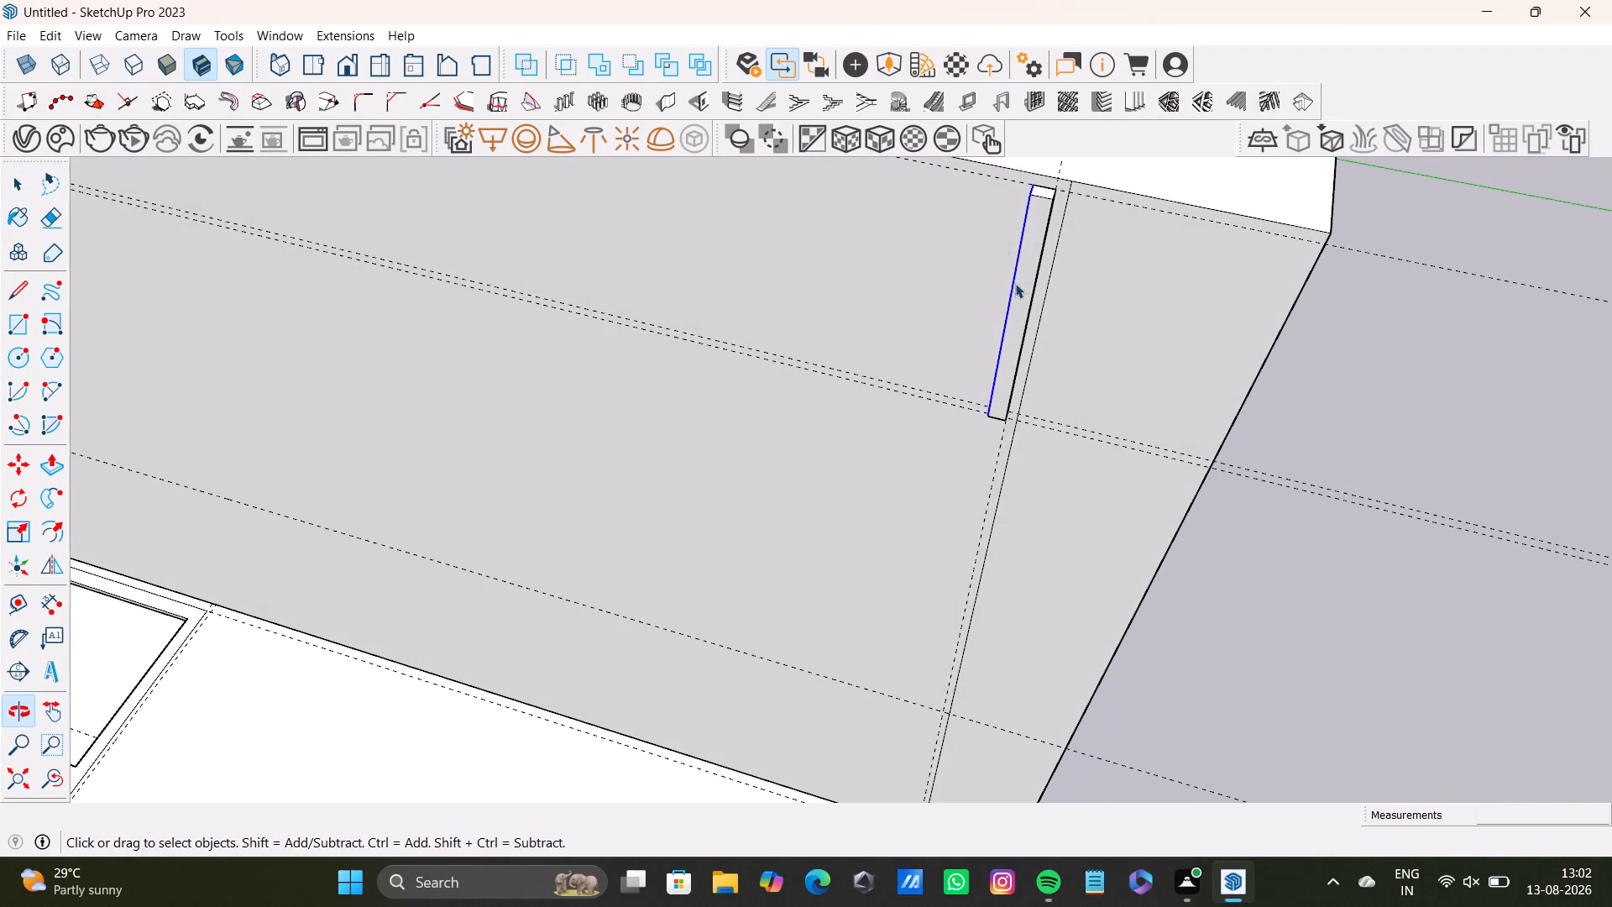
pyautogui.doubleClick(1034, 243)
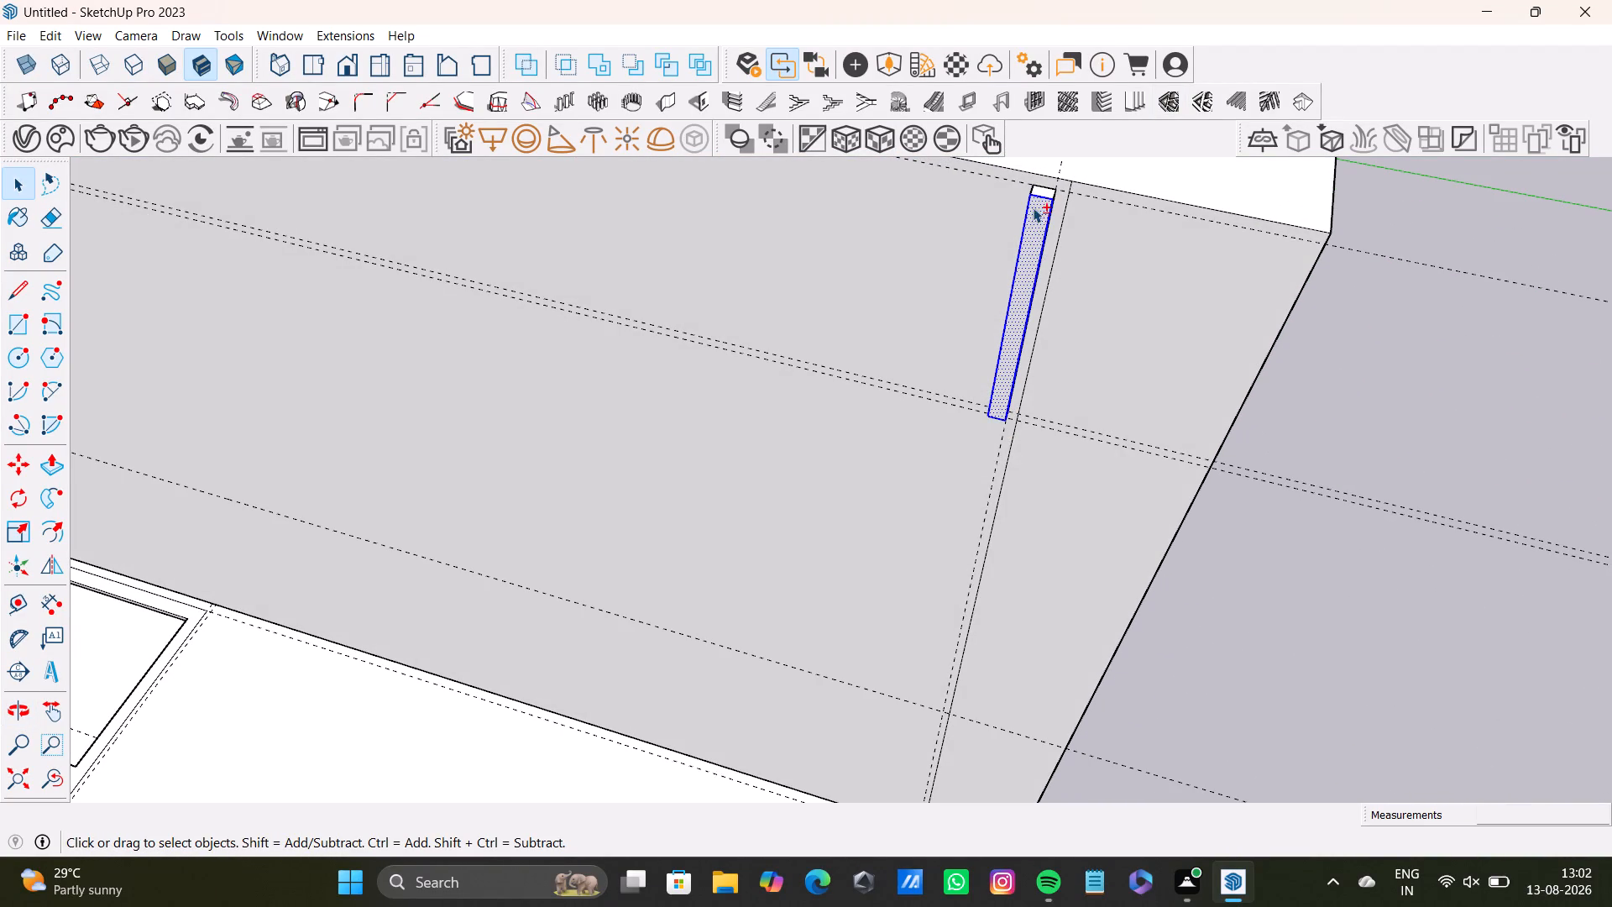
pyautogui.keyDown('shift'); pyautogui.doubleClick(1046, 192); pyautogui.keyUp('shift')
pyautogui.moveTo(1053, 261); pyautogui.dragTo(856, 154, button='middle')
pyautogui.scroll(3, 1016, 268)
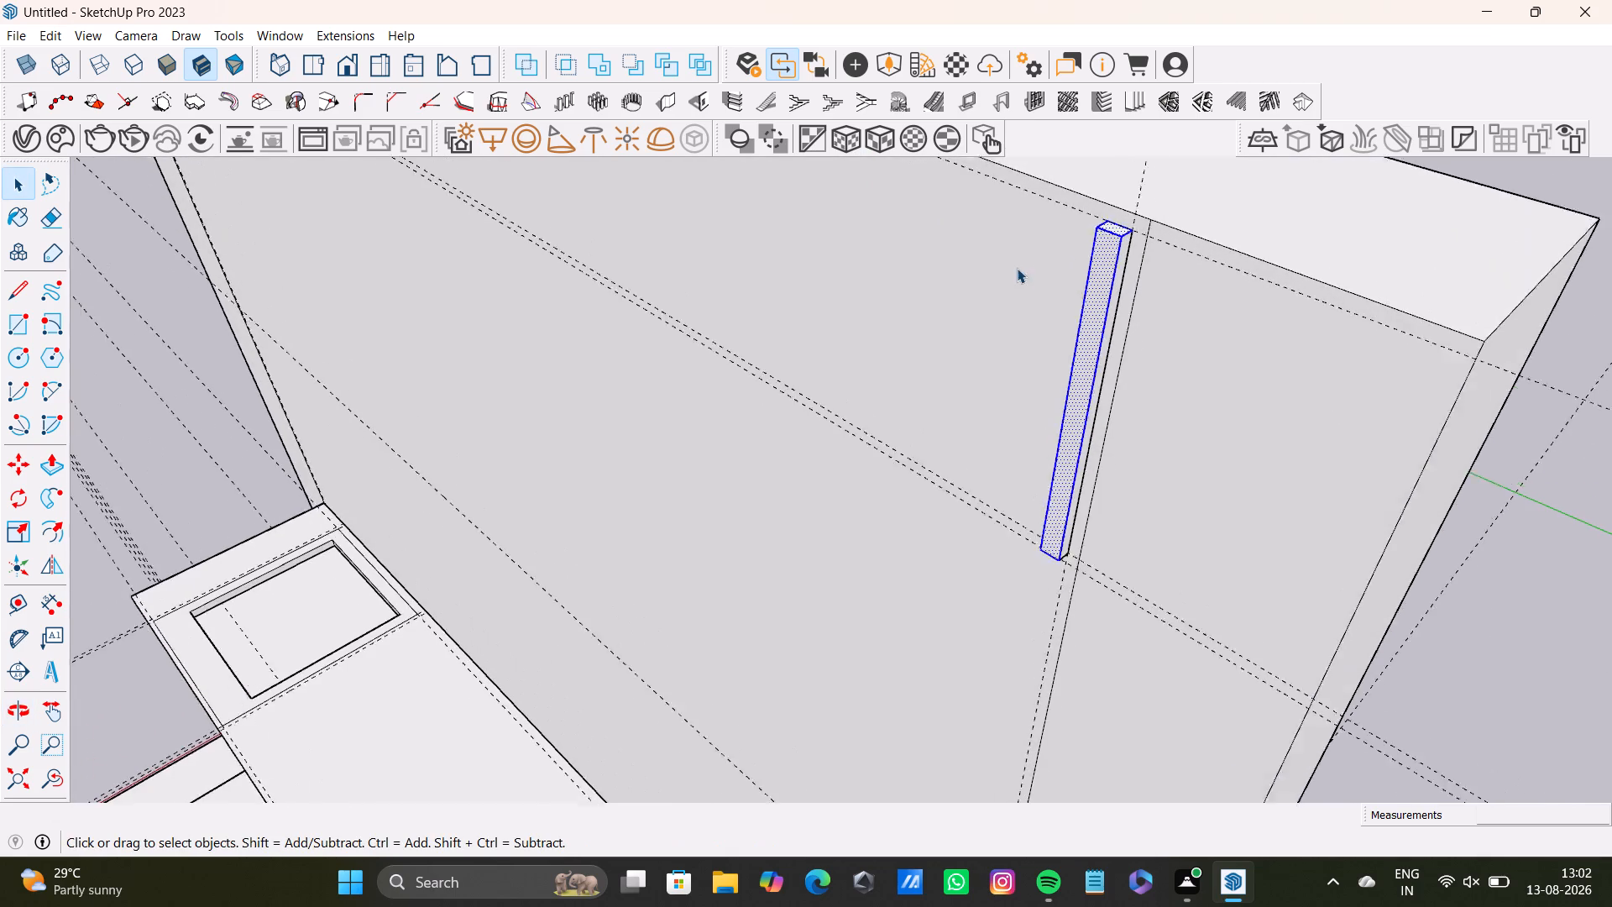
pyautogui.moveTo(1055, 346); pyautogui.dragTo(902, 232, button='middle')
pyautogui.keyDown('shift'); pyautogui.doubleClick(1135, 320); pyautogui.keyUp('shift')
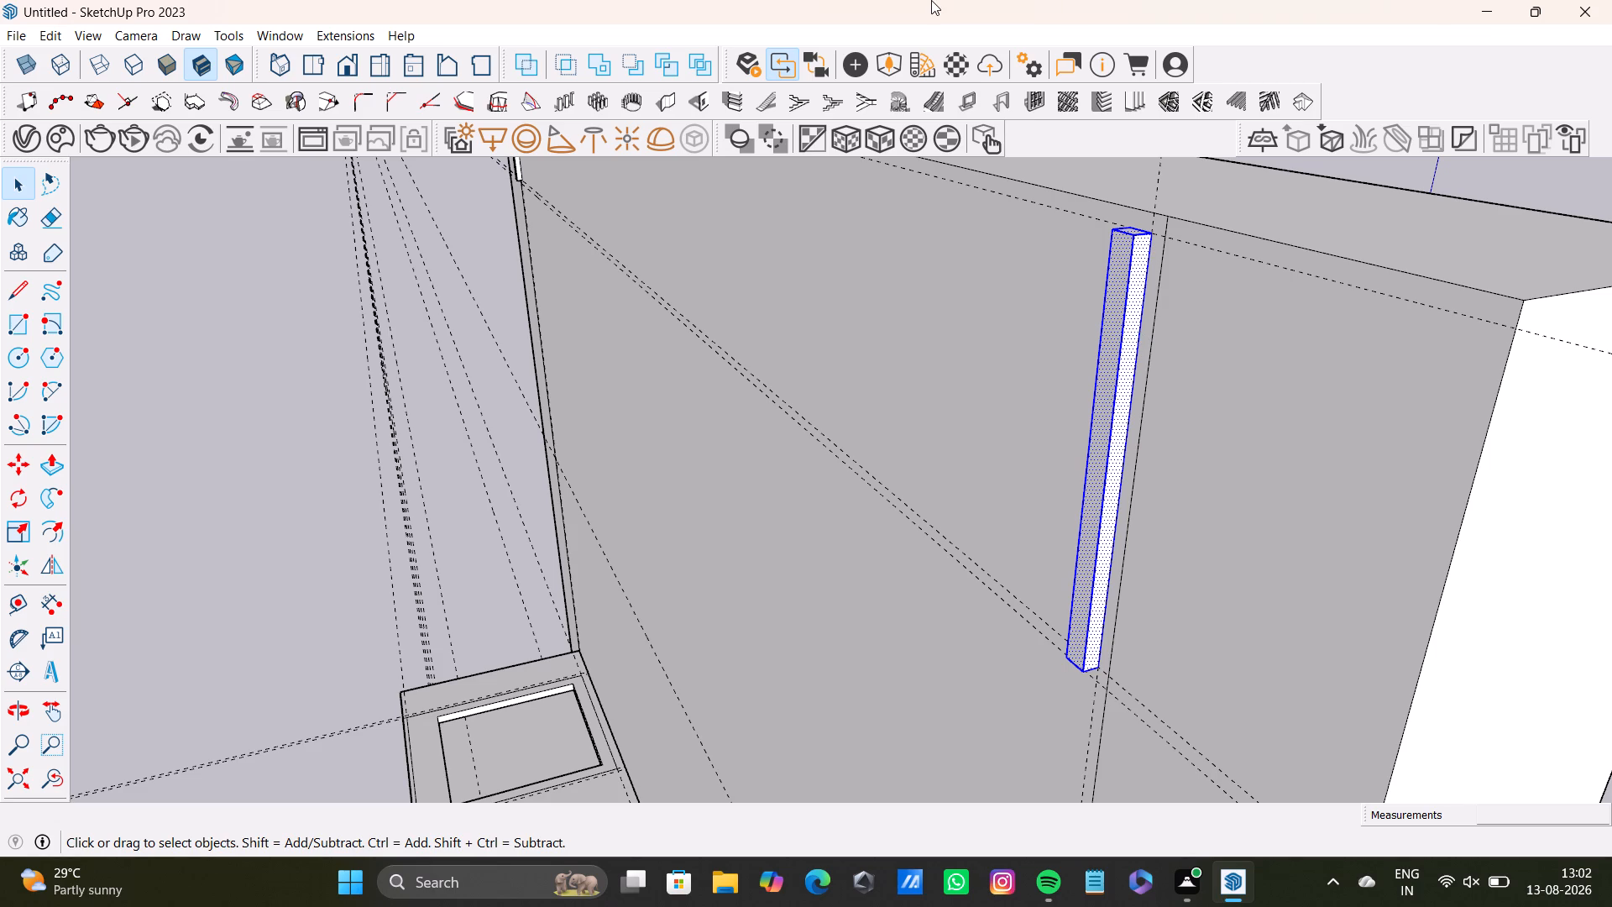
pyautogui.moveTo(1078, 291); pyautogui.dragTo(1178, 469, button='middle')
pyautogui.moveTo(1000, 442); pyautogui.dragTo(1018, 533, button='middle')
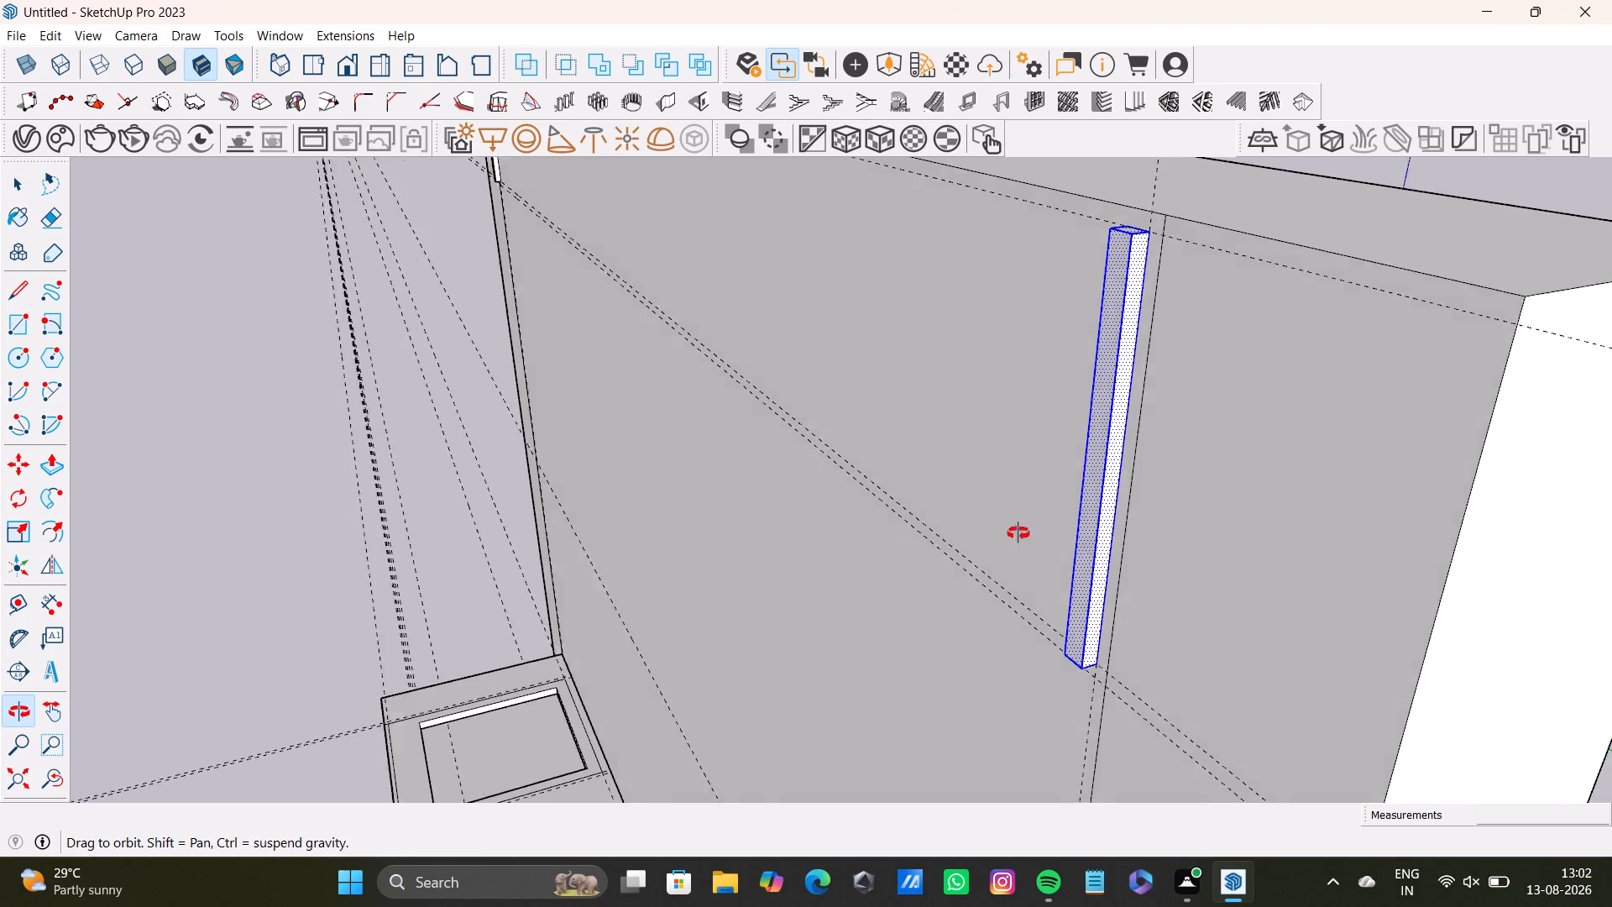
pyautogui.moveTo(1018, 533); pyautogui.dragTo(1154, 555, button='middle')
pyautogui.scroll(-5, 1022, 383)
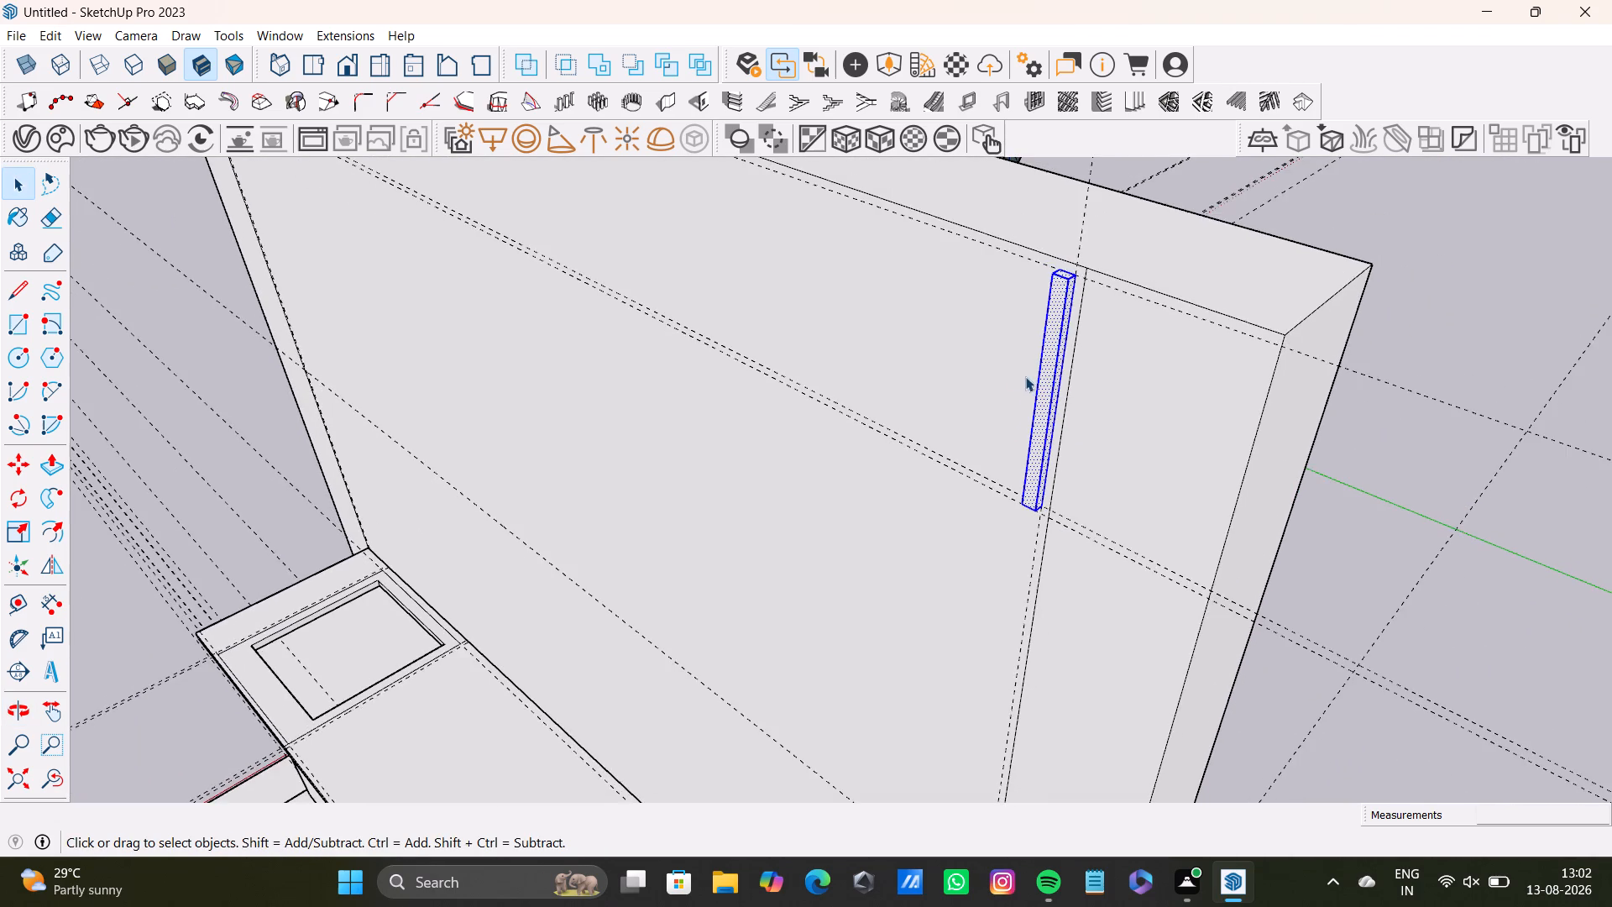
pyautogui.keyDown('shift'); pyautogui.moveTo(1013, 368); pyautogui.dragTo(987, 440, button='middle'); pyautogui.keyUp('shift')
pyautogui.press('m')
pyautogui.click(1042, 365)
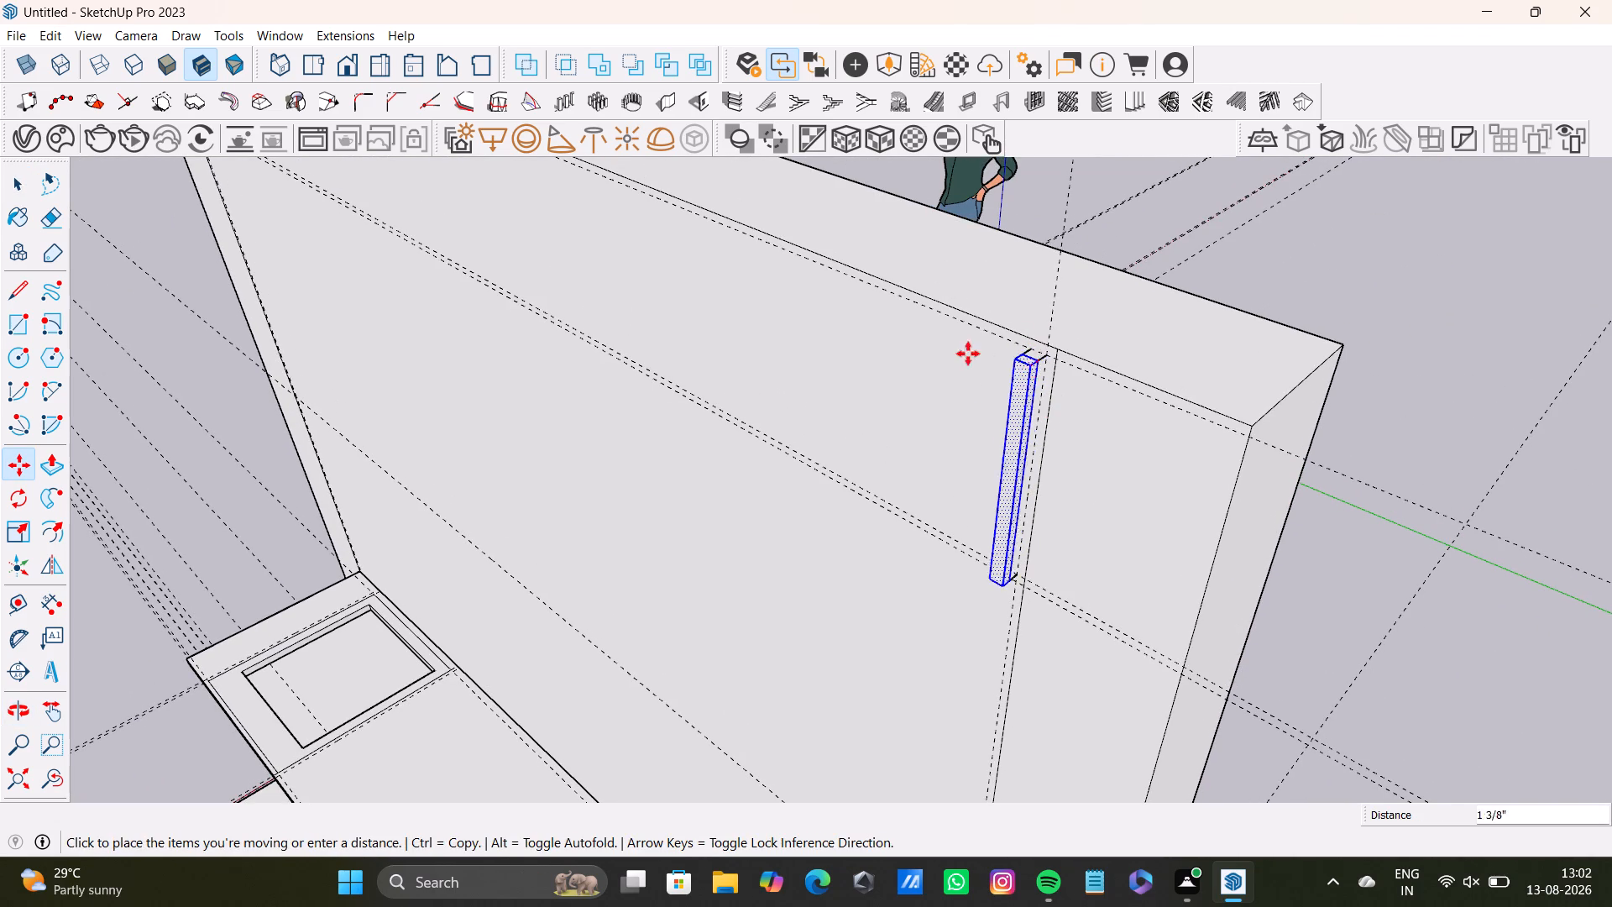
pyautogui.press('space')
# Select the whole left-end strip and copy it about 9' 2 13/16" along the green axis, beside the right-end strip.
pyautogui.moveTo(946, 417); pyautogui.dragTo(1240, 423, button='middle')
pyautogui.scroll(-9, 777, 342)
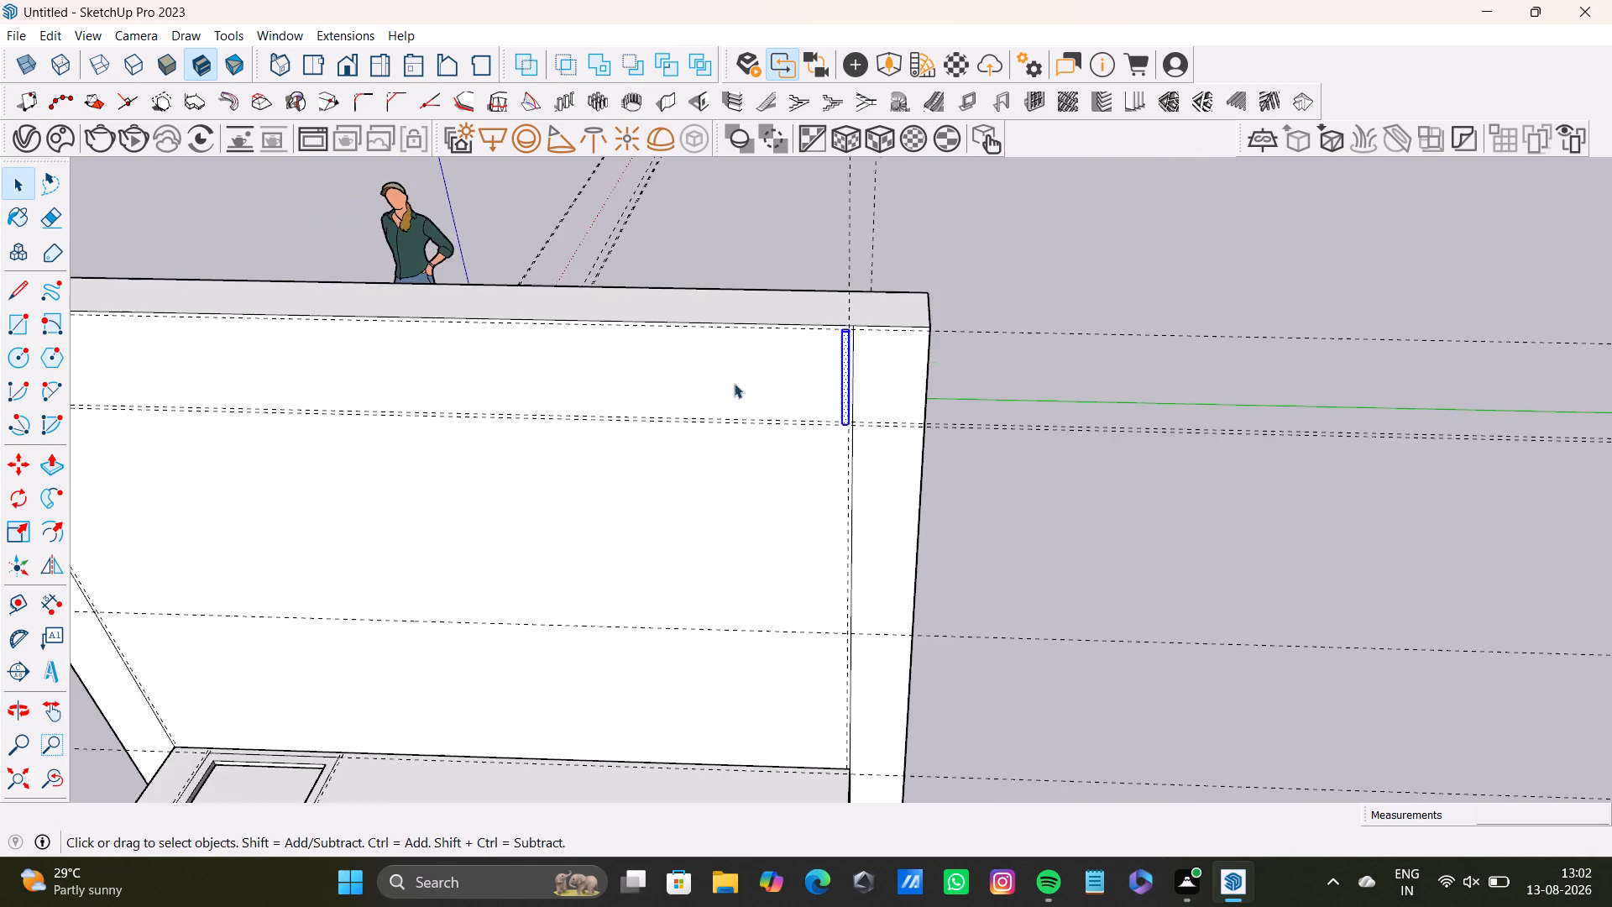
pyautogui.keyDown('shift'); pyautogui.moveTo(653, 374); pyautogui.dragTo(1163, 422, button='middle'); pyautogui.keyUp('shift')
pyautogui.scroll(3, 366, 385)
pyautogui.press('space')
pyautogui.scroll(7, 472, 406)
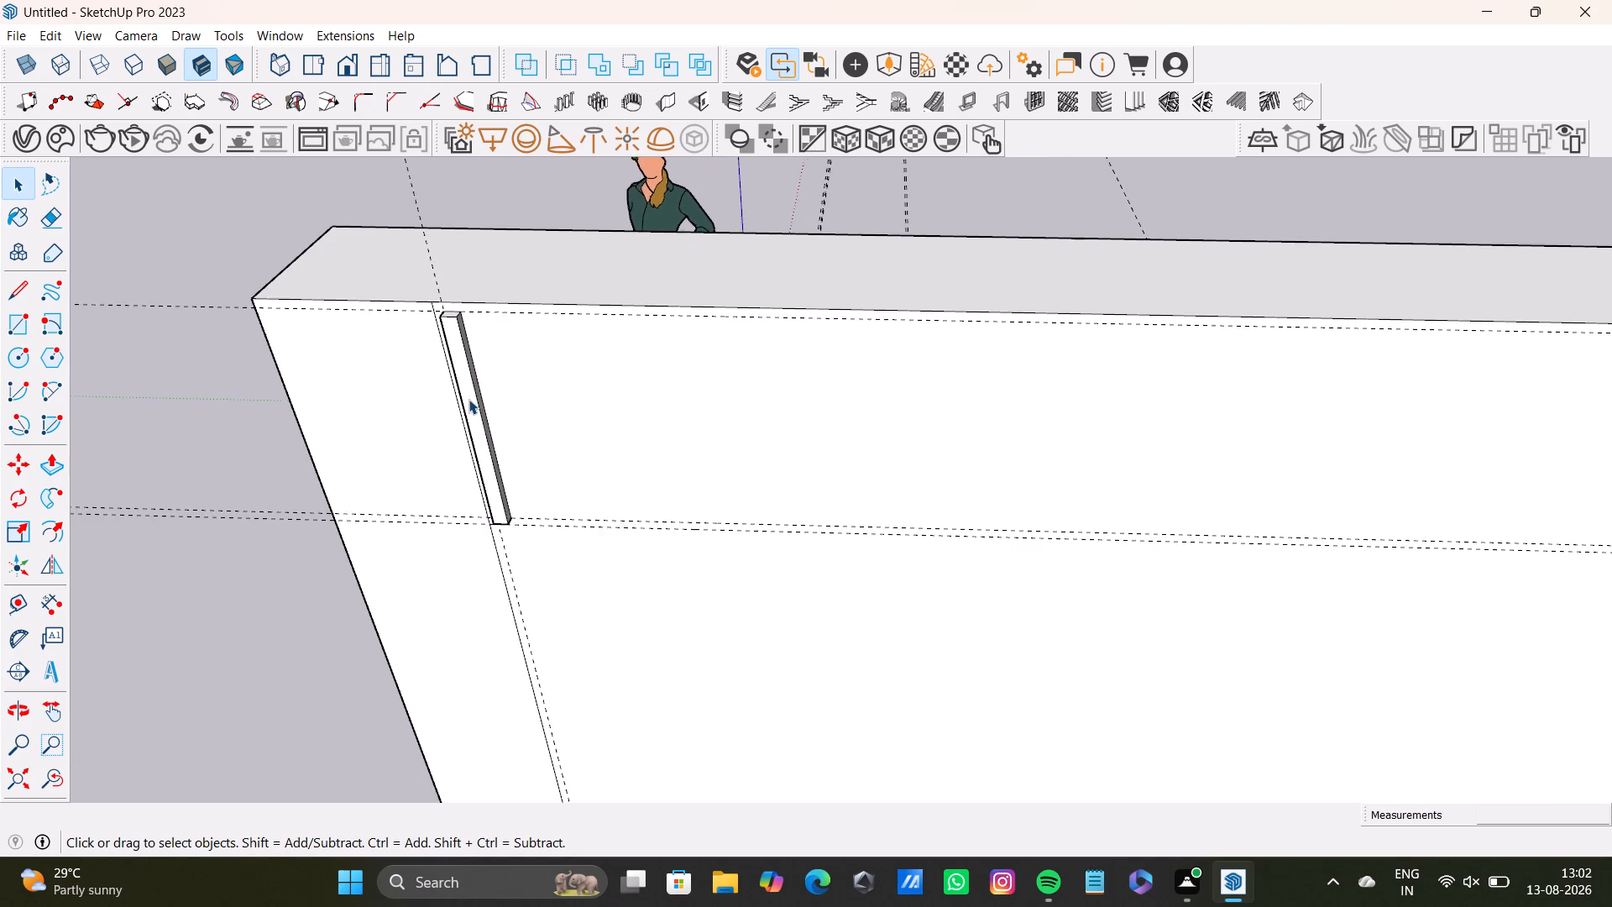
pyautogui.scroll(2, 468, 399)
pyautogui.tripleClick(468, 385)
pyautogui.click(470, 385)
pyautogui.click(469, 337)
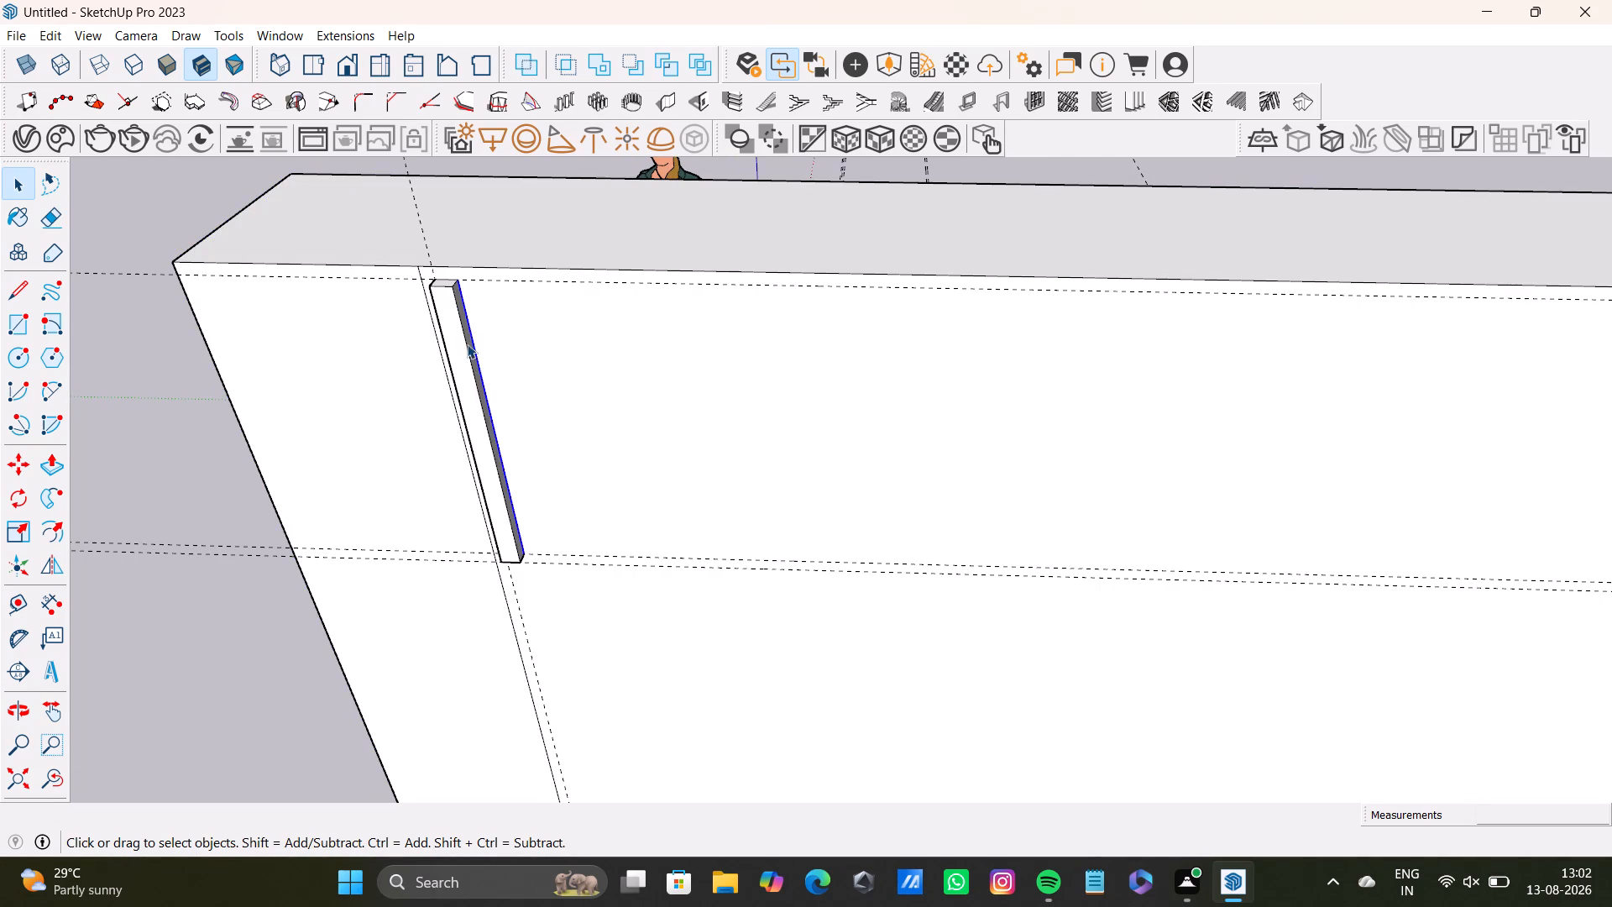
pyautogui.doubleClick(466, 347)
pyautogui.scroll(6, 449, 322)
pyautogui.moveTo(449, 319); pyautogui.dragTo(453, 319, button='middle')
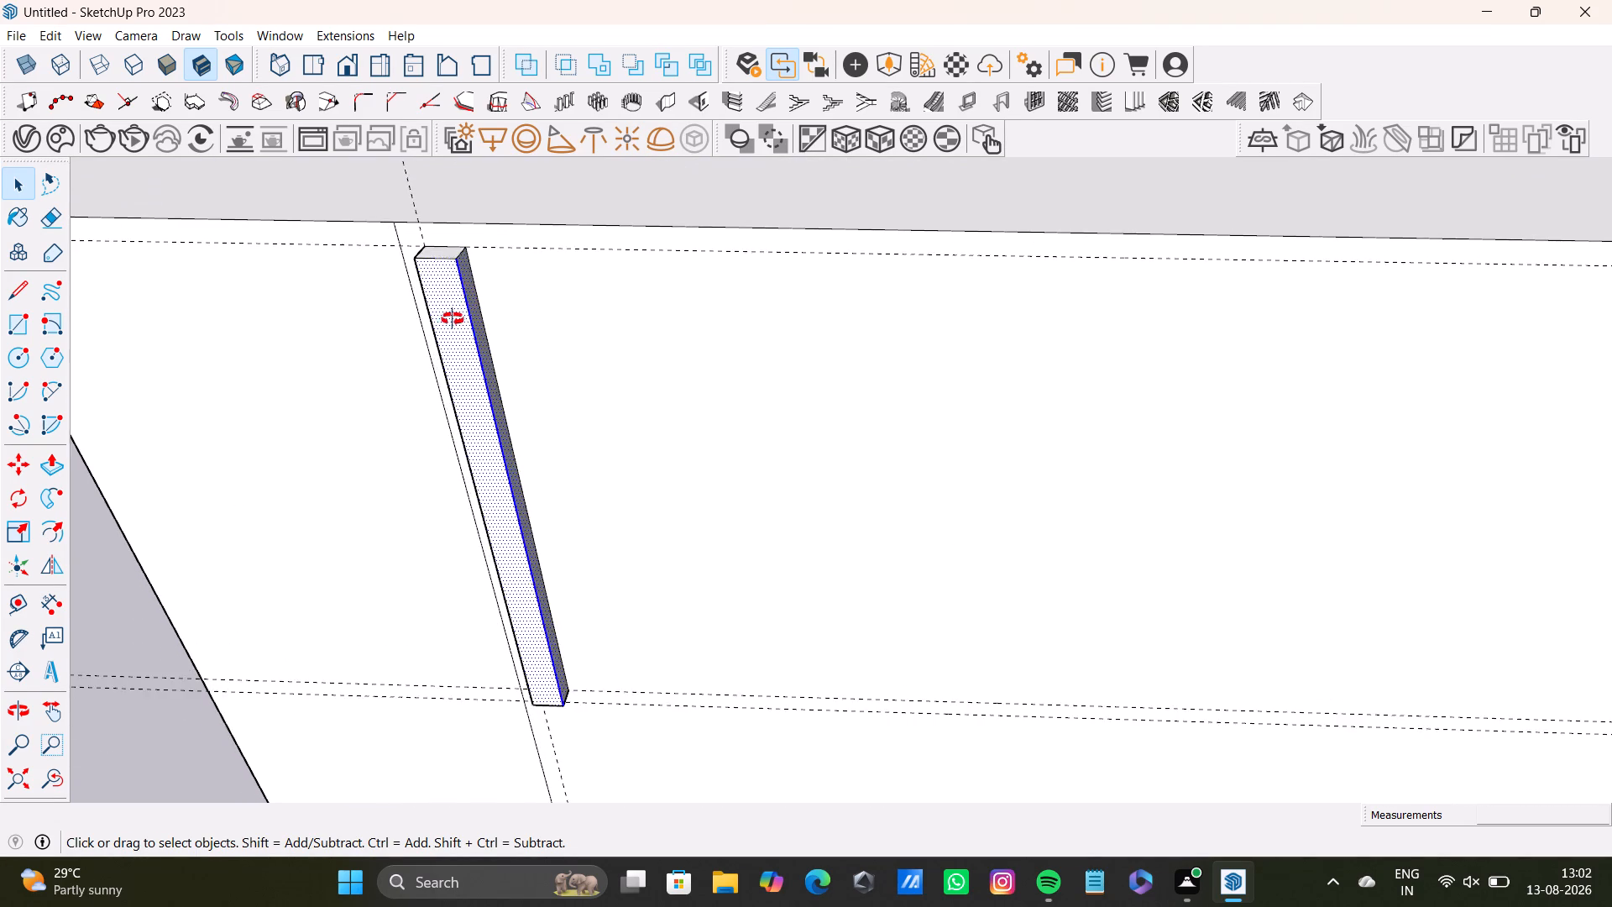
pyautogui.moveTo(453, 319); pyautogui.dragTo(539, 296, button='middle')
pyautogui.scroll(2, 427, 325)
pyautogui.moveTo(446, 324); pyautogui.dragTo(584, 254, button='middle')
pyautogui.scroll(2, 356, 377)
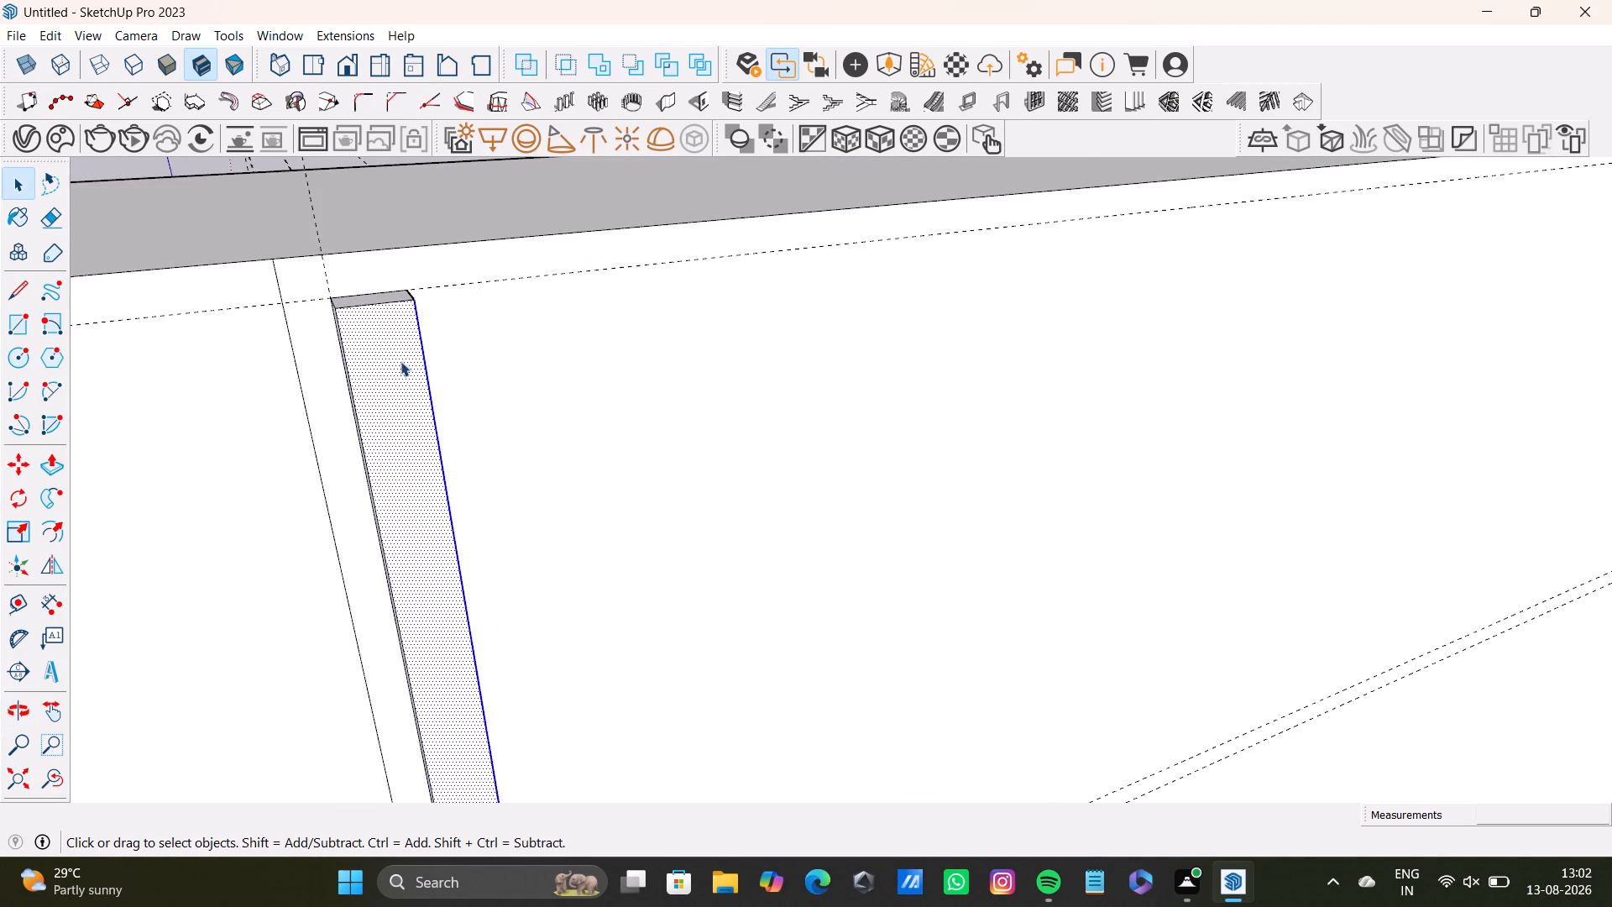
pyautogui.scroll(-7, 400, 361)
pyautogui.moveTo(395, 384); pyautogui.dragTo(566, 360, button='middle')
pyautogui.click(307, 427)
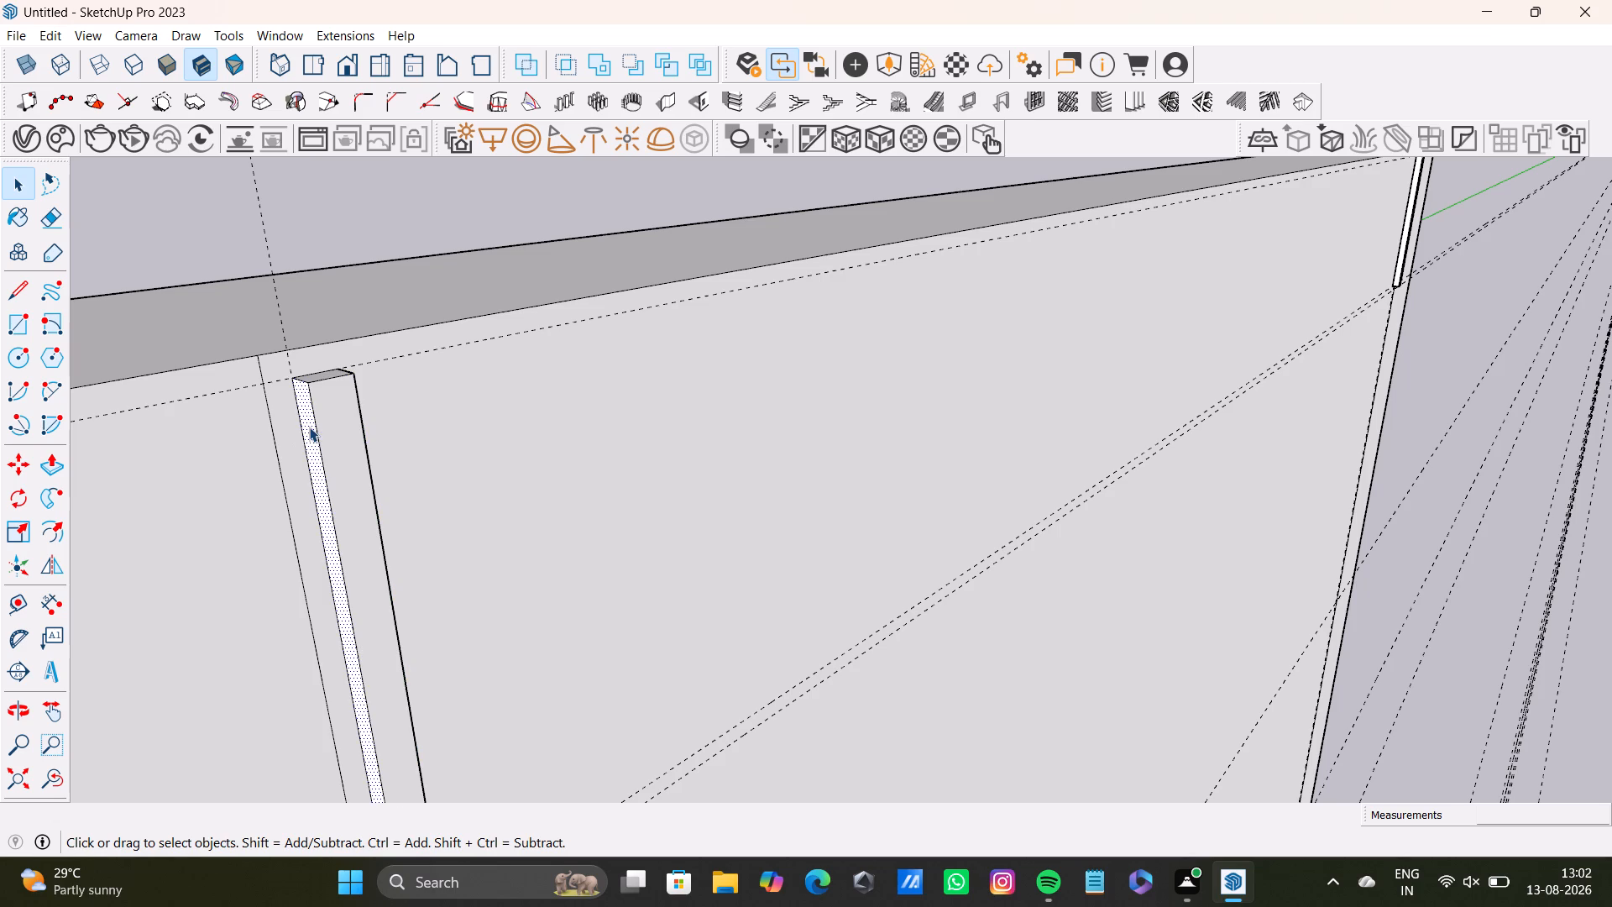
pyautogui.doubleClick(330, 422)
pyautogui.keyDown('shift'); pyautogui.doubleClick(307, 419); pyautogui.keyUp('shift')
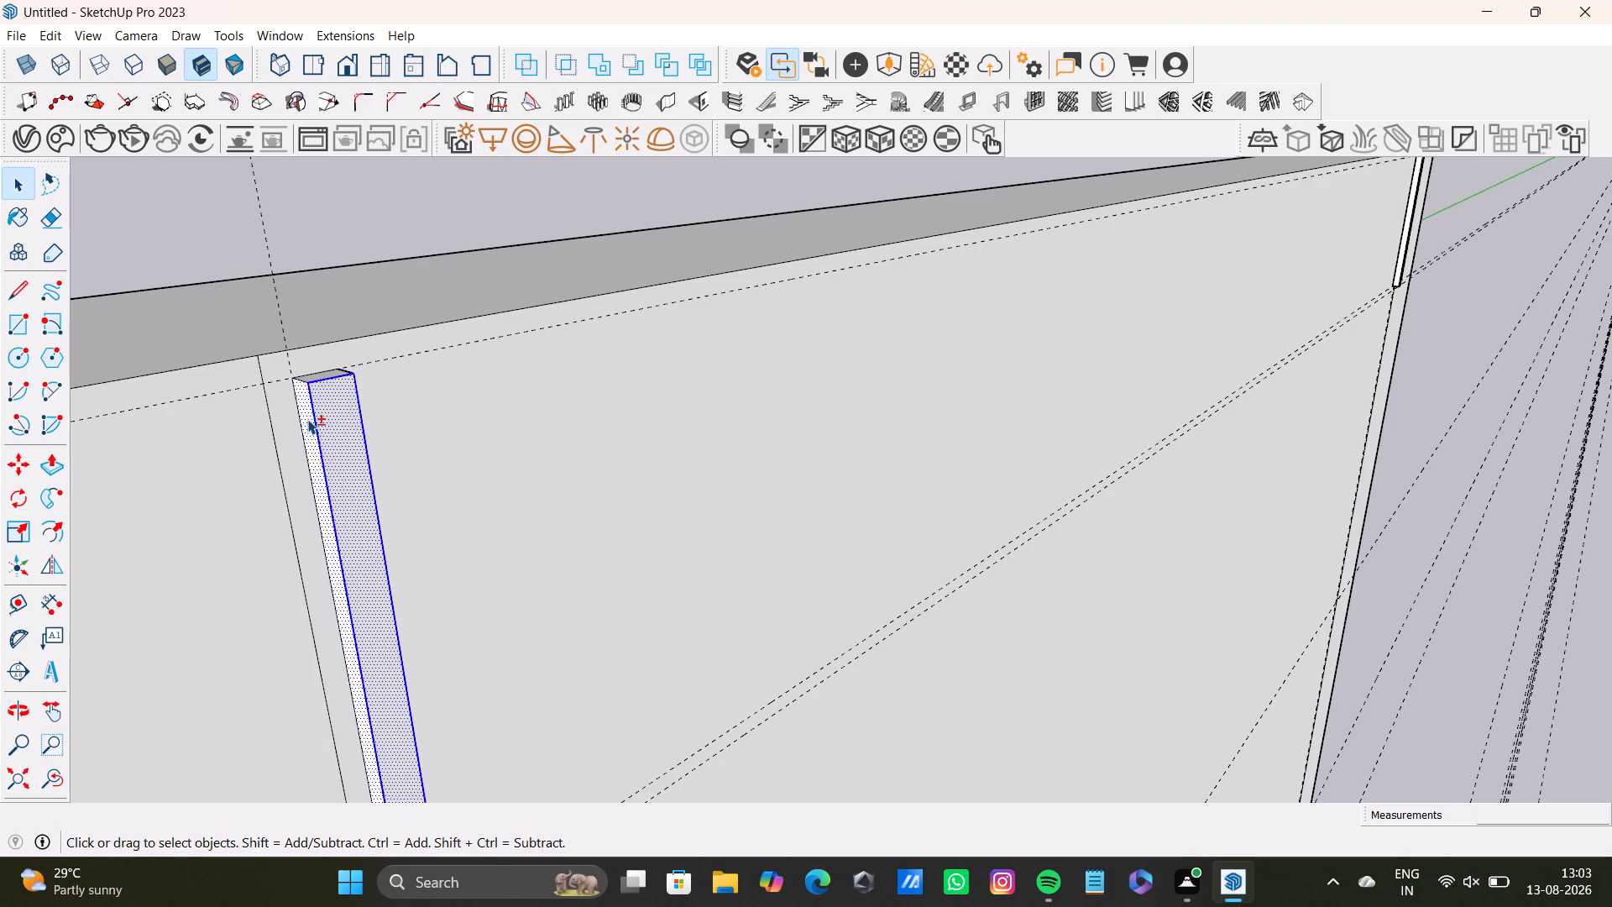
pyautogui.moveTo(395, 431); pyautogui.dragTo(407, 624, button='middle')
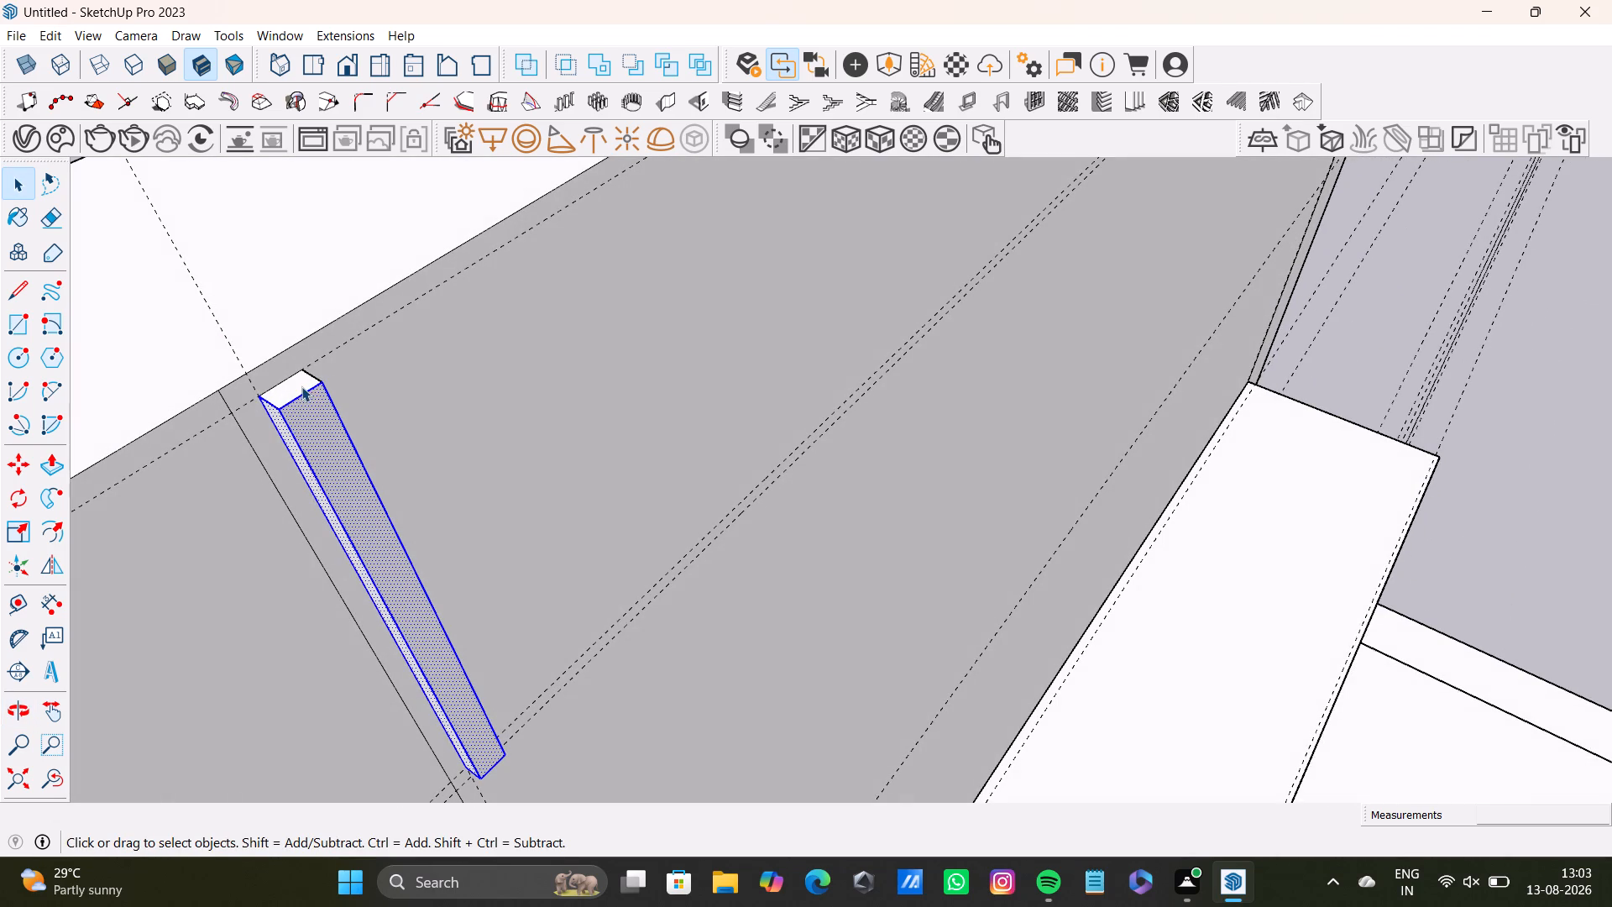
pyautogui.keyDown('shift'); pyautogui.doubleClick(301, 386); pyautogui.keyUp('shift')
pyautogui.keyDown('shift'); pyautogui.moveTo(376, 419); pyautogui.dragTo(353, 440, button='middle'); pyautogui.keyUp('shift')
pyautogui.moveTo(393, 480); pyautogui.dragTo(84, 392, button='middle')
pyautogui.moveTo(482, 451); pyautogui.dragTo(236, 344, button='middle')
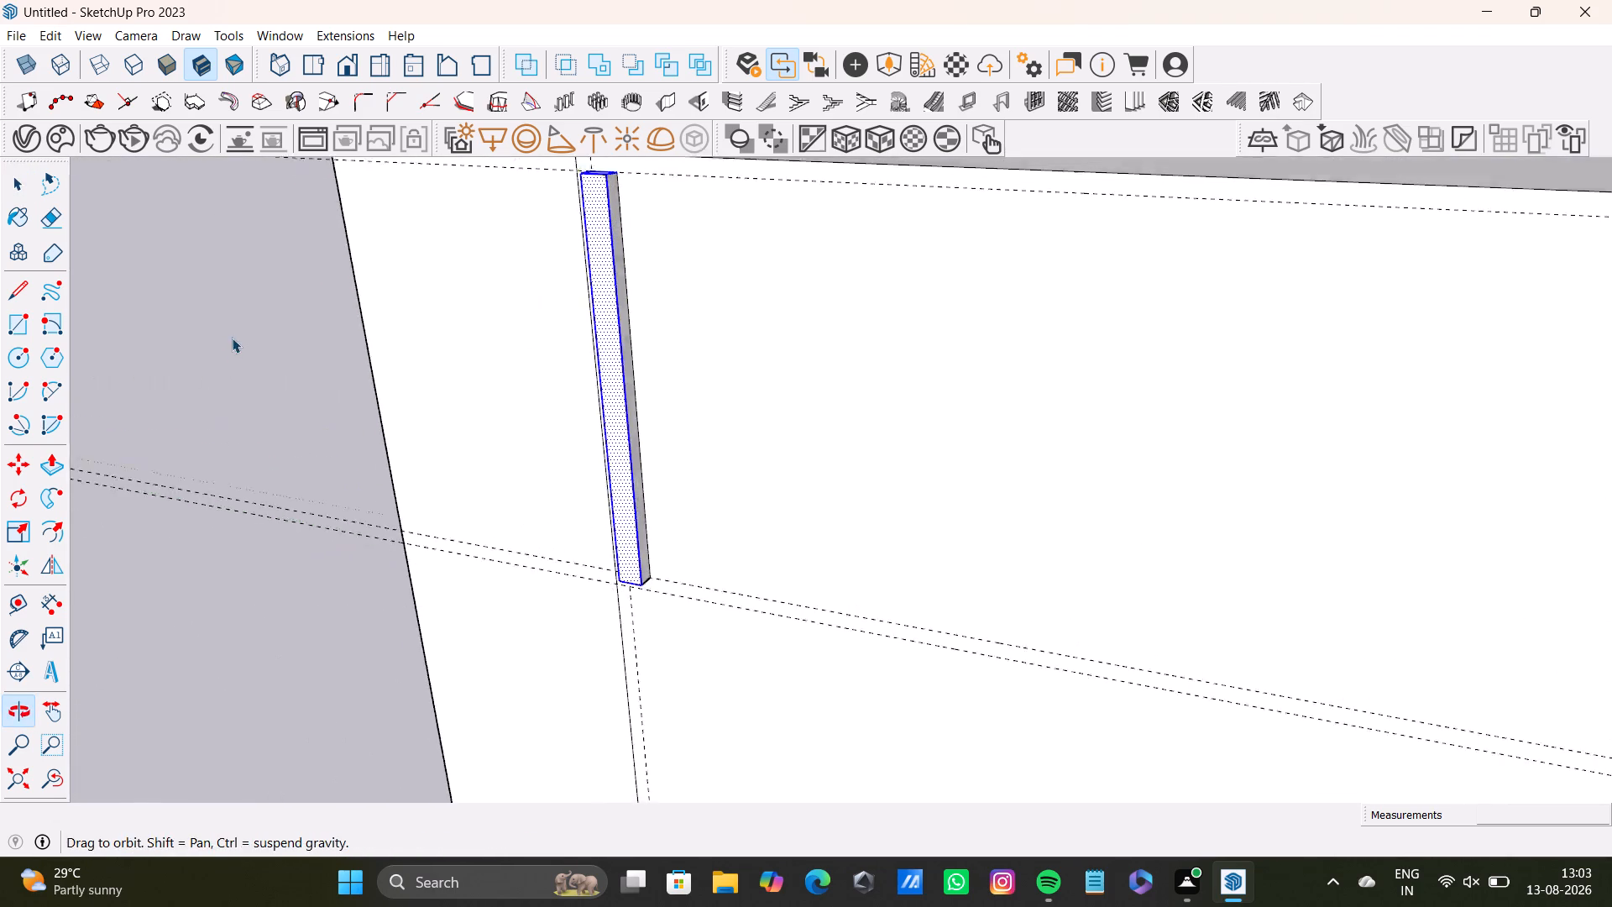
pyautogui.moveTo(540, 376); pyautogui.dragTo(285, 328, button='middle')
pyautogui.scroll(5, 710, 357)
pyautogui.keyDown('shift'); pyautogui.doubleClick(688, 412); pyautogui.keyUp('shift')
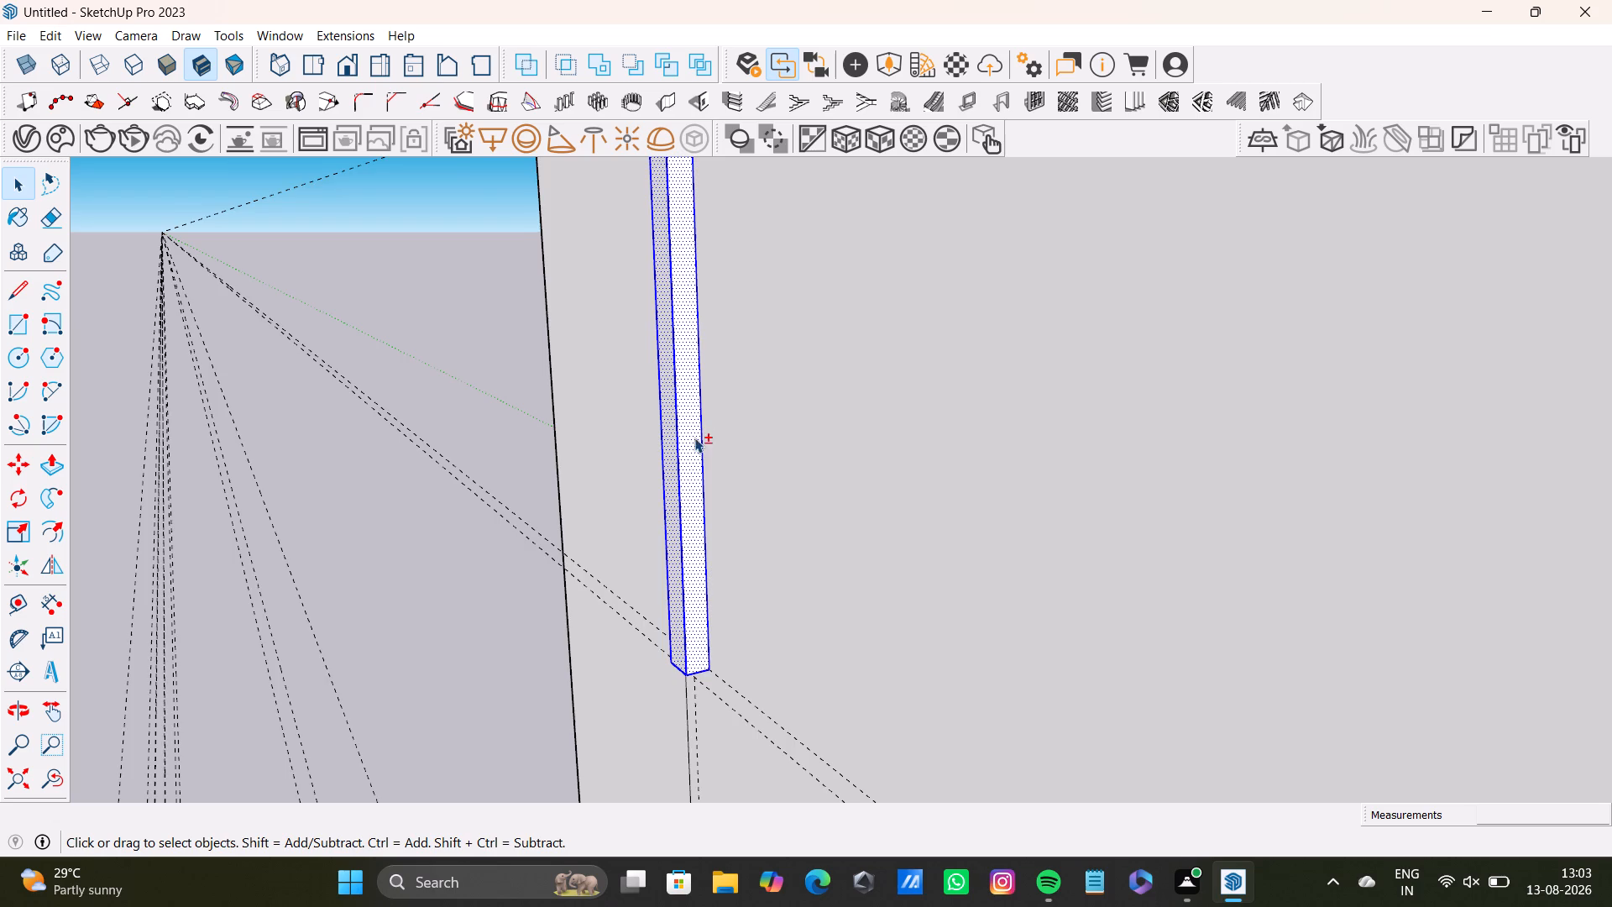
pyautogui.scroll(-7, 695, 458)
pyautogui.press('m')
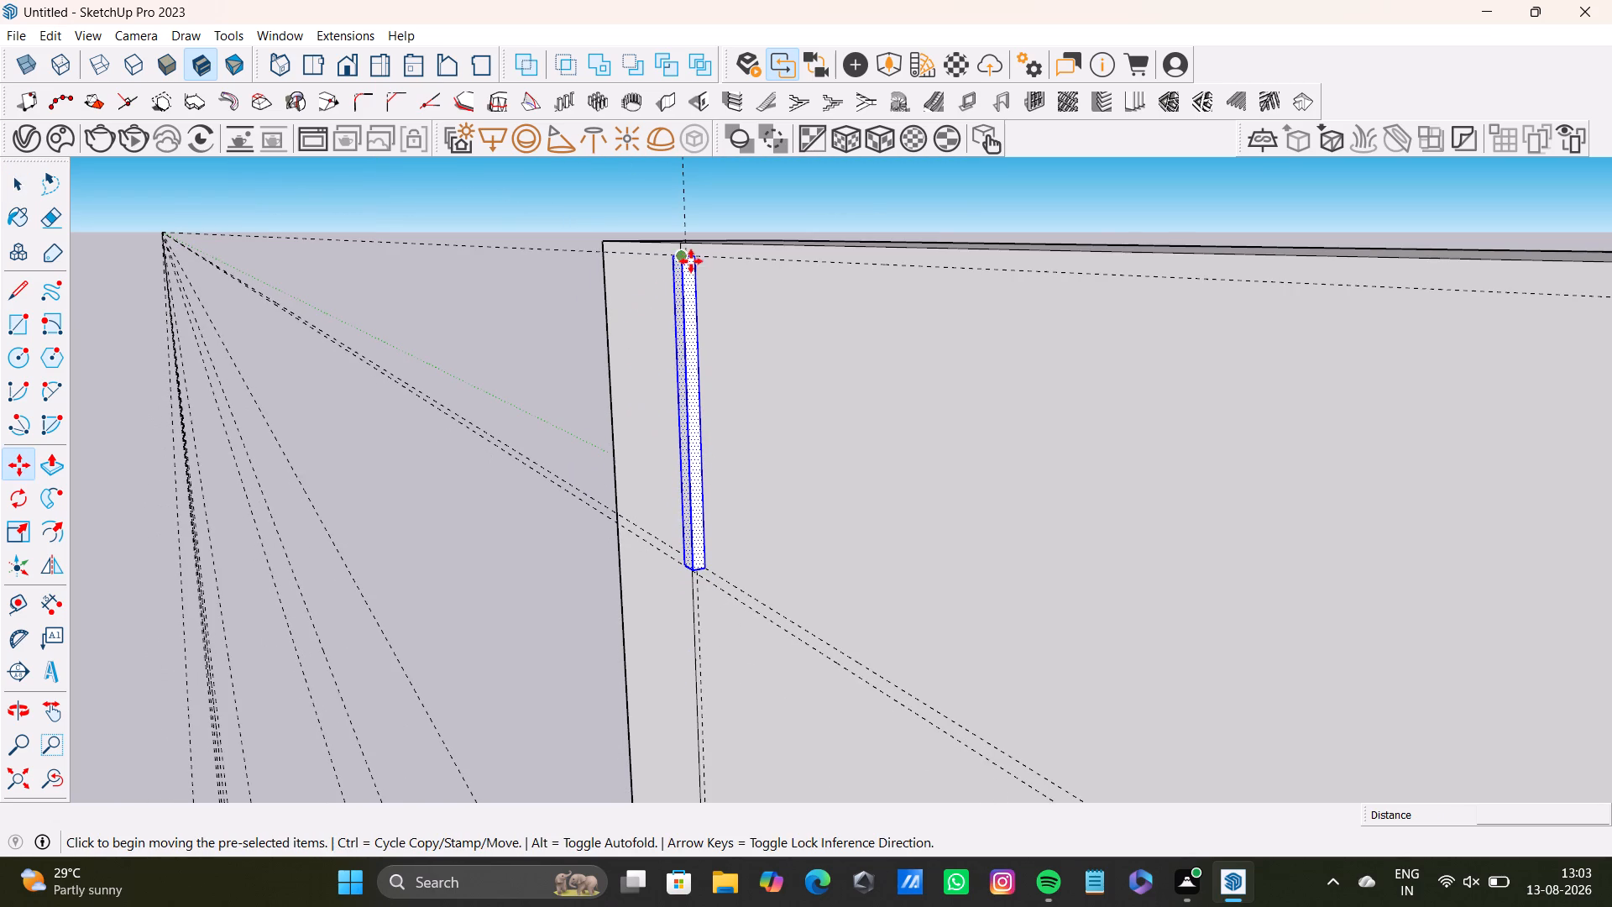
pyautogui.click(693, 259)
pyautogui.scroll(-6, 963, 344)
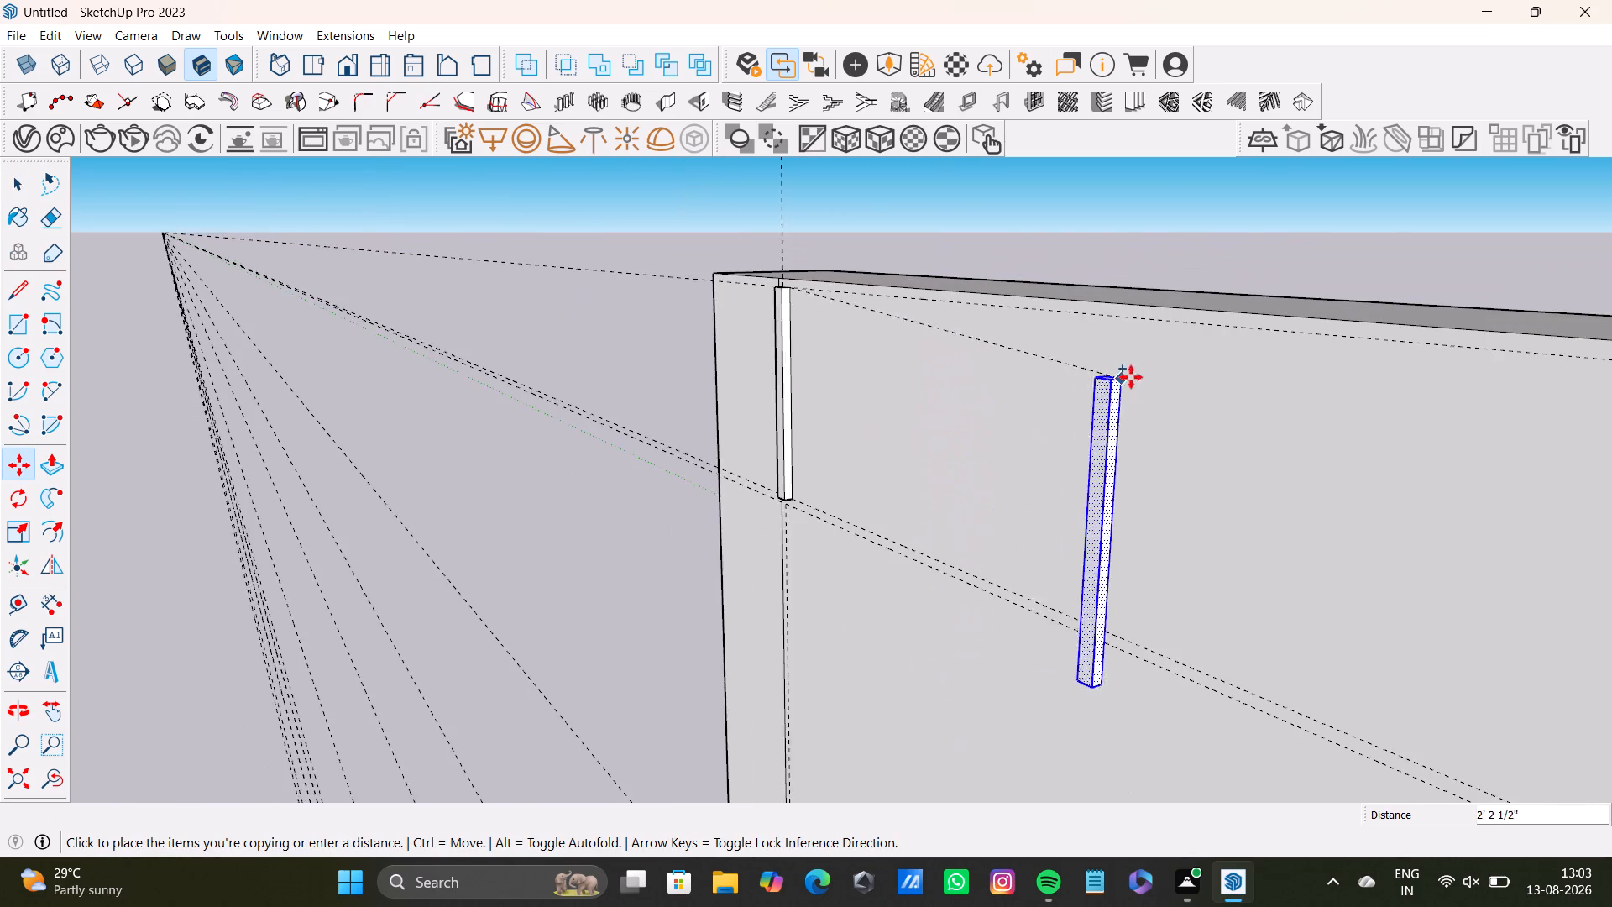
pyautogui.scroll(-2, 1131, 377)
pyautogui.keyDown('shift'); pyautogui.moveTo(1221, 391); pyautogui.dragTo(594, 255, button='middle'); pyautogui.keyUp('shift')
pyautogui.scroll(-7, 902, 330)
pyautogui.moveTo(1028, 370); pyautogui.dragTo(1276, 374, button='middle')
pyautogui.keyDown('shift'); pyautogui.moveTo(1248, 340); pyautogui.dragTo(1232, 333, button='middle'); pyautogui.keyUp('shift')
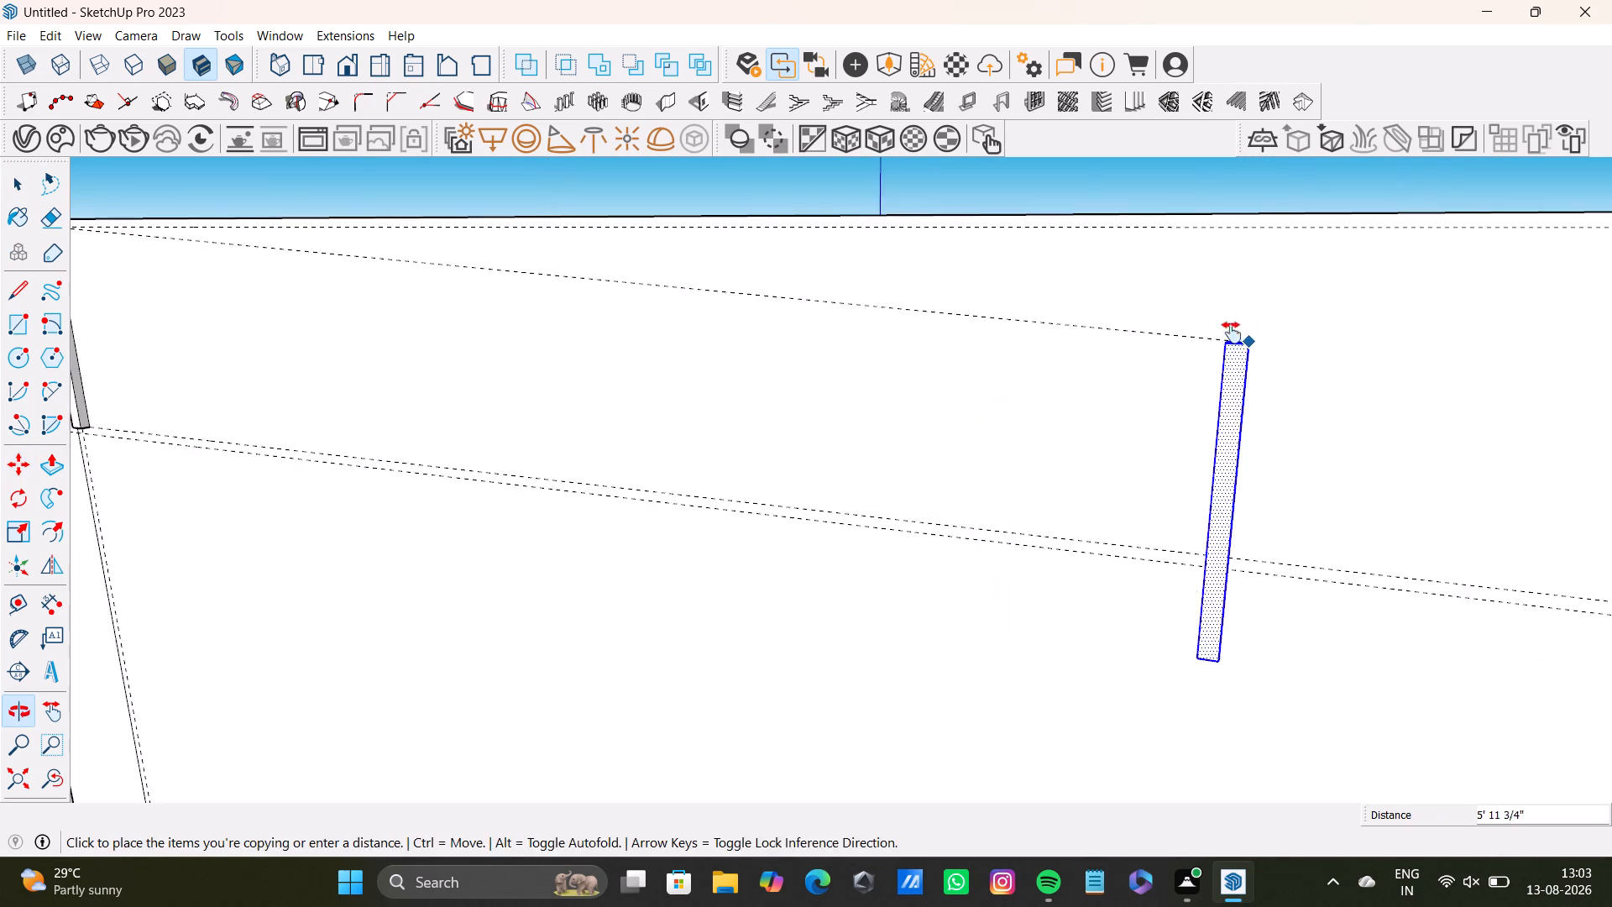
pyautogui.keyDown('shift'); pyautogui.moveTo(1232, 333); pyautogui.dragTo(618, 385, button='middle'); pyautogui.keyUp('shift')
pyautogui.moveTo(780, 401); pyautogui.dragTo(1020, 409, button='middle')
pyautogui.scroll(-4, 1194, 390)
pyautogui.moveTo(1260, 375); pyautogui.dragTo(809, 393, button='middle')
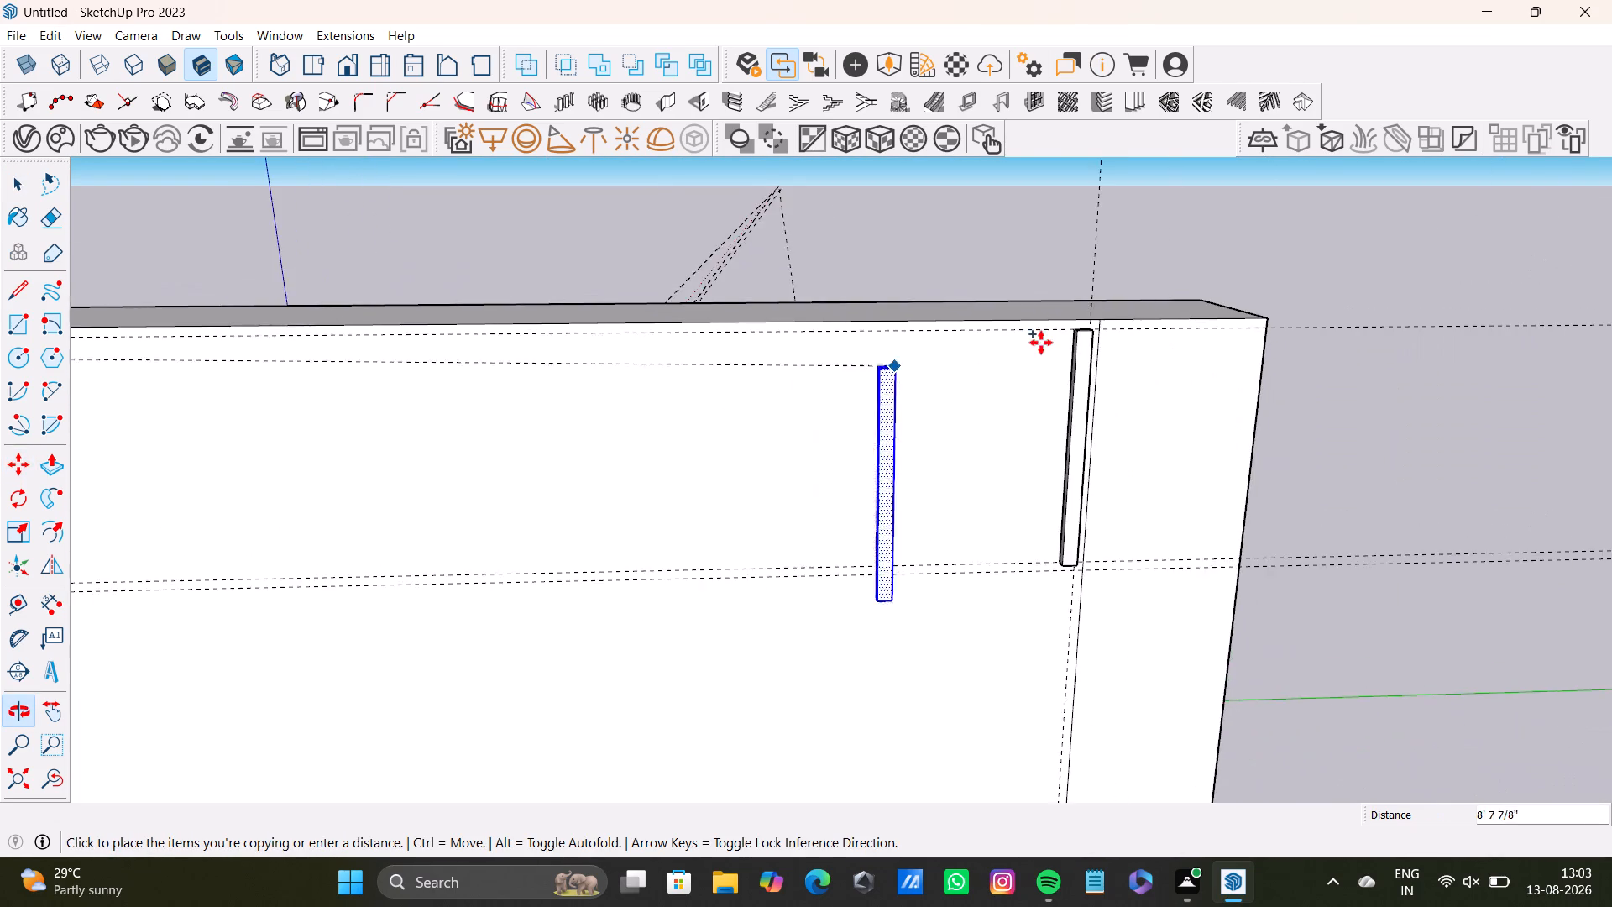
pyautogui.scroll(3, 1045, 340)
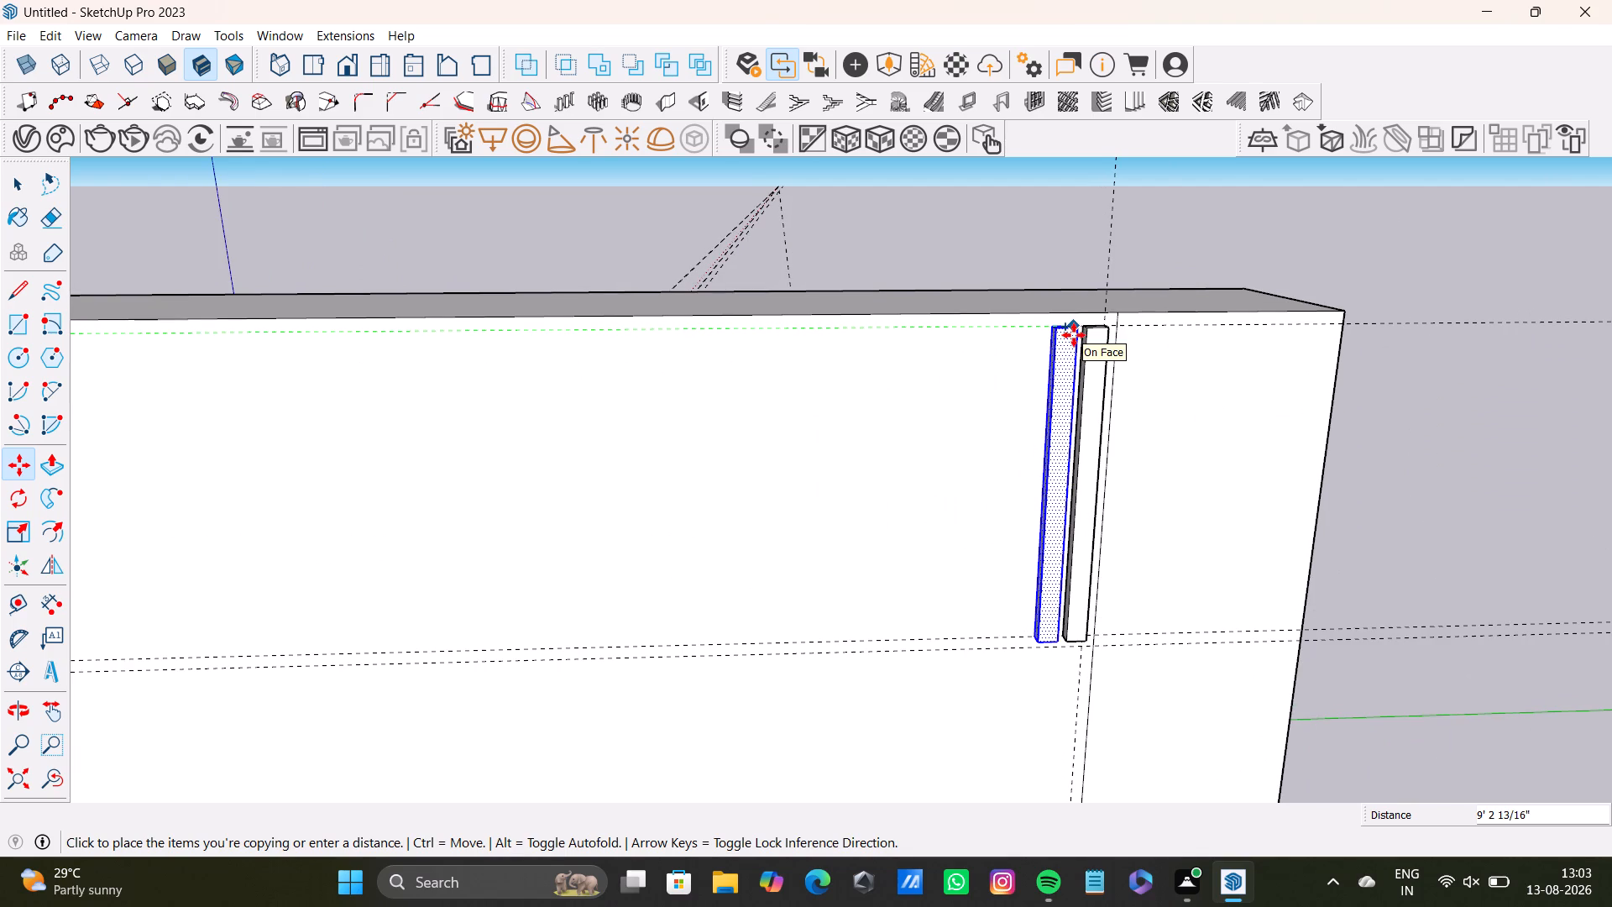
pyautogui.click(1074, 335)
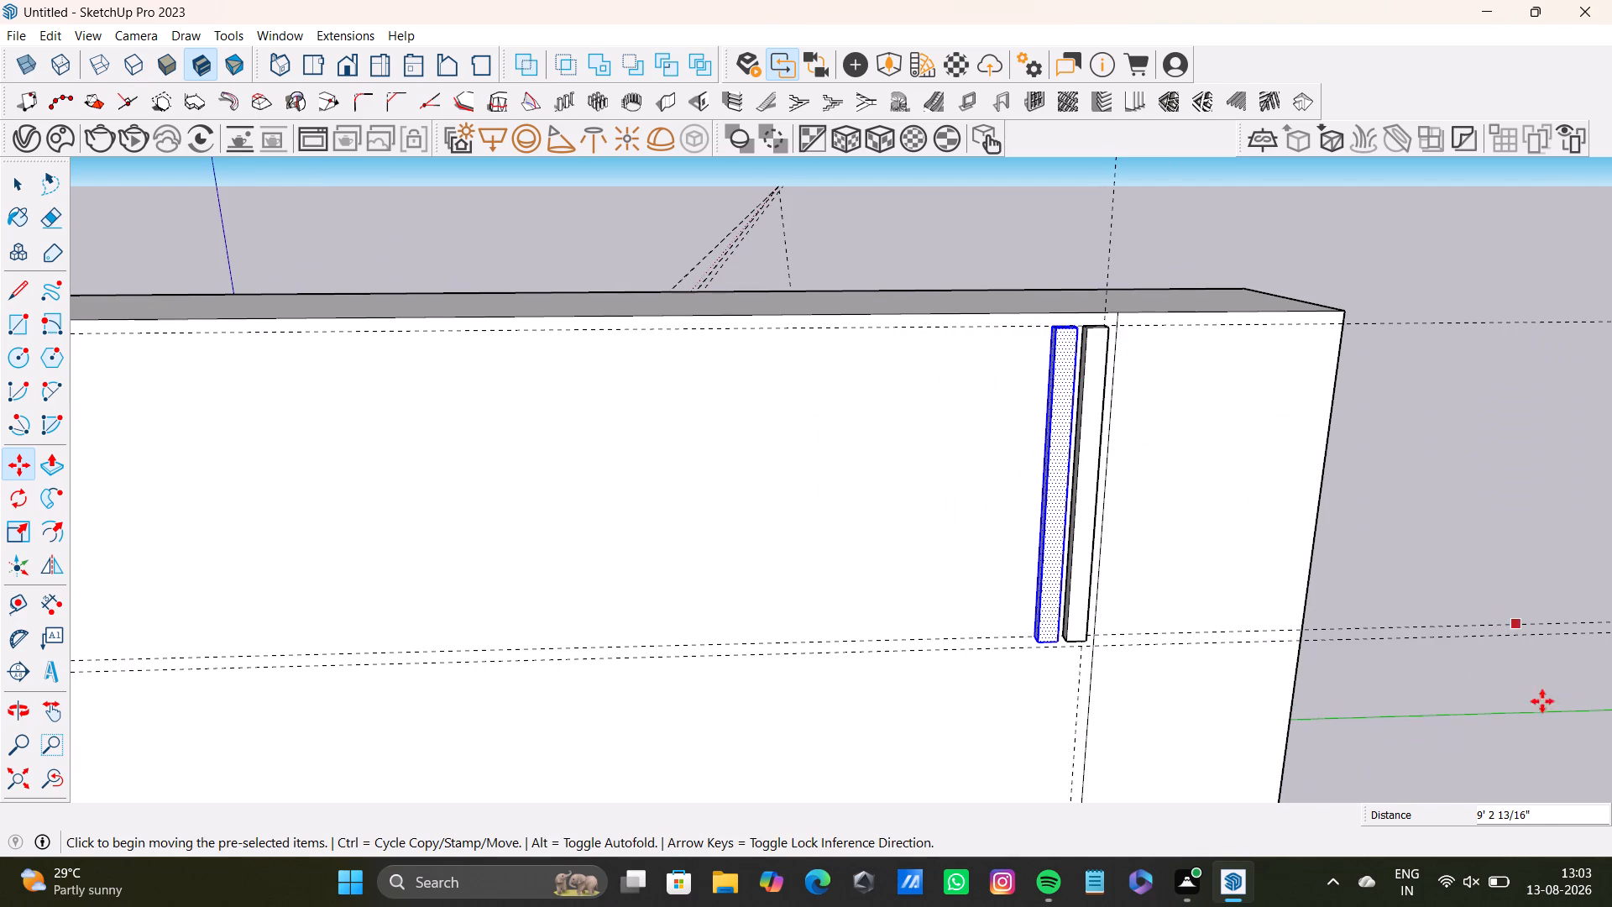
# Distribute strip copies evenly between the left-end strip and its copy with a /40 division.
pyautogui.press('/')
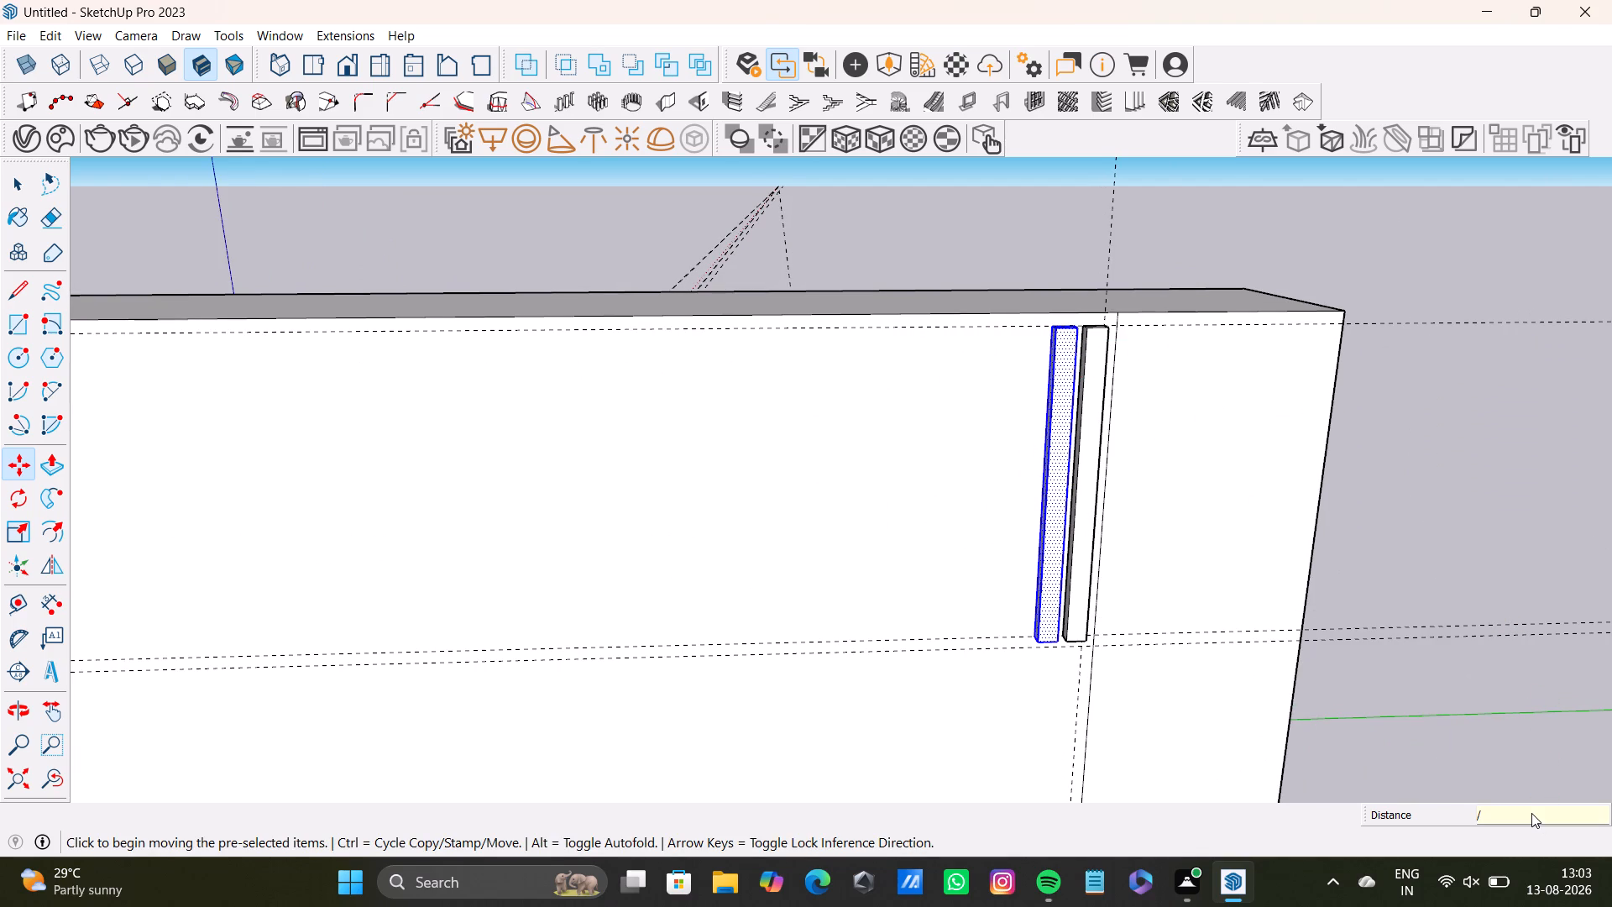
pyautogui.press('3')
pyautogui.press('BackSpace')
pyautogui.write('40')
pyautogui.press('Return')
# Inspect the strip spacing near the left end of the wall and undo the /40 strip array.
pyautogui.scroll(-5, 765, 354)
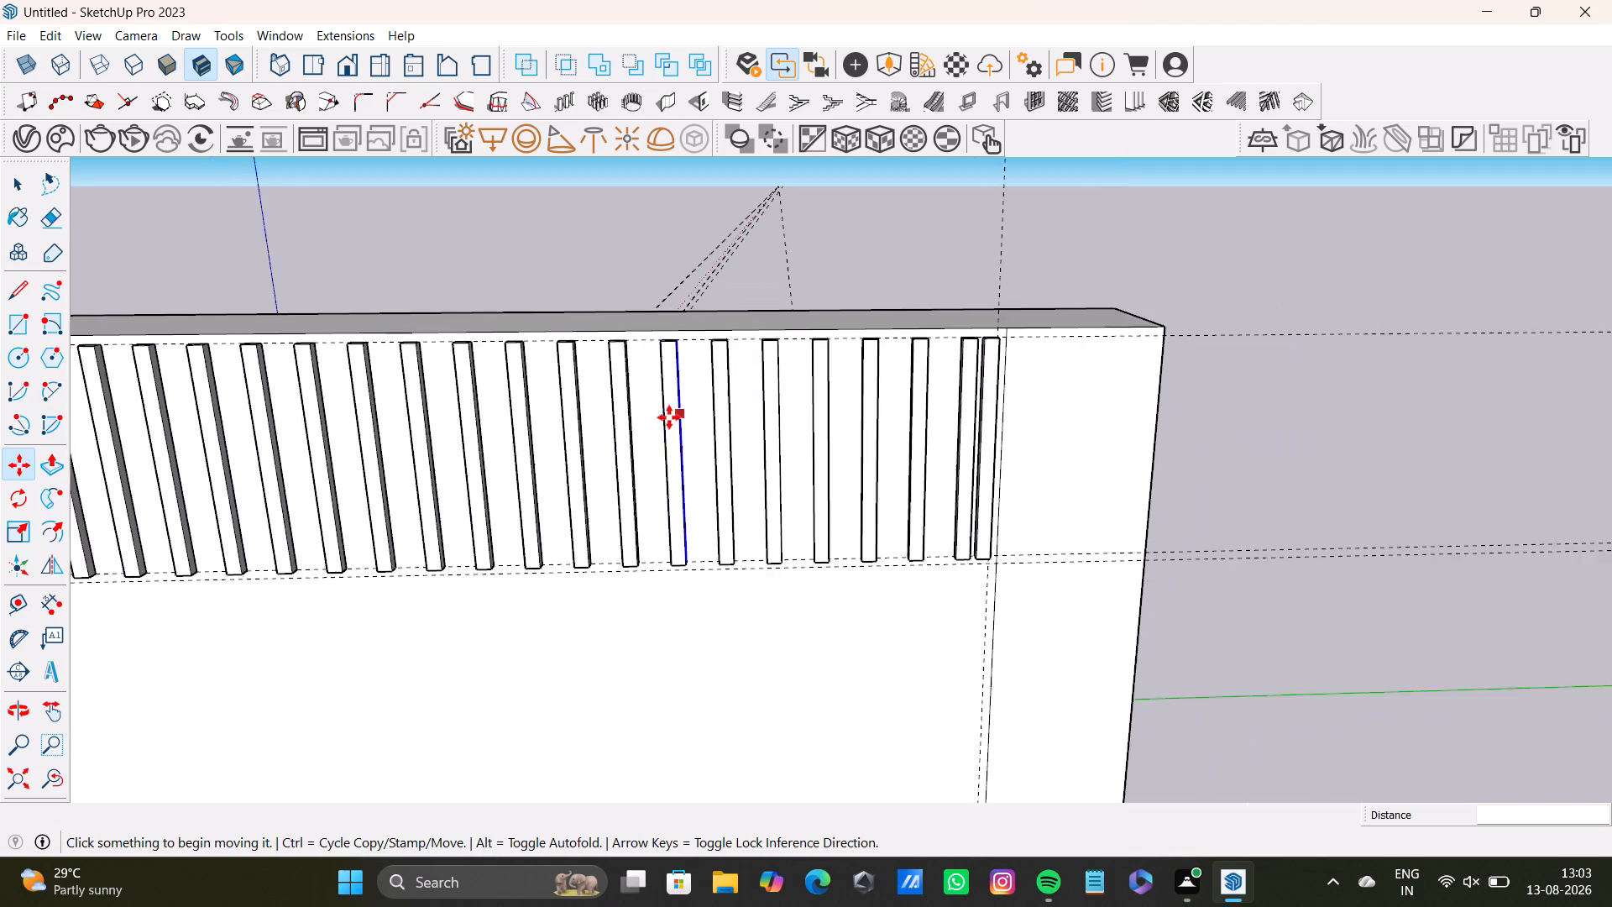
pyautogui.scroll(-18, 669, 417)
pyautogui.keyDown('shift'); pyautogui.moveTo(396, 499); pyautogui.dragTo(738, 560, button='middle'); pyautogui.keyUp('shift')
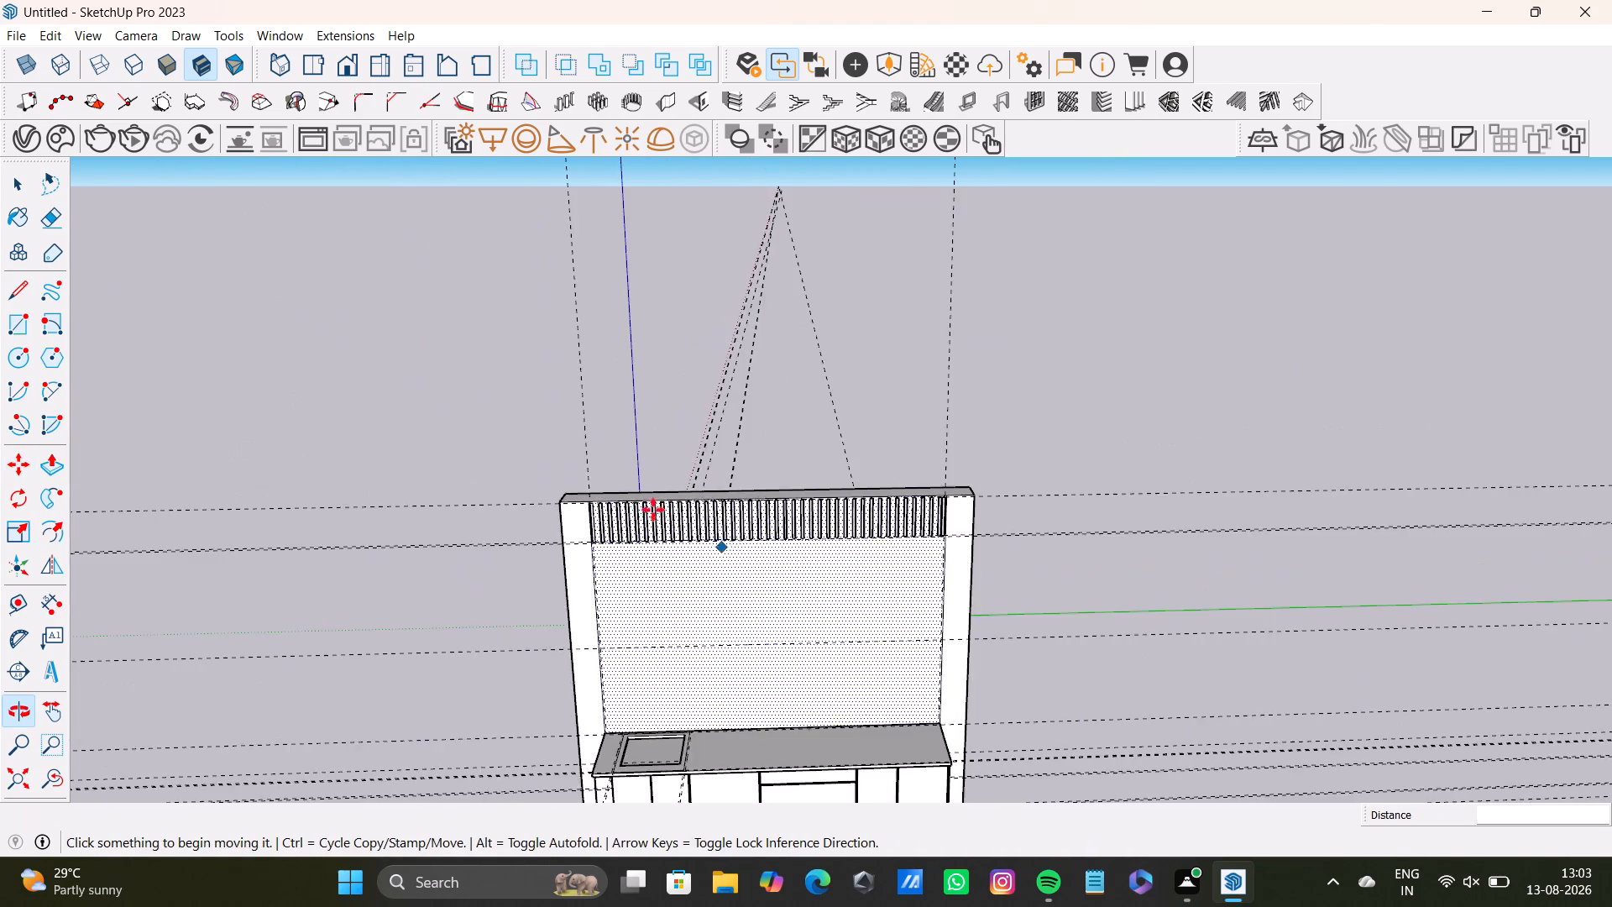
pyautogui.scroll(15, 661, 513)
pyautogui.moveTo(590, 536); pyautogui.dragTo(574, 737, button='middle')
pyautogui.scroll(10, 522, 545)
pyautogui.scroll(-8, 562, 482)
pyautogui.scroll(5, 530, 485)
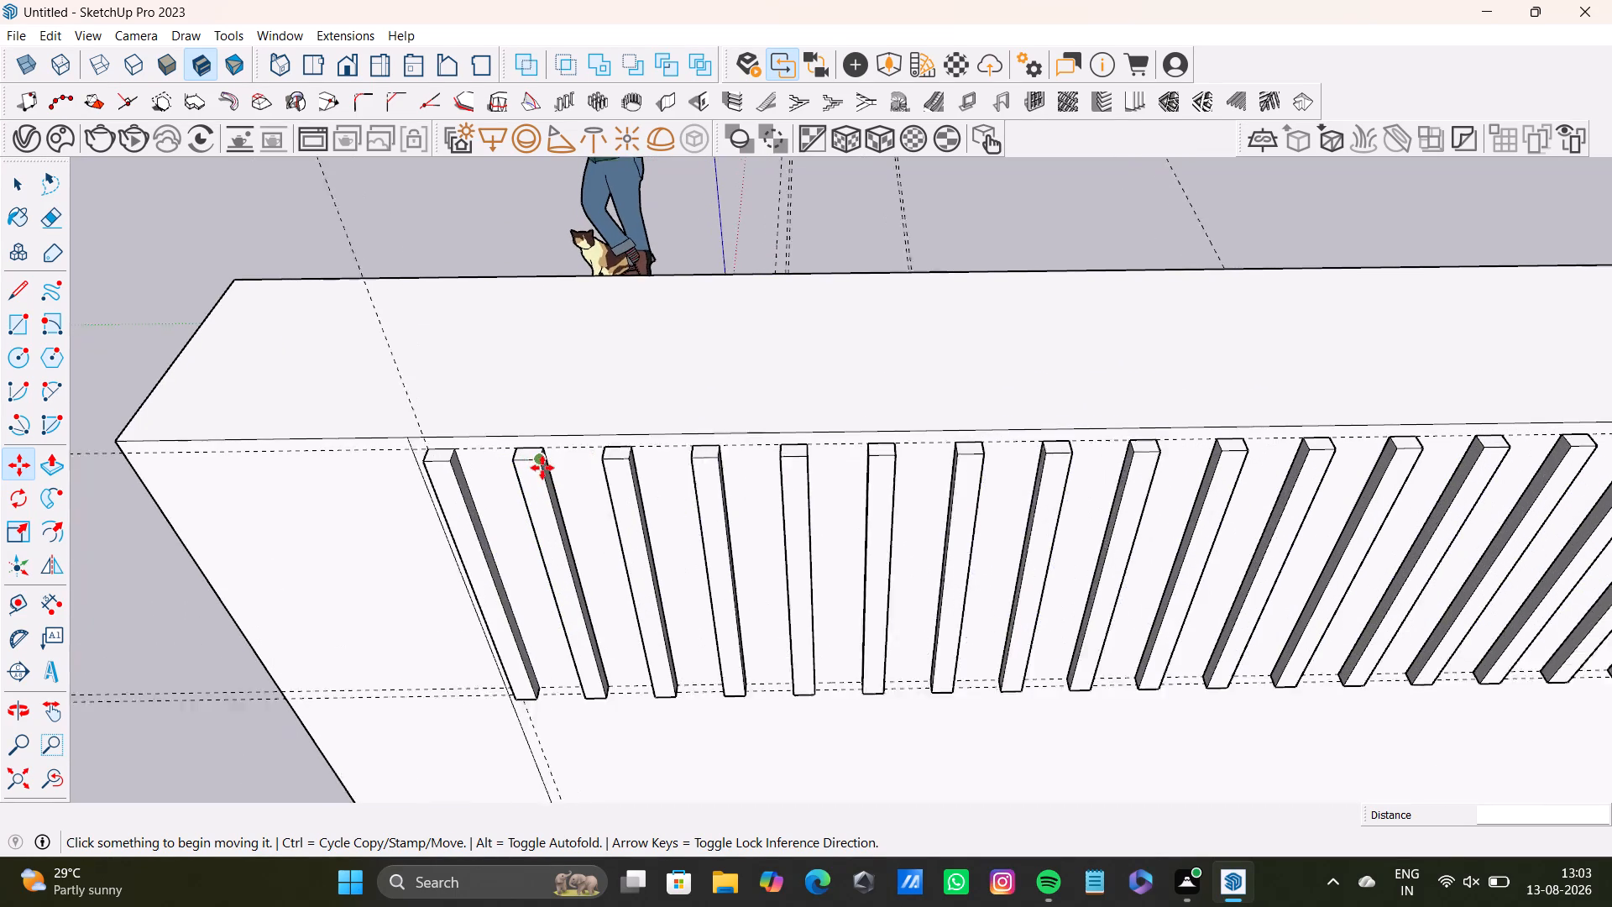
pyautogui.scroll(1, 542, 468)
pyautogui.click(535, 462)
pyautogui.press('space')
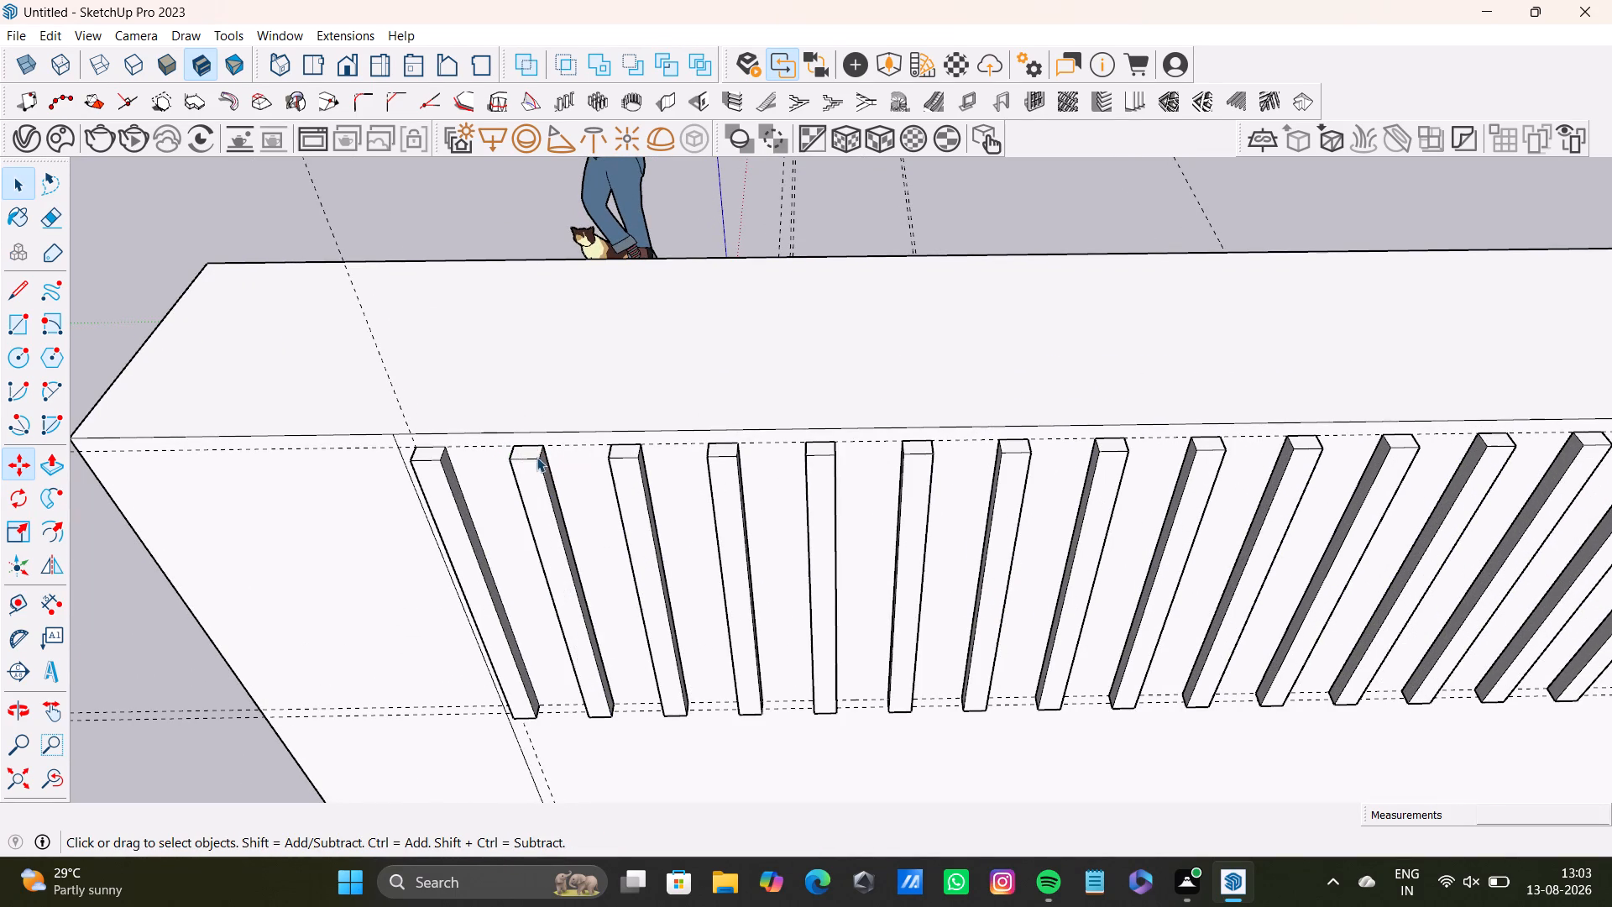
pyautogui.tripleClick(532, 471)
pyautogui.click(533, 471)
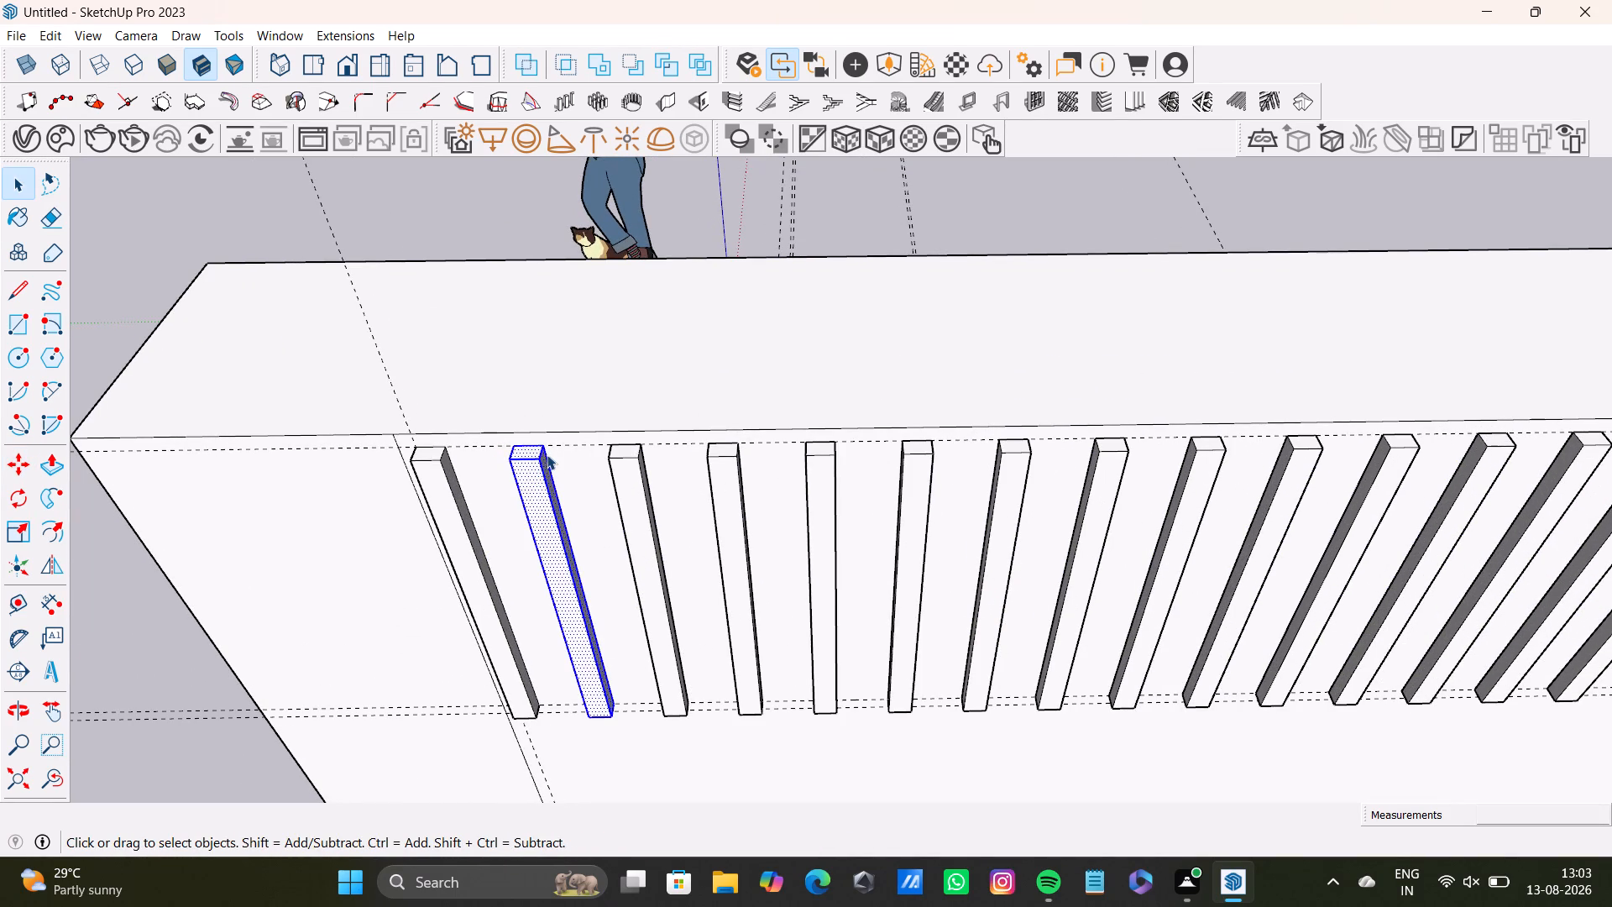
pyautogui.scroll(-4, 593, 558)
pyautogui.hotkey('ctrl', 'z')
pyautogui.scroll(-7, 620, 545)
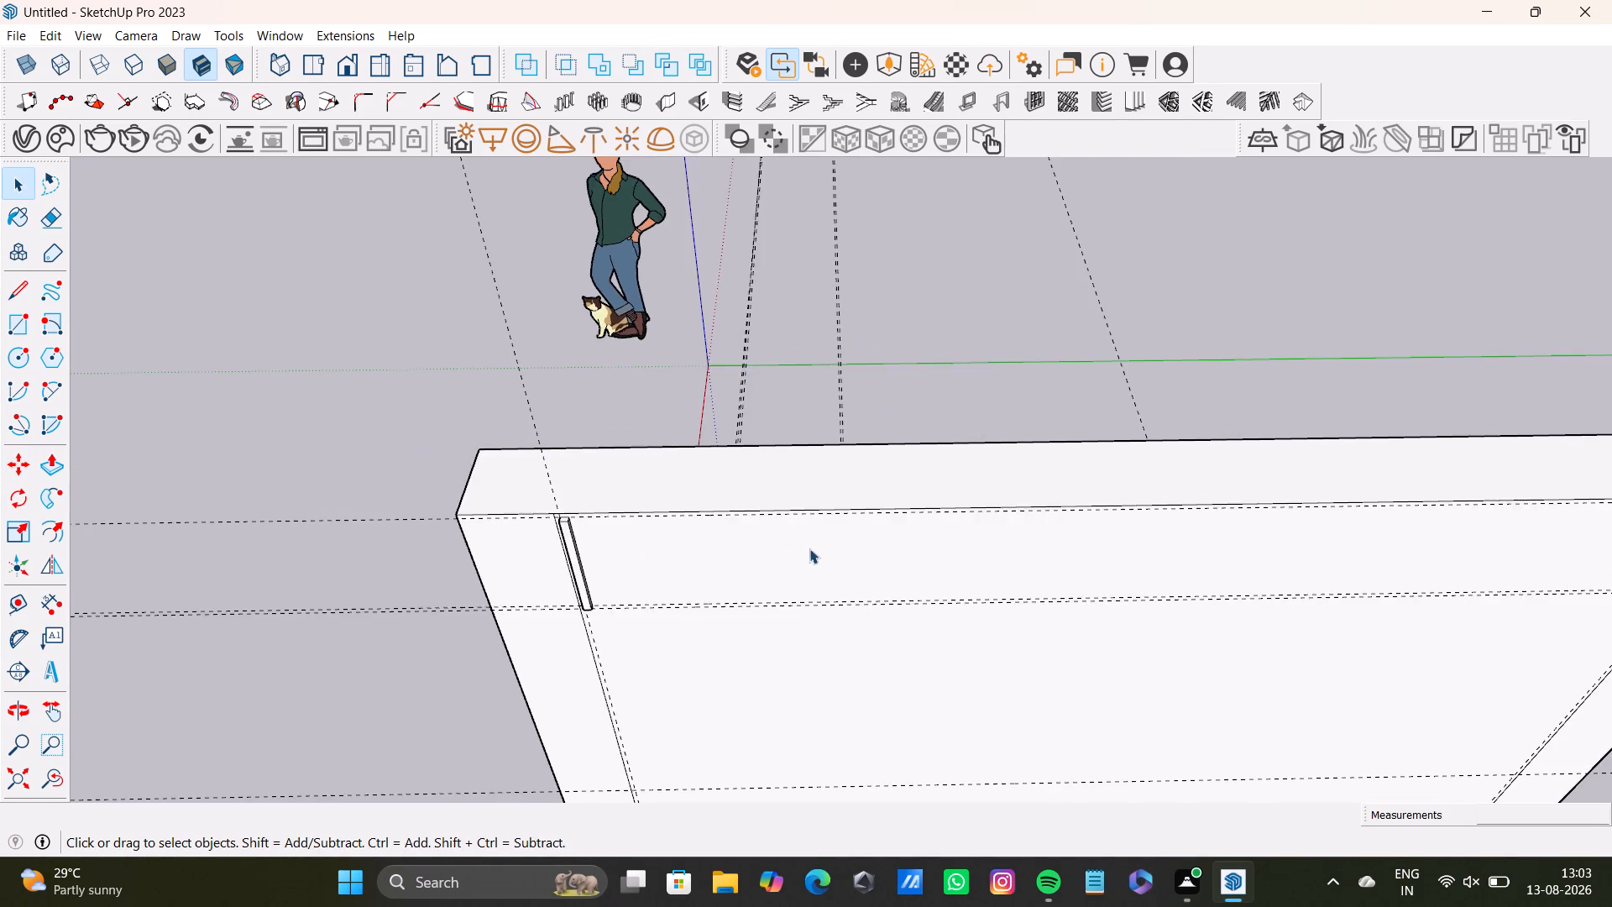
# Select all faces of the left-end strip and copy it about 1 5/16" along the green axis.
pyautogui.scroll(-6, 809, 548)
pyautogui.keyDown('shift'); pyautogui.moveTo(782, 546); pyautogui.dragTo(610, 545, button='middle'); pyautogui.keyUp('shift')
pyautogui.scroll(6, 609, 537)
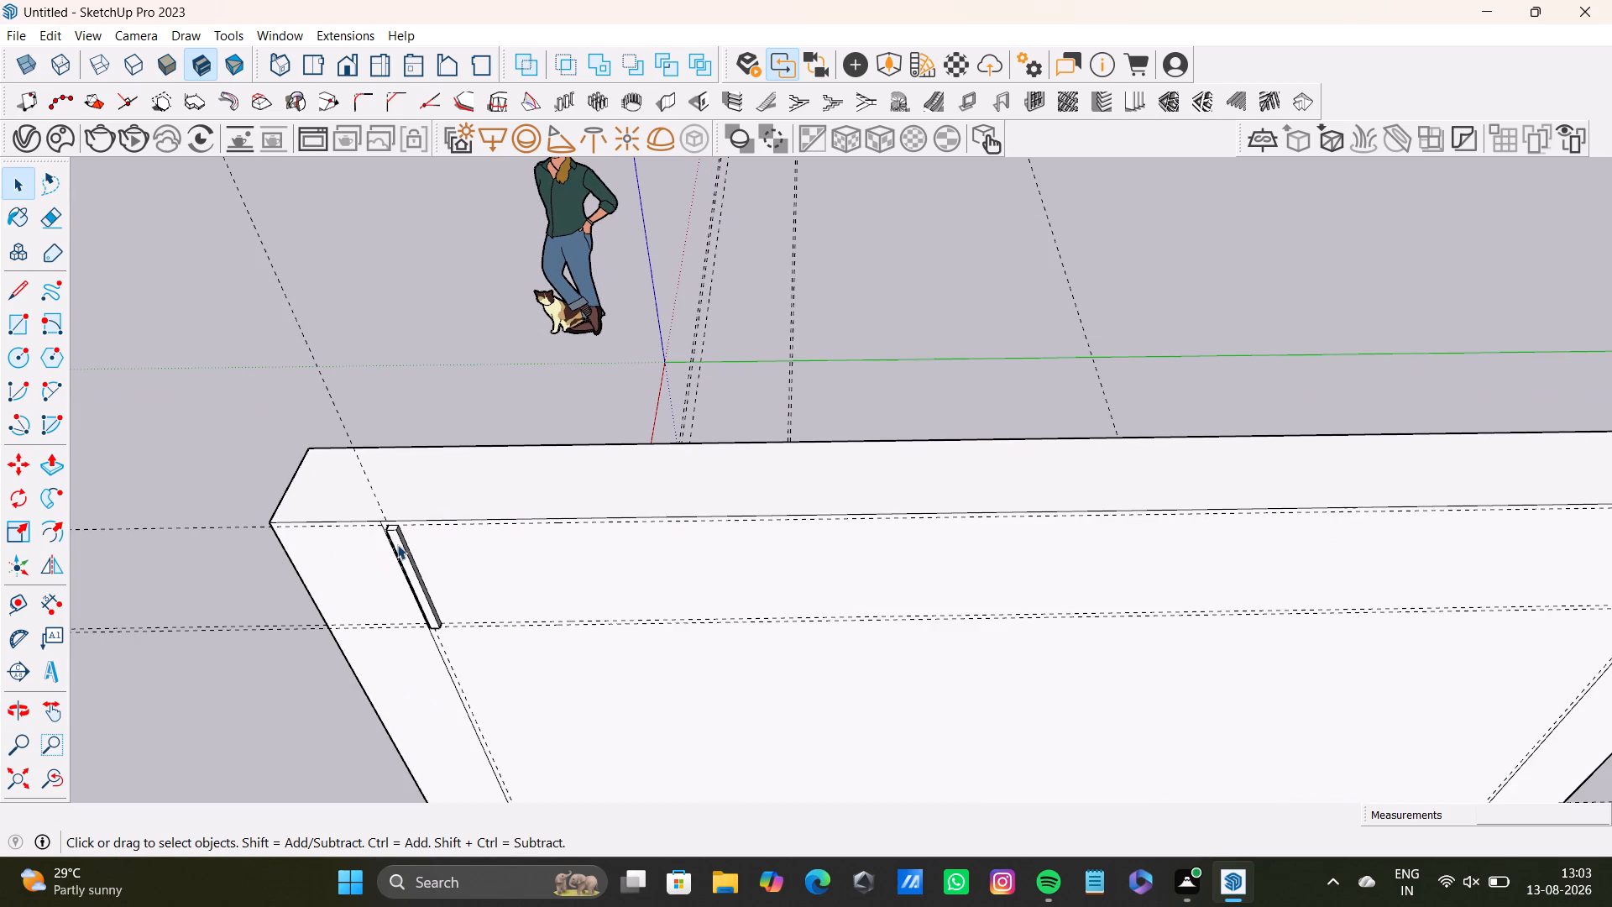
pyautogui.scroll(7, 397, 542)
pyautogui.tripleClick(400, 538)
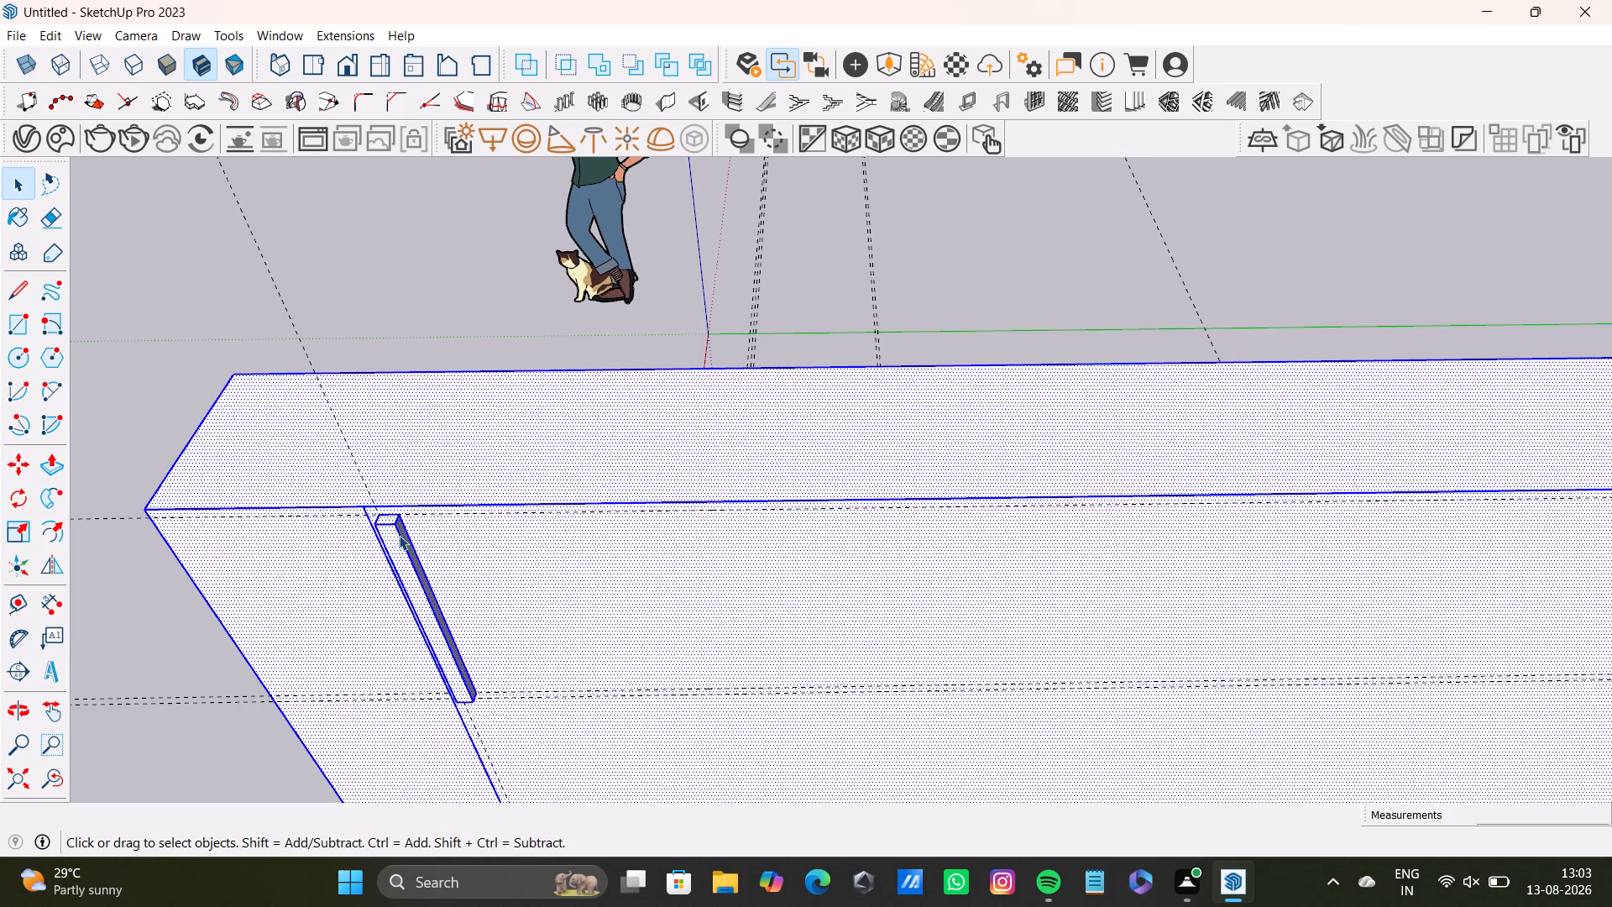
pyautogui.doubleClick(399, 534)
pyautogui.click(399, 534)
pyautogui.scroll(7, 402, 536)
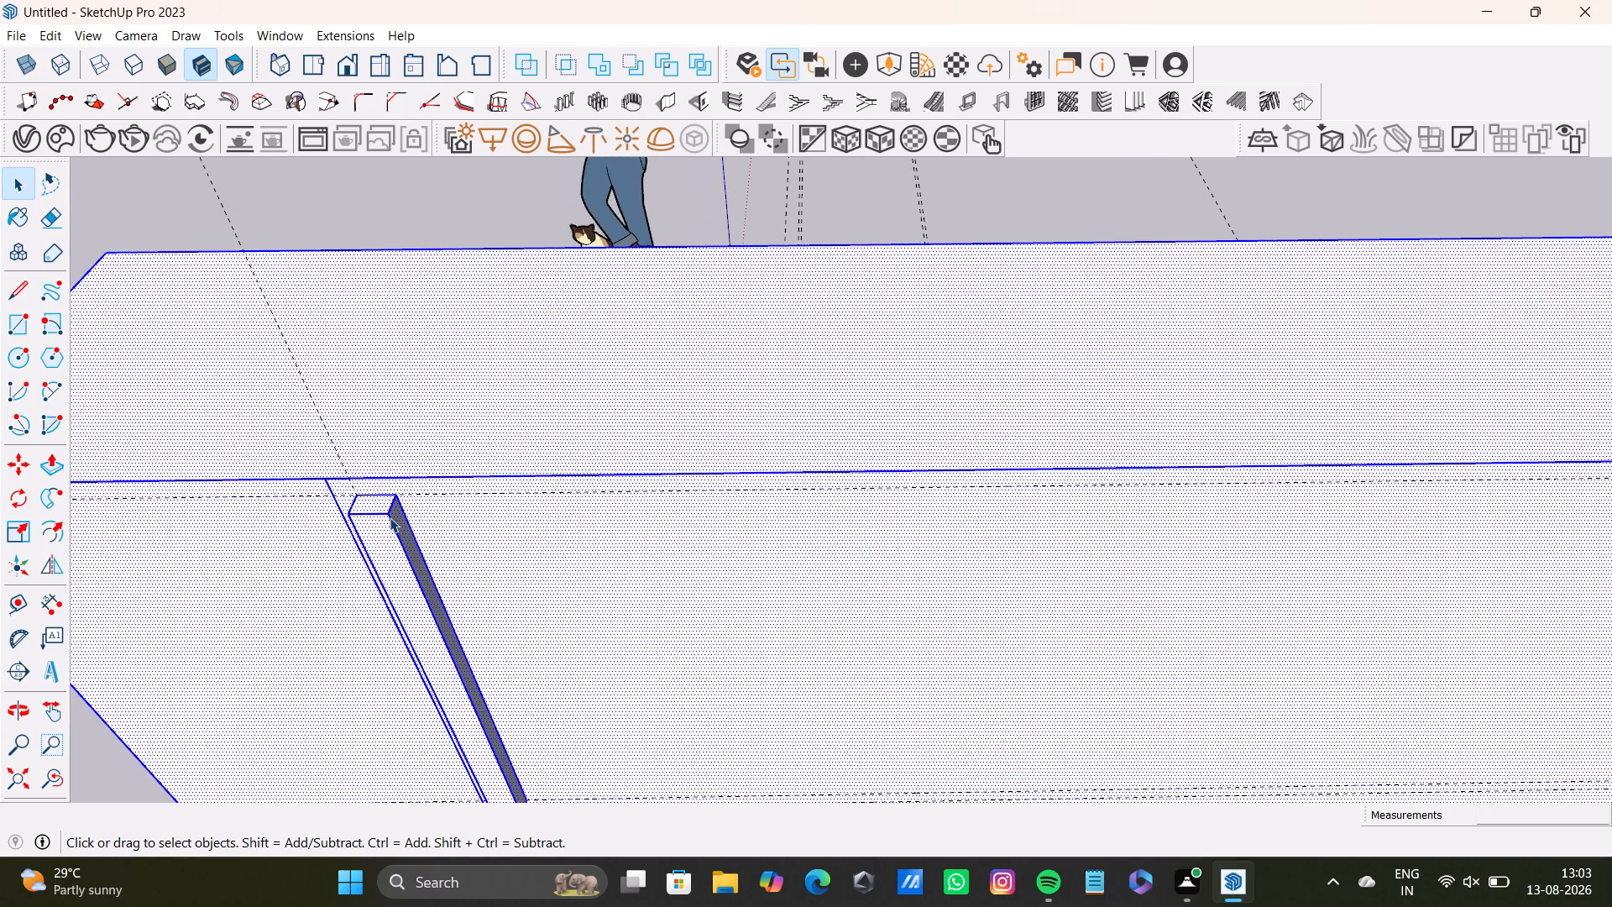
pyautogui.click(521, 577)
pyautogui.doubleClick(384, 541)
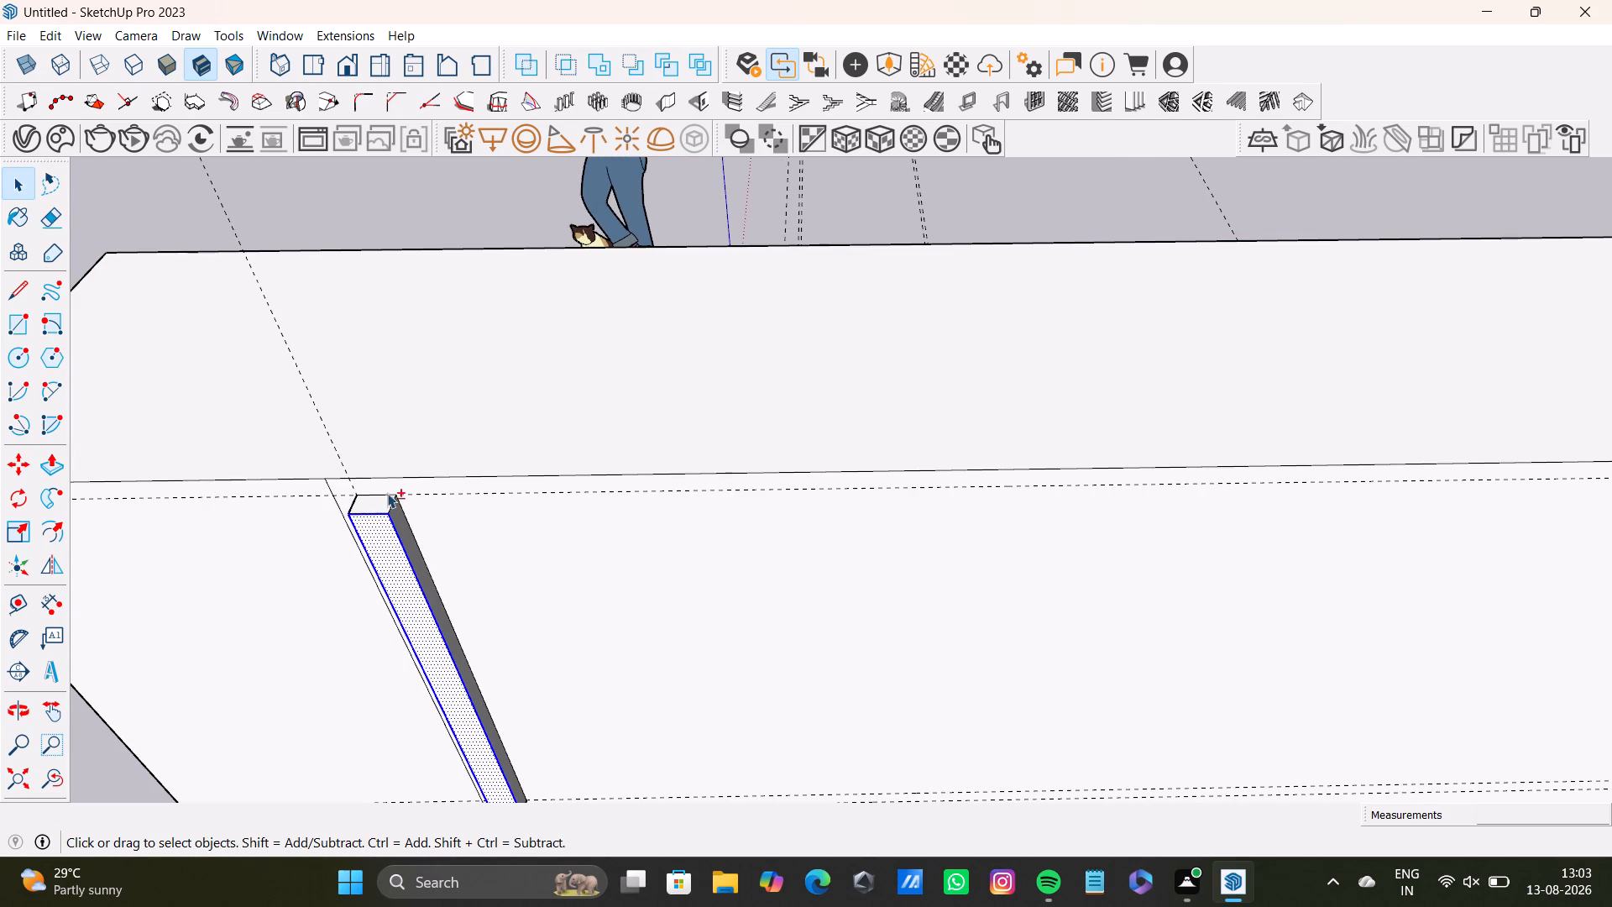
pyautogui.keyDown('shift'); pyautogui.doubleClick(388, 502); pyautogui.keyUp('shift')
pyautogui.keyDown('shift'); pyautogui.doubleClick(401, 518); pyautogui.keyUp('shift')
pyautogui.moveTo(473, 602); pyautogui.dragTo(693, 480, button='middle')
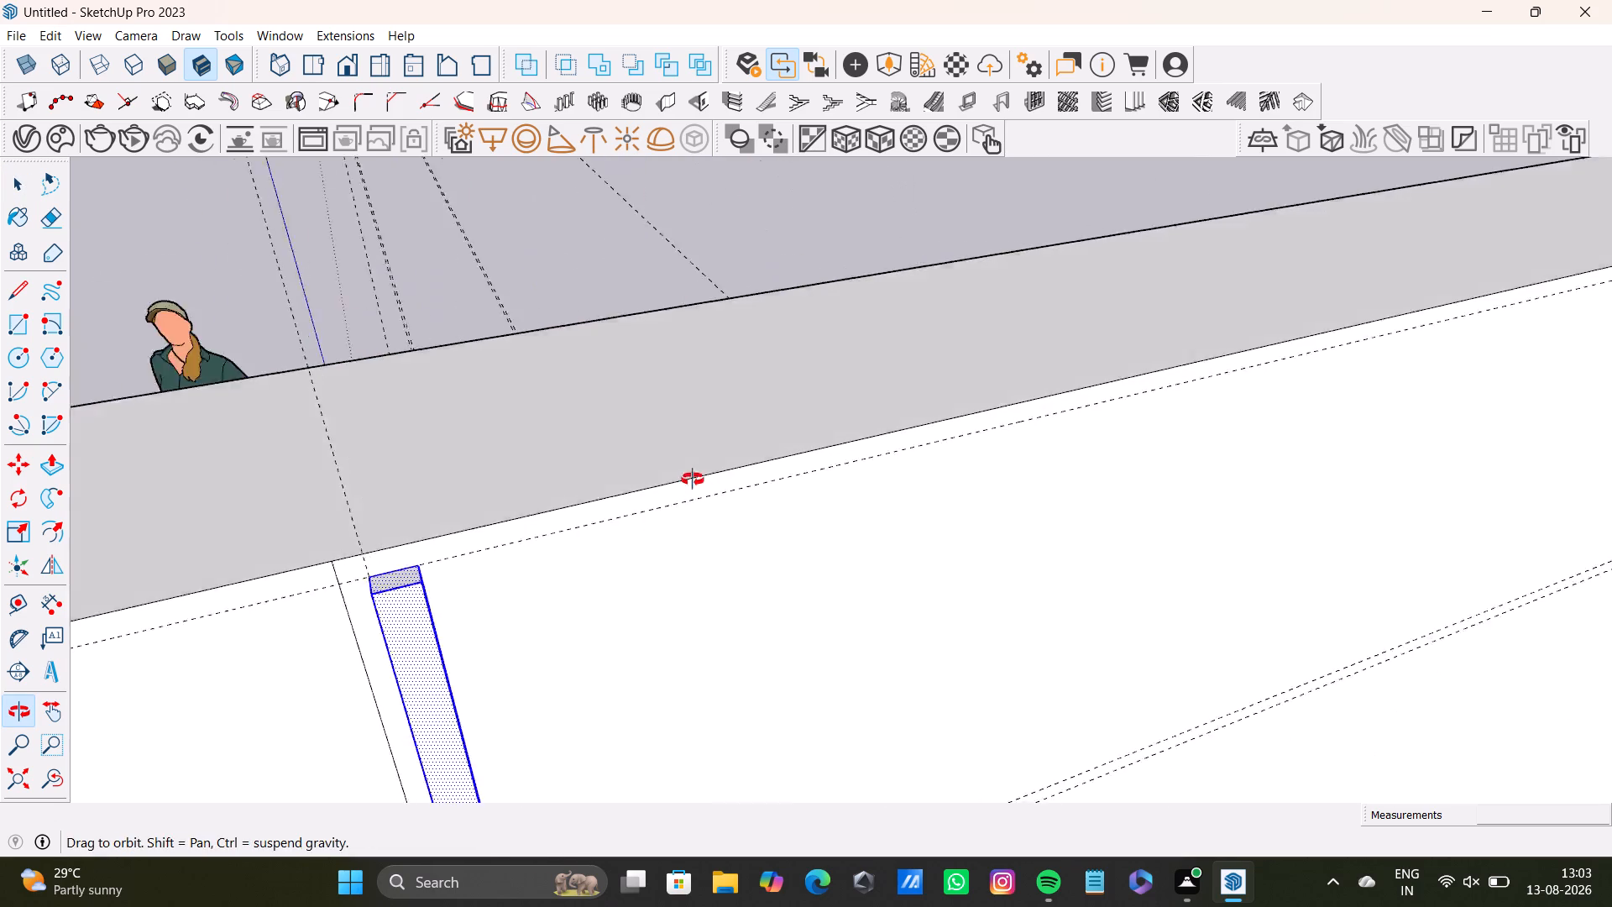
pyautogui.moveTo(693, 480); pyautogui.dragTo(701, 477, button='middle')
pyautogui.moveTo(599, 586); pyautogui.dragTo(712, 436, button='middle')
pyautogui.moveTo(623, 574); pyautogui.dragTo(809, 536, button='middle')
pyautogui.keyDown('shift'); pyautogui.doubleClick(493, 529); pyautogui.keyUp('shift')
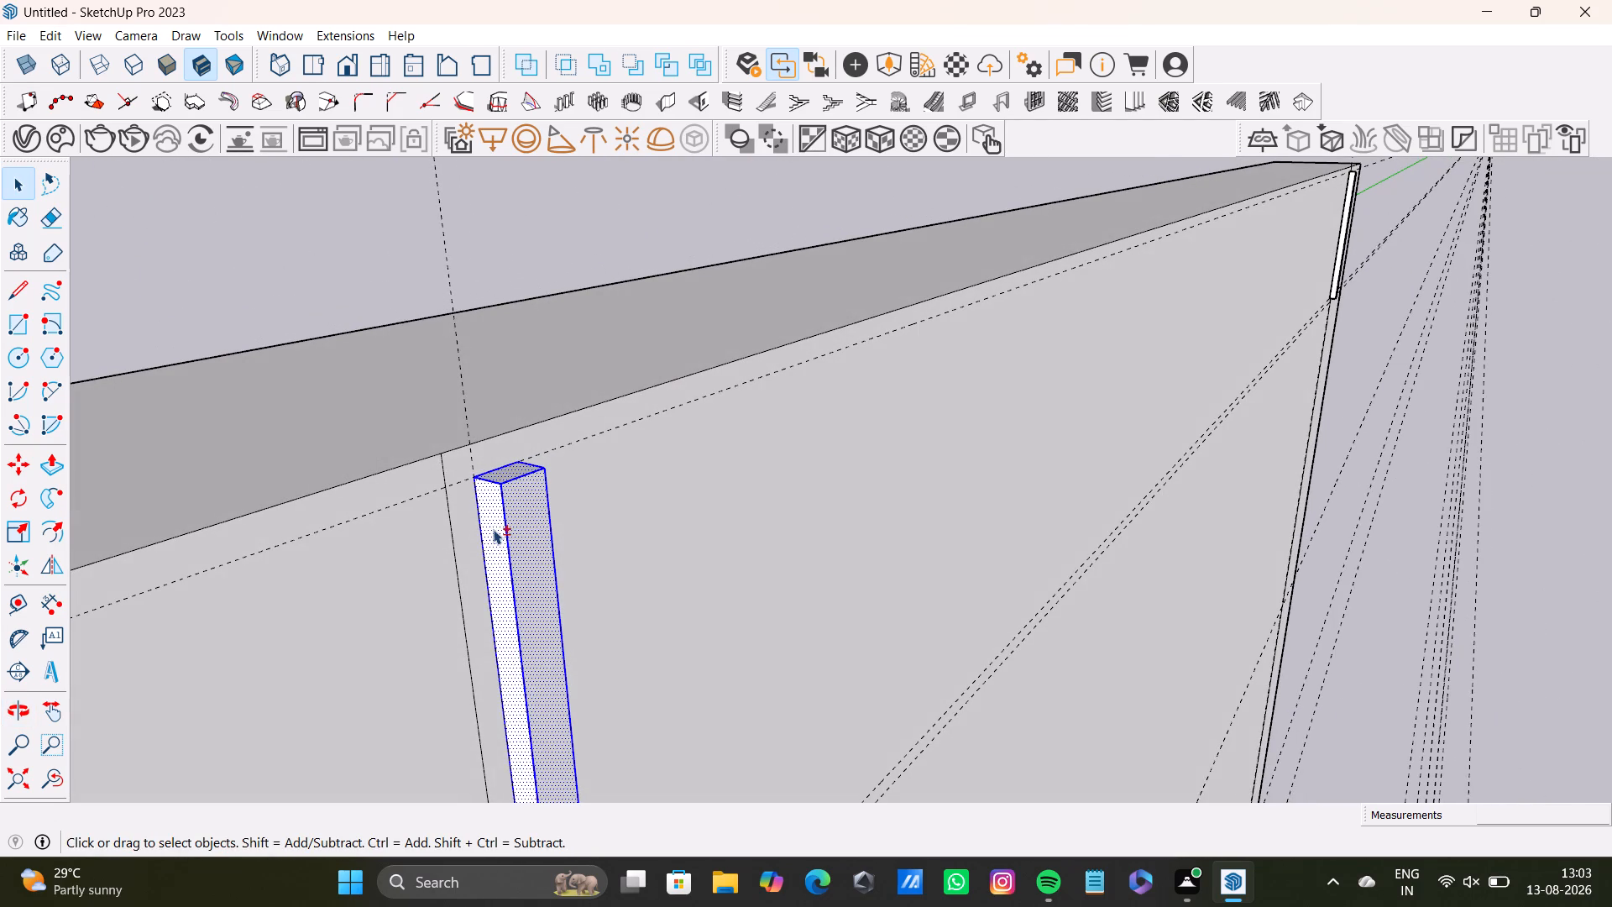
pyautogui.moveTo(653, 578); pyautogui.dragTo(217, 528, button='middle')
pyautogui.scroll(-3, 573, 569)
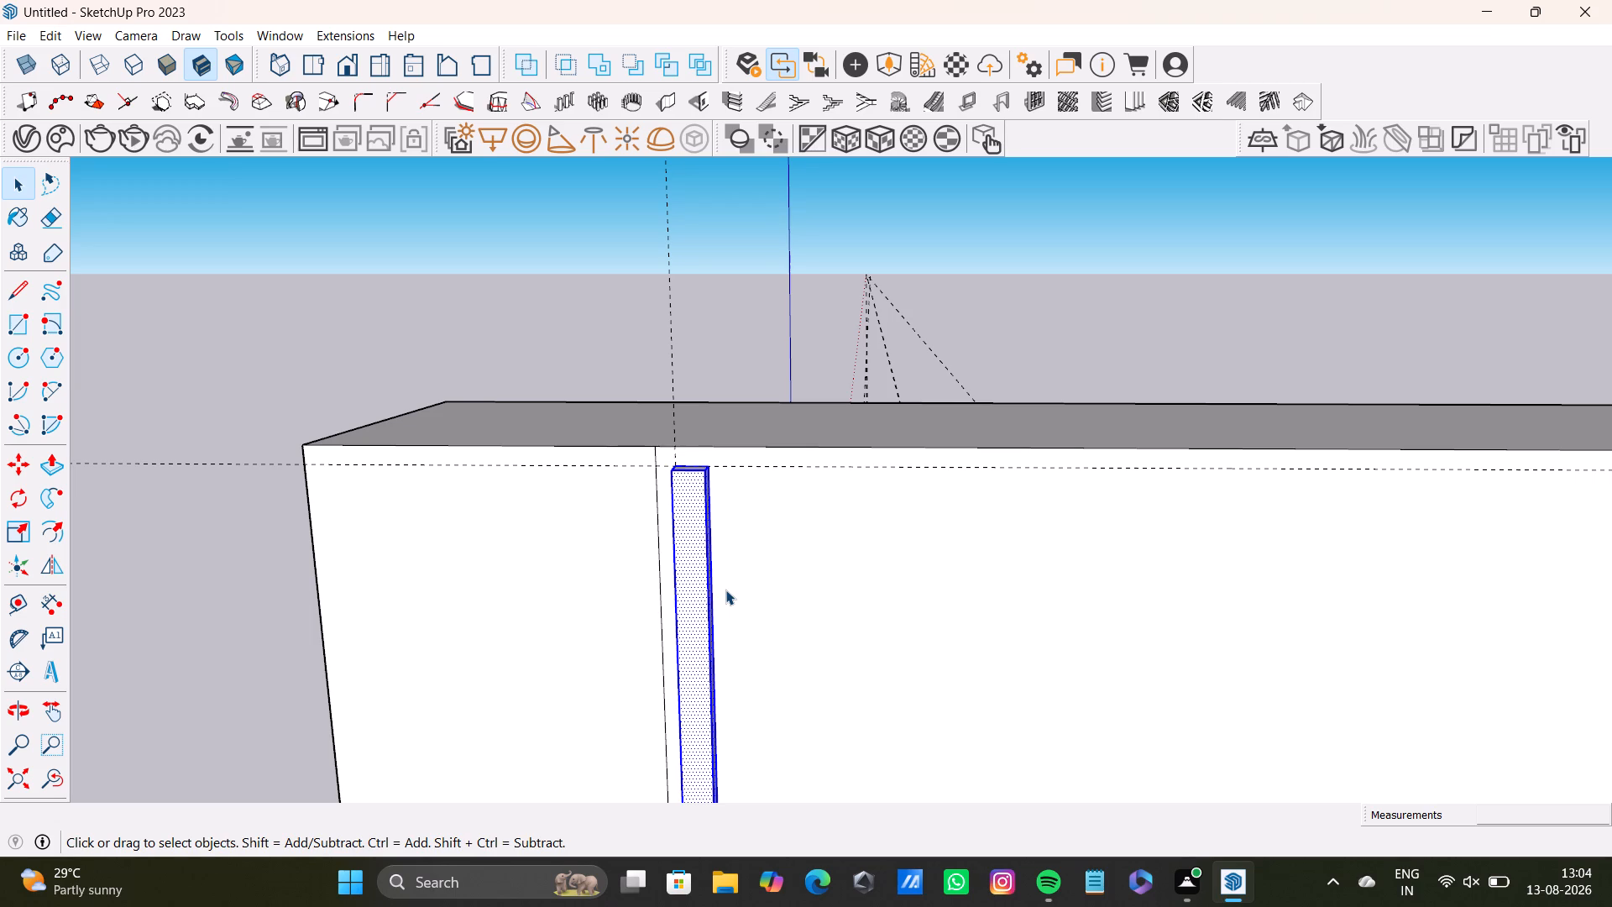
pyautogui.press('m')
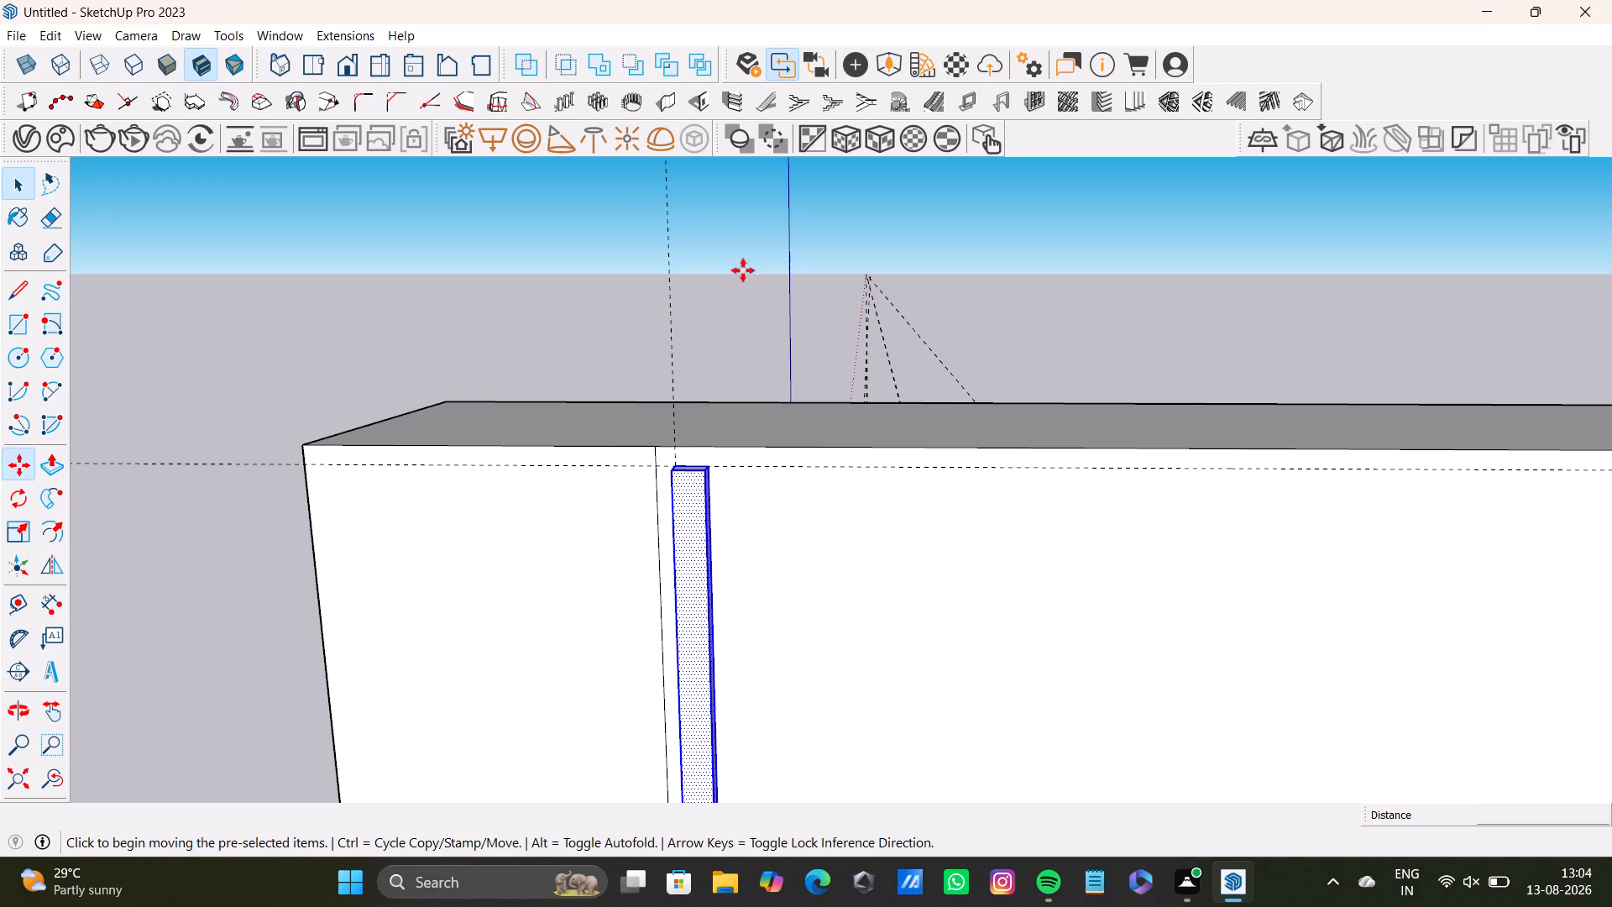
pyautogui.keyDown('ctrl'); pyautogui.click(693, 475); pyautogui.keyUp('ctrl')
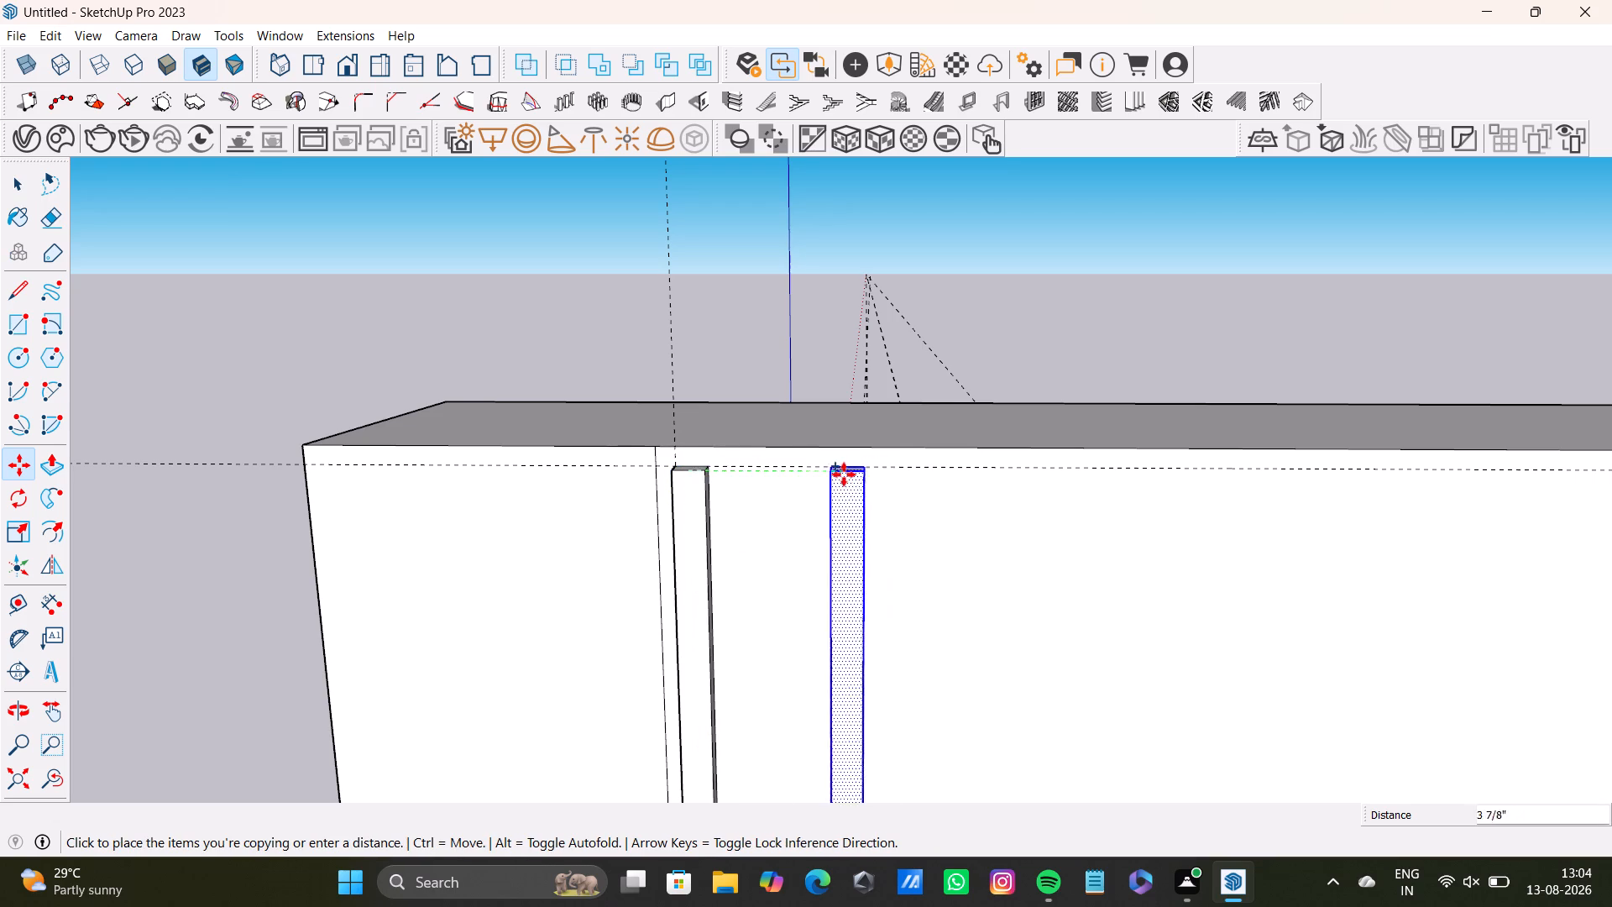
pyautogui.moveTo(745, 476); pyautogui.dragTo(730, 551, button='middle')
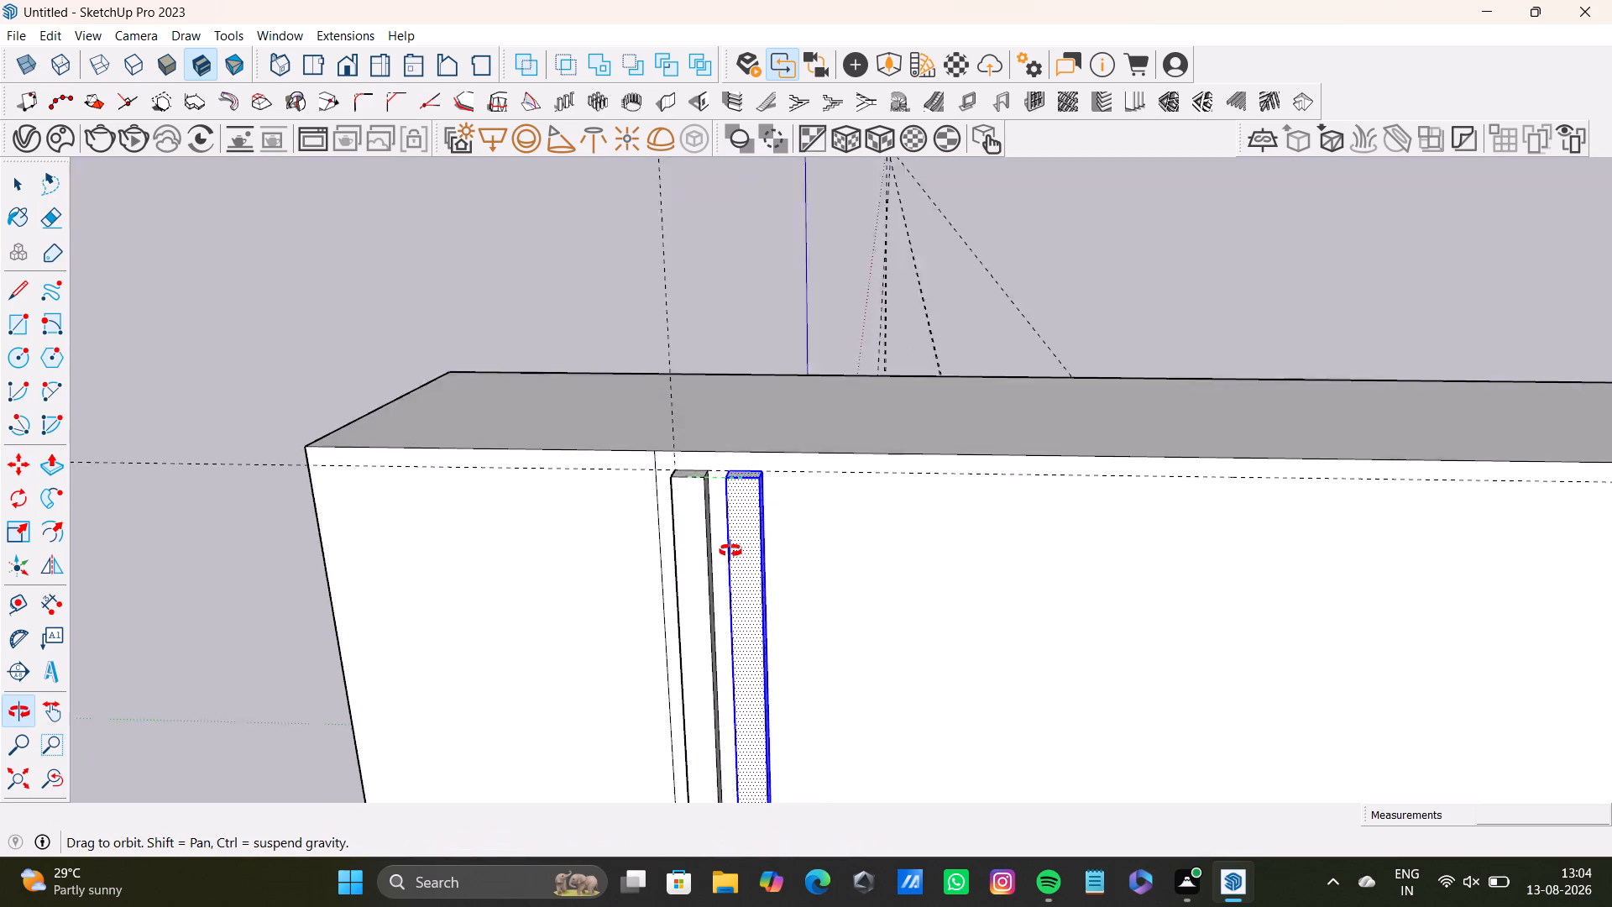
pyautogui.moveTo(730, 551); pyautogui.dragTo(731, 602, button='middle')
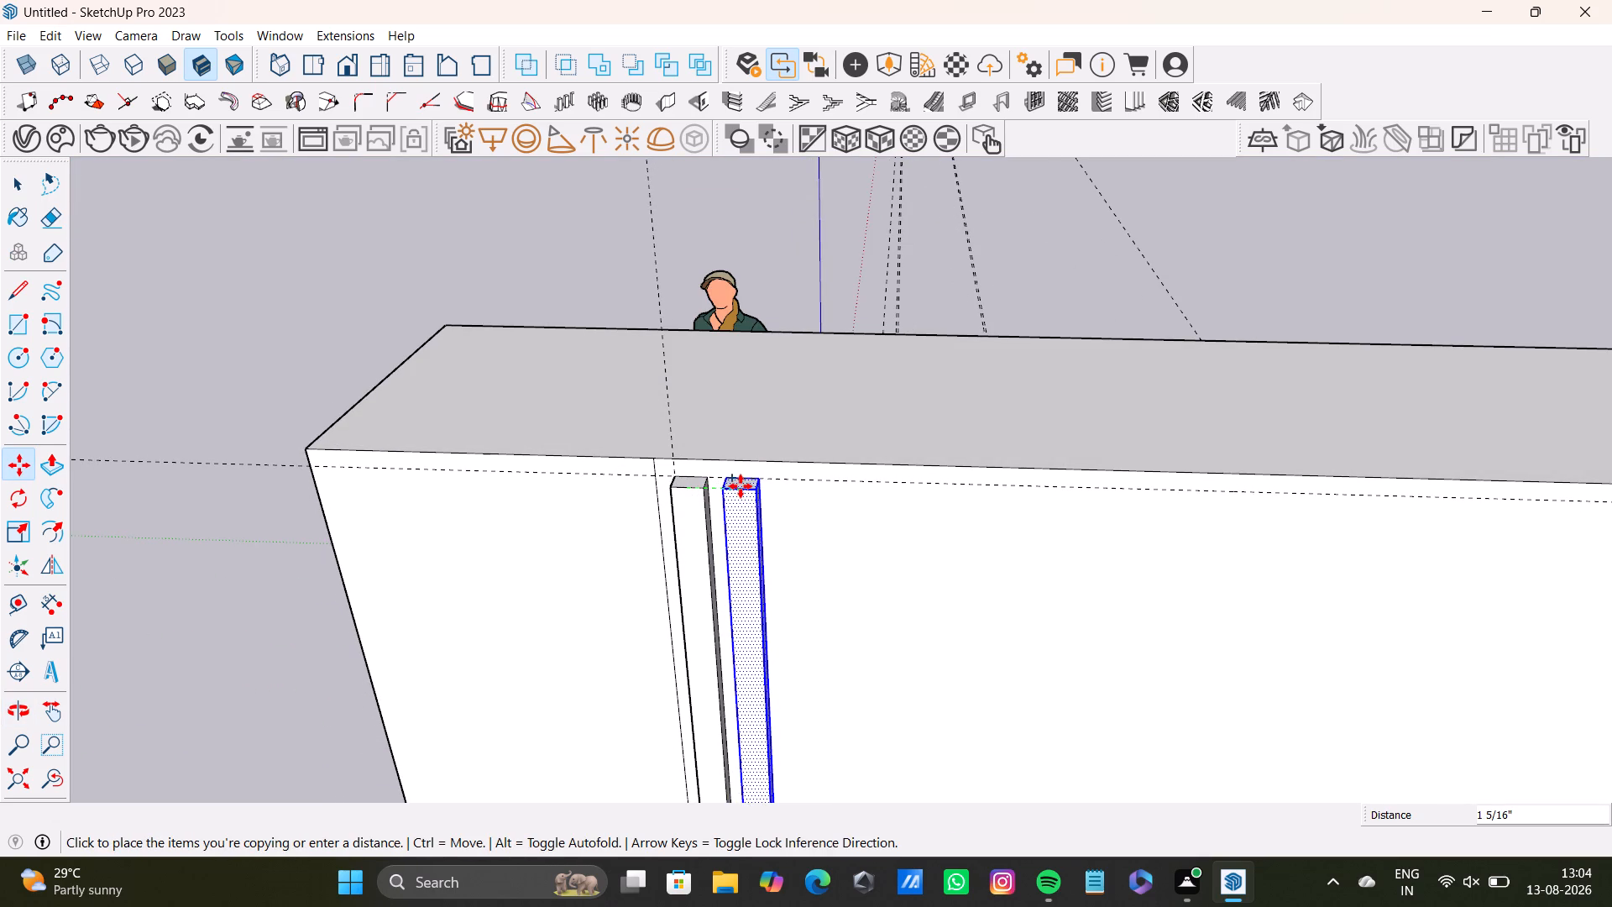
pyautogui.click(737, 490)
# Add two more strip copies in sequence along the green axis, each about 1 3/8" from the previous one.
pyautogui.scroll(-3, 865, 521)
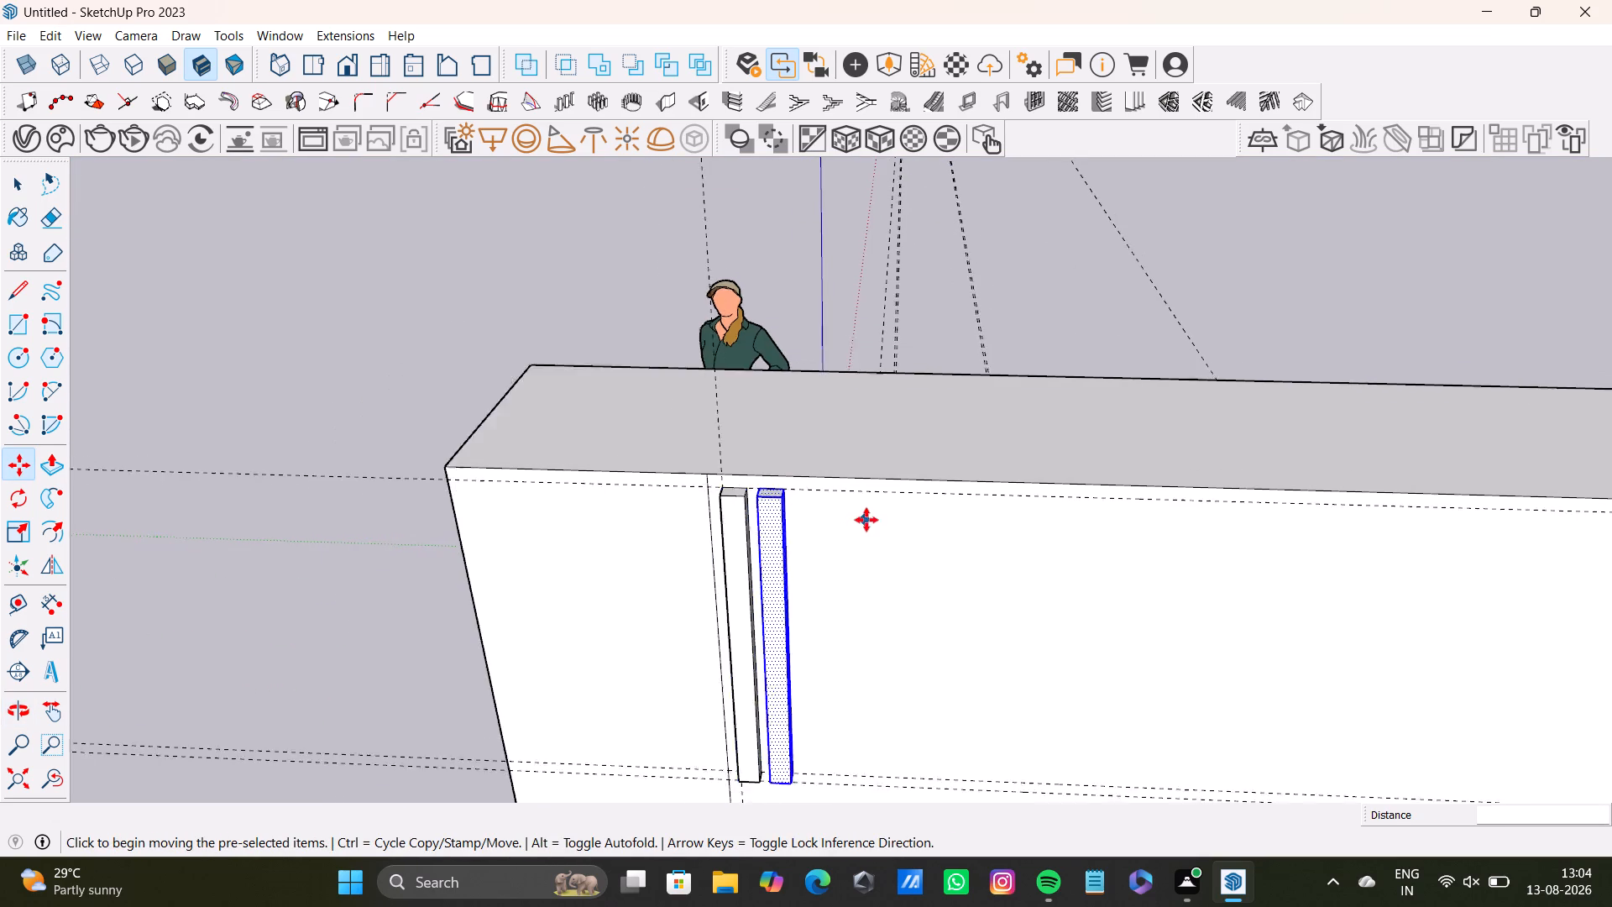
pyautogui.scroll(-4, 866, 520)
pyautogui.keyDown('shift'); pyautogui.moveTo(906, 518); pyautogui.dragTo(636, 543, button='middle'); pyautogui.keyUp('shift')
pyautogui.scroll(3, 588, 572)
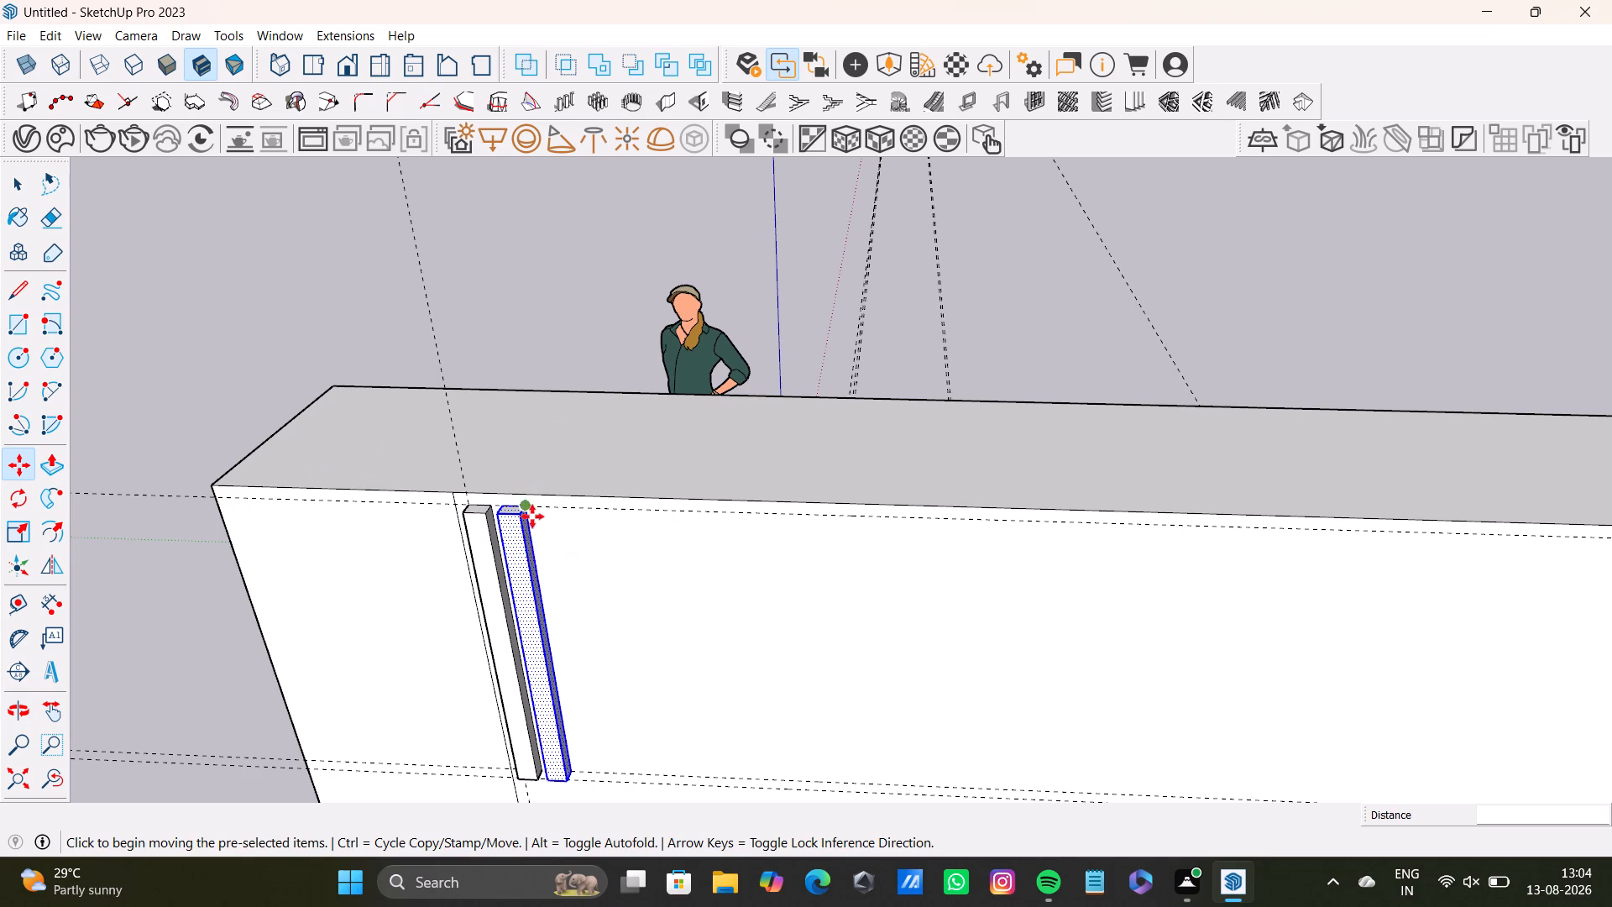
pyautogui.keyDown('ctrl'); pyautogui.click(525, 524); pyautogui.keyUp('ctrl')
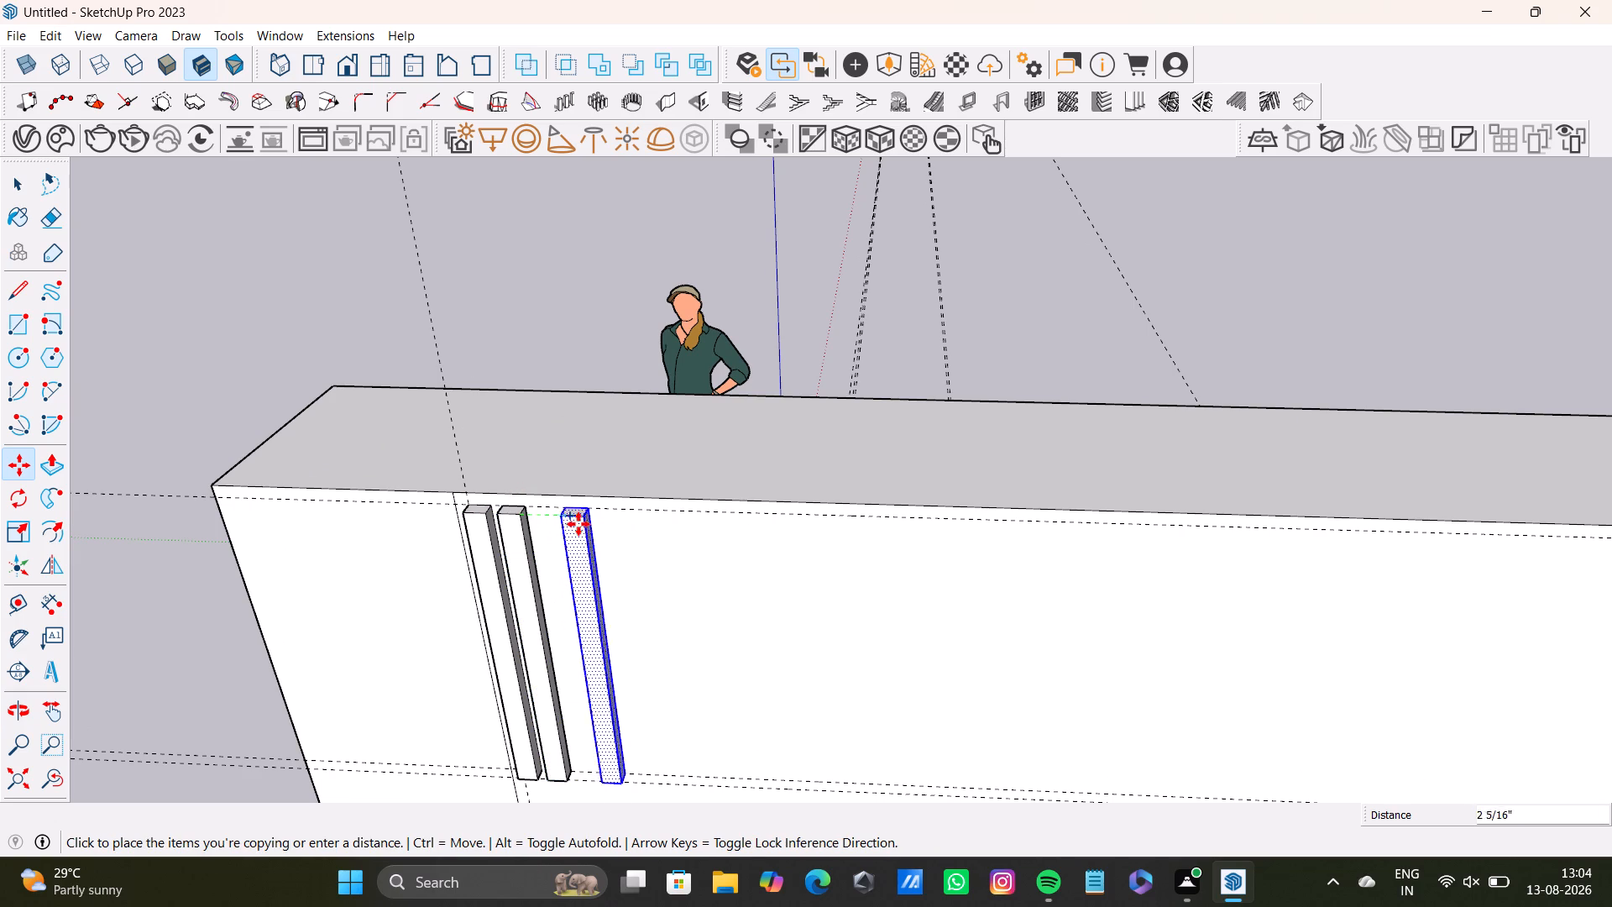
pyautogui.doubleClick(558, 524)
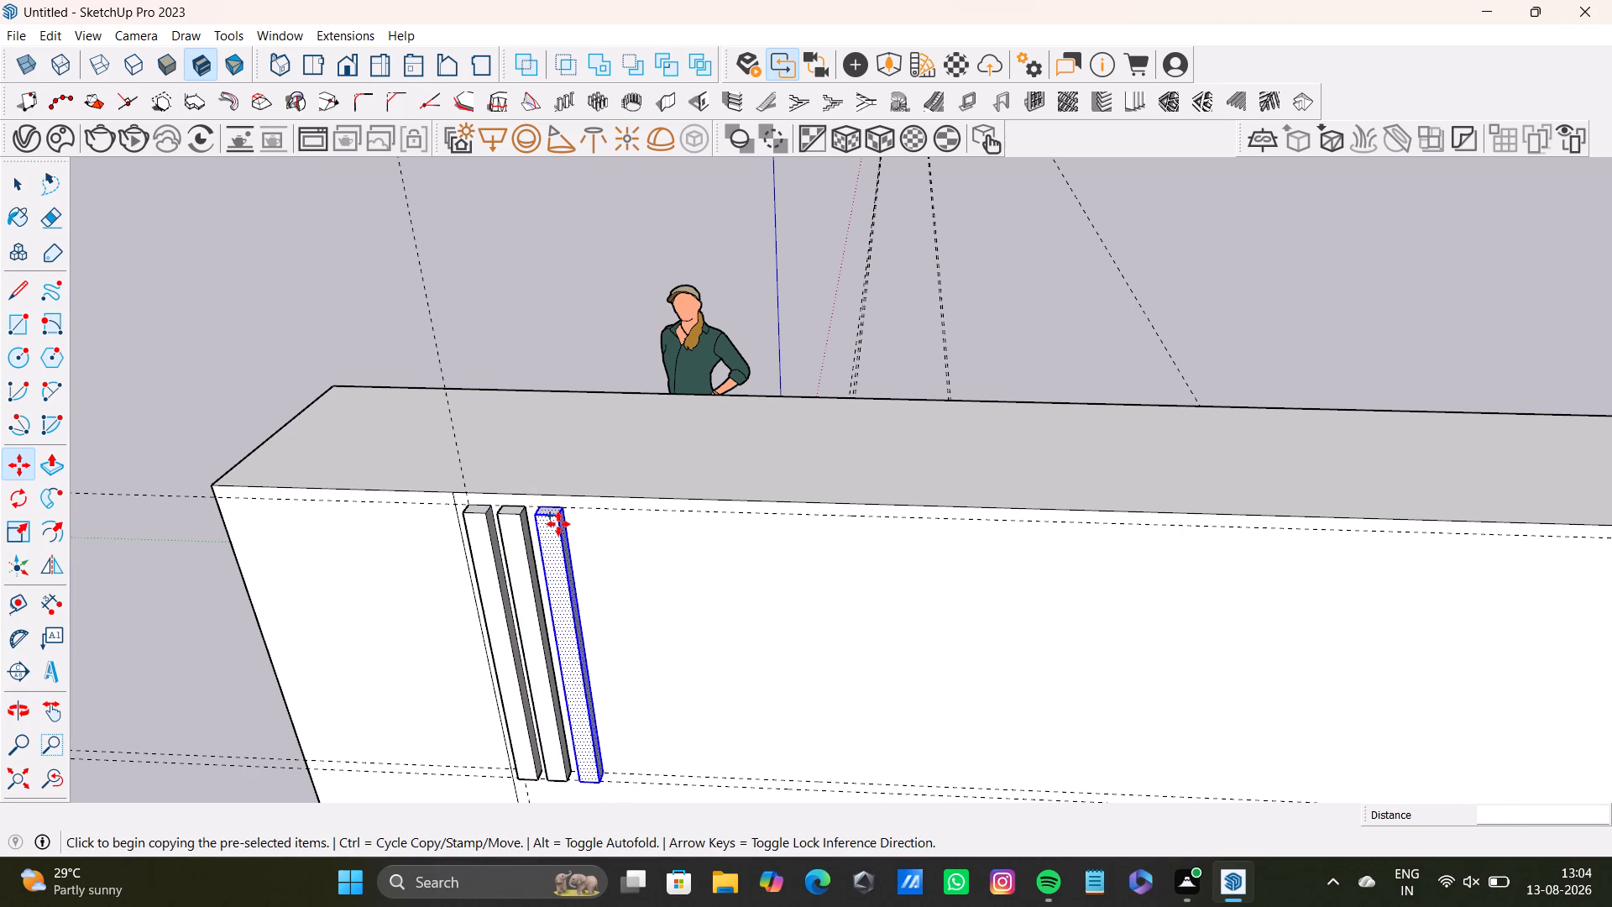
pyautogui.click(558, 520)
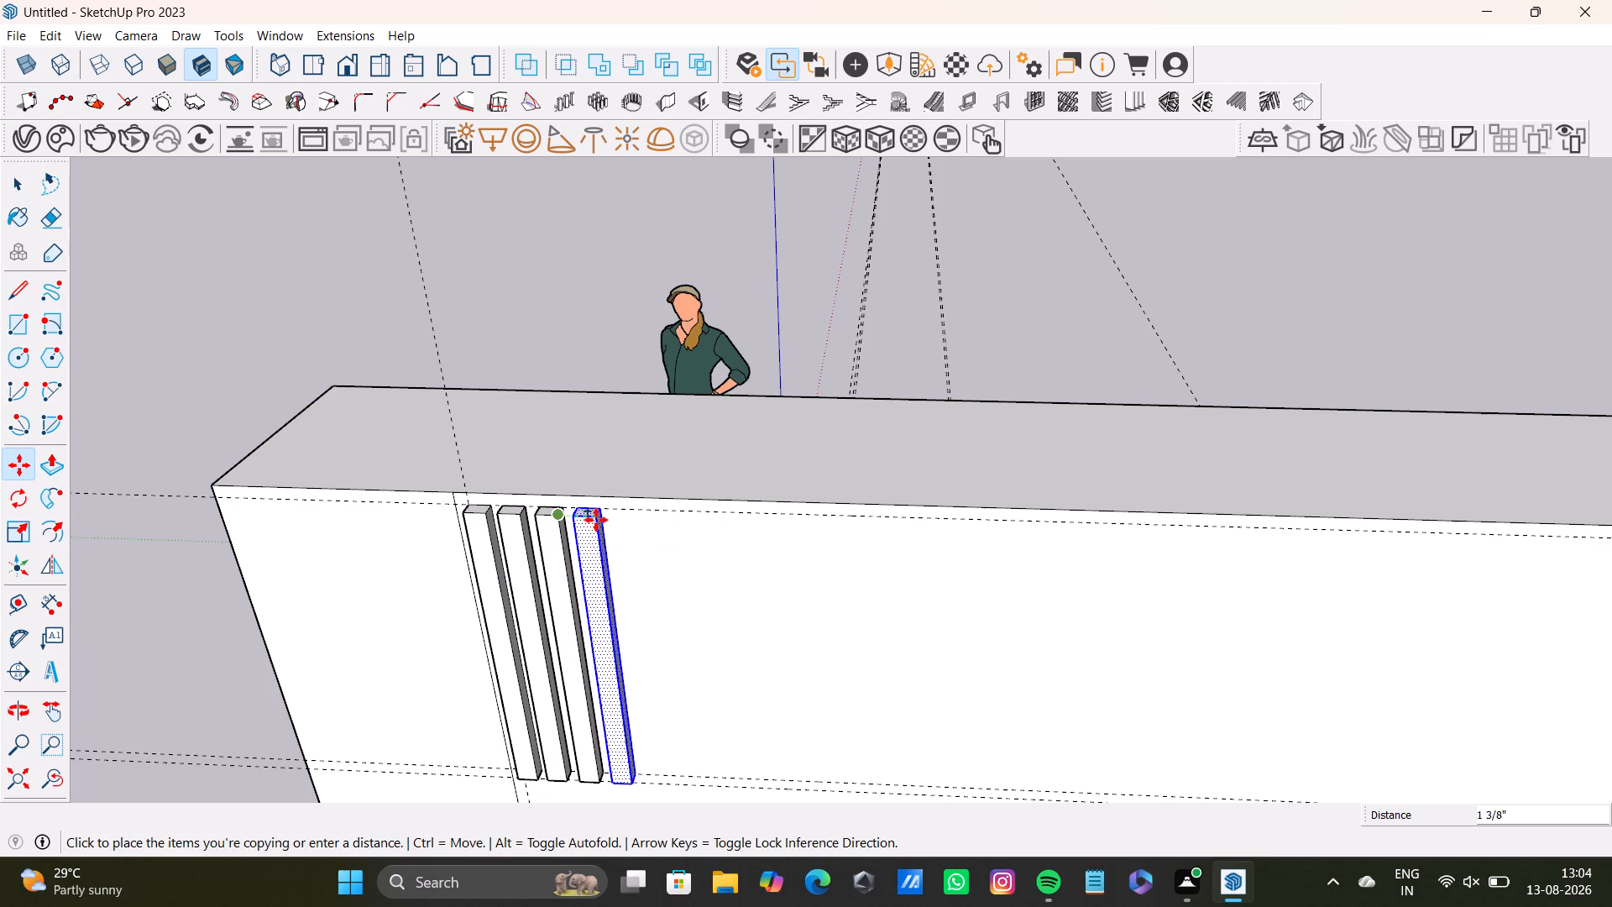
pyautogui.doubleClick(596, 519)
# Add three more strip copies one after another along the green axis, keeping roughly 1 7/16" spacing.
pyautogui.click(599, 523)
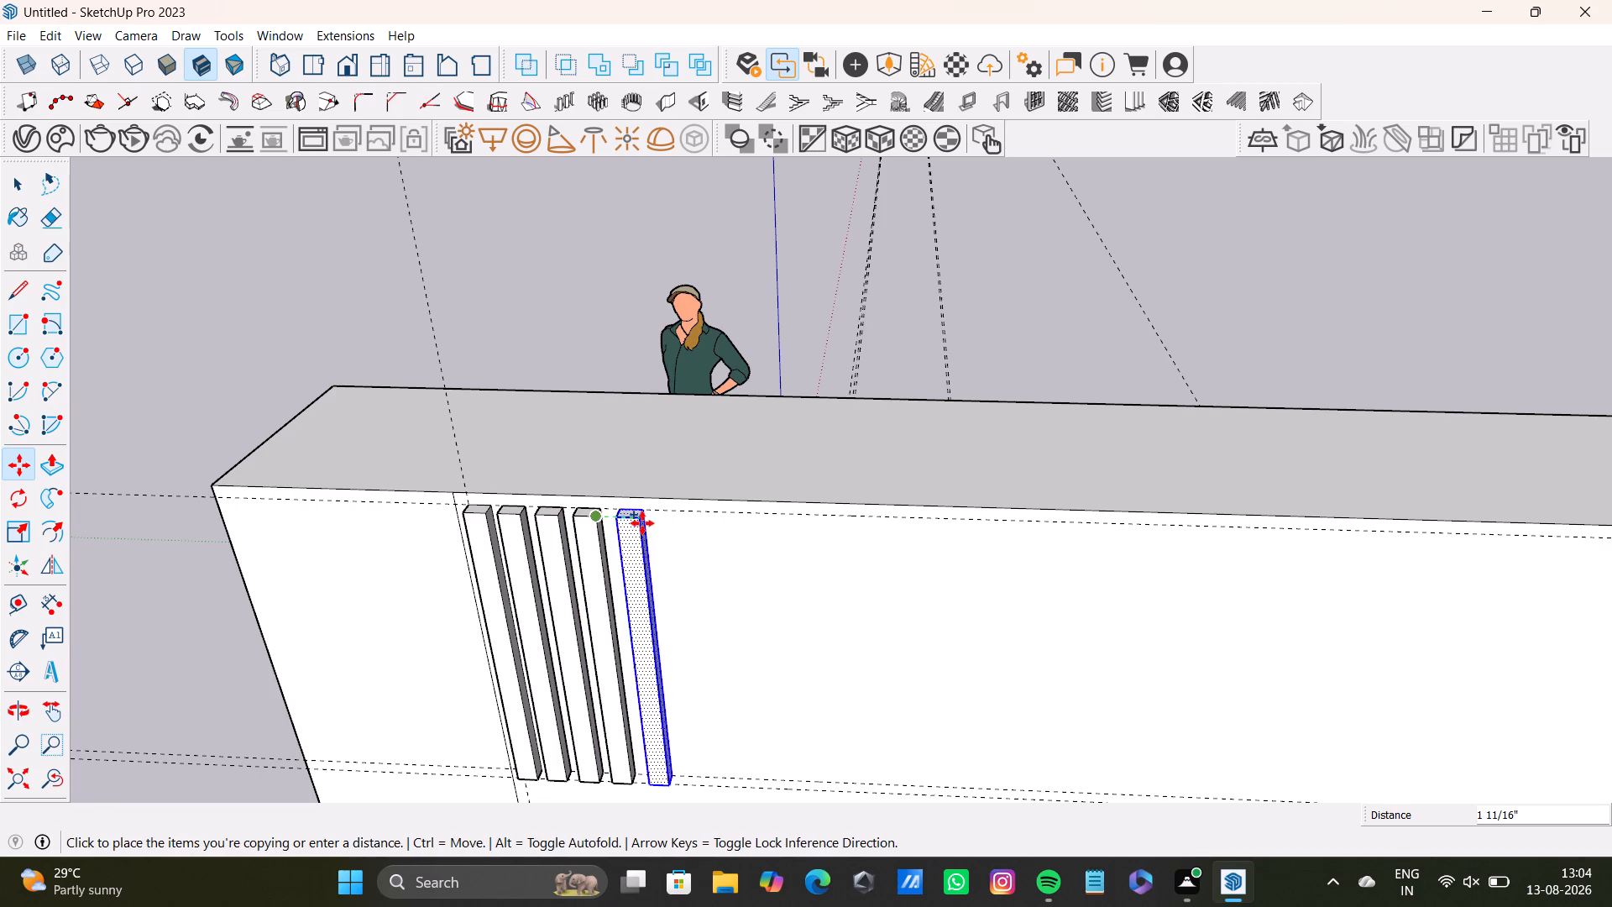
pyautogui.click(634, 522)
pyautogui.moveTo(639, 525); pyautogui.dragTo(652, 523)
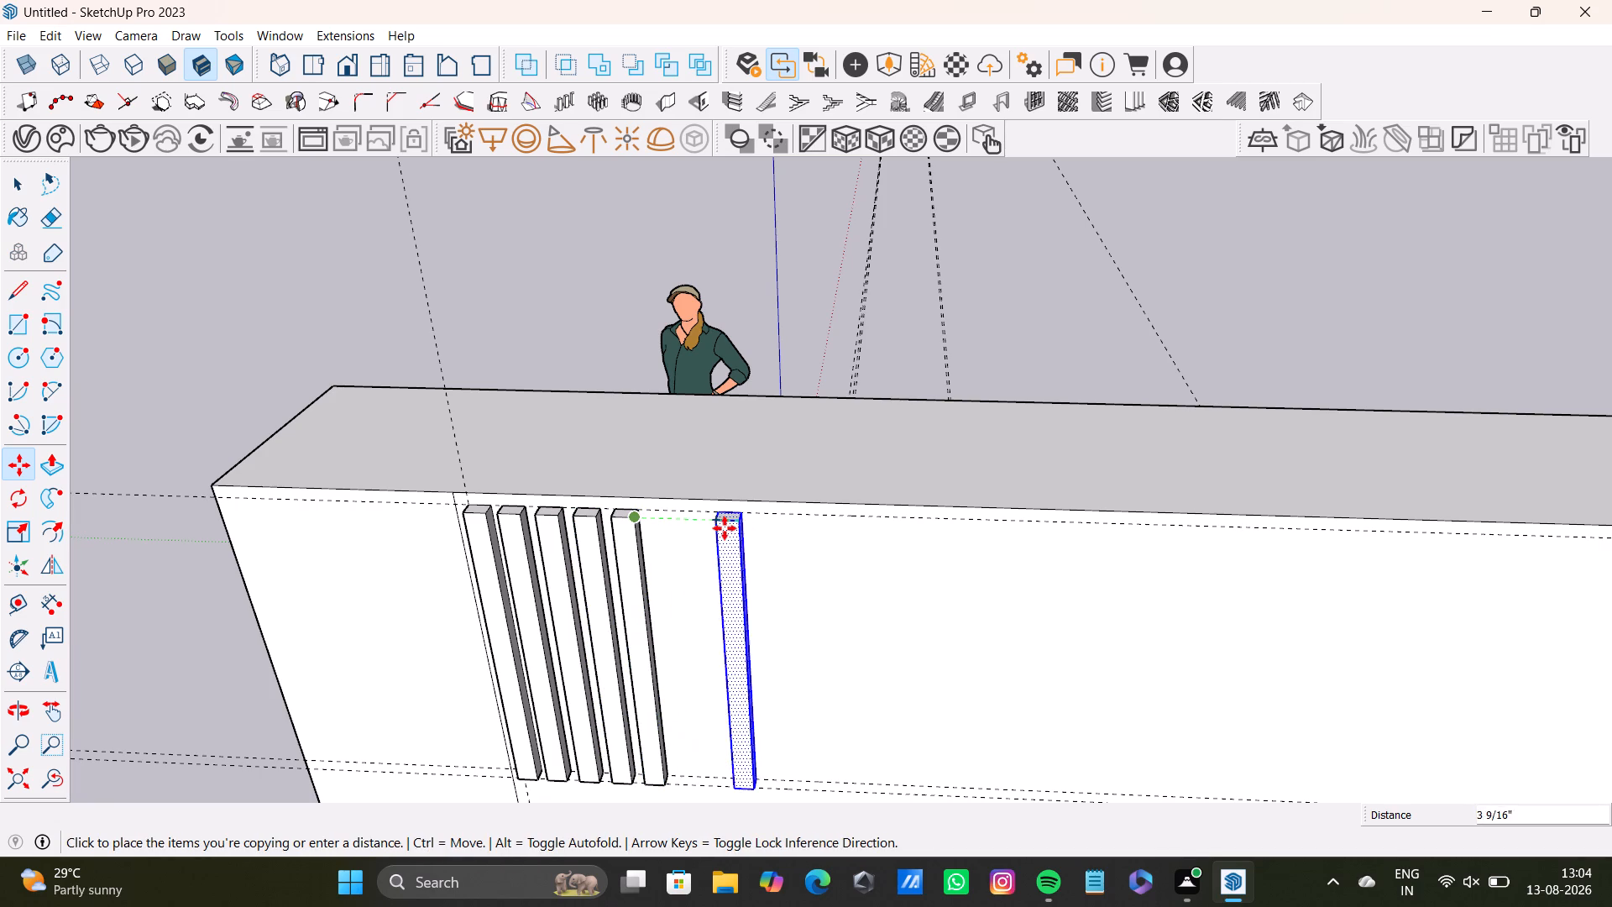
pyautogui.click(675, 523)
pyautogui.moveTo(677, 523); pyautogui.dragTo(685, 523)
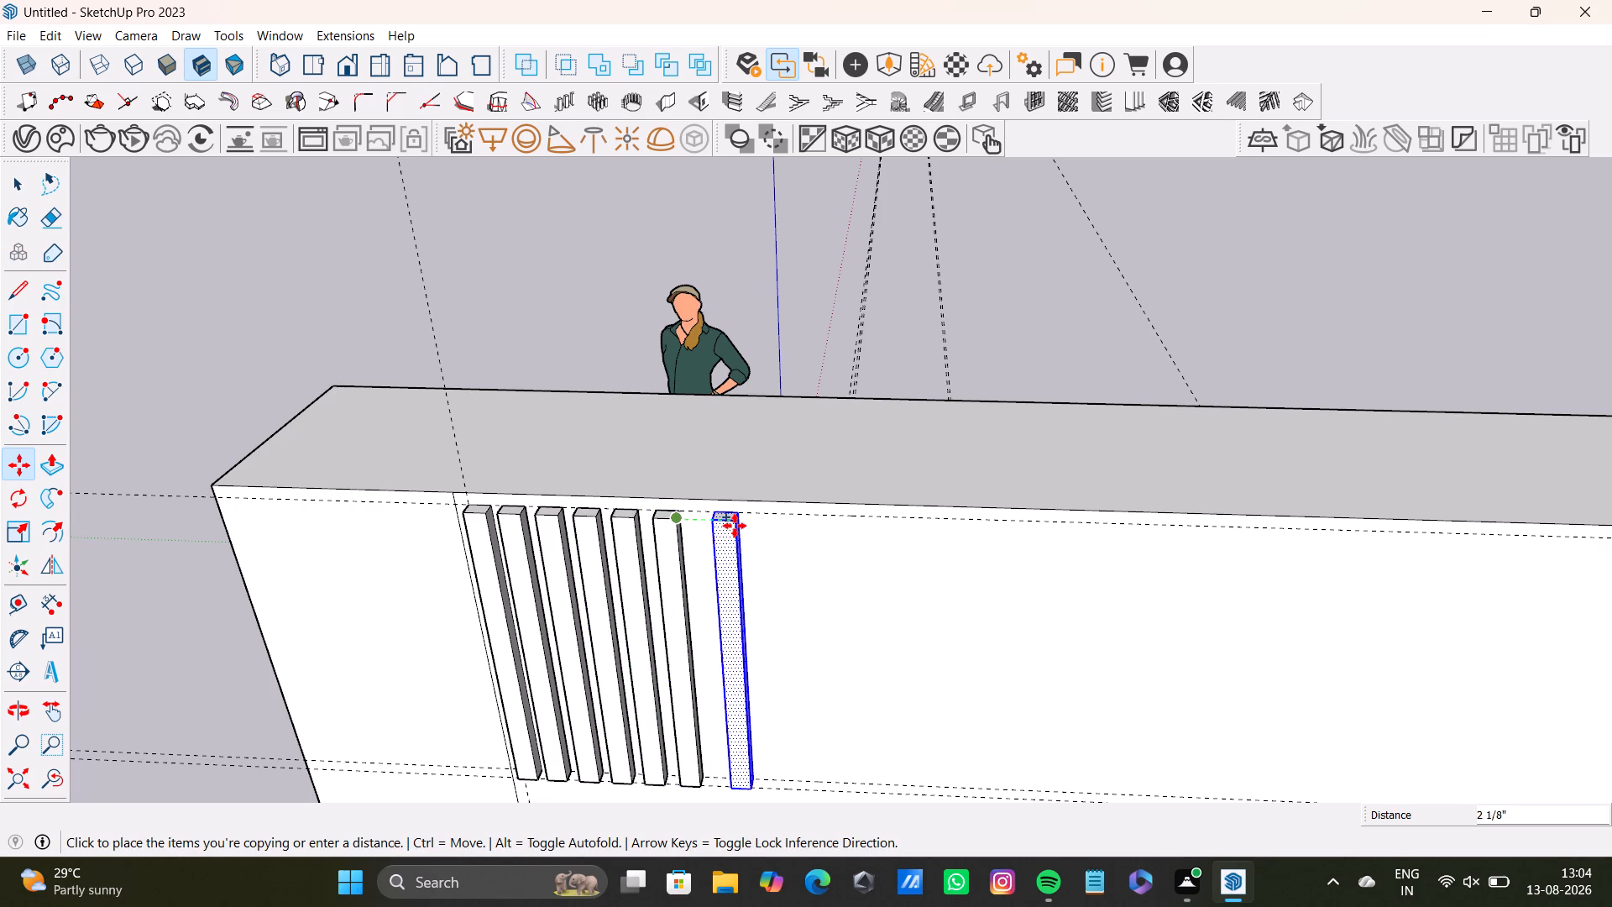
pyautogui.doubleClick(716, 524)
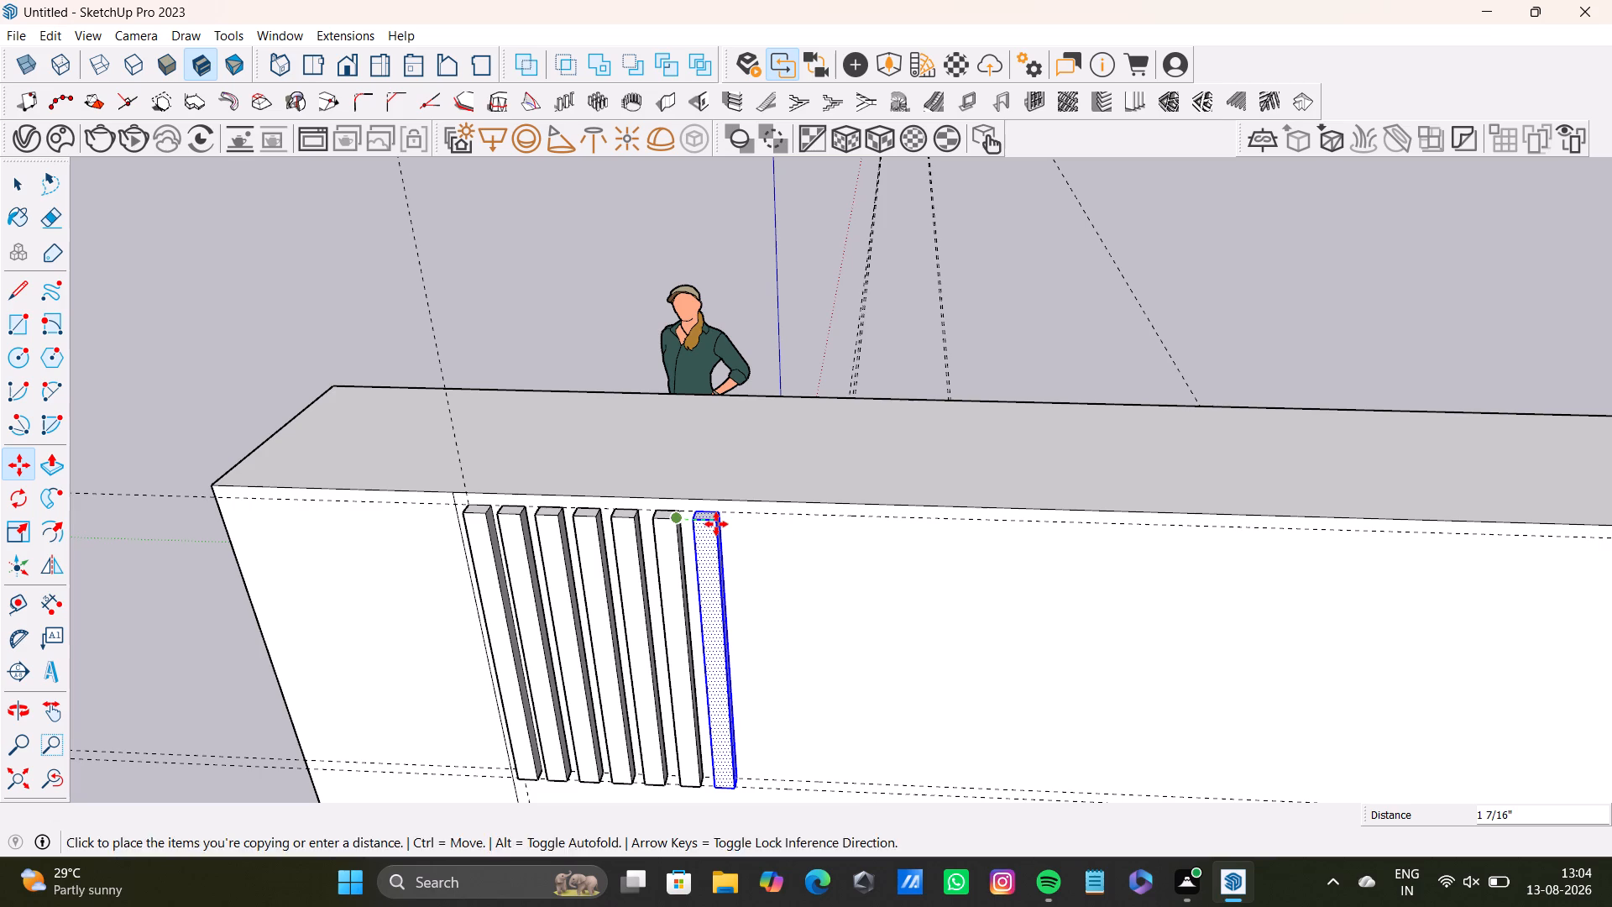
pyautogui.click(723, 527)
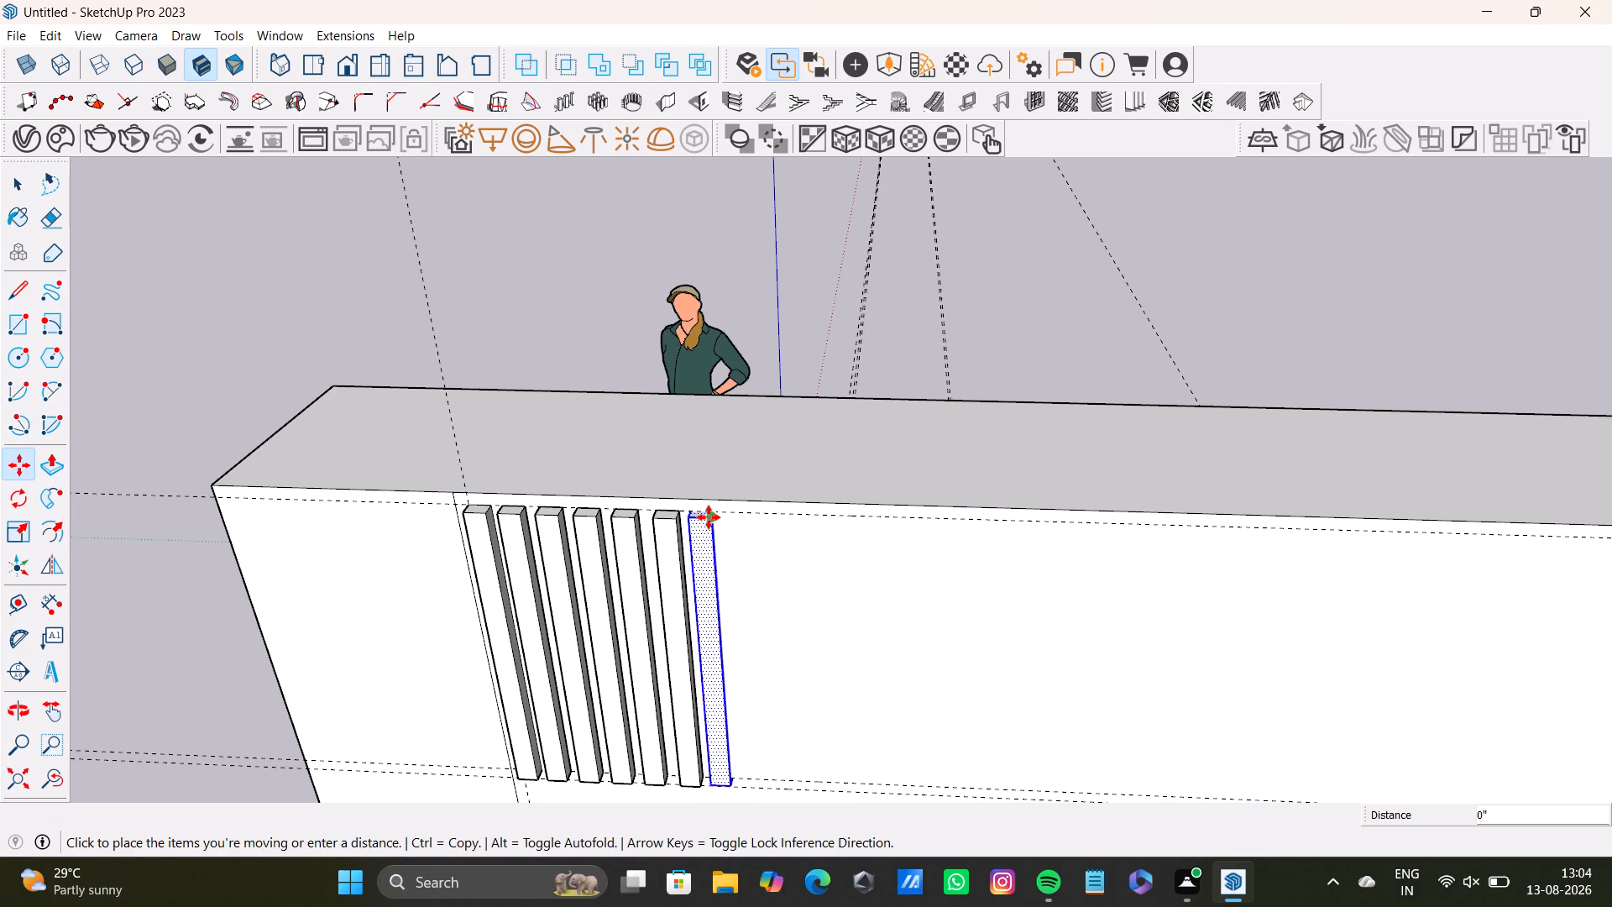
pyautogui.click(716, 522)
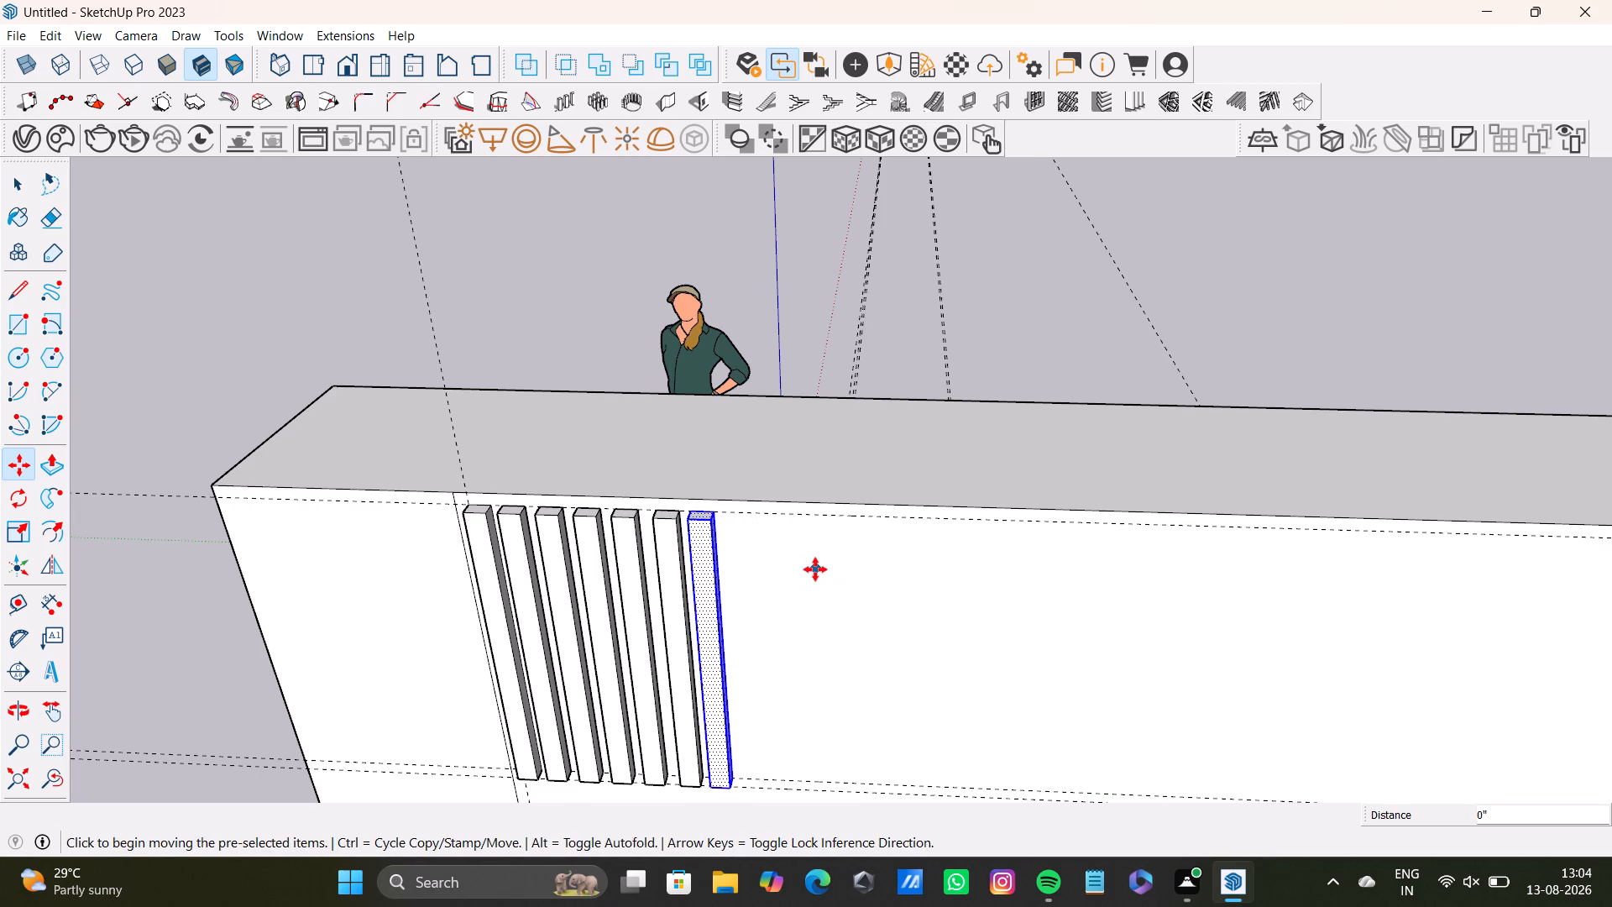
# Extend the row with three further strip copies along the green axis, each about 1 5/16" from the last.
pyautogui.scroll(-2, 815, 569)
pyautogui.moveTo(867, 582); pyautogui.dragTo(653, 572, button='middle')
pyautogui.moveTo(646, 615); pyautogui.dragTo(707, 663, button='middle')
pyautogui.keyDown('ctrl'); pyautogui.click(531, 564); pyautogui.keyUp('ctrl')
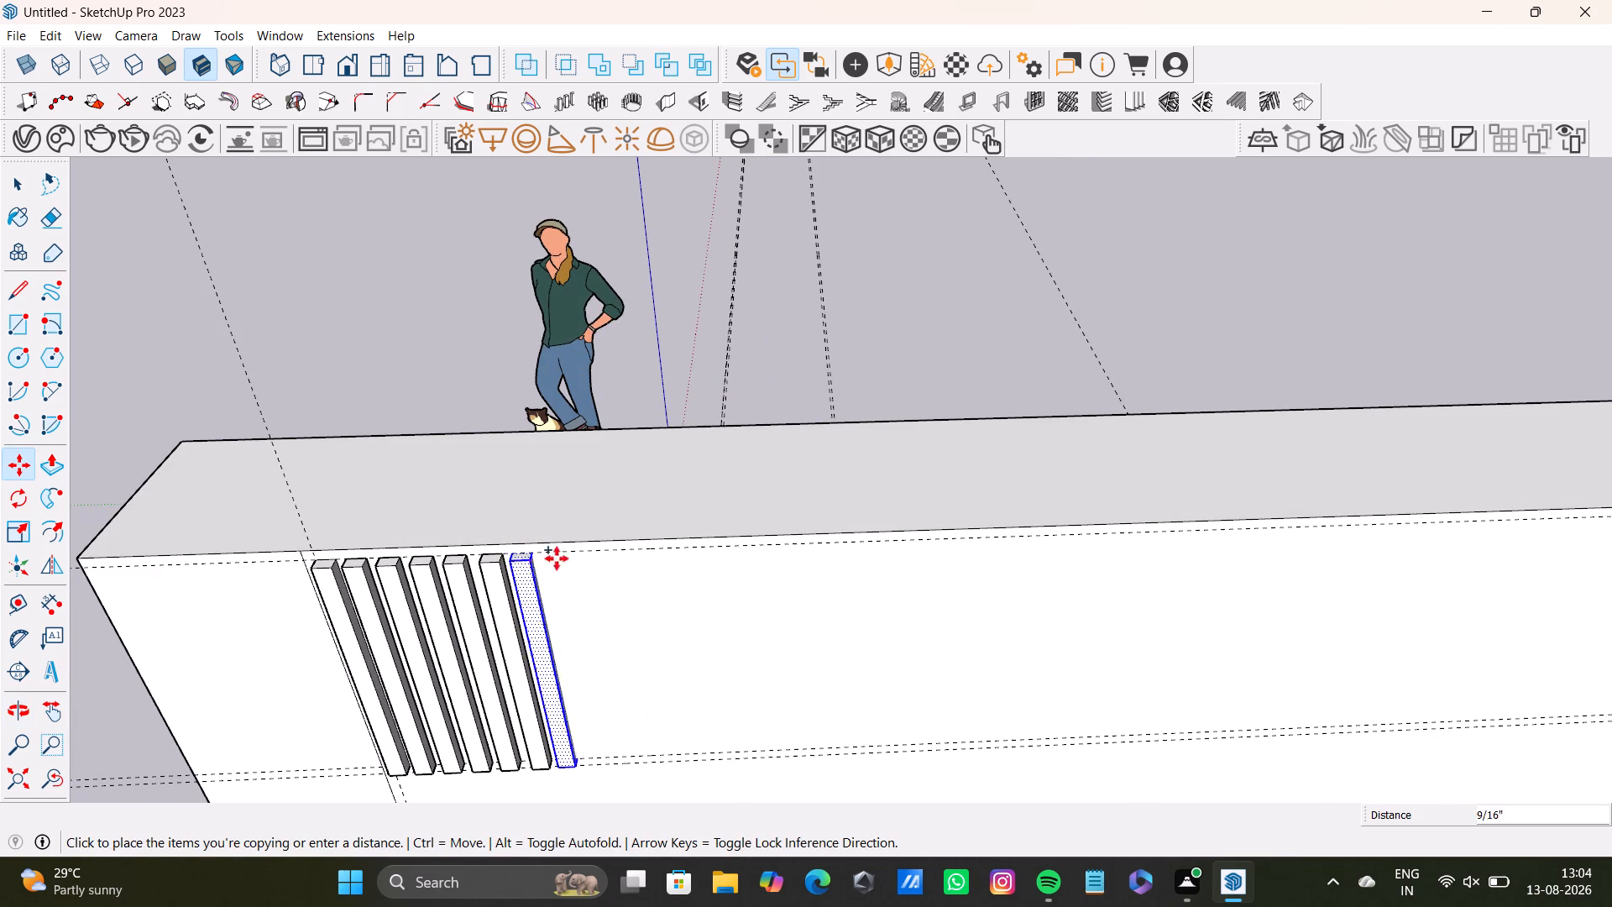
pyautogui.click(561, 562)
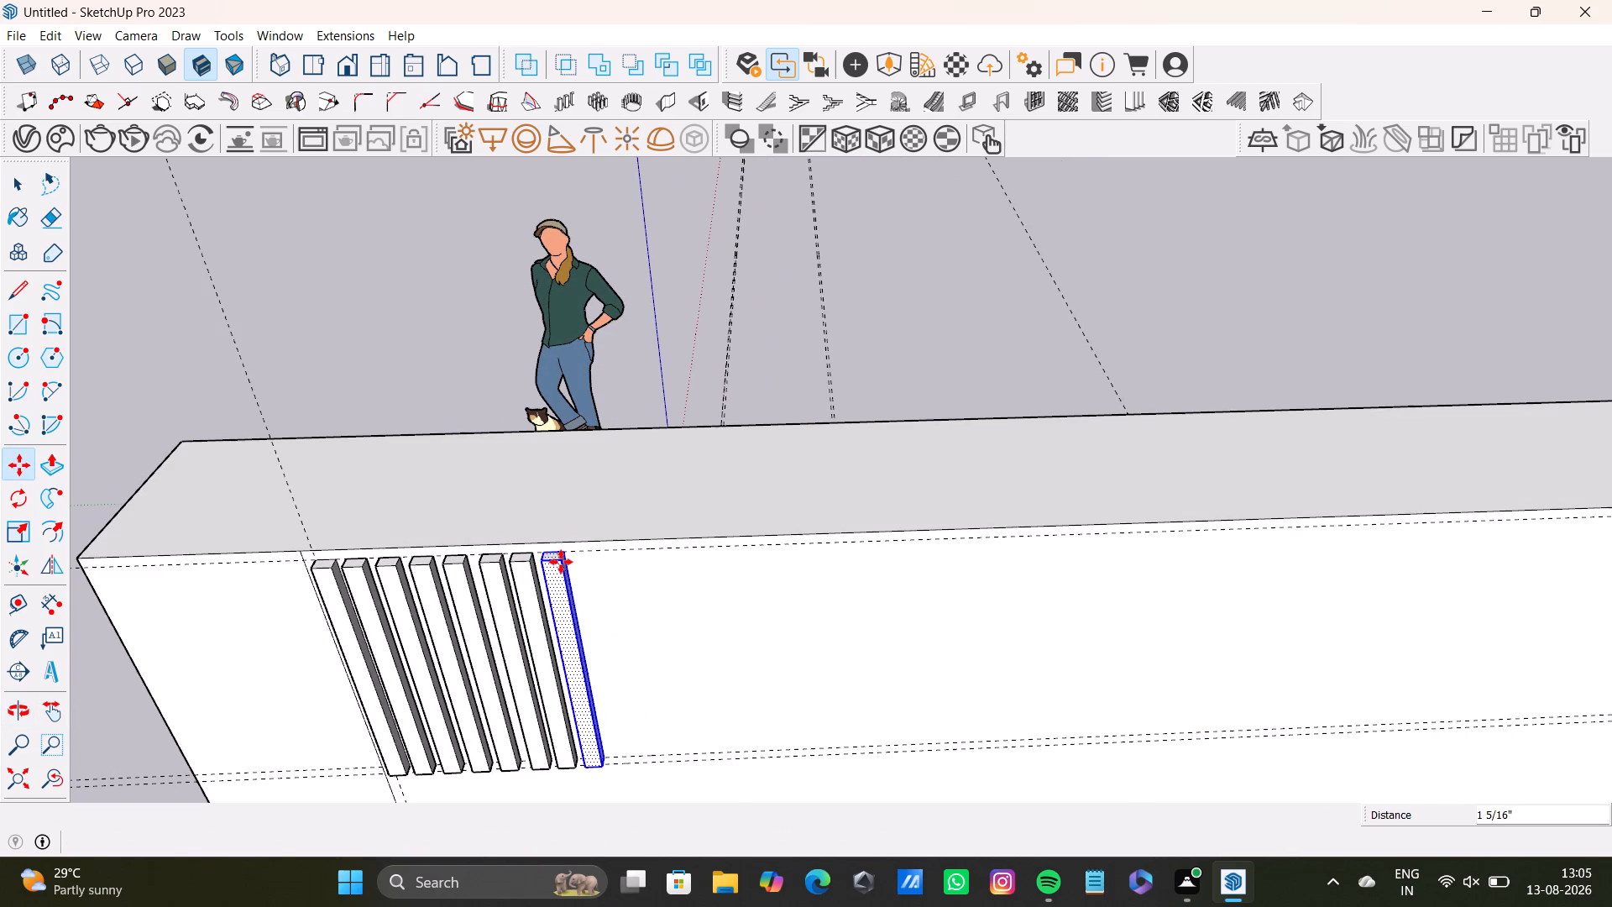
pyautogui.click(561, 562)
pyautogui.click(563, 565)
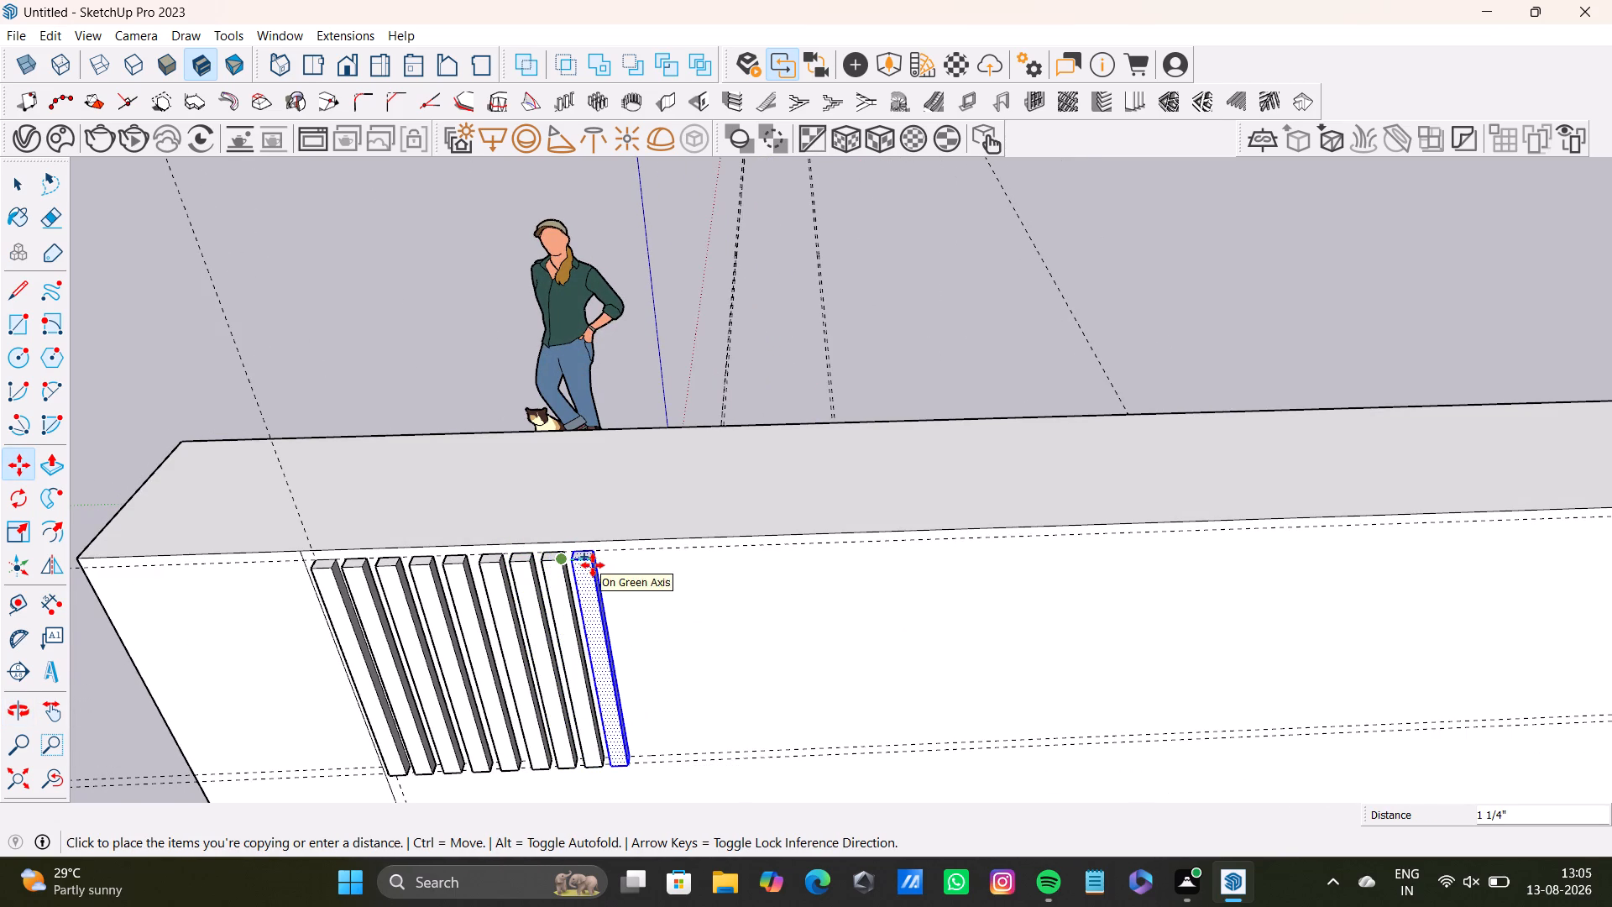
pyautogui.doubleClick(593, 564)
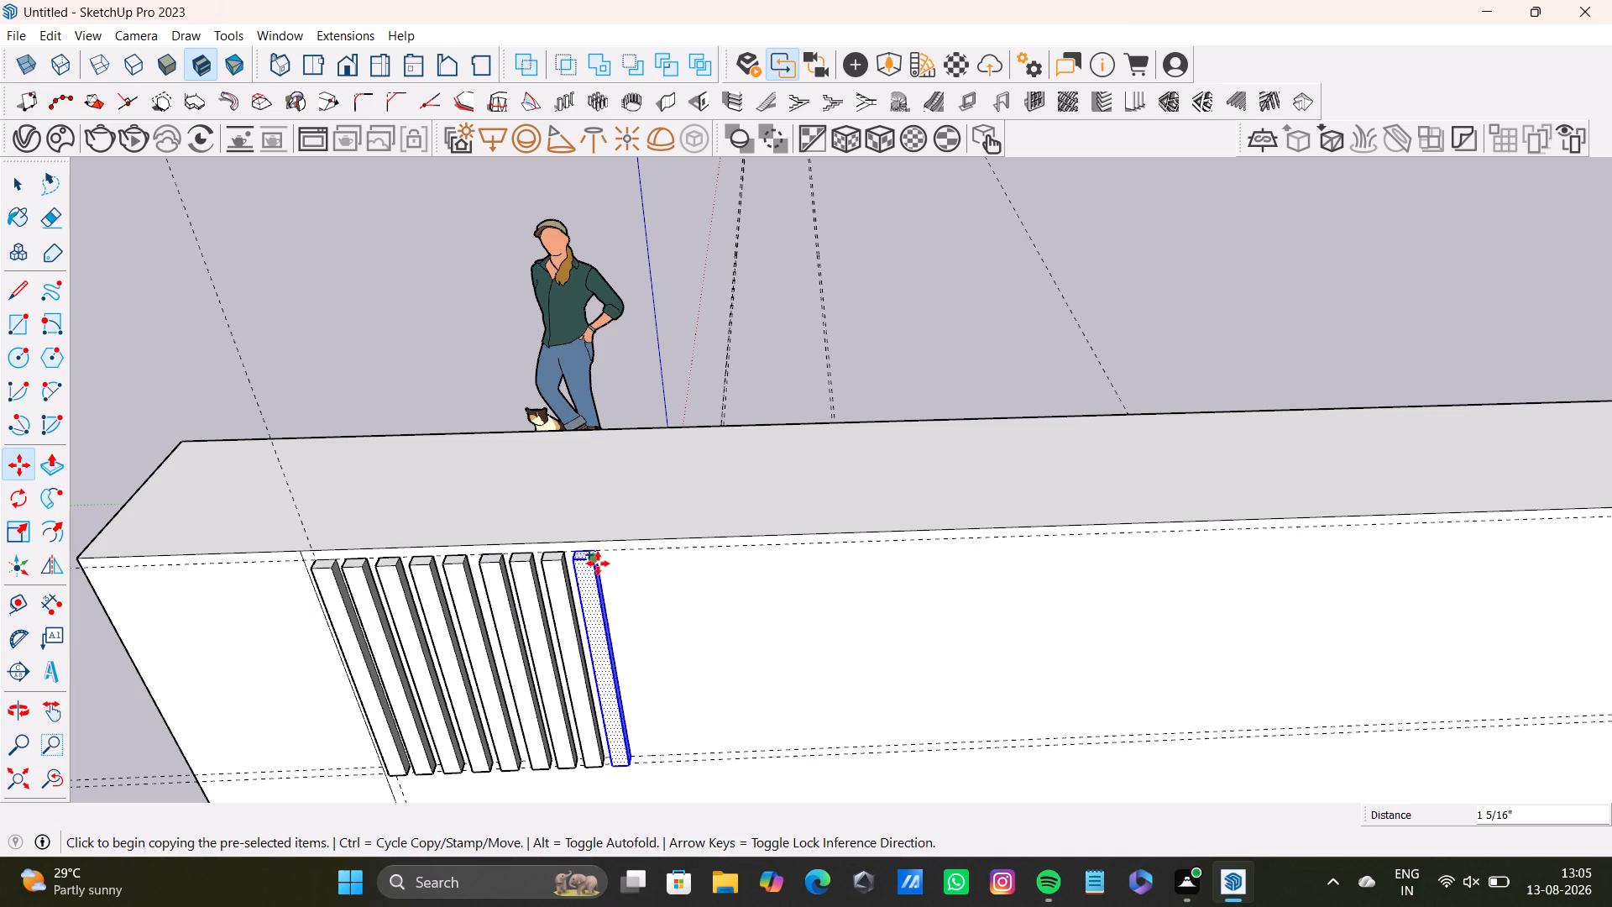
pyautogui.click(598, 564)
pyautogui.doubleClick(625, 565)
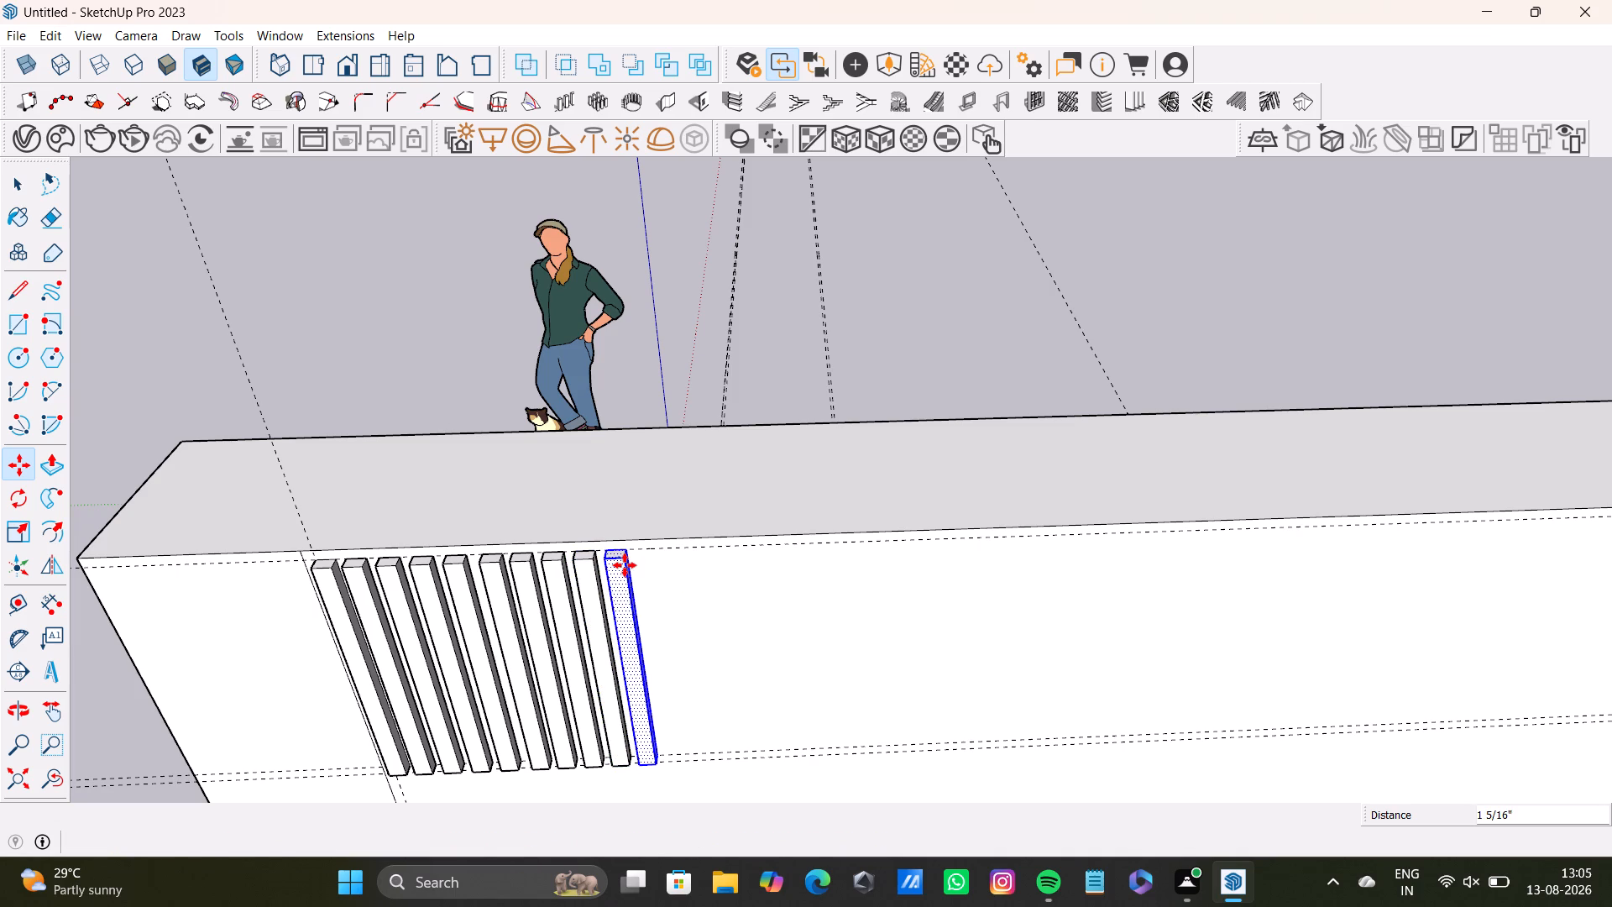
# Extend the row with four more strip copies along the green axis, spaced roughly 1 3/8" apart.
pyautogui.click(627, 559)
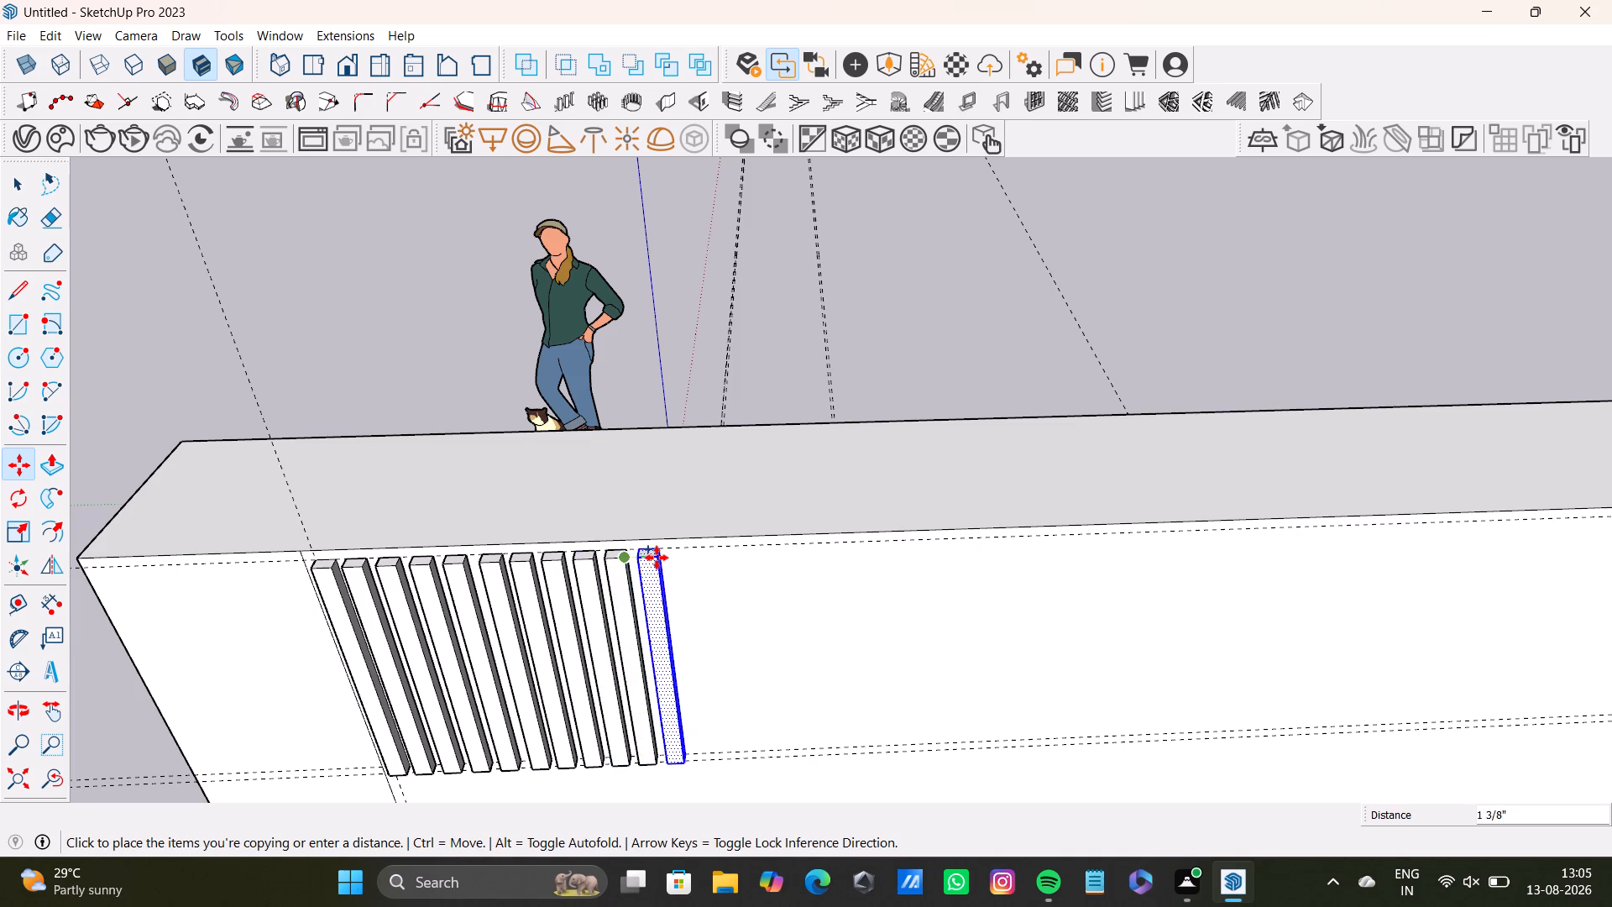
pyautogui.click(657, 558)
pyautogui.click(657, 558)
pyautogui.click(664, 561)
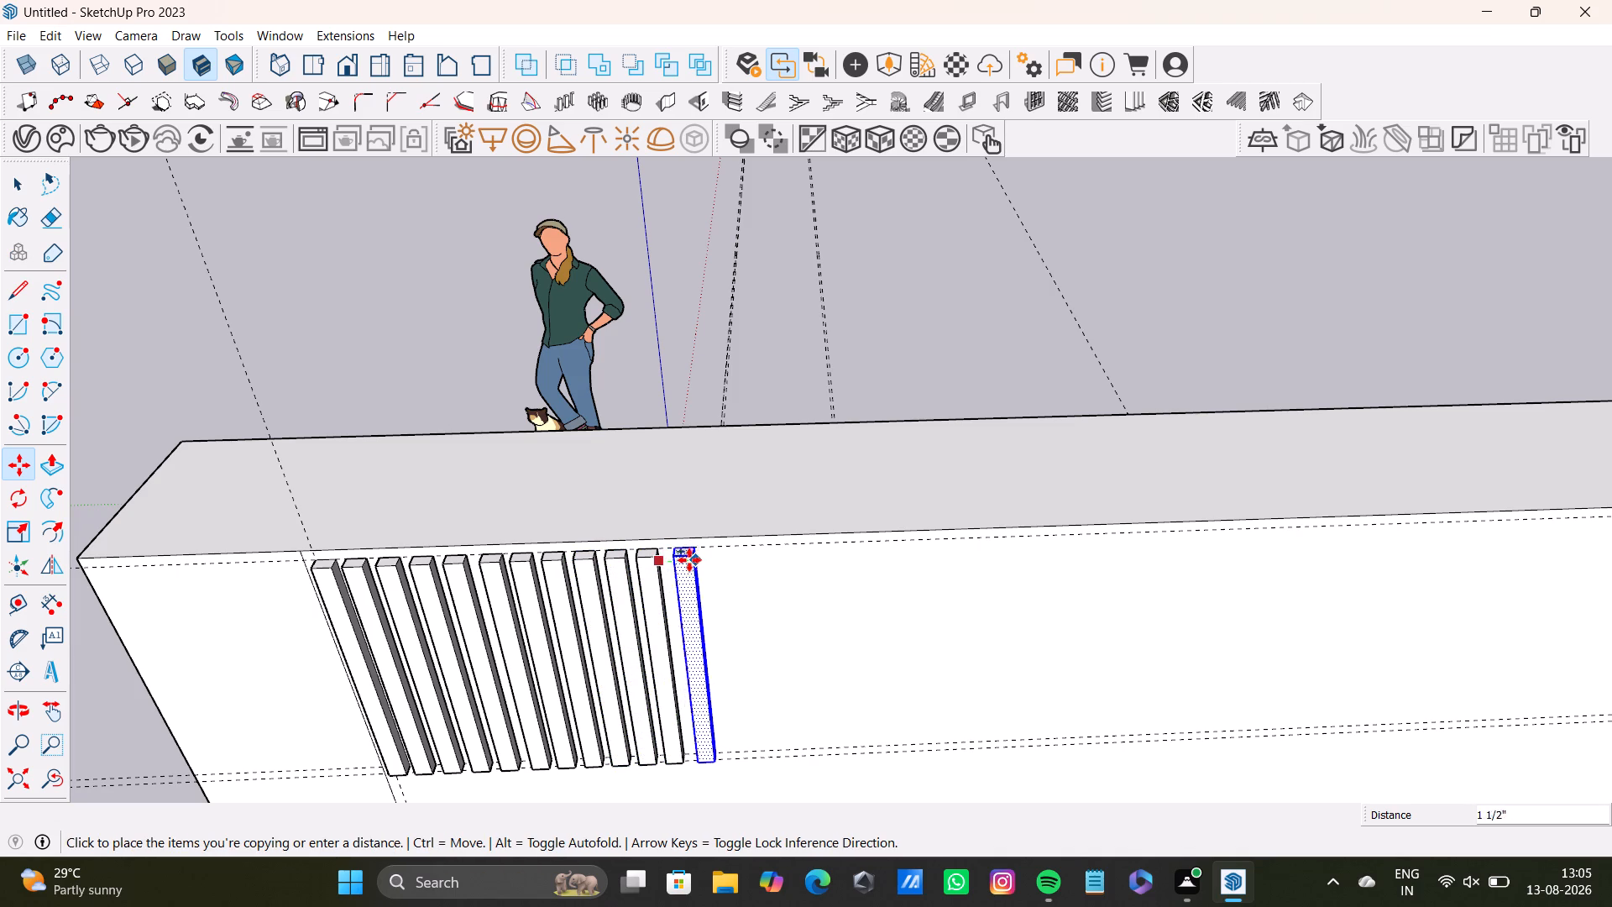
pyautogui.click(692, 558)
pyautogui.click(693, 562)
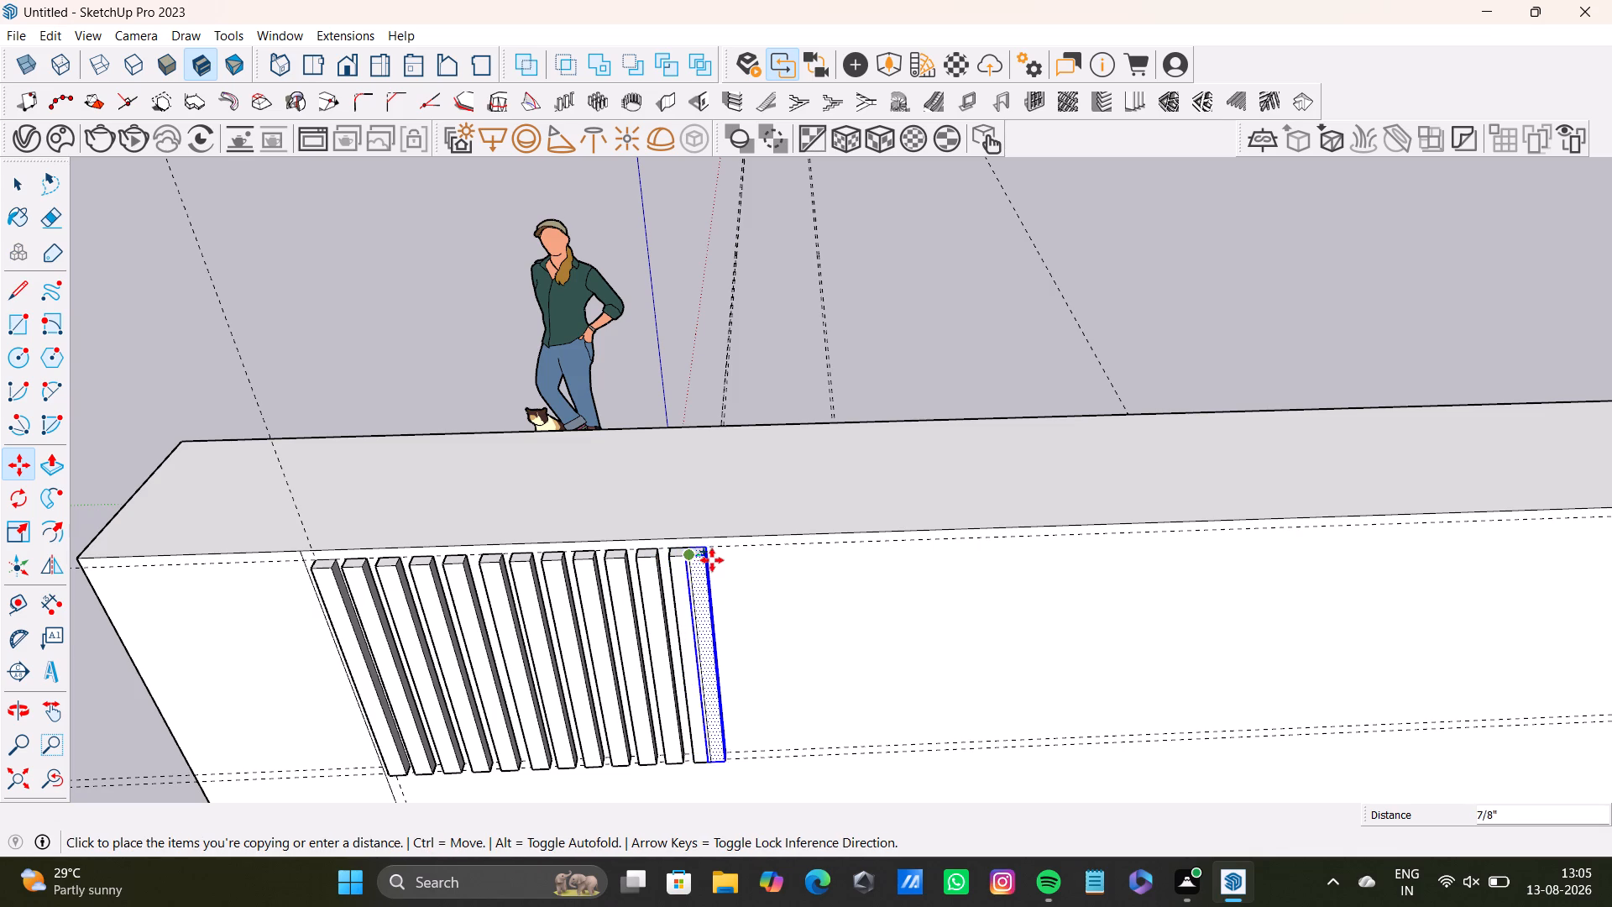
pyautogui.click(720, 560)
pyautogui.click(720, 560)
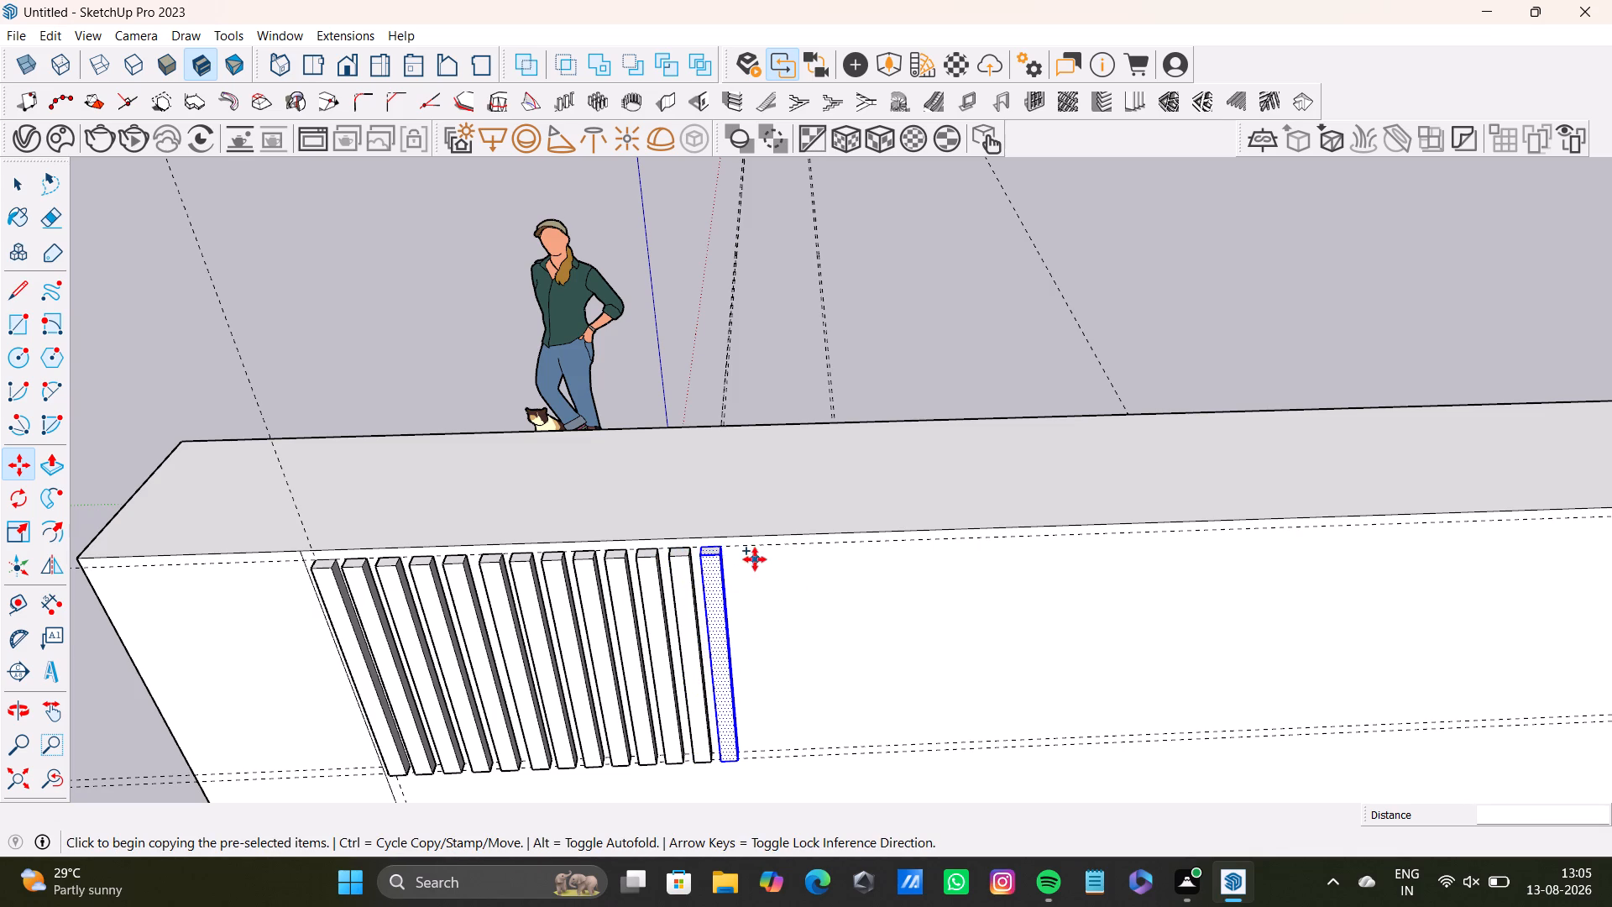
pyautogui.keyDown('ctrl'); pyautogui.click(725, 558); pyautogui.keyUp('ctrl')
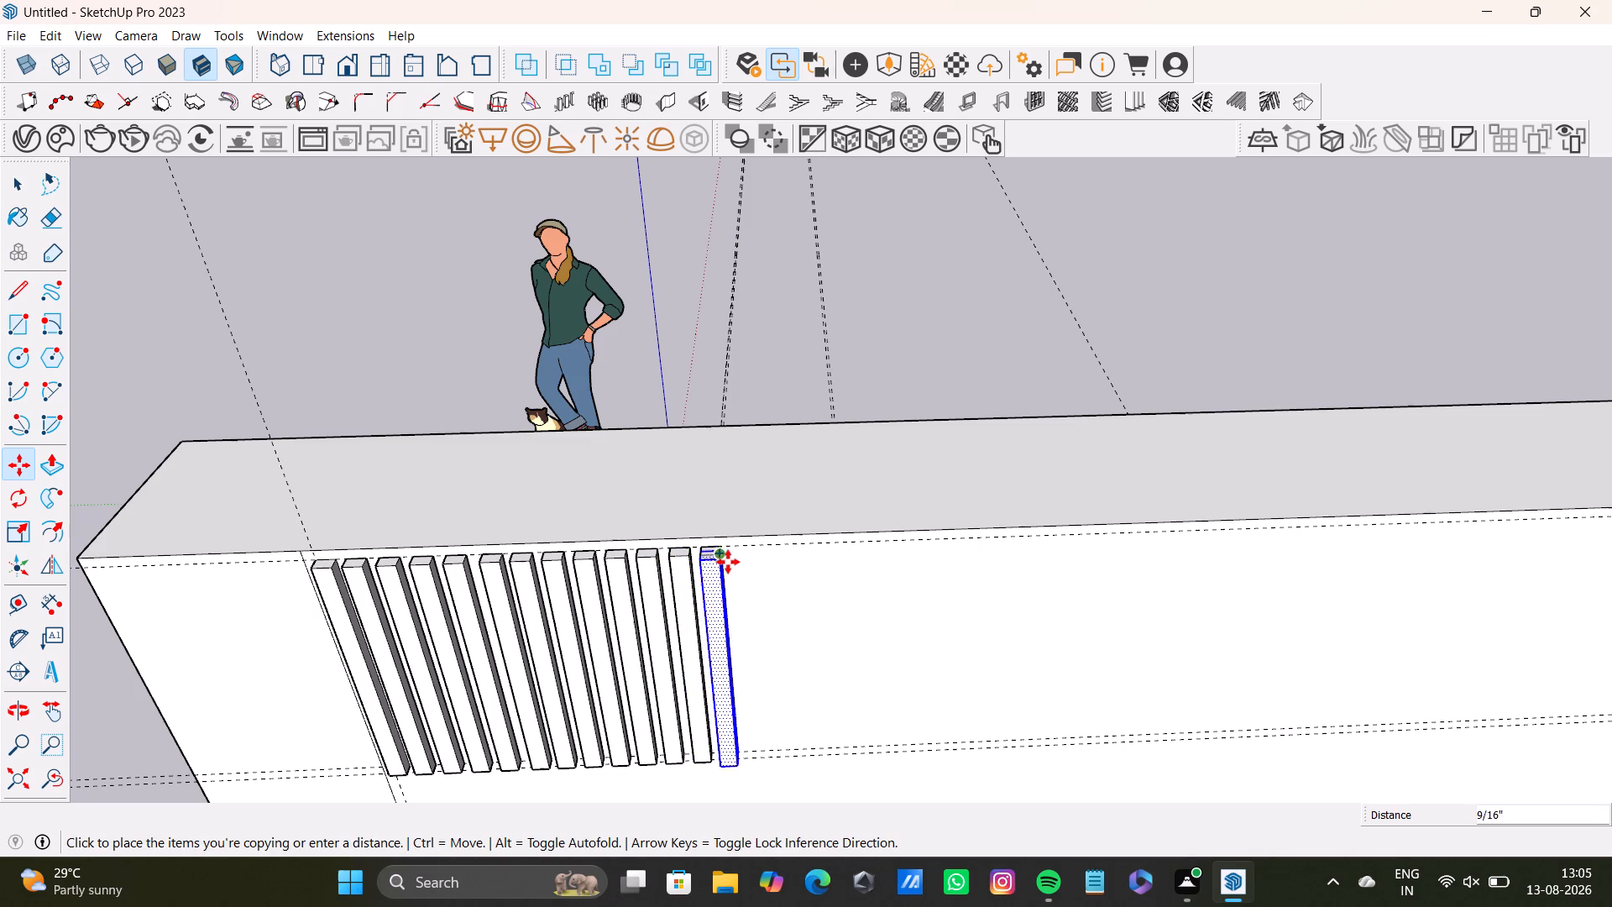
pyautogui.click(750, 559)
# Extend the row with four more strip copies along the green axis, spaced about 1 1/4" to 1 9/16" apart.
pyautogui.moveTo(806, 582); pyautogui.dragTo(810, 631, button='middle')
pyautogui.scroll(-7, 811, 629)
pyautogui.keyDown('shift'); pyautogui.moveTo(864, 625); pyautogui.dragTo(604, 595, button='middle'); pyautogui.keyUp('shift')
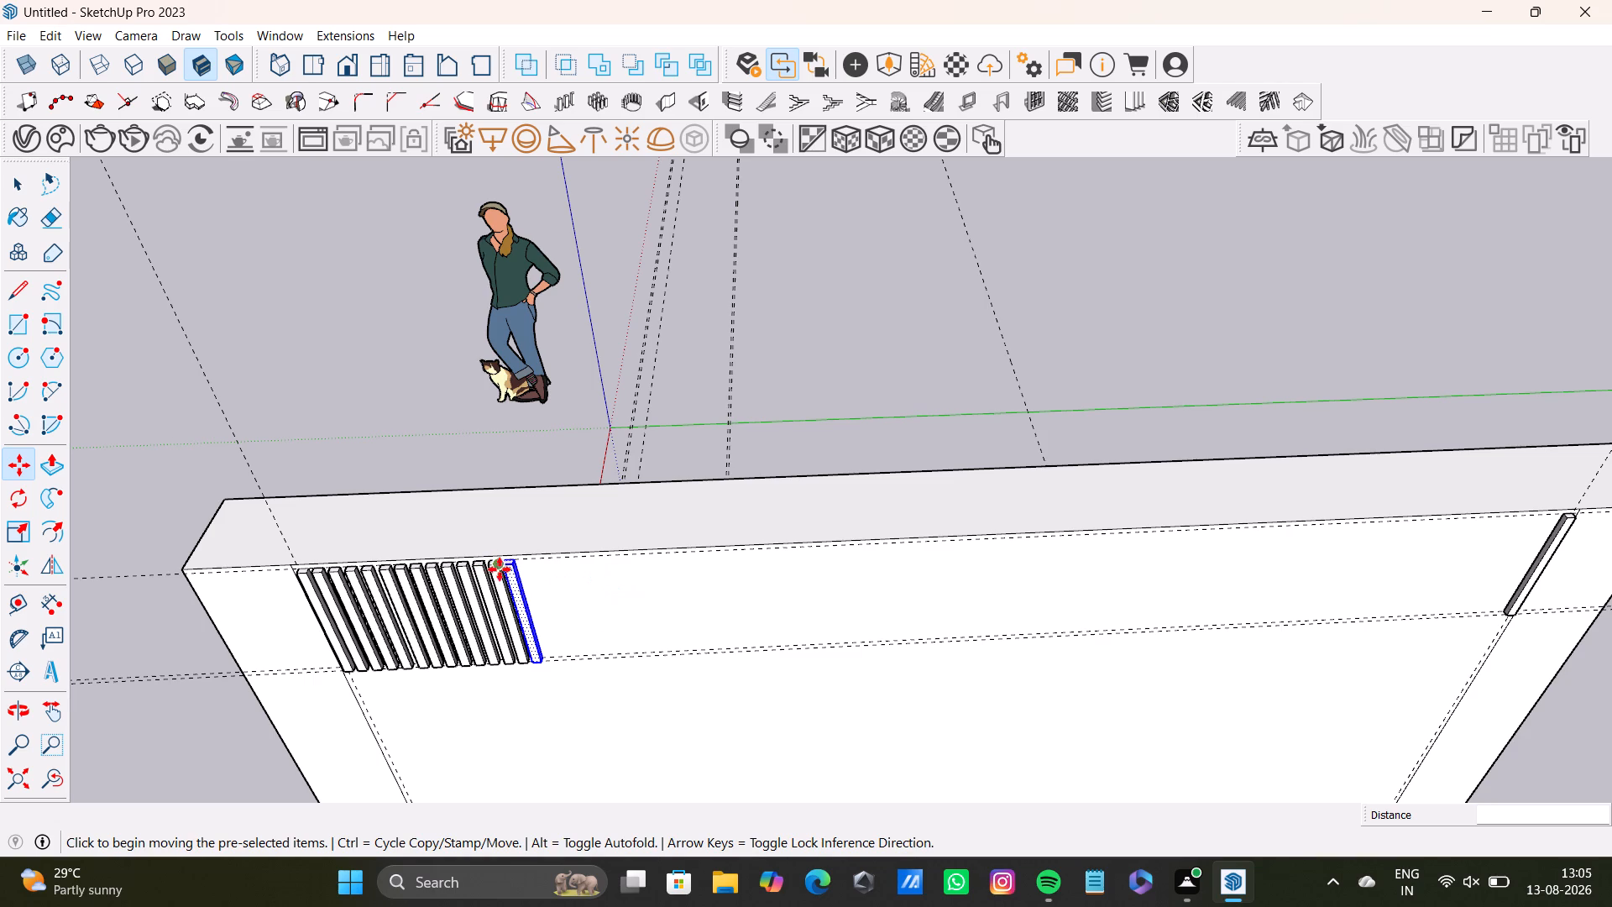
pyautogui.scroll(5, 521, 575)
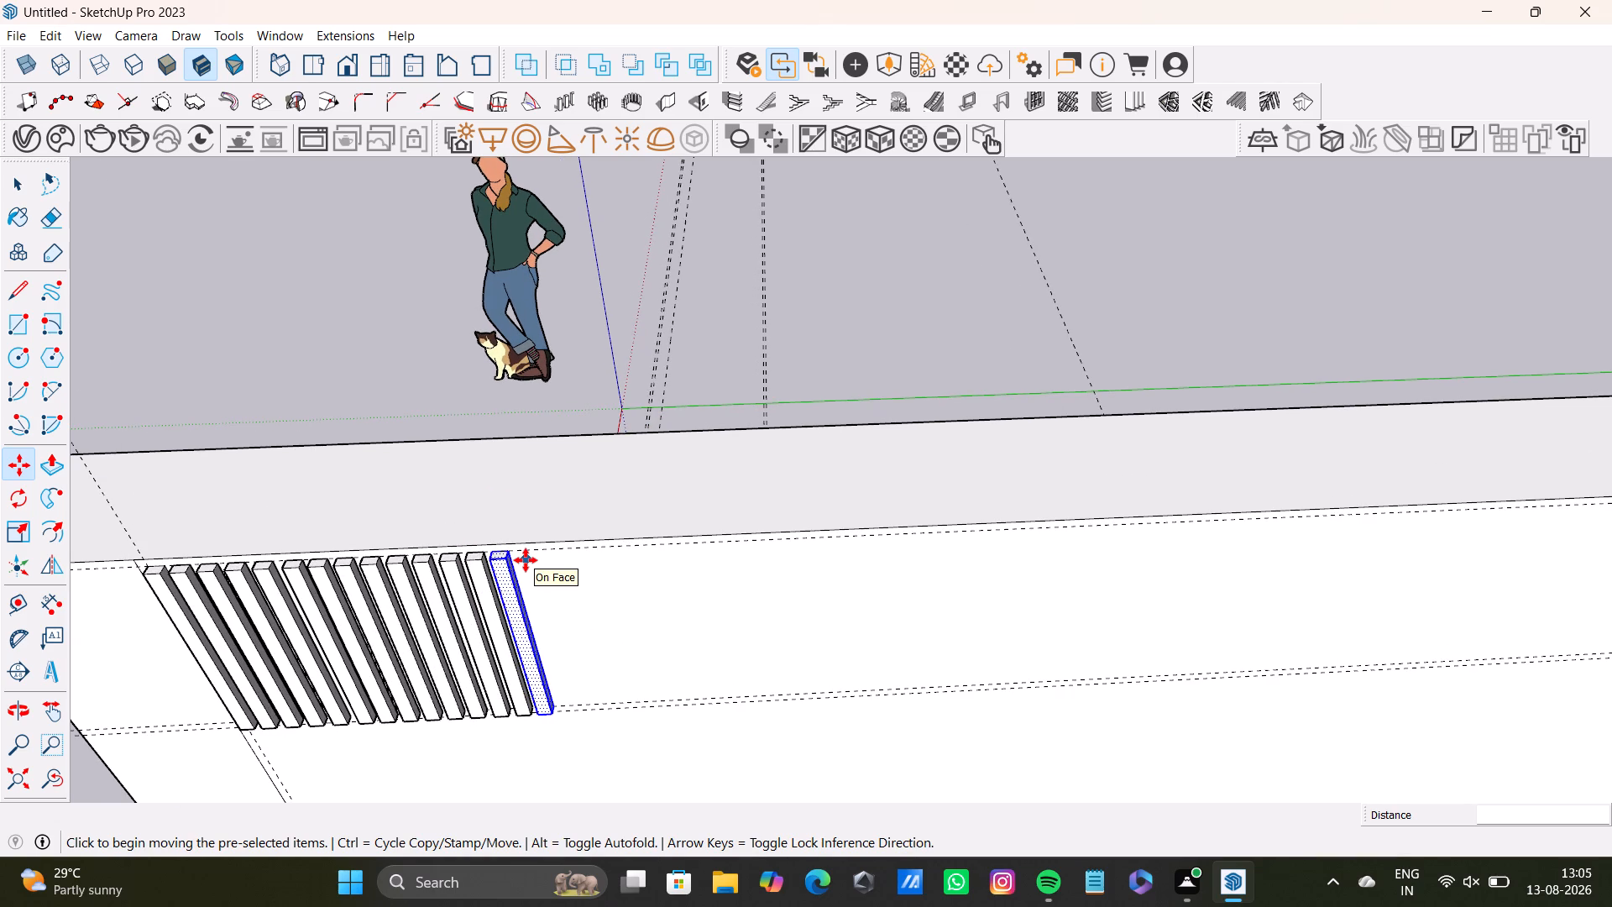
pyautogui.scroll(1, 537, 600)
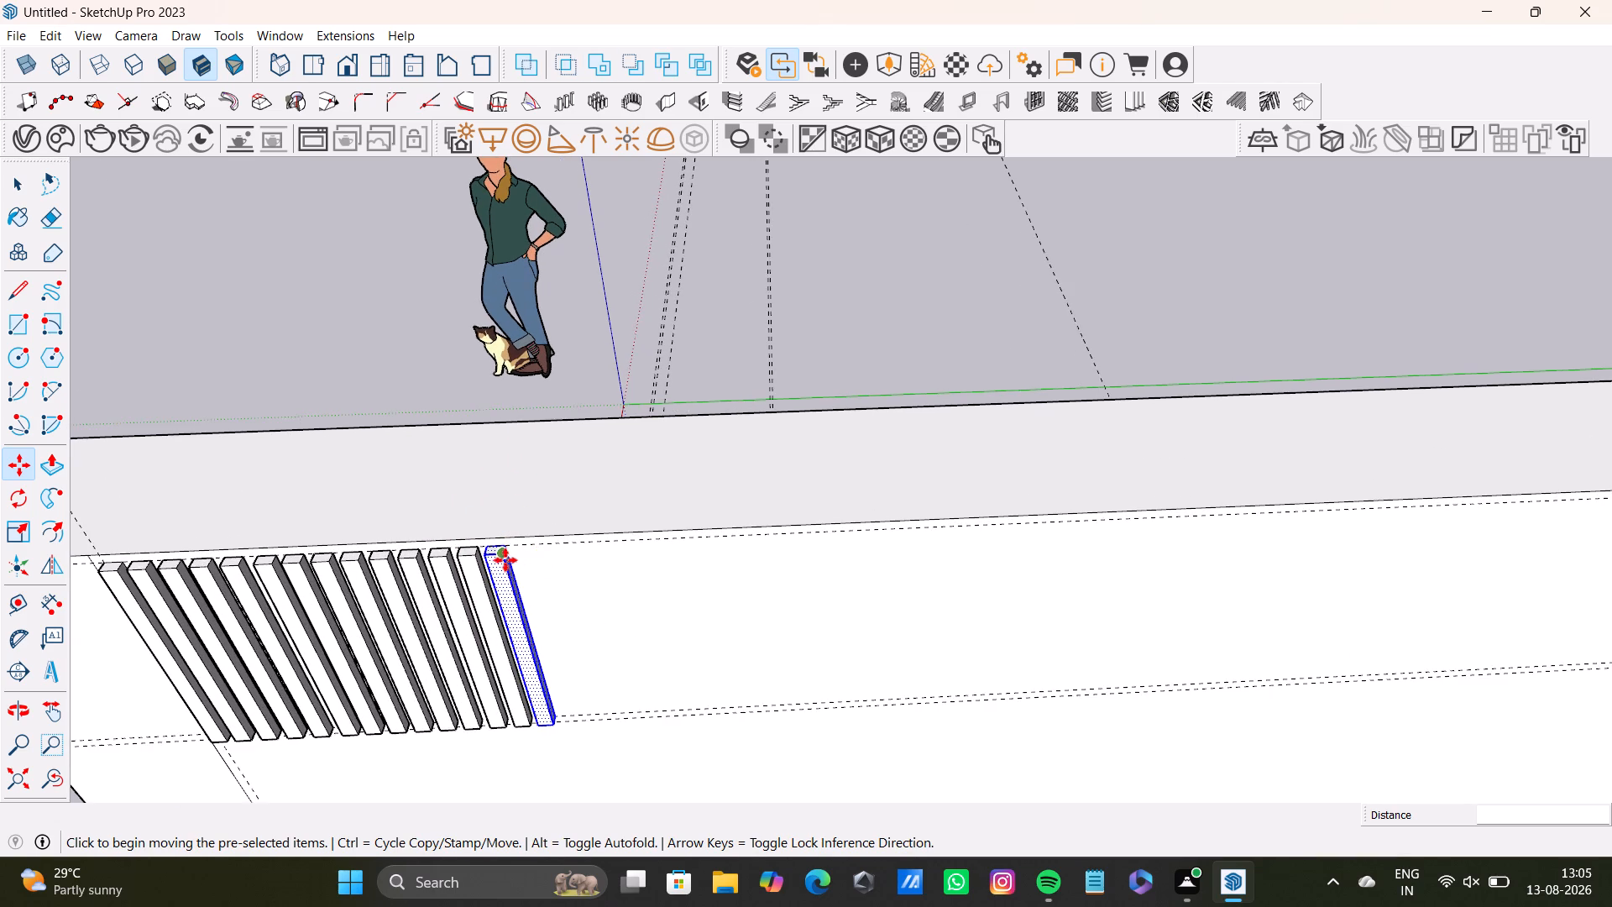
pyautogui.scroll(1, 505, 560)
pyautogui.keyDown('ctrl'); pyautogui.click(509, 559); pyautogui.keyUp('ctrl')
pyautogui.click(533, 553)
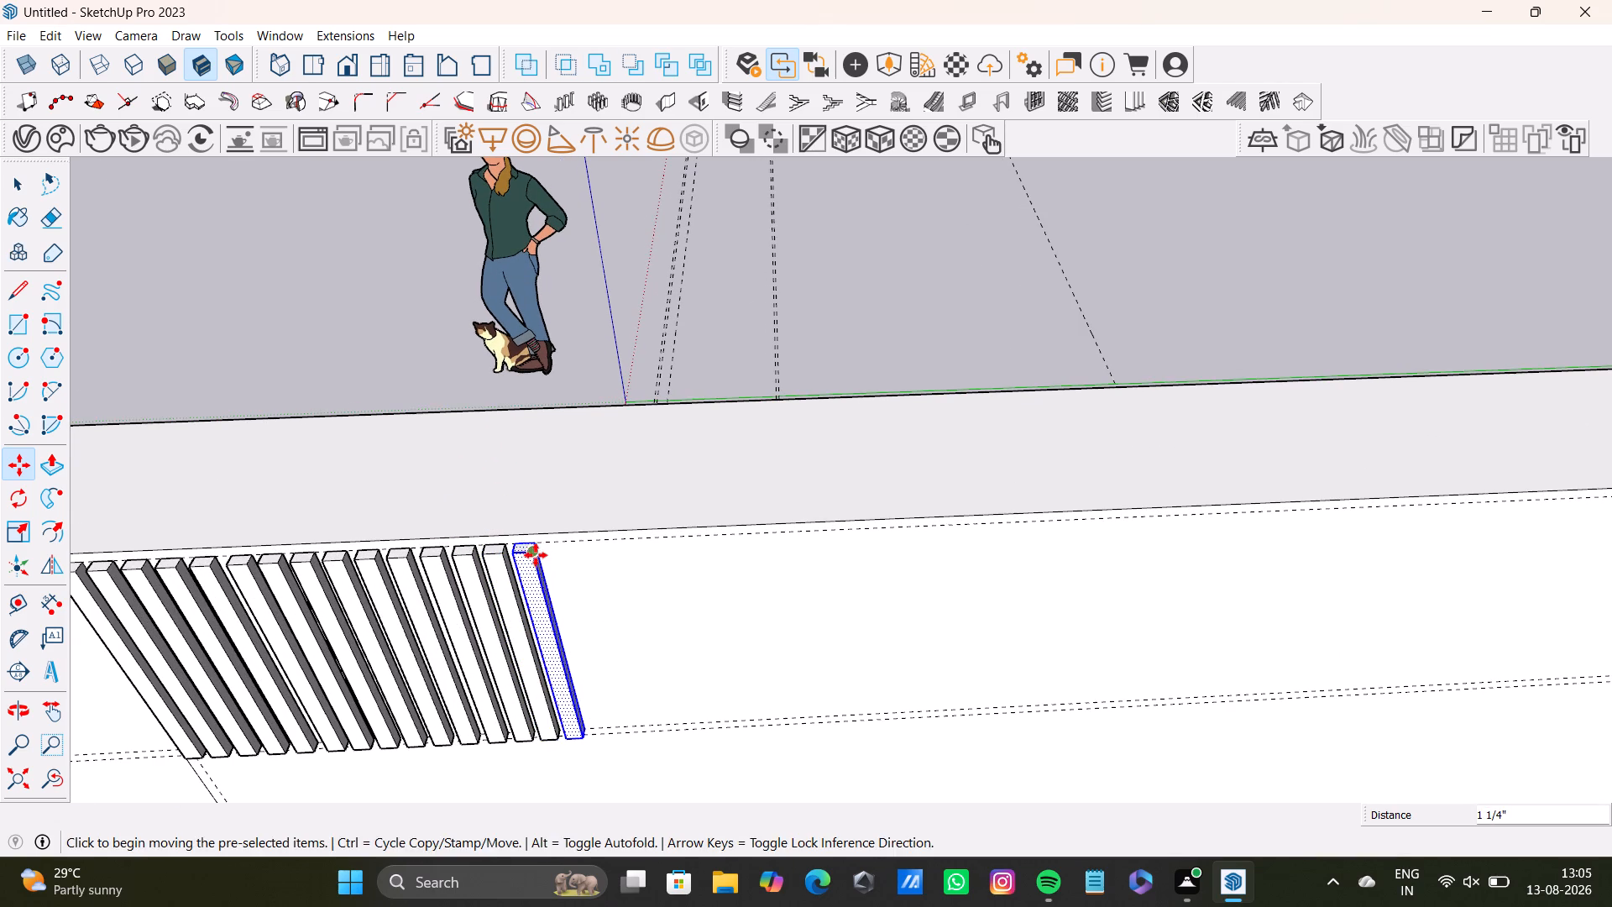
pyautogui.click(536, 556)
pyautogui.doubleClick(566, 554)
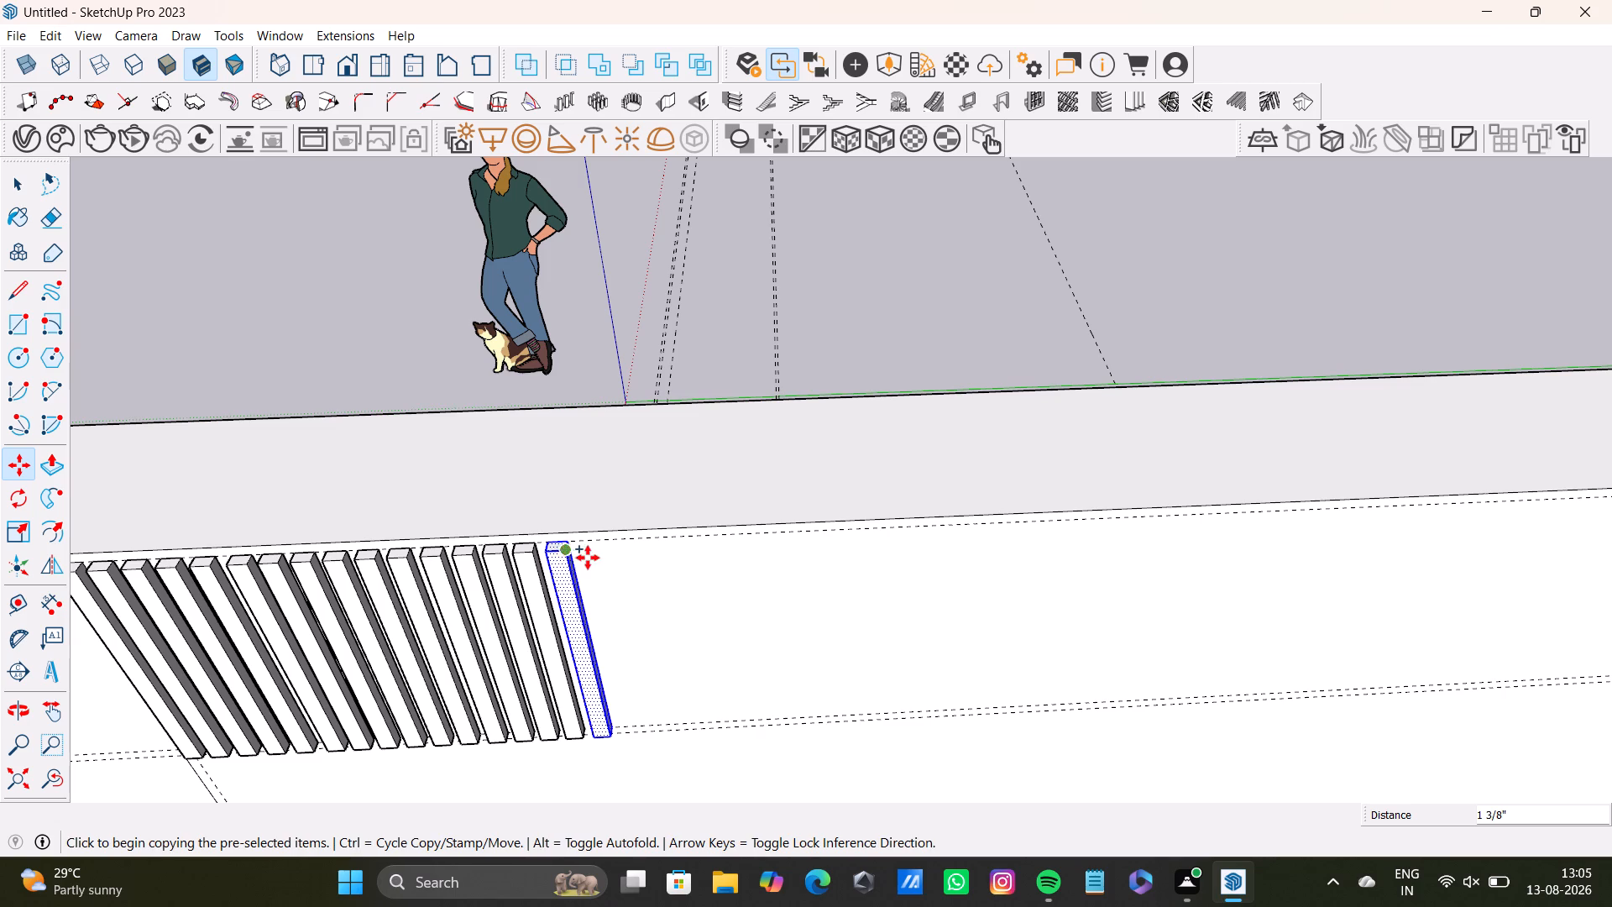
pyautogui.click(572, 558)
pyautogui.doubleClick(600, 555)
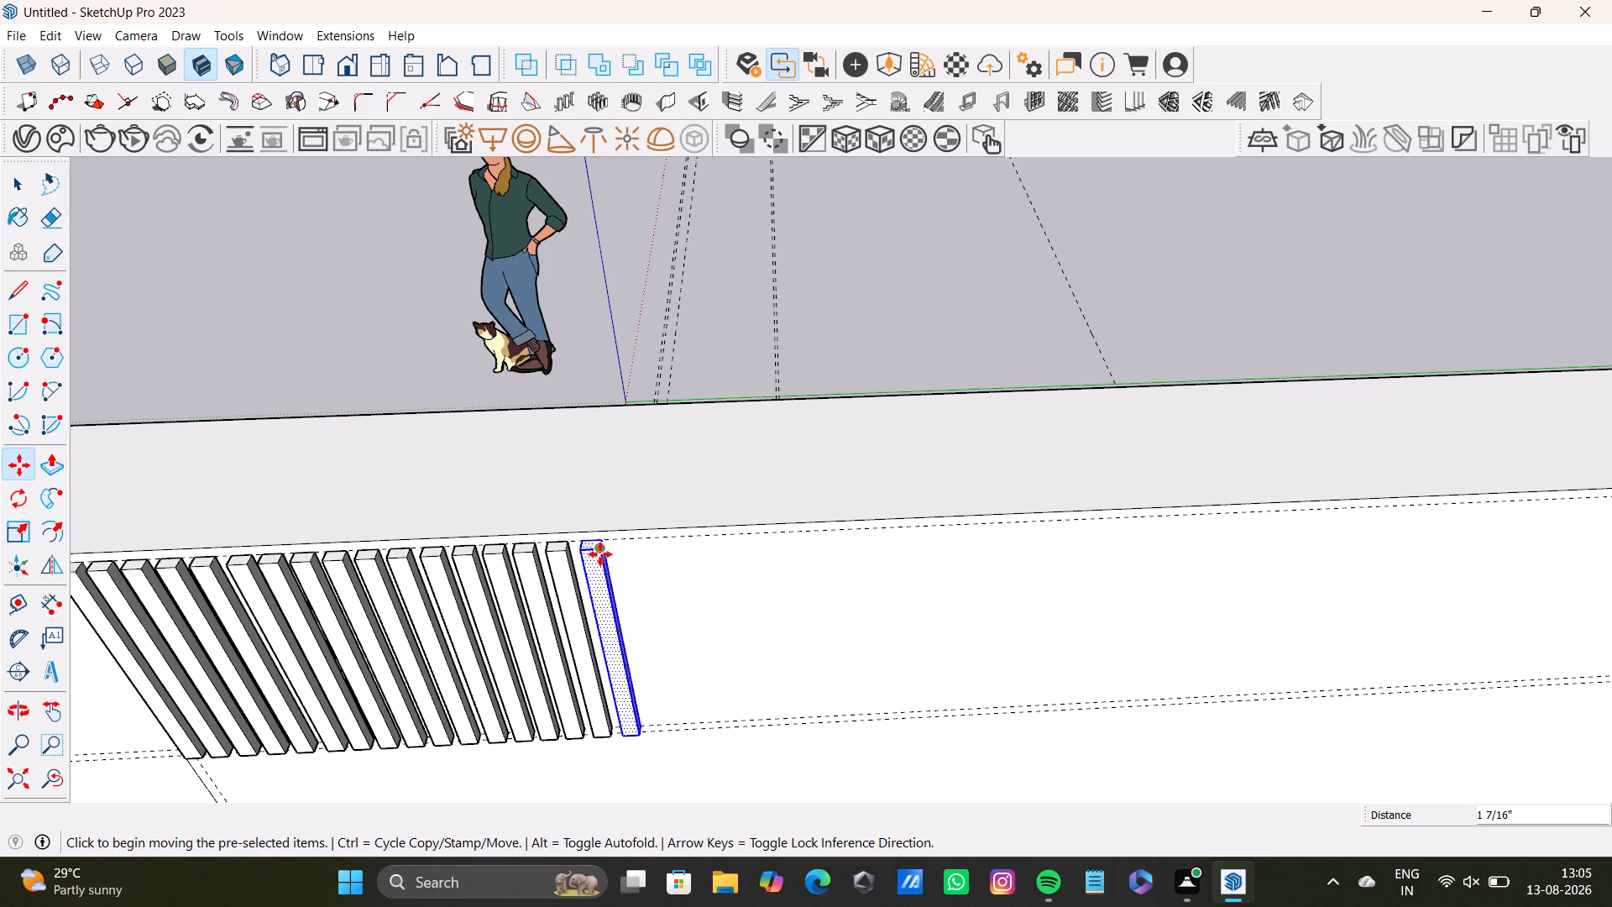
pyautogui.click(606, 553)
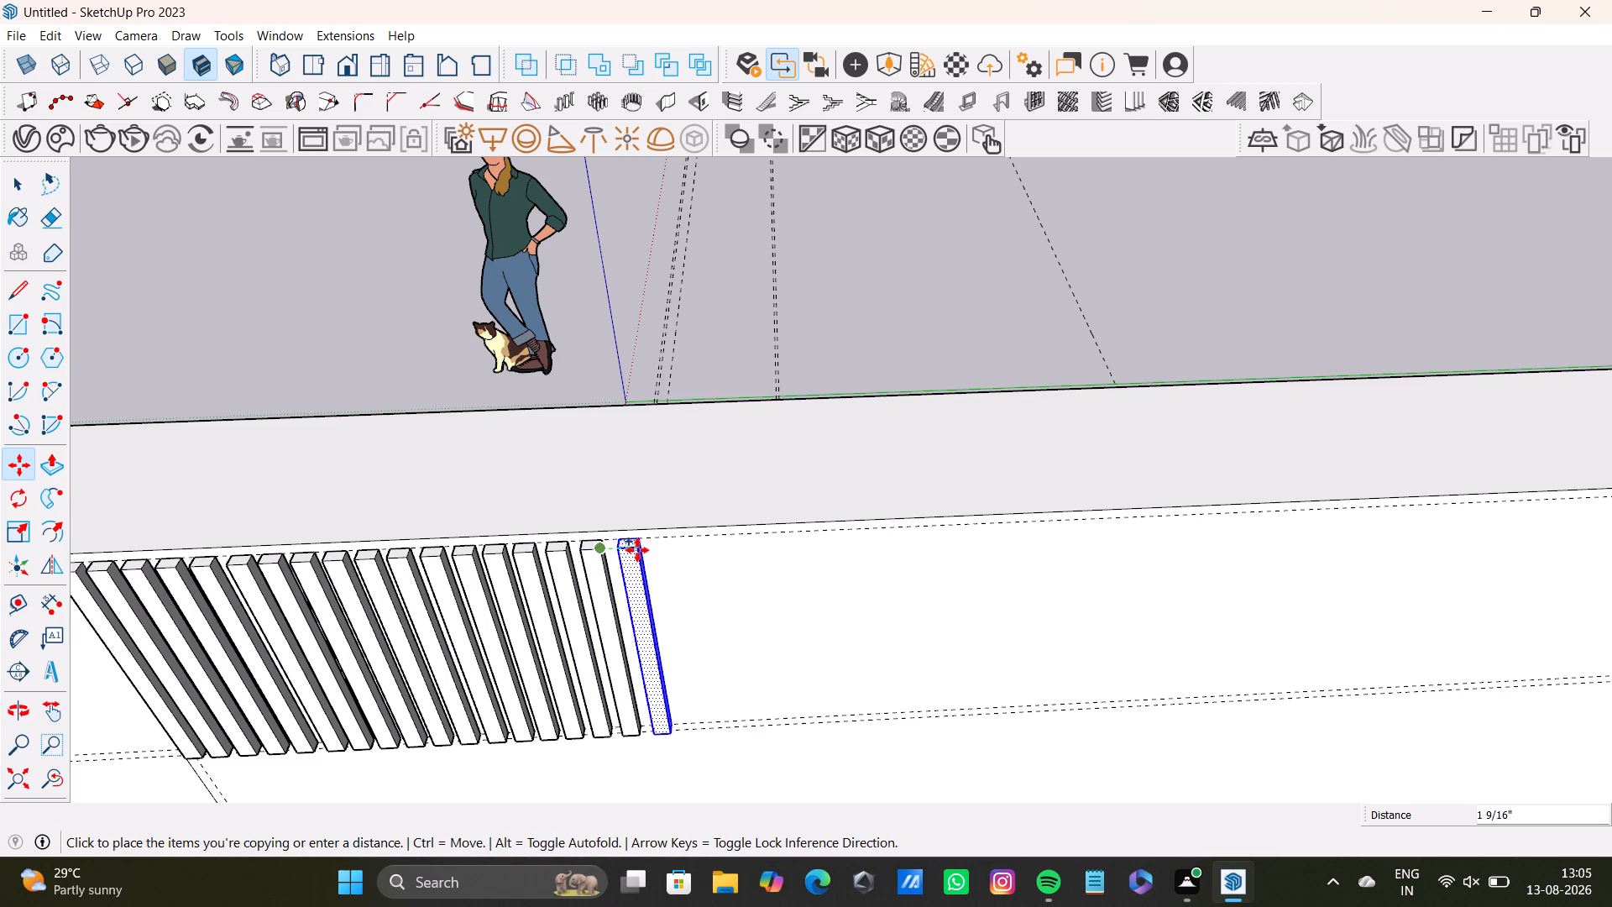
pyautogui.click(632, 550)
# Add four further strip copies in sequence along the green axis, each roughly 1 1/4" to 1 7/16" from the last.
pyautogui.scroll(-9, 680, 627)
pyautogui.moveTo(724, 632); pyautogui.dragTo(575, 597, button='middle')
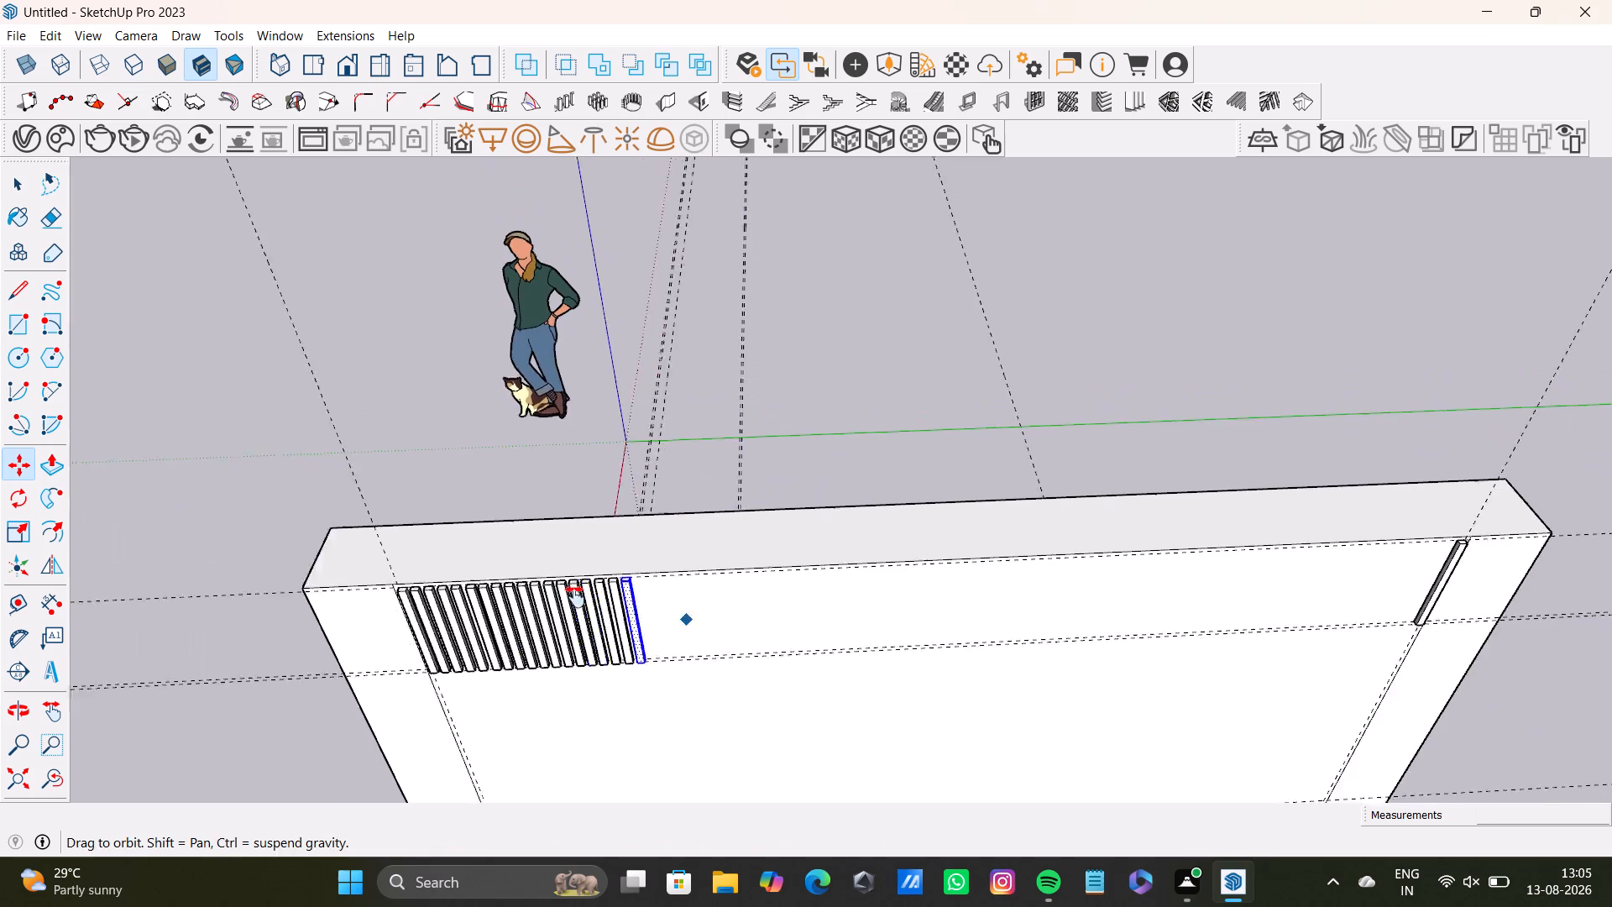
pyautogui.moveTo(575, 597); pyautogui.dragTo(521, 599, button='middle')
pyautogui.scroll(12, 483, 577)
pyautogui.click(427, 544)
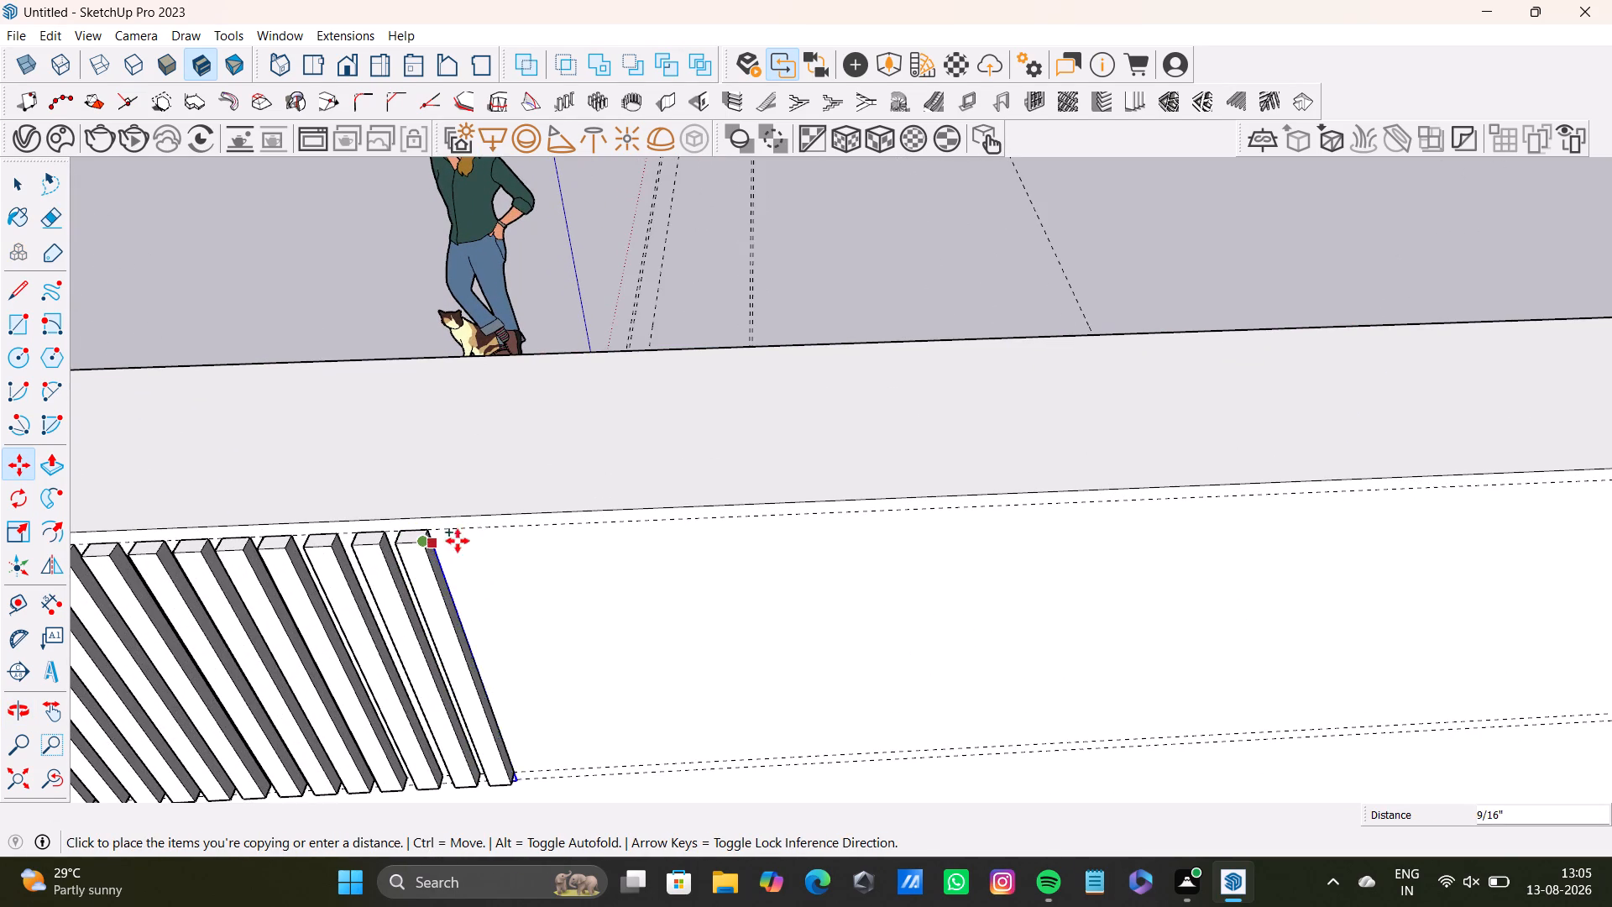
pyautogui.click(465, 539)
pyautogui.click(465, 540)
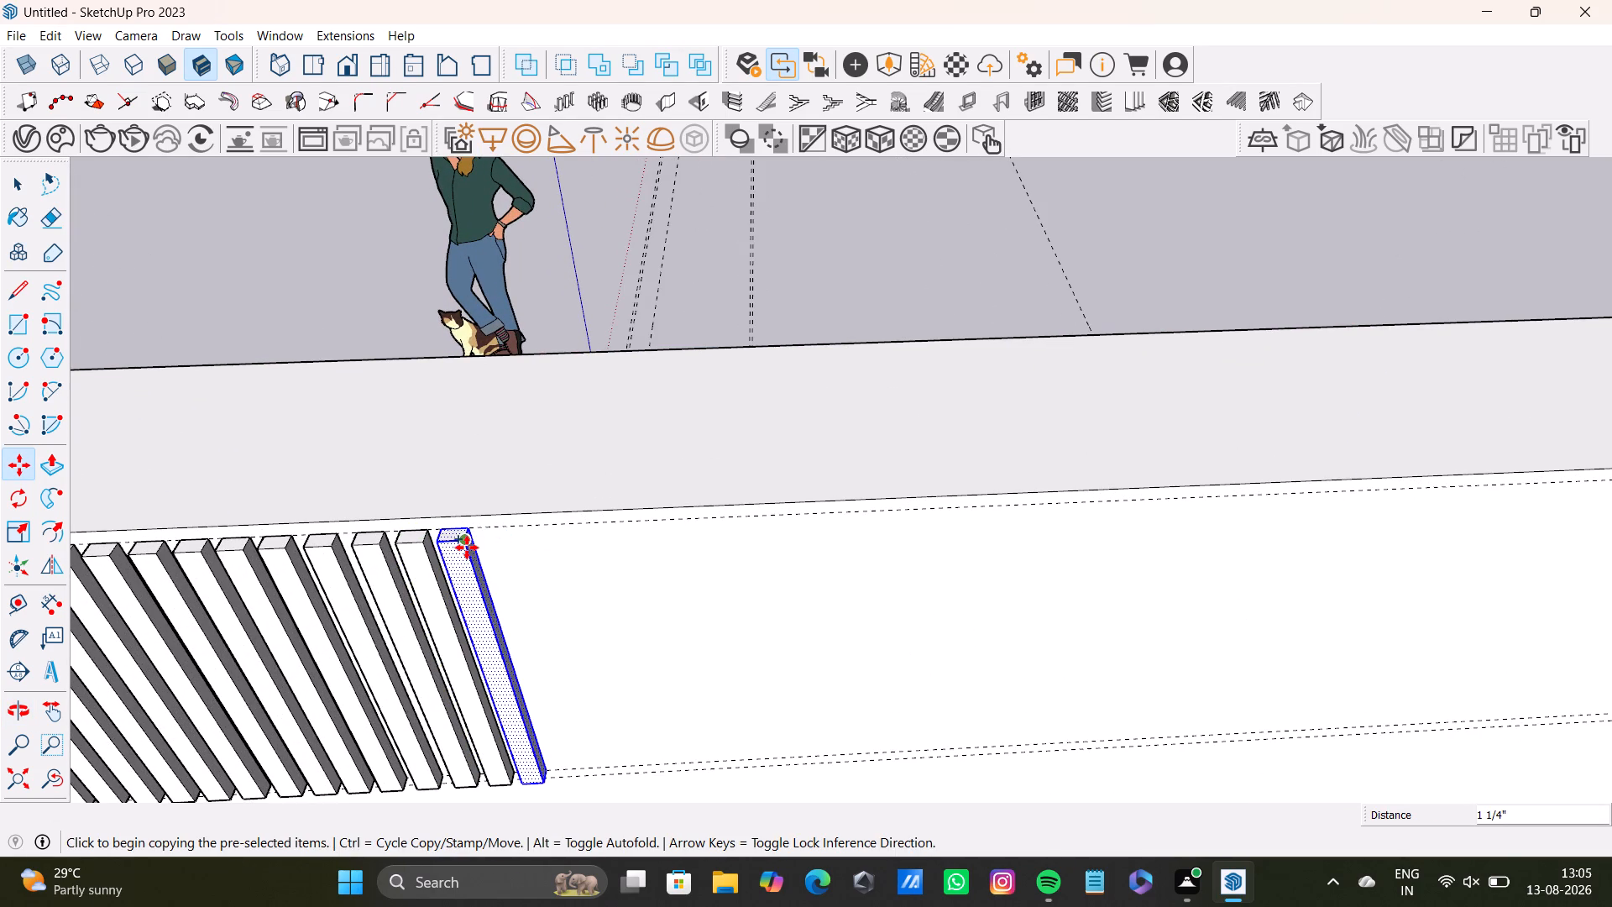
pyautogui.click(467, 548)
pyautogui.click(509, 542)
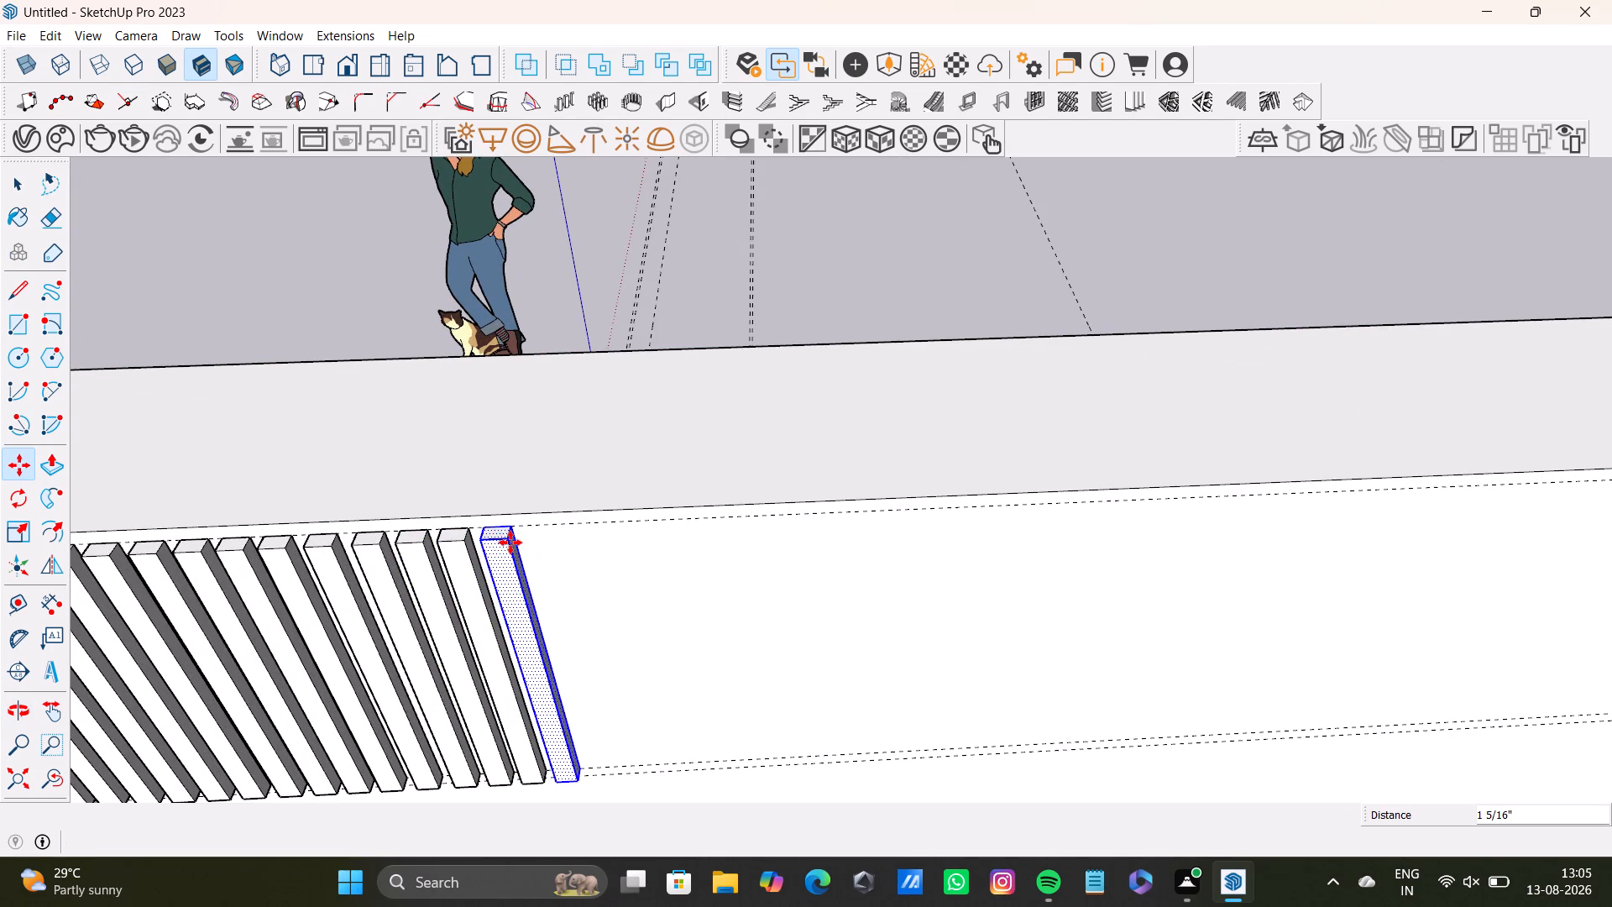
pyautogui.click(512, 544)
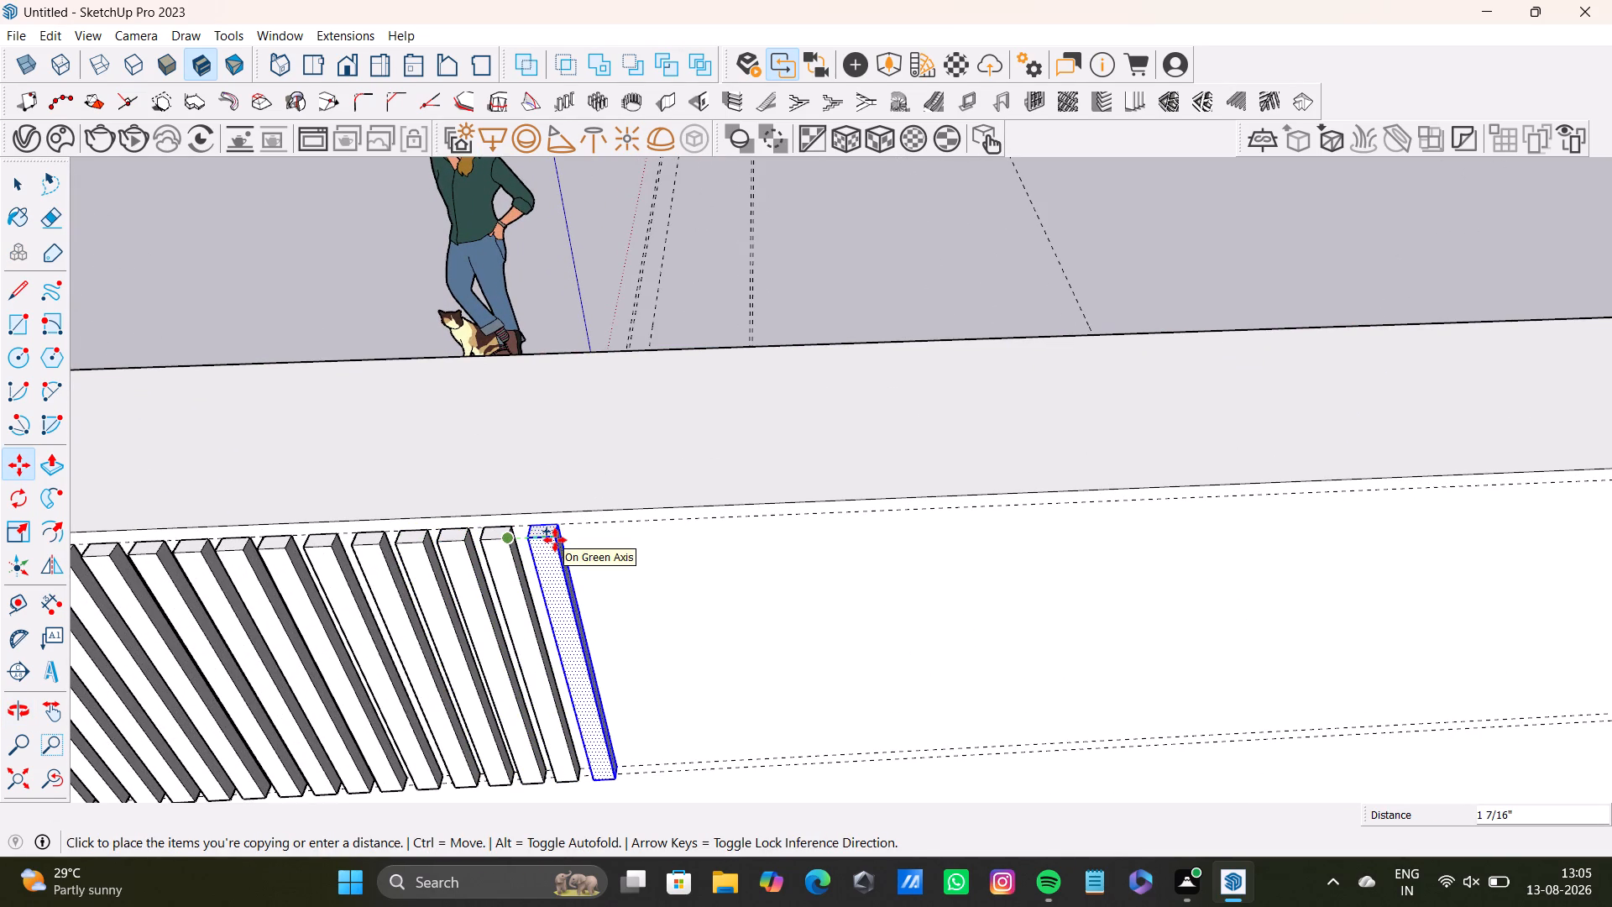
pyautogui.click(550, 538)
pyautogui.click(552, 542)
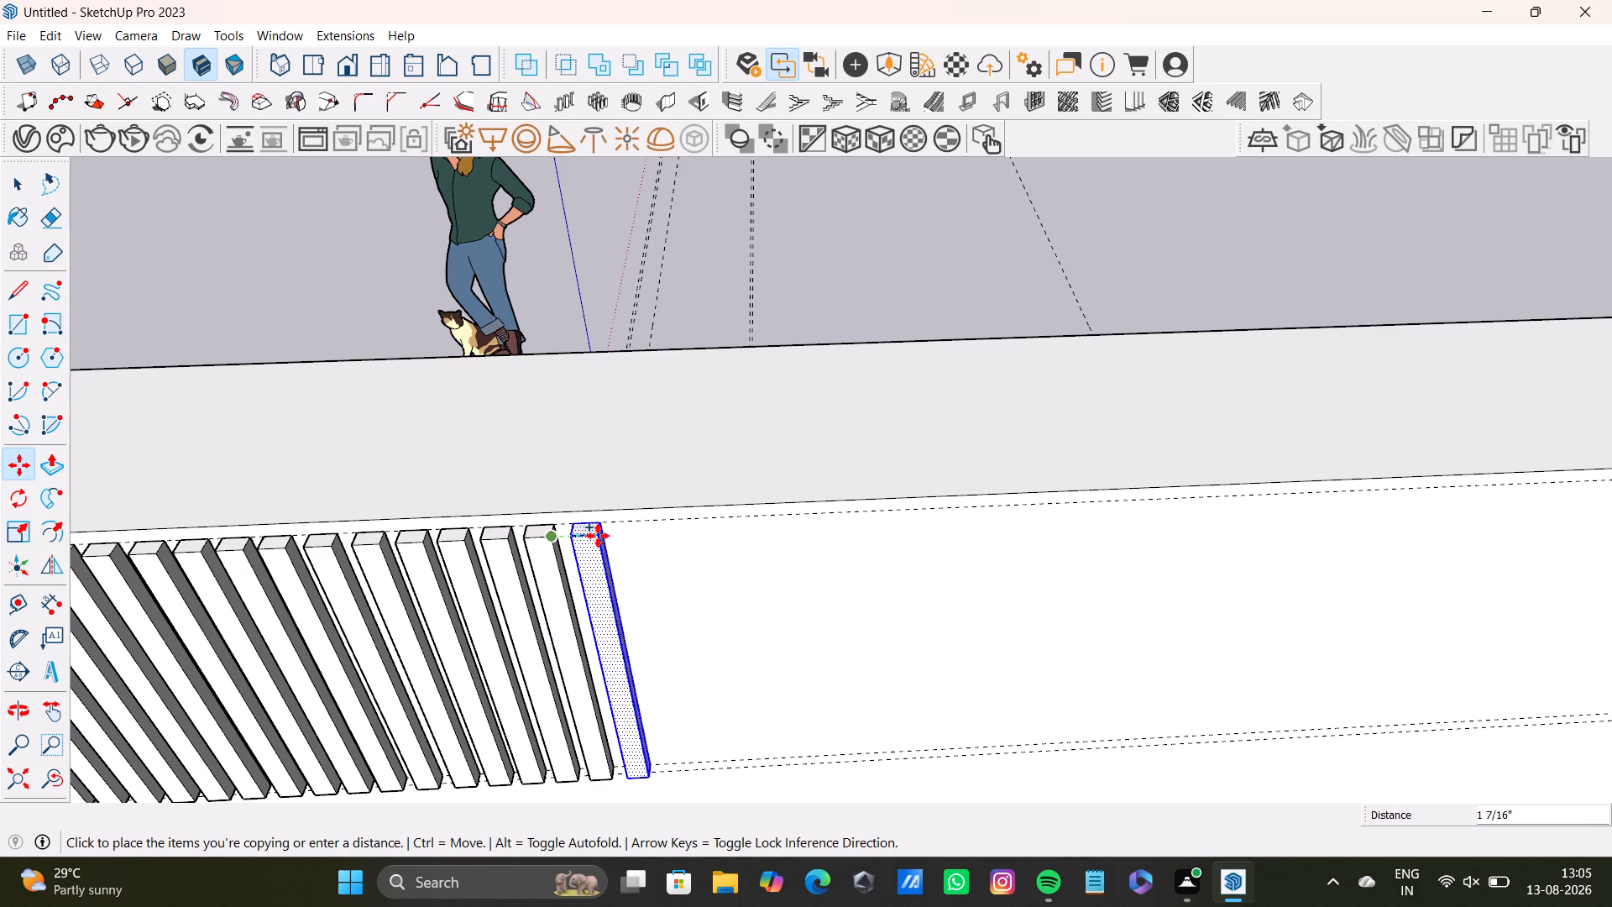
pyautogui.click(594, 534)
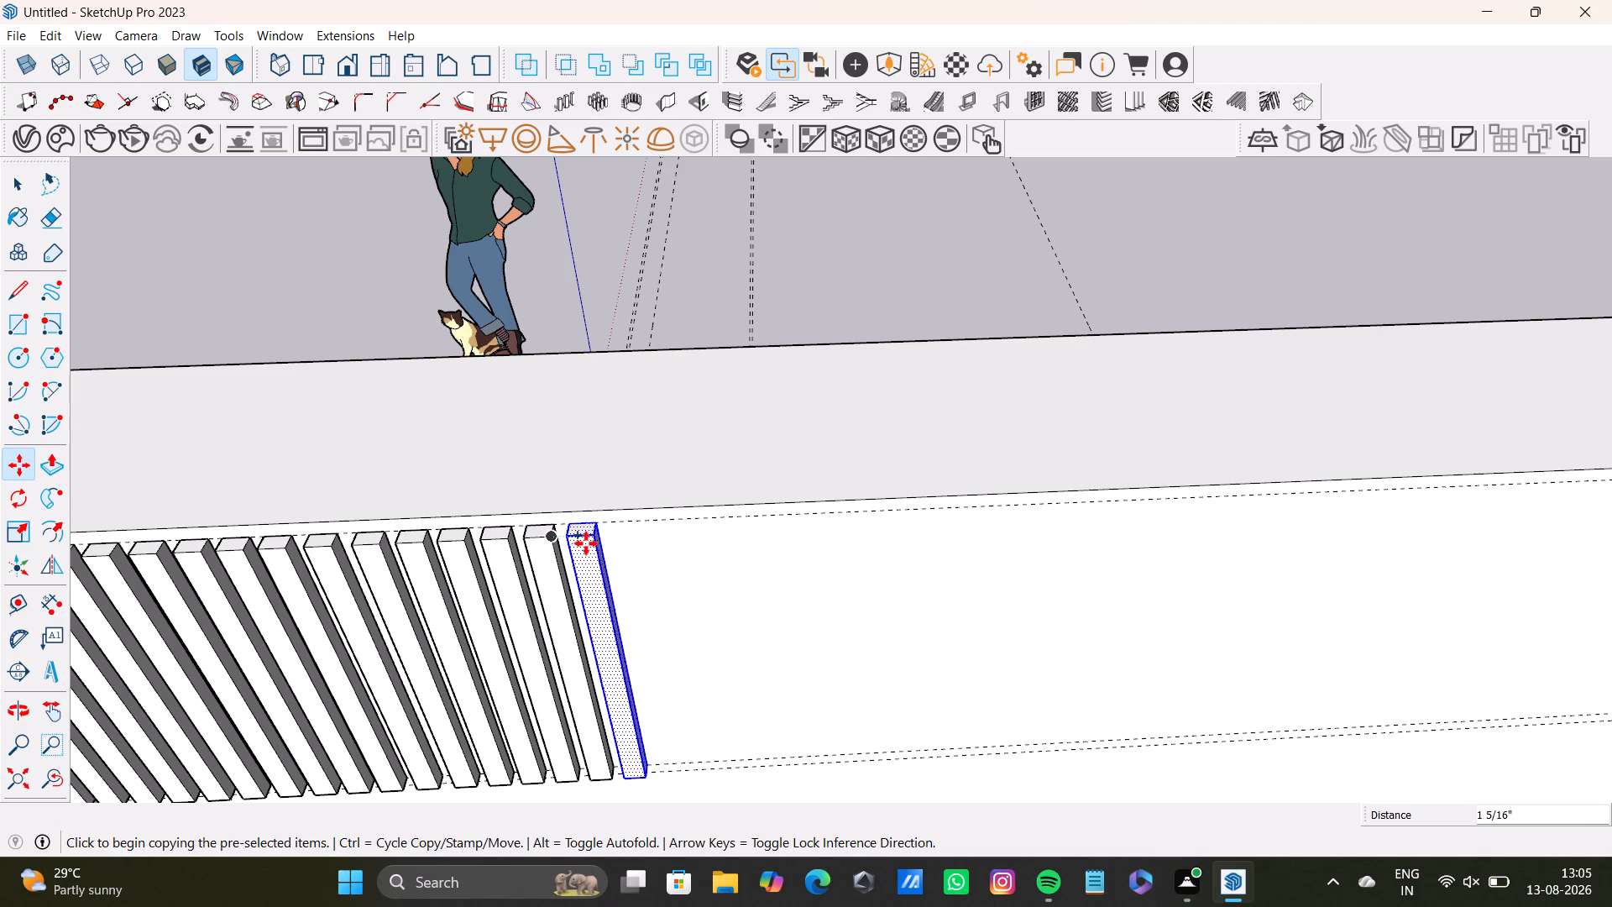
# Continue the row with four more strip copies along the green axis, keeping roughly 1 1/4" to 1 5/16" spacing.
pyautogui.click(593, 541)
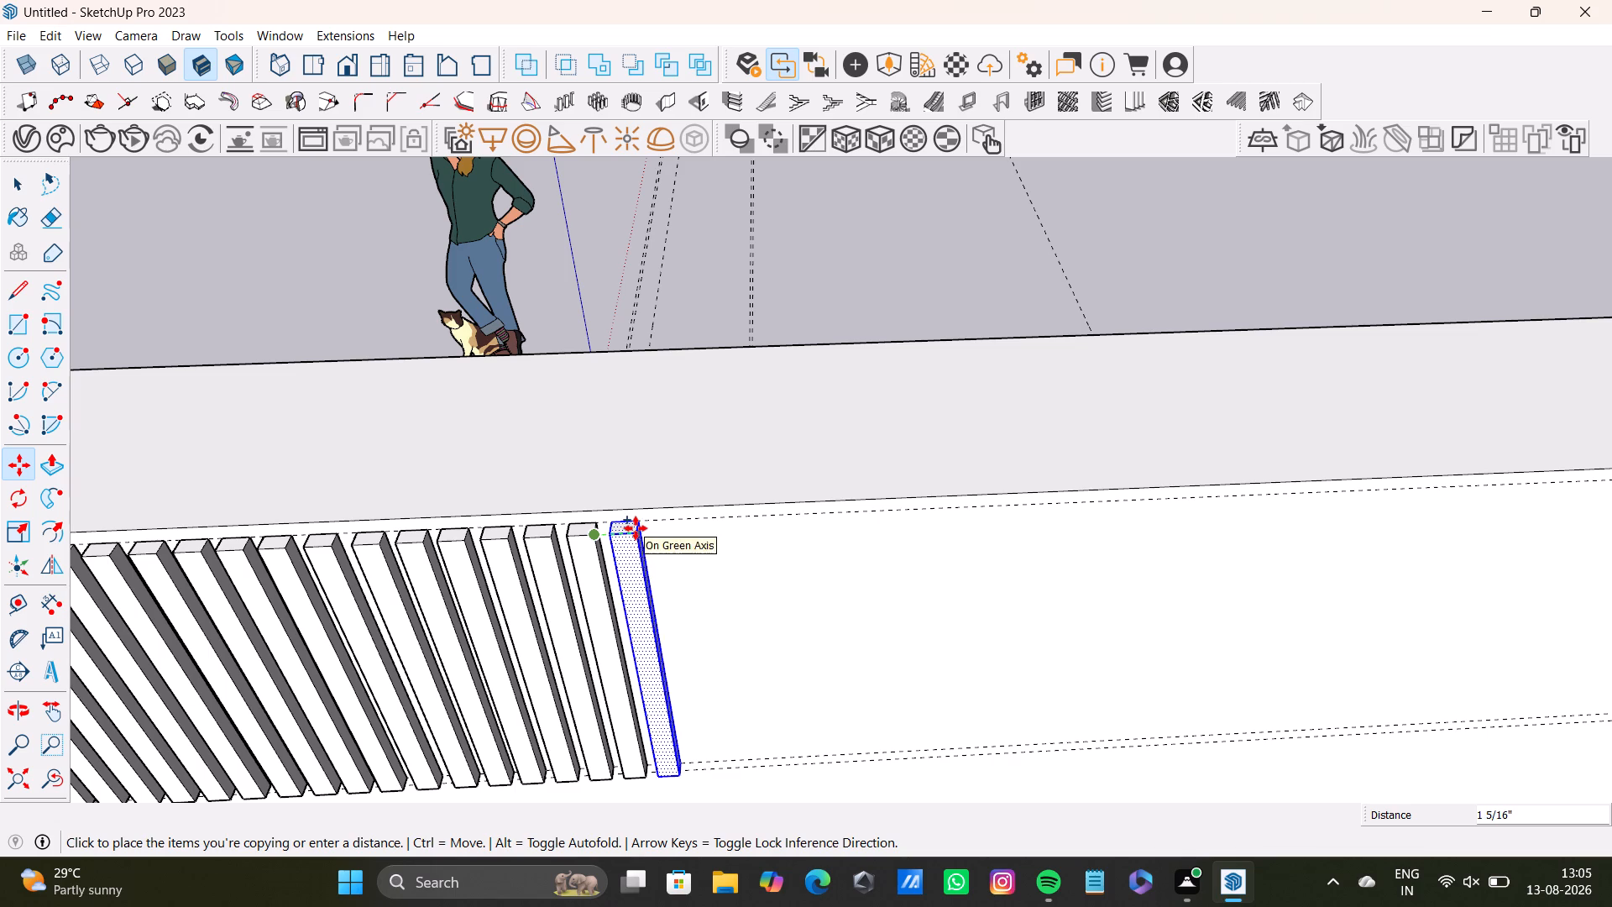
pyautogui.click(636, 531)
pyautogui.click(639, 537)
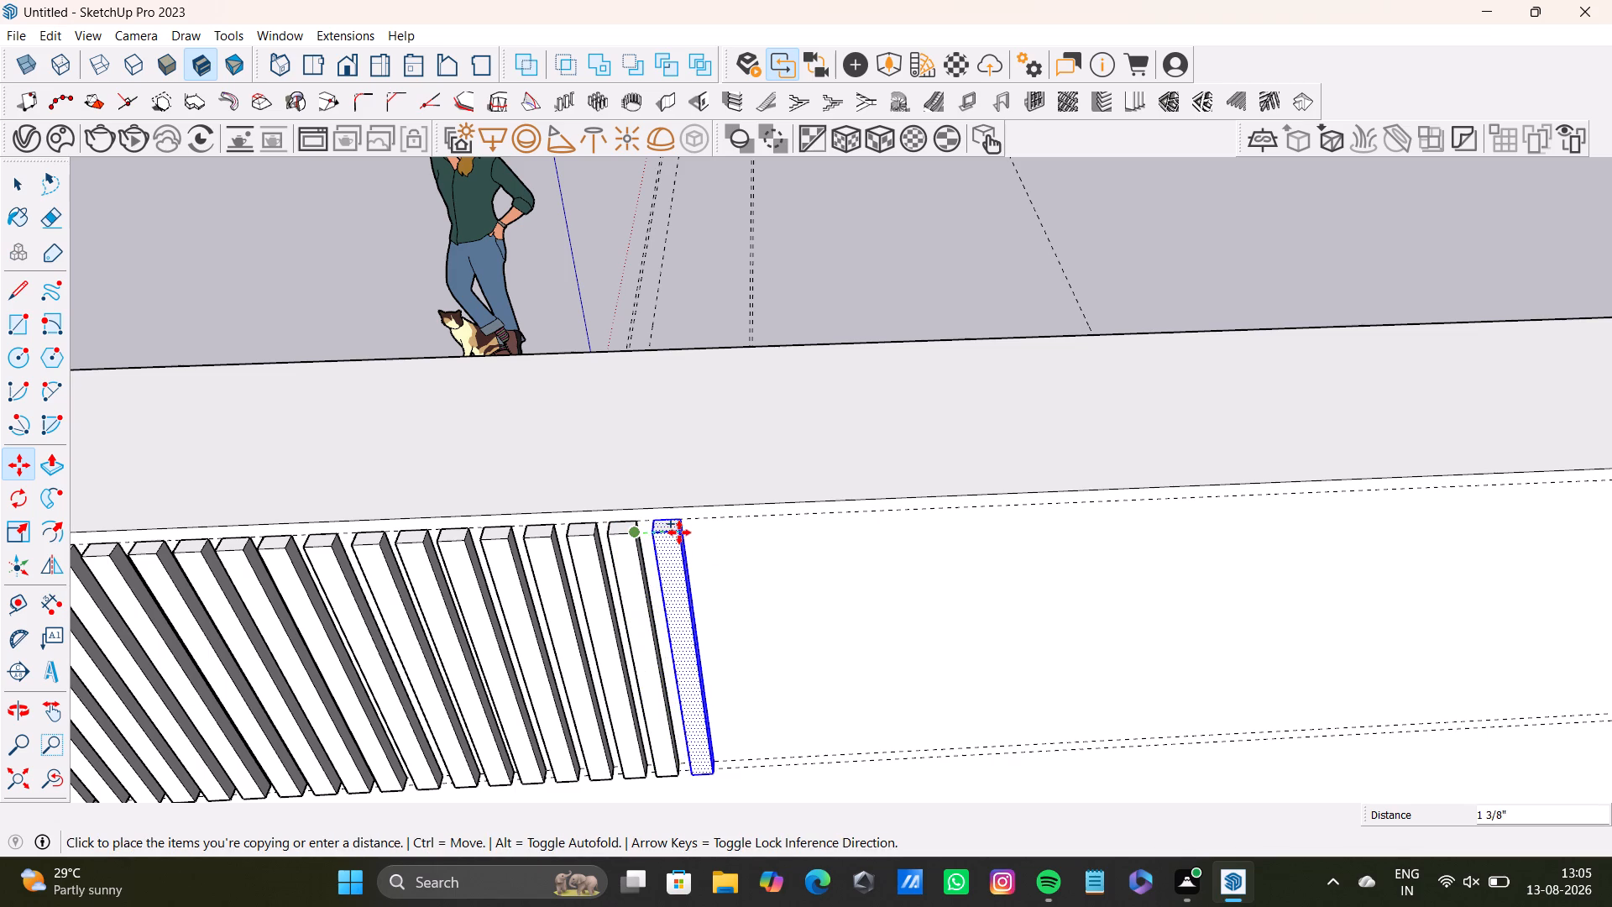
pyautogui.click(673, 532)
pyautogui.click(676, 536)
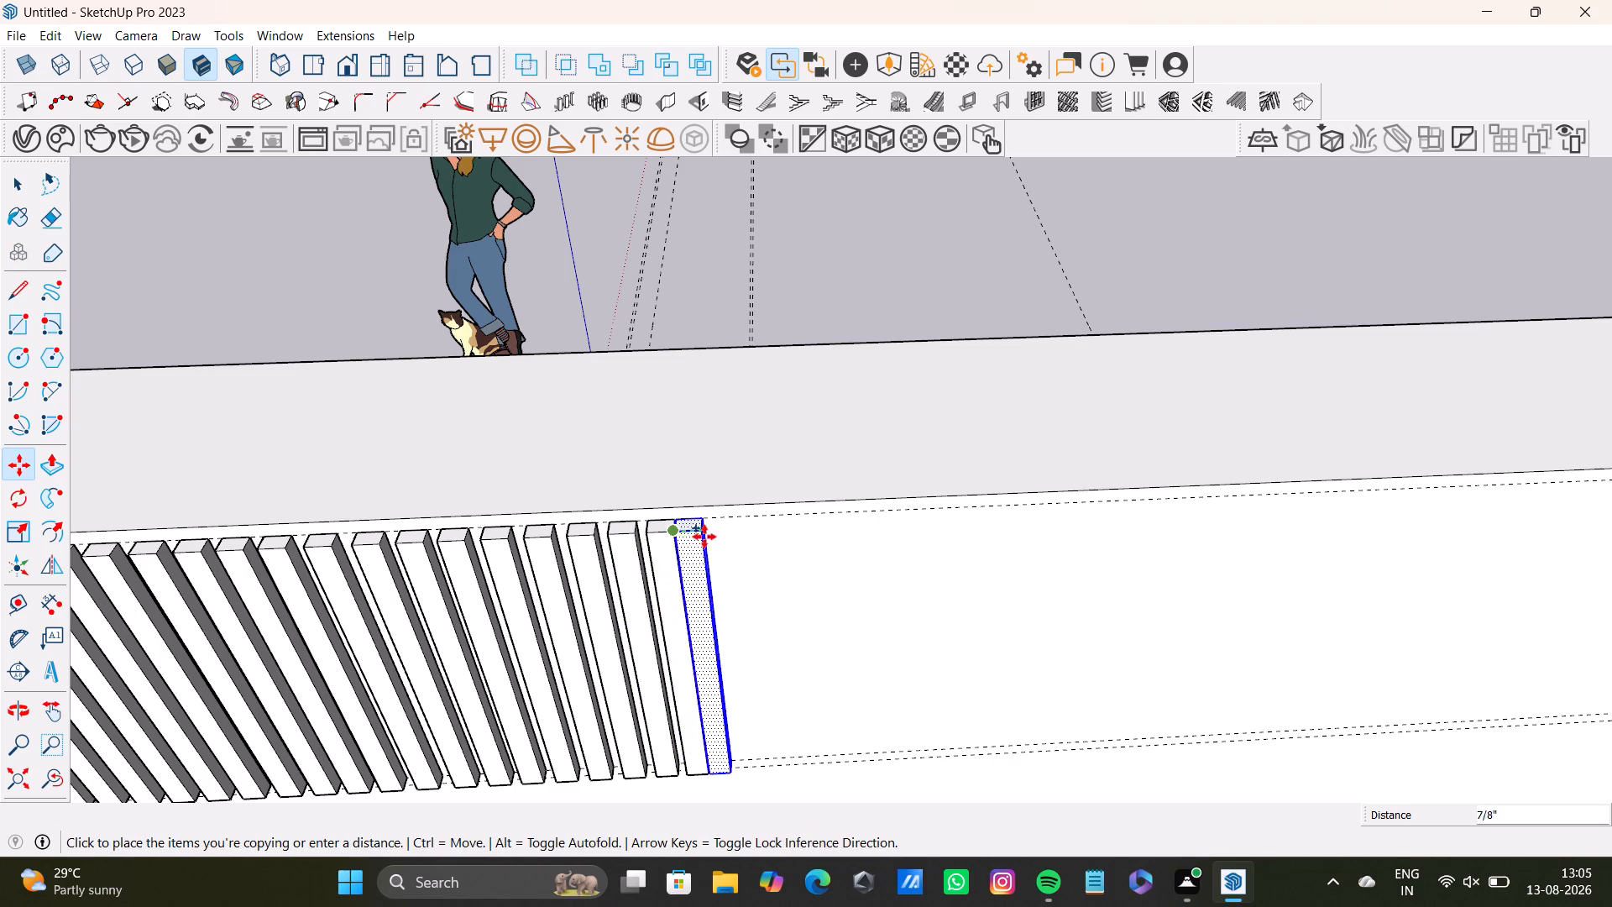
pyautogui.click(711, 537)
pyautogui.moveTo(712, 537); pyautogui.dragTo(725, 537)
pyautogui.click(714, 534)
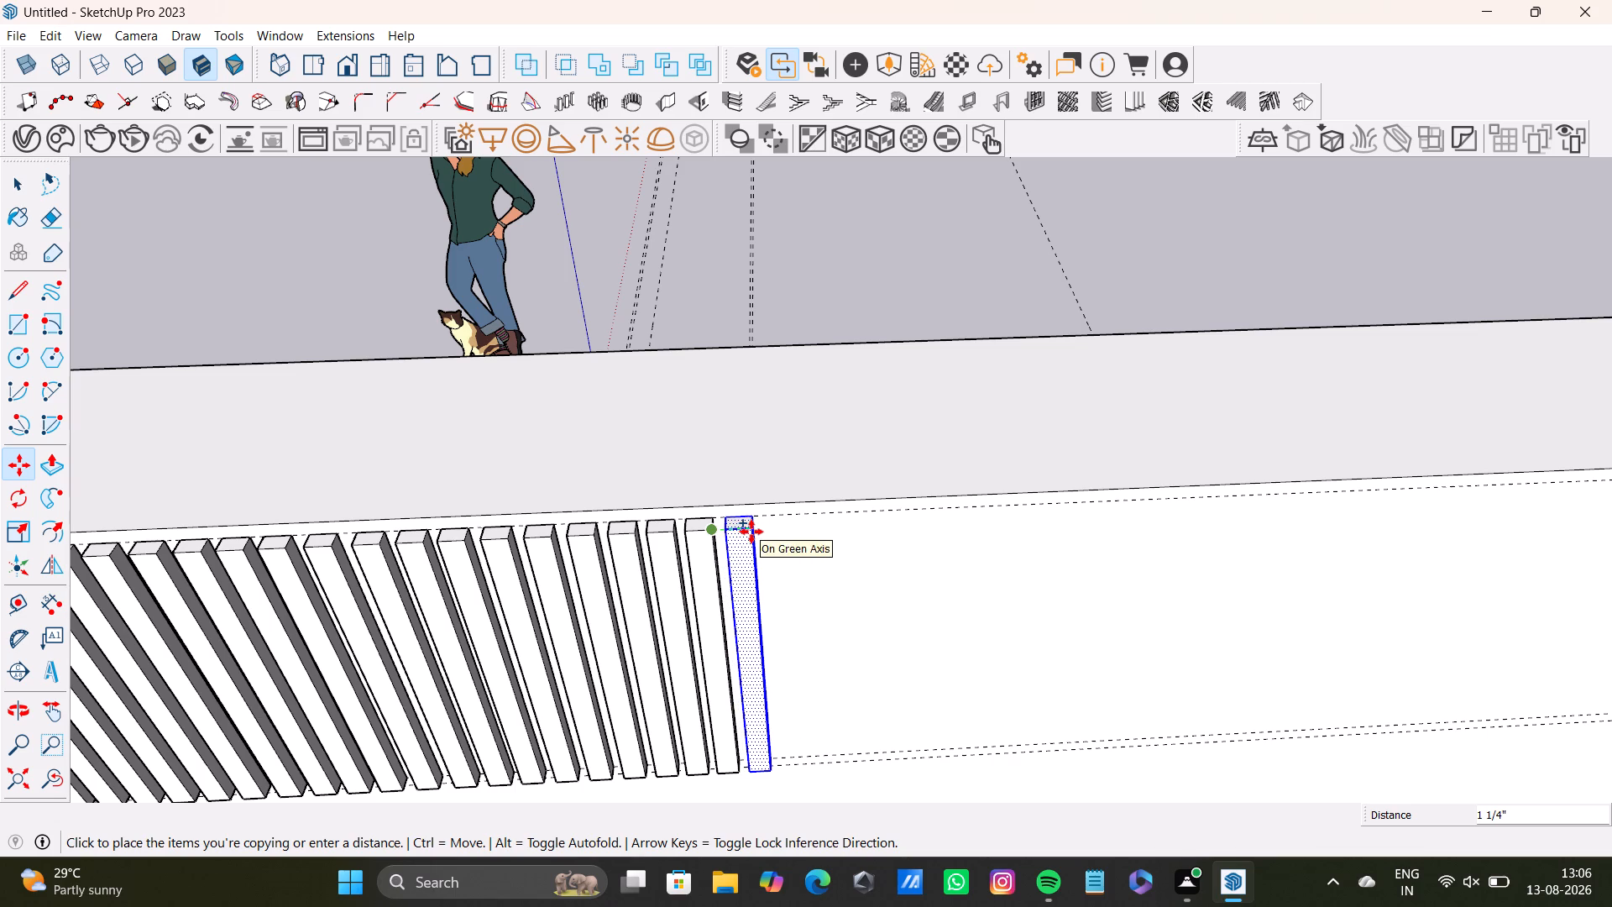
pyautogui.keyDown('ctrl'); pyautogui.click(751, 532); pyautogui.keyUp('ctrl')
pyautogui.click(751, 532)
# Add five more strip copies one after another along the green axis, each about 1 1/8" to 1 3/16" from the previous one.
pyautogui.click(756, 532)
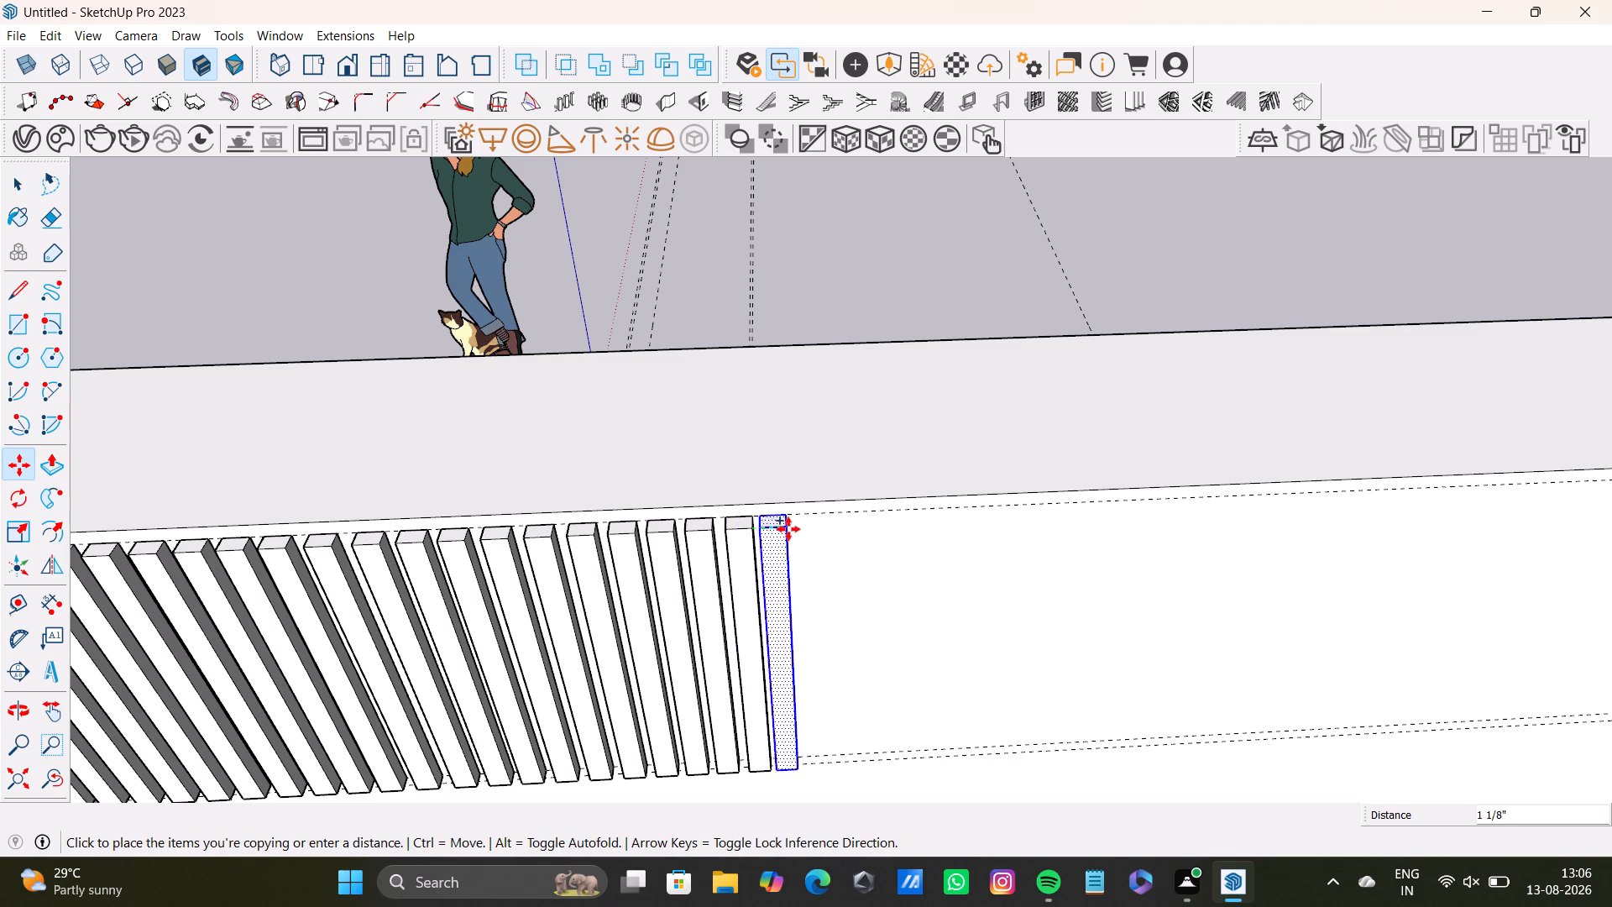
pyautogui.click(792, 529)
pyautogui.click(792, 529)
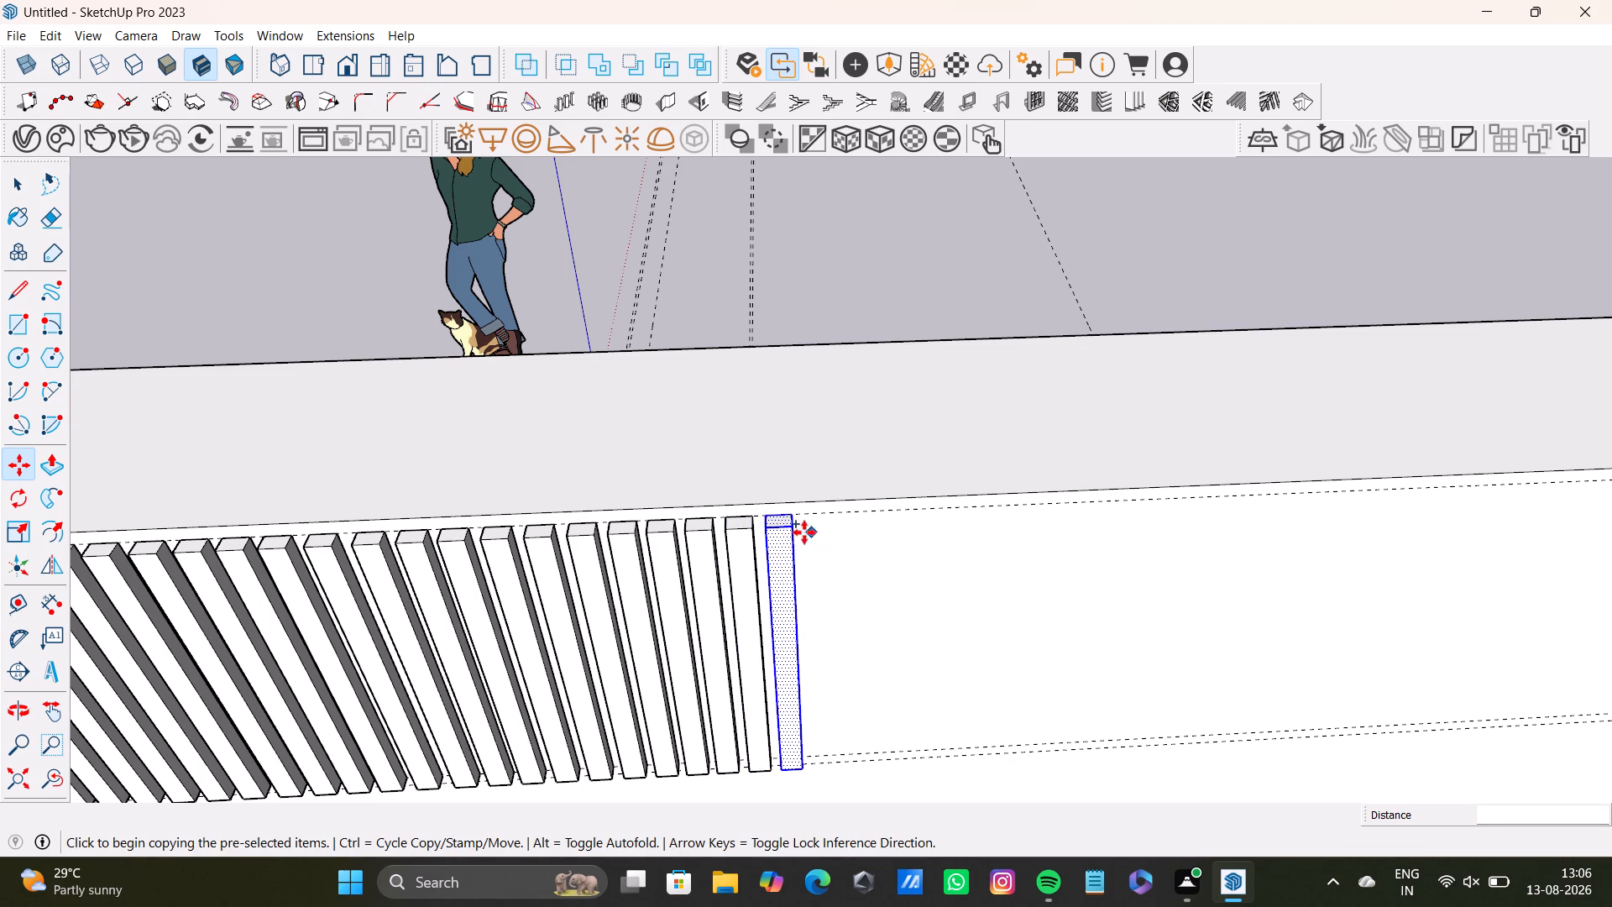
pyautogui.click(802, 532)
pyautogui.click(836, 526)
pyautogui.click(836, 528)
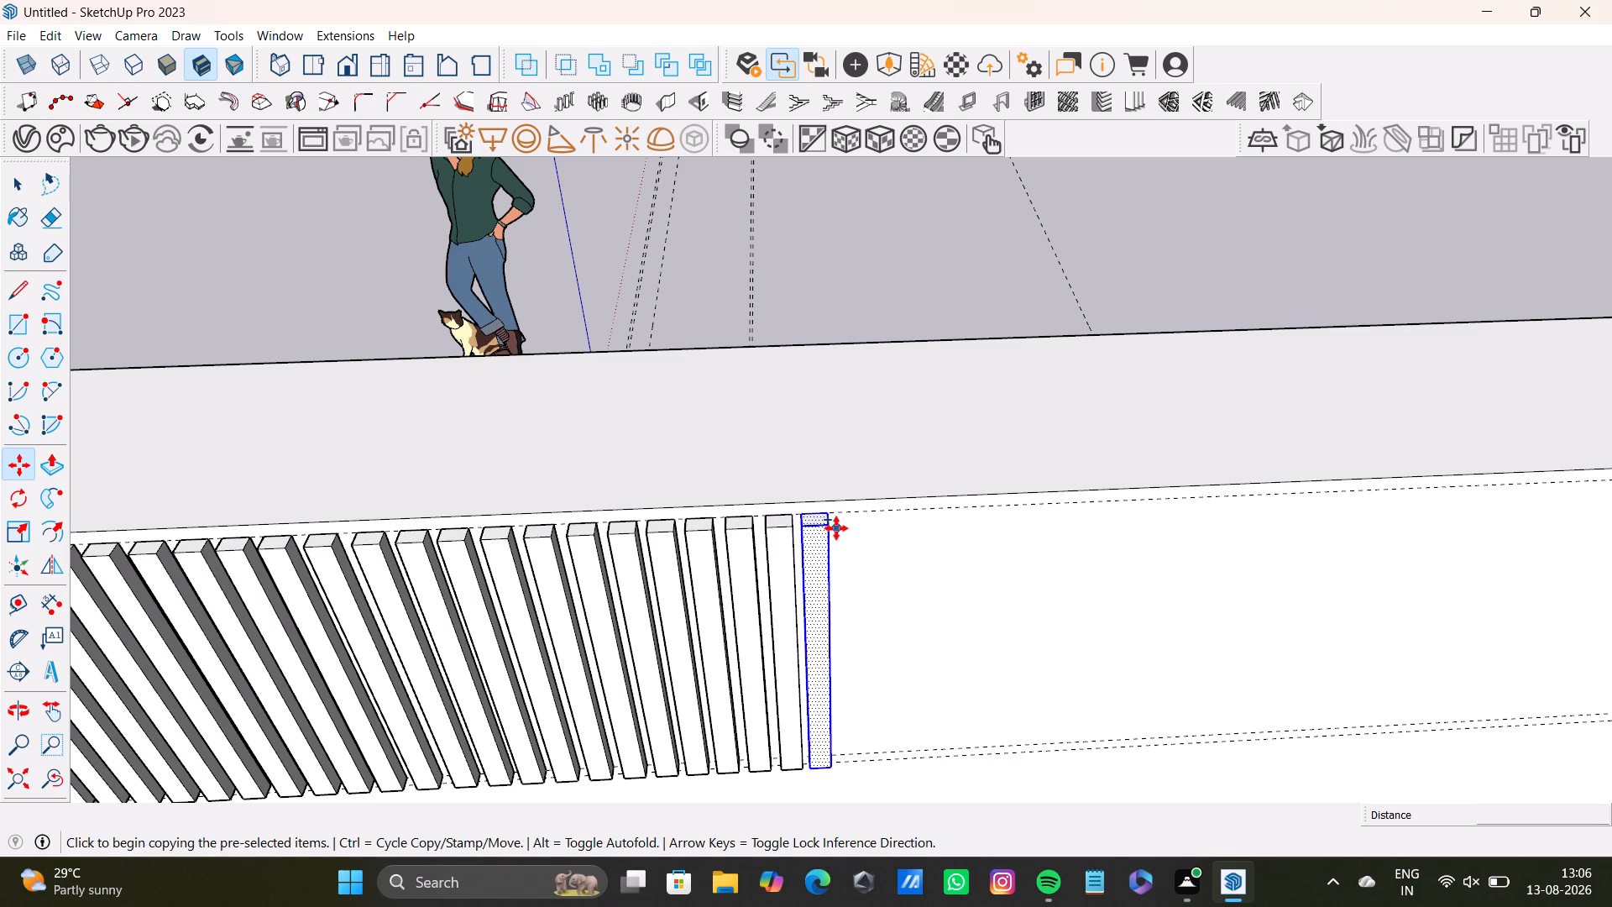
pyautogui.click(873, 534)
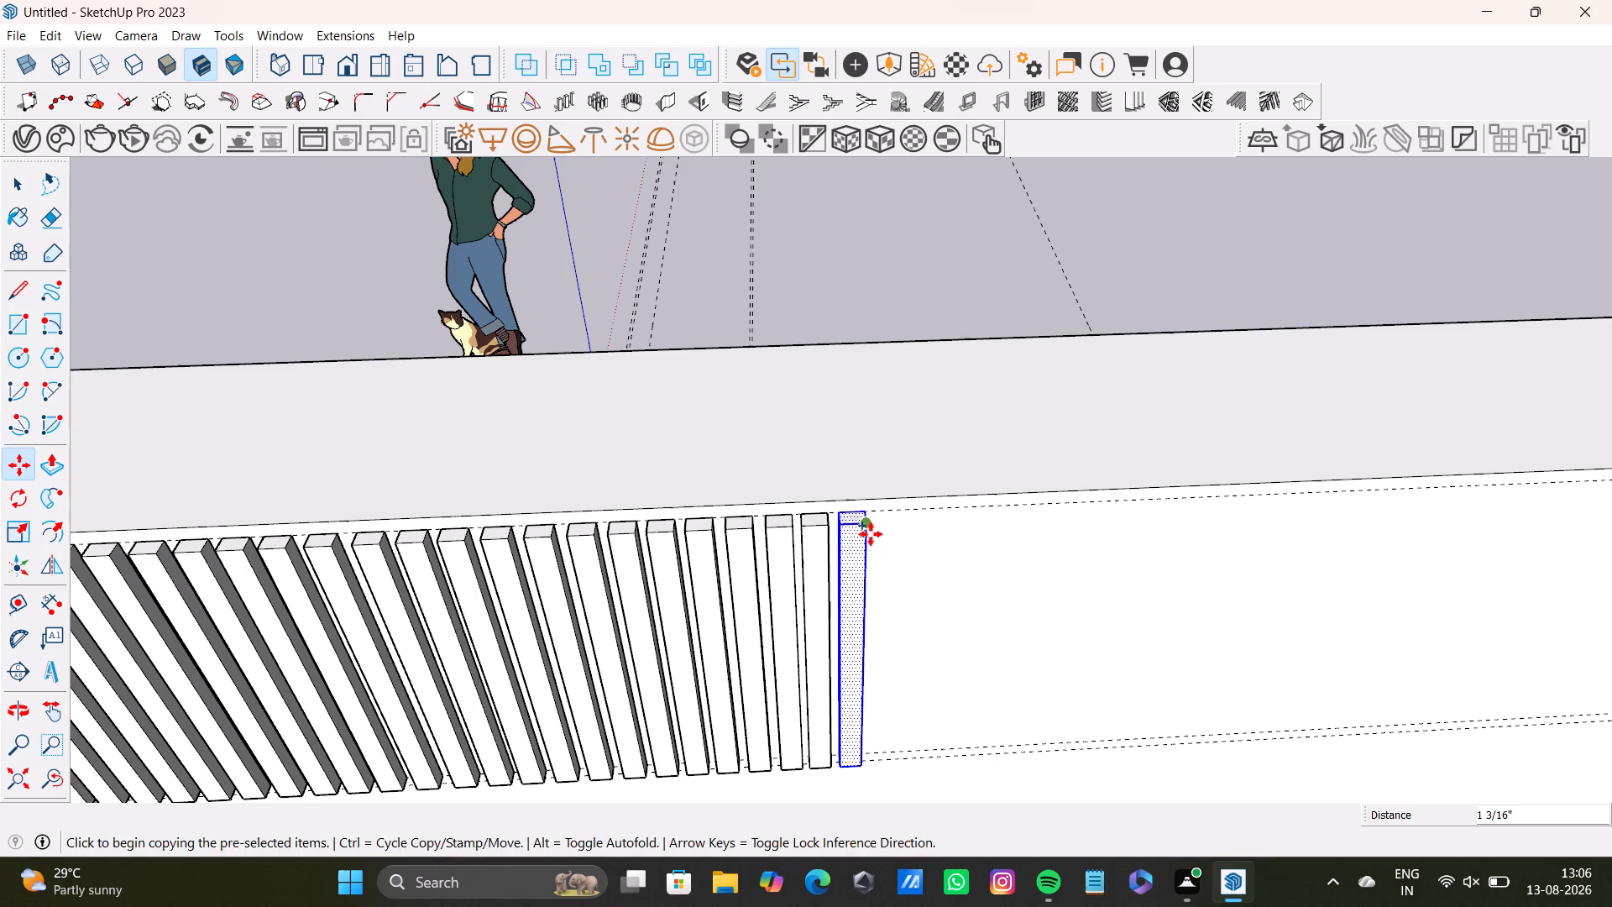
pyautogui.click(870, 532)
pyautogui.click(904, 525)
pyautogui.click(904, 525)
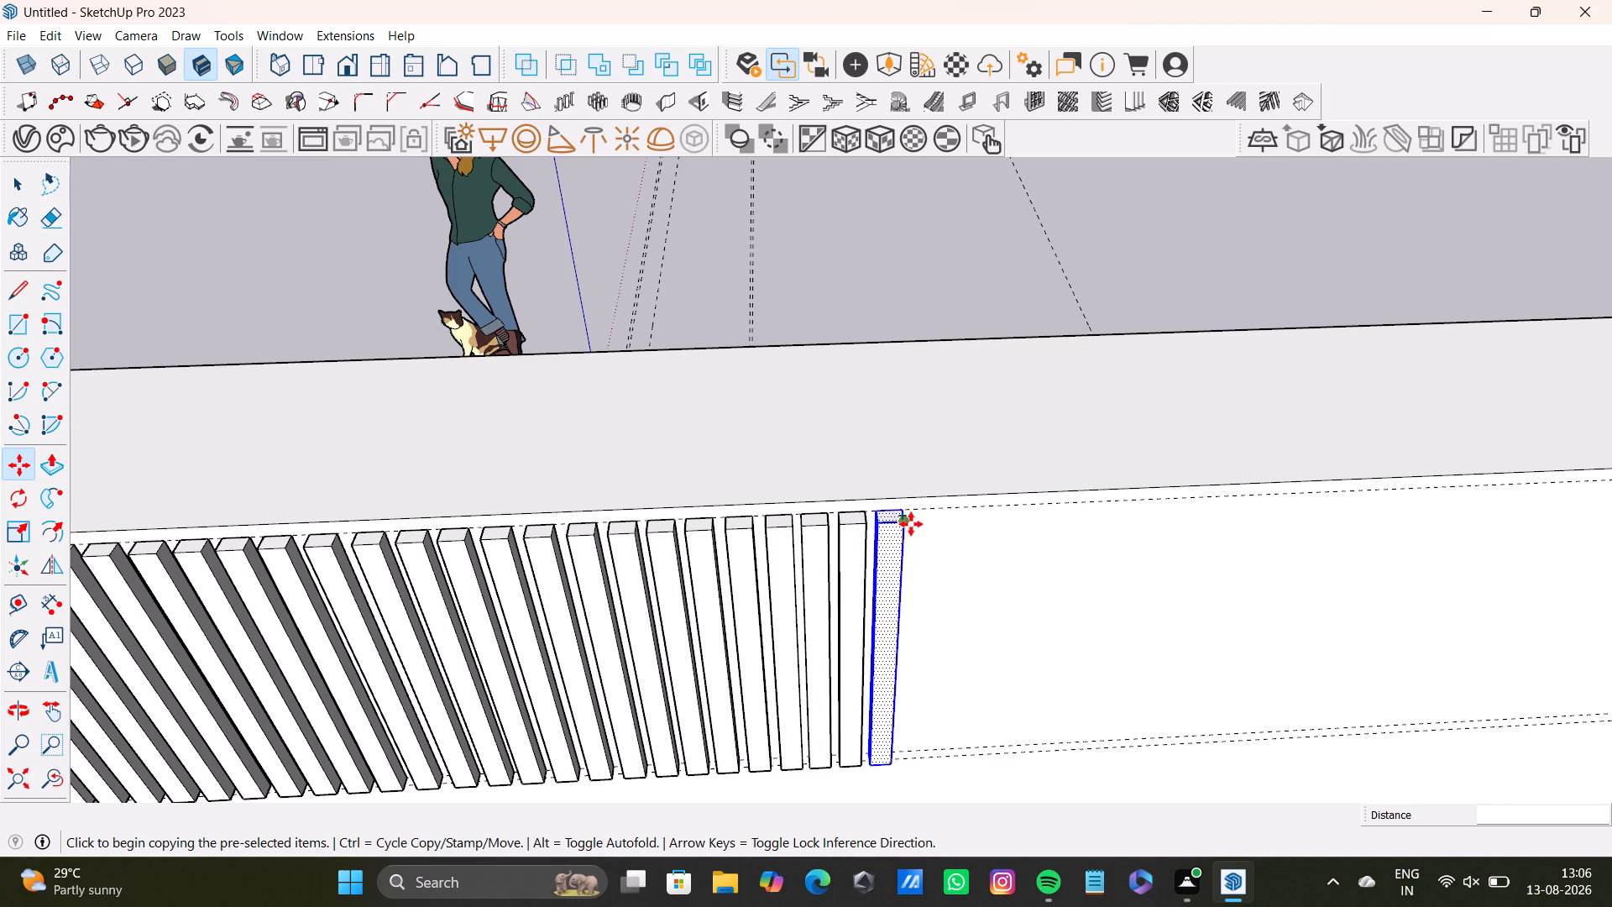
pyautogui.click(911, 524)
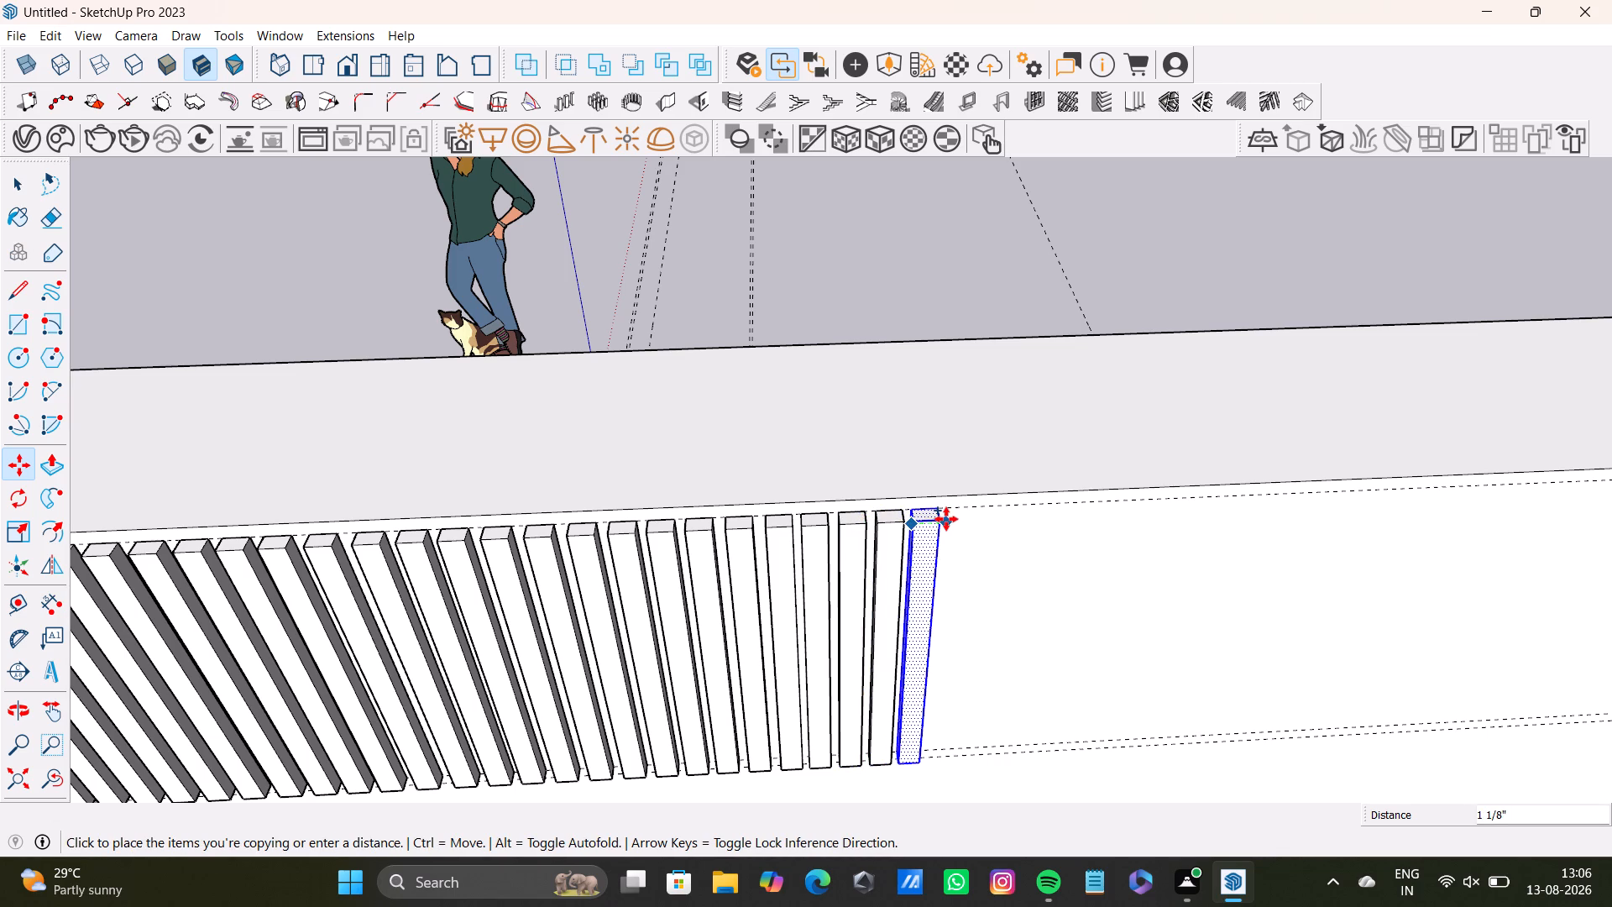
pyautogui.click(946, 519)
# Add two more strip copies along the green axis, placing the first about 1 1/8" beyond the end strip.
pyautogui.scroll(-3, 982, 570)
pyautogui.moveTo(992, 613); pyautogui.dragTo(1105, 482, button='middle')
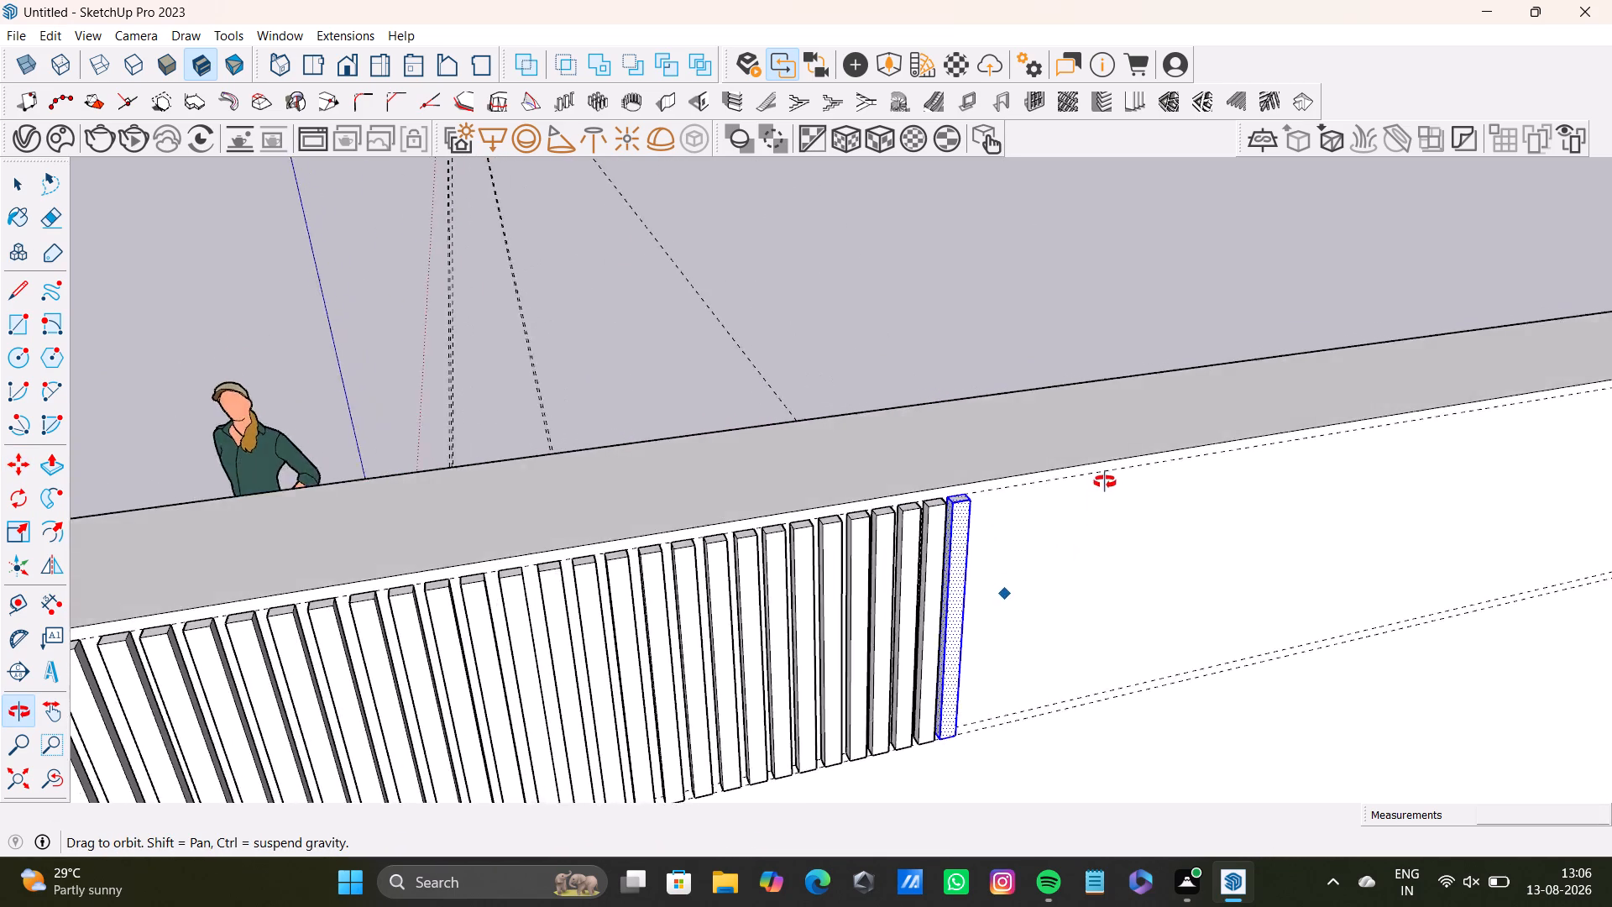
pyautogui.moveTo(1105, 482); pyautogui.dragTo(789, 615, button='middle')
pyautogui.scroll(-4, 792, 672)
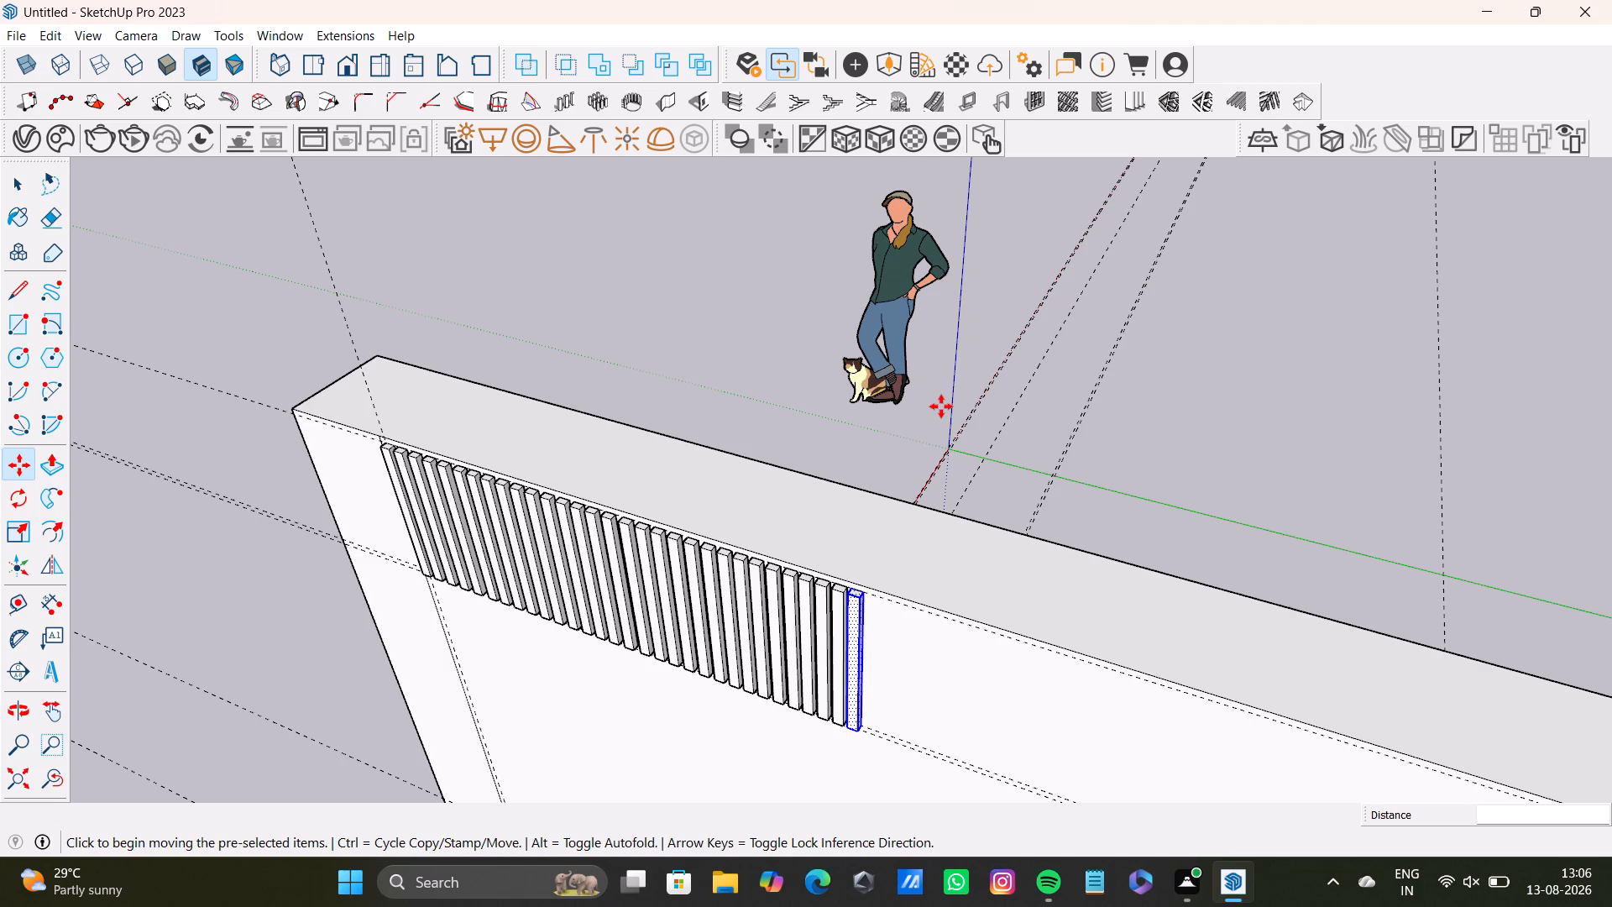
pyautogui.scroll(3, 834, 600)
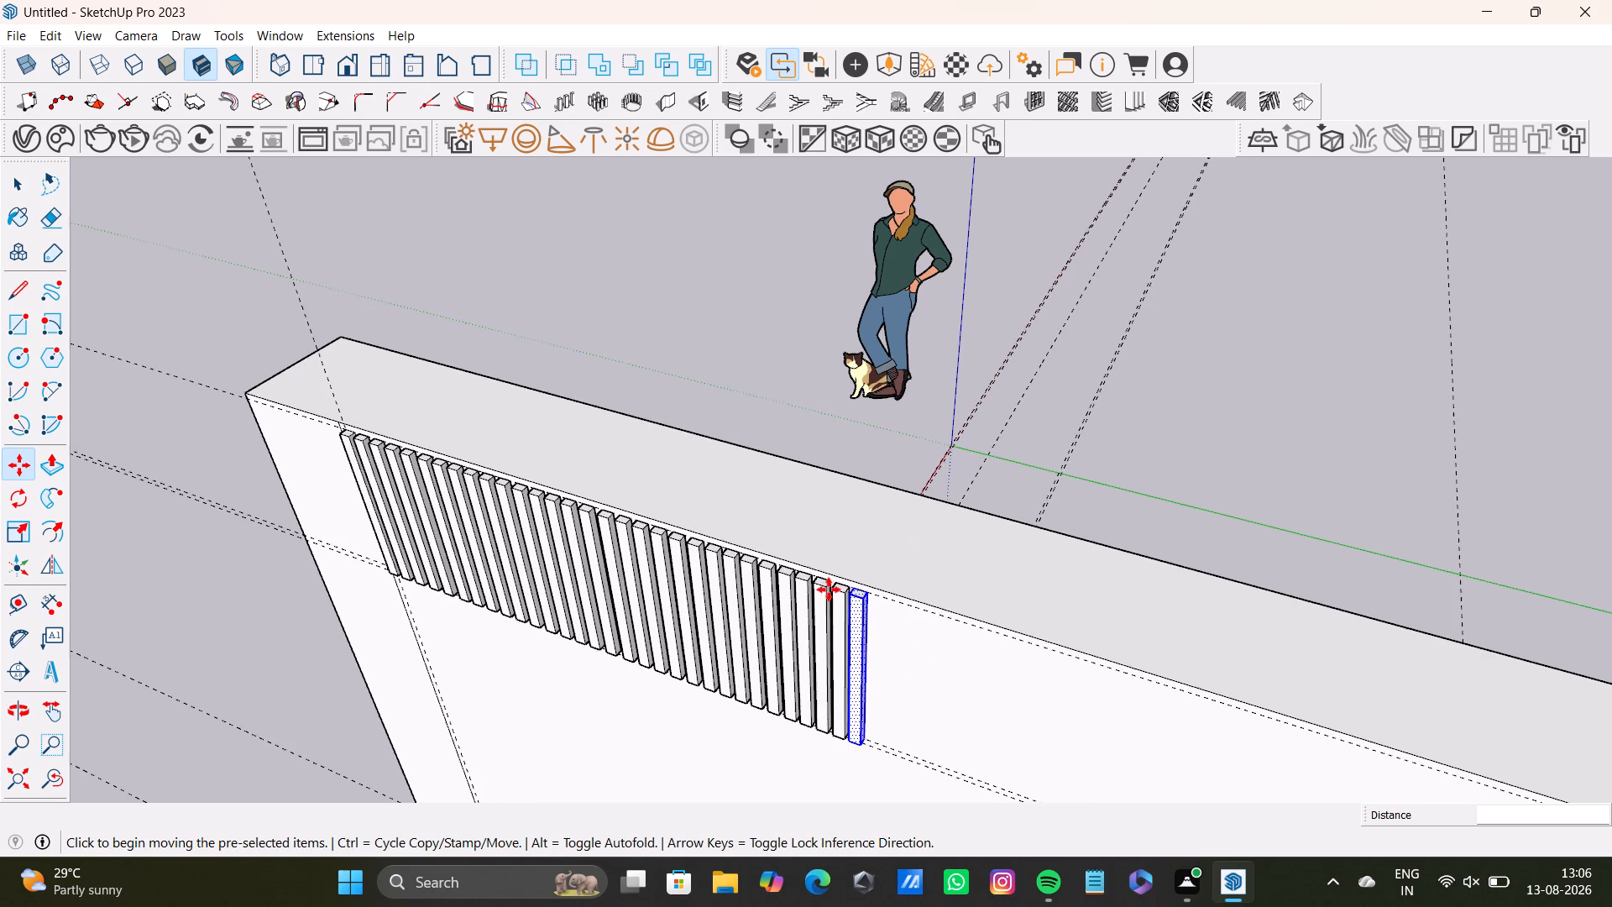
pyautogui.scroll(6, 829, 590)
pyautogui.moveTo(913, 650); pyautogui.dragTo(917, 451, button='middle')
pyautogui.moveTo(916, 518); pyautogui.dragTo(903, 621, button='middle')
pyautogui.moveTo(884, 557); pyautogui.dragTo(947, 560, button='middle')
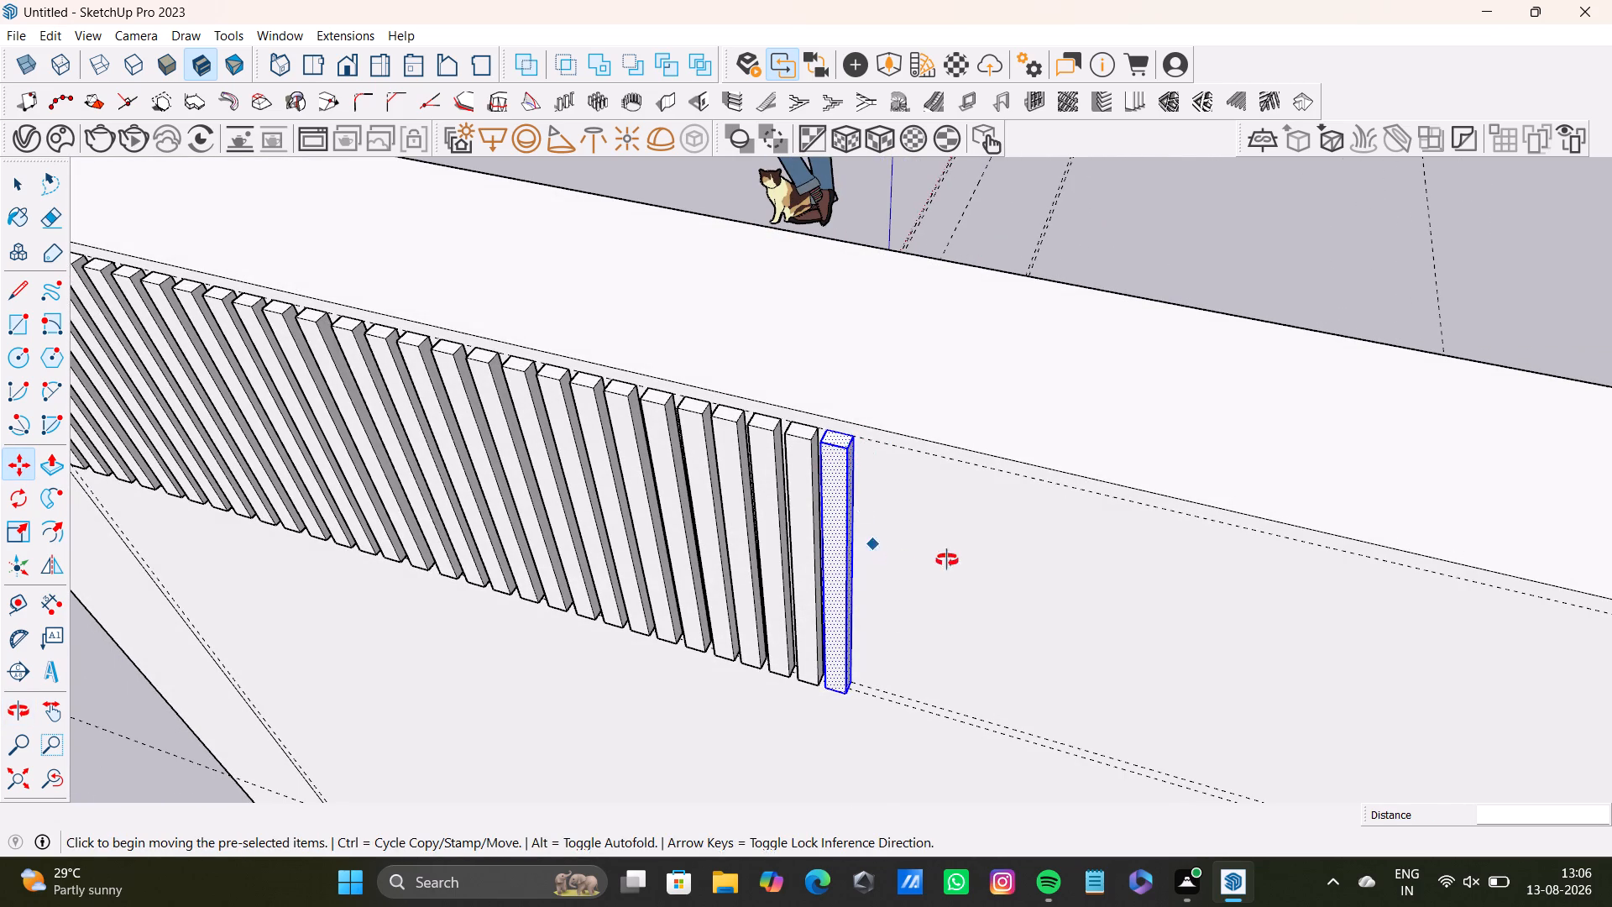
pyautogui.moveTo(947, 560); pyautogui.dragTo(1242, 520, button='middle')
pyautogui.scroll(-3, 1089, 484)
pyautogui.keyDown('shift'); pyautogui.moveTo(1064, 461); pyautogui.dragTo(808, 549, button='middle'); pyautogui.keyUp('shift')
pyautogui.scroll(3, 809, 531)
pyautogui.moveTo(825, 518); pyautogui.dragTo(780, 519, button='middle')
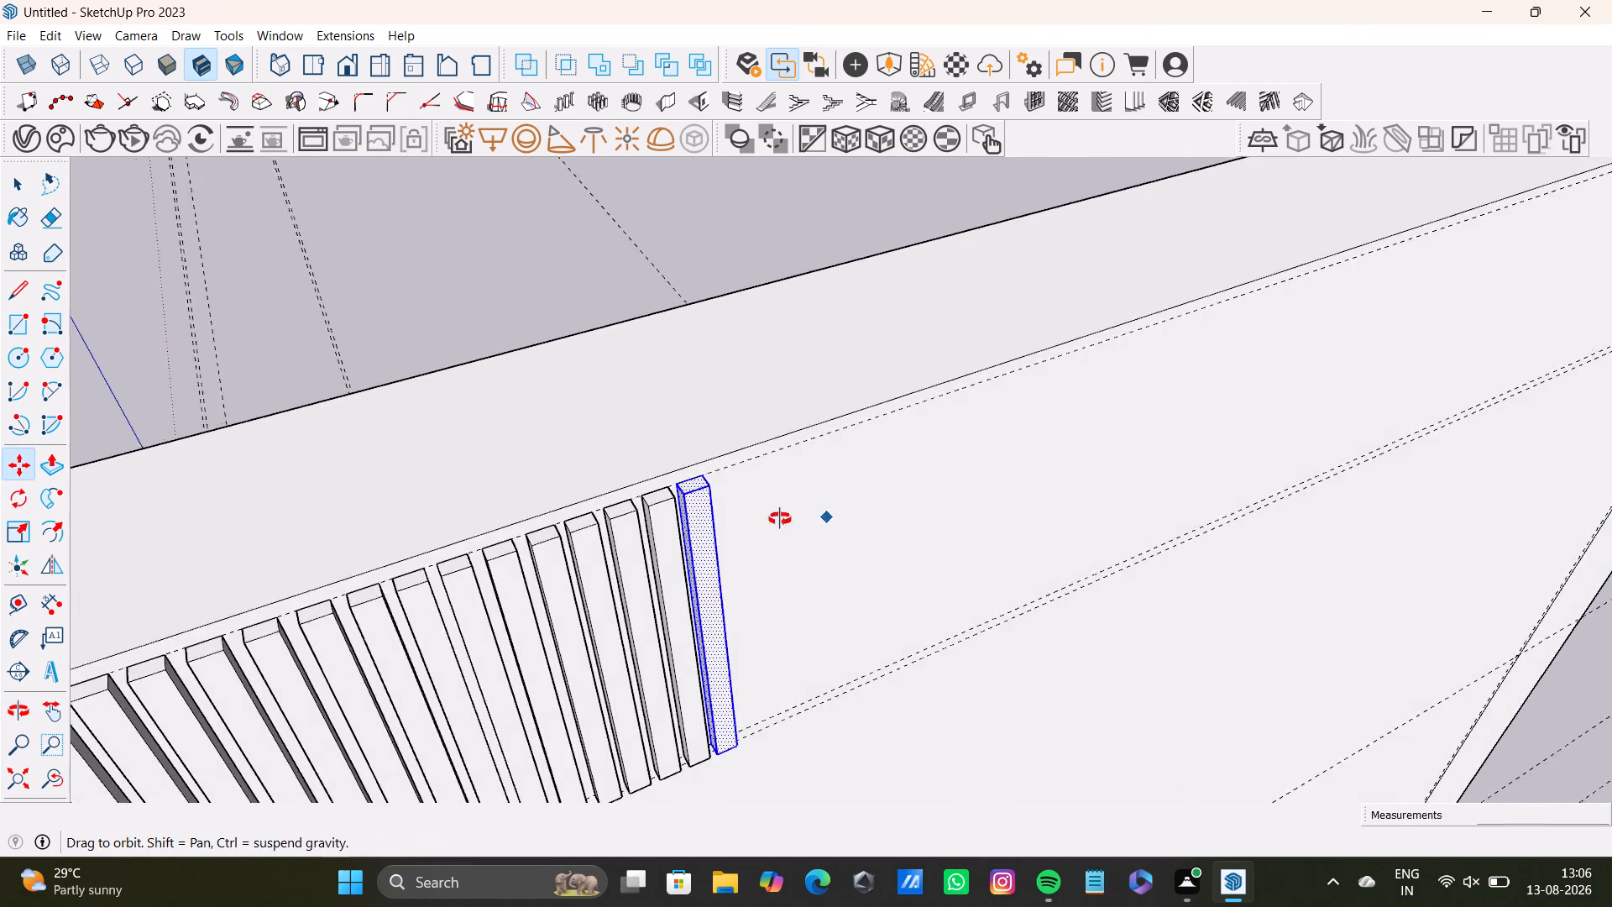
pyautogui.moveTo(780, 519); pyautogui.dragTo(798, 512, button='middle')
pyautogui.keyDown('shift'); pyautogui.moveTo(803, 502); pyautogui.dragTo(659, 564, button='middle'); pyautogui.keyUp('shift')
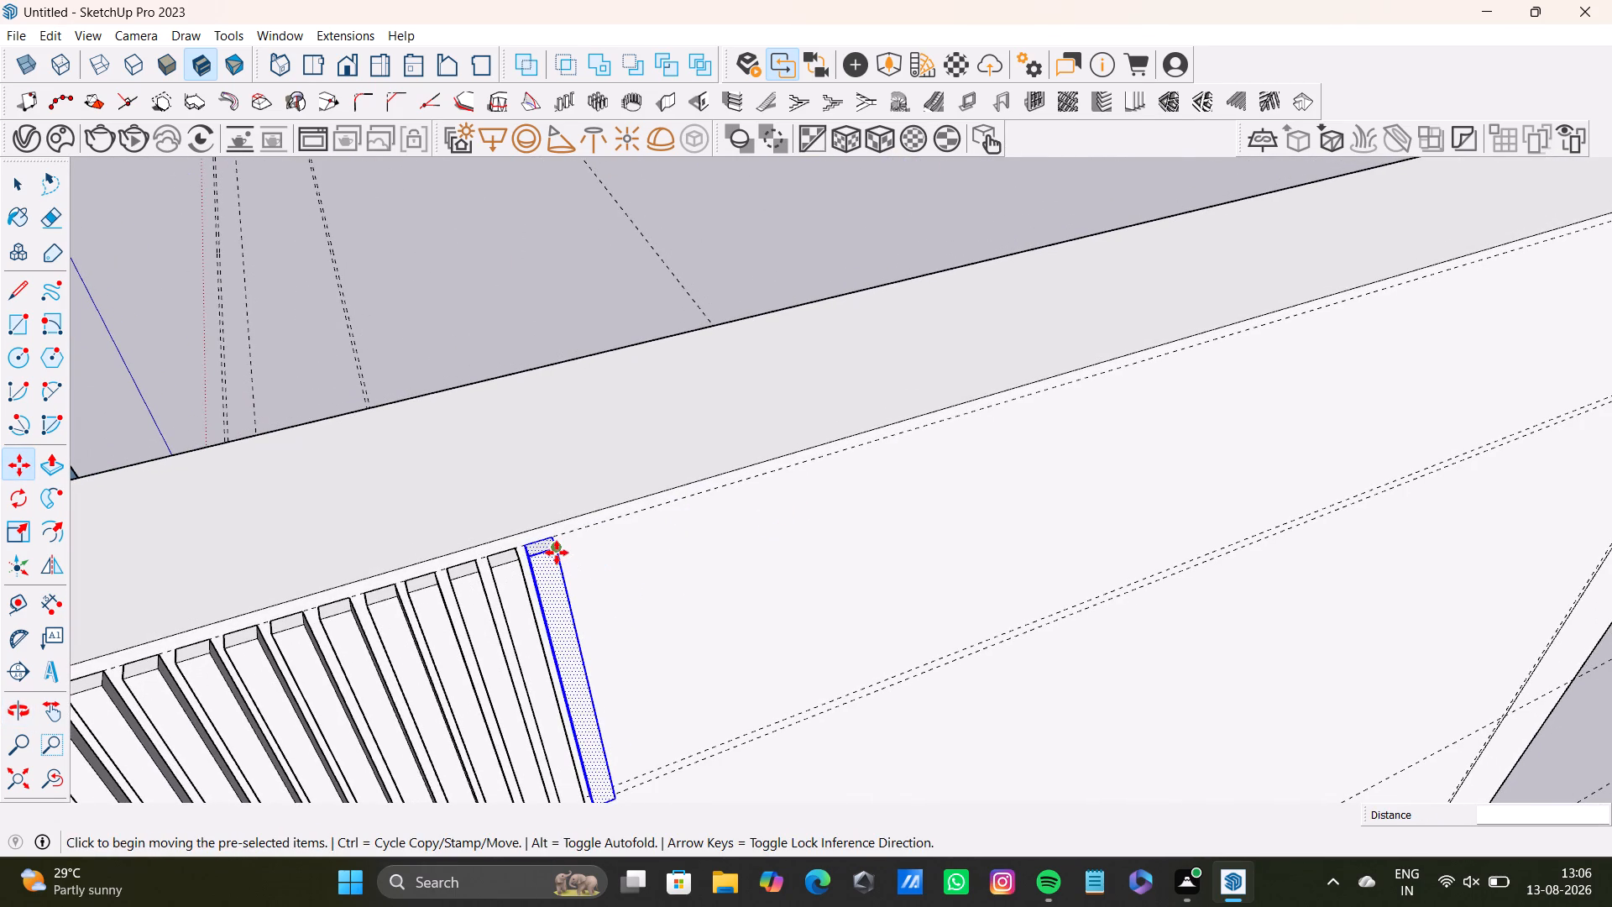
pyautogui.keyDown('ctrl'); pyautogui.click(557, 553); pyautogui.keyUp('ctrl')
pyautogui.click(594, 542)
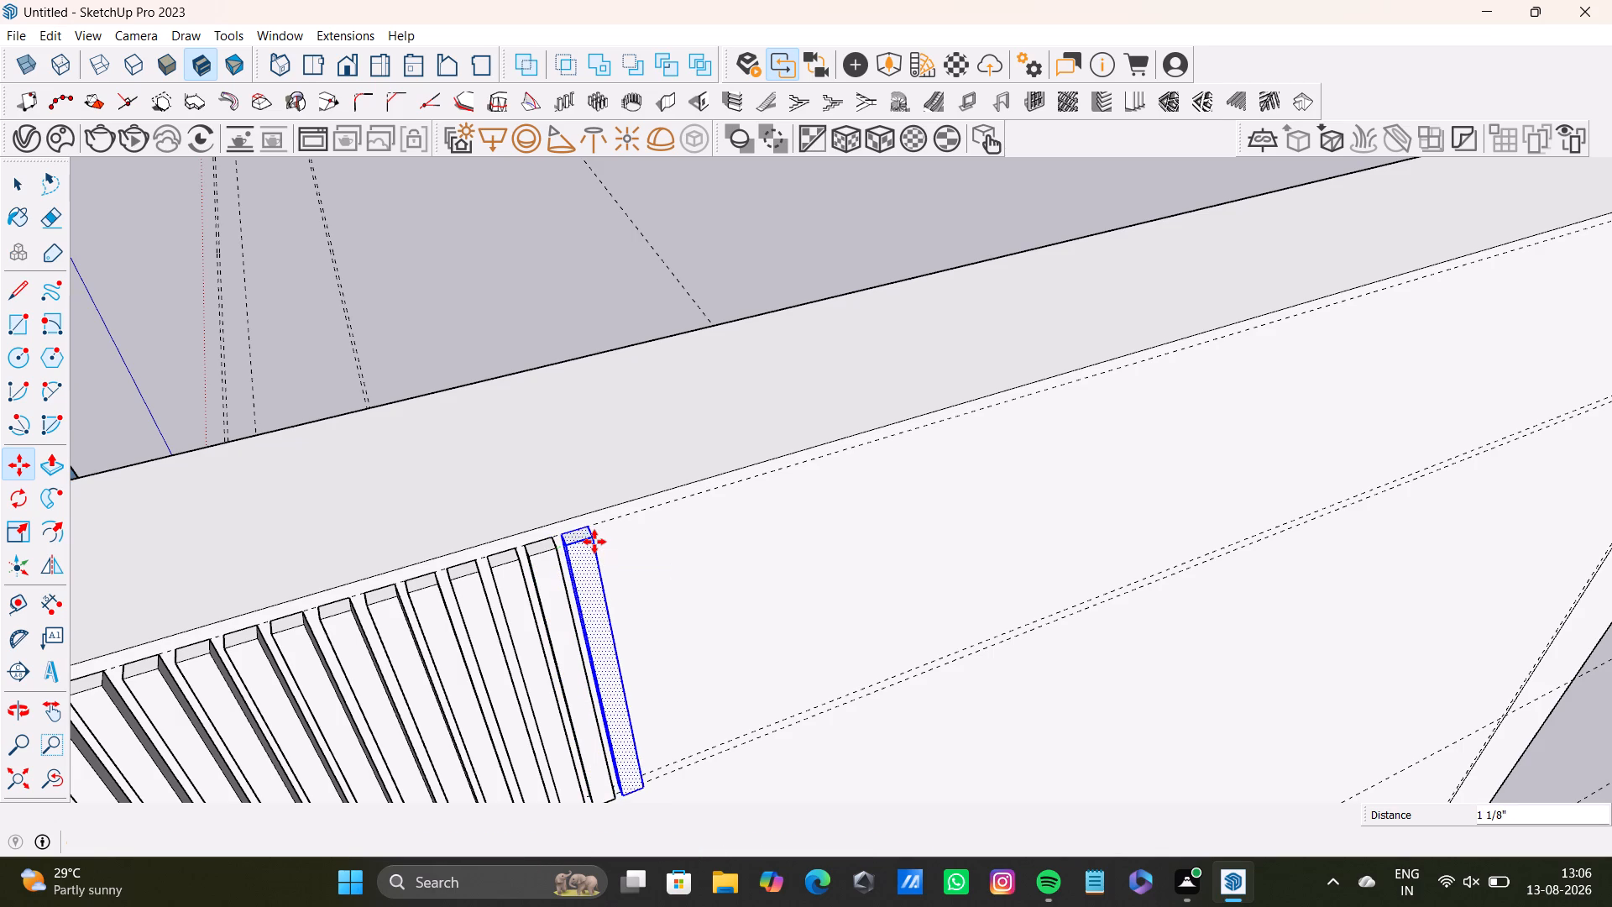
pyautogui.click(595, 542)
pyautogui.click(597, 543)
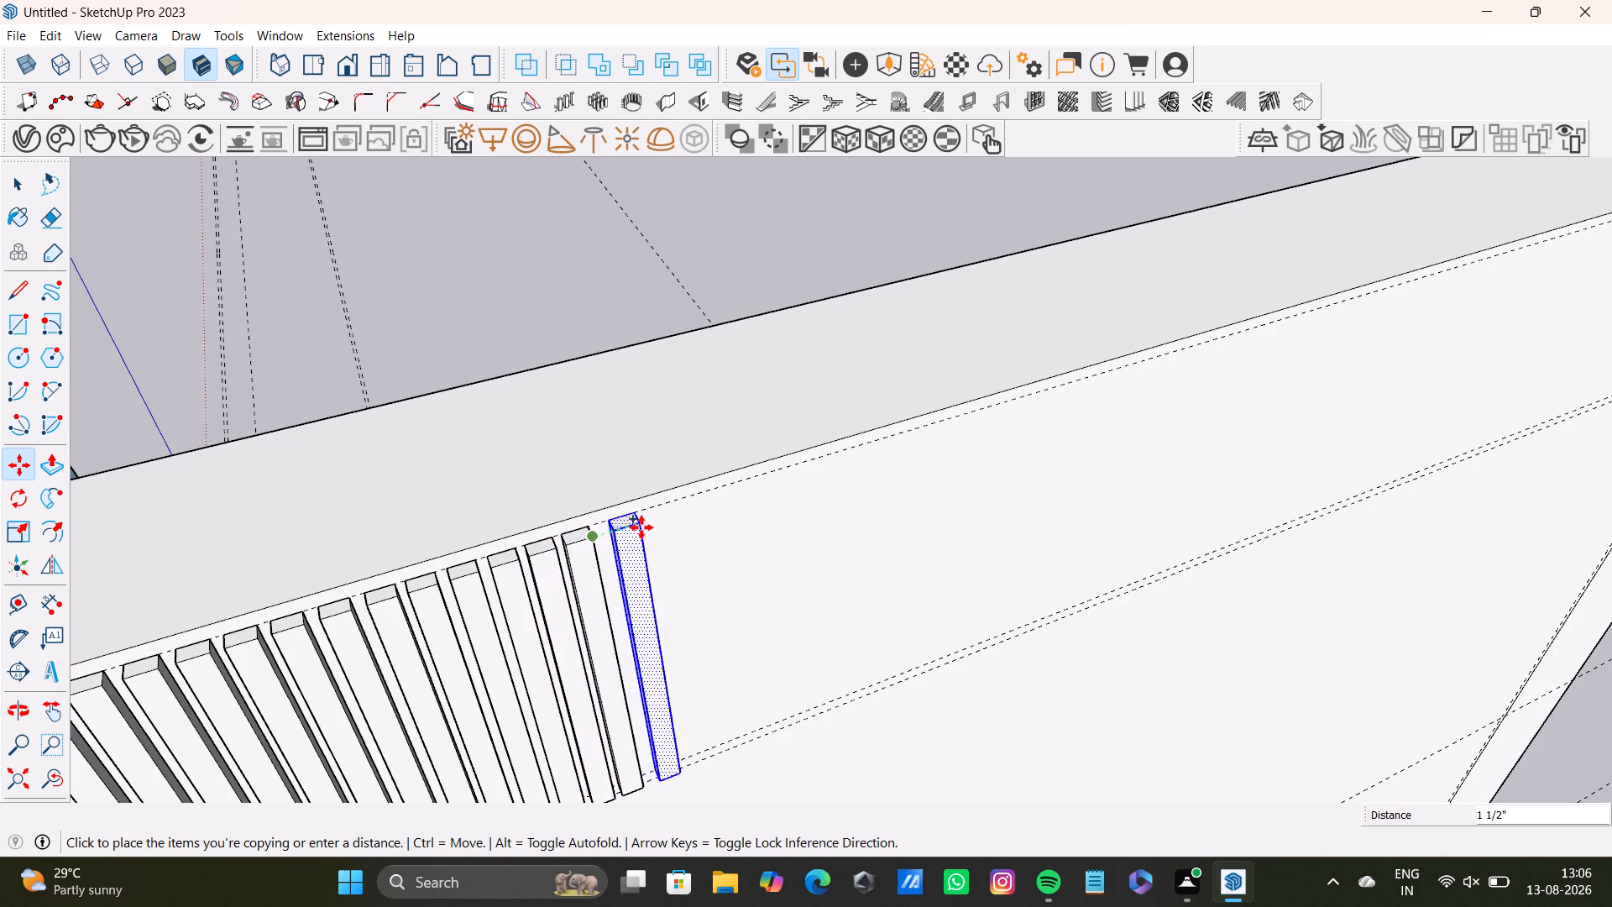
pyautogui.click(631, 530)
# Add five more strip copies in sequence along the green axis, spacing them about 1 5/16" apart.
pyautogui.click(631, 530)
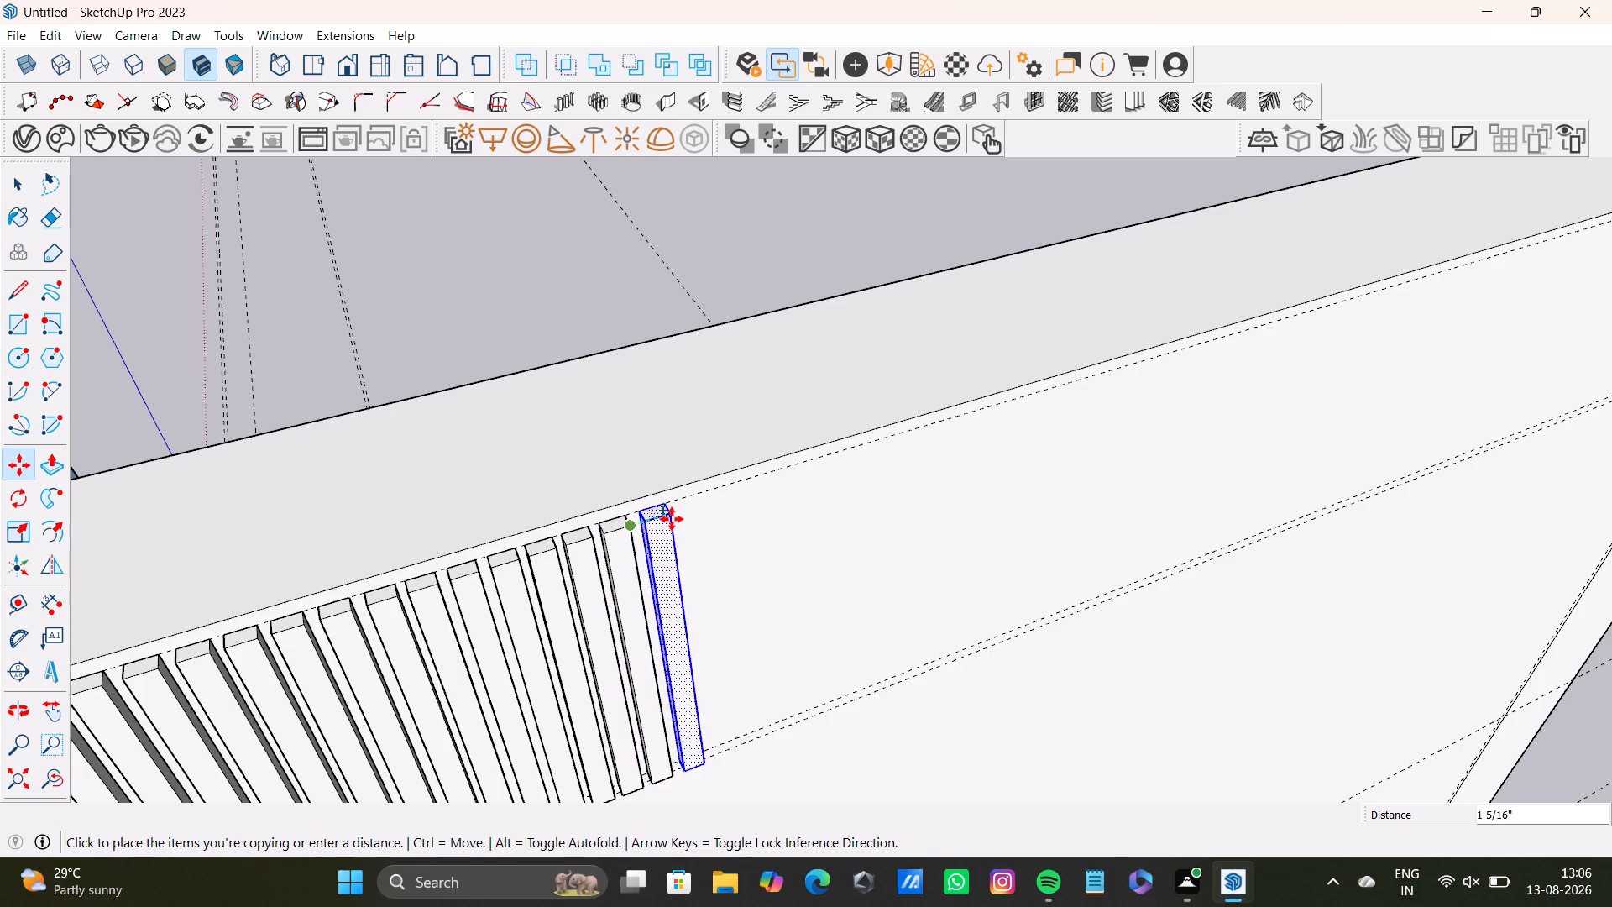
pyautogui.click(669, 518)
pyautogui.click(673, 518)
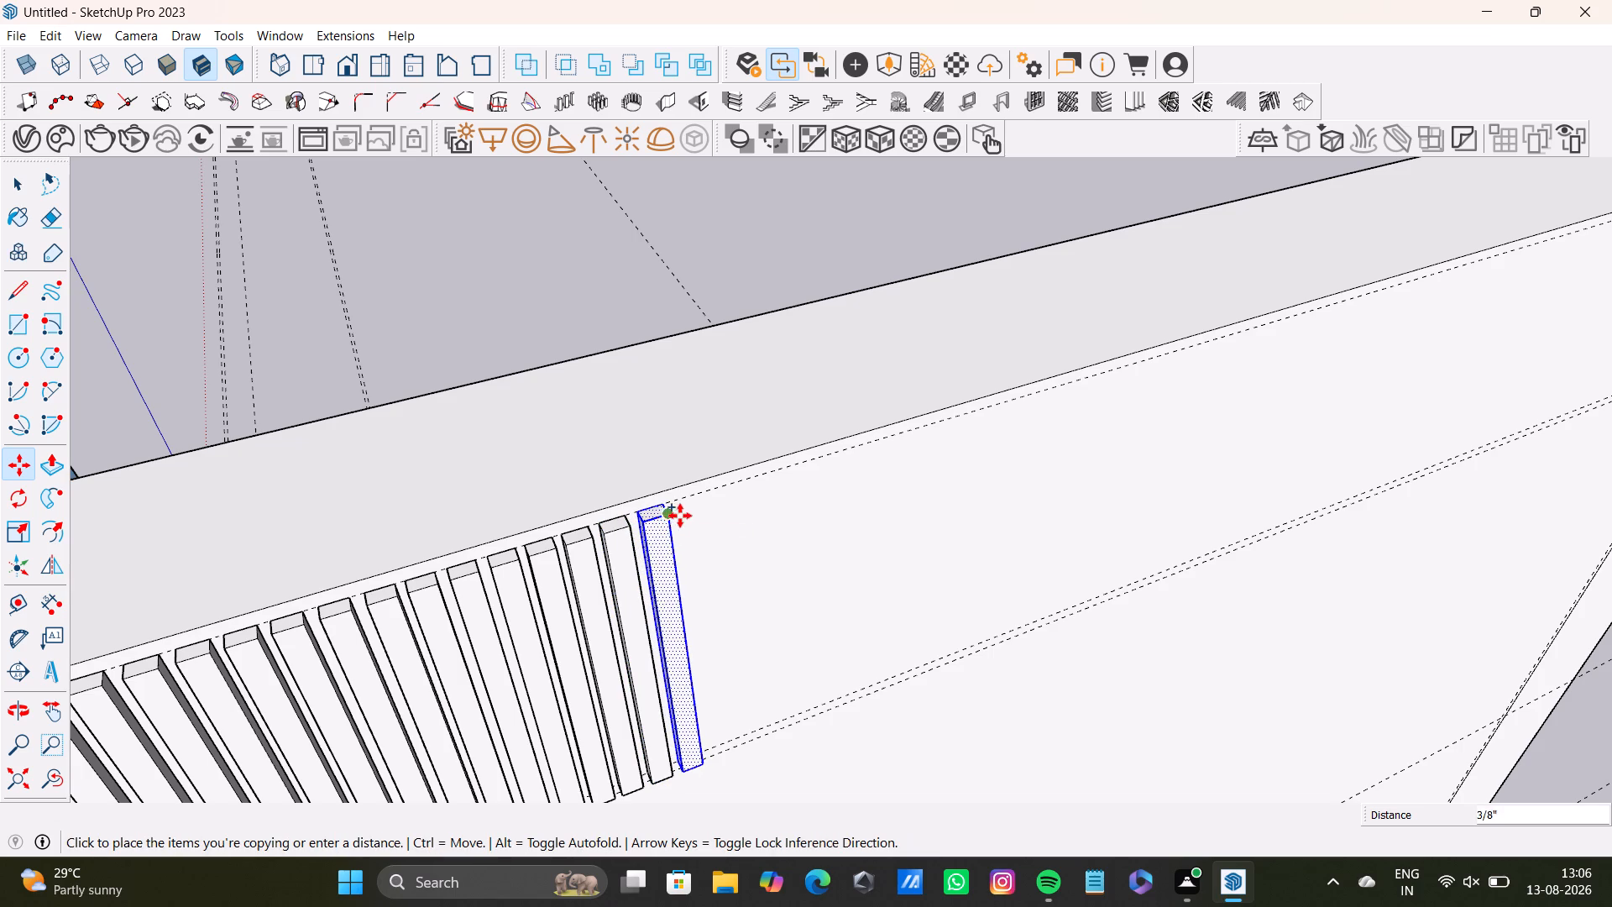
pyautogui.click(708, 502)
pyautogui.click(709, 506)
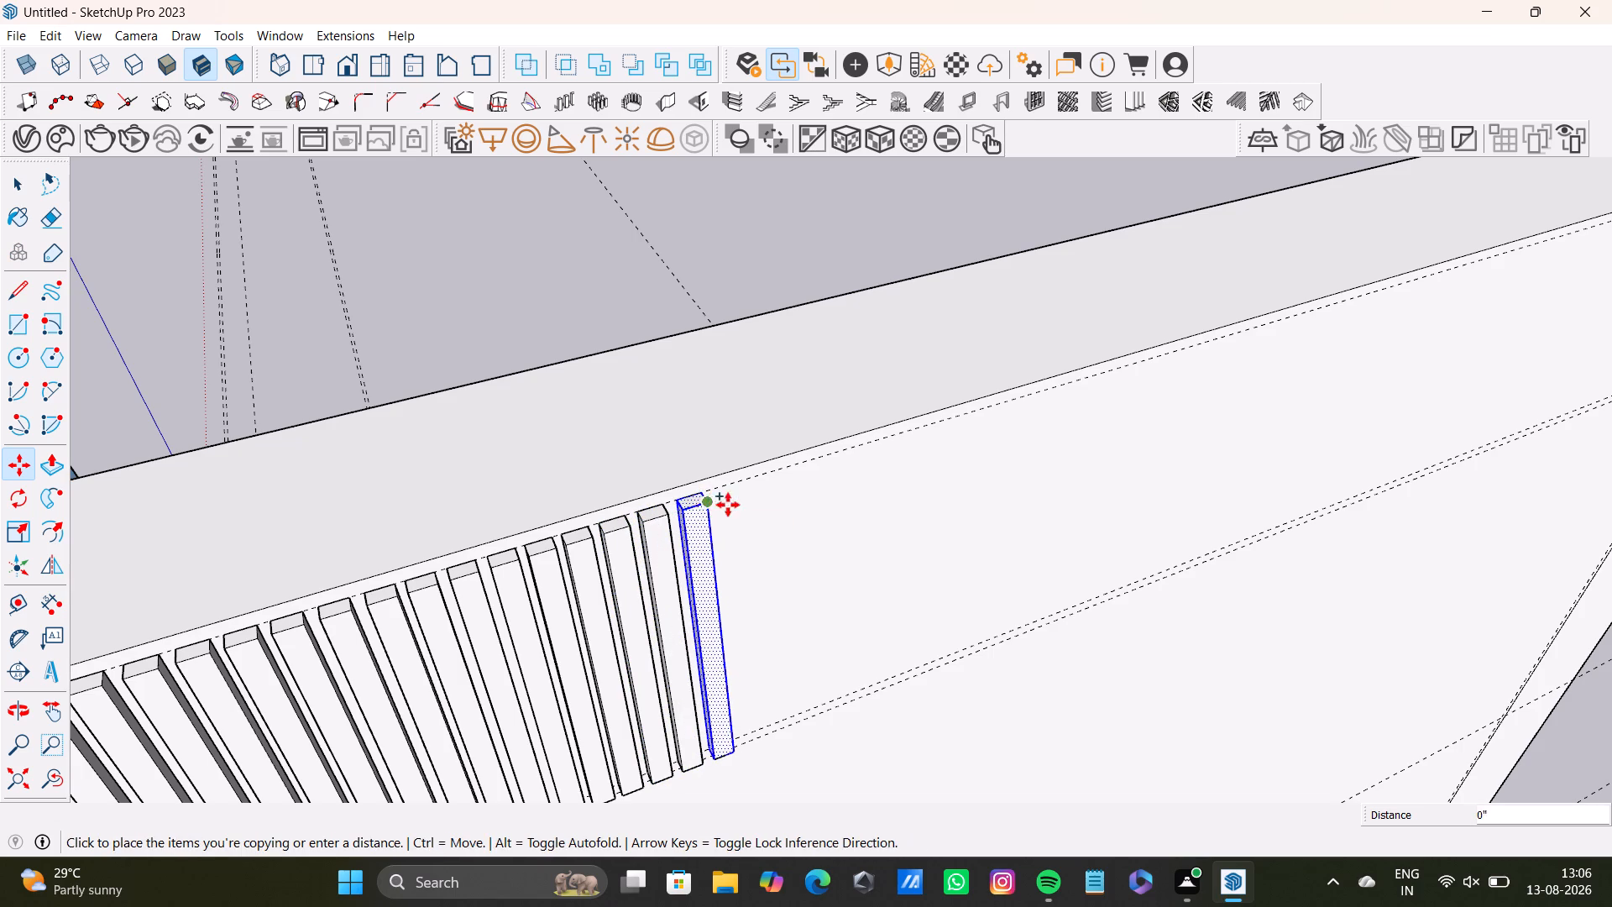
pyautogui.click(746, 494)
pyautogui.click(750, 495)
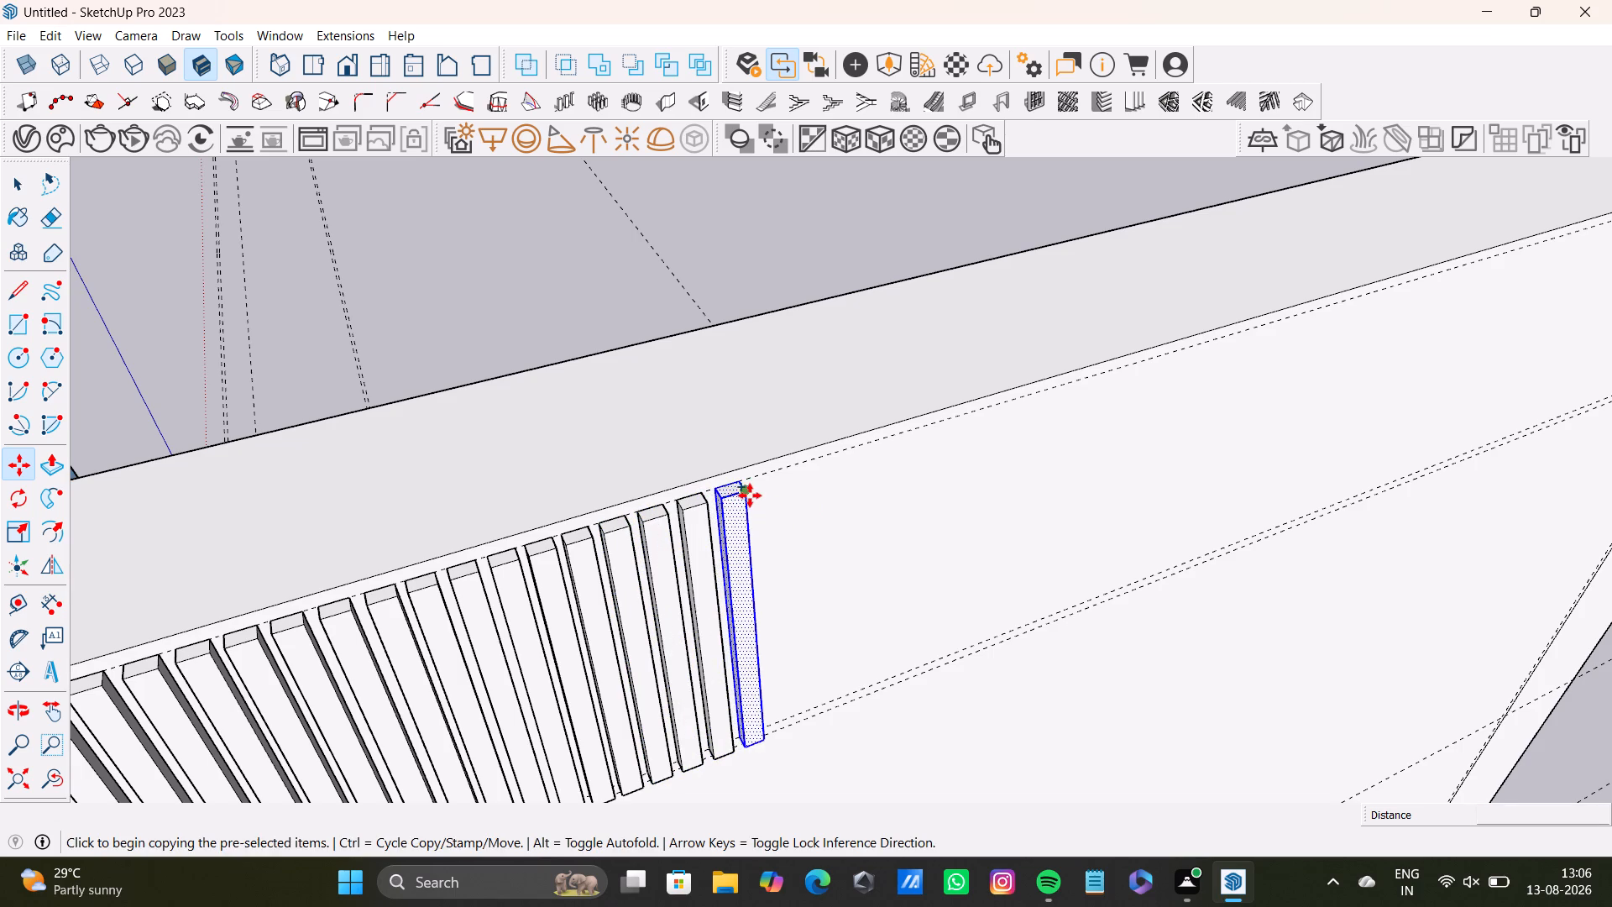
pyautogui.click(782, 482)
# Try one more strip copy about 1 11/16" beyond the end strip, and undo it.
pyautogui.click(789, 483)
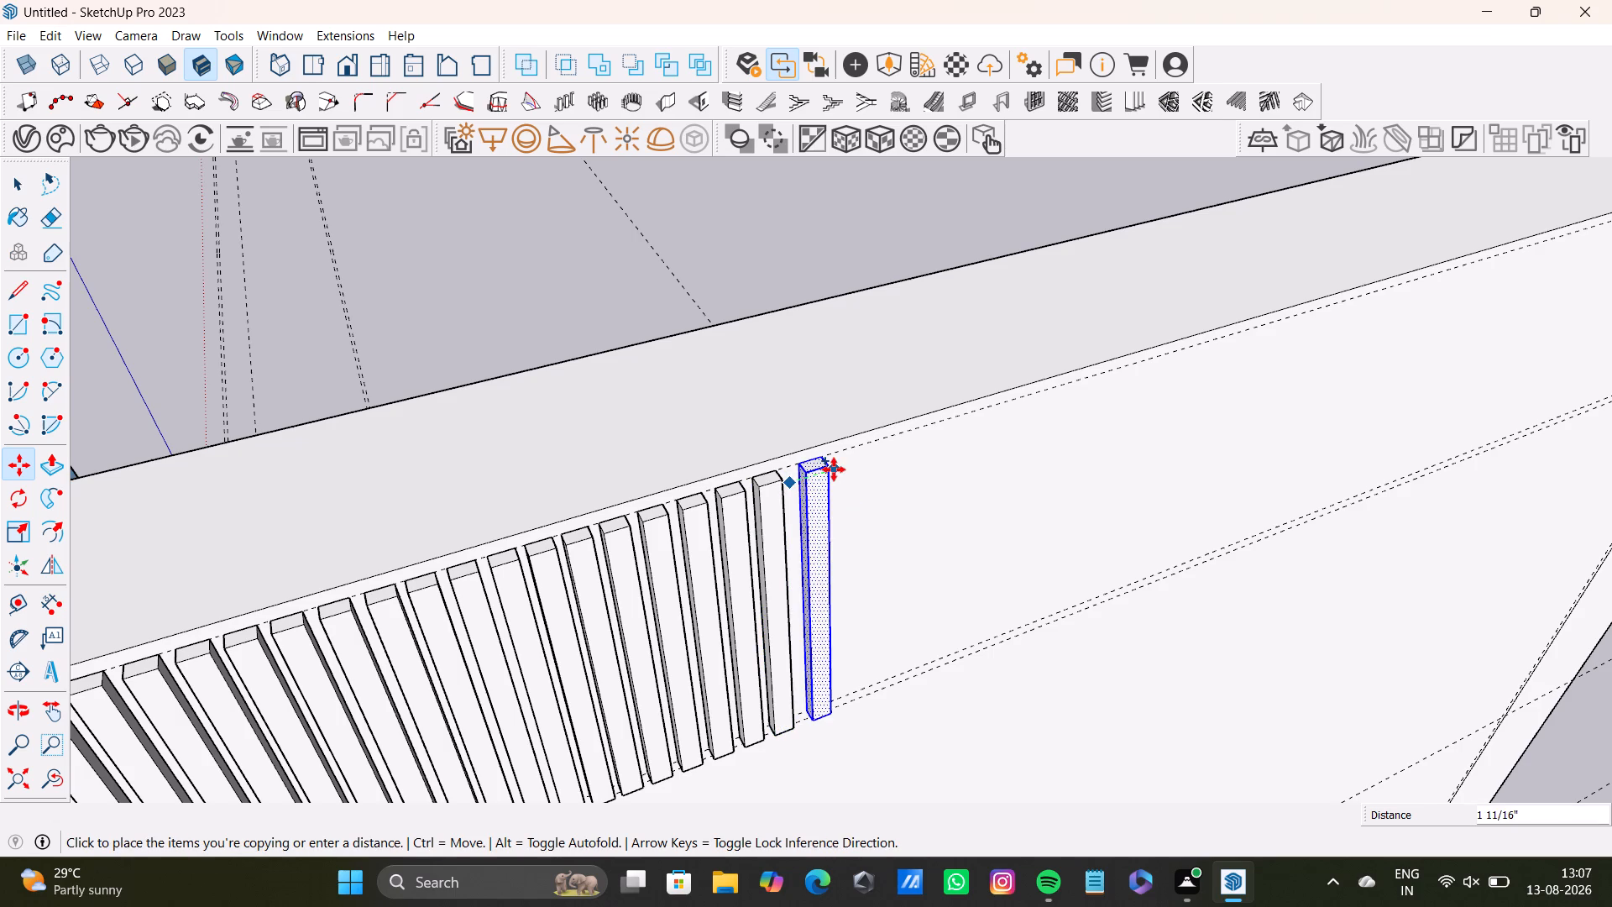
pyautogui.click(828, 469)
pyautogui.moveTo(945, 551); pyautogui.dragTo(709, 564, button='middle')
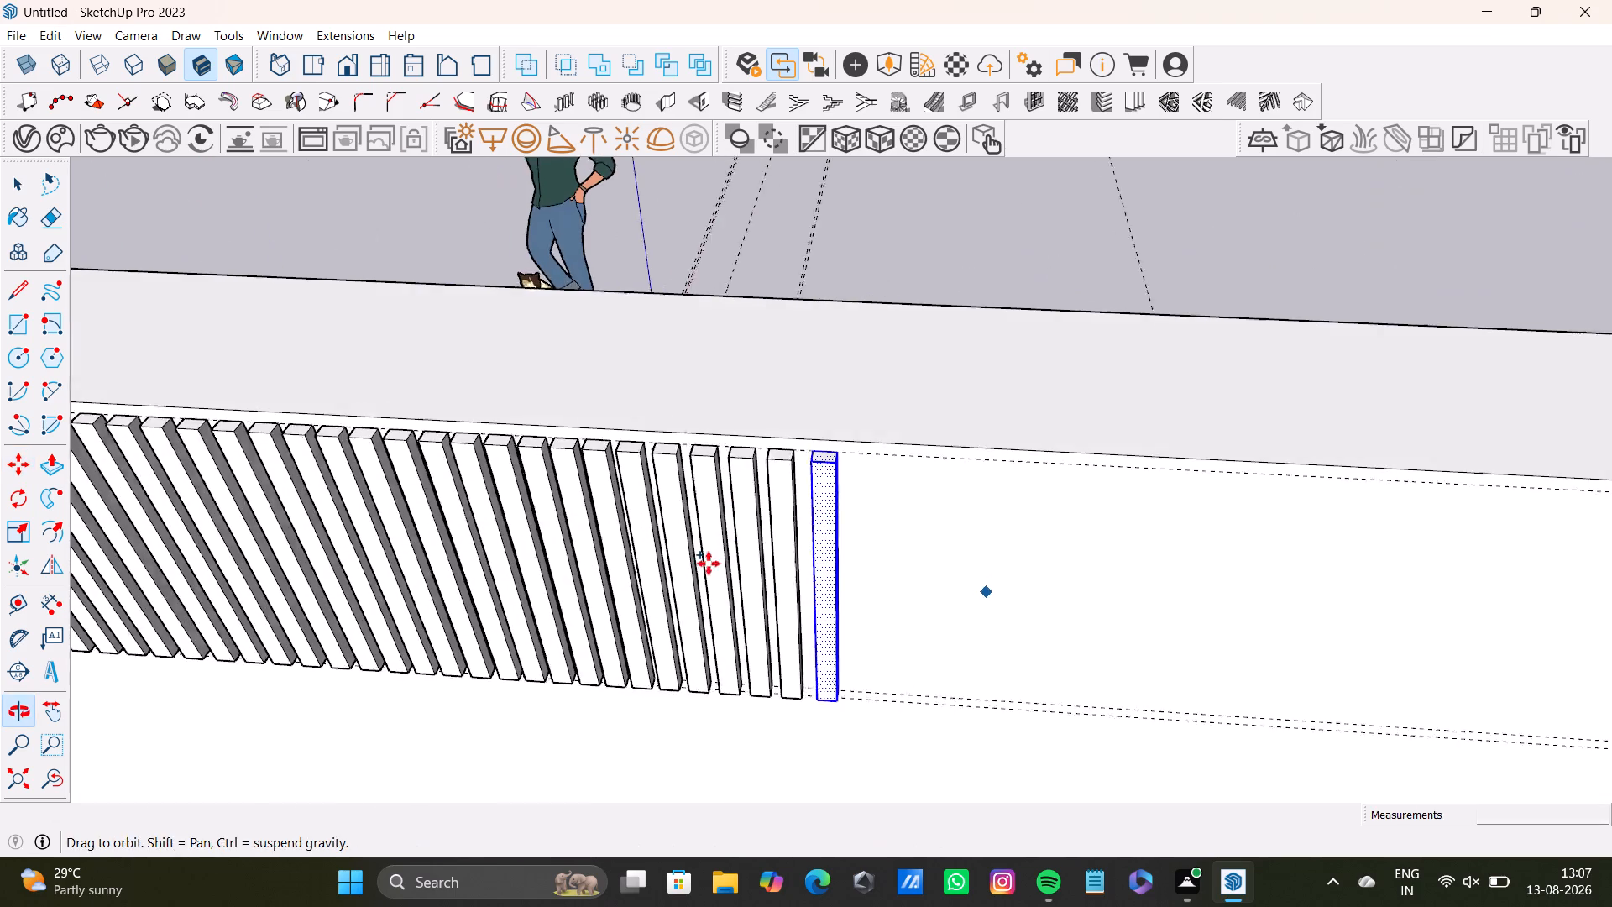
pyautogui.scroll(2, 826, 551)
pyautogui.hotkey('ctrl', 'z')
# Select the end strip of the row and copy it once to extend the row by one strip.
pyautogui.keyDown('shift'); pyautogui.moveTo(833, 536); pyautogui.dragTo(739, 536, button='middle'); pyautogui.keyUp('shift')
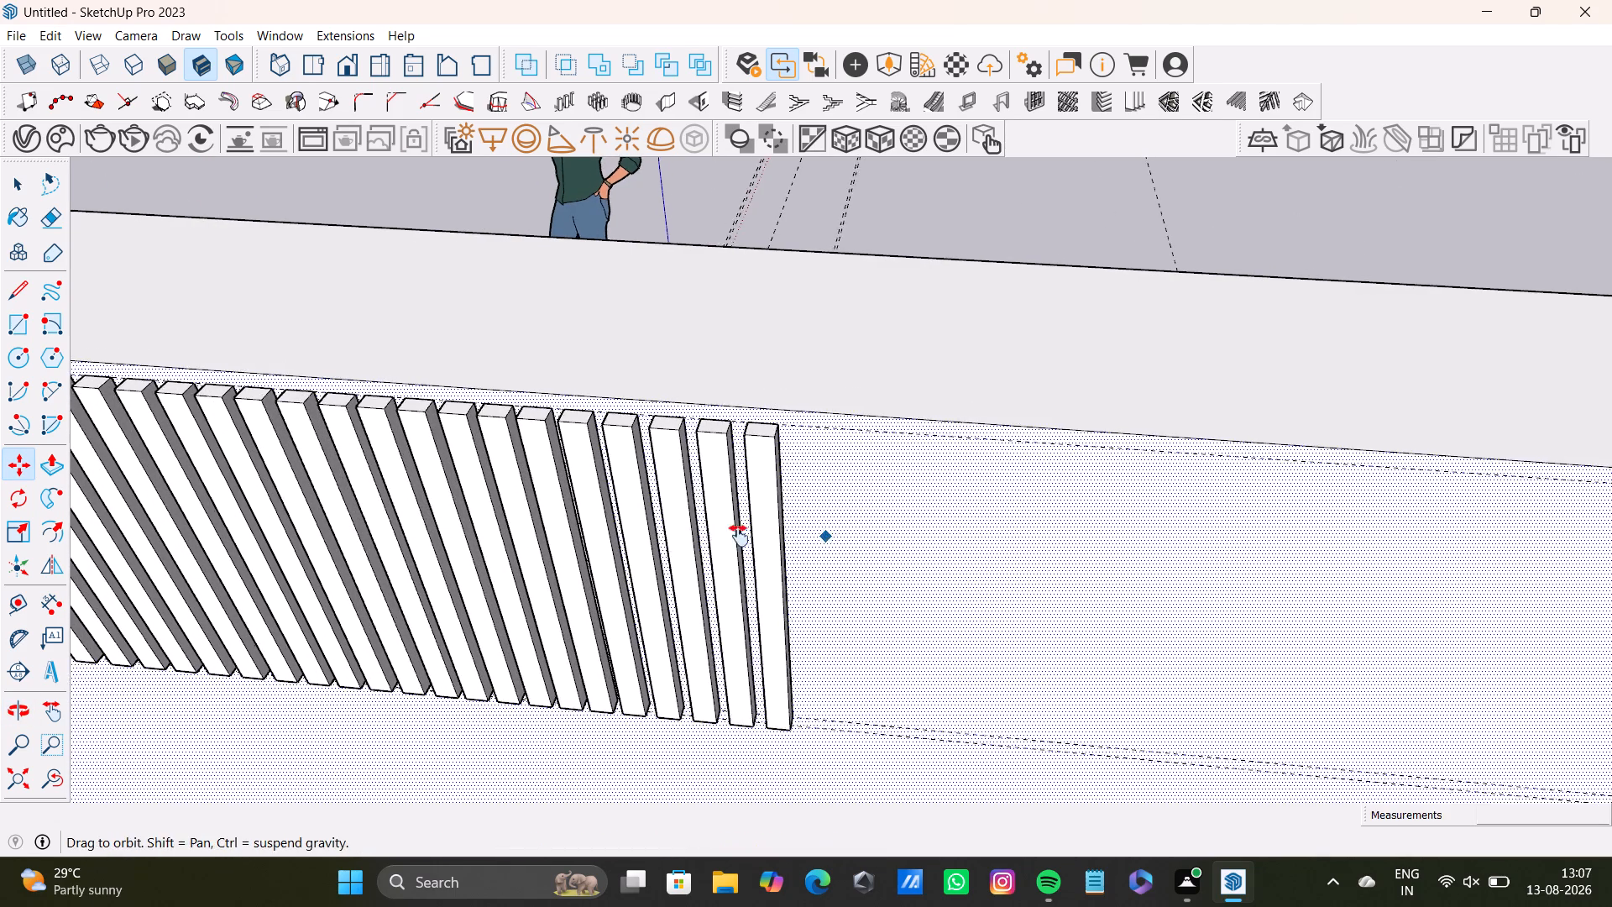
pyautogui.keyDown('shift'); pyautogui.moveTo(739, 536); pyautogui.dragTo(699, 545, button='middle'); pyautogui.keyUp('shift')
pyautogui.moveTo(751, 577); pyautogui.dragTo(818, 543, button='middle')
pyautogui.press('space')
pyautogui.doubleClick(646, 505)
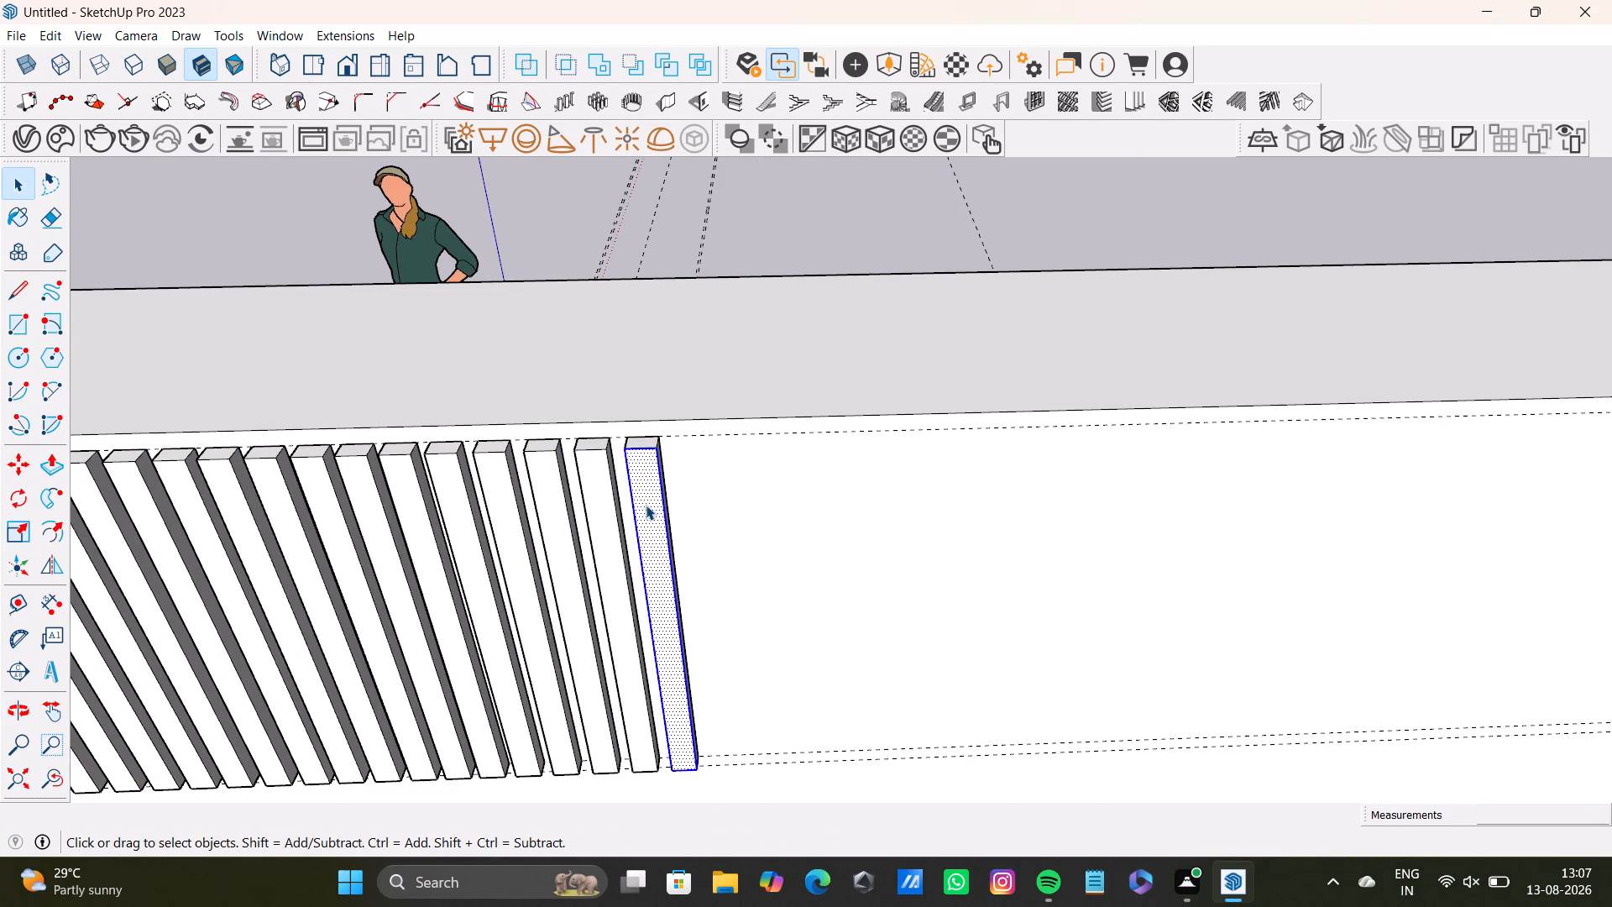
pyautogui.click(646, 505)
pyautogui.moveTo(660, 543); pyautogui.dragTo(888, 510, button='middle')
pyautogui.scroll(2, 653, 514)
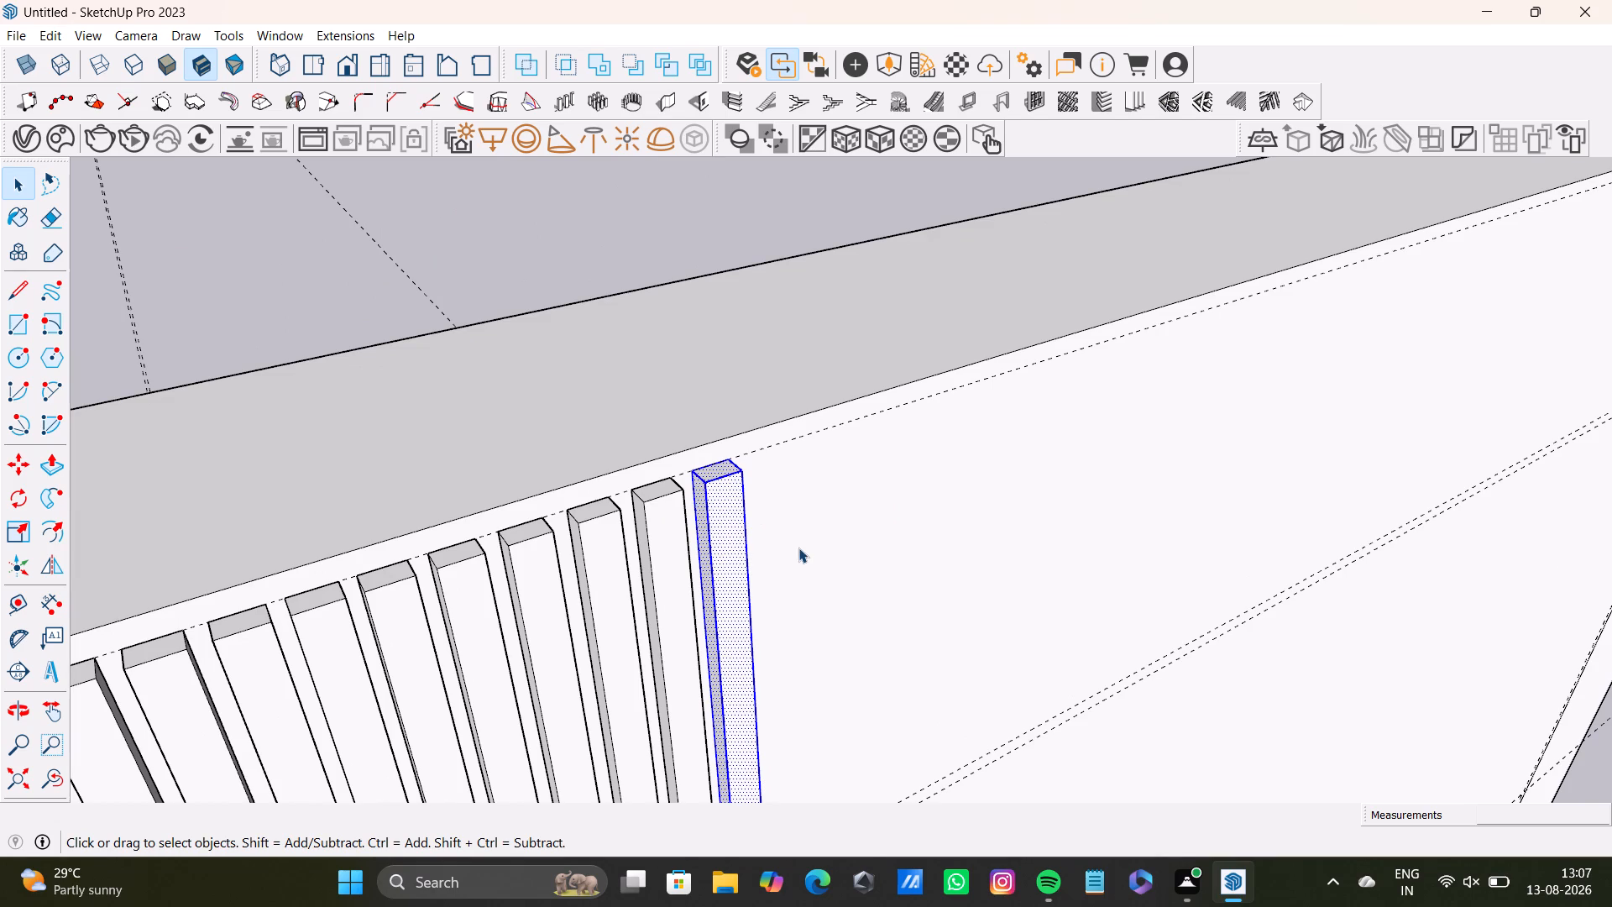
pyautogui.press('m')
pyautogui.click(748, 475)
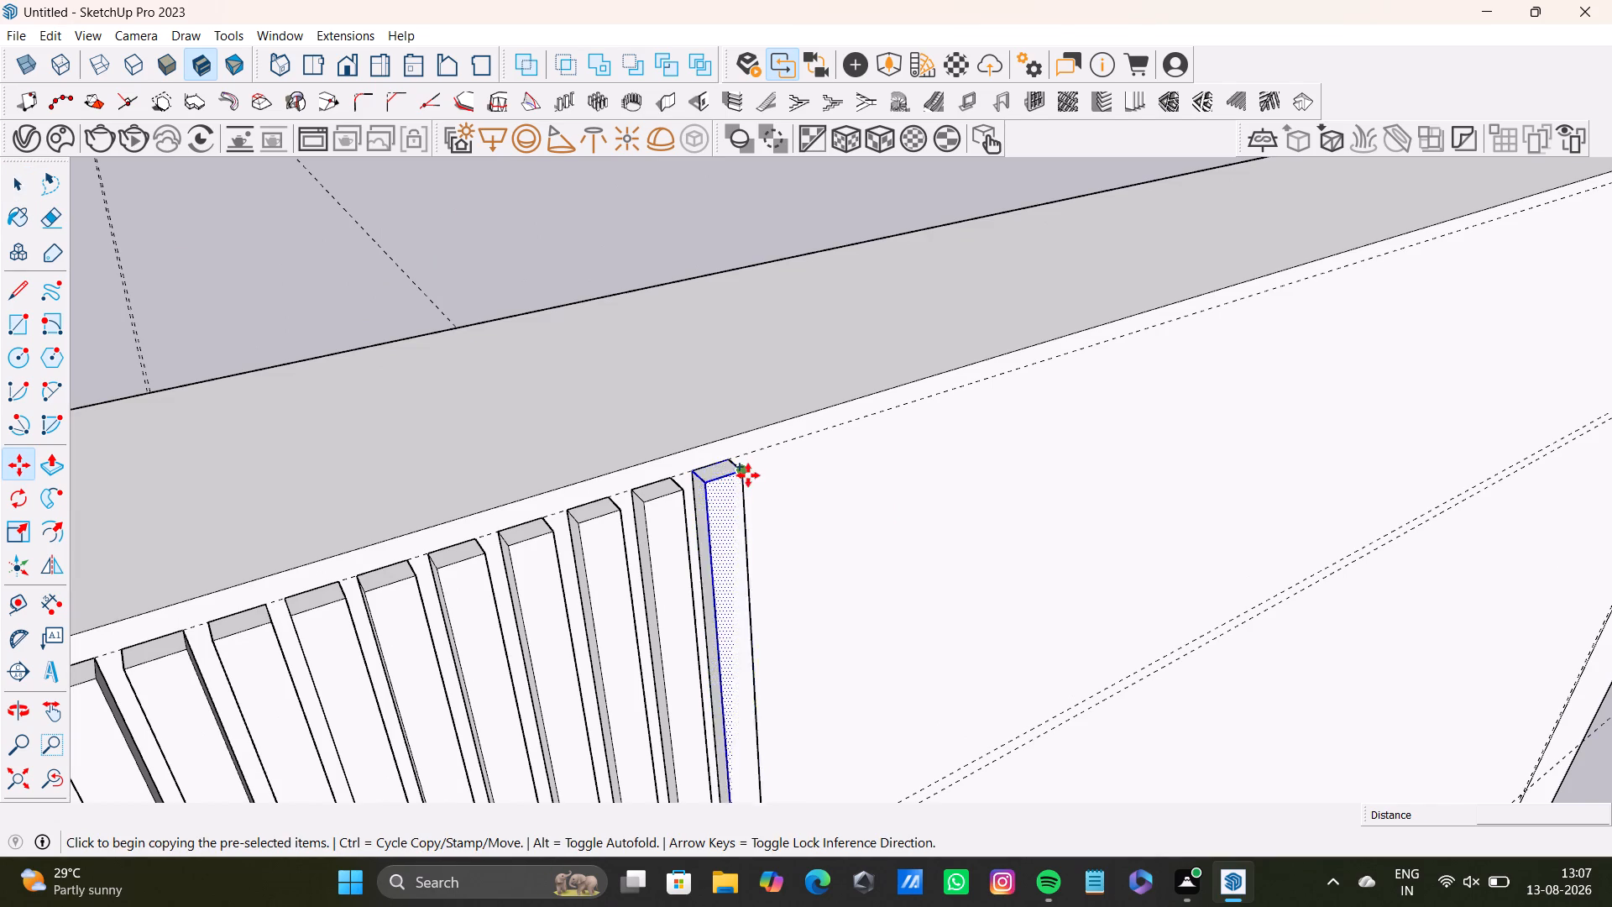
pyautogui.click(792, 450)
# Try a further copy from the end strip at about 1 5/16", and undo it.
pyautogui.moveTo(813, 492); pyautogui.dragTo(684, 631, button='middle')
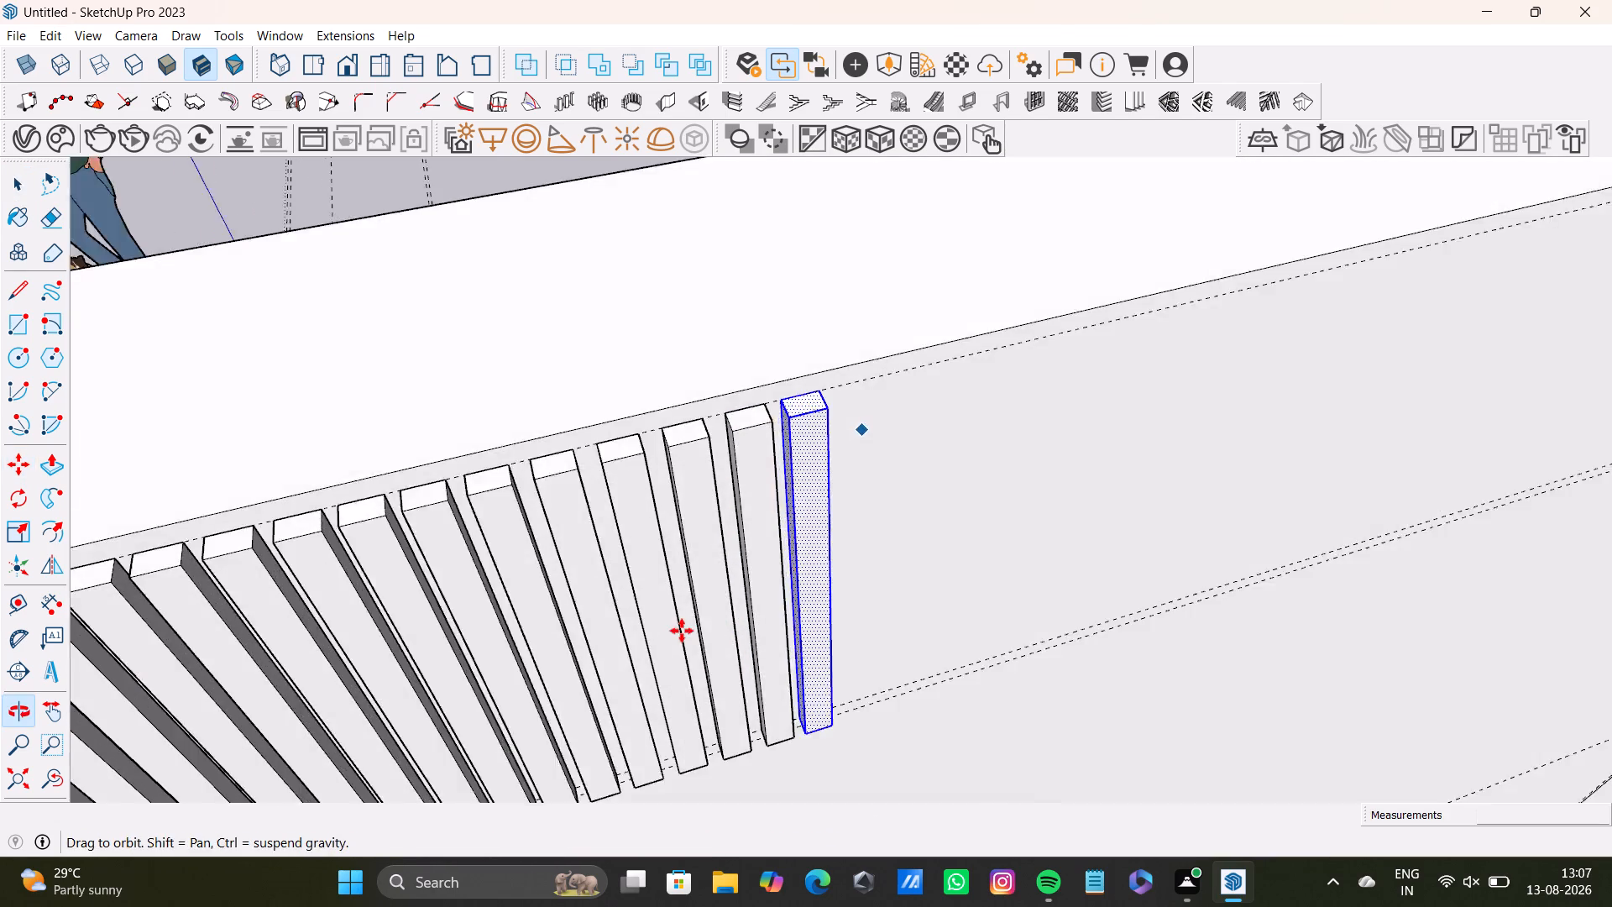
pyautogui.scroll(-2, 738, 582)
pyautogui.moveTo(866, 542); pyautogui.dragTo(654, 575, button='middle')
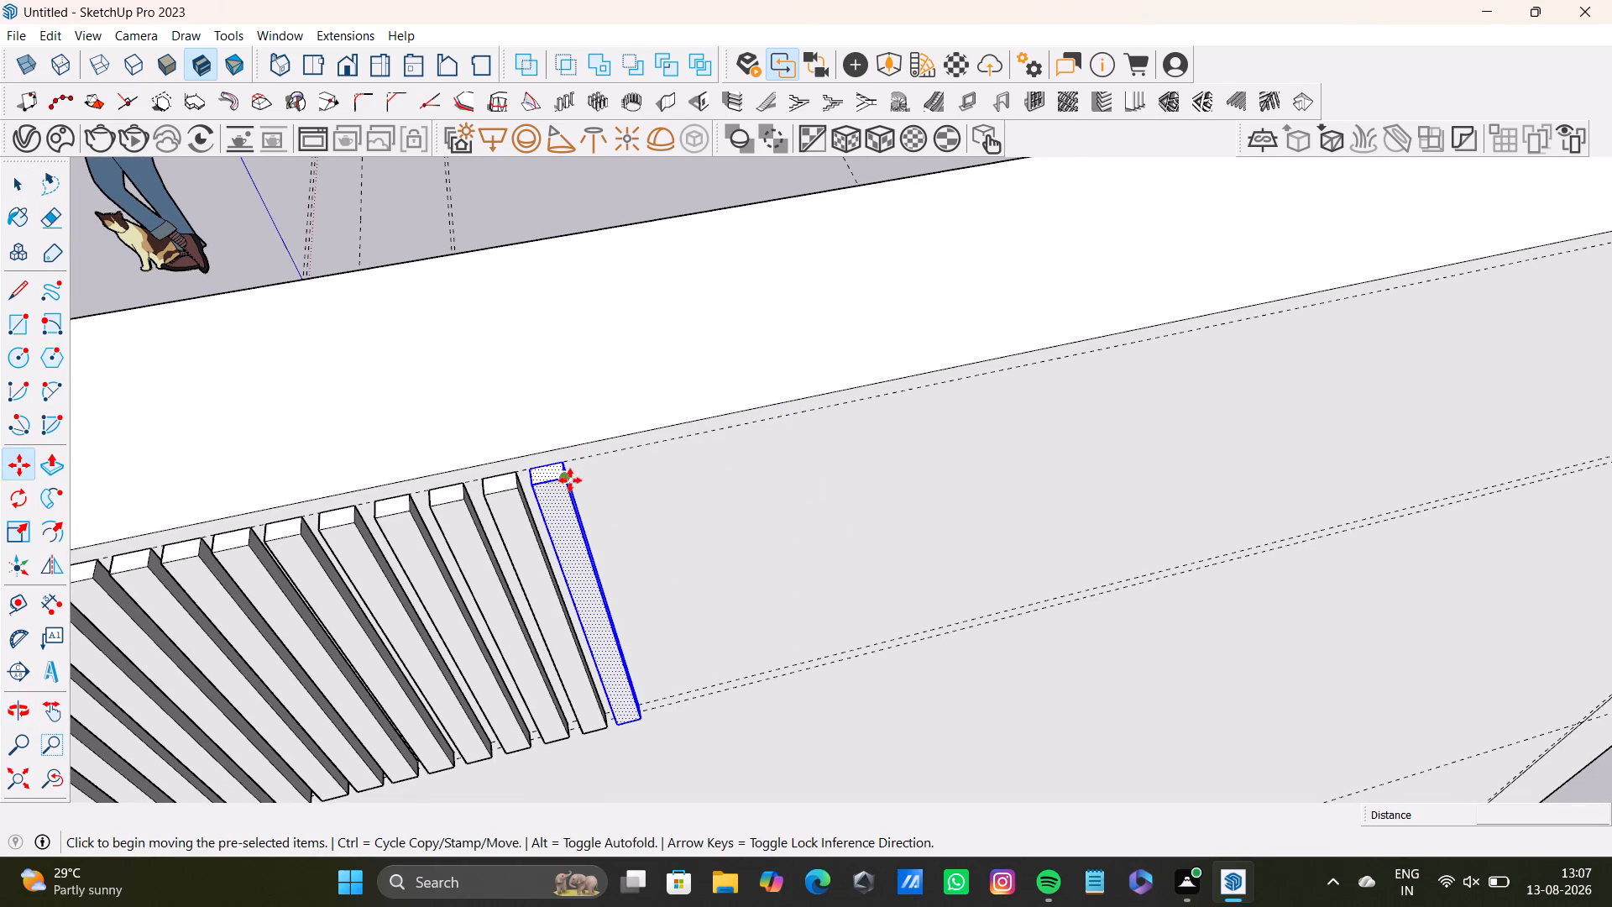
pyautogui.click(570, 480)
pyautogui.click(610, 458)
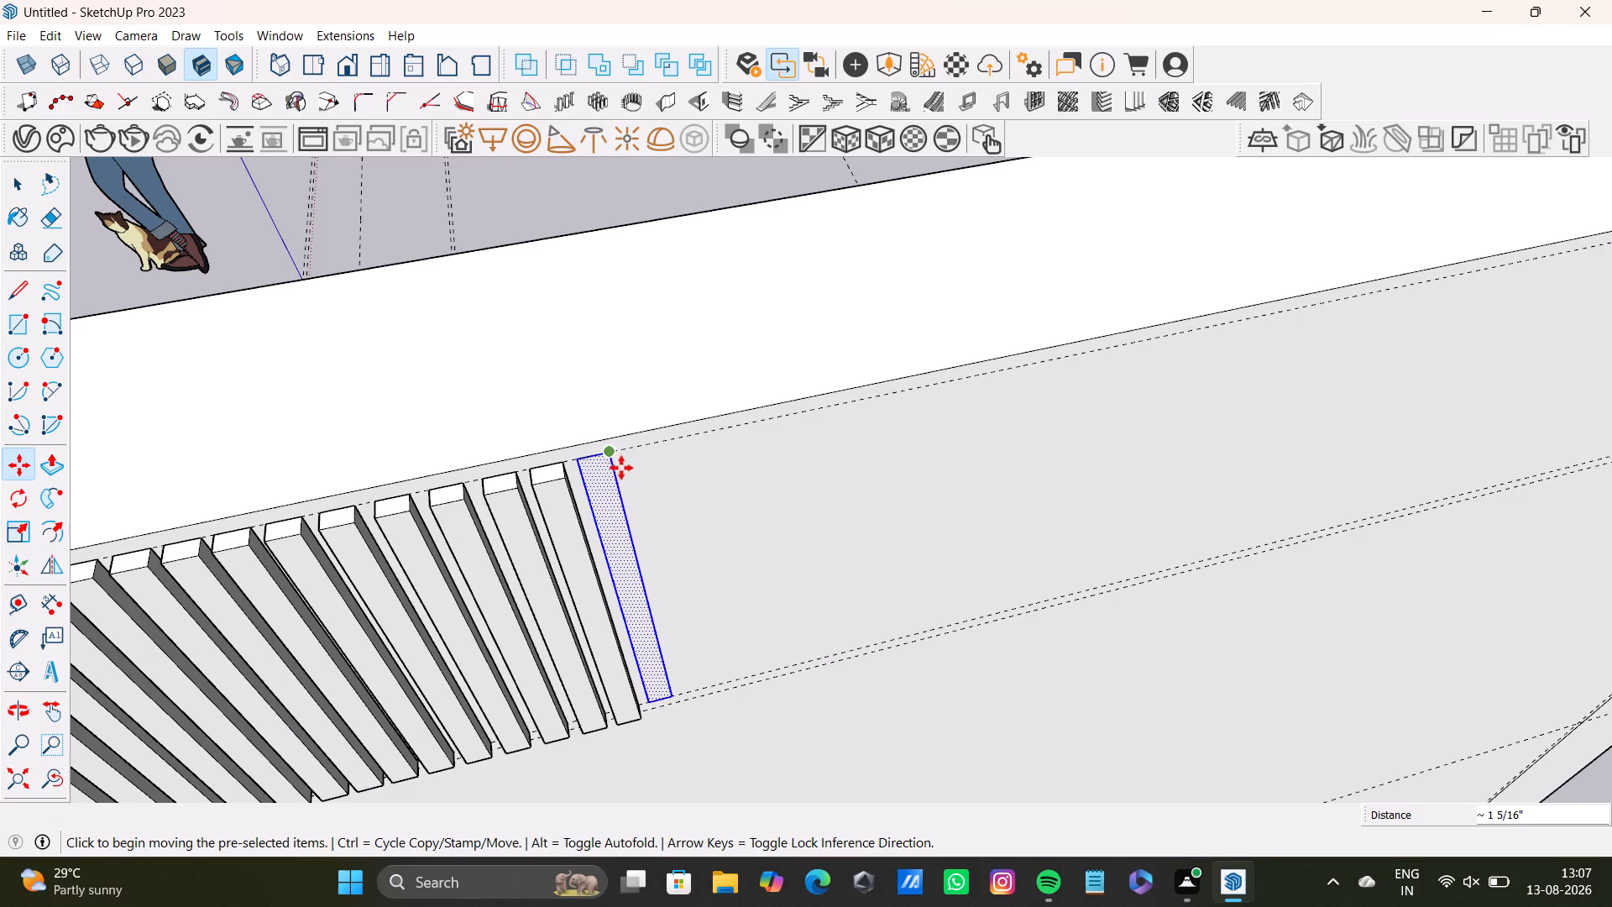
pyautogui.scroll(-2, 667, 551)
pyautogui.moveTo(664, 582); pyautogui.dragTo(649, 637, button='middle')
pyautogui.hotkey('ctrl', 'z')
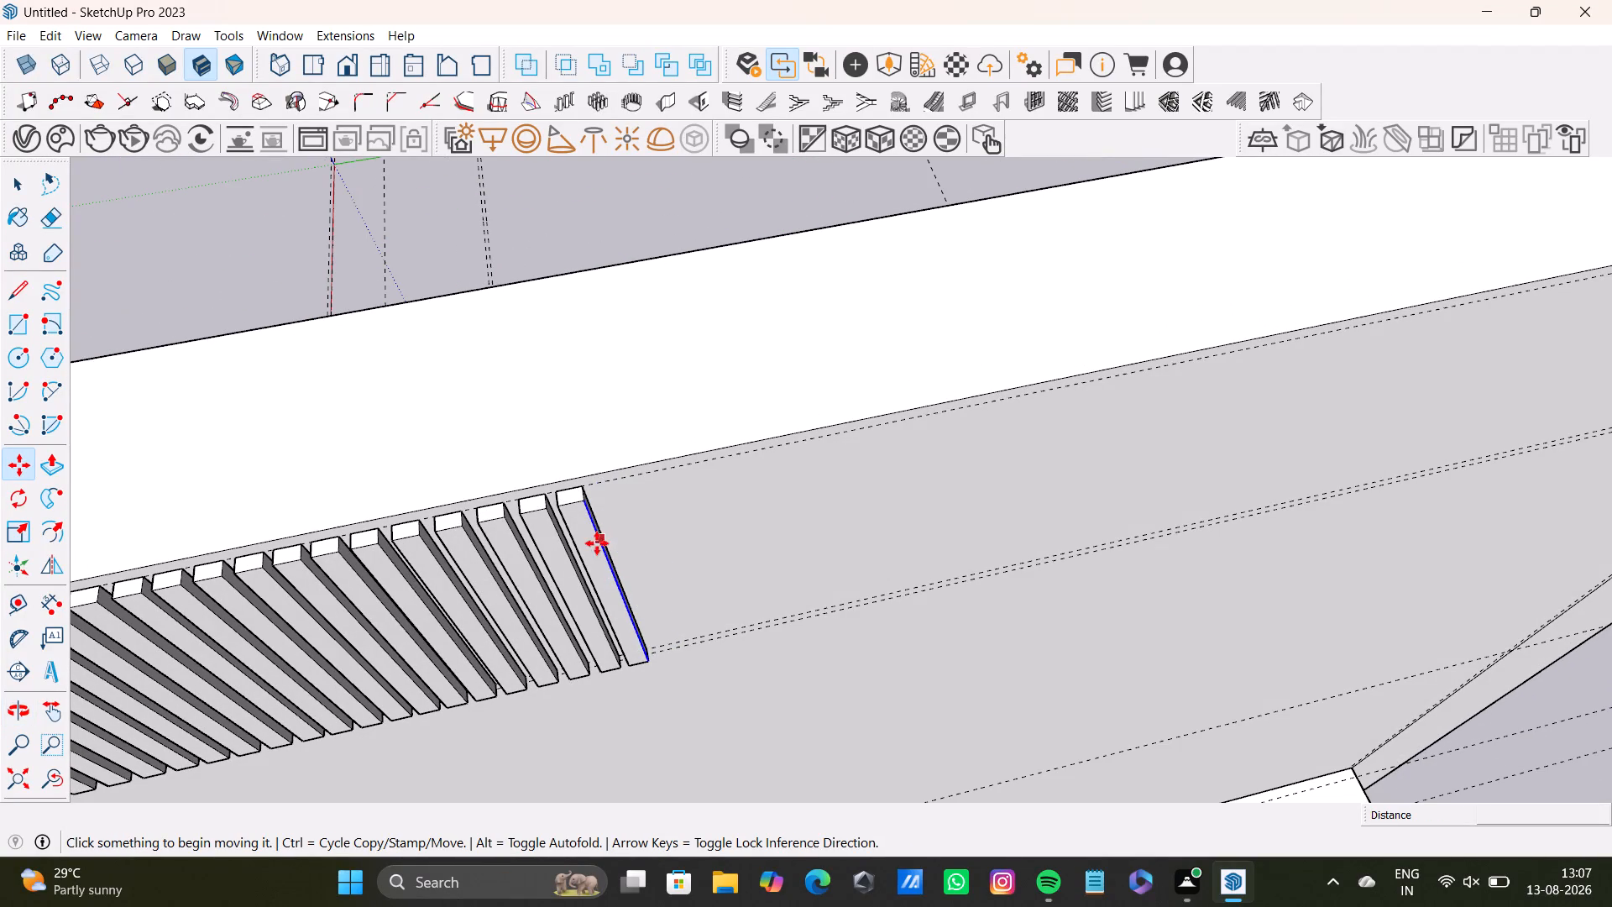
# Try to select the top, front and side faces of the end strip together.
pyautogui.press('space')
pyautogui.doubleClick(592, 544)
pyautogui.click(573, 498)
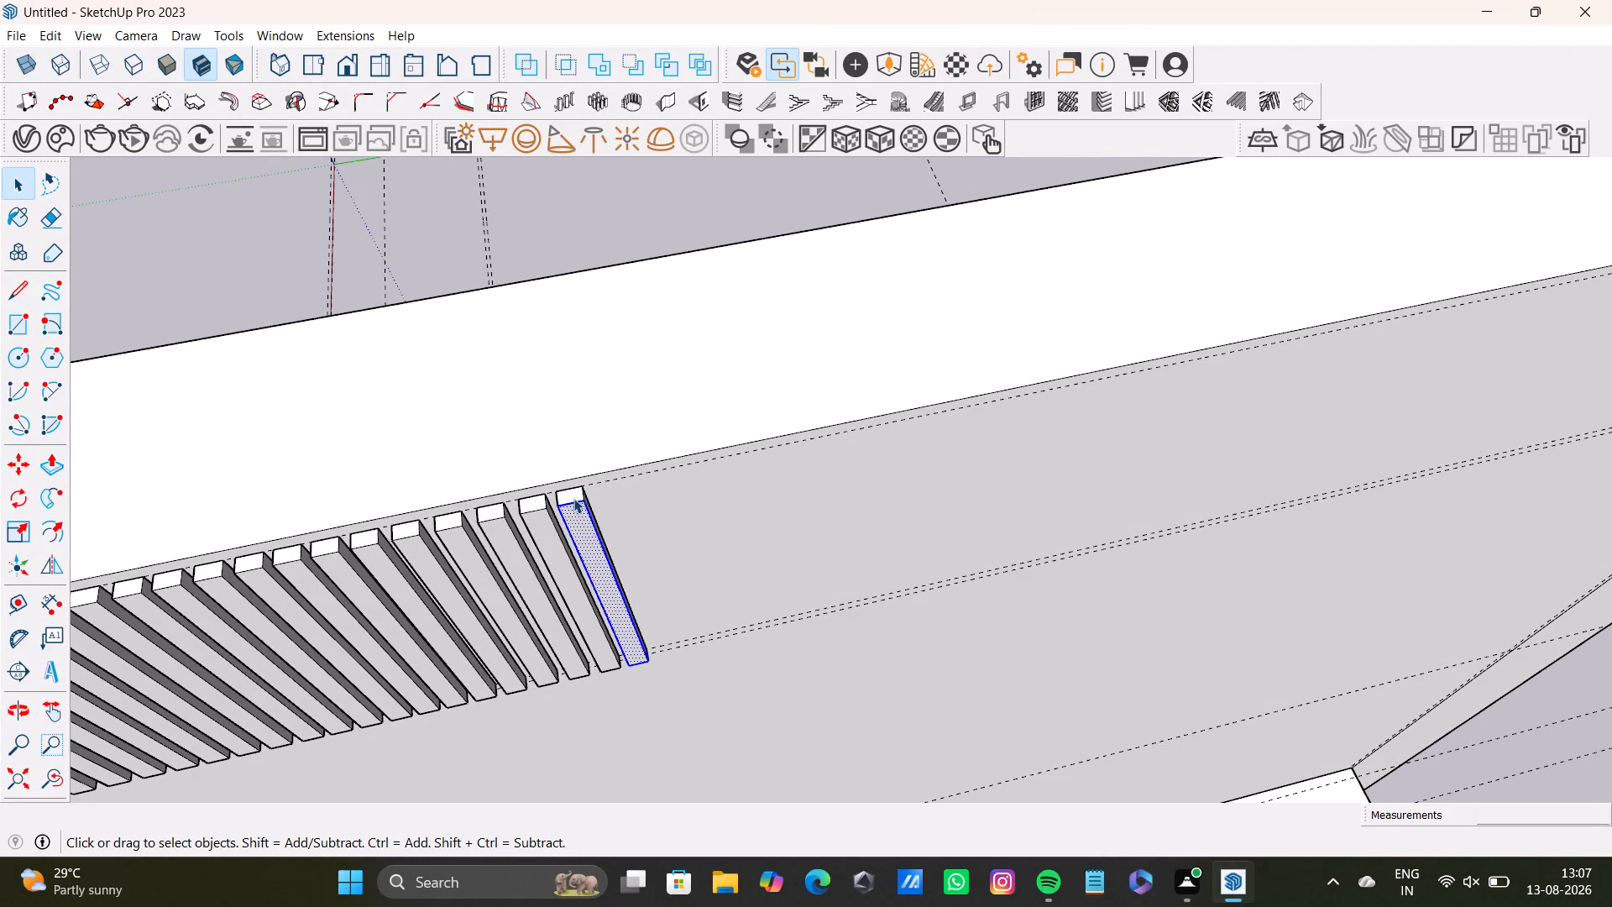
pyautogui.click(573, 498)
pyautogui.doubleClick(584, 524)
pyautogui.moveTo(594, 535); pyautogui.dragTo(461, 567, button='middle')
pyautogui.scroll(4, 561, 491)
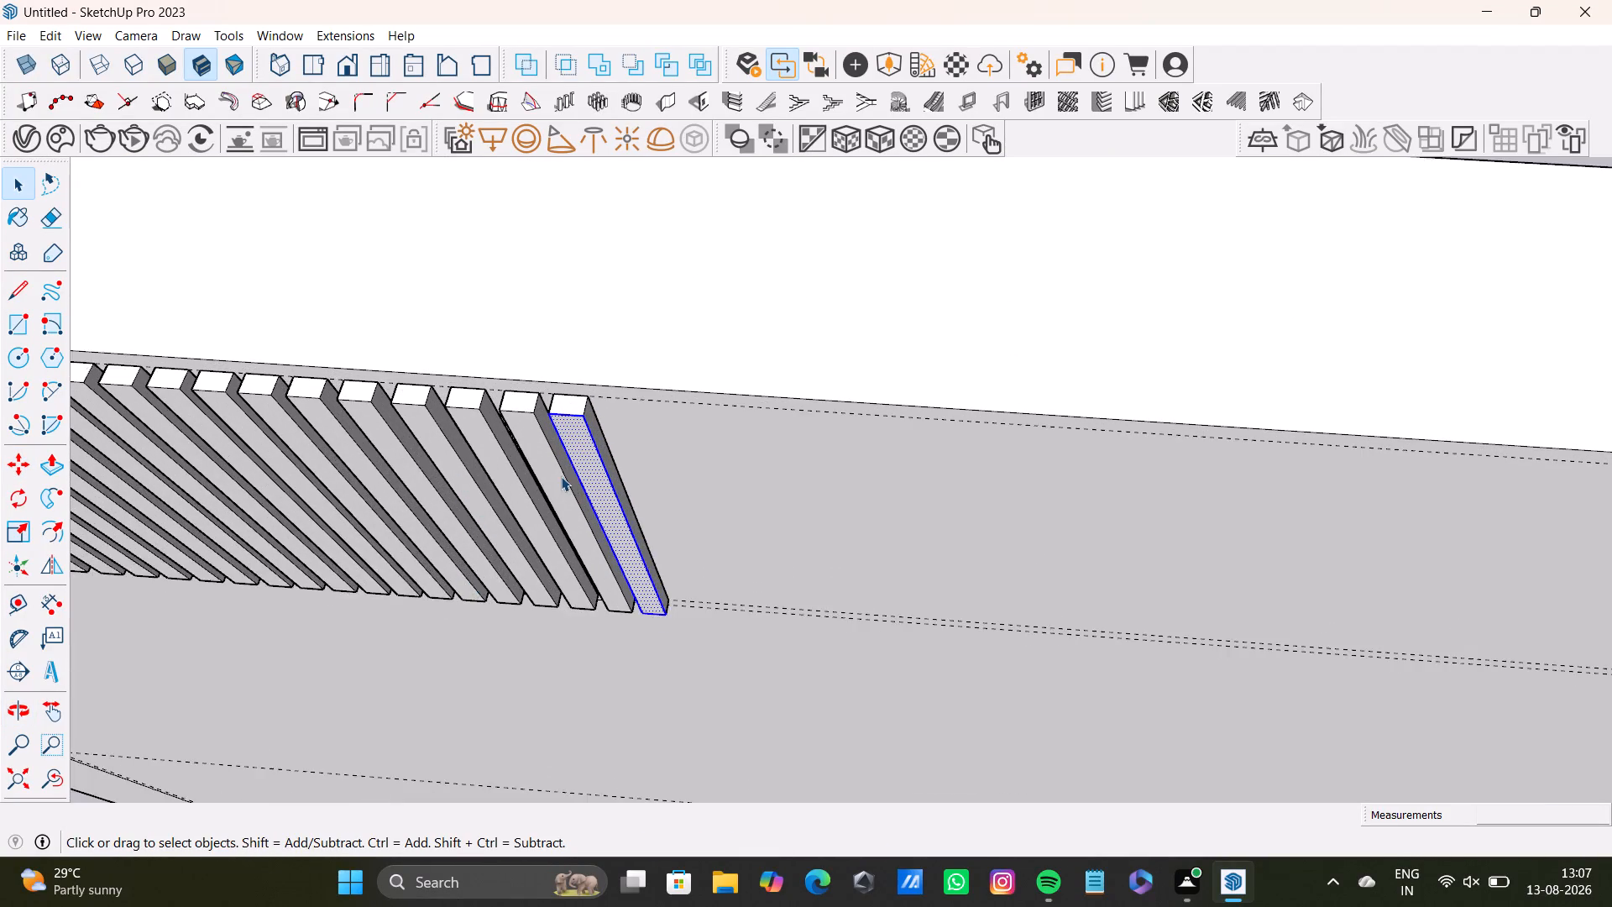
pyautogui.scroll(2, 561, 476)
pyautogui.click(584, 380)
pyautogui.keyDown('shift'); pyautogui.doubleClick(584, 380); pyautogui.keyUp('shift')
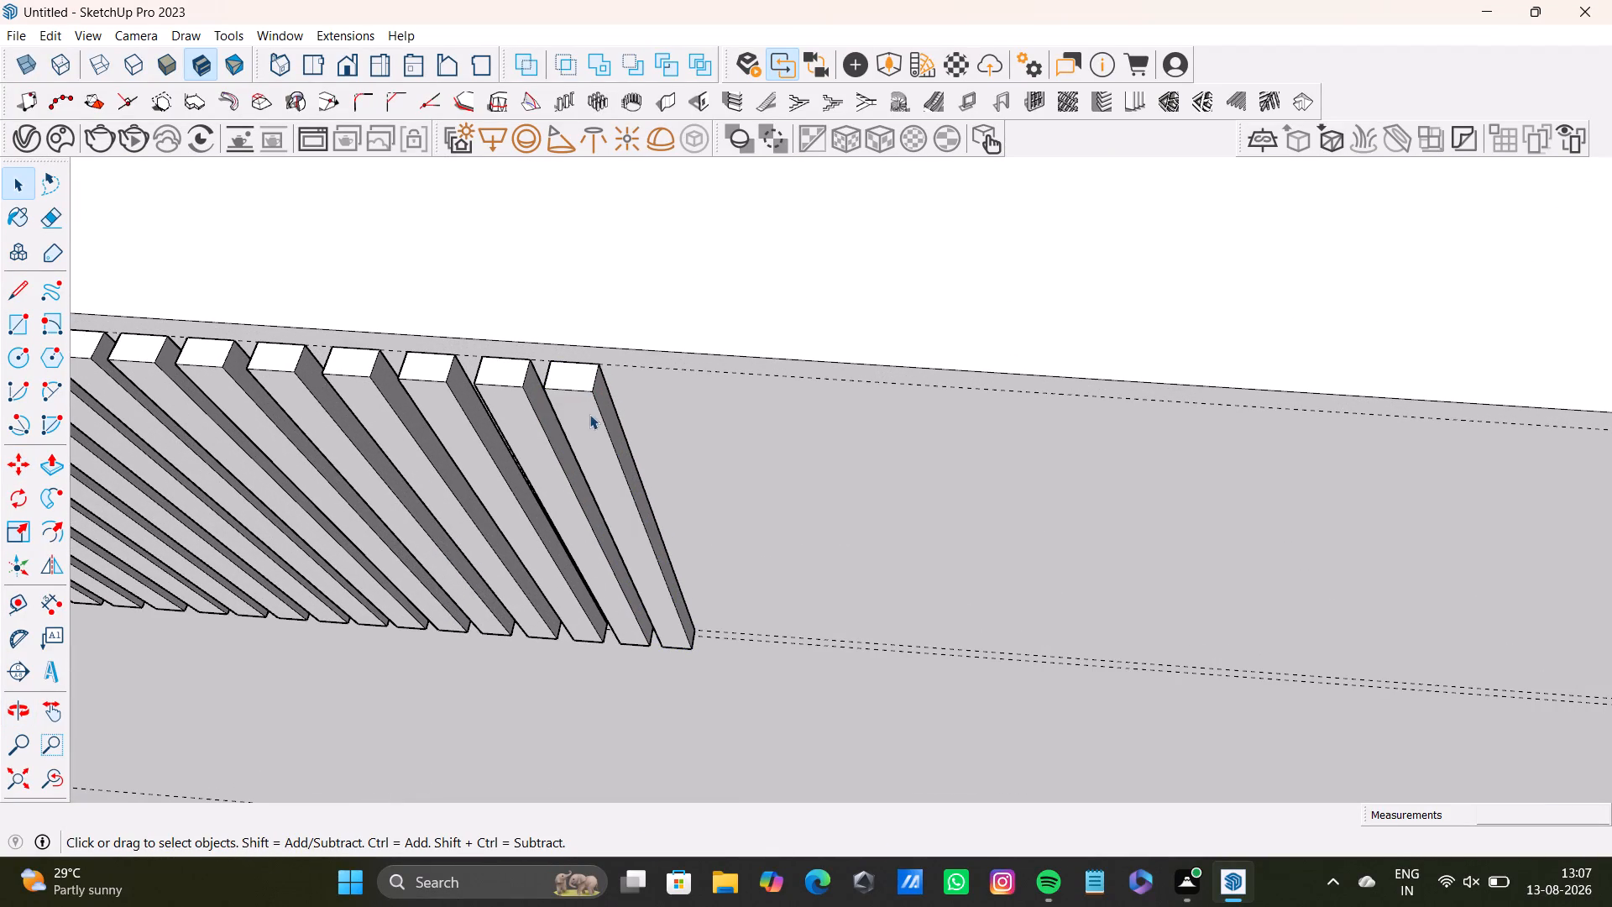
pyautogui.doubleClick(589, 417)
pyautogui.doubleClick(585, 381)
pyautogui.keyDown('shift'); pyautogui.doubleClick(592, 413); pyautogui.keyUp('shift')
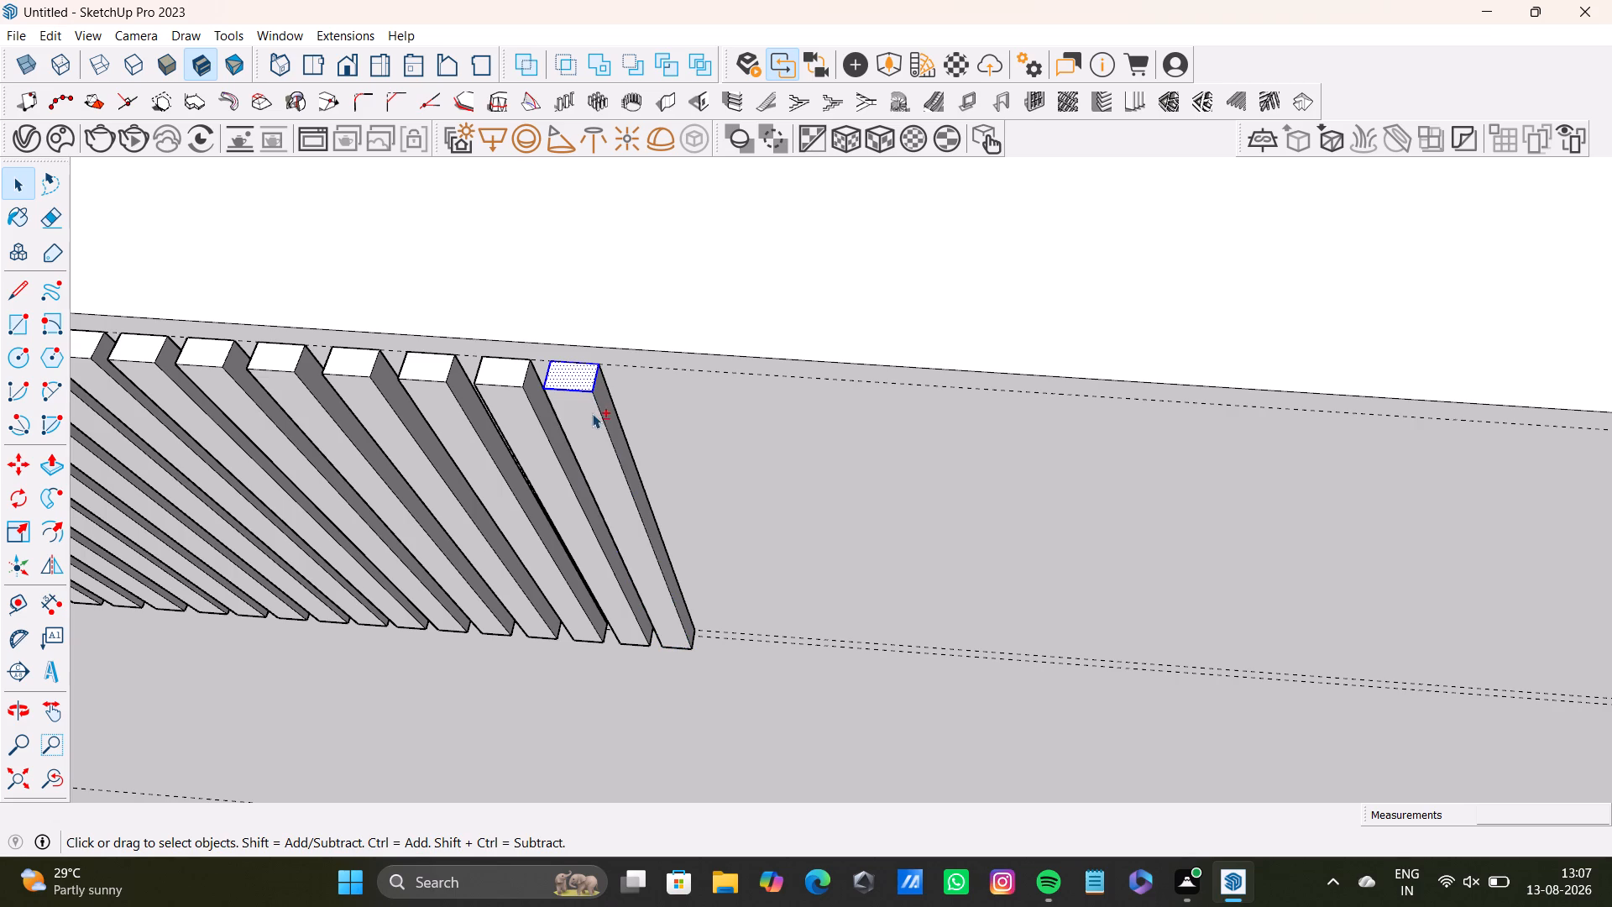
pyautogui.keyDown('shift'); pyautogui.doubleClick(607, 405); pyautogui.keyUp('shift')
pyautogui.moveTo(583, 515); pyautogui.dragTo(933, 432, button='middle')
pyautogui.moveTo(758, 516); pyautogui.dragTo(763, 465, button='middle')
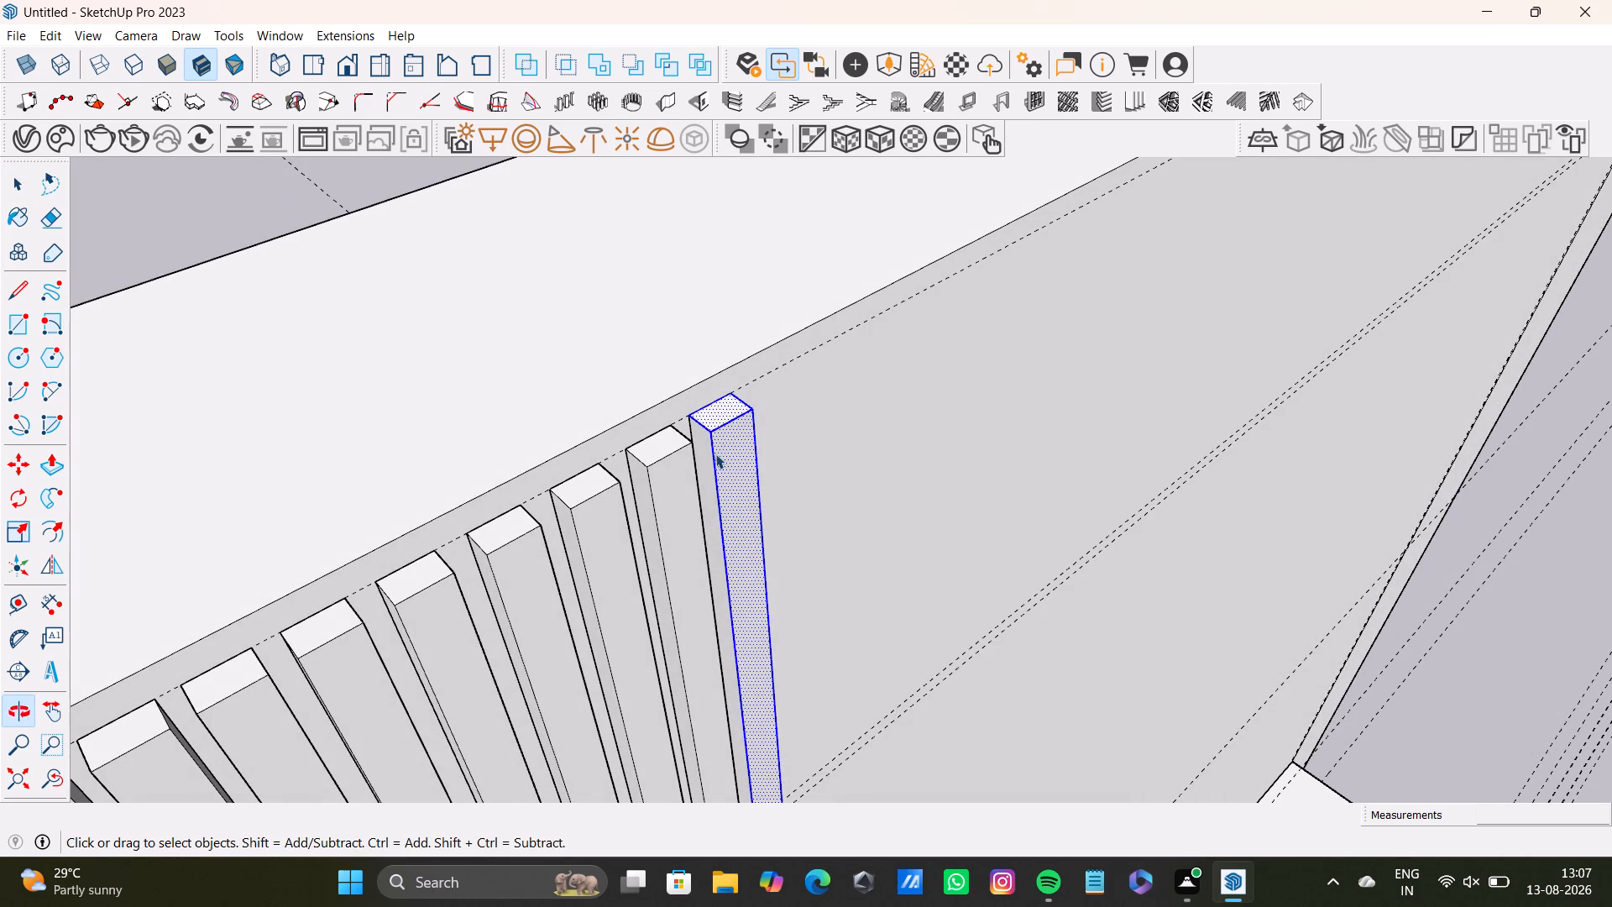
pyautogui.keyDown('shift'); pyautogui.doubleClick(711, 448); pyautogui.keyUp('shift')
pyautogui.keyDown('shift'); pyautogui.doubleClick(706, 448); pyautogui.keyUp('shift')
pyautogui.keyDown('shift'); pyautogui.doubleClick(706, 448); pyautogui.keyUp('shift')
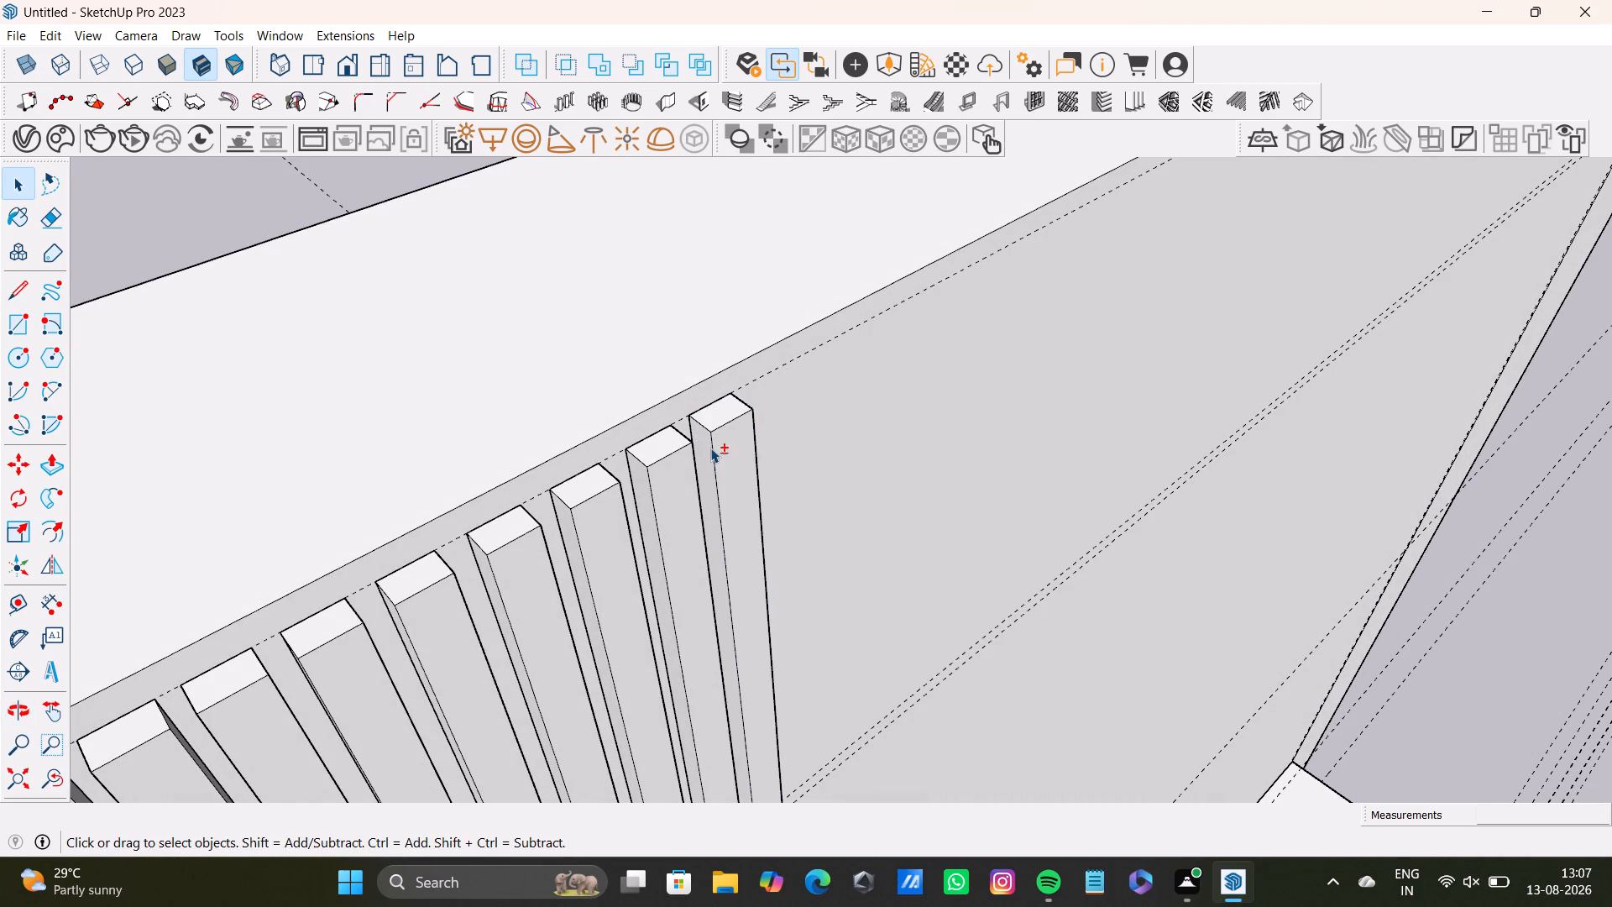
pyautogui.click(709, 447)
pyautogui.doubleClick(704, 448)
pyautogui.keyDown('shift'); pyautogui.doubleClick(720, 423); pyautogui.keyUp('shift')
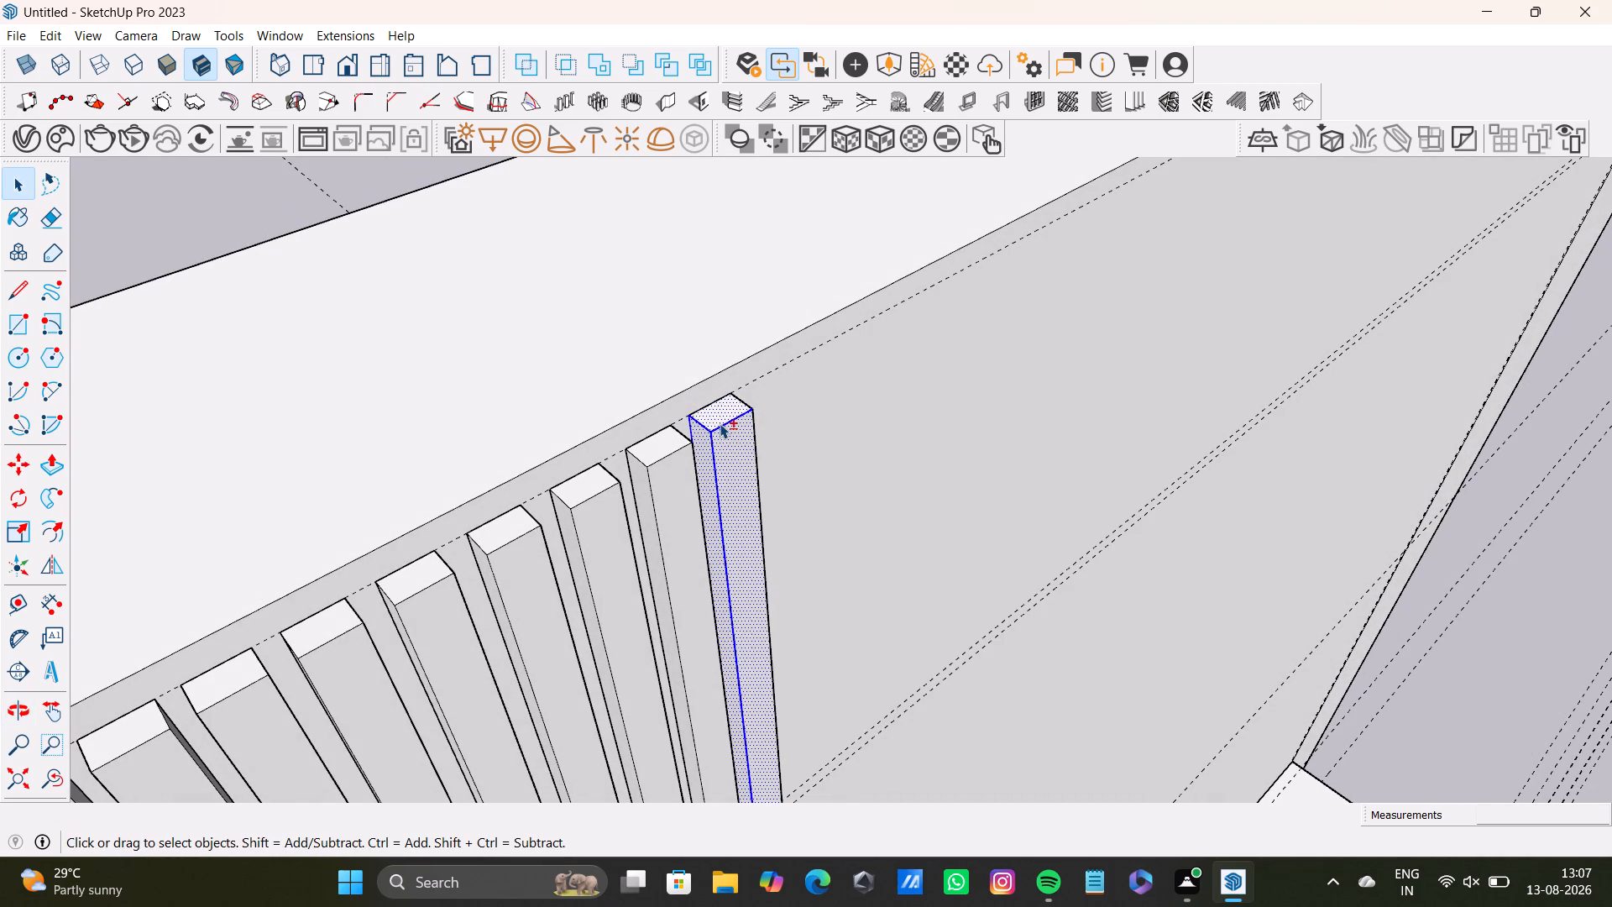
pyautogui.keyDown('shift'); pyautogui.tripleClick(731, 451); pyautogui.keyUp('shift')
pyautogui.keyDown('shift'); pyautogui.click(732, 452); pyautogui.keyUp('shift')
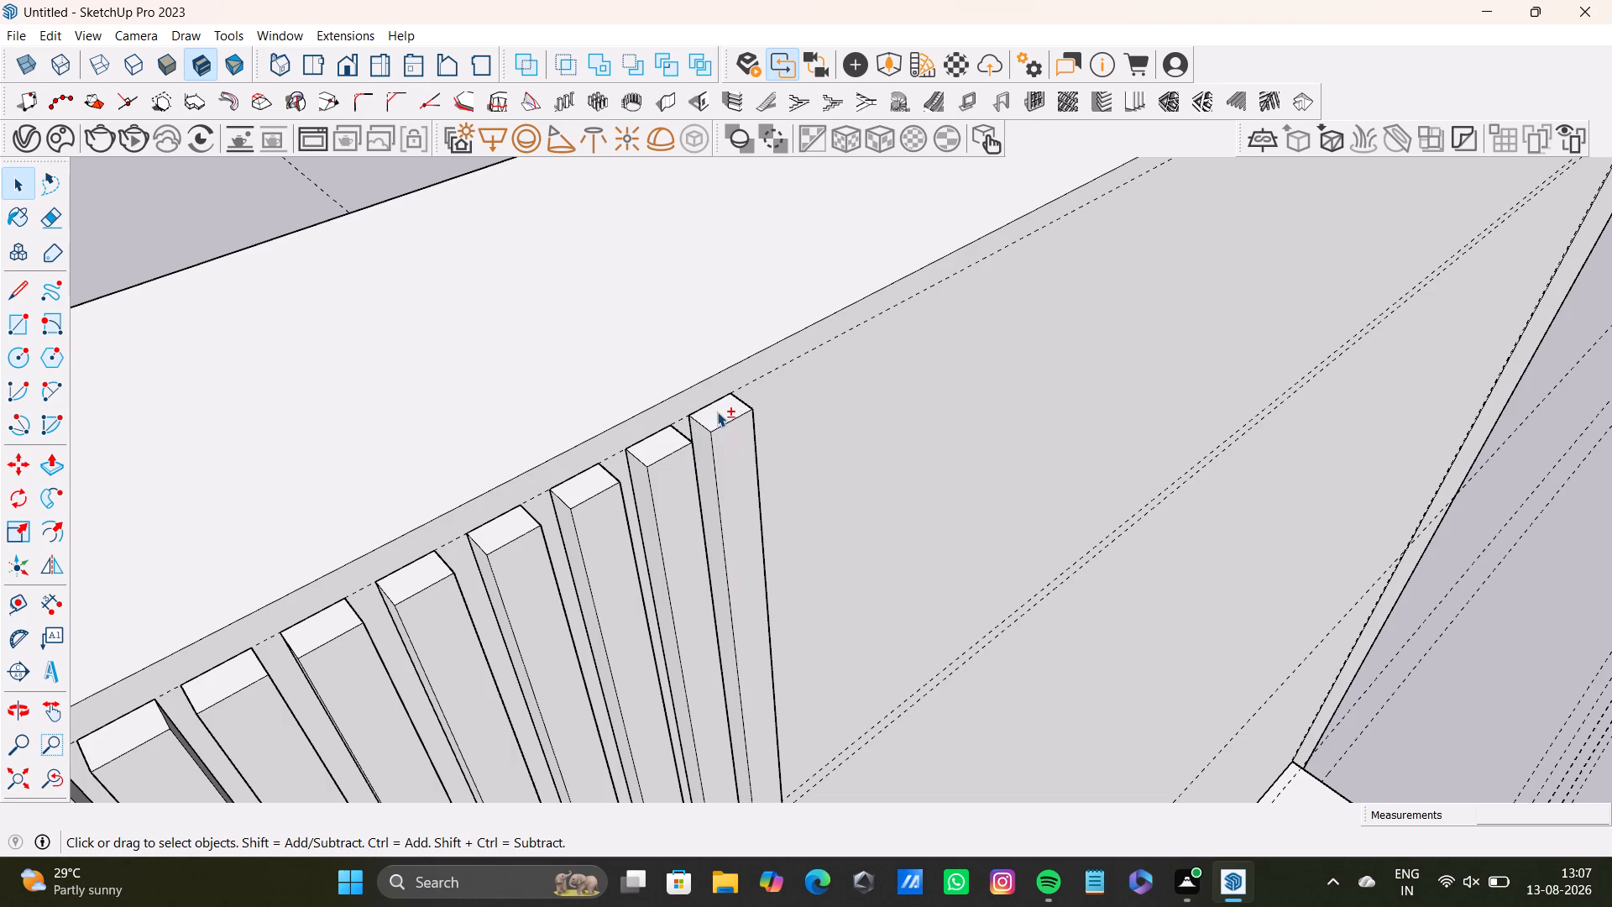
# Select all visible faces of the end strip and copy it about 1 1/16" further along the row.
pyautogui.keyDown('shift'); pyautogui.doubleClick(717, 411); pyautogui.keyUp('shift')
pyautogui.keyDown('shift'); pyautogui.doubleClick(703, 443); pyautogui.keyUp('shift')
pyautogui.keyDown('shift'); pyautogui.doubleClick(730, 448); pyautogui.keyUp('shift')
pyautogui.moveTo(801, 509); pyautogui.dragTo(536, 535, button='middle')
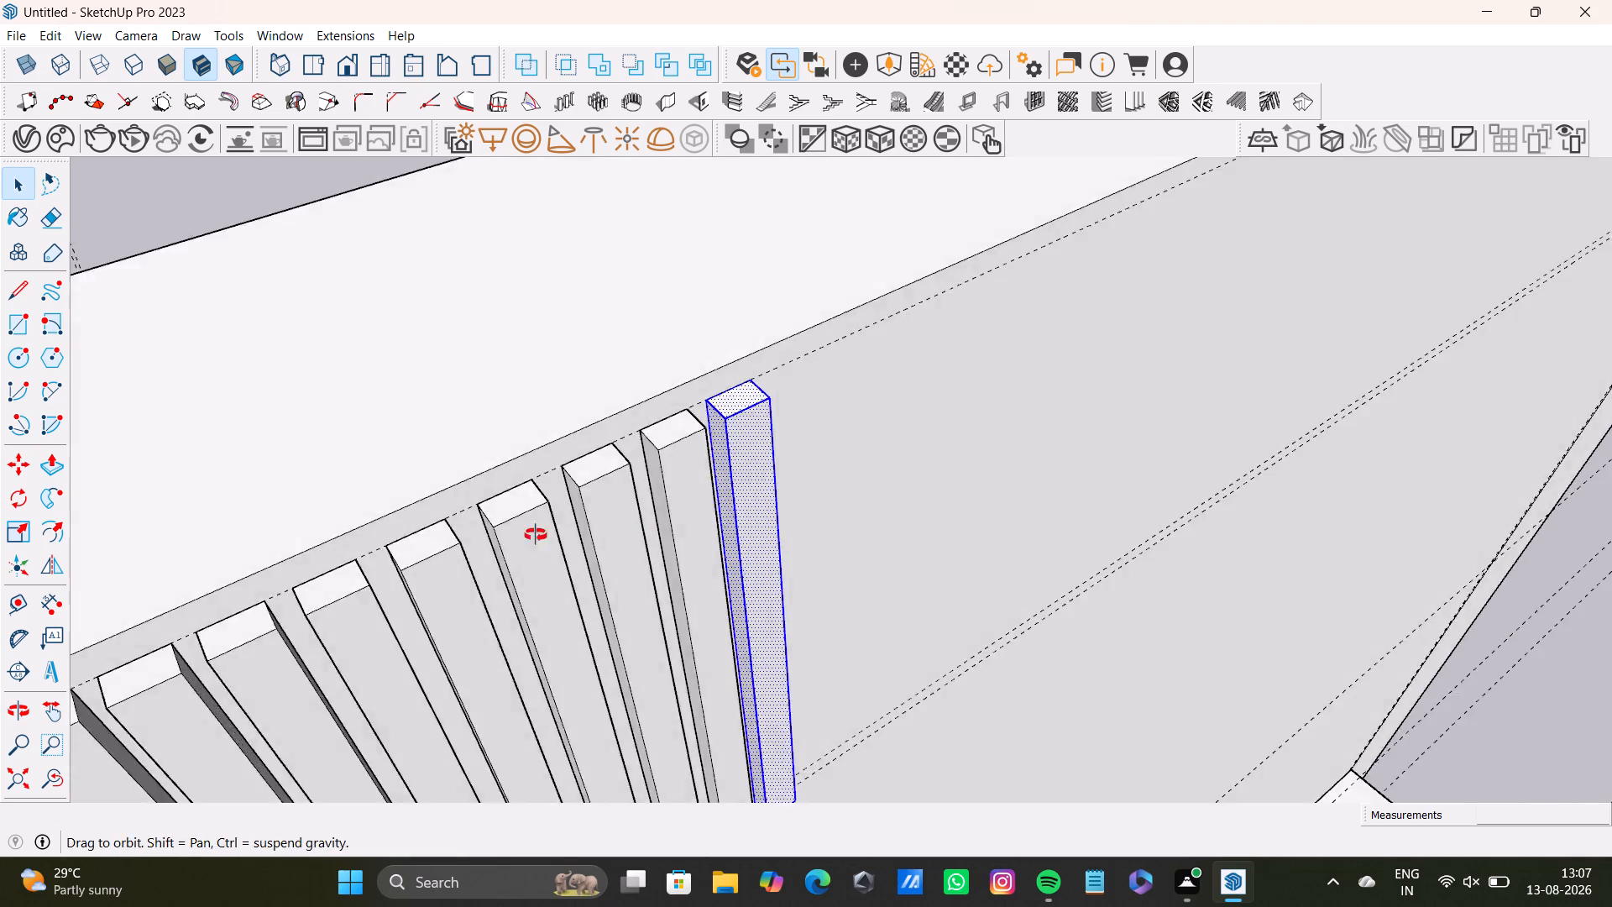
pyautogui.moveTo(536, 535); pyautogui.dragTo(420, 534, button='middle')
pyautogui.moveTo(837, 520); pyautogui.dragTo(603, 450, button='middle')
pyautogui.keyDown('shift'); pyautogui.doubleClick(806, 428); pyautogui.keyUp('shift')
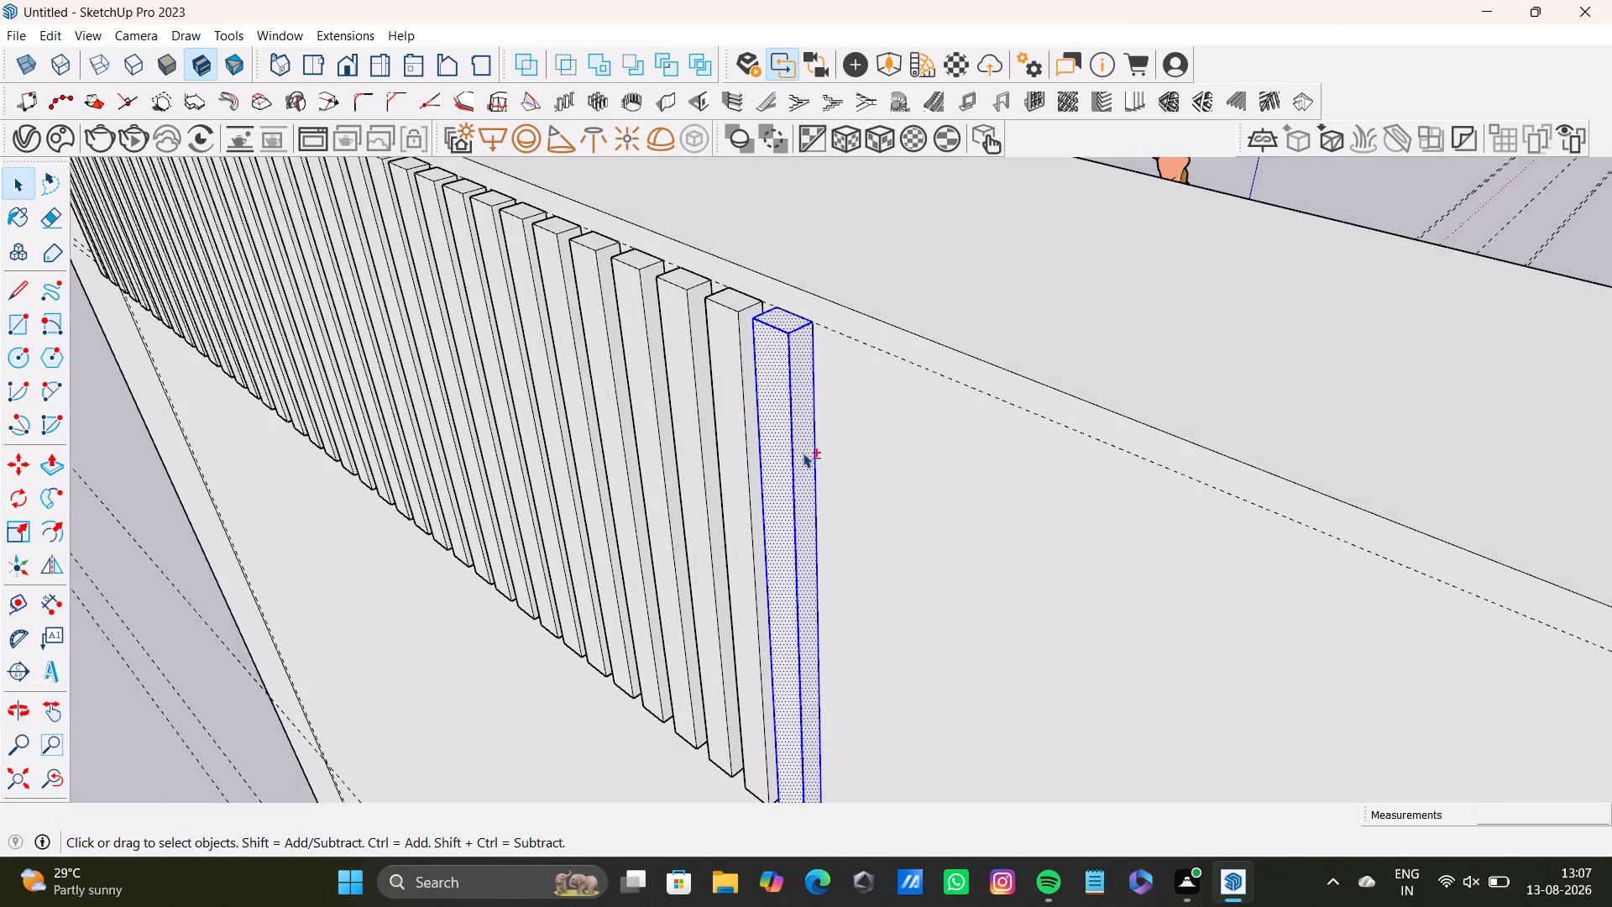
pyautogui.moveTo(798, 535); pyautogui.dragTo(1009, 518, button='middle')
pyautogui.scroll(-3, 955, 508)
pyautogui.keyDown('shift'); pyautogui.moveTo(955, 506); pyautogui.dragTo(792, 544, button='middle'); pyautogui.keyUp('shift')
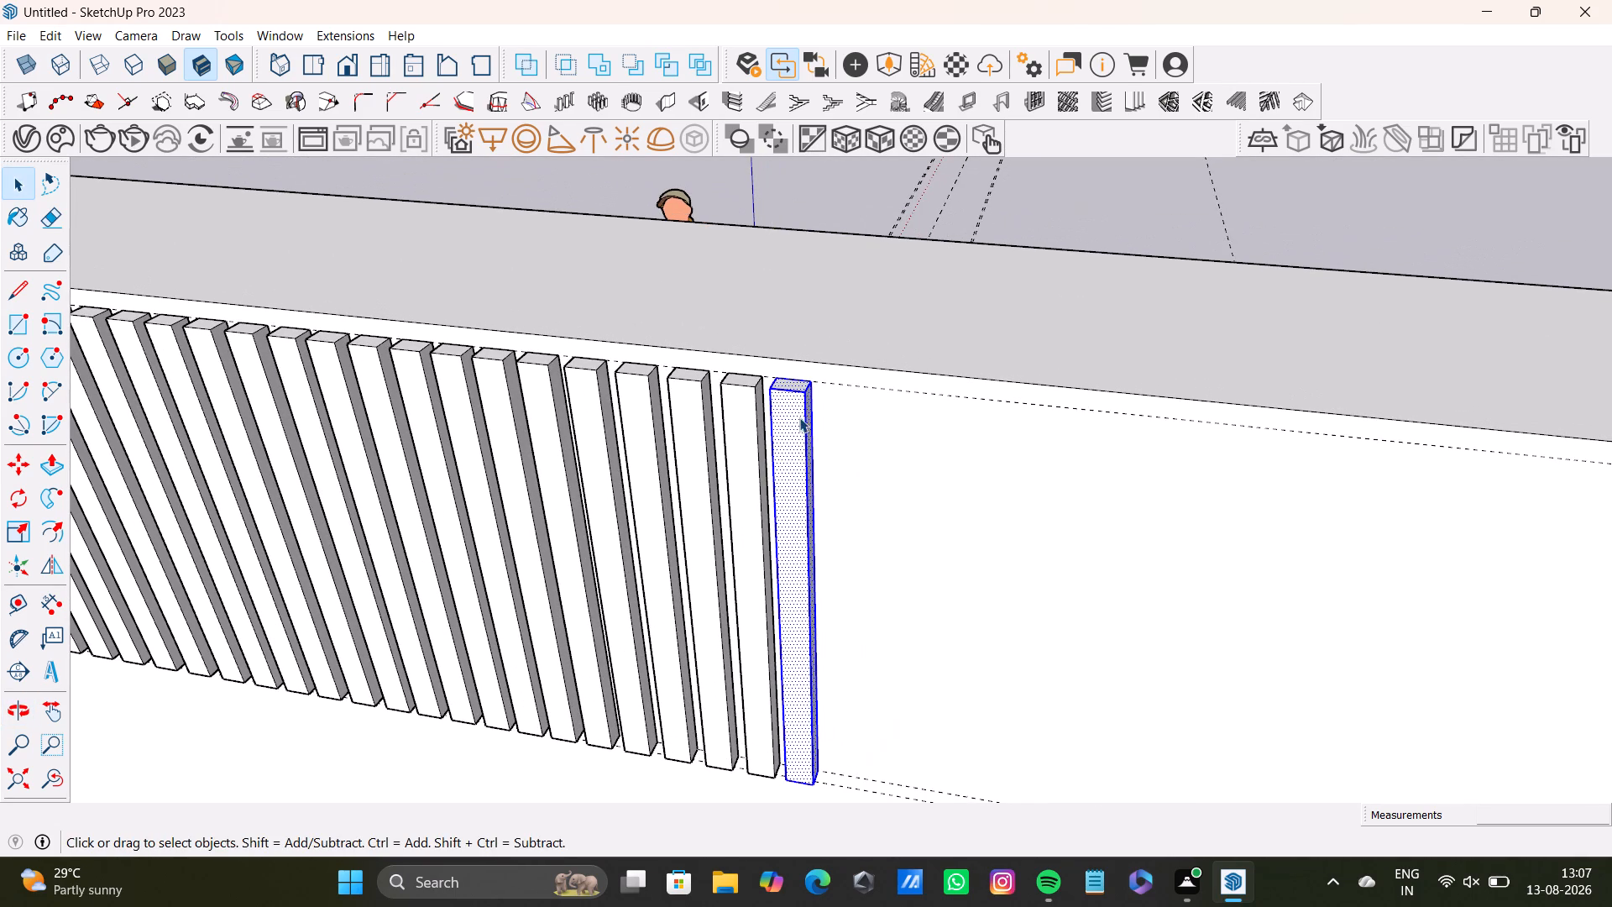
pyautogui.press('m')
pyautogui.keyDown('ctrl'); pyautogui.click(806, 400); pyautogui.keyUp('ctrl')
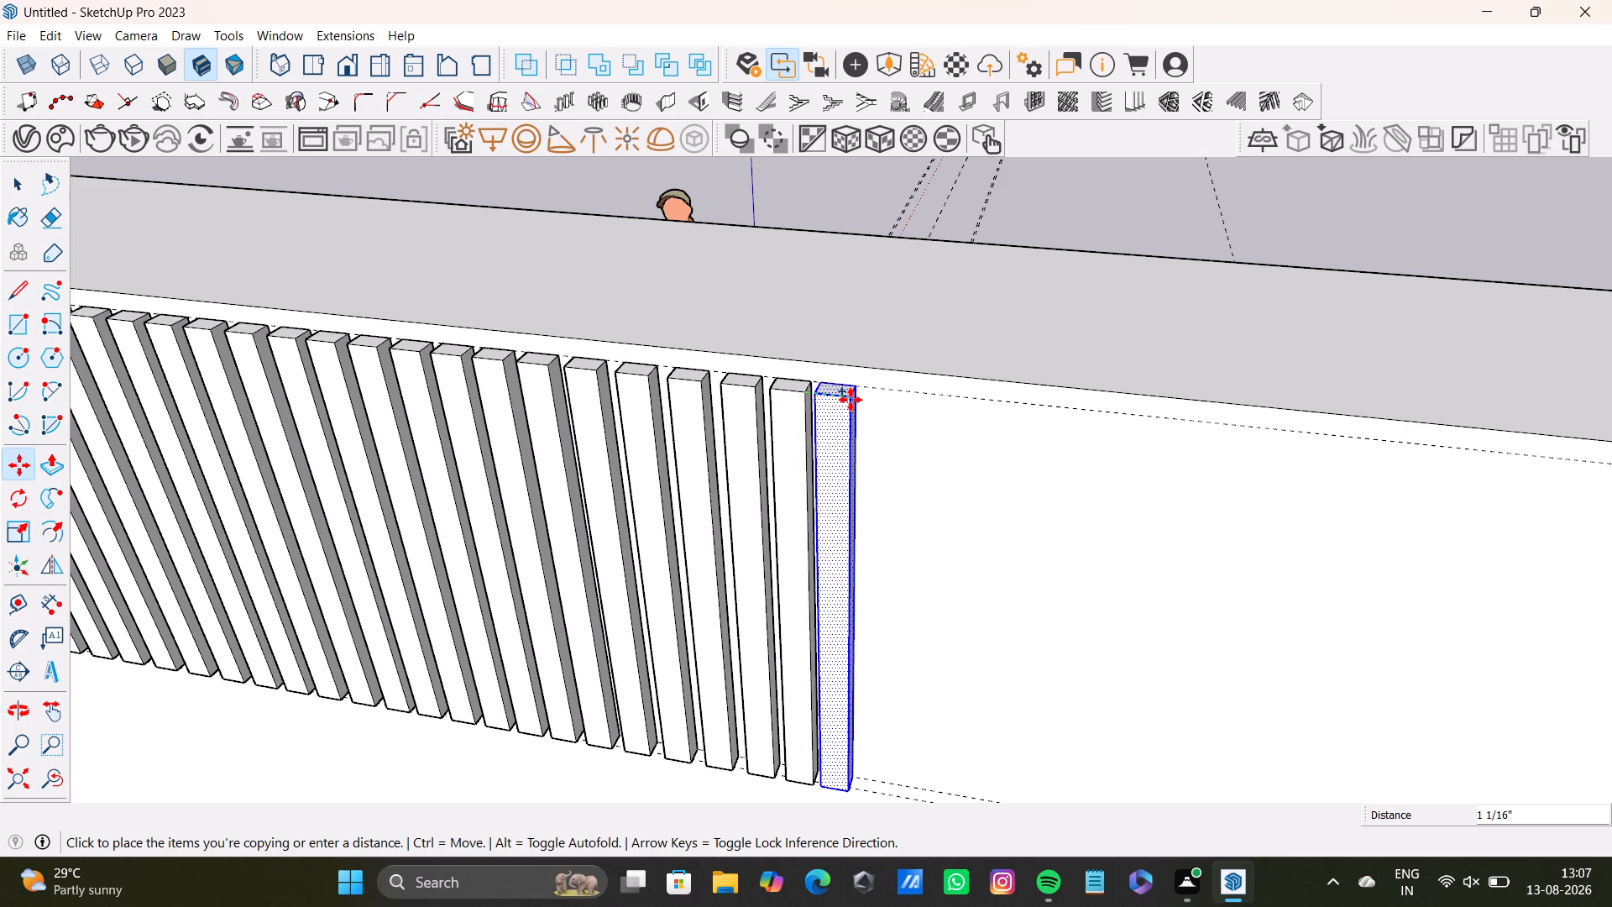
pyautogui.click(854, 399)
# Continue the row with four more strip copies along the green axis, each about 1 3/16" from the previous one.
pyautogui.keyDown('ctrl'); pyautogui.click(856, 400); pyautogui.keyUp('ctrl')
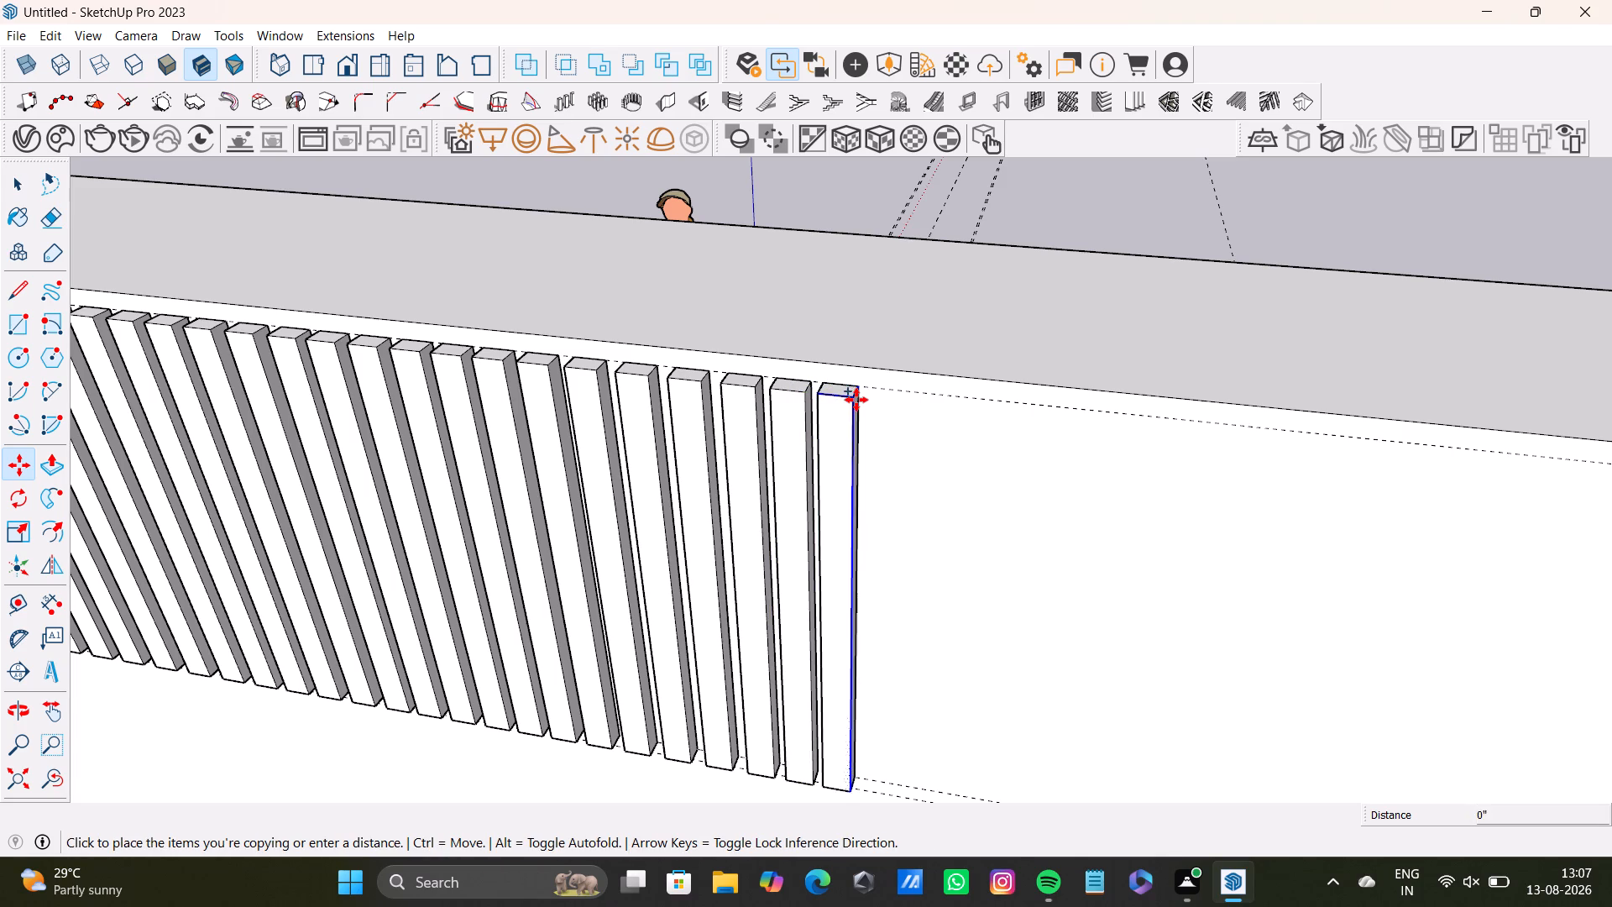
pyautogui.click(905, 400)
pyautogui.click(908, 408)
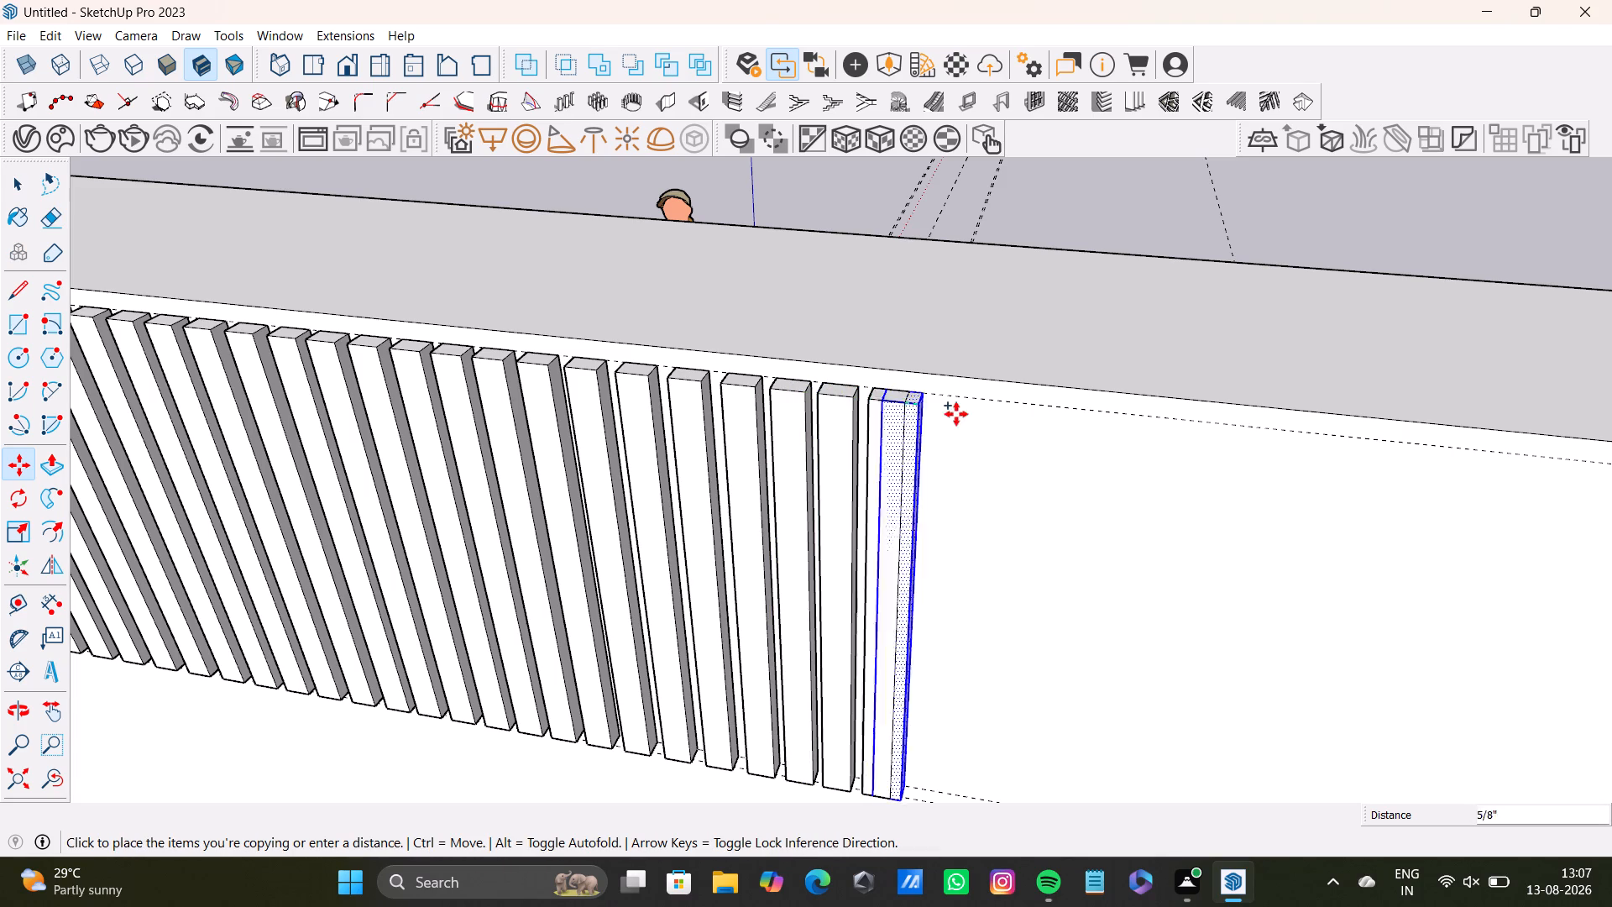
pyautogui.click(959, 412)
pyautogui.moveTo(960, 413); pyautogui.dragTo(971, 413)
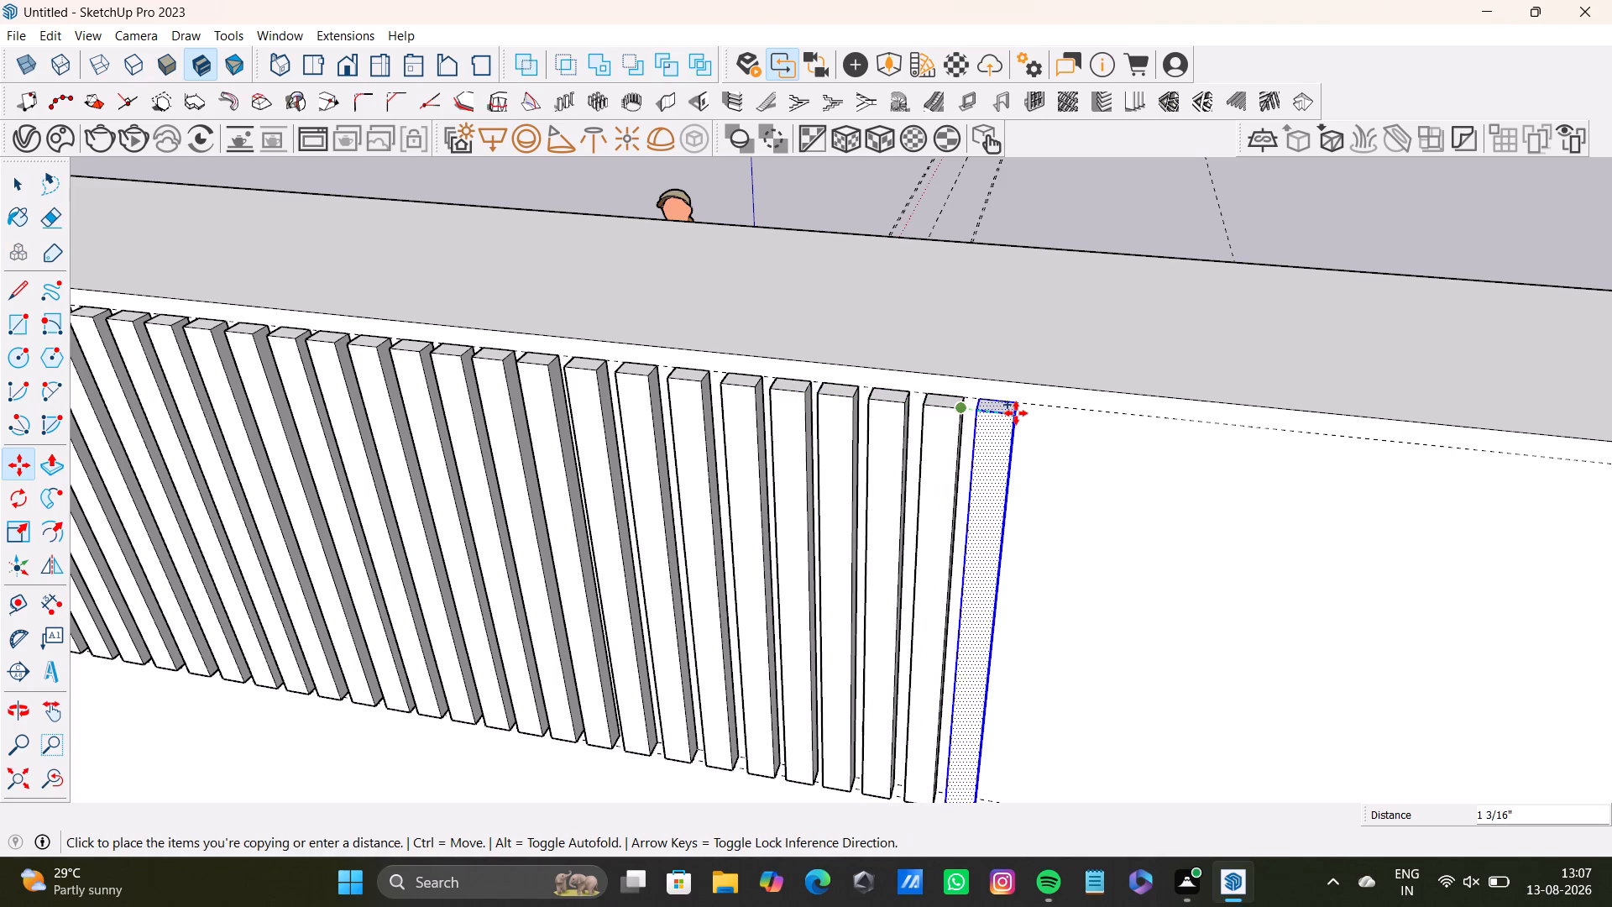
pyautogui.click(1014, 412)
pyautogui.click(1017, 418)
pyautogui.doubleClick(1071, 424)
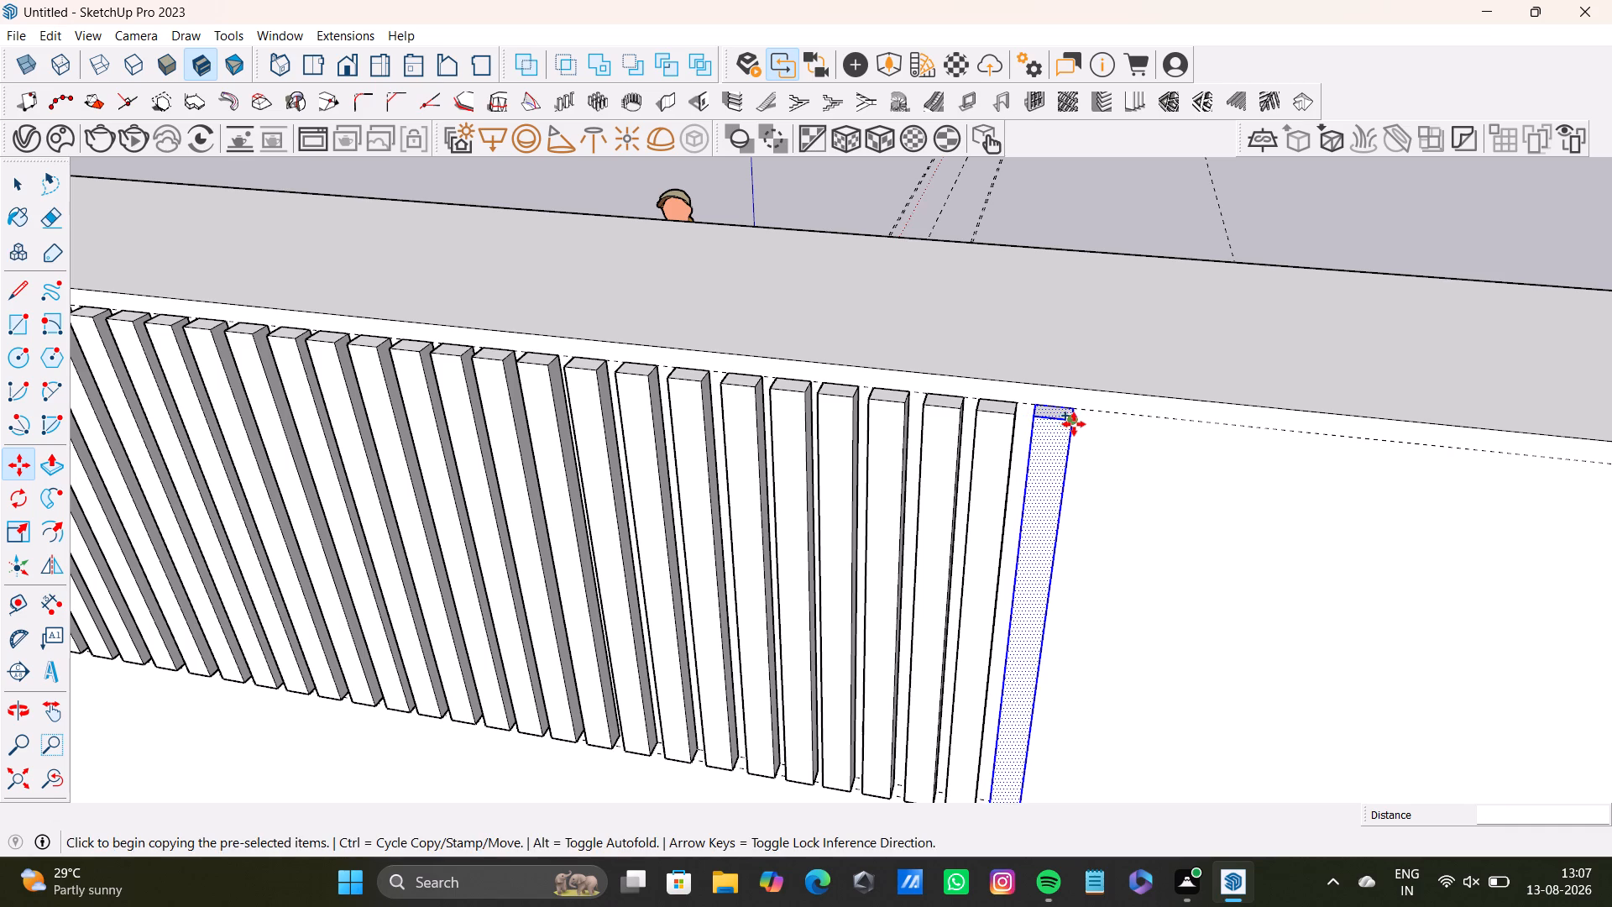
# Add five more strip copies one after another along the green axis, keeping roughly 1 1/8" to 1 3/16" spacing.
pyautogui.doubleClick(1129, 428)
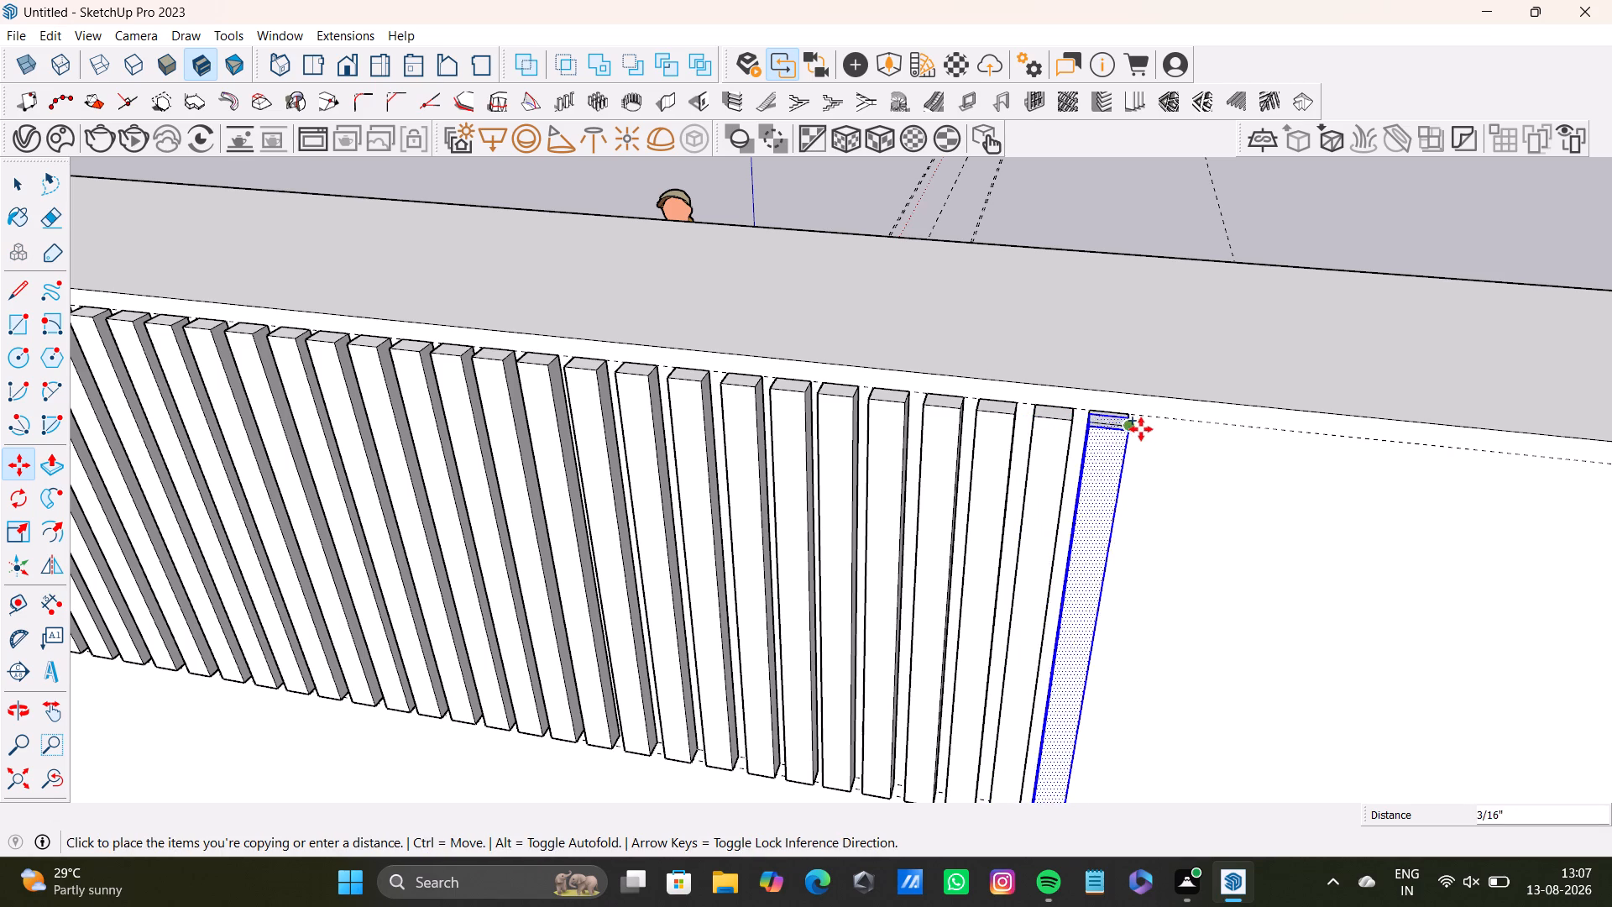
pyautogui.click(1183, 429)
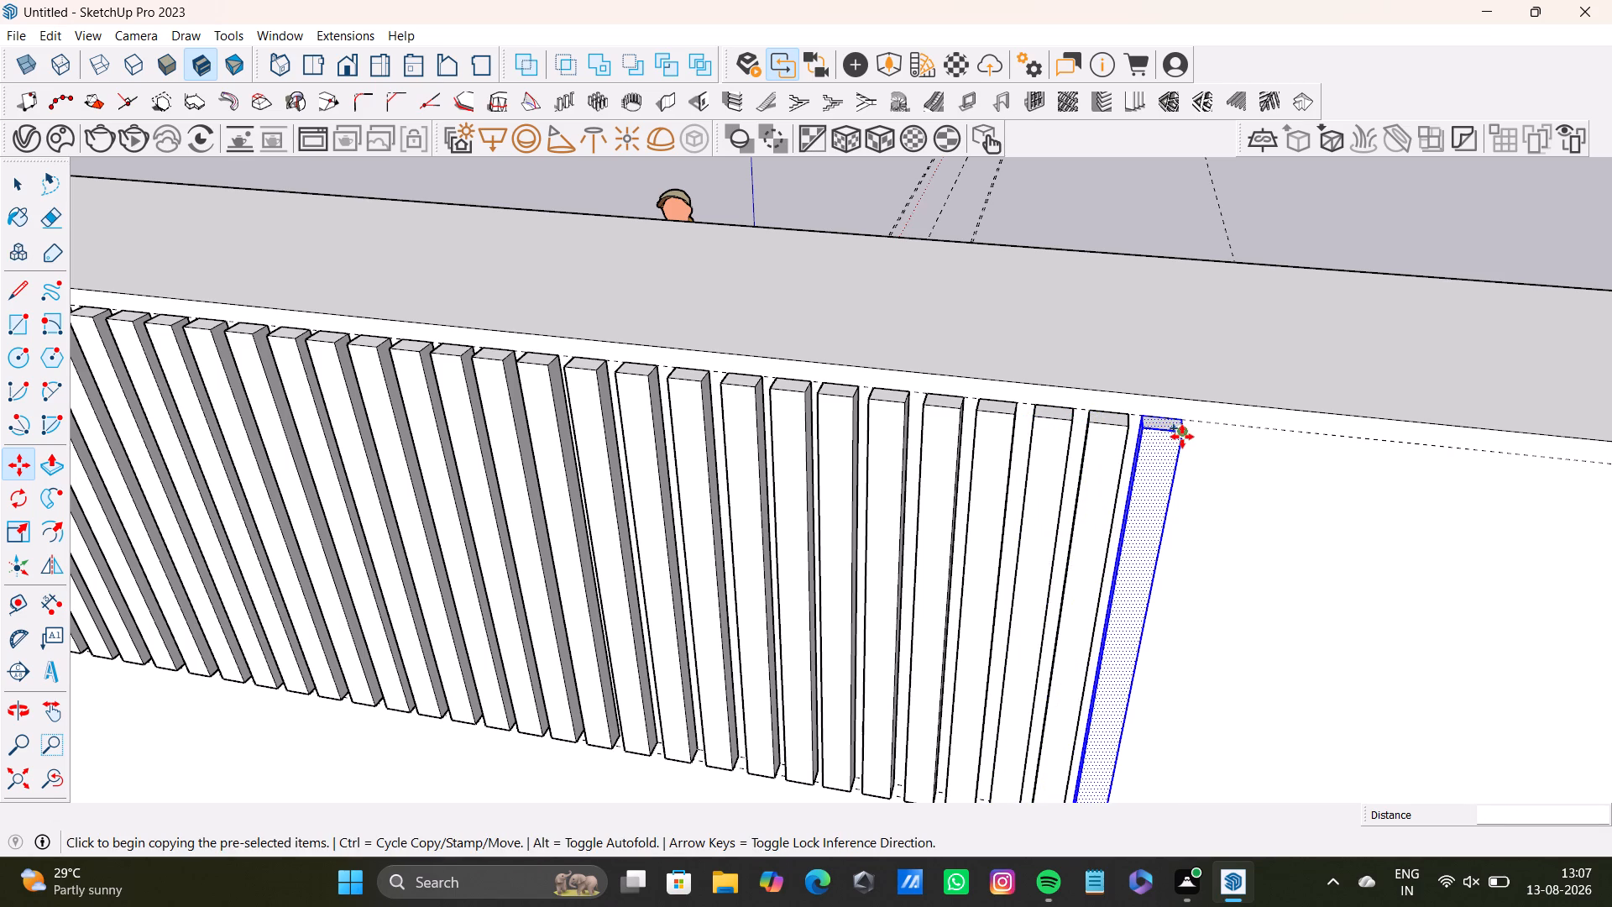
pyautogui.click(1182, 437)
pyautogui.click(1242, 442)
pyautogui.click(1247, 444)
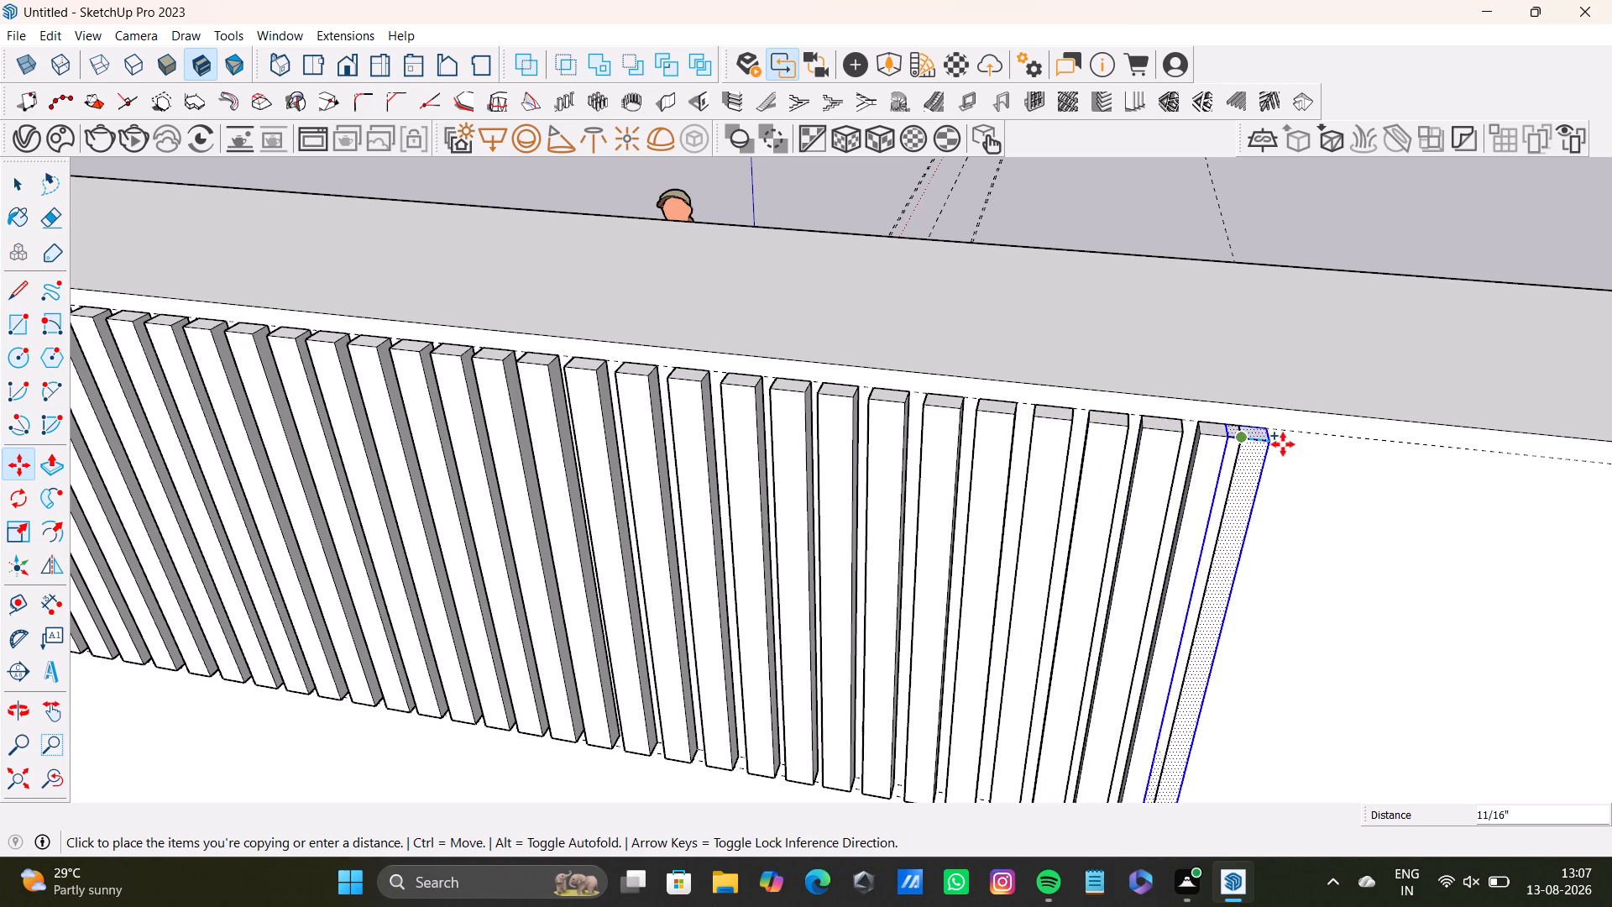
pyautogui.click(1302, 443)
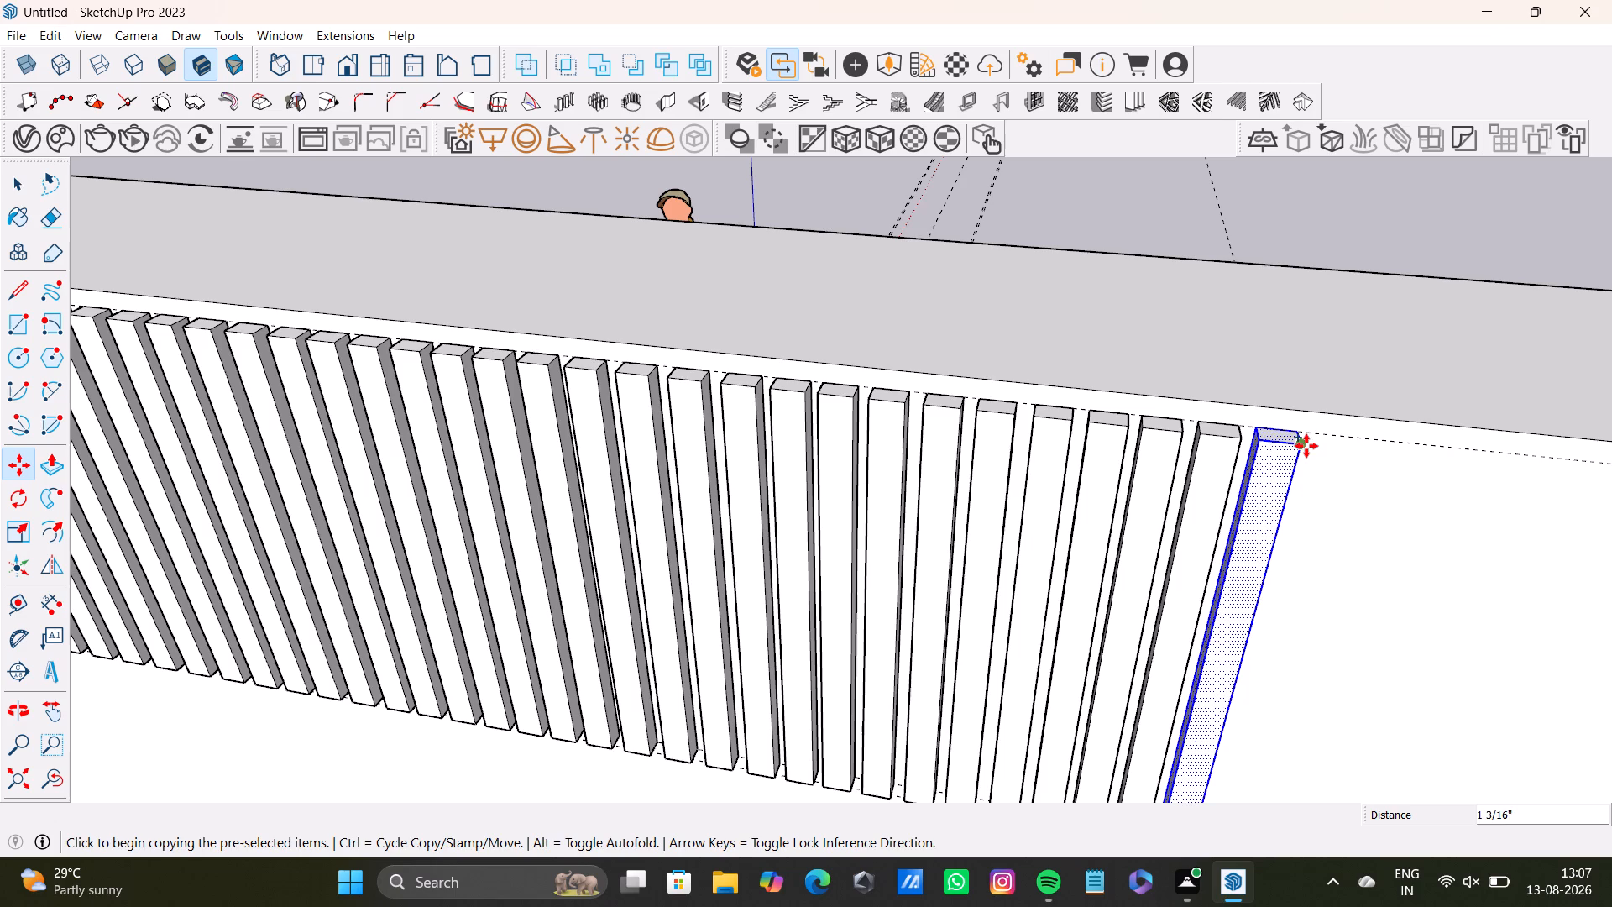
pyautogui.click(1306, 450)
pyautogui.click(1358, 448)
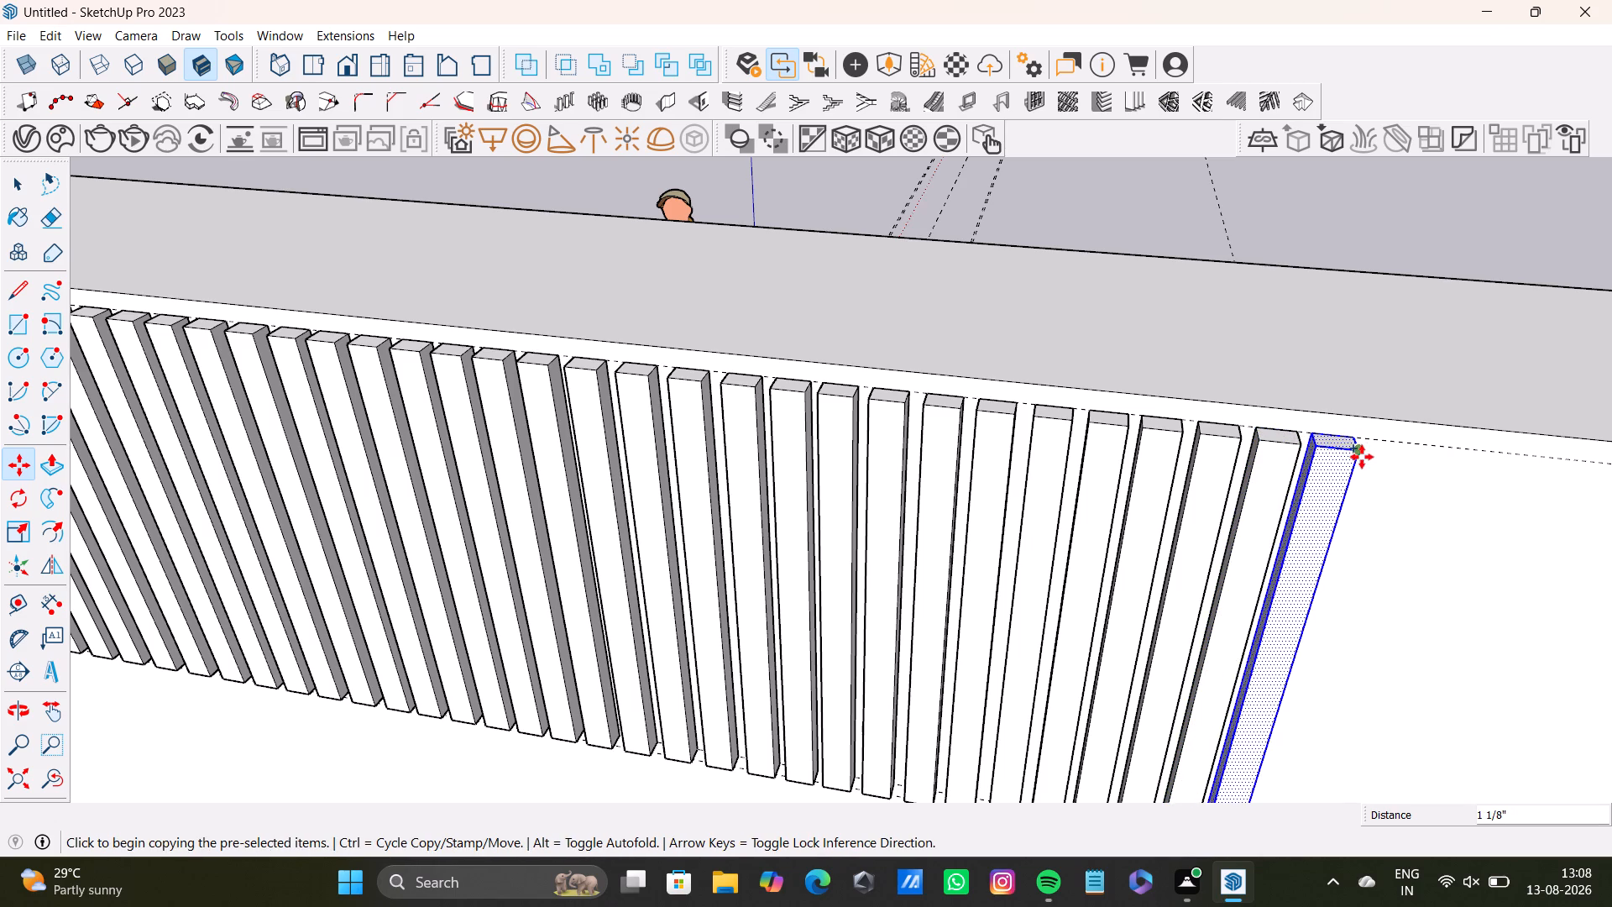
# Add two more strip copies at the end of the row along the green axis, the second about 1 5/16" further along.
pyautogui.click(1362, 457)
pyautogui.click(1421, 453)
pyautogui.scroll(-9, 1321, 487)
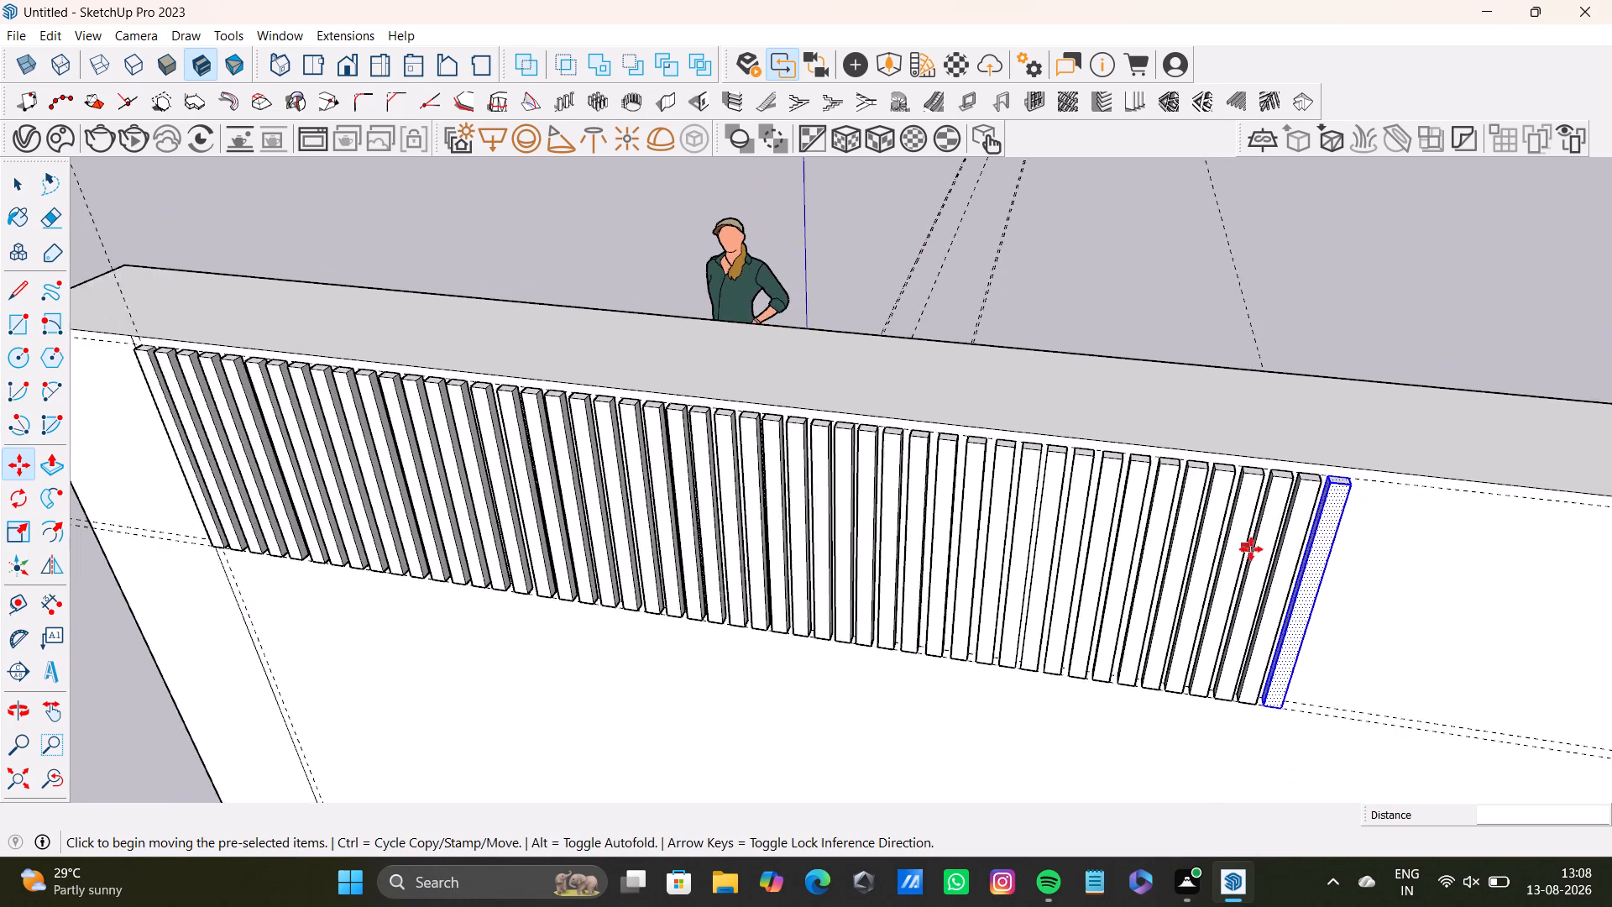
pyautogui.scroll(-2, 1251, 549)
pyautogui.keyDown('shift'); pyautogui.moveTo(1259, 559); pyautogui.dragTo(509, 519, button='middle'); pyautogui.keyUp('shift')
pyautogui.moveTo(576, 557); pyautogui.dragTo(630, 557, button='middle')
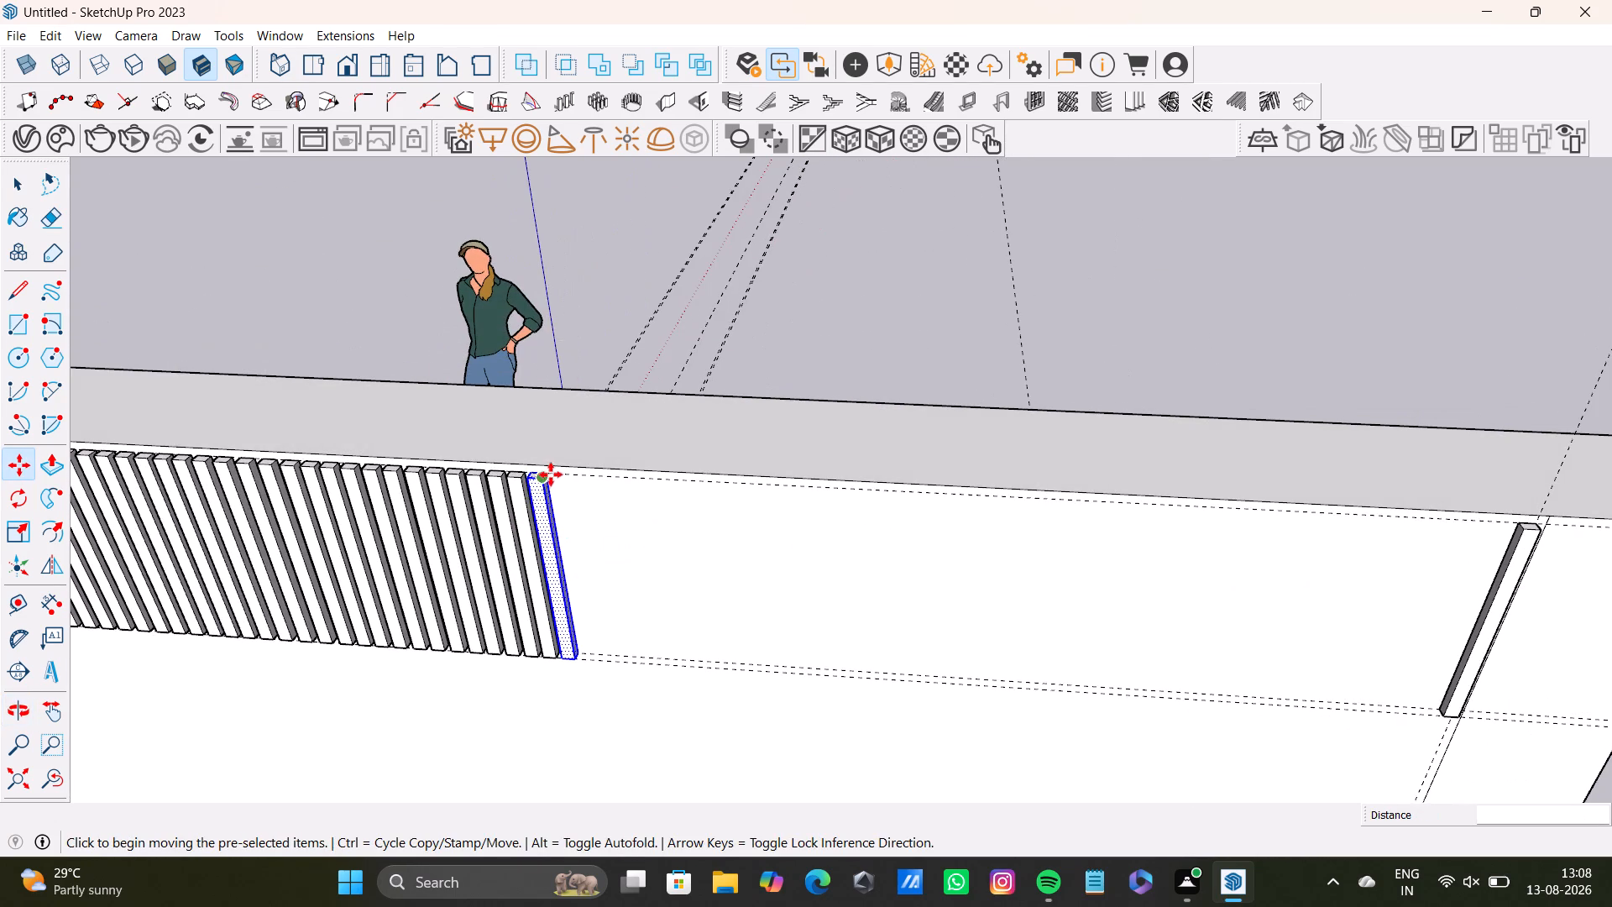
pyautogui.click(545, 484)
pyautogui.click(566, 484)
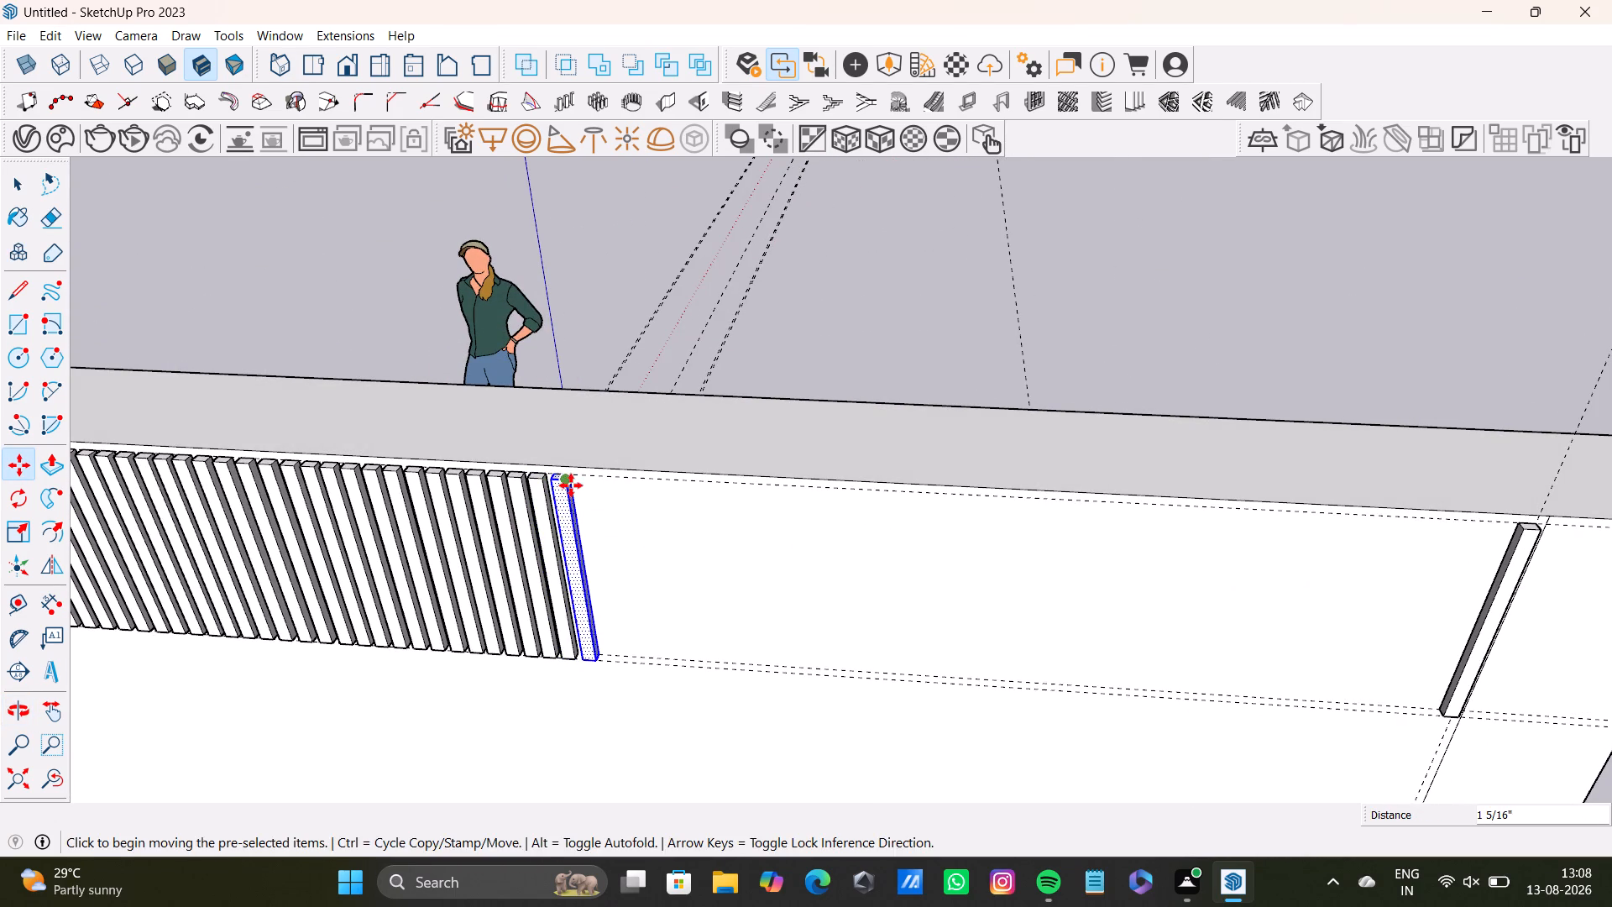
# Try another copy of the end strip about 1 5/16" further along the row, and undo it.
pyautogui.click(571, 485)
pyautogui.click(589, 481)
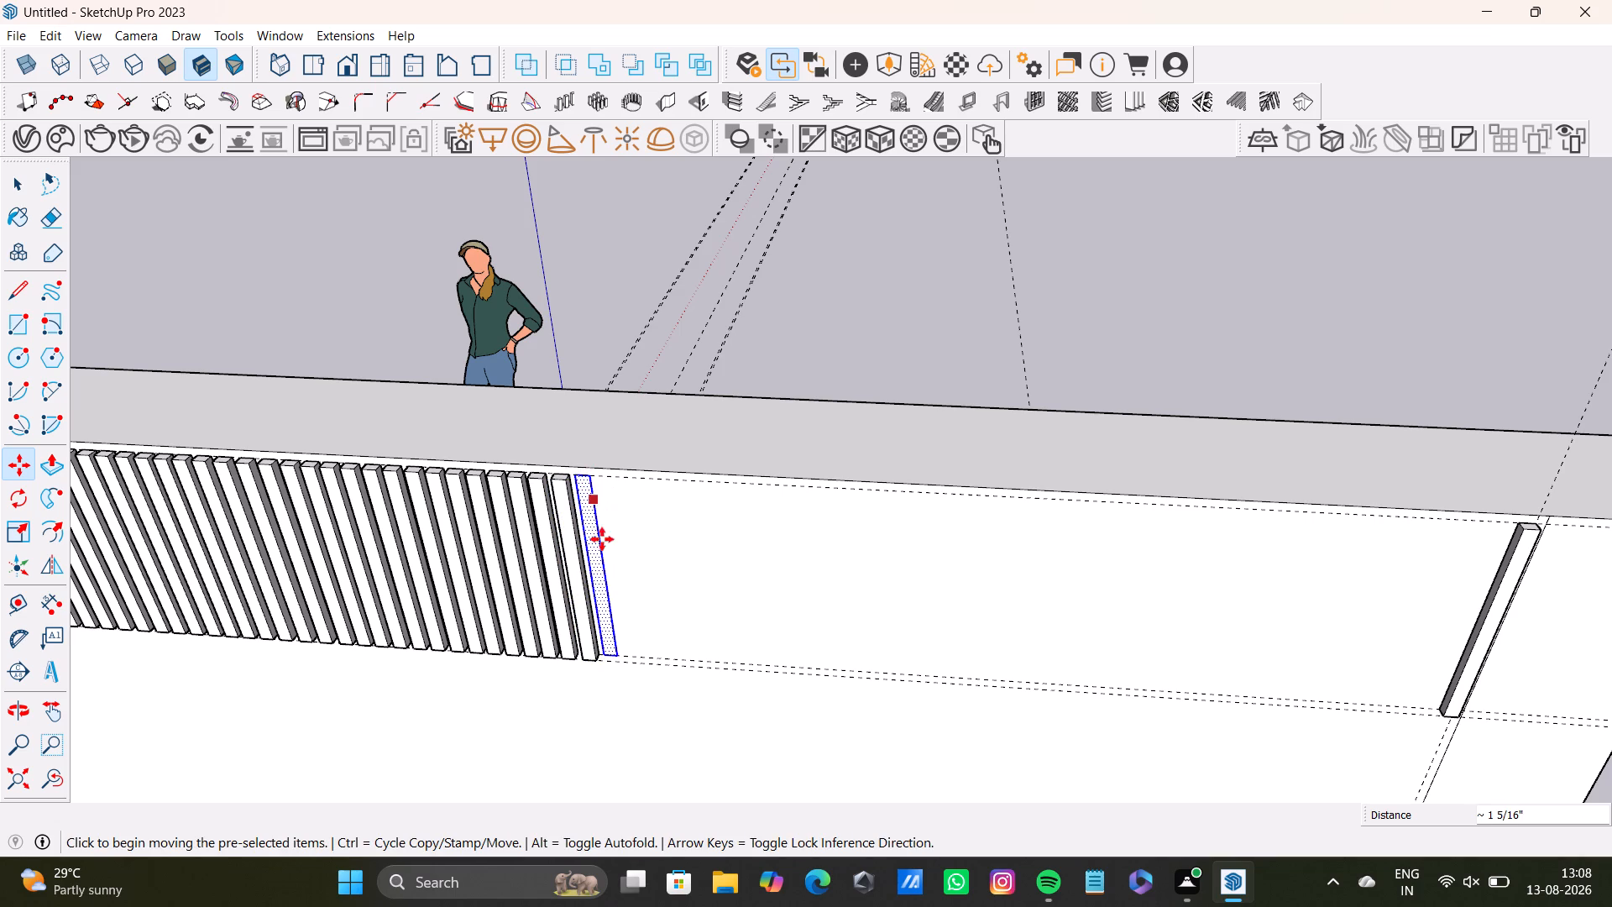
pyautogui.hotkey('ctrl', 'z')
# Select the front, top and side faces of the end strip and copy it one spacing further along the row.
pyautogui.press('space')
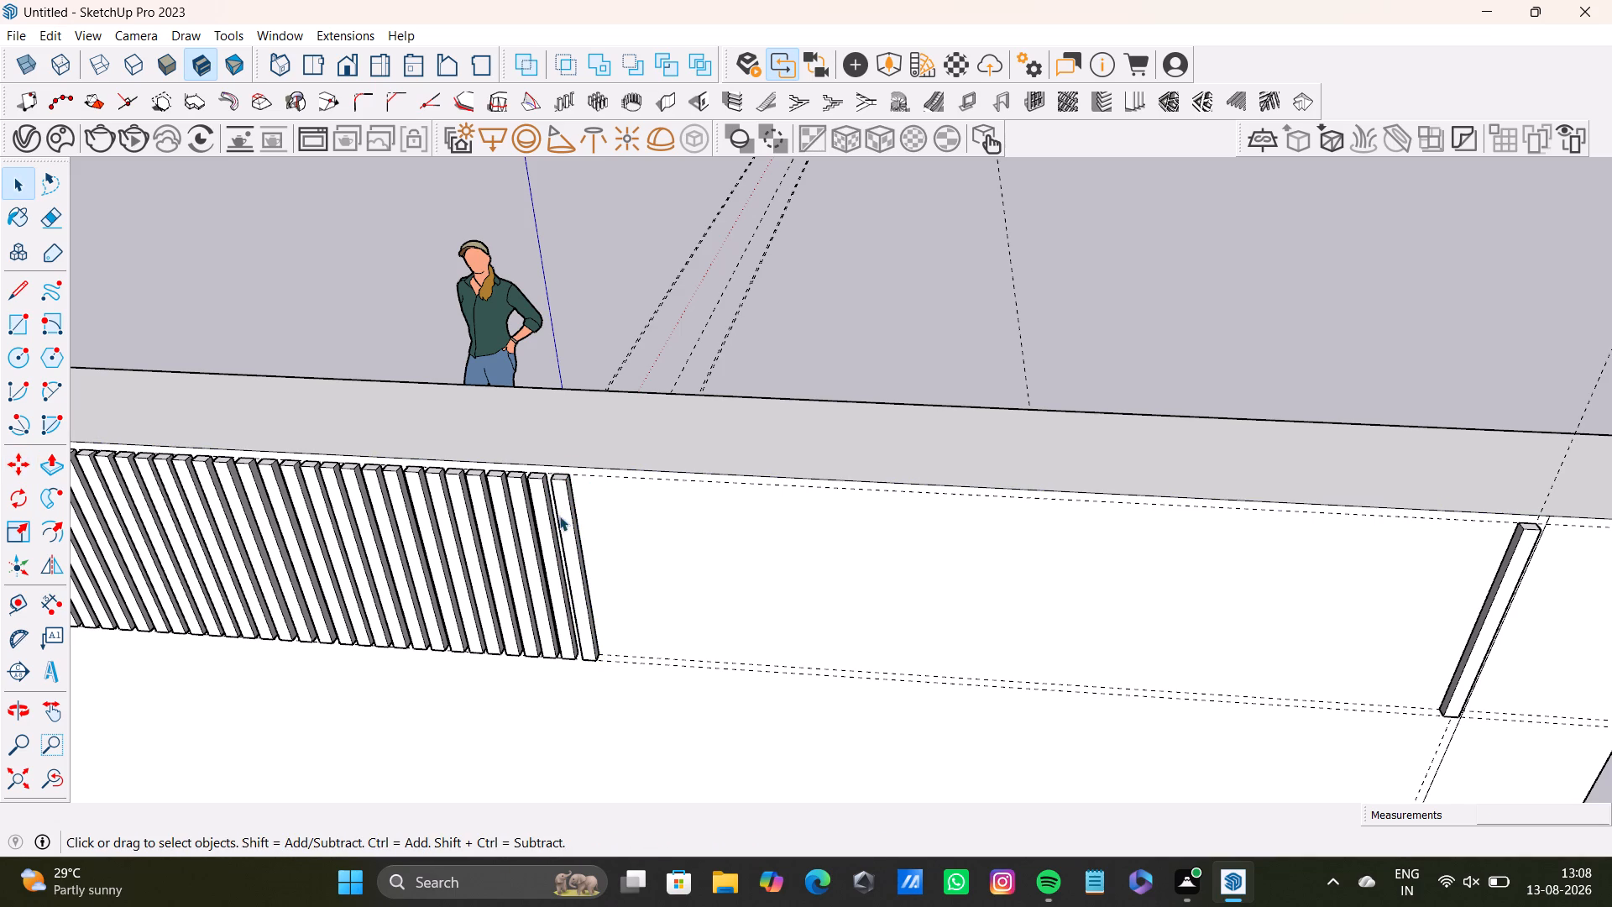
pyautogui.scroll(6, 559, 495)
pyautogui.doubleClick(563, 486)
pyautogui.doubleClick(564, 482)
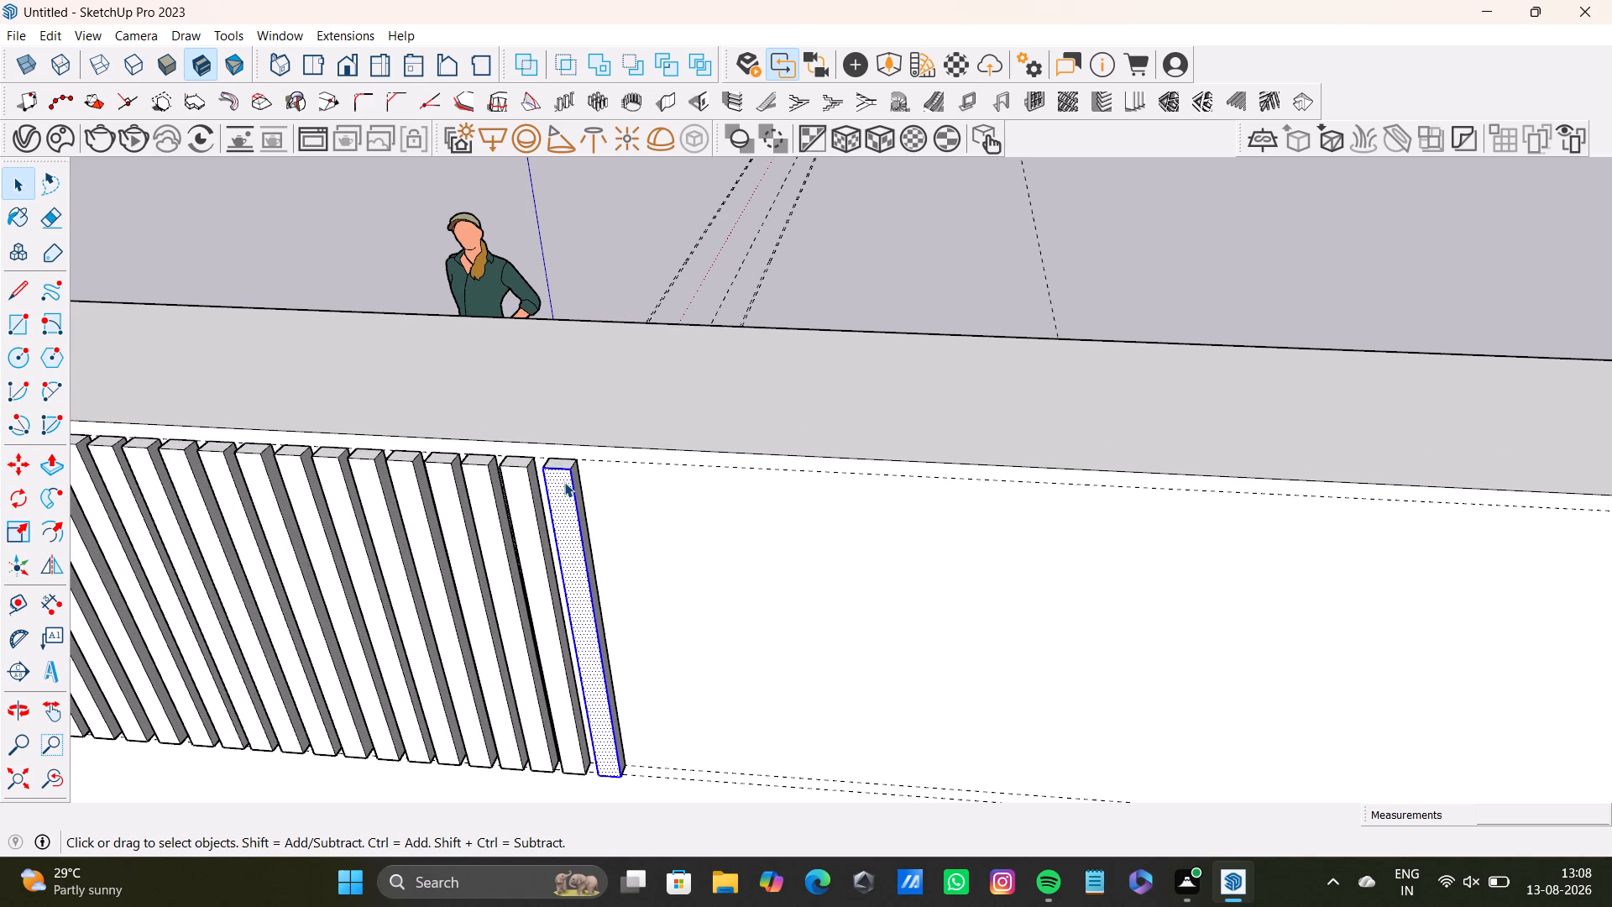
pyautogui.tripleClick(564, 464)
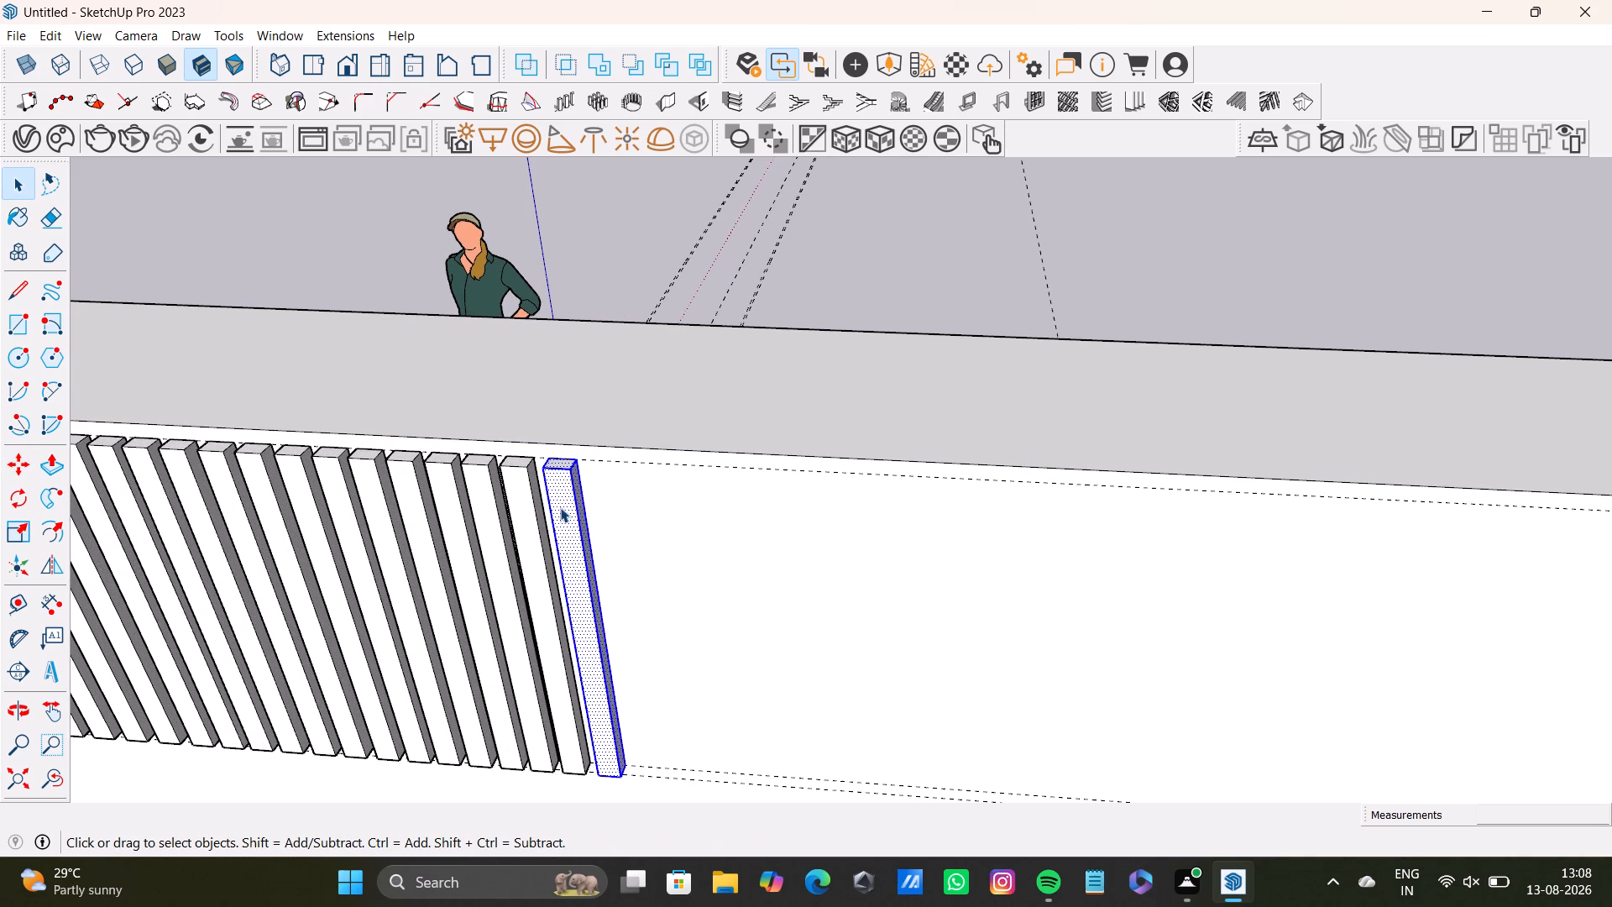
pyautogui.press('m')
pyautogui.click(578, 474)
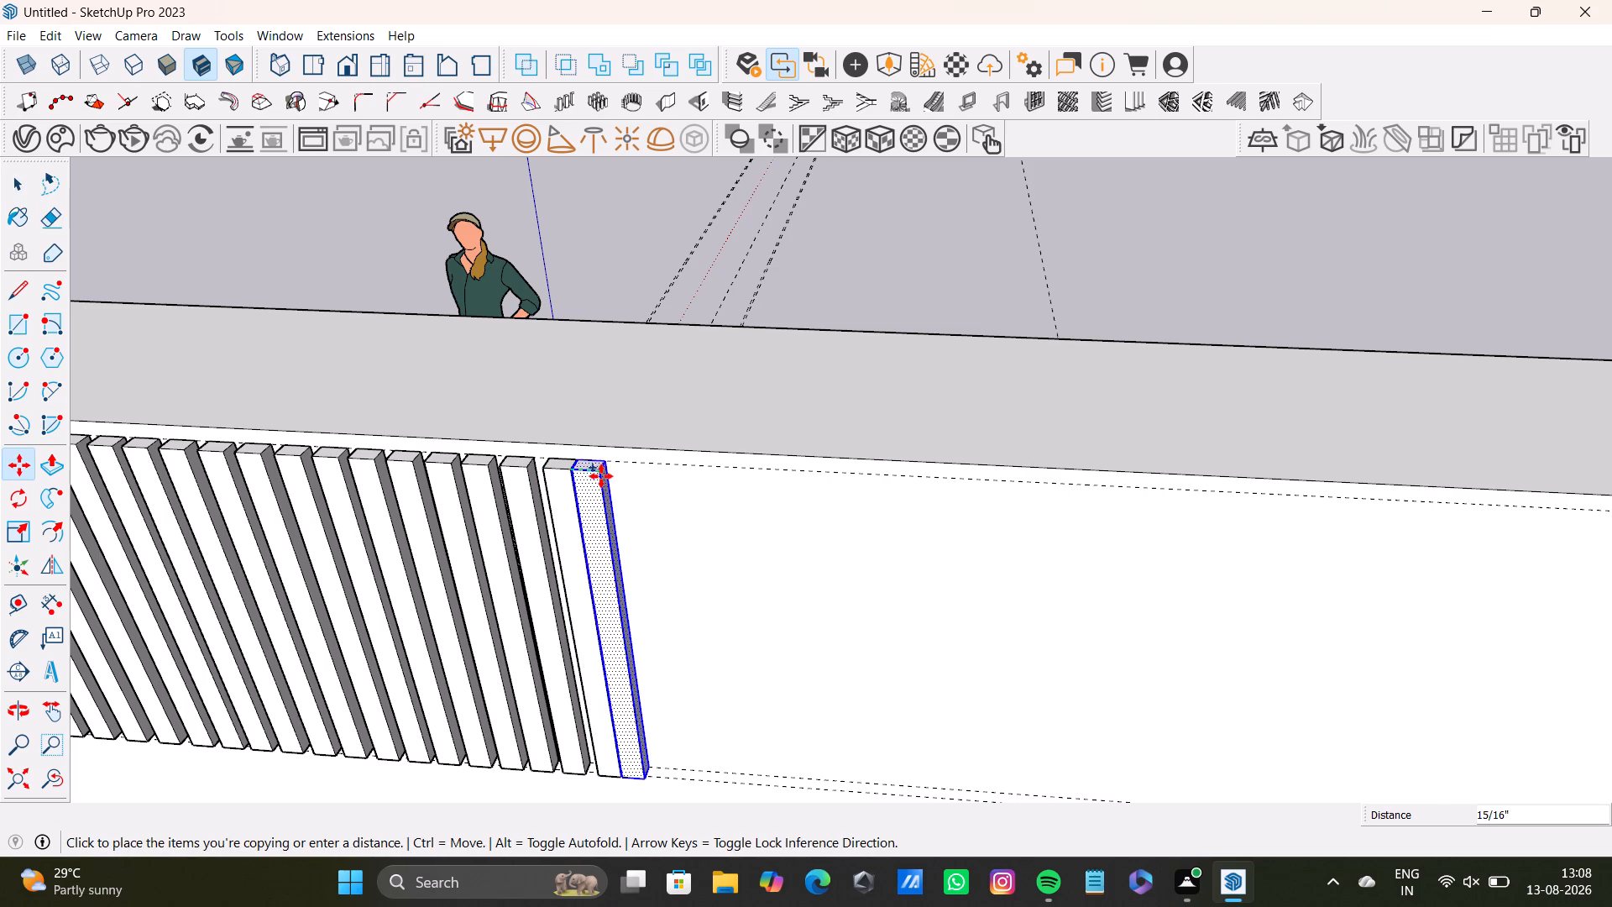
pyautogui.click(614, 474)
# Add four more strip copies one after another along the green axis, each about 1 3/16" from the previous one.
pyautogui.click(617, 475)
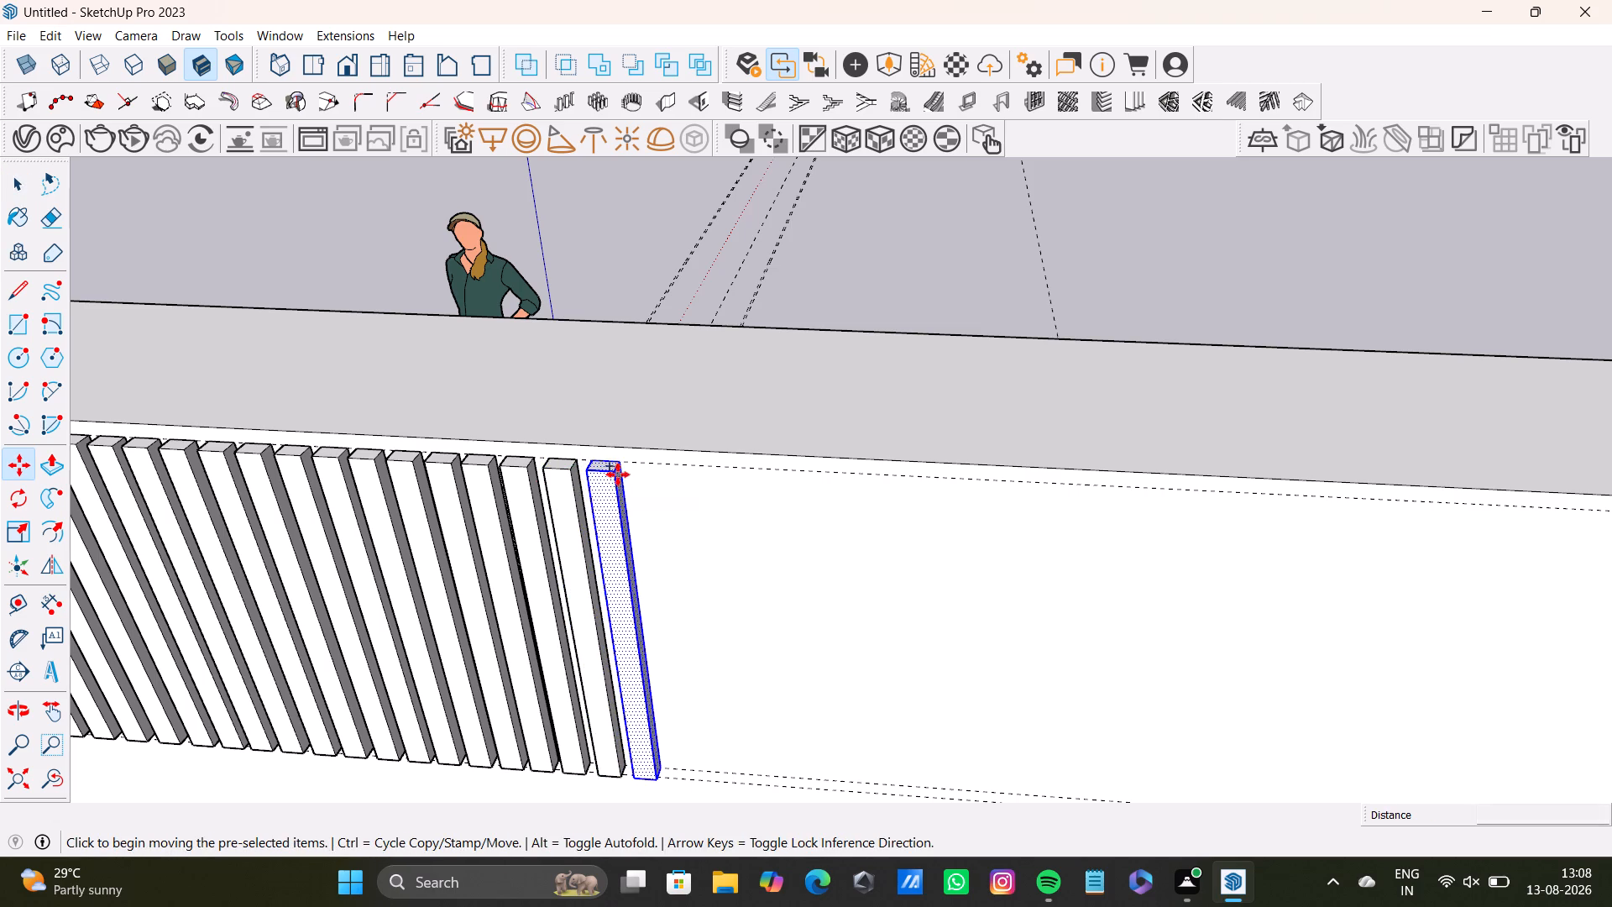
pyautogui.click(657, 478)
pyautogui.click(659, 478)
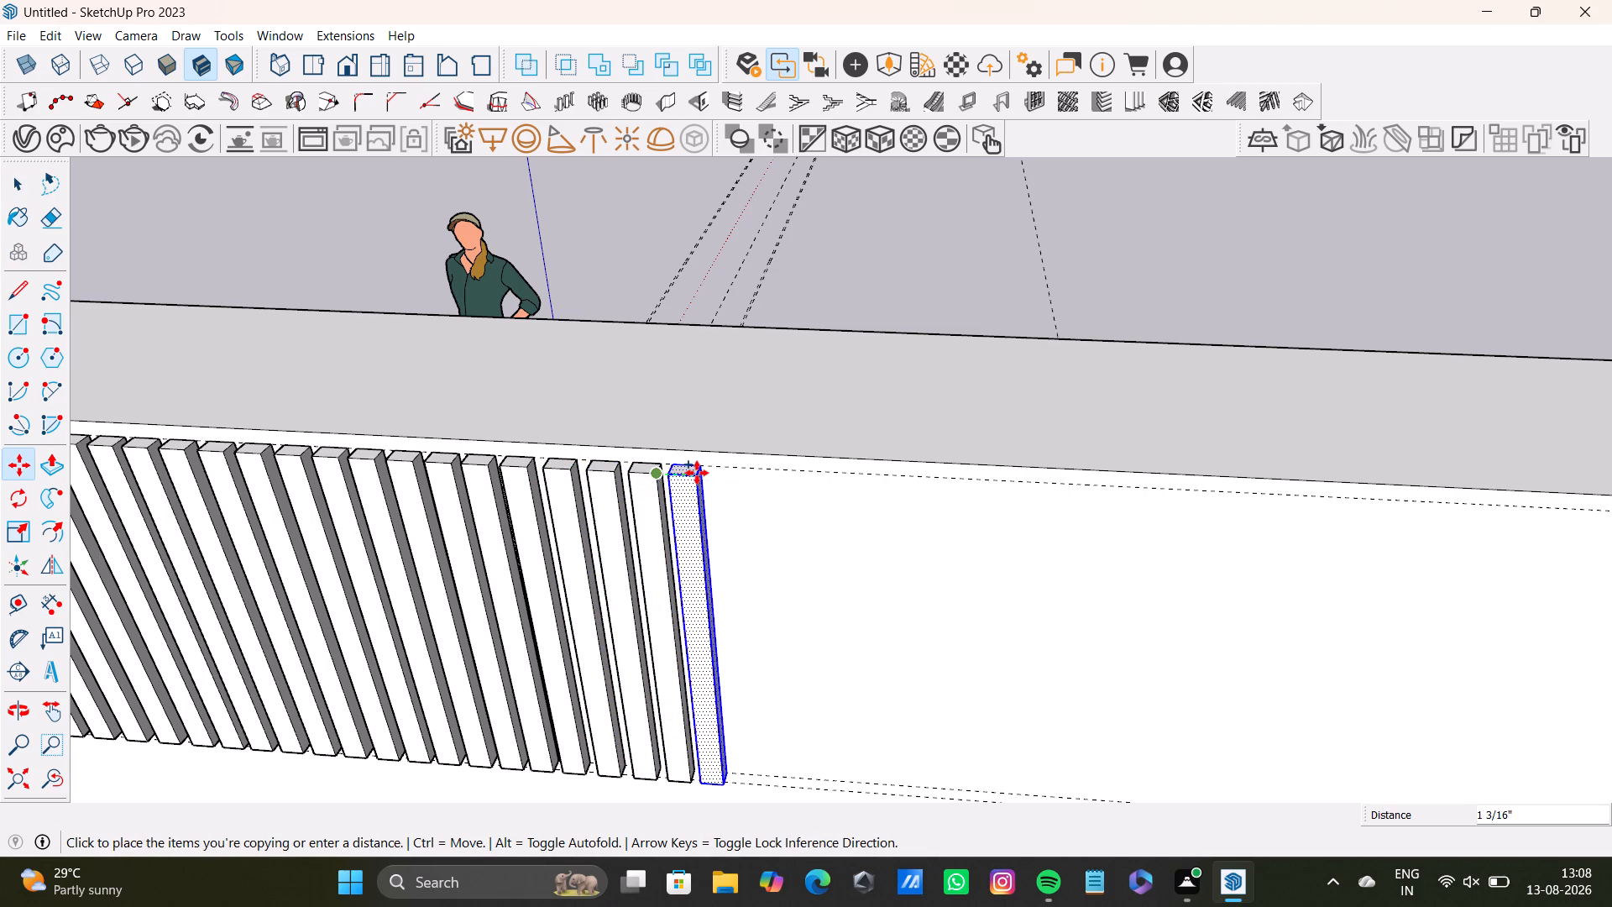
pyautogui.click(697, 473)
pyautogui.click(700, 480)
pyautogui.click(737, 481)
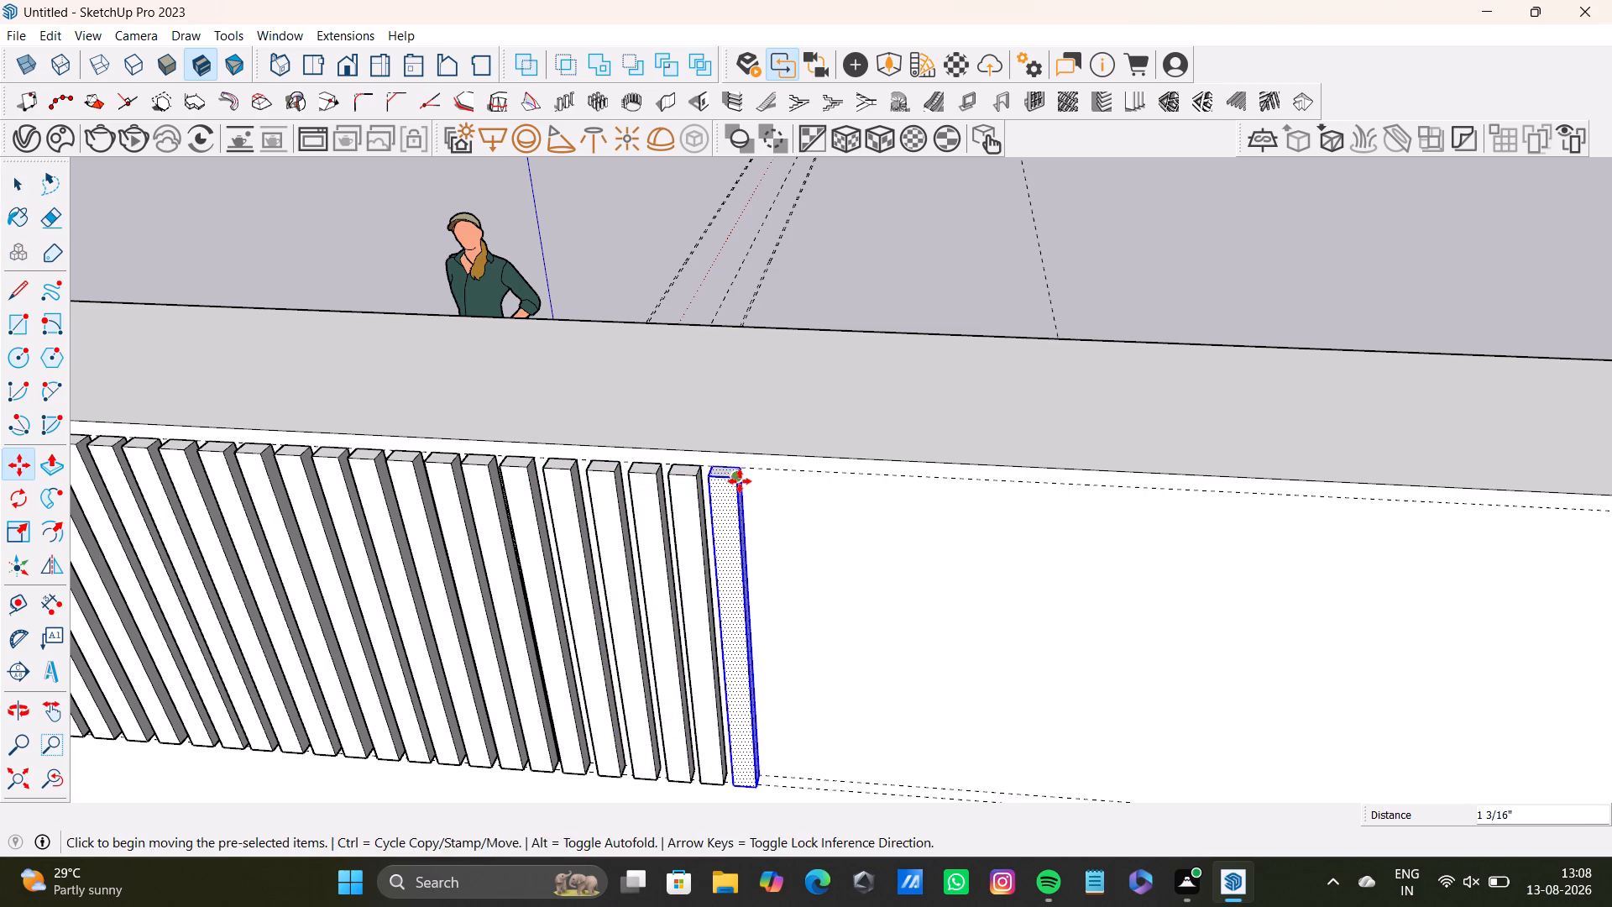
pyautogui.click(740, 481)
pyautogui.click(777, 480)
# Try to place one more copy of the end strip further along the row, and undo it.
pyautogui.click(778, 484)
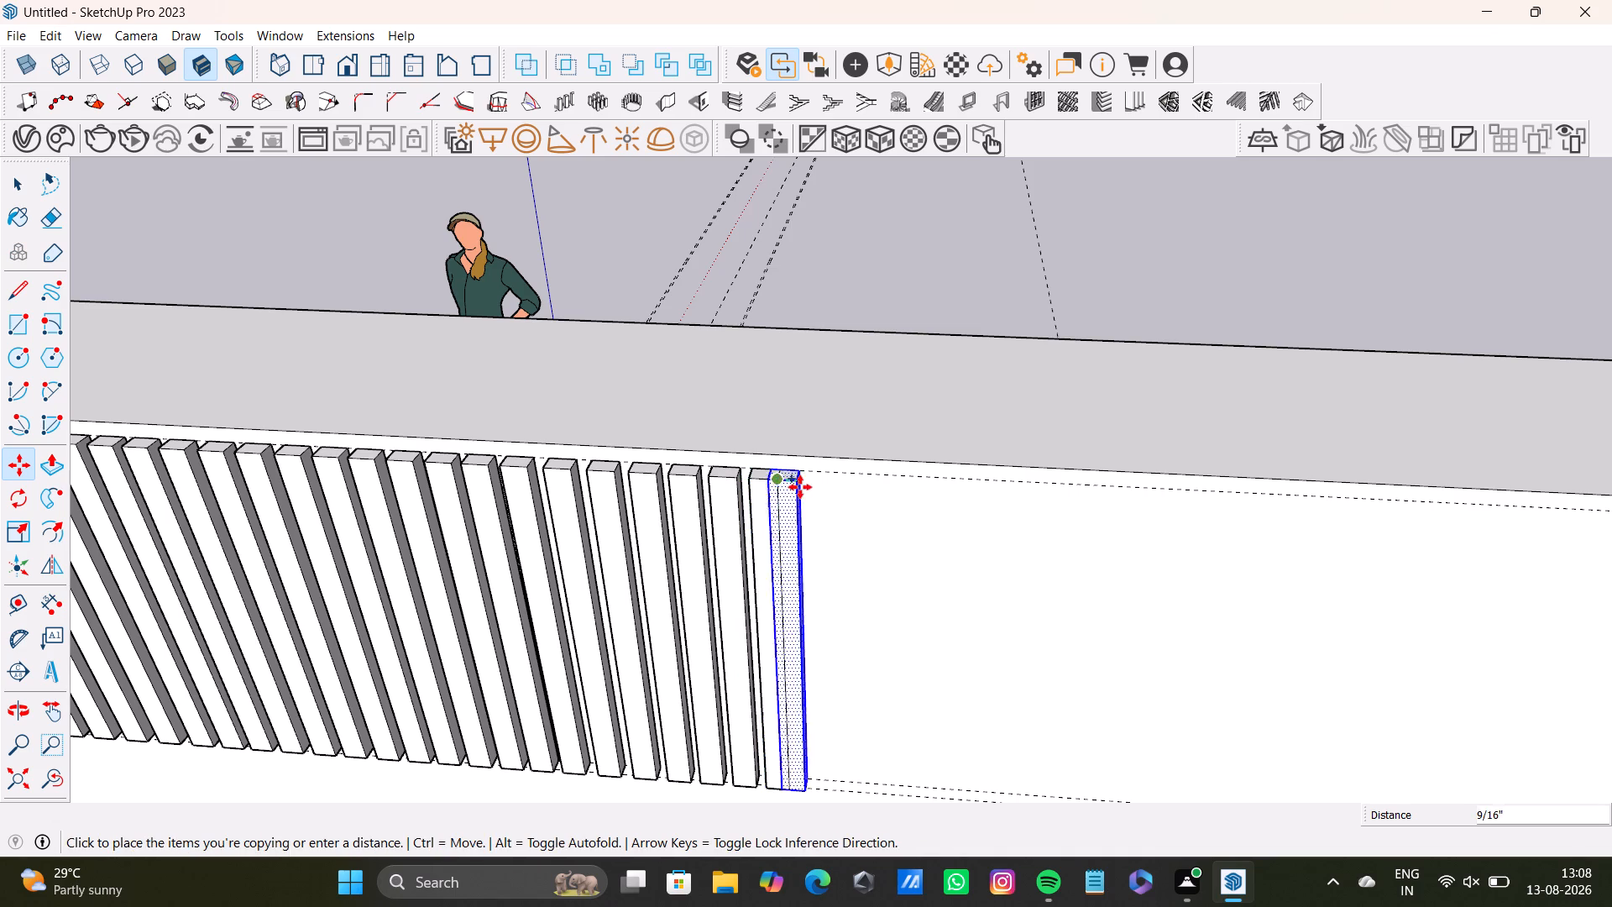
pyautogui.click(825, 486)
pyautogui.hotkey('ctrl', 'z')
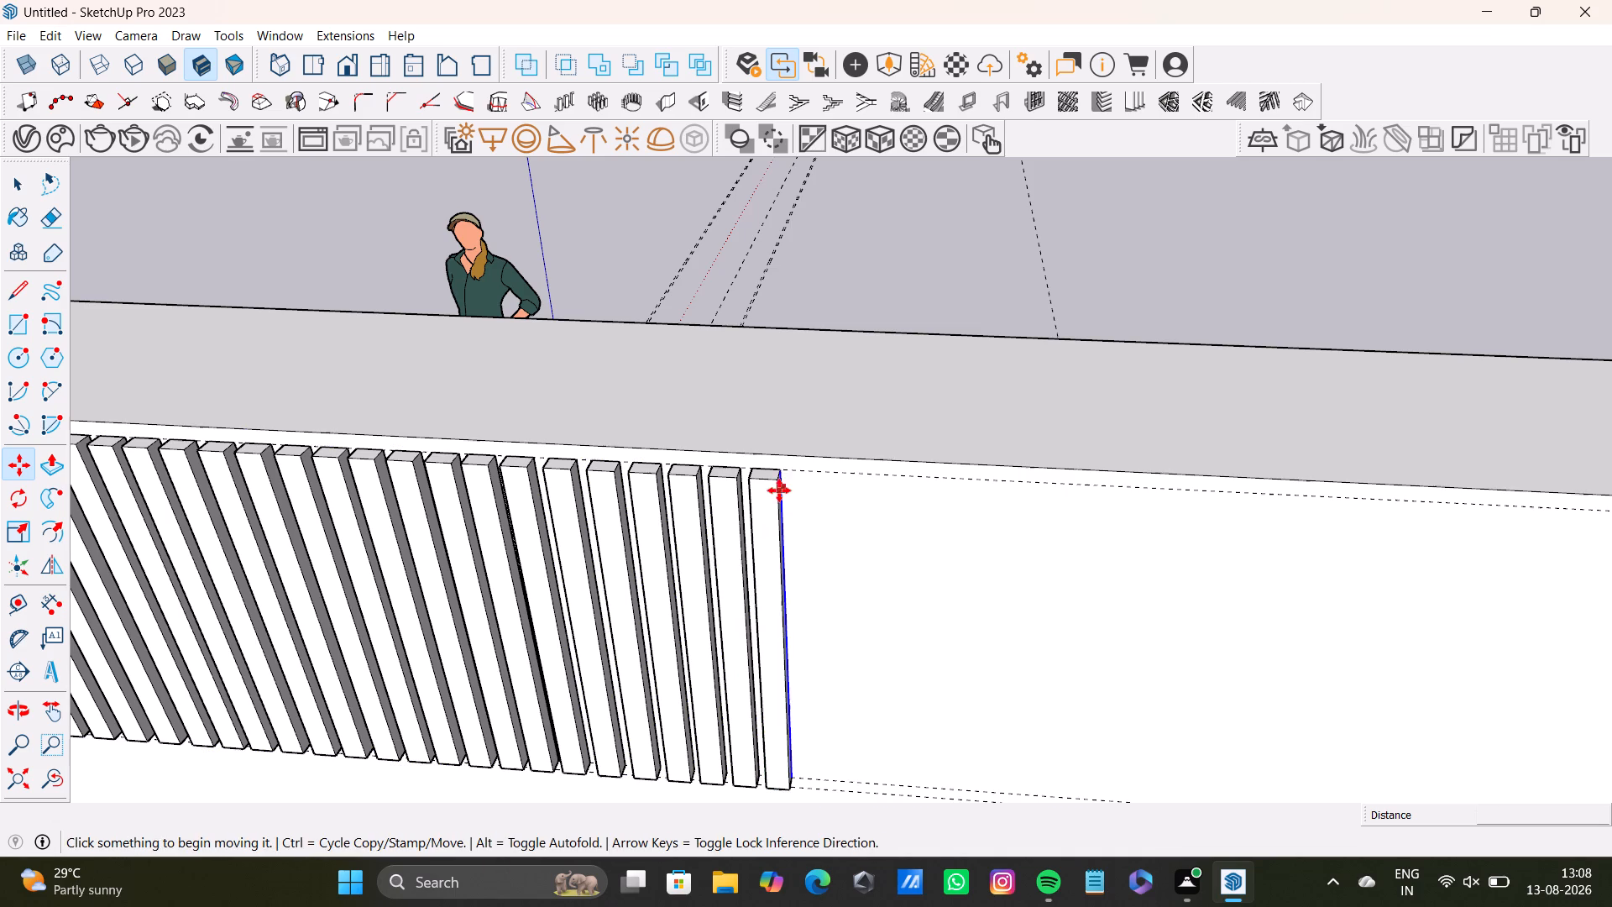
# Reselect the end strip's faces, starting with its front face and bounding edges.
pyautogui.press('space')
pyautogui.doubleClick(772, 495)
pyautogui.moveTo(758, 518); pyautogui.dragTo(730, 627, button='middle')
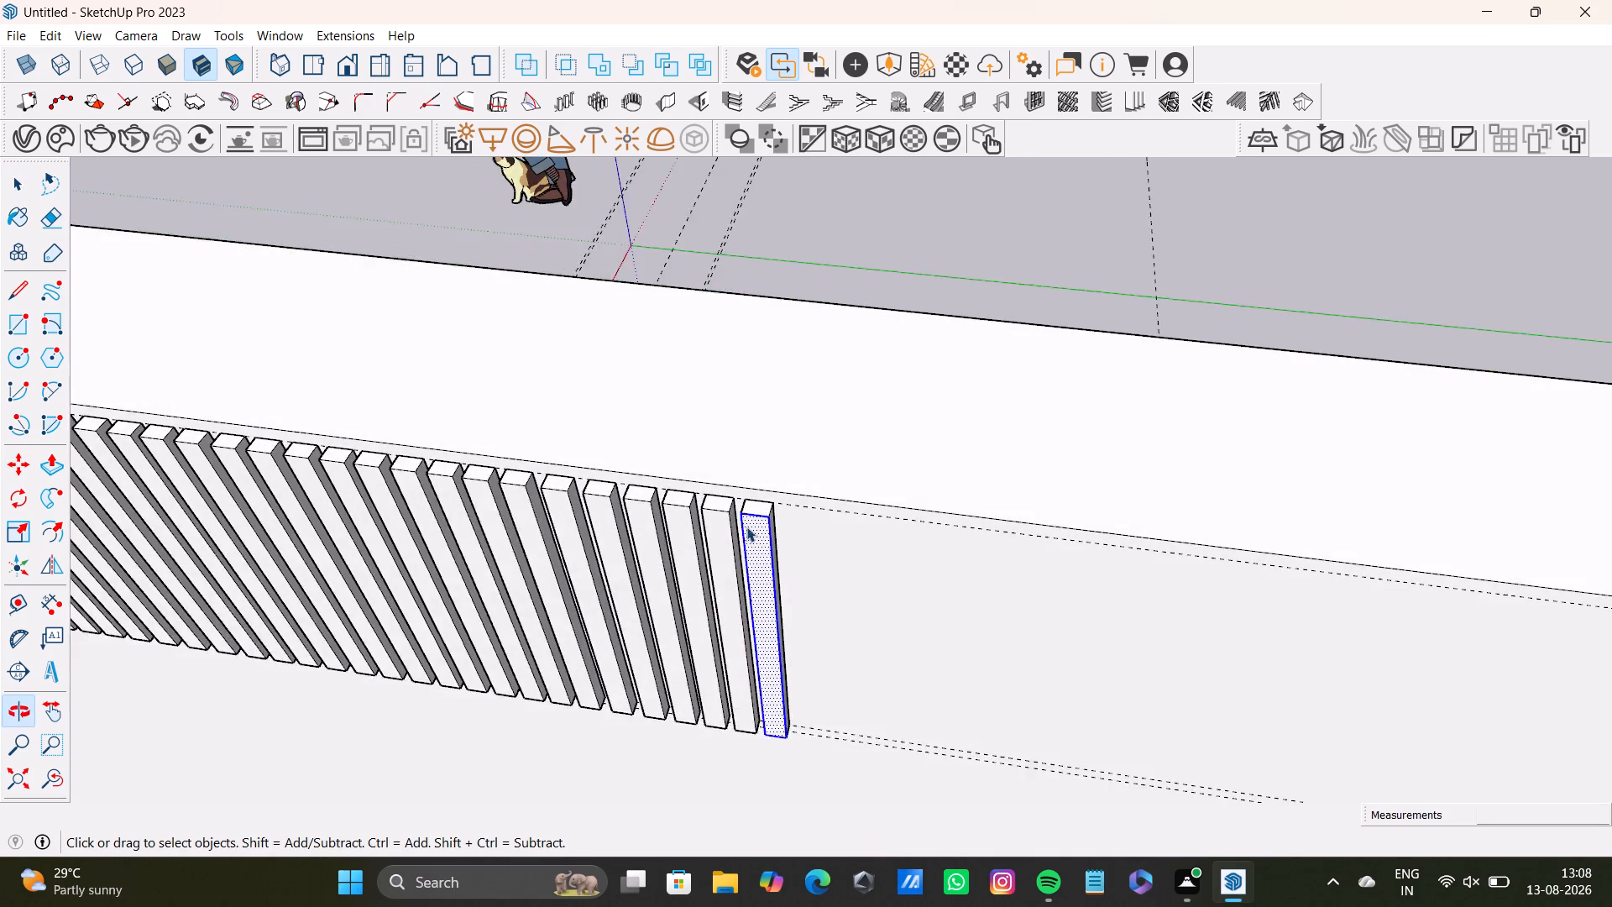
pyautogui.scroll(4, 746, 522)
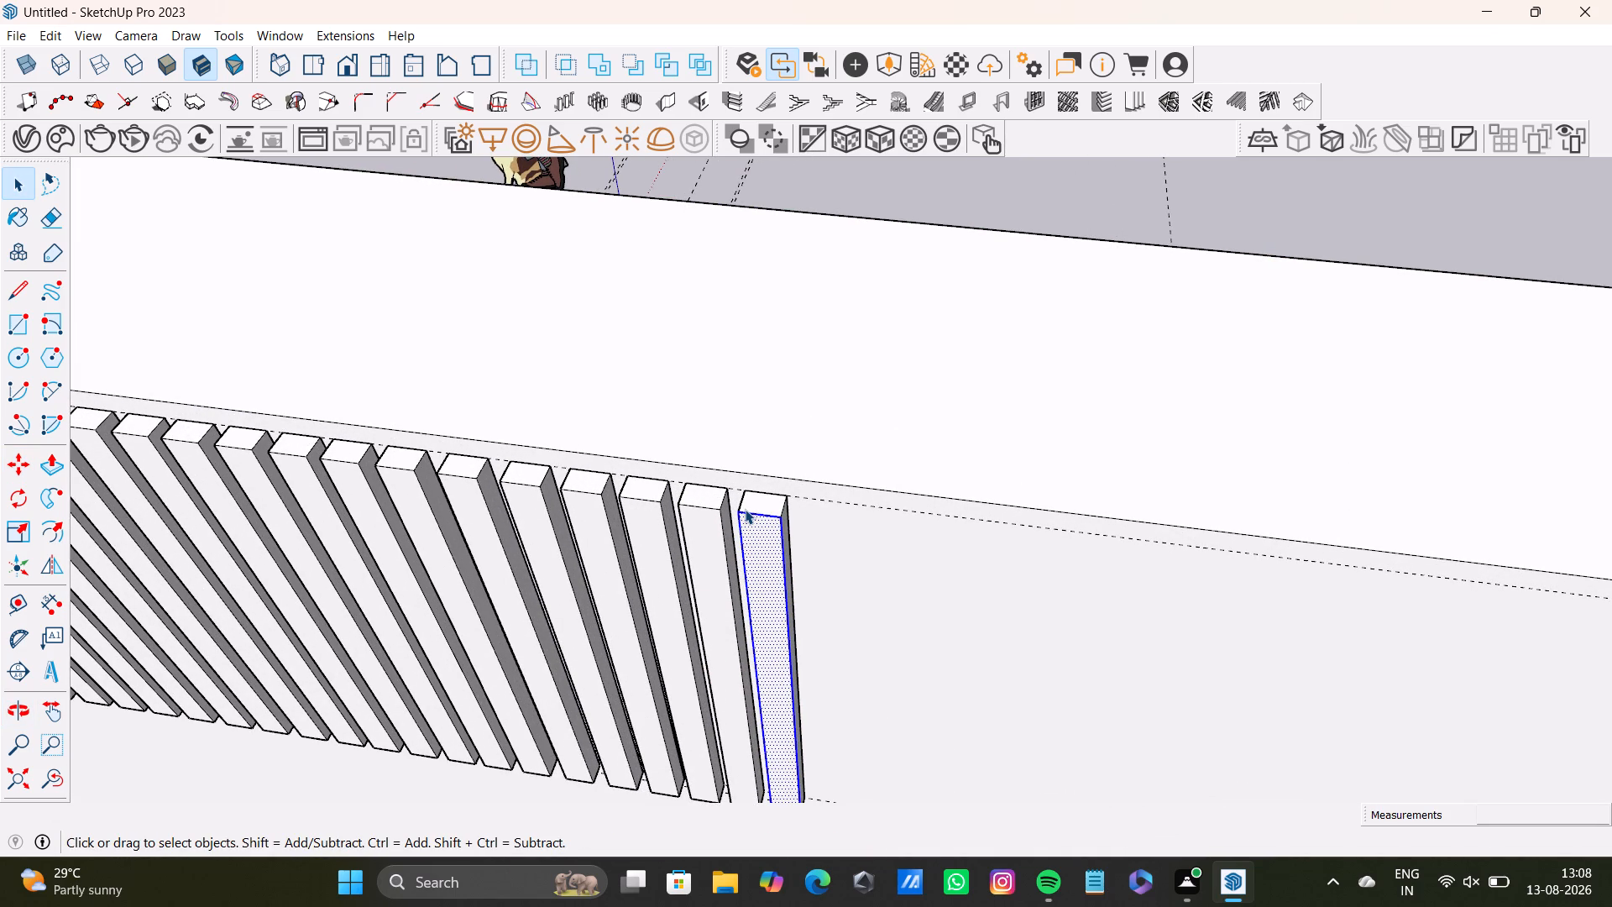
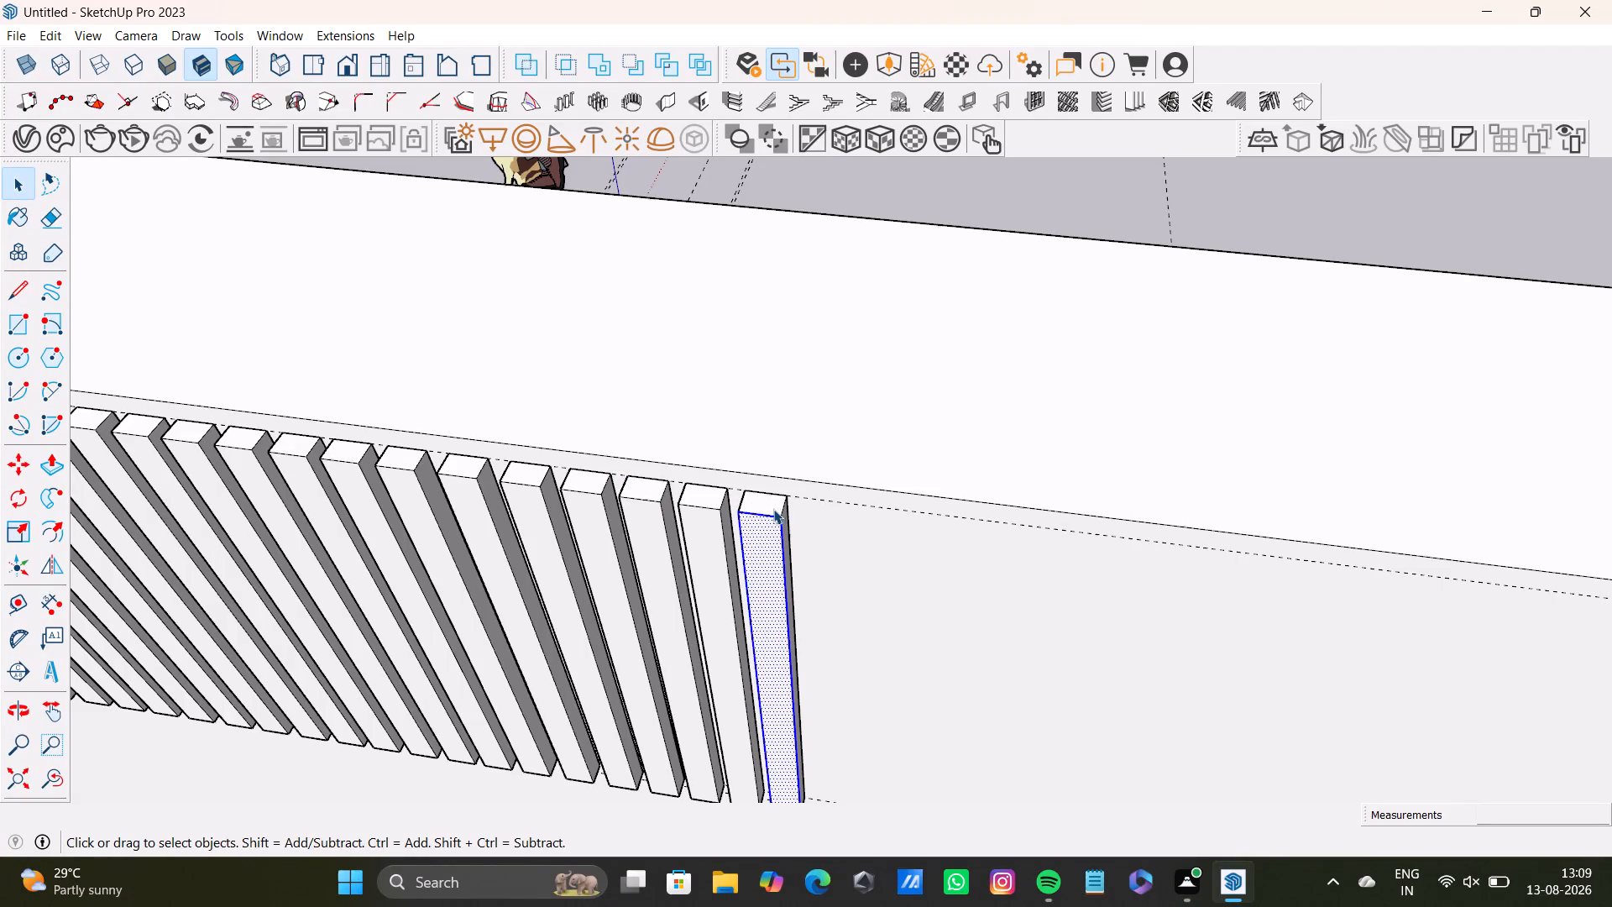
# Select the end strip's top, front and side faces and copy it twice along the row, each about 1 1/8" further.
pyautogui.doubleClick(772, 509)
pyautogui.click(779, 511)
pyautogui.doubleClick(776, 505)
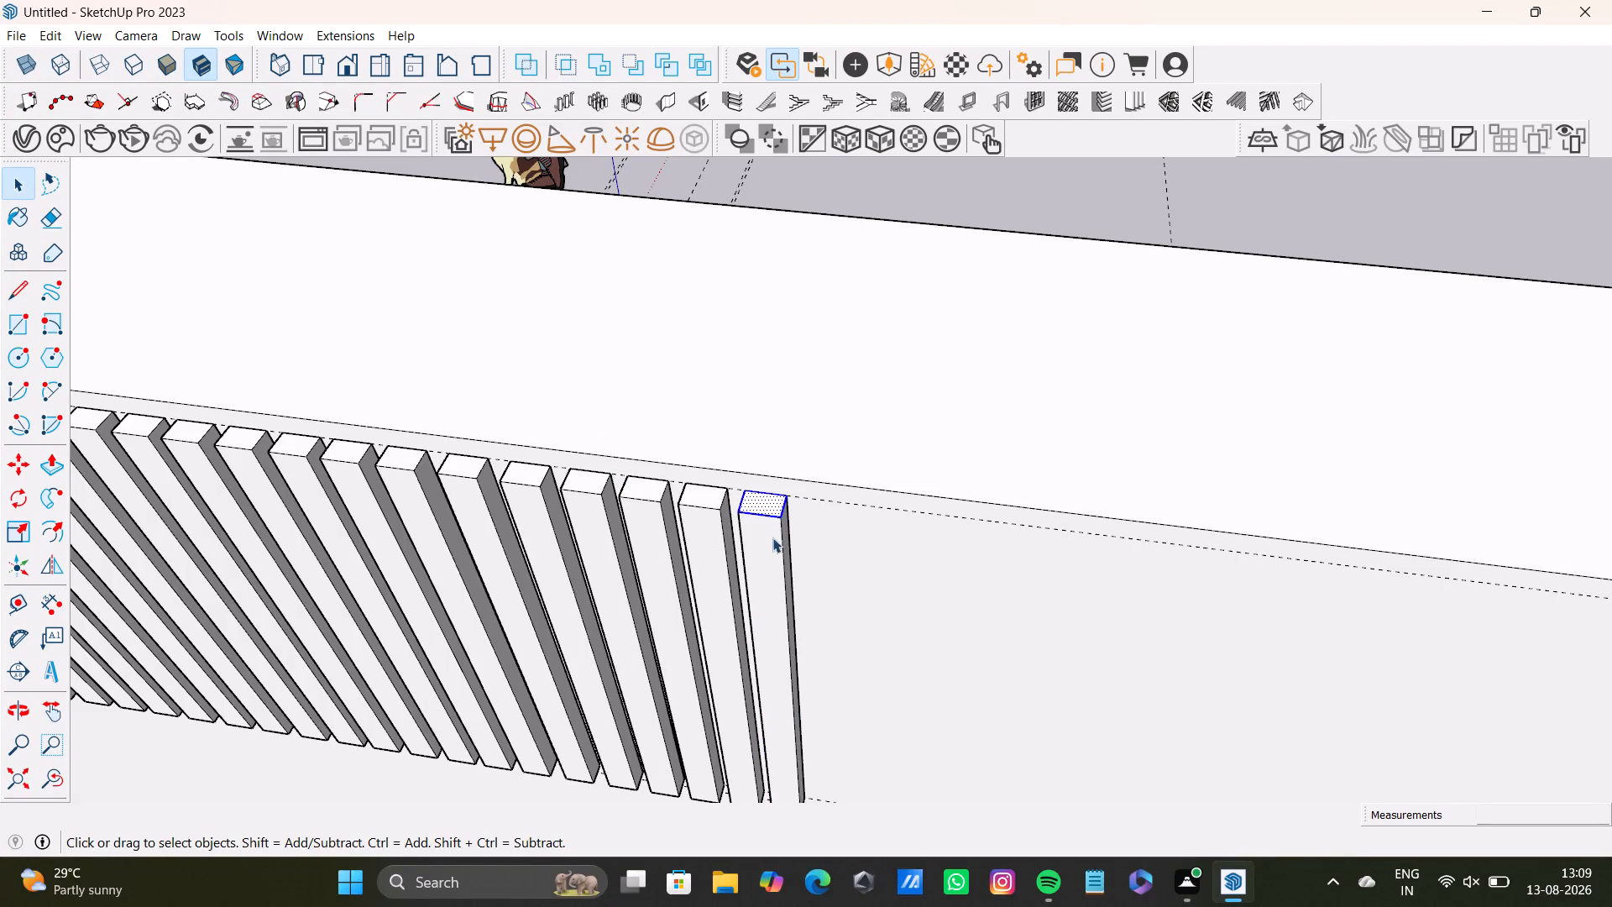
pyautogui.keyDown('shift'); pyautogui.doubleClick(761, 539); pyautogui.keyUp('shift')
pyautogui.keyDown('shift'); pyautogui.doubleClick(777, 545); pyautogui.keyUp('shift')
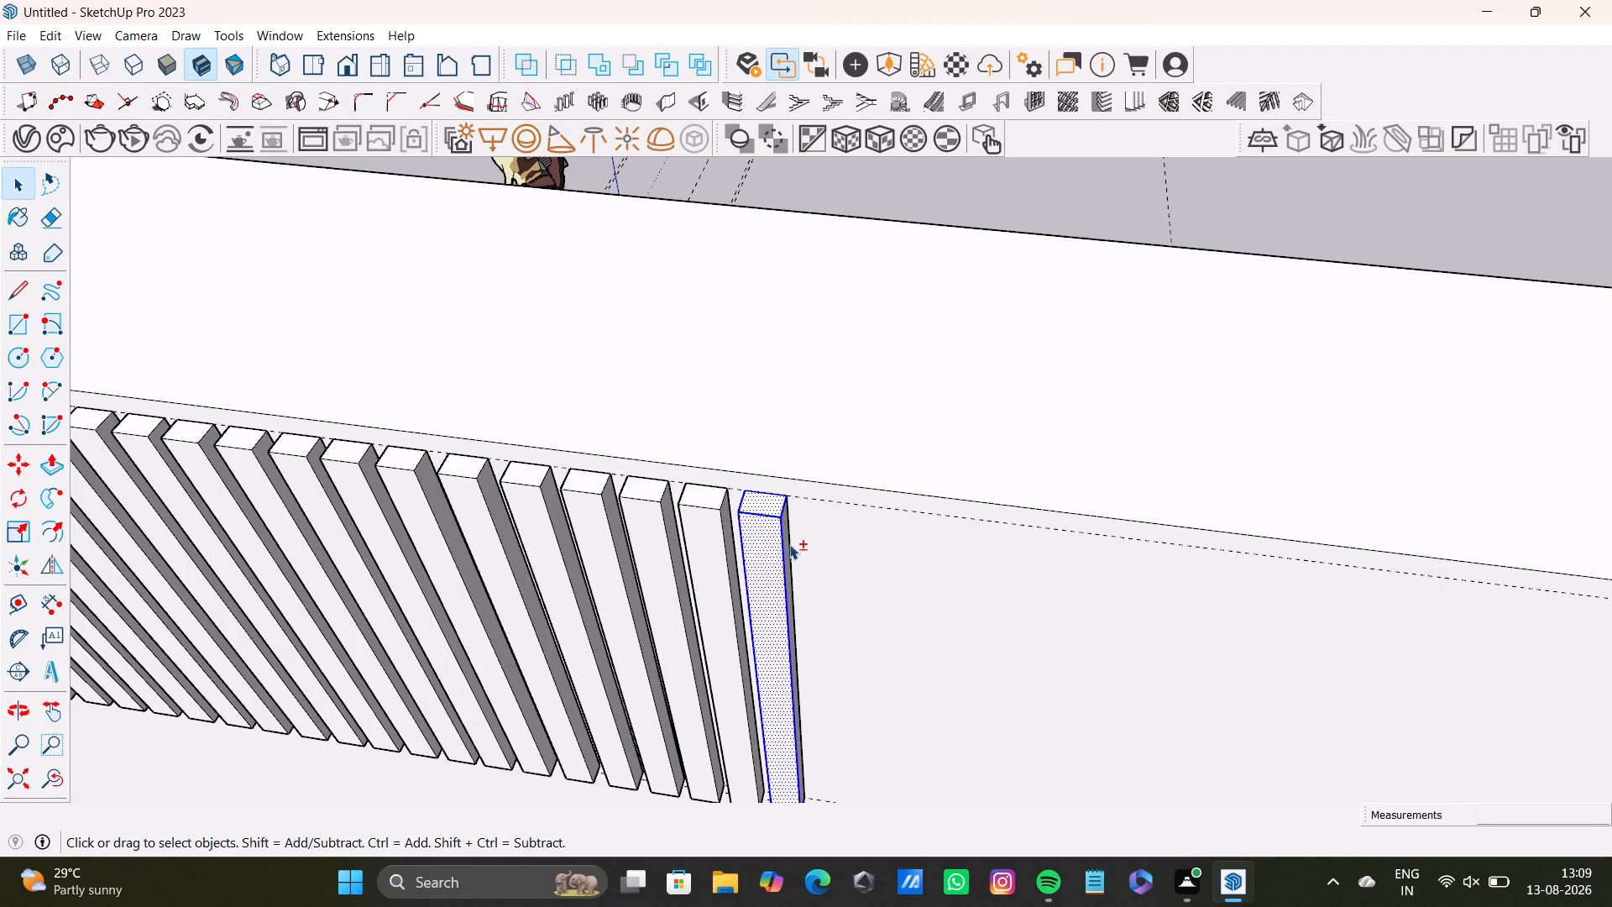
pyautogui.keyDown('shift'); pyautogui.click(789, 544); pyautogui.keyUp('shift')
pyautogui.keyDown('shift'); pyautogui.click(789, 554); pyautogui.keyUp('shift')
pyautogui.moveTo(794, 575); pyautogui.dragTo(697, 585, button='middle')
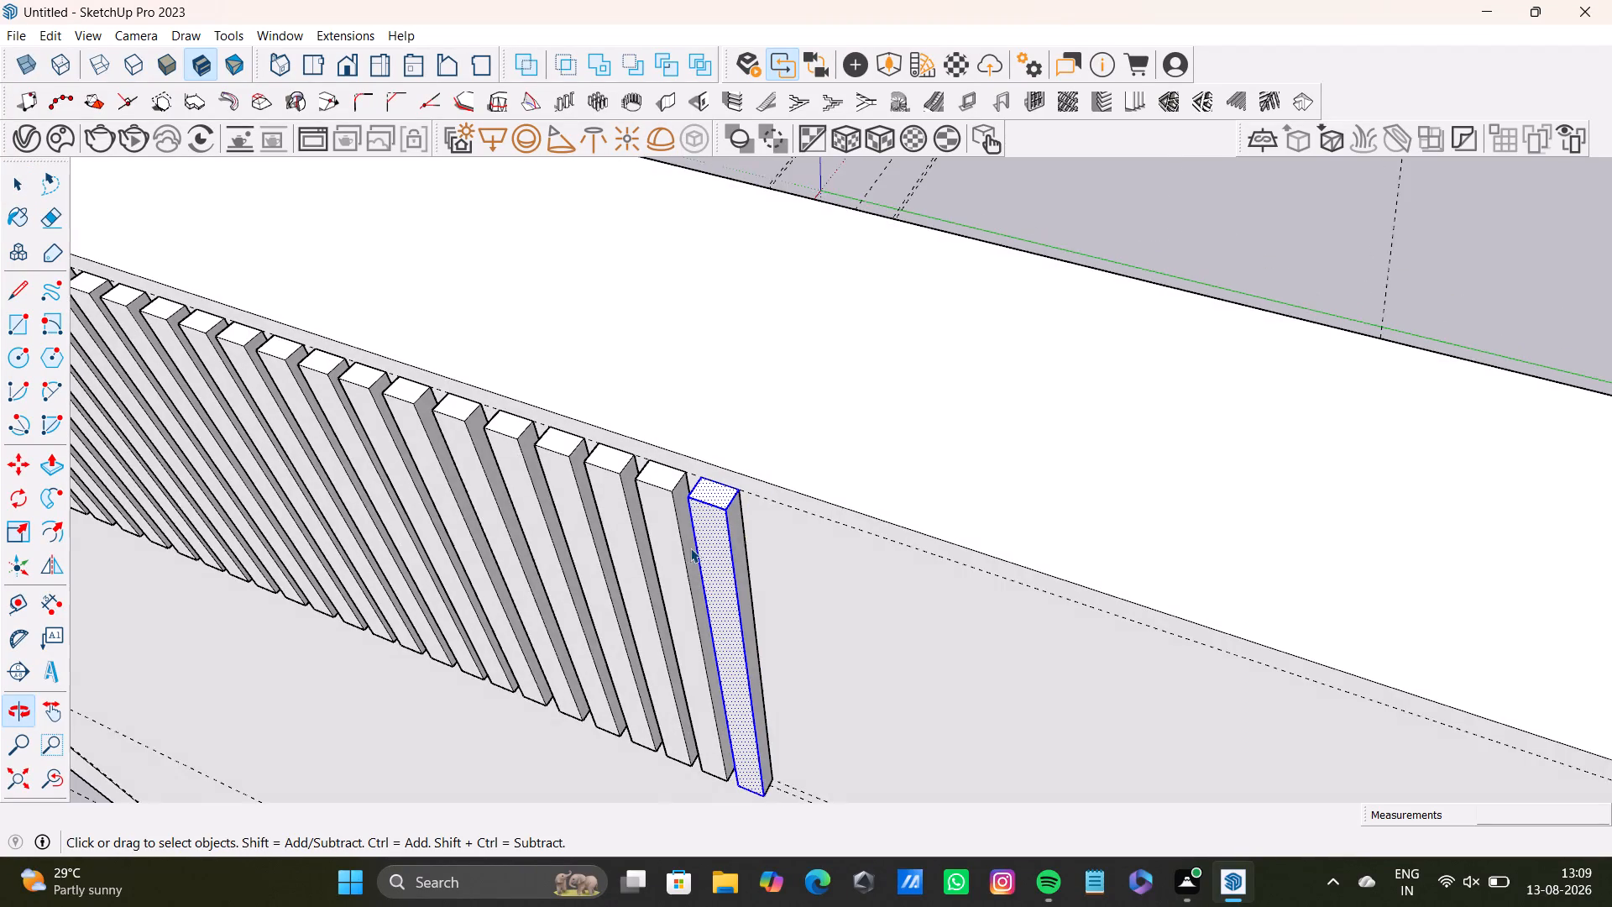
pyautogui.scroll(4, 716, 541)
pyautogui.keyDown('shift'); pyautogui.doubleClick(745, 527); pyautogui.keyUp('shift')
pyautogui.keyDown('shift'); pyautogui.moveTo(700, 591); pyautogui.dragTo(889, 553, button='middle'); pyautogui.keyUp('shift')
pyautogui.moveTo(851, 578); pyautogui.dragTo(903, 602, button='middle')
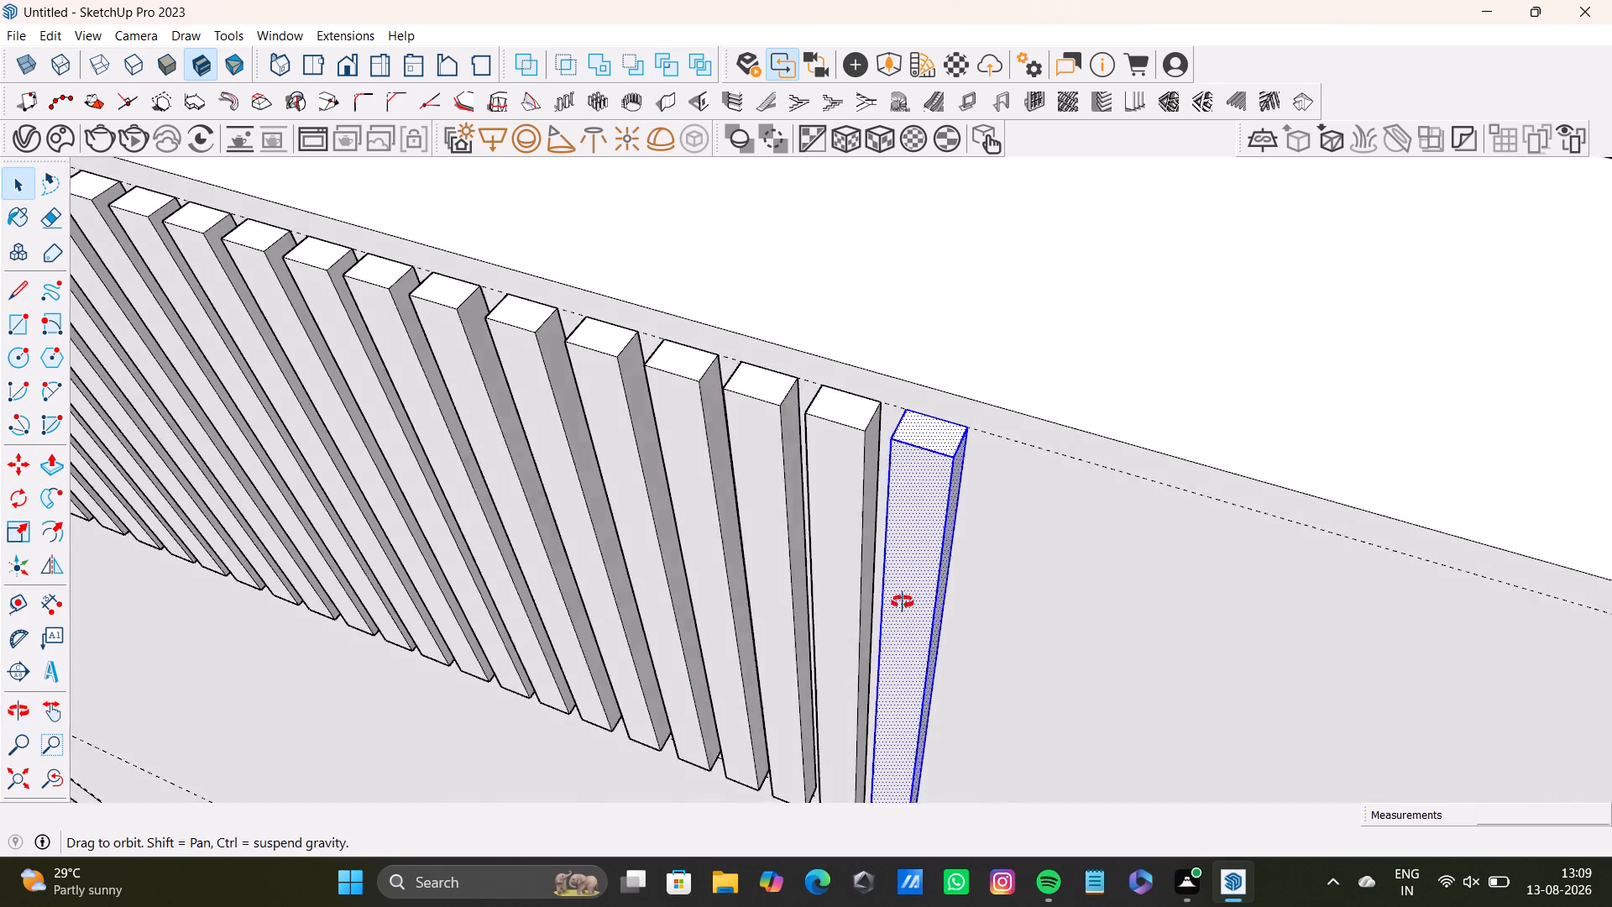
pyautogui.moveTo(903, 602); pyautogui.dragTo(1136, 550, button='middle')
pyautogui.keyDown('shift'); pyautogui.doubleClick(1077, 332); pyautogui.keyUp('shift')
pyautogui.moveTo(1129, 464); pyautogui.dragTo(871, 432, button='middle')
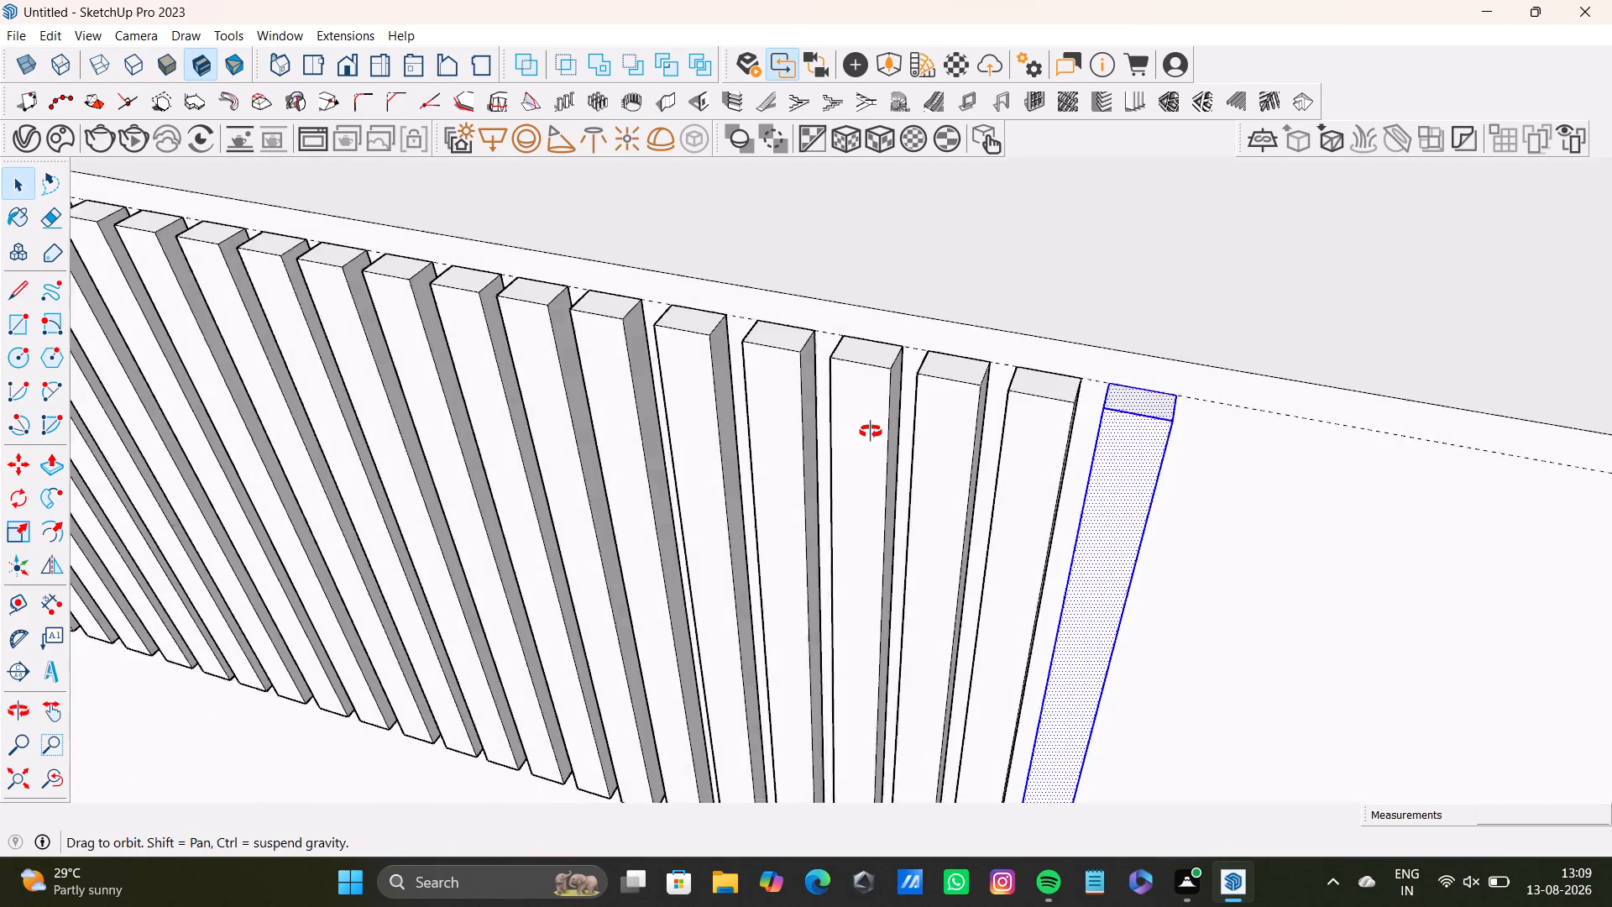
pyautogui.moveTo(871, 432); pyautogui.dragTo(1009, 520, button='middle')
pyautogui.scroll(-16, 1013, 496)
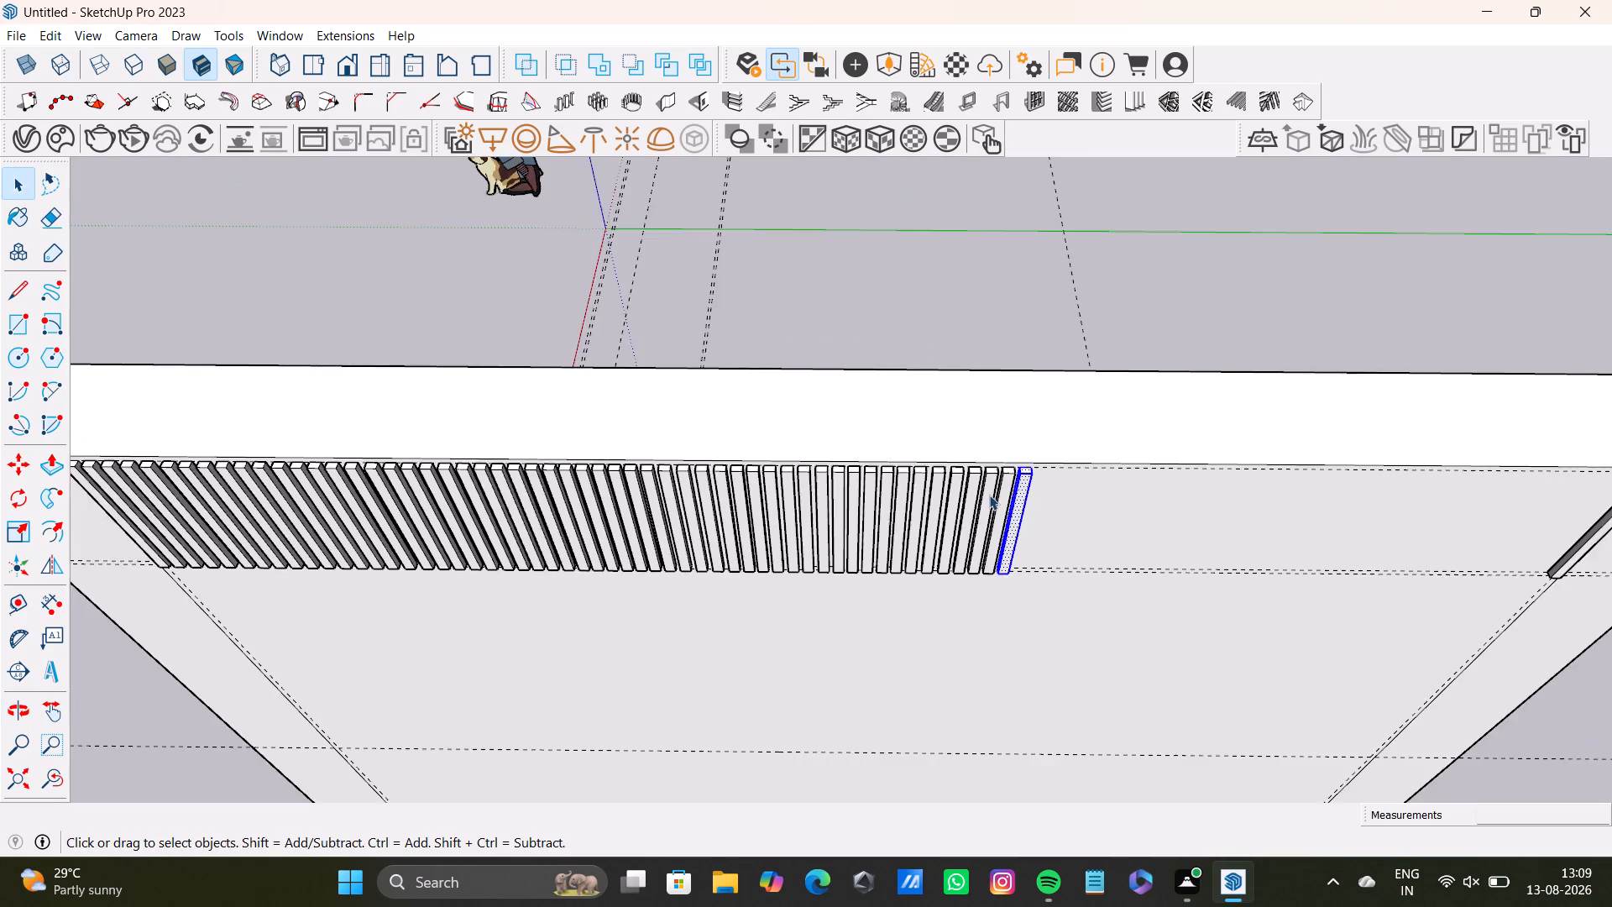
pyautogui.scroll(-4, 989, 495)
pyautogui.keyDown('shift'); pyautogui.moveTo(989, 495); pyautogui.dragTo(691, 533, button='middle'); pyautogui.keyUp('shift')
pyautogui.scroll(6, 699, 527)
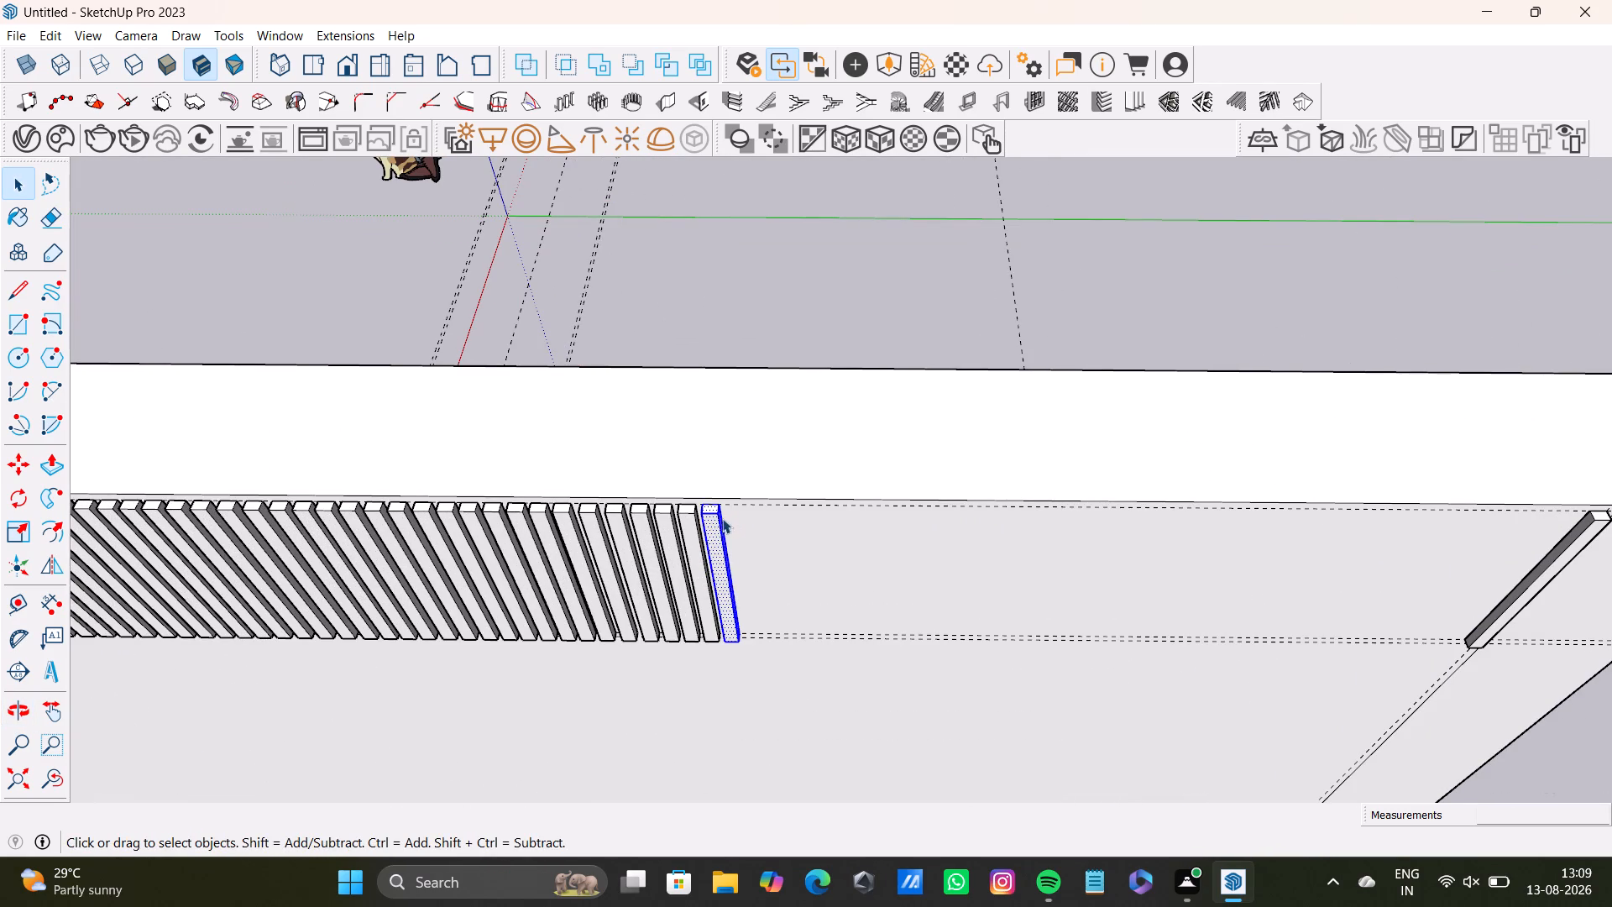
pyautogui.press('m')
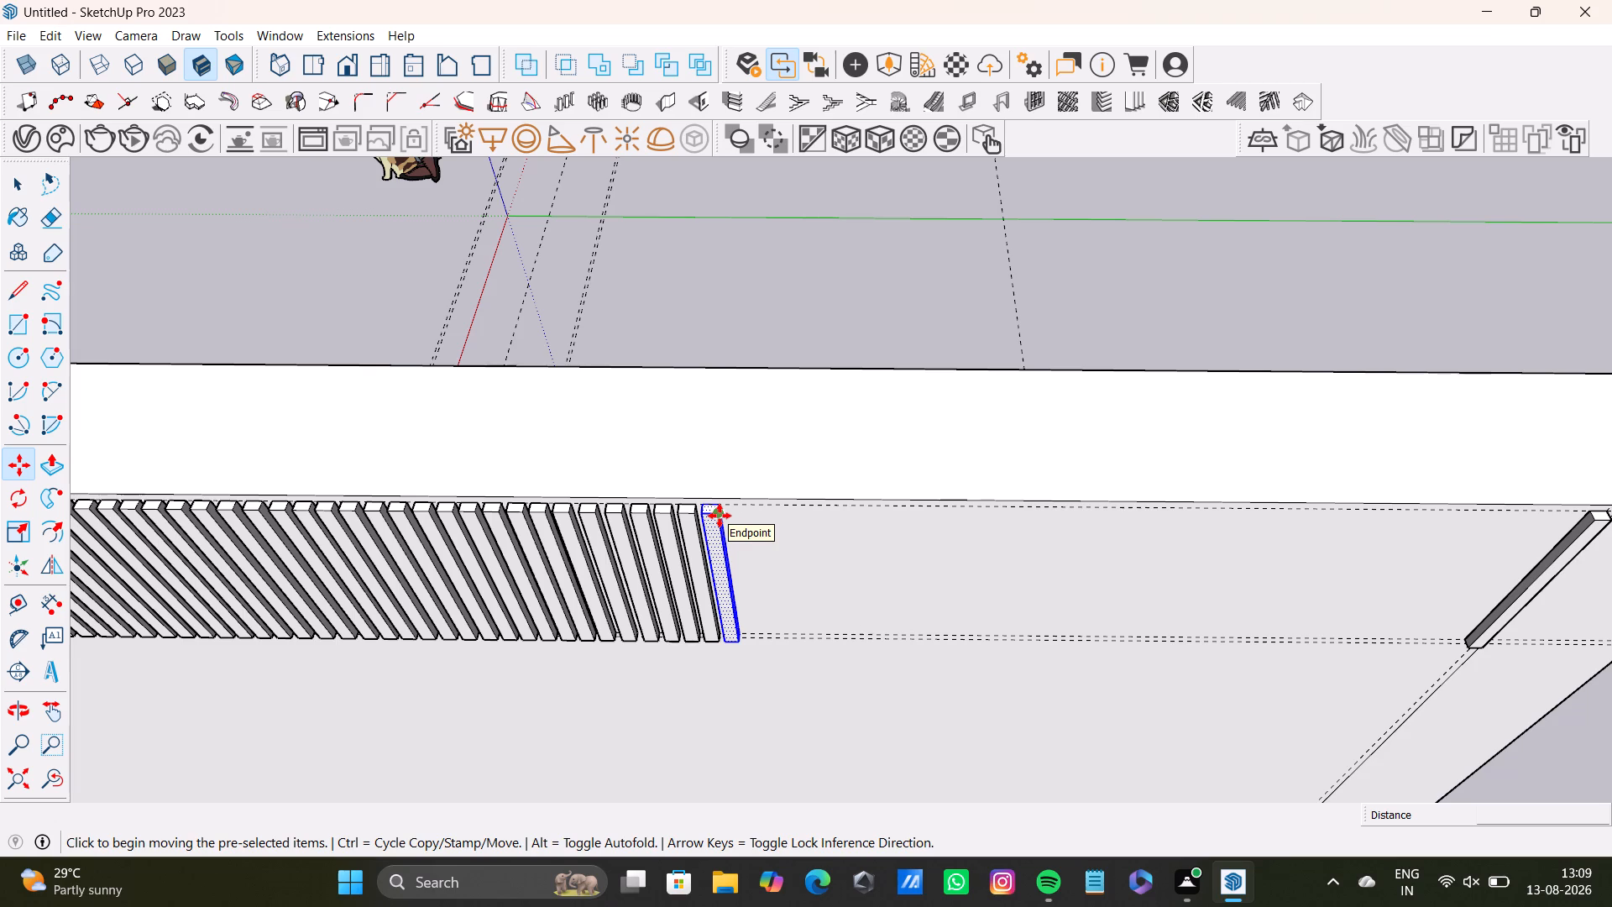
pyautogui.click(720, 516)
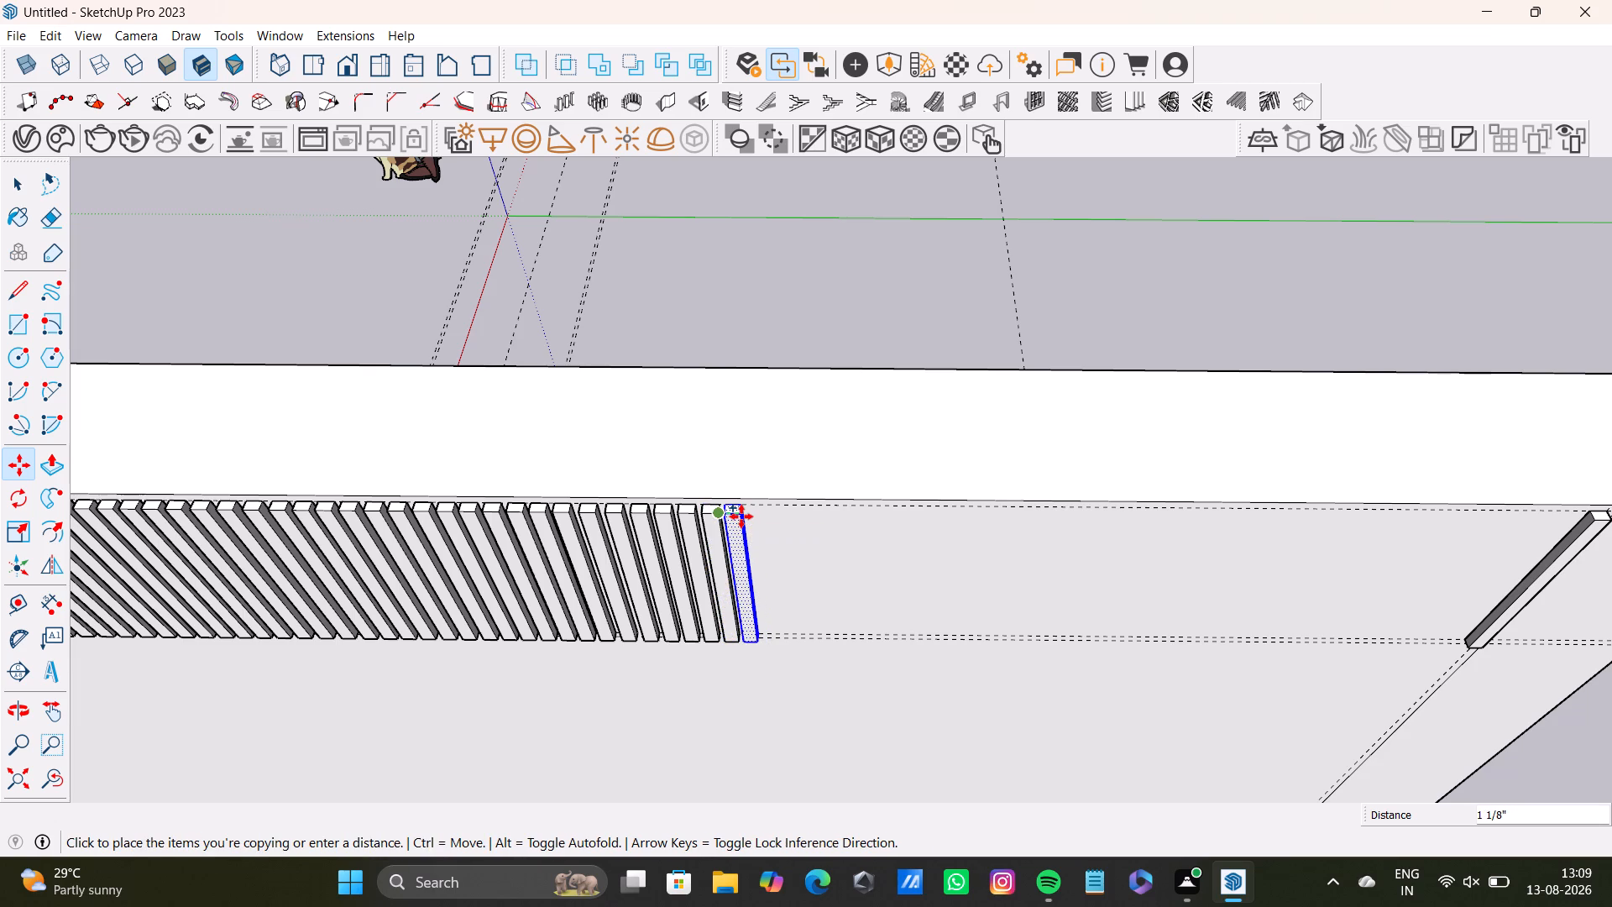
pyautogui.click(741, 516)
pyautogui.keyDown('ctrl'); pyautogui.click(742, 520); pyautogui.keyUp('ctrl')
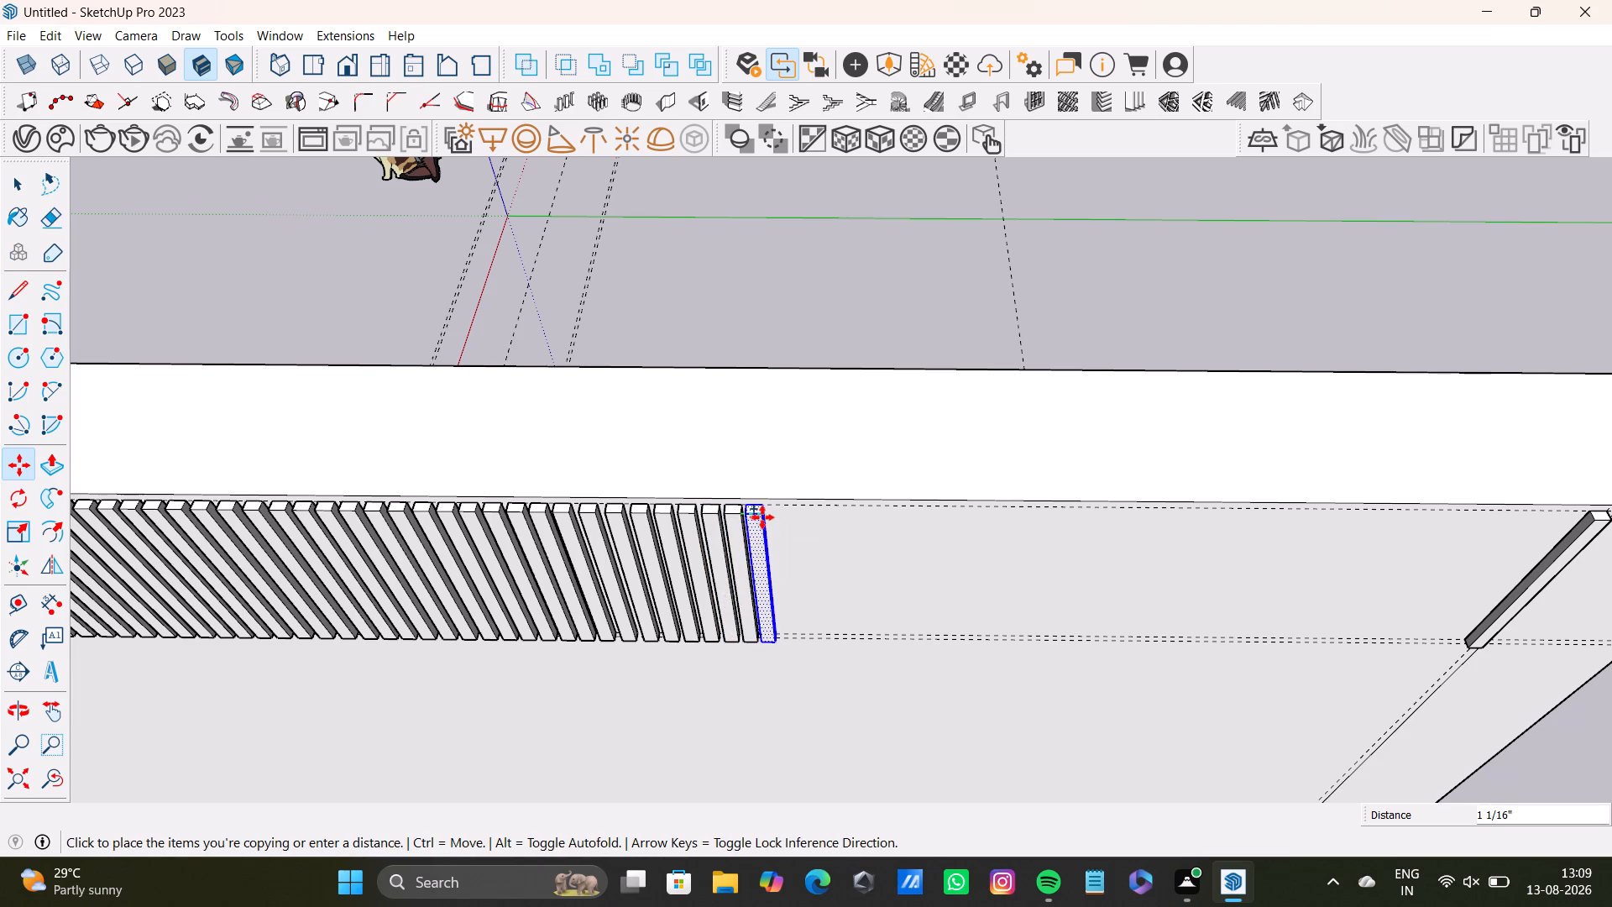
pyautogui.click(764, 521)
# Add four more strip copies one after another along the green axis, spaced about 1 1/8" to 1 5/16" apart.
pyautogui.scroll(7, 768, 541)
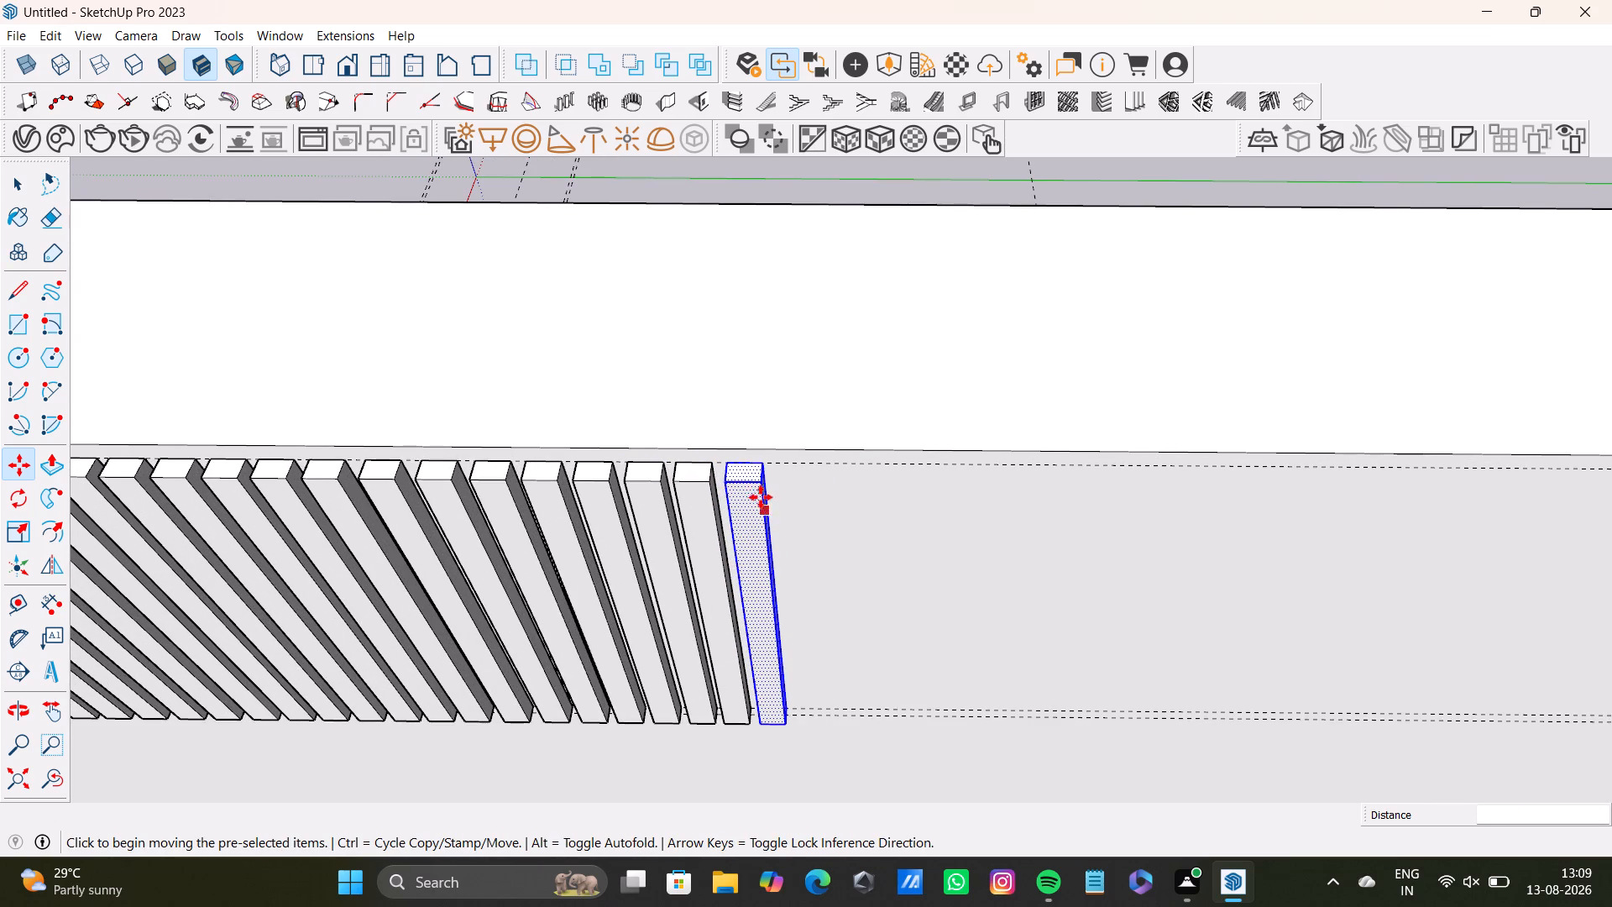
pyautogui.click(764, 487)
pyautogui.doubleClick(819, 485)
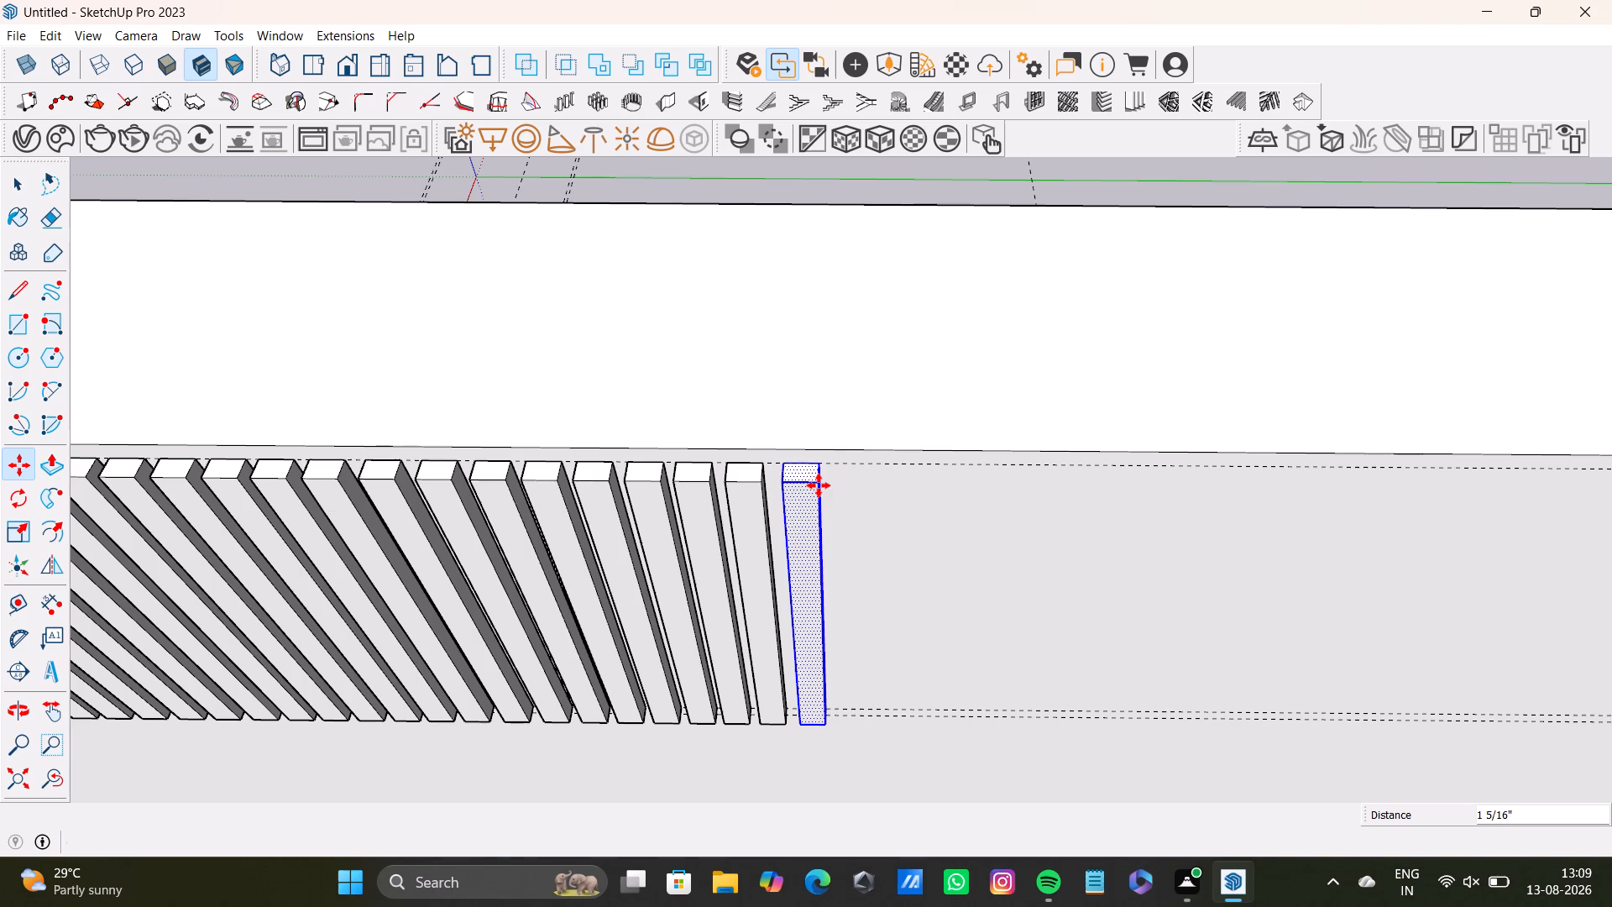
pyautogui.click(872, 479)
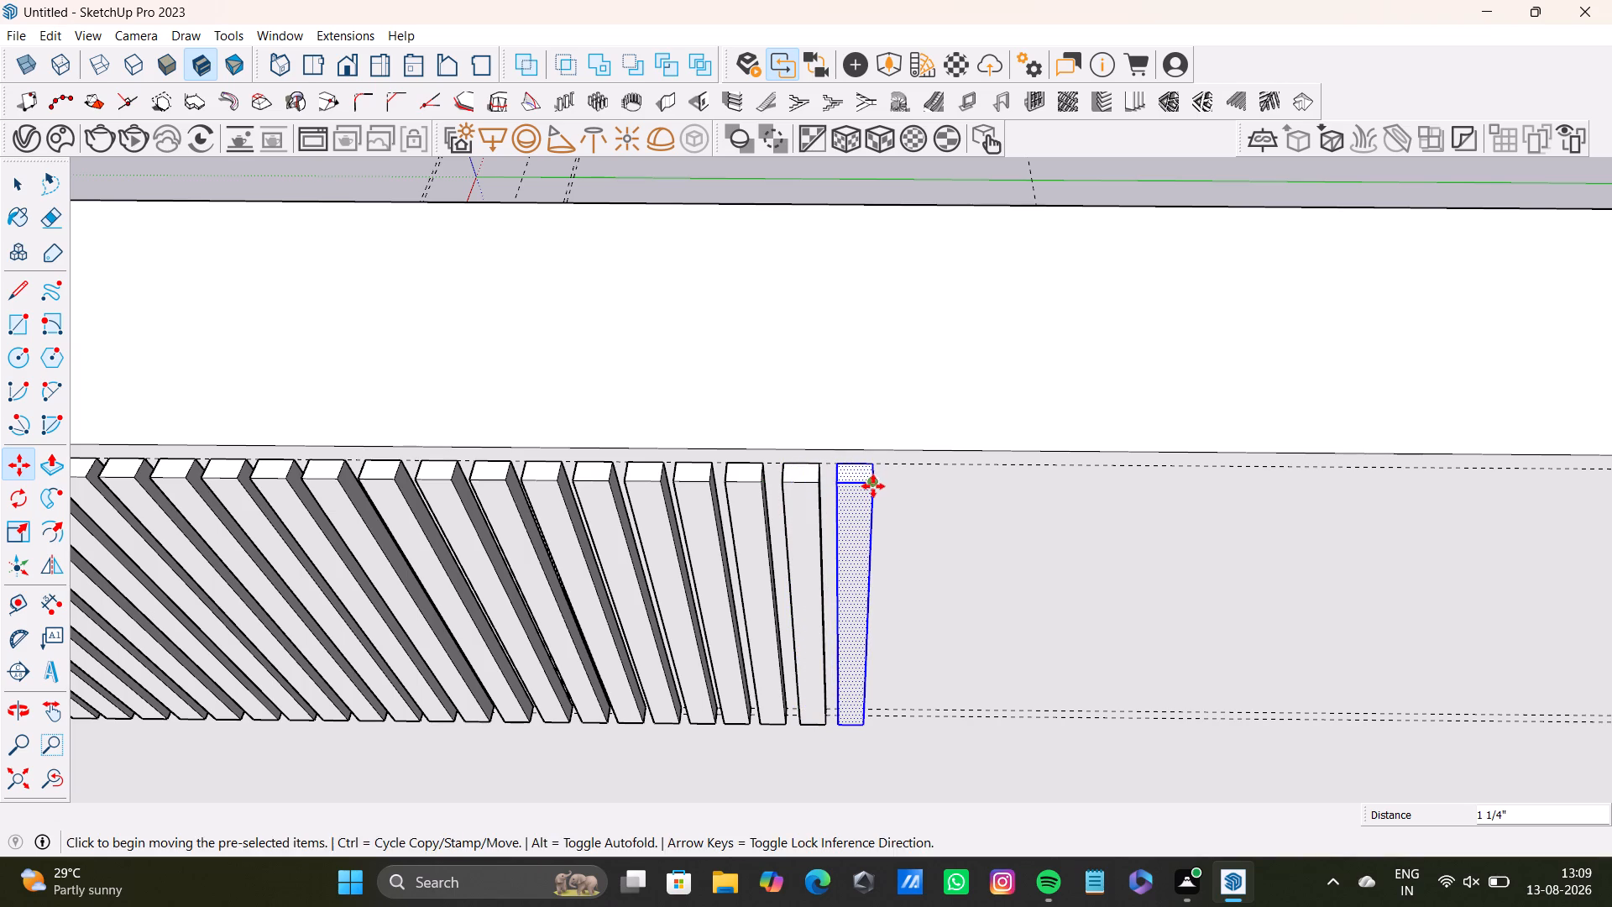
pyautogui.click(875, 486)
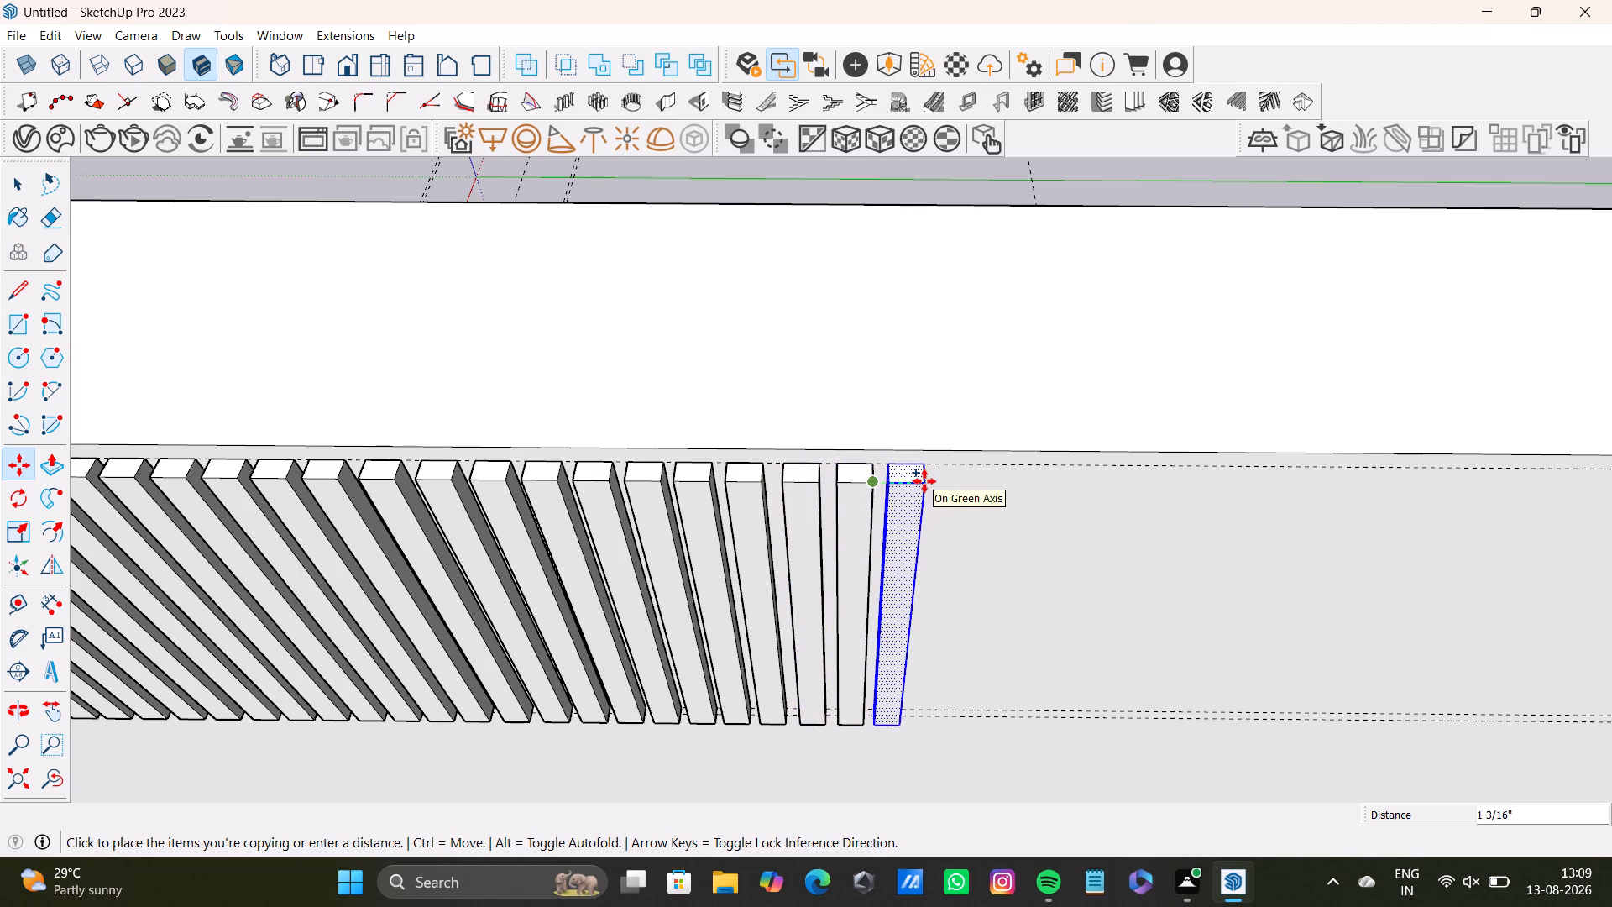
pyautogui.click(924, 481)
pyautogui.click(929, 485)
pyautogui.click(974, 480)
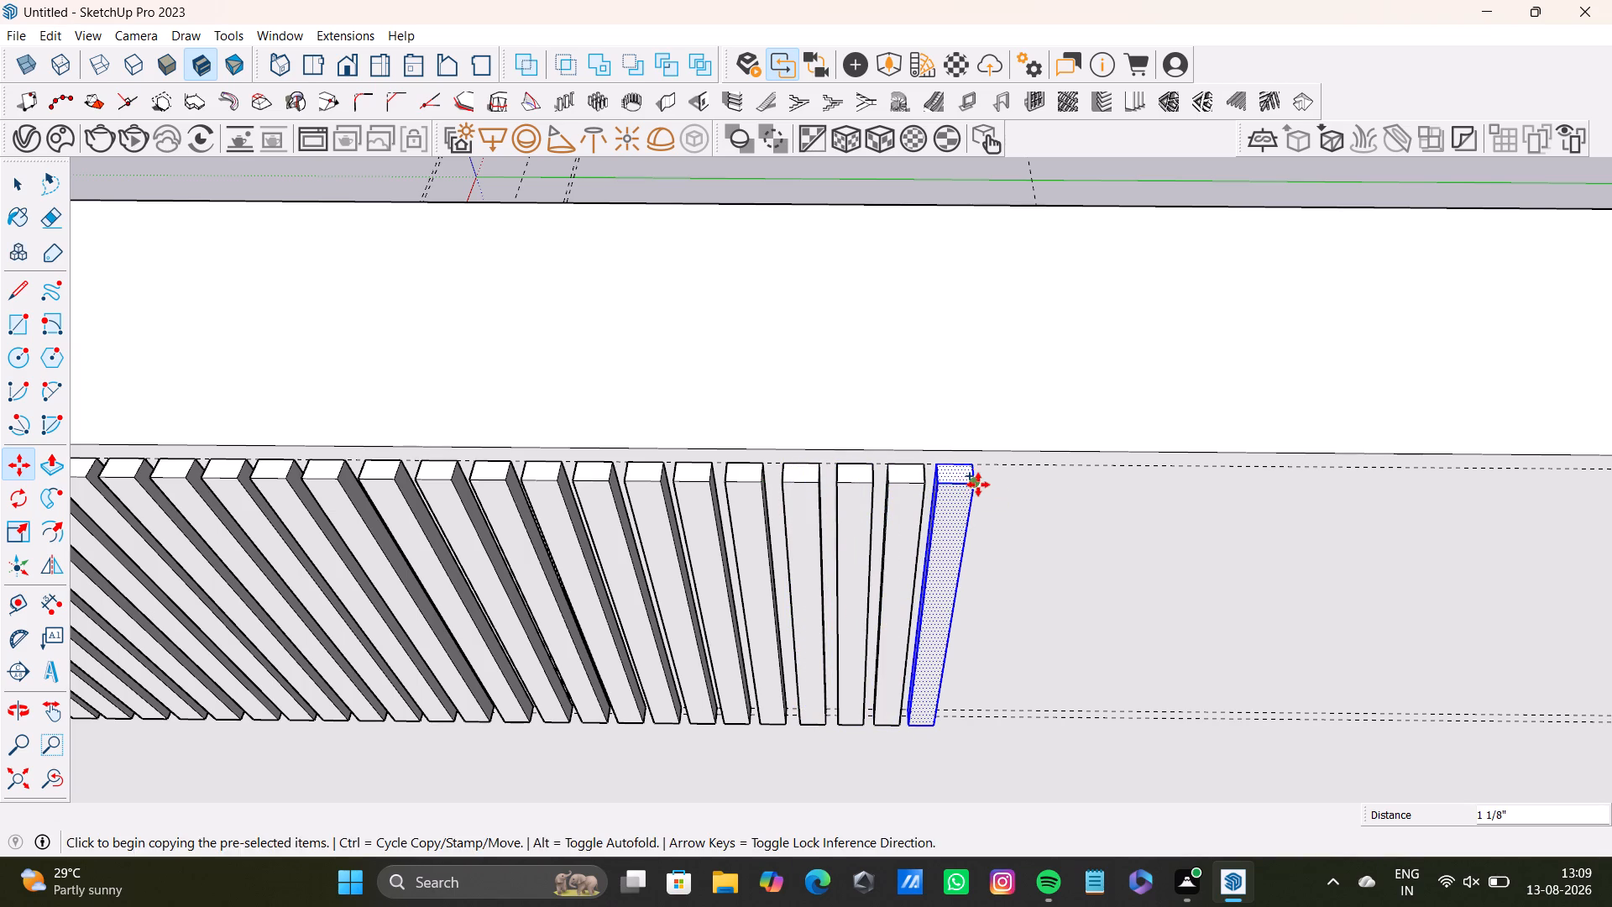
# Copy the end strip four more times along the green axis, each about 1 3/16" from the previous one.
pyautogui.click(978, 485)
pyautogui.click(1028, 484)
pyautogui.click(1033, 490)
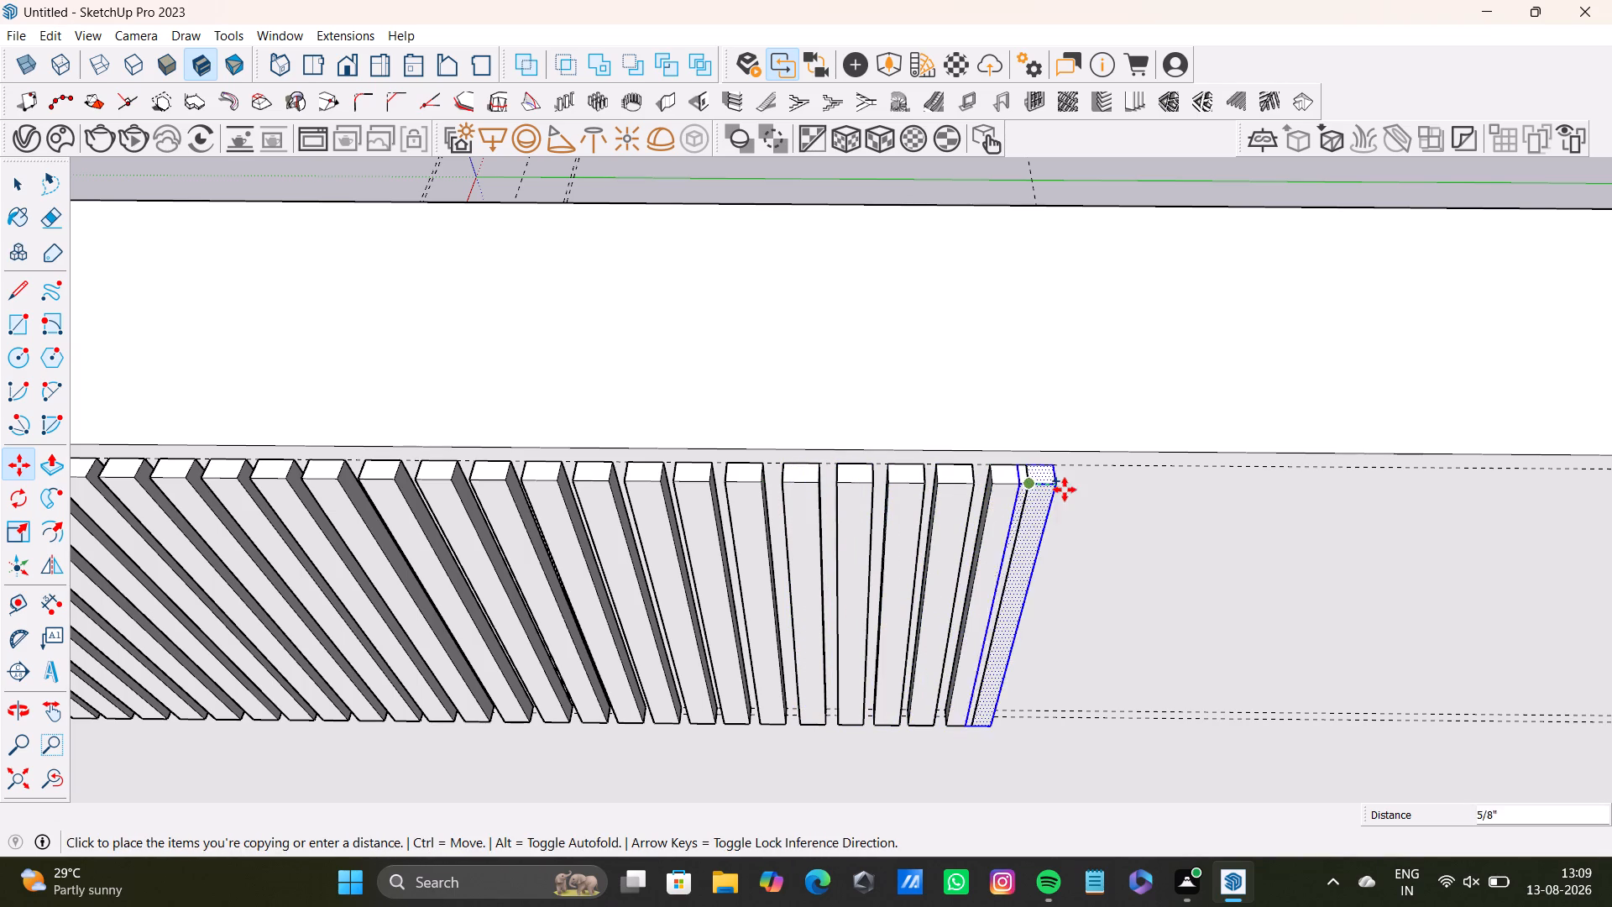
pyautogui.click(1081, 486)
pyautogui.click(1083, 487)
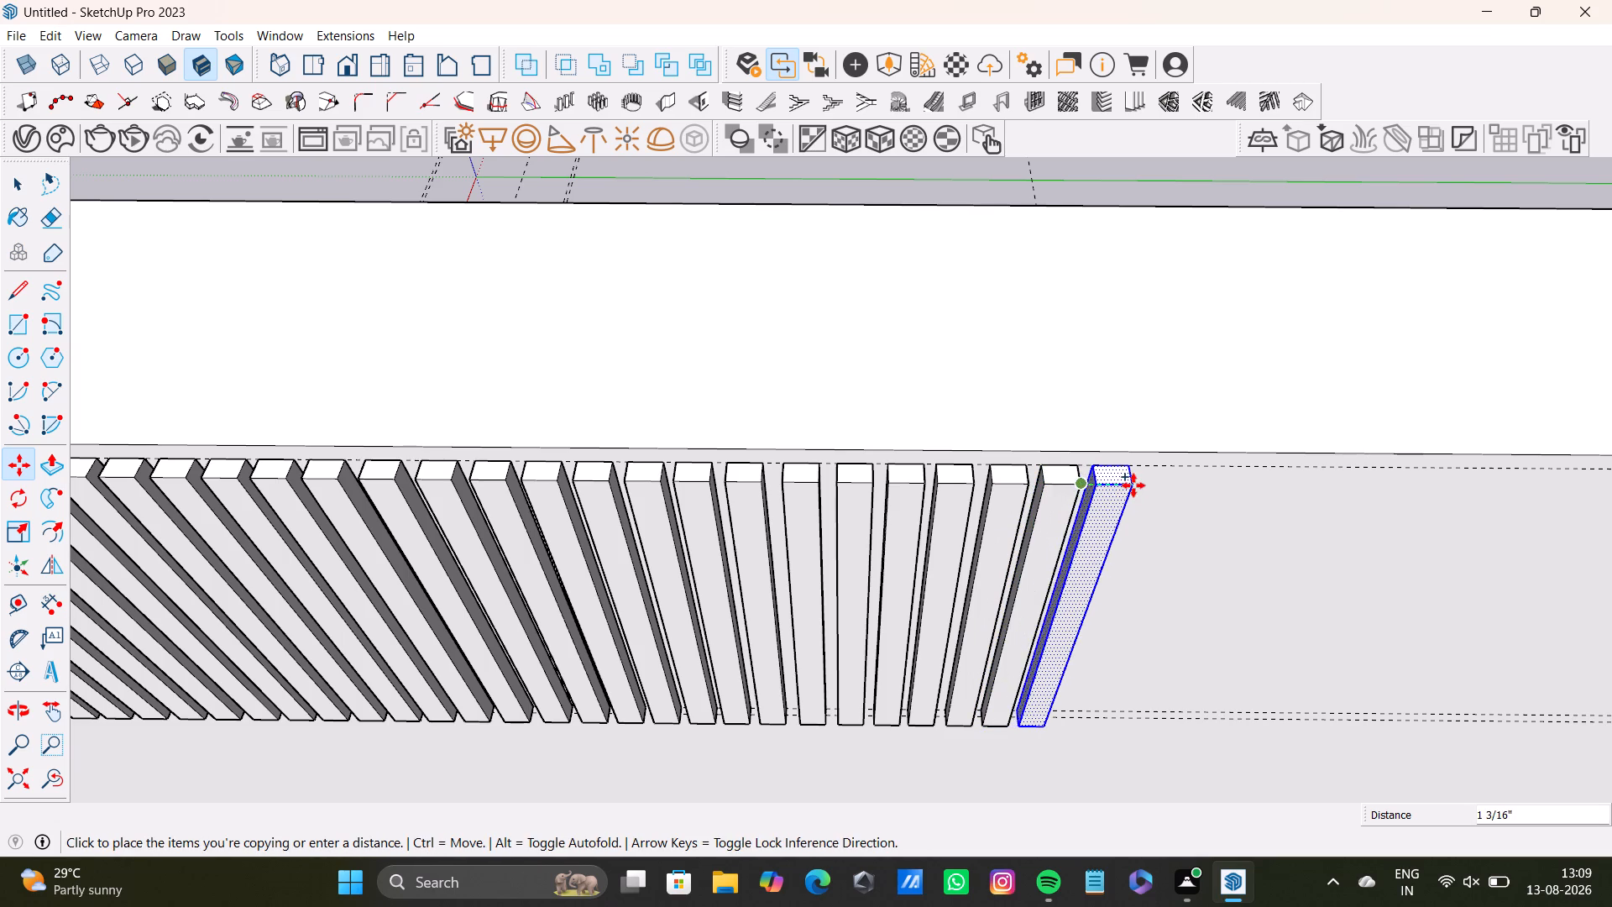
pyautogui.click(1136, 485)
pyautogui.click(1137, 489)
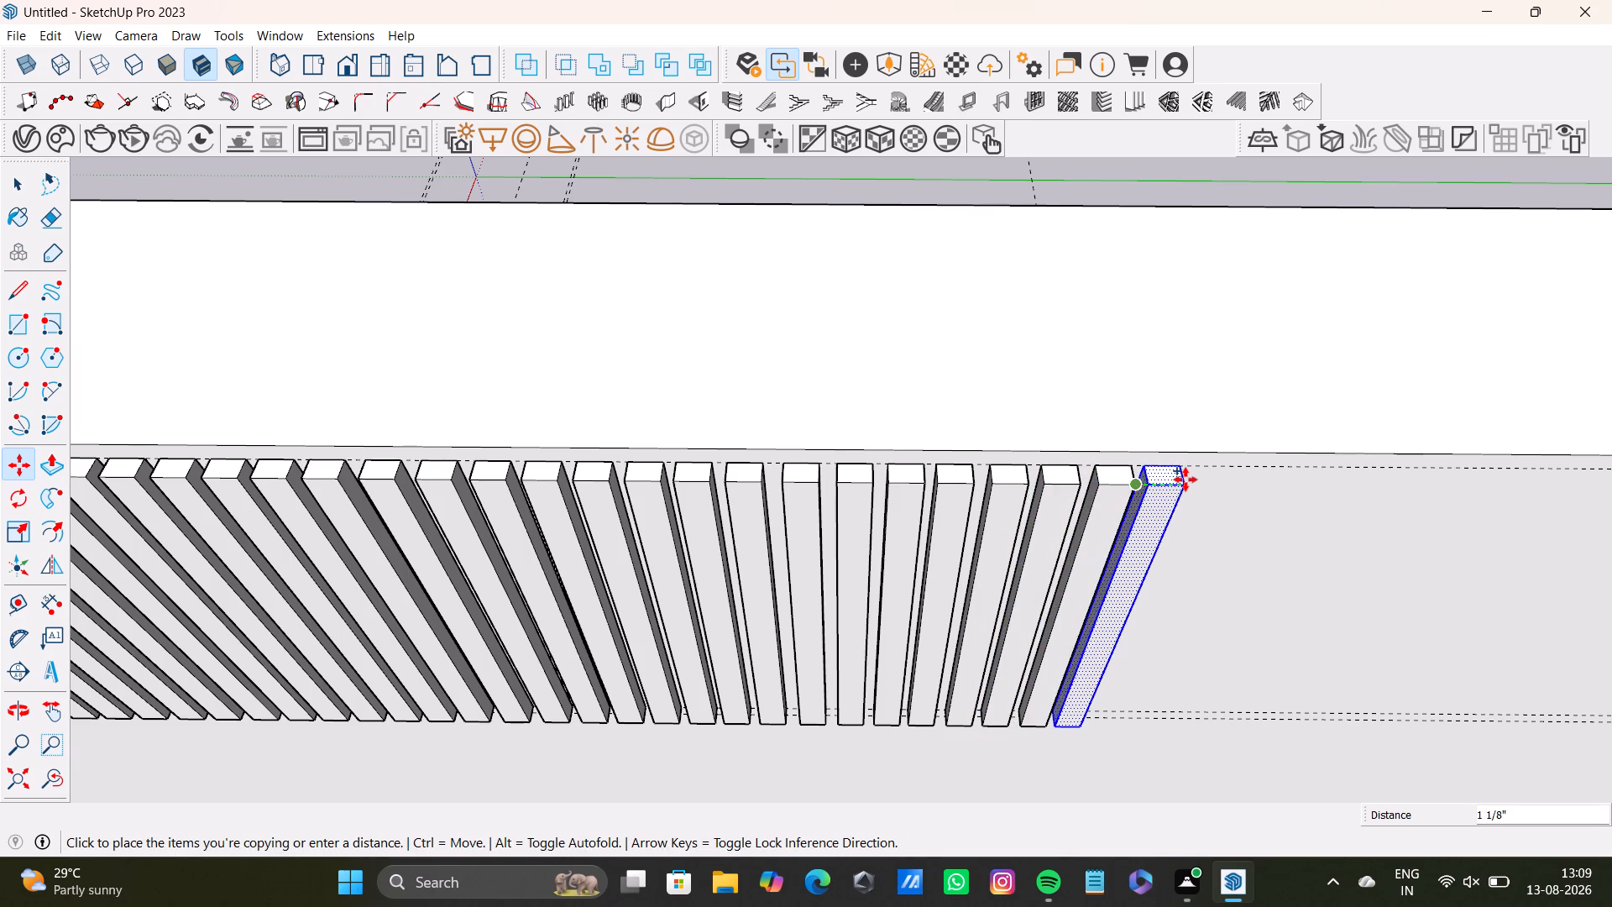
pyautogui.click(1185, 480)
# Continue the row with four more strip copies along the green axis, each about 1 5/16" to 1 3/8" further.
pyautogui.scroll(-16, 1111, 516)
pyautogui.keyDown('shift'); pyautogui.moveTo(1111, 543); pyautogui.dragTo(740, 532, button='middle'); pyautogui.keyUp('shift')
pyautogui.scroll(7, 755, 519)
pyautogui.click(737, 508)
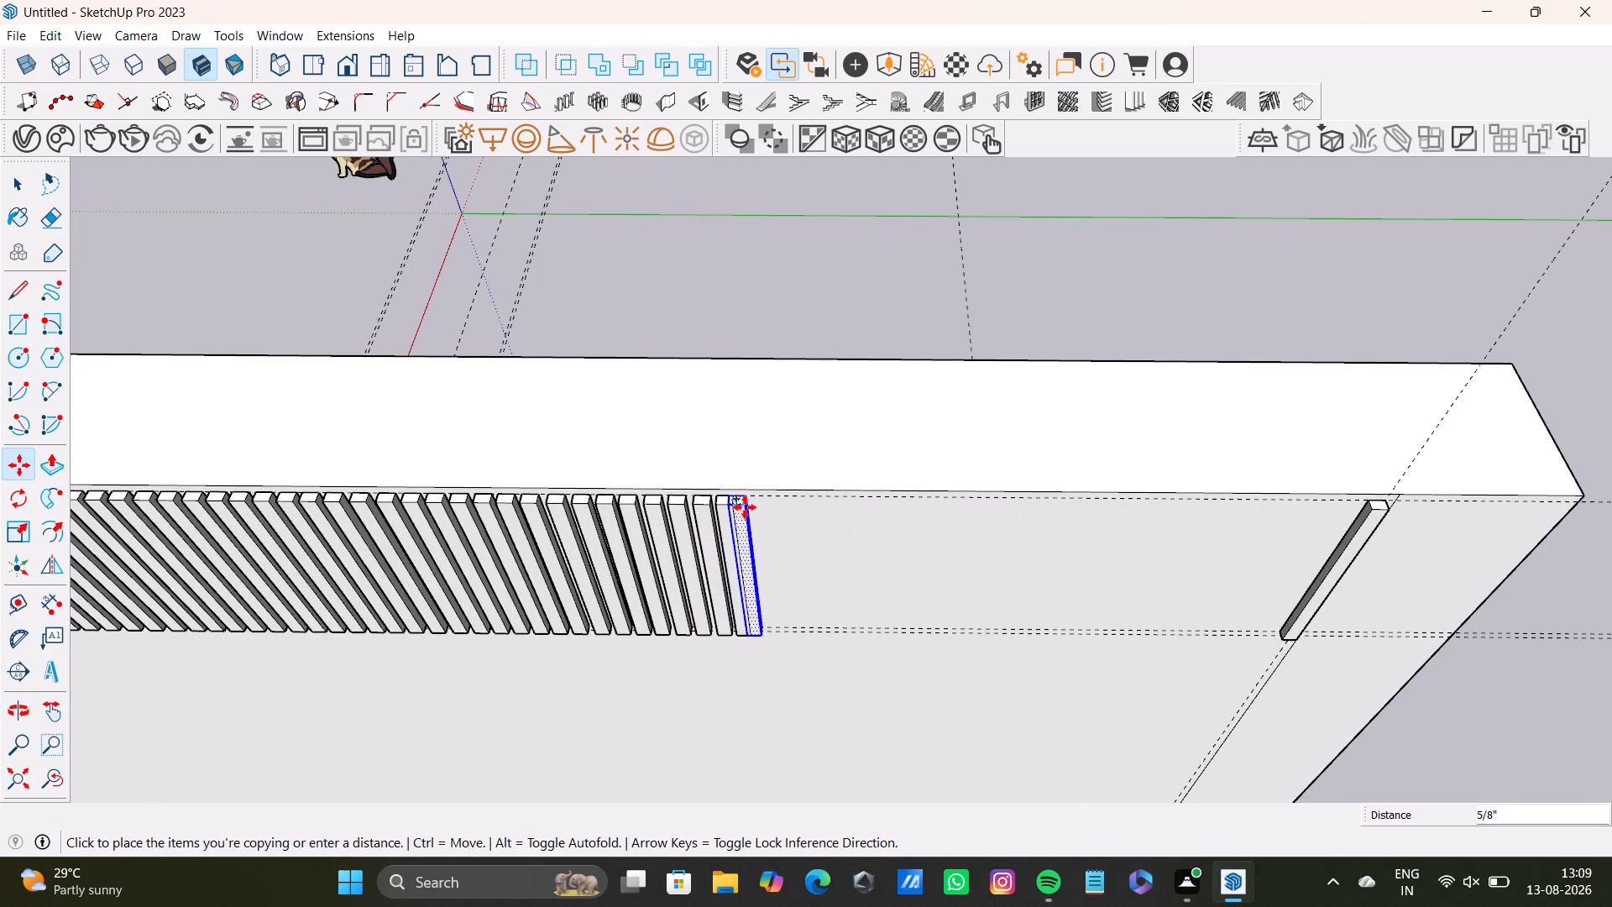
pyautogui.click(760, 510)
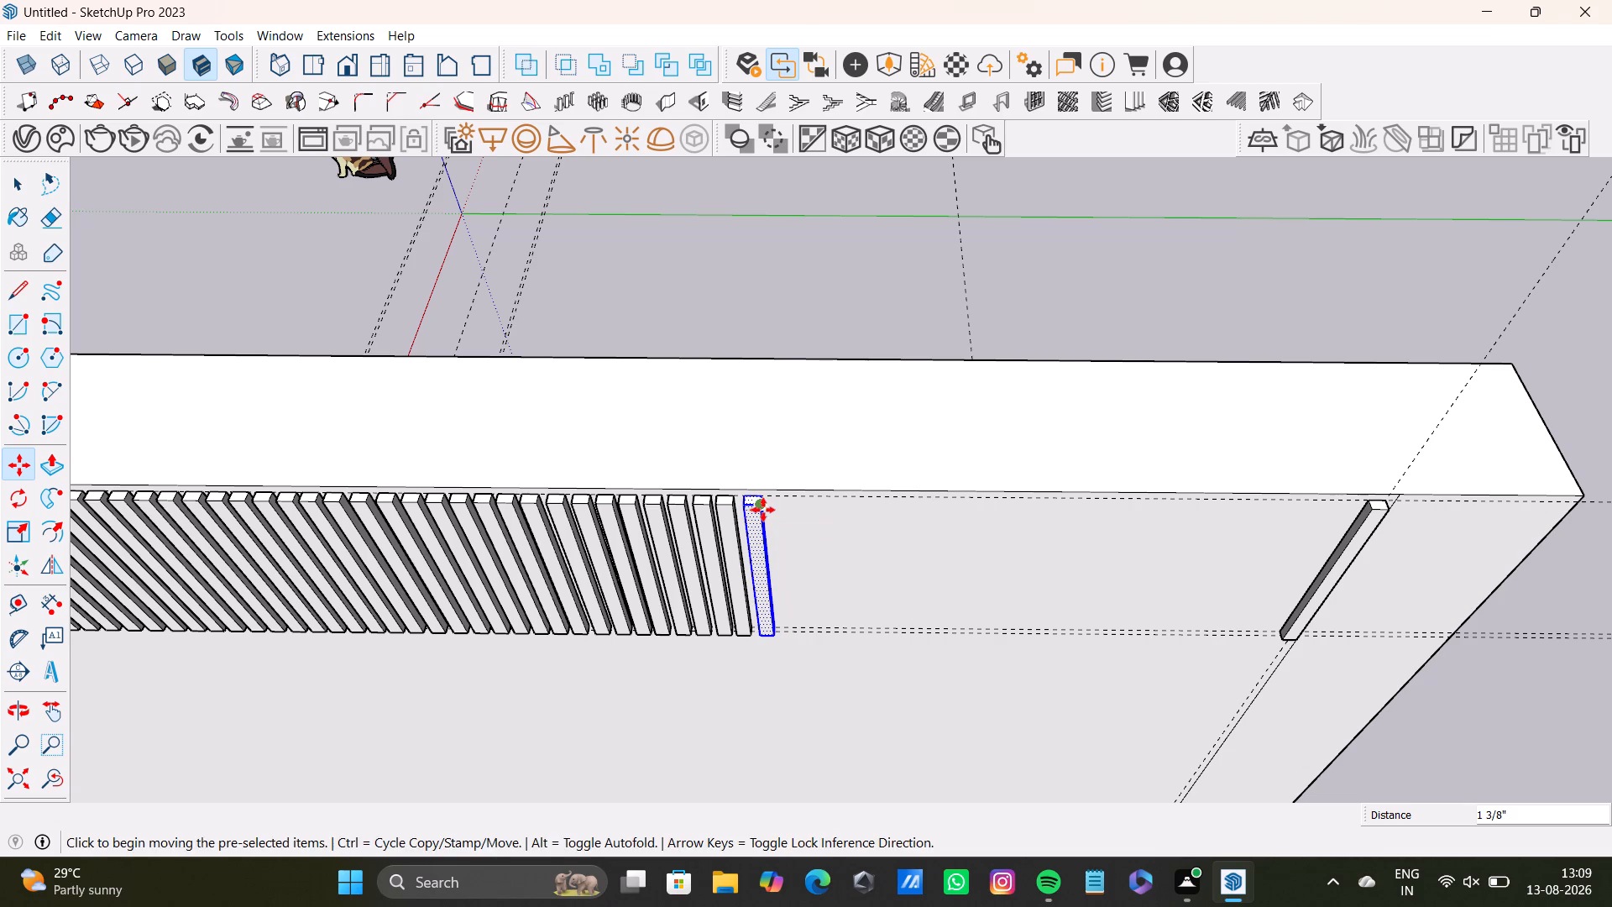
pyautogui.keyDown('ctrl'); pyautogui.click(763, 510); pyautogui.keyUp('ctrl')
pyautogui.click(788, 510)
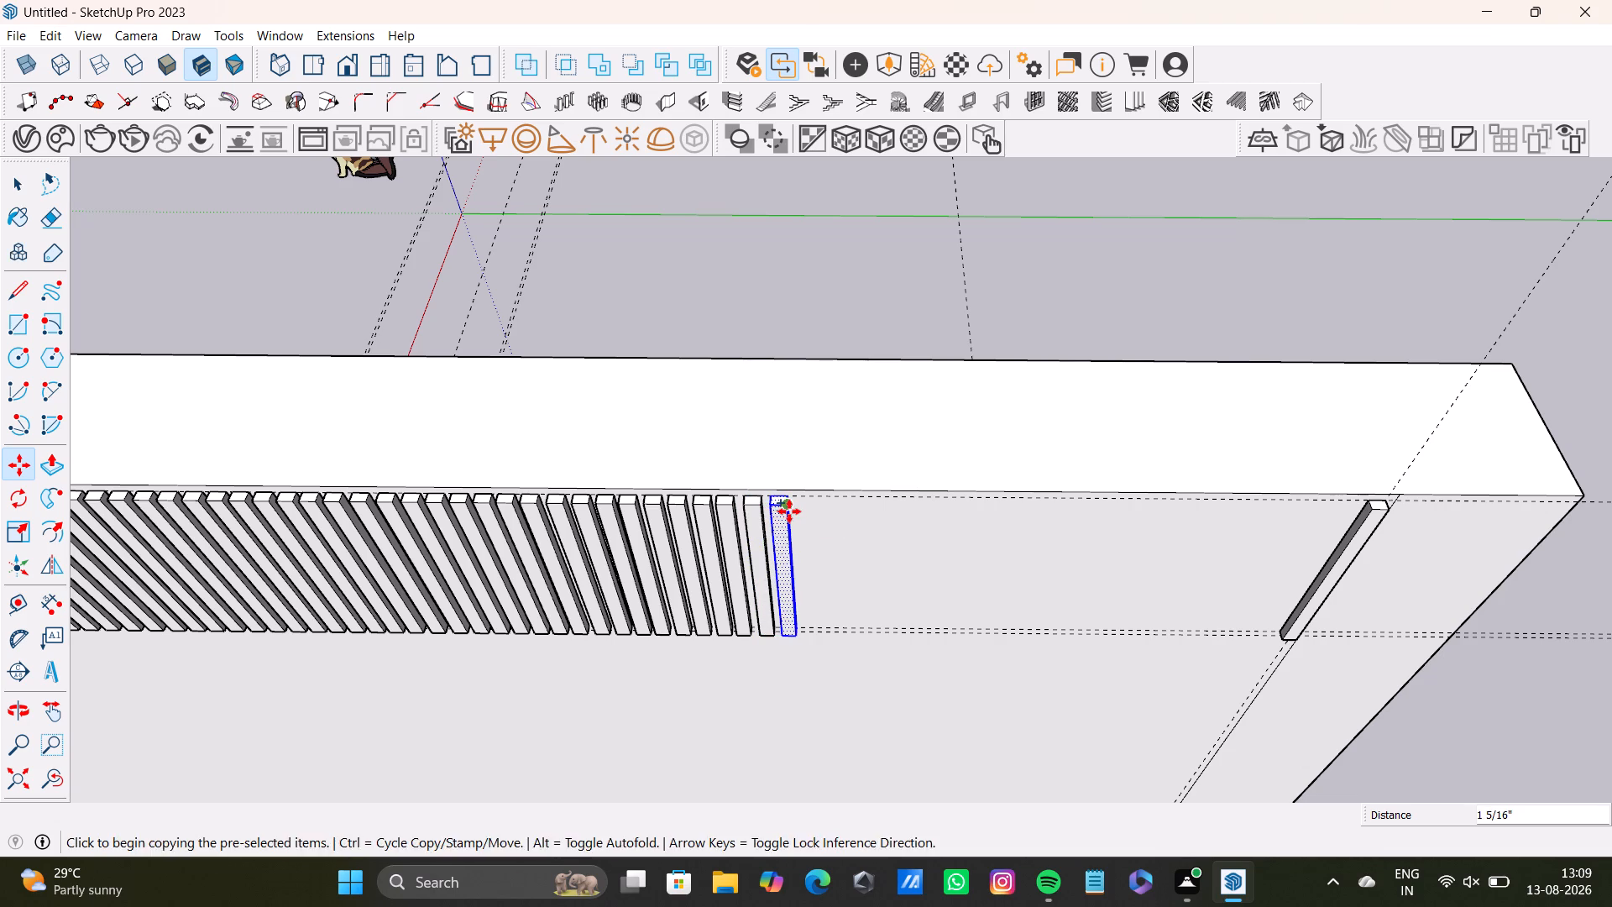
pyautogui.click(789, 511)
pyautogui.click(814, 509)
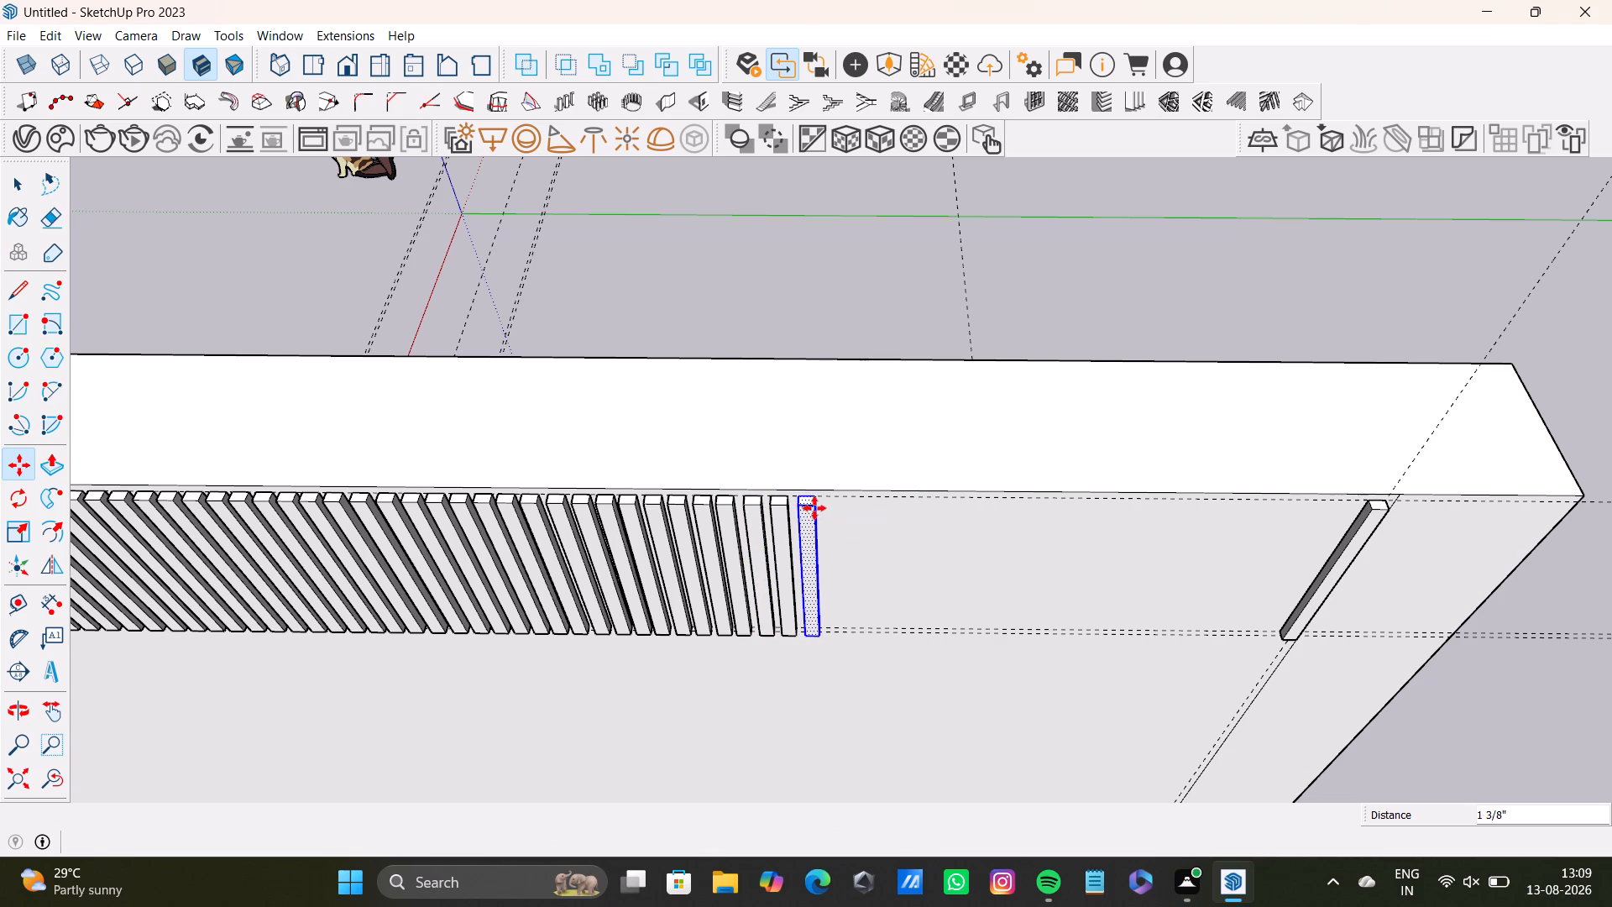
pyautogui.click(817, 511)
pyautogui.click(841, 509)
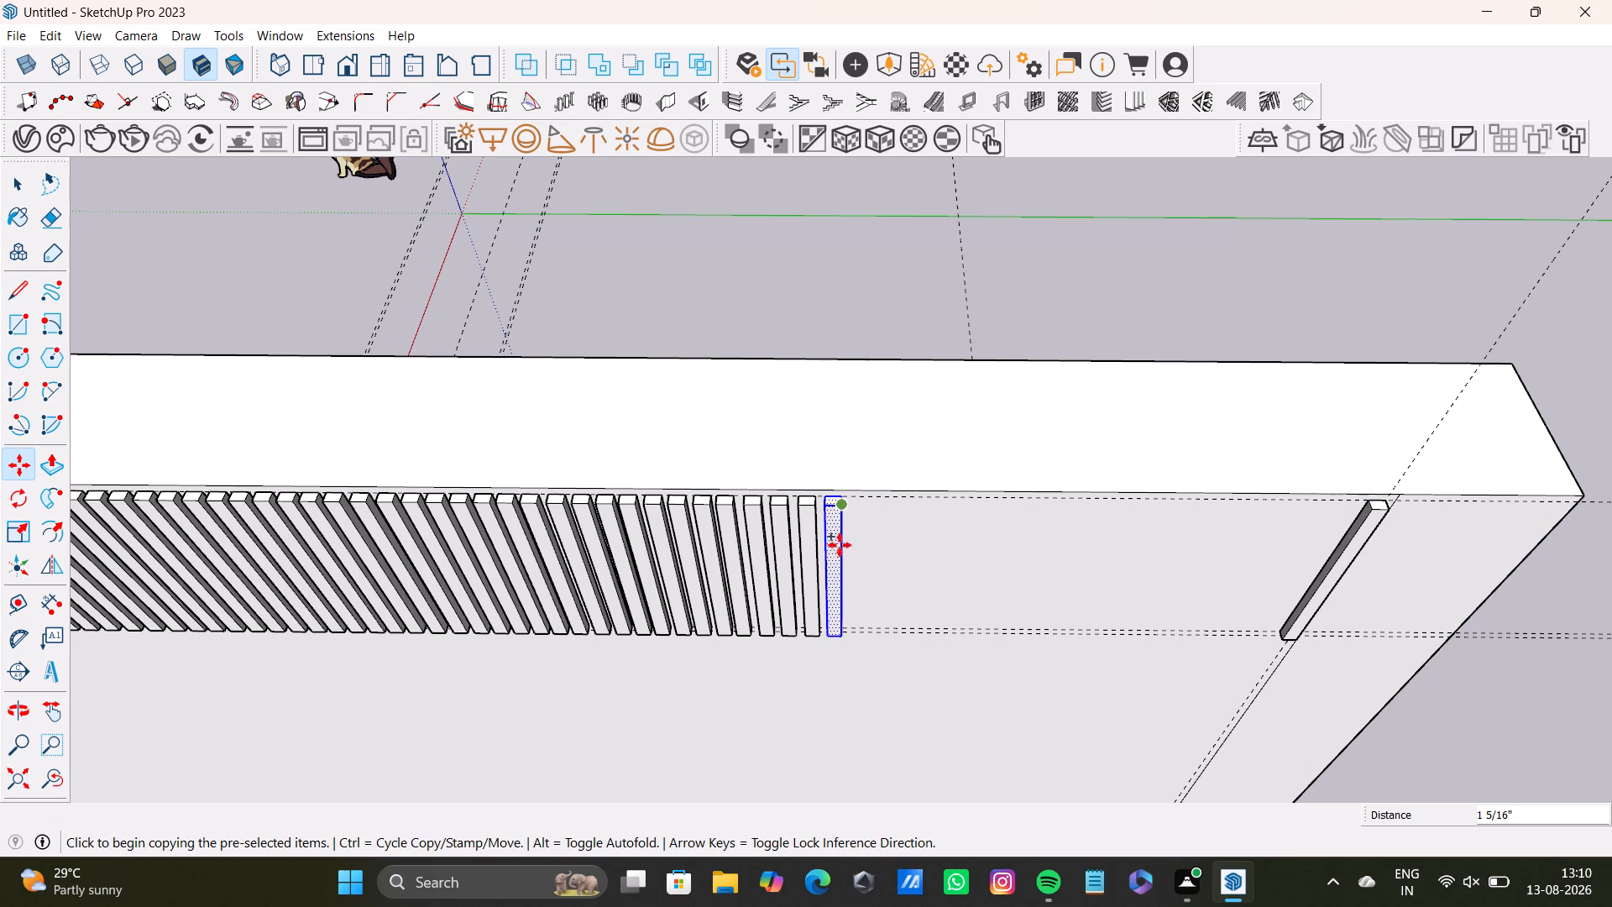
# Add three more copies of the end strip along the green axis, each about 1 1/4" from the previous one.
pyautogui.scroll(14, 817, 511)
pyautogui.scroll(-6, 883, 505)
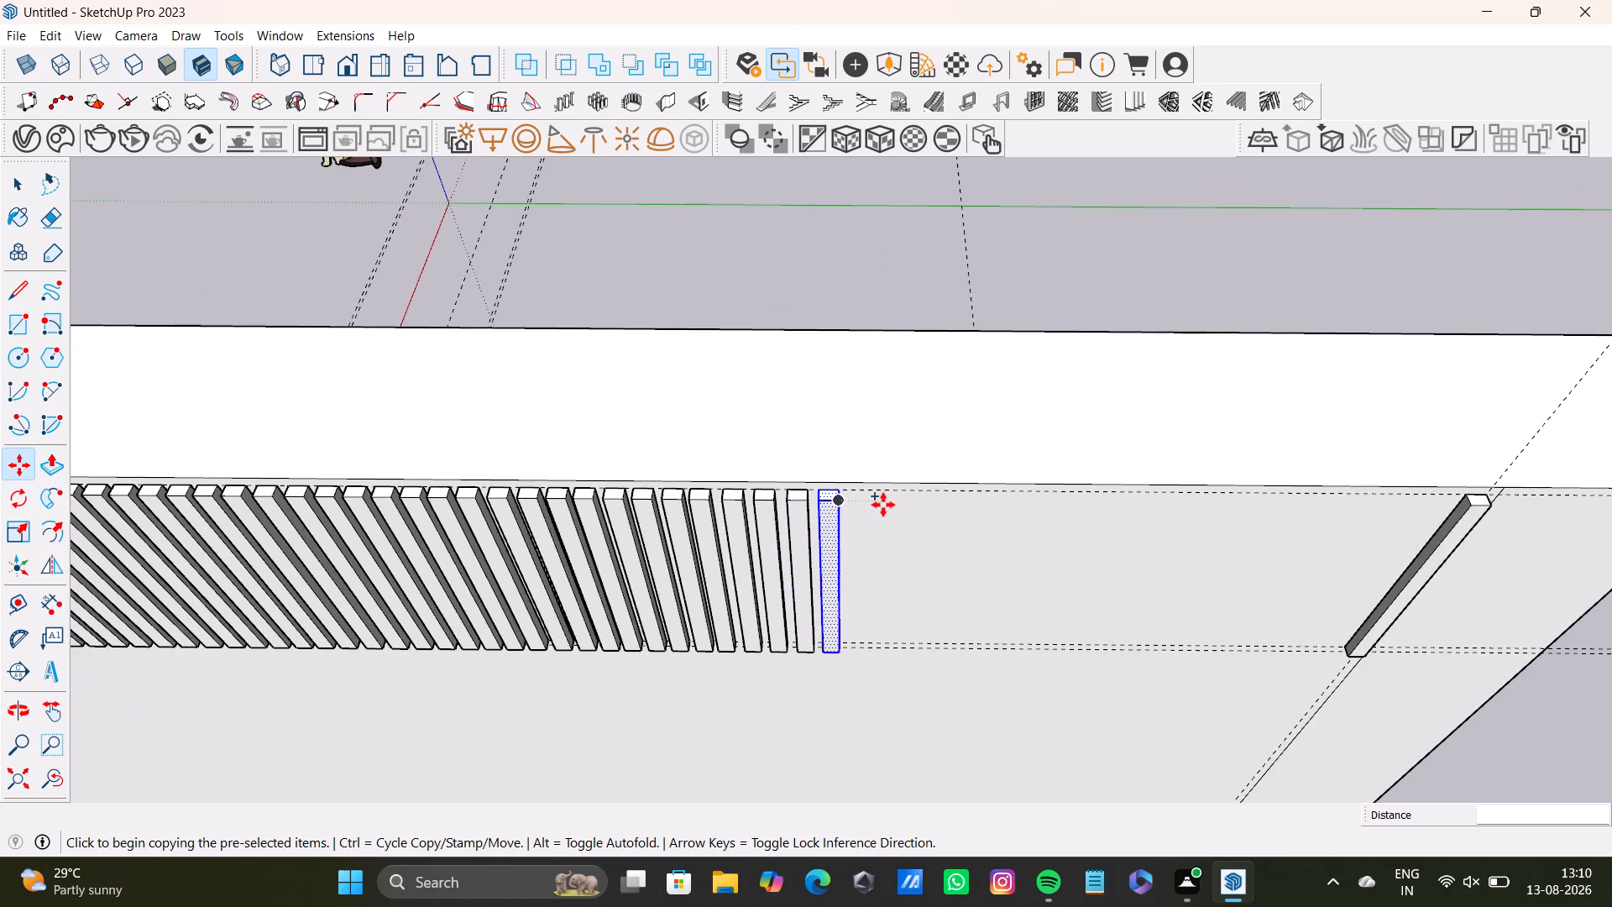
pyautogui.keyDown('shift'); pyautogui.moveTo(834, 504); pyautogui.dragTo(683, 525, button='middle'); pyautogui.keyUp('shift')
pyautogui.scroll(1, 702, 528)
pyautogui.press('m')
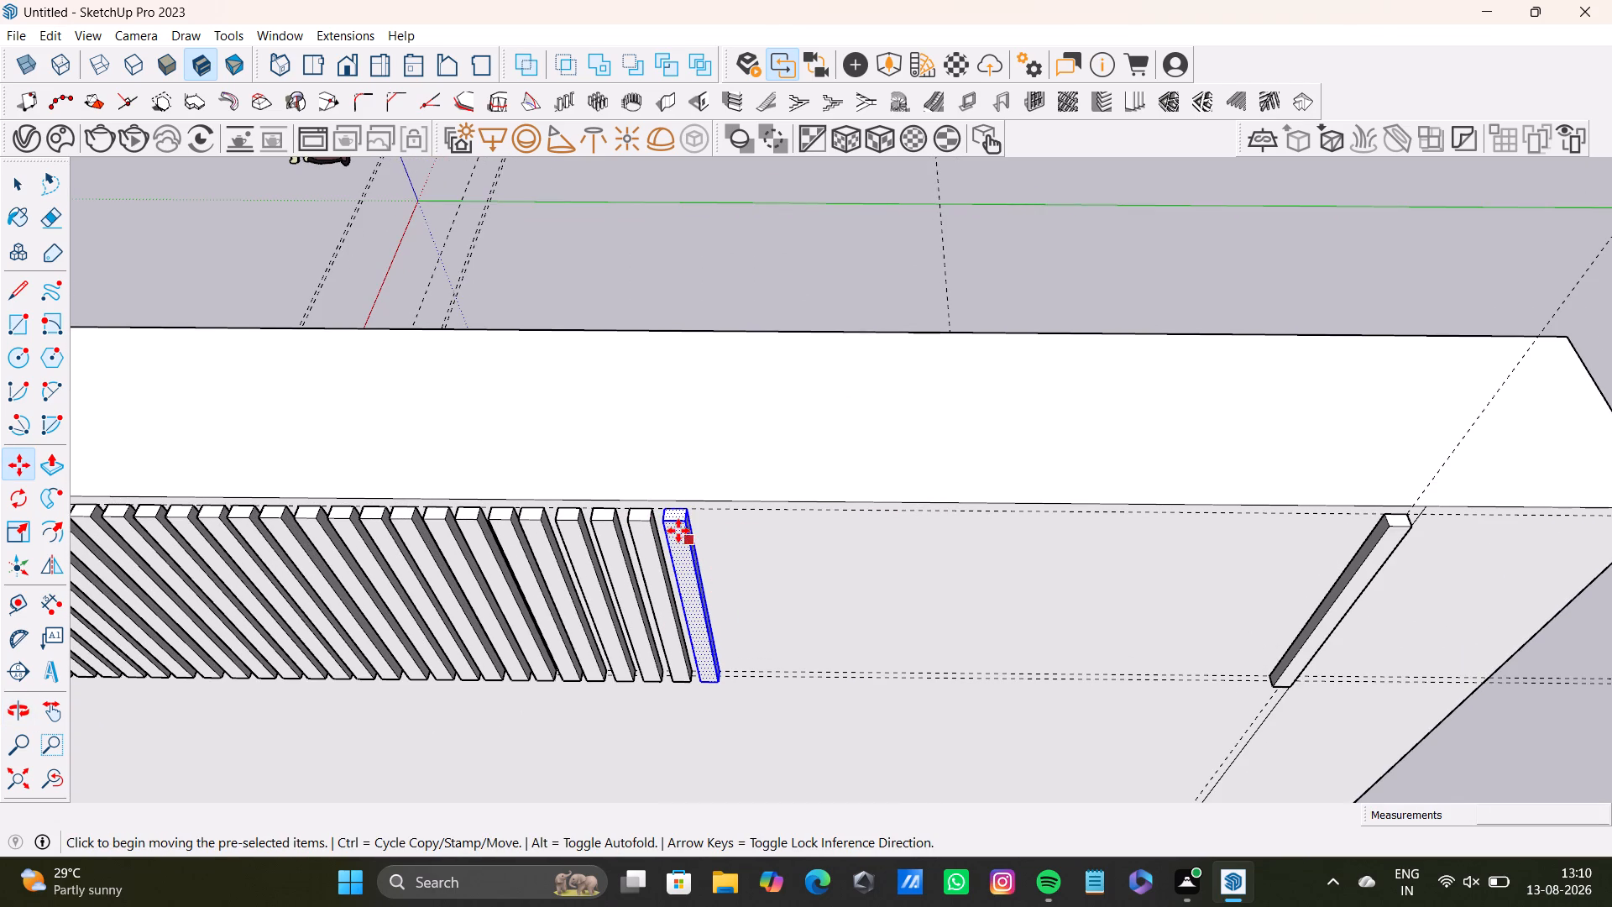
pyautogui.keyDown('shift'); pyautogui.click(685, 524); pyautogui.keyUp('shift')
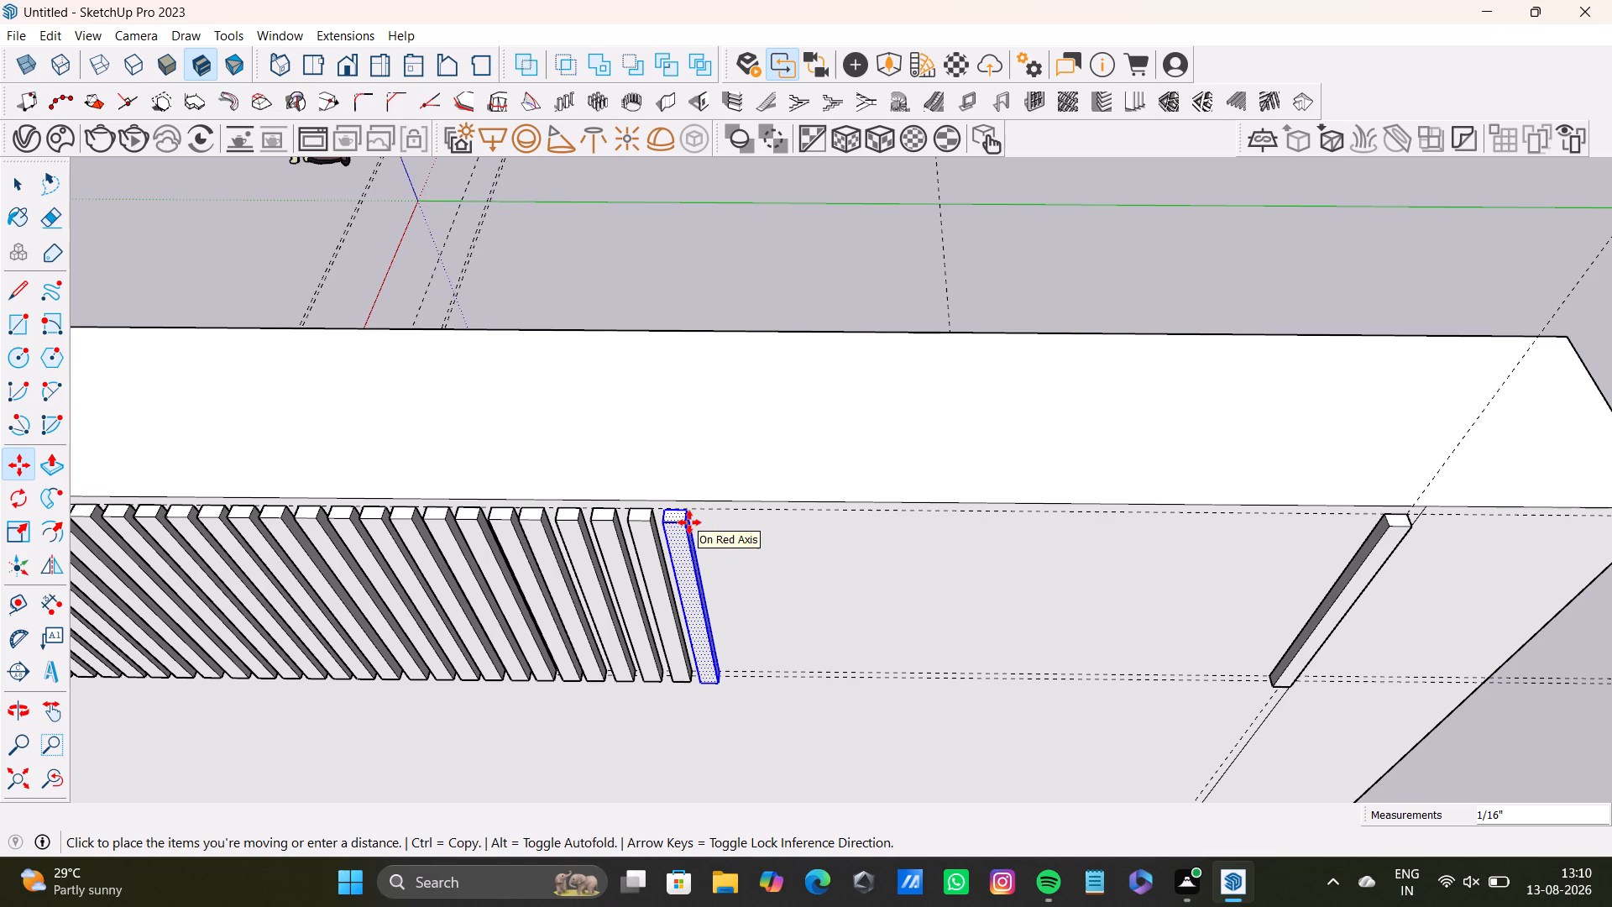
pyautogui.click(689, 522)
pyautogui.click(688, 522)
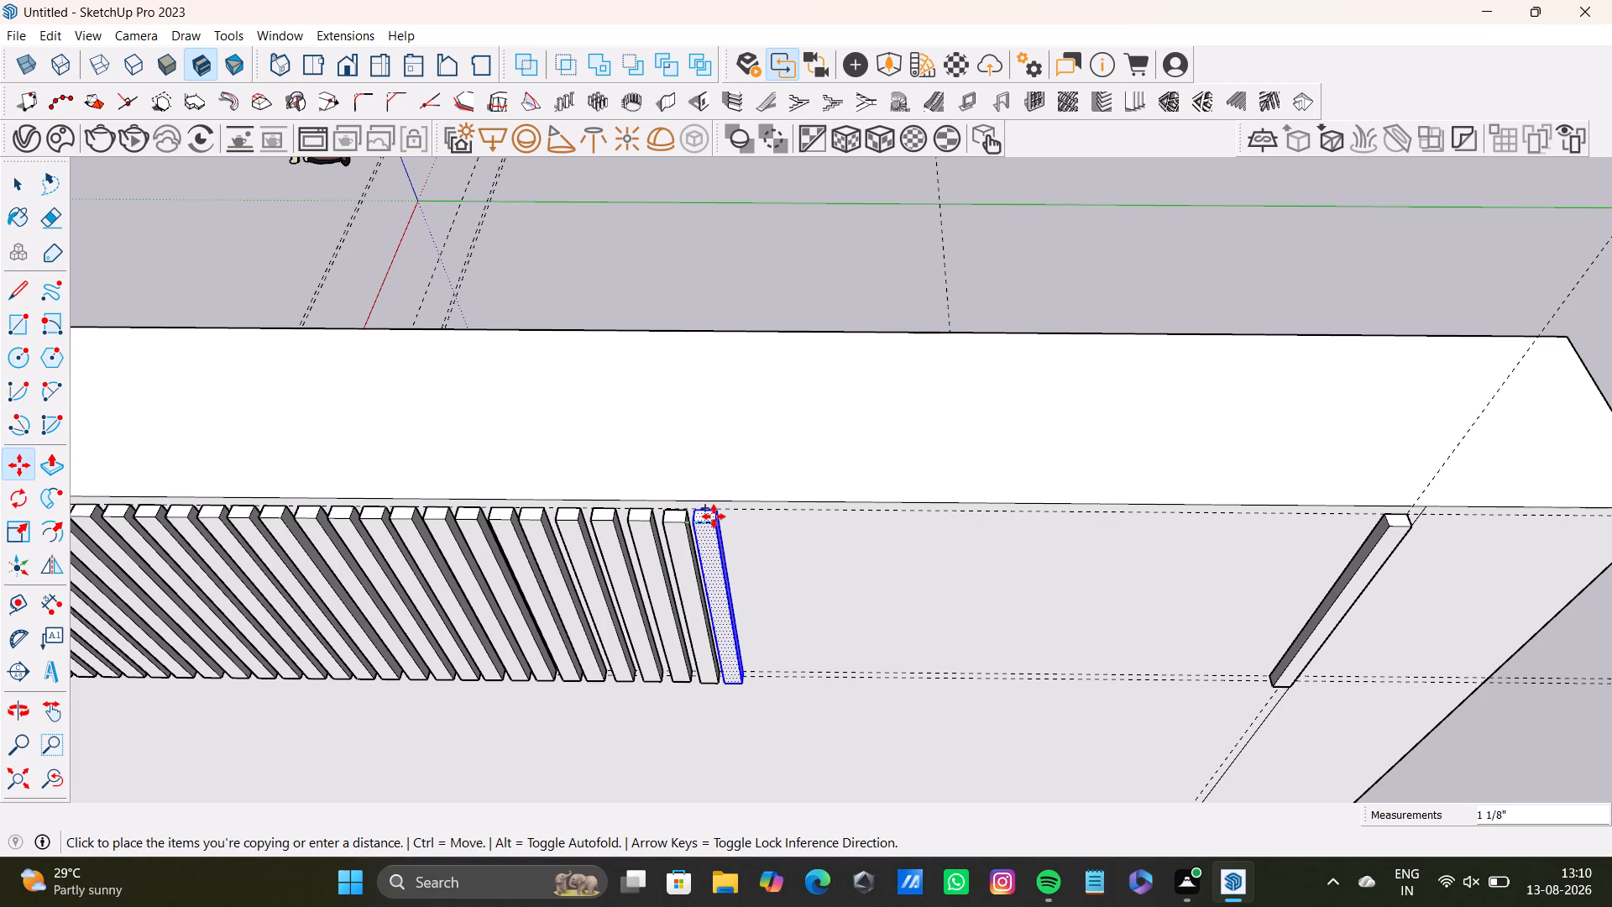
pyautogui.click(719, 516)
pyautogui.click(725, 526)
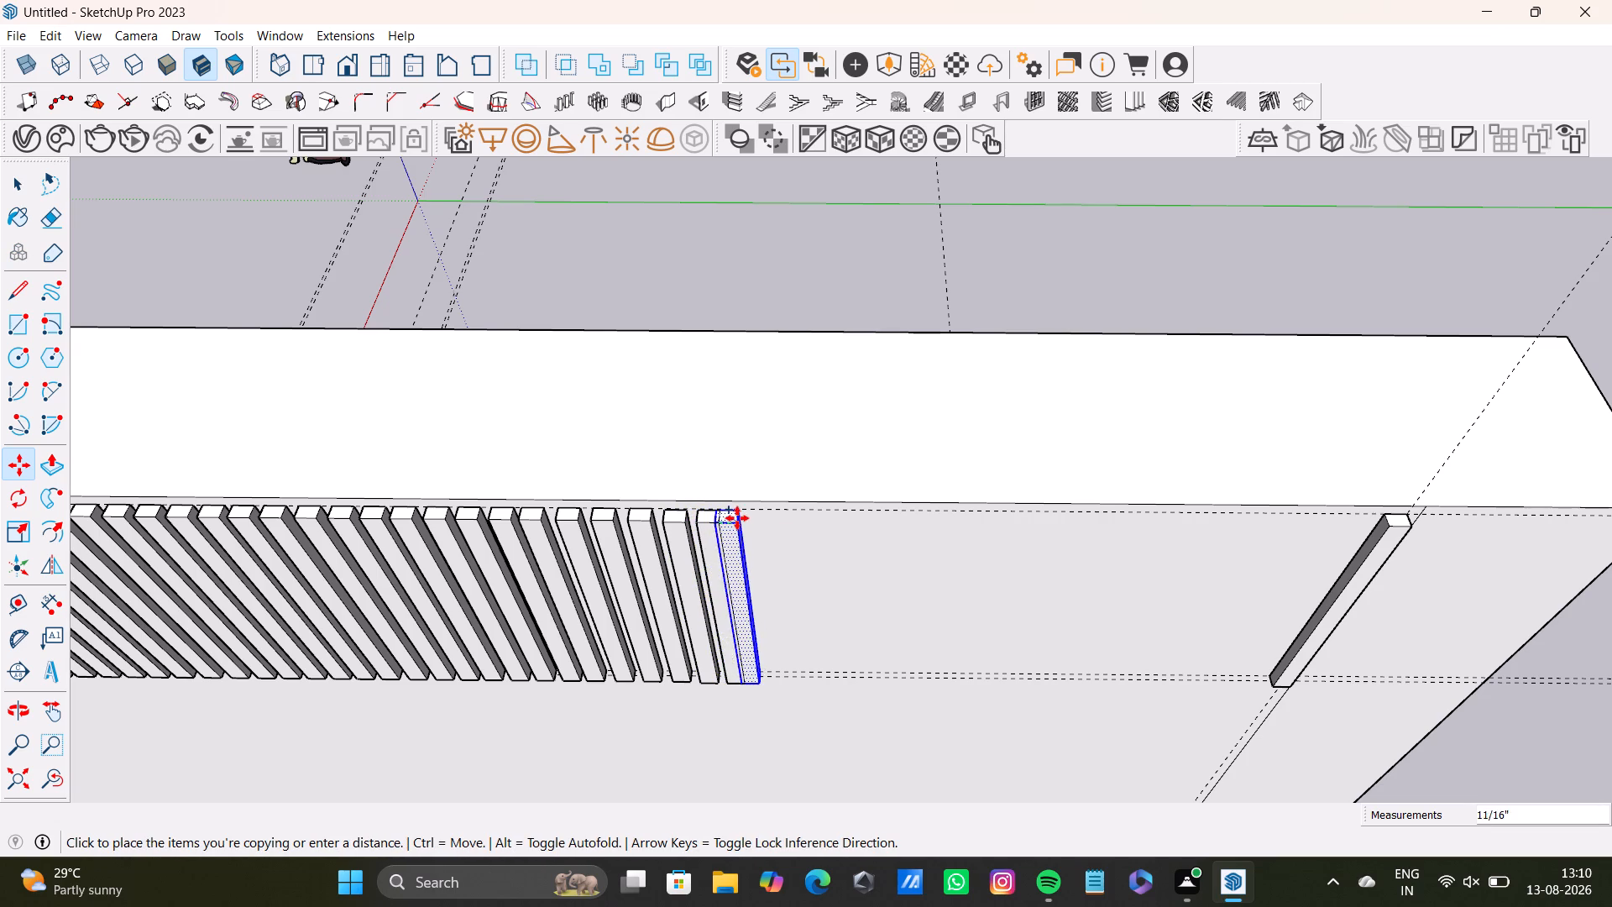
pyautogui.click(755, 517)
pyautogui.click(754, 524)
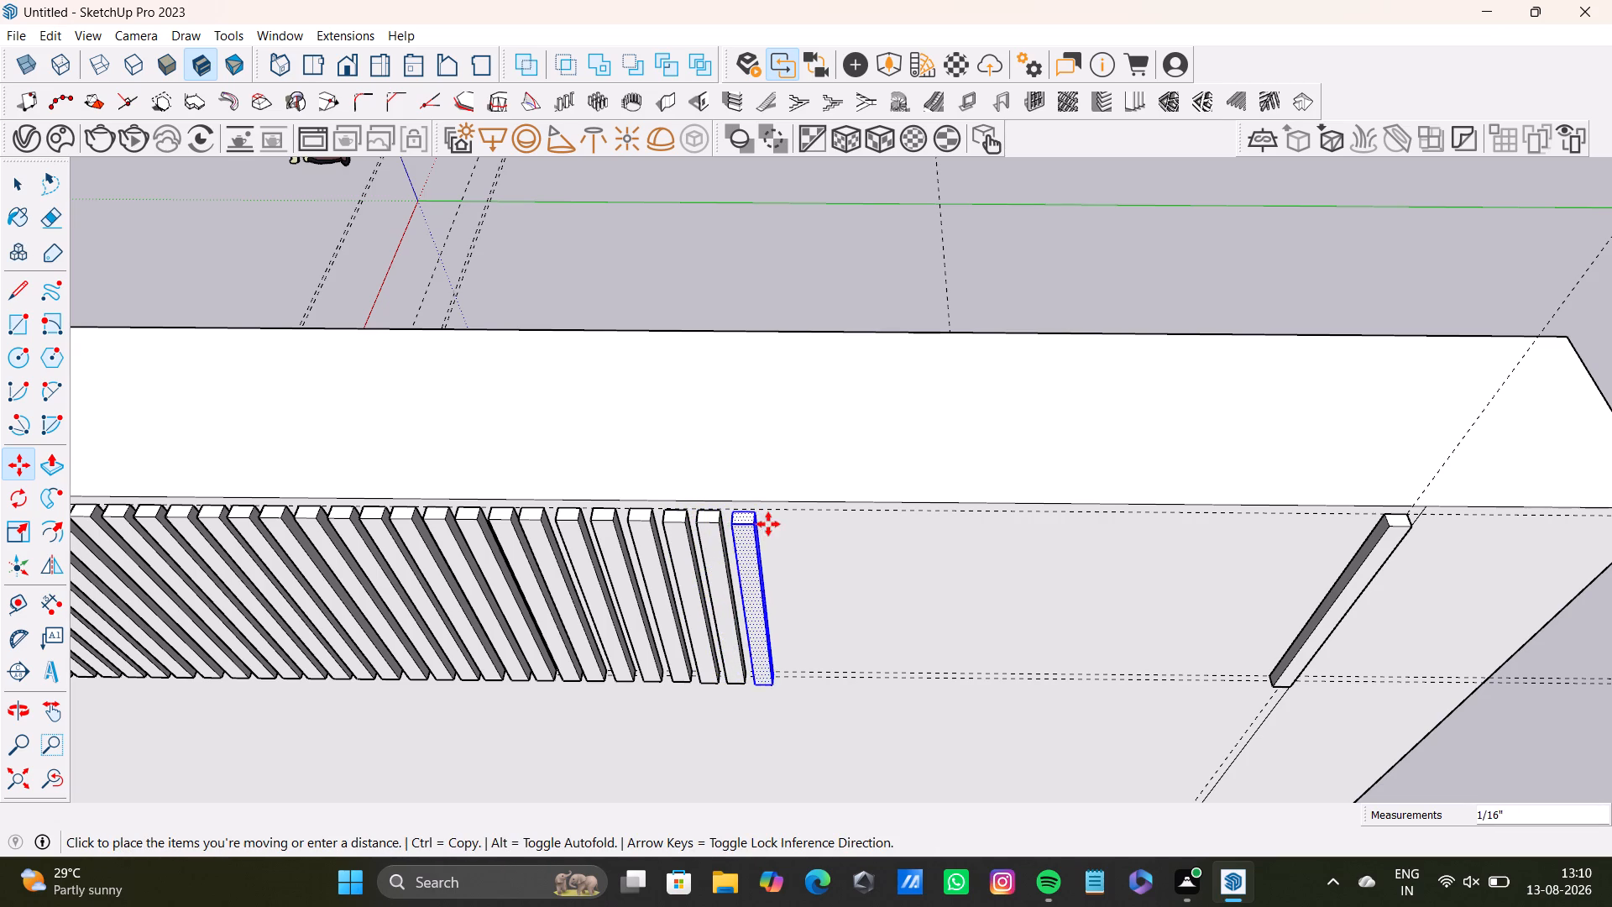
pyautogui.click(757, 527)
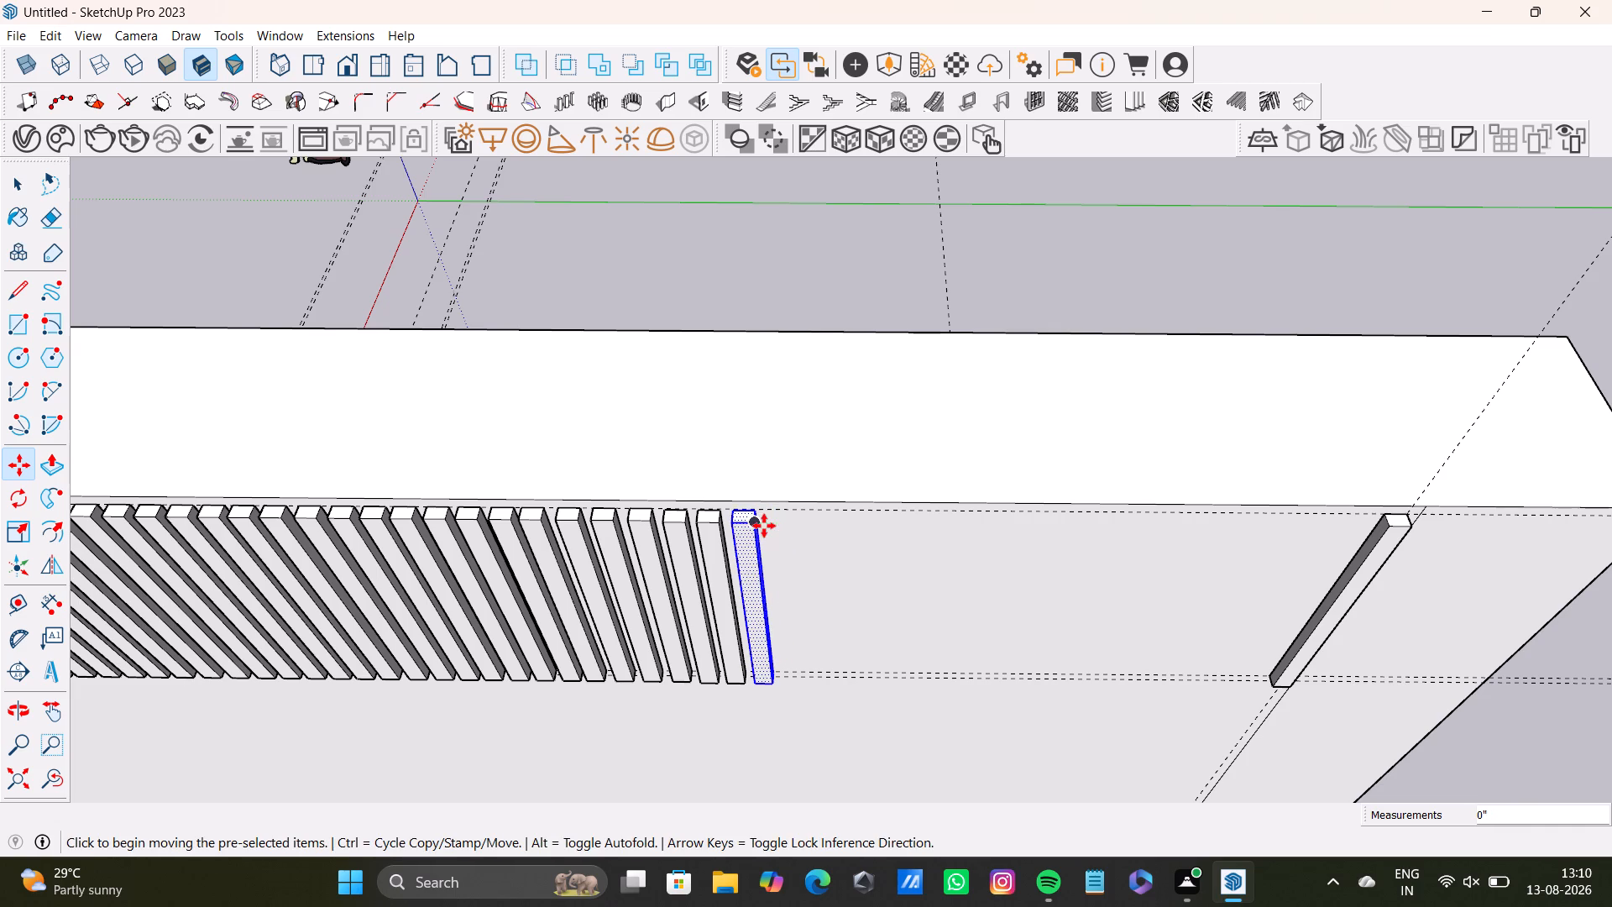
pyautogui.click(762, 526)
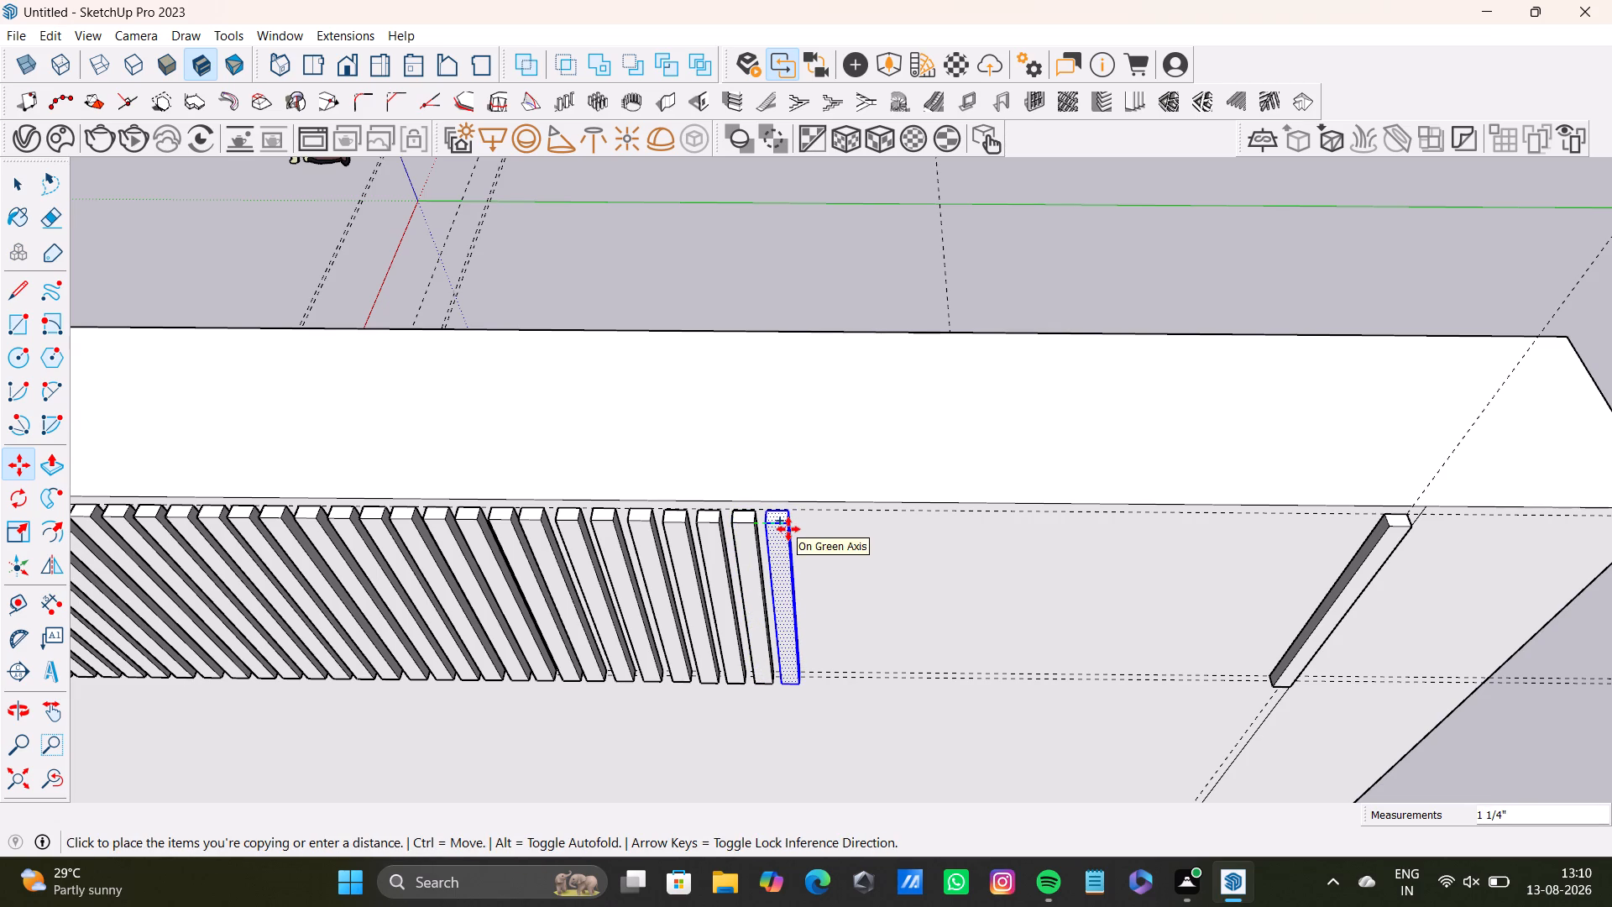
pyautogui.click(788, 528)
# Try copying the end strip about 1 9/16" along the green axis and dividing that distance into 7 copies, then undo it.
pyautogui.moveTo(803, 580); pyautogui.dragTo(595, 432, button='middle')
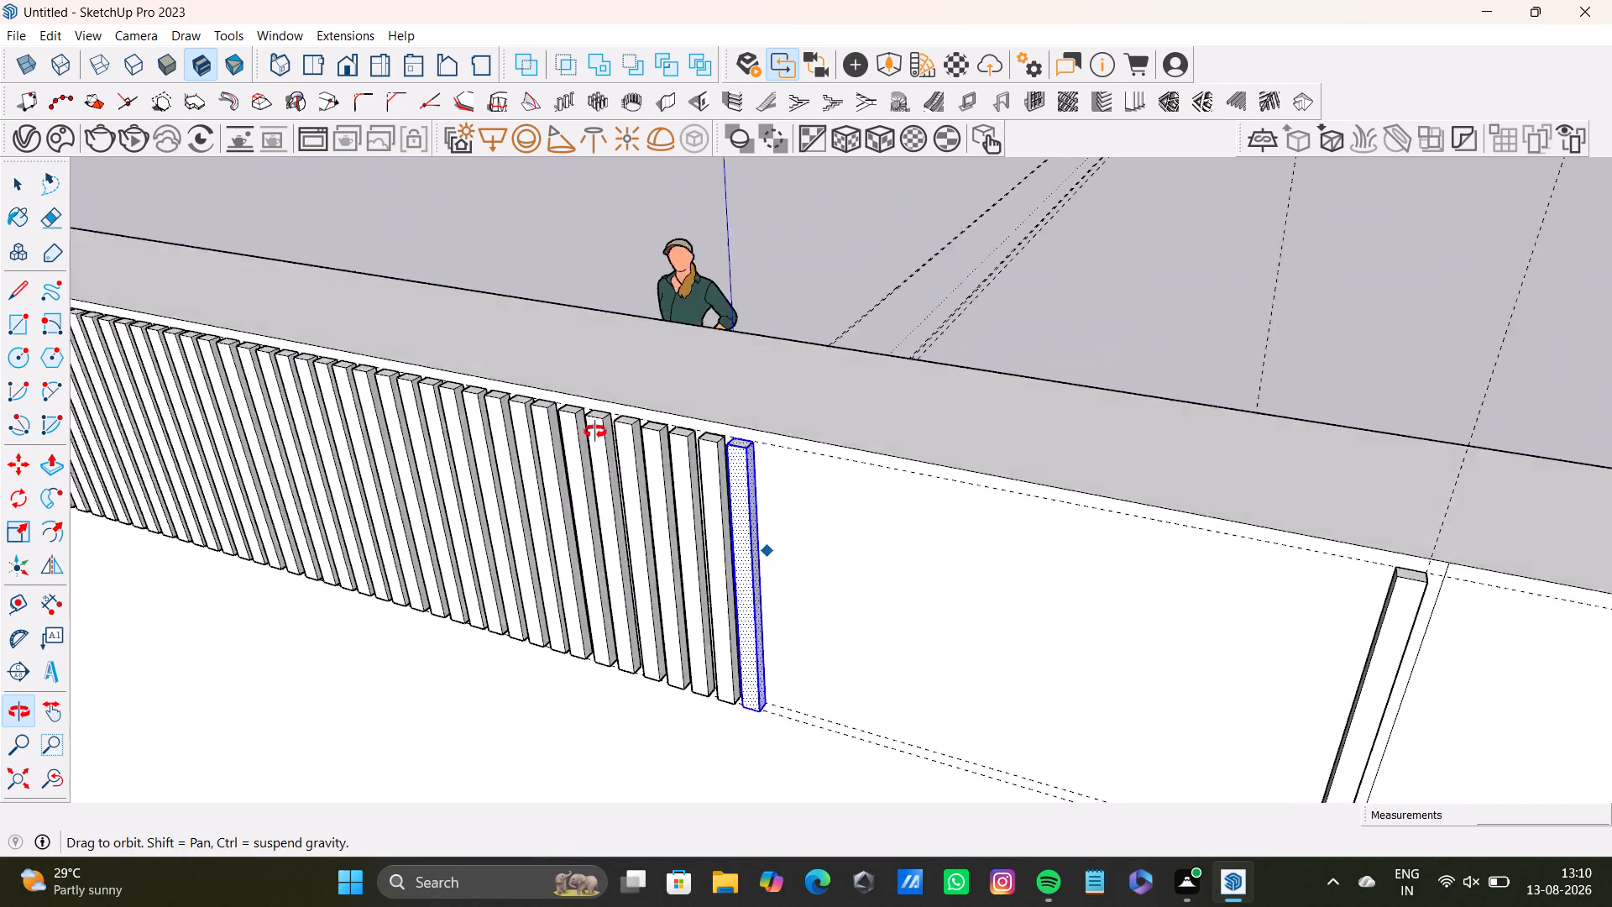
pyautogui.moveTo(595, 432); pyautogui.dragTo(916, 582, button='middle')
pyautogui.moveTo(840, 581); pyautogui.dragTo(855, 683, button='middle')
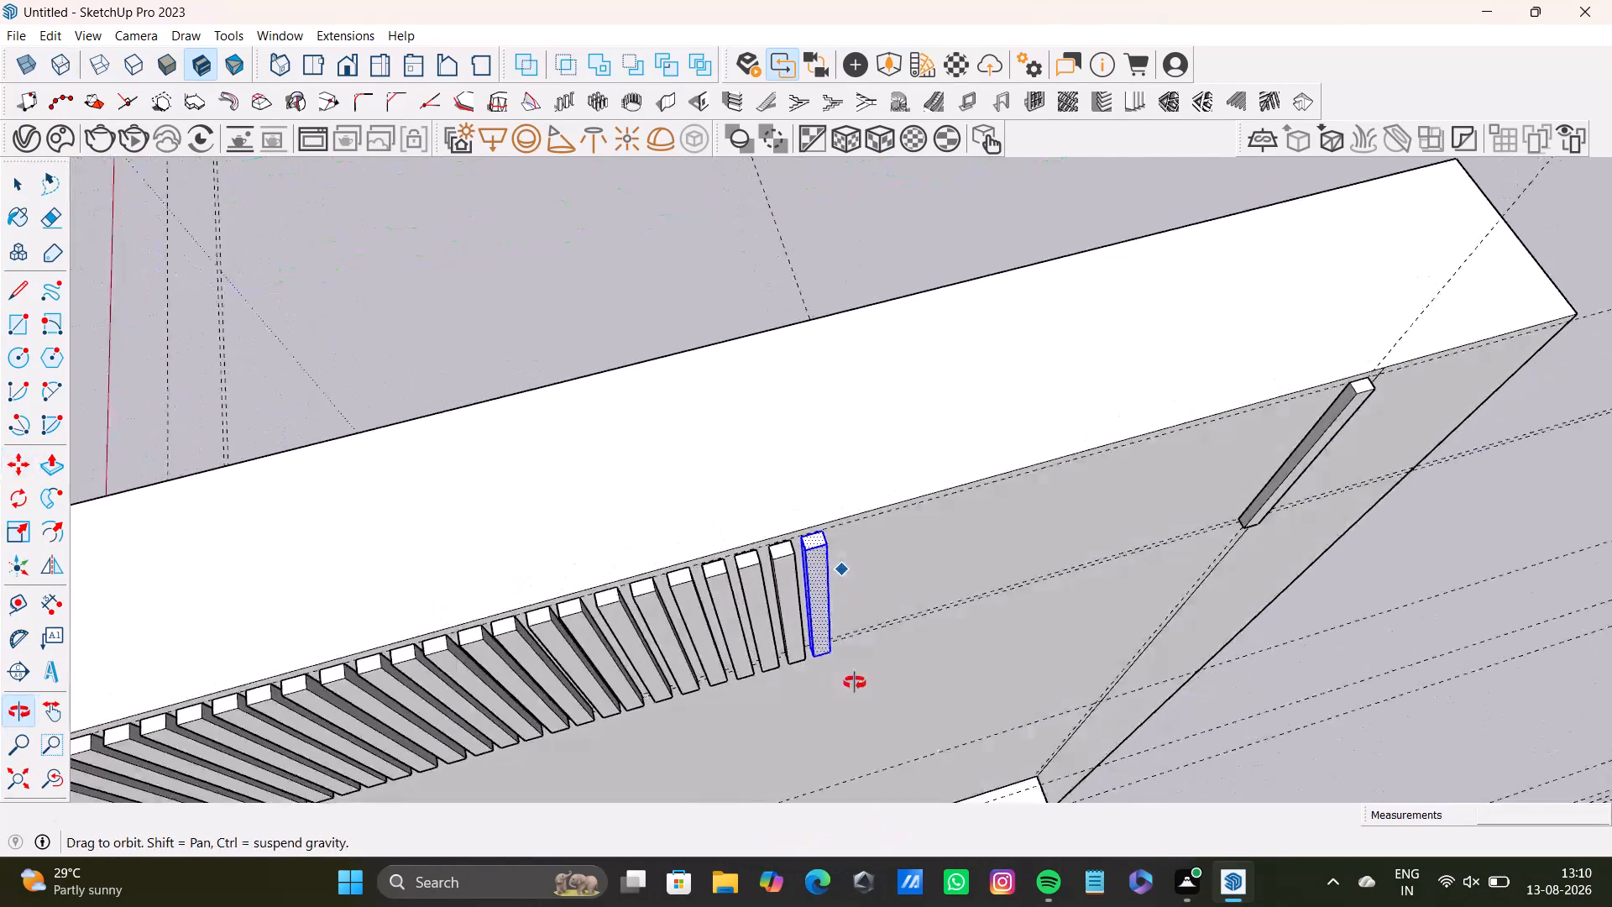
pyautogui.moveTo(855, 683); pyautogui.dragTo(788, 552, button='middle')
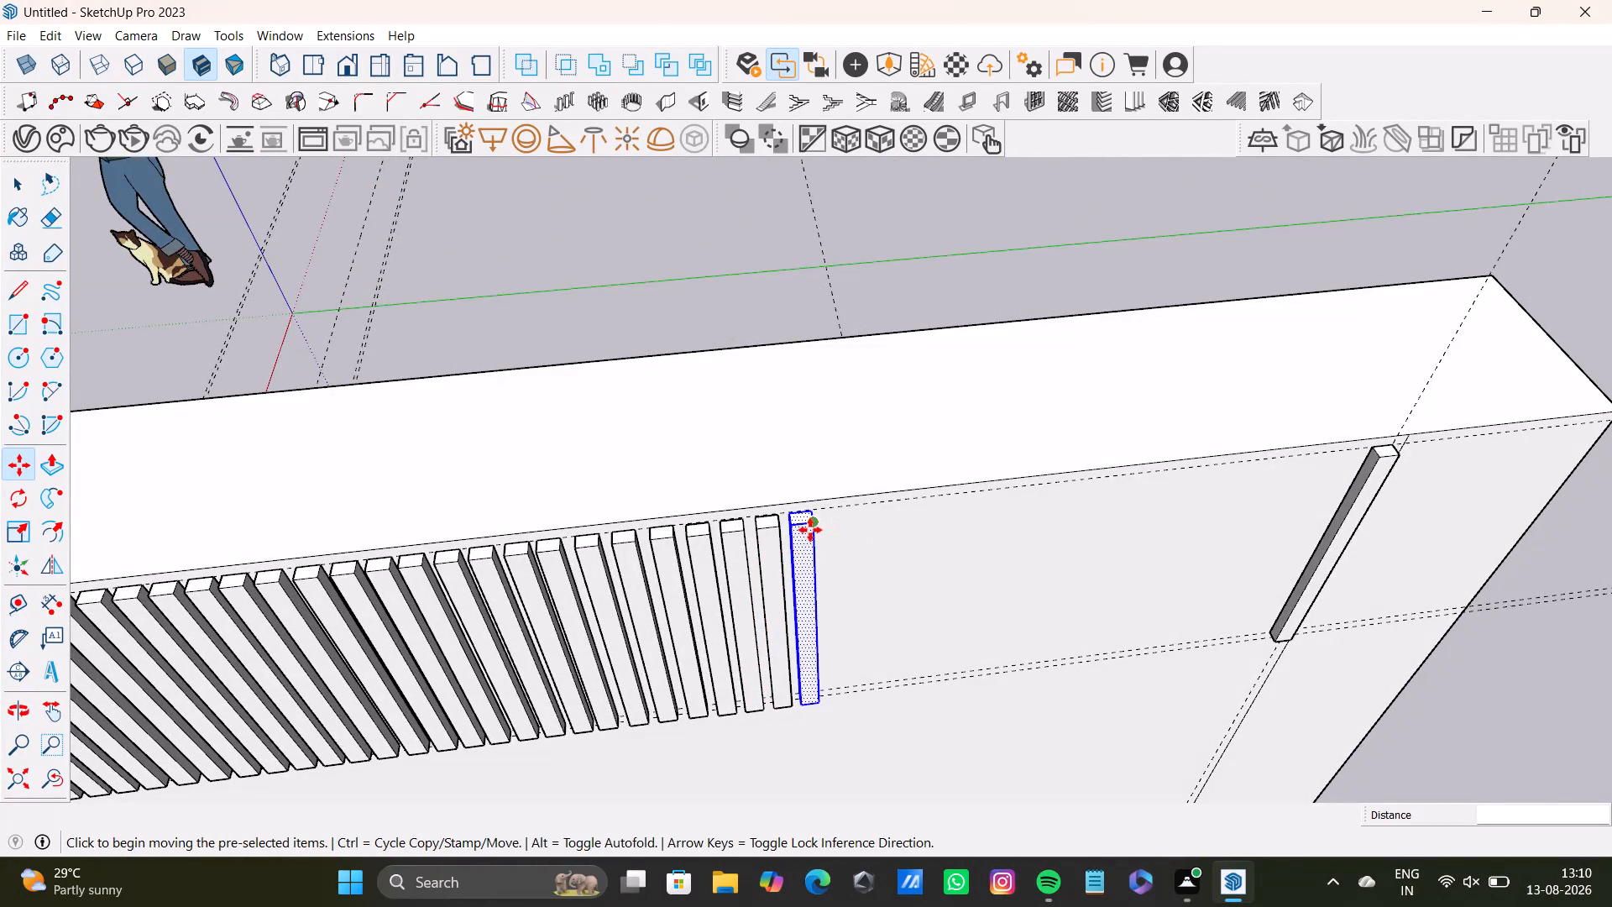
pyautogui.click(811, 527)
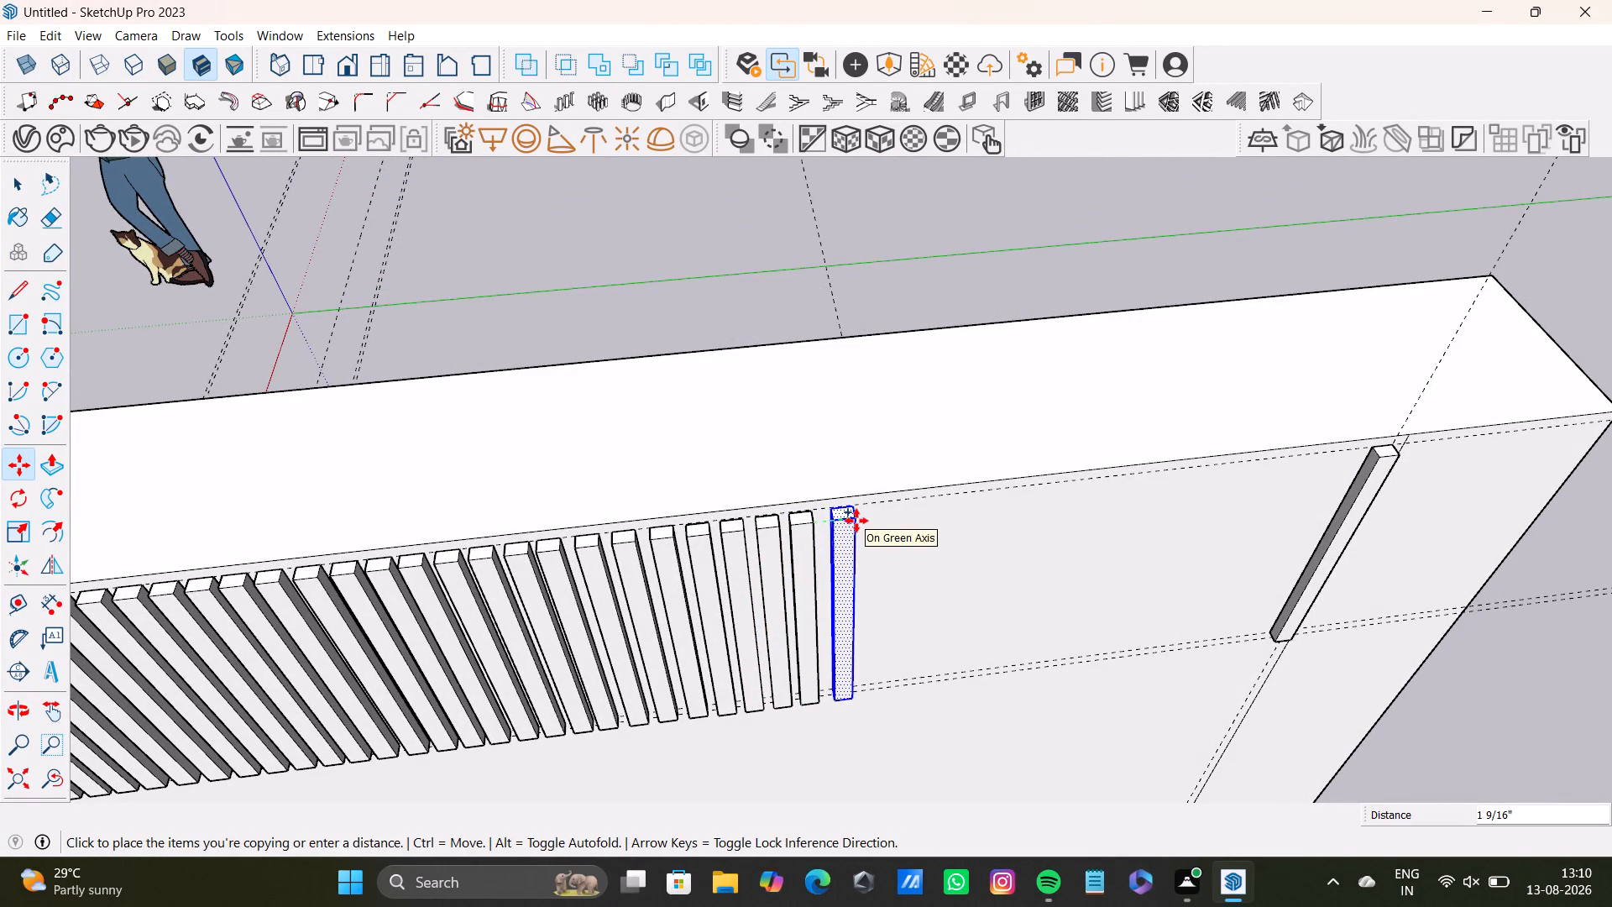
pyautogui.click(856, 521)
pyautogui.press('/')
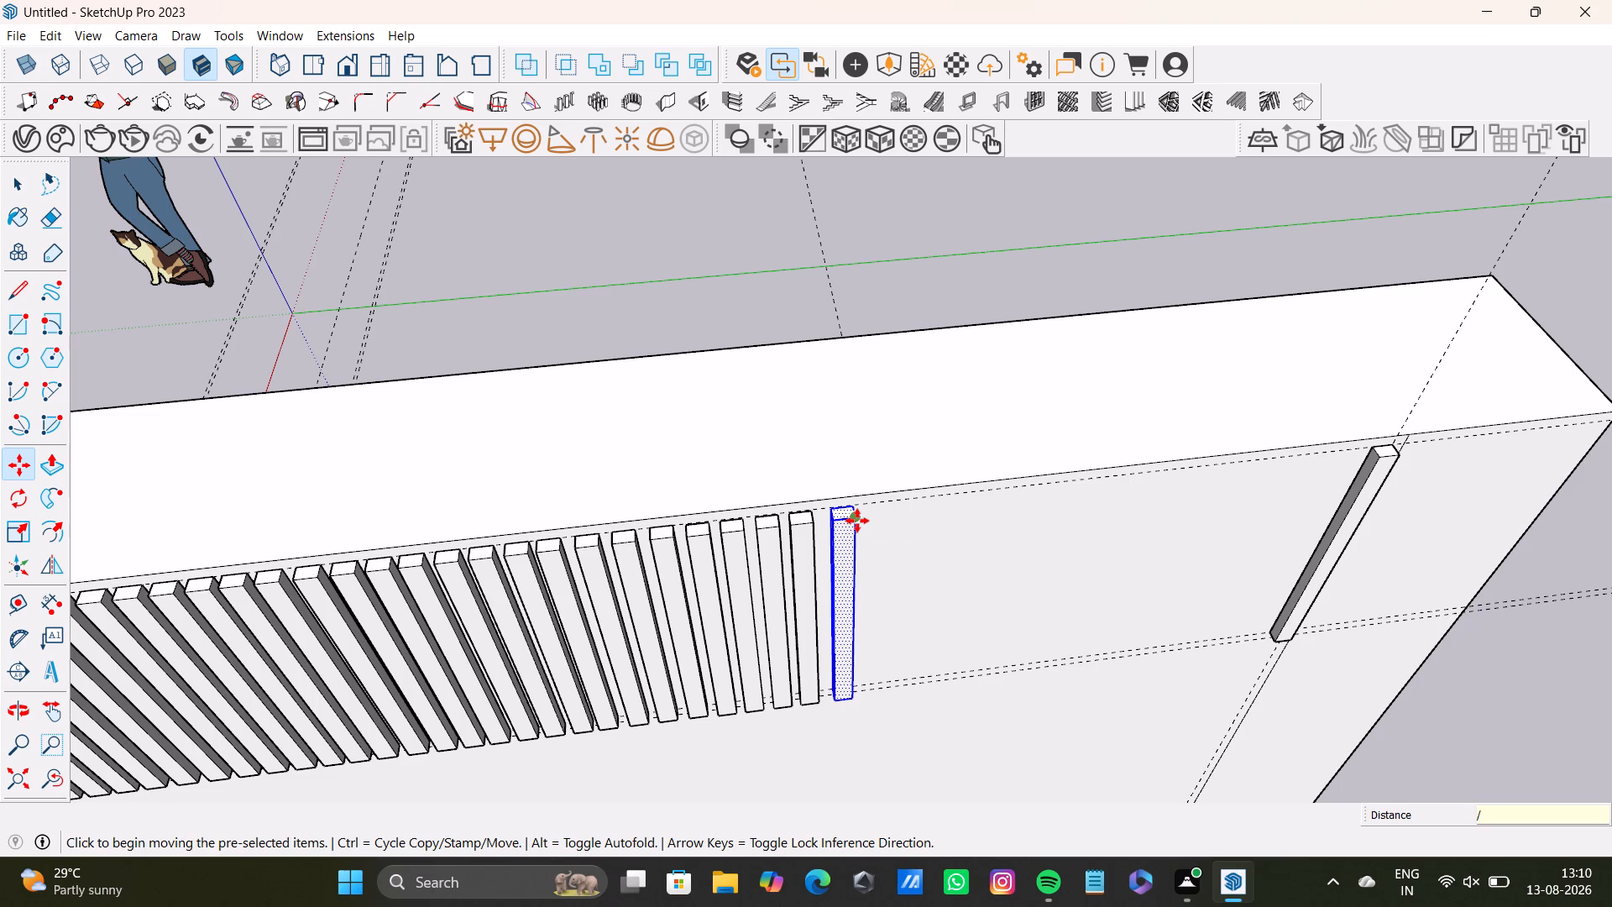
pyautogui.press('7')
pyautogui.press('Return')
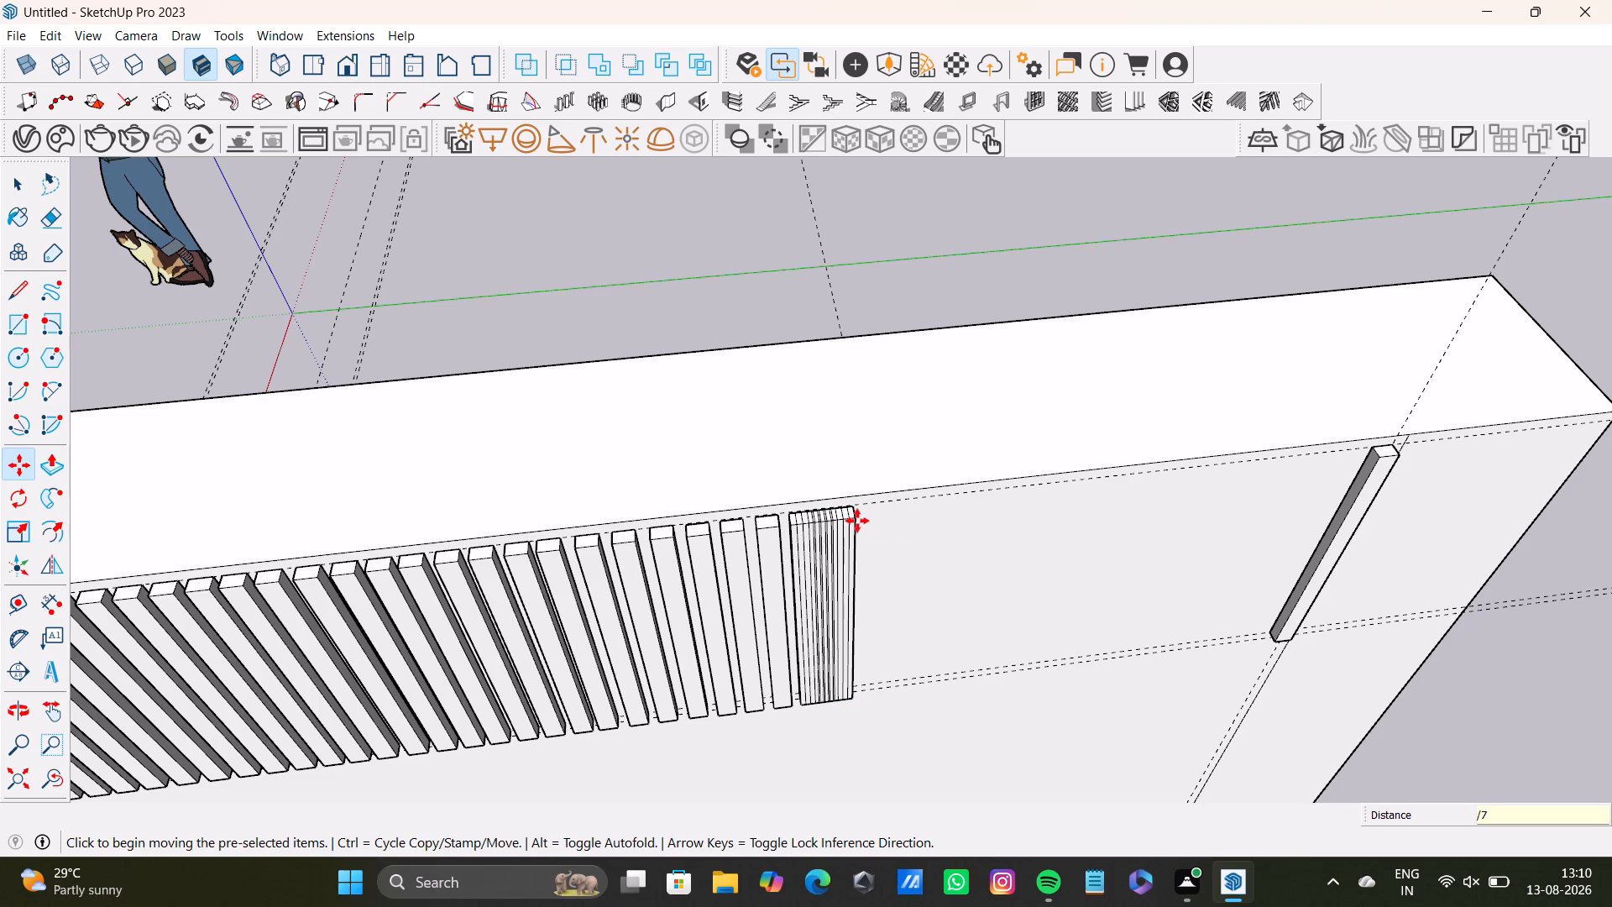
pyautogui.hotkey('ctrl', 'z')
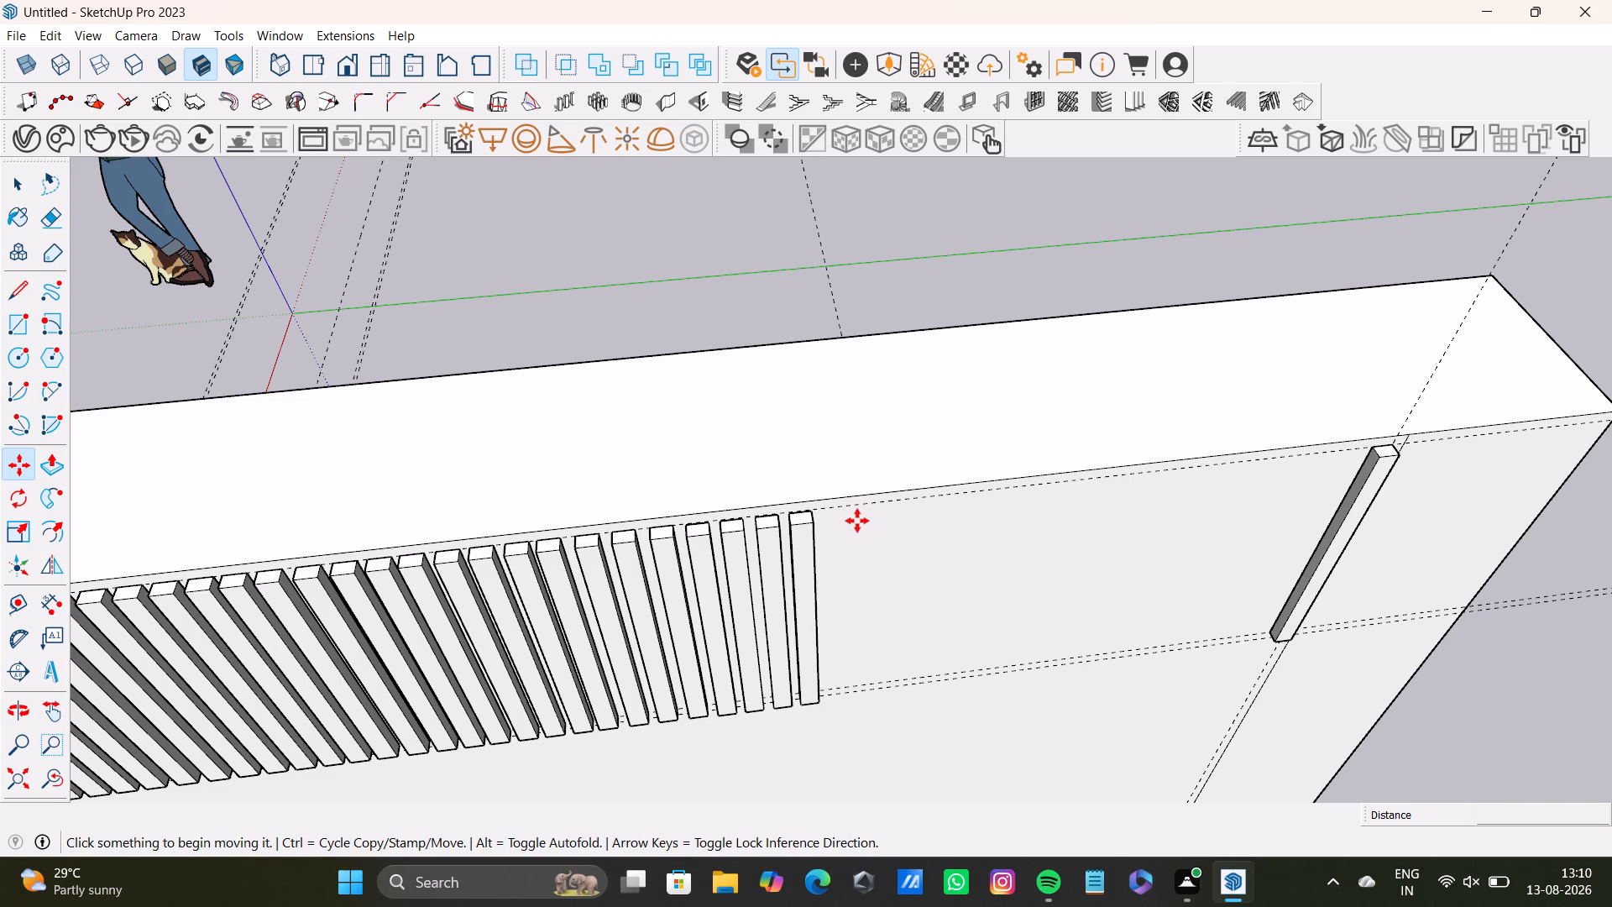
# Reselect all faces of the row's end strip and copy it twice along the green axis, each about 1 3/16" further.
pyautogui.scroll(6, 881, 471)
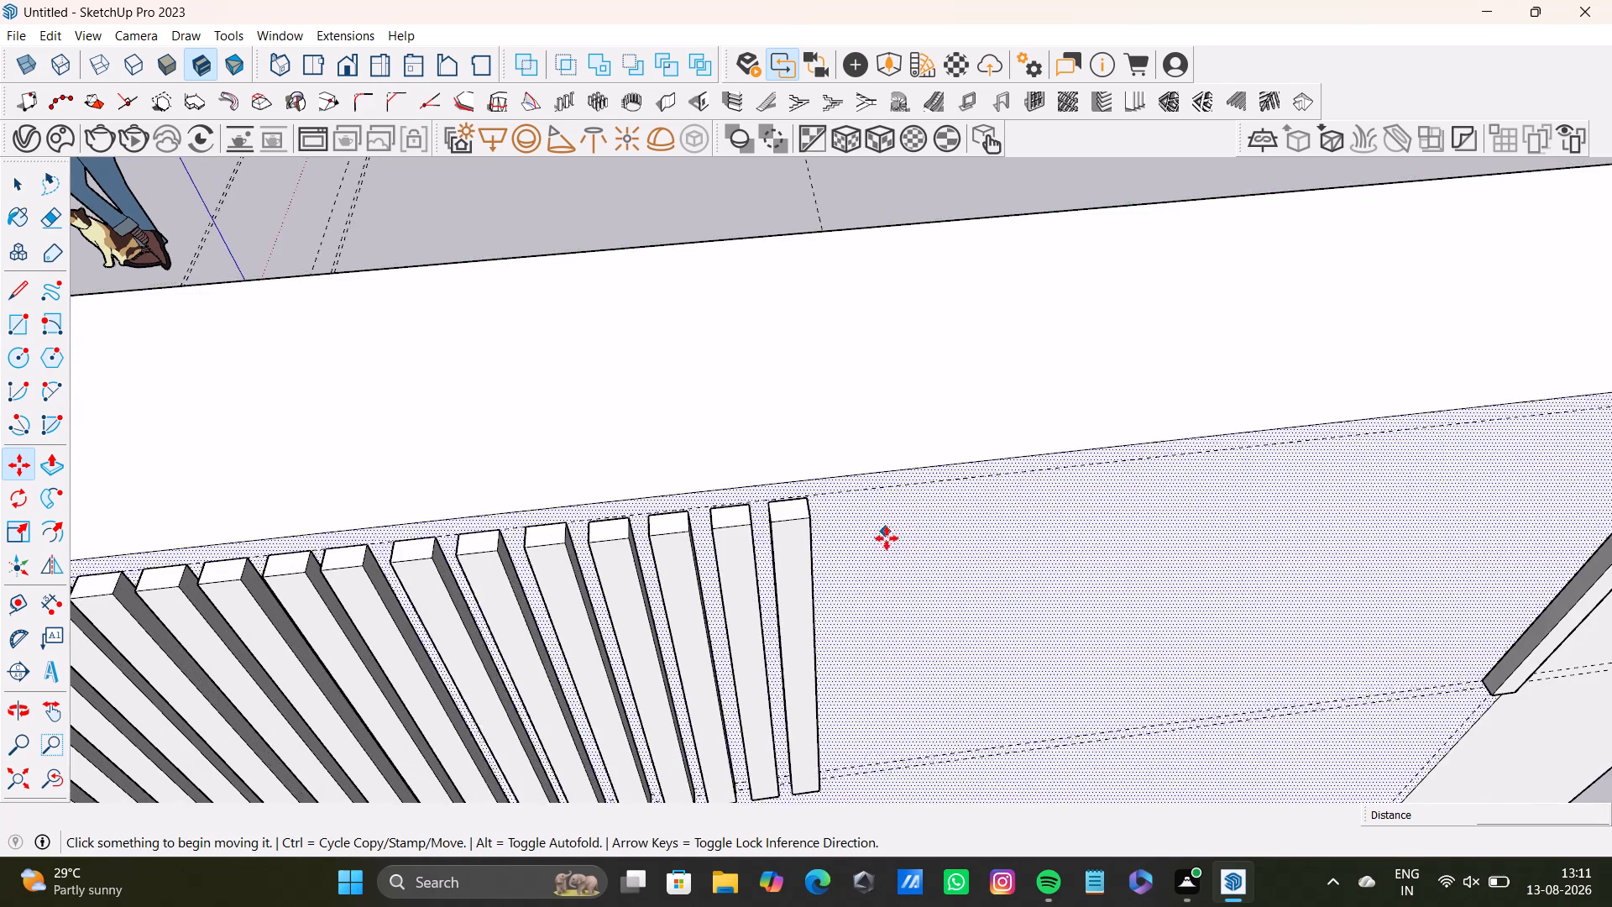
pyautogui.scroll(1, 887, 538)
pyautogui.moveTo(911, 548); pyautogui.dragTo(753, 472, button='middle')
pyautogui.scroll(-4, 944, 434)
pyautogui.moveTo(921, 437); pyautogui.dragTo(902, 439, button='middle')
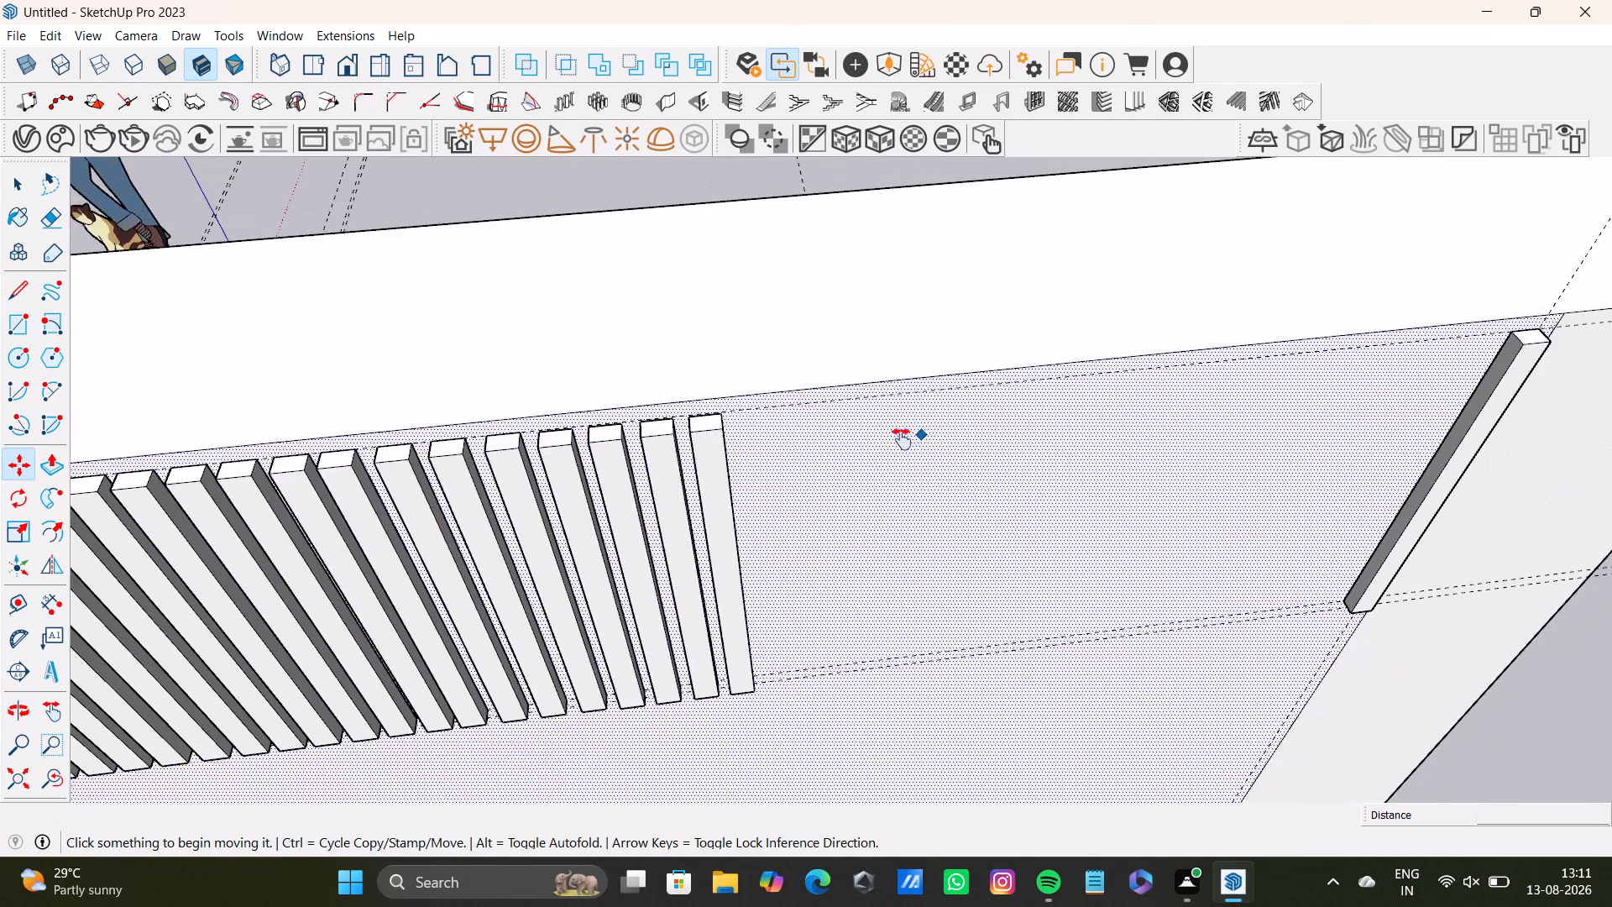
pyautogui.moveTo(902, 439); pyautogui.dragTo(762, 441, button='middle')
pyautogui.press('space')
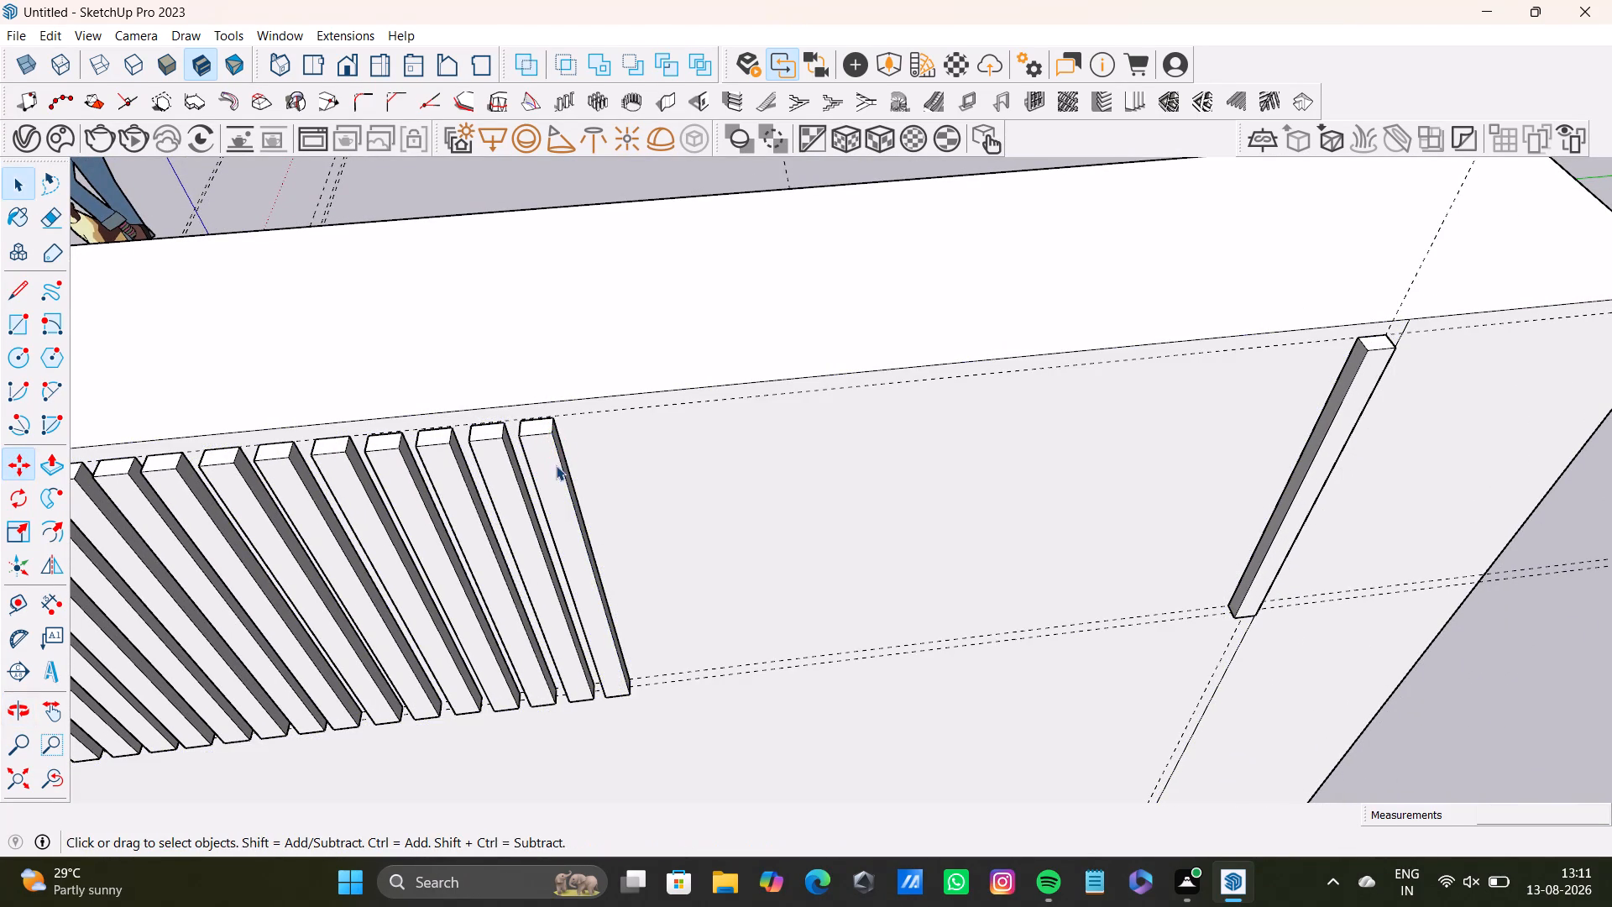
pyautogui.doubleClick(553, 467)
pyautogui.doubleClick(547, 427)
pyautogui.doubleClick(551, 488)
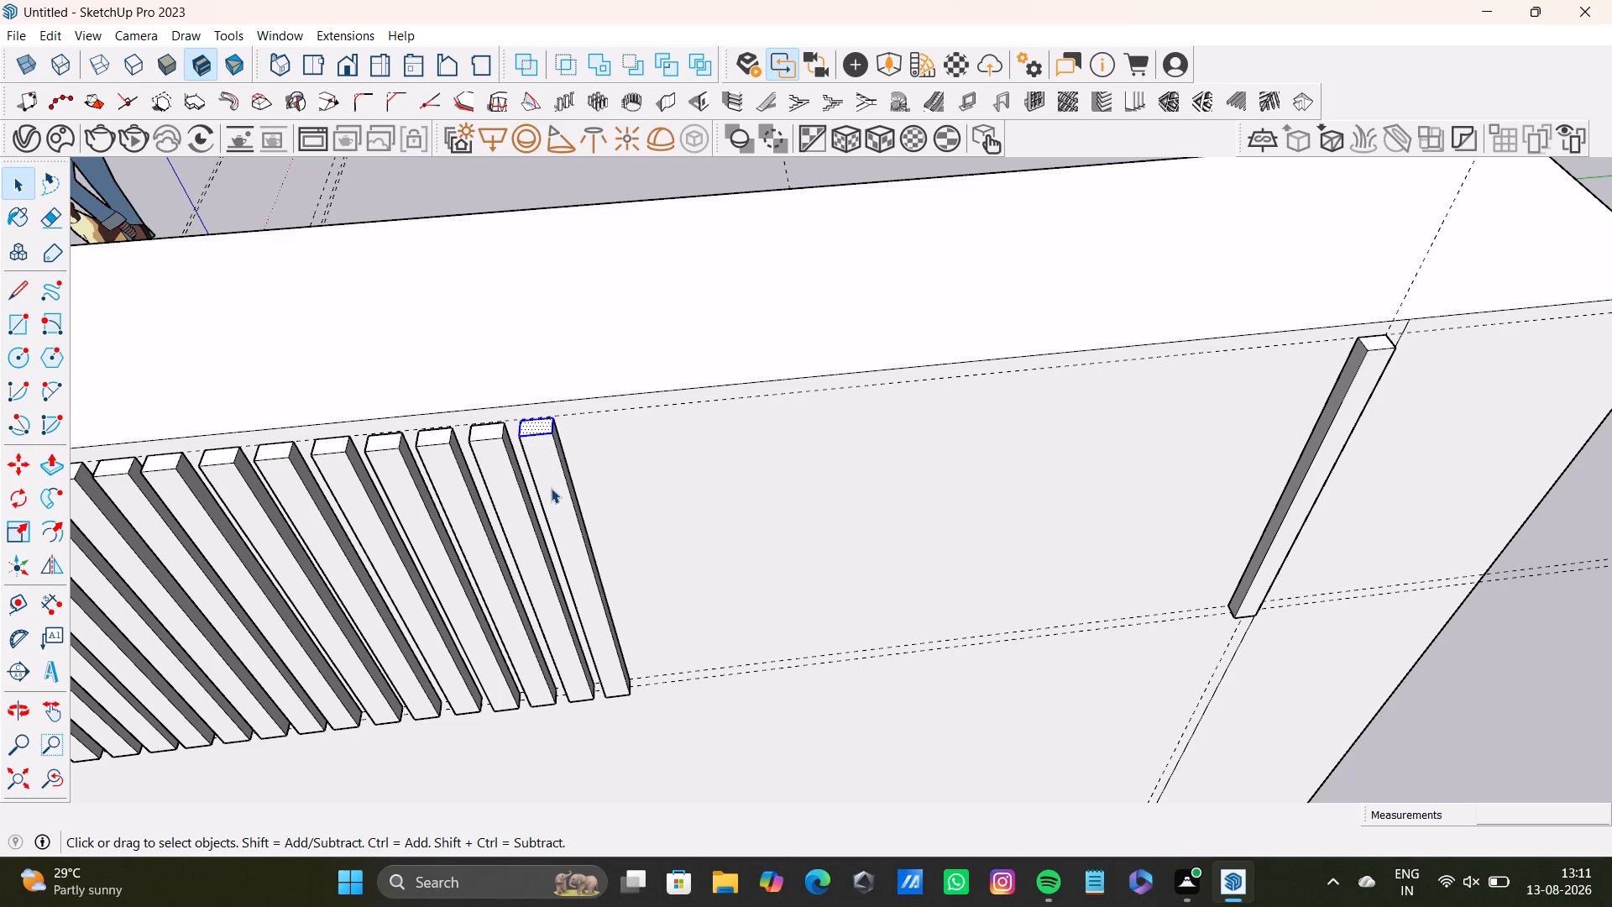
pyautogui.keyDown('shift'); pyautogui.doubleClick(539, 427); pyautogui.keyUp('shift')
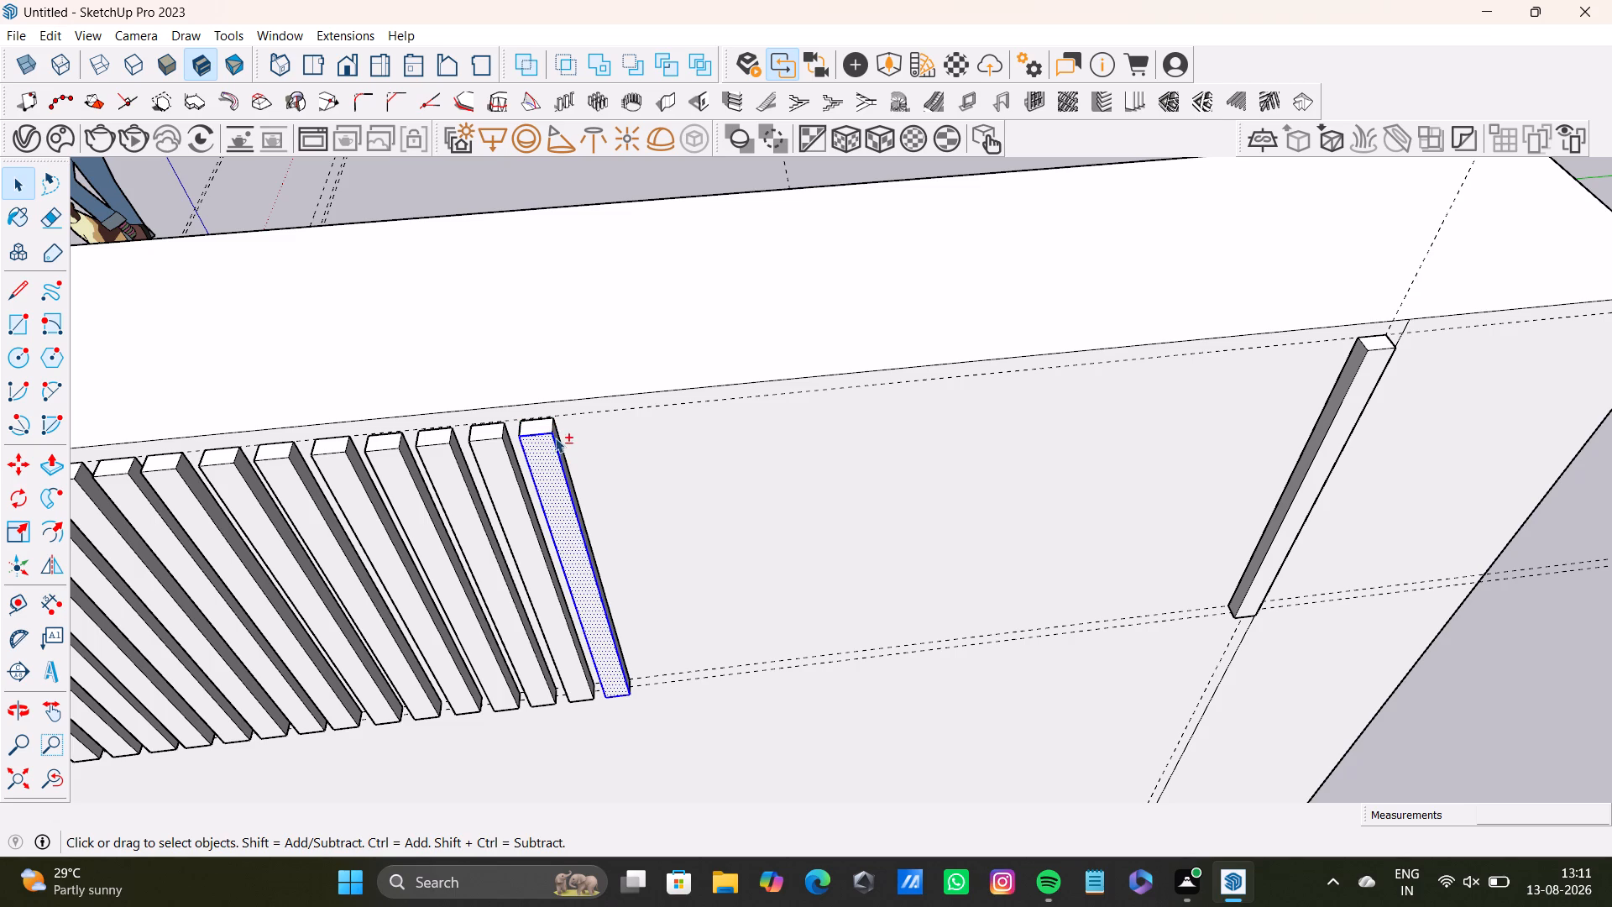
pyautogui.keyDown('shift'); pyautogui.doubleClick(545, 428); pyautogui.keyUp('shift')
pyautogui.moveTo(570, 485); pyautogui.dragTo(386, 490, button='middle')
pyautogui.scroll(5, 625, 423)
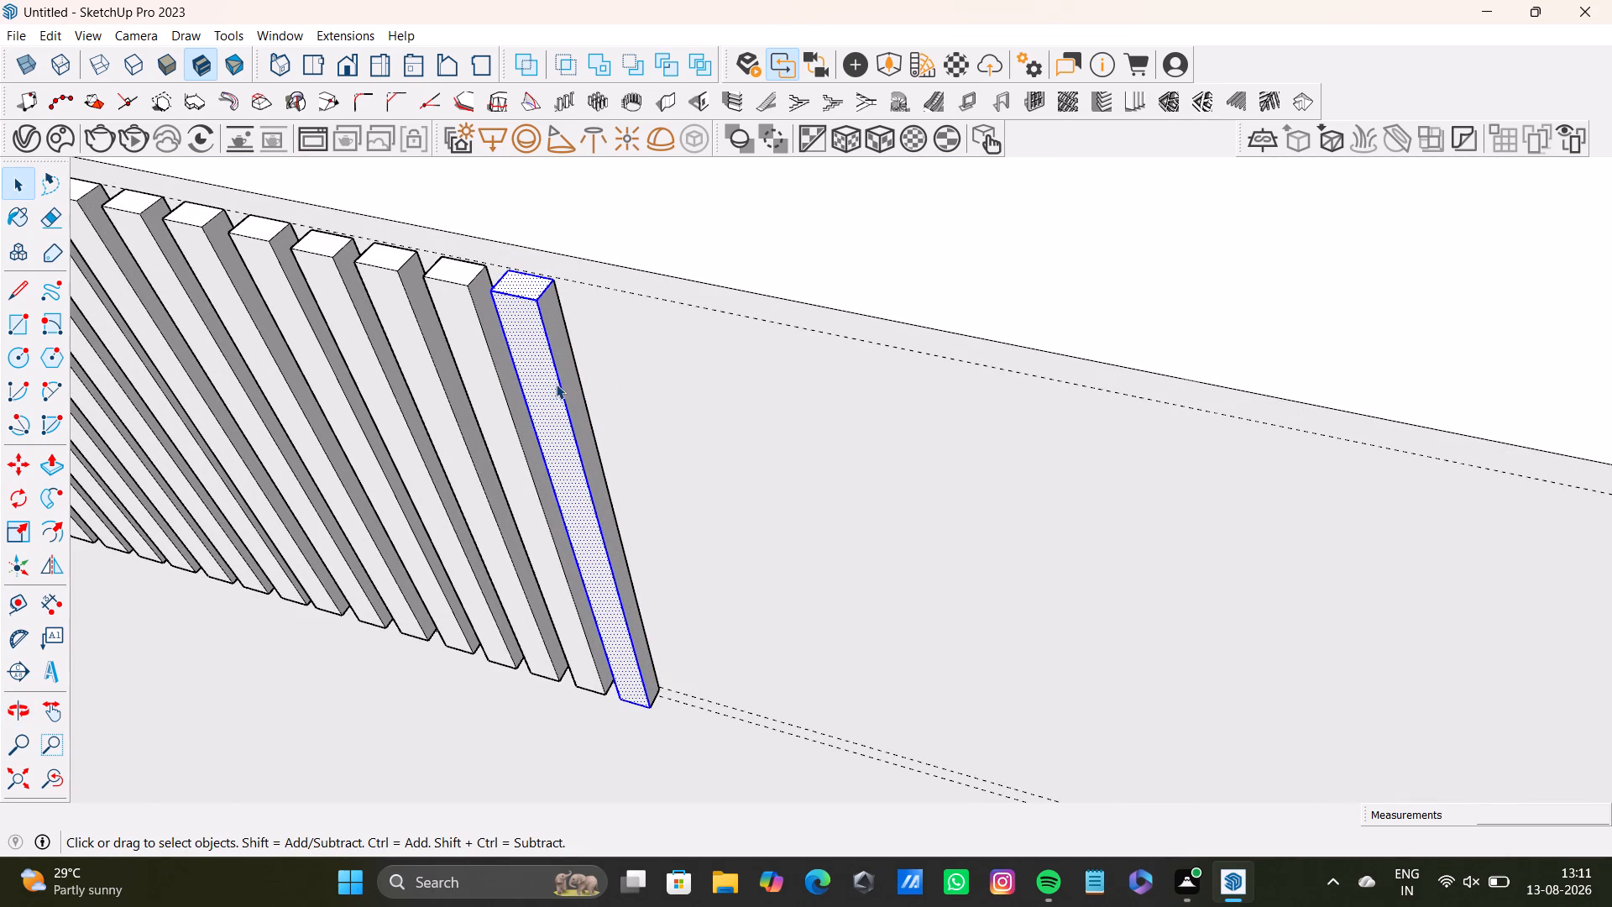
pyautogui.keyDown('shift'); pyautogui.doubleClick(569, 377); pyautogui.keyUp('shift')
pyautogui.moveTo(726, 499); pyautogui.dragTo(987, 404, button='middle')
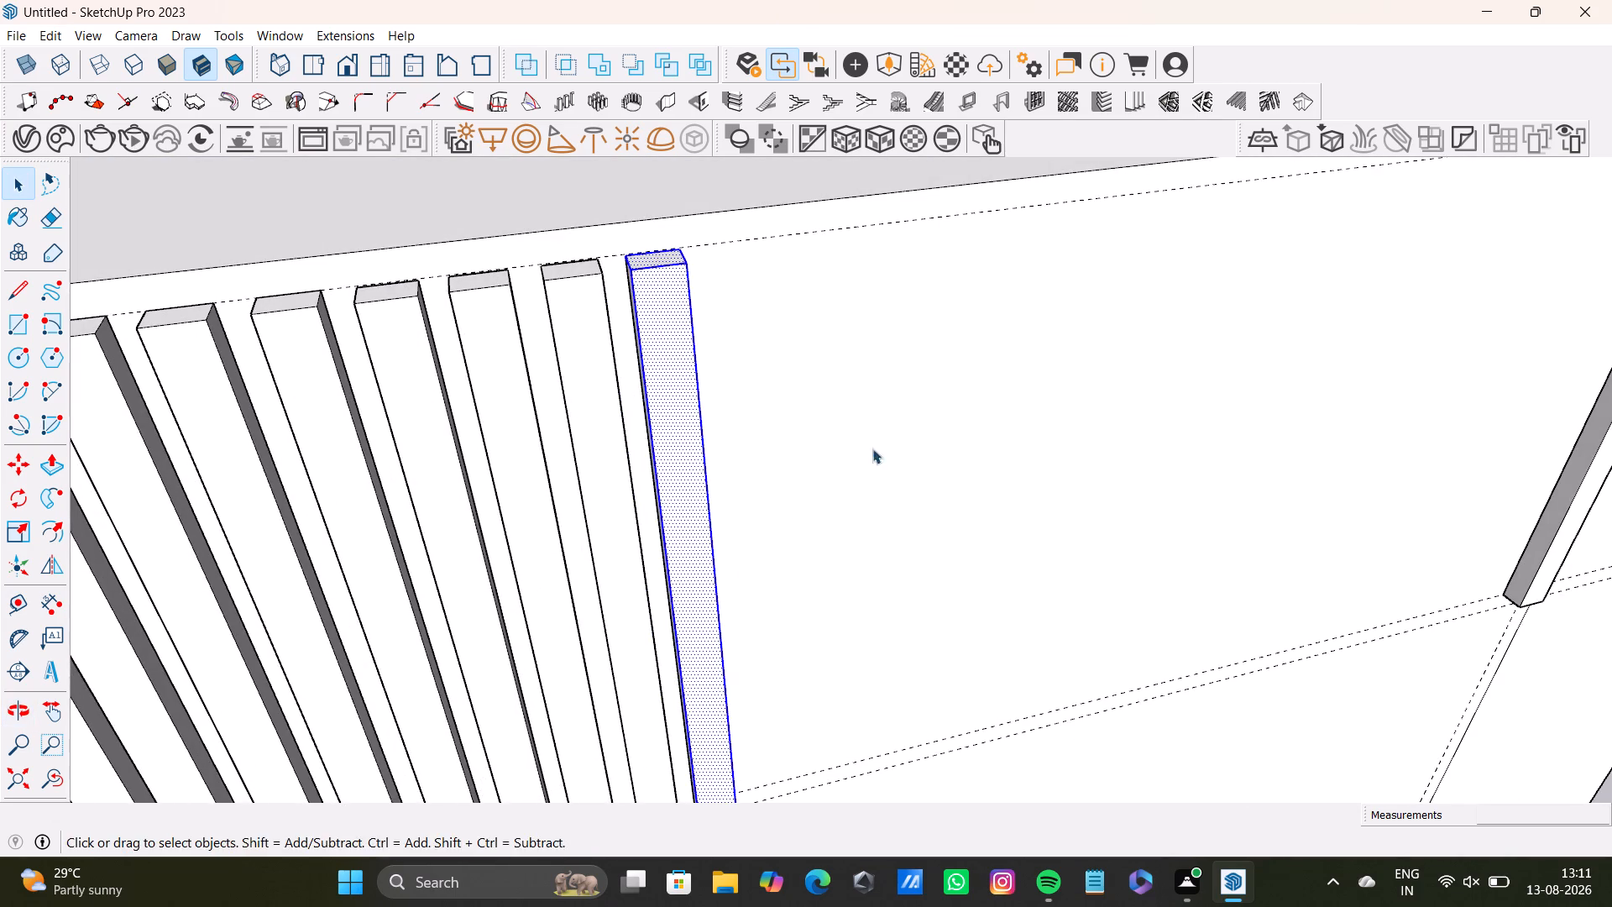
pyautogui.moveTo(741, 574); pyautogui.dragTo(971, 441, button='middle')
pyautogui.keyDown('shift'); pyautogui.doubleClick(652, 349); pyautogui.keyUp('shift')
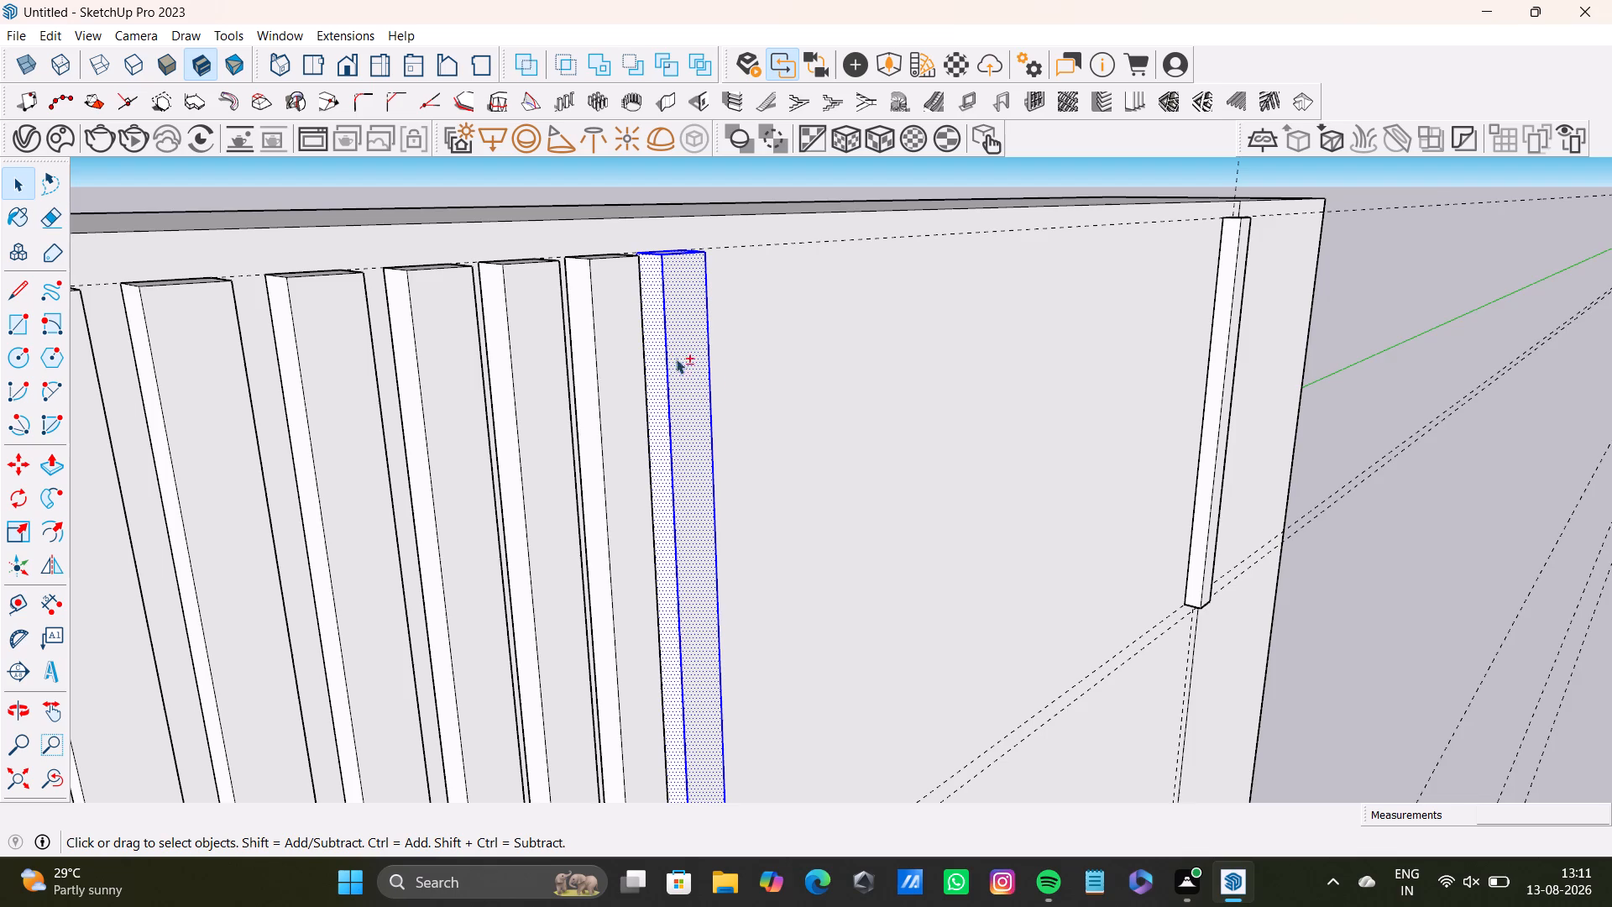
pyautogui.moveTo(741, 412); pyautogui.dragTo(414, 637, button='middle')
pyautogui.moveTo(790, 520); pyautogui.dragTo(721, 475, button='middle')
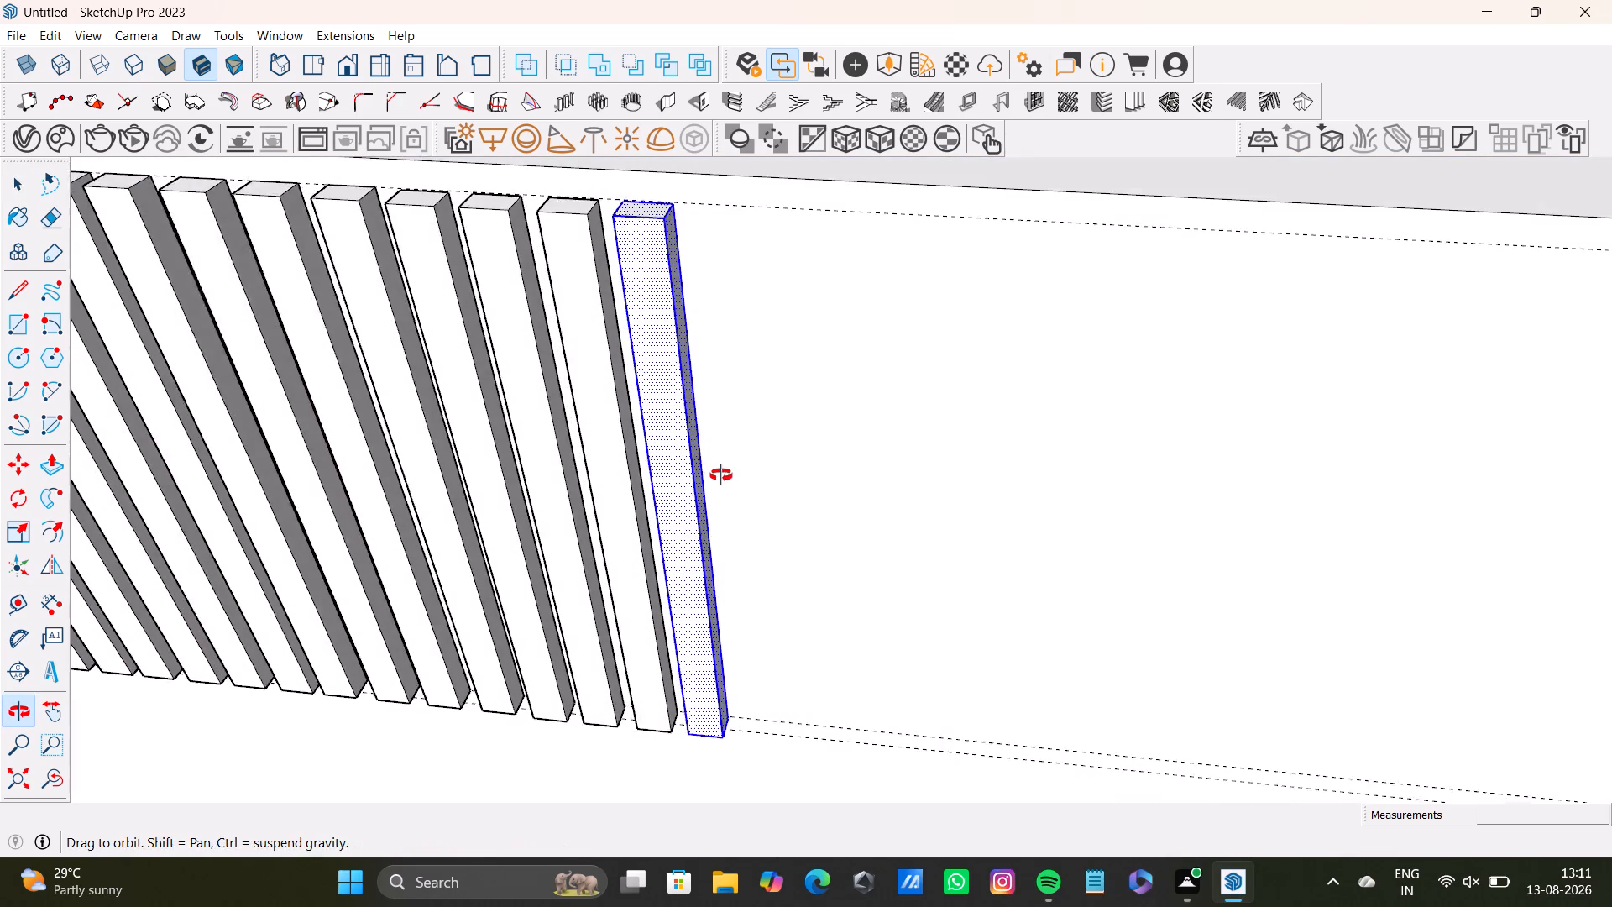
pyautogui.moveTo(721, 475); pyautogui.dragTo(722, 478, button='middle')
pyautogui.press('m')
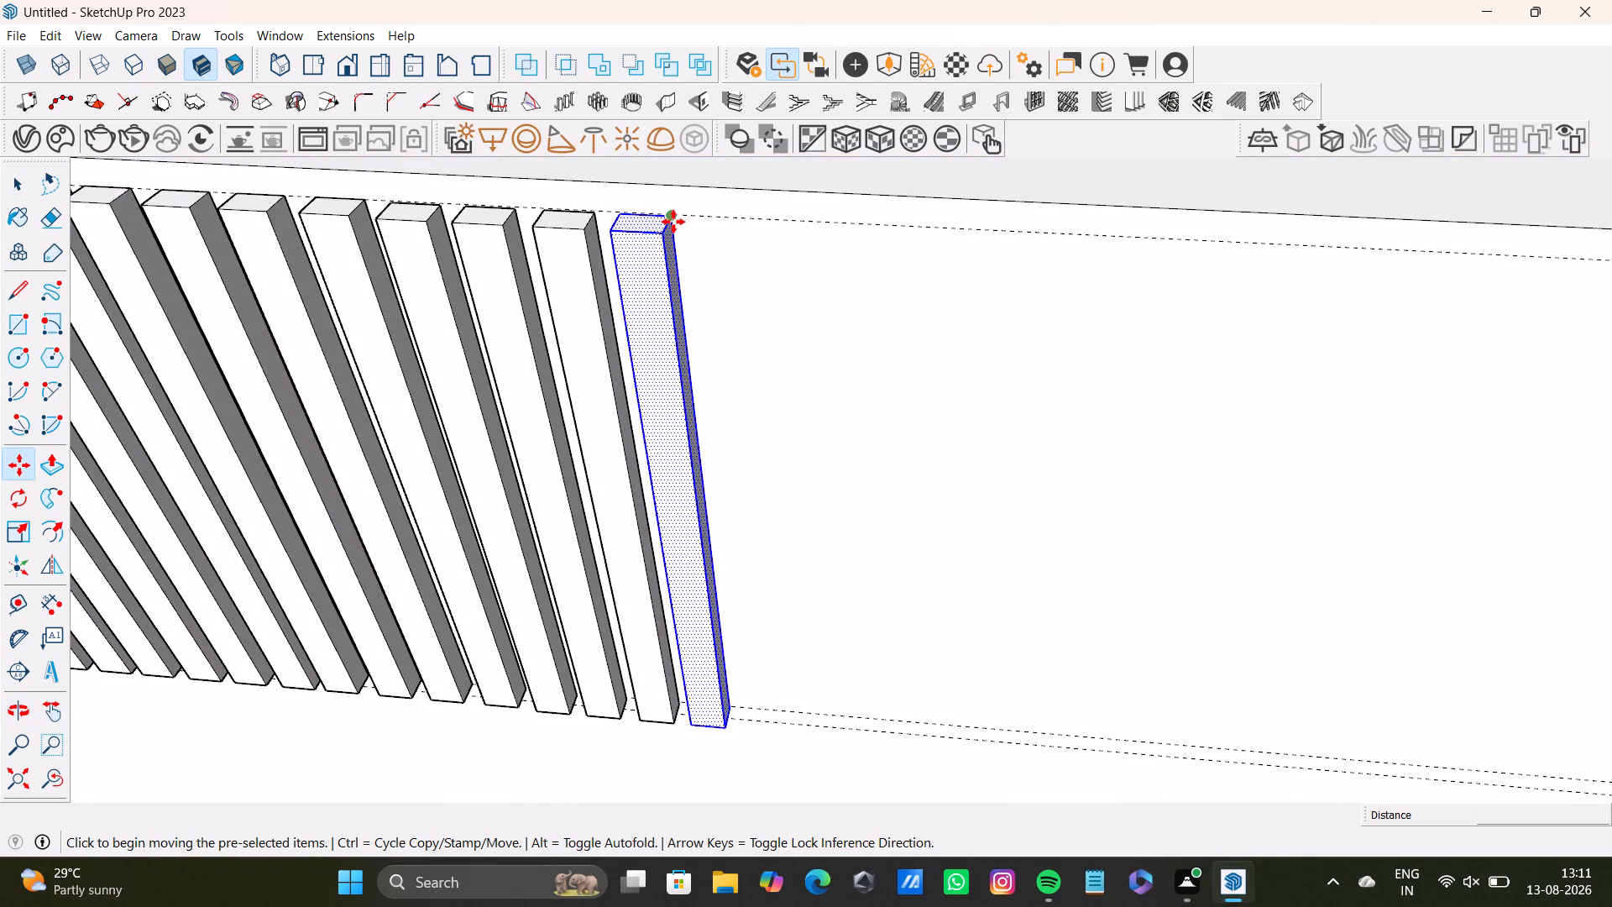
pyautogui.click(673, 222)
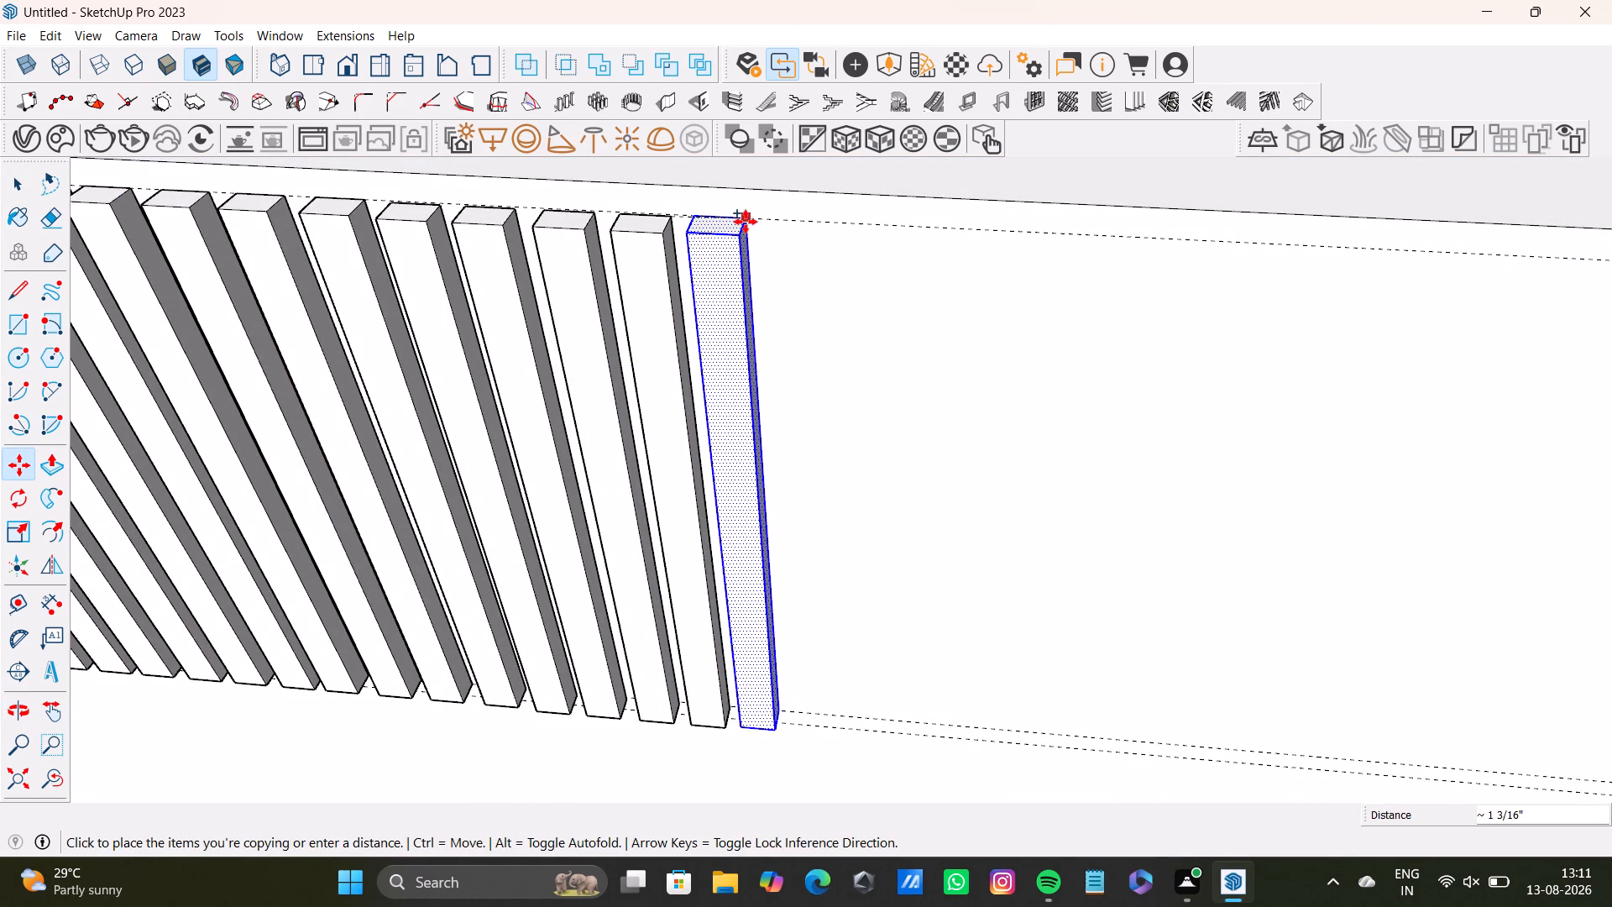
pyautogui.click(746, 222)
pyautogui.click(749, 223)
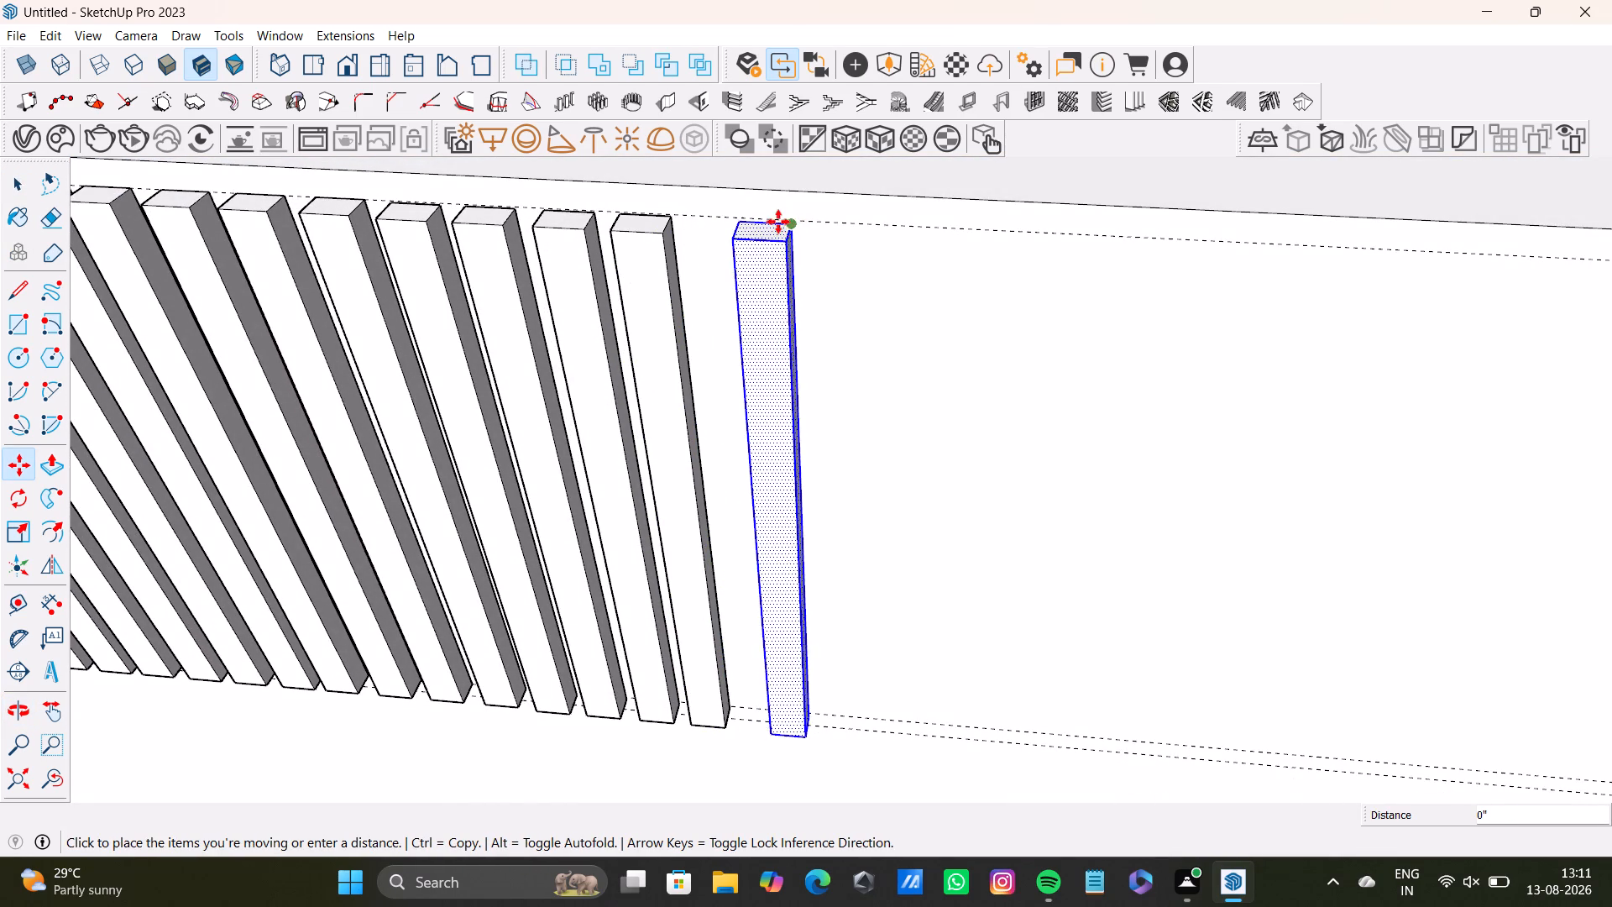
pyautogui.click(820, 216)
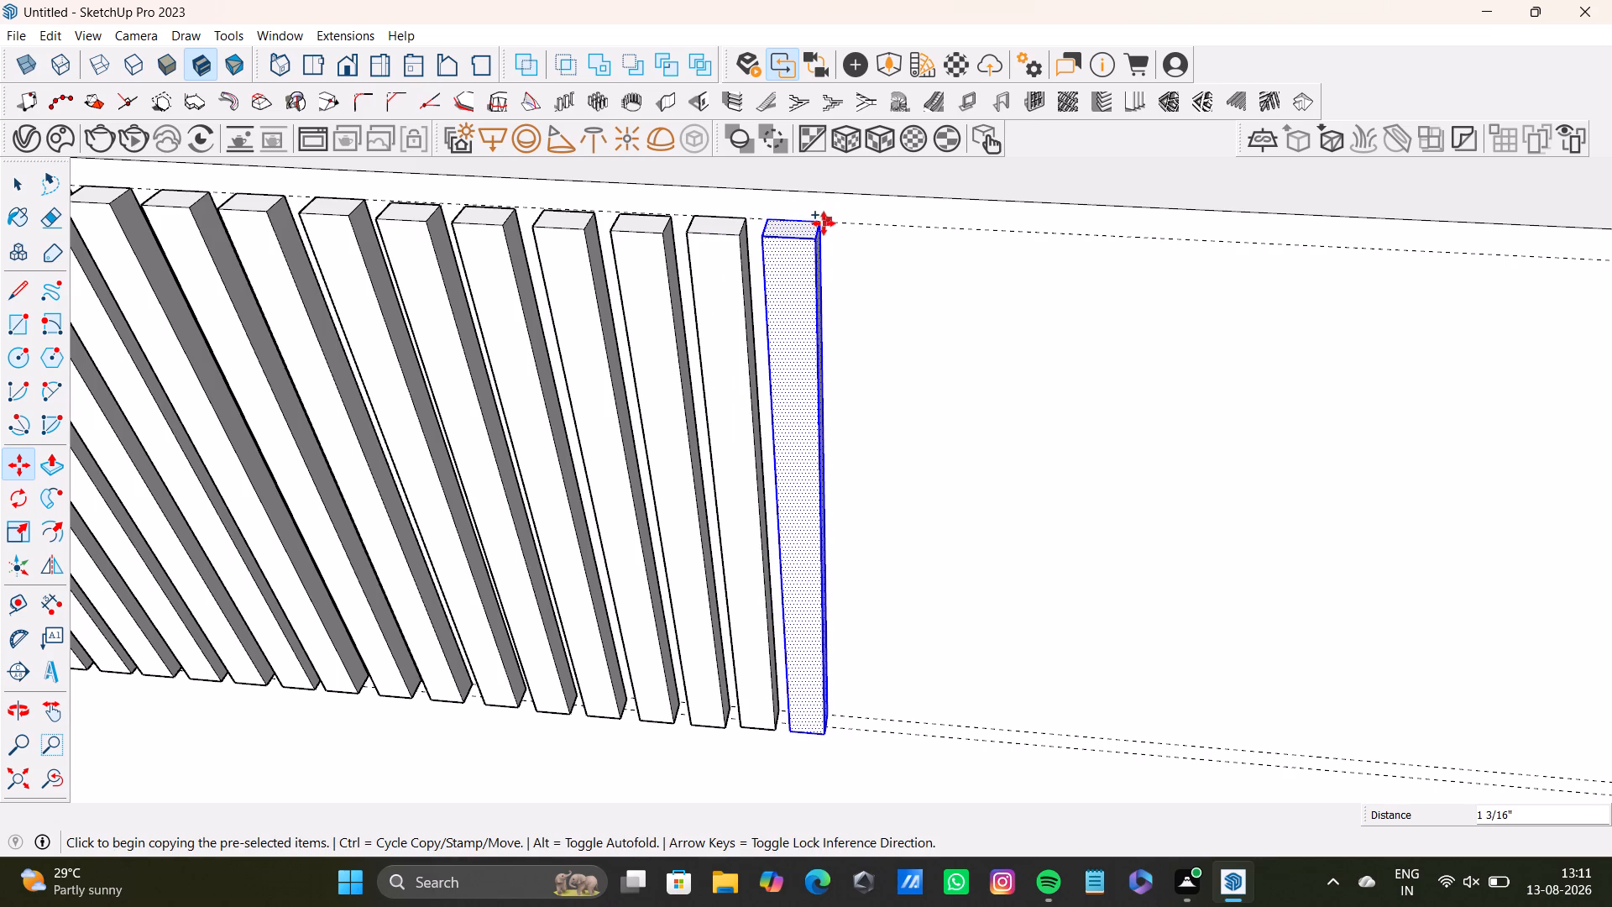
# Add four more copies of the end strip along the green axis, spaced about 1" to 1 1/8" apart.
pyautogui.click(824, 223)
pyautogui.click(892, 219)
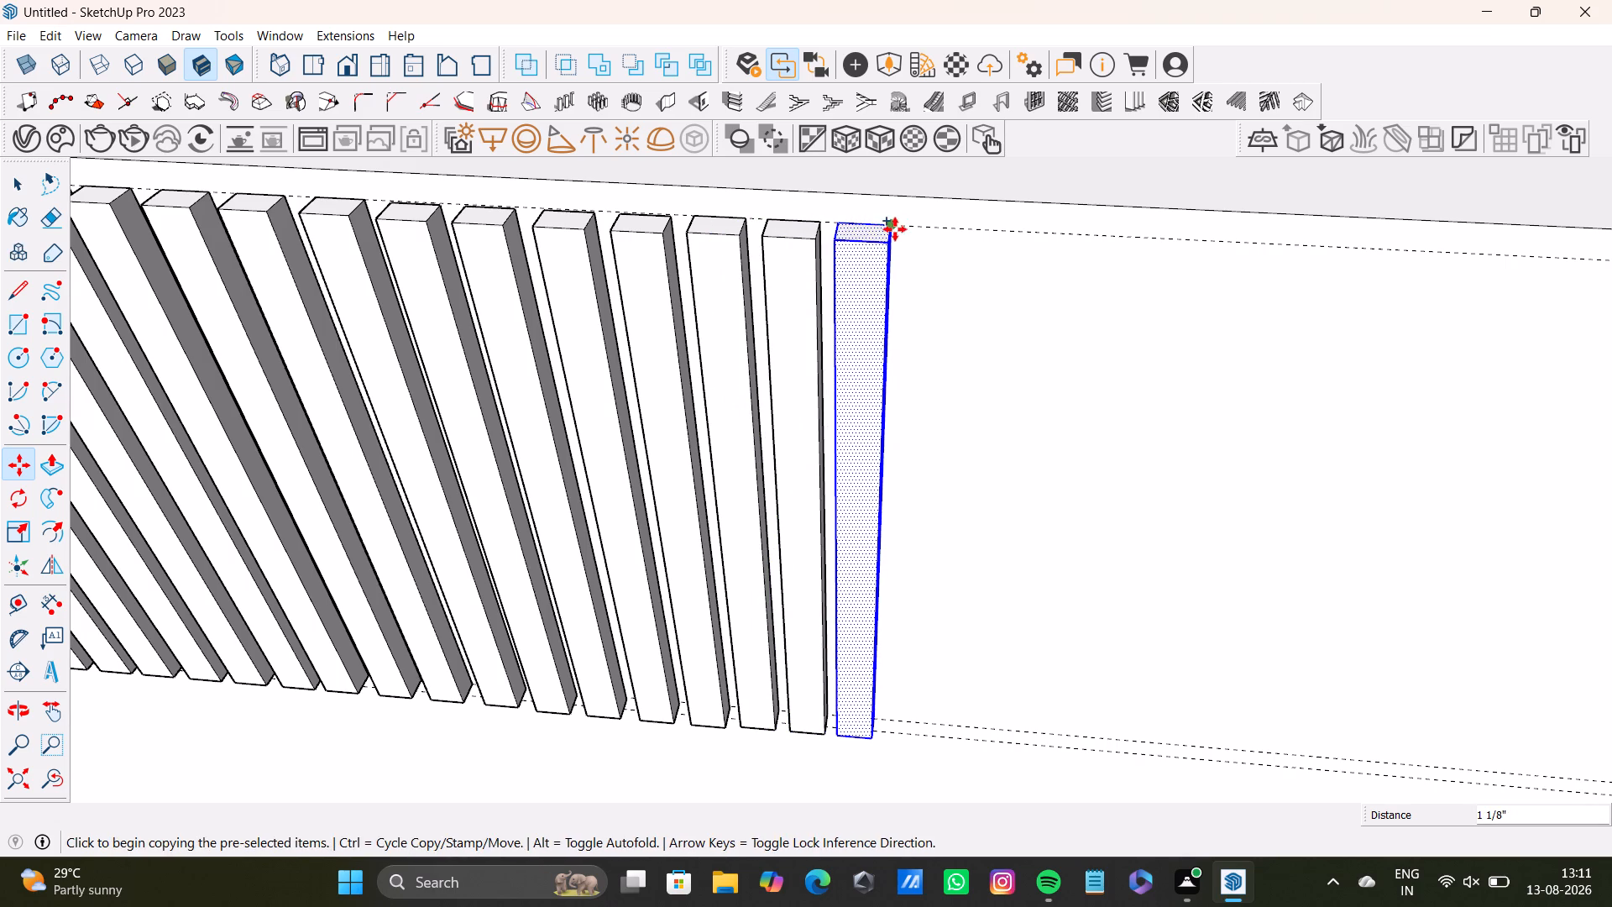
pyautogui.click(895, 229)
pyautogui.click(960, 226)
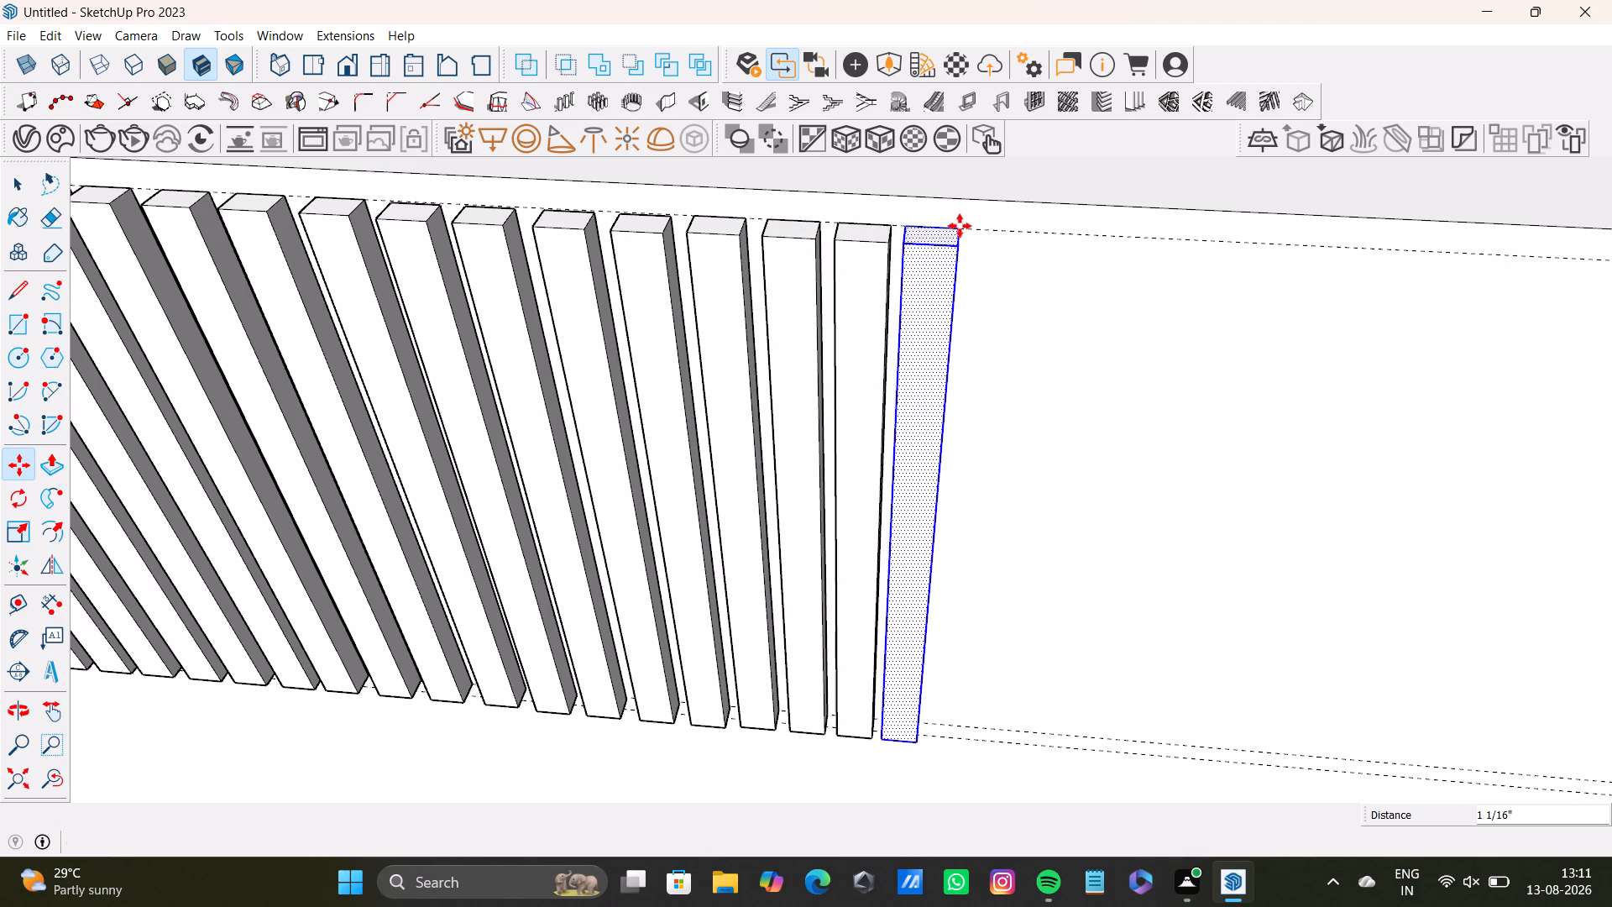
pyautogui.click(962, 230)
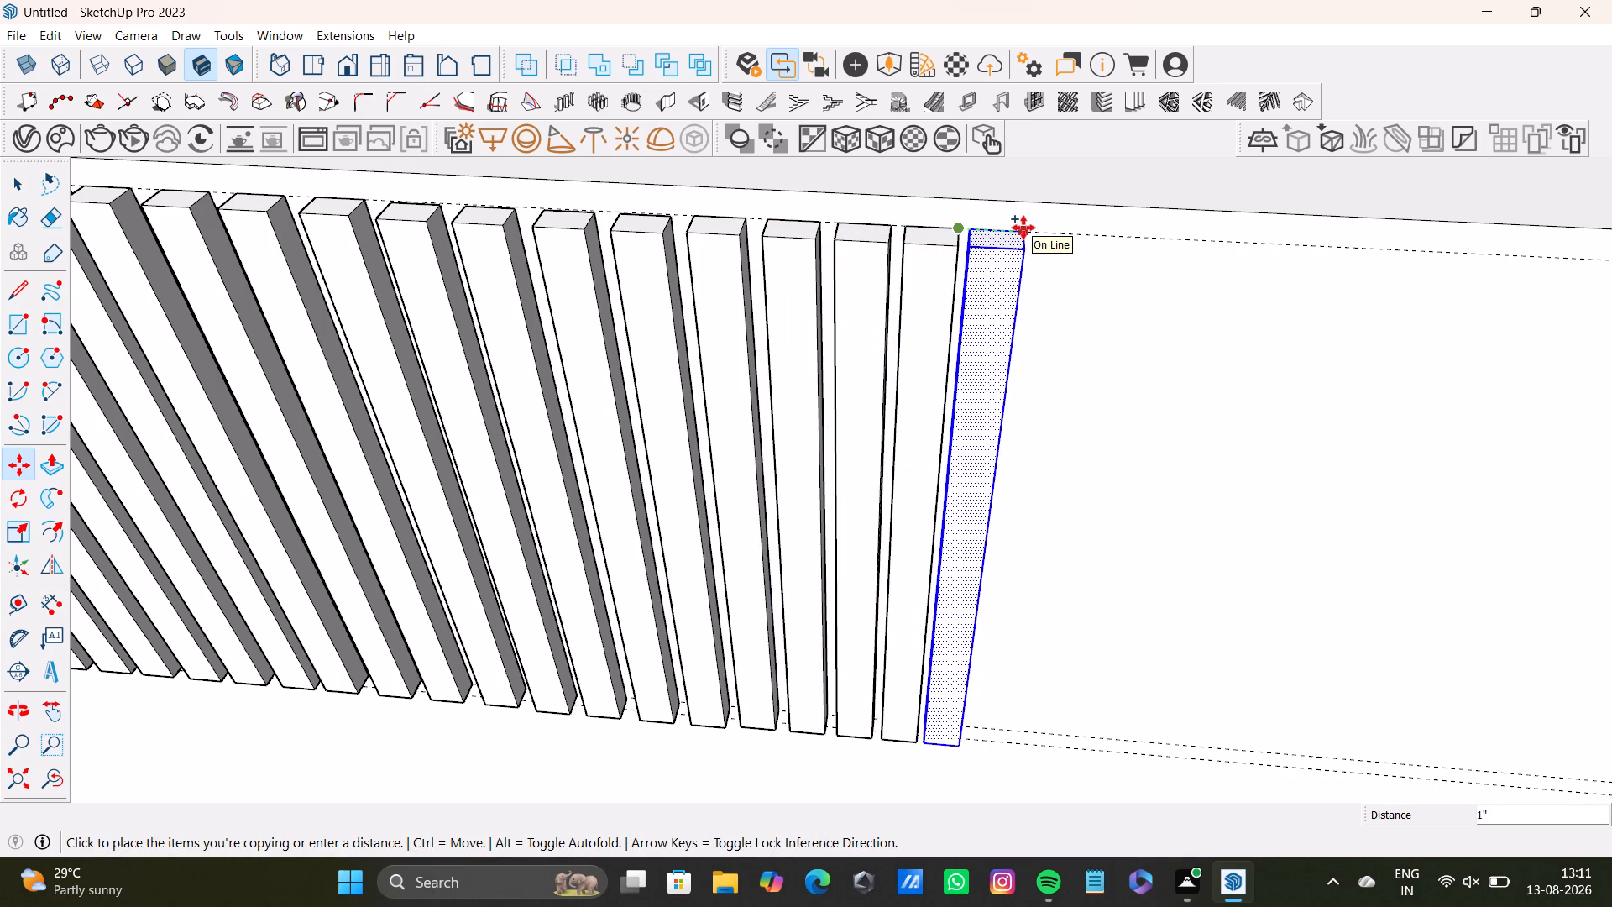
pyautogui.click(1028, 230)
pyautogui.click(1029, 231)
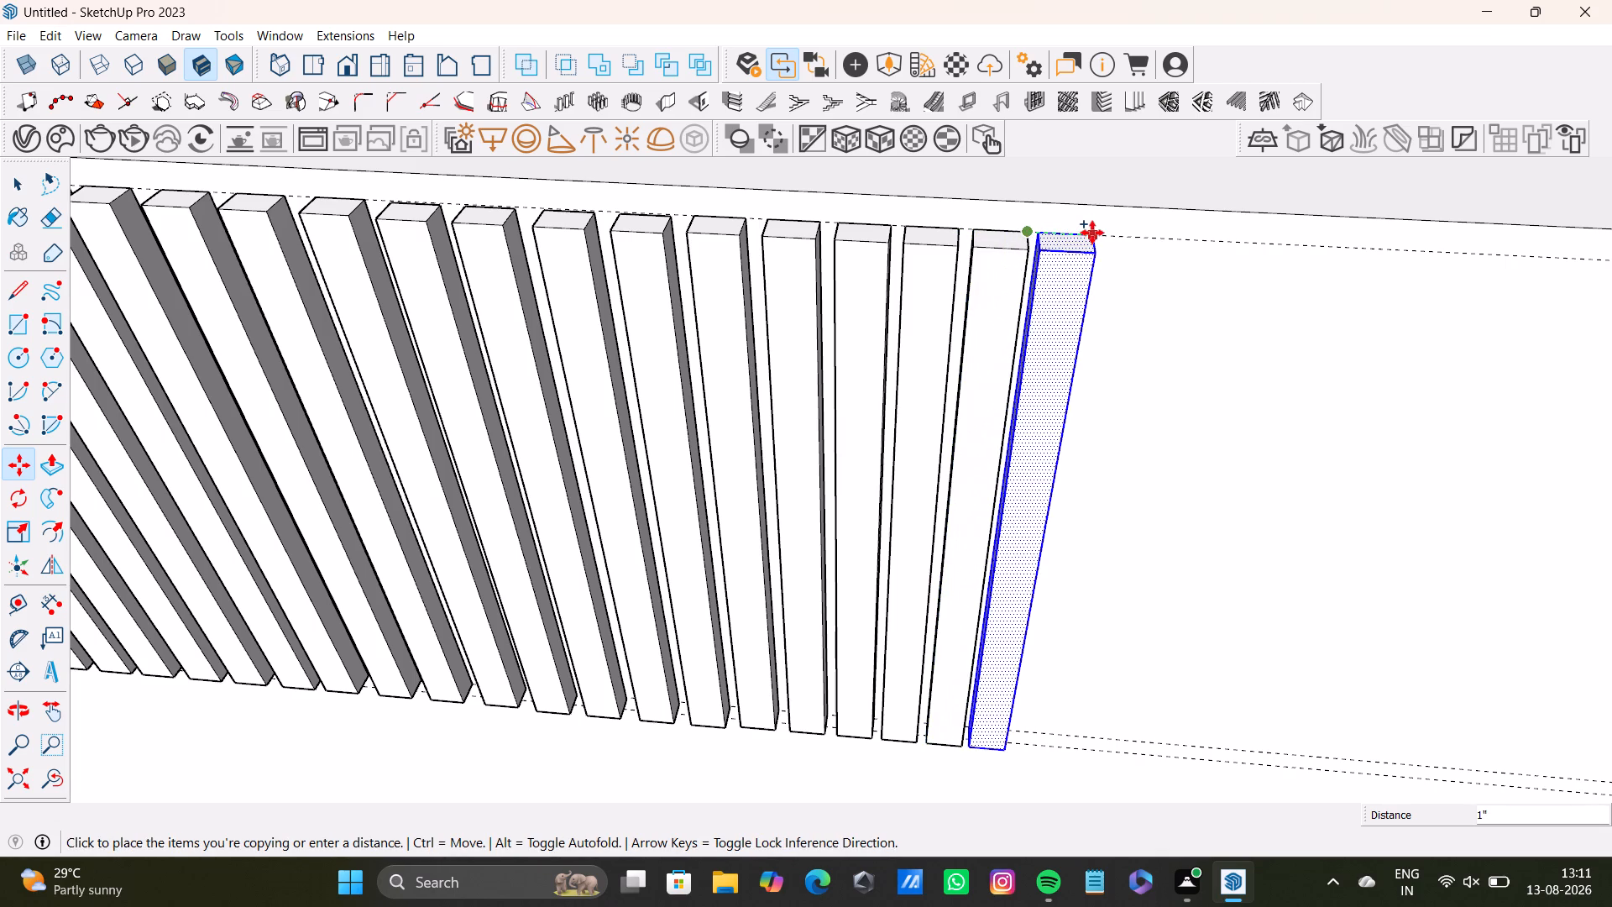
pyautogui.click(1095, 232)
# Continue the row with four more strip copies along the upper guide line, spaced about 1 1/16" to 1 1/4" apart.
pyautogui.scroll(-12, 1067, 304)
pyautogui.moveTo(1092, 368); pyautogui.dragTo(955, 364, button='middle')
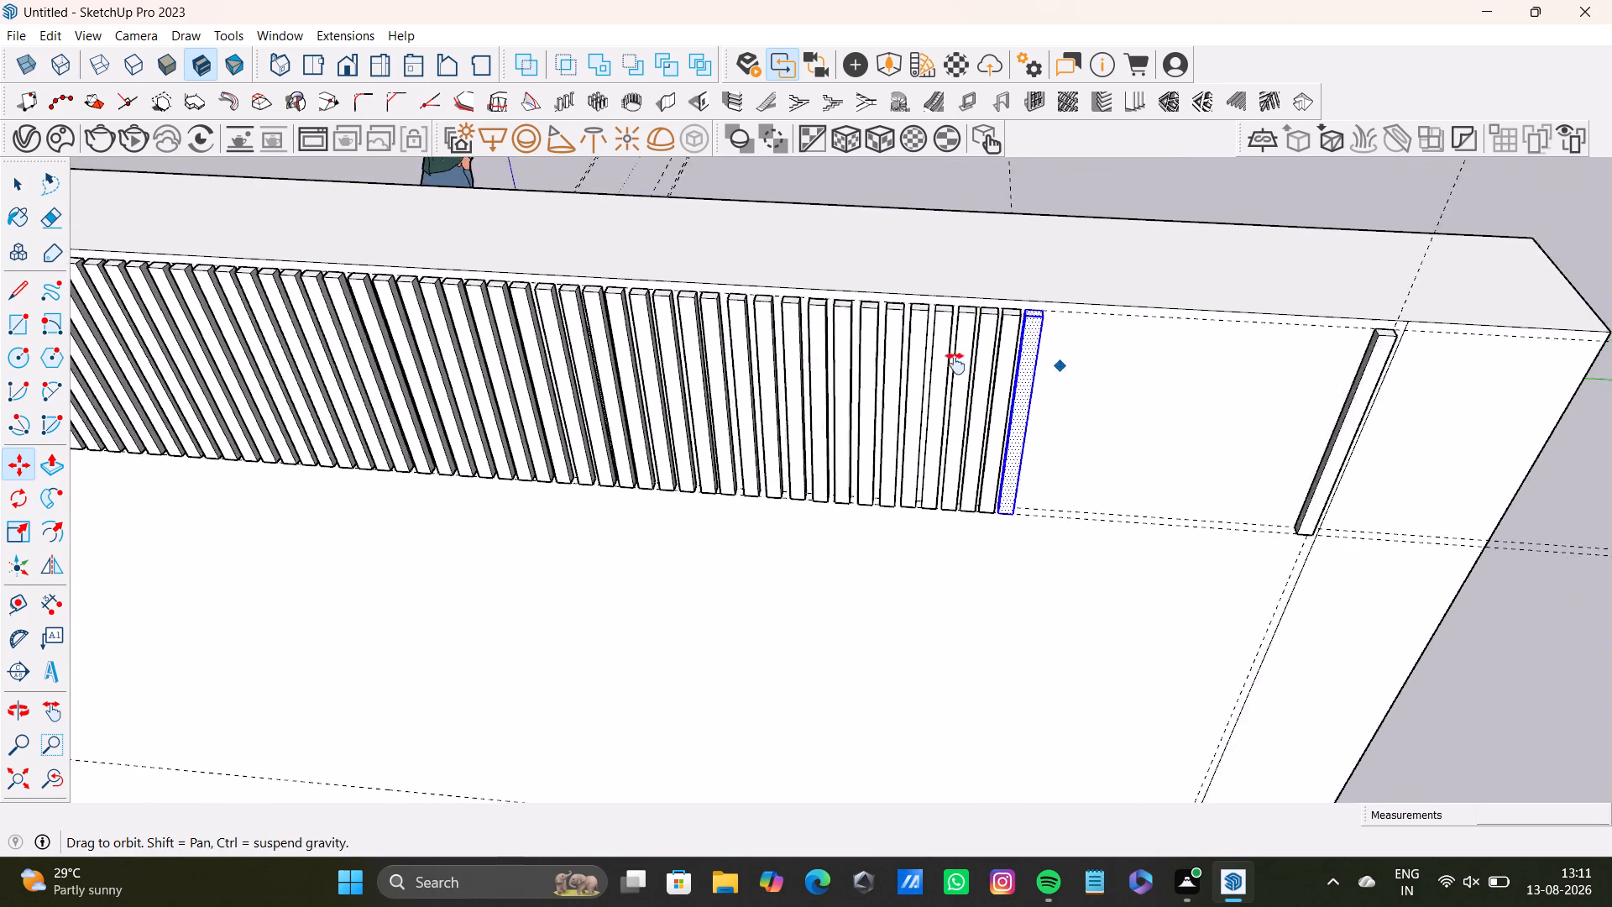
pyautogui.moveTo(955, 364); pyautogui.dragTo(742, 403, button='middle')
pyautogui.scroll(10, 684, 390)
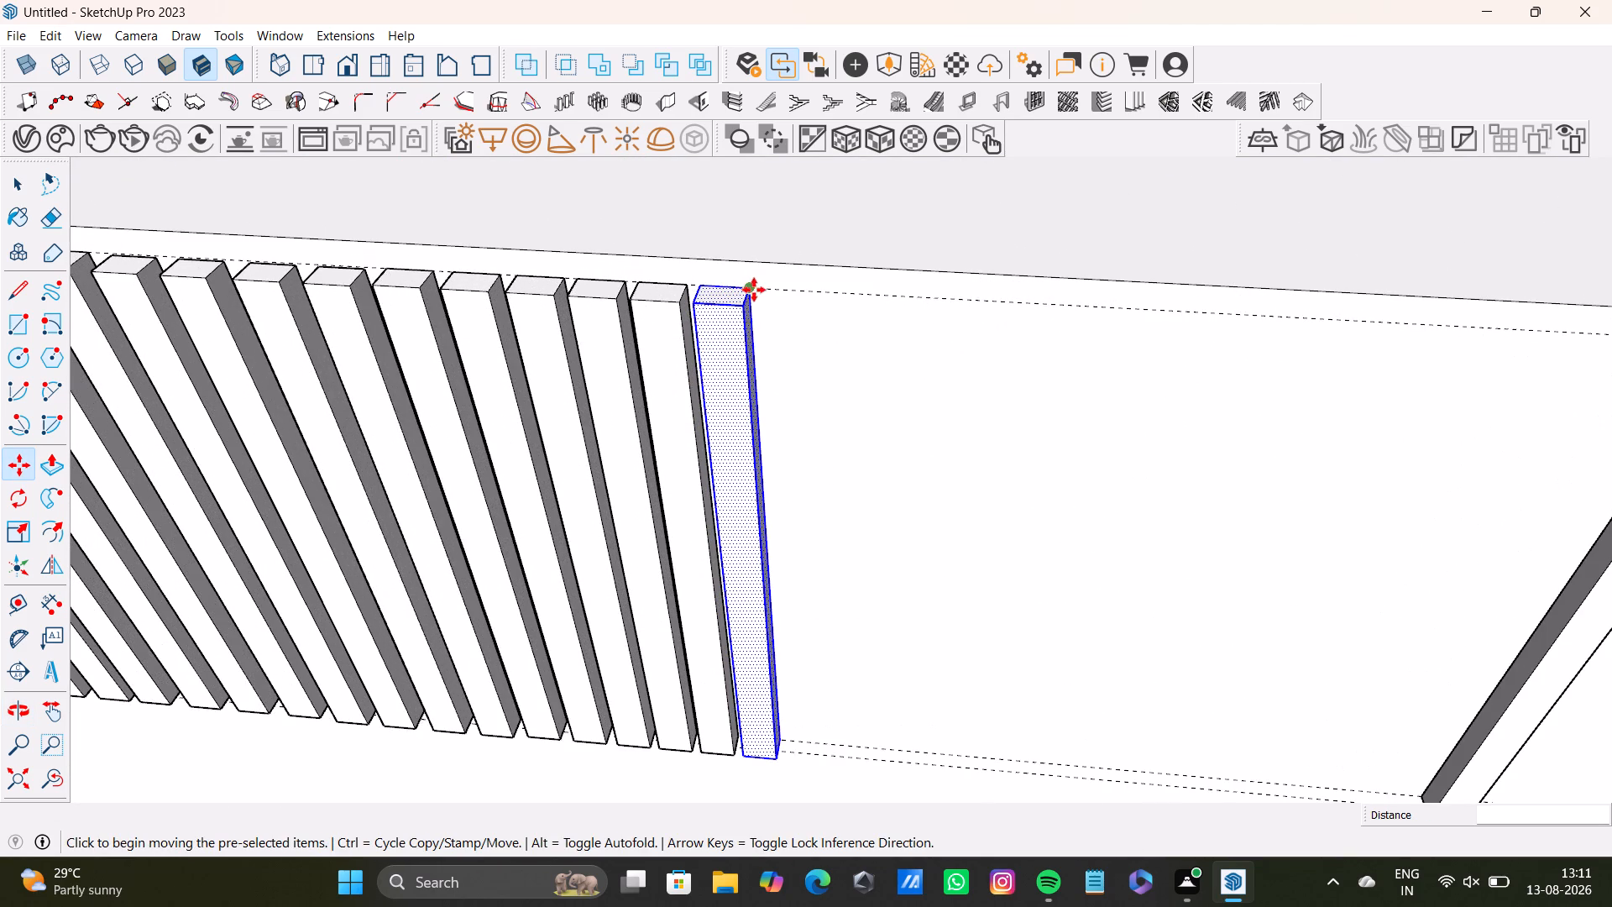
pyautogui.keyDown('ctrl'); pyautogui.click(750, 291); pyautogui.keyUp('ctrl')
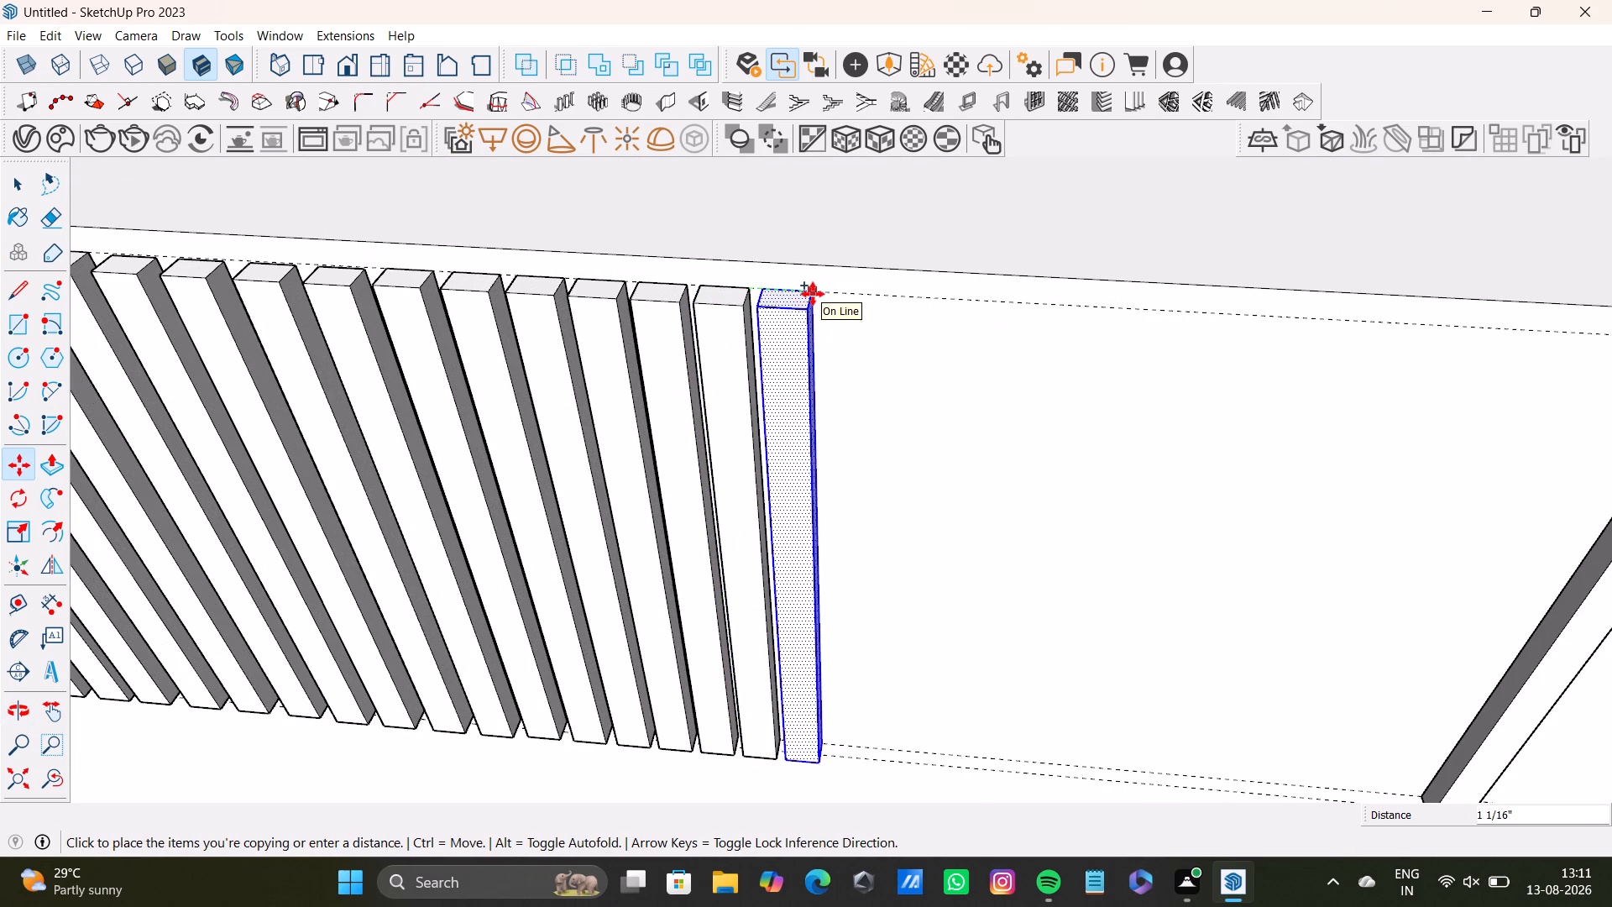
pyautogui.click(818, 294)
pyautogui.keyDown('ctrl'); pyautogui.click(820, 298); pyautogui.keyUp('ctrl')
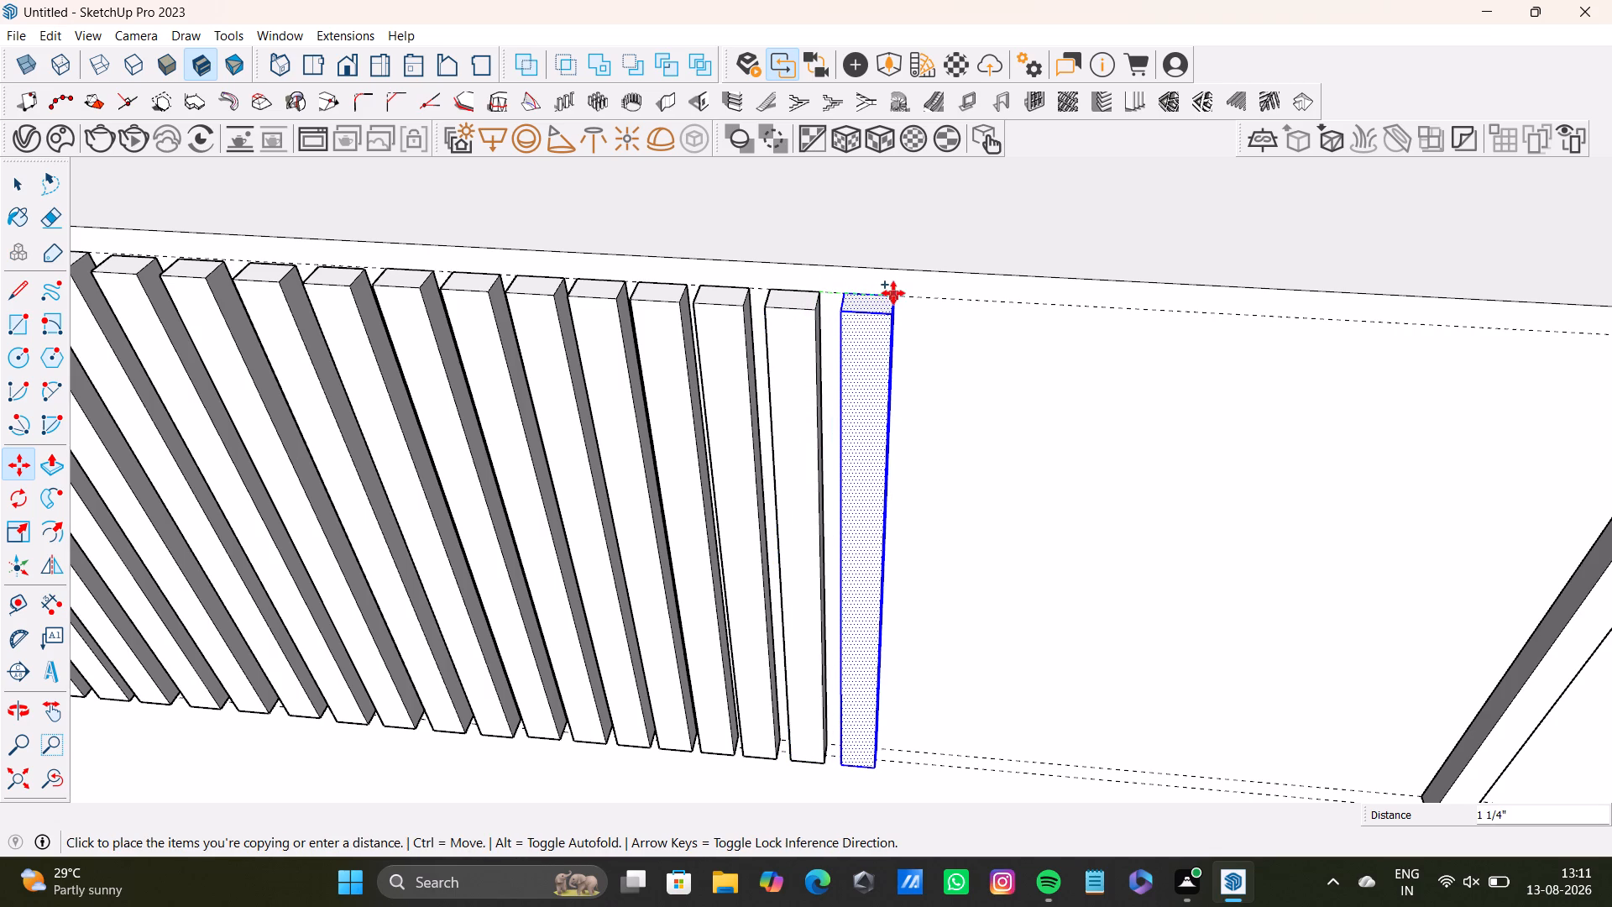
pyautogui.click(889, 294)
pyautogui.click(892, 299)
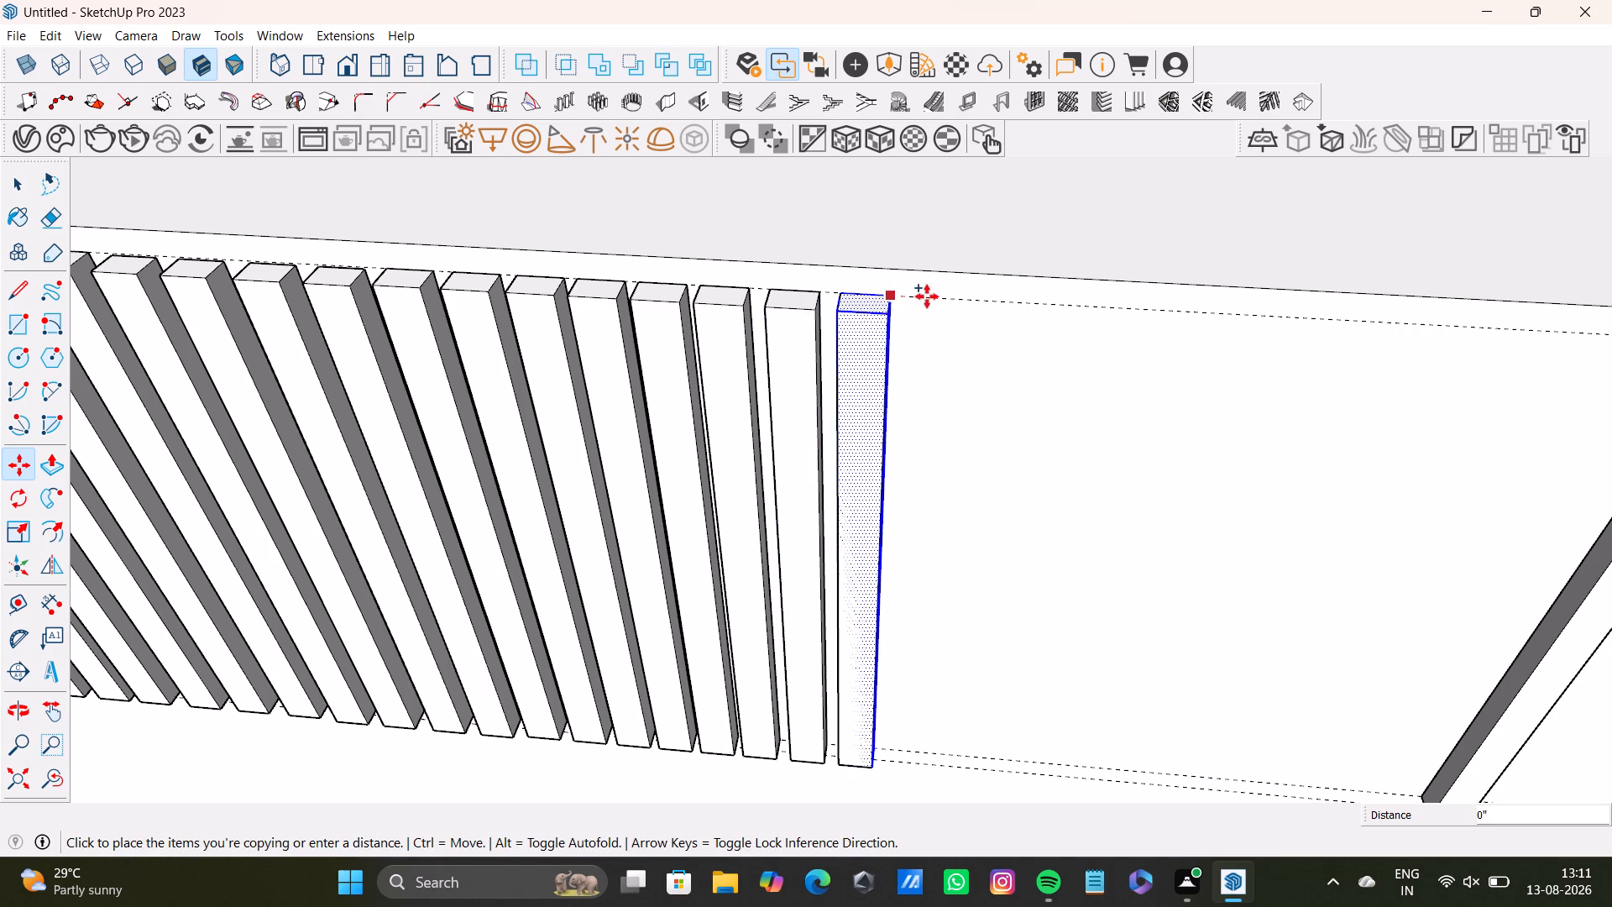
pyautogui.click(955, 301)
pyautogui.click(955, 305)
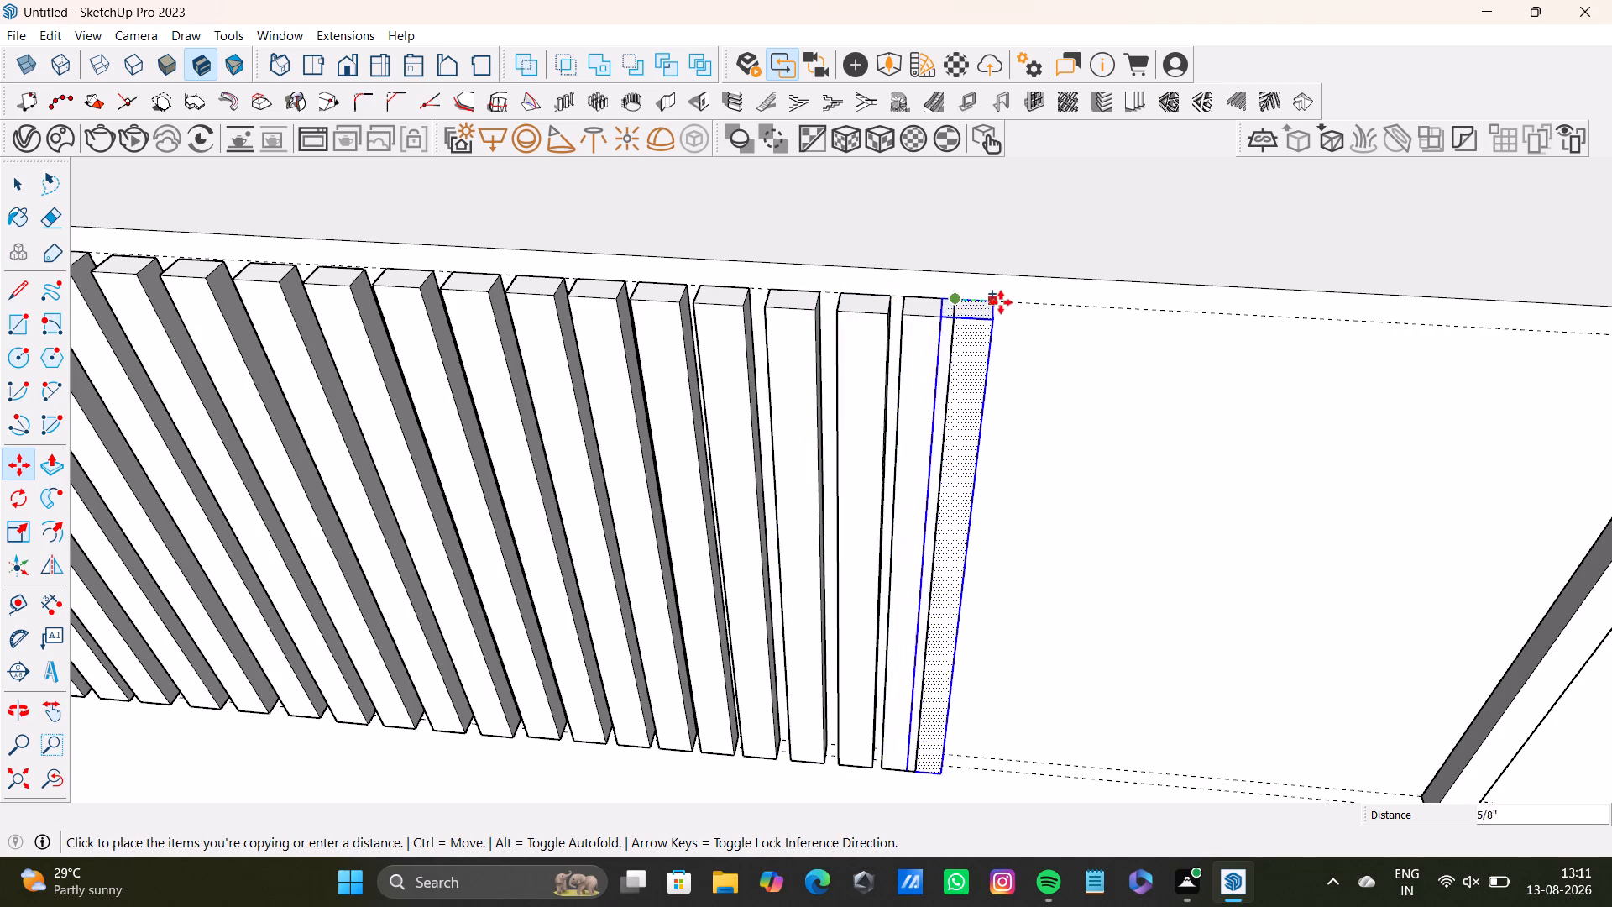
pyautogui.click(1019, 306)
# Extend the strip row with six more copies of the end strip along the upper guide line, about 1 1/16" apart.
pyautogui.click(1022, 308)
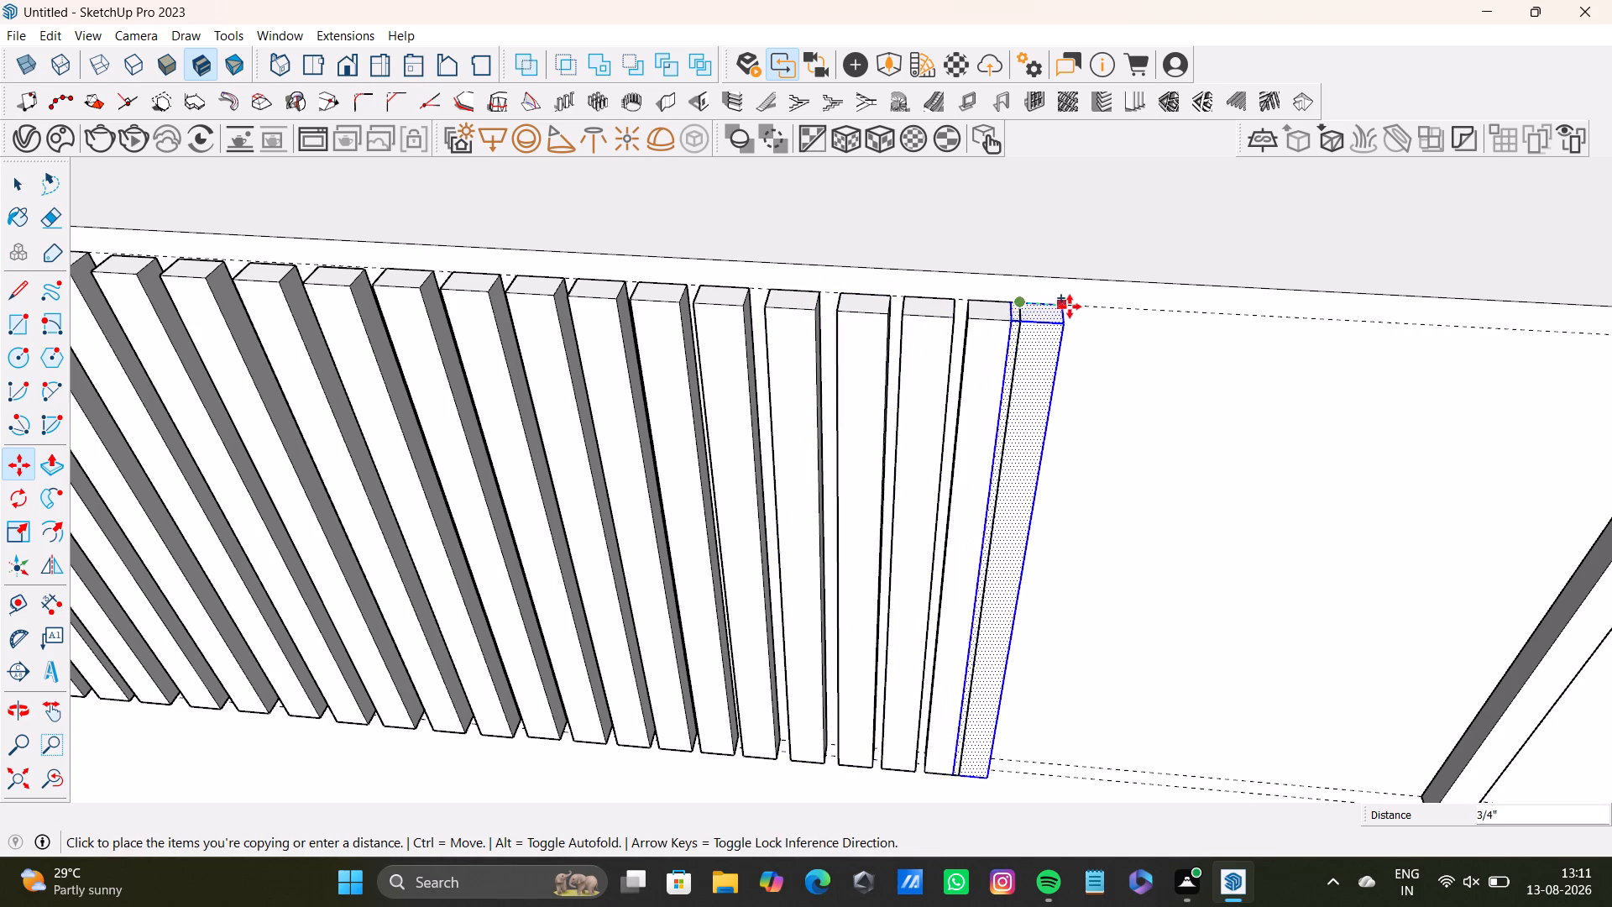
pyautogui.click(1081, 307)
pyautogui.moveTo(1082, 307); pyautogui.dragTo(1094, 309)
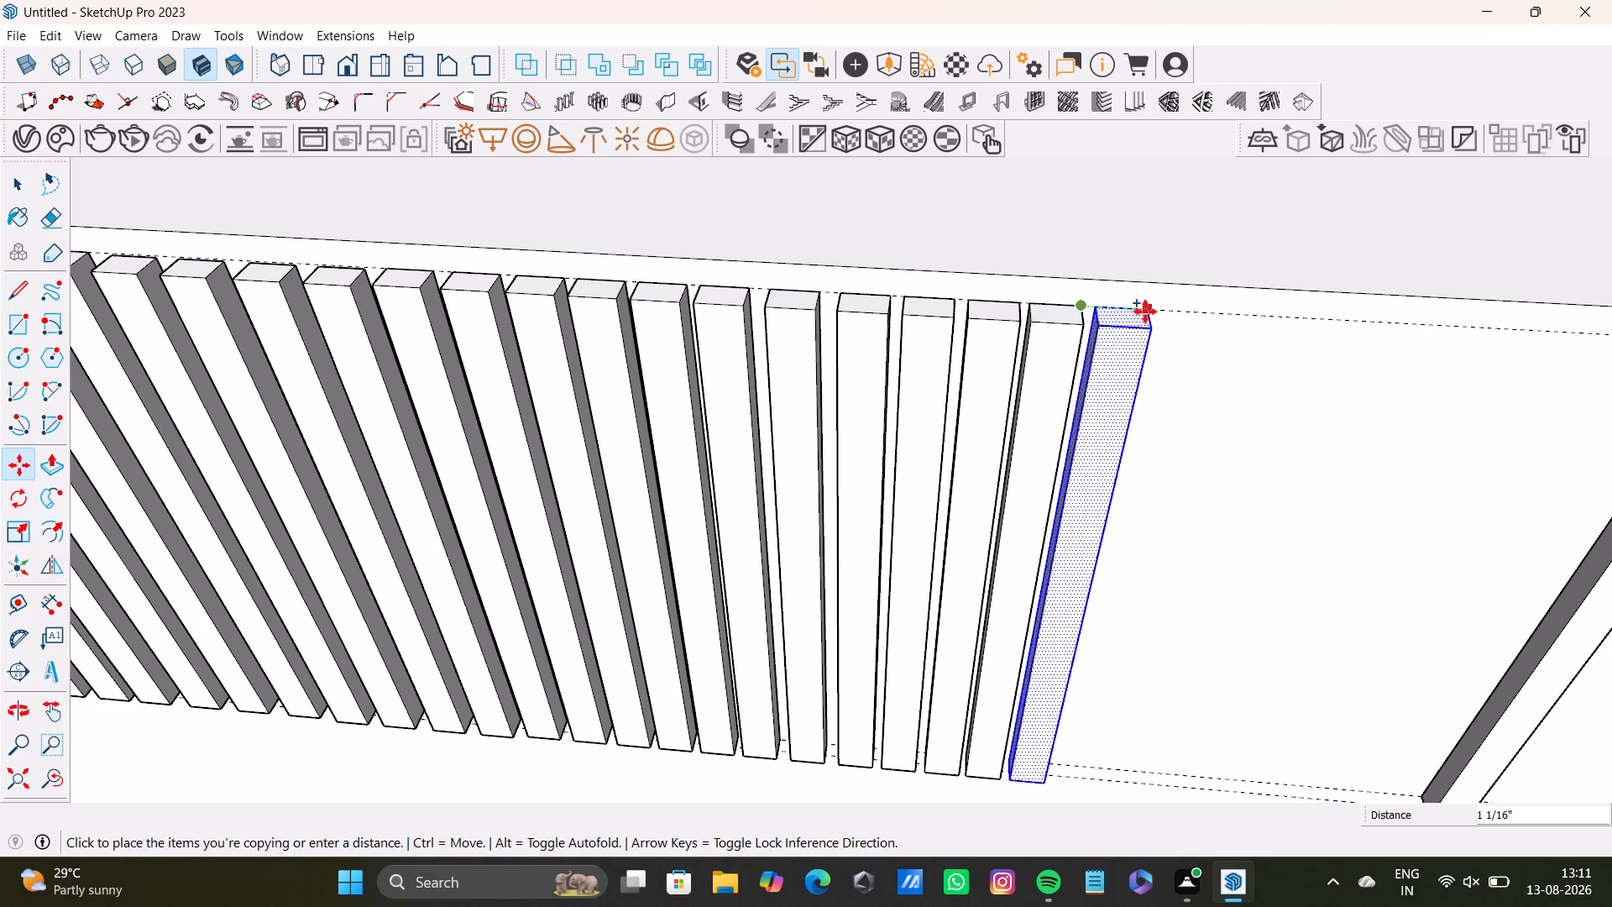
pyautogui.click(1145, 312)
pyautogui.click(1152, 315)
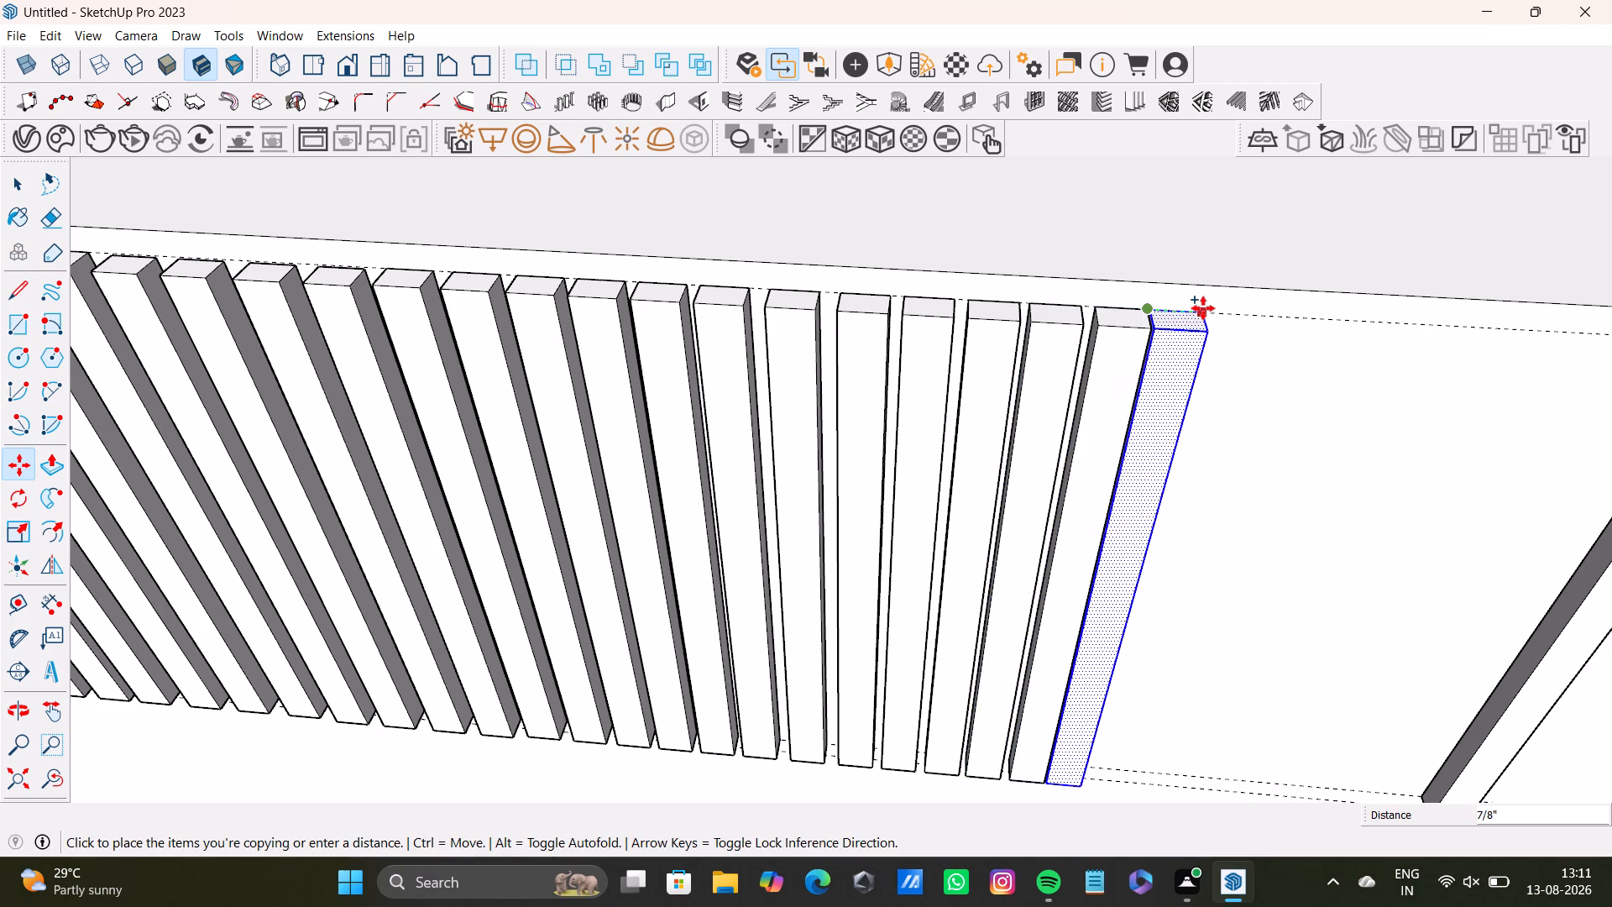
pyautogui.click(1211, 309)
pyautogui.click(1216, 320)
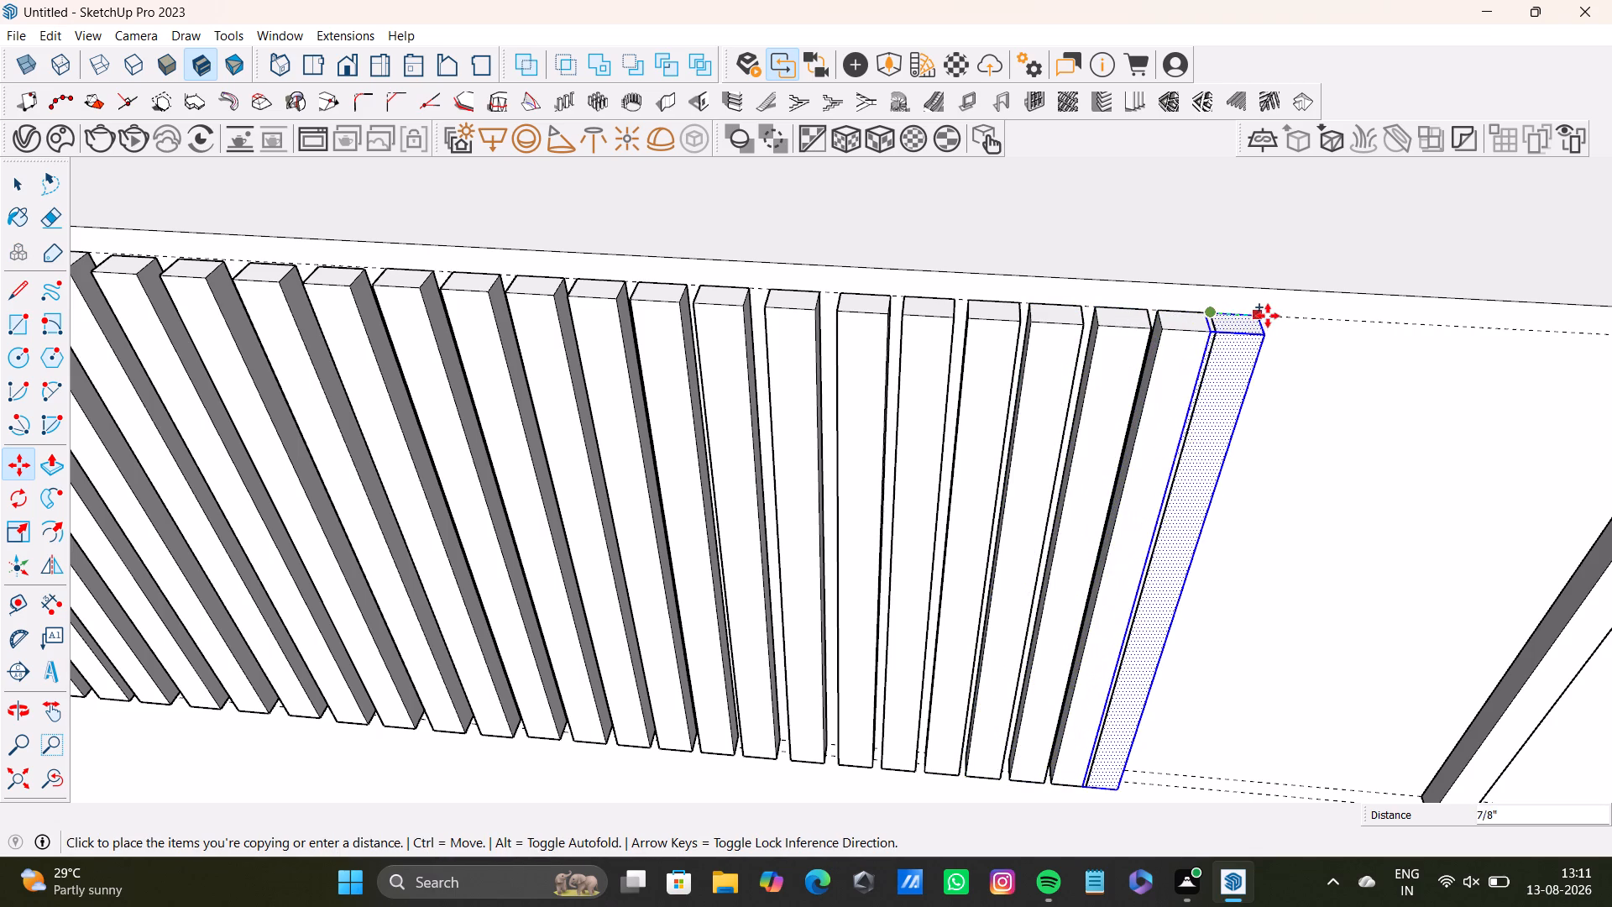
pyautogui.click(1277, 316)
pyautogui.click(1280, 320)
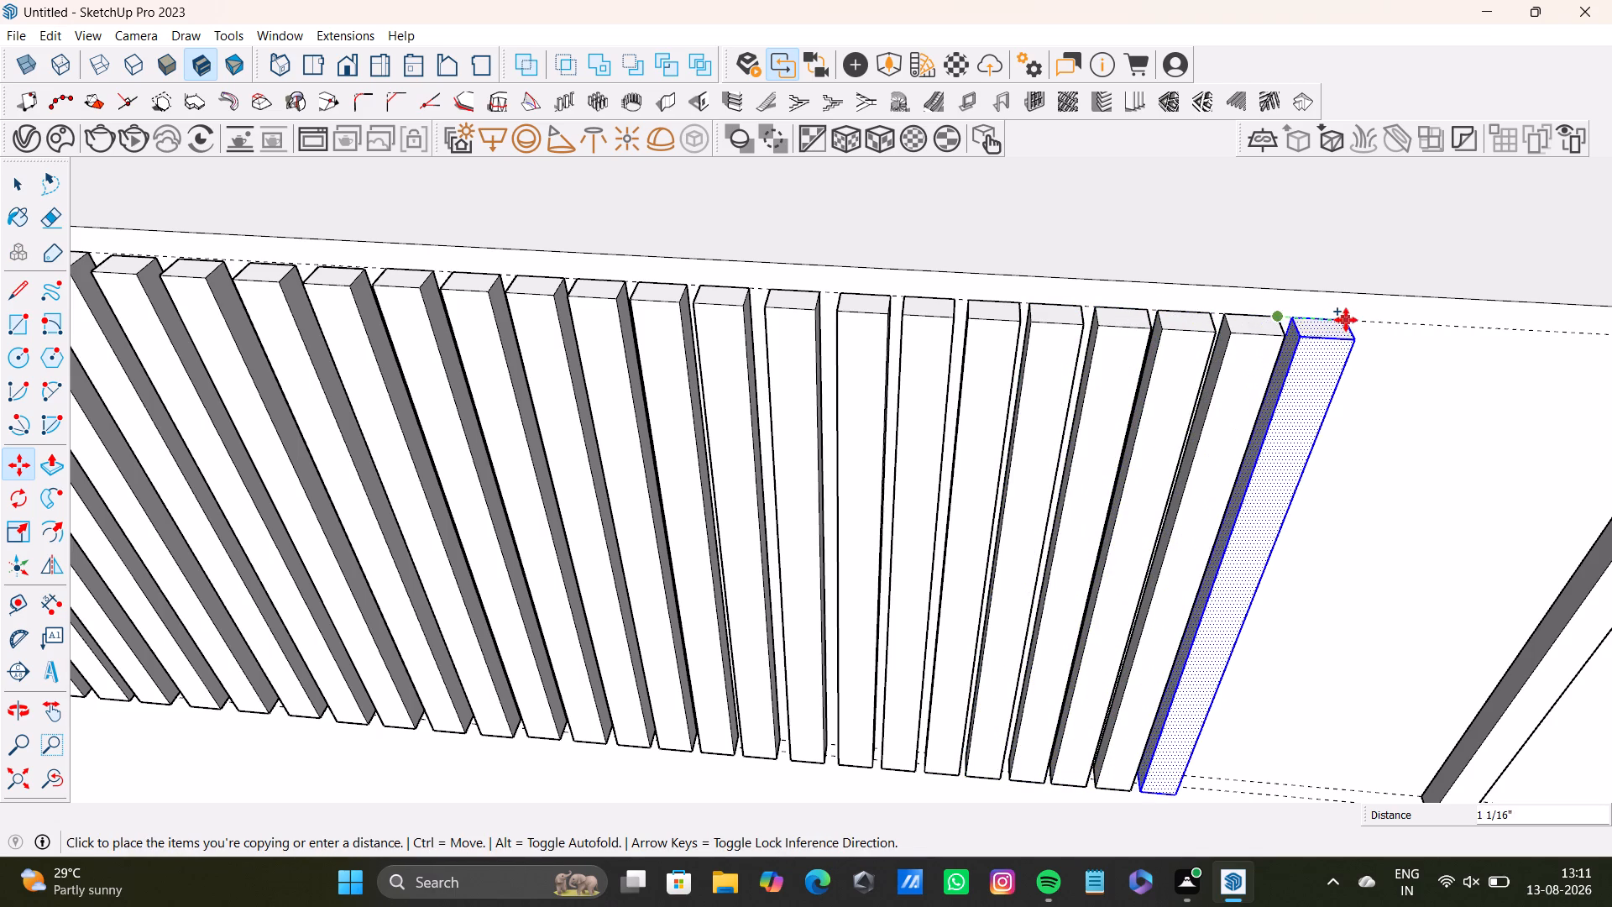
pyautogui.click(1346, 320)
# Fill the remaining gap before the existing far strip with five more copies along the green axis, spaced about 1" to 1 1/8" apart.
pyautogui.scroll(-7, 1320, 364)
pyautogui.keyDown('shift'); pyautogui.moveTo(1316, 391); pyautogui.dragTo(872, 473, button='middle'); pyautogui.keyUp('shift')
pyautogui.scroll(2, 908, 428)
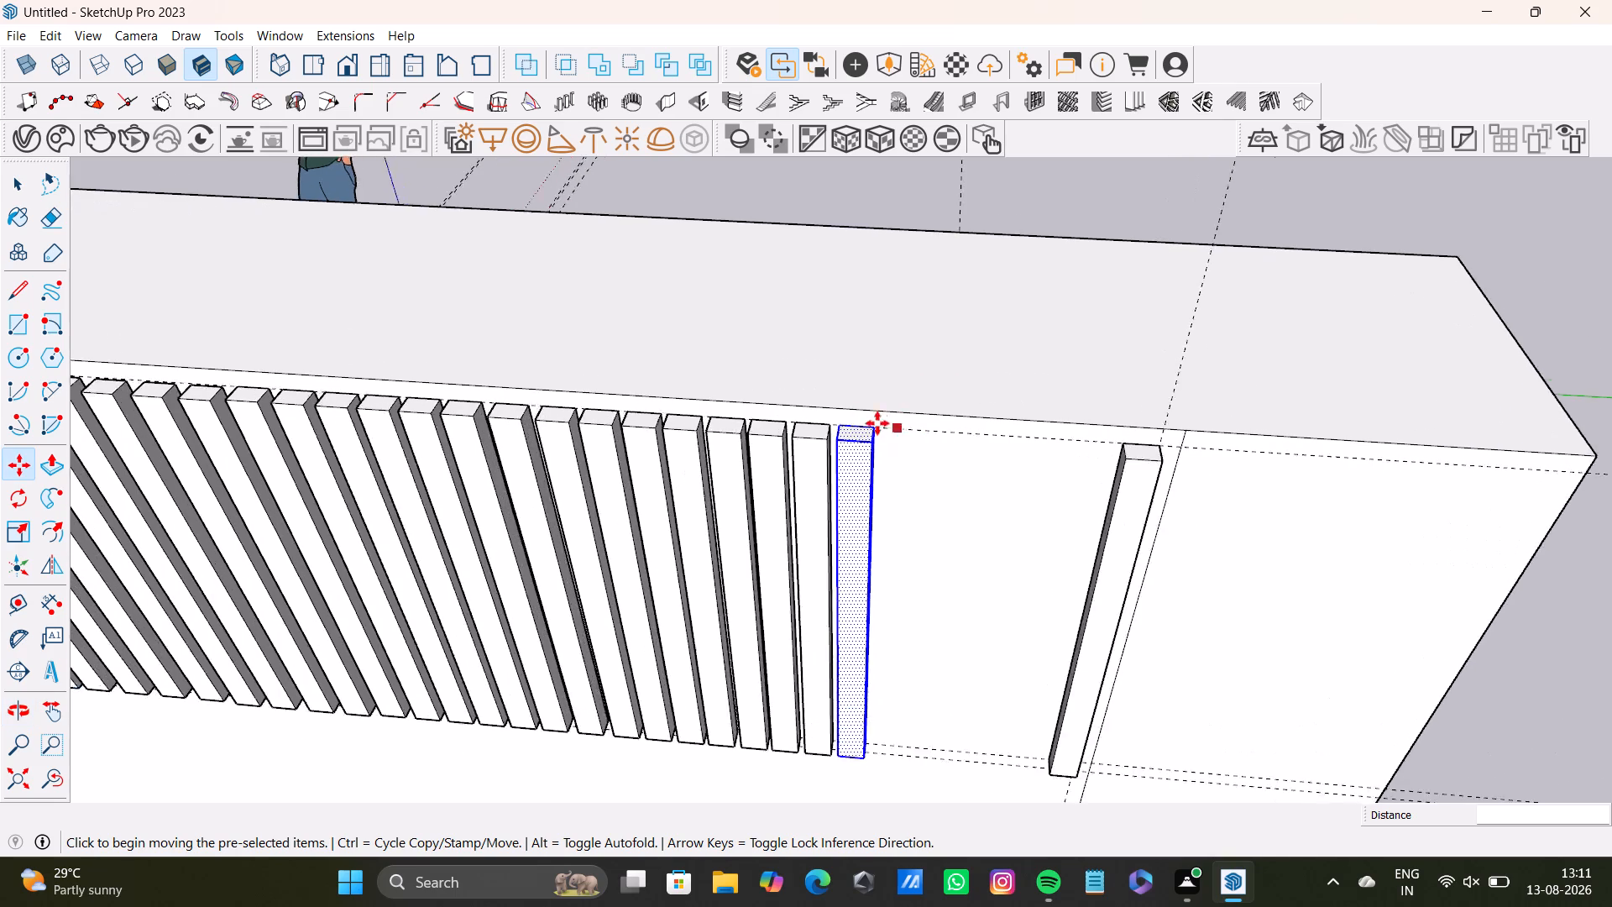
pyautogui.scroll(3, 877, 423)
pyautogui.click(879, 430)
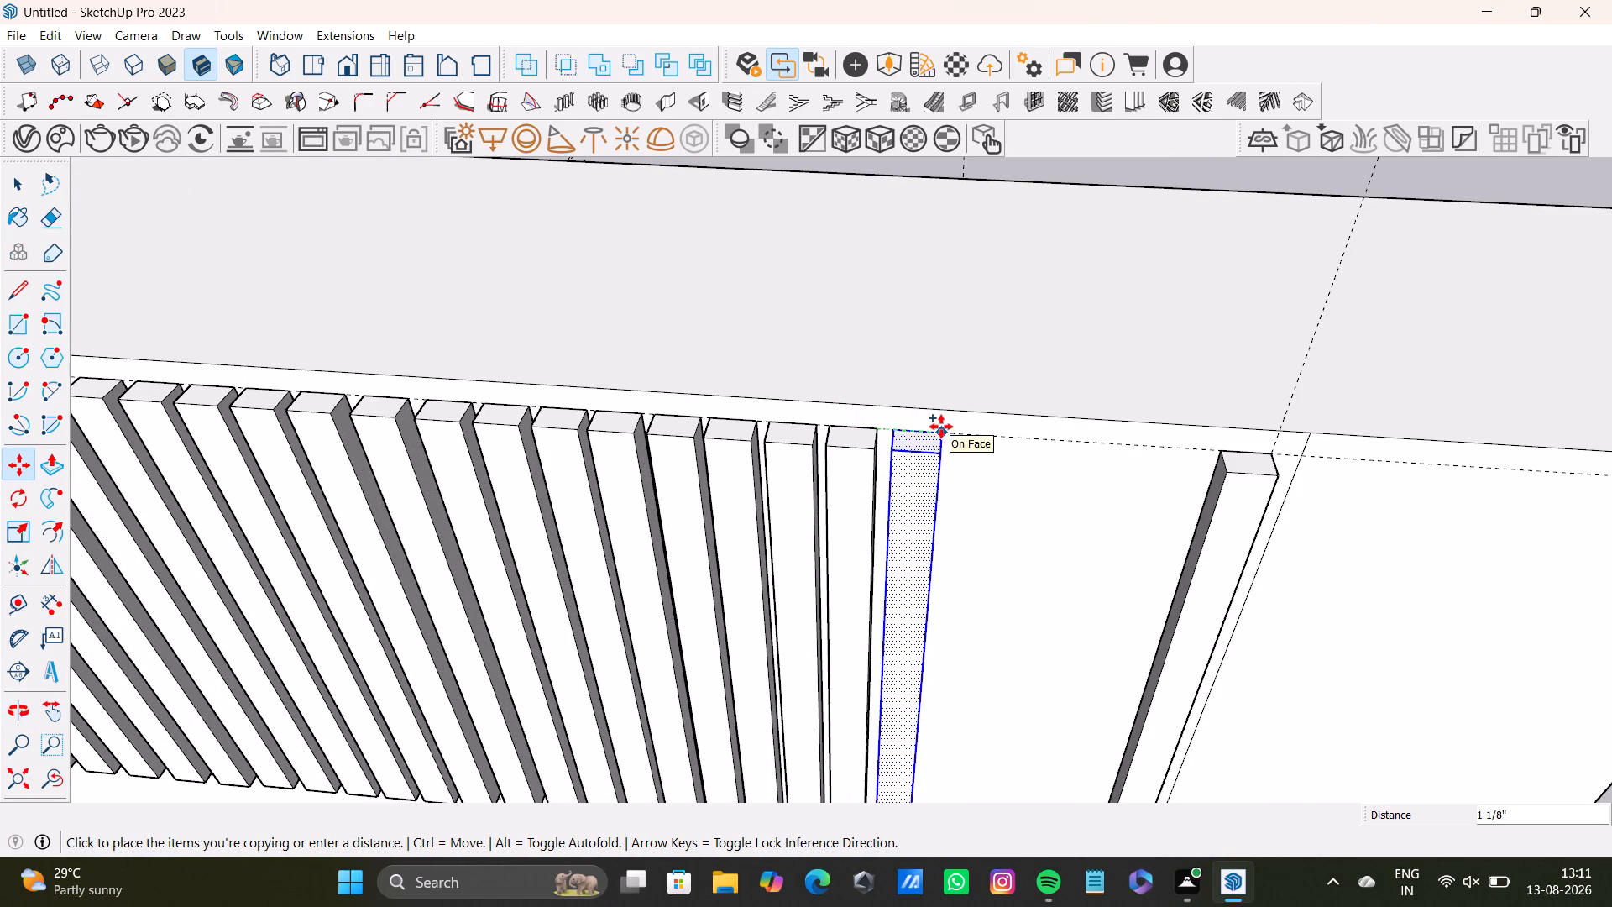
pyautogui.click(939, 427)
pyautogui.click(939, 435)
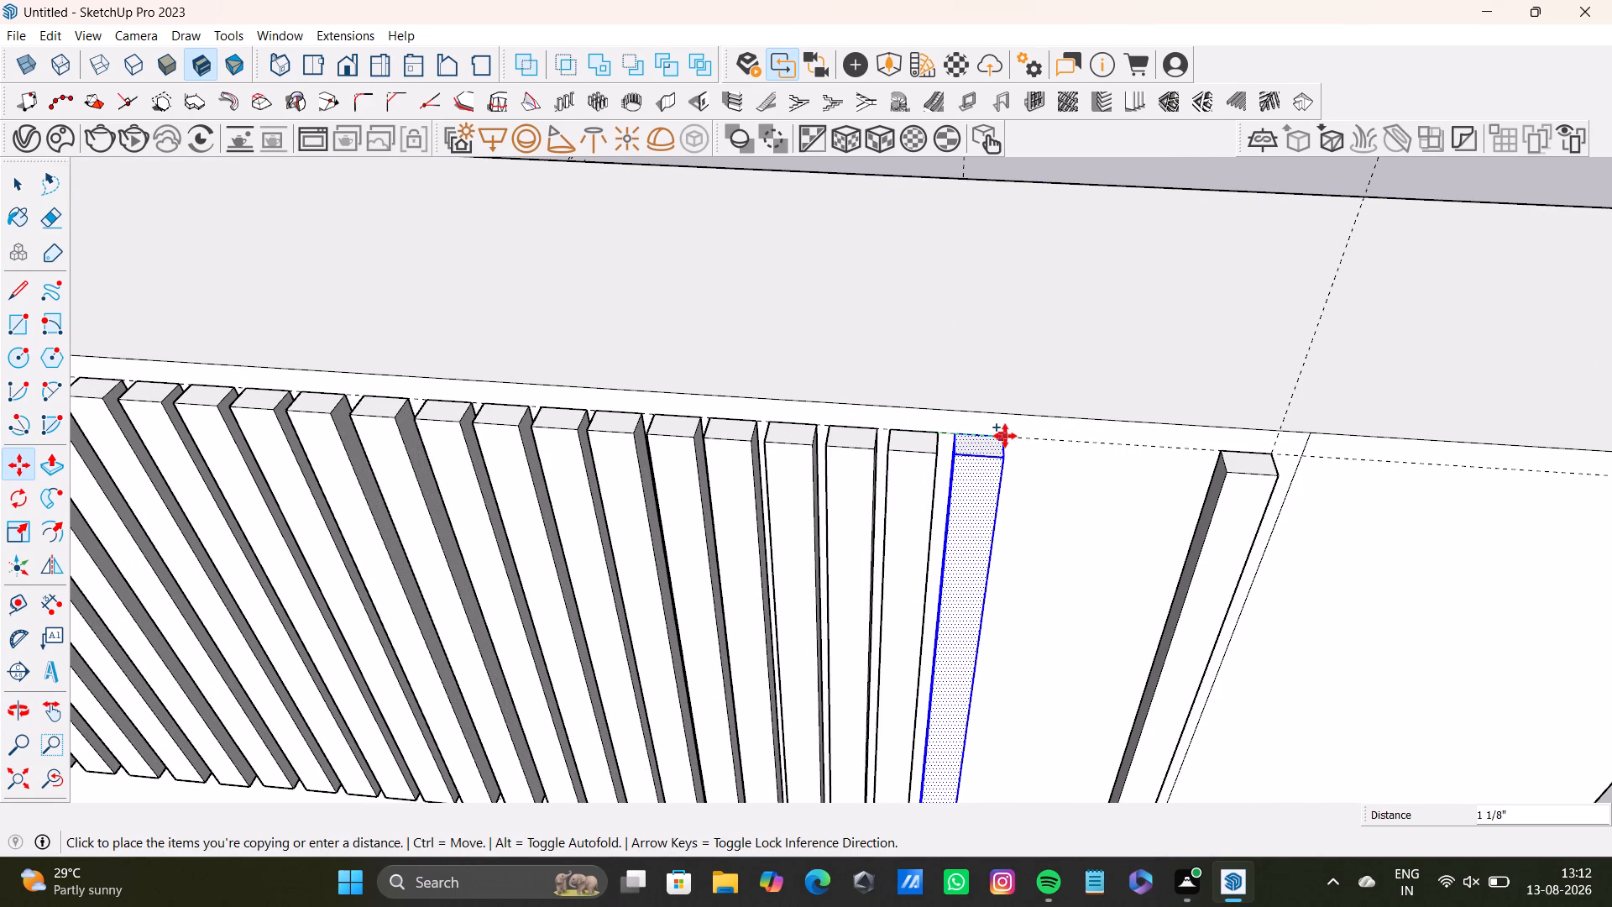
pyautogui.click(1002, 436)
pyautogui.click(1003, 439)
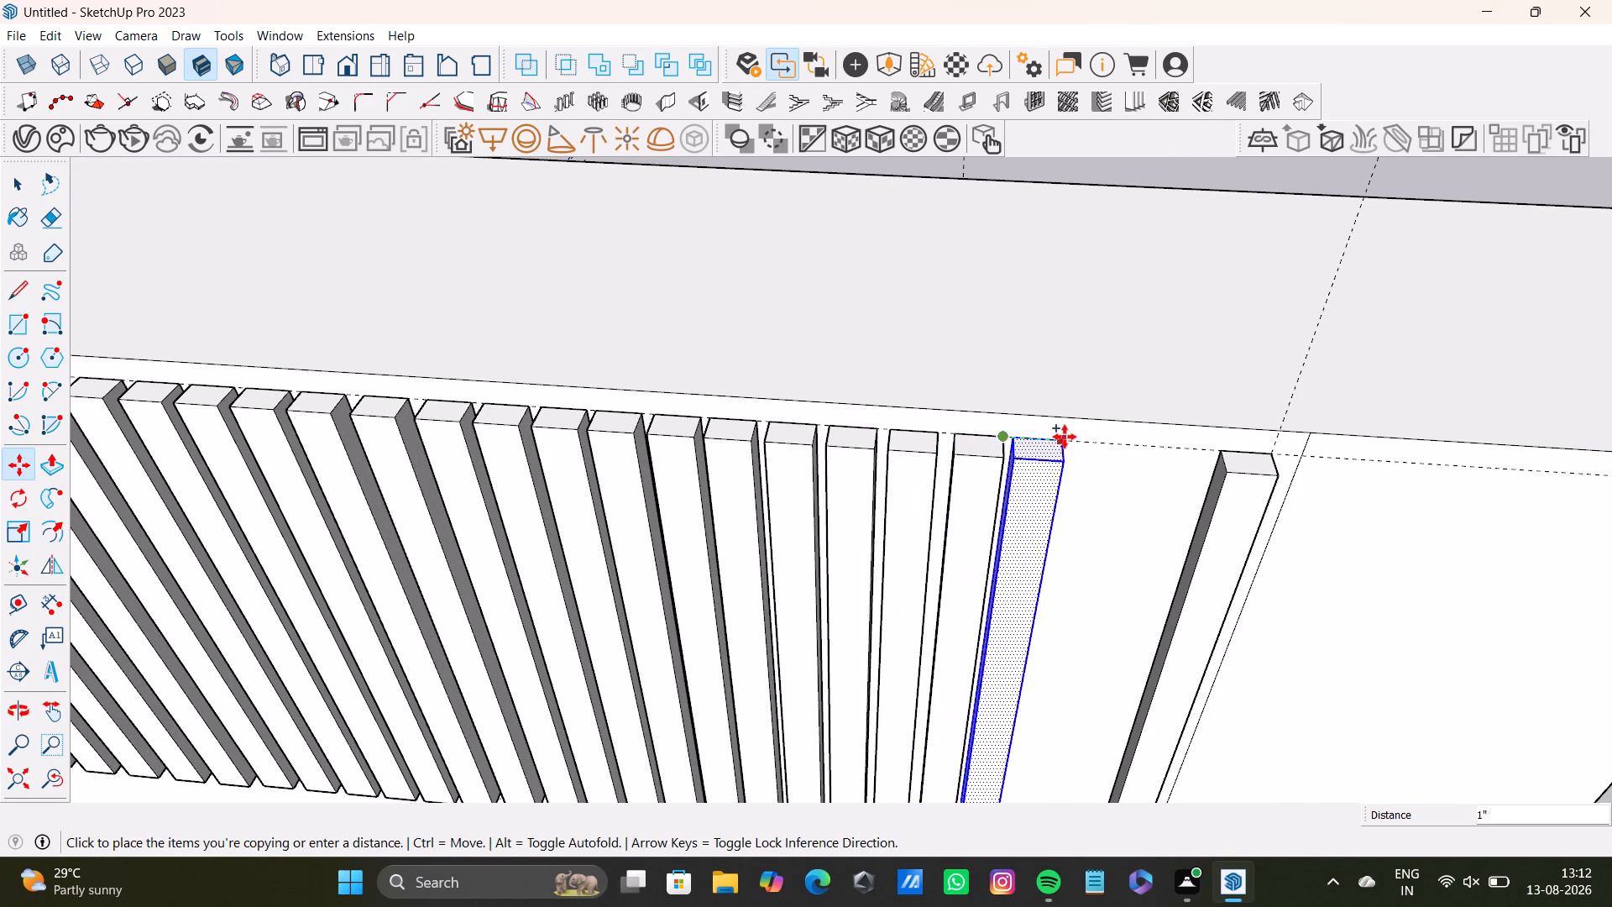
pyautogui.click(1065, 437)
pyautogui.click(1066, 443)
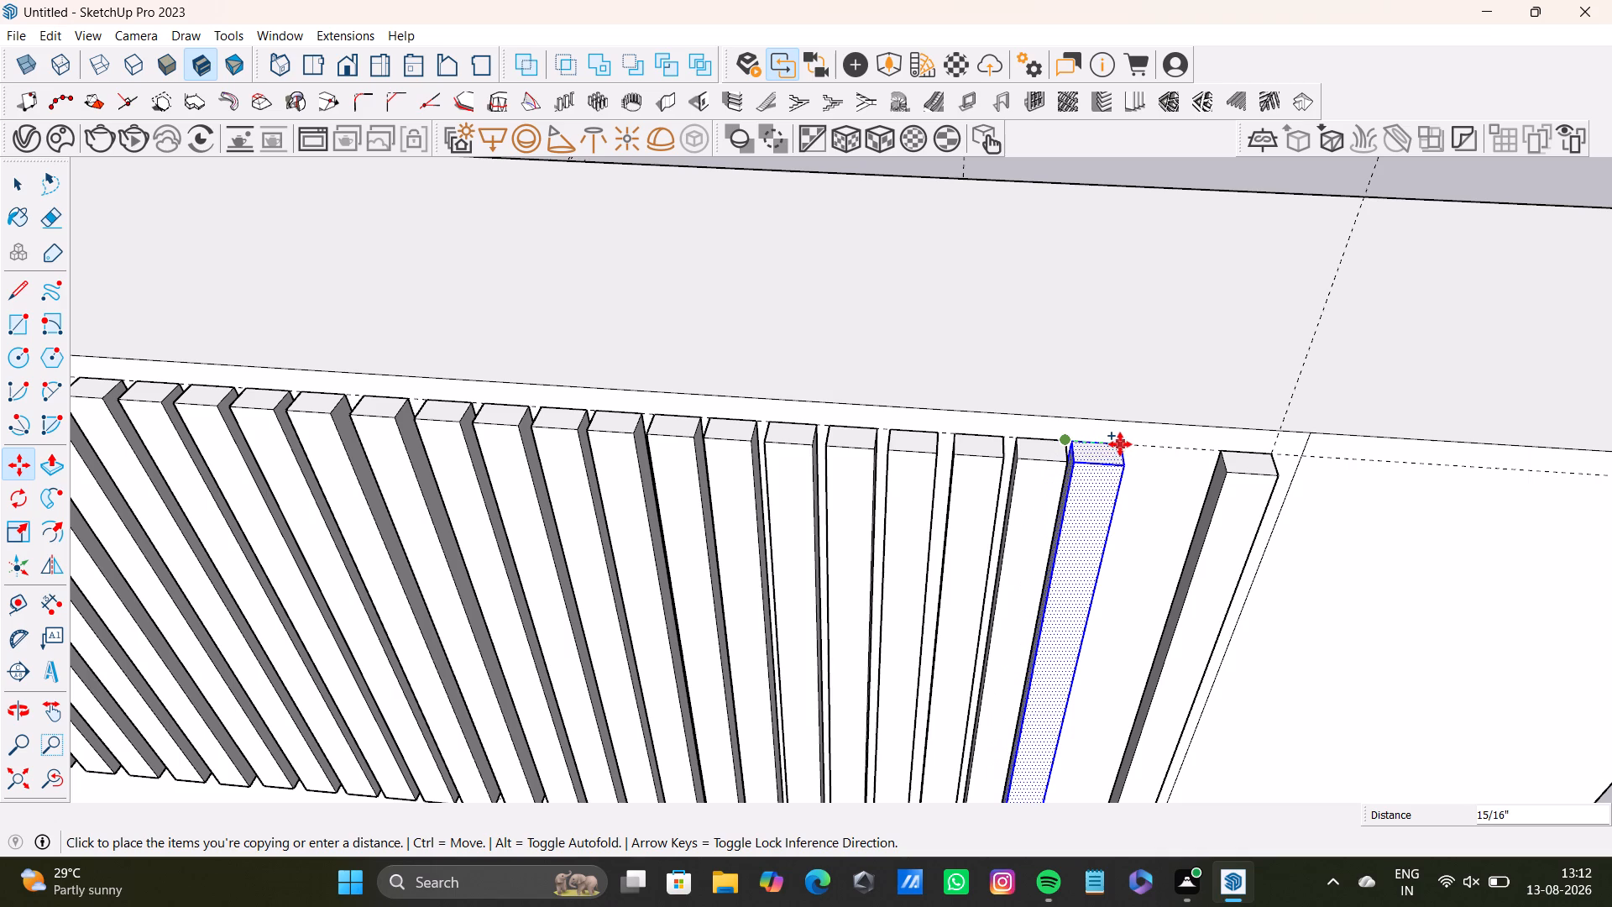
pyautogui.click(1127, 446)
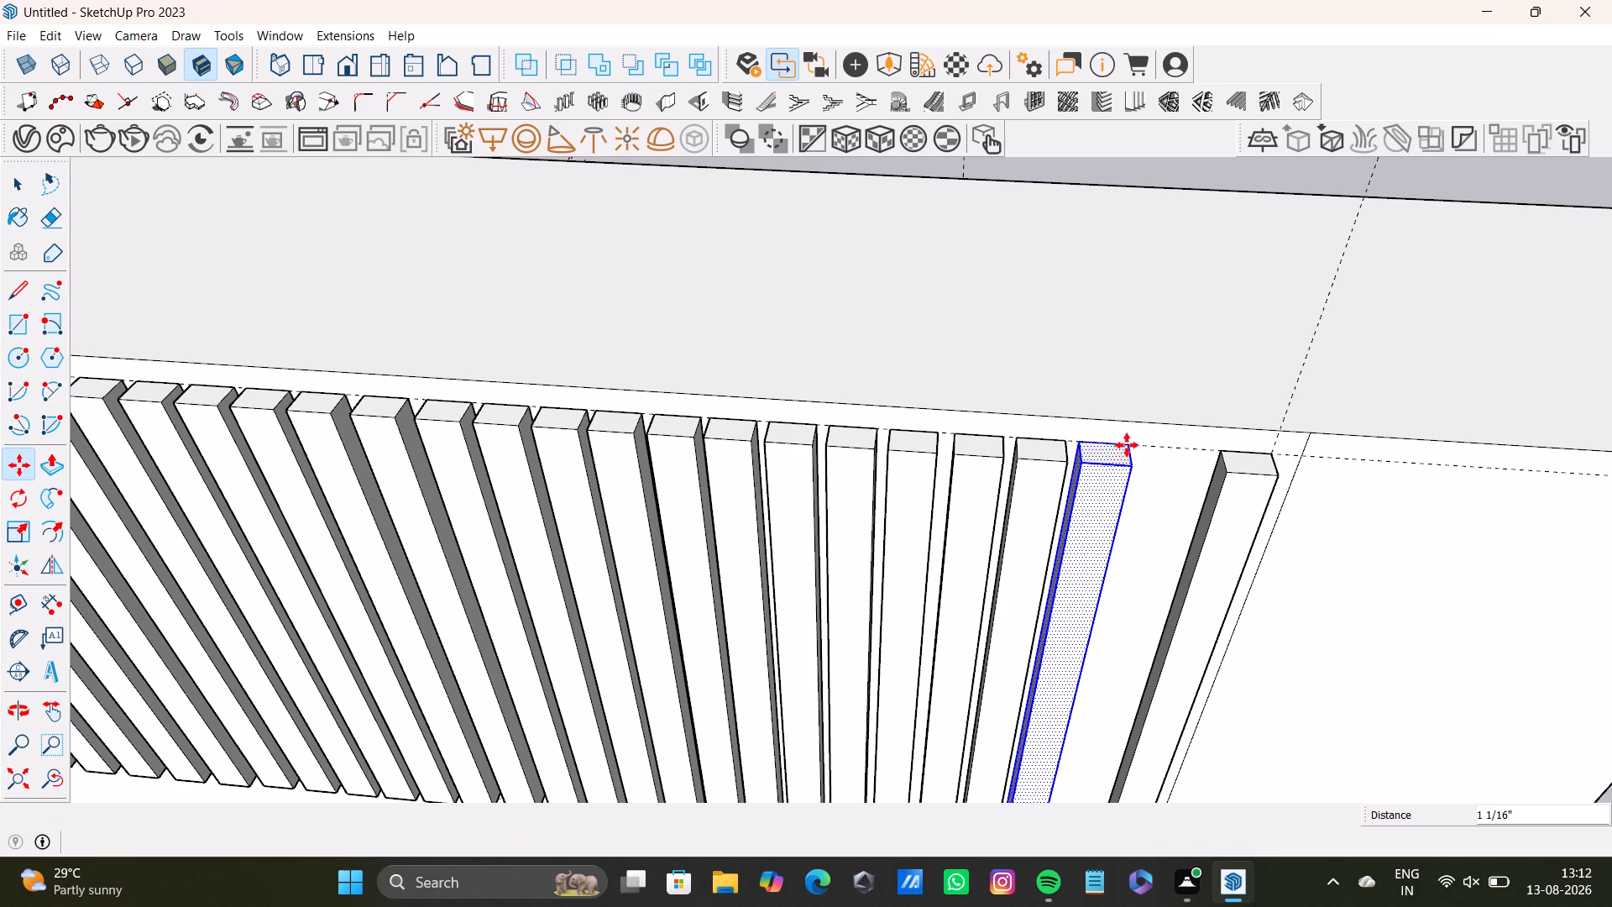
pyautogui.click(1133, 447)
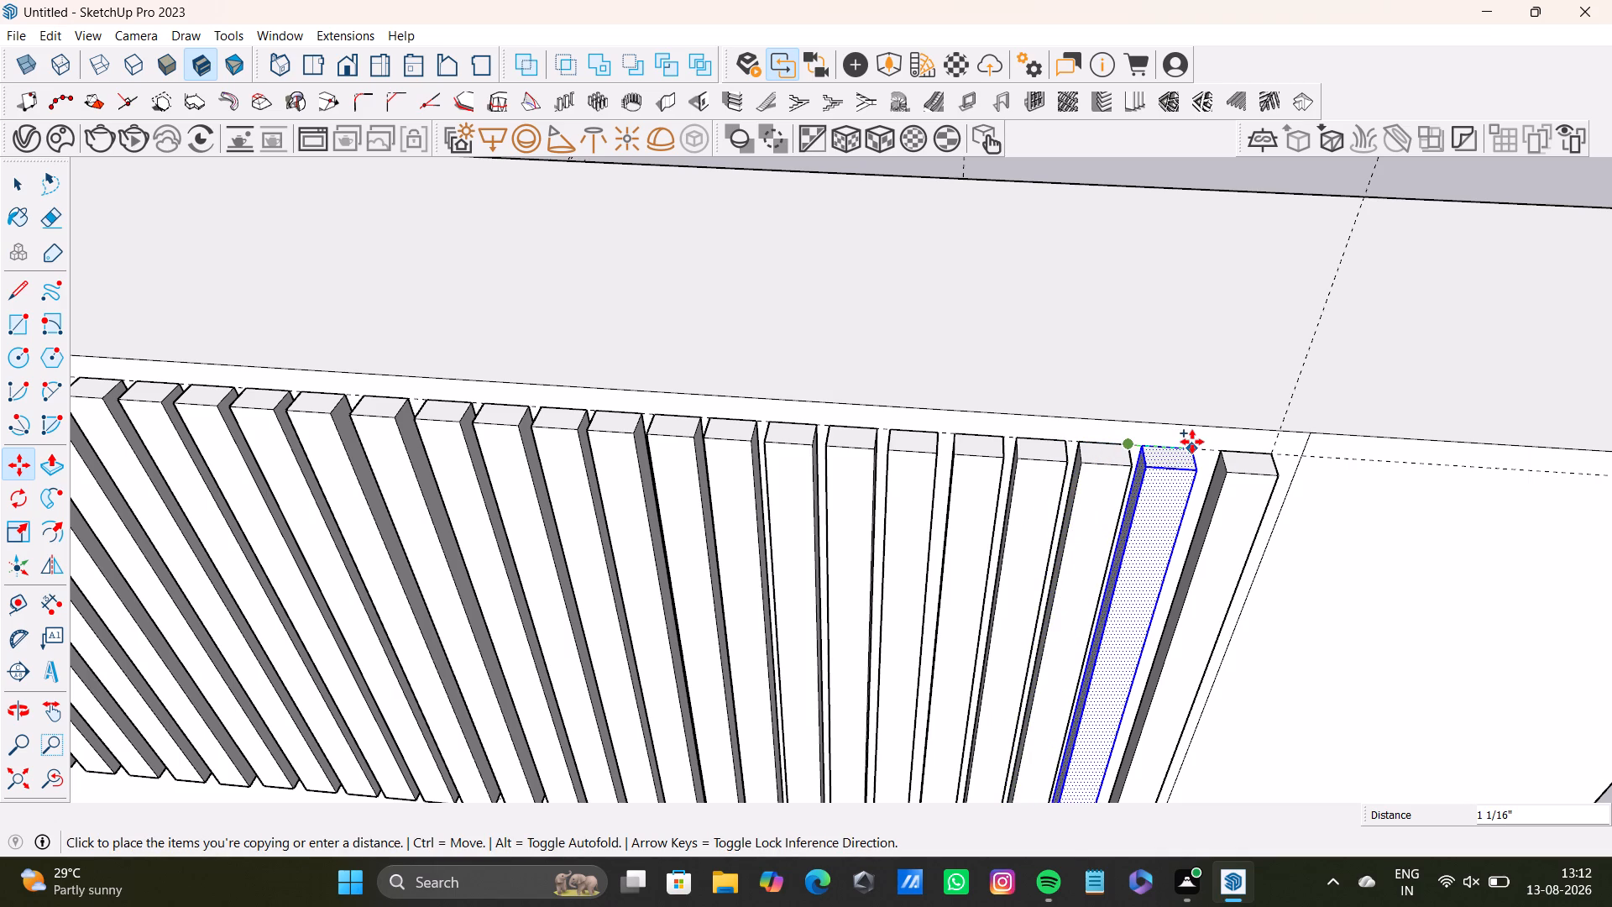
pyautogui.click(1192, 442)
pyautogui.scroll(-20, 1135, 546)
pyautogui.scroll(-3, 1135, 546)
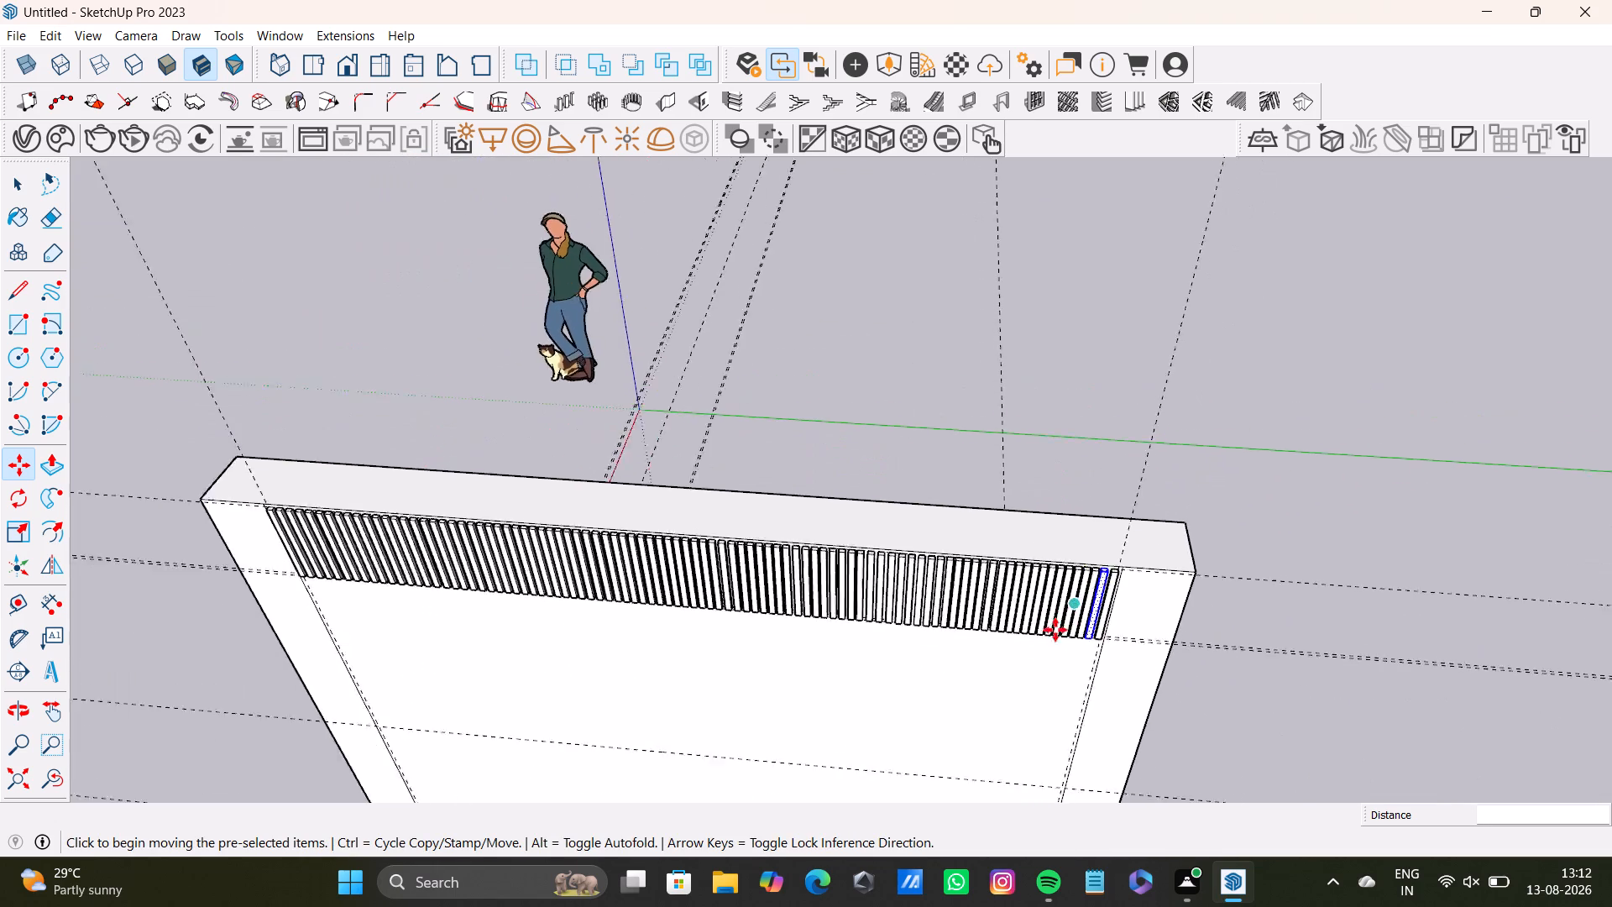
pyautogui.moveTo(1044, 645); pyautogui.dragTo(1055, 431, button='middle')
pyautogui.press('space')
pyautogui.click(1315, 454)
# Examine the strip row along the top of the back wall and the overall cabinet and wall model.
pyautogui.scroll(3, 1054, 659)
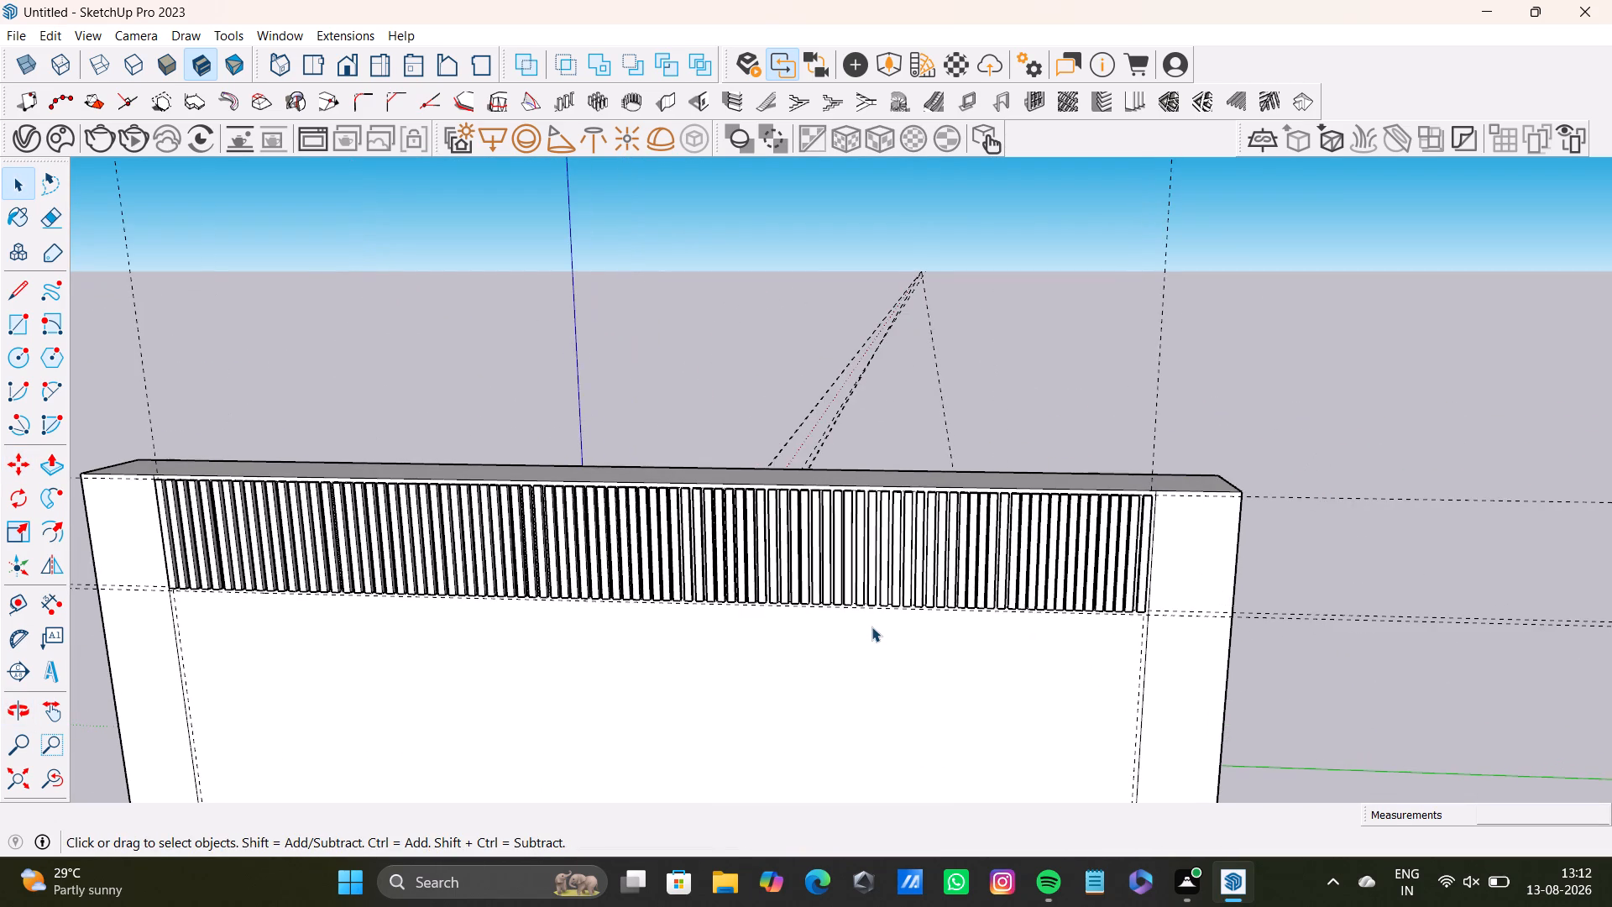
pyautogui.scroll(4, 872, 620)
pyautogui.scroll(-13, 876, 607)
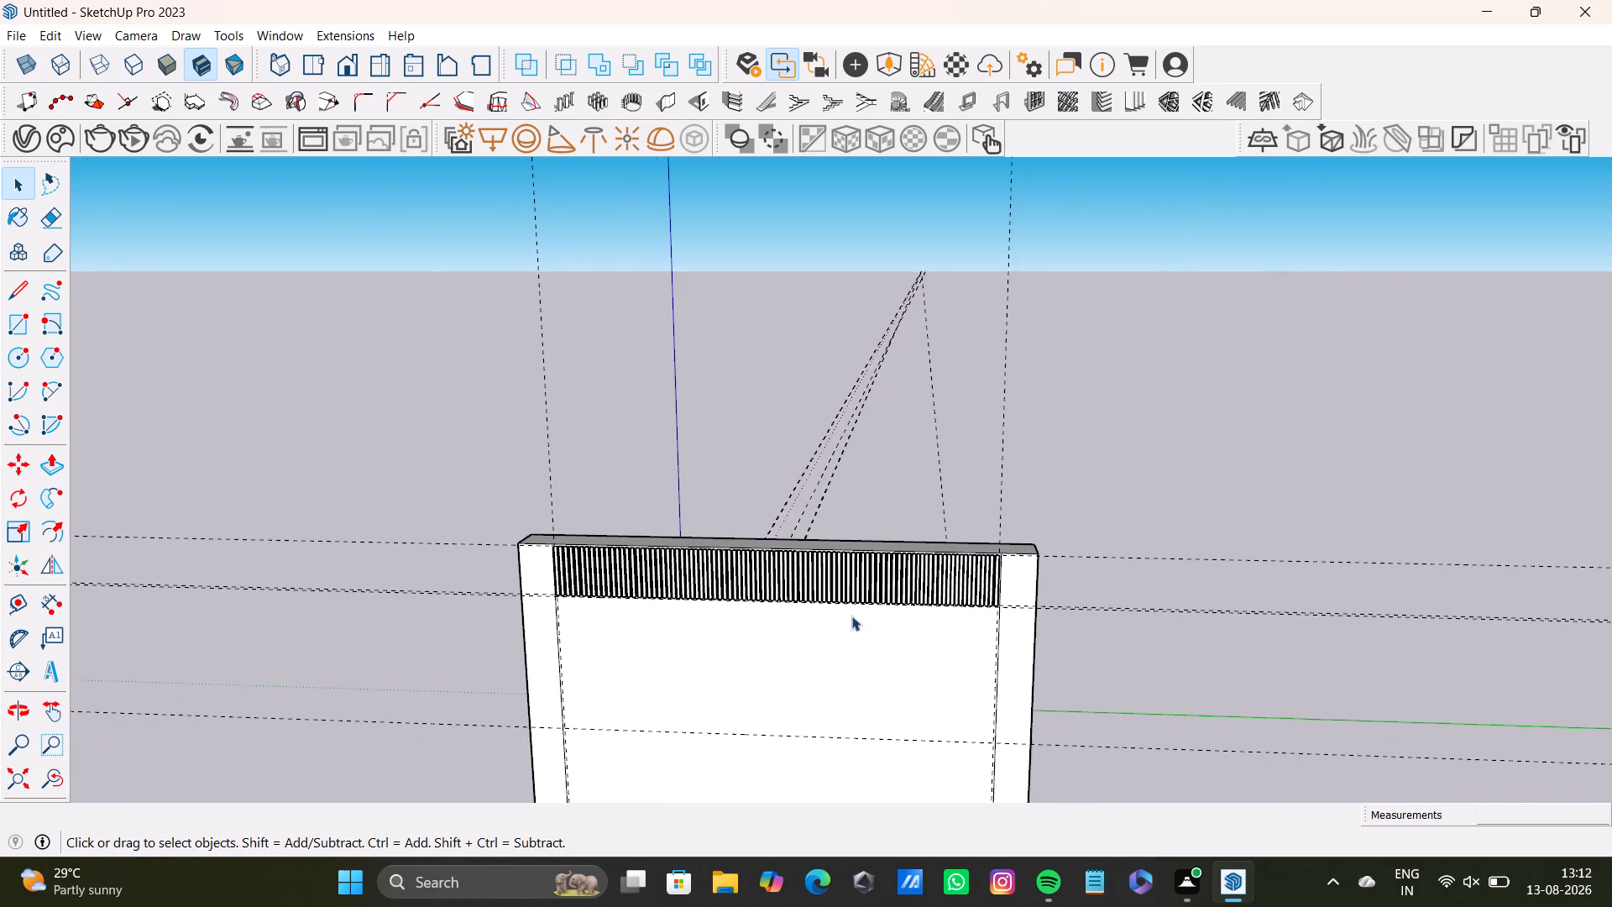
pyautogui.scroll(-4, 691, 606)
pyautogui.moveTo(721, 637); pyautogui.dragTo(866, 781, button='middle')
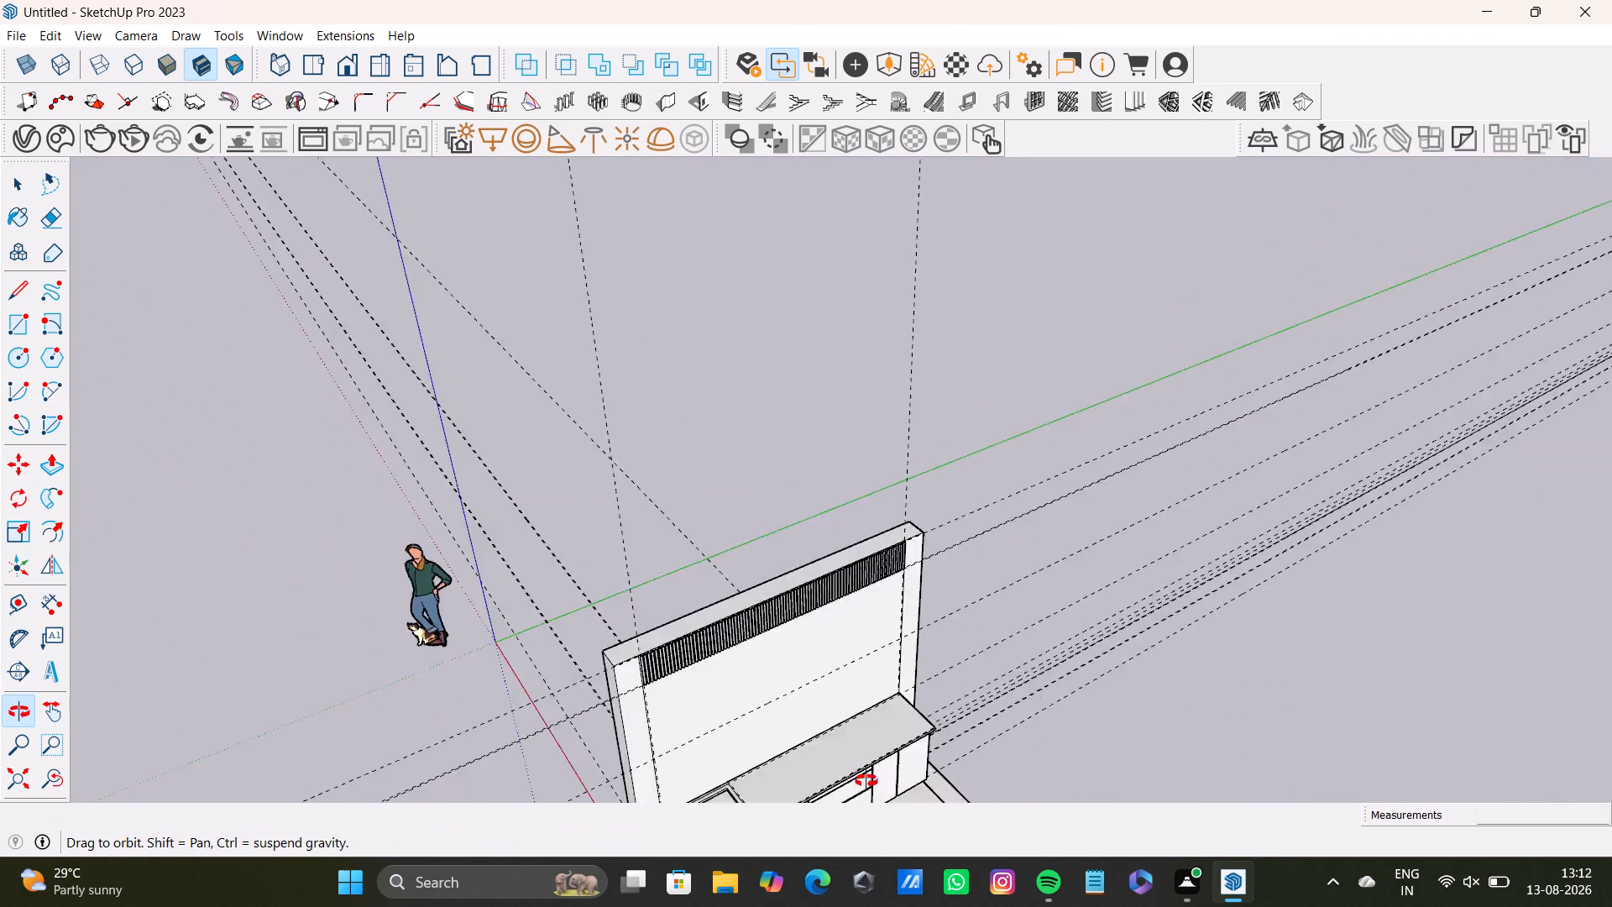
pyautogui.moveTo(866, 781); pyautogui.dragTo(656, 740, button='middle')
pyautogui.scroll(-3, 650, 700)
pyautogui.keyDown('shift'); pyautogui.moveTo(652, 685); pyautogui.dragTo(699, 484, button='middle'); pyautogui.keyUp('shift')
pyautogui.moveTo(718, 604); pyautogui.dragTo(816, 540, button='middle')
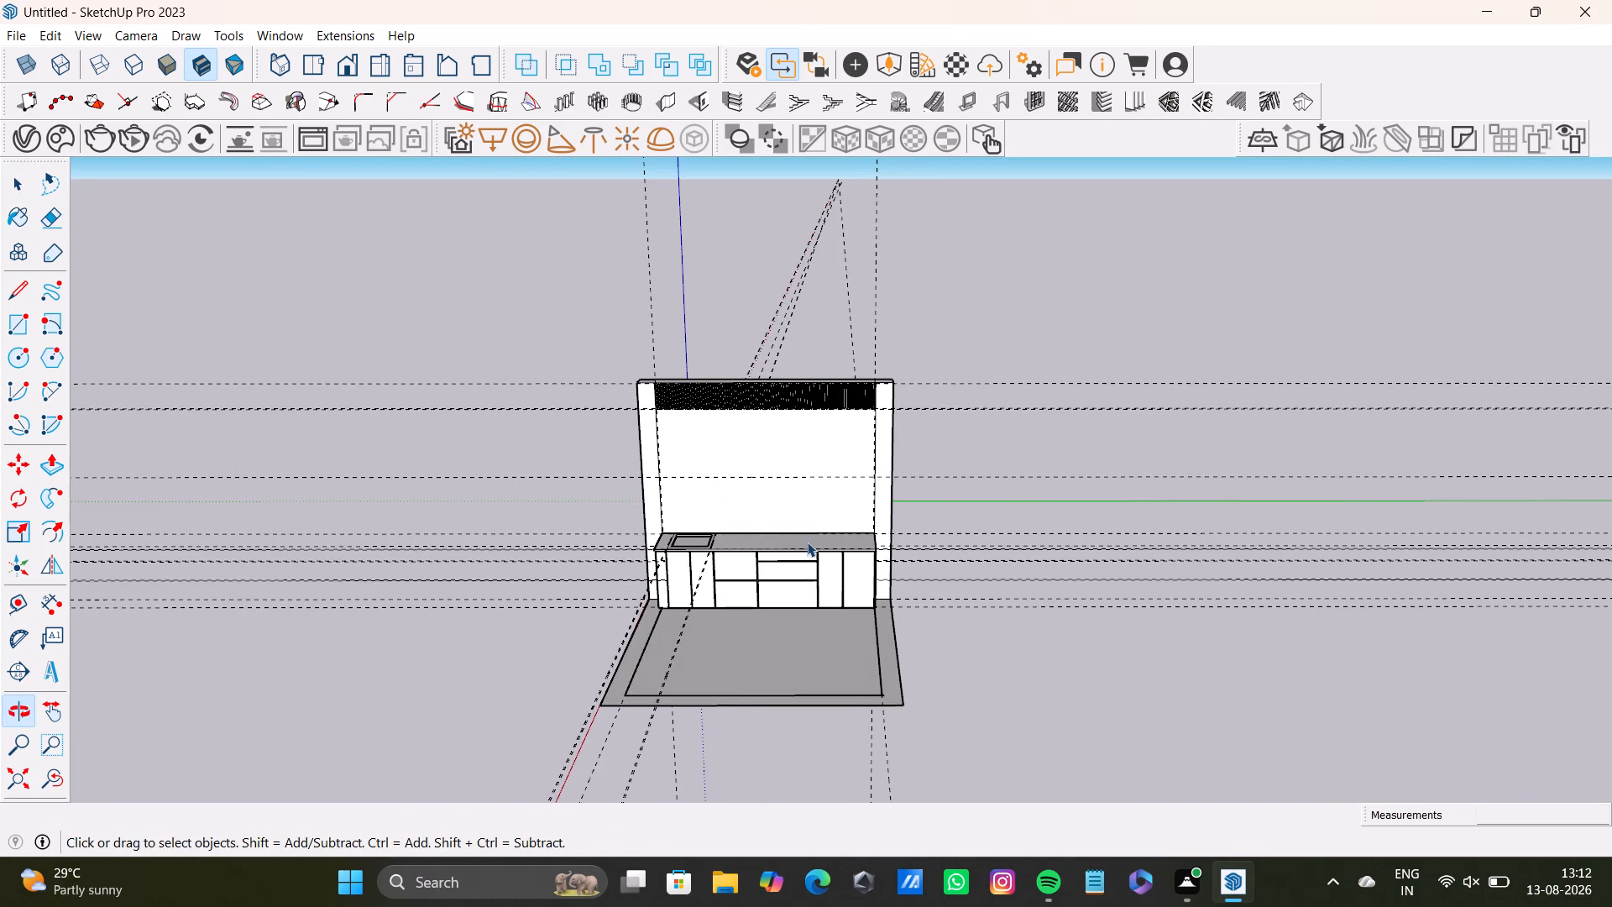
# Save the model in the Documents folder as a SketchUp file named "kitchen internaship".
pyautogui.hotkey('ctrl', 's')
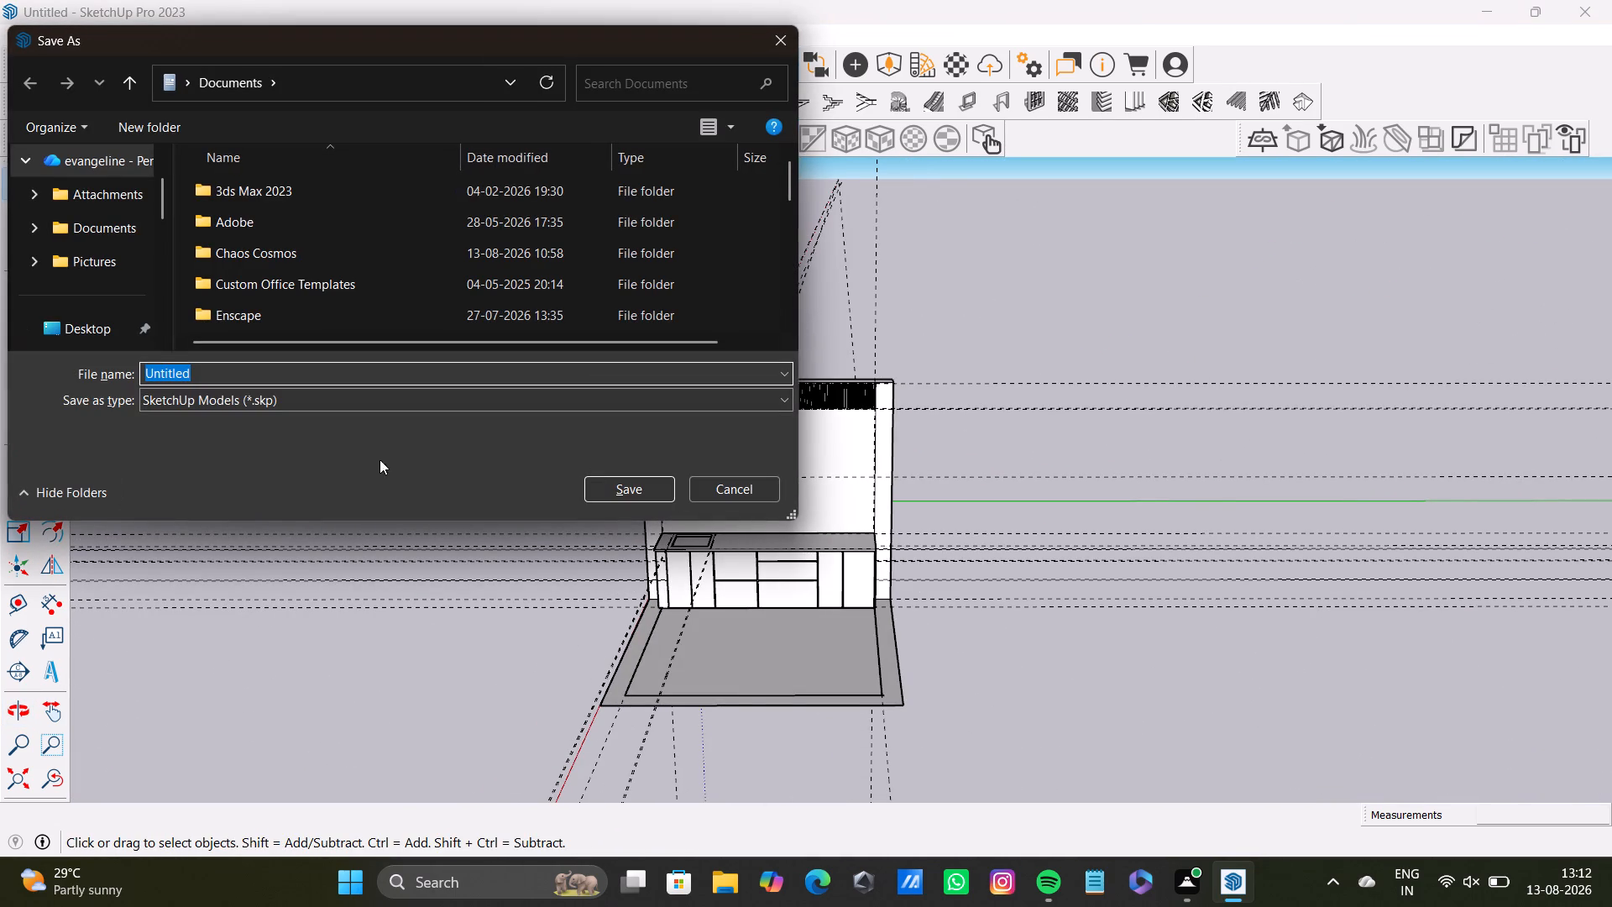
pyautogui.moveTo(217, 365); pyautogui.dragTo(102, 387)
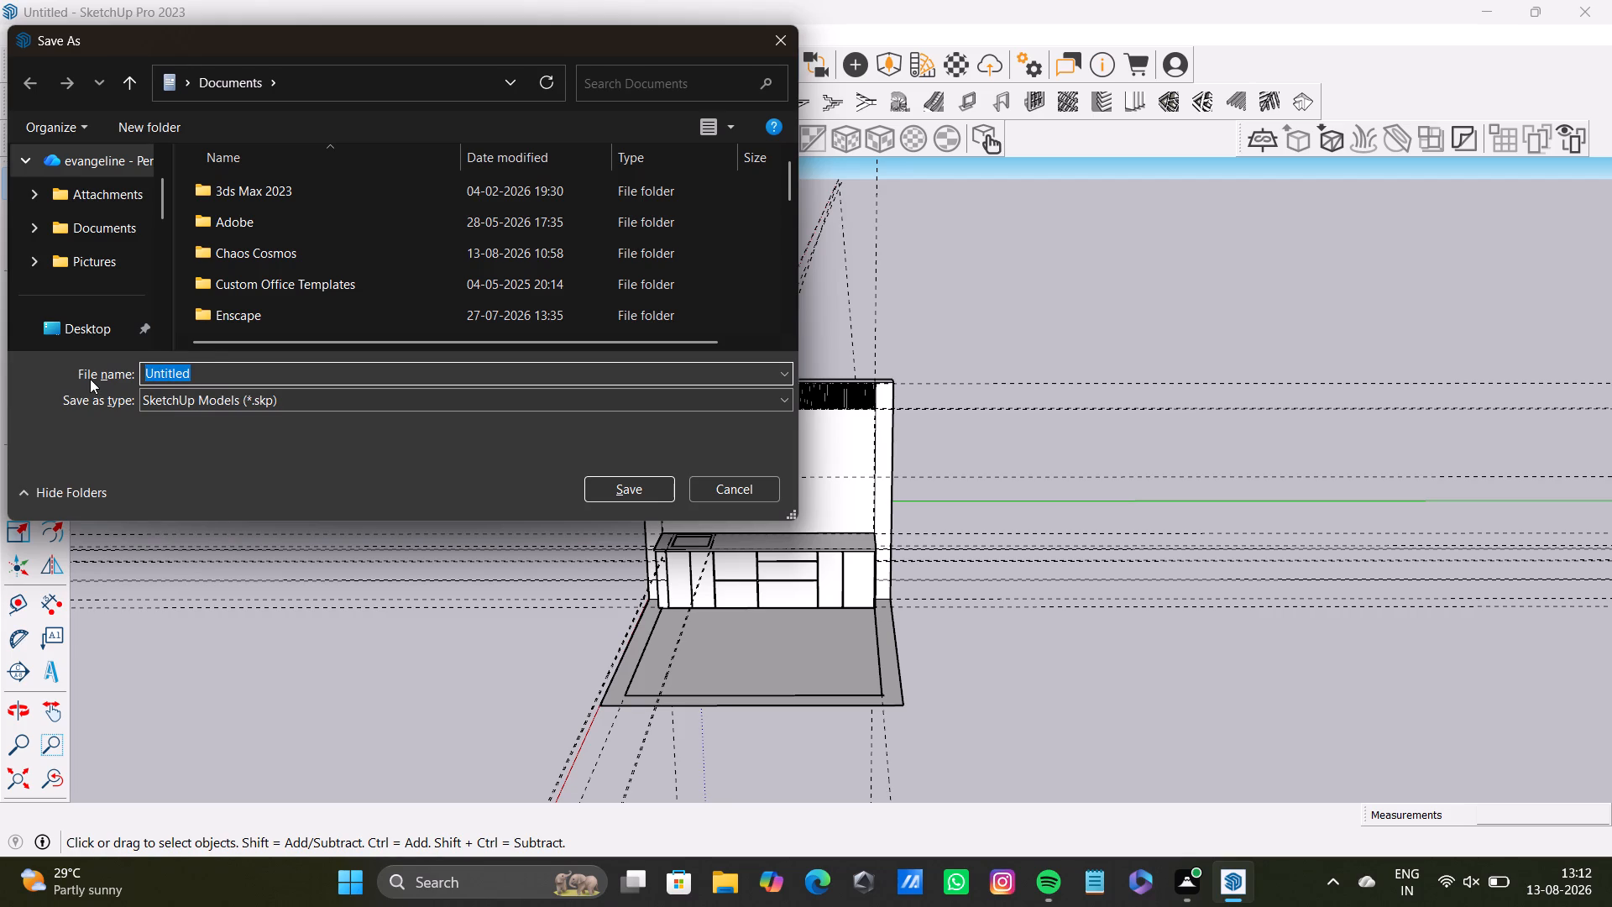
pyautogui.press('BackSpace')
pyautogui.write('ki')
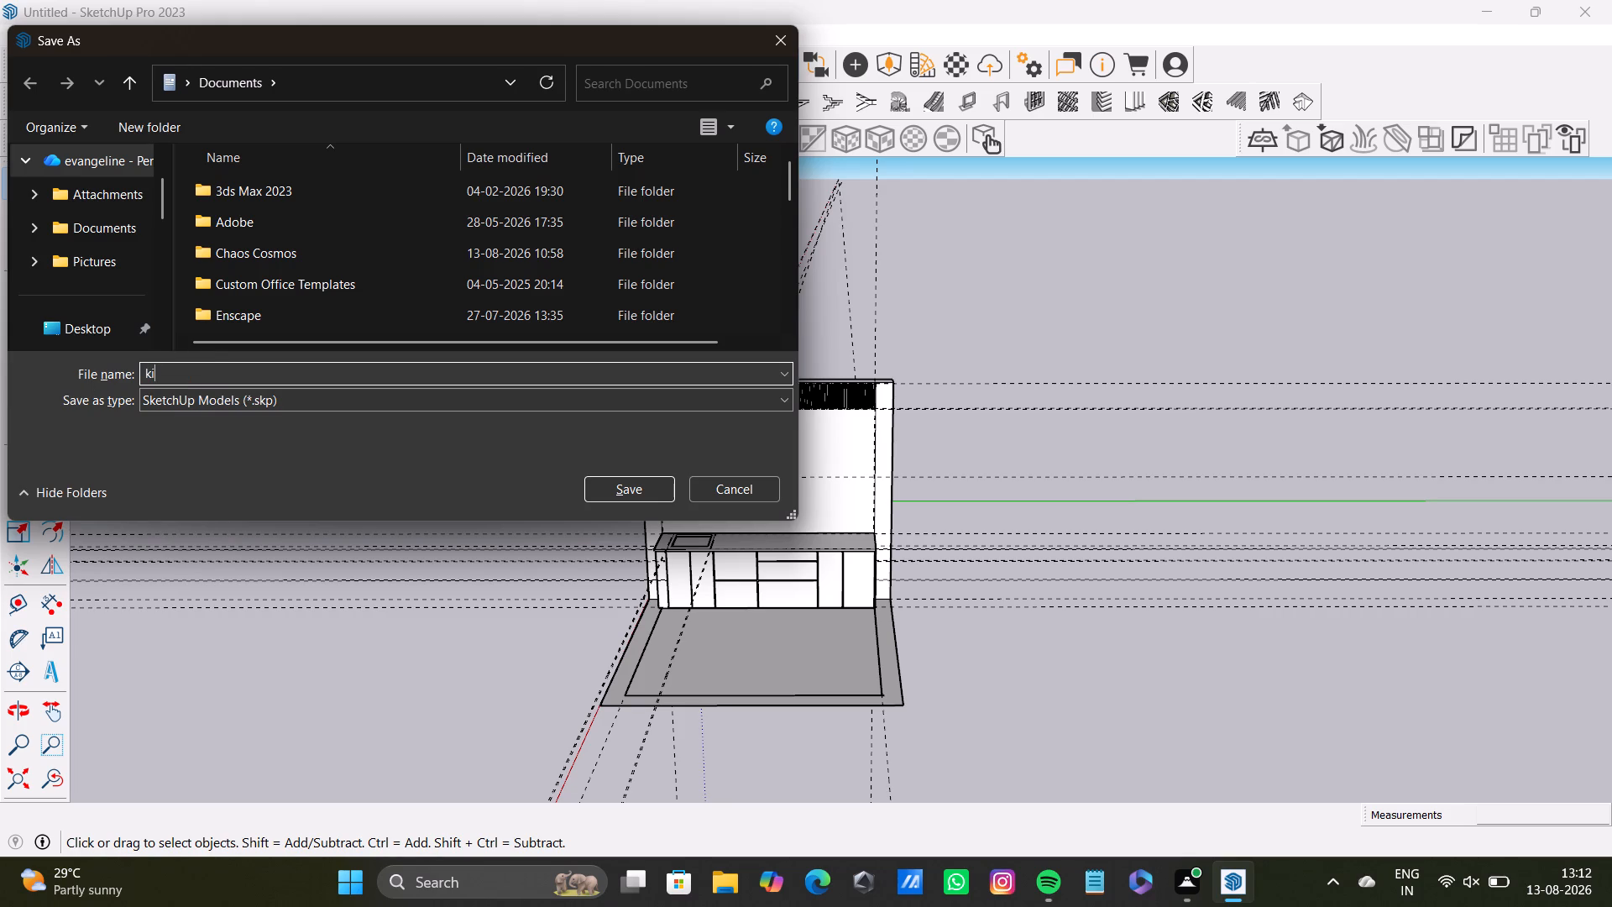
pyautogui.press('t')
pyautogui.write('chen')
pyautogui.press('space')
pyautogui.write('inter')
pyautogui.write('ahip')
pyautogui.press('BackSpace')
pyautogui.press('BackSpace')
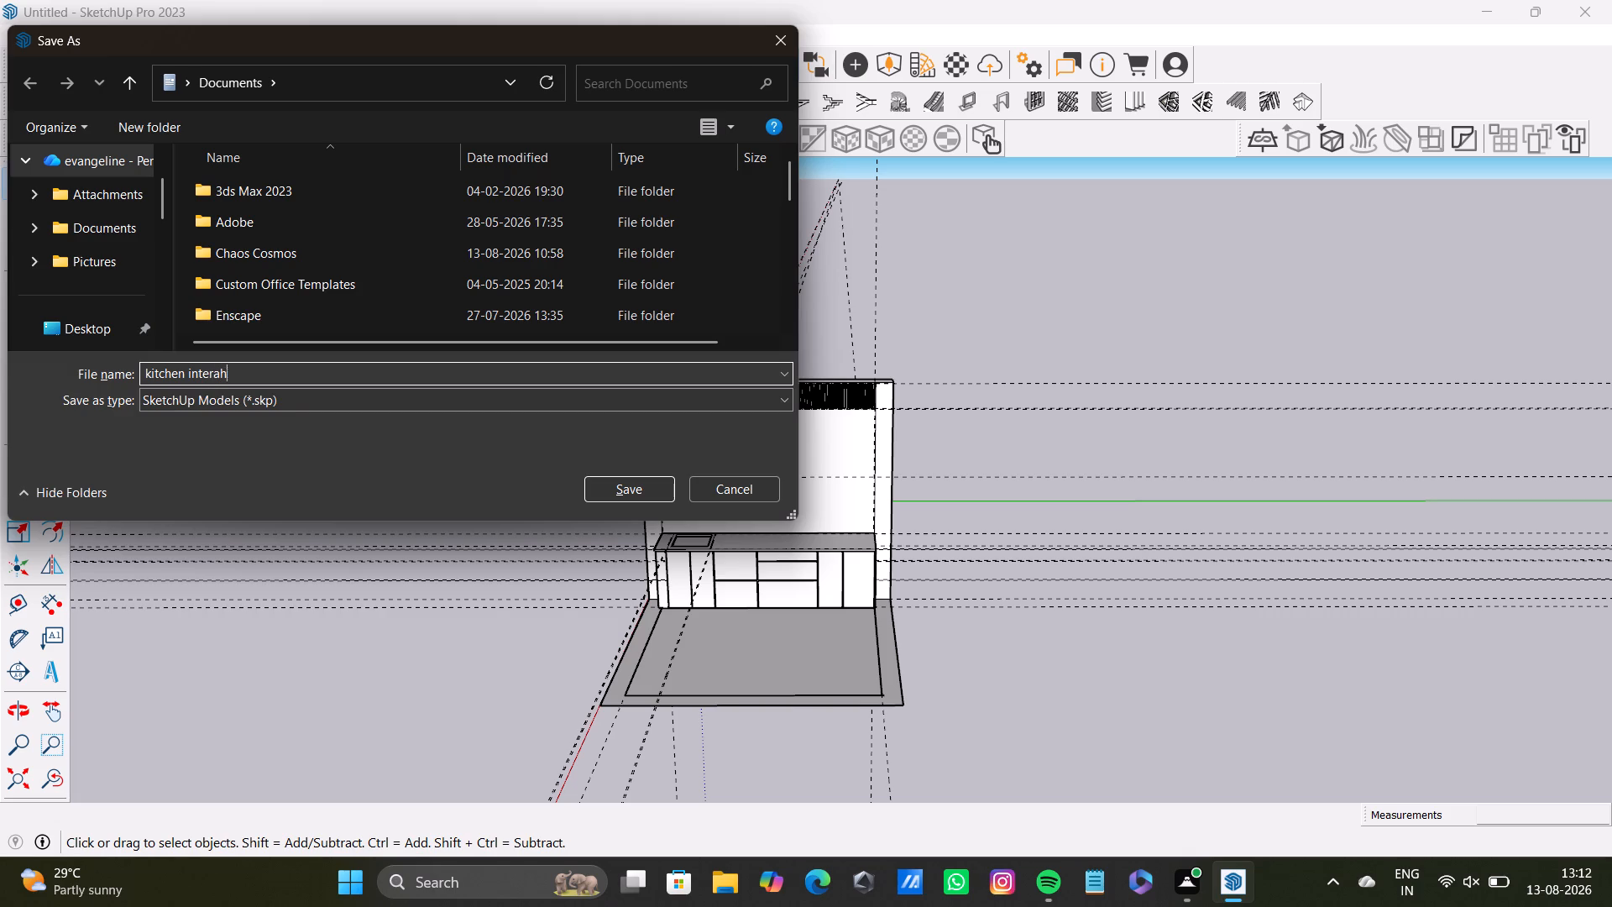
pyautogui.press('BackSpace')
pyautogui.press('BackSpace')
pyautogui.press('BackSpace')
pyautogui.write('rnah')
pyautogui.press('BackSpace')
pyautogui.write('ship')
pyautogui.press('Return')
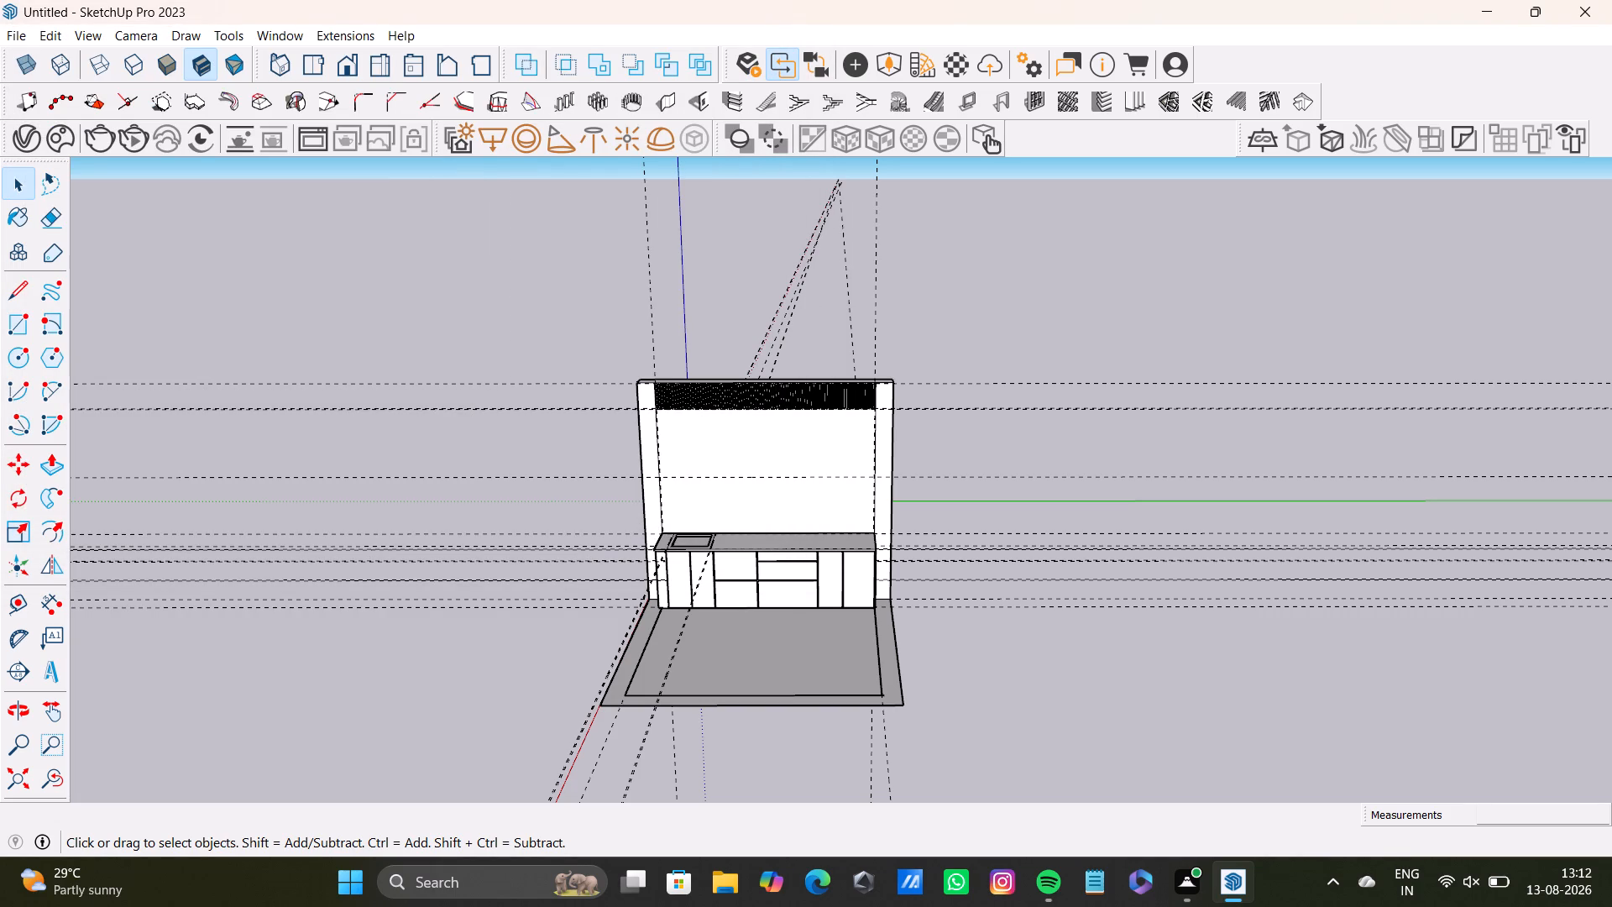
# Inspect the kitchen model from several angles, looking closely at the strip row at the top of the back wall.
pyautogui.press('space')
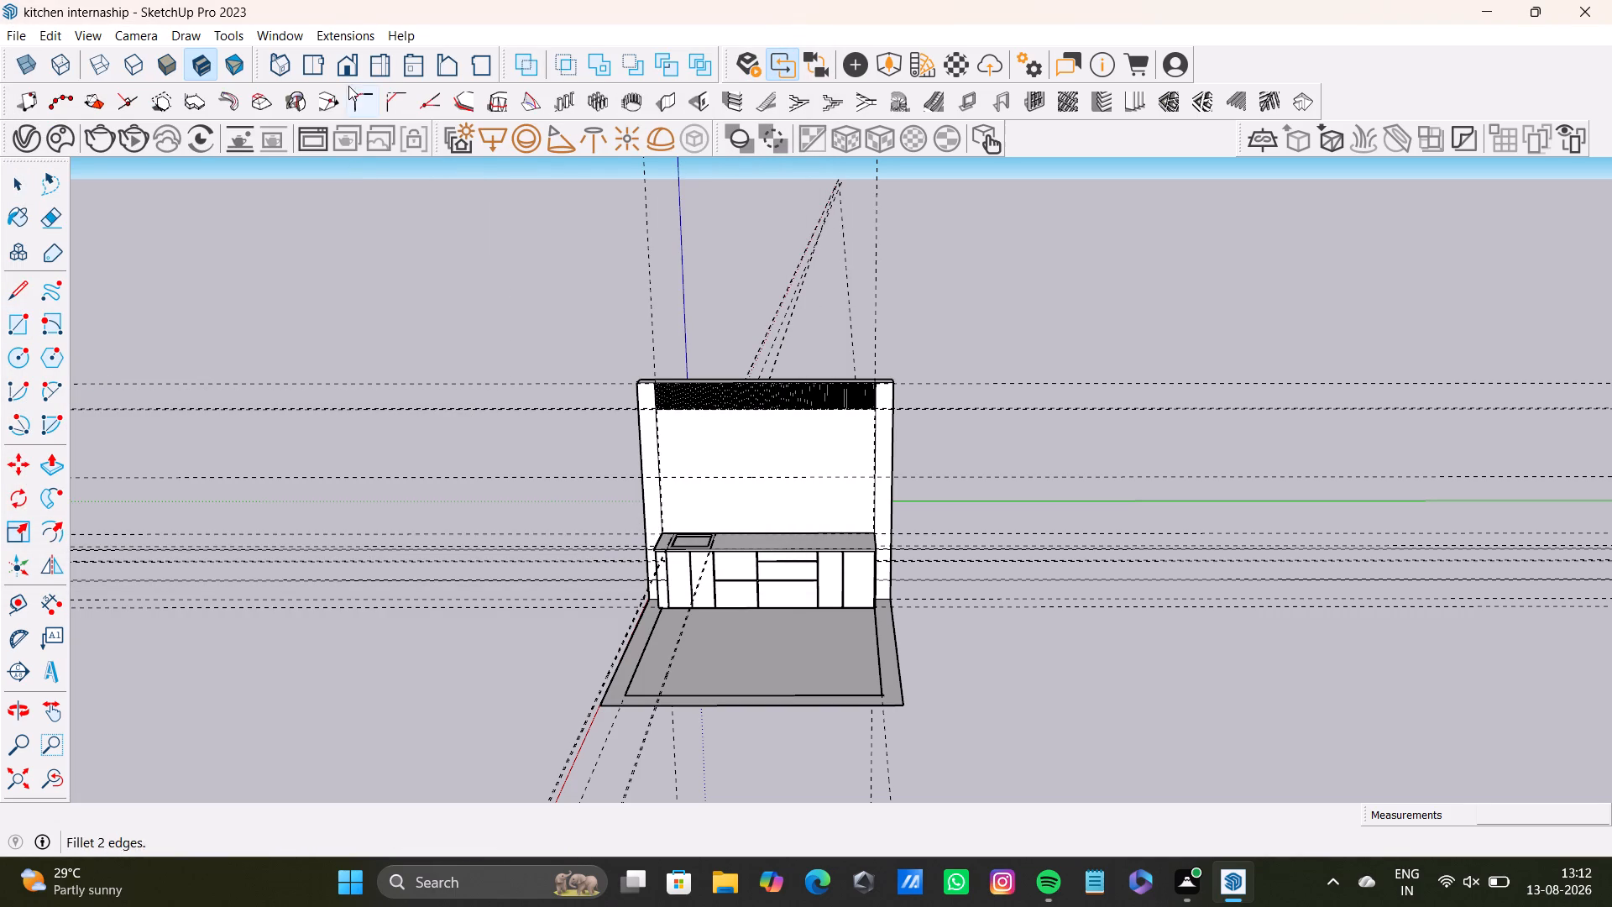
pyautogui.click(472, 297)
pyautogui.click(1071, 261)
pyautogui.moveTo(1039, 310); pyautogui.dragTo(865, 530, button='middle')
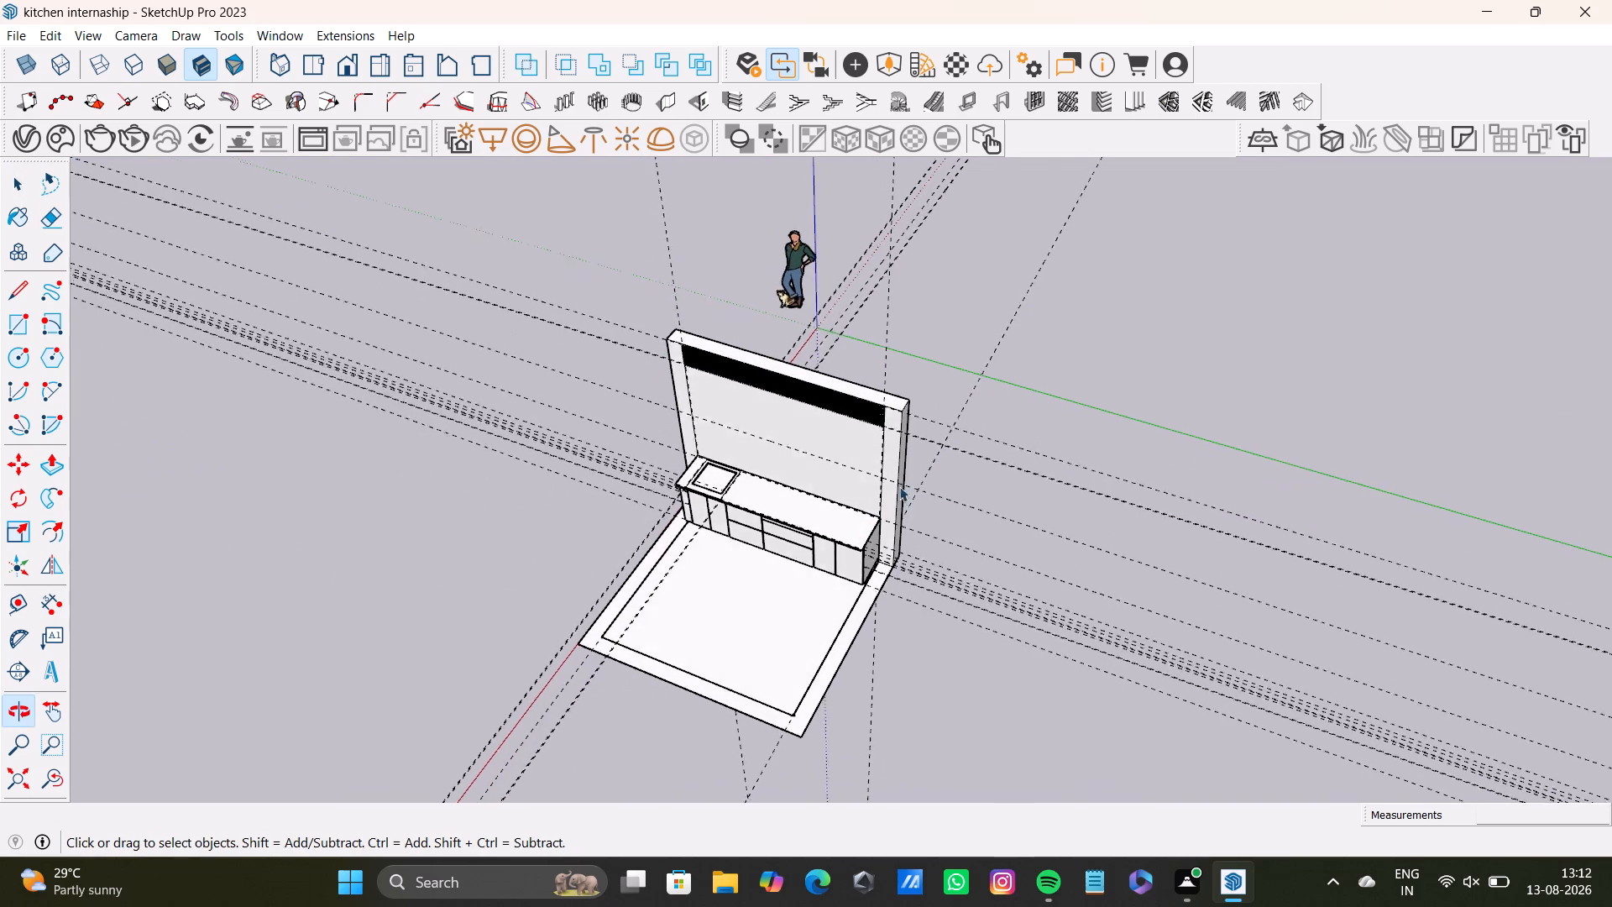
pyautogui.press('space')
pyautogui.doubleClick(946, 289)
pyautogui.moveTo(974, 552); pyautogui.dragTo(1189, 396, button='middle')
pyautogui.scroll(5, 1198, 391)
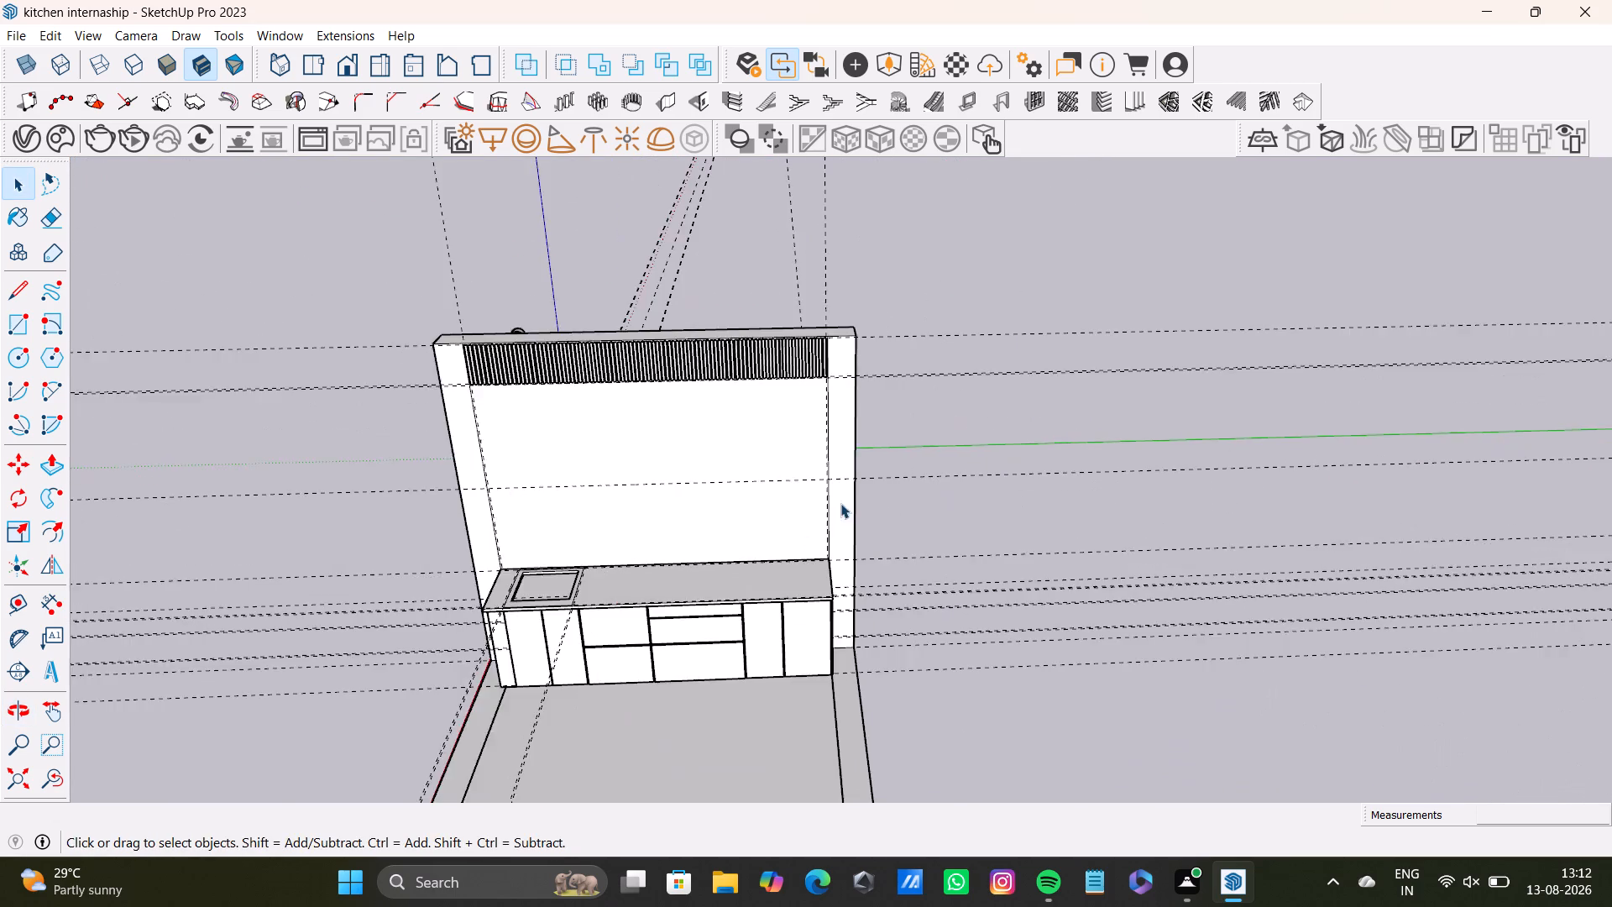
pyautogui.scroll(3, 840, 503)
pyautogui.moveTo(771, 483); pyautogui.dragTo(973, 366, button='middle')
pyautogui.scroll(-7, 557, 486)
pyautogui.moveTo(490, 492); pyautogui.dragTo(500, 632, button='middle')
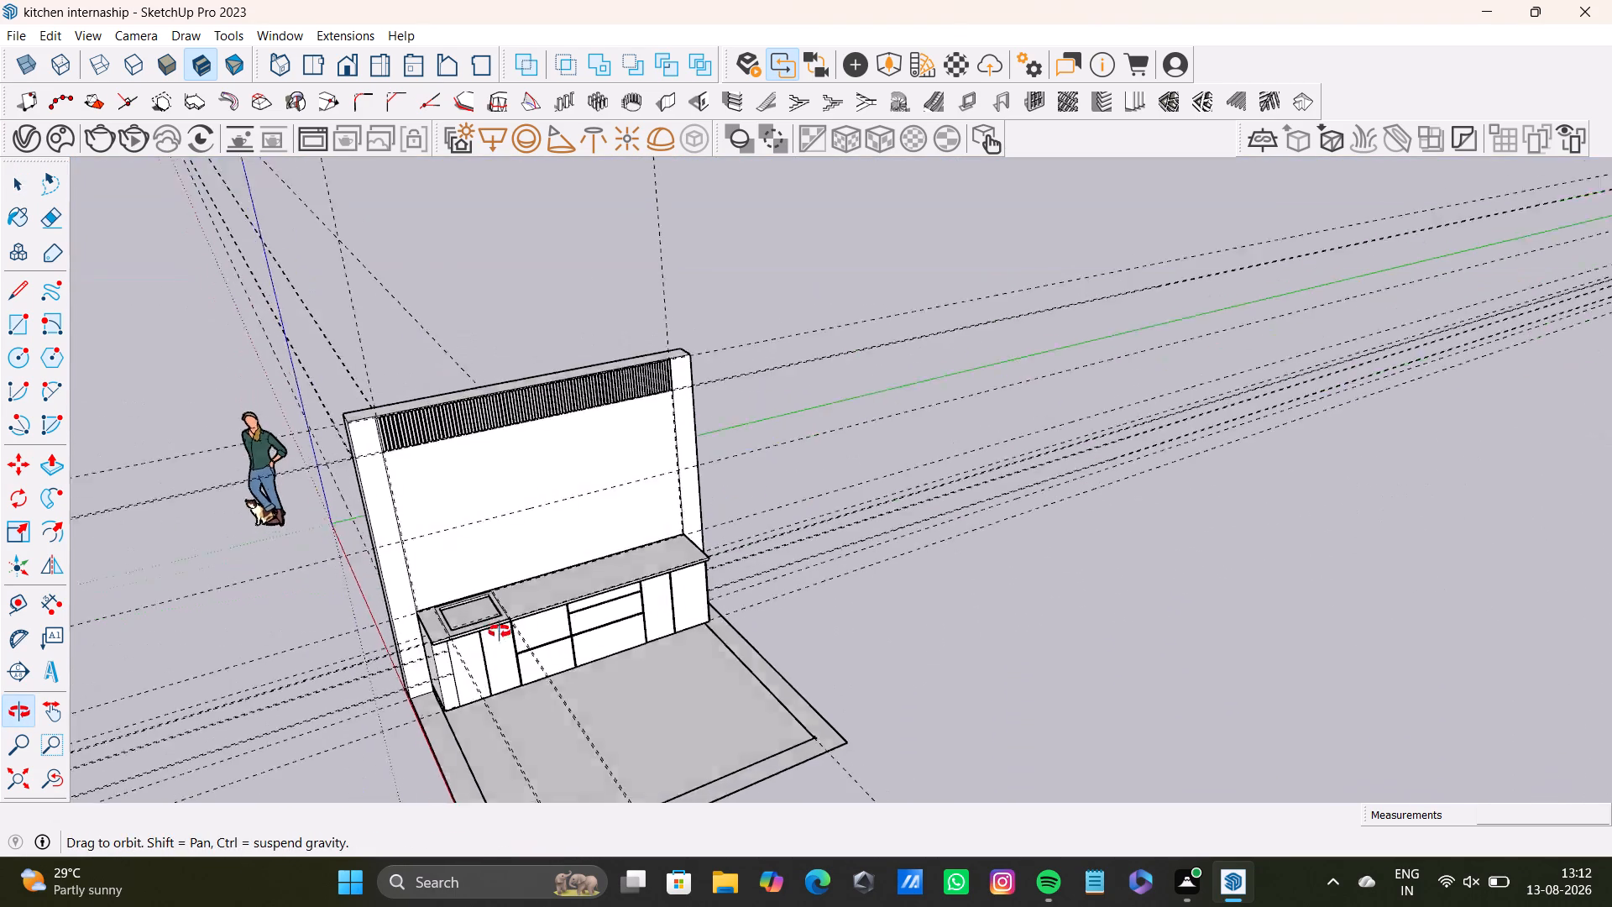
pyautogui.moveTo(500, 632); pyautogui.dragTo(494, 647, button='middle')
pyautogui.scroll(11, 379, 522)
pyautogui.moveTo(381, 292); pyautogui.dragTo(395, 545, button='middle')
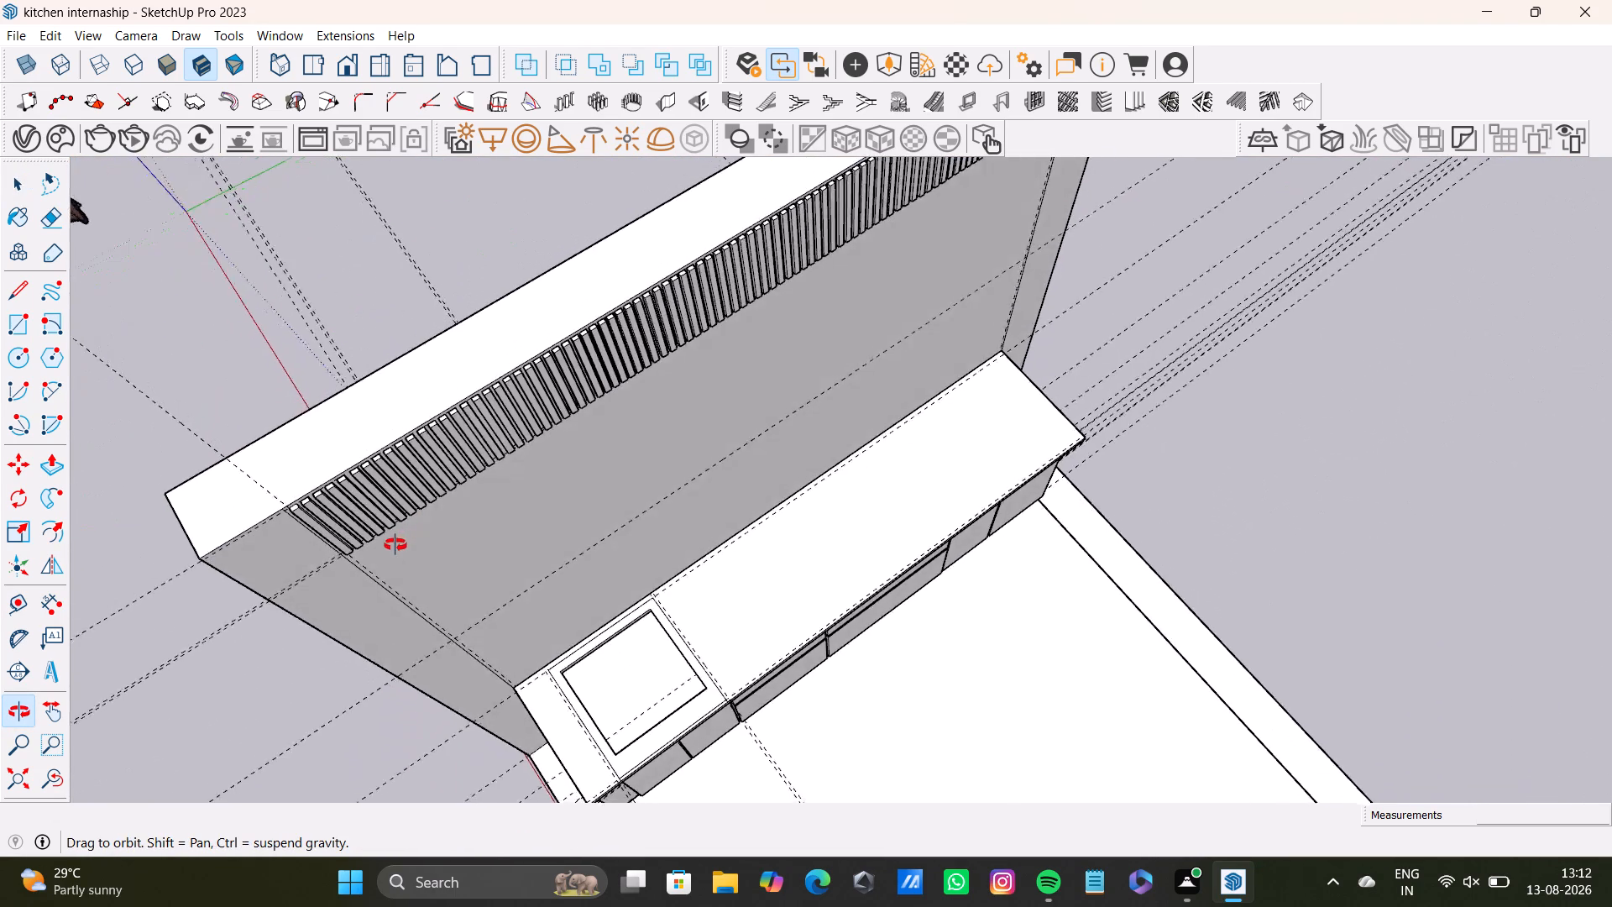
pyautogui.moveTo(395, 545); pyautogui.dragTo(384, 545, button='middle')
pyautogui.moveTo(483, 433); pyautogui.dragTo(530, 551, button='middle')
pyautogui.scroll(3, 538, 295)
pyautogui.scroll(-9, 592, 325)
pyautogui.scroll(1, 698, 419)
pyautogui.moveTo(698, 419); pyautogui.dragTo(571, 169, button='middle')
pyautogui.moveTo(621, 365); pyautogui.dragTo(505, 177, button='middle')
pyautogui.moveTo(573, 347); pyautogui.dragTo(544, 210, button='middle')
pyautogui.scroll(7, 626, 362)
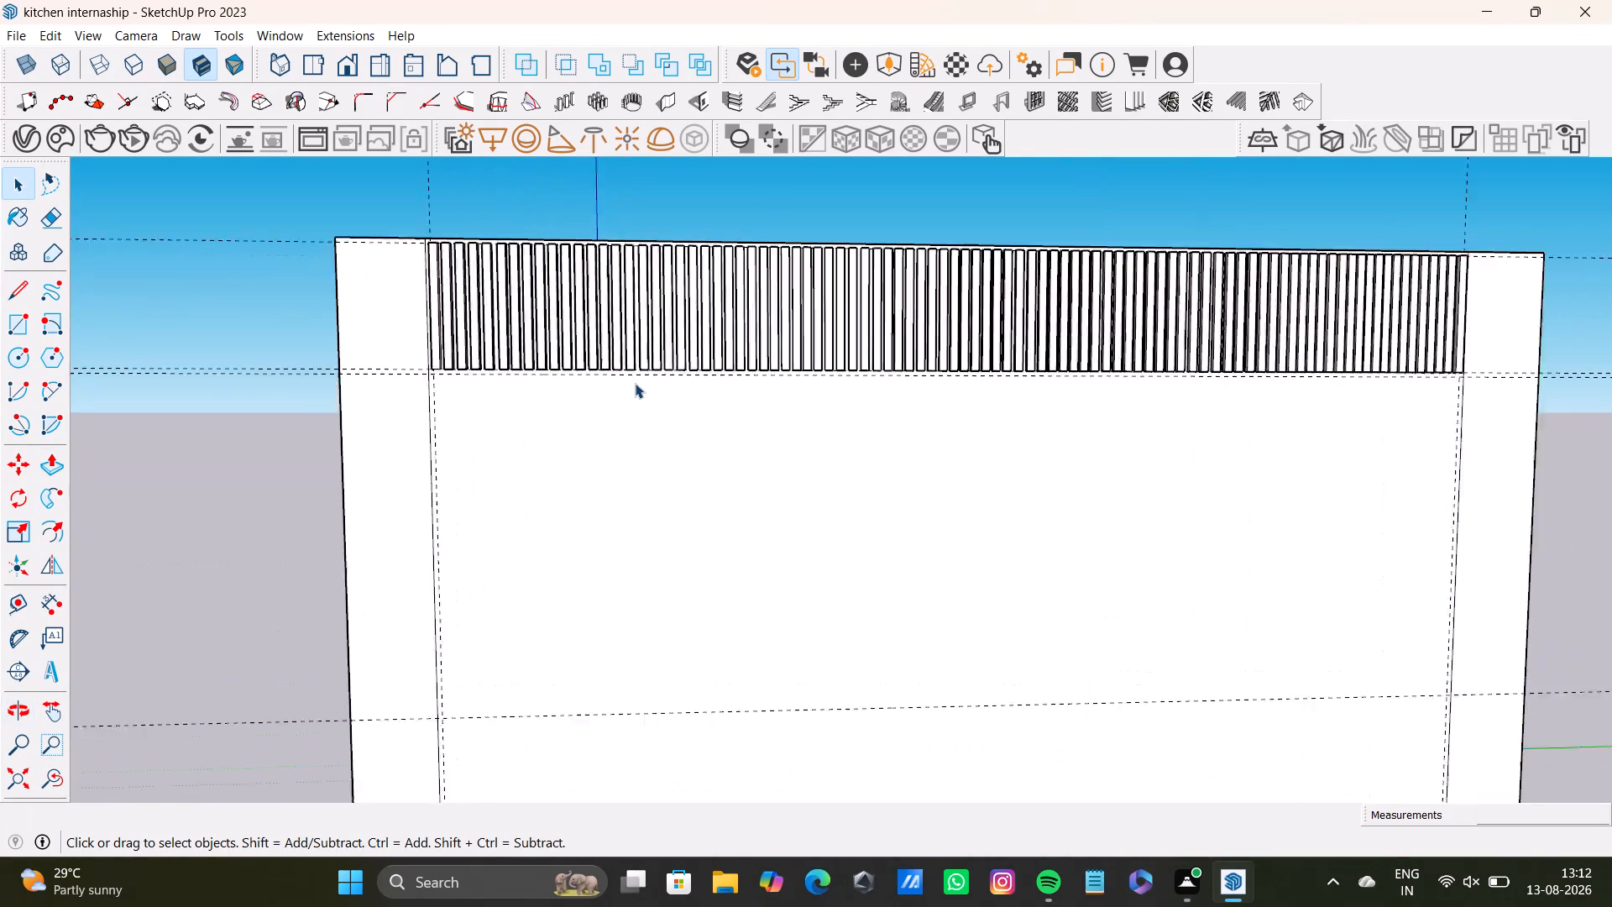
pyautogui.scroll(1, 635, 383)
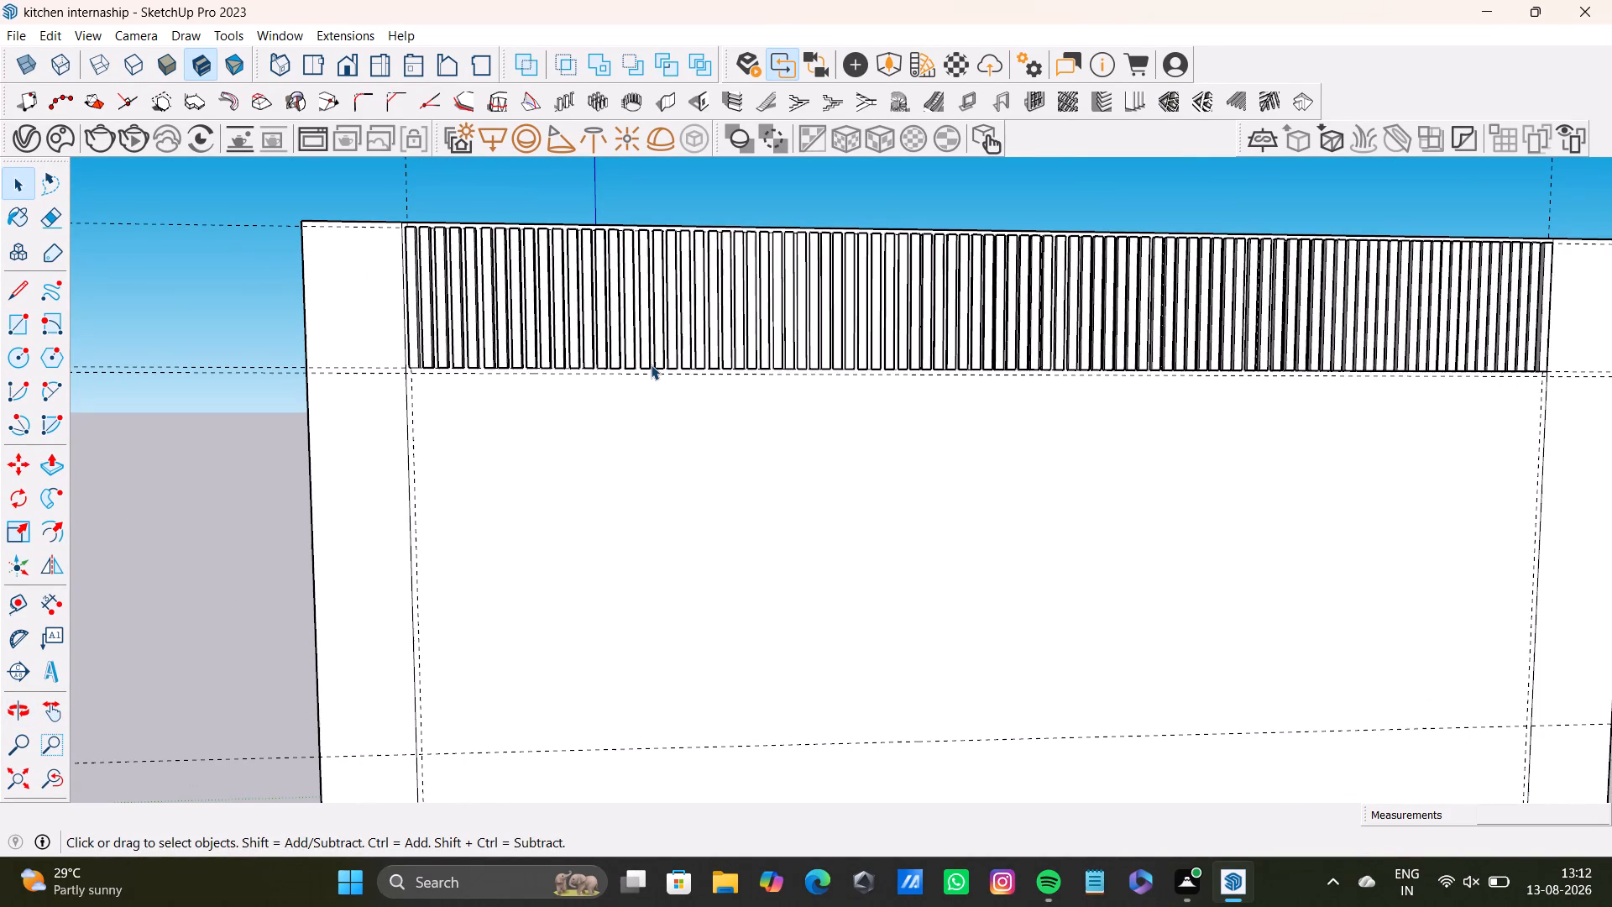
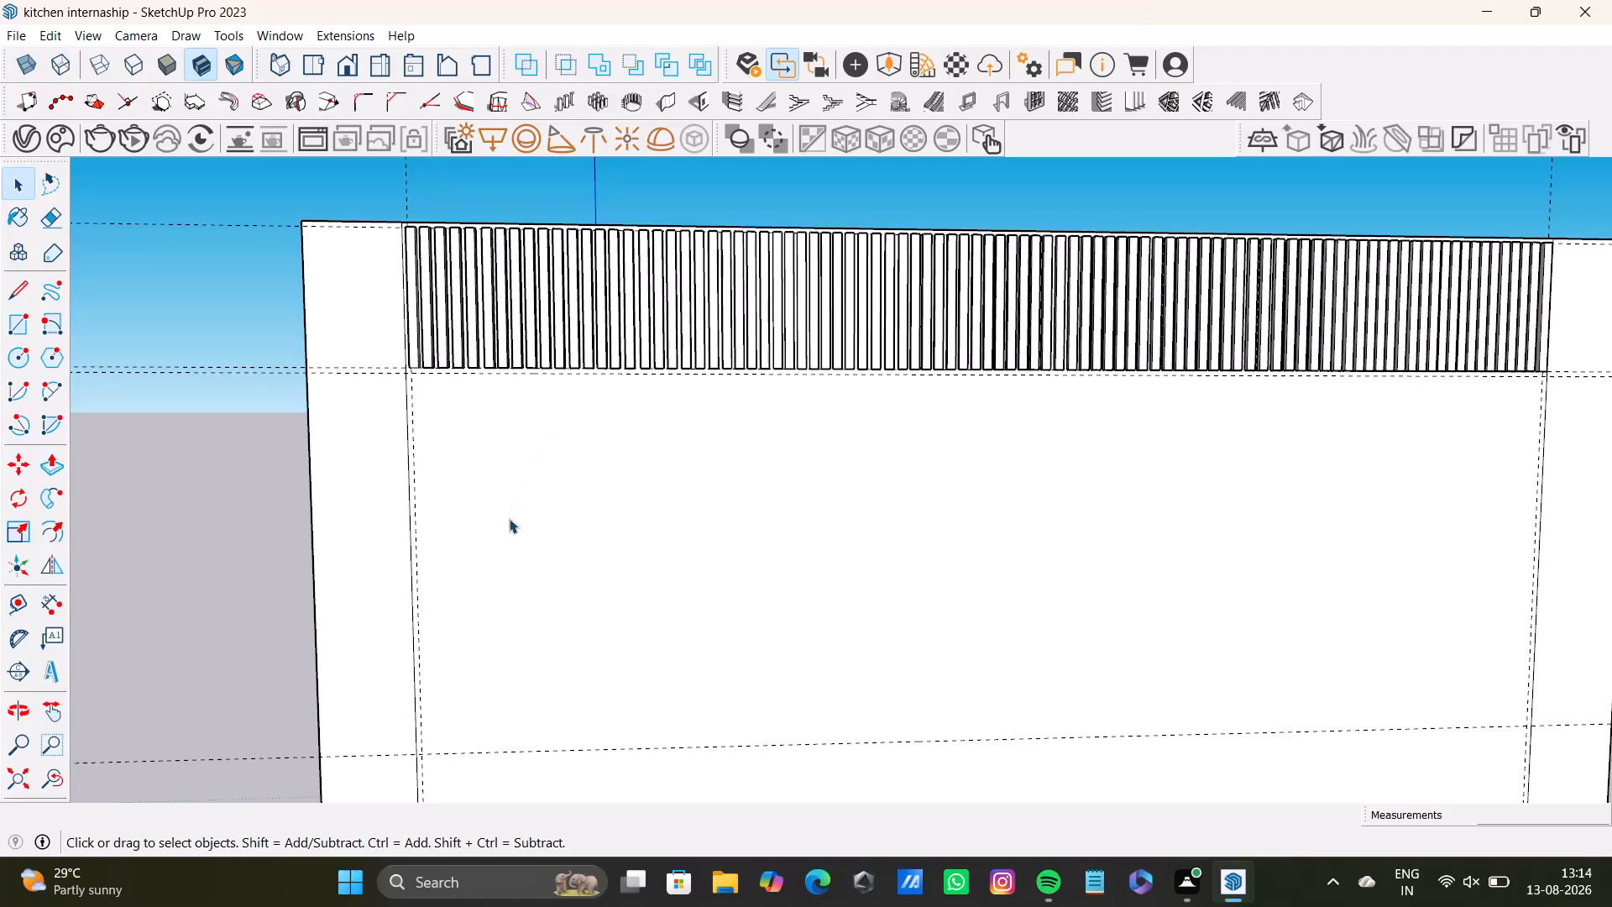
# Examine the row of narrow vertical slats along the top of the large white panel from several angles.
pyautogui.scroll(-2, 606, 532)
pyautogui.moveTo(604, 547); pyautogui.dragTo(542, 555, button='middle')
pyautogui.moveTo(542, 555); pyautogui.dragTo(462, 596, button='middle')
pyautogui.moveTo(577, 588); pyautogui.dragTo(363, 631, button='middle')
pyautogui.moveTo(583, 587); pyautogui.dragTo(764, 537, button='middle')
pyautogui.keyDown('shift'); pyautogui.moveTo(699, 540); pyautogui.dragTo(548, 611, button='middle'); pyautogui.keyUp('shift')
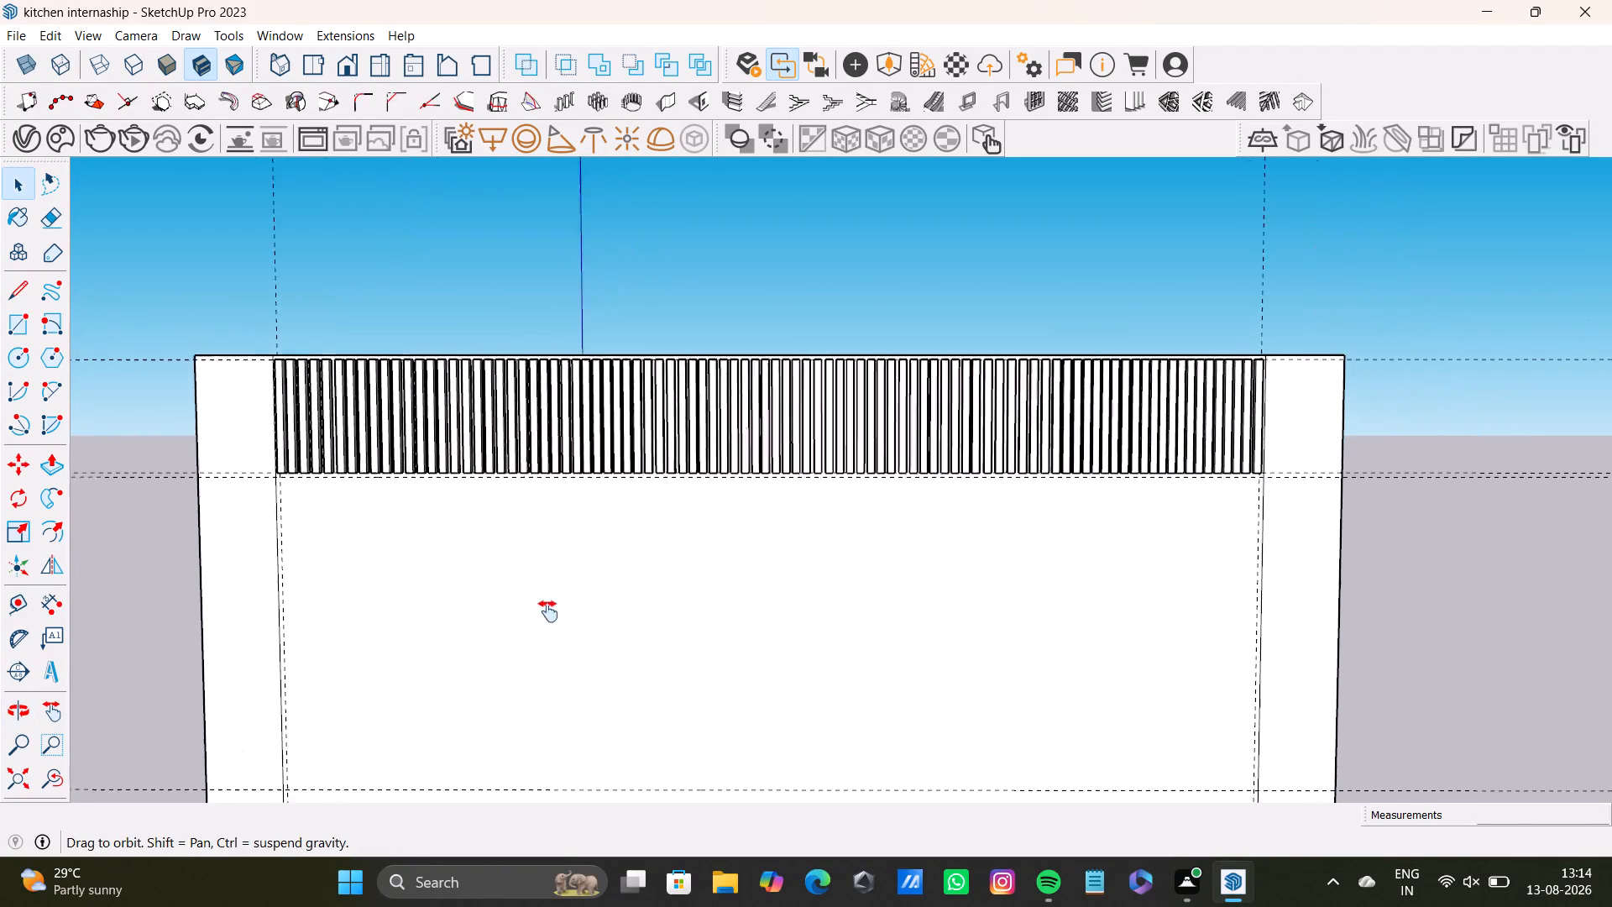
pyautogui.keyDown('shift'); pyautogui.moveTo(548, 611); pyautogui.dragTo(546, 611, button='middle'); pyautogui.keyUp('shift')
pyautogui.moveTo(553, 594); pyautogui.dragTo(567, 688, button='middle')
pyautogui.keyDown('shift'); pyautogui.moveTo(538, 668); pyautogui.dragTo(542, 497, button='middle'); pyautogui.keyUp('shift')
pyautogui.moveTo(542, 505); pyautogui.dragTo(557, 443, button='middle')
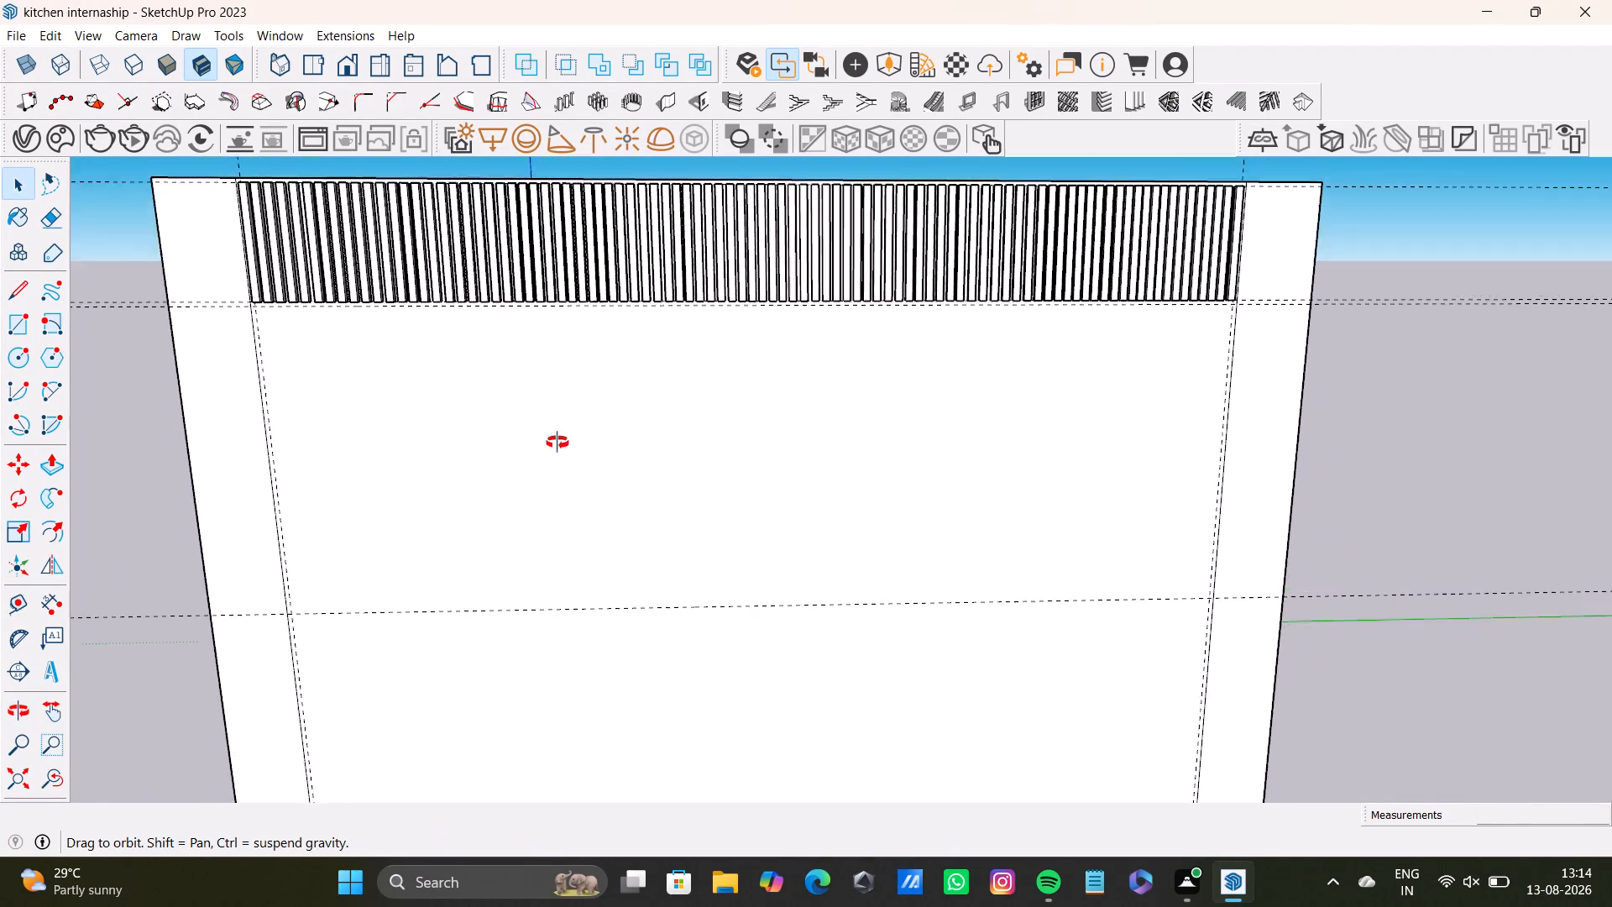
pyautogui.moveTo(557, 443); pyautogui.dragTo(674, 473, button='middle')
pyautogui.moveTo(699, 547); pyautogui.dragTo(652, 503, button='middle')
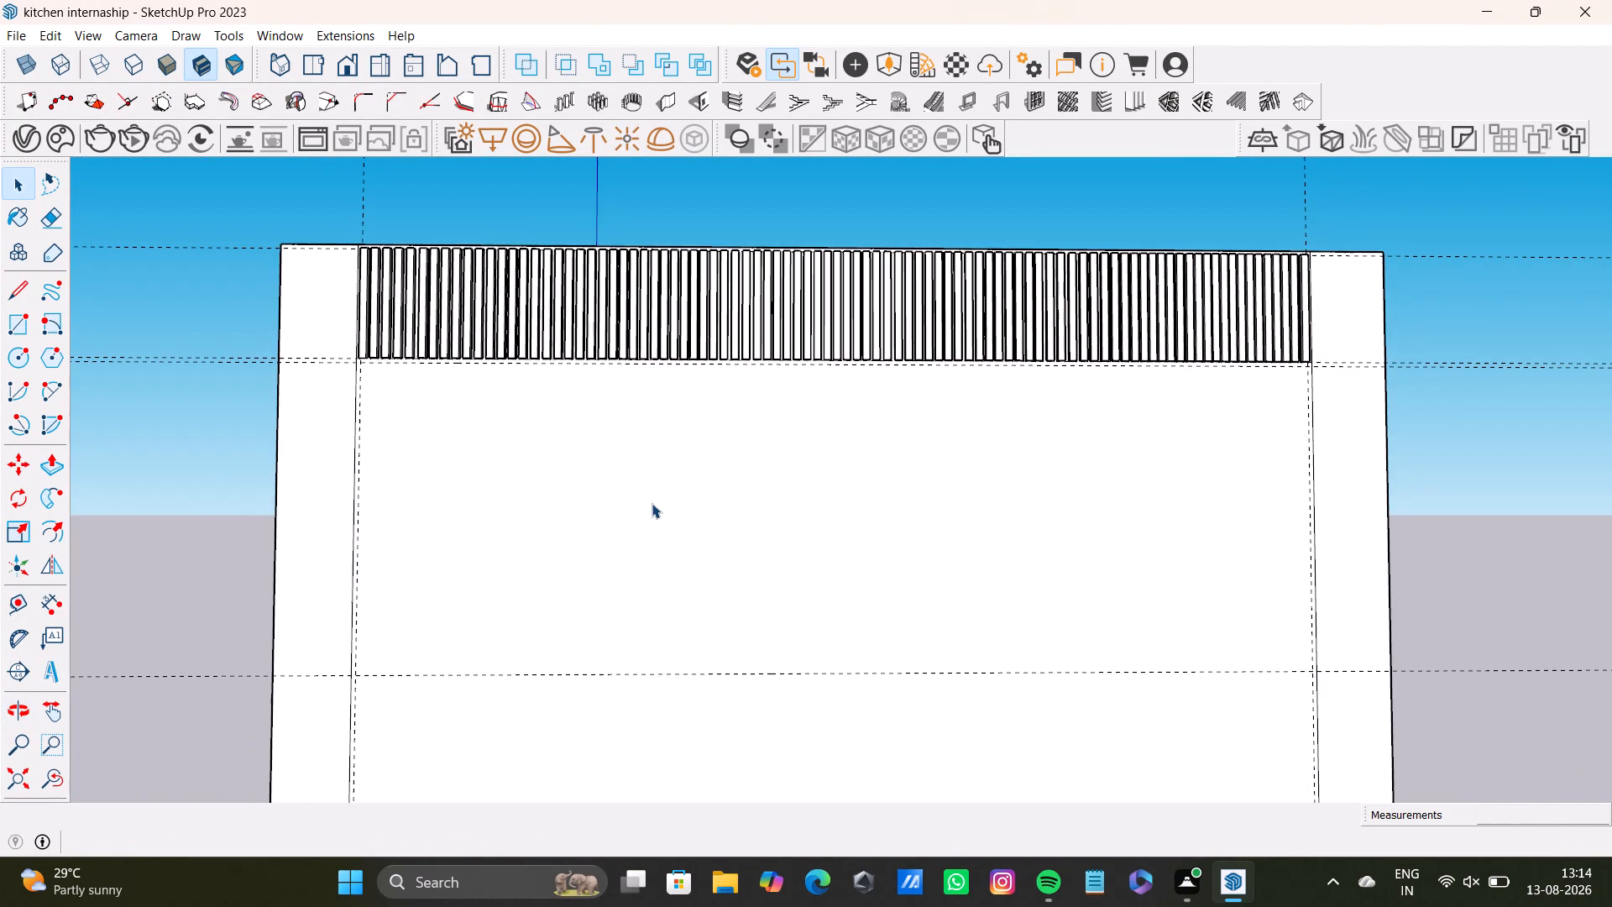
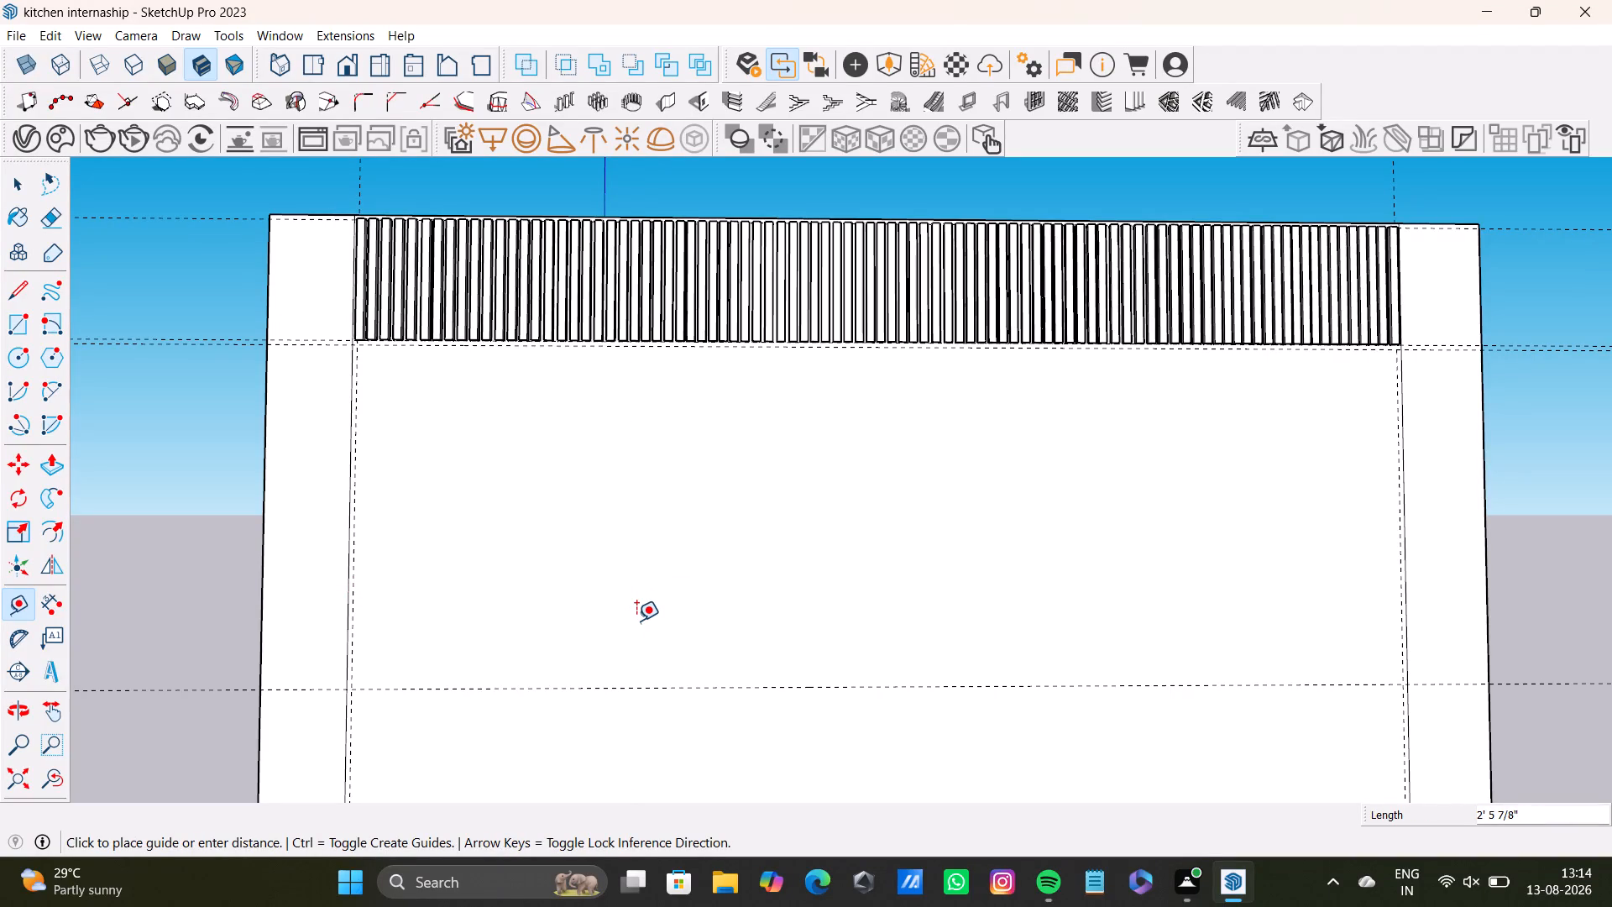
# Place a vertical guide about 2' 9 5/8" inward from the left boundary of the panel's area below the slats.
pyautogui.press('Right')
pyautogui.press('Left')
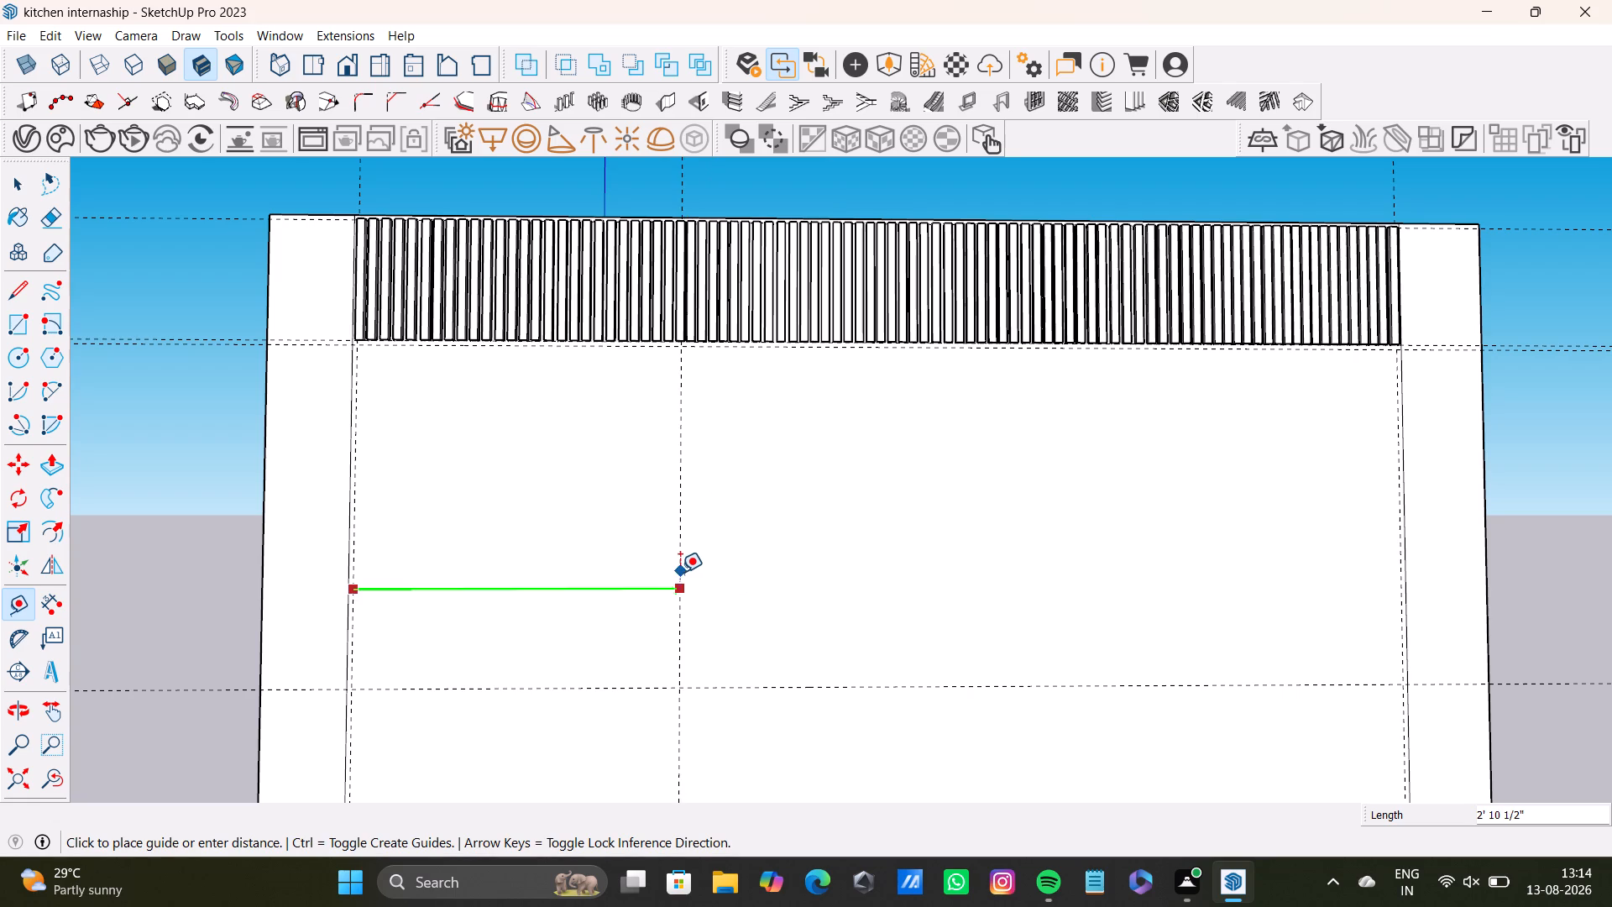
pyautogui.click(672, 574)
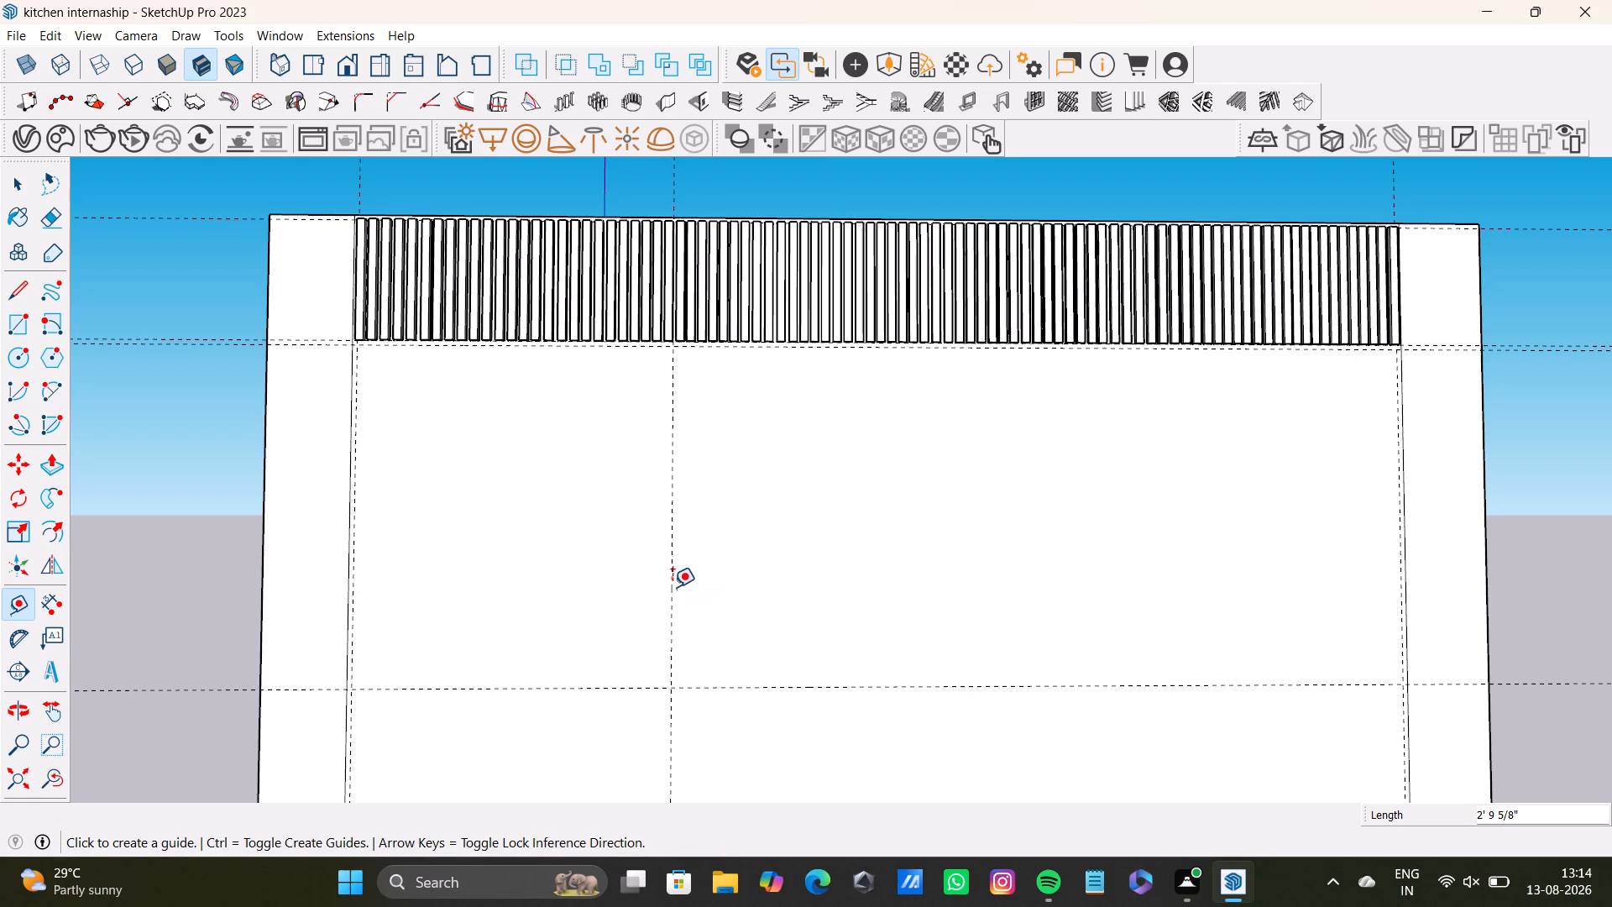
# Add a parallel vertical guide 0.5" to the right of the new vertical guide.
pyautogui.click(671, 587)
pyautogui.press('Left')
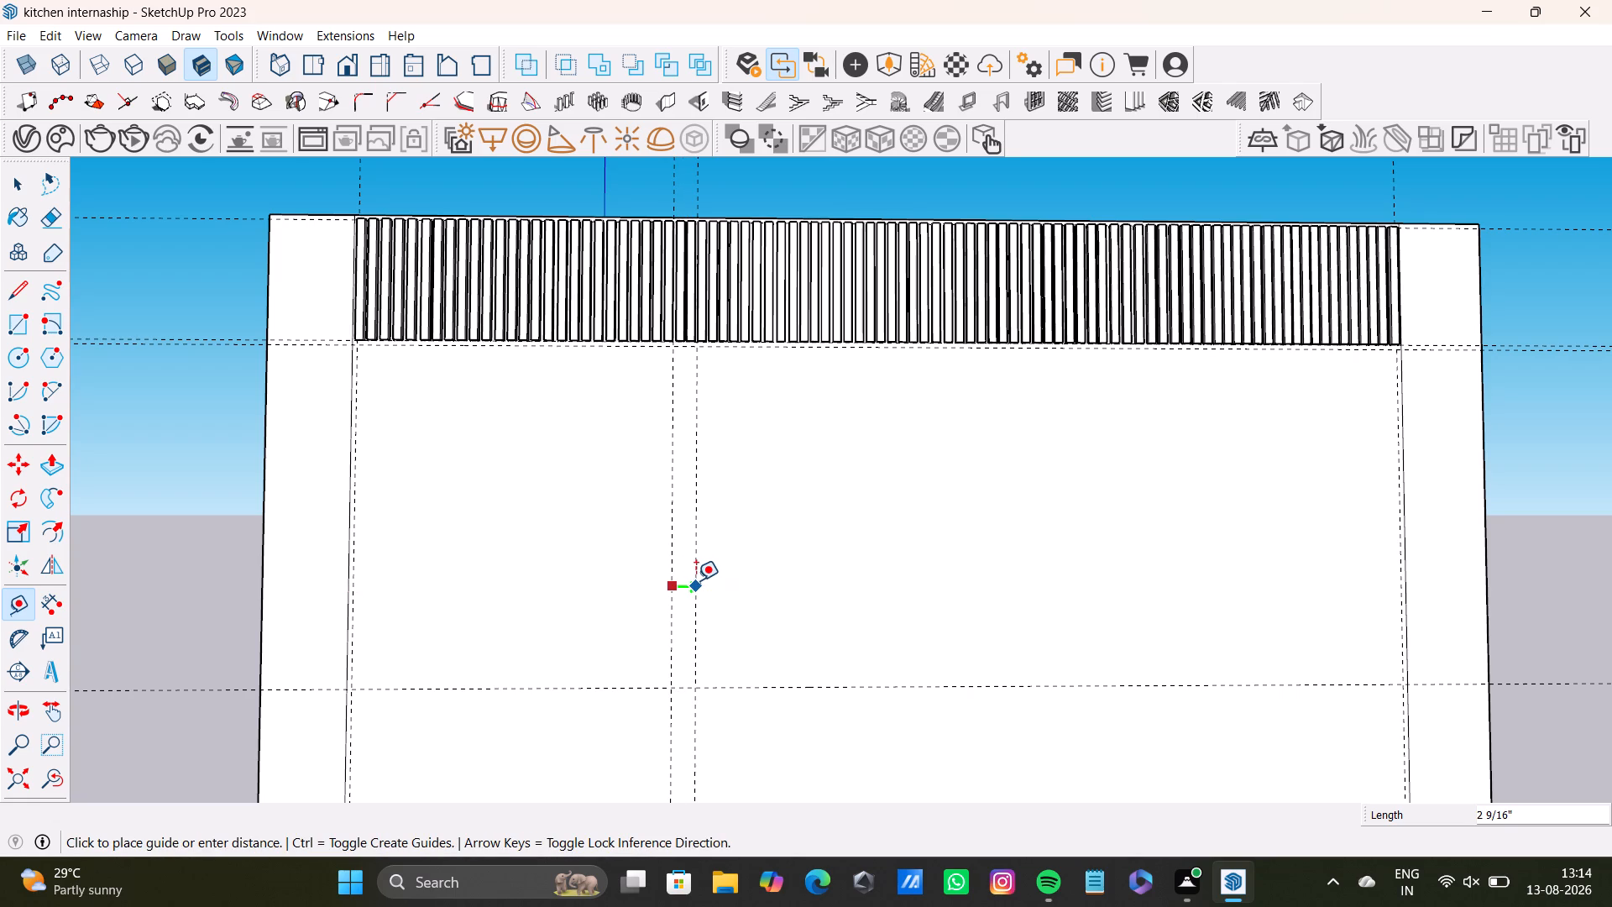
pyautogui.write('0.5"')
pyautogui.press('Return')
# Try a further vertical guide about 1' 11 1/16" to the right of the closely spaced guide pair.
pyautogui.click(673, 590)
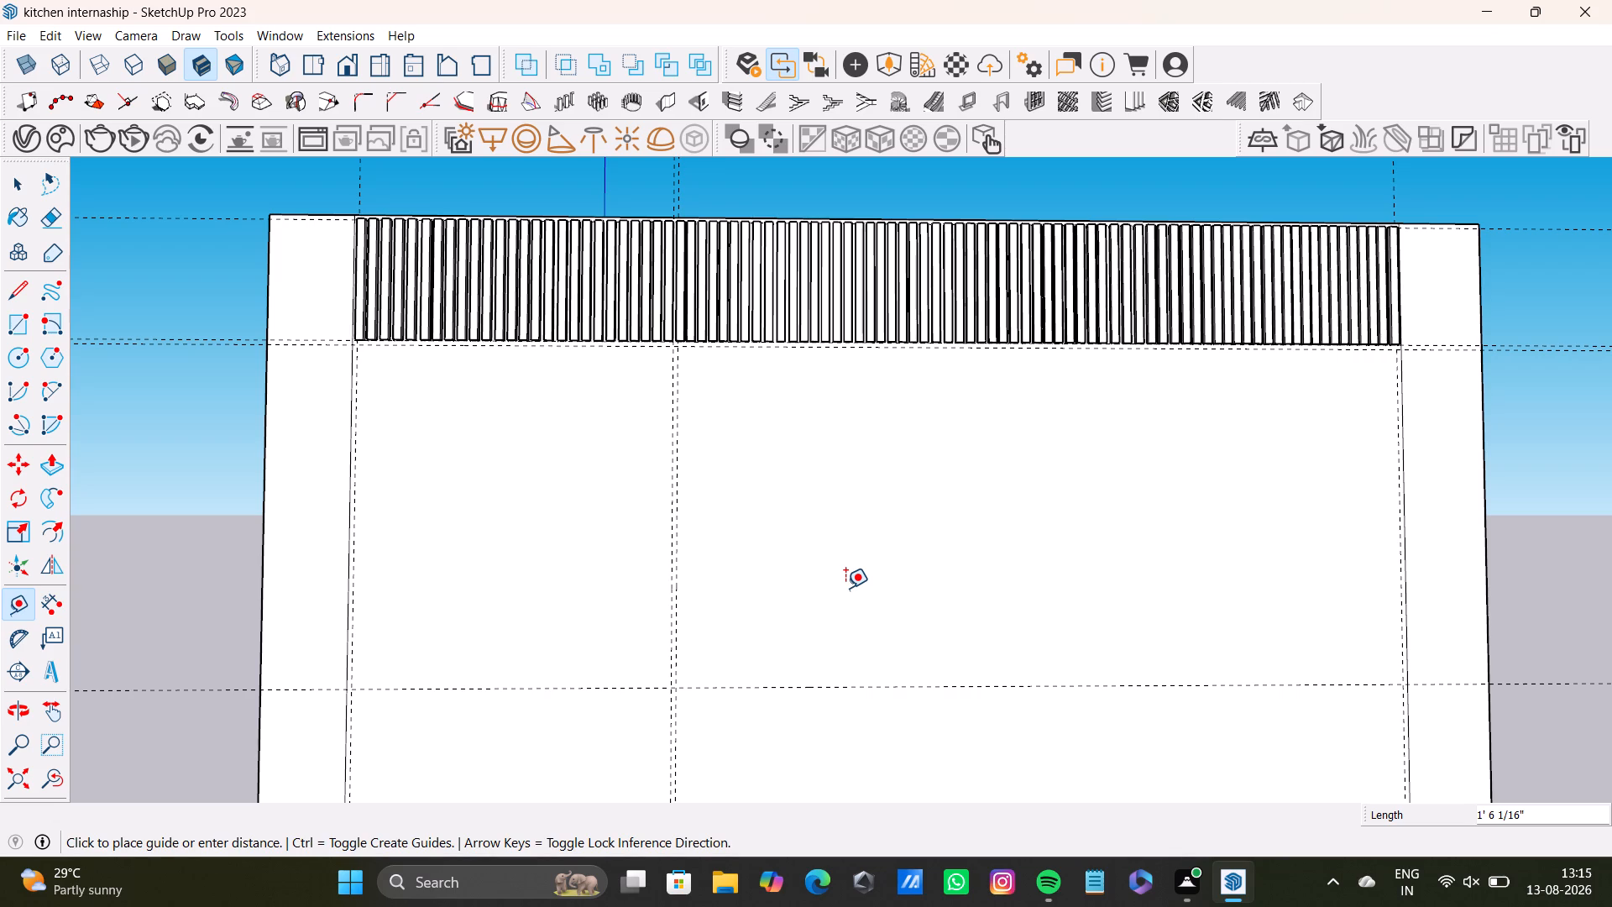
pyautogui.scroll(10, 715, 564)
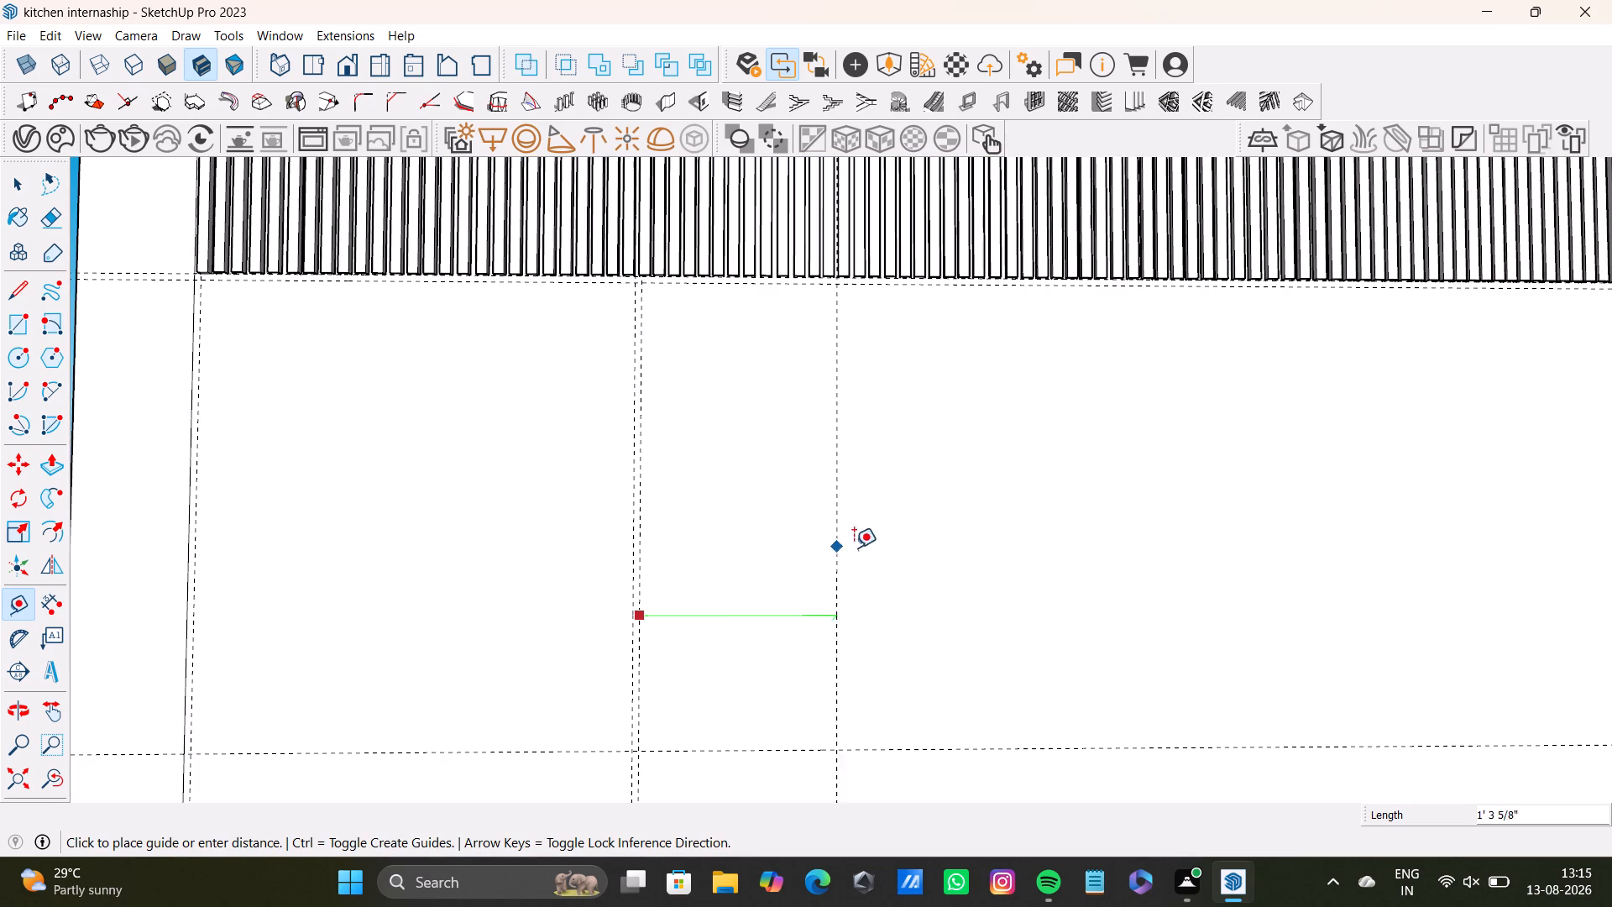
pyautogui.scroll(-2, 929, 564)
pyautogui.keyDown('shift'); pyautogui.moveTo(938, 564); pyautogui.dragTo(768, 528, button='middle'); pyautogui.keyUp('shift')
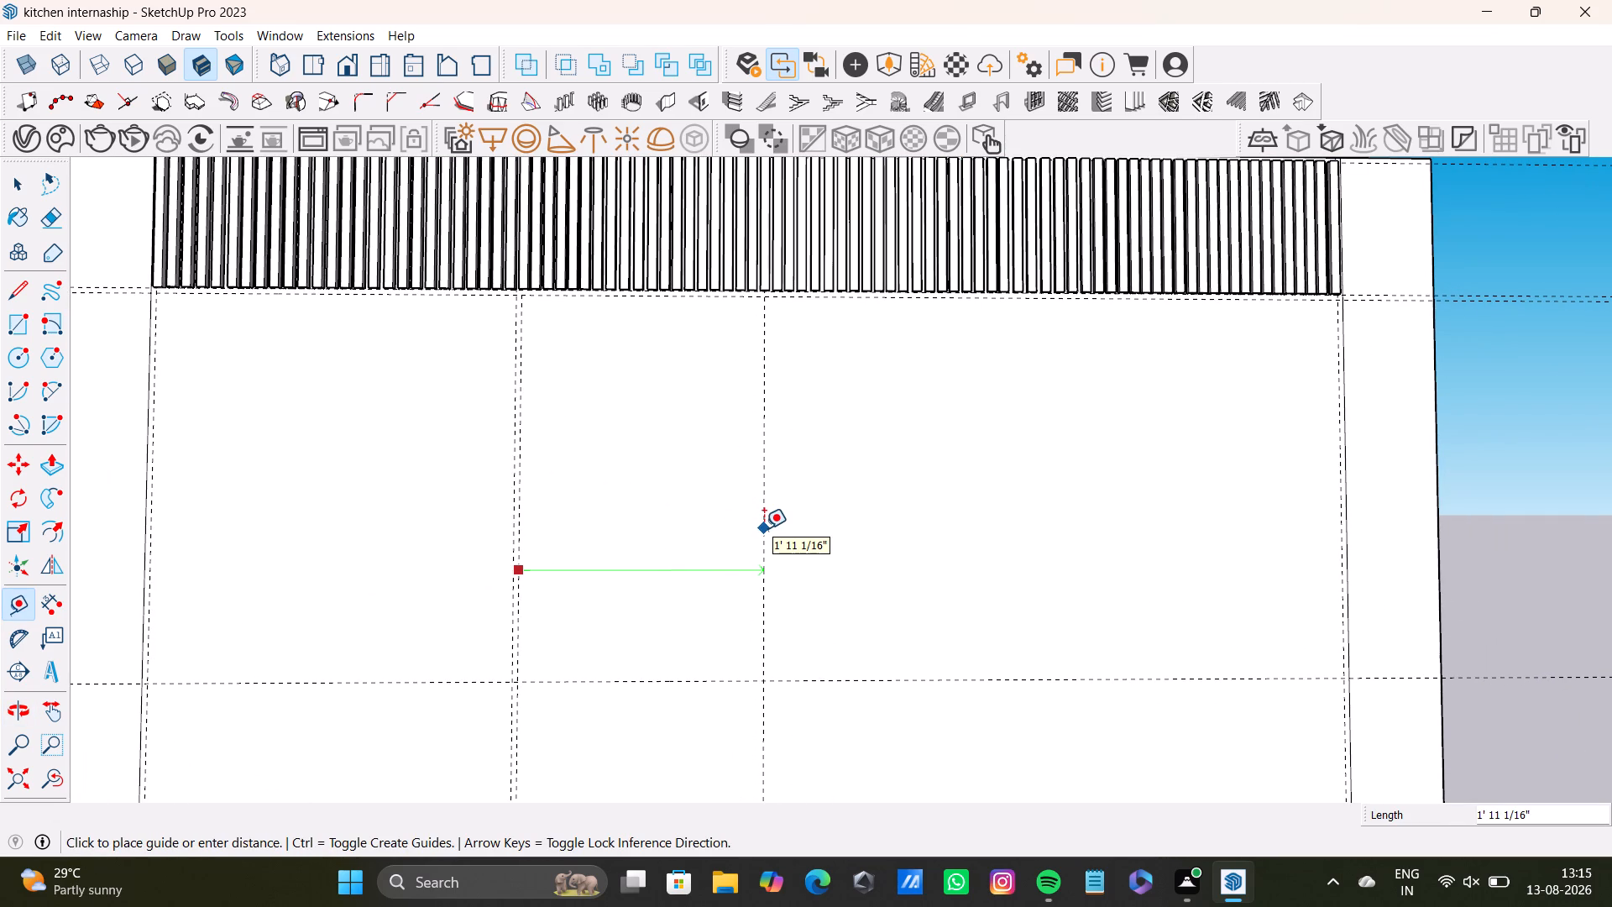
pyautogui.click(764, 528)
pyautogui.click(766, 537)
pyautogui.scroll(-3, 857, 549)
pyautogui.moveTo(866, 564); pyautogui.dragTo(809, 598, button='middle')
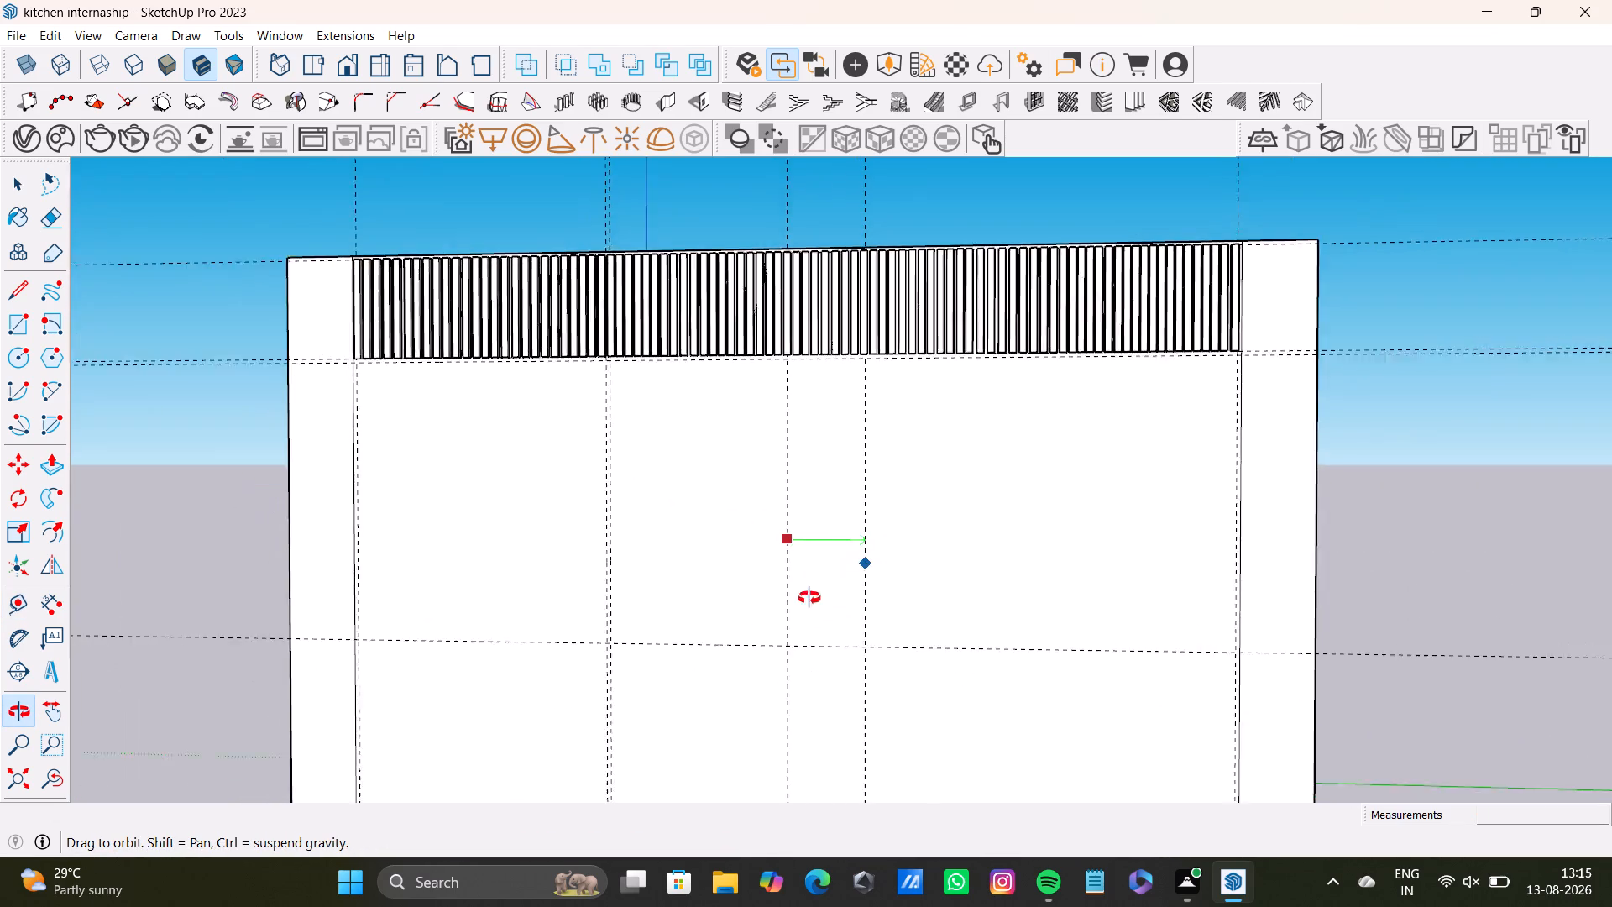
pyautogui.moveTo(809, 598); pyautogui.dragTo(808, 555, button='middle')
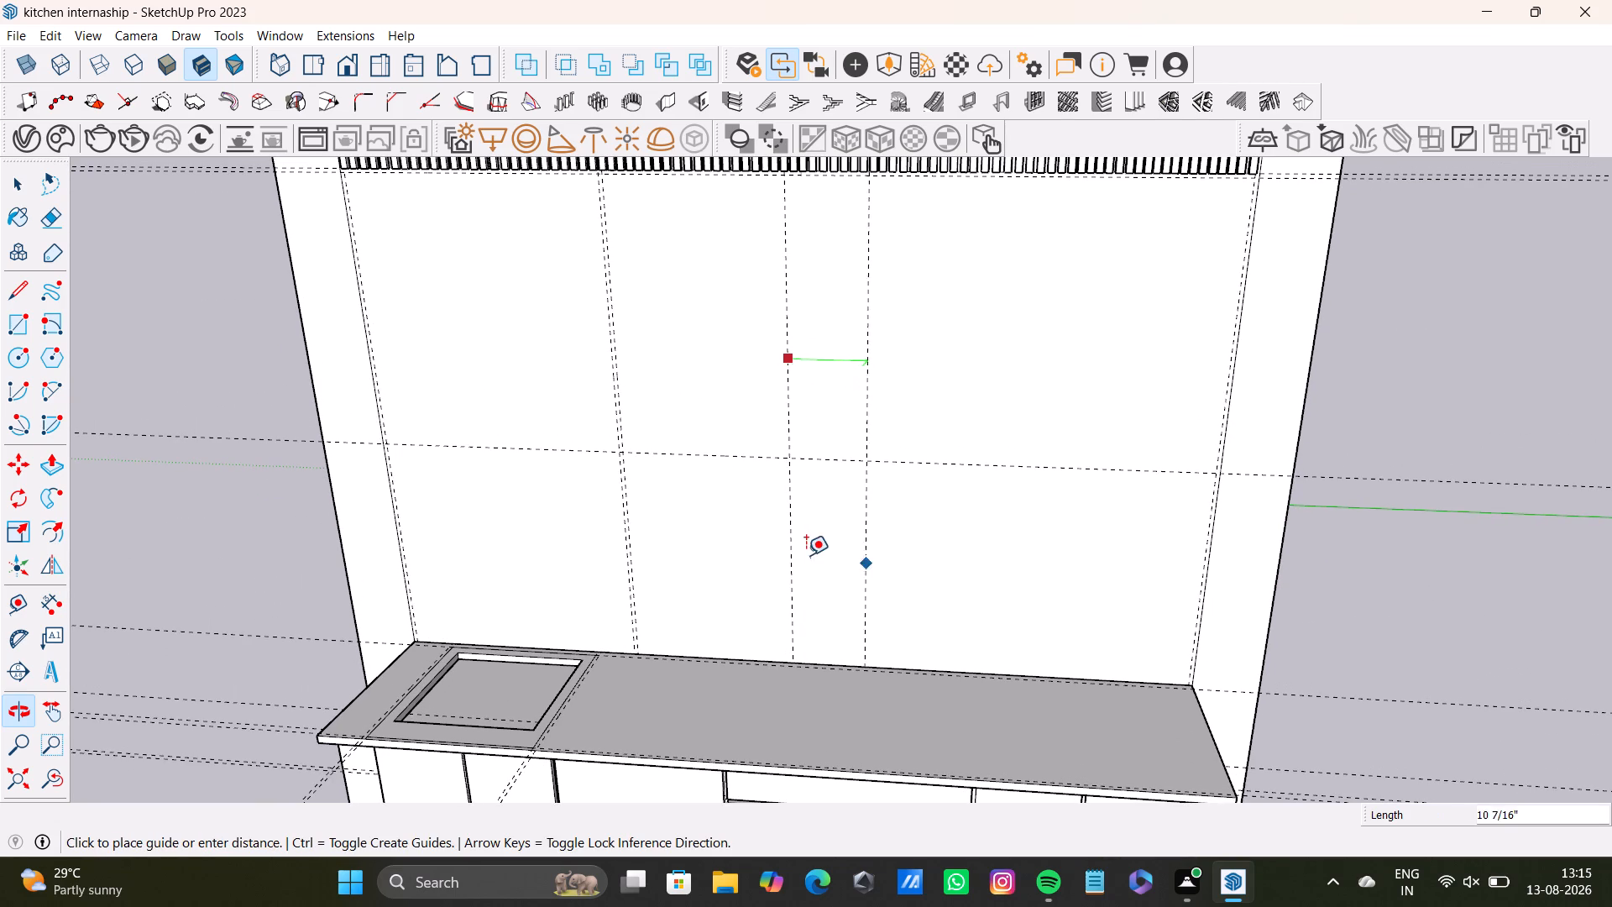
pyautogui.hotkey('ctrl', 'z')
# Place a vertical guide about 1' 6" to the right of the closely spaced guide pair.
pyautogui.moveTo(777, 601); pyautogui.dragTo(837, 600, button='middle')
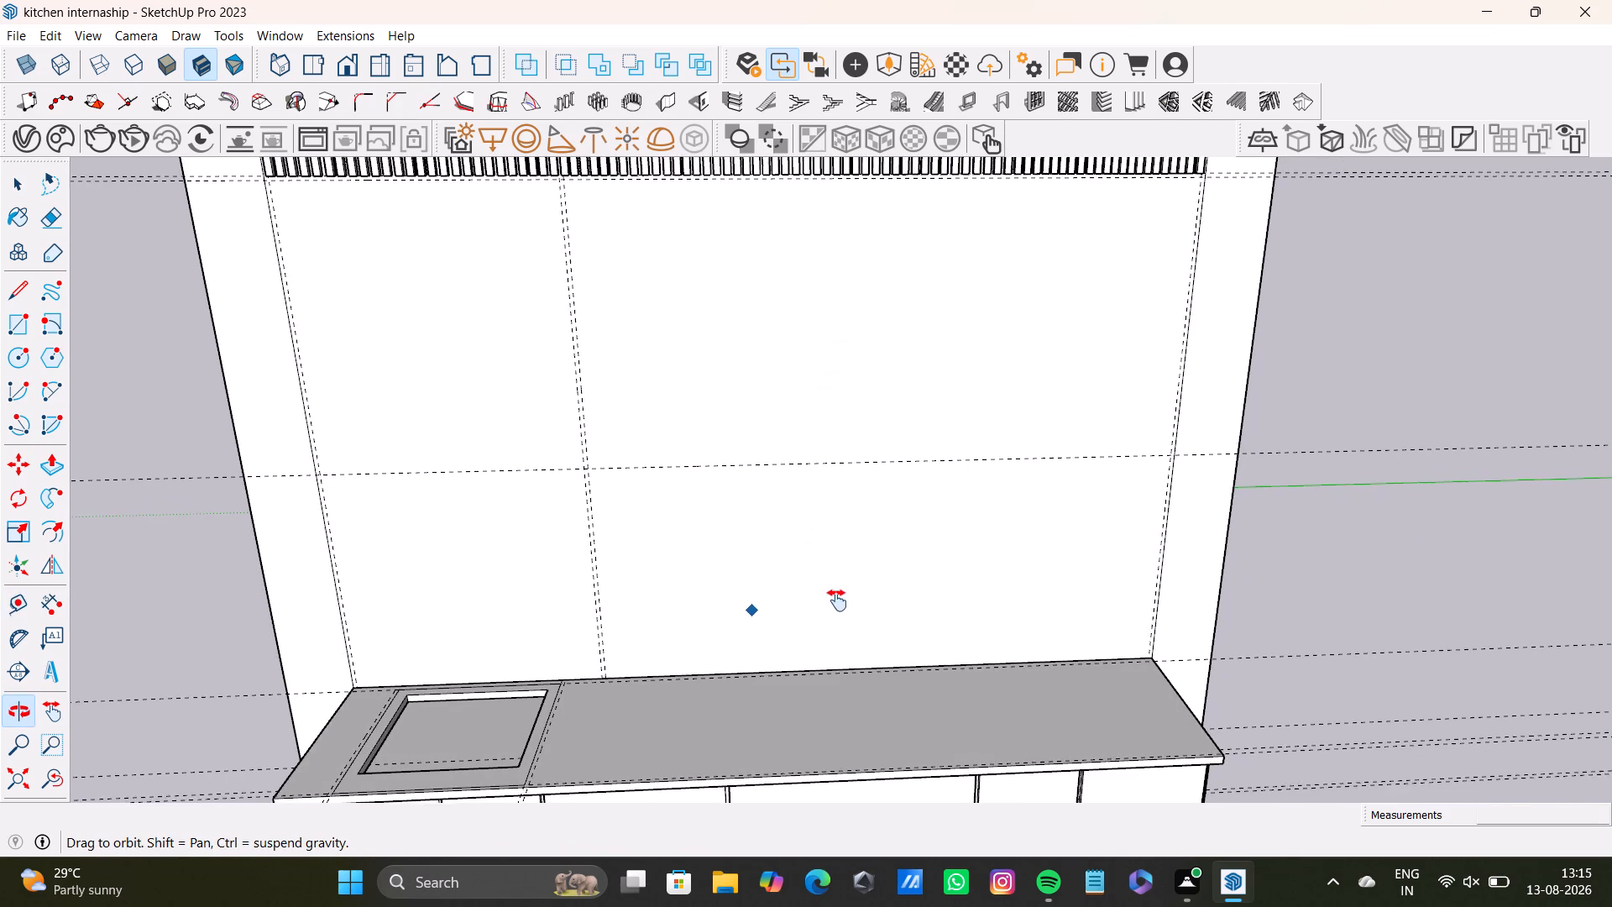
pyautogui.moveTo(837, 600); pyautogui.dragTo(835, 601, button='middle')
pyautogui.scroll(4, 617, 560)
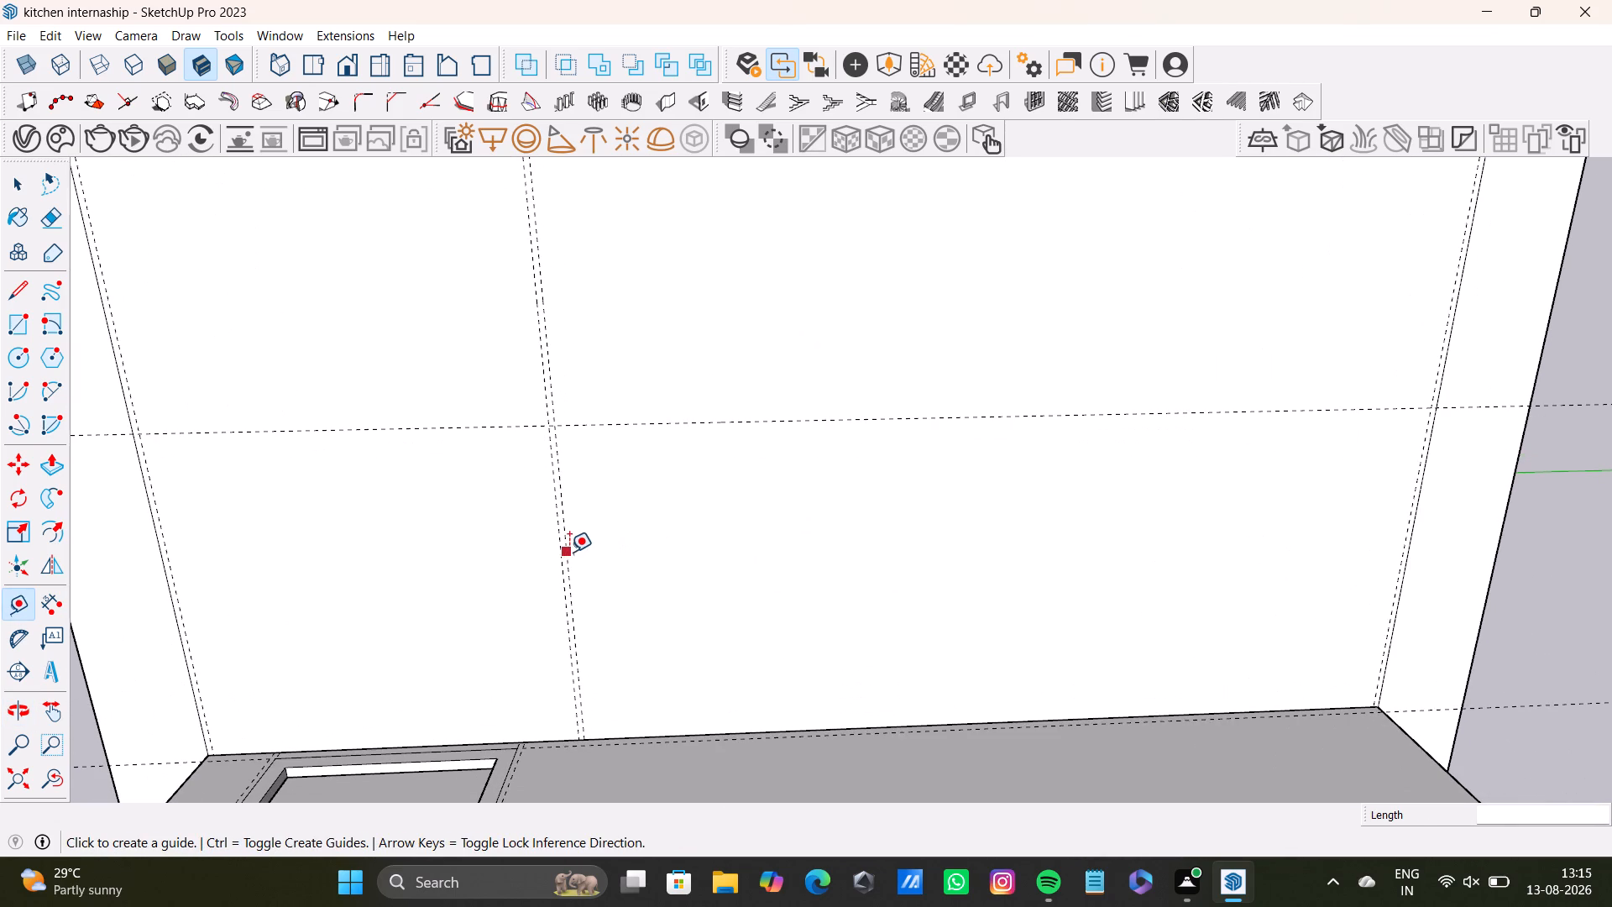
pyautogui.click(569, 552)
pyautogui.moveTo(778, 553); pyautogui.dragTo(752, 398, button='middle')
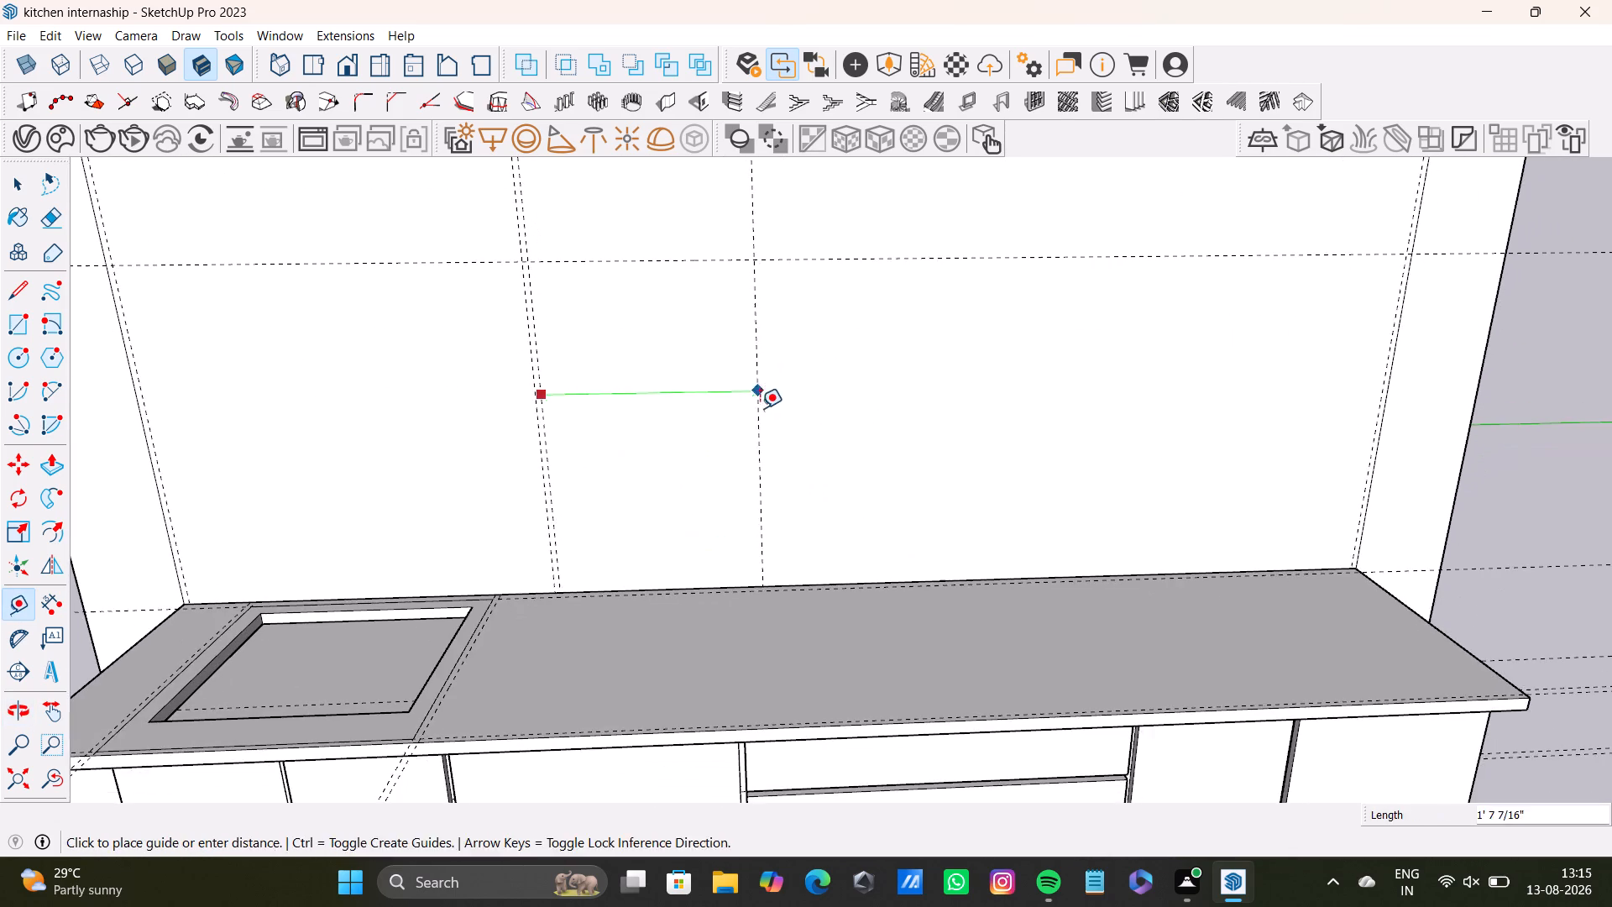
pyautogui.moveTo(756, 413); pyautogui.dragTo(725, 479, button='middle')
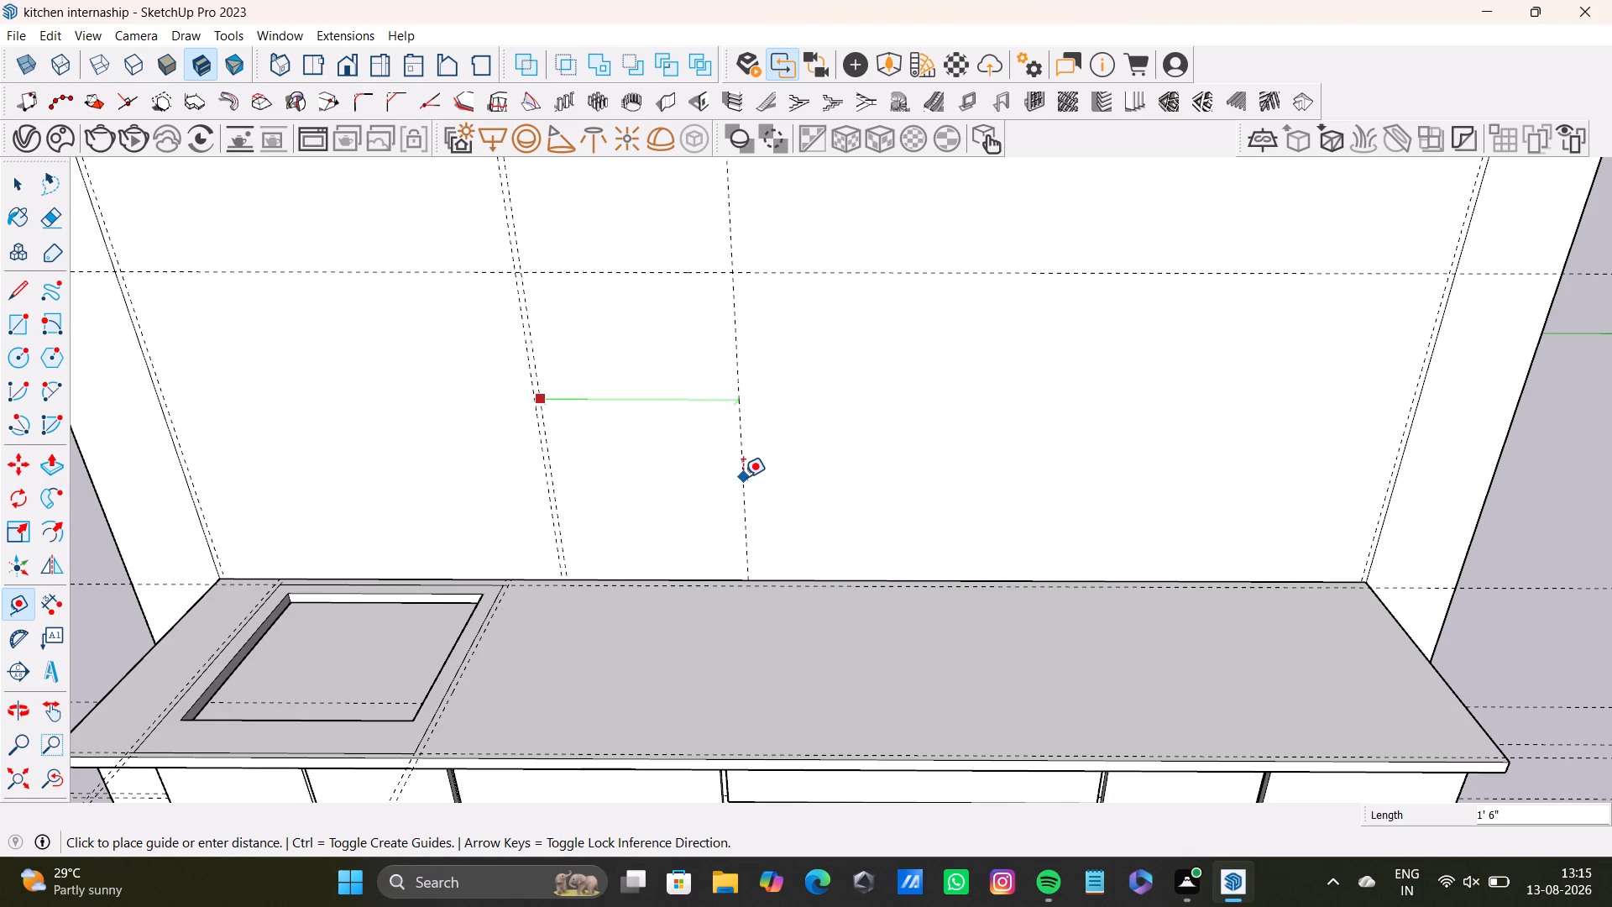
pyautogui.click(739, 479)
# Delete the right-hand guide of the closely spaced vertical pair.
pyautogui.scroll(-3, 646, 475)
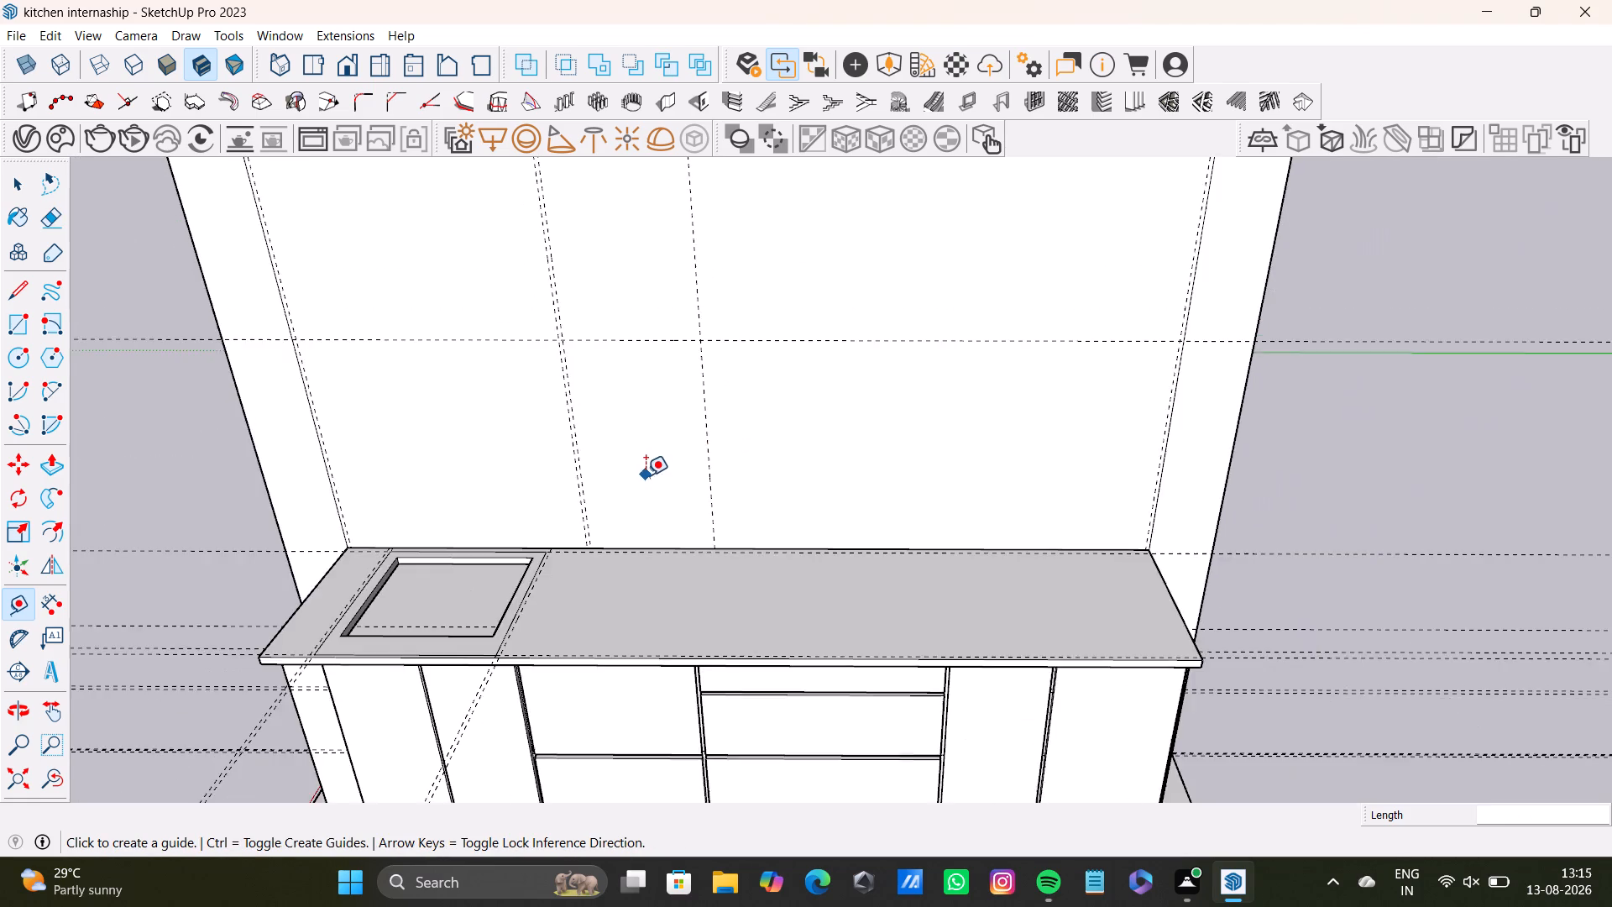
pyautogui.scroll(-5, 646, 475)
pyautogui.keyDown('shift'); pyautogui.moveTo(651, 457); pyautogui.dragTo(634, 553, button='middle'); pyautogui.keyUp('shift')
pyautogui.scroll(7, 654, 422)
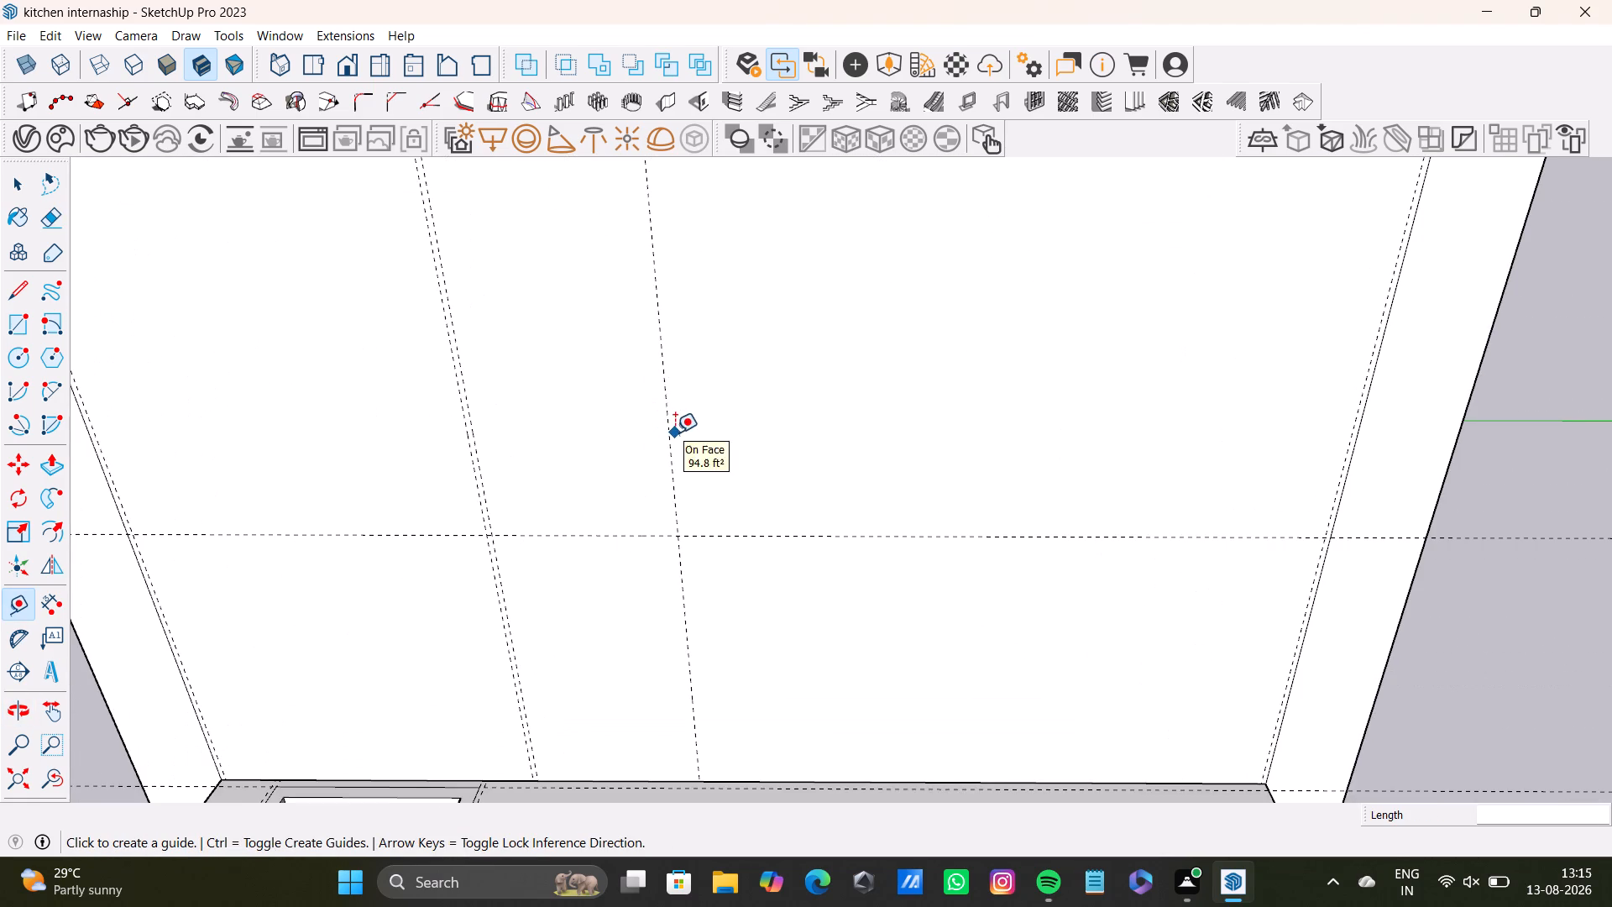
pyautogui.scroll(-3, 525, 455)
pyautogui.scroll(2, 521, 458)
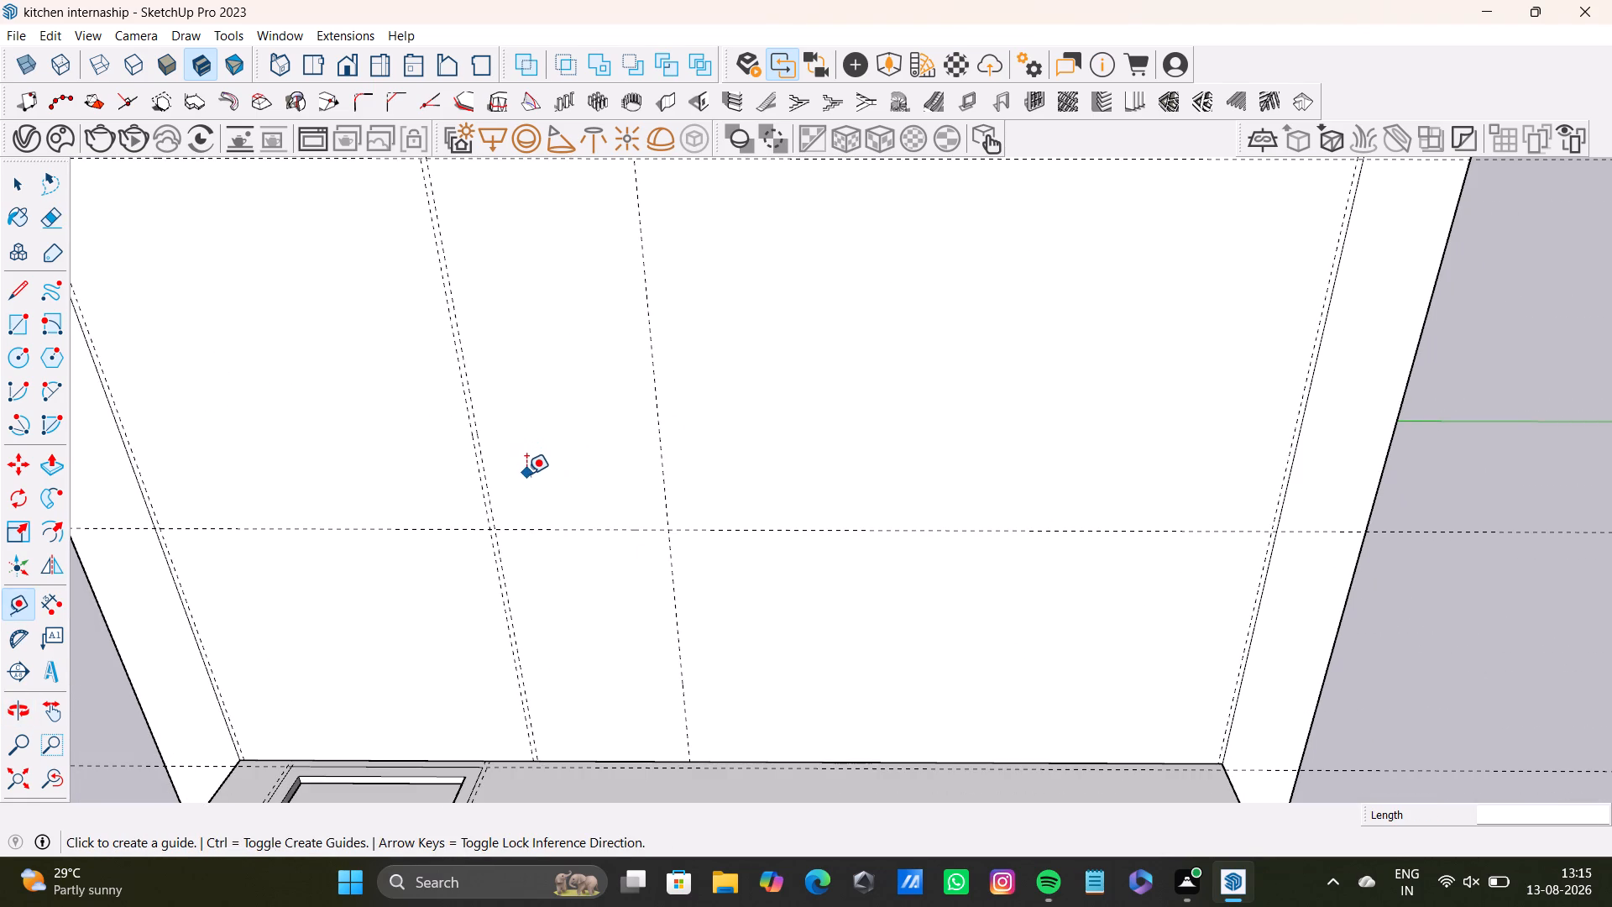
pyautogui.scroll(6, 526, 474)
pyautogui.keyDown('shift'); pyautogui.moveTo(536, 478); pyautogui.dragTo(606, 462, button='middle'); pyautogui.keyUp('shift')
pyautogui.press('space')
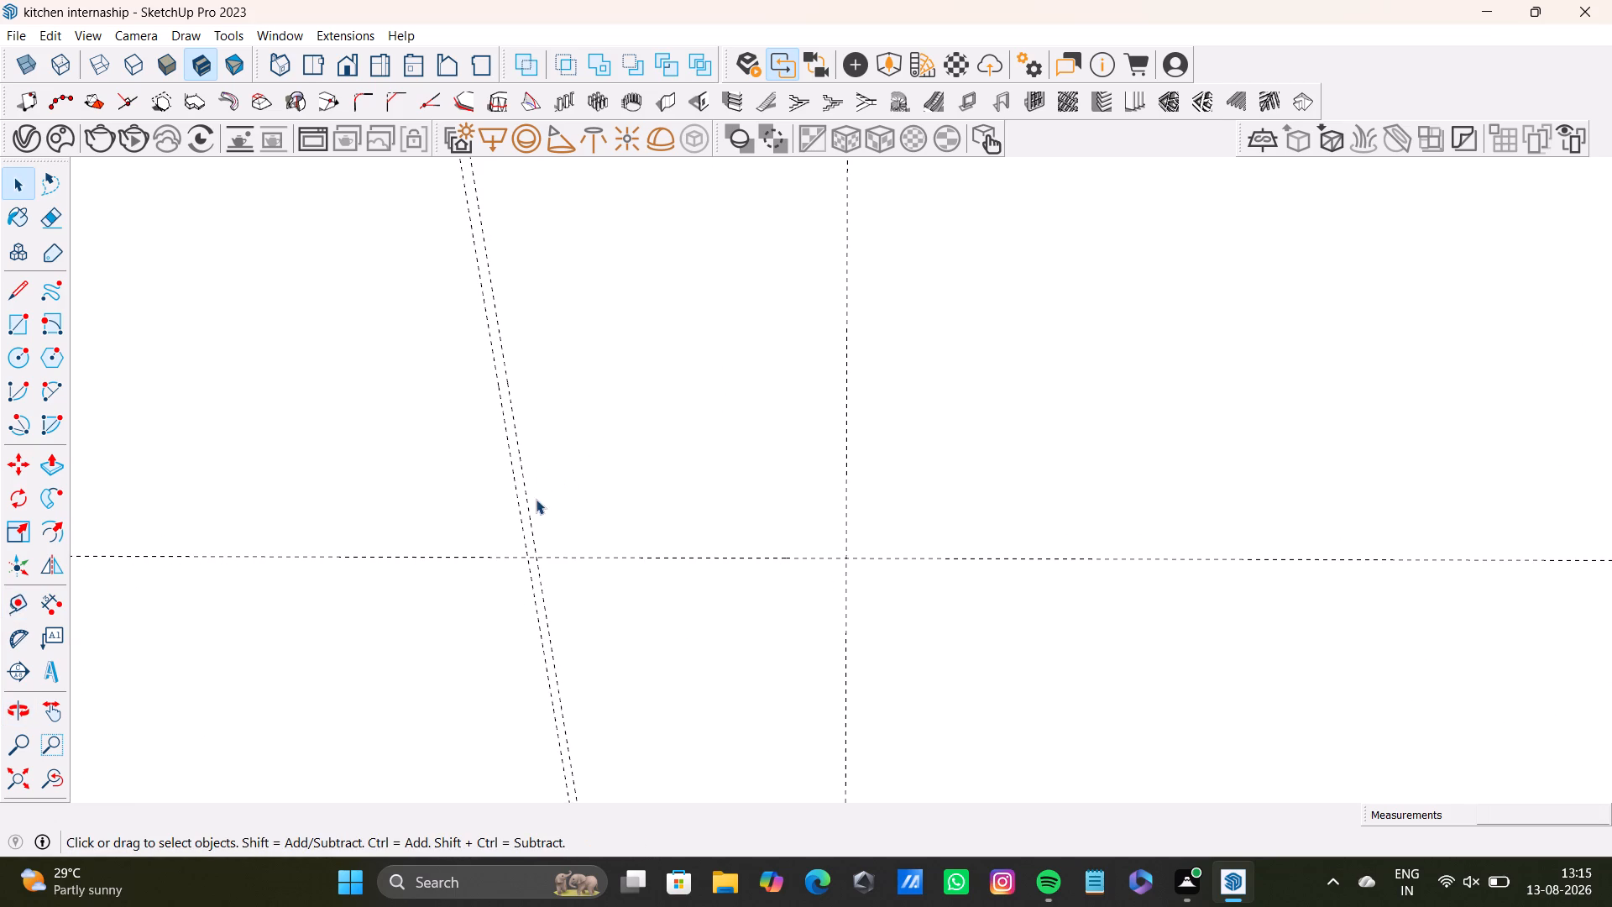
pyautogui.click(528, 505)
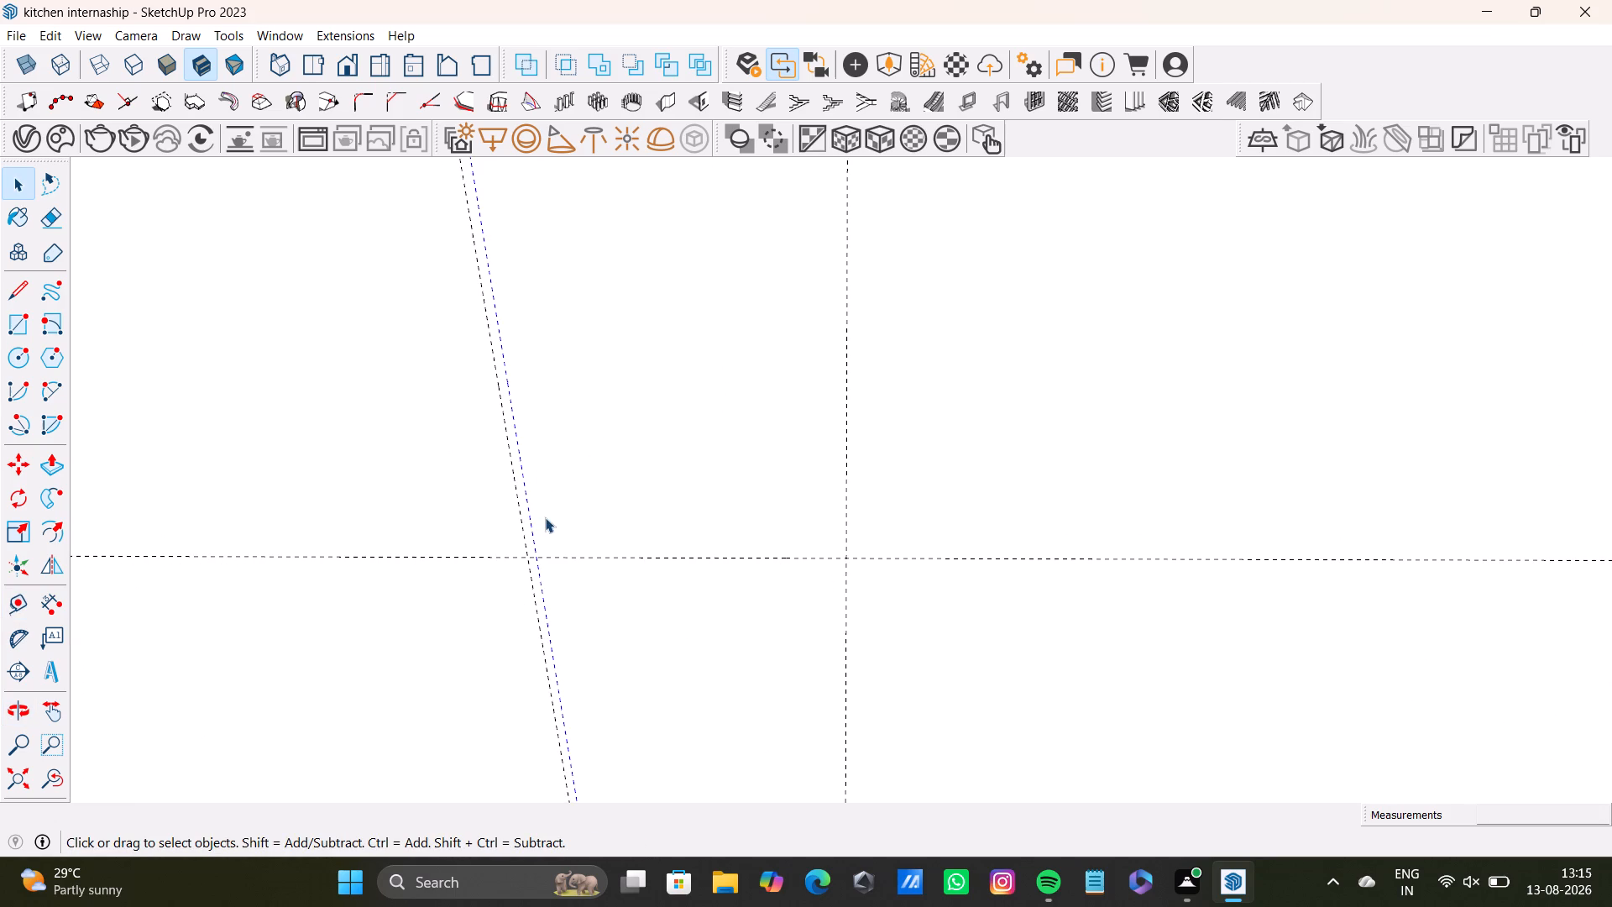
pyautogui.press('Delete')
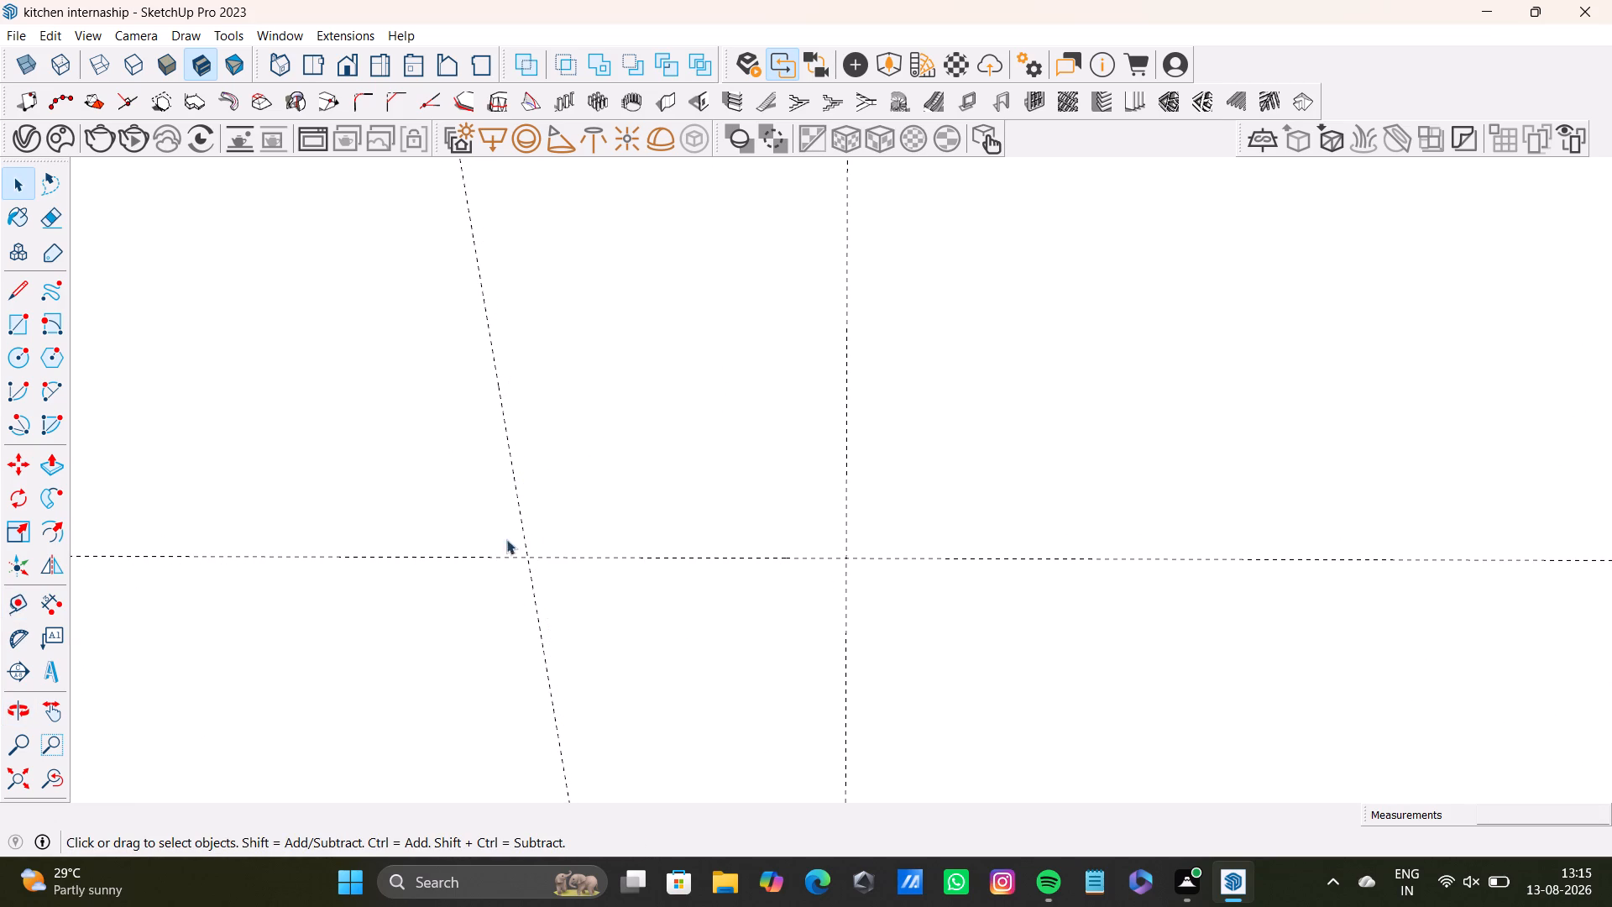
# Add a parallel guide 0.5" to the left of the remaining first vertical guide.
pyautogui.scroll(-8, 382, 478)
pyautogui.keyDown('shift'); pyautogui.moveTo(388, 451); pyautogui.dragTo(539, 484, button='middle'); pyautogui.keyUp('shift')
pyautogui.scroll(1, 535, 475)
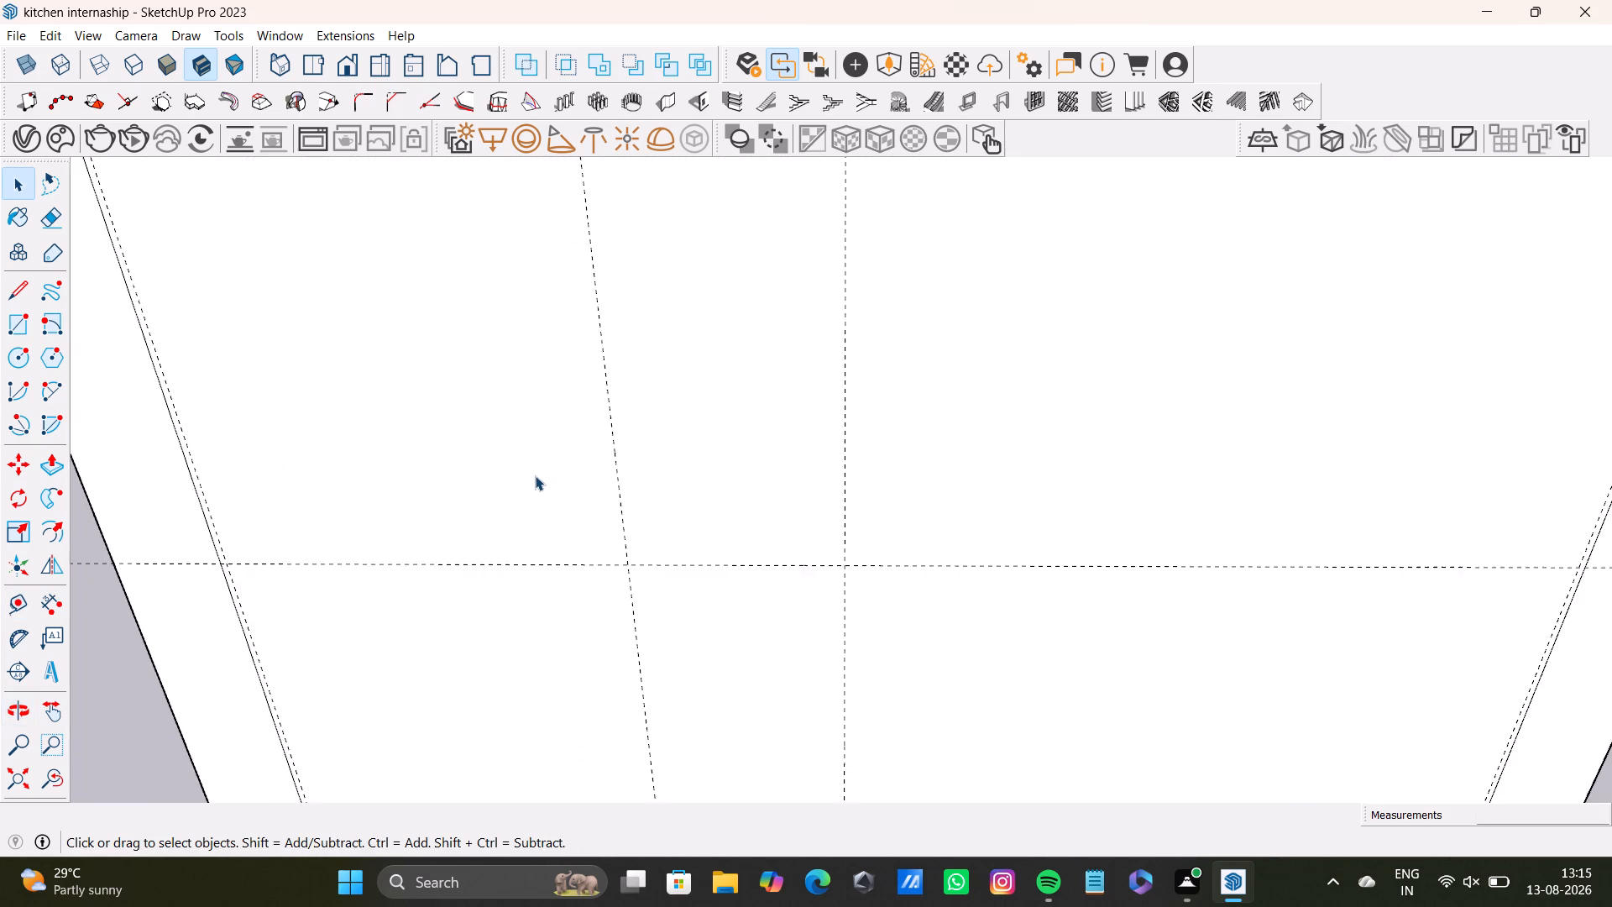
pyautogui.scroll(3, 535, 475)
pyautogui.press('t')
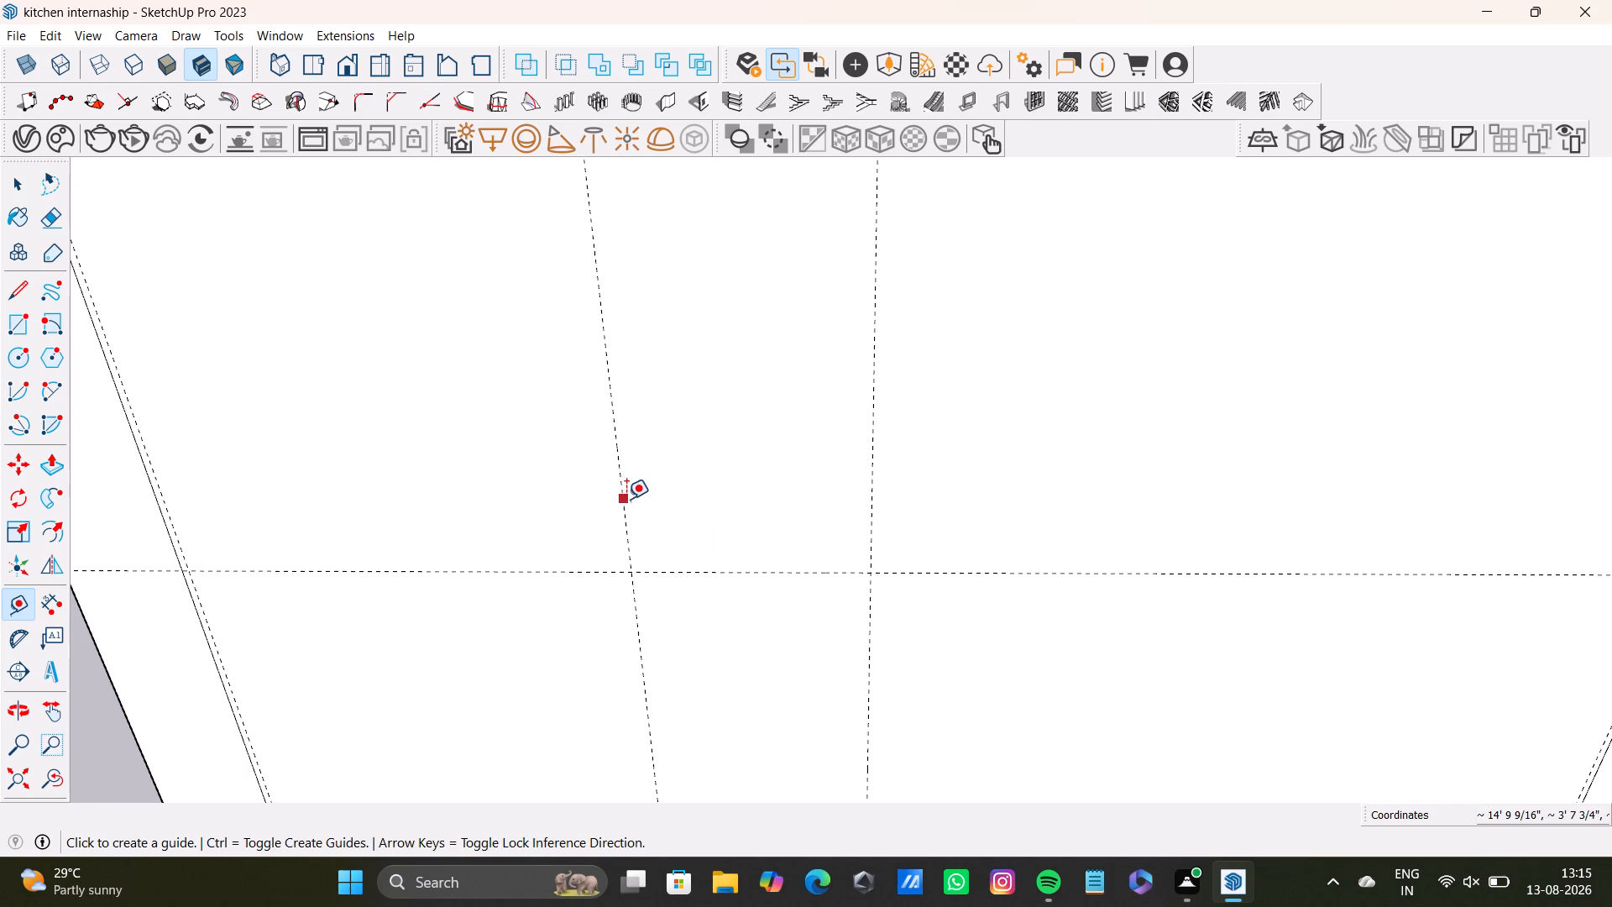
pyautogui.click(627, 499)
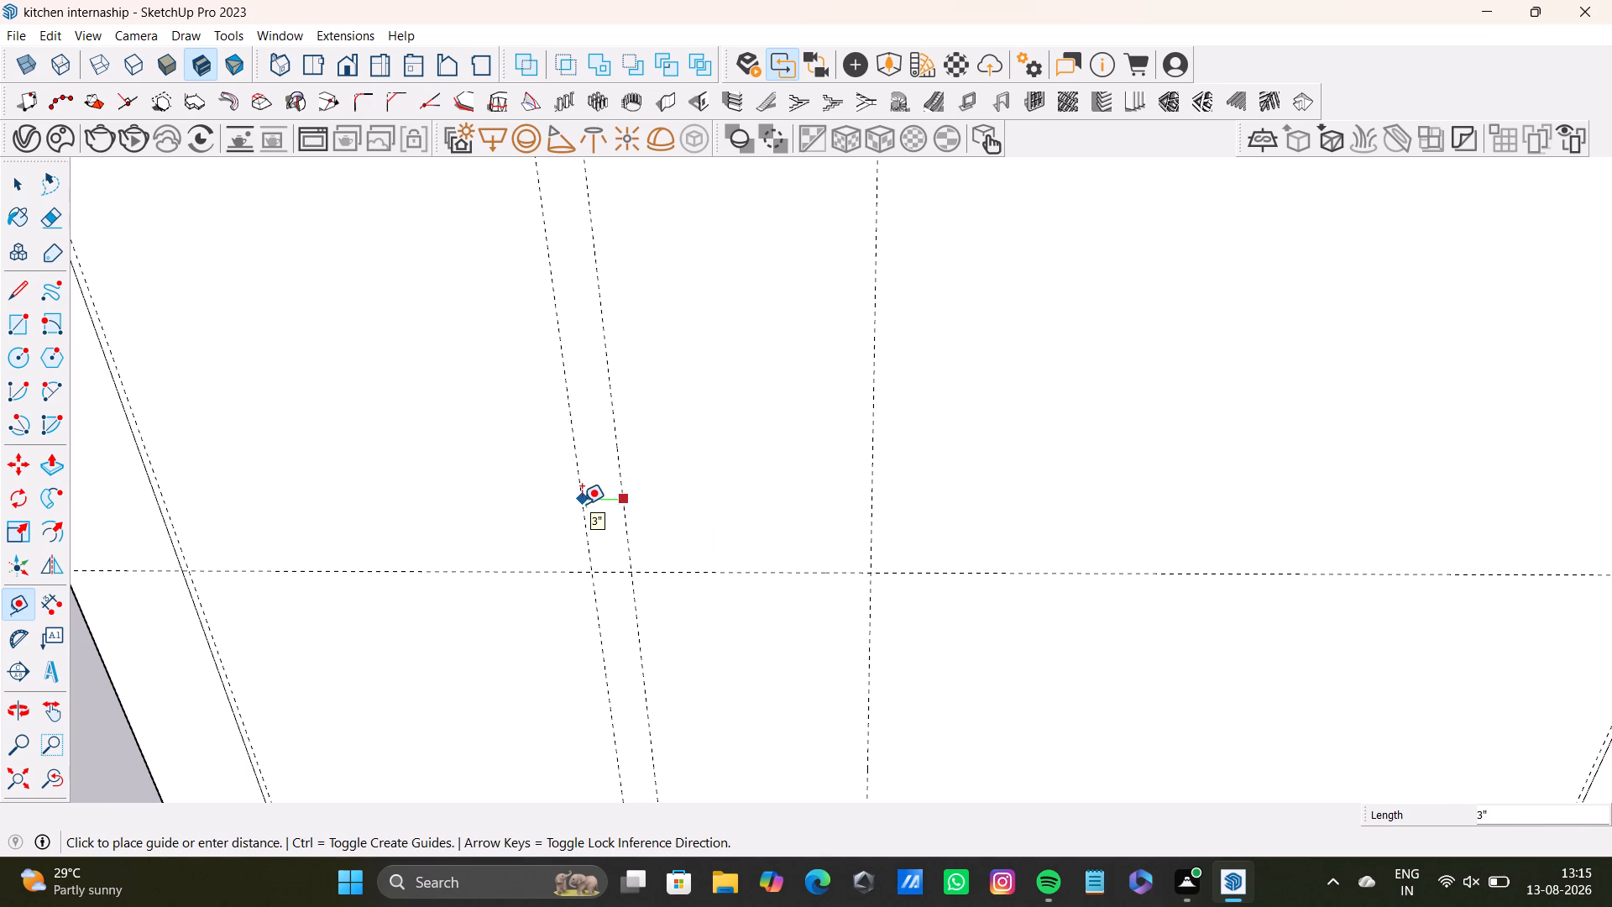
pyautogui.write('0.')
pyautogui.press('5')
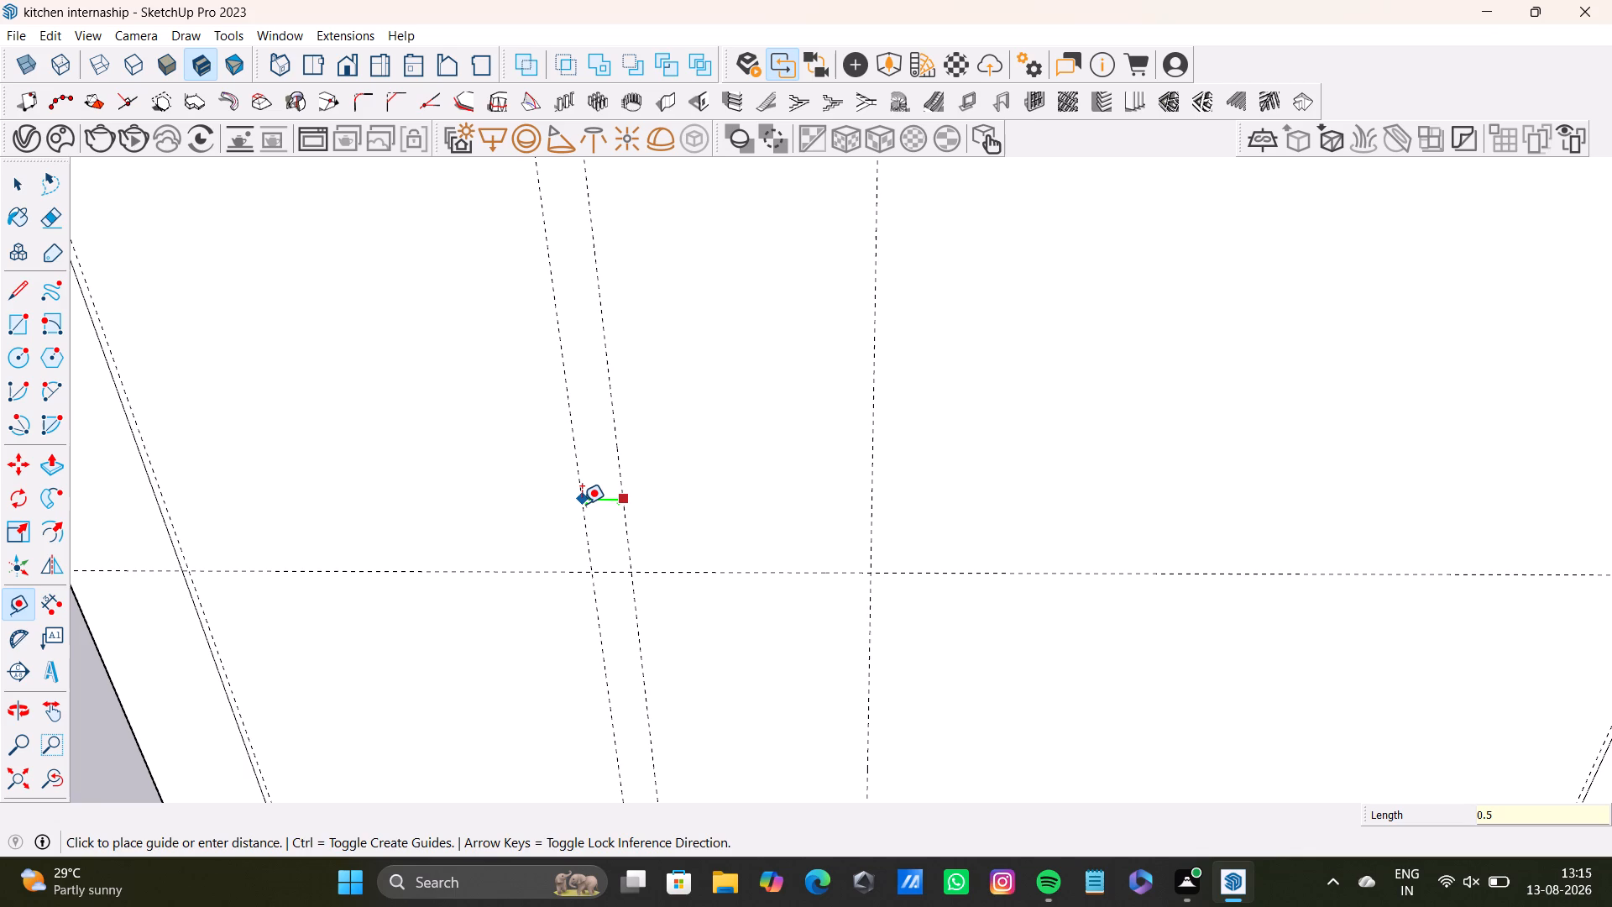
pyautogui.hotkey('shift', '"')
pyautogui.press('Return')
# Add a parallel guide 0.5" to the left of the second vertical division guide on the panel.
pyautogui.scroll(2, 650, 337)
pyautogui.scroll(-2, 659, 359)
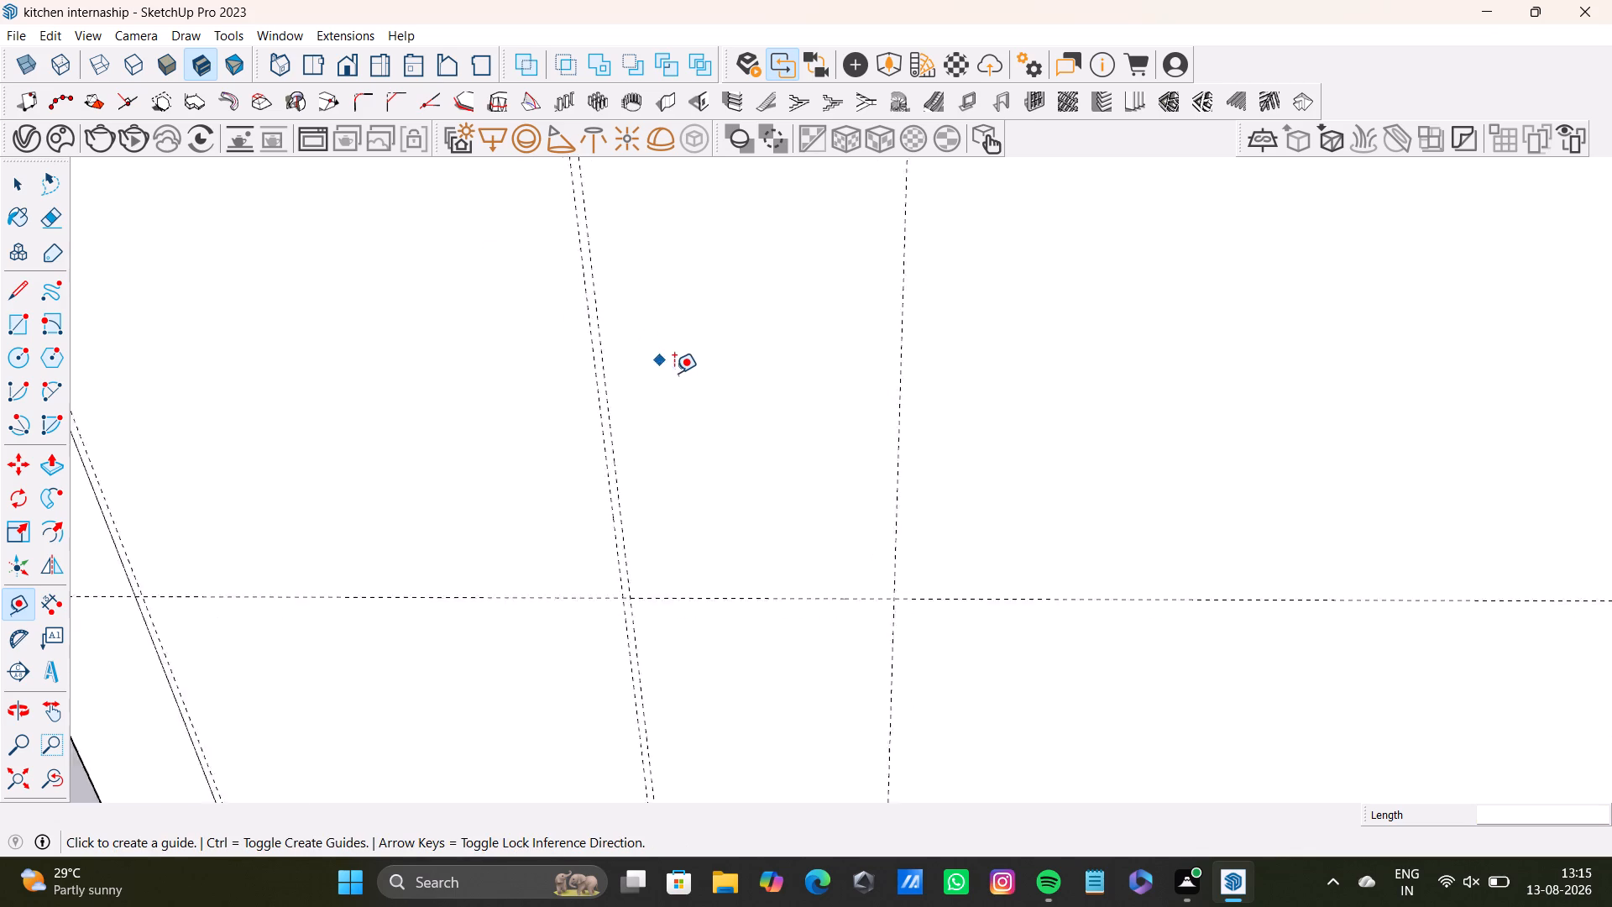
pyautogui.scroll(-6, 674, 373)
pyautogui.keyDown('shift'); pyautogui.moveTo(676, 373); pyautogui.dragTo(641, 453, button='middle'); pyautogui.keyUp('shift')
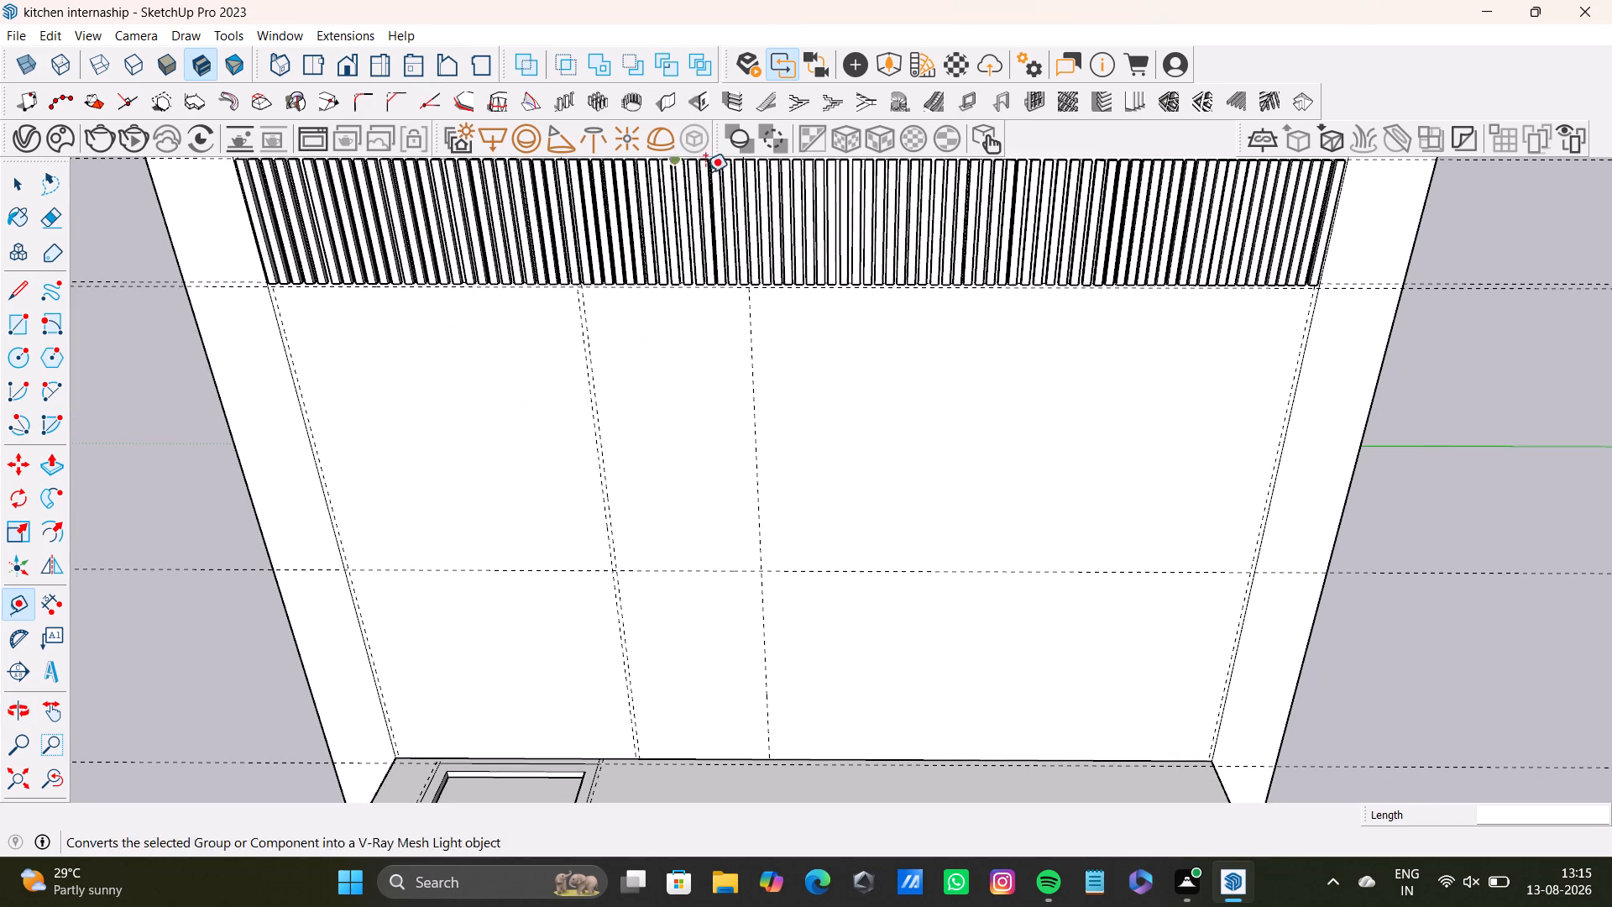
pyautogui.moveTo(679, 409); pyautogui.dragTo(688, 308, button='middle')
pyautogui.scroll(3, 730, 393)
pyautogui.click(747, 401)
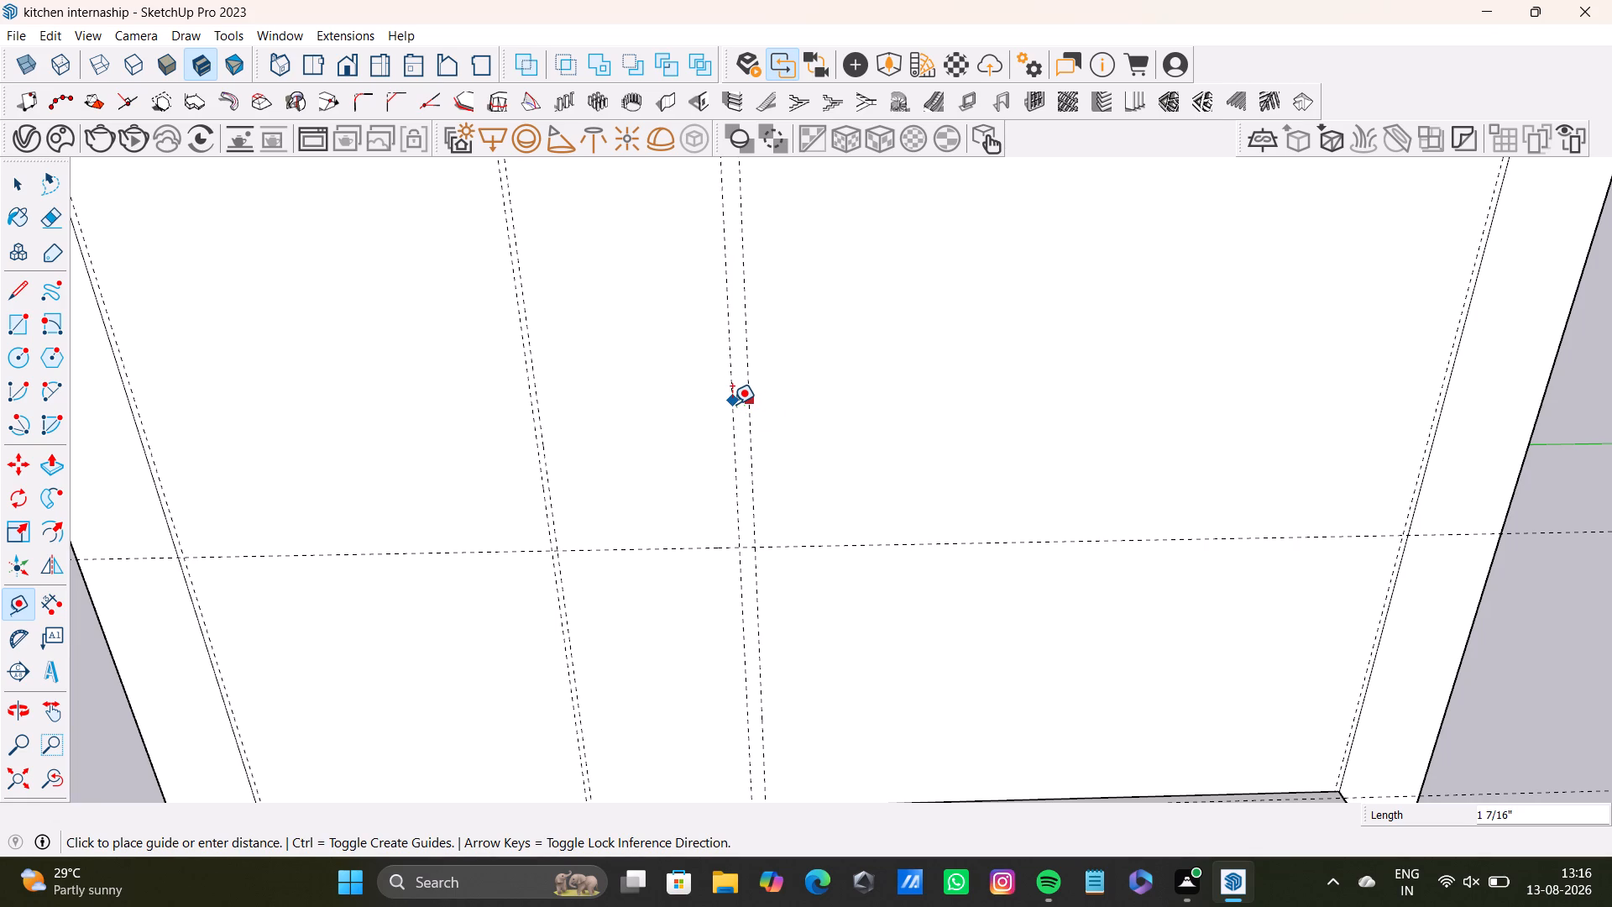
pyautogui.write('0.5')
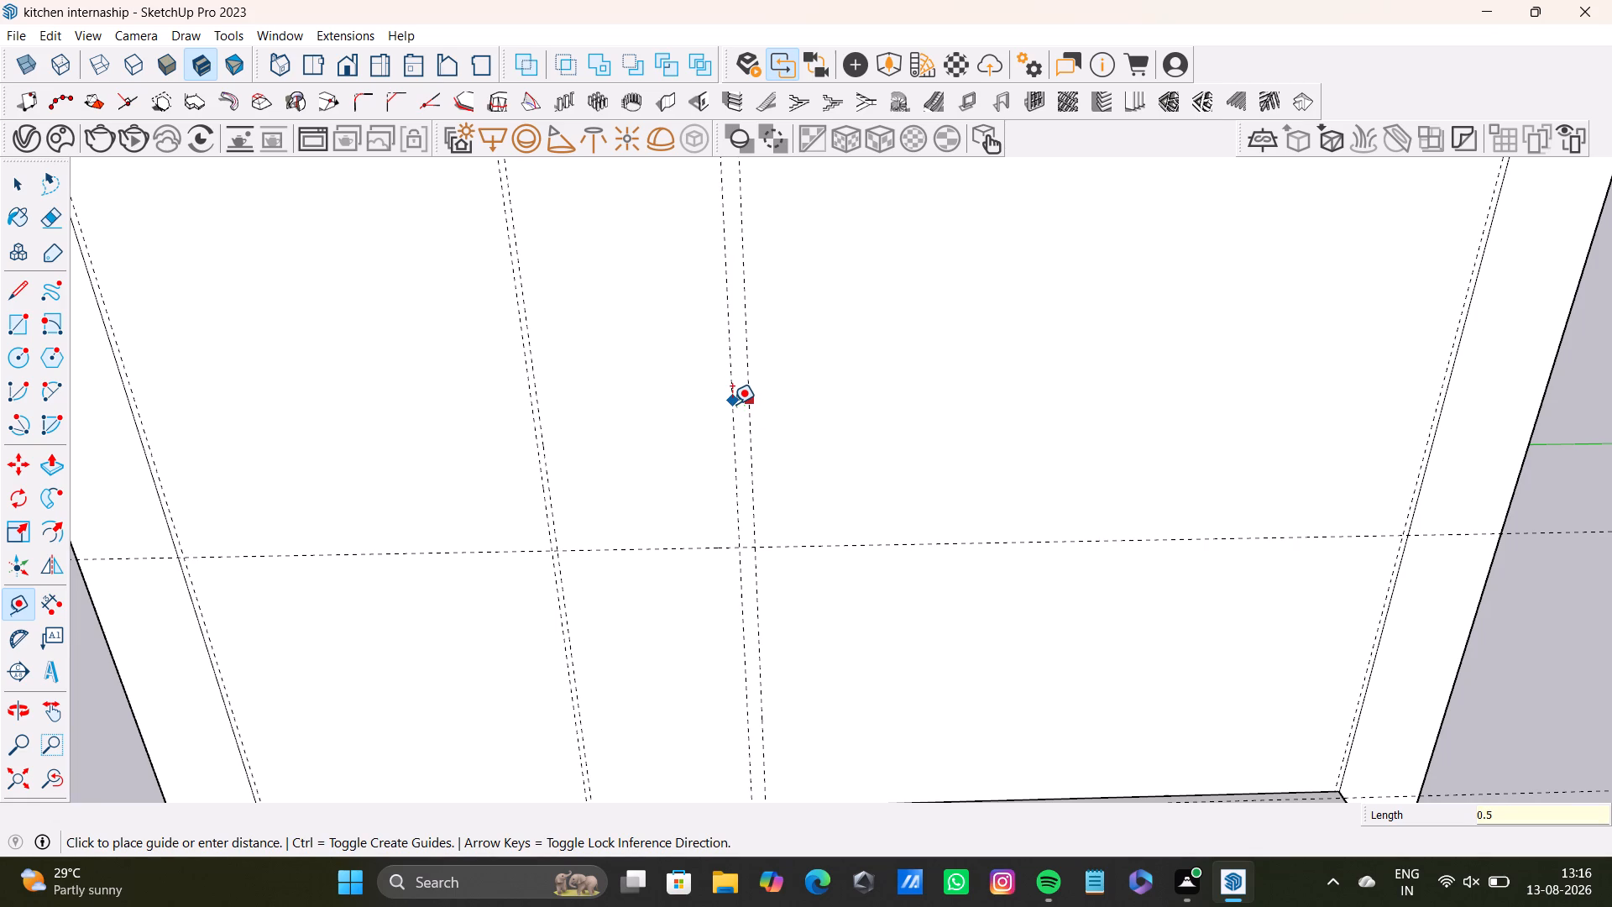
pyautogui.hotkey('shift', '"')
pyautogui.press('Return')
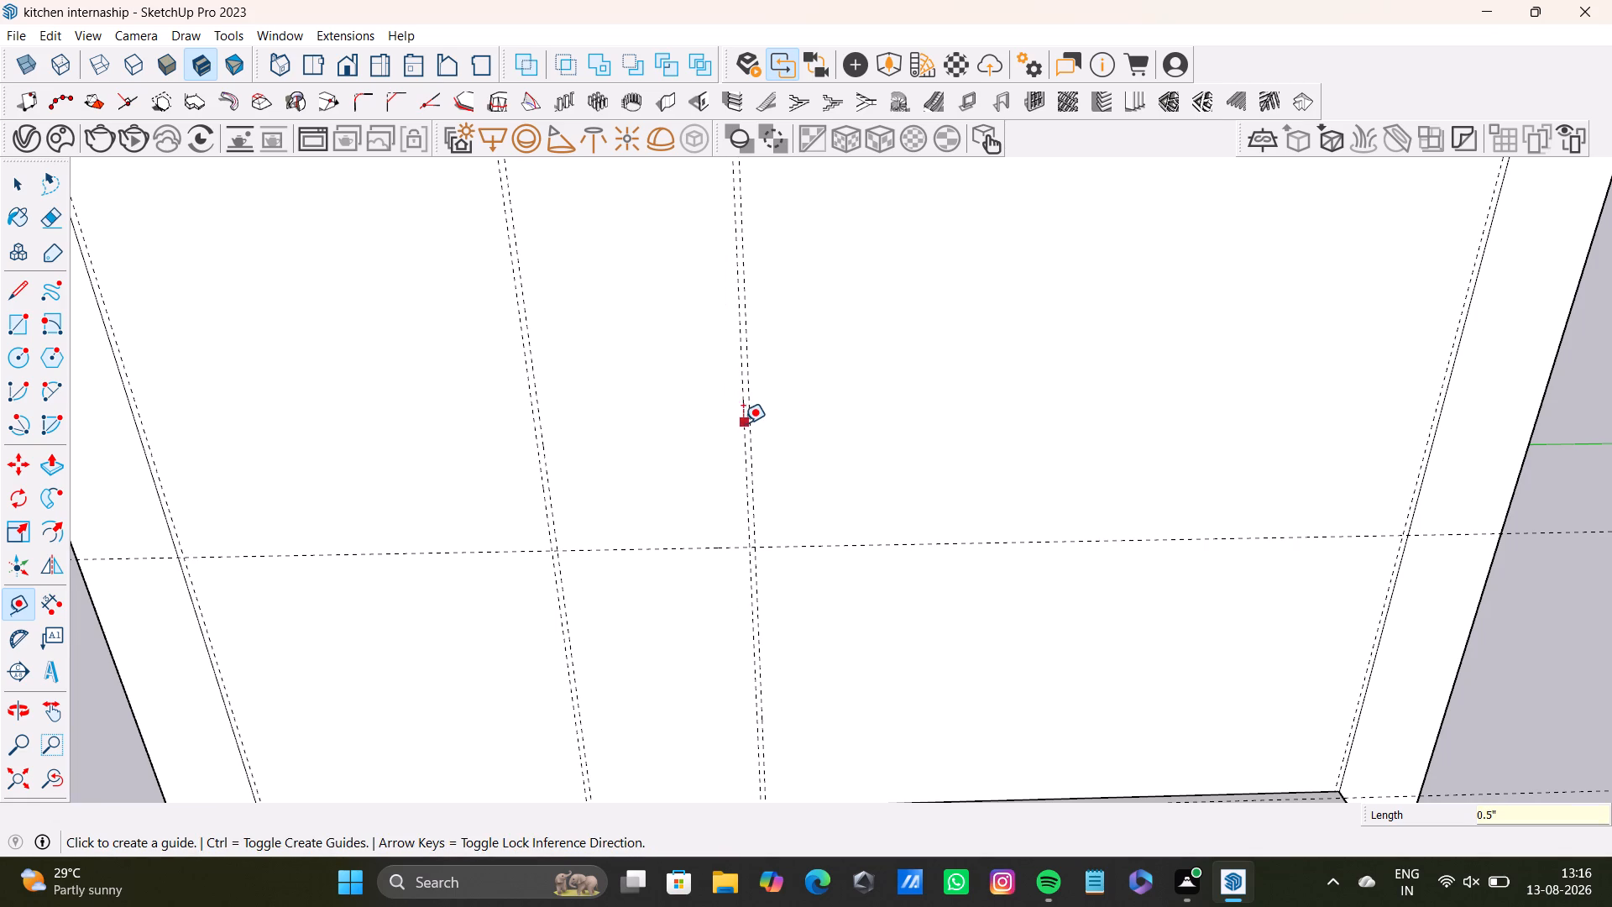
# Examine the guide layout on the panel between the slat band and the countertop from several angles.
pyautogui.scroll(-4, 743, 423)
pyautogui.moveTo(825, 439); pyautogui.dragTo(810, 511, button='middle')
pyautogui.scroll(-3, 810, 519)
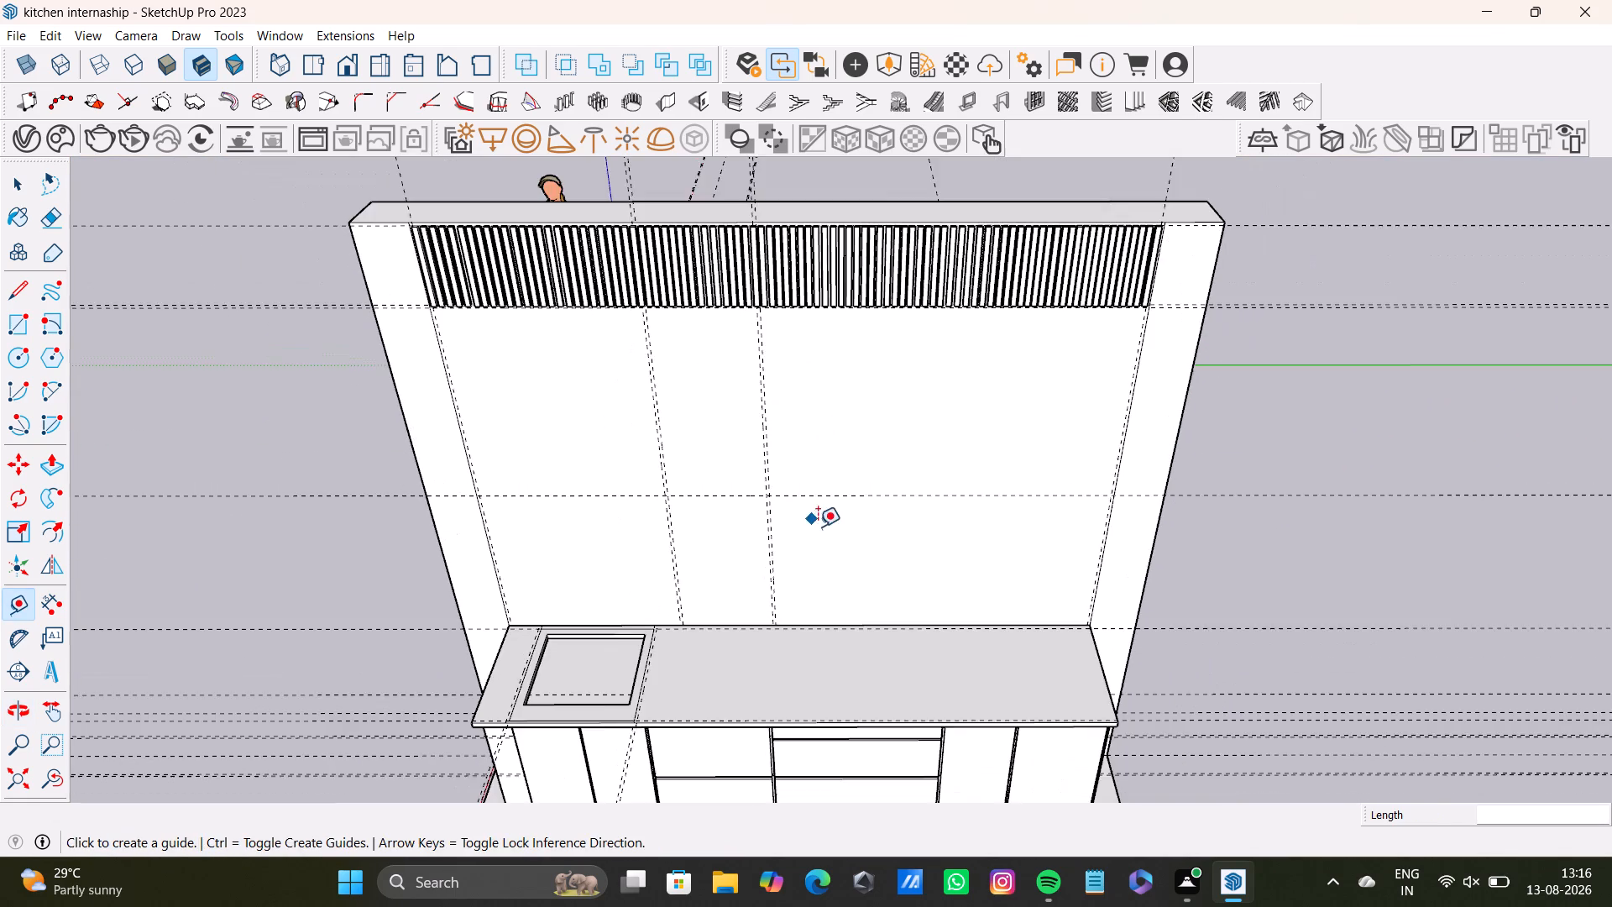
pyautogui.moveTo(825, 533); pyautogui.dragTo(806, 527, button='middle')
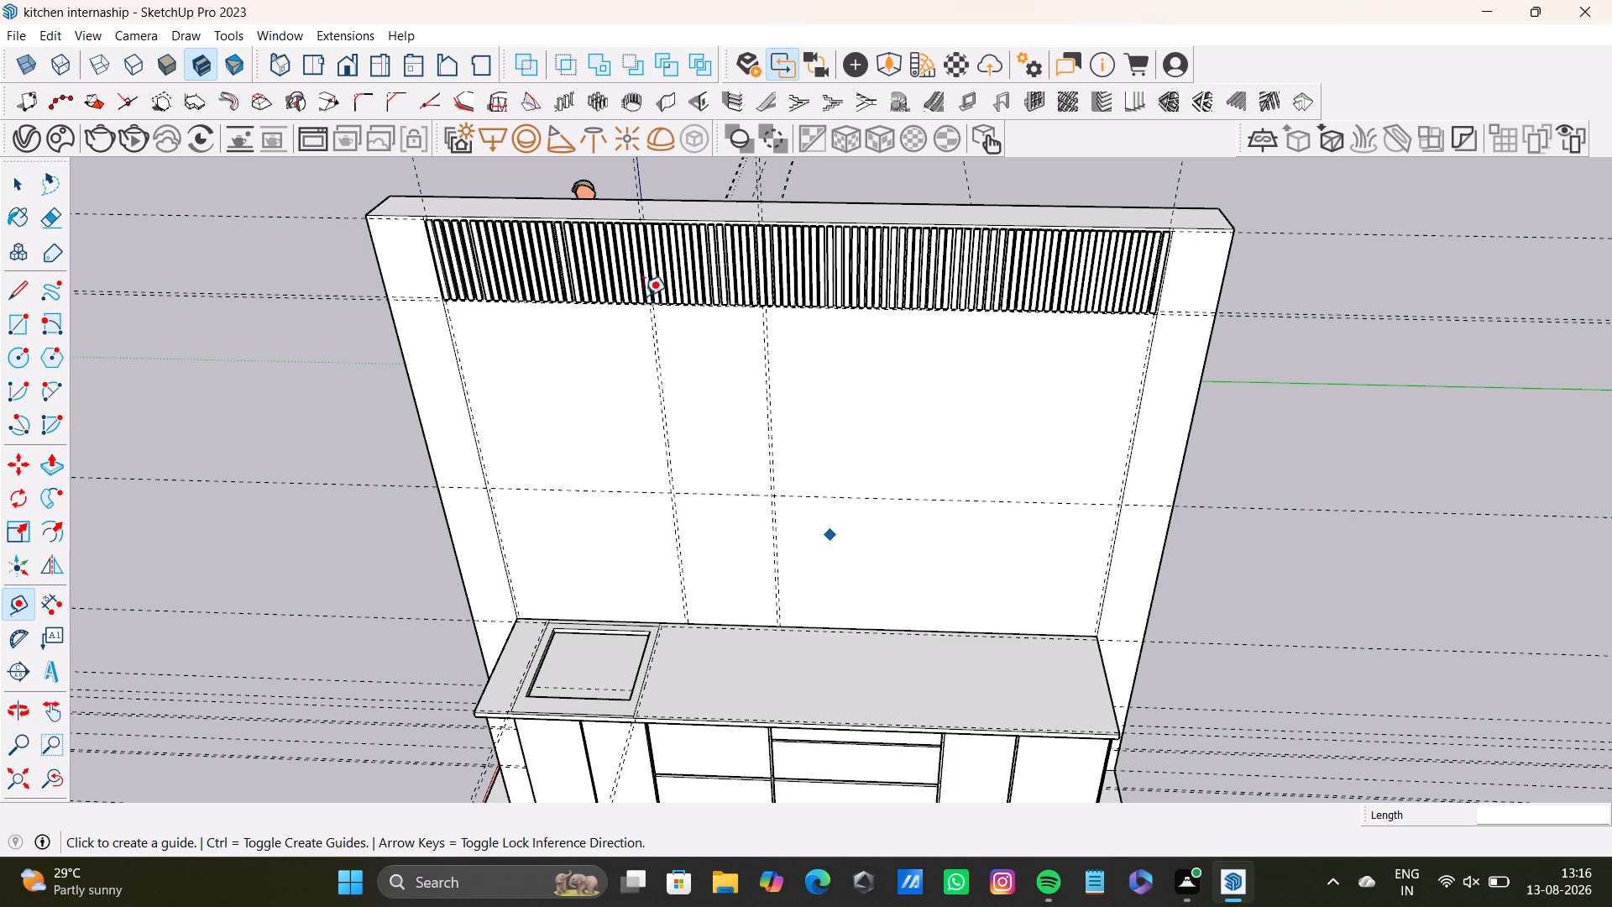
pyautogui.scroll(2, 670, 447)
pyautogui.scroll(-2, 828, 542)
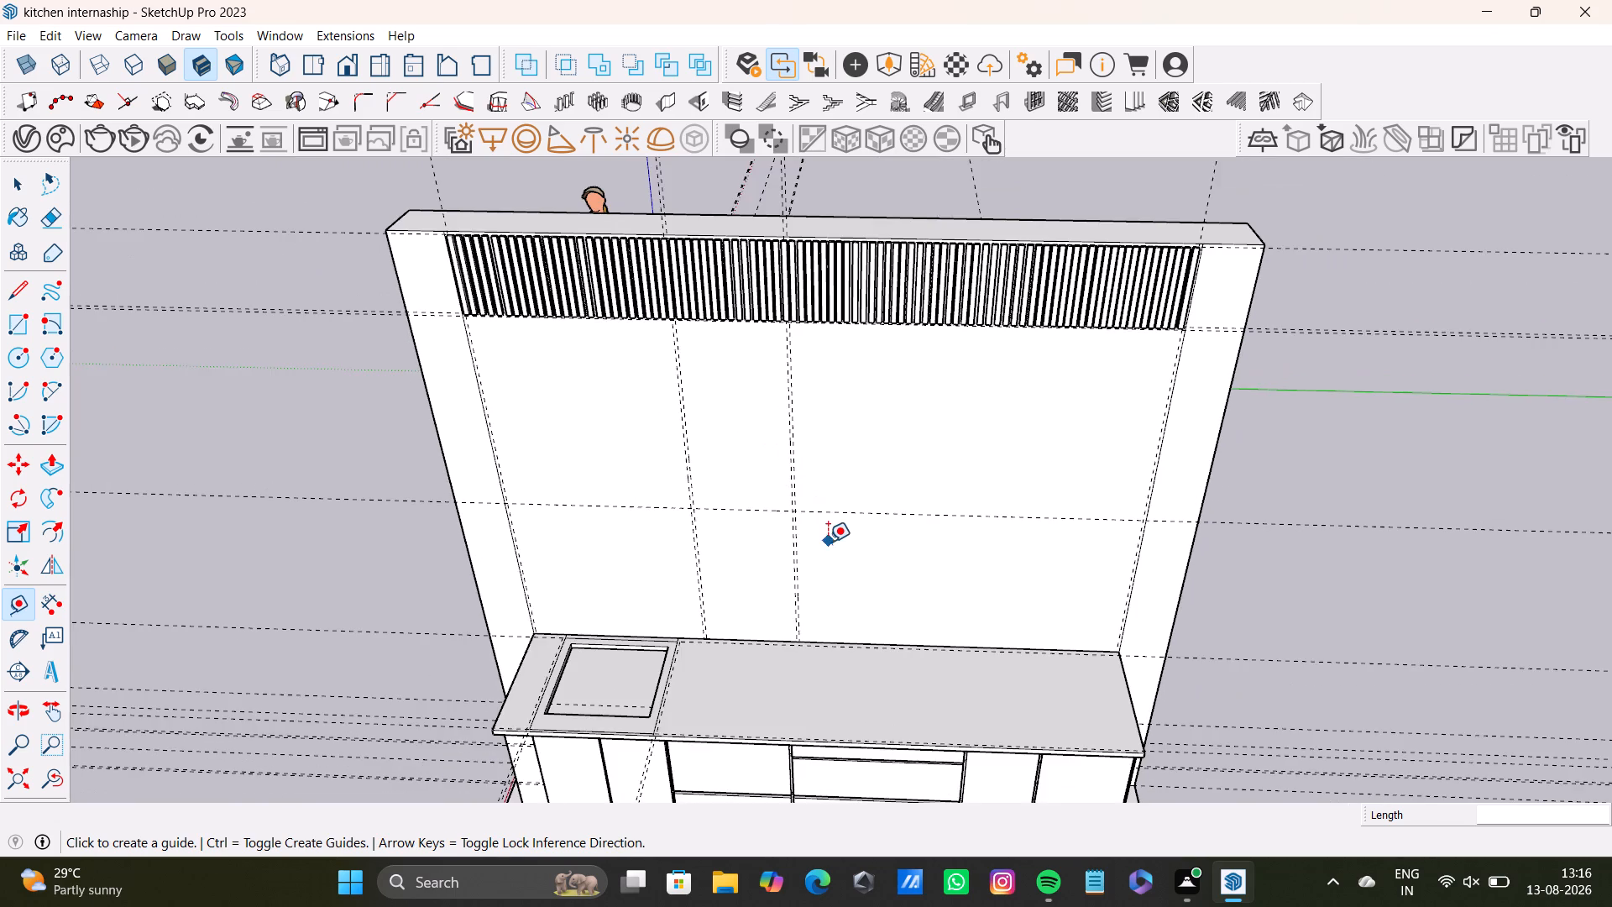
pyautogui.moveTo(814, 522); pyautogui.dragTo(624, 461, button='middle')
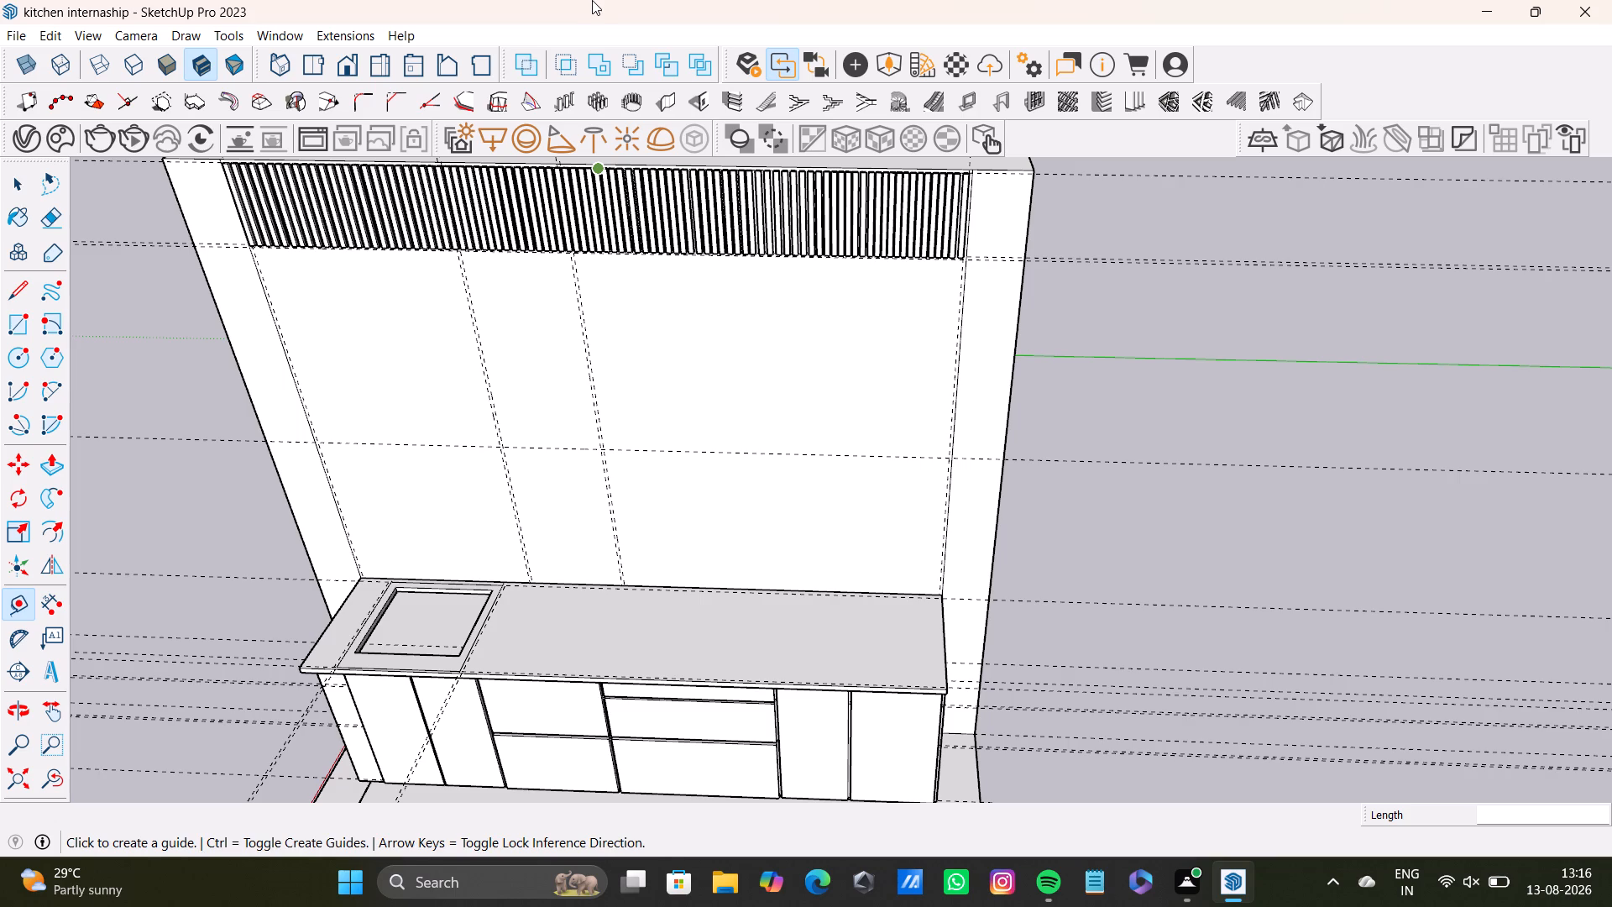
pyautogui.press('space')
pyautogui.scroll(-2, 608, 563)
pyautogui.keyDown('shift'); pyautogui.moveTo(656, 479); pyautogui.dragTo(567, 549, button='middle'); pyautogui.keyUp('shift')
pyautogui.moveTo(626, 543); pyautogui.dragTo(636, 522, button='middle')
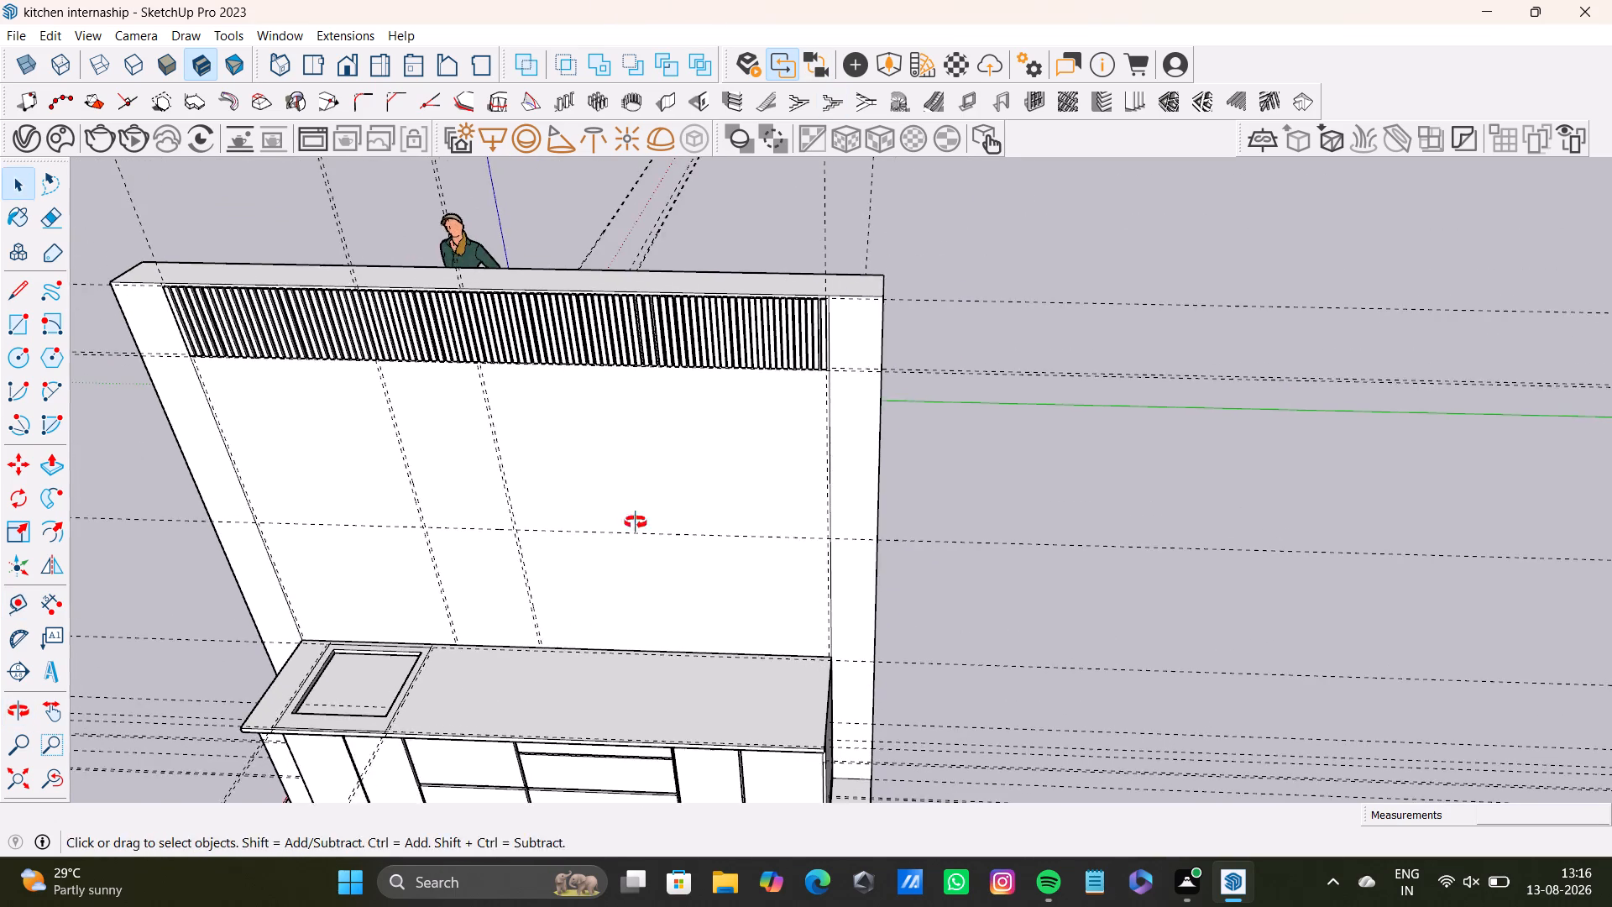
pyautogui.moveTo(636, 522); pyautogui.dragTo(653, 573, button='middle')
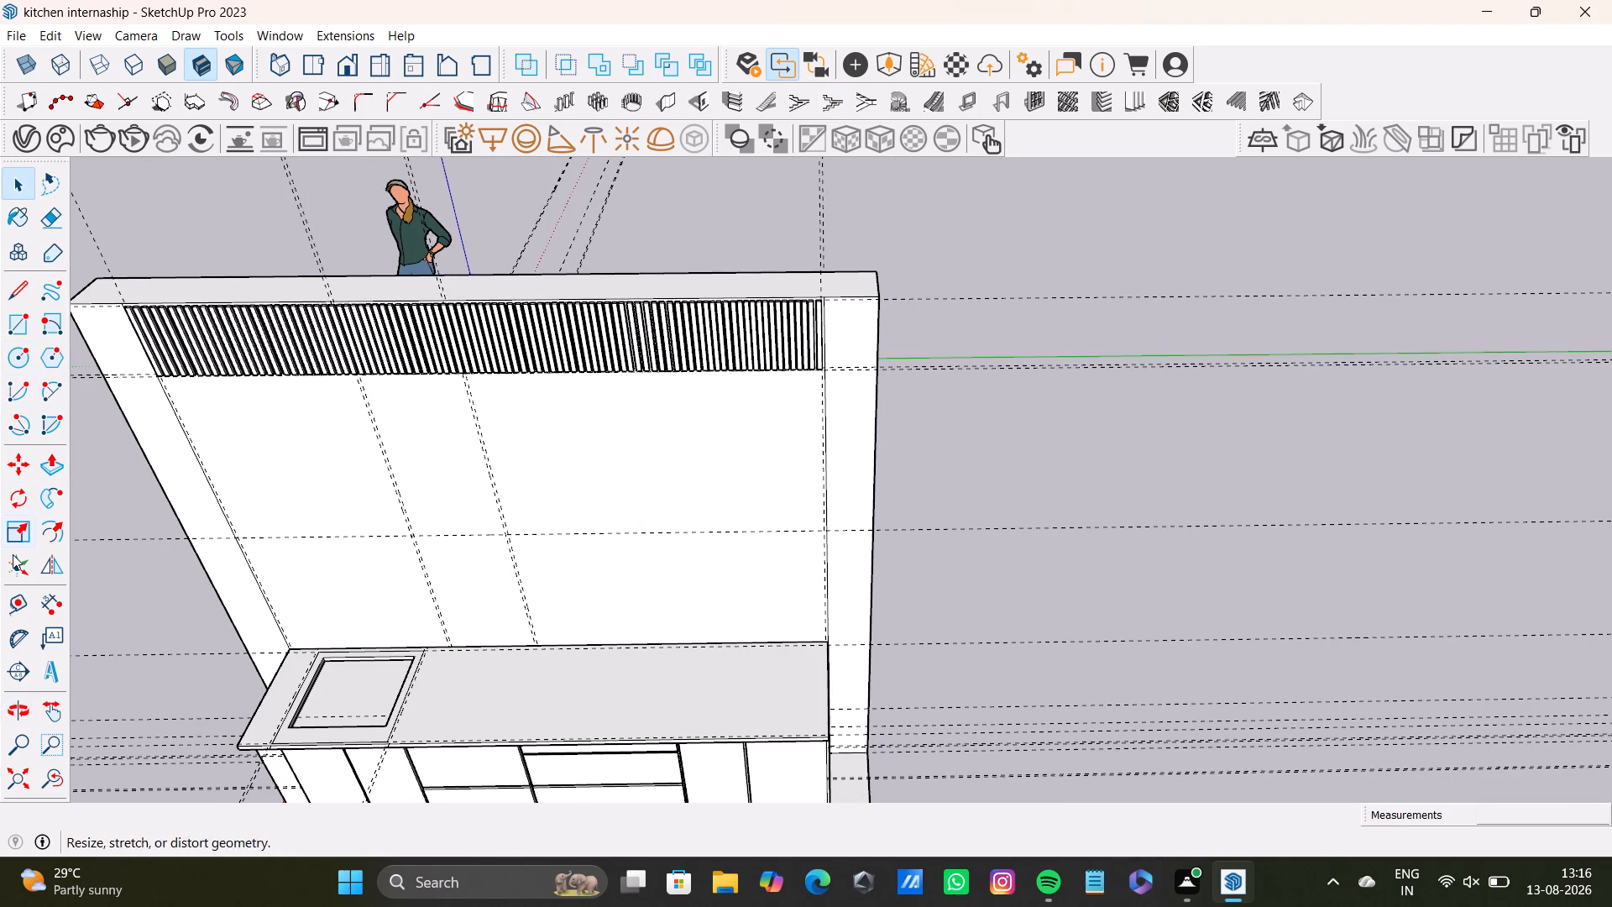
# Place a vertical guide on the panel 2' 5 1/4" in from the panel's right-hand border.
pyautogui.click(15, 604)
pyautogui.scroll(5, 992, 401)
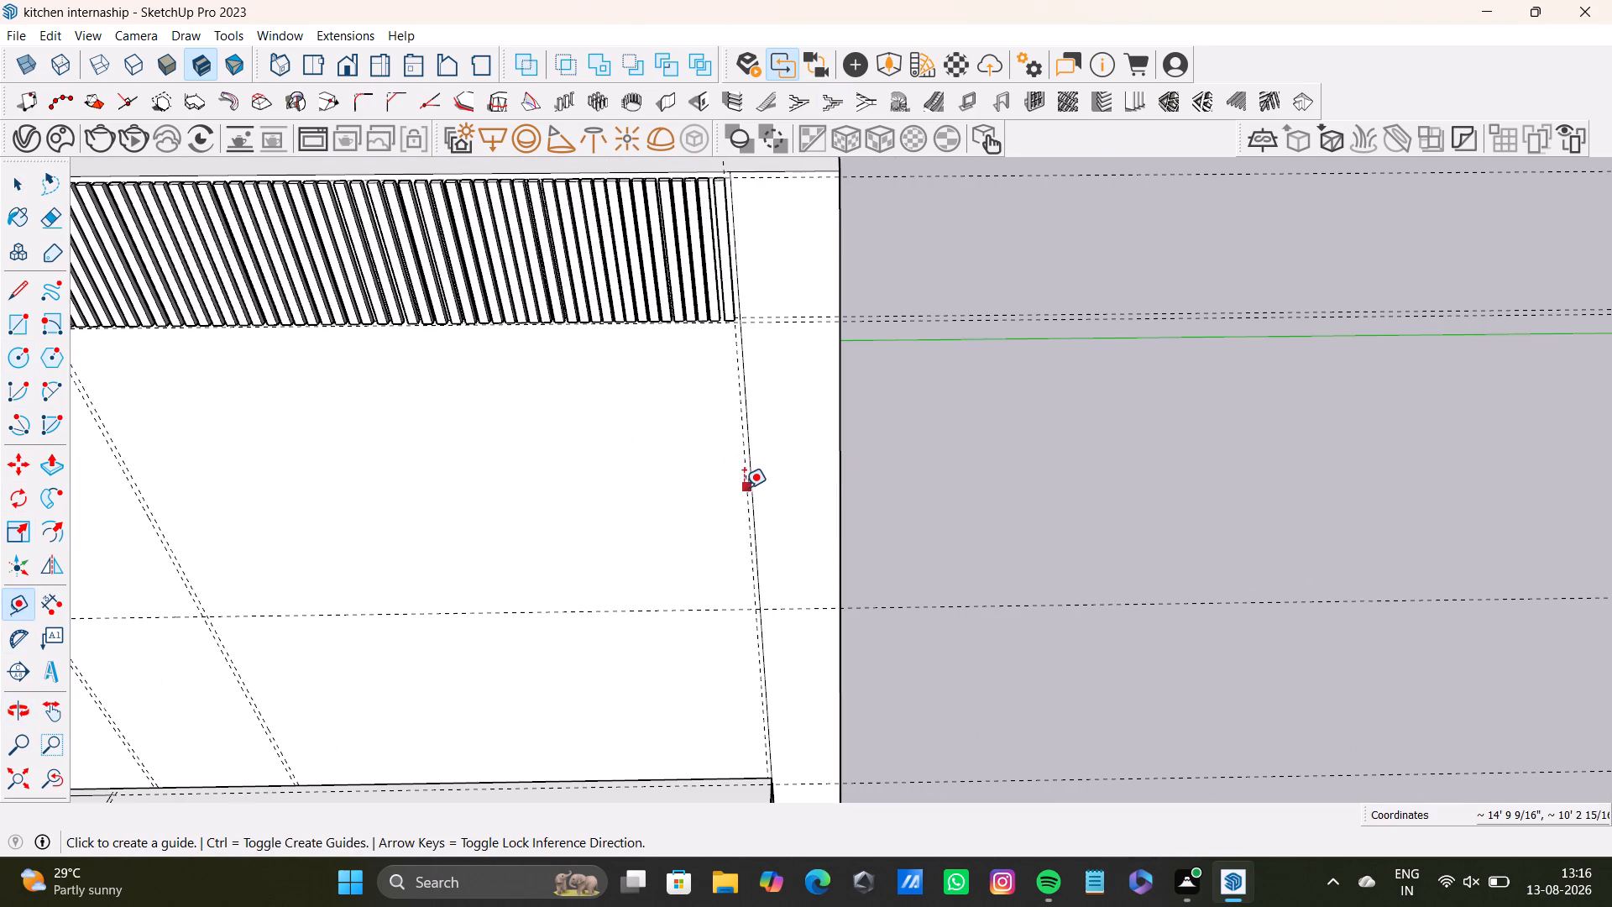
pyautogui.moveTo(744, 488); pyautogui.dragTo(729, 487)
pyautogui.moveTo(442, 466); pyautogui.dragTo(840, 348, button='middle')
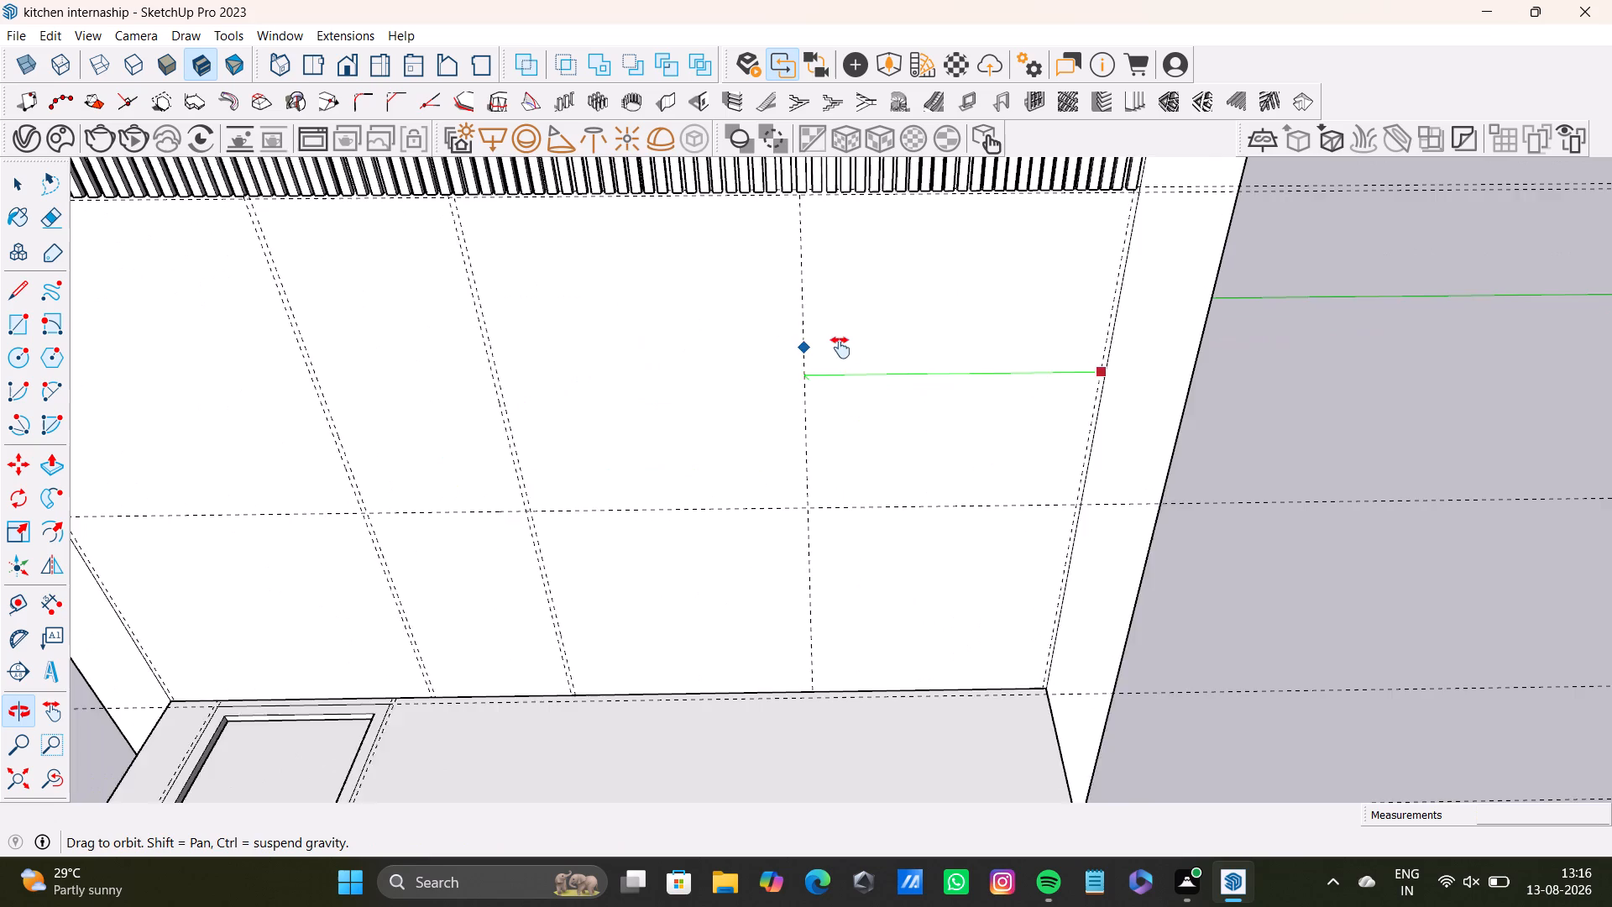
pyautogui.moveTo(840, 348); pyautogui.dragTo(892, 329, button='middle')
pyautogui.moveTo(829, 388); pyautogui.dragTo(822, 491, button='middle')
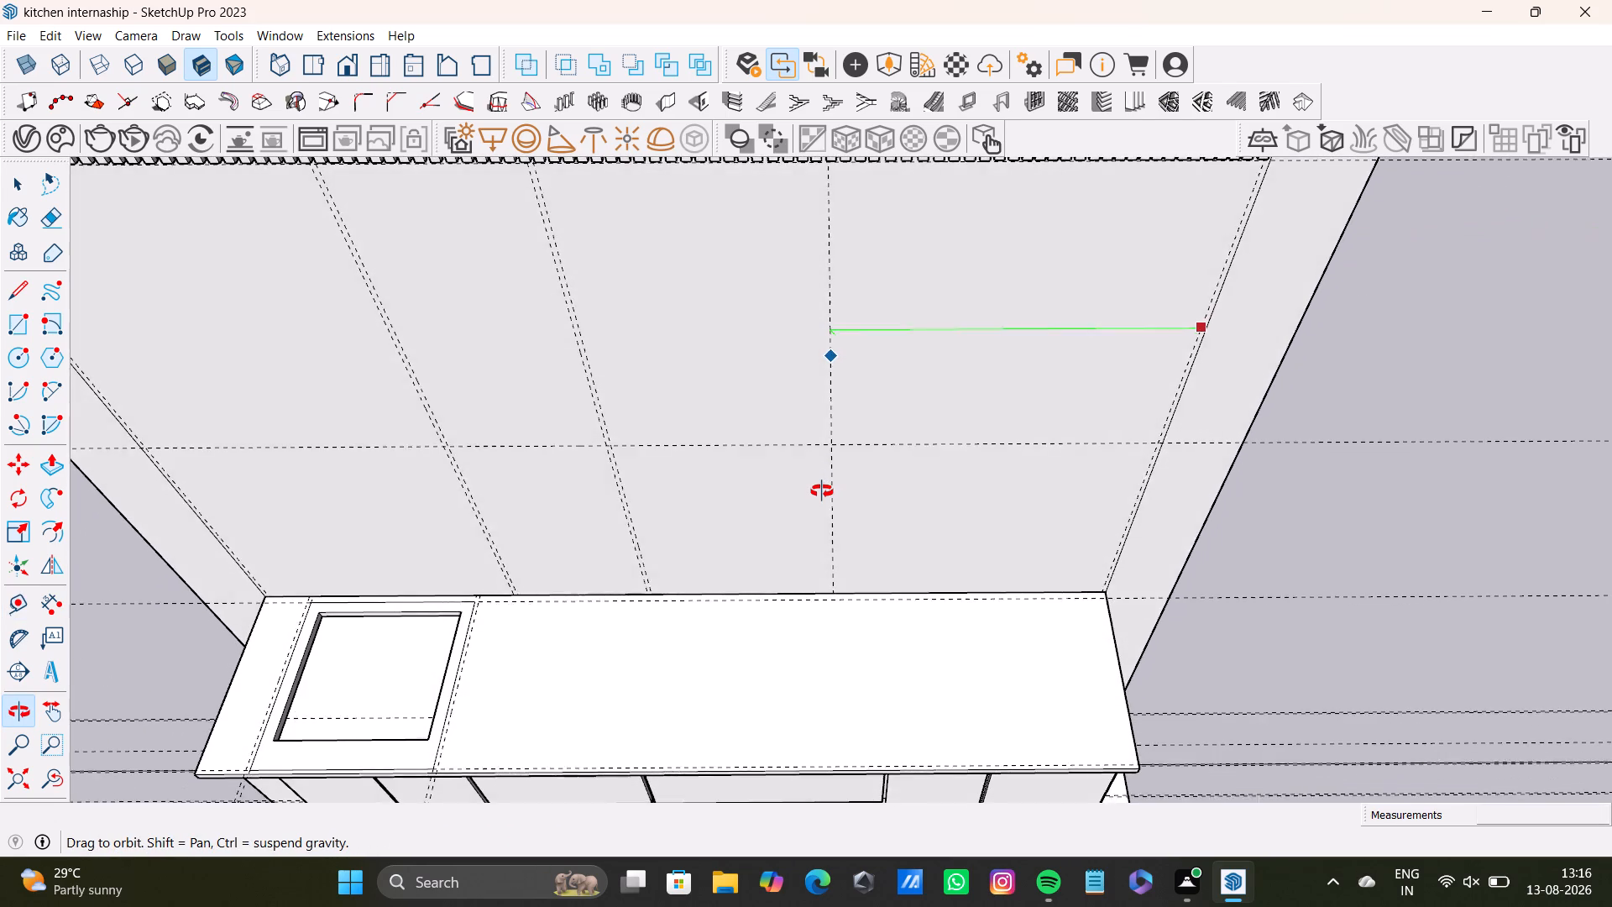
pyautogui.moveTo(822, 491); pyautogui.dragTo(767, 402, button='middle')
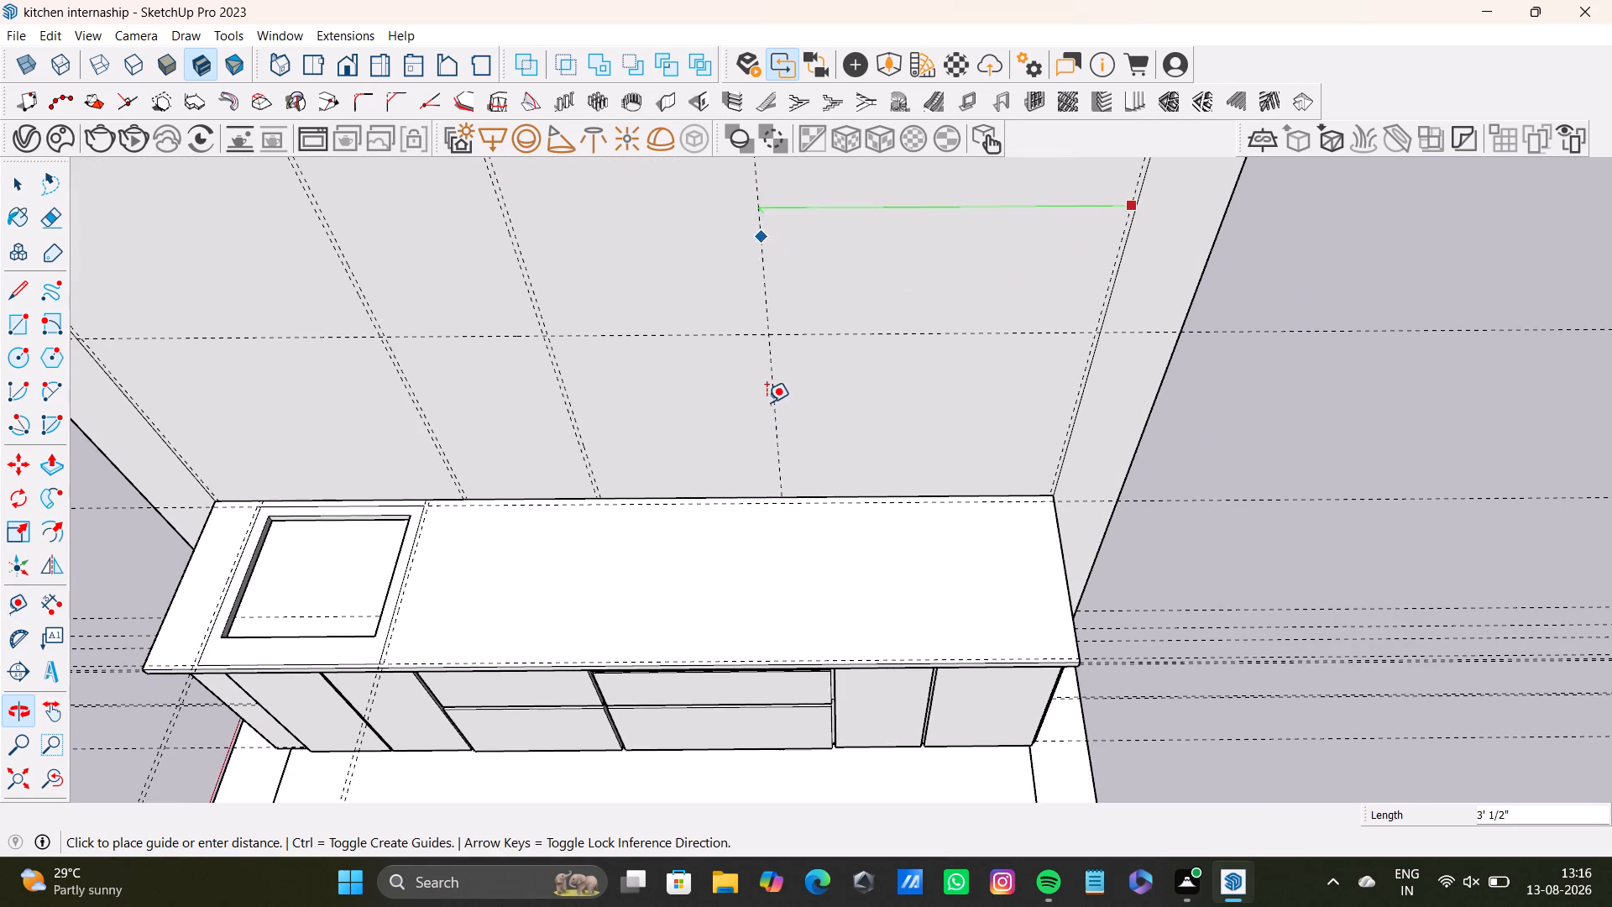
pyautogui.click(835, 412)
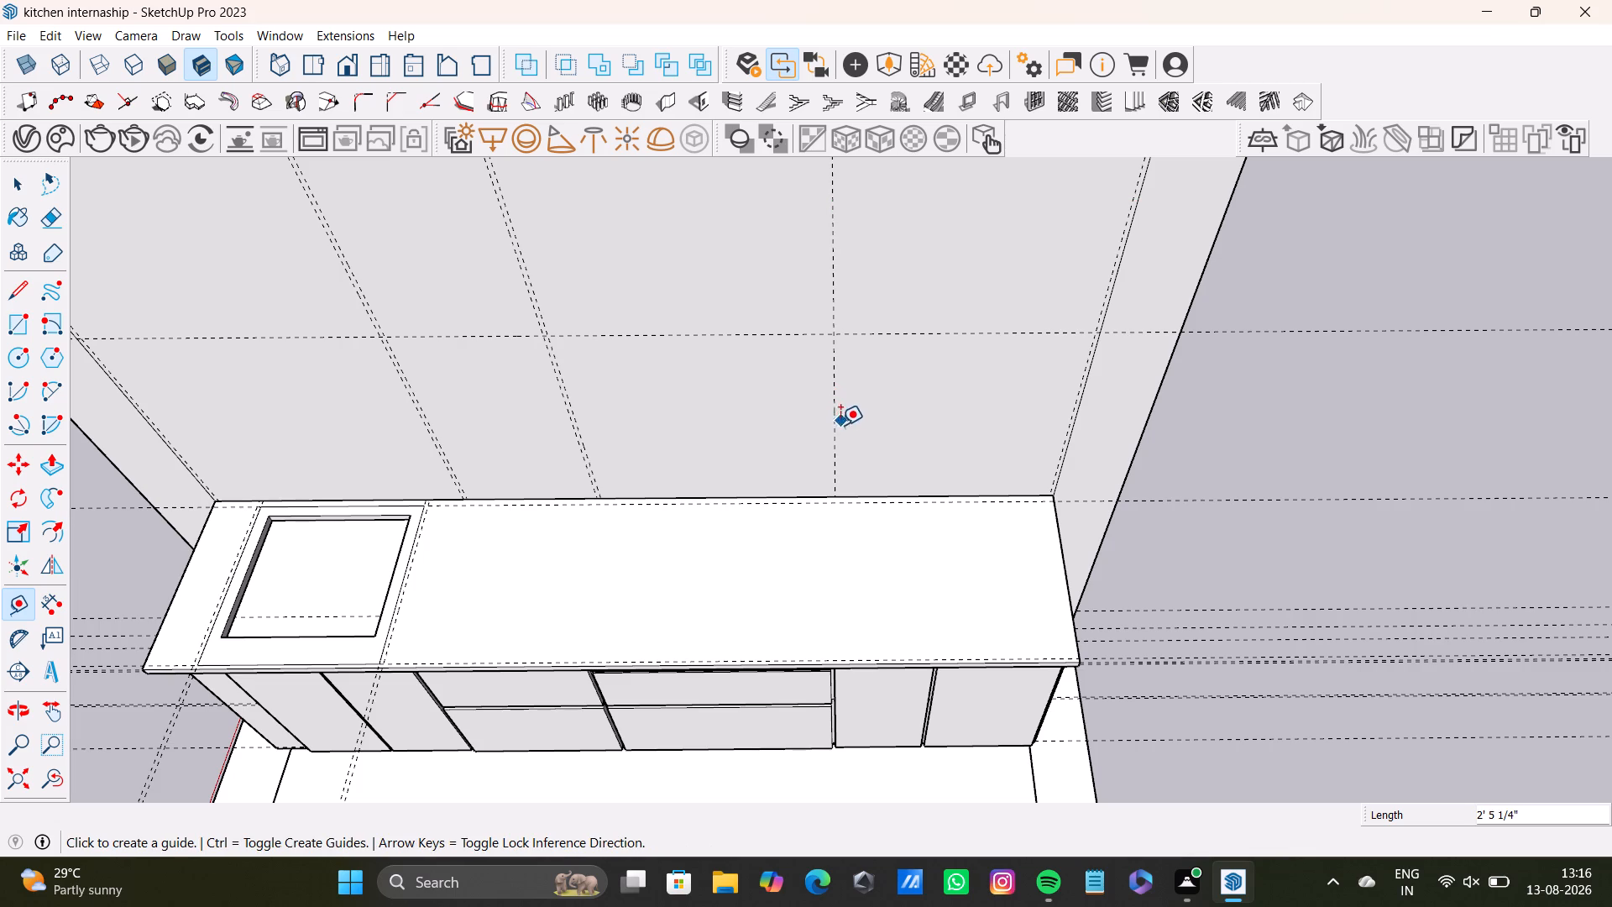
# Add a parallel guide 0.5" to the right of the third vertical division guide.
pyautogui.moveTo(835, 425); pyautogui.dragTo(843, 421)
pyautogui.write('0.5')
pyautogui.hotkey('shift', 'Return')
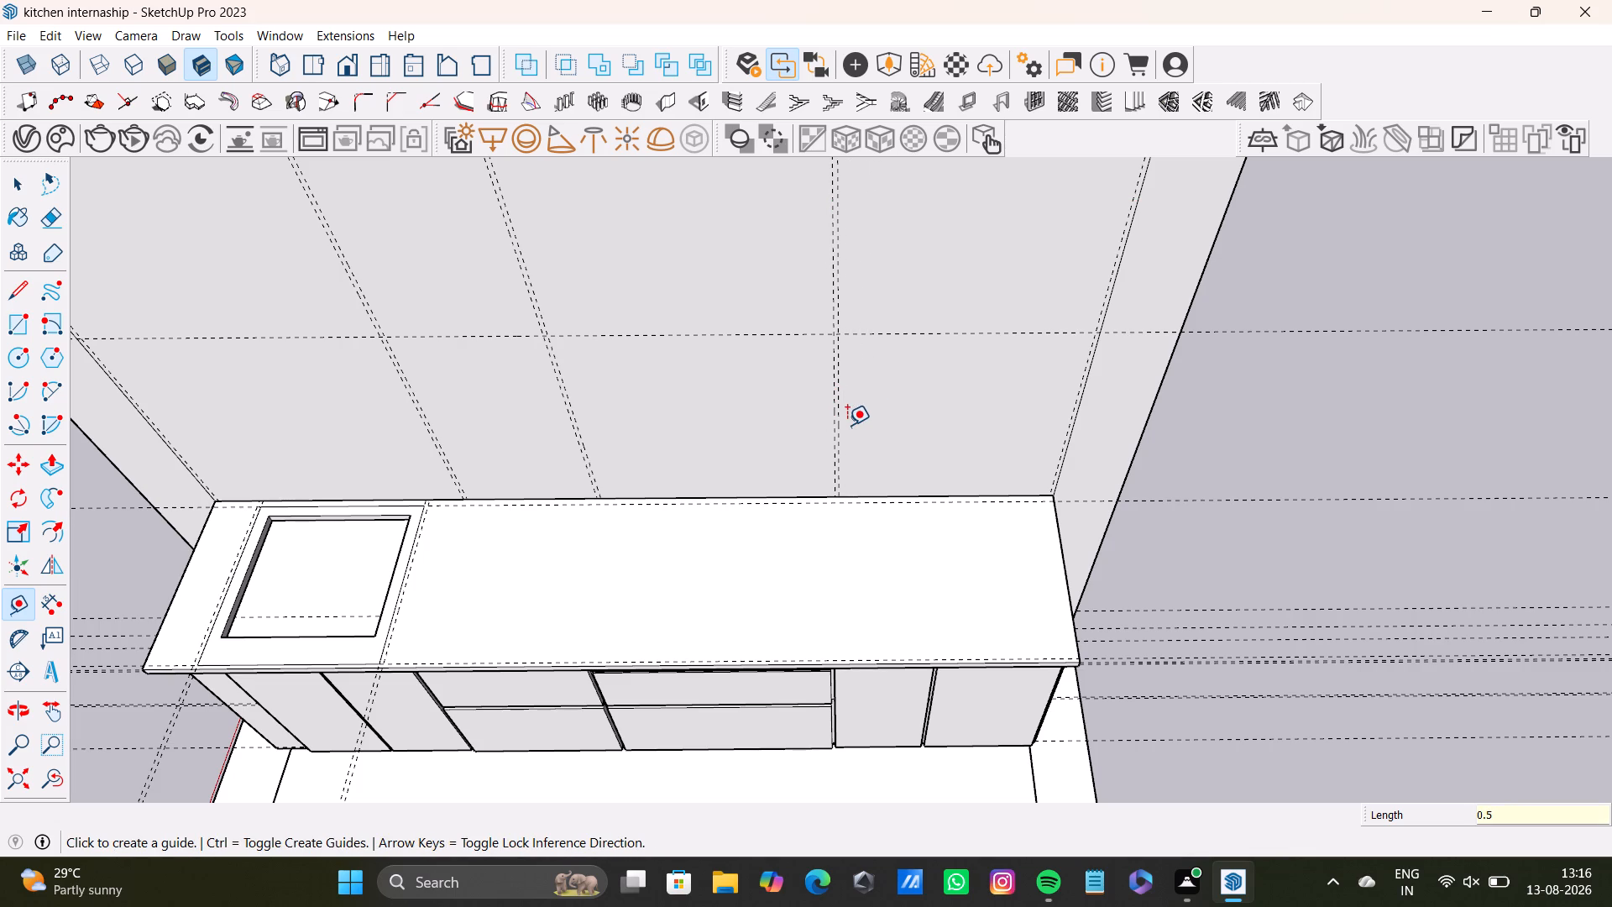
# Examine the spacing of the vertical guide pairs between the slat band and the countertop, overall and close up.
pyautogui.press('space')
pyautogui.scroll(-7, 845, 425)
pyautogui.keyDown('shift'); pyautogui.moveTo(840, 413); pyautogui.dragTo(845, 519, button='middle'); pyautogui.keyUp('shift')
pyautogui.moveTo(844, 507); pyautogui.dragTo(857, 364, button='middle')
pyautogui.moveTo(741, 494); pyautogui.dragTo(784, 455, button='middle')
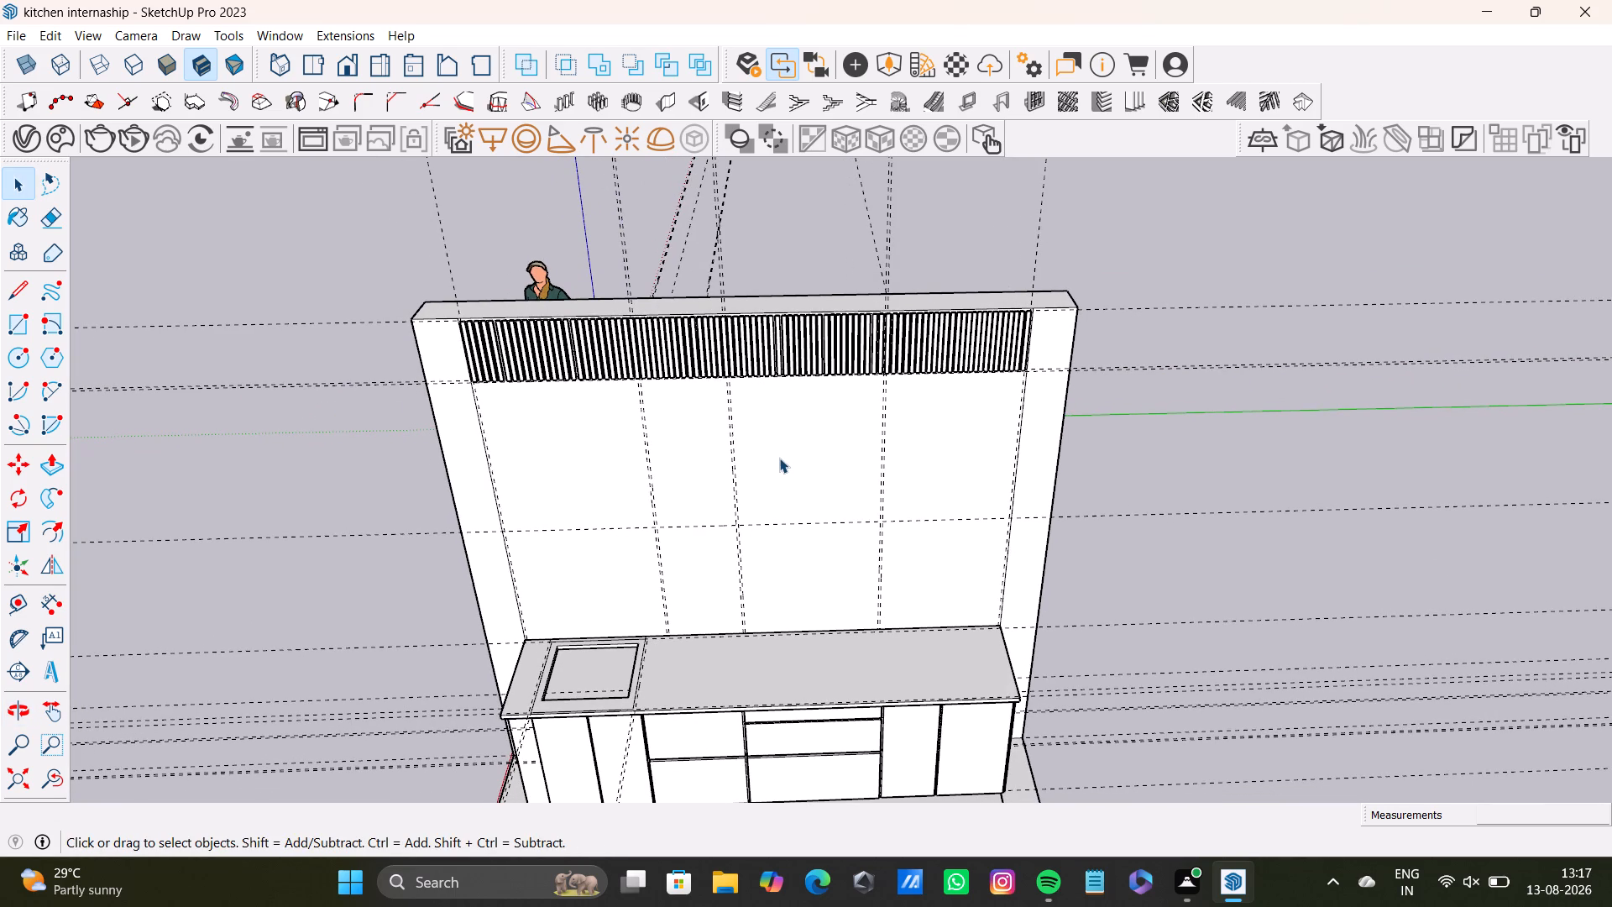
pyautogui.scroll(-3, 742, 579)
pyautogui.scroll(1, 628, 508)
pyautogui.moveTo(633, 500); pyautogui.dragTo(661, 409, button='middle')
pyautogui.scroll(1, 639, 465)
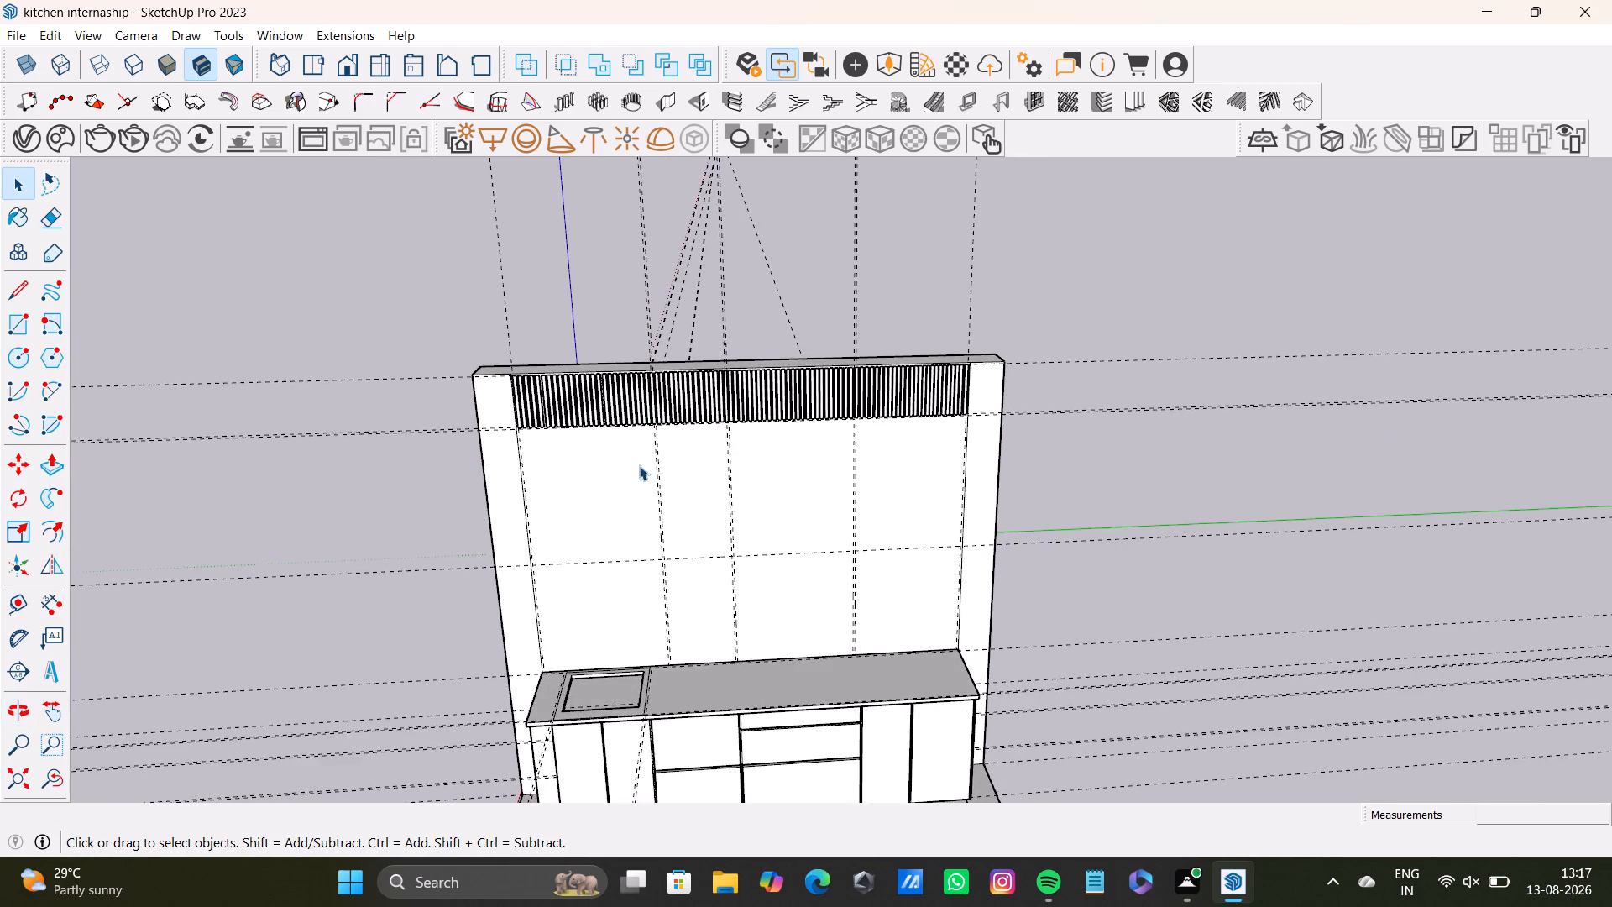
pyautogui.scroll(4, 639, 465)
pyautogui.moveTo(651, 499); pyautogui.dragTo(656, 382, button='middle')
pyautogui.moveTo(680, 425); pyautogui.dragTo(501, 345, button='middle')
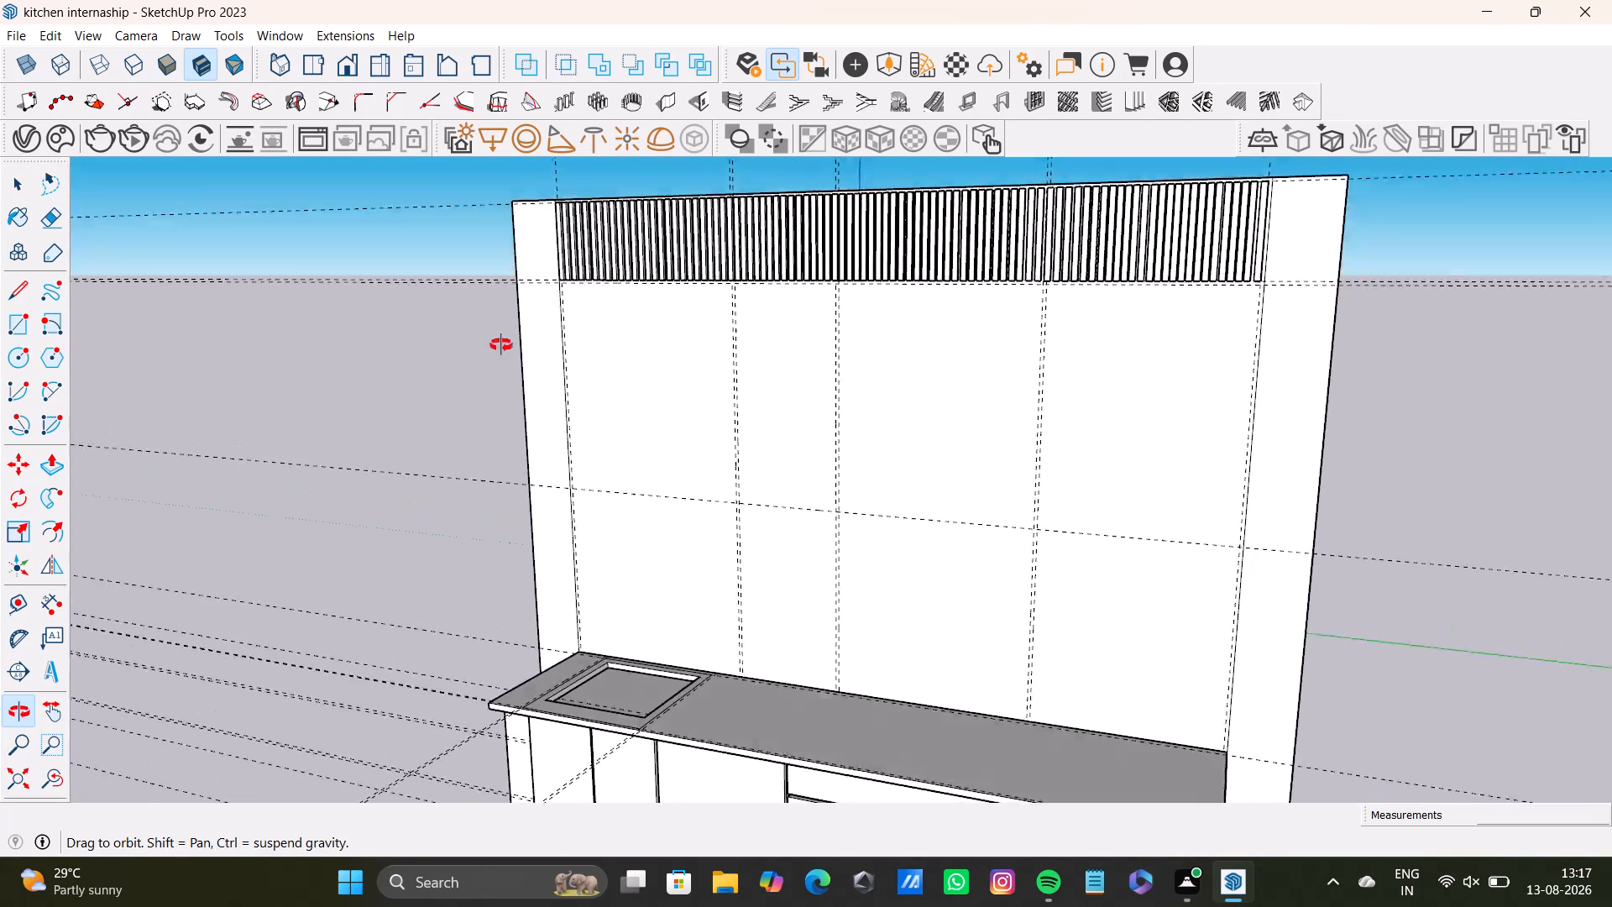
pyautogui.moveTo(501, 345); pyautogui.dragTo(643, 298, button='middle')
pyautogui.scroll(1, 541, 431)
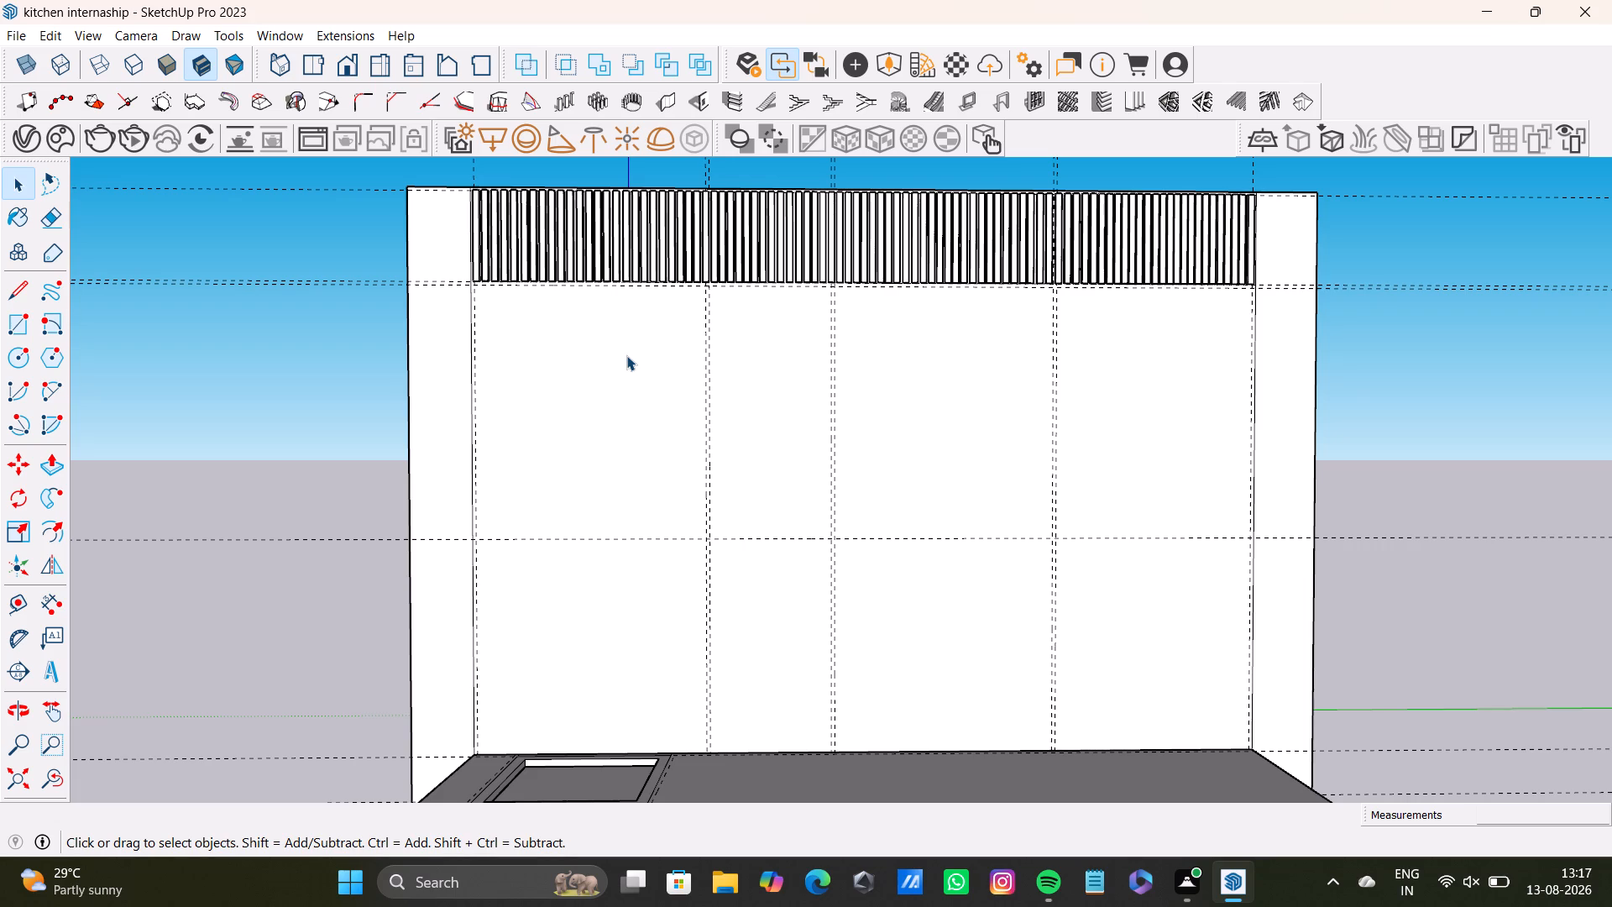
pyautogui.scroll(-3, 634, 517)
pyautogui.moveTo(639, 555); pyautogui.dragTo(648, 704, button='middle')
pyautogui.moveTo(599, 546); pyautogui.dragTo(568, 693, button='middle')
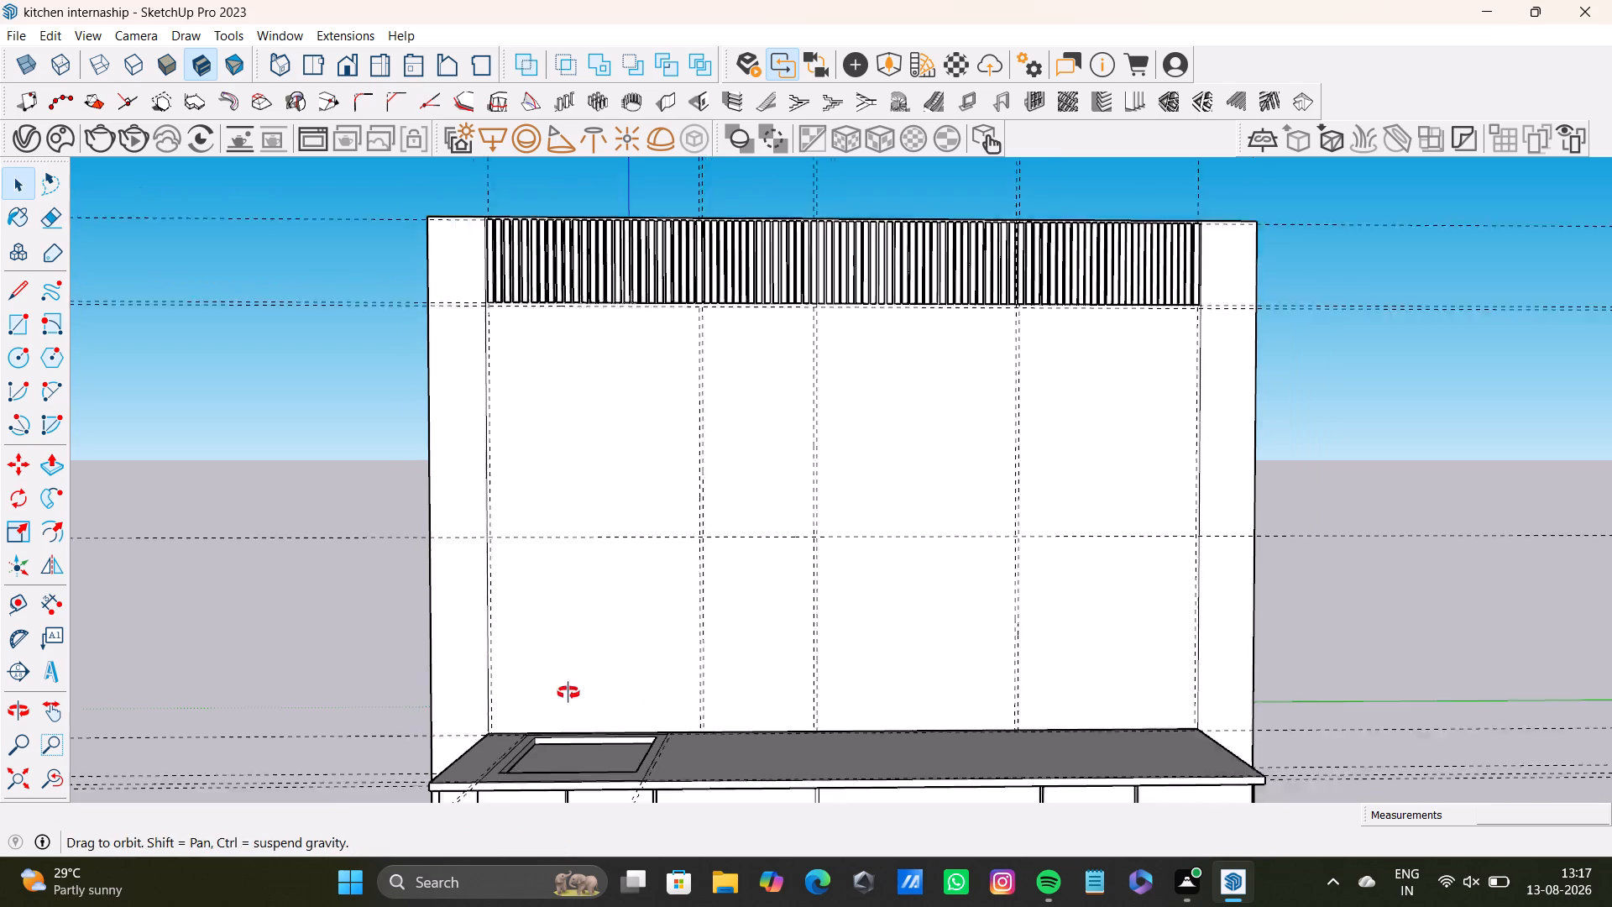
pyautogui.moveTo(568, 693); pyautogui.dragTo(568, 696, button='middle')
pyautogui.moveTo(647, 642); pyautogui.dragTo(644, 702, button='middle')
pyautogui.scroll(8, 632, 618)
pyautogui.keyDown('shift'); pyautogui.moveTo(622, 592); pyautogui.dragTo(521, 679, button='middle'); pyautogui.keyUp('shift')
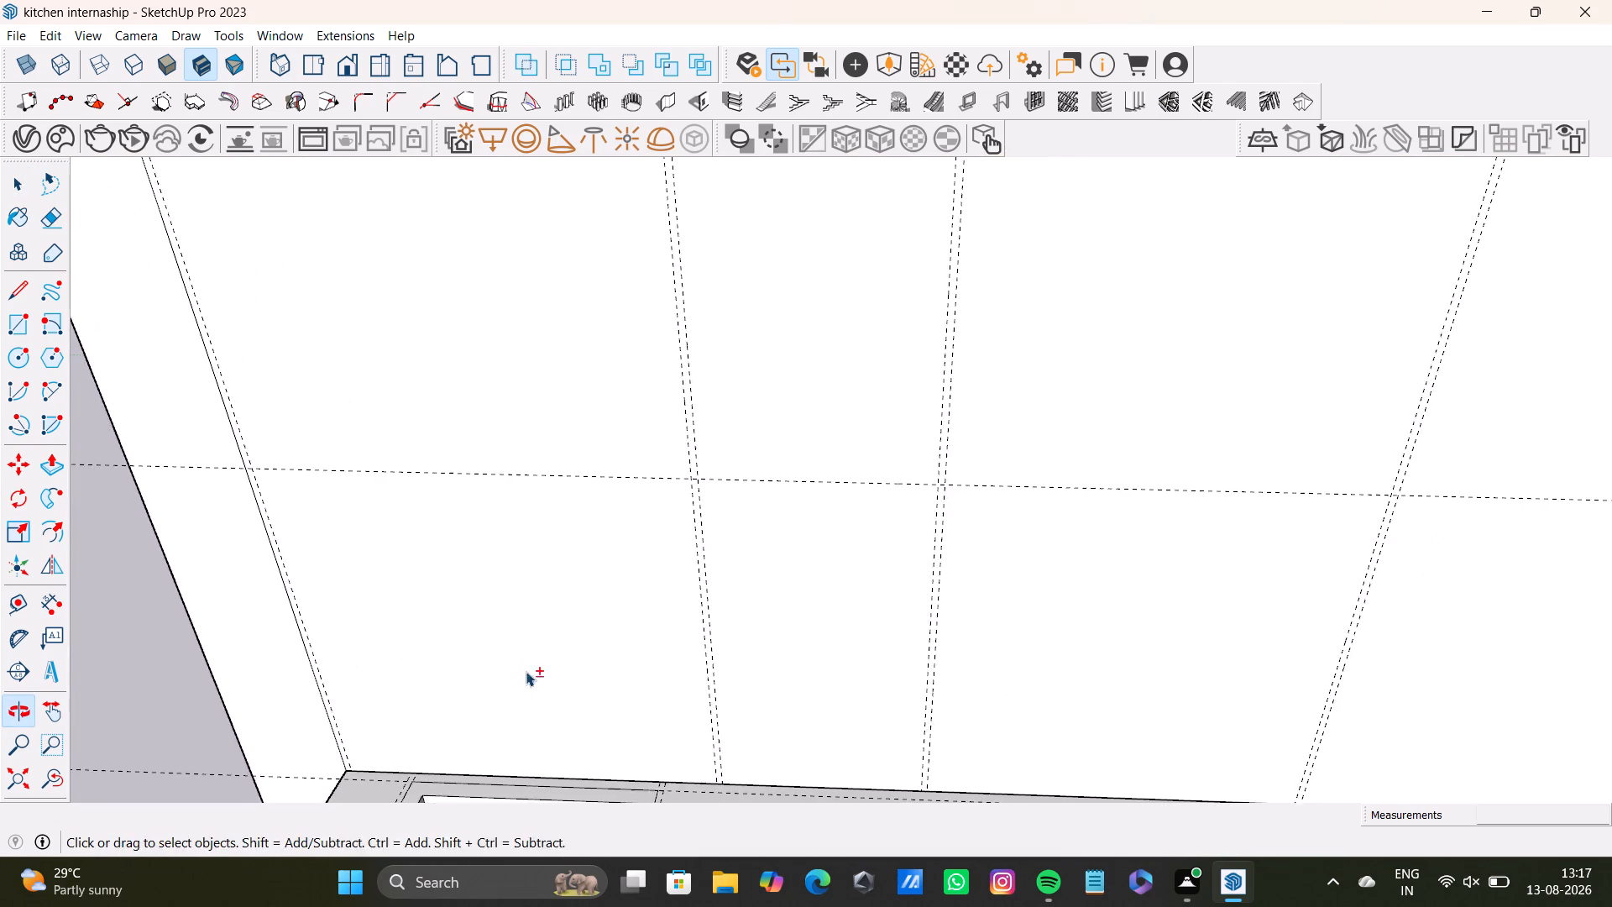
pyautogui.moveTo(542, 666); pyautogui.dragTo(607, 566, button='middle')
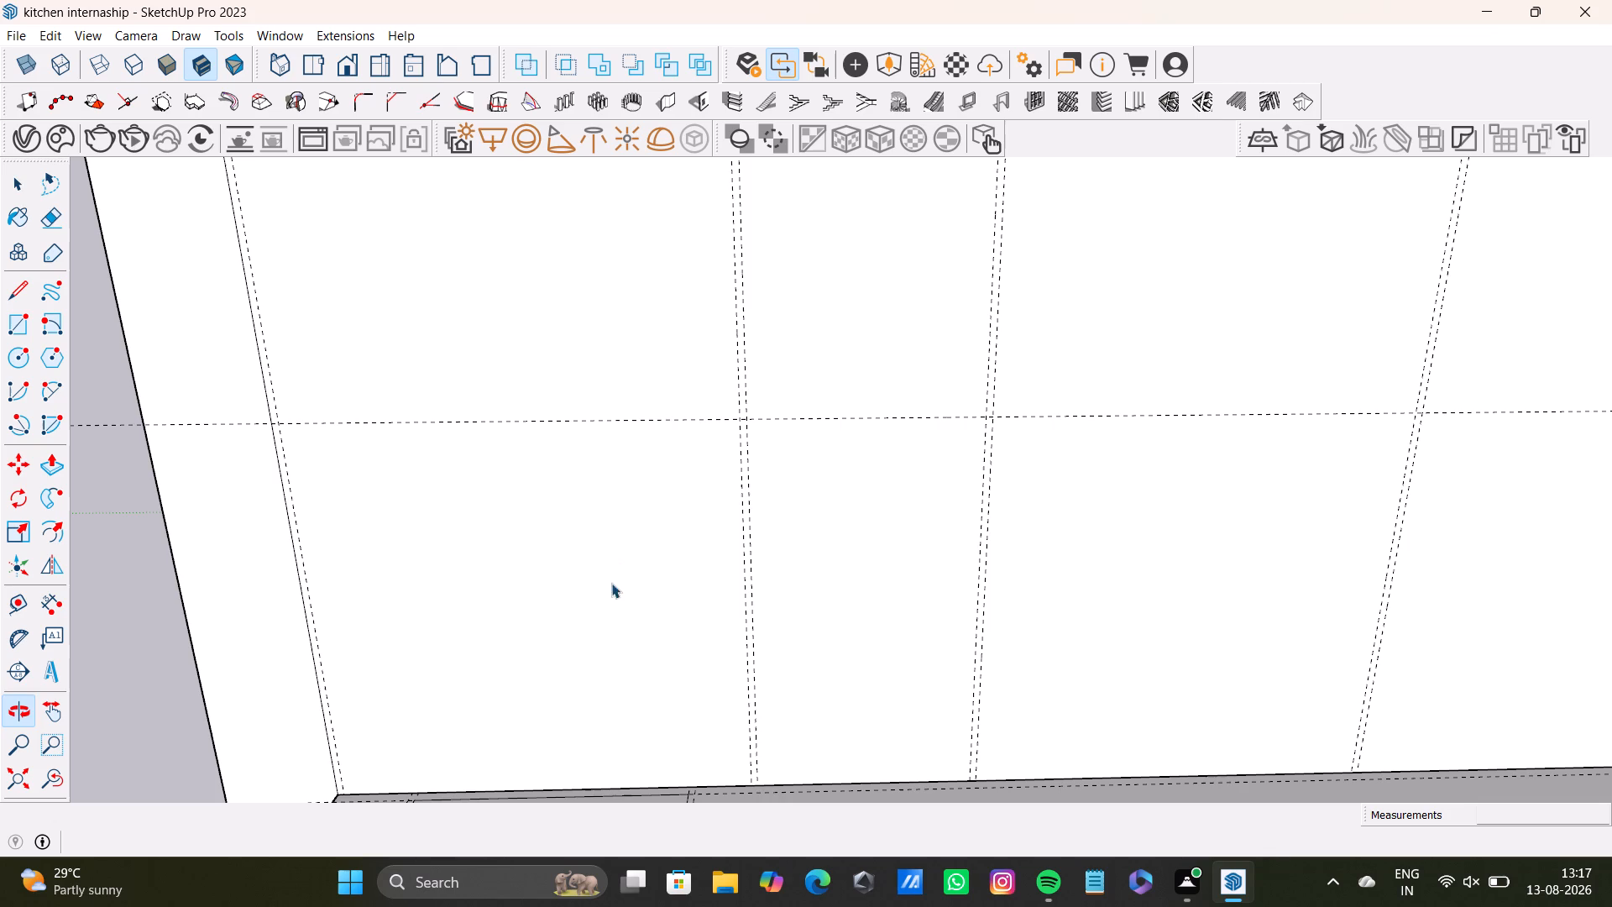
pyautogui.moveTo(620, 621); pyautogui.dragTo(610, 622, button='middle')
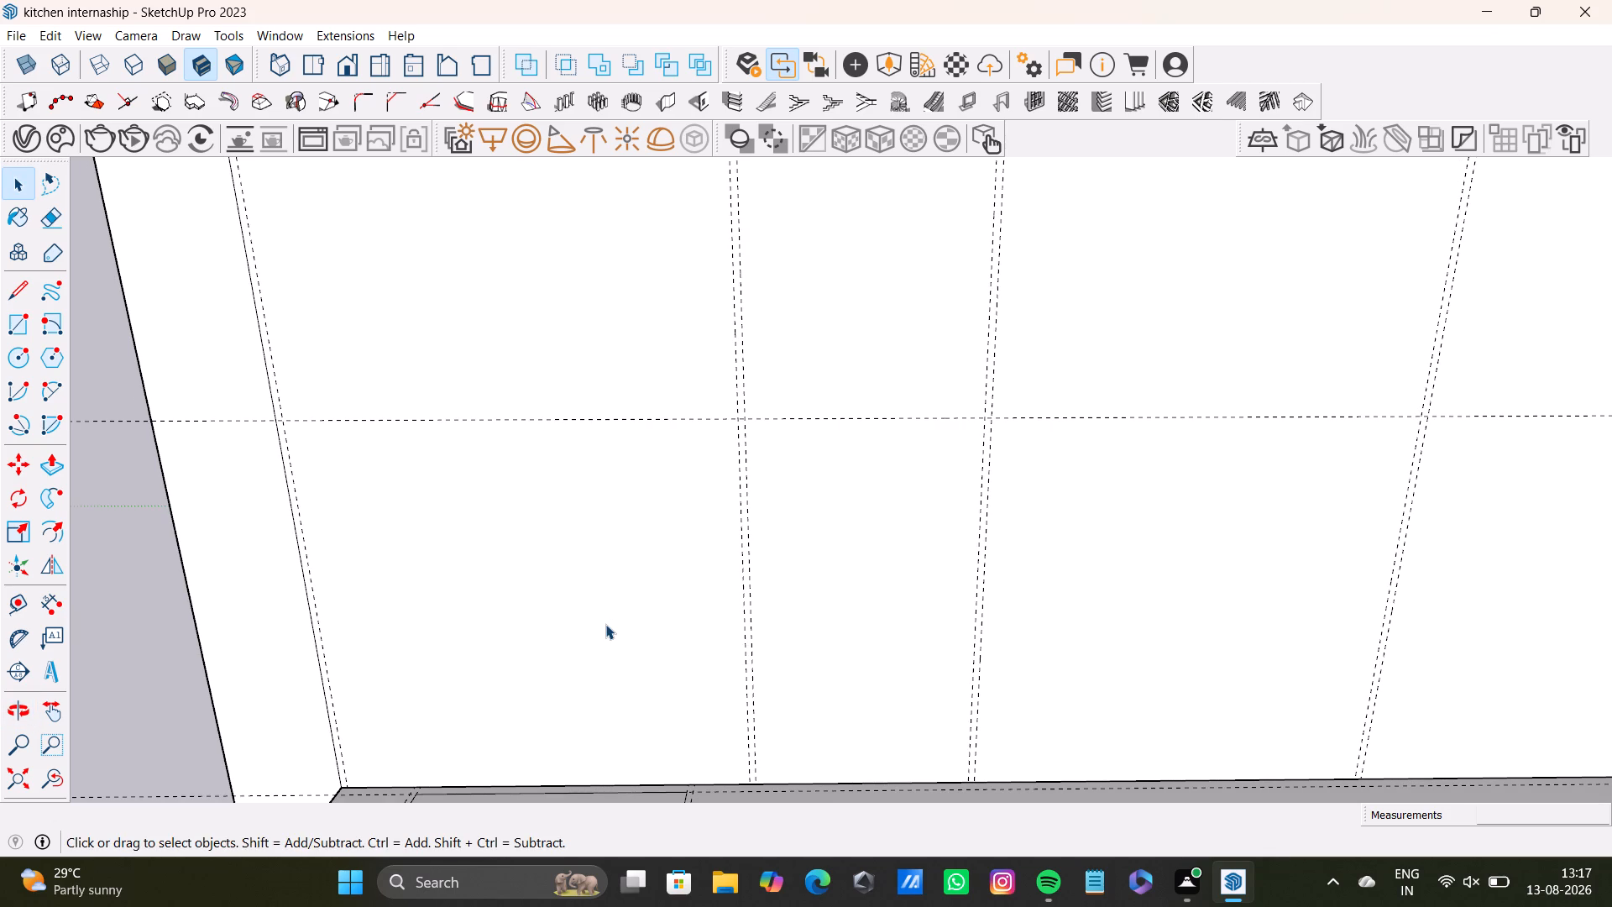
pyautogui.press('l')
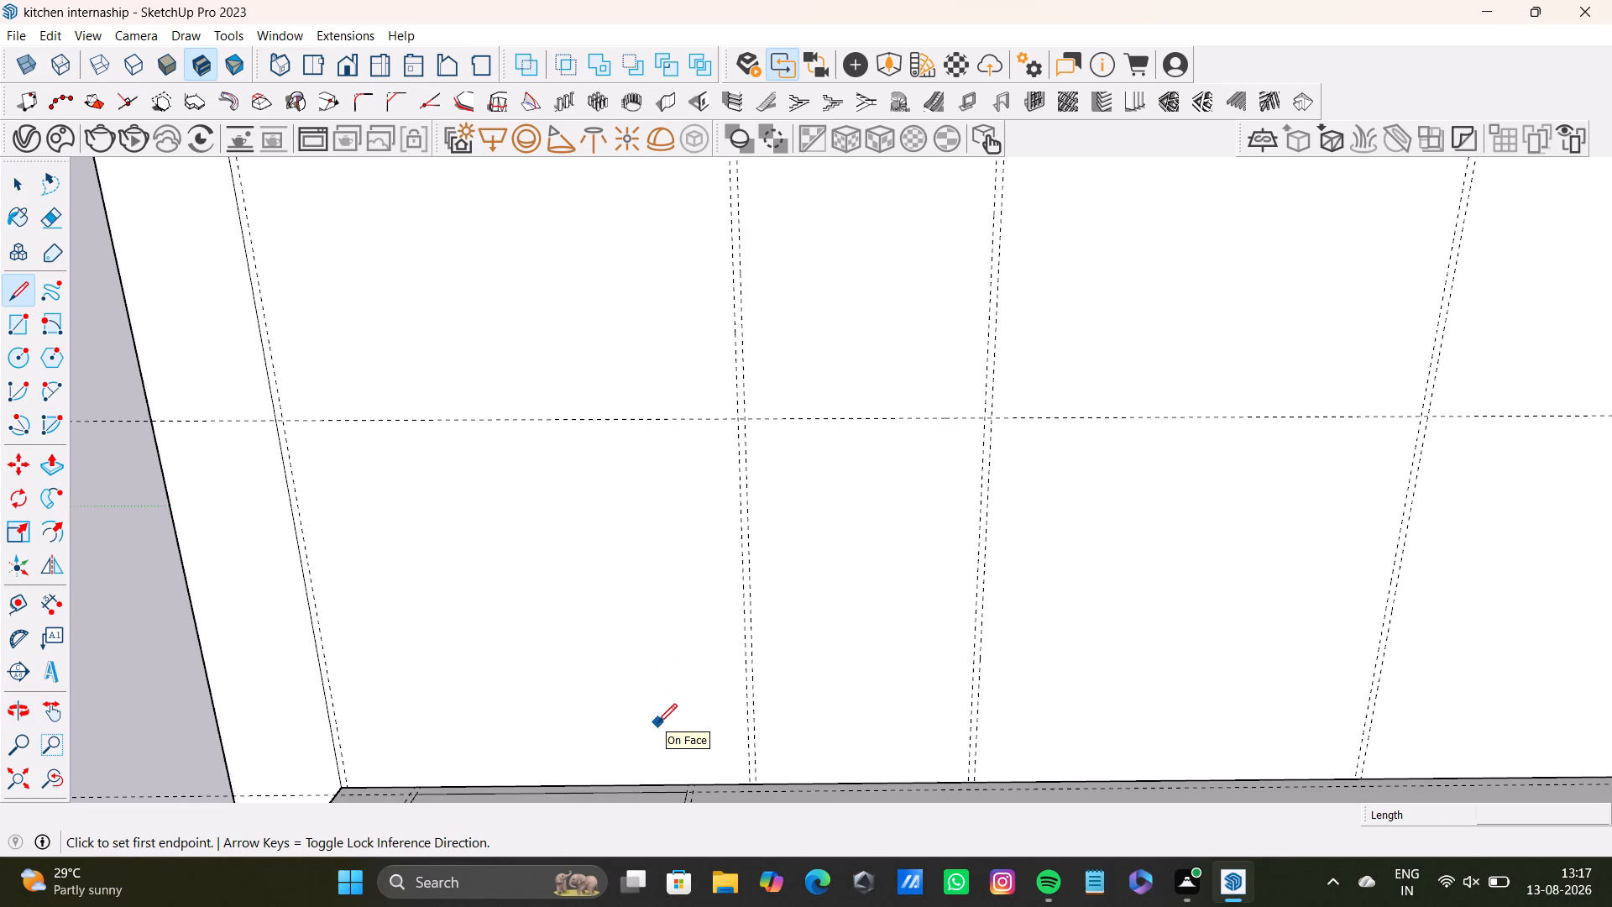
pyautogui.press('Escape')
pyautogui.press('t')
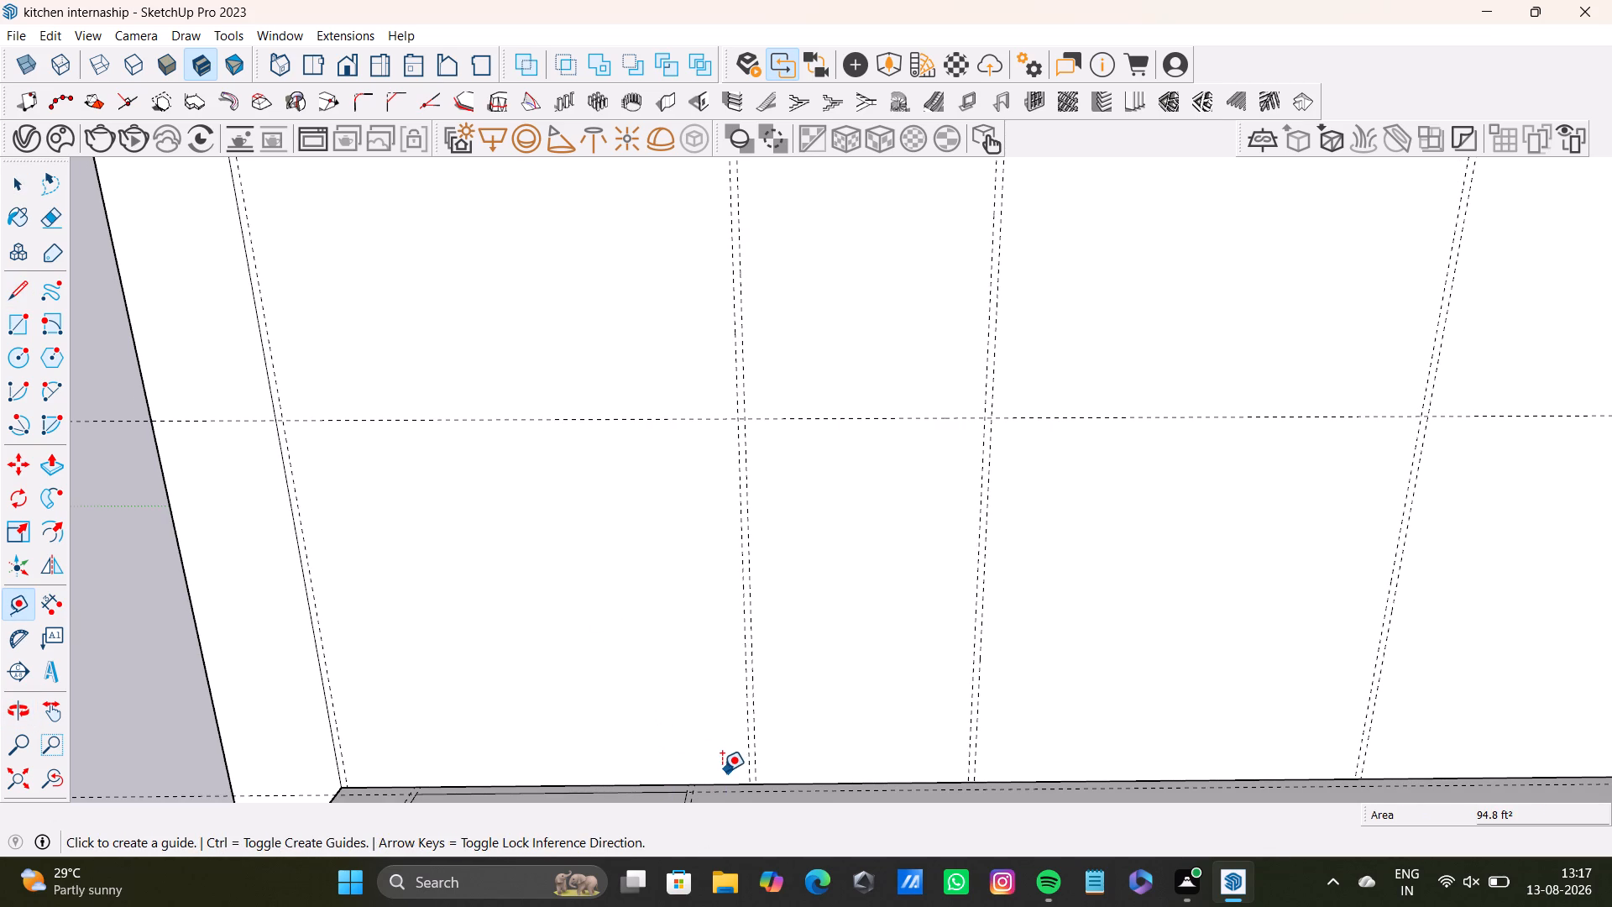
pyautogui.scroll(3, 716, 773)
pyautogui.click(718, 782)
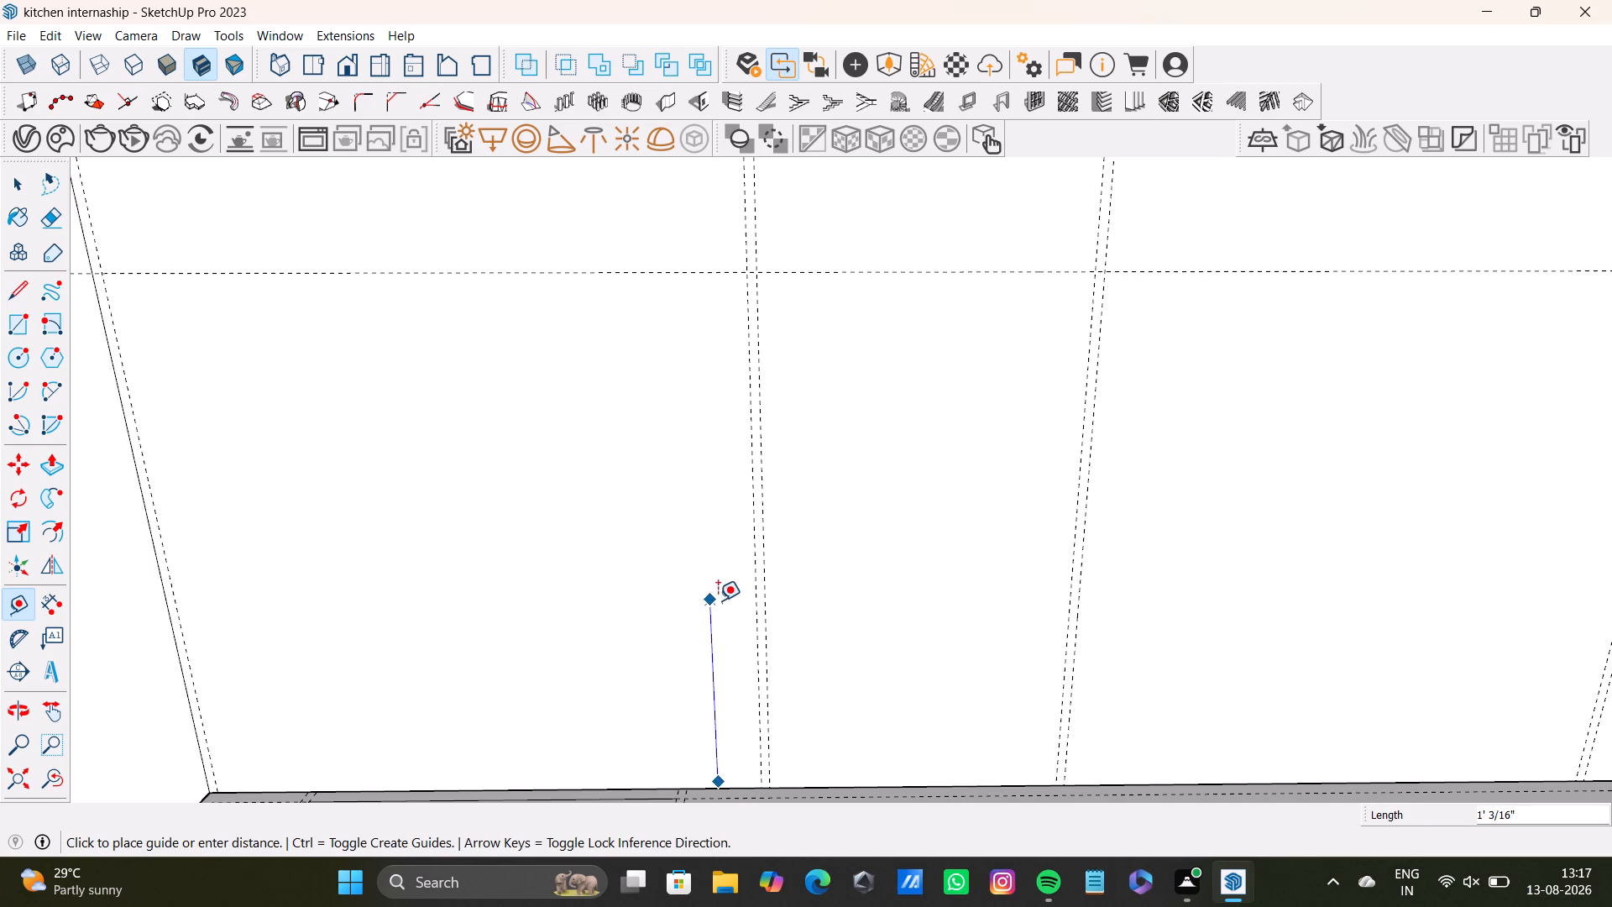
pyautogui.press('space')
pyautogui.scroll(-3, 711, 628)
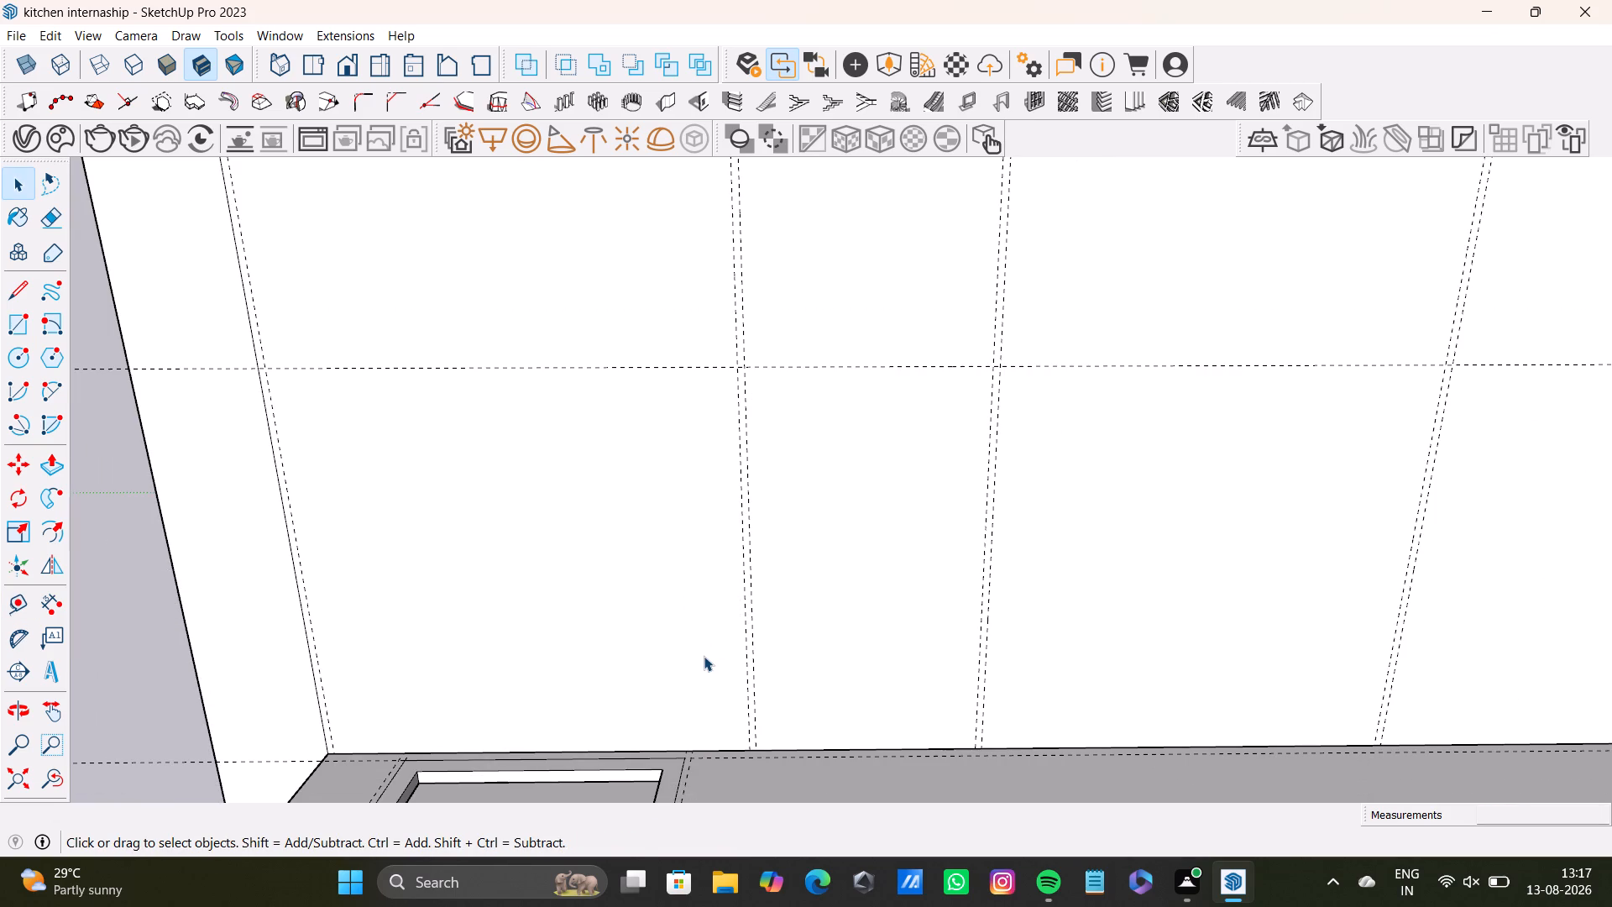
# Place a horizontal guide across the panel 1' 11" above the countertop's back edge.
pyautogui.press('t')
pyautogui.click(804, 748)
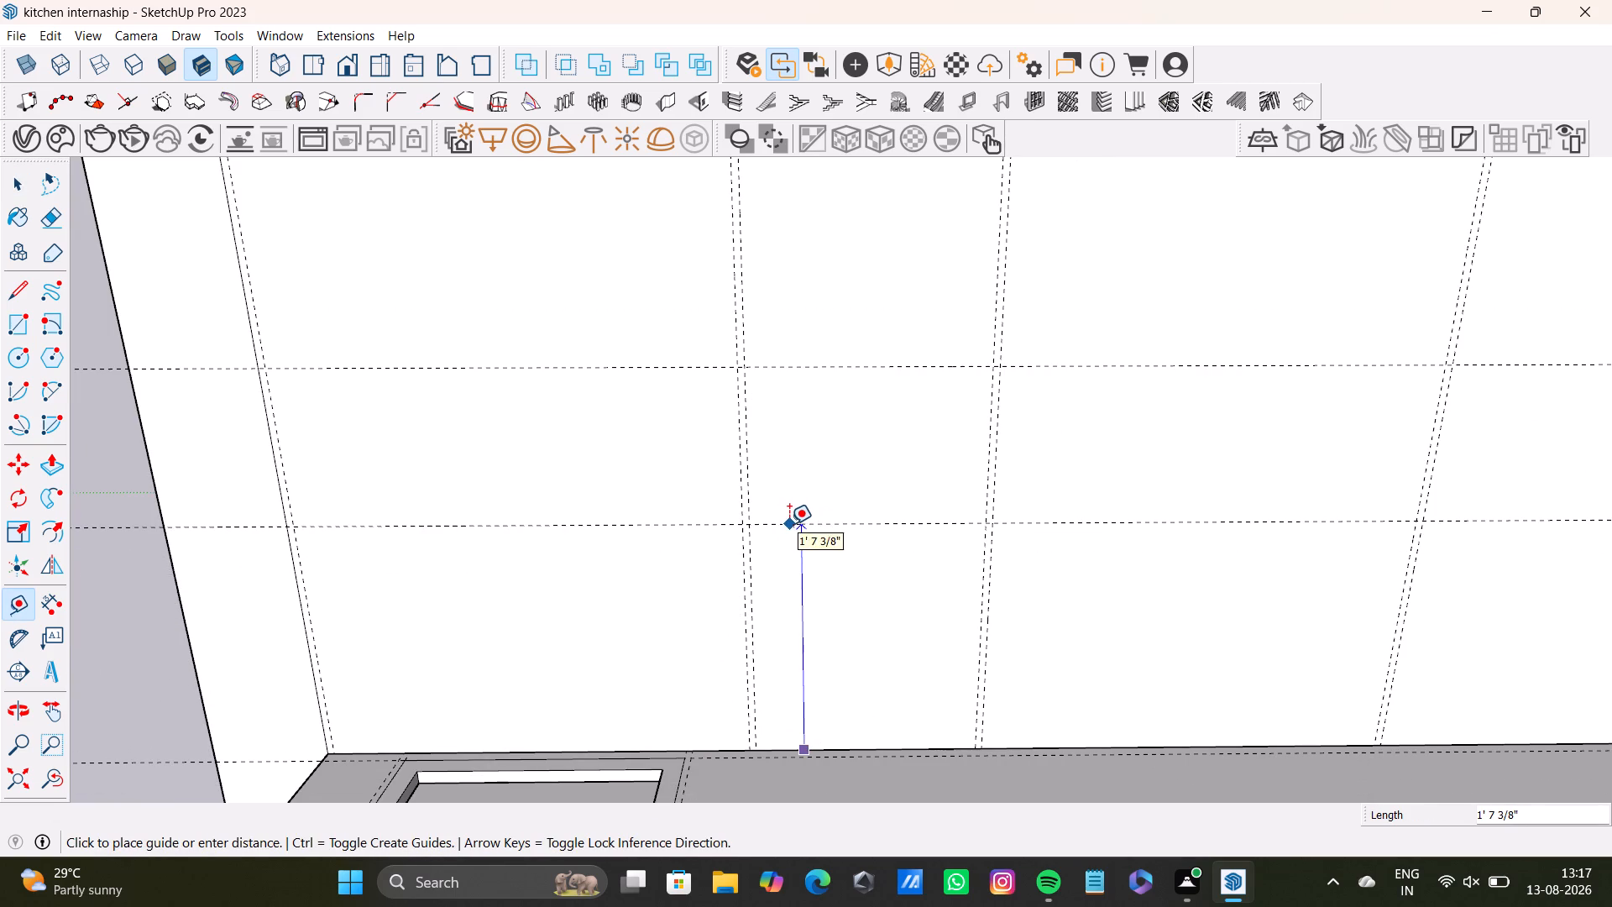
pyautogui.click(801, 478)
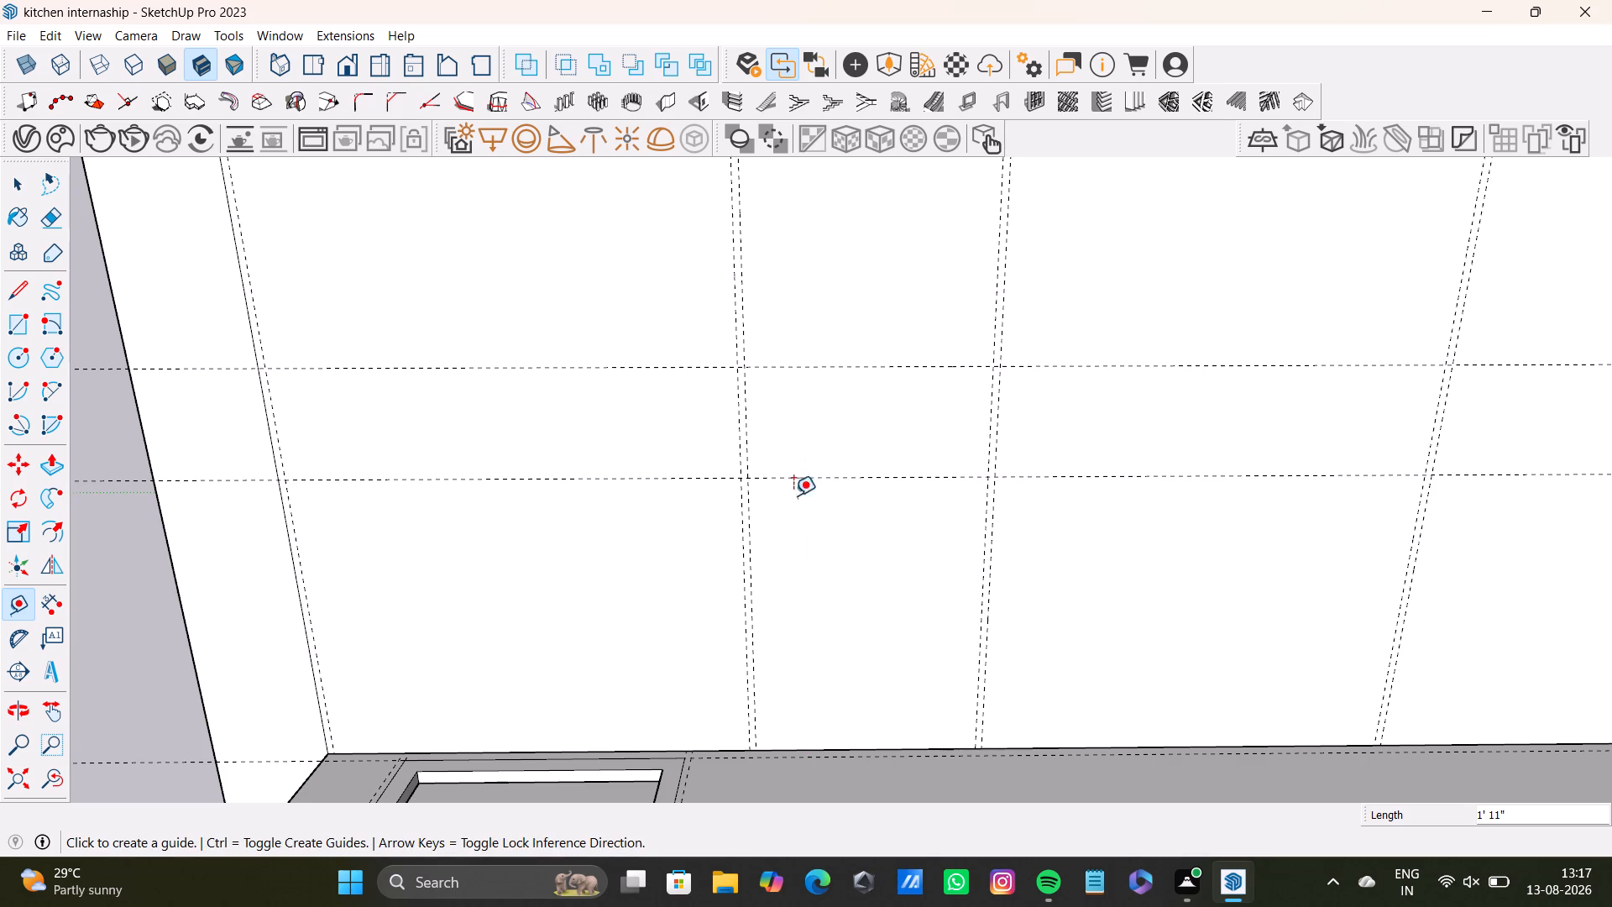
# Examine the two horizontal guides against the vertical divisions, the slat band and the countertop from several angles.
pyautogui.scroll(-6, 767, 553)
pyautogui.keyDown('shift'); pyautogui.moveTo(744, 546); pyautogui.dragTo(692, 736, button='middle'); pyautogui.keyUp('shift')
pyautogui.moveTo(685, 676); pyautogui.dragTo(589, 544, button='middle')
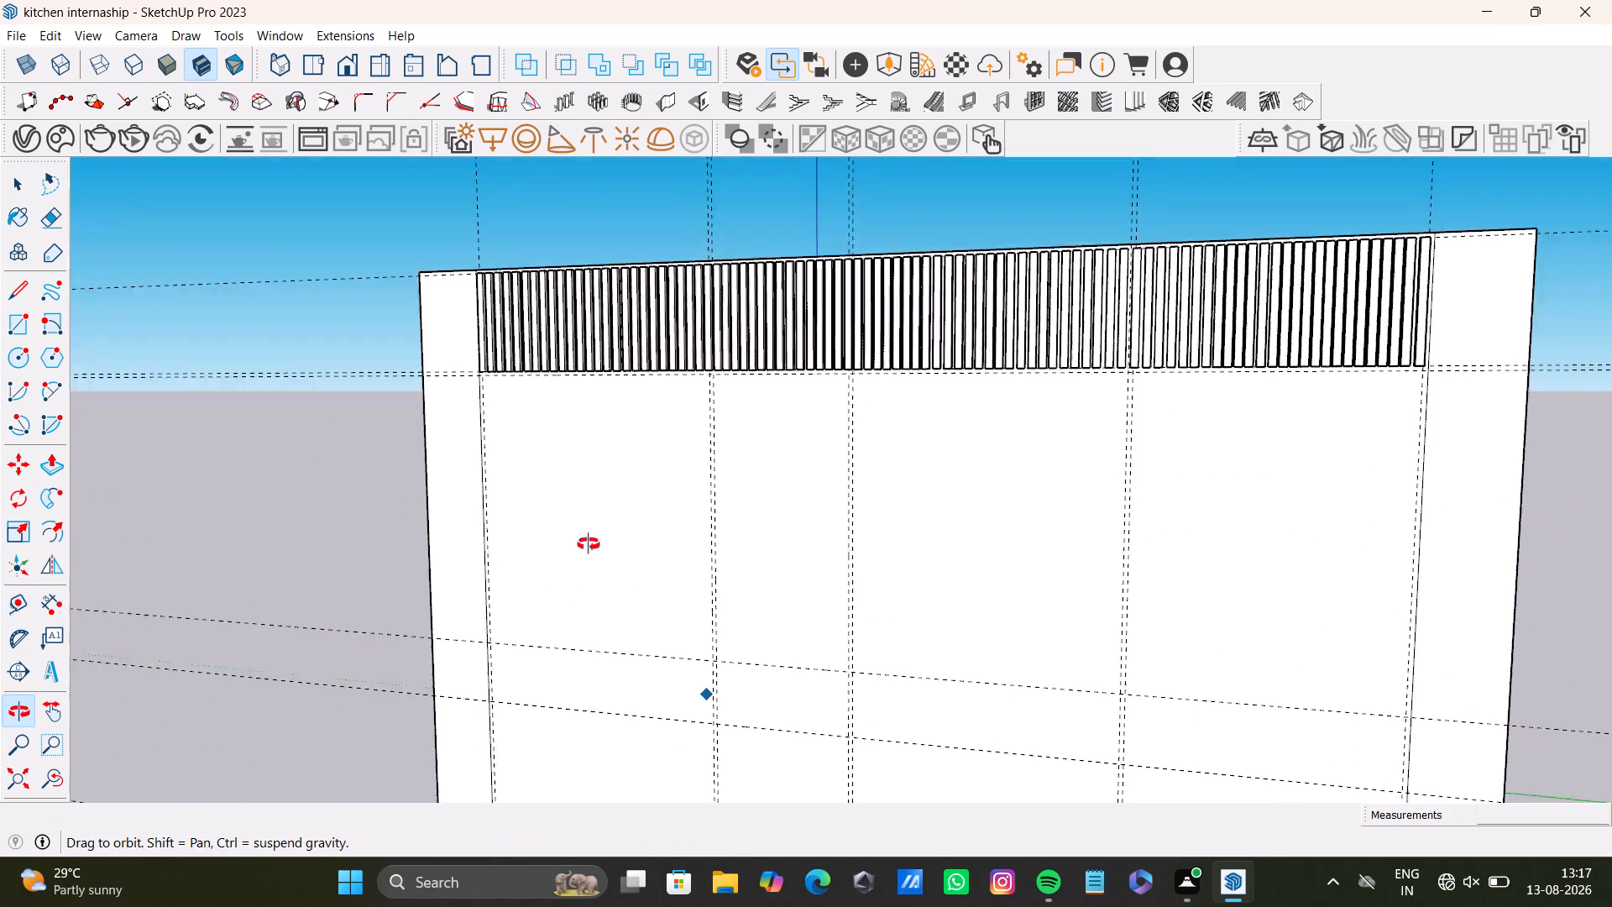
pyautogui.moveTo(589, 544); pyautogui.dragTo(662, 575, button='middle')
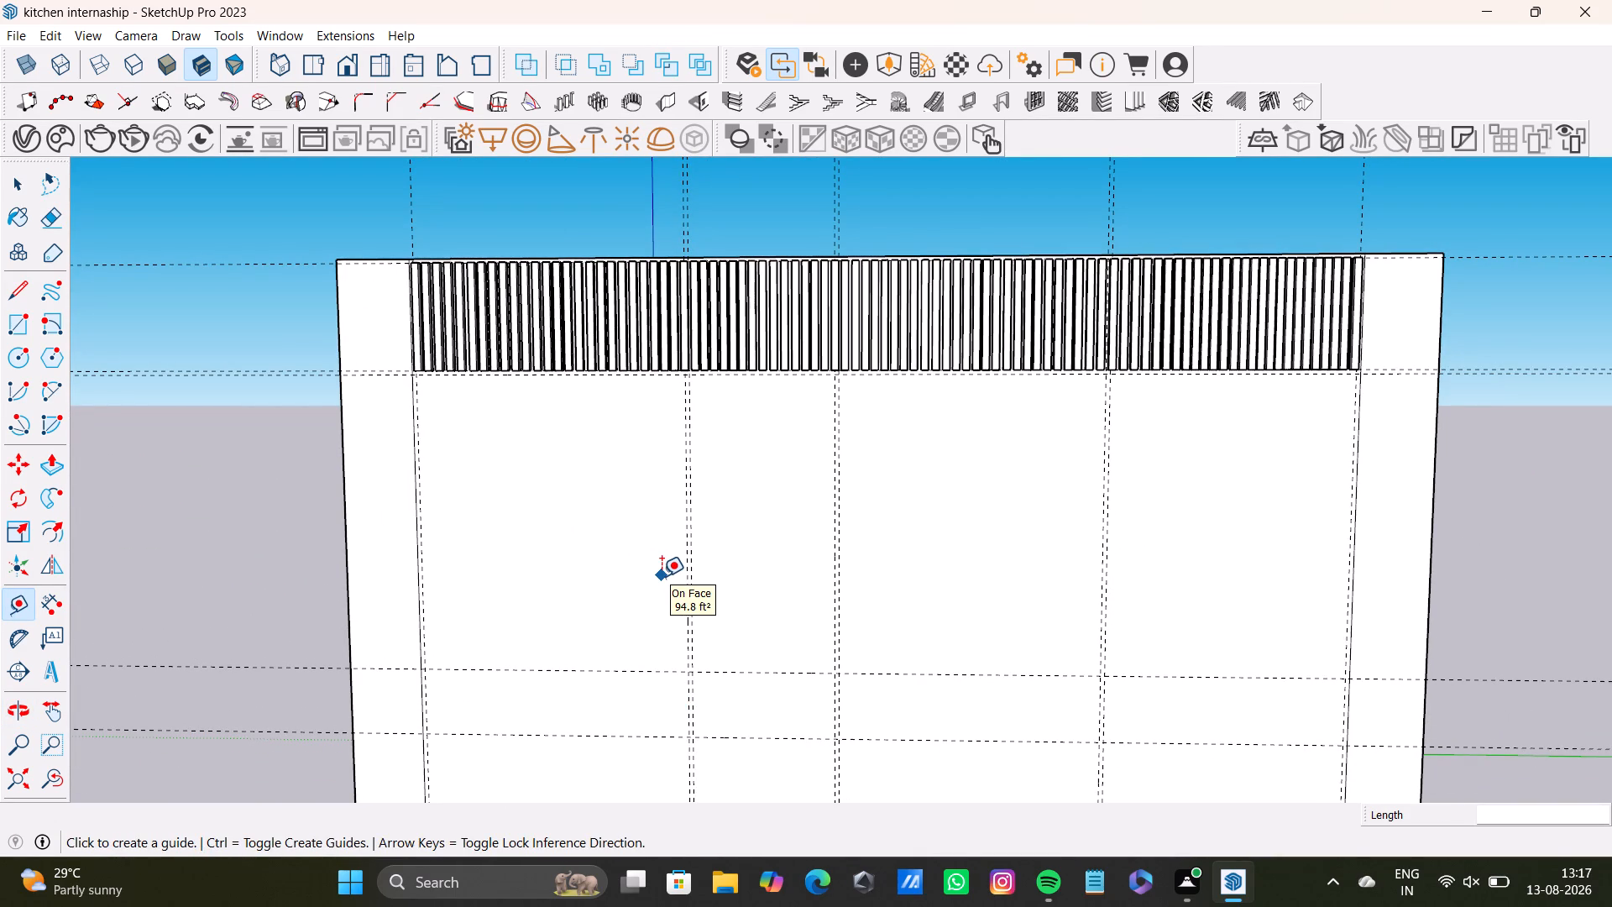
pyautogui.scroll(5, 584, 464)
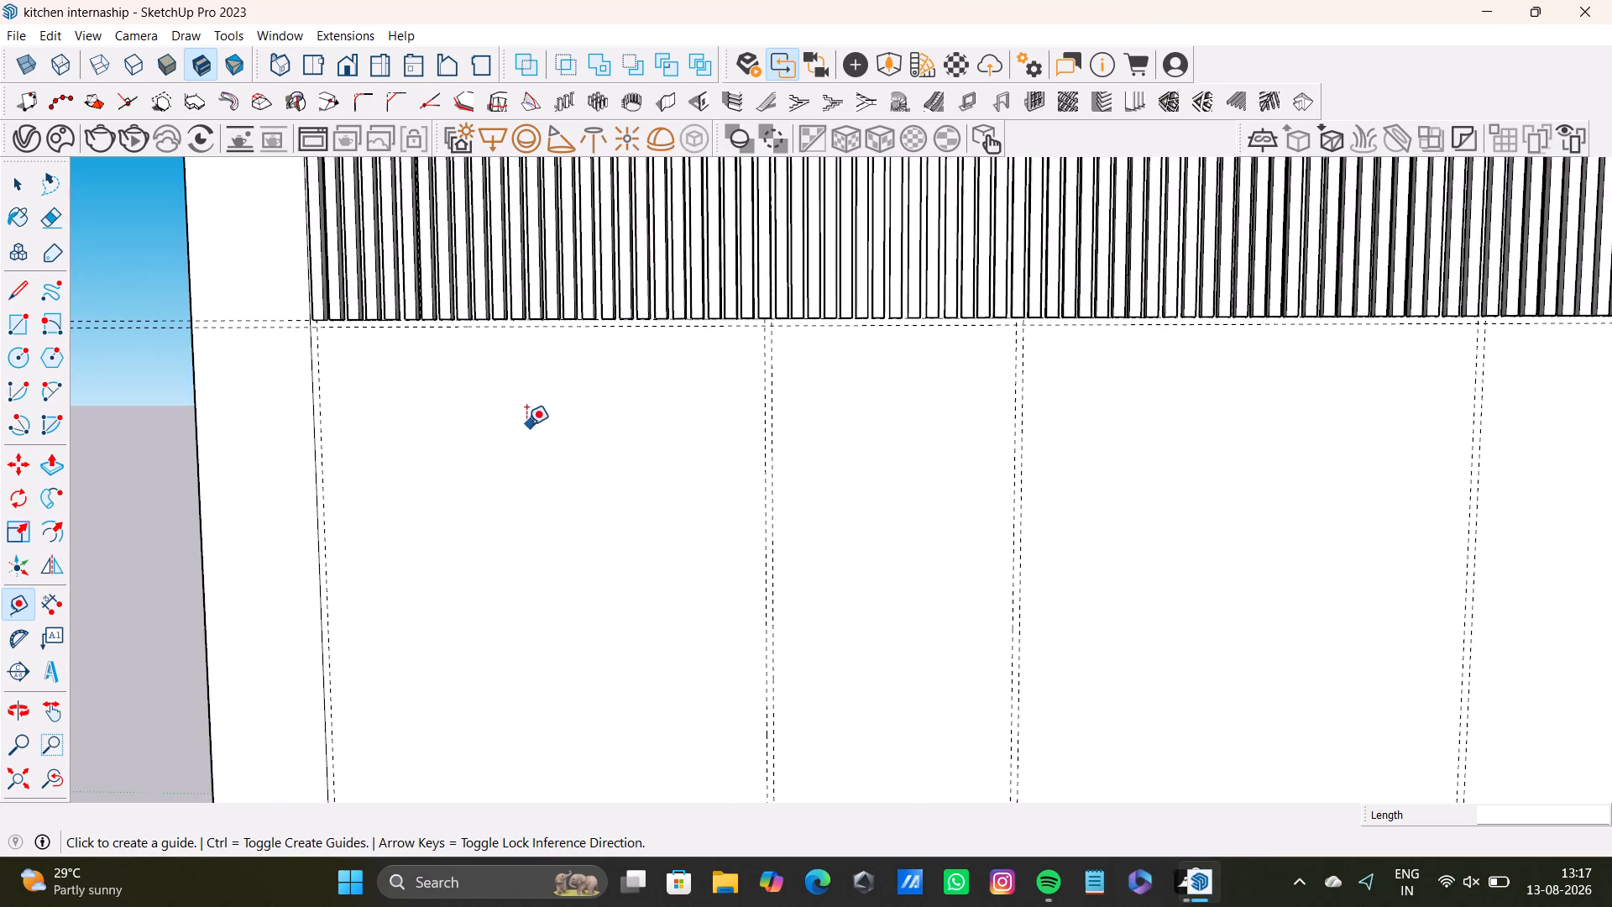
pyautogui.moveTo(526, 425); pyautogui.dragTo(555, 303, button='middle')
pyautogui.scroll(5, 652, 412)
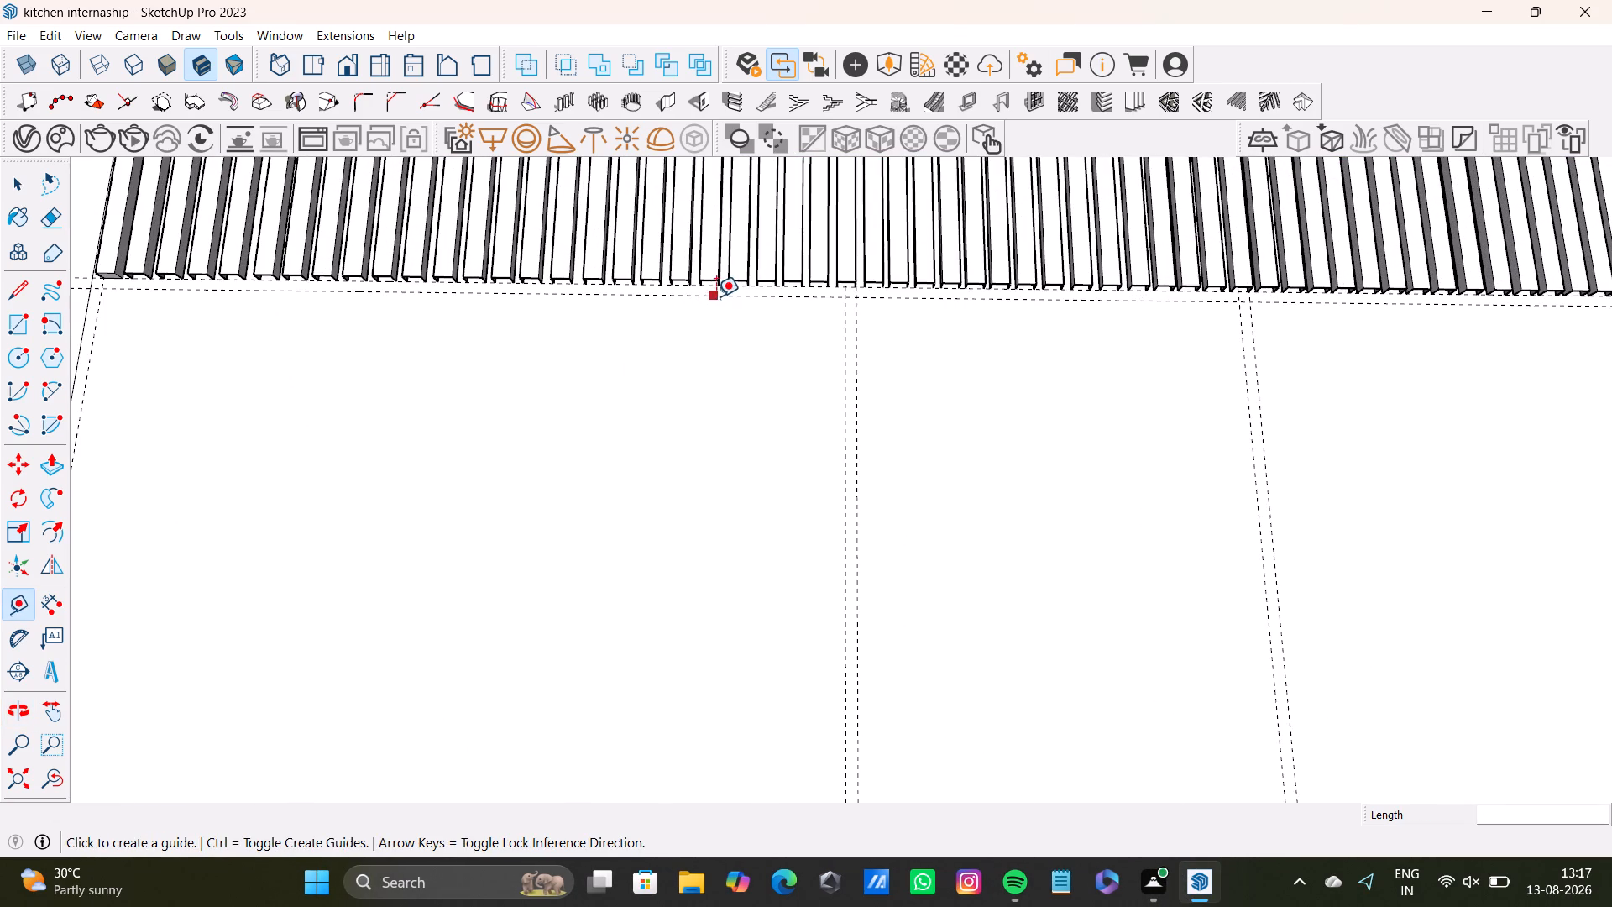
pyautogui.scroll(-14, 594, 440)
pyautogui.moveTo(589, 550); pyautogui.dragTo(592, 590, button='middle')
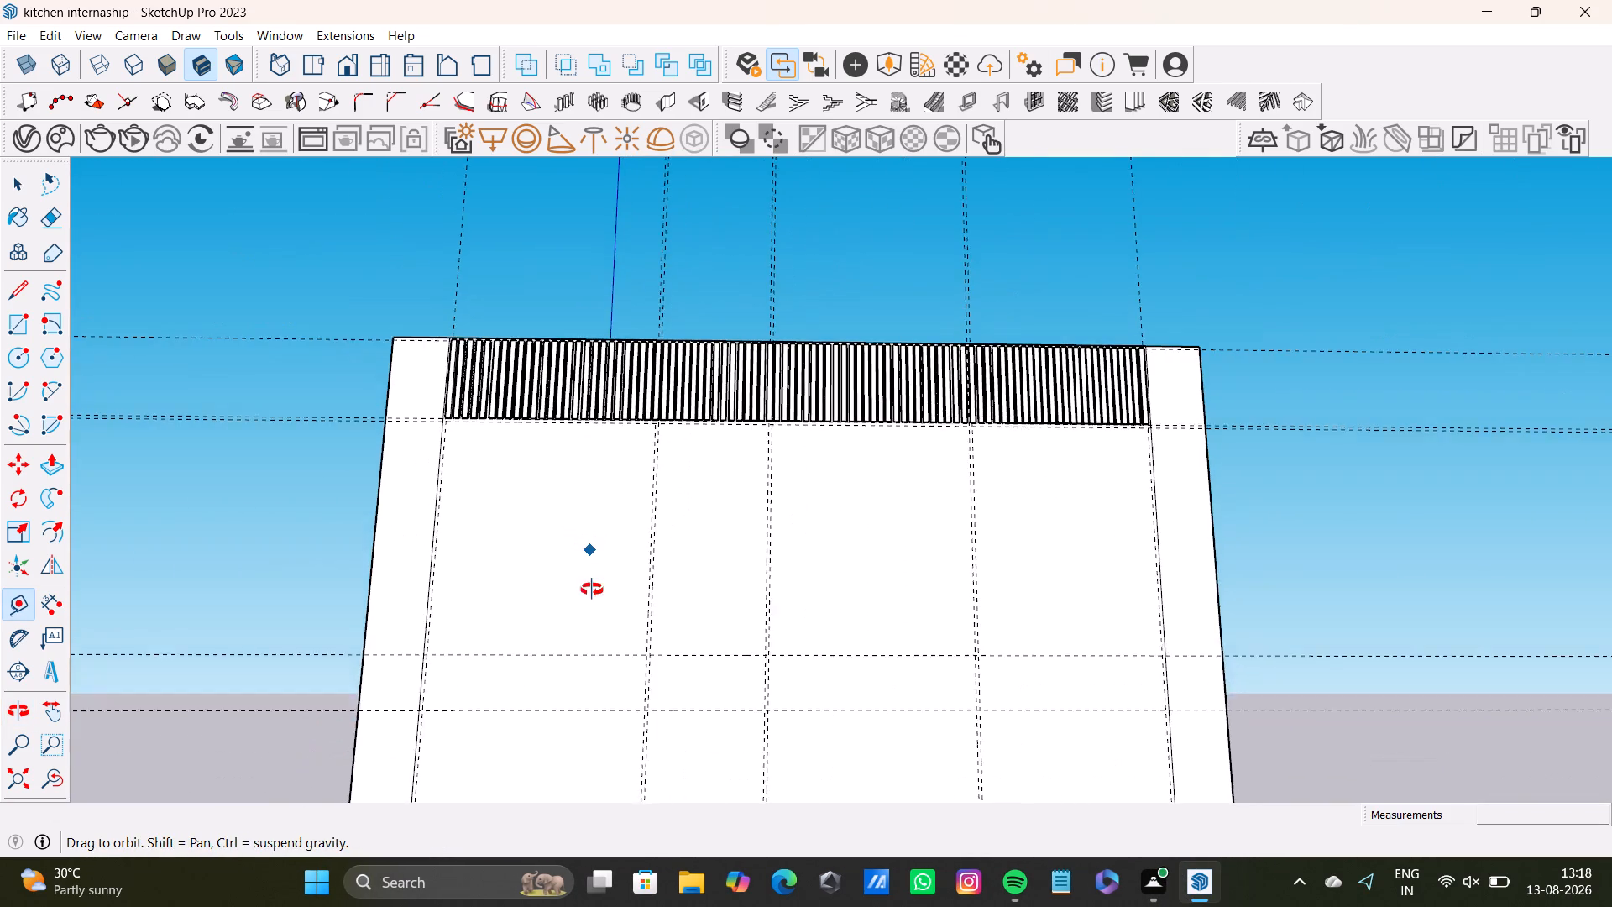
pyautogui.moveTo(592, 590); pyautogui.dragTo(603, 446, button='middle')
pyautogui.moveTo(606, 450); pyautogui.dragTo(598, 588, button='middle')
pyautogui.scroll(3, 593, 411)
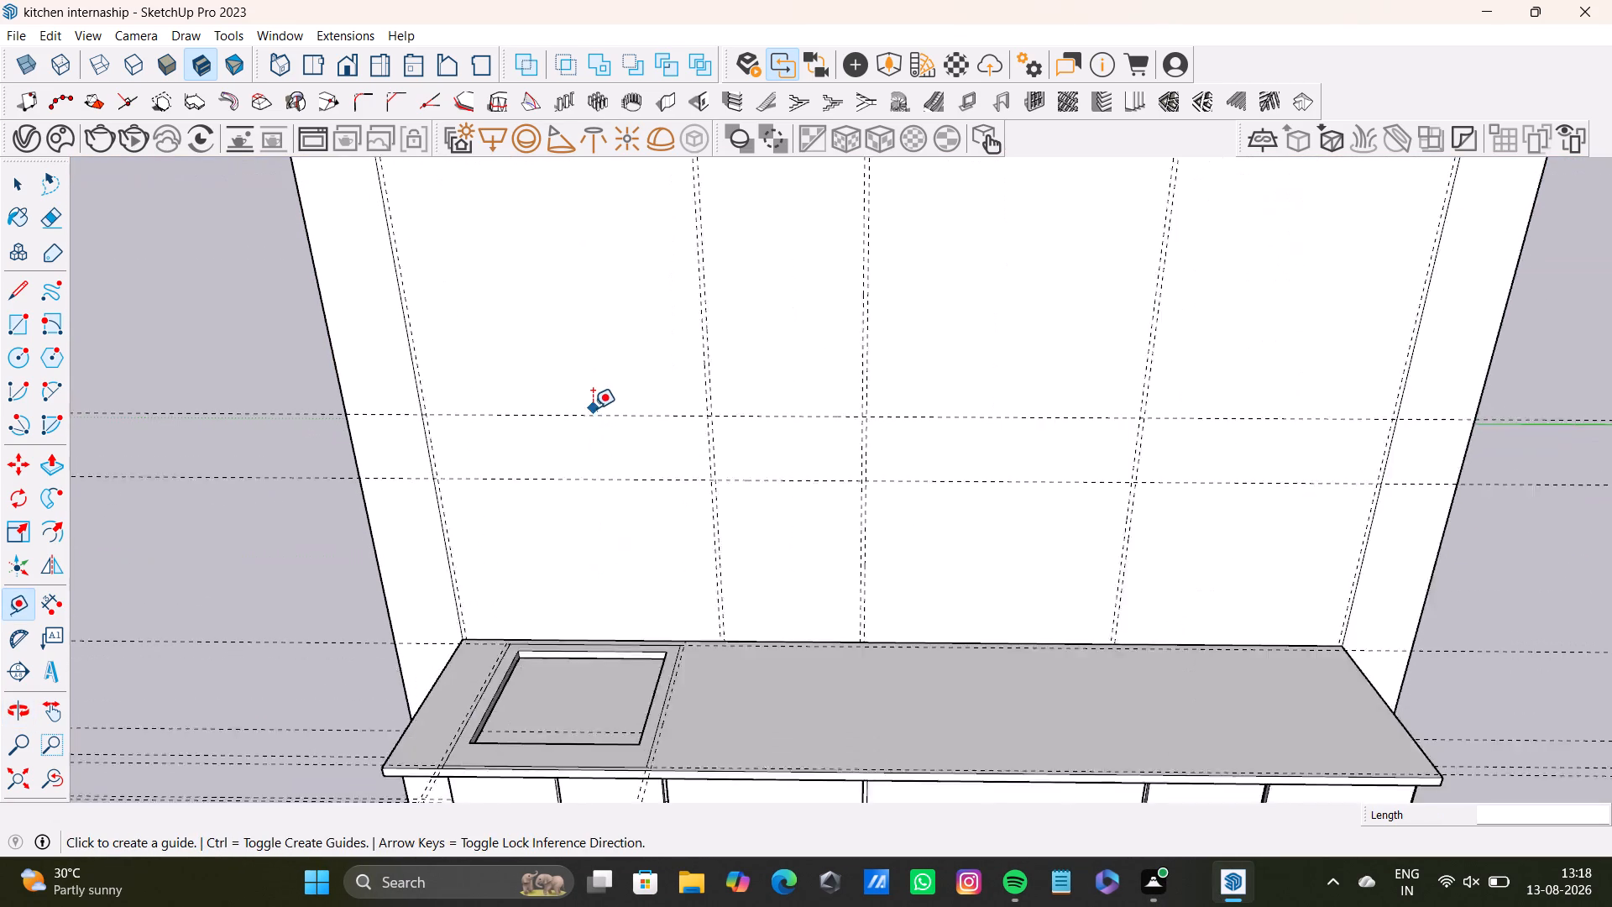
pyautogui.scroll(2, 593, 408)
pyautogui.moveTo(605, 396); pyautogui.dragTo(597, 380, button='middle')
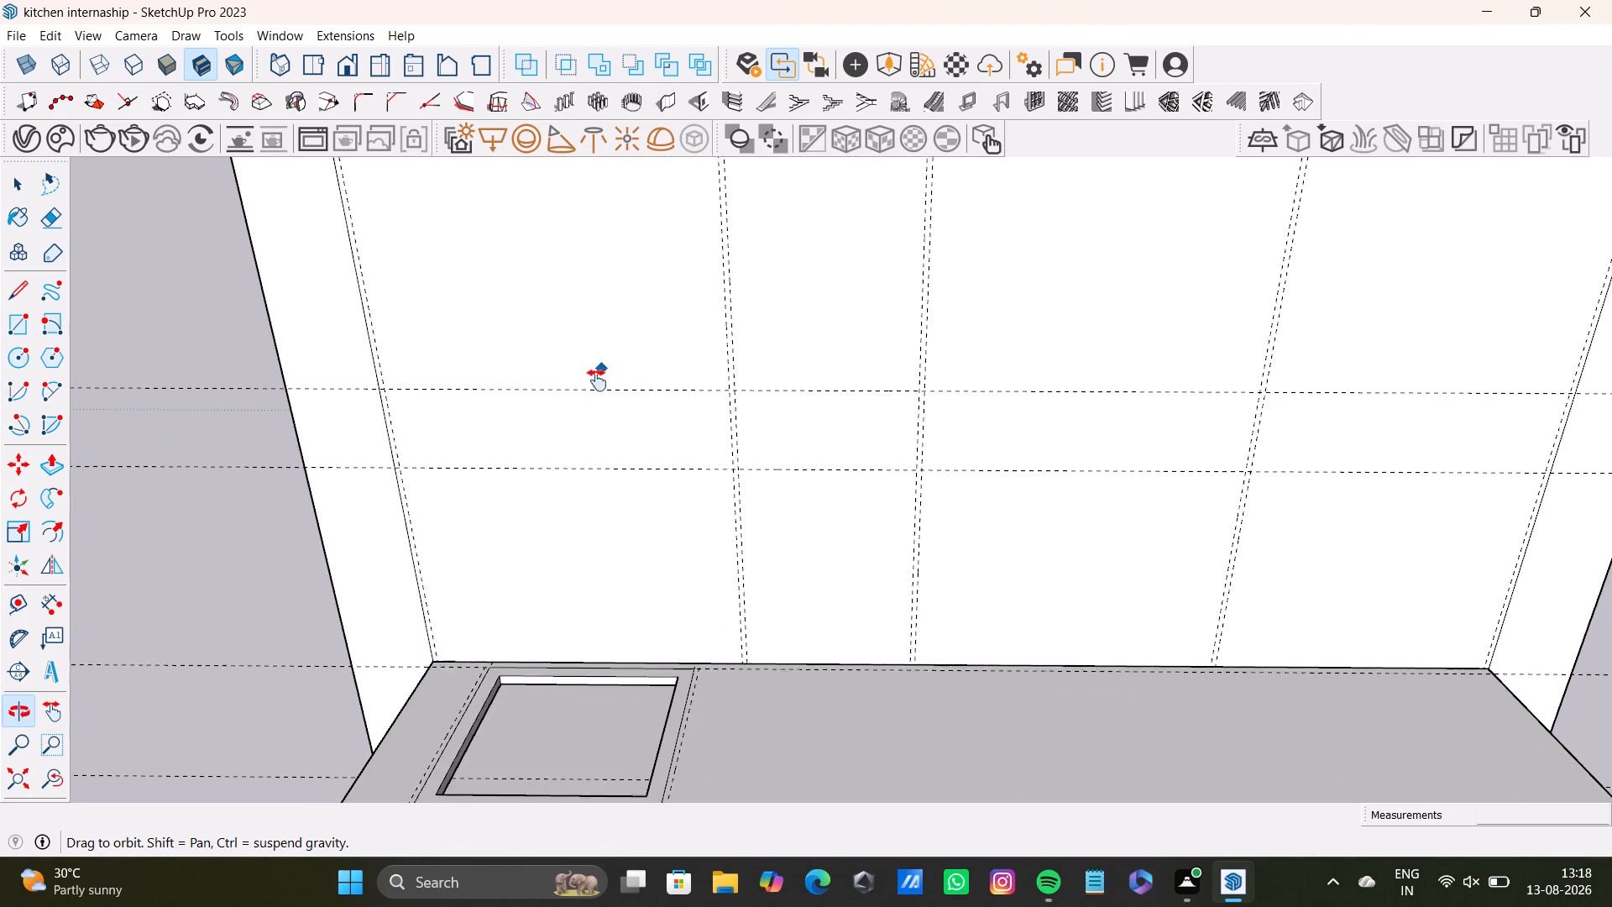
pyautogui.moveTo(597, 380); pyautogui.dragTo(537, 495, button='middle')
pyautogui.moveTo(564, 498); pyautogui.dragTo(575, 469, button='middle')
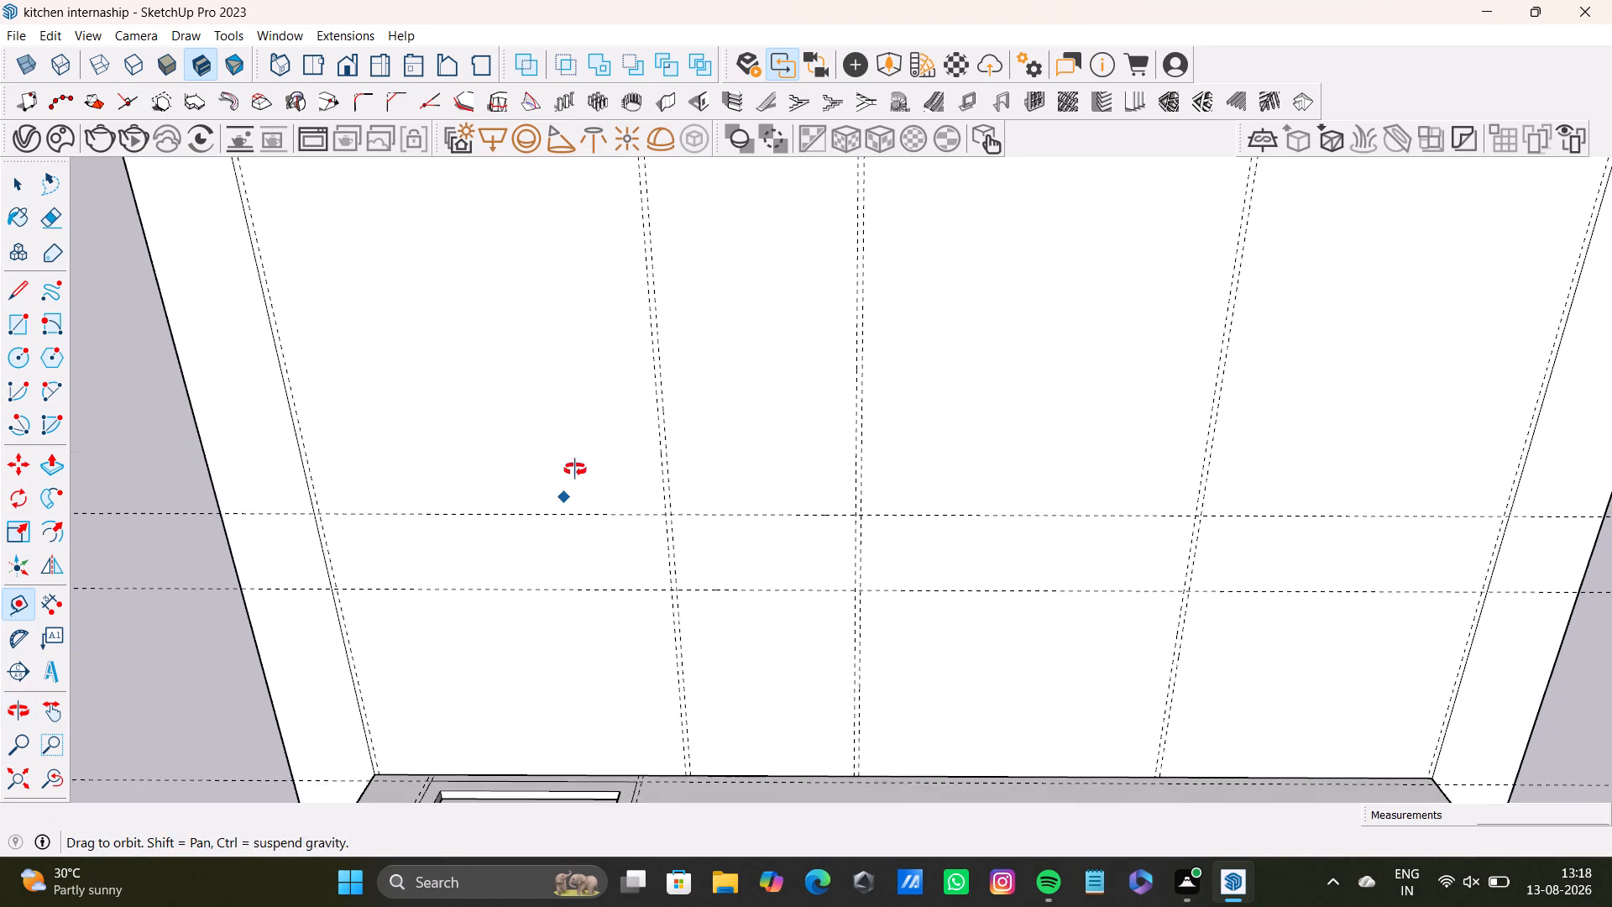
pyautogui.moveTo(575, 469); pyautogui.dragTo(622, 363, button='middle')
pyautogui.moveTo(587, 372); pyautogui.dragTo(395, 248, button='middle')
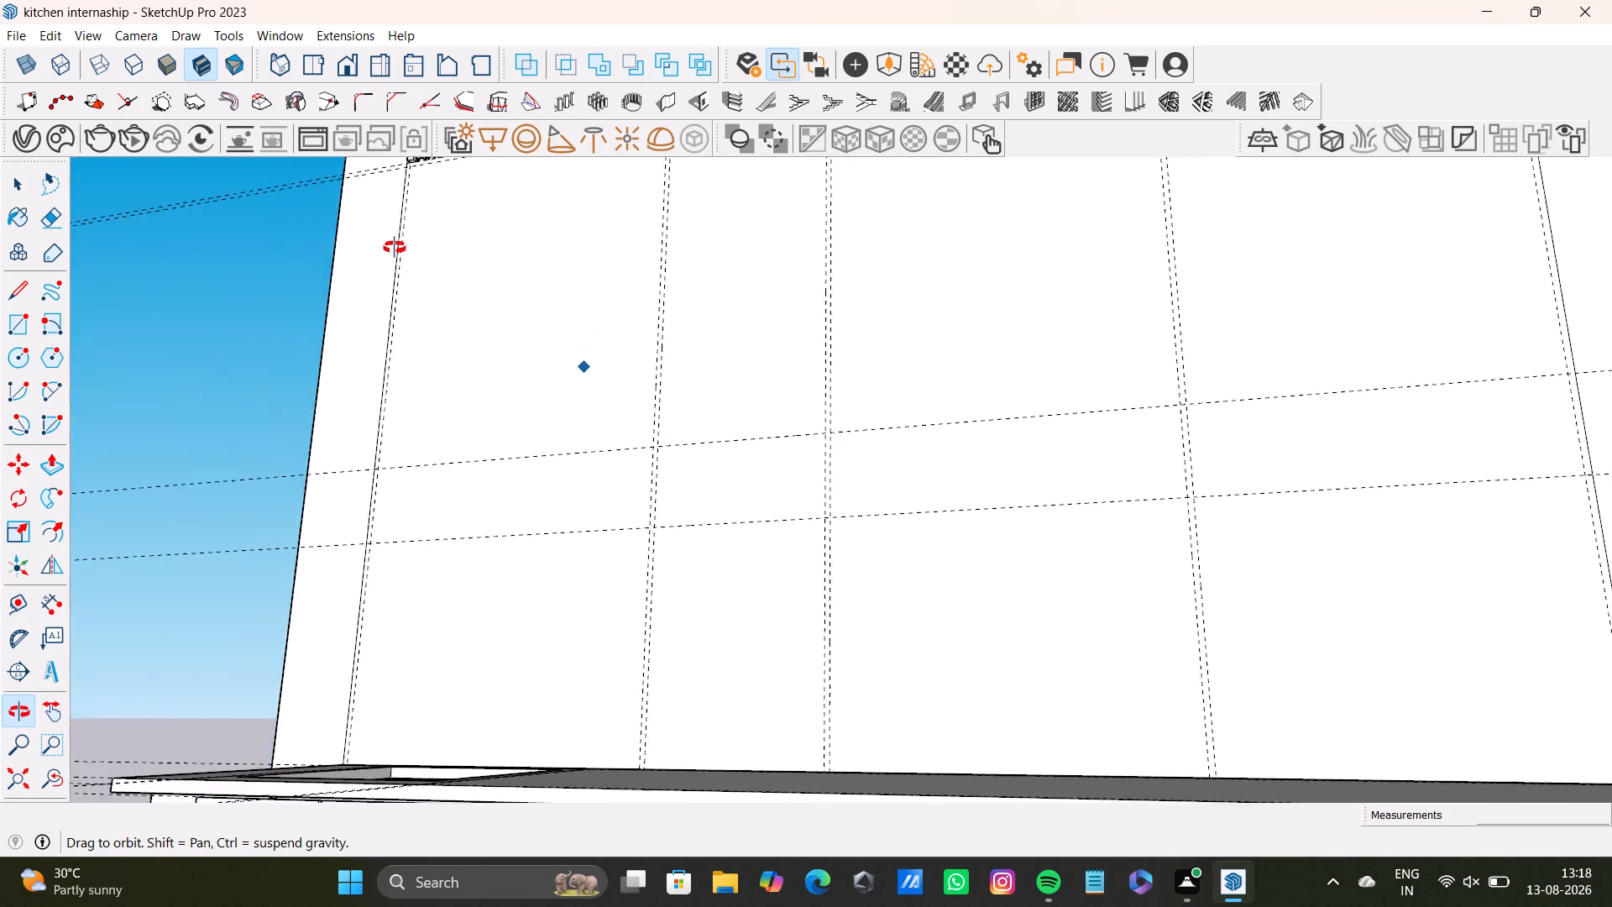
pyautogui.moveTo(395, 248); pyautogui.dragTo(341, 480, button='middle')
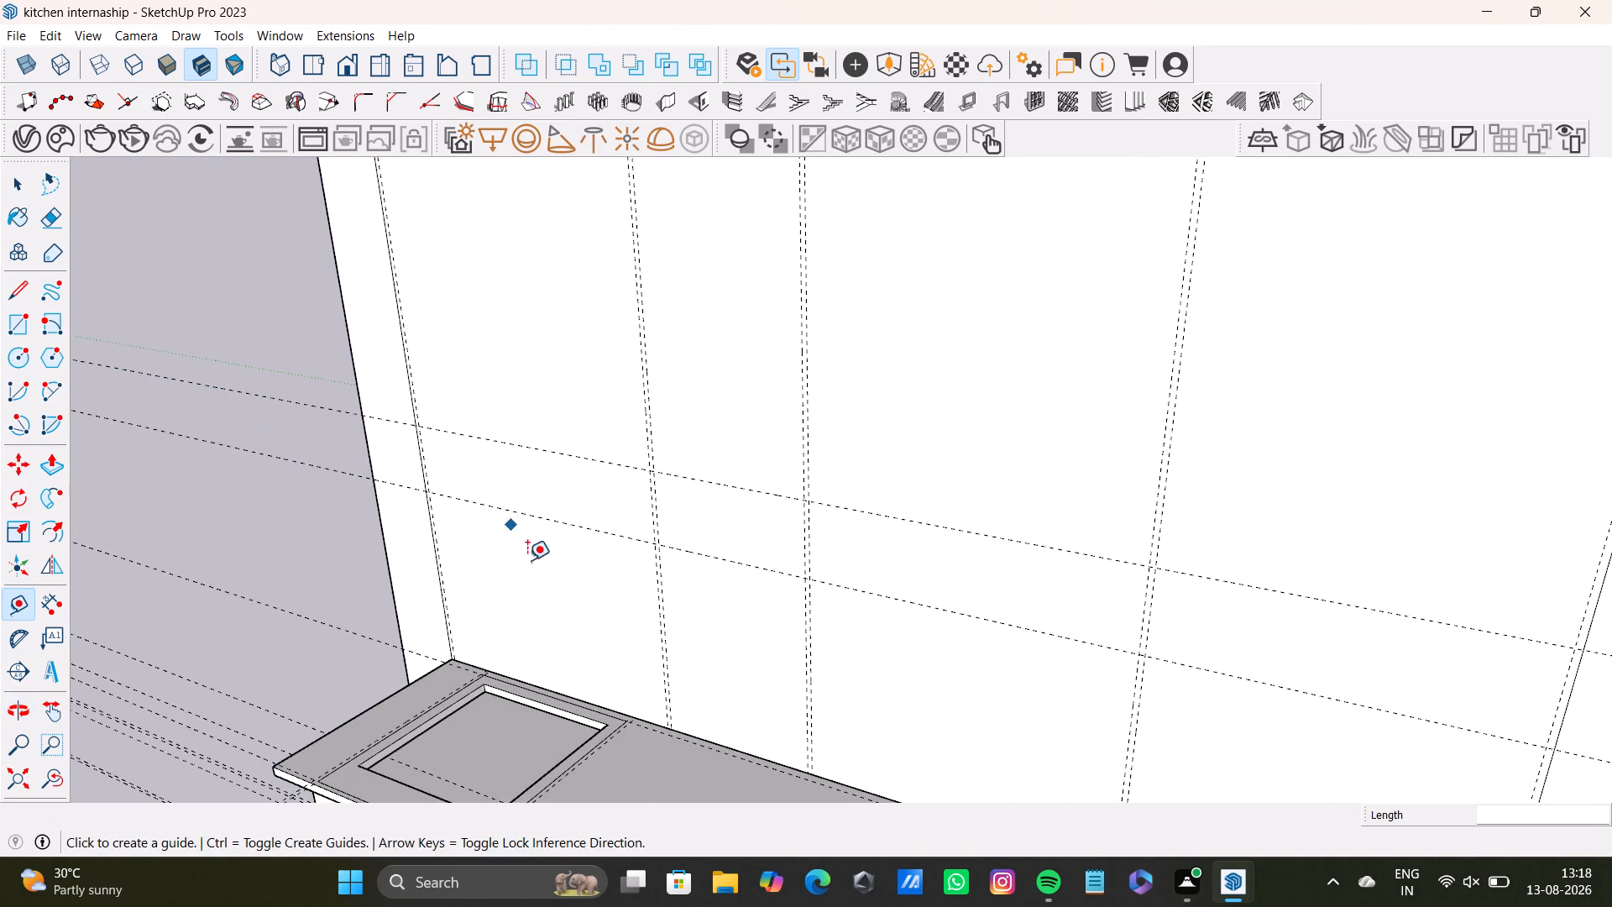
pyautogui.moveTo(543, 569); pyautogui.dragTo(588, 548, button='middle')
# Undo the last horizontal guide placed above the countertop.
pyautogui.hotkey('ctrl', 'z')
# Examine the panel's remaining horizontal guide and vertical guide pairs above the countertop from several angles.
pyautogui.moveTo(542, 562); pyautogui.dragTo(628, 530, button='middle')
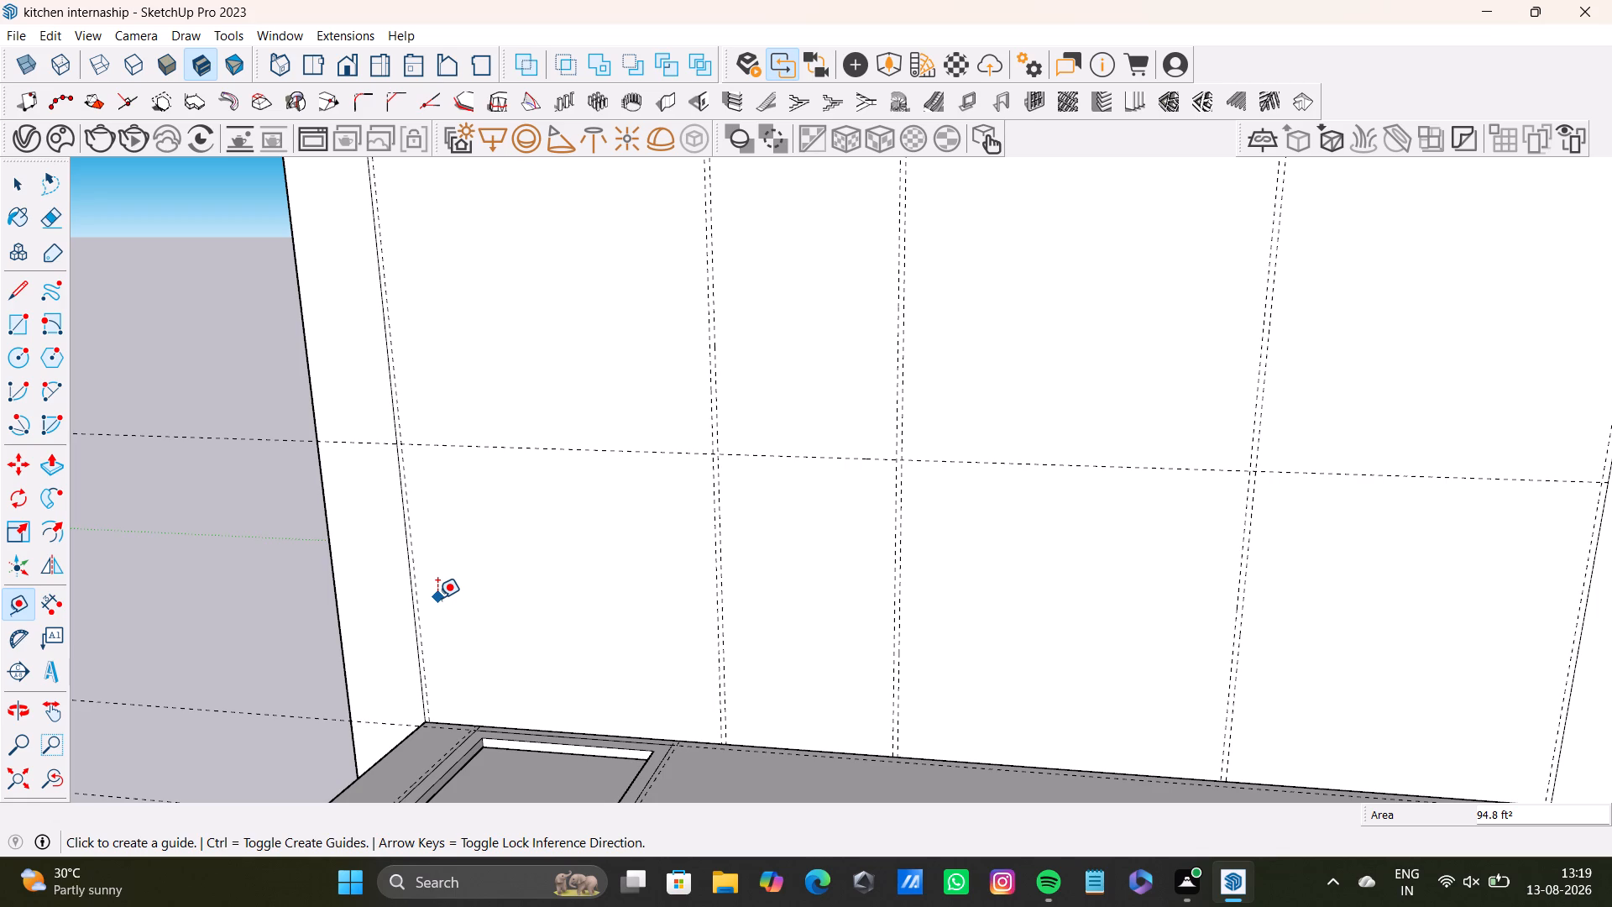
pyautogui.scroll(-6, 605, 537)
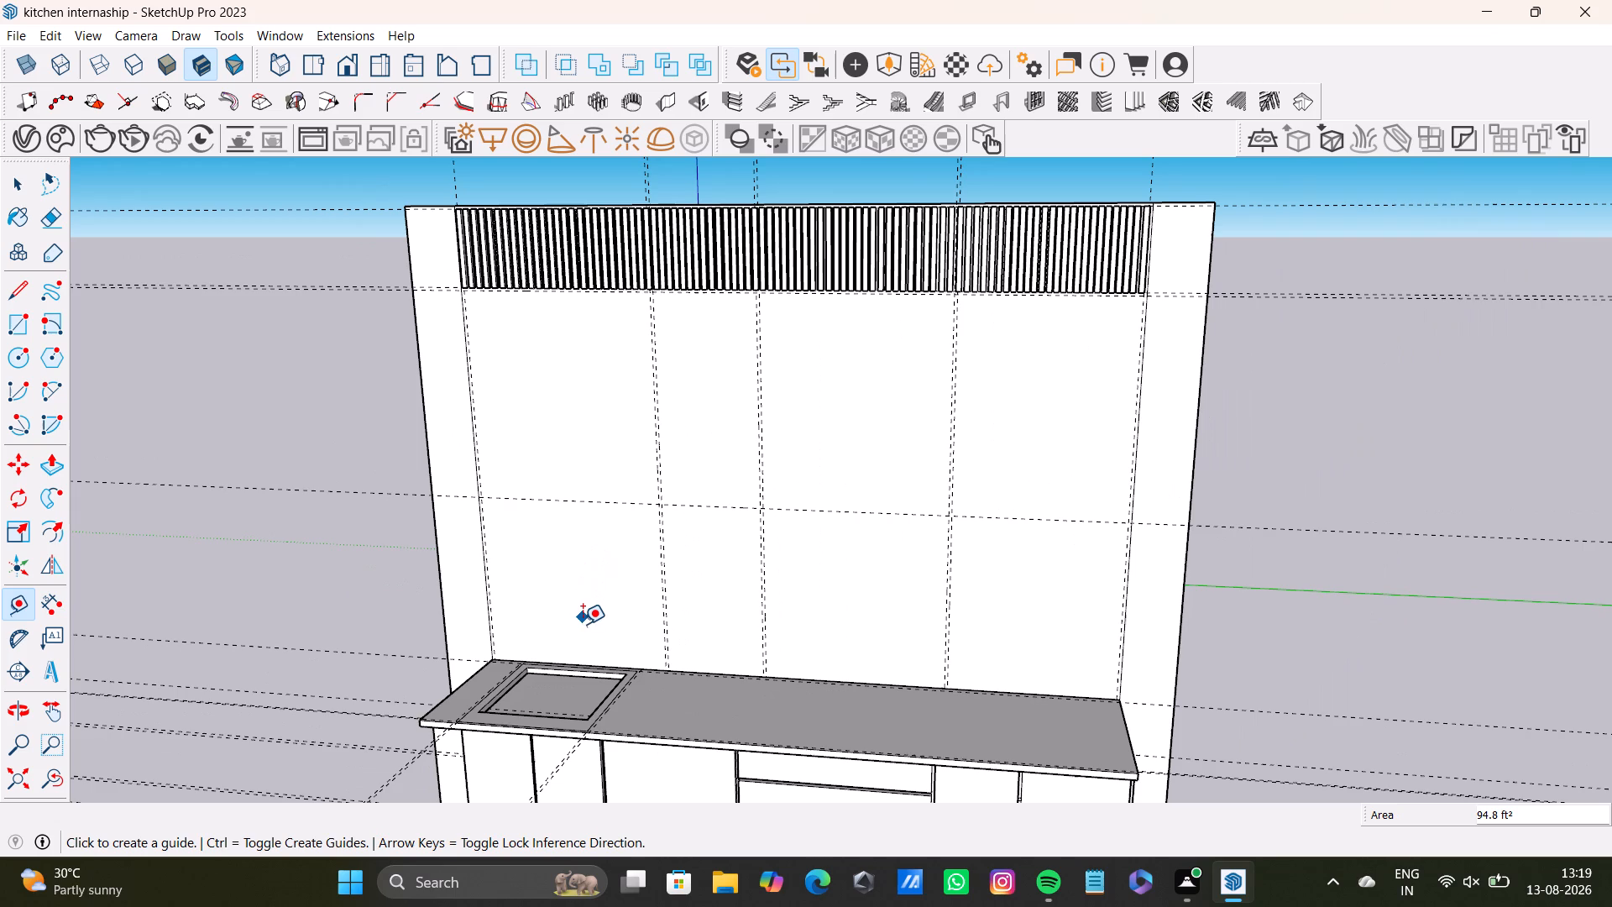
pyautogui.scroll(-3, 667, 625)
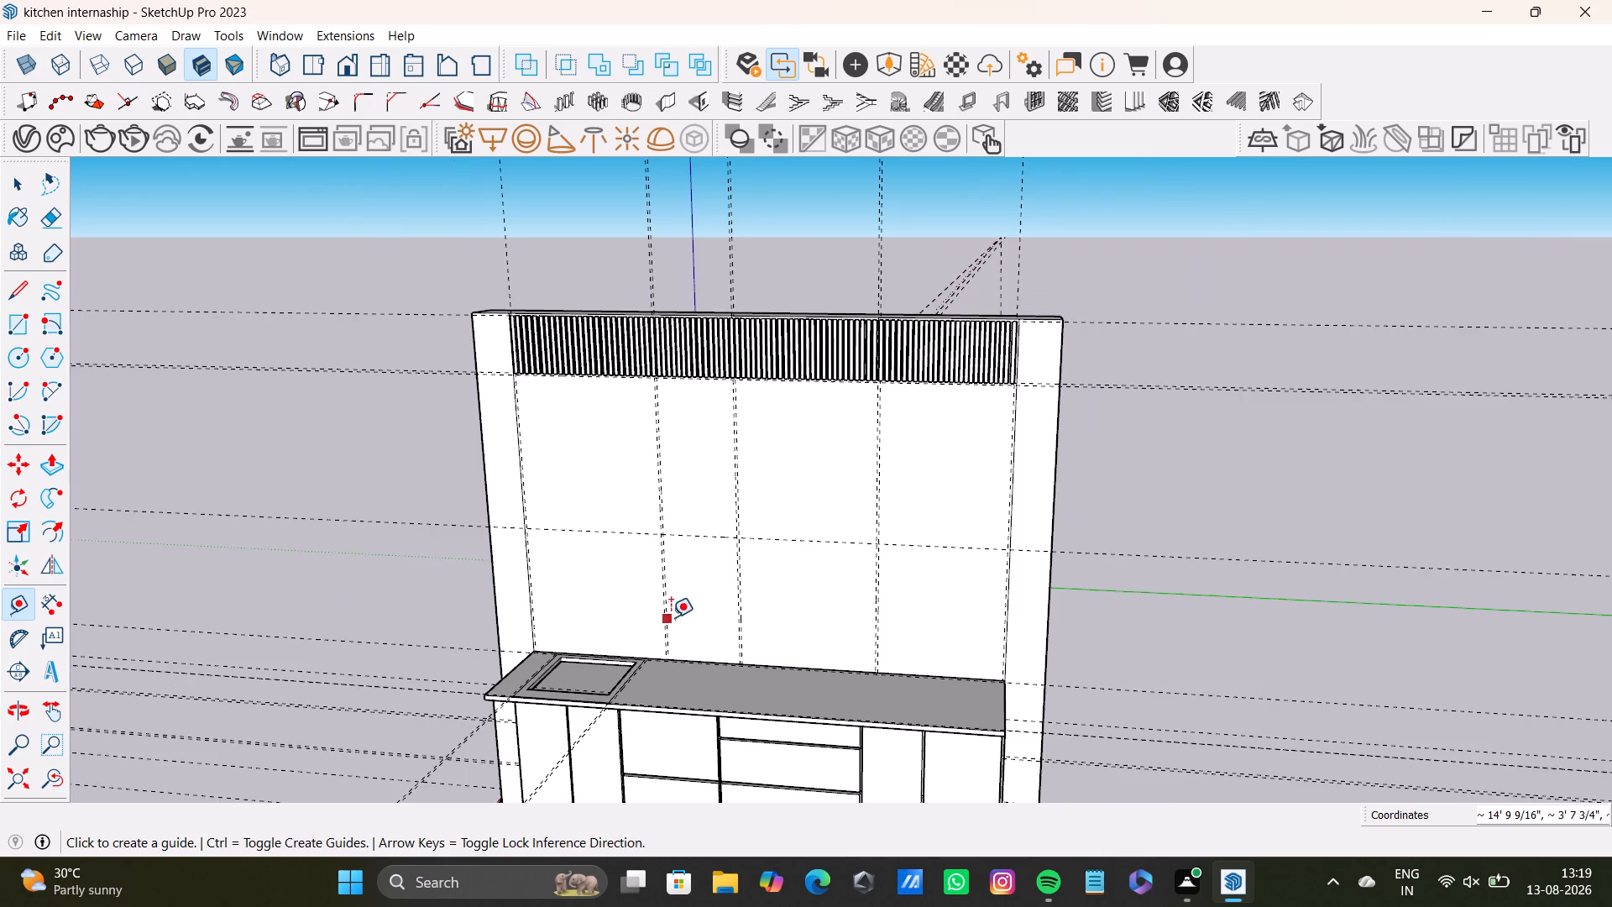
pyautogui.scroll(6, 688, 592)
pyautogui.moveTo(620, 572); pyautogui.dragTo(538, 570, button='middle')
pyautogui.moveTo(568, 615); pyautogui.dragTo(631, 545, button='middle')
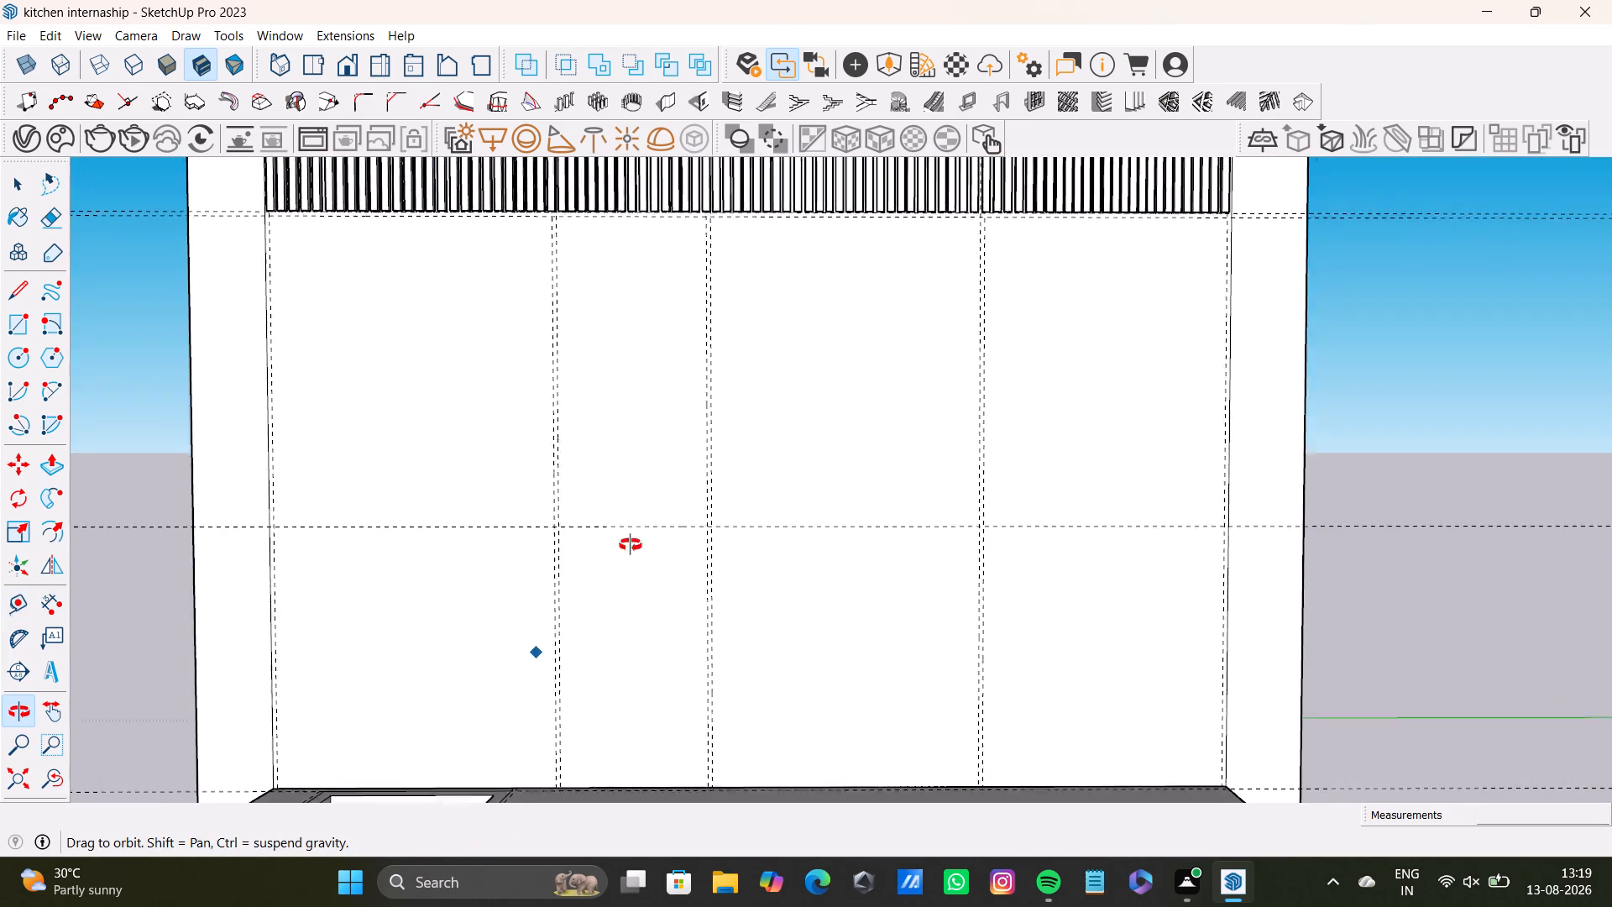
pyautogui.moveTo(631, 545); pyautogui.dragTo(531, 604, button='middle')
pyautogui.moveTo(536, 595); pyautogui.dragTo(659, 604, button='middle')
pyautogui.scroll(3, 659, 607)
pyautogui.moveTo(666, 615); pyautogui.dragTo(691, 554, button='middle')
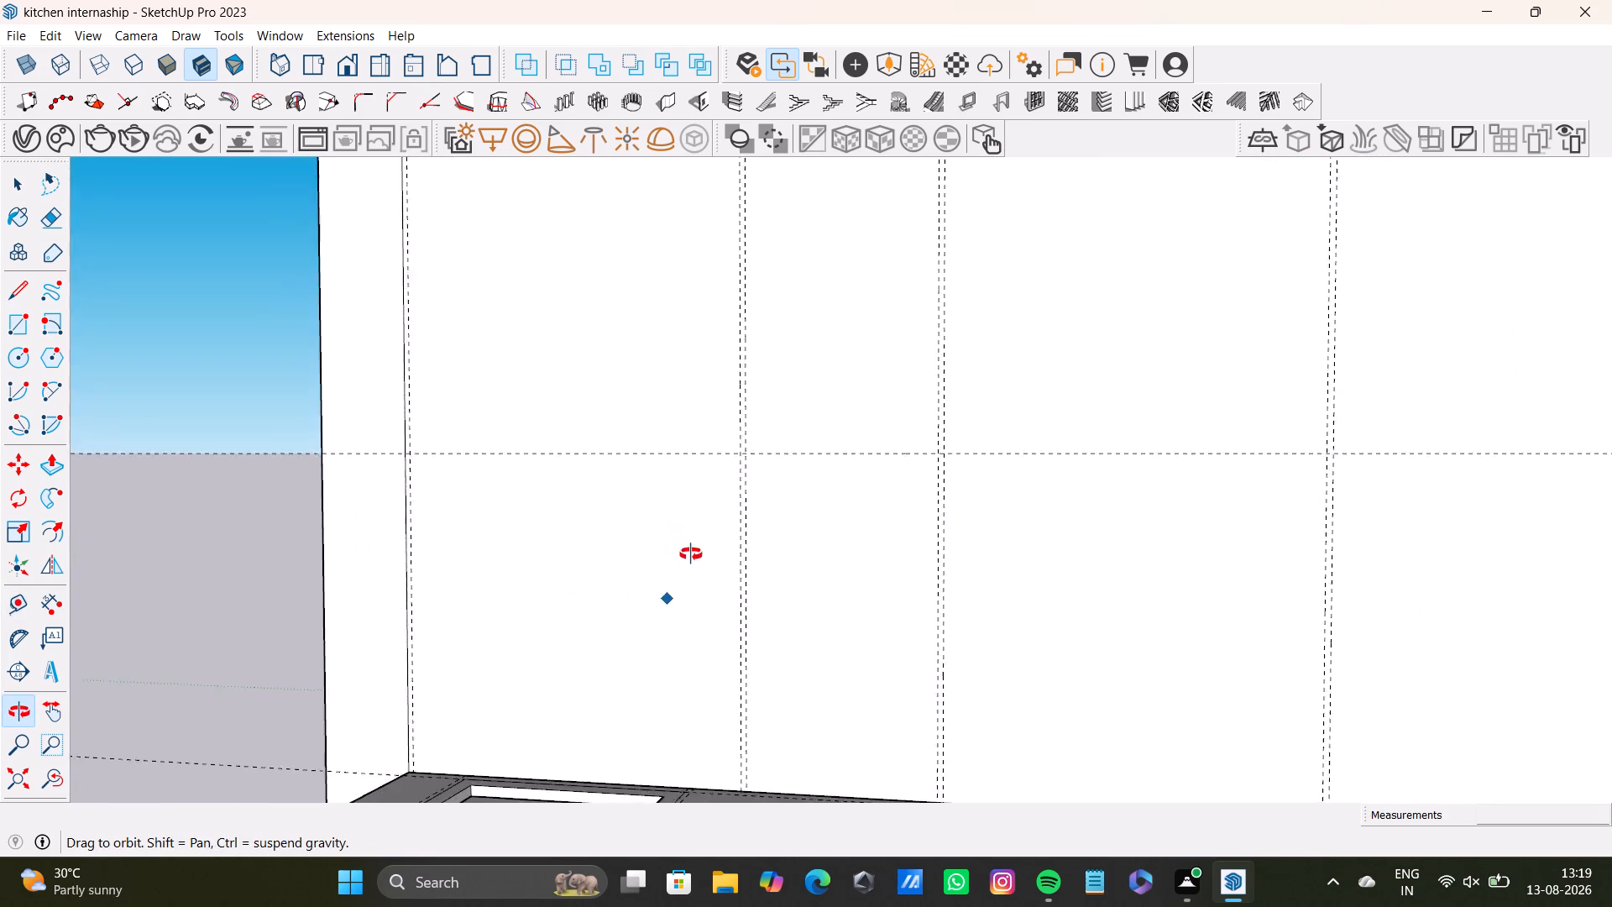
# Place a horizontal guide across the panel about 2' 2" above the countertop's back edge.
pyautogui.moveTo(691, 554); pyautogui.dragTo(686, 493, button='middle')
pyautogui.moveTo(684, 512); pyautogui.dragTo(665, 642, button='middle')
pyautogui.scroll(3, 661, 660)
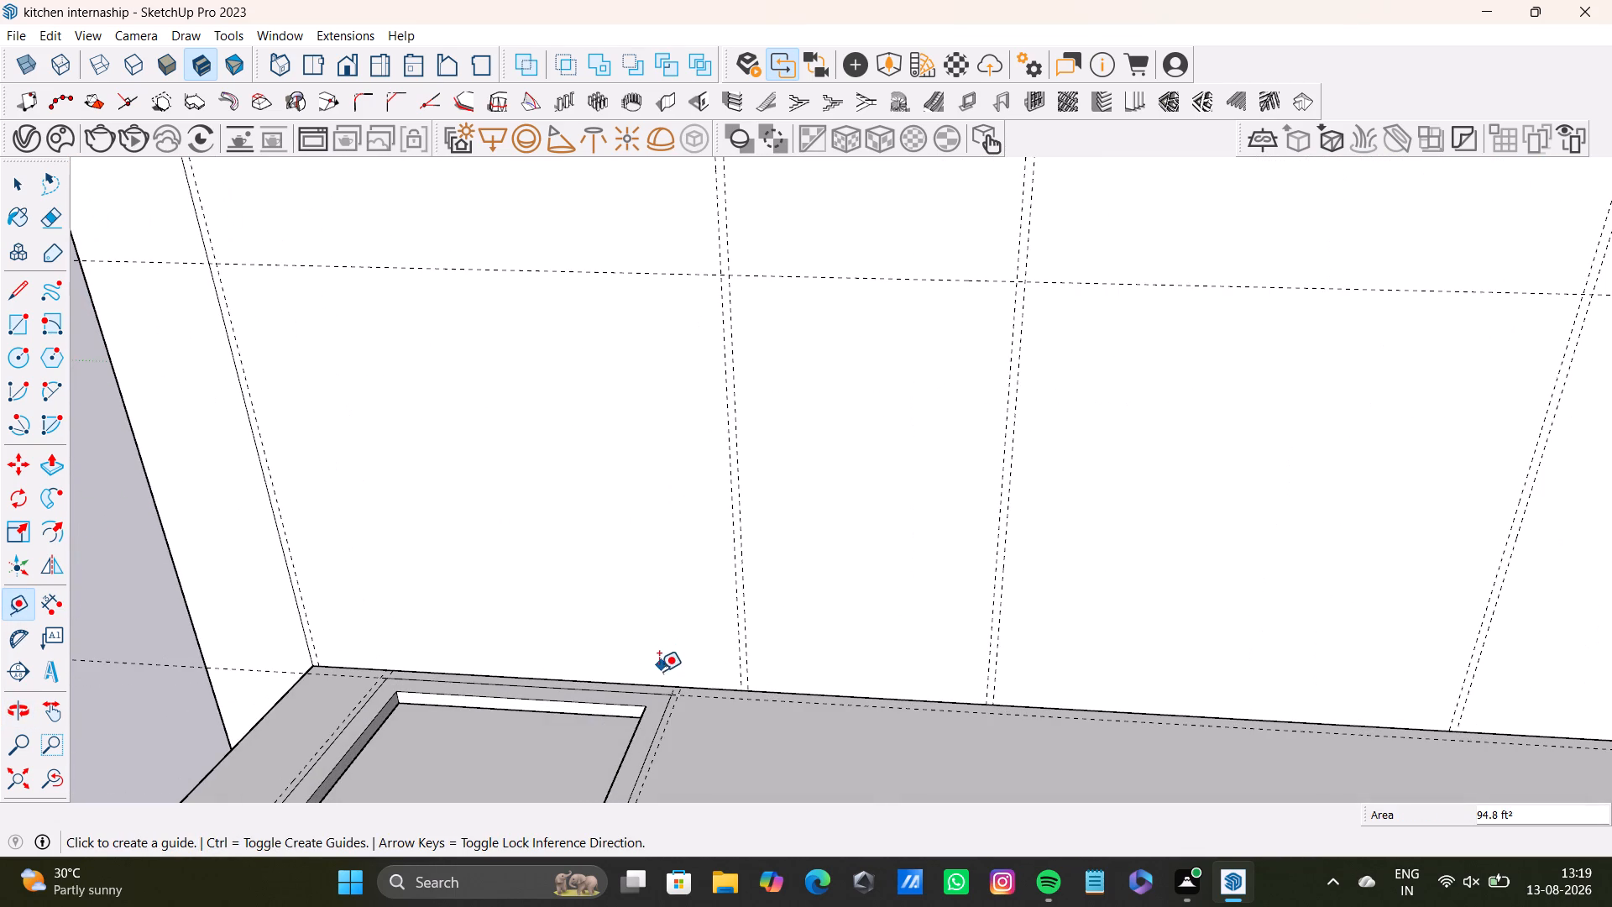
pyautogui.click(660, 682)
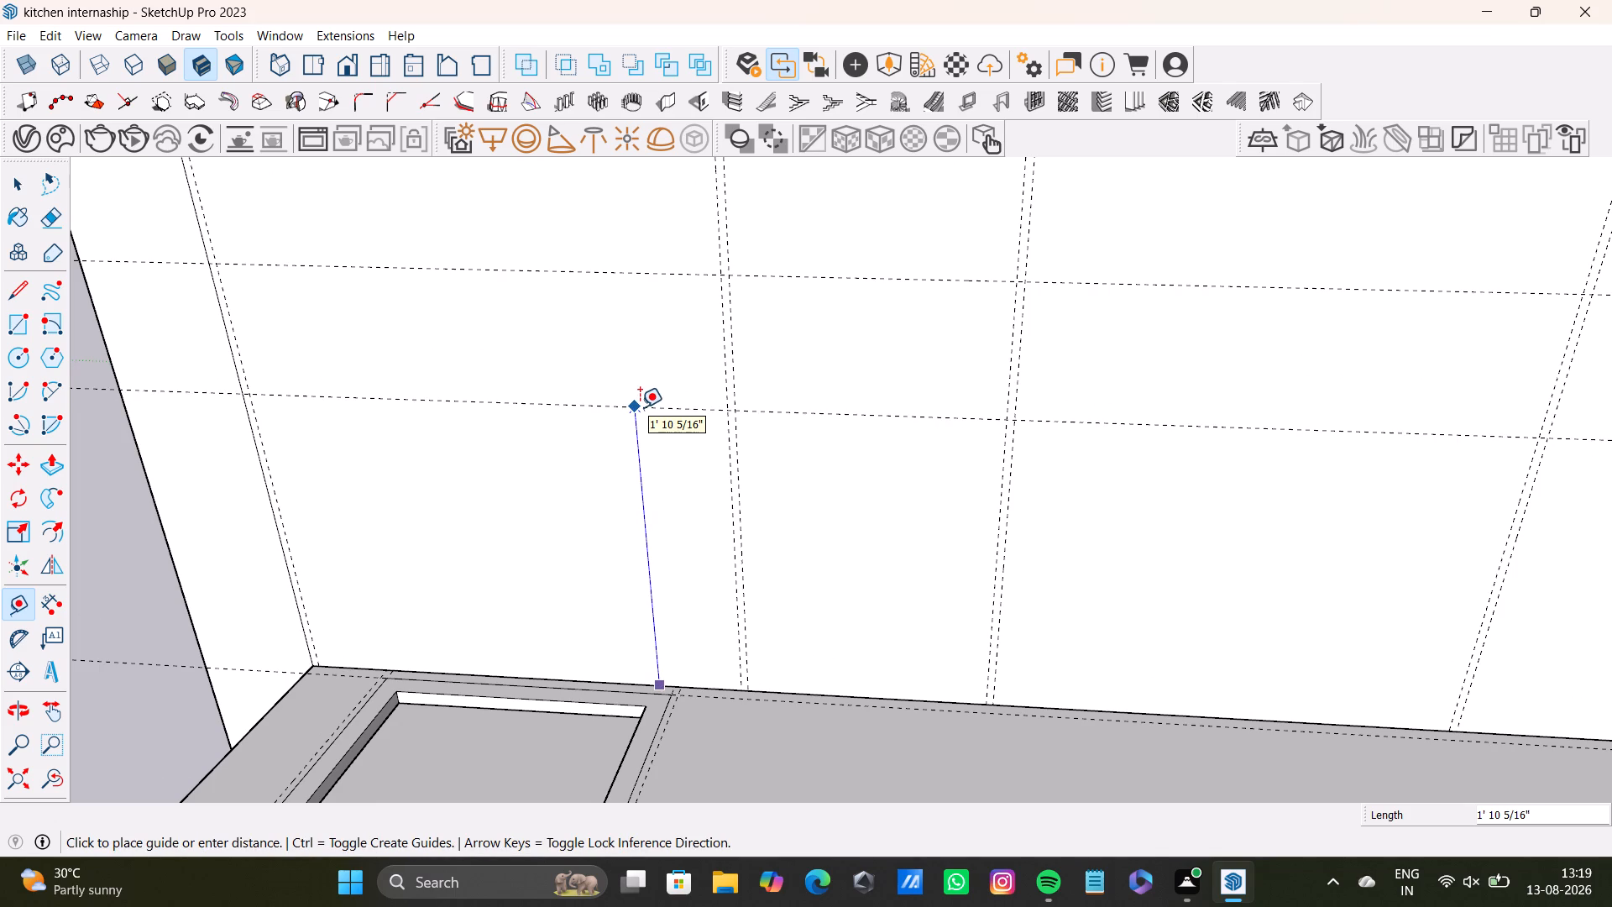
pyautogui.click(639, 352)
pyautogui.press('space')
# Delete the lower of the two closely spaced horizontal guides just beneath the slat band.
pyautogui.scroll(-7, 623, 400)
pyautogui.keyDown('shift'); pyautogui.moveTo(602, 422); pyautogui.dragTo(546, 585, button='middle'); pyautogui.keyUp('shift')
pyautogui.moveTo(542, 545); pyautogui.dragTo(521, 406, button='middle')
pyautogui.scroll(4, 856, 565)
pyautogui.scroll(-2, 779, 558)
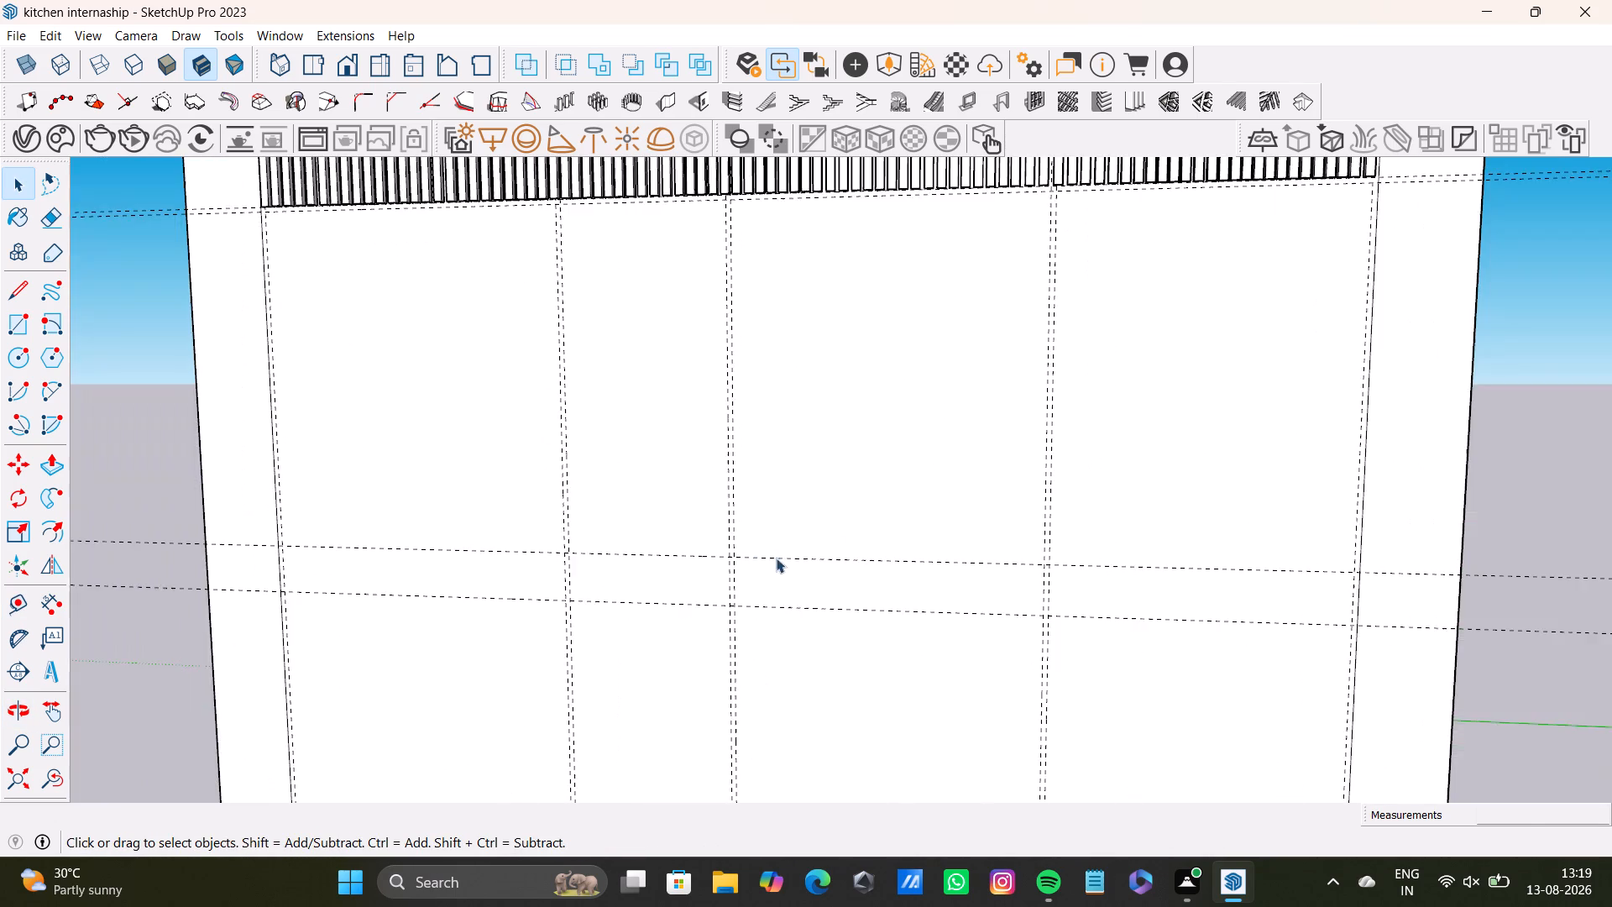
pyautogui.scroll(-4, 776, 558)
pyautogui.keyDown('shift'); pyautogui.moveTo(659, 490); pyautogui.dragTo(673, 568, button='middle'); pyautogui.keyUp('shift')
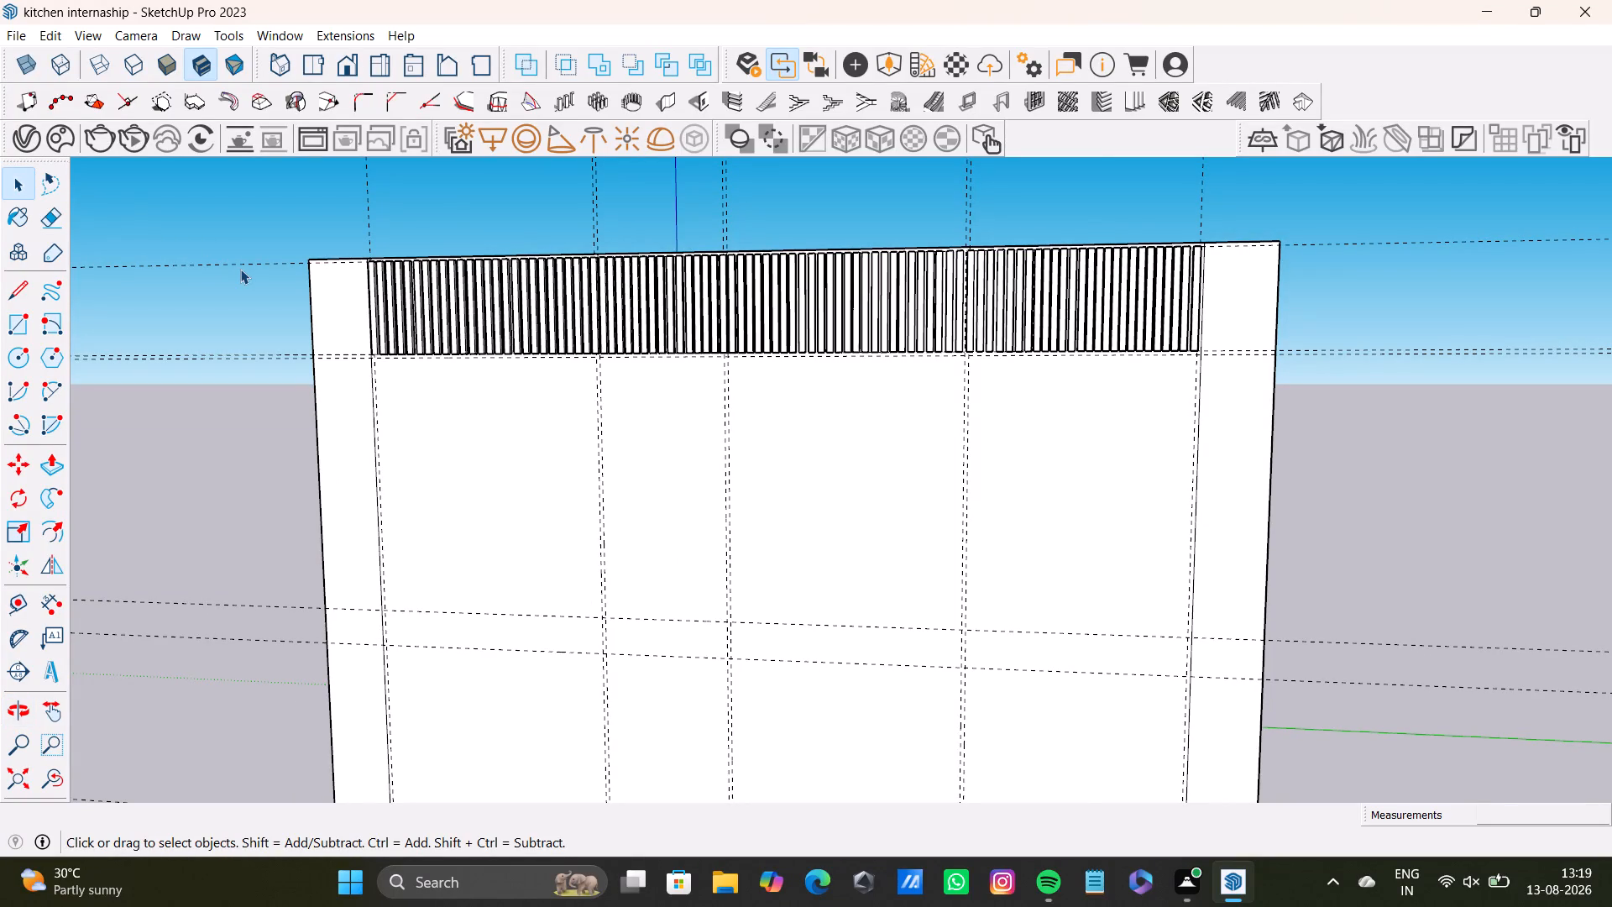
pyautogui.scroll(5, 425, 393)
pyautogui.moveTo(417, 396); pyautogui.dragTo(377, 458, button='middle')
pyautogui.moveTo(385, 454); pyautogui.dragTo(393, 349, button='middle')
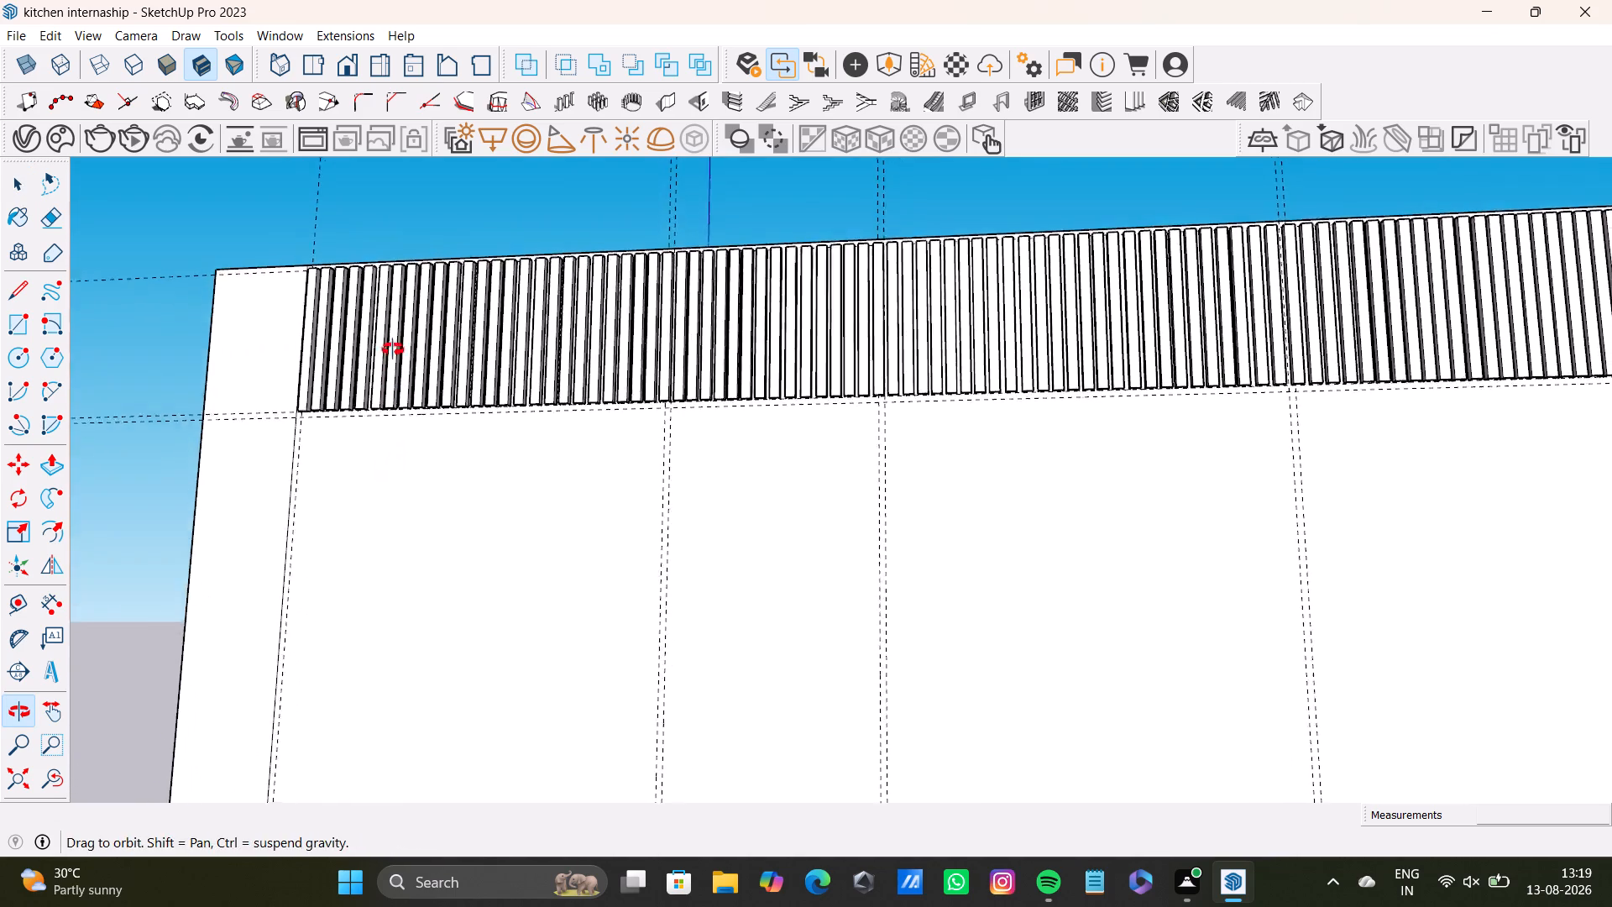
pyautogui.moveTo(393, 349); pyautogui.dragTo(392, 335, button='middle')
pyautogui.scroll(9, 428, 434)
pyautogui.scroll(-3, 647, 471)
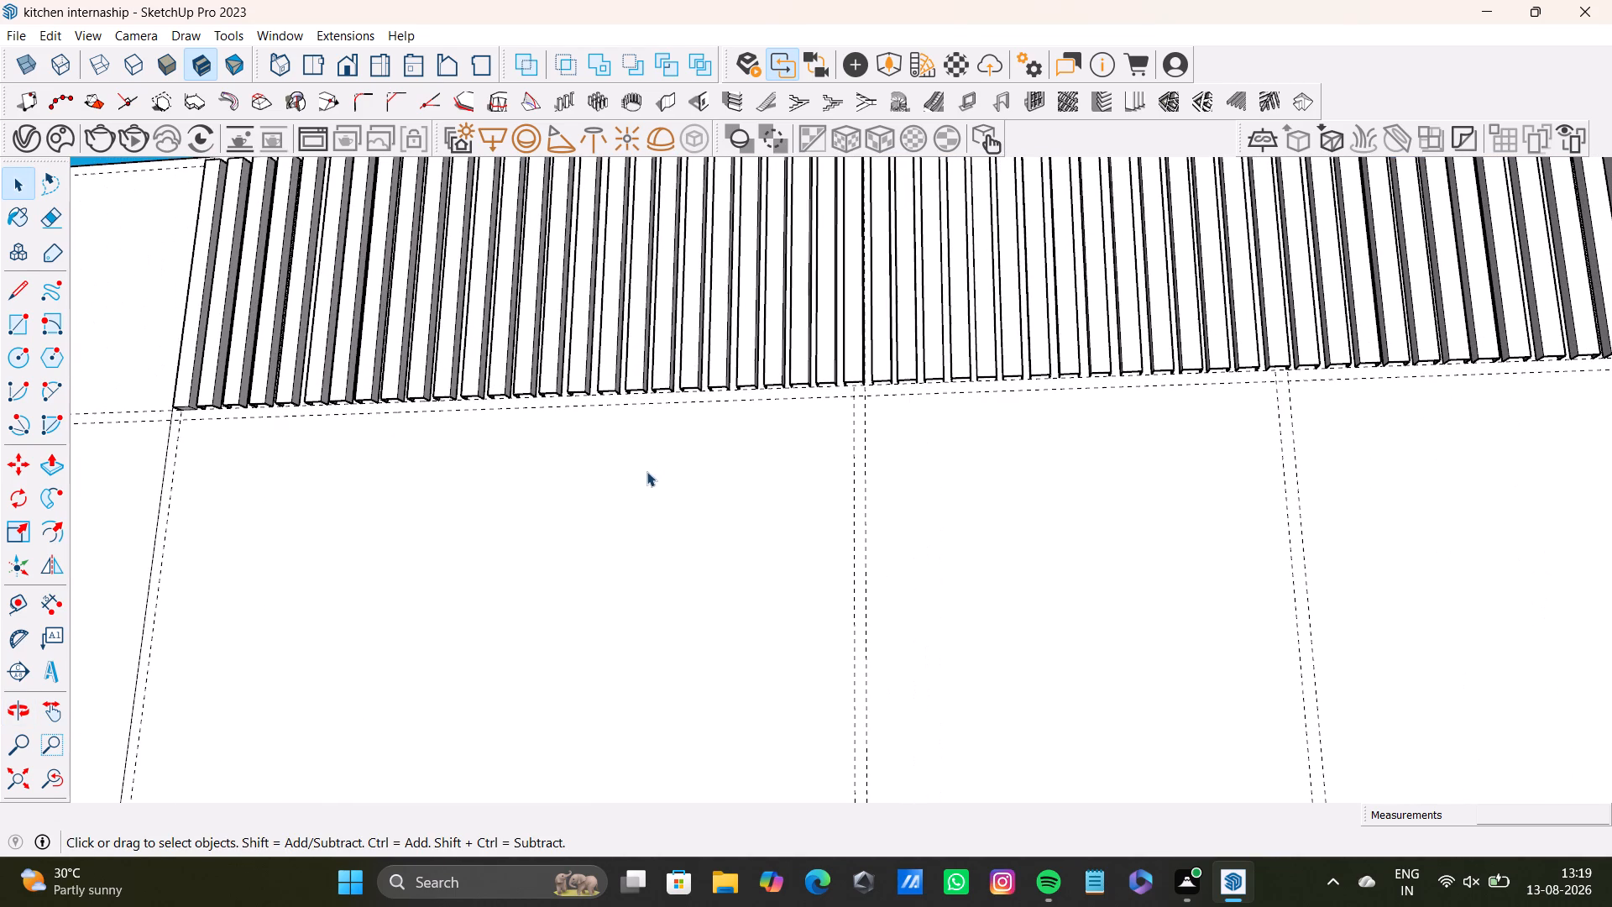
pyautogui.click(757, 402)
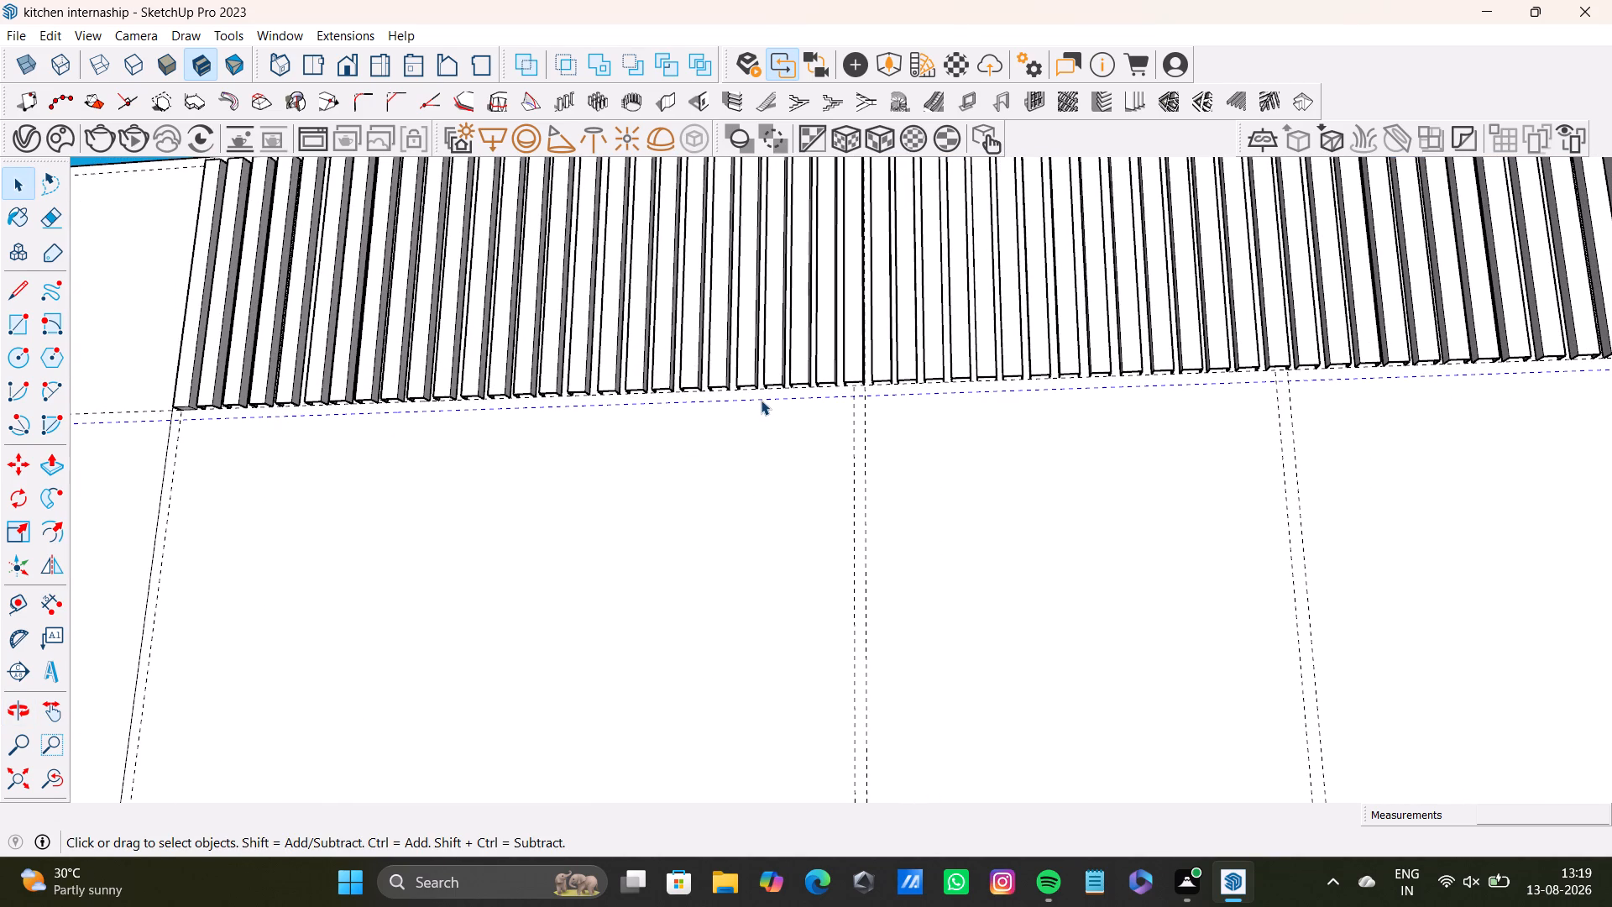
pyautogui.press('Delete')
# Cap the open lower ends of the second and third slats from the band's left end with rectangles about 9/16" by 13/16".
pyautogui.scroll(-3, 709, 412)
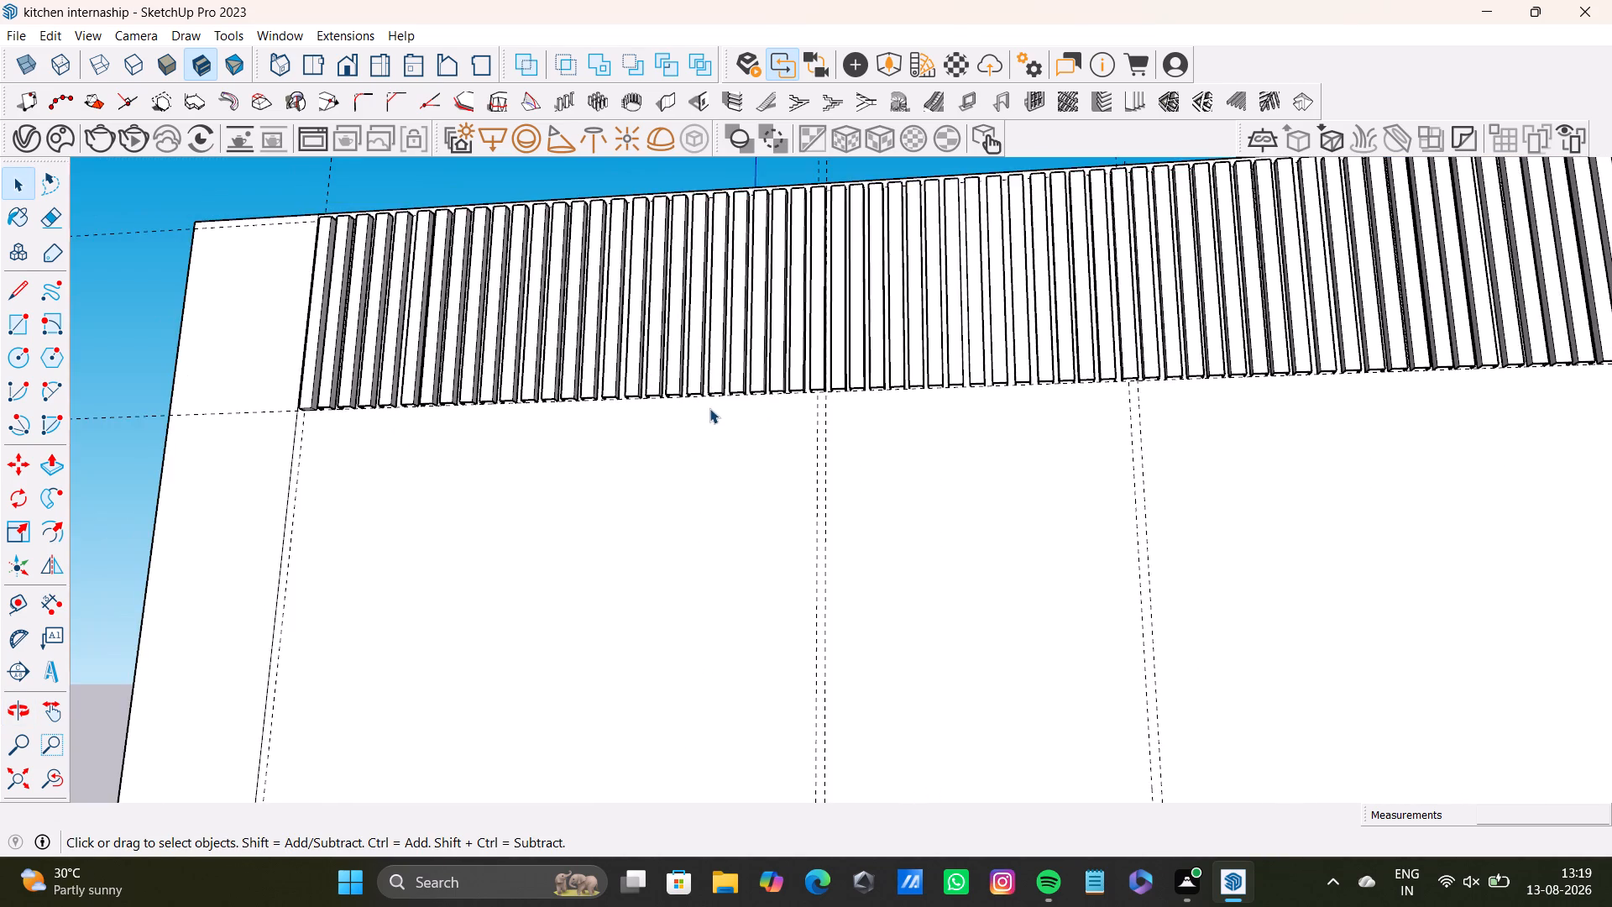
pyautogui.moveTo(713, 397); pyautogui.dragTo(735, 275, button='middle')
pyautogui.scroll(9, 675, 376)
pyautogui.moveTo(406, 464); pyautogui.dragTo(510, 240, button='middle')
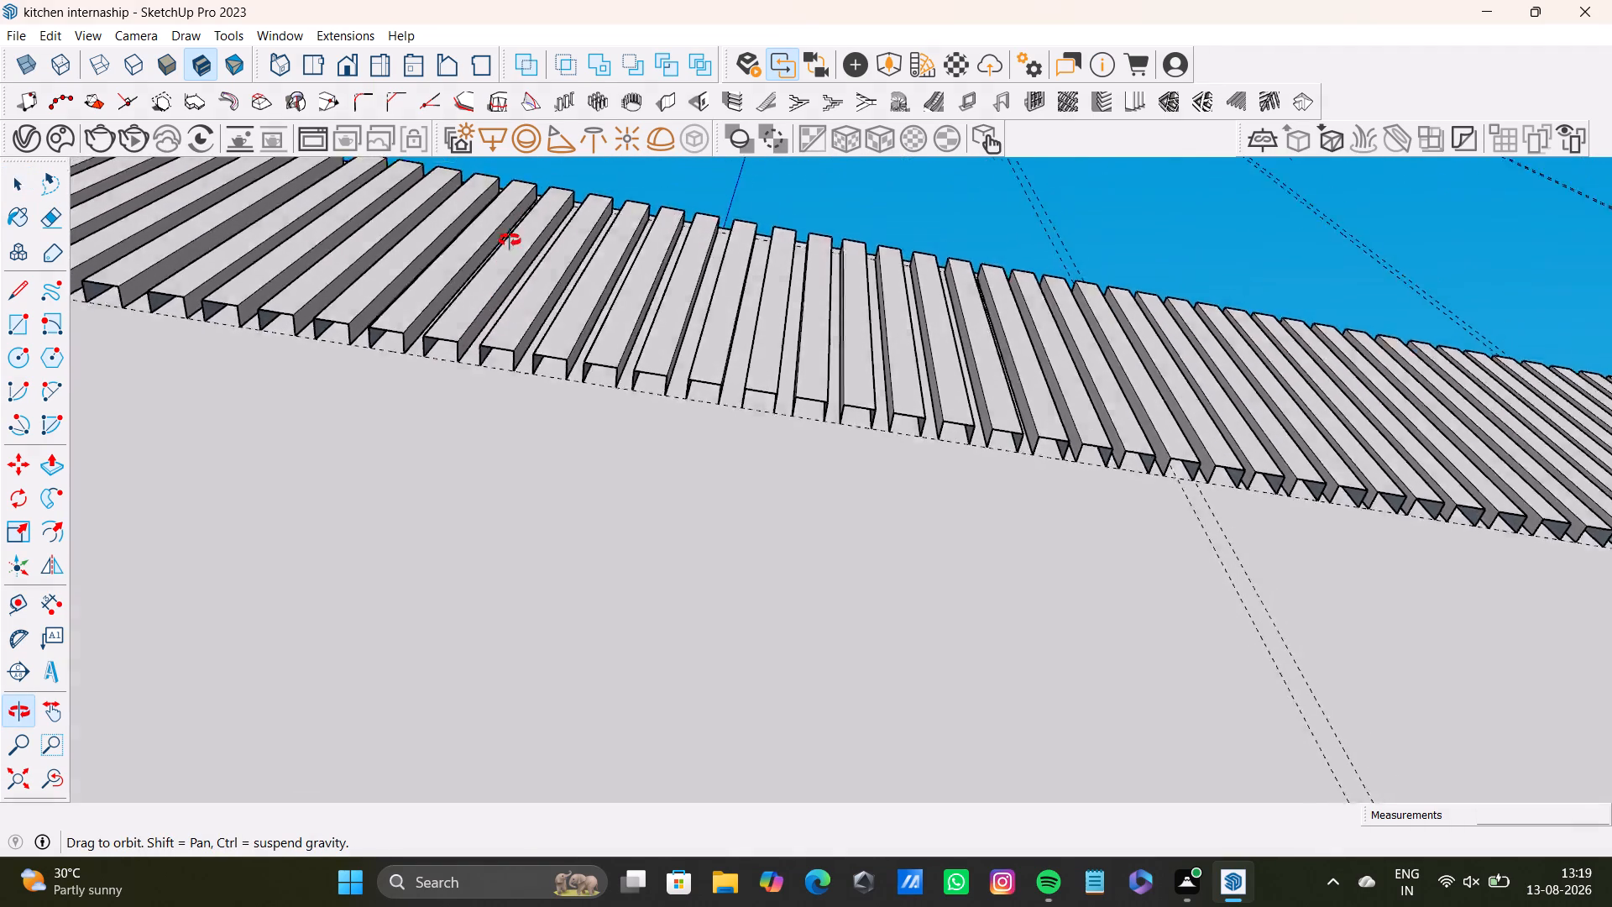
pyautogui.moveTo(510, 240); pyautogui.dragTo(286, 225, button='middle')
pyautogui.scroll(-7, 421, 497)
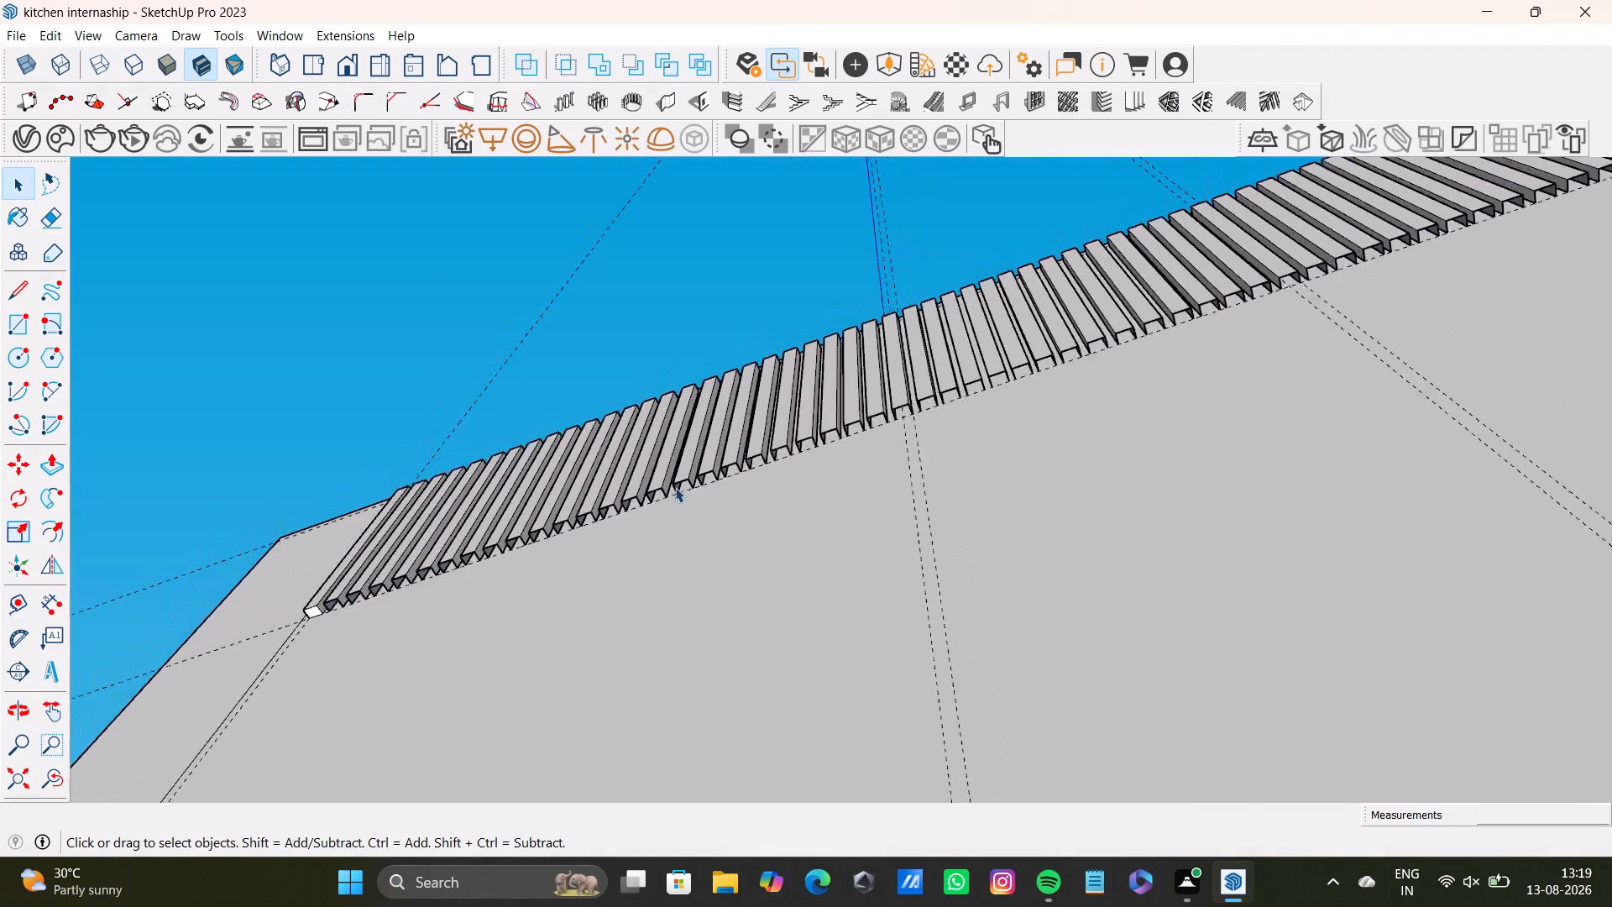
pyautogui.scroll(-1, 675, 487)
pyautogui.moveTo(777, 438); pyautogui.dragTo(921, 522, button='middle')
pyautogui.scroll(3, 356, 488)
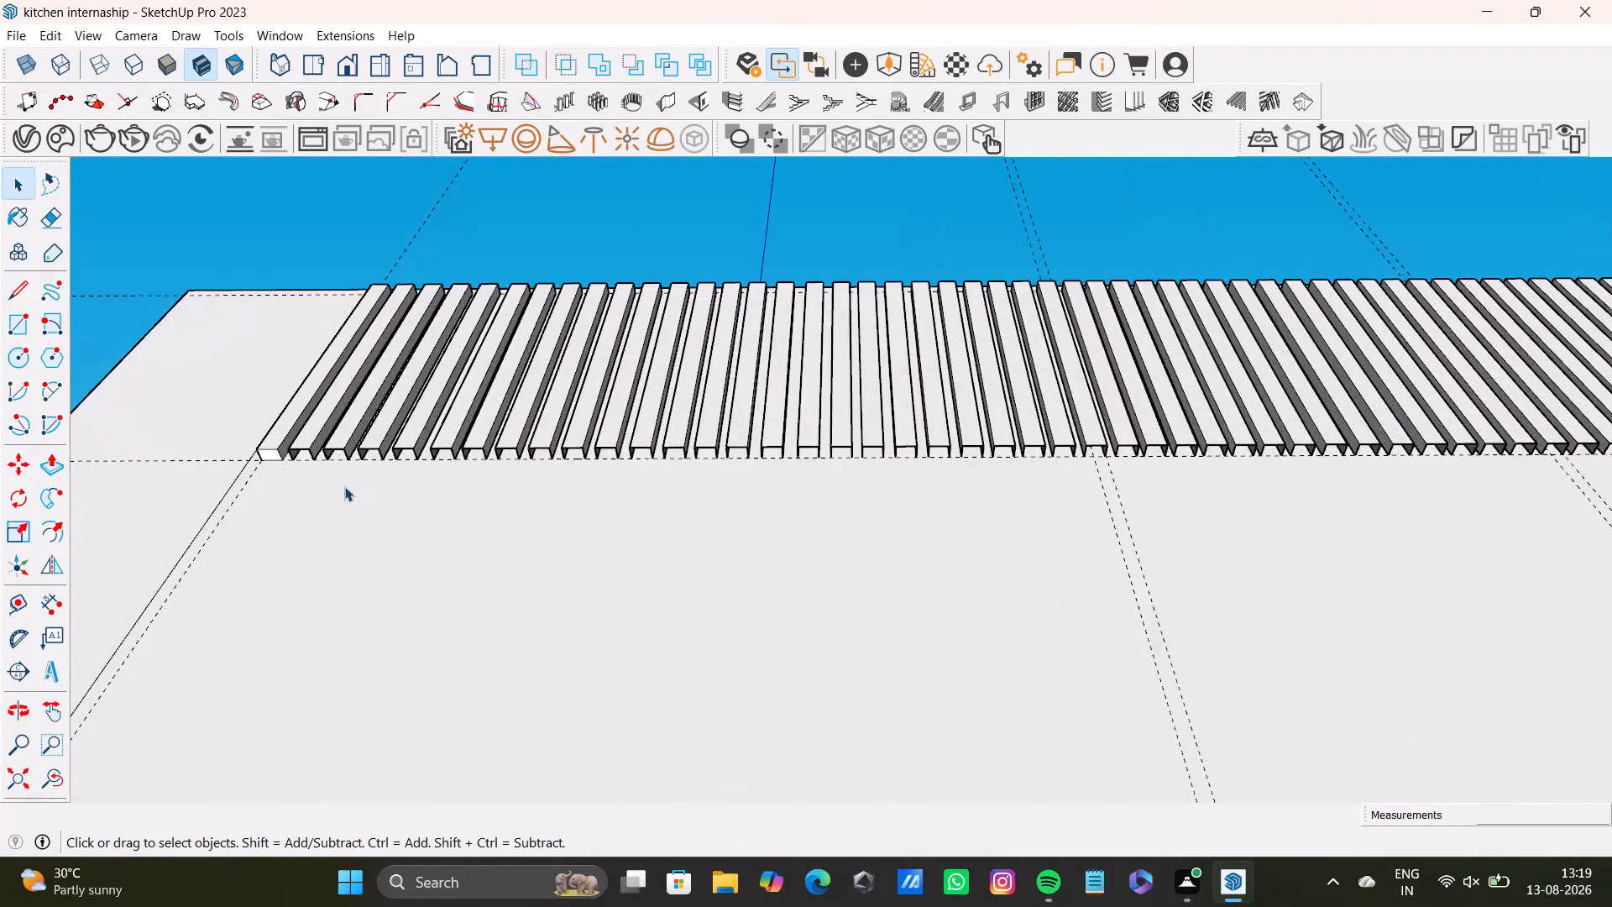
pyautogui.scroll(13, 344, 486)
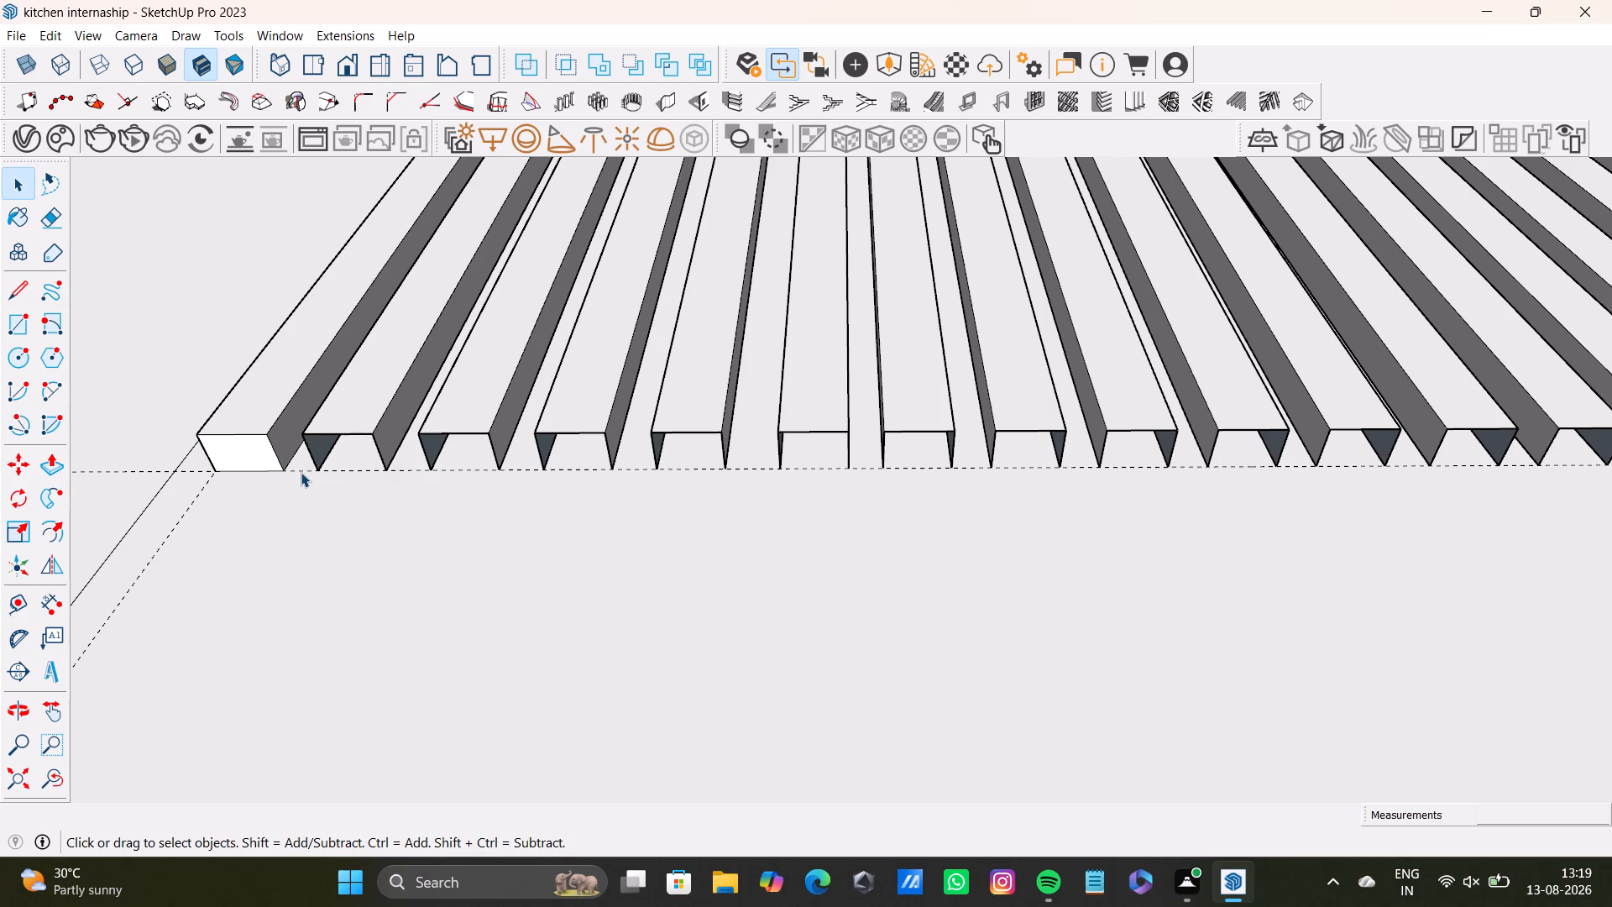
pyautogui.click(20, 323)
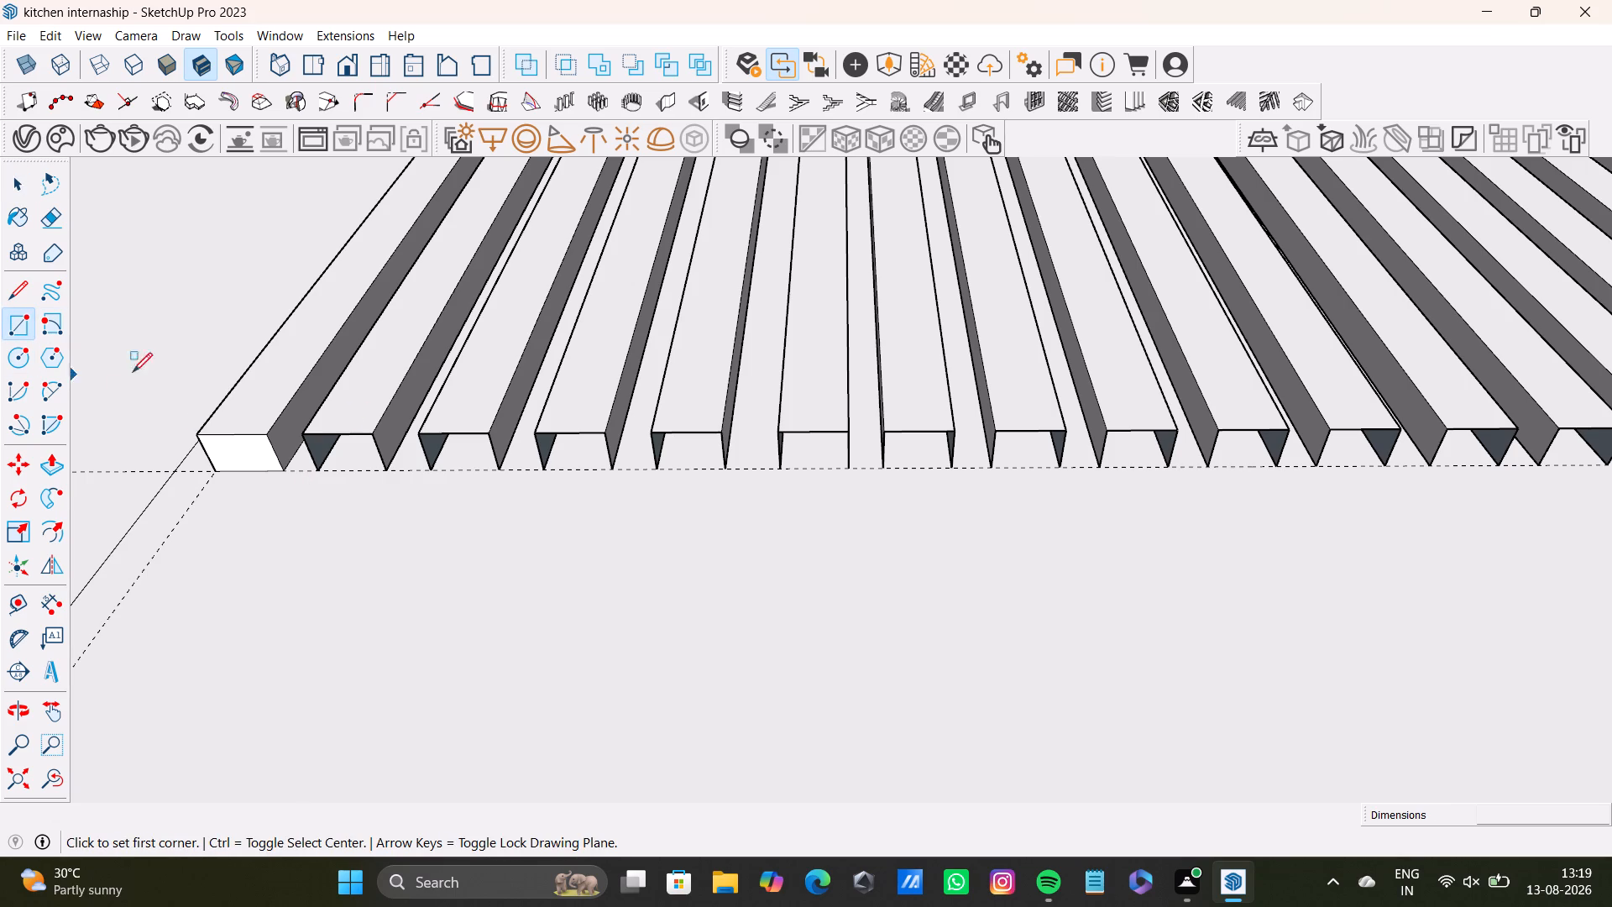
pyautogui.scroll(4, 469, 480)
pyautogui.click(251, 415)
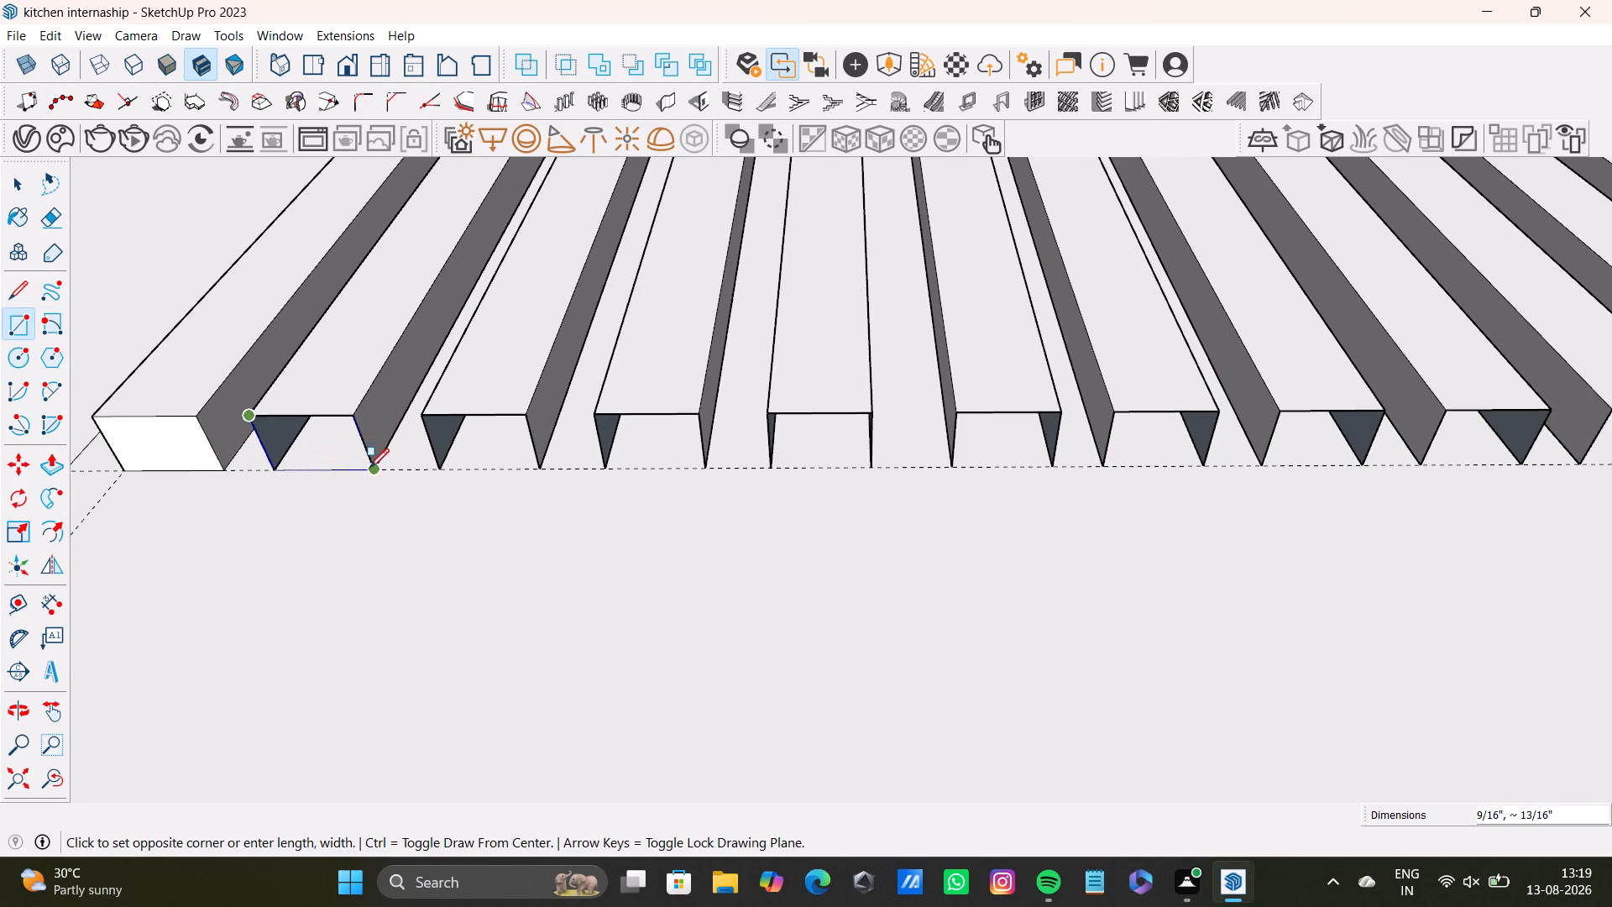
pyautogui.click(369, 468)
pyautogui.press('space')
pyautogui.moveTo(13, 326); pyautogui.dragTo(42, 325)
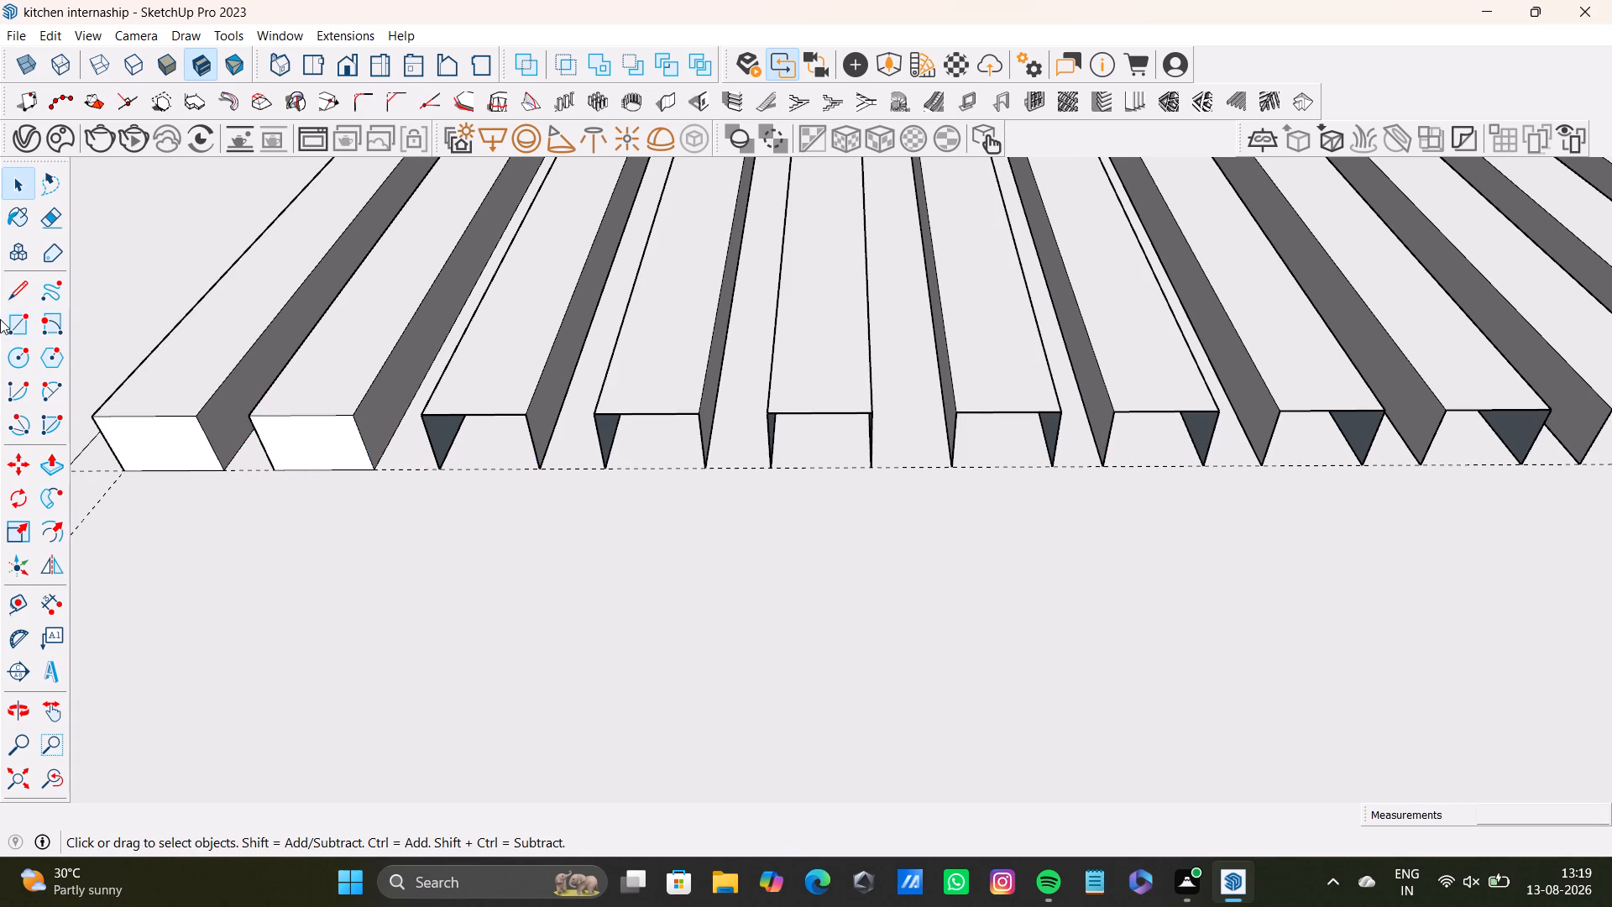
pyautogui.moveTo(13, 322); pyautogui.dragTo(23, 323)
pyautogui.moveTo(421, 417); pyautogui.dragTo(429, 421)
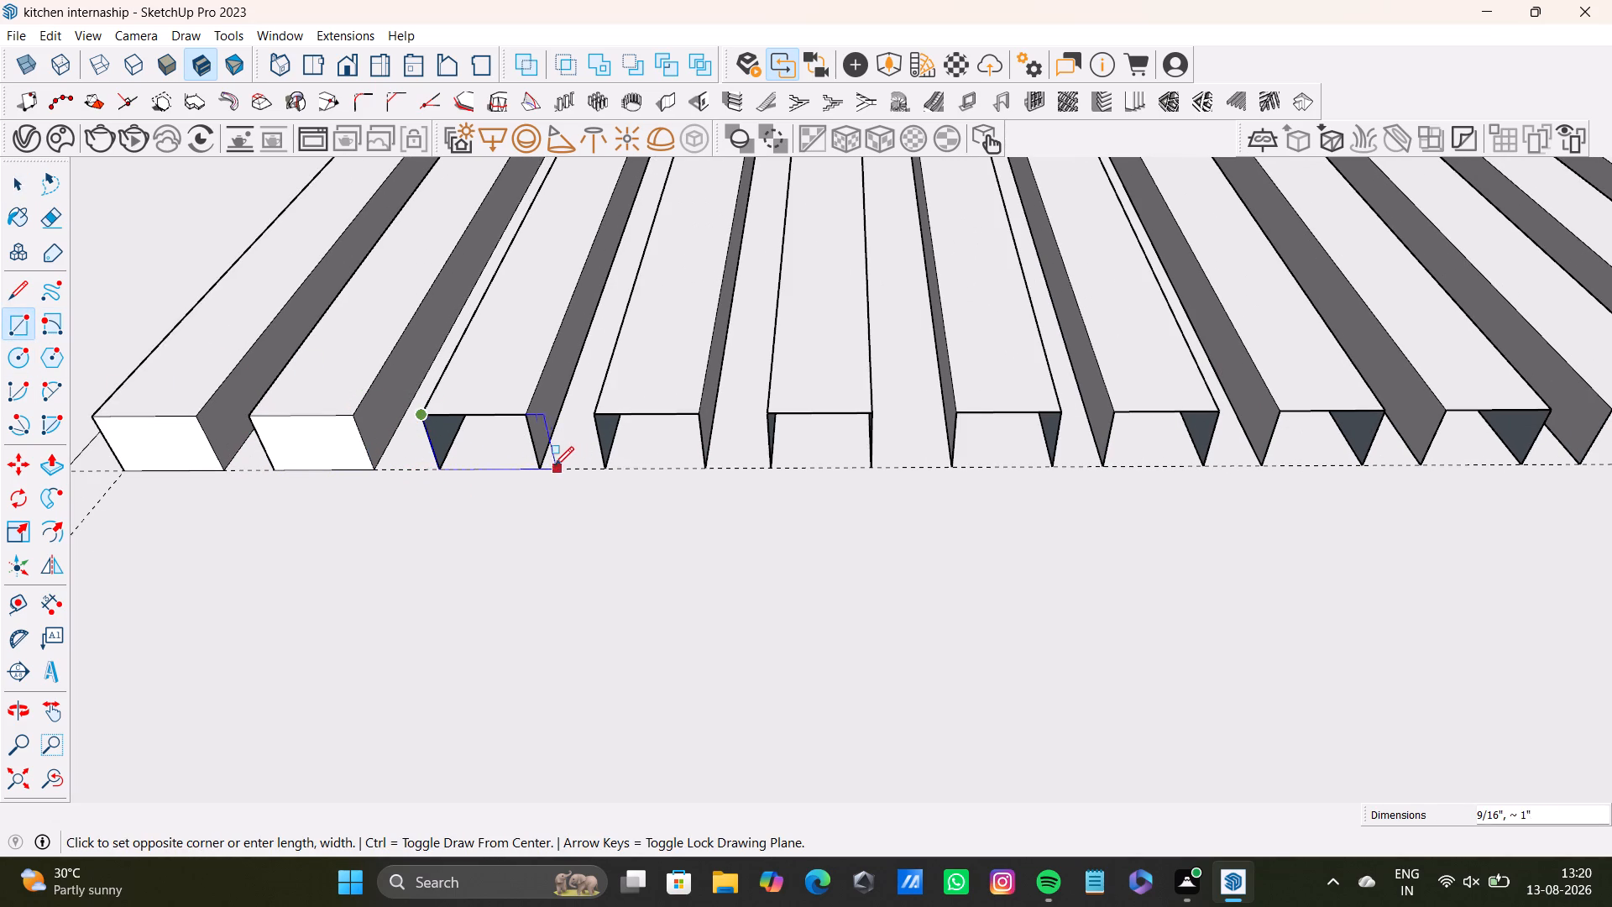
pyautogui.click(544, 466)
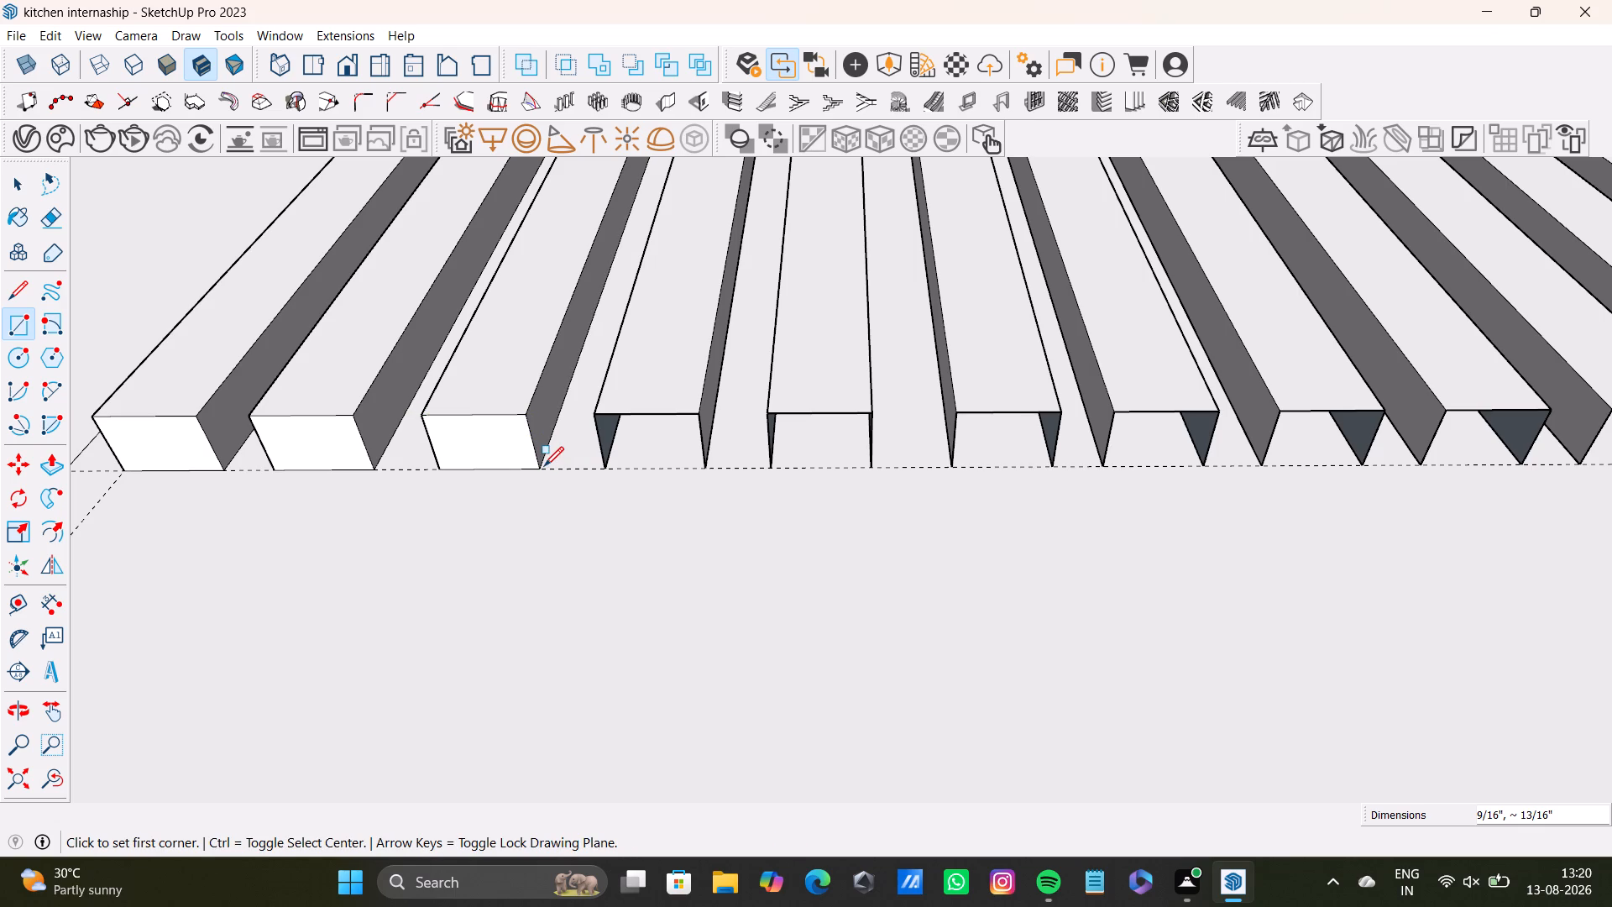
# Cap the open lower ends of the fourth and fifth slats with rectangles about 9/16" by 13/16".
pyautogui.scroll(-3, 531, 511)
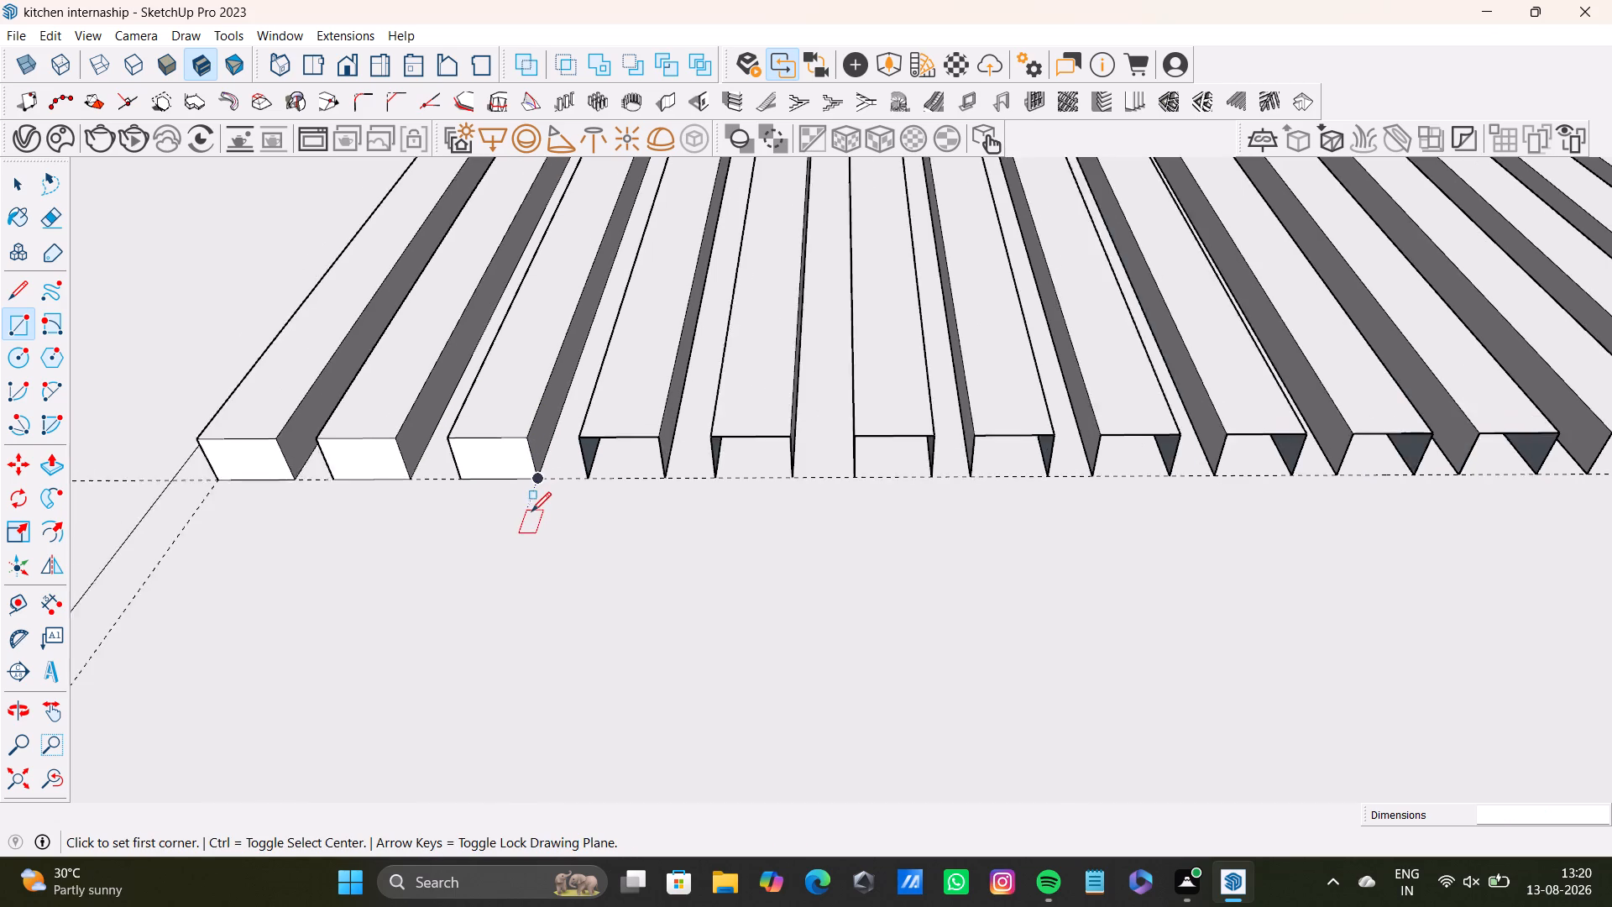
pyautogui.scroll(-3, 531, 511)
pyautogui.moveTo(557, 532); pyautogui.dragTo(423, 549, button='middle')
pyautogui.click(16, 330)
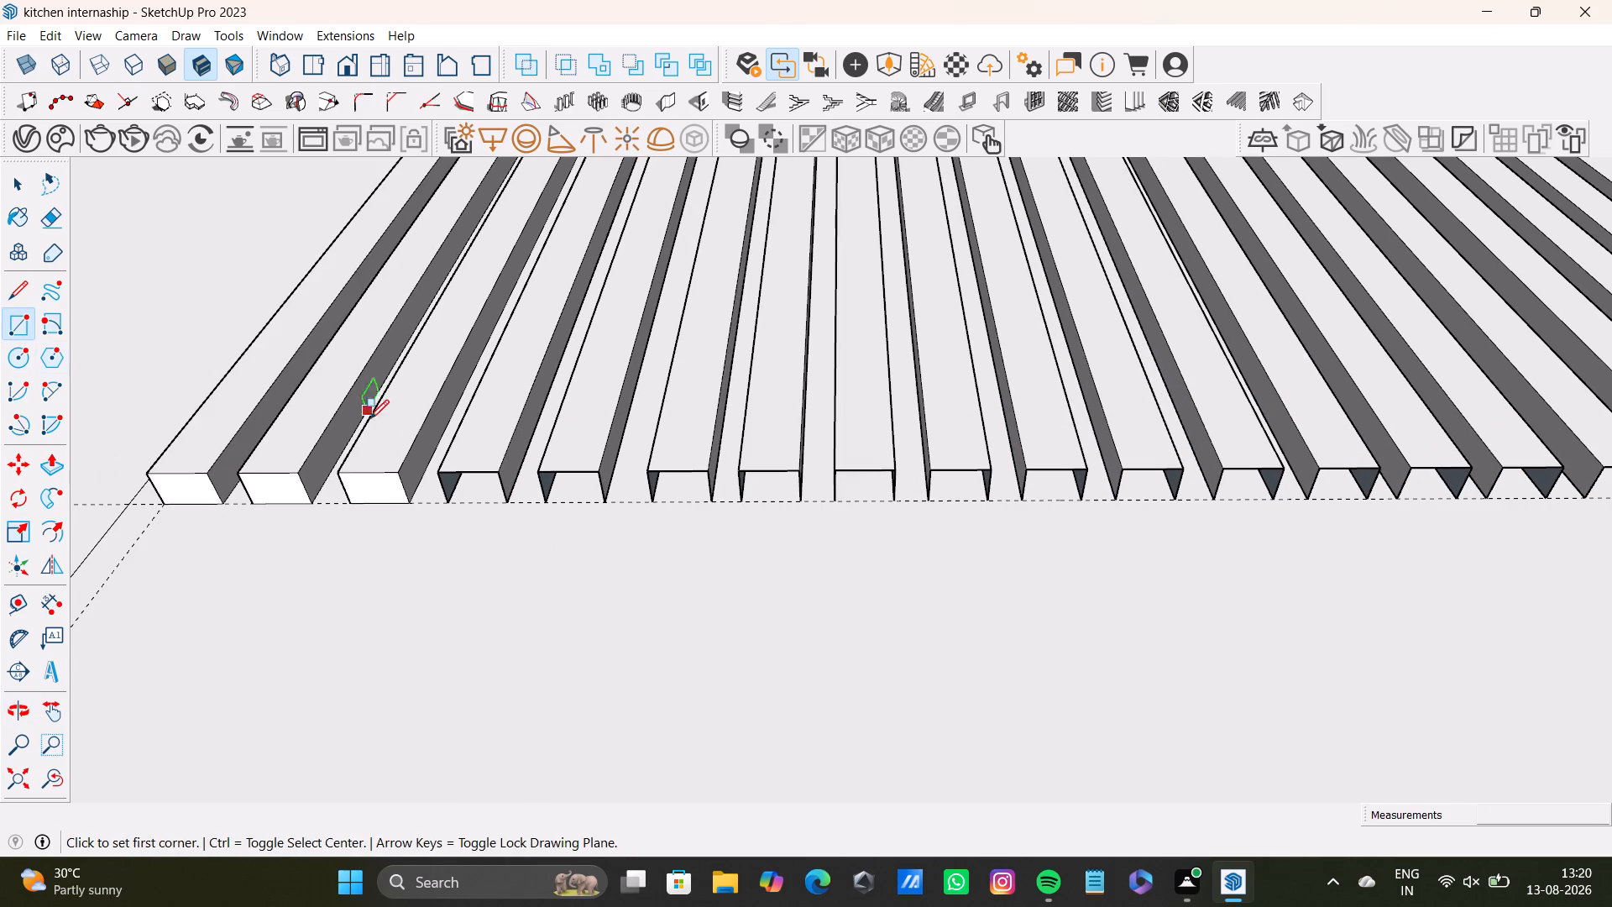
pyautogui.scroll(4, 374, 443)
pyautogui.click(464, 484)
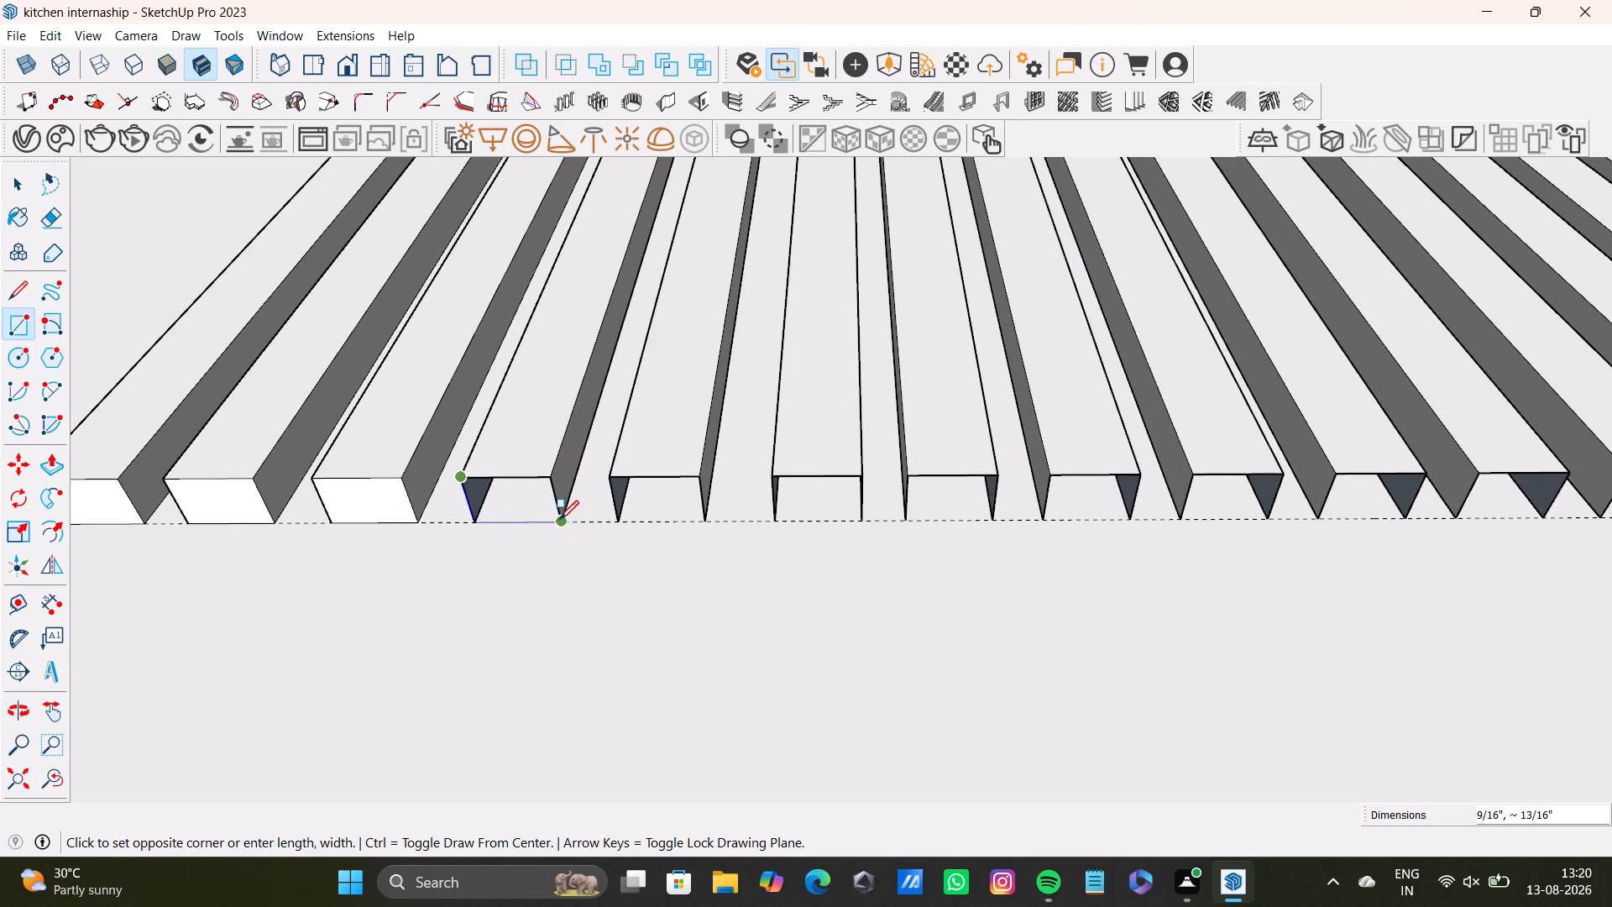
pyautogui.click(559, 520)
pyautogui.press('space')
pyautogui.click(17, 325)
pyautogui.scroll(2, 589, 486)
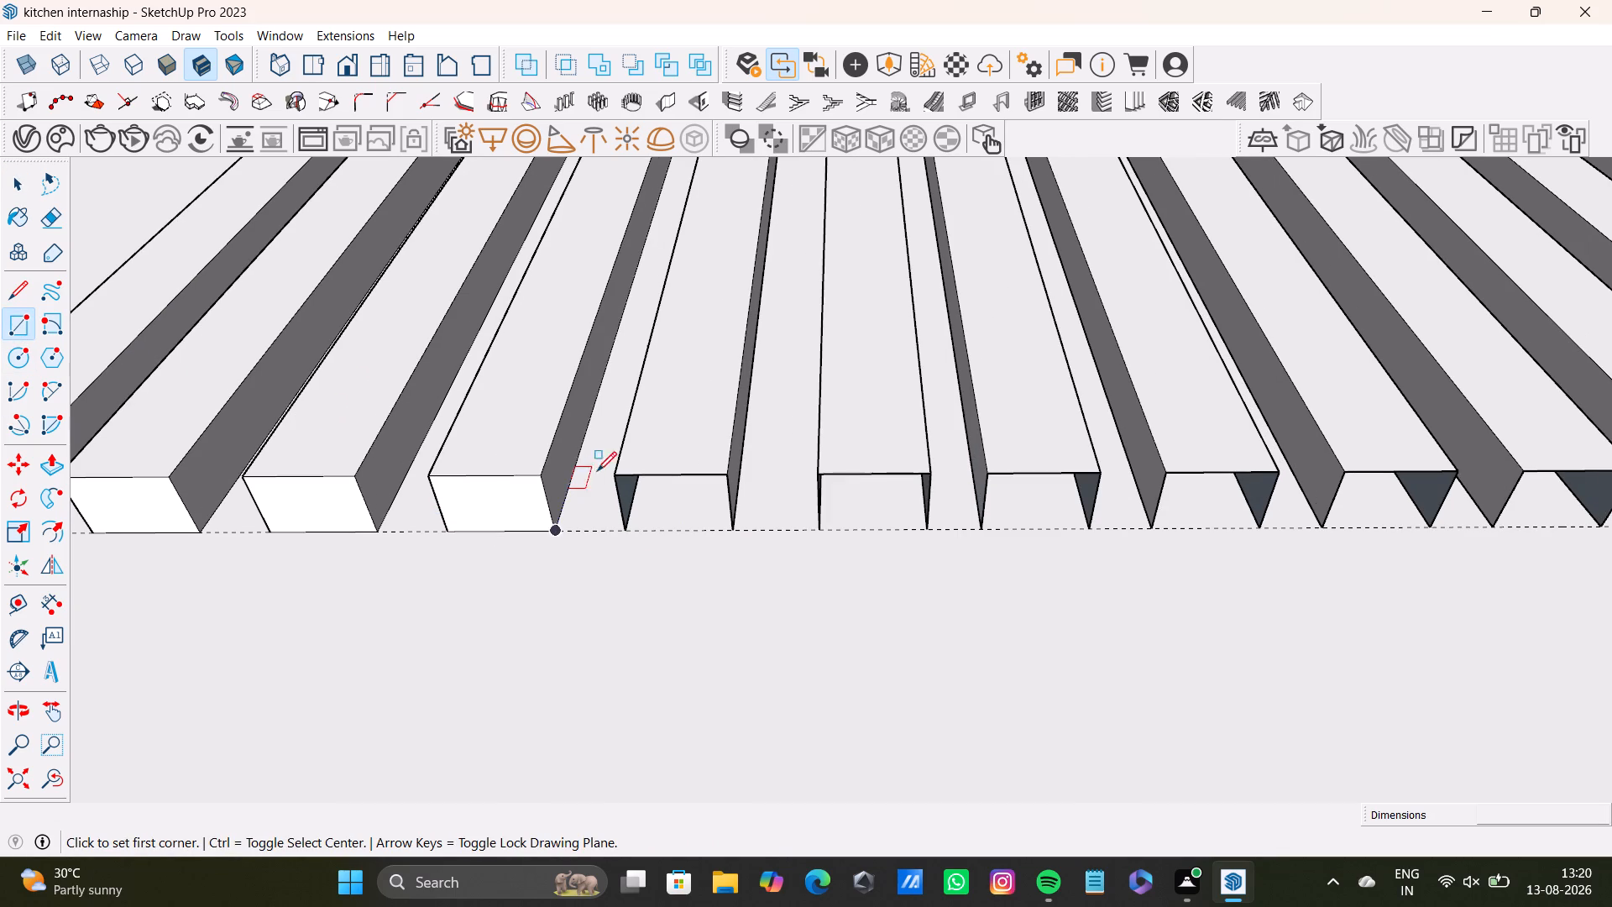
pyautogui.click(622, 476)
pyautogui.click(733, 529)
# Cap the open lower ends of the sixth and seventh slats with corner-to-corner rectangles.
pyautogui.scroll(-3, 716, 557)
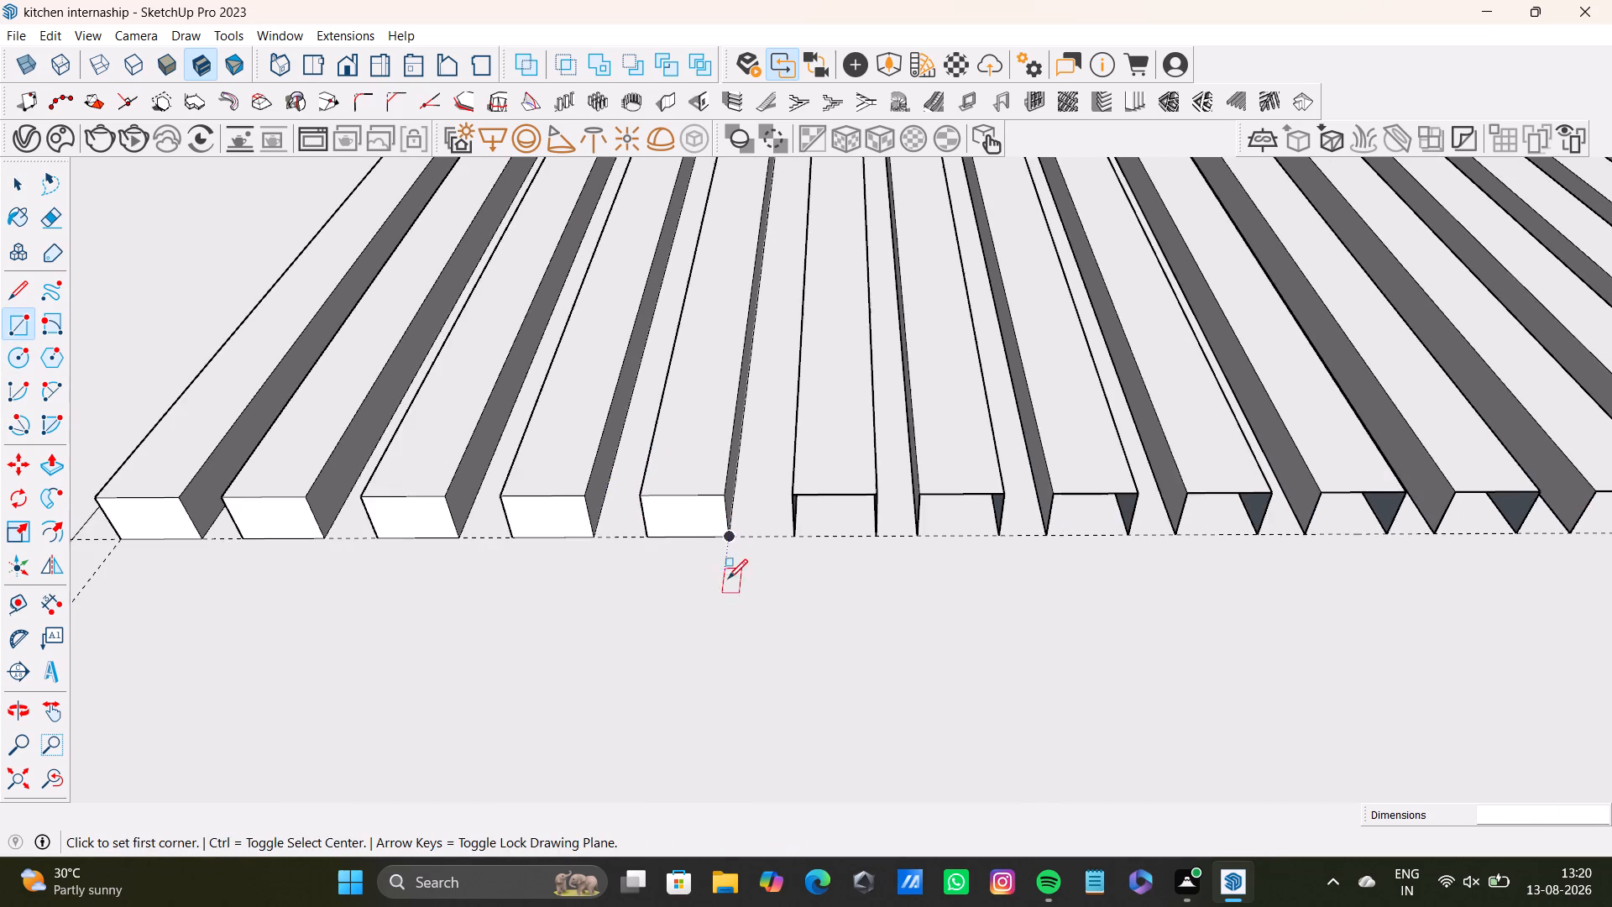
pyautogui.moveTo(747, 590); pyautogui.dragTo(699, 609, button='middle')
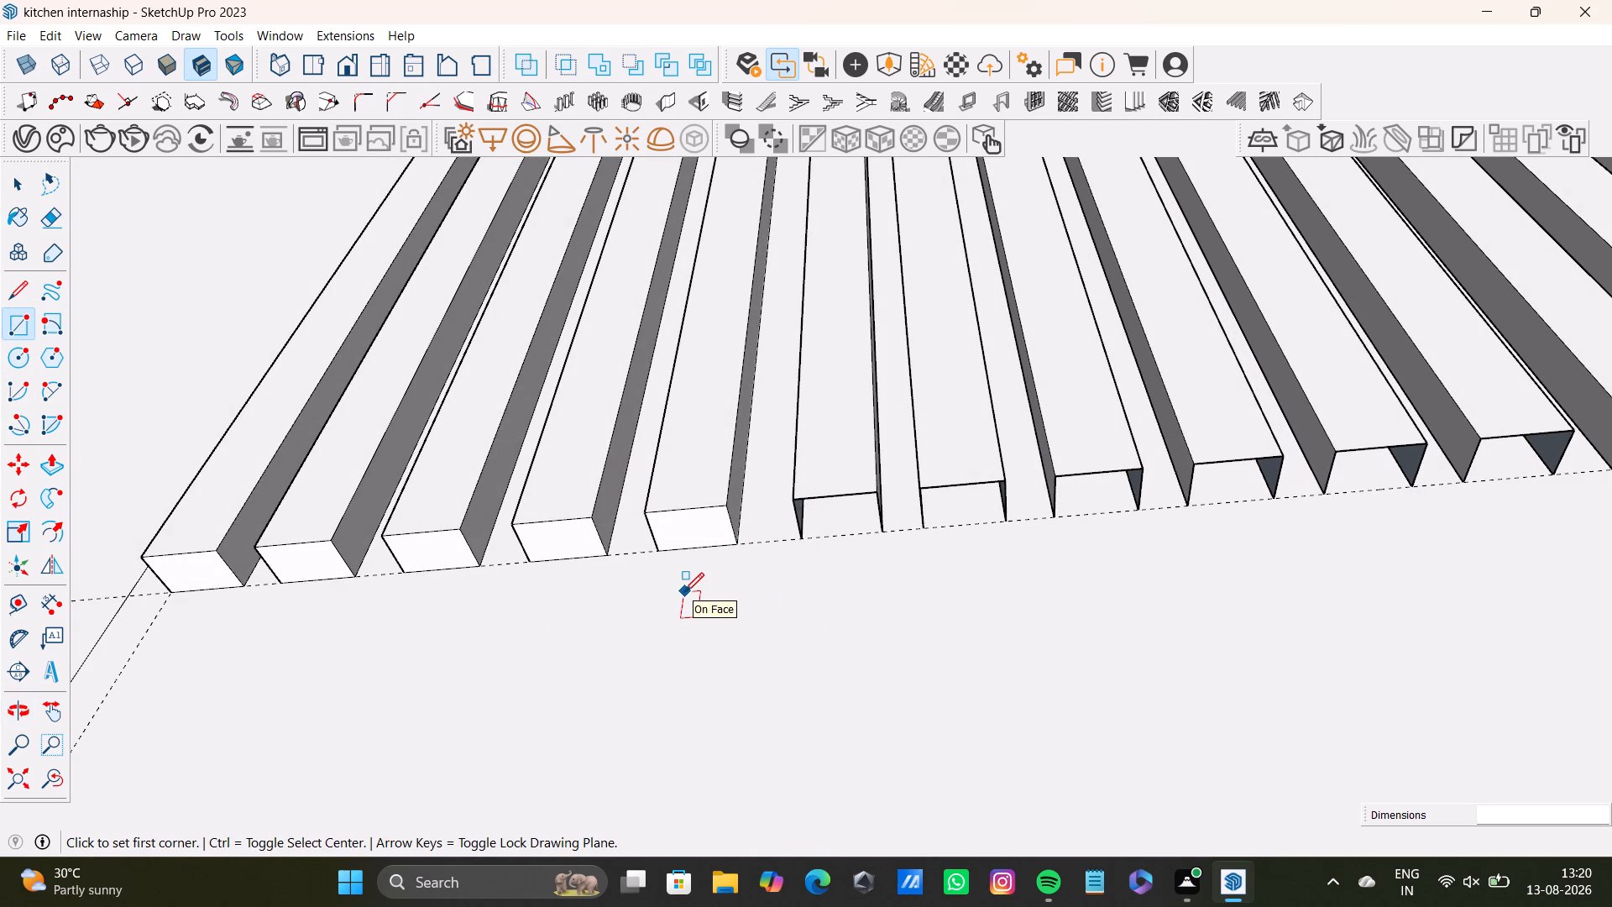
pyautogui.scroll(-4, 745, 650)
pyautogui.moveTo(765, 669); pyautogui.dragTo(489, 679, button='middle')
pyautogui.scroll(3, 500, 582)
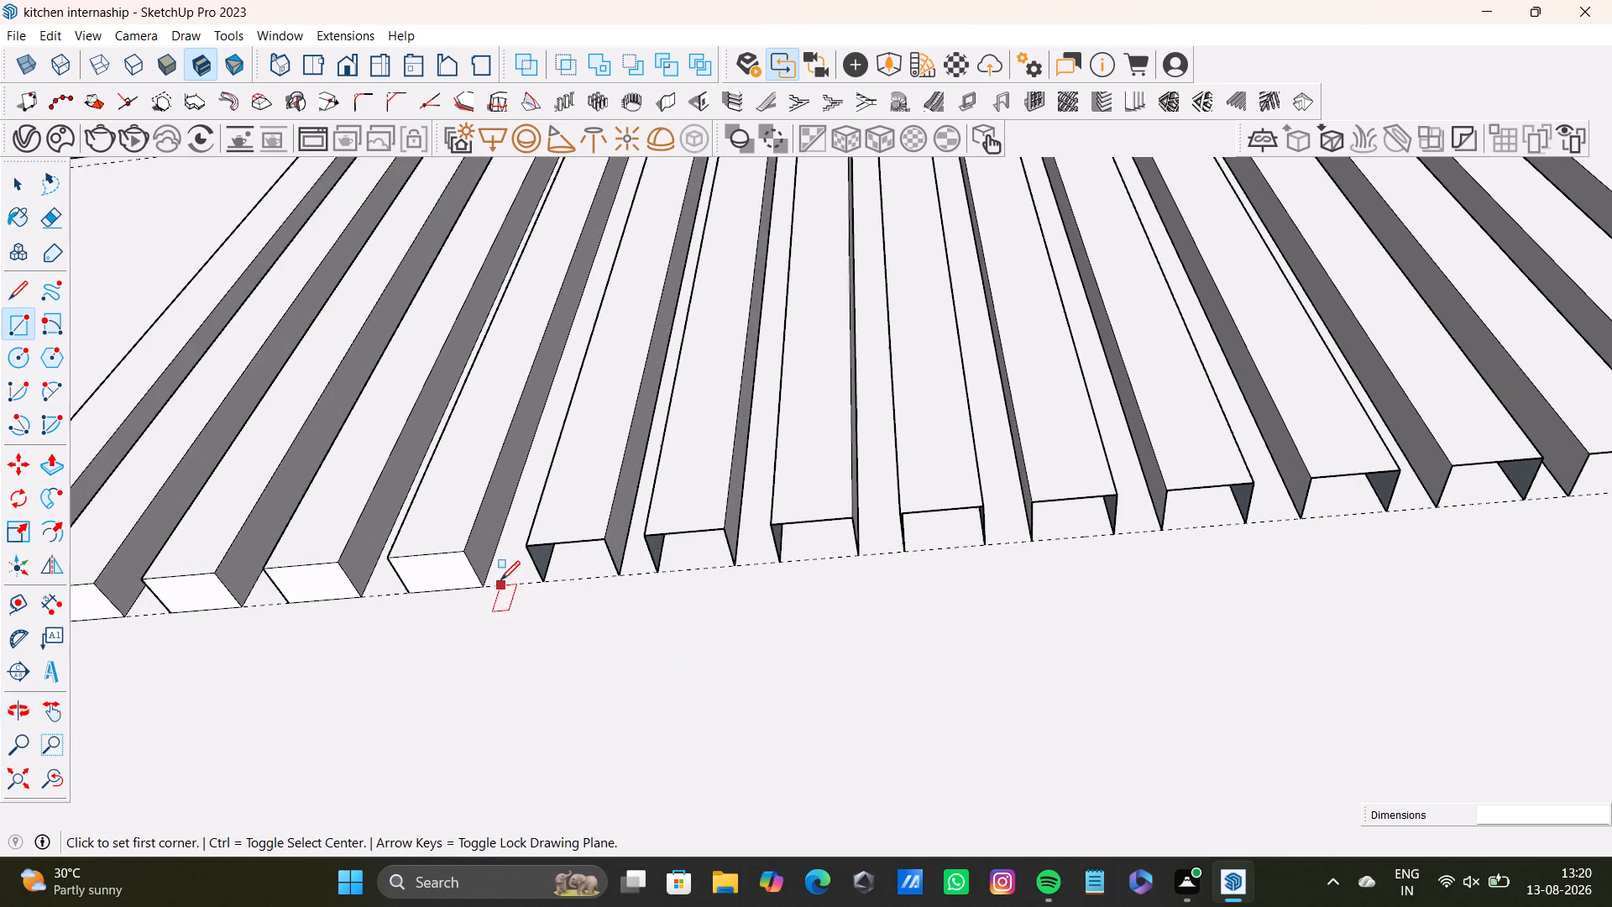
pyautogui.moveTo(545, 596); pyautogui.dragTo(525, 494, button='middle')
pyautogui.scroll(1, 525, 494)
pyautogui.moveTo(532, 574); pyautogui.dragTo(555, 576)
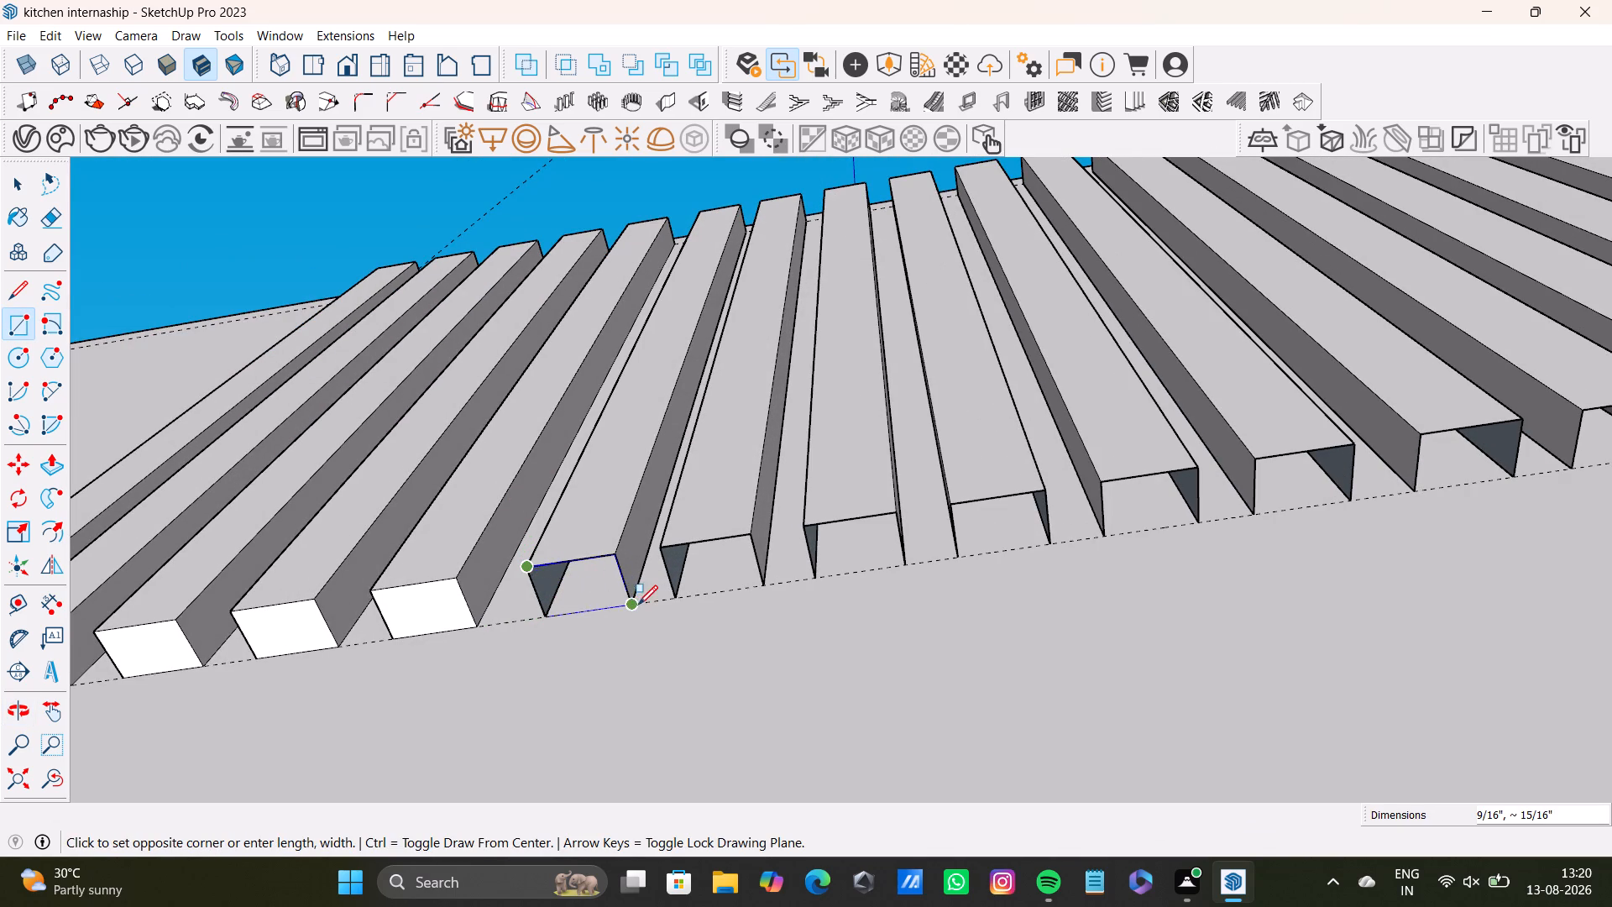
pyautogui.click(629, 605)
pyautogui.press('space')
pyautogui.scroll(-6, 602, 617)
pyautogui.keyDown('shift'); pyautogui.moveTo(664, 641); pyautogui.dragTo(510, 663, button='middle'); pyautogui.keyUp('shift')
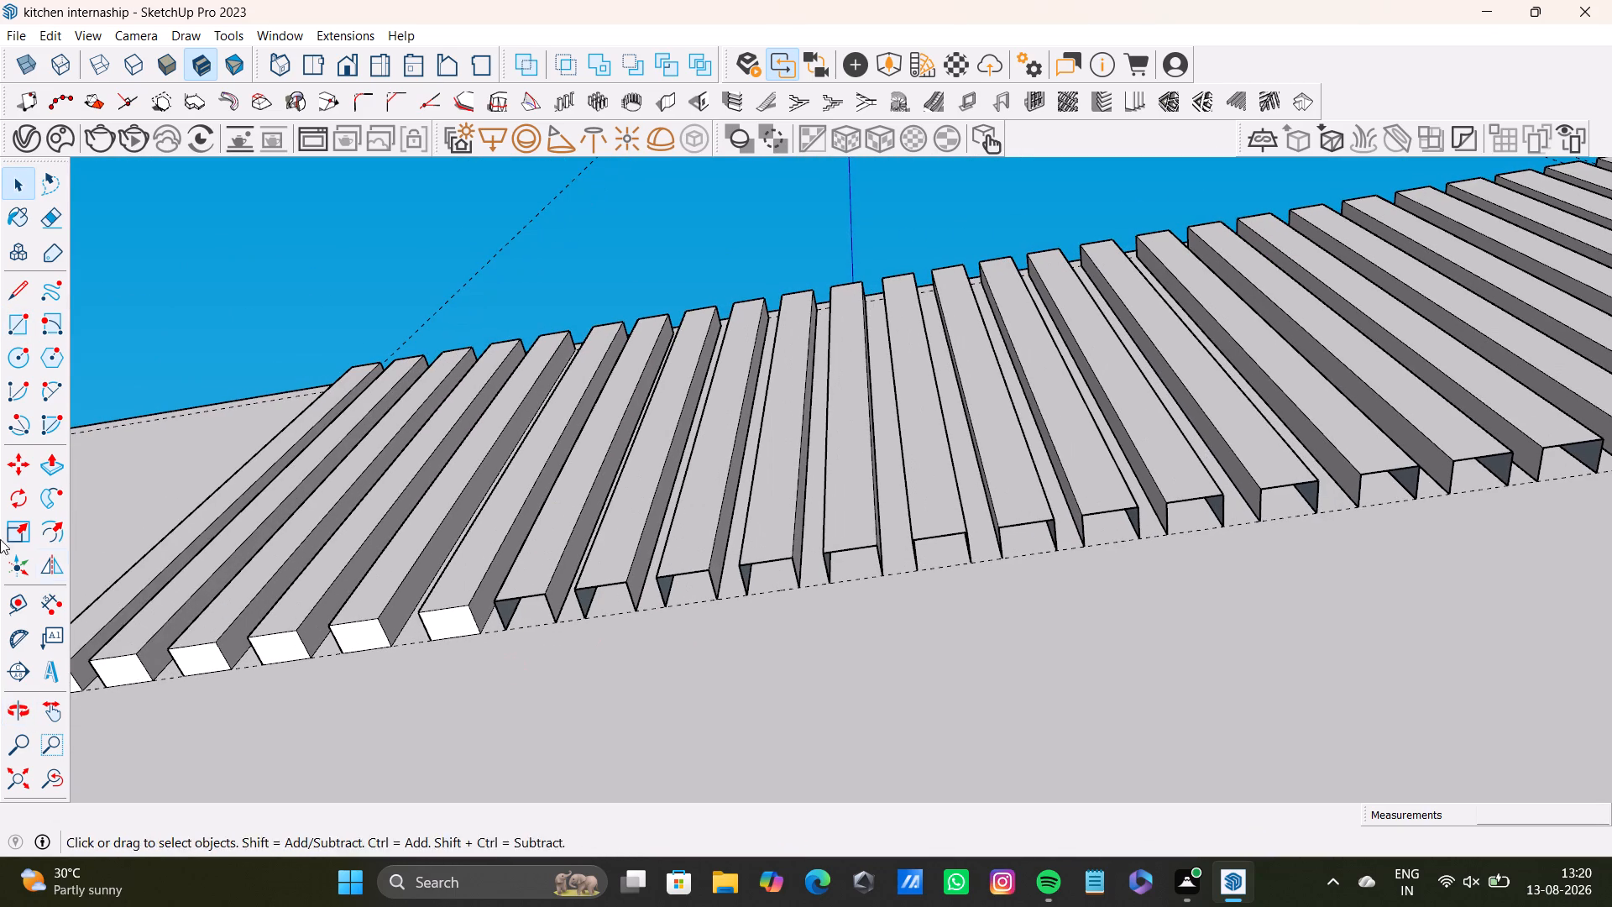
pyautogui.click(14, 323)
pyautogui.scroll(3, 390, 533)
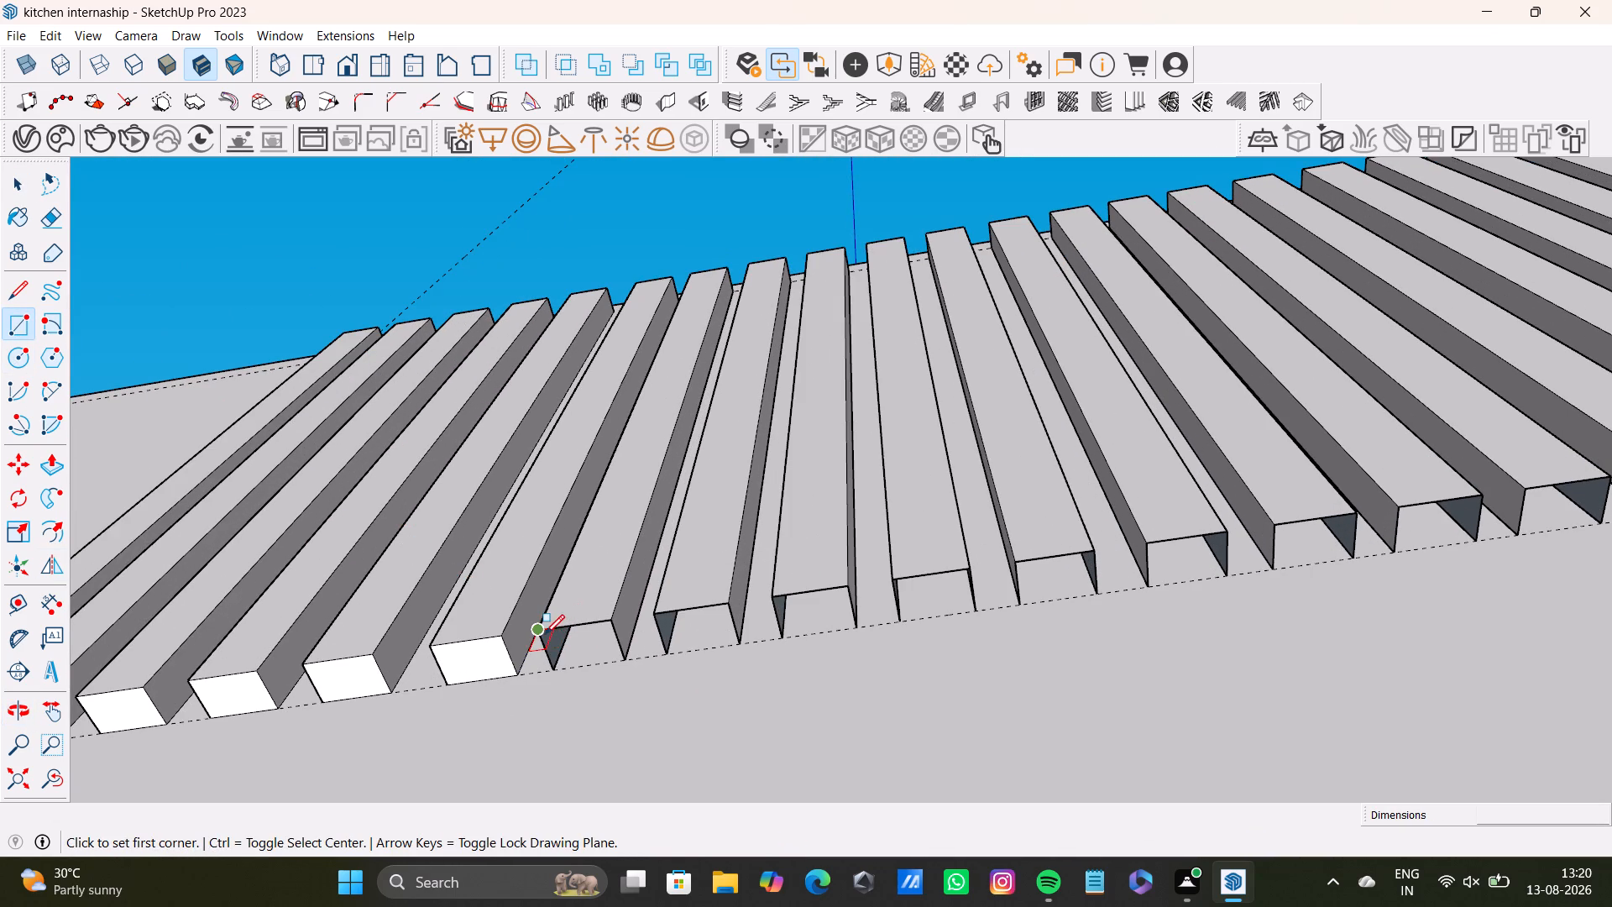
pyautogui.click(545, 634)
pyautogui.click(618, 657)
pyautogui.press('space')
# Cap the open lower ends of the eighth and ninth slats with corner-to-corner rectangles.
pyautogui.moveTo(23, 323); pyautogui.dragTo(33, 328)
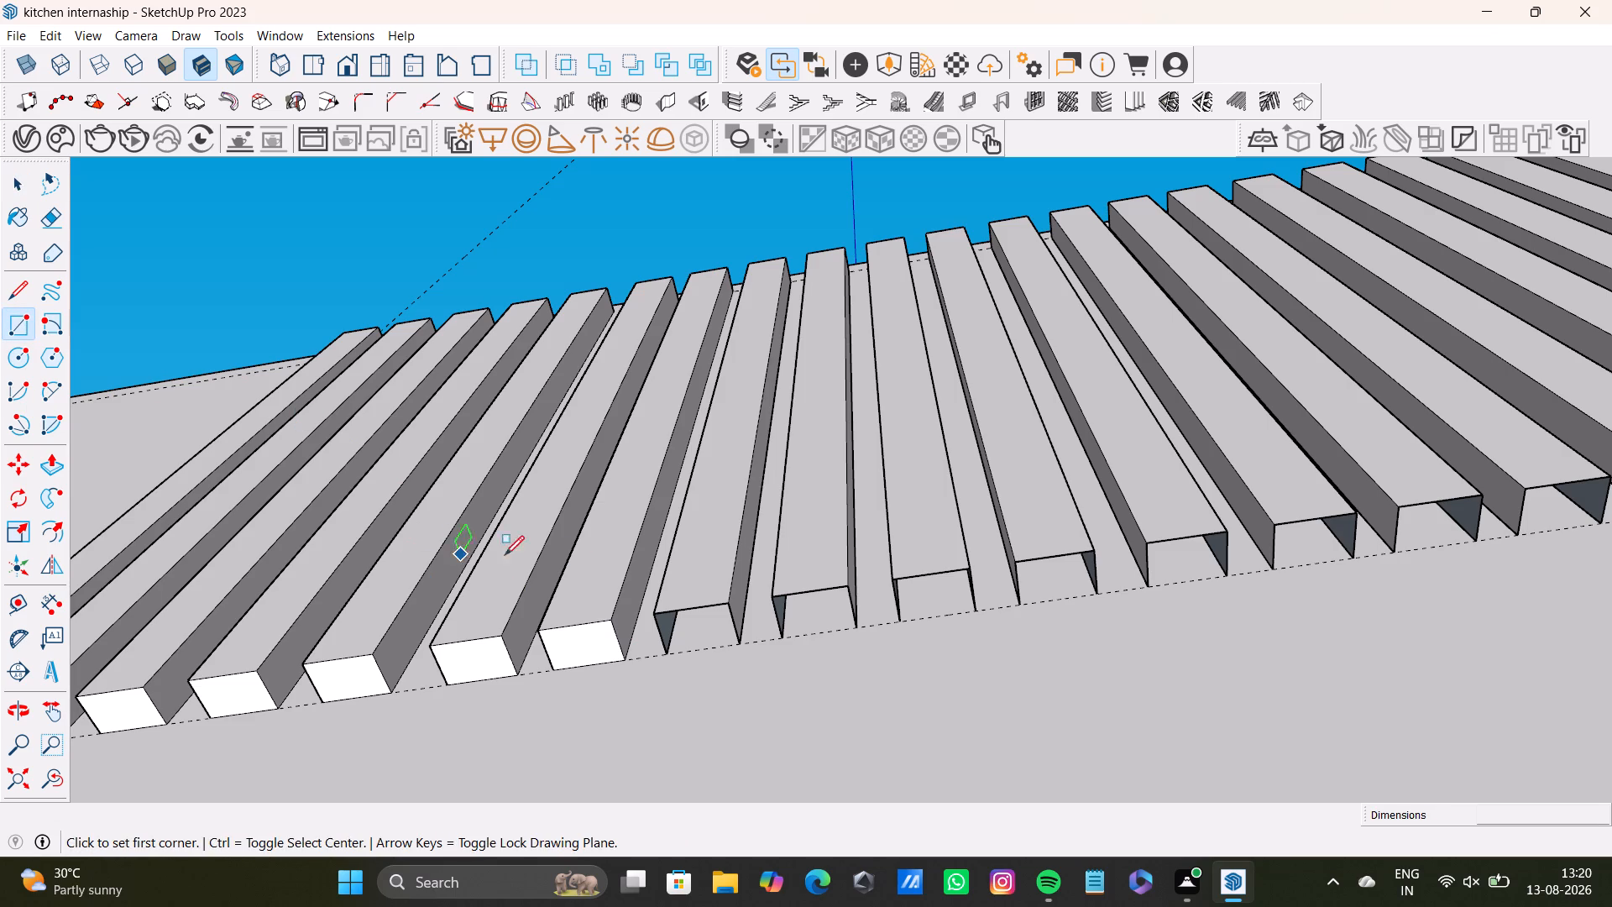
pyautogui.moveTo(633, 596); pyautogui.dragTo(437, 508, button='middle')
pyautogui.moveTo(440, 520); pyautogui.dragTo(453, 519)
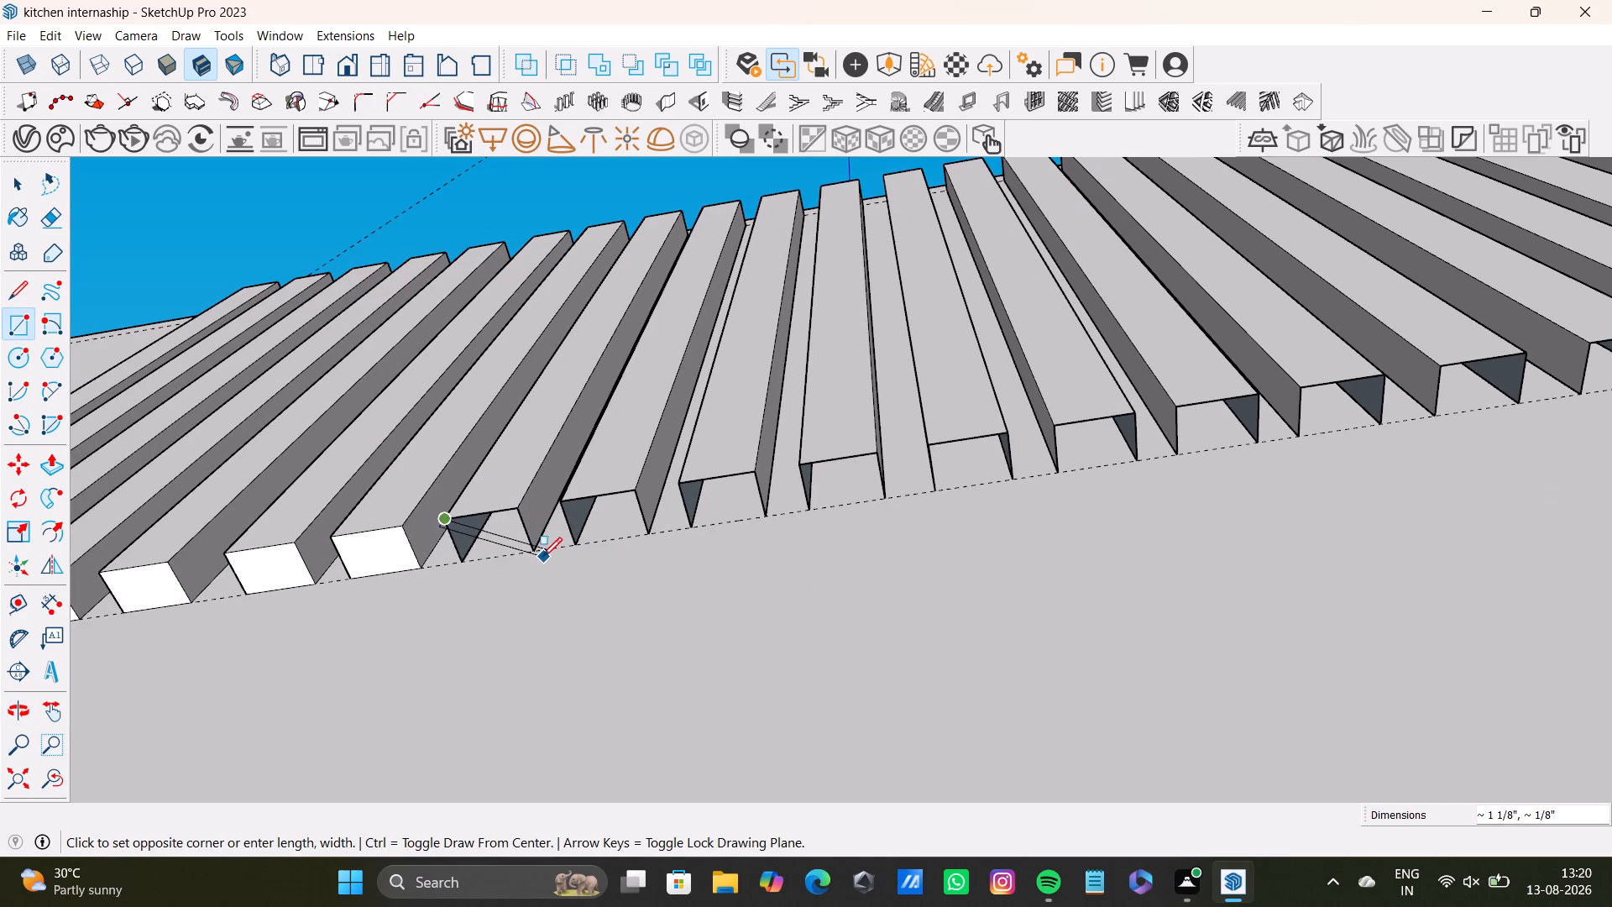
pyautogui.click(539, 555)
pyautogui.press('space')
pyautogui.click(21, 333)
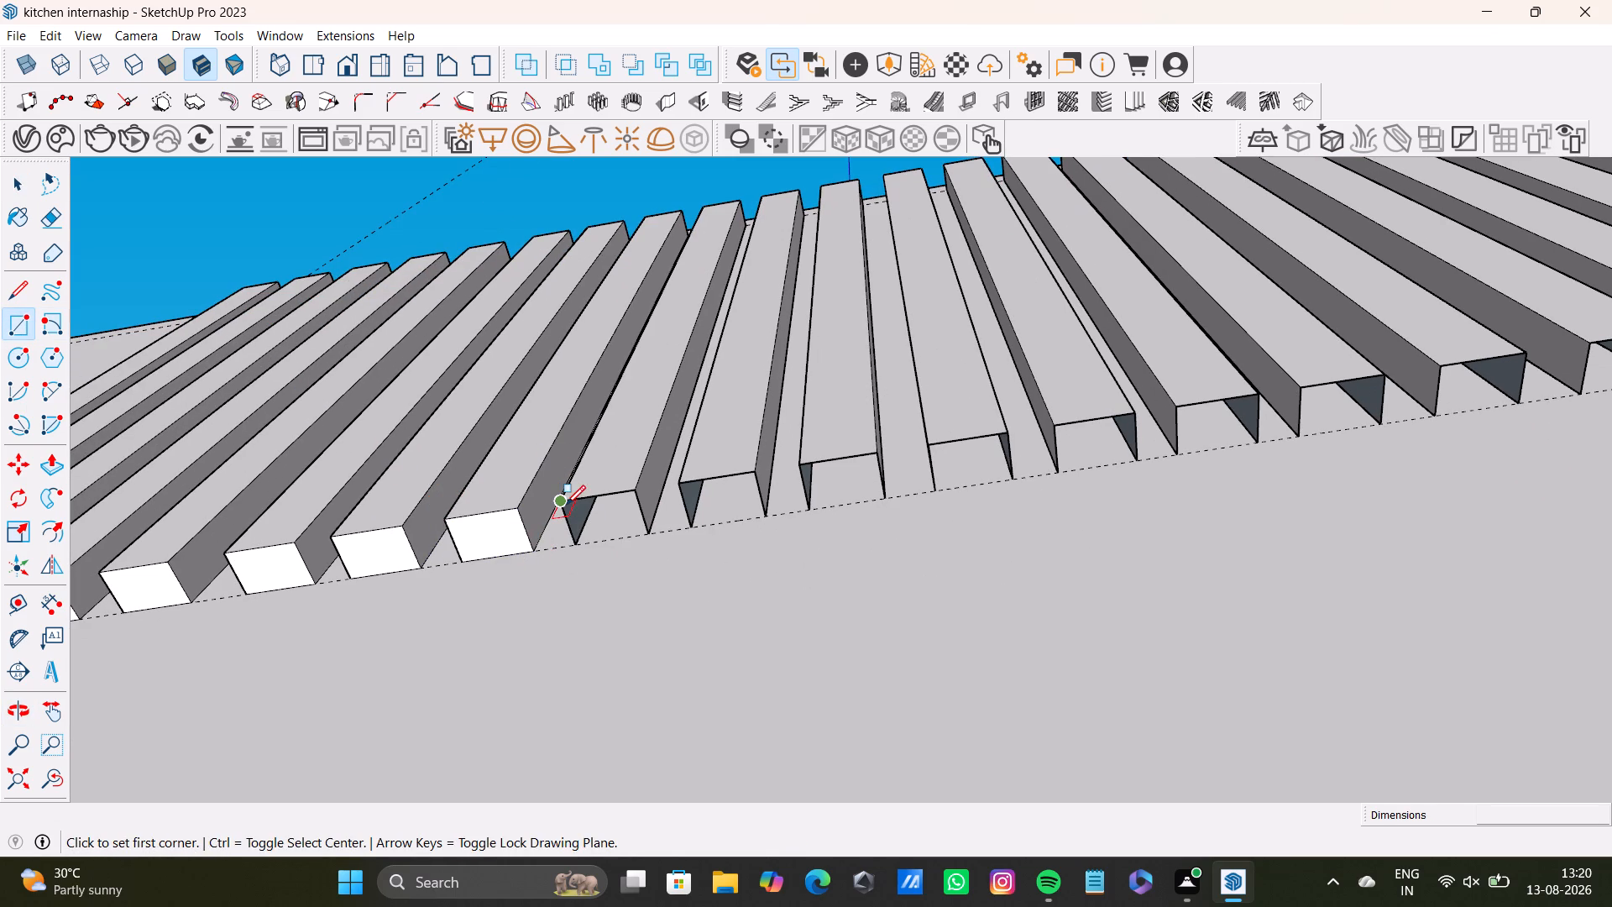
pyautogui.click(562, 499)
pyautogui.click(647, 532)
pyautogui.press('space')
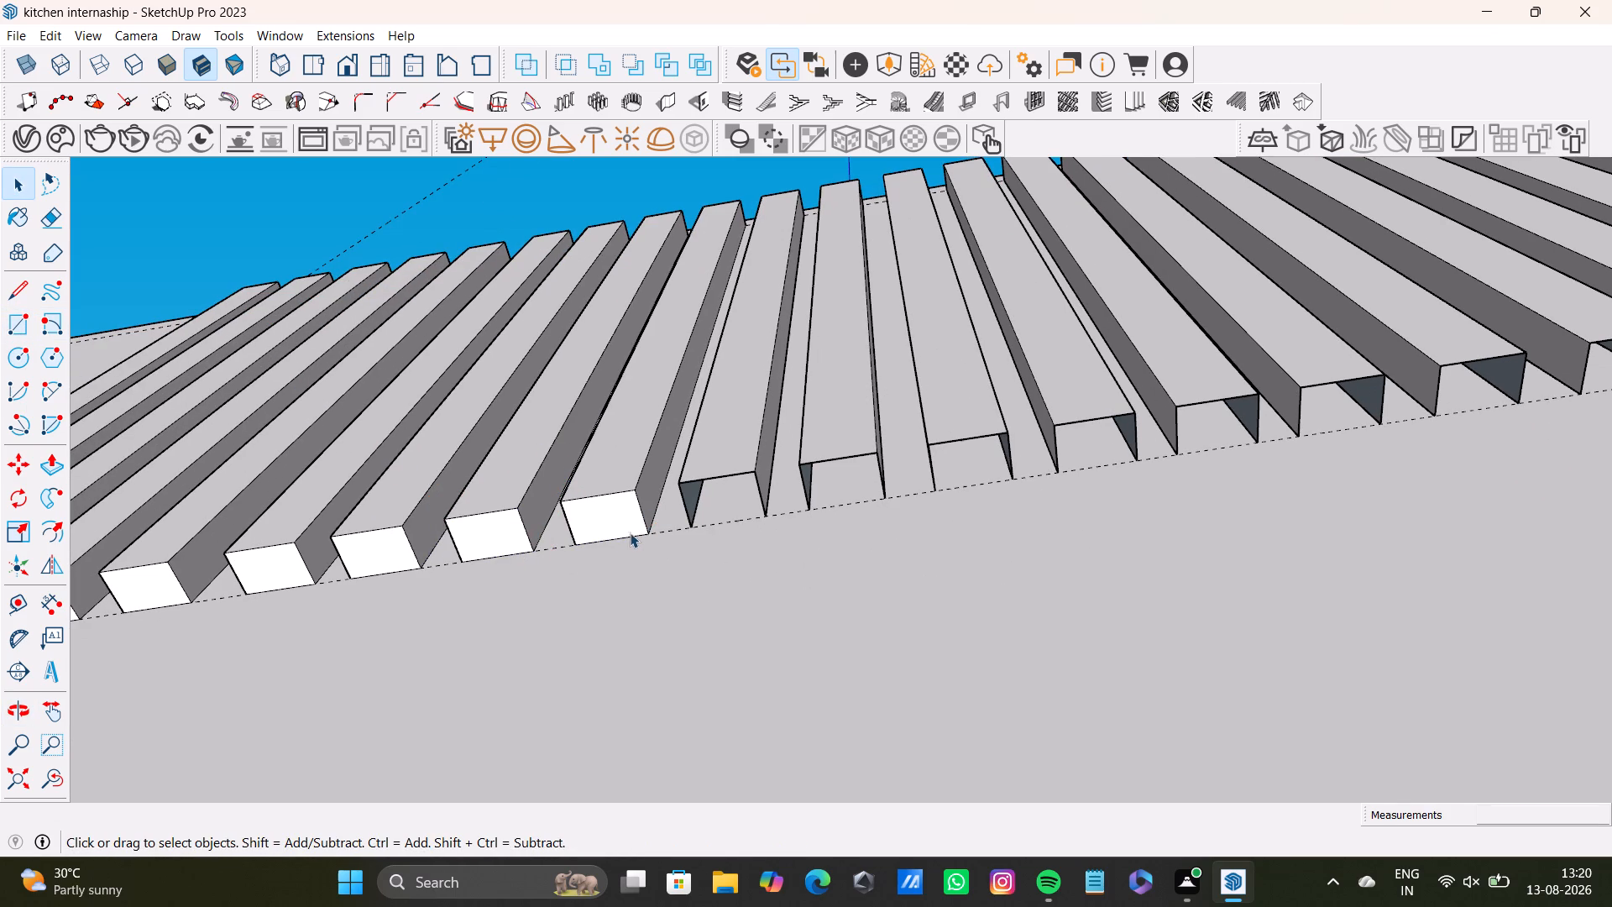
# Delete the remaining horizontal guide running along the slats' lower ends.
pyautogui.scroll(-11, 619, 539)
pyautogui.keyDown('shift'); pyautogui.moveTo(652, 543); pyautogui.dragTo(529, 555, button='middle'); pyautogui.keyUp('shift')
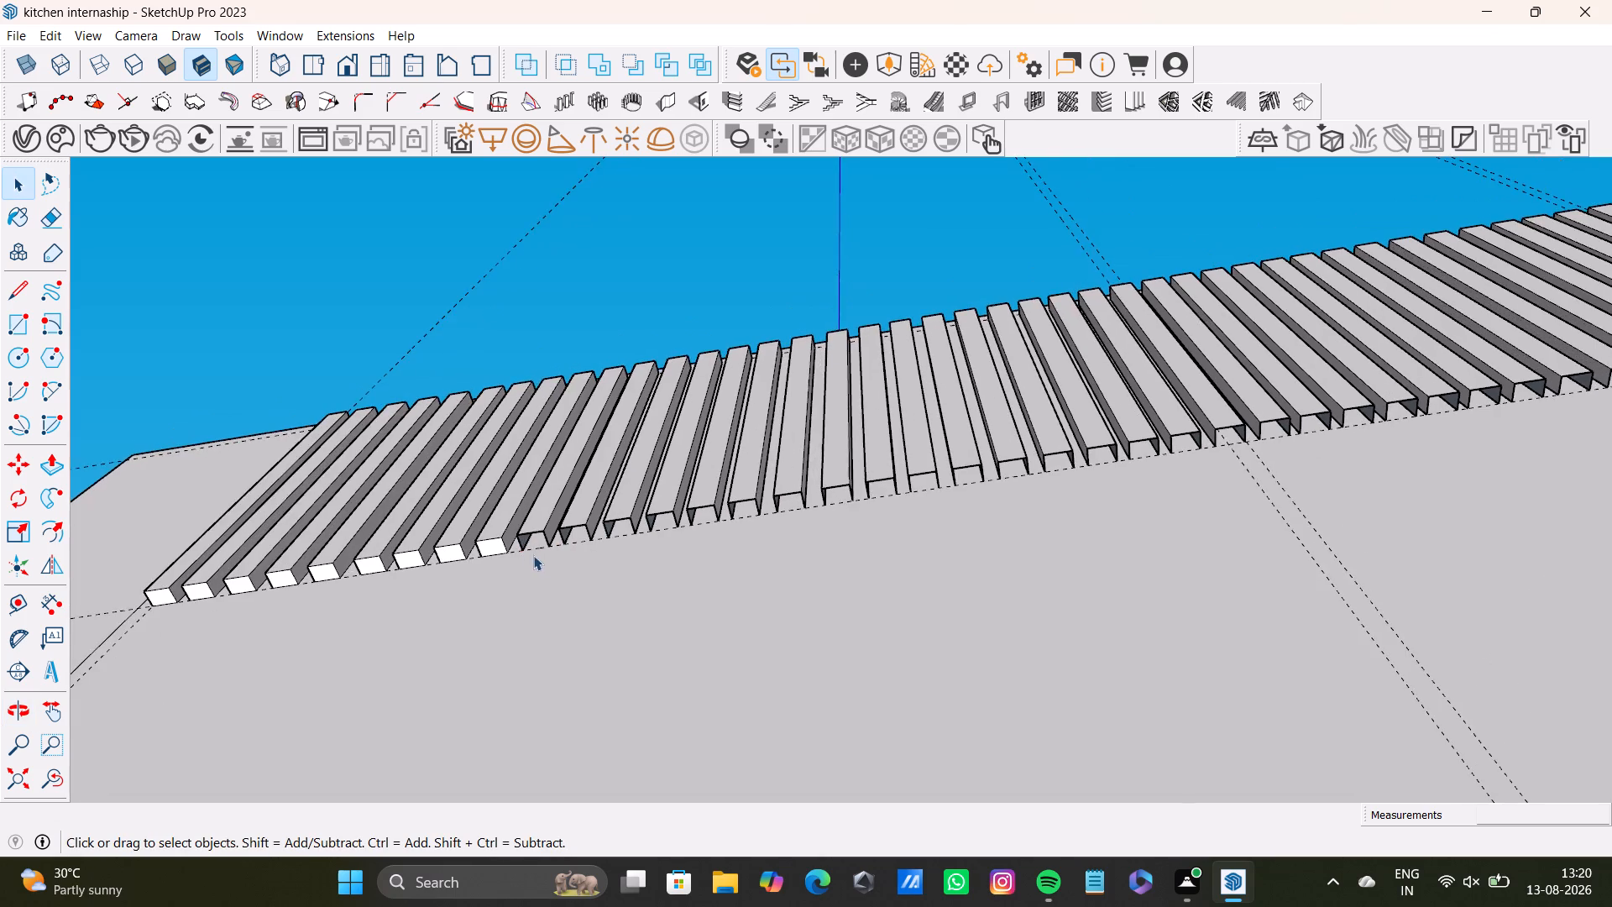
pyautogui.scroll(6, 545, 552)
pyautogui.click(544, 550)
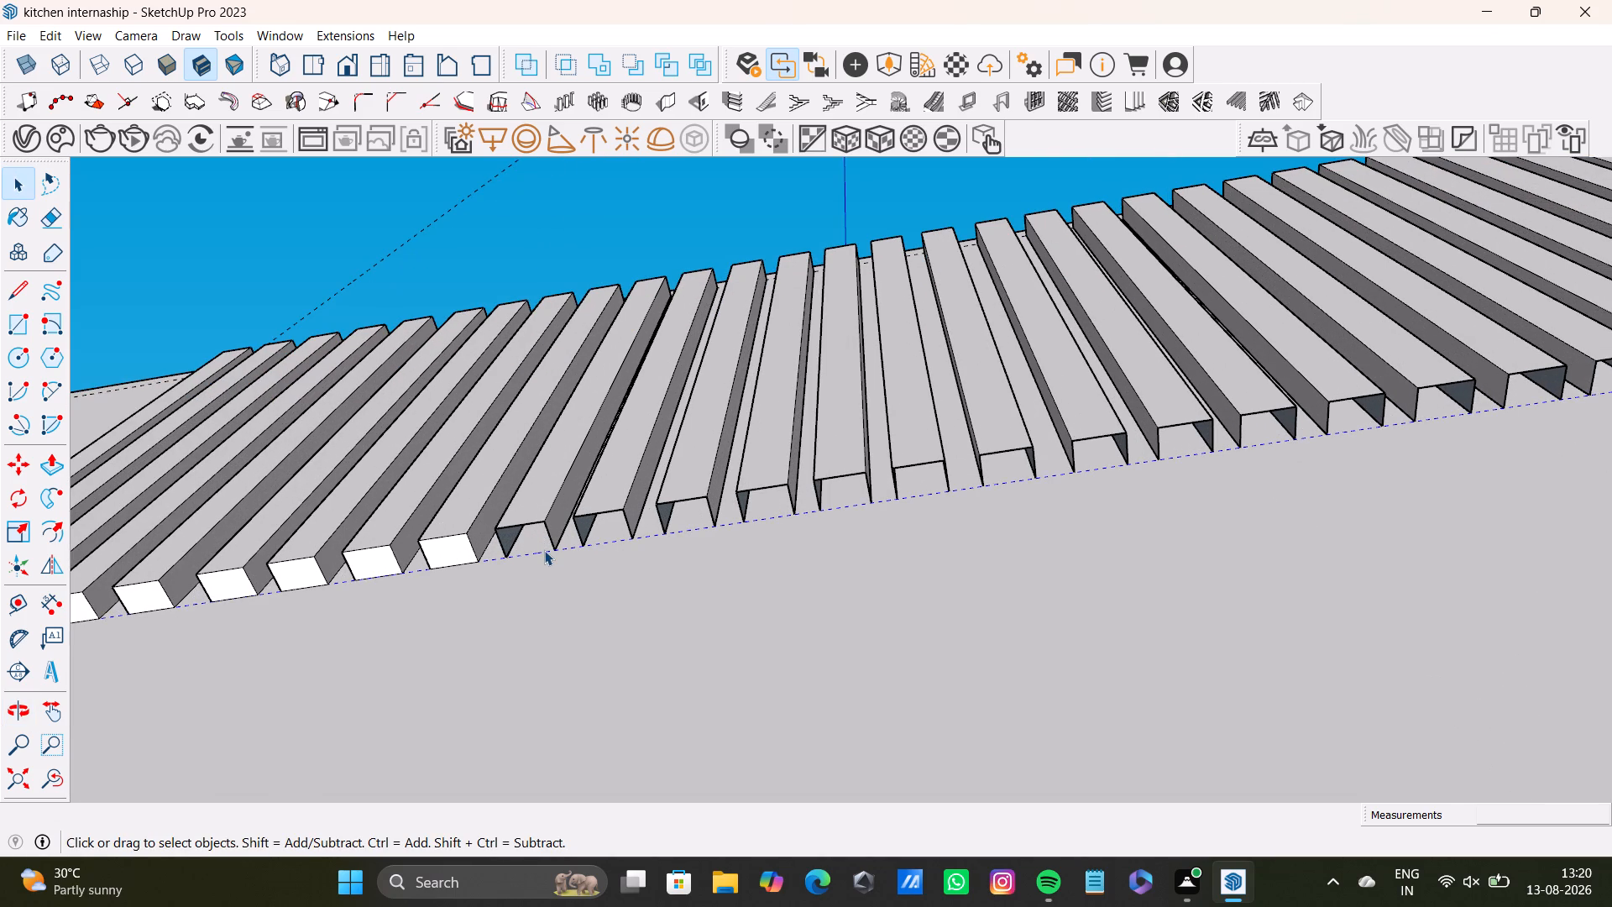
pyautogui.press('Delete')
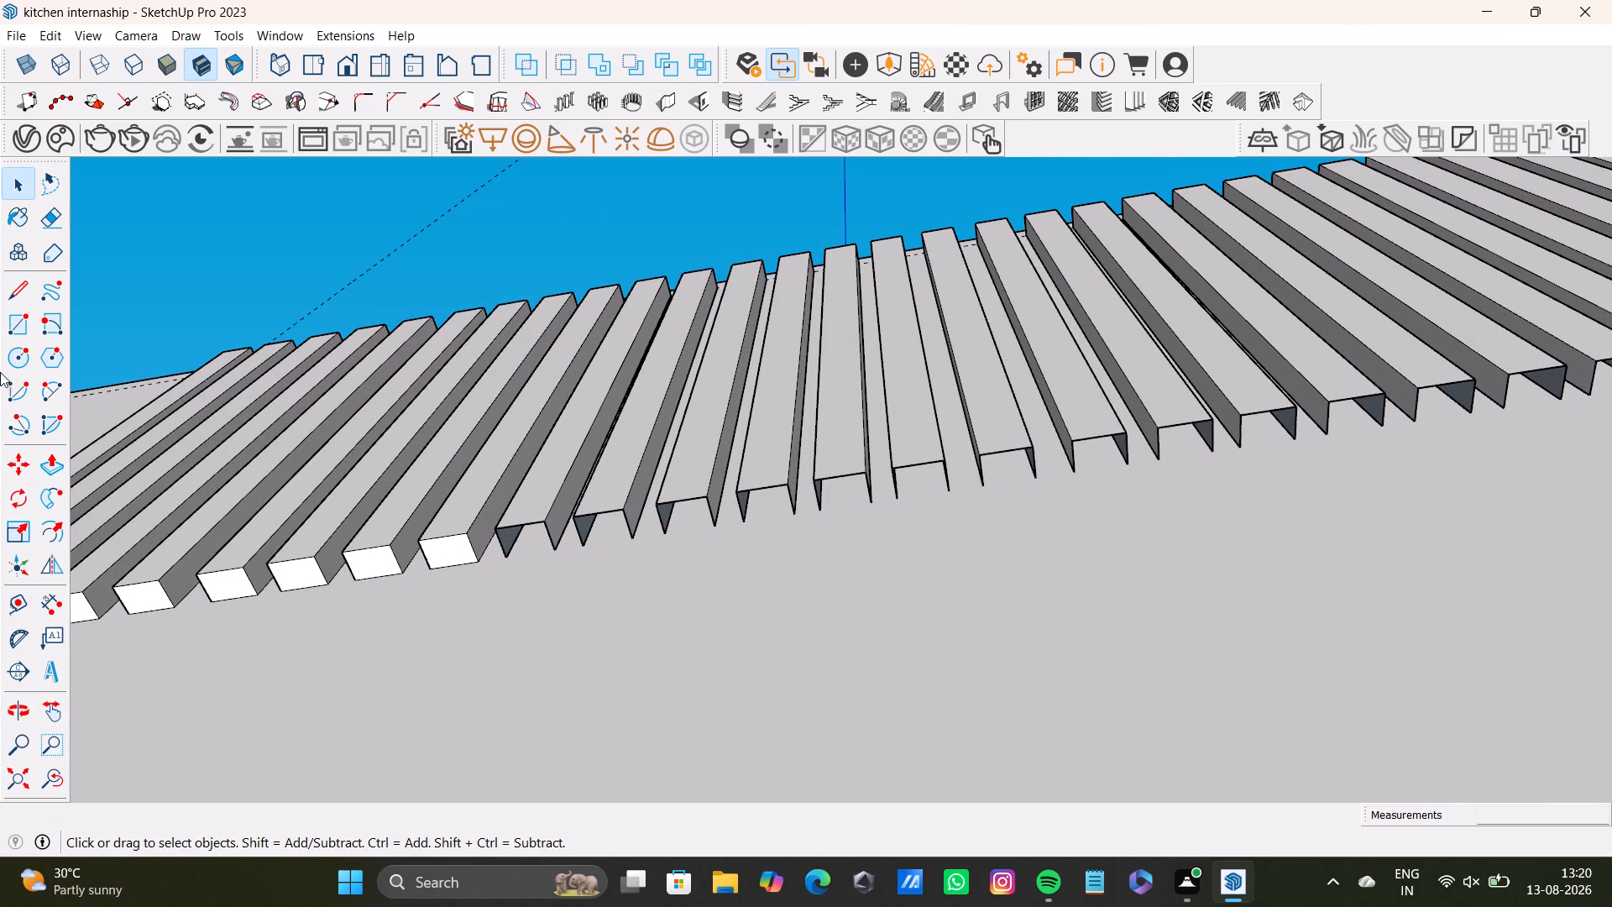
# Cap the open lower ends of the tenth and eleventh slats with corner-to-corner rectangles.
pyautogui.click(21, 328)
pyautogui.scroll(5, 547, 559)
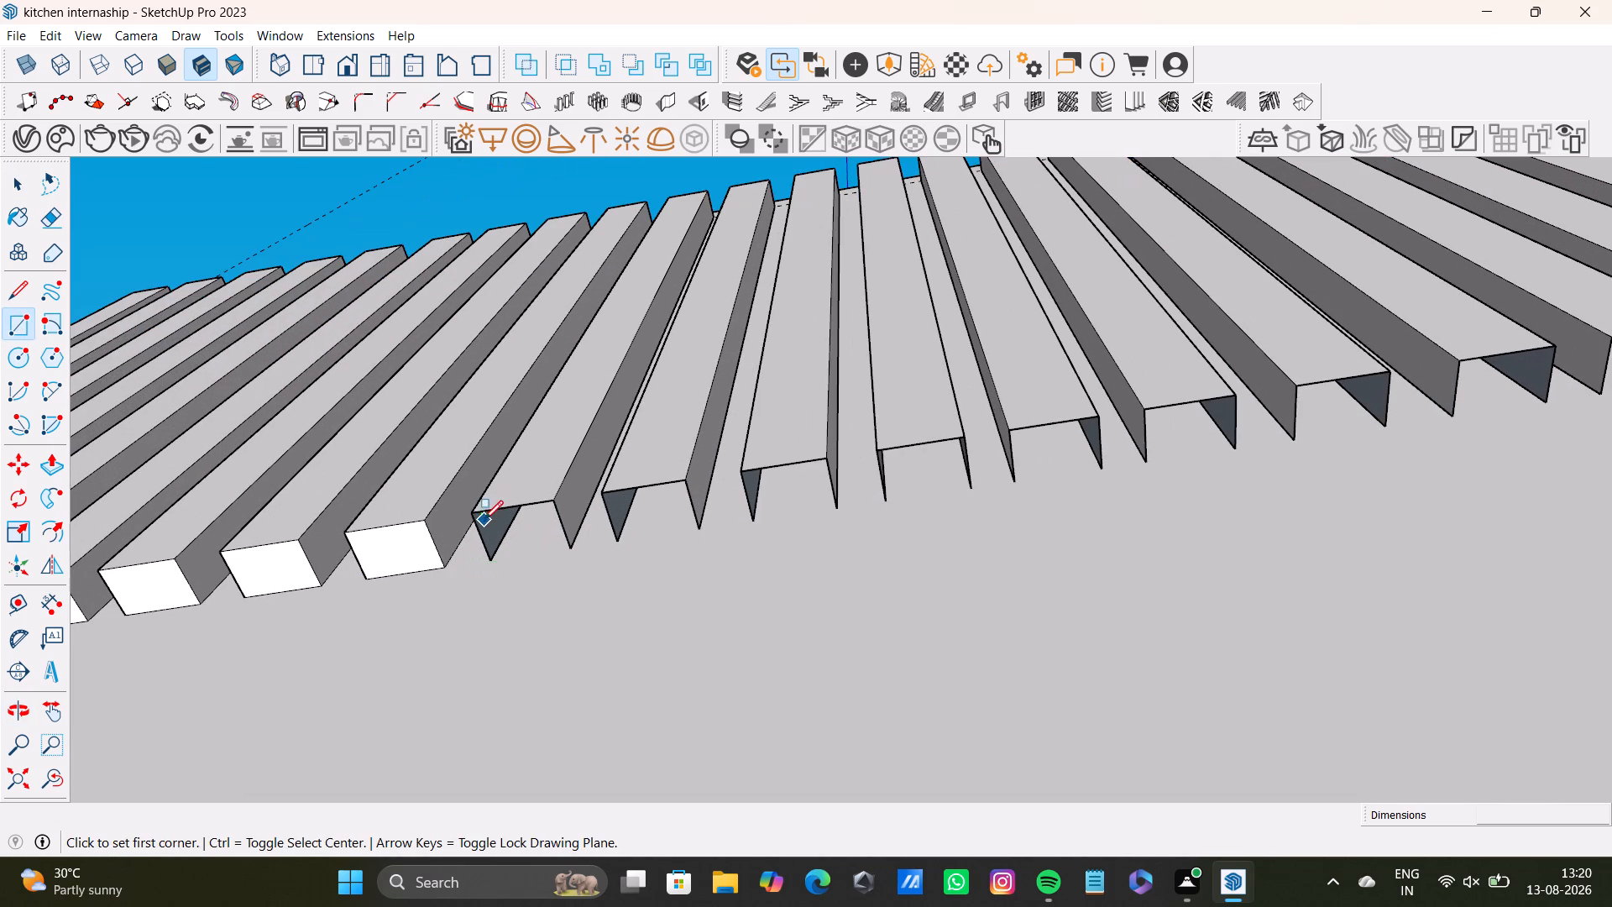
pyautogui.moveTo(471, 520); pyautogui.dragTo(484, 522)
pyautogui.click(568, 550)
pyautogui.press('space')
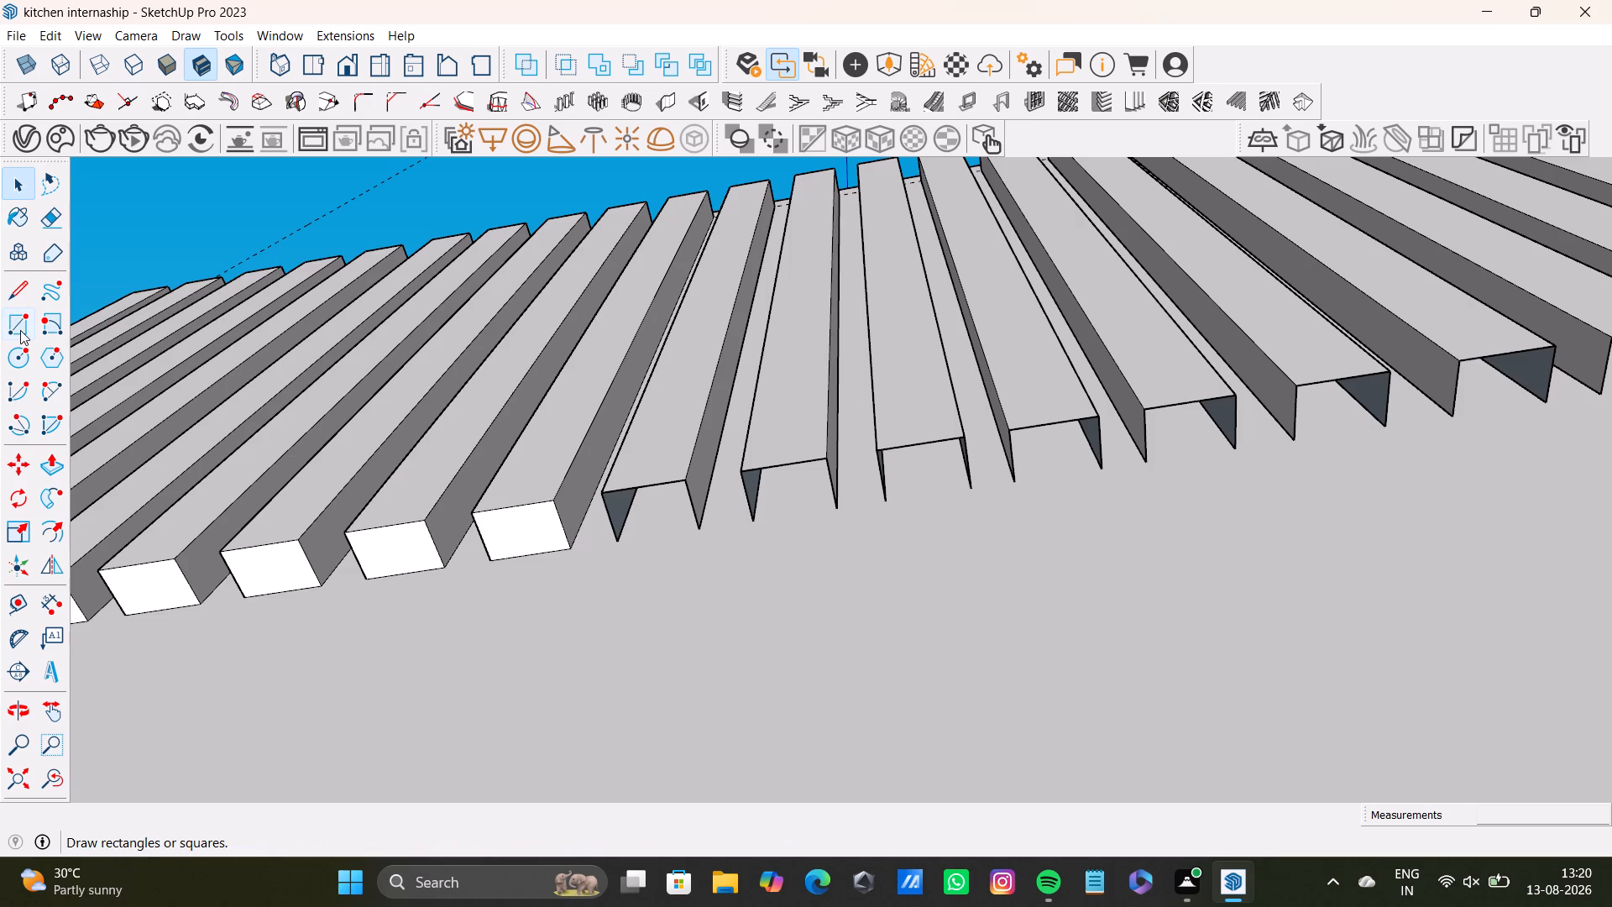
pyautogui.click(20, 330)
pyautogui.click(607, 496)
pyautogui.click(696, 523)
pyautogui.press('space')
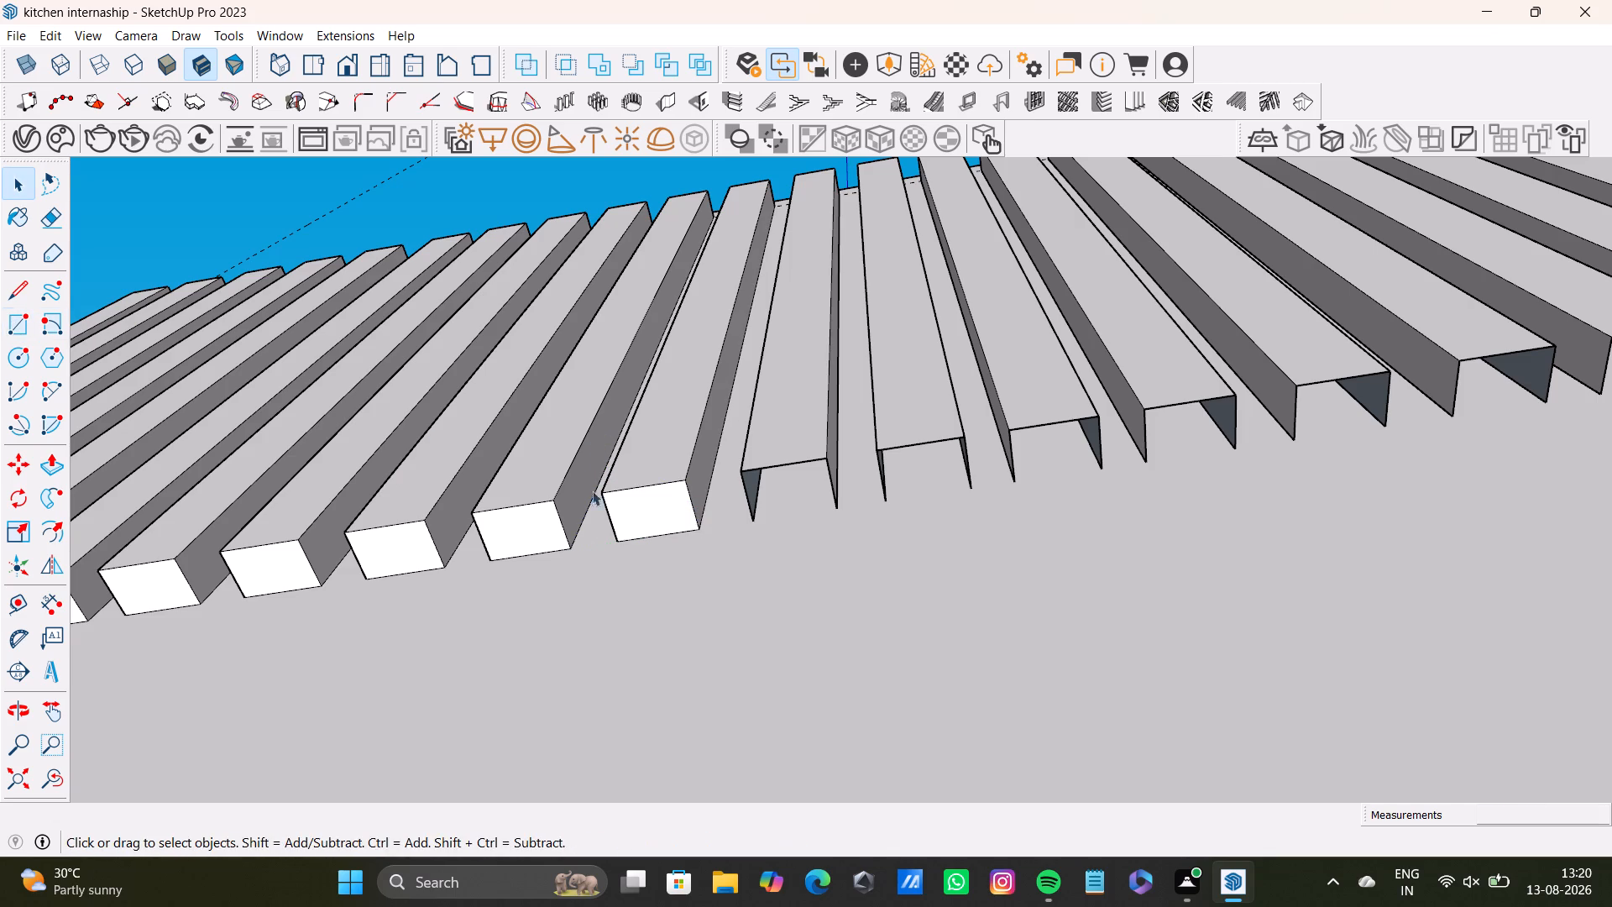
# Cap the open lower end of the twelfth slat with a corner-to-corner rectangle.
pyautogui.click(1, 322)
pyautogui.click(12, 323)
pyautogui.click(744, 469)
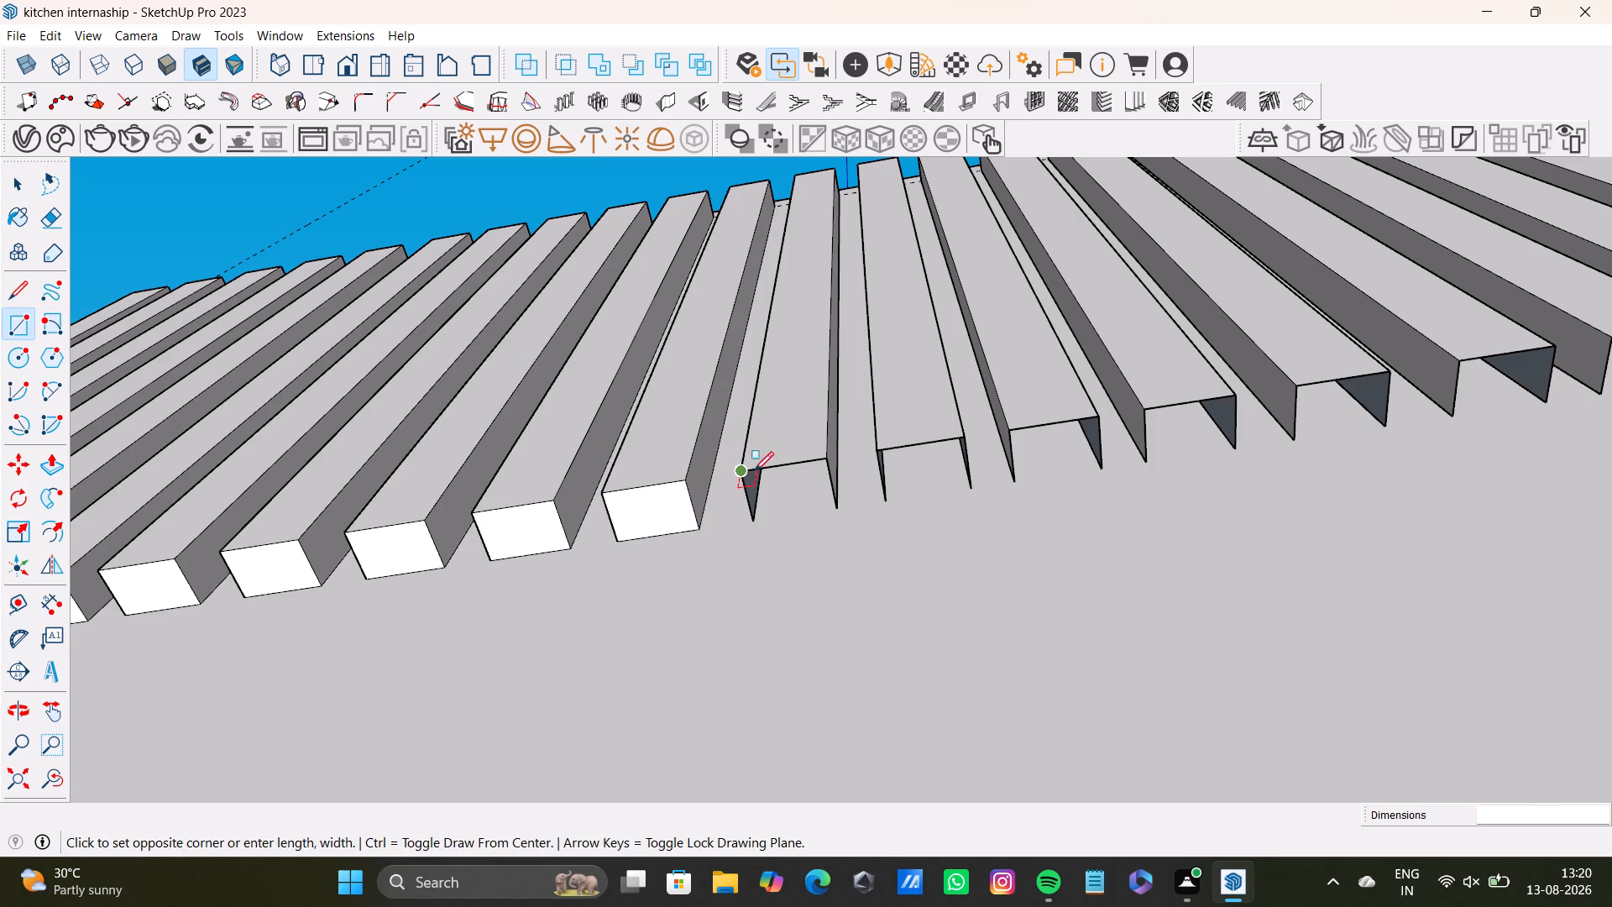
pyautogui.click(833, 502)
pyautogui.press('space')
# Examine the slat band along its whole length for lower ends that are still open.
pyautogui.scroll(-7, 826, 502)
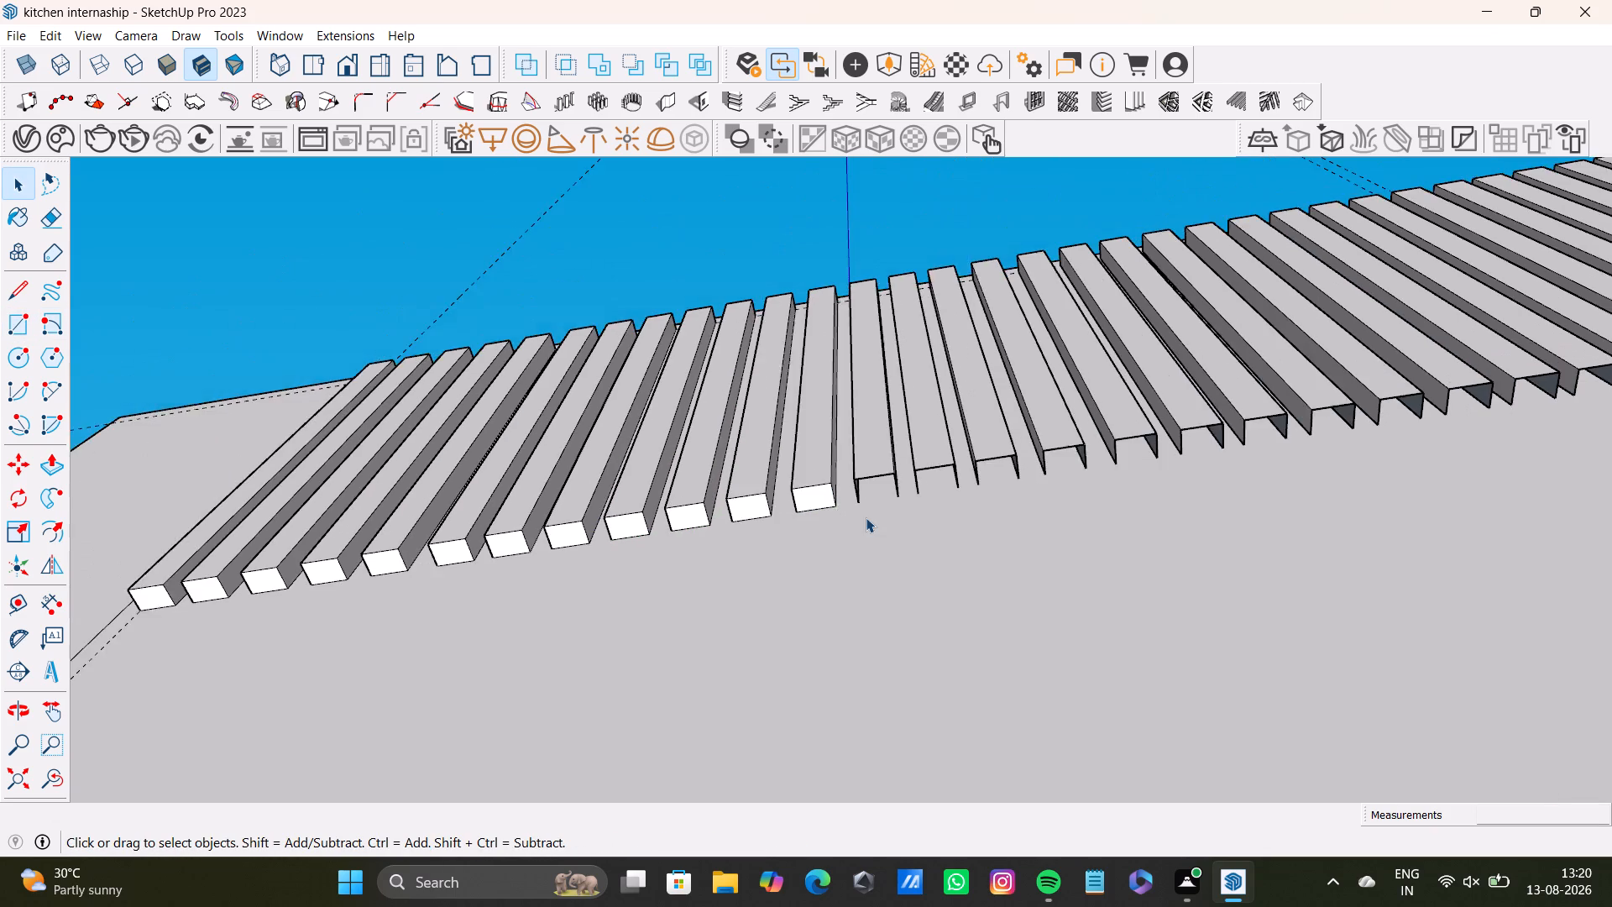
pyautogui.scroll(-3, 866, 517)
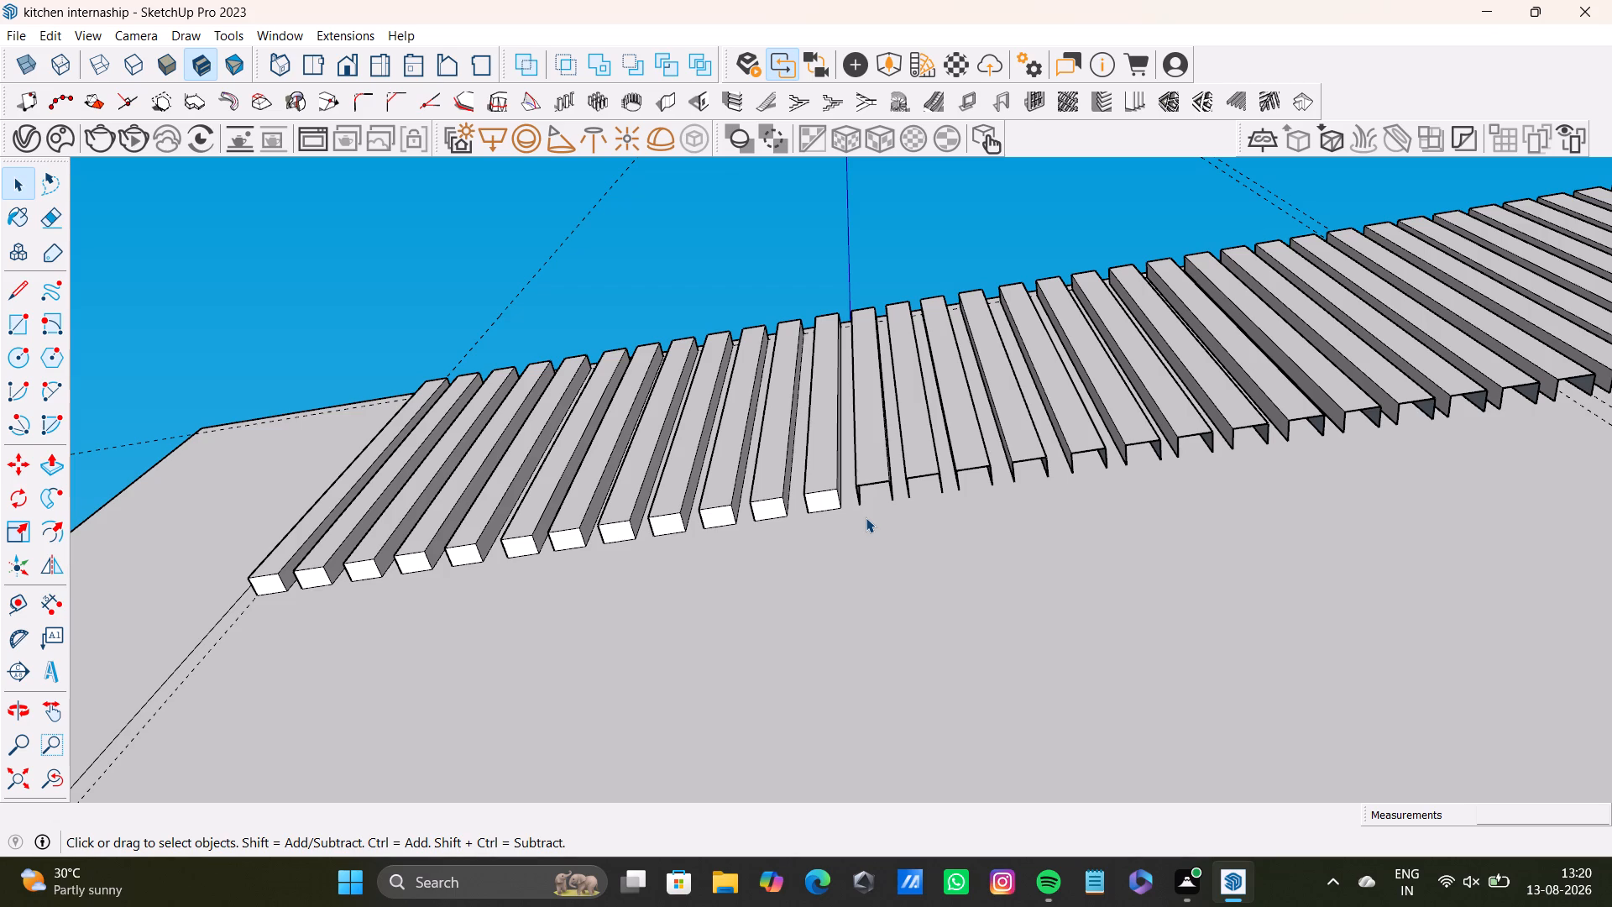
pyautogui.scroll(-4, 832, 496)
pyautogui.keyDown('shift'); pyautogui.moveTo(926, 562); pyautogui.dragTo(718, 574, button='middle'); pyautogui.keyUp('shift')
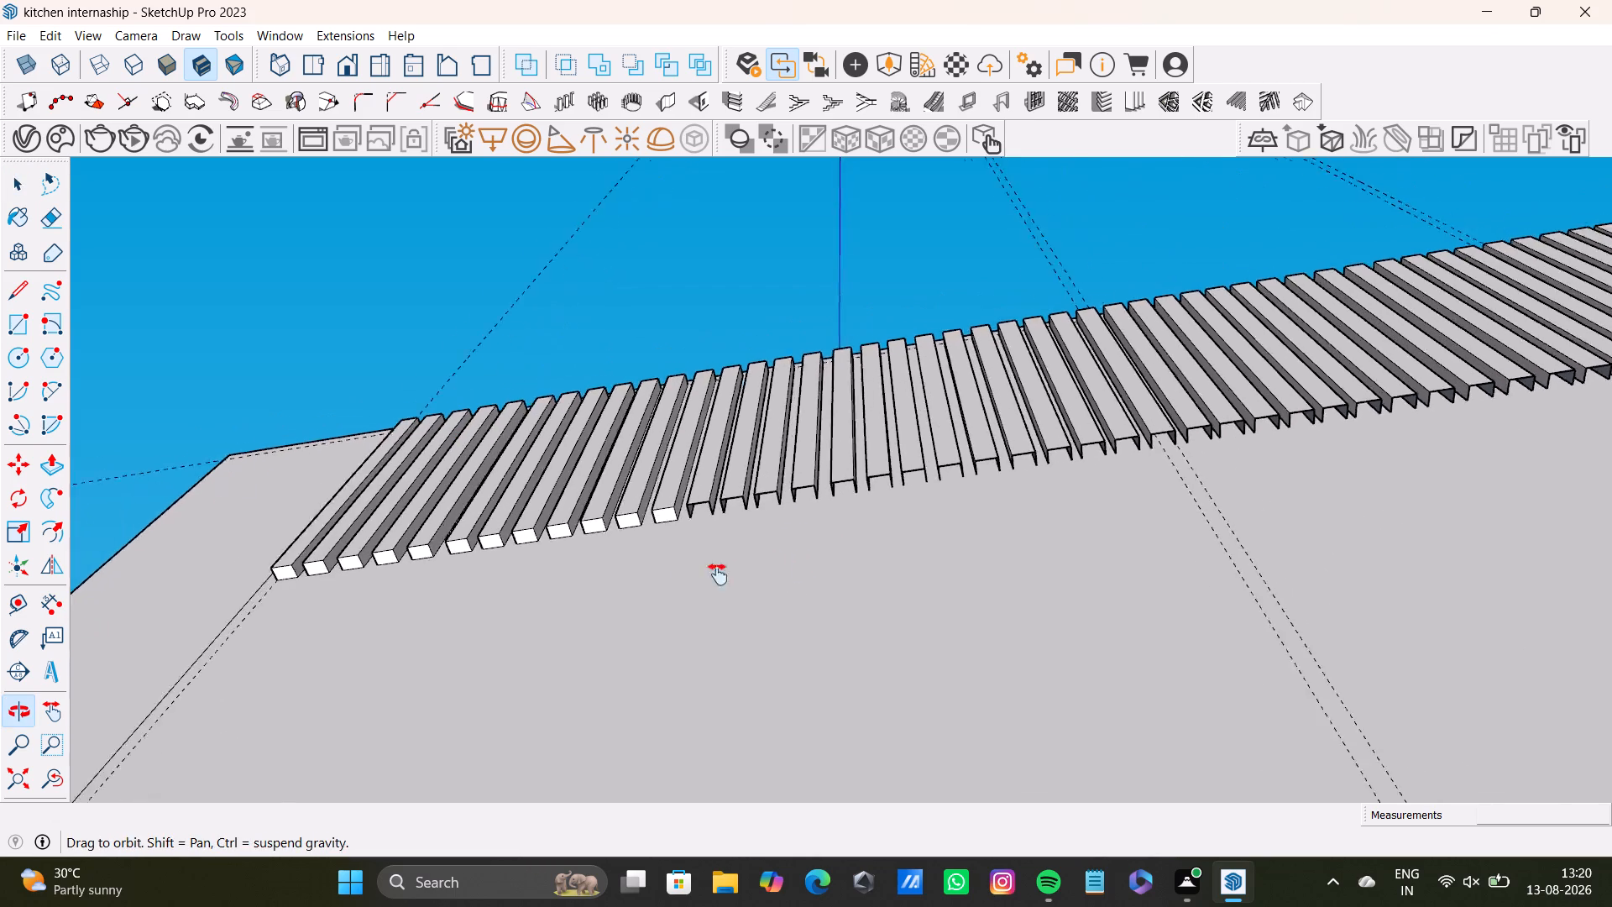
pyautogui.keyDown('shift'); pyautogui.moveTo(718, 574); pyautogui.dragTo(648, 577, button='middle'); pyautogui.keyUp('shift')
pyautogui.scroll(-1, 871, 511)
pyautogui.moveTo(858, 512); pyautogui.dragTo(683, 513, button='middle')
pyautogui.moveTo(938, 582); pyautogui.dragTo(1159, 579, button='middle')
pyautogui.scroll(-4, 1139, 564)
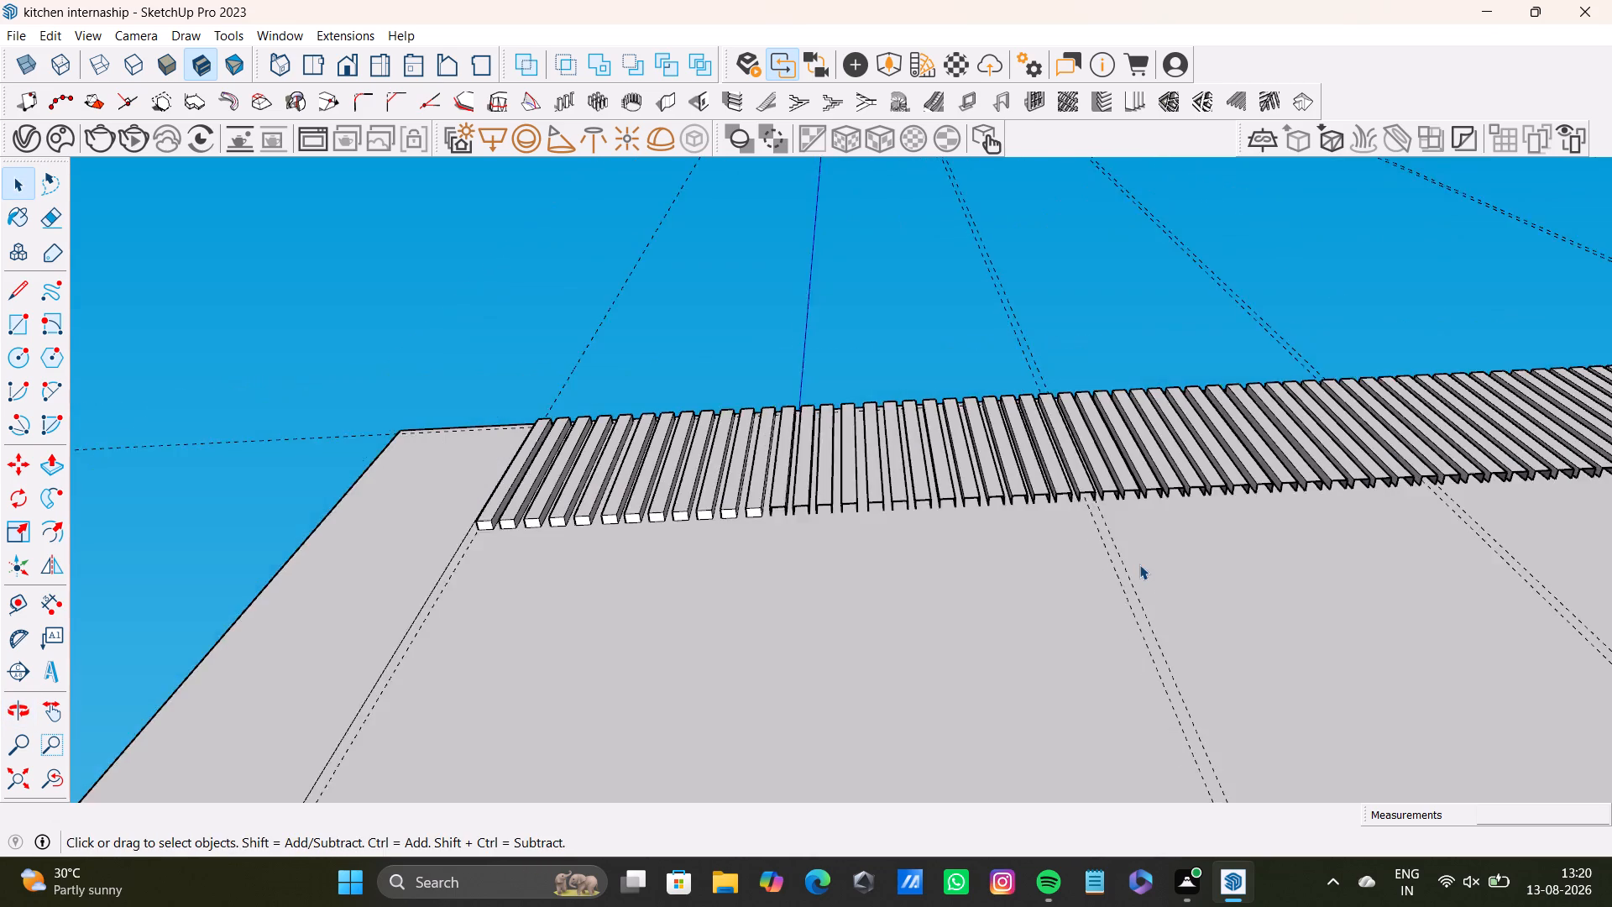
pyautogui.scroll(-4, 1139, 564)
pyautogui.moveTo(1149, 562); pyautogui.dragTo(398, 601, button='middle')
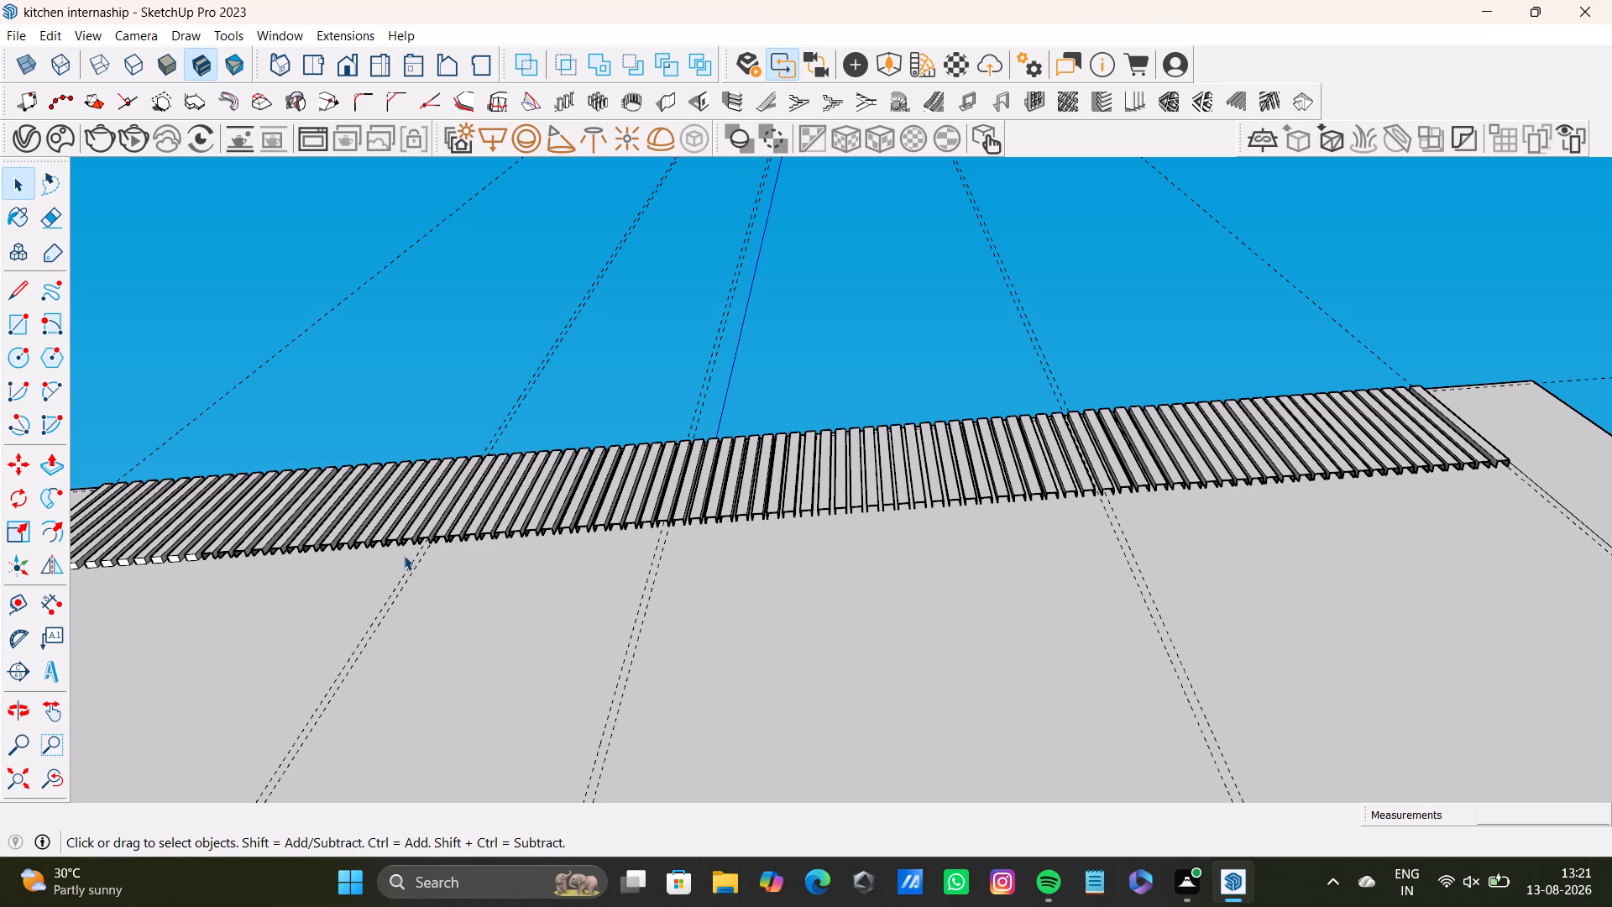
# Cap the open lower ends of the thirteenth and fourteenth slats with rectangles about 9/16" by 13/16".
pyautogui.scroll(2, 90, 510)
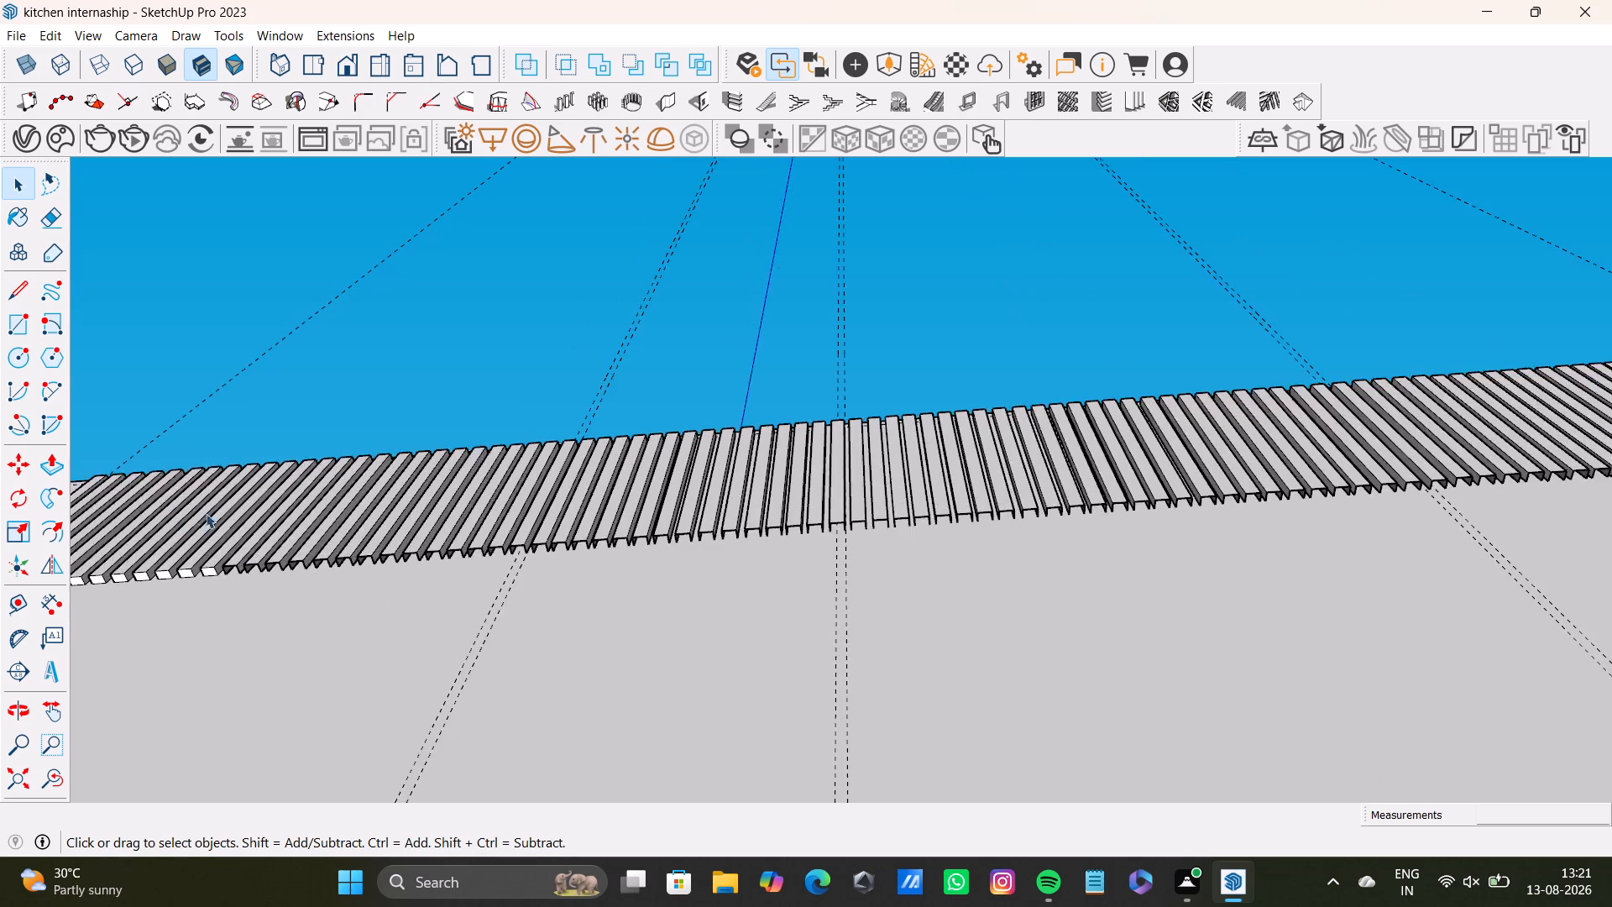
pyautogui.scroll(6, 206, 513)
pyautogui.moveTo(241, 583); pyautogui.dragTo(439, 531, button='middle')
pyautogui.scroll(6, 401, 542)
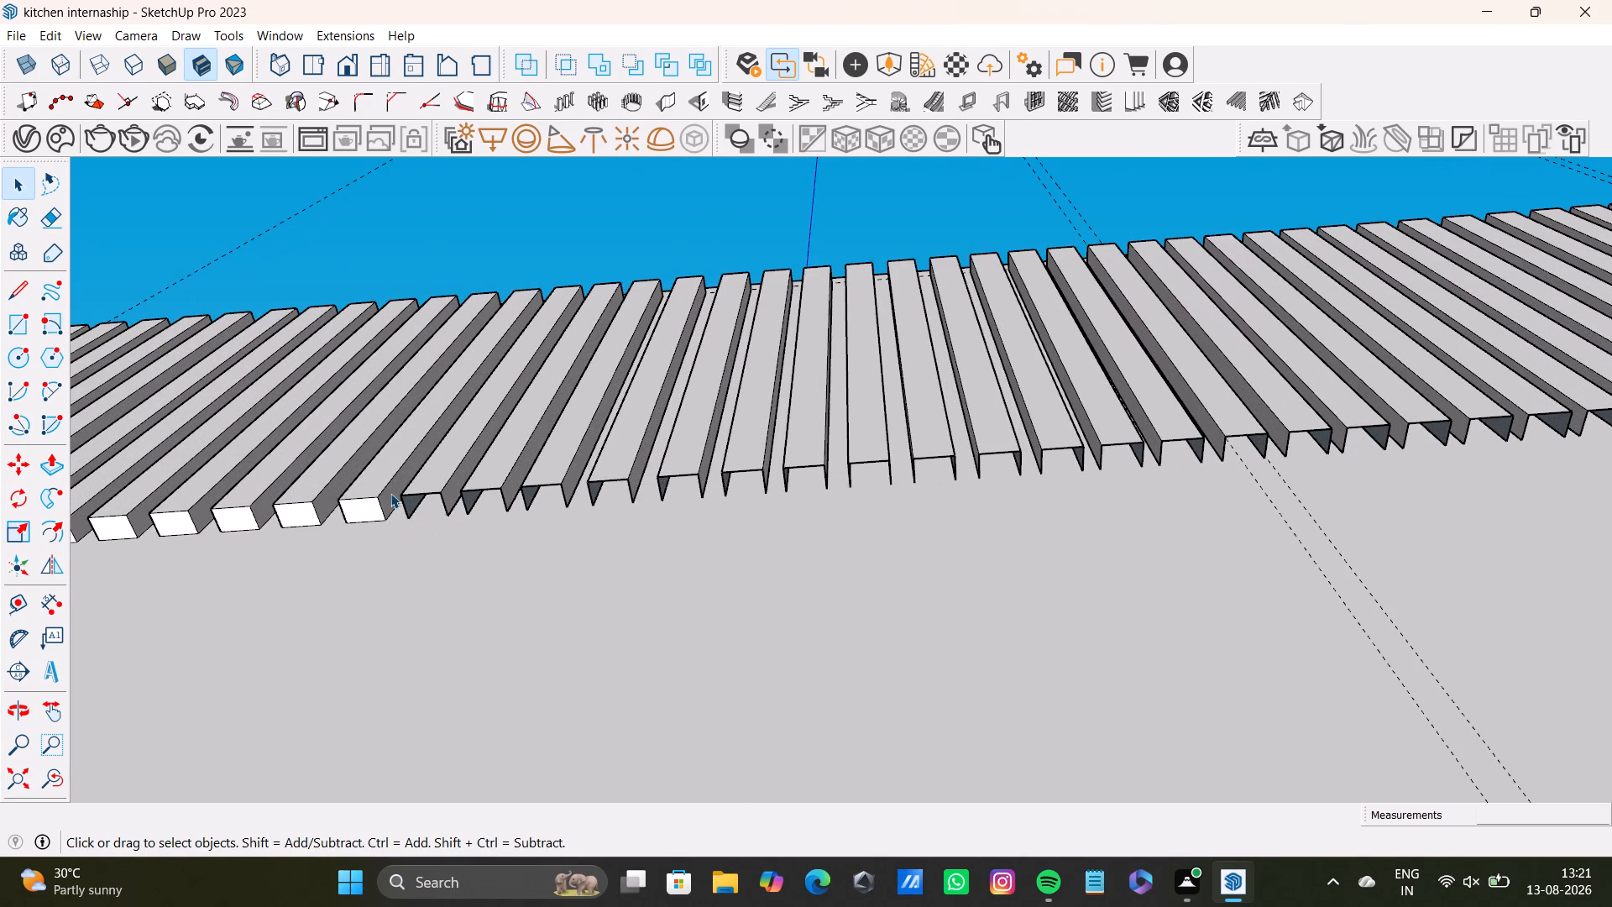
pyautogui.scroll(3, 400, 517)
pyautogui.keyDown('shift'); pyautogui.moveTo(402, 501); pyautogui.dragTo(185, 511, button='middle'); pyautogui.keyUp('shift')
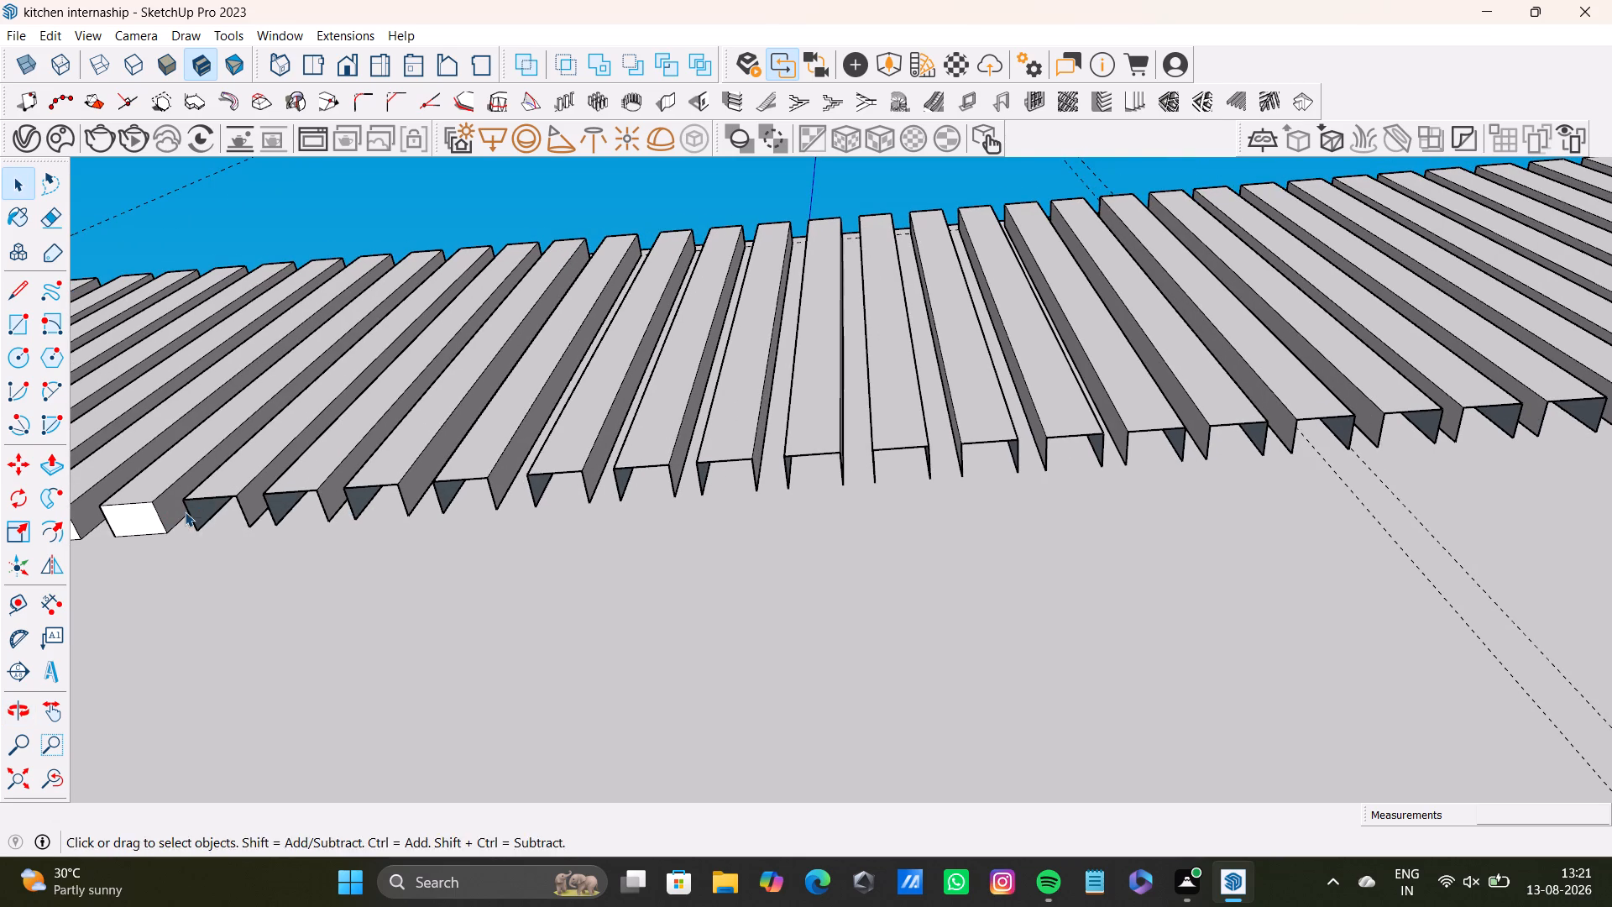
pyautogui.click(13, 314)
pyautogui.scroll(3, 155, 486)
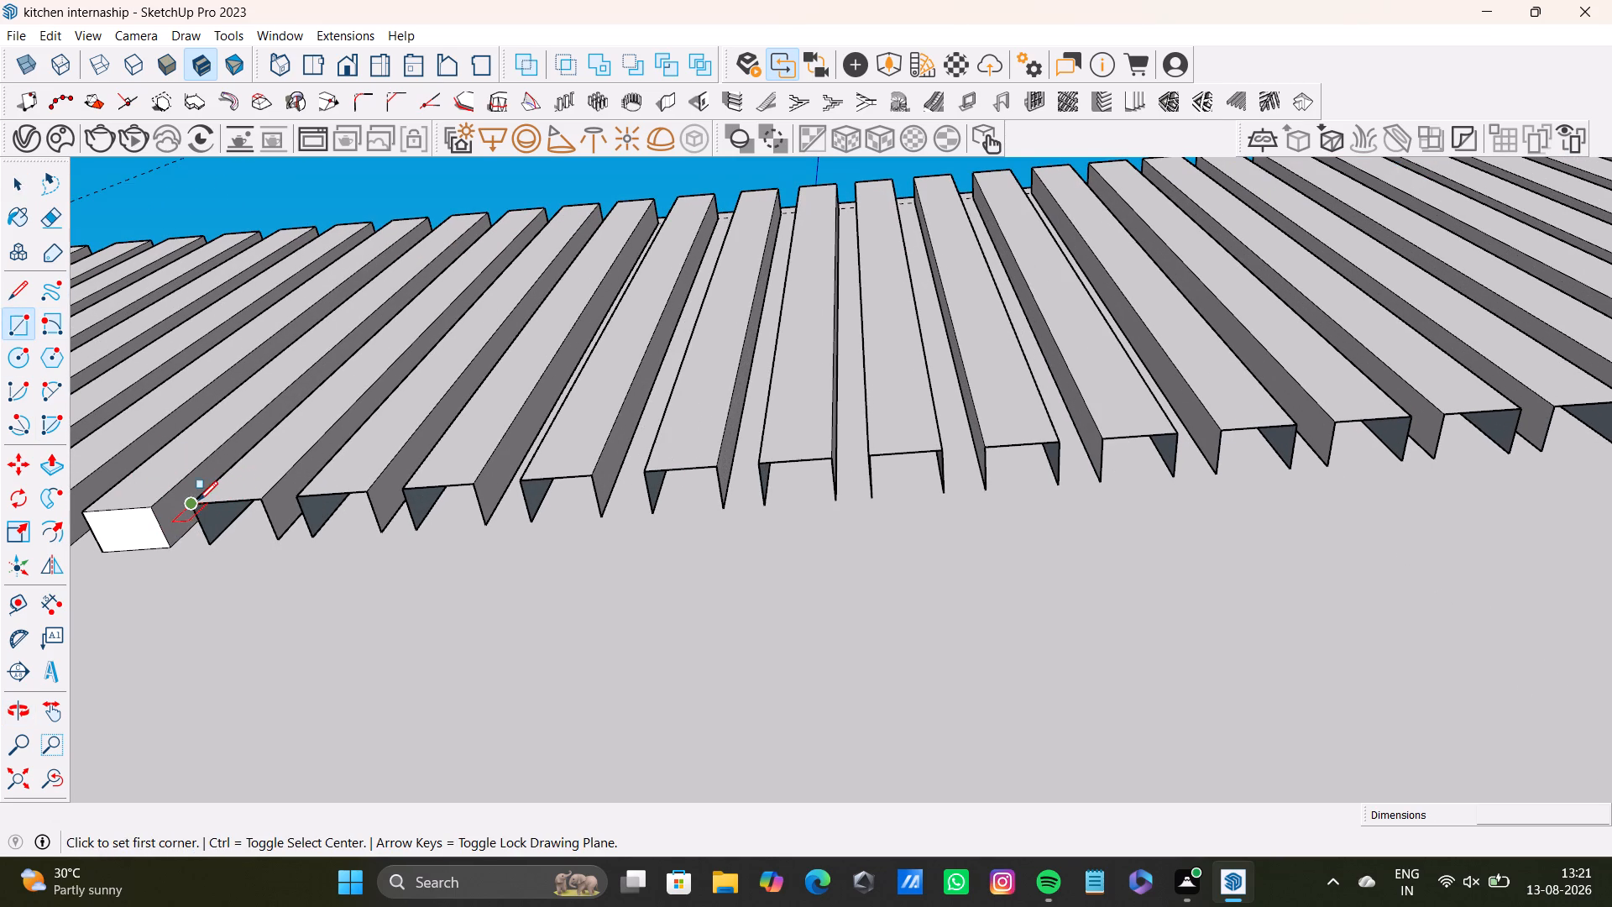
pyautogui.click(195, 502)
pyautogui.click(271, 535)
pyautogui.press('space')
pyautogui.moveTo(17, 327); pyautogui.dragTo(24, 325)
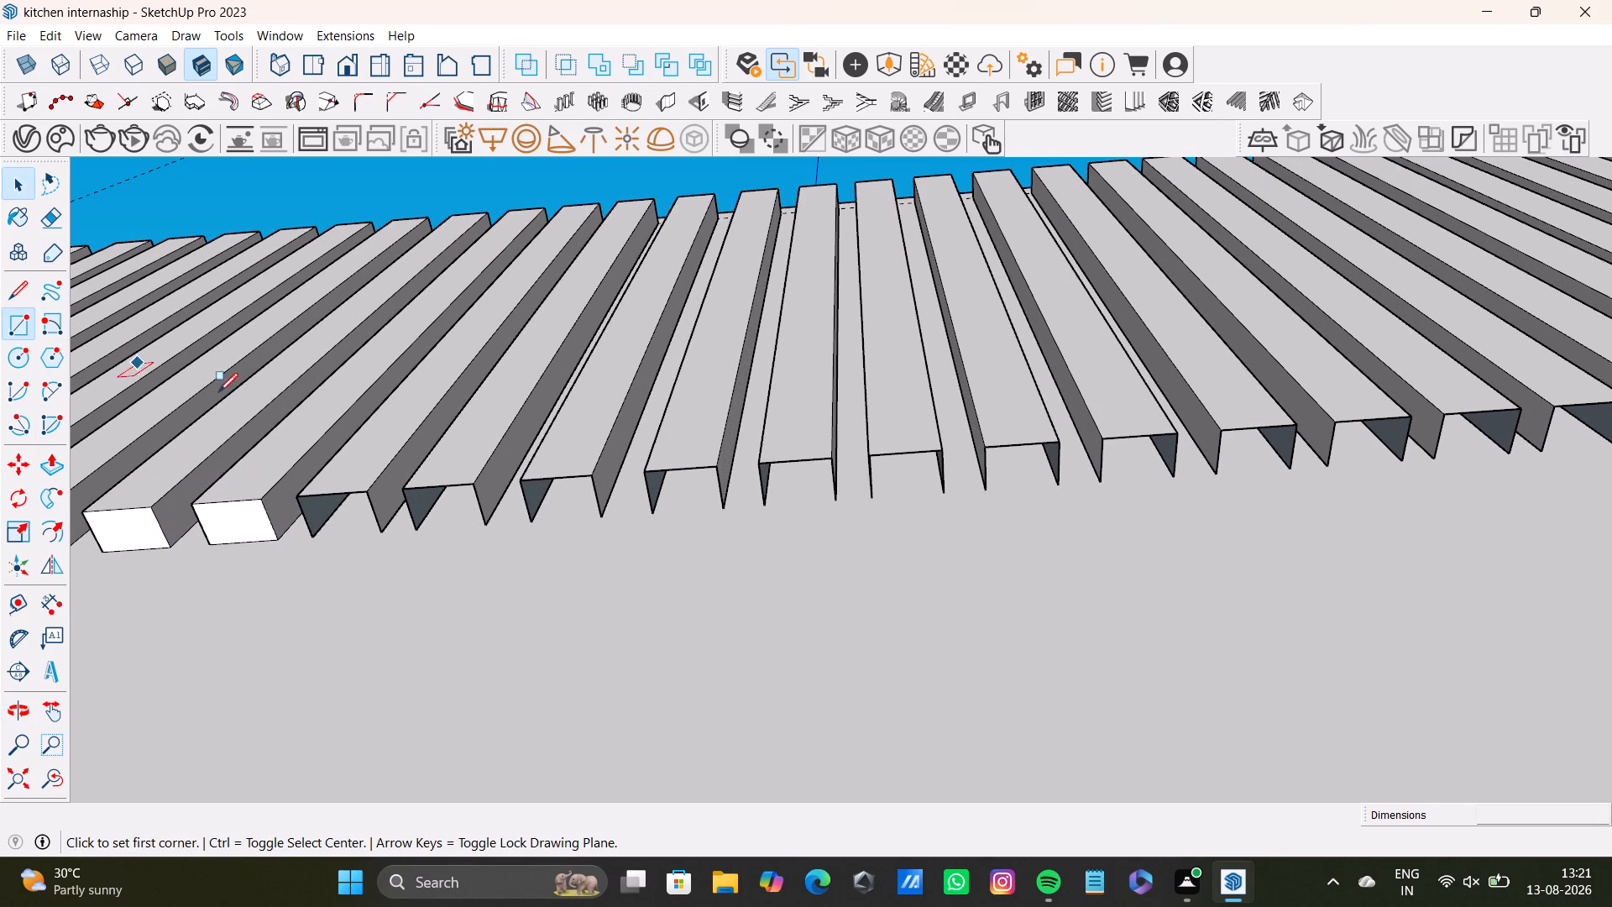
pyautogui.scroll(1, 302, 515)
pyautogui.click(305, 497)
pyautogui.click(394, 532)
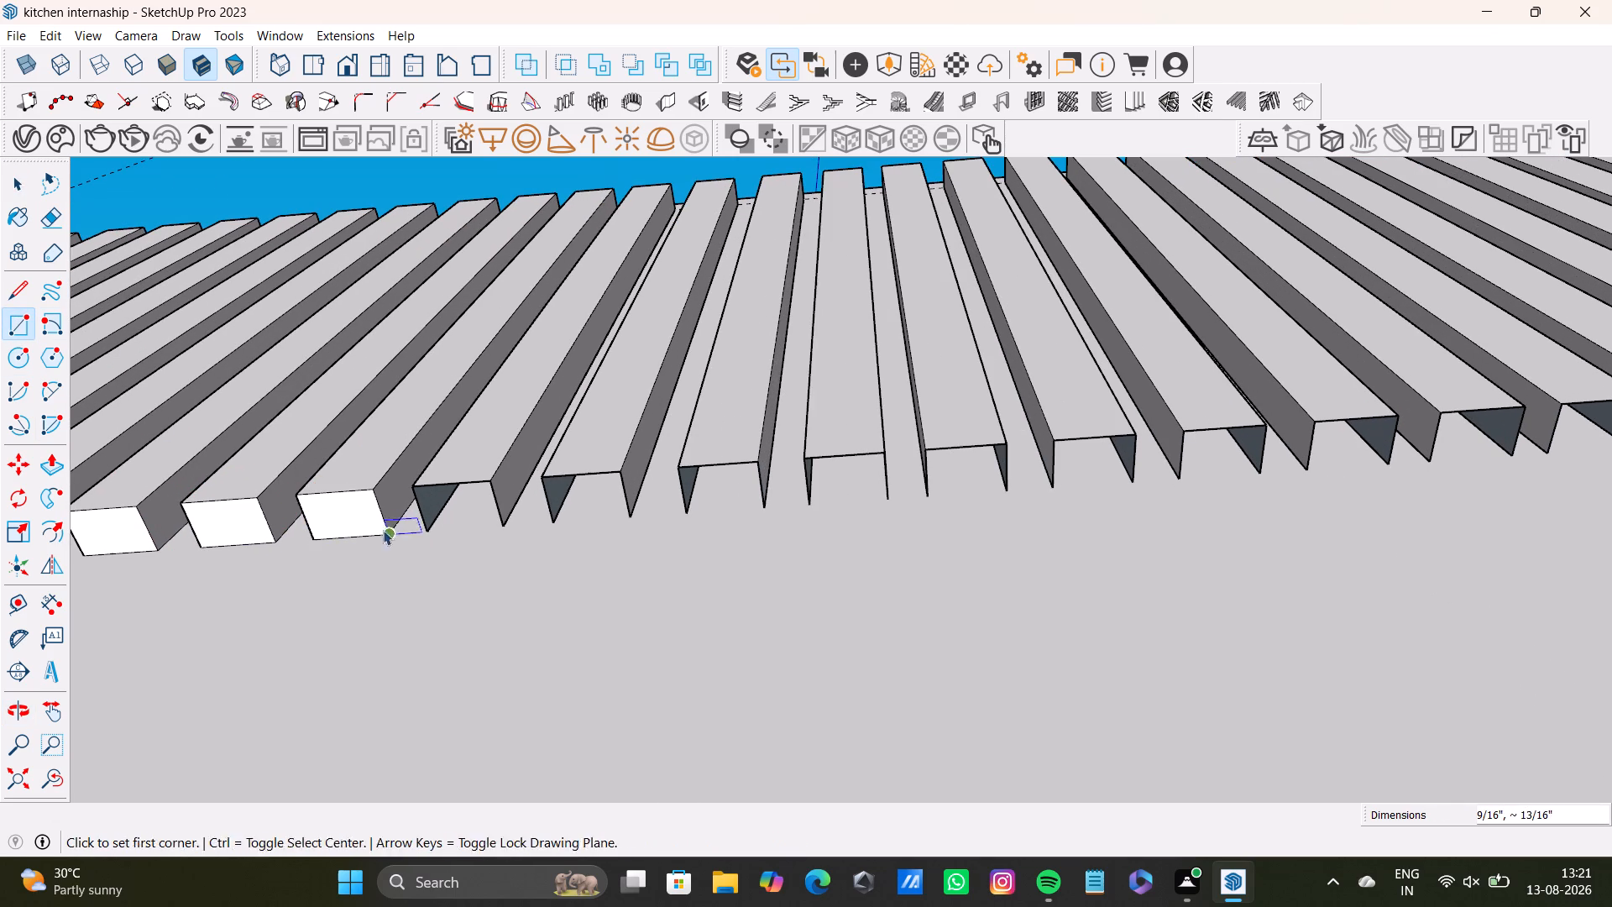
pyautogui.press('space')
# Cap the open lower ends of the fifteenth and sixteenth slats with corner-to-corner rectangles.
pyautogui.click(29, 334)
pyautogui.moveTo(418, 496); pyautogui.dragTo(432, 495)
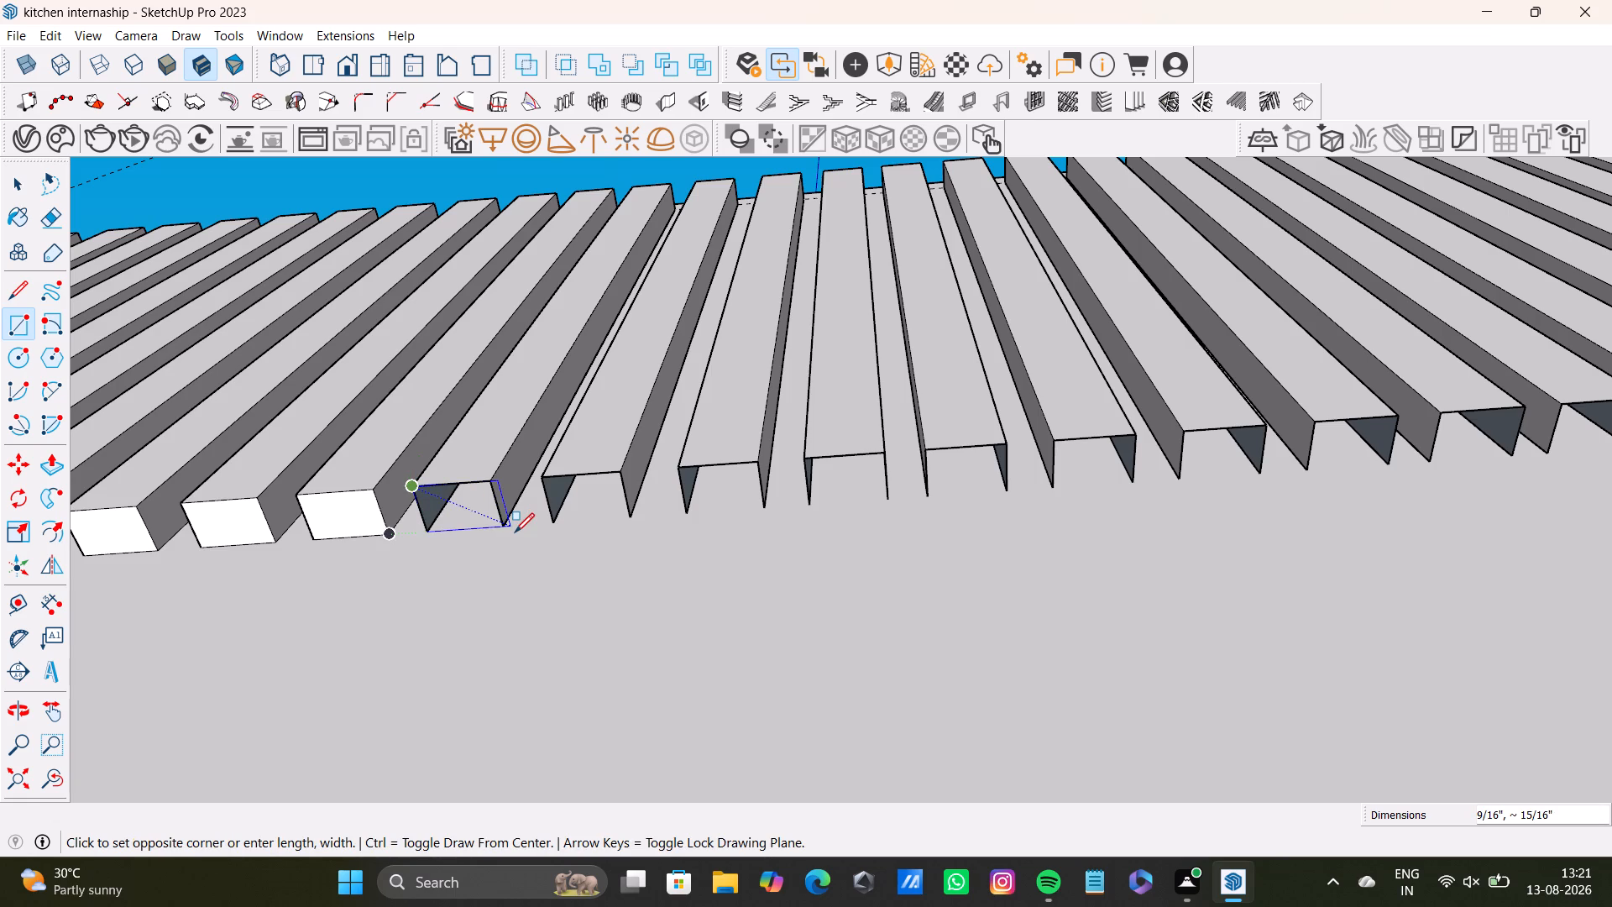
pyautogui.click(503, 532)
pyautogui.press('space')
pyautogui.click(8, 333)
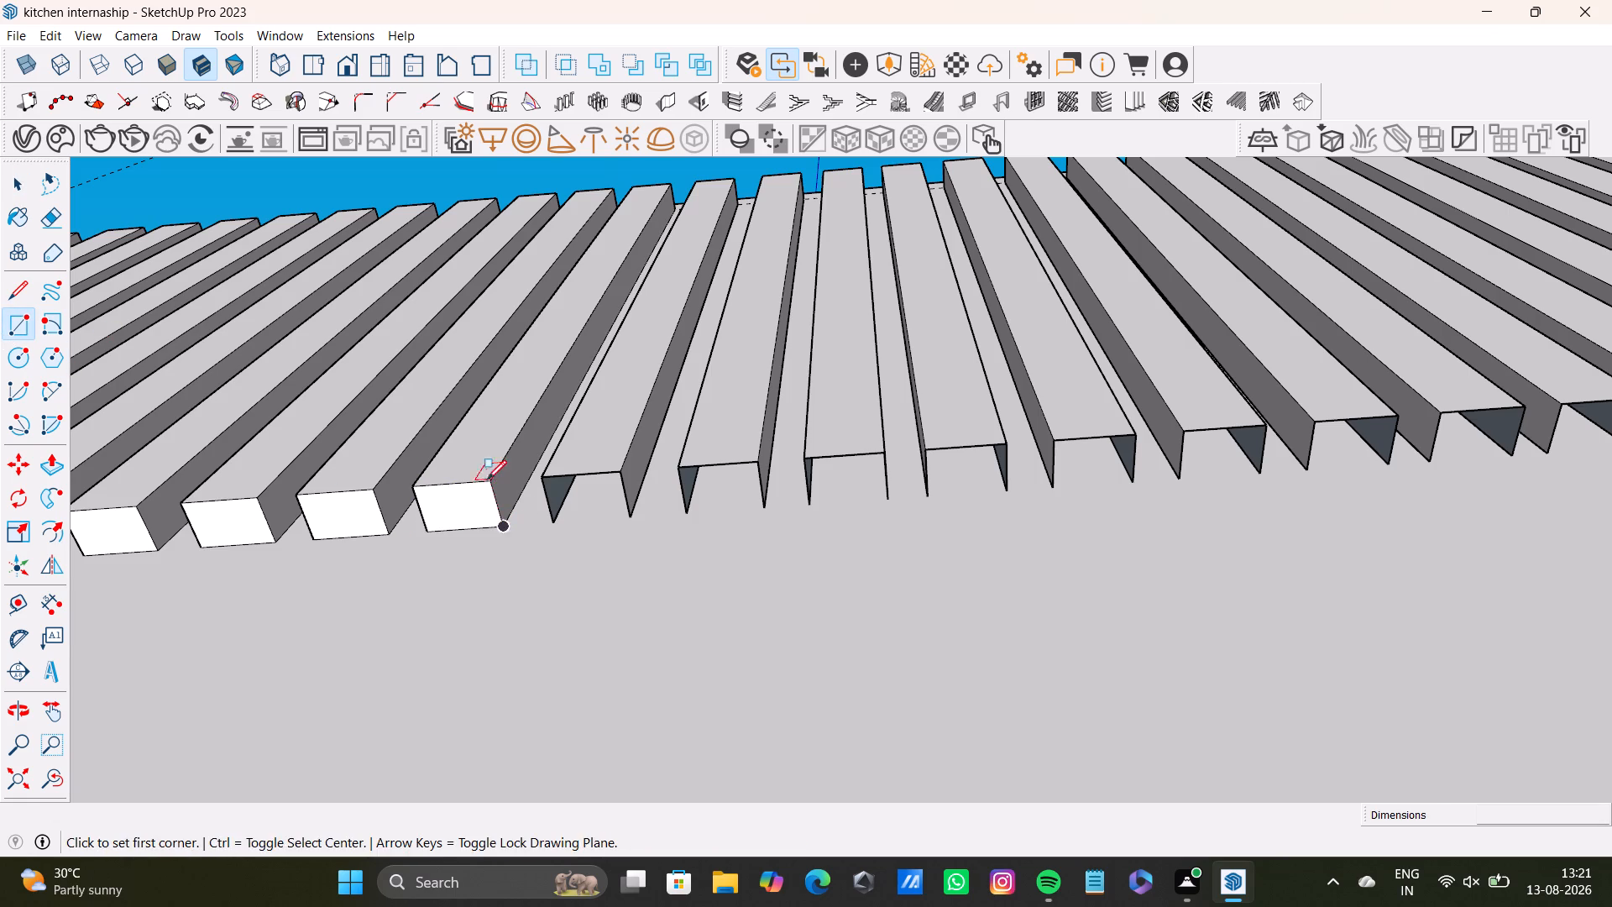
pyautogui.click(540, 489)
pyautogui.click(632, 521)
pyautogui.press('space')
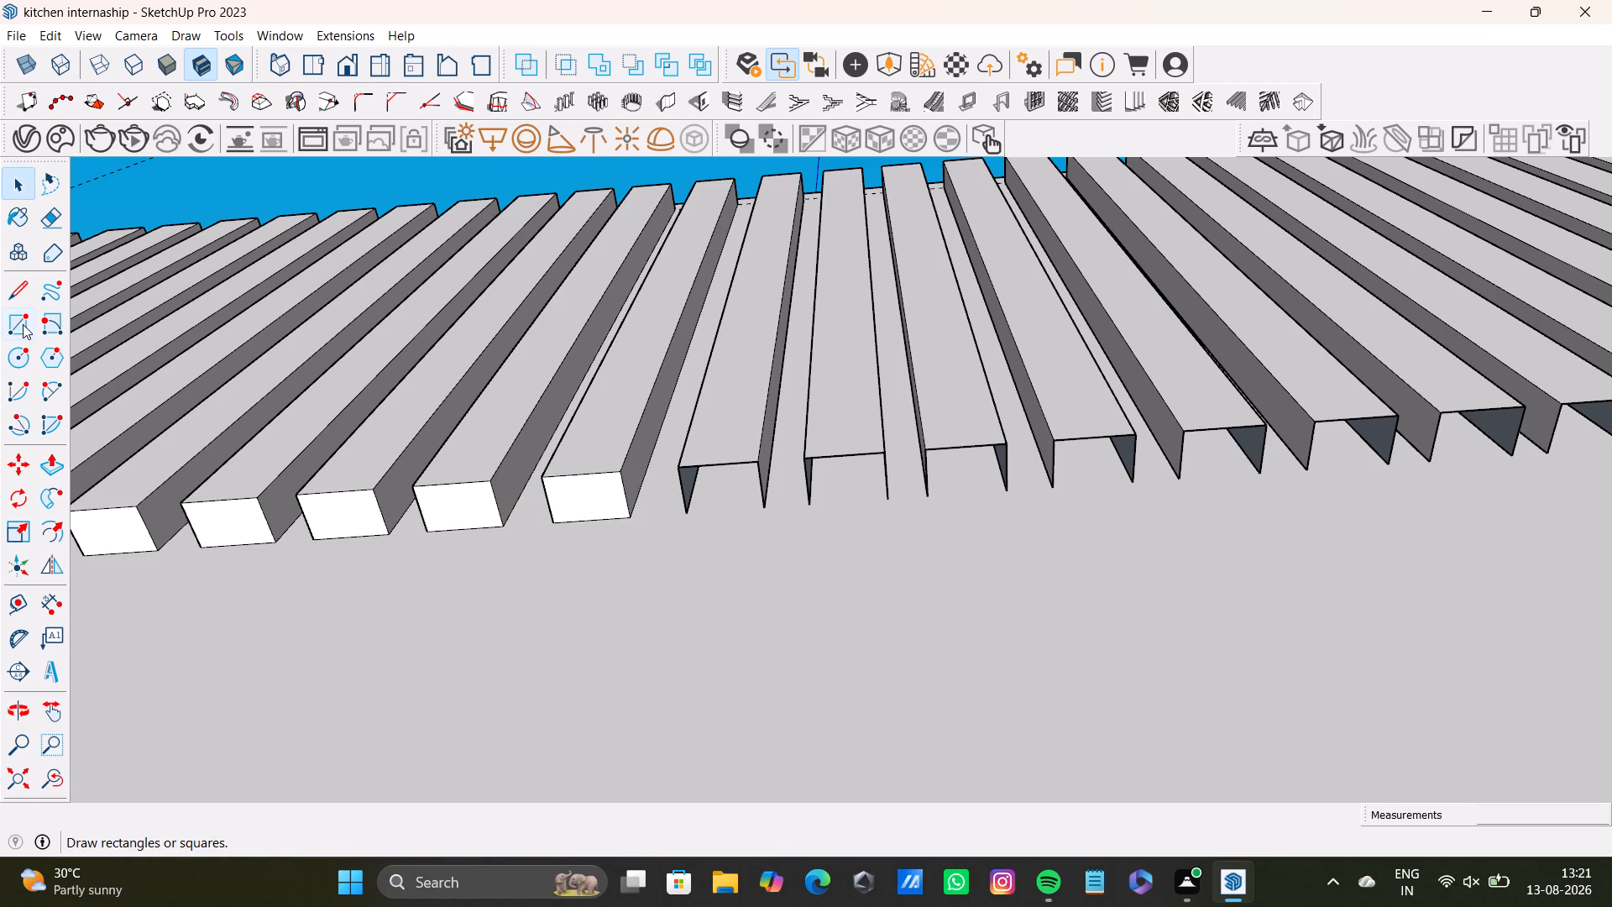
# Cap the open lower ends of the seventeenth and eighteenth slats with rectangles about 9/16" by 13/16".
pyautogui.moveTo(23, 324); pyautogui.dragTo(65, 339)
pyautogui.click(24, 323)
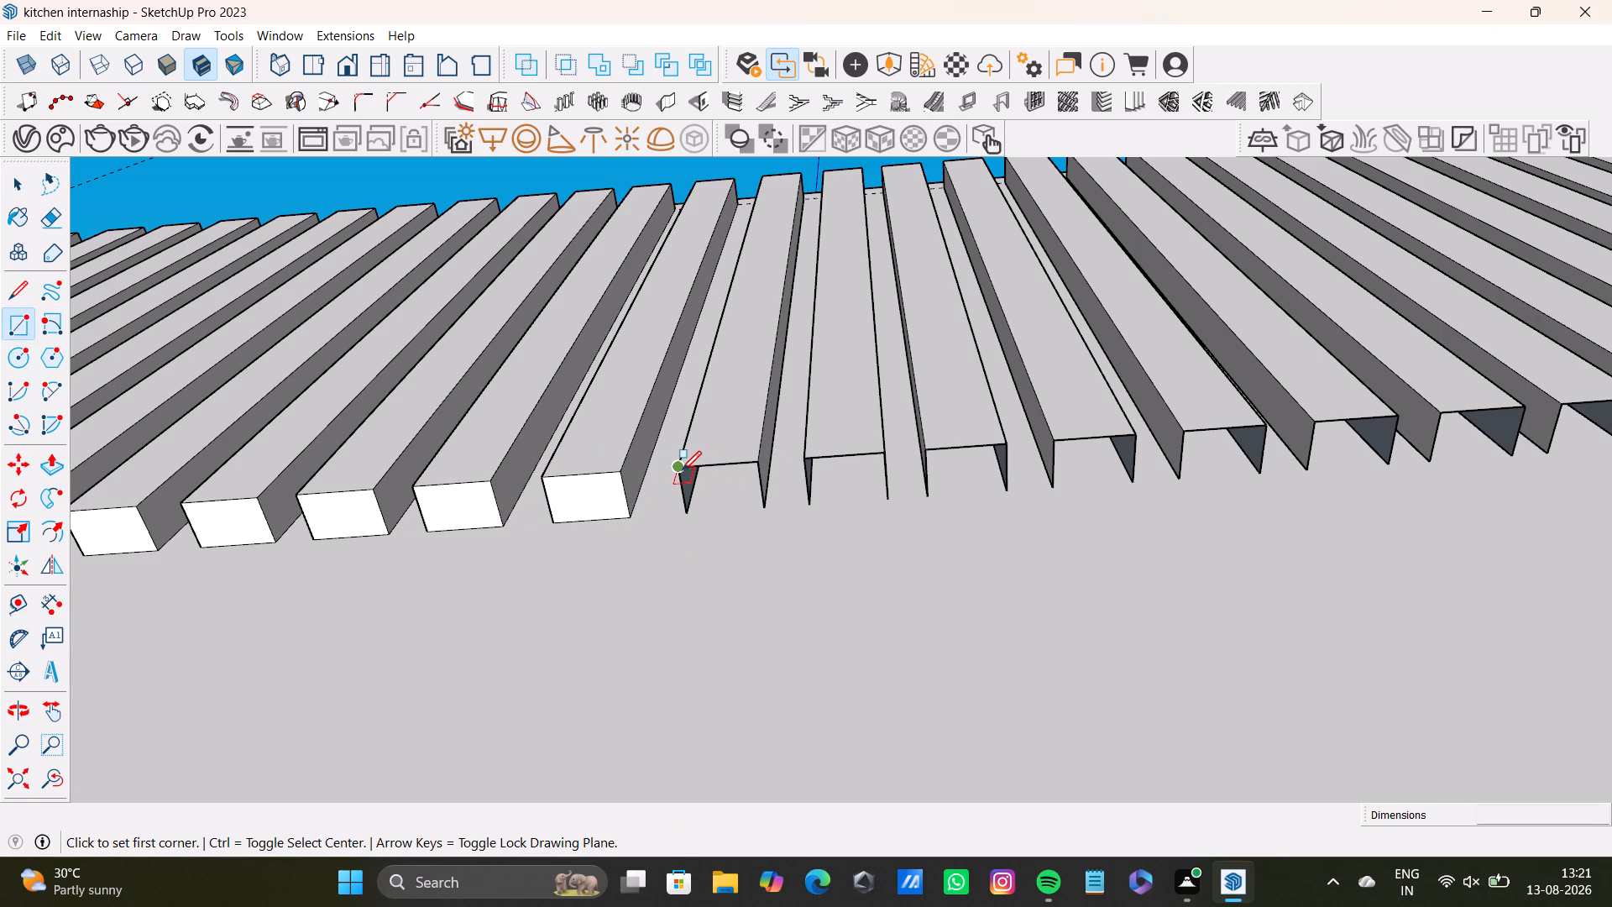
pyautogui.click(682, 470)
pyautogui.click(759, 499)
pyautogui.press('space')
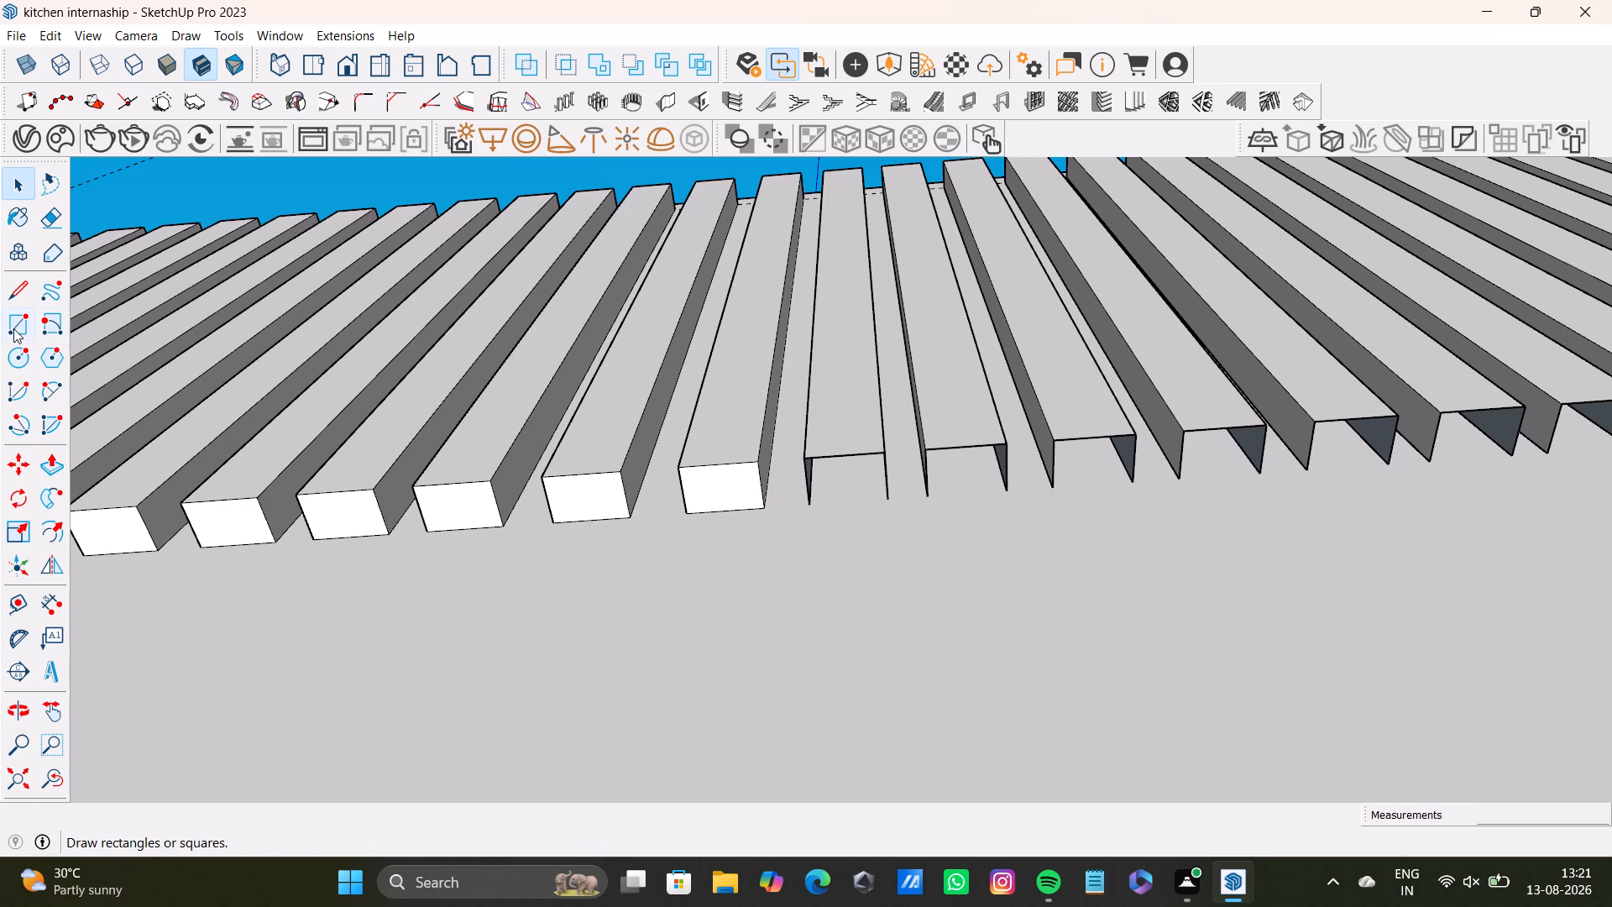
pyautogui.click(12, 328)
pyautogui.click(808, 459)
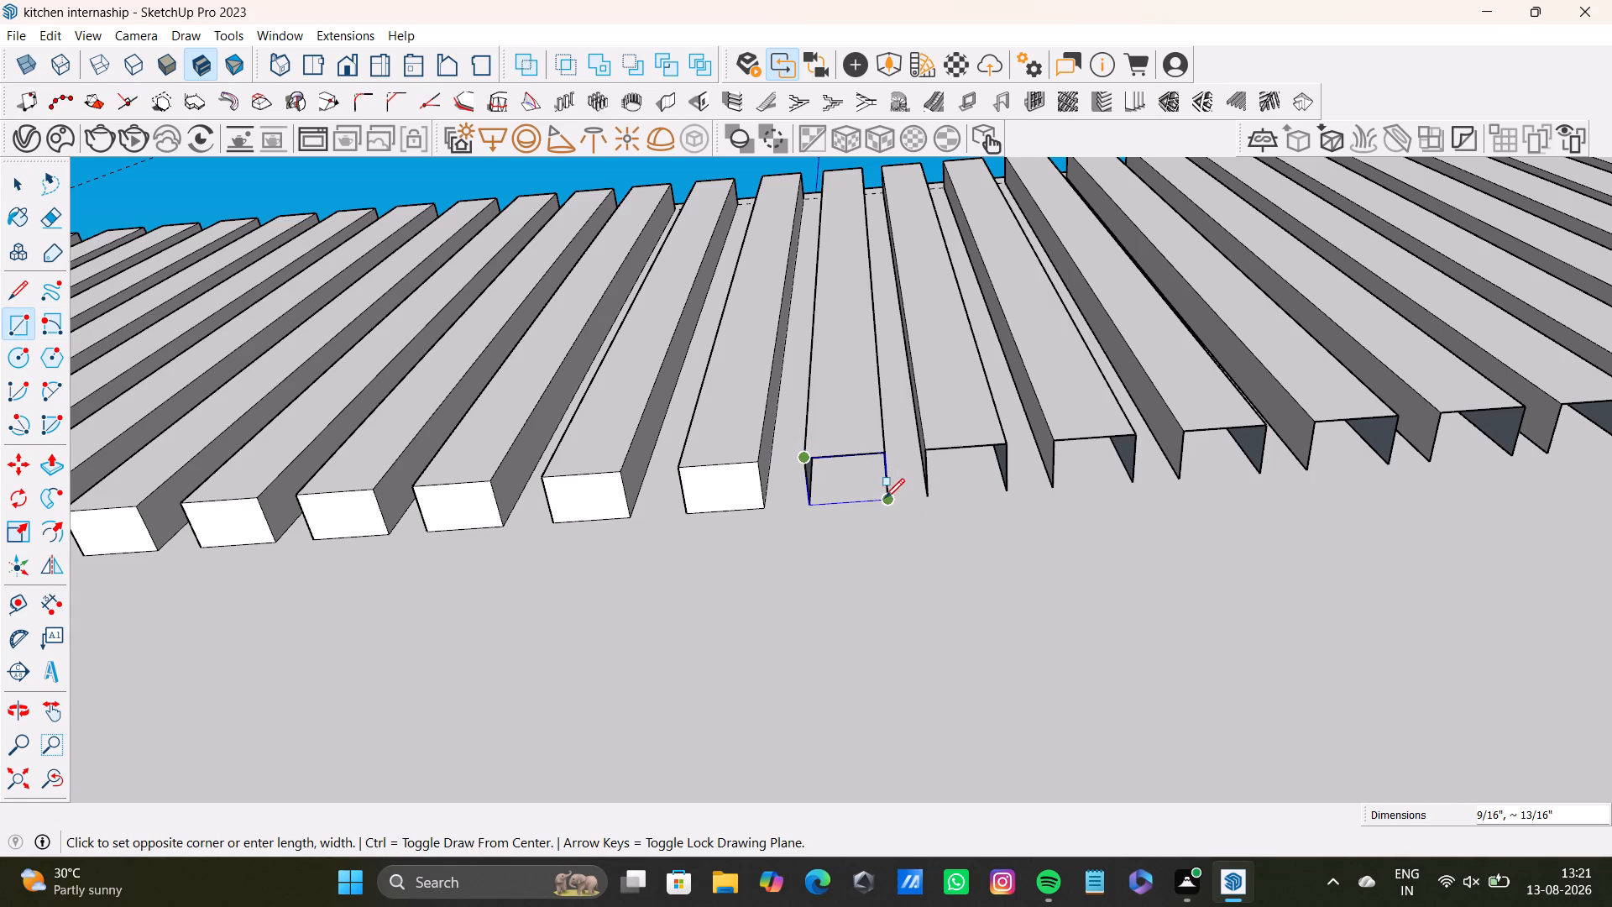
pyautogui.click(886, 498)
pyautogui.press('space')
# Cap the open lower ends of the nineteenth and twentieth slats with corner-to-corner rectangles.
pyautogui.click(21, 318)
pyautogui.scroll(-3, 815, 520)
pyautogui.keyDown('shift'); pyautogui.moveTo(964, 566); pyautogui.dragTo(609, 545, button='middle'); pyautogui.keyUp('shift')
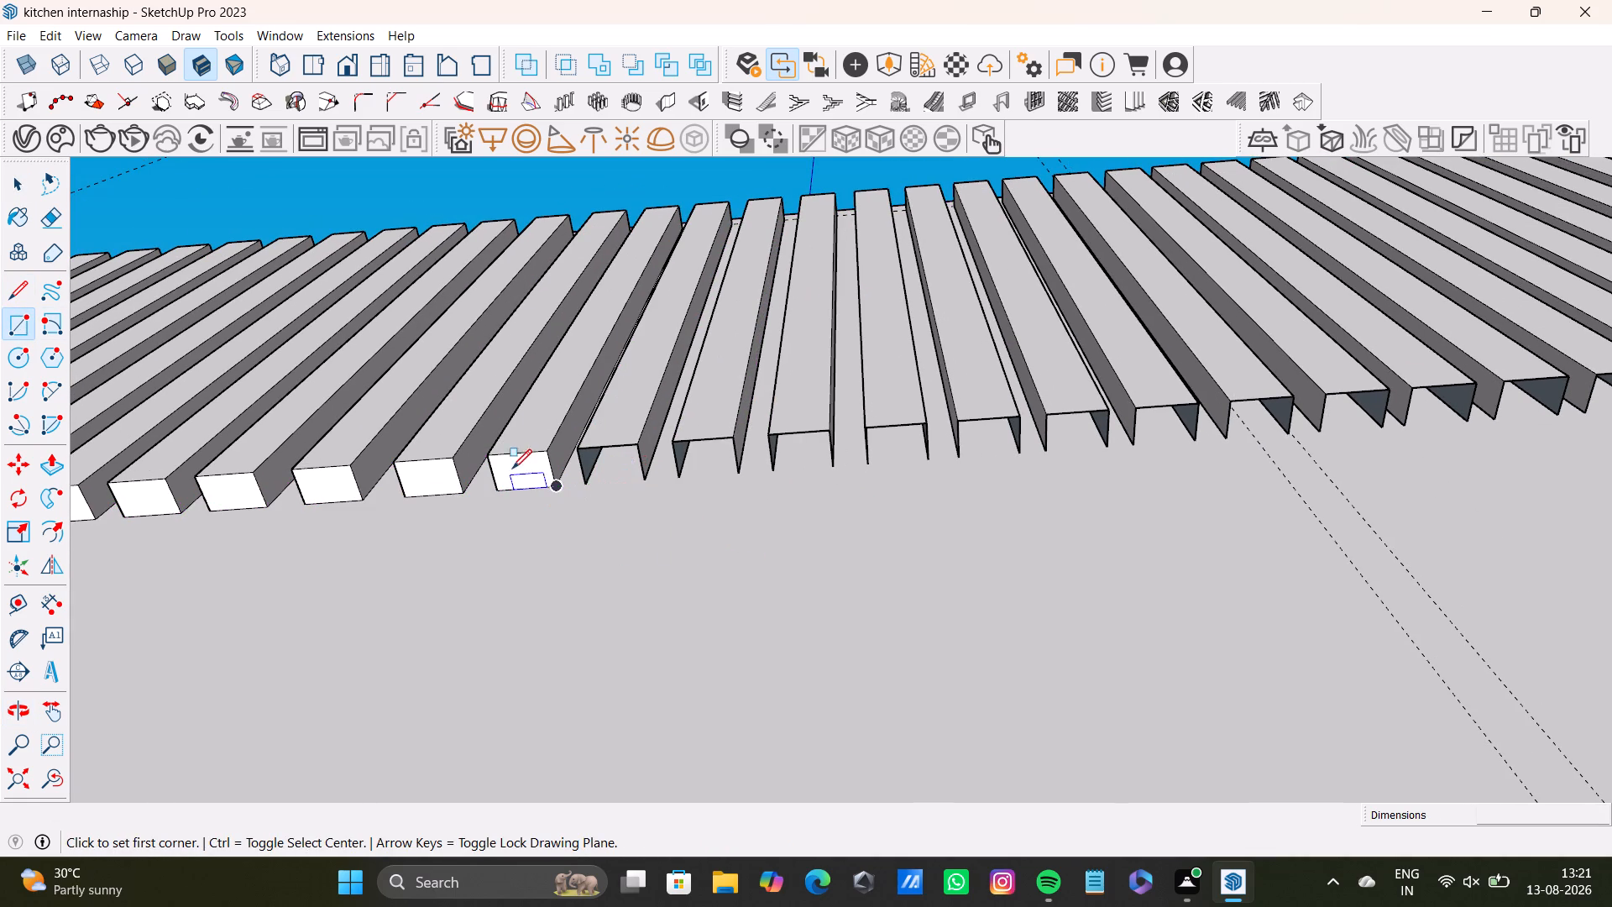
pyautogui.scroll(4, 558, 463)
pyautogui.moveTo(610, 448); pyautogui.dragTo(604, 404, button='middle')
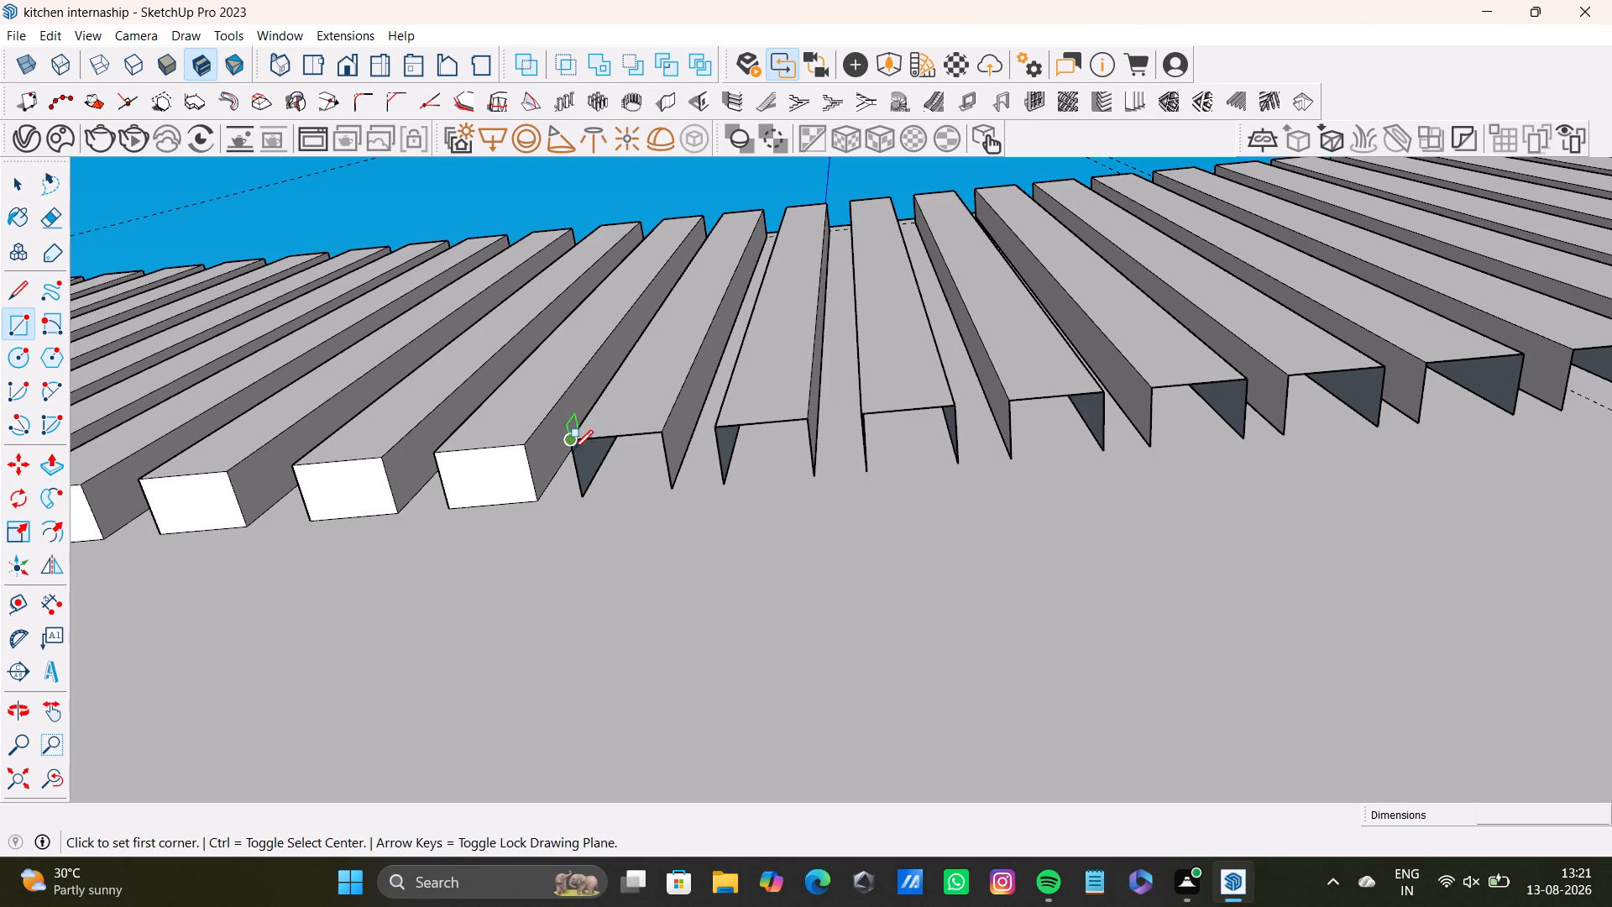
pyautogui.moveTo(573, 449); pyautogui.dragTo(590, 451)
pyautogui.click(673, 491)
pyautogui.press('space')
pyautogui.moveTo(20, 320); pyautogui.dragTo(33, 320)
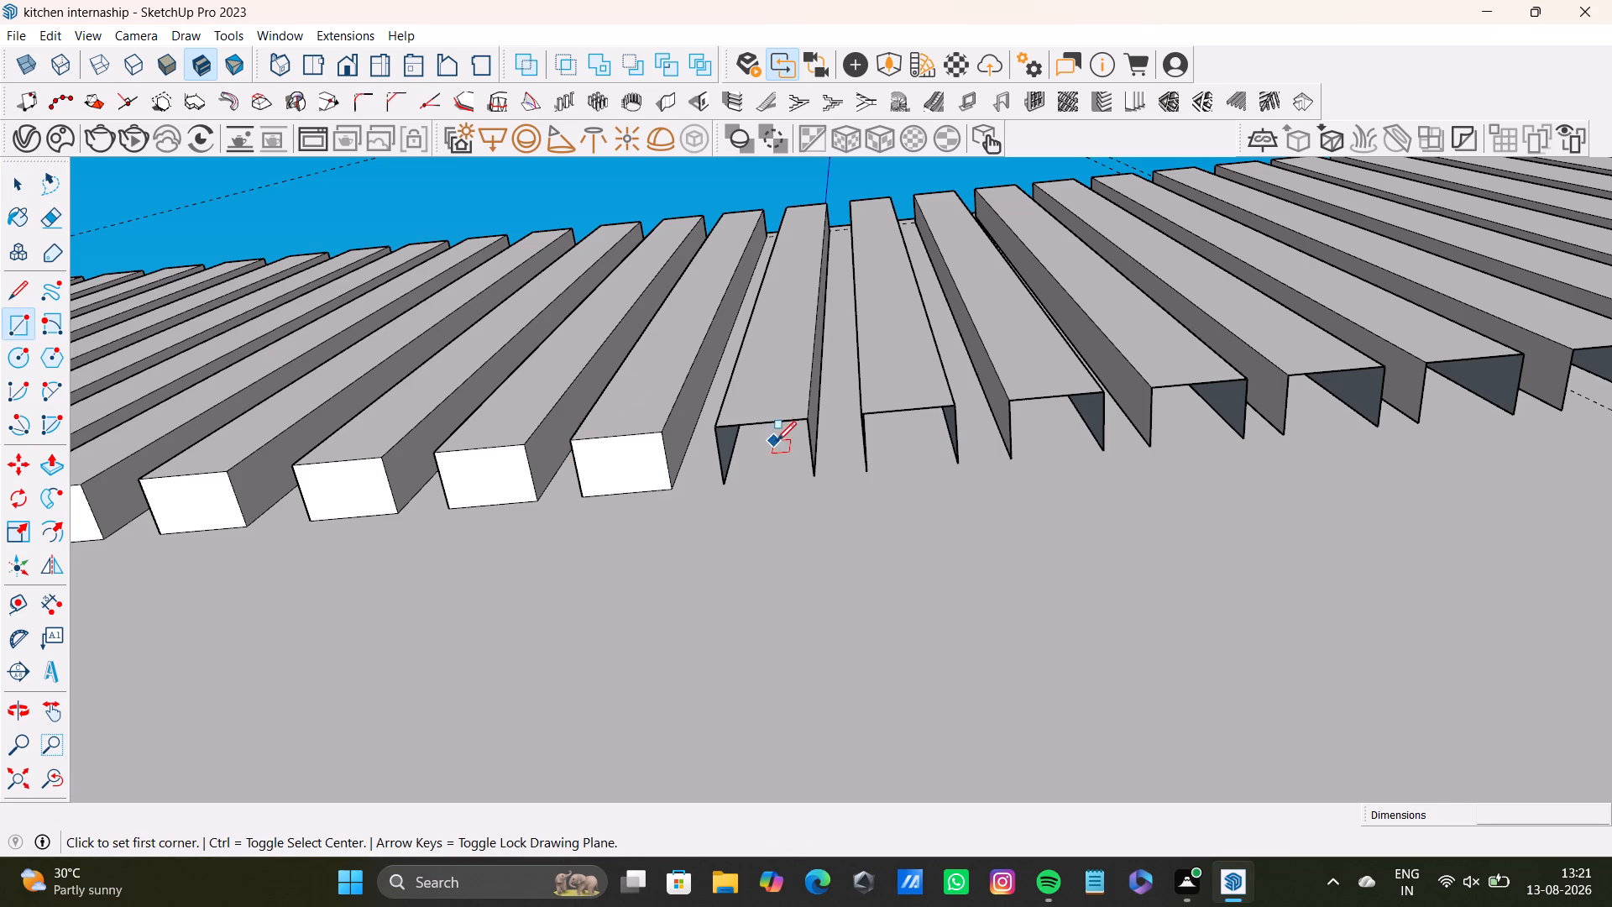
pyautogui.click(723, 427)
pyautogui.click(818, 465)
pyautogui.press('space')
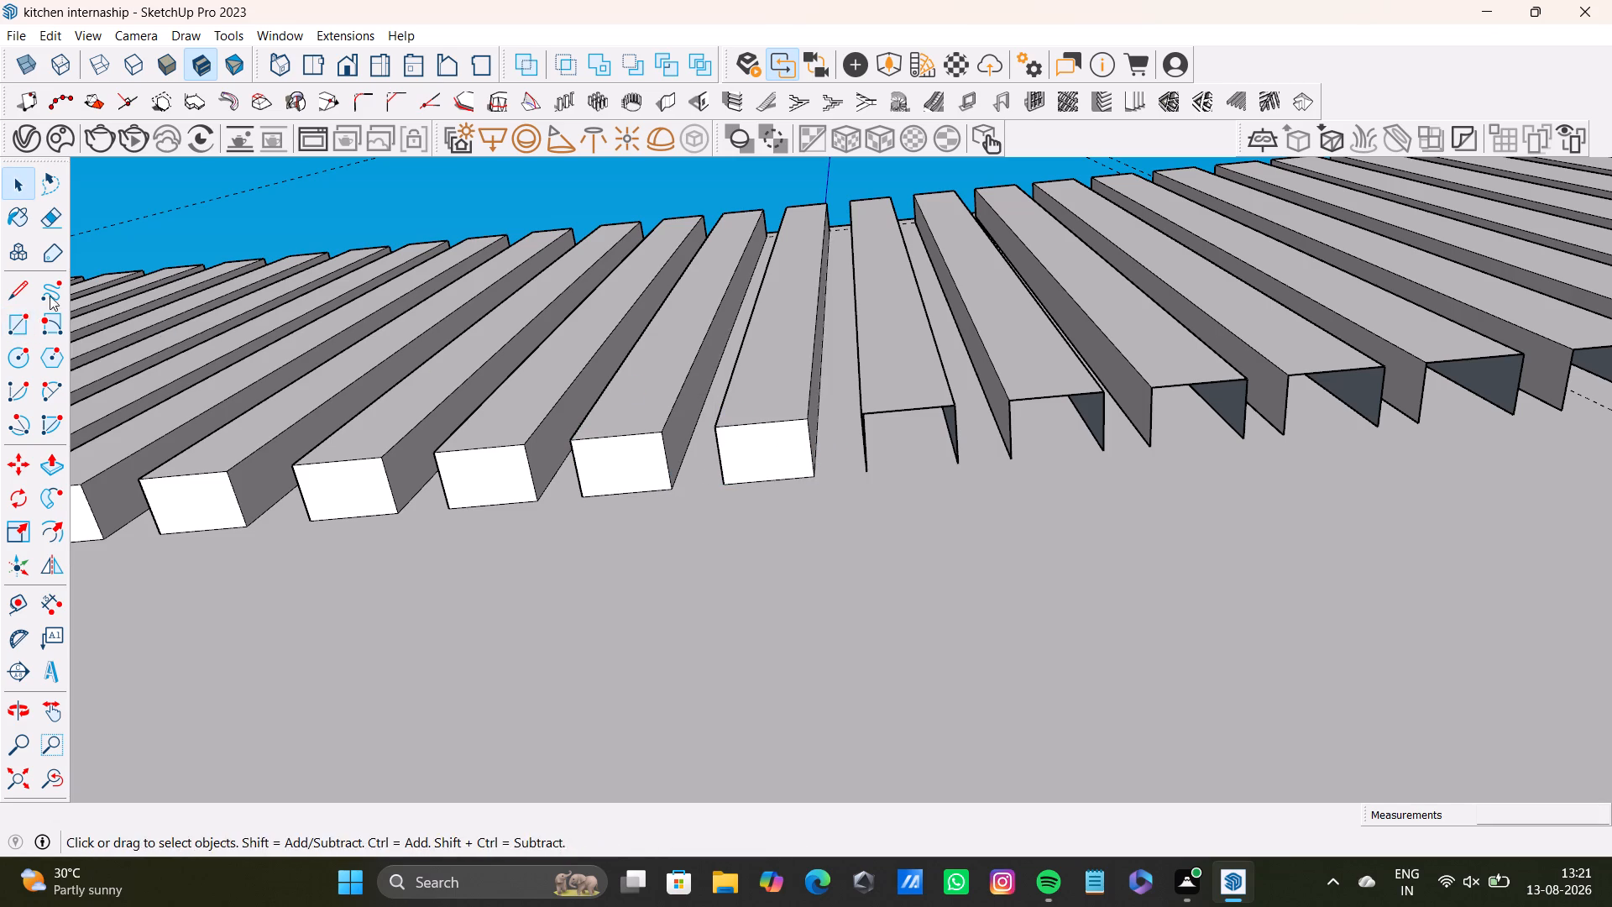
# Cap the open lower ends of the twenty-first and twenty-second slats with rectangles about 9/16" by 13/16".
pyautogui.moveTo(22, 321); pyautogui.dragTo(29, 322)
pyautogui.click(864, 412)
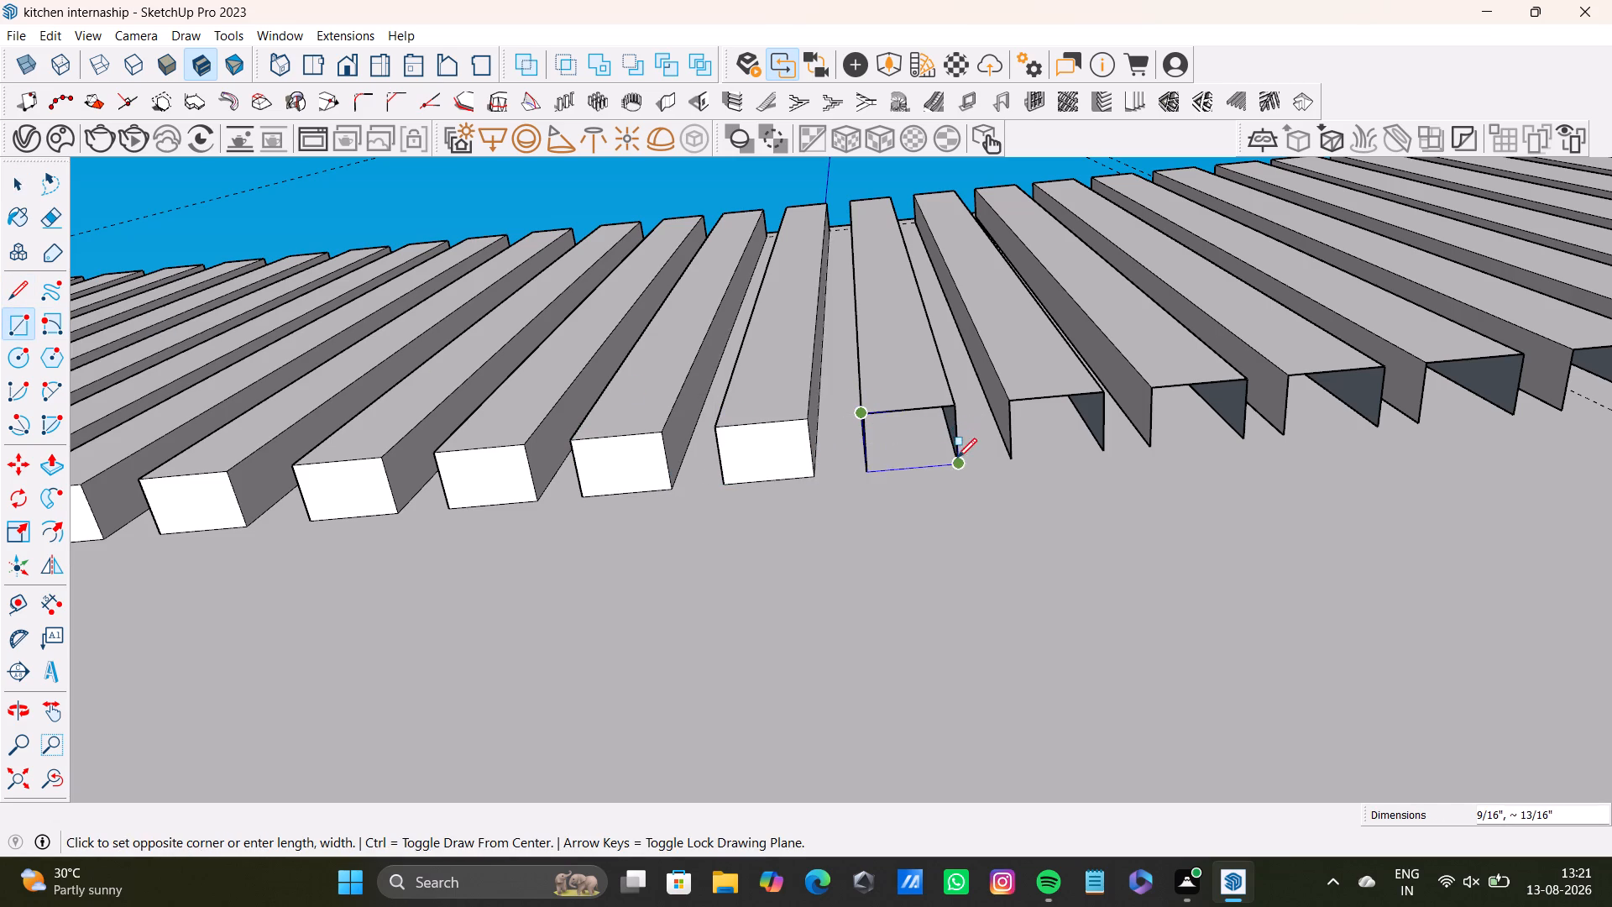
pyautogui.click(958, 459)
pyautogui.press('space')
pyautogui.moveTo(19, 330); pyautogui.dragTo(33, 330)
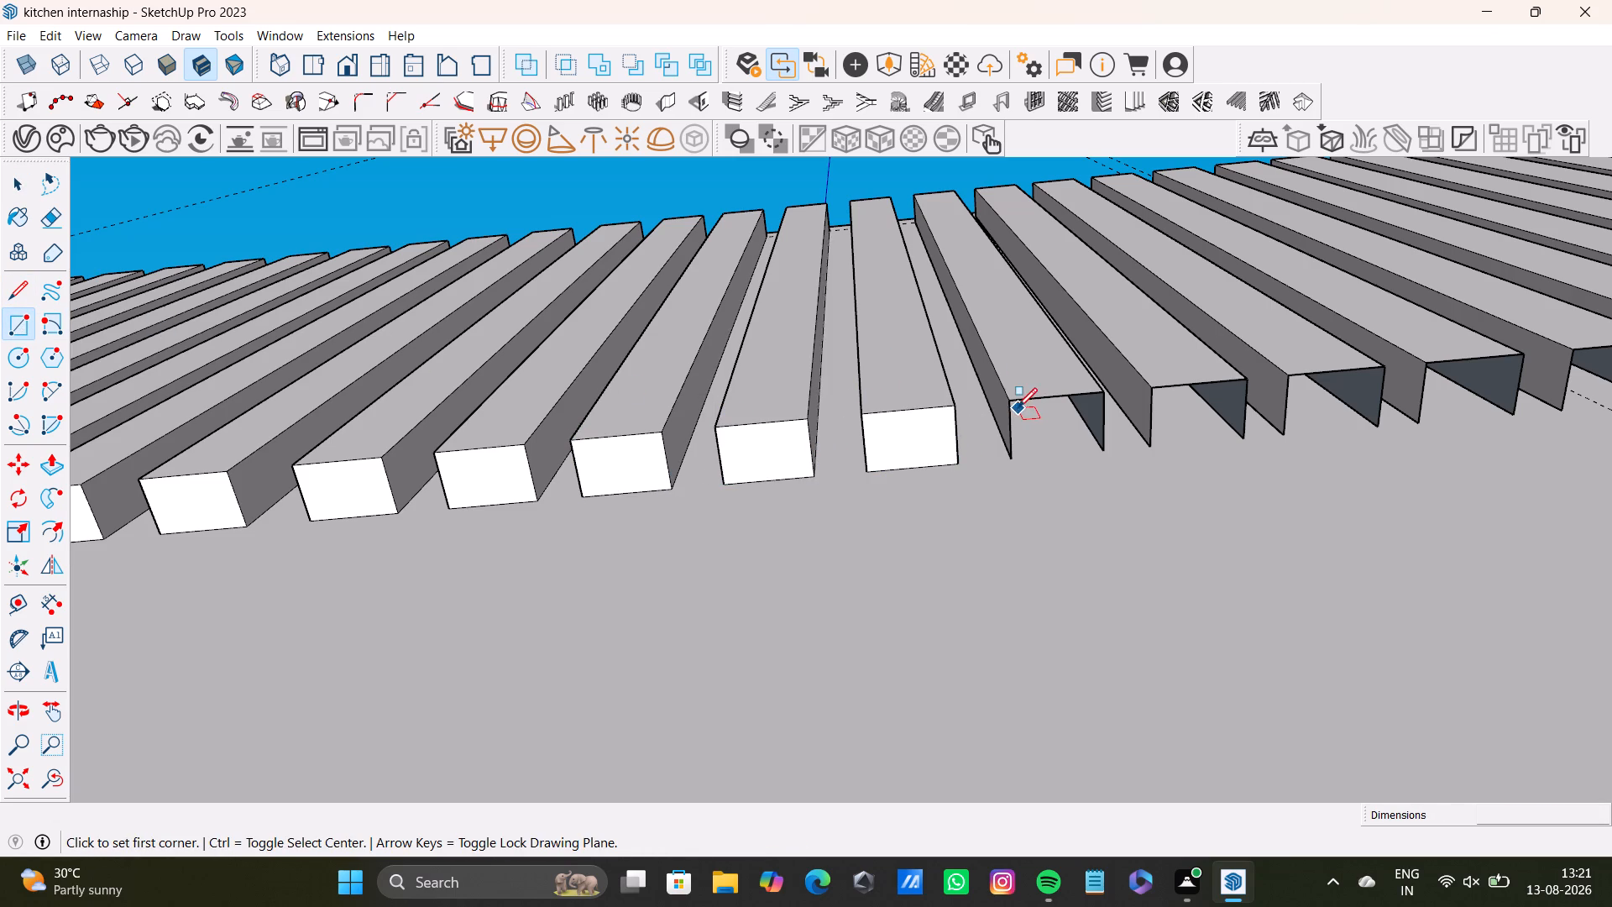
pyautogui.click(1013, 404)
pyautogui.click(1102, 447)
pyautogui.press('space')
# Cap the open lower ends of the twenty-third and twenty-fourth slats with rectangles about 9/16" by 13/16".
pyautogui.scroll(-8, 1100, 469)
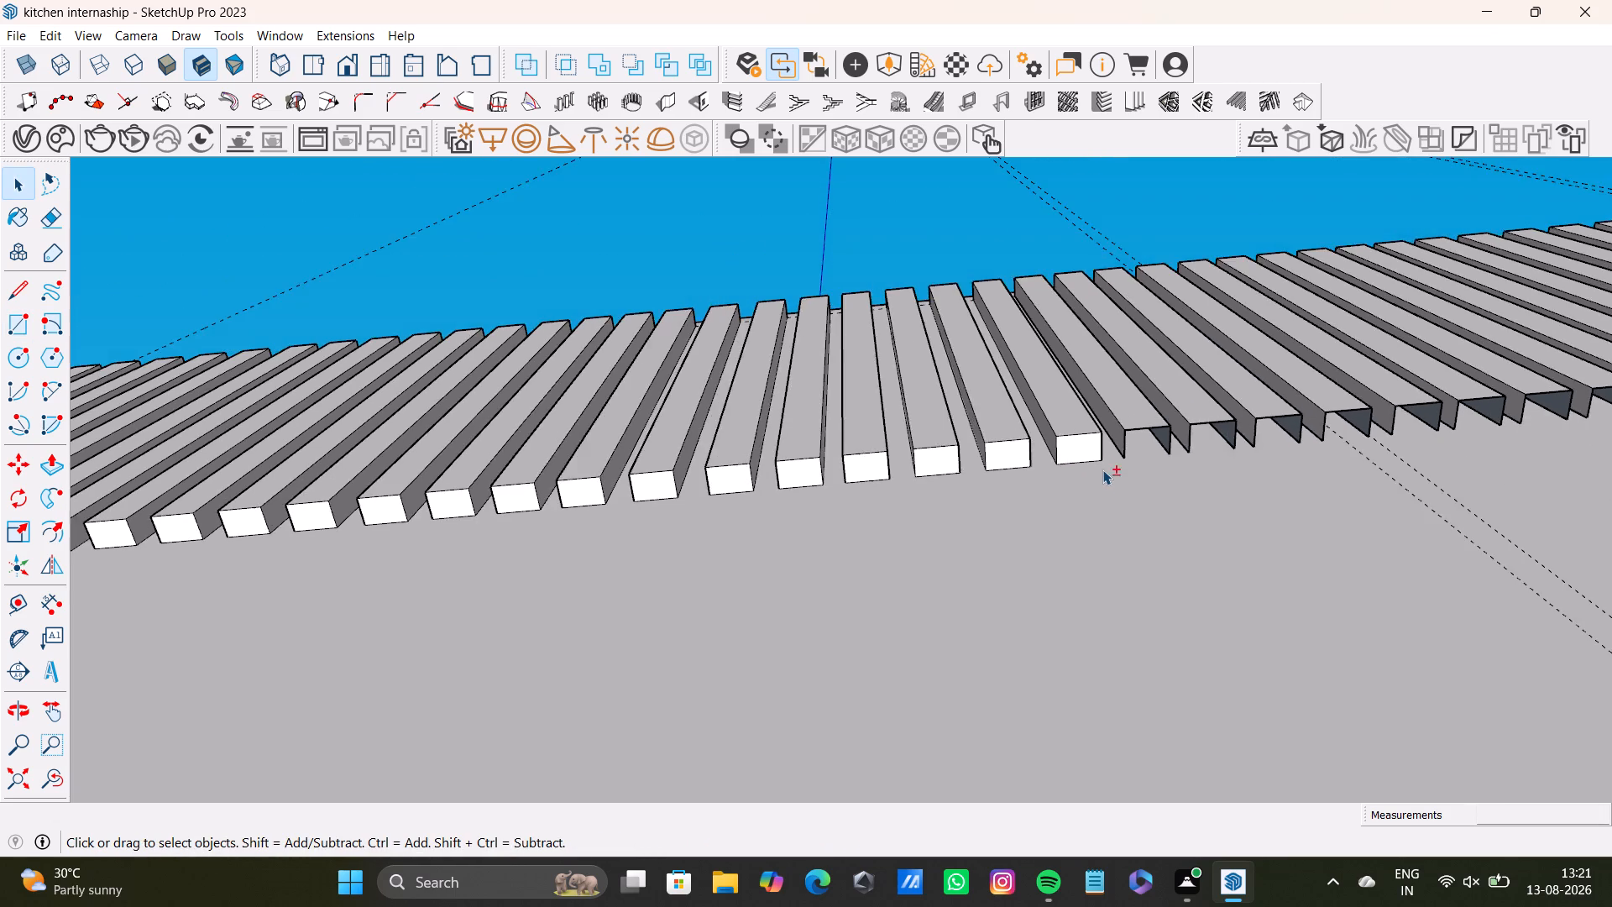
pyautogui.keyDown('shift'); pyautogui.moveTo(1102, 469); pyautogui.dragTo(425, 515, button='middle'); pyautogui.keyUp('shift')
pyautogui.moveTo(11, 322); pyautogui.dragTo(19, 322)
pyautogui.scroll(2, 570, 446)
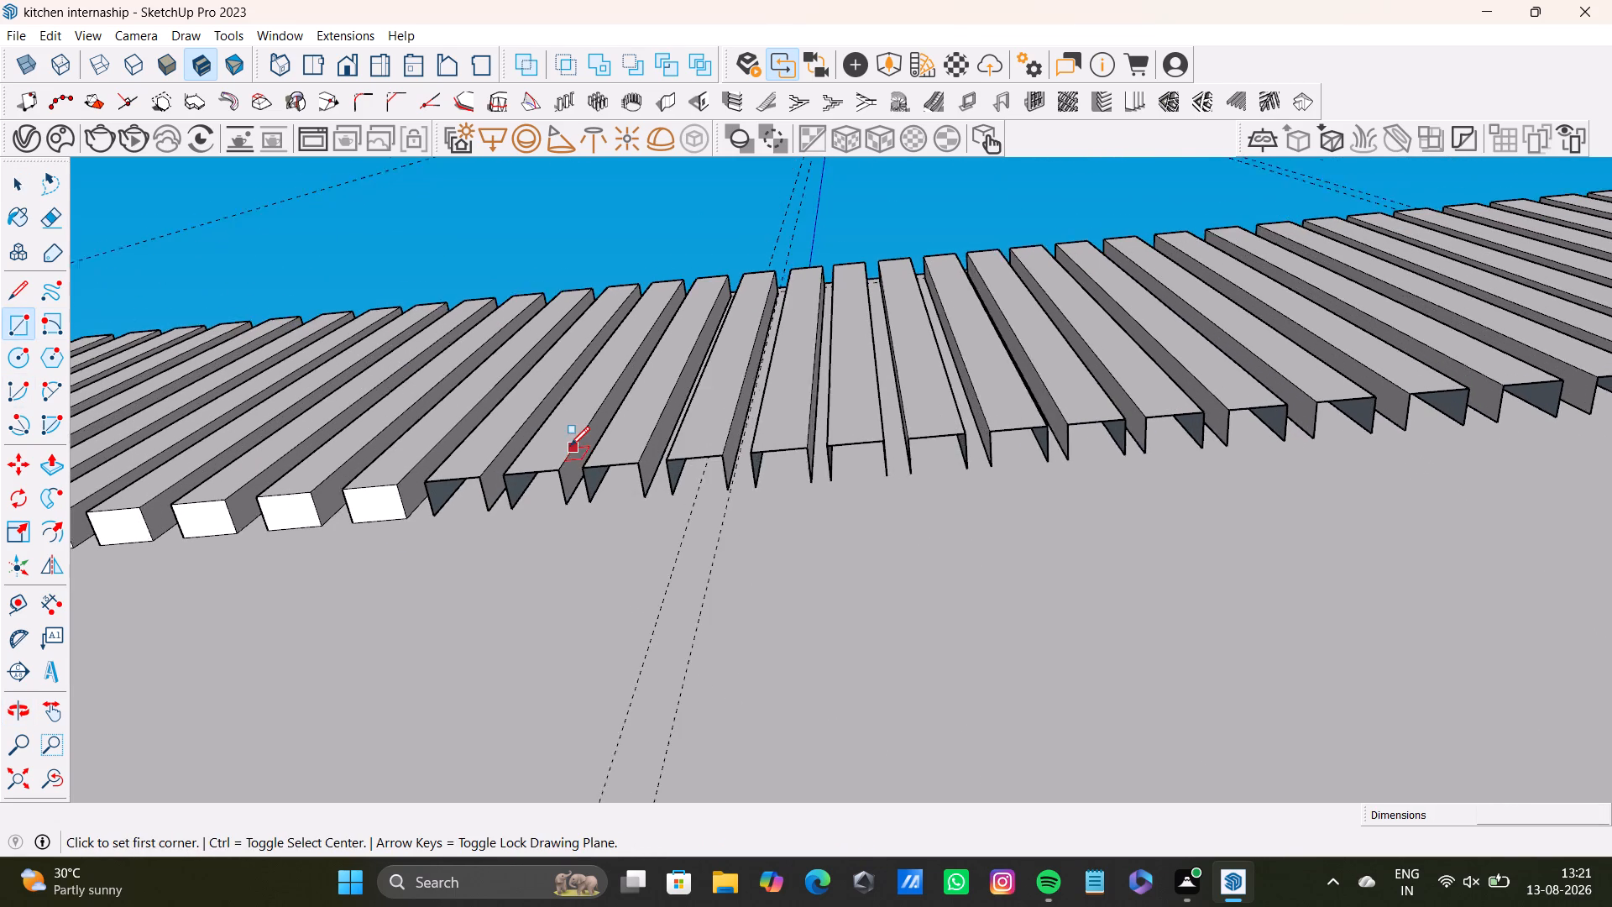
pyautogui.scroll(2, 570, 446)
pyautogui.click(394, 501)
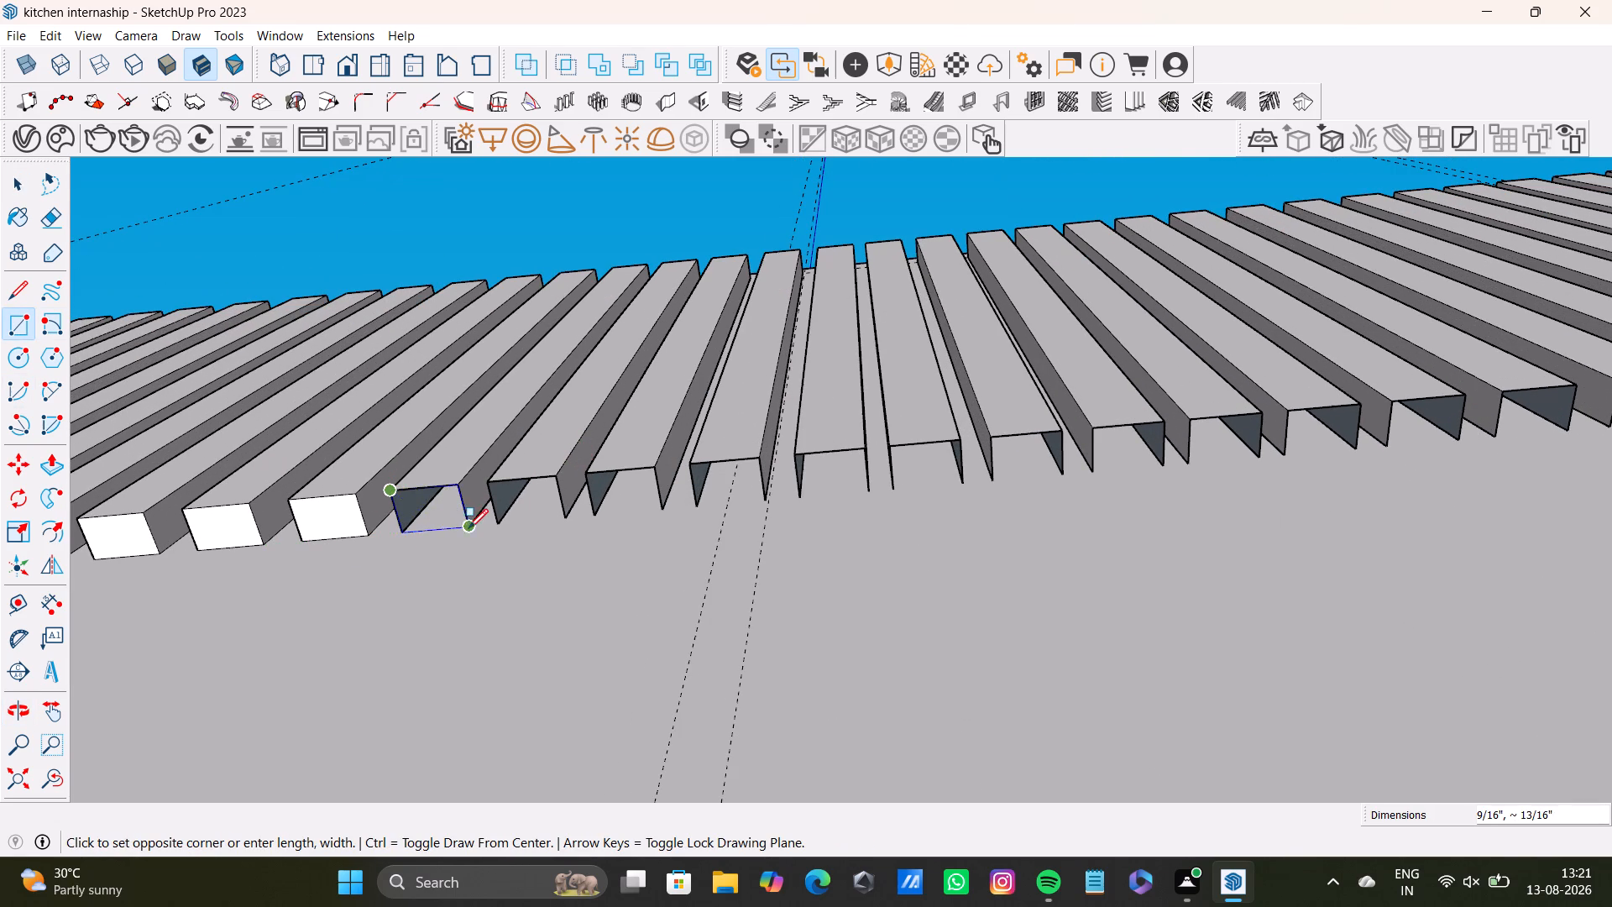
pyautogui.click(468, 528)
pyautogui.press('space')
pyautogui.moveTo(22, 316); pyautogui.dragTo(44, 322)
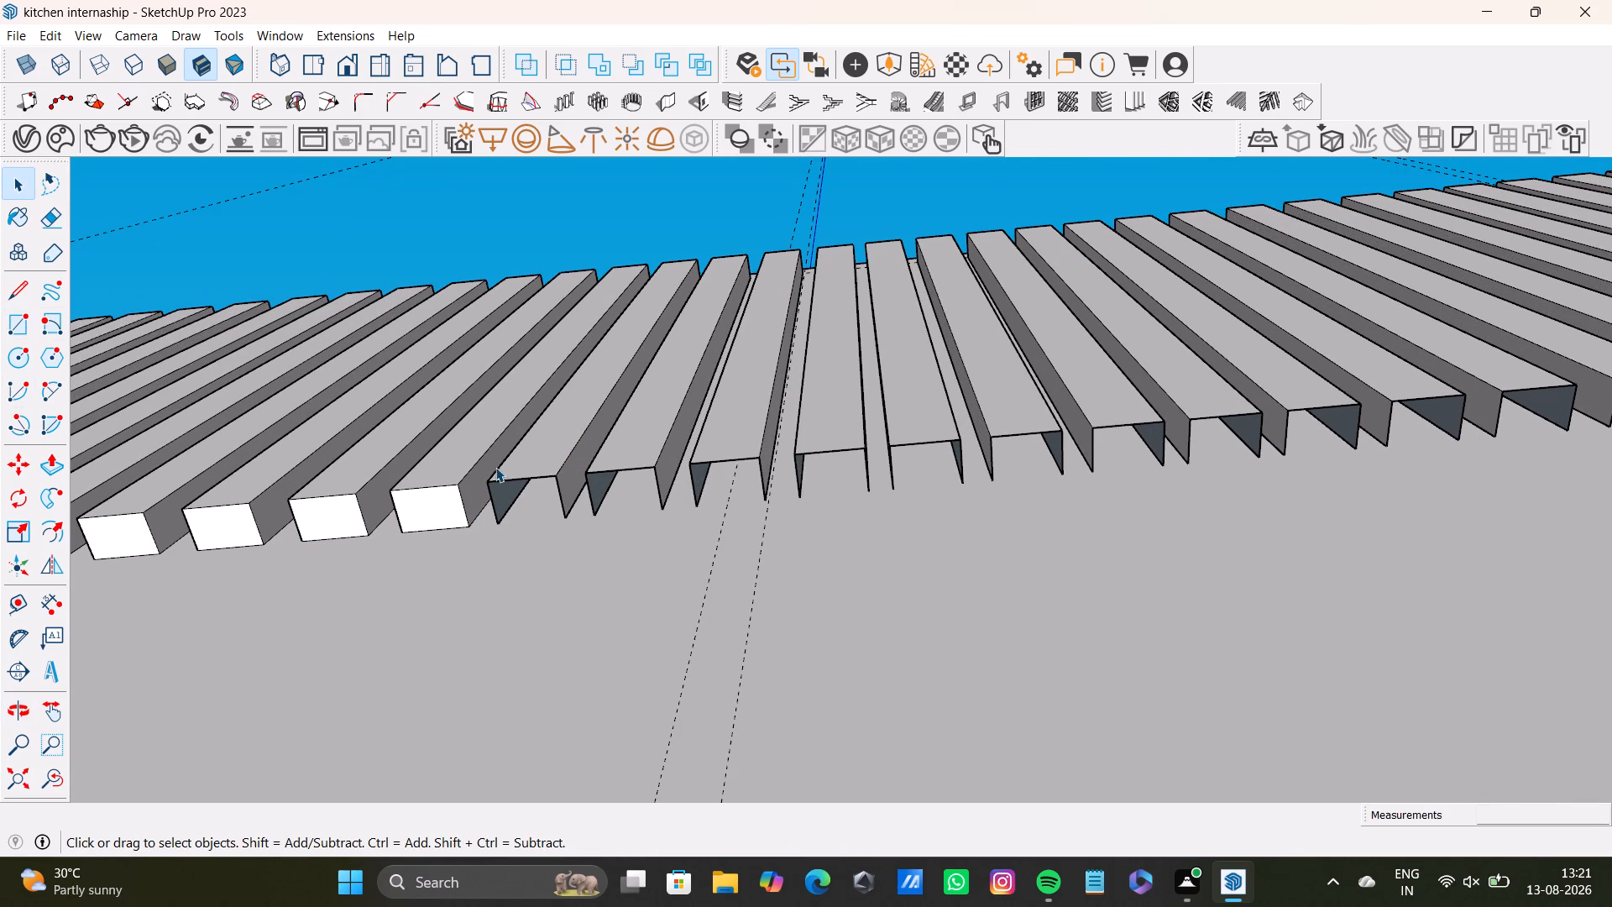
pyautogui.click(26, 322)
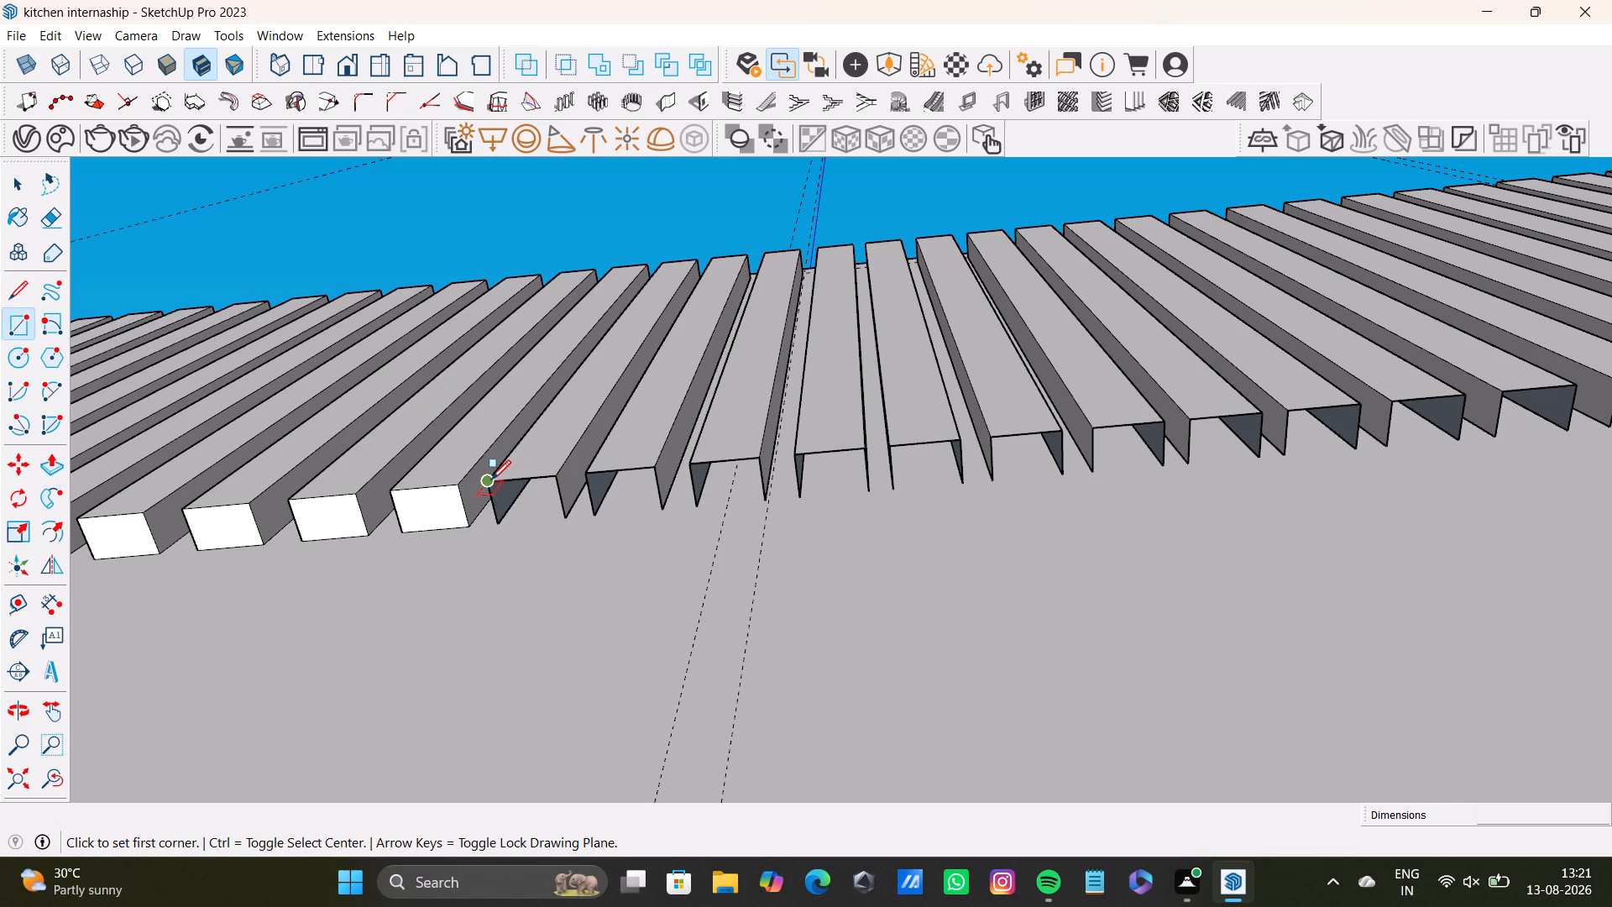
pyautogui.moveTo(491, 480); pyautogui.dragTo(500, 480)
pyautogui.click(566, 520)
pyautogui.press('space')
# Cap the open lower ends of the twenty-fifth and twenty-sixth slats with corner-to-corner rectangles.
pyautogui.click(18, 330)
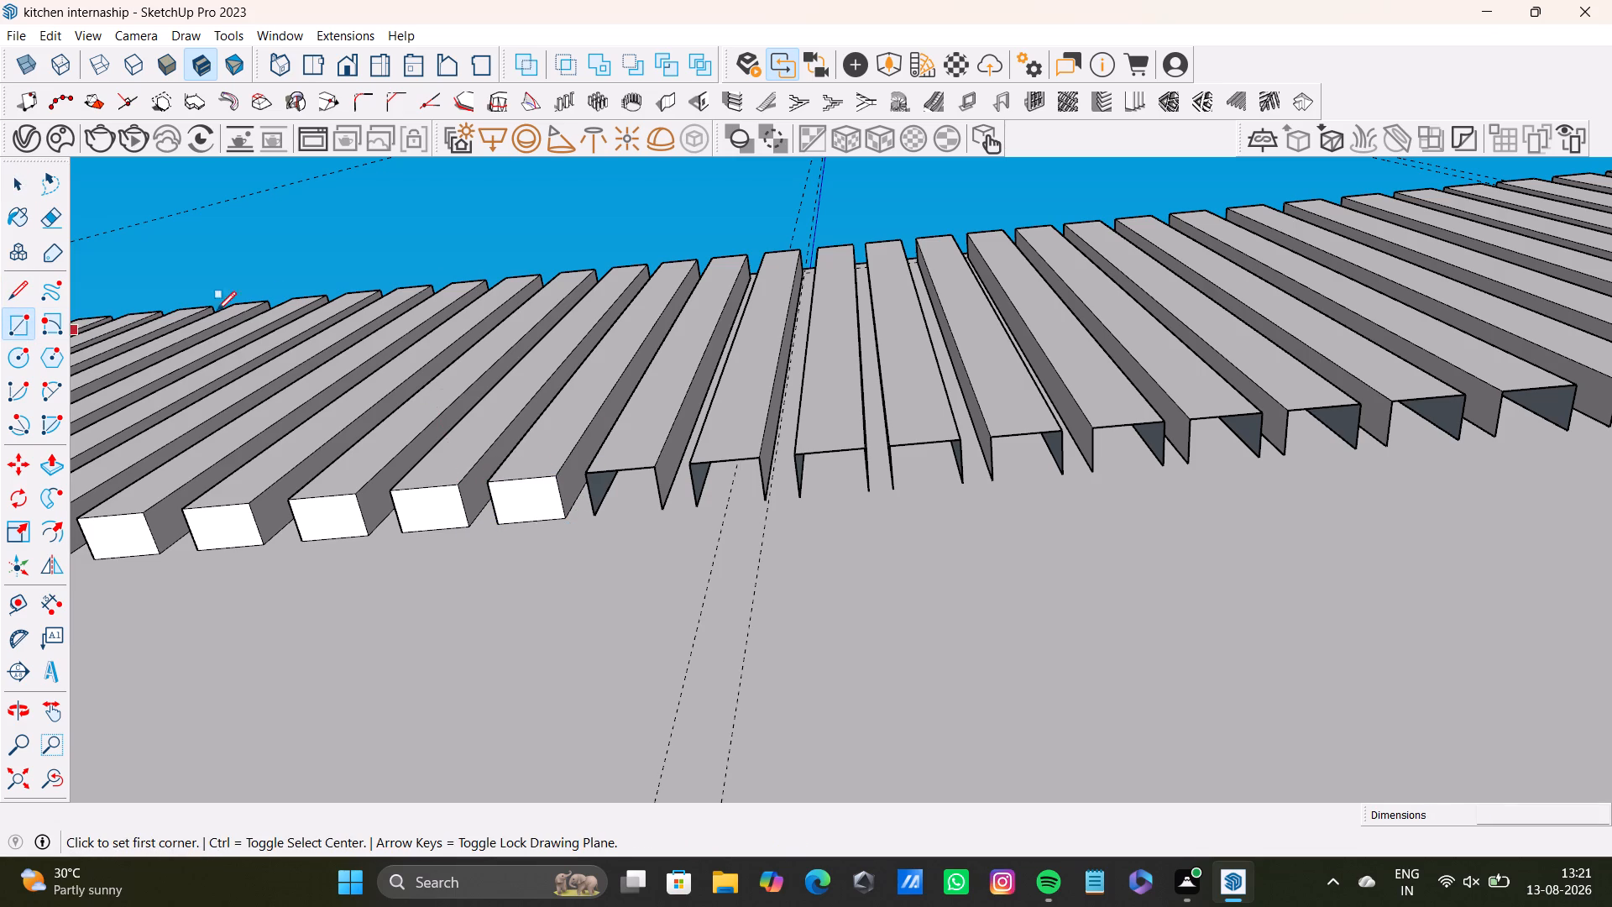
pyautogui.click(590, 479)
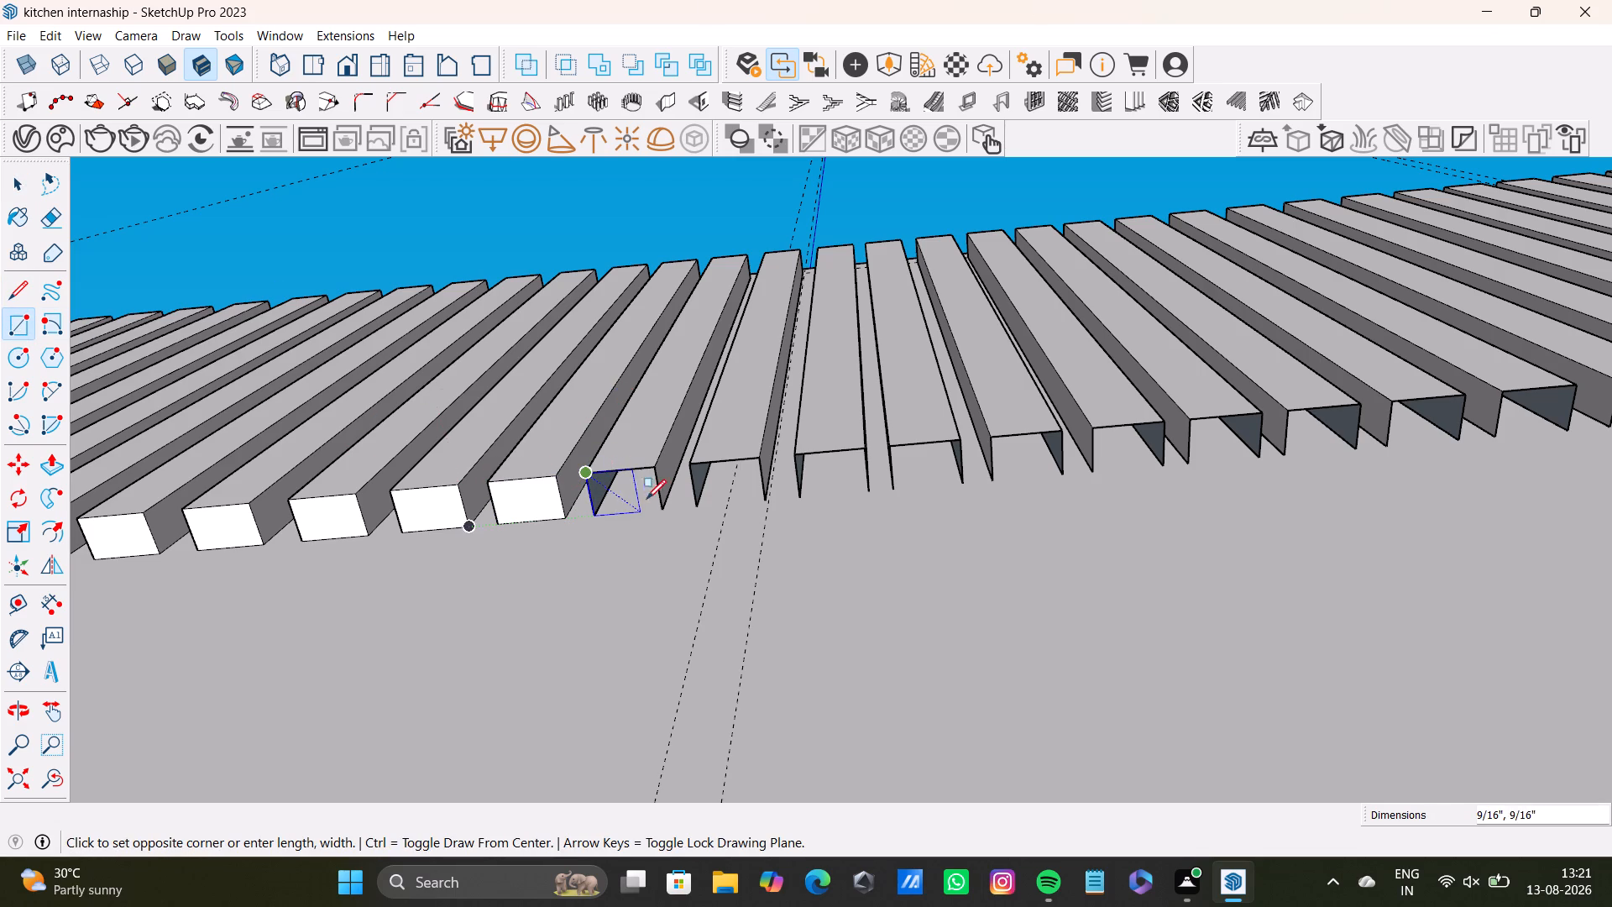
pyautogui.click(657, 504)
pyautogui.press('space')
pyautogui.click(18, 331)
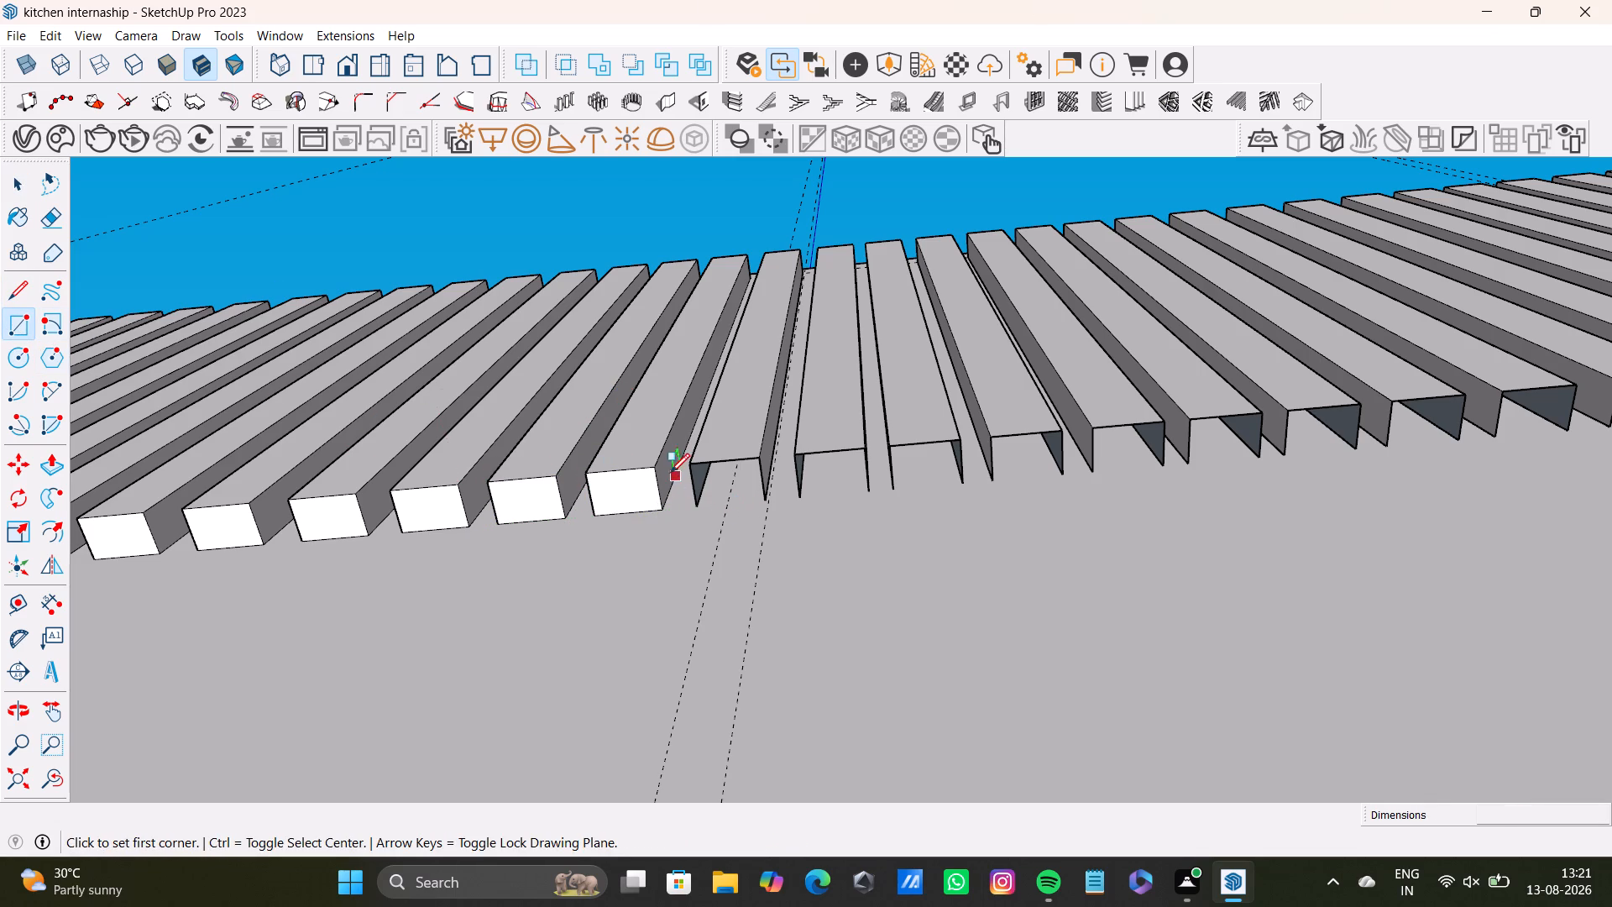
pyautogui.moveTo(690, 466); pyautogui.dragTo(703, 466)
pyautogui.click(763, 495)
pyautogui.press('space')
# Cap the open lower end of the twenty-seventh slat with a corner-to-corner rectangle.
pyautogui.click(9, 338)
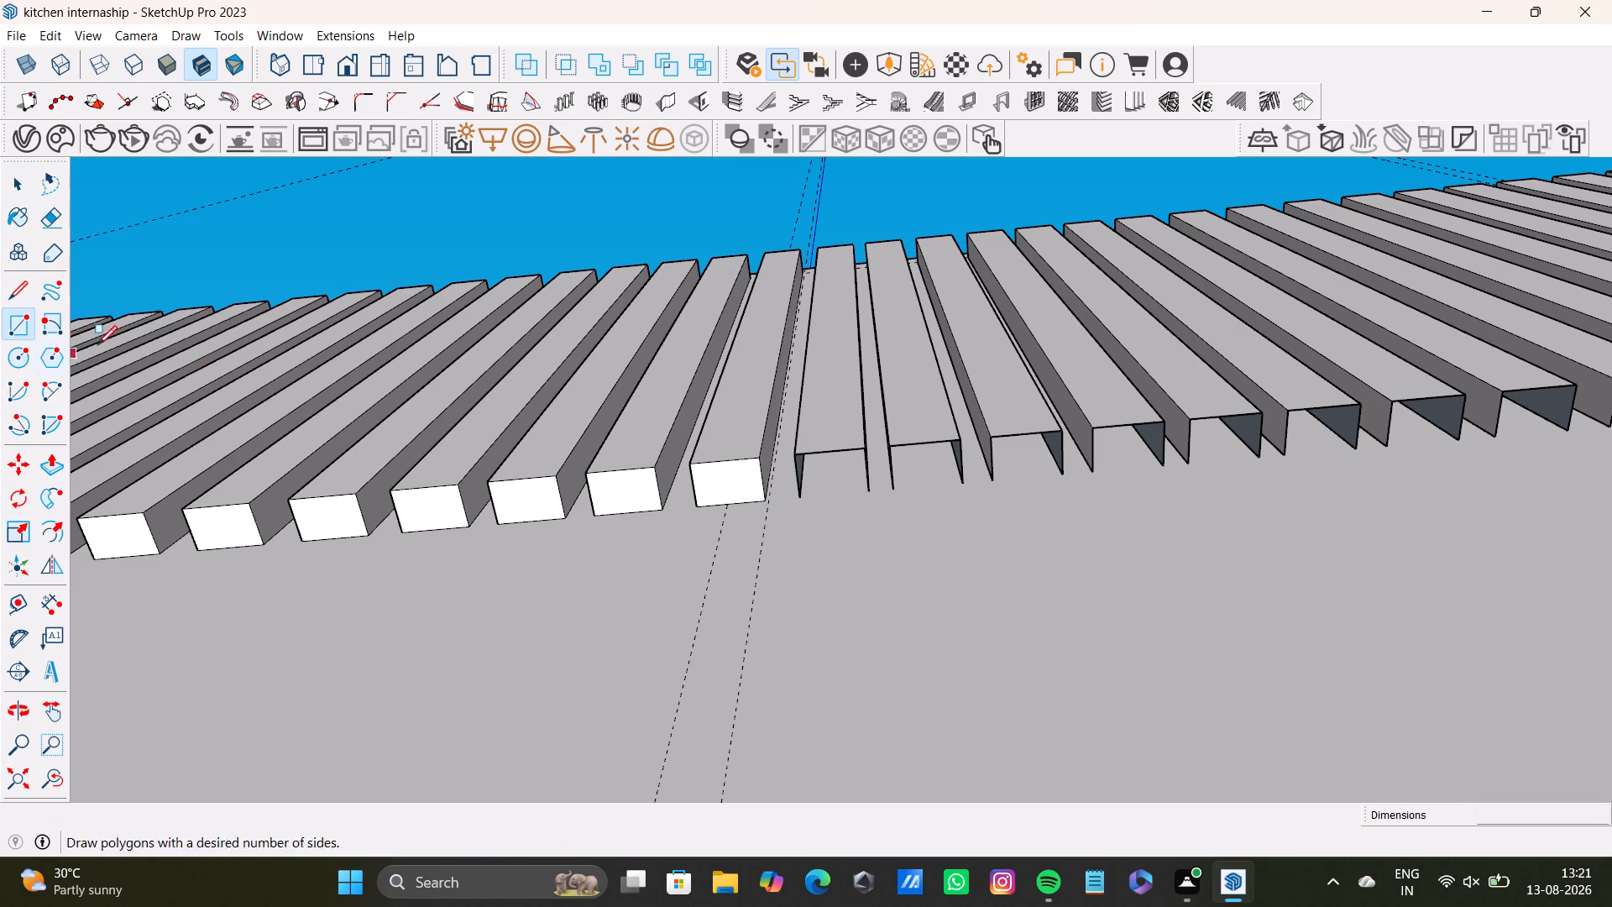
pyautogui.click(22, 333)
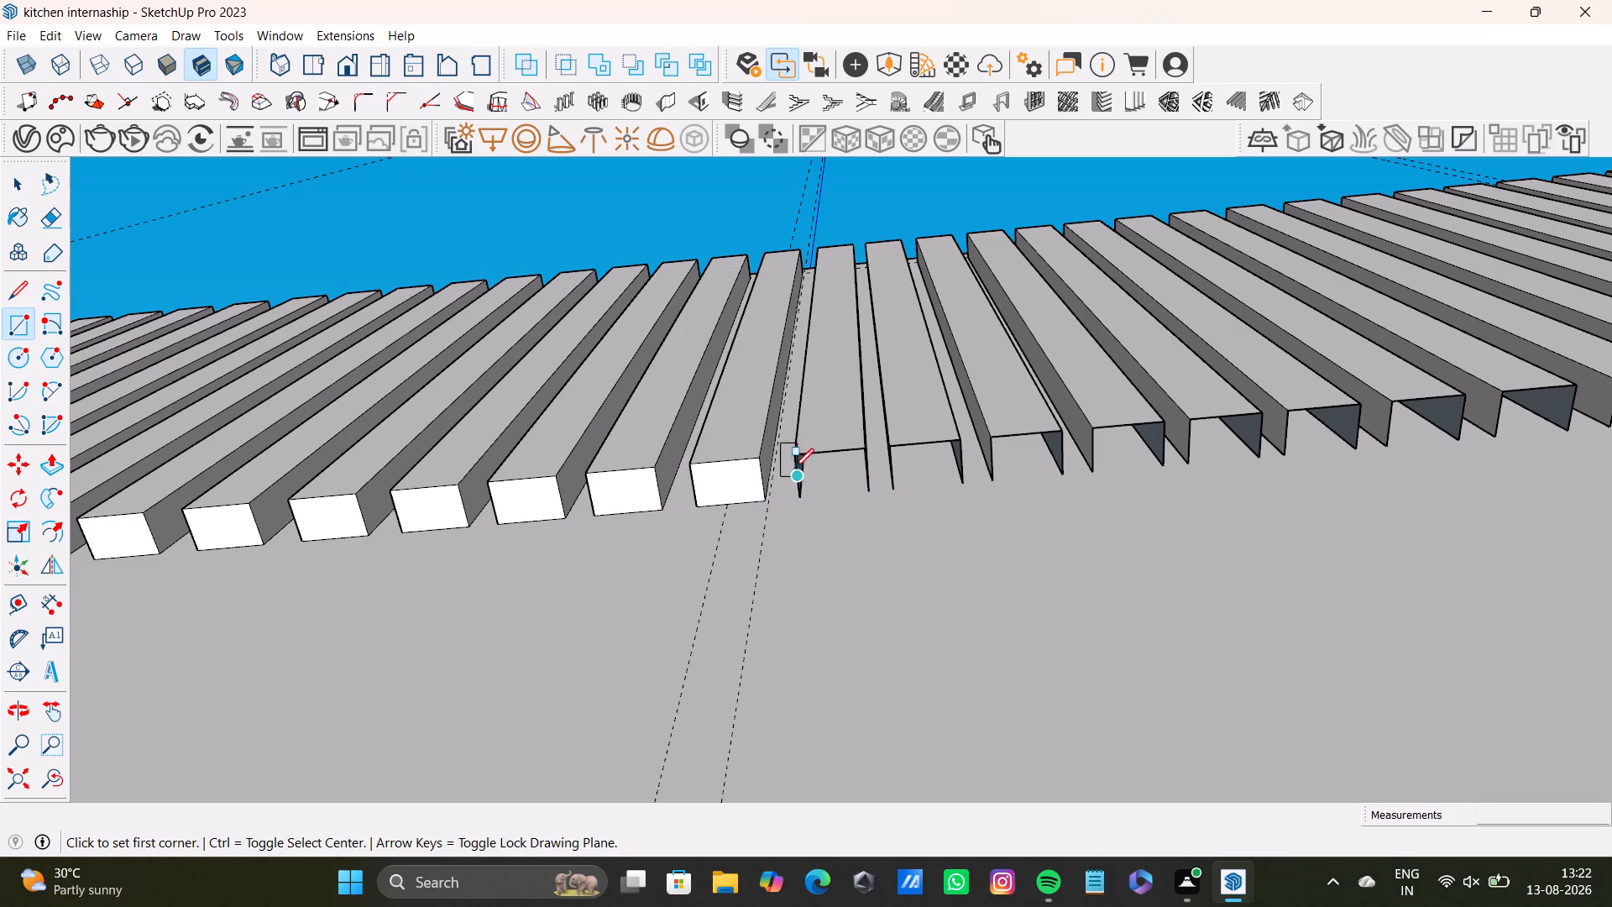
pyautogui.click(798, 457)
pyautogui.click(867, 490)
pyautogui.press('space')
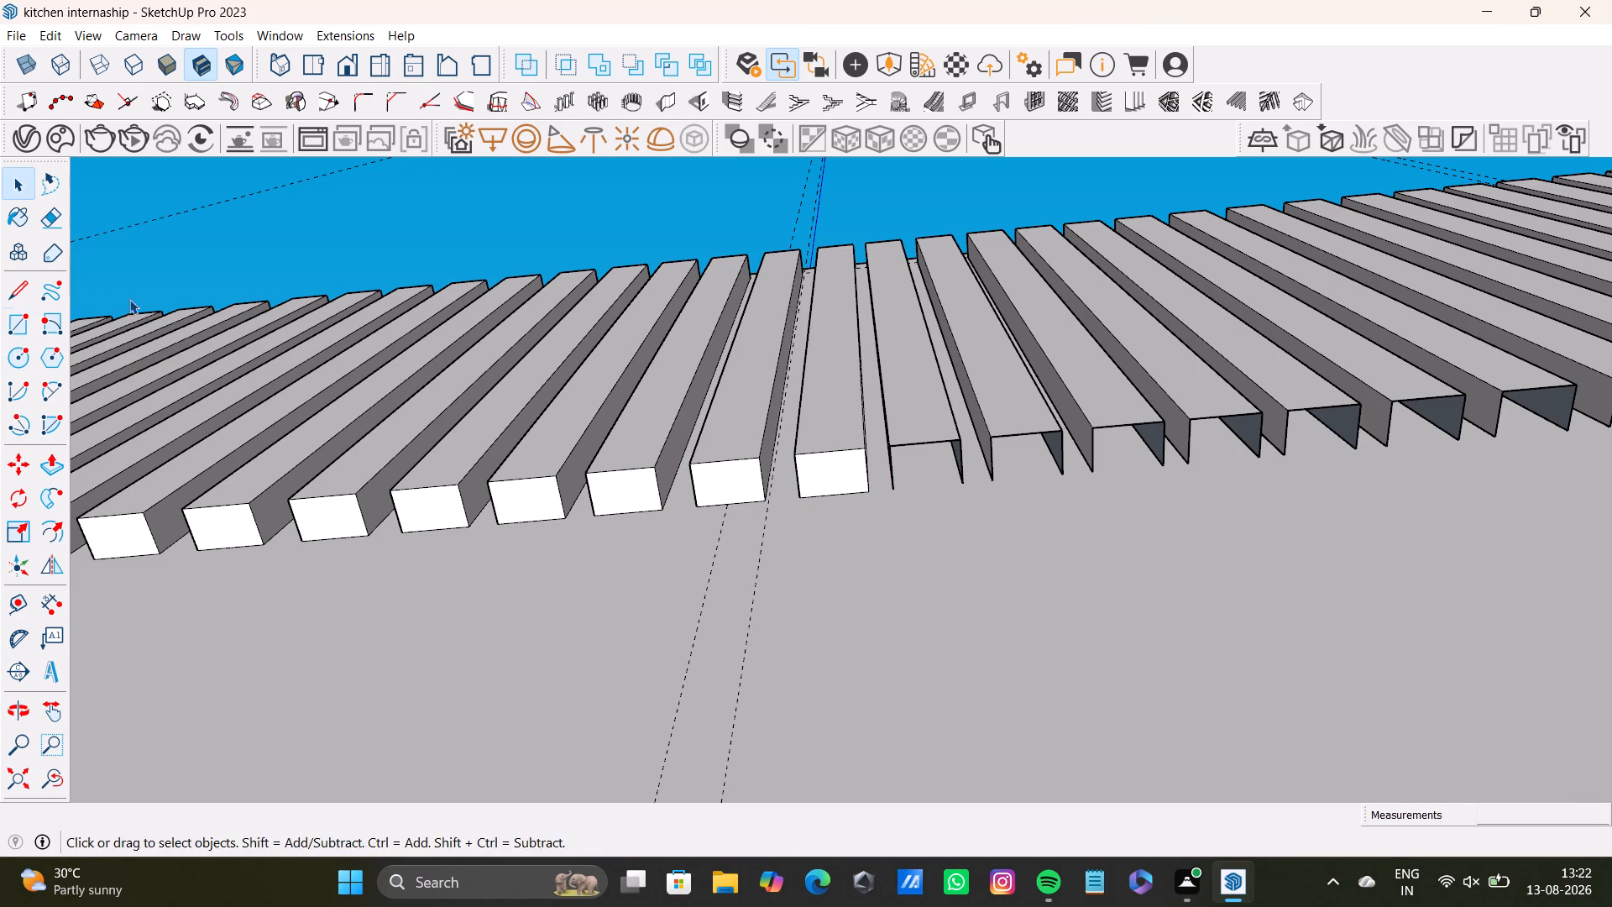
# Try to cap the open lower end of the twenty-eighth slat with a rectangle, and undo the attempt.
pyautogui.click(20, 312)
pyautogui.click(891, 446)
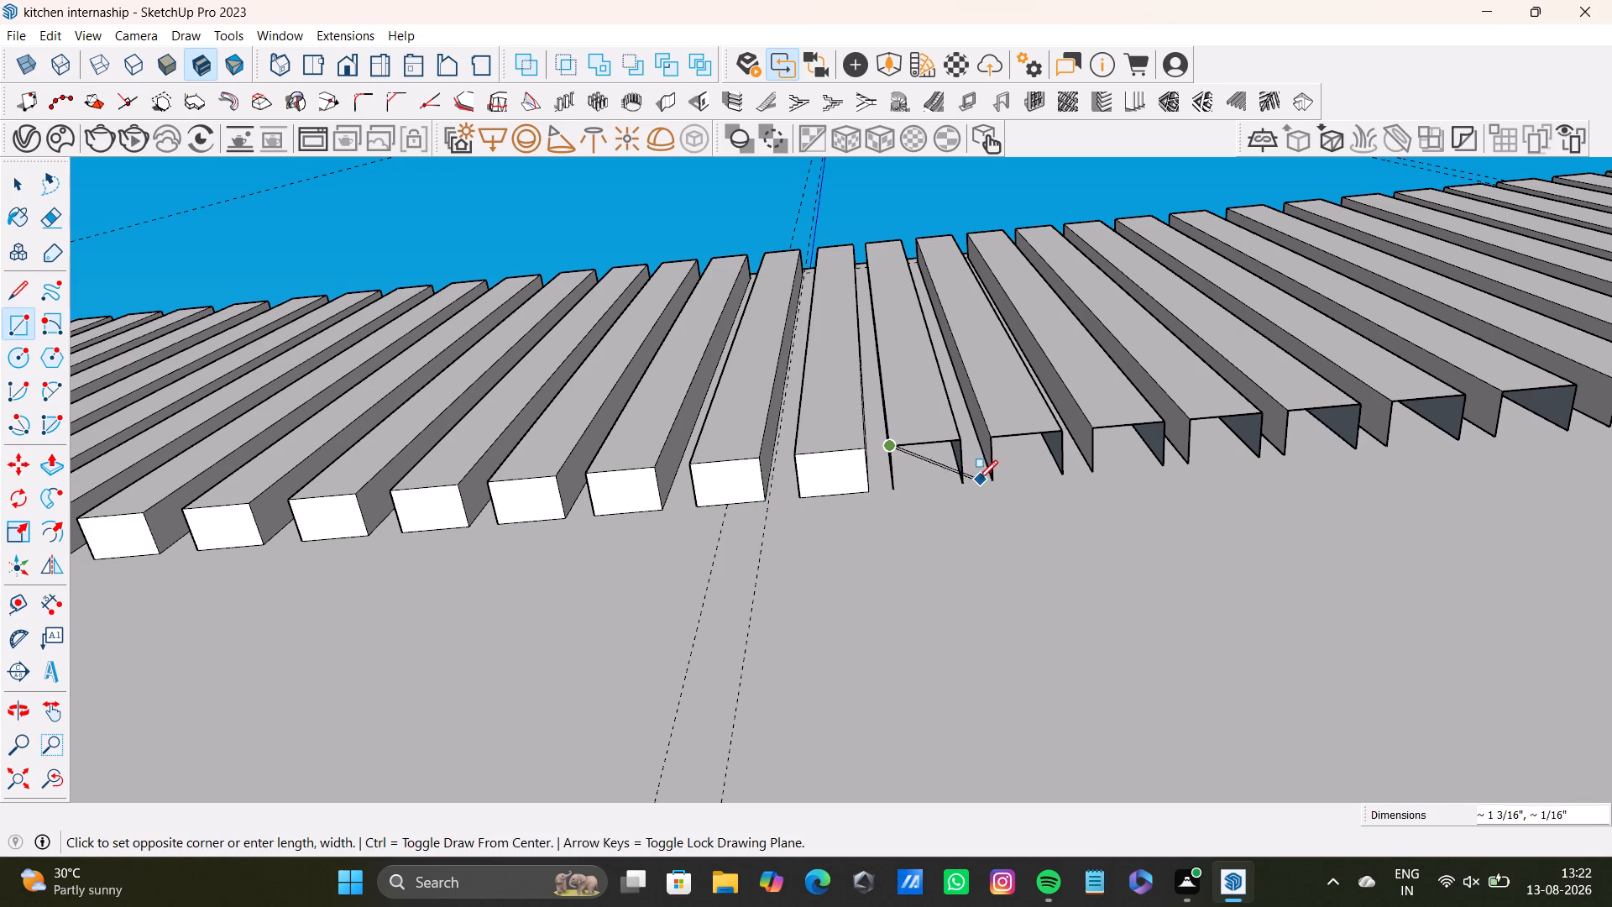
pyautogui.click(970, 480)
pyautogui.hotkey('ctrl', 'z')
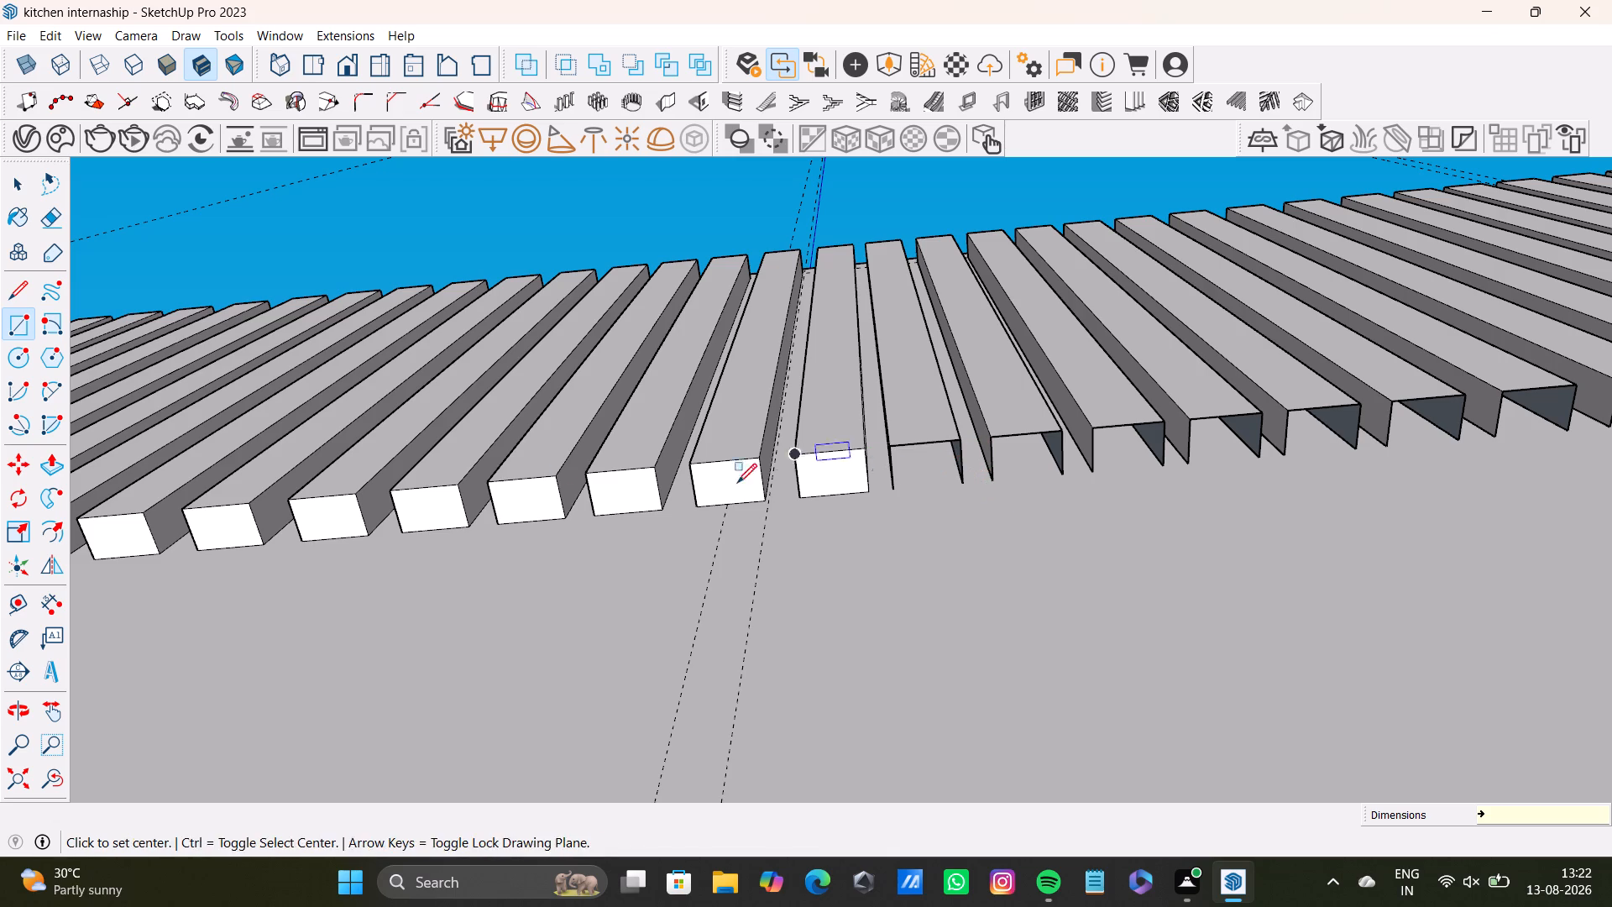
# Cap the open lower end of the twenty-eighth slat with a rectangle about 9/16" by 13/16", locking its drawing plane.
pyautogui.click(18, 337)
pyautogui.scroll(2, 714, 570)
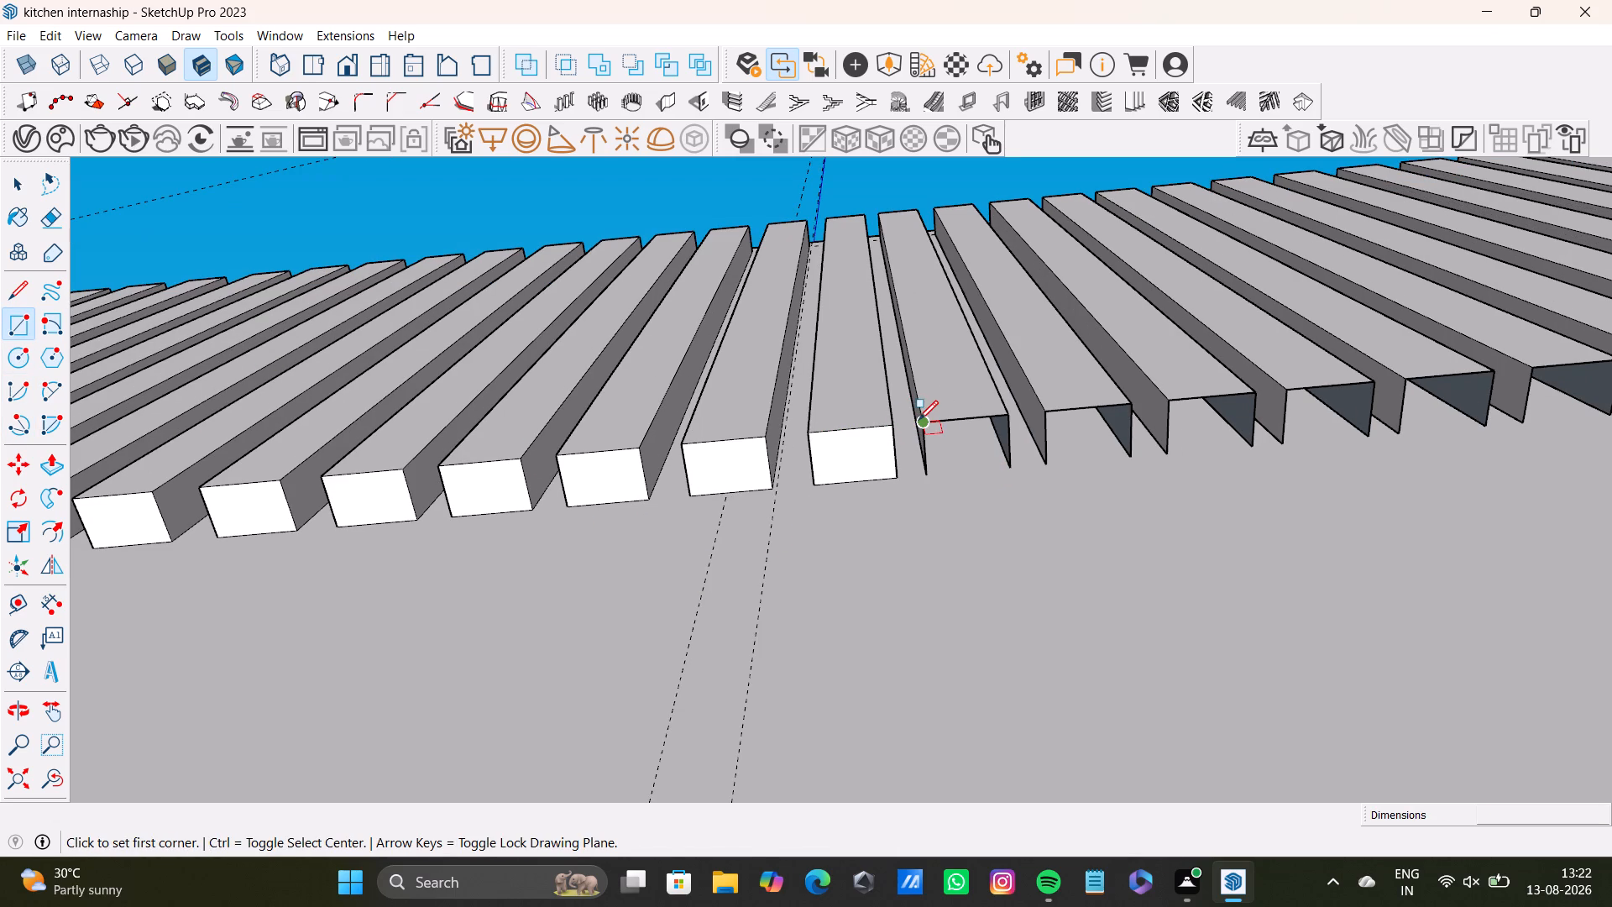
pyautogui.moveTo(919, 420); pyautogui.dragTo(944, 431)
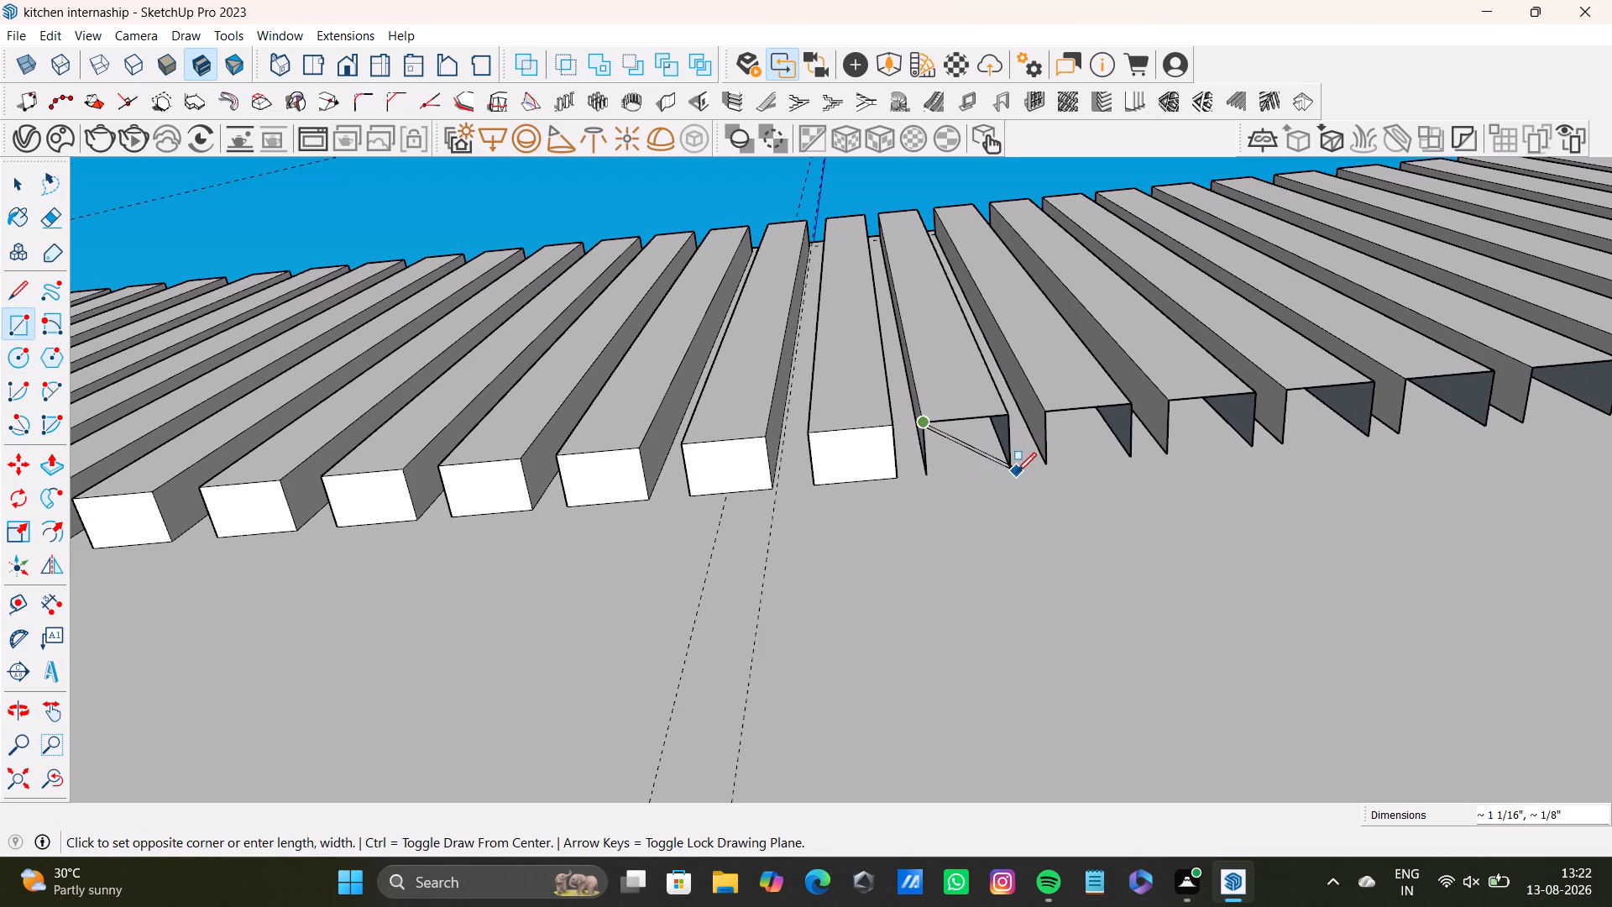
pyautogui.scroll(2, 1006, 490)
pyautogui.moveTo(1005, 484); pyautogui.dragTo(878, 473, button='middle')
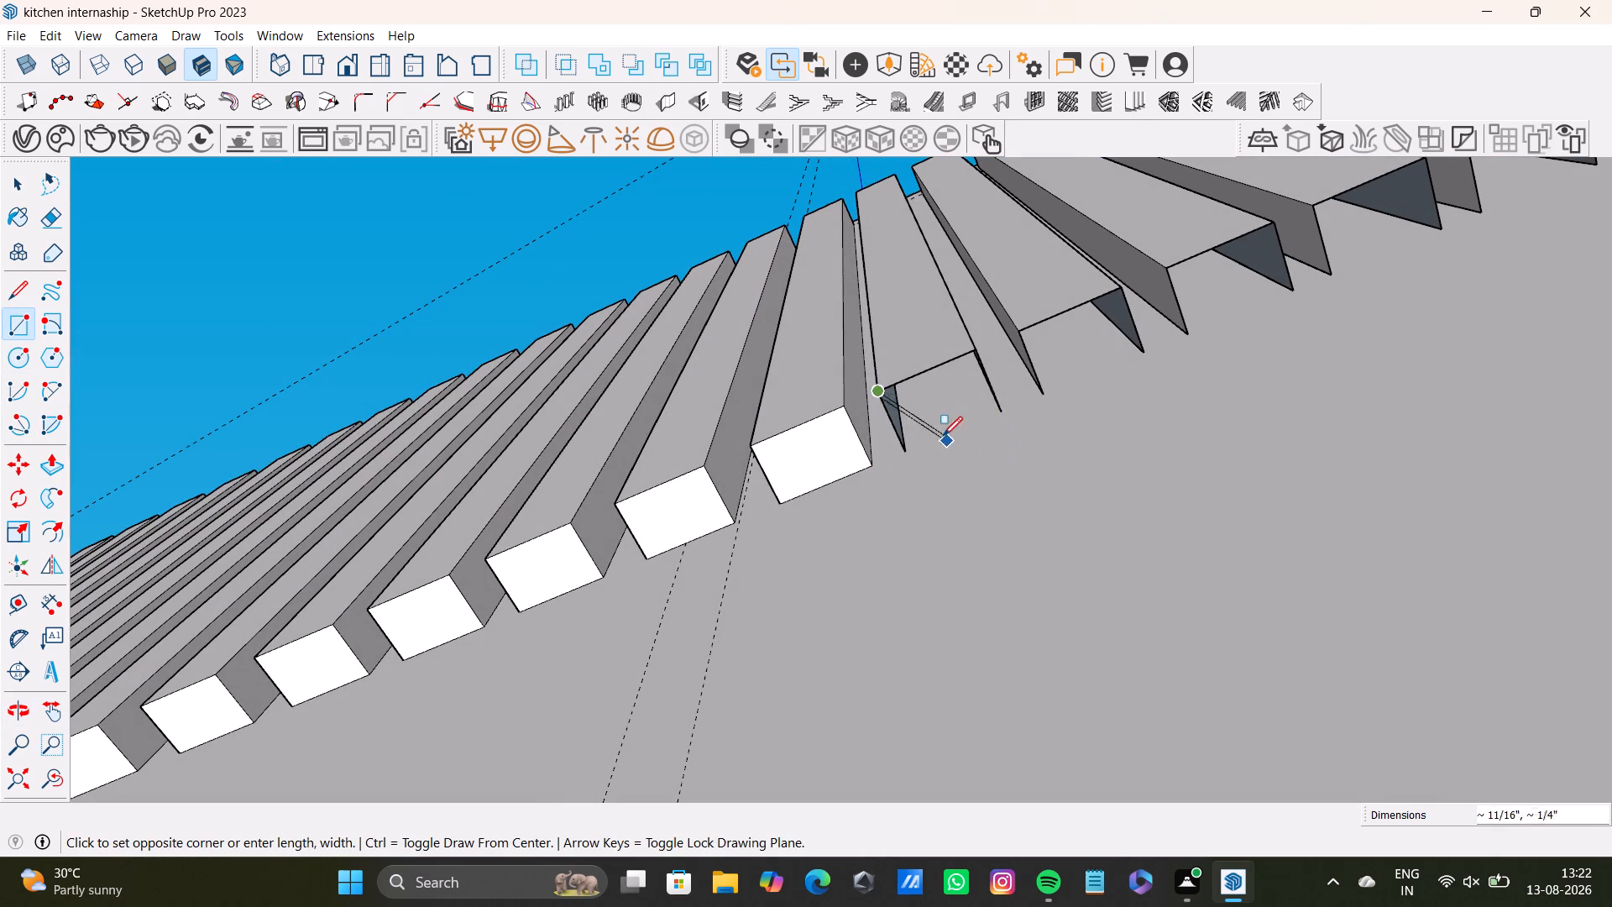
pyautogui.press('Up')
pyautogui.click(998, 407)
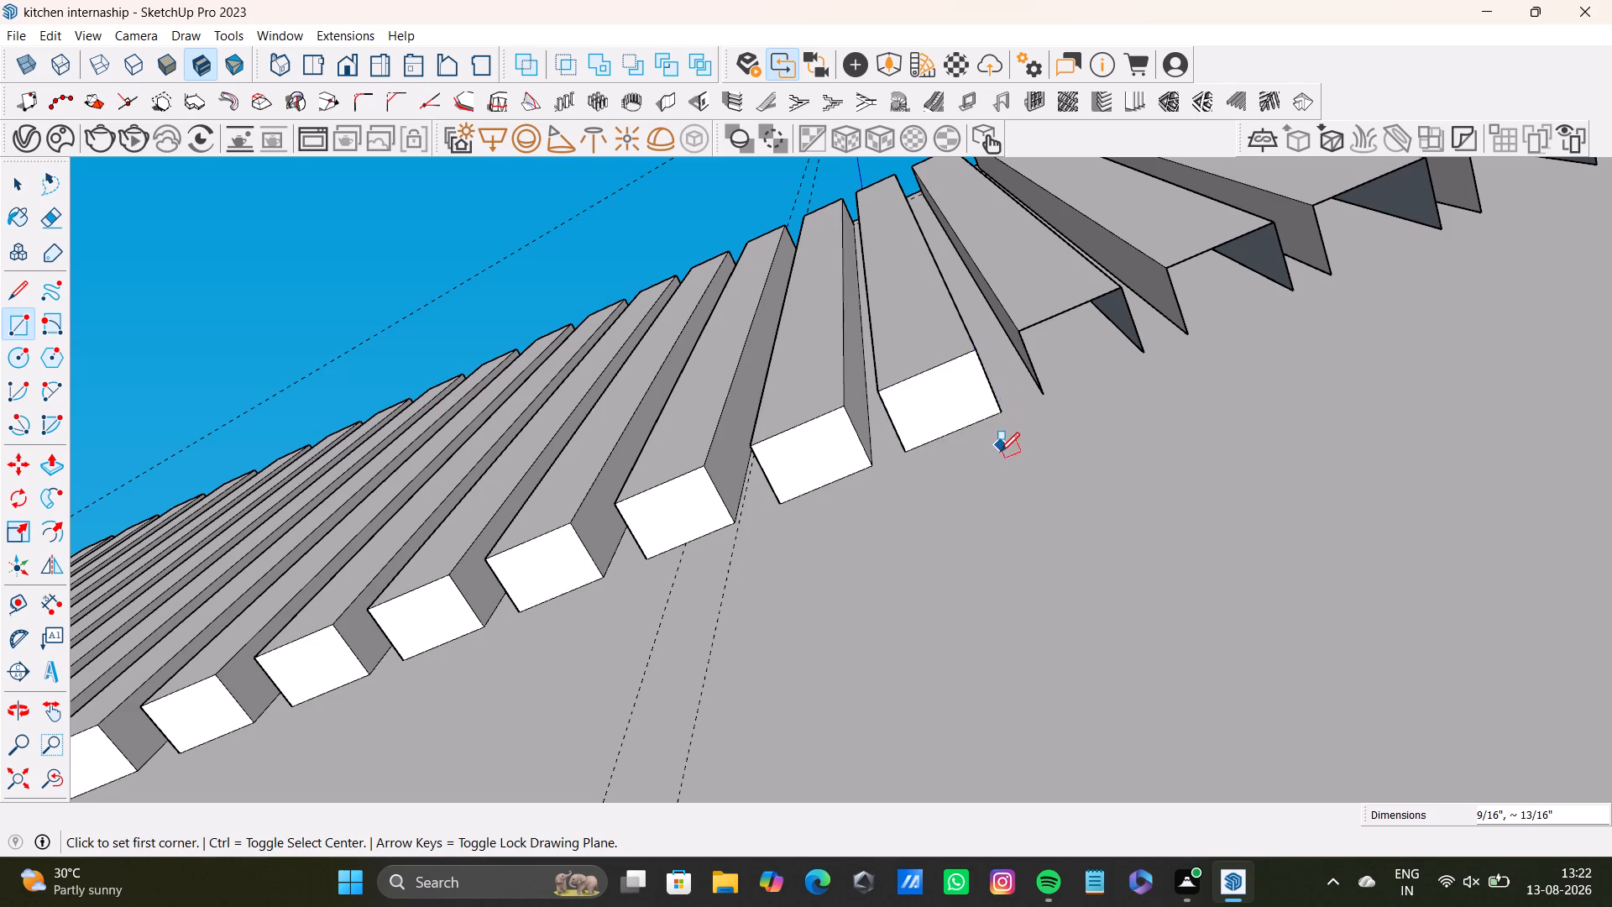
# Cap the open lower ends of the twenty-ninth and thirtieth slats with corner-to-corner rectangles.
pyautogui.scroll(-20, 1000, 452)
pyautogui.keyDown('shift'); pyautogui.moveTo(1082, 522); pyautogui.dragTo(726, 681, button='middle'); pyautogui.keyUp('shift')
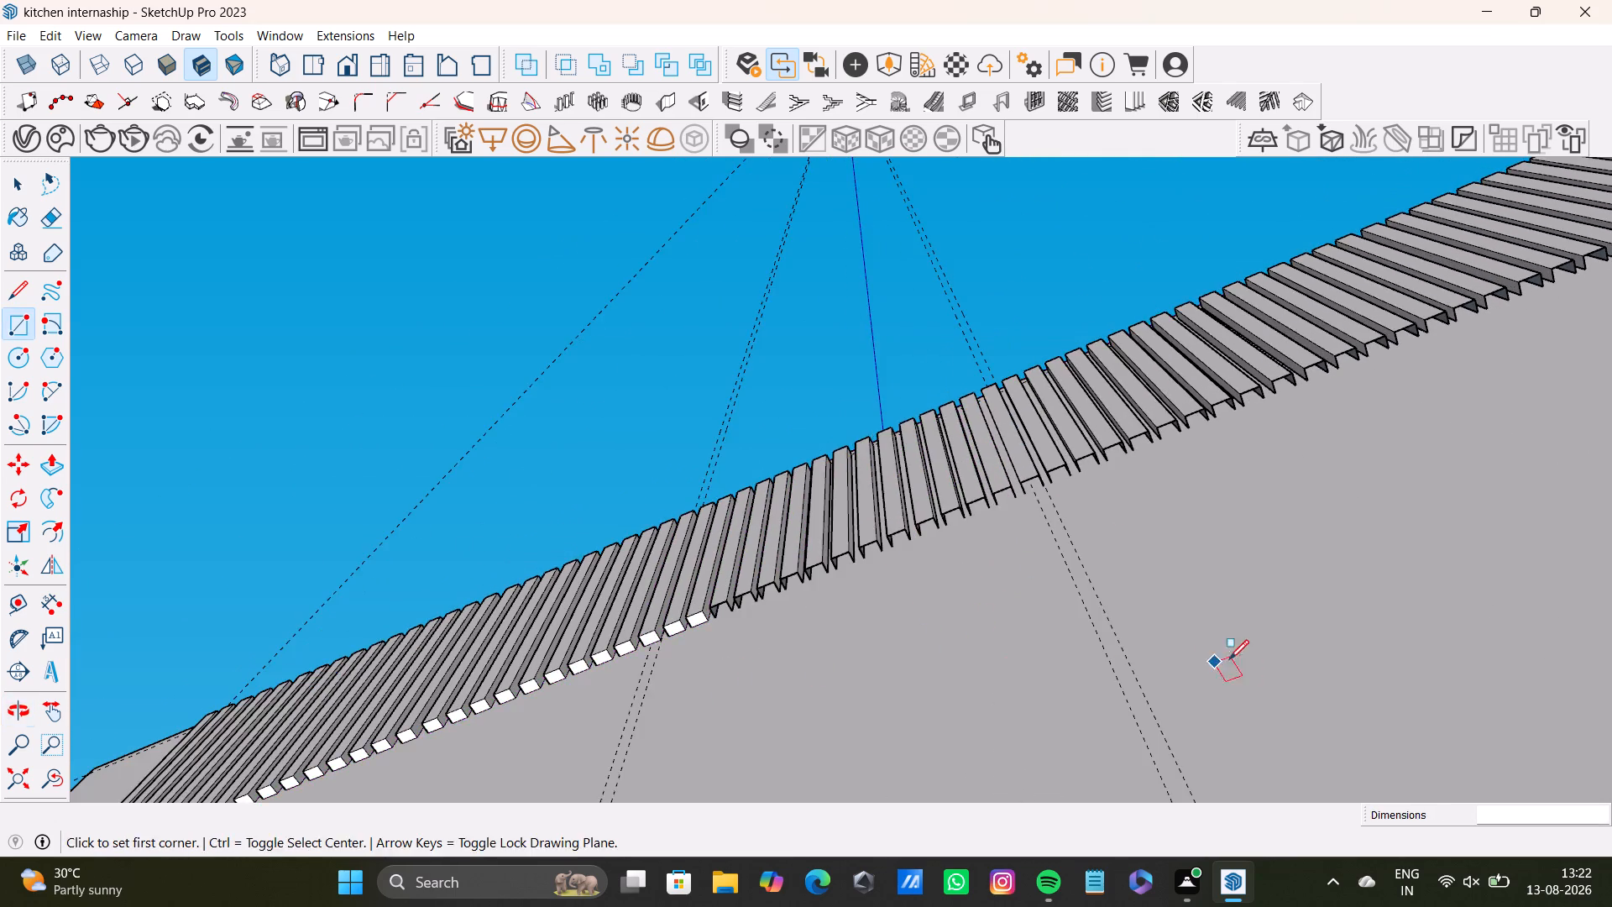
pyautogui.moveTo(1231, 659); pyautogui.dragTo(1295, 890, button='middle')
pyautogui.moveTo(951, 681); pyautogui.dragTo(1112, 759, button='middle')
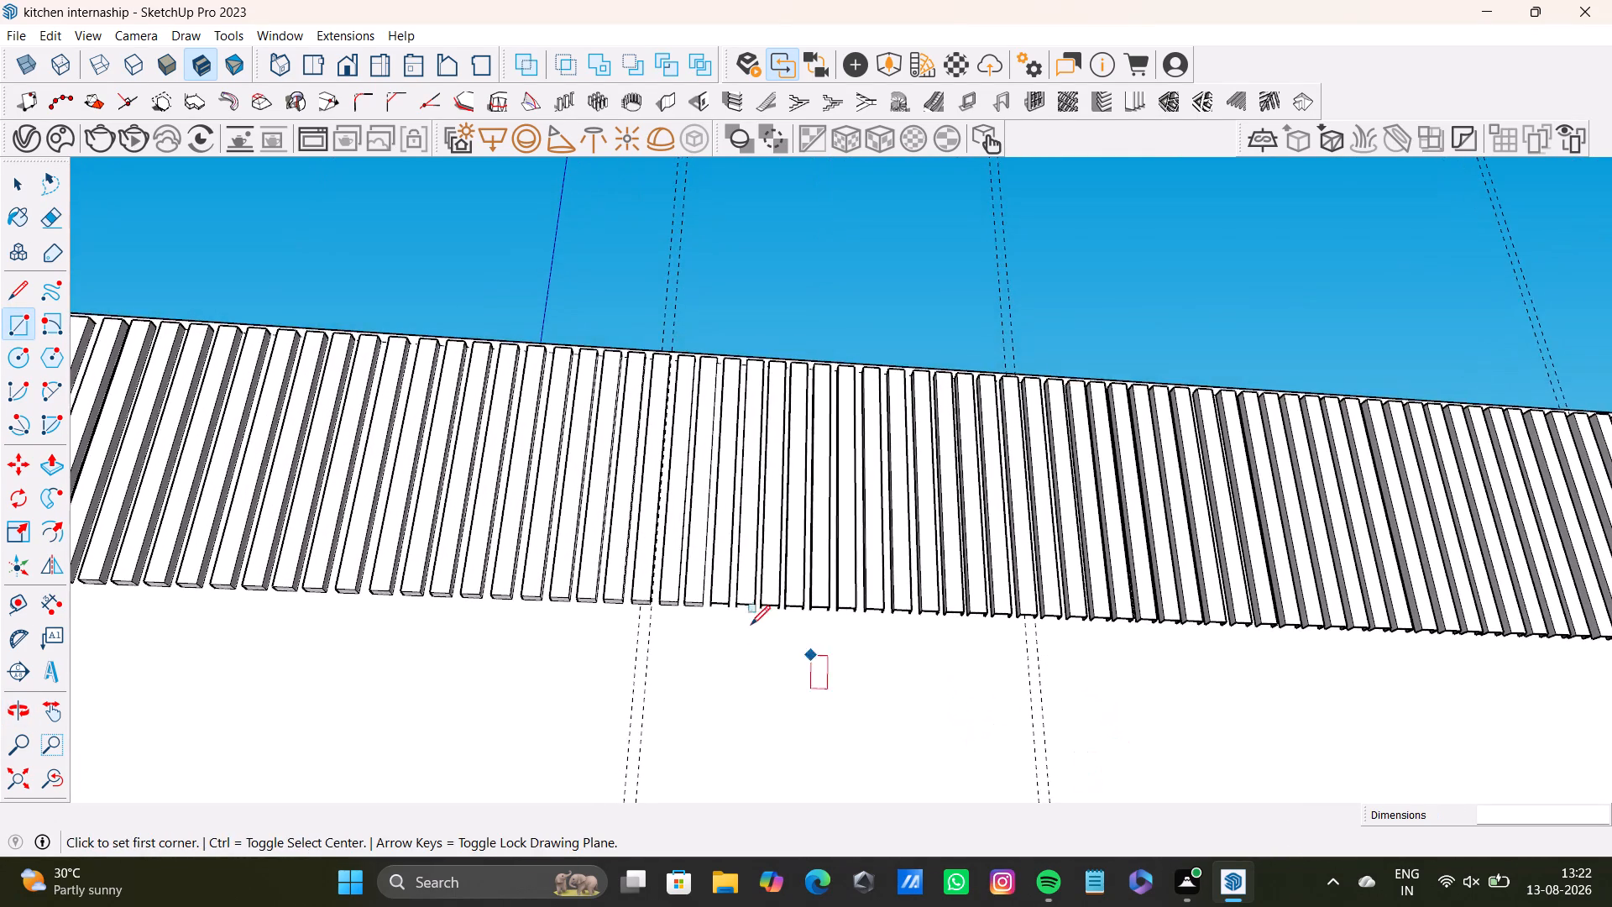
pyautogui.scroll(5, 749, 623)
pyautogui.moveTo(782, 627); pyautogui.dragTo(774, 539, button='middle')
pyautogui.keyDown('shift'); pyautogui.scroll(1, 777, 552); pyautogui.keyUp('shift')
pyautogui.moveTo(751, 550); pyautogui.dragTo(696, 366, button='middle')
pyautogui.scroll(3, 708, 456)
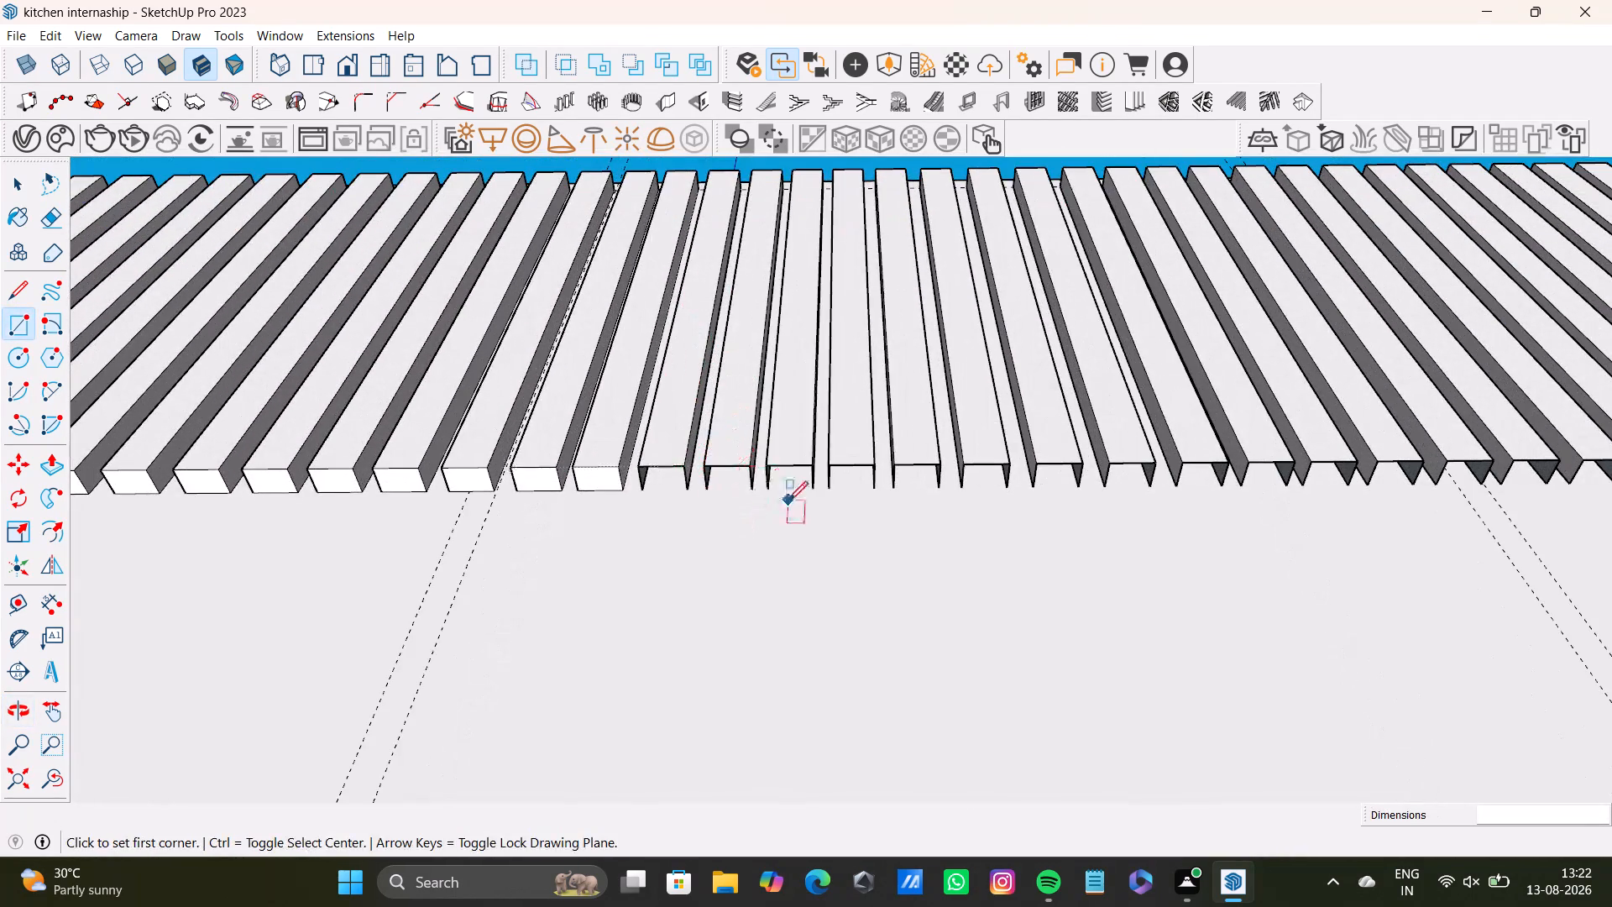
pyautogui.moveTo(788, 501); pyautogui.dragTo(602, 491, button='middle')
pyautogui.scroll(6, 466, 480)
pyautogui.click(14, 342)
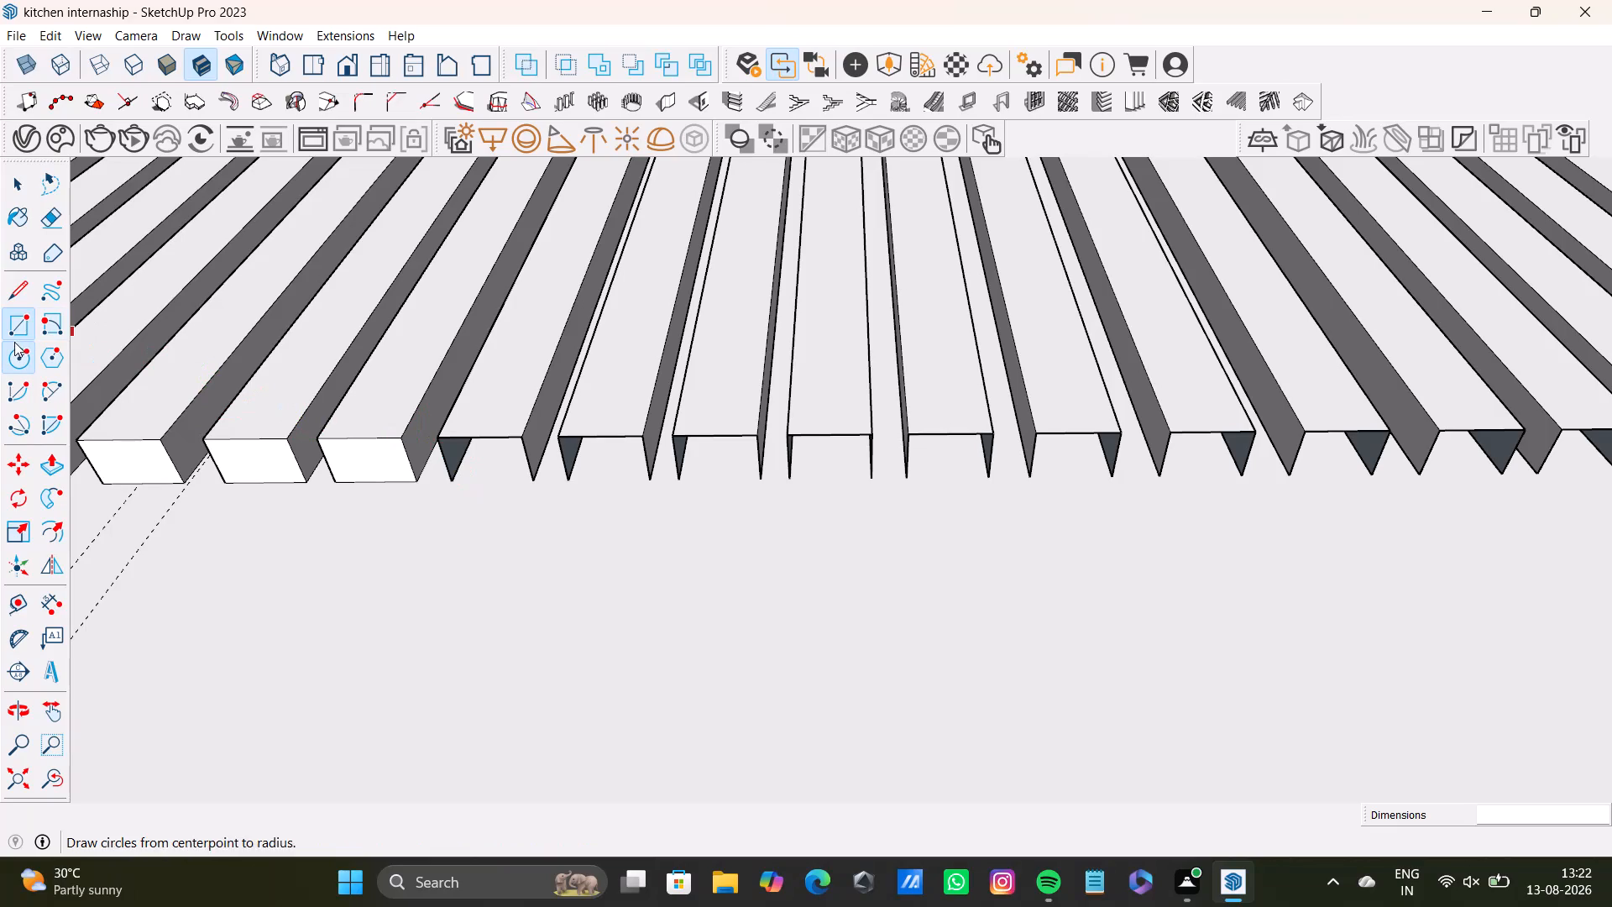
pyautogui.click(23, 324)
pyautogui.moveTo(432, 438); pyautogui.dragTo(463, 439)
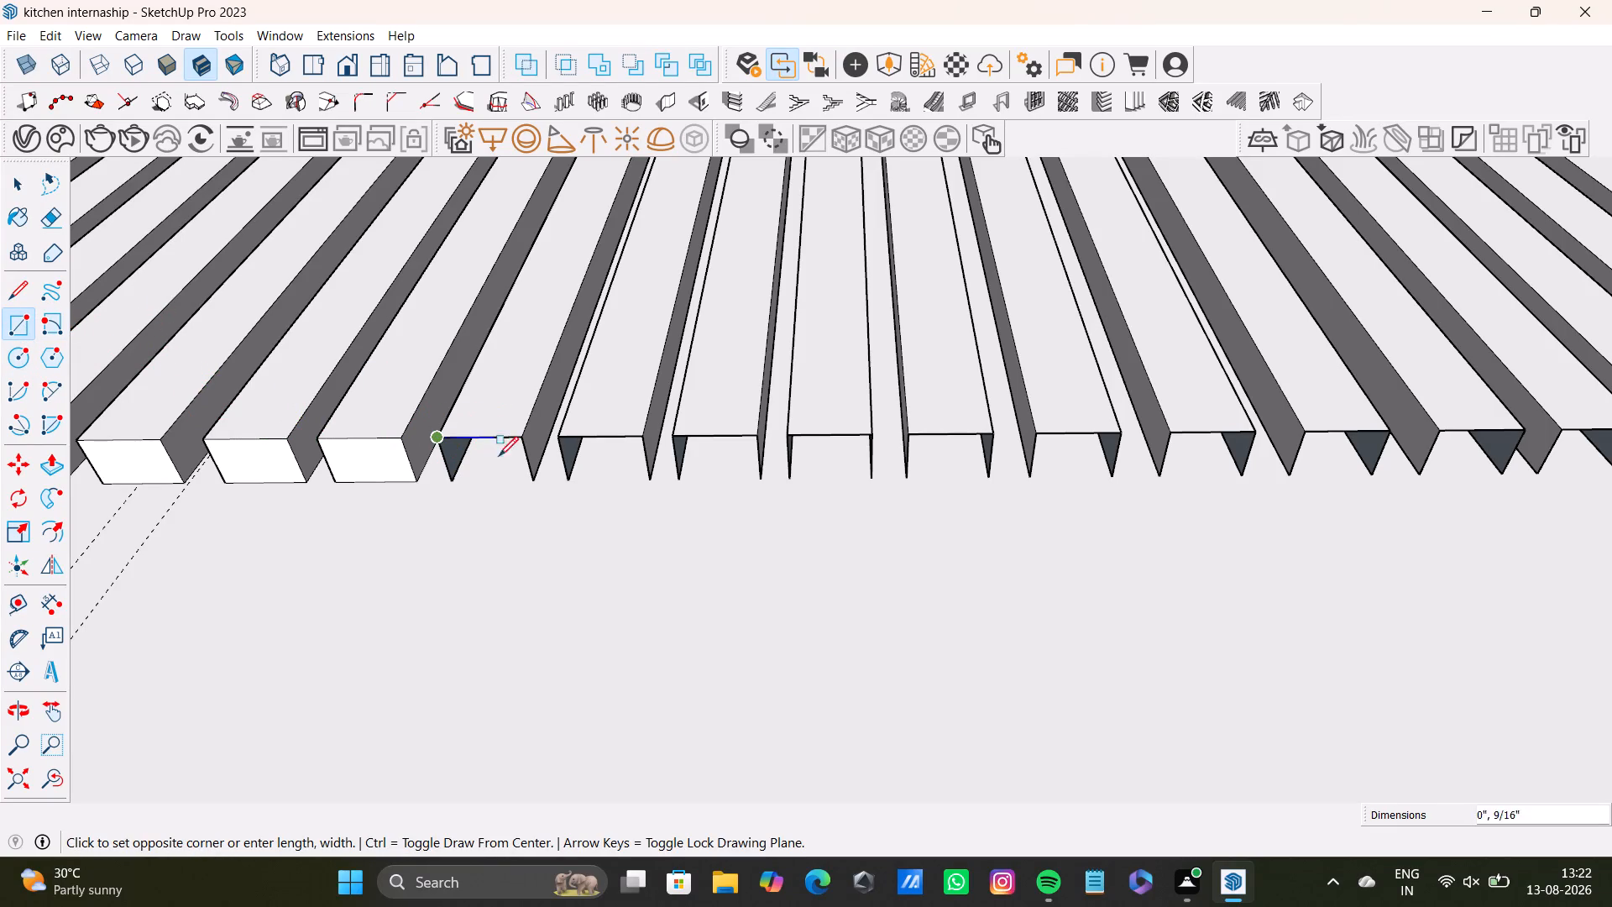
pyautogui.click(538, 476)
pyautogui.press('space')
pyautogui.click(10, 321)
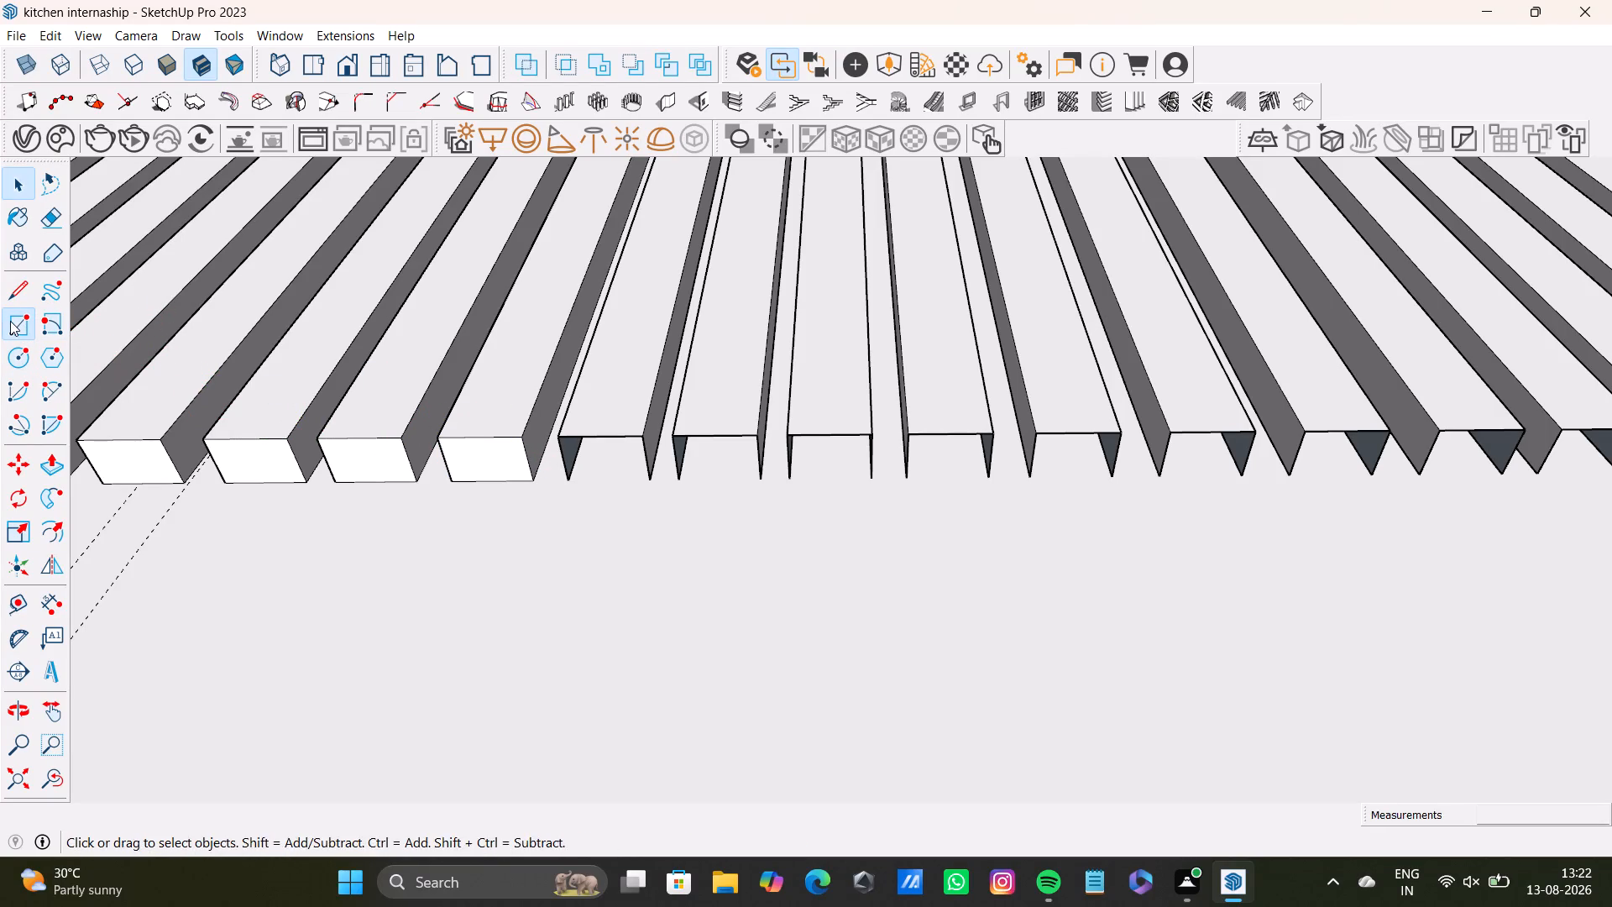
pyautogui.moveTo(557, 438); pyautogui.dragTo(588, 447)
pyautogui.click(651, 474)
pyautogui.press('space')
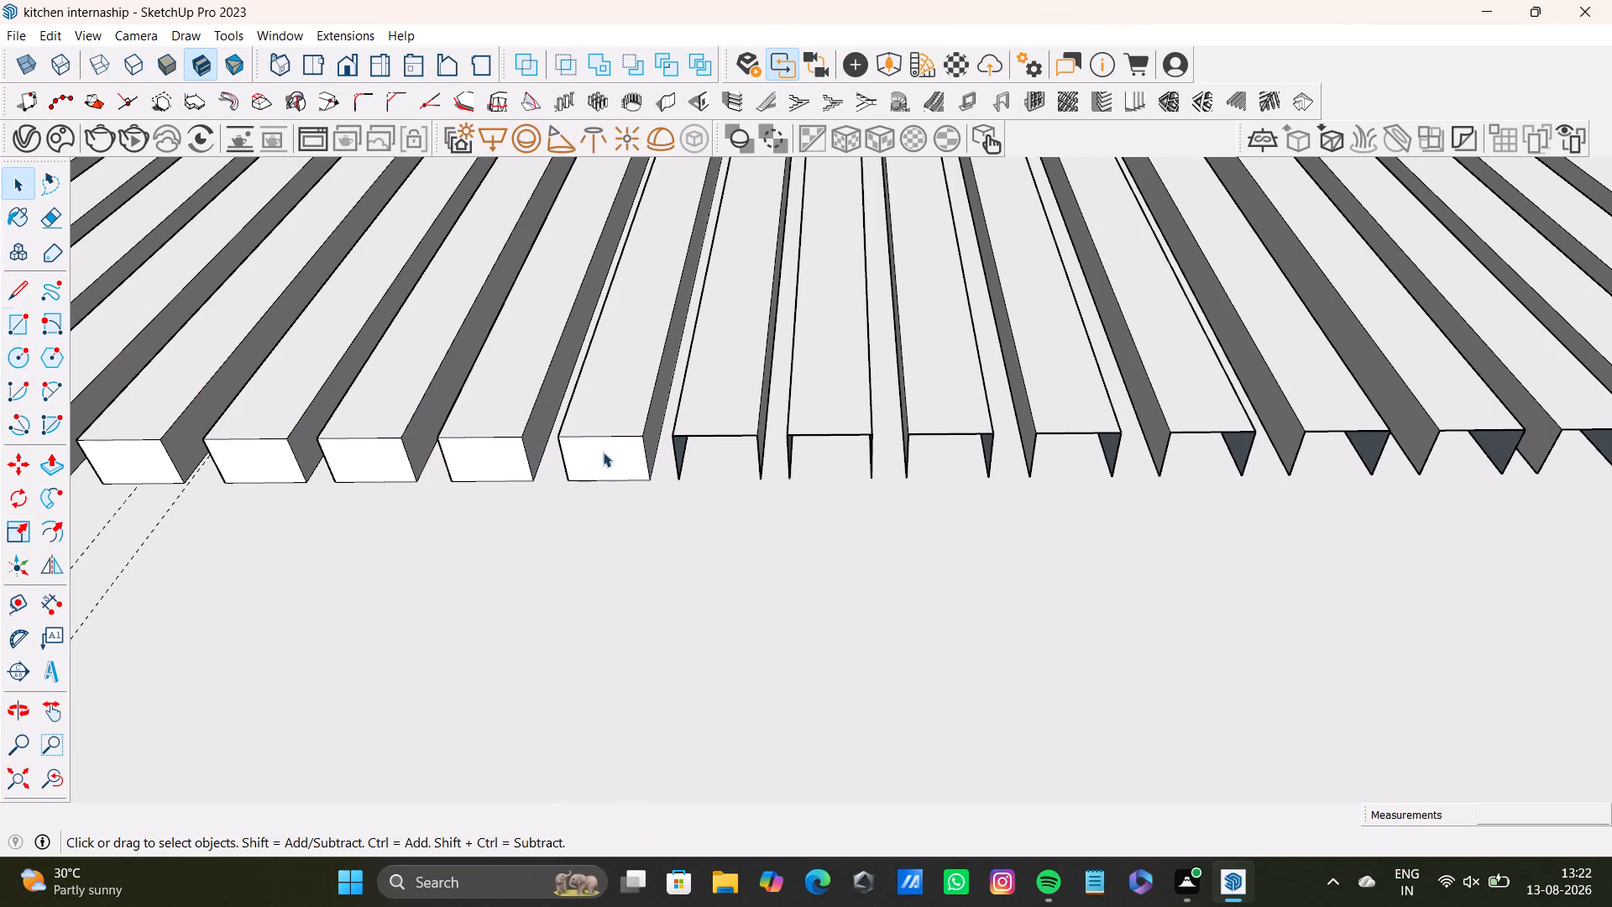
# Cap the open lower ends of the thirty-first, thirty-second and thirty-third slats with rectangles about 9/16" by 13/16".
pyautogui.click(13, 320)
pyautogui.click(681, 439)
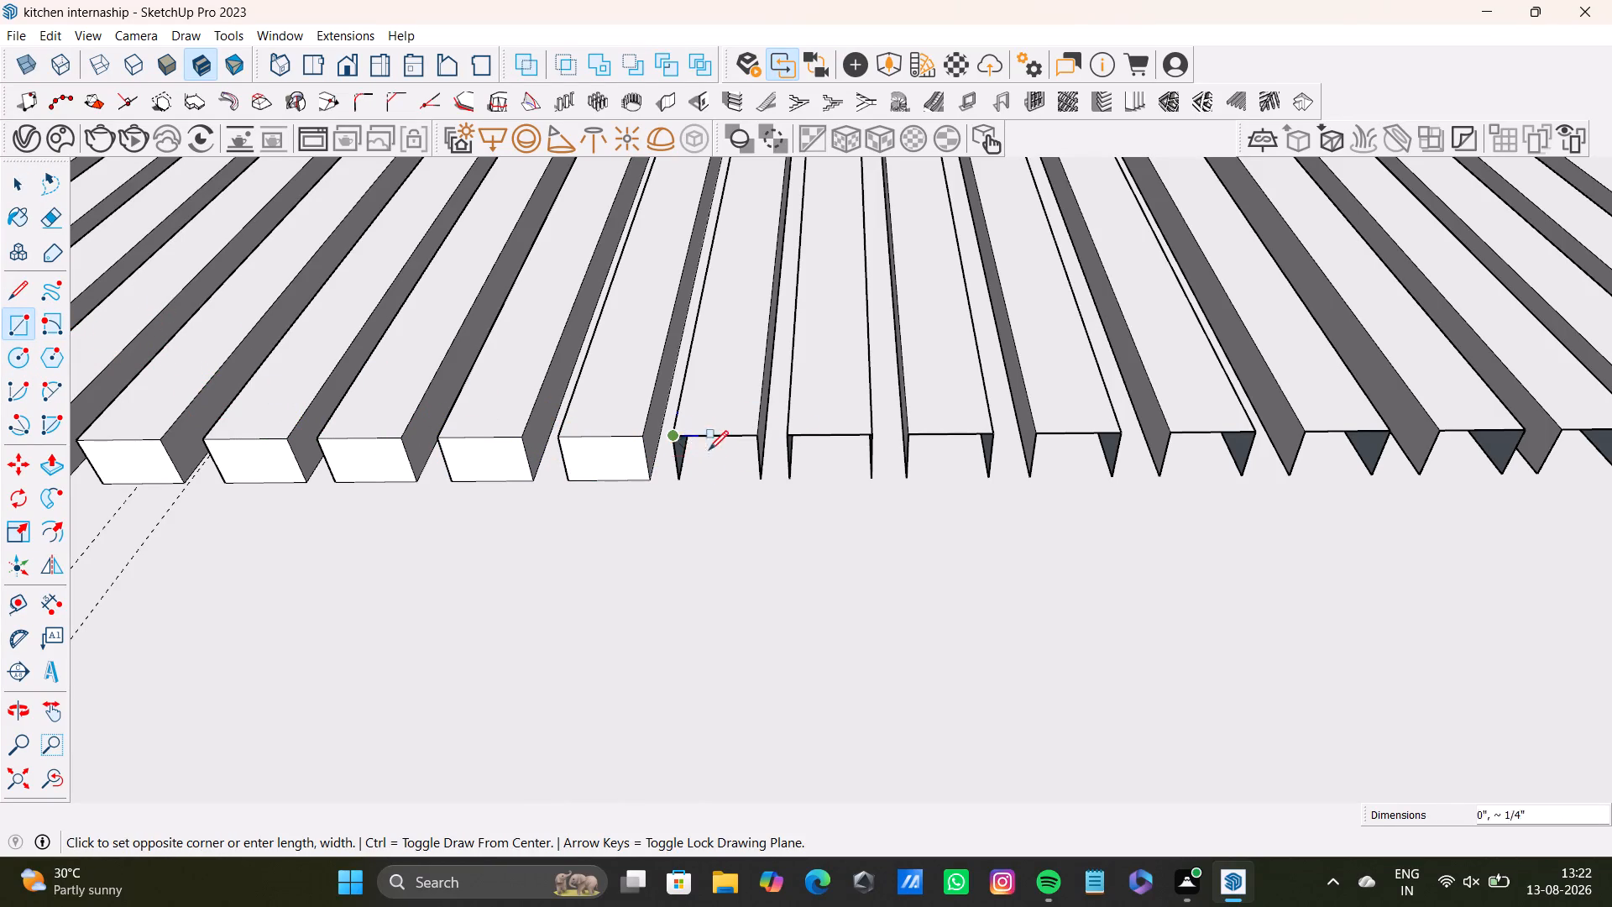
pyautogui.click(759, 477)
pyautogui.click(794, 436)
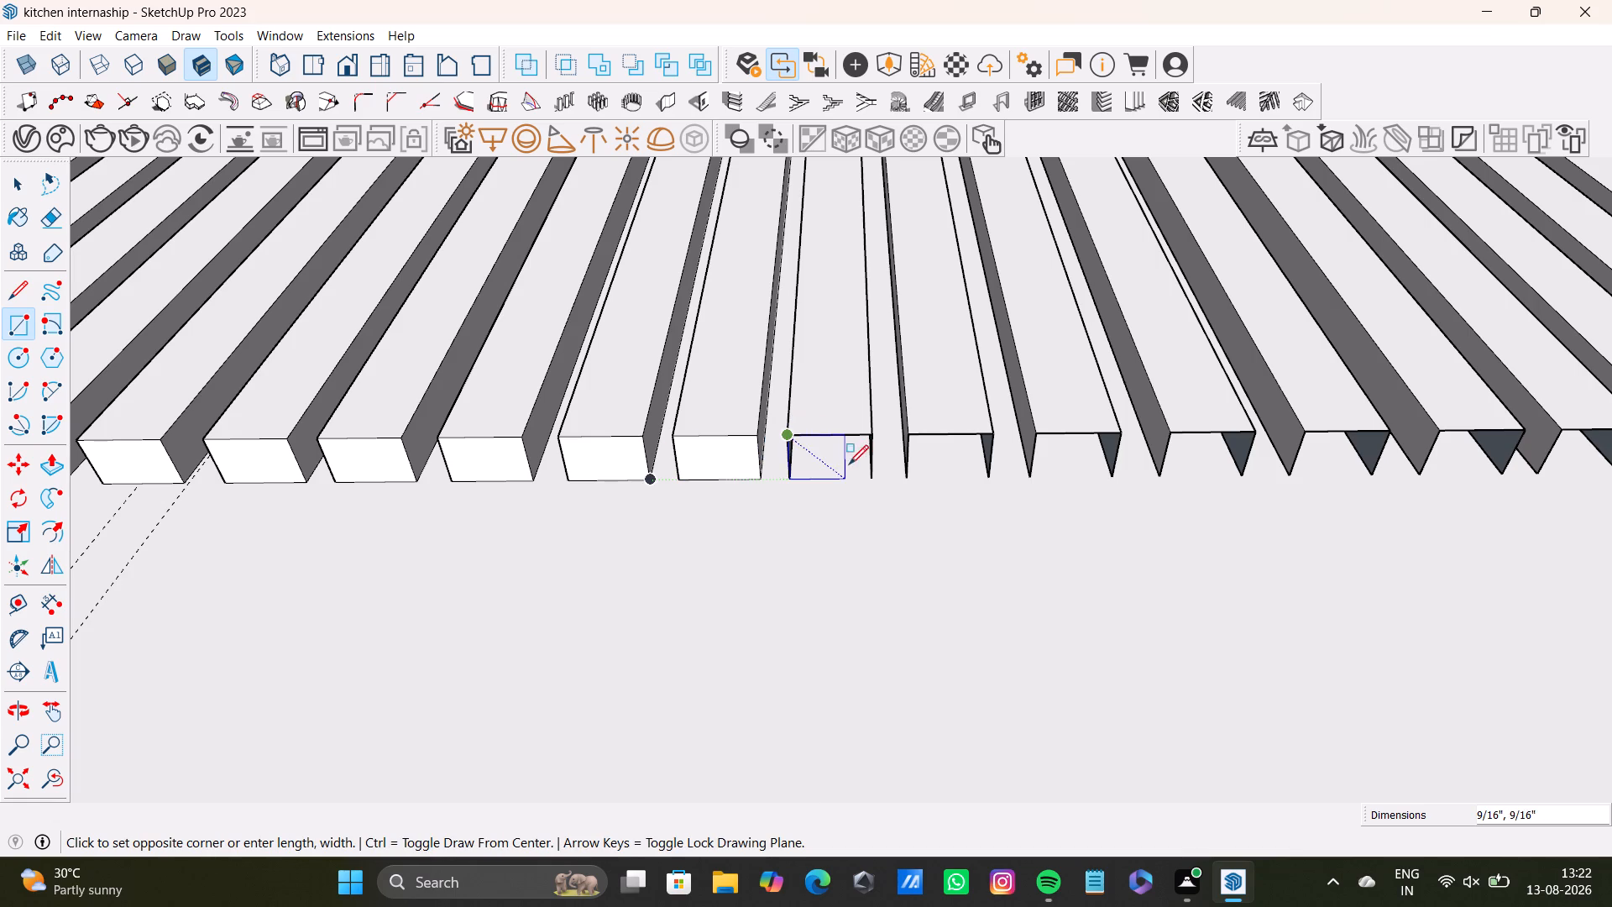
pyautogui.click(871, 472)
pyautogui.click(908, 437)
pyautogui.click(987, 473)
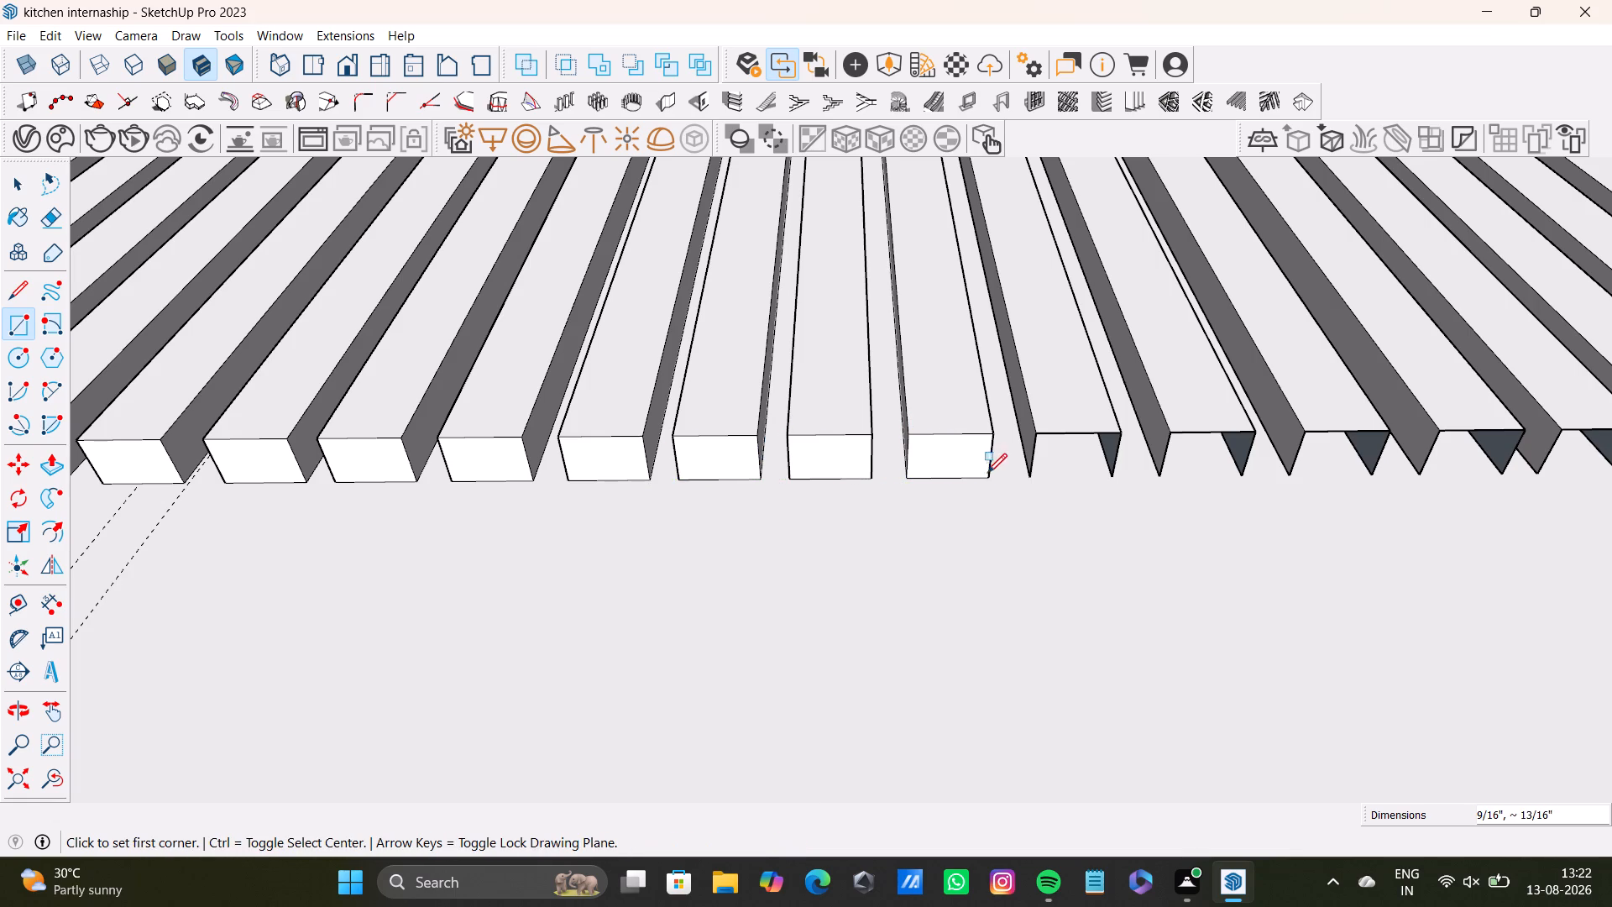
# Cap the open lower ends of the thirty-fourth, thirty-fifth and thirty-sixth slats with rectangles about 9/16" by 13/16".
pyautogui.click(1040, 435)
pyautogui.click(1110, 467)
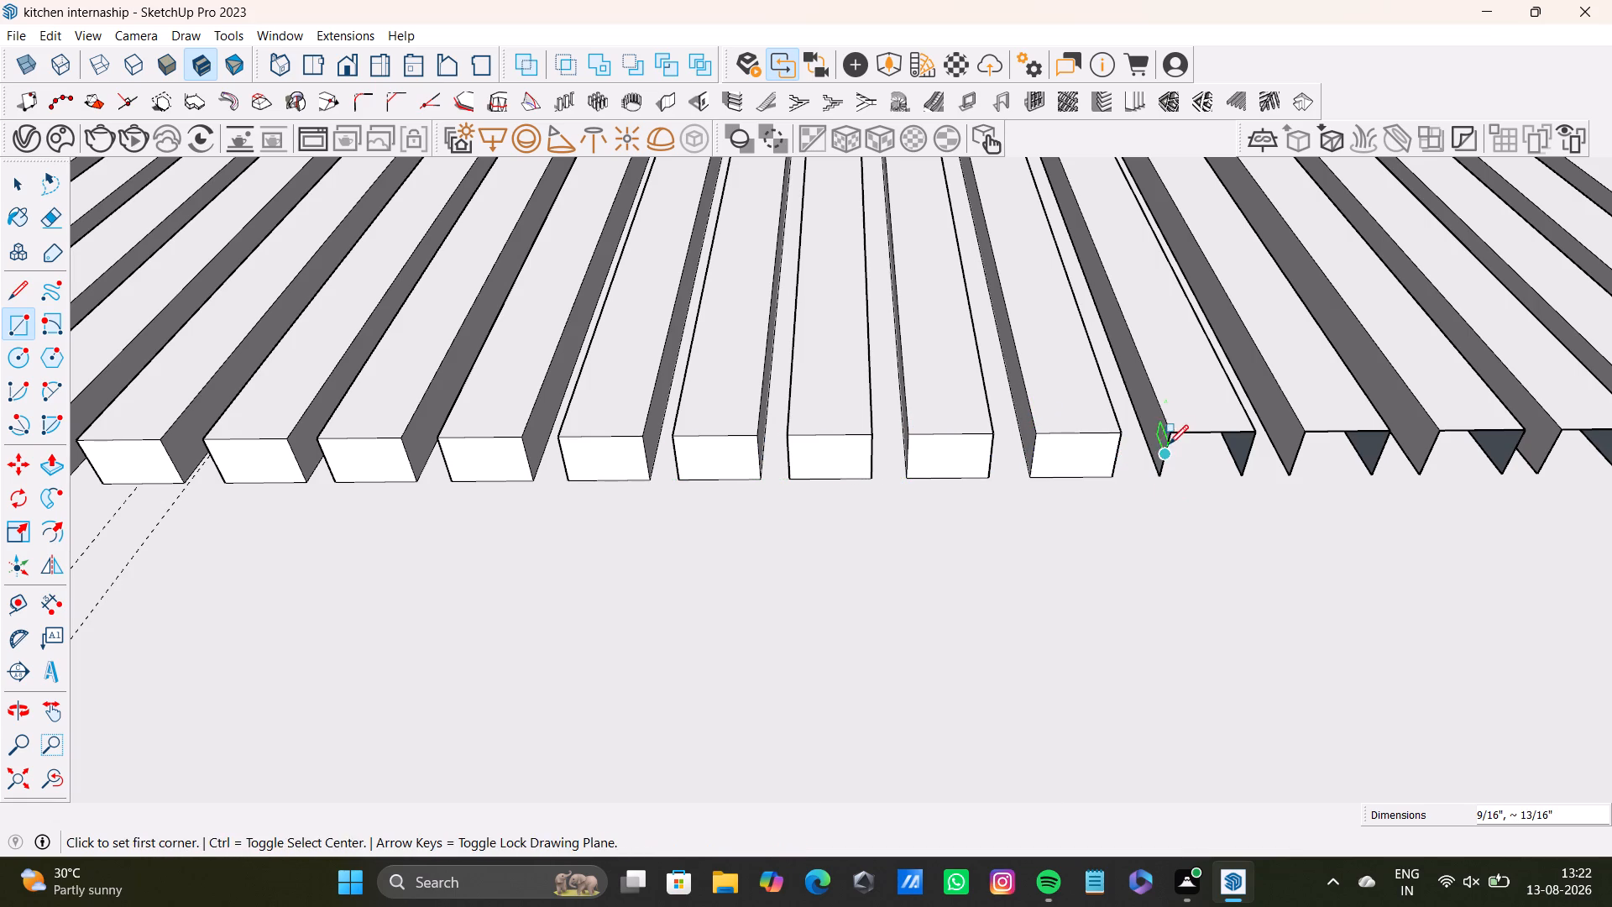
pyautogui.moveTo(1170, 438); pyautogui.dragTo(1192, 446)
pyautogui.click(1244, 467)
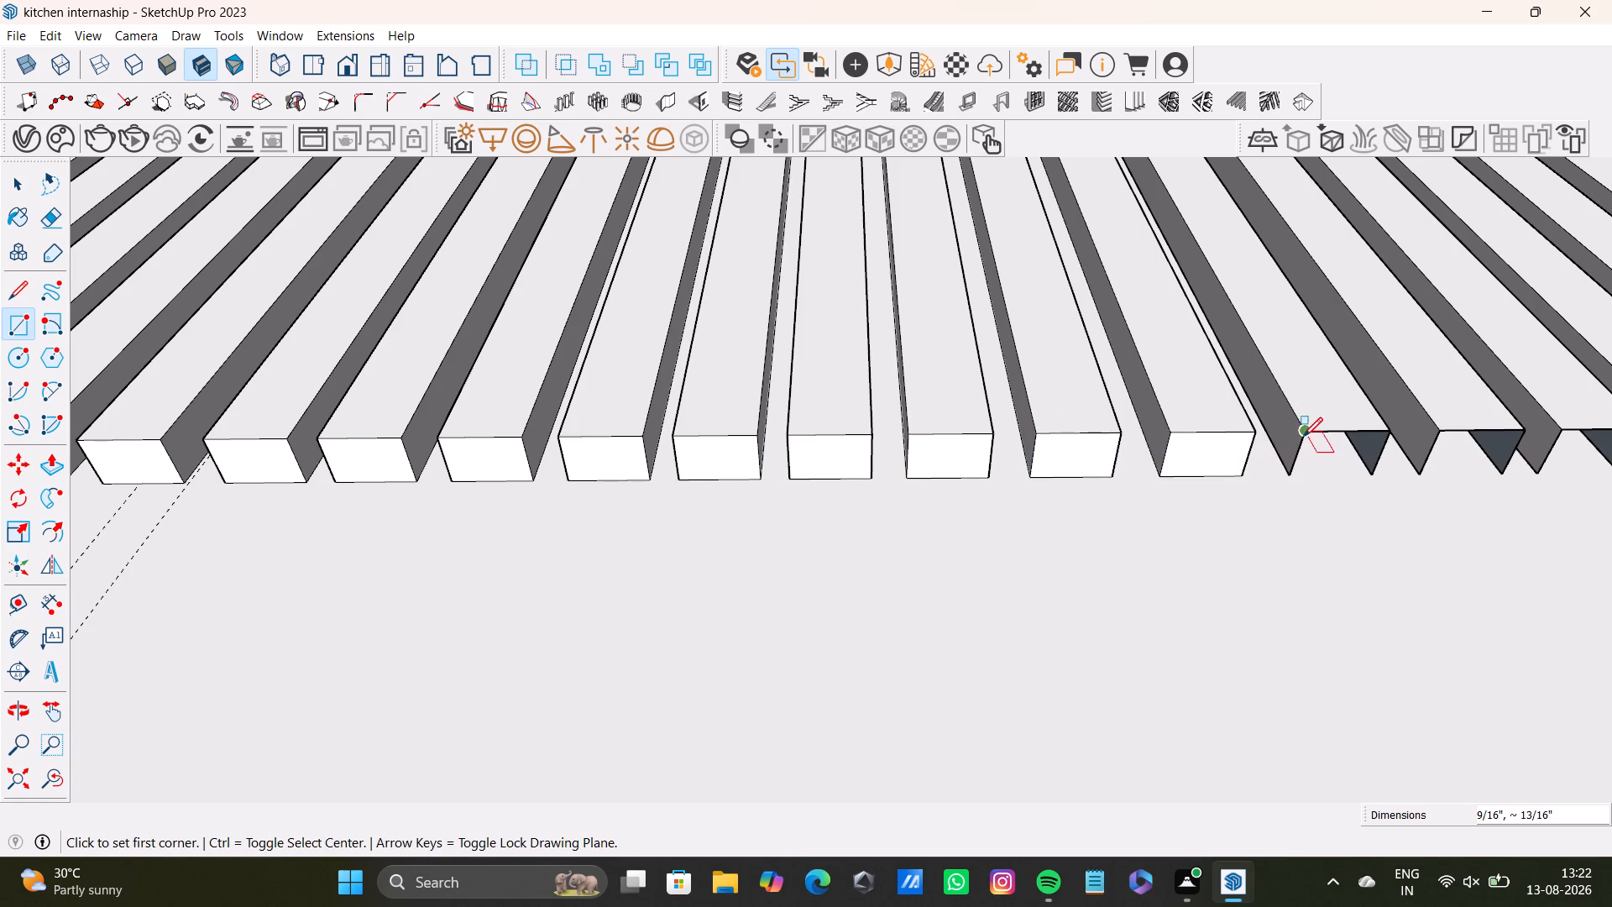
pyautogui.click(1303, 437)
pyautogui.click(1368, 469)
# Cap the open lower ends of the thirty-seventh, thirty-eighth and thirty-ninth slats with corner-to-corner rectangles.
pyautogui.scroll(-3, 1381, 515)
pyautogui.moveTo(1379, 522); pyautogui.dragTo(688, 562, button='middle')
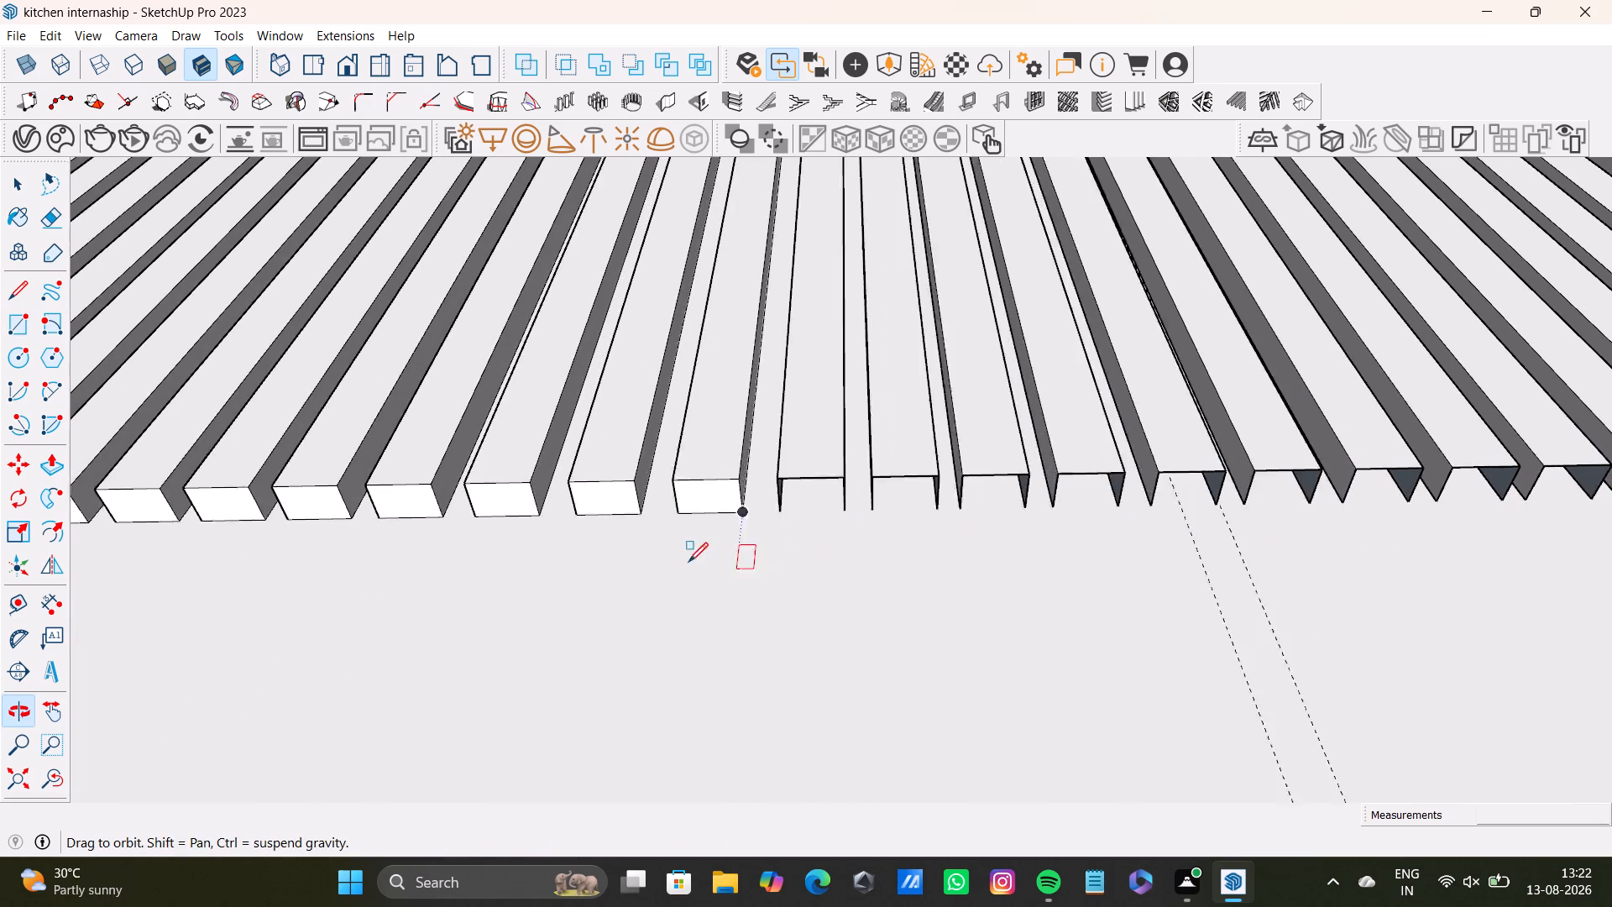
pyautogui.moveTo(688, 562); pyautogui.dragTo(696, 560, button='middle')
pyautogui.scroll(-1, 668, 557)
pyautogui.scroll(6, 716, 527)
pyautogui.click(793, 464)
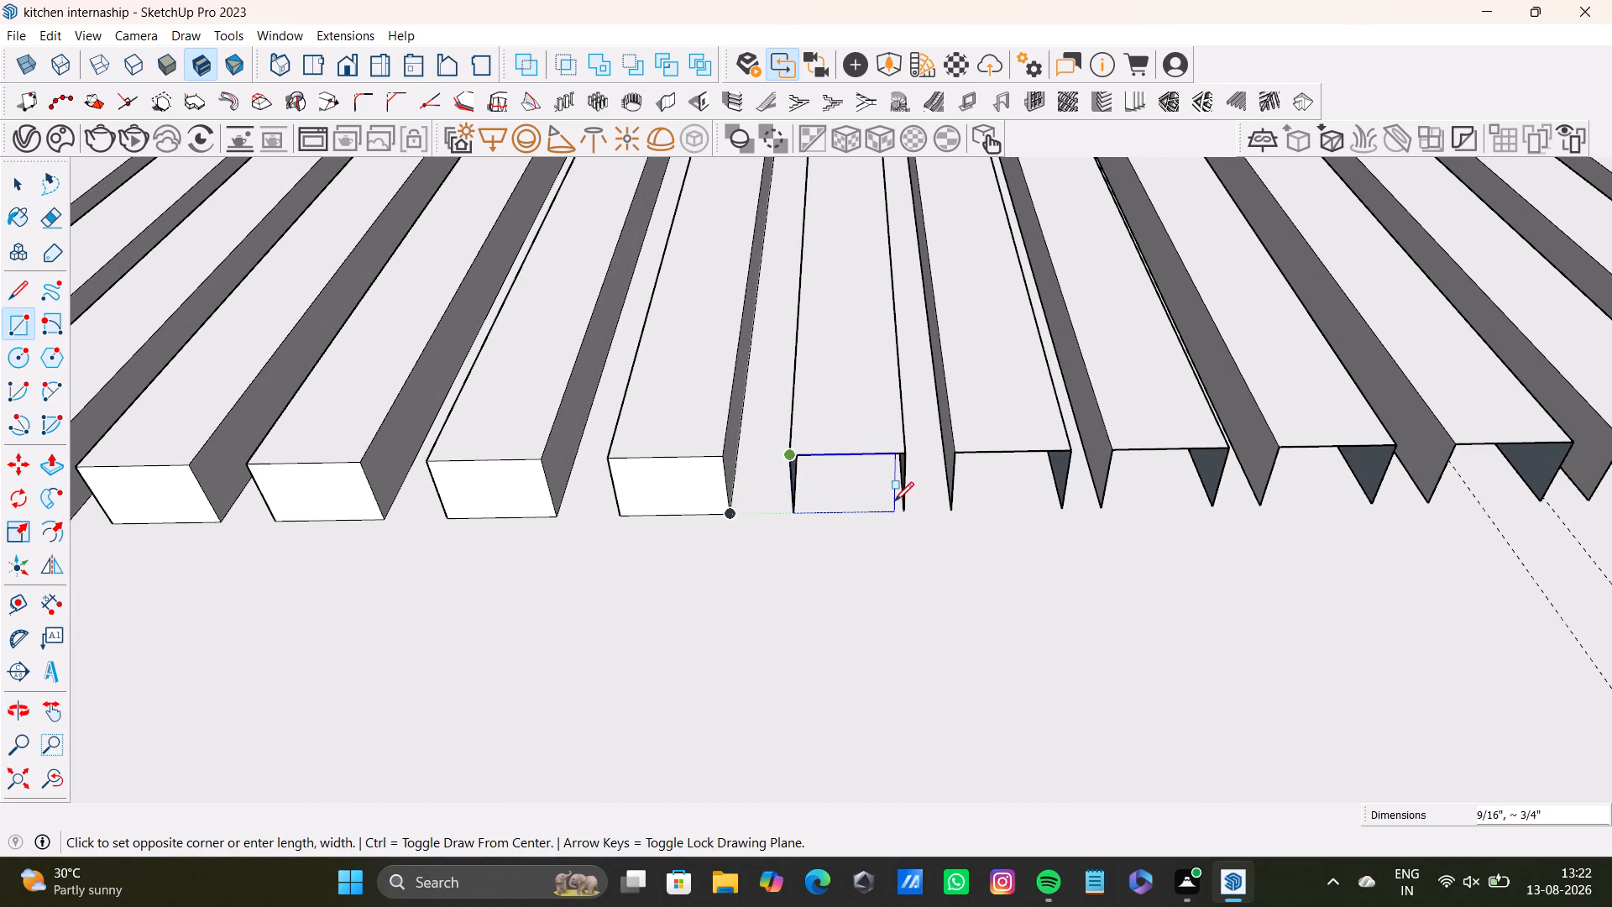
pyautogui.click(905, 503)
pyautogui.moveTo(959, 457); pyautogui.dragTo(967, 459)
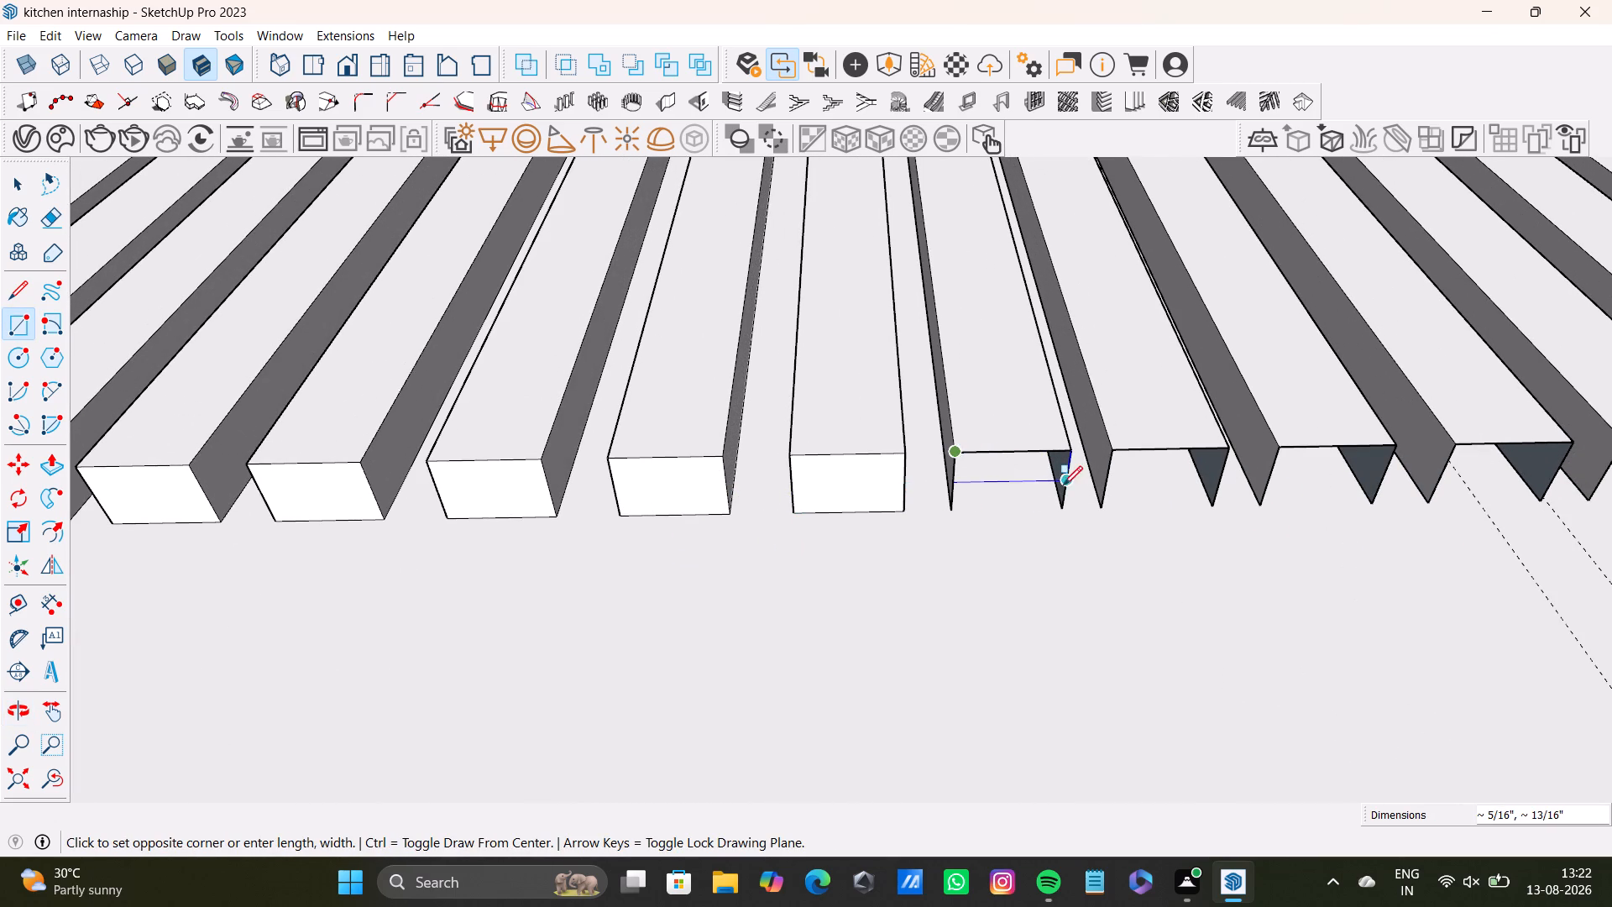
pyautogui.click(1065, 504)
pyautogui.press('space')
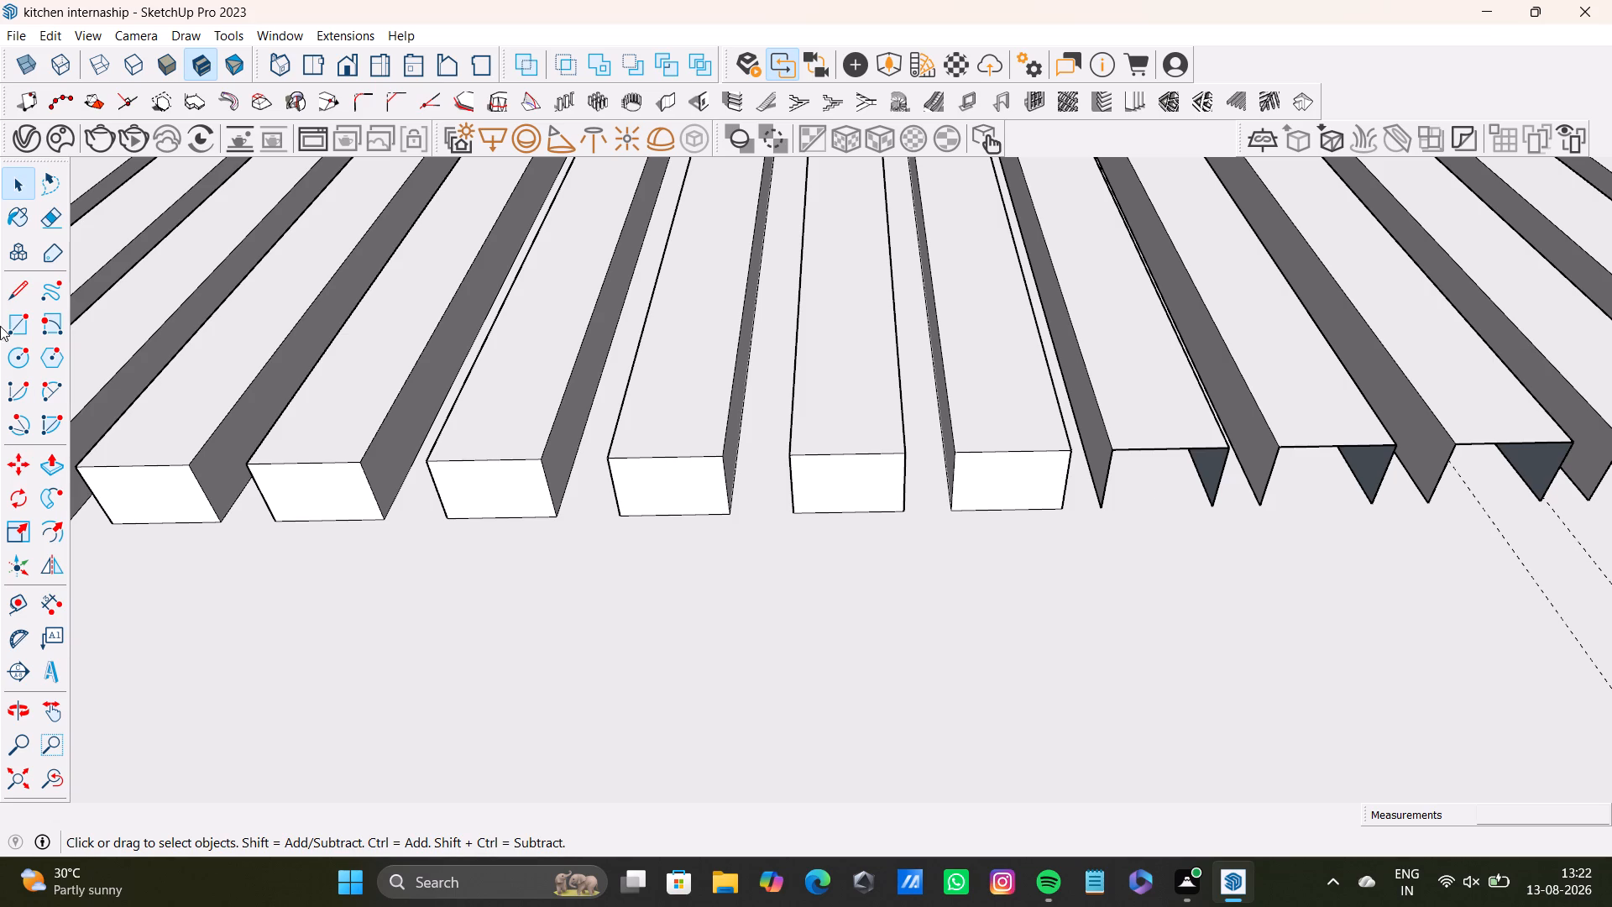
pyautogui.click(9, 317)
pyautogui.scroll(2, 1012, 458)
pyautogui.click(1142, 453)
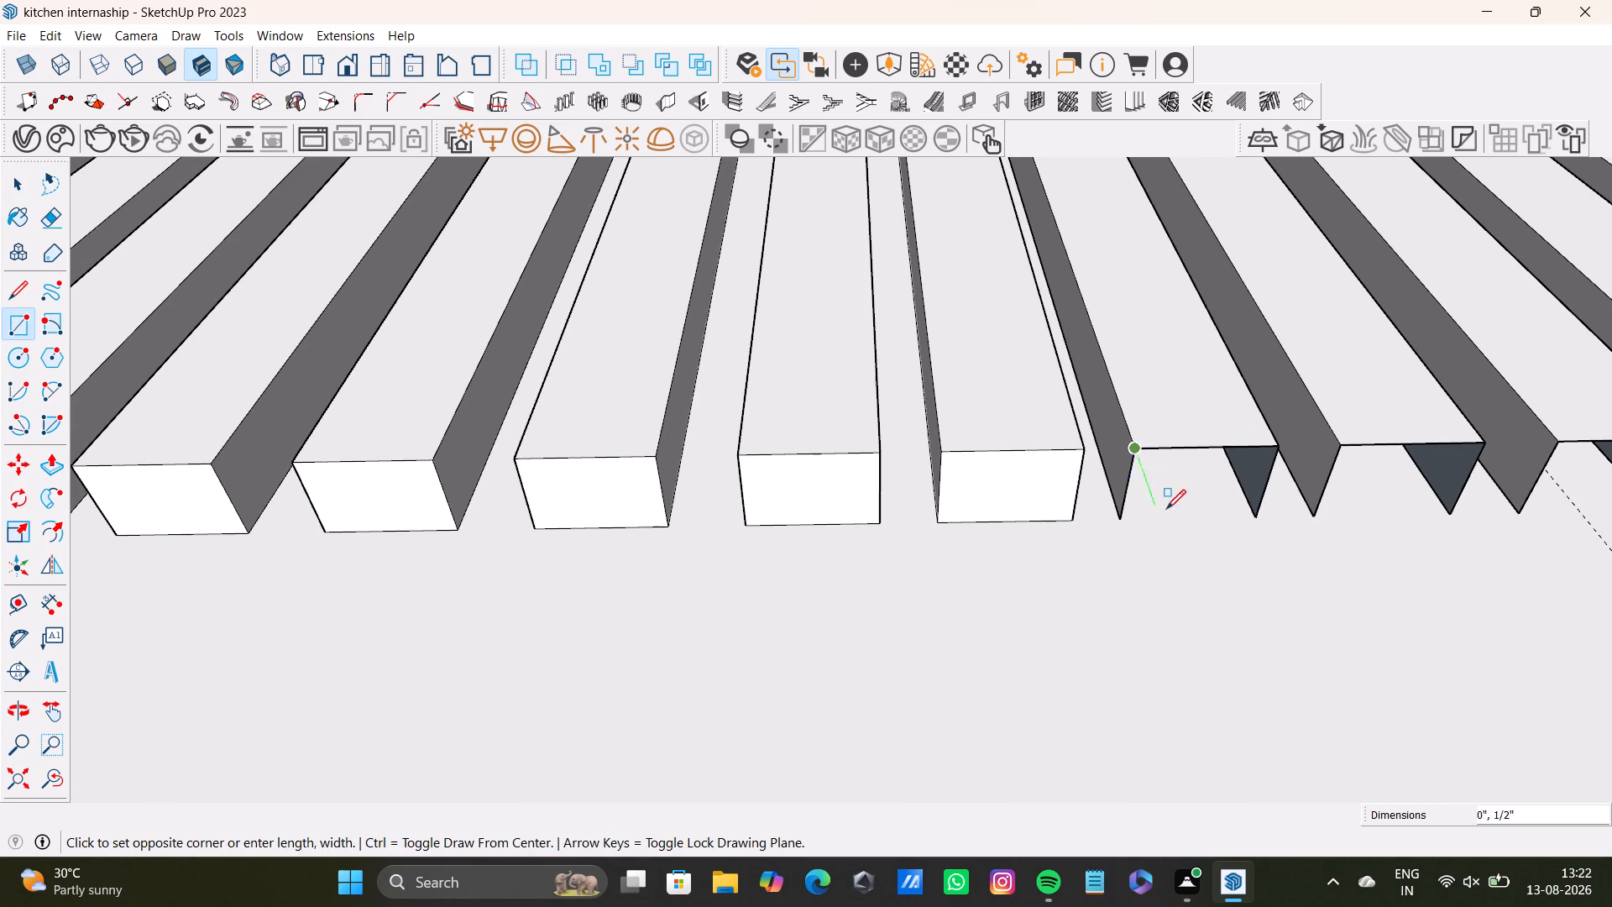
pyautogui.click(1256, 513)
# Cap the open lower ends of the fortieth and forty-first slats with rectangles about 9/16" by 13/16".
pyautogui.scroll(-8, 1284, 524)
pyautogui.moveTo(1303, 558); pyautogui.dragTo(1218, 561, button='middle')
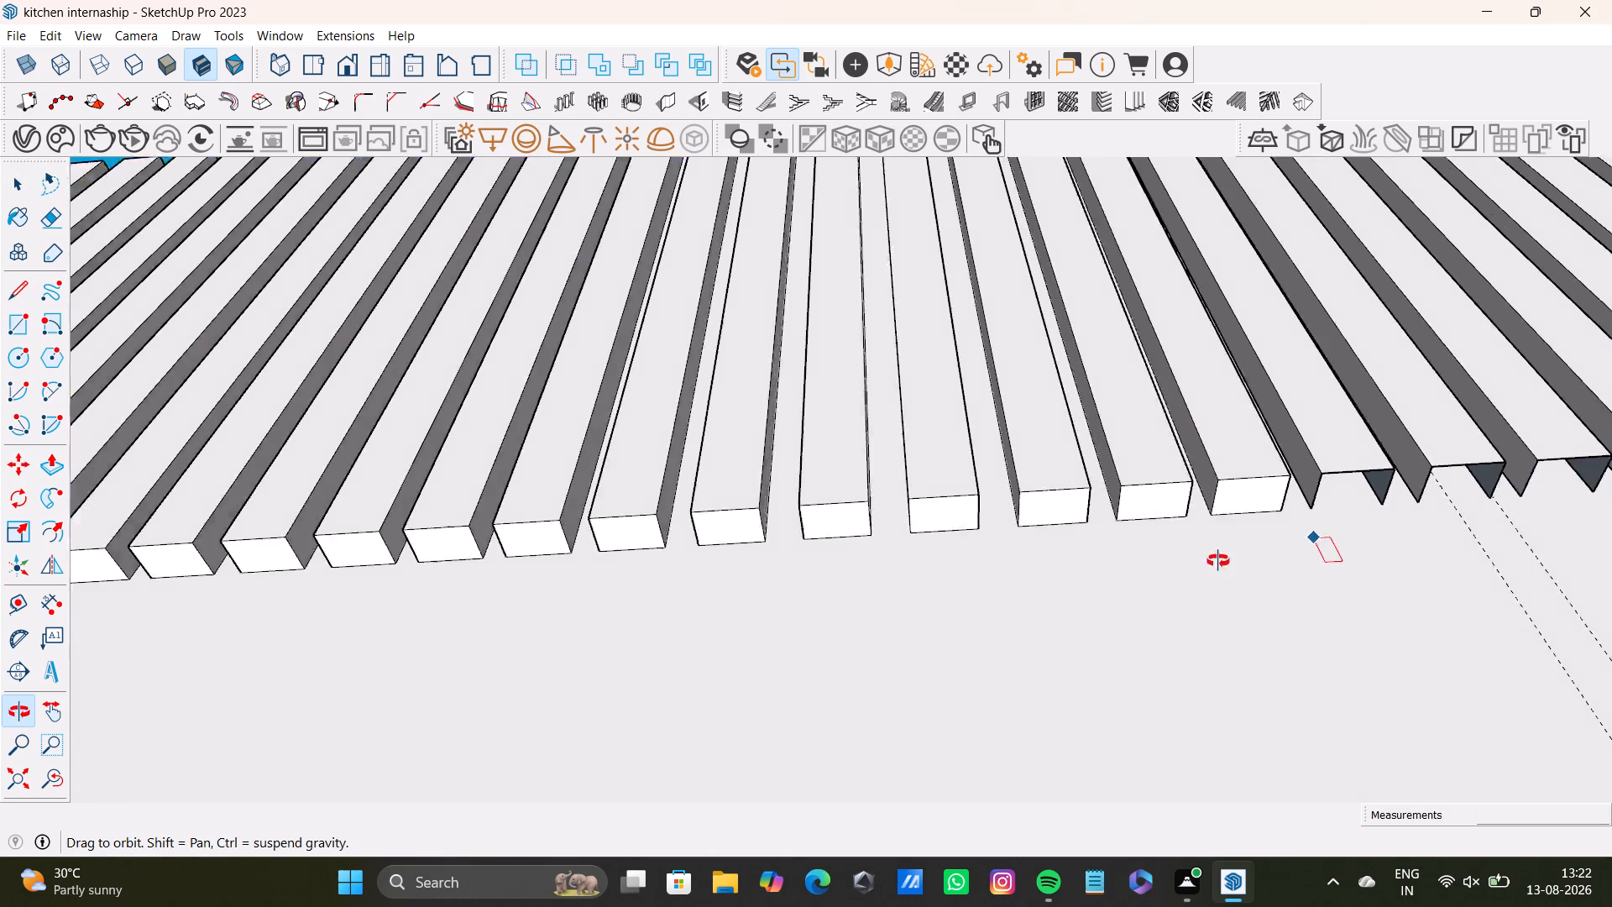
pyautogui.moveTo(1218, 561); pyautogui.dragTo(1369, 608, button='middle')
pyautogui.keyDown('shift'); pyautogui.moveTo(1369, 608); pyautogui.dragTo(900, 679, button='middle'); pyautogui.keyUp('shift')
pyautogui.scroll(3, 896, 675)
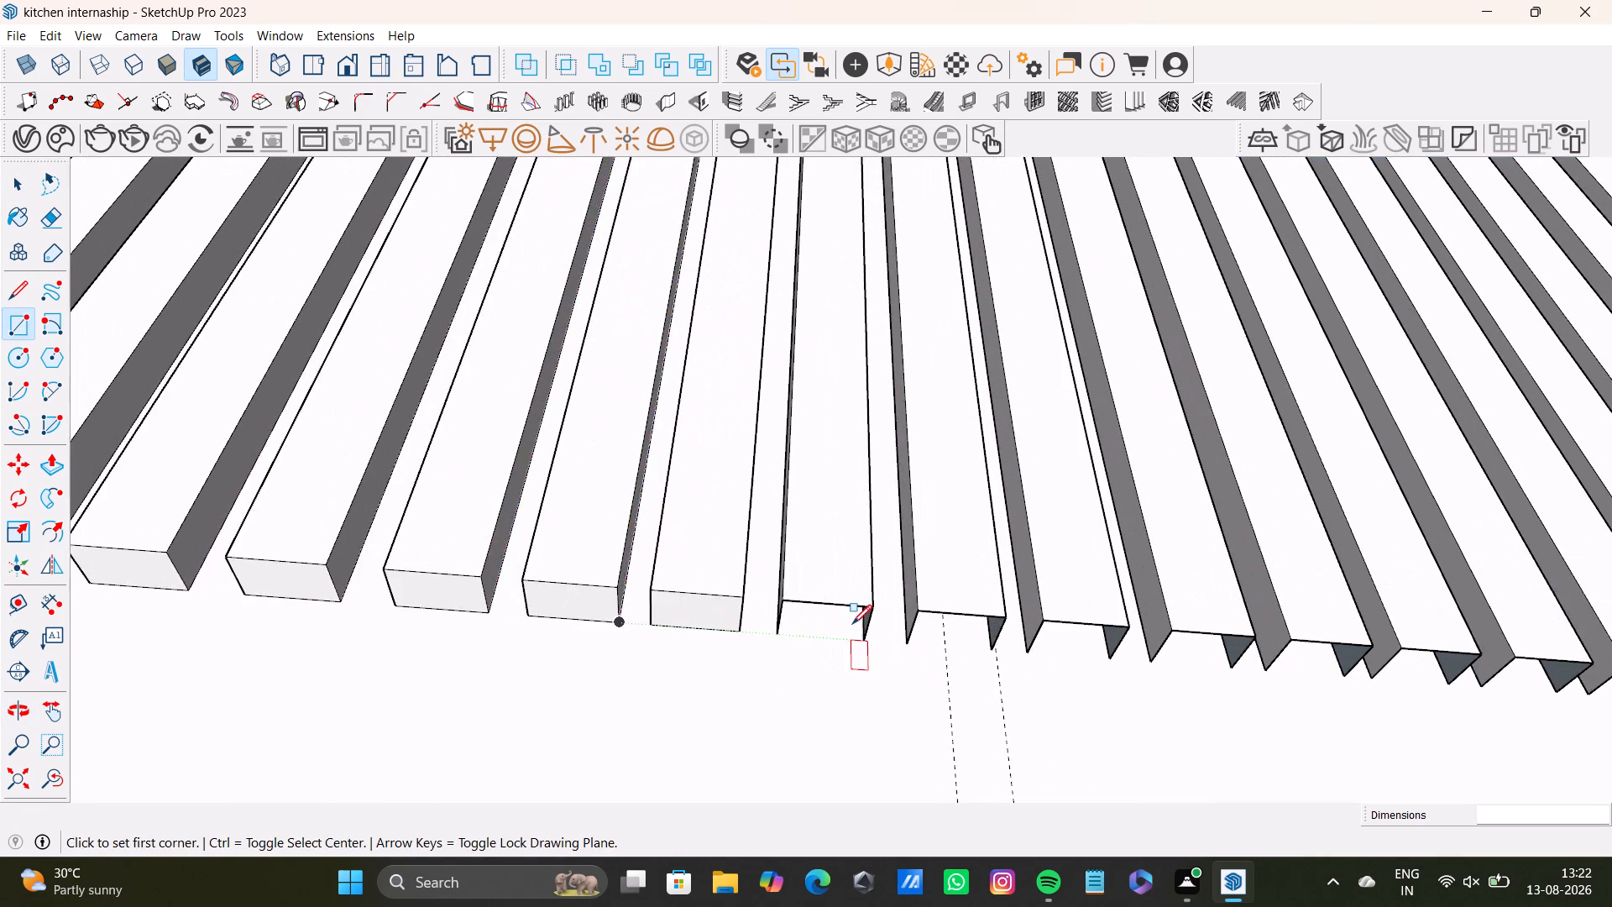
pyautogui.scroll(1, 852, 624)
pyautogui.moveTo(852, 624); pyautogui.dragTo(871, 519, button='middle')
pyautogui.scroll(-4, 909, 590)
pyautogui.moveTo(918, 606); pyautogui.dragTo(761, 531, button='middle')
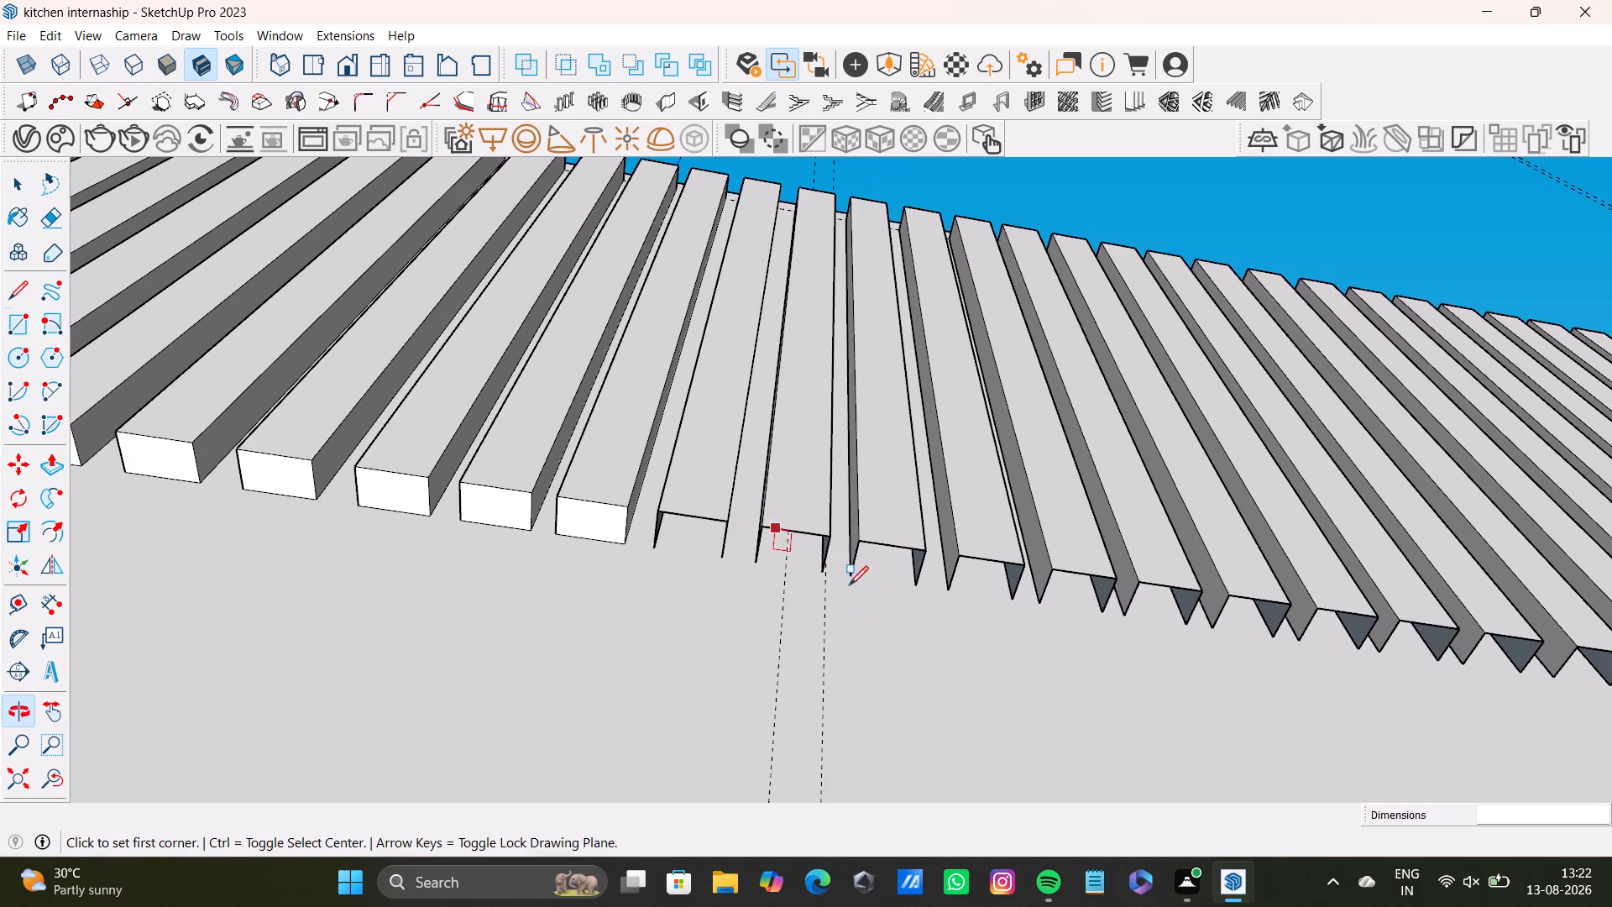
pyautogui.moveTo(872, 618); pyautogui.dragTo(873, 524, button='middle')
pyautogui.scroll(5, 715, 435)
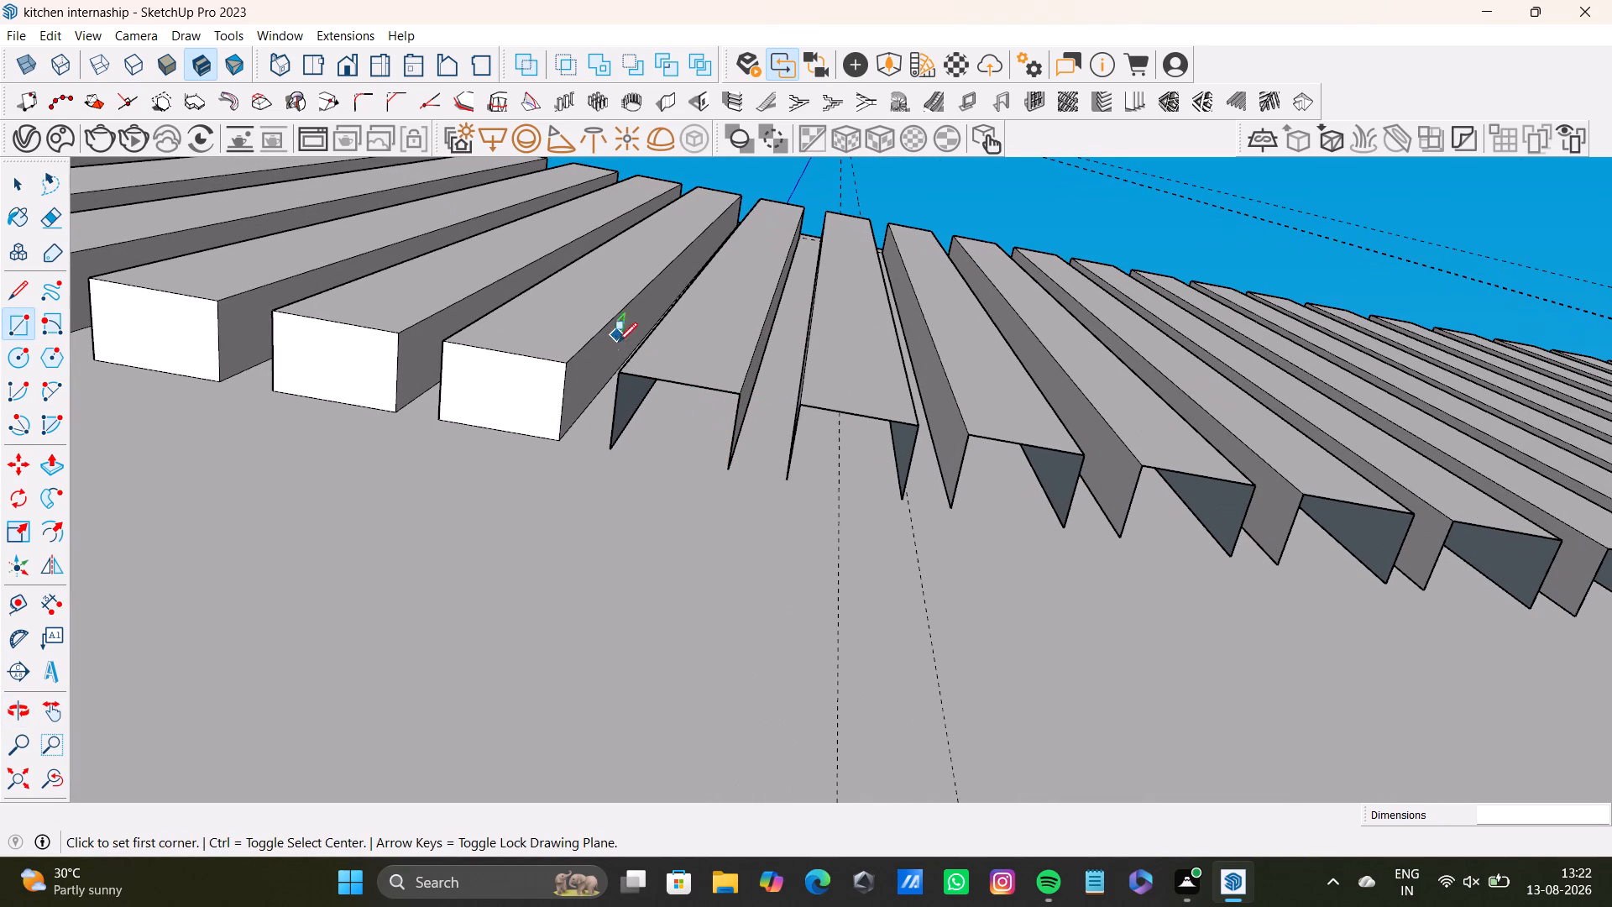
pyautogui.click(627, 366)
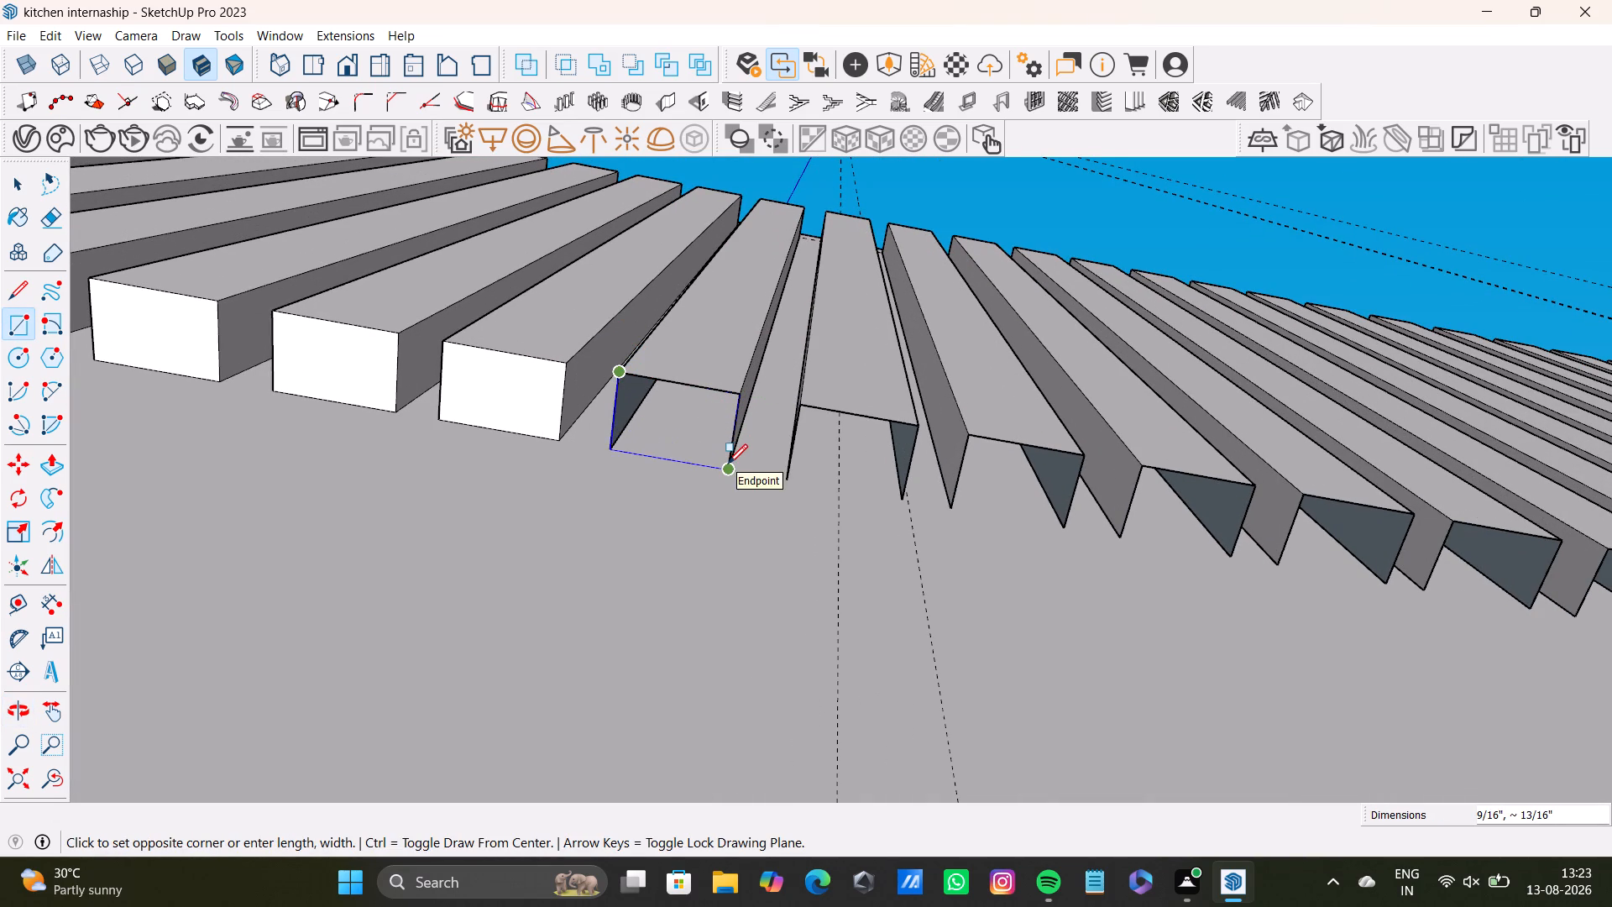
pyautogui.click(728, 464)
pyautogui.click(804, 409)
pyautogui.click(906, 491)
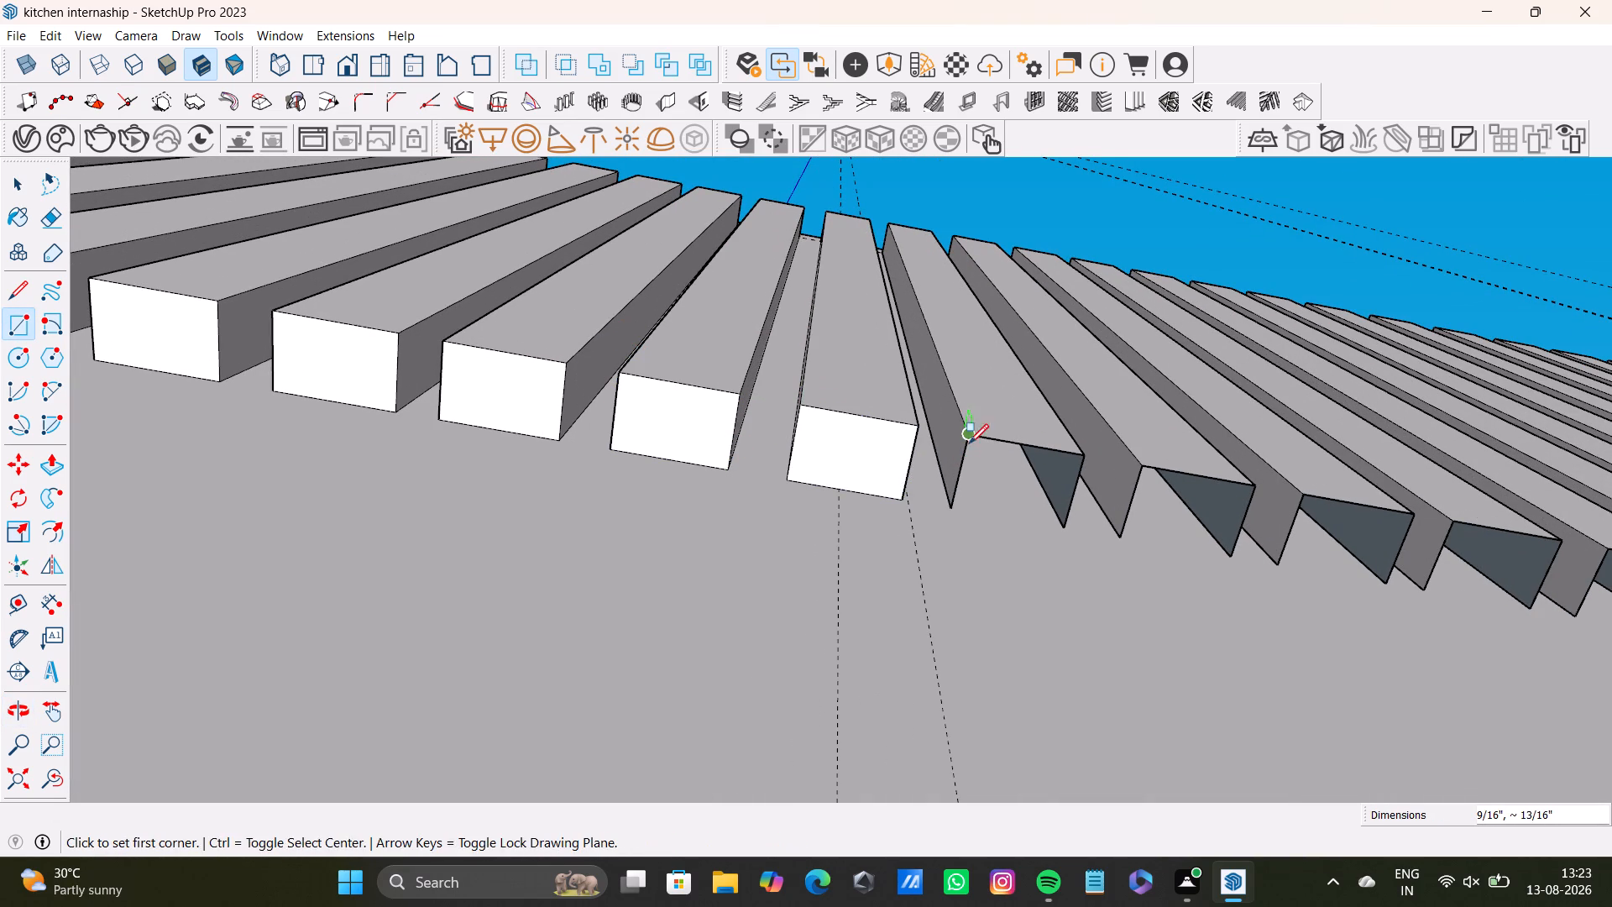
# Cap the open lower ends of the forty-second and forty-third slats with corner-to-corner rectangles.
pyautogui.click(973, 438)
pyautogui.click(1056, 525)
pyautogui.click(1147, 474)
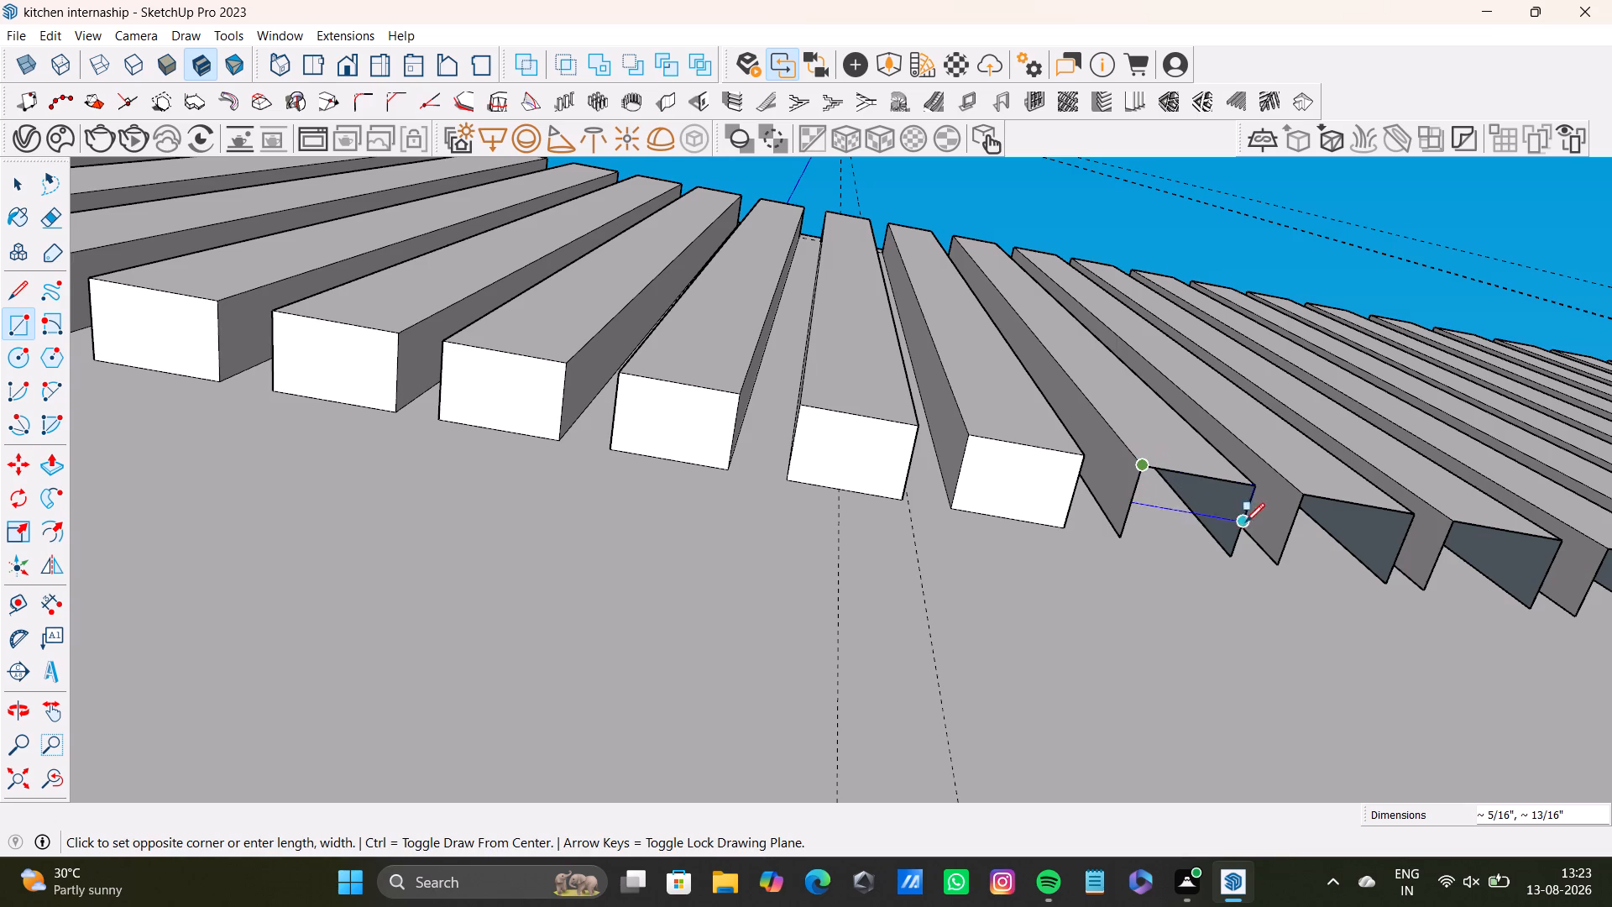
pyautogui.click(1242, 553)
pyautogui.hotkey('ctrl', 'z')
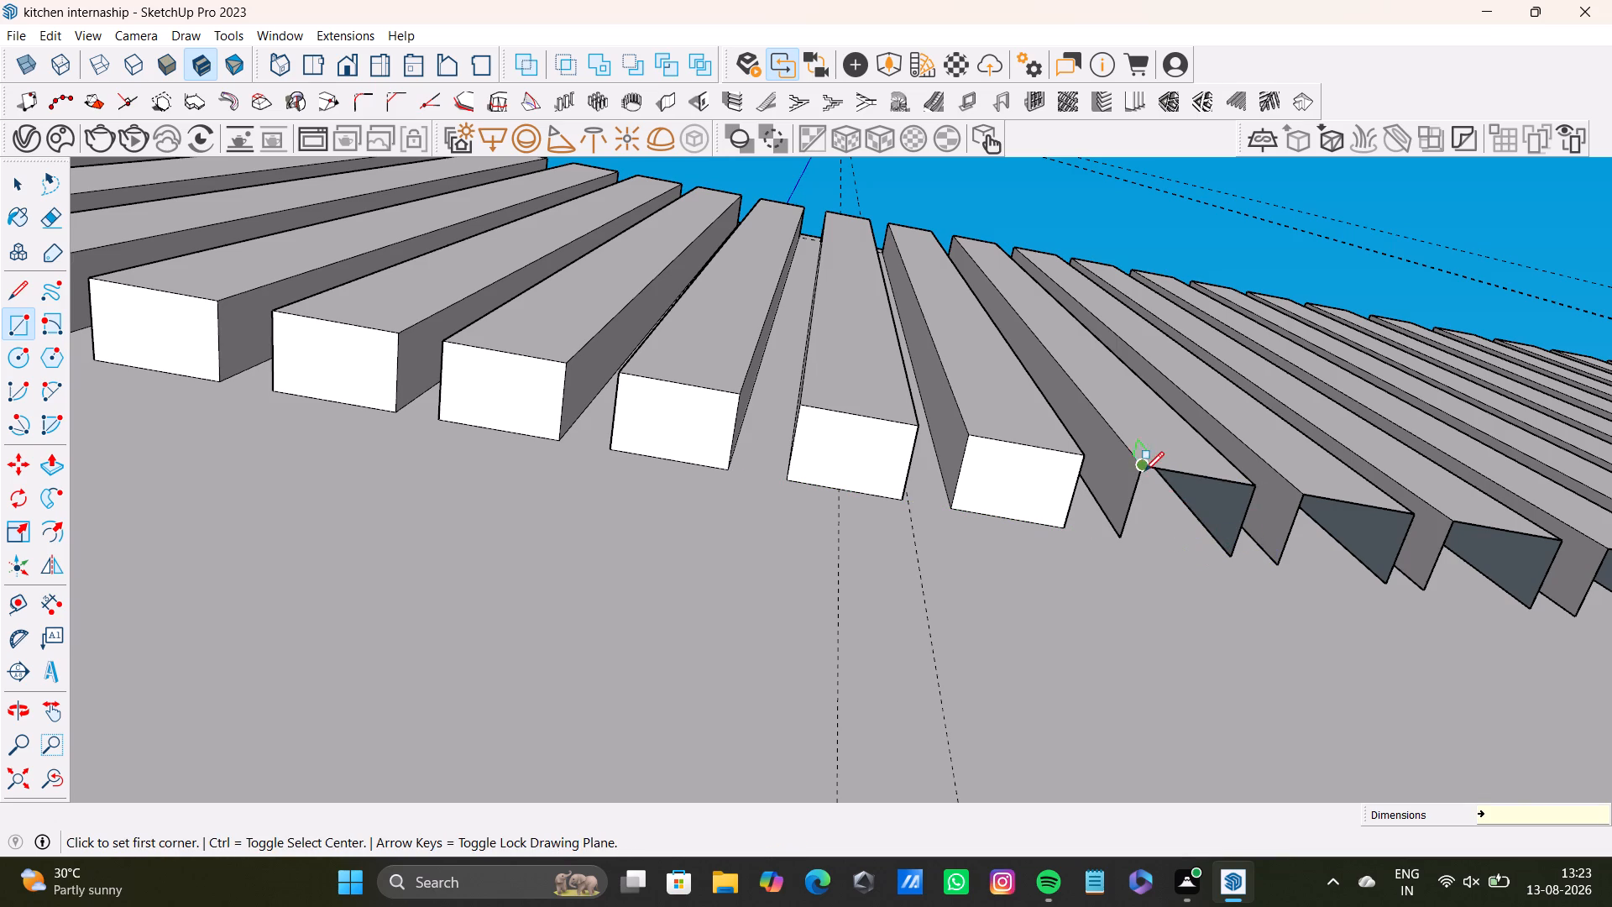
pyautogui.click(1144, 471)
pyautogui.click(1228, 552)
# Cap the open lower ends of the forty-fourth, forty-fifth and forty-sixth slats with rectangles about 9/16" by 13/16".
pyautogui.scroll(-8, 1186, 572)
pyautogui.keyDown('shift'); pyautogui.moveTo(1189, 577); pyautogui.dragTo(782, 527, button='middle'); pyautogui.keyUp('shift')
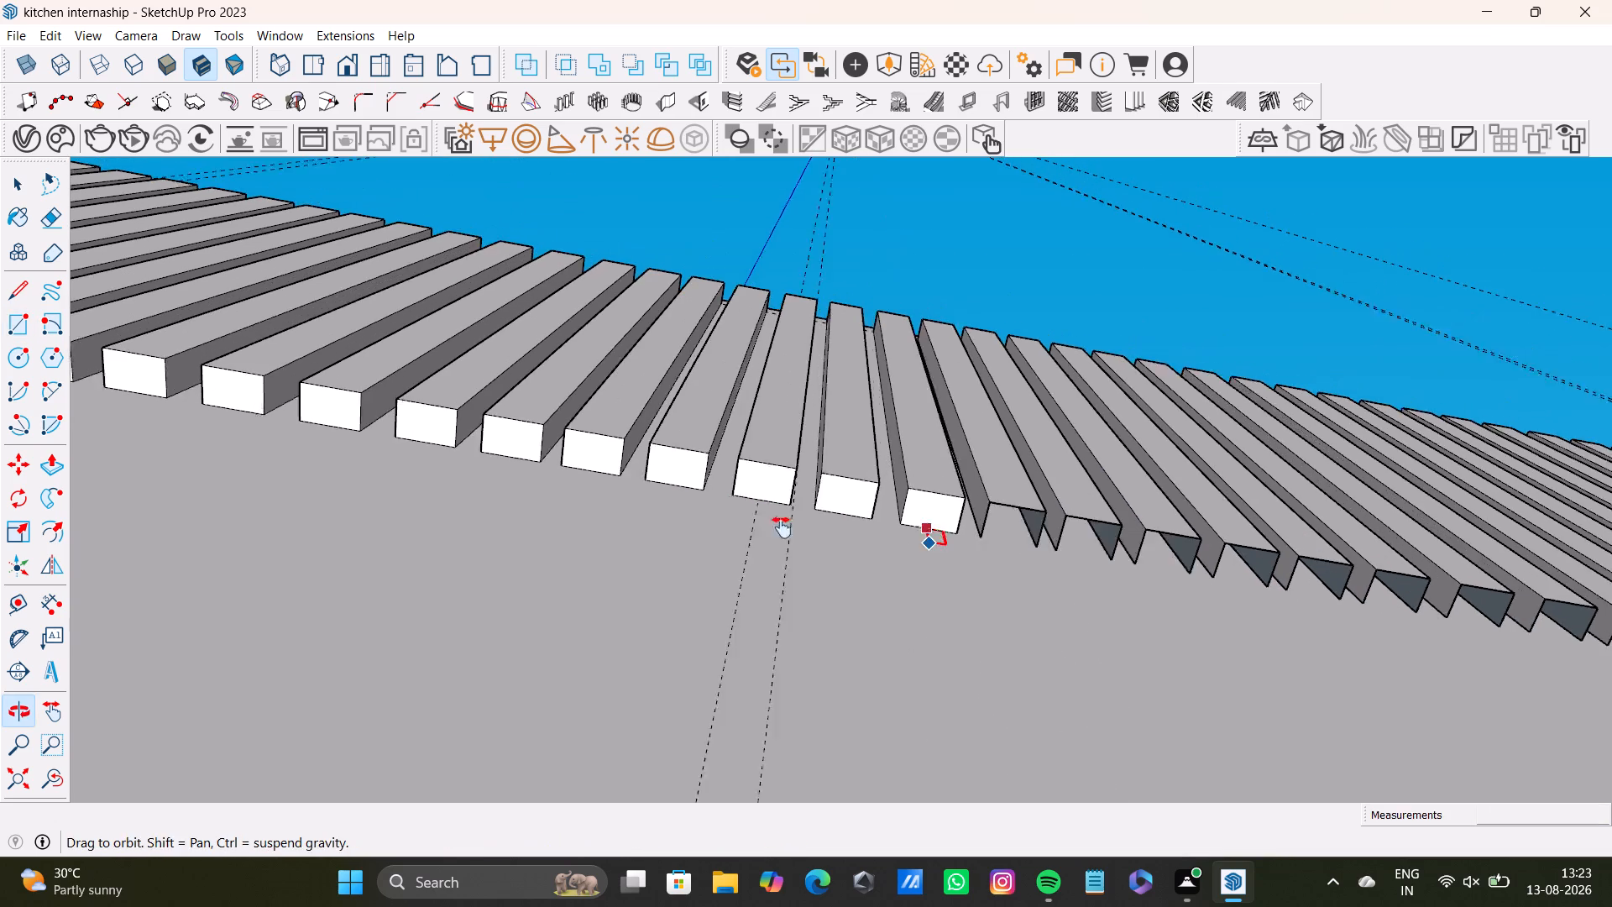
pyautogui.keyDown('shift'); pyautogui.moveTo(782, 527); pyautogui.dragTo(449, 494, button='middle'); pyautogui.keyUp('shift')
pyautogui.scroll(2, 470, 496)
pyautogui.moveTo(490, 500); pyautogui.dragTo(530, 417, button='middle')
pyautogui.click(540, 408)
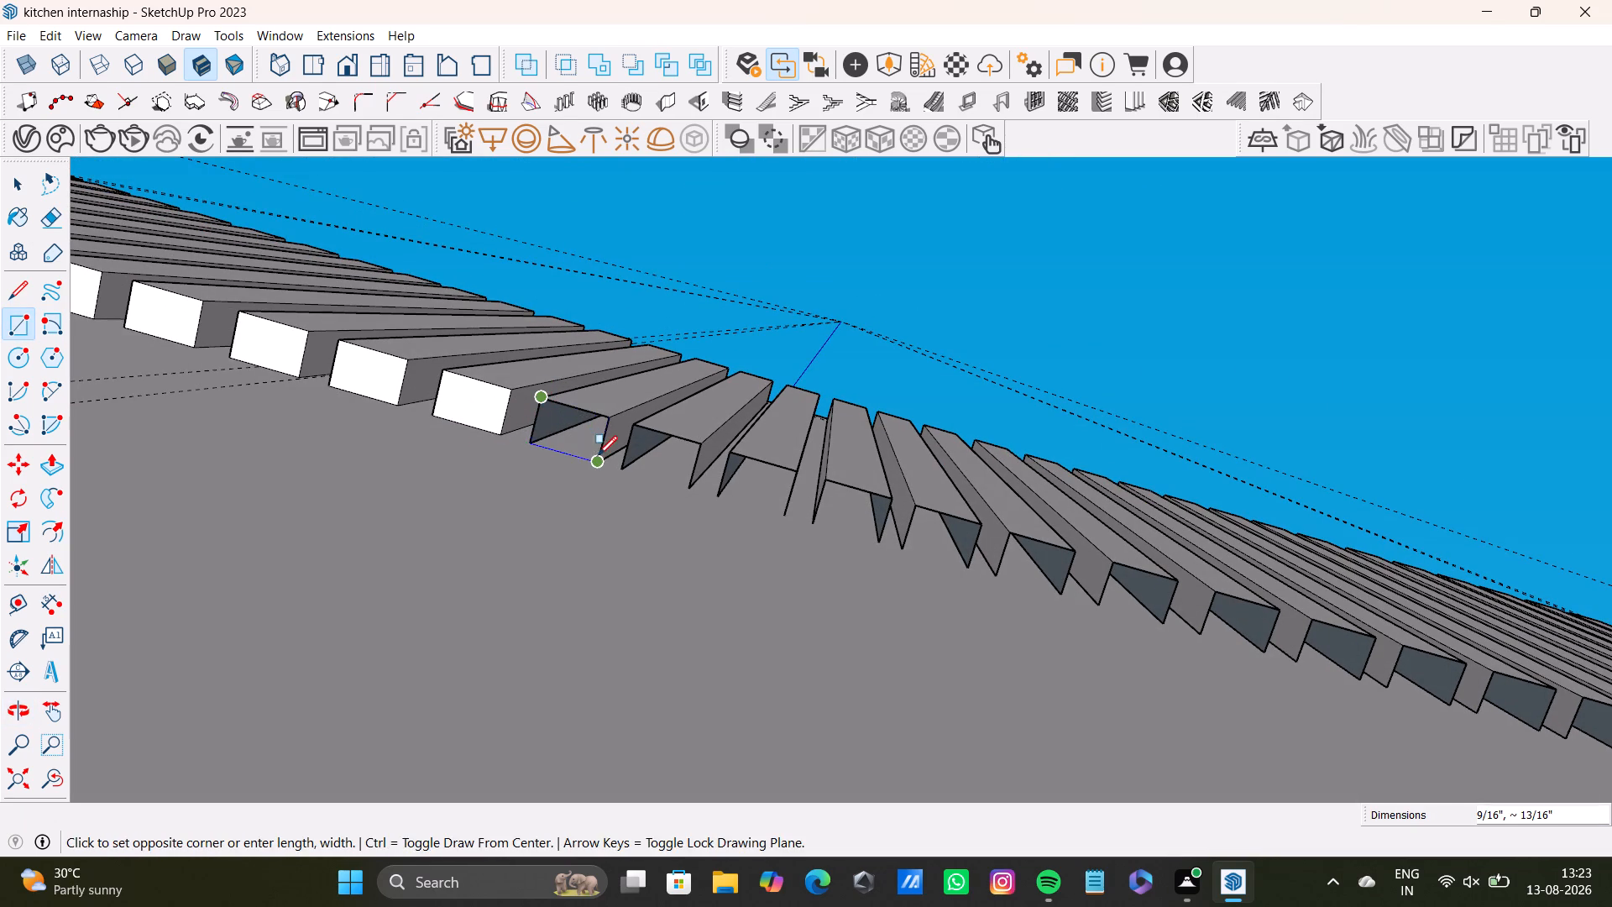
pyautogui.click(598, 455)
pyautogui.click(633, 435)
pyautogui.click(686, 485)
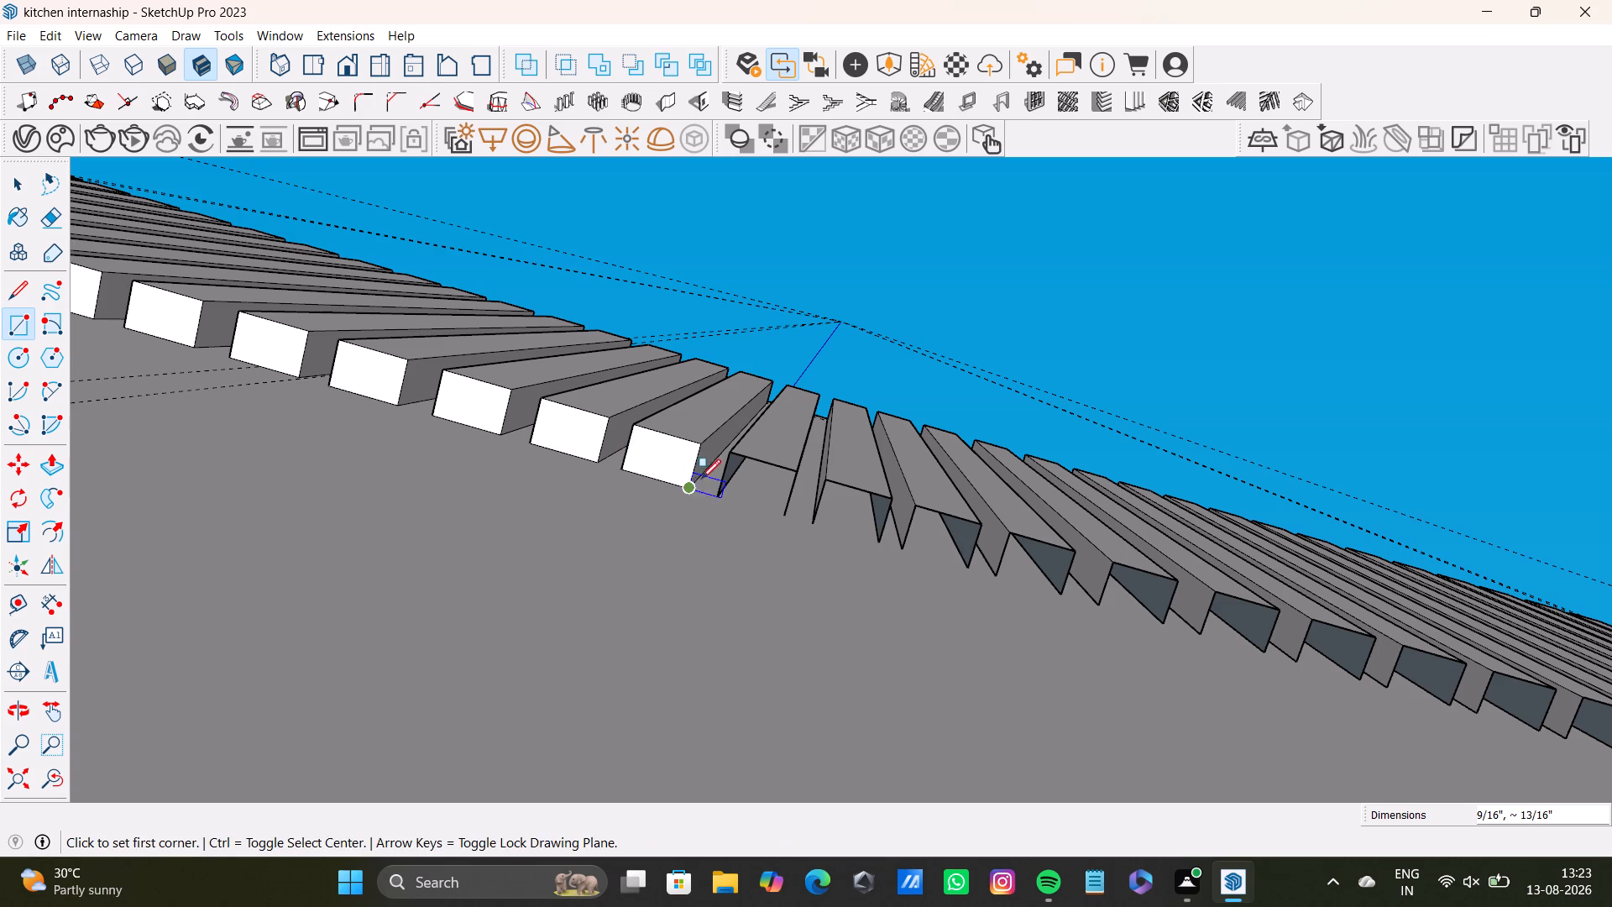
pyautogui.click(732, 460)
pyautogui.click(790, 505)
# Cap the open lower ends of the forty-seventh and forty-eighth slats with corner-to-corner rectangles.
pyautogui.click(838, 485)
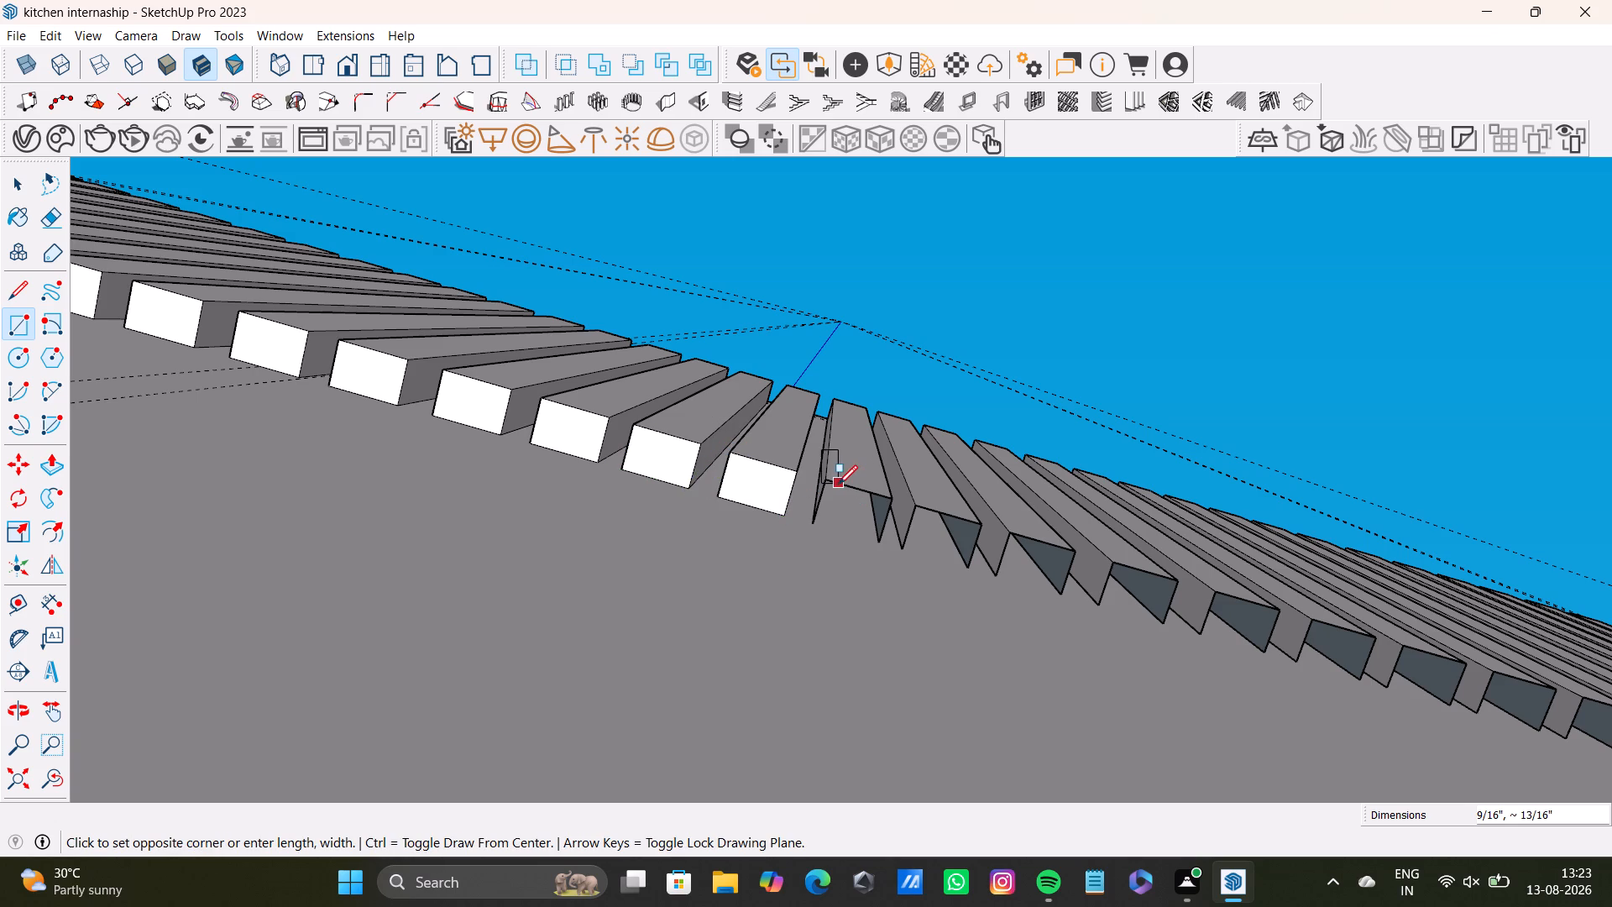
pyautogui.click(825, 485)
pyautogui.press('space')
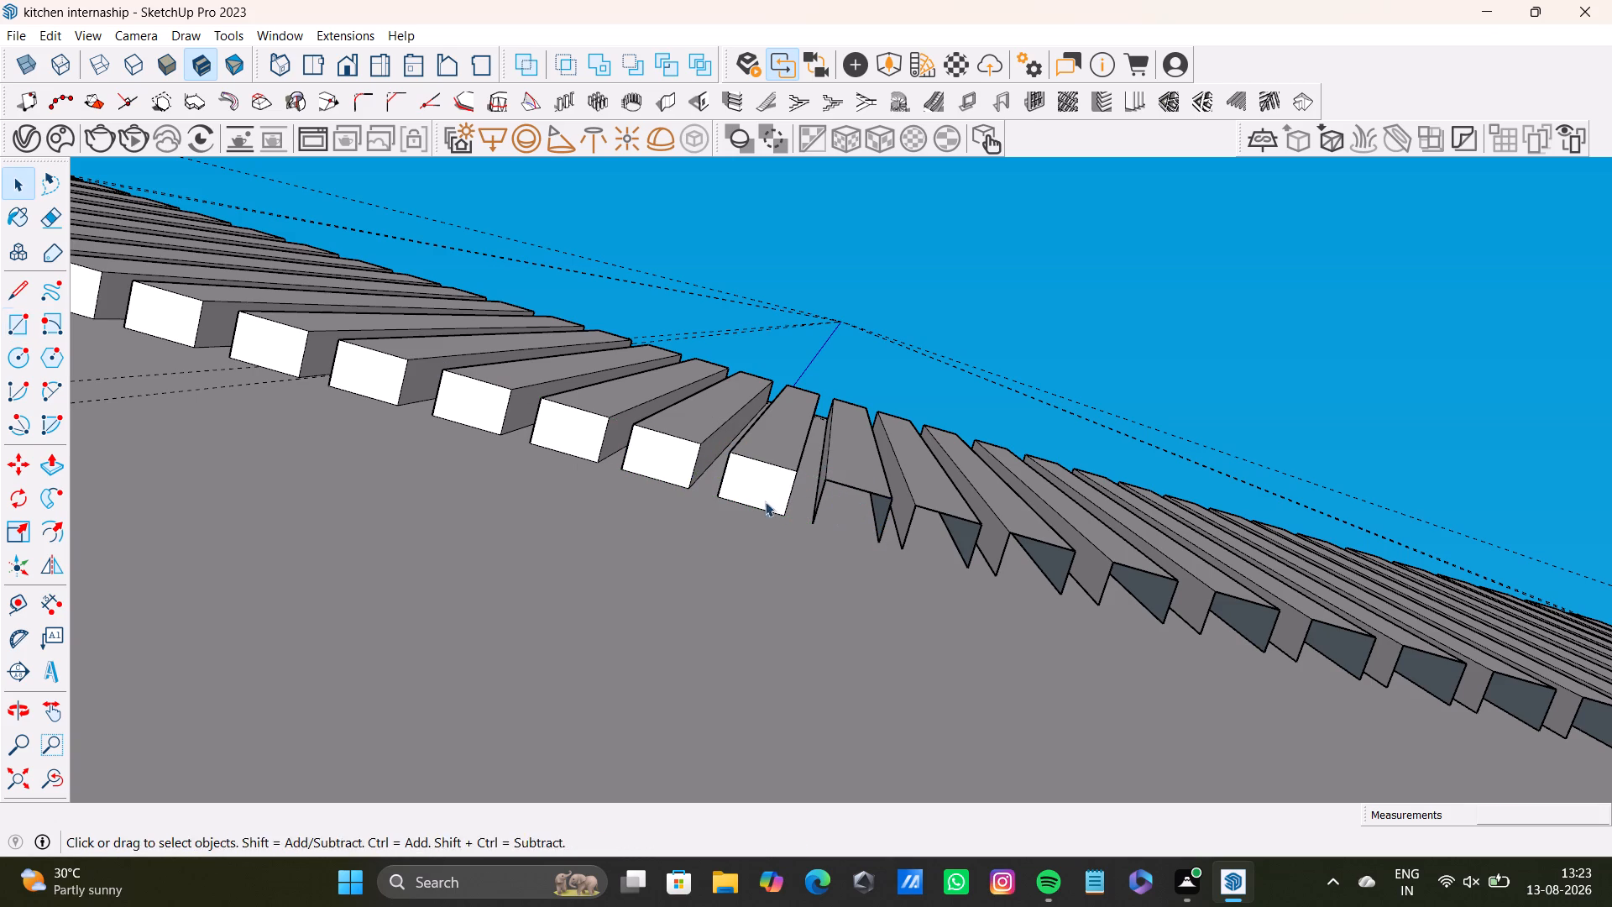
pyautogui.click(22, 328)
pyautogui.scroll(3, 817, 501)
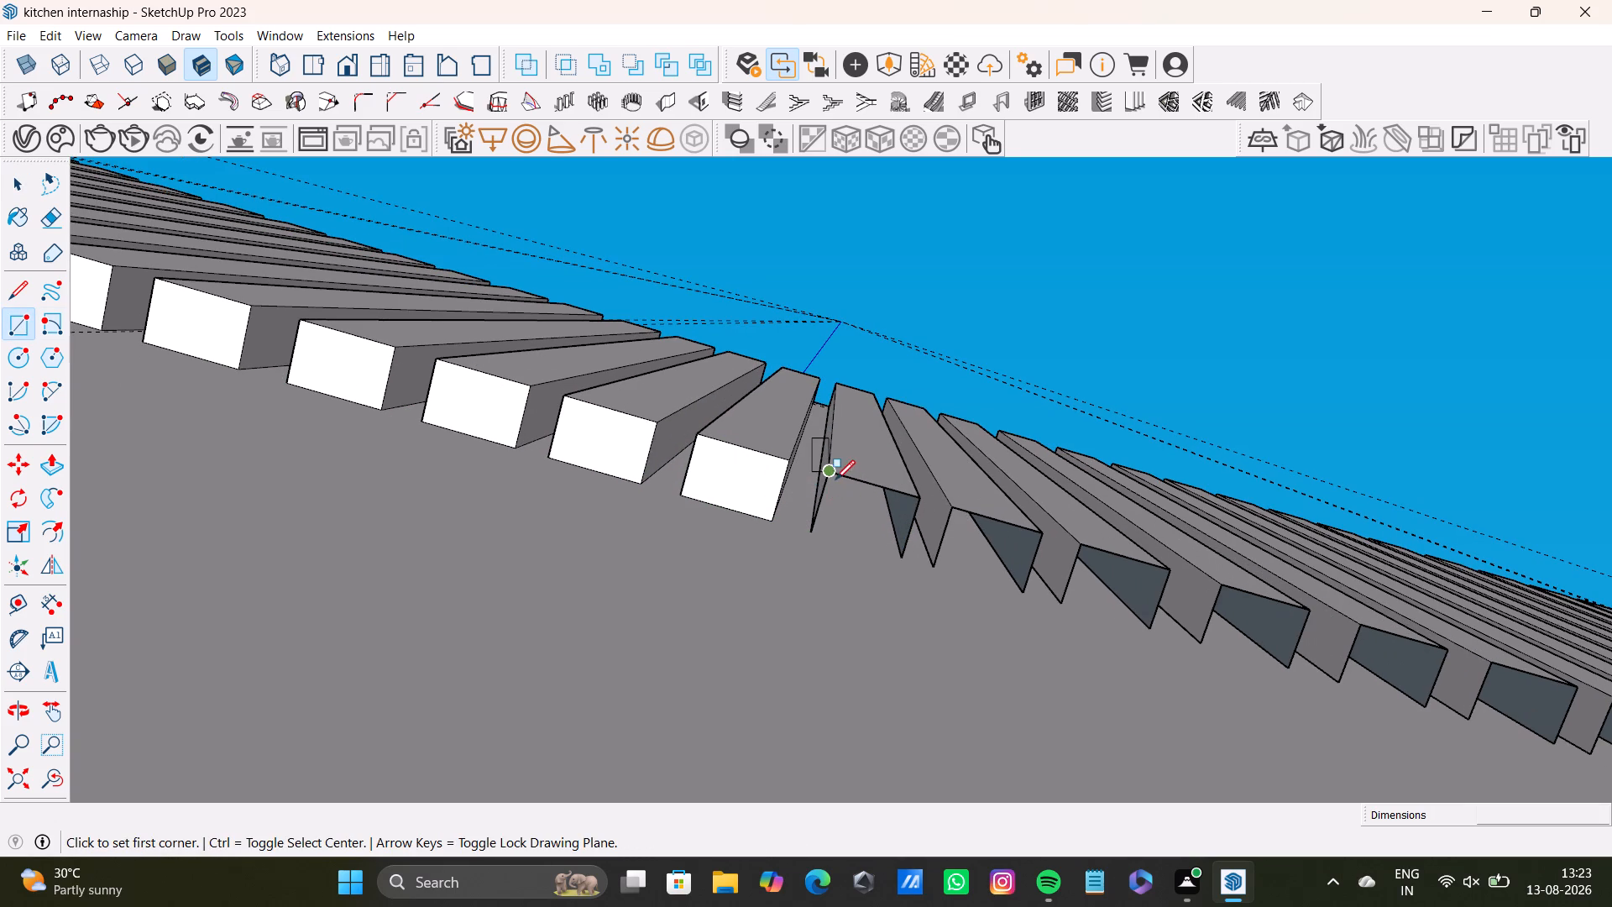
pyautogui.click(835, 480)
pyautogui.click(901, 553)
pyautogui.click(951, 515)
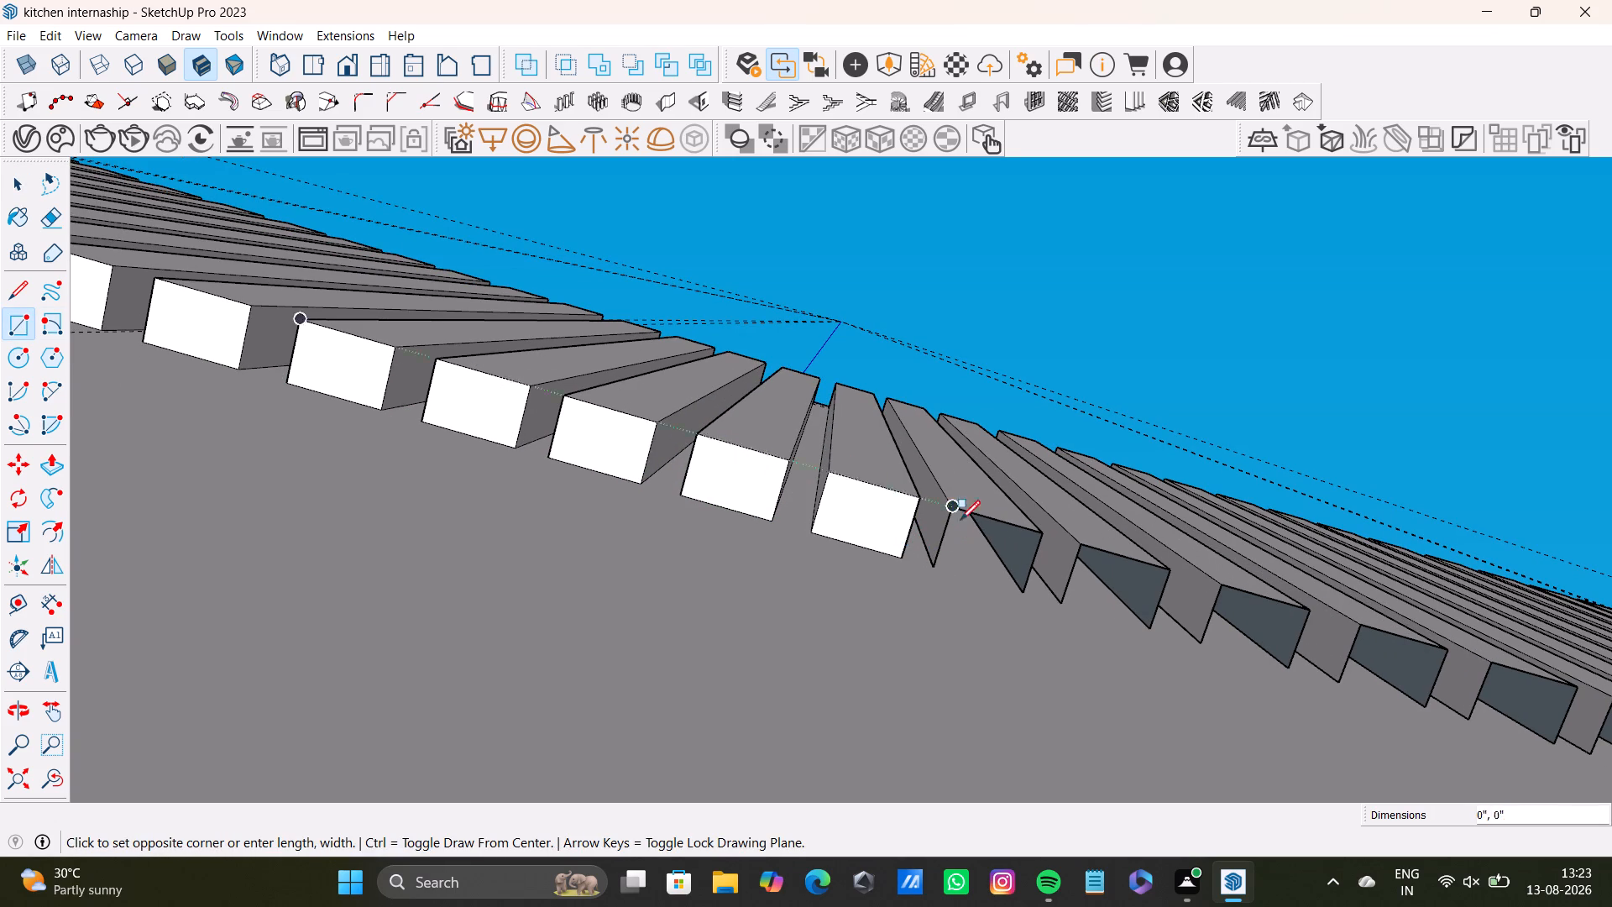
pyautogui.click(1023, 592)
# Cap the open lower ends of the forty-ninth and fiftieth slats with rectangles about 9/16" by 13/16".
pyautogui.scroll(-14, 971, 593)
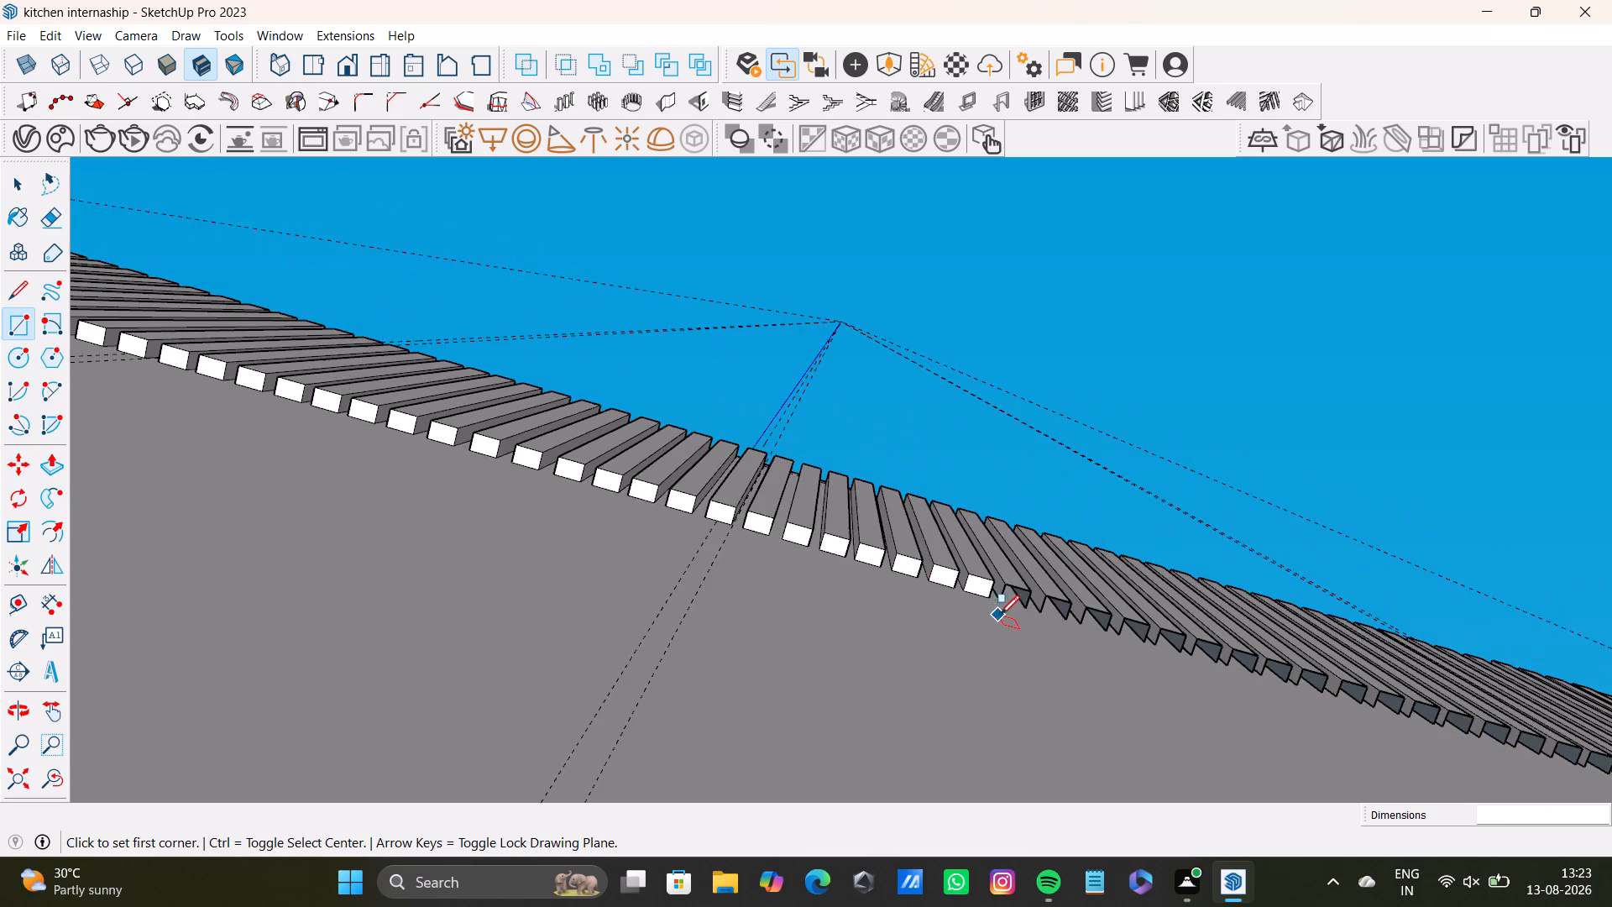
pyautogui.keyDown('shift'); pyautogui.moveTo(1003, 613); pyautogui.dragTo(417, 444, button='middle'); pyautogui.keyUp('shift')
pyautogui.moveTo(460, 480); pyautogui.dragTo(480, 569, button='middle')
pyautogui.moveTo(479, 578); pyautogui.dragTo(473, 702, button='middle')
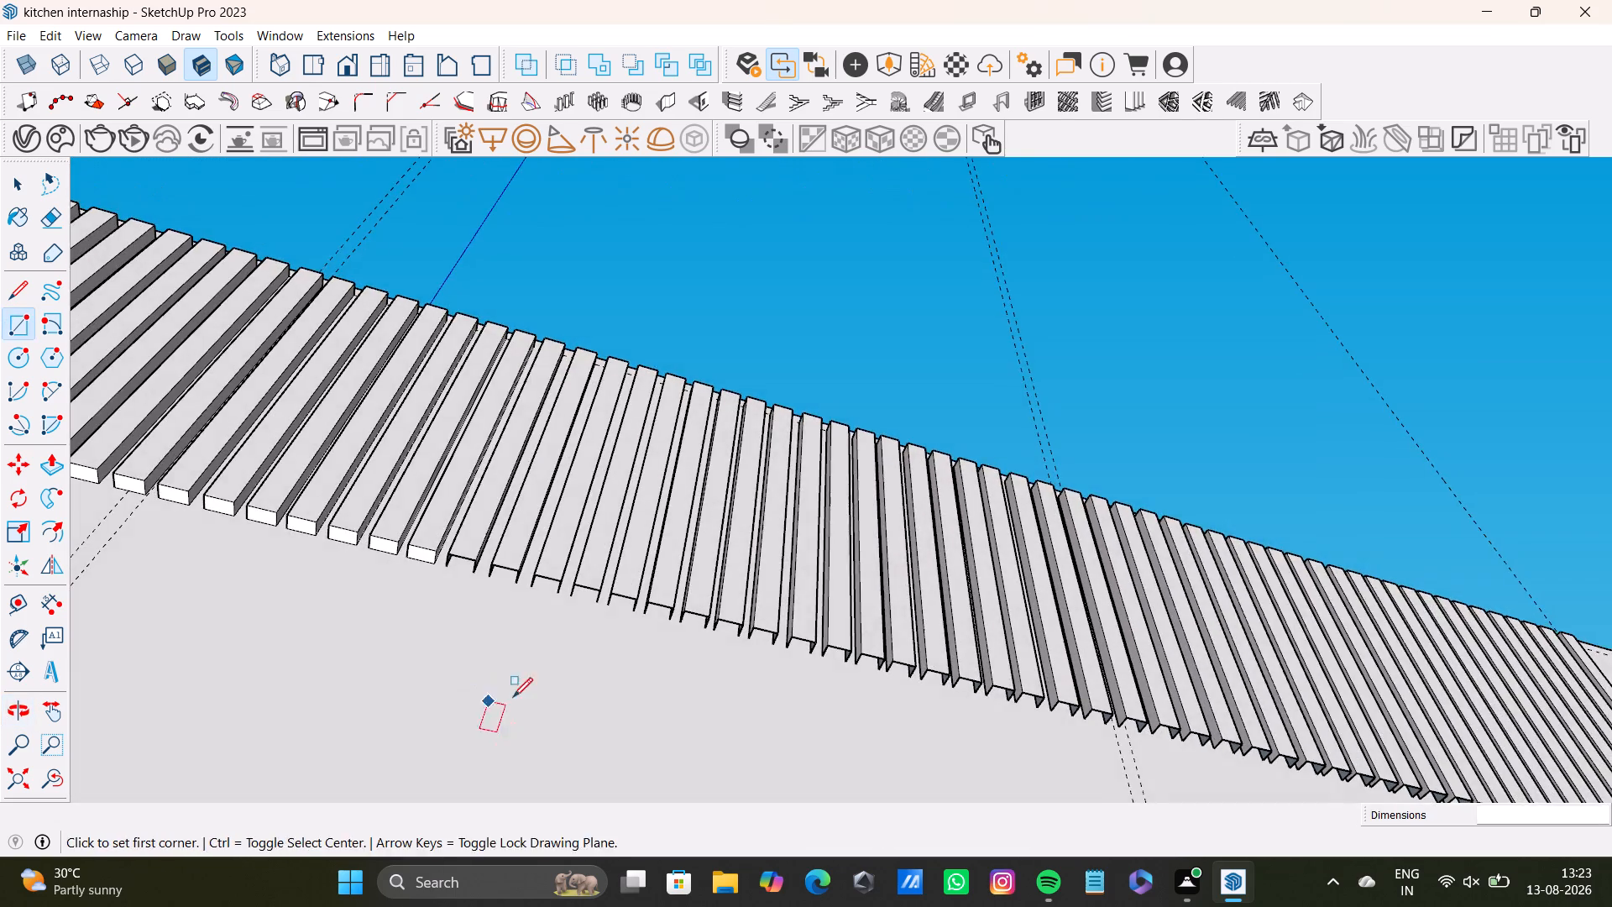
pyautogui.moveTo(552, 689); pyautogui.dragTo(551, 731, button='middle')
pyautogui.keyDown('shift'); pyautogui.moveTo(571, 700); pyautogui.dragTo(494, 564, button='middle'); pyautogui.keyUp('shift')
pyautogui.moveTo(629, 623); pyautogui.dragTo(630, 593, button='middle')
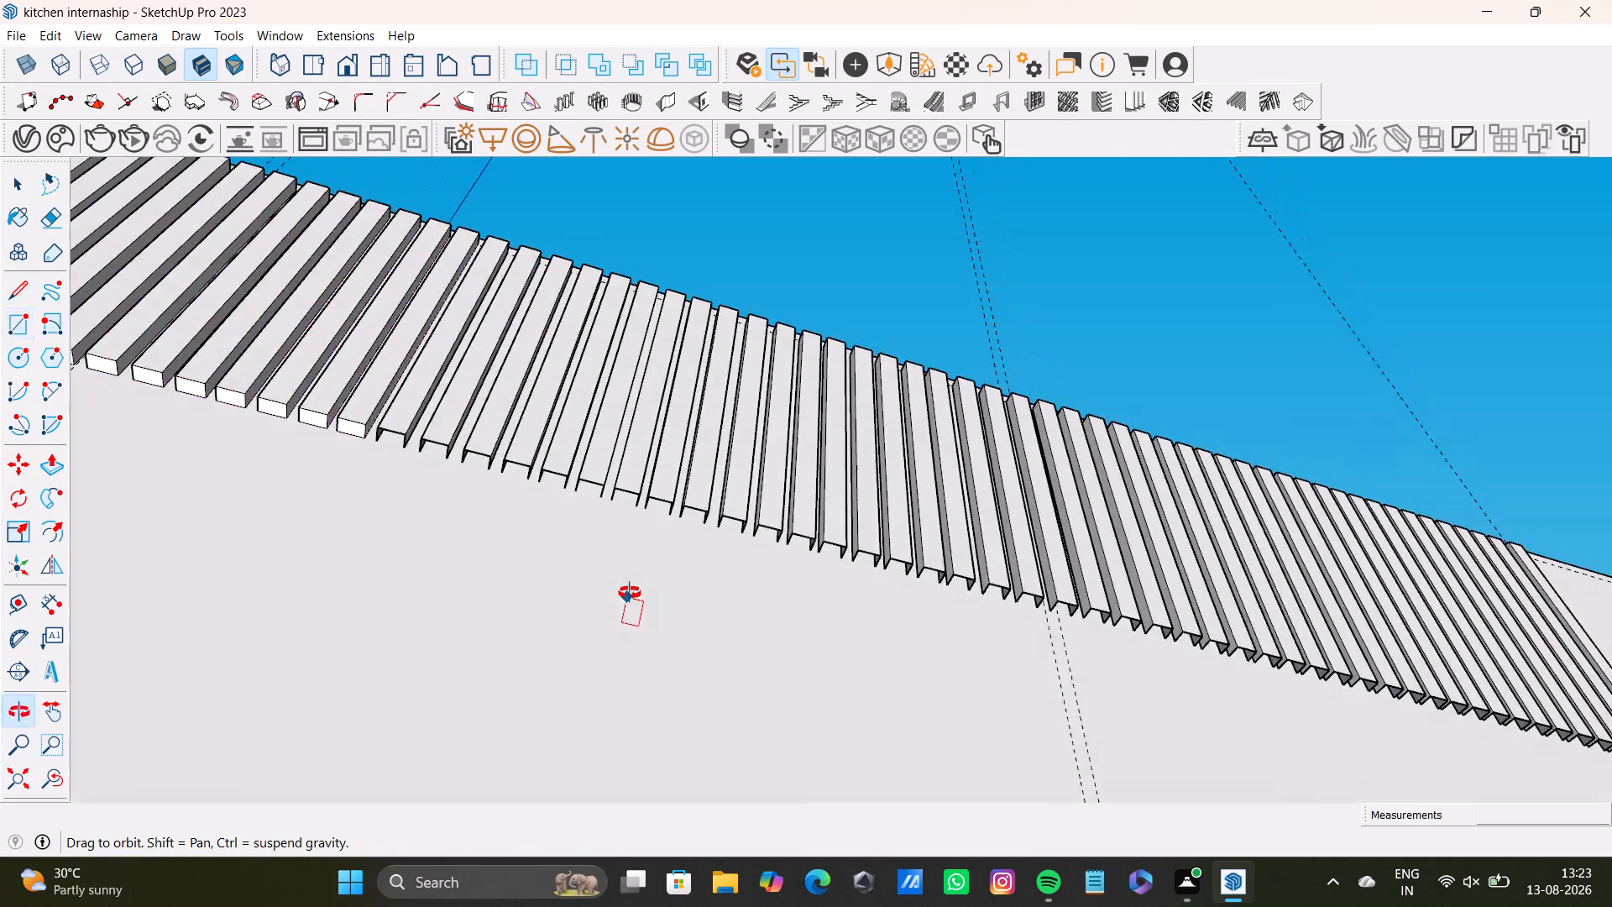
pyautogui.moveTo(630, 593); pyautogui.dragTo(866, 616, button='middle')
pyautogui.moveTo(776, 627); pyautogui.dragTo(762, 459, button='middle')
pyautogui.moveTo(750, 585); pyautogui.dragTo(937, 661, button='middle')
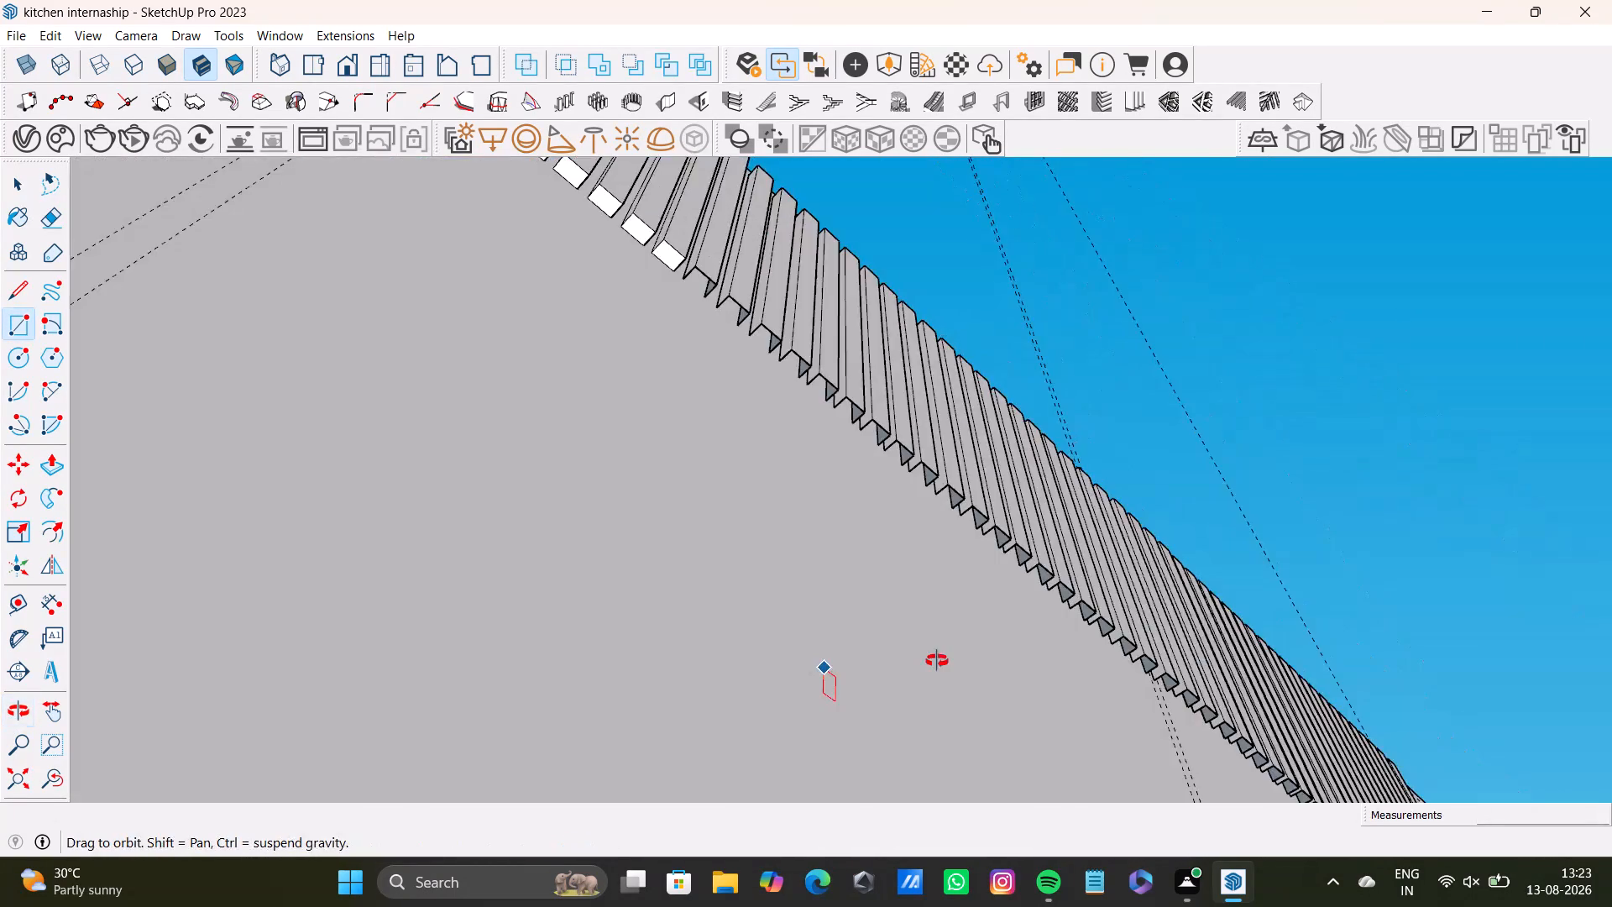
pyautogui.moveTo(937, 661); pyautogui.dragTo(576, 571, button='middle')
pyautogui.moveTo(685, 498); pyautogui.dragTo(666, 371, button='middle')
pyautogui.moveTo(629, 465); pyautogui.dragTo(656, 557, button='middle')
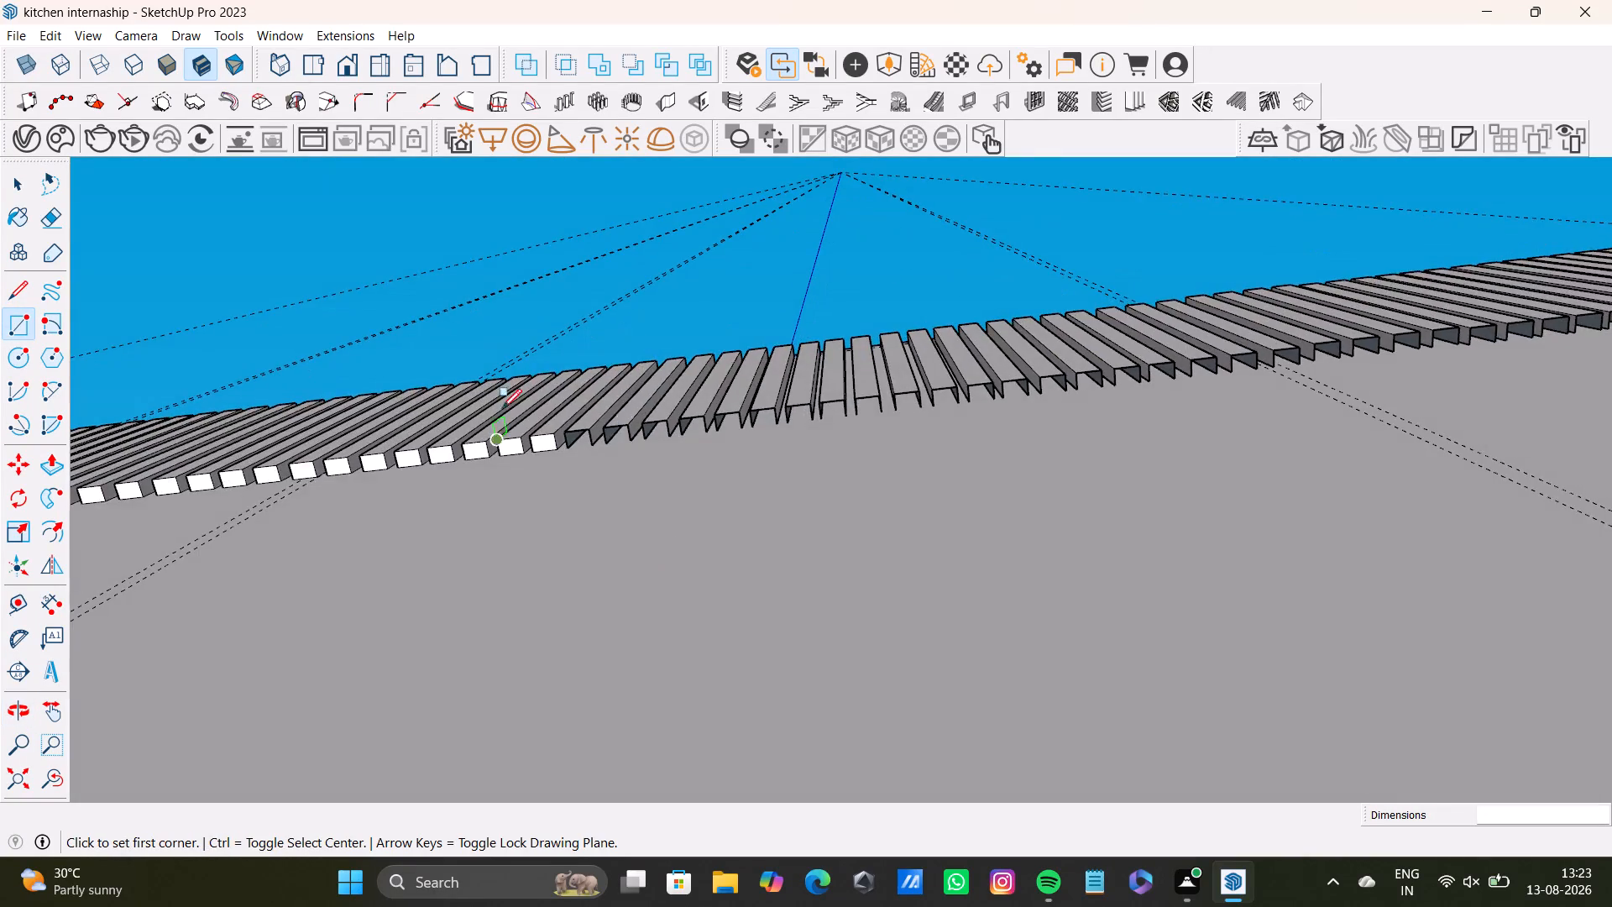
pyautogui.scroll(8, 505, 401)
pyautogui.click(563, 431)
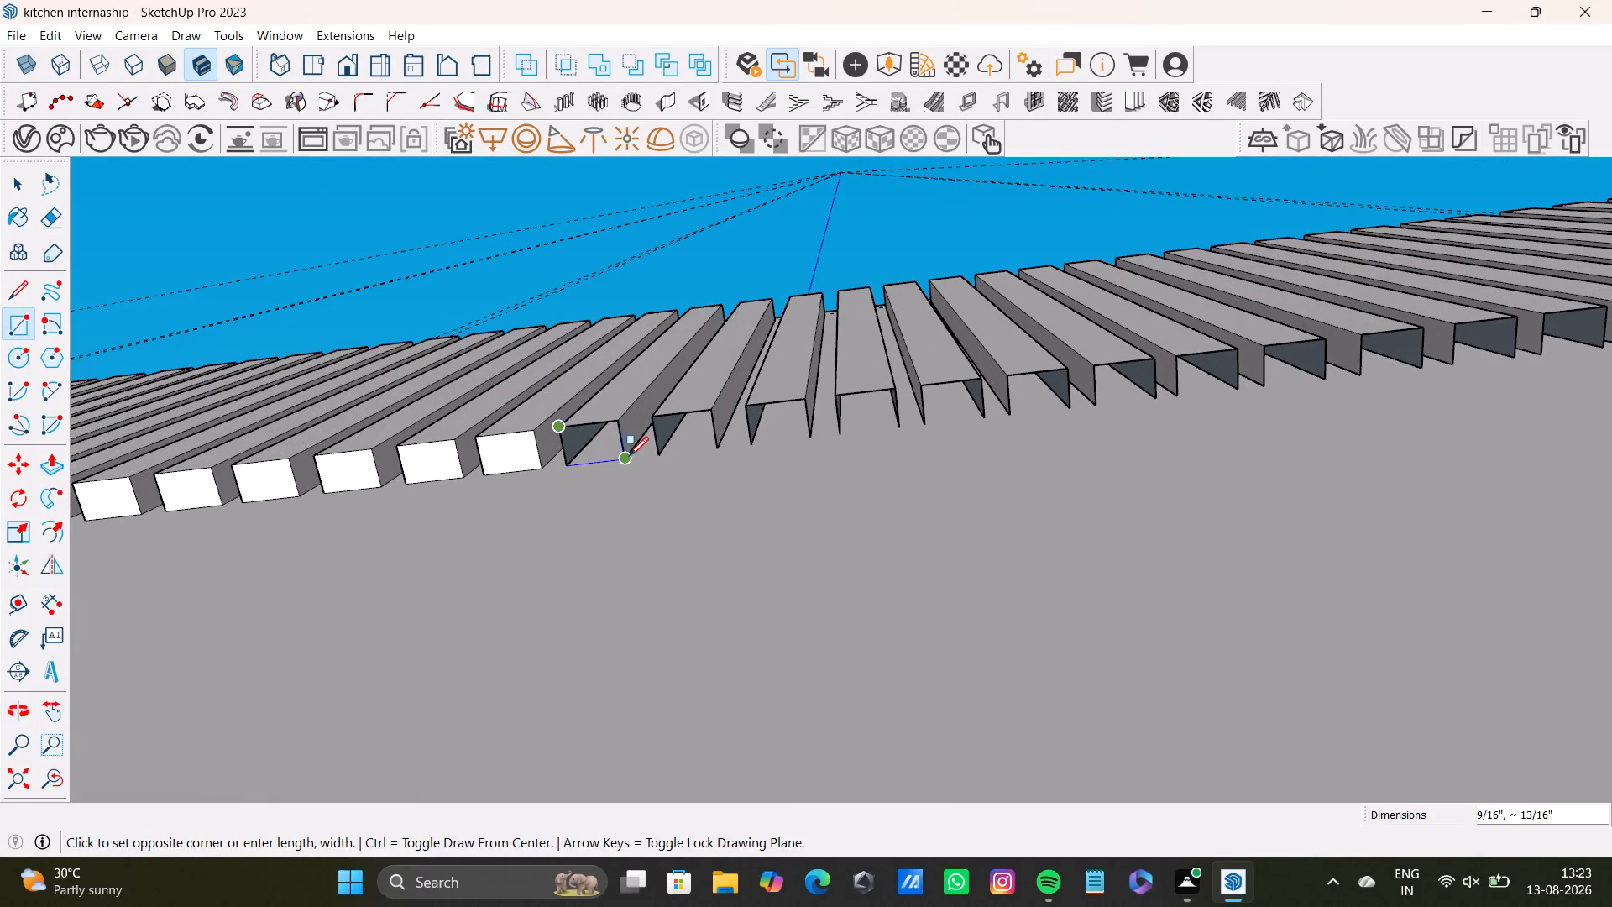
pyautogui.click(629, 456)
pyautogui.moveTo(13, 332); pyautogui.dragTo(26, 331)
pyautogui.moveTo(654, 419); pyautogui.dragTo(687, 433)
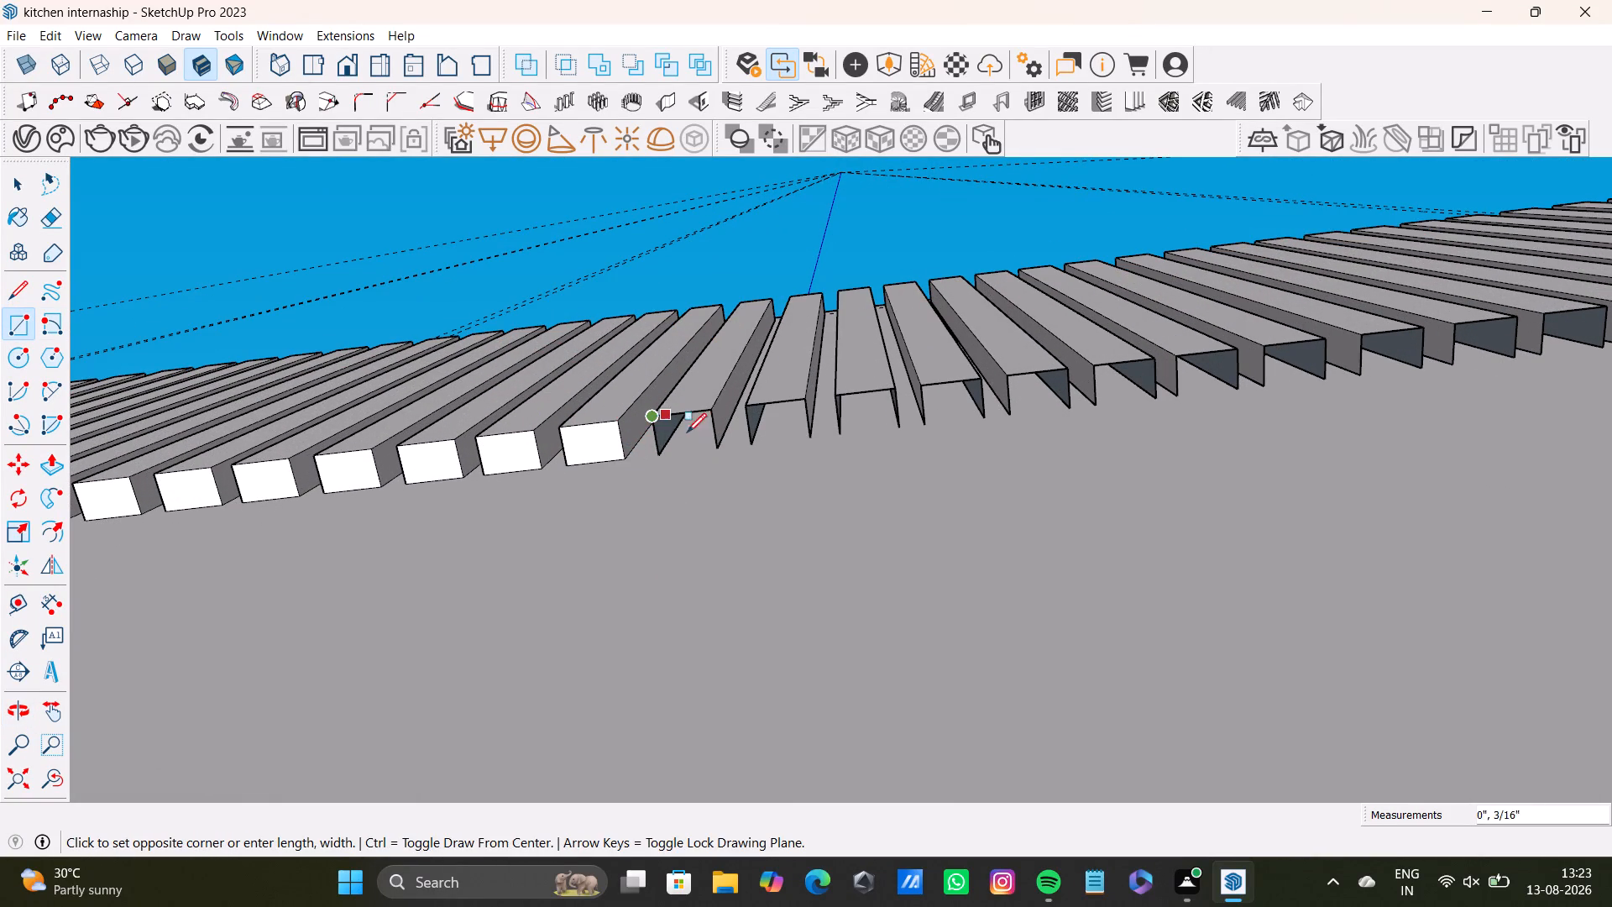
pyautogui.moveTo(687, 433); pyautogui.dragTo(665, 422)
pyautogui.click(715, 446)
# Cap the open lower ends of the fifty-first, fifty-second and fifty-third slats with rectangles about 9/16" by 13/16".
pyautogui.click(24, 331)
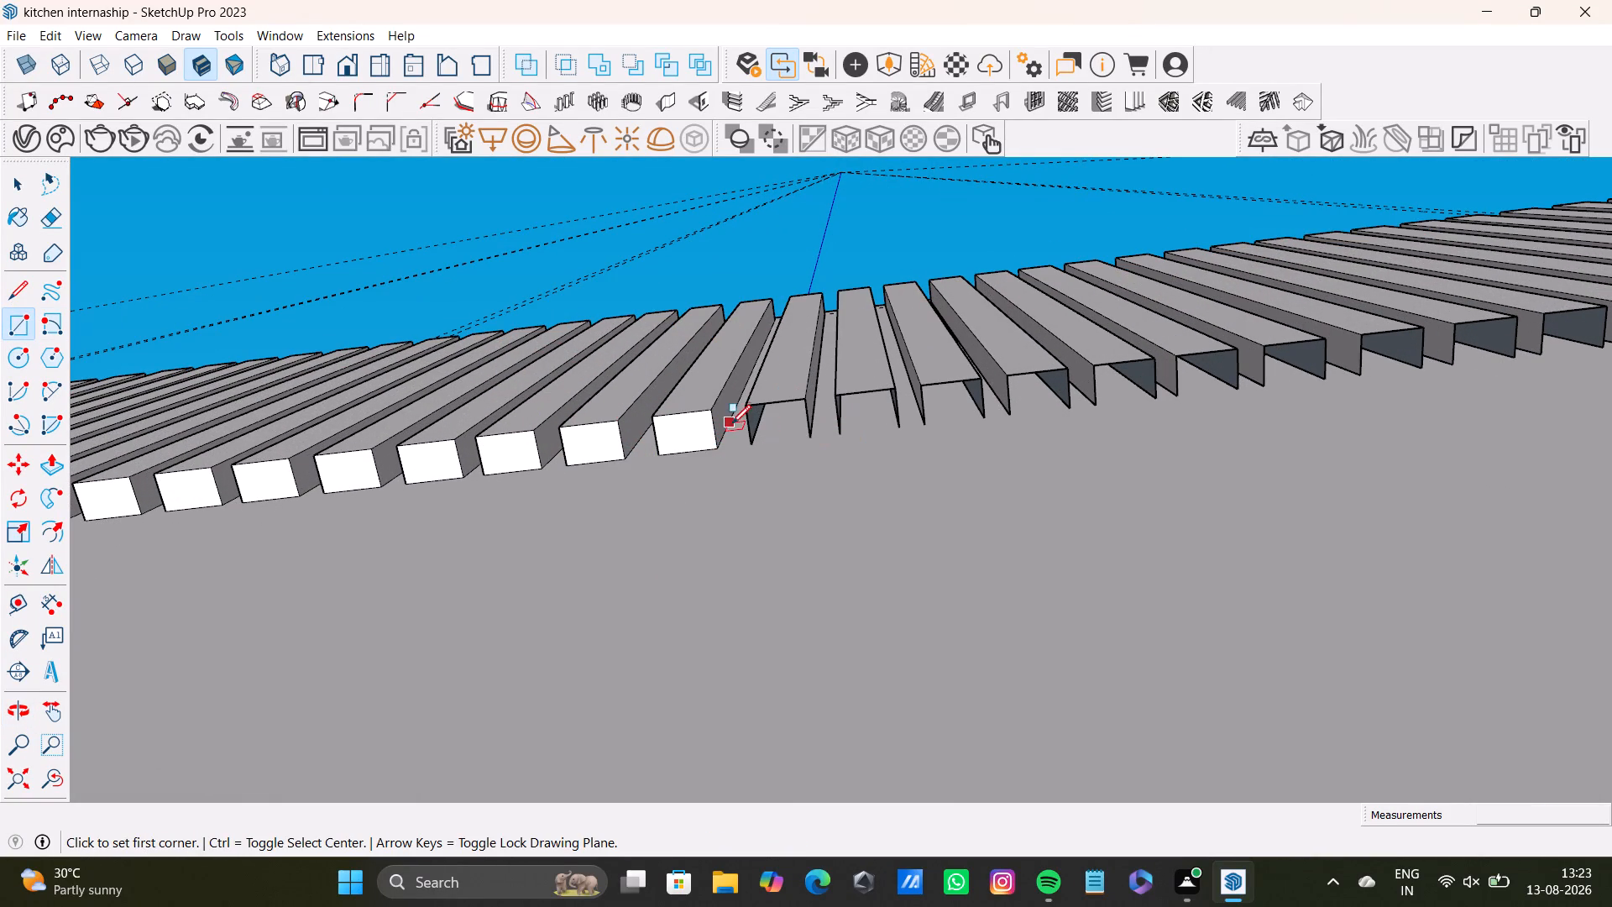
pyautogui.click(747, 414)
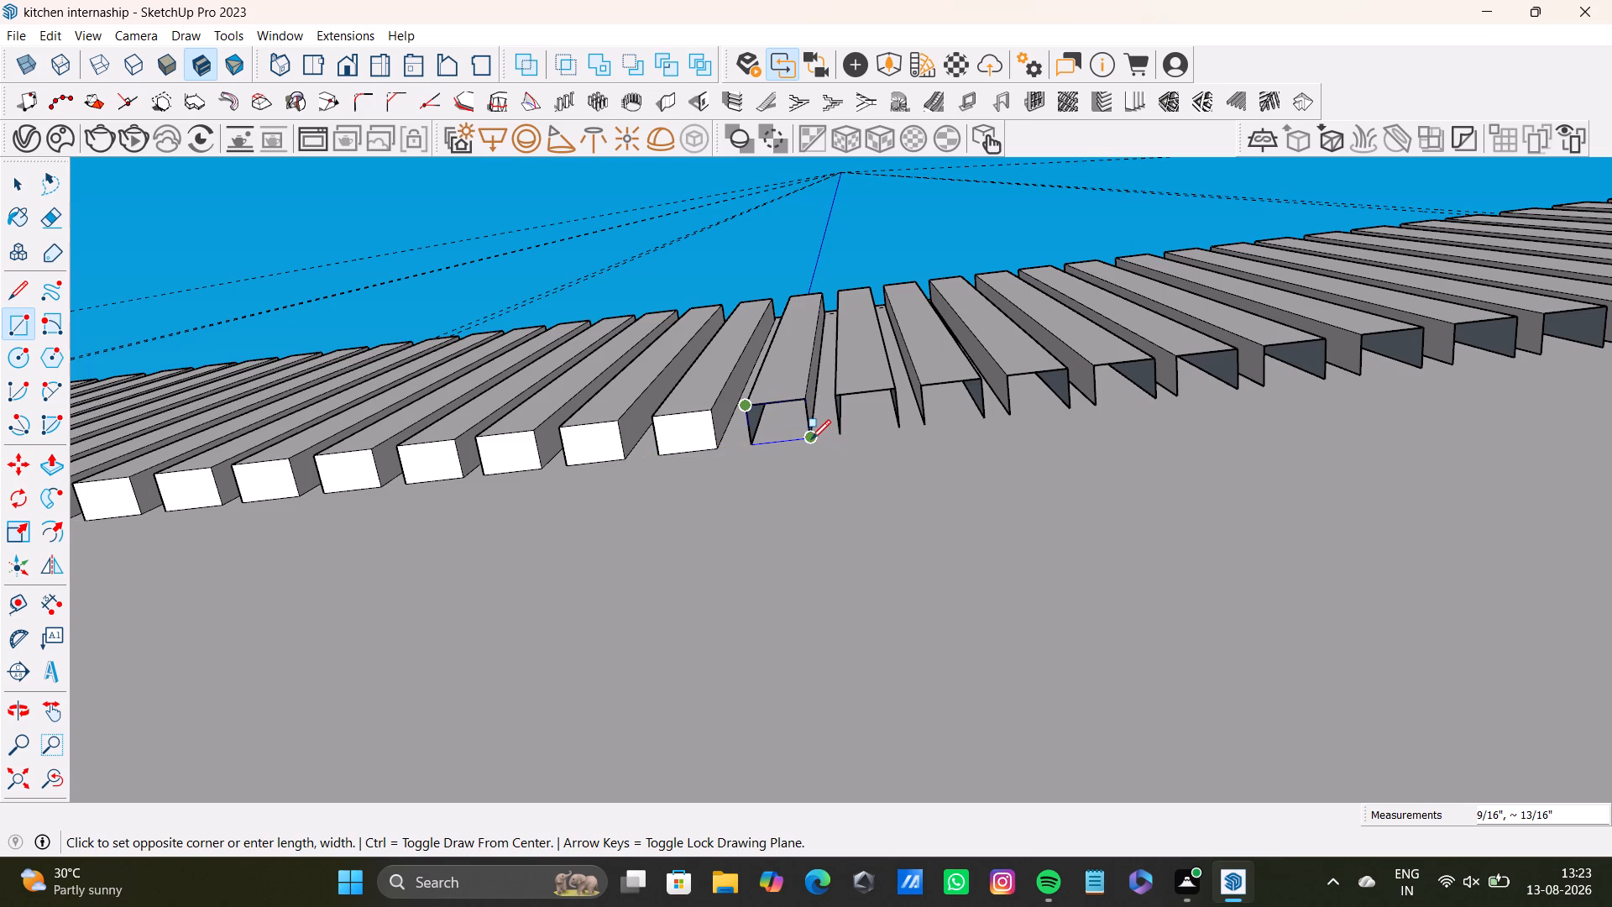
pyautogui.click(811, 439)
pyautogui.click(20, 317)
pyautogui.scroll(2, 831, 455)
pyautogui.click(841, 381)
pyautogui.click(911, 417)
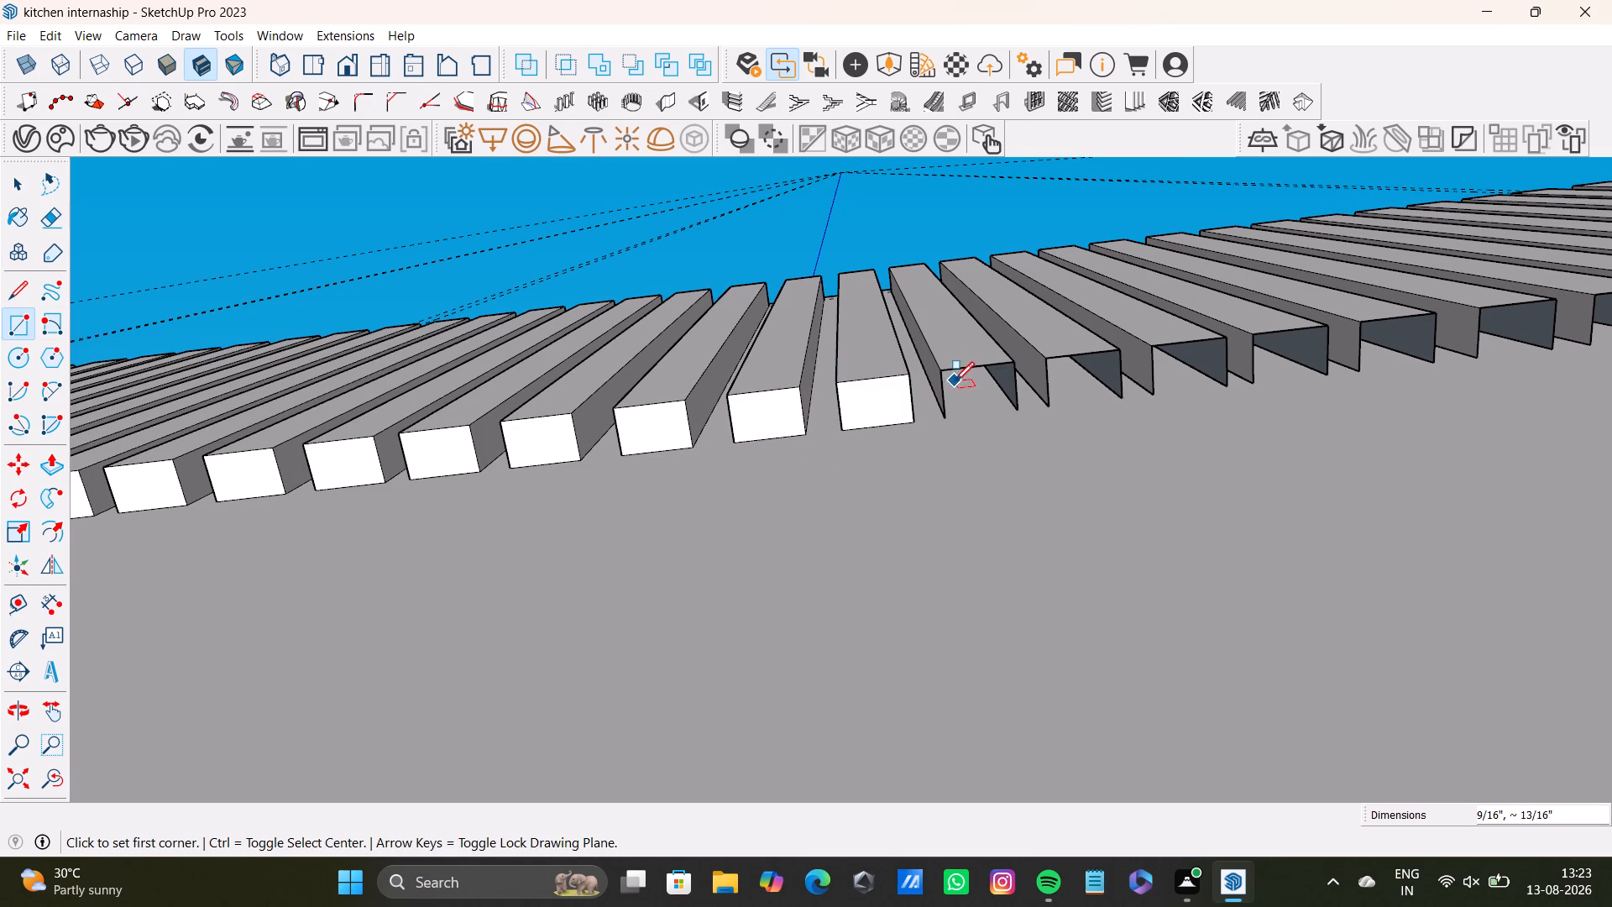
pyautogui.click(954, 375)
pyautogui.press('space')
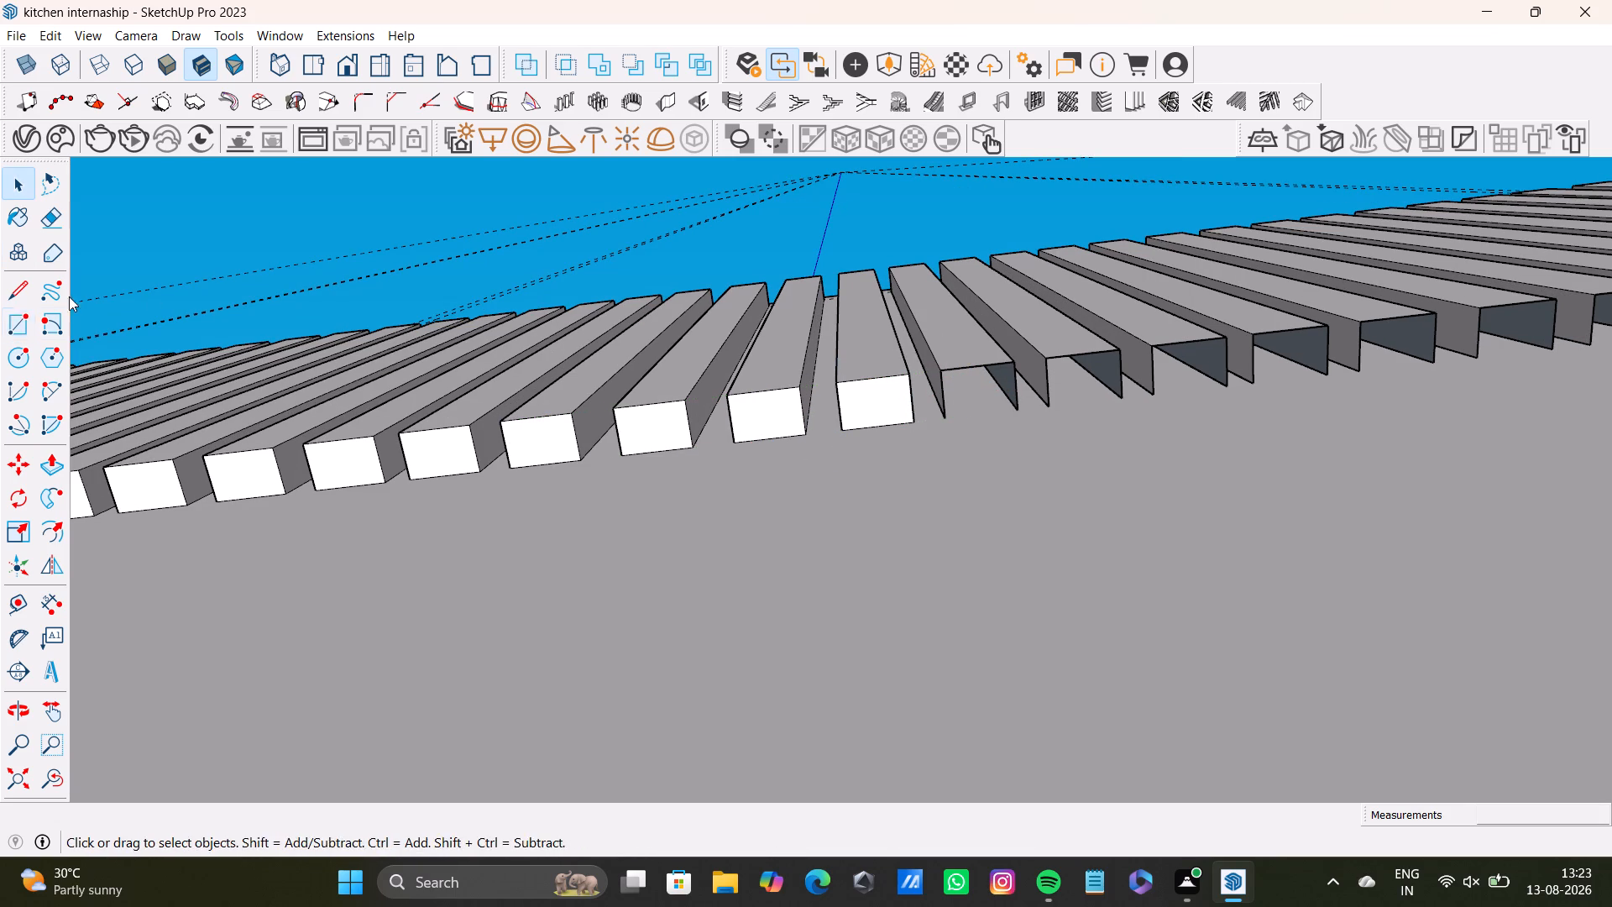
pyautogui.moveTo(10, 329); pyautogui.dragTo(19, 327)
pyautogui.moveTo(936, 377); pyautogui.dragTo(1029, 402)
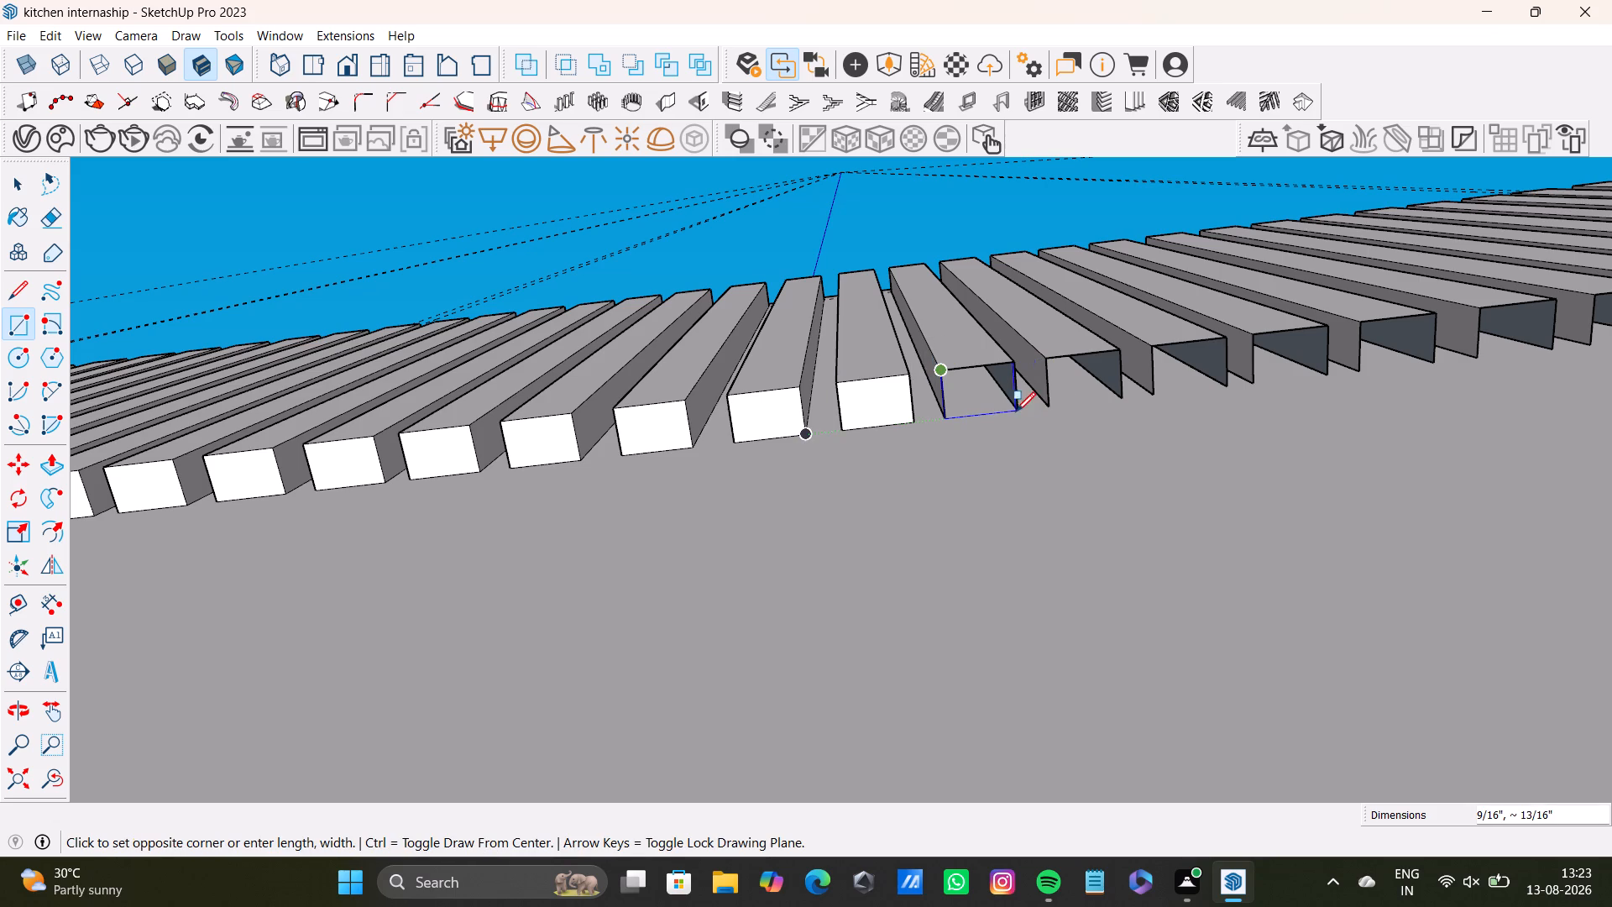
pyautogui.click(1016, 411)
# Cap the open lower ends of the fifty-fourth and fifty-fifth slats with rectangles about 9/16" by 13/16".
pyautogui.moveTo(1147, 482); pyautogui.dragTo(1210, 574, button='middle')
pyautogui.scroll(-3, 1214, 551)
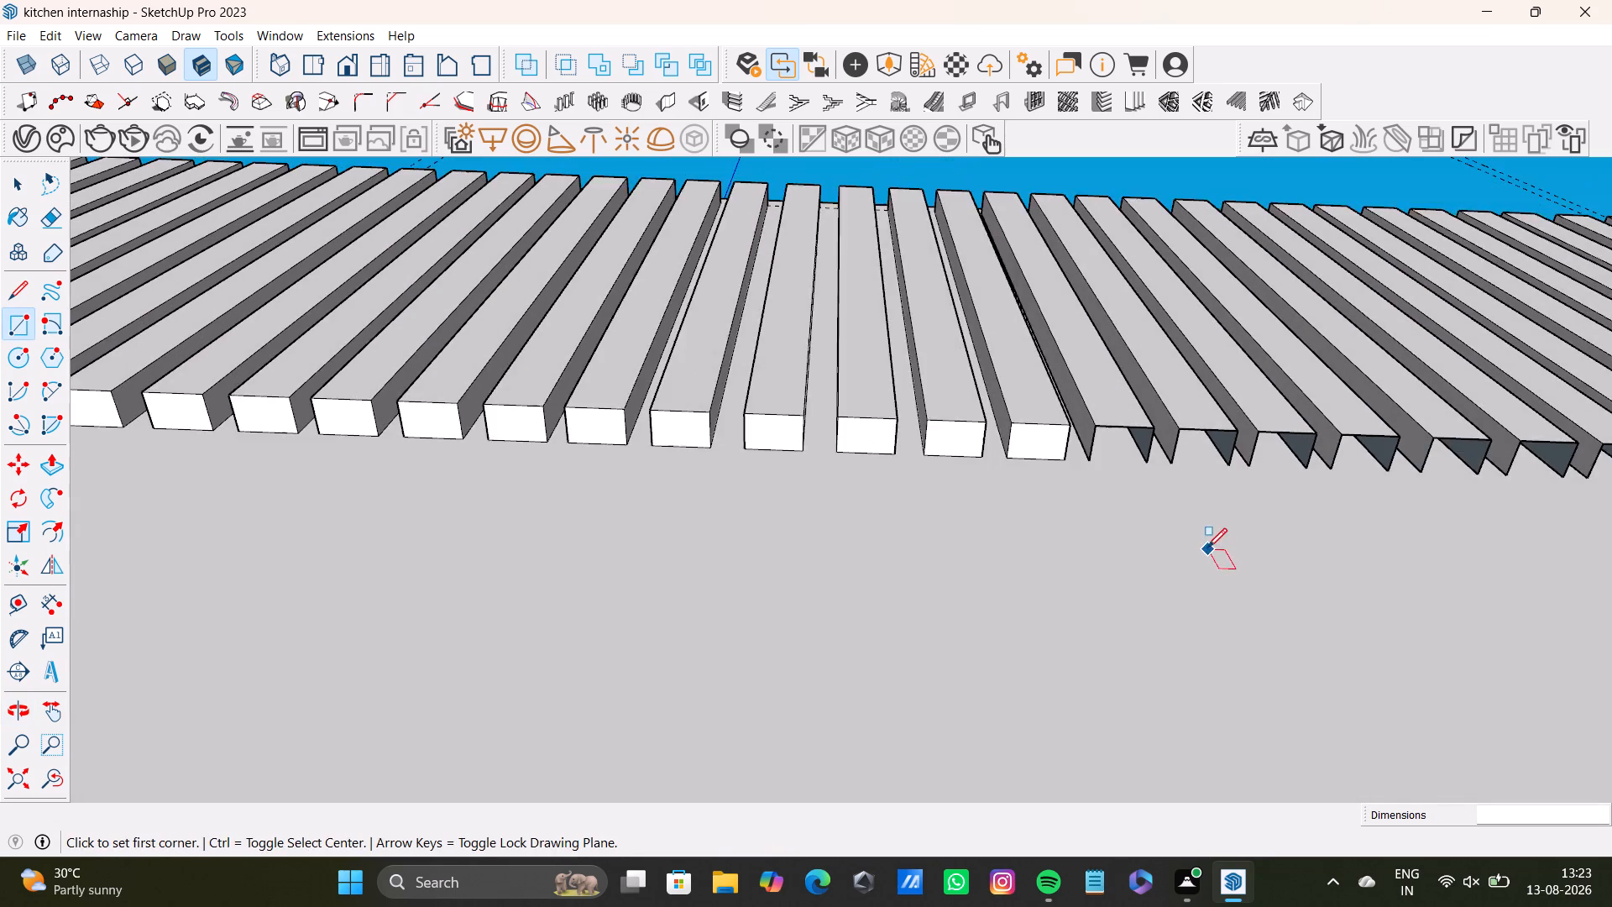
pyautogui.scroll(-3, 1207, 548)
pyautogui.keyDown('shift'); pyautogui.moveTo(1191, 534); pyautogui.dragTo(587, 543, button='middle'); pyautogui.keyUp('shift')
pyautogui.scroll(3, 570, 512)
pyautogui.moveTo(607, 478); pyautogui.dragTo(608, 390, button='middle')
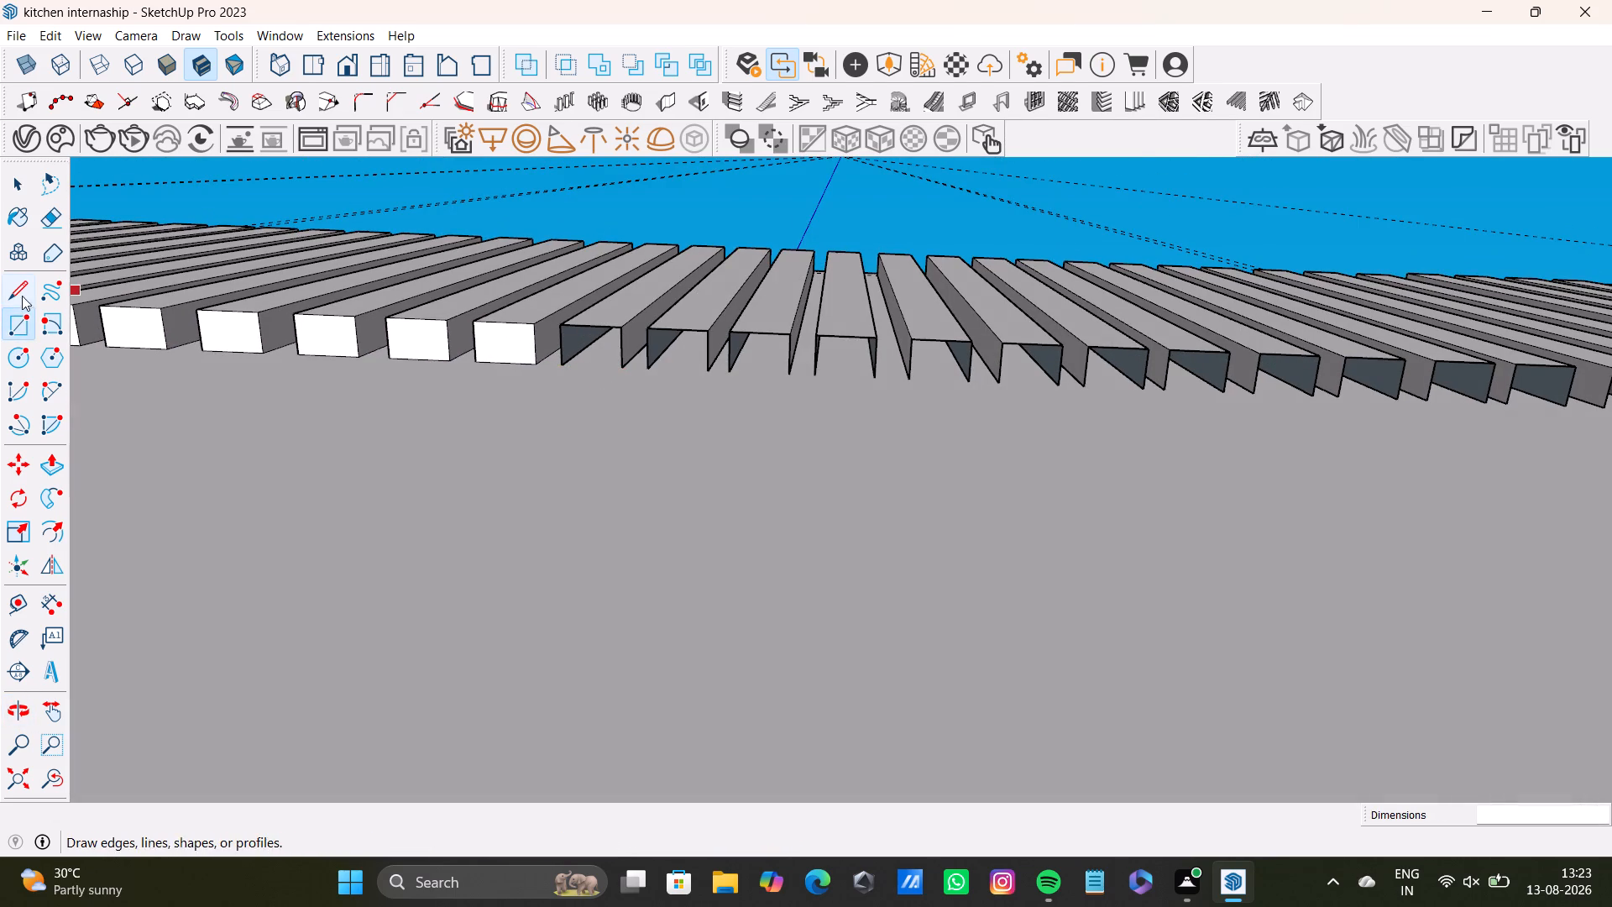
pyautogui.click(15, 322)
pyautogui.scroll(3, 473, 312)
pyautogui.click(597, 333)
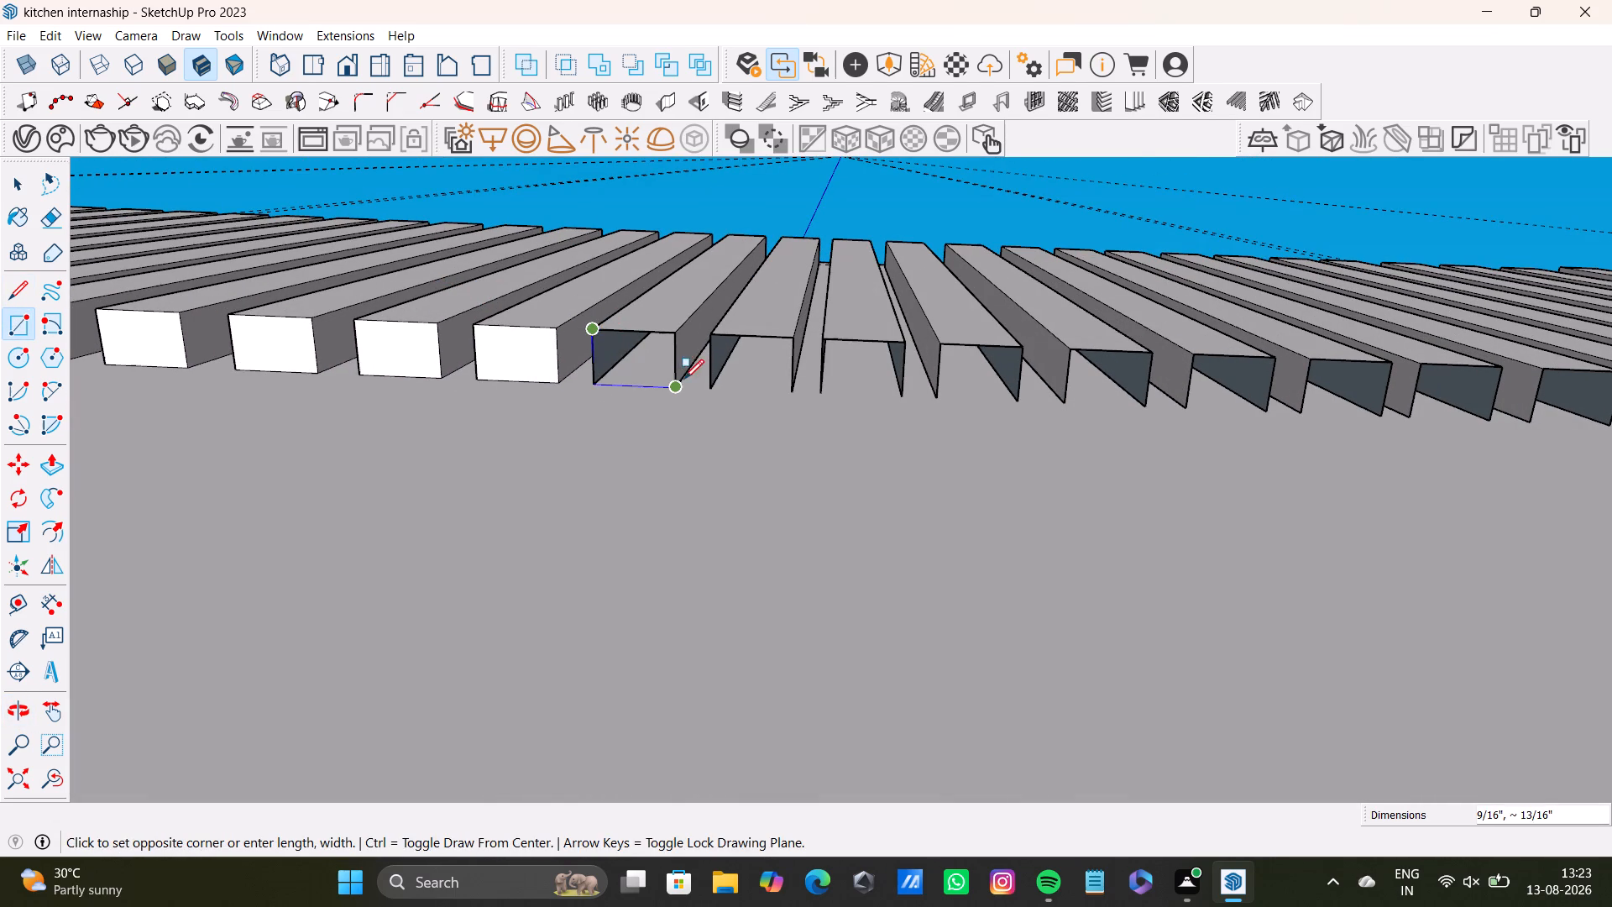
pyautogui.click(683, 383)
pyautogui.click(711, 332)
pyautogui.click(798, 389)
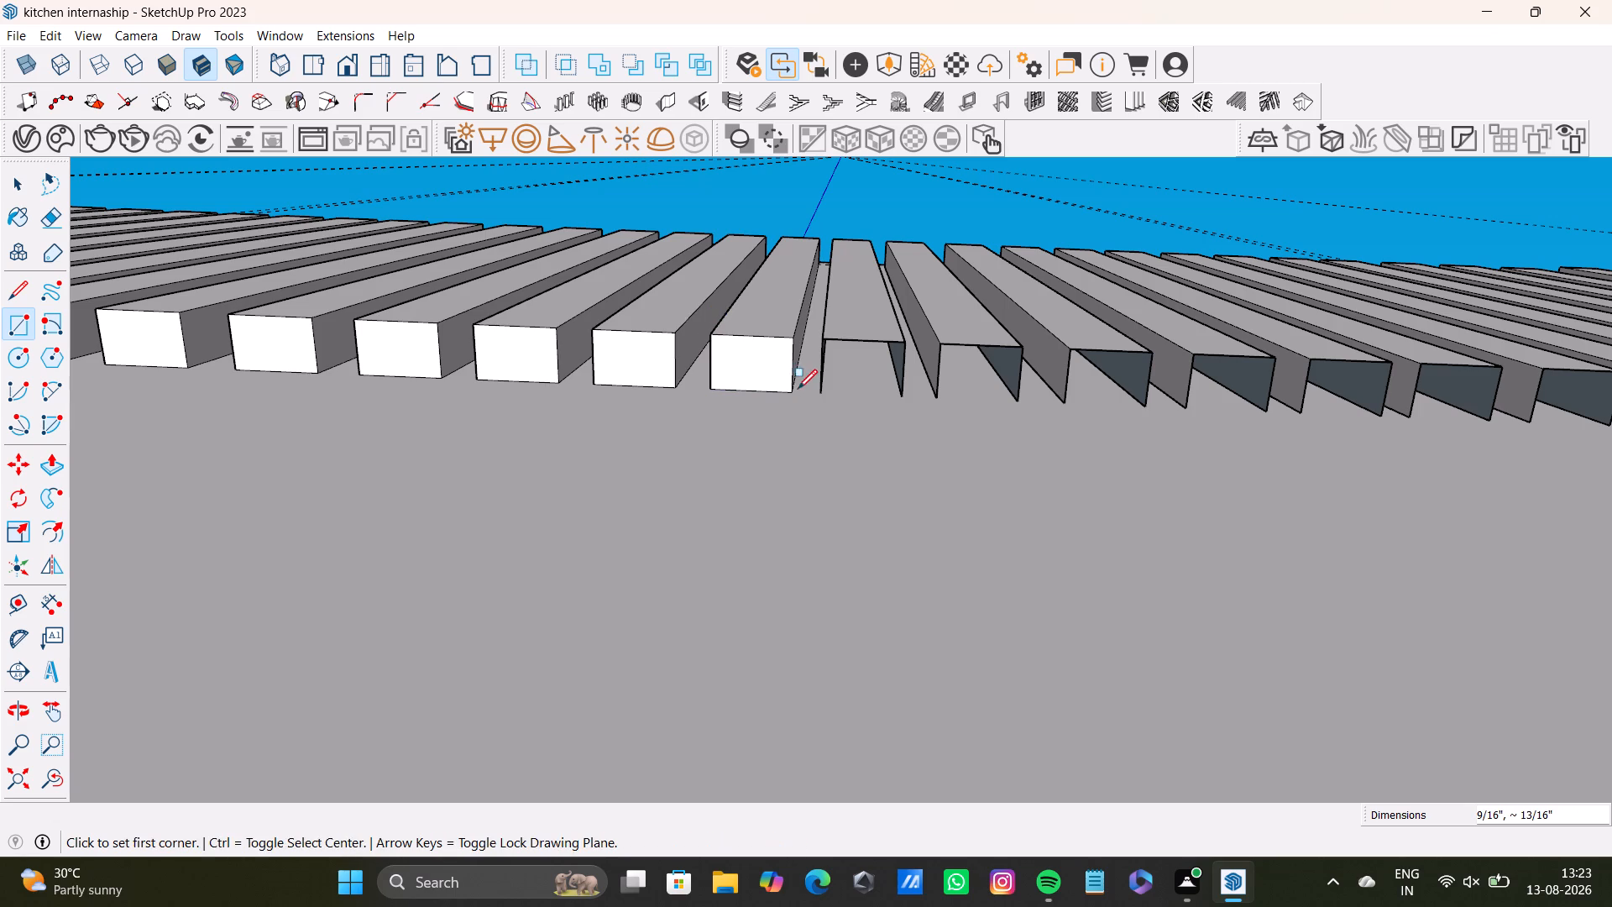
# Cap the open lower ends of the fifty-sixth to fifty-ninth slats with rectangles about 9/16" by 13/16".
pyautogui.moveTo(830, 341); pyautogui.dragTo(850, 341)
pyautogui.click(904, 391)
pyautogui.moveTo(937, 352); pyautogui.dragTo(955, 352)
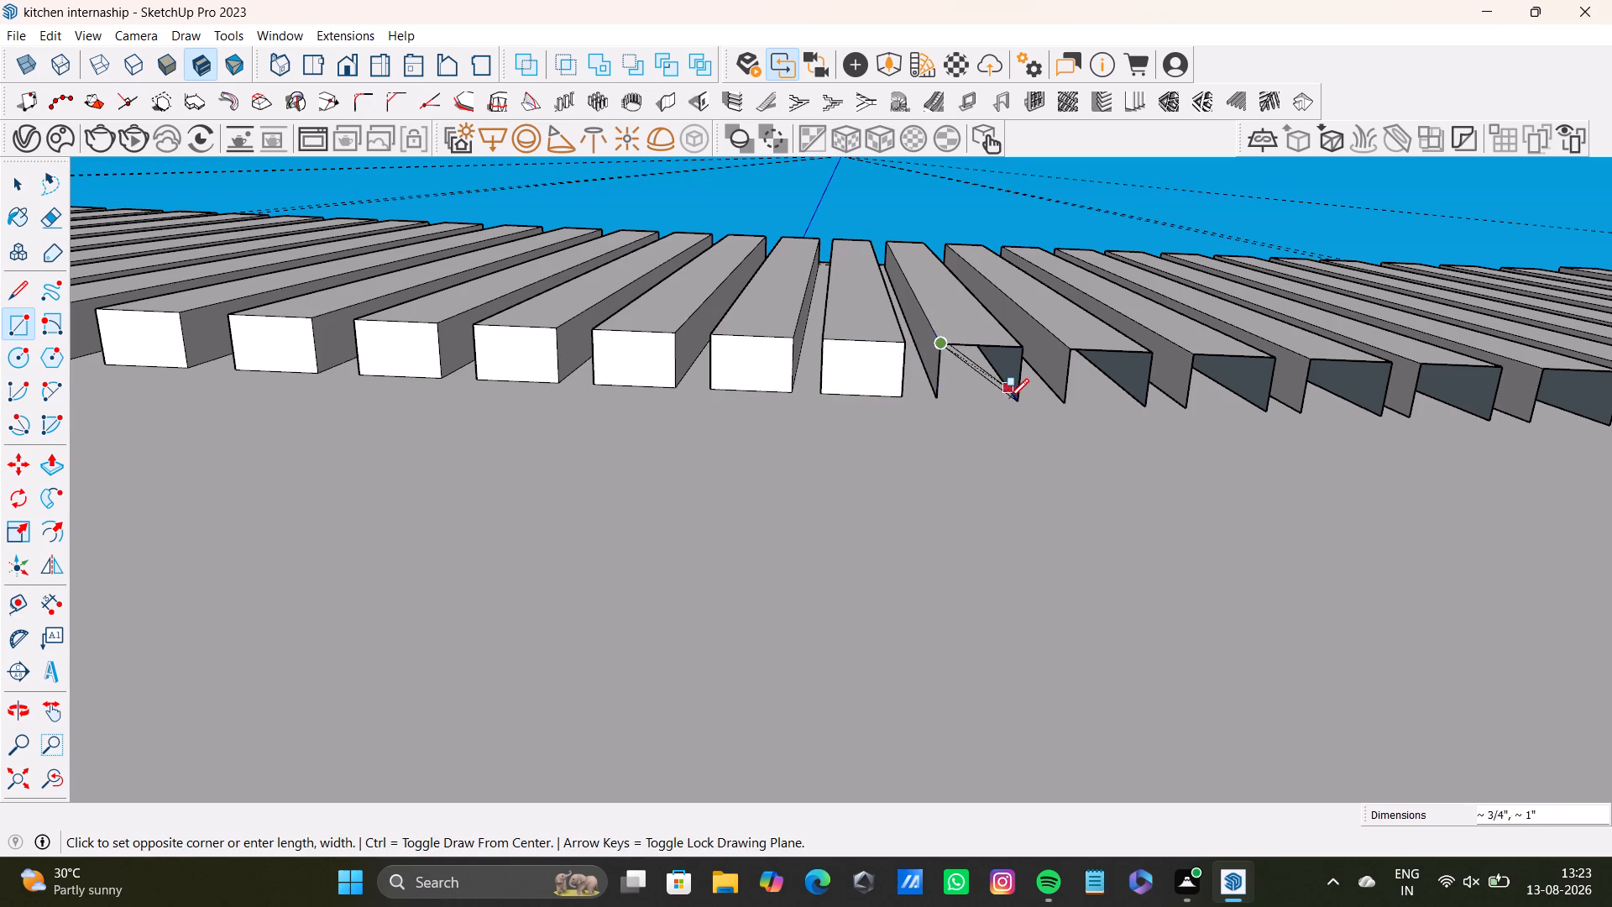
pyautogui.click(1013, 399)
pyautogui.click(1070, 360)
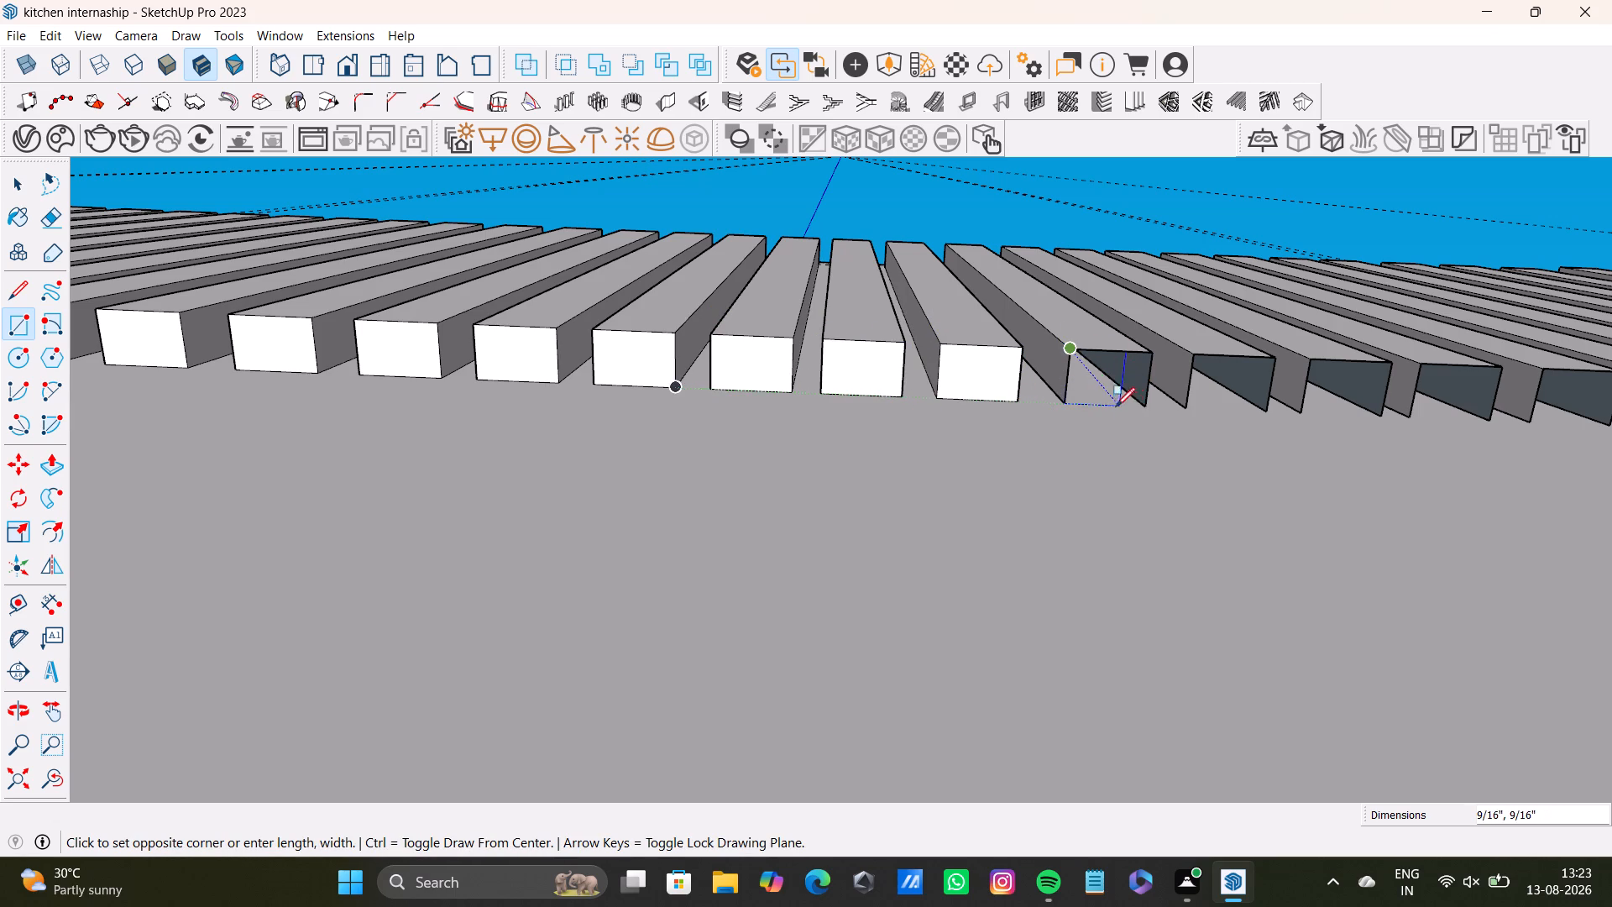
pyautogui.click(1149, 406)
pyautogui.moveTo(1191, 361); pyautogui.dragTo(1201, 361)
pyautogui.click(1267, 409)
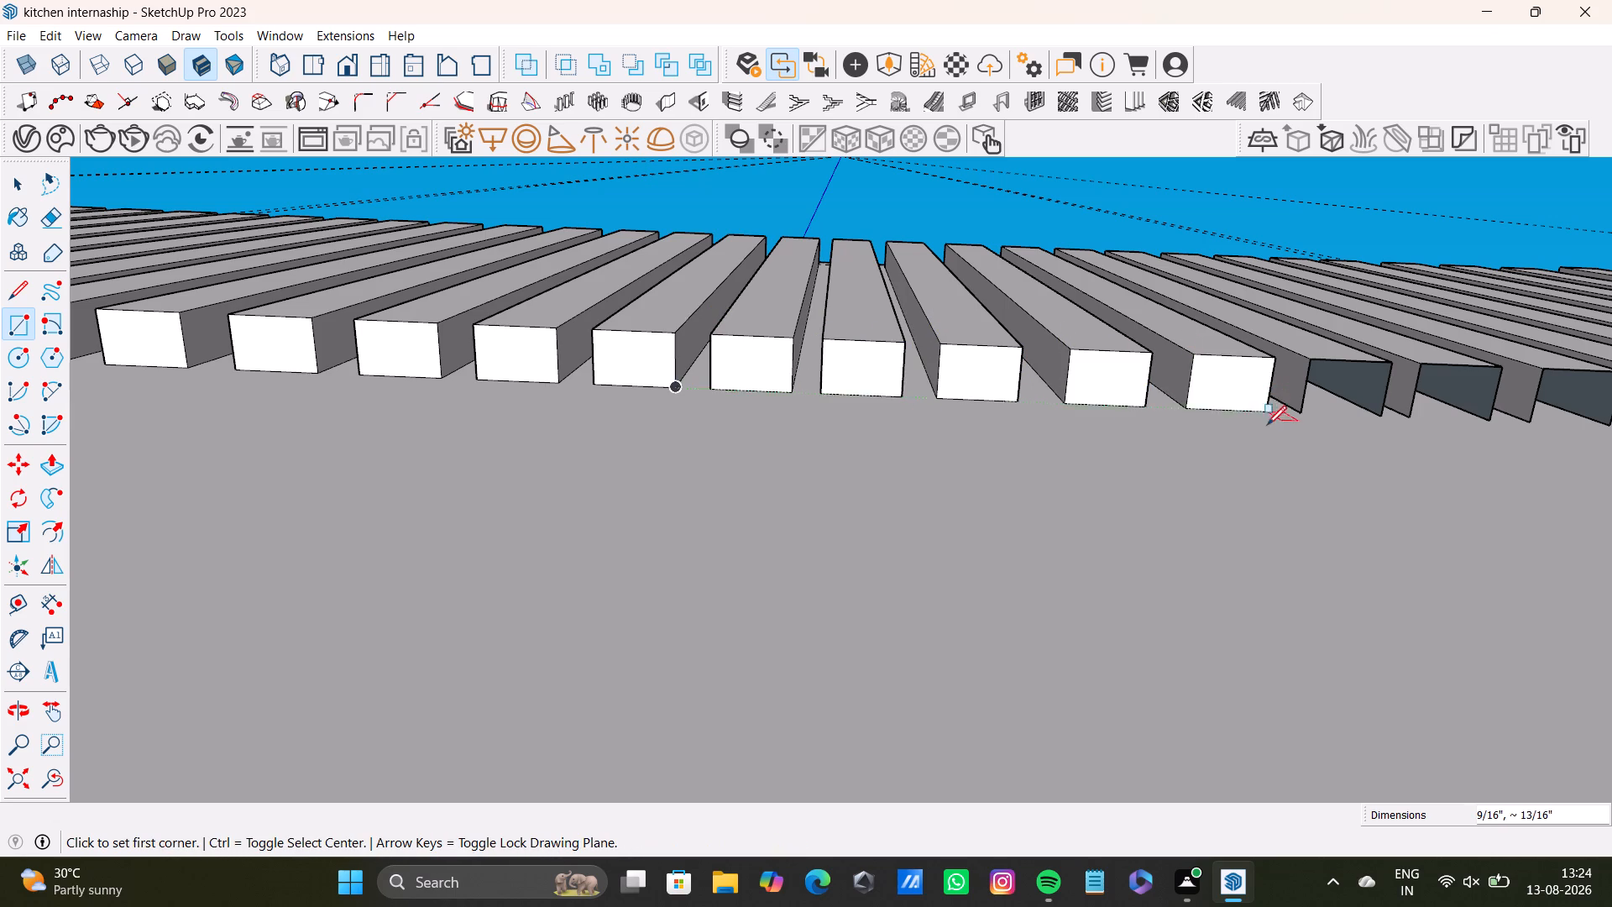
# Cap the open lower ends of the sixtieth, sixty-first and sixty-second slats with rectangles about 9/16" by 13/16".
pyautogui.scroll(-8, 1250, 435)
pyautogui.keyDown('shift'); pyautogui.moveTo(1275, 443); pyautogui.dragTo(741, 496, button='middle'); pyautogui.keyUp('shift')
pyautogui.scroll(4, 830, 495)
pyautogui.moveTo(845, 451); pyautogui.dragTo(850, 410, button='middle')
pyautogui.scroll(-1, 782, 373)
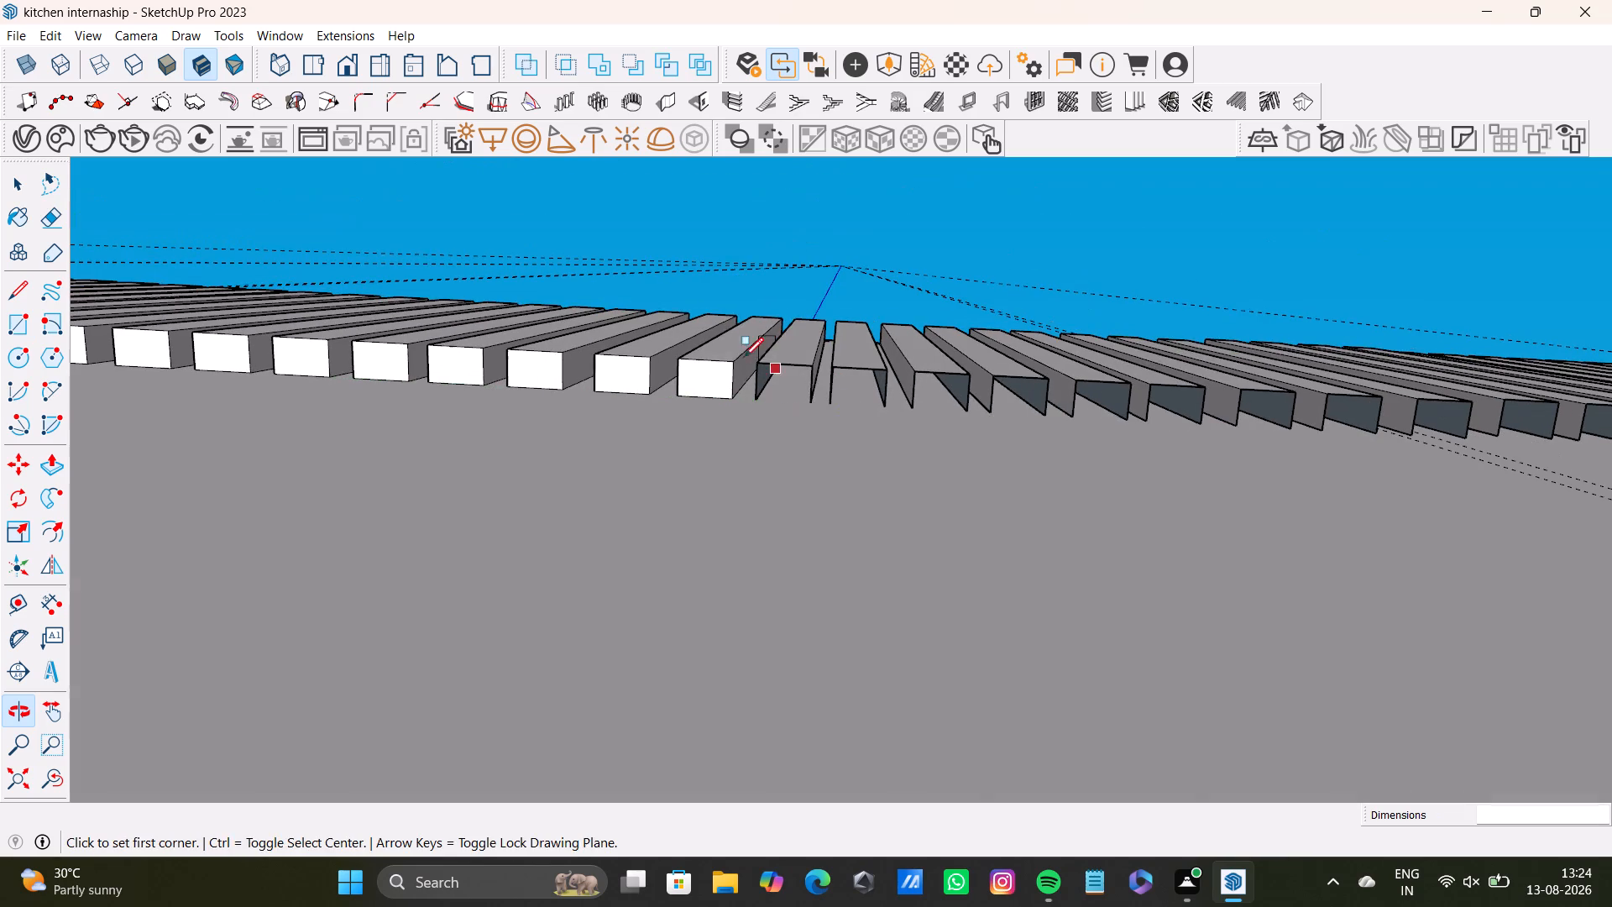
pyautogui.moveTo(756, 365); pyautogui.dragTo(768, 370)
pyautogui.click(805, 399)
pyautogui.moveTo(835, 370); pyautogui.dragTo(842, 371)
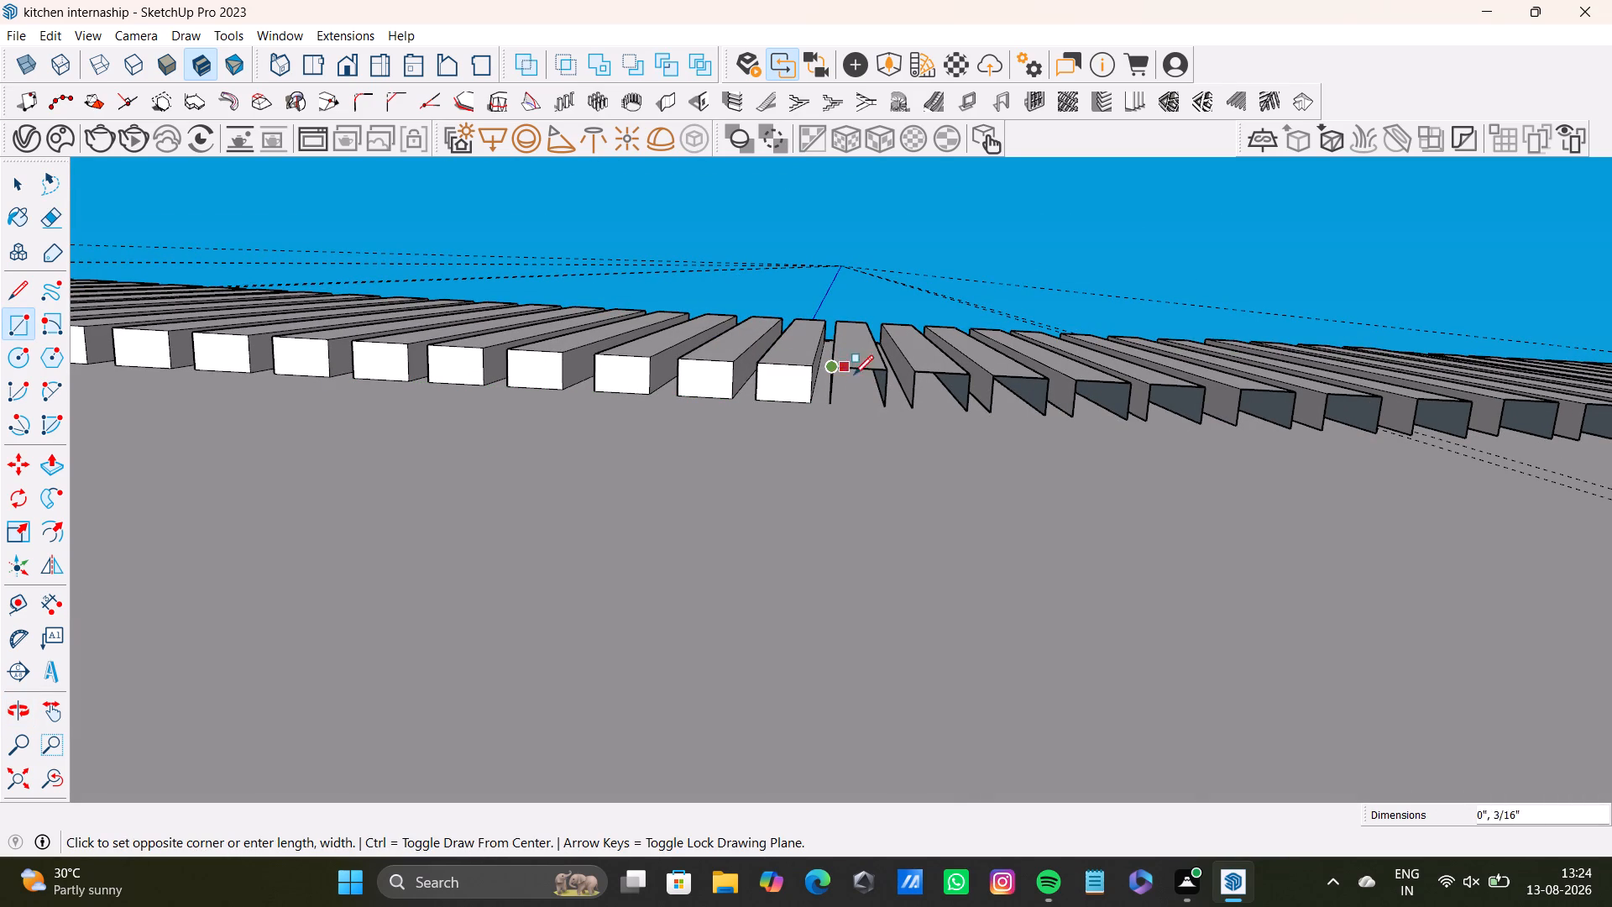
pyautogui.click(884, 398)
pyautogui.click(919, 374)
pyautogui.click(971, 404)
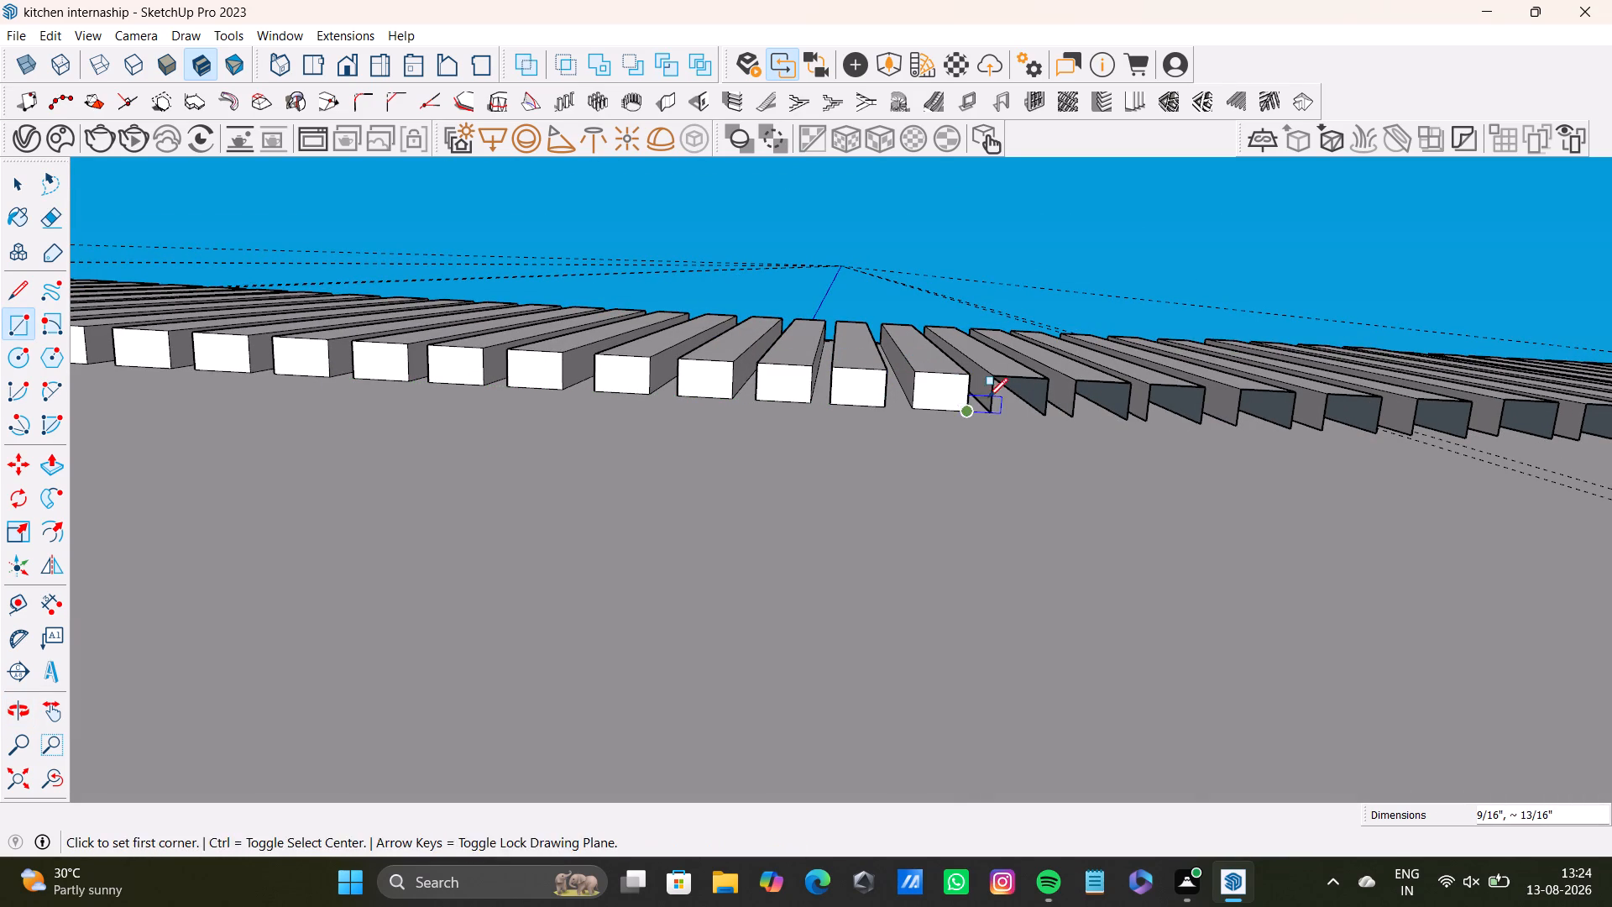
# Cap the open lower ends of the sixty-third to sixty-sixth slats with rectangles about 9/16" by 13/16".
pyautogui.click(994, 380)
pyautogui.click(1046, 412)
pyautogui.moveTo(1081, 391); pyautogui.dragTo(1089, 417)
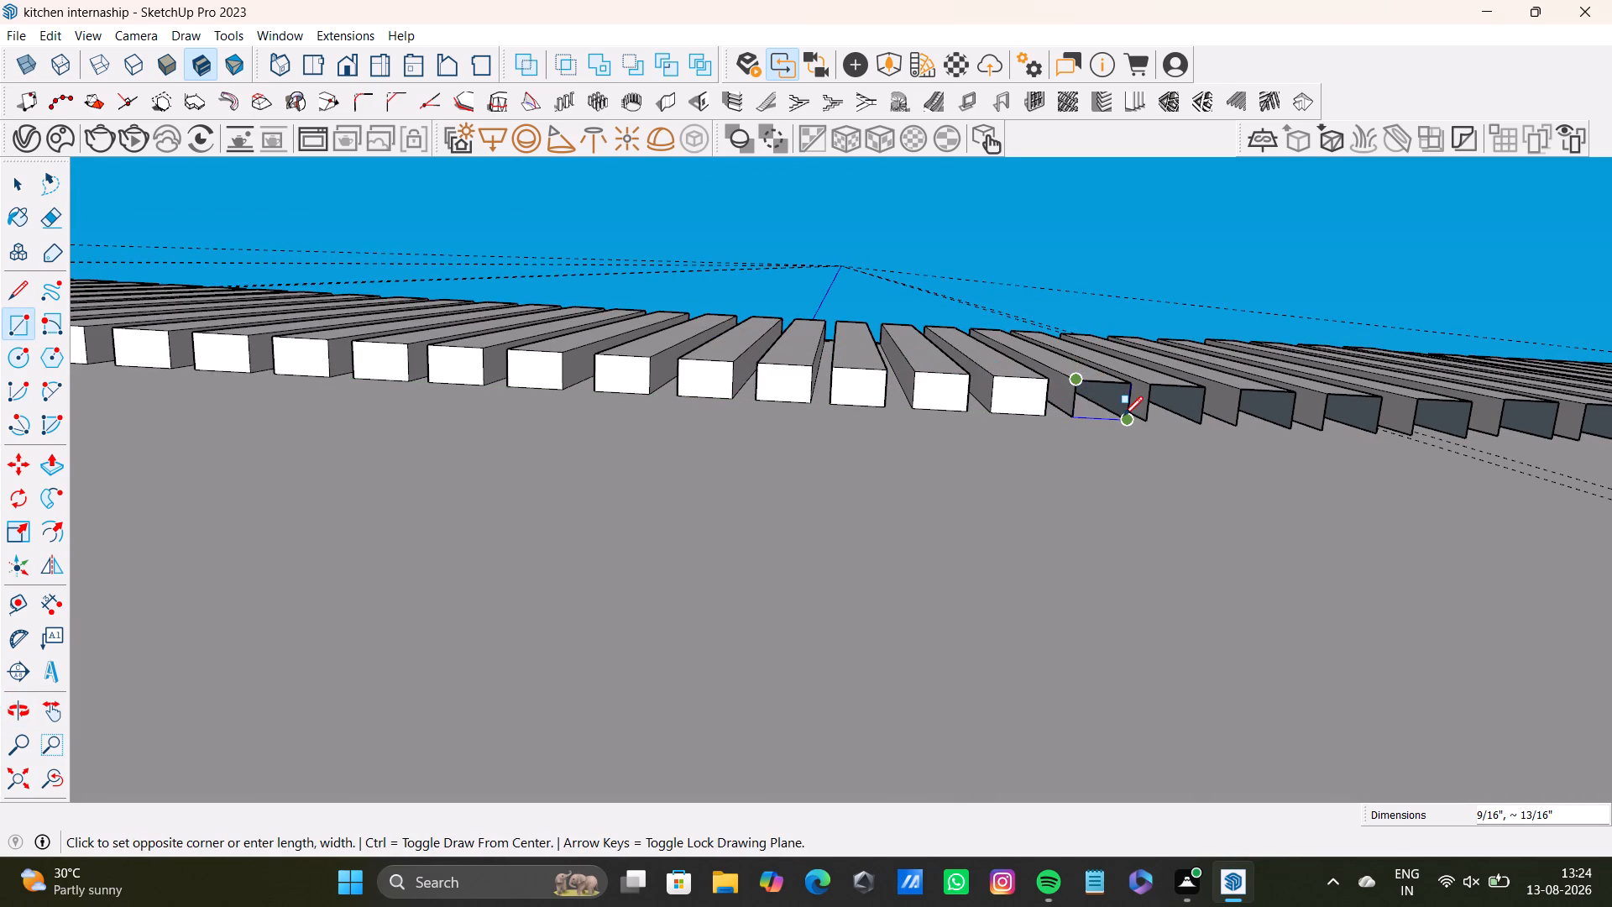
pyautogui.click(1127, 414)
pyautogui.click(1153, 385)
pyautogui.click(1200, 417)
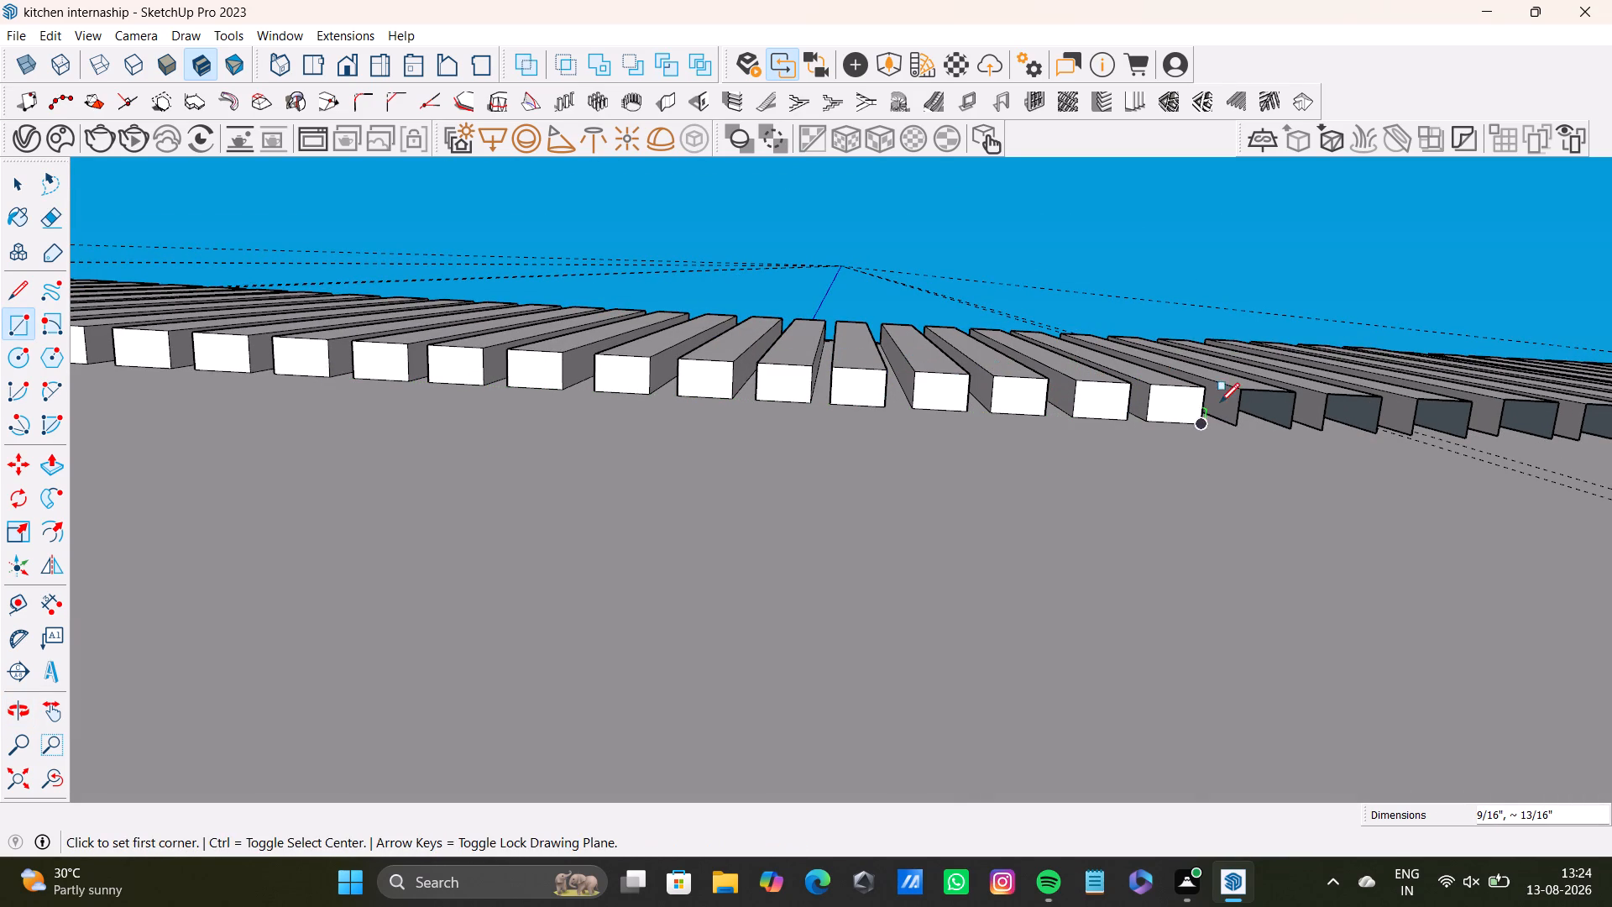
pyautogui.moveTo(1238, 400); pyautogui.dragTo(1234, 408)
pyautogui.click(1286, 418)
# Cap the open lower end of the sixty-seventh slat with a rectangle about 9/16" by 13/16".
pyautogui.scroll(-5, 1295, 459)
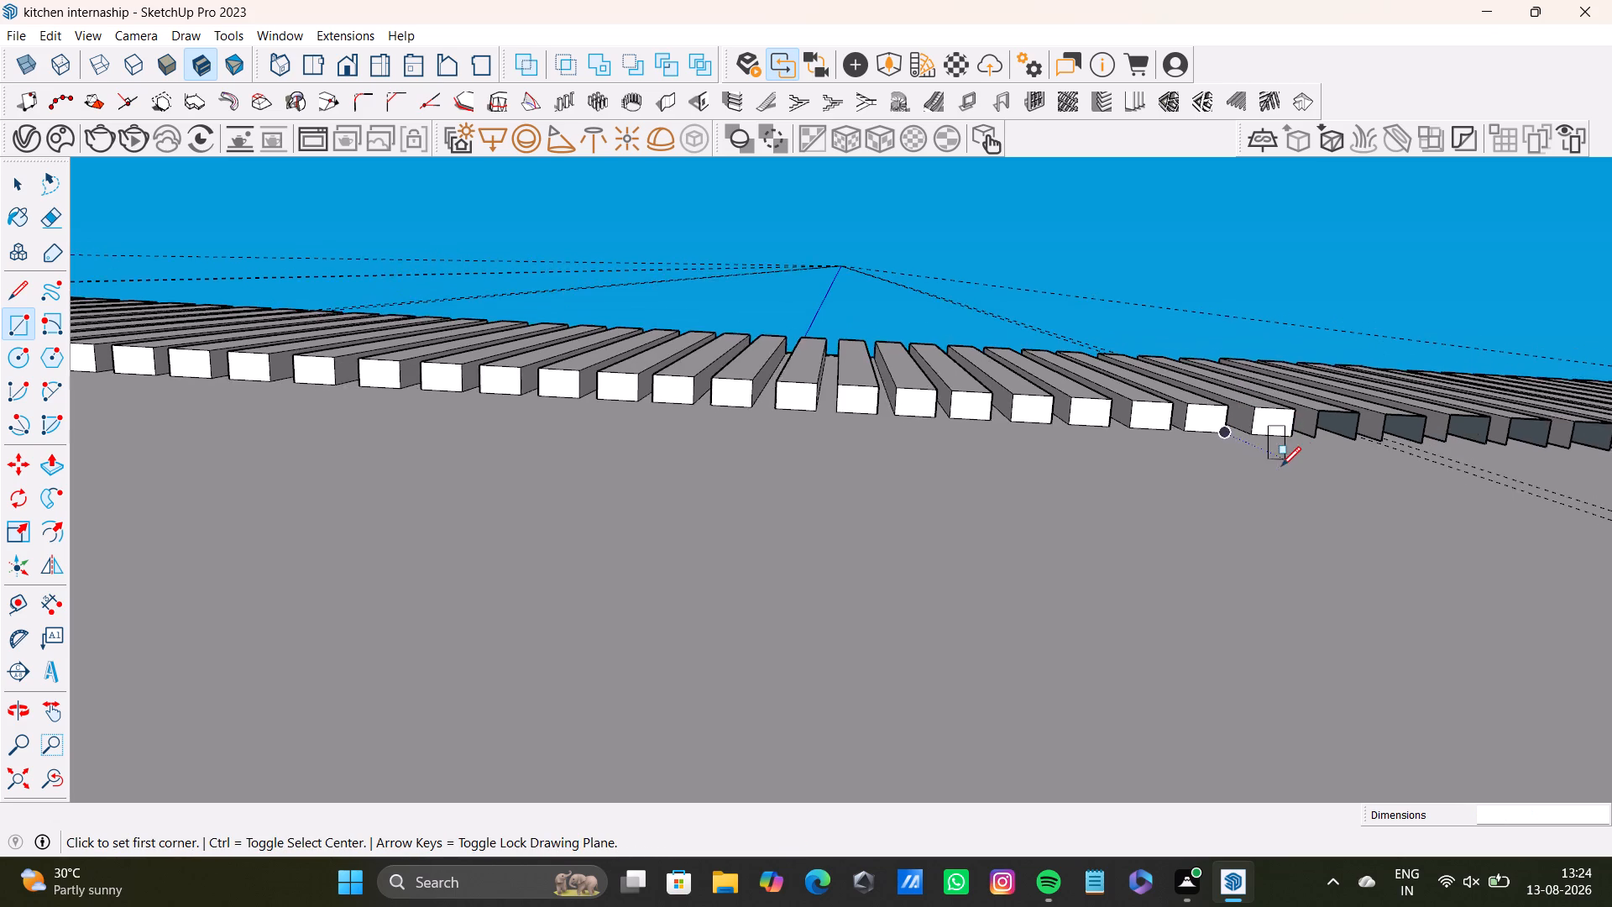
pyautogui.scroll(-4, 1281, 466)
pyautogui.moveTo(1295, 480); pyautogui.dragTo(506, 567, button='middle')
pyautogui.moveTo(833, 566); pyautogui.dragTo(915, 577, button='middle')
pyautogui.keyDown('shift'); pyautogui.moveTo(922, 569); pyautogui.dragTo(770, 595, button='middle'); pyautogui.keyUp('shift')
pyautogui.scroll(2, 758, 609)
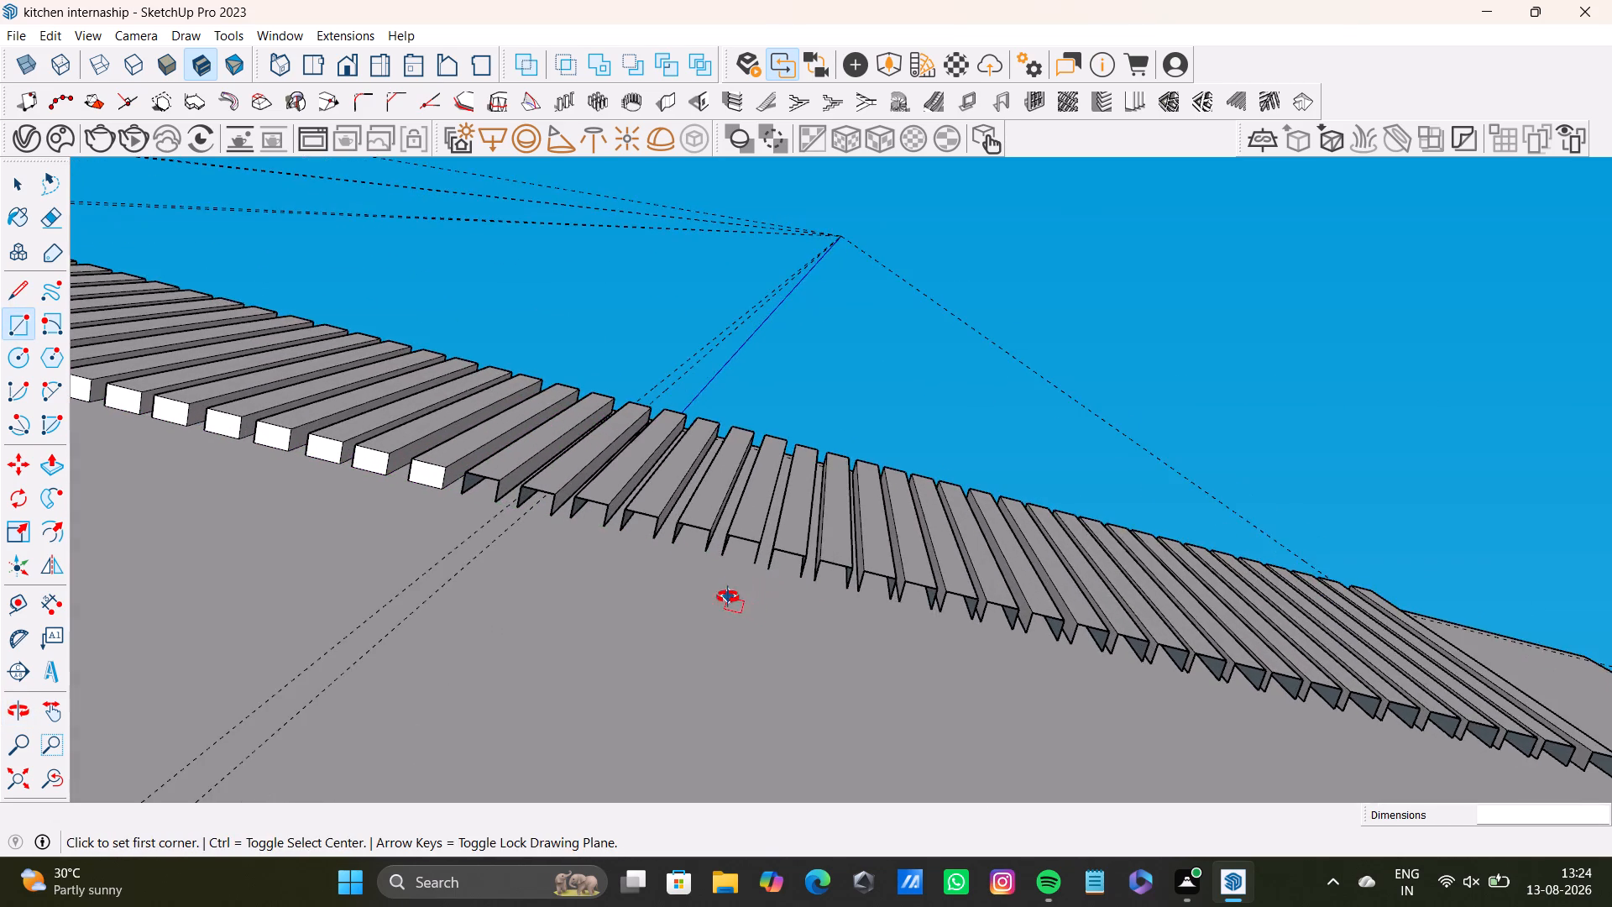
pyautogui.moveTo(728, 597); pyautogui.dragTo(796, 620, button='middle')
pyautogui.scroll(3, 625, 569)
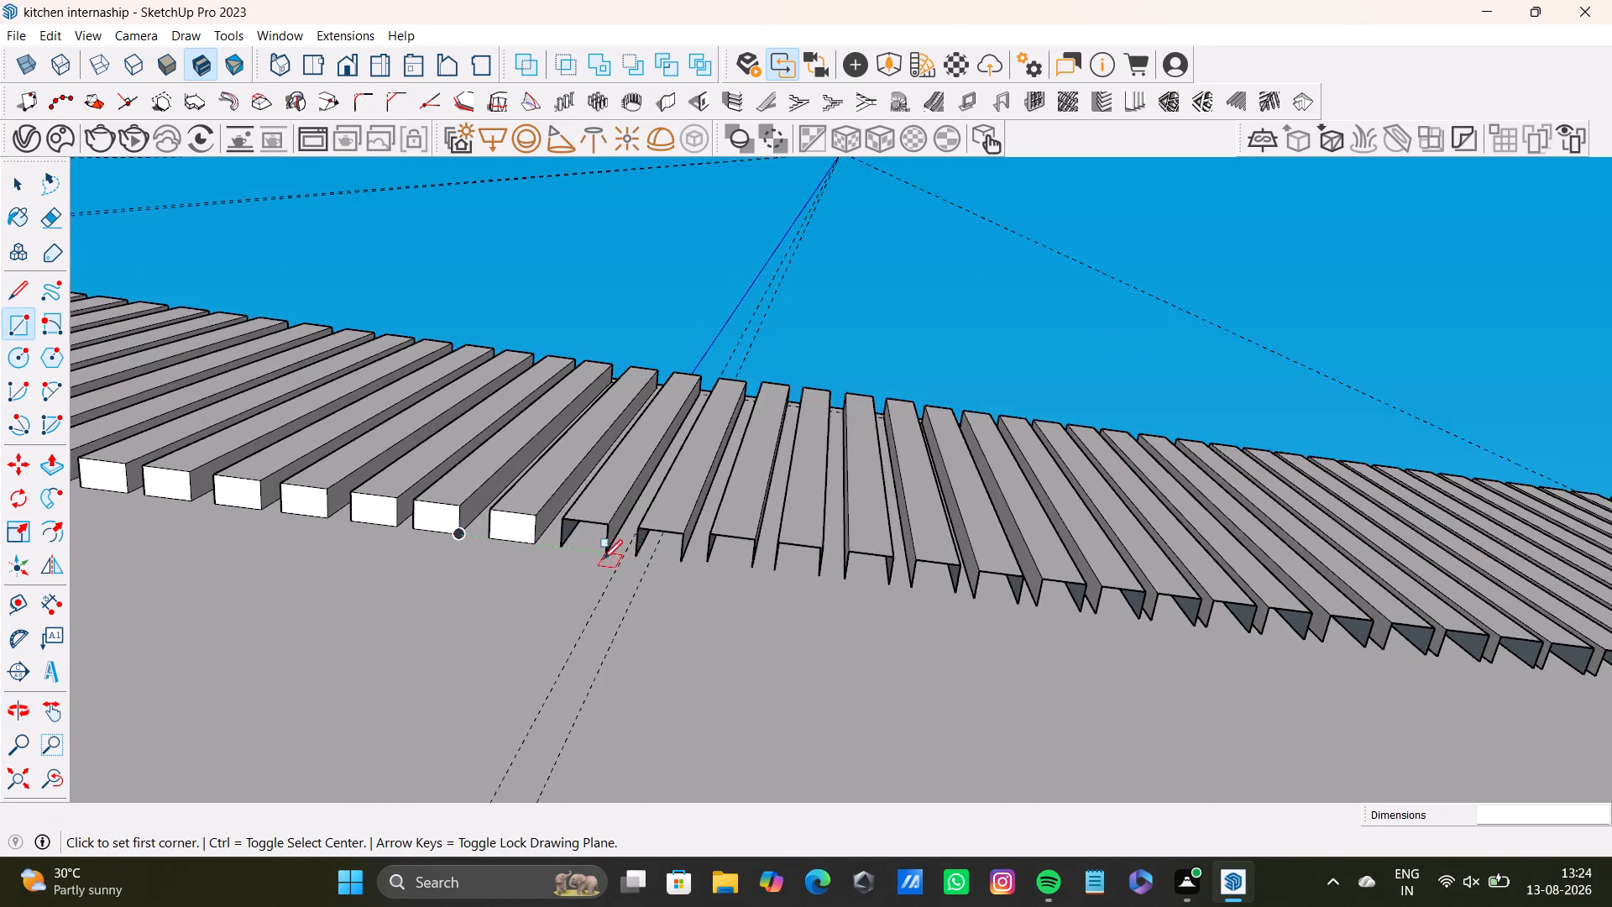
pyautogui.scroll(2, 603, 559)
pyautogui.click(559, 507)
pyautogui.click(611, 551)
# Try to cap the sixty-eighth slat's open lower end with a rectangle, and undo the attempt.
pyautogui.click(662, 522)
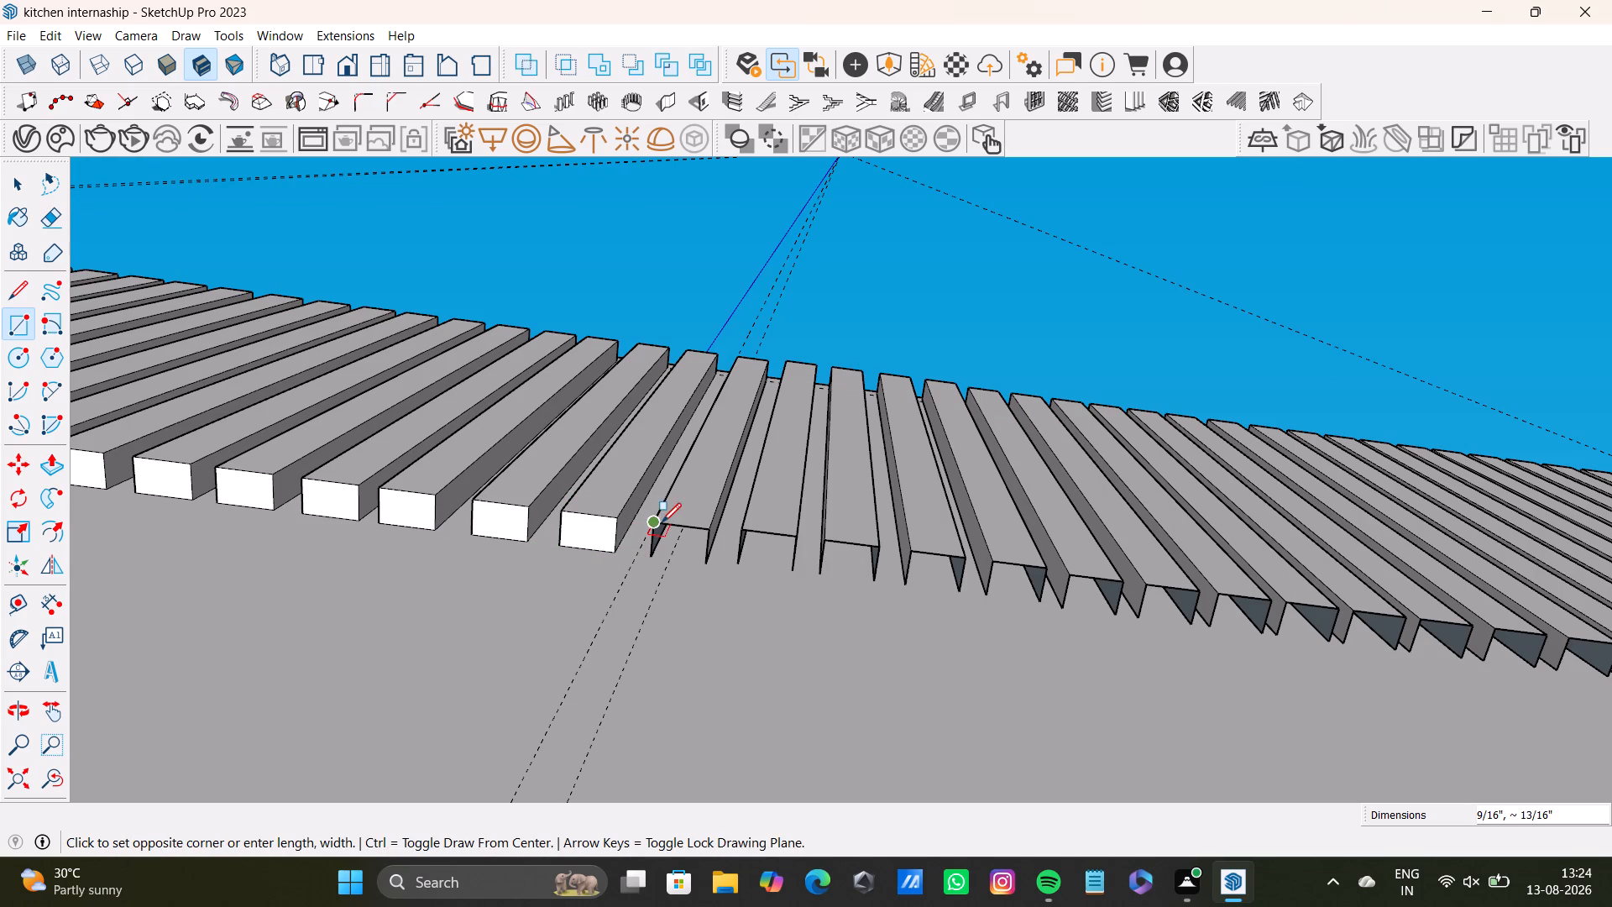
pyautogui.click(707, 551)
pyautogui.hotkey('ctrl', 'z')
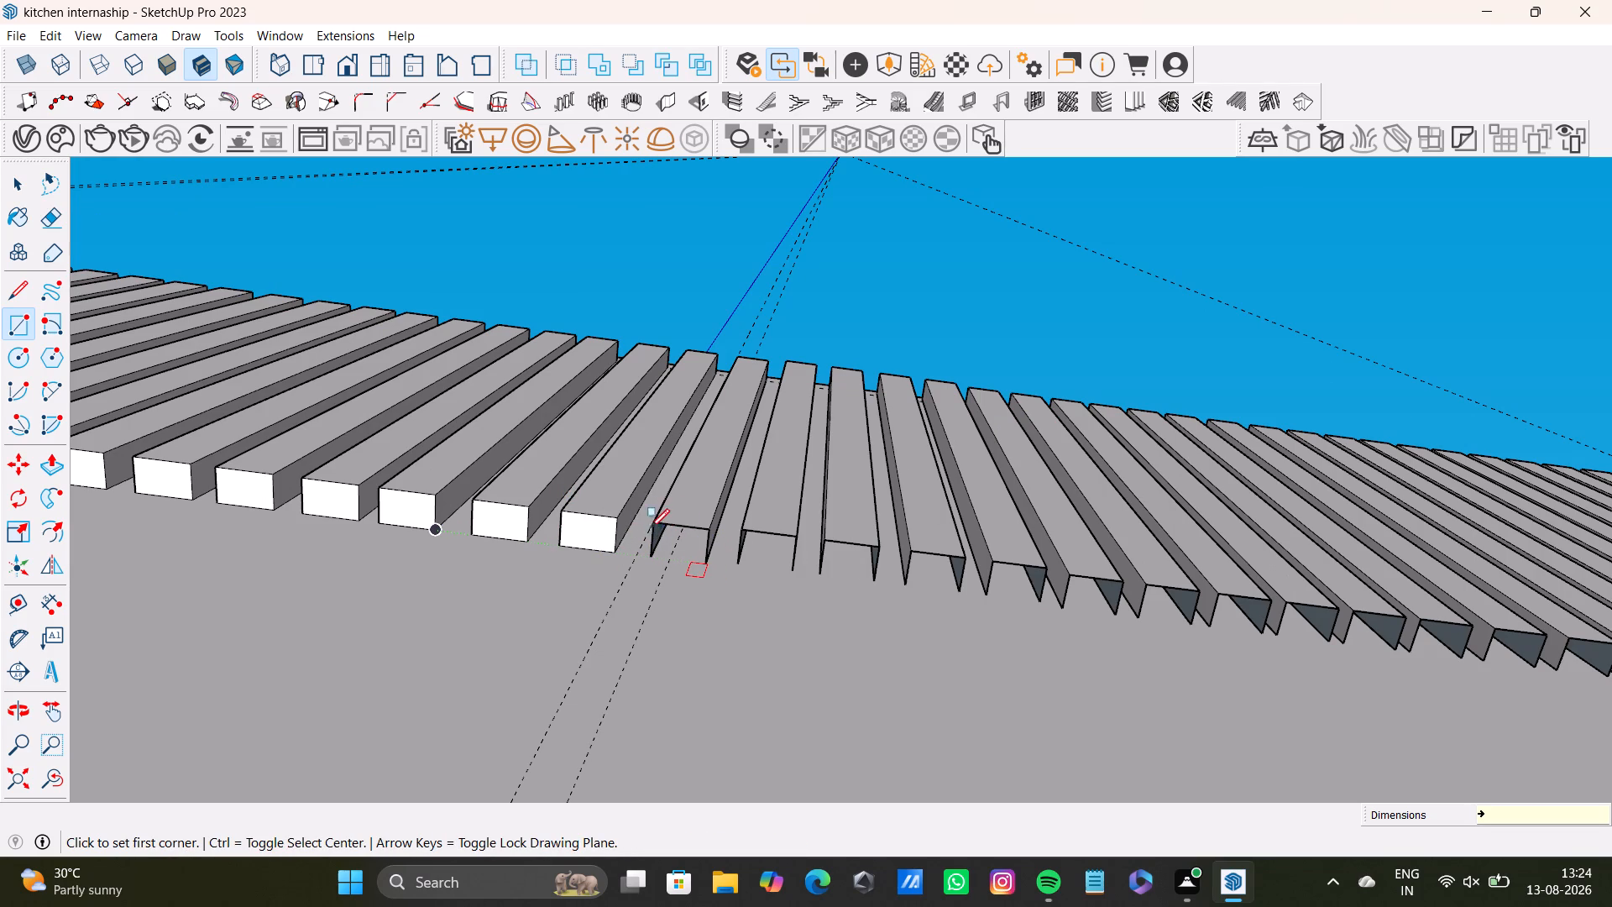
# Cap the open lower ends of the sixty-eighth to seventy-second slats with rectangles about 9/16" by 13/16".
pyautogui.click(653, 525)
pyautogui.click(704, 555)
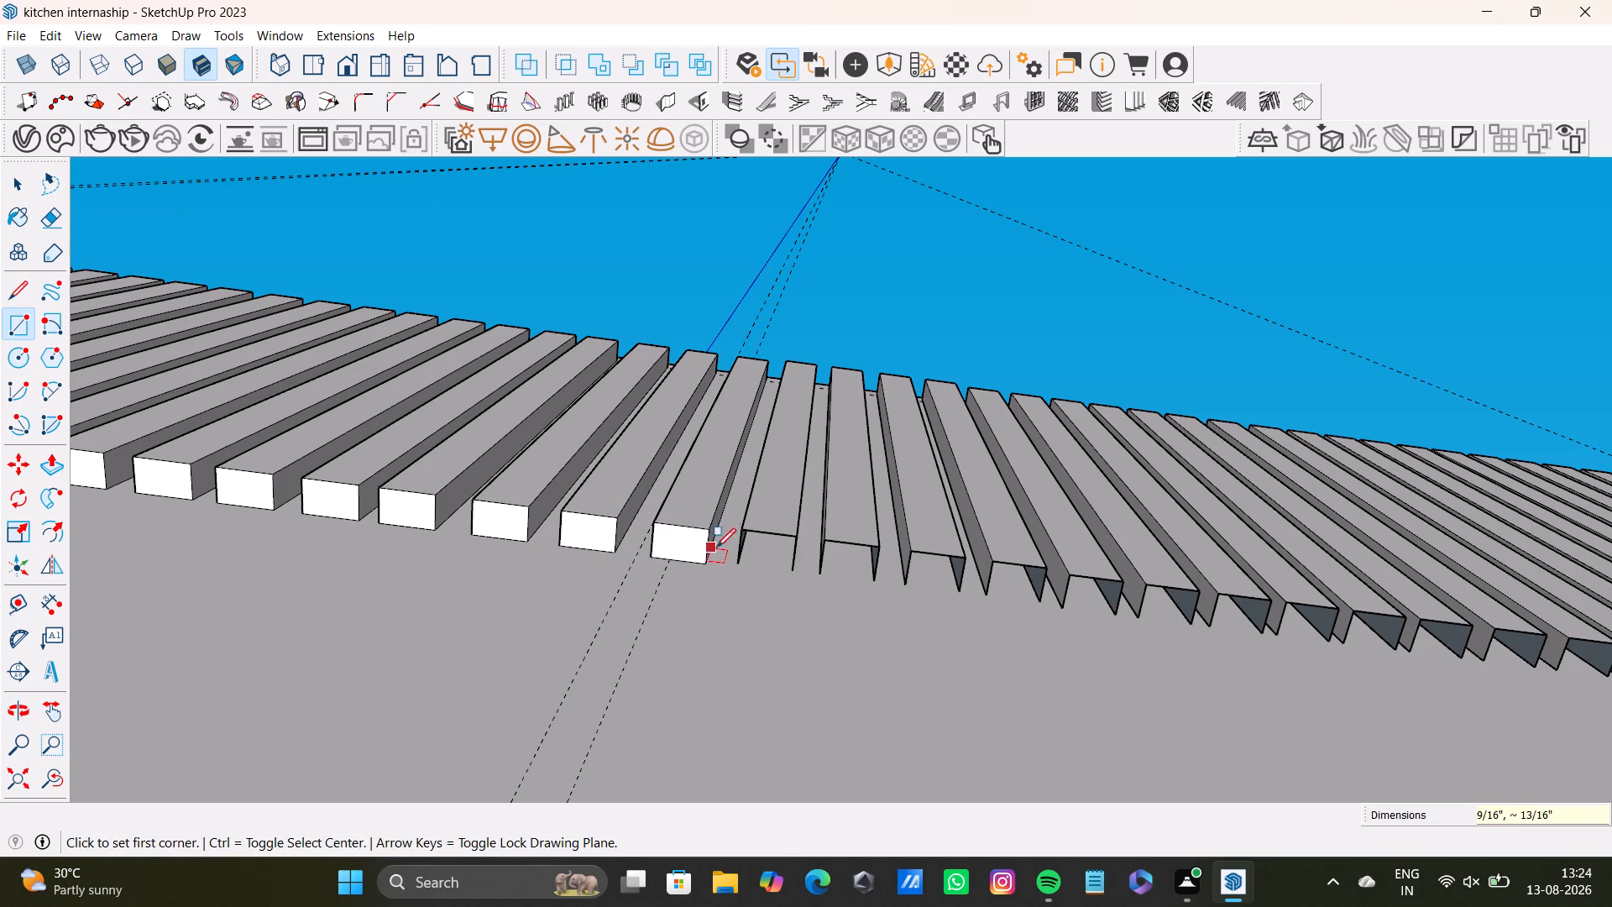
pyautogui.click(751, 533)
pyautogui.click(792, 564)
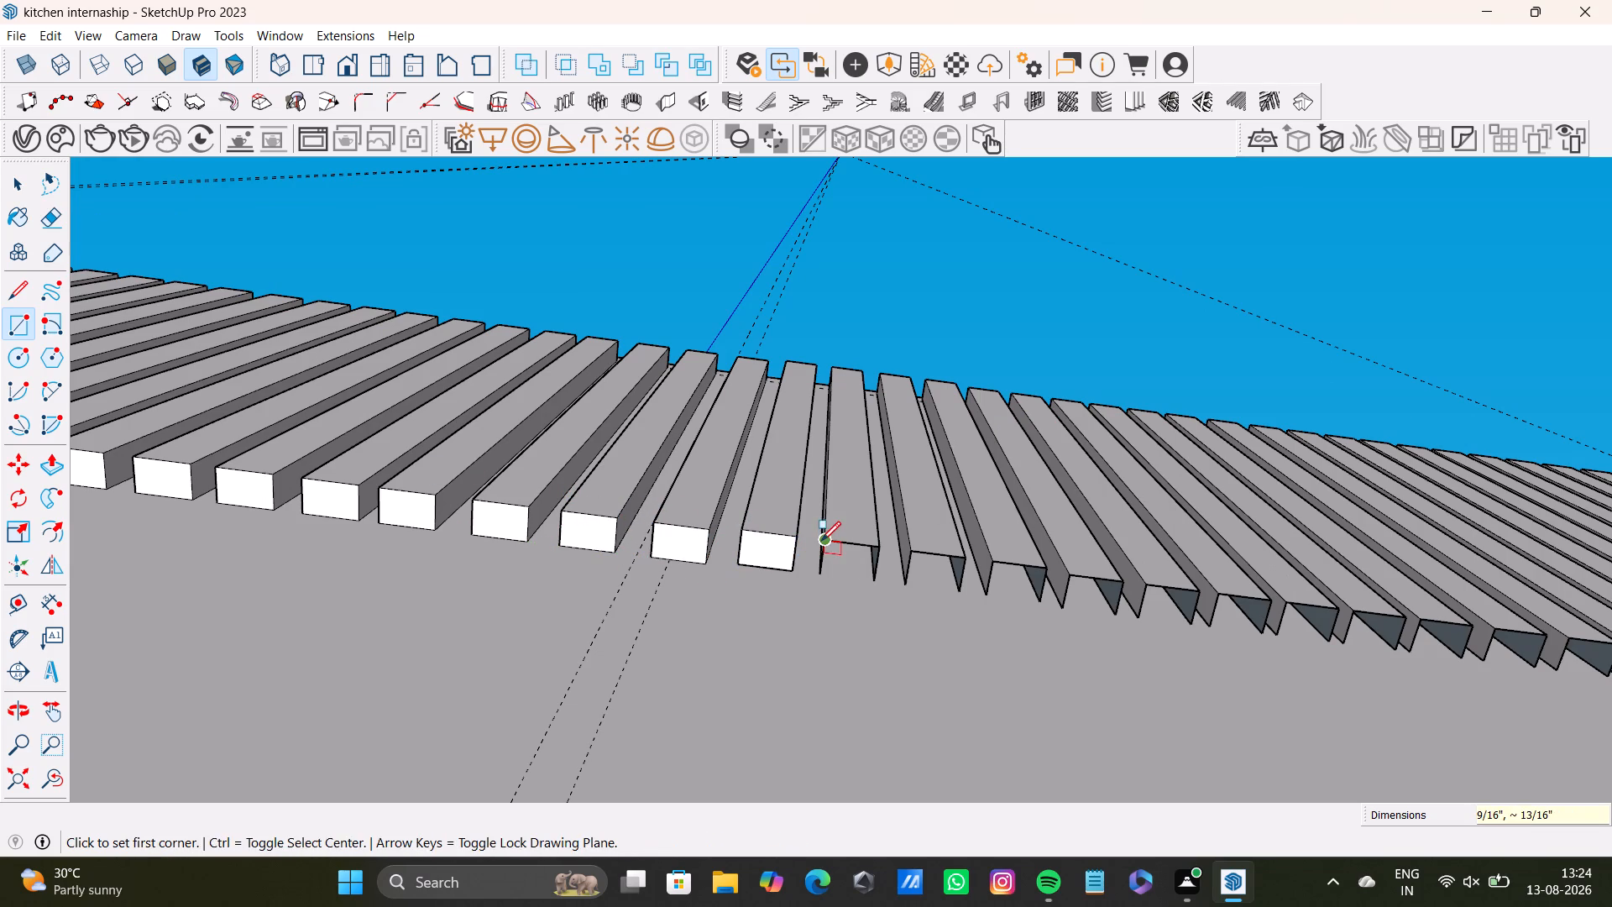
pyautogui.click(821, 541)
pyautogui.click(876, 572)
pyautogui.click(915, 555)
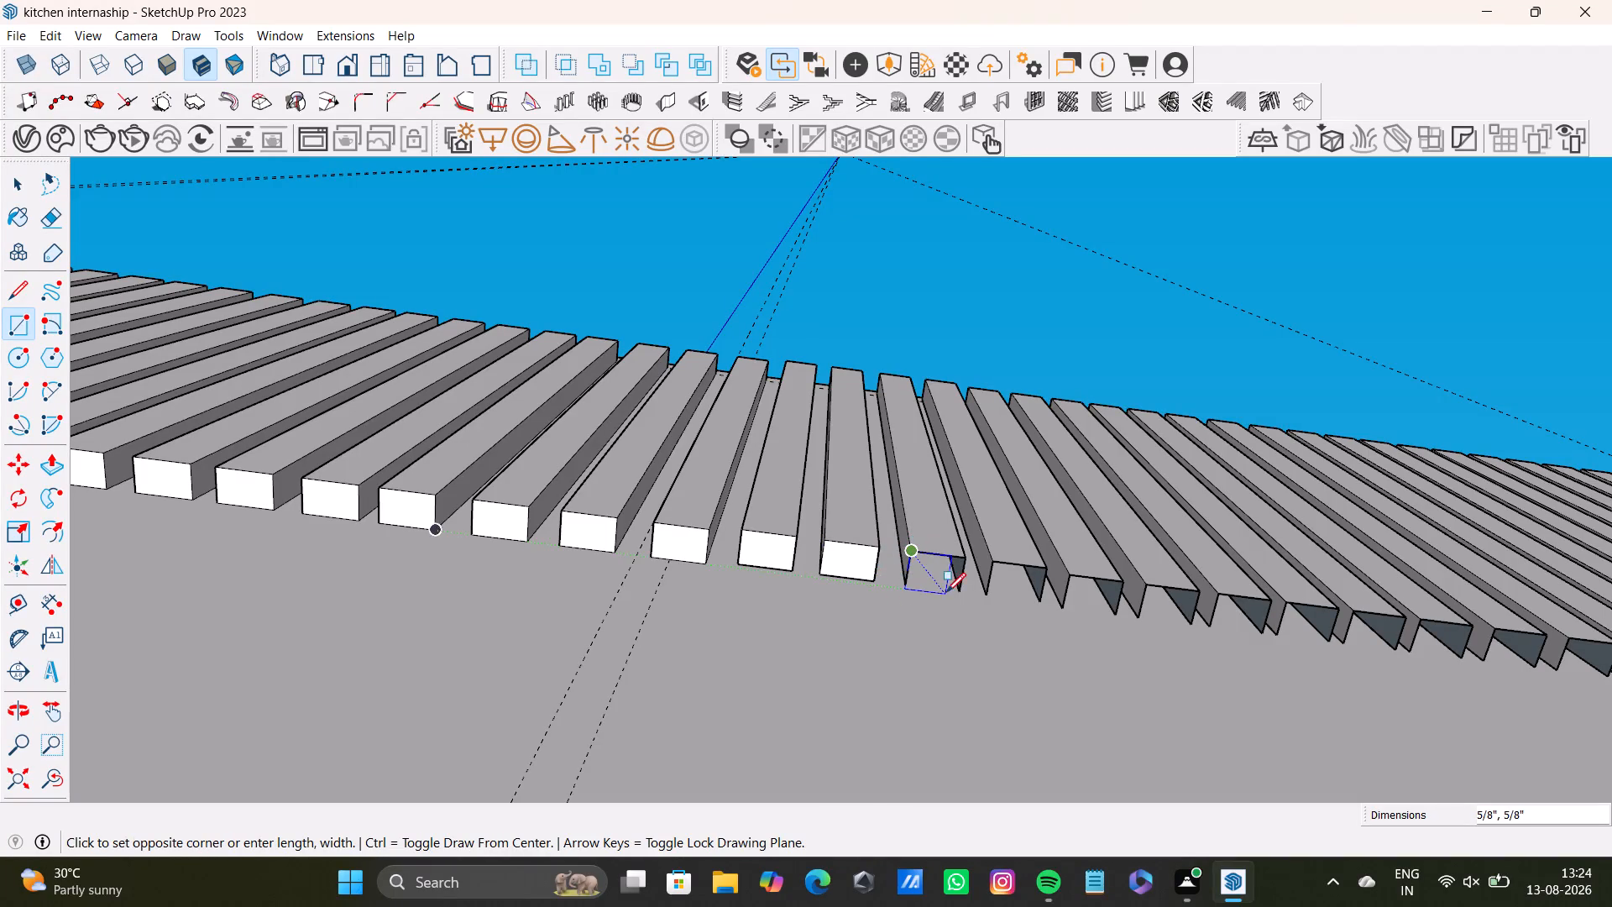
pyautogui.click(958, 588)
pyautogui.click(996, 566)
pyautogui.click(1035, 591)
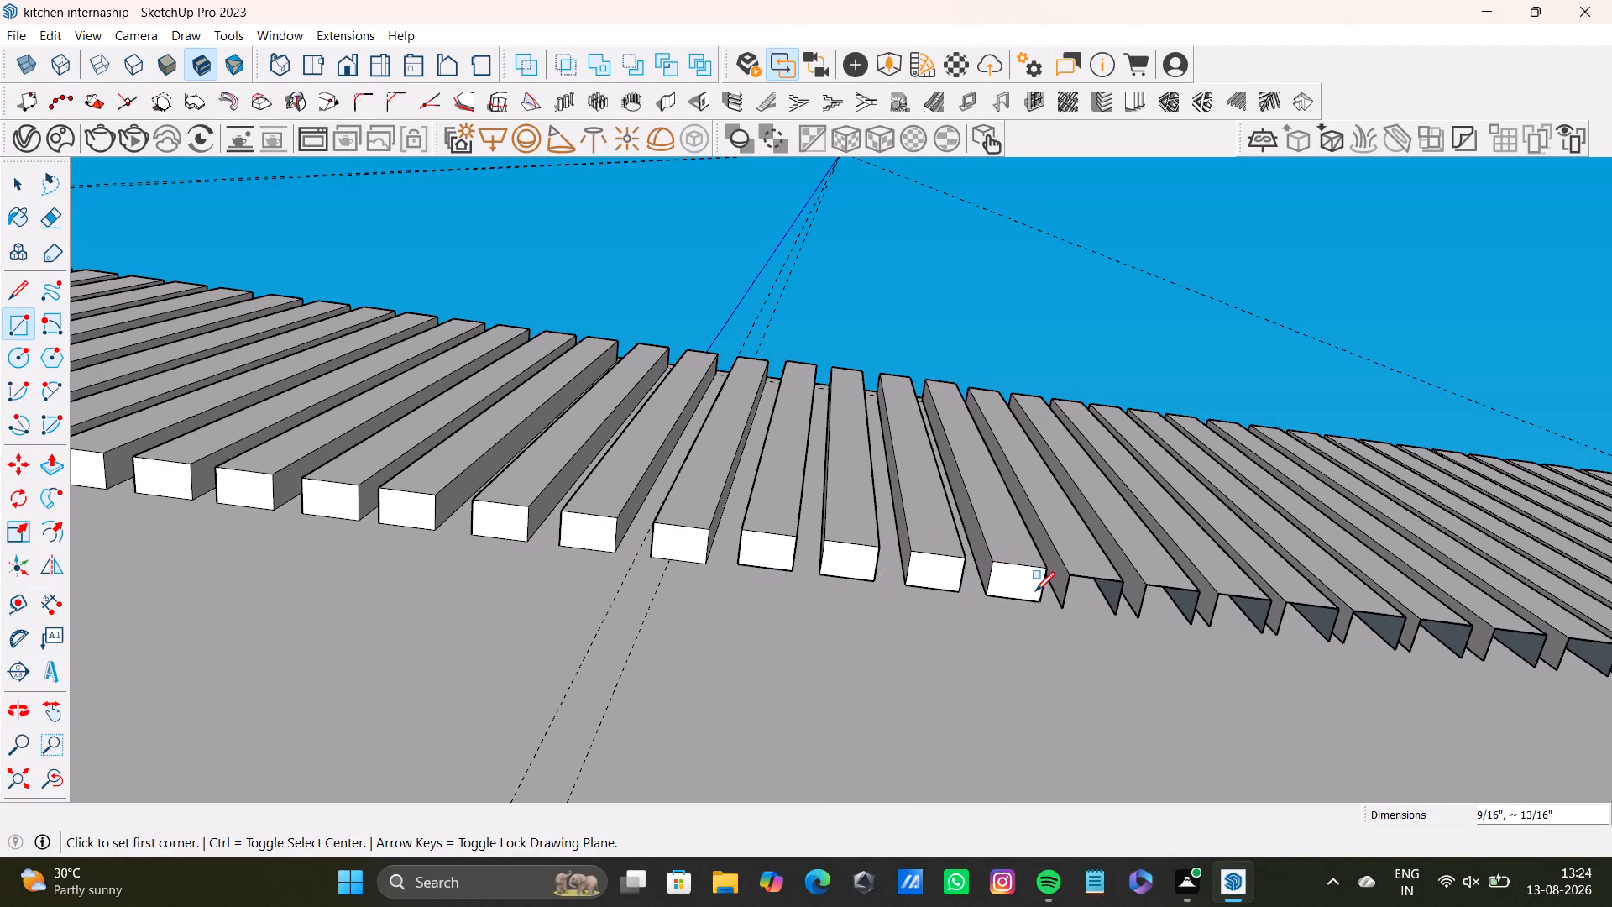
# Cap the open lower ends of the seventy-third, seventy-fourth and seventy-fifth slats with rectangles about 9/16" by 13/16".
pyautogui.scroll(-8, 1015, 605)
pyautogui.keyDown('shift'); pyautogui.moveTo(1023, 612); pyautogui.dragTo(648, 613, button='middle'); pyautogui.keyUp('shift')
pyautogui.moveTo(721, 637); pyautogui.dragTo(718, 567, button='middle')
pyautogui.scroll(3, 663, 564)
pyautogui.moveTo(666, 560); pyautogui.dragTo(673, 559)
pyautogui.click(697, 576)
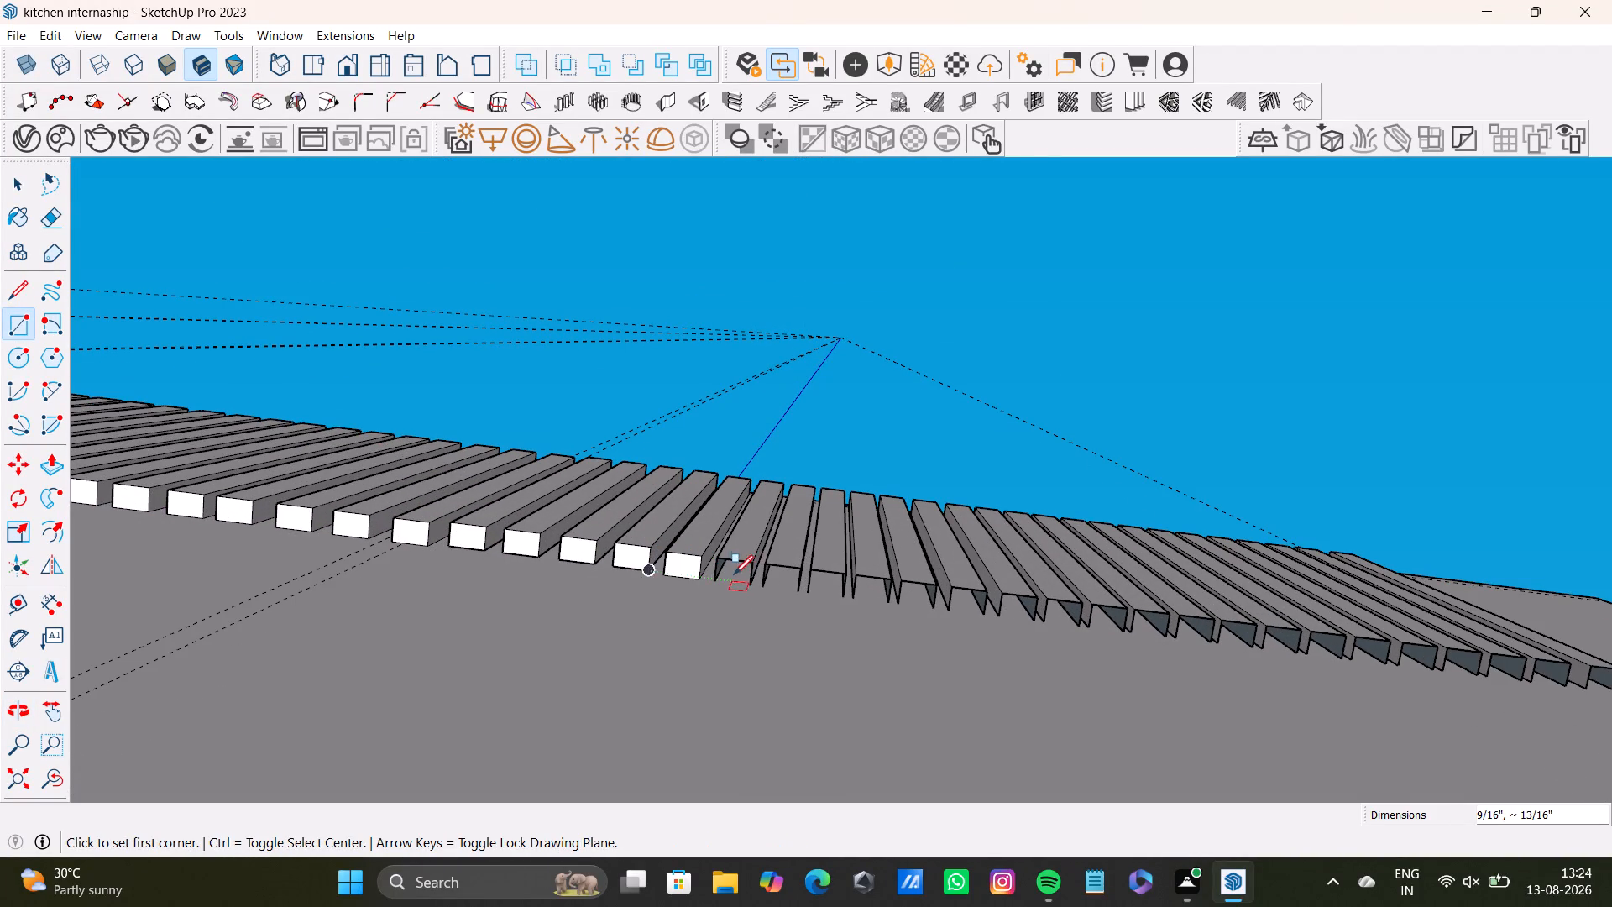
pyautogui.click(723, 562)
pyautogui.click(752, 580)
pyautogui.click(769, 570)
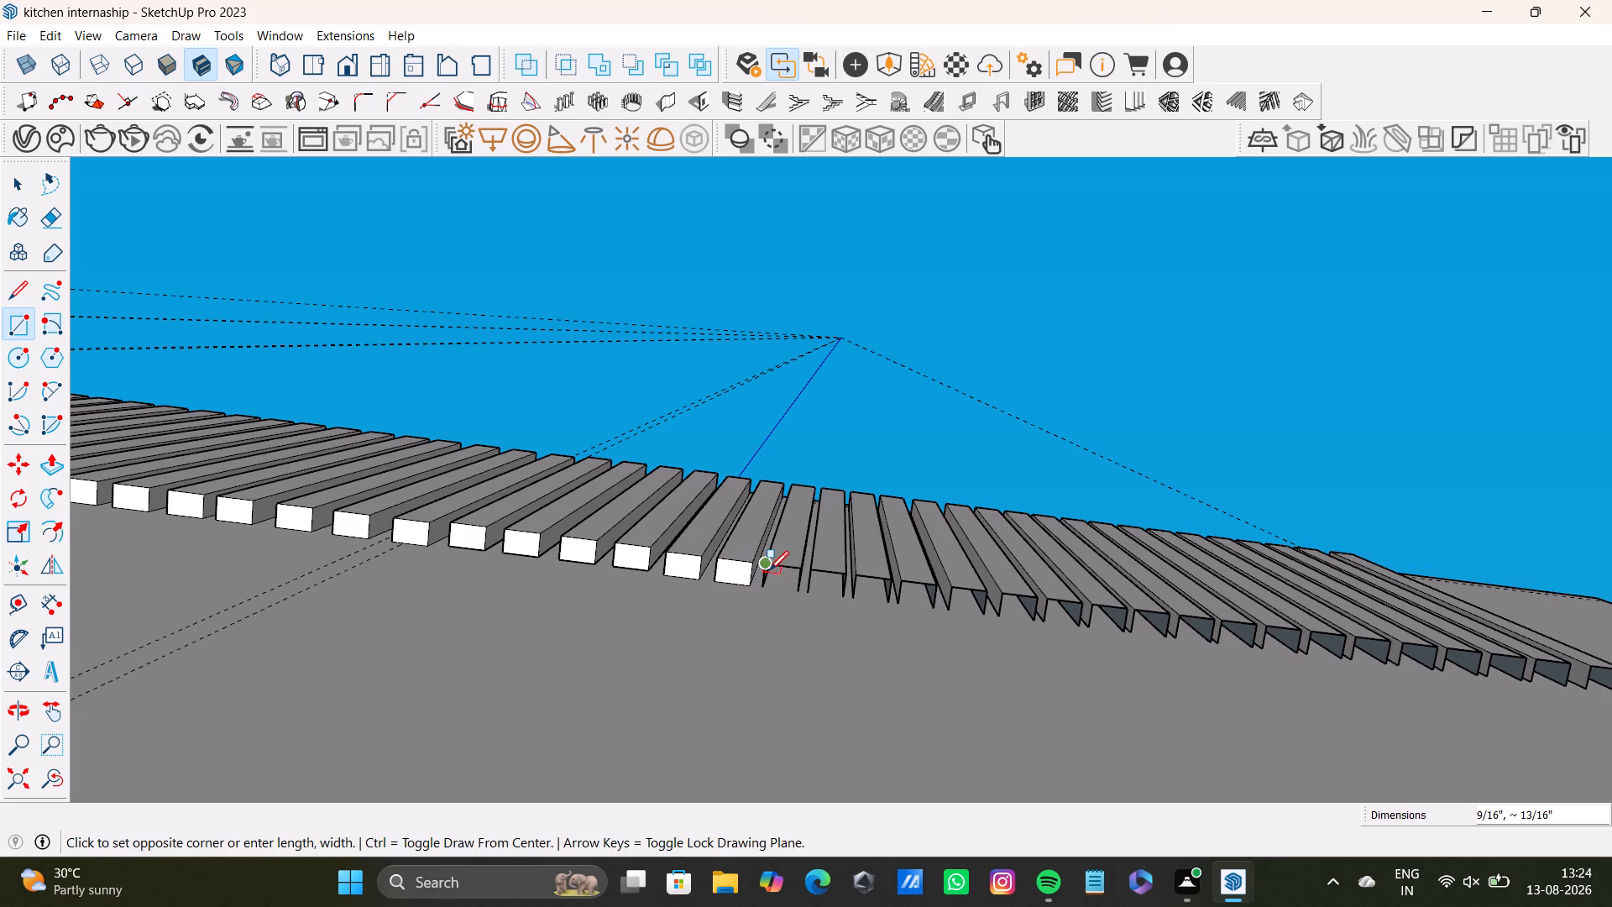
pyautogui.click(798, 590)
# Cap the open lower ends of the seventy-sixth to eightieth slats with rectangles about 9/16" by 13/16".
pyautogui.click(817, 574)
pyautogui.click(844, 594)
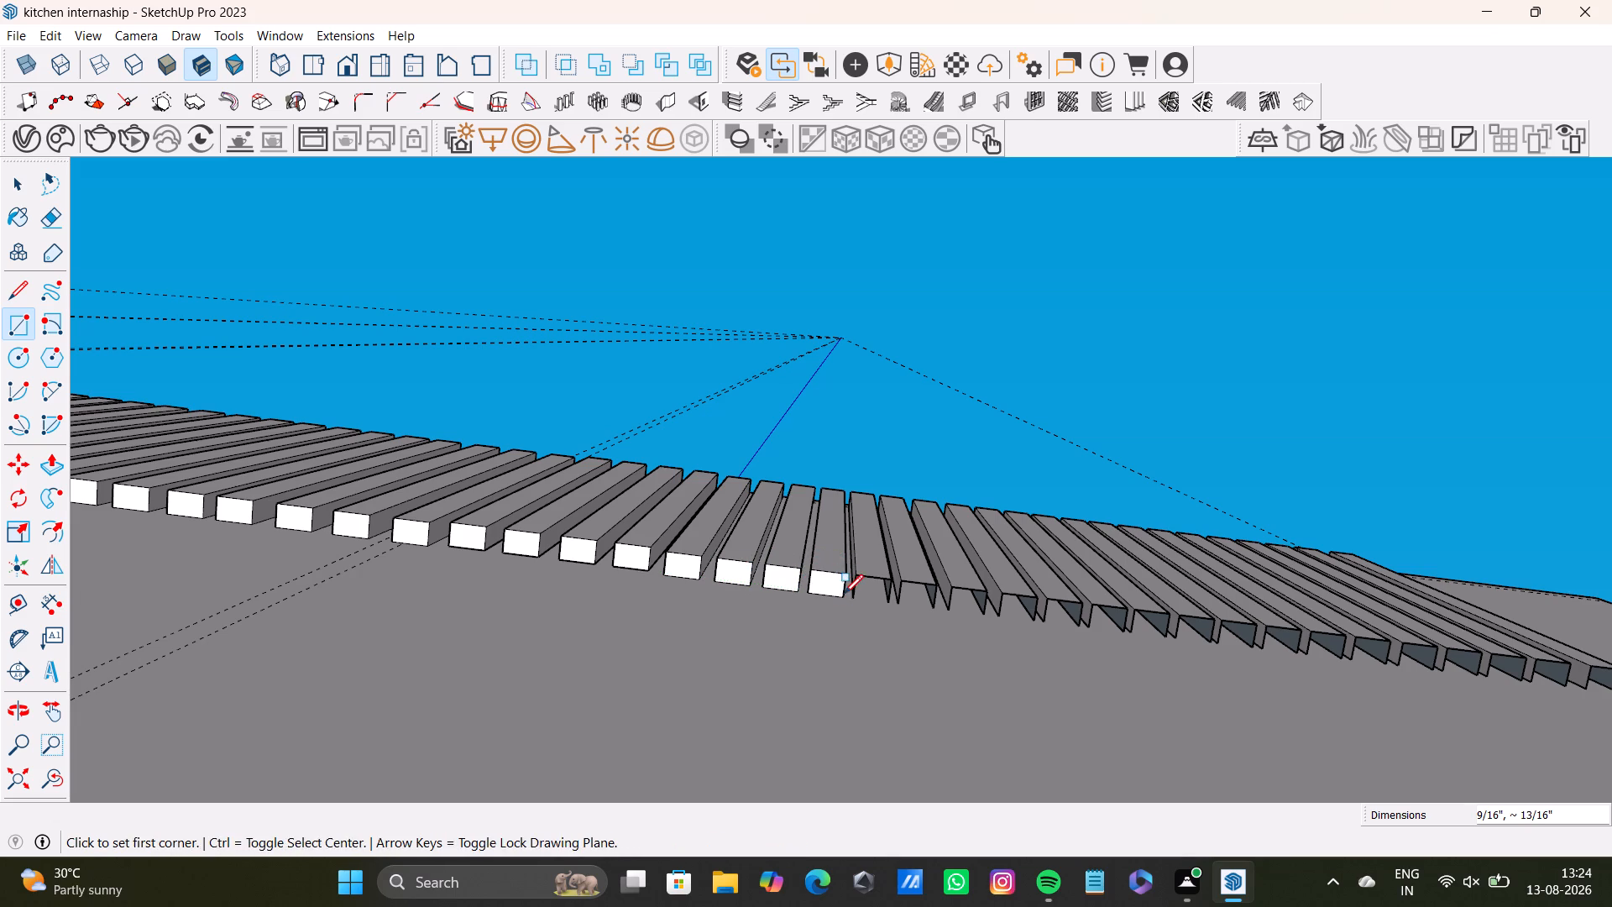
pyautogui.click(856, 581)
pyautogui.click(887, 604)
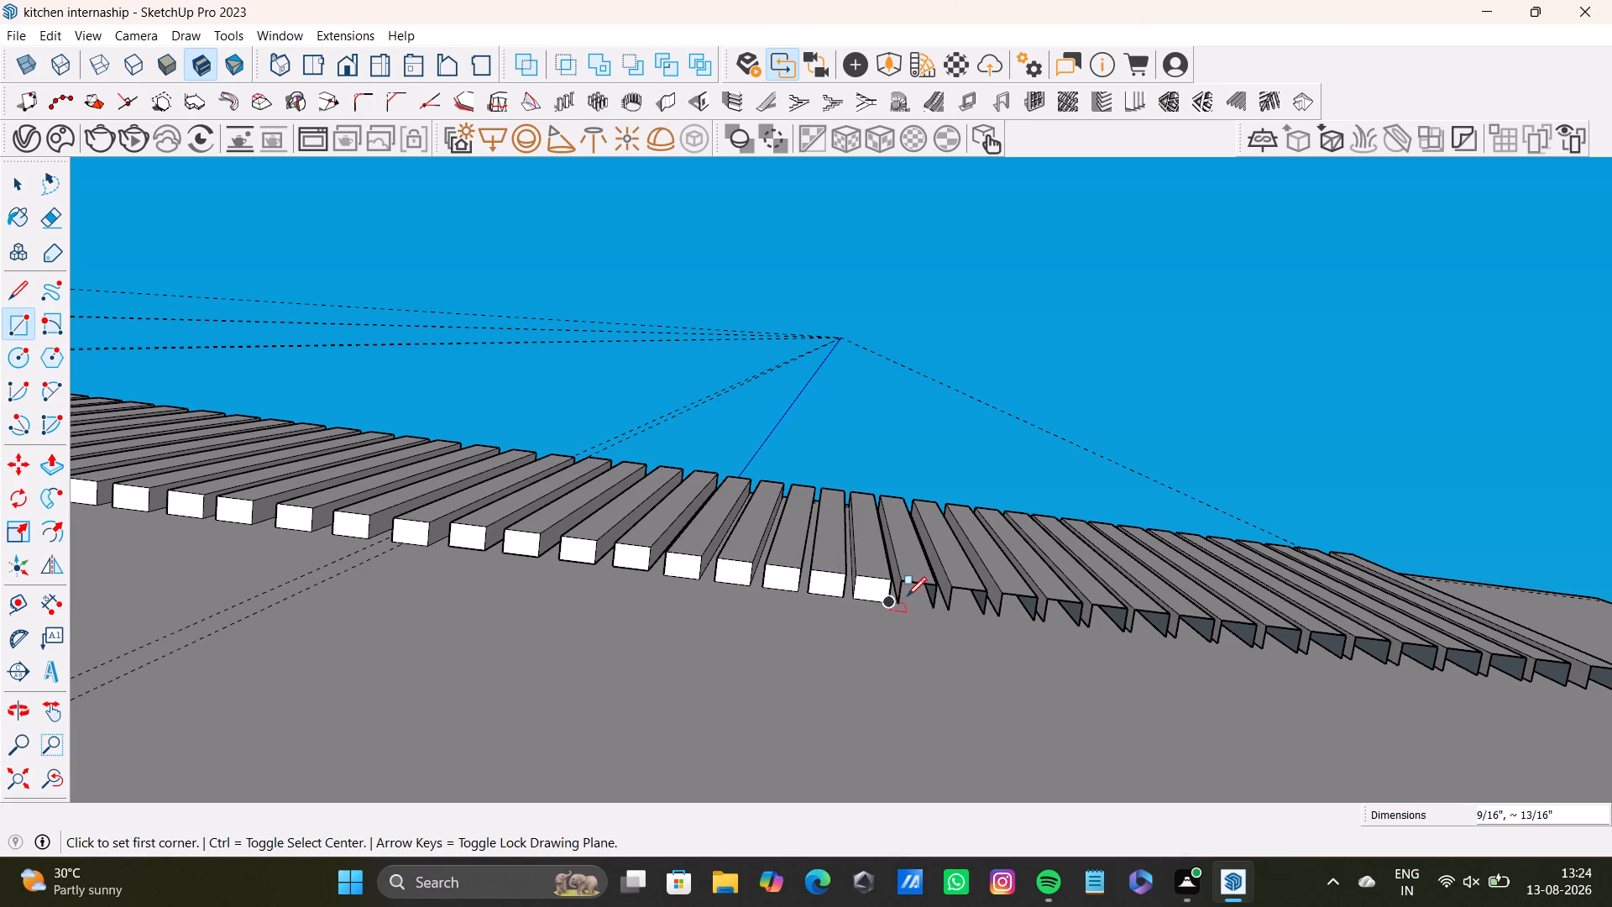
pyautogui.moveTo(904, 590); pyautogui.dragTo(908, 599)
pyautogui.click(934, 604)
pyautogui.click(952, 595)
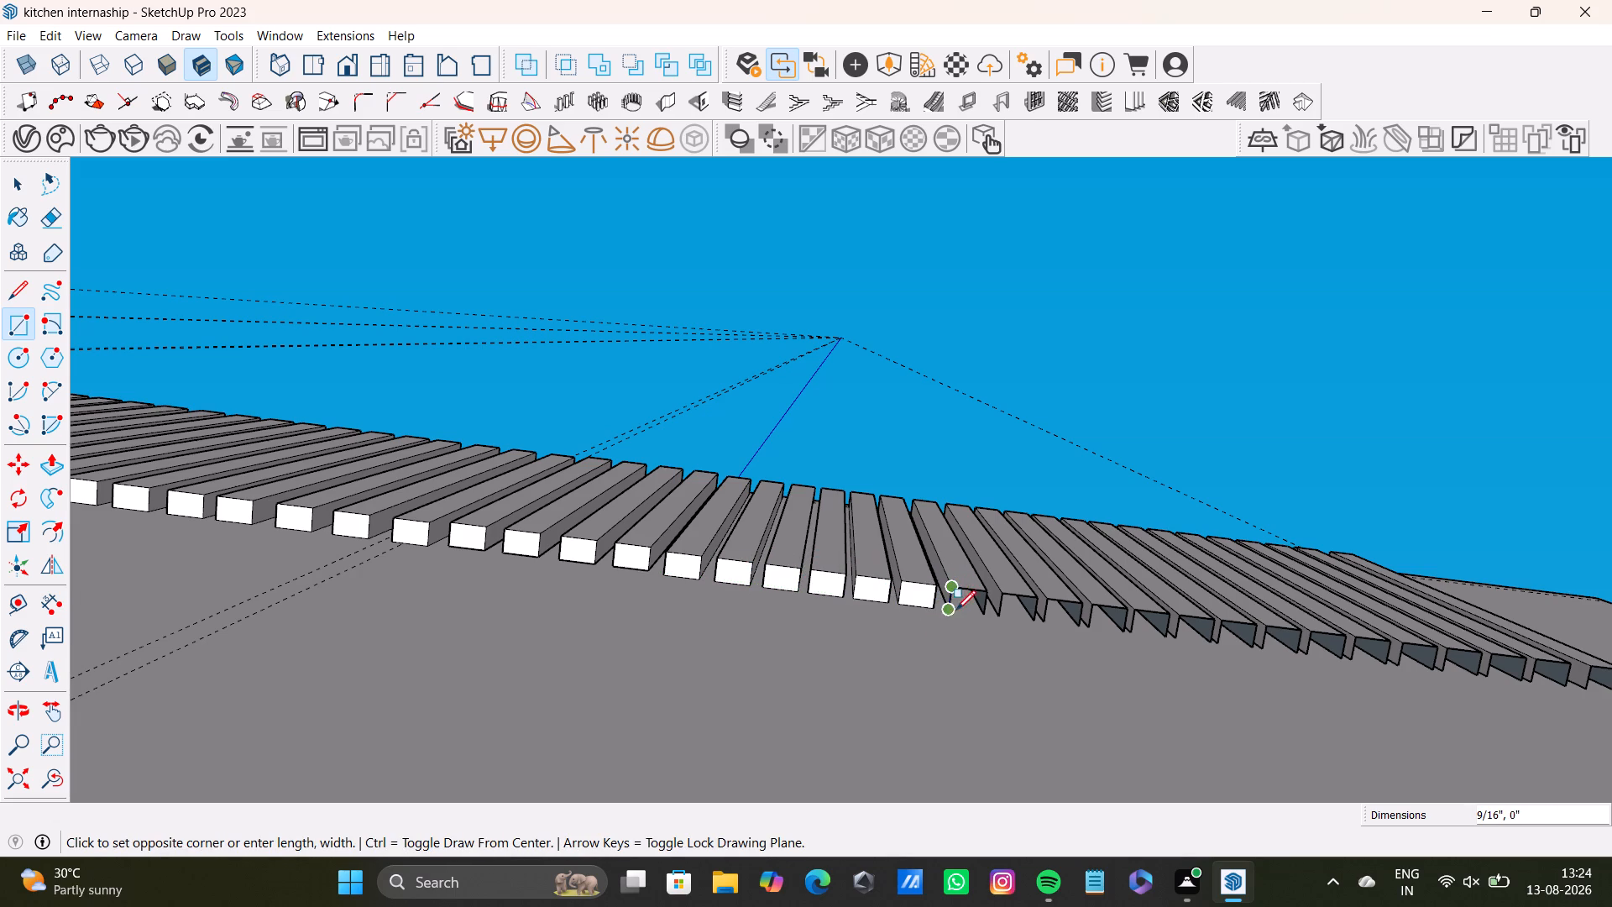
pyautogui.click(981, 608)
pyautogui.click(1002, 598)
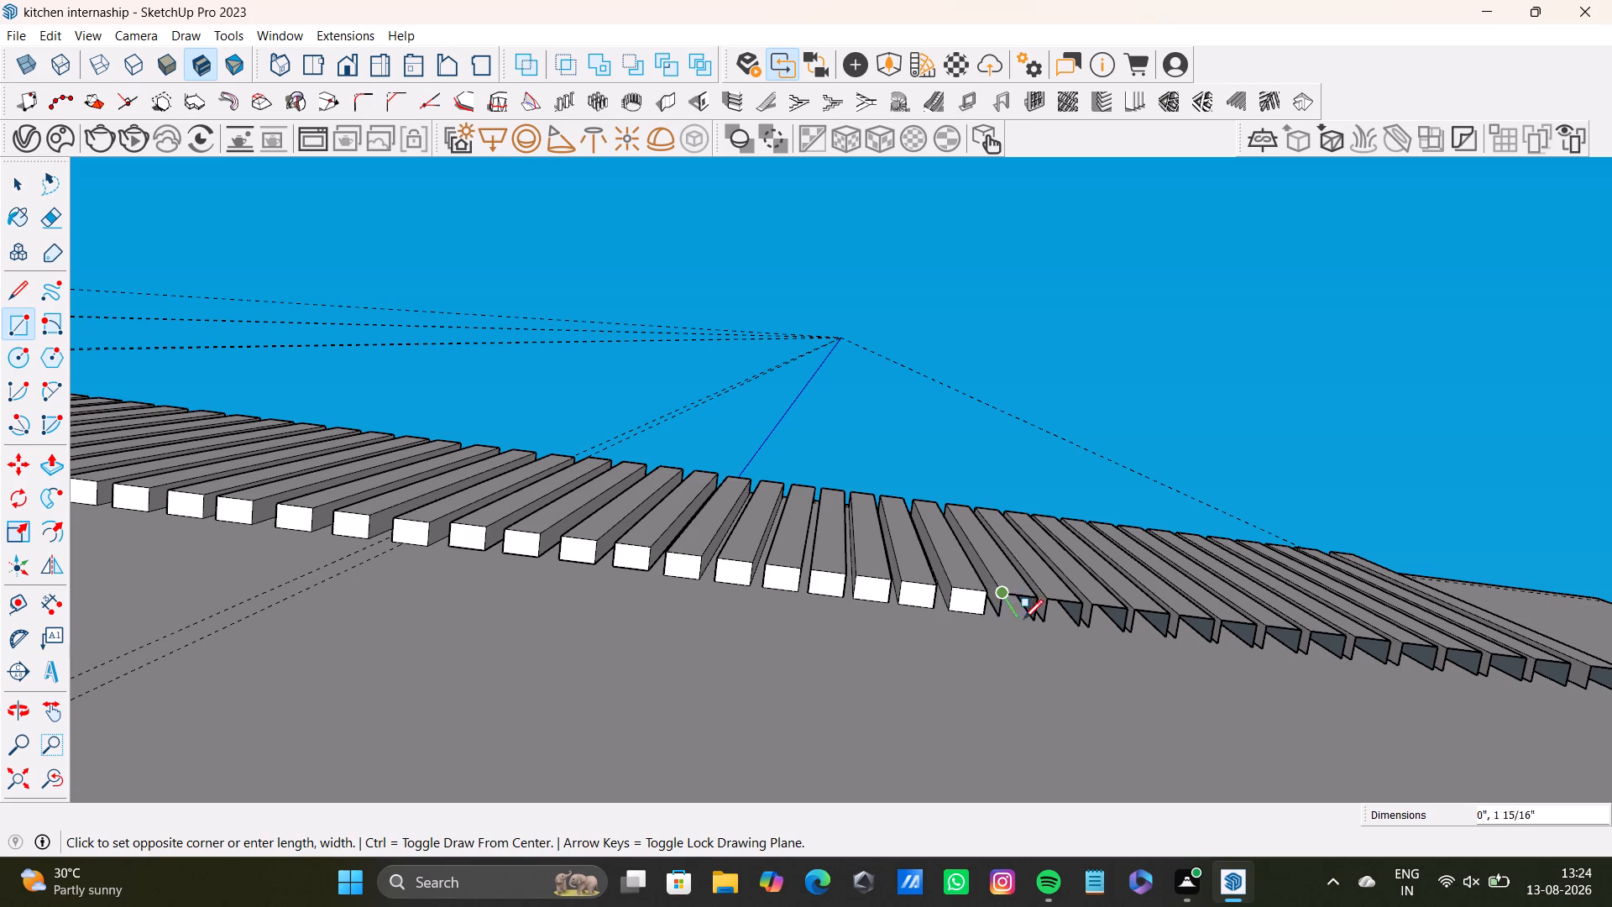
pyautogui.moveTo(1032, 620); pyautogui.dragTo(1039, 620)
# Cap the open lower ends of the eighty-first and eighty-second slats with rectangles about 9/16" by 13/16".
pyautogui.scroll(2, 1067, 621)
pyautogui.keyDown('shift'); pyautogui.moveTo(1066, 621); pyautogui.dragTo(594, 596, button='middle'); pyautogui.keyUp('shift')
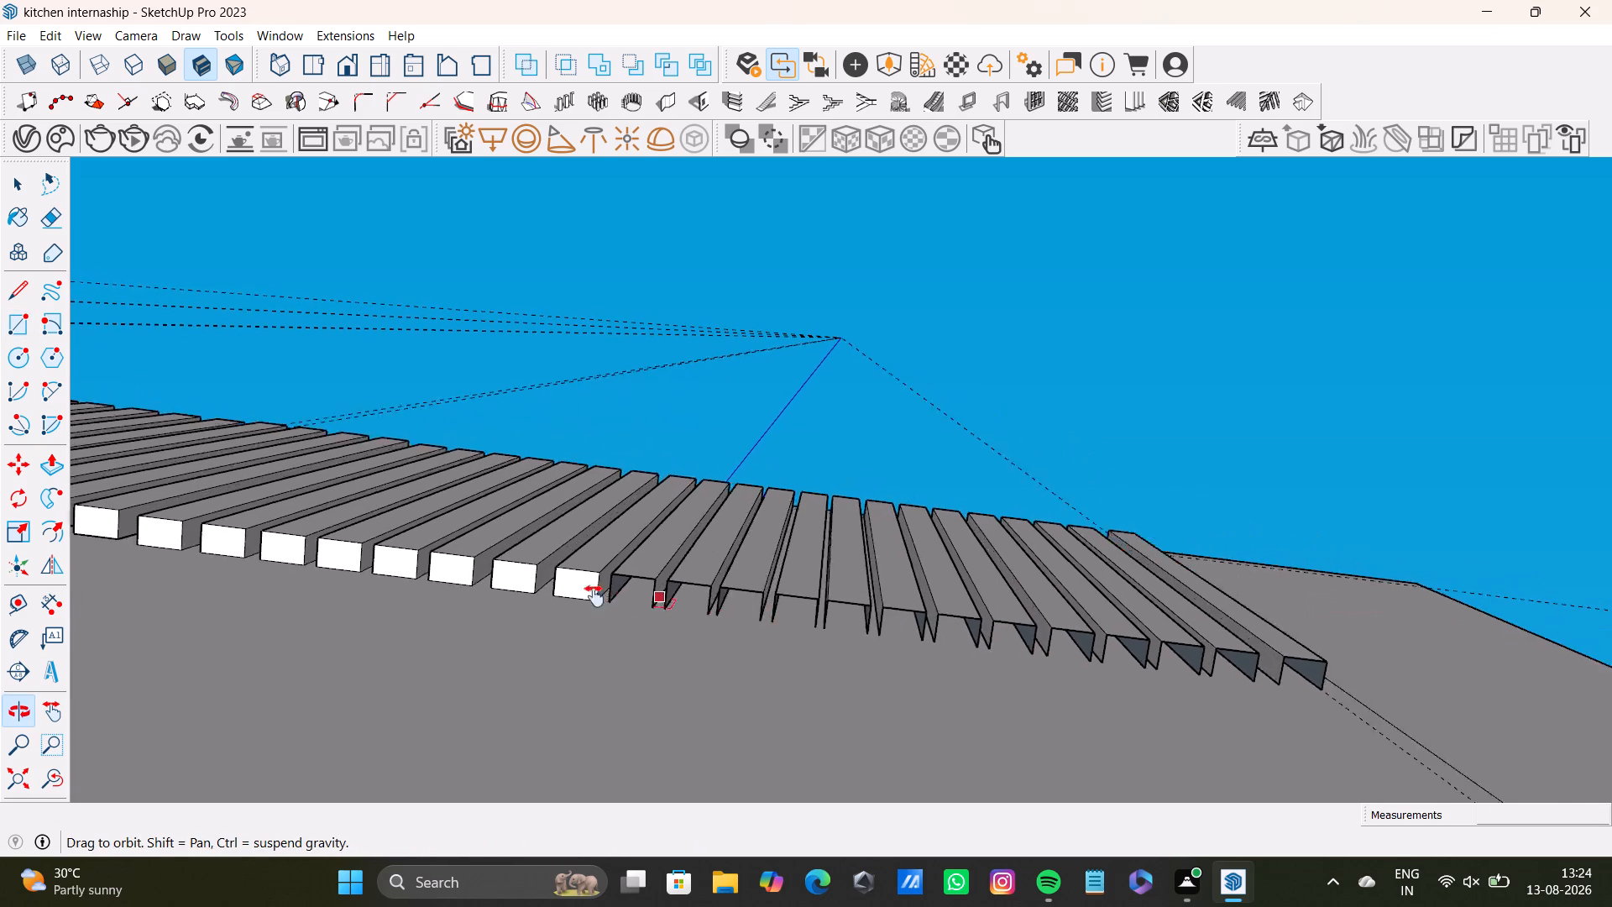
pyautogui.keyDown('shift'); pyautogui.moveTo(594, 596); pyautogui.dragTo(574, 595, button='middle'); pyautogui.keyUp('shift')
pyautogui.moveTo(720, 637); pyautogui.dragTo(723, 583, button='middle')
pyautogui.moveTo(615, 615); pyautogui.dragTo(572, 564, button='middle')
pyautogui.click(56, 776)
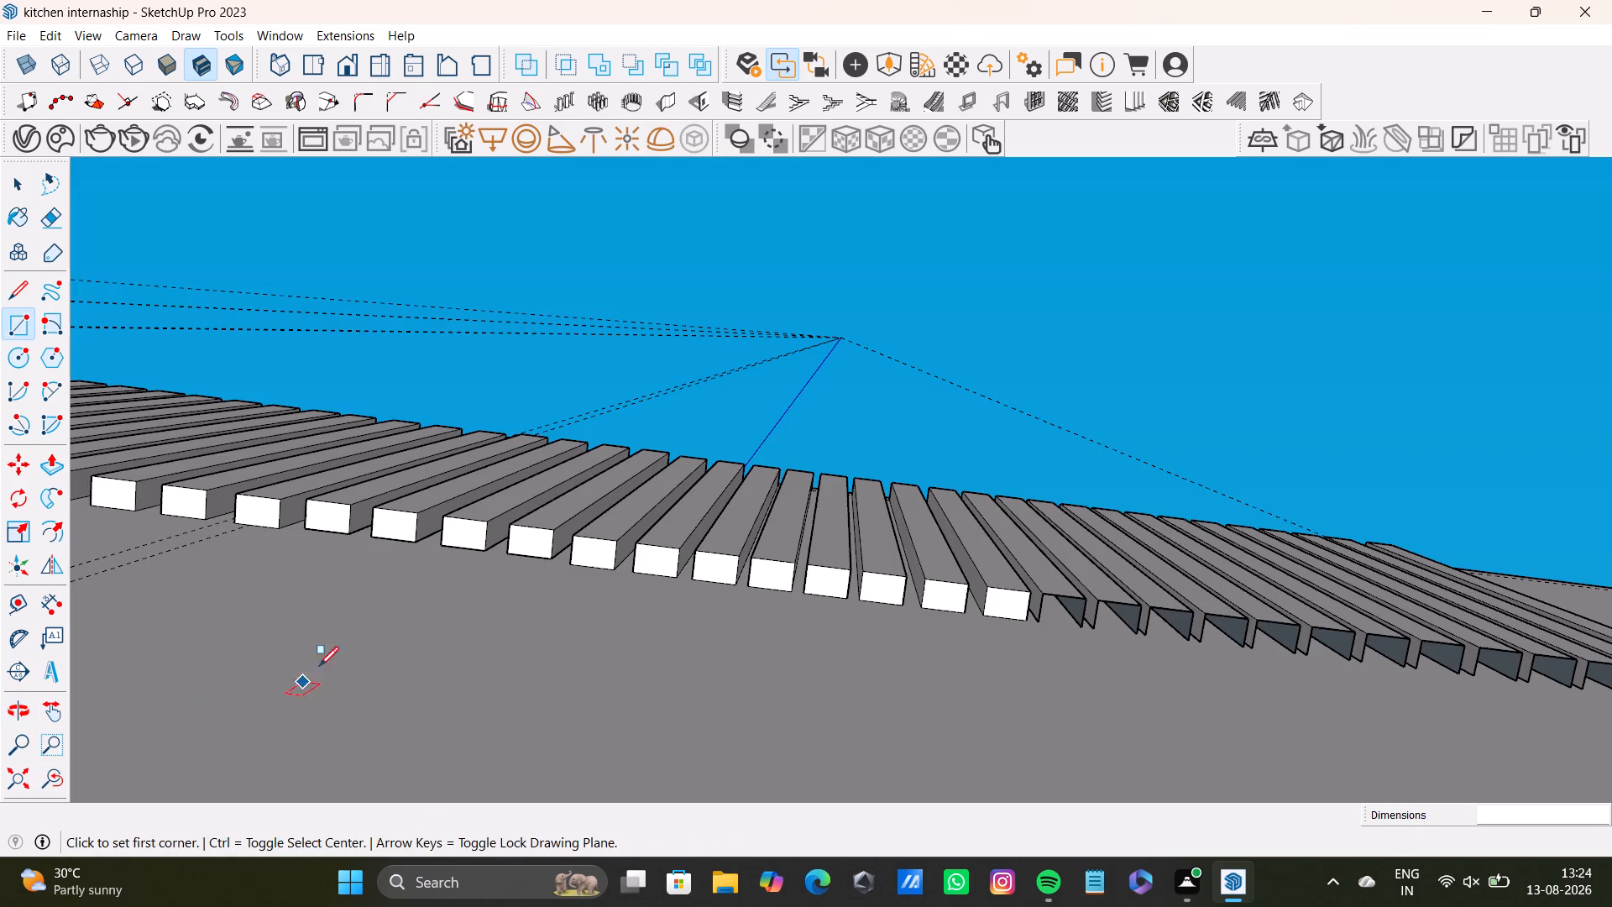
pyautogui.keyDown('shift'); pyautogui.moveTo(751, 540); pyautogui.dragTo(226, 522, button='middle'); pyautogui.keyUp('shift')
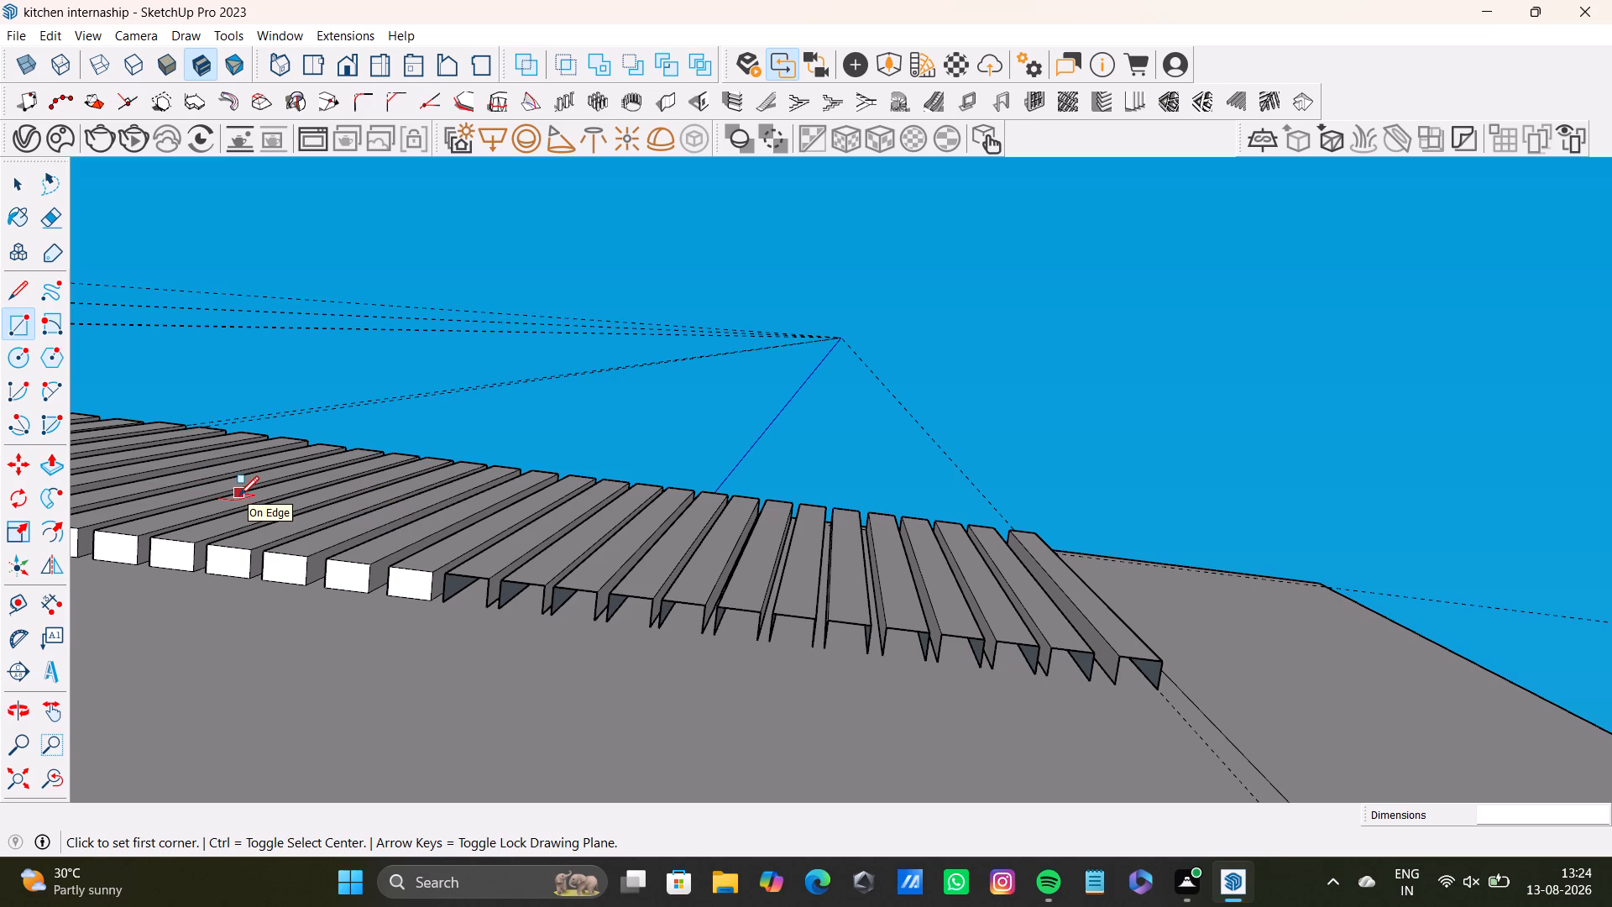
pyautogui.scroll(1, 405, 598)
pyautogui.moveTo(497, 692); pyautogui.dragTo(456, 642, button='middle')
pyautogui.moveTo(422, 632); pyautogui.dragTo(378, 635, button='middle')
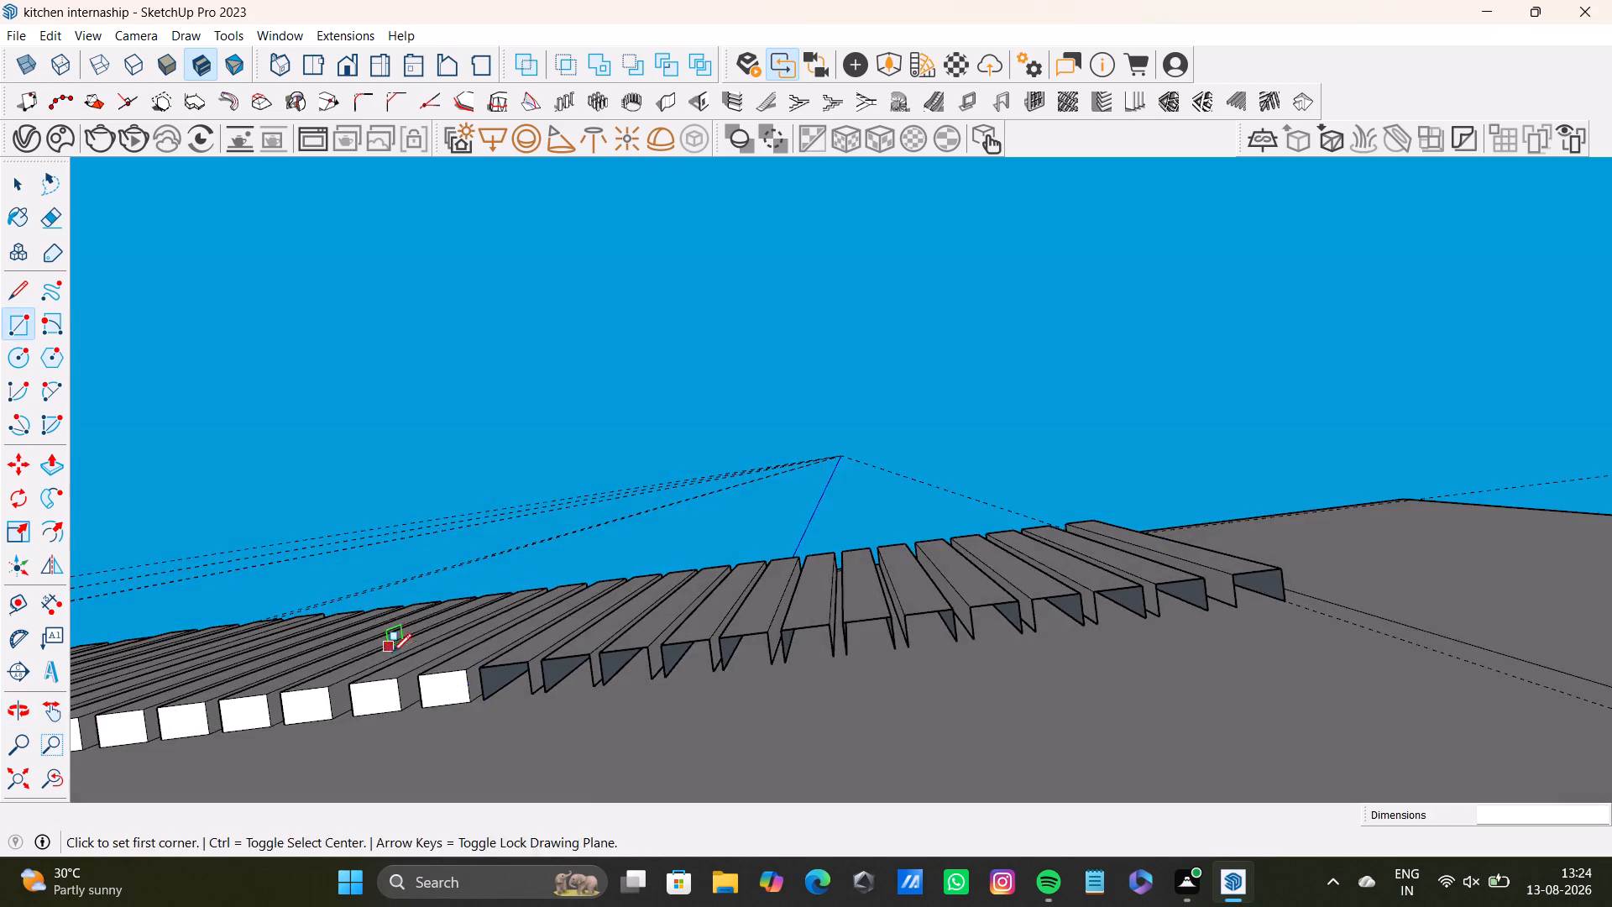
pyautogui.moveTo(395, 668); pyautogui.dragTo(414, 650, button='middle')
pyautogui.click(471, 635)
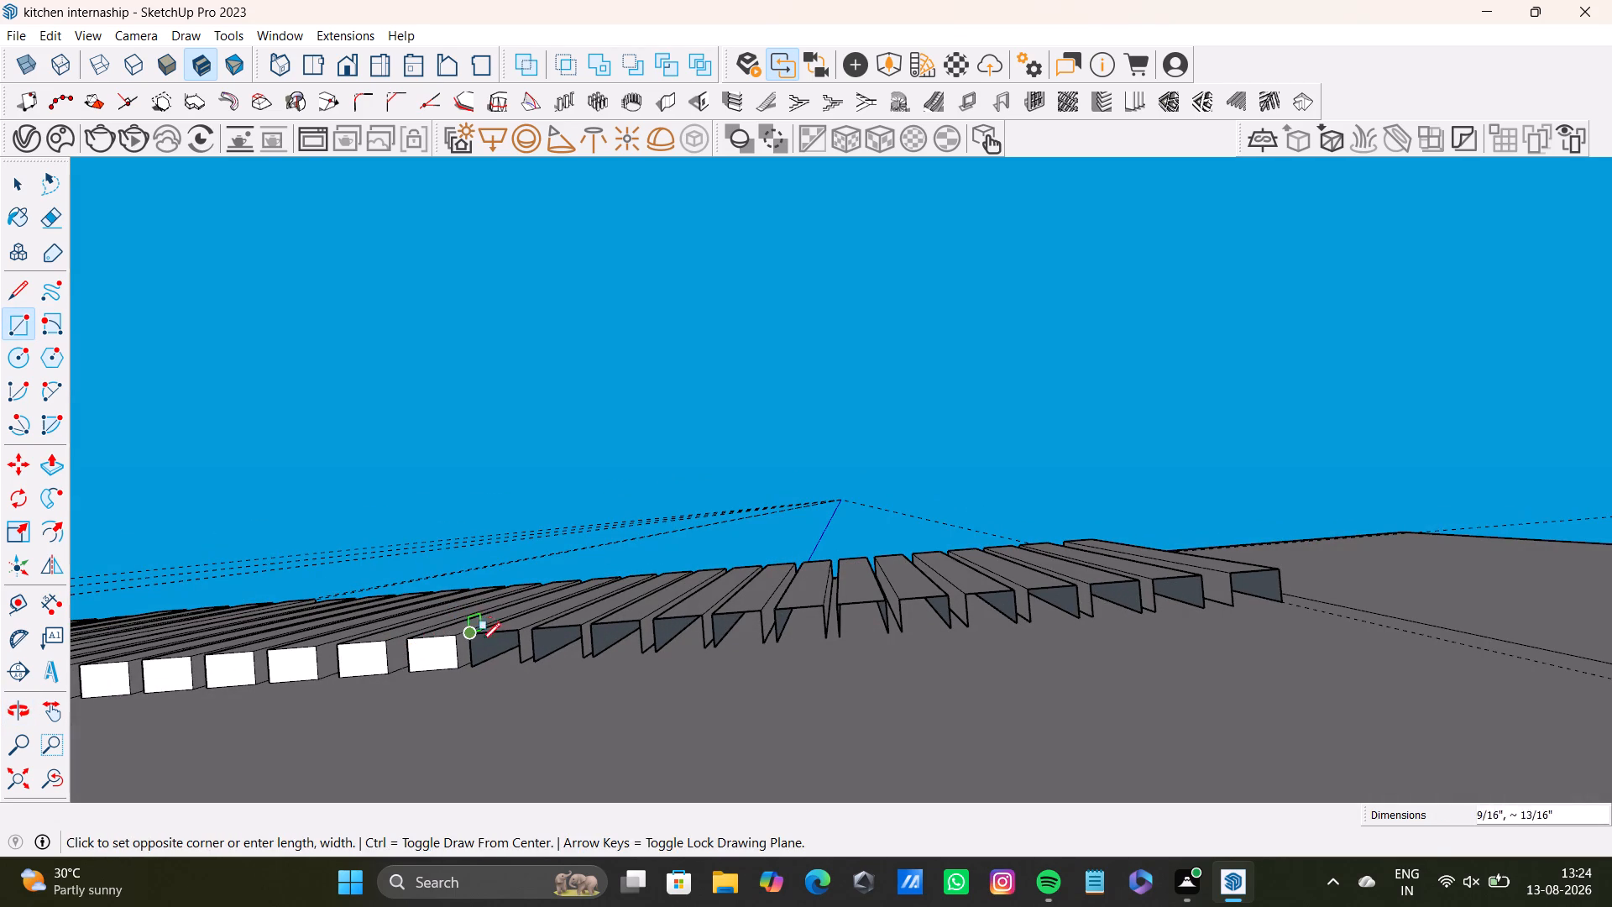
pyautogui.click(521, 662)
pyautogui.click(533, 632)
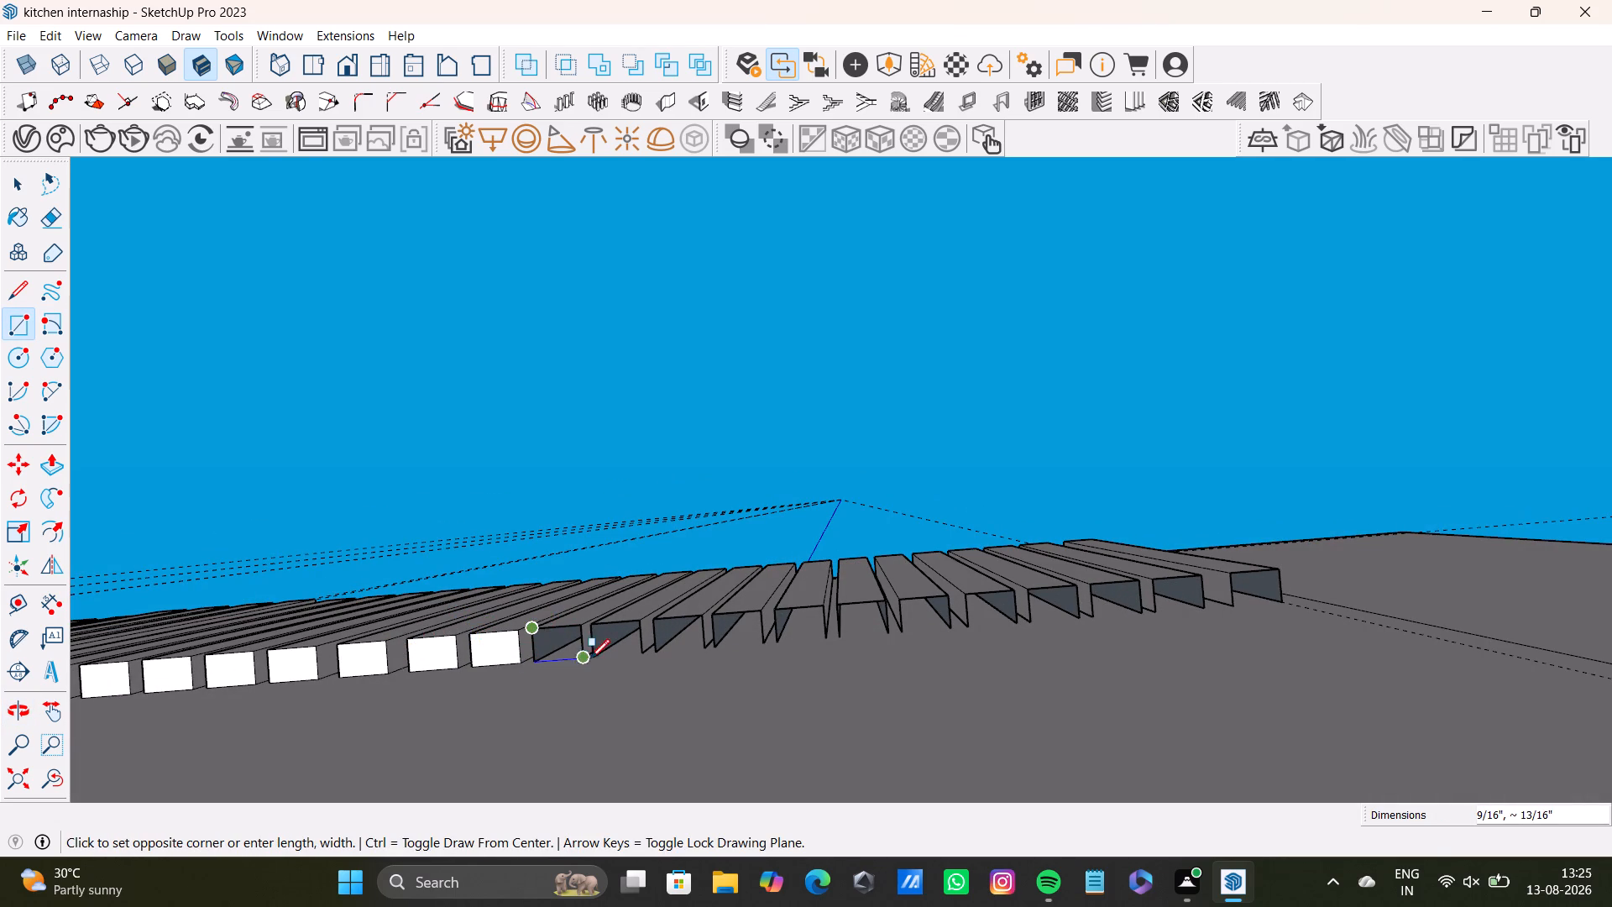
pyautogui.click(583, 663)
# Cap the open lower end of the eighty-third slat with a corner-to-corner rectangle.
pyautogui.click(591, 631)
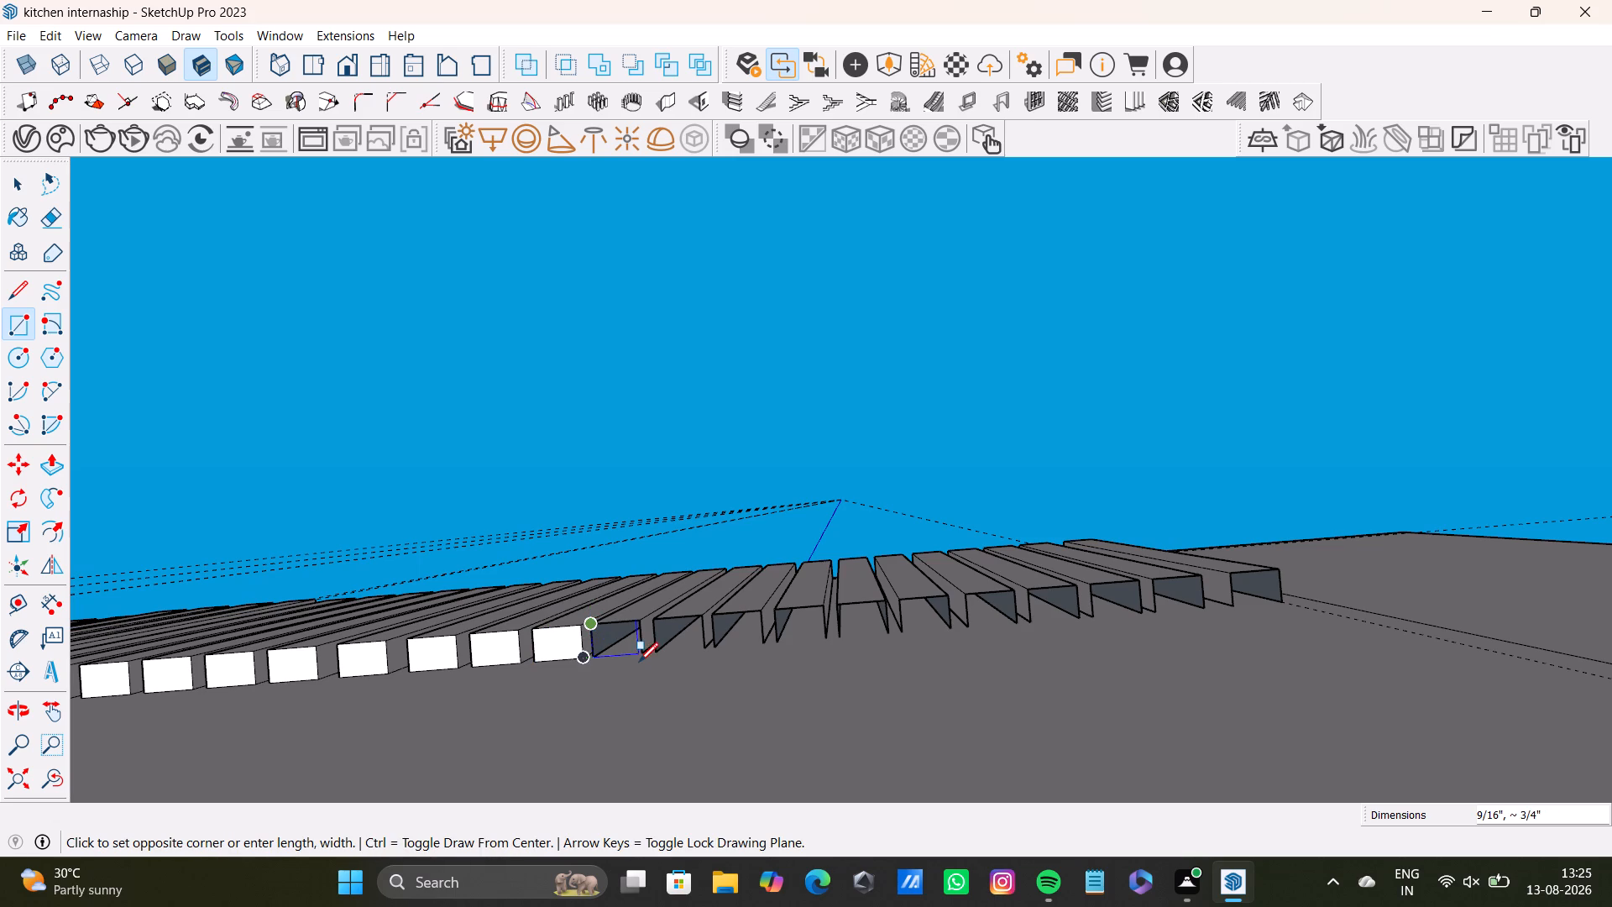
pyautogui.scroll(2, 638, 662)
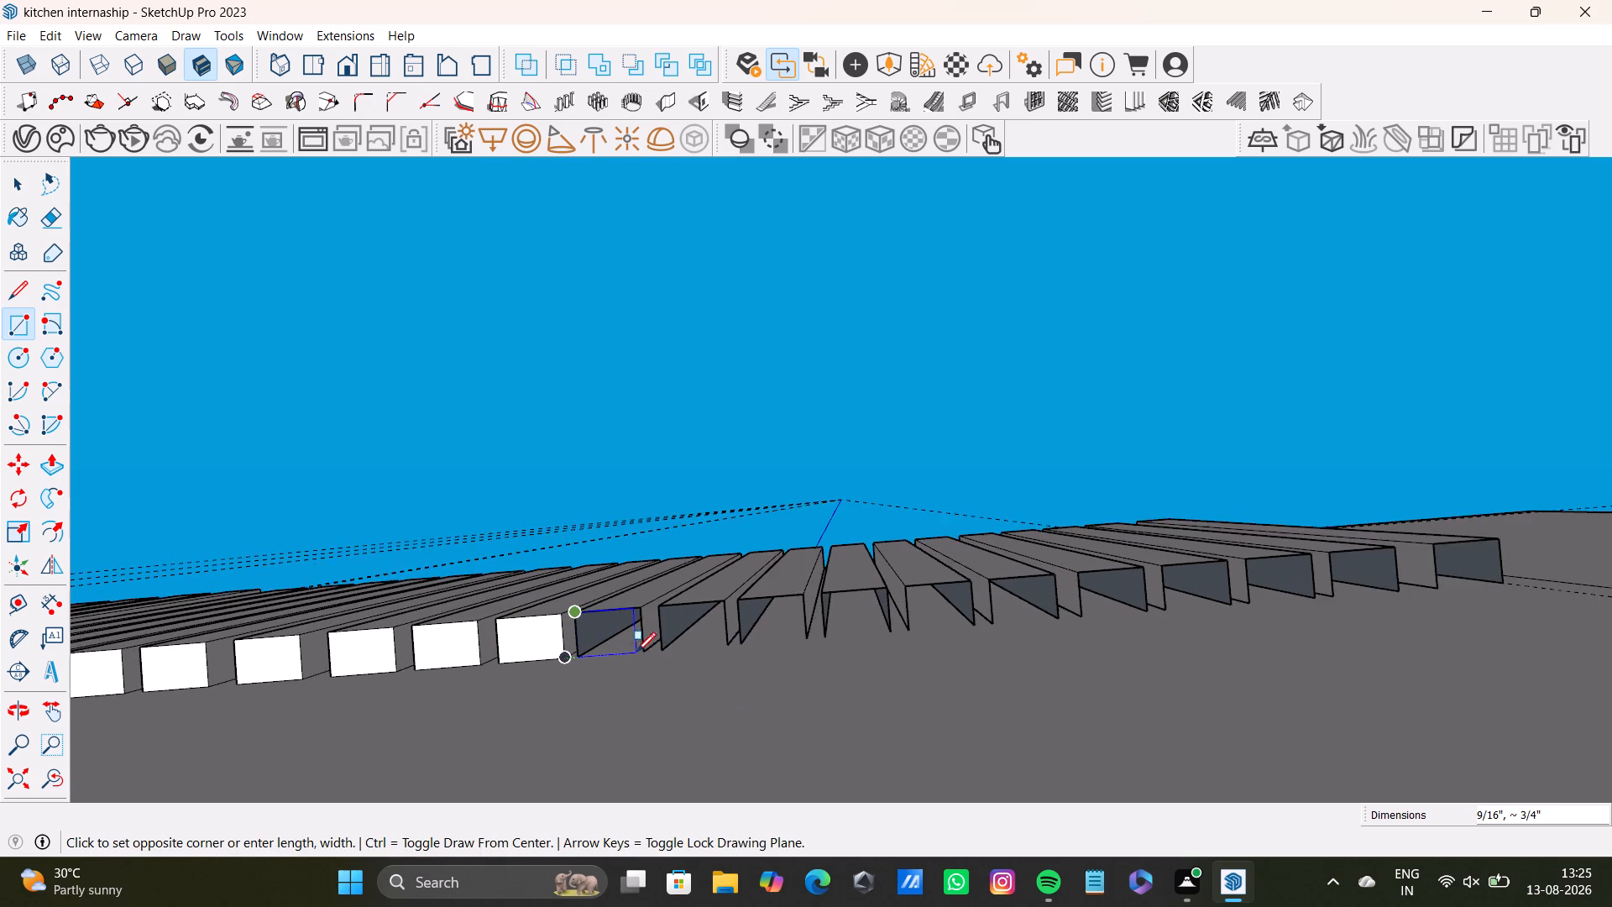
pyautogui.scroll(2, 636, 652)
pyautogui.moveTo(641, 666); pyautogui.dragTo(688, 679, button='middle')
pyautogui.moveTo(692, 686); pyautogui.dragTo(670, 699, button='middle')
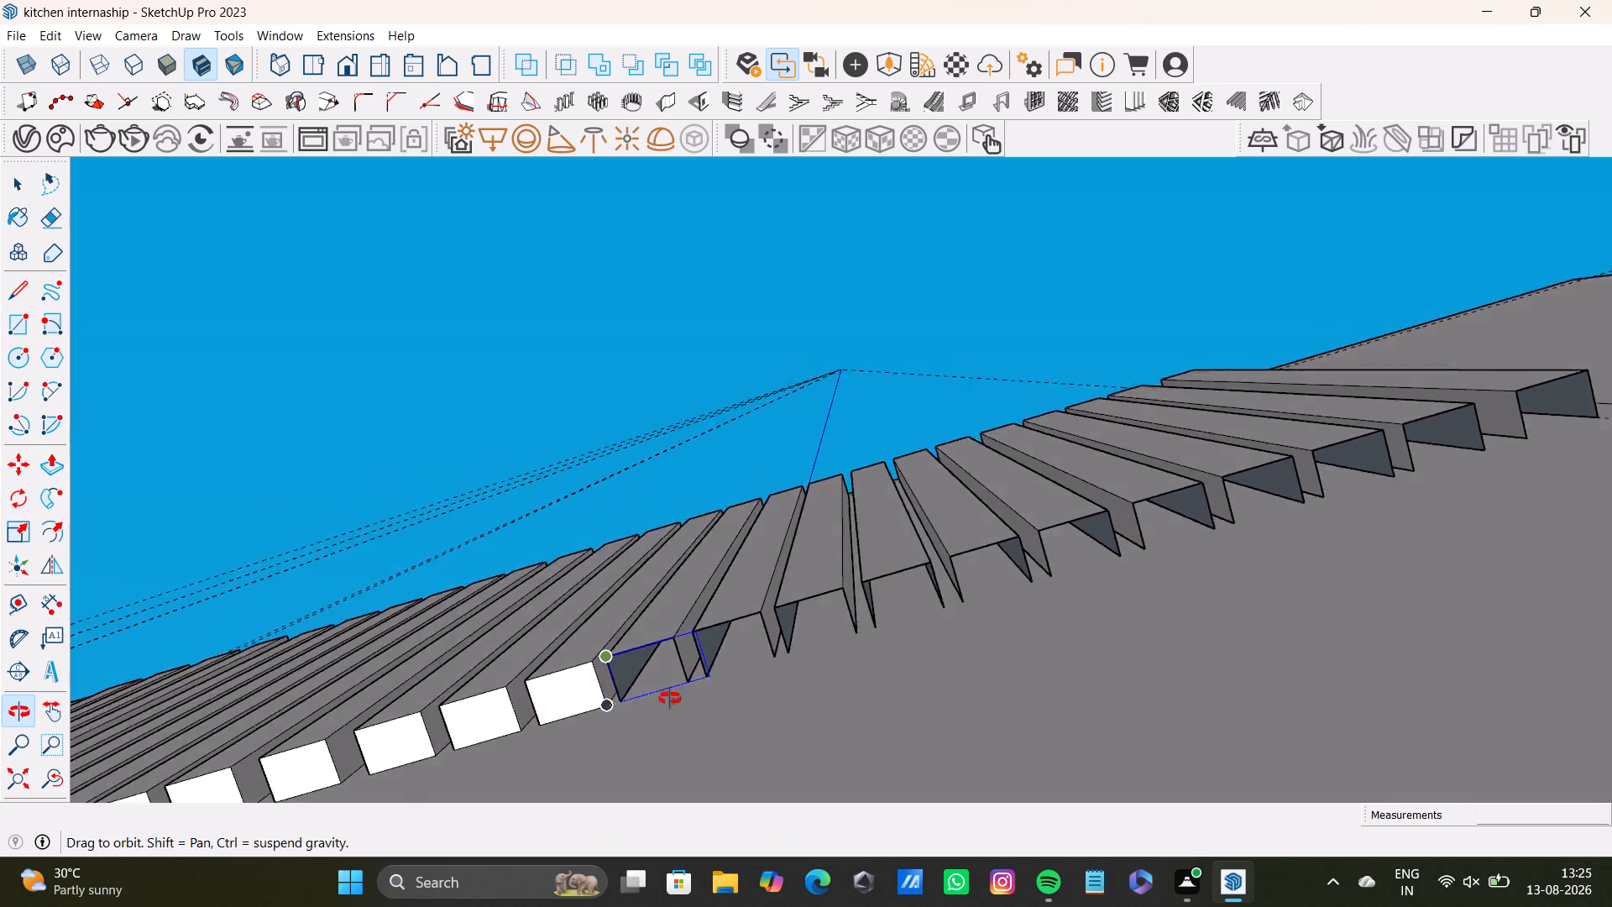
pyautogui.moveTo(670, 699); pyautogui.dragTo(758, 703, button='middle')
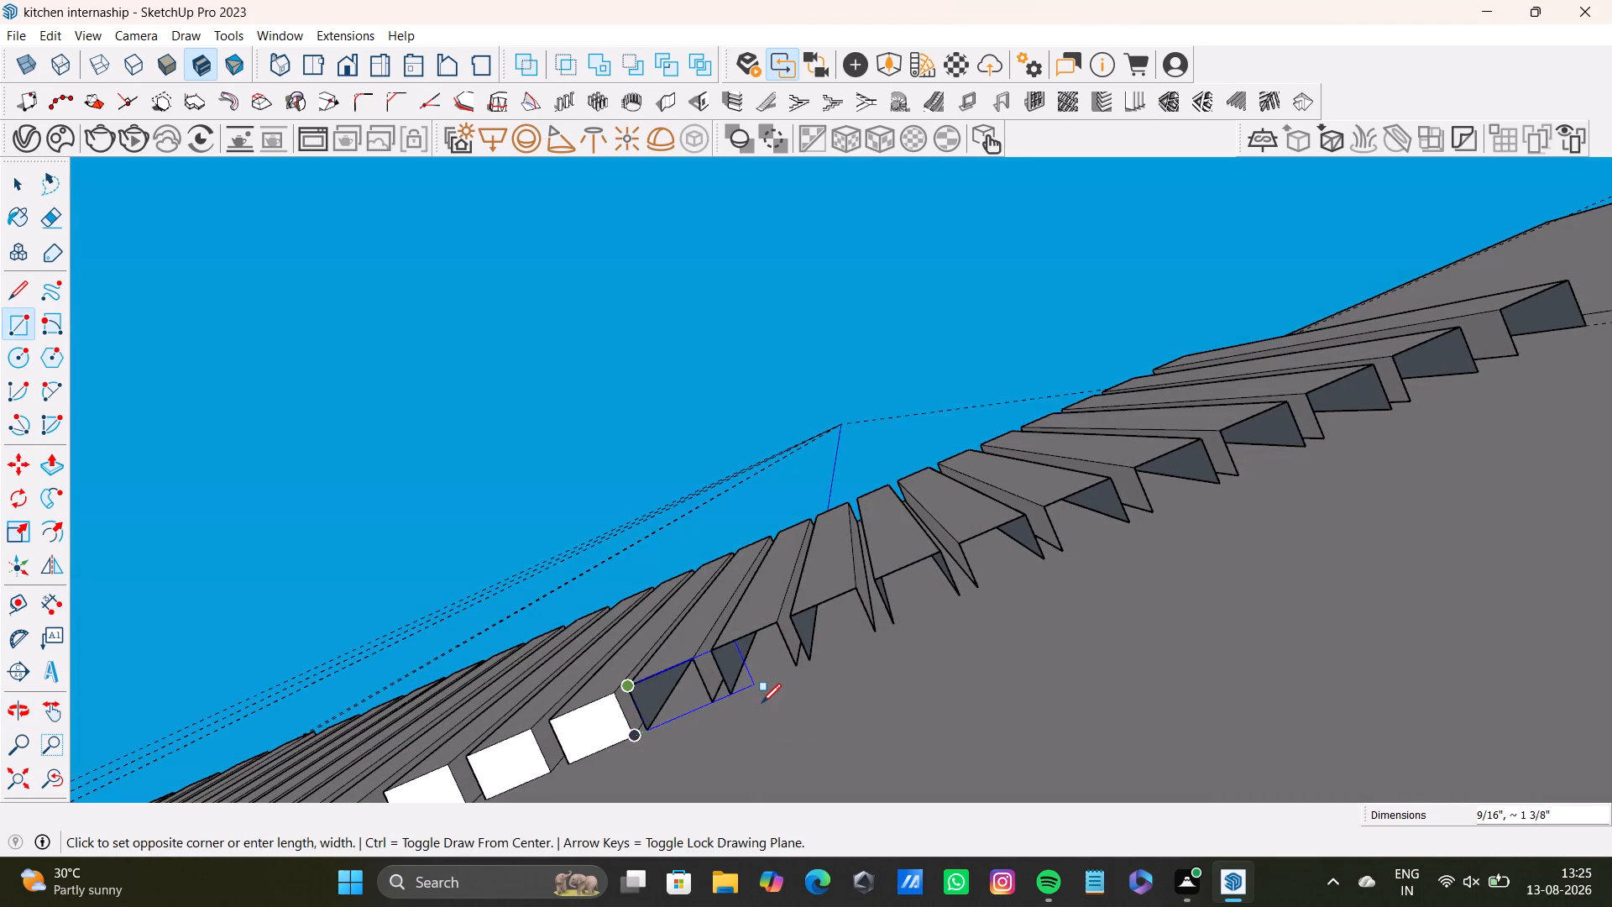
pyautogui.moveTo(762, 703); pyautogui.dragTo(799, 642, button='middle')
pyautogui.moveTo(934, 761); pyautogui.dragTo(785, 876, button='middle')
pyautogui.moveTo(824, 683); pyautogui.dragTo(945, 641, button='middle')
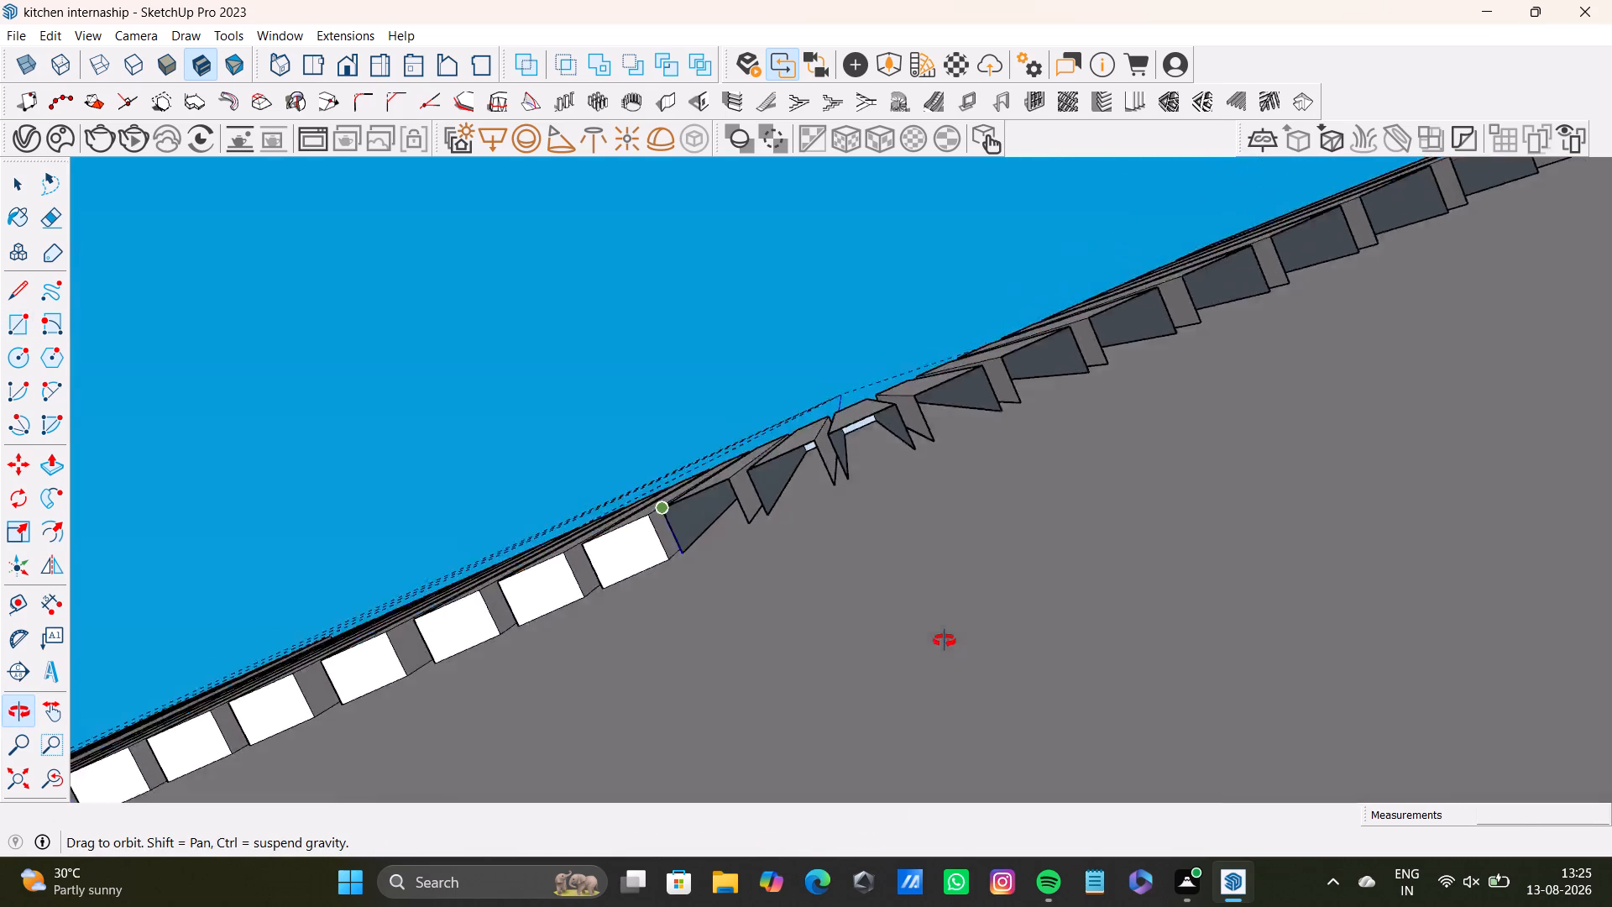
pyautogui.moveTo(945, 641); pyautogui.dragTo(1031, 773, button='middle')
pyautogui.moveTo(799, 582); pyautogui.dragTo(772, 502, button='middle')
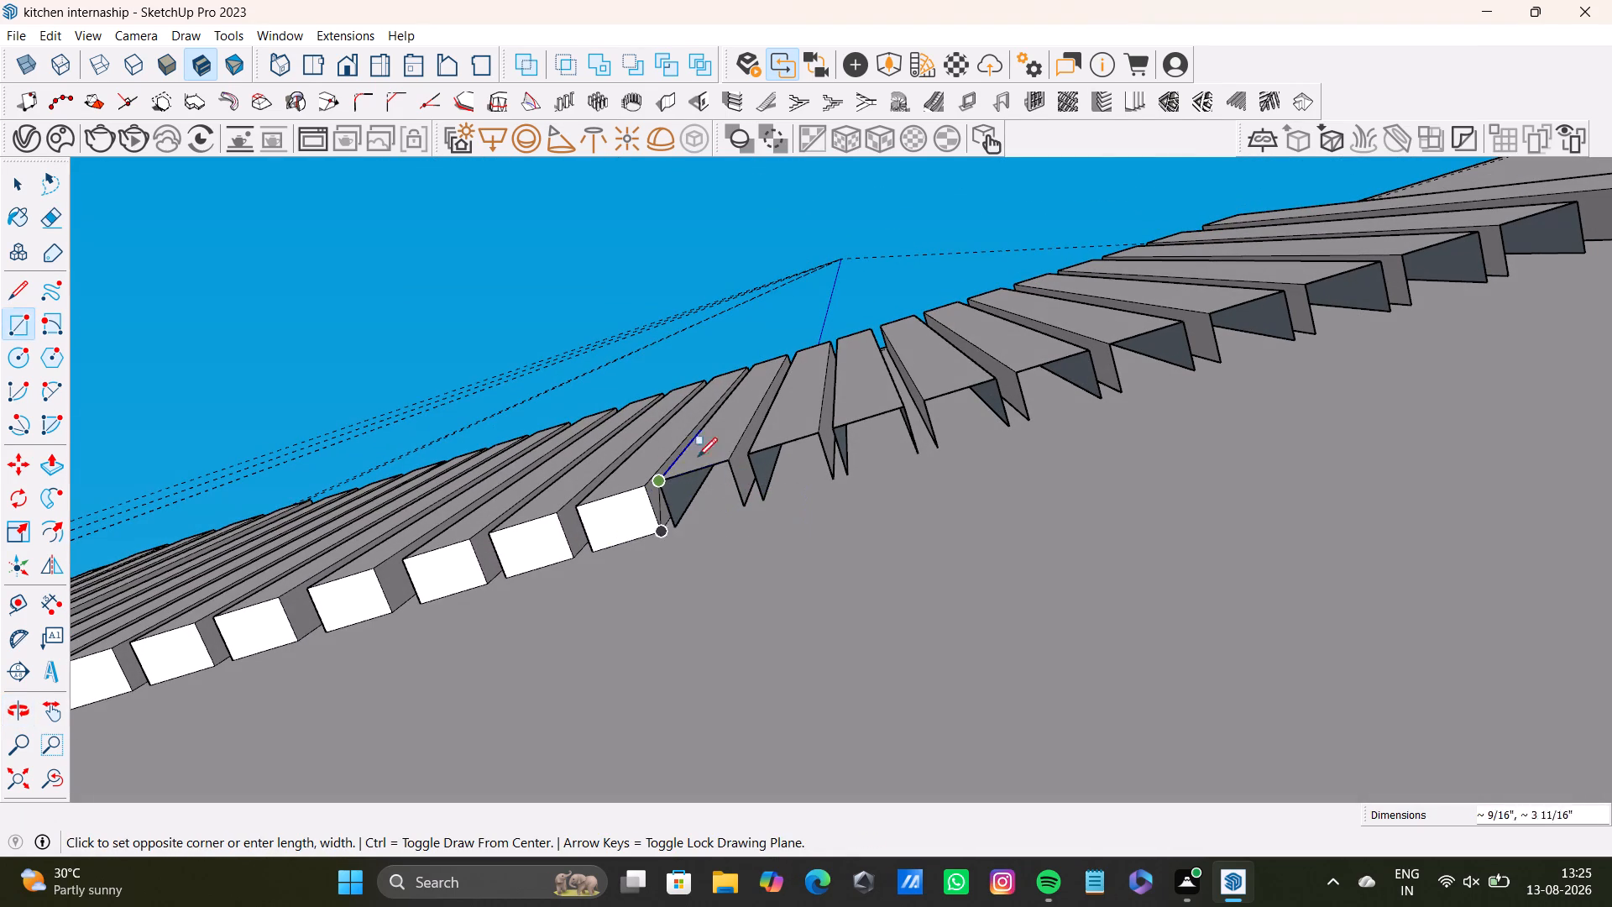
pyautogui.click(741, 505)
# Cap the open lower ends of the eighty-fourth to eighty-seventh slats with rectangles about 9/16" by 13/16".
pyautogui.click(746, 458)
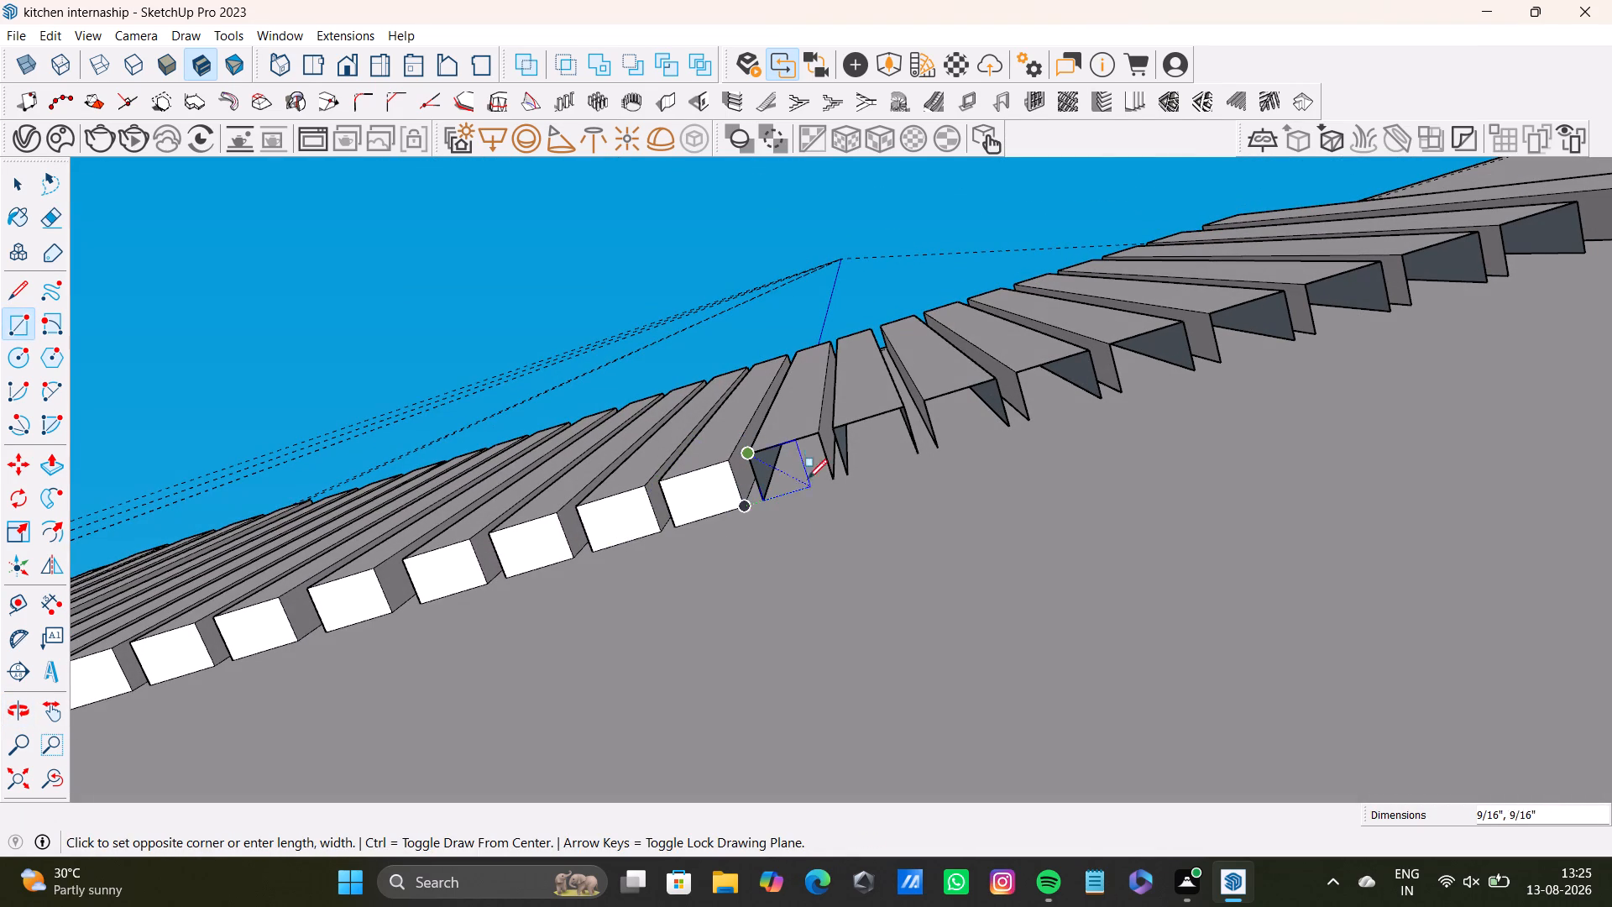
pyautogui.click(830, 479)
pyautogui.click(836, 434)
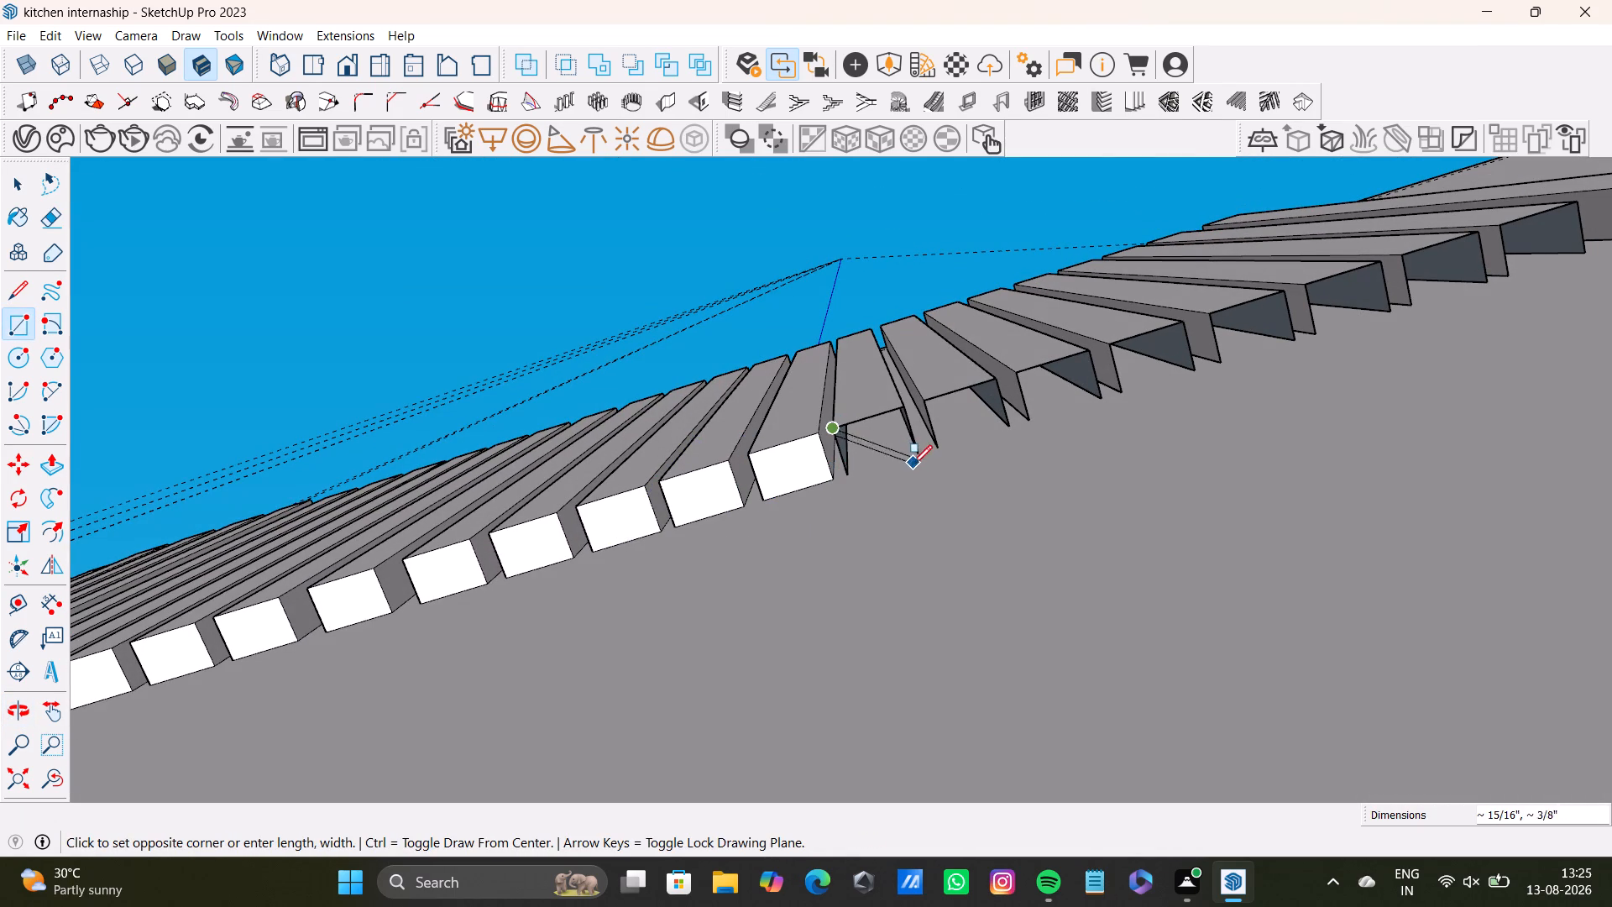
pyautogui.click(917, 456)
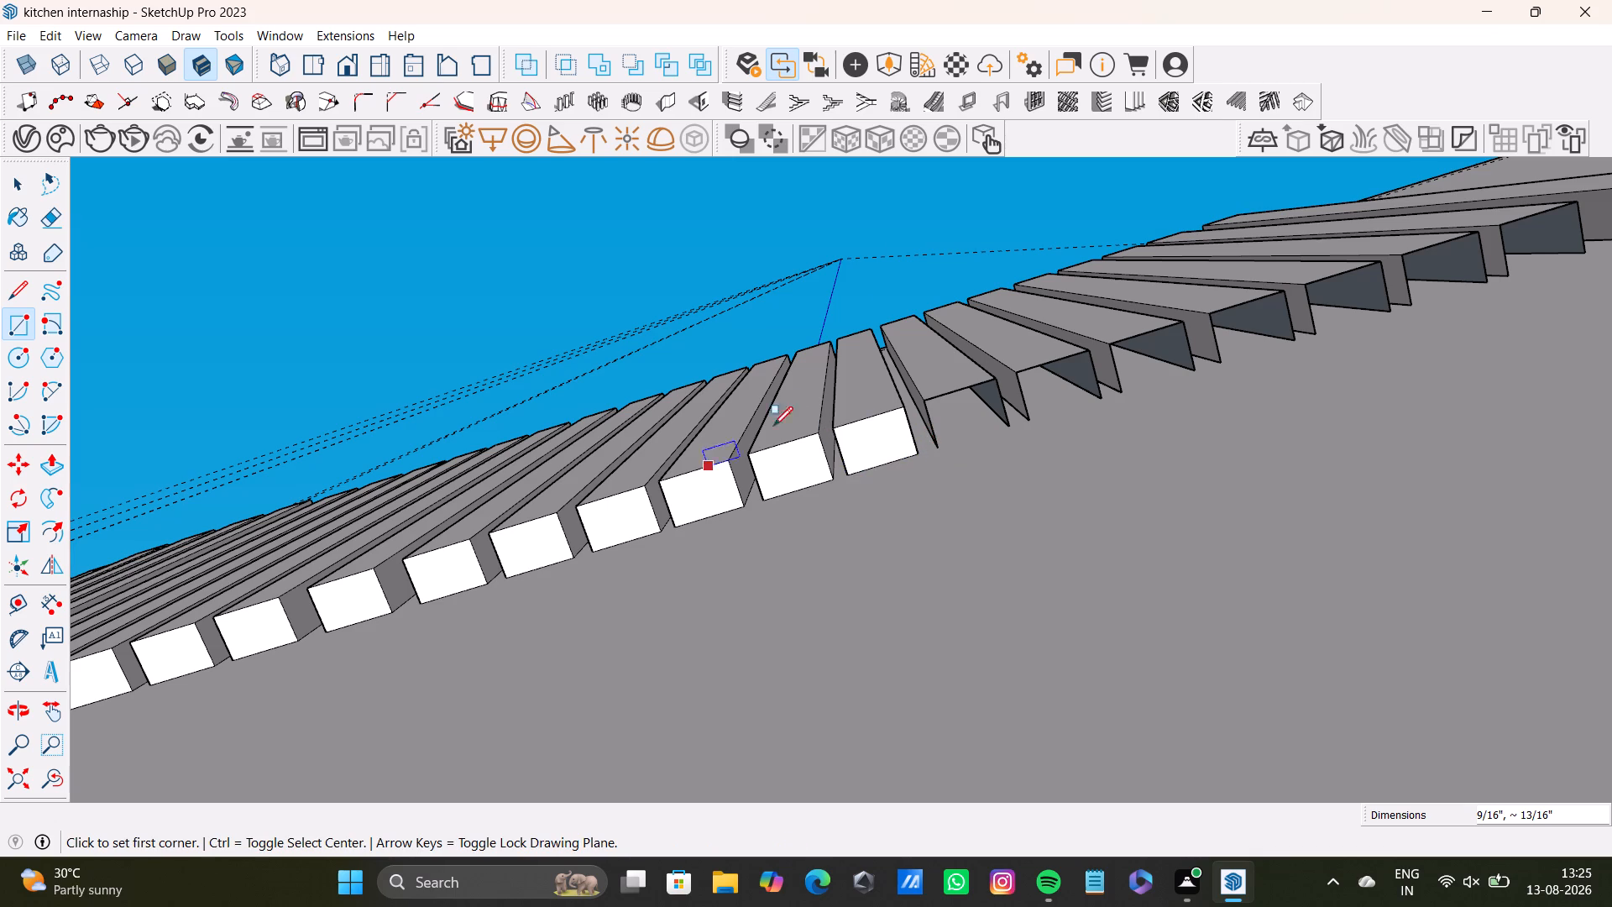
pyautogui.scroll(-7, 1085, 443)
pyautogui.keyDown('shift'); pyautogui.moveTo(1085, 485); pyautogui.dragTo(810, 516, button='middle'); pyautogui.keyUp('shift')
pyautogui.scroll(4, 772, 478)
pyautogui.click(758, 448)
pyautogui.click(830, 467)
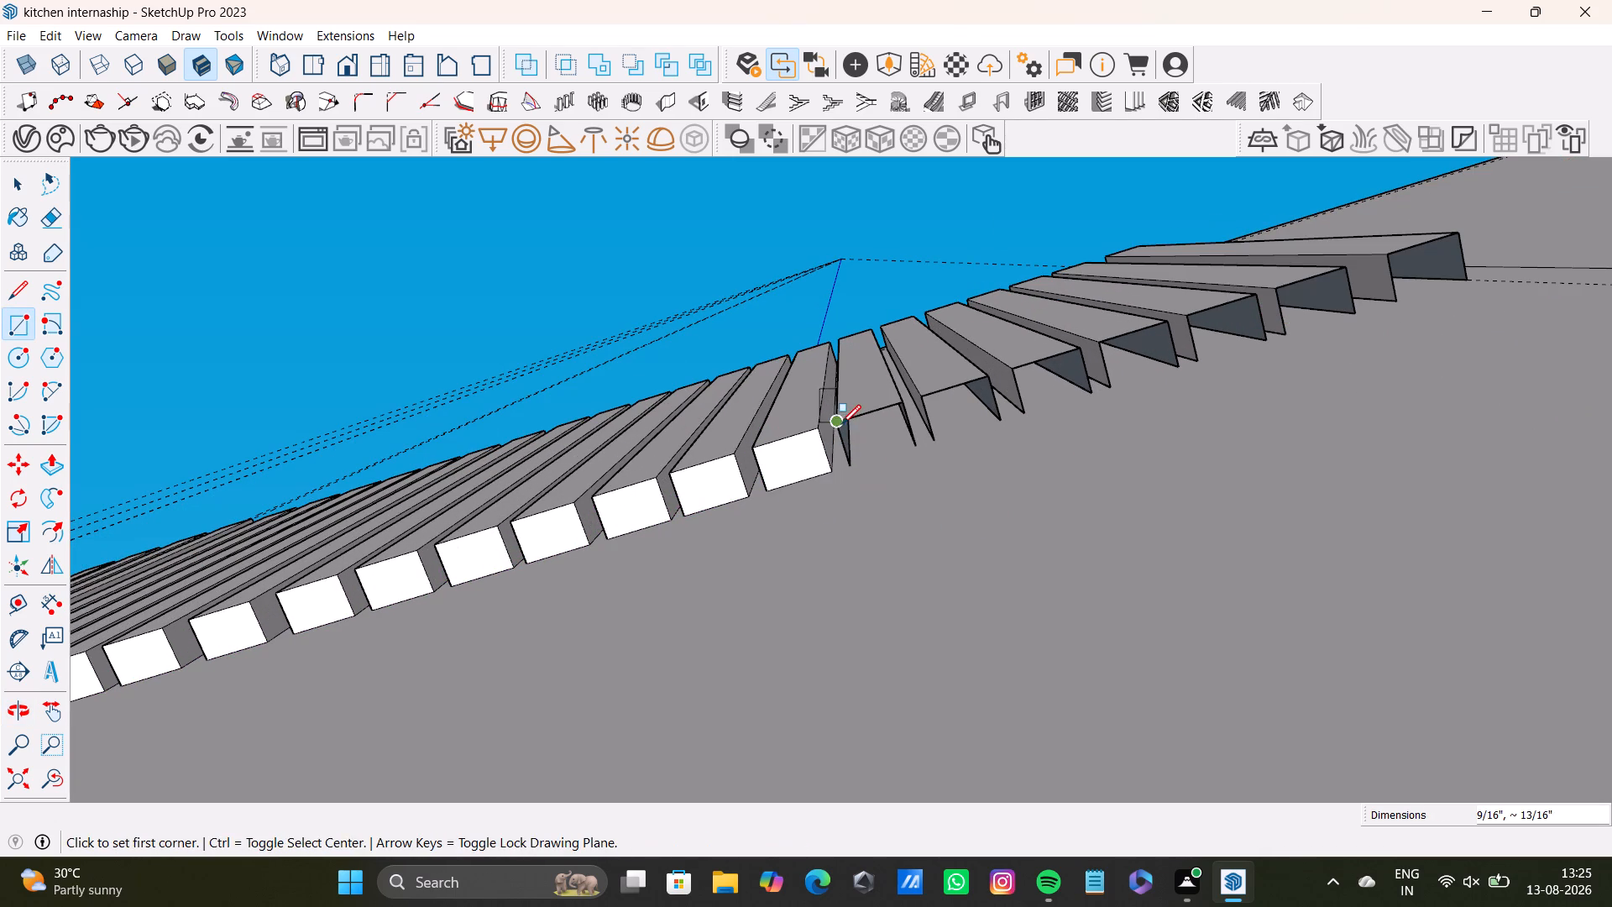
pyautogui.click(835, 427)
pyautogui.click(920, 445)
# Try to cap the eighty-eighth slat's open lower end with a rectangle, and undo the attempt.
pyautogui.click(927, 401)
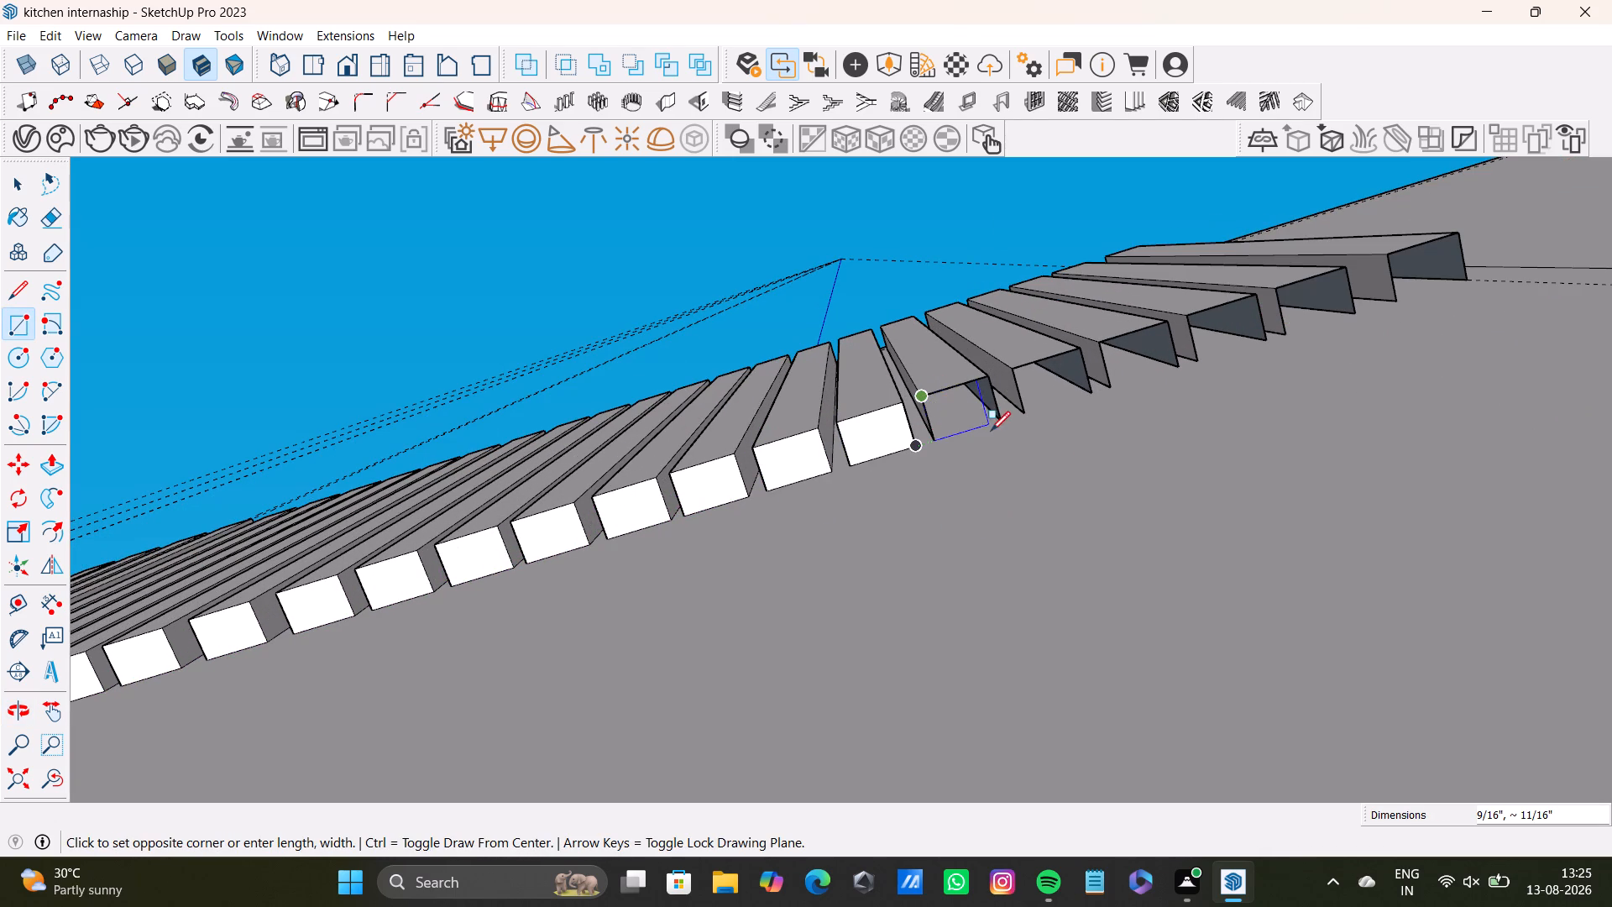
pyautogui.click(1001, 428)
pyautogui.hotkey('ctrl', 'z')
# Cap the open lower end of the eighty-eighth slat with a corner-to-corner rectangle.
pyautogui.scroll(2, 926, 416)
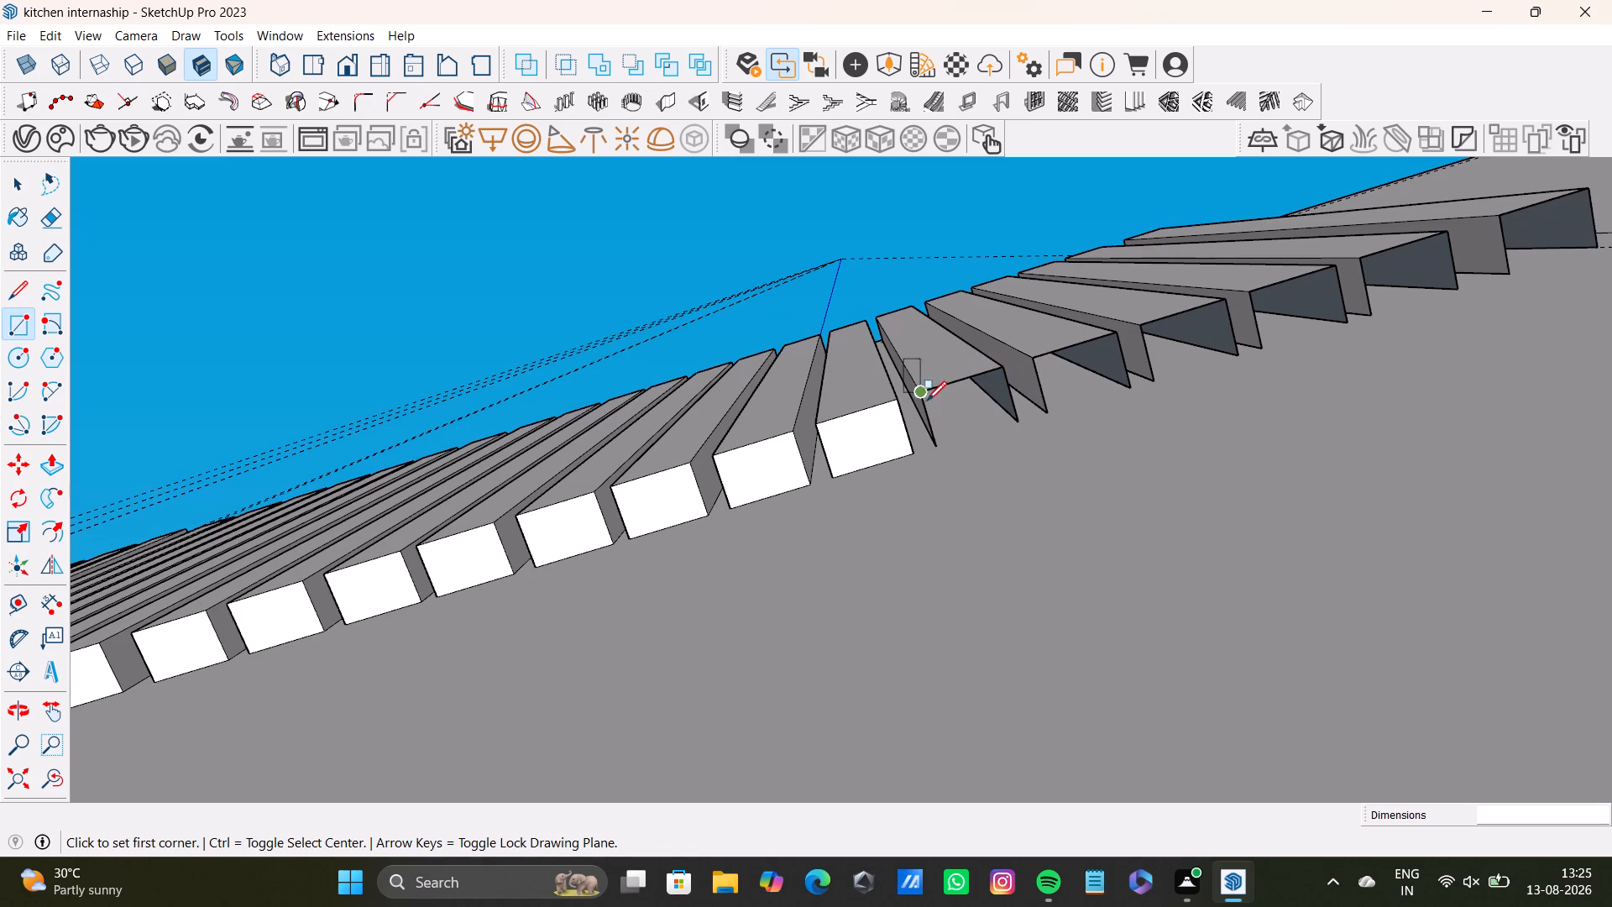
pyautogui.click(925, 391)
pyautogui.click(1013, 418)
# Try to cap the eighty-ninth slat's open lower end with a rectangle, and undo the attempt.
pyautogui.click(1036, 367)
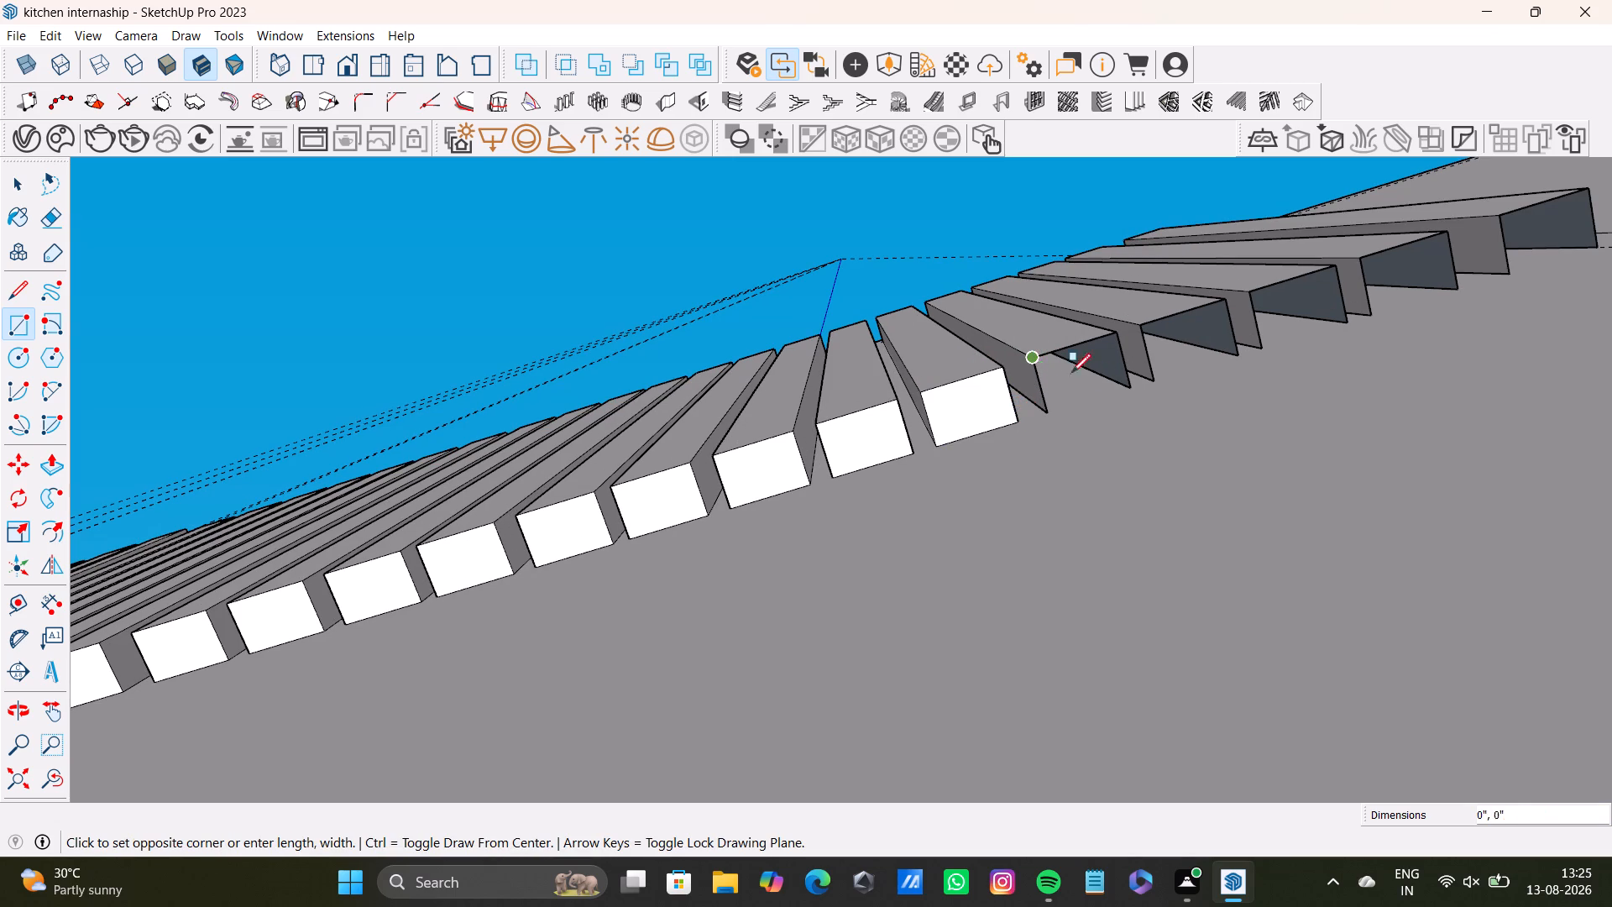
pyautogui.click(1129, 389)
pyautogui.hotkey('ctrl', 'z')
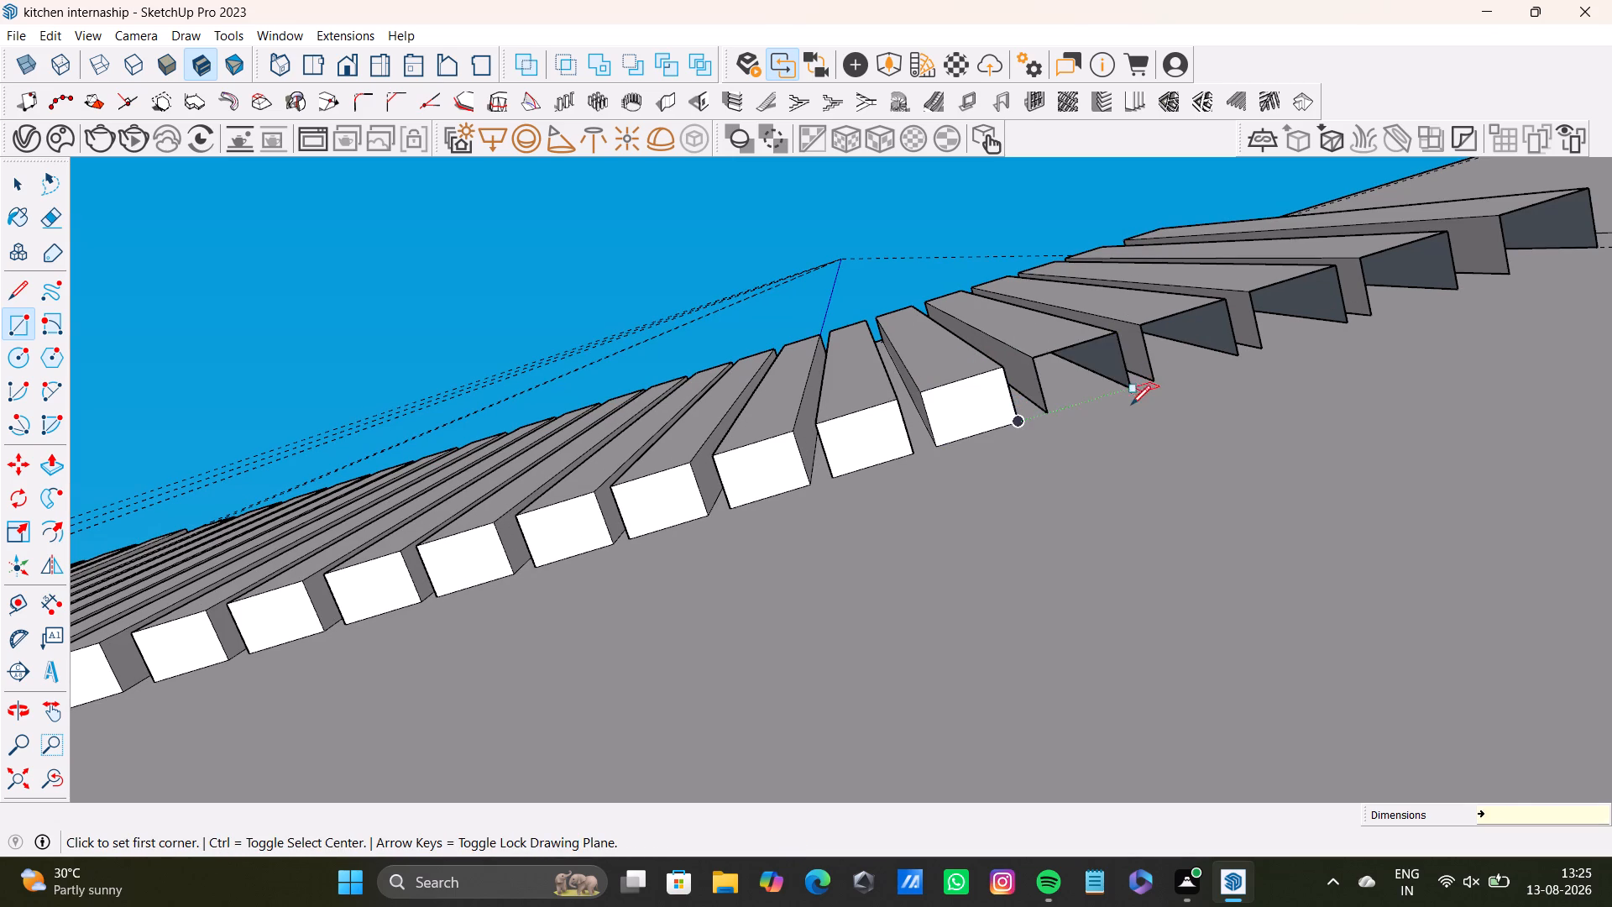
# Cap the open lower ends of the eighty-ninth to ninety-first slats with corner-to-corner rectangles about 9/16" by 13/16".
pyautogui.scroll(-3, 1119, 412)
pyautogui.keyDown('shift'); pyautogui.moveTo(1115, 436); pyautogui.dragTo(802, 487, button='middle'); pyautogui.keyUp('shift')
pyautogui.moveTo(877, 485); pyautogui.dragTo(892, 456, button='middle')
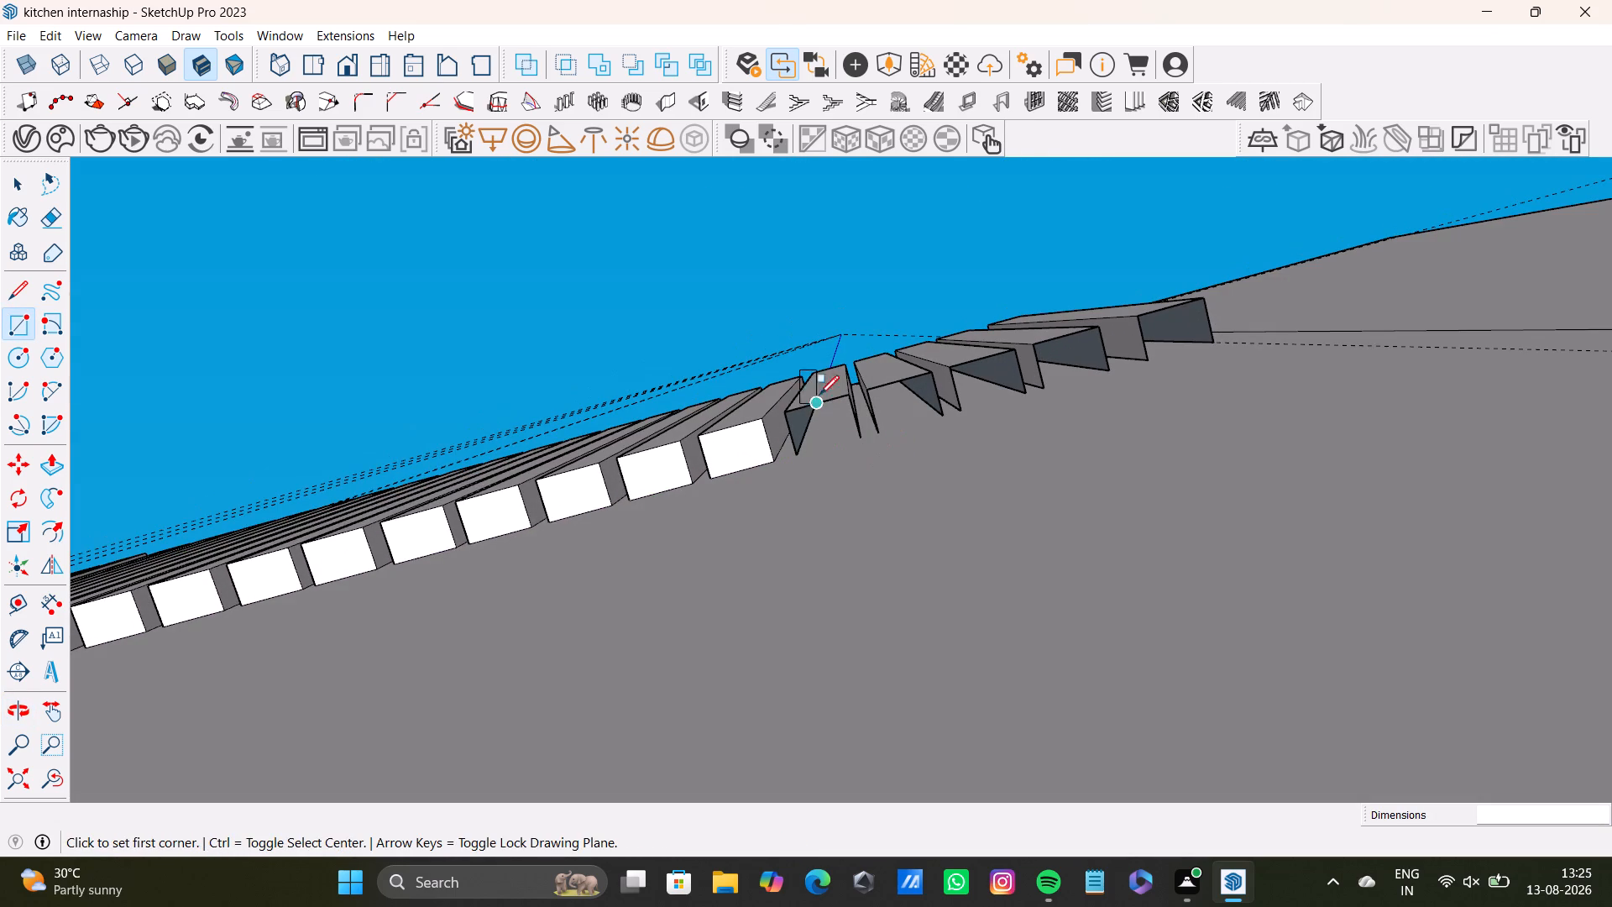
pyautogui.click(792, 408)
pyautogui.click(857, 432)
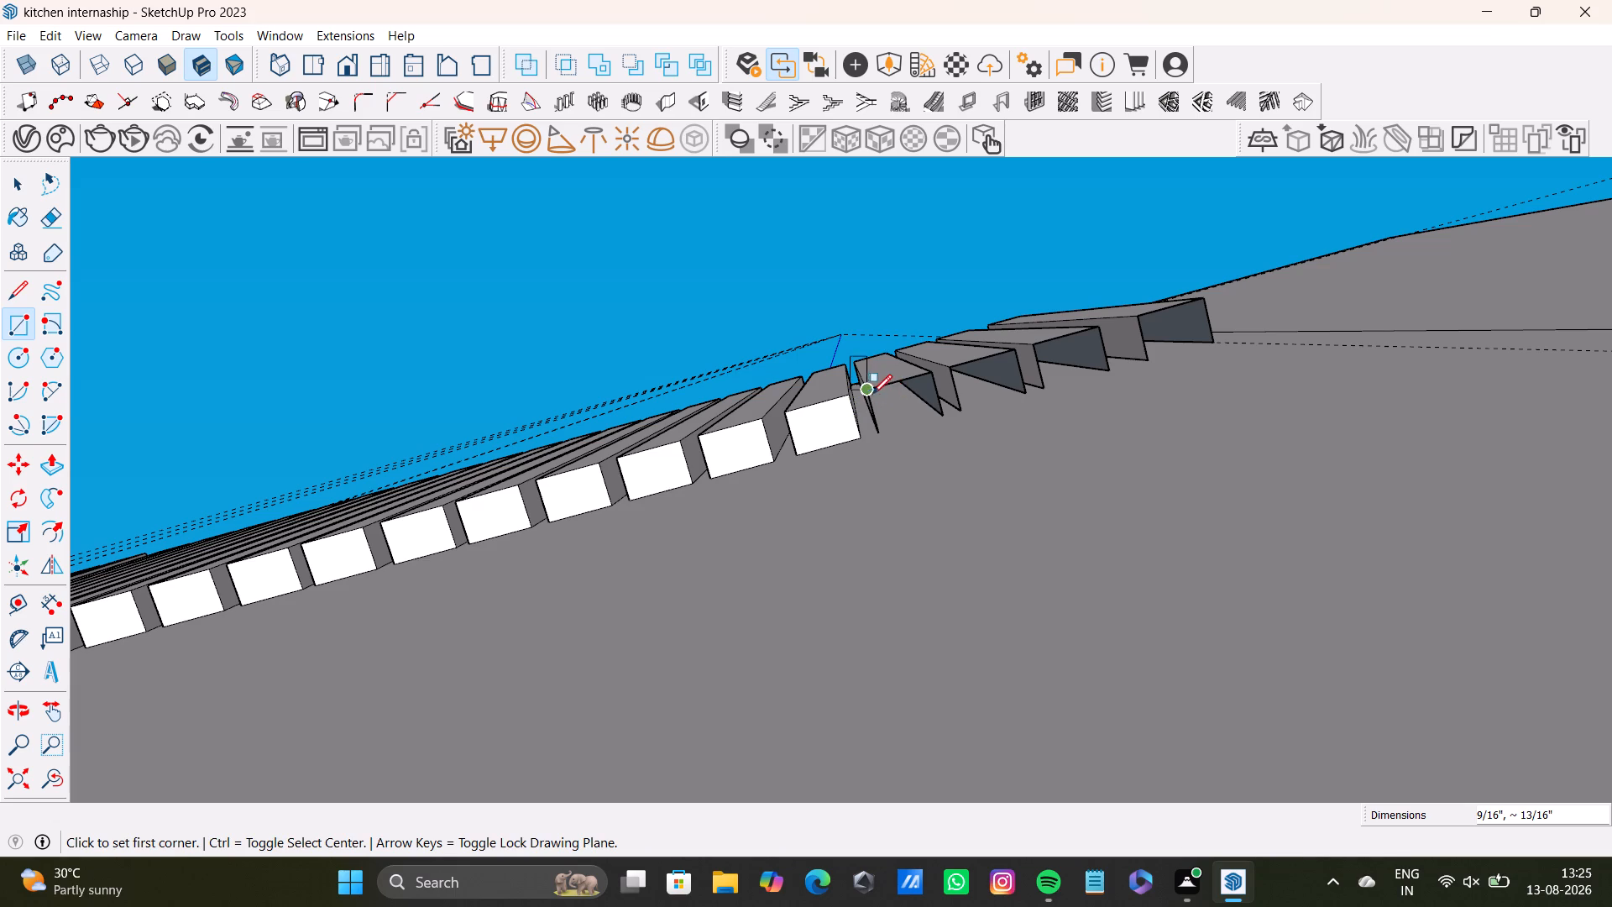
pyautogui.click(868, 391)
pyautogui.click(939, 411)
pyautogui.click(950, 371)
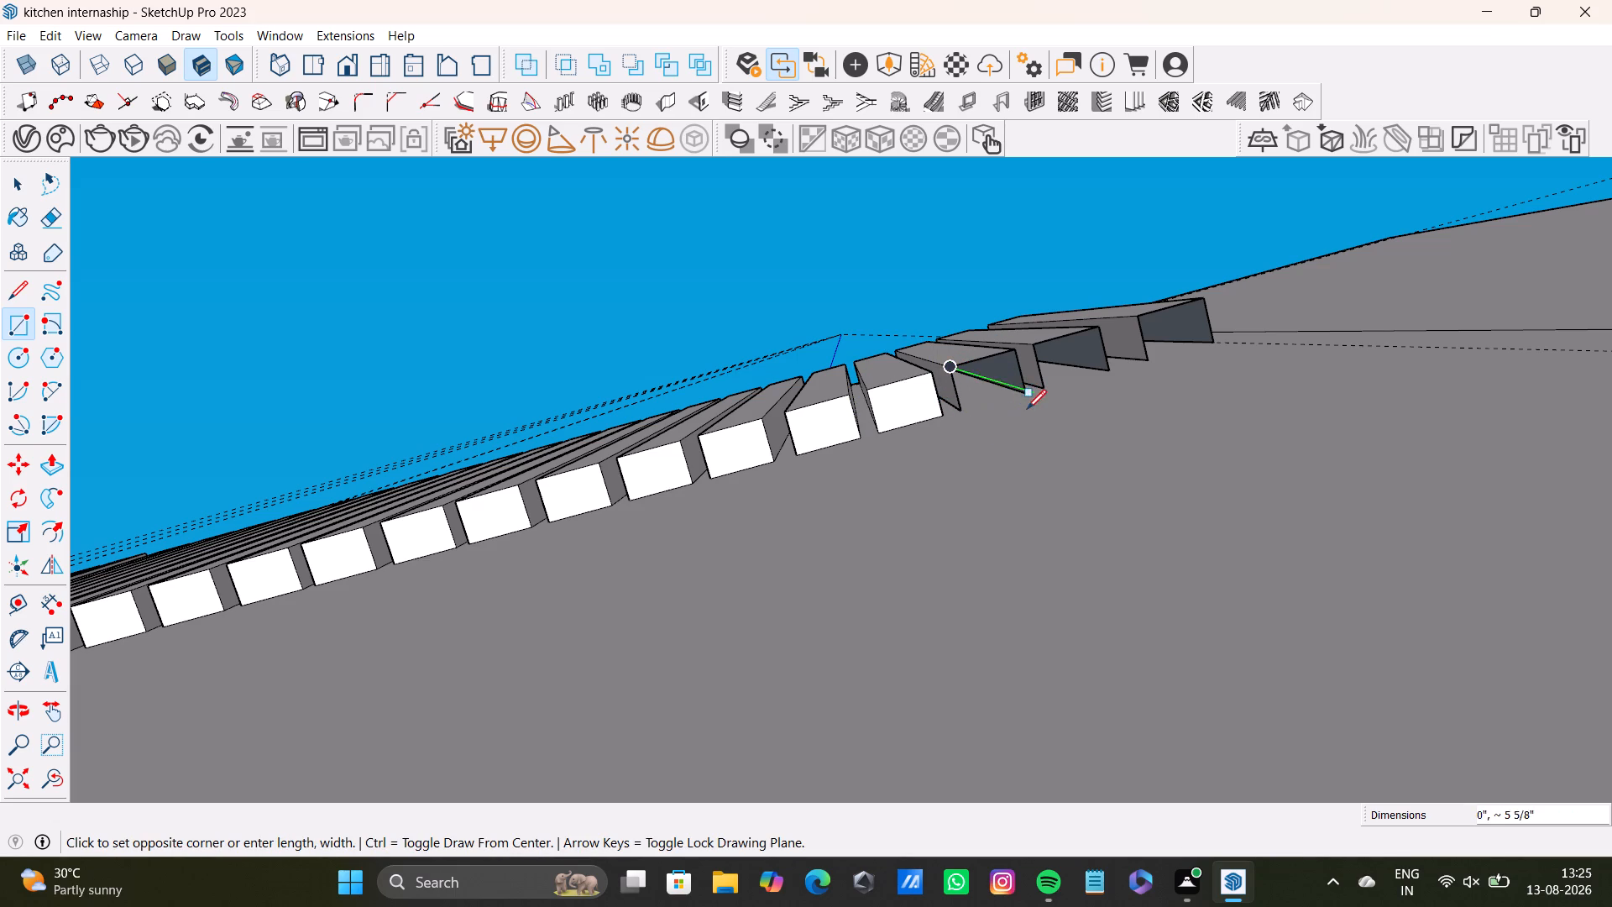
pyautogui.click(1019, 383)
# Delete the stray short crosswise edge and the adjoining edge projecting behind the panel at the last slats.
pyautogui.scroll(-5, 1076, 400)
pyautogui.keyDown('shift'); pyautogui.moveTo(1077, 423); pyautogui.dragTo(934, 606, button='middle'); pyautogui.keyUp('shift')
pyautogui.moveTo(1023, 607); pyautogui.dragTo(962, 490, button='middle')
pyautogui.moveTo(1045, 552); pyautogui.dragTo(1172, 623, button='middle')
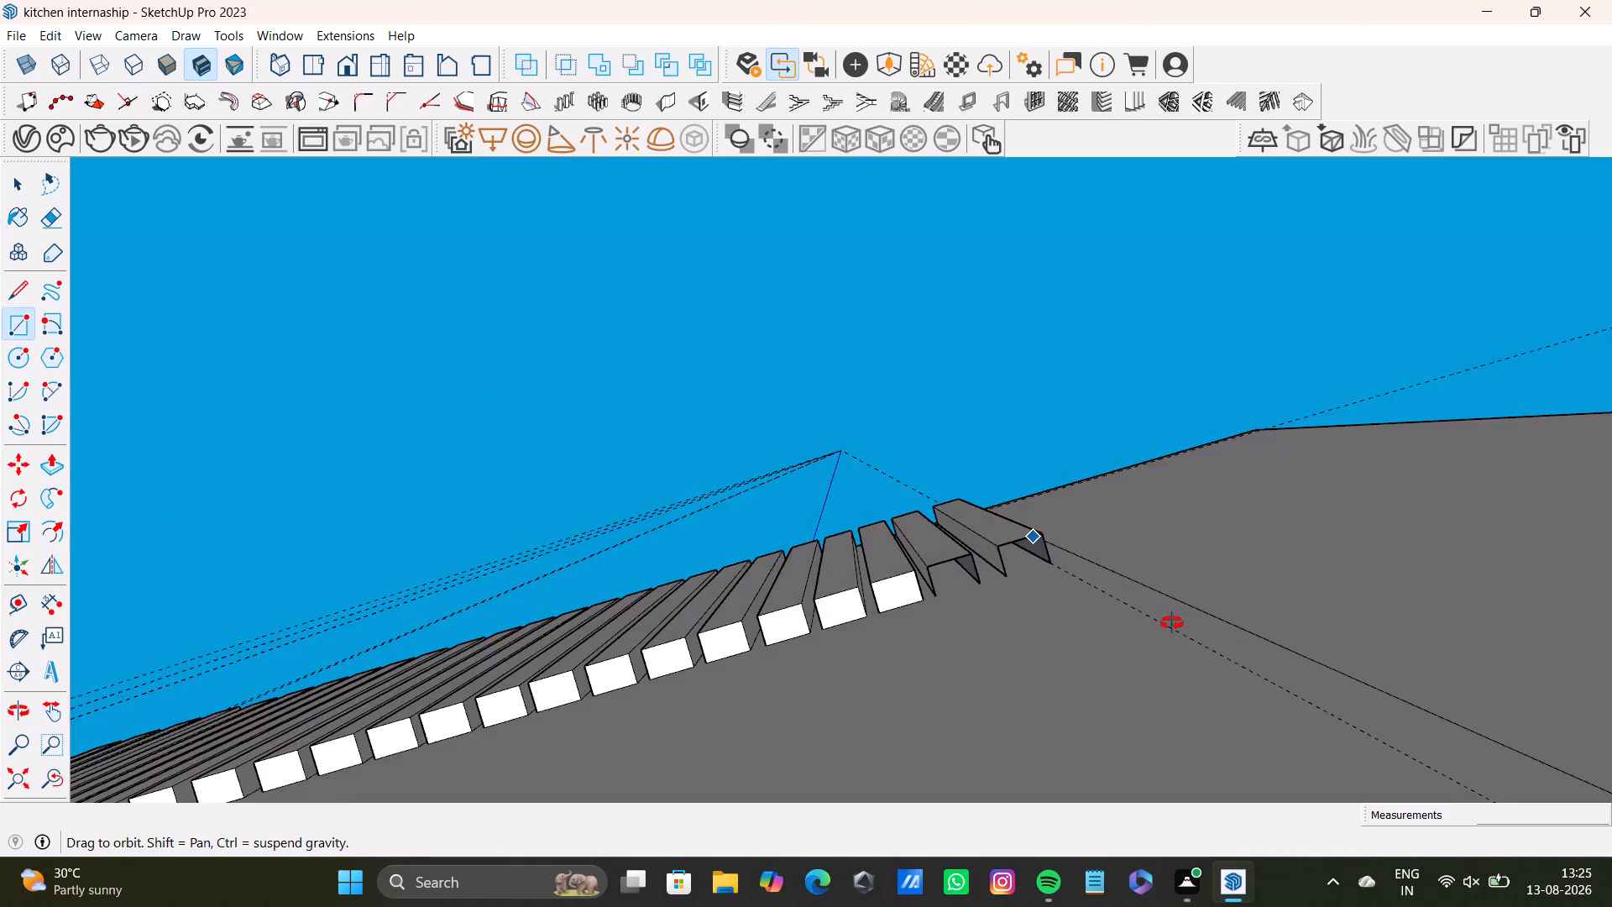
pyautogui.moveTo(1172, 623); pyautogui.dragTo(1183, 599, button='middle')
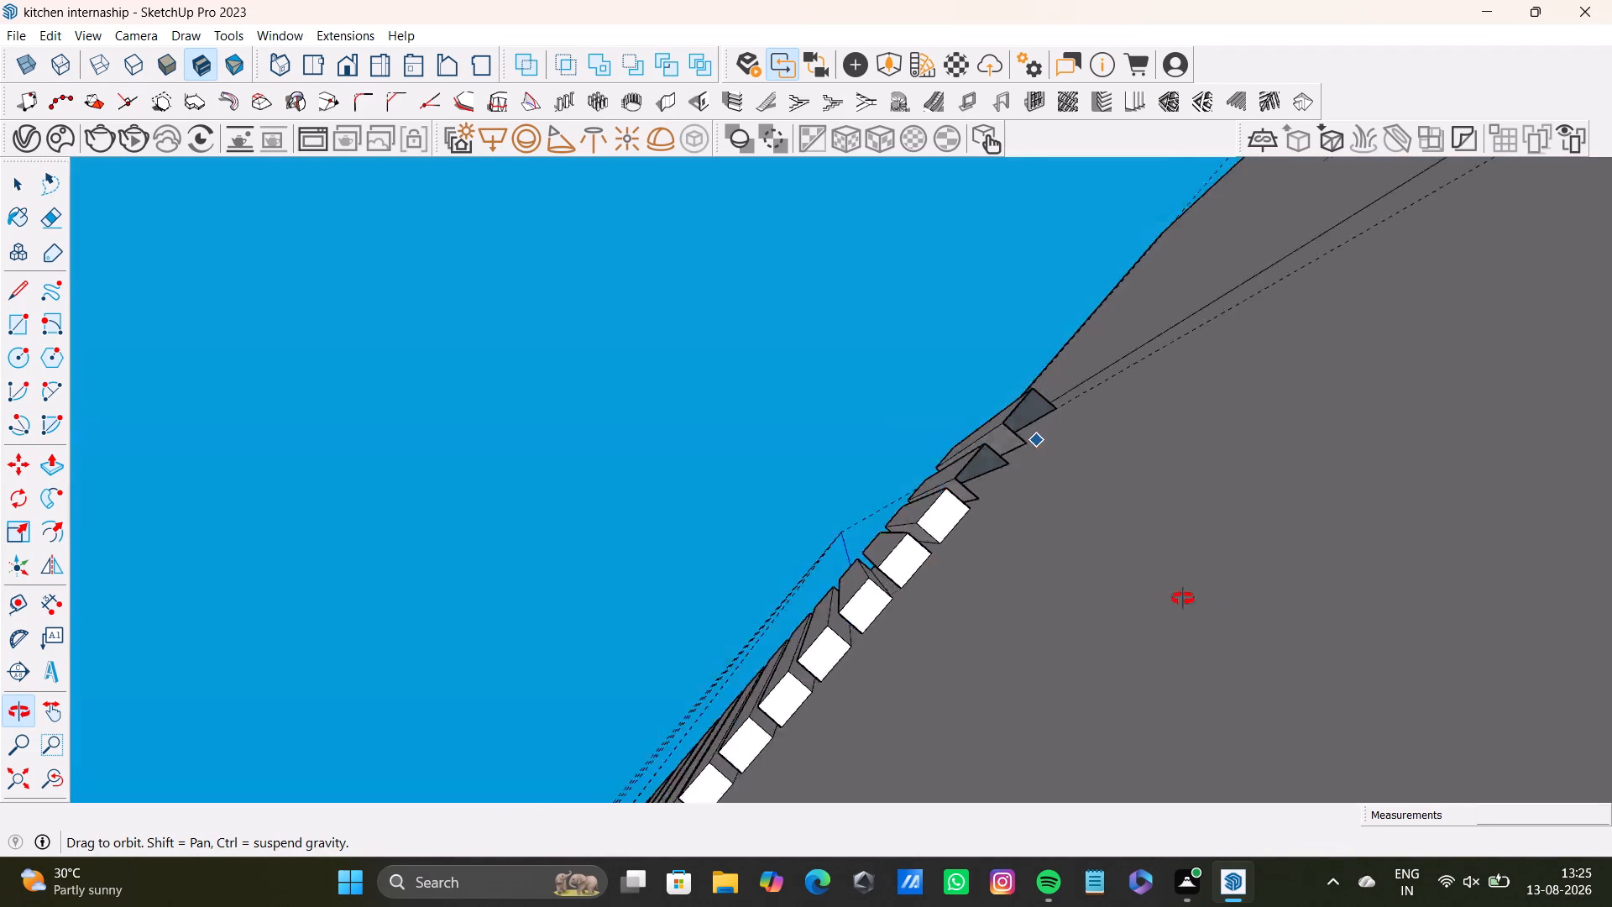
pyautogui.moveTo(1183, 599); pyautogui.dragTo(1257, 719, button='middle')
pyautogui.scroll(-9, 1011, 515)
pyautogui.moveTo(1128, 595); pyautogui.dragTo(1129, 388, button='middle')
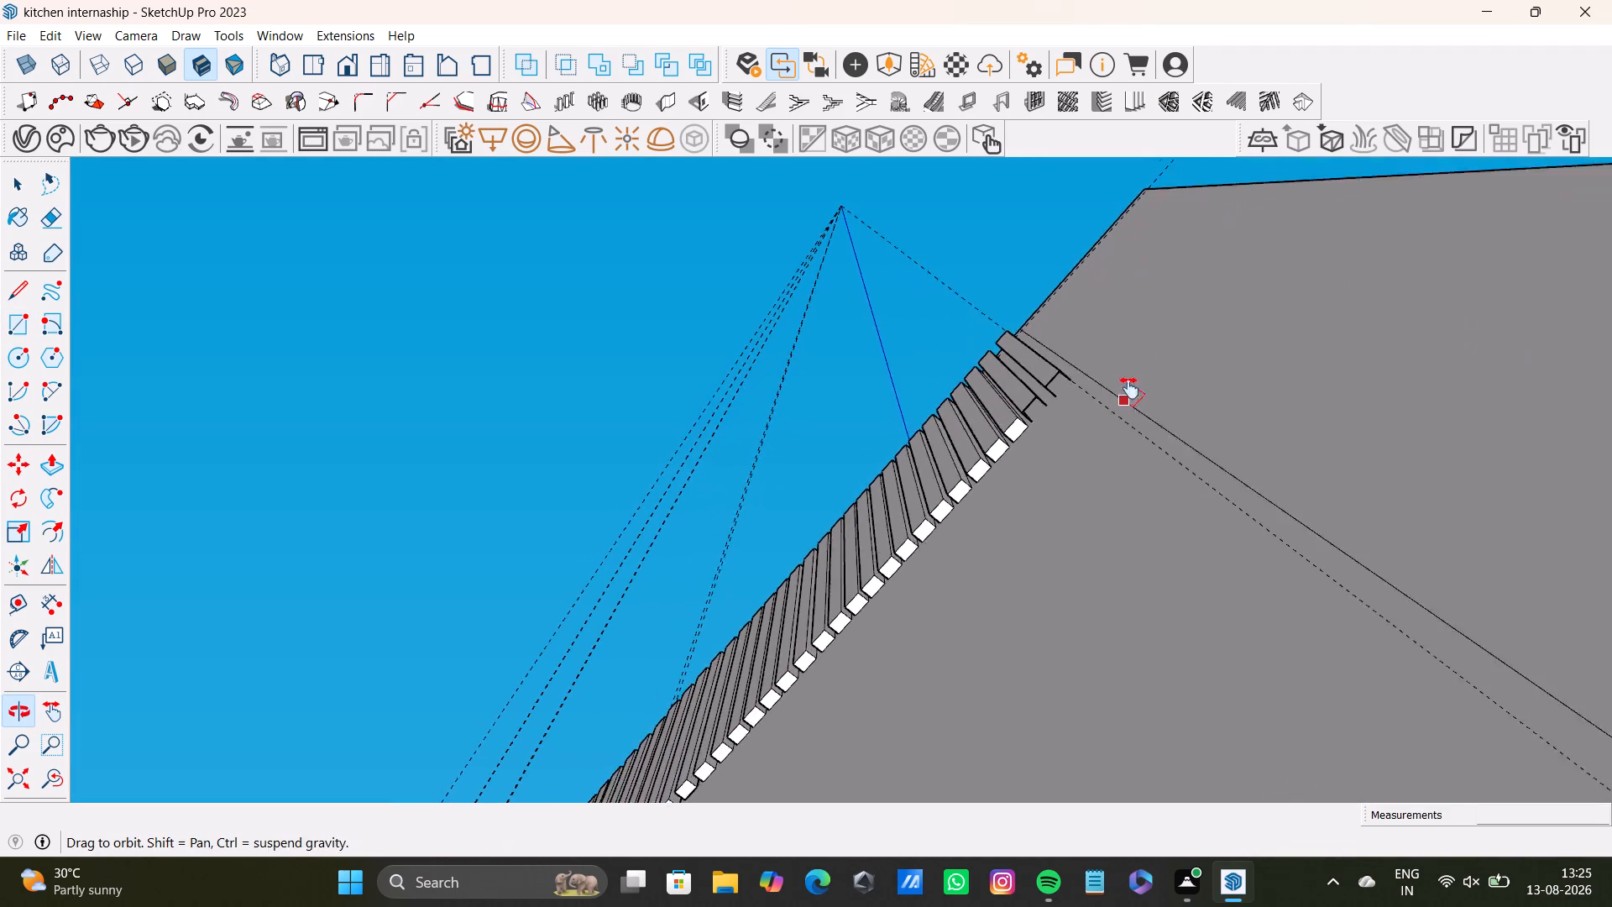
pyautogui.moveTo(1129, 388); pyautogui.dragTo(1138, 360, button='middle')
pyautogui.moveTo(1246, 469); pyautogui.dragTo(1354, 712, button='middle')
pyautogui.moveTo(1318, 576); pyautogui.dragTo(1342, 612, button='middle')
pyautogui.moveTo(1089, 457); pyautogui.dragTo(1186, 516, button='middle')
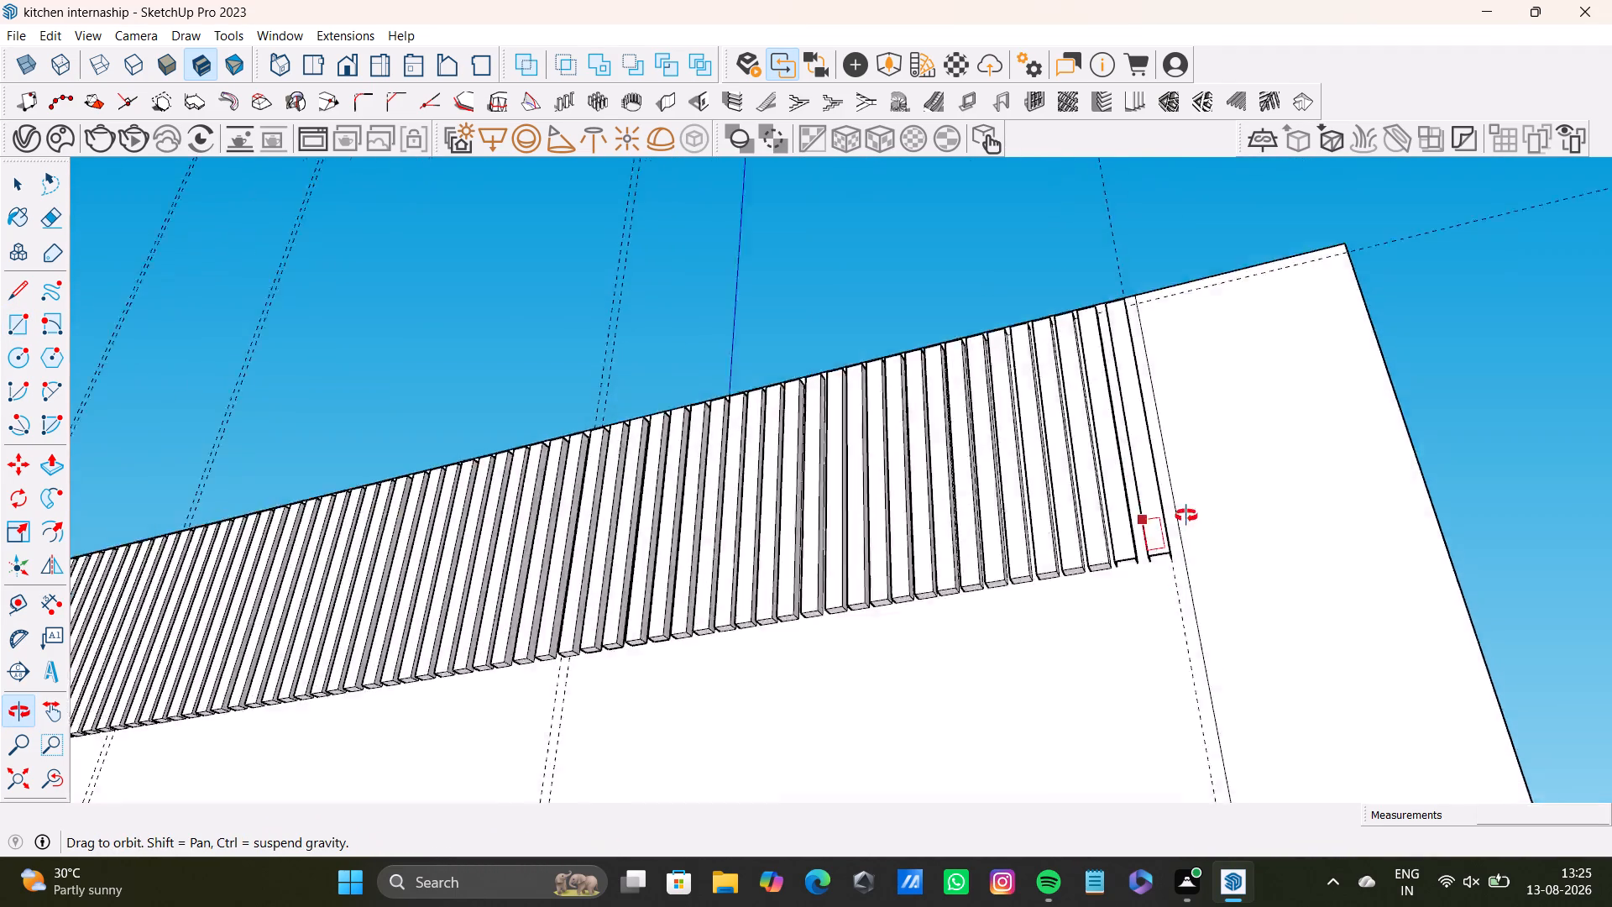
pyautogui.moveTo(1186, 516); pyautogui.dragTo(1163, 559, button='middle')
pyautogui.scroll(6, 1140, 595)
pyautogui.moveTo(1144, 622); pyautogui.dragTo(772, 228, button='middle')
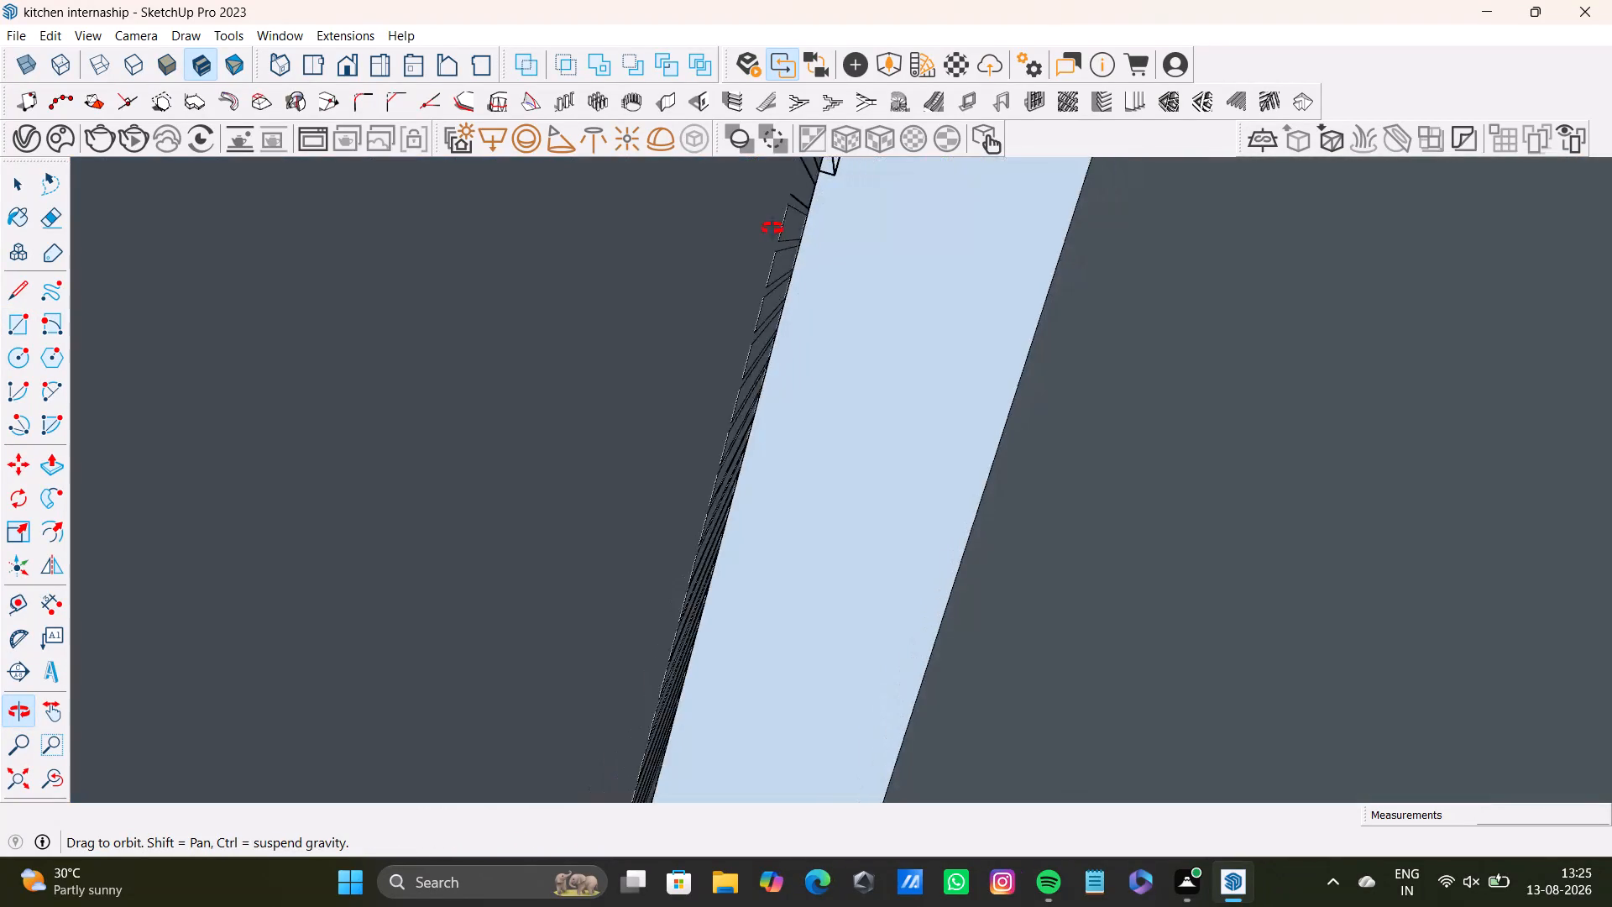
pyautogui.moveTo(772, 228); pyautogui.dragTo(801, 254, button='middle')
pyautogui.keyDown('shift'); pyautogui.moveTo(817, 250); pyautogui.dragTo(760, 387, button='middle'); pyautogui.keyUp('shift')
pyautogui.press('space')
pyautogui.scroll(1, 757, 358)
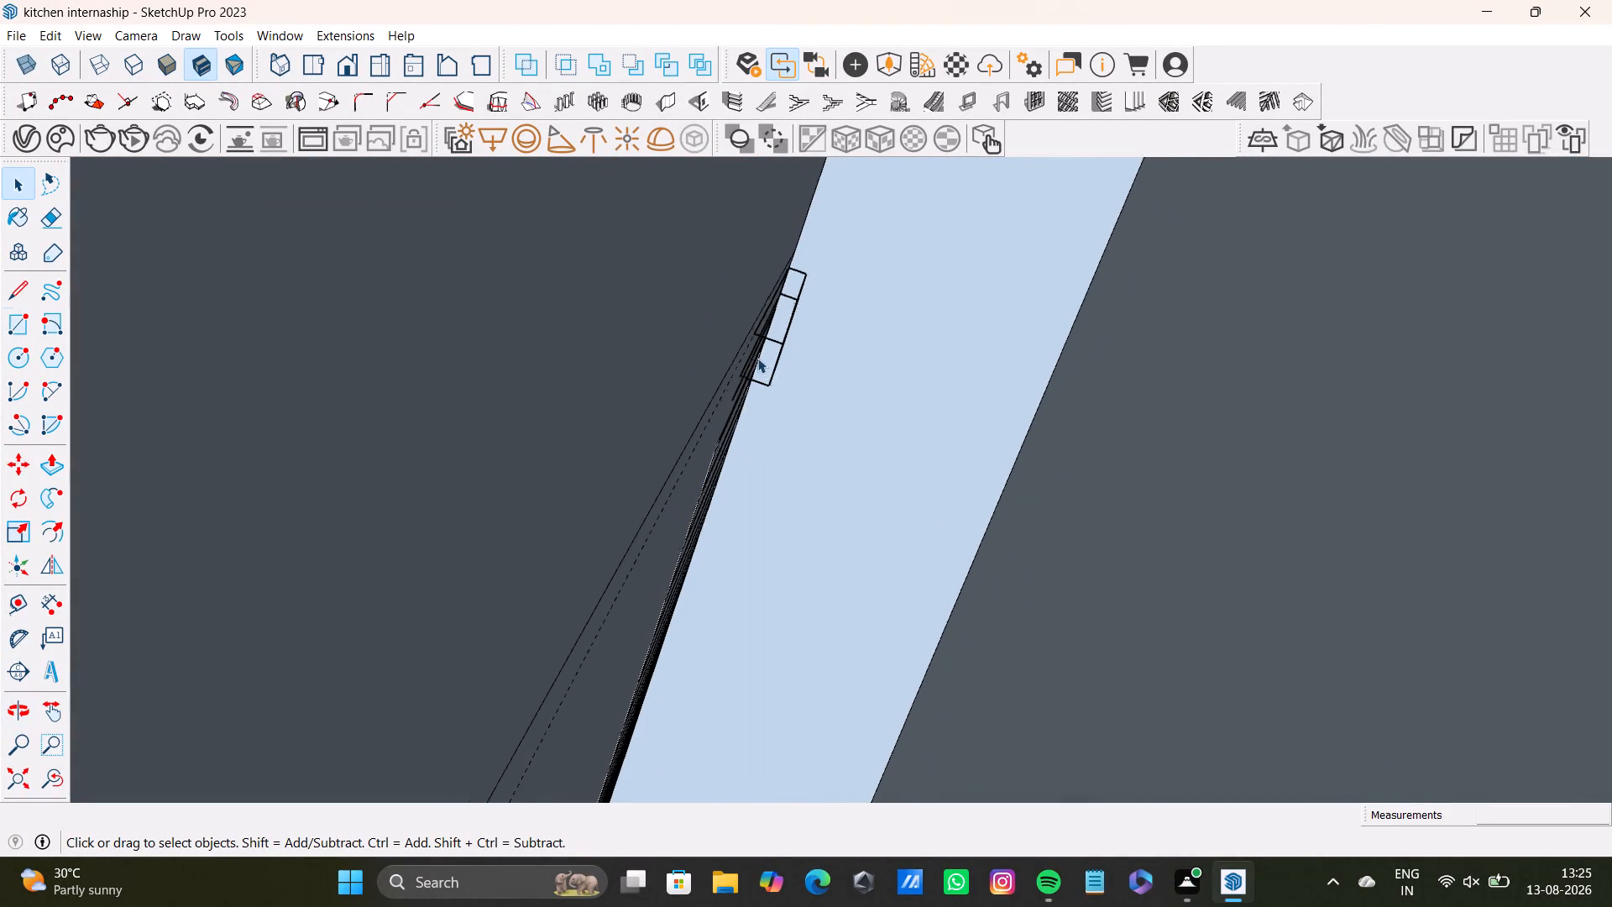
pyautogui.scroll(1, 757, 358)
pyautogui.click(776, 331)
pyautogui.click(777, 338)
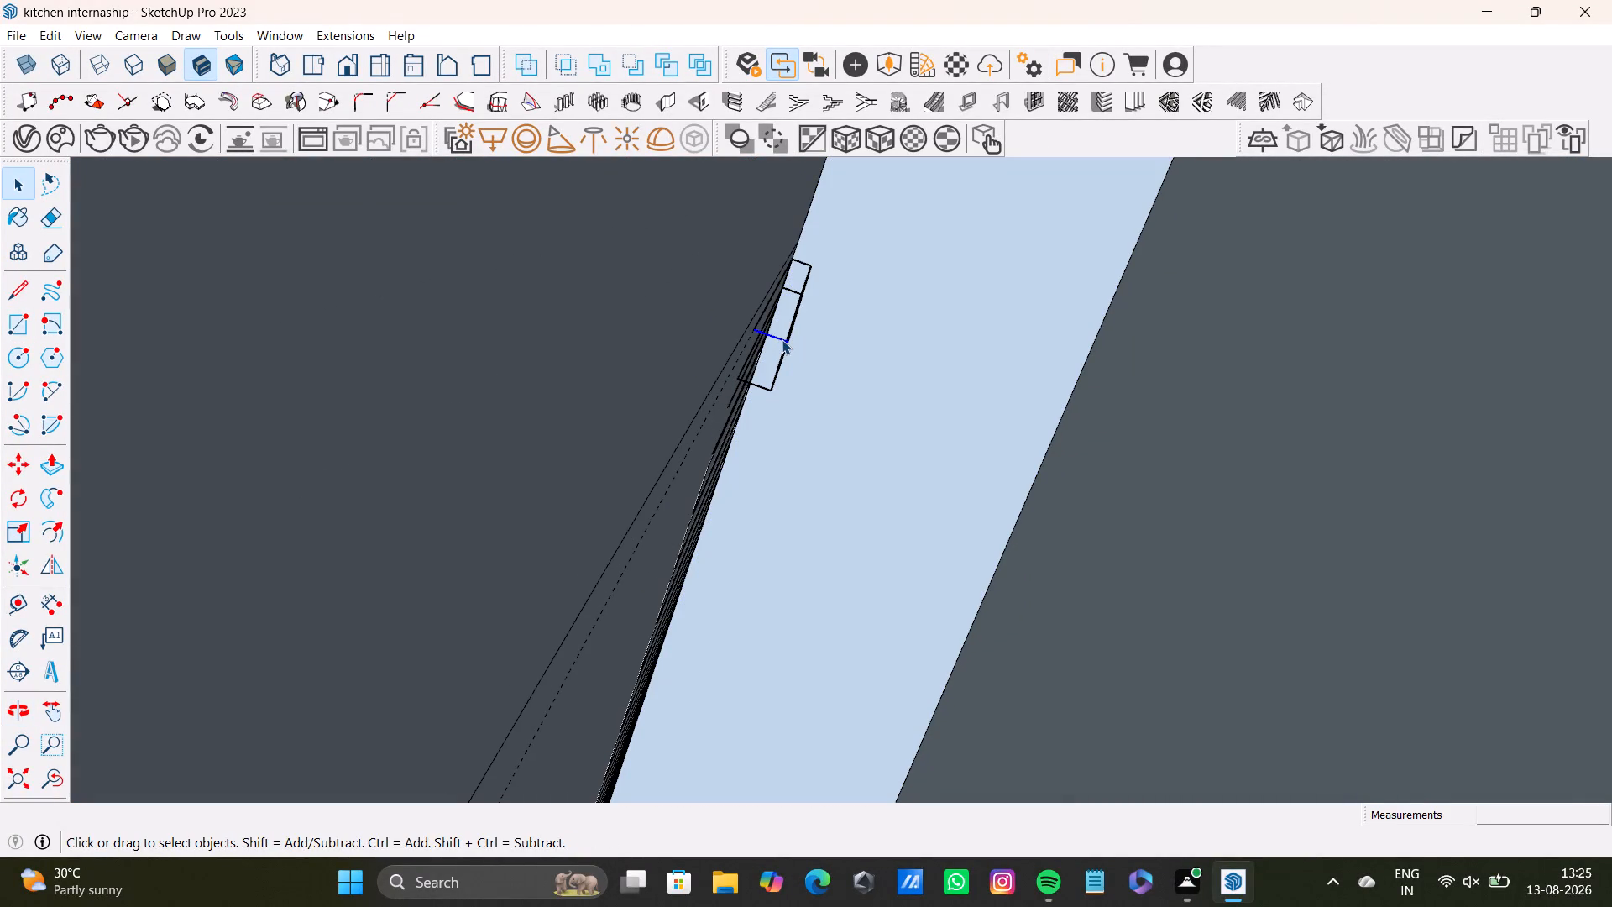
pyautogui.press('Delete')
pyautogui.click(785, 345)
pyautogui.press('Delete')
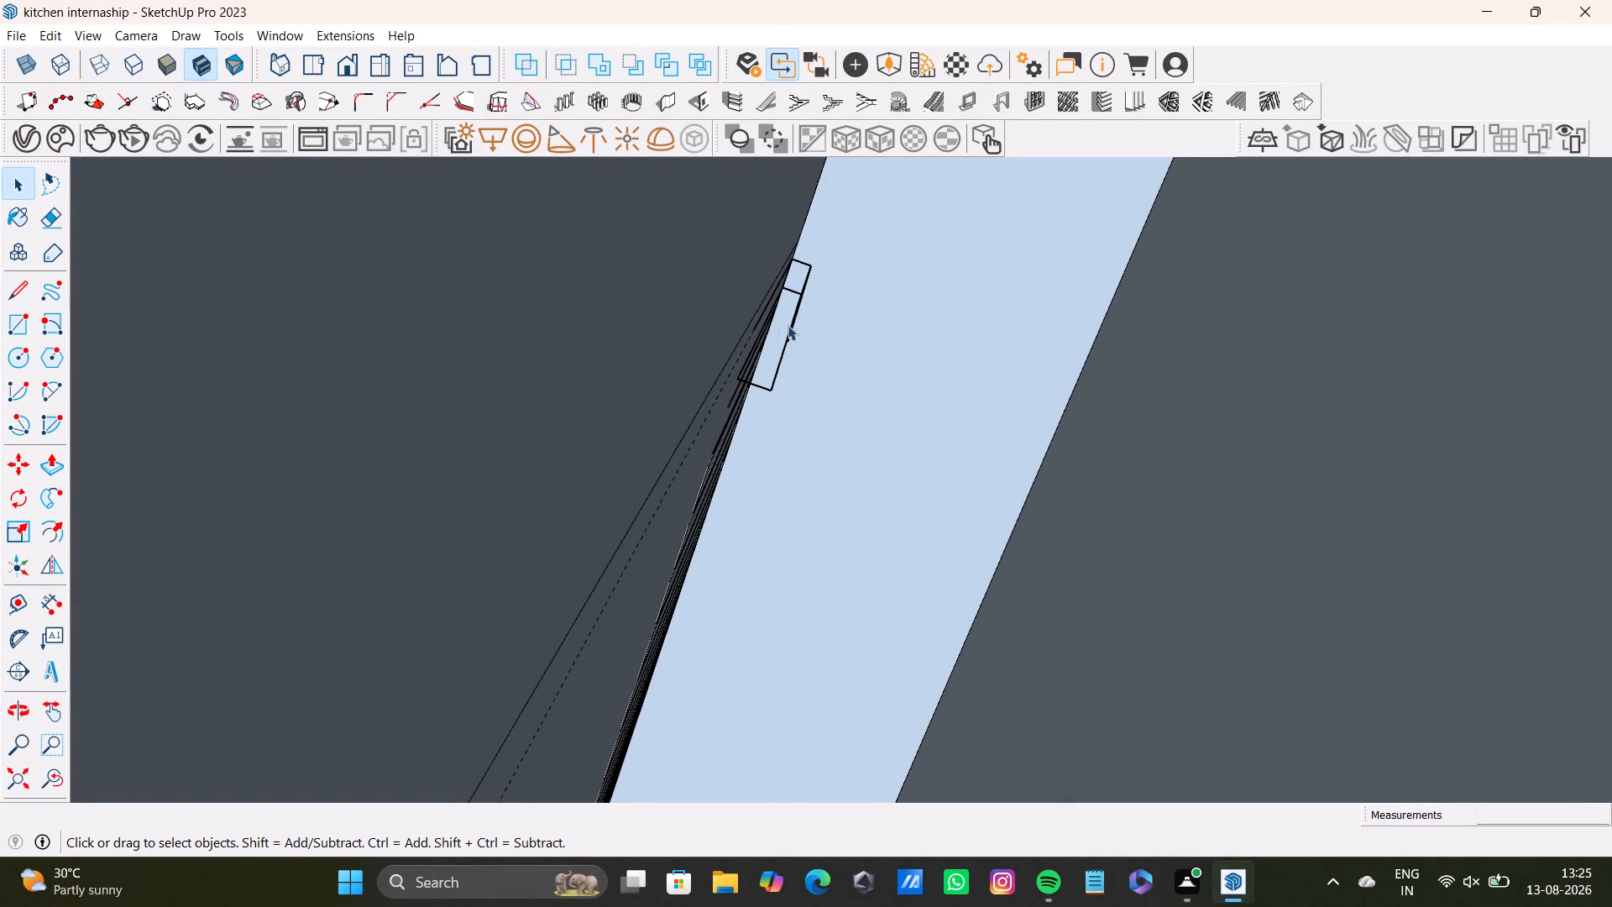
# Delete the remaining edges of the stray outlines projecting behind the panel at the last slats.
pyautogui.moveTo(743, 339); pyautogui.dragTo(570, 441, button='middle')
pyautogui.scroll(2, 763, 332)
pyautogui.moveTo(754, 338); pyautogui.dragTo(798, 474, button='middle')
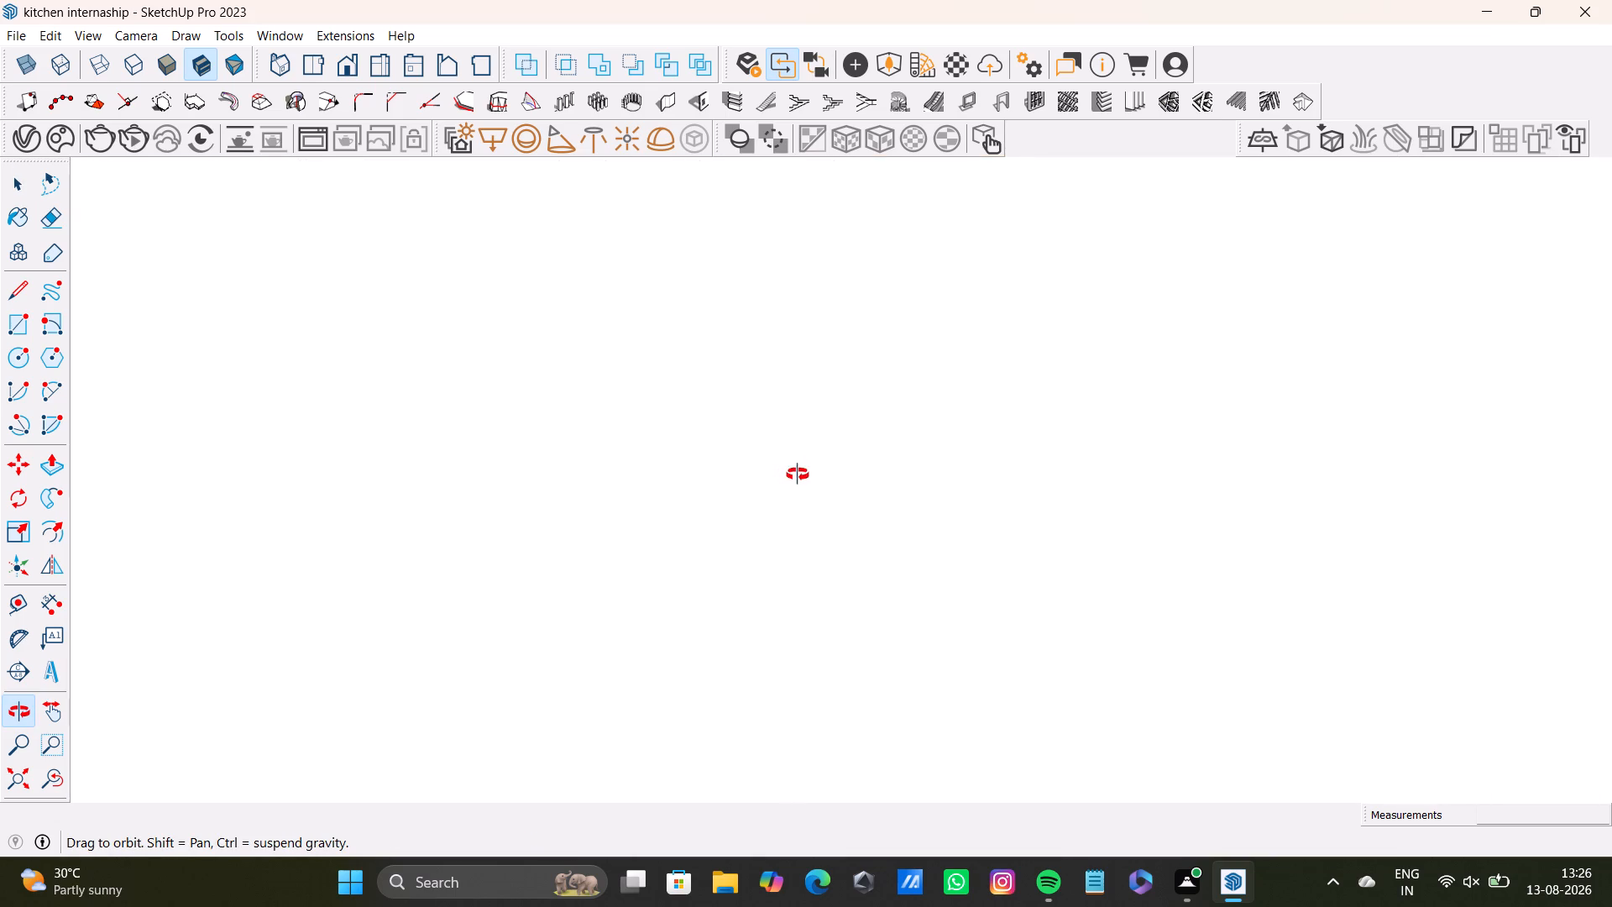
pyautogui.moveTo(798, 474); pyautogui.dragTo(809, 507, button='middle')
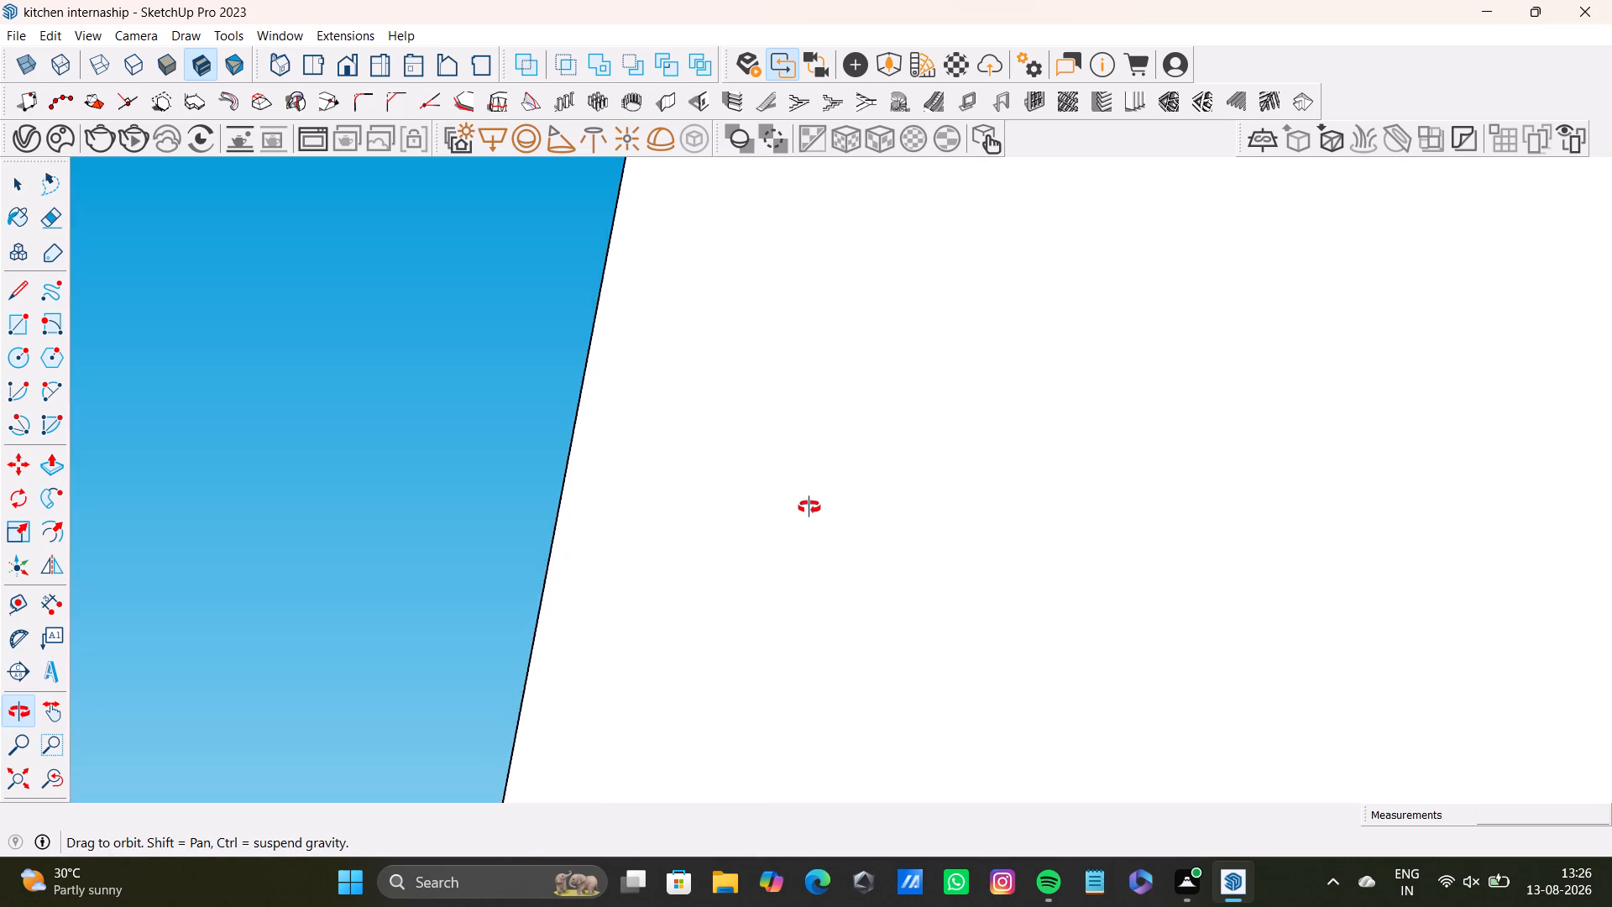
pyautogui.moveTo(809, 507); pyautogui.dragTo(812, 323, button='middle')
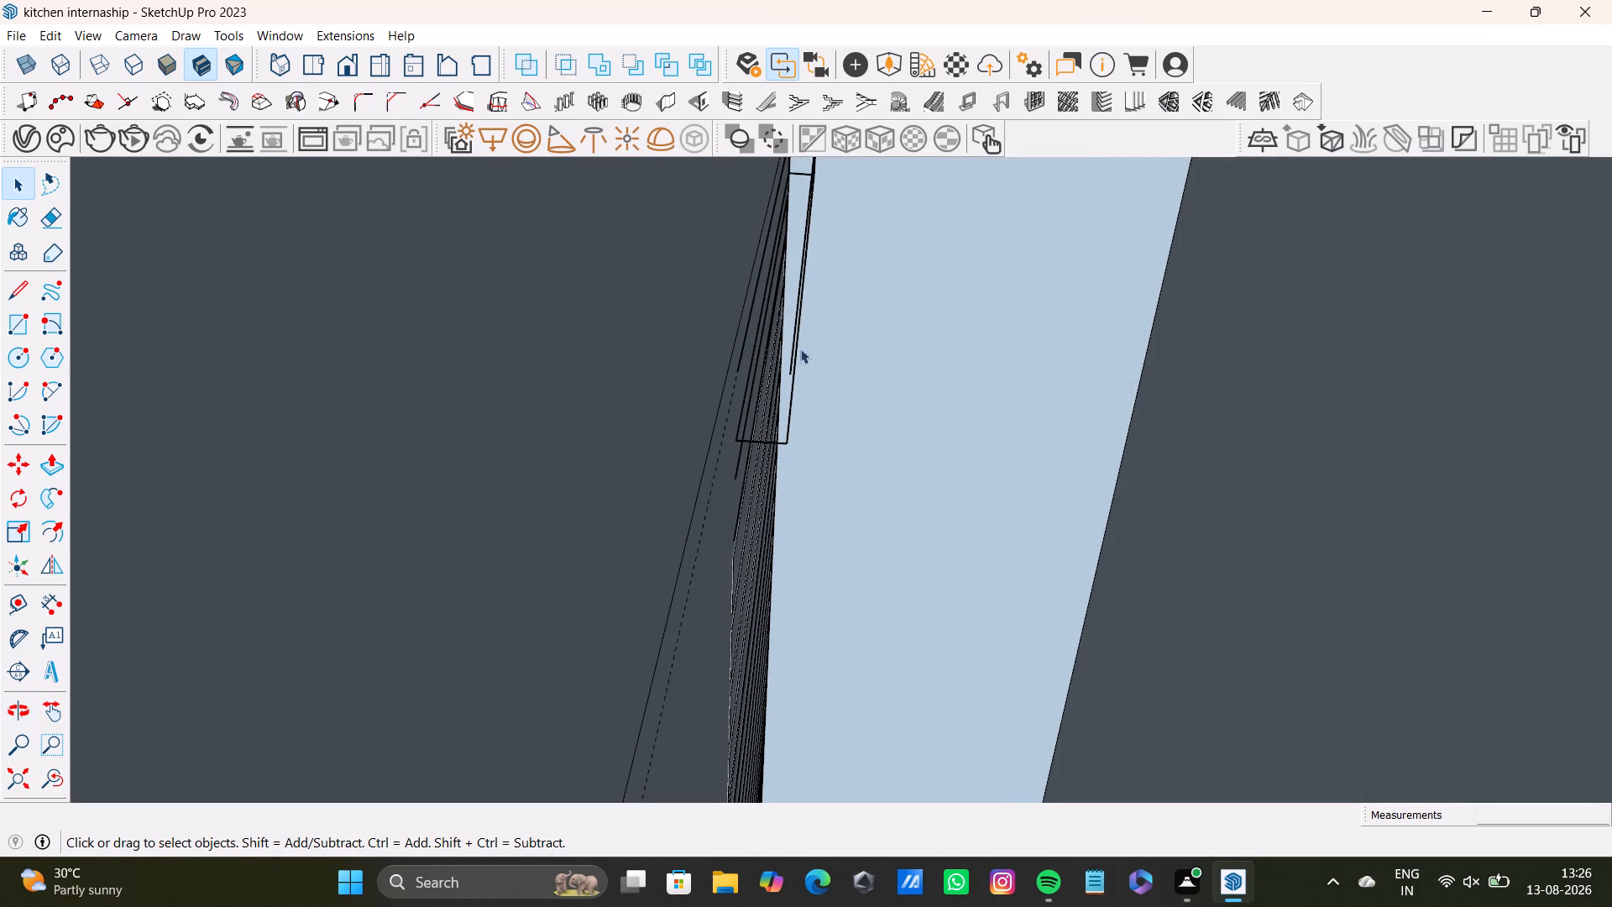
pyautogui.click(790, 367)
pyautogui.press('Delete')
pyautogui.click(792, 388)
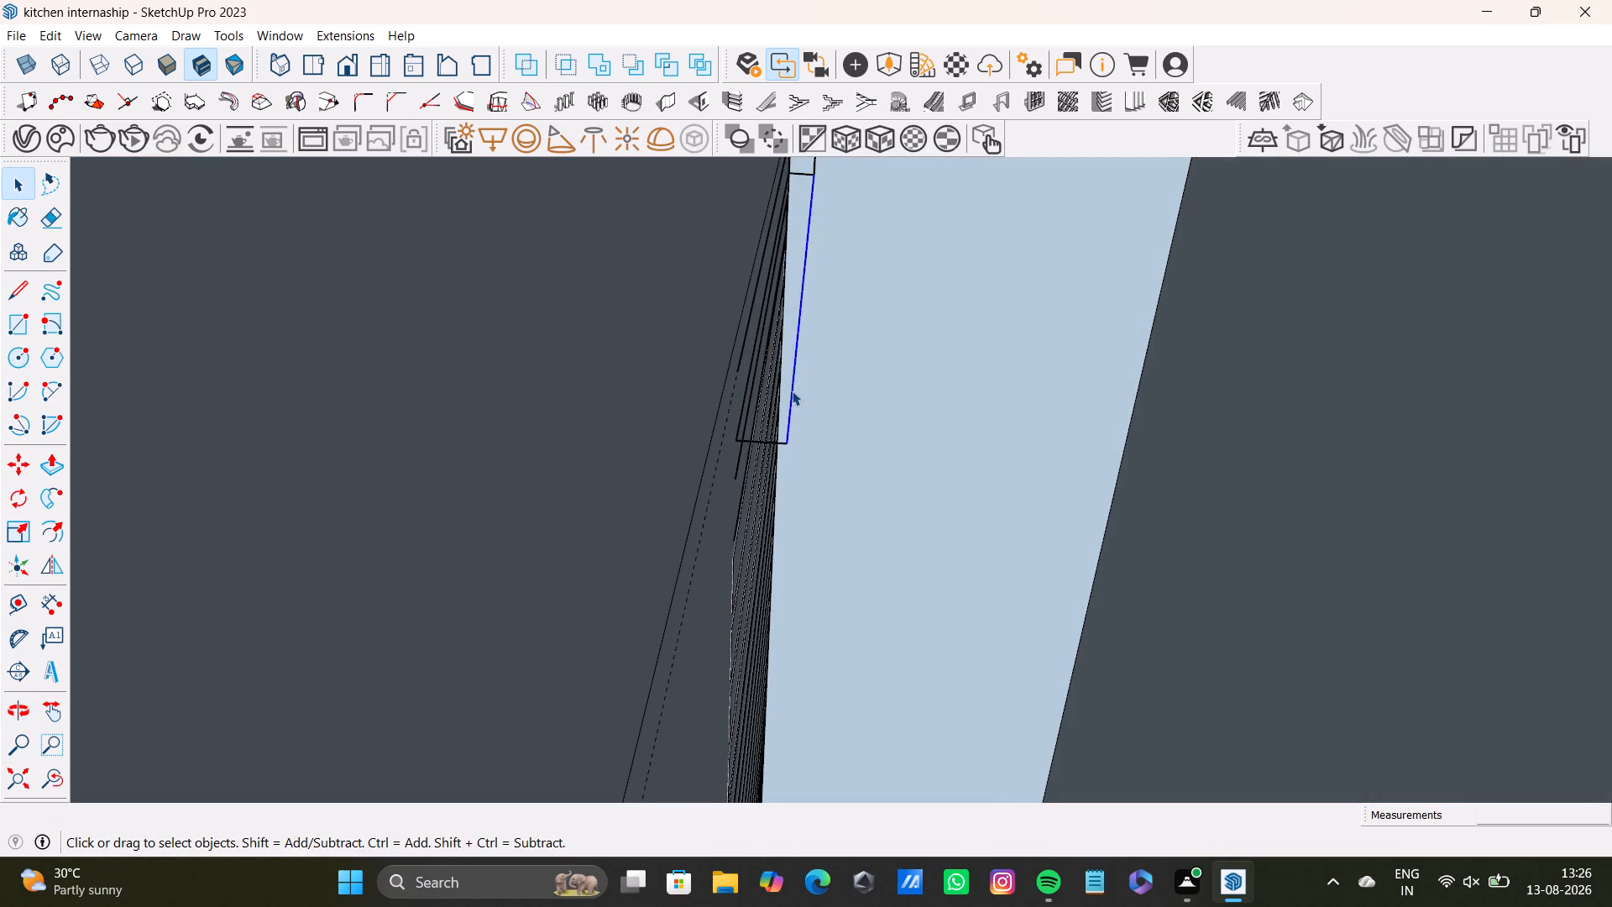
pyautogui.press('Delete')
pyautogui.click(737, 362)
pyautogui.press('Delete')
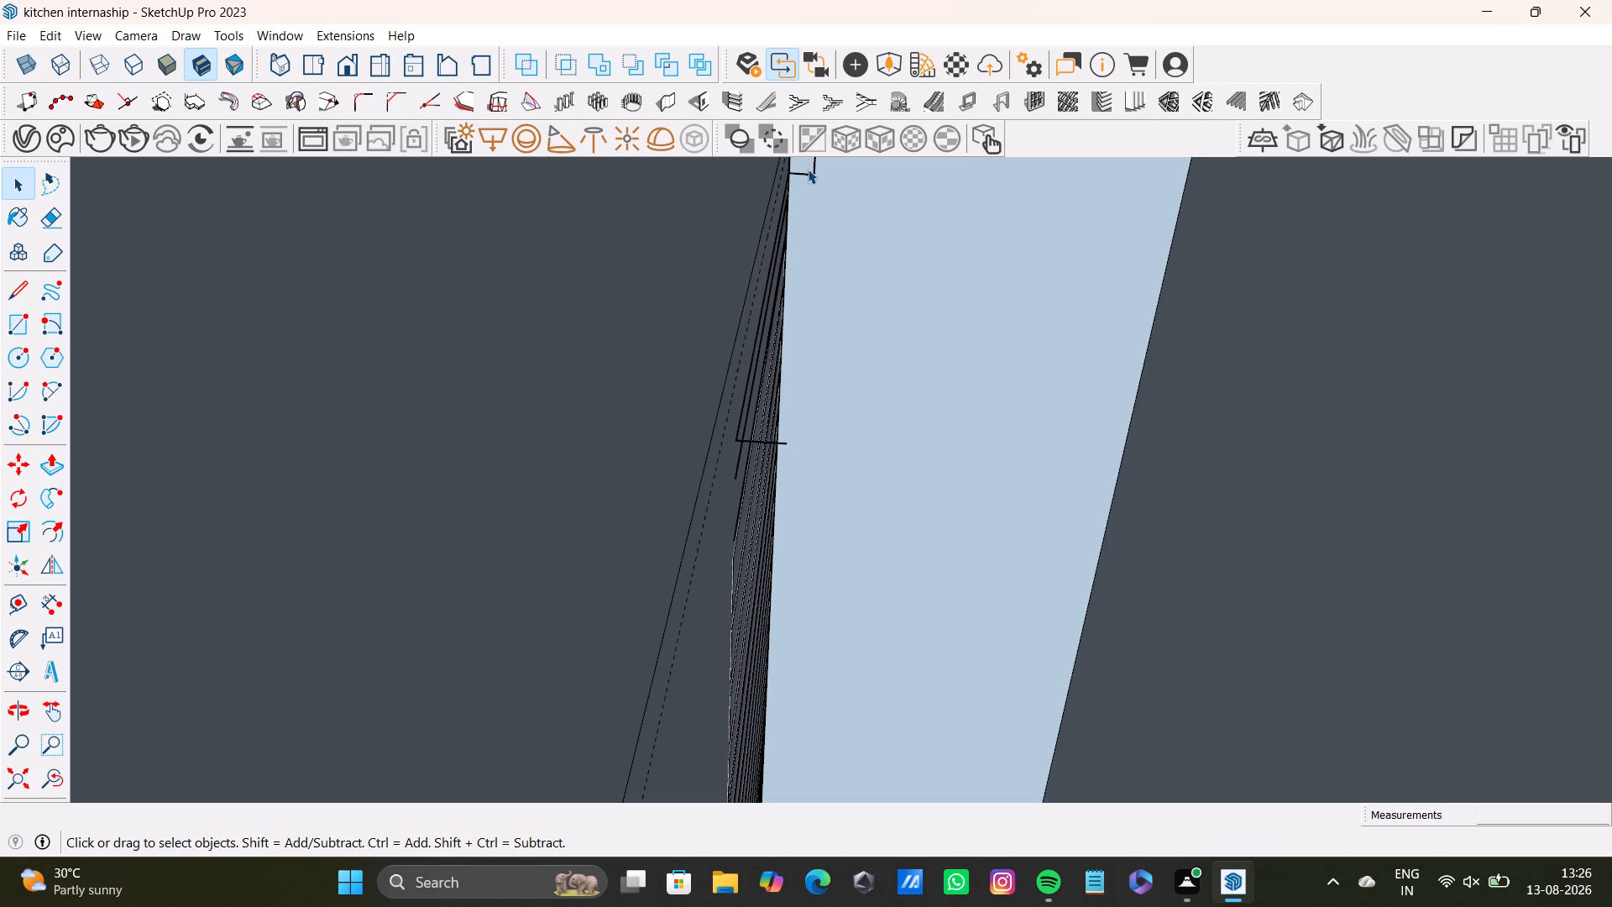
pyautogui.click(811, 175)
pyautogui.press('Delete')
pyautogui.click(813, 167)
pyautogui.press('Delete')
pyautogui.click(779, 441)
pyautogui.press('Delete')
# Delete the leftover stray slat edges lying along the rear of the panel face near the end of the band.
pyautogui.click(740, 464)
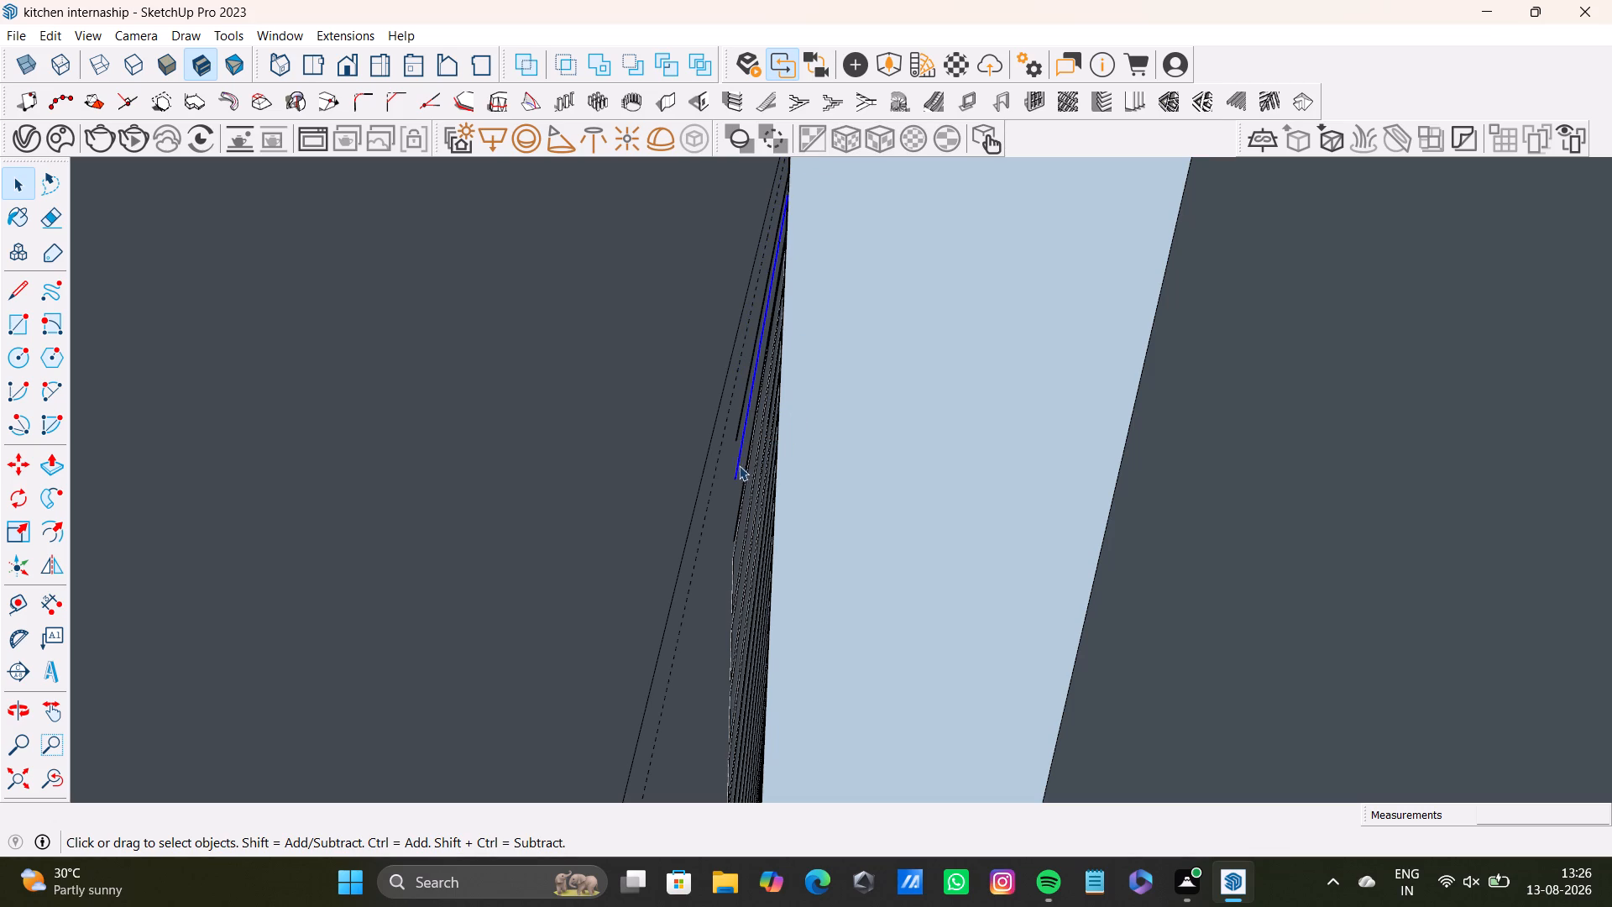
pyautogui.press('Delete')
pyautogui.click(739, 432)
pyautogui.press('Delete')
pyautogui.scroll(-4, 712, 391)
pyautogui.moveTo(703, 346); pyautogui.dragTo(663, 350, button='middle')
pyautogui.click(784, 170)
pyautogui.click(781, 174)
pyautogui.press('Delete')
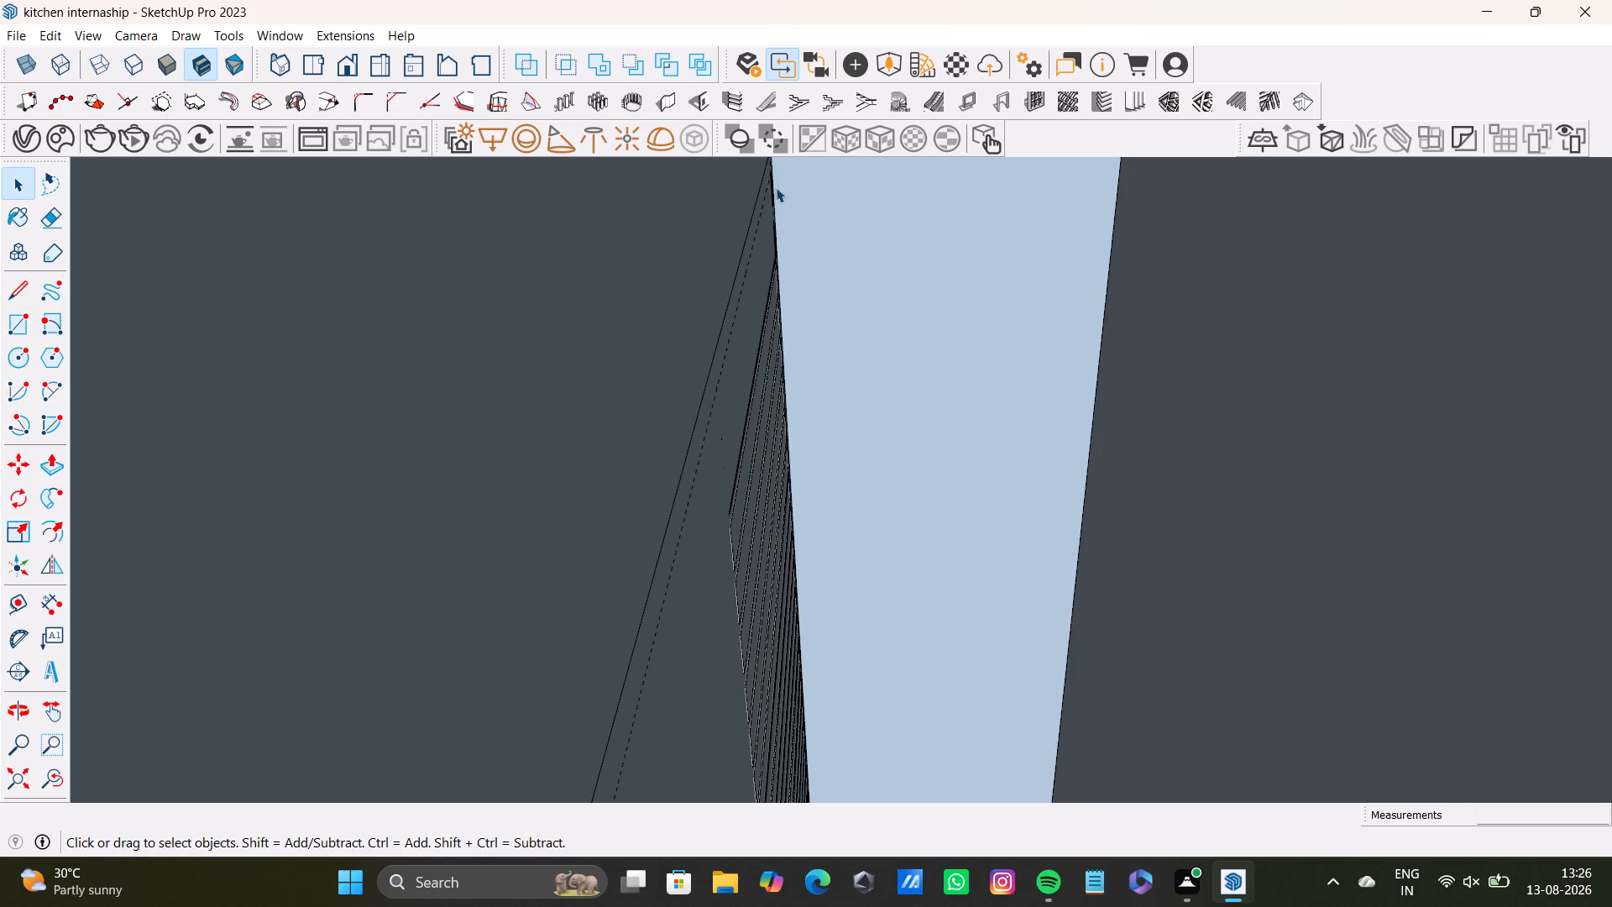
pyautogui.moveTo(749, 195); pyautogui.dragTo(651, 267, button='middle')
pyautogui.scroll(5, 689, 229)
pyautogui.click(714, 207)
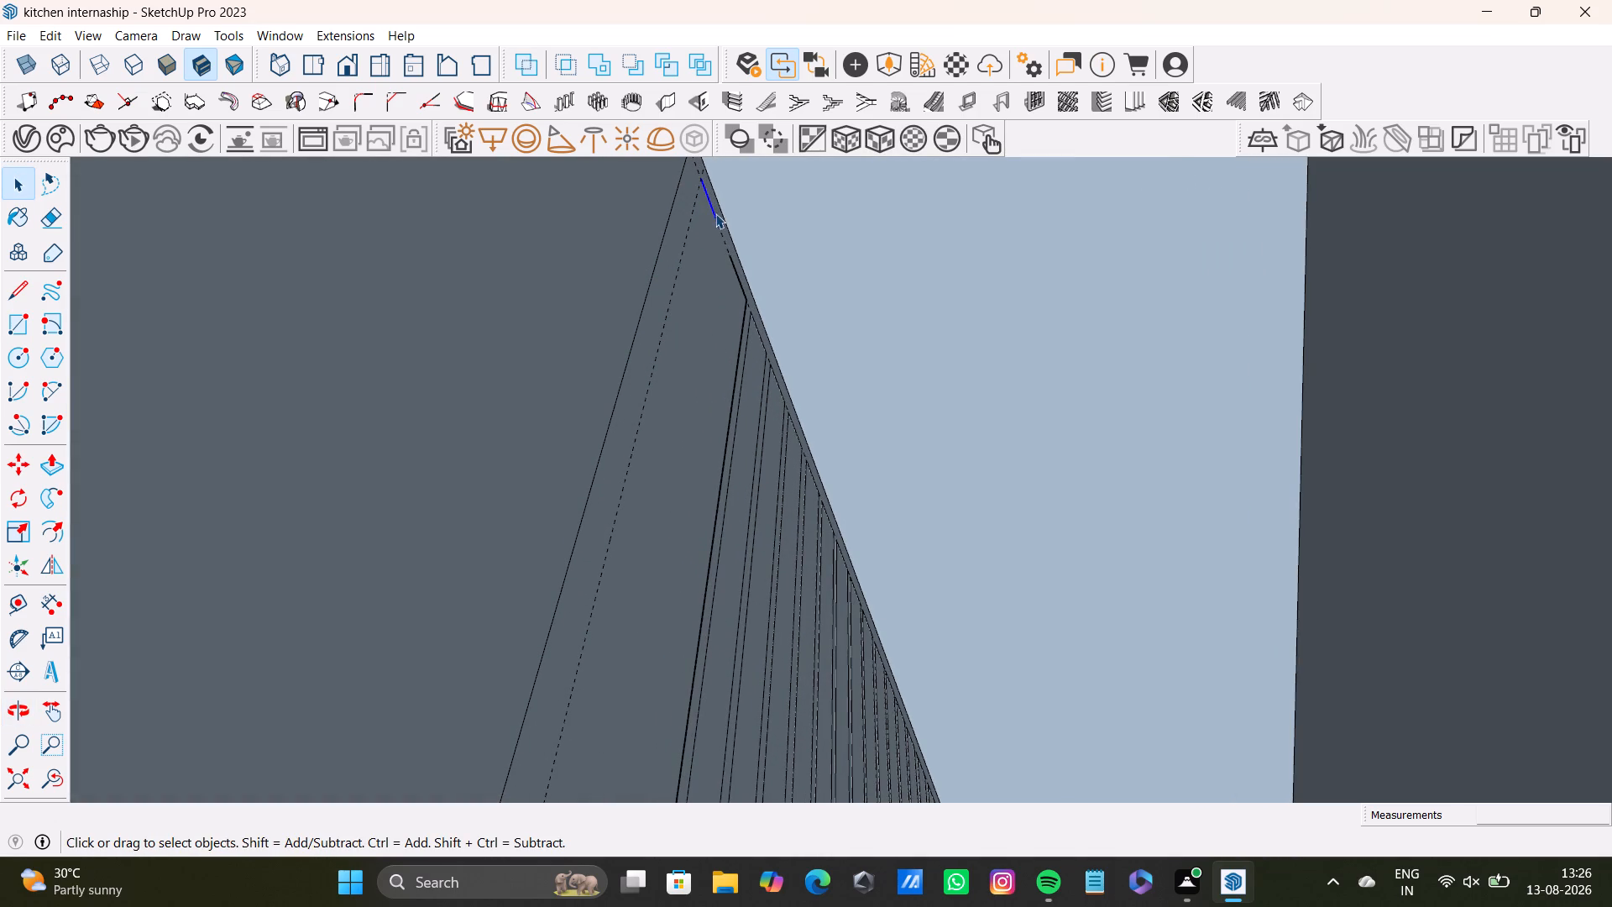
pyautogui.press('Delete')
# Cap the open lower ends of the last two slats, the ninety-second and ninety-third, with corner-to-corner rectangles.
pyautogui.scroll(-8, 677, 327)
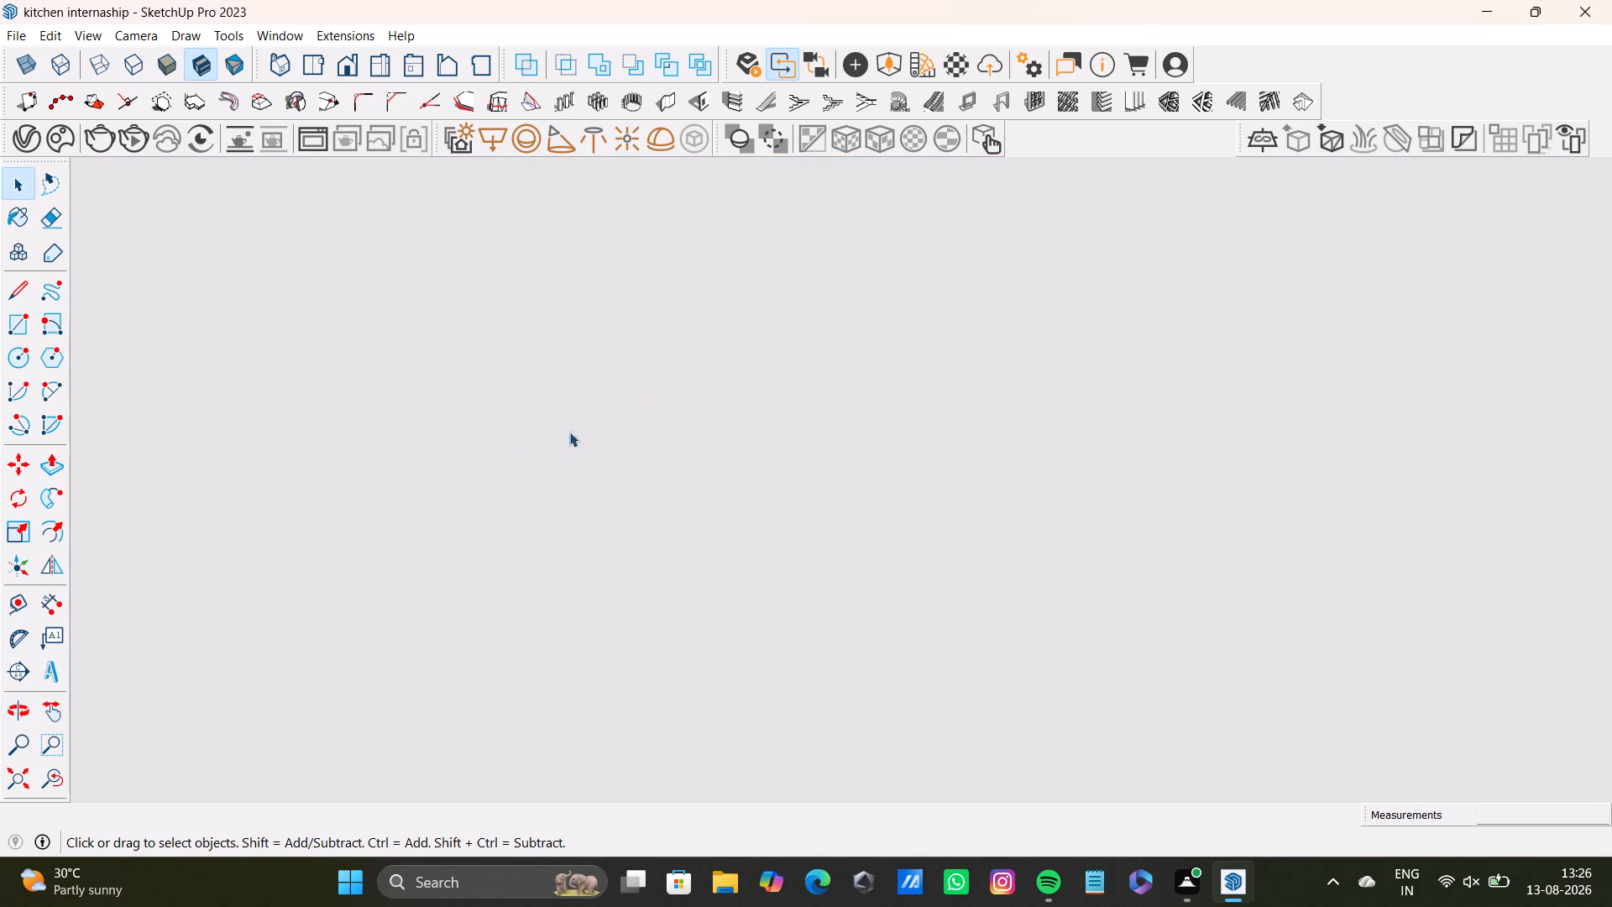
pyautogui.click(16, 784)
pyautogui.moveTo(292, 626); pyautogui.dragTo(455, 462, button='middle')
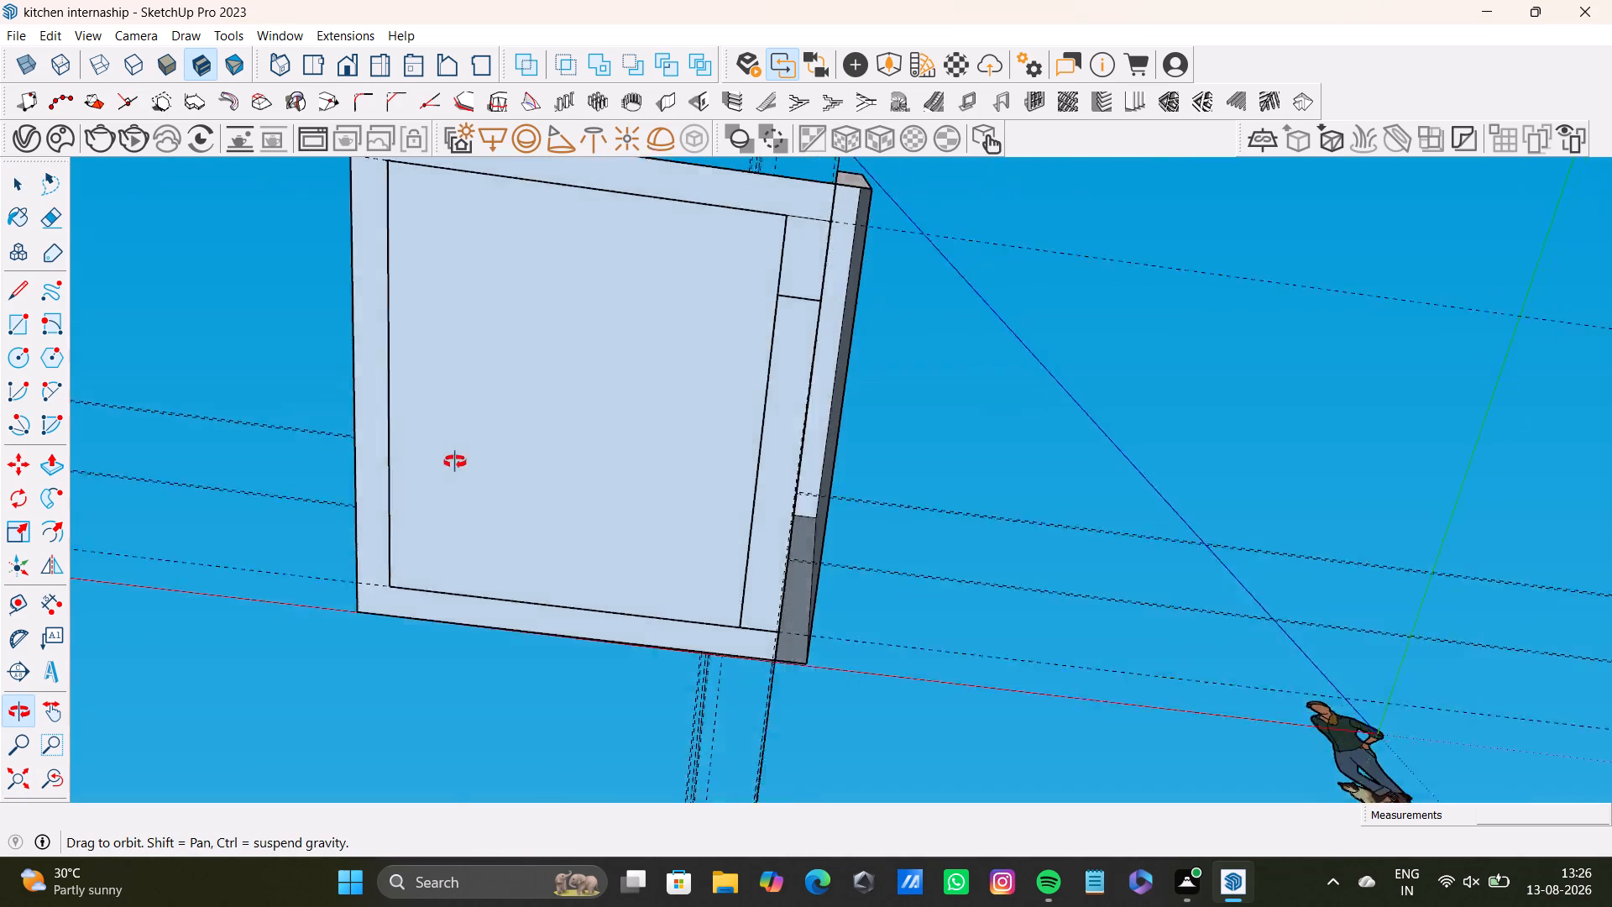
pyautogui.moveTo(455, 462); pyautogui.dragTo(619, 823, button='middle')
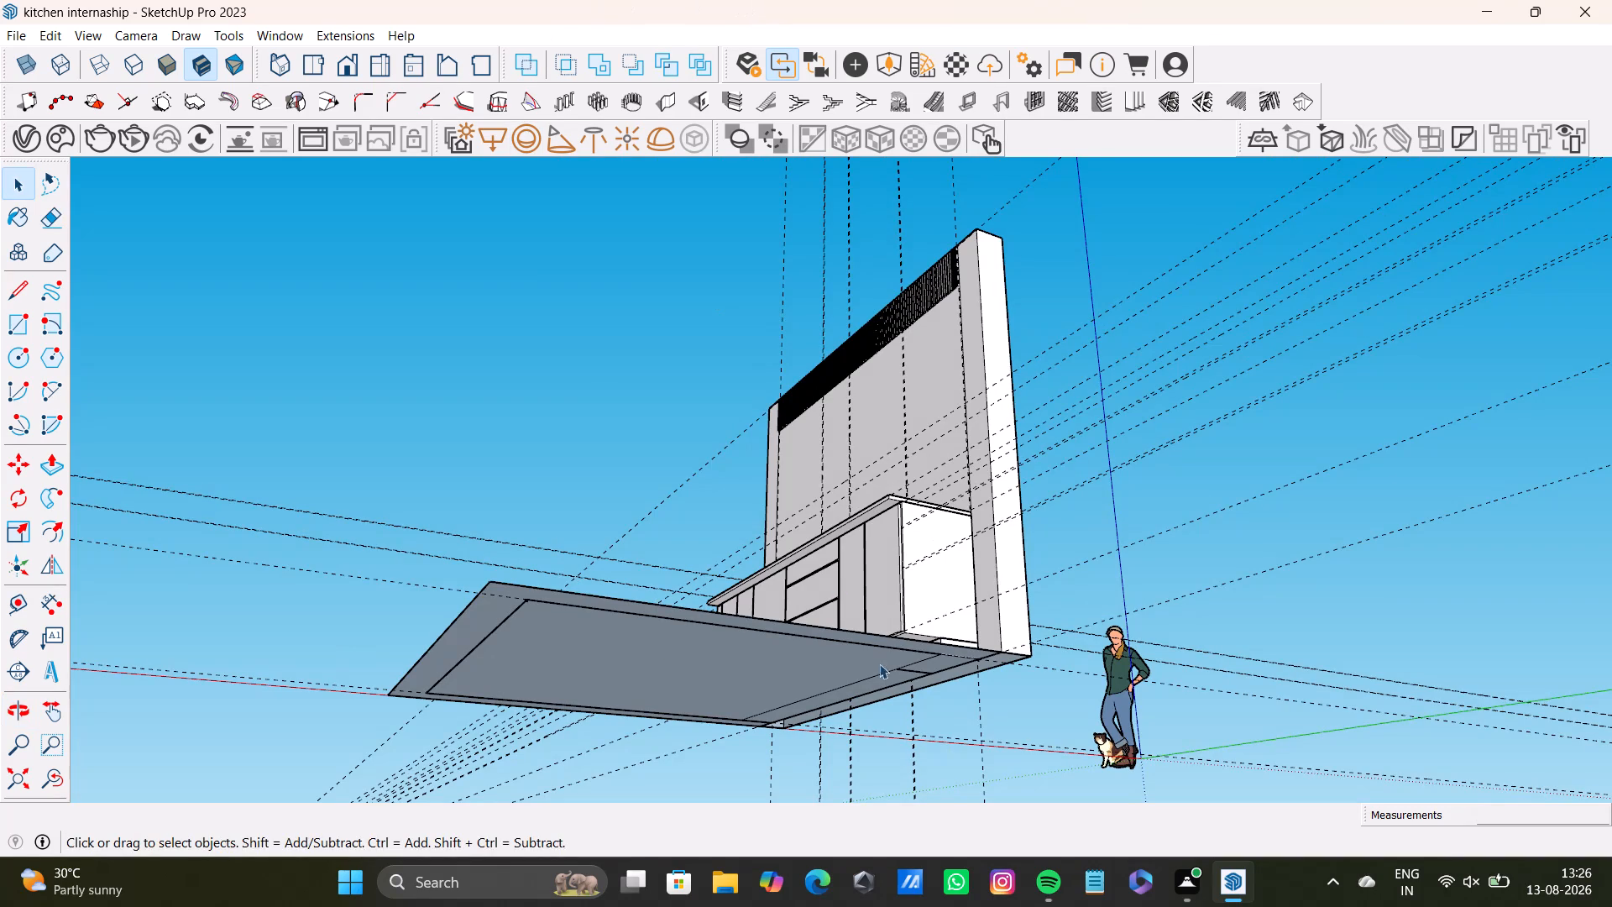
pyautogui.scroll(-7, 725, 560)
pyautogui.moveTo(844, 505); pyautogui.dragTo(998, 707, button='middle')
pyautogui.scroll(8, 848, 443)
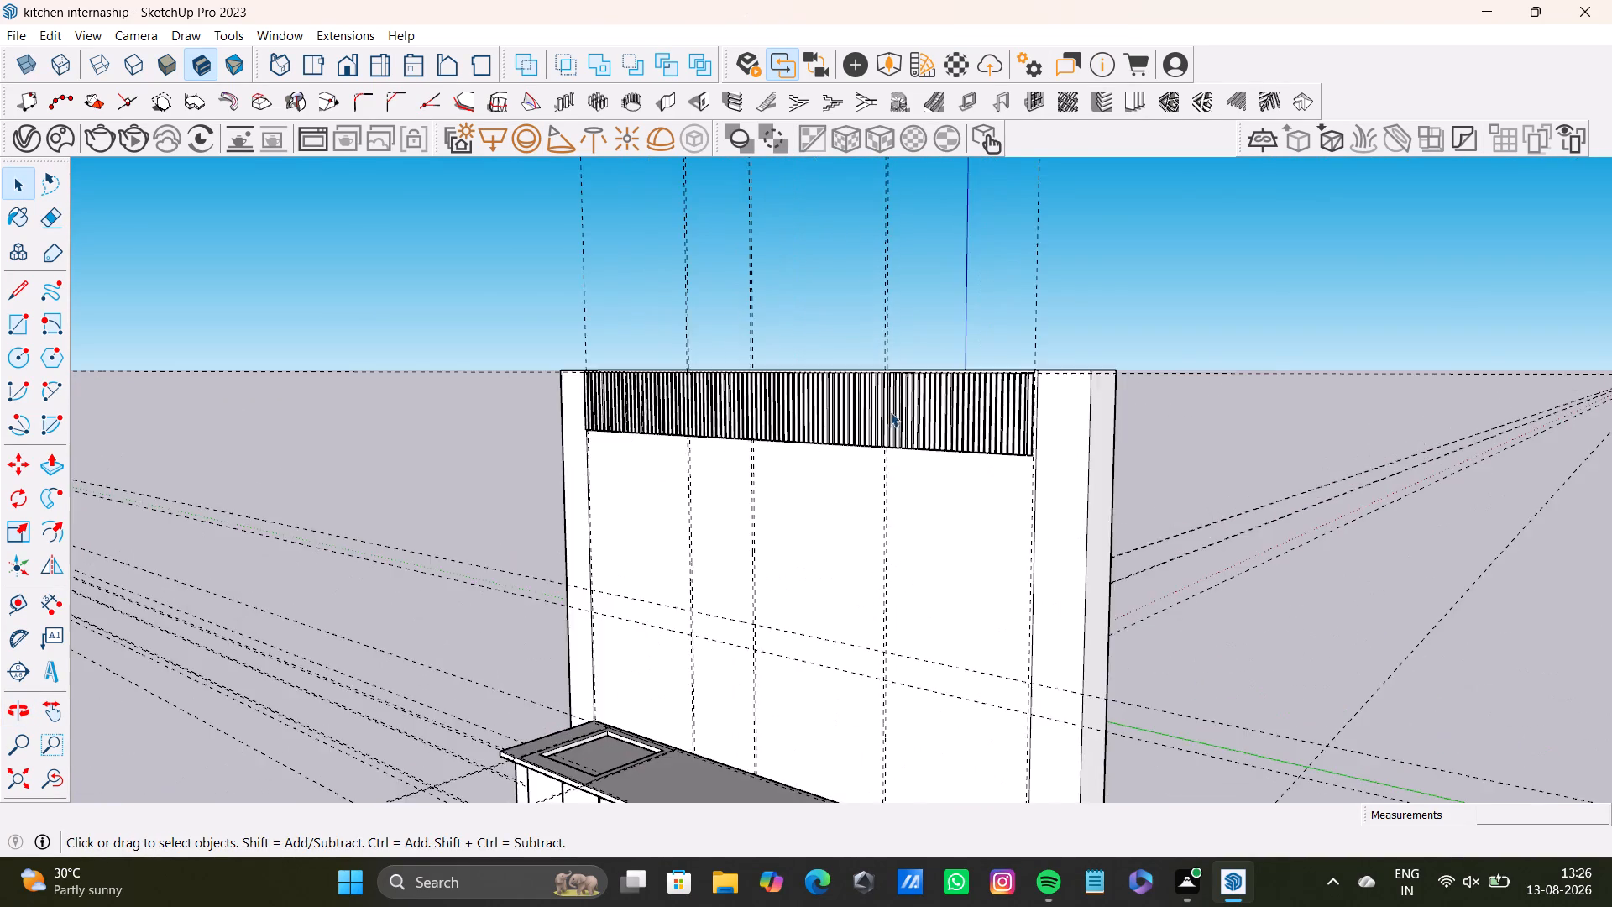
pyautogui.scroll(7, 890, 412)
pyautogui.moveTo(903, 469); pyautogui.dragTo(1033, 275, button='middle')
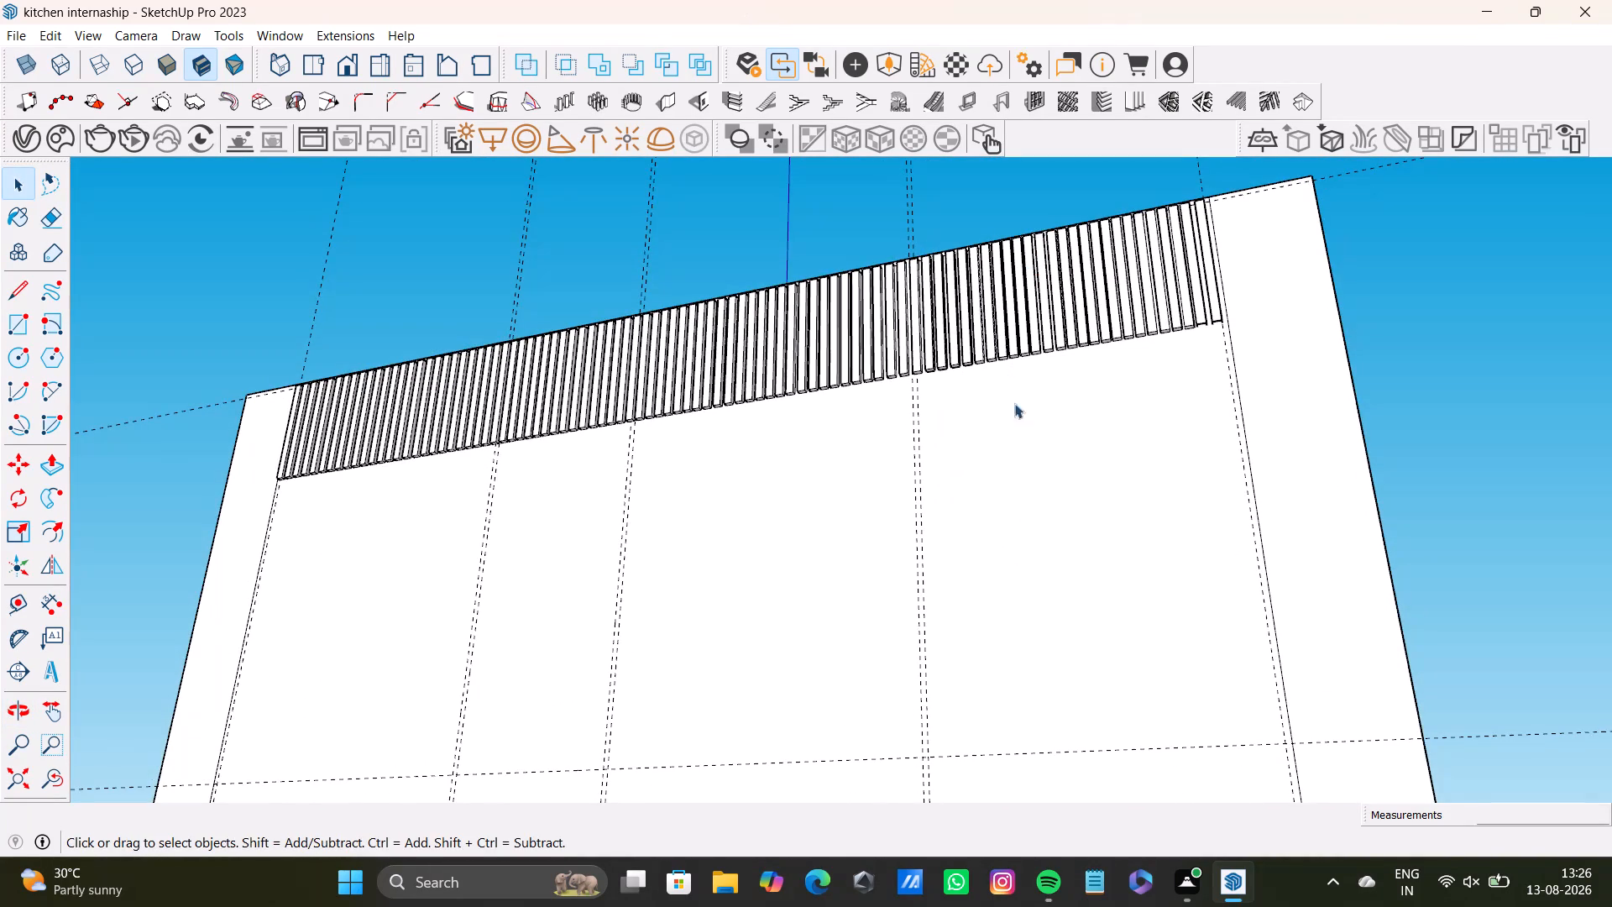
pyautogui.moveTo(1034, 405); pyautogui.dragTo(670, 547, button='middle')
pyautogui.scroll(10, 750, 511)
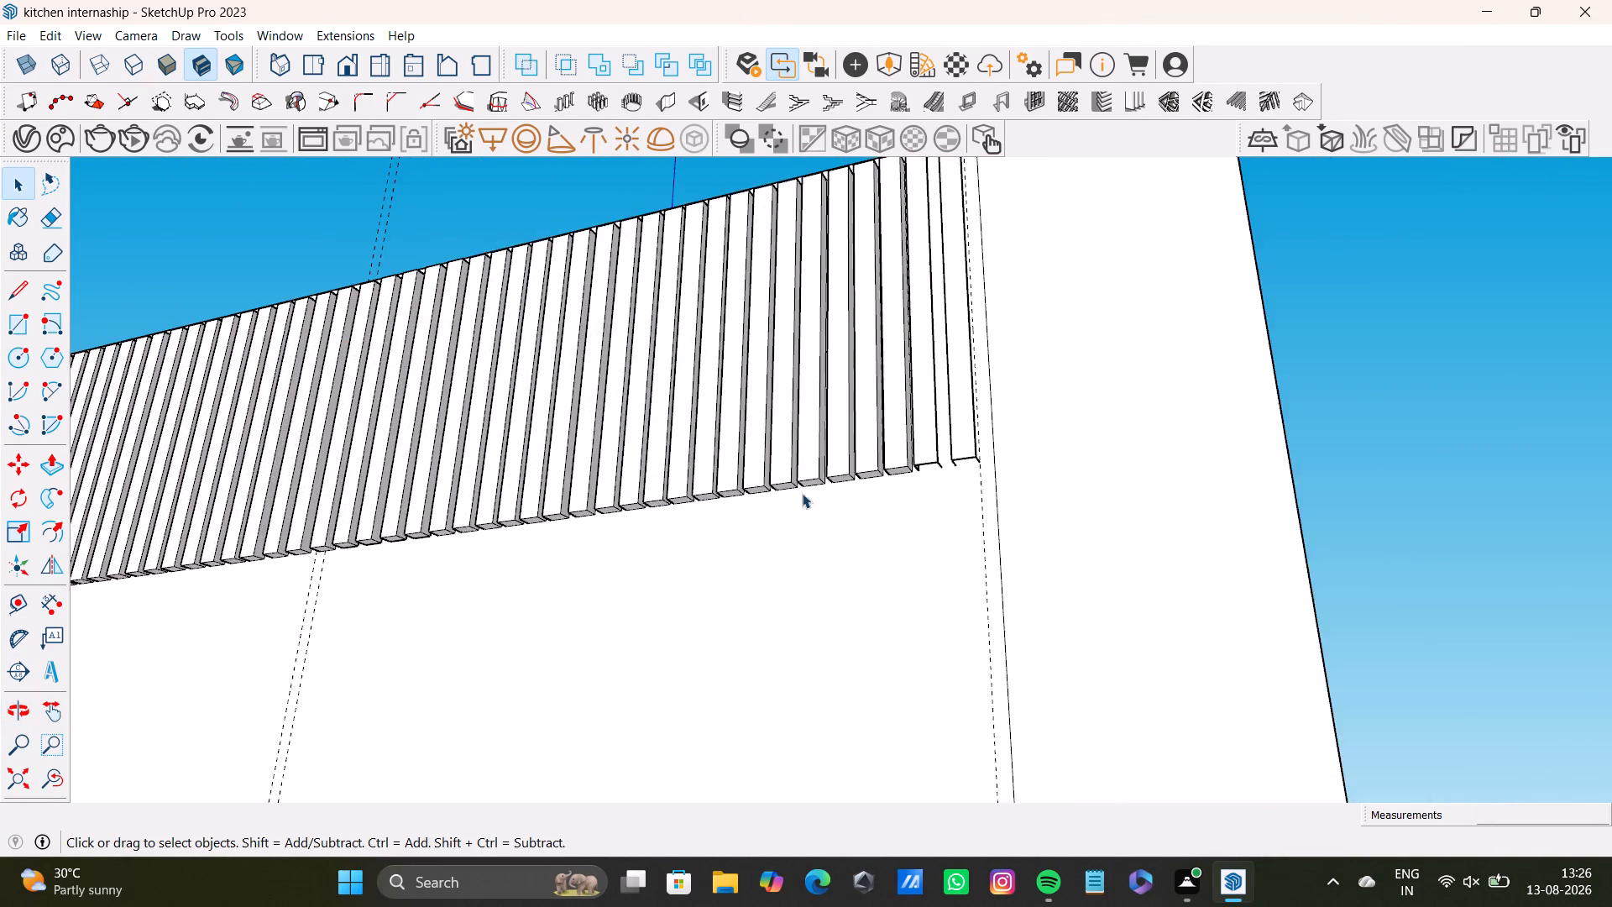
pyautogui.scroll(2, 802, 493)
pyautogui.moveTo(833, 474); pyautogui.dragTo(683, 663, button='middle')
pyautogui.moveTo(729, 606); pyautogui.dragTo(769, 328, button='middle')
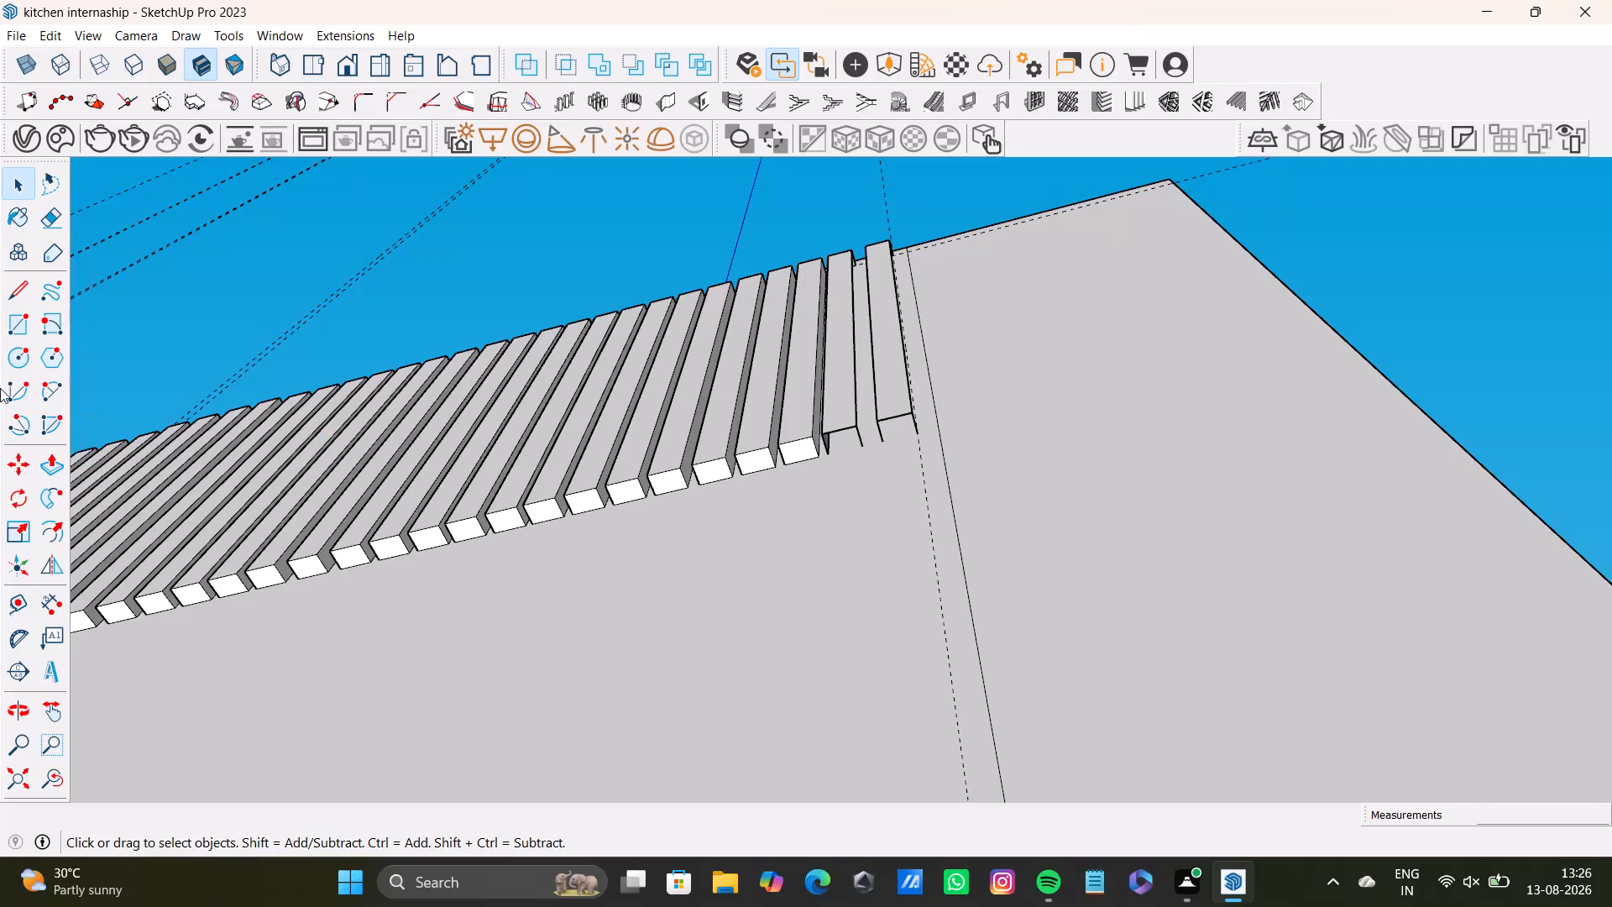
pyautogui.moveTo(18, 320); pyautogui.dragTo(31, 320)
pyautogui.scroll(3, 662, 455)
pyautogui.moveTo(885, 427); pyautogui.dragTo(892, 430)
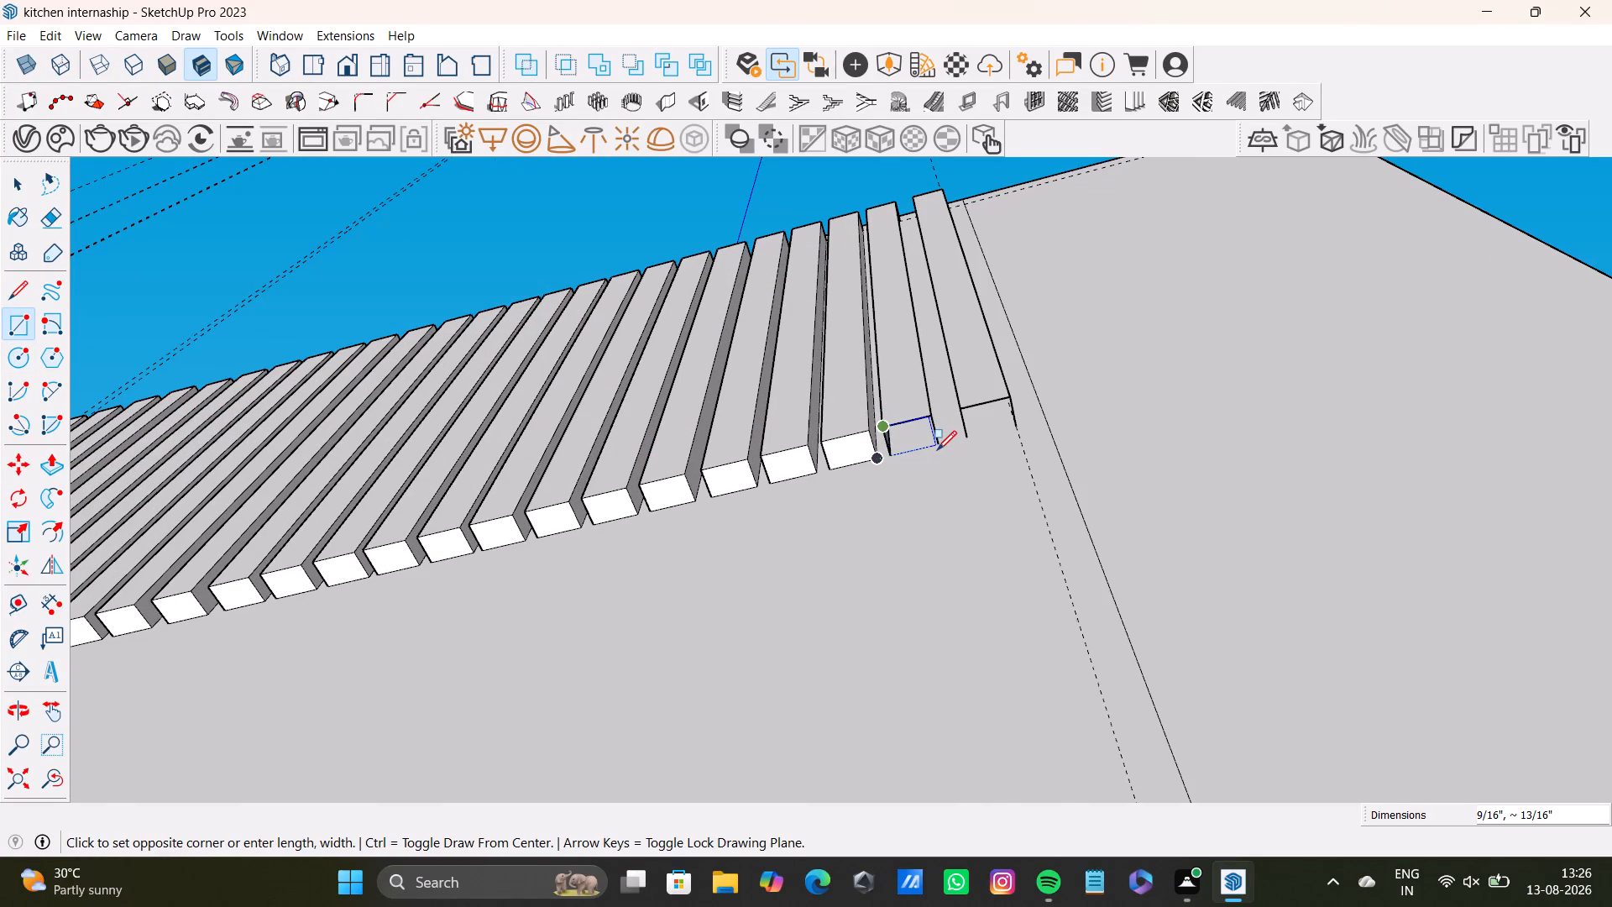
pyautogui.scroll(5, 936, 441)
pyautogui.click(938, 439)
pyautogui.press('space')
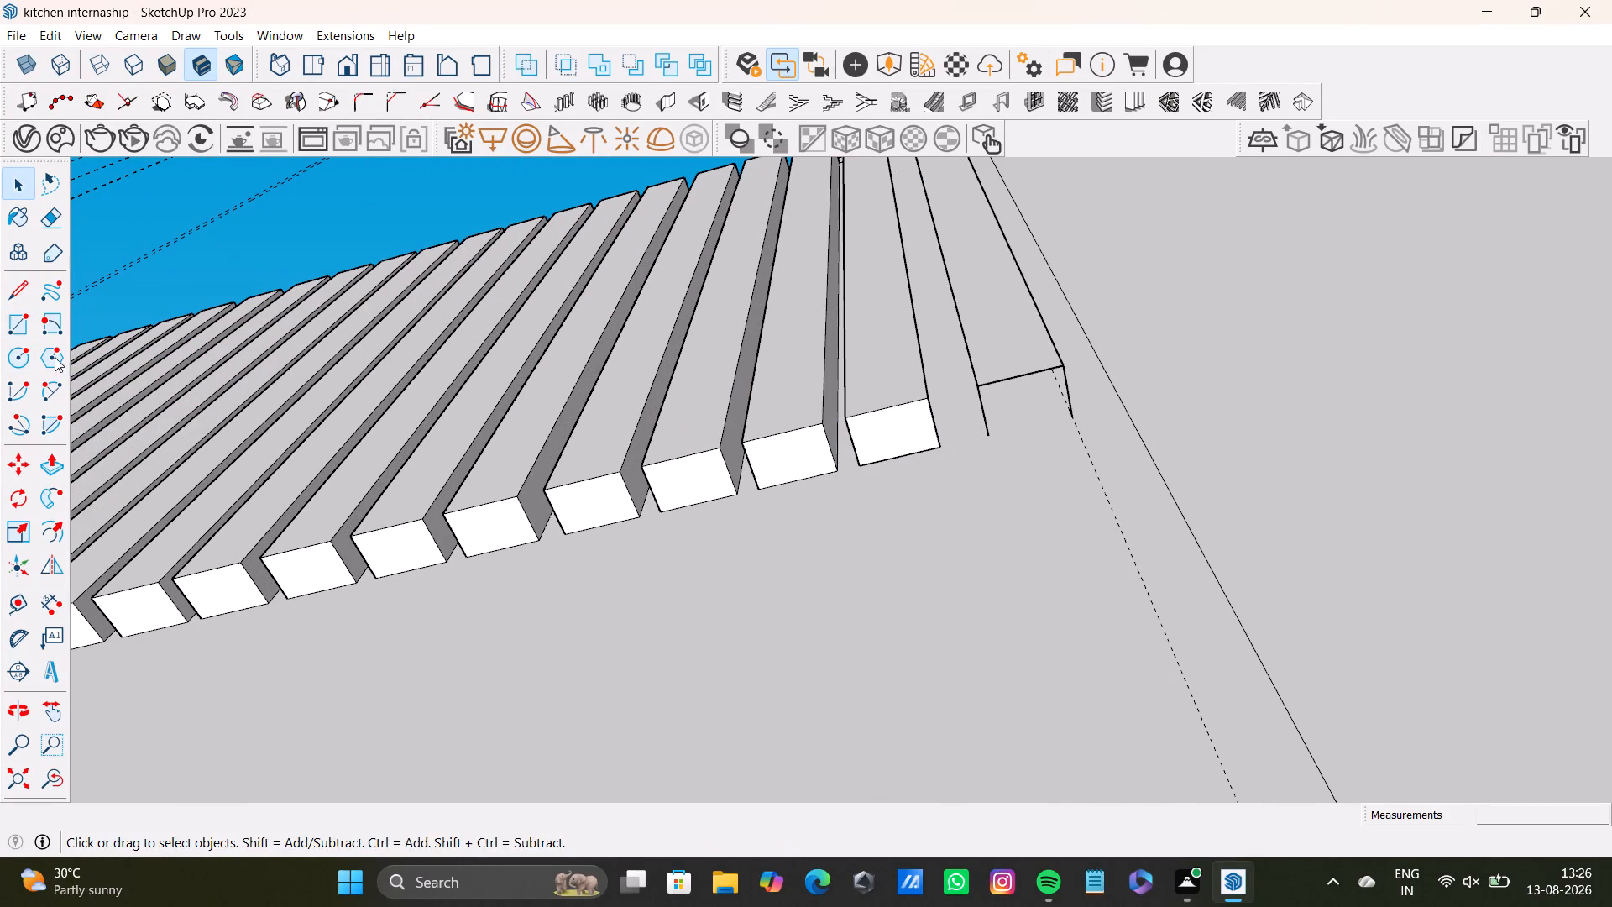
pyautogui.click(19, 319)
pyautogui.click(980, 385)
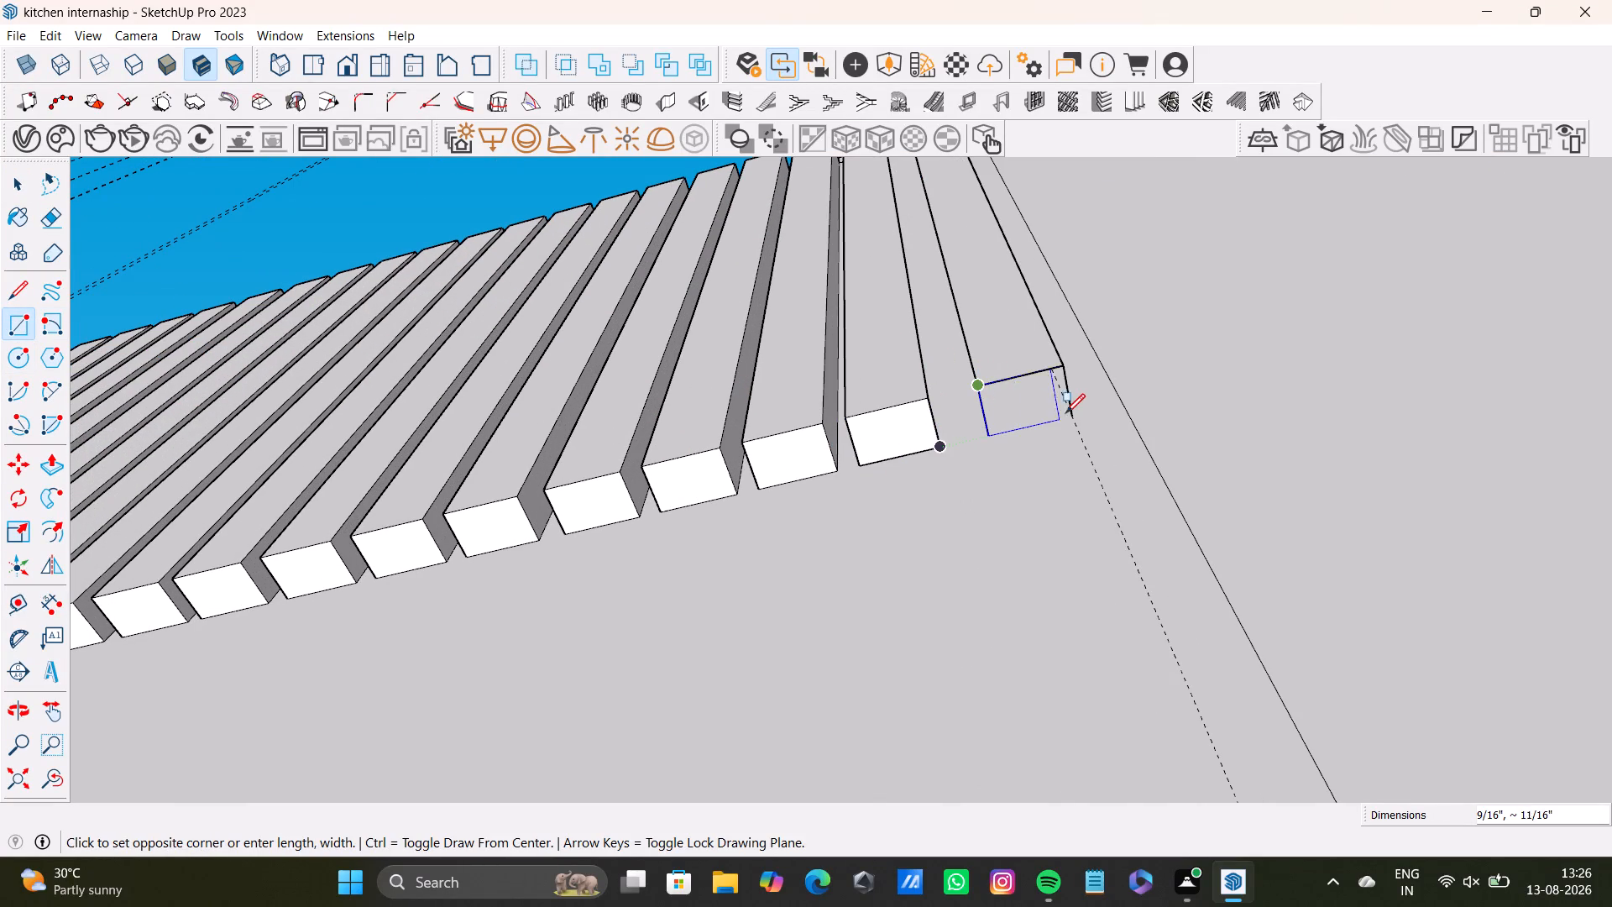
pyautogui.click(1071, 412)
pyautogui.press('space')
# Examine the whole slat band and the kitchen below it from the front.
pyautogui.scroll(-20, 877, 467)
pyautogui.scroll(-1, 877, 467)
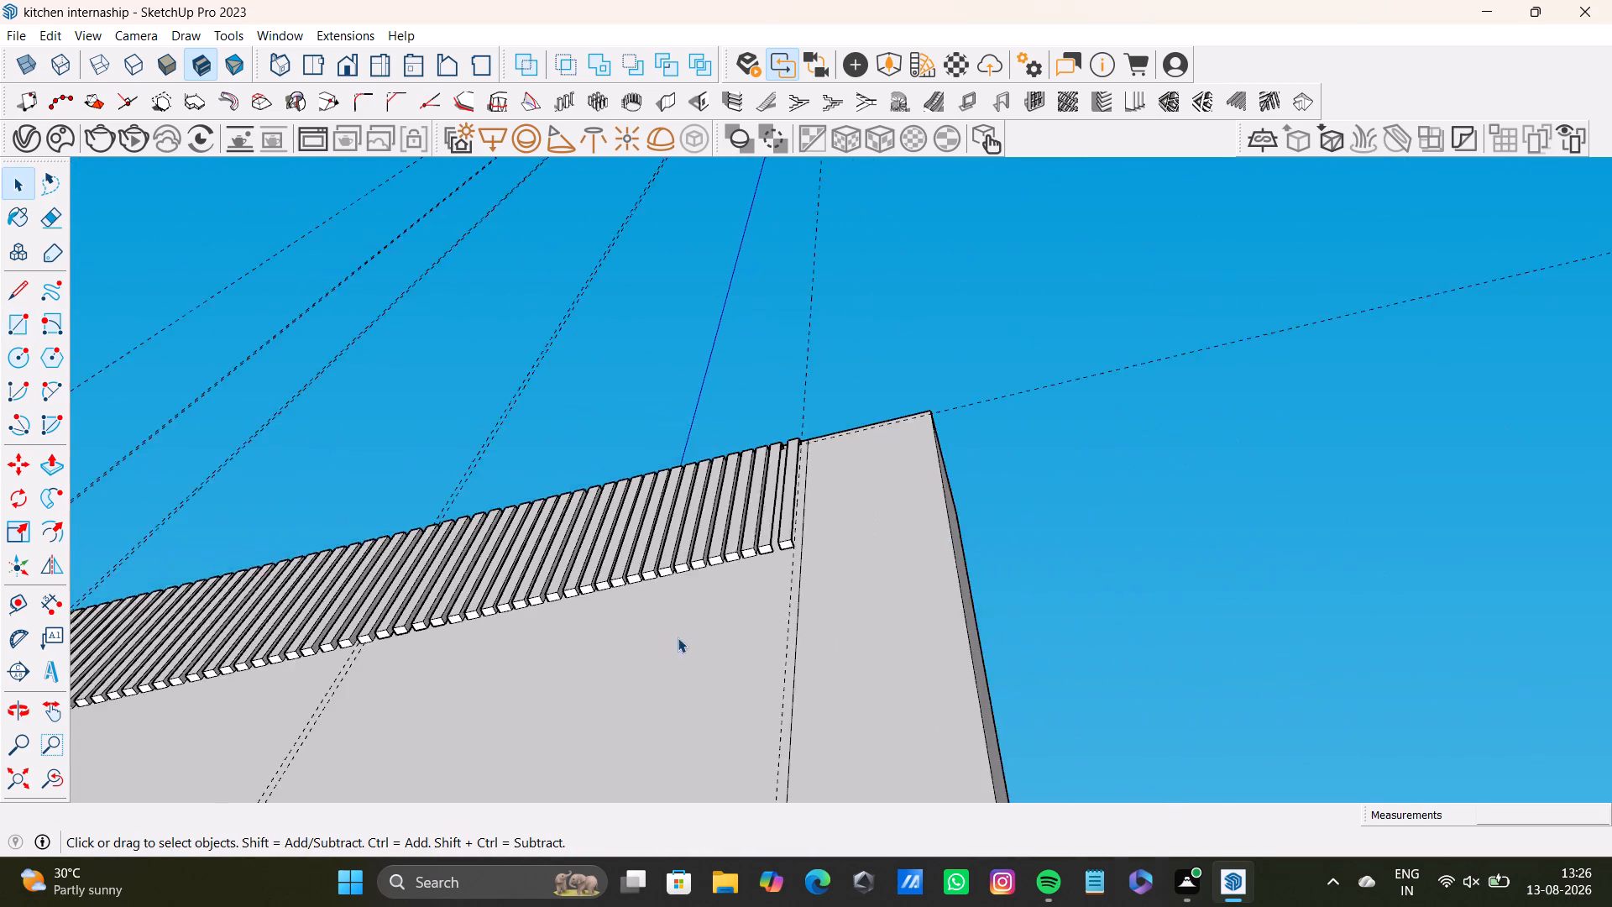
pyautogui.scroll(-8, 678, 637)
pyautogui.keyDown('shift'); pyautogui.moveTo(516, 688); pyautogui.dragTo(945, 282, button='middle'); pyautogui.keyUp('shift')
pyautogui.click(17, 784)
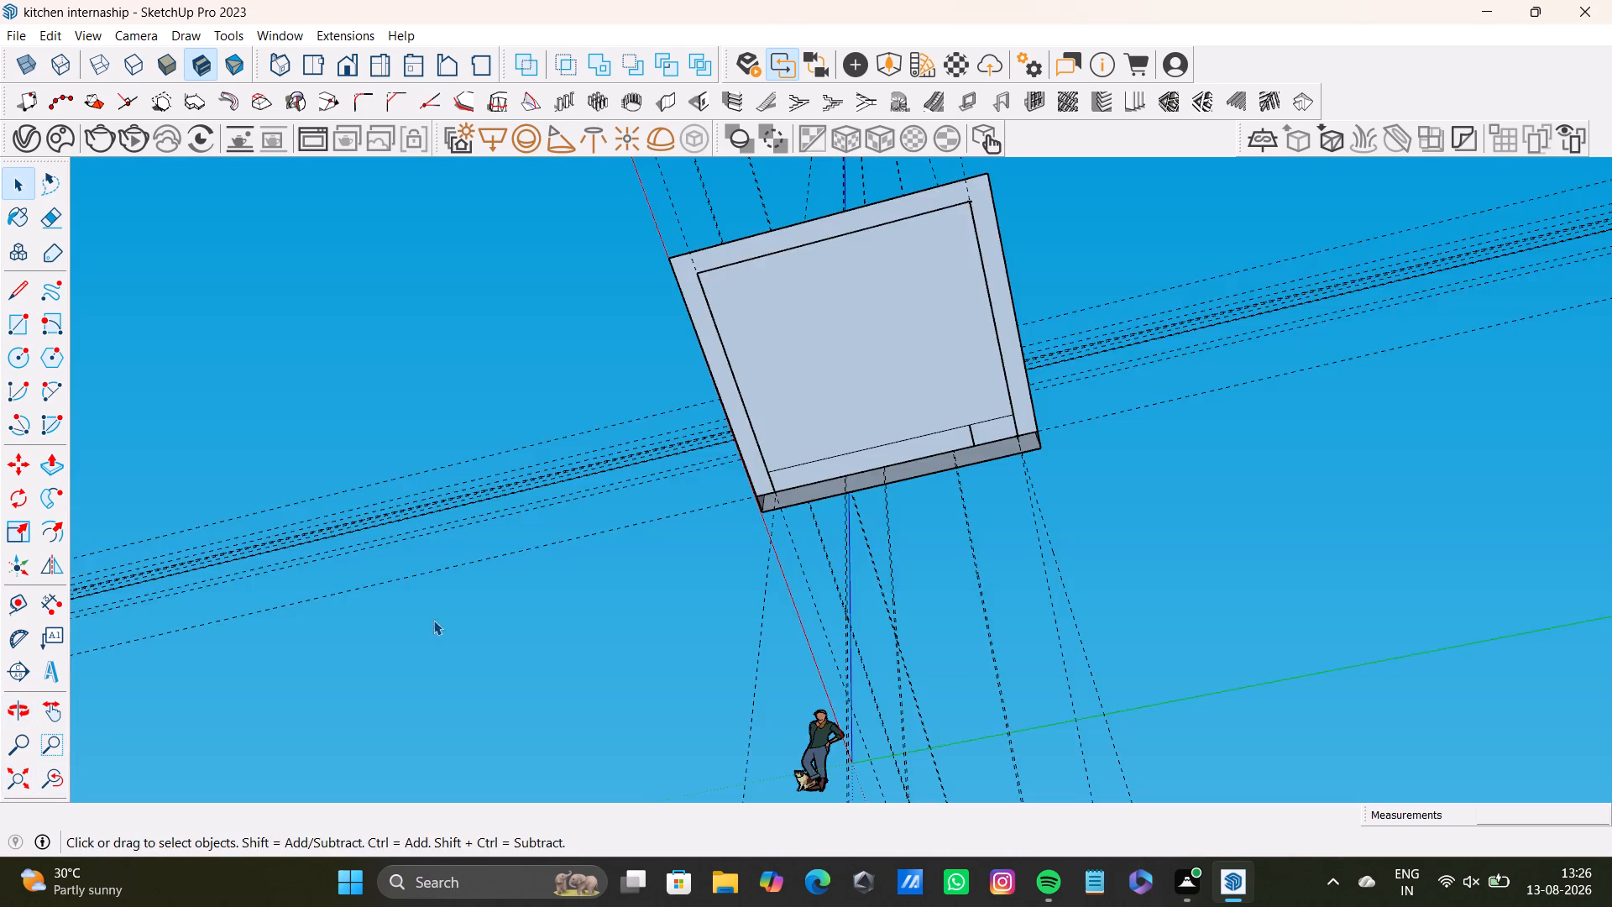
pyautogui.moveTo(548, 600); pyautogui.dragTo(640, 906, button='middle')
pyautogui.moveTo(834, 389); pyautogui.dragTo(799, 774, button='middle')
pyautogui.scroll(5, 812, 513)
pyautogui.keyDown('shift'); pyautogui.moveTo(828, 457); pyautogui.dragTo(780, 478, button='middle'); pyautogui.keyUp('shift')
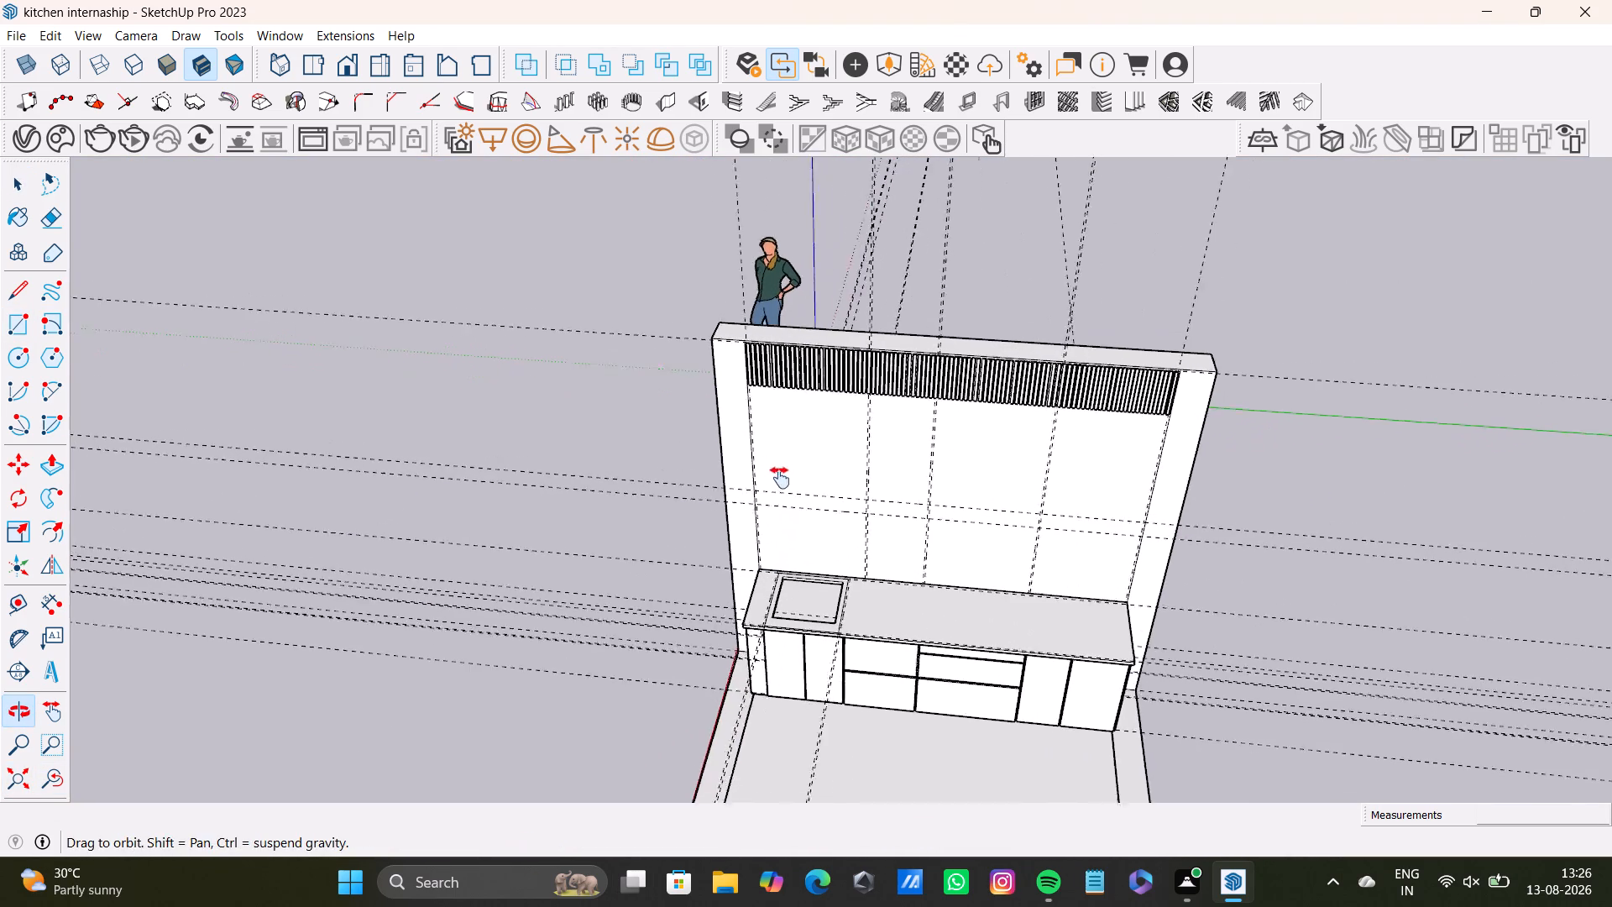
pyautogui.keyDown('shift'); pyautogui.moveTo(780, 478); pyautogui.dragTo(704, 512, button='middle'); pyautogui.keyUp('shift')
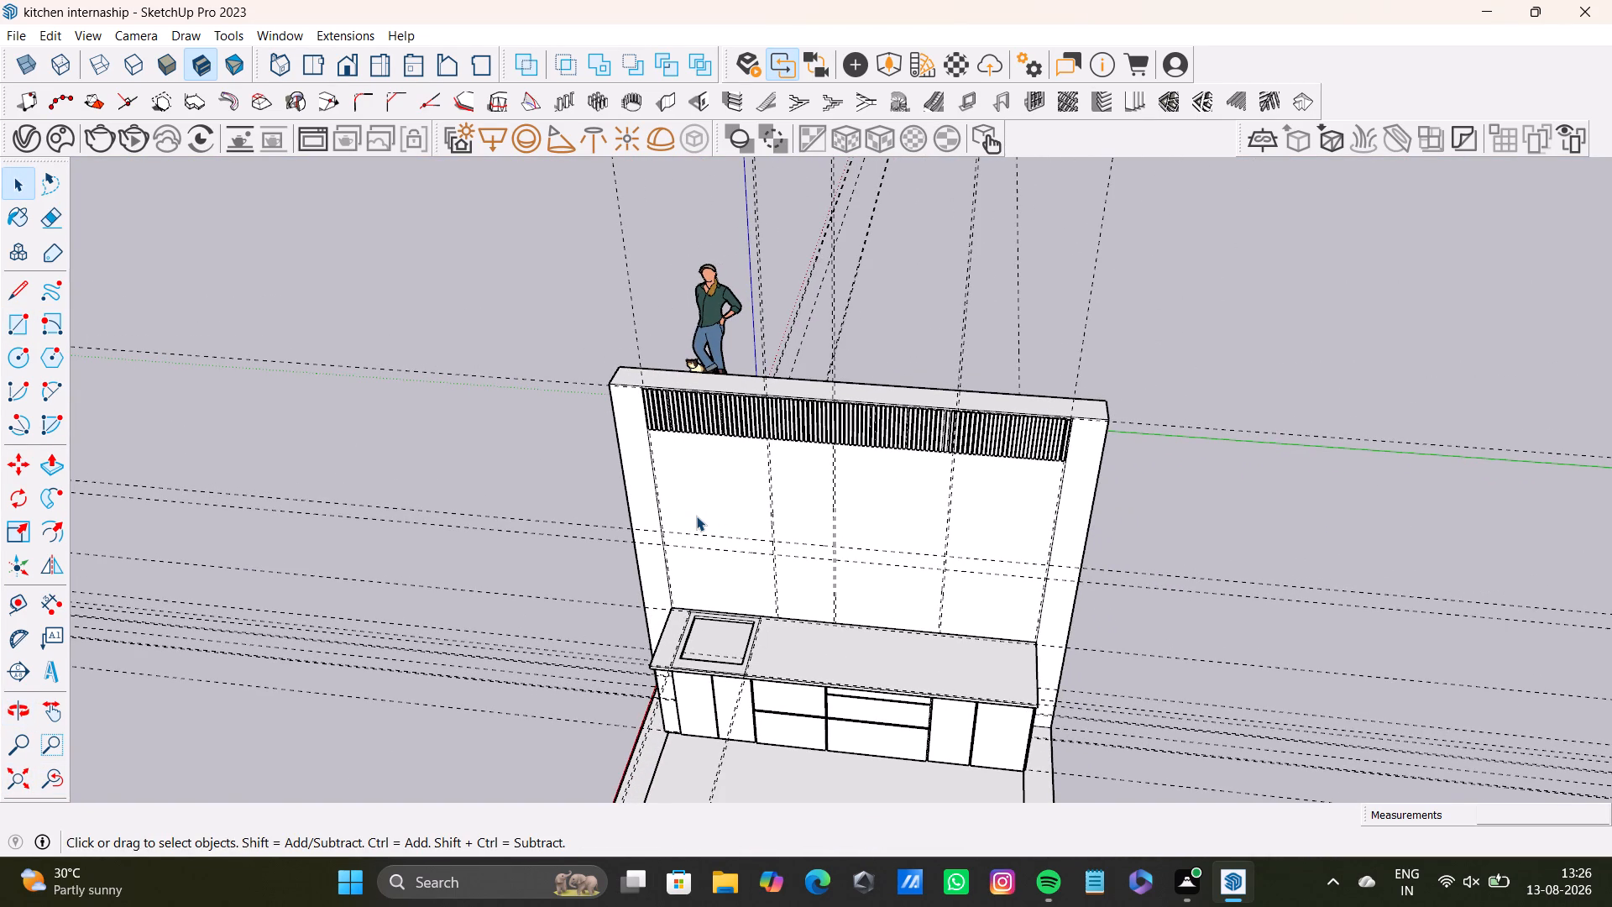
pyautogui.scroll(2, 709, 474)
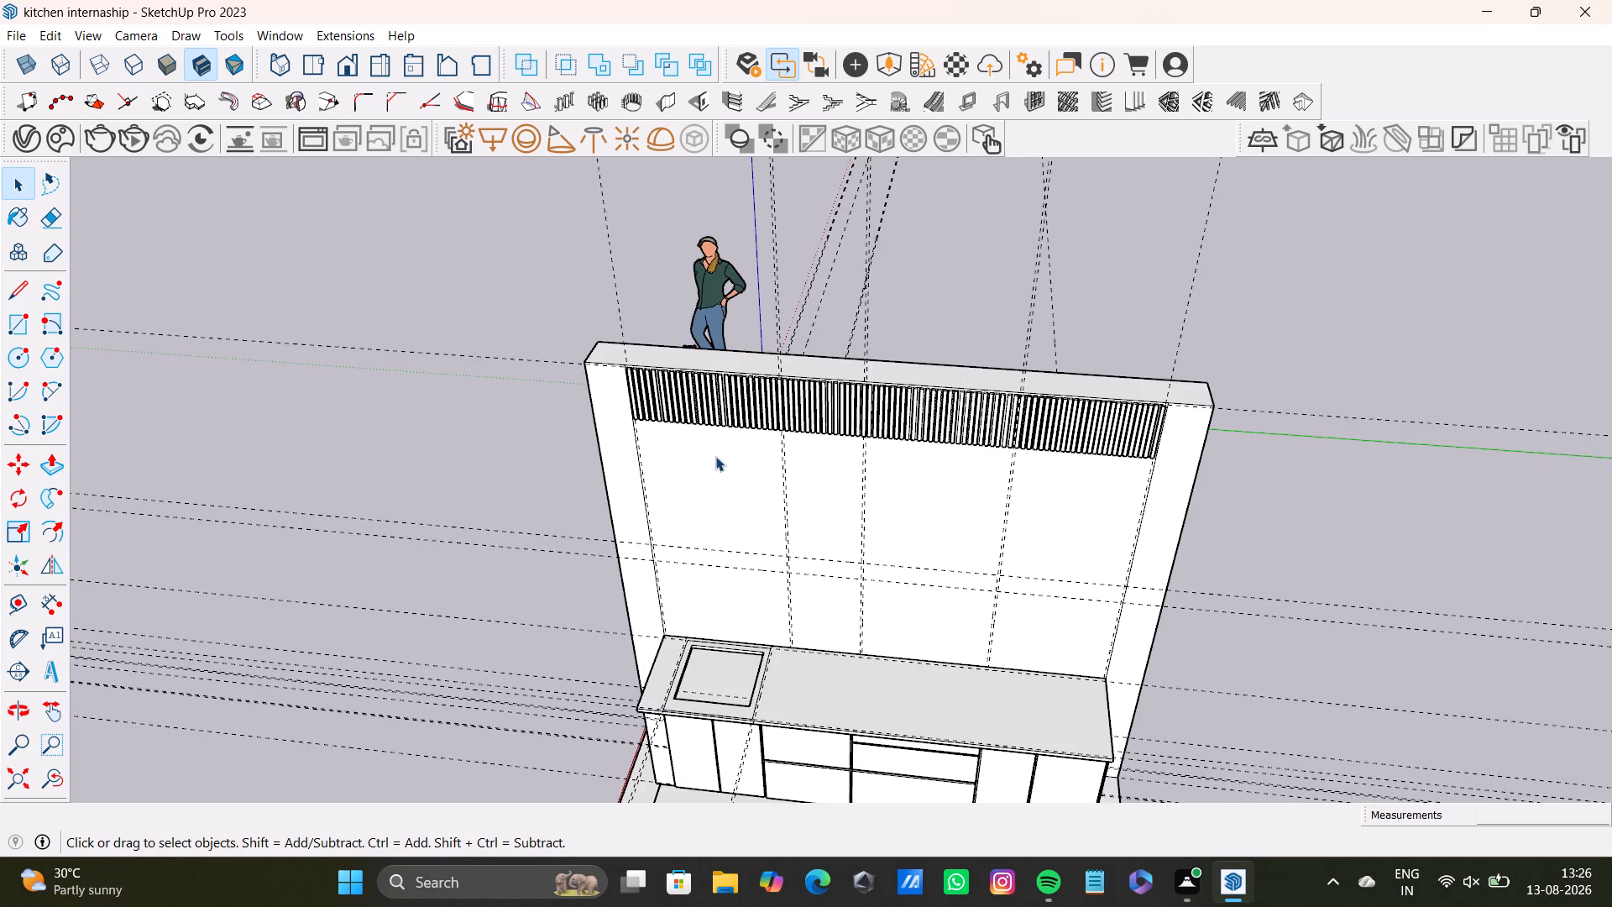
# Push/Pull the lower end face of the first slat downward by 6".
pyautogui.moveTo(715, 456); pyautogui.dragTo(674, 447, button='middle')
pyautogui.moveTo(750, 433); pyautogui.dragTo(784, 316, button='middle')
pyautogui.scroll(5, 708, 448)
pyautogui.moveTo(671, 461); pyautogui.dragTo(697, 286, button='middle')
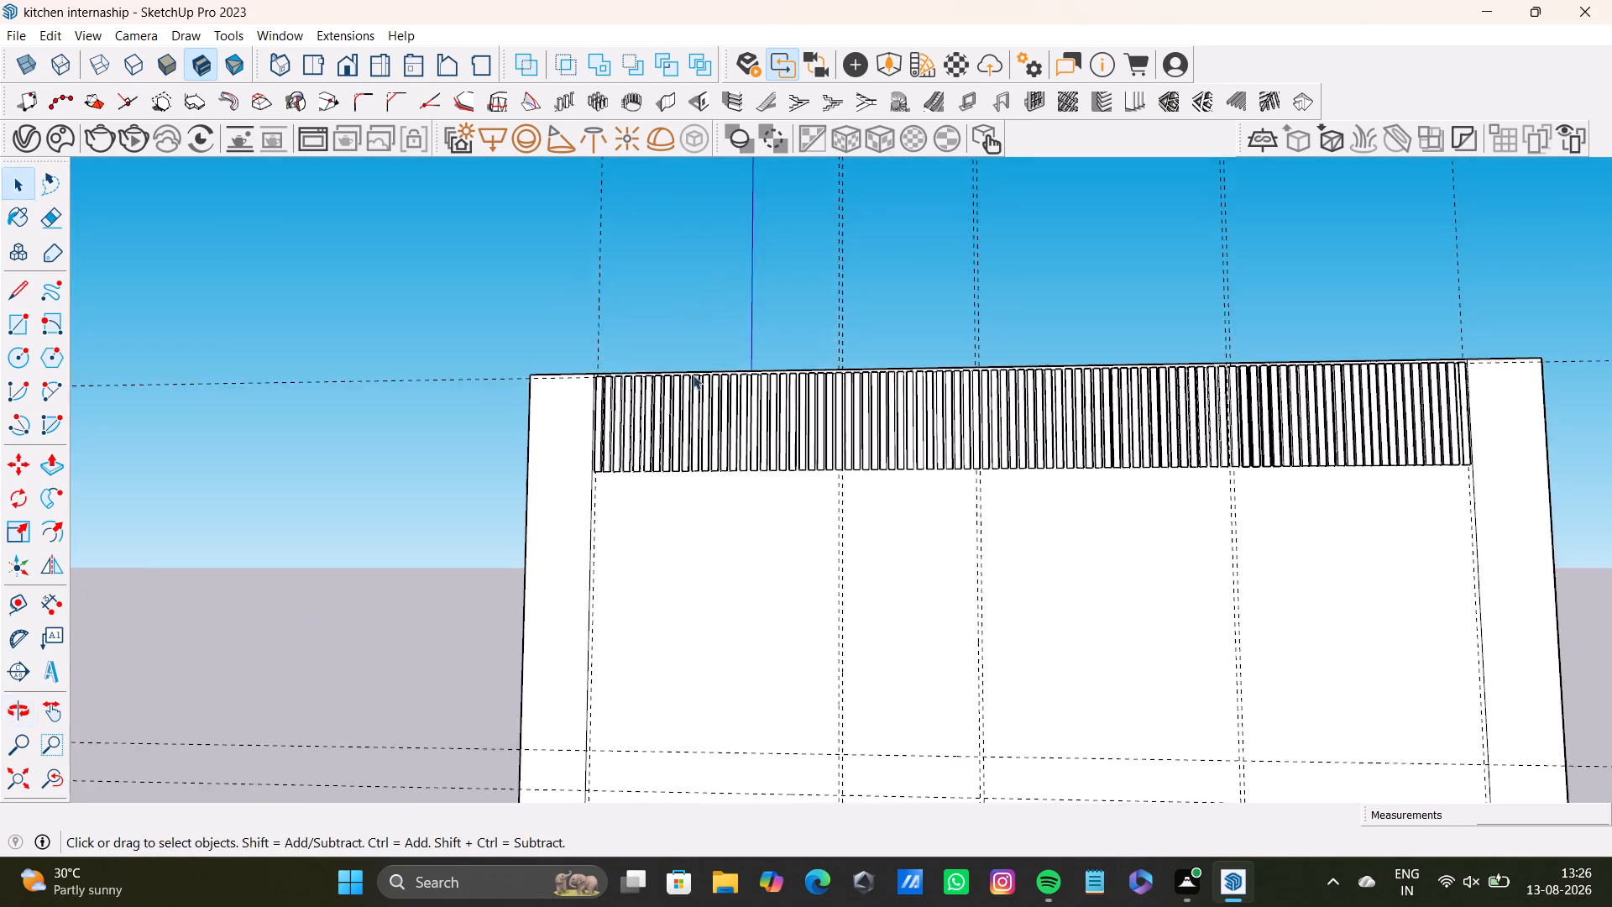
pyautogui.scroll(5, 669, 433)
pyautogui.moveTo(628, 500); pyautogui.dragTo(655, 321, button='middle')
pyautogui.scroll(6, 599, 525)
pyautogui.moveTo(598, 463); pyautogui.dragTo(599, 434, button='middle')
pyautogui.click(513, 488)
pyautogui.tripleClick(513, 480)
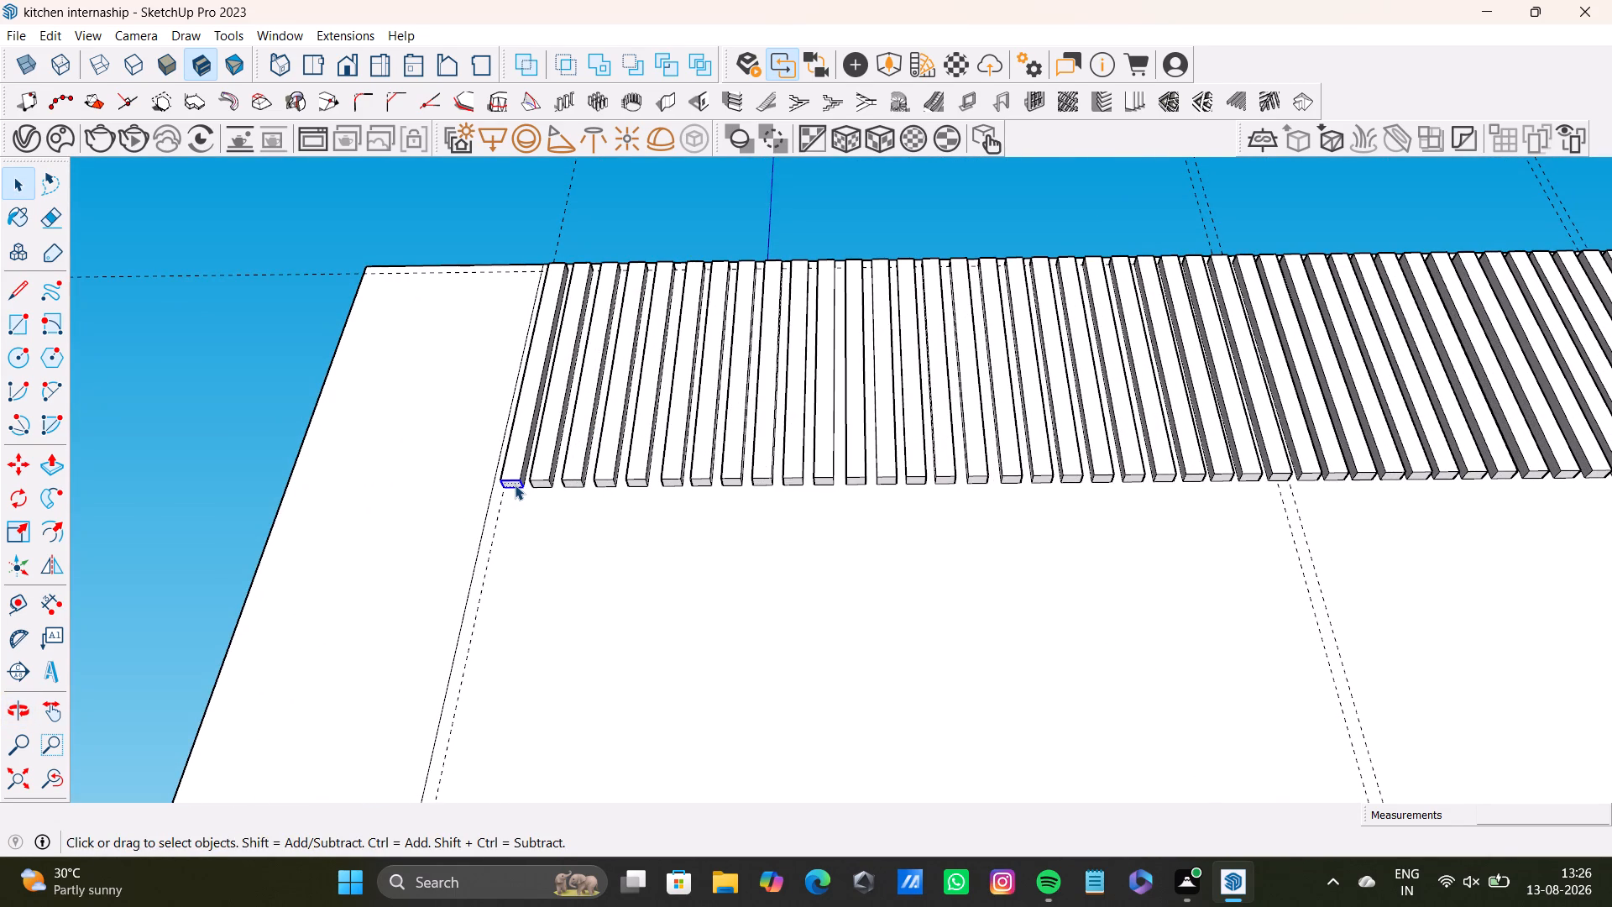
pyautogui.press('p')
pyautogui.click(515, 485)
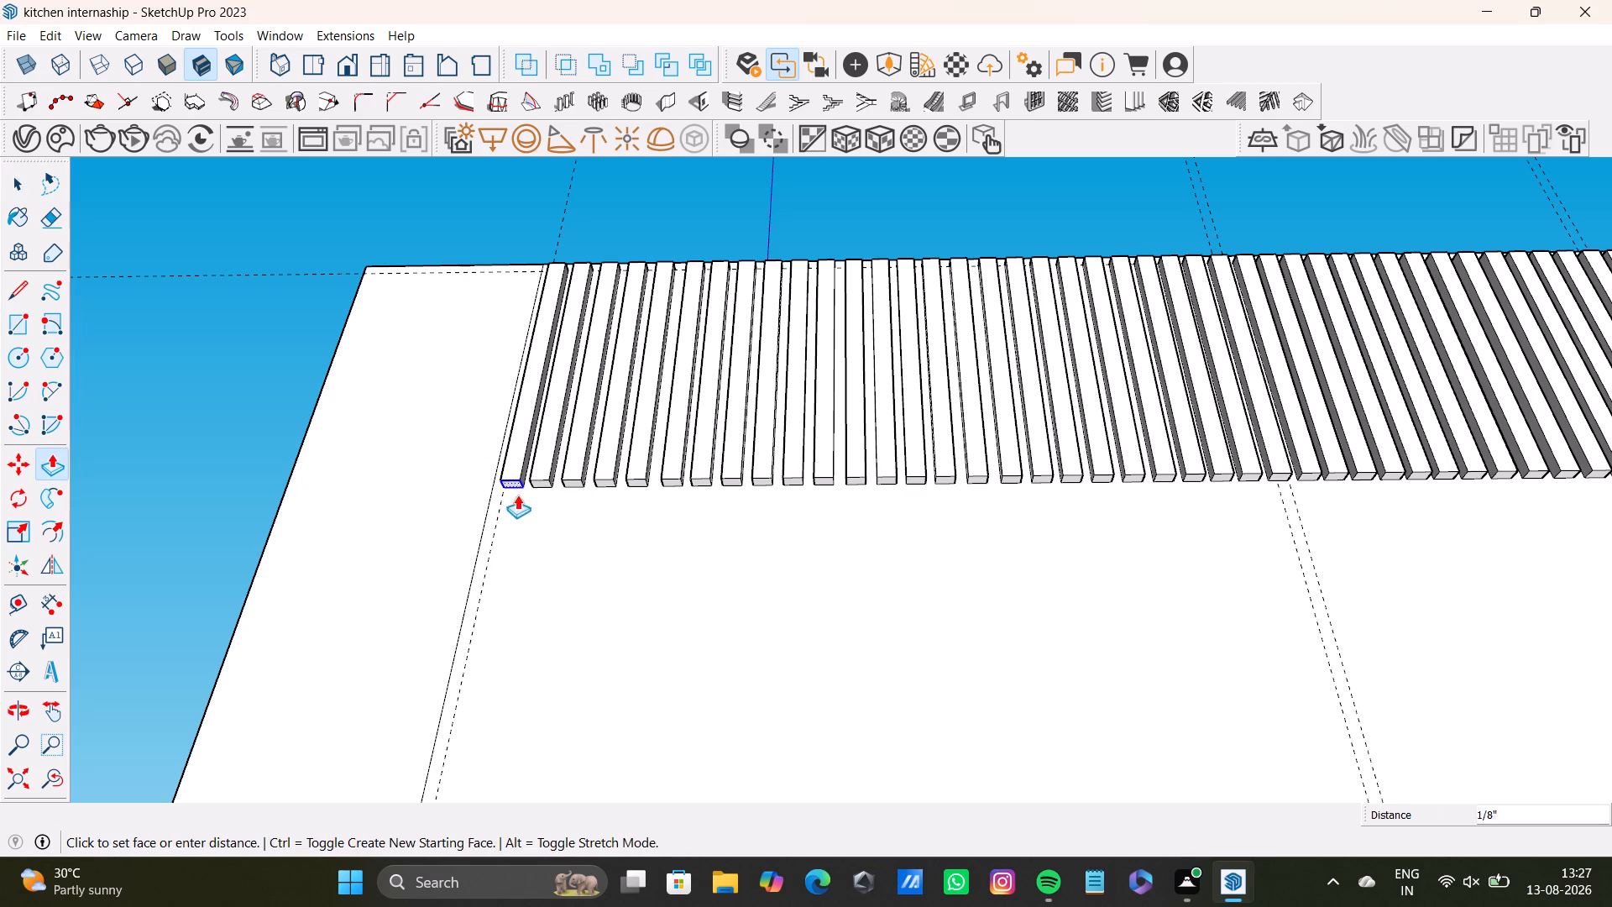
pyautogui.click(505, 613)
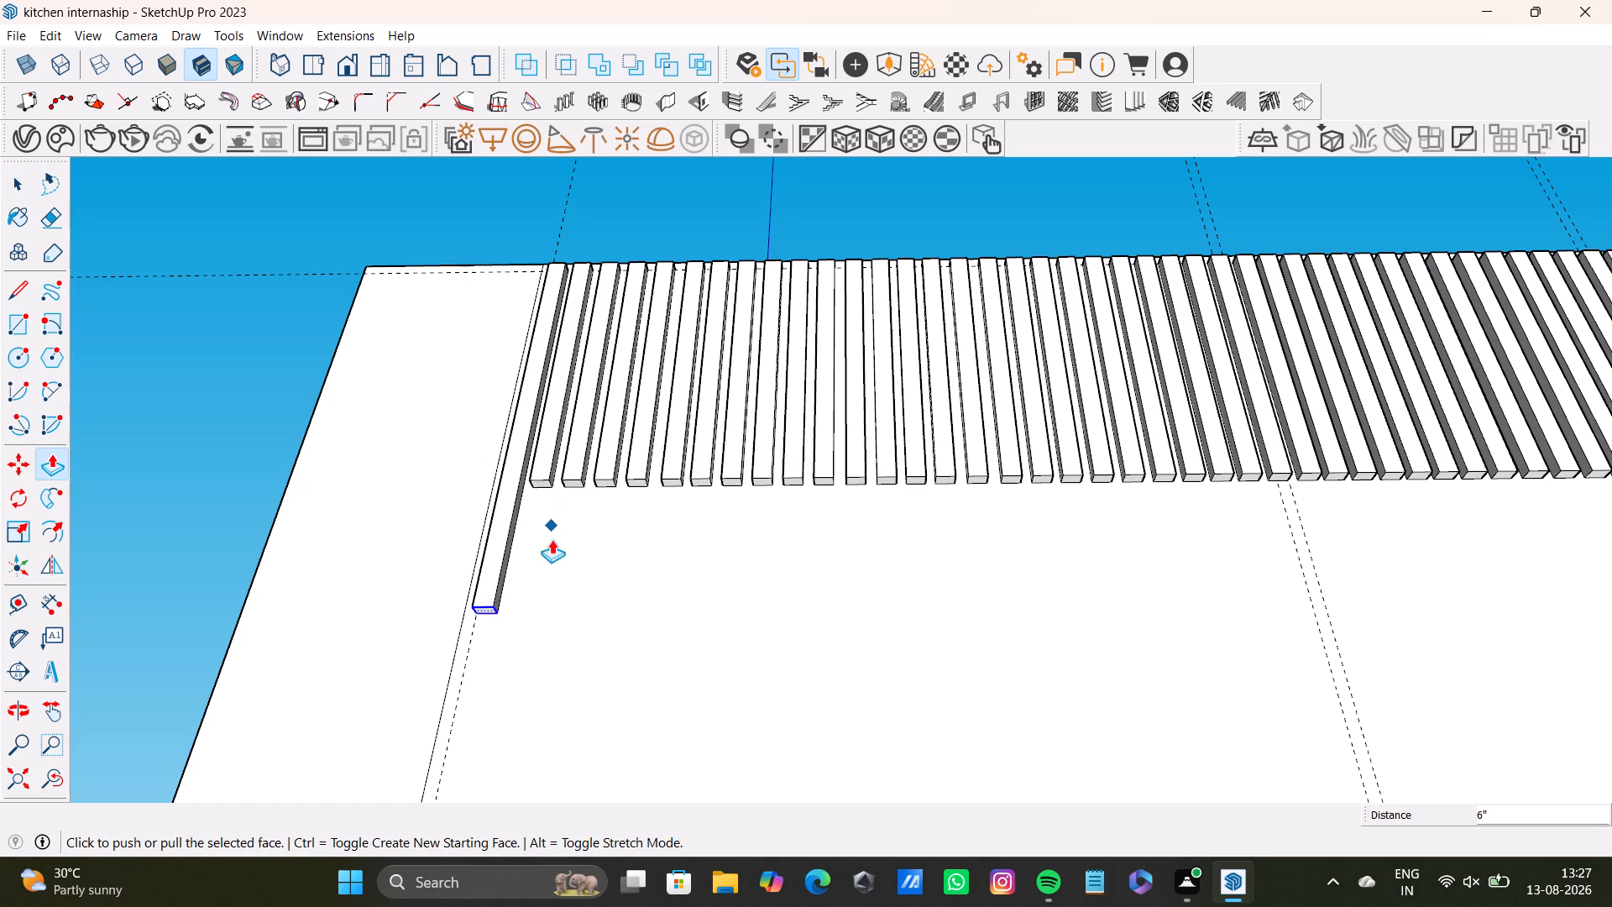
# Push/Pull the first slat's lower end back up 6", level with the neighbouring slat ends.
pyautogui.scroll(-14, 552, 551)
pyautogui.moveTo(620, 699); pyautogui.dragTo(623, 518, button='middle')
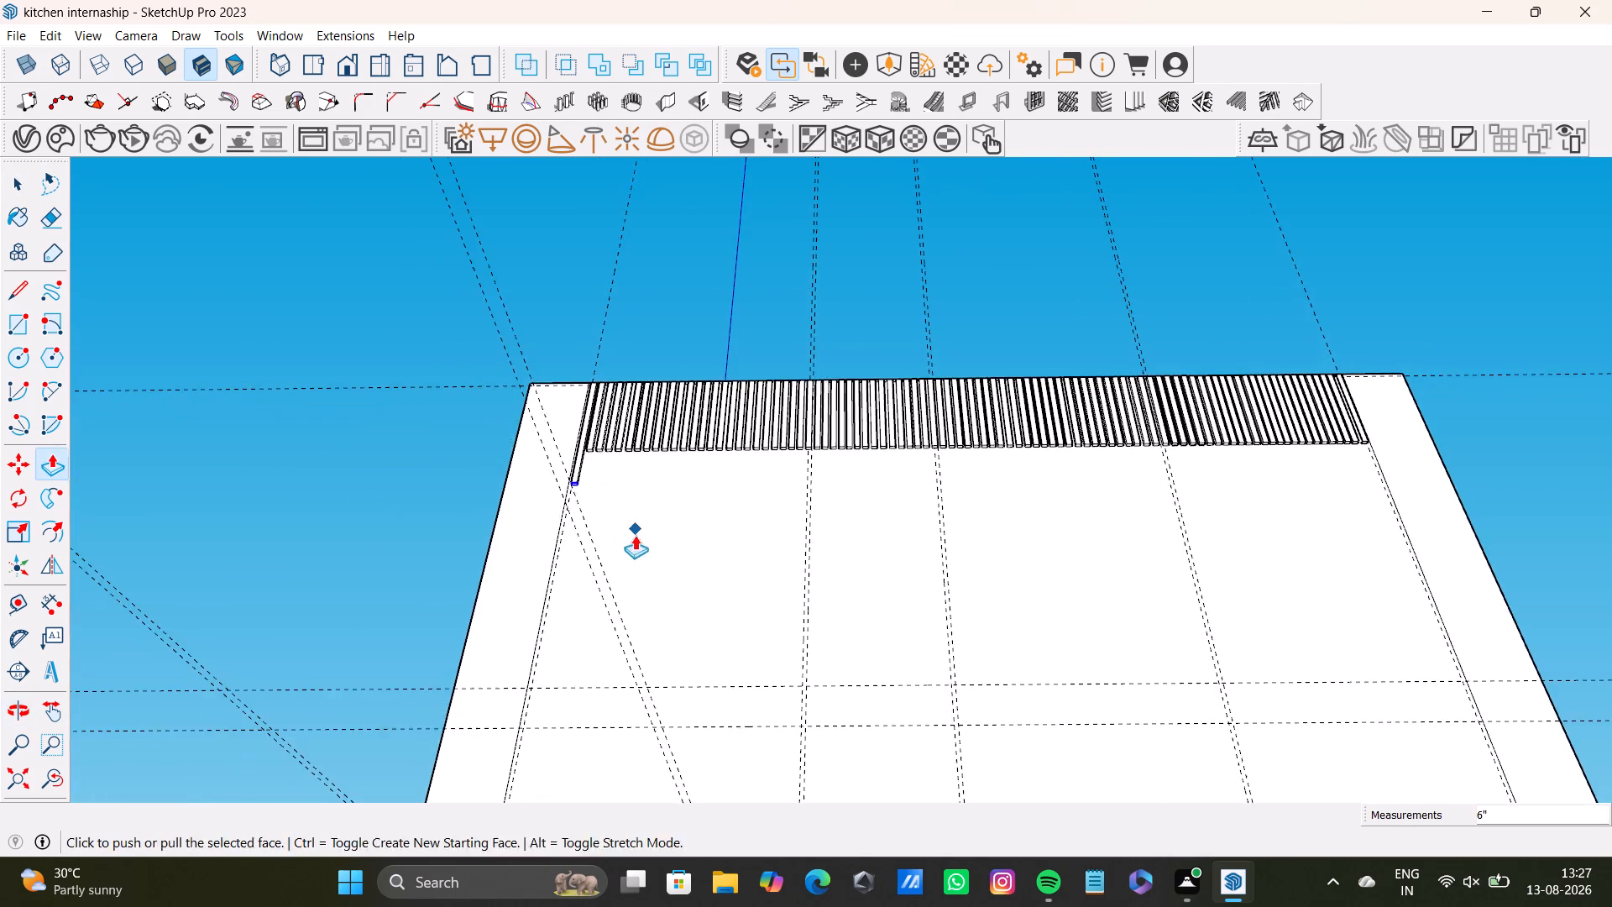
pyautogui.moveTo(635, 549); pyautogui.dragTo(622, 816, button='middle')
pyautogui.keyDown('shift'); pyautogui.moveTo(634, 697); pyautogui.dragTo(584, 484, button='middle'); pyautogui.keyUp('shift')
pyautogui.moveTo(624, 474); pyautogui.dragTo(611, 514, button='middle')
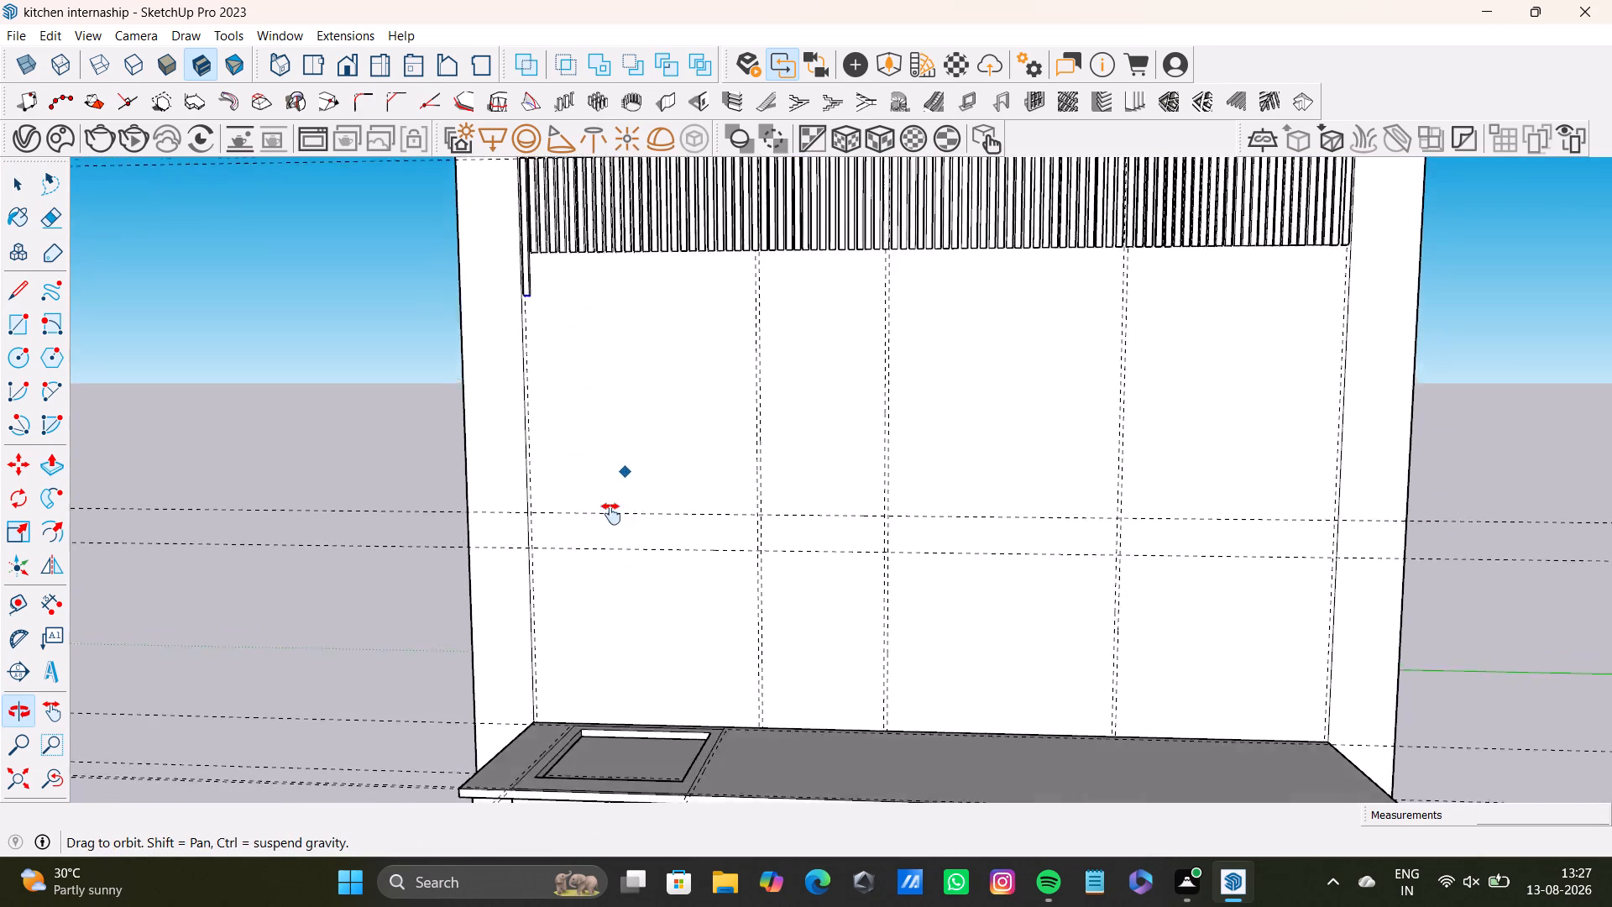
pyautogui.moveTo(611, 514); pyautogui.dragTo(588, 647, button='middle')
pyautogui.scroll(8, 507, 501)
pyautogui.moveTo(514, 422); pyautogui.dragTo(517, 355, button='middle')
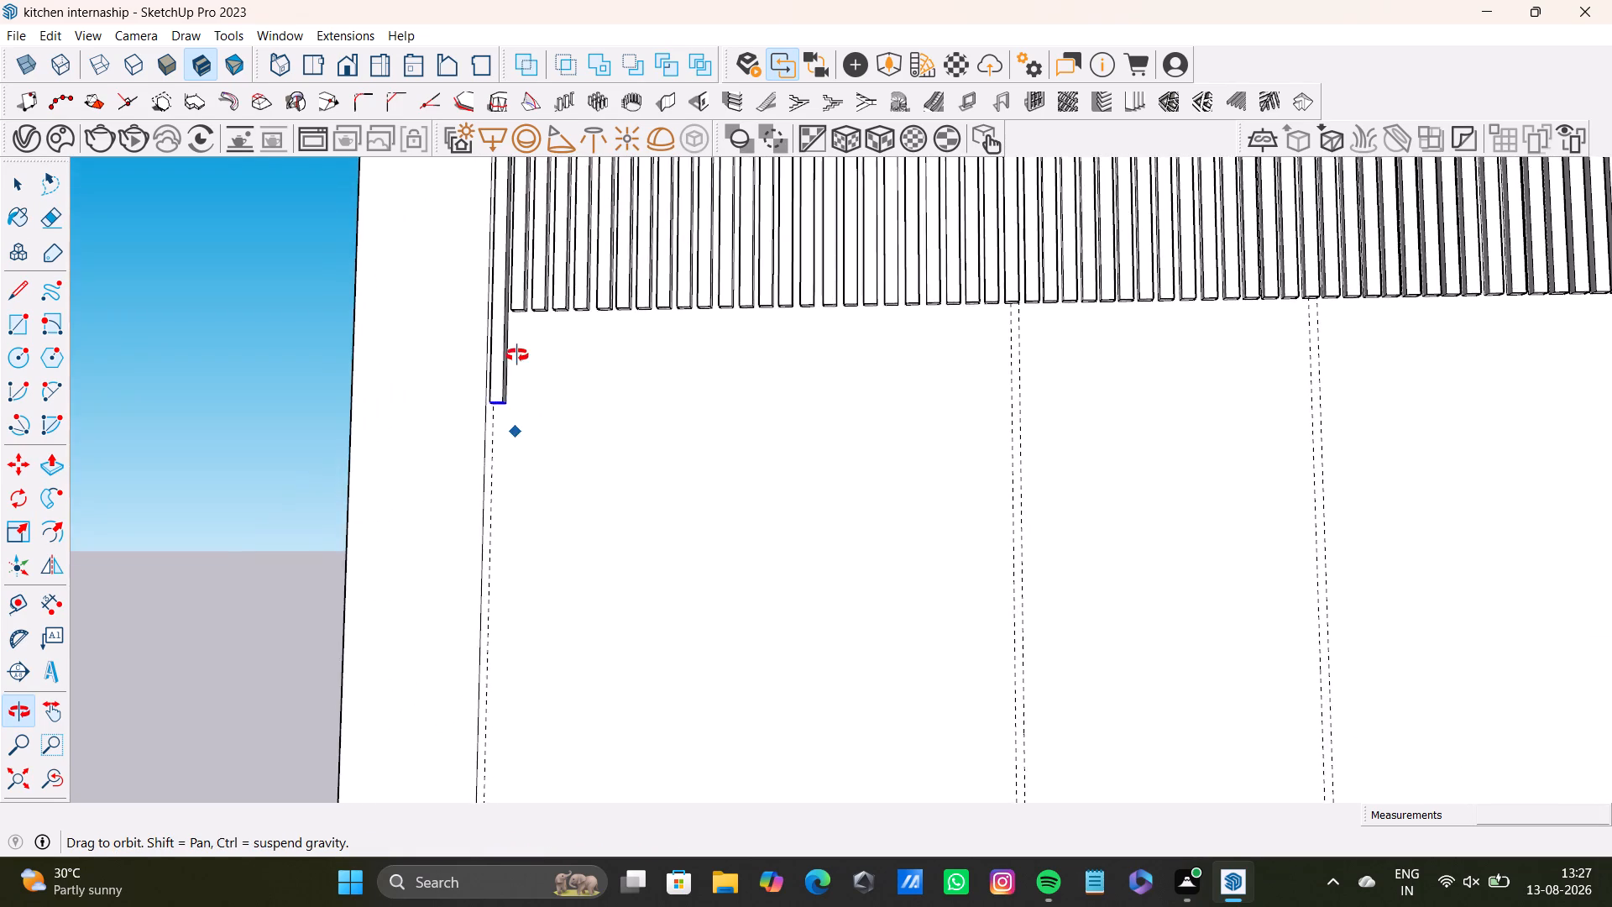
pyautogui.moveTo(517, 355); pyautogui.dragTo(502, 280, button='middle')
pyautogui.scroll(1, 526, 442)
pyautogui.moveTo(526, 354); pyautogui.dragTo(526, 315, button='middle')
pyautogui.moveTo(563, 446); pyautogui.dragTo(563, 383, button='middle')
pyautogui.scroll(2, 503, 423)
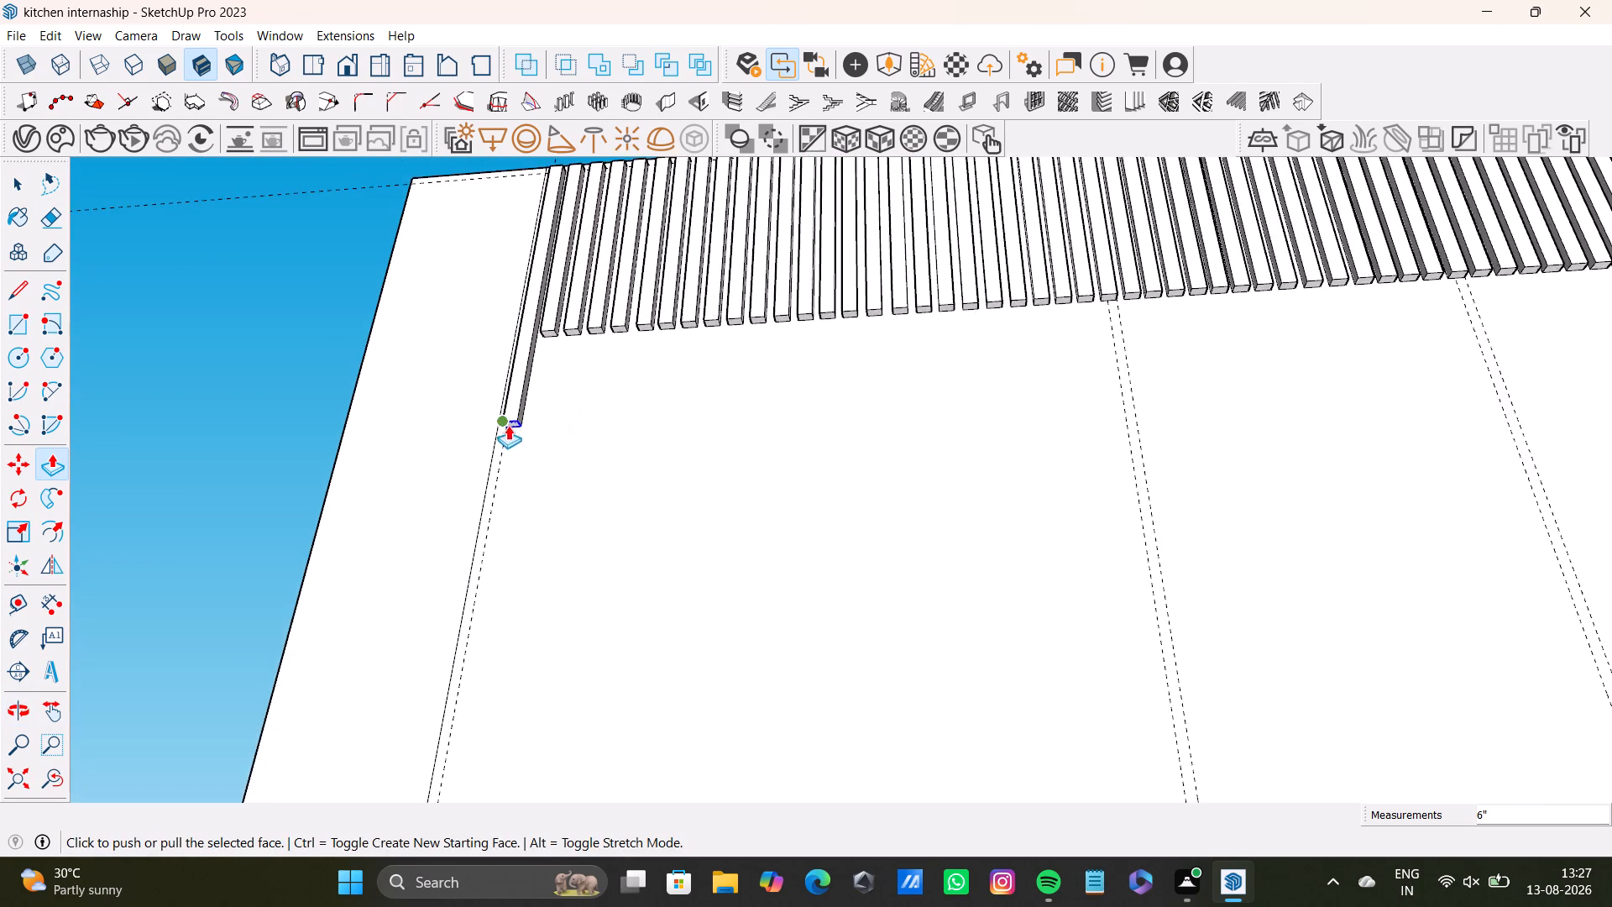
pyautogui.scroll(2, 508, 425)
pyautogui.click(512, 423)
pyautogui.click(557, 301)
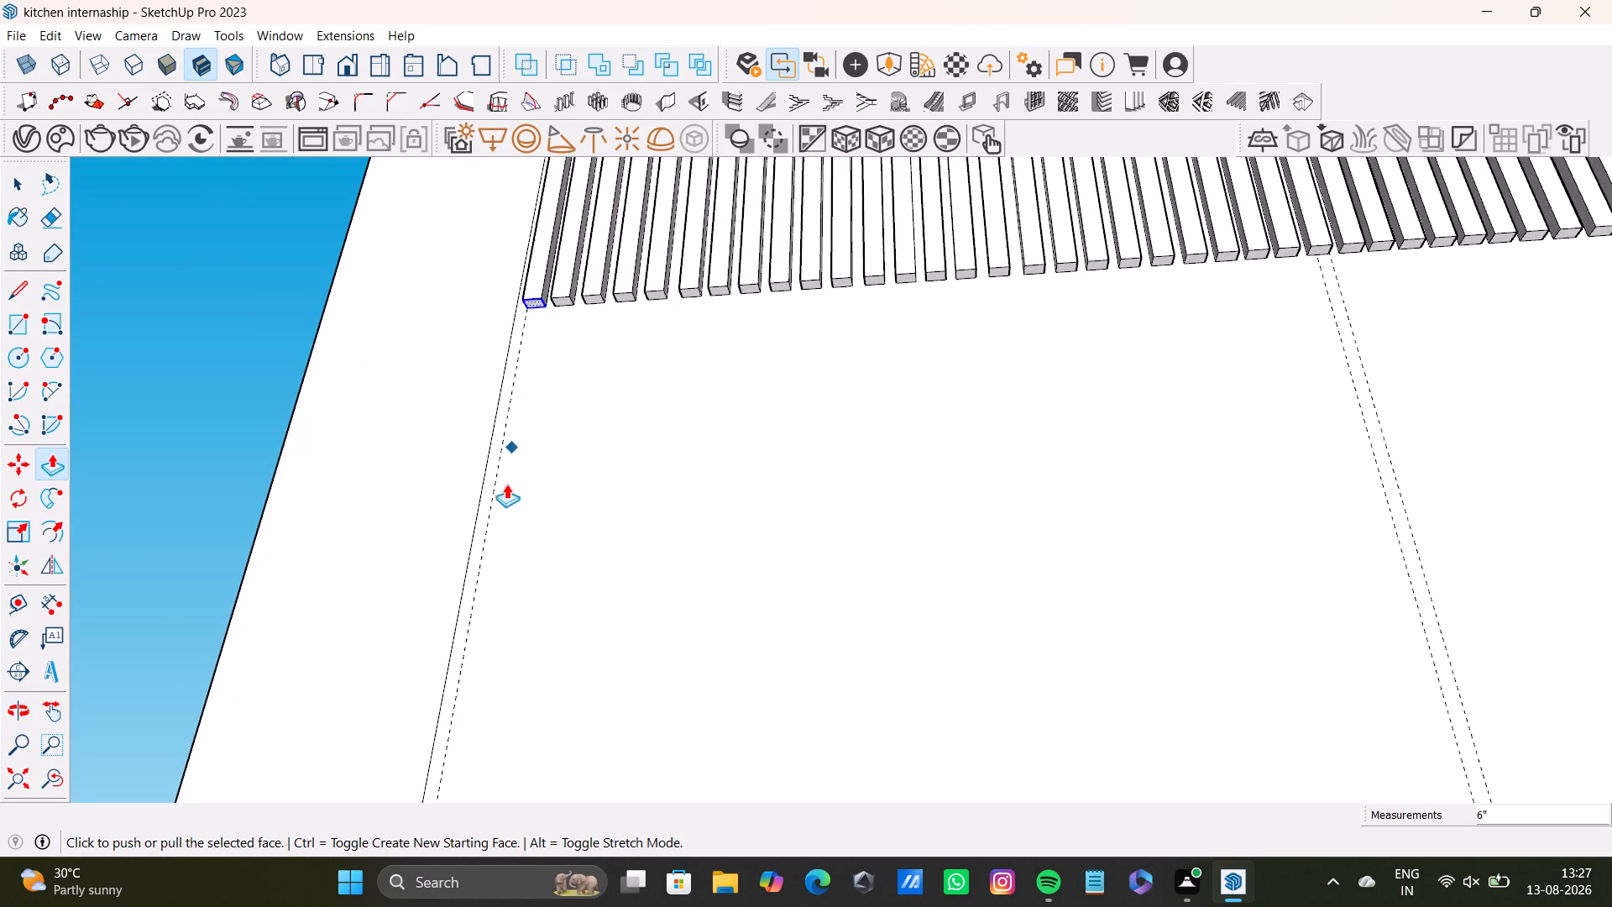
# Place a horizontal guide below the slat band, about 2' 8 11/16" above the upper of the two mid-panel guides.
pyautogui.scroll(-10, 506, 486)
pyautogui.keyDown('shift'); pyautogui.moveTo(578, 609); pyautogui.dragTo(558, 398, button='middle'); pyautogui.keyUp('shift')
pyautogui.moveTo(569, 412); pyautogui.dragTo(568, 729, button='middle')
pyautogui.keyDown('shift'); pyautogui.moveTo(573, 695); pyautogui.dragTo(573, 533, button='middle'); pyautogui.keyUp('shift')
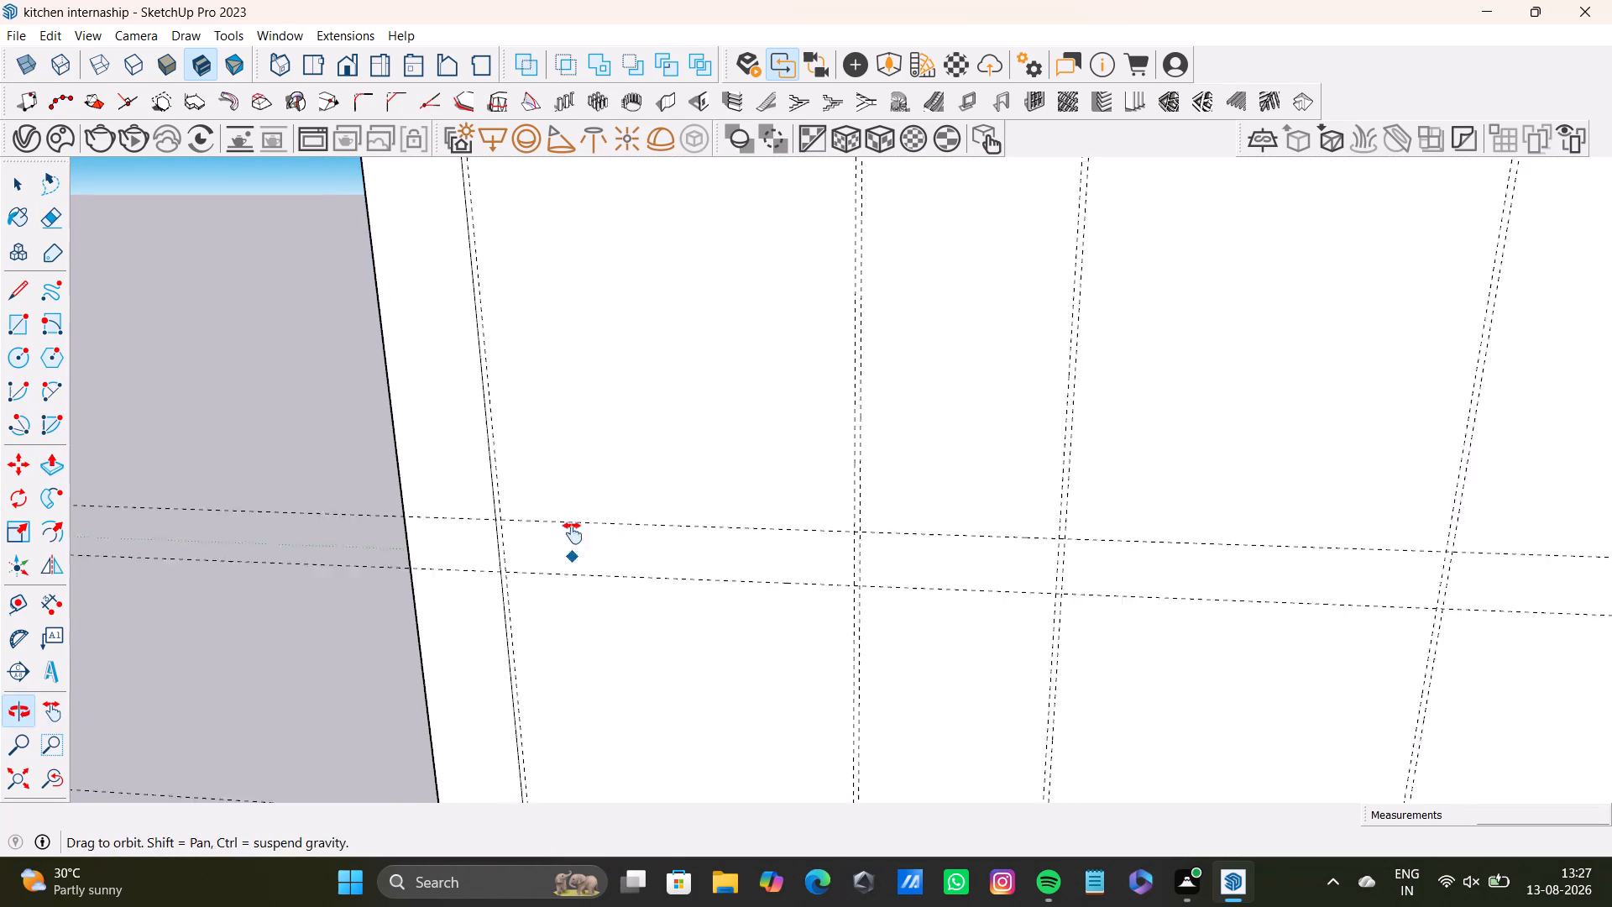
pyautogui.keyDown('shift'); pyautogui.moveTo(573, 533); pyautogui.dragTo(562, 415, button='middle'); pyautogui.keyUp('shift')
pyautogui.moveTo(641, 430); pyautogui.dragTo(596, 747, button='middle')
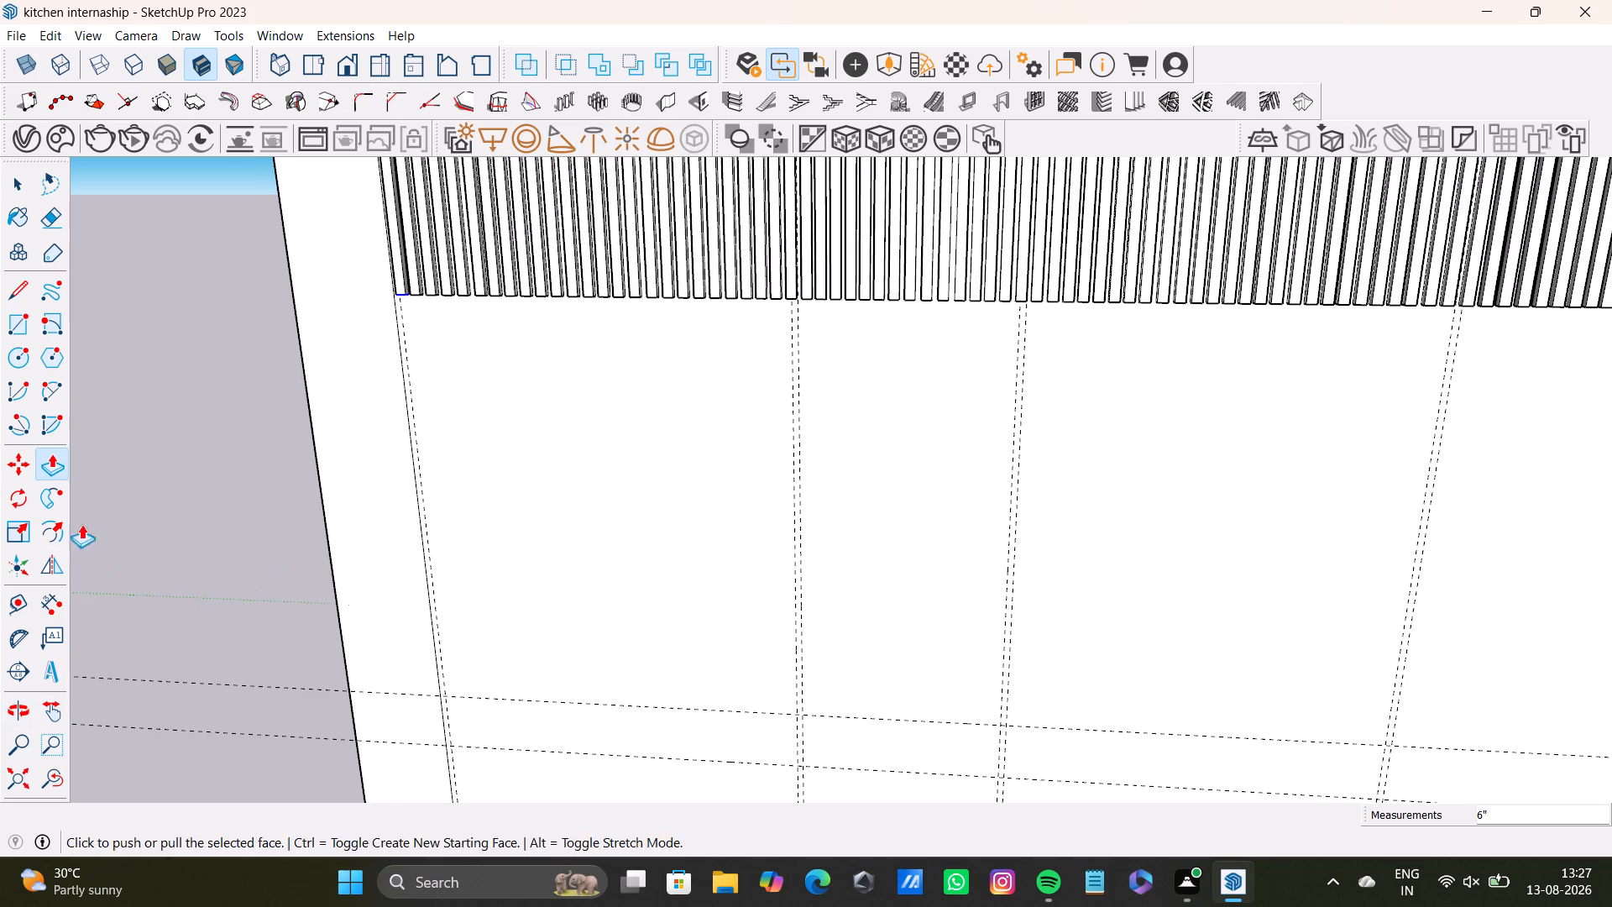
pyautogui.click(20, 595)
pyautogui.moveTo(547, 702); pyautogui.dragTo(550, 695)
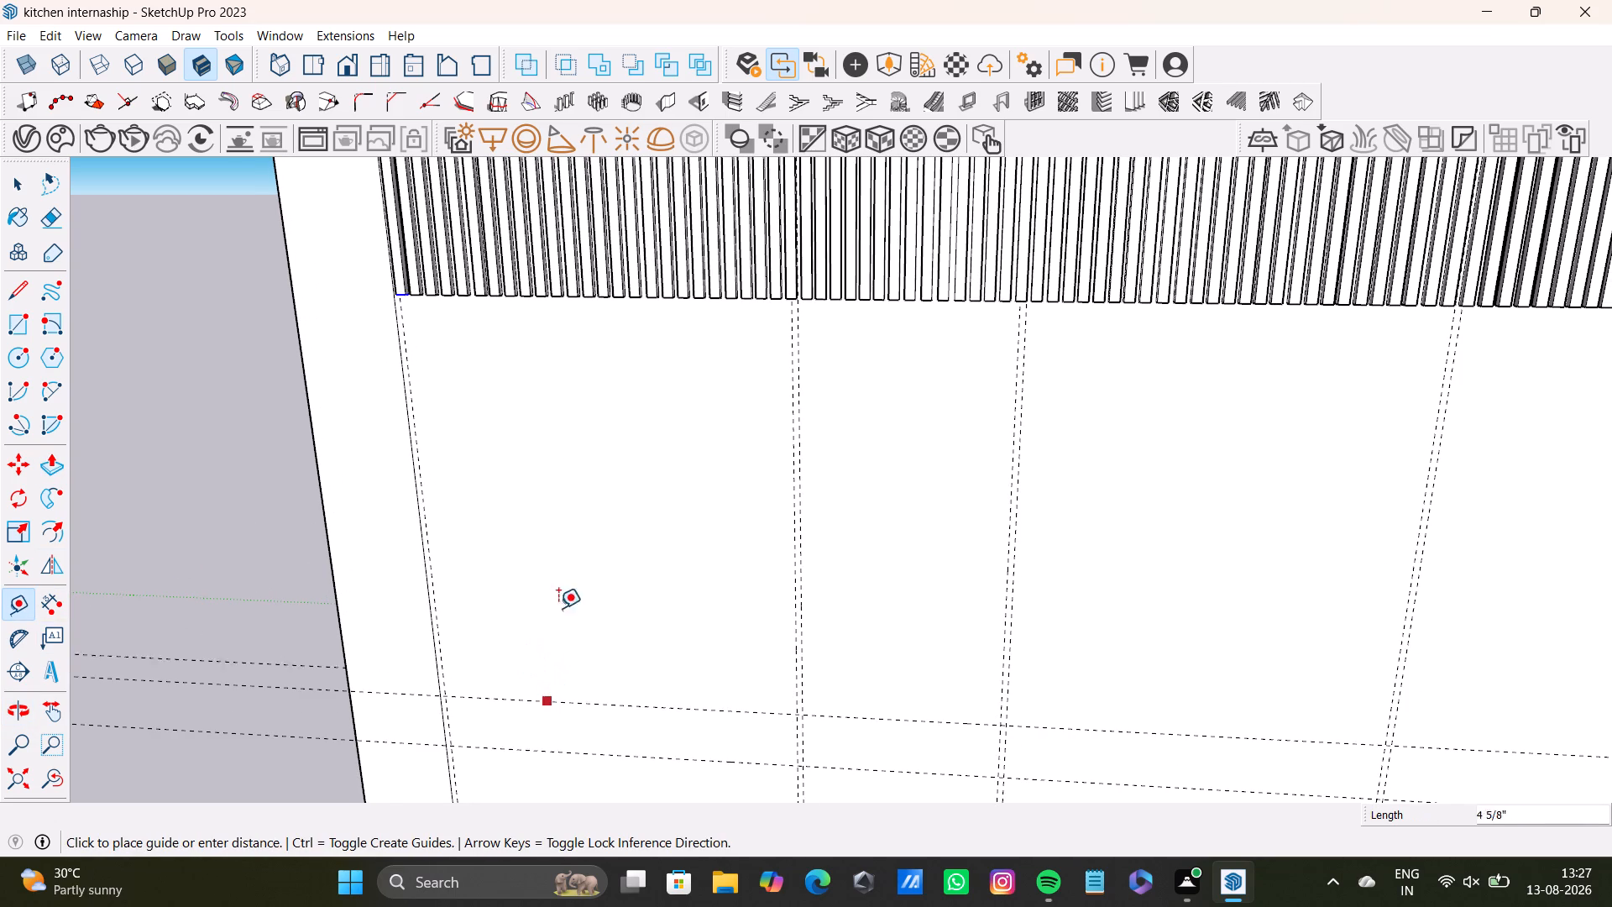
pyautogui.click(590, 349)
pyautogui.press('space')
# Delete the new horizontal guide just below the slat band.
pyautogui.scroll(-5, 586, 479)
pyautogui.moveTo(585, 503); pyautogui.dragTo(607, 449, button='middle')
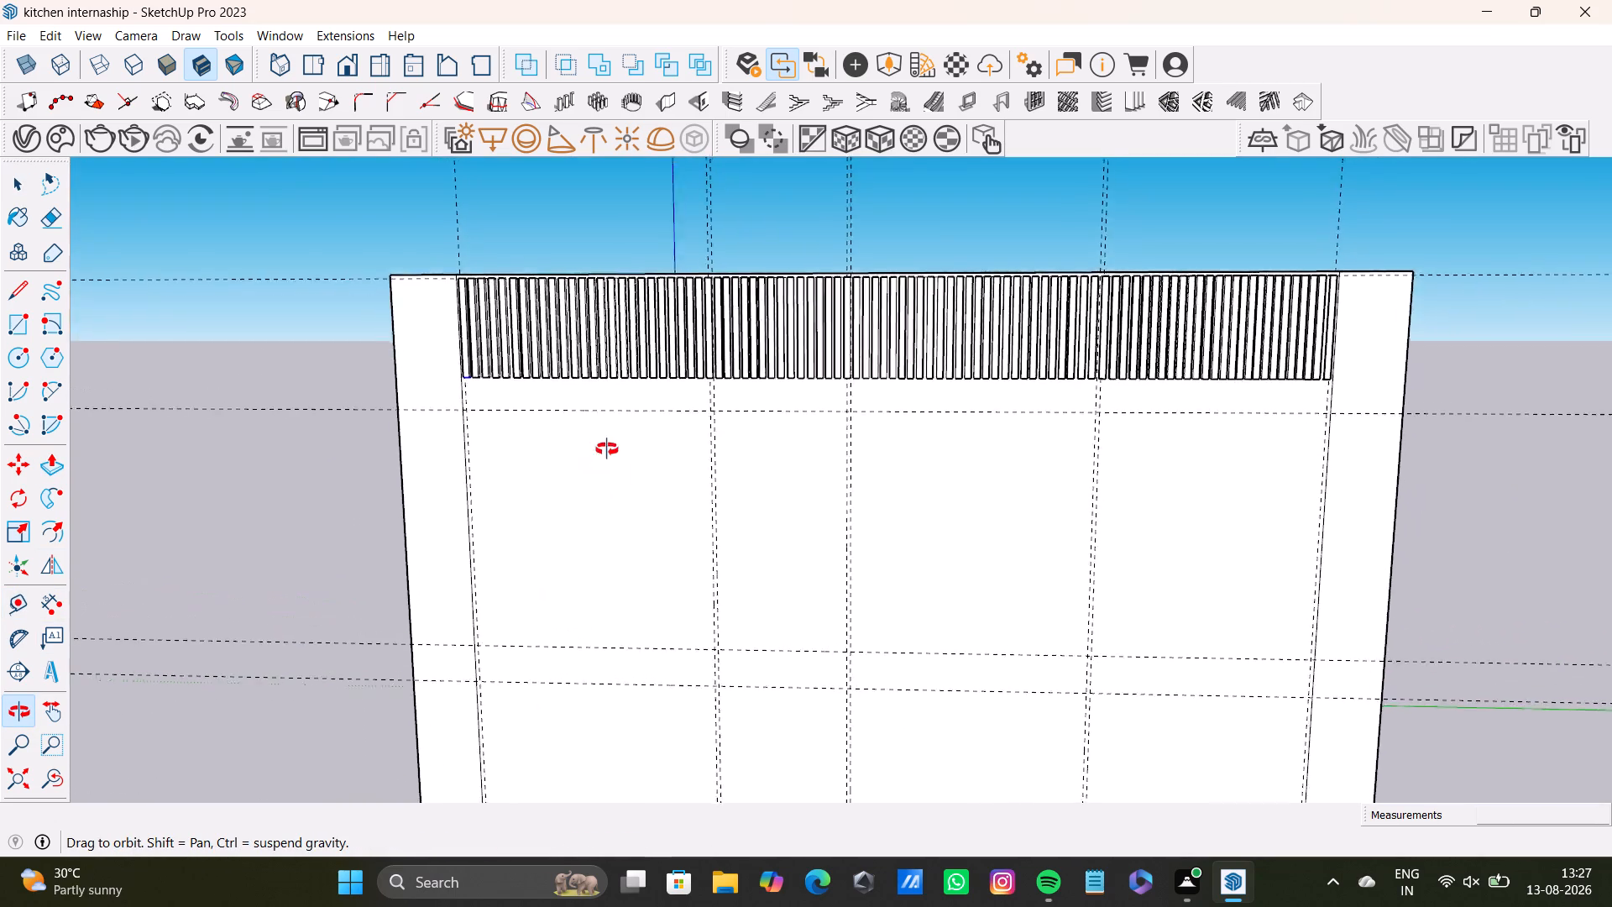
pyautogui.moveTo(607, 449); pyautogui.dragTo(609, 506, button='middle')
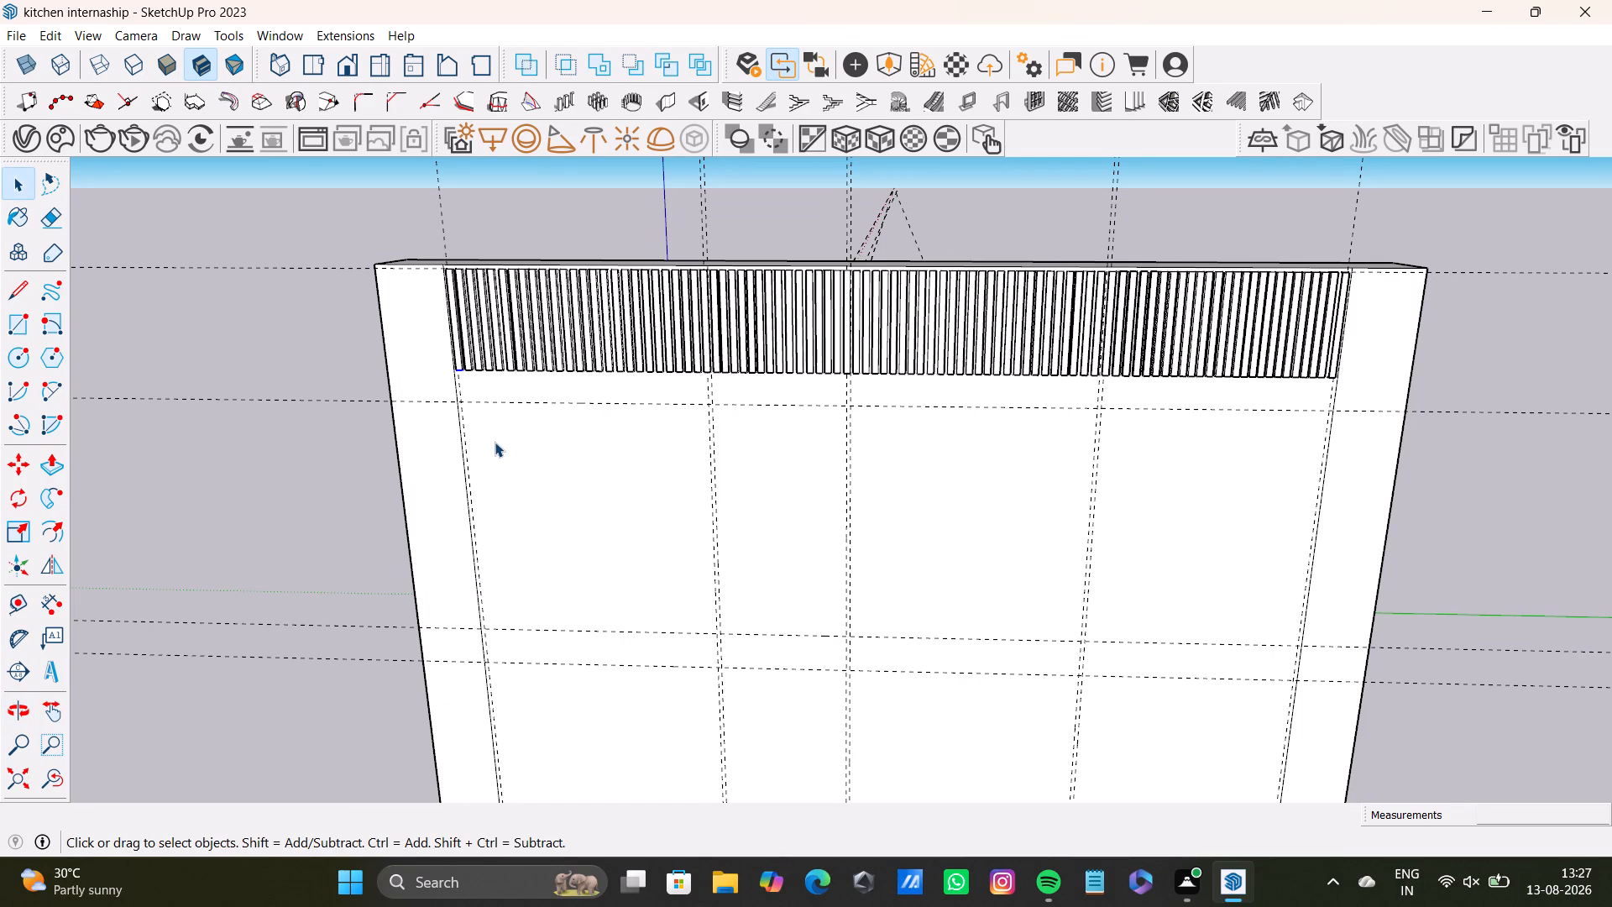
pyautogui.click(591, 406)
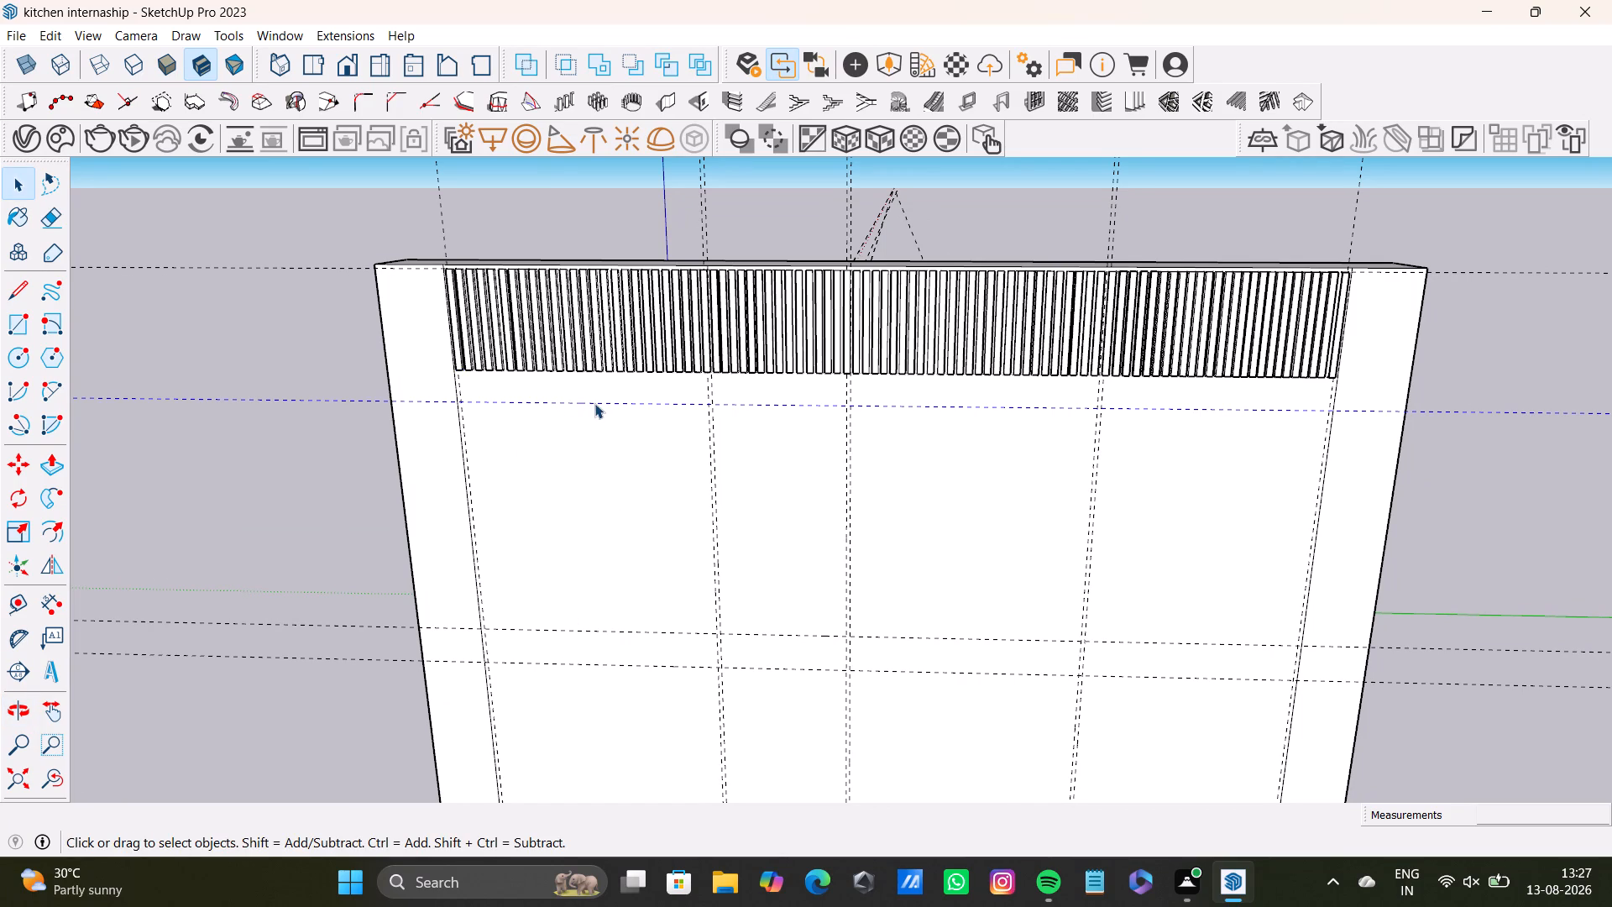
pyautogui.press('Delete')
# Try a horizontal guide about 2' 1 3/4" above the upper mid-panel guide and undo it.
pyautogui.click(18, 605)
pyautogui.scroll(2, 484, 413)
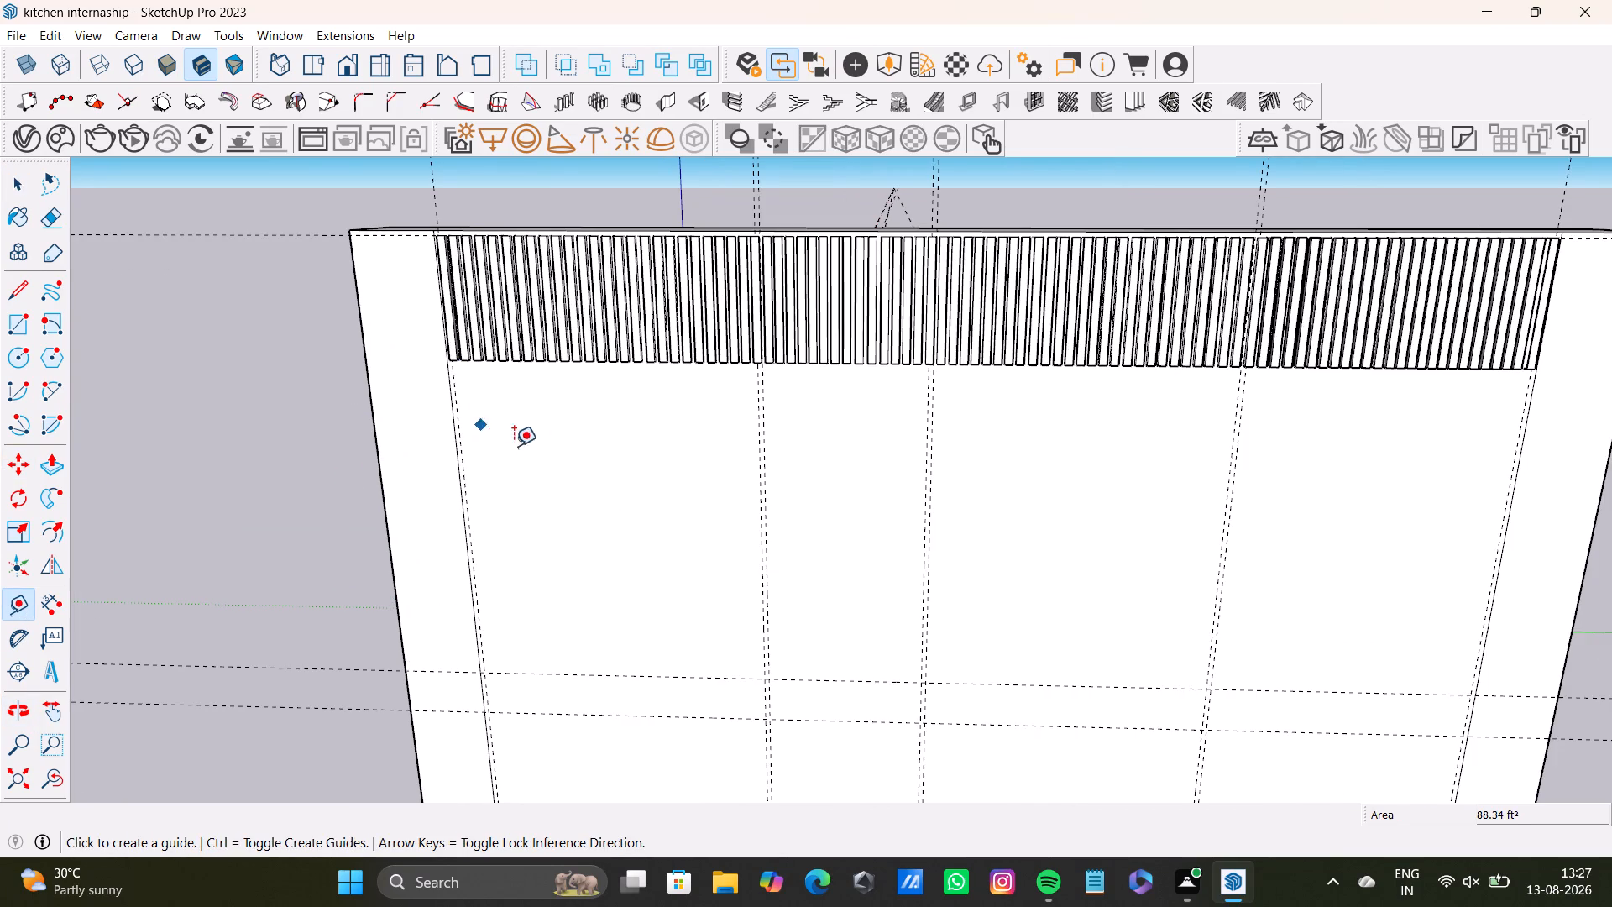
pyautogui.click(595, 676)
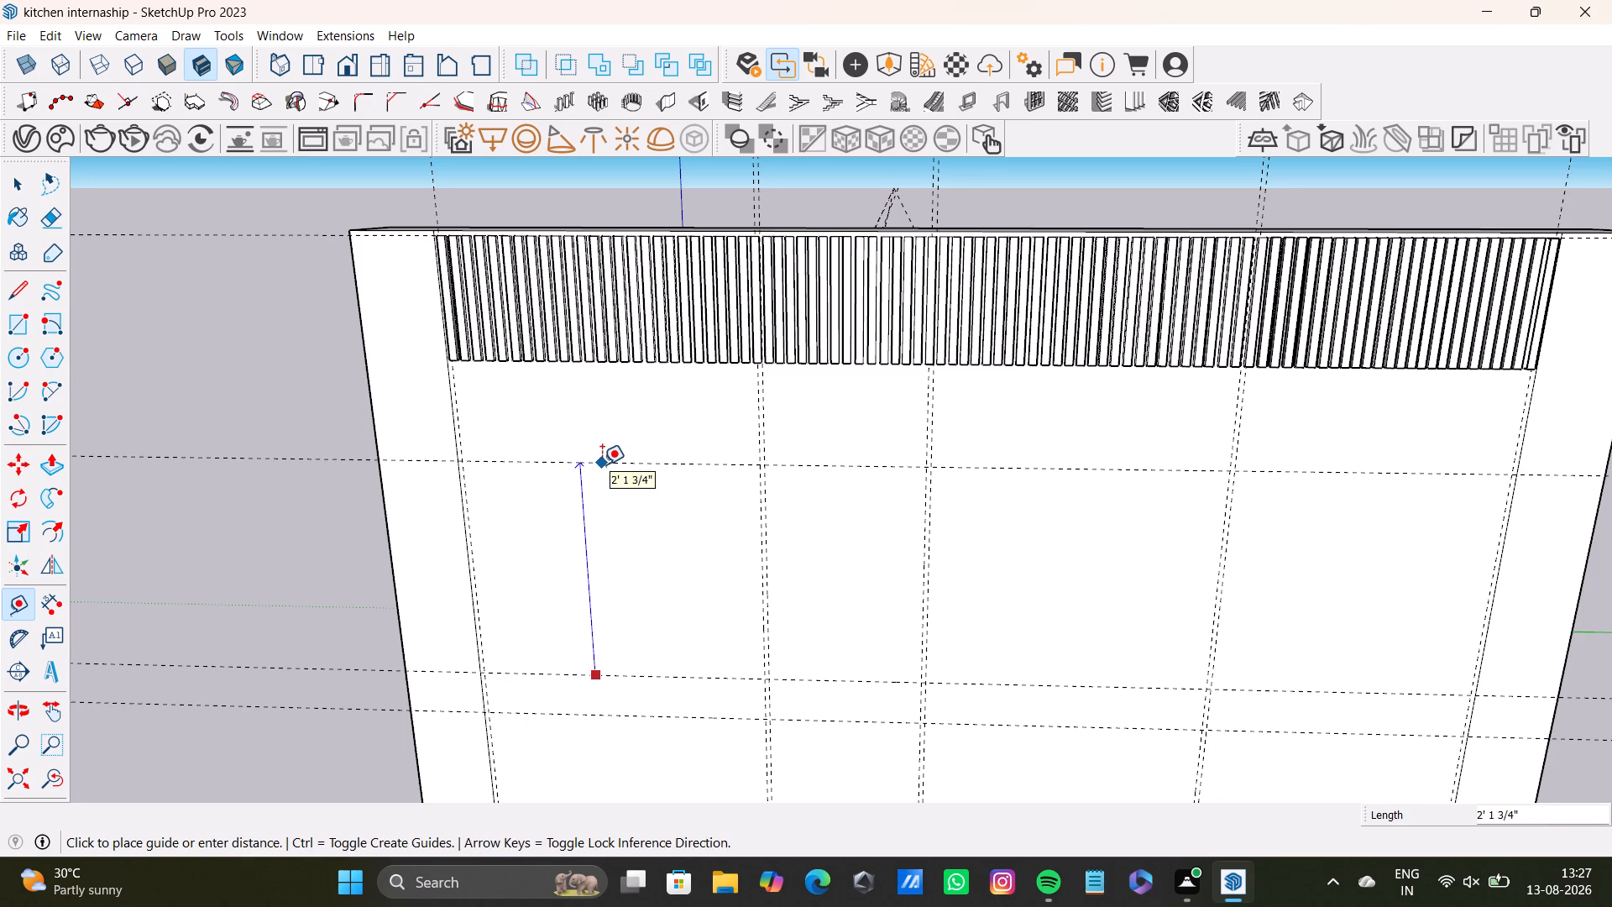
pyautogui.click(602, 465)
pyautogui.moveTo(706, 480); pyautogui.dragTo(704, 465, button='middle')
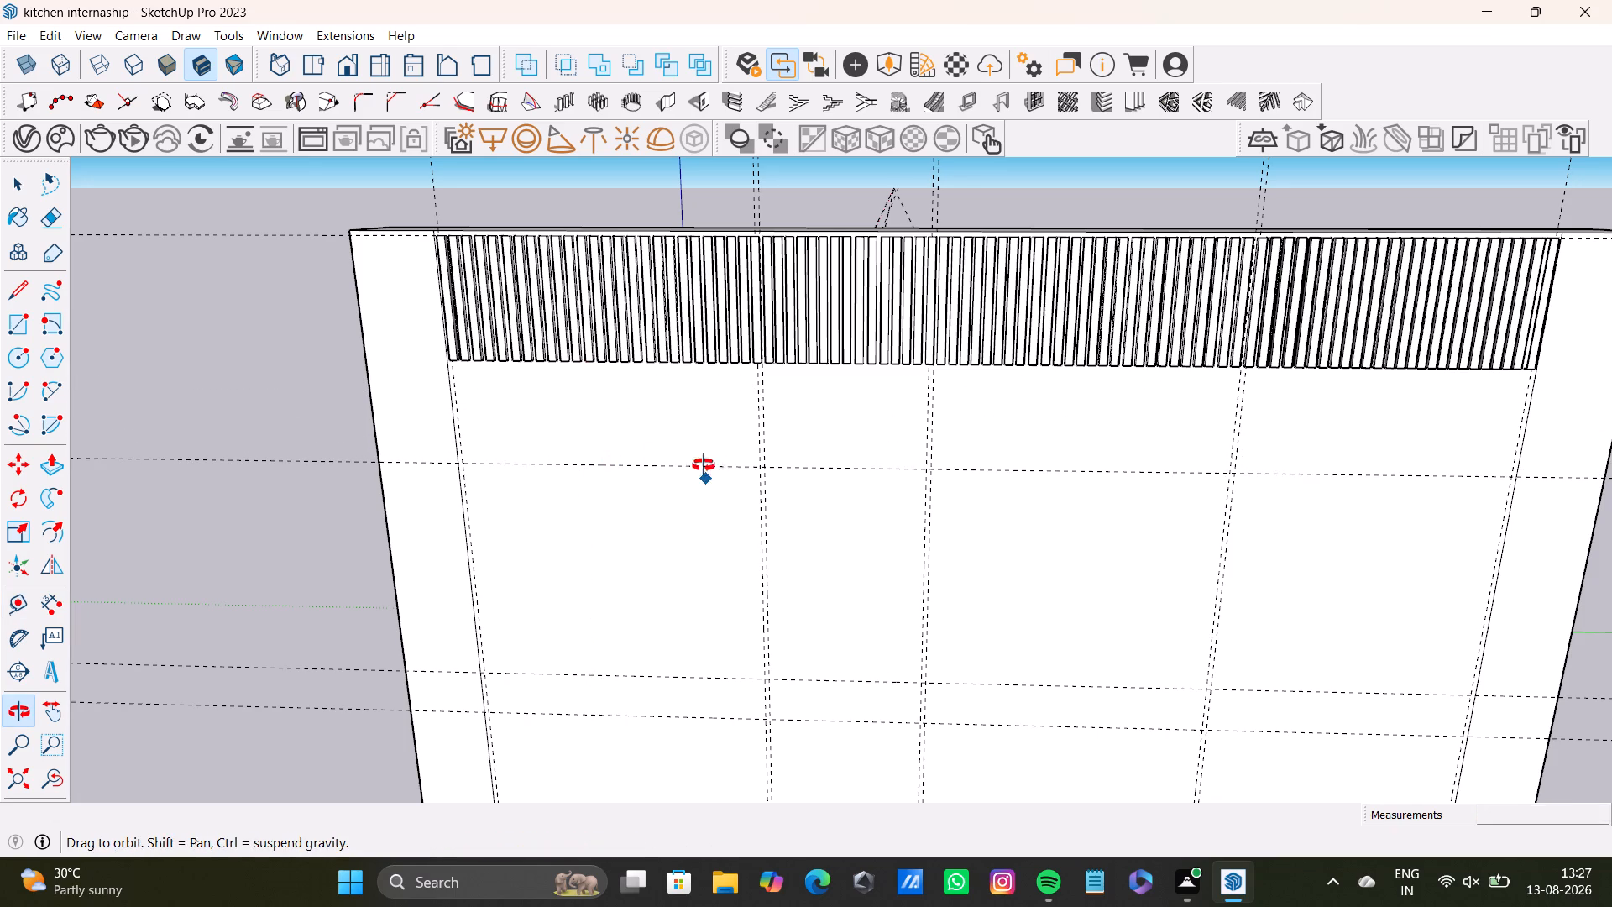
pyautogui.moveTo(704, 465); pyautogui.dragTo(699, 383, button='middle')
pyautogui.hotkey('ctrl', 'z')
# Place a horizontal guide below the slat band, about 2' 11 3/8" above the lower of the two mid-panel guides.
pyautogui.scroll(-3, 535, 714)
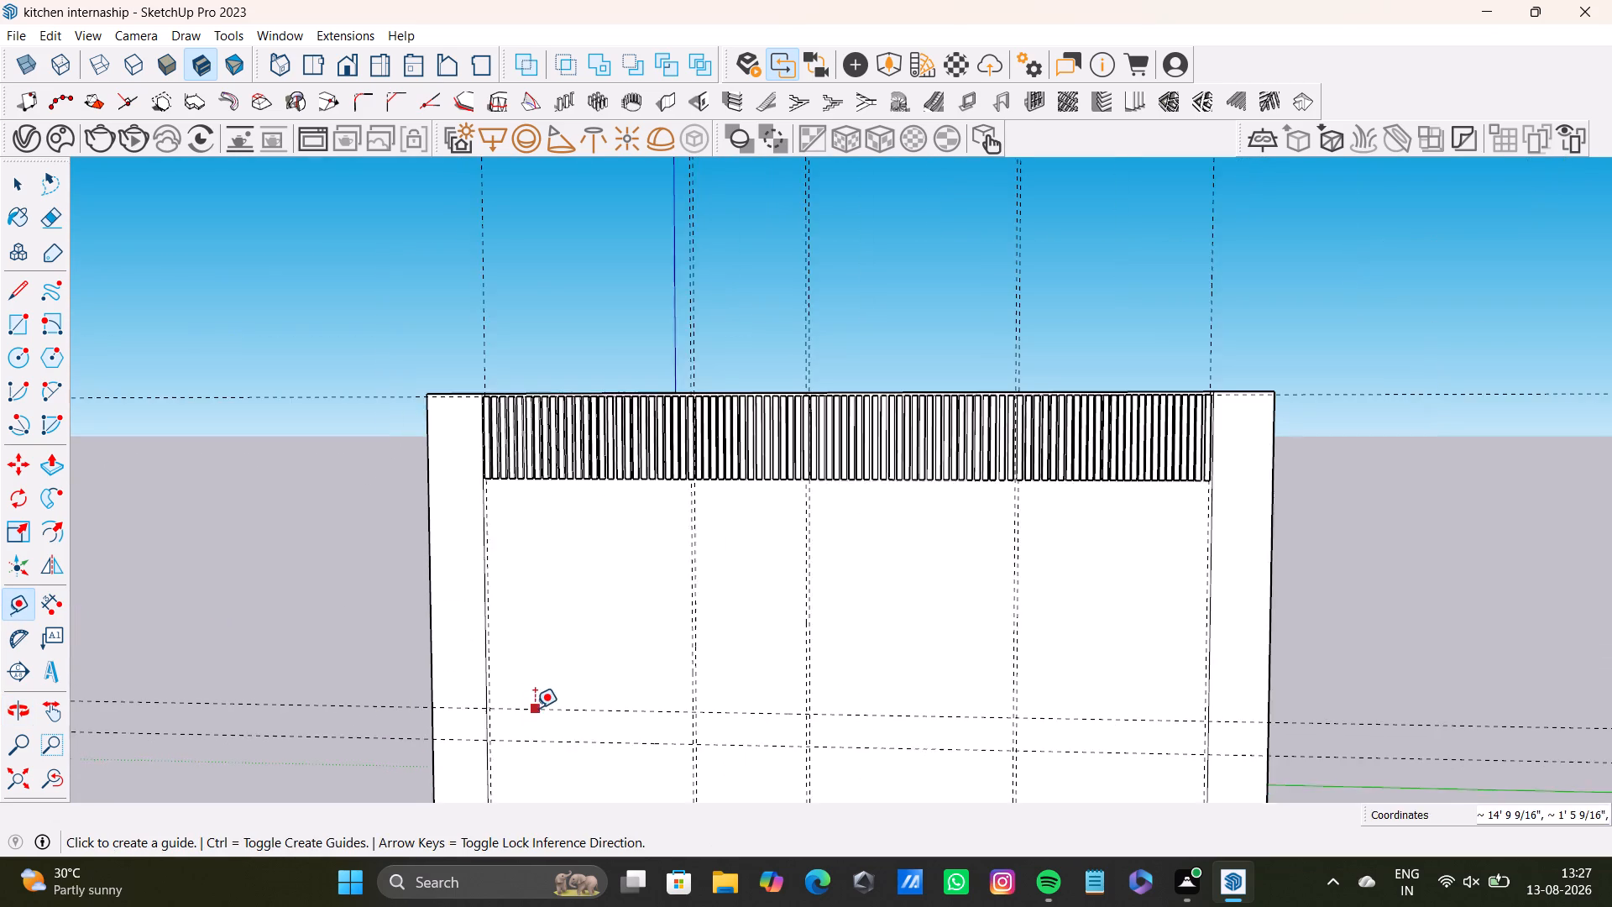
pyautogui.scroll(-3, 535, 708)
pyautogui.keyDown('shift'); pyautogui.moveTo(557, 700); pyautogui.dragTo(507, 541, button='middle'); pyautogui.keyUp('shift')
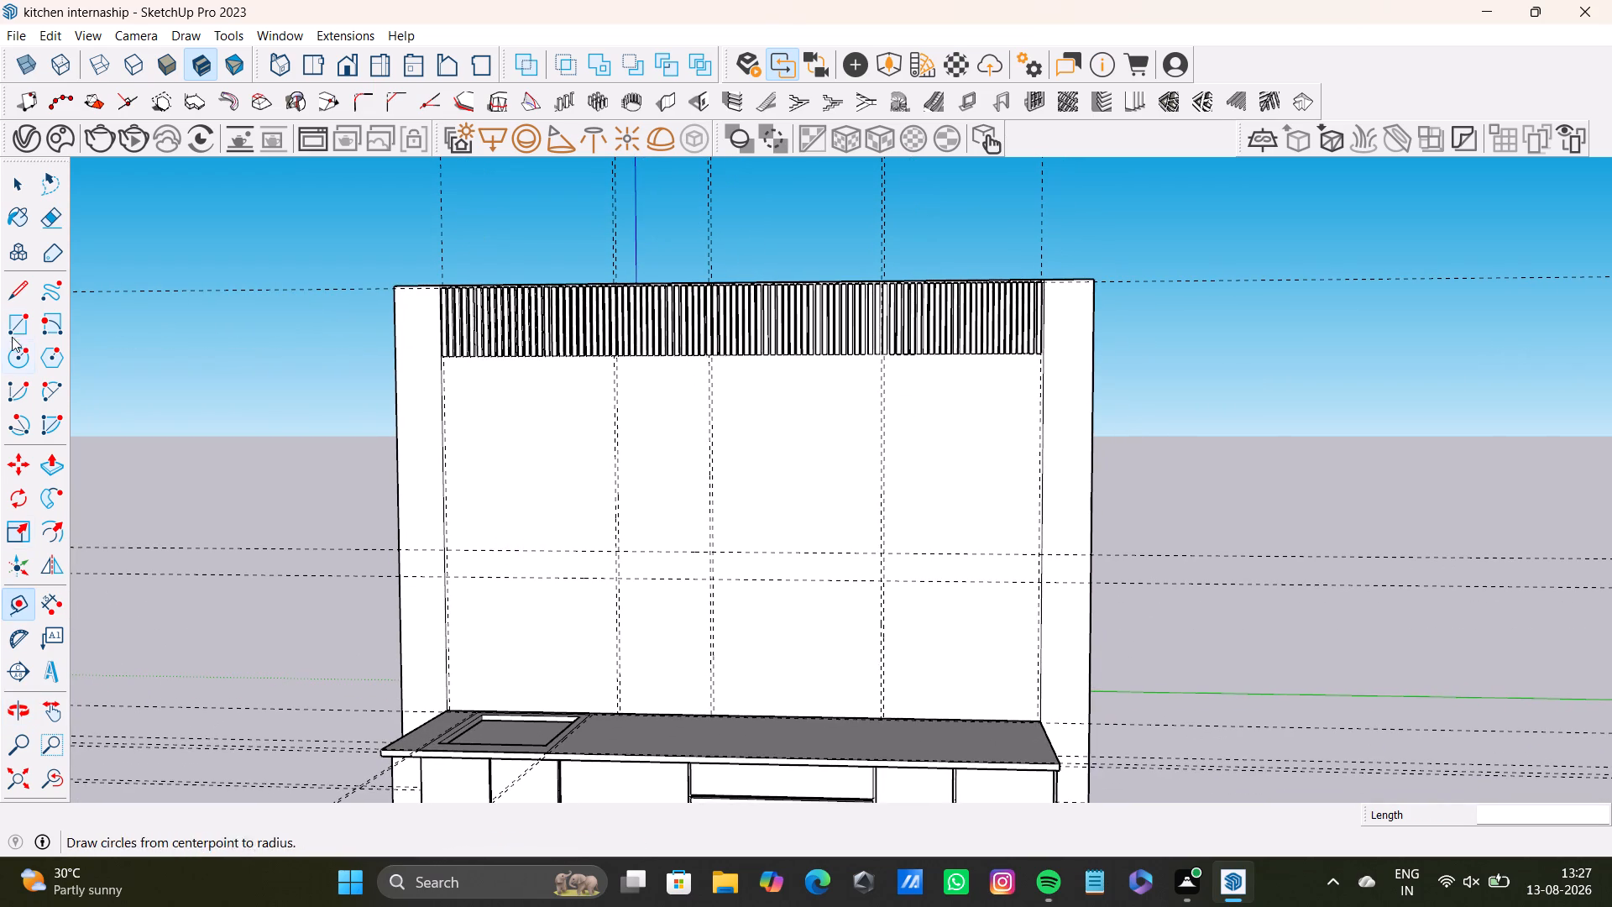
pyautogui.click(14, 333)
pyautogui.press('space')
pyautogui.click(13, 600)
pyautogui.scroll(3, 439, 604)
pyautogui.moveTo(513, 570); pyautogui.dragTo(514, 562)
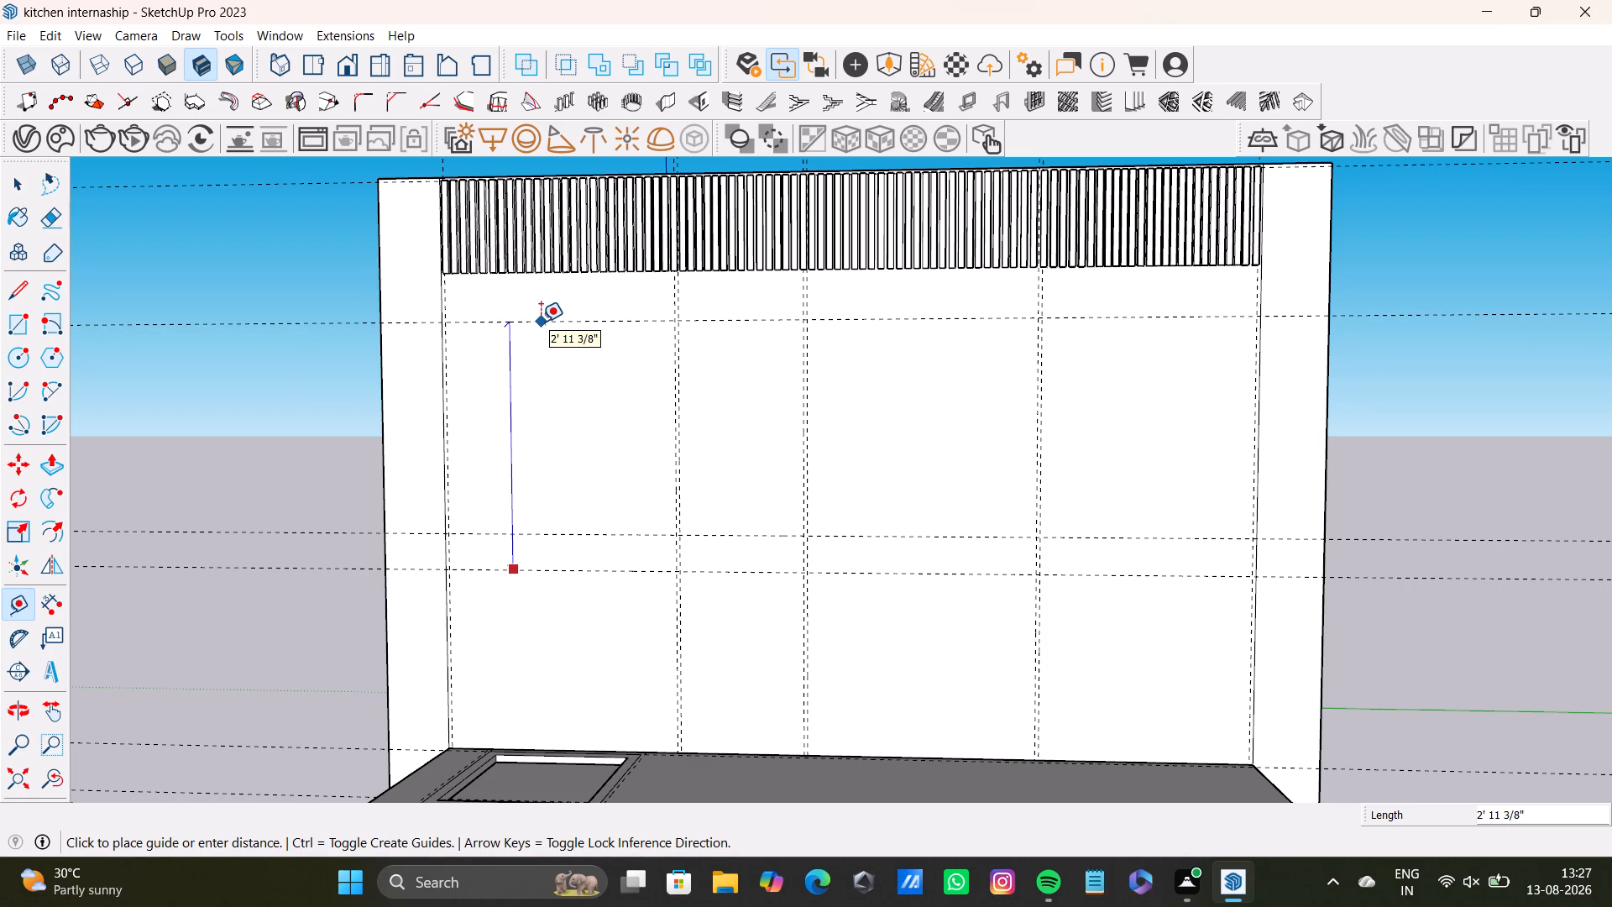
pyautogui.click(541, 322)
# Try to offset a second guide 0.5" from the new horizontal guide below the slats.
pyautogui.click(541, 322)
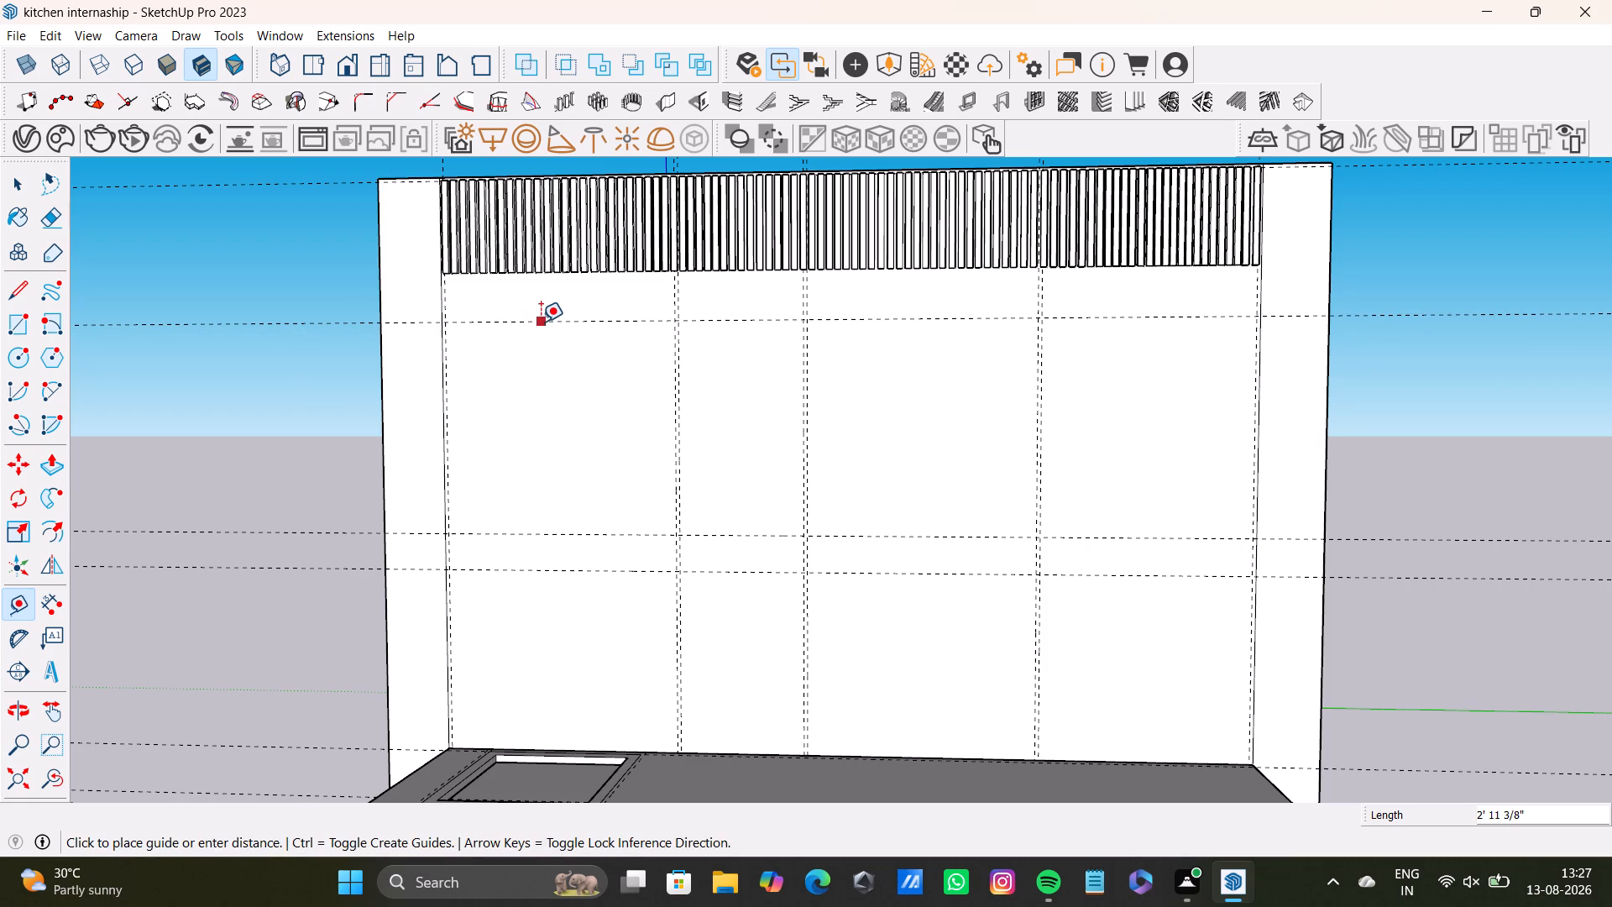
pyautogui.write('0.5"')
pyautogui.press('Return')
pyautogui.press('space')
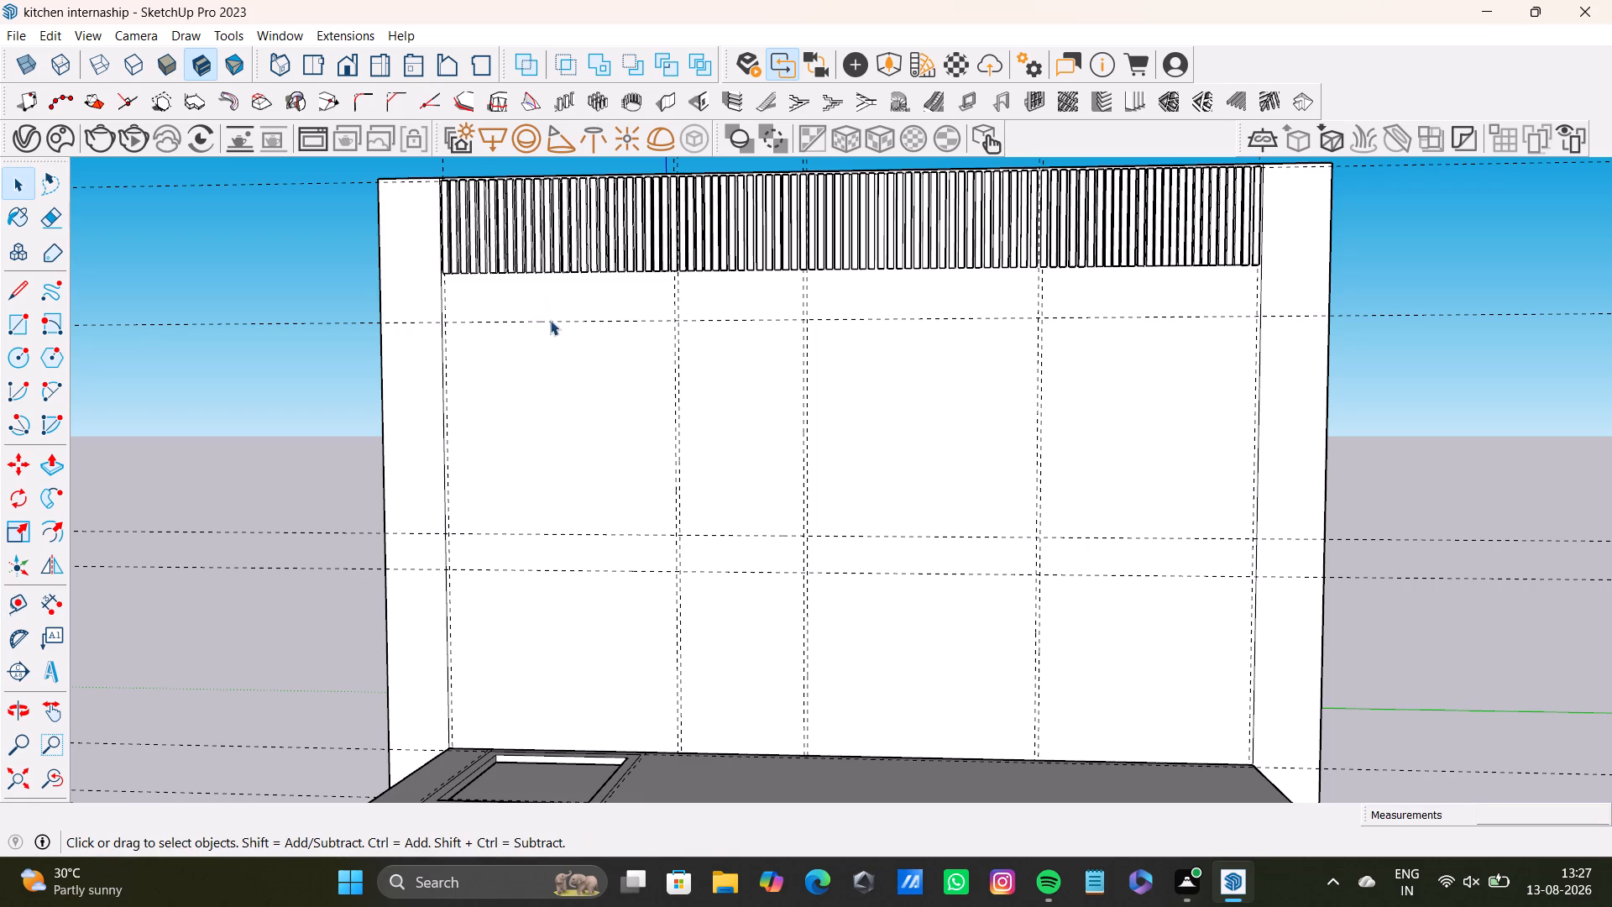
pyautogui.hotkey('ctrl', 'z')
# Add a parallel guide offset 0.5" from the horizontal guide just below the slat band.
pyautogui.press('t')
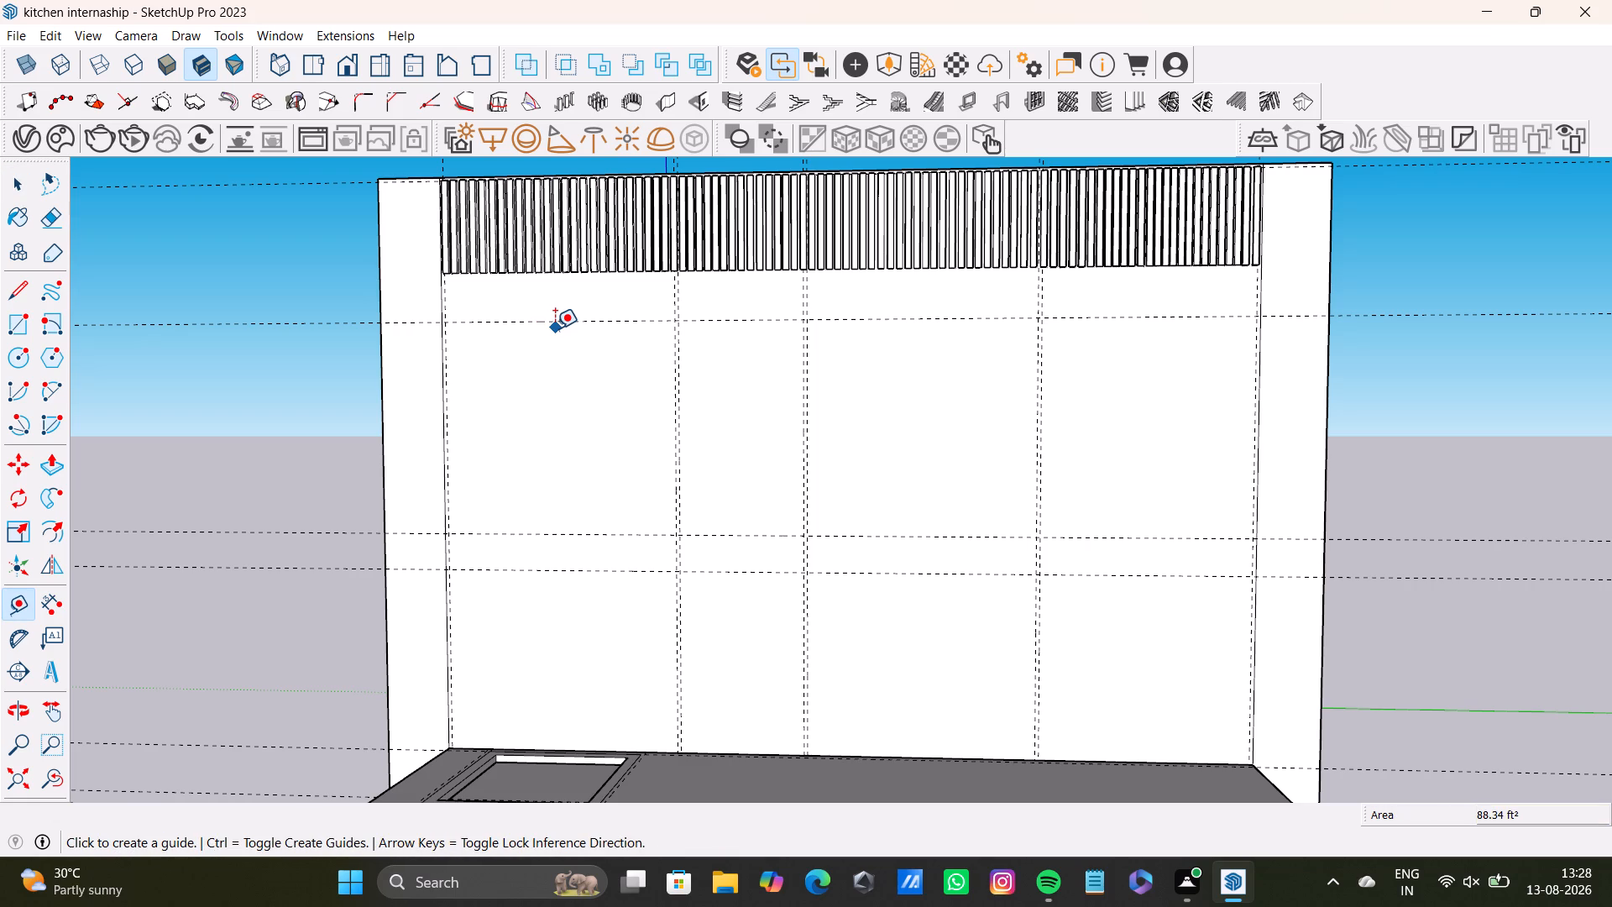
pyautogui.press('Return')
pyautogui.scroll(2, 562, 322)
pyautogui.click(565, 317)
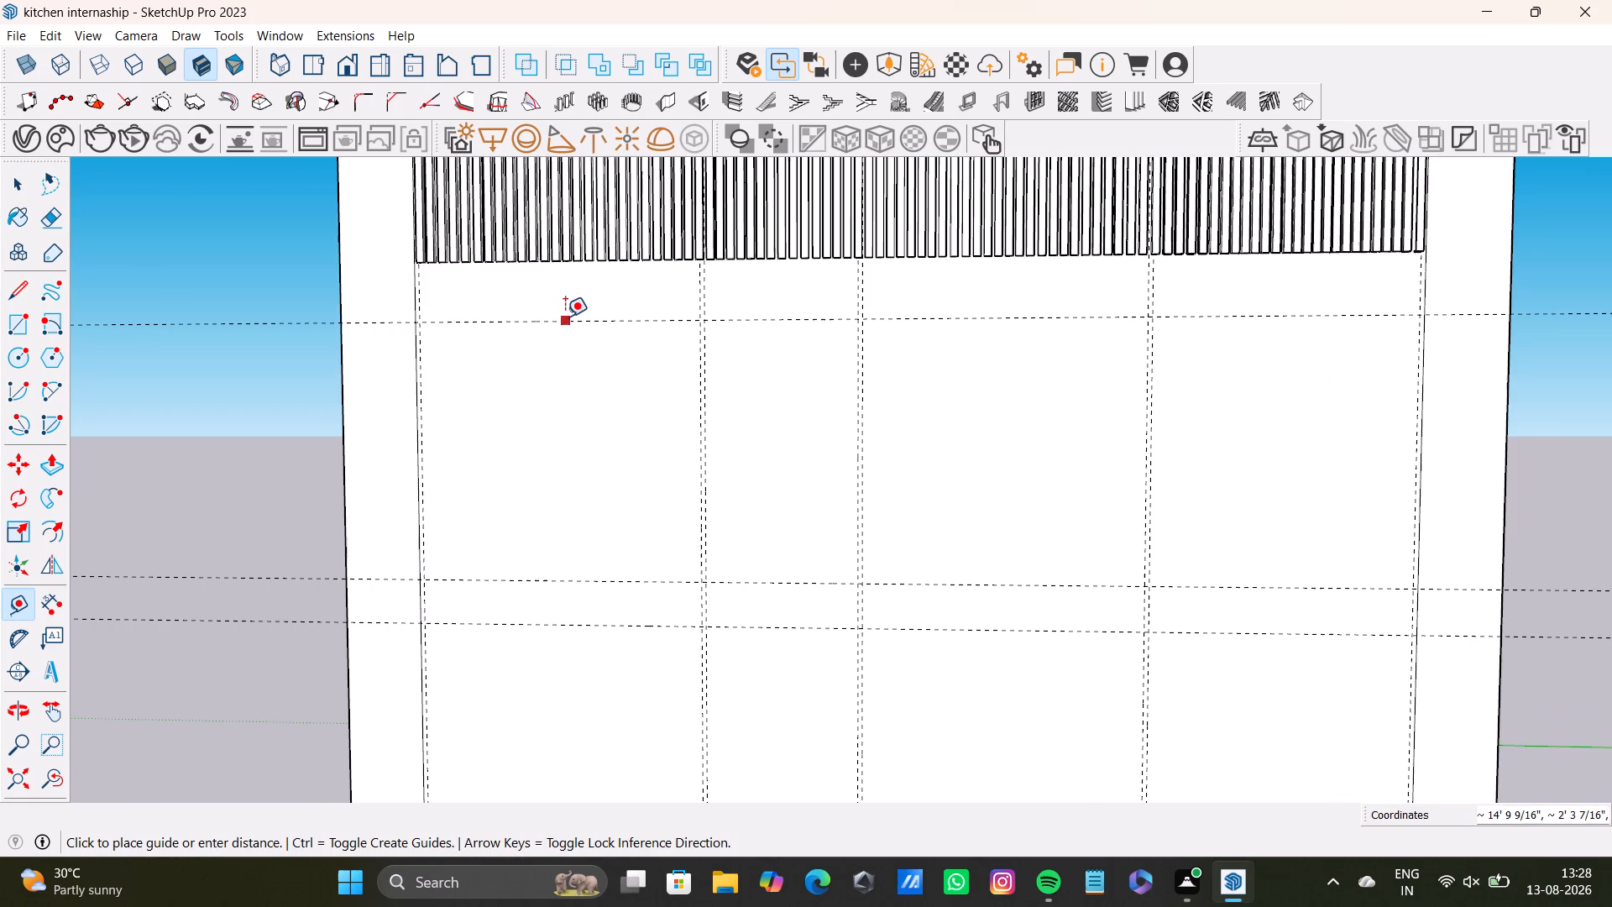
pyautogui.write('0.5"')
pyautogui.press('Return')
pyautogui.scroll(-3, 536, 296)
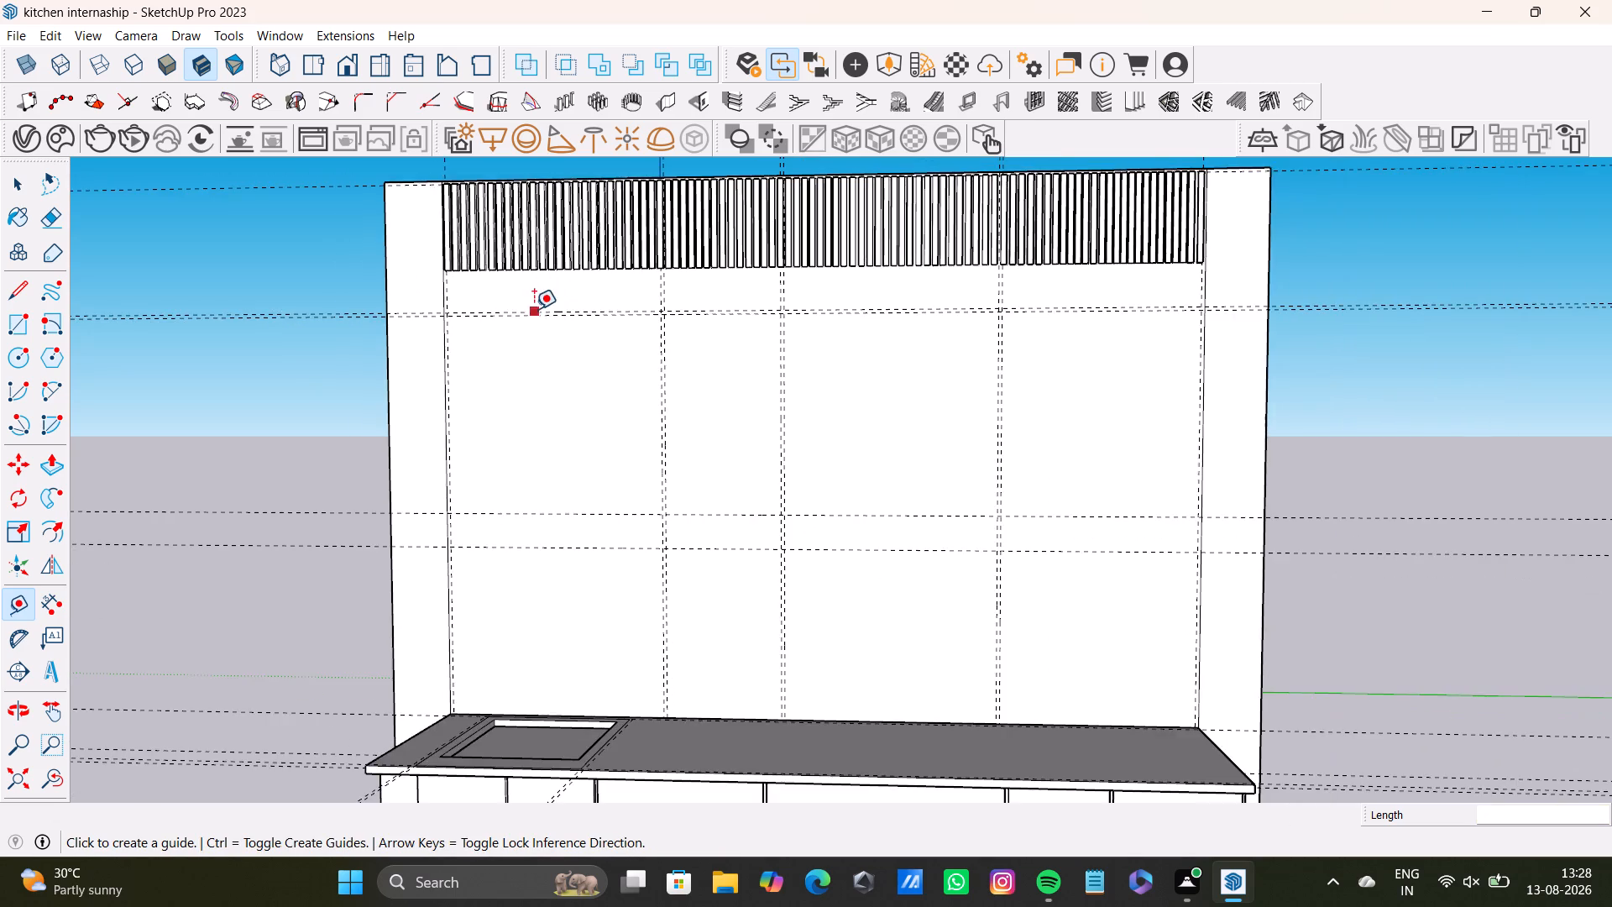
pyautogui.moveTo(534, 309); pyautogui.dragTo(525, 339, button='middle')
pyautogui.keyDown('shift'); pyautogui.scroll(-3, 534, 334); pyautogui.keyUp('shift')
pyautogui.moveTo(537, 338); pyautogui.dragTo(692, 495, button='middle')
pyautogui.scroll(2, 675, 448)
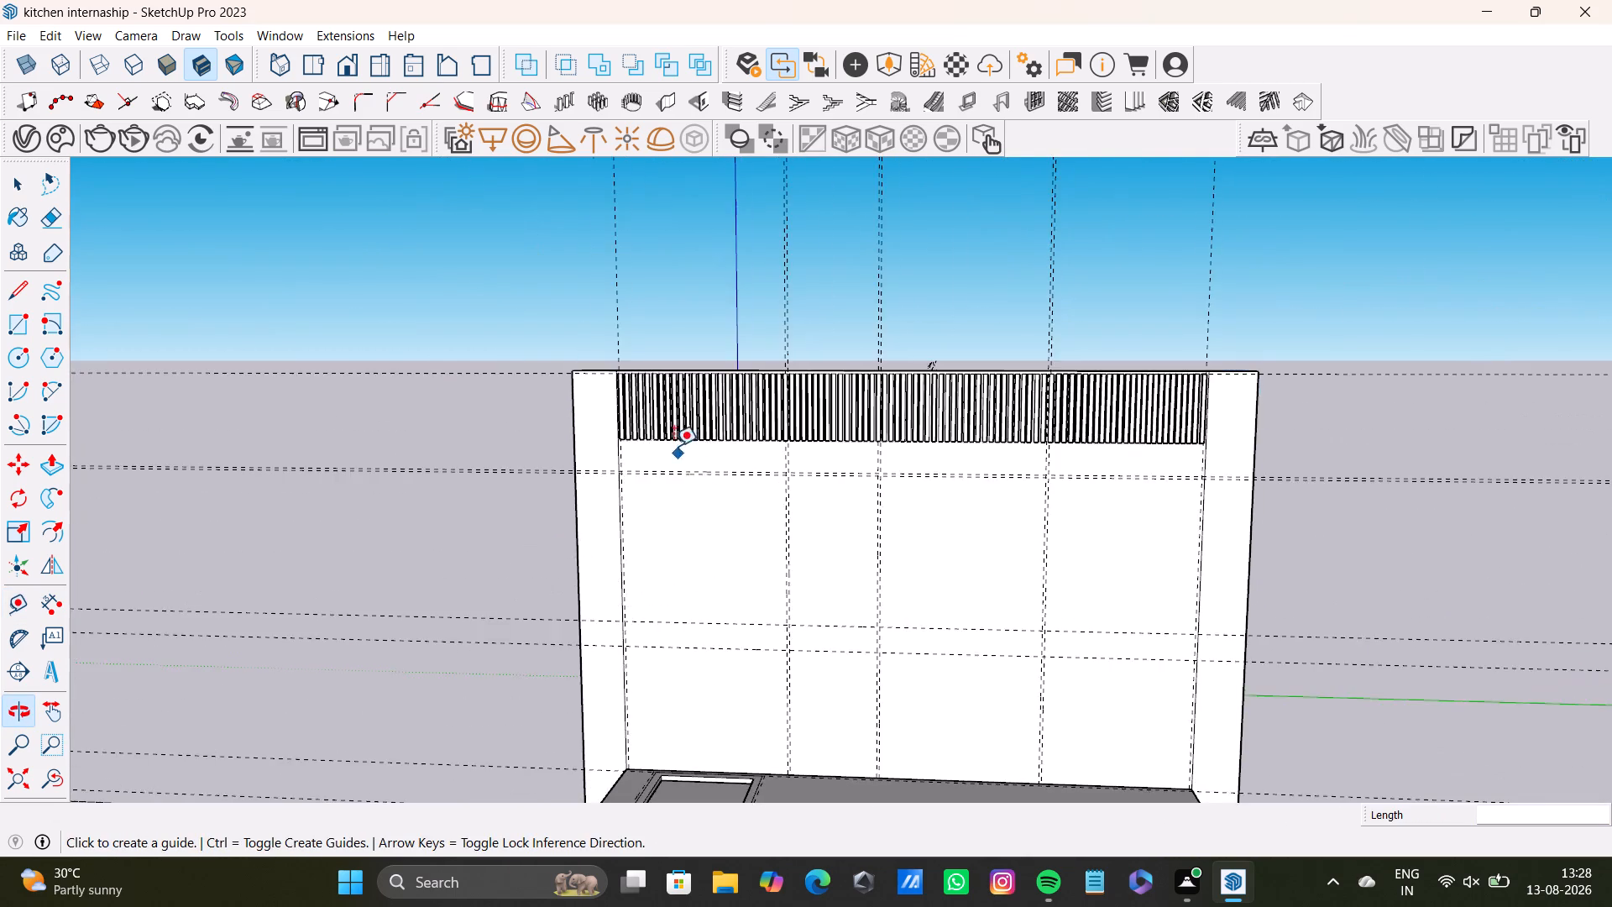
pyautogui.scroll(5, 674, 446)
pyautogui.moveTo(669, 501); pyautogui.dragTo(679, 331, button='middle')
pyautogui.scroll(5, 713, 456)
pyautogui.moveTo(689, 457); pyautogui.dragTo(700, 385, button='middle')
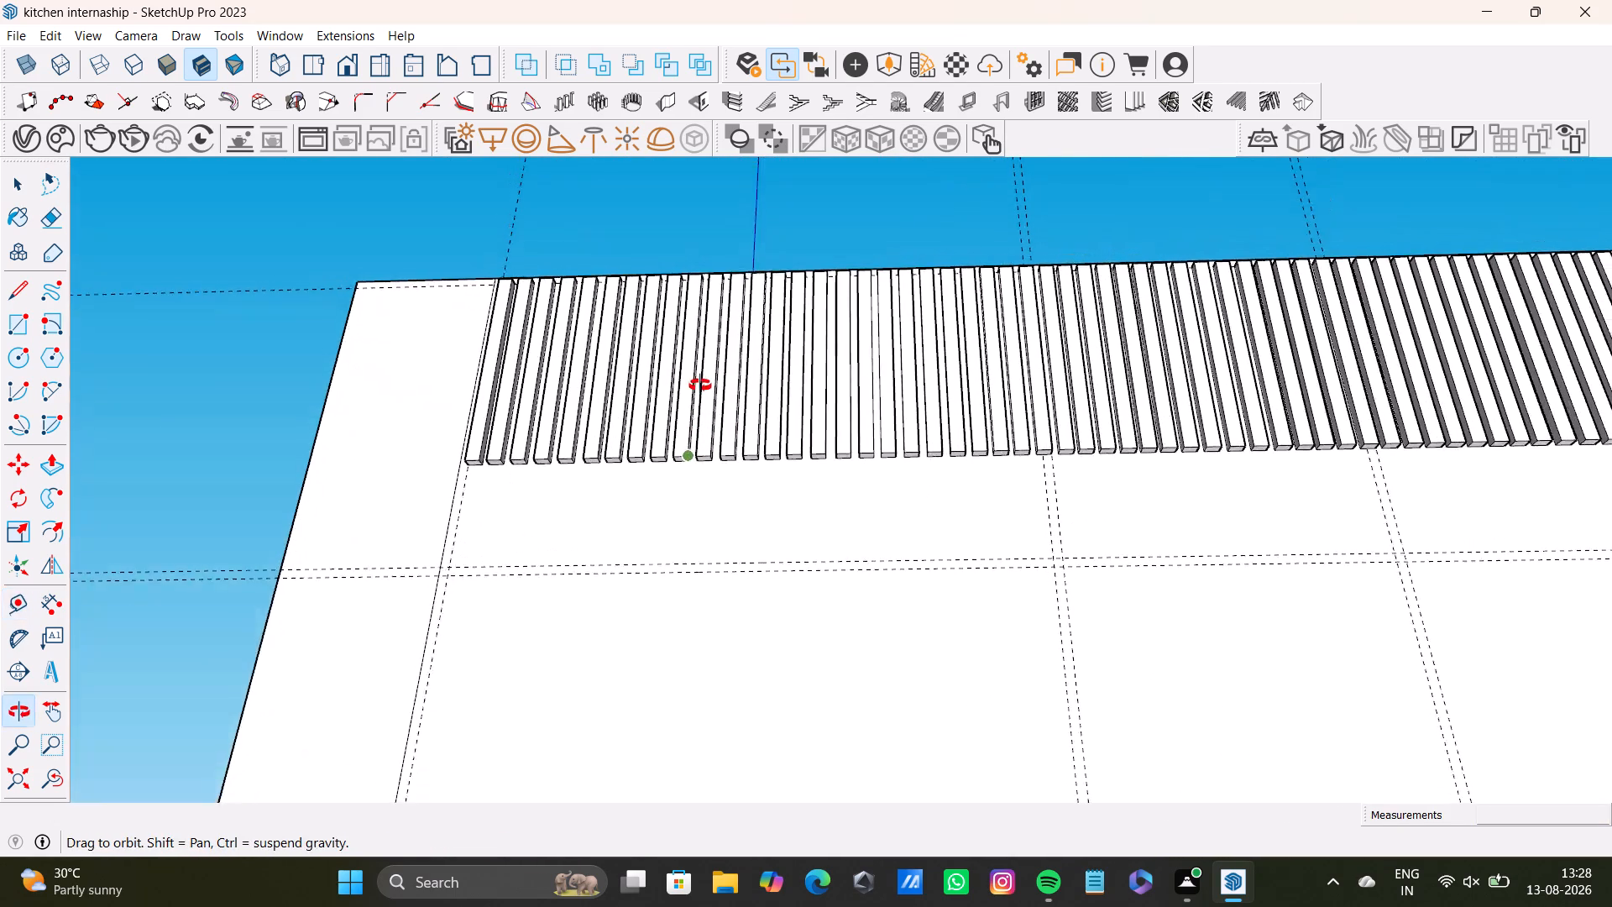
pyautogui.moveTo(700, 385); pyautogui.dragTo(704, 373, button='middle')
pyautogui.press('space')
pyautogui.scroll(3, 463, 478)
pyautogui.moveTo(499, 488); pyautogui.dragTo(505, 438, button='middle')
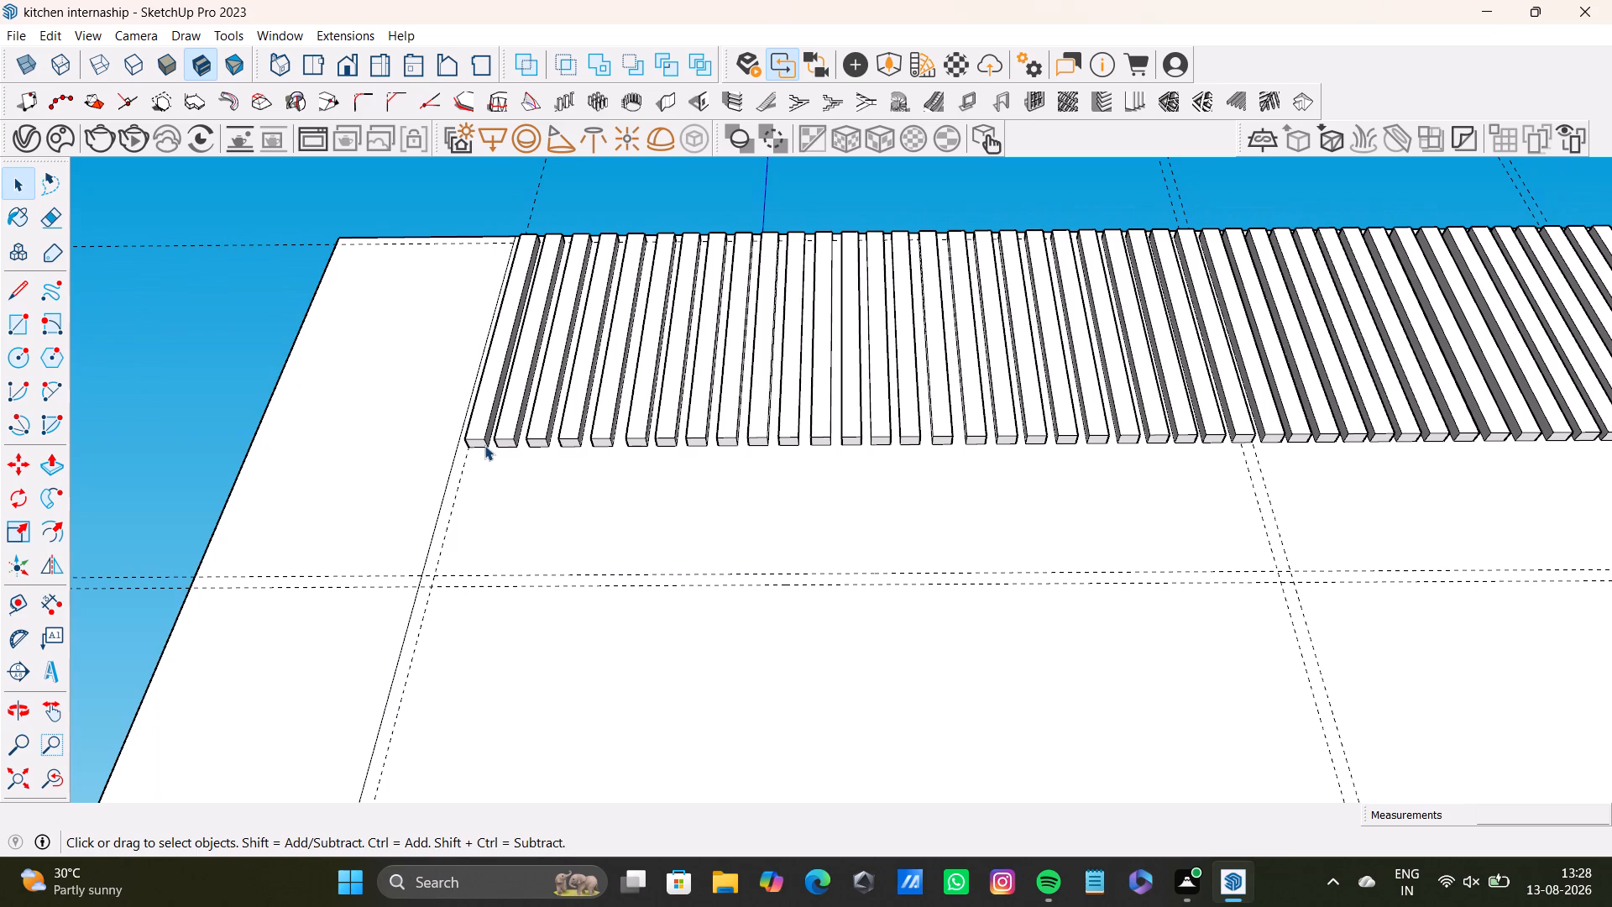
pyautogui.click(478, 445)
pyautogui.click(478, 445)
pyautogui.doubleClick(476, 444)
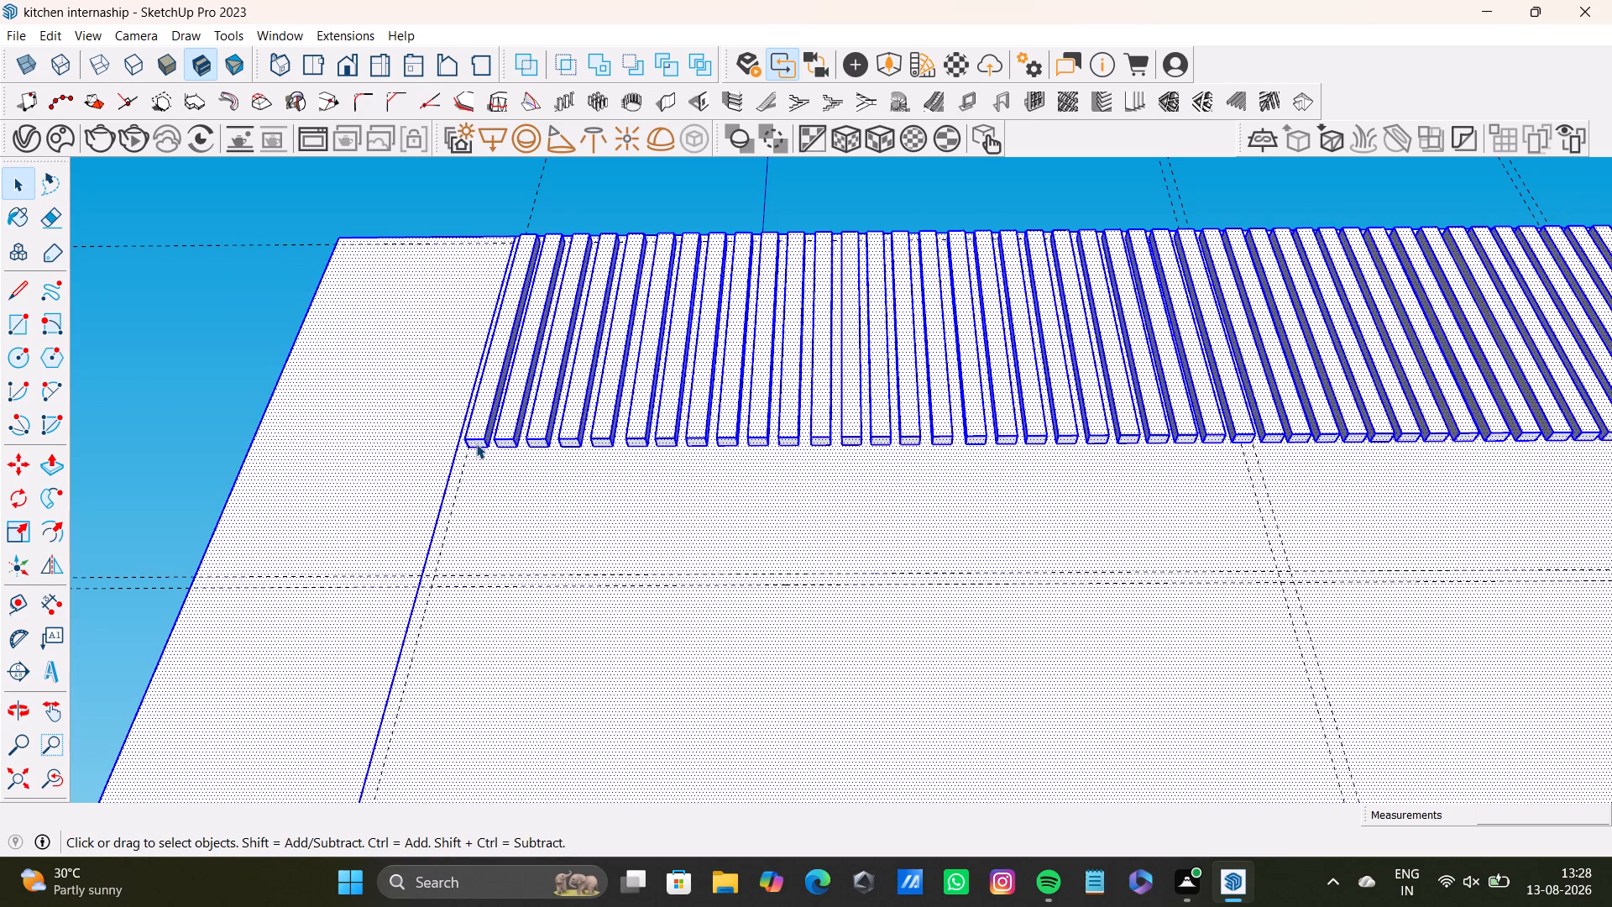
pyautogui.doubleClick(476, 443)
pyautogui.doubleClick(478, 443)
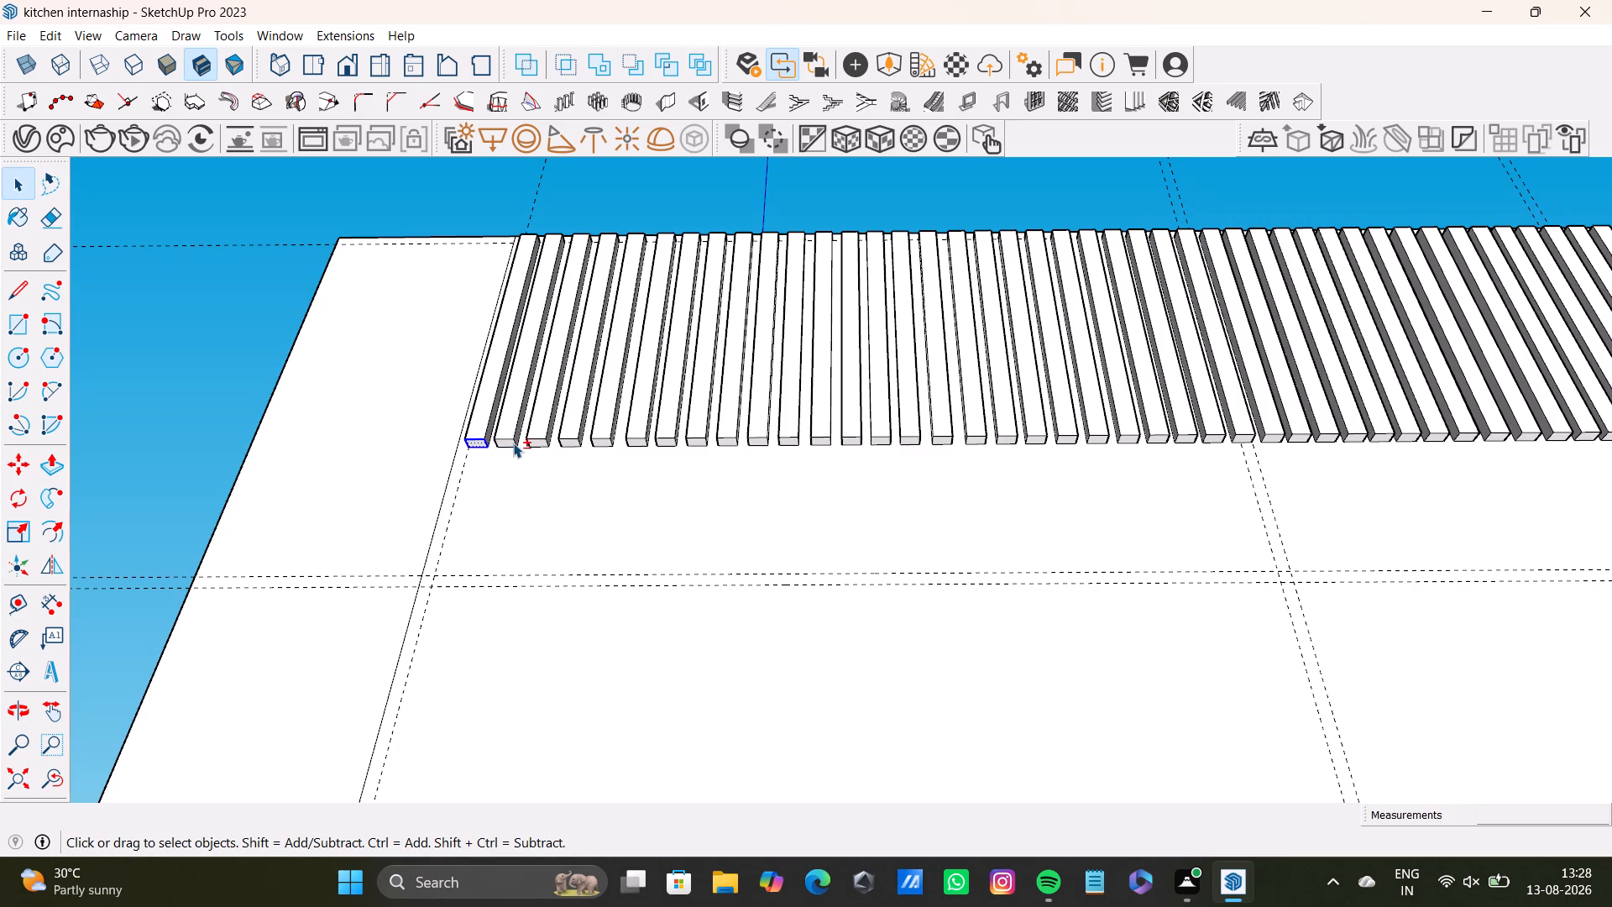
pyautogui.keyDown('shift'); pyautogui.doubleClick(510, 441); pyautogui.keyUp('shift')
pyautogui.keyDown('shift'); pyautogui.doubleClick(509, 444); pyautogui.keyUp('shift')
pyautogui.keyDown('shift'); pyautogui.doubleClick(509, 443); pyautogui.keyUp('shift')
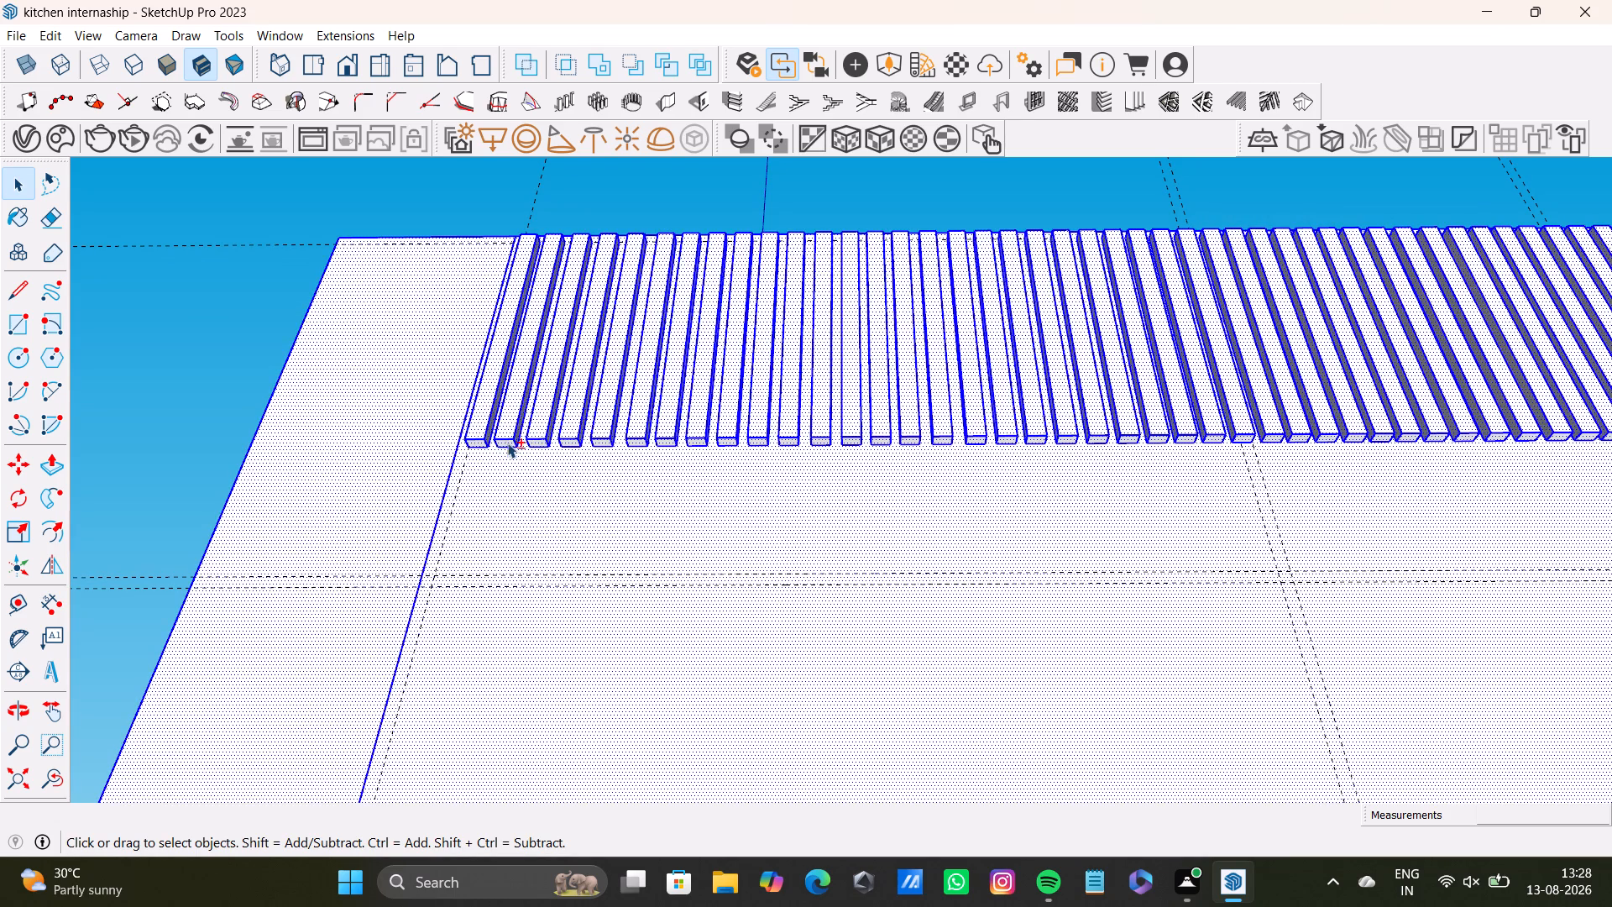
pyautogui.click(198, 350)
# Push/Pull the lower ends of the slat band's first four slats about 6 3/8" to the upper of the two guides below.
pyautogui.scroll(6, 440, 439)
pyautogui.moveTo(490, 450); pyautogui.dragTo(492, 403, button='middle')
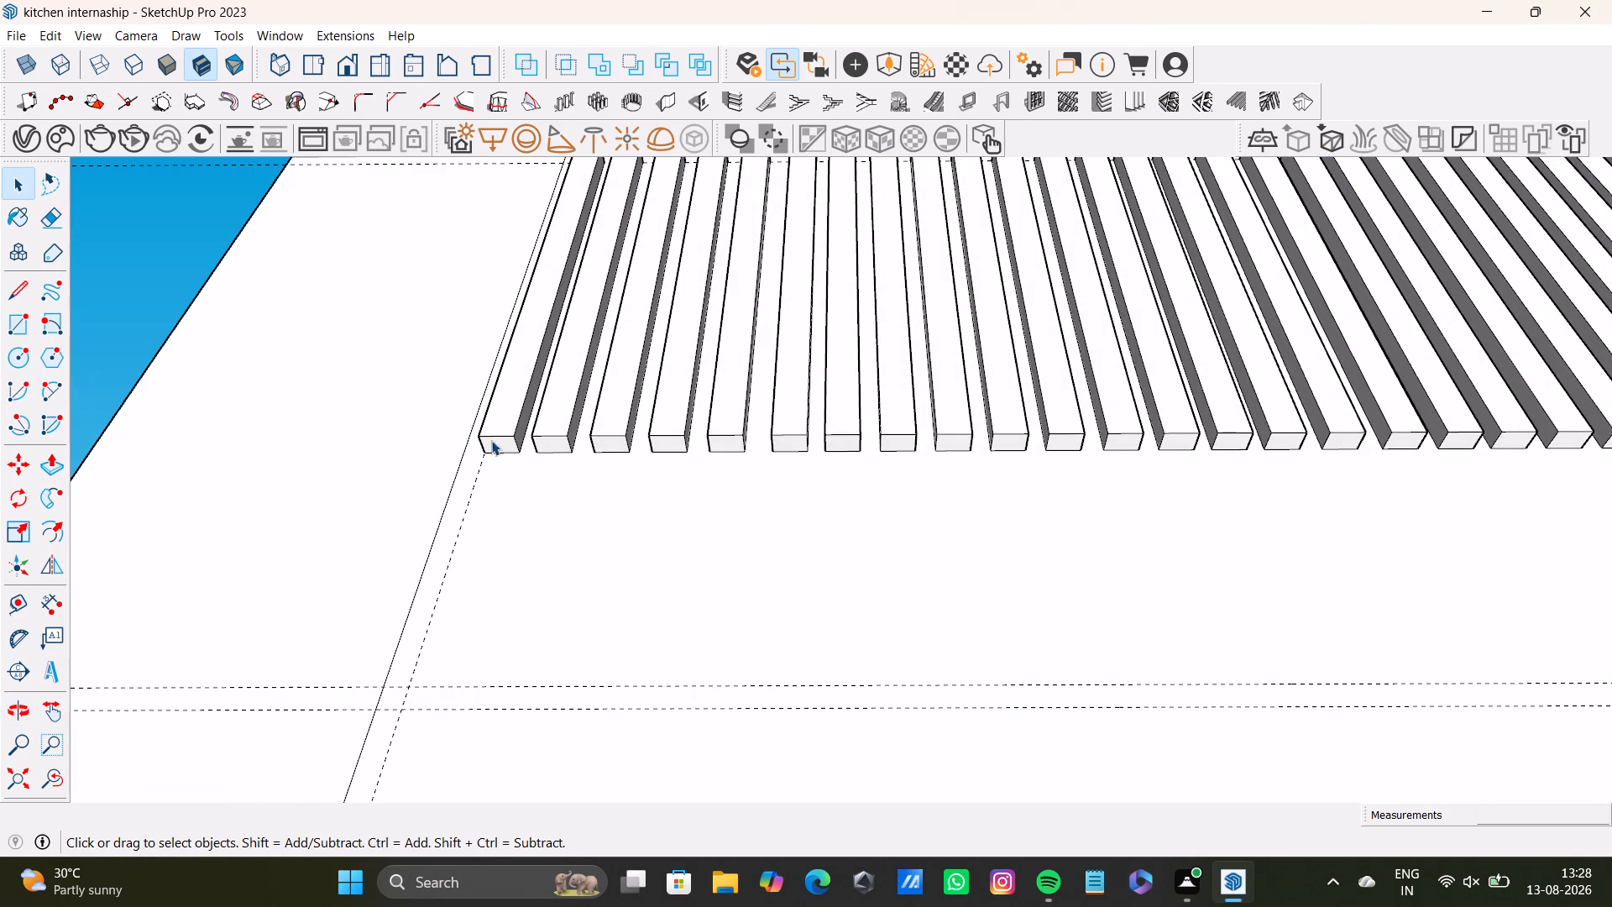
pyautogui.click(497, 445)
pyautogui.keyDown('shift'); pyautogui.click(547, 440); pyautogui.keyUp('shift')
pyautogui.keyDown('shift'); pyautogui.click(605, 437); pyautogui.keyUp('shift')
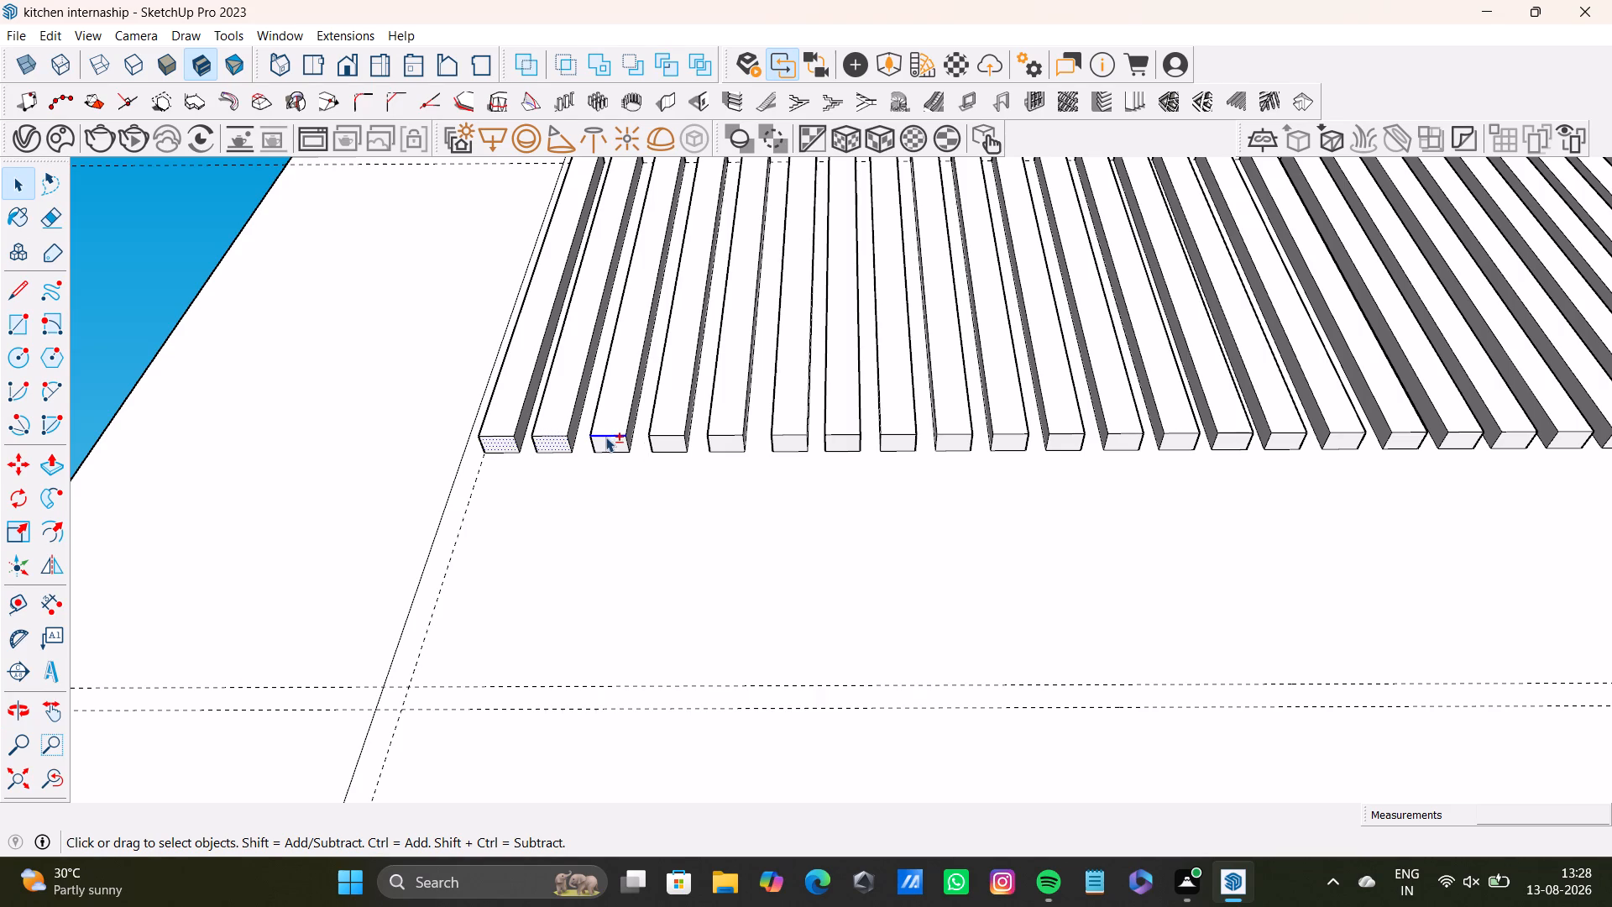
pyautogui.keyDown('shift'); pyautogui.click(615, 446); pyautogui.keyUp('shift')
pyautogui.keyDown('shift'); pyautogui.click(667, 442); pyautogui.keyUp('shift')
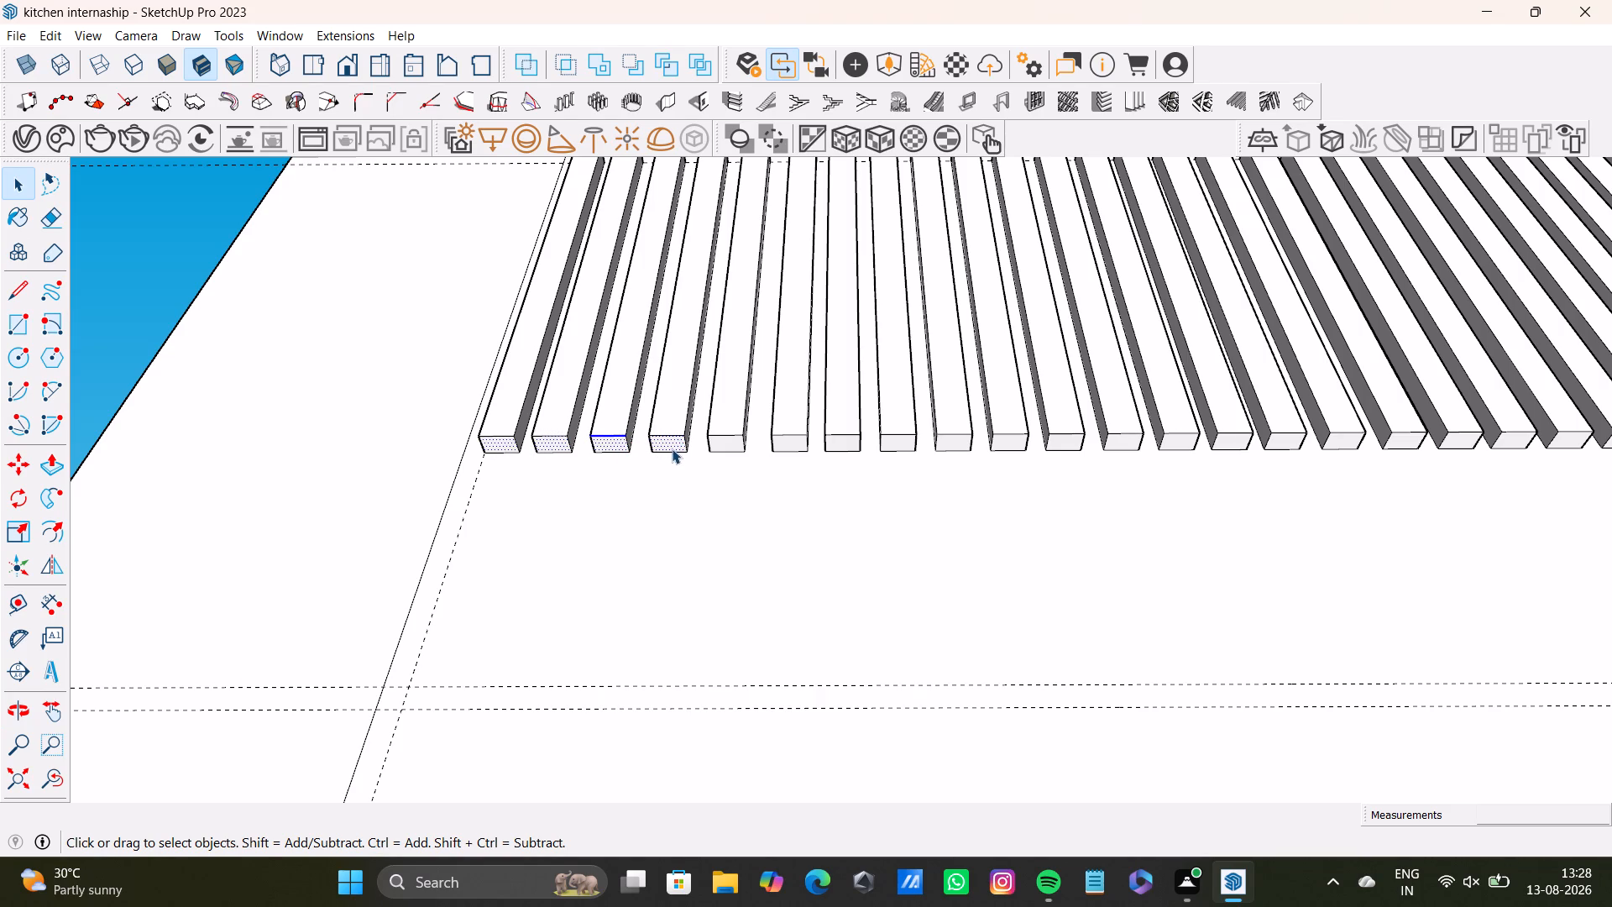
pyautogui.press('p')
pyautogui.click(678, 443)
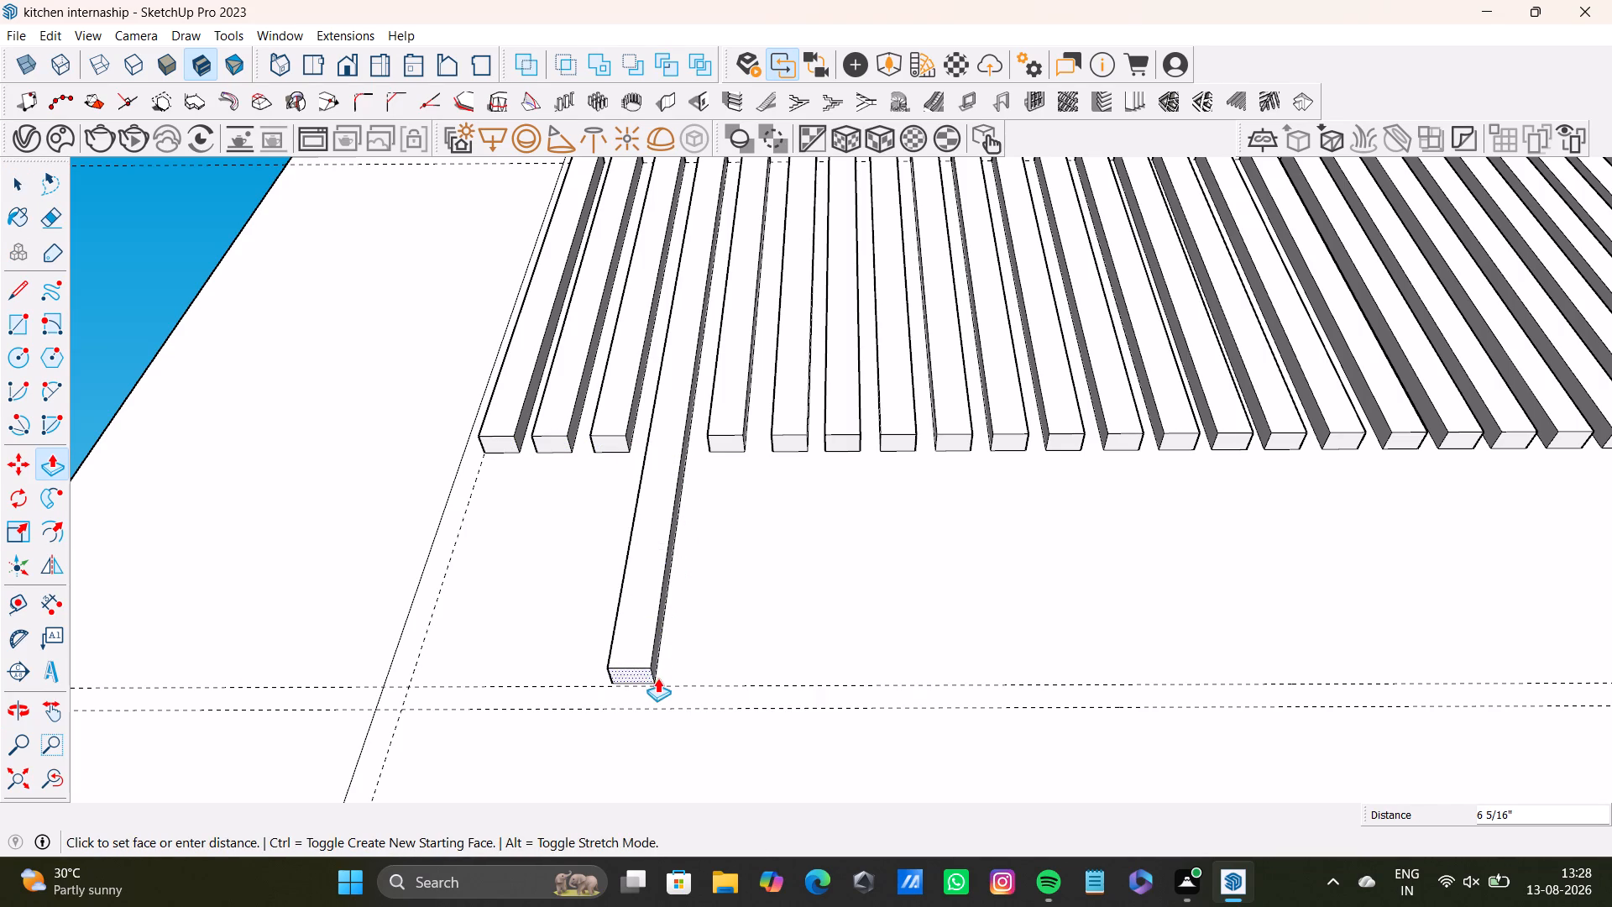
pyautogui.click(657, 678)
pyautogui.click(609, 440)
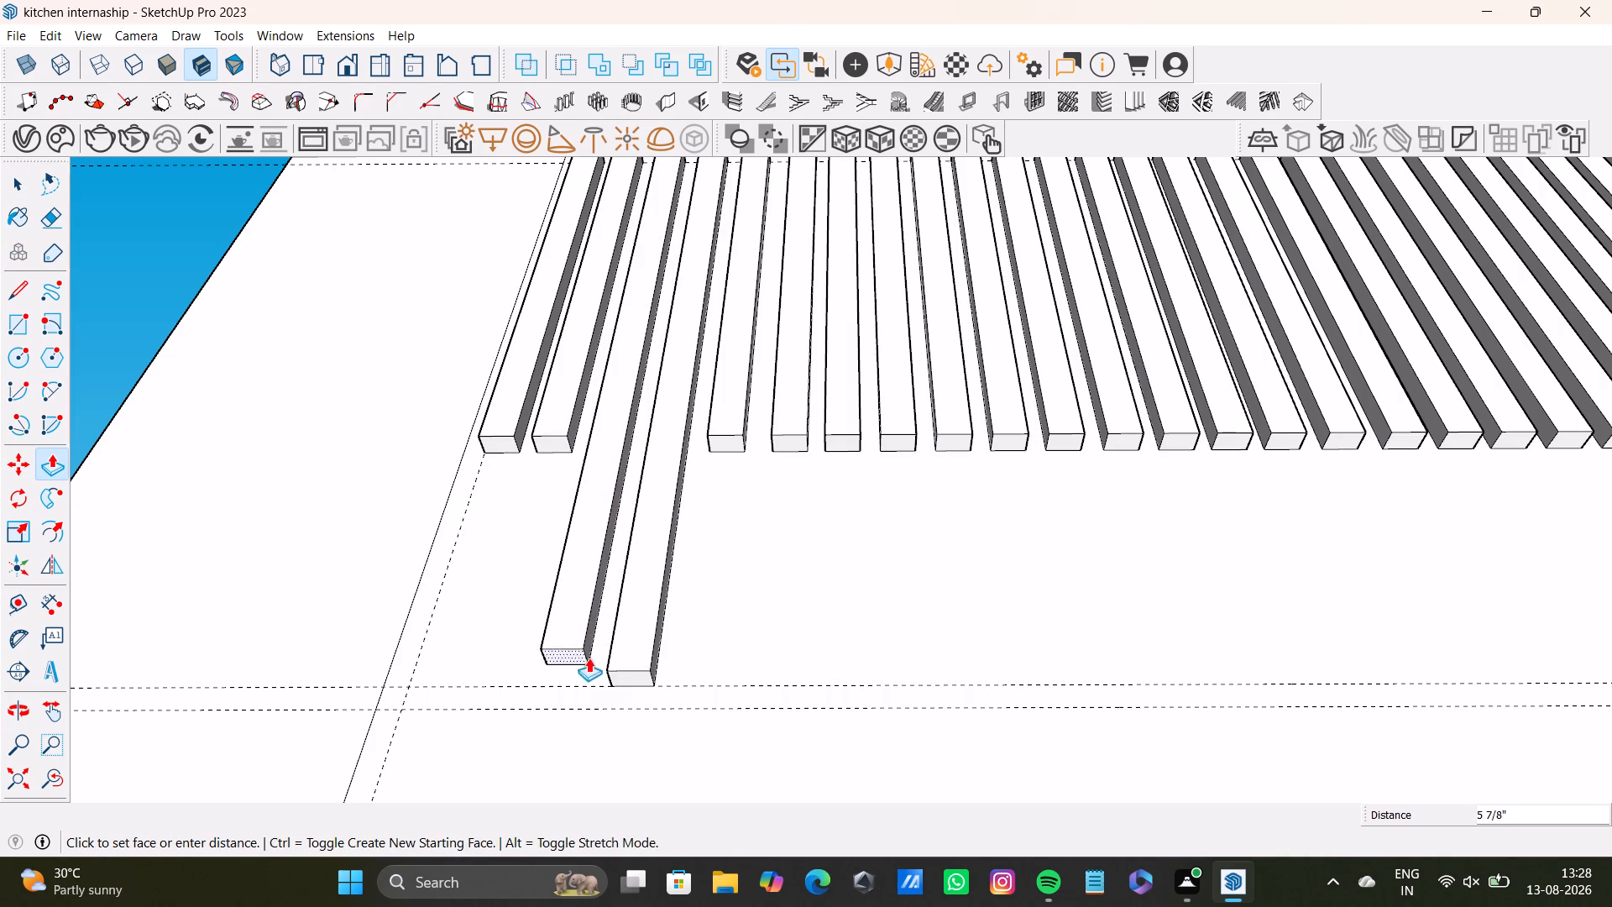
pyautogui.click(593, 679)
pyautogui.click(551, 442)
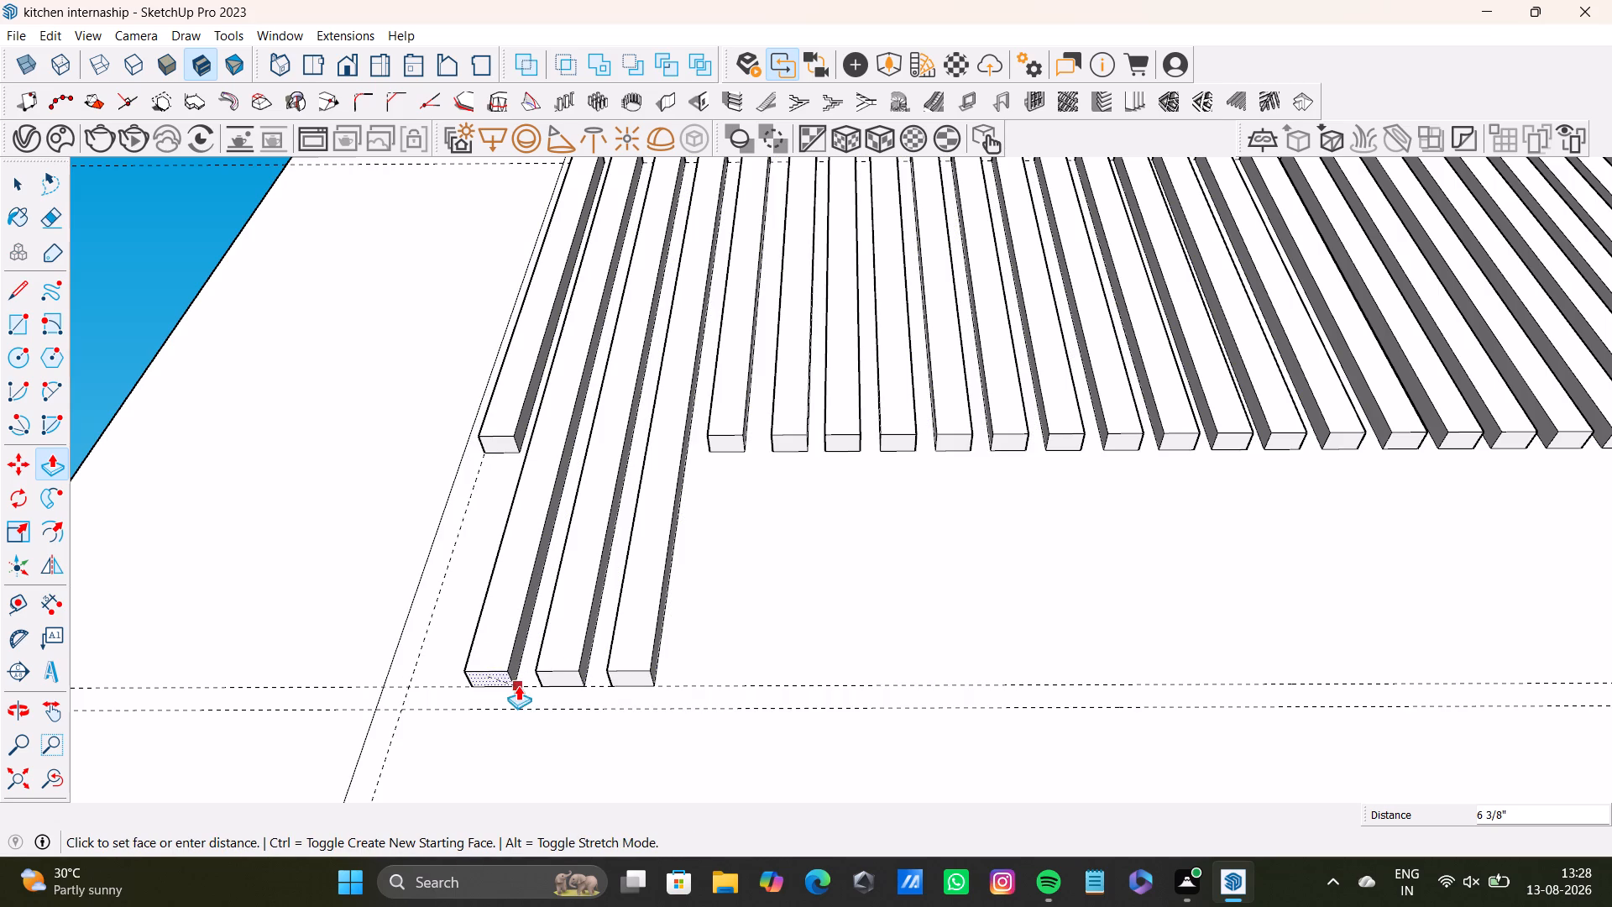
pyautogui.click(518, 685)
pyautogui.click(490, 437)
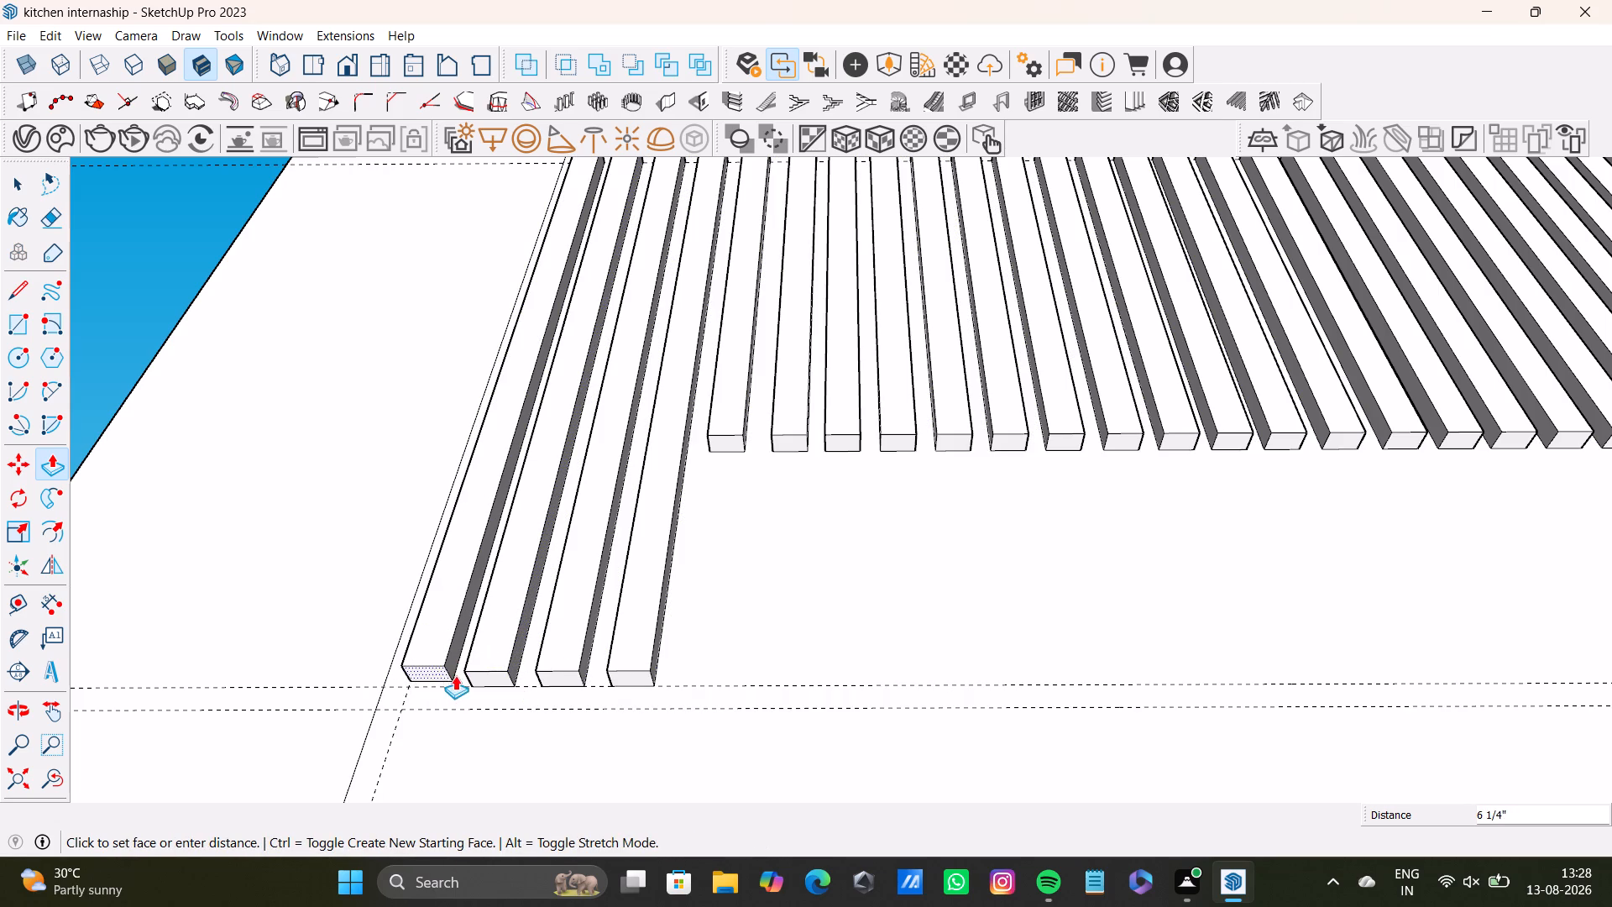
pyautogui.click(455, 680)
# Extend the fifth, sixth and seventh slats about 6 3/8" to the upper guide, correcting the fifth slat's end to meet it.
pyautogui.click(722, 440)
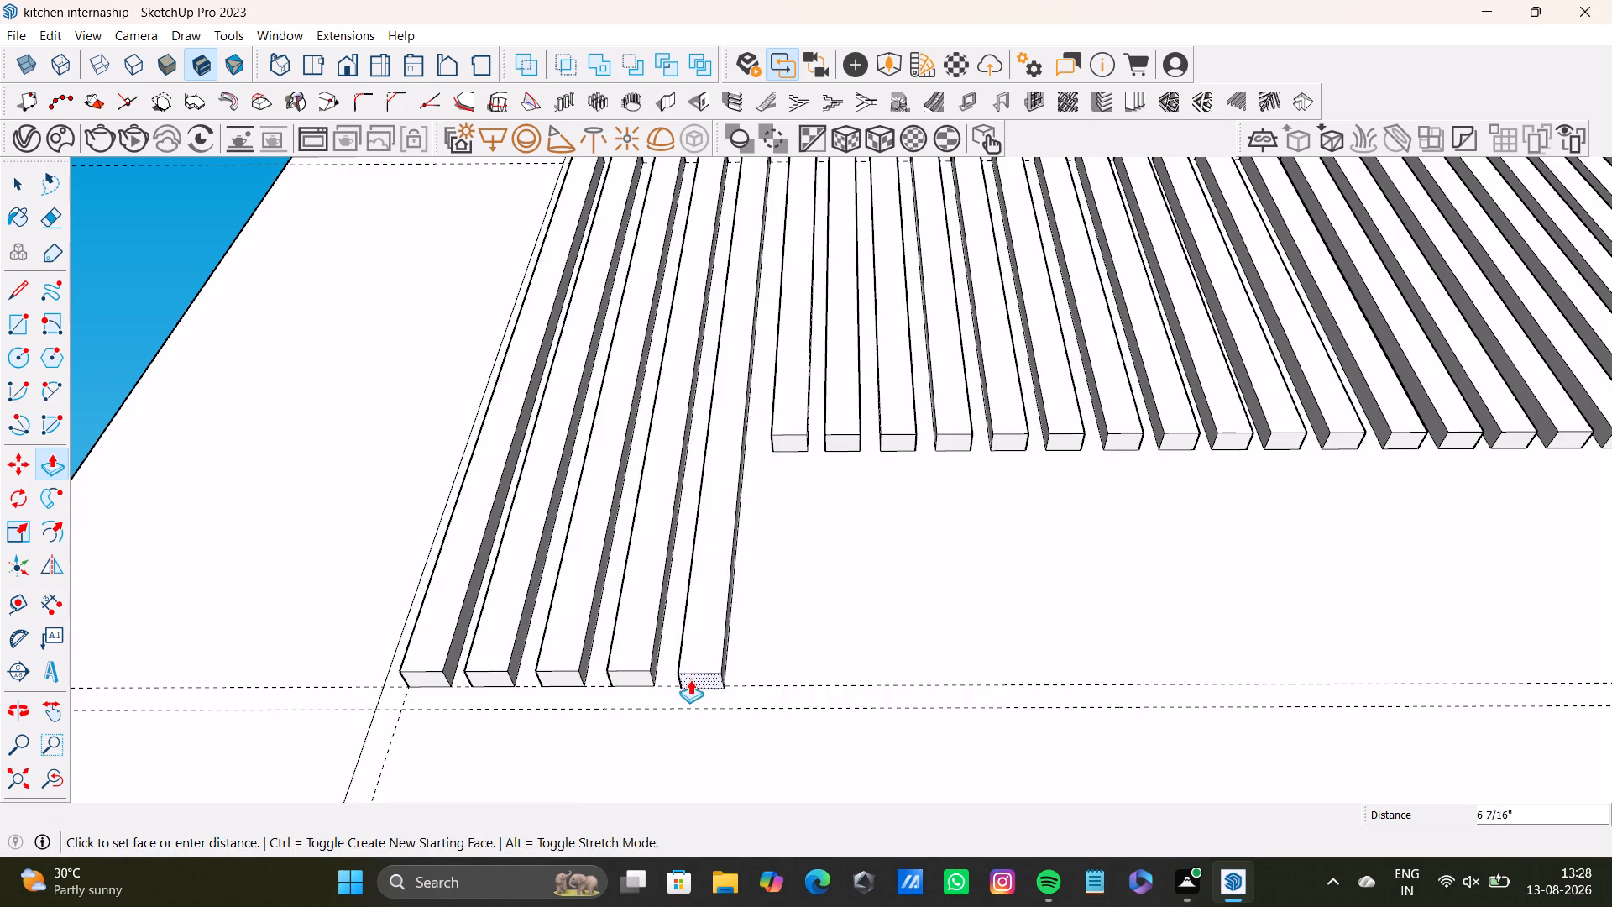
pyautogui.click(689, 673)
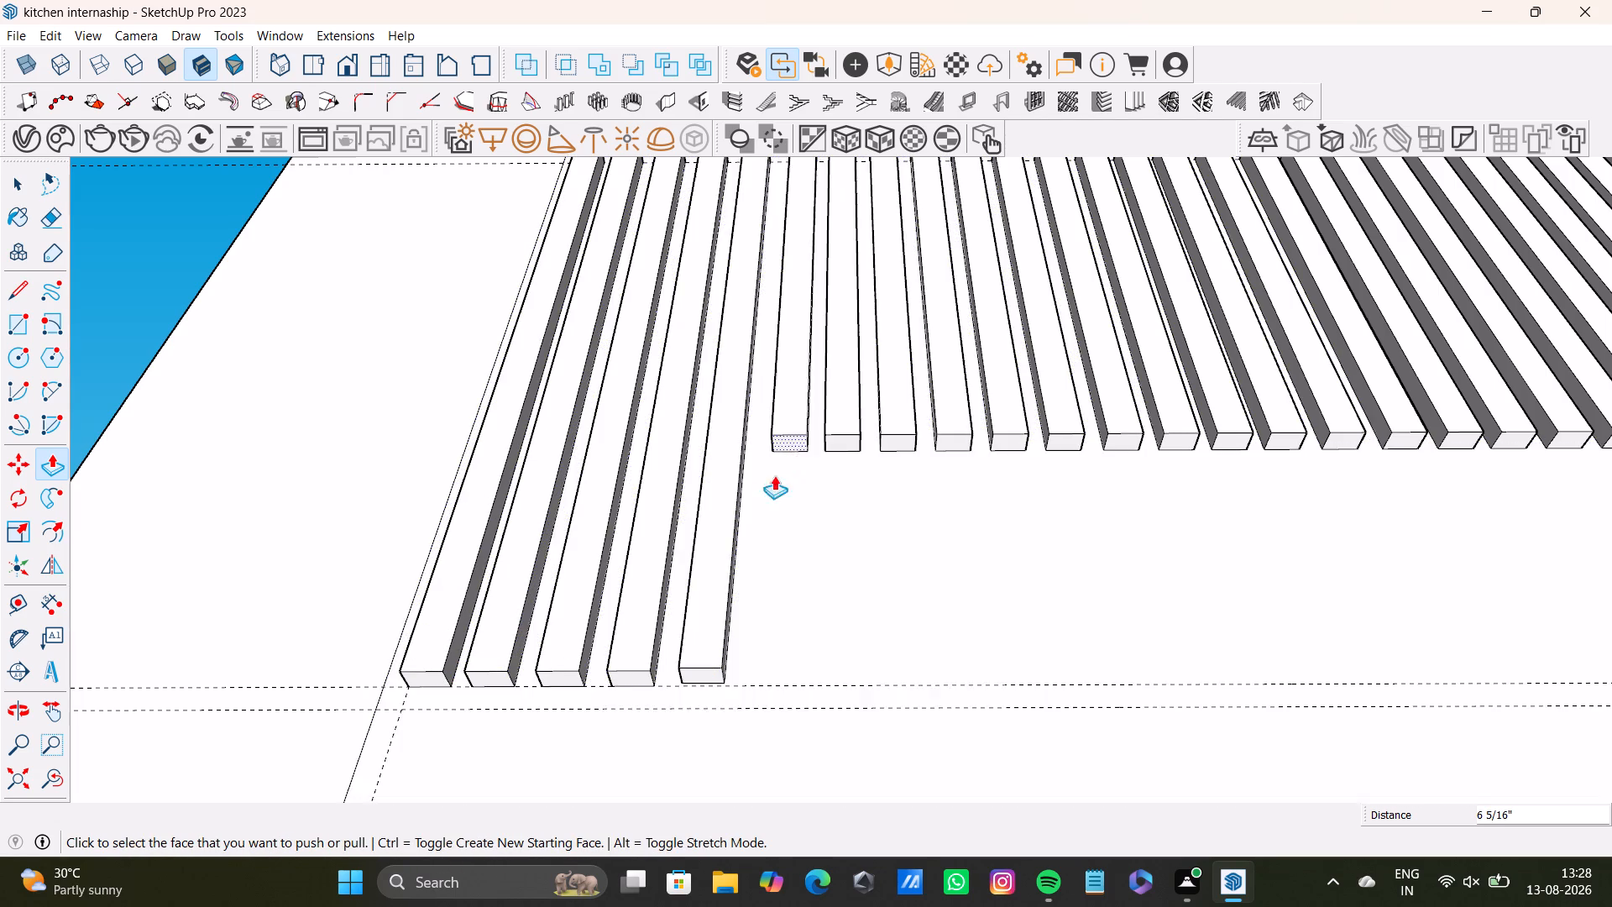
pyautogui.click(709, 669)
pyautogui.click(704, 684)
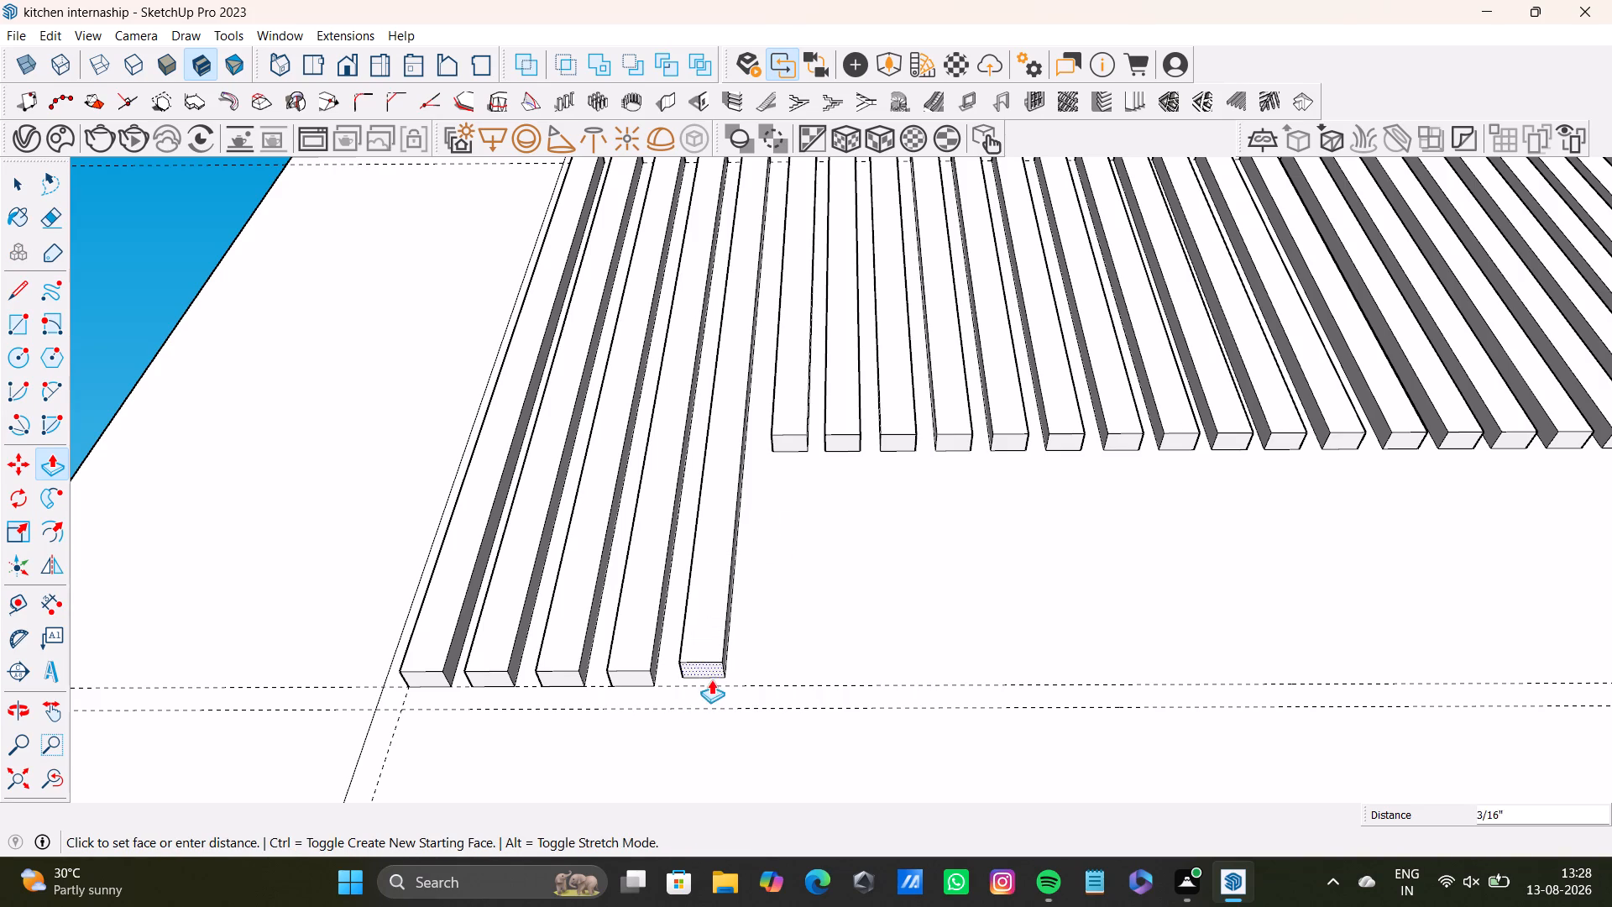
pyautogui.click(709, 684)
pyautogui.keyDown('shift'); pyautogui.moveTo(885, 599); pyautogui.dragTo(497, 542, button='middle'); pyautogui.keyUp('shift')
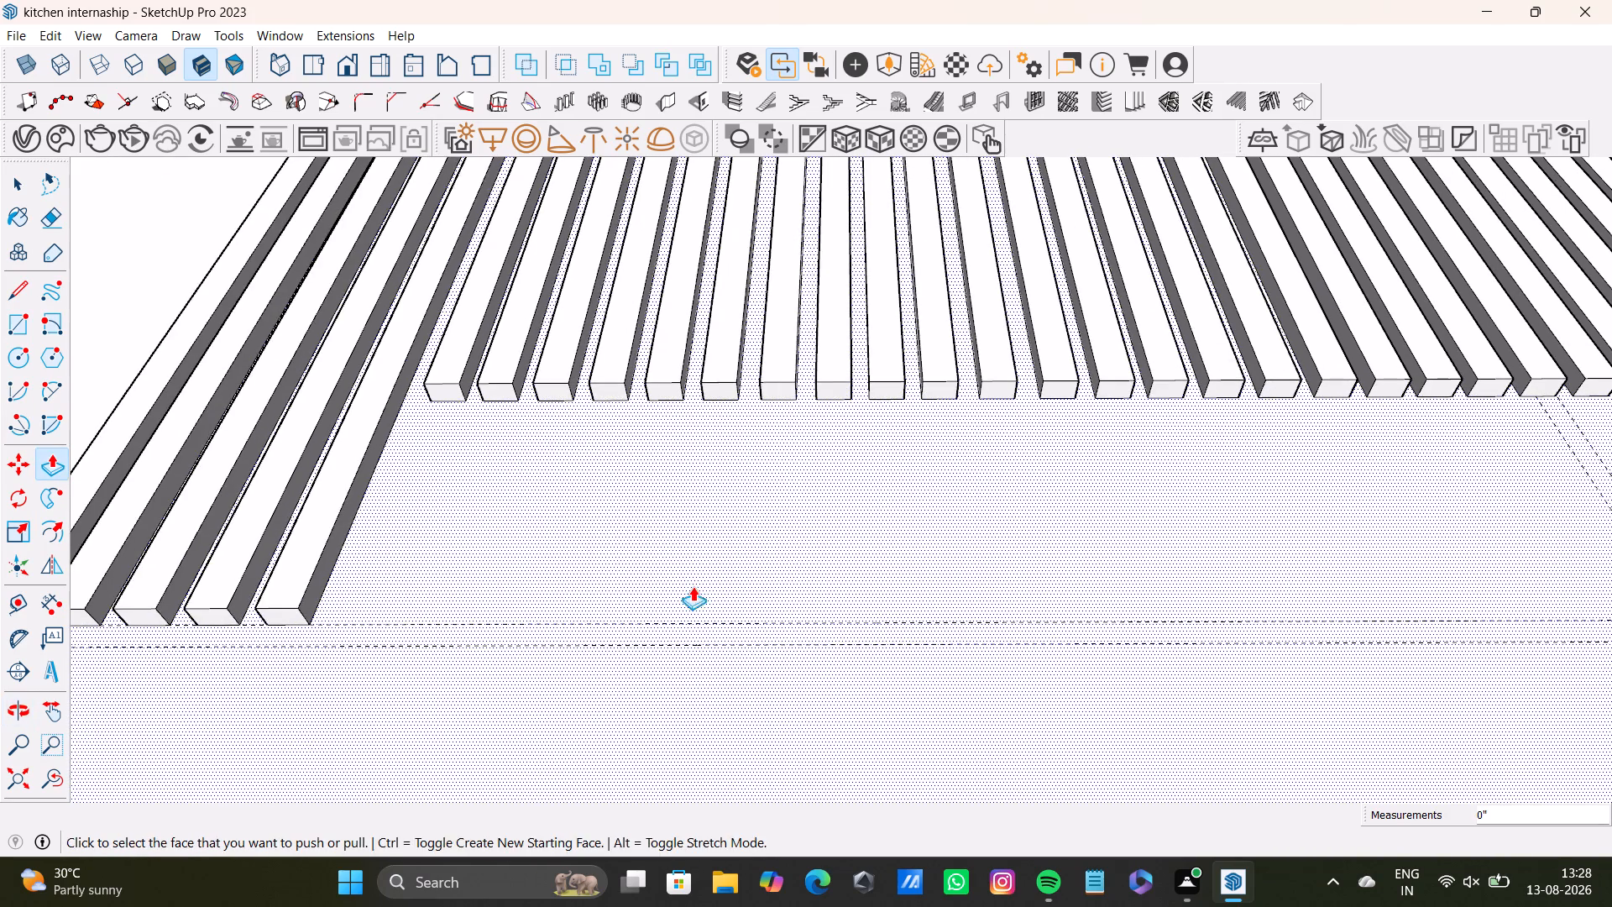
pyautogui.moveTo(714, 594); pyautogui.dragTo(709, 635, button='middle')
pyautogui.click(443, 388)
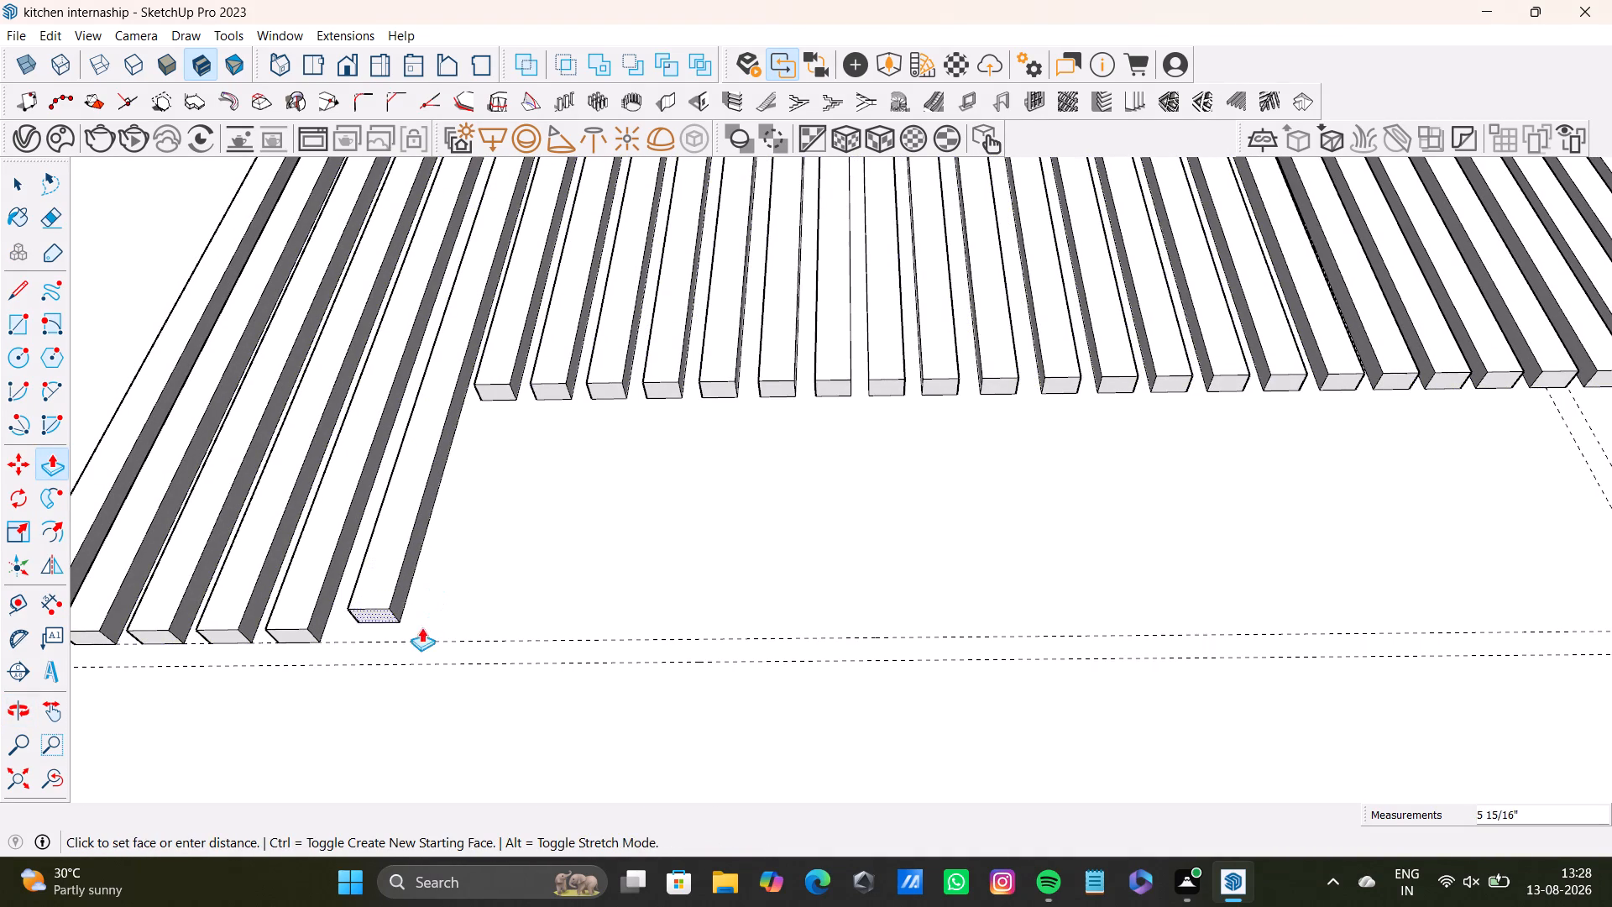
pyautogui.click(415, 641)
pyautogui.click(500, 385)
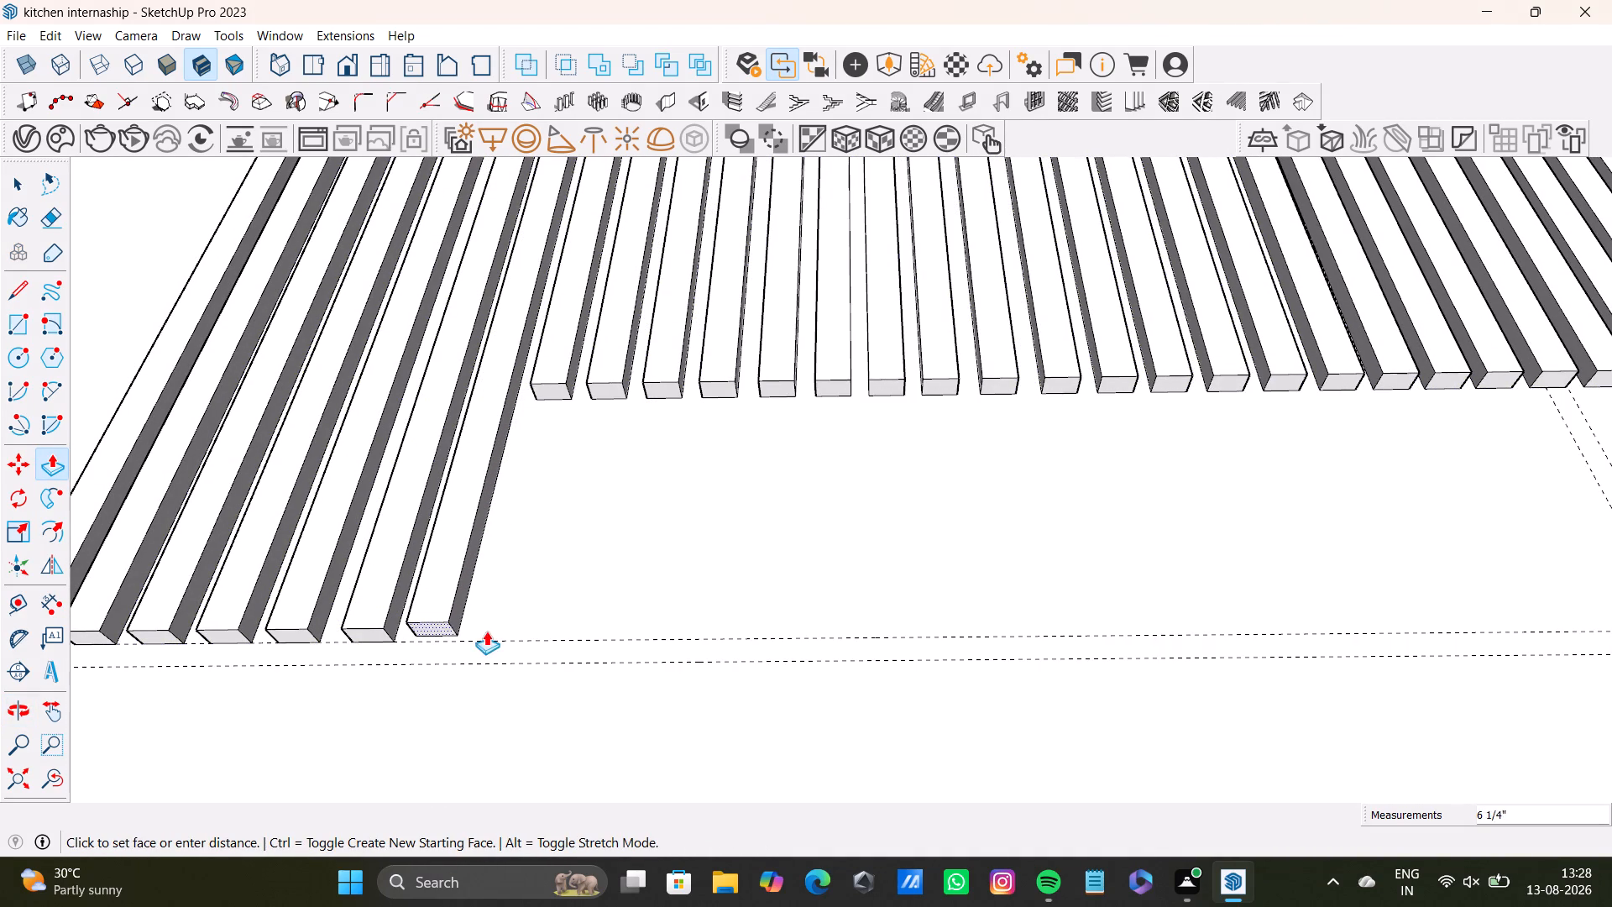
pyautogui.click(485, 642)
# Extend the eighth through eleventh slats about 6 3/8" down to the upper of the two guides.
pyautogui.click(552, 390)
pyautogui.click(533, 637)
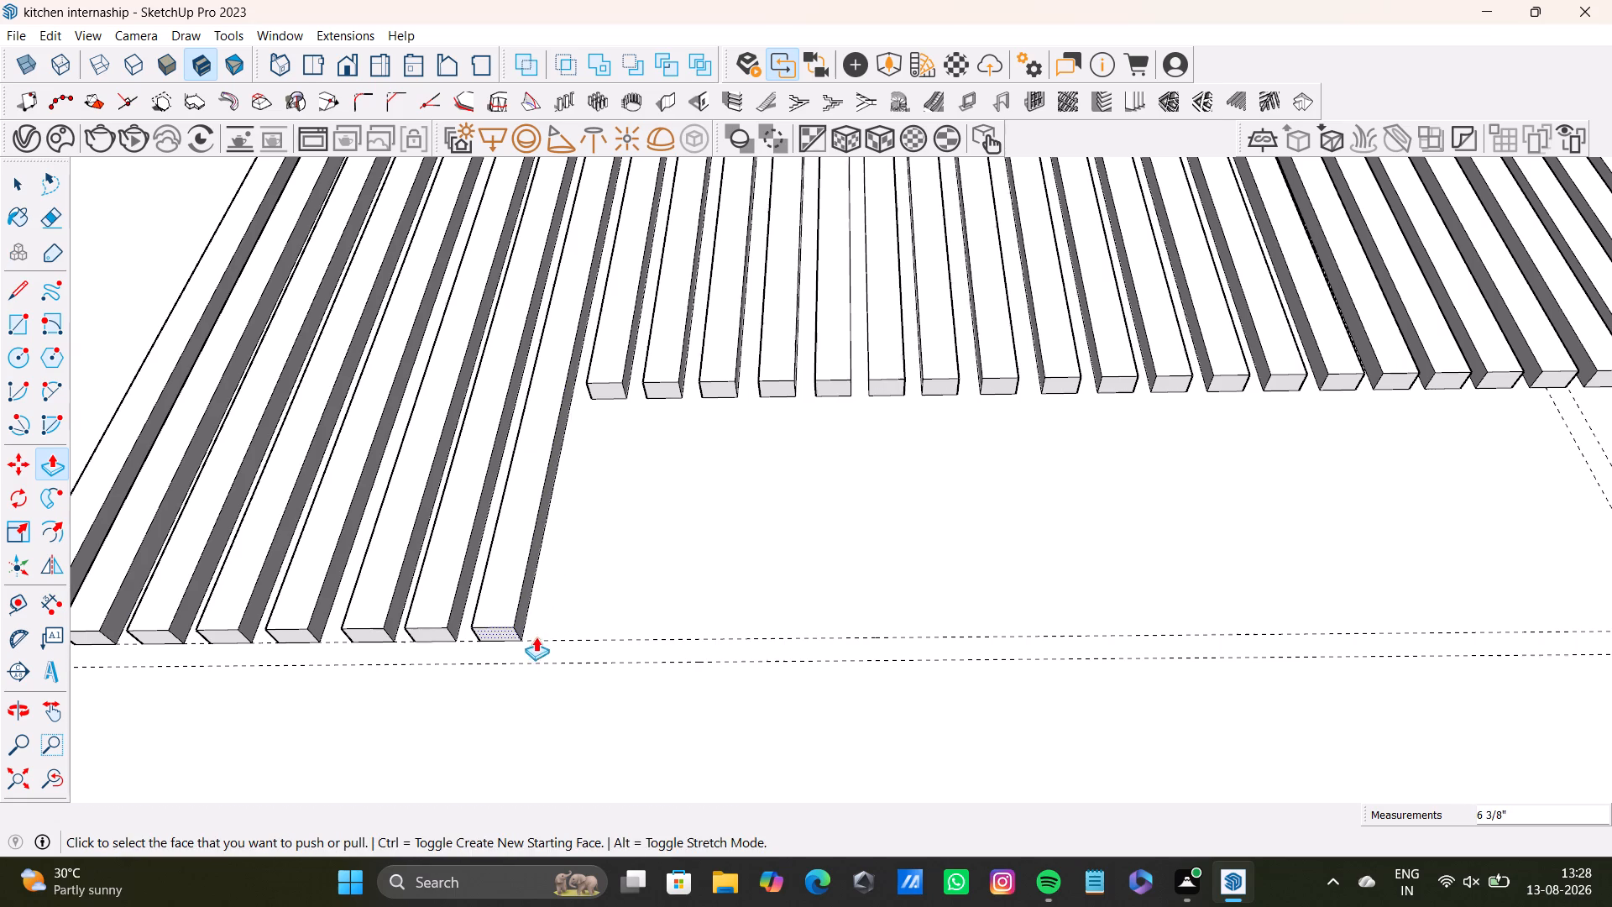
pyautogui.click(601, 383)
pyautogui.click(573, 629)
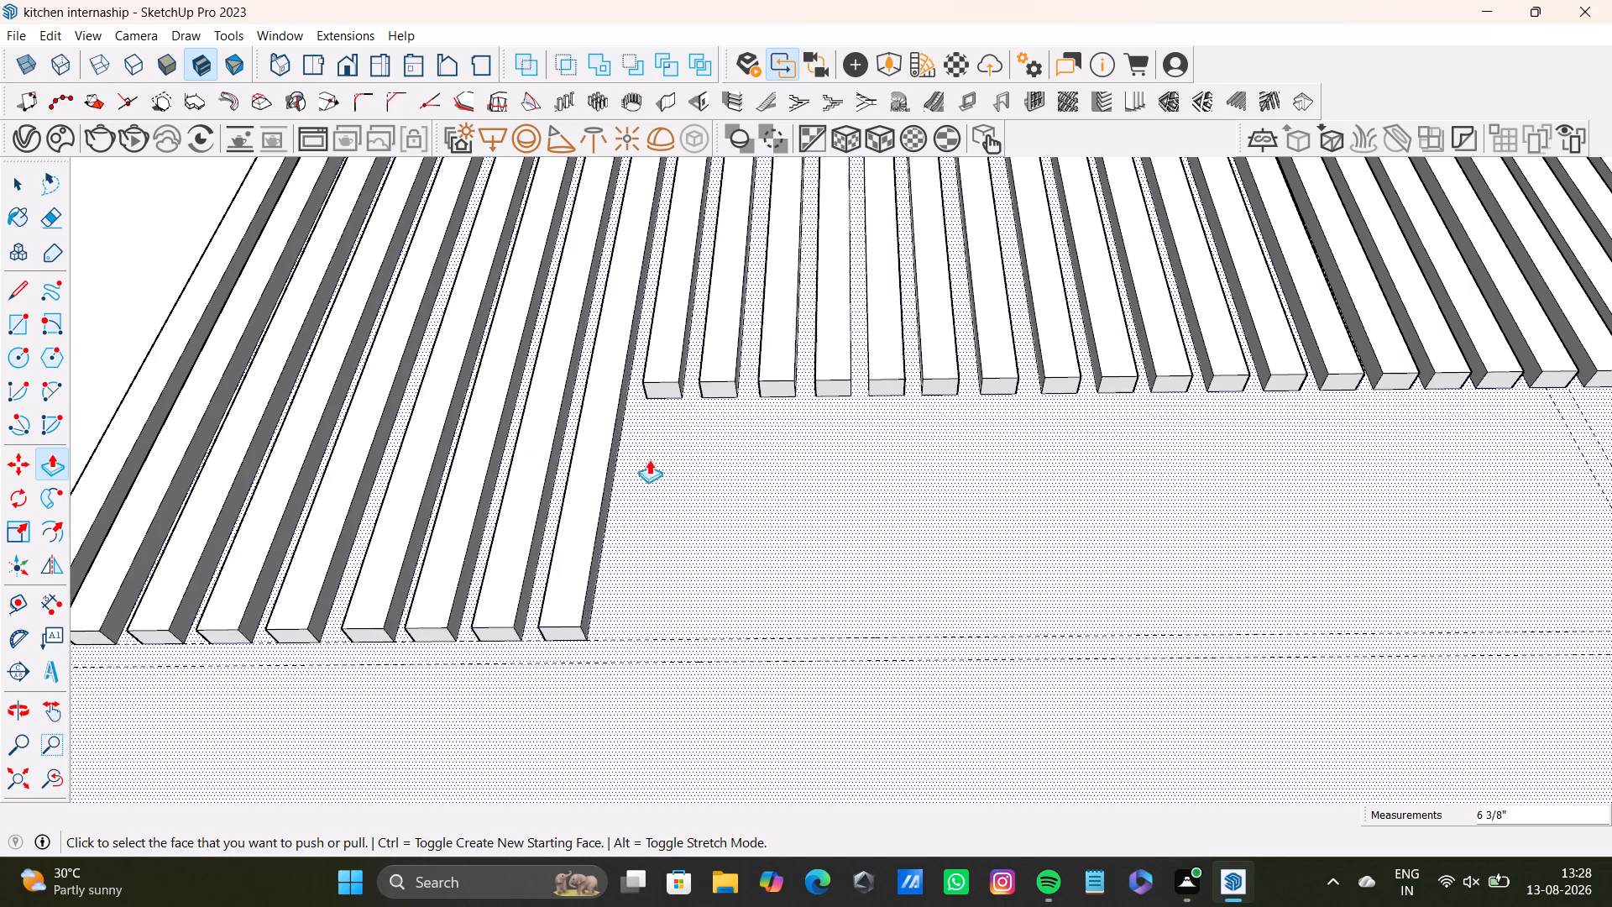
pyautogui.click(672, 384)
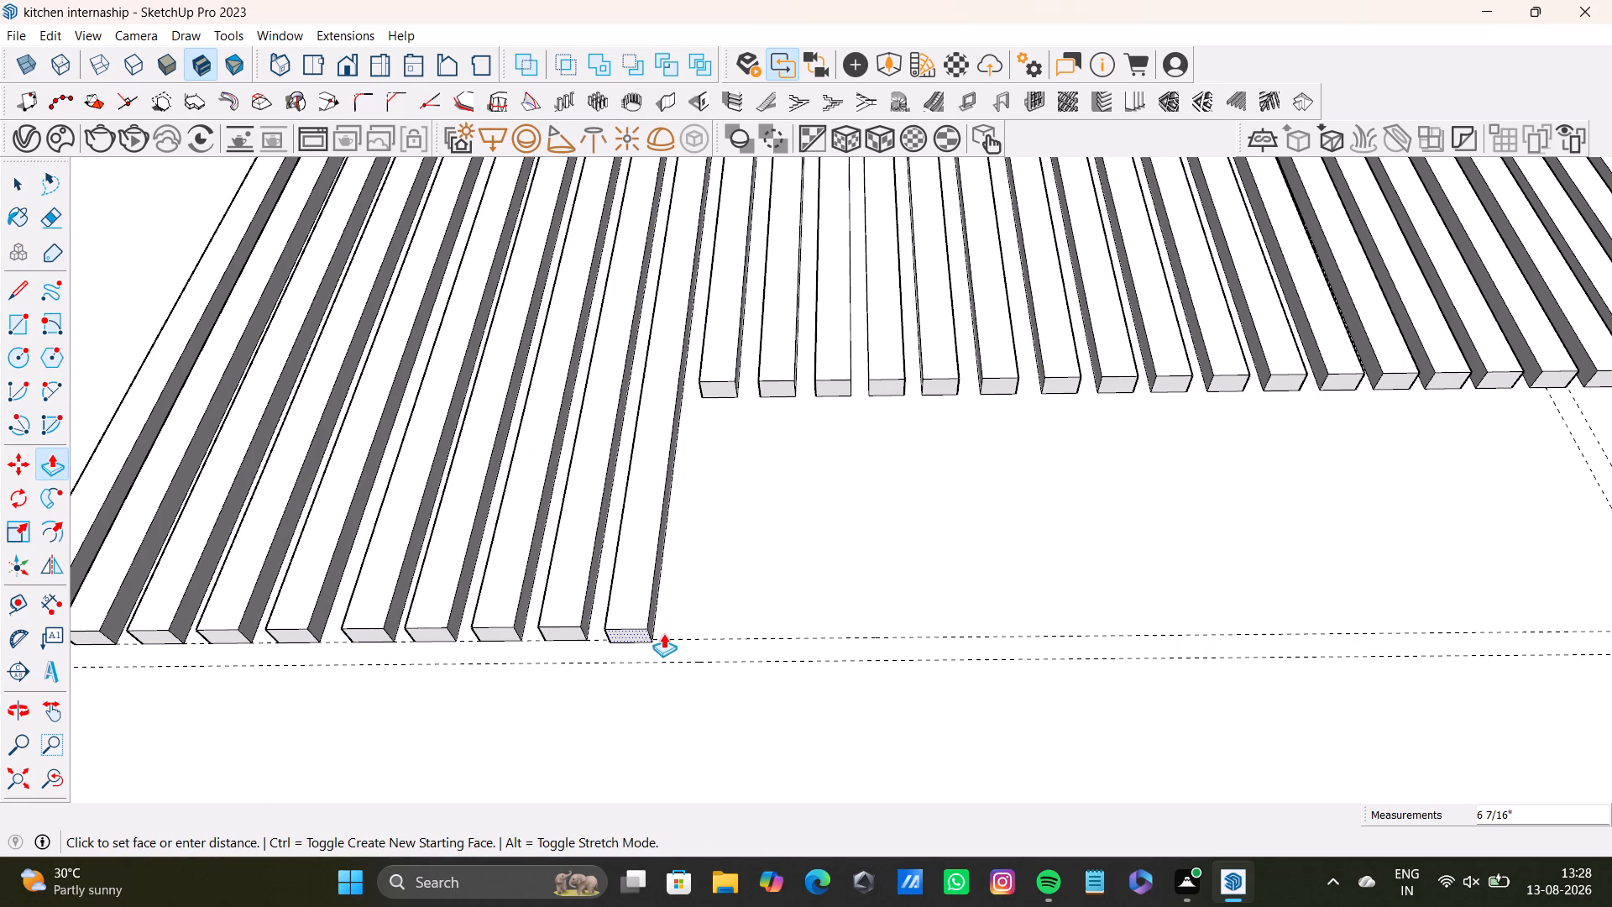
pyautogui.click(663, 631)
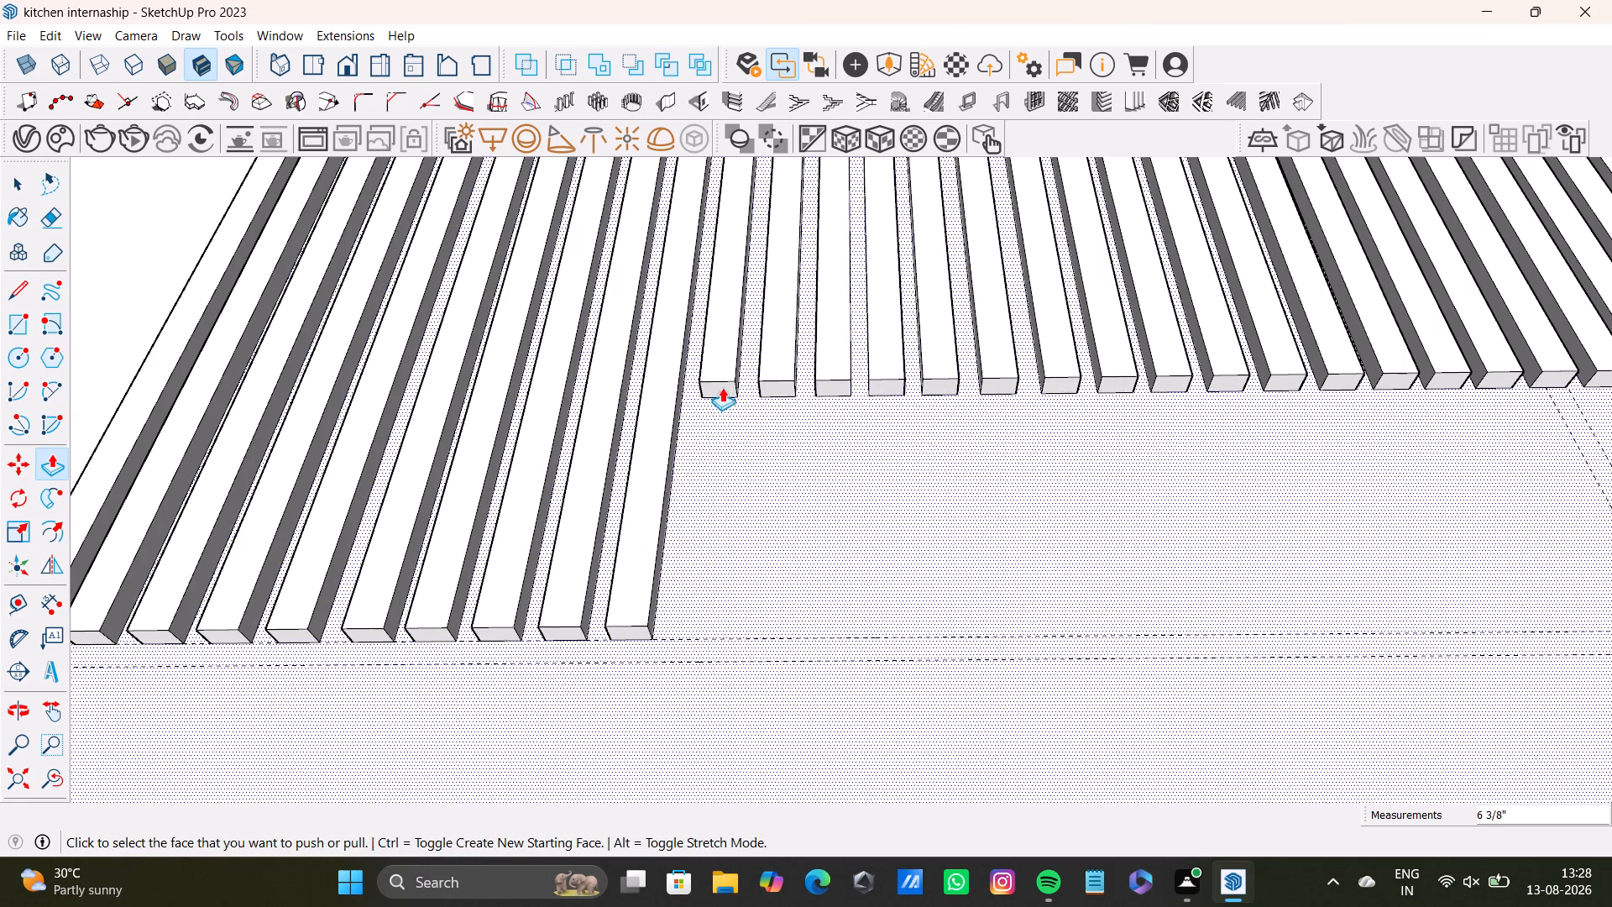
pyautogui.click(722, 386)
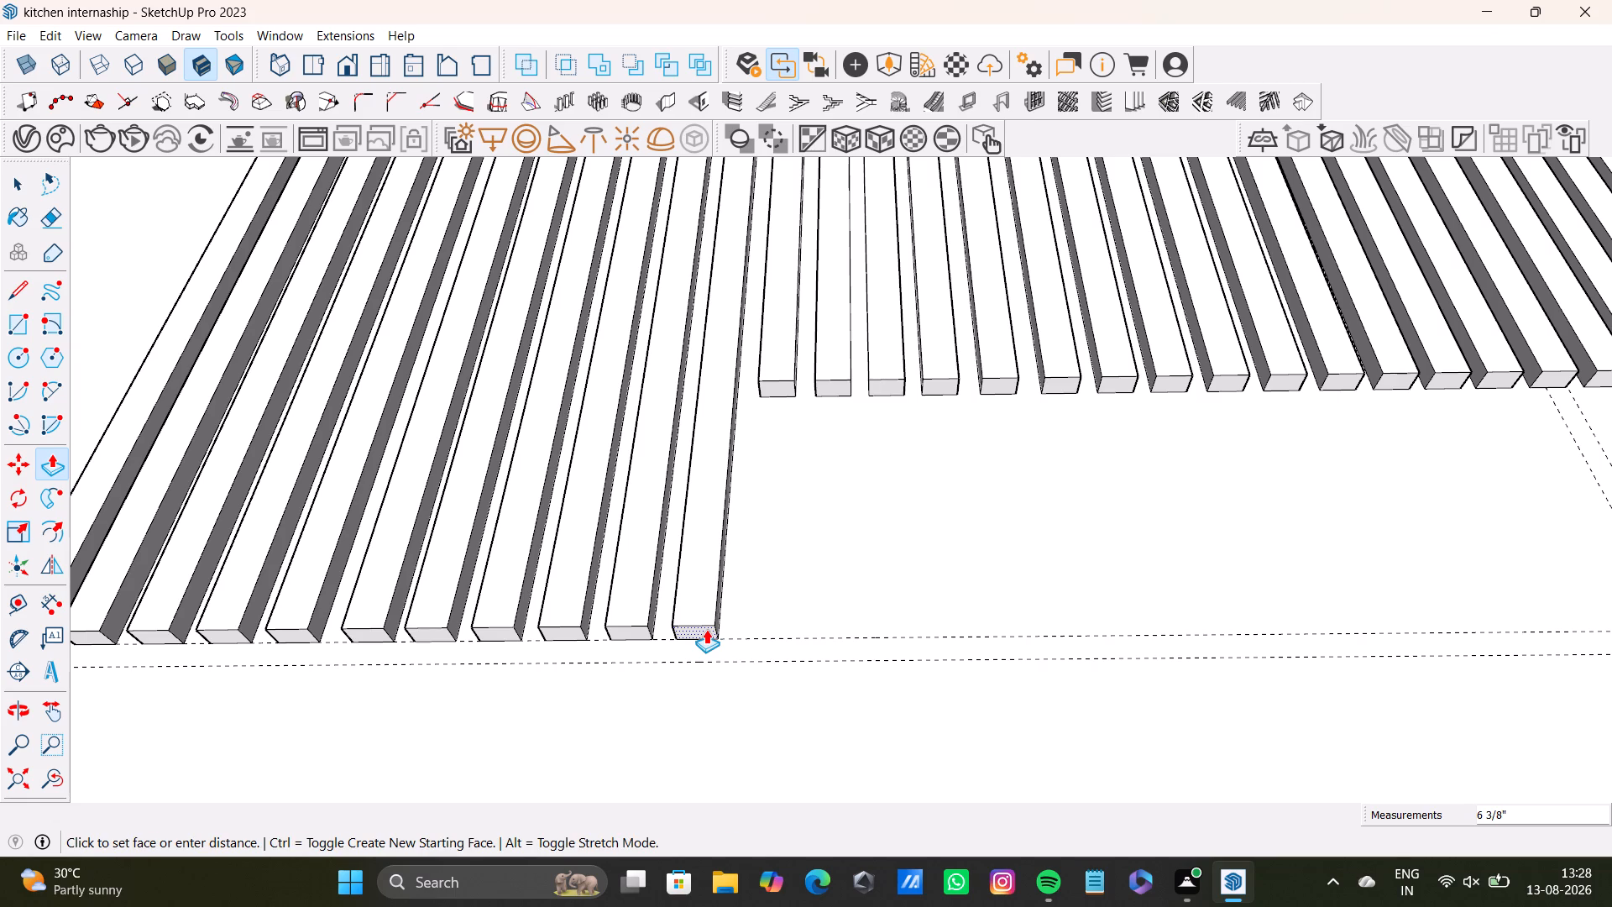
pyautogui.click(706, 629)
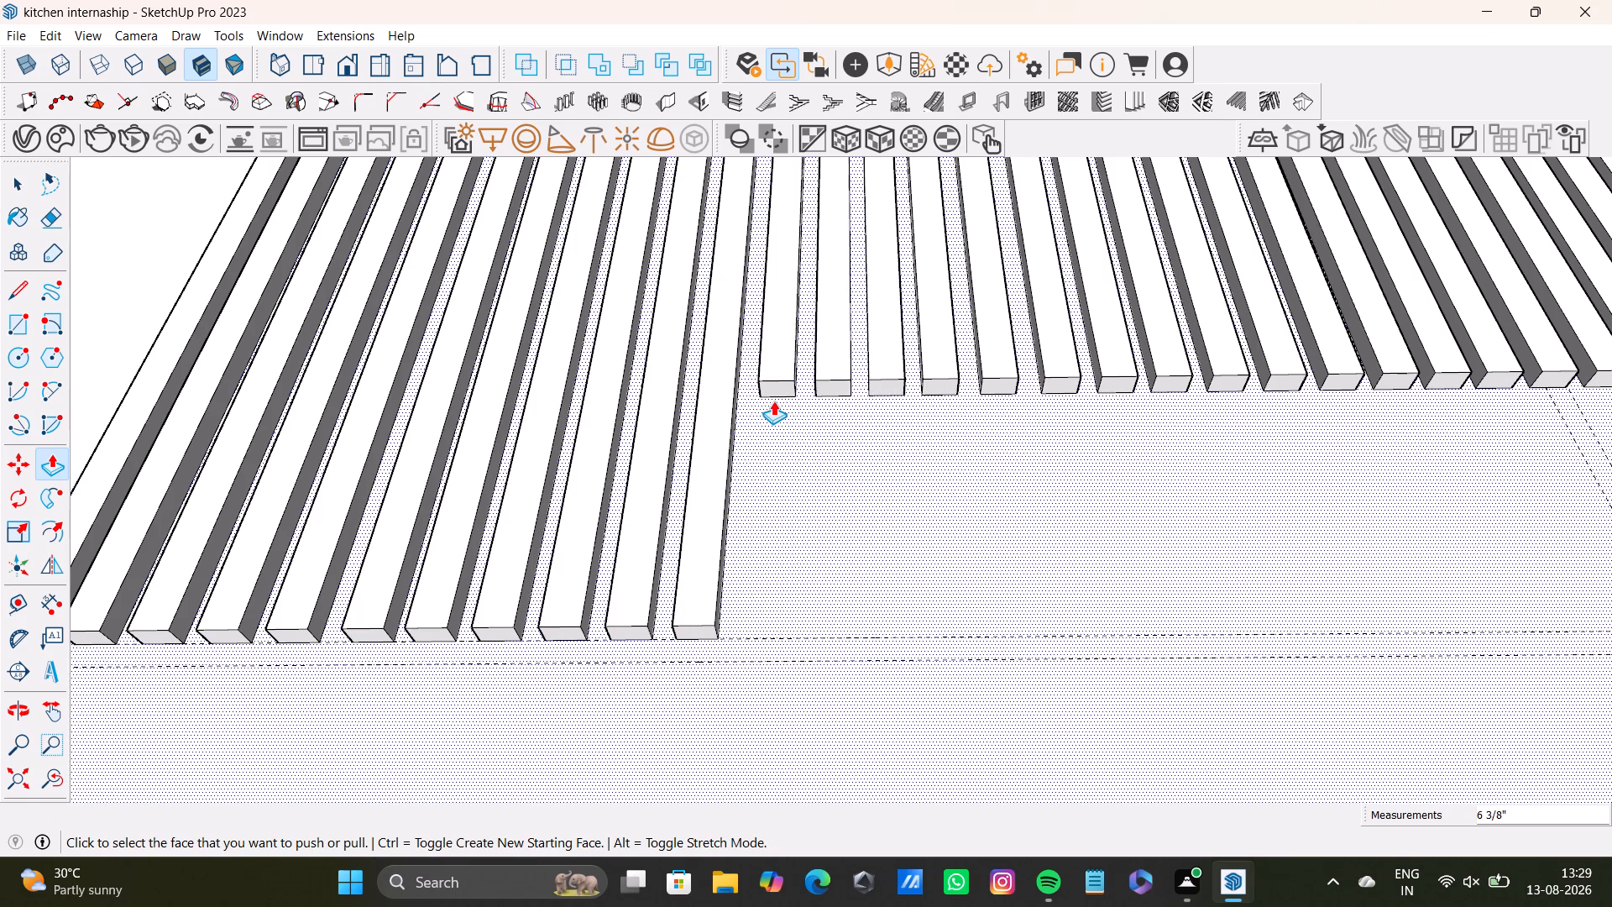
# Extend the twelfth through fifteenth slats down to the upper guide, in line with the slats already lengthened.
pyautogui.click(776, 385)
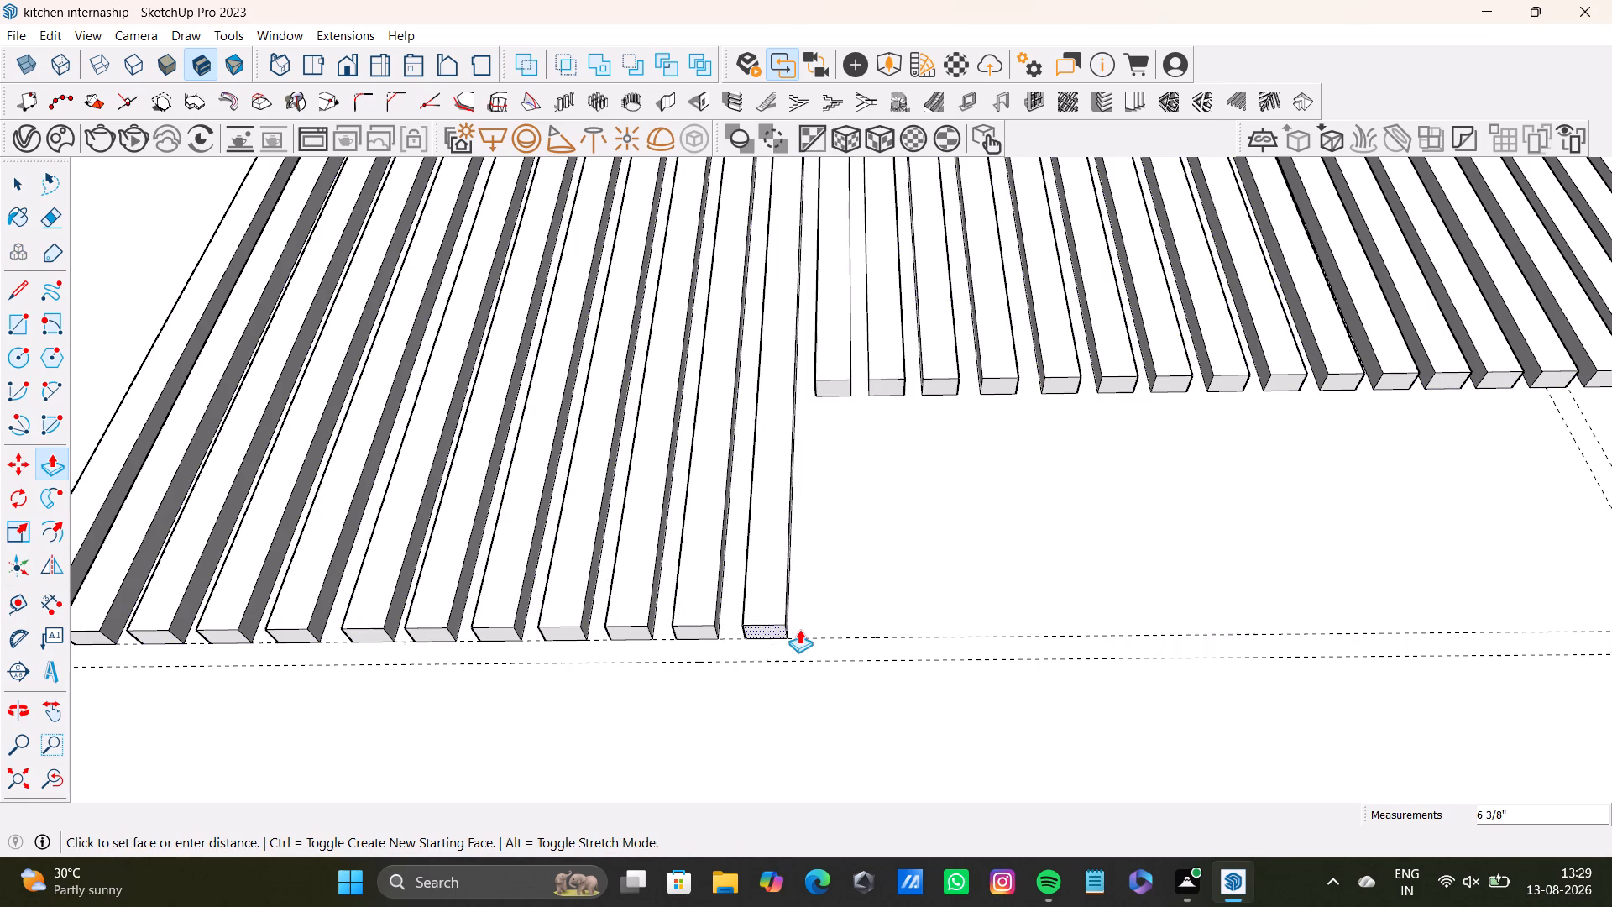
pyautogui.click(798, 630)
pyautogui.click(840, 391)
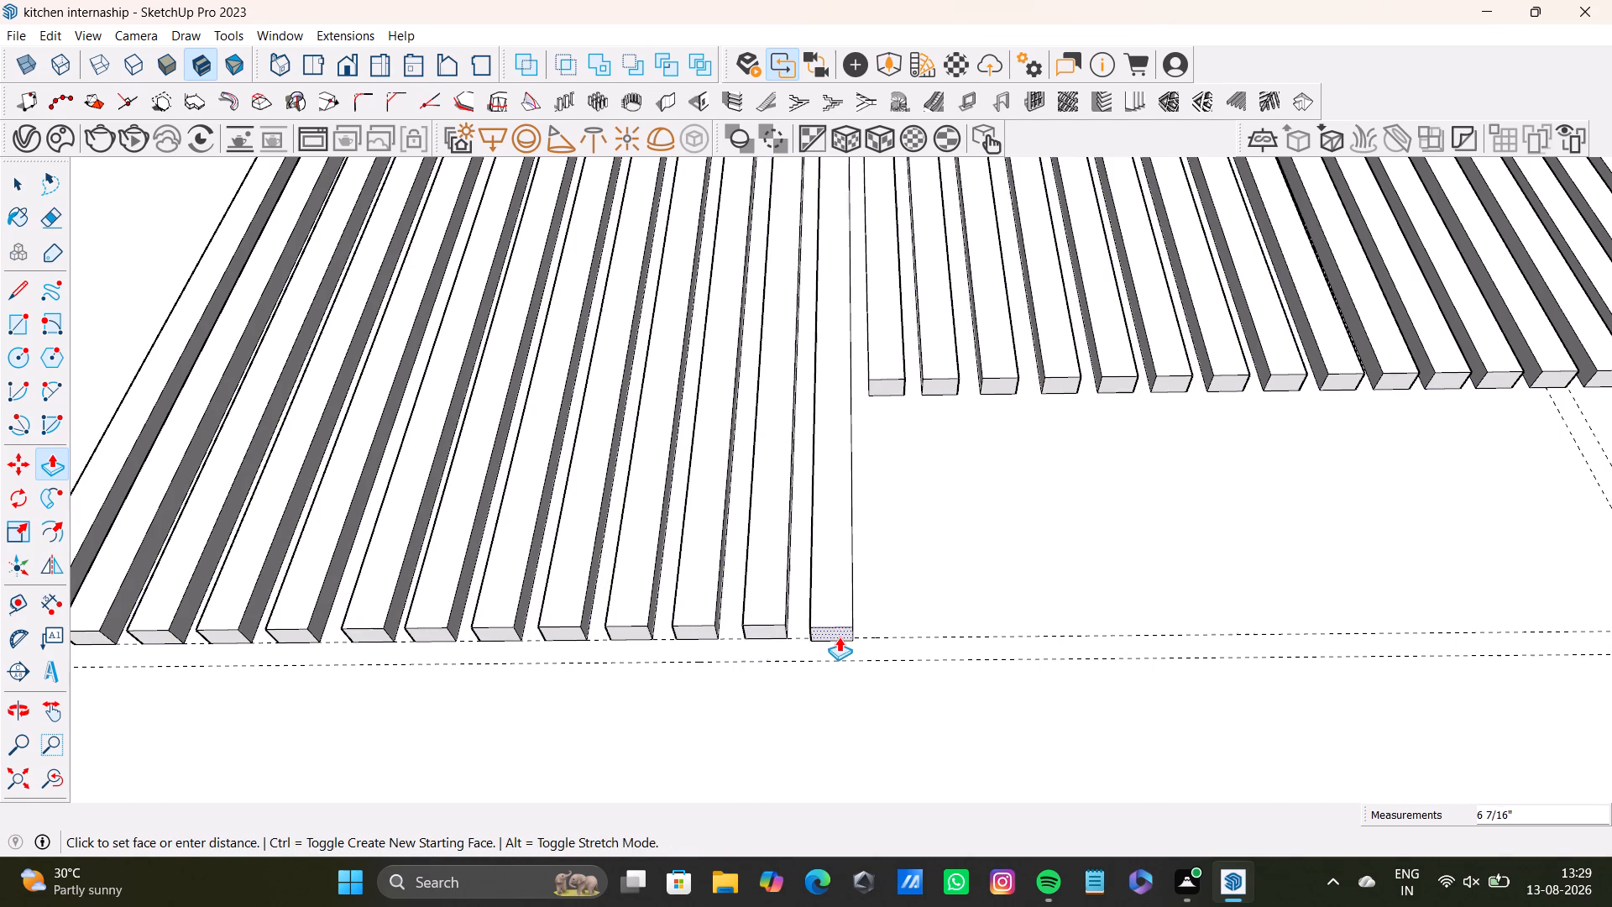
pyautogui.click(839, 633)
pyautogui.click(883, 381)
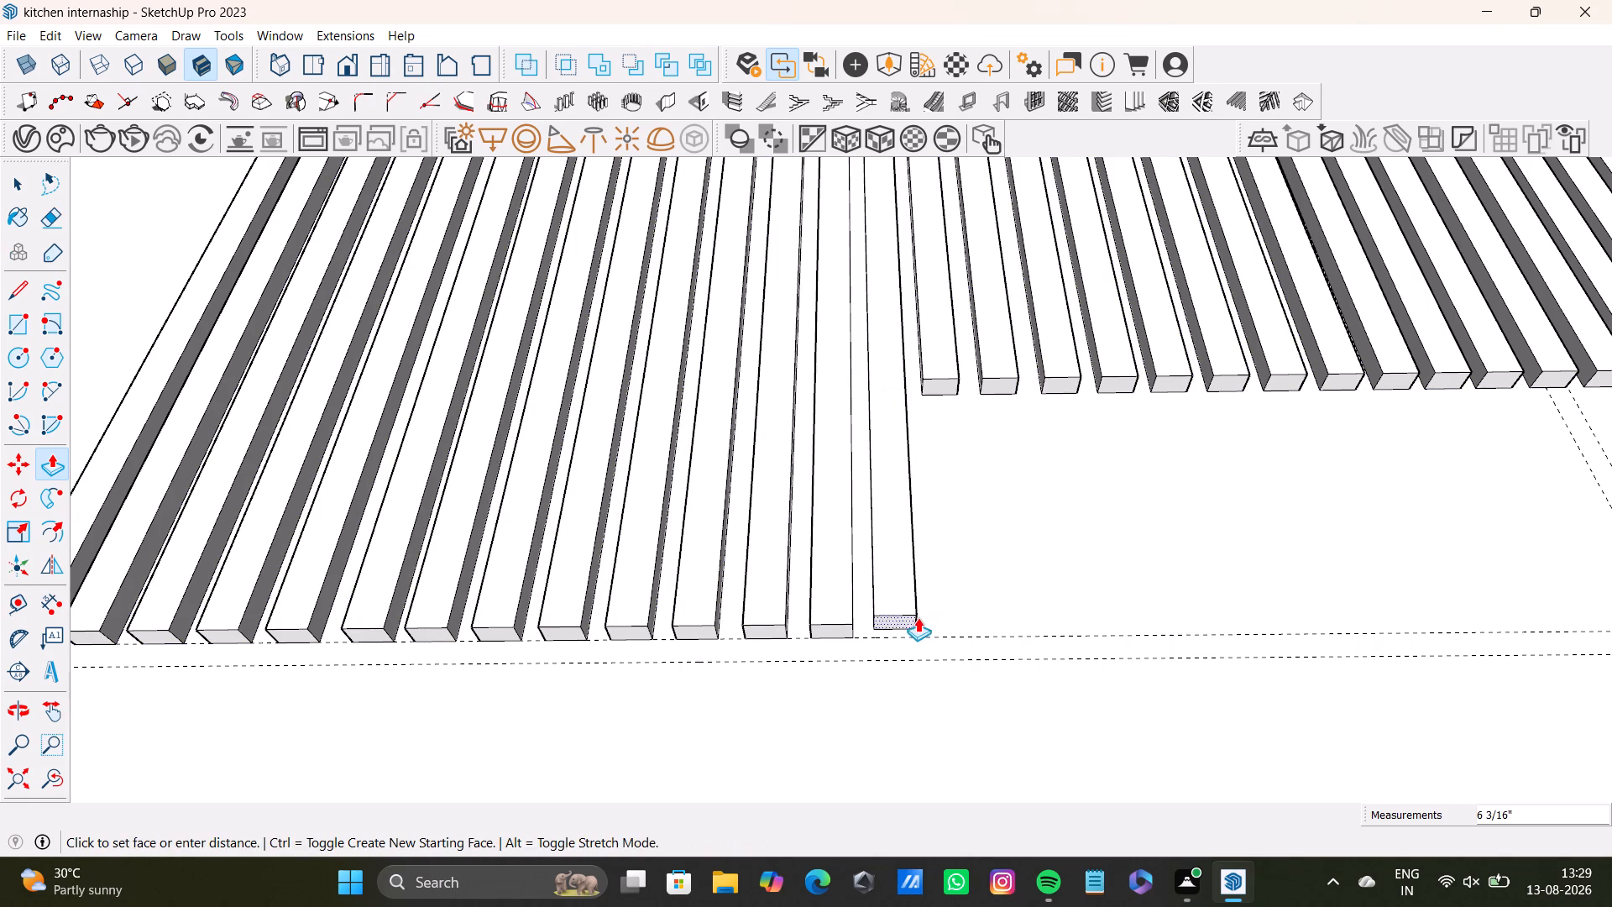
pyautogui.click(918, 626)
pyautogui.click(942, 390)
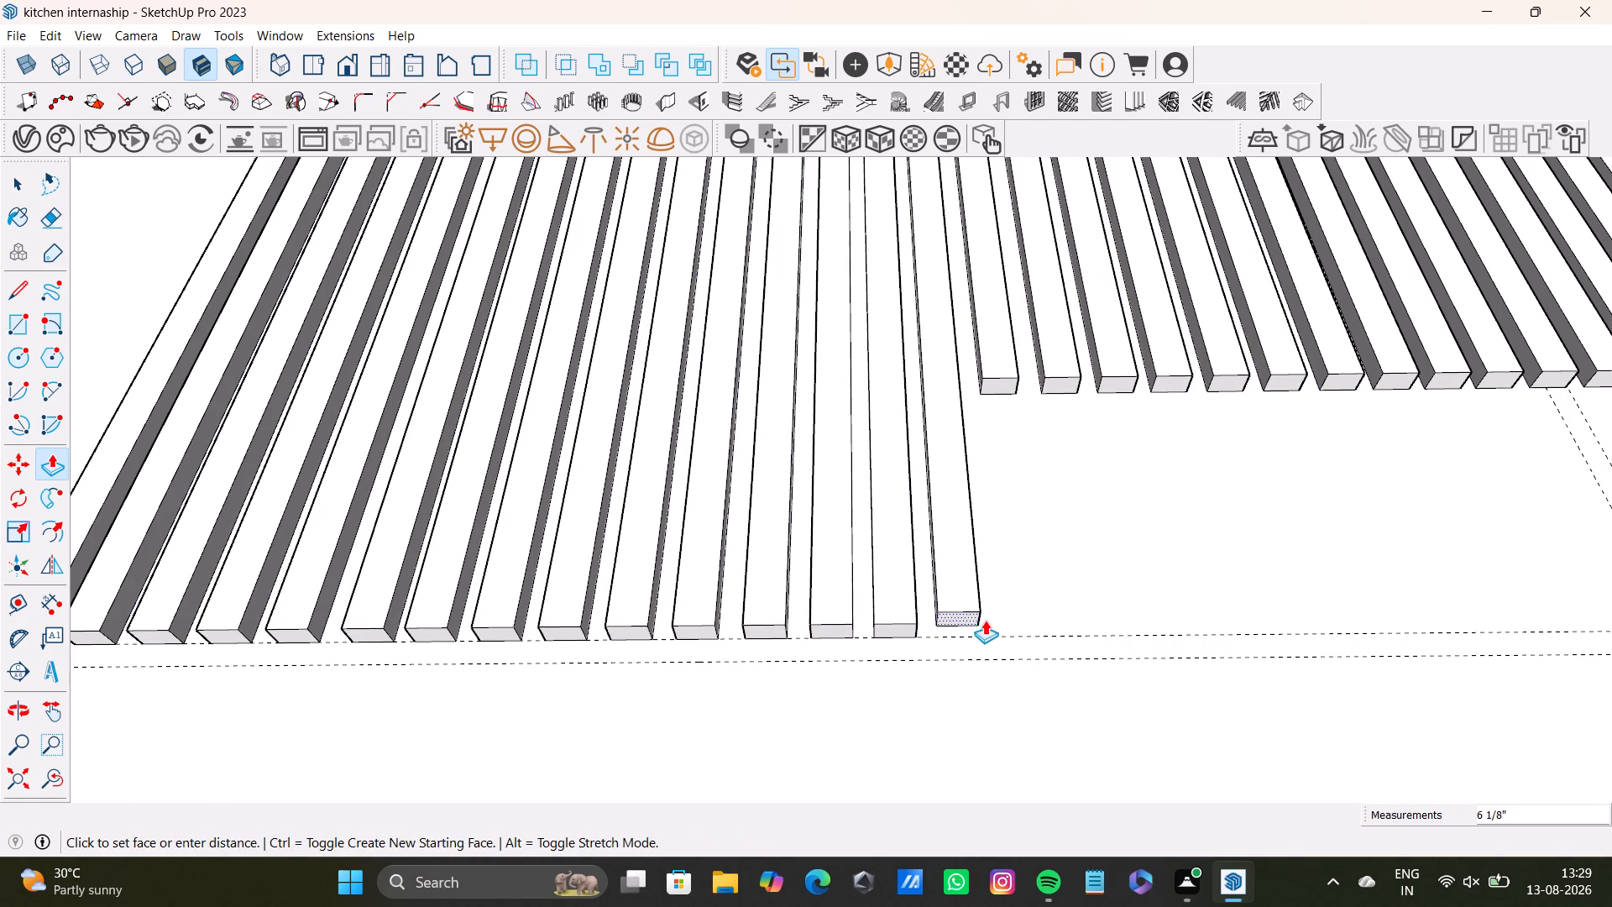
pyautogui.click(985, 632)
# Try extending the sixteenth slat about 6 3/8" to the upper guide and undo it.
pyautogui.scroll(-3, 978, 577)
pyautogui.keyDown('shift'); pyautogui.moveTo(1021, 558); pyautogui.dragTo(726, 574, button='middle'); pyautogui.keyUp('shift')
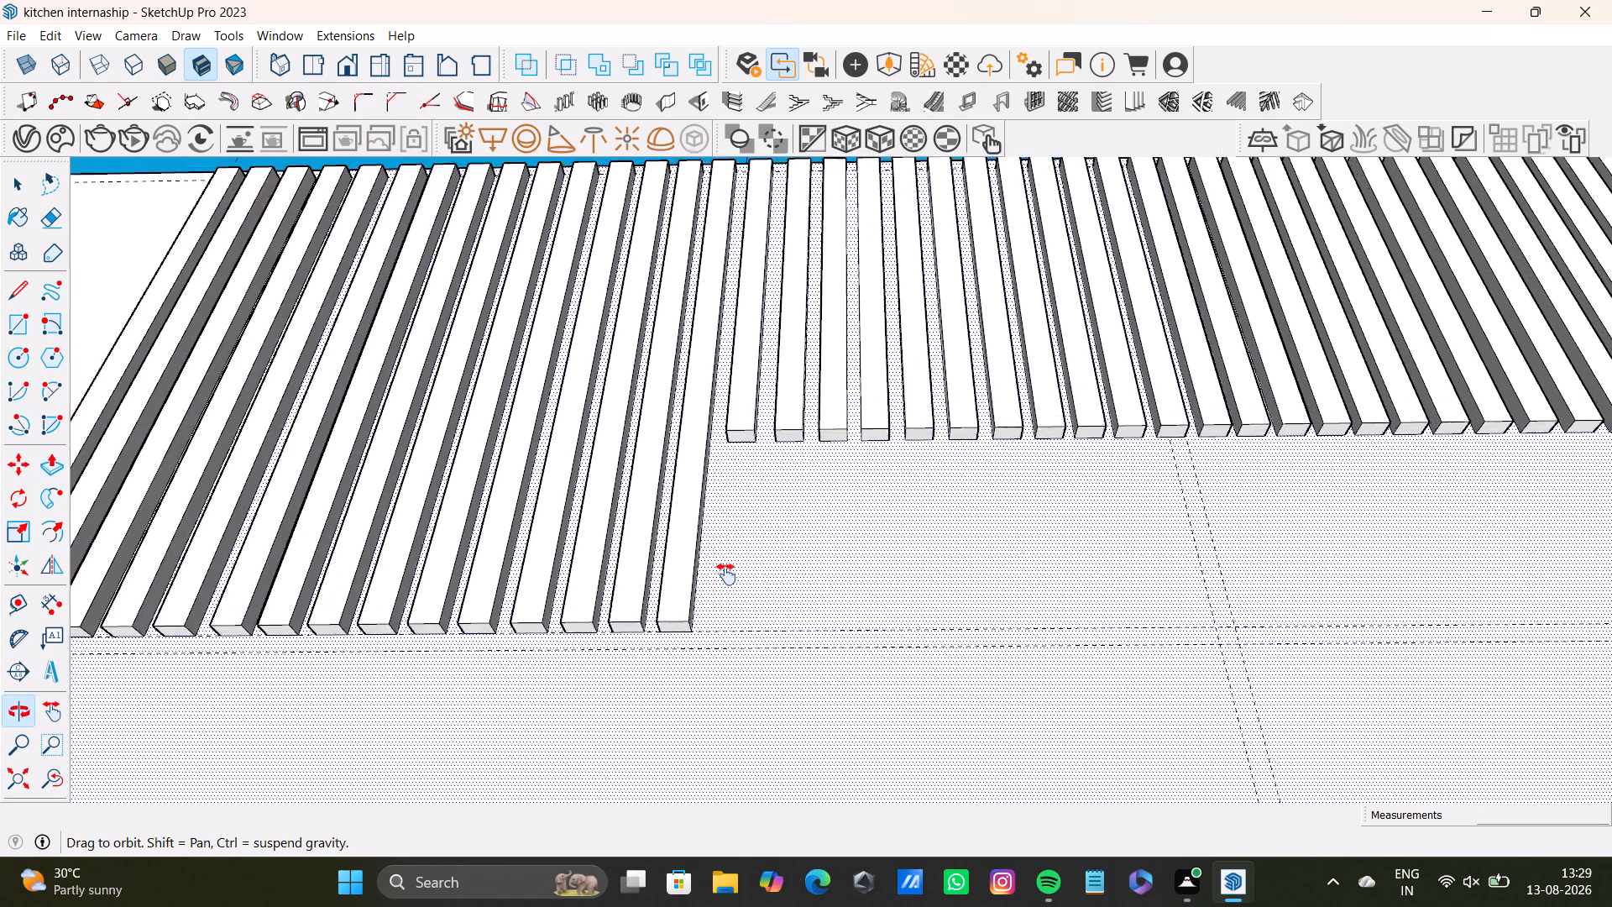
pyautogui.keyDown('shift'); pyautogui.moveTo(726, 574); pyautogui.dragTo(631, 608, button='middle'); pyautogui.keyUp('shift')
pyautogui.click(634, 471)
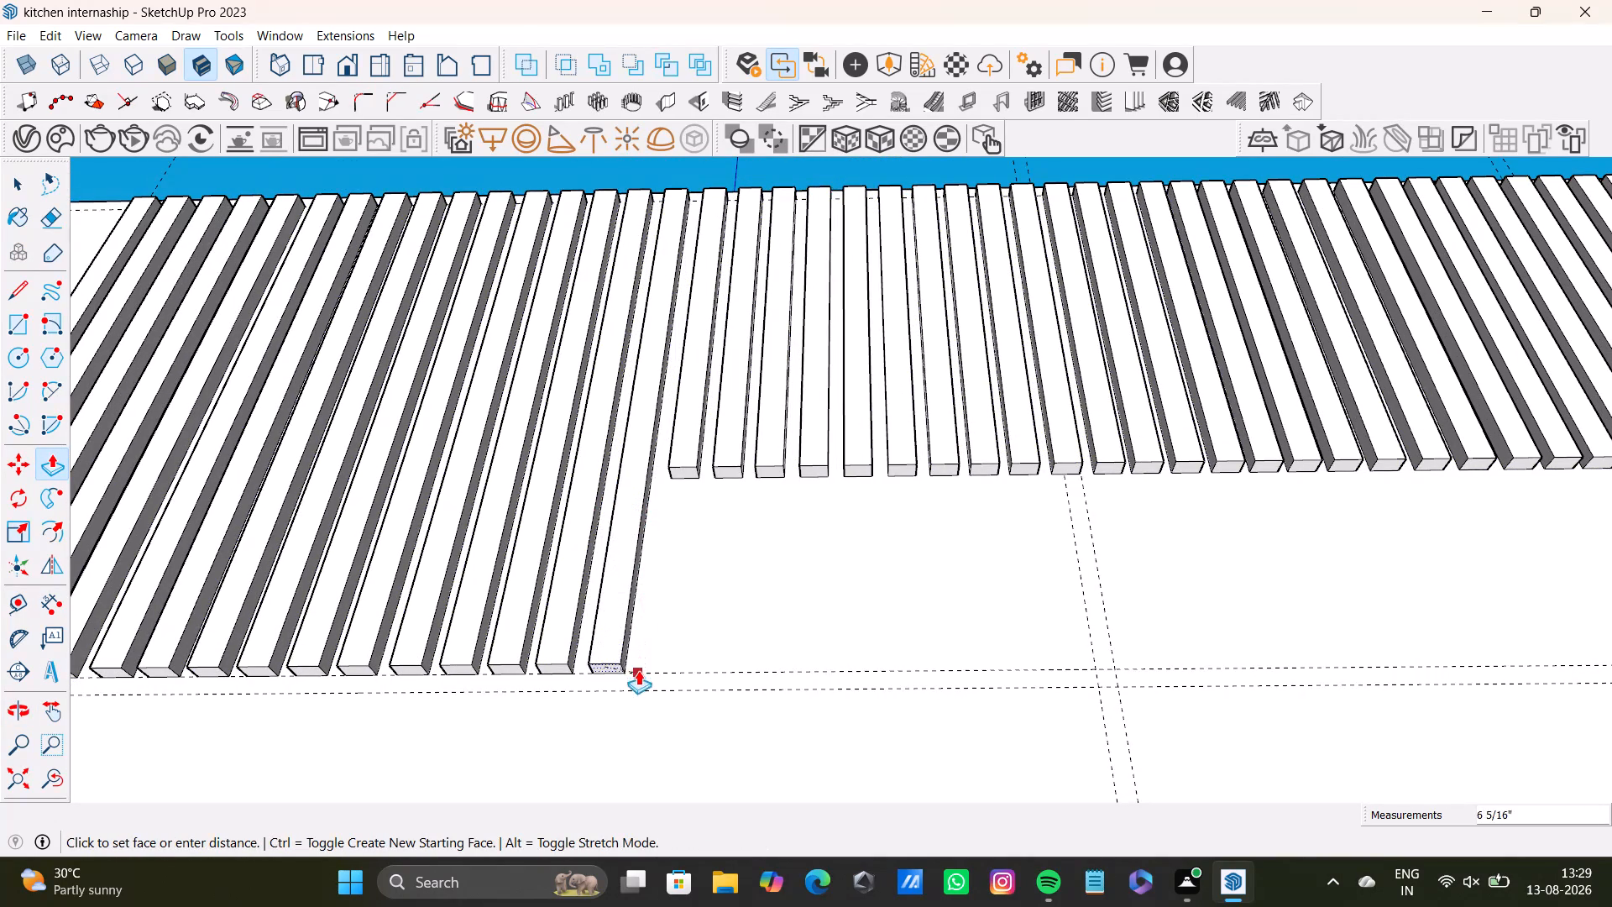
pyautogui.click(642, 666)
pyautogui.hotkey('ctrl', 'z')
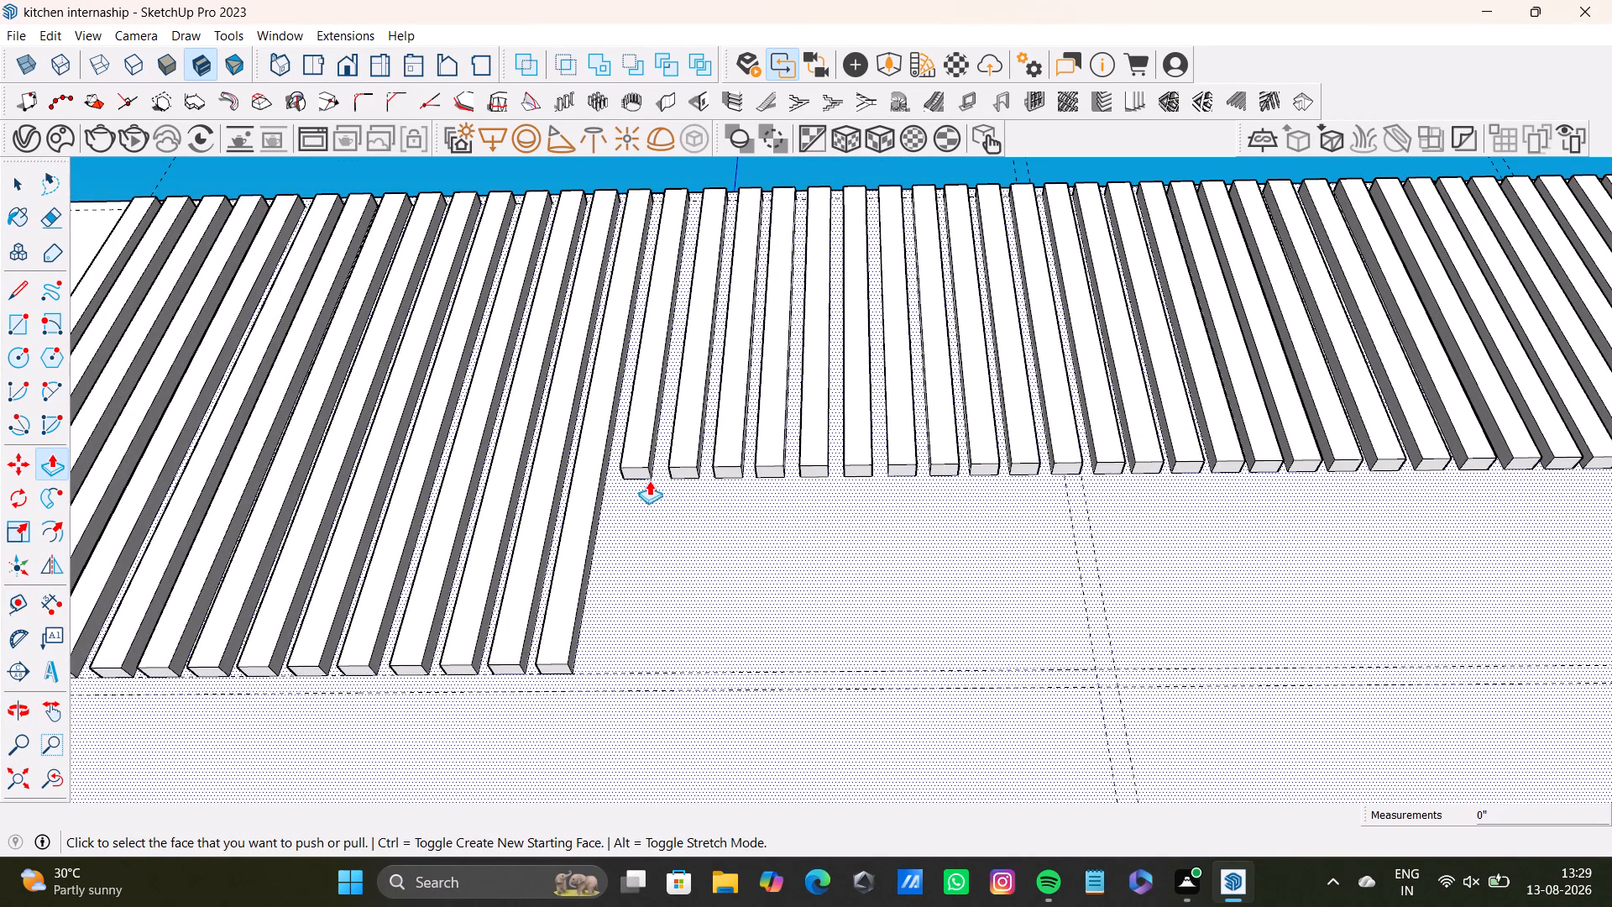
# Extend the sixteenth through nineteenth slats about 6 3/8" down to the upper of the two guides.
pyautogui.click(639, 478)
pyautogui.click(642, 671)
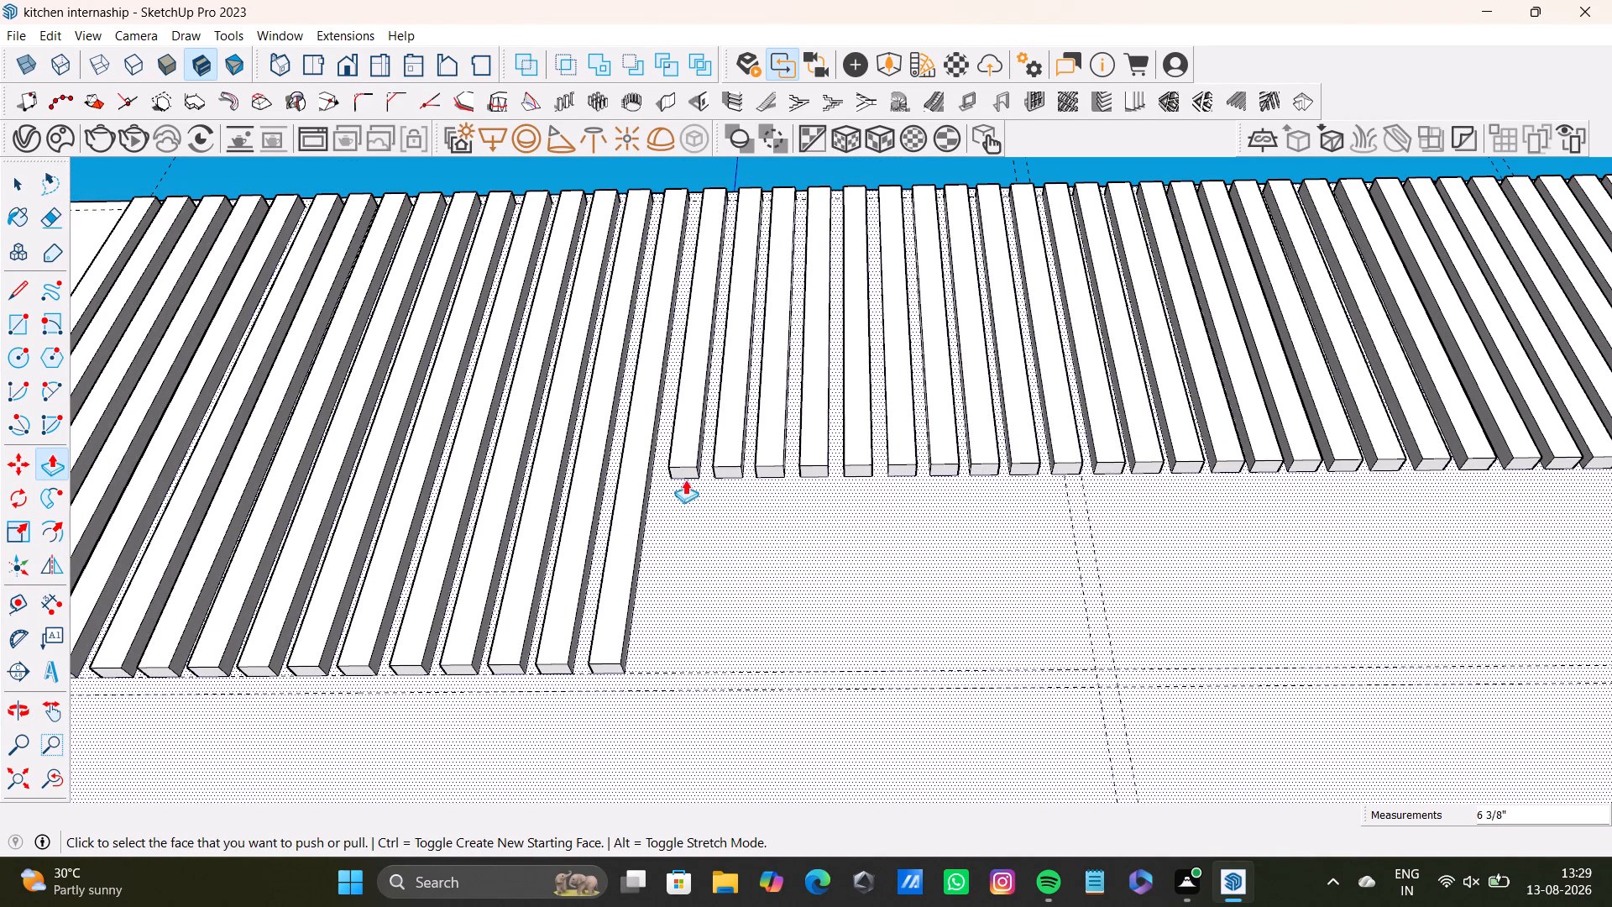
pyautogui.click(687, 476)
pyautogui.click(685, 673)
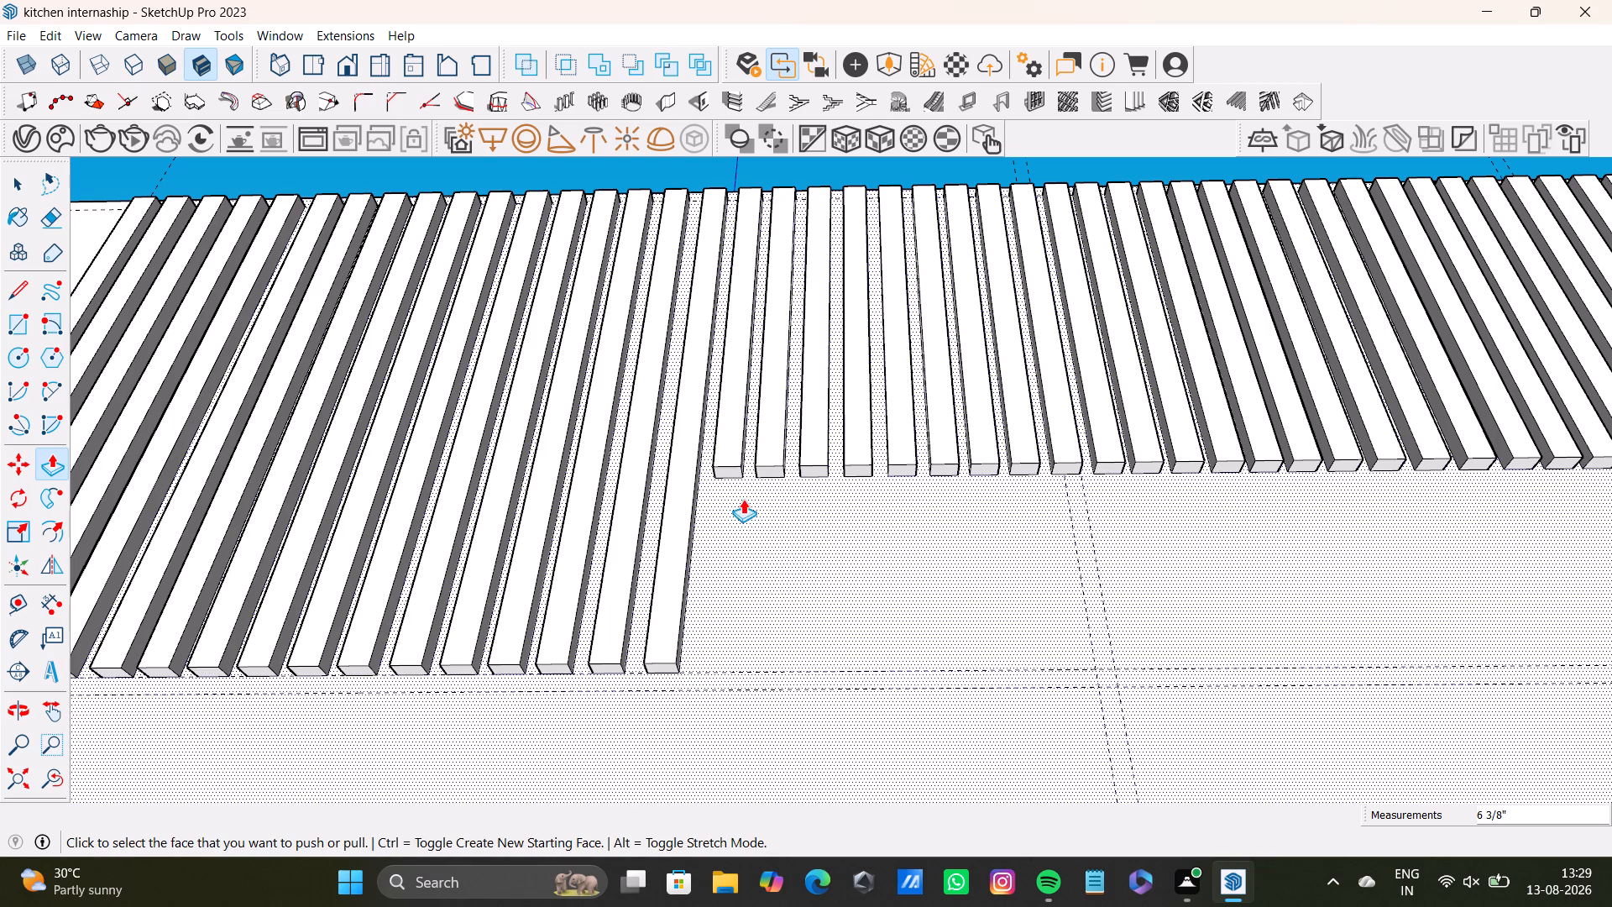
pyautogui.click(731, 471)
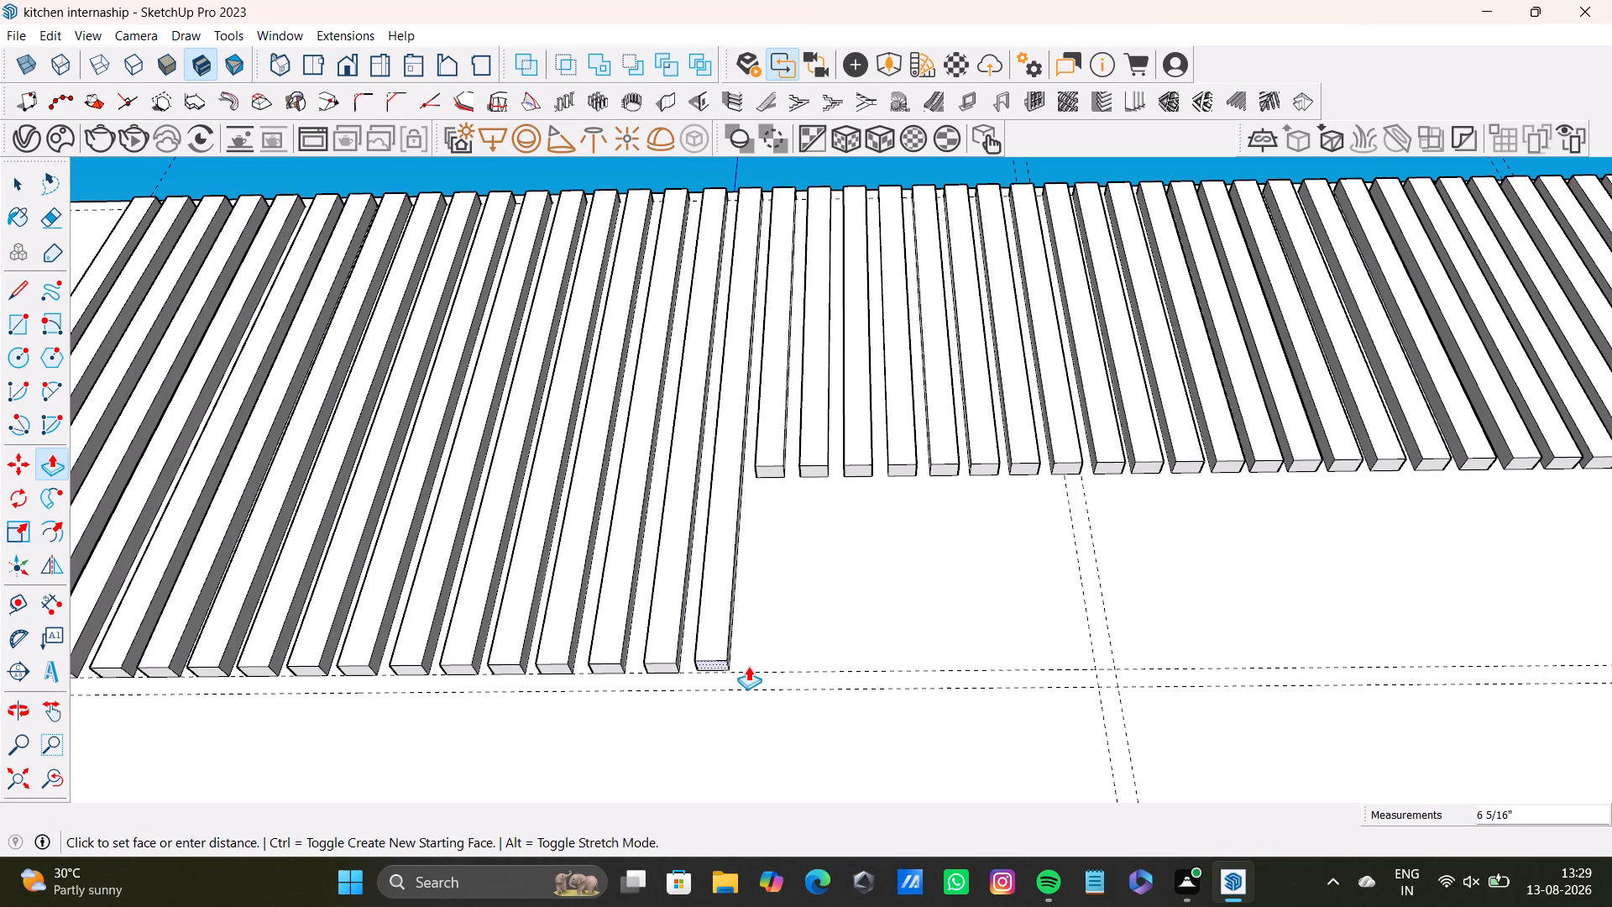
pyautogui.click(748, 667)
pyautogui.click(770, 469)
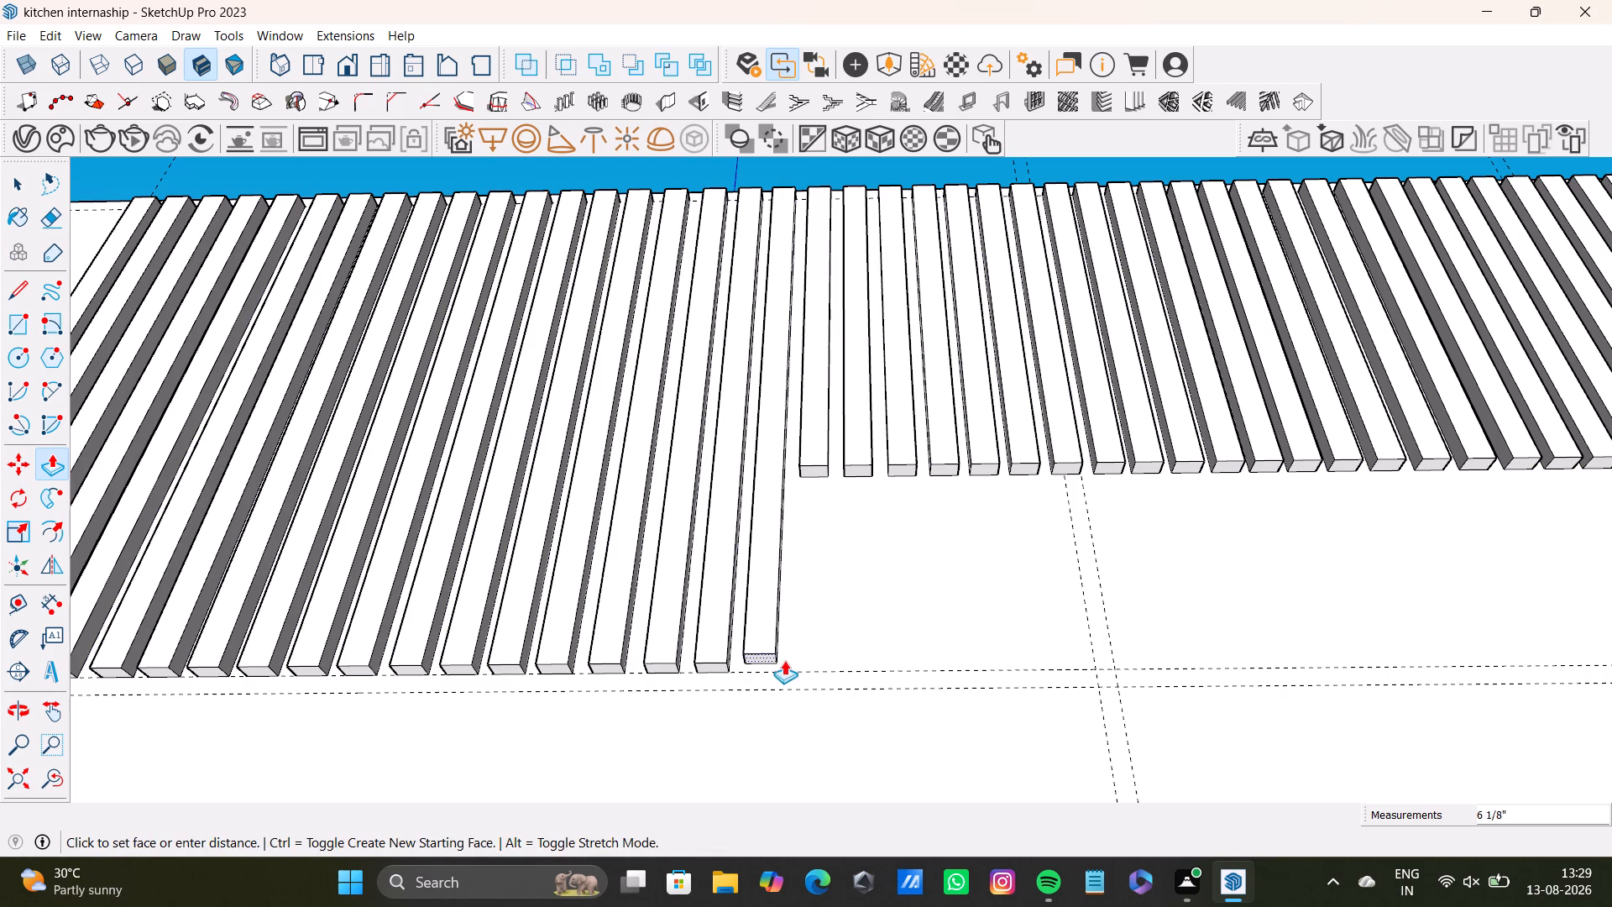
pyautogui.click(783, 667)
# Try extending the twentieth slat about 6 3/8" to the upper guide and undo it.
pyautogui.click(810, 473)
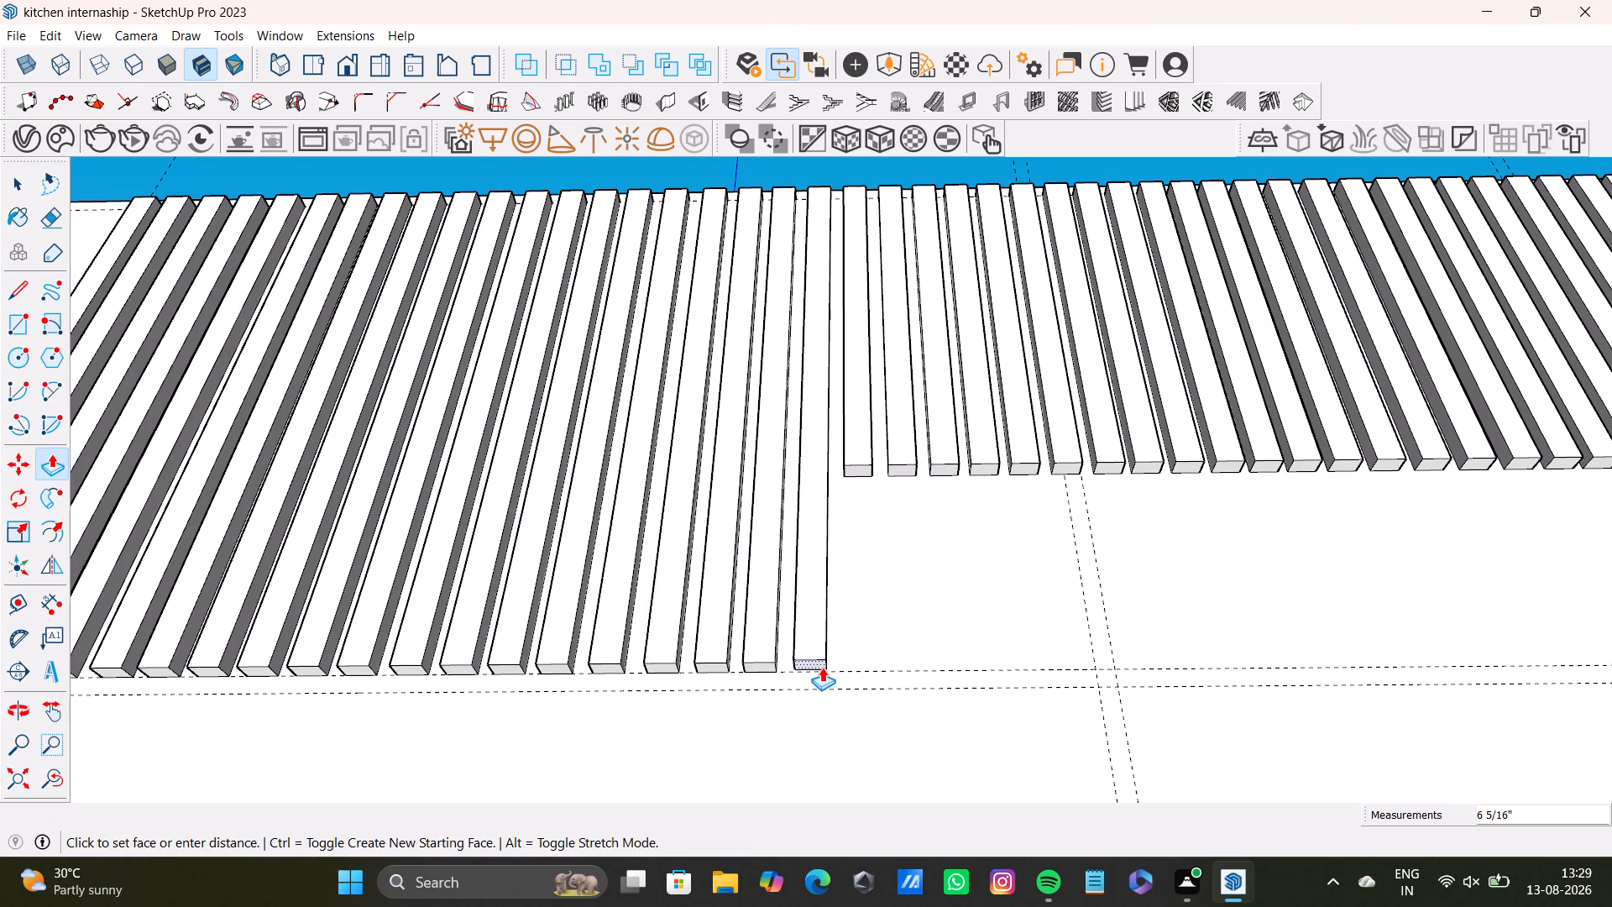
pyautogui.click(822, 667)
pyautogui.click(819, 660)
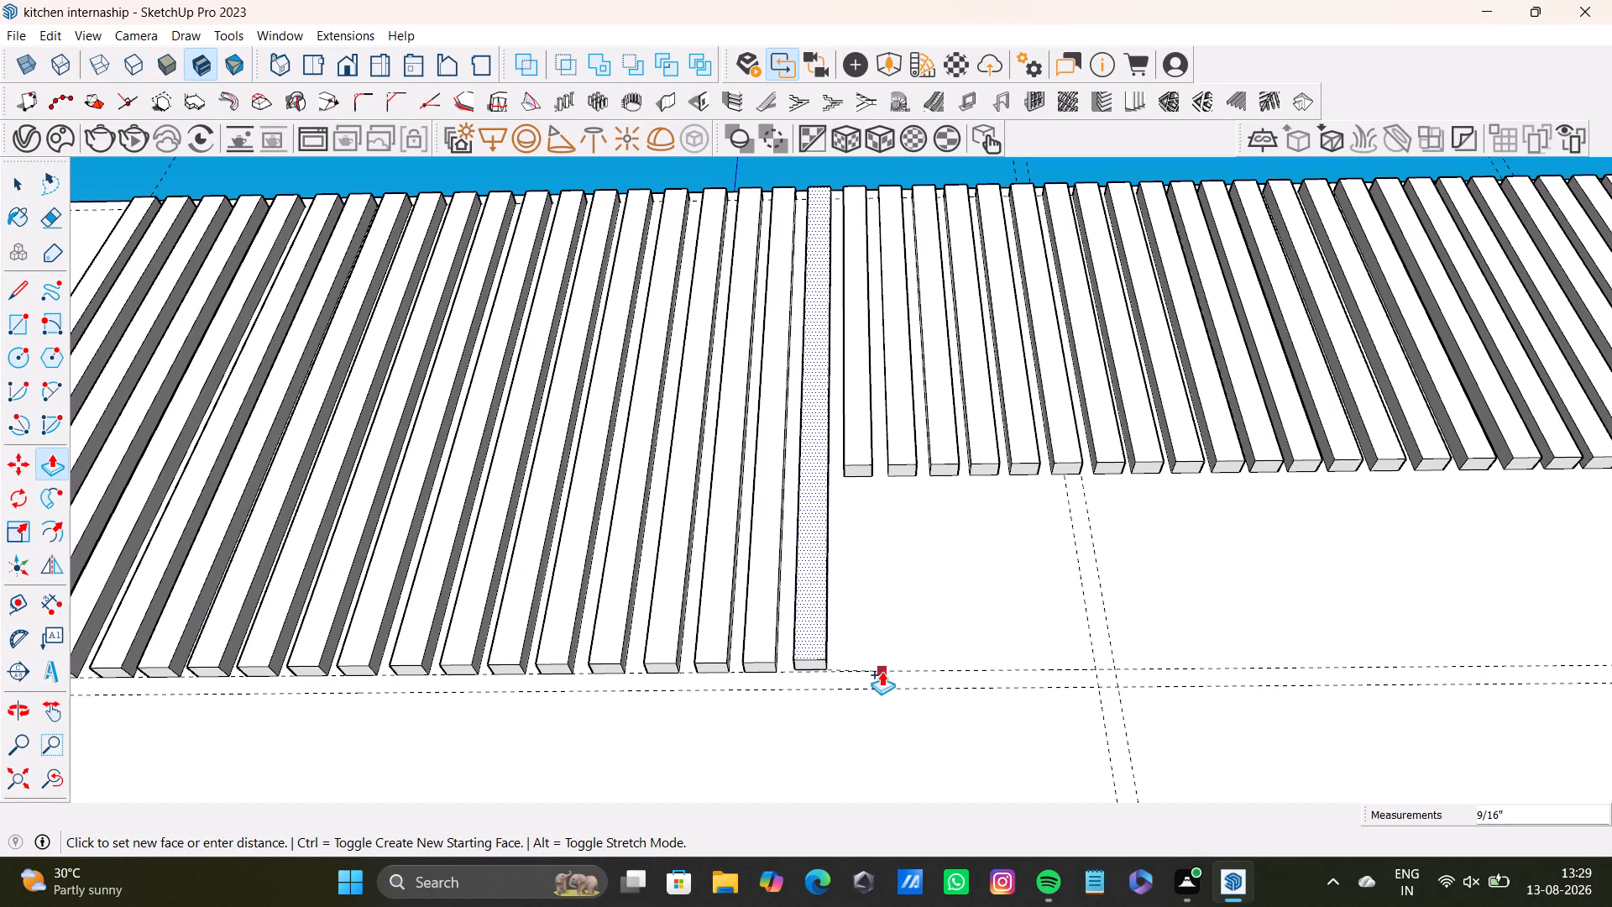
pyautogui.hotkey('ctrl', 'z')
# Push/Pull the ends of the twentieth and twenty-first slats about 6 3/8" to the upper guide, creating new starting faces.
pyautogui.click(819, 470)
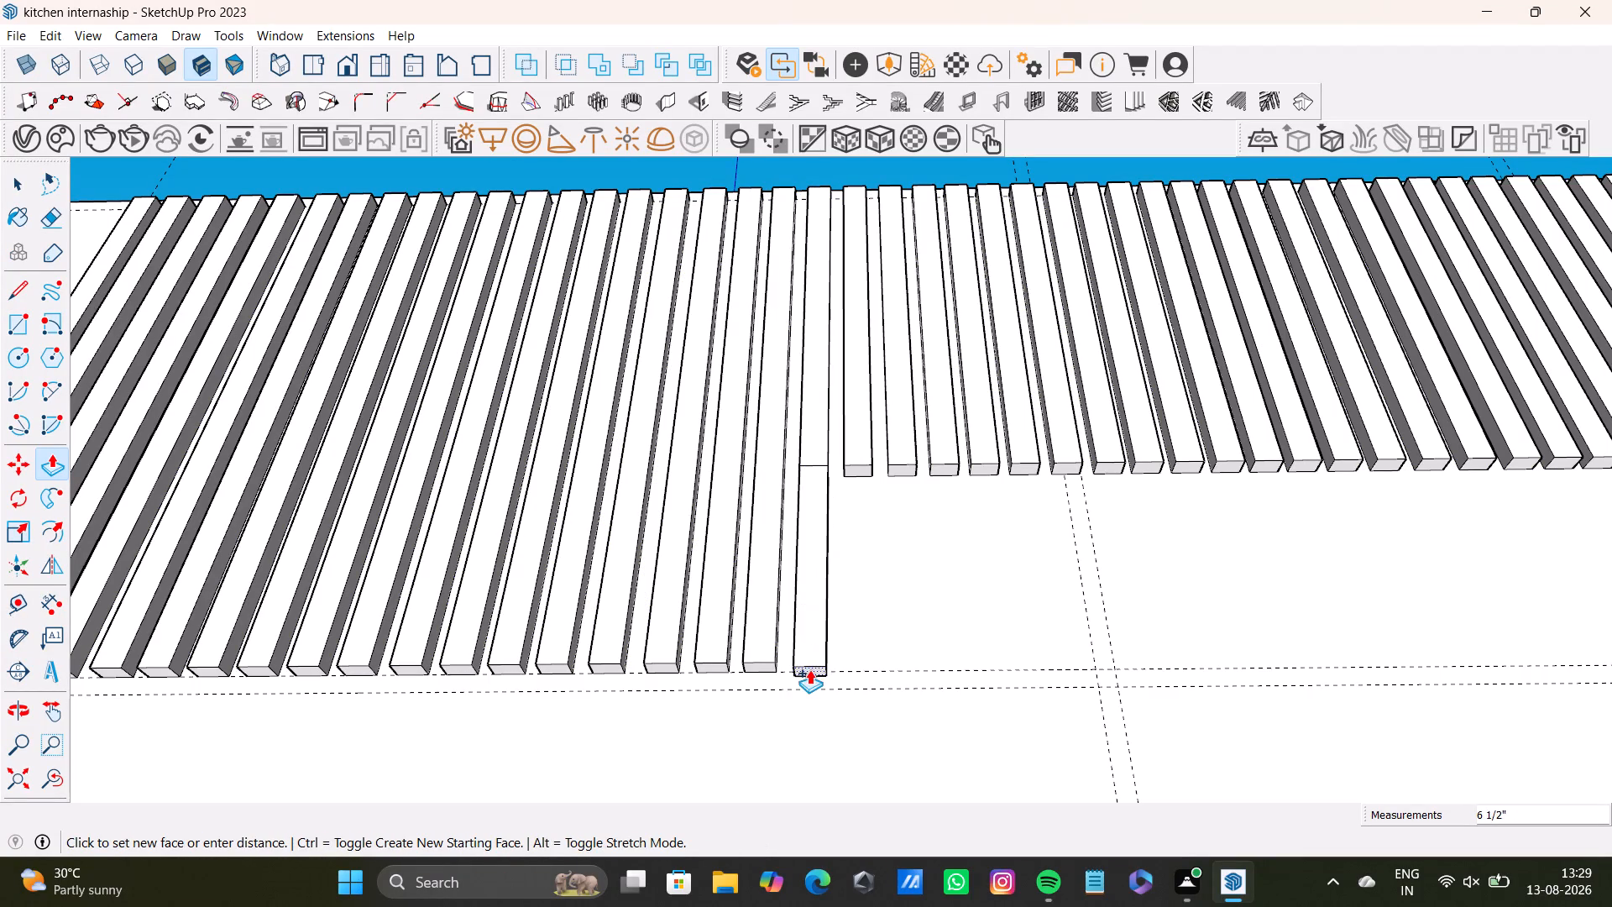
pyautogui.click(811, 667)
pyautogui.click(862, 471)
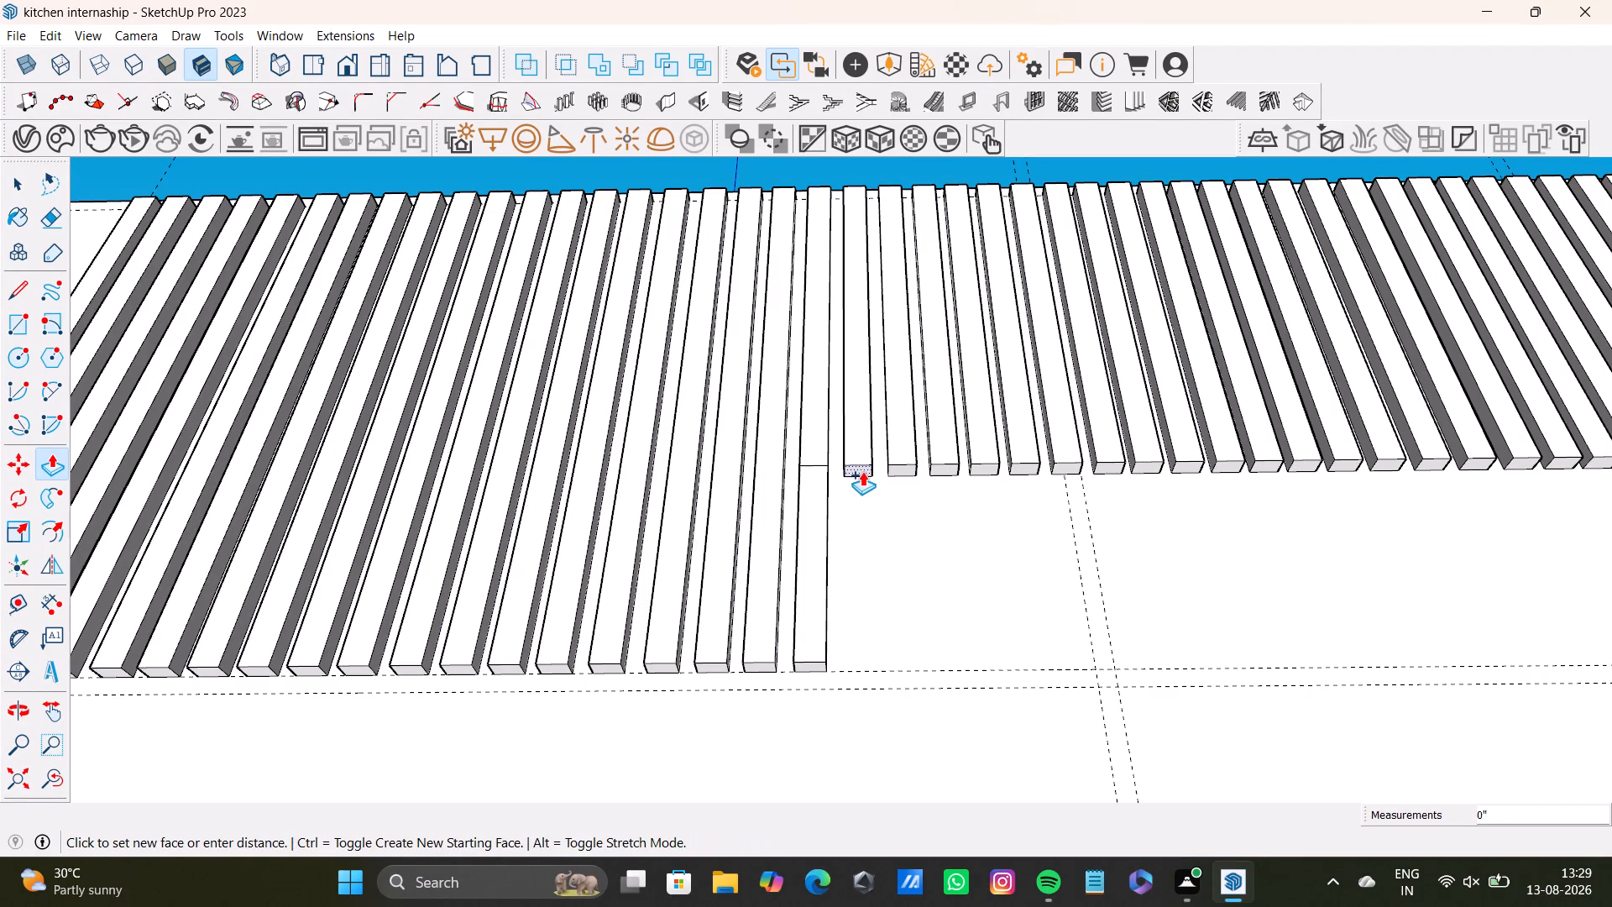
pyautogui.click(860, 668)
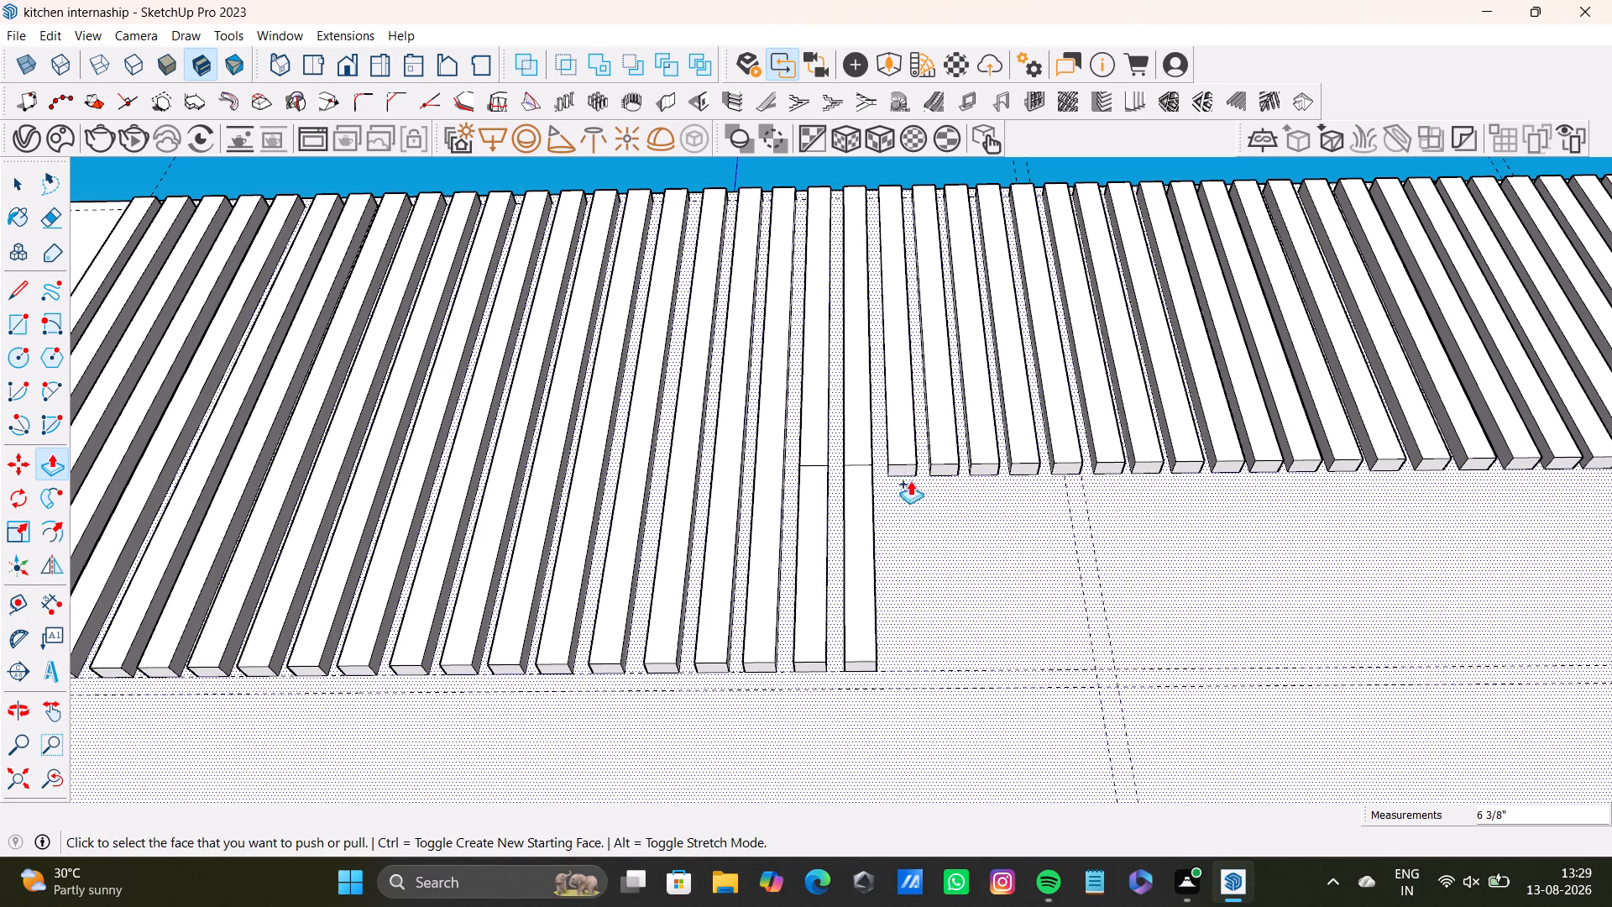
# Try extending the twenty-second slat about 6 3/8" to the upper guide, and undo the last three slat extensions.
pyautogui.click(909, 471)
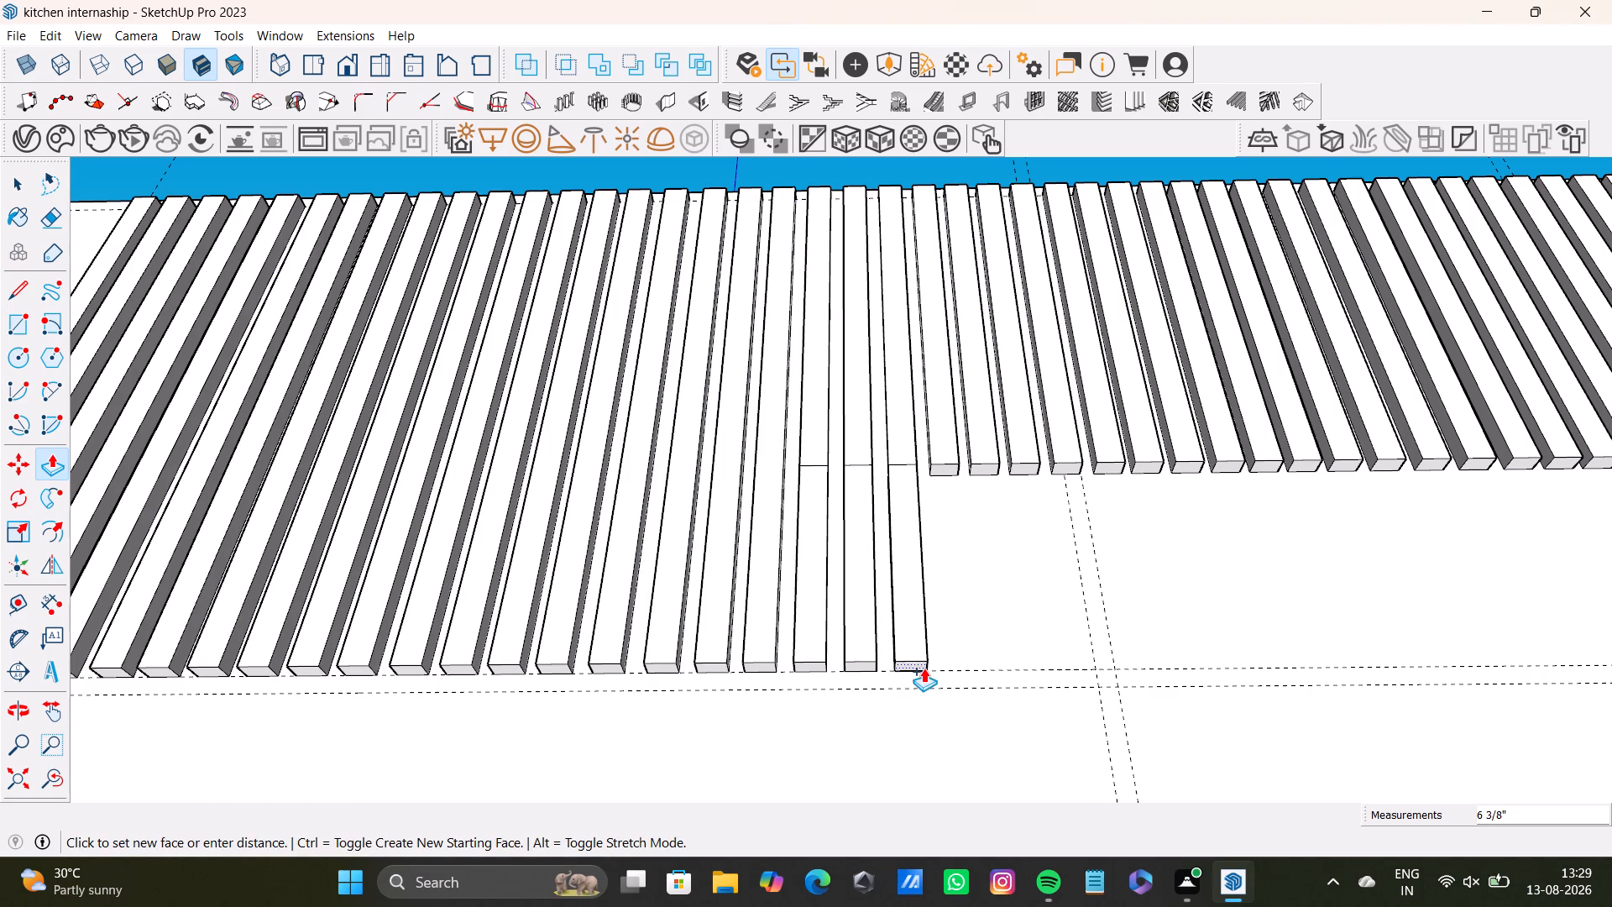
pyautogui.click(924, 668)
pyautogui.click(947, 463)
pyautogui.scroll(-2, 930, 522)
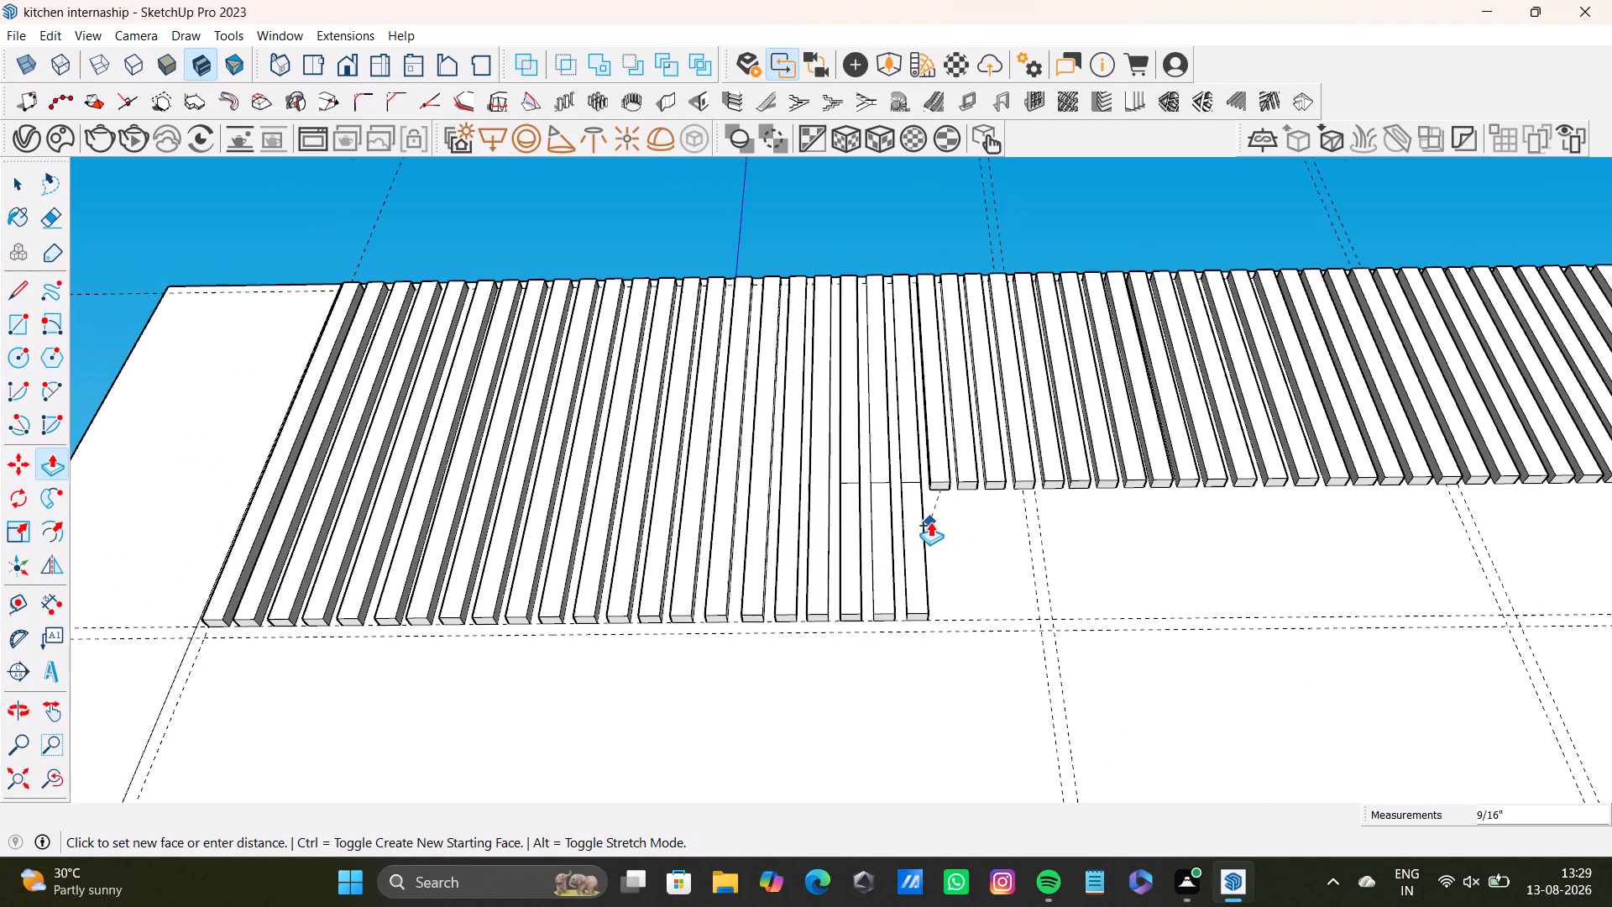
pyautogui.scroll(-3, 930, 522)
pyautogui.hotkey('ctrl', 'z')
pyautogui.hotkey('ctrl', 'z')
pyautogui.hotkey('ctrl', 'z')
# Push/Pull the end of the twentieth slat about 6 3/8" down to the upper guide, creating a new starting face.
pyautogui.scroll(3, 849, 492)
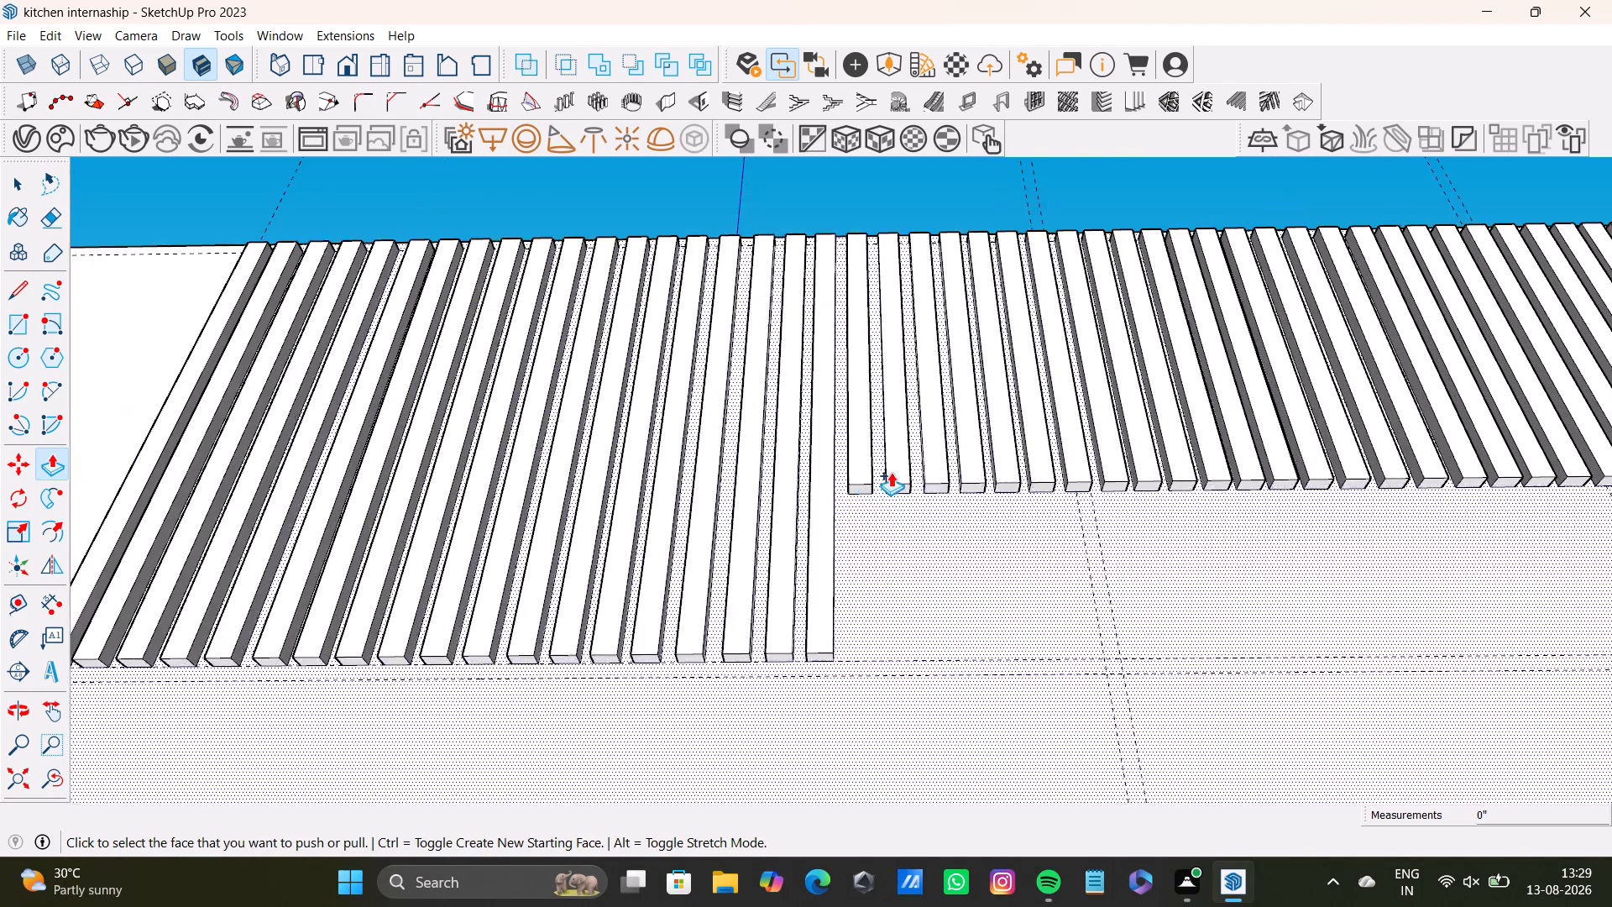
pyautogui.scroll(4, 891, 472)
pyautogui.moveTo(883, 501); pyautogui.dragTo(871, 445, button='middle')
pyautogui.click(840, 487)
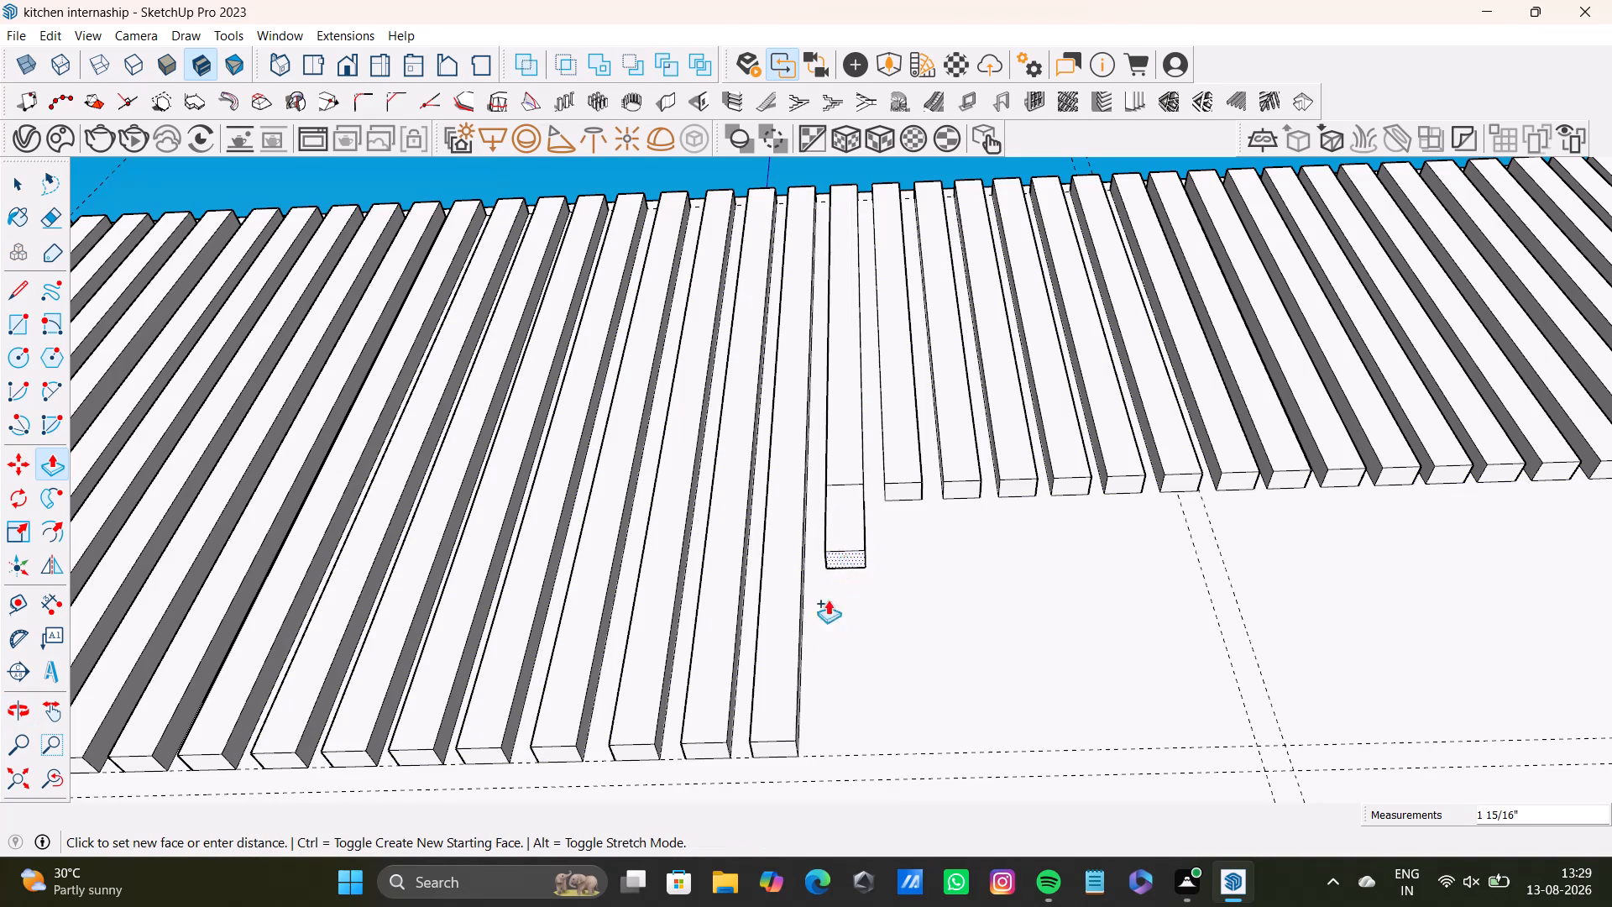
pyautogui.click(841, 742)
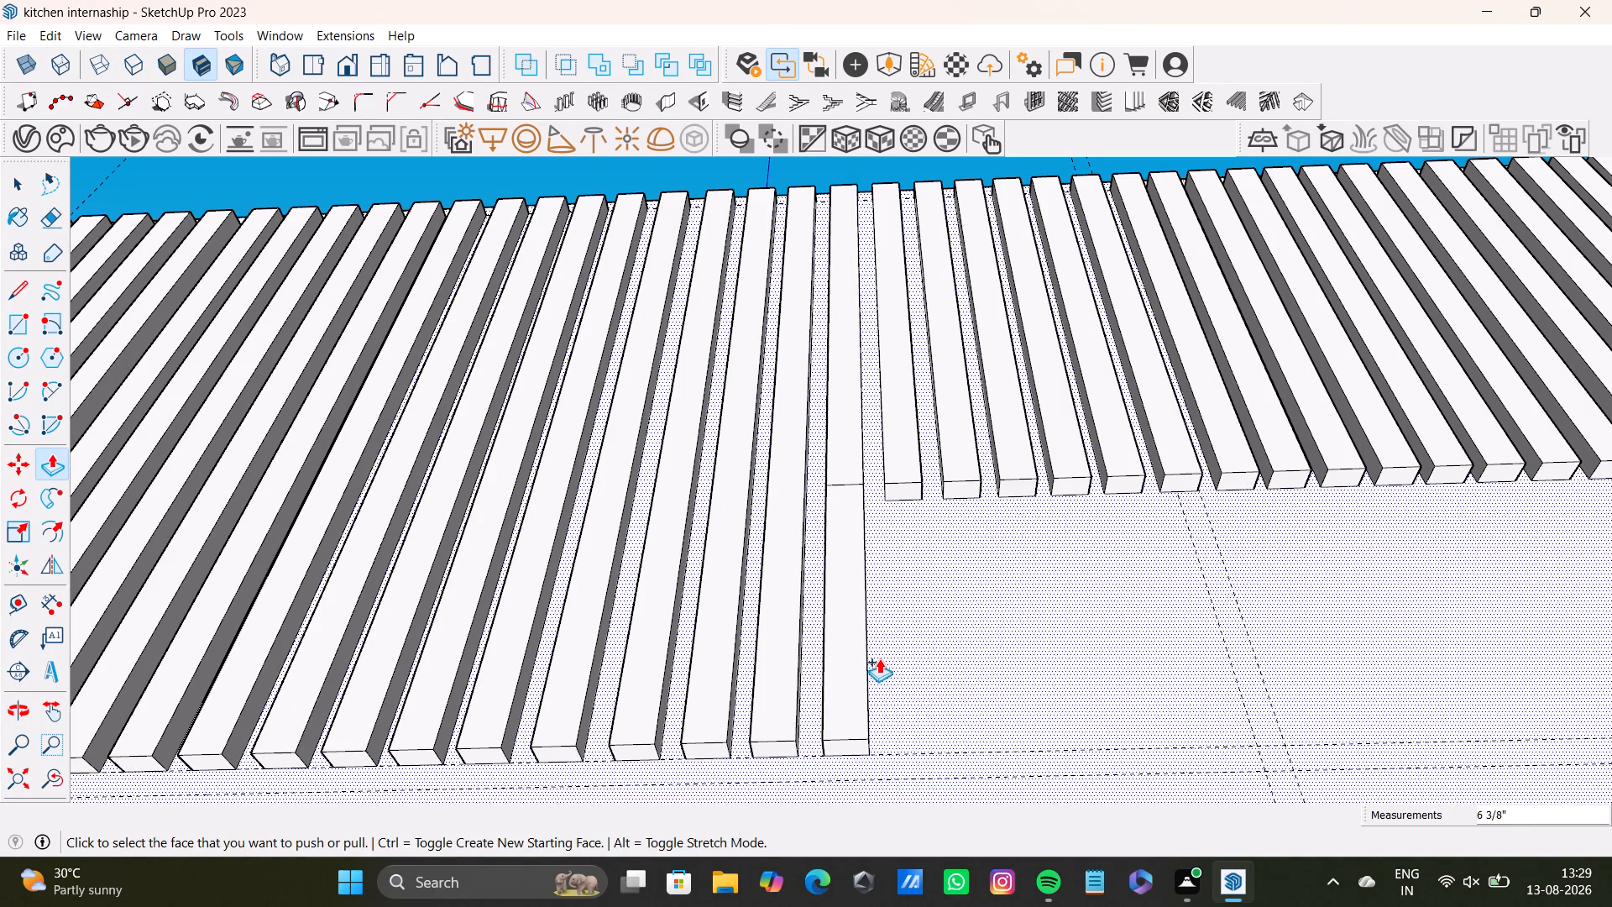
# Push/Pull the ends of the twenty-first through twenty-fourth slats about 6 3/8" to the upper guide, creating new starting faces.
pyautogui.scroll(-2, 923, 363)
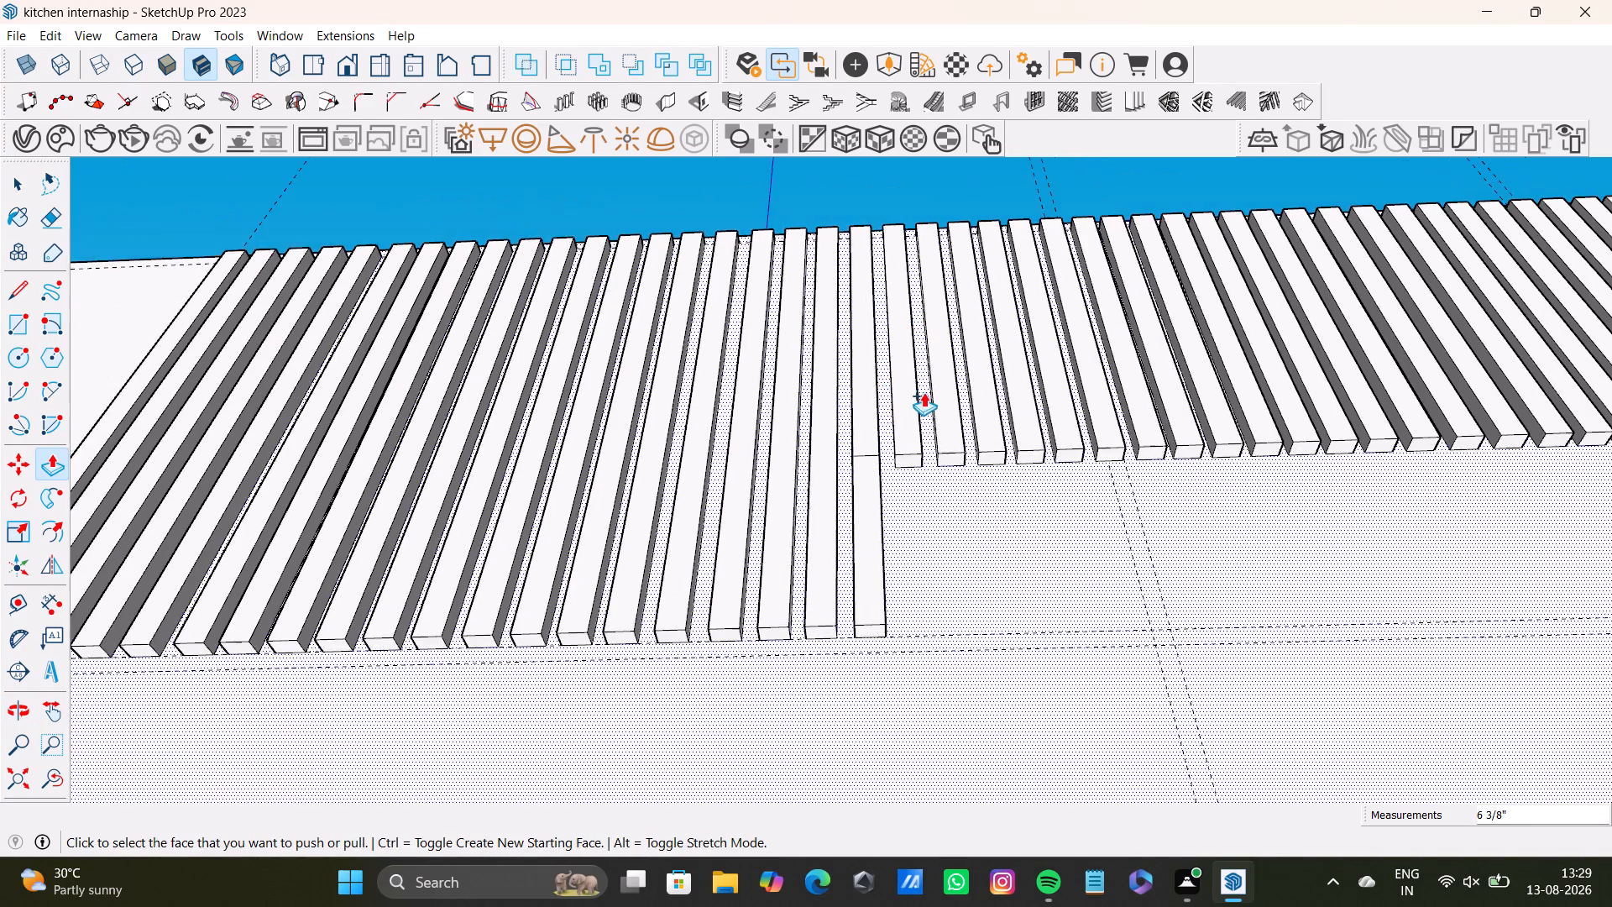
pyautogui.scroll(-7, 924, 392)
pyautogui.keyDown('shift'); pyautogui.moveTo(943, 462); pyautogui.dragTo(702, 506, button='middle'); pyautogui.keyUp('shift')
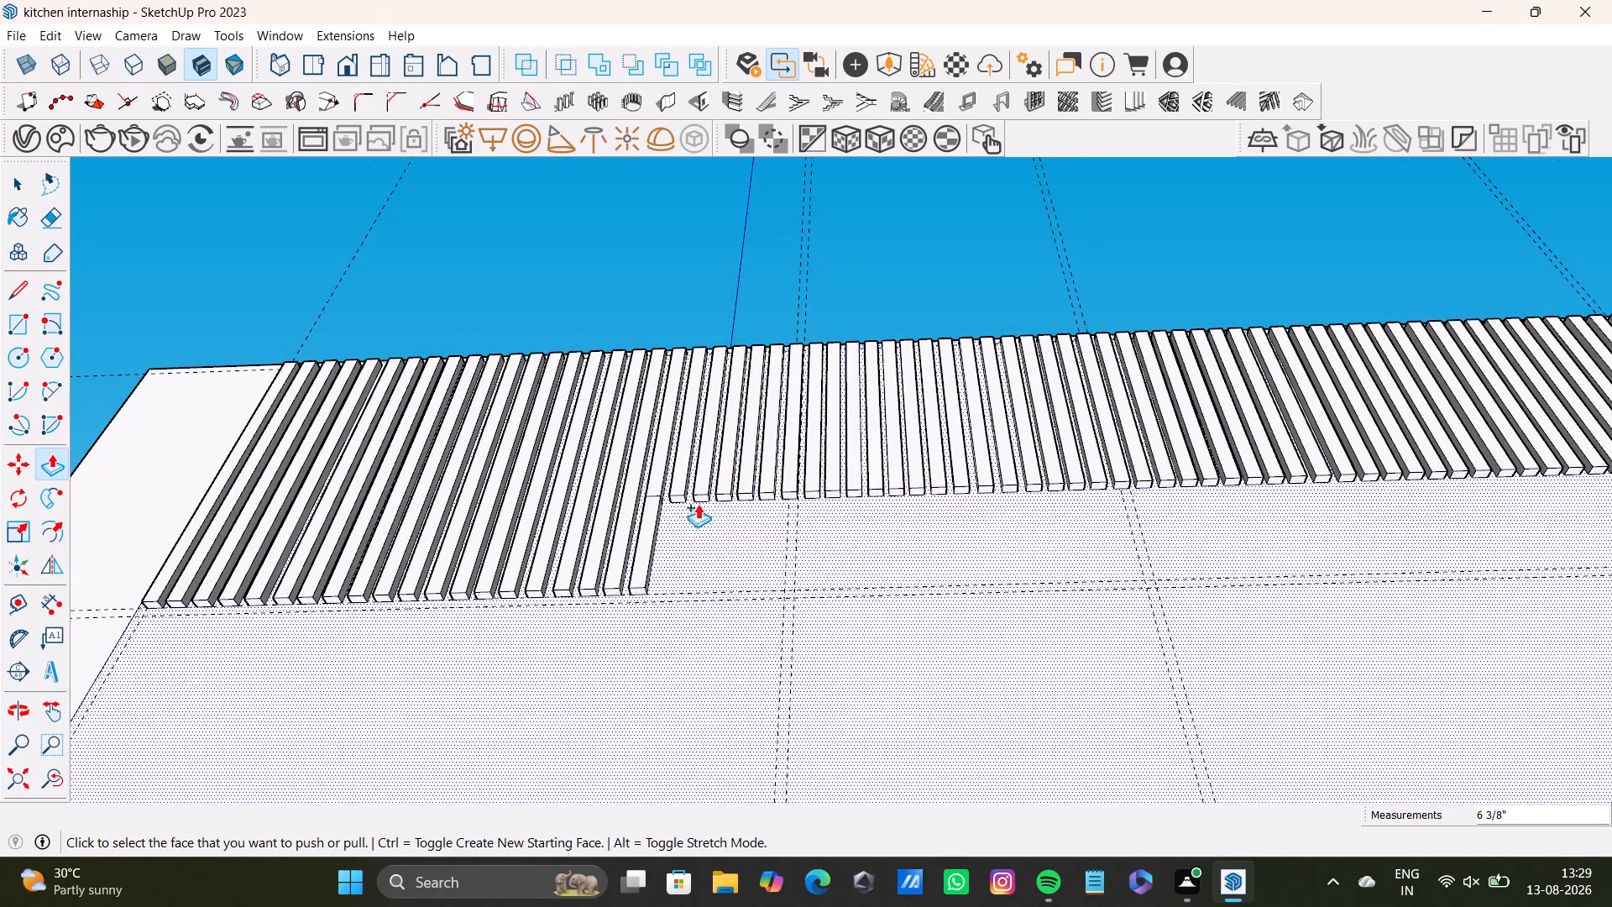
pyautogui.scroll(6, 698, 503)
pyautogui.click(677, 506)
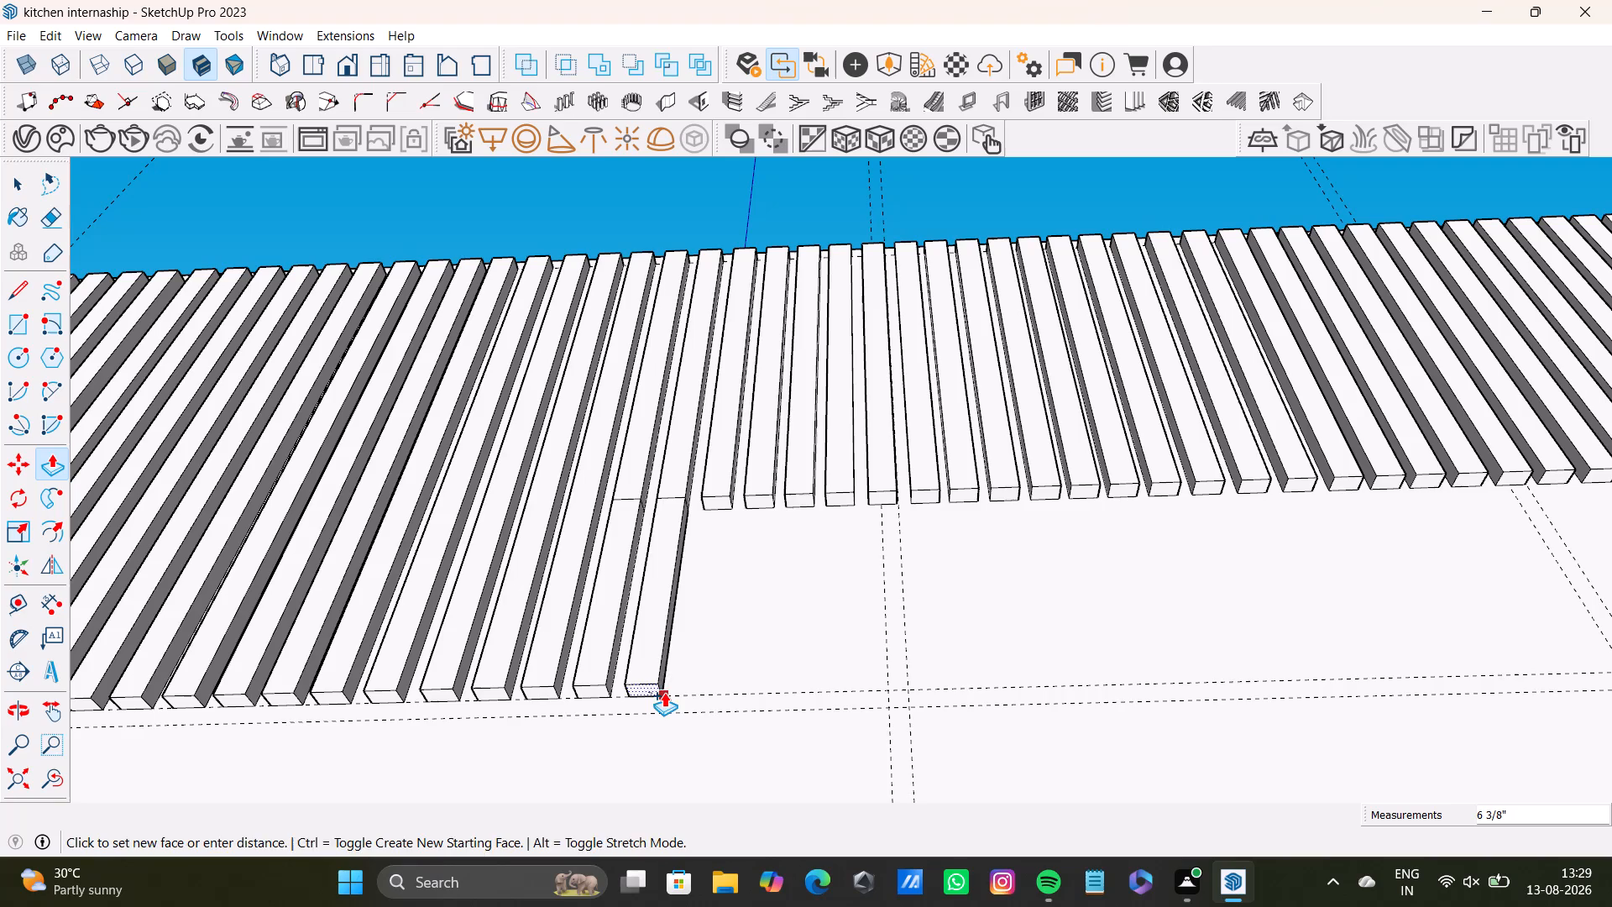
pyautogui.click(664, 692)
pyautogui.click(720, 501)
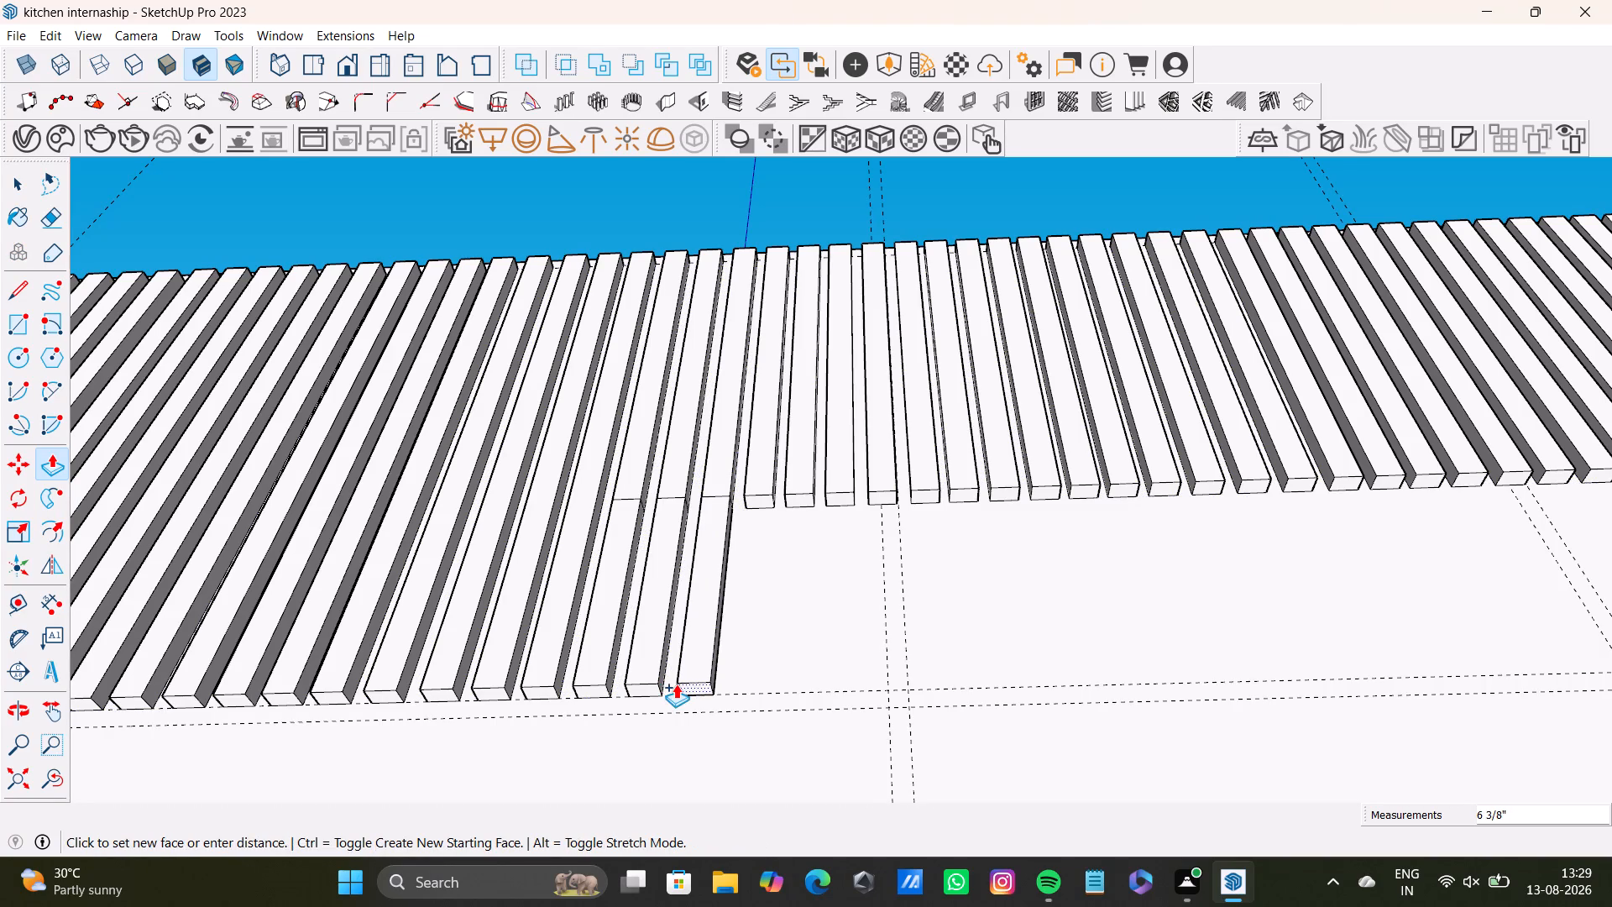
pyautogui.click(676, 684)
pyautogui.click(762, 504)
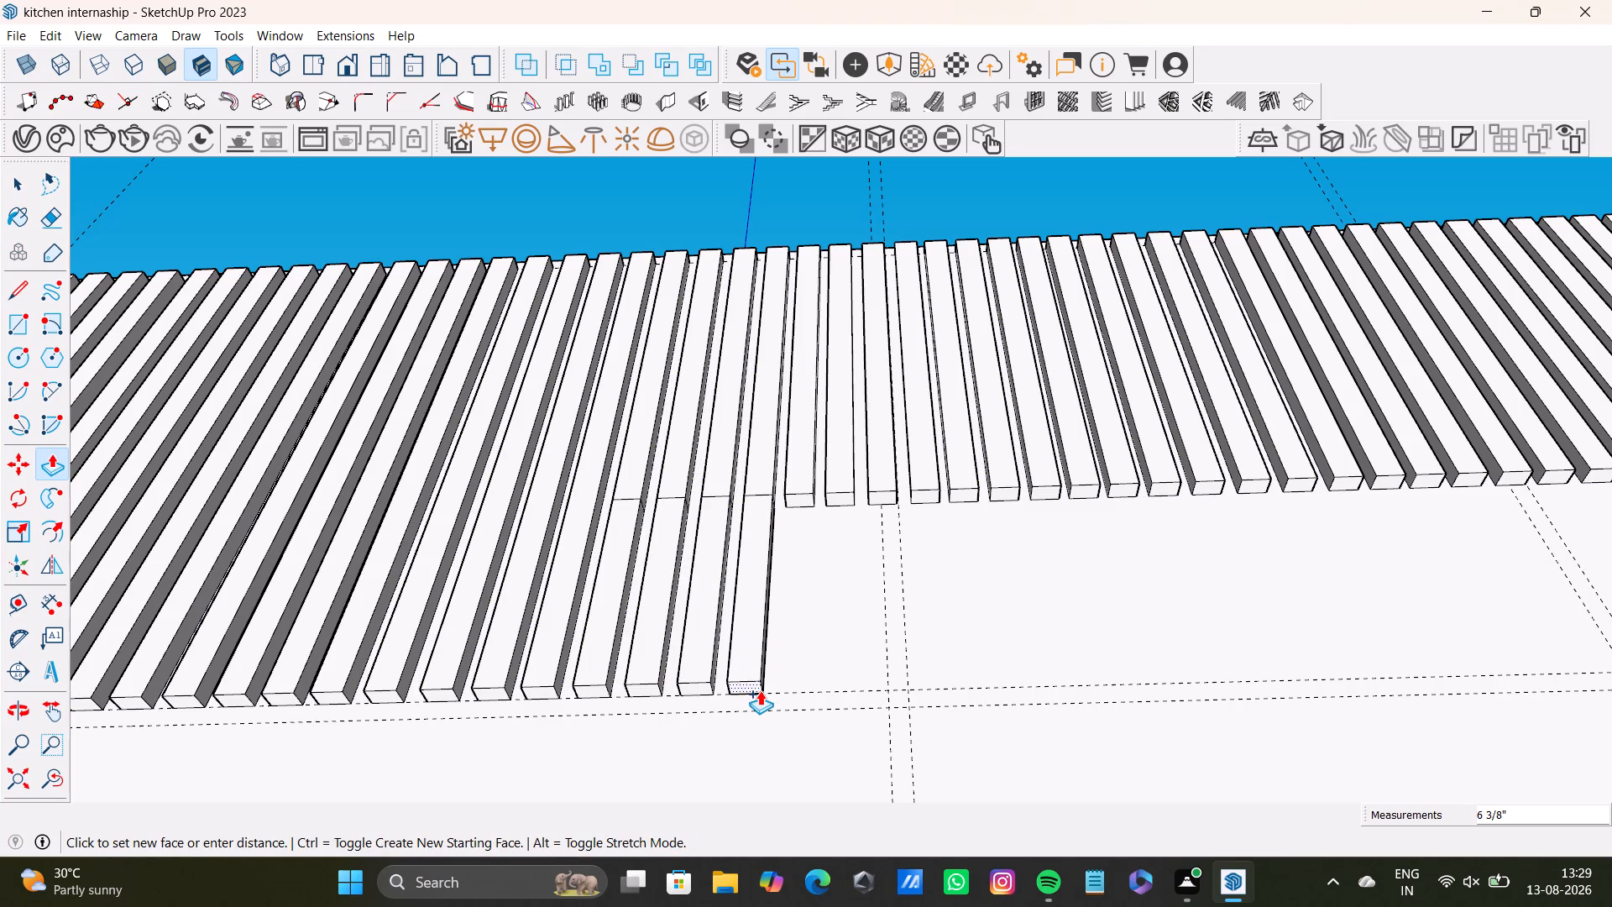
pyautogui.click(760, 690)
pyautogui.click(799, 499)
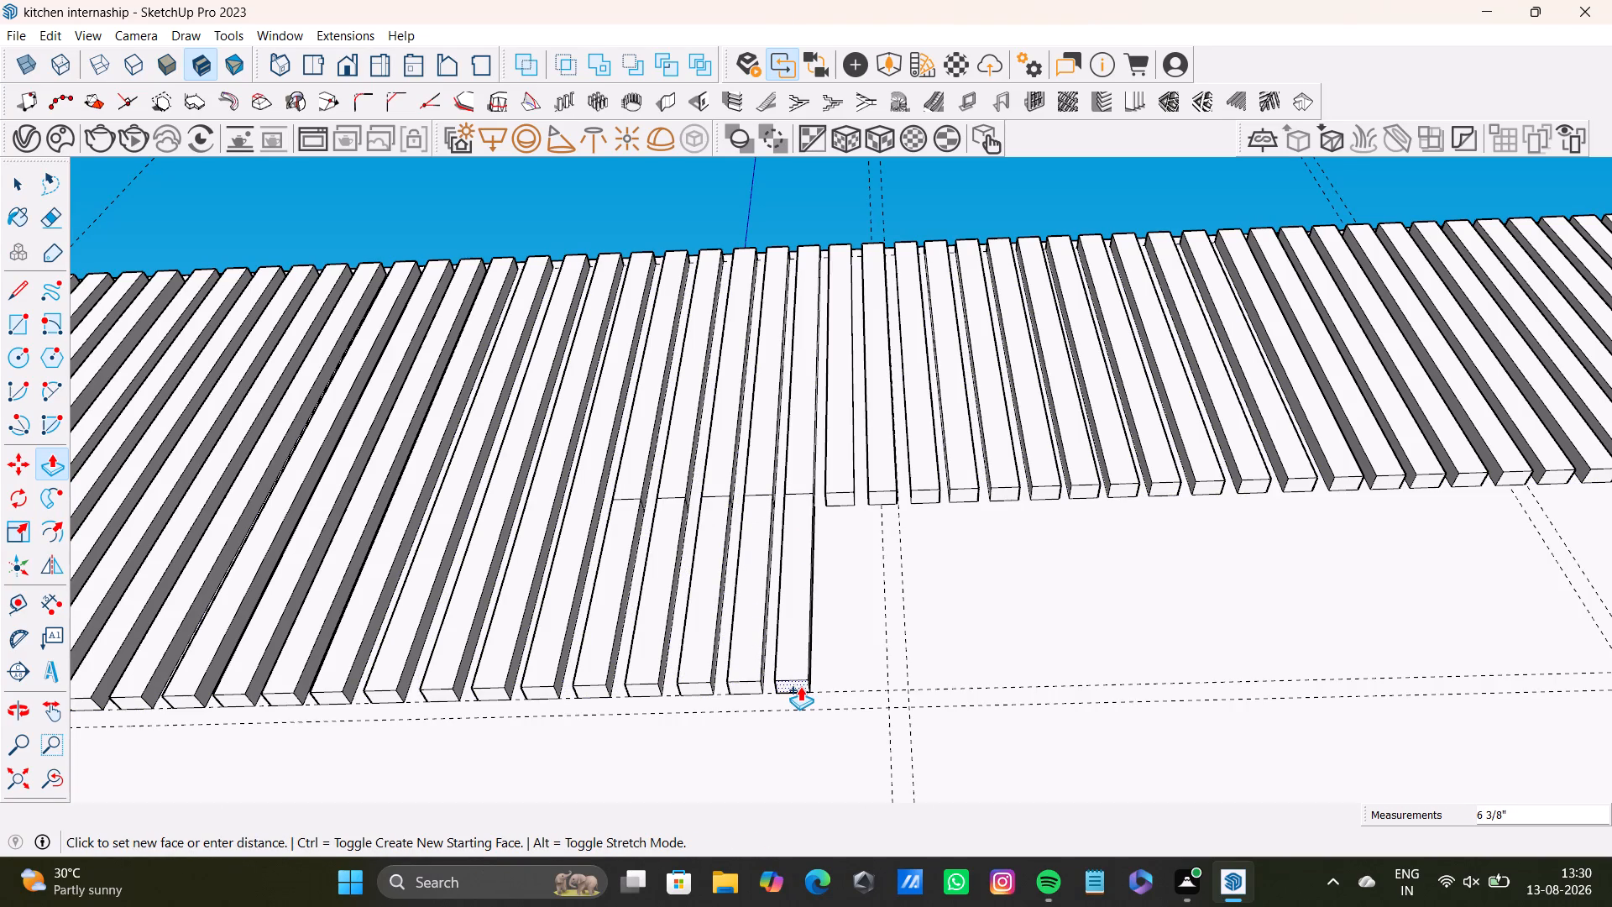
pyautogui.click(800, 686)
# Delete the seam edges across the twenty-fourth, twenty-third, twenty-second and twenty-first slats where their extensions begin.
pyautogui.scroll(-18, 877, 569)
pyautogui.keyDown('shift'); pyautogui.moveTo(928, 572); pyautogui.dragTo(595, 545, button='middle'); pyautogui.keyUp('shift')
pyautogui.scroll(7, 610, 536)
pyautogui.moveTo(556, 536); pyautogui.dragTo(580, 474, button='middle')
pyautogui.scroll(9, 515, 491)
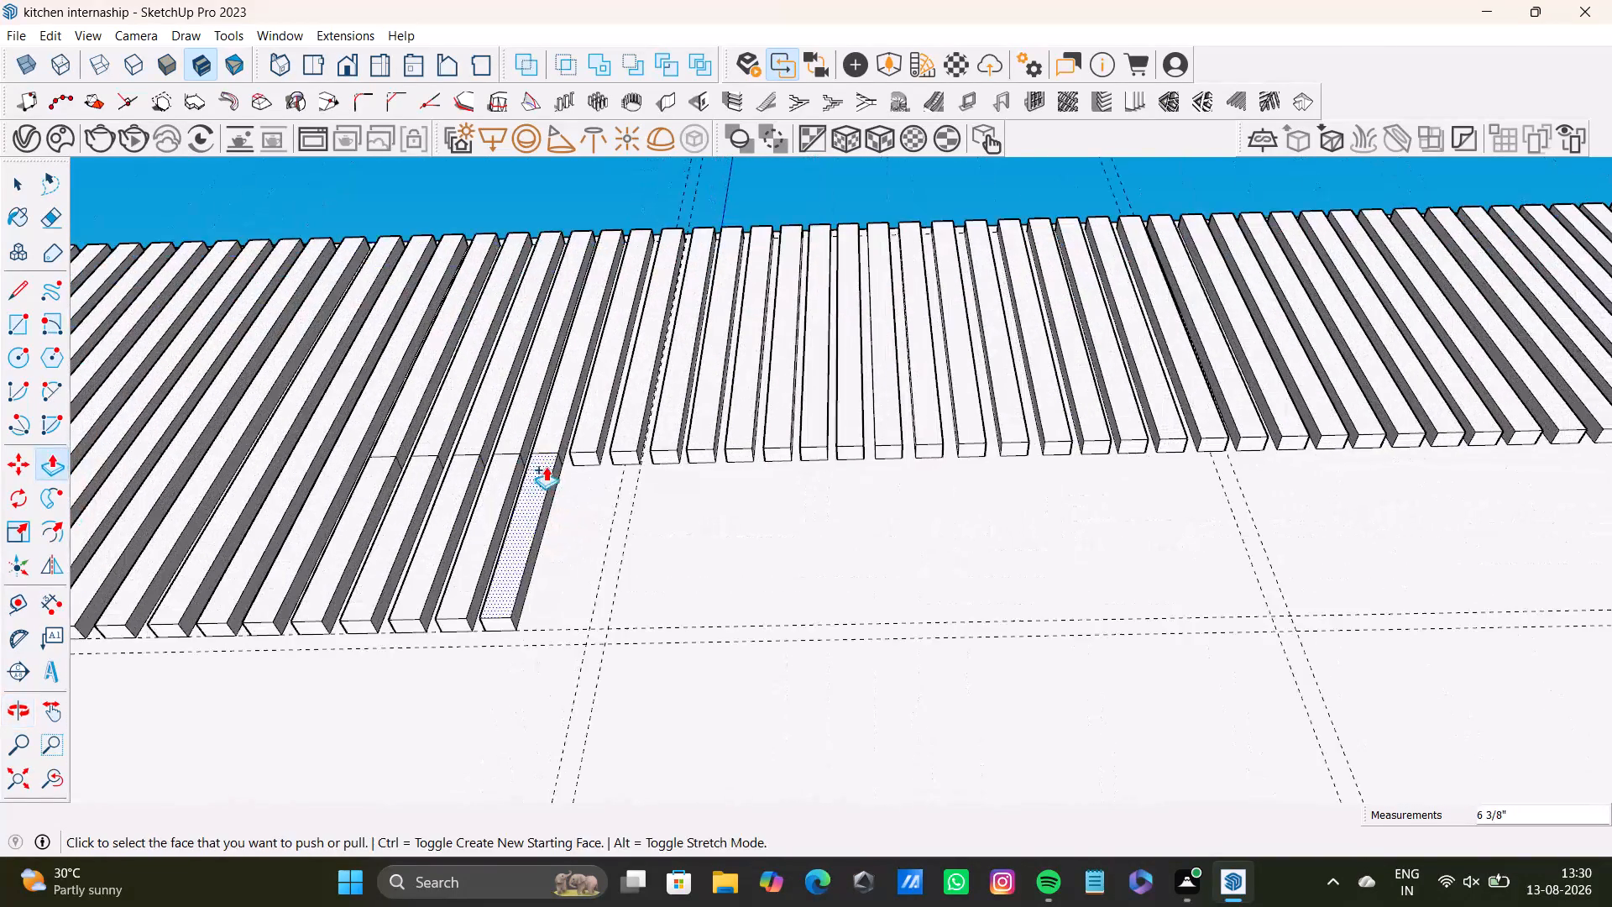
pyautogui.press('space')
pyautogui.click(547, 454)
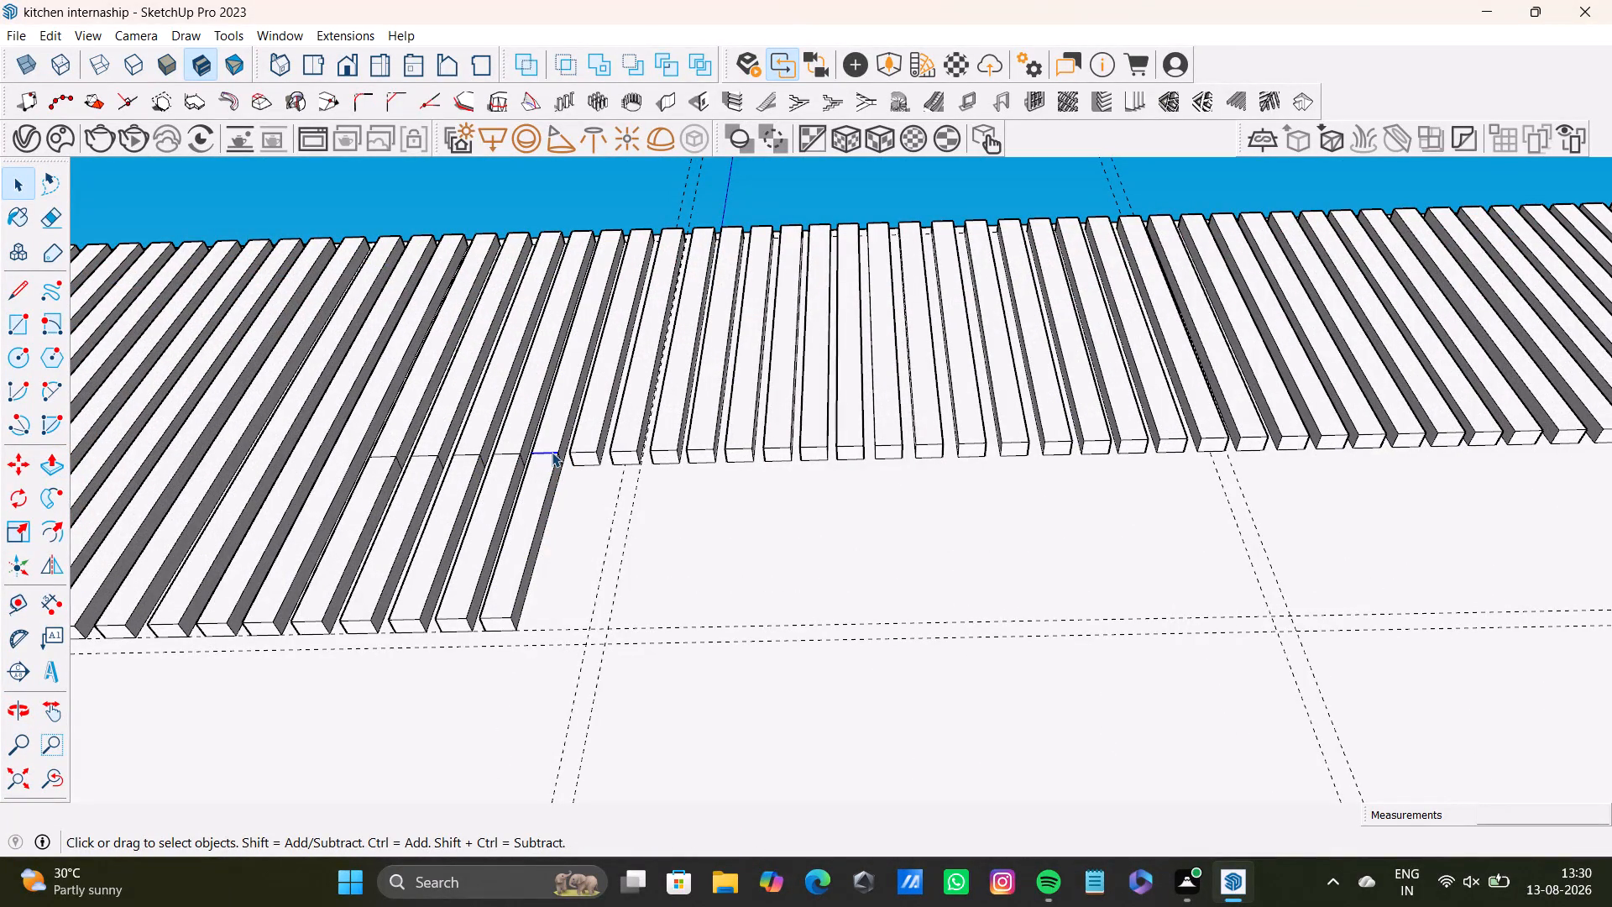
pyautogui.press('F12')
pyautogui.press('Delete')
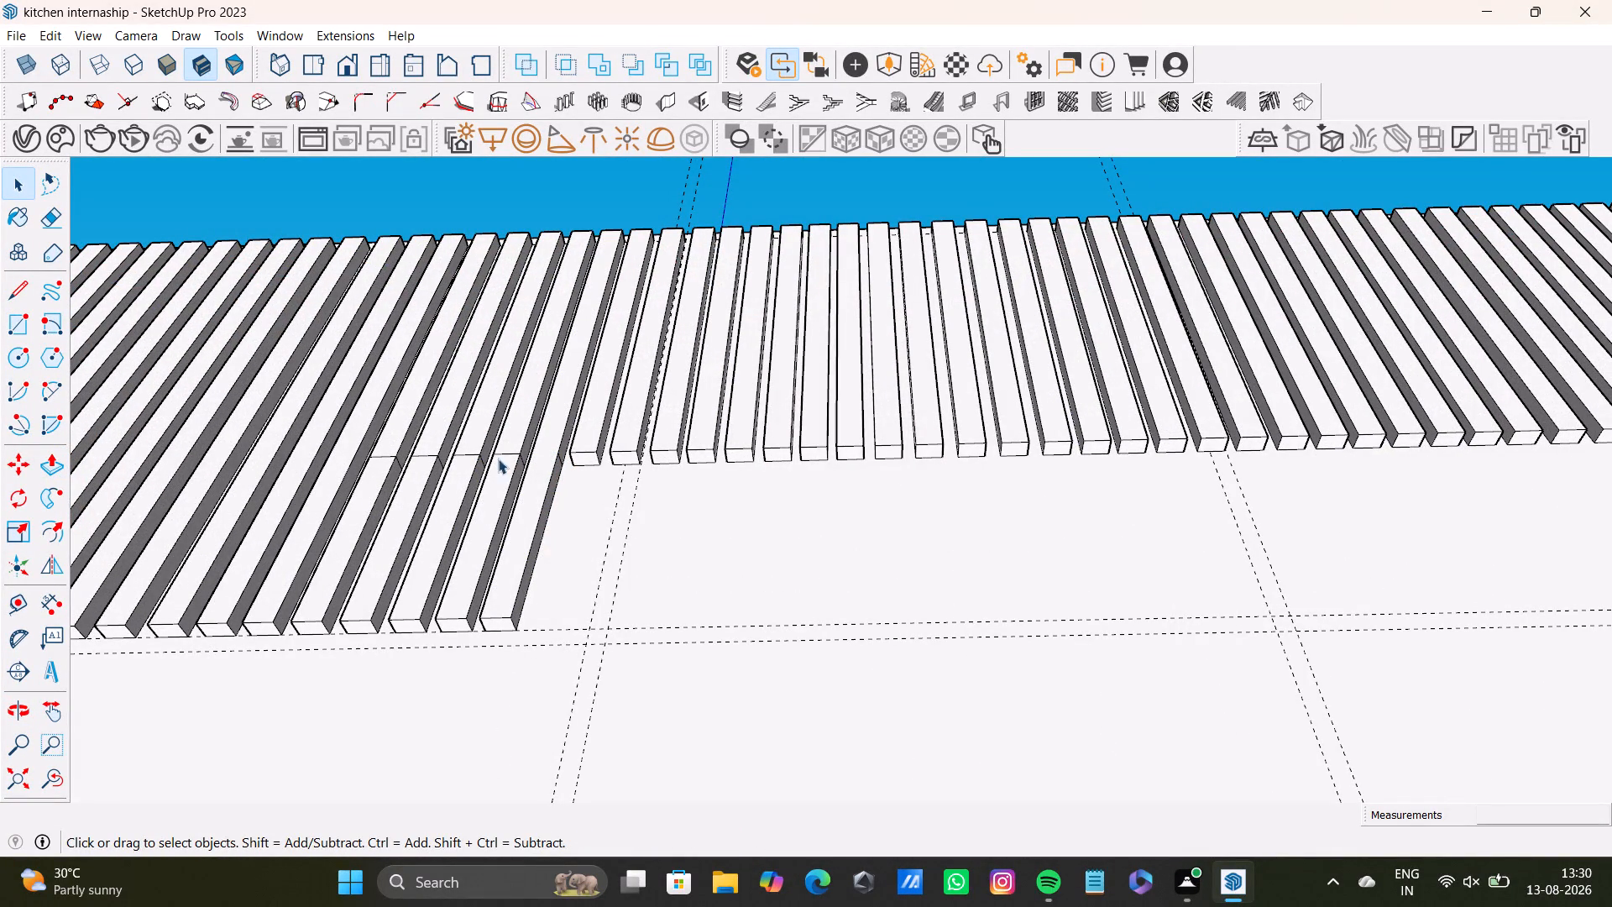
pyautogui.click(509, 454)
pyautogui.press('Delete')
pyautogui.click(470, 450)
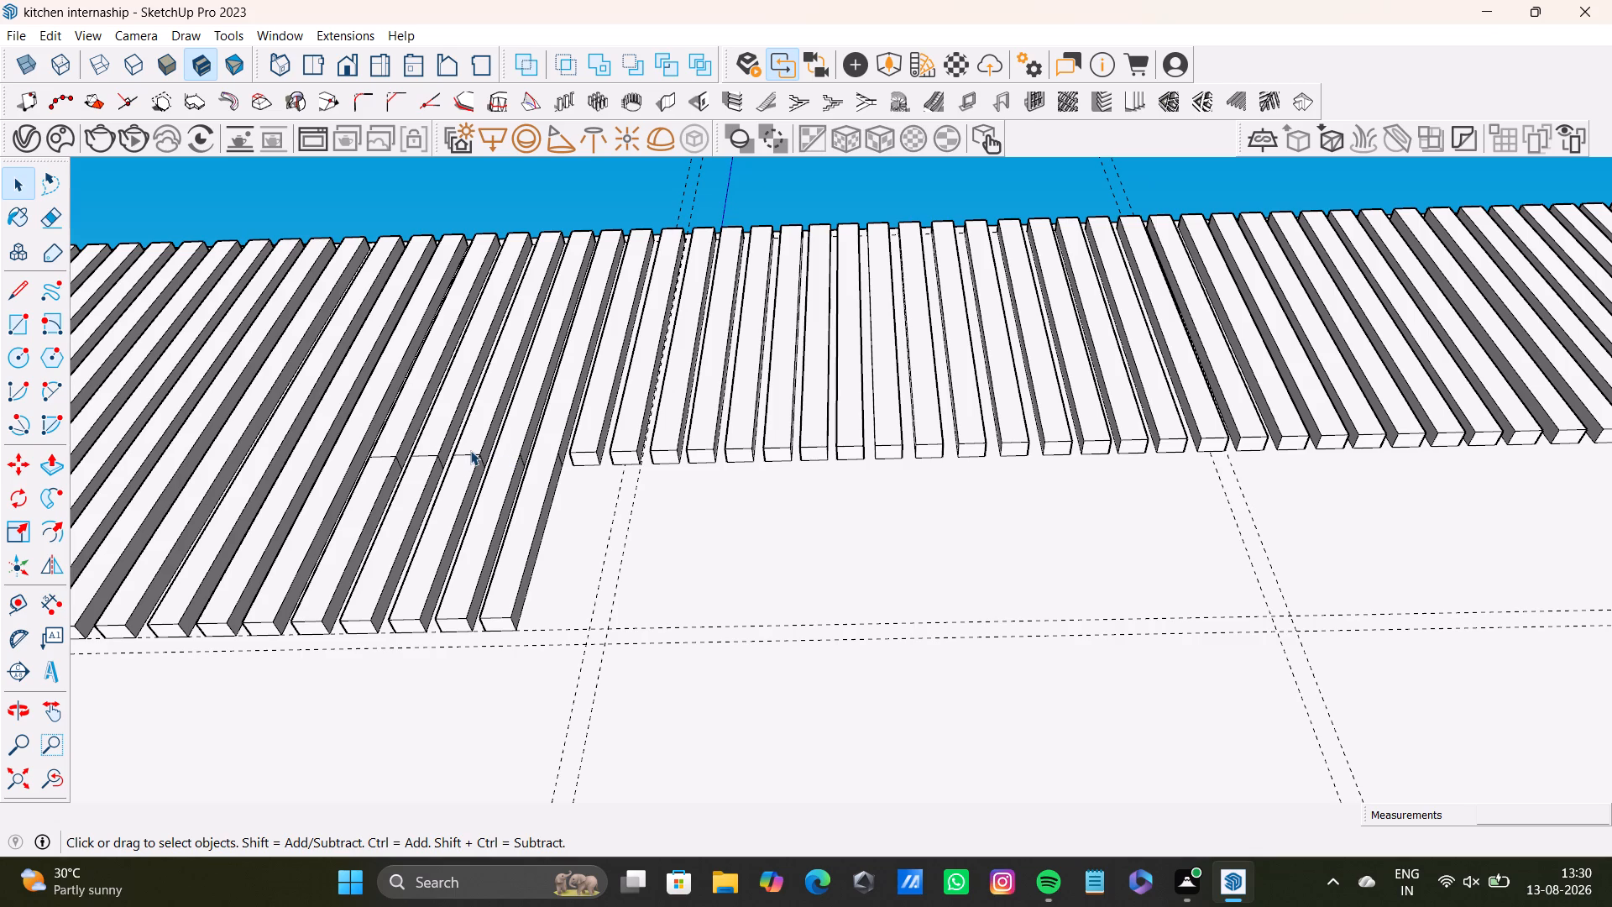
pyautogui.click(472, 458)
pyautogui.press('Delete')
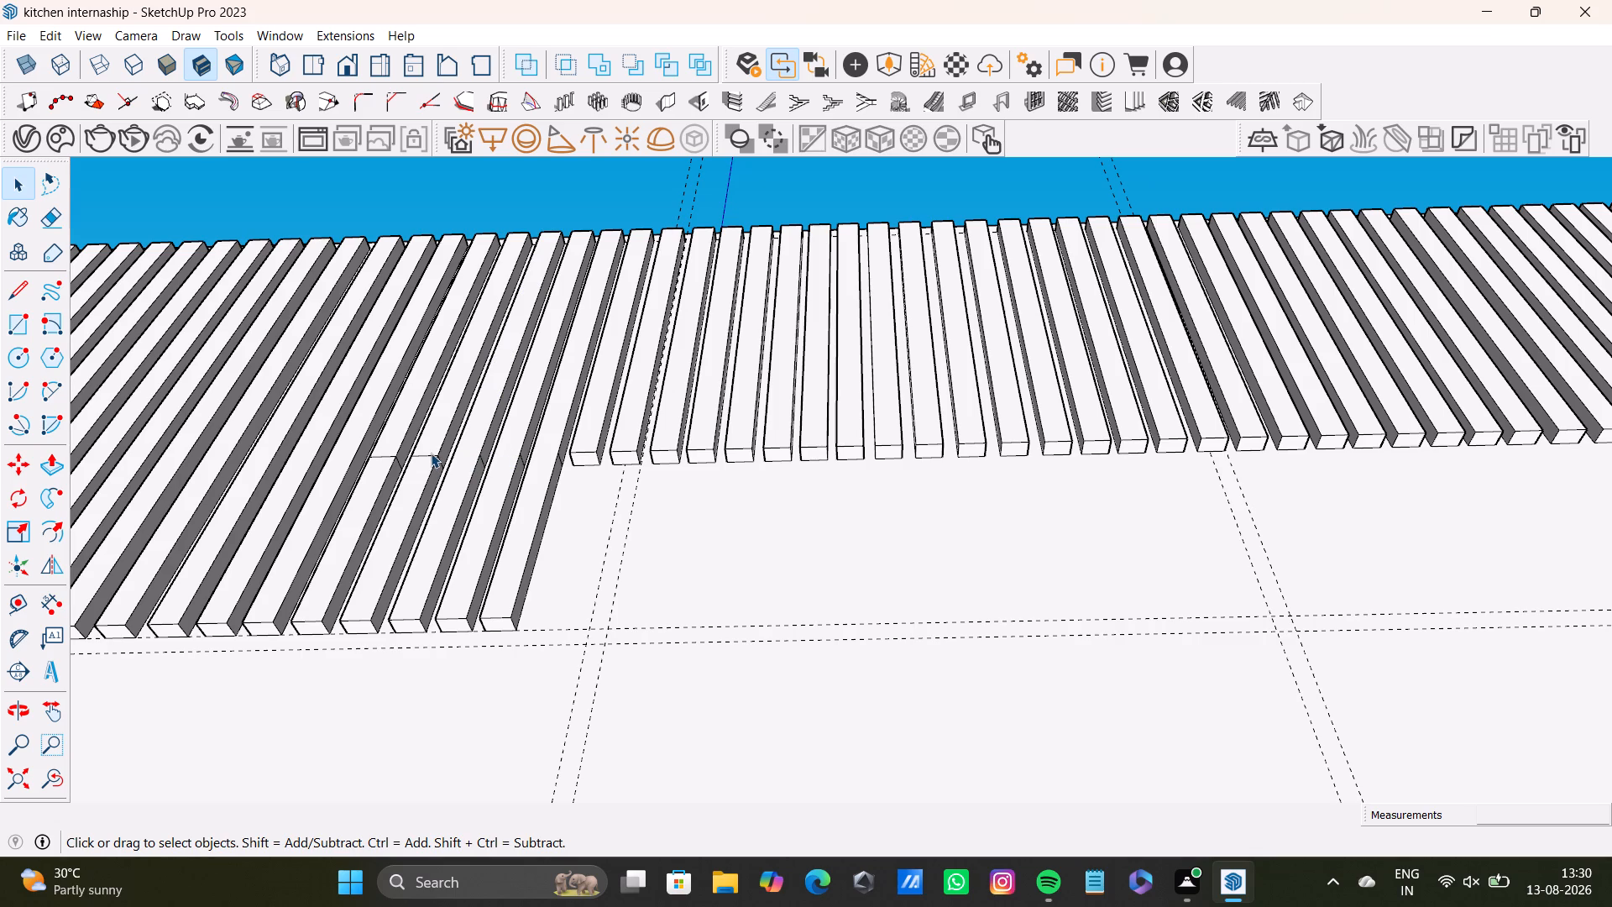
pyautogui.click(431, 453)
pyautogui.click(431, 453)
pyautogui.click(432, 455)
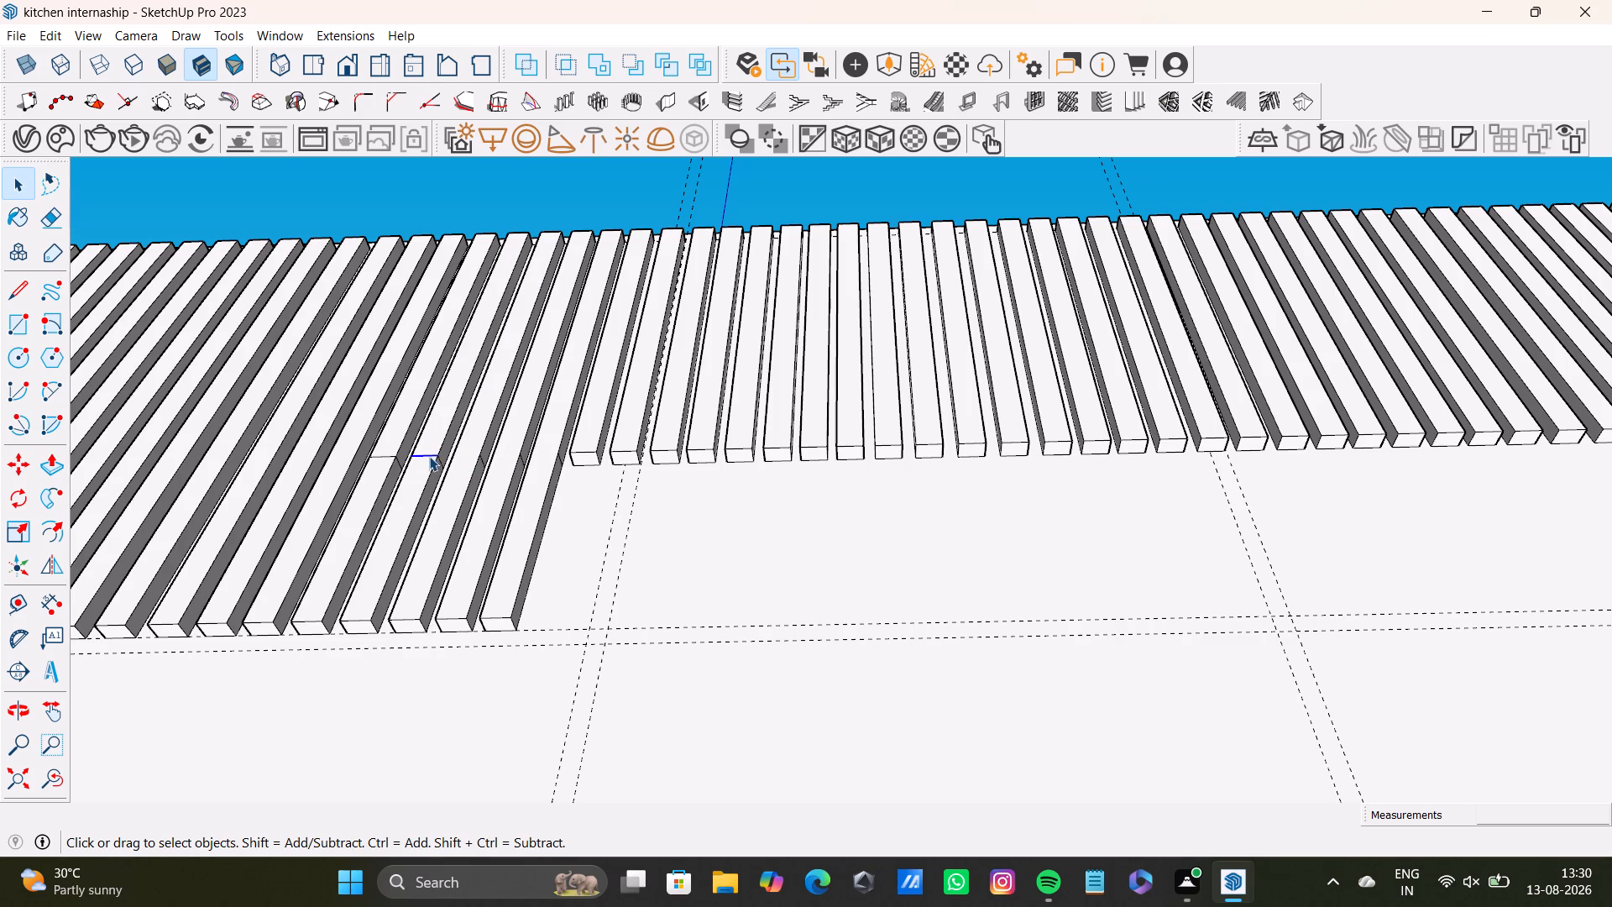
pyautogui.press('Delete')
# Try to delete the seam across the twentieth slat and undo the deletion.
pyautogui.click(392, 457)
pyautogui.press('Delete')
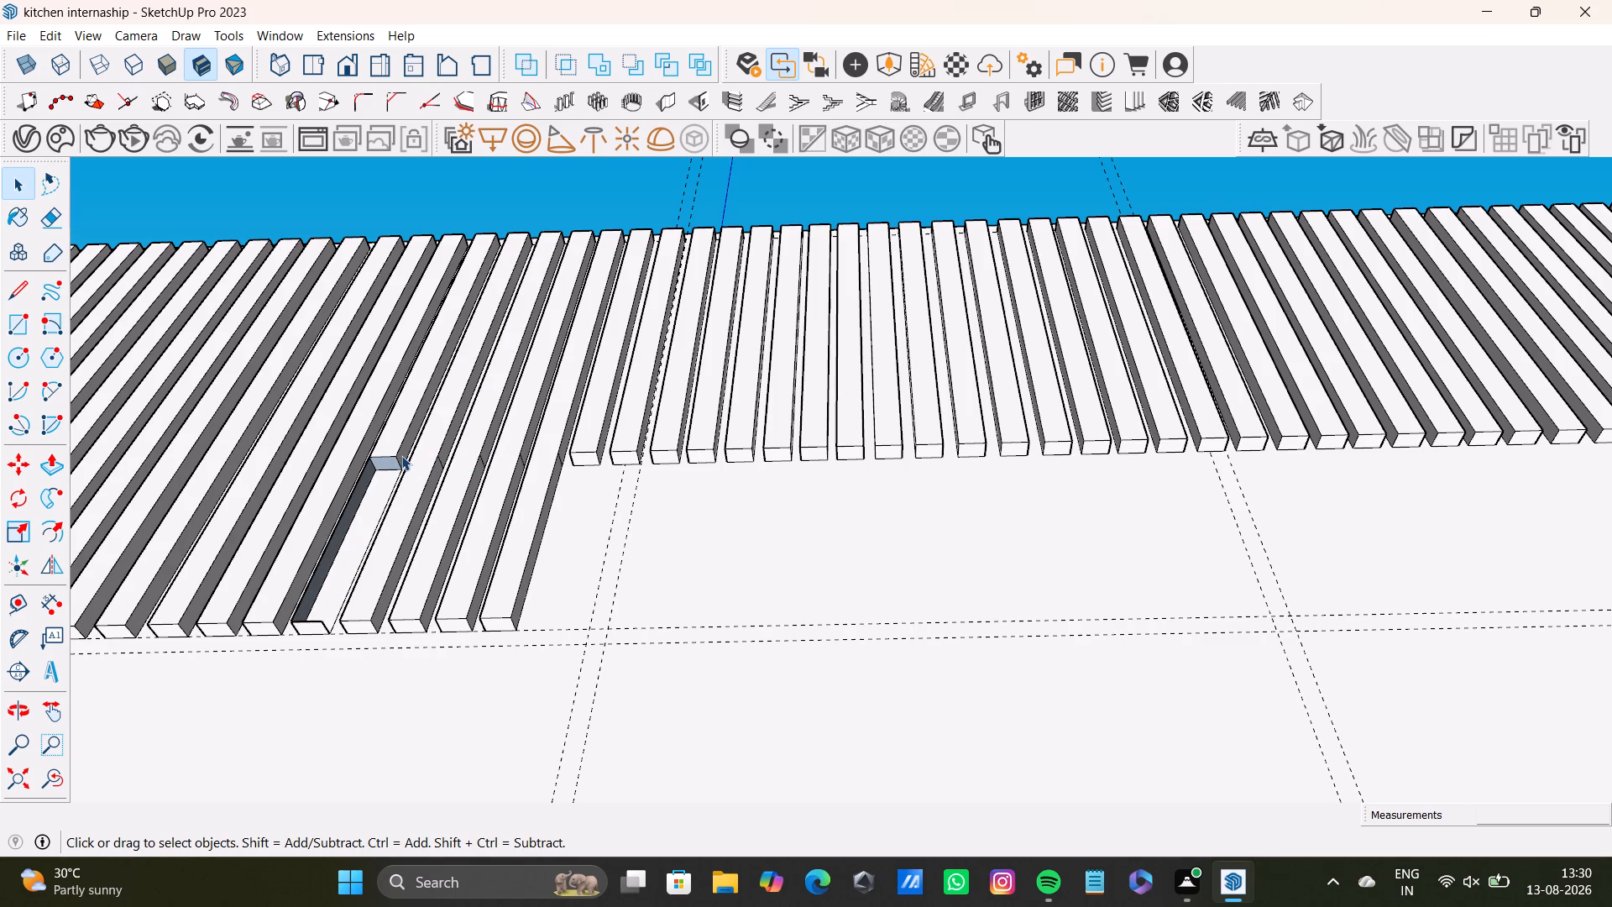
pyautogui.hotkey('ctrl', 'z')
# Delete only the seam edge across the twentieth slat where its extension begins.
pyautogui.scroll(5, 385, 459)
pyautogui.click(390, 451)
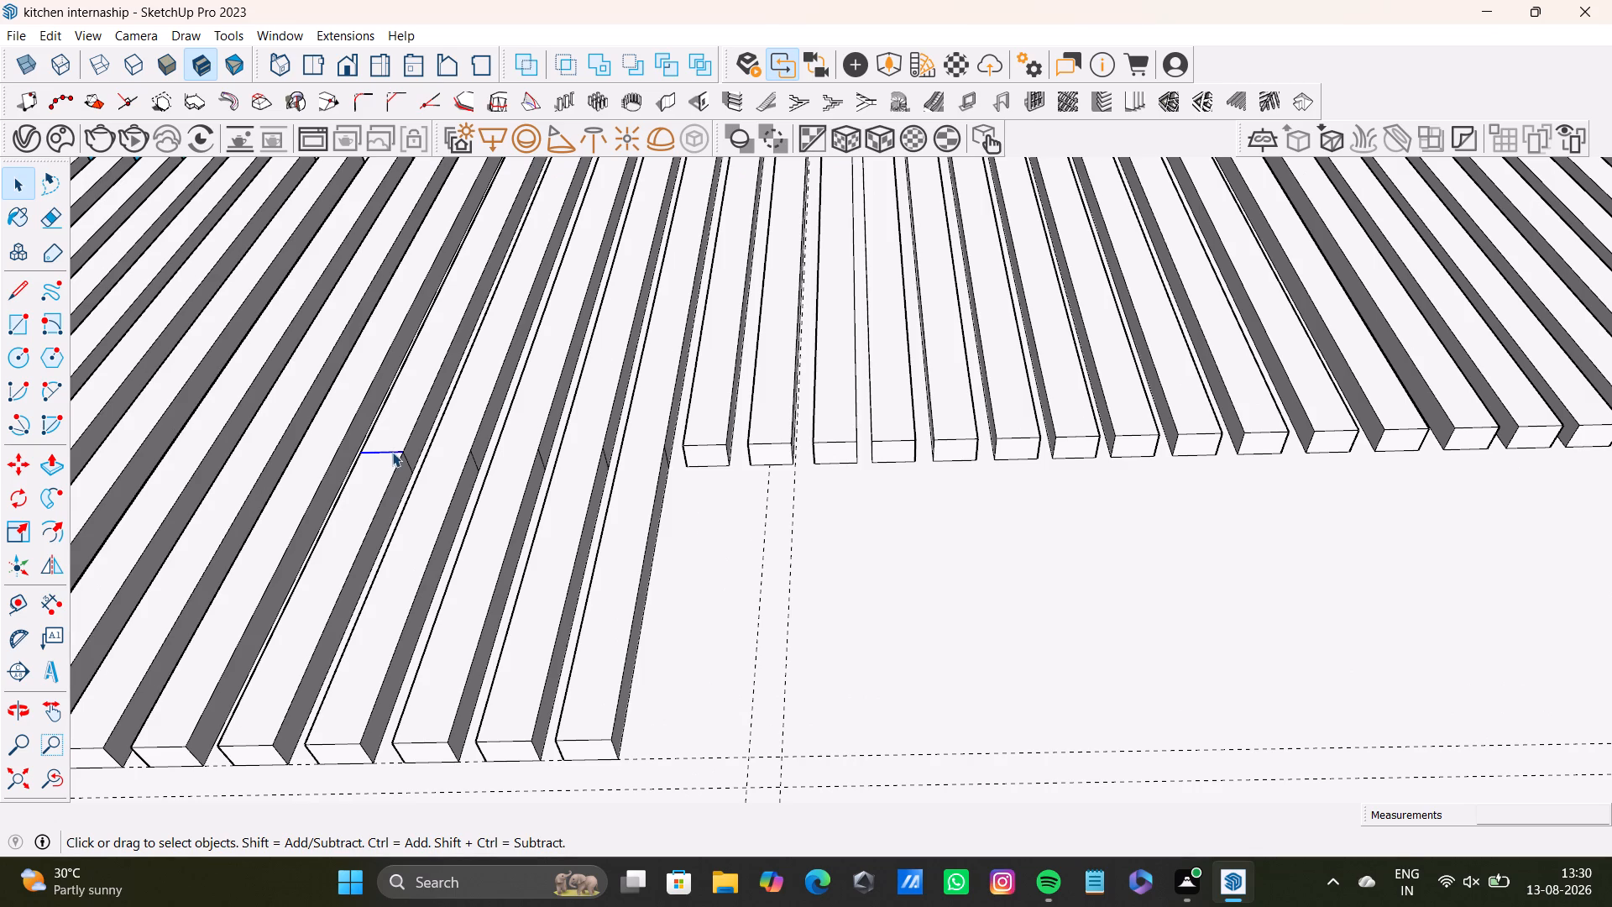
pyautogui.press('Delete')
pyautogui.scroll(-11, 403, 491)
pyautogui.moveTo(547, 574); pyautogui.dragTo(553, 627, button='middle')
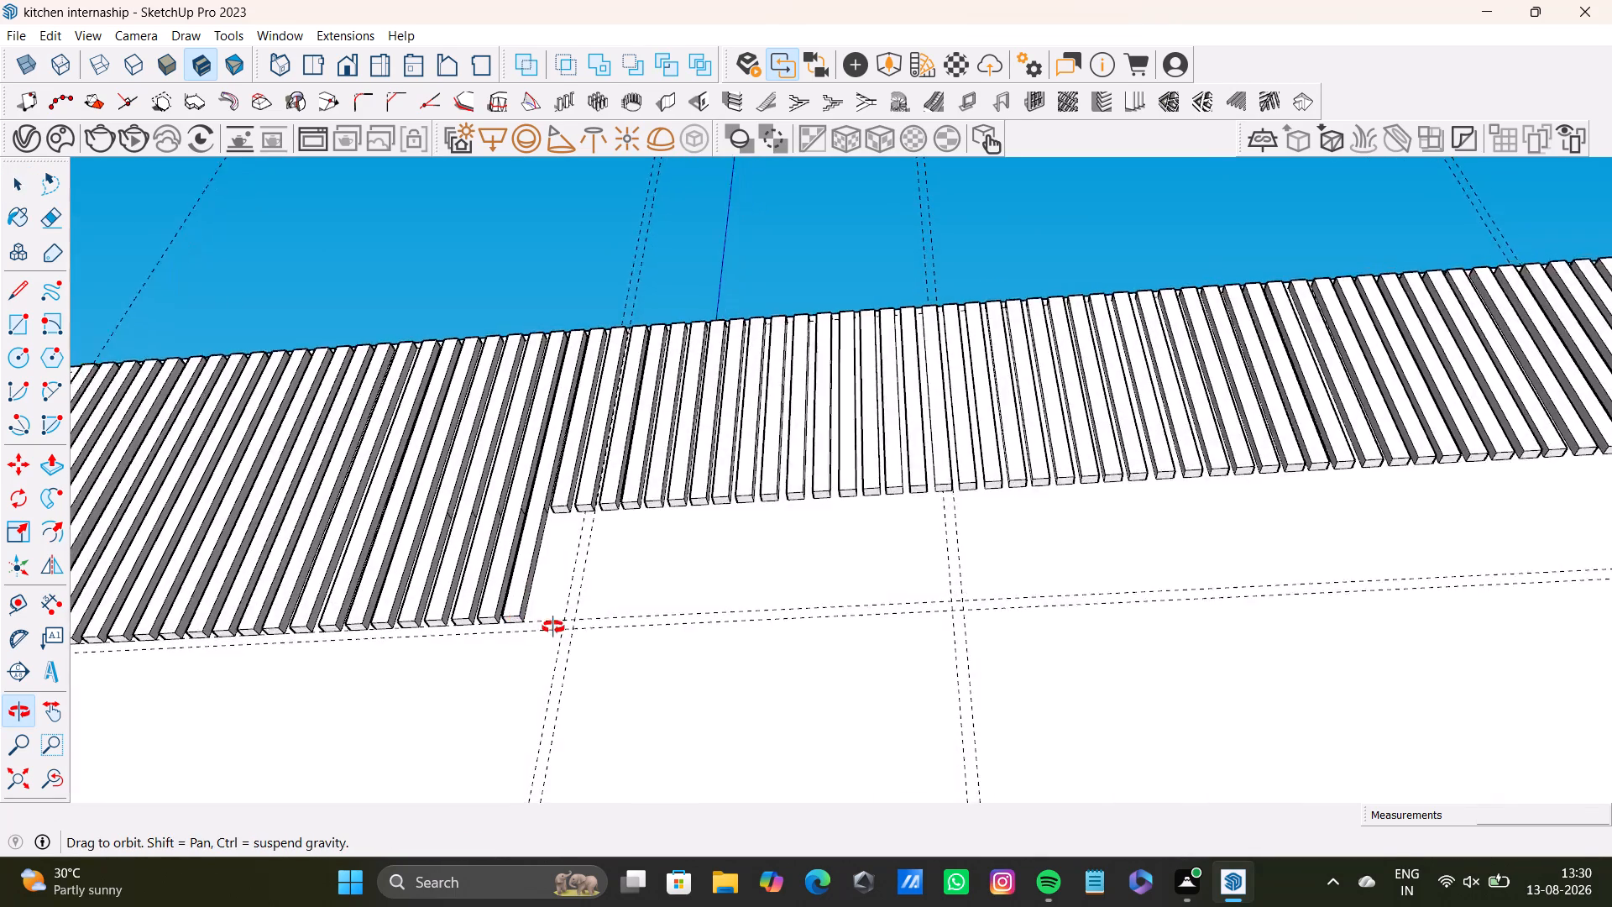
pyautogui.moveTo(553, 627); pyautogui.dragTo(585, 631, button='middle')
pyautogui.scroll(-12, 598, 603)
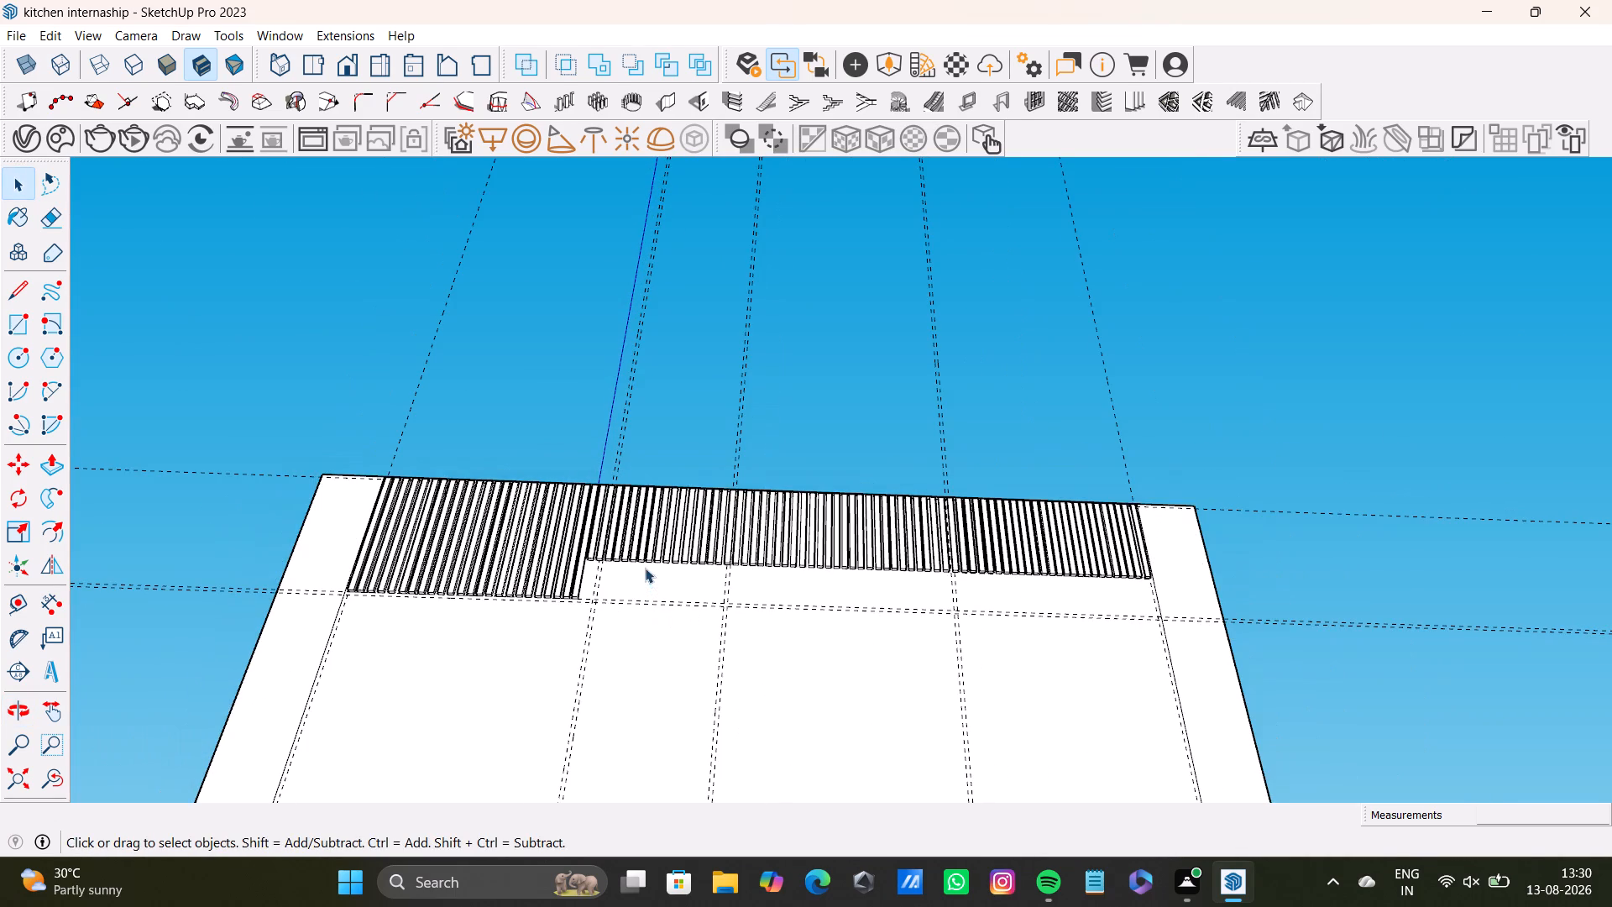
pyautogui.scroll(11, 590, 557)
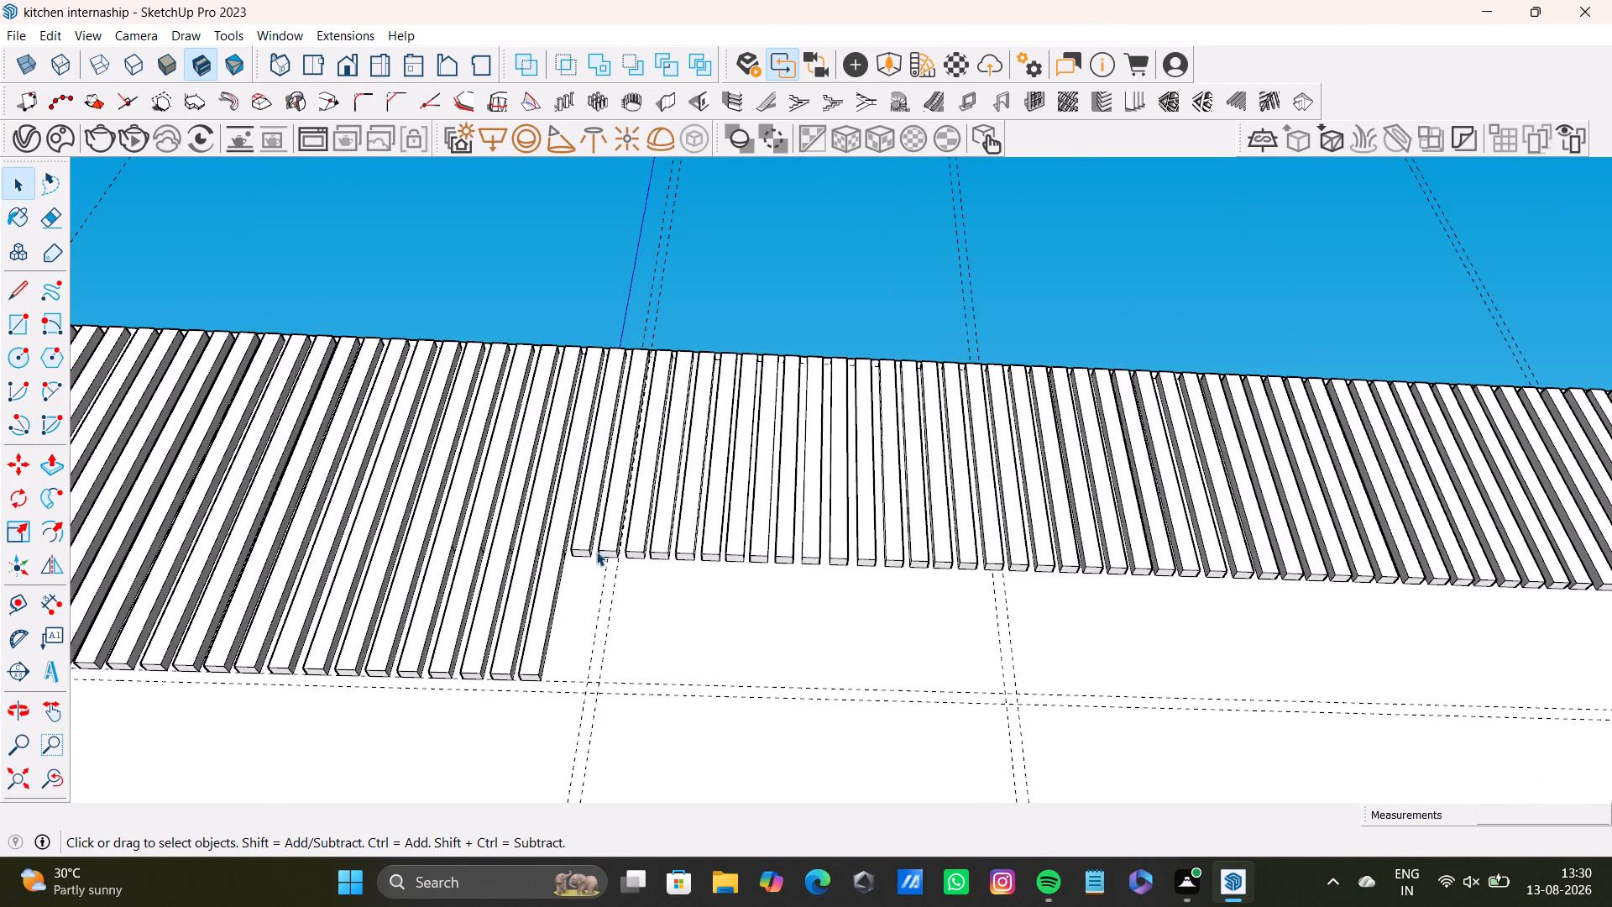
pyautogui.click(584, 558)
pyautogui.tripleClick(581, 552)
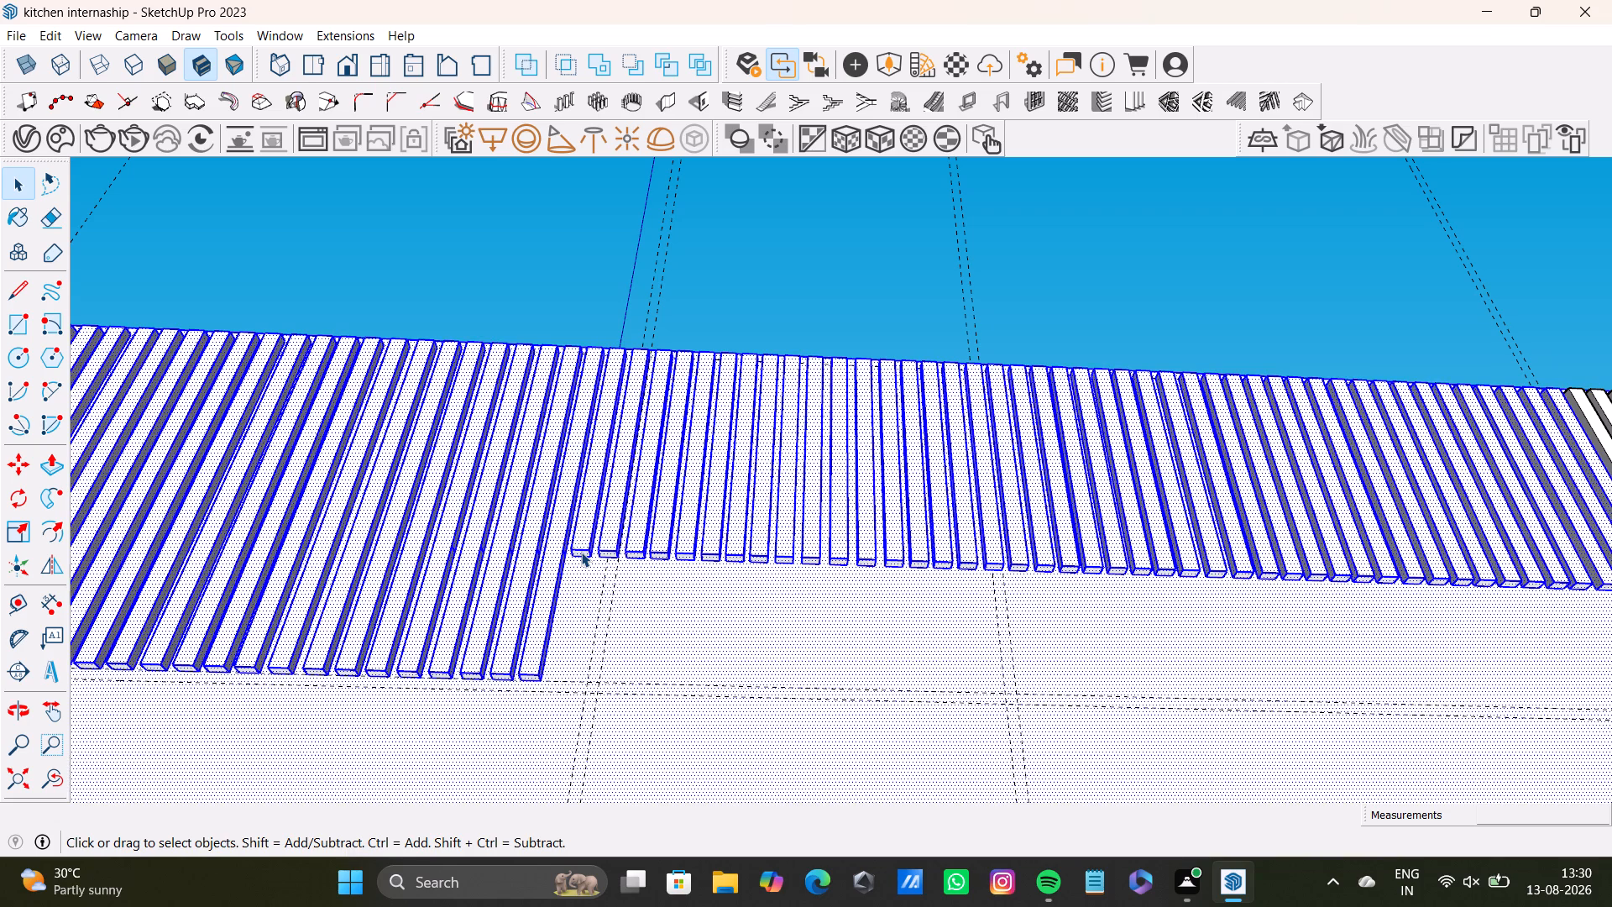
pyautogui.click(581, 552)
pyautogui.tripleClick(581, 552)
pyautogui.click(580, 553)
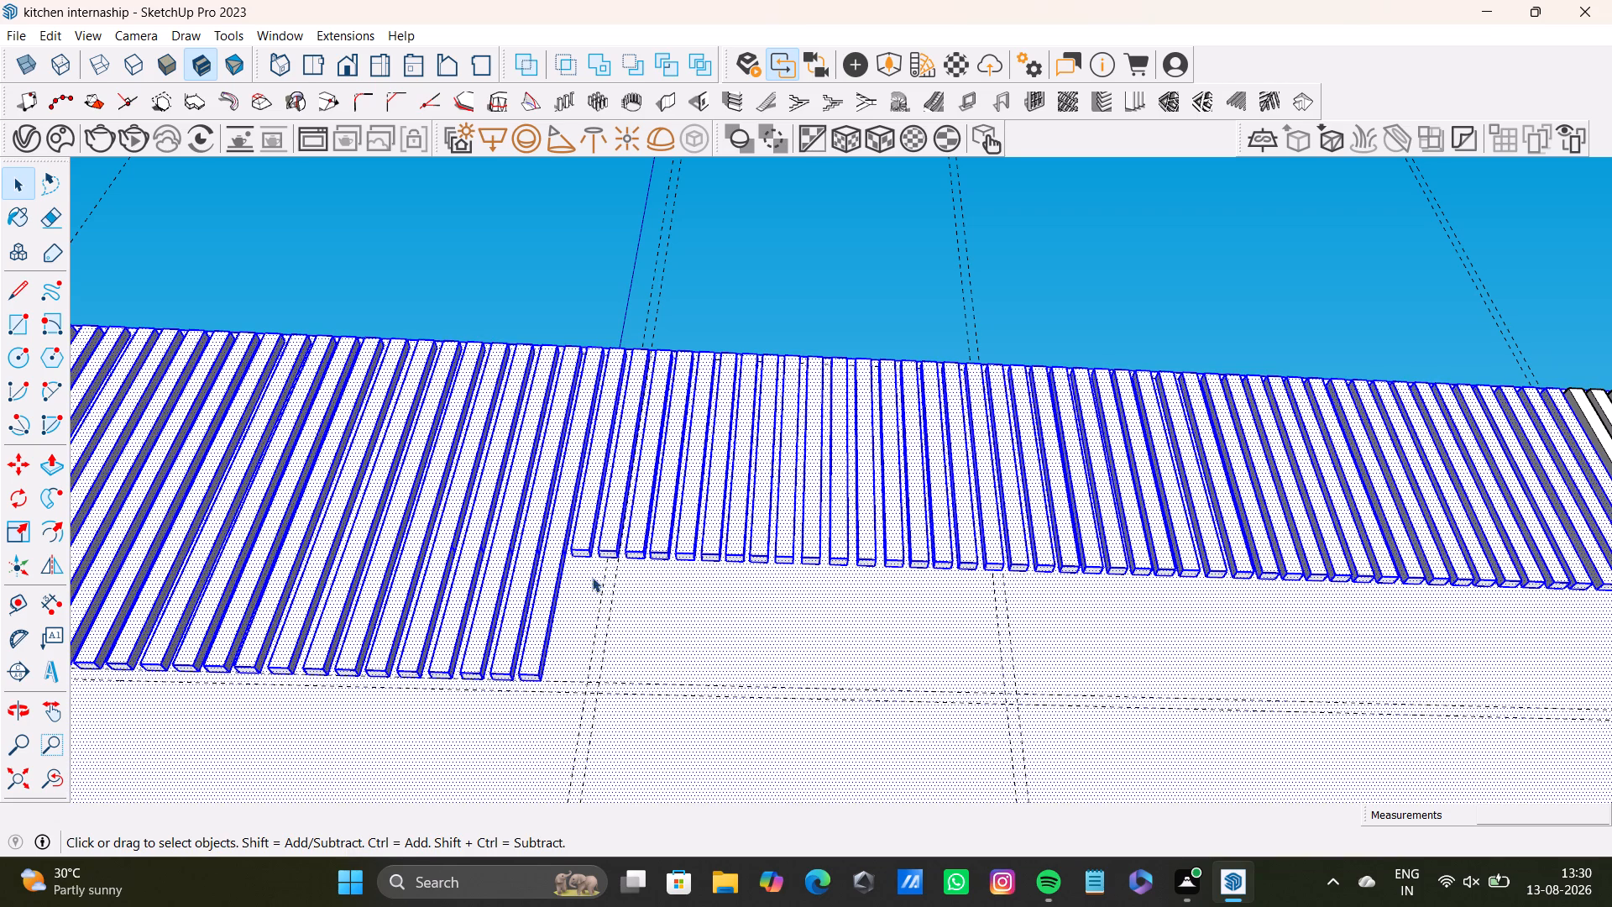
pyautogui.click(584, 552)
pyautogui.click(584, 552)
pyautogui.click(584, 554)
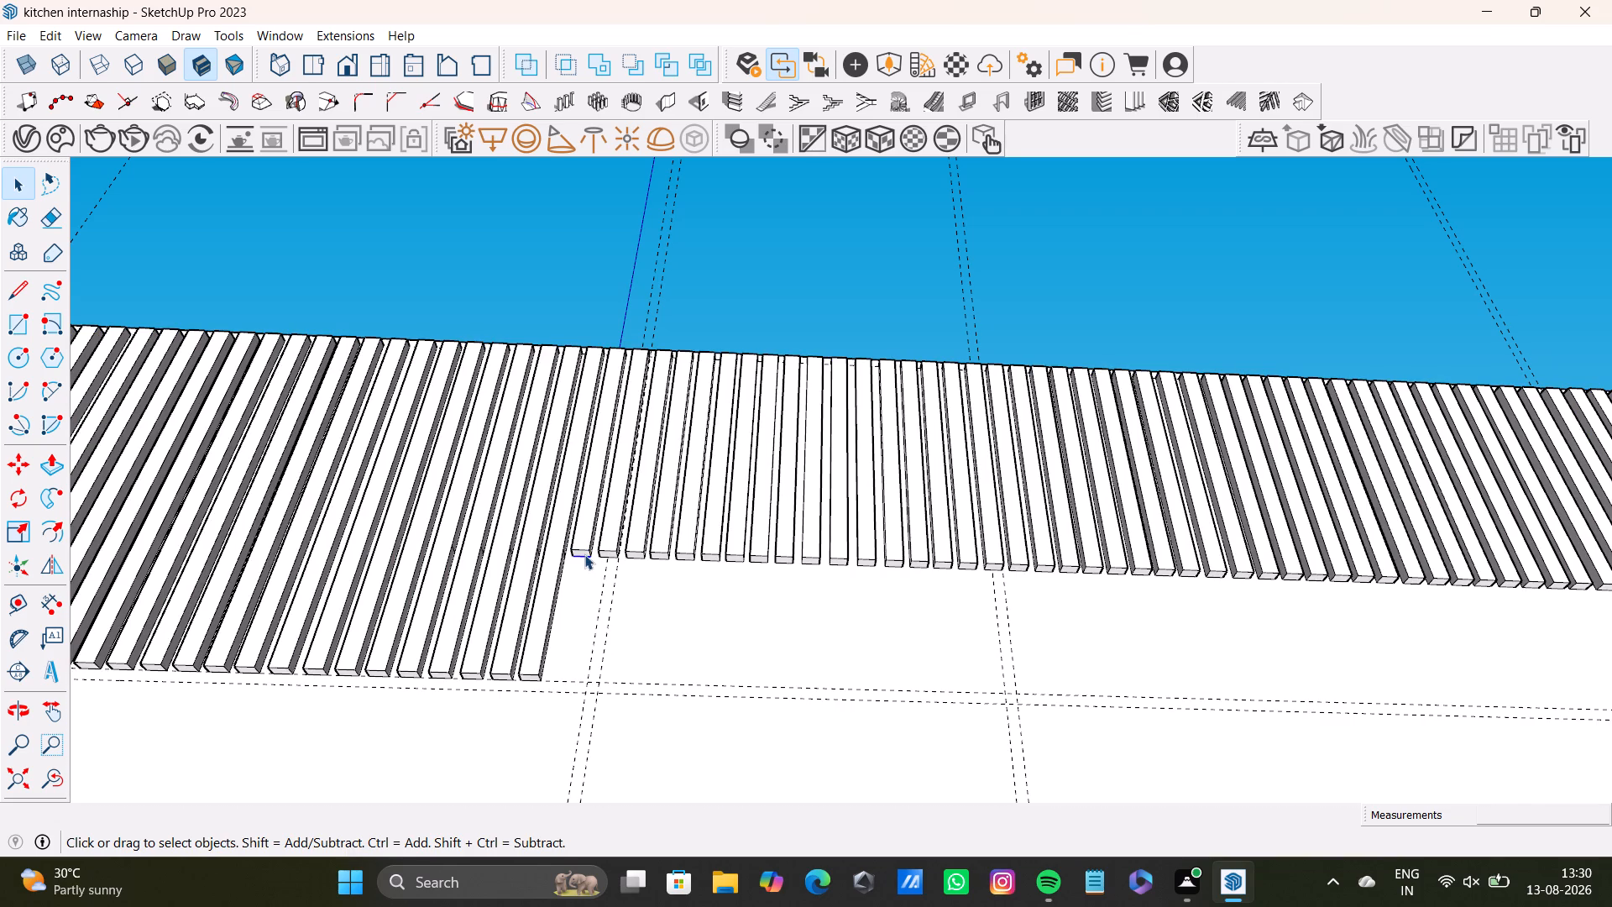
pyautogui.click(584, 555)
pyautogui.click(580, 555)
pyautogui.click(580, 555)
# Extend the twenty-fifth and twenty-sixth slats about 6 3/8" down to the upper guide without new starting faces.
pyautogui.scroll(1, 581, 554)
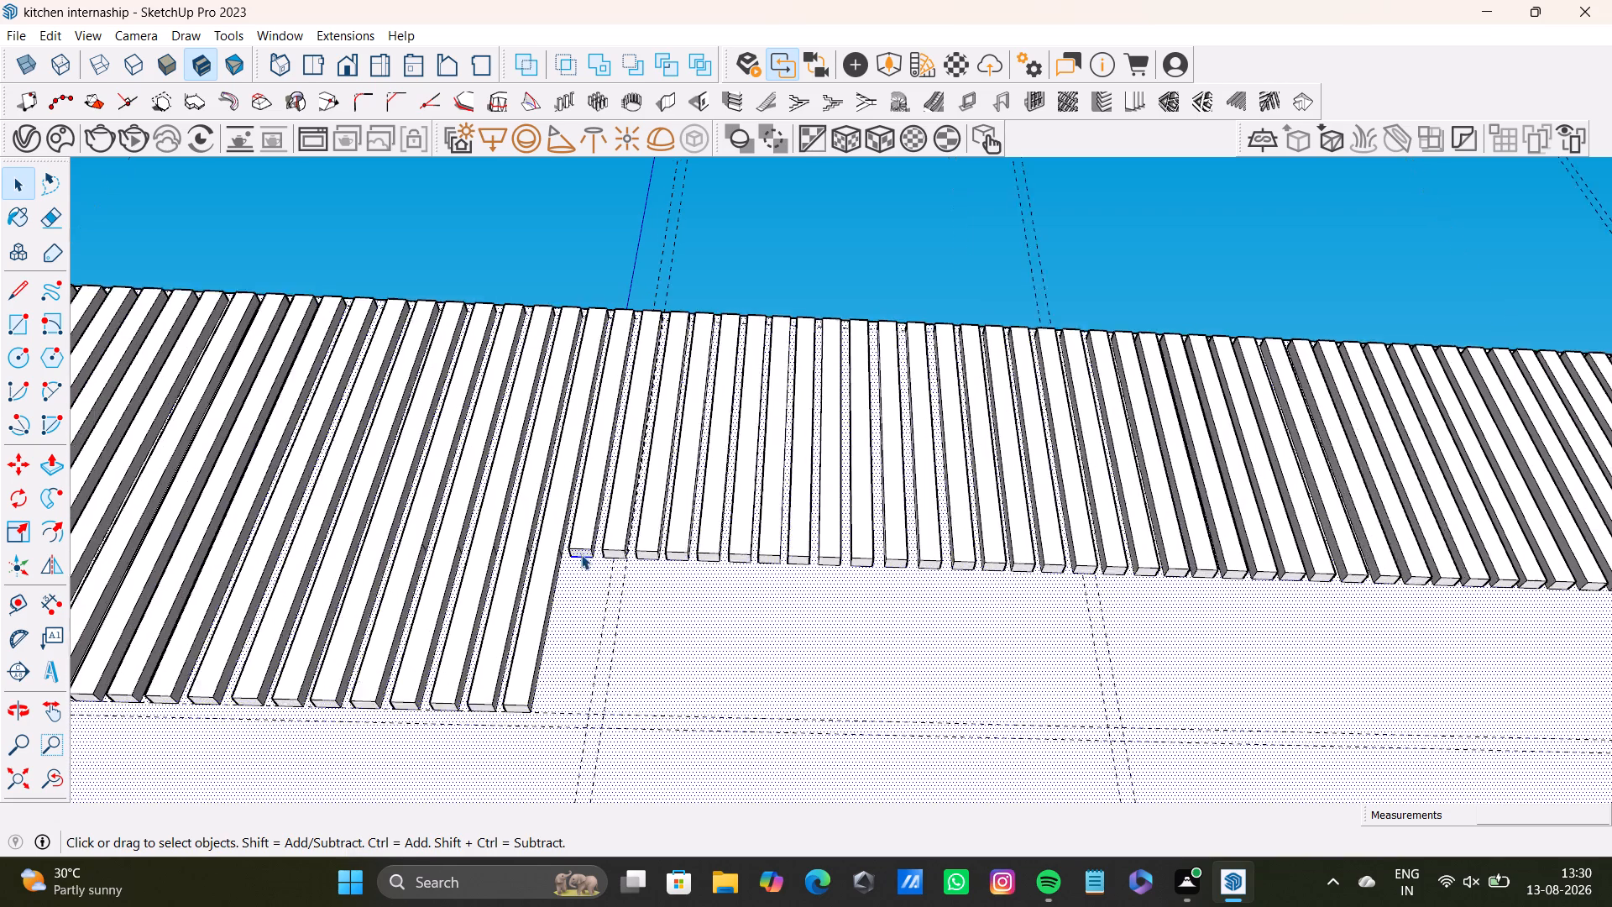
pyautogui.scroll(5, 581, 554)
pyautogui.click(588, 551)
pyautogui.press('p')
pyautogui.click(587, 551)
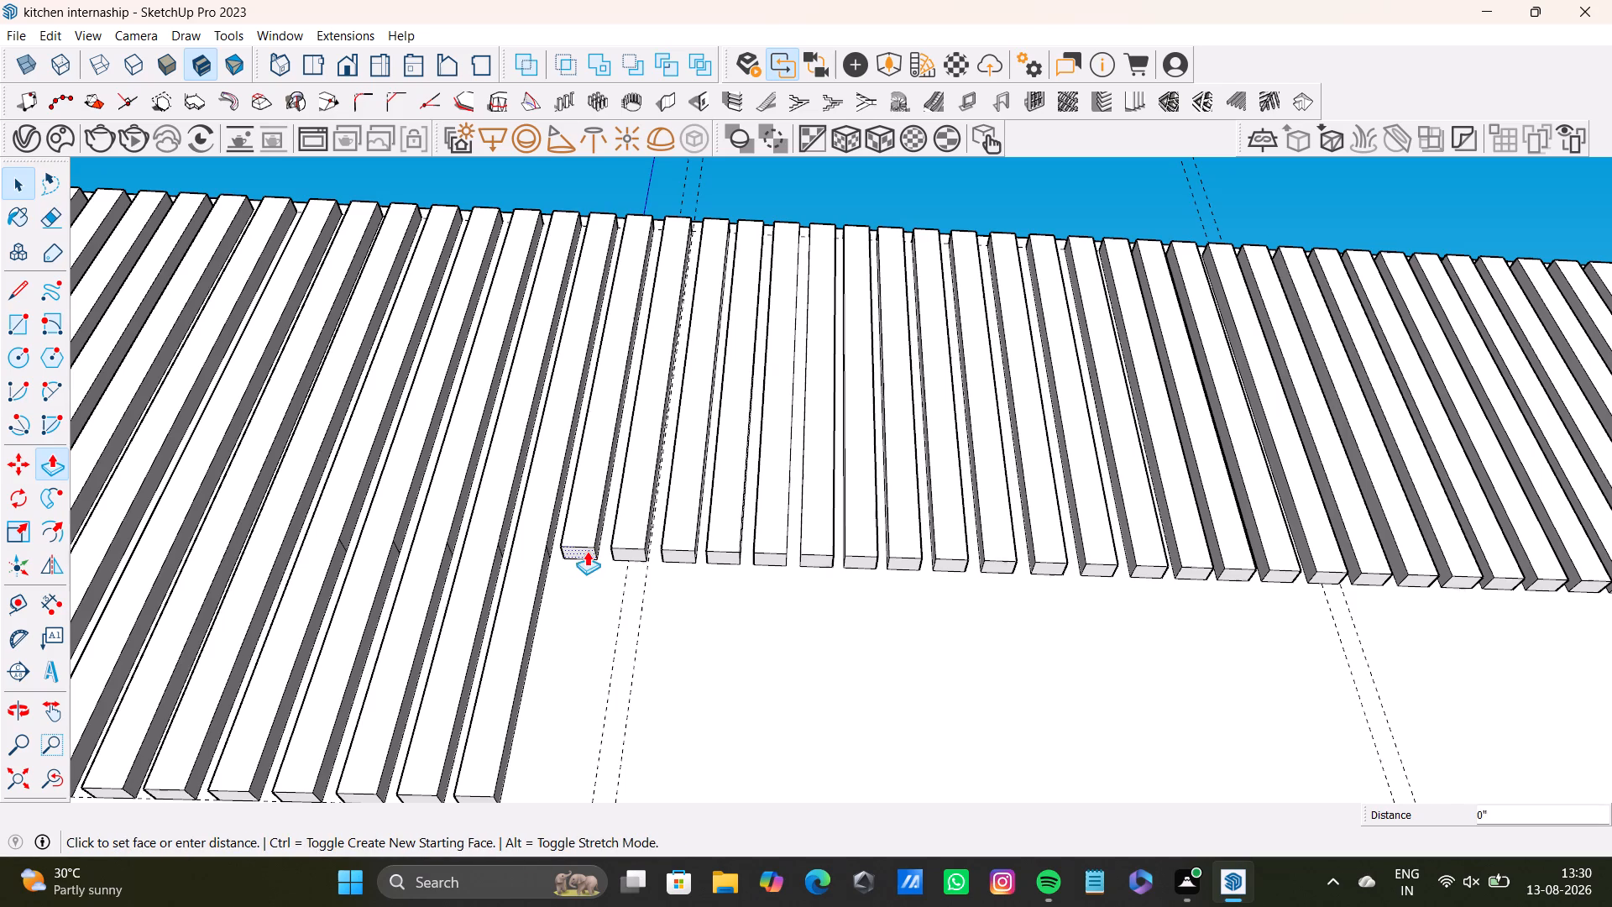
pyautogui.scroll(-2, 544, 731)
pyautogui.moveTo(552, 737); pyautogui.dragTo(557, 630, button='middle')
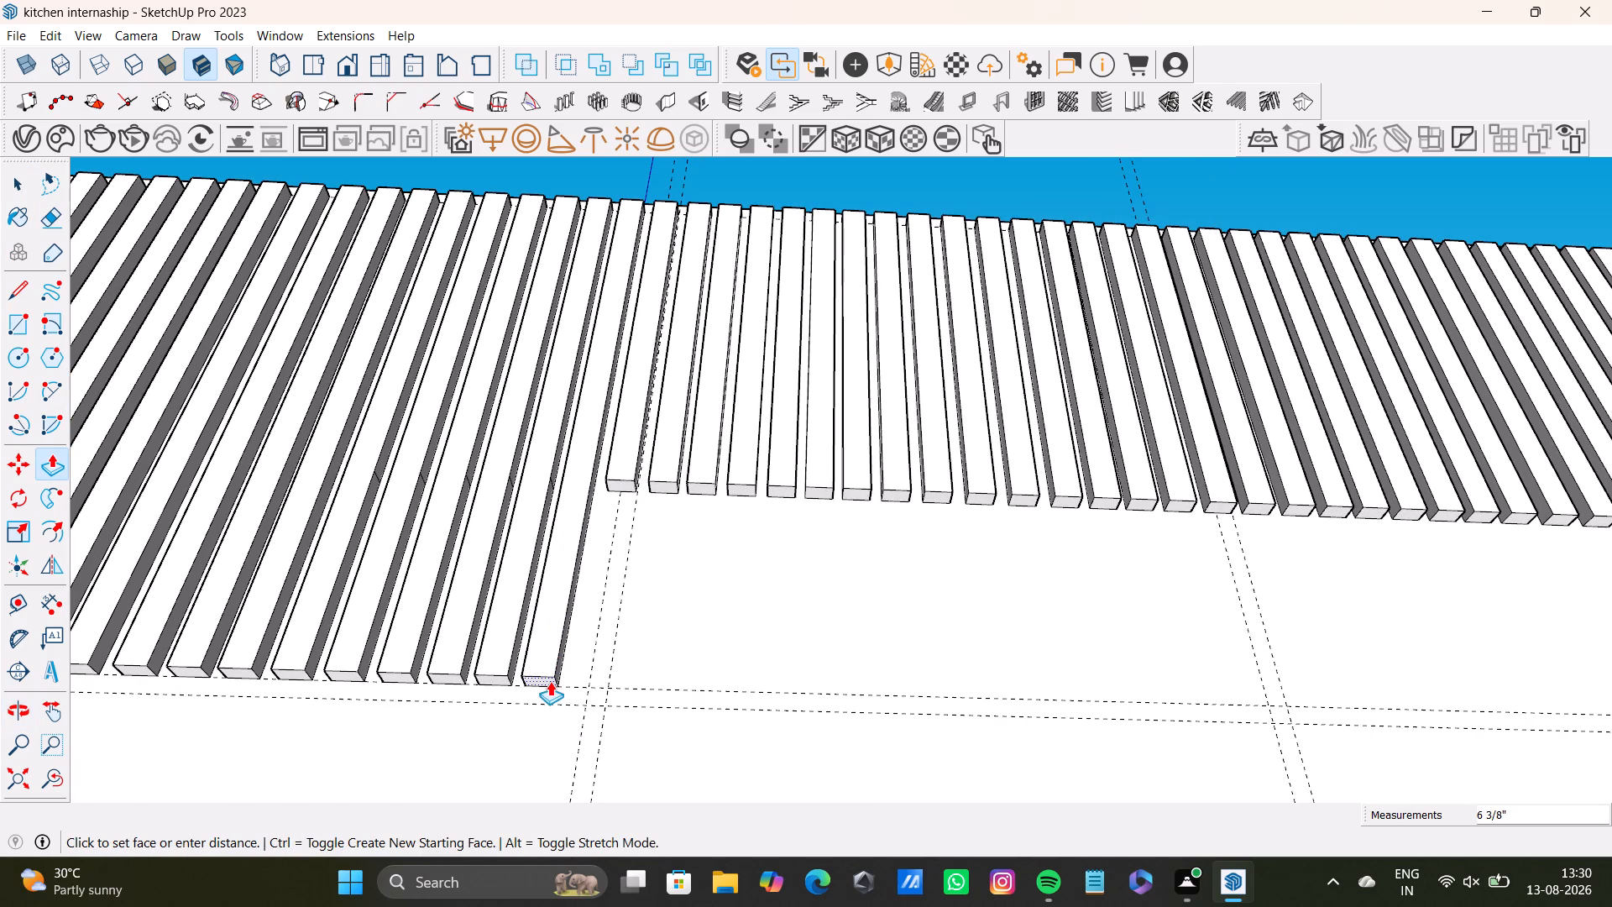
pyautogui.click(550, 681)
pyautogui.press('space')
pyautogui.click(625, 487)
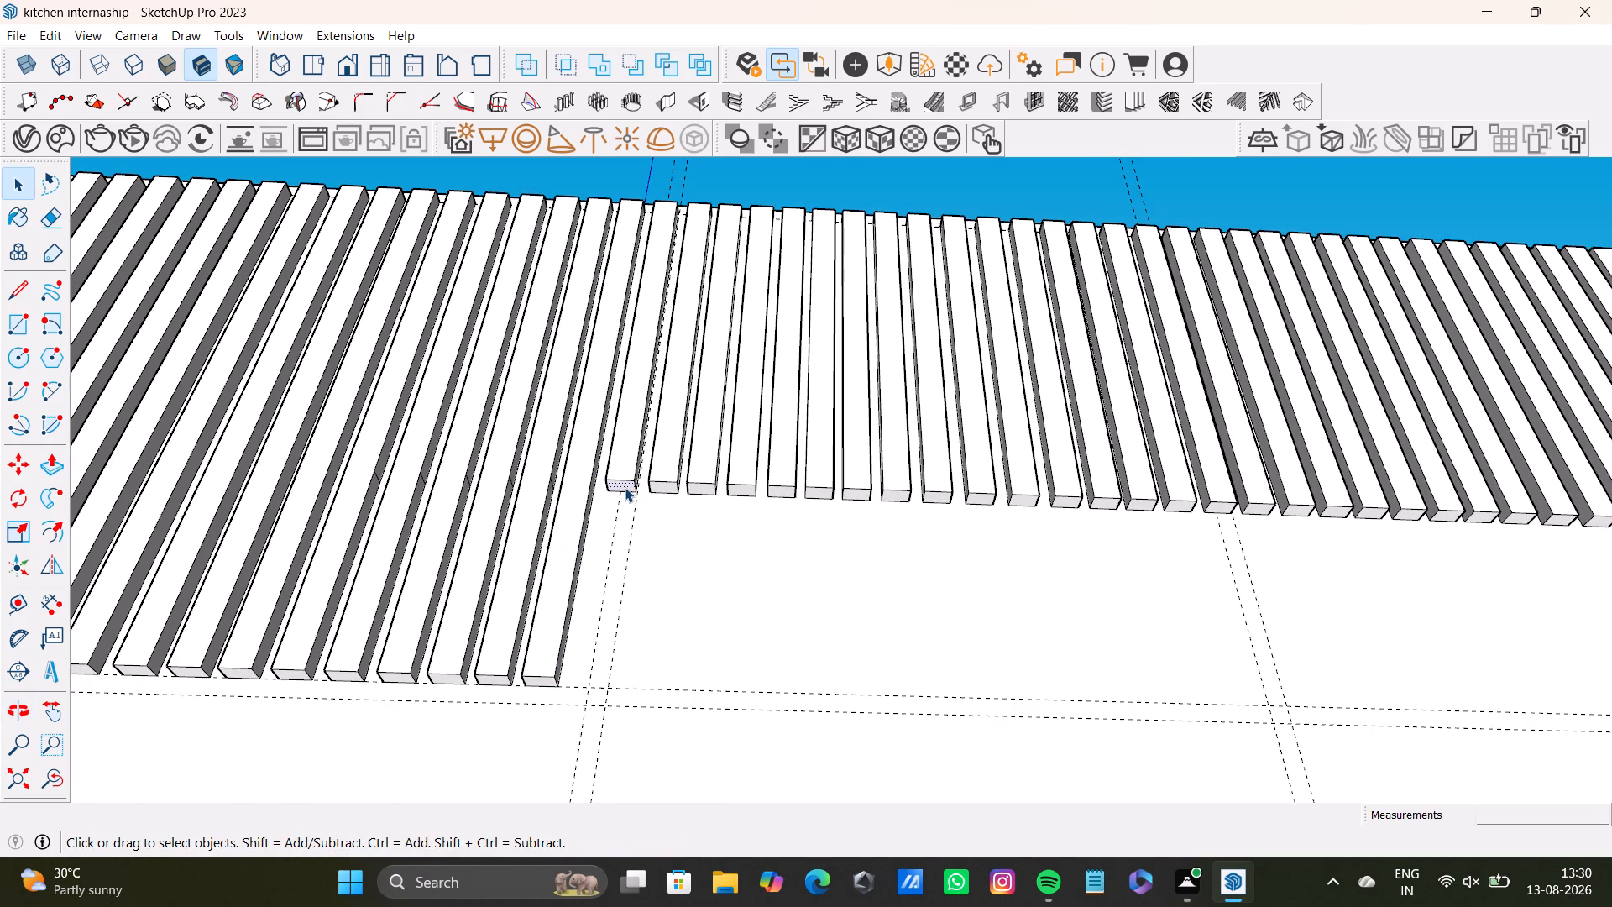
pyautogui.press('p')
pyautogui.click(625, 487)
pyautogui.click(602, 684)
pyautogui.press('space')
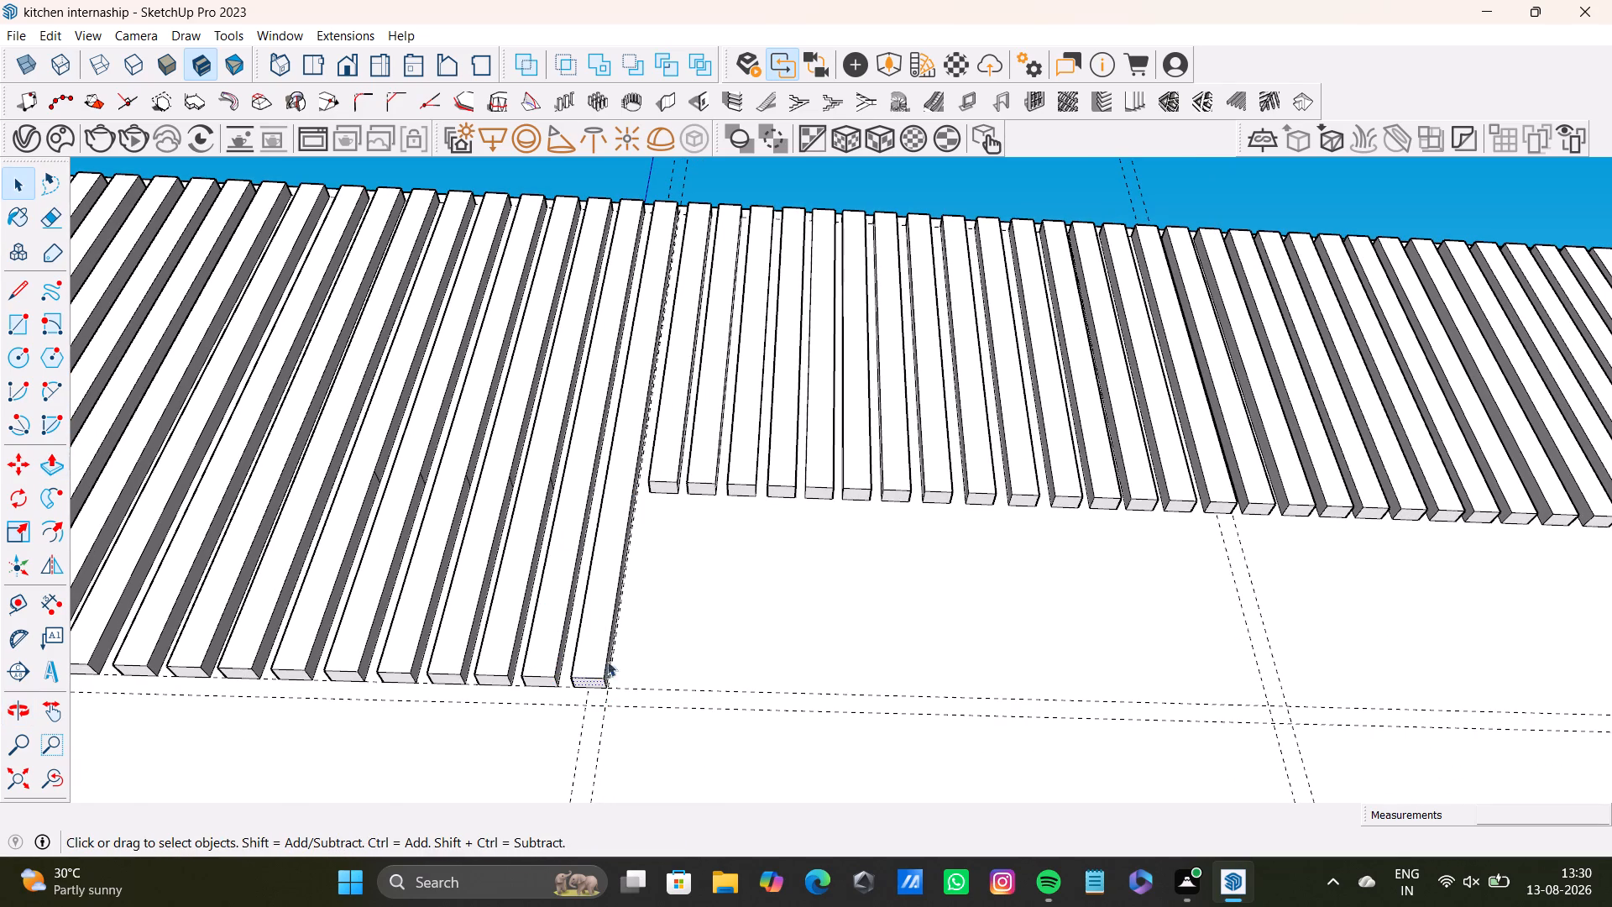
# Extend the twenty-seventh slat about 6 7/16" downward and correct its end by about 1/16" to the upper guide.
pyautogui.click(662, 487)
pyautogui.press('p')
pyautogui.click(662, 487)
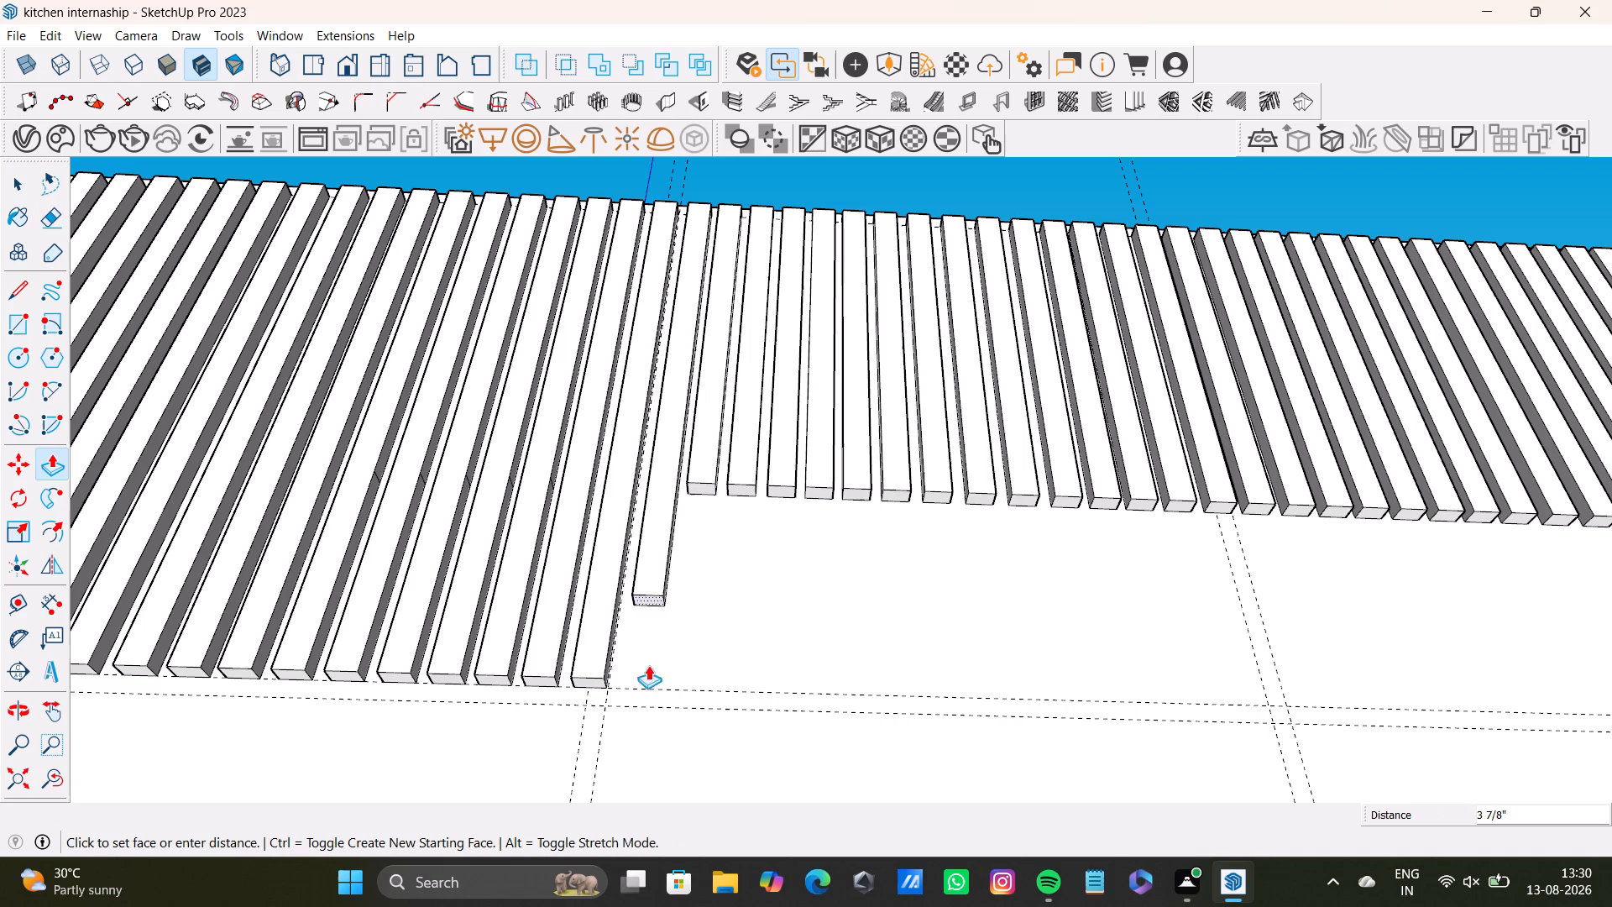
pyautogui.click(647, 686)
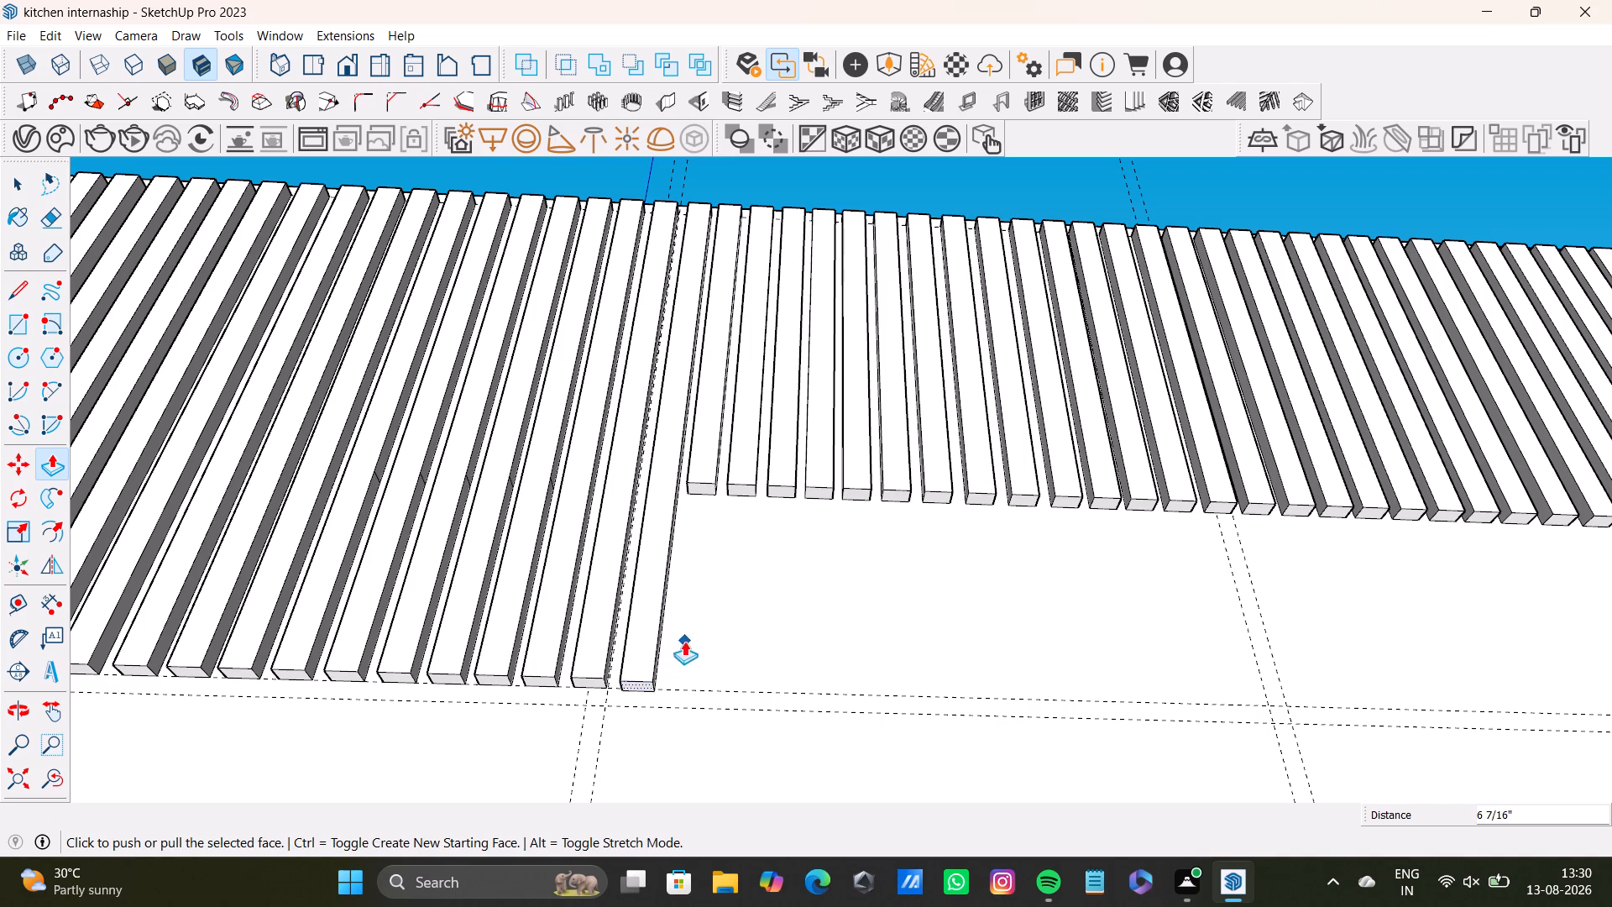
pyautogui.click(639, 688)
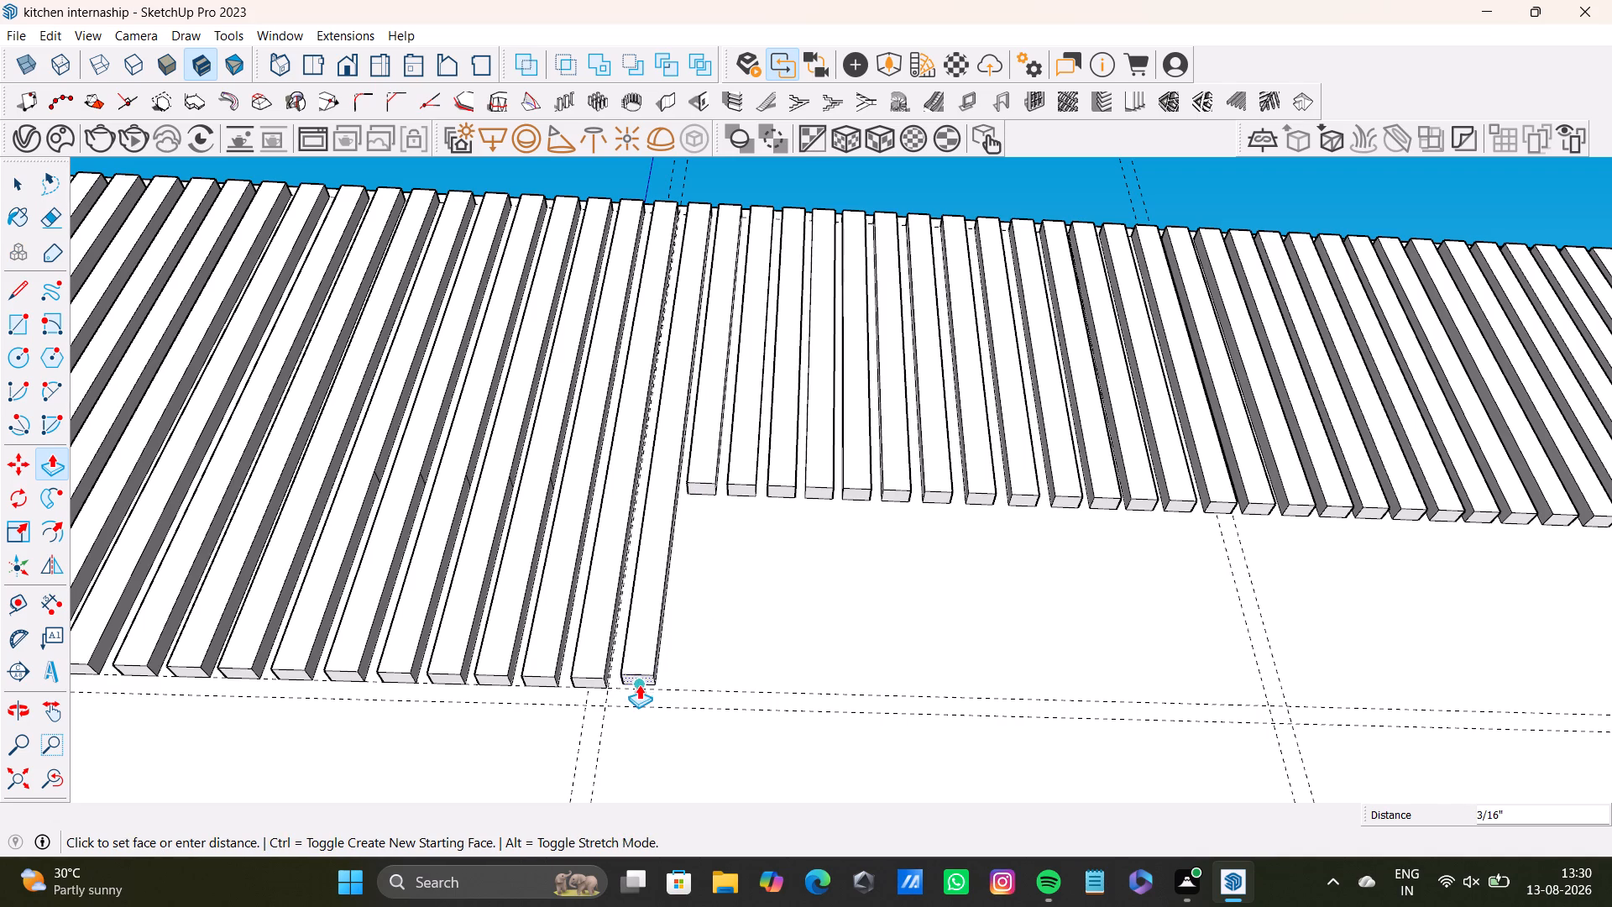
pyautogui.click(639, 686)
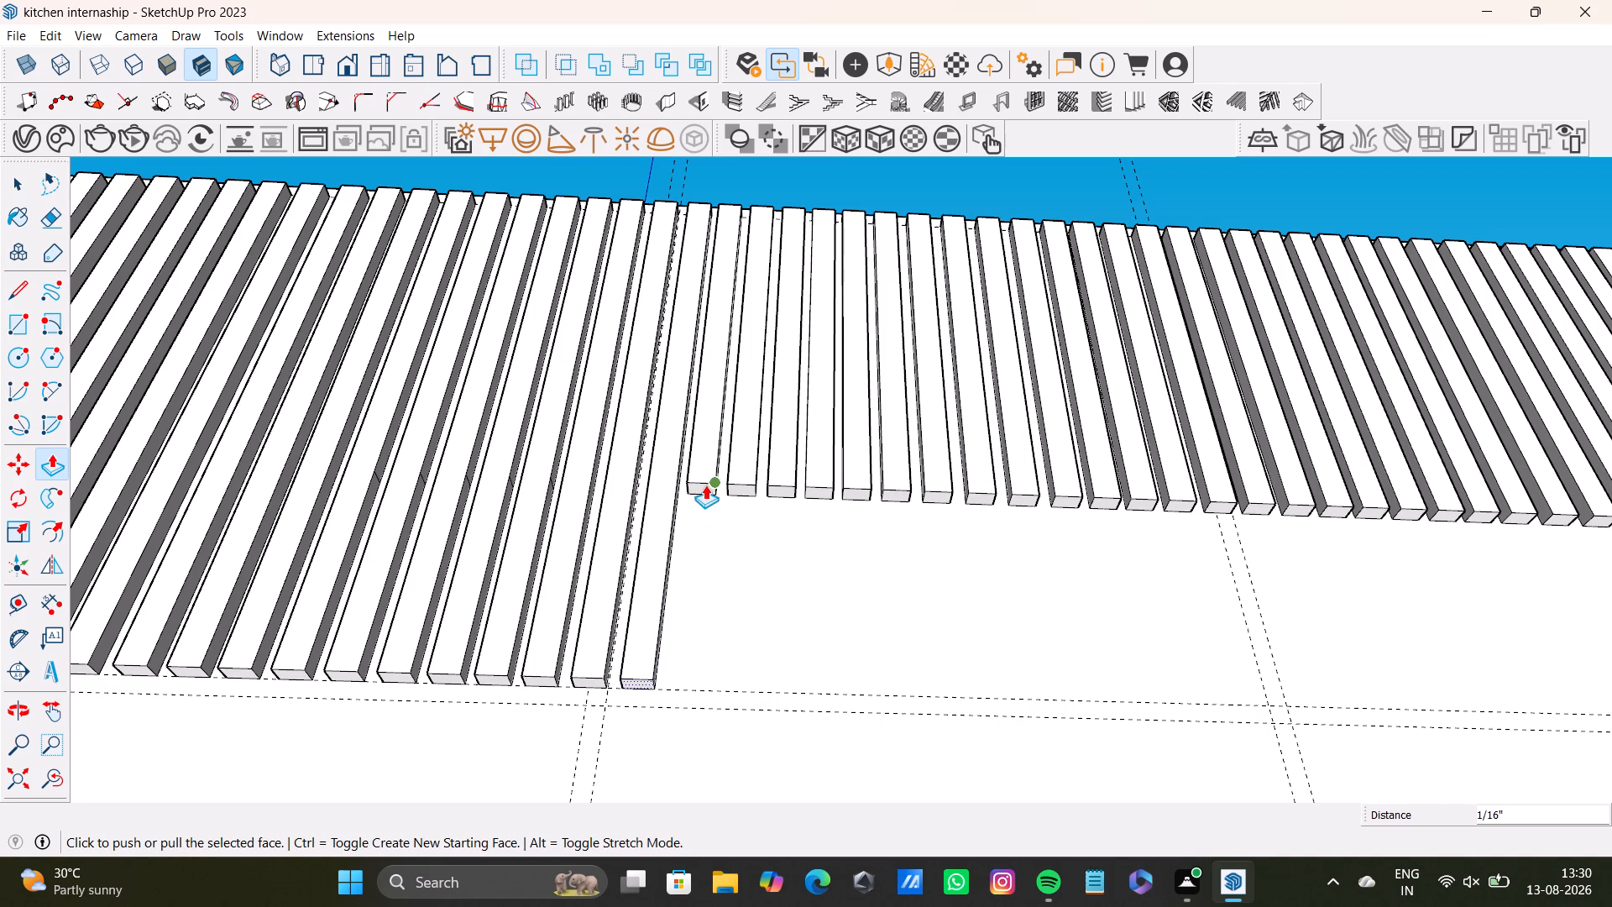
# Extend the twenty-eighth slat down to the upper guide by pulling only its lower end face.
pyautogui.click(705, 485)
pyautogui.press('space')
pyautogui.click(702, 494)
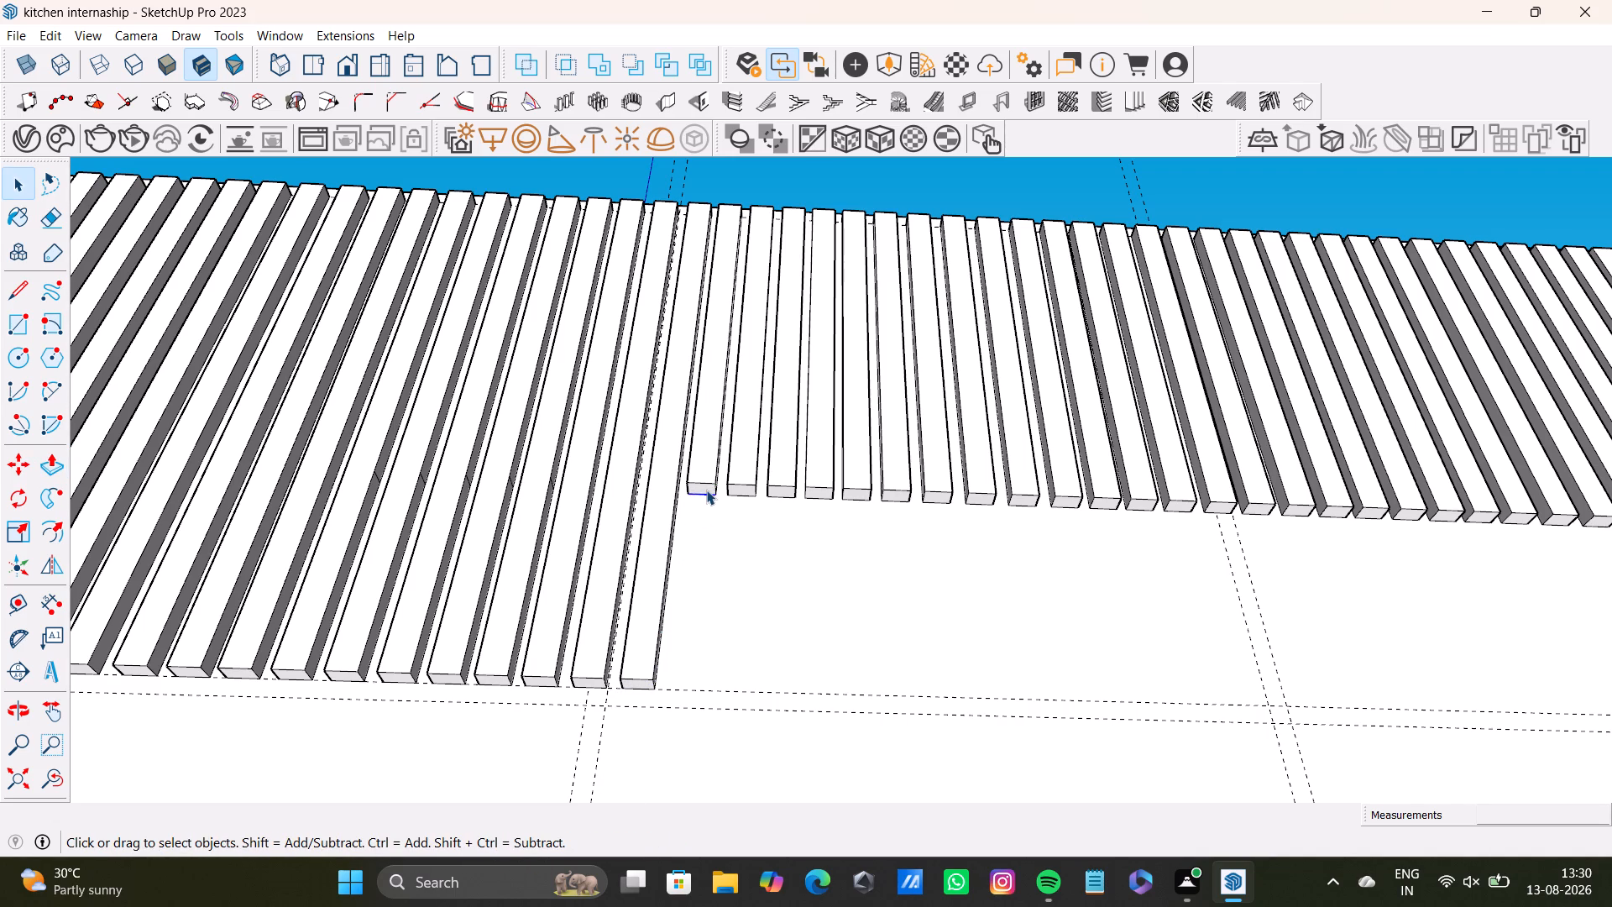
pyautogui.click(706, 490)
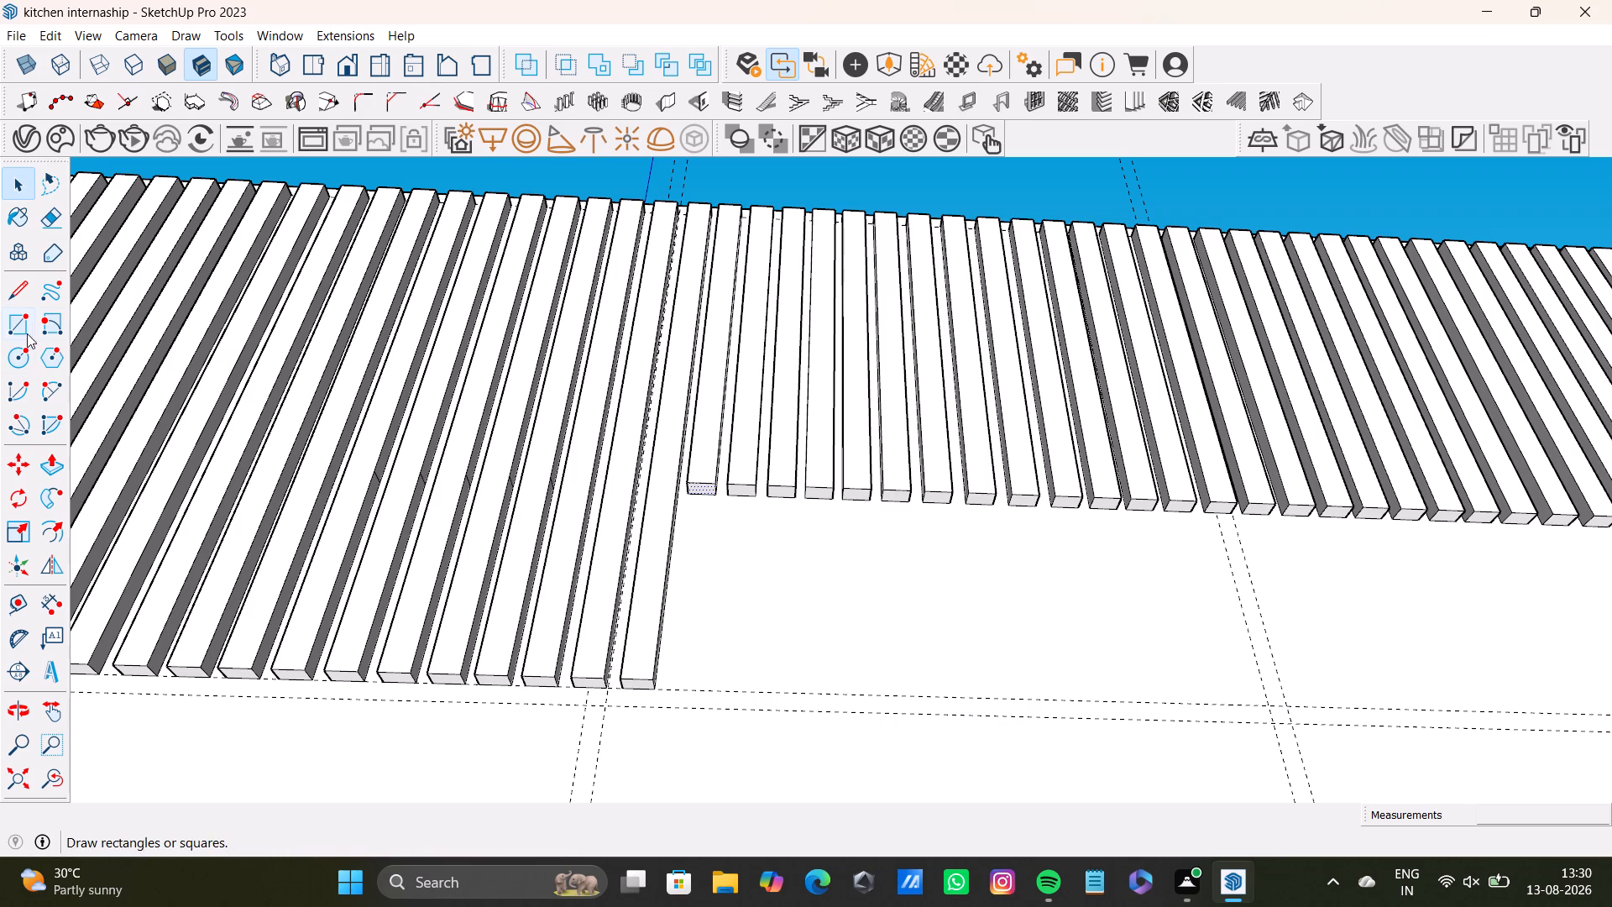
pyautogui.click(52, 469)
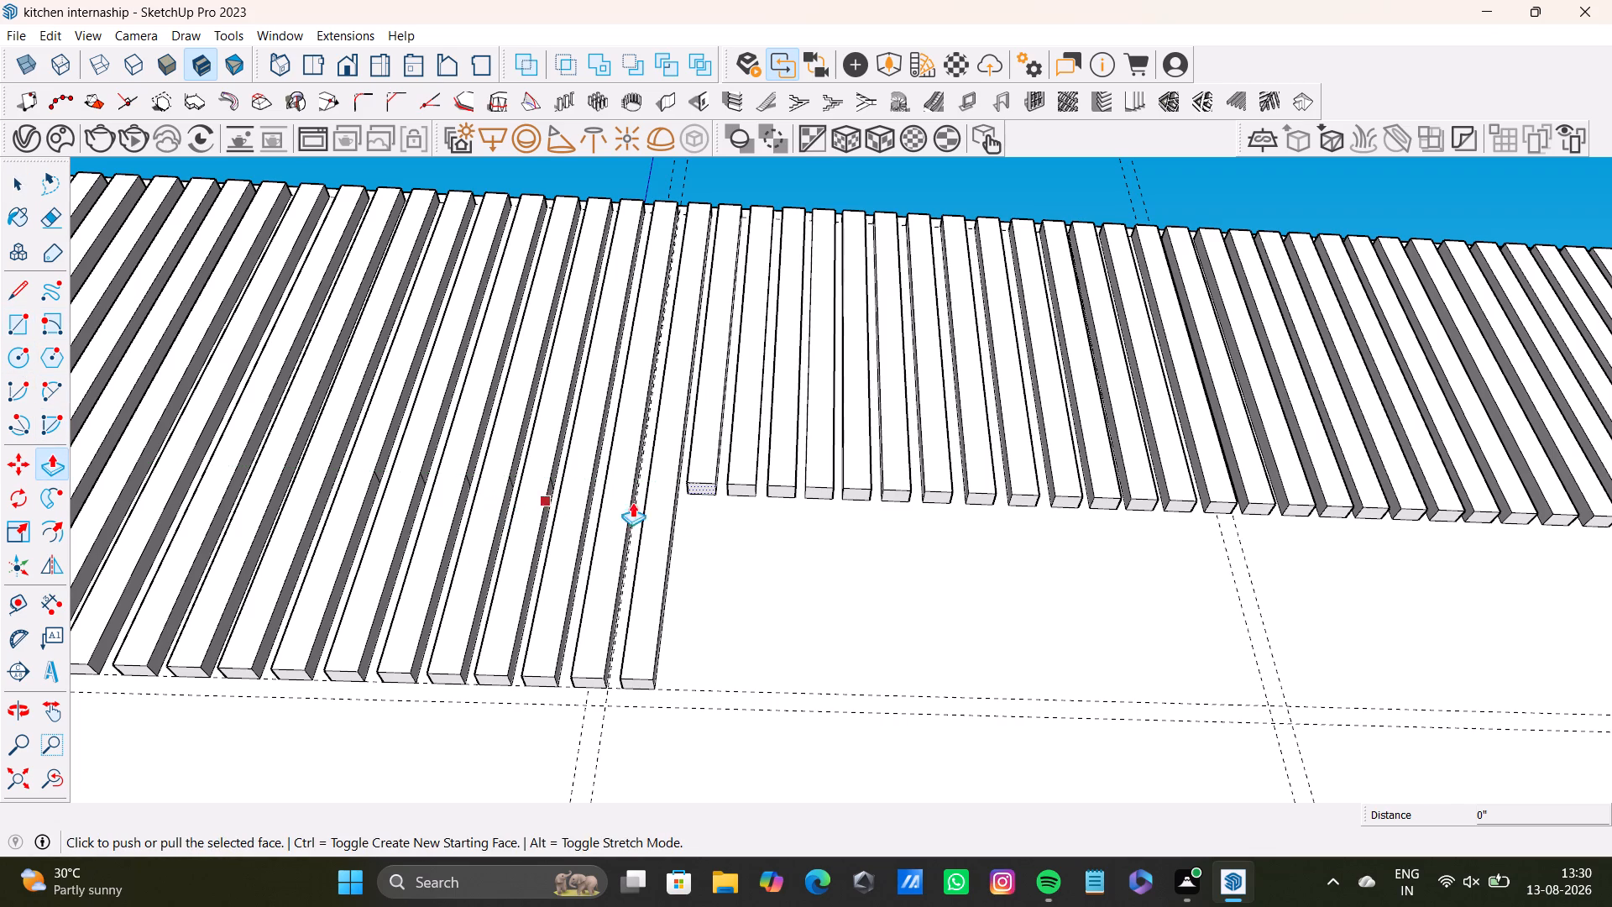
pyautogui.click(705, 485)
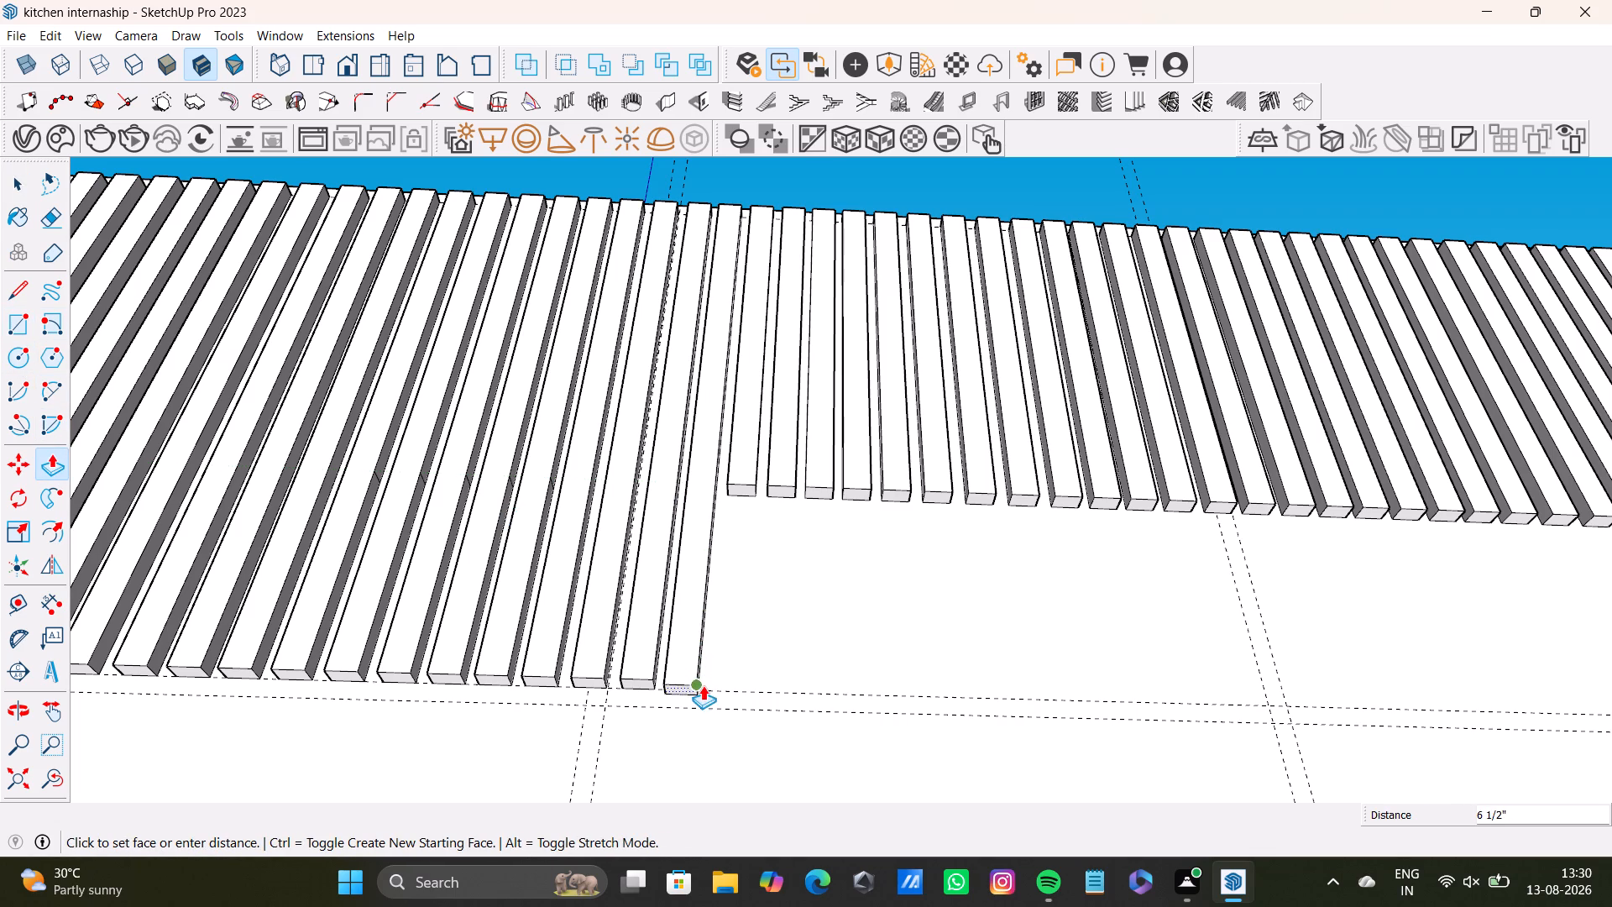
pyautogui.click(704, 682)
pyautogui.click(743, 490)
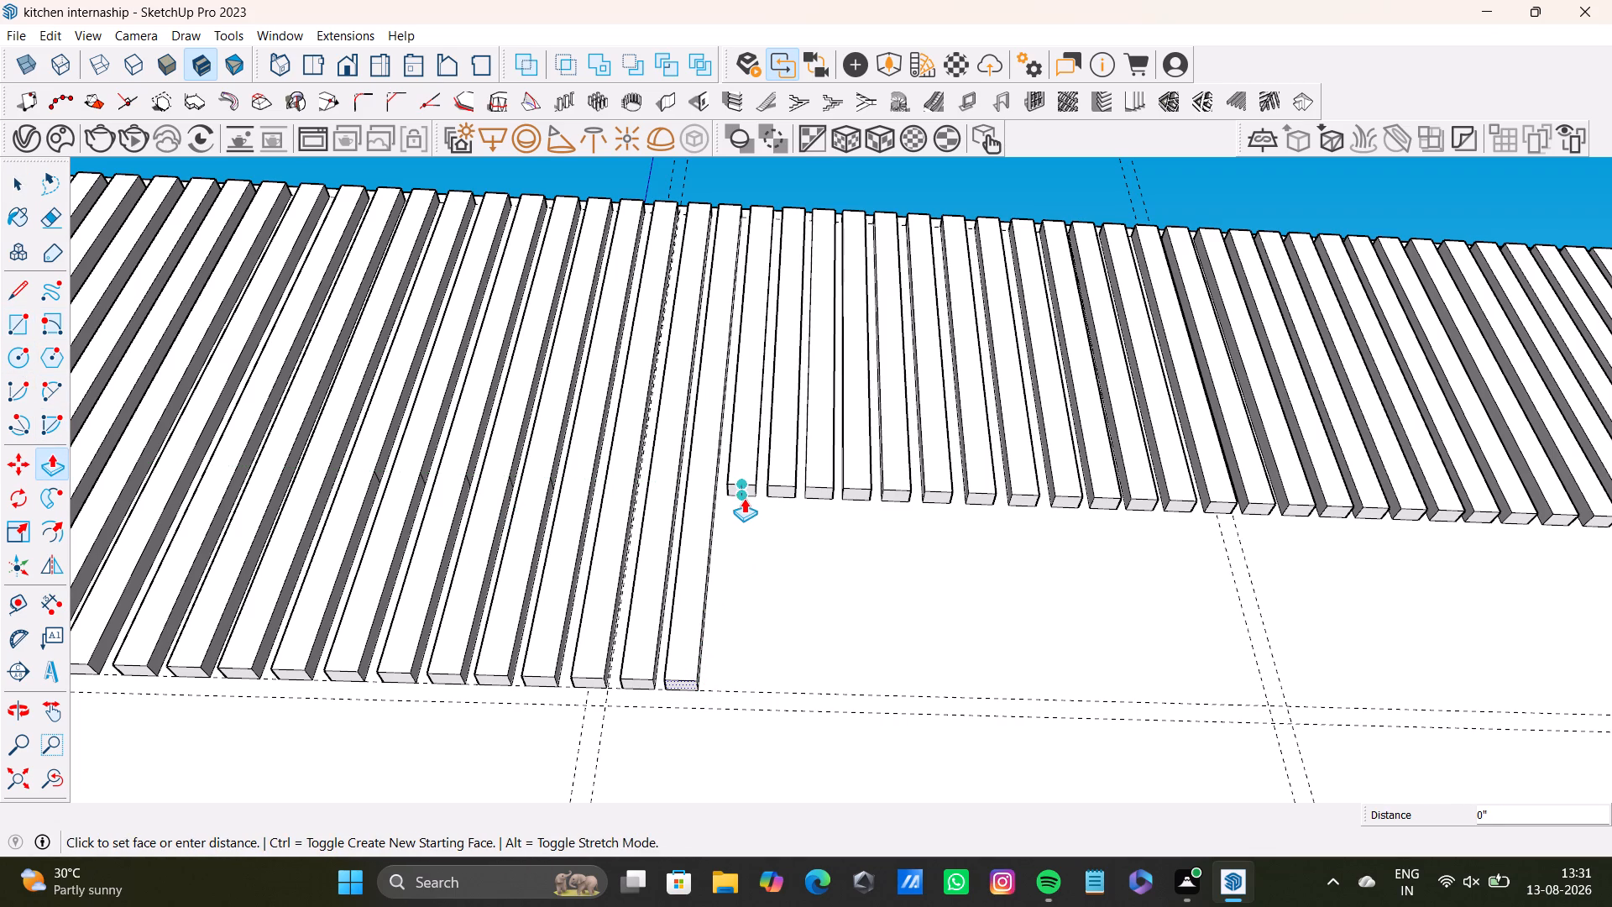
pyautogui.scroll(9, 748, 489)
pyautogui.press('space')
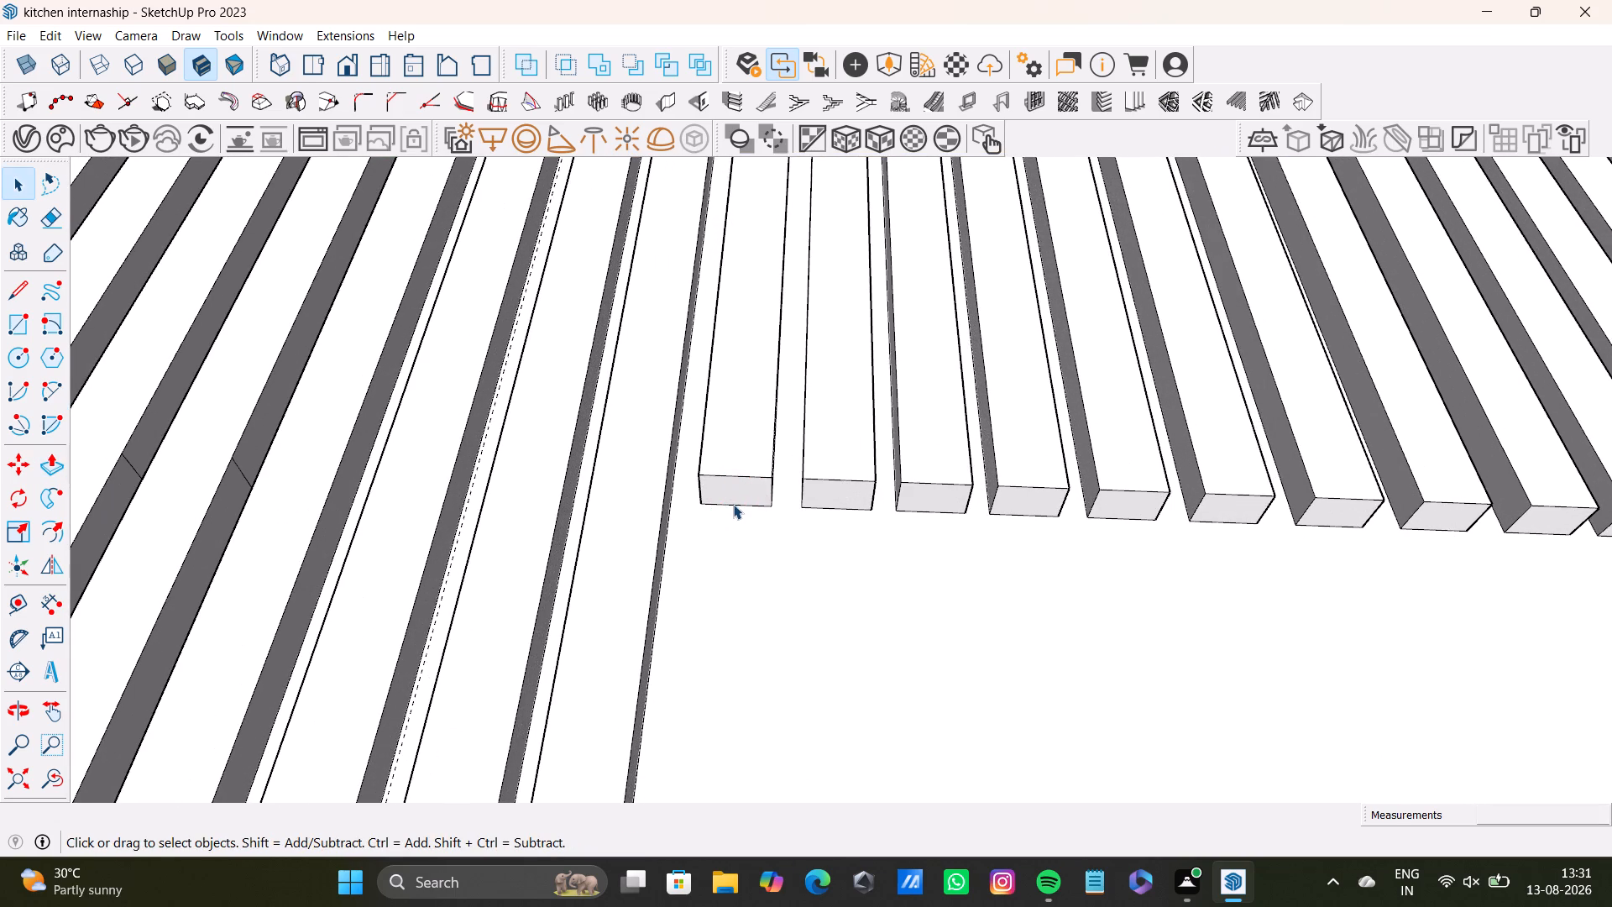
# Extend the twenty-ninth slat about 6 3/8" down to the upper guide from its lower end face.
pyautogui.scroll(-4, 733, 504)
pyautogui.moveTo(733, 504); pyautogui.dragTo(635, 460, button='middle')
pyautogui.click(654, 451)
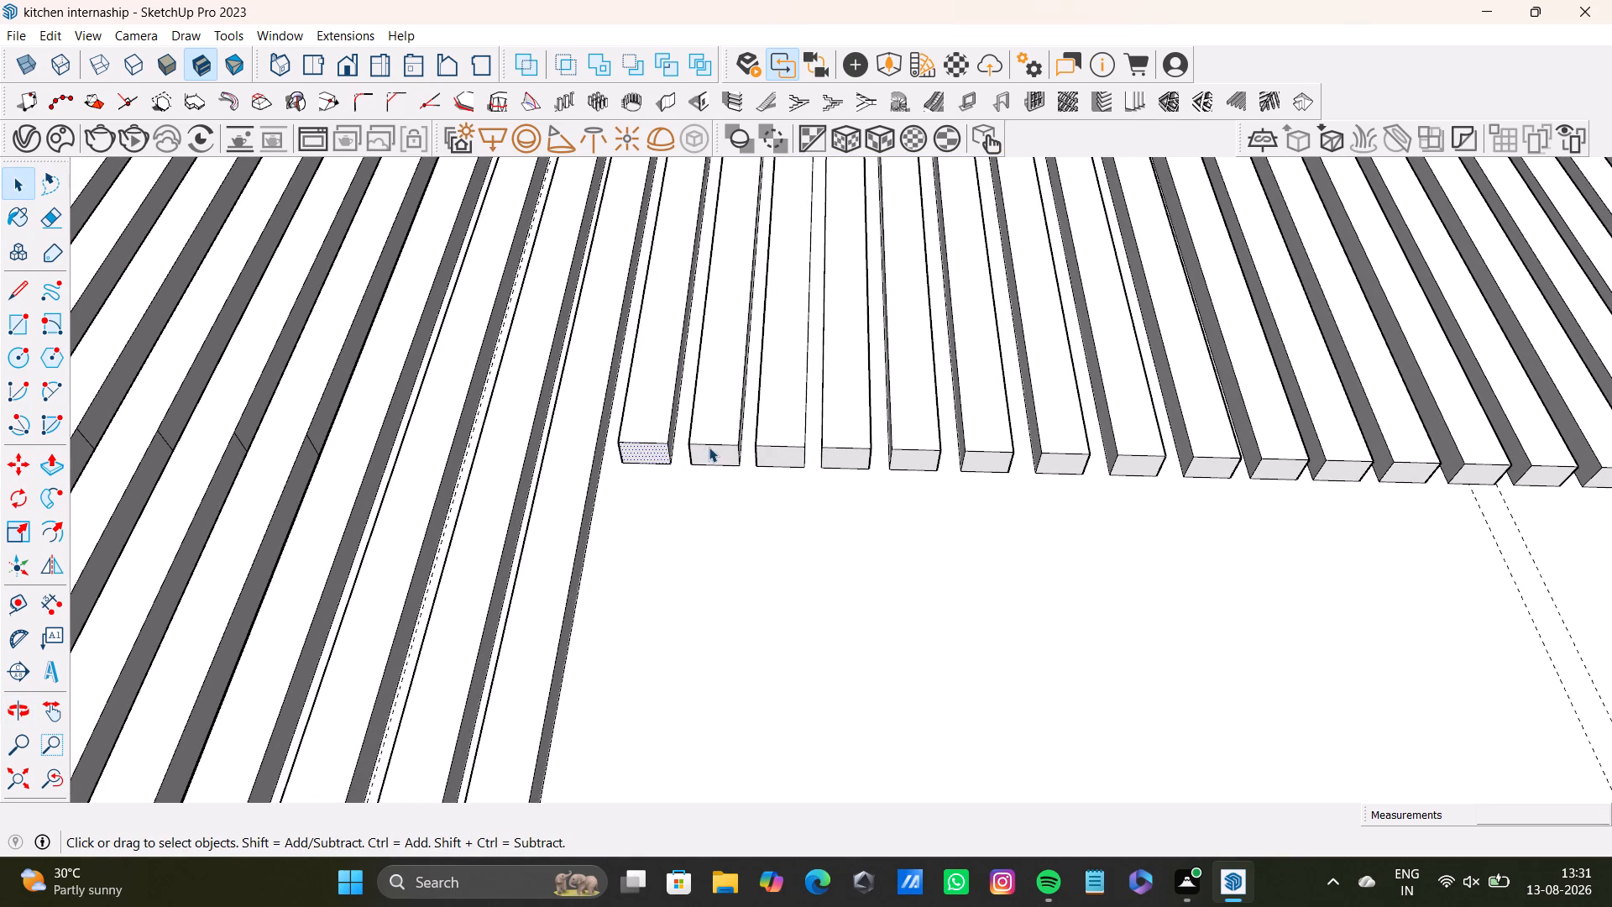
pyautogui.click(709, 447)
pyautogui.keyDown('shift'); pyautogui.click(651, 453); pyautogui.keyUp('shift')
pyautogui.keyDown('shift'); pyautogui.click(701, 453); pyautogui.keyUp('shift')
pyautogui.keyDown('shift'); pyautogui.click(777, 456); pyautogui.keyUp('shift')
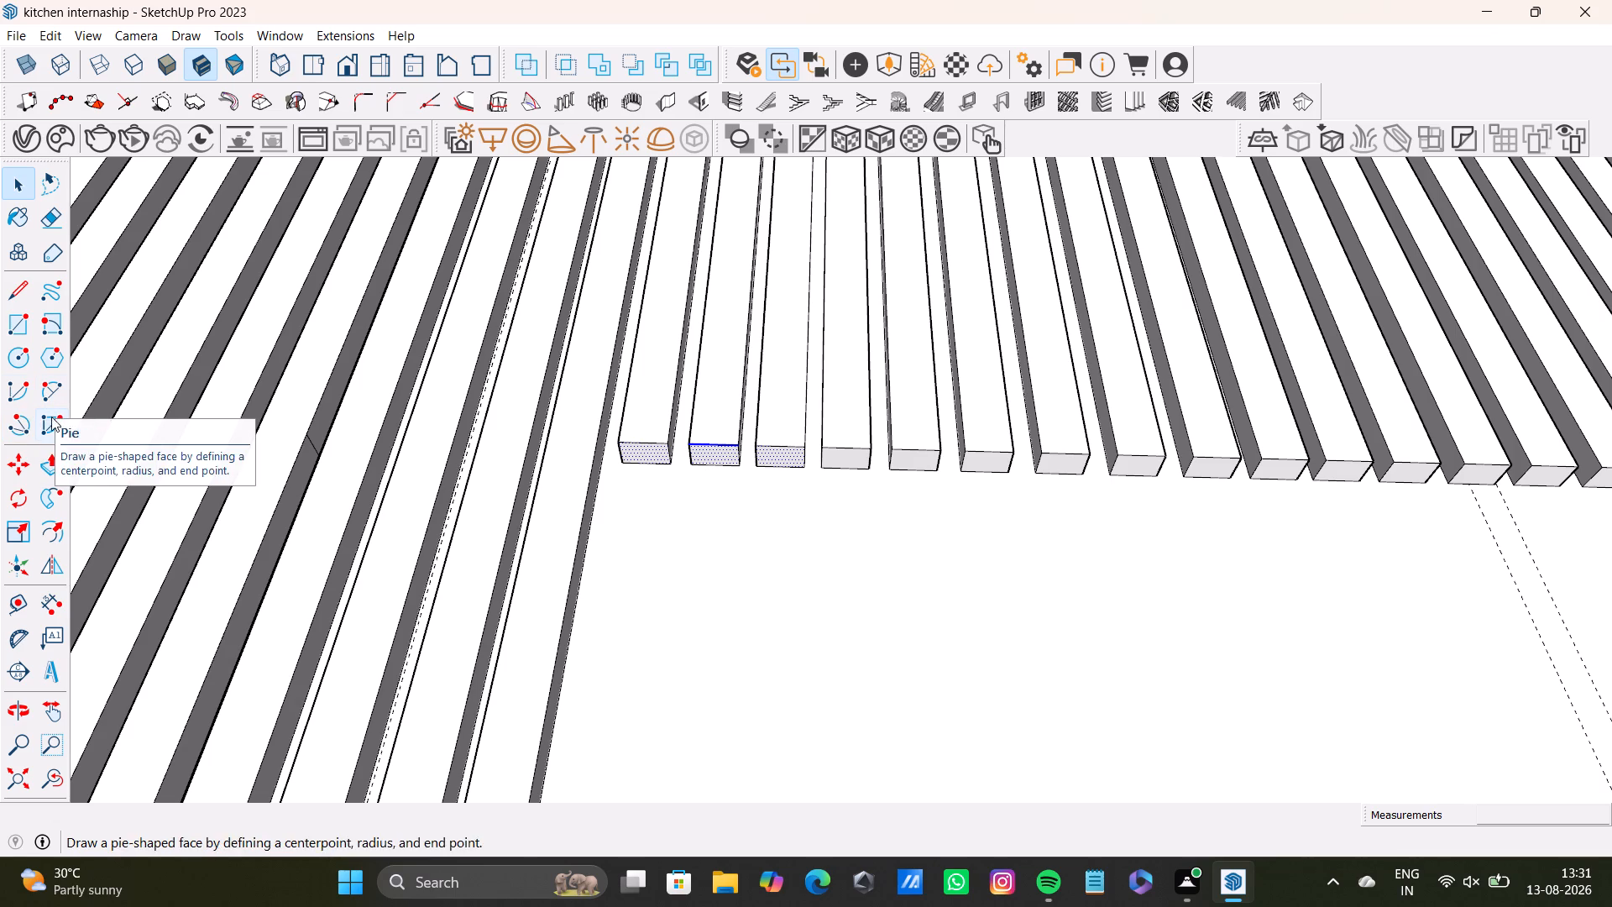
pyautogui.click(49, 470)
pyautogui.scroll(1, 754, 452)
pyautogui.click(621, 449)
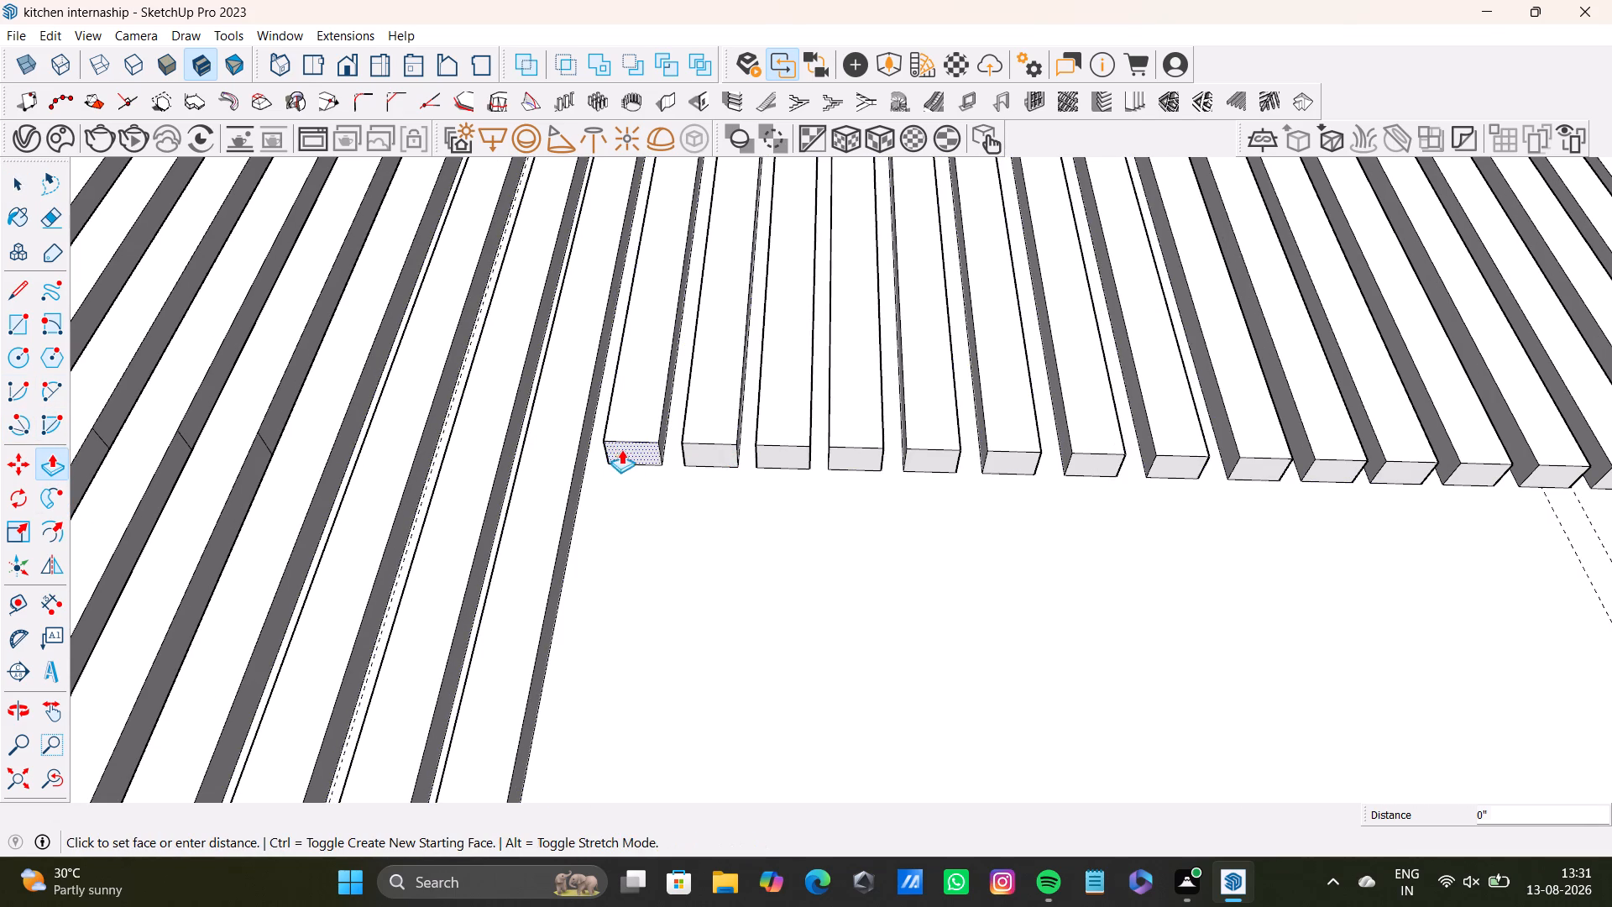
pyautogui.scroll(-7, 619, 621)
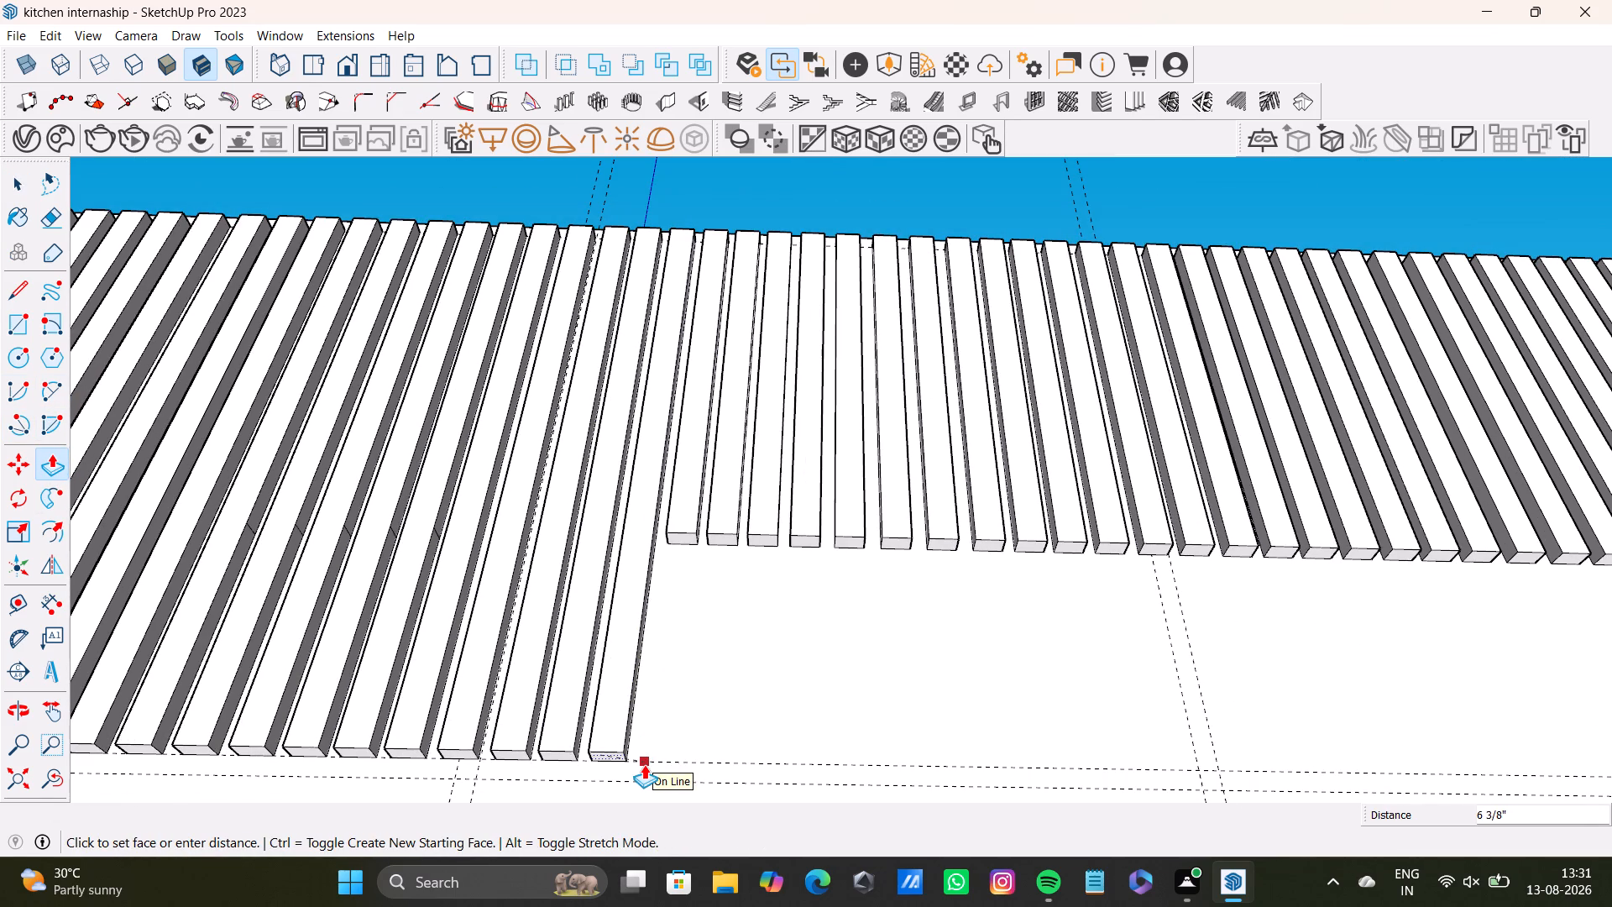
pyautogui.click(644, 764)
# Extend the thirtieth slat about 6 1/4" down to the upper guide from its lower end face.
pyautogui.click(689, 533)
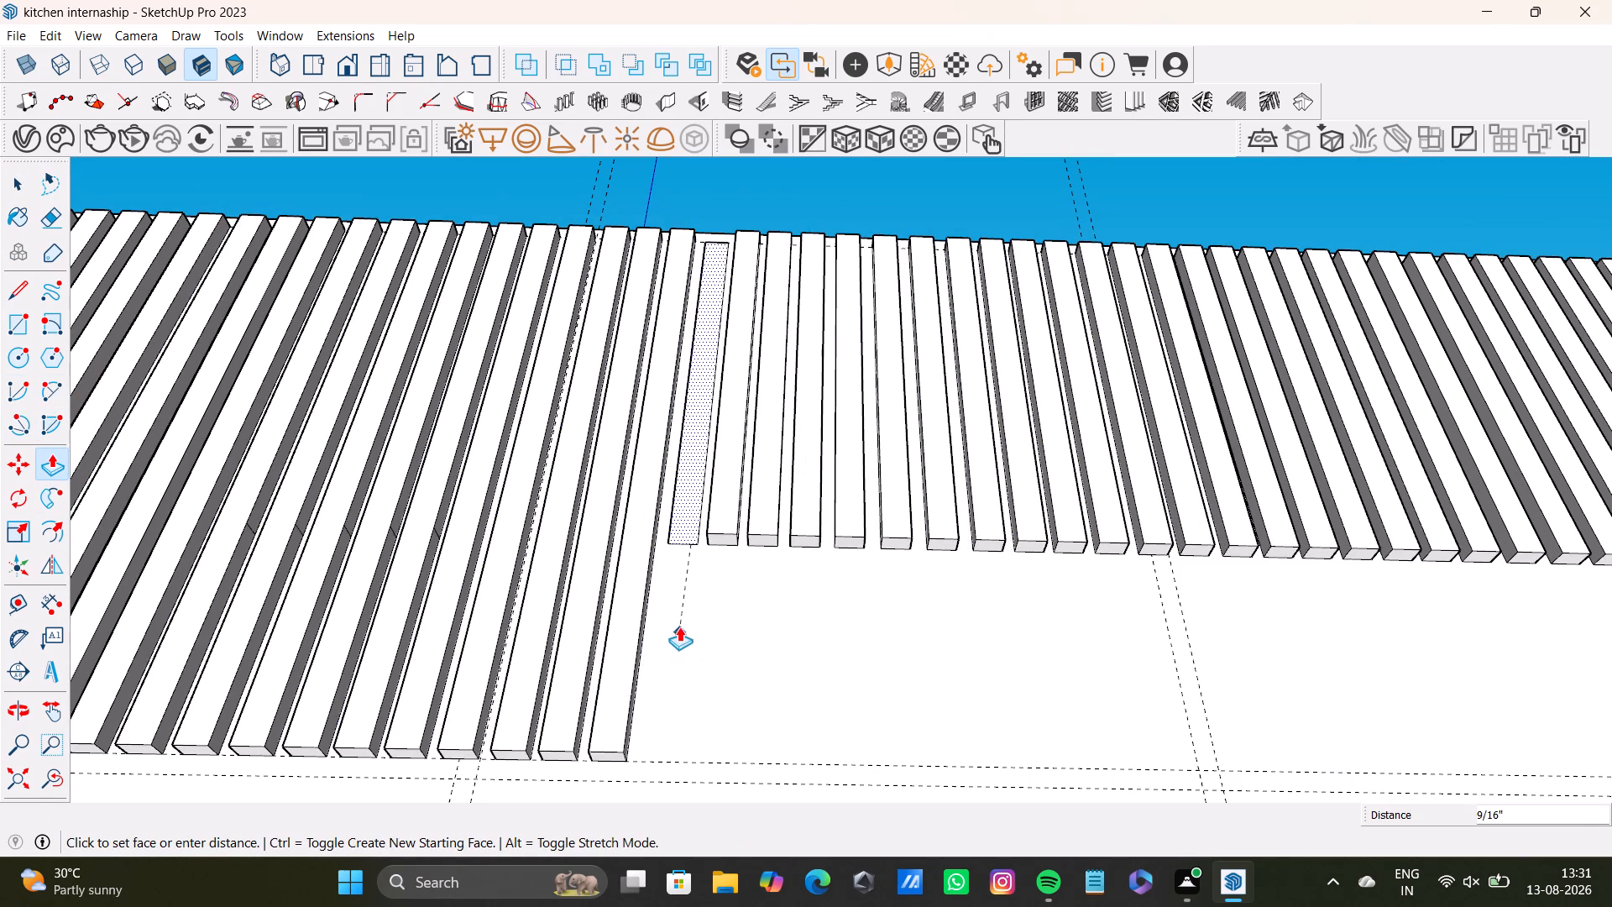
pyautogui.press('space')
pyautogui.click(682, 538)
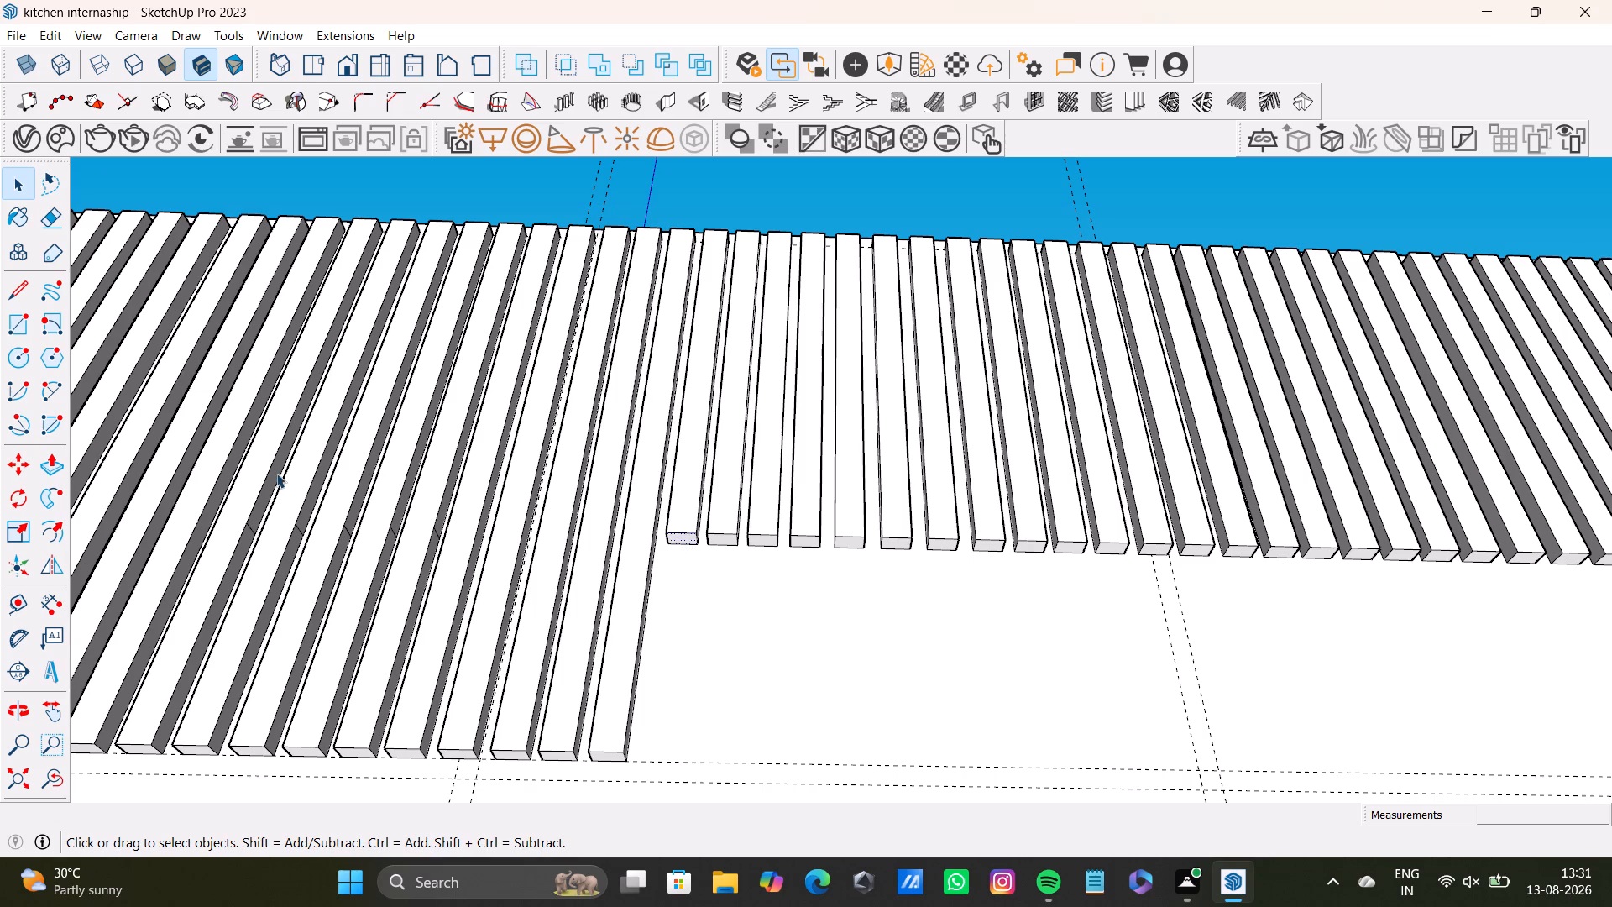
pyautogui.keyDown('shift'); pyautogui.click(719, 544); pyautogui.keyUp('shift')
pyautogui.keyDown('shift'); pyautogui.click(729, 539); pyautogui.keyUp('shift')
pyautogui.keyDown('shift'); pyautogui.click(766, 538); pyautogui.keyUp('shift')
pyautogui.click(50, 424)
pyautogui.click(45, 469)
pyautogui.scroll(2, 651, 549)
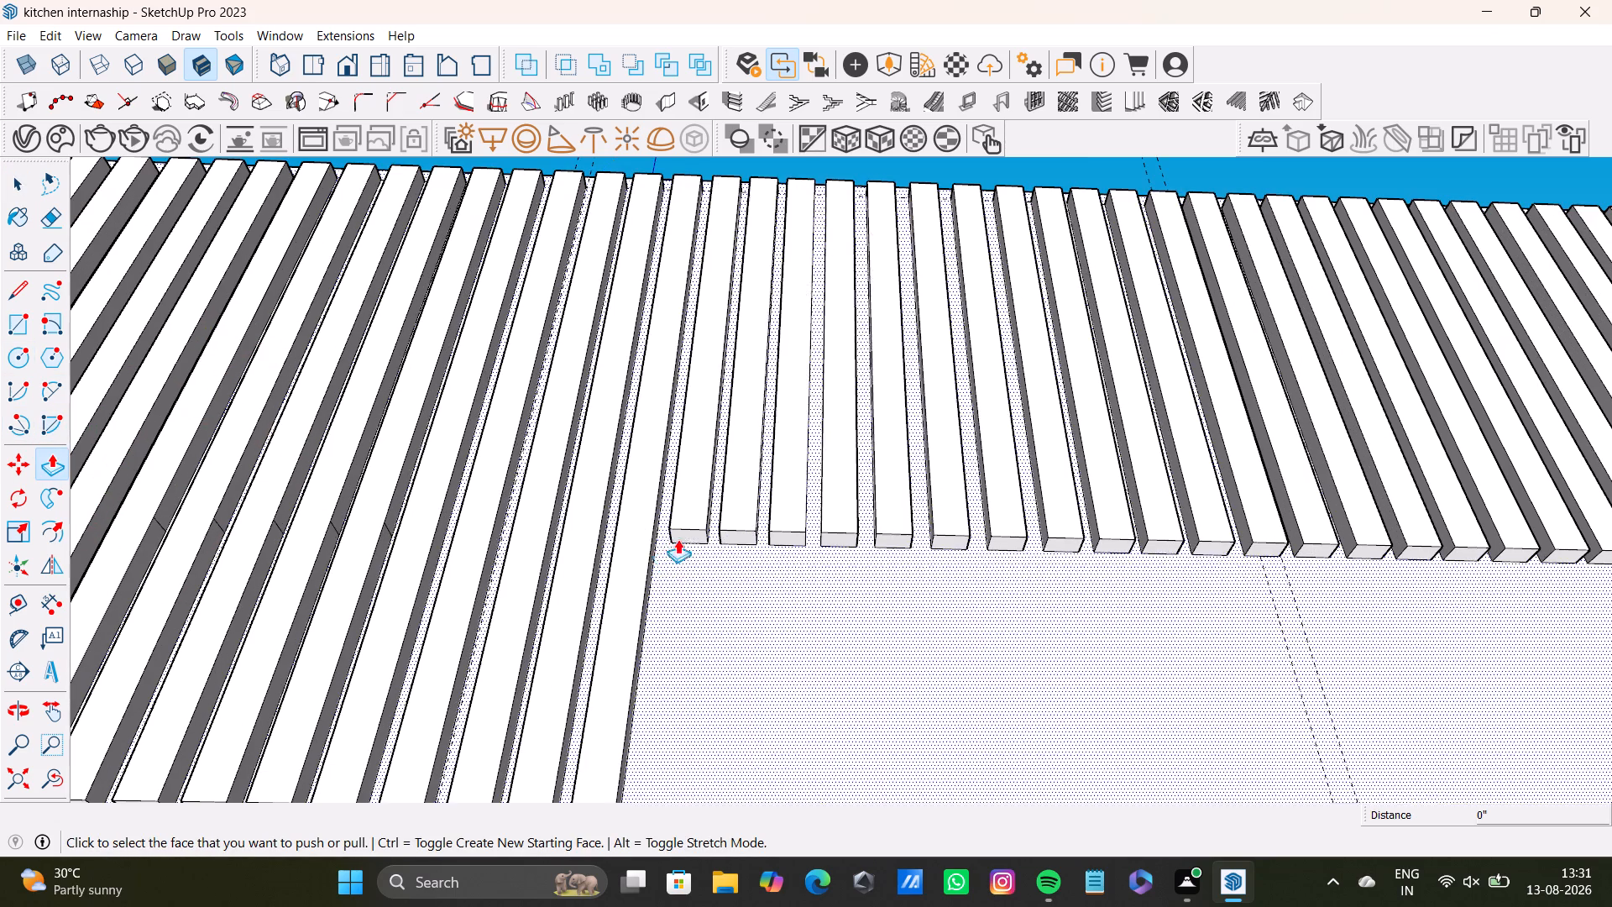
pyautogui.click(695, 532)
pyautogui.scroll(-4, 704, 662)
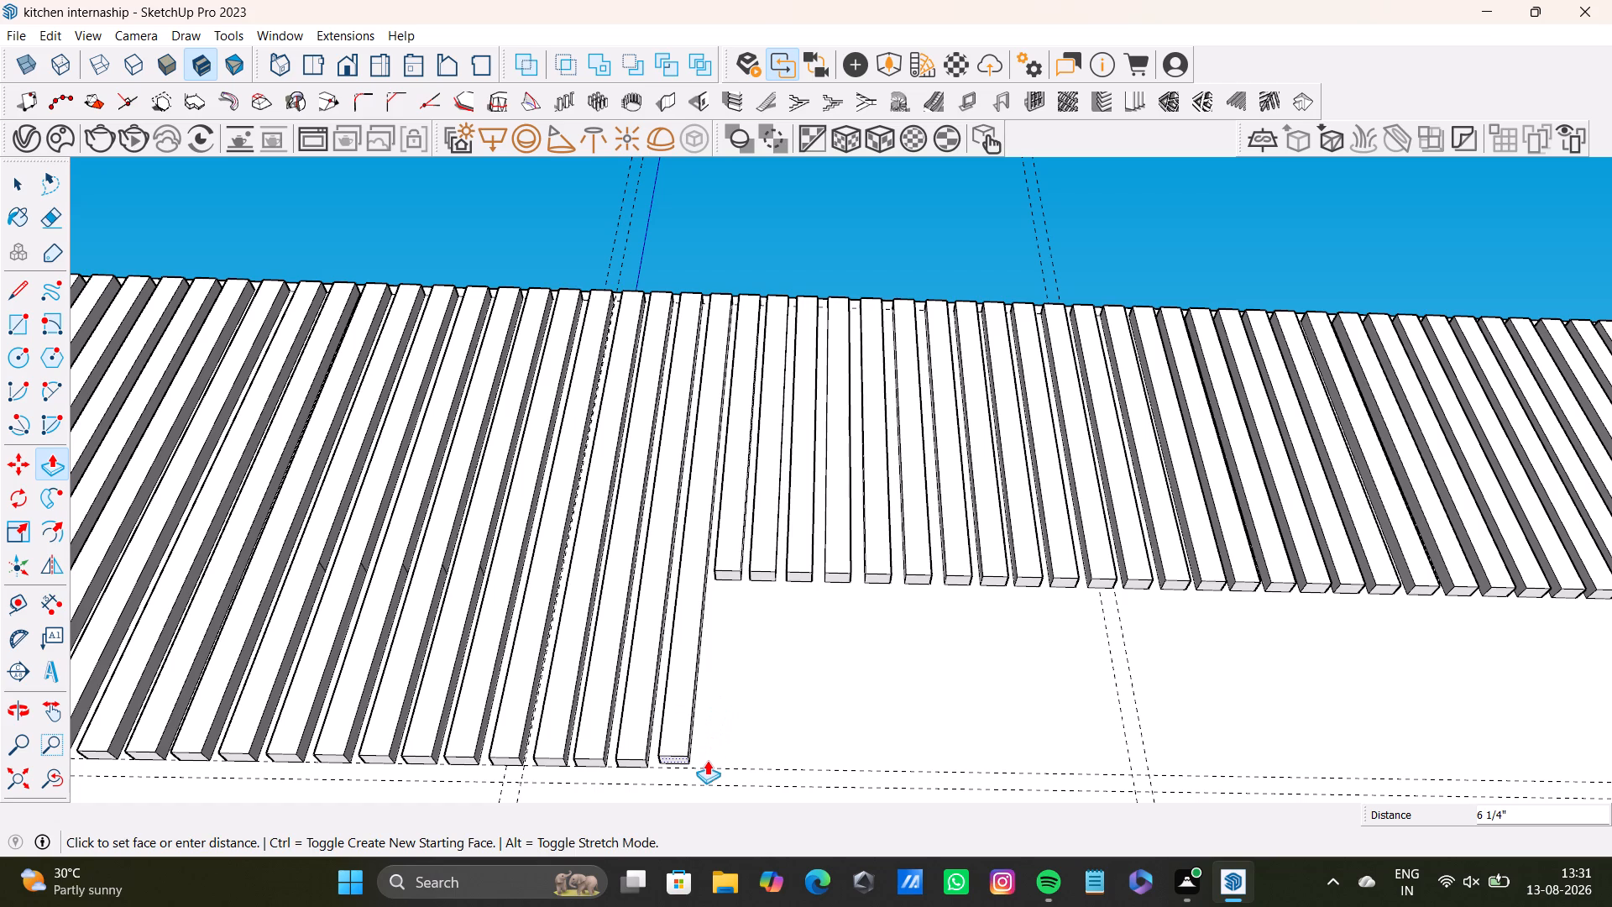
pyautogui.click(707, 763)
# Extend the thirty-first slat about 6 7/16" and the thirty-second and thirty-third slats about 6 3/8" down to the upper guide.
pyautogui.click(736, 578)
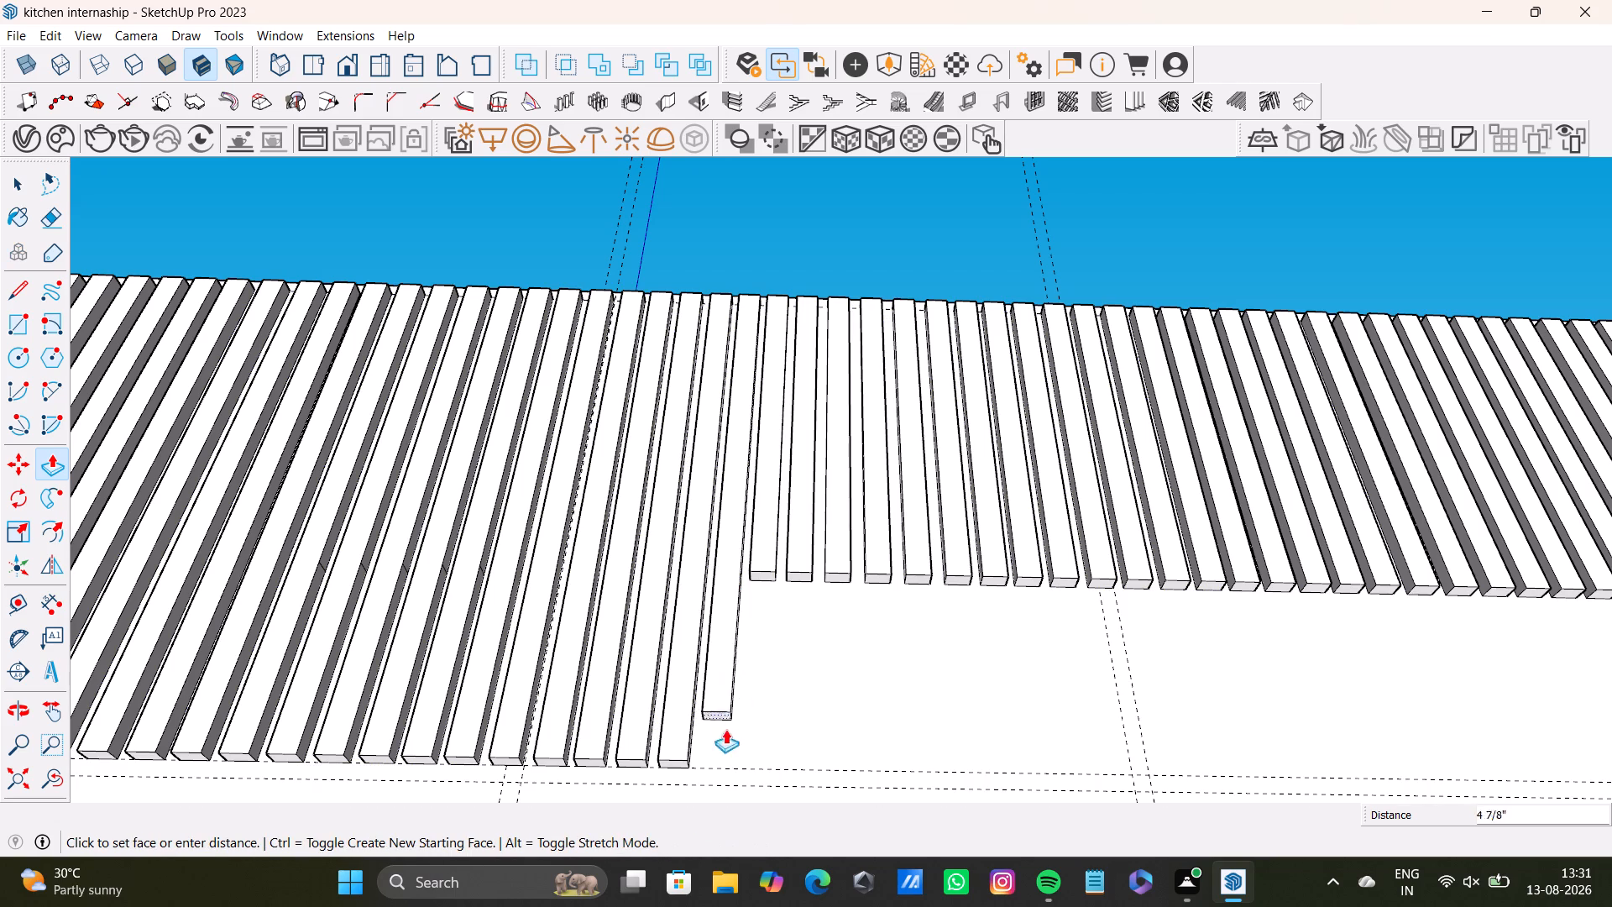
pyautogui.click(725, 768)
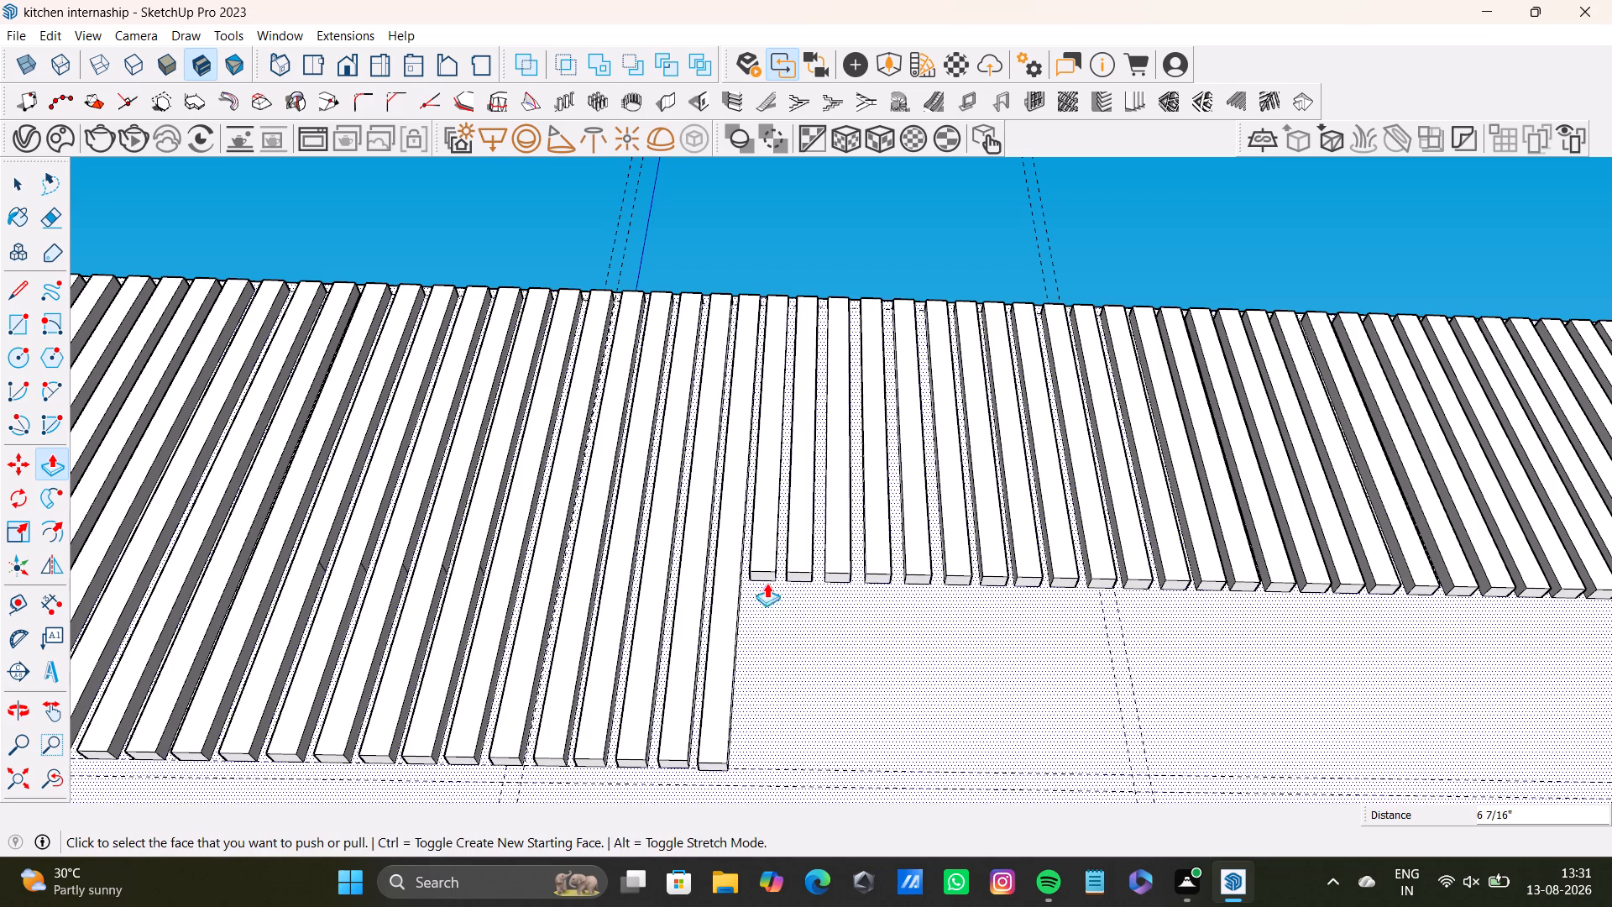
pyautogui.click(766, 573)
pyautogui.click(760, 763)
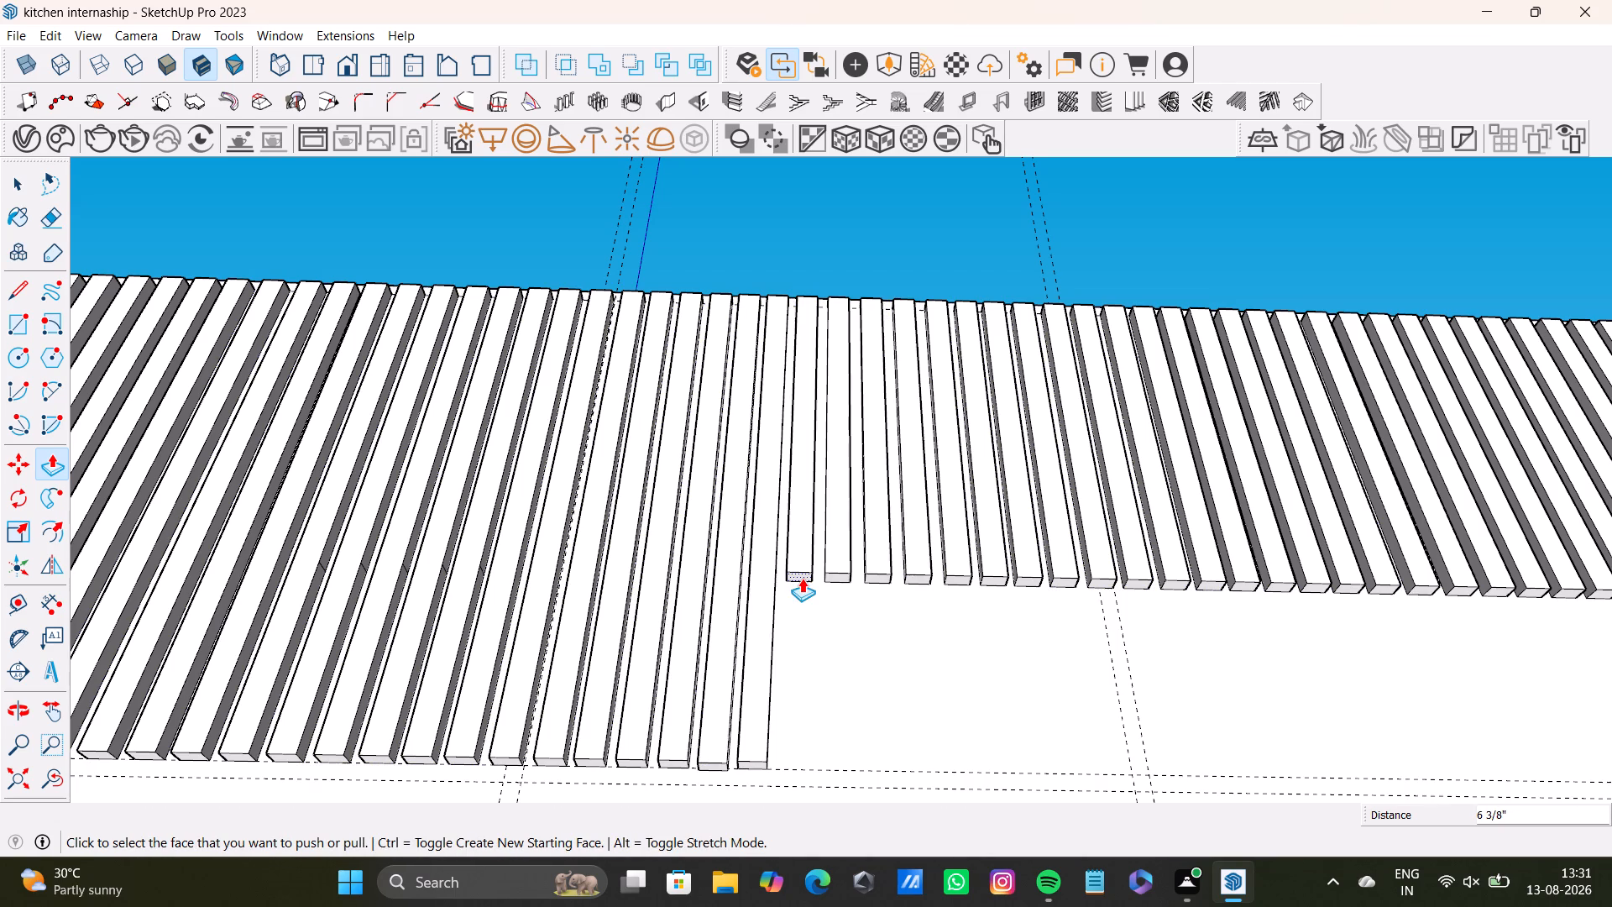
pyautogui.click(802, 578)
pyautogui.click(813, 769)
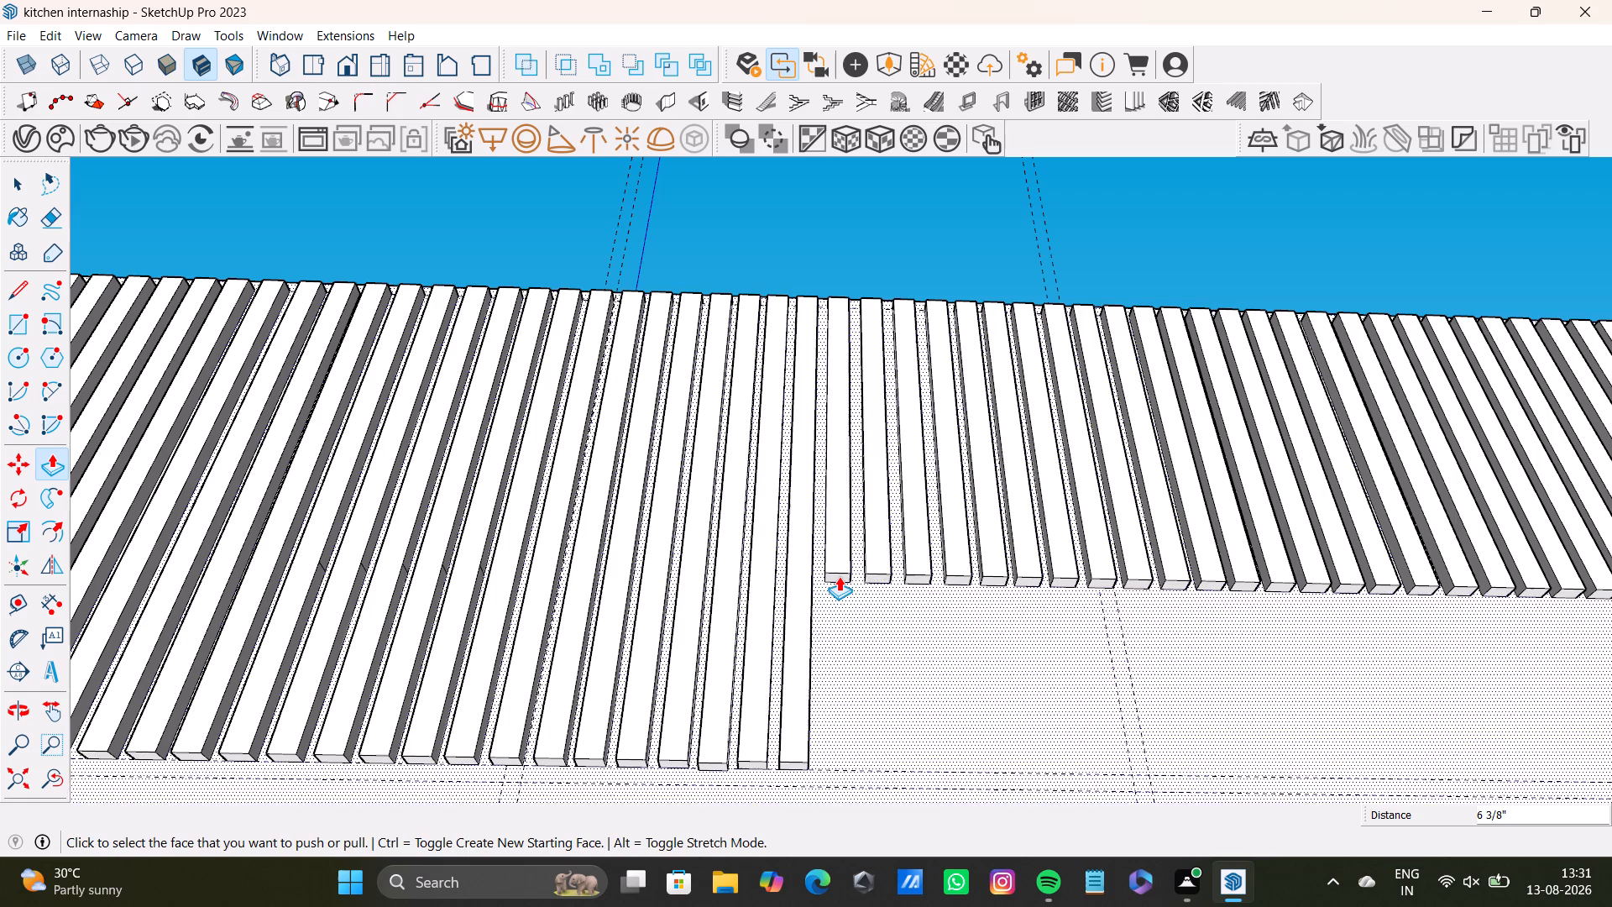
# Extend the thirty-fourth and thirty-sixth slats about 6 7/16" and the thirty-fifth slat about 6 3/8" down to the upper guide.
pyautogui.click(840, 577)
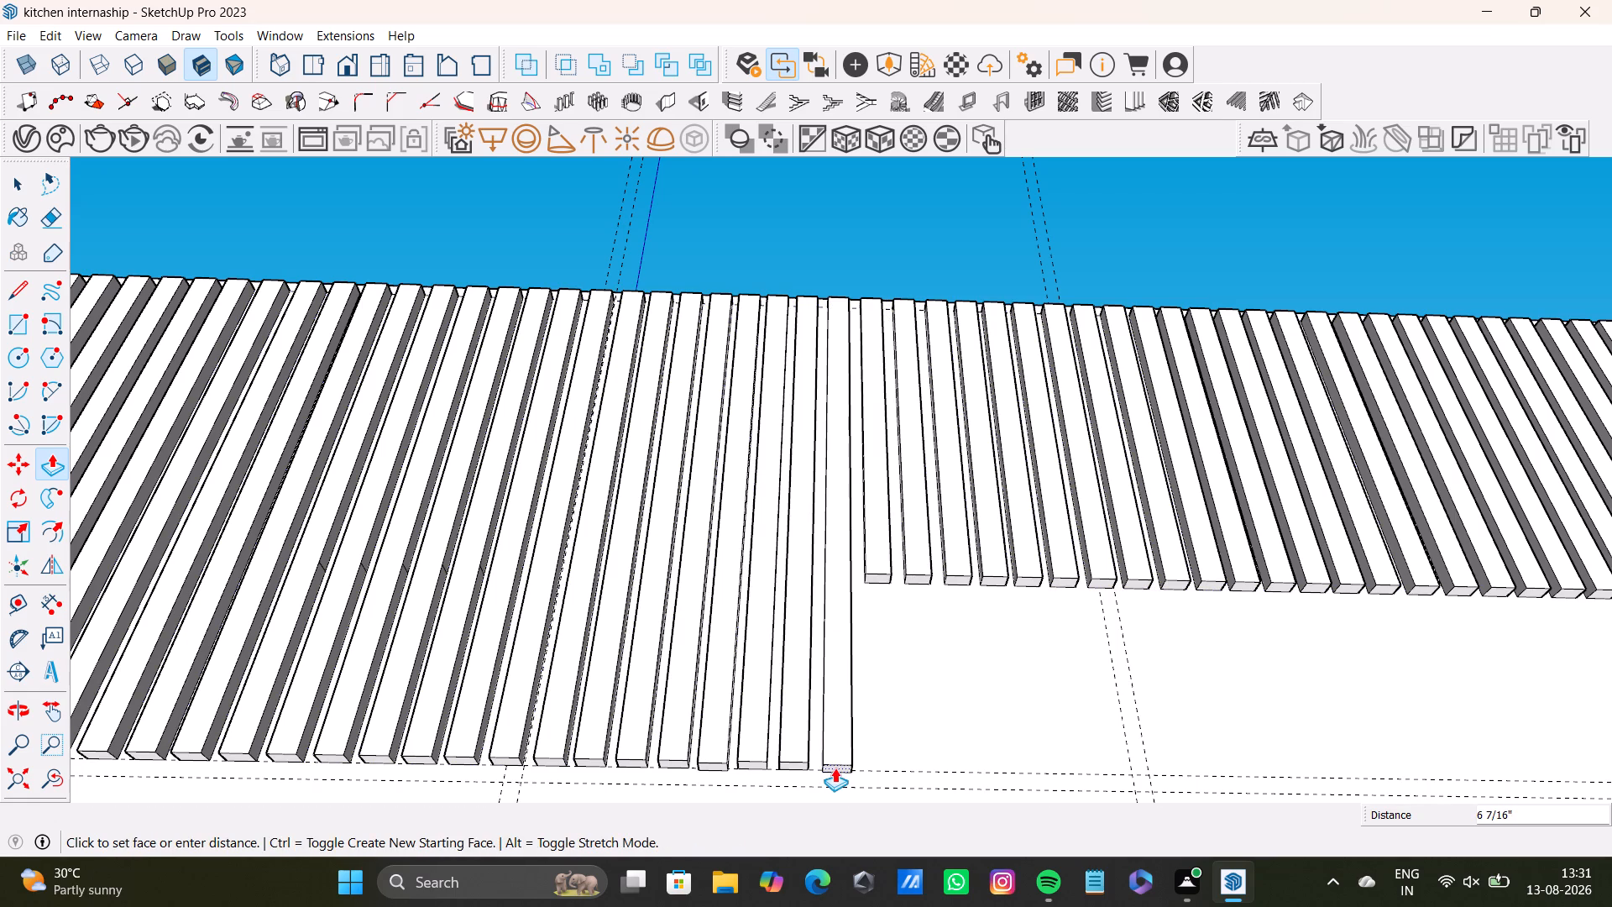
pyautogui.click(835, 768)
pyautogui.click(878, 579)
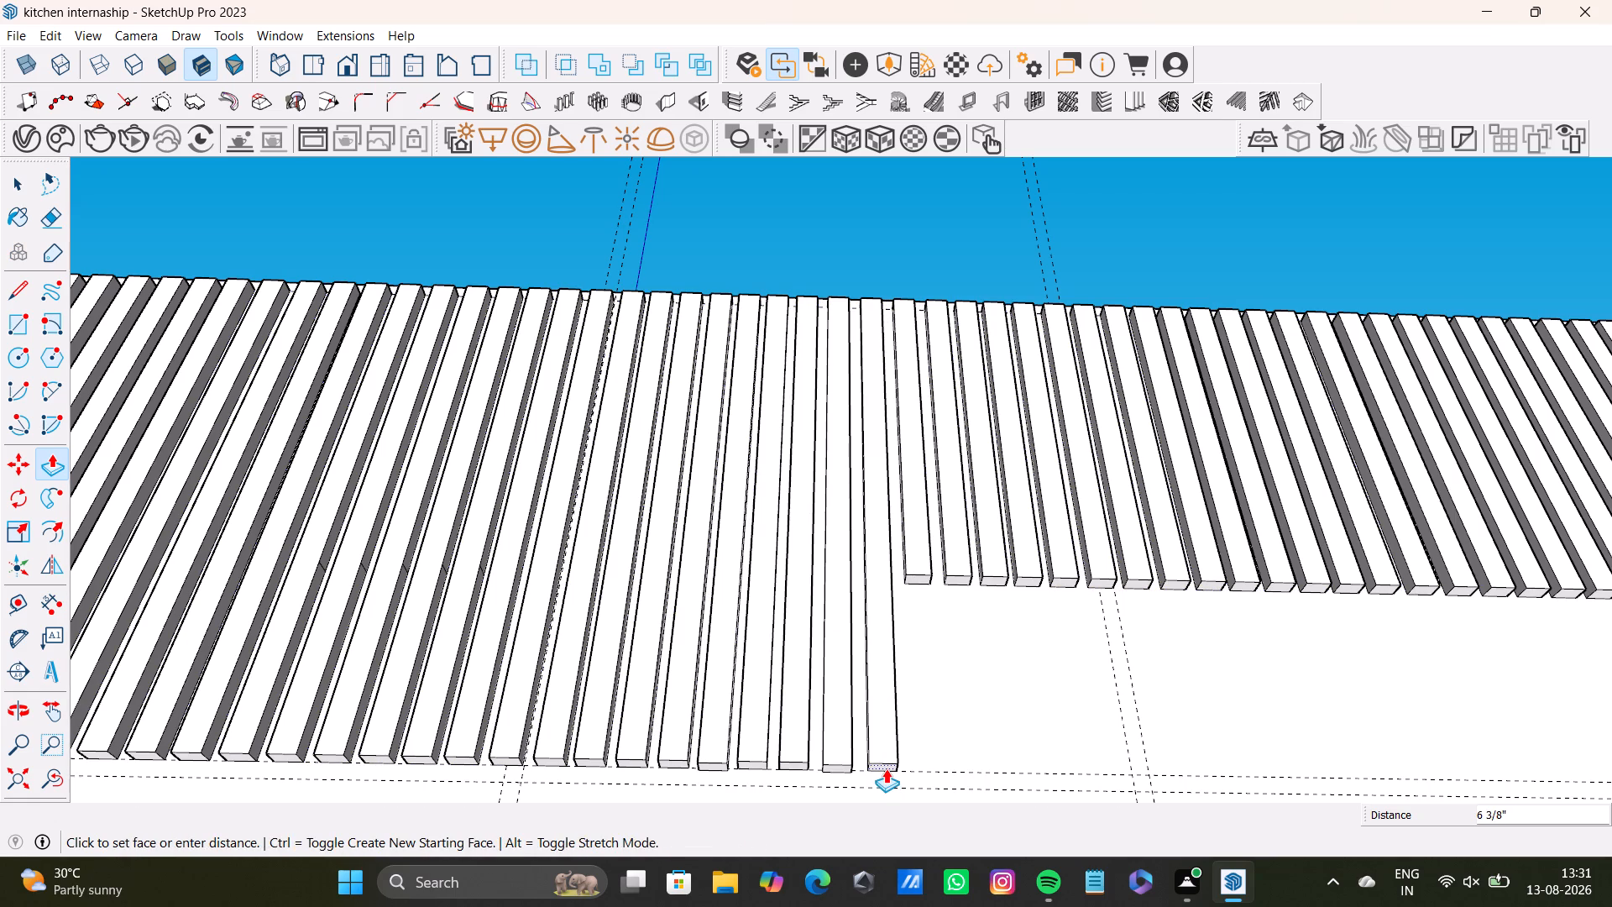
pyautogui.click(886, 768)
pyautogui.click(917, 579)
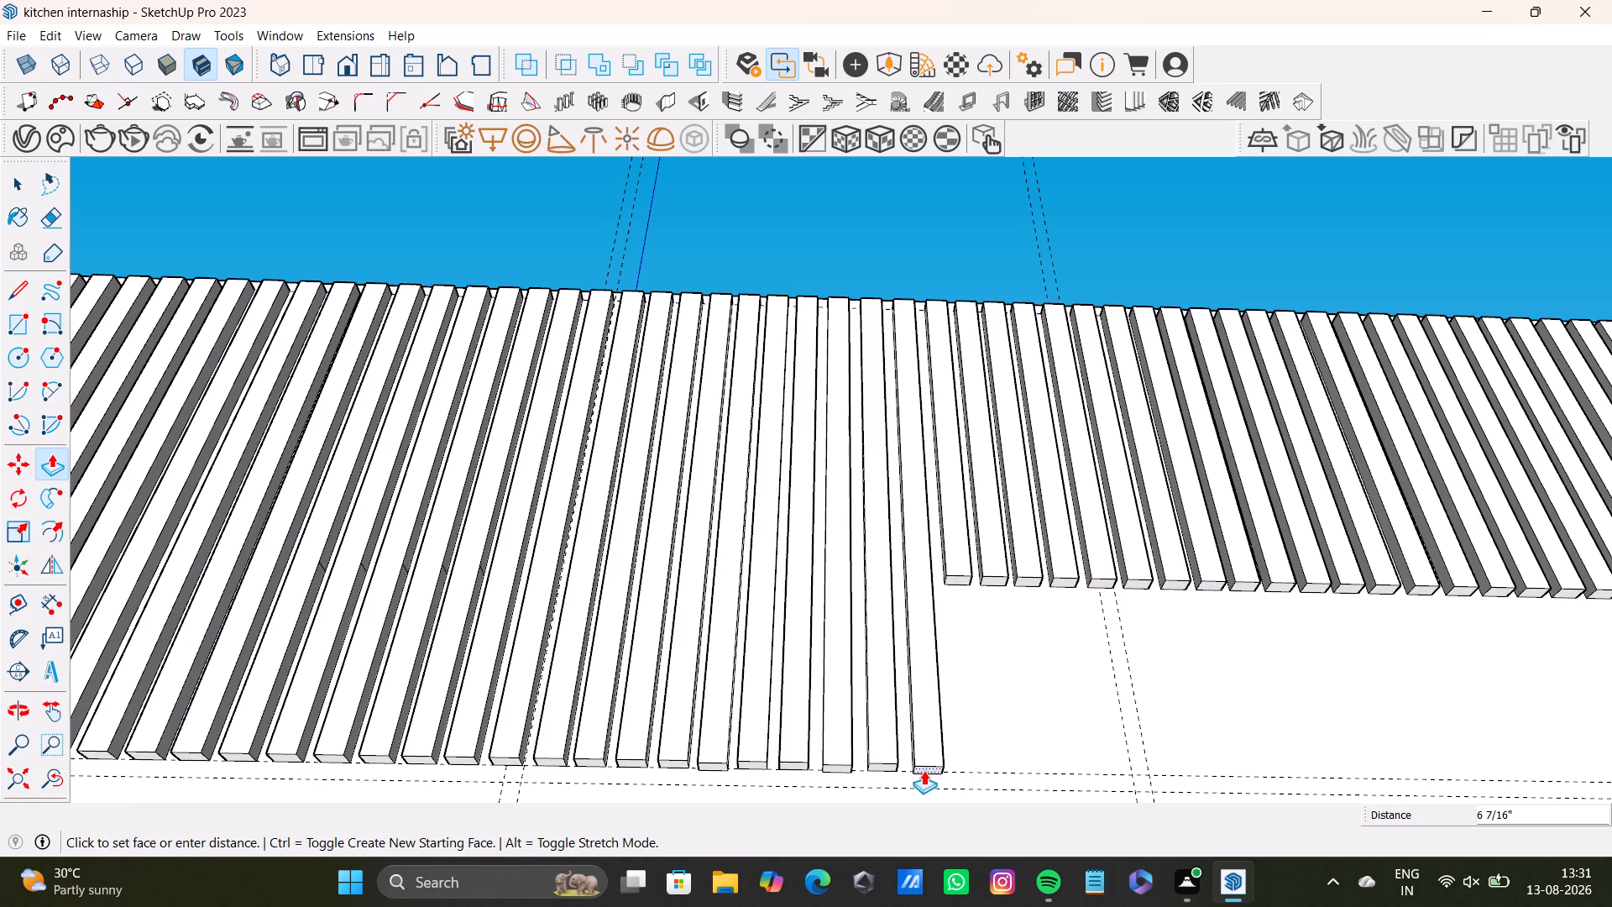
pyautogui.click(924, 770)
# Correct the thirty-sixth slat's lower end by about 1/16" and adjust the thirty-fourth slat's end to the upper guide.
pyautogui.moveTo(1029, 757); pyautogui.dragTo(975, 735, button='middle')
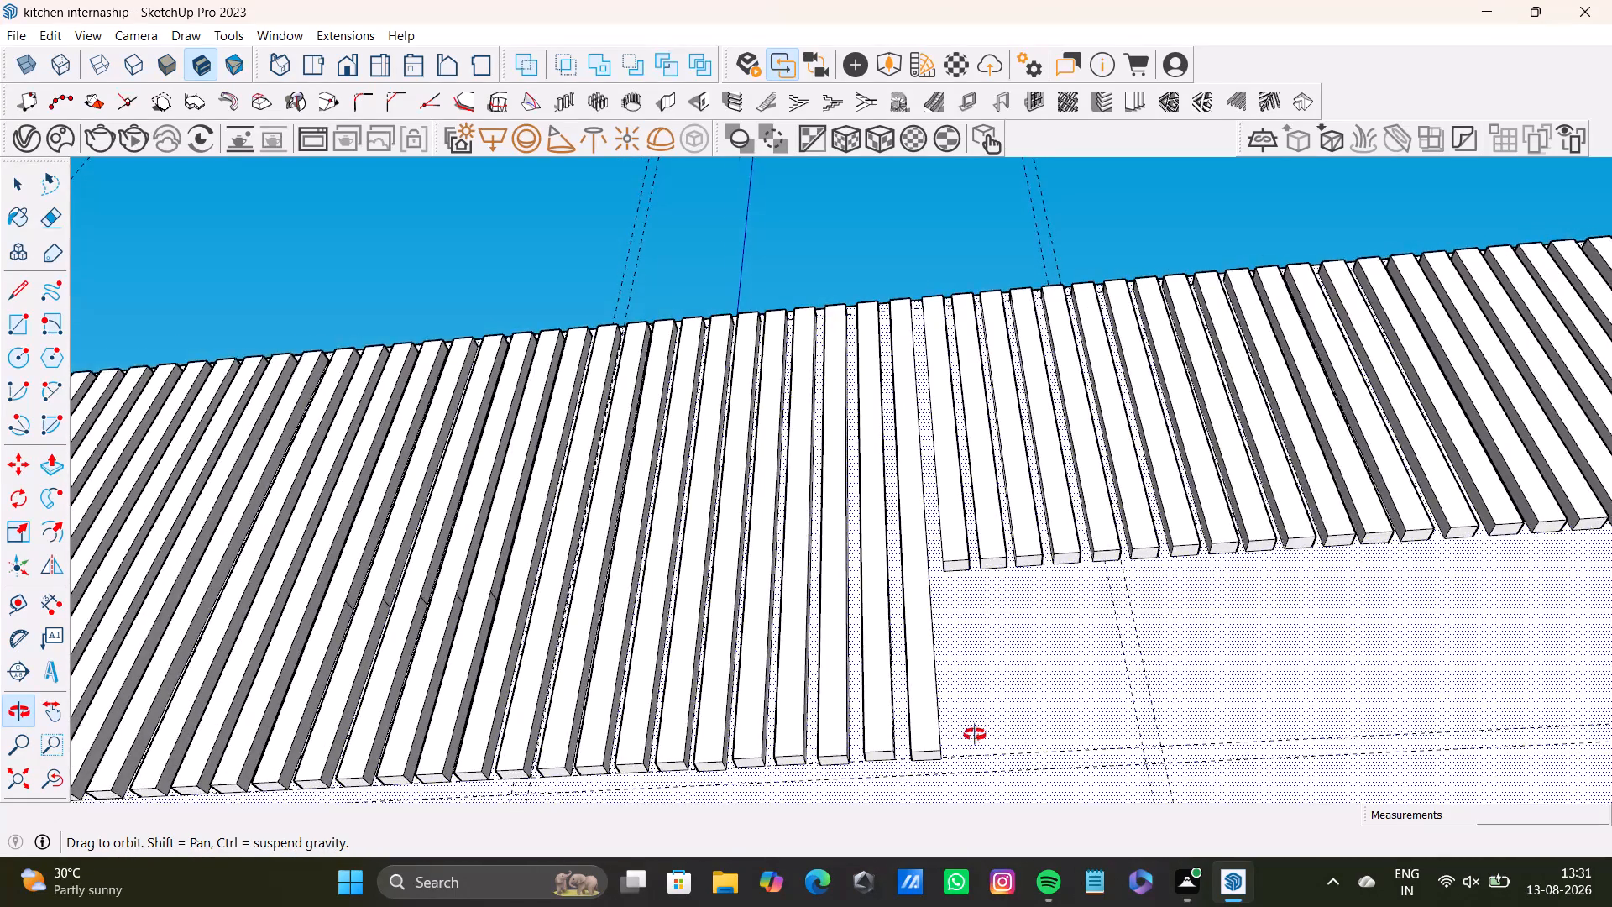
pyautogui.moveTo(975, 735); pyautogui.dragTo(980, 733, button='middle')
pyautogui.click(931, 752)
pyautogui.click(929, 751)
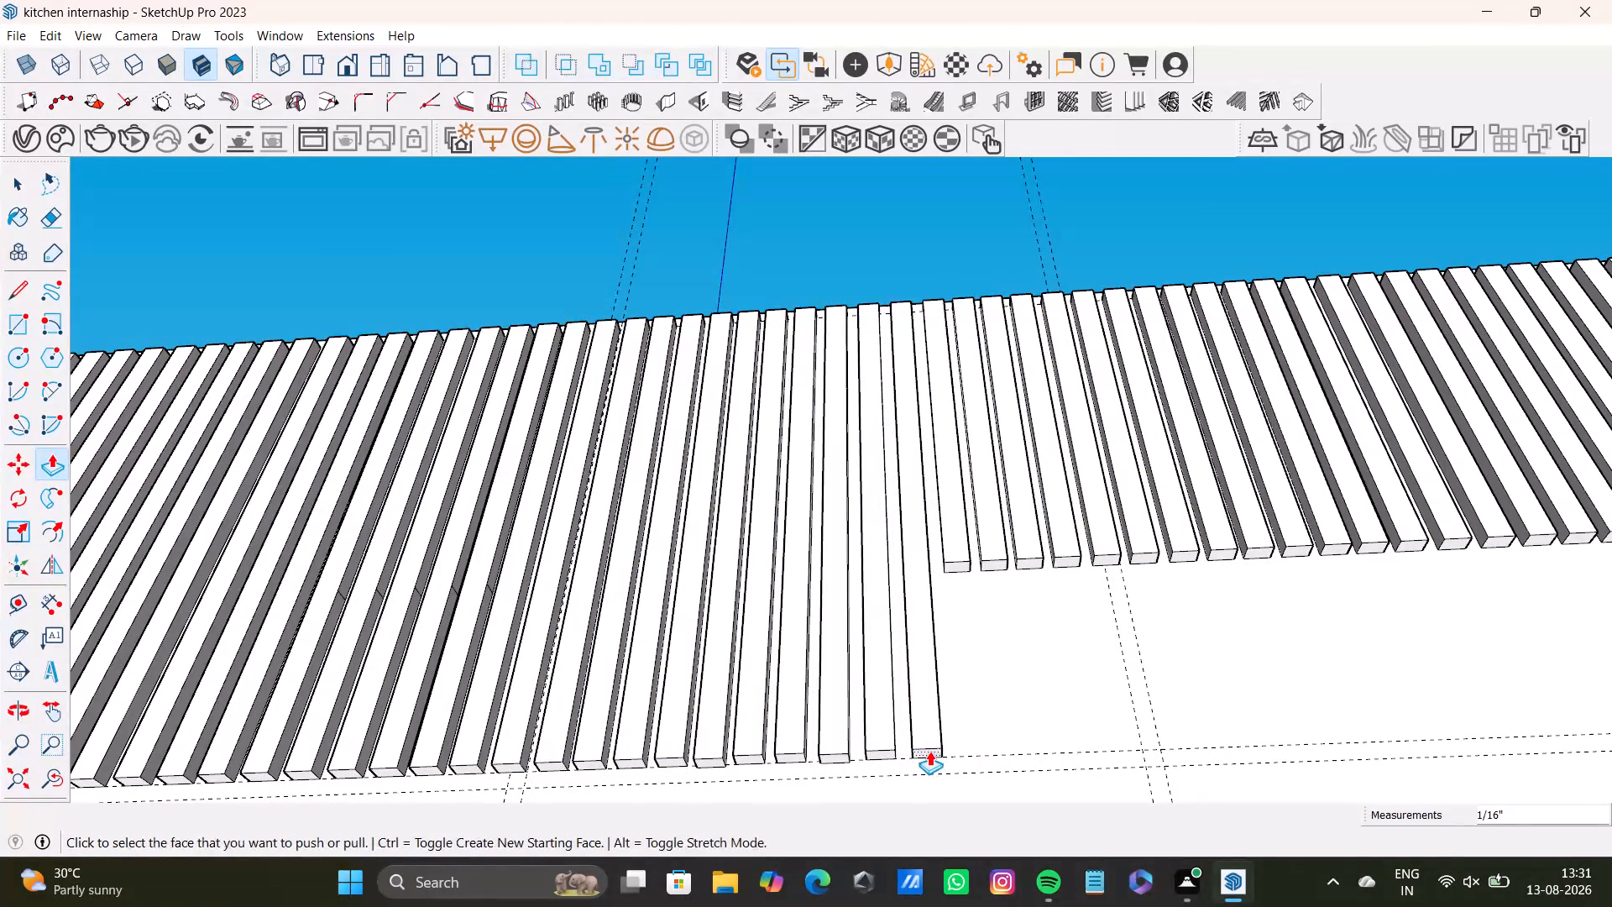
pyautogui.click(837, 755)
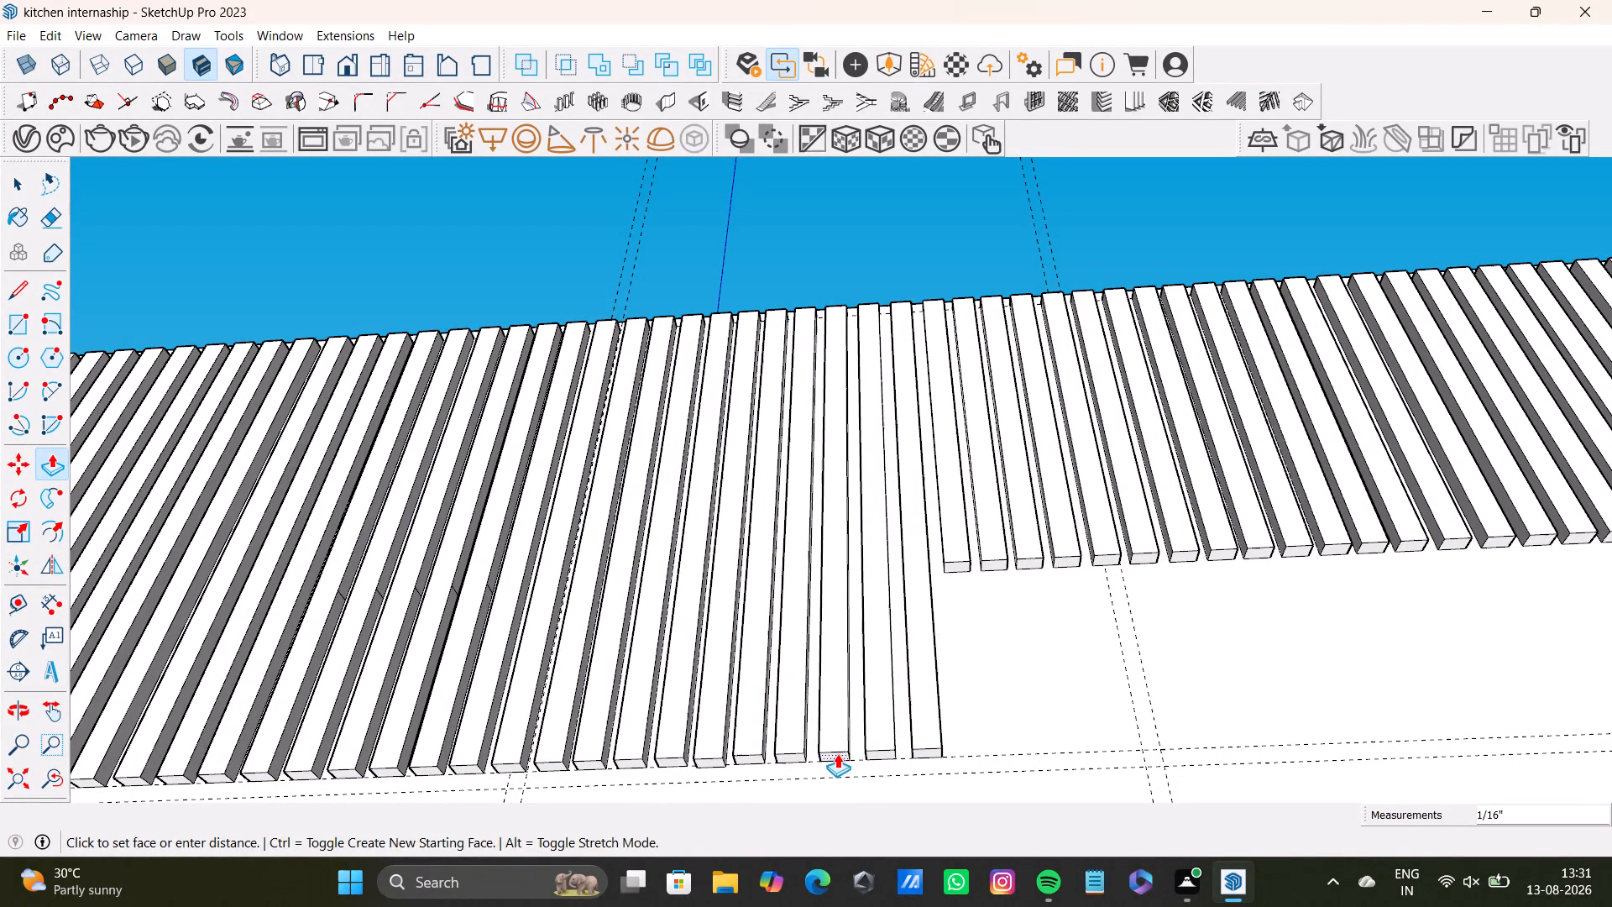
pyautogui.click(837, 753)
# Extend the thirty-seventh slat about 6 3/8" and the thirty-eighth slat about 6 7/16" down to the upper guide.
pyautogui.click(960, 567)
pyautogui.click(955, 756)
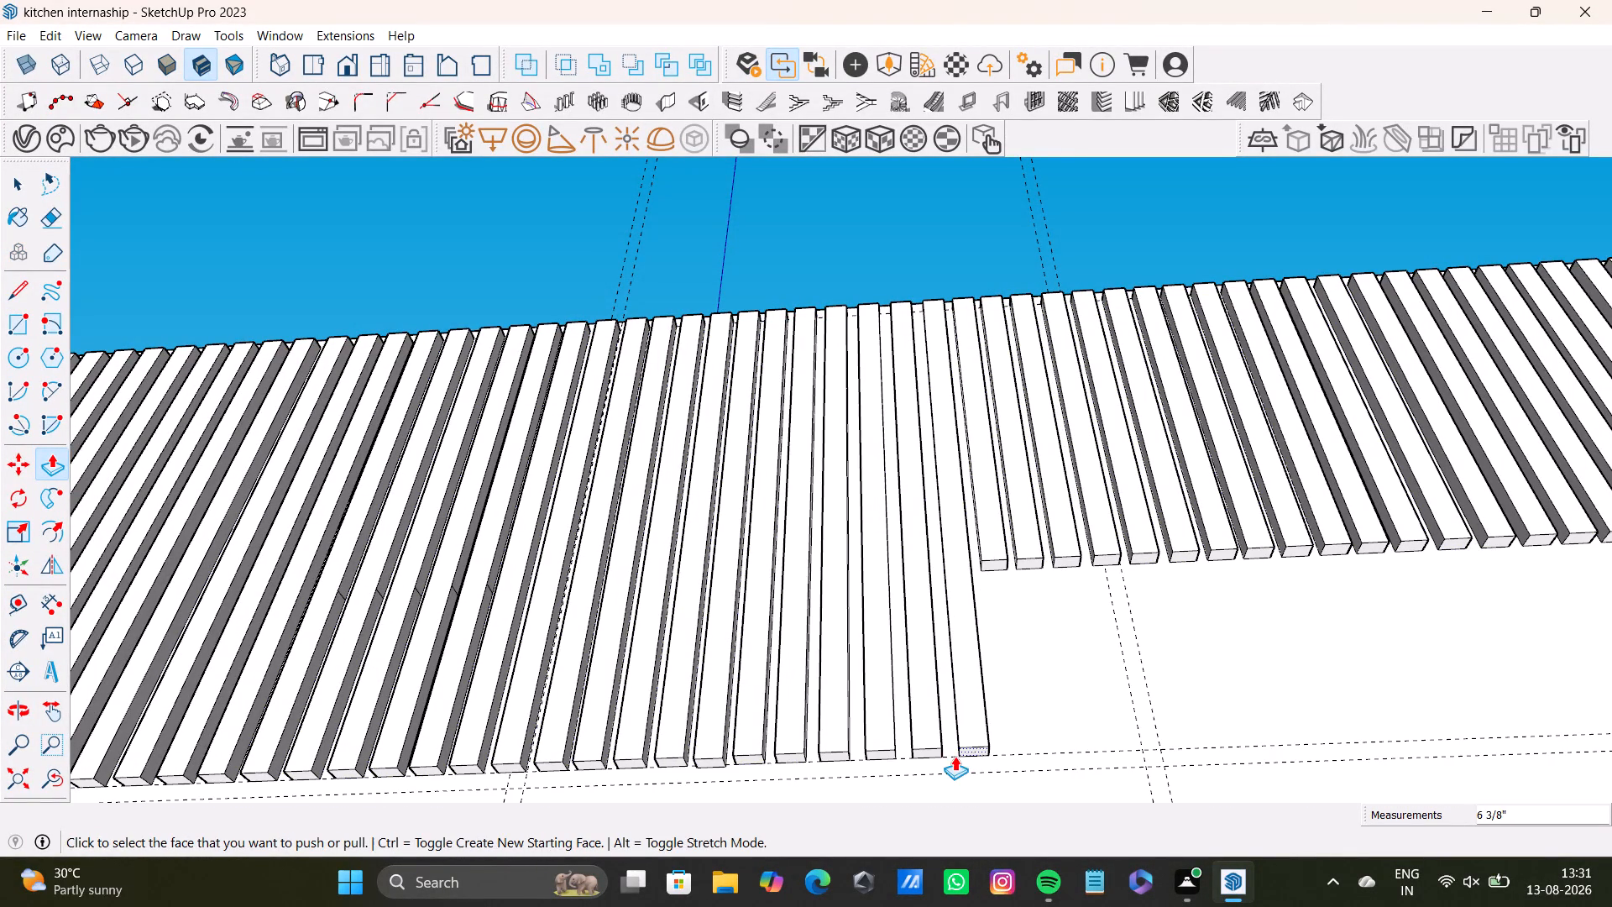
pyautogui.click(994, 563)
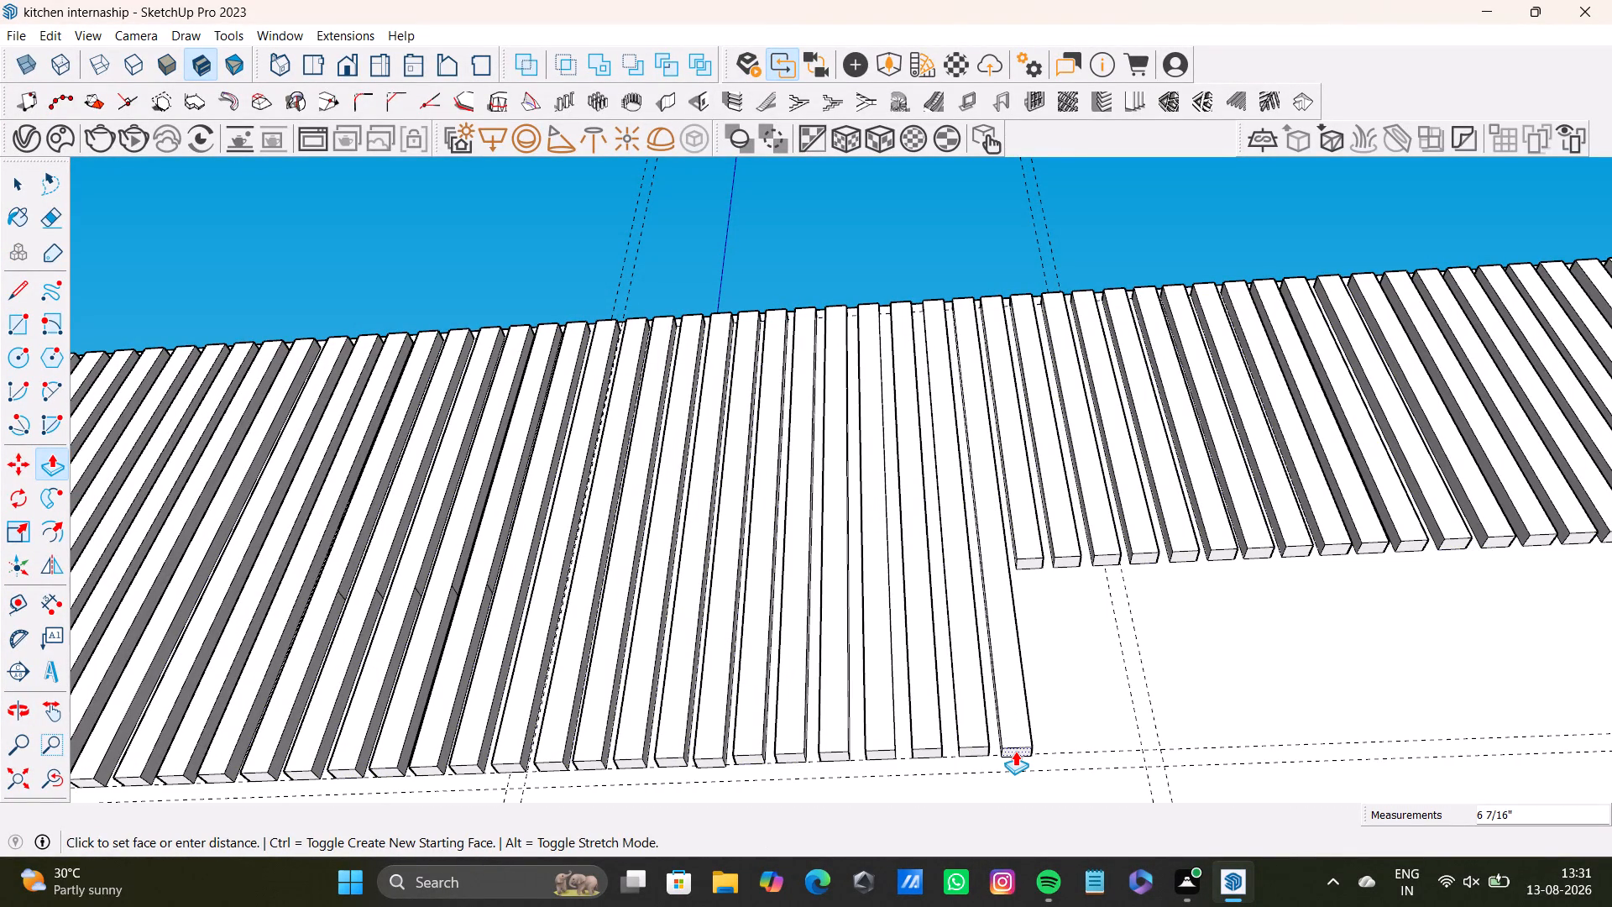
pyautogui.click(1015, 748)
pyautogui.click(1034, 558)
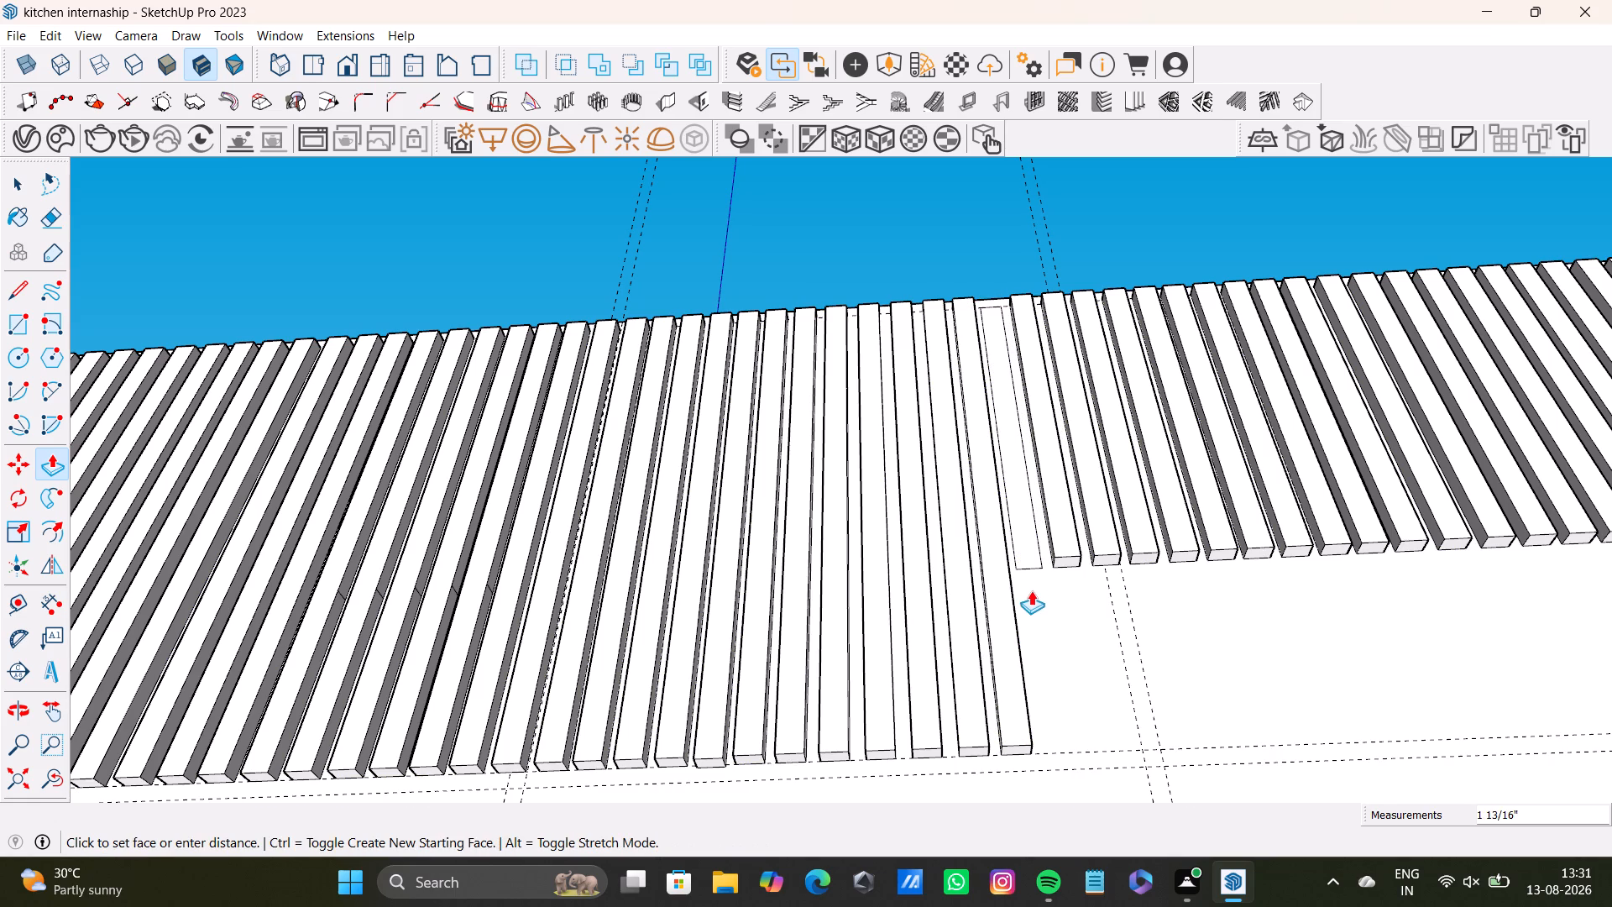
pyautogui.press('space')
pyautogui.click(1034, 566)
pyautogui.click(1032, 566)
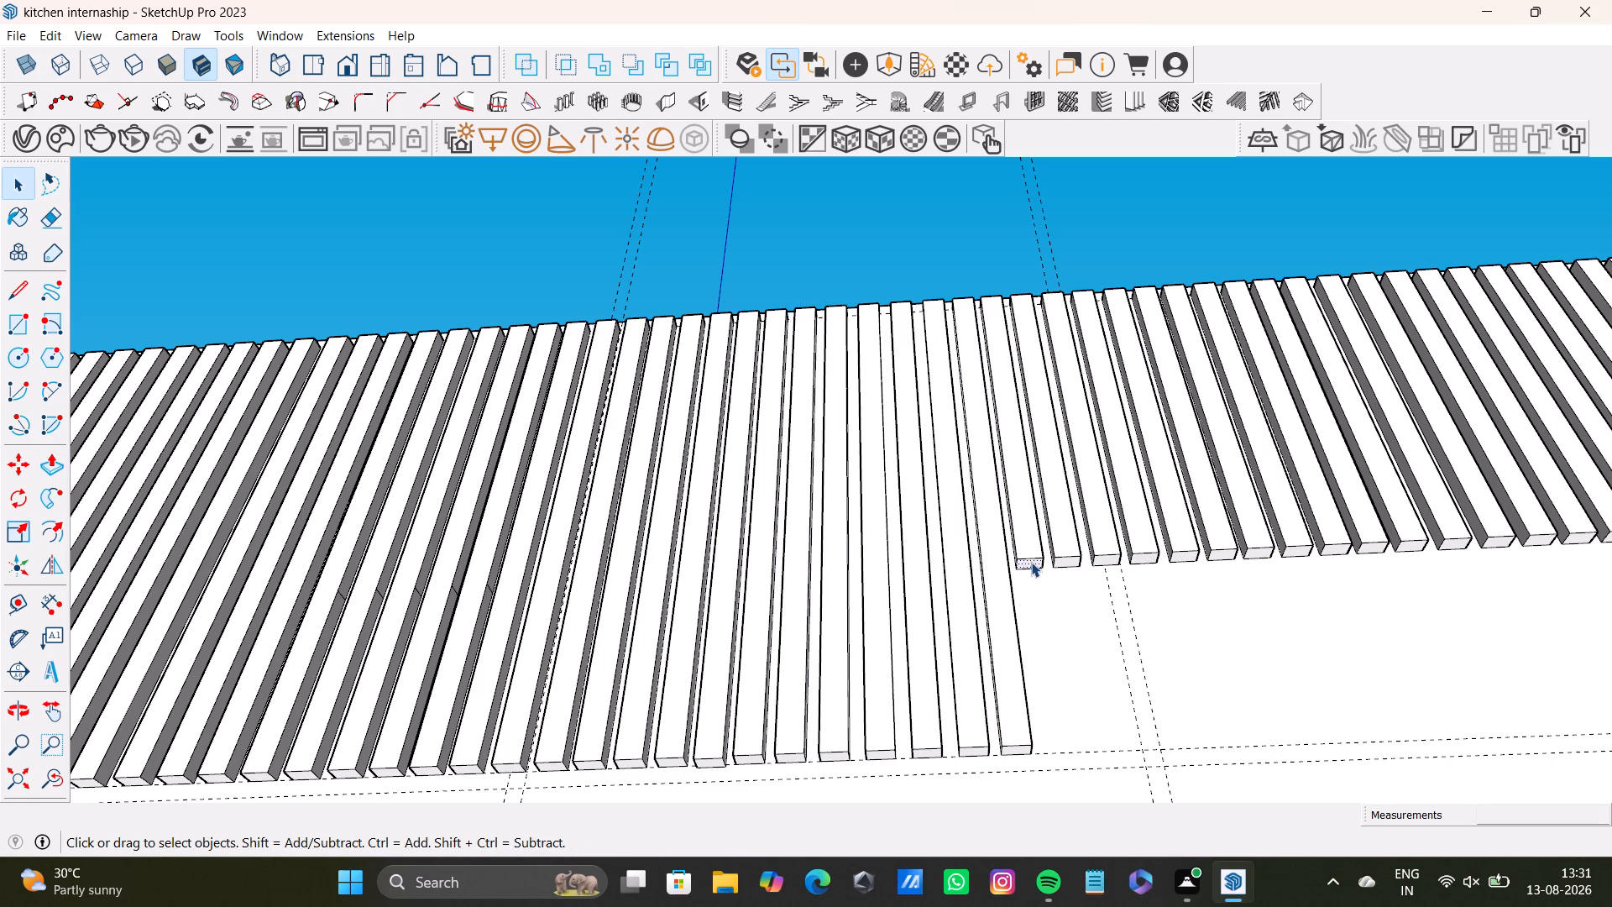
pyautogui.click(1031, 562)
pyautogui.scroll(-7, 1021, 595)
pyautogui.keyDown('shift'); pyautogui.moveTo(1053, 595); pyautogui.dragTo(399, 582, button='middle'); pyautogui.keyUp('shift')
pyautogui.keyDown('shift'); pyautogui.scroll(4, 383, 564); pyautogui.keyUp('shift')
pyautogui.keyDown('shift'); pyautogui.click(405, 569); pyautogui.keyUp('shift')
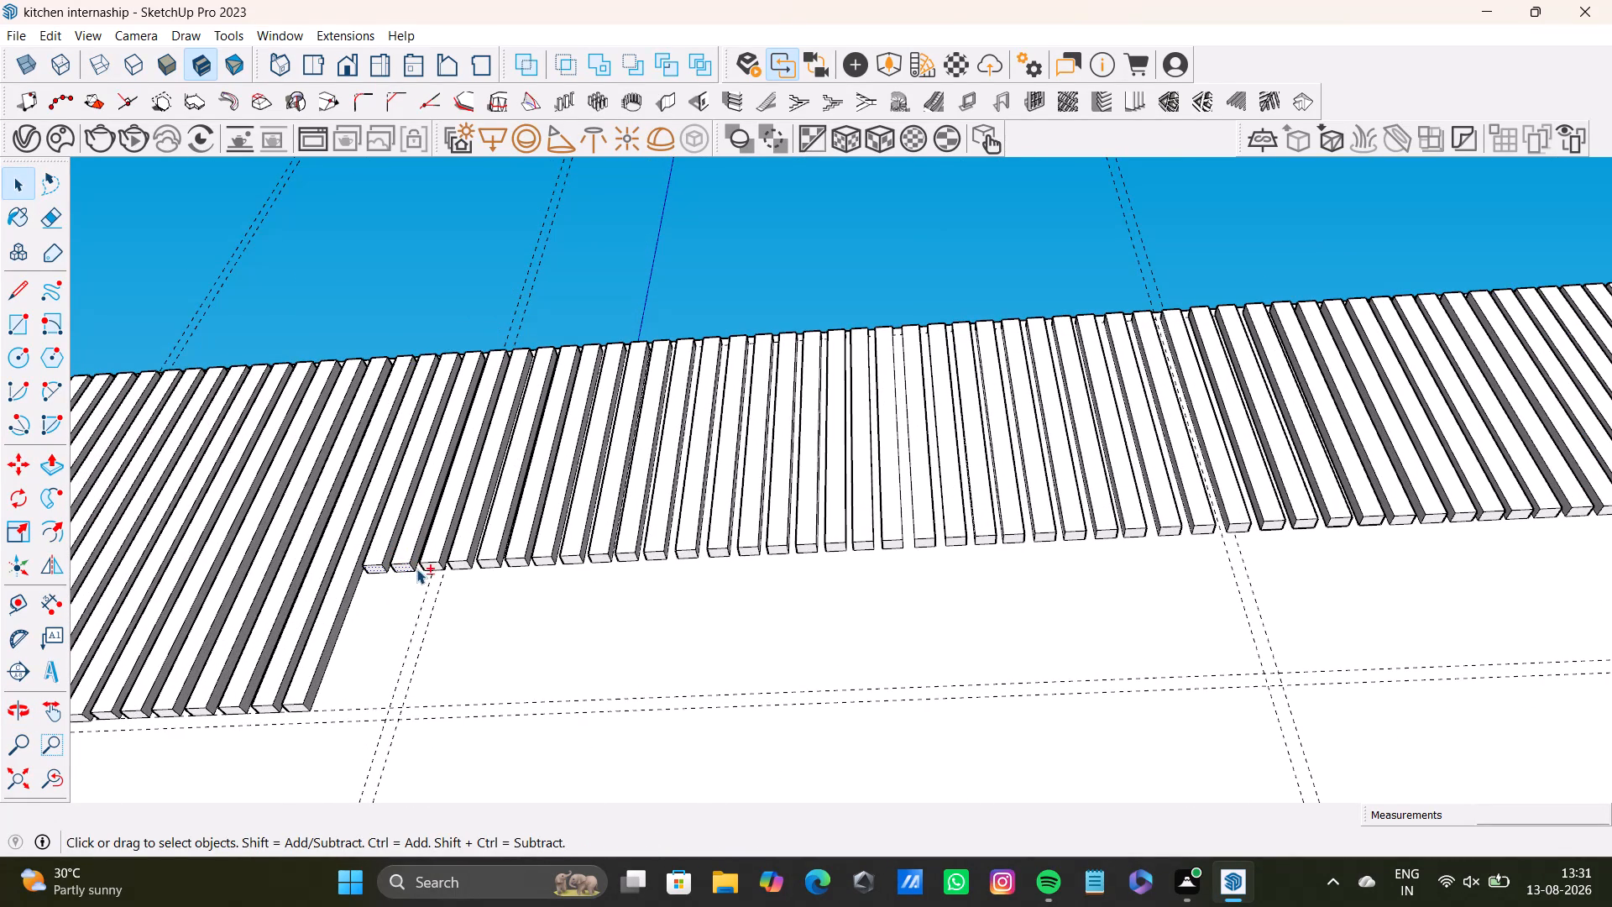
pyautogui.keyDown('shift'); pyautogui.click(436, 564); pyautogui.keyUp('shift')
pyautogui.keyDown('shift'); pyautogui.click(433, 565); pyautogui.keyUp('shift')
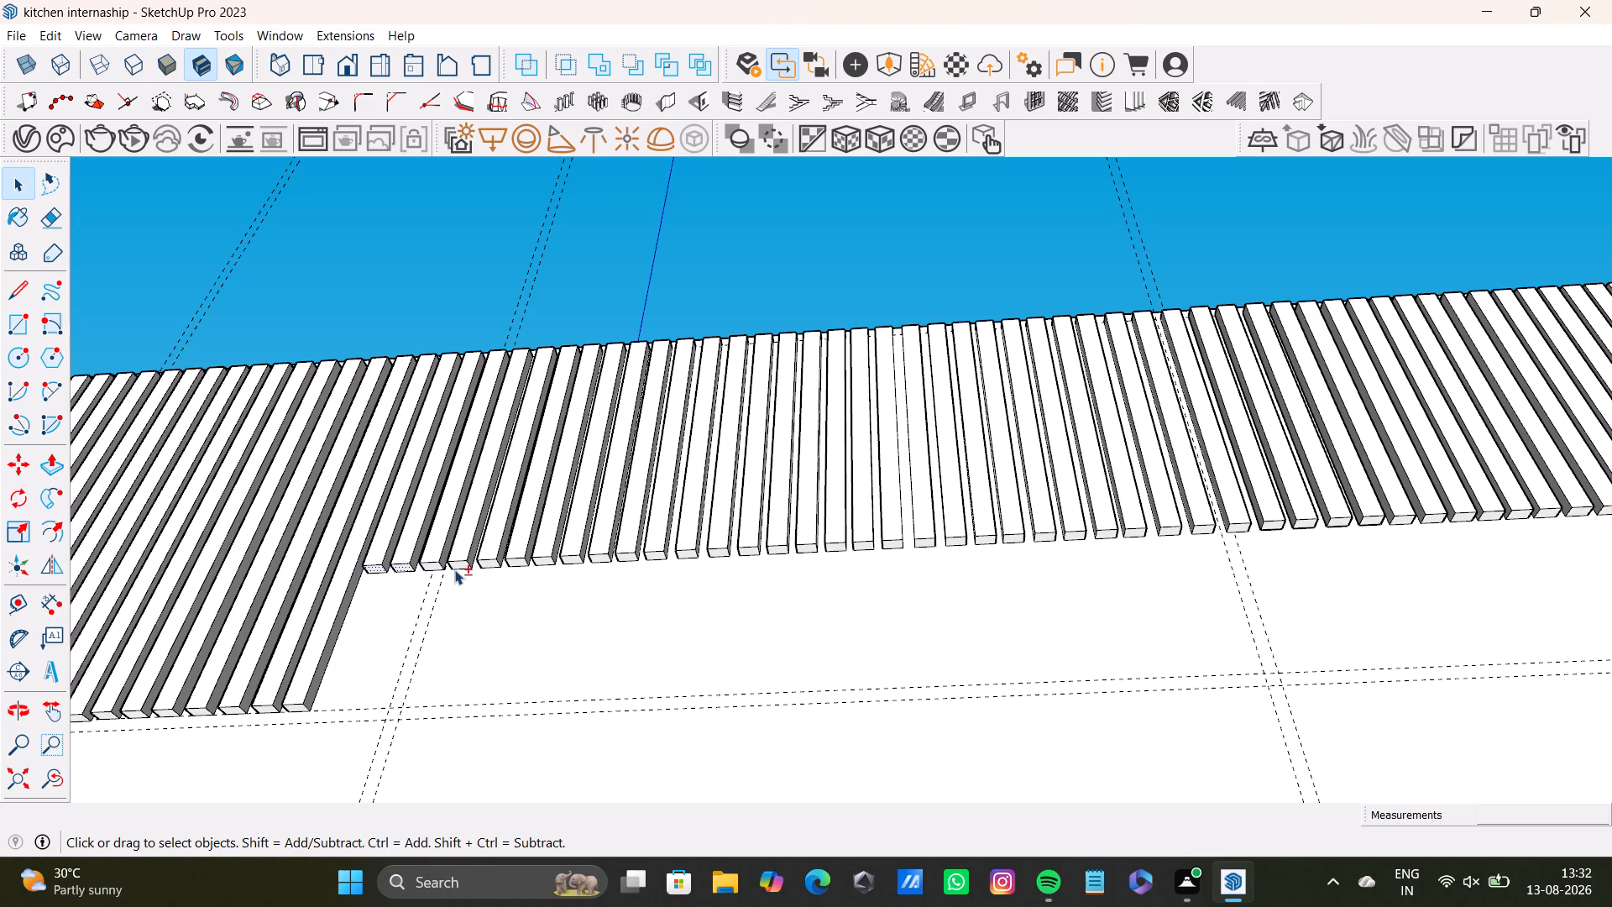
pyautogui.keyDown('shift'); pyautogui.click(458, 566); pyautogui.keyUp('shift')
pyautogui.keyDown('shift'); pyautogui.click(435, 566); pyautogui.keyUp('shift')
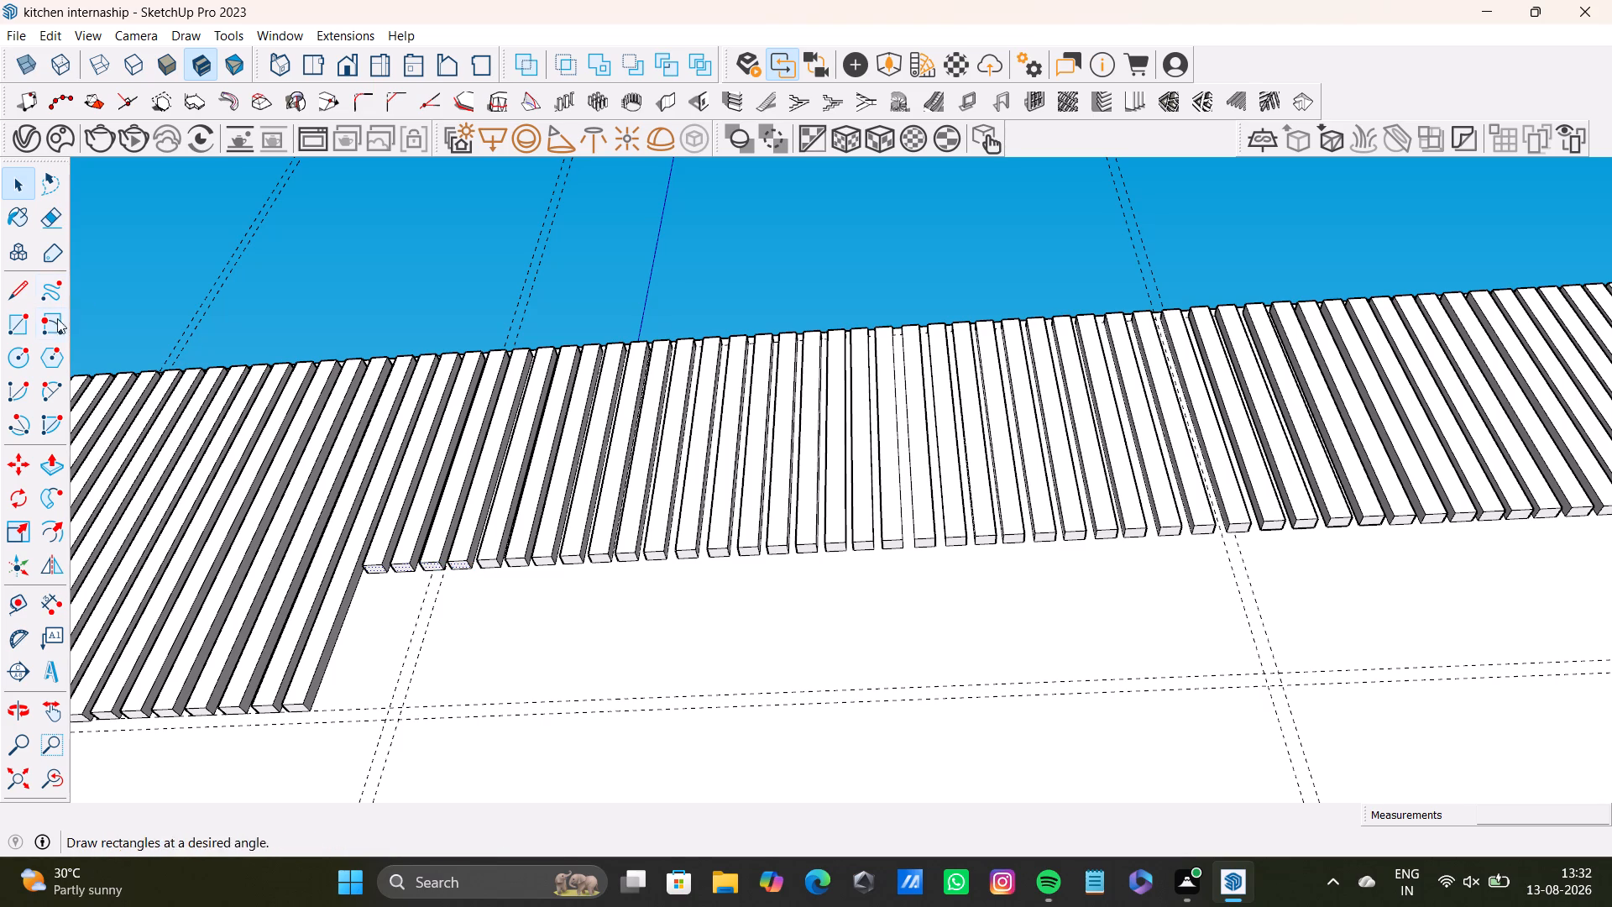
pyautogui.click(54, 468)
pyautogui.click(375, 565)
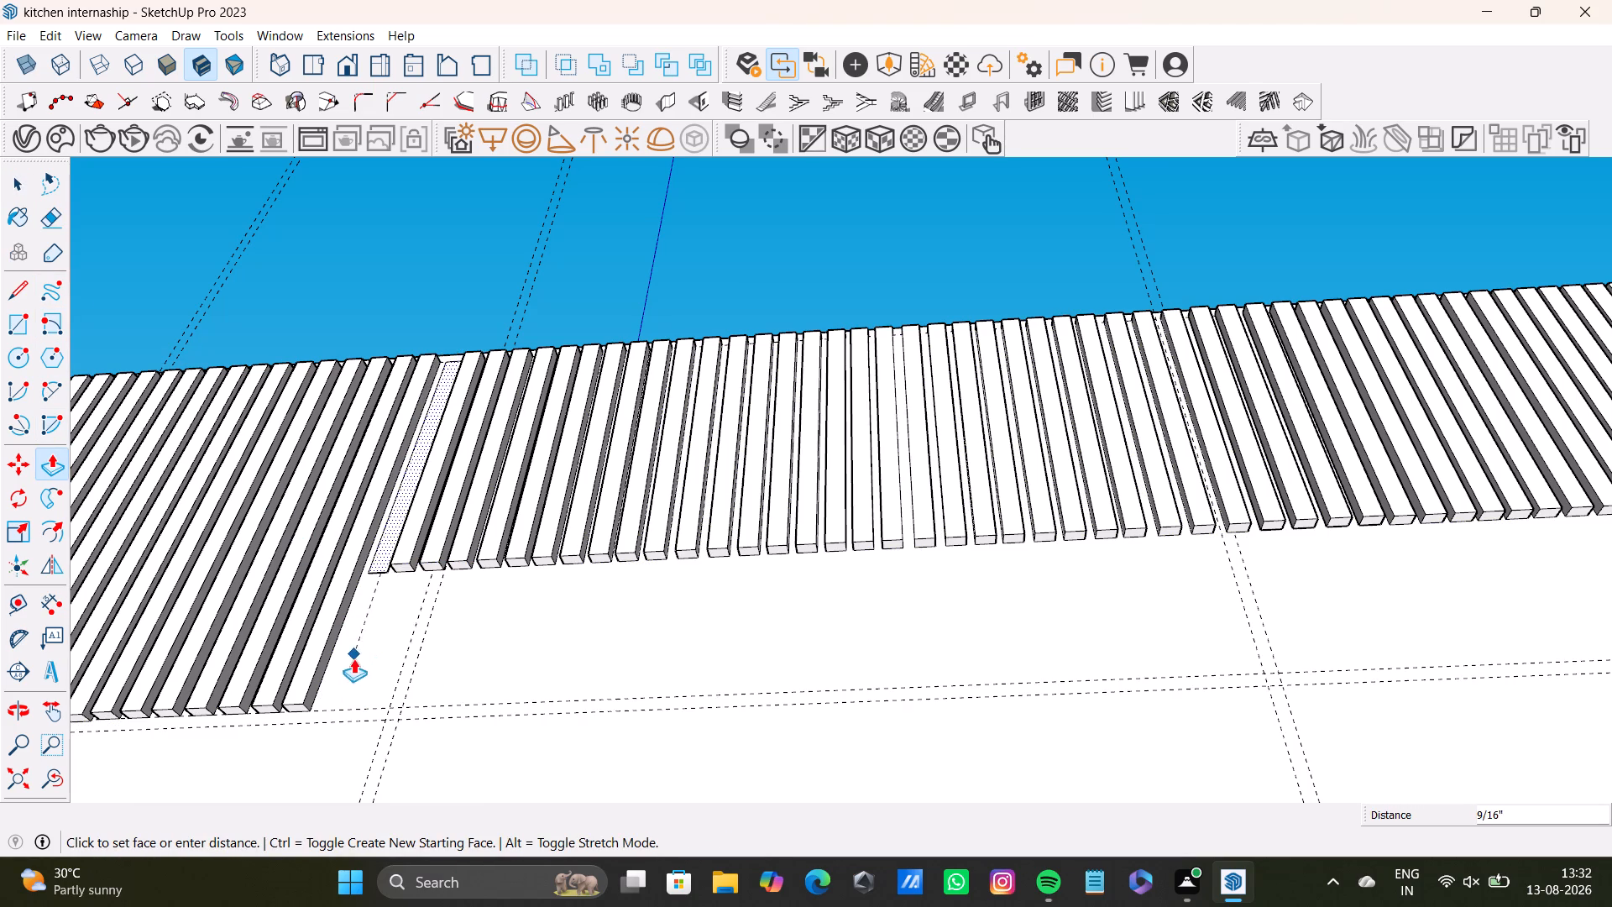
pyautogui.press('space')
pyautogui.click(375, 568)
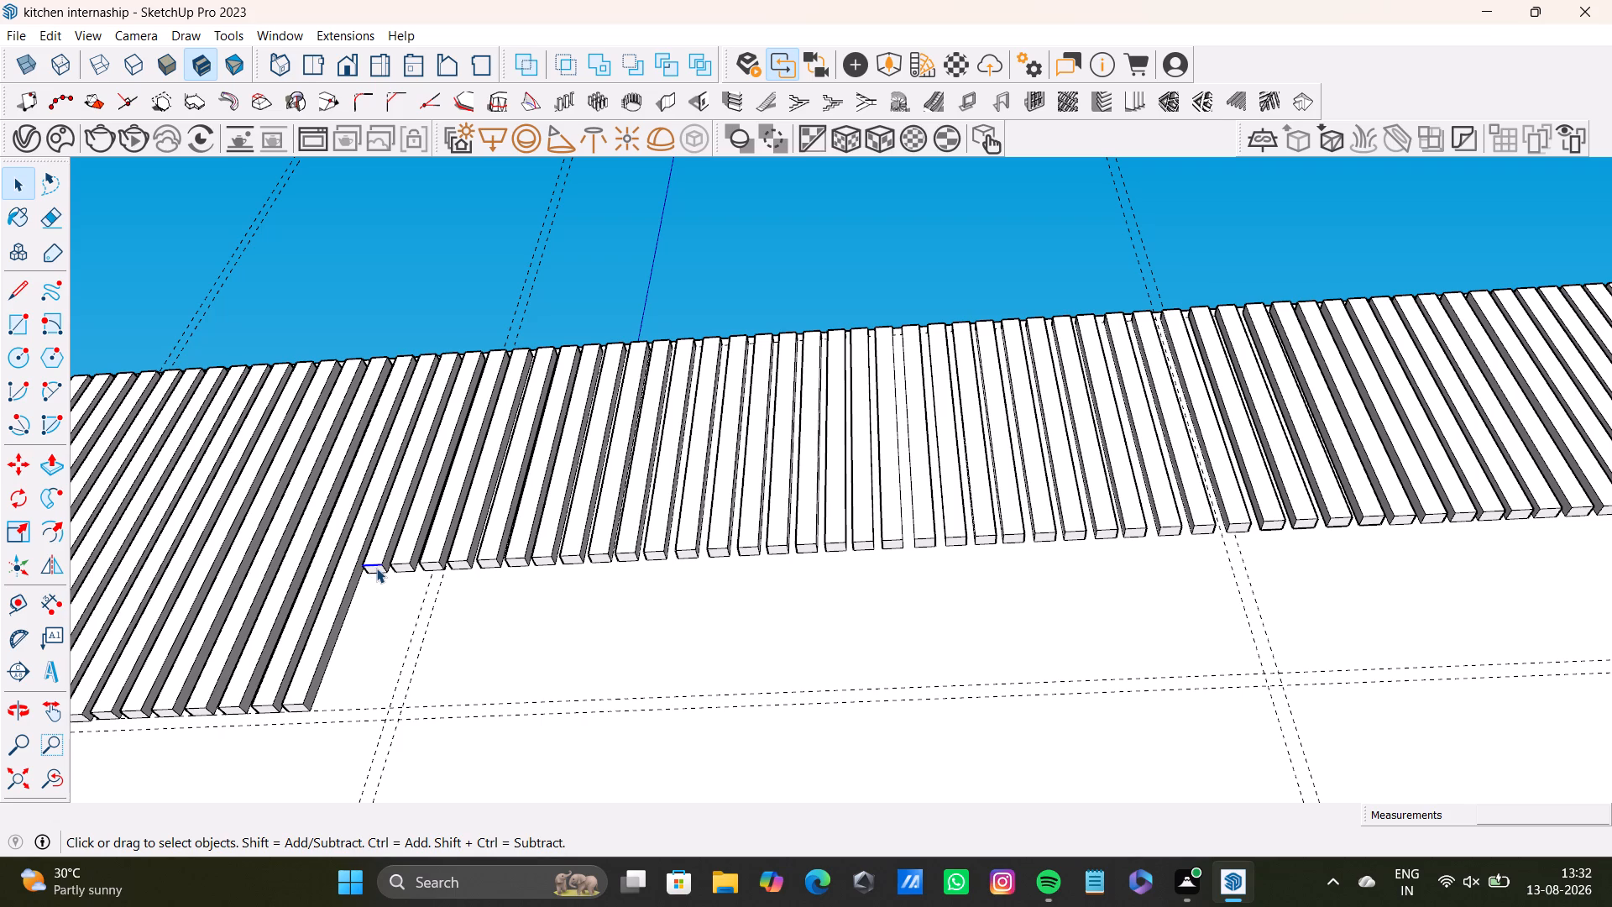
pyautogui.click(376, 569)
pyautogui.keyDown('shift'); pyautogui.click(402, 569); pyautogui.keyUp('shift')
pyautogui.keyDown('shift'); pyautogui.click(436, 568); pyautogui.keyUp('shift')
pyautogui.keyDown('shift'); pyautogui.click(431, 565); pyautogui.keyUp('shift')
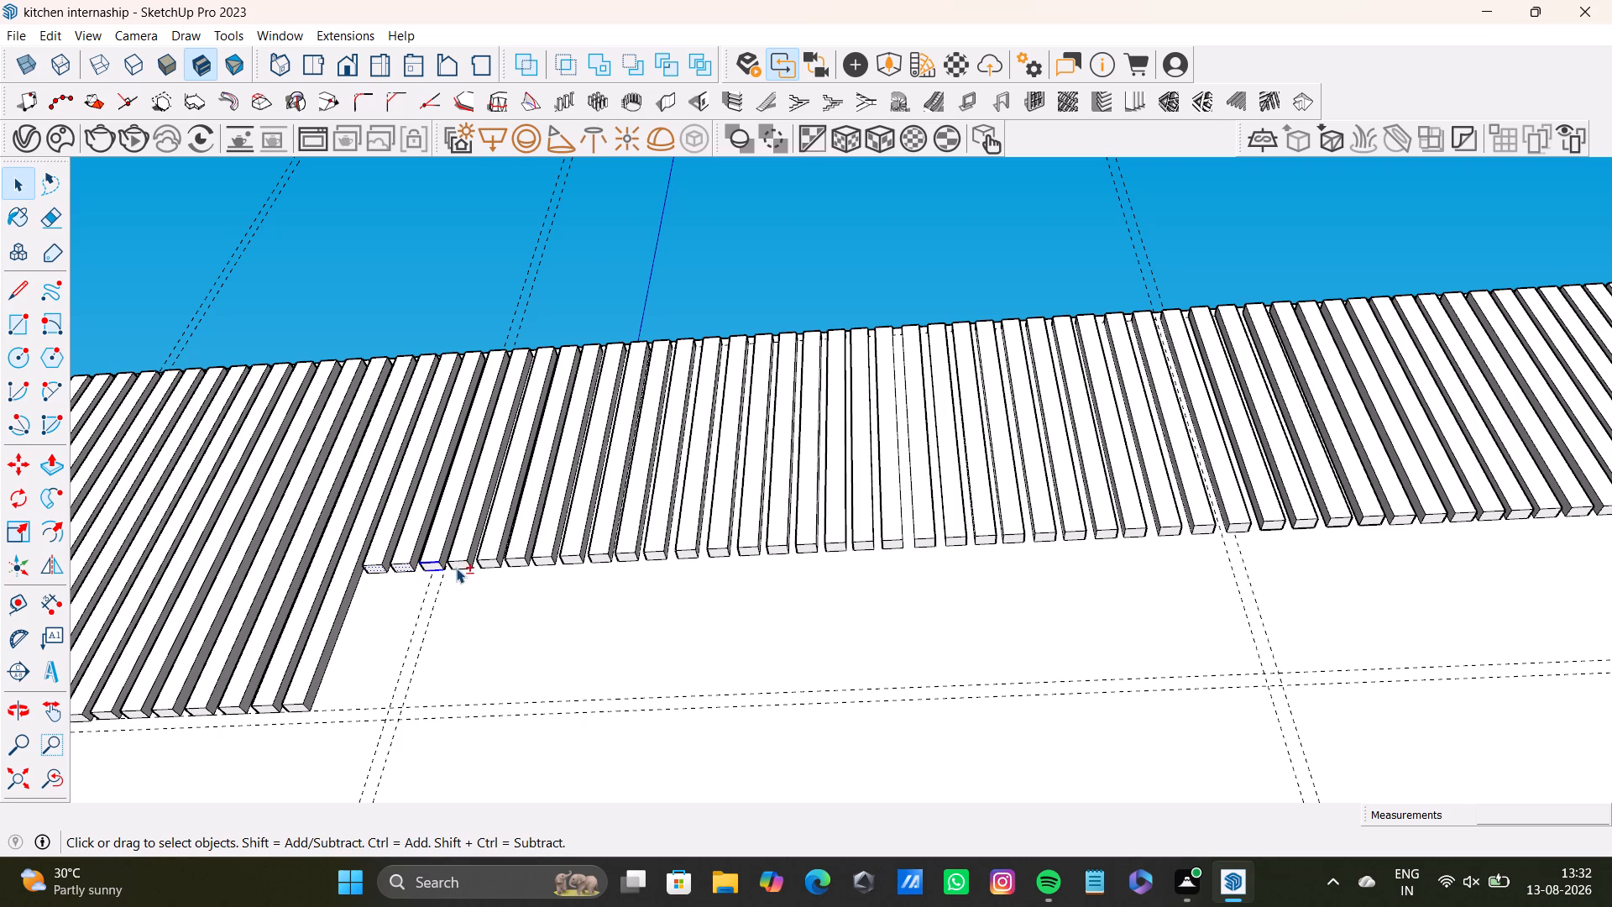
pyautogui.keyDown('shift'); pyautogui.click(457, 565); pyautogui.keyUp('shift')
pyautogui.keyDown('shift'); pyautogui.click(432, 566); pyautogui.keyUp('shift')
# Extend the thirty-ninth, fortieth and forty-first slats about 6 3/8" each down to the upper guide.
pyautogui.click(54, 461)
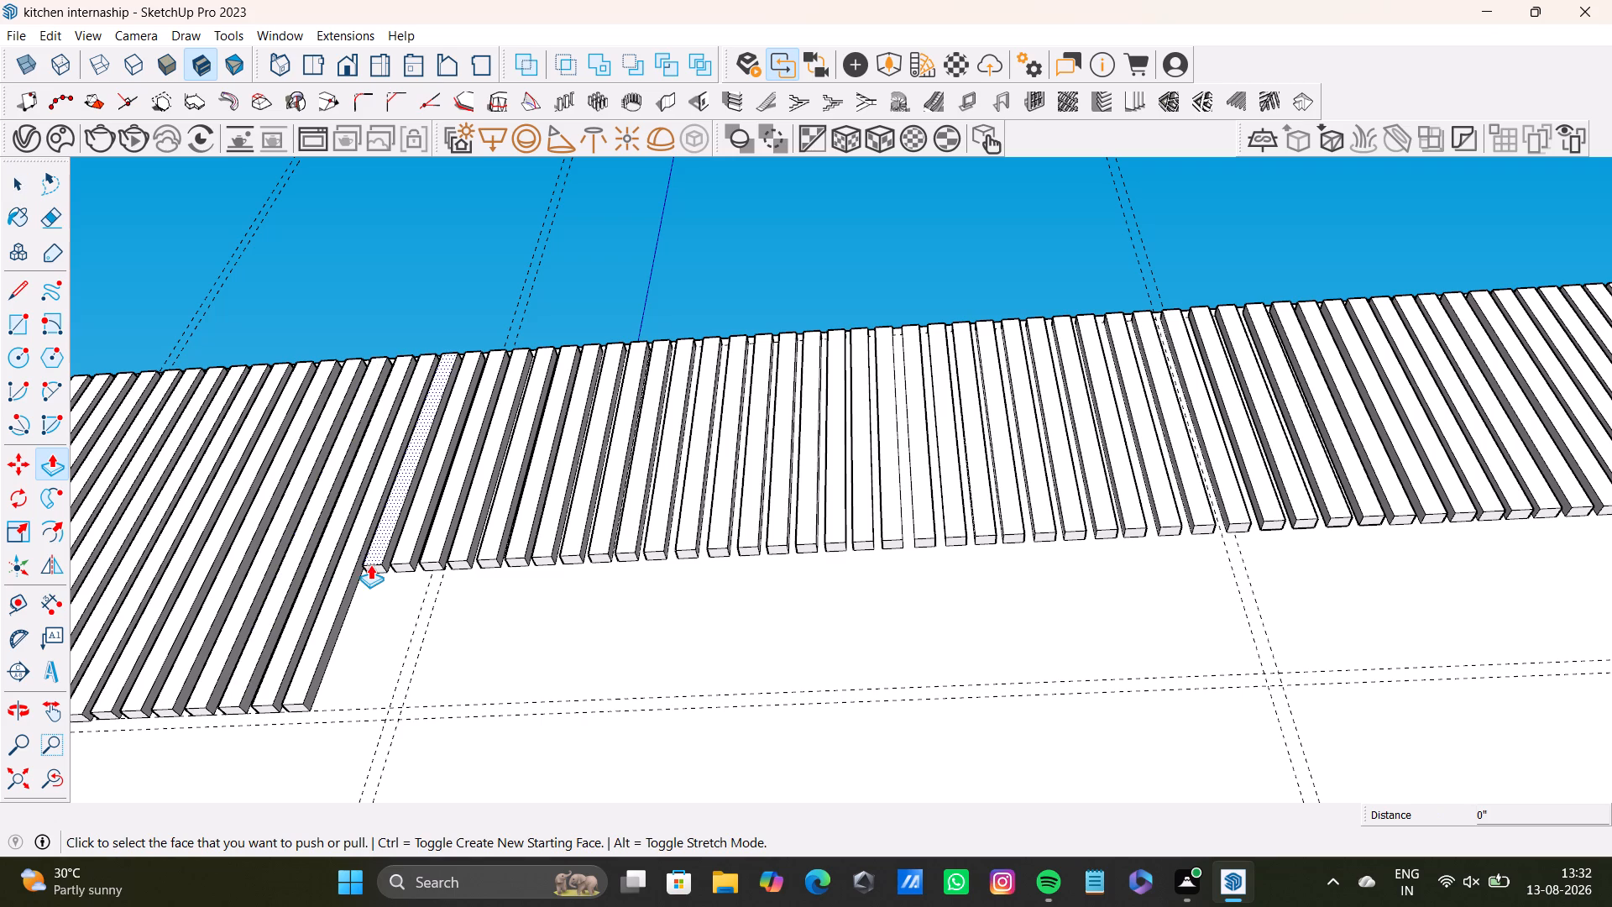
pyautogui.click(379, 571)
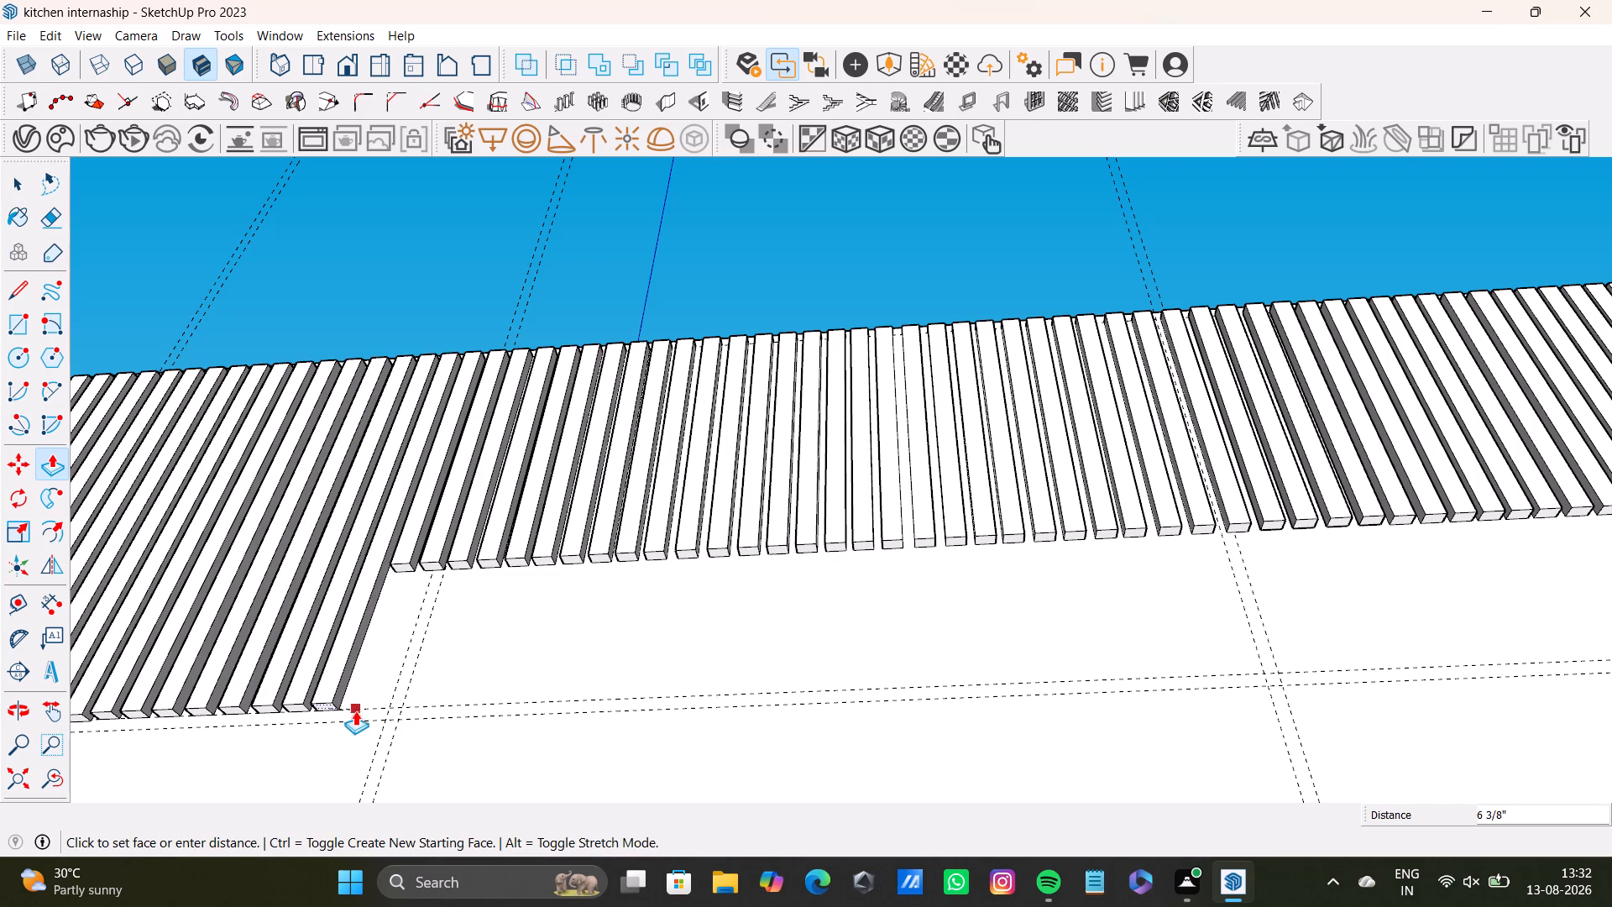
pyautogui.click(357, 709)
pyautogui.click(402, 568)
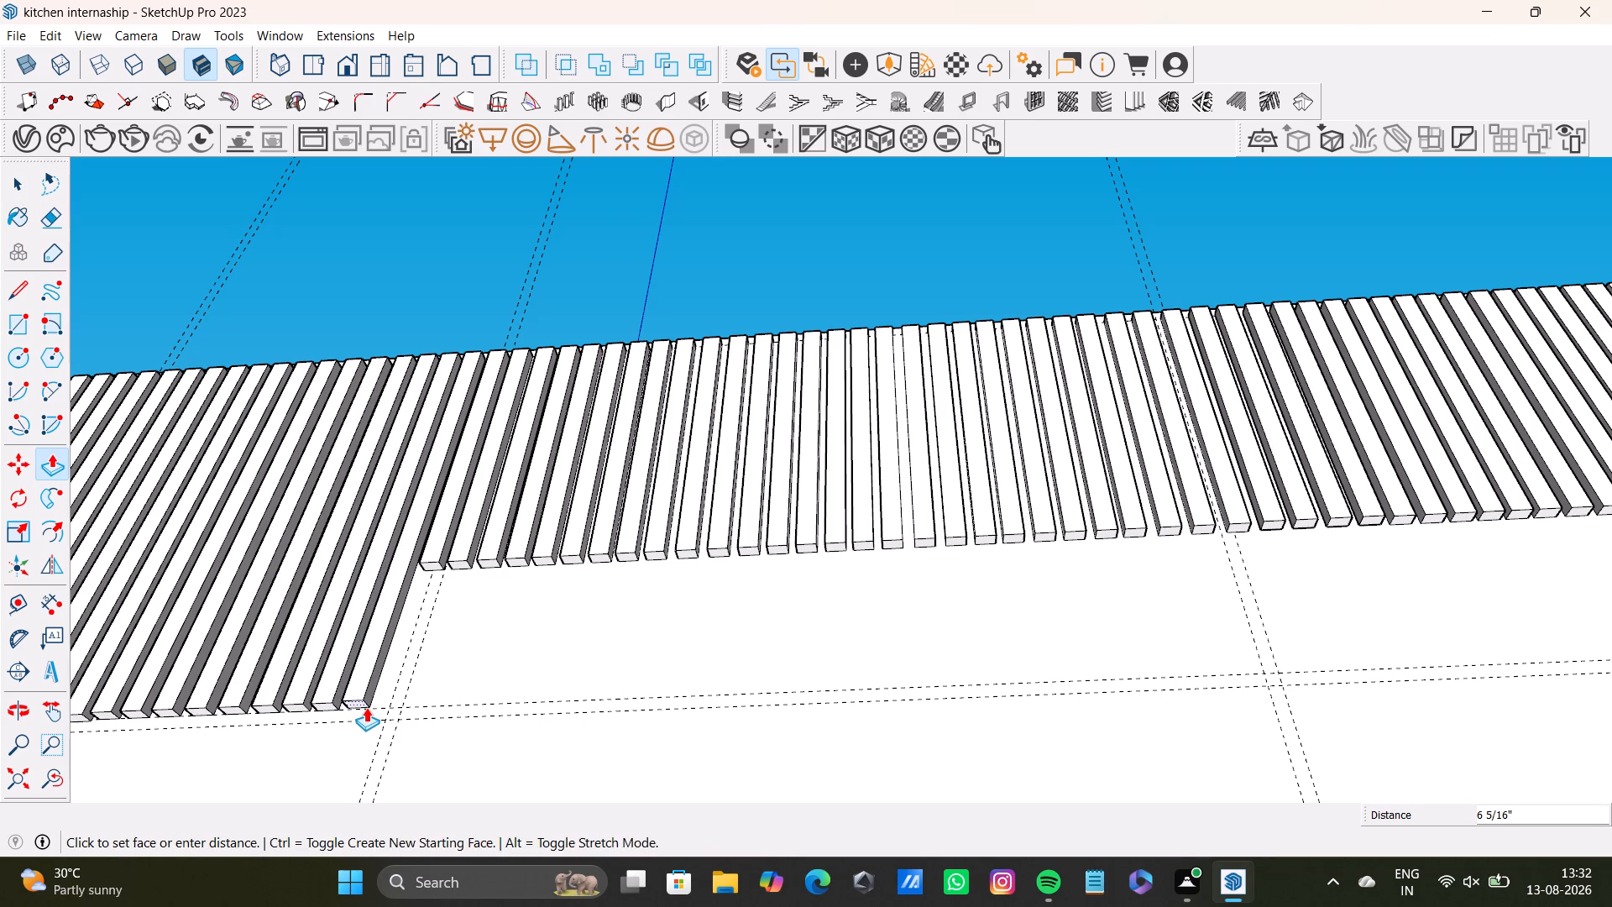
pyautogui.click(367, 709)
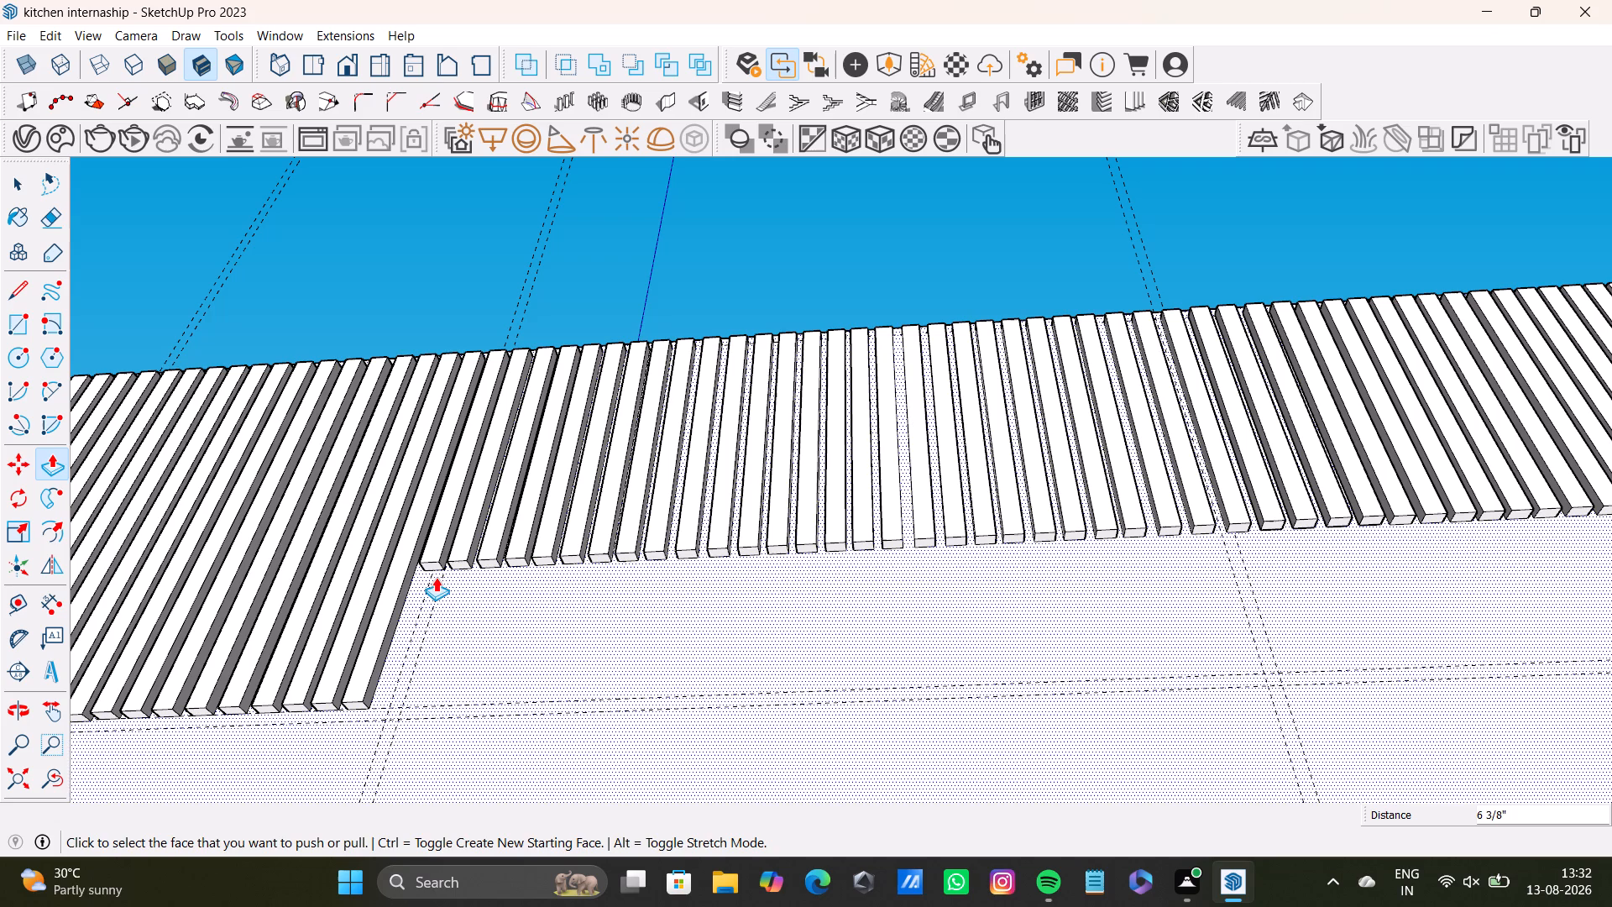
pyautogui.click(432, 566)
pyautogui.click(404, 706)
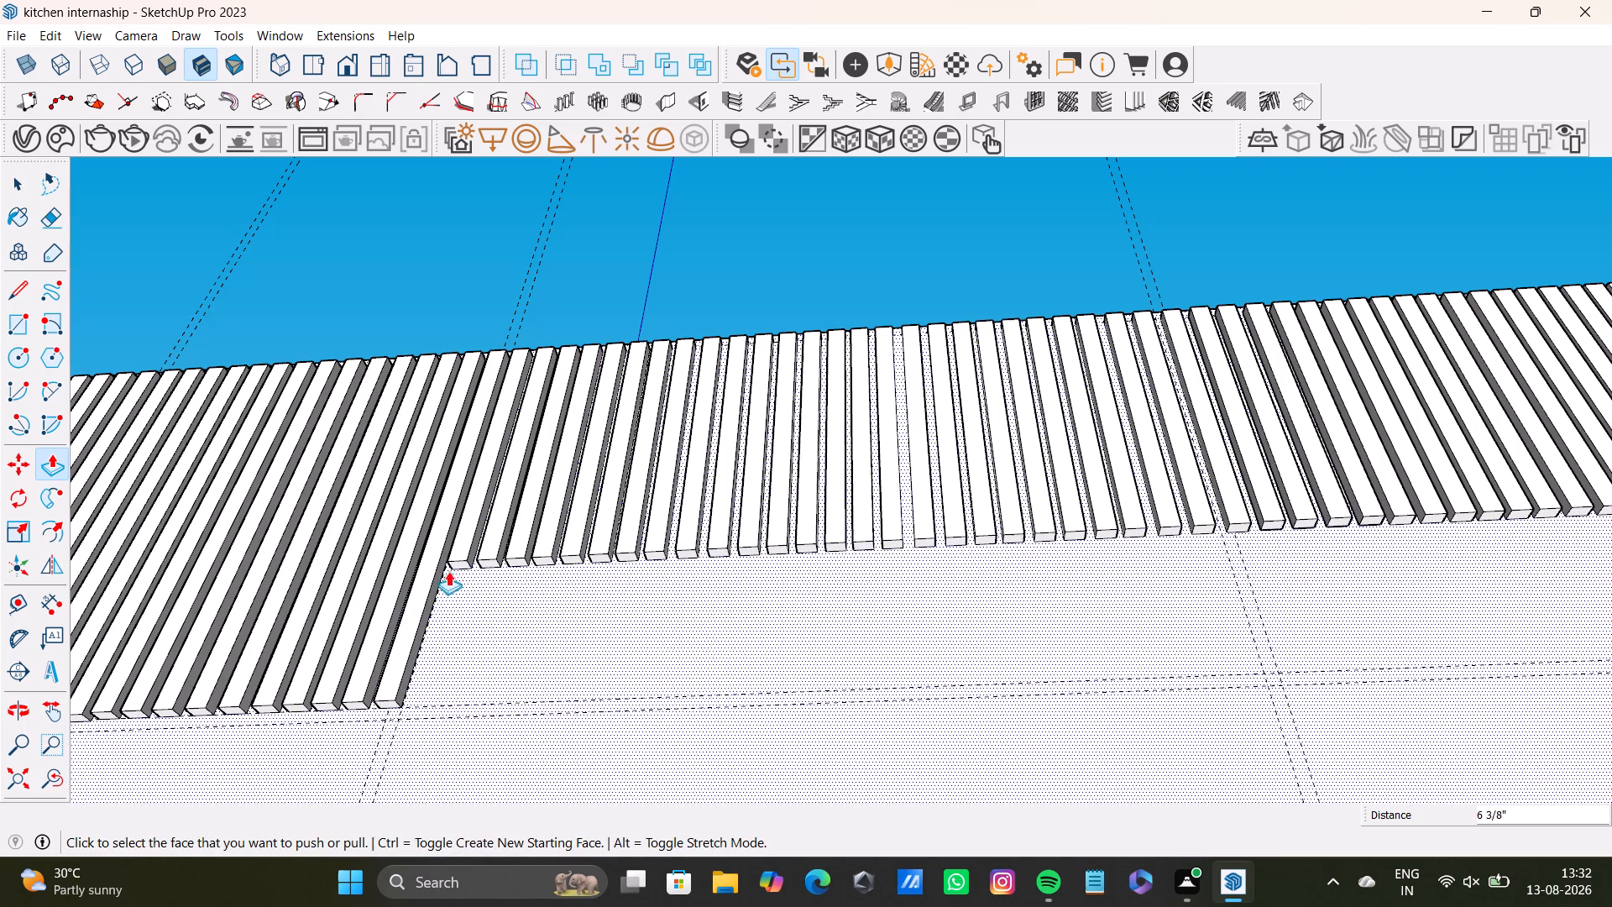
# Extend the forty-second slat about 6 7/16", the forty-third about 6 3/8" and the forty-fourth about 6 5/16" down to the upper guide.
pyautogui.click(457, 565)
pyautogui.click(426, 707)
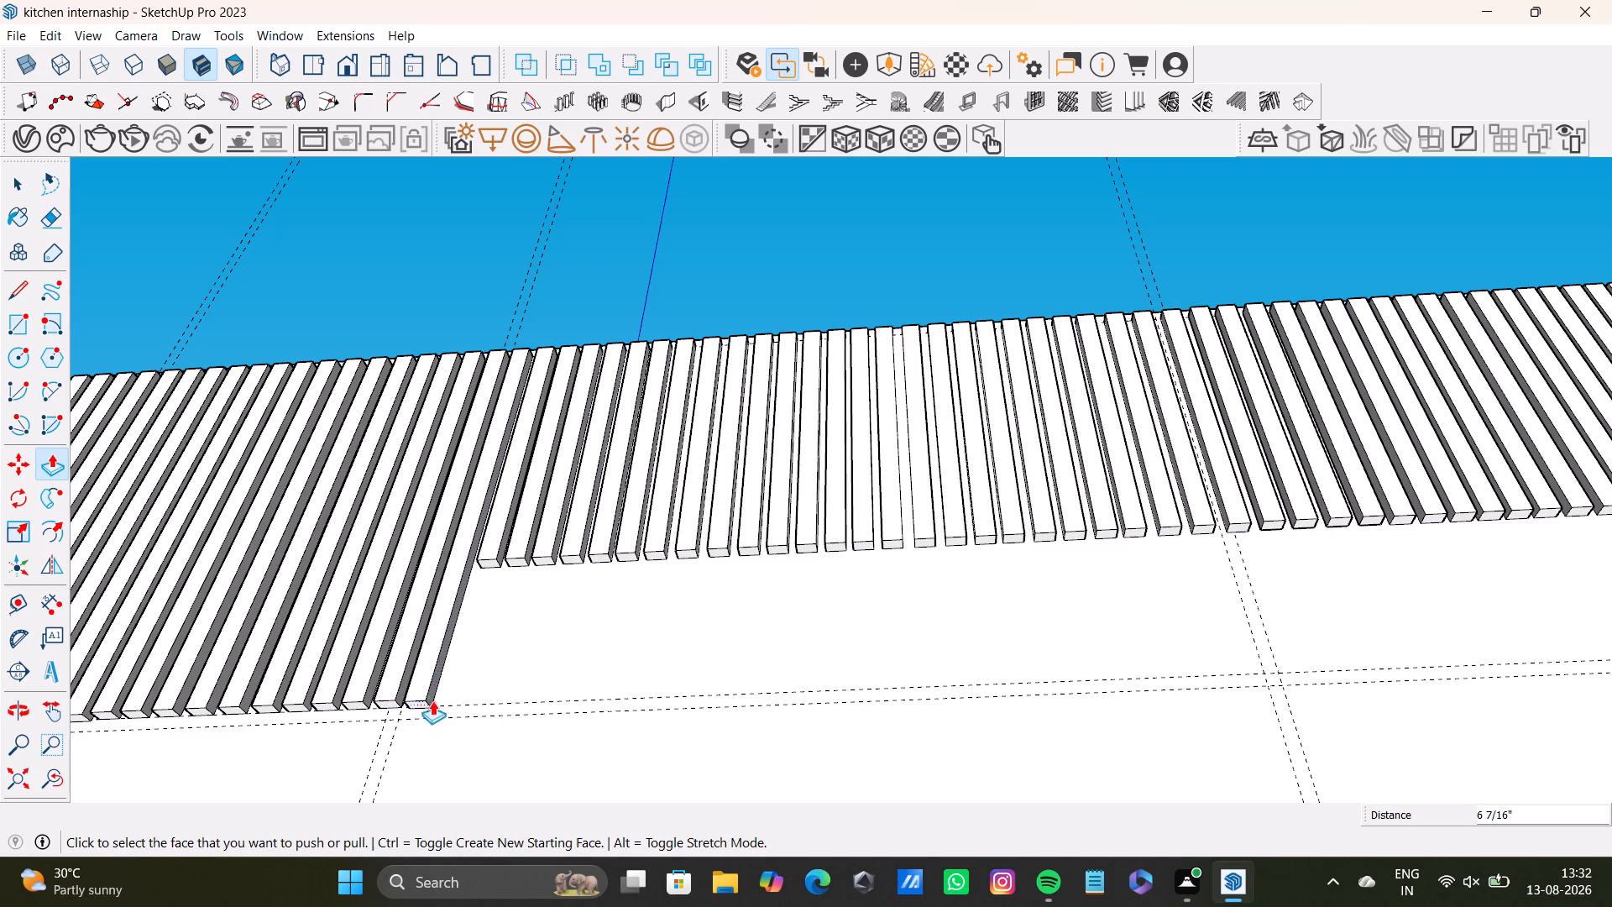
pyautogui.click(492, 564)
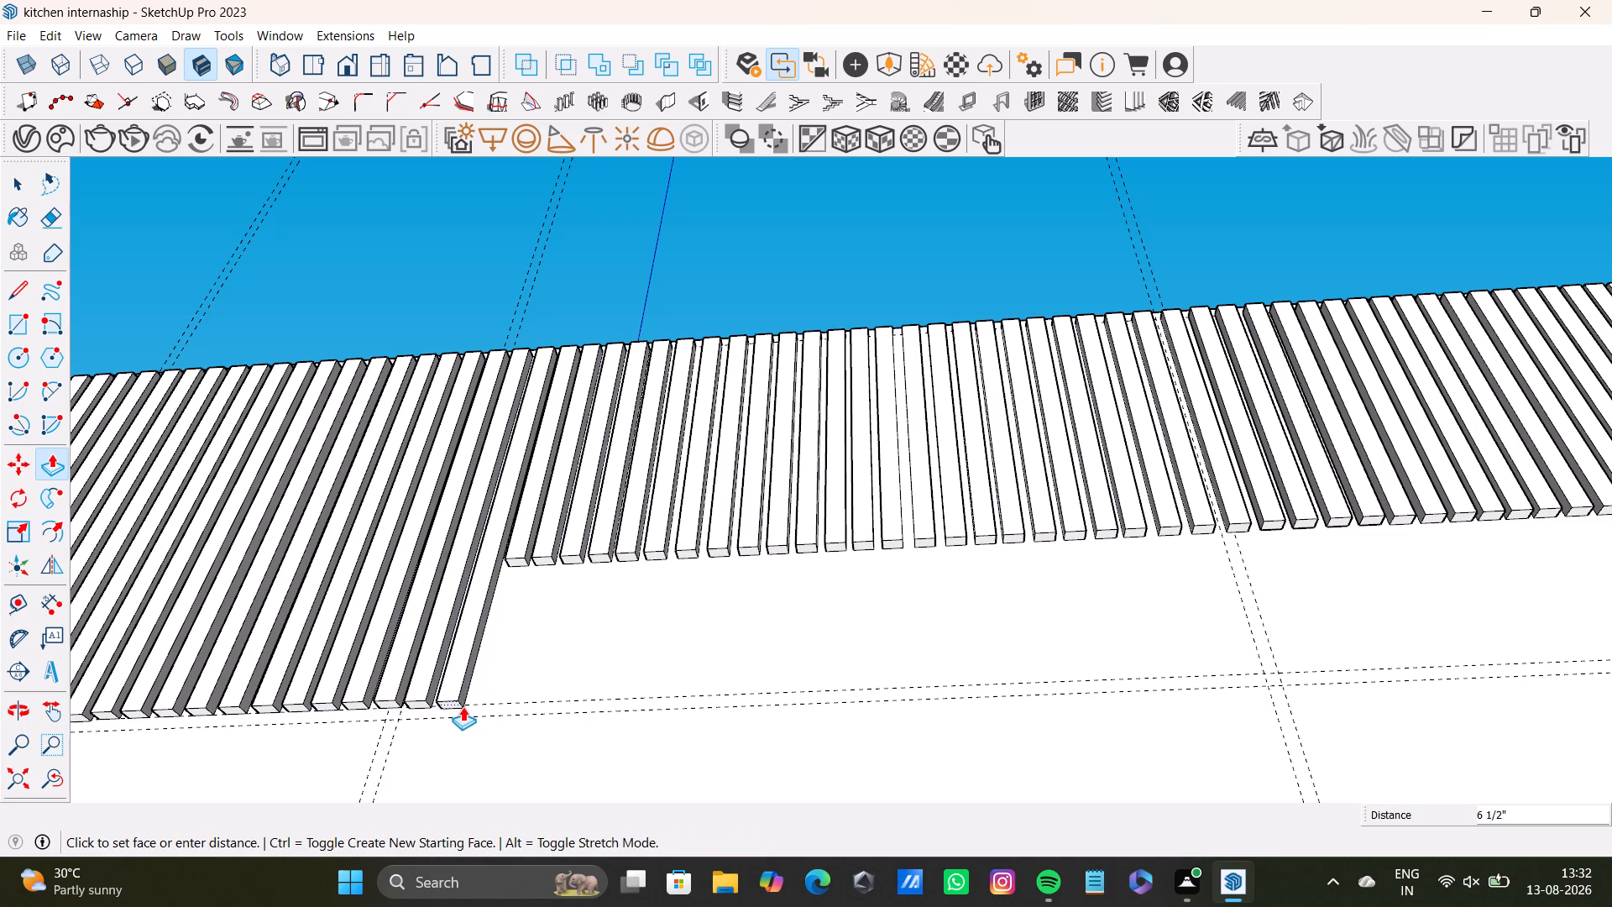
pyautogui.click(463, 704)
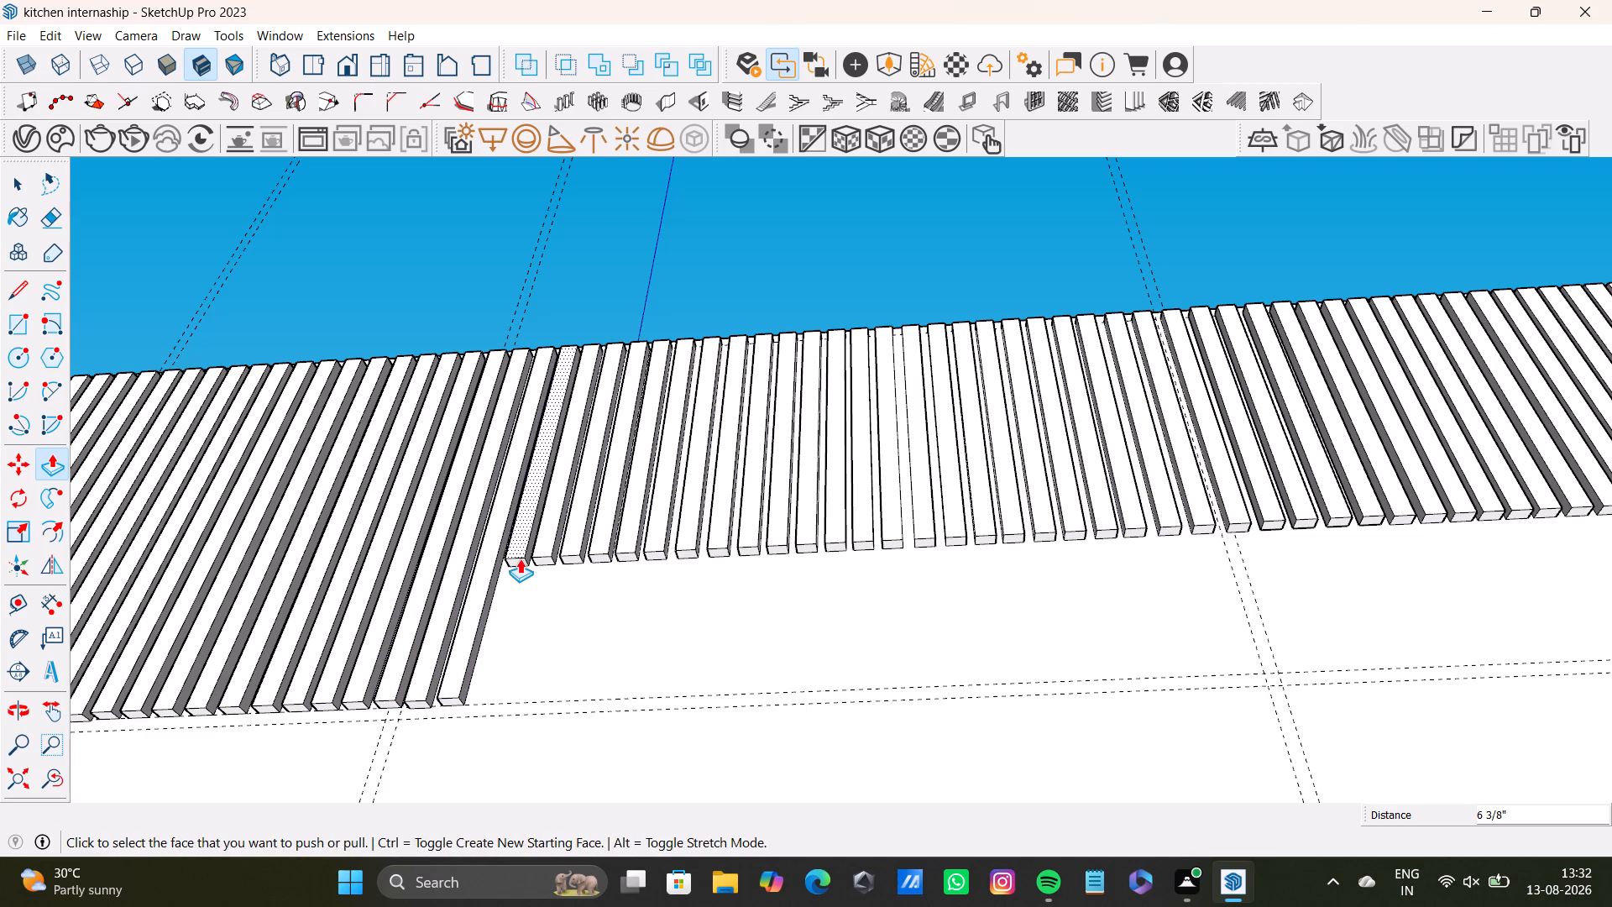
pyautogui.click(520, 563)
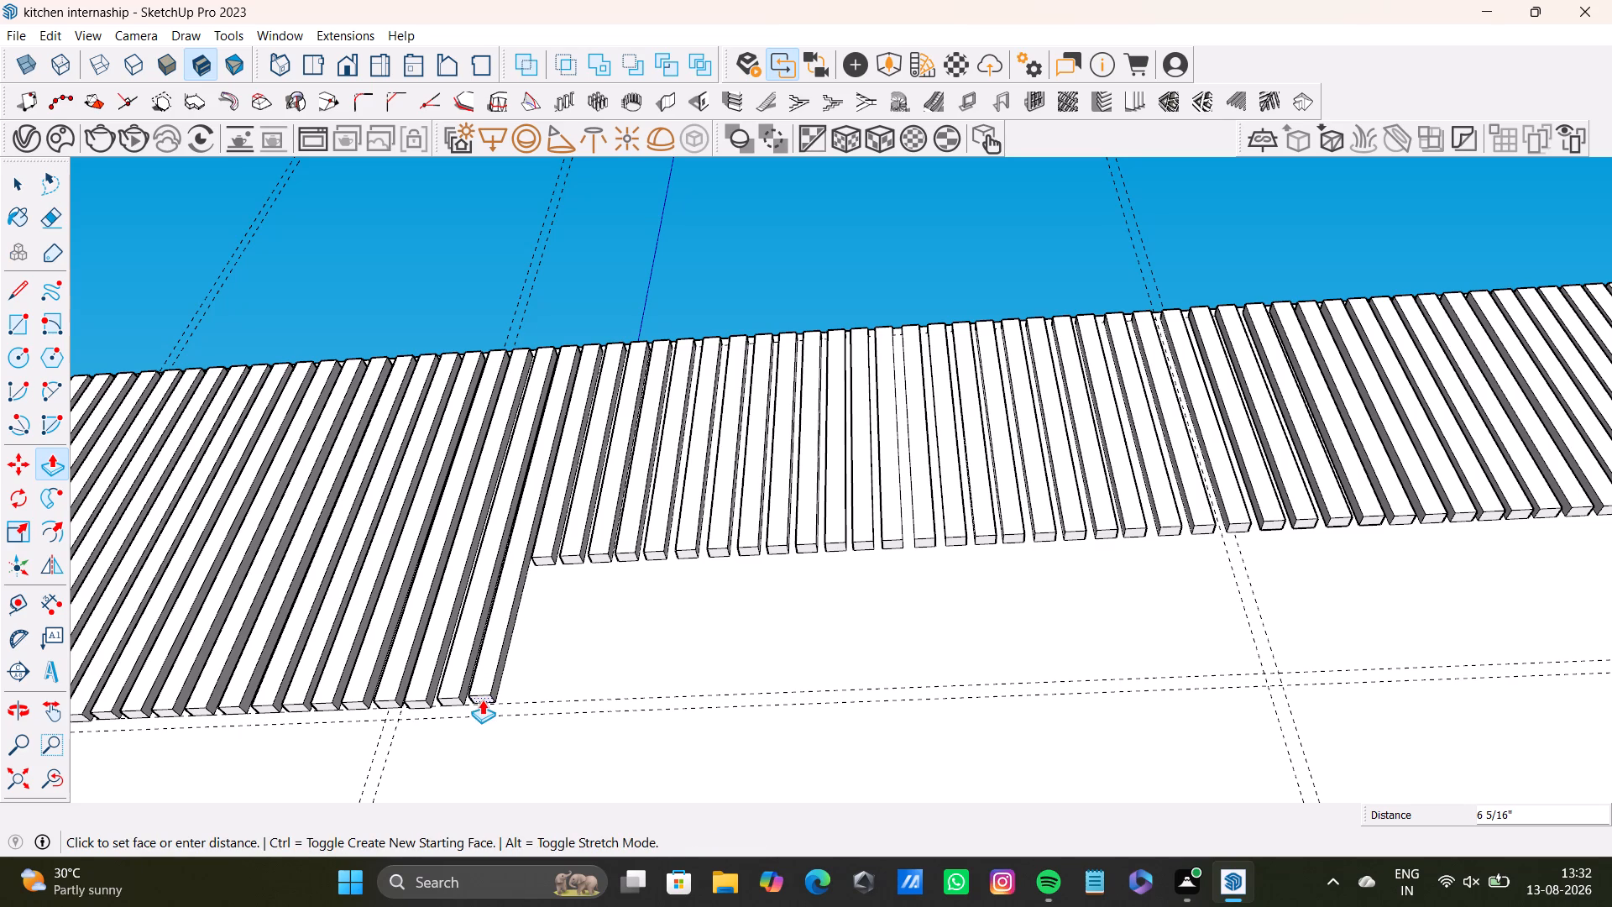
pyautogui.click(482, 701)
# Extend the forty-fifth and forty-seventh slats about 6 3/8" and the forty-sixth slat about 6 7/16" down to the upper guide.
pyautogui.click(546, 564)
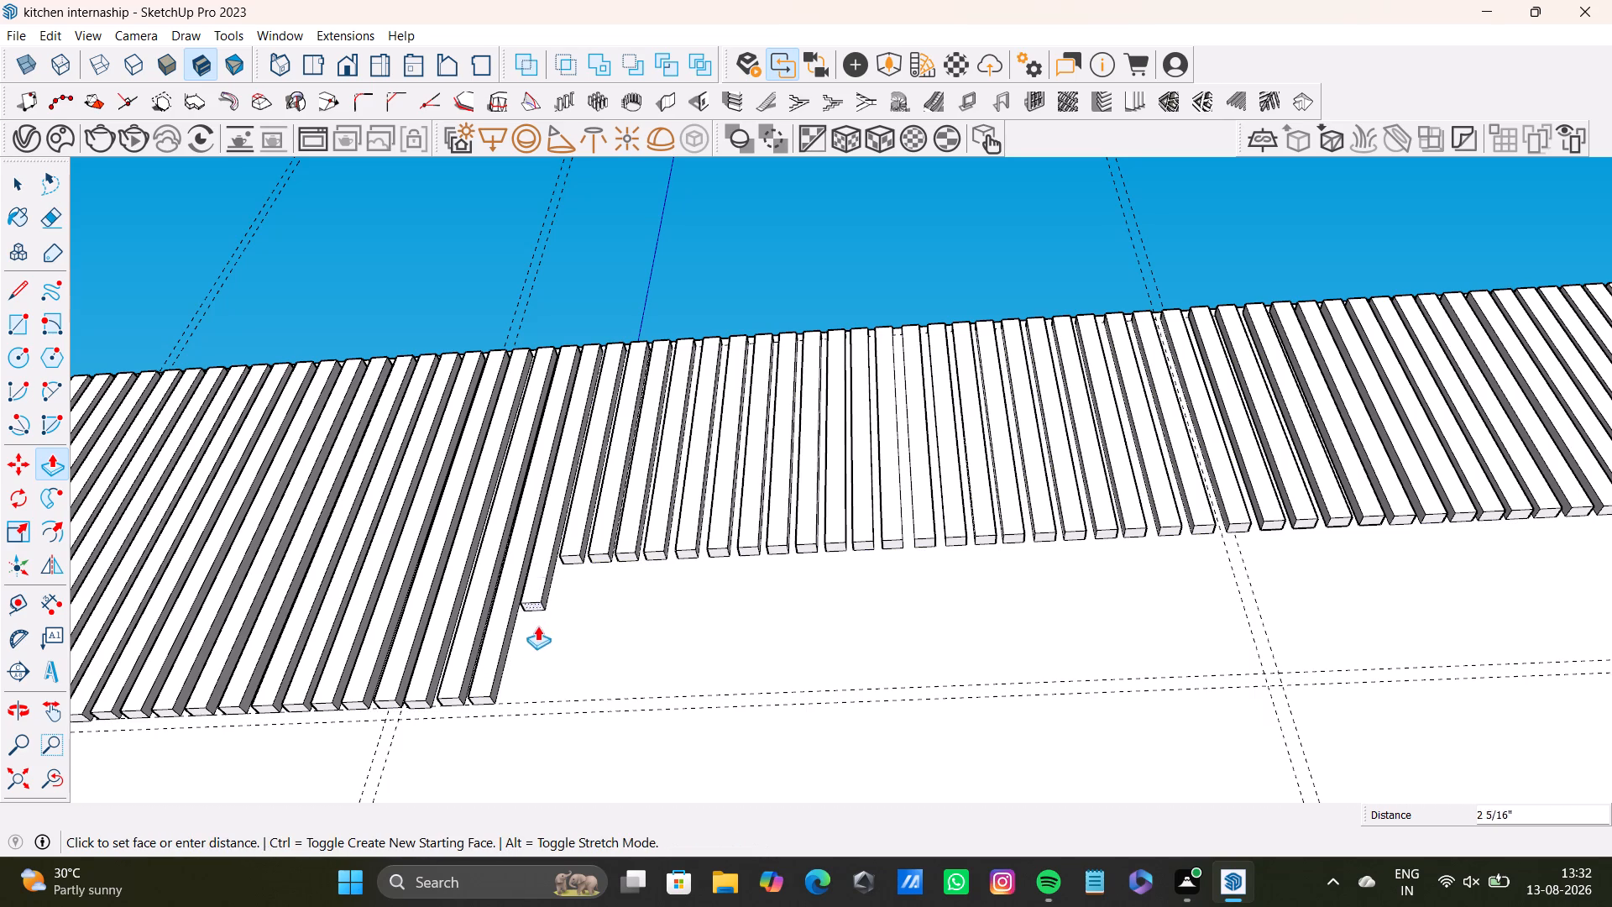
pyautogui.click(521, 703)
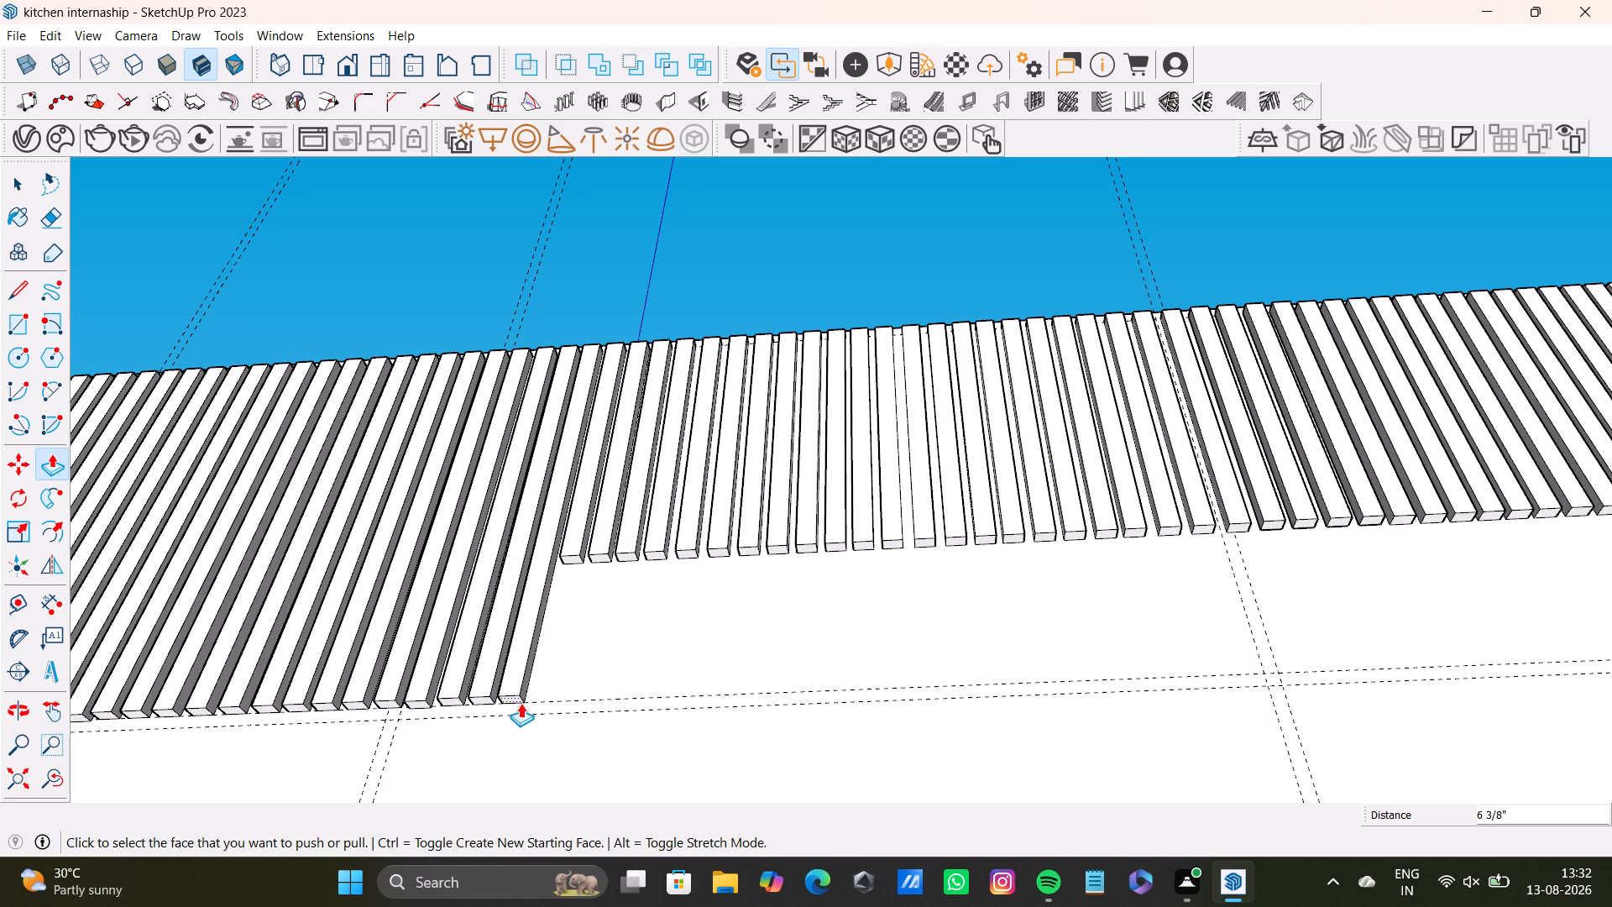
pyautogui.click(571, 560)
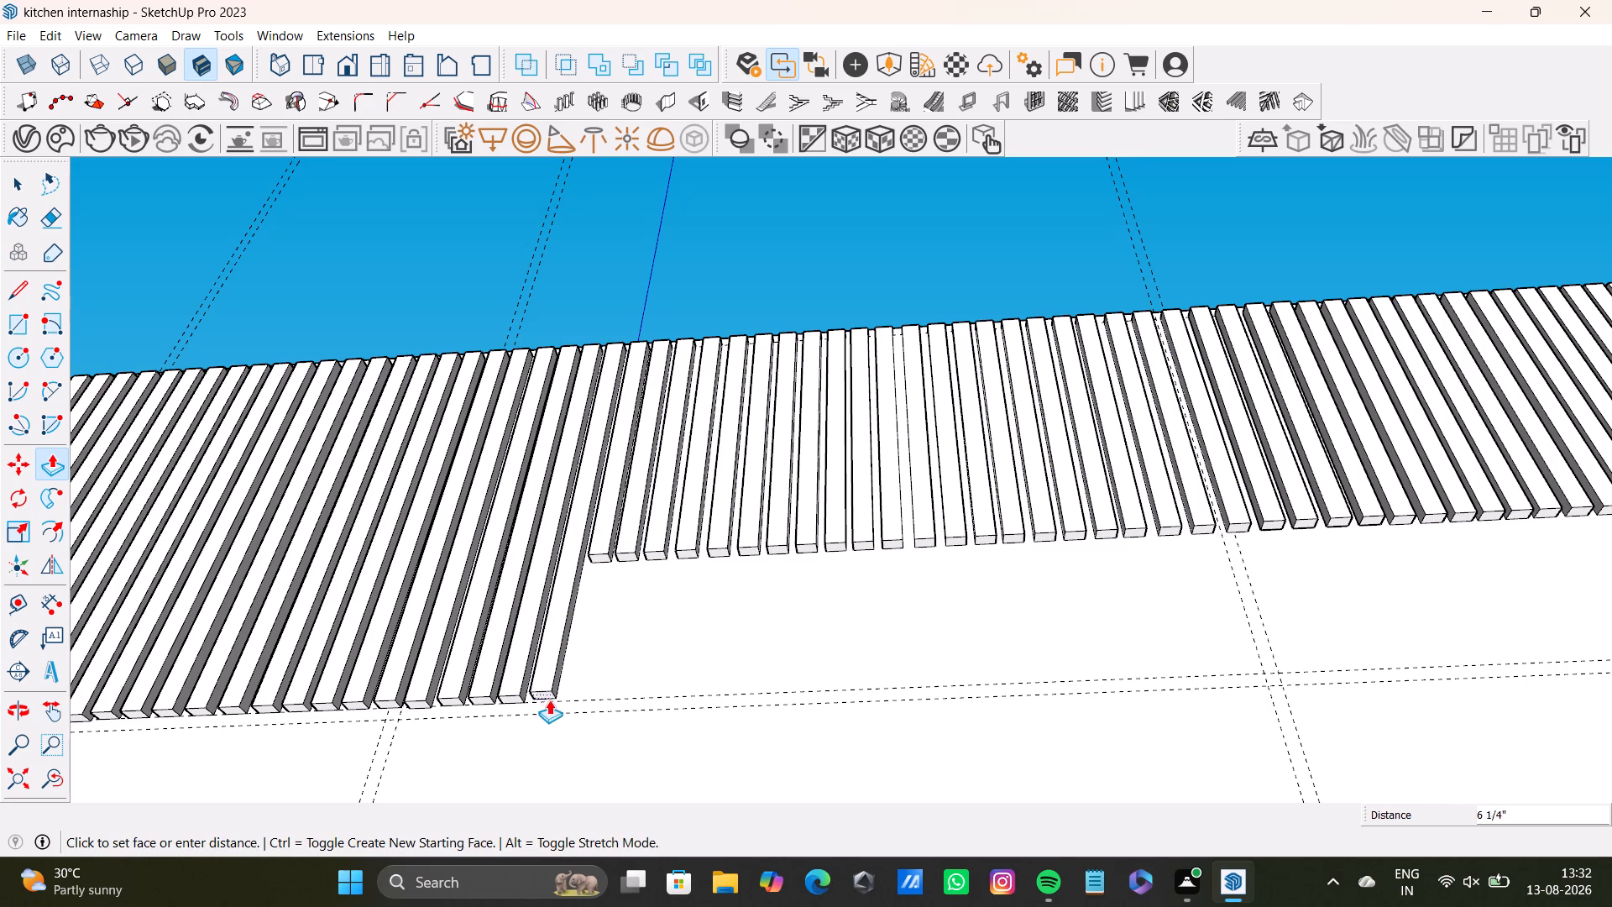
pyautogui.click(547, 700)
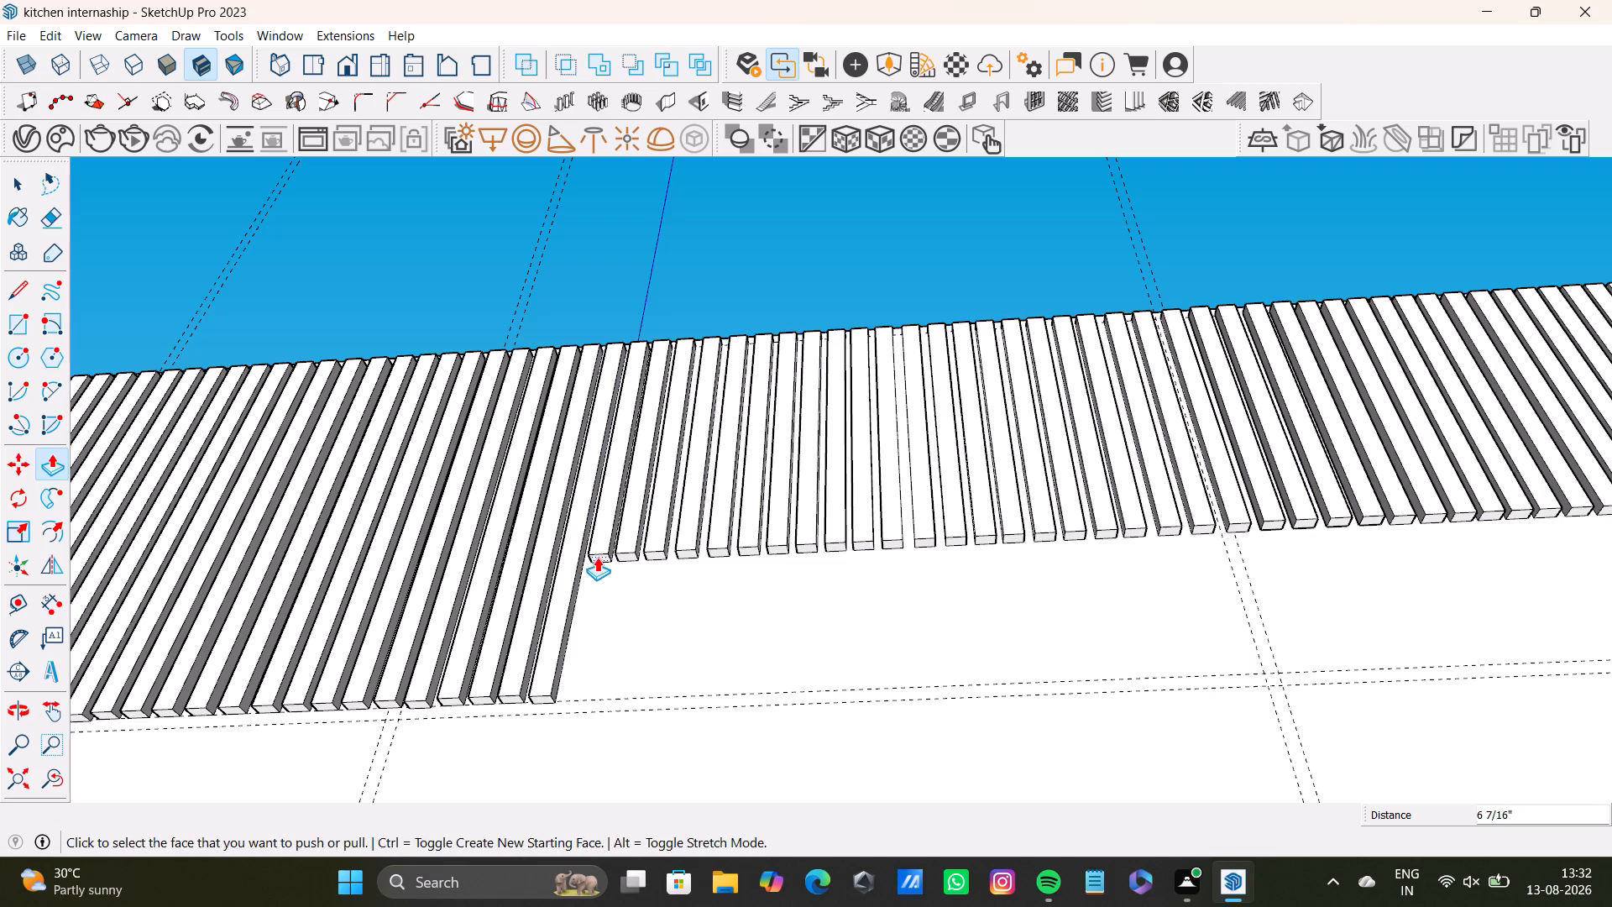
pyautogui.click(597, 557)
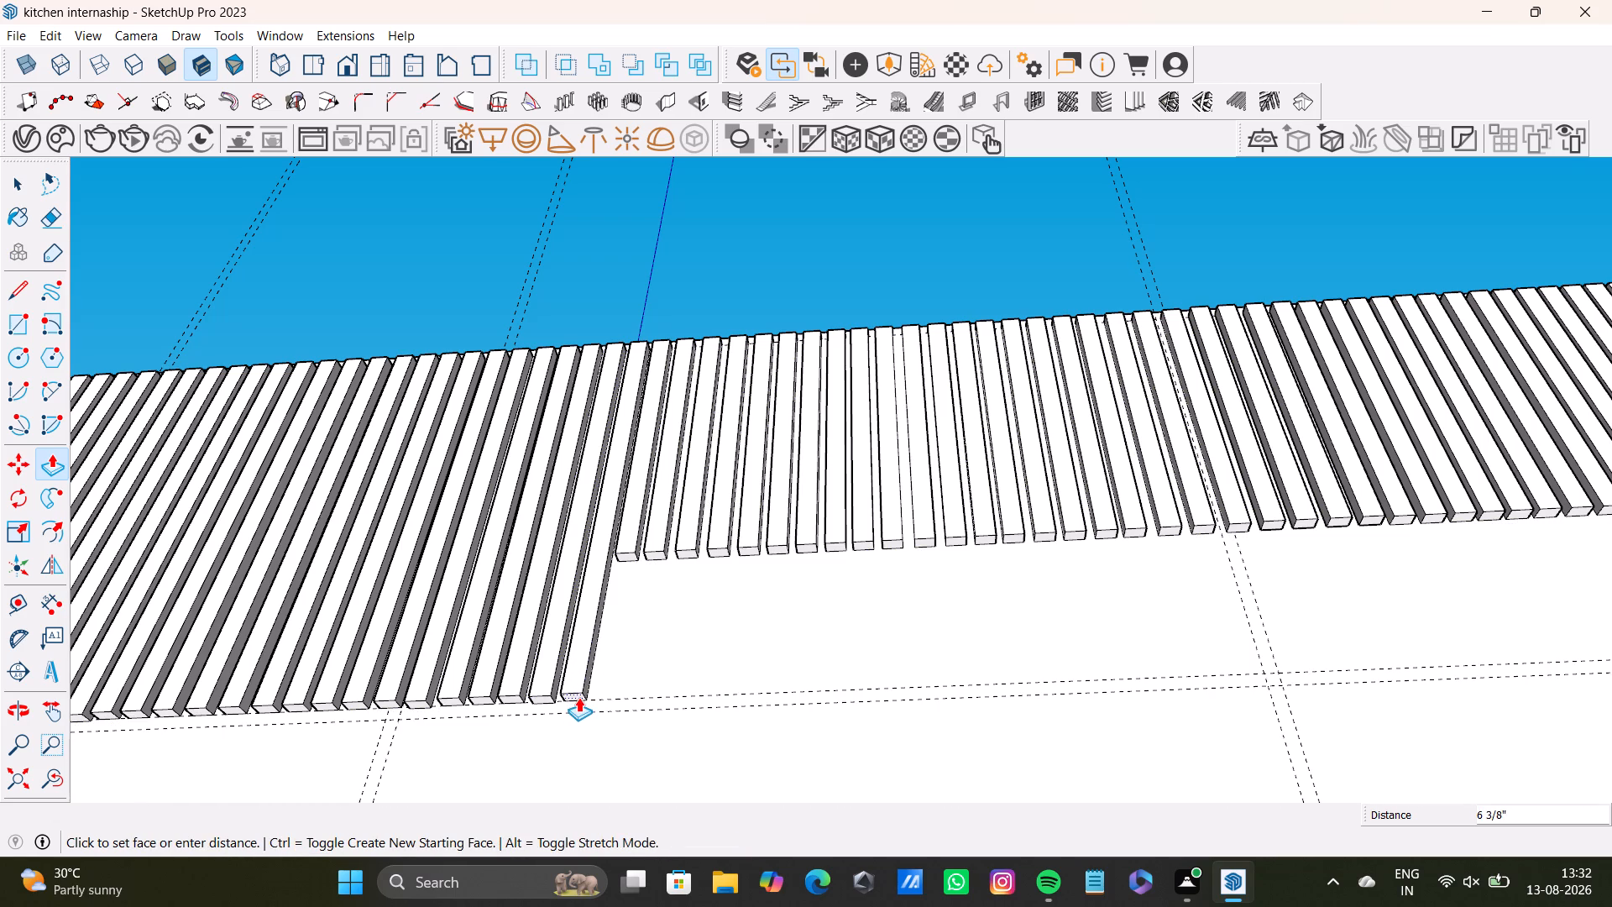
pyautogui.click(578, 697)
# Extend the forty-eighth and fiftieth slats about 6 7/16" and the forty-ninth slat about 6 3/8" down to the upper guide.
pyautogui.click(625, 557)
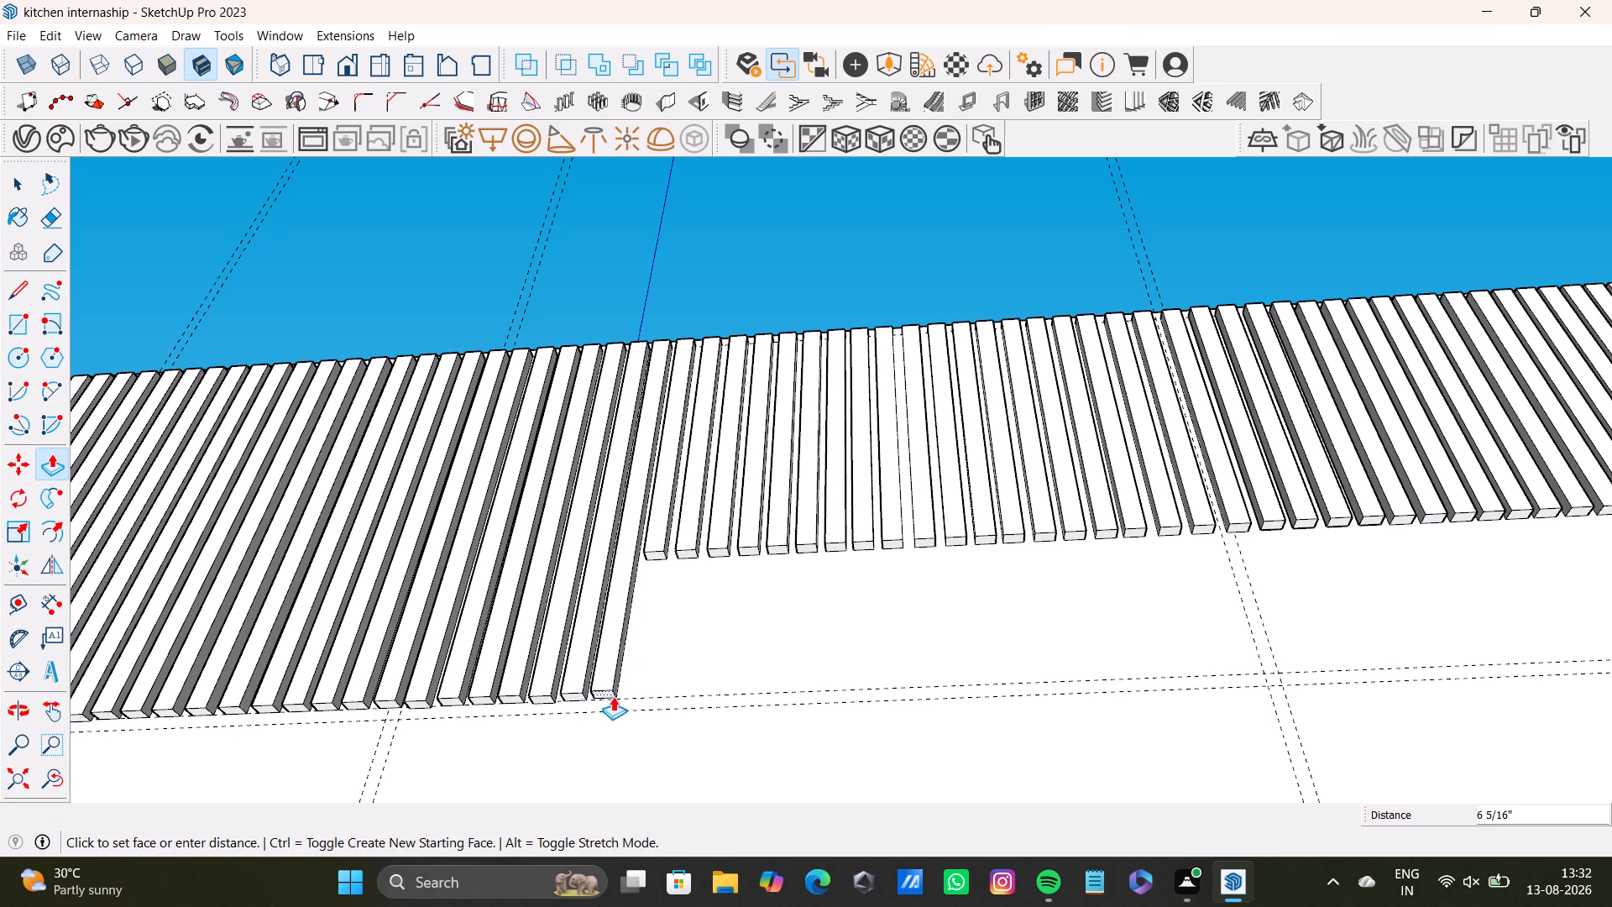
pyautogui.click(612, 699)
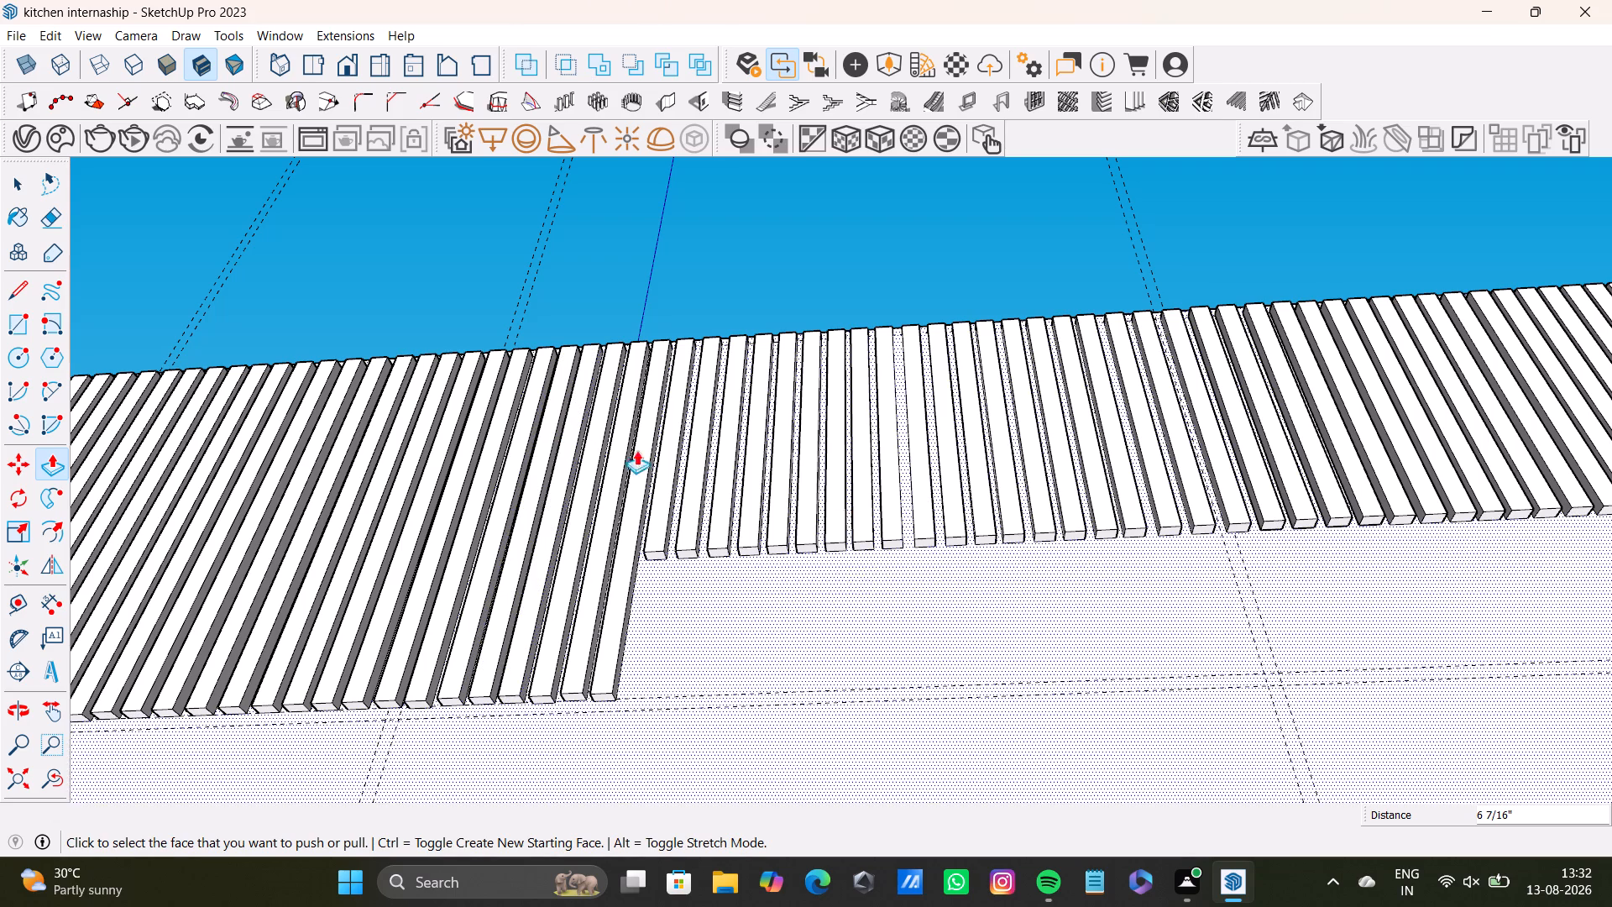
pyautogui.click(650, 553)
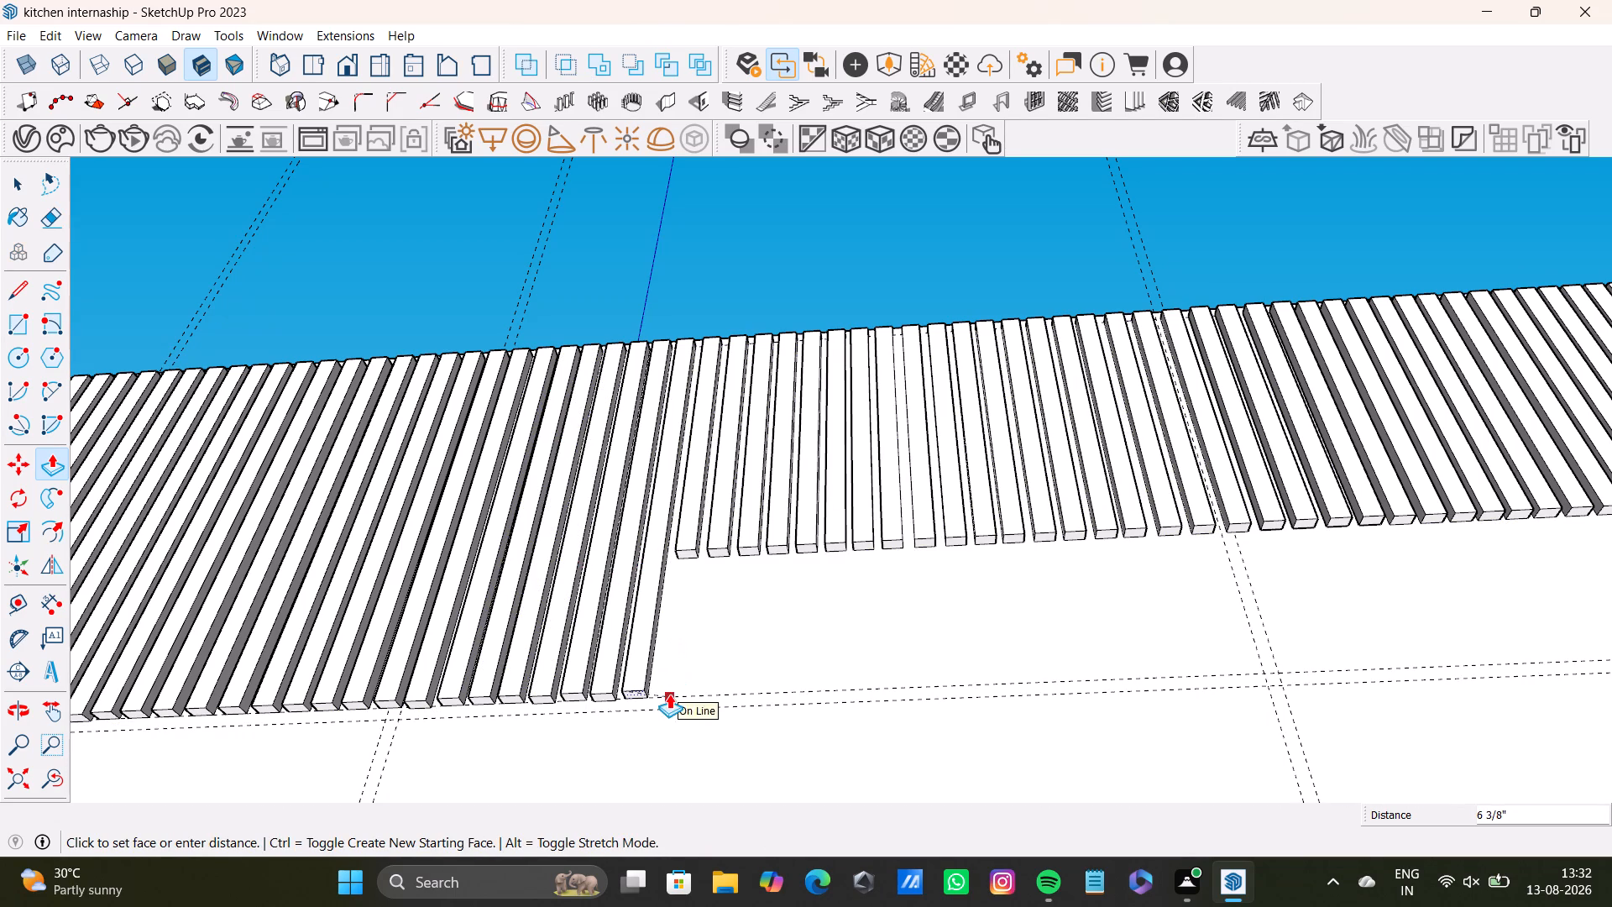
pyautogui.click(669, 694)
pyautogui.click(688, 551)
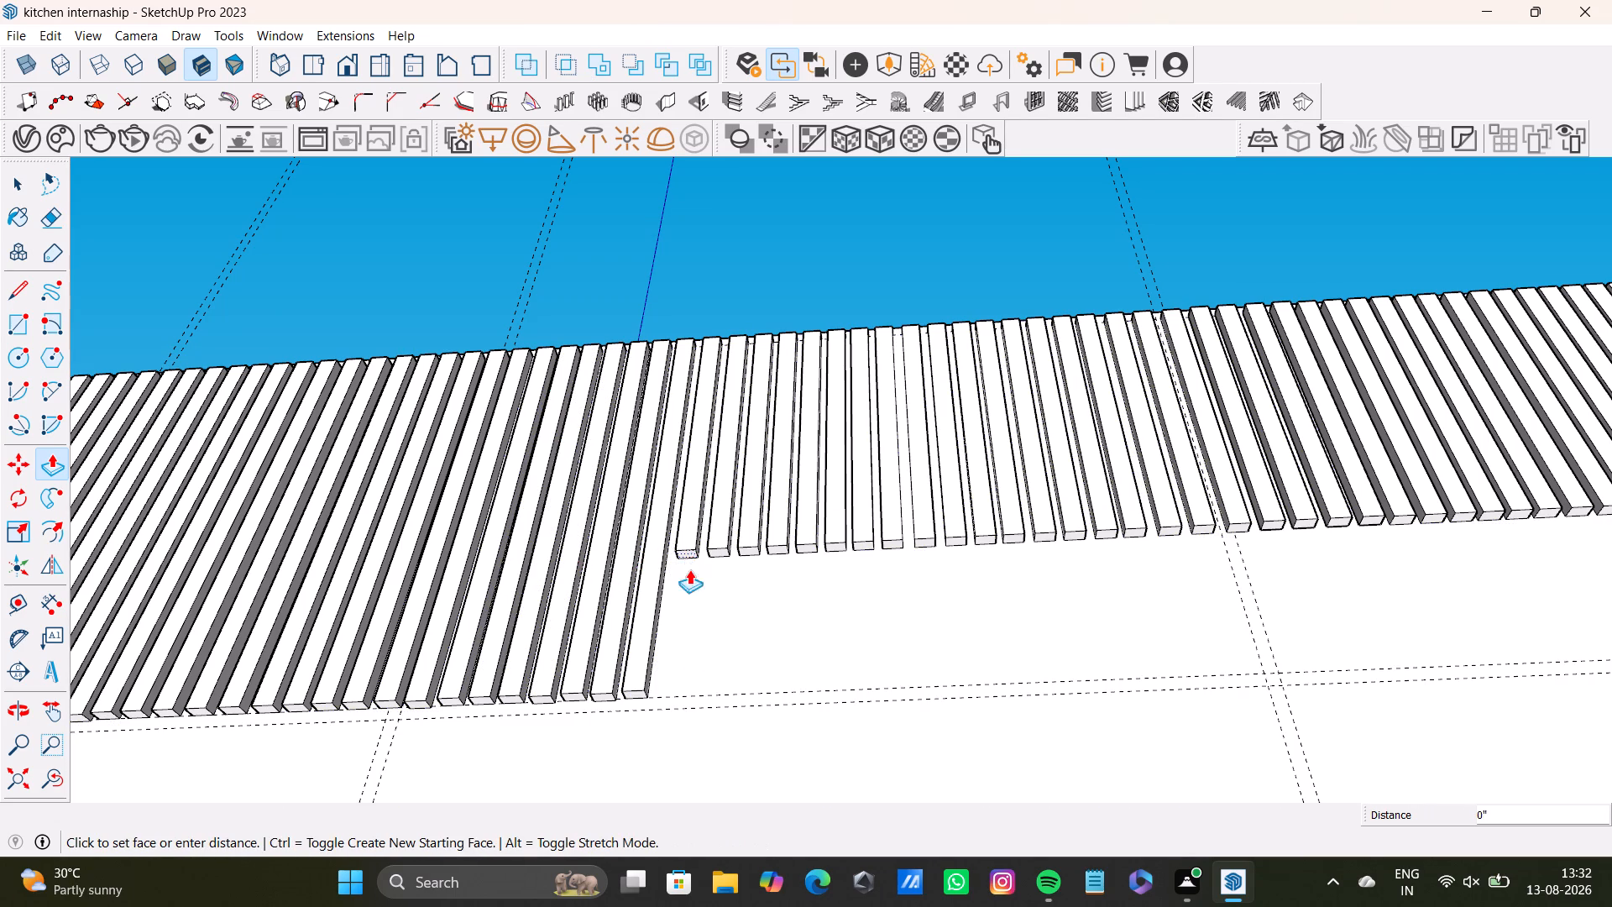
pyautogui.click(682, 692)
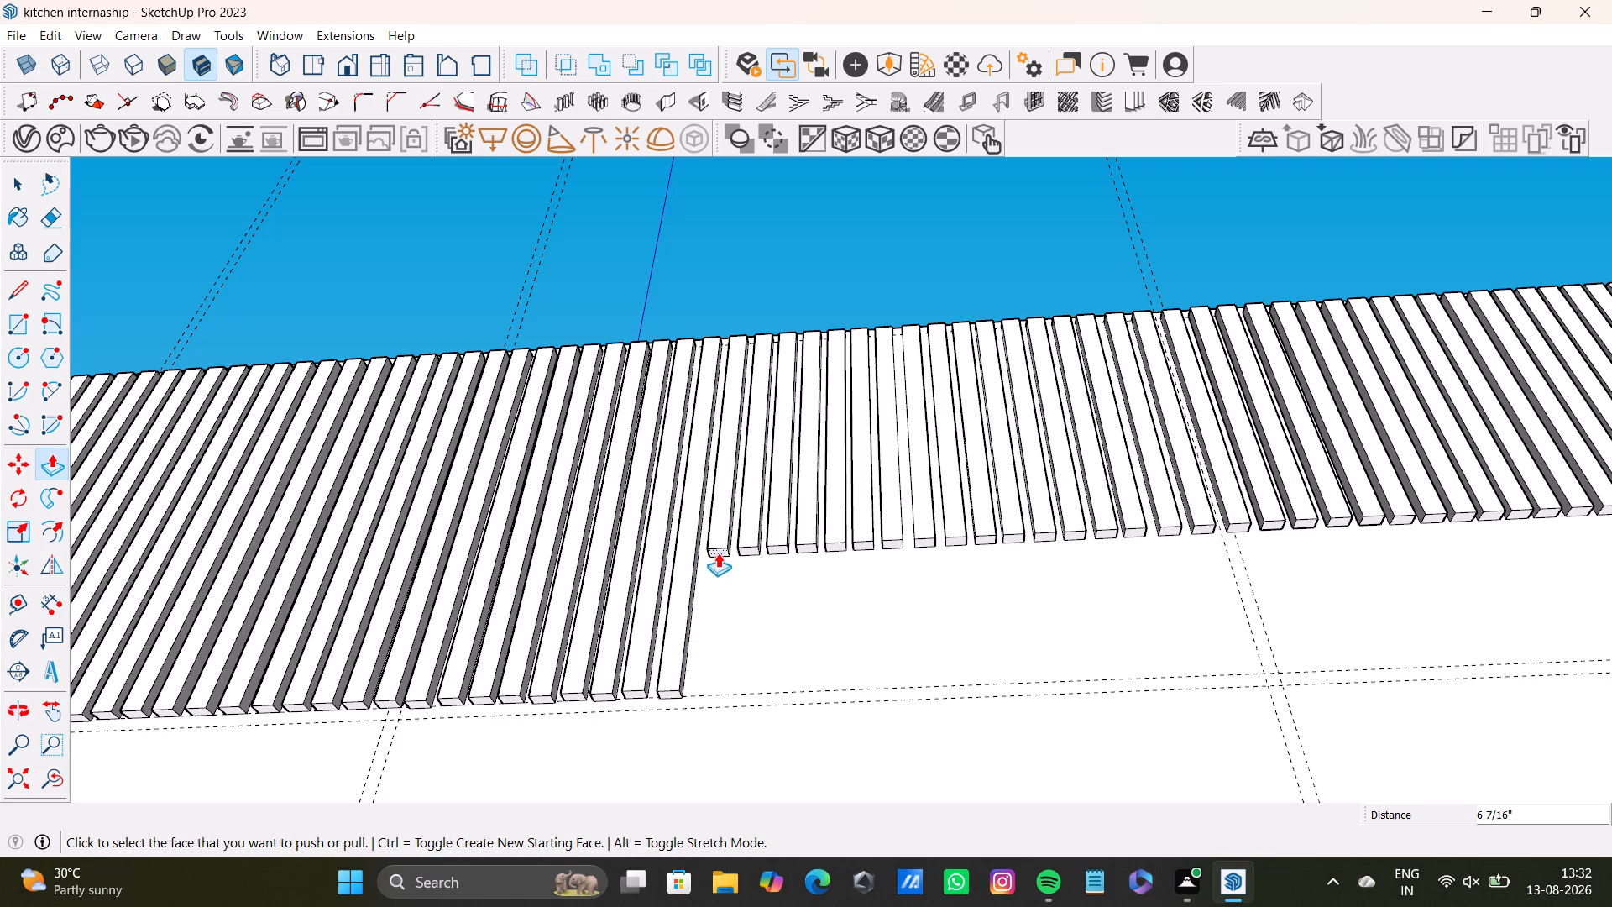
# Extend the fifty-first slat about 6 7/16" and the fifty-second and fifty-third slats about 6 3/8" down to the upper guide.
pyautogui.click(718, 553)
pyautogui.click(712, 694)
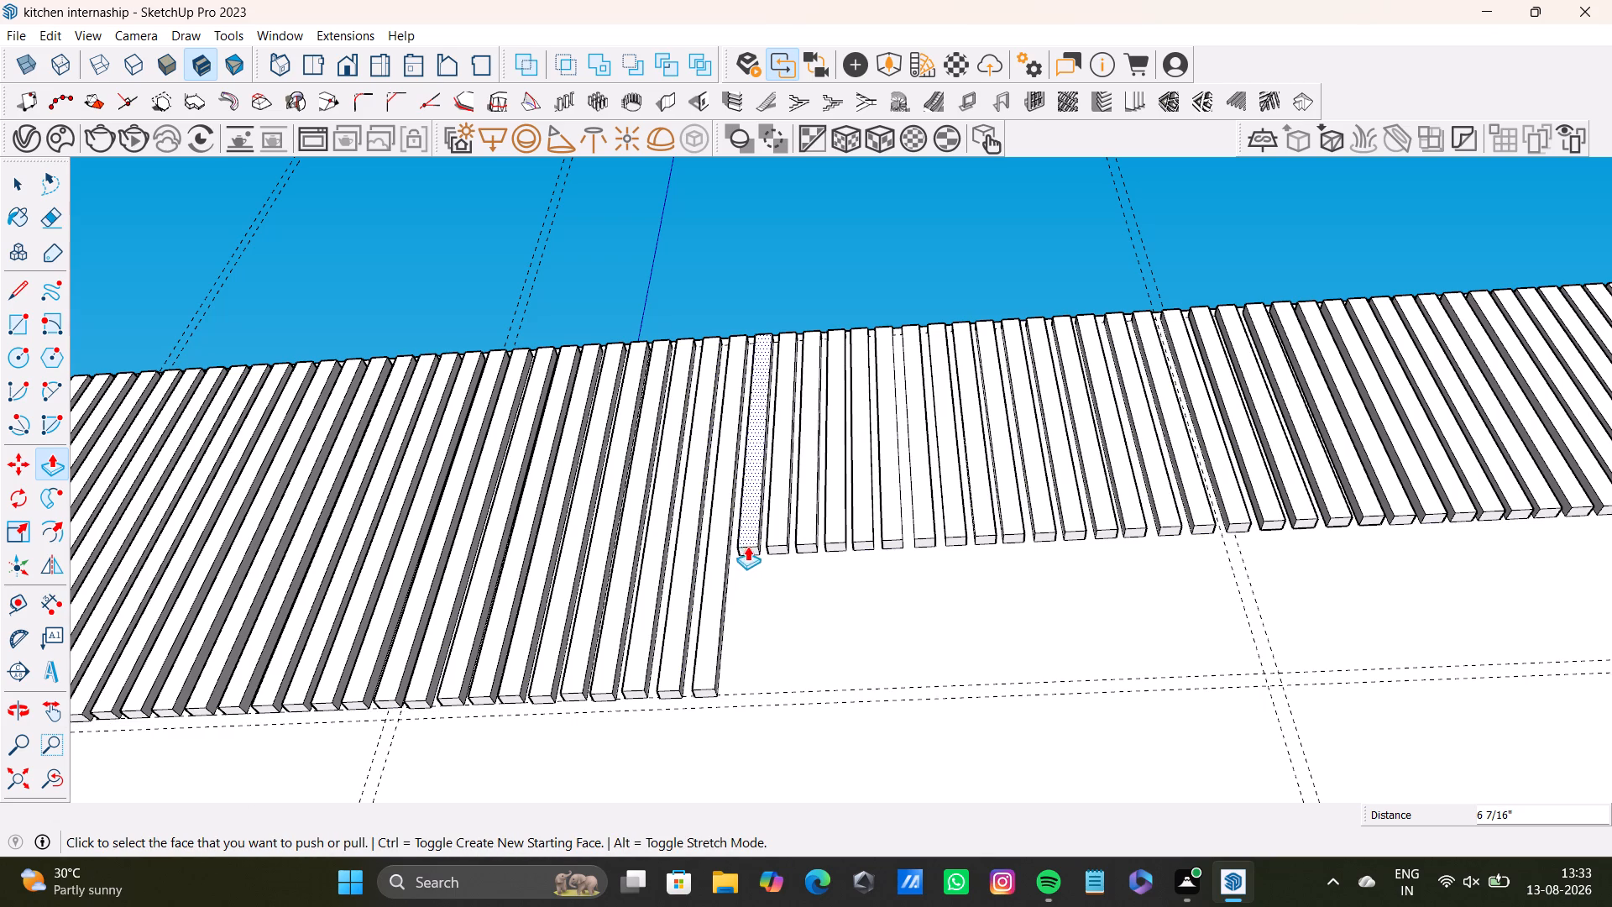
pyautogui.click(751, 551)
pyautogui.click(757, 688)
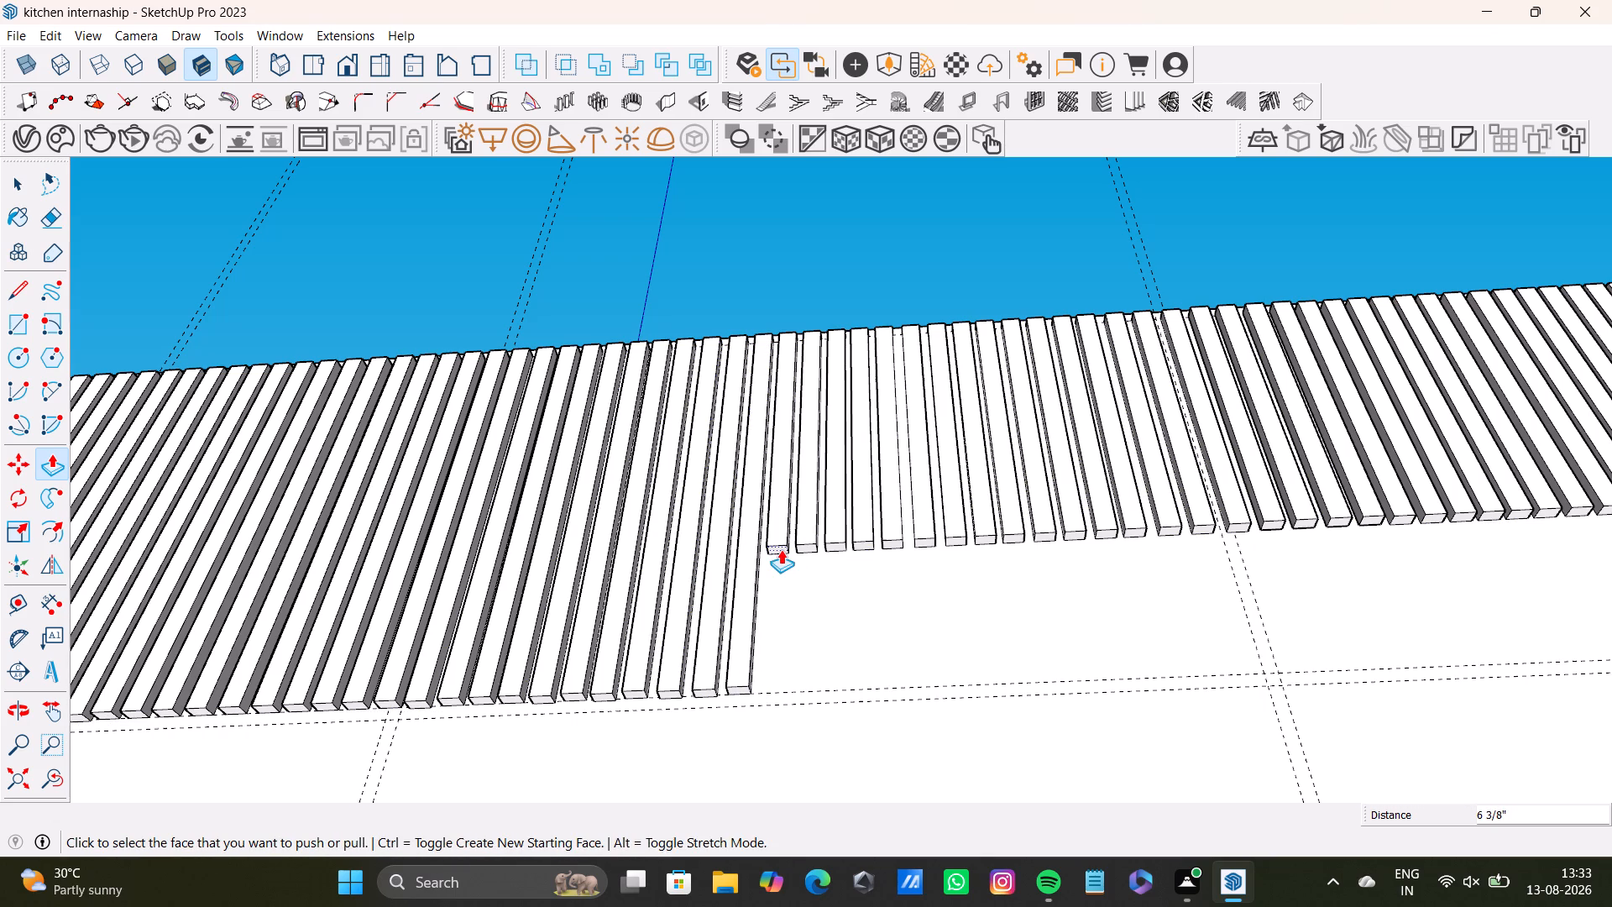
pyautogui.click(781, 548)
pyautogui.click(782, 688)
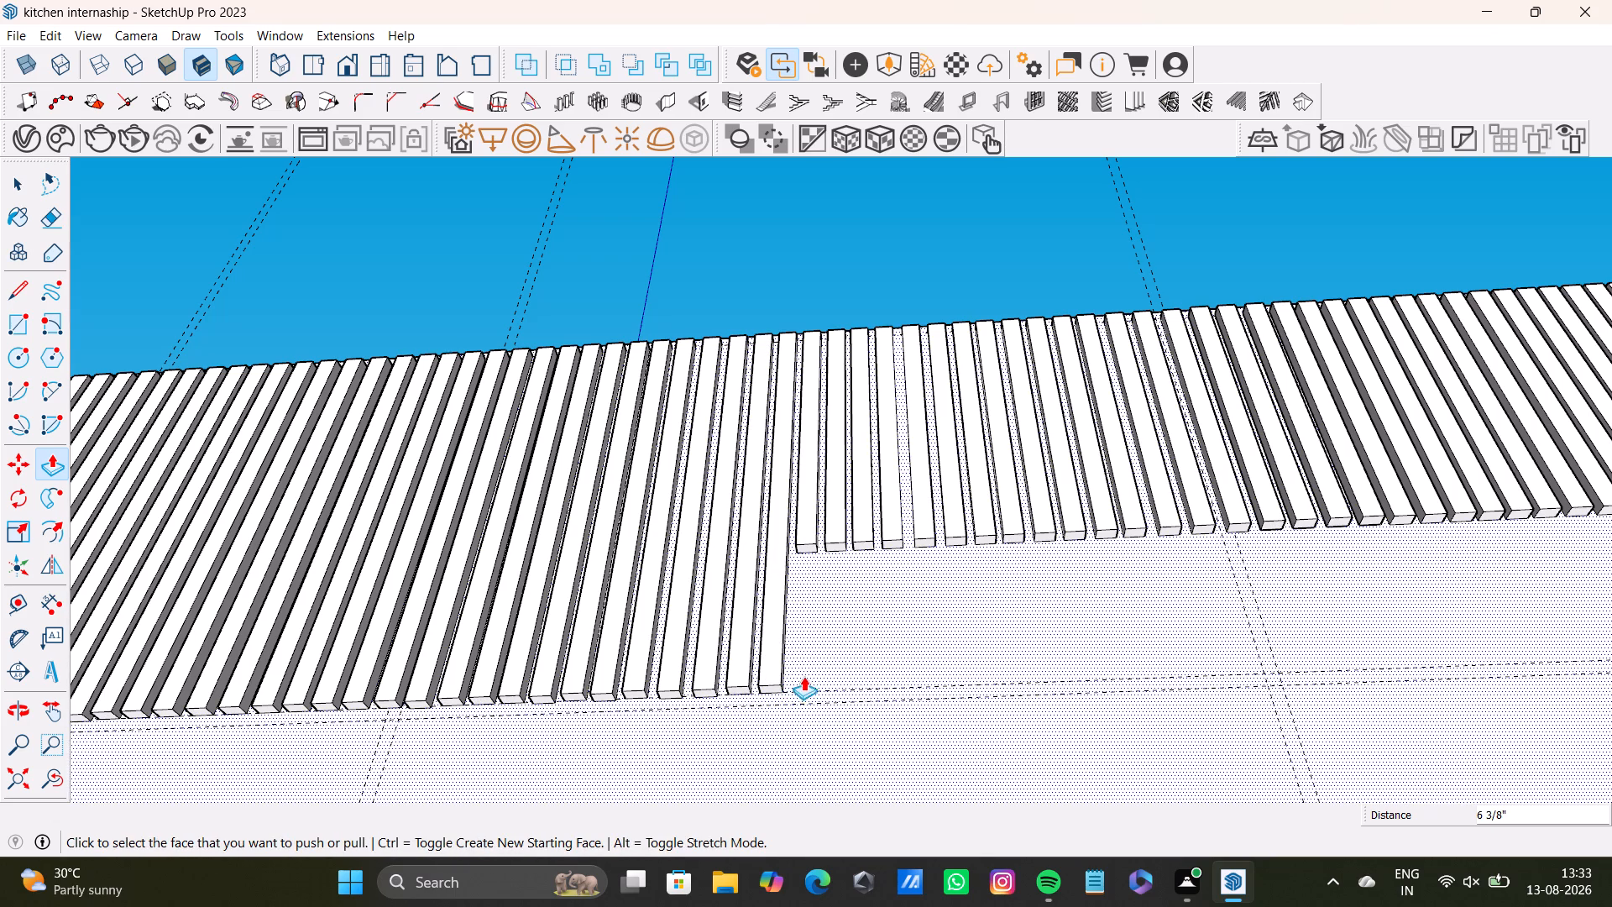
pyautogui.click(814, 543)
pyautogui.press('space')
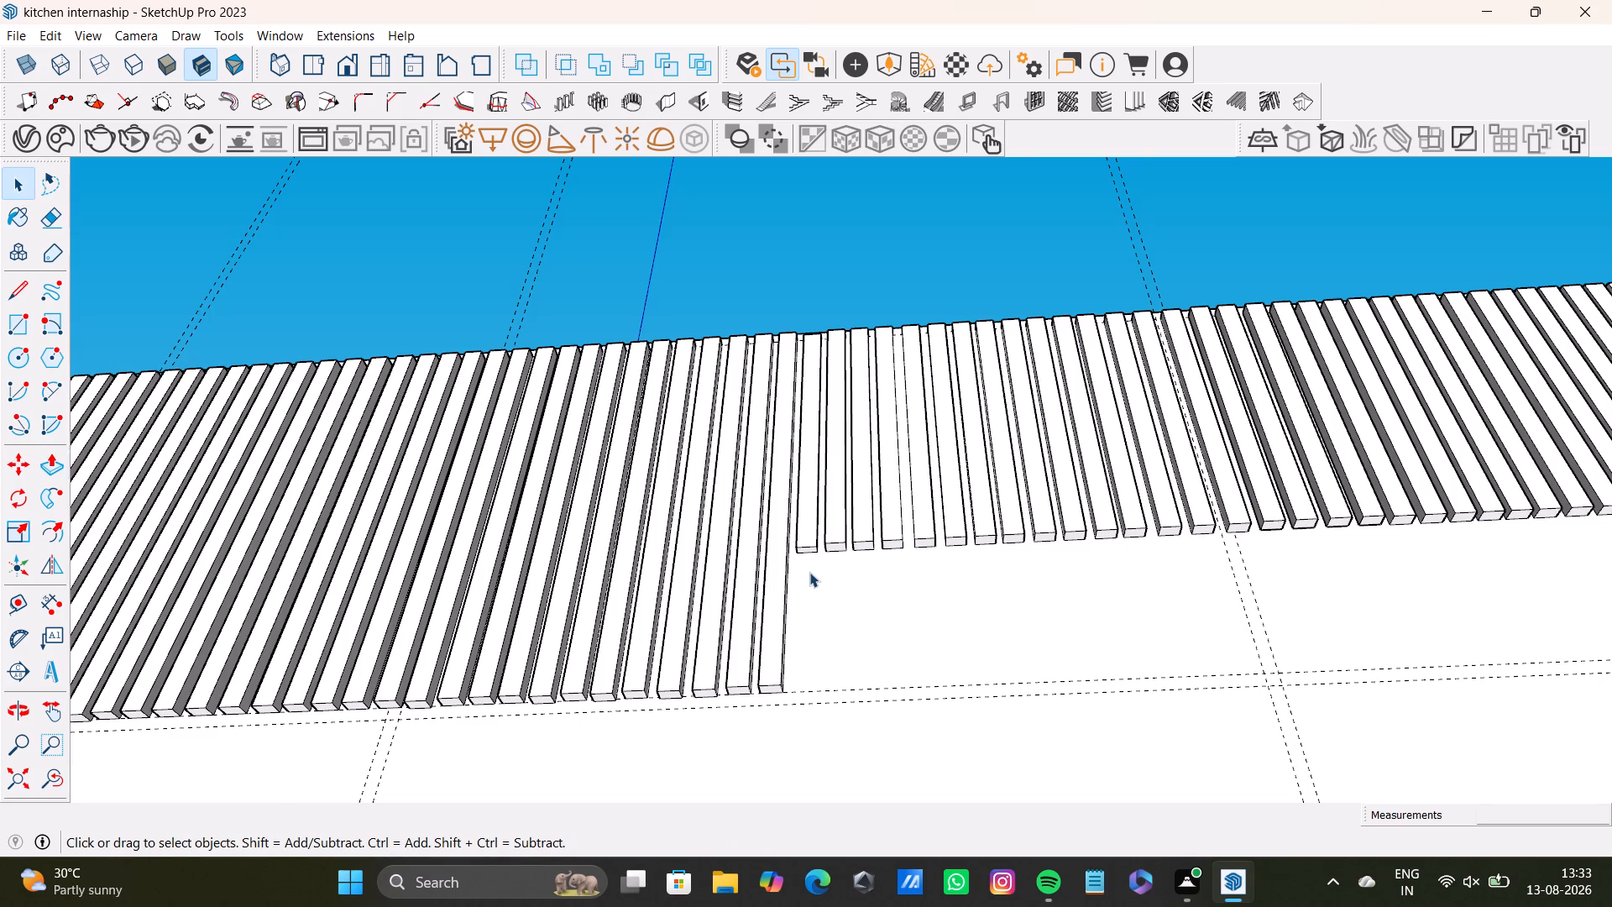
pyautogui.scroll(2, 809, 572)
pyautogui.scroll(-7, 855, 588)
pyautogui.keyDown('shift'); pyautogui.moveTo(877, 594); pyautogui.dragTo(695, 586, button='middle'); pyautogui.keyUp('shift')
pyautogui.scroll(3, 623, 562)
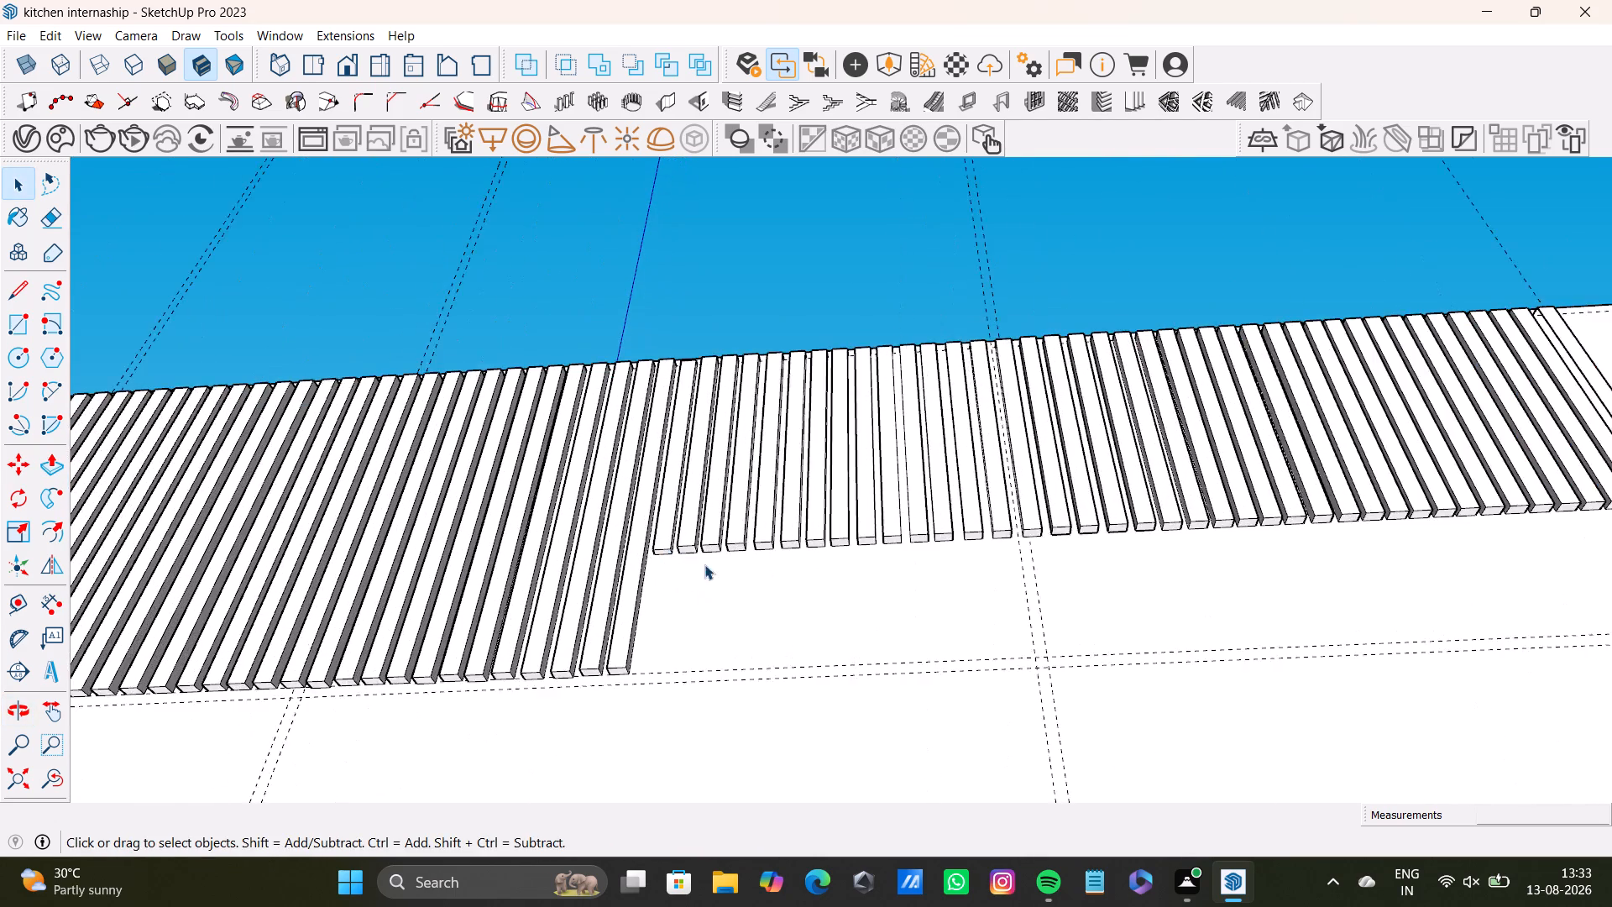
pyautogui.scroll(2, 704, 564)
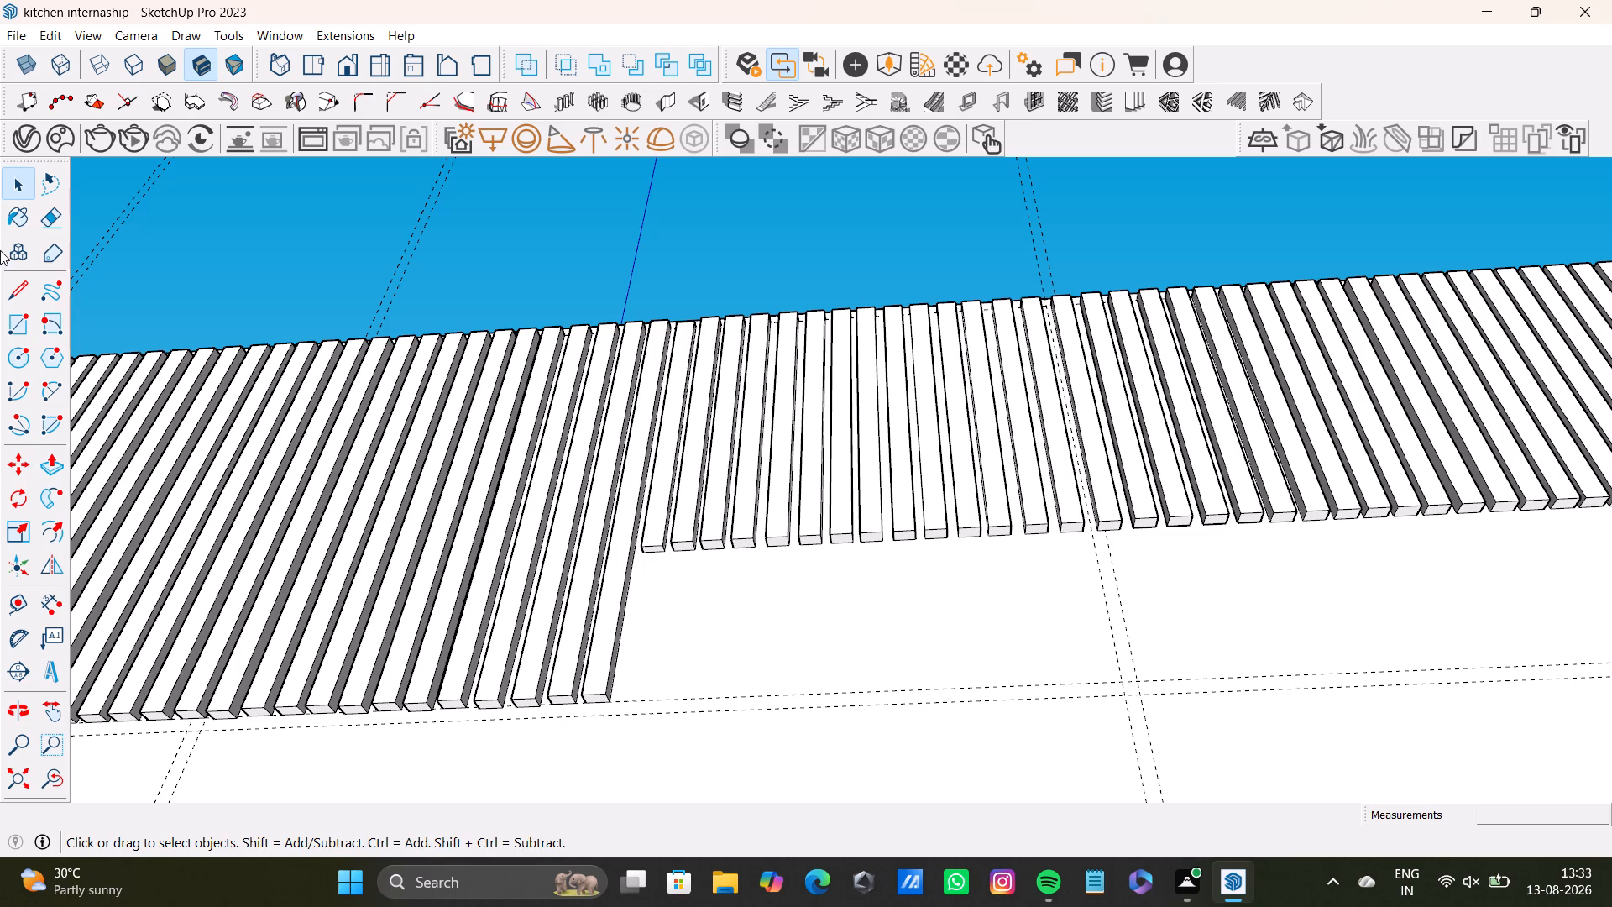
# Pull the fifty-fourth slat's front face out about 3/16", flush with the neighbouring slat.
pyautogui.scroll(2, 955, 679)
pyautogui.scroll(1, 537, 553)
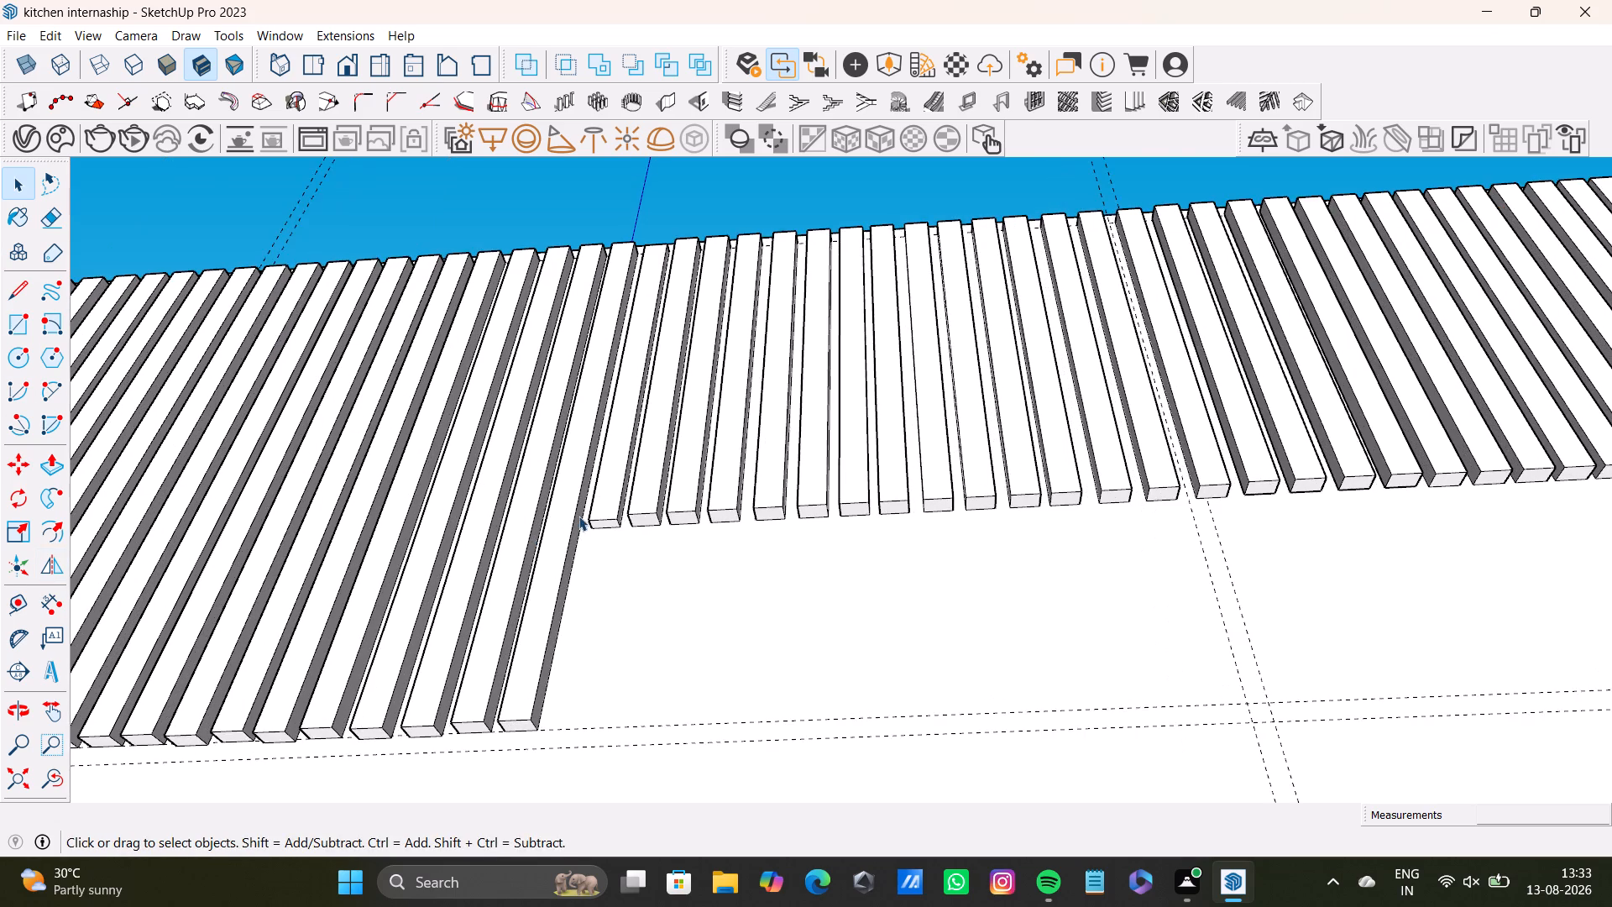
pyautogui.scroll(2, 598, 513)
pyautogui.moveTo(617, 553); pyautogui.dragTo(615, 513, button='middle')
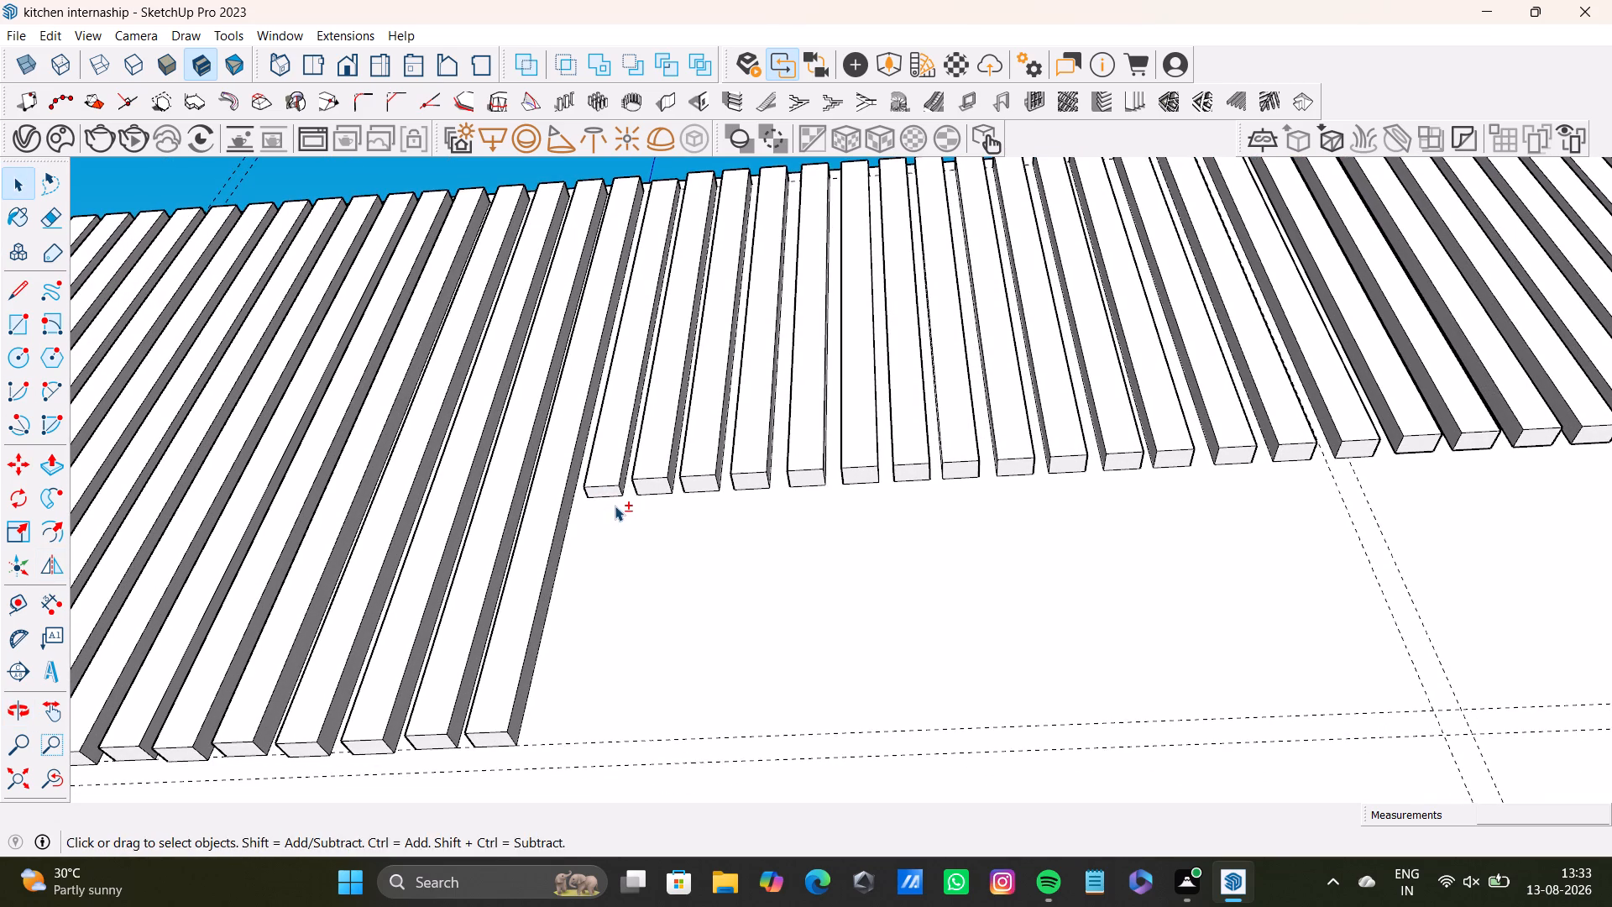
pyautogui.keyDown('shift'); pyautogui.moveTo(615, 506); pyautogui.dragTo(615, 489, button='middle'); pyautogui.keyUp('shift')
pyautogui.keyDown('shift'); pyautogui.click(604, 474); pyautogui.keyUp('shift')
pyautogui.click(607, 442)
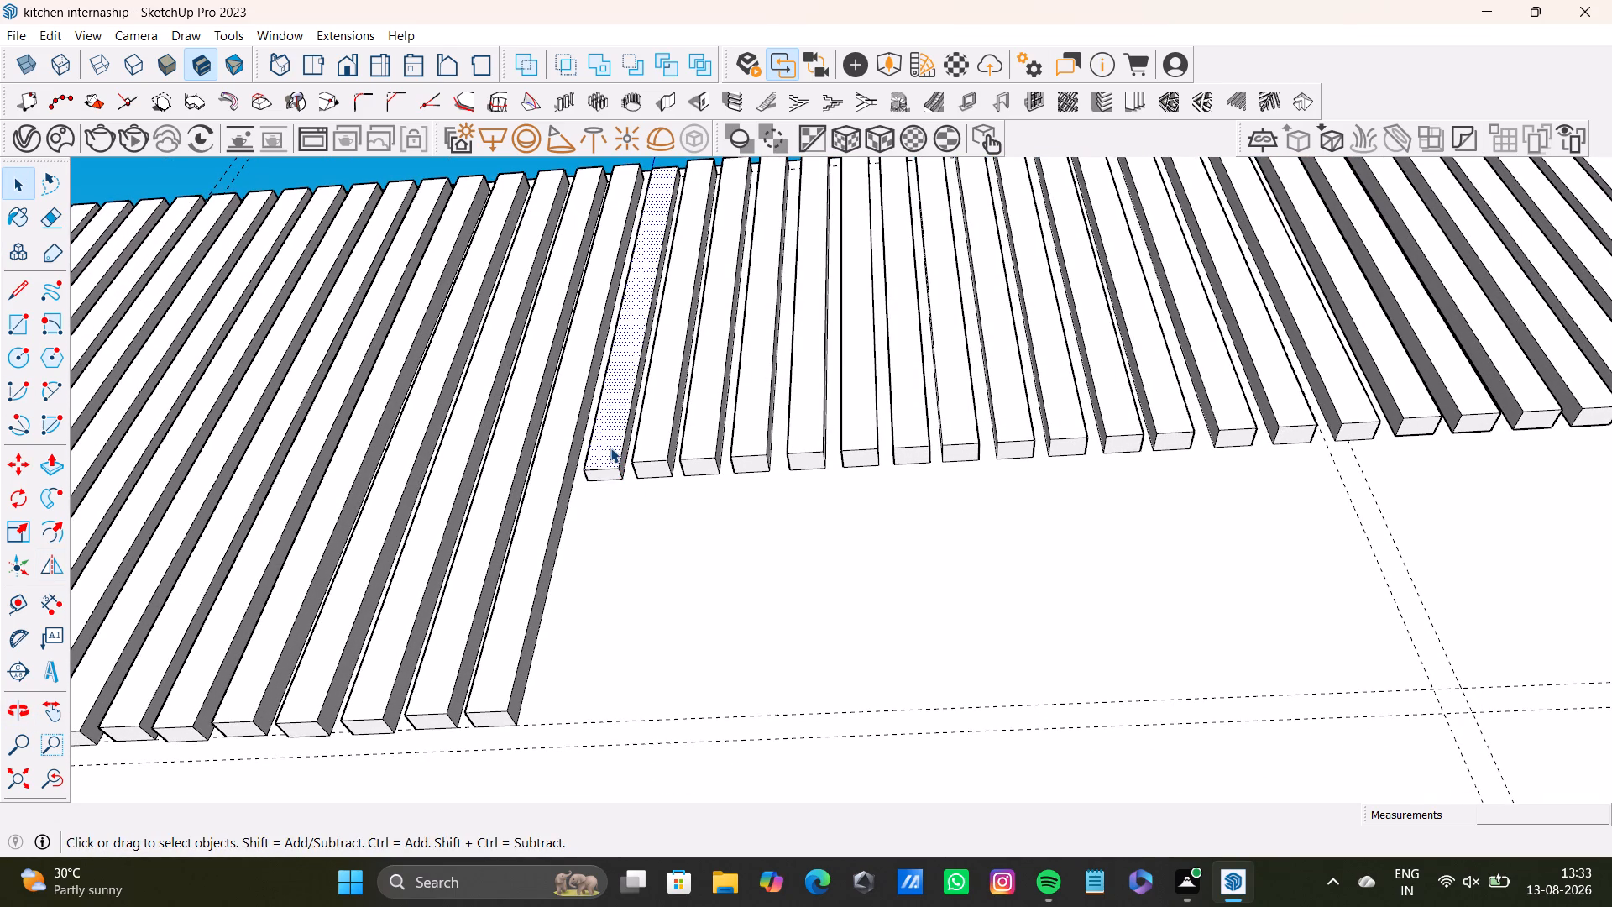
pyautogui.write('p\\')
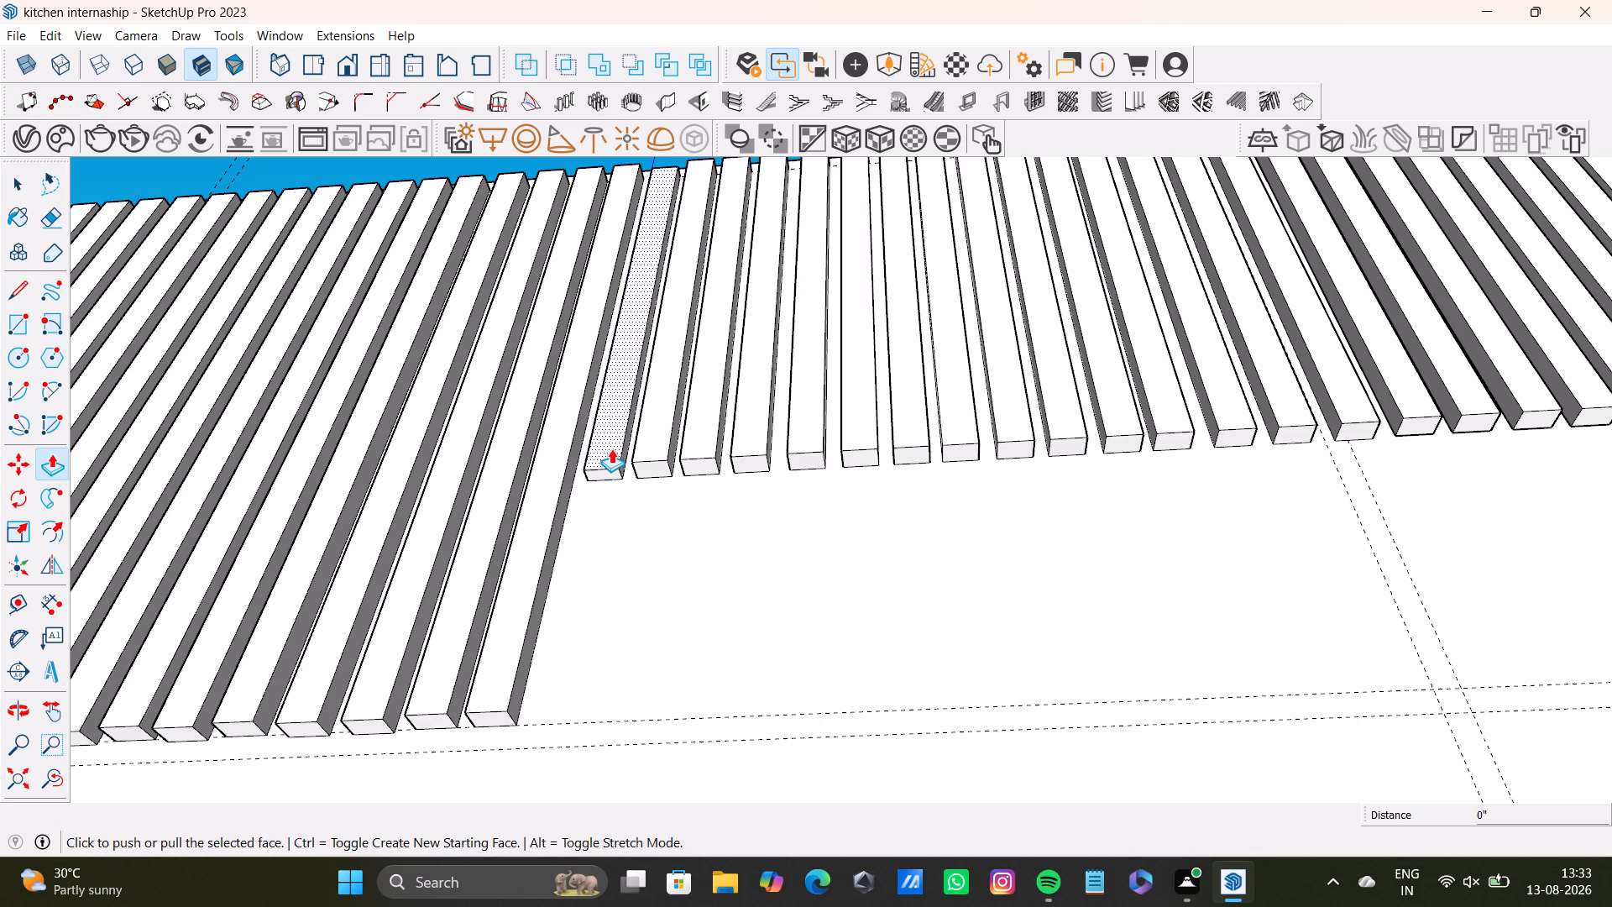
pyautogui.click(605, 439)
pyautogui.click(641, 432)
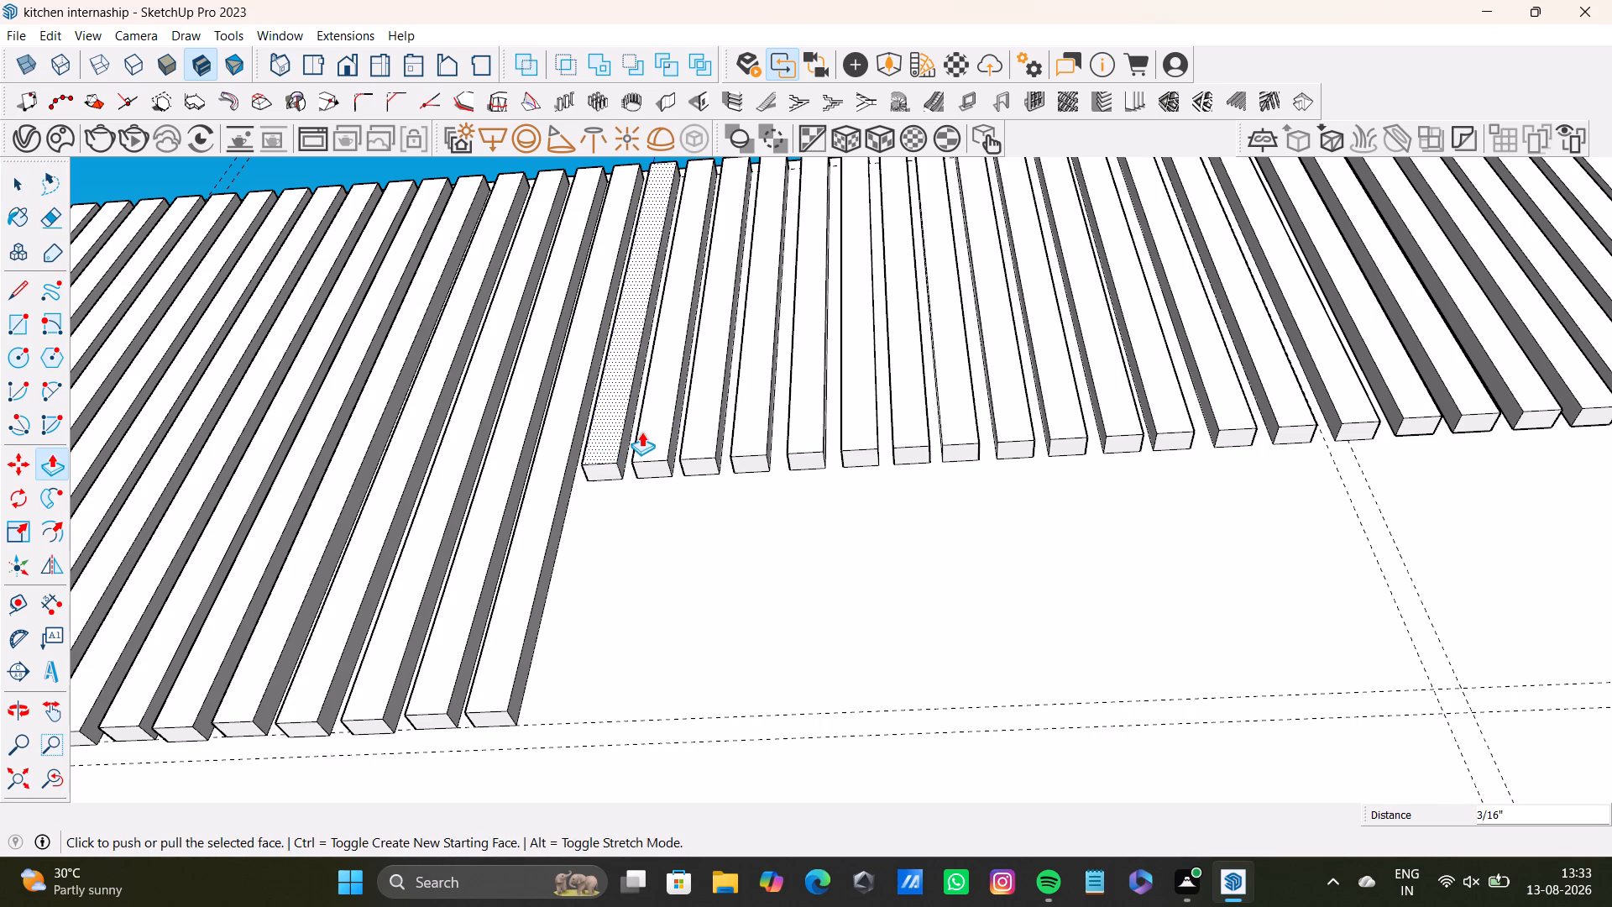
pyautogui.press('space')
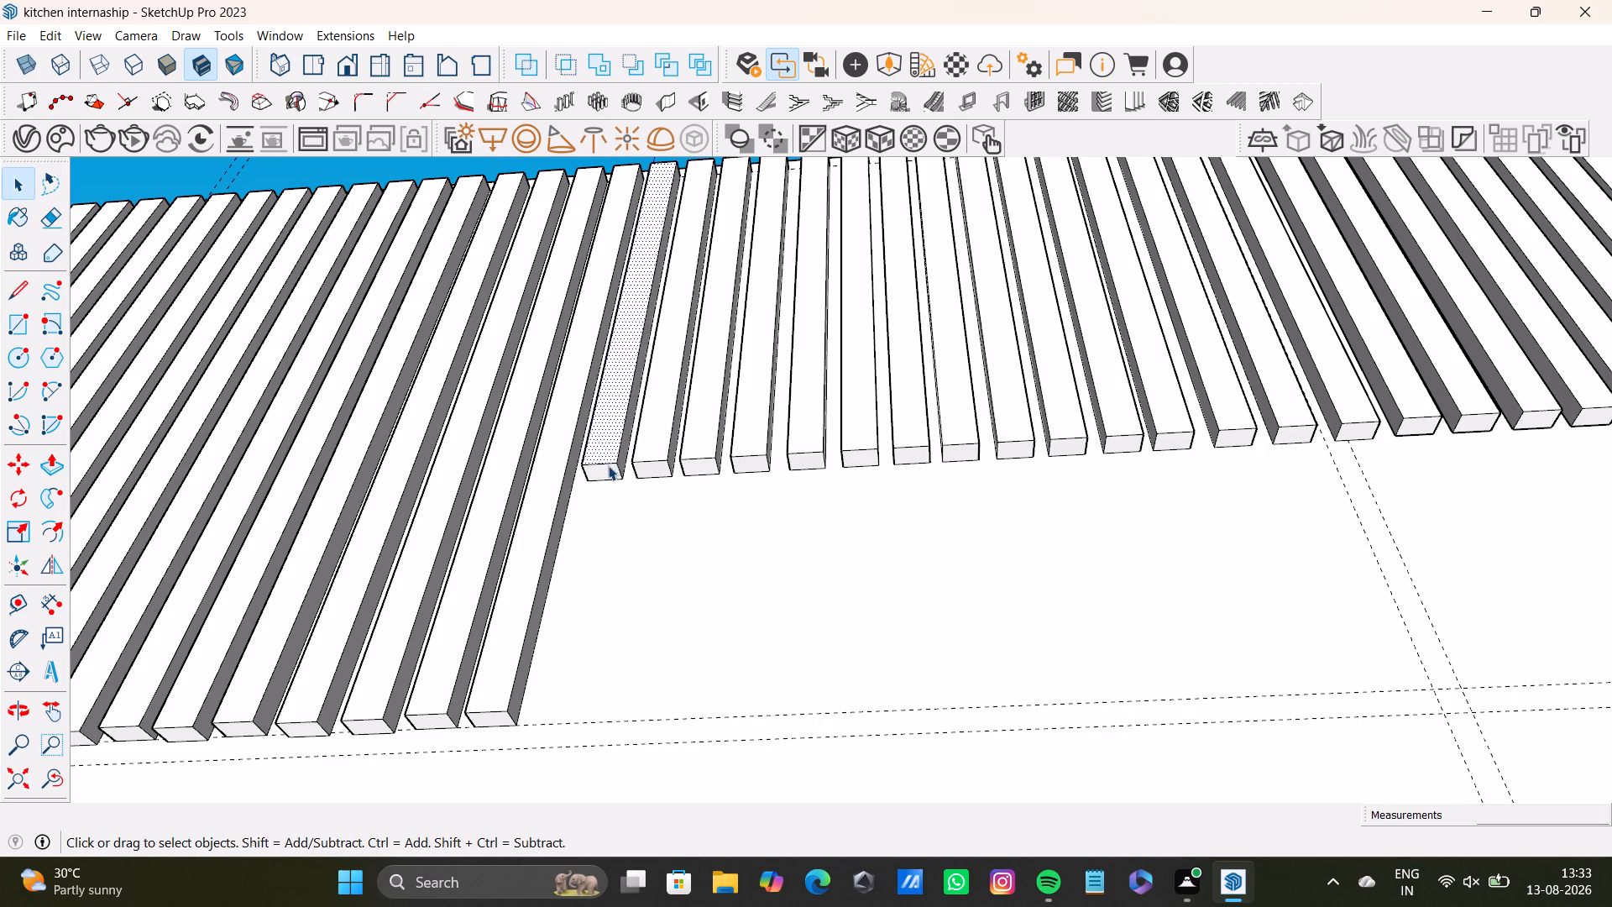
# Extend the fifty-fourth, fifty-fifth and fifty-sixth slats about 6 3/8" down to the upper guide.
pyautogui.click(604, 474)
pyautogui.keyDown('shift'); pyautogui.click(654, 469); pyautogui.keyUp('shift')
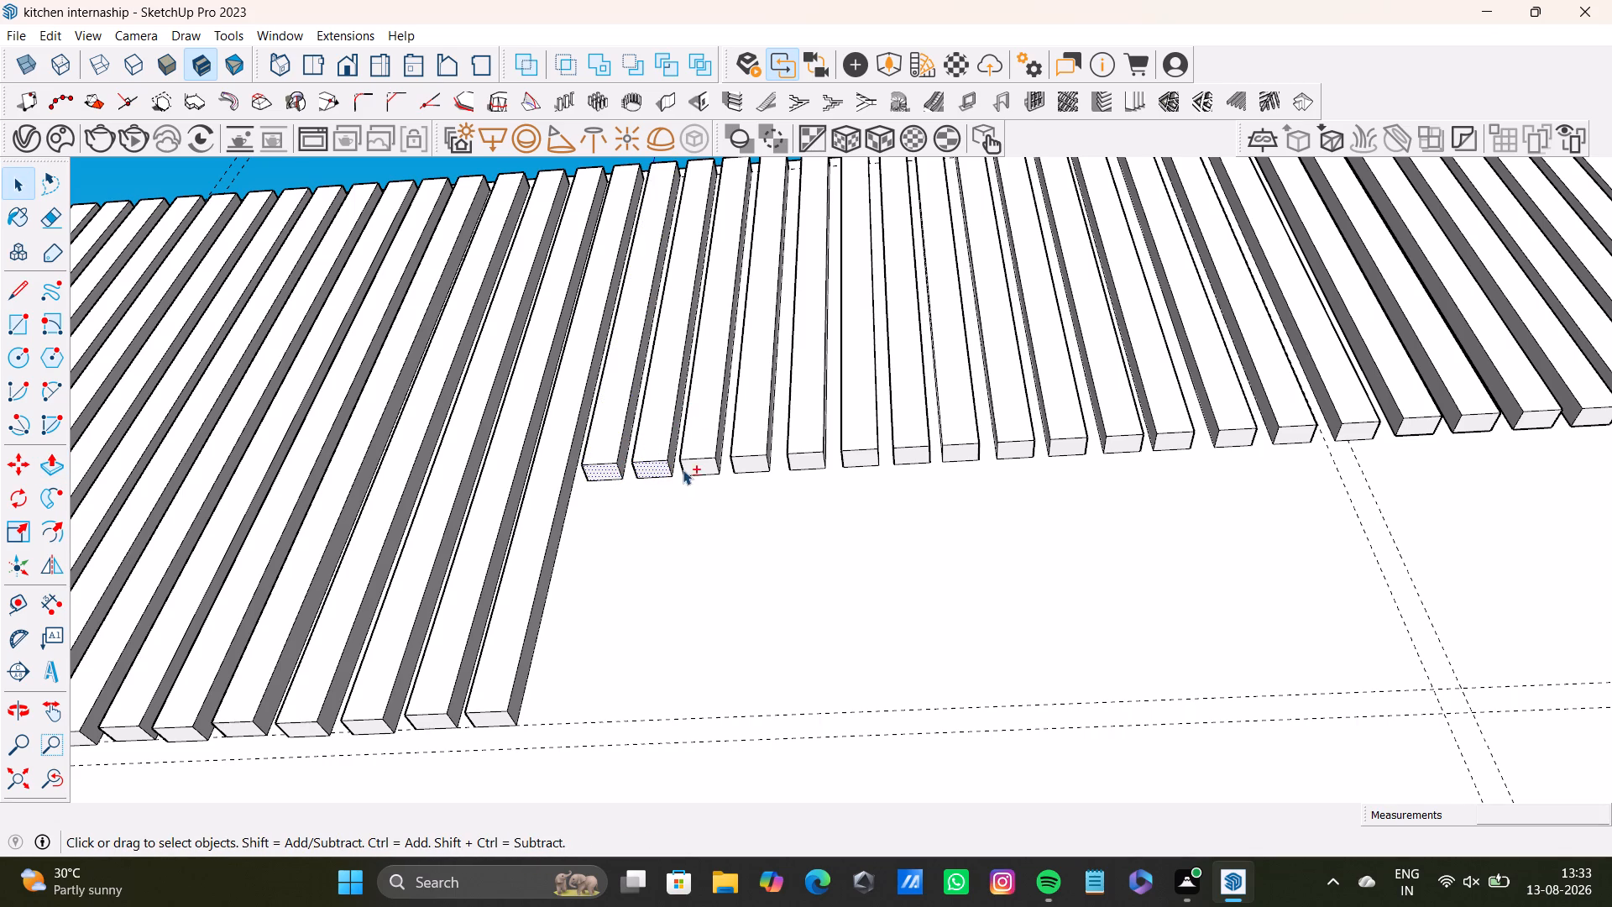
pyautogui.keyDown('shift'); pyautogui.click(699, 464); pyautogui.keyUp('shift')
pyautogui.keyDown('shift'); pyautogui.click(751, 462); pyautogui.keyUp('shift')
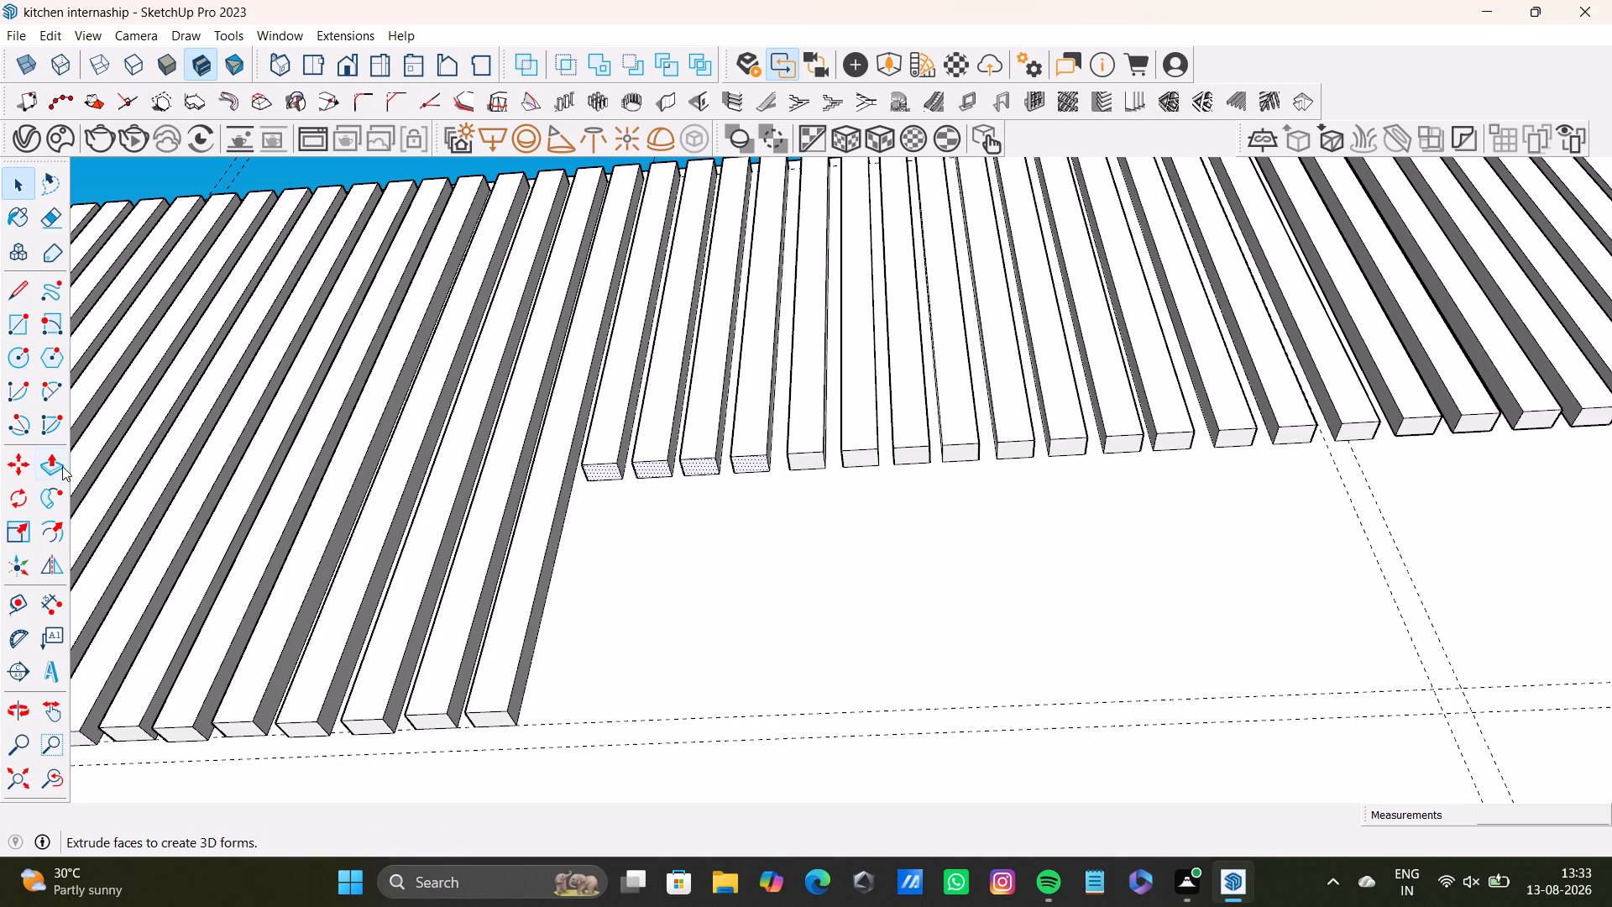
pyautogui.keyDown('shift'); pyautogui.click(54, 465); pyautogui.keyUp('shift')
pyautogui.scroll(2, 627, 532)
pyautogui.click(599, 457)
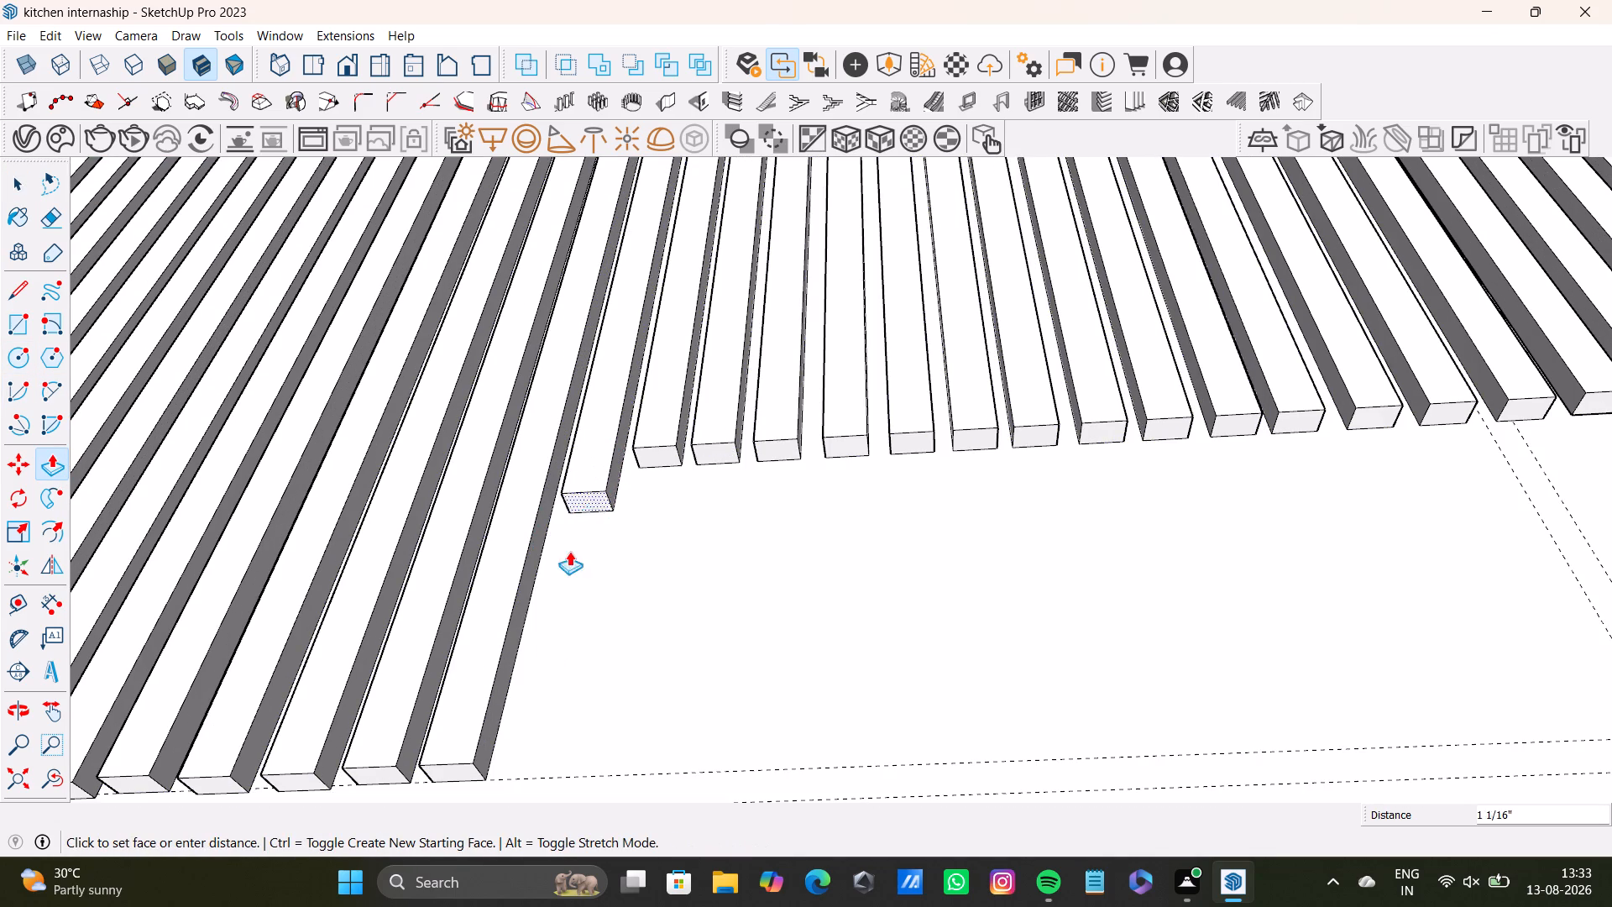
pyautogui.click(536, 768)
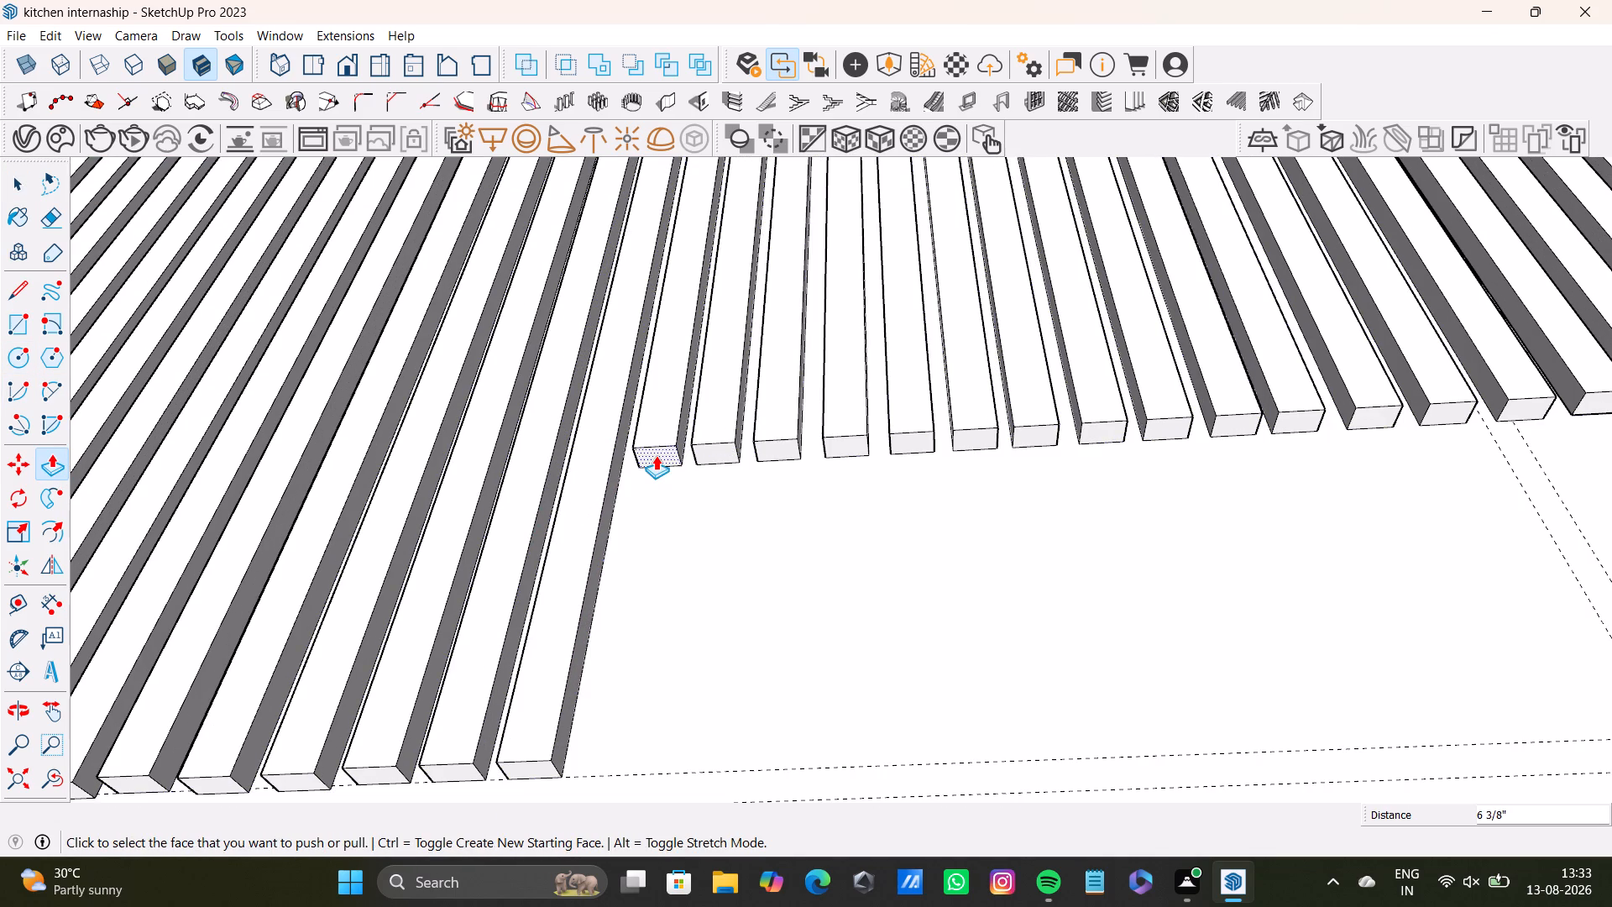
pyautogui.click(656, 455)
pyautogui.click(610, 765)
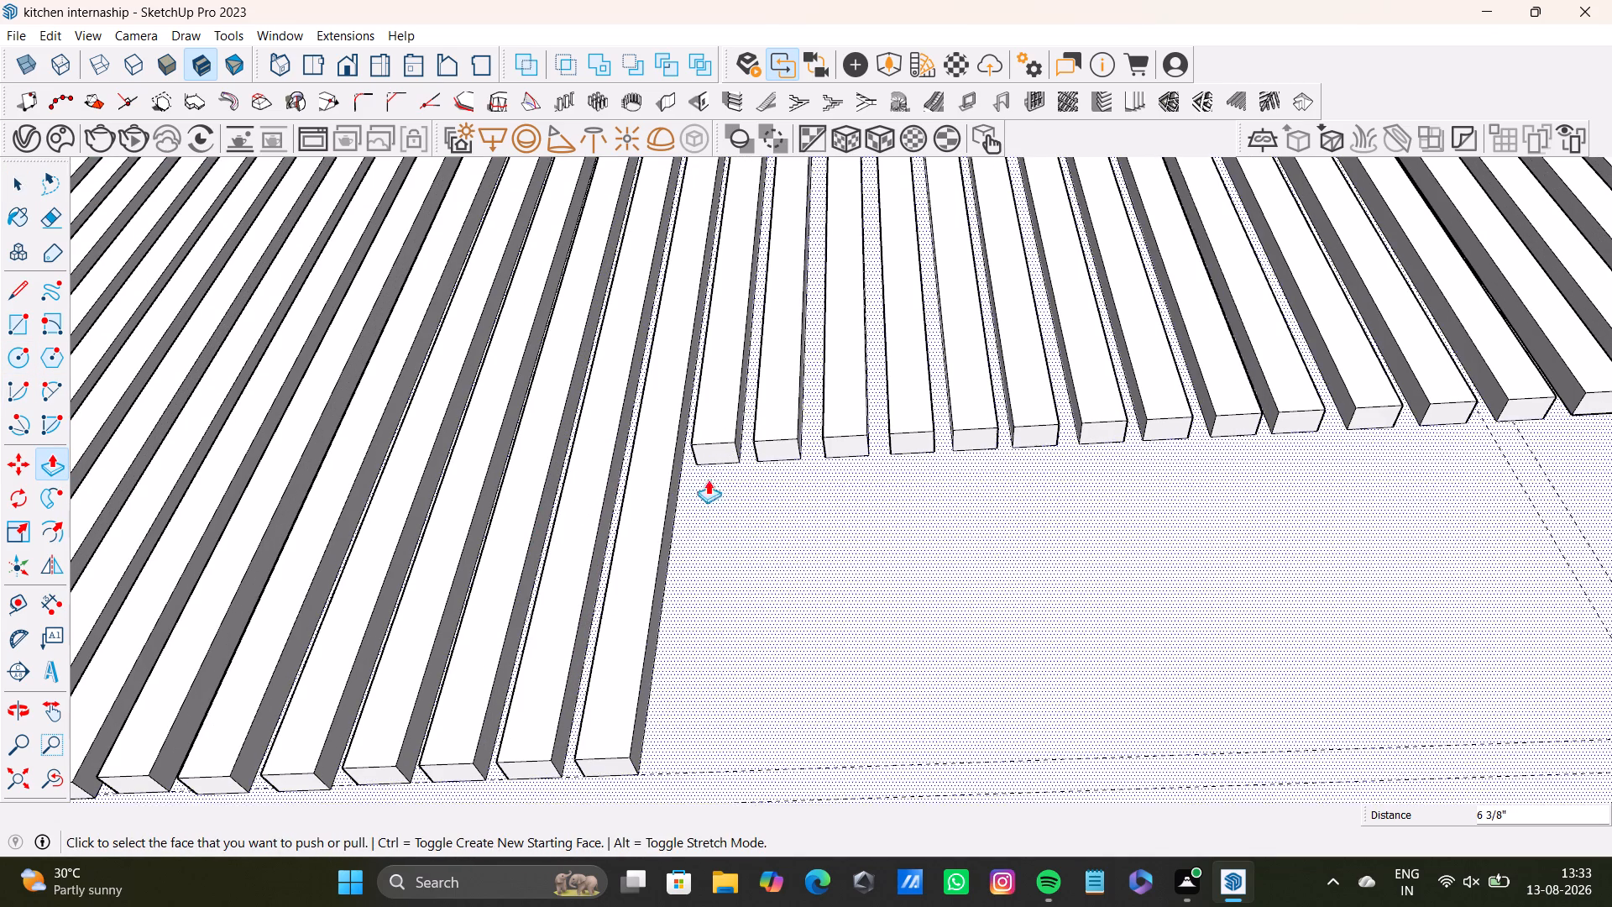
pyautogui.click(710, 454)
pyautogui.click(697, 766)
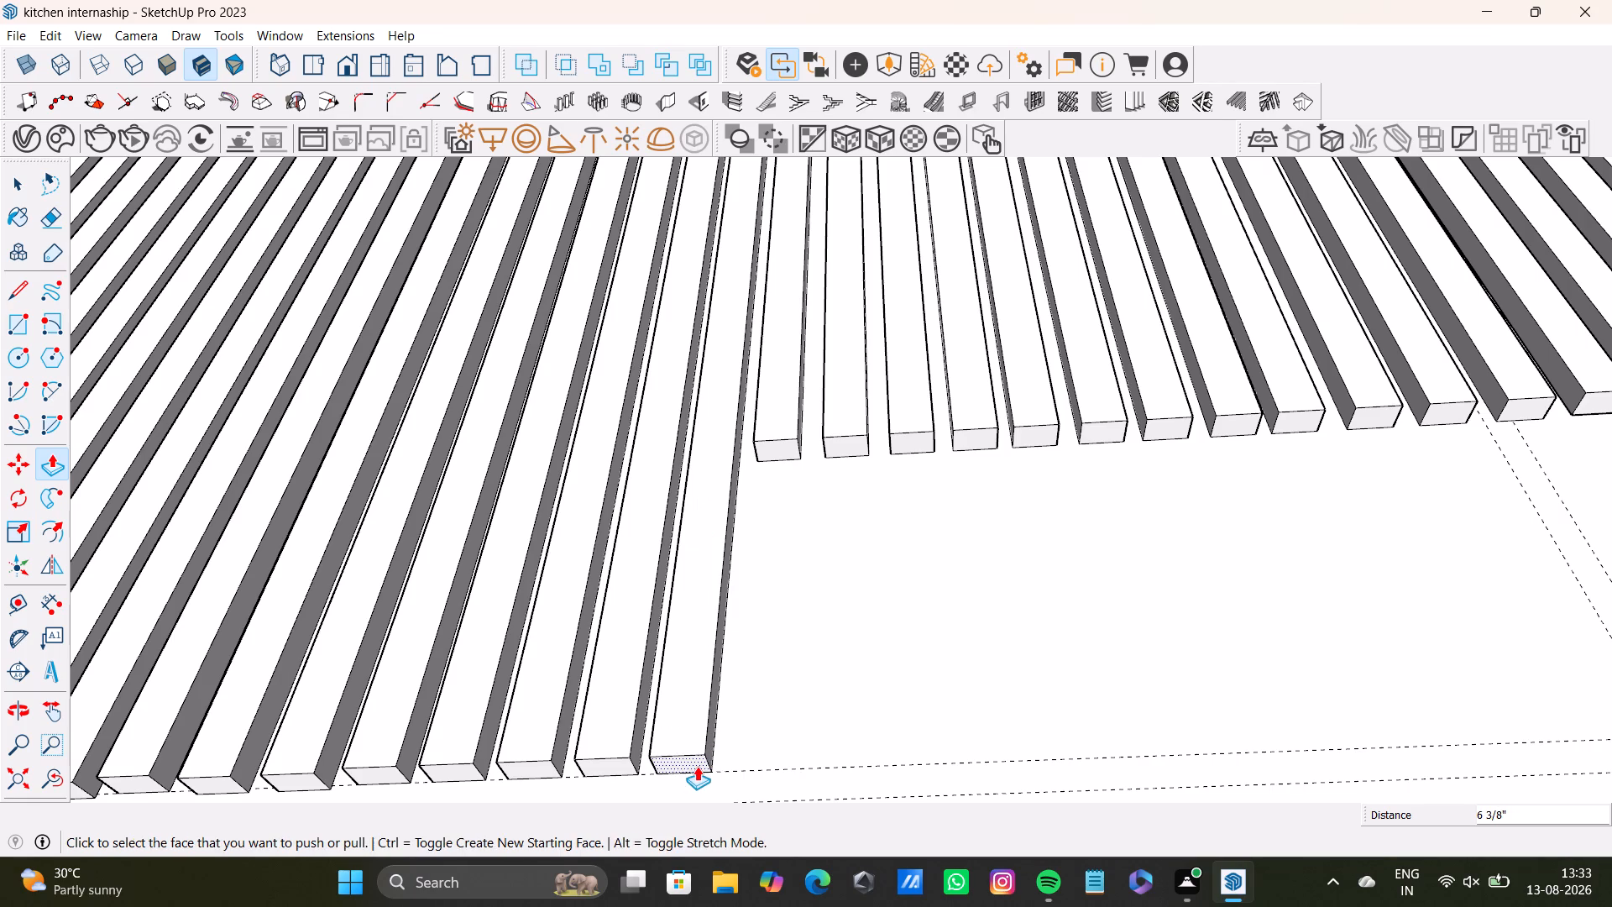
# Extend the fifty-seventh and fifty-eighth slats about 6 3/8" and also the fifty-ninth slat down to the upper guide.
pyautogui.click(788, 453)
pyautogui.click(772, 763)
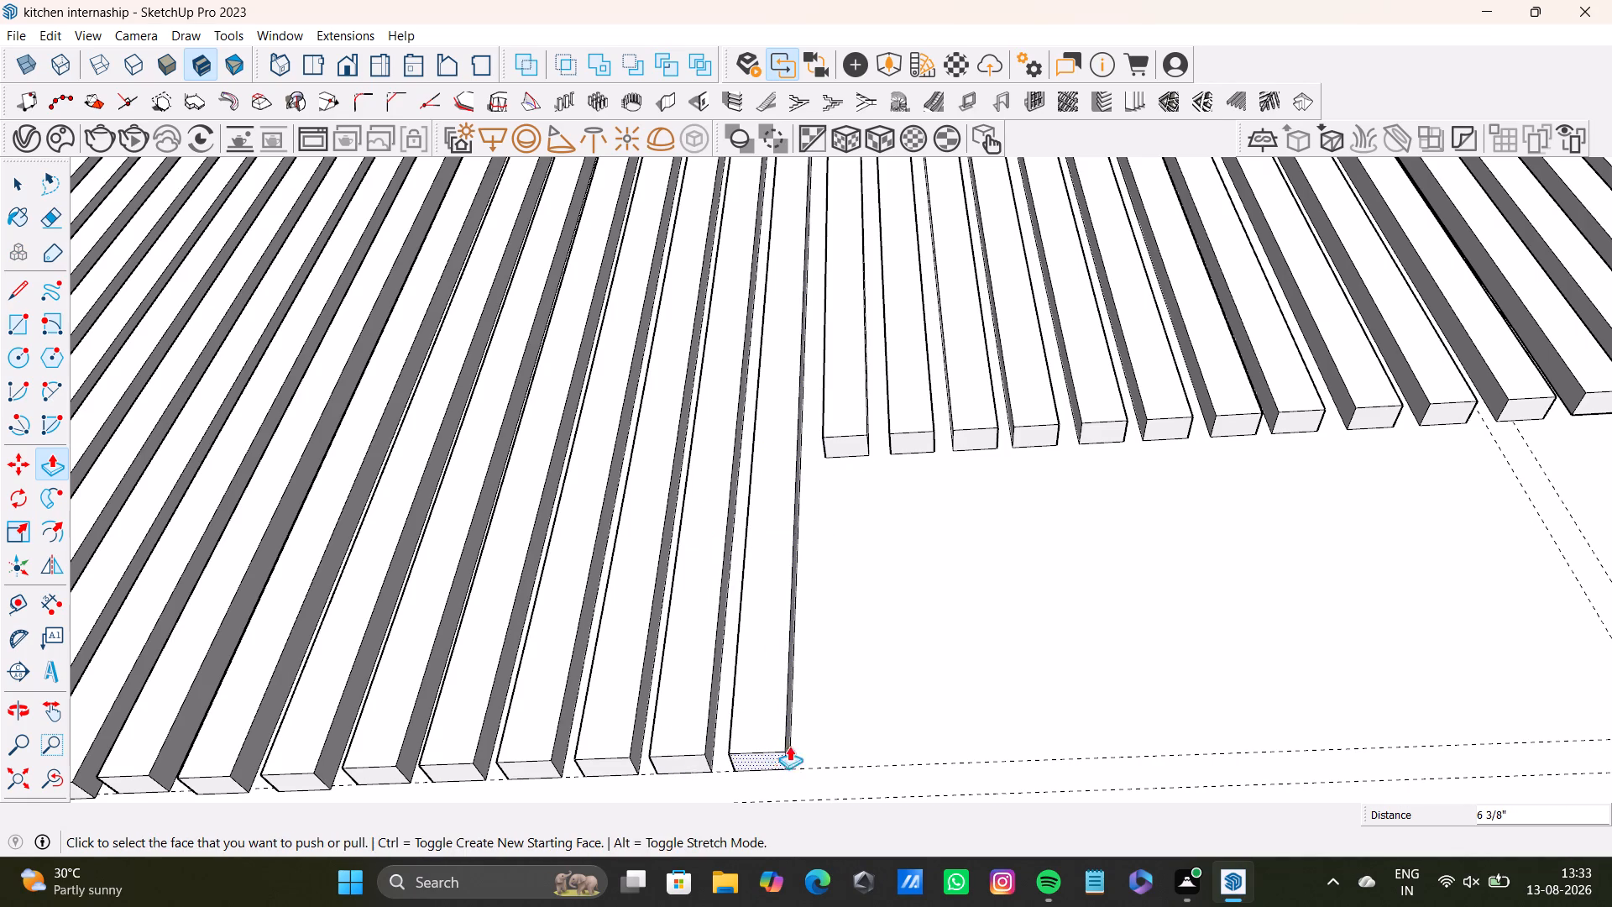
pyautogui.click(856, 451)
pyautogui.click(850, 761)
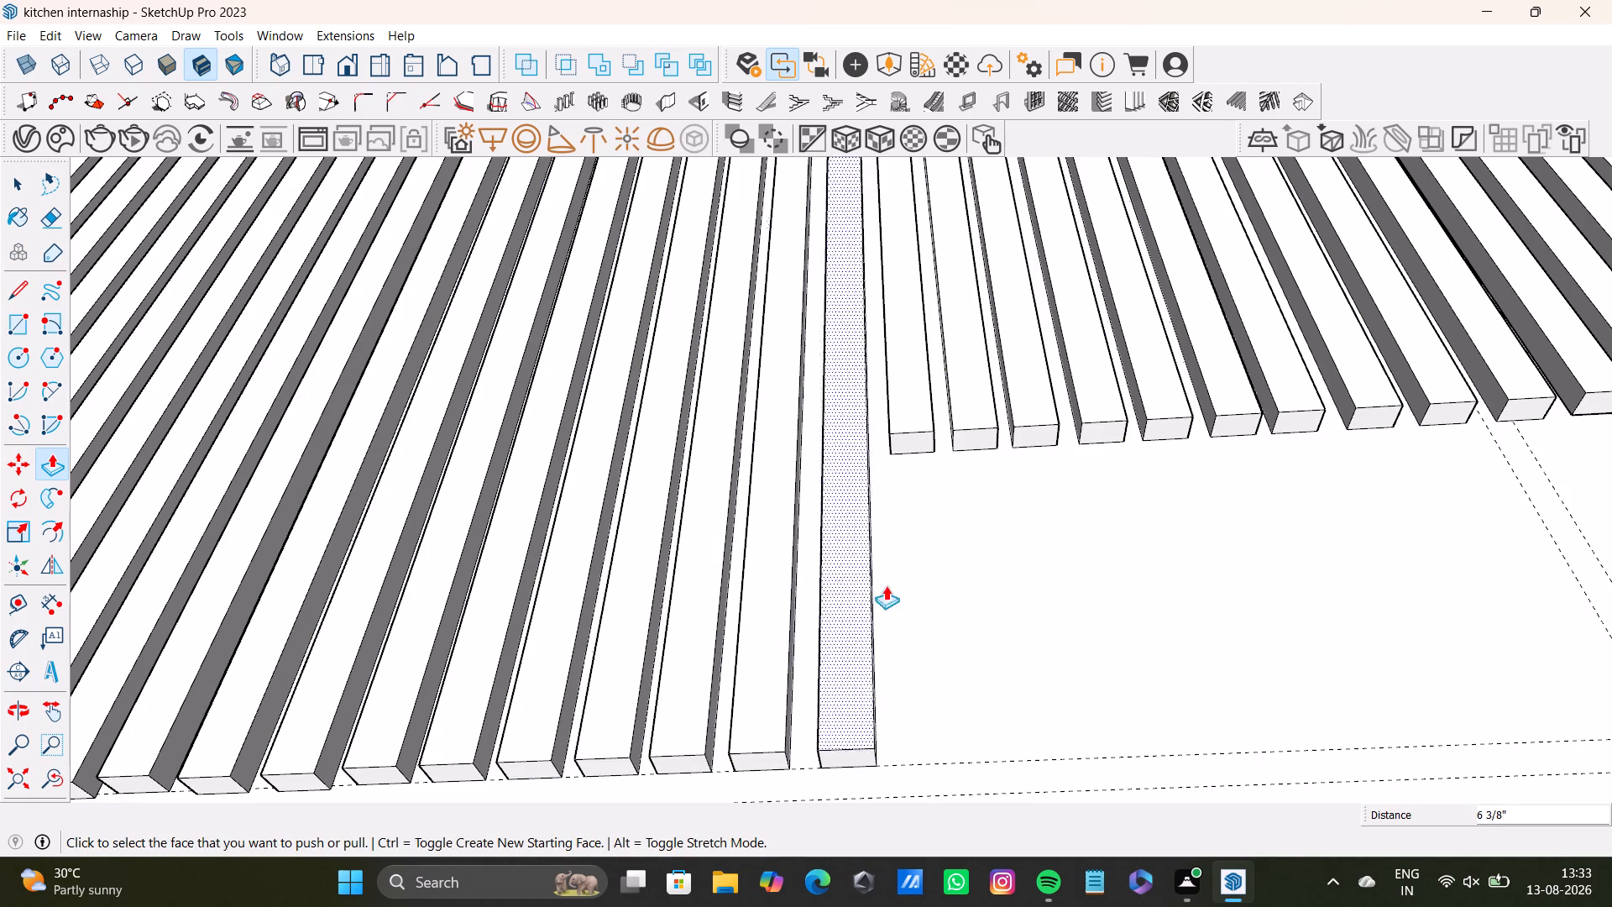
pyautogui.click(918, 440)
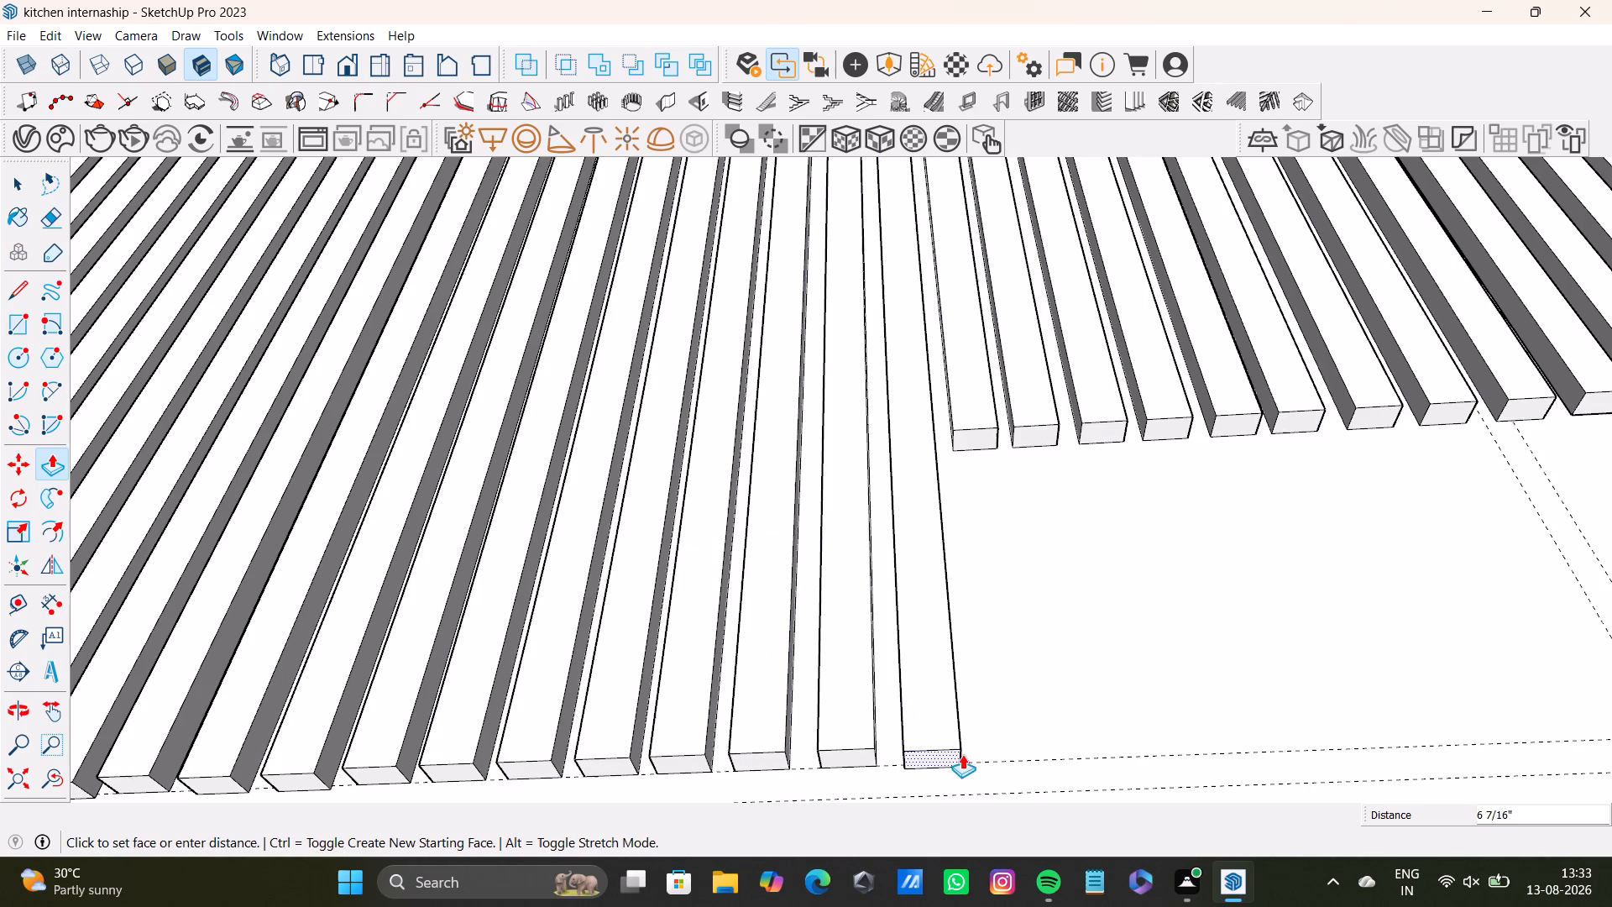
pyautogui.click(962, 752)
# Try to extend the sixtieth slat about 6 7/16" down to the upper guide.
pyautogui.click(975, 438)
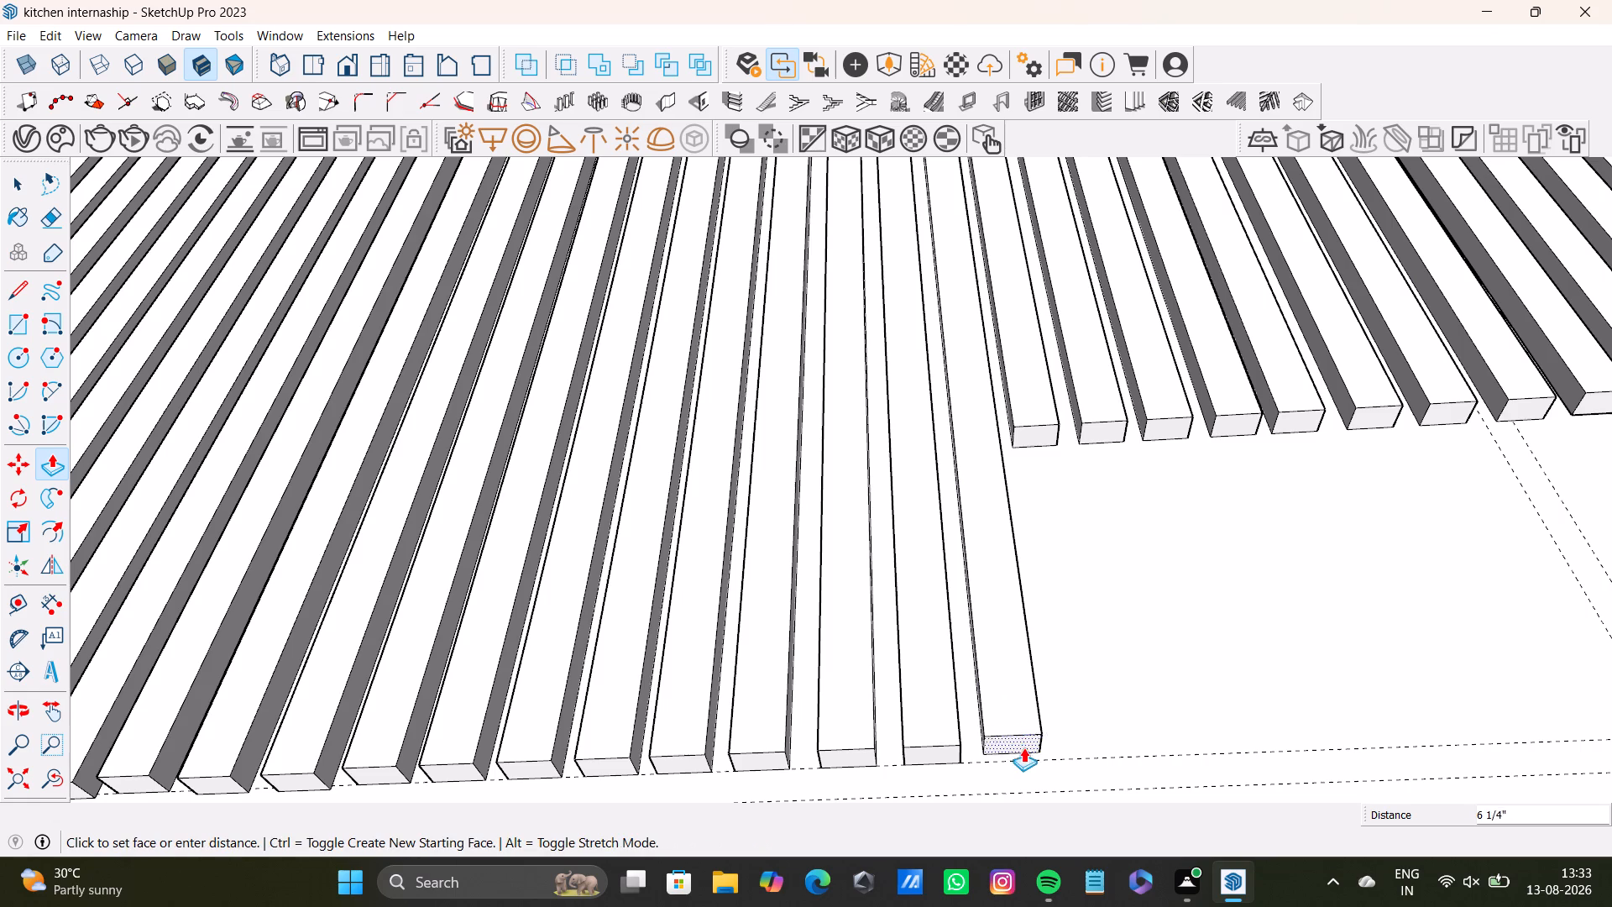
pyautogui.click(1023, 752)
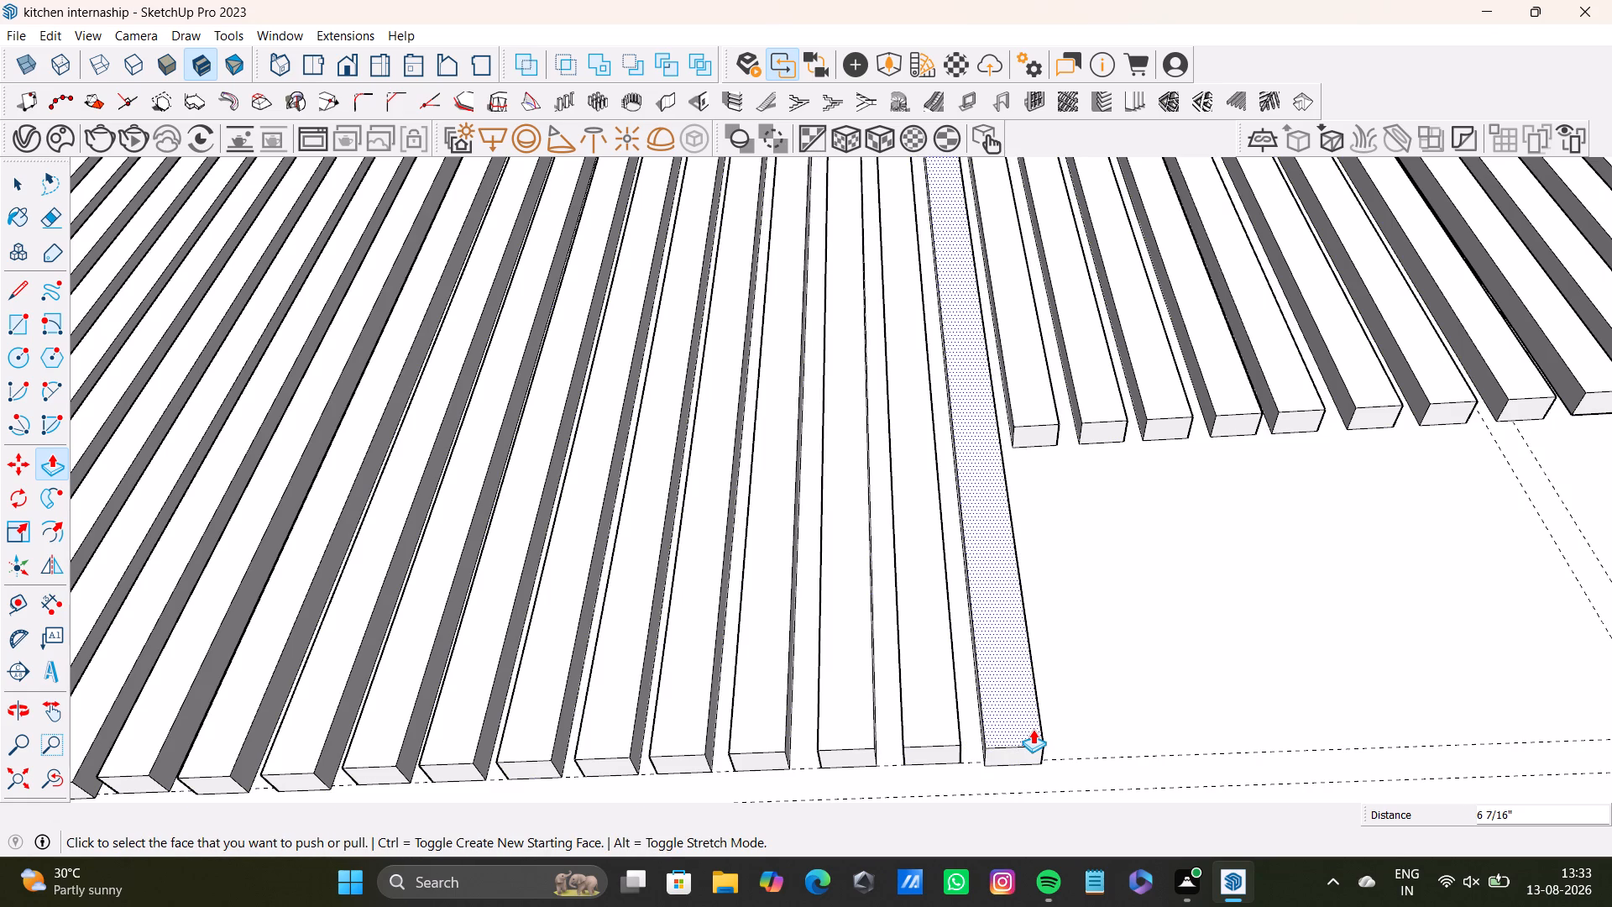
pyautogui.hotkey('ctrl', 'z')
# Extend the sixtieth slat about 6 5/16", the sixty-first about 6 7/16" and the sixty-second and sixty-third about 6 3/8" down to the upper guide.
pyautogui.click(981, 433)
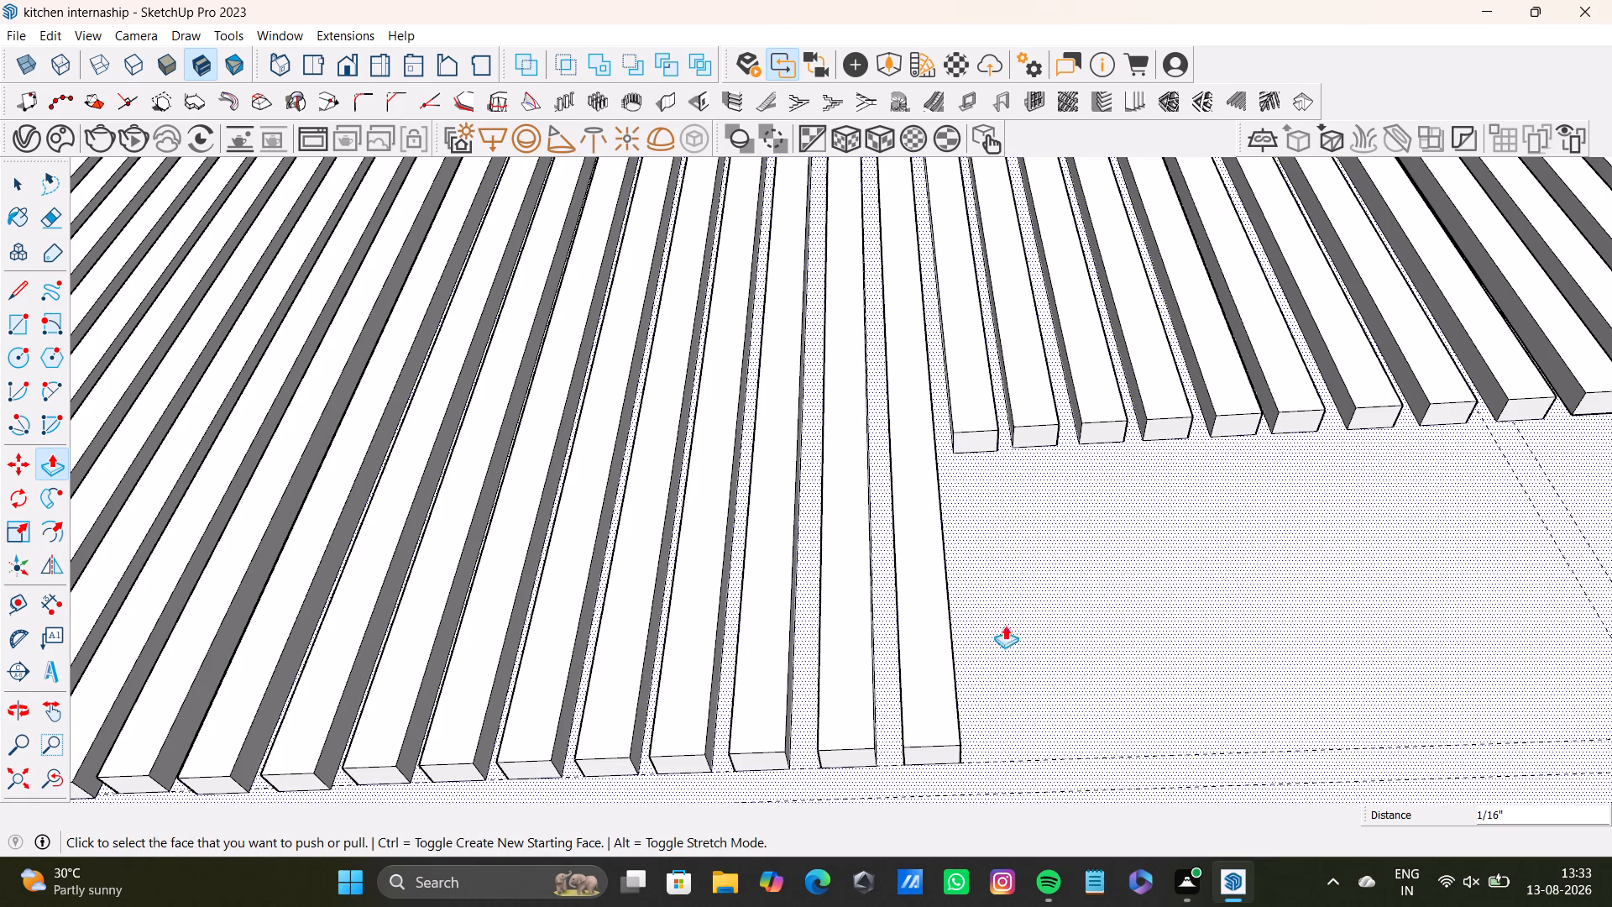
pyautogui.click(981, 440)
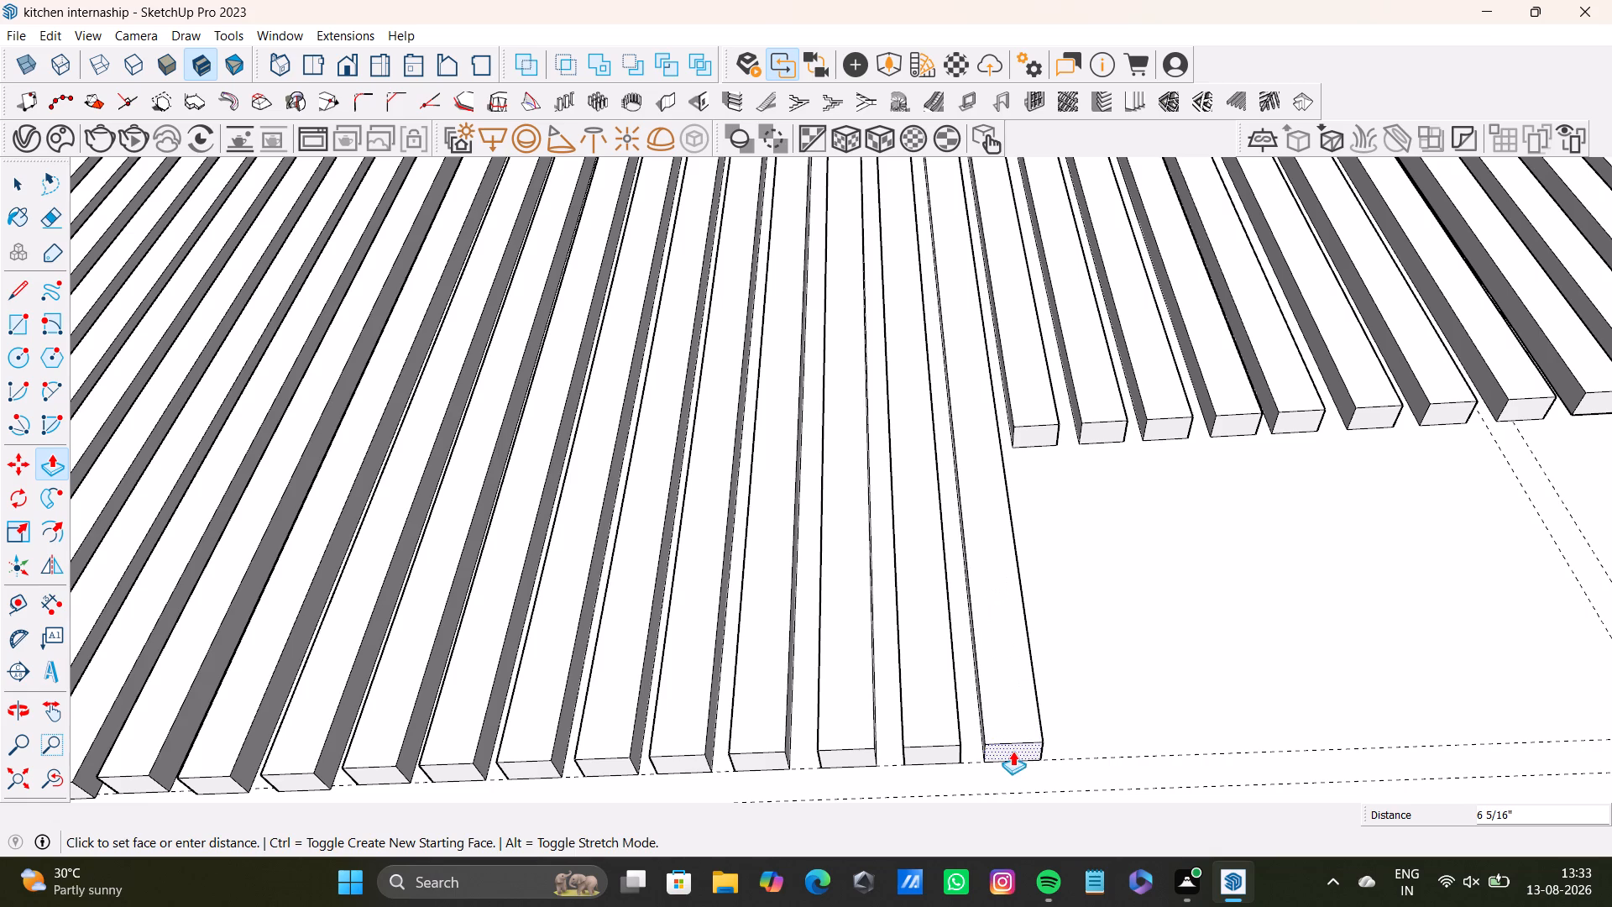
pyautogui.click(1013, 752)
pyautogui.scroll(-9, 1013, 627)
pyautogui.moveTo(1062, 601); pyautogui.dragTo(762, 541, button='middle')
pyautogui.scroll(2, 732, 492)
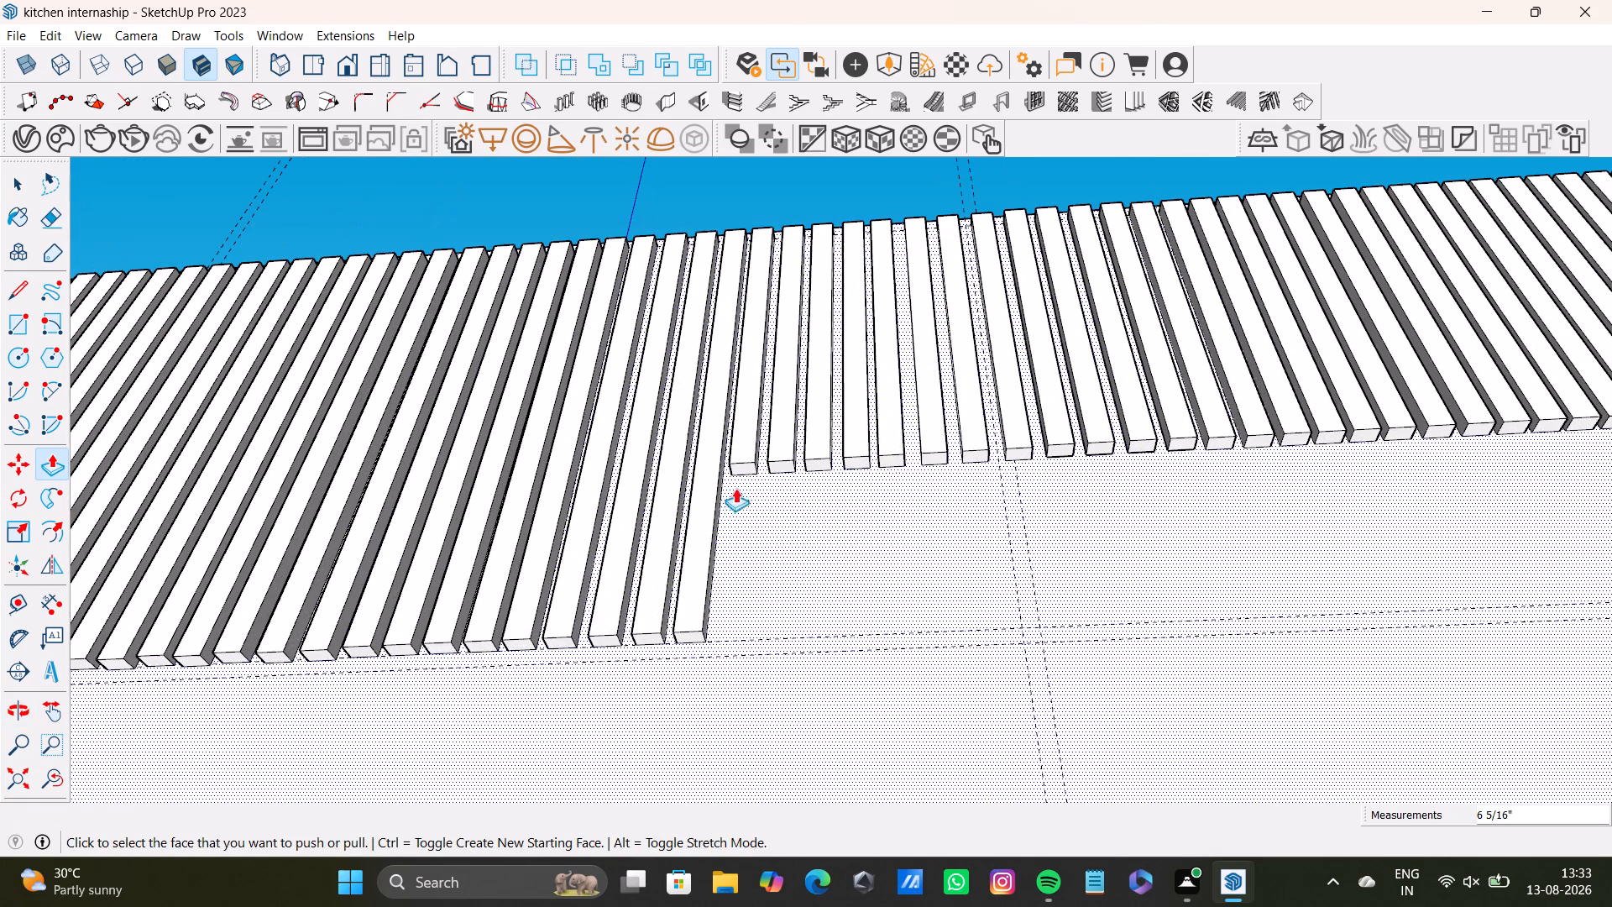
pyautogui.click(744, 464)
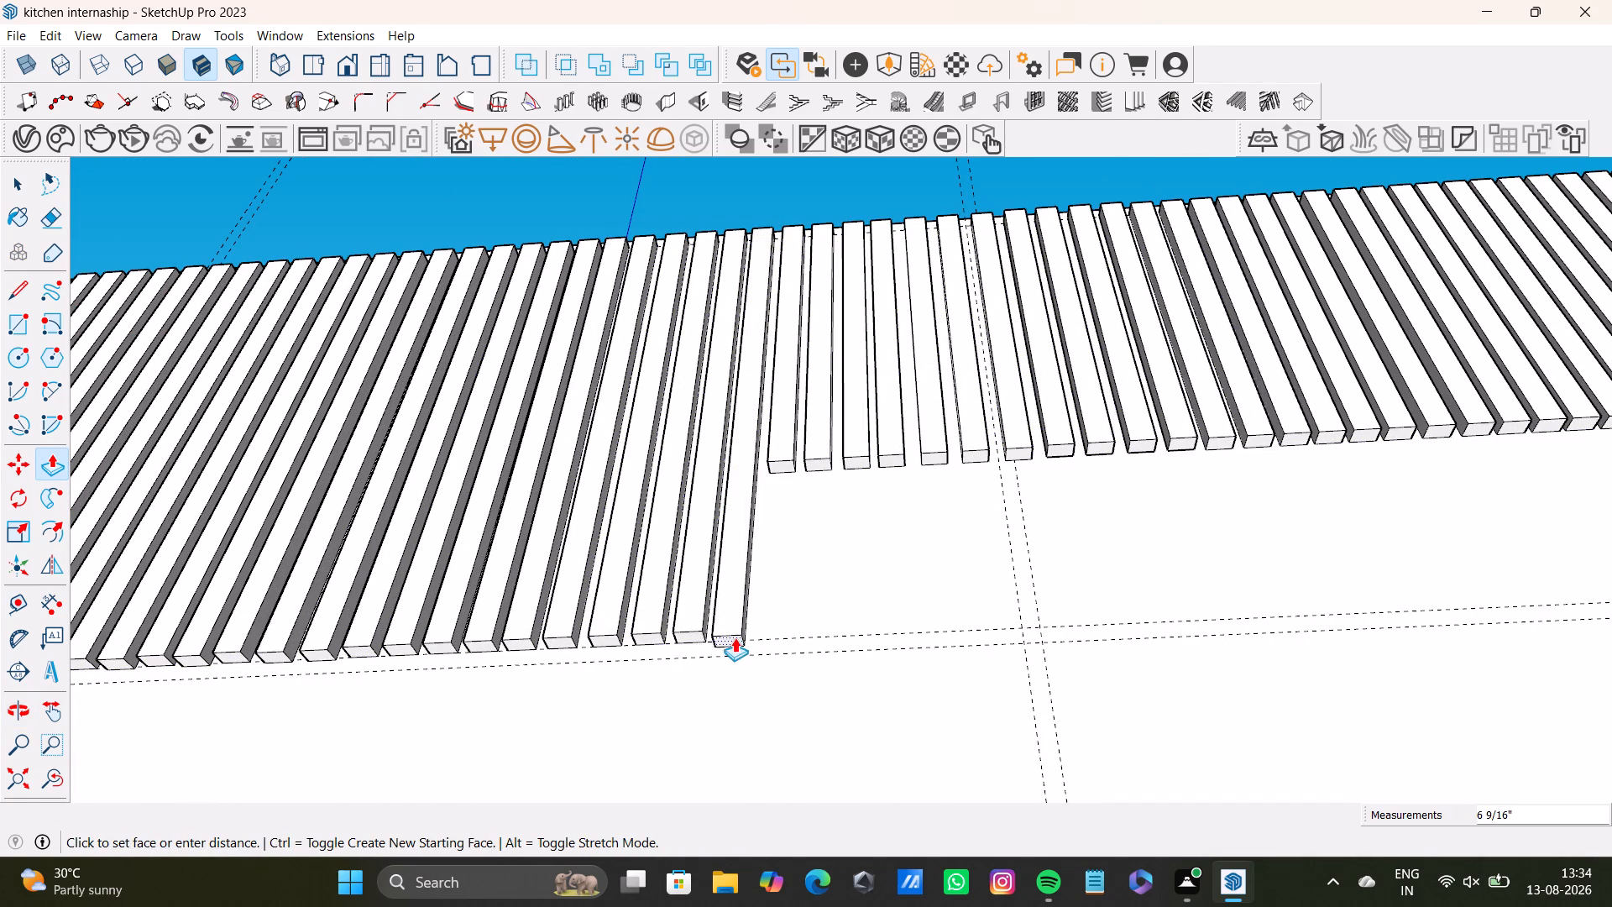
pyautogui.click(737, 634)
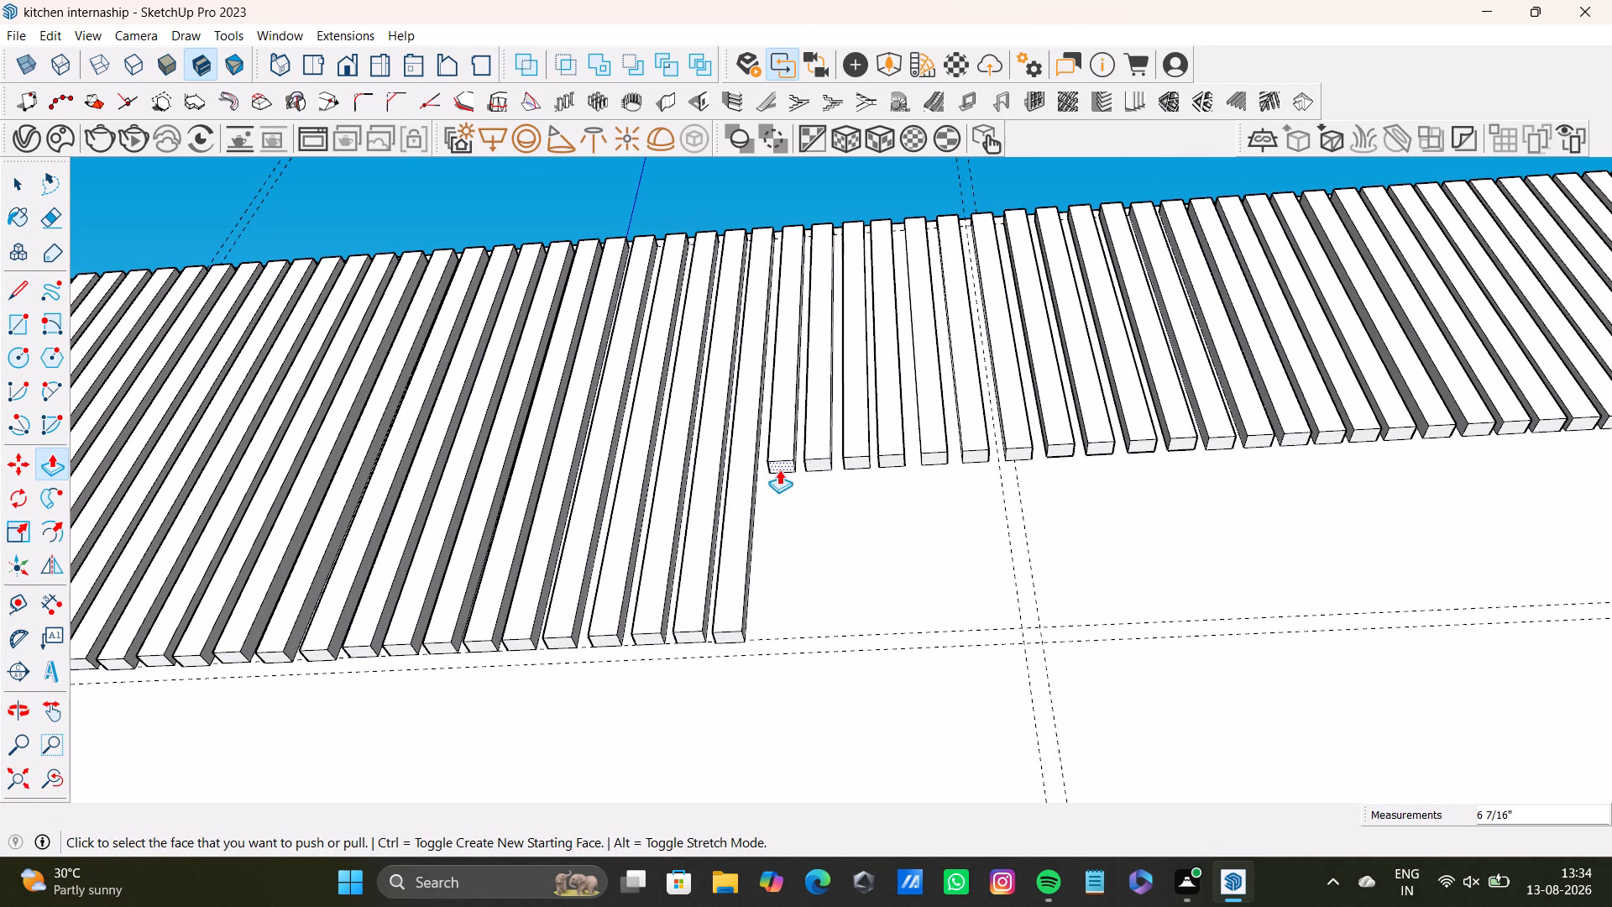
pyautogui.click(782, 468)
pyautogui.click(762, 636)
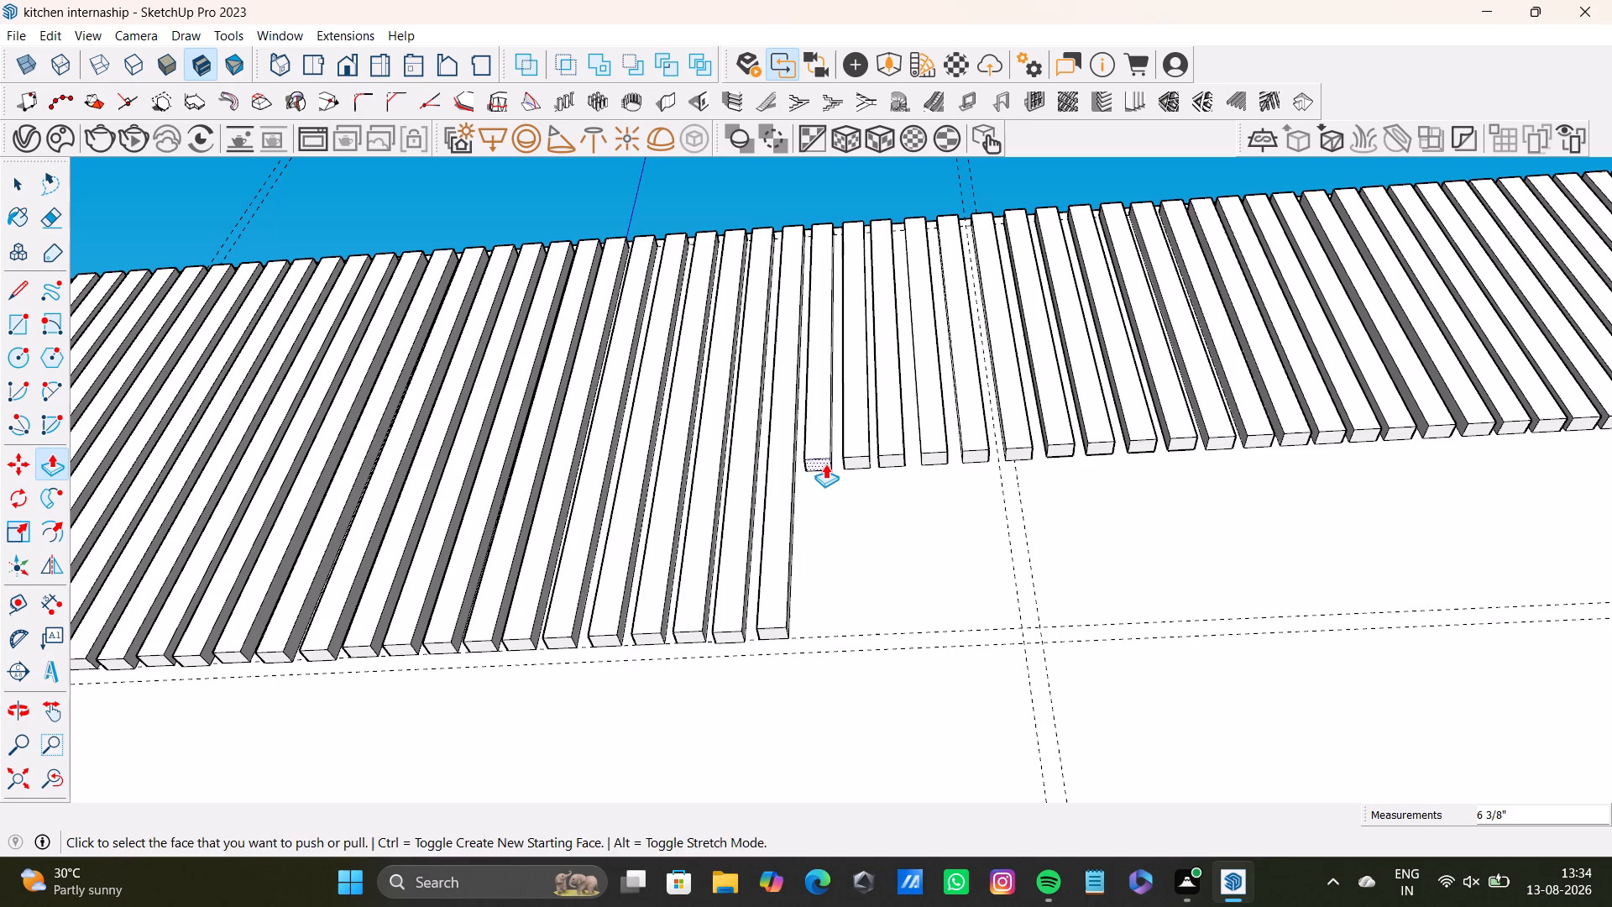
pyautogui.click(825, 464)
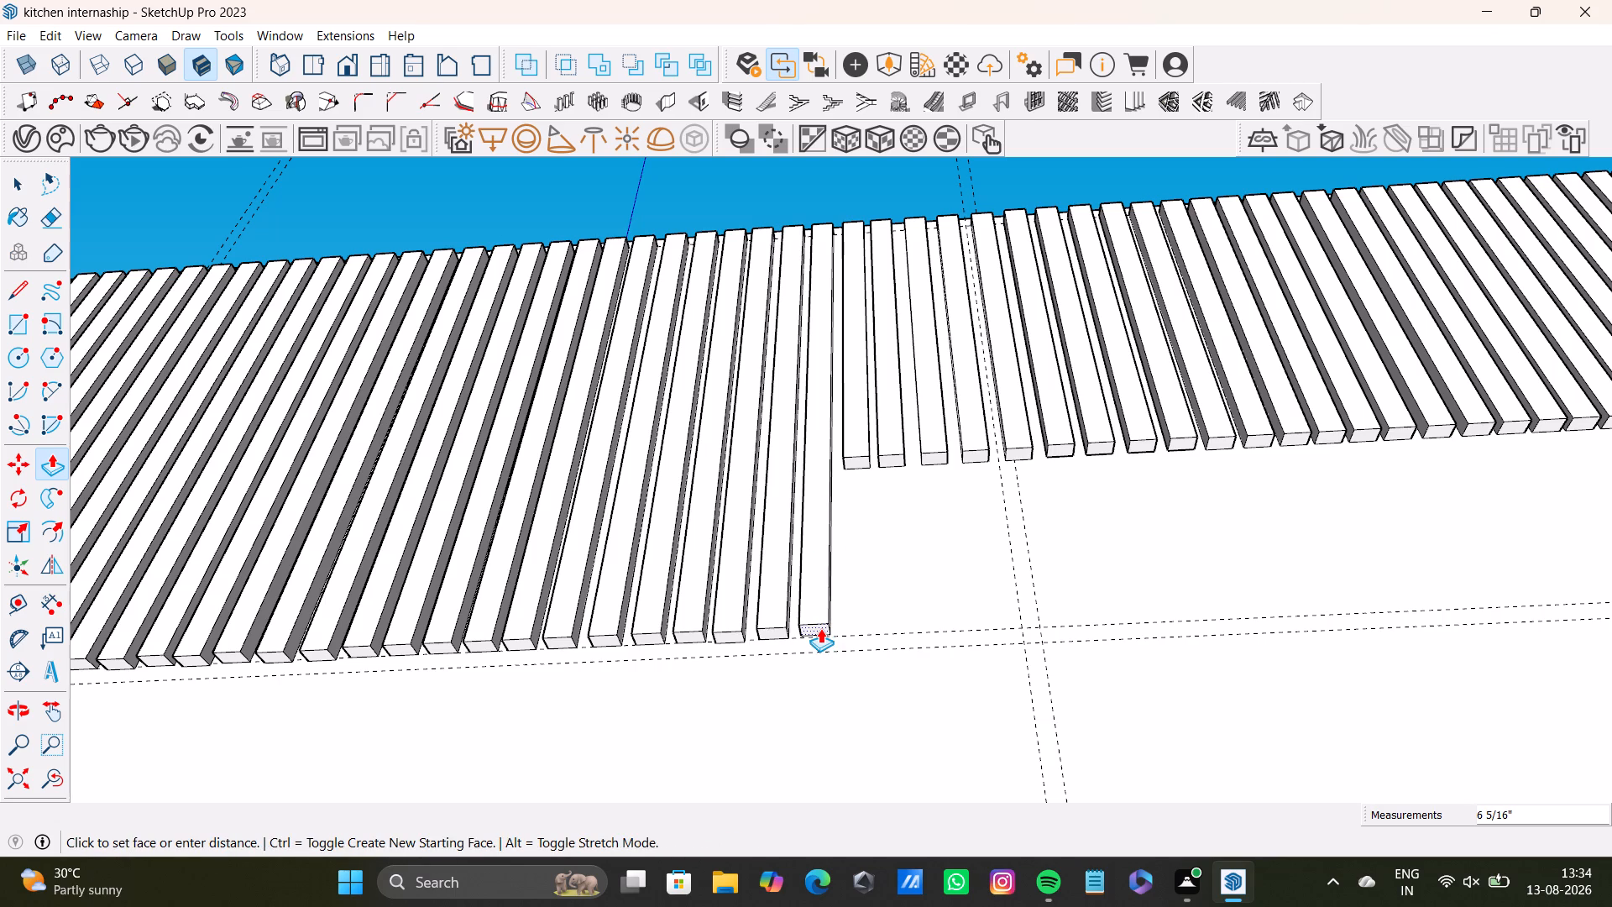
pyautogui.click(820, 630)
# Extend the sixty-fourth, sixty-fifth and sixty-sixth slats down to the upper guide, the sixty-sixth by about 6 3/8".
pyautogui.scroll(-10, 953, 524)
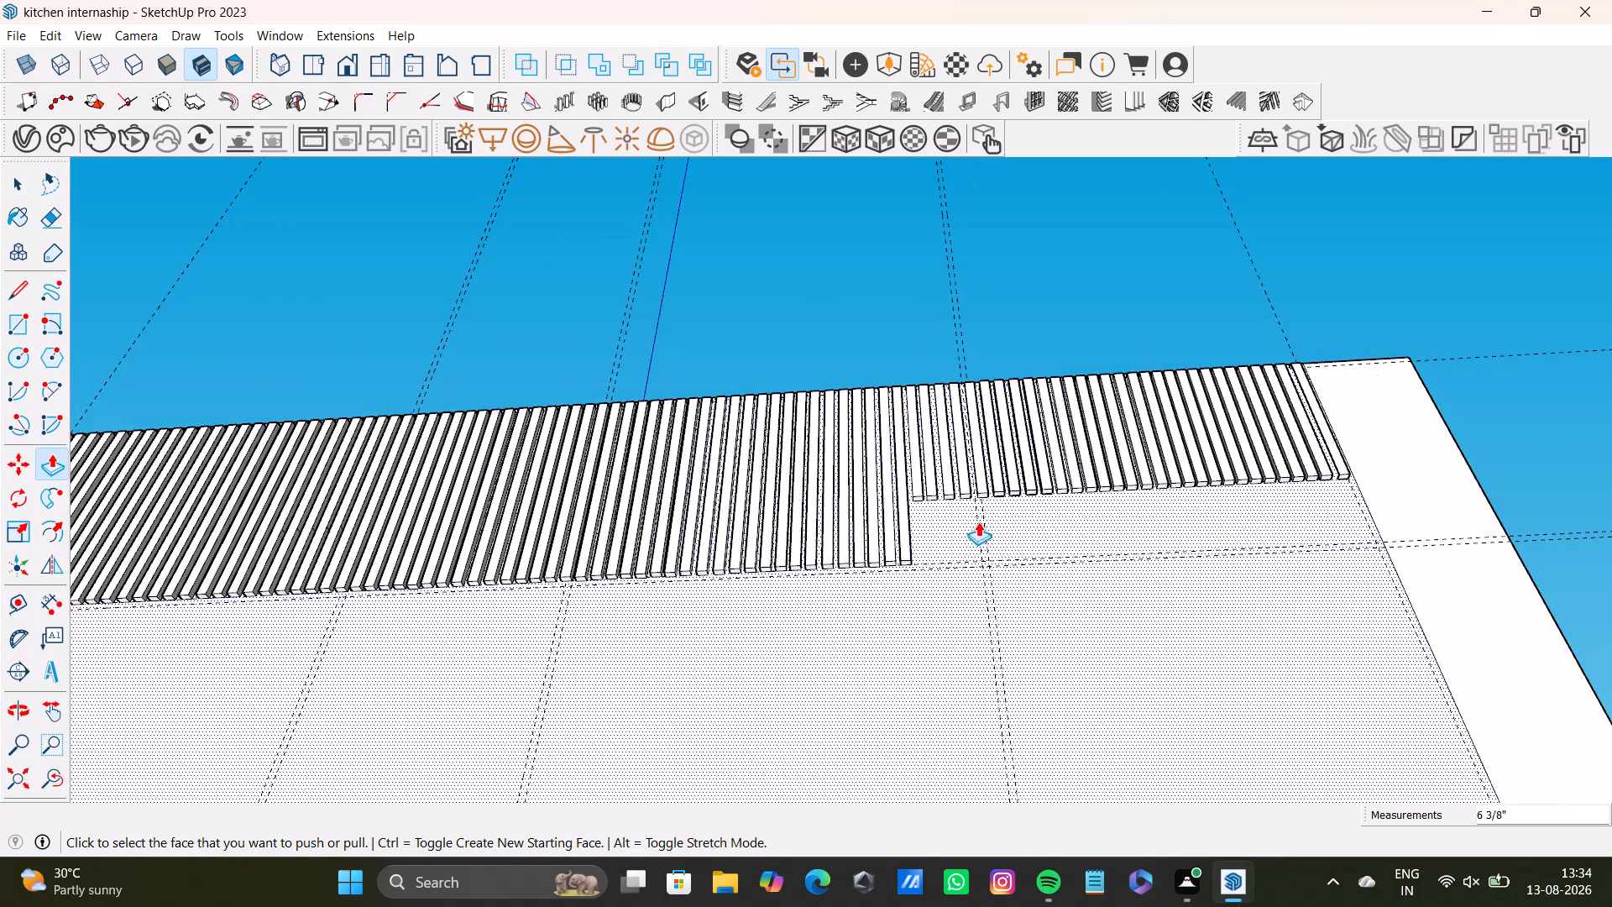
pyautogui.moveTo(978, 522); pyautogui.dragTo(1045, 570, button='middle')
pyautogui.keyDown('shift'); pyautogui.moveTo(1043, 558); pyautogui.dragTo(828, 574, button='middle'); pyautogui.keyUp('shift')
pyautogui.scroll(5, 690, 553)
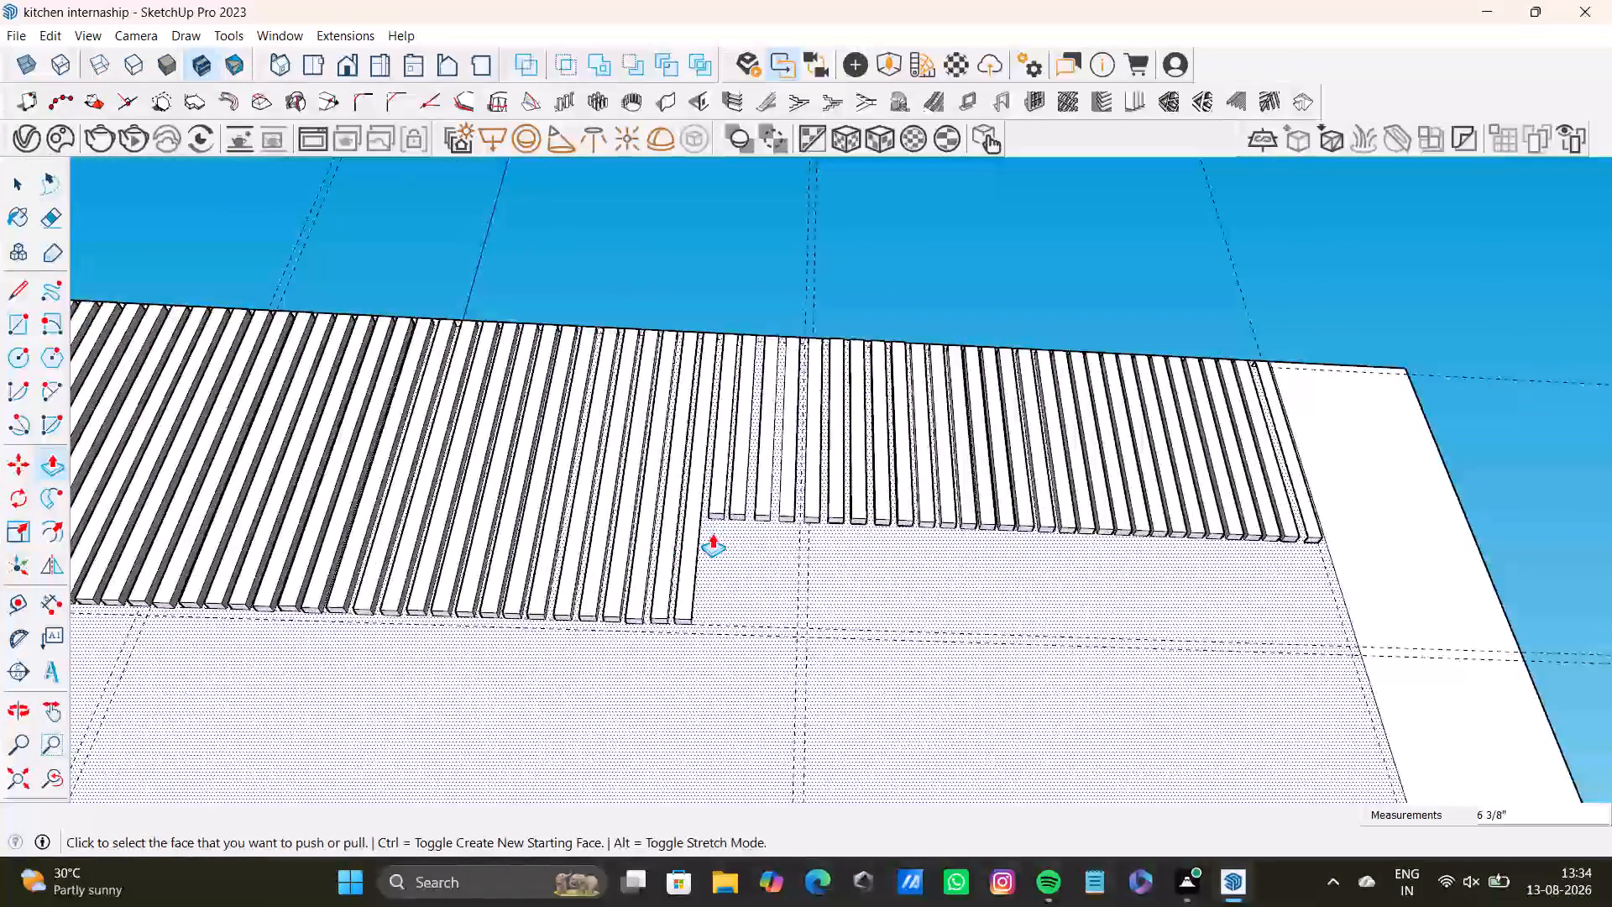
pyautogui.scroll(1, 712, 533)
pyautogui.click(719, 511)
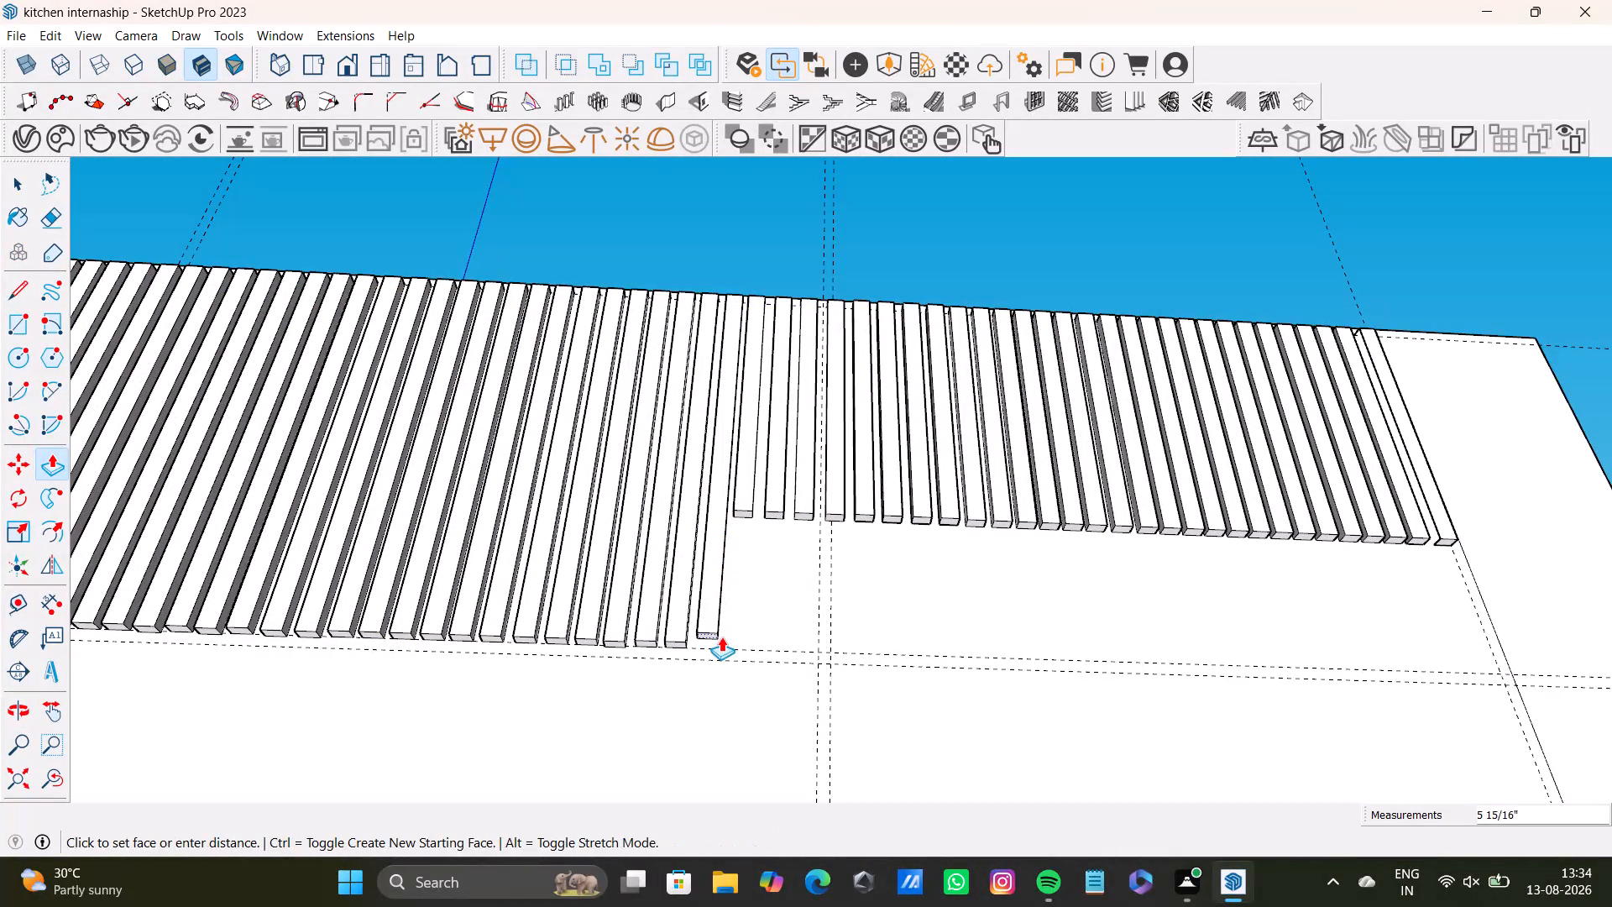
pyautogui.click(721, 646)
pyautogui.click(742, 515)
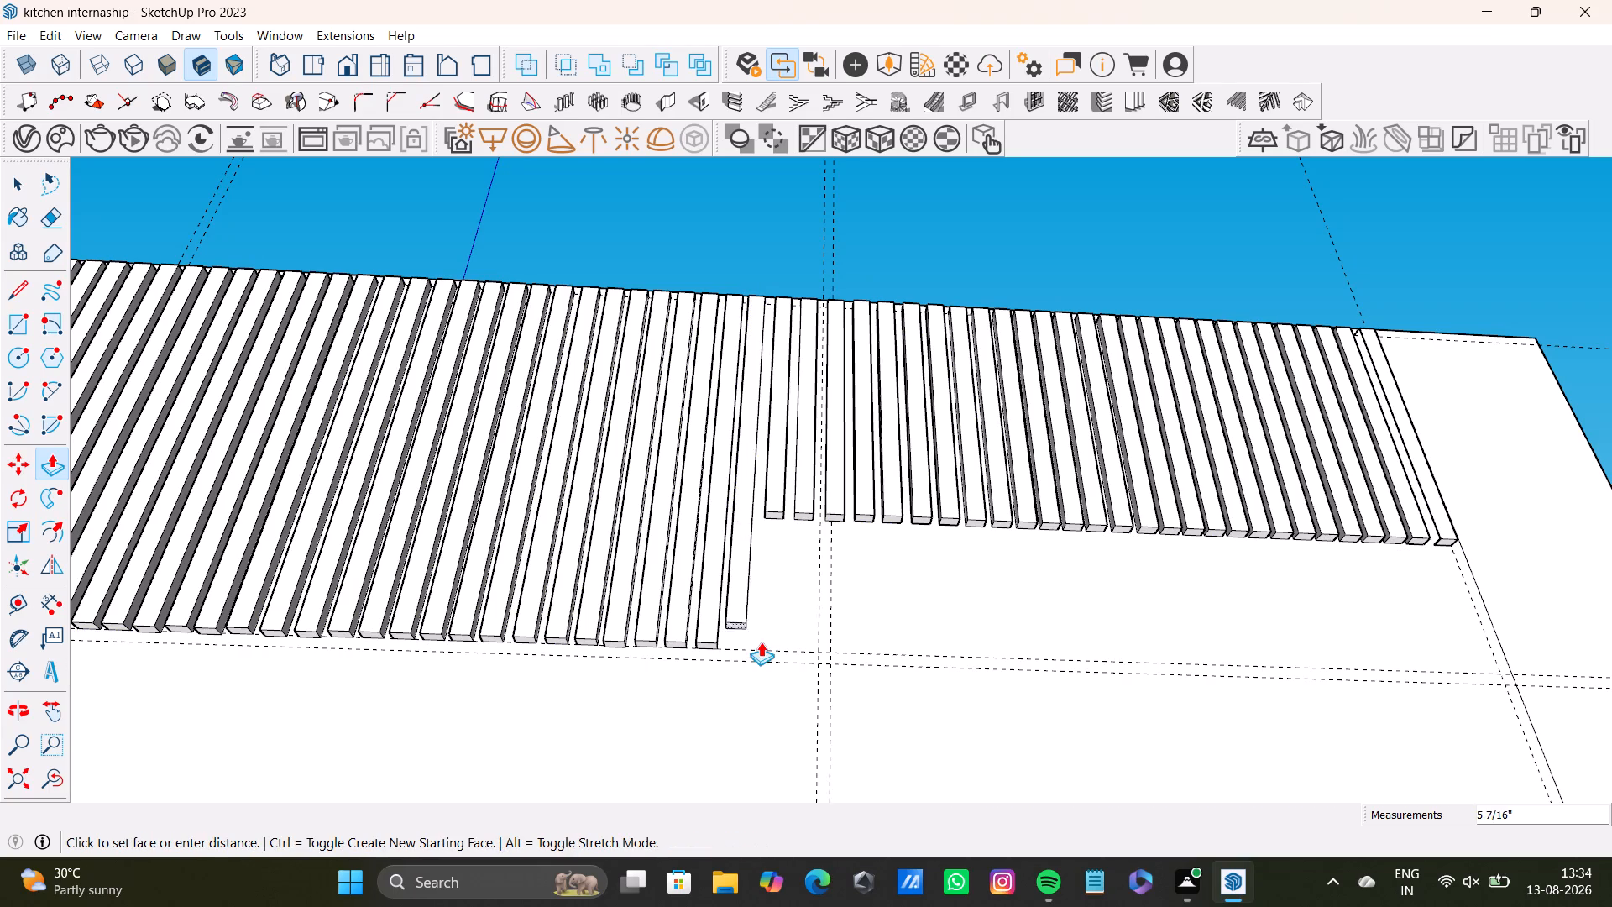
pyautogui.click(762, 650)
pyautogui.click(776, 517)
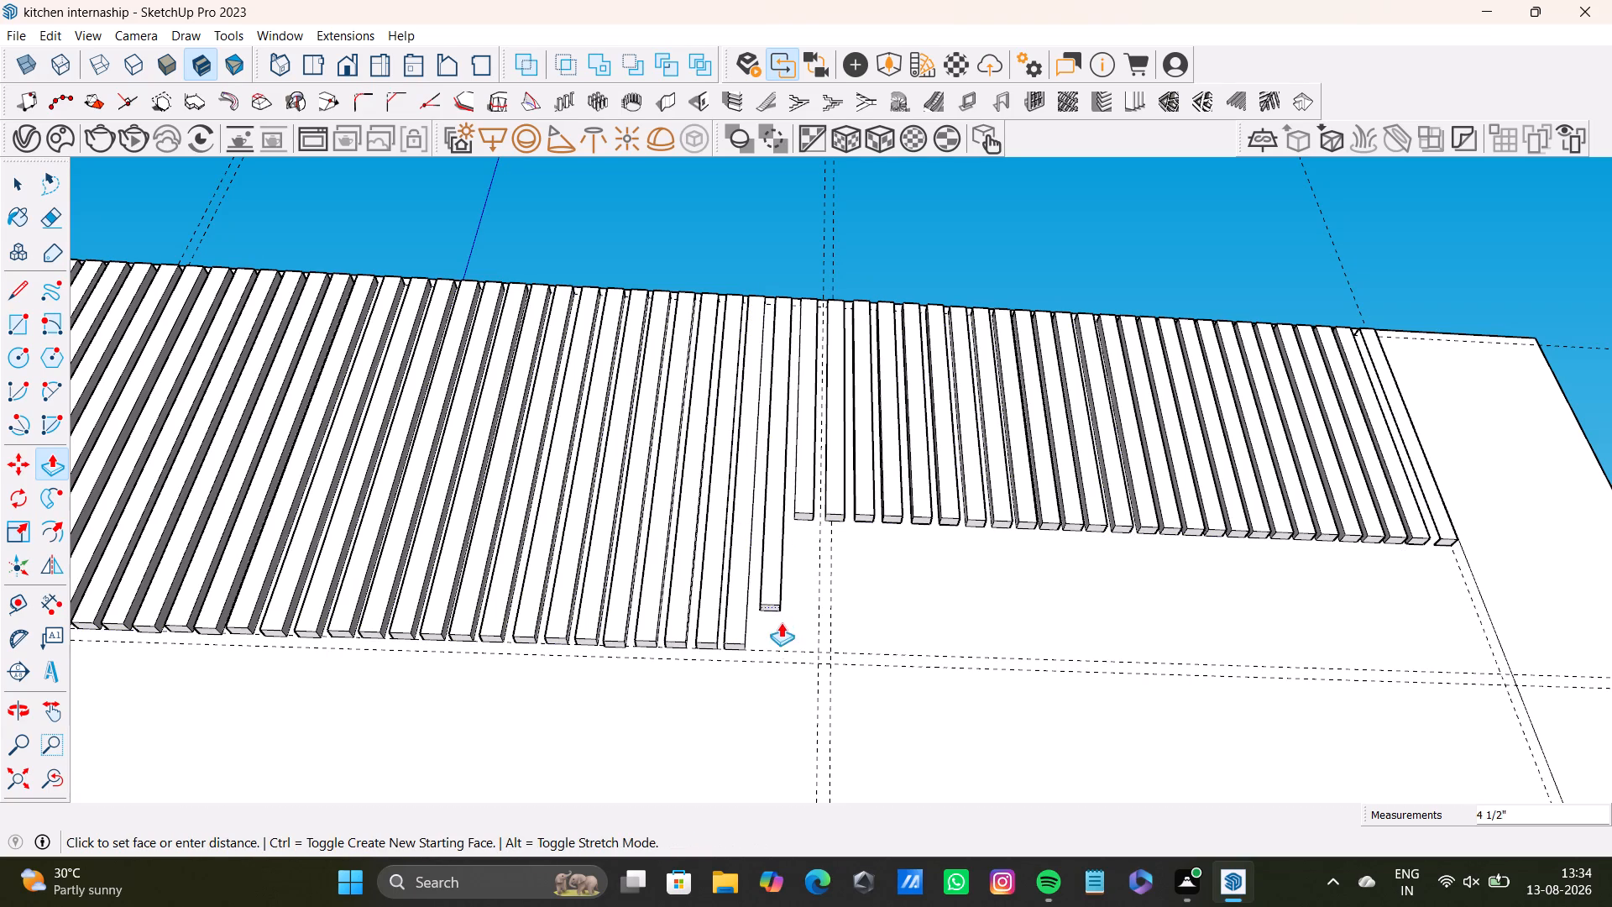
pyautogui.click(782, 651)
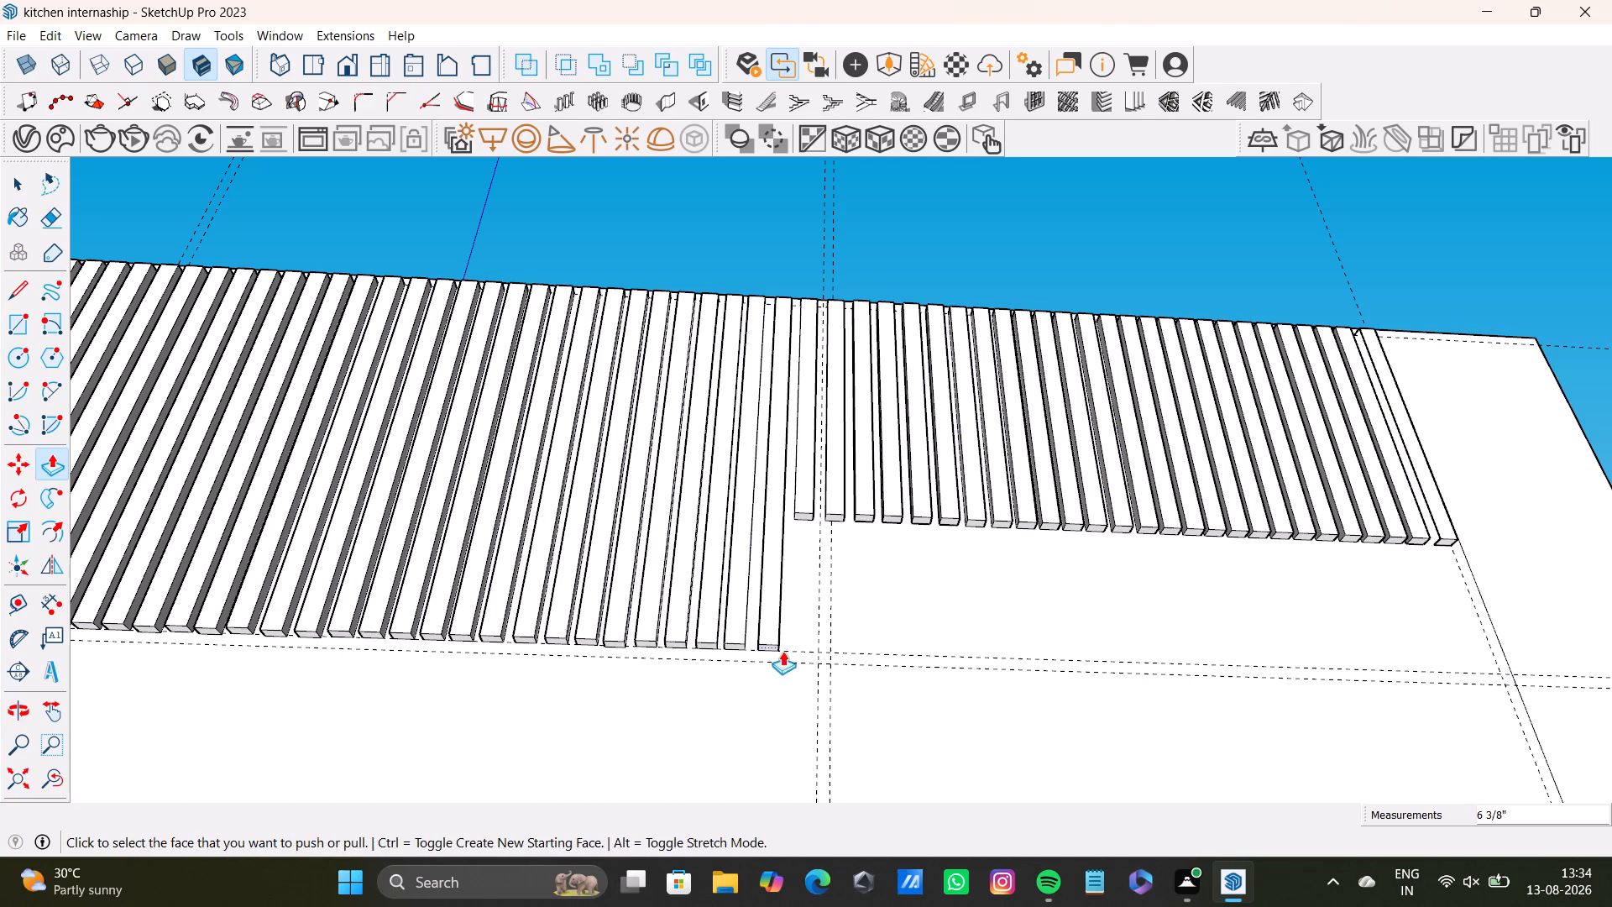
# Extend the sixty-seventh to seventieth slats down to the upper guide, the sixty-ninth and seventieth by about 6 7/16".
pyautogui.click(804, 516)
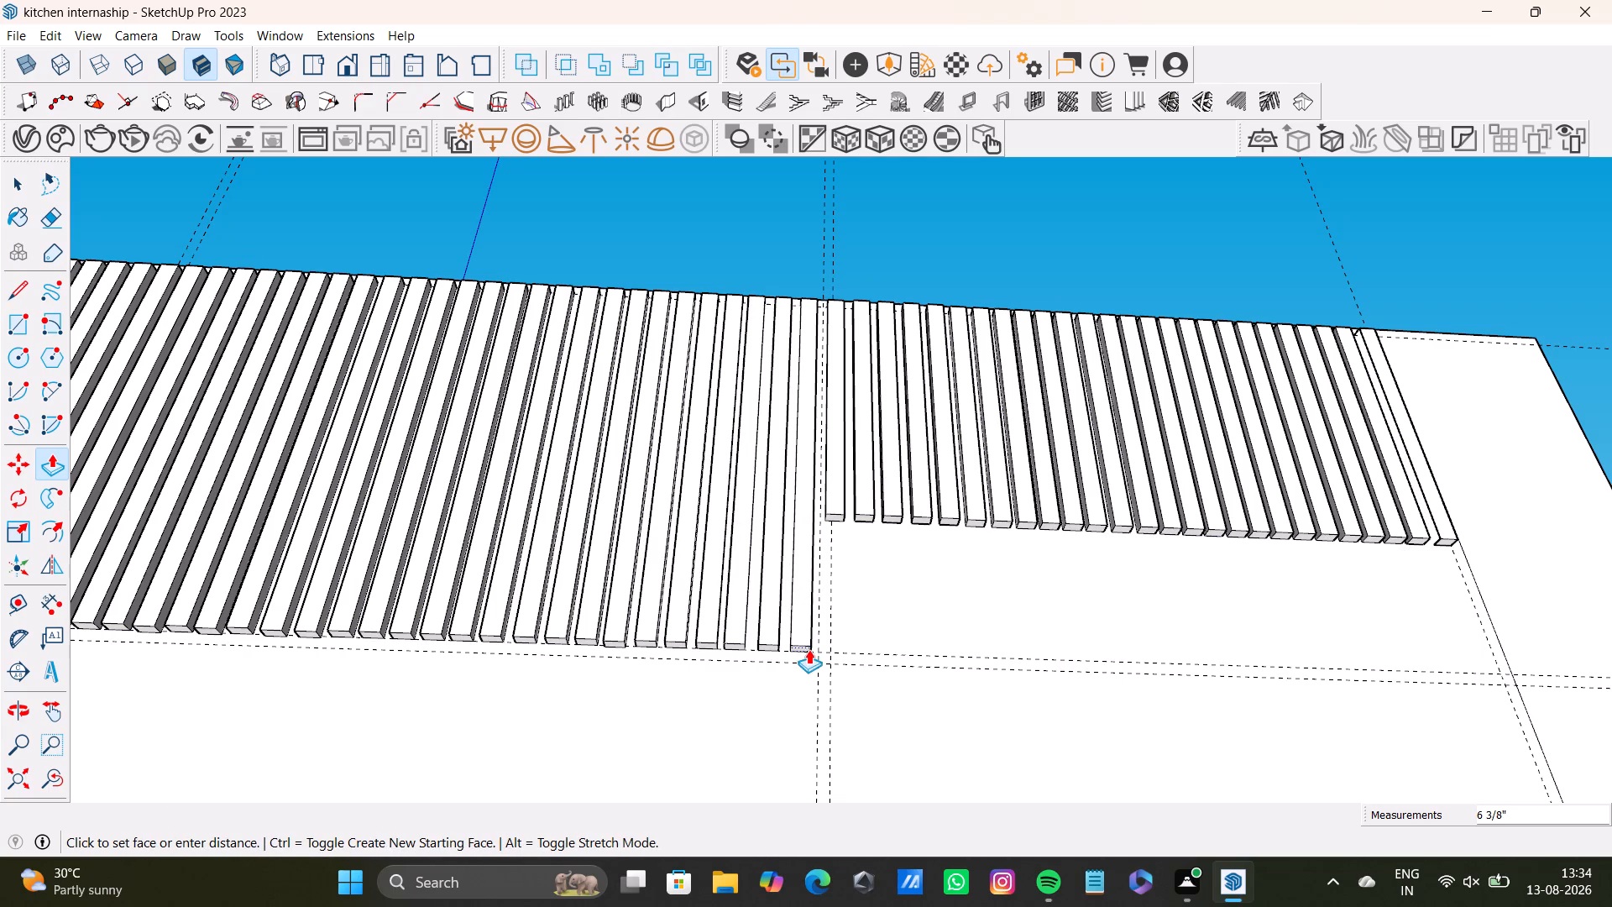
pyautogui.click(809, 649)
pyautogui.click(836, 517)
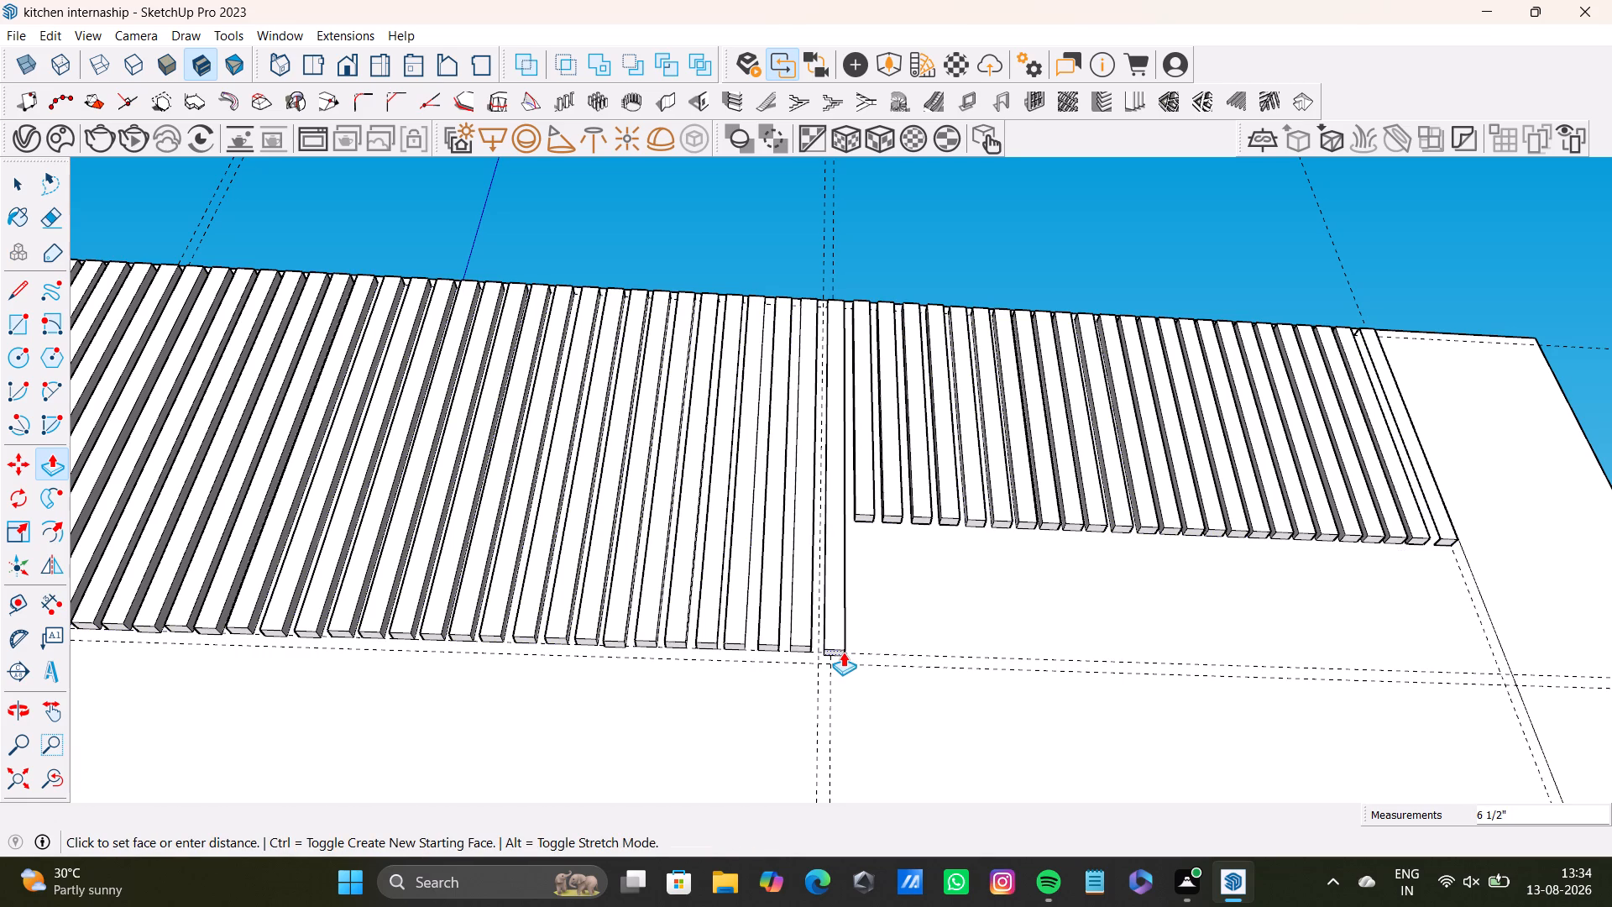
pyautogui.click(842, 649)
pyautogui.click(865, 521)
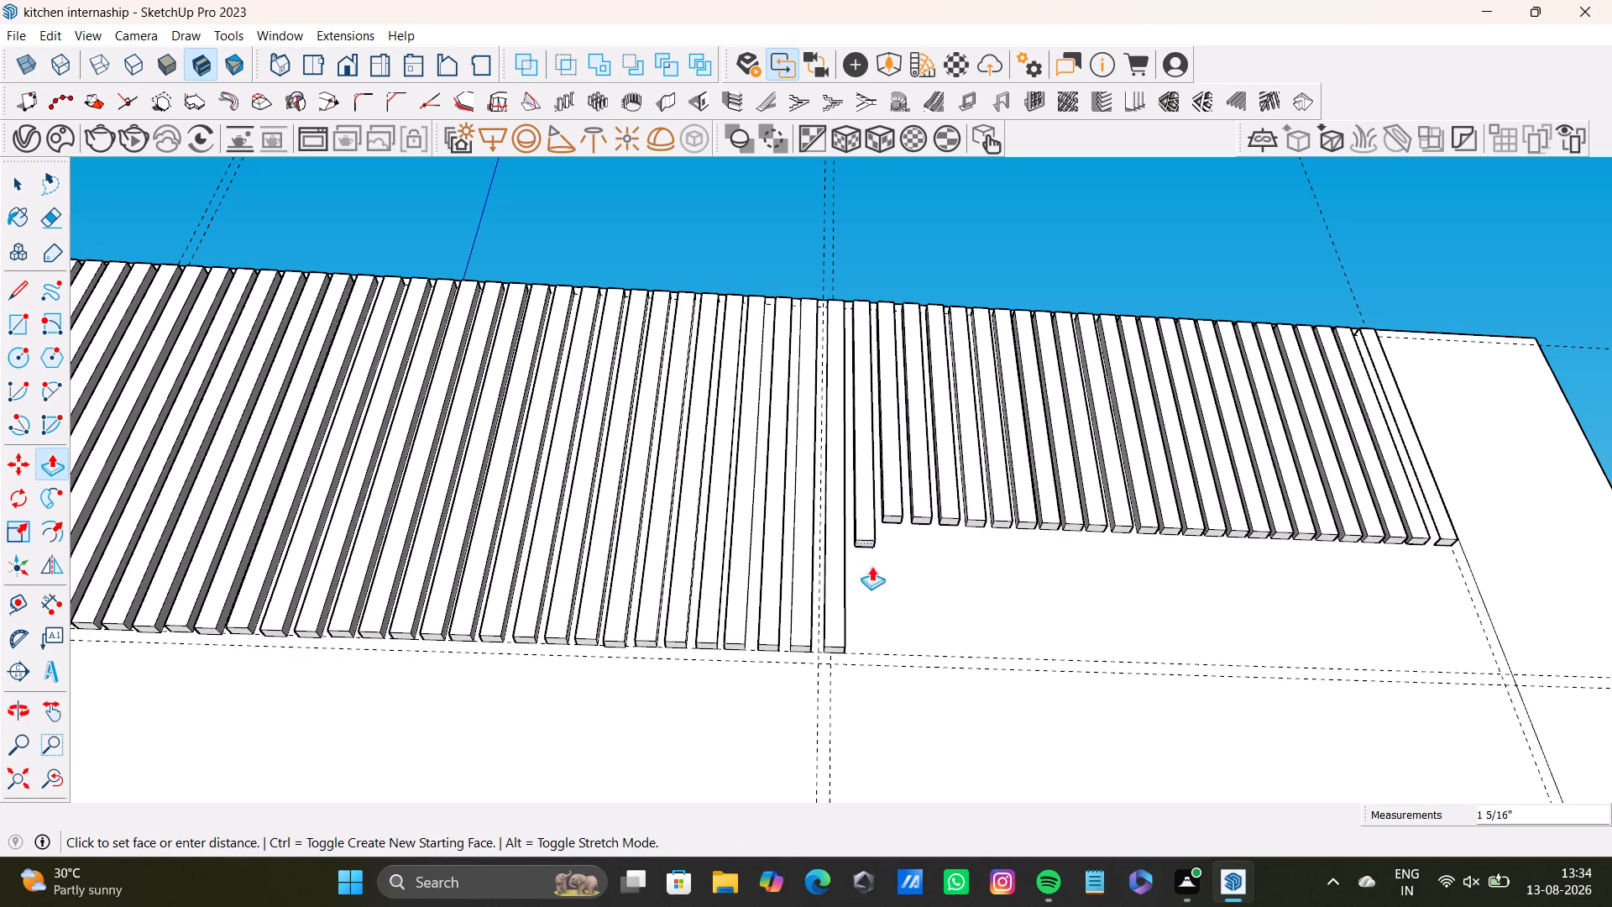
pyautogui.click(867, 653)
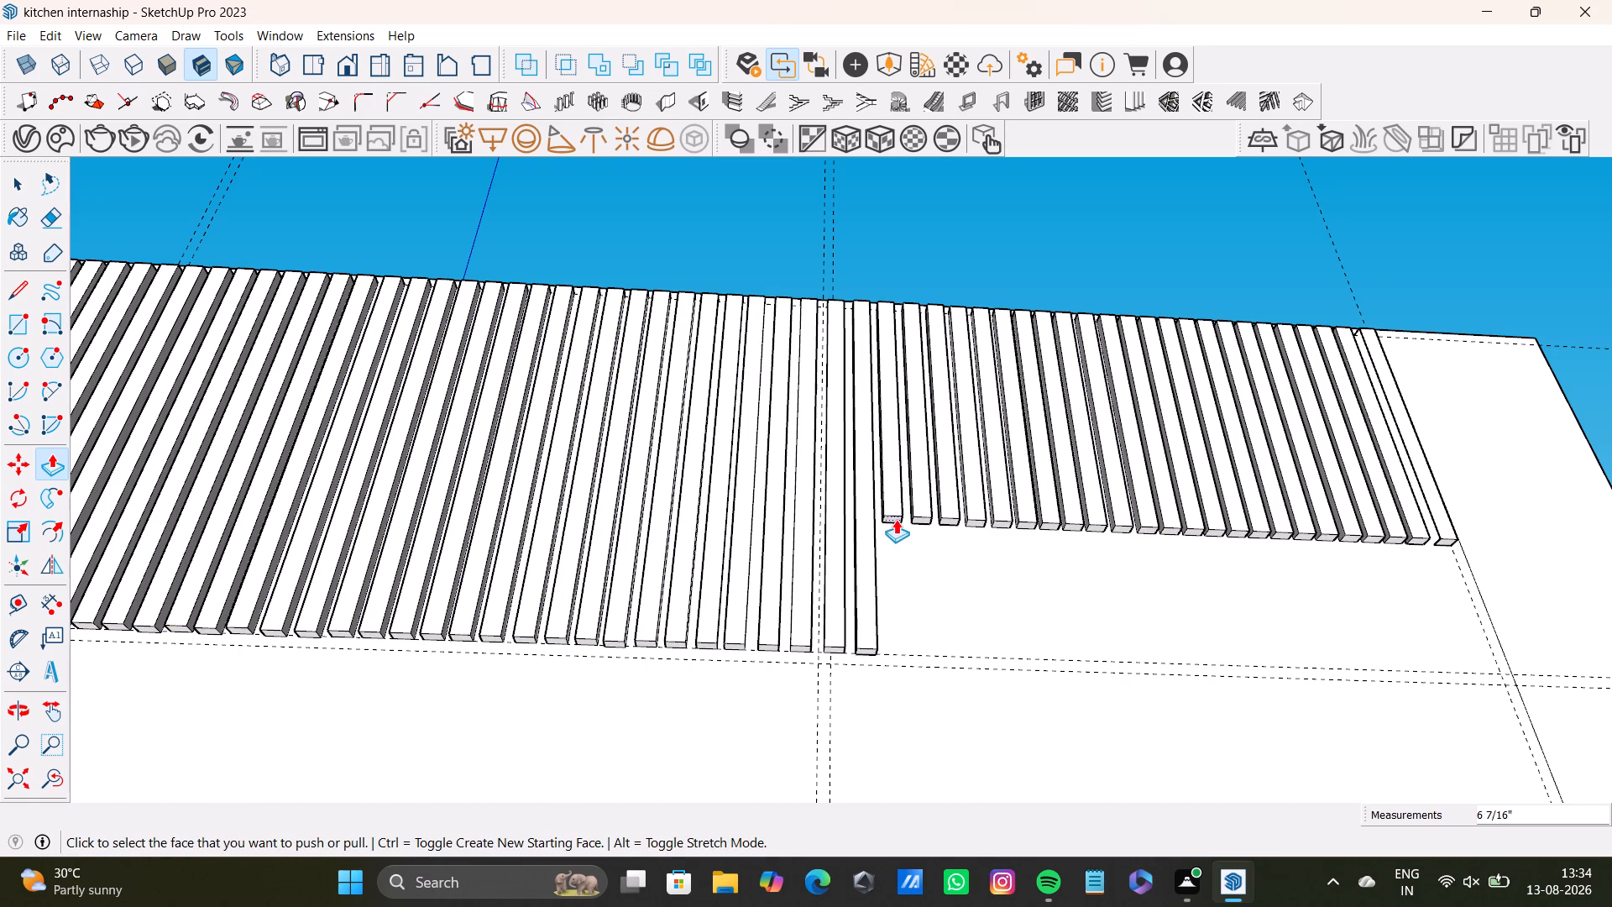
pyautogui.click(894, 519)
pyautogui.click(890, 653)
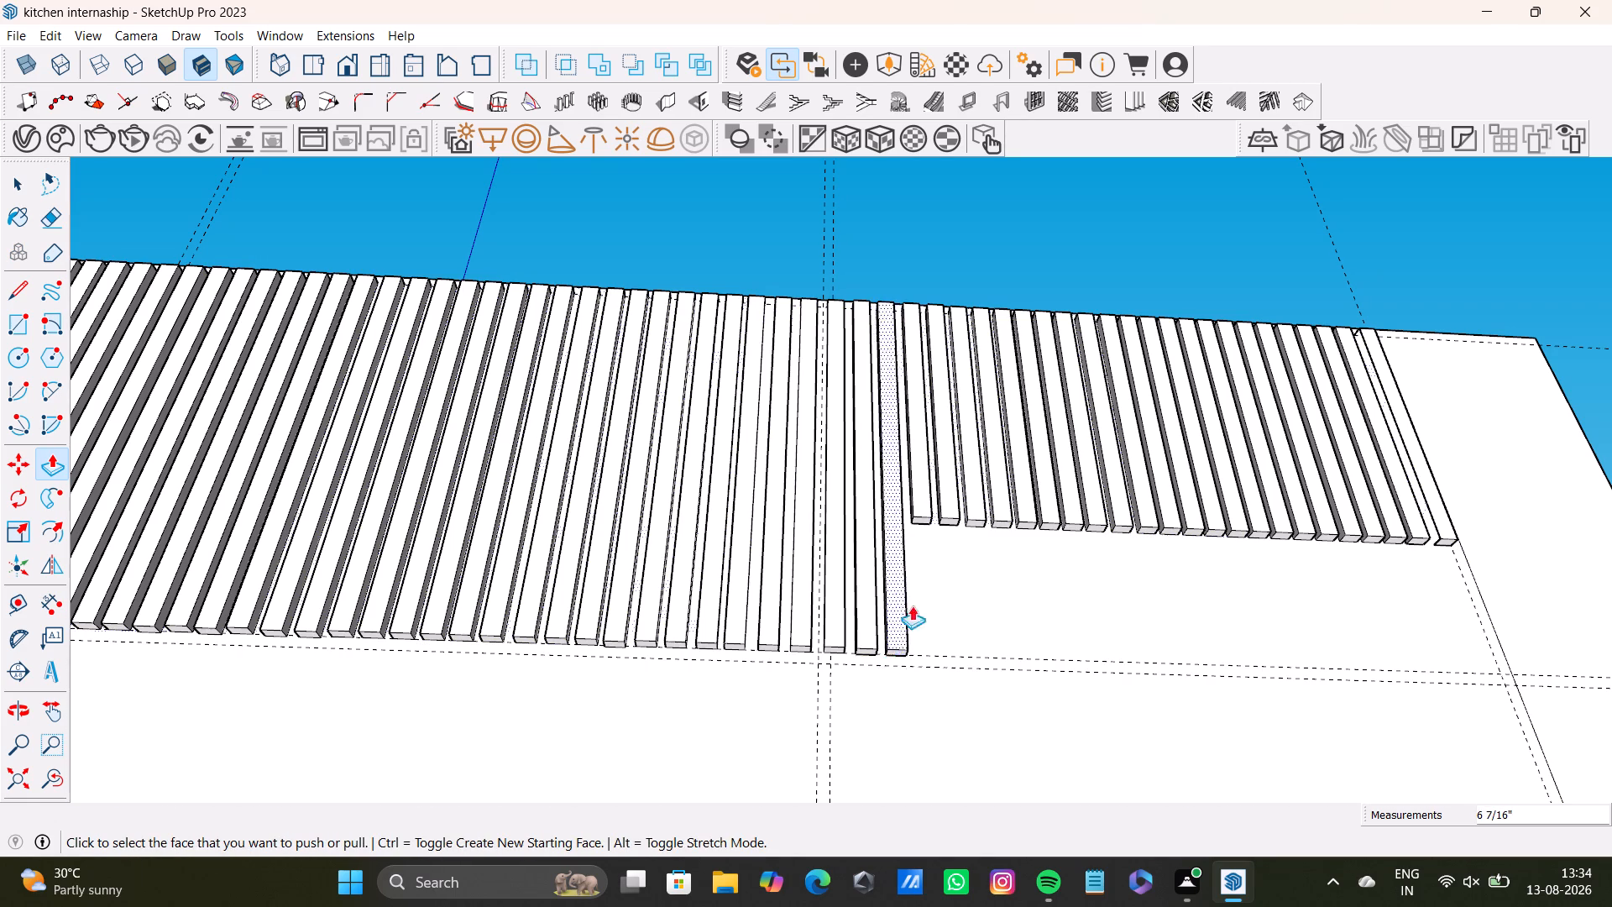
# Extend the seventy-first to seventy-fifth slats down to the upper guide, each by about 6 3/8".
pyautogui.click(923, 522)
pyautogui.click(927, 654)
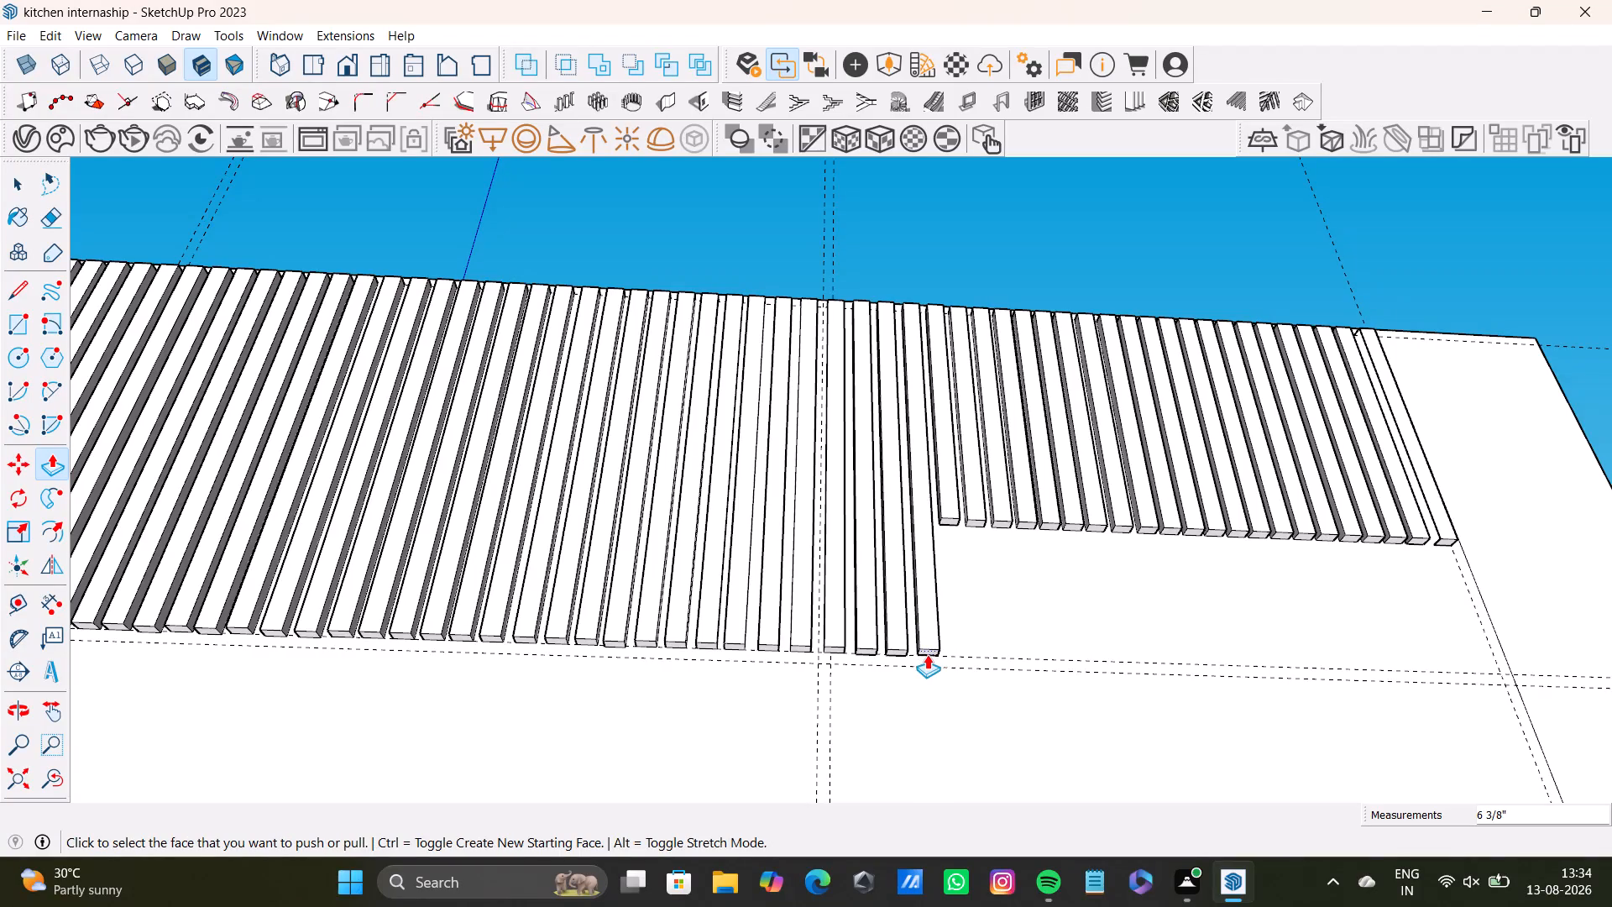
pyautogui.scroll(-2, 997, 448)
pyautogui.keyDown('shift'); pyautogui.moveTo(990, 565); pyautogui.dragTo(809, 507, button='middle'); pyautogui.keyUp('shift')
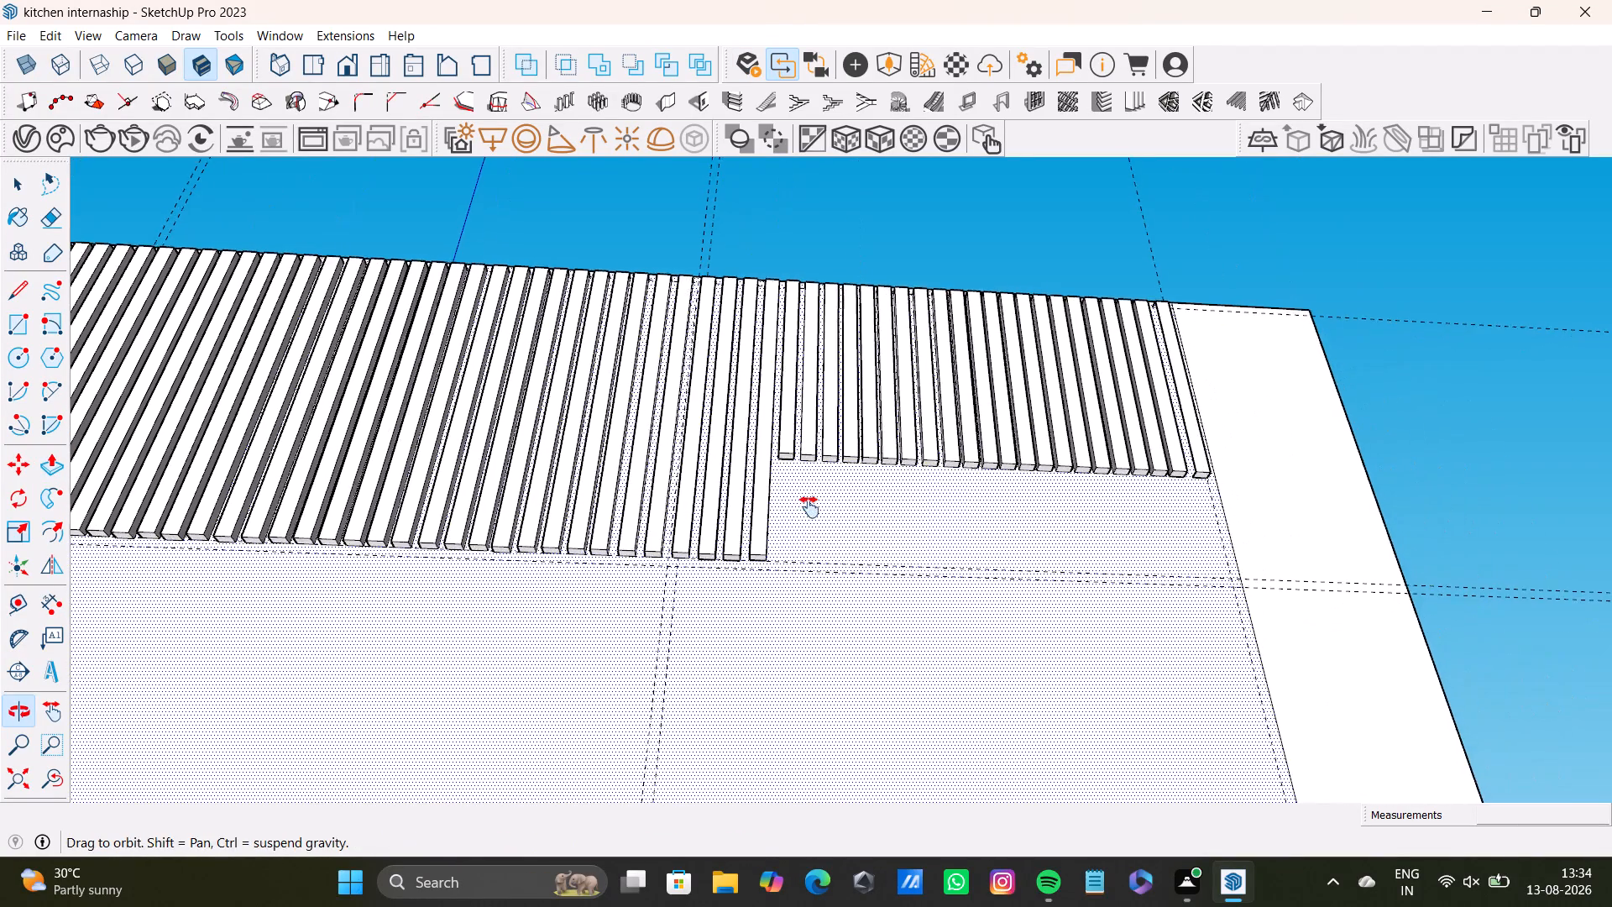
pyautogui.keyDown('shift'); pyautogui.moveTo(809, 507); pyautogui.dragTo(809, 505, button='middle'); pyautogui.keyUp('shift')
pyautogui.scroll(6, 768, 474)
pyautogui.click(786, 444)
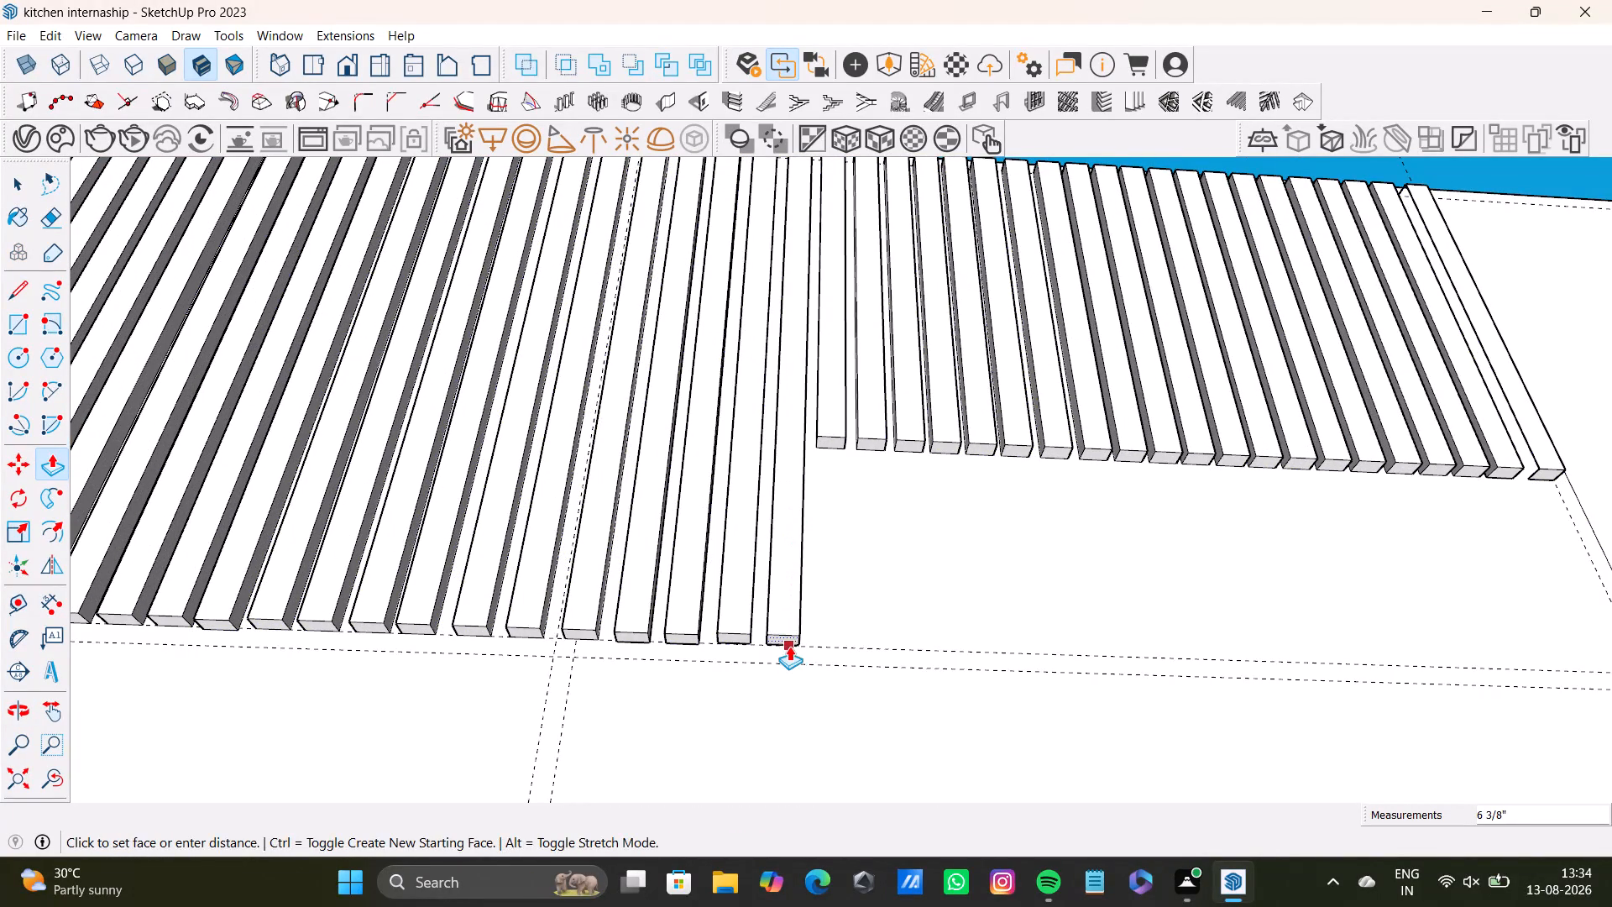
pyautogui.click(789, 646)
pyautogui.click(830, 441)
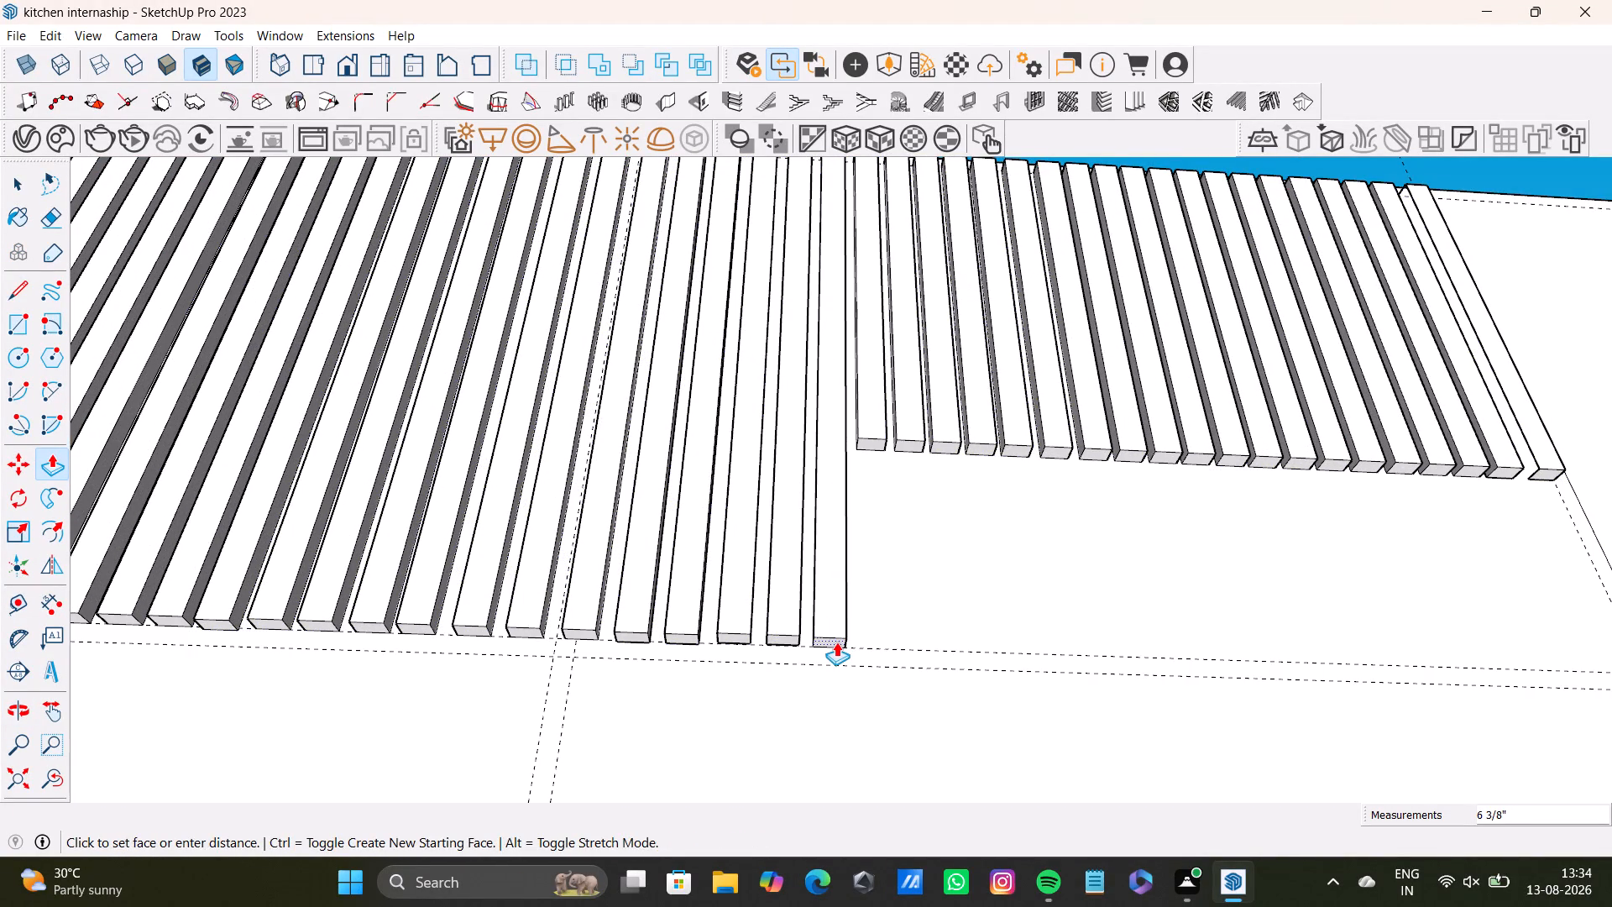
pyautogui.click(836, 642)
pyautogui.click(869, 446)
pyautogui.click(879, 646)
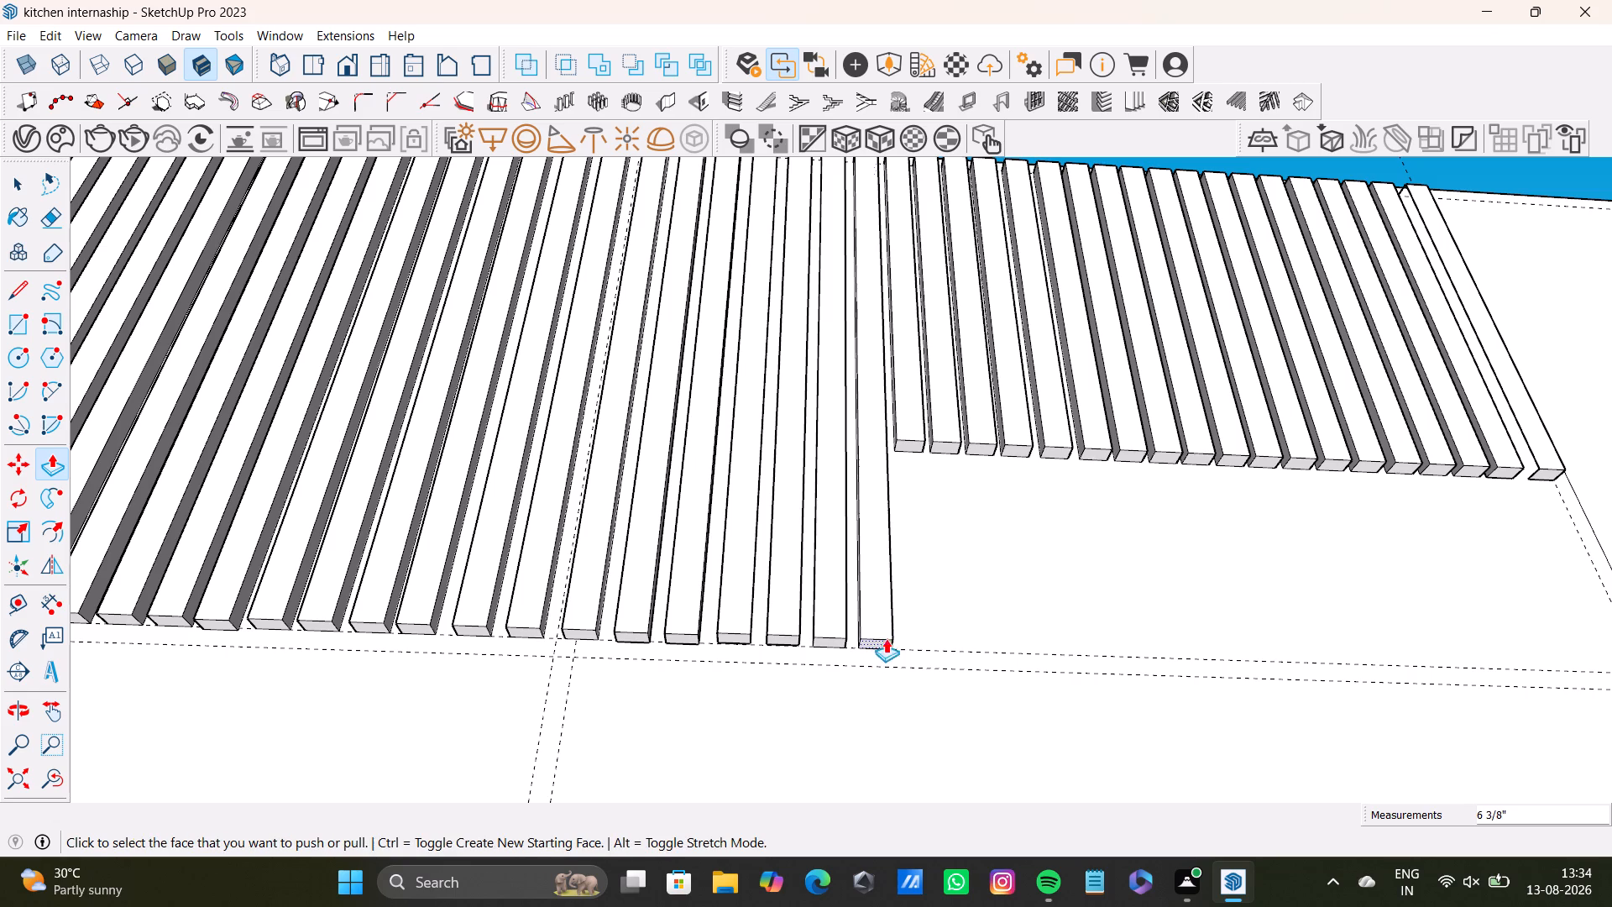
pyautogui.click(911, 447)
pyautogui.click(919, 646)
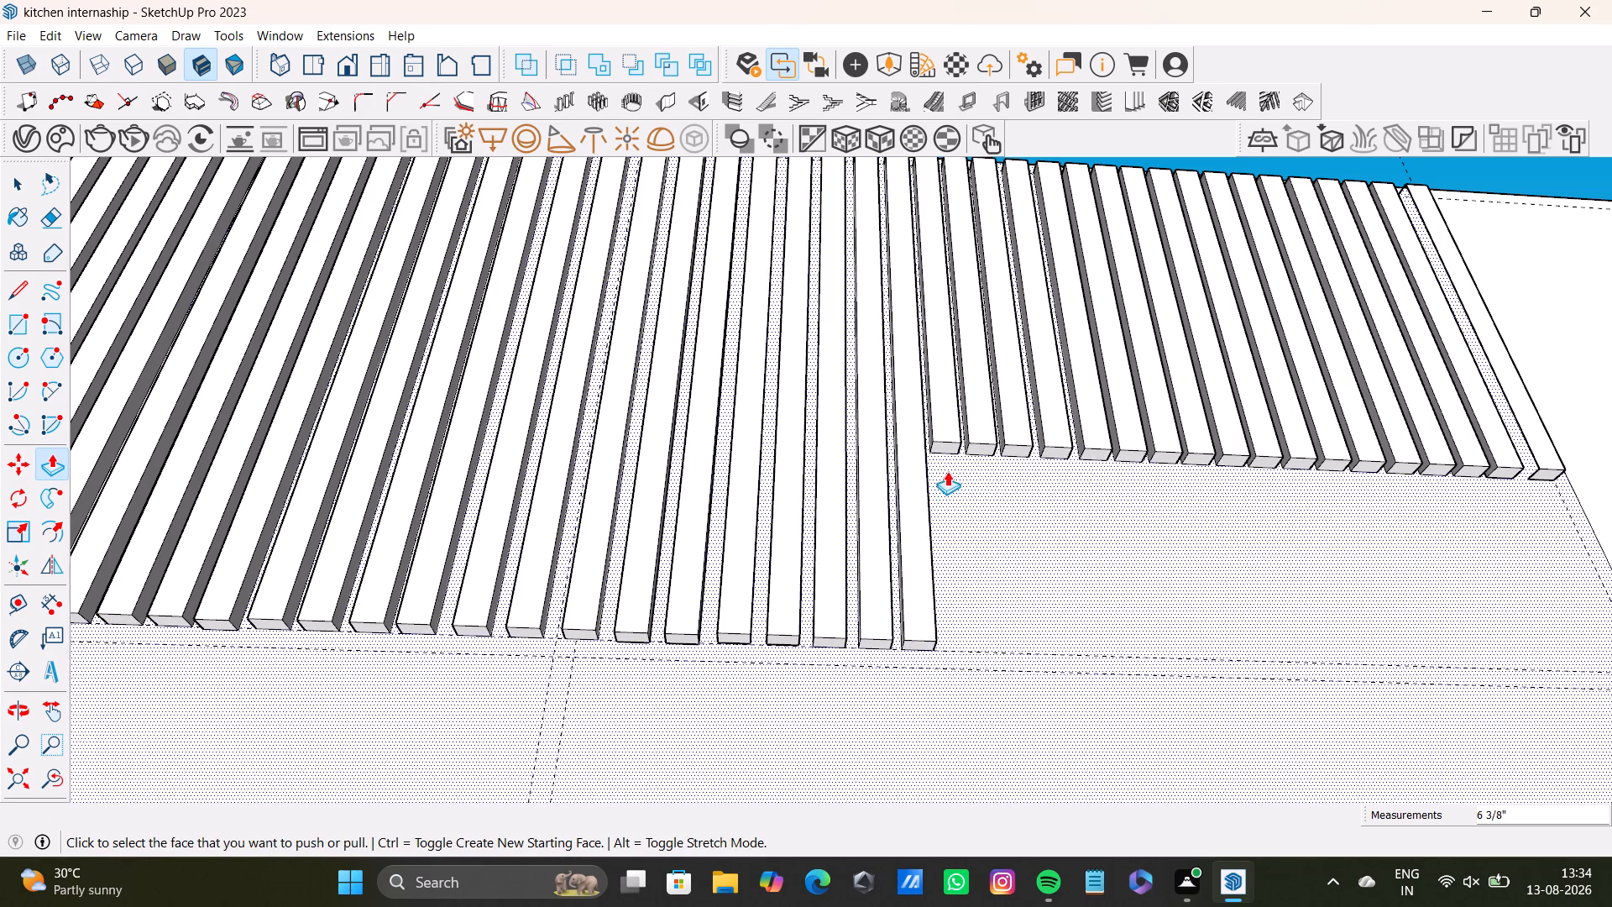
# Extend the seventy-sixth and seventy-seventh slats about 6 7/16" and the seventy-eighth to eightieth about 6 3/8" down to the upper guide.
pyautogui.click(949, 444)
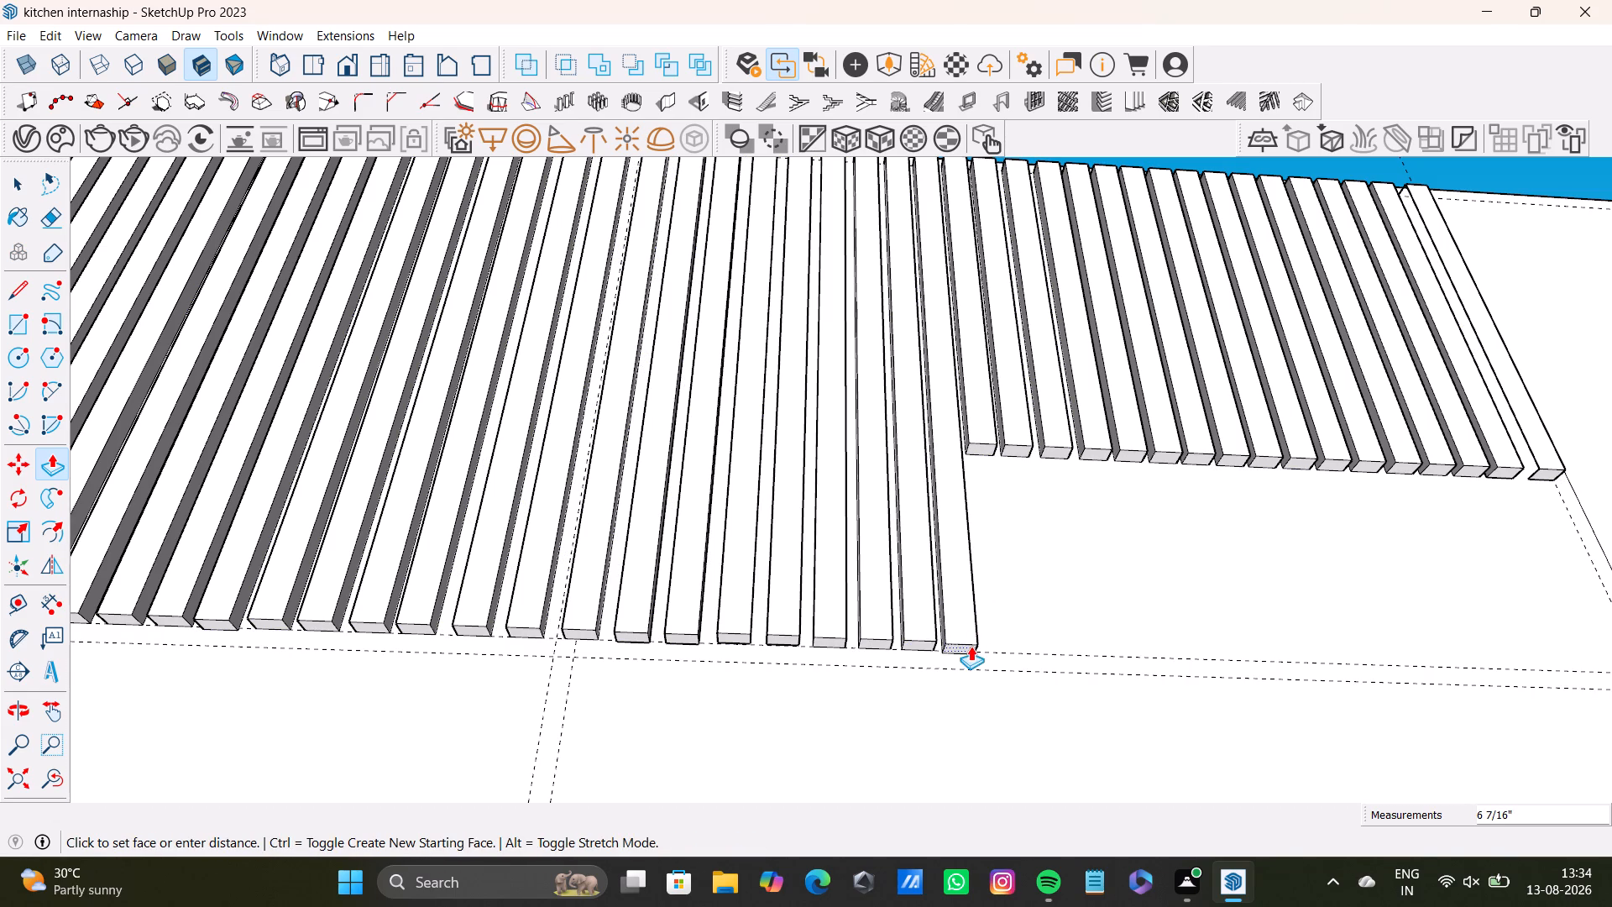
pyautogui.click(971, 646)
pyautogui.click(981, 448)
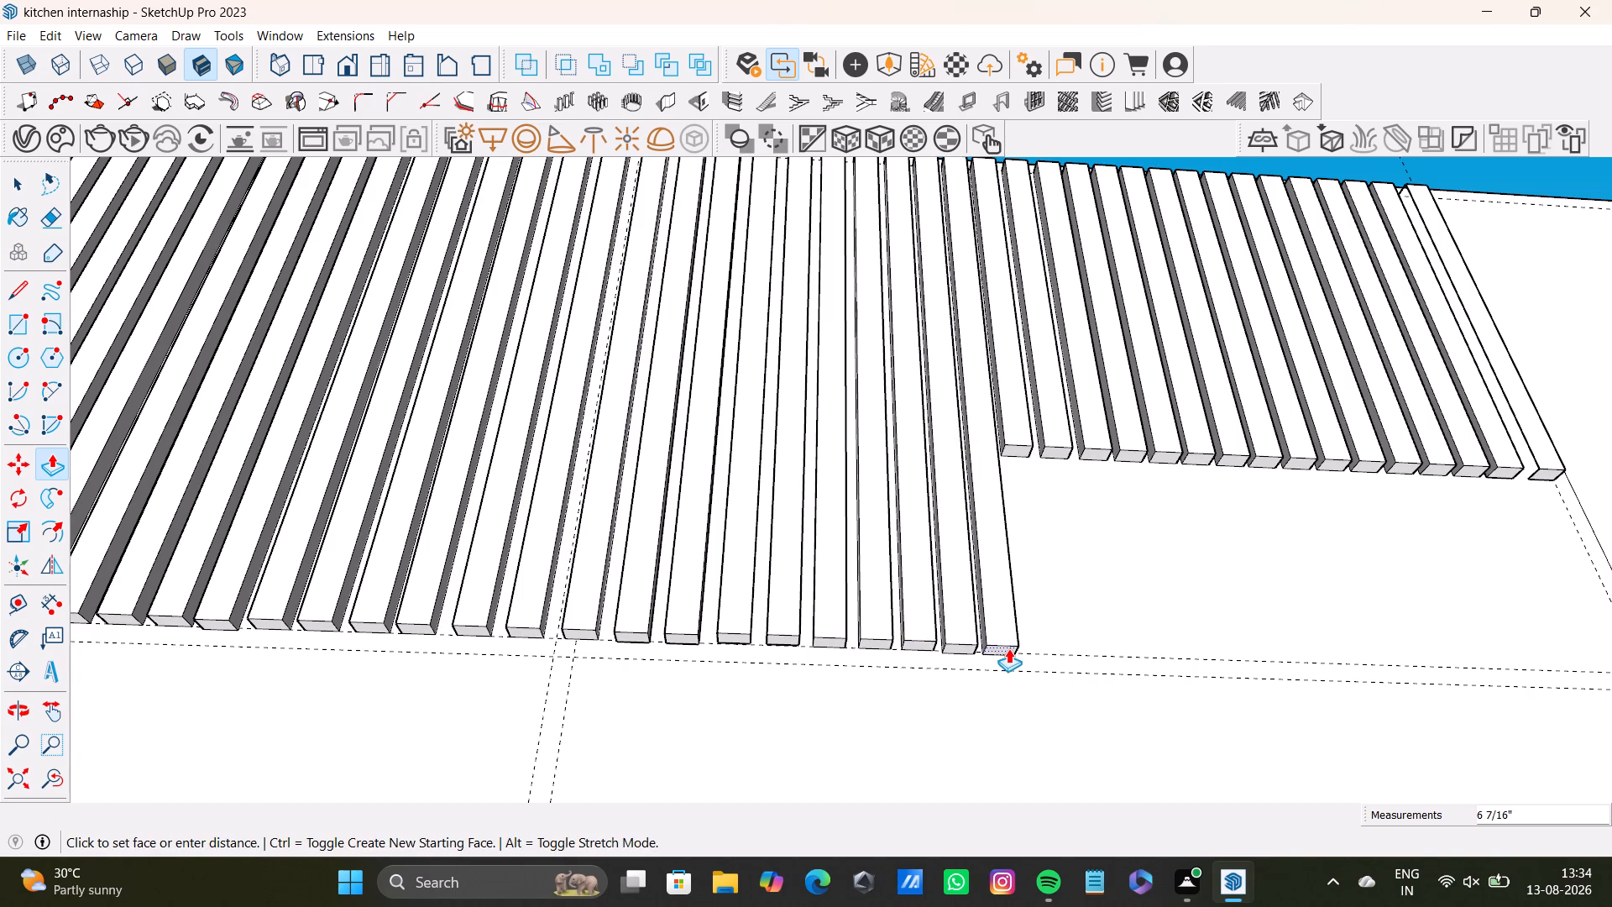
pyautogui.click(1008, 648)
pyautogui.click(1023, 454)
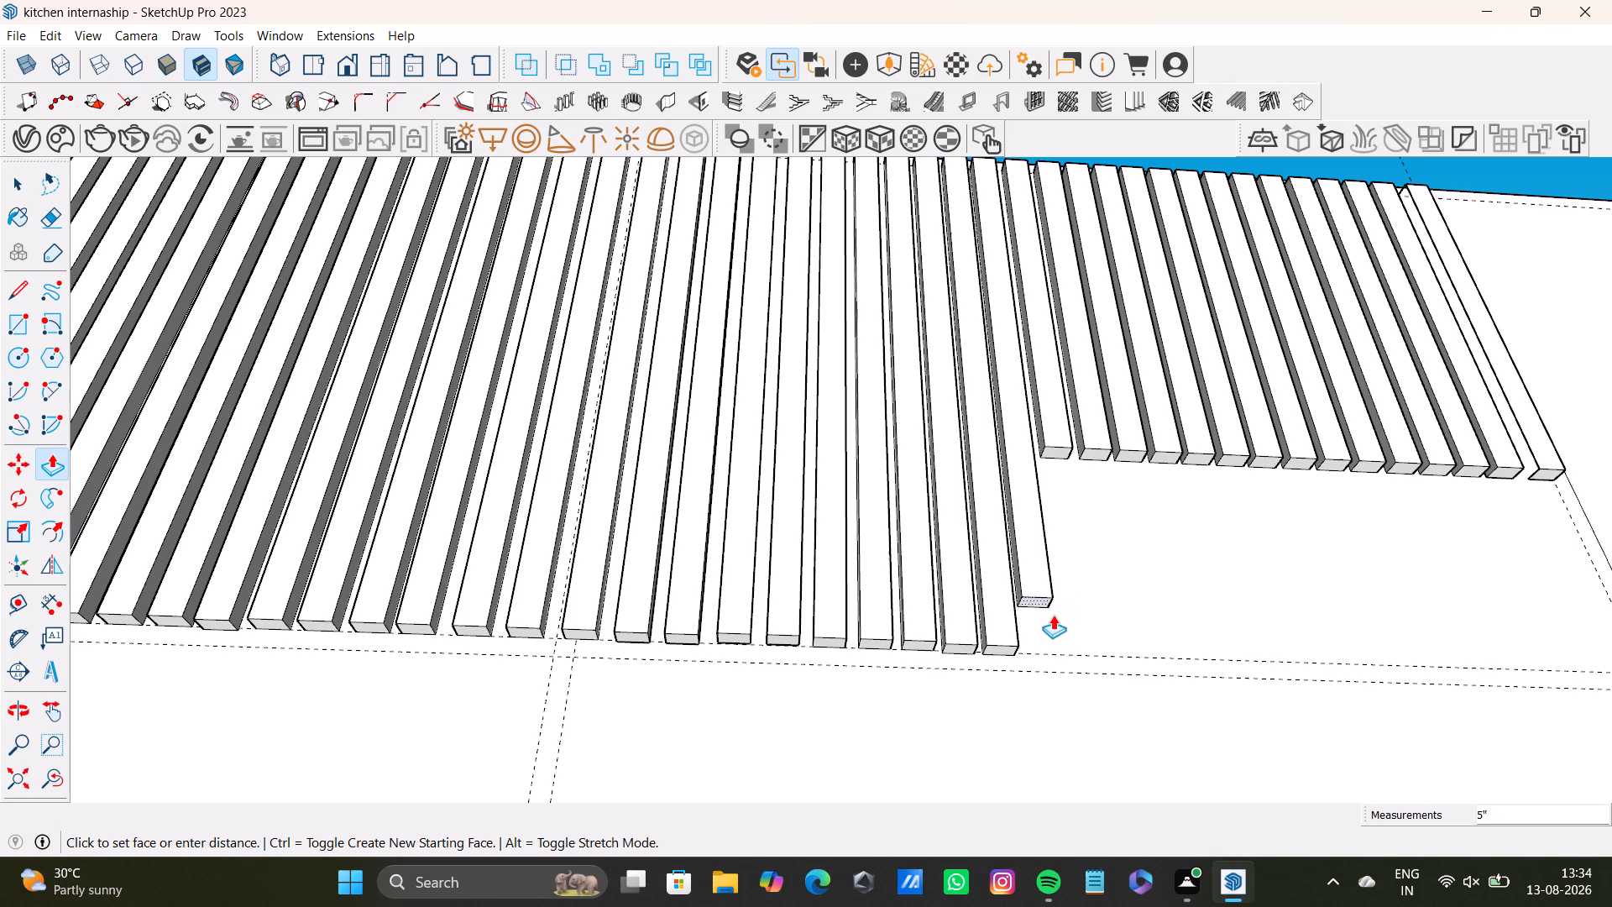
pyautogui.click(1053, 652)
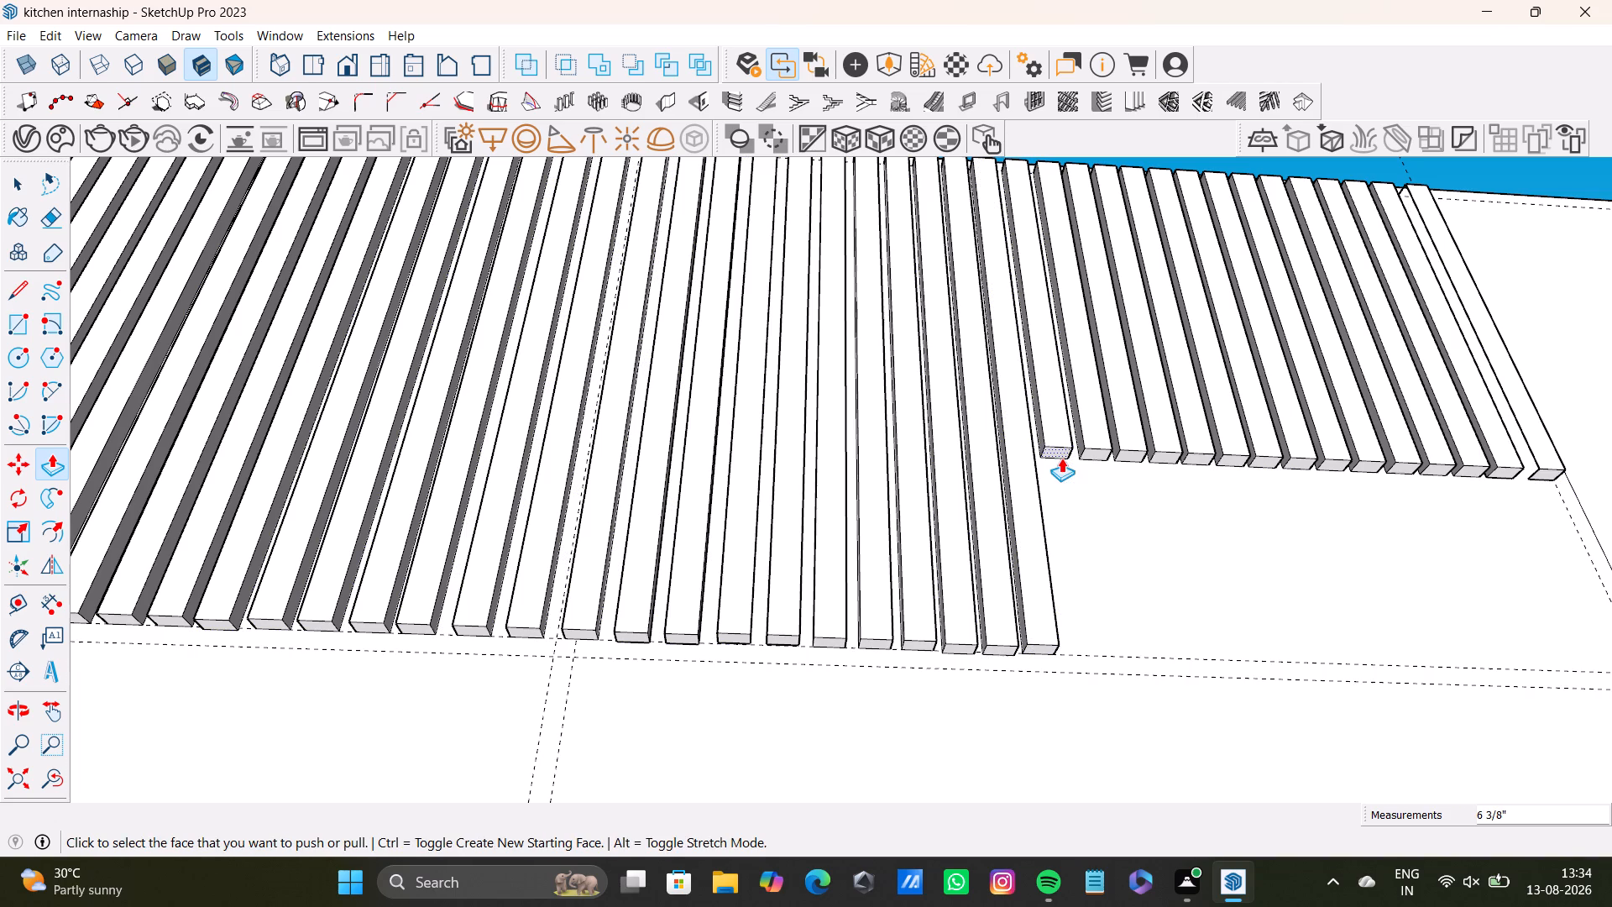
pyautogui.click(1061, 458)
pyautogui.click(1065, 653)
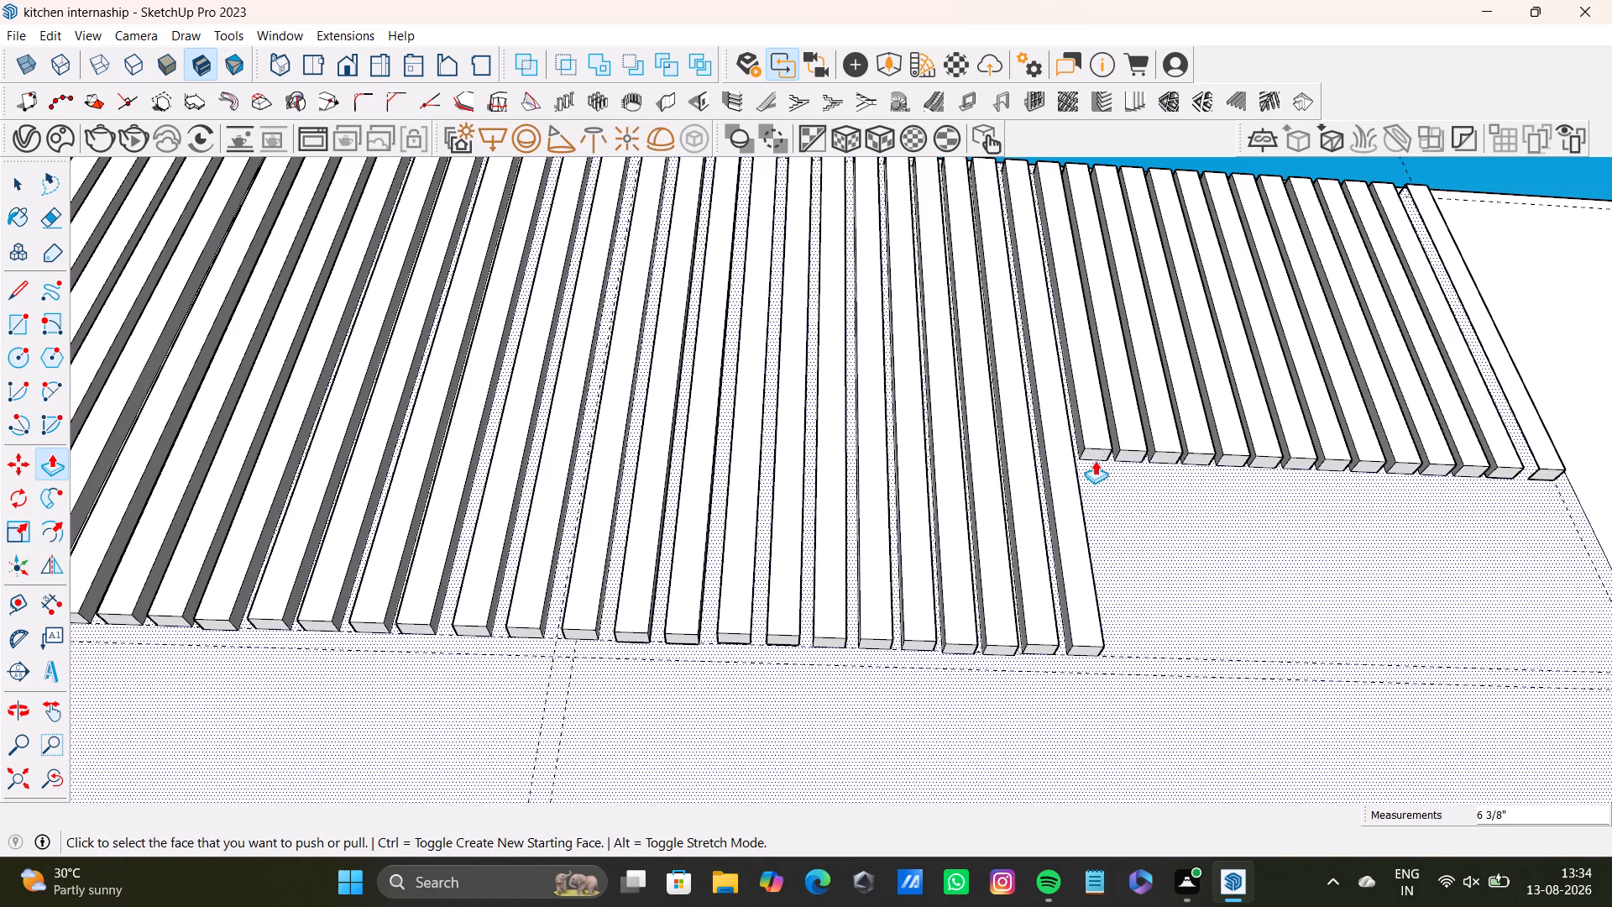
pyautogui.click(1097, 458)
pyautogui.click(1128, 655)
# Extend the eighty-first, eighty-second and eighty-third slats down to the upper guide, the last two by about 6 7/16".
pyautogui.scroll(-2, 1126, 590)
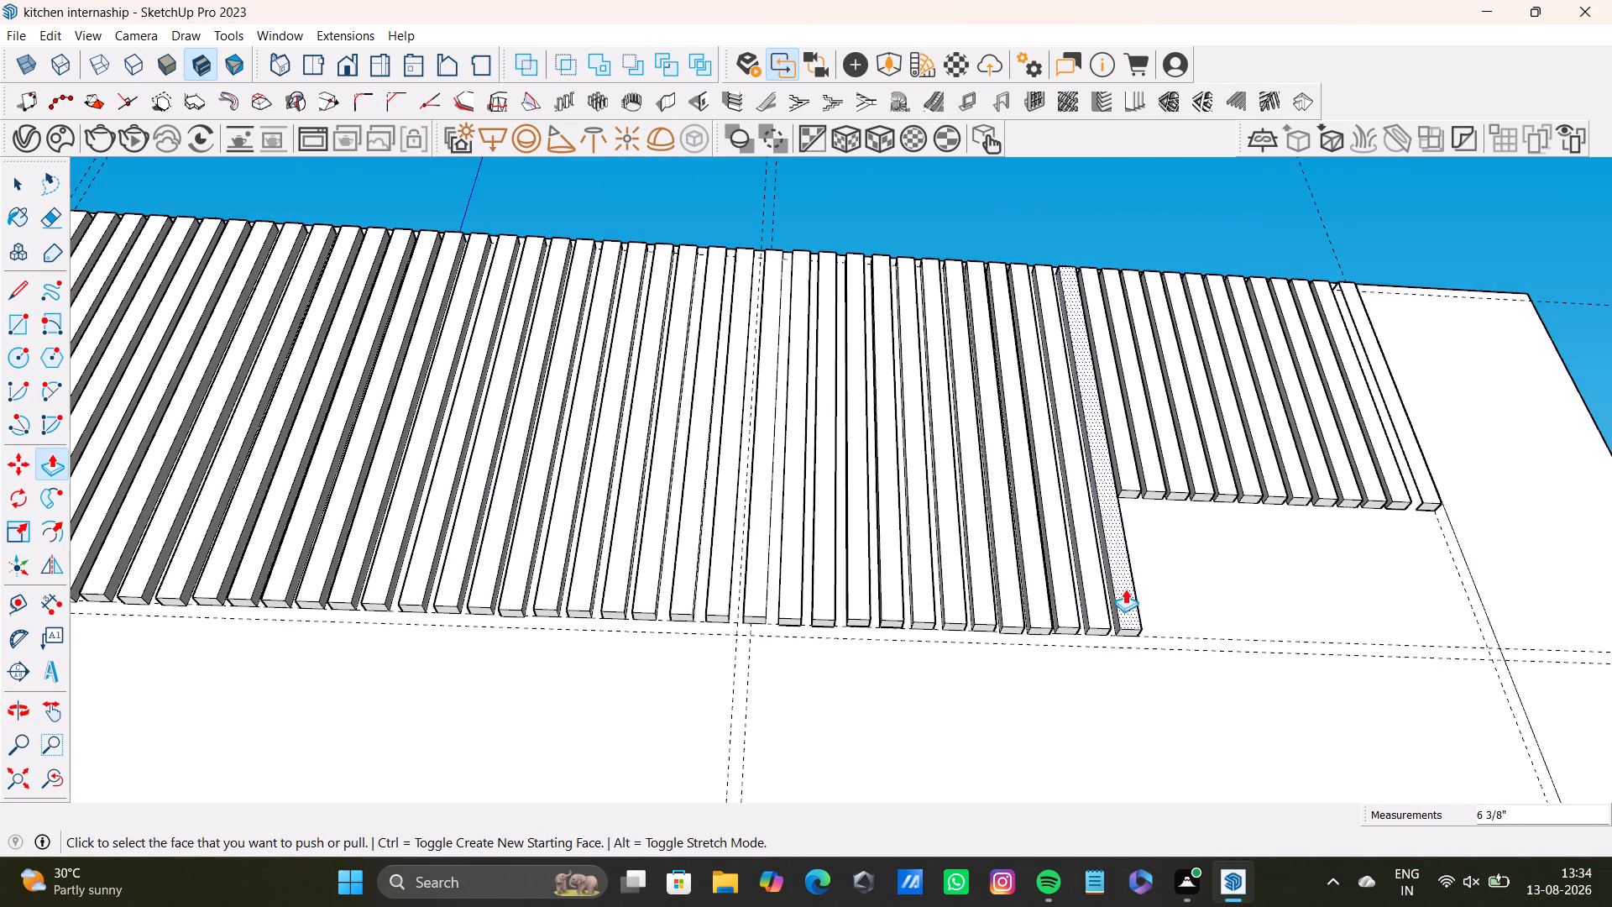
pyautogui.scroll(-3, 1125, 589)
pyautogui.keyDown('shift'); pyautogui.moveTo(1128, 582); pyautogui.dragTo(842, 522, button='middle'); pyautogui.keyUp('shift')
pyautogui.scroll(3, 855, 476)
pyautogui.click(869, 431)
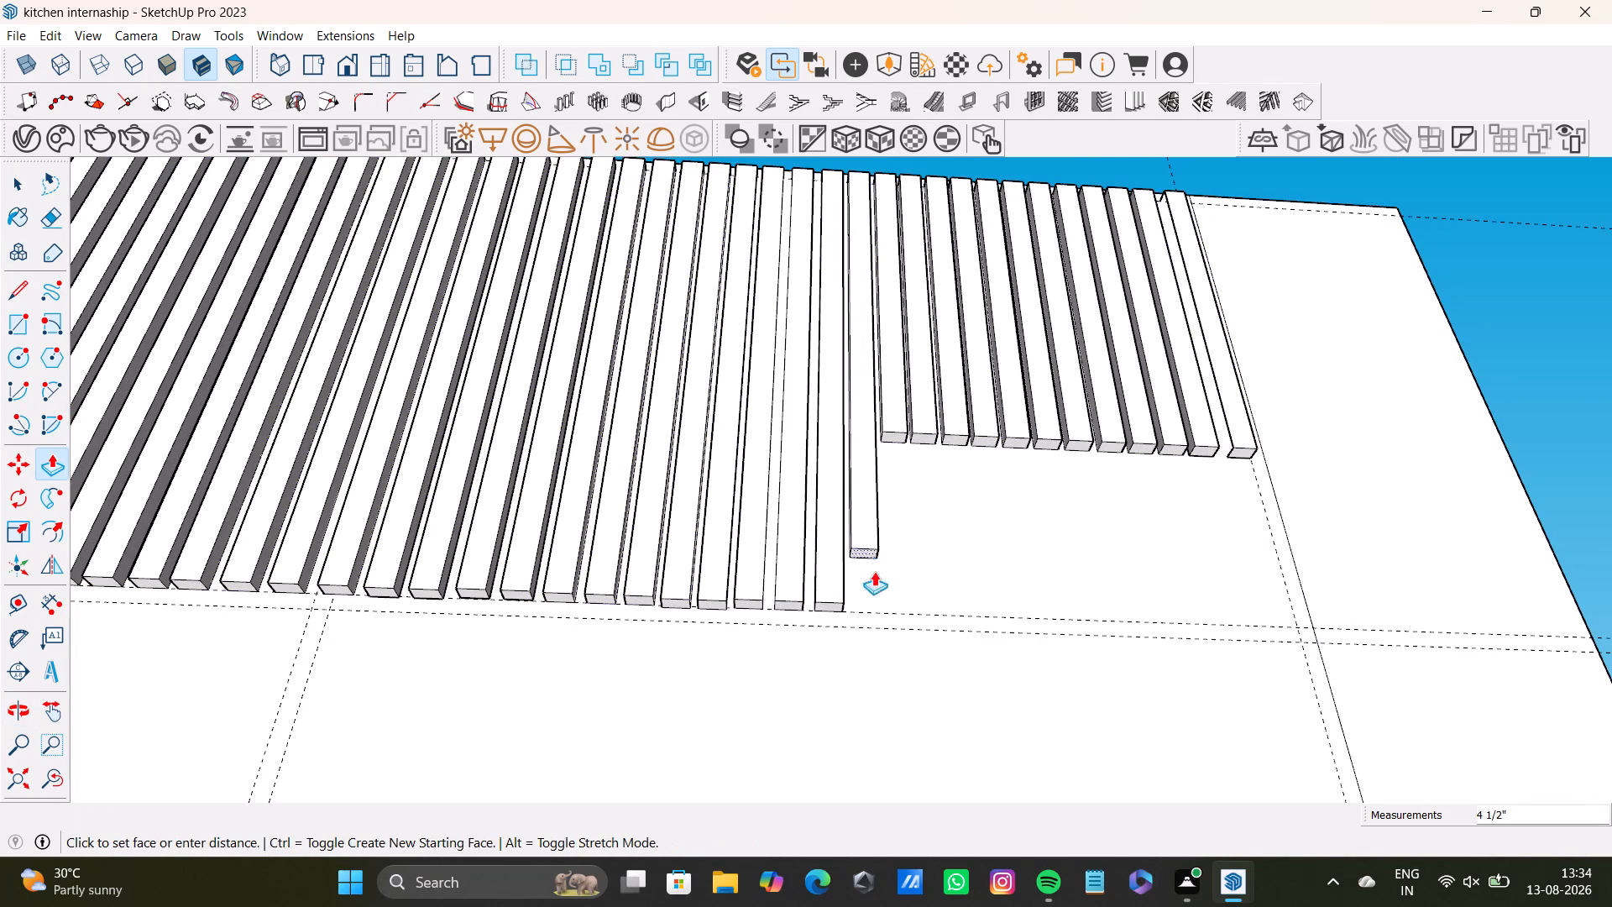
pyautogui.click(874, 605)
pyautogui.click(897, 436)
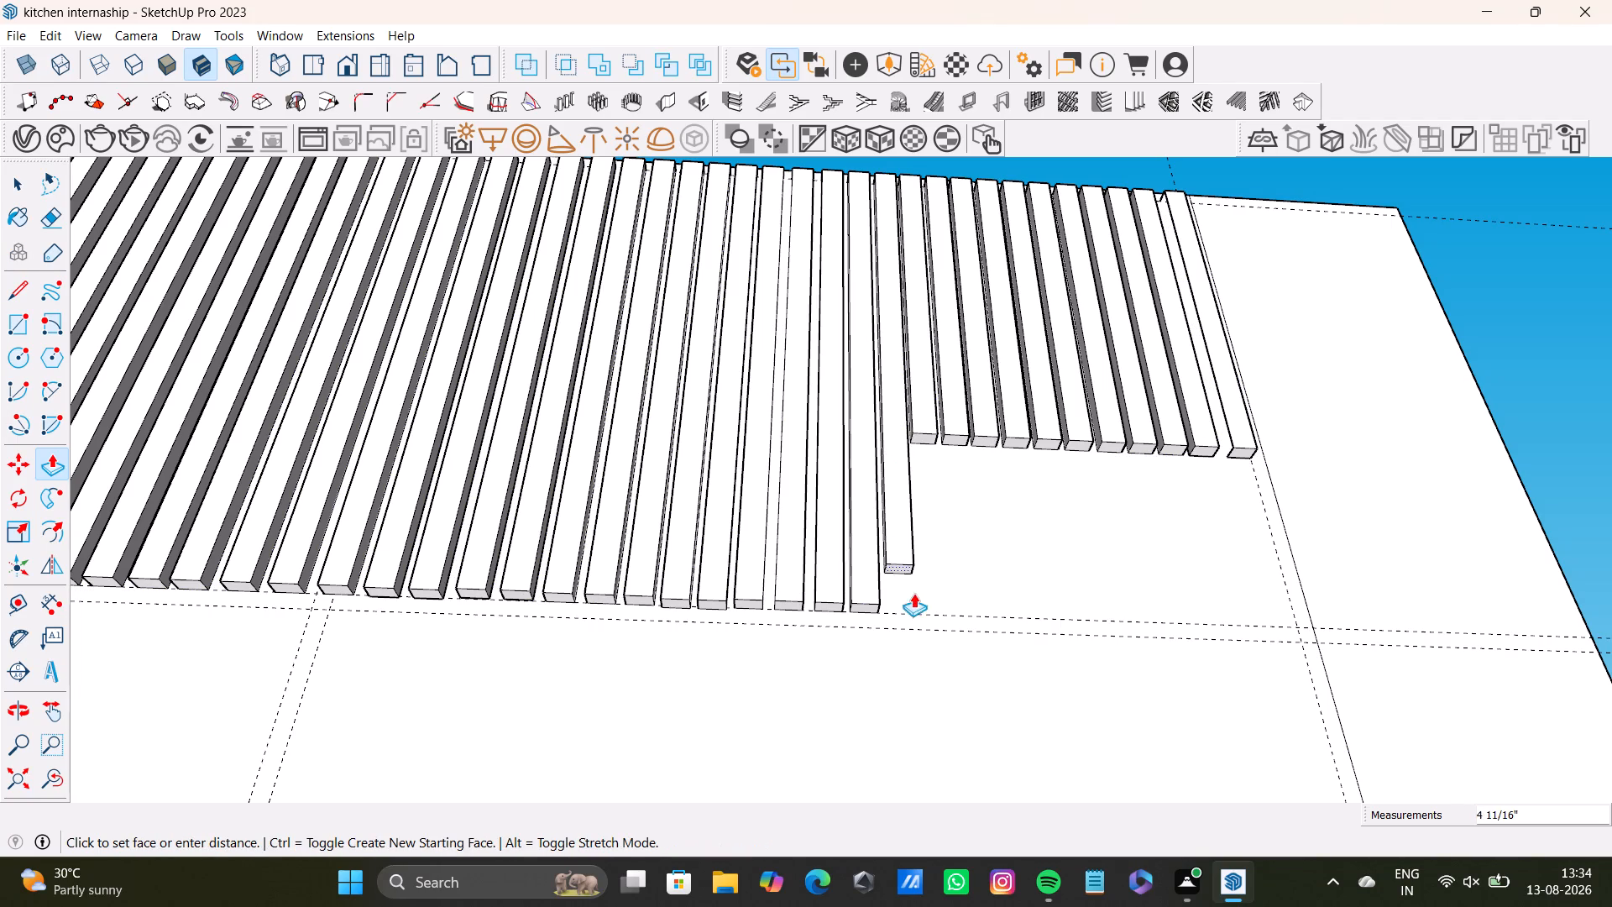
pyautogui.click(914, 610)
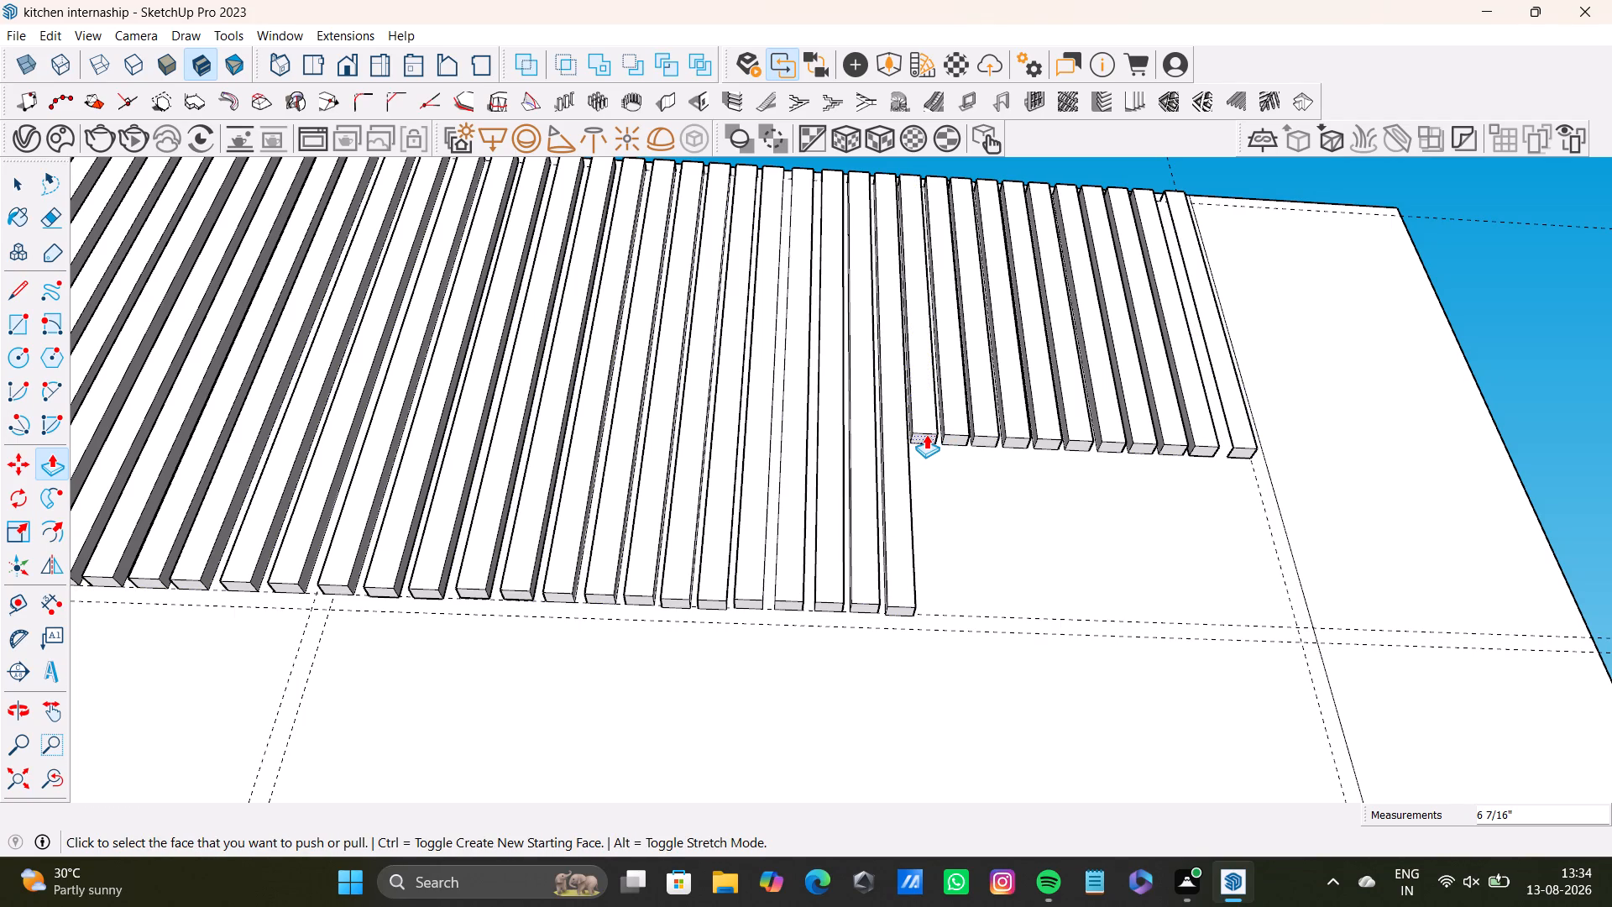
pyautogui.click(926, 434)
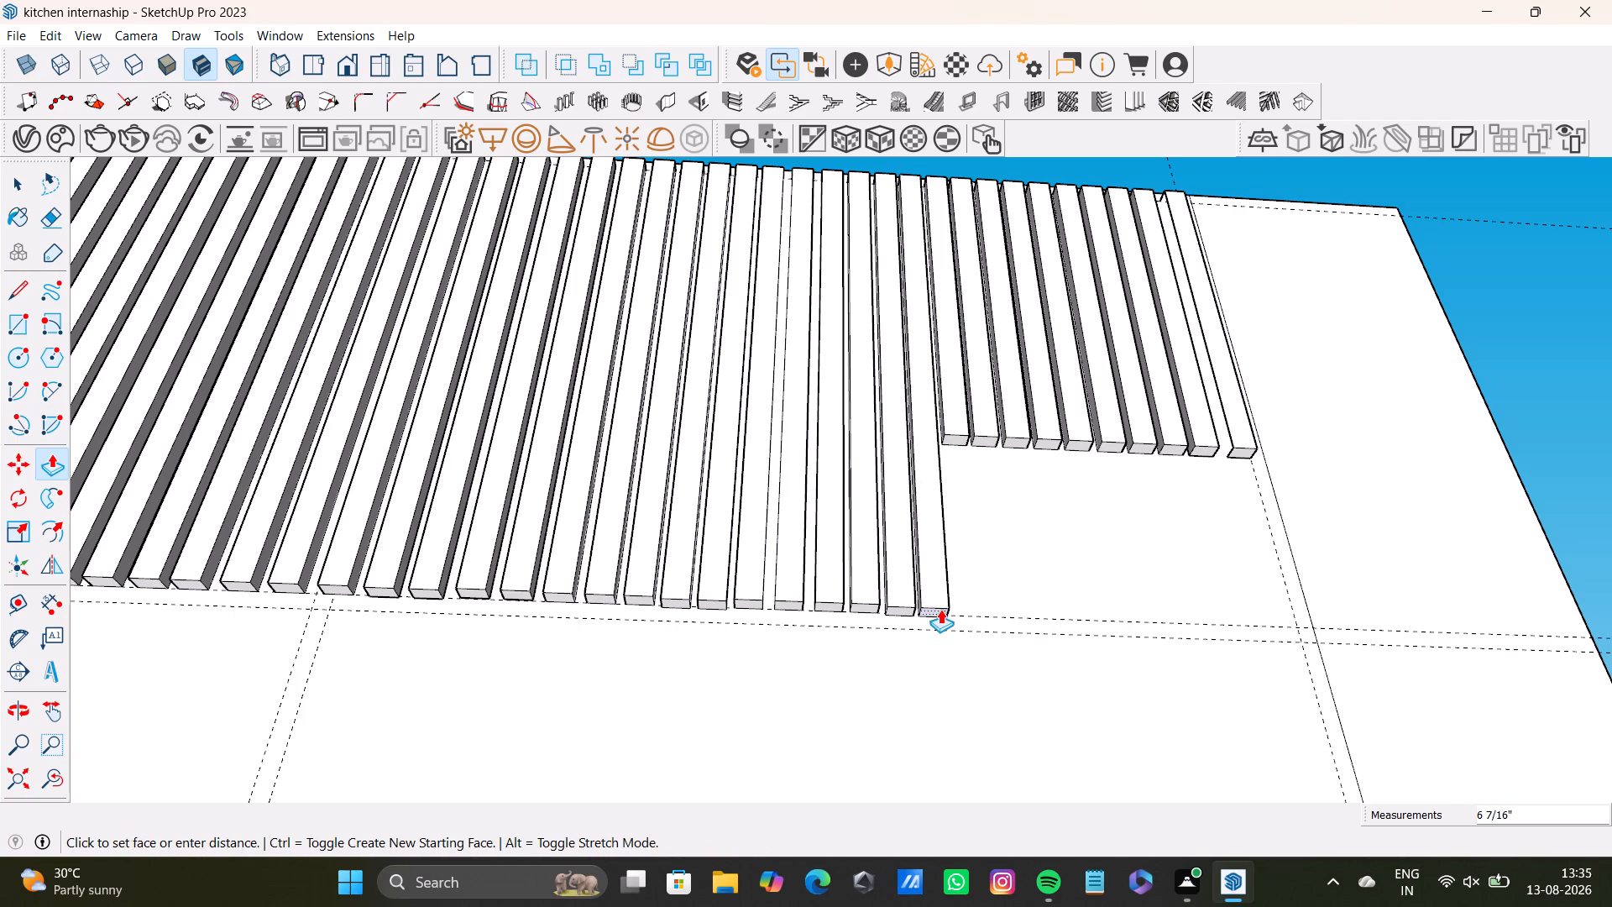
pyautogui.click(940, 609)
# Extend the eighty-fourth to eighty-seventh slats down to the upper guide, the eighty-fourth by about 6 5/16" and the eighty-seventh by about 6 7/16".
pyautogui.click(966, 443)
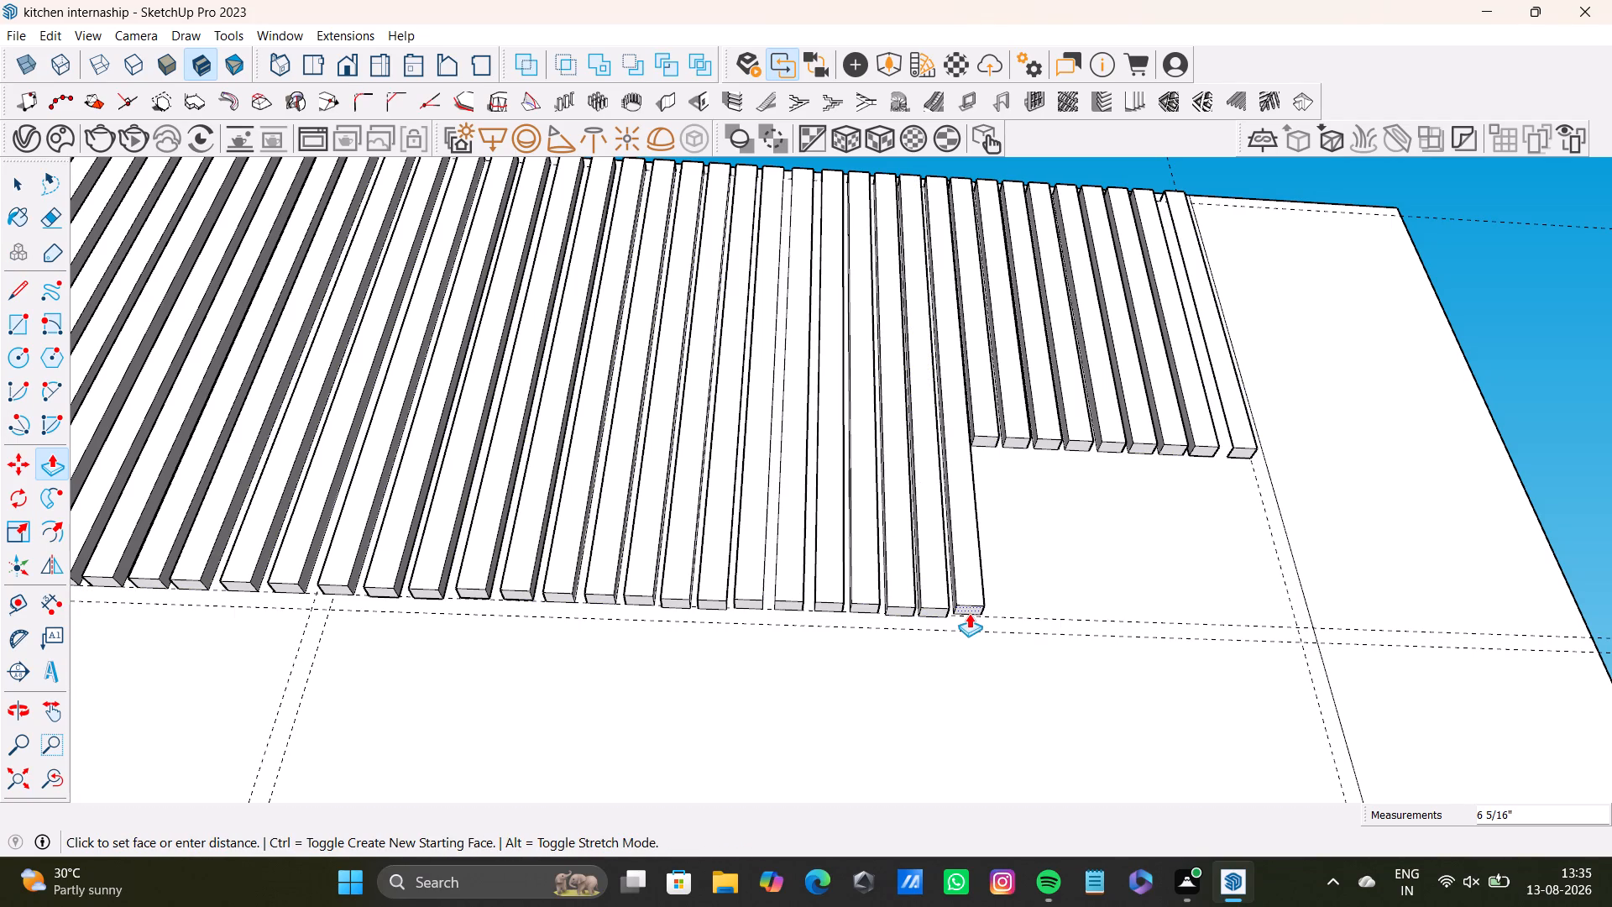
pyautogui.click(969, 615)
pyautogui.click(987, 439)
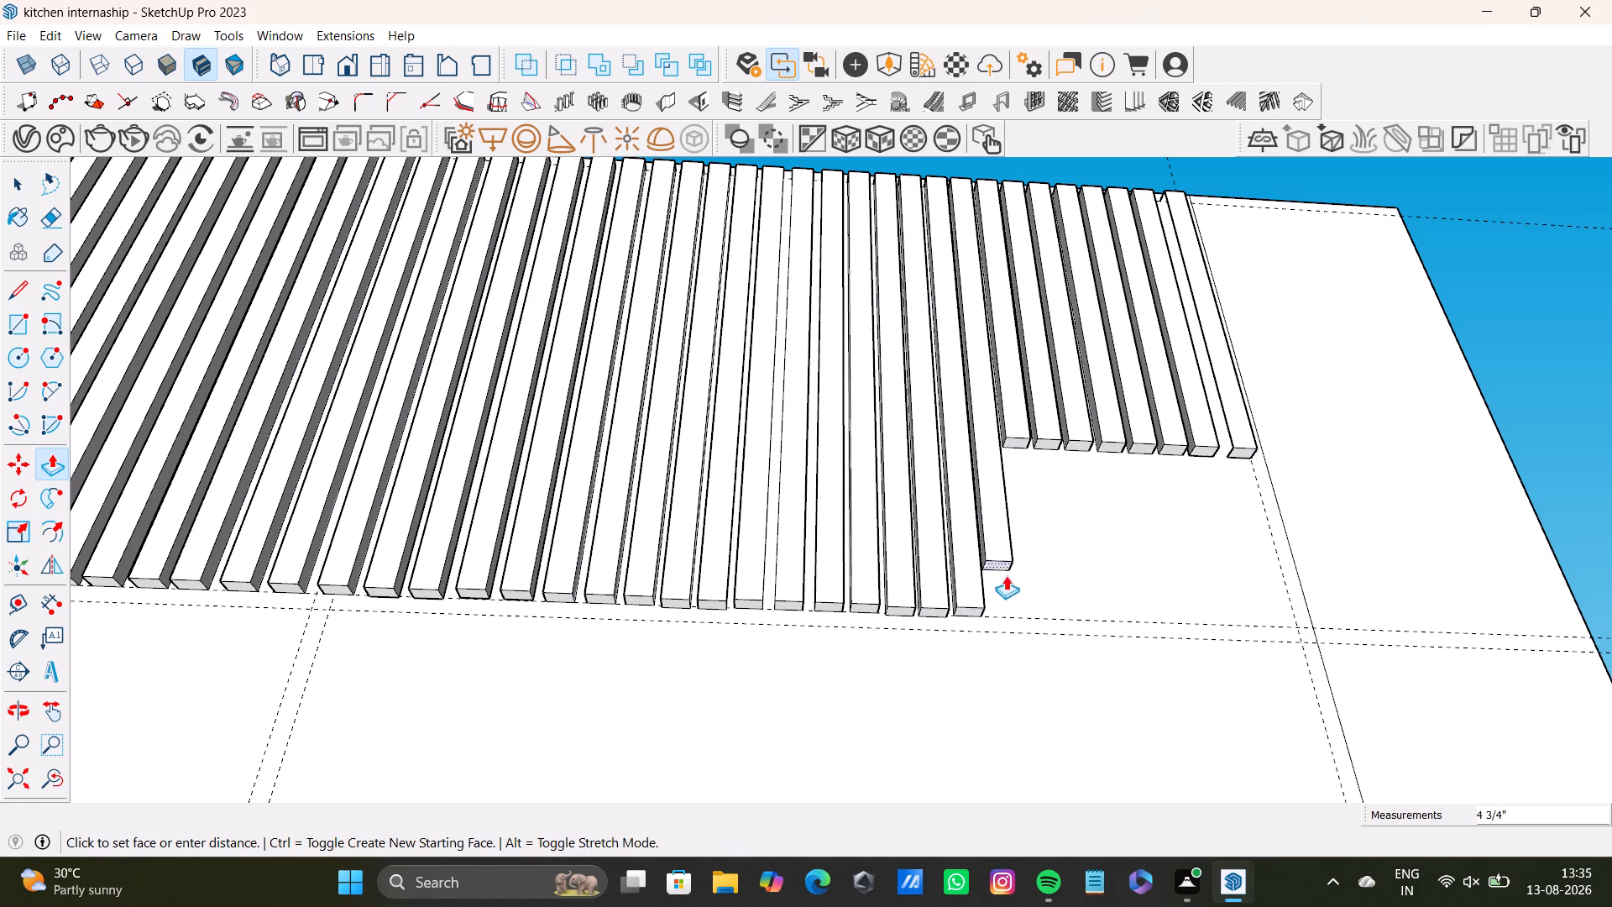
pyautogui.click(1007, 611)
pyautogui.click(1018, 444)
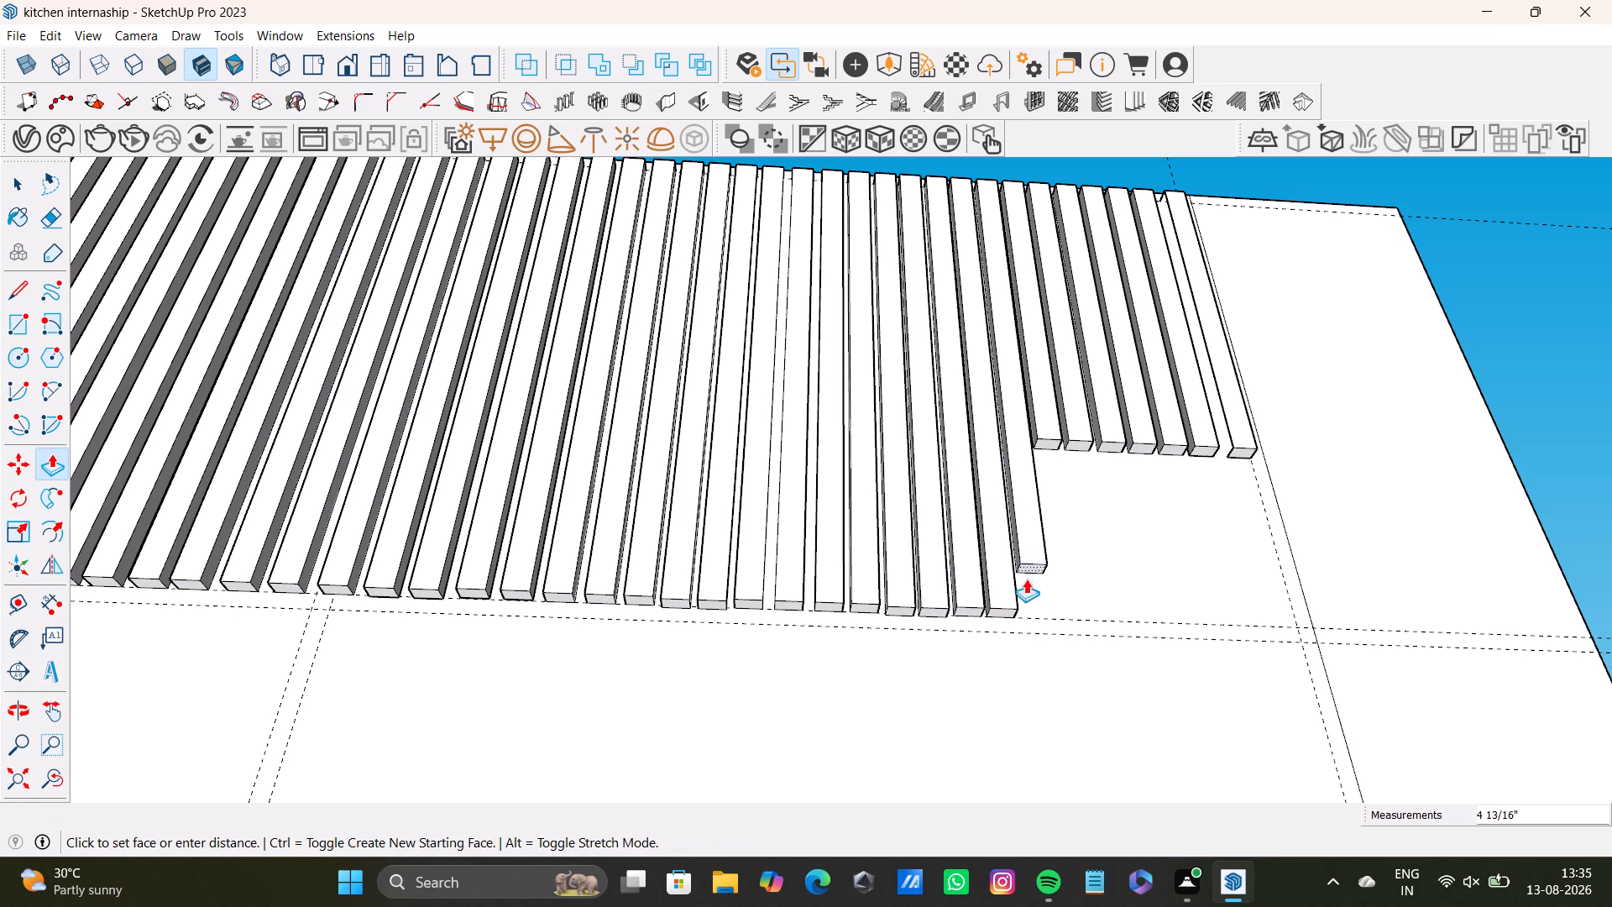
pyautogui.click(1028, 617)
pyautogui.click(1050, 444)
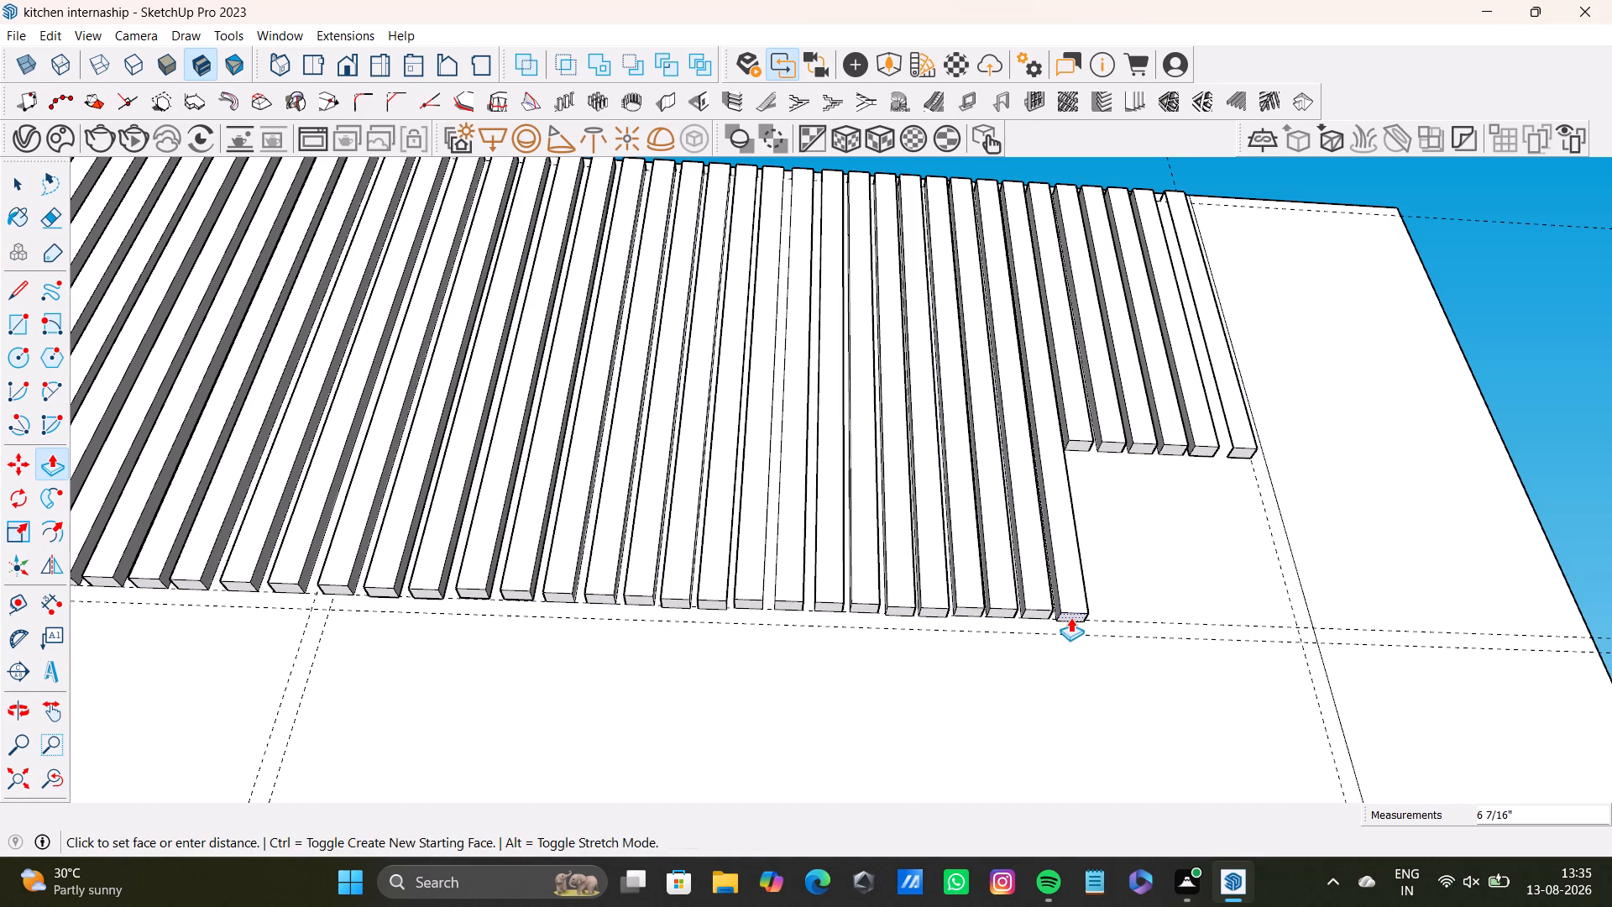
pyautogui.click(1069, 617)
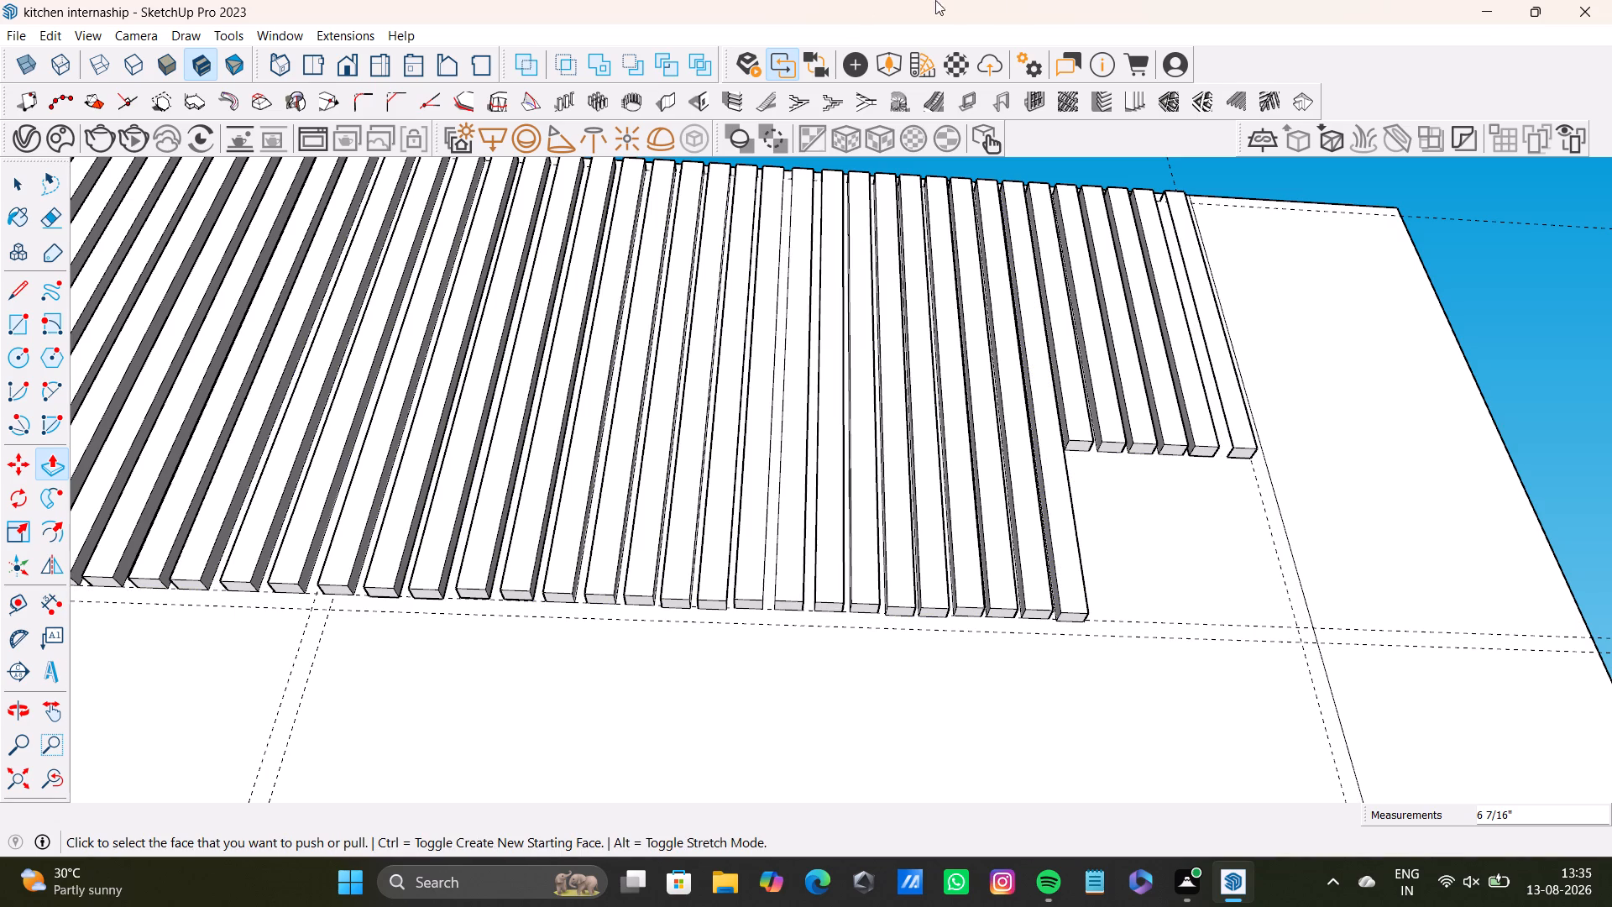
# Adjust the eighty-seventh slat's lower end face by about 1/16" to align with the neighbouring slat's end.
pyautogui.click(1067, 611)
pyautogui.press('space')
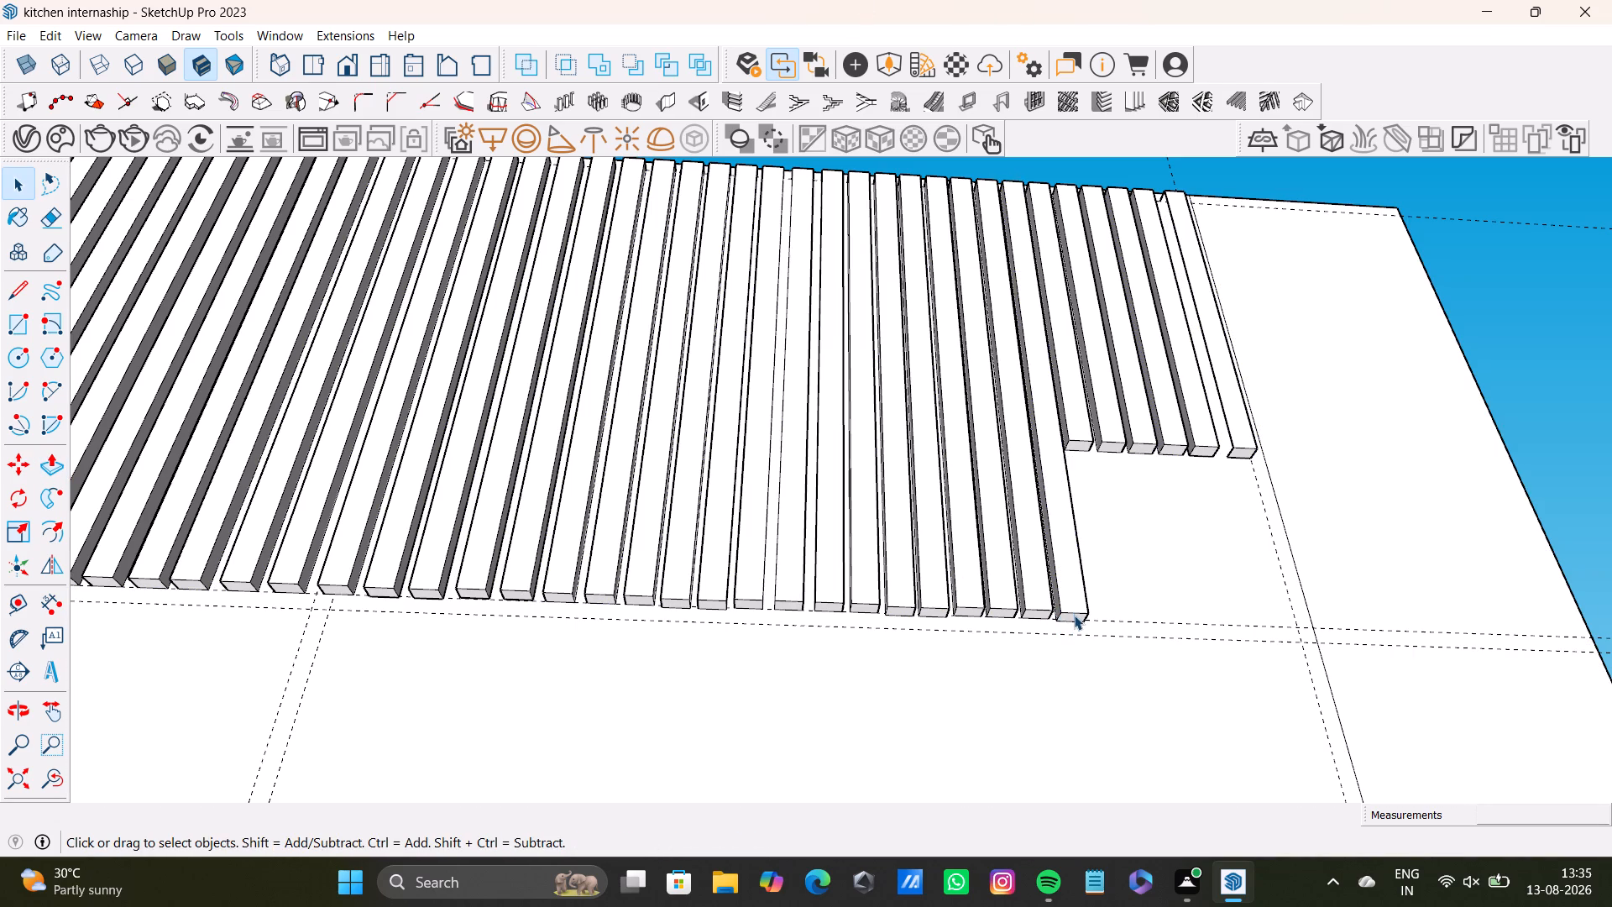
pyautogui.click(1074, 616)
pyautogui.click(1074, 617)
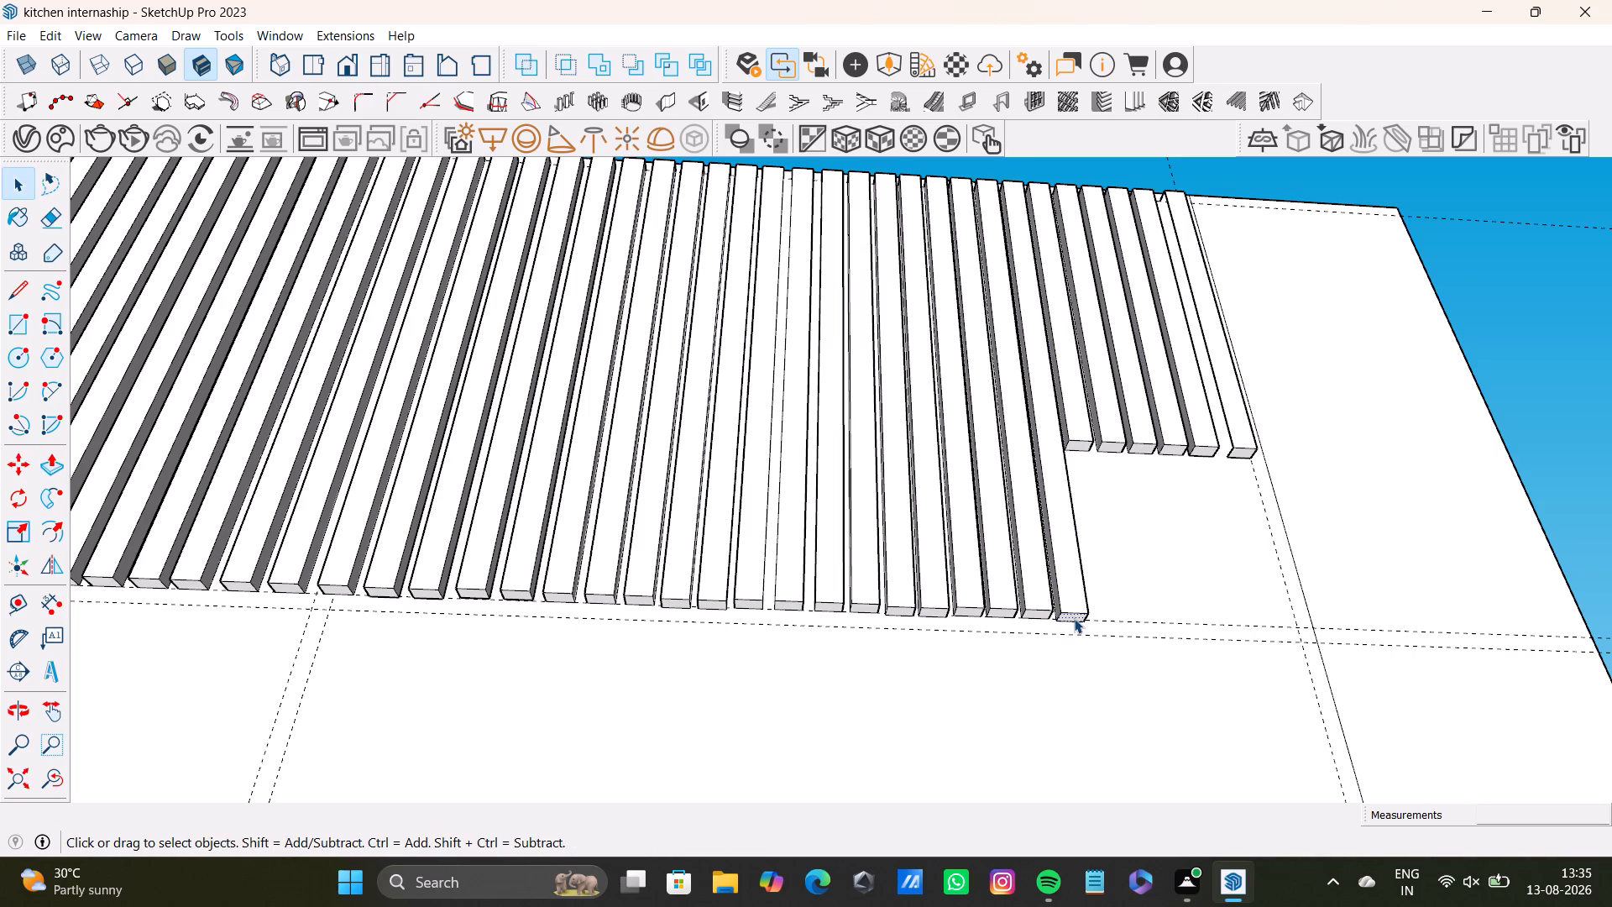
pyautogui.press('p')
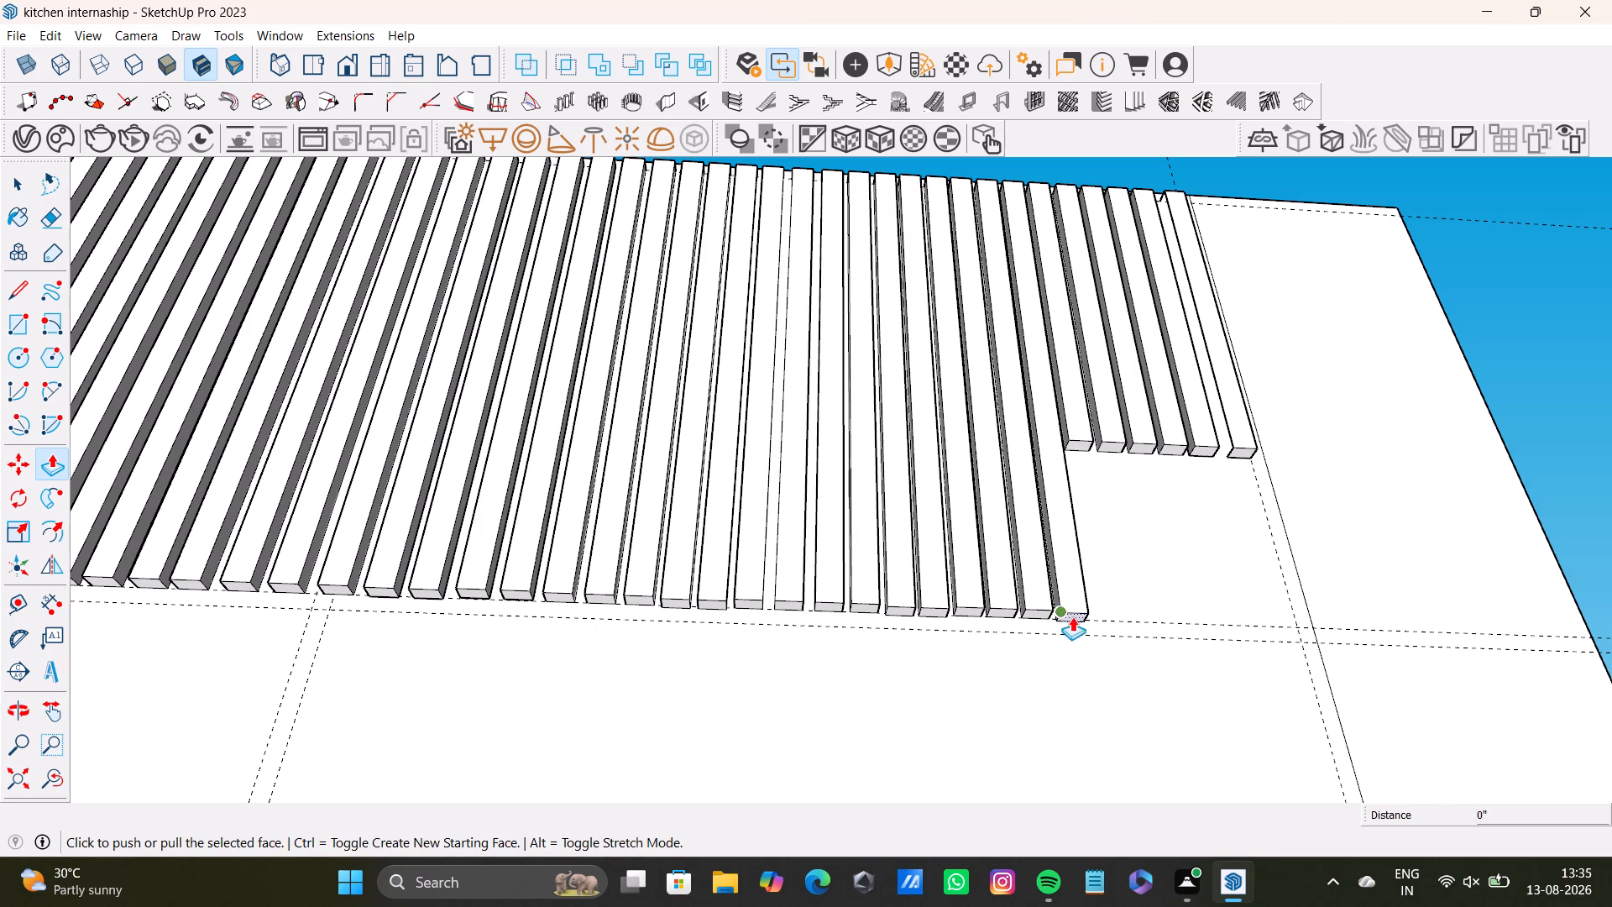
pyautogui.click(1073, 616)
pyautogui.click(1043, 612)
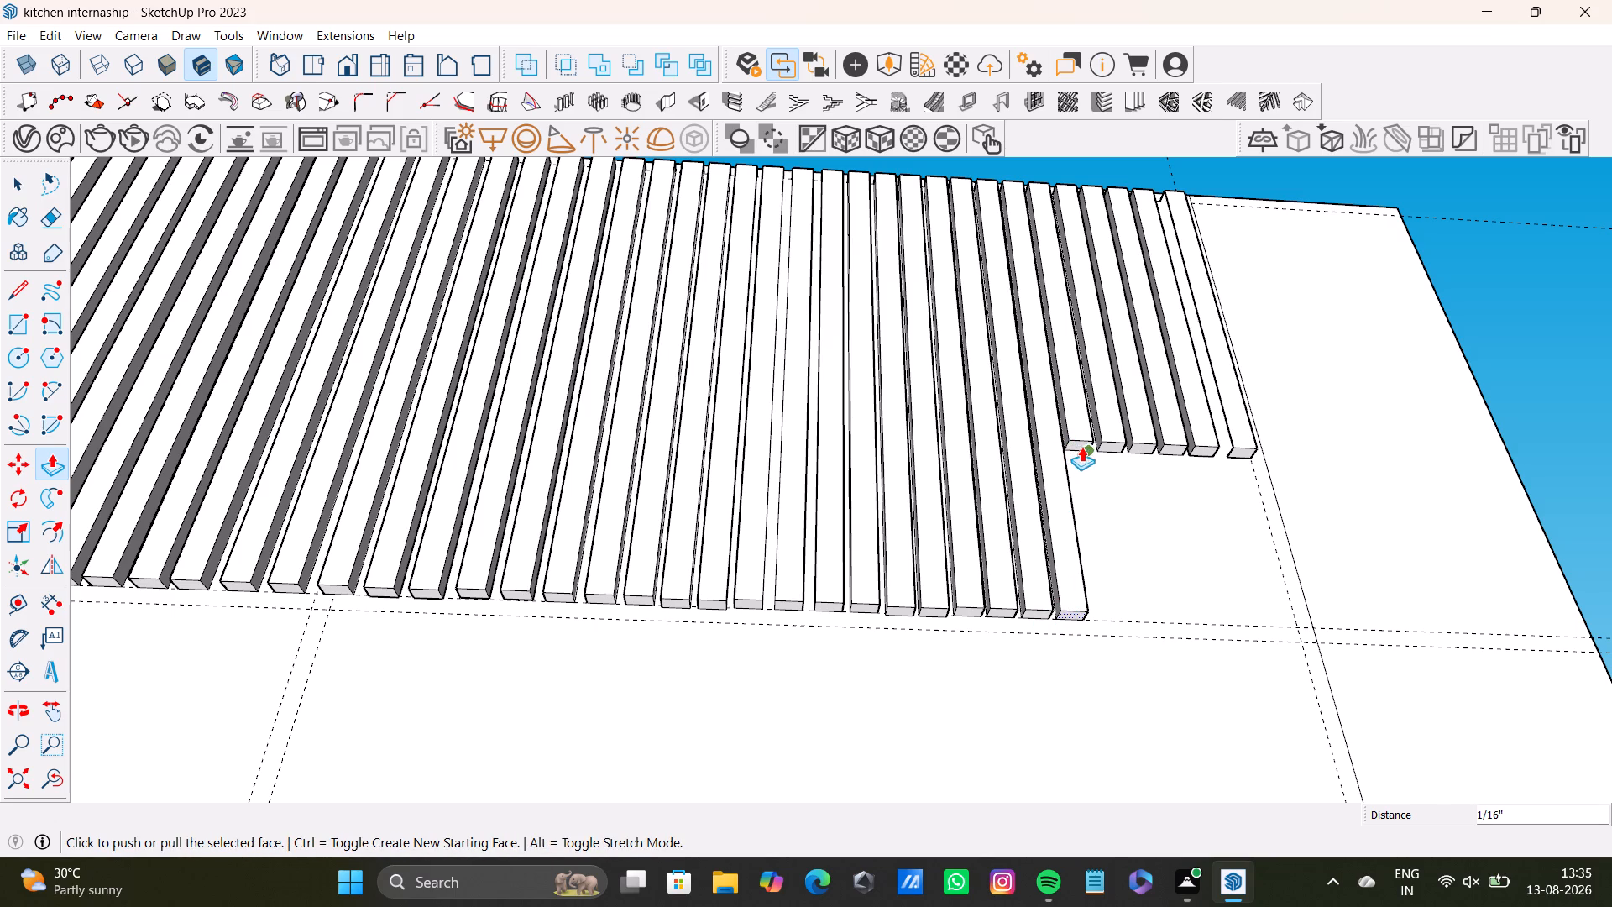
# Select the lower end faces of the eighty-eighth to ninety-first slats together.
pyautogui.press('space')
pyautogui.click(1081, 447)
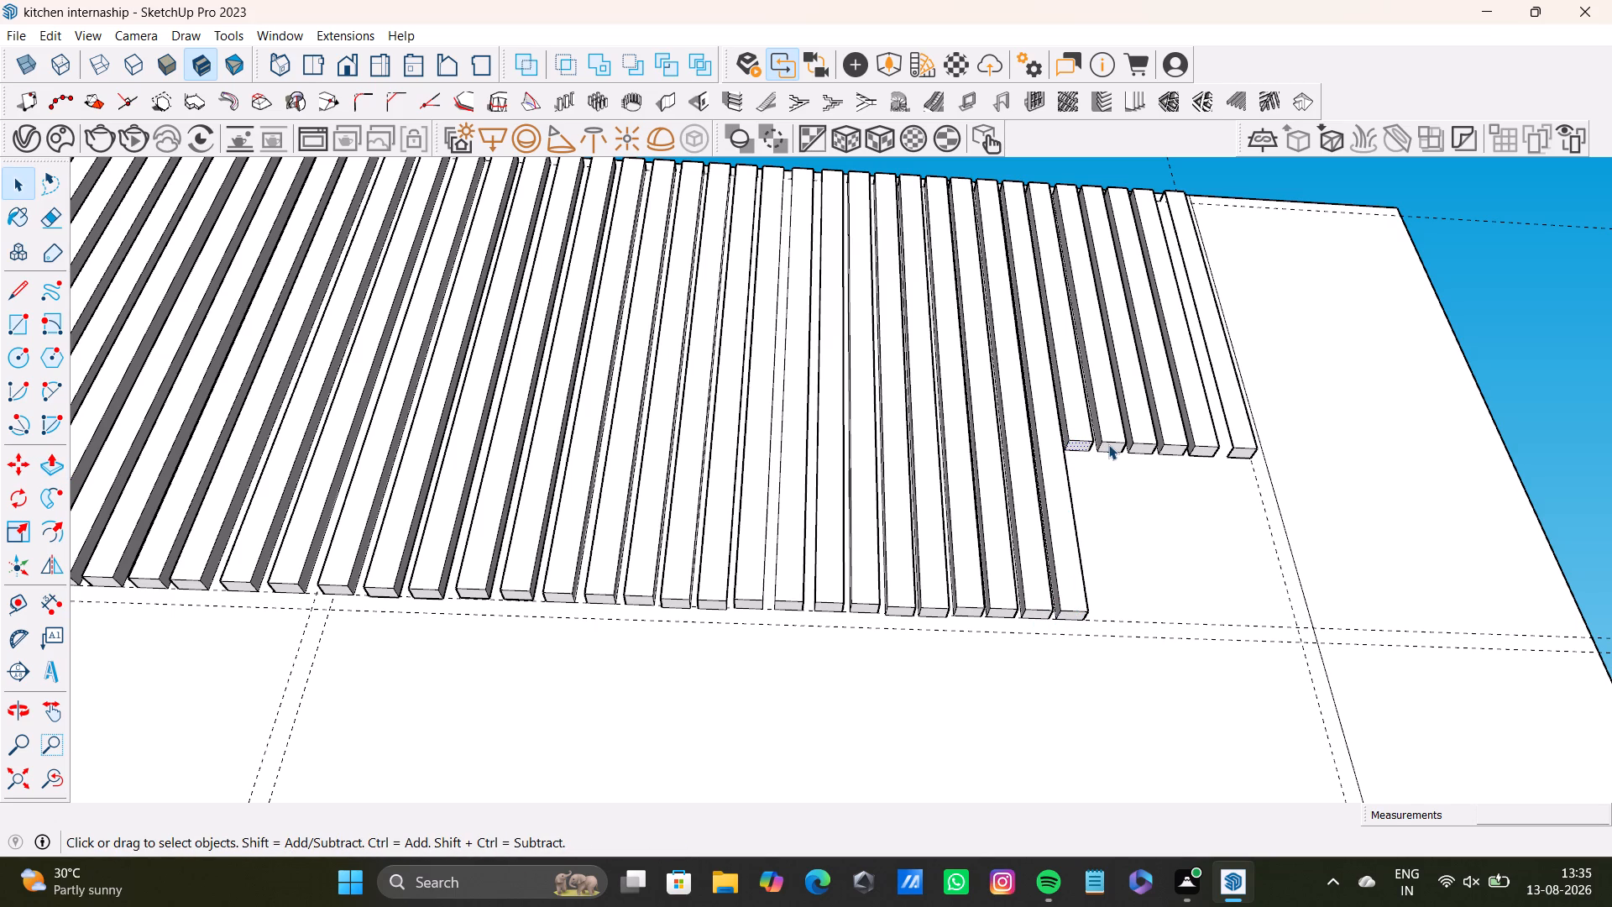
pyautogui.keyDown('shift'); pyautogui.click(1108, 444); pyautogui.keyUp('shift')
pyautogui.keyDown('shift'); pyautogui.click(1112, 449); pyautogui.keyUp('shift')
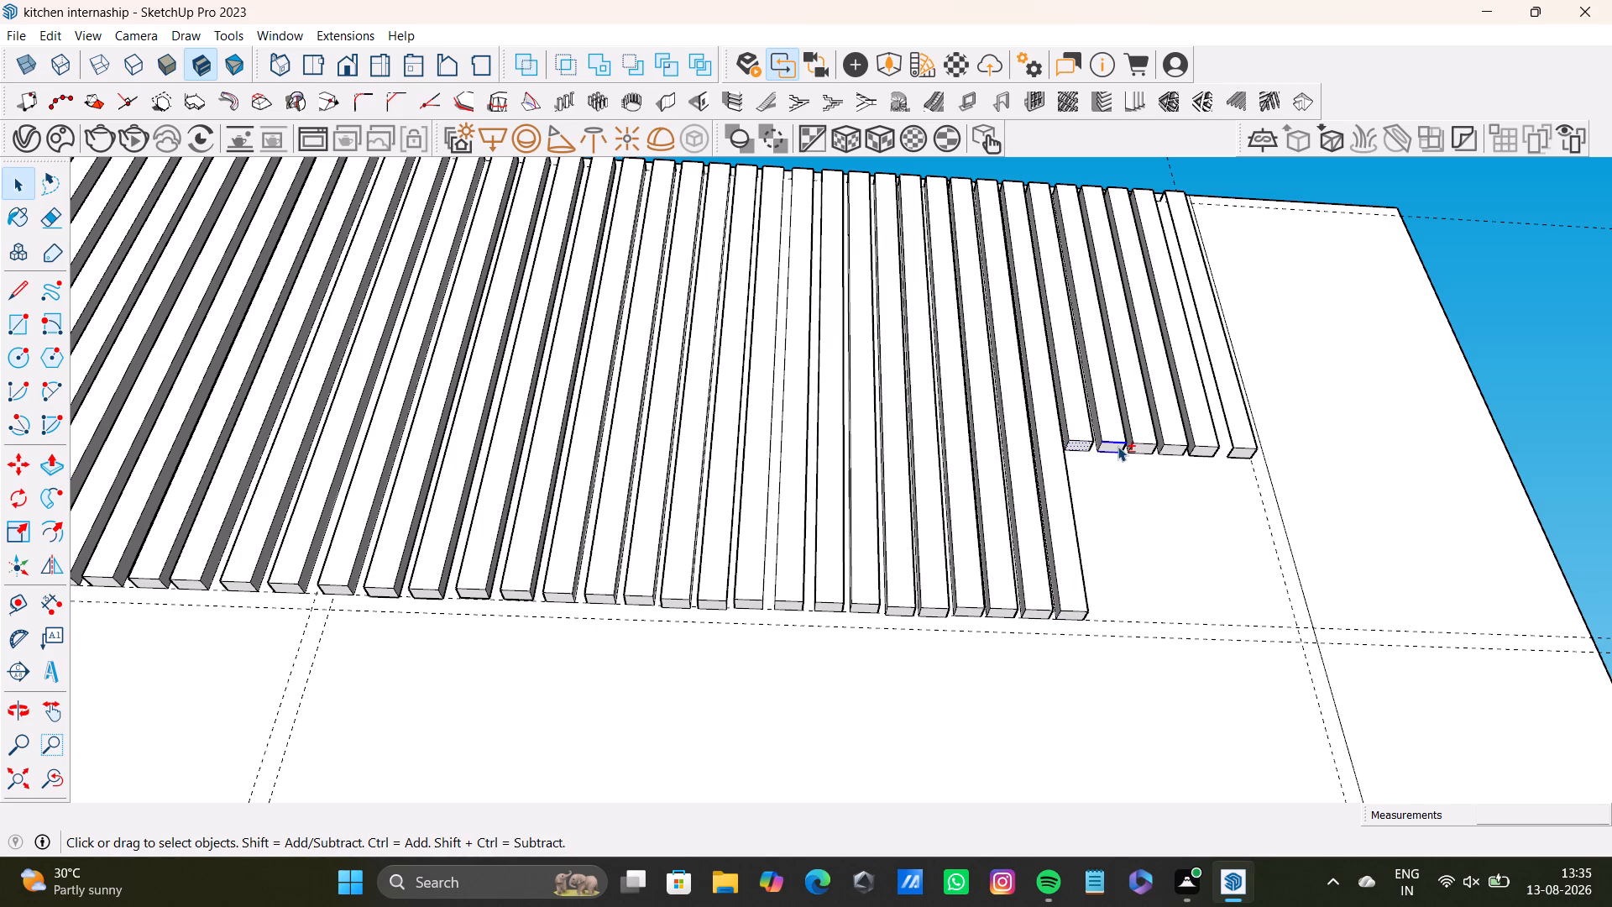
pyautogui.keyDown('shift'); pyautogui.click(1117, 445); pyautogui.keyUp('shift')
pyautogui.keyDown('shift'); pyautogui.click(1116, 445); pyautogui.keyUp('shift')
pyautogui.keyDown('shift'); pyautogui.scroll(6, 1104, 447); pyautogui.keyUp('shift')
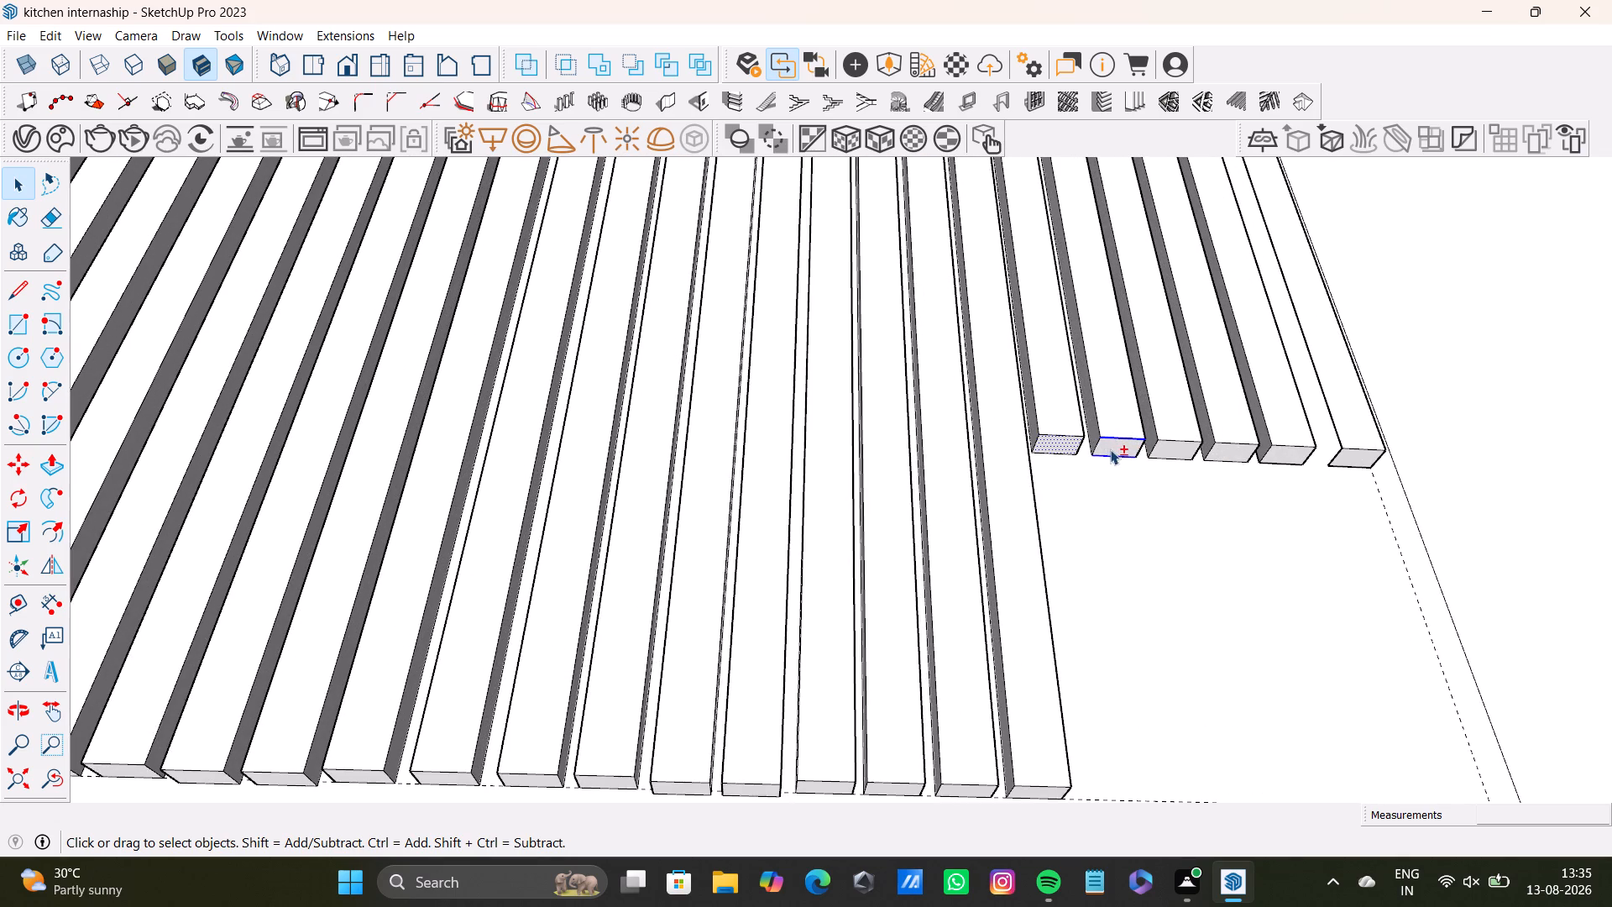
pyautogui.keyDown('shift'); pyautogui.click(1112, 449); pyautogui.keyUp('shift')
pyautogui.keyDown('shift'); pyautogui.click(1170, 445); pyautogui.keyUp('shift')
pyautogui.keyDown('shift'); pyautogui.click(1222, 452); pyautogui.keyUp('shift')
# Extend the eighty-eighth, eighty-ninth and ninetieth slats down to the upper guide, the eighty-ninth by about 6 3/8".
pyautogui.click(57, 471)
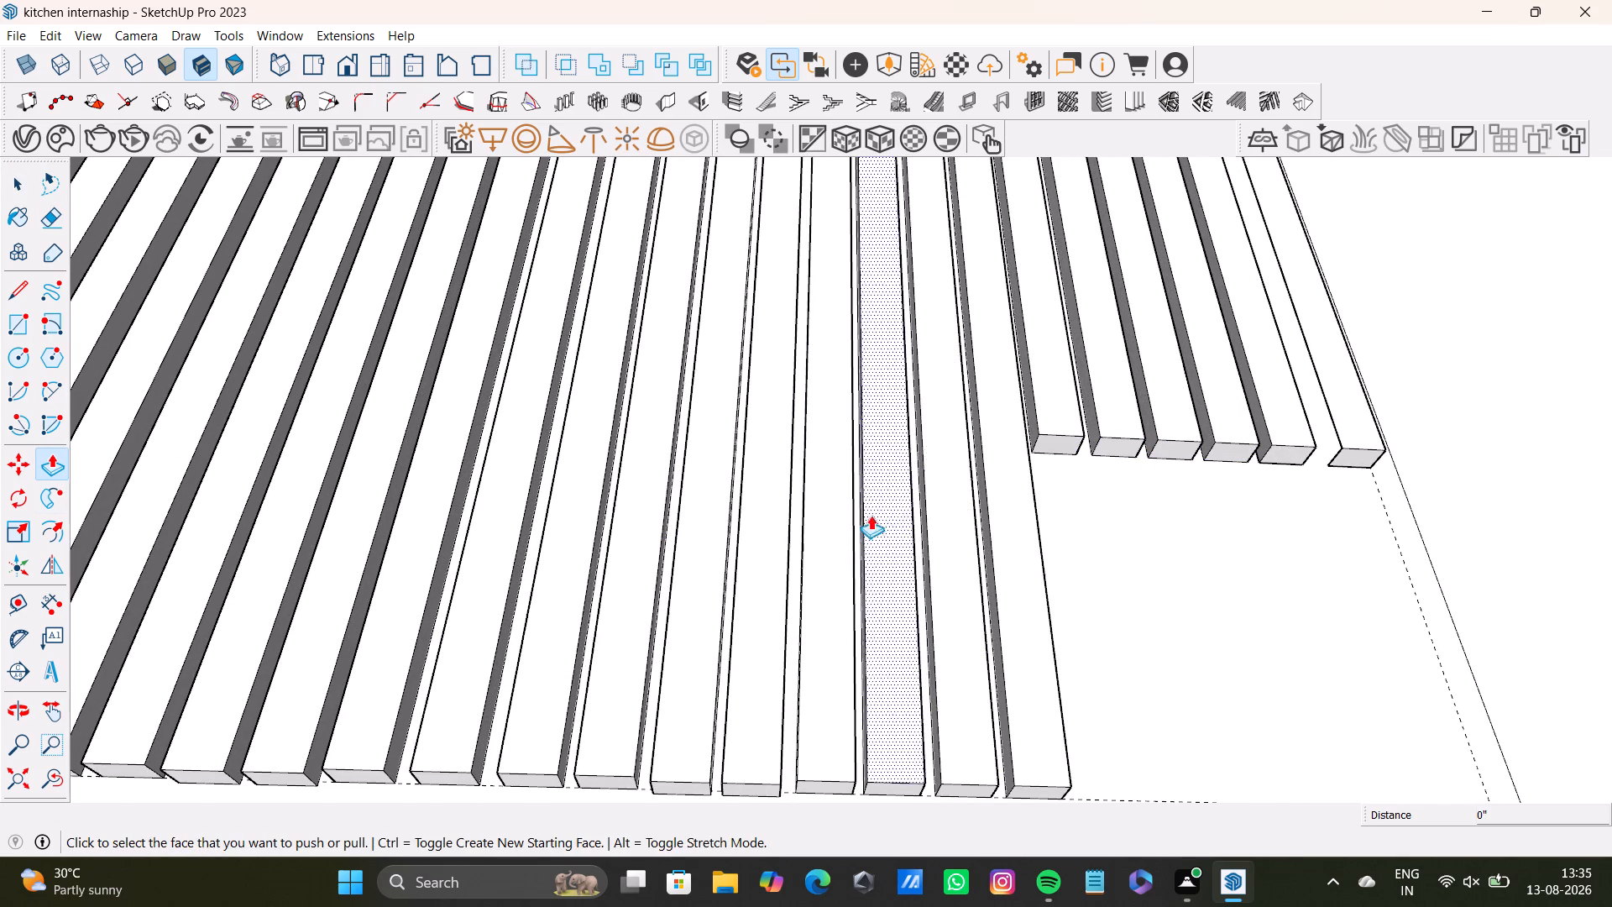
pyautogui.click(1064, 439)
pyautogui.keyDown('shift'); pyautogui.moveTo(1091, 739); pyautogui.dragTo(1028, 546, button='middle'); pyautogui.keyUp('shift')
pyautogui.keyDown('shift'); pyautogui.scroll(-1, 1028, 546); pyautogui.keyUp('shift')
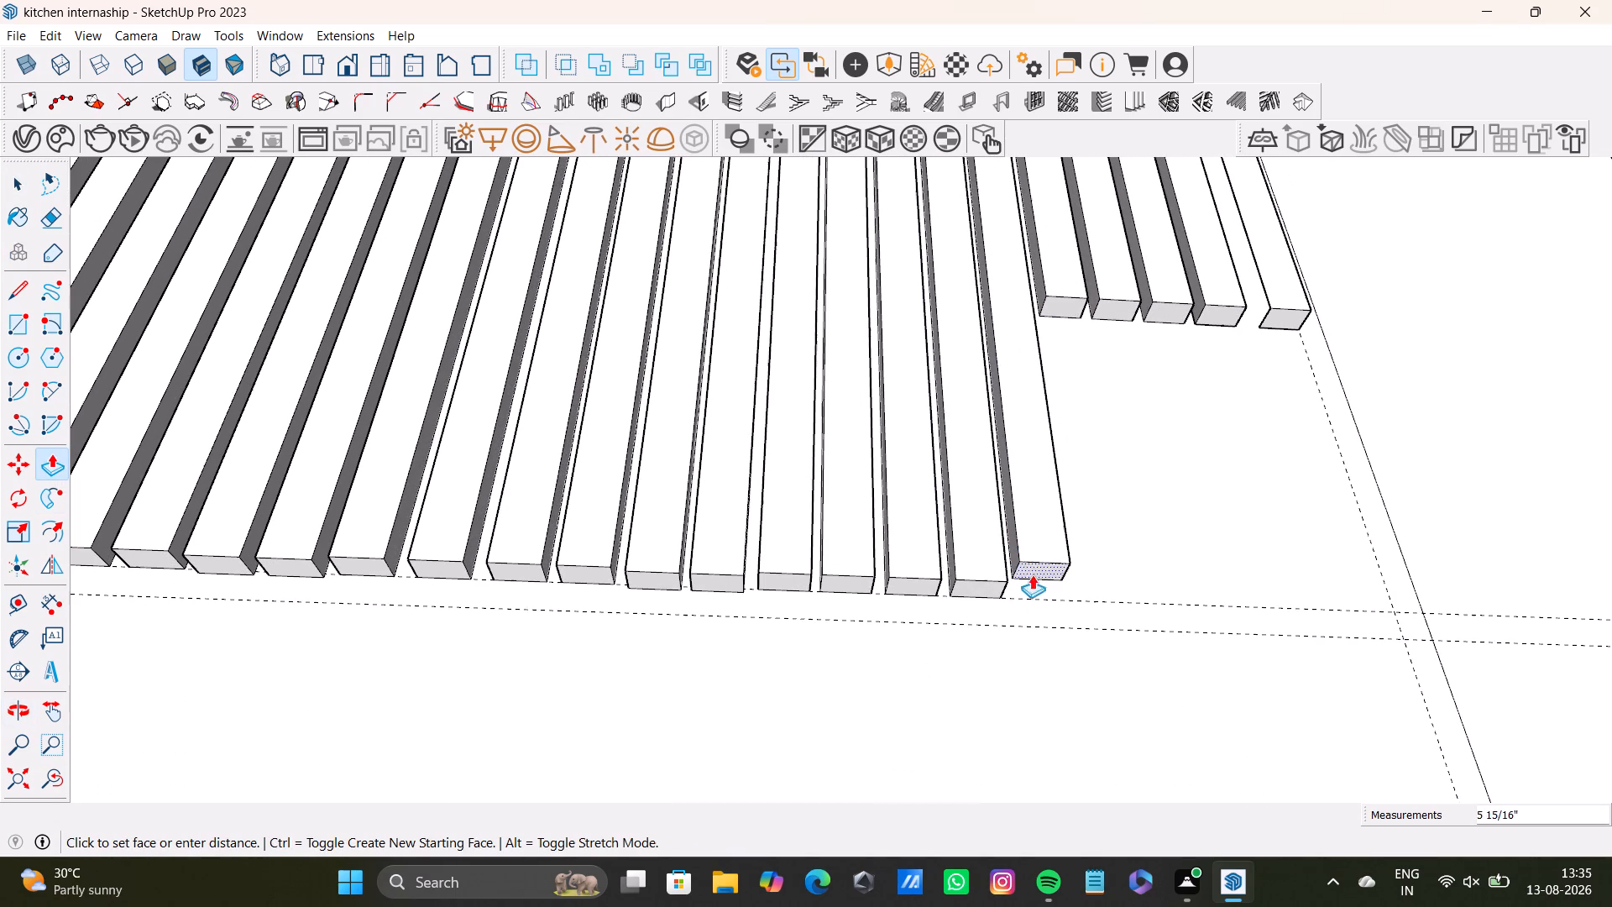
pyautogui.click(1041, 586)
pyautogui.click(1062, 306)
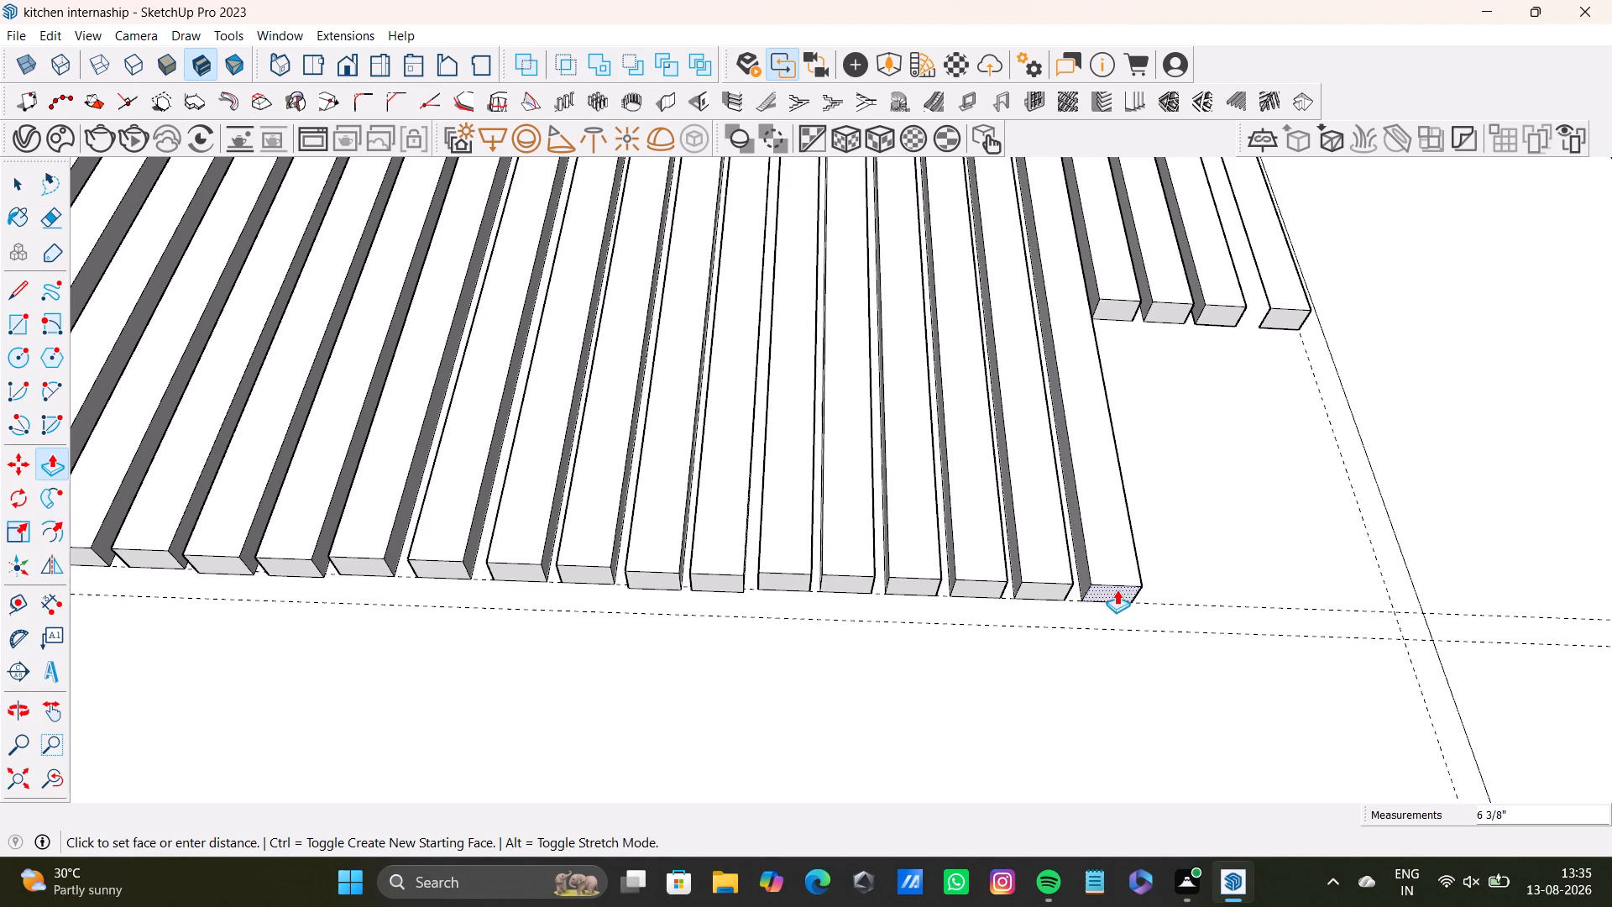
pyautogui.click(1117, 592)
pyautogui.click(1117, 313)
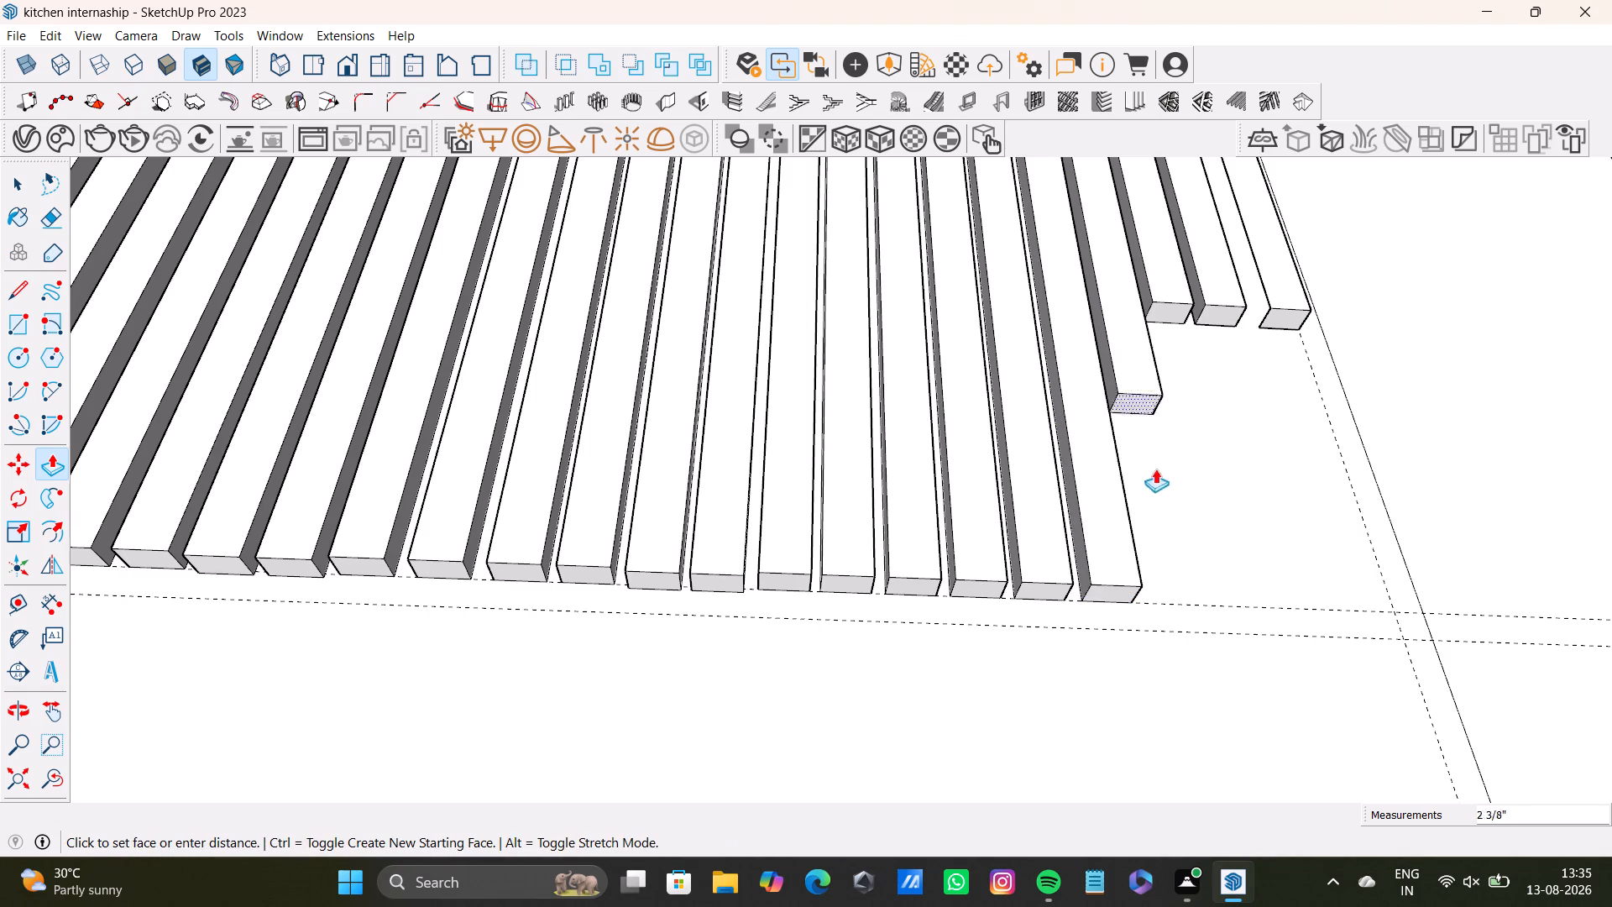
pyautogui.click(1168, 600)
# Extend the ninety-first, ninety-second and last slats down to the upper guide, the last by about 6 3/8".
pyautogui.click(1185, 309)
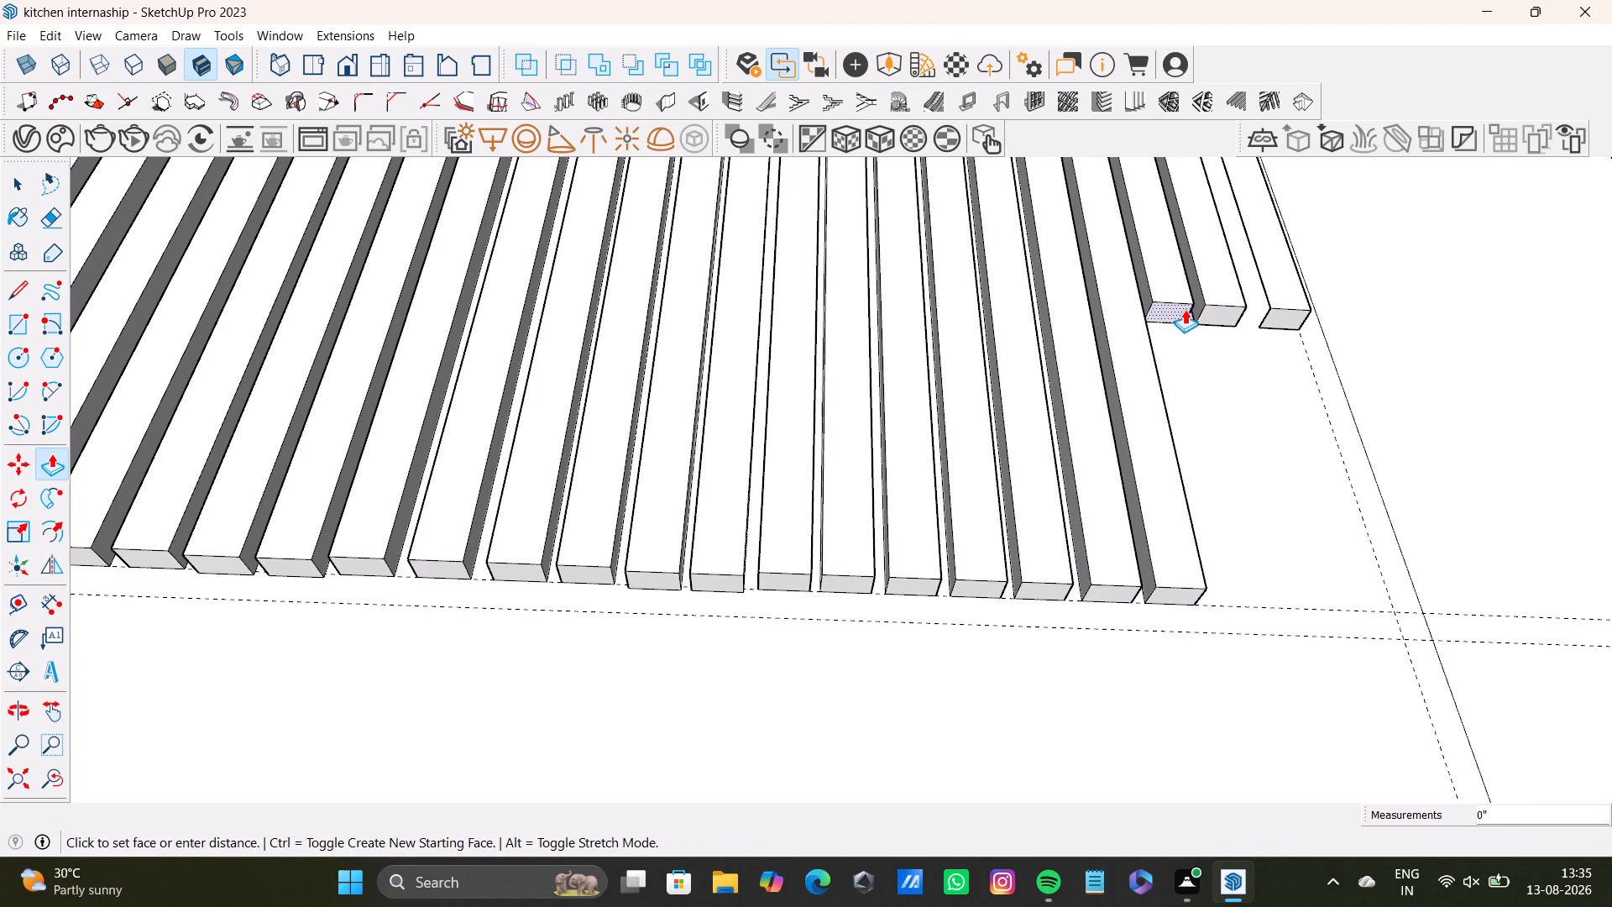
pyautogui.click(1239, 597)
pyautogui.click(1219, 320)
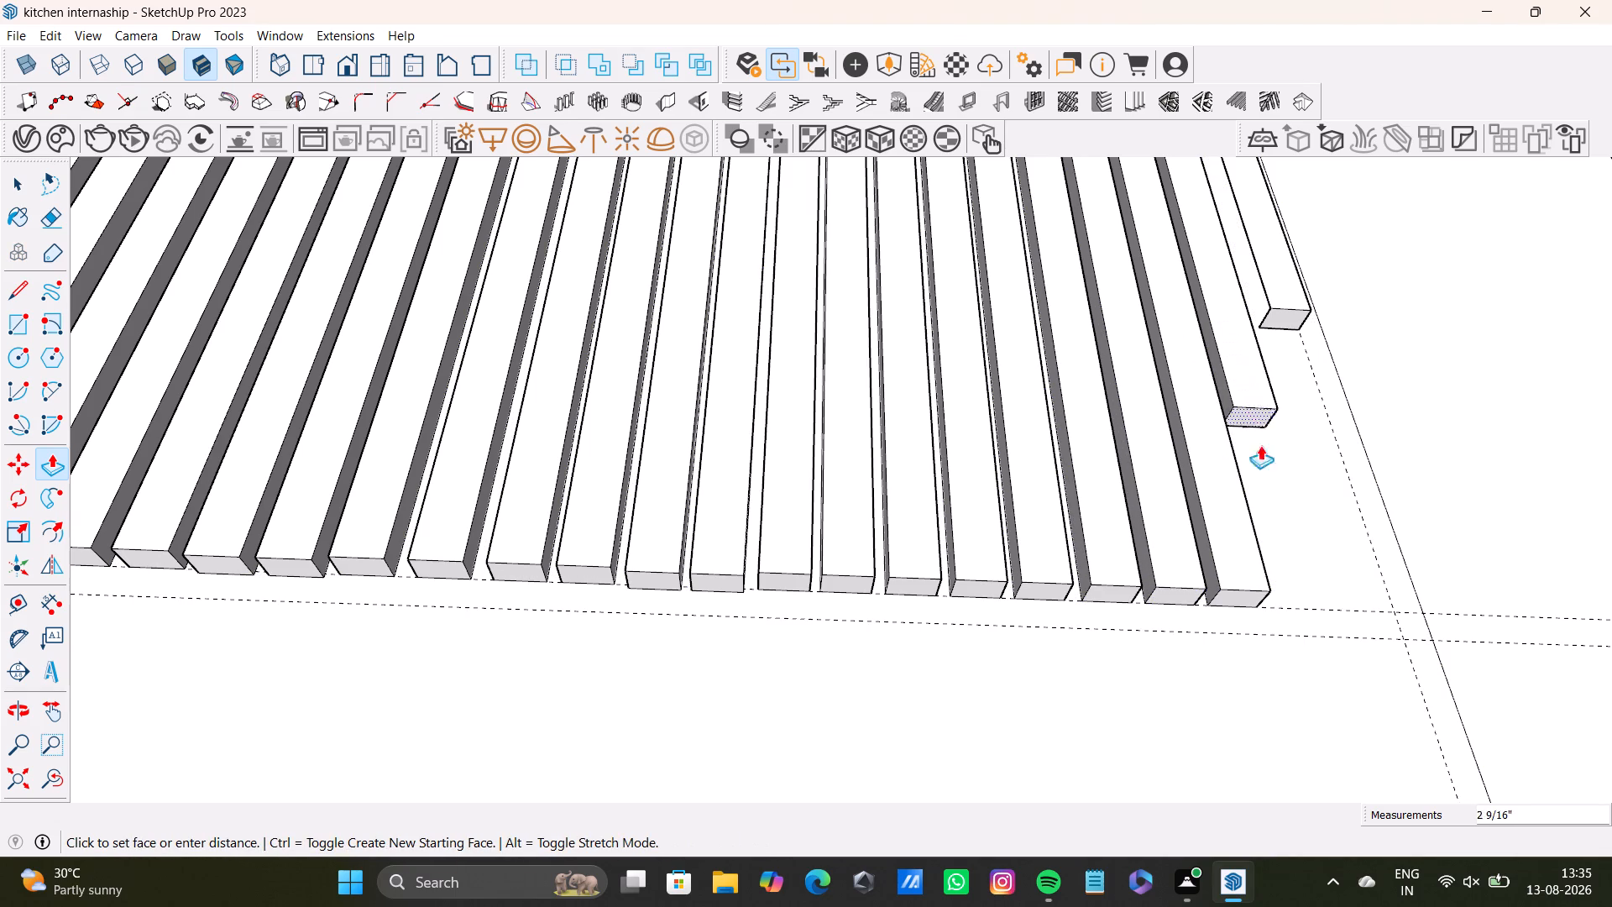
pyautogui.click(1273, 594)
pyautogui.click(1294, 320)
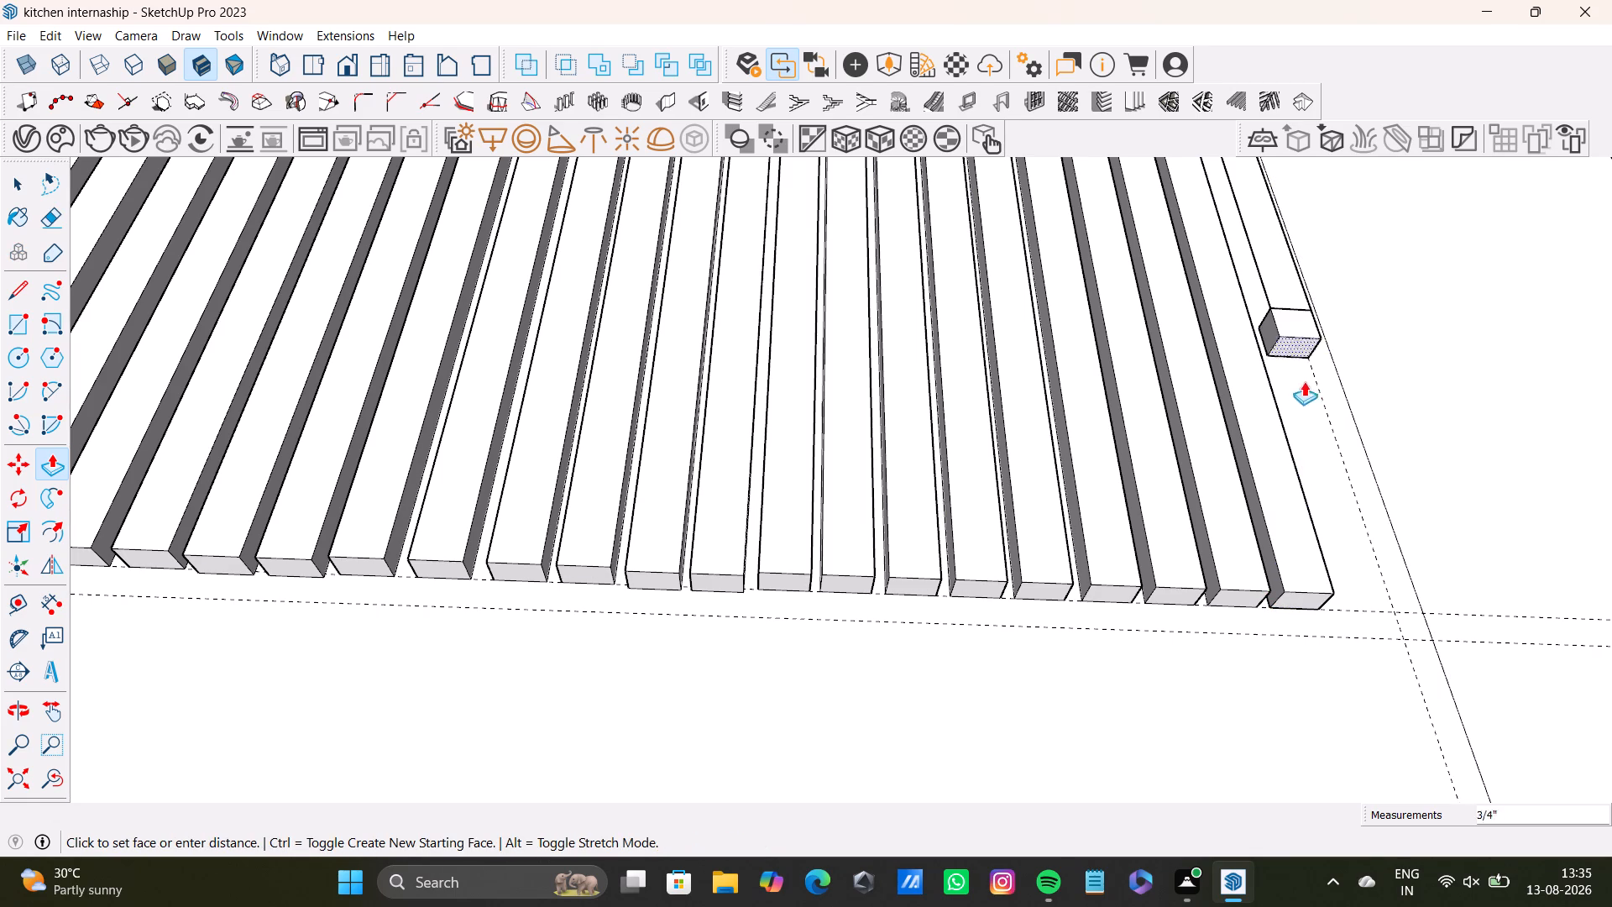
pyautogui.click(1347, 612)
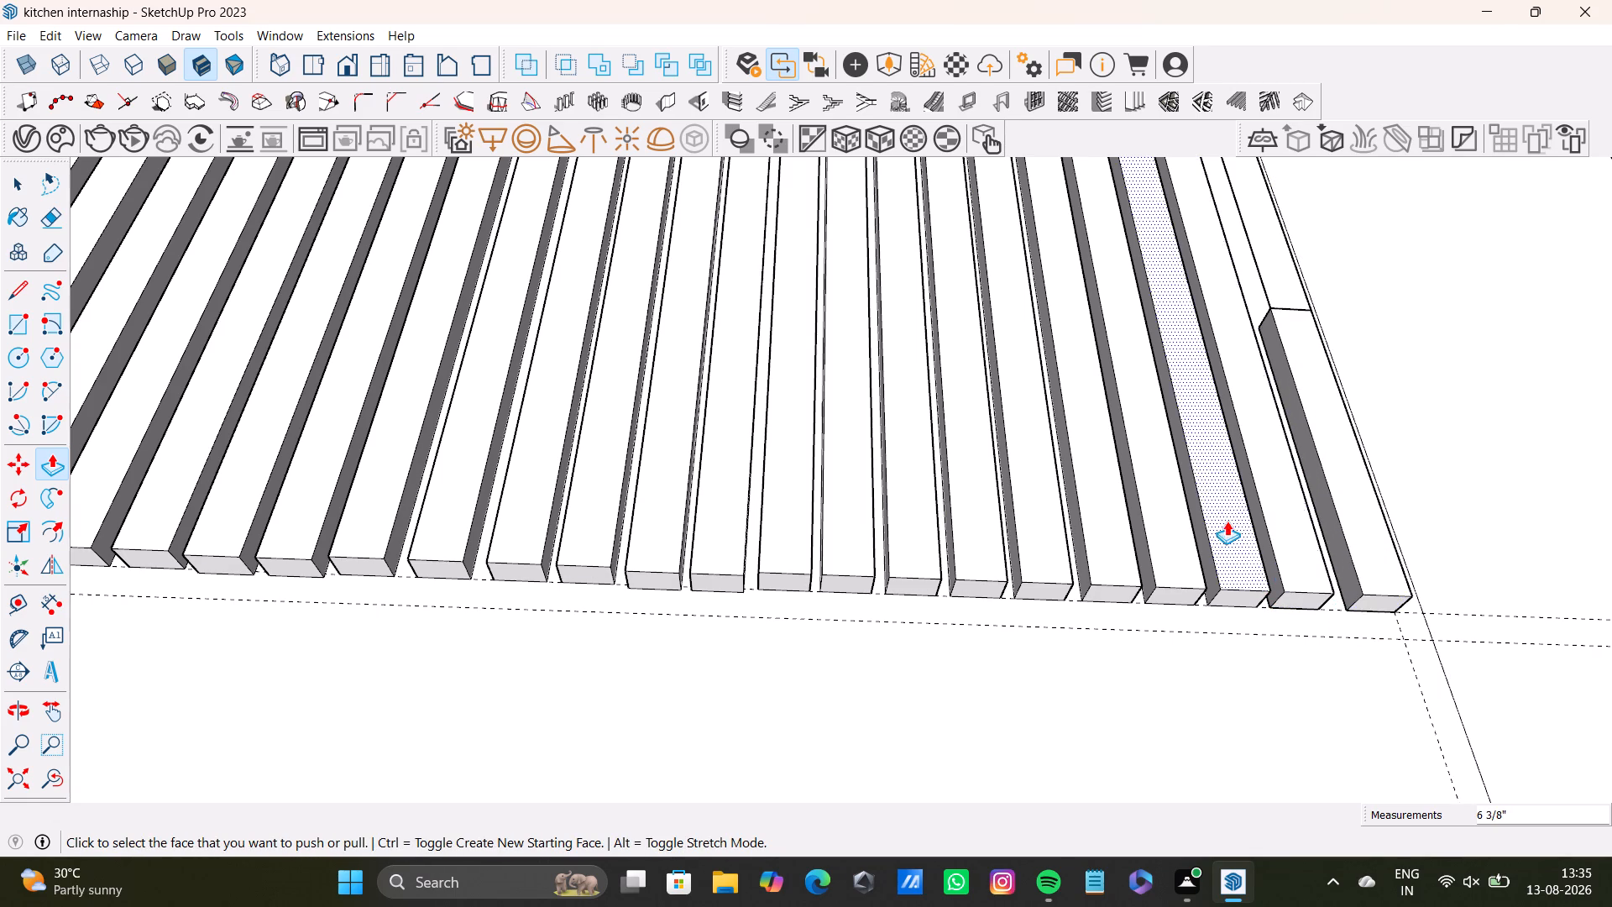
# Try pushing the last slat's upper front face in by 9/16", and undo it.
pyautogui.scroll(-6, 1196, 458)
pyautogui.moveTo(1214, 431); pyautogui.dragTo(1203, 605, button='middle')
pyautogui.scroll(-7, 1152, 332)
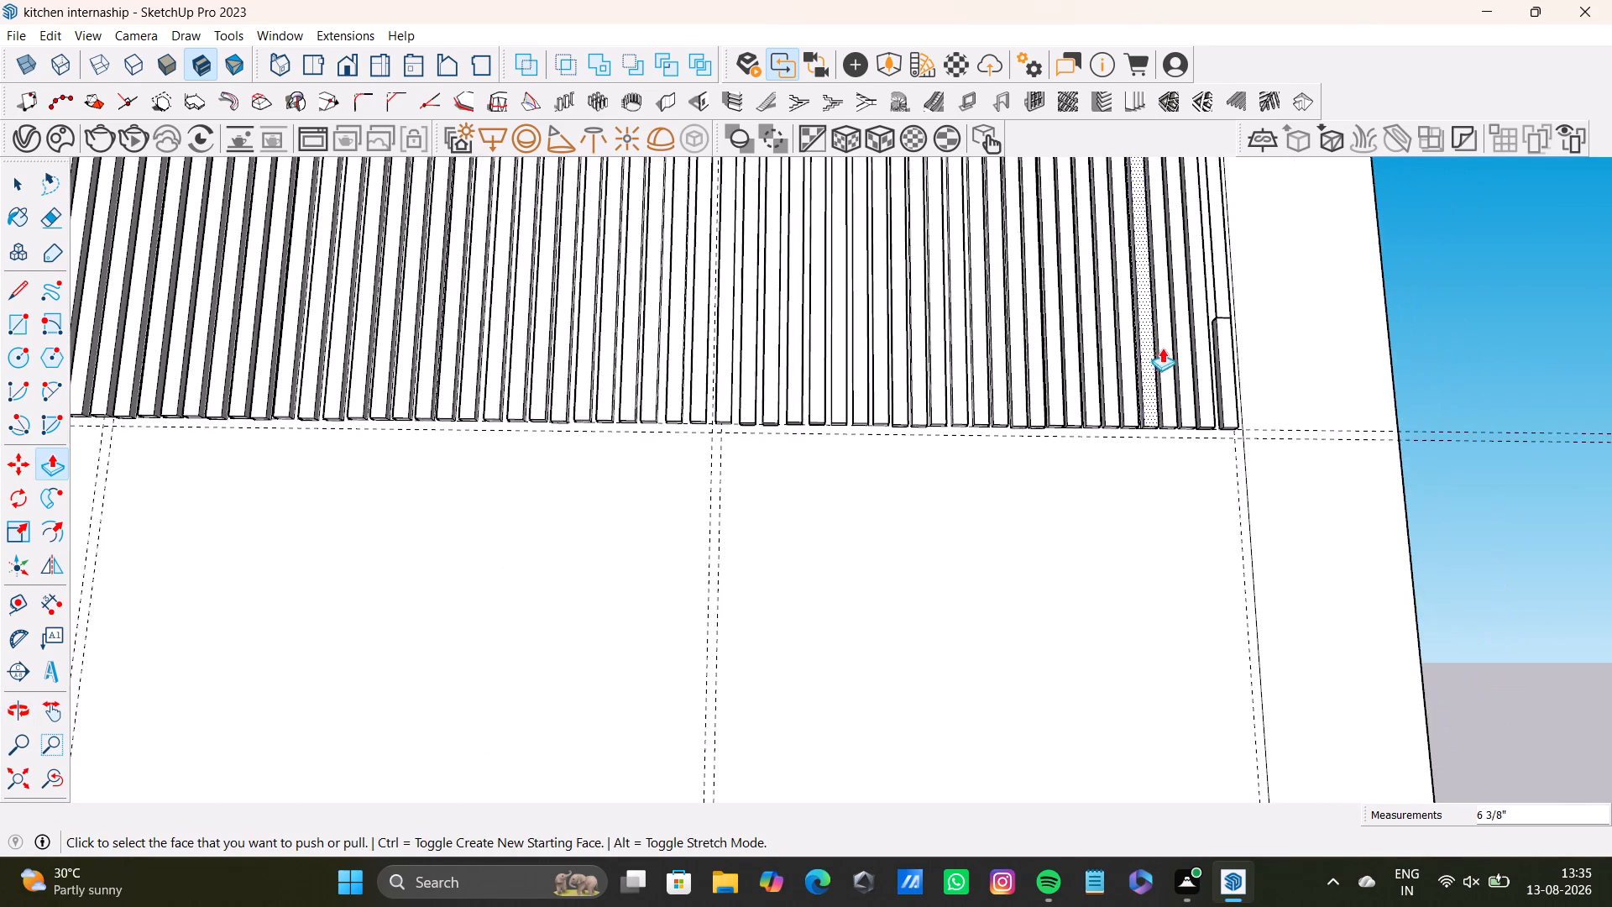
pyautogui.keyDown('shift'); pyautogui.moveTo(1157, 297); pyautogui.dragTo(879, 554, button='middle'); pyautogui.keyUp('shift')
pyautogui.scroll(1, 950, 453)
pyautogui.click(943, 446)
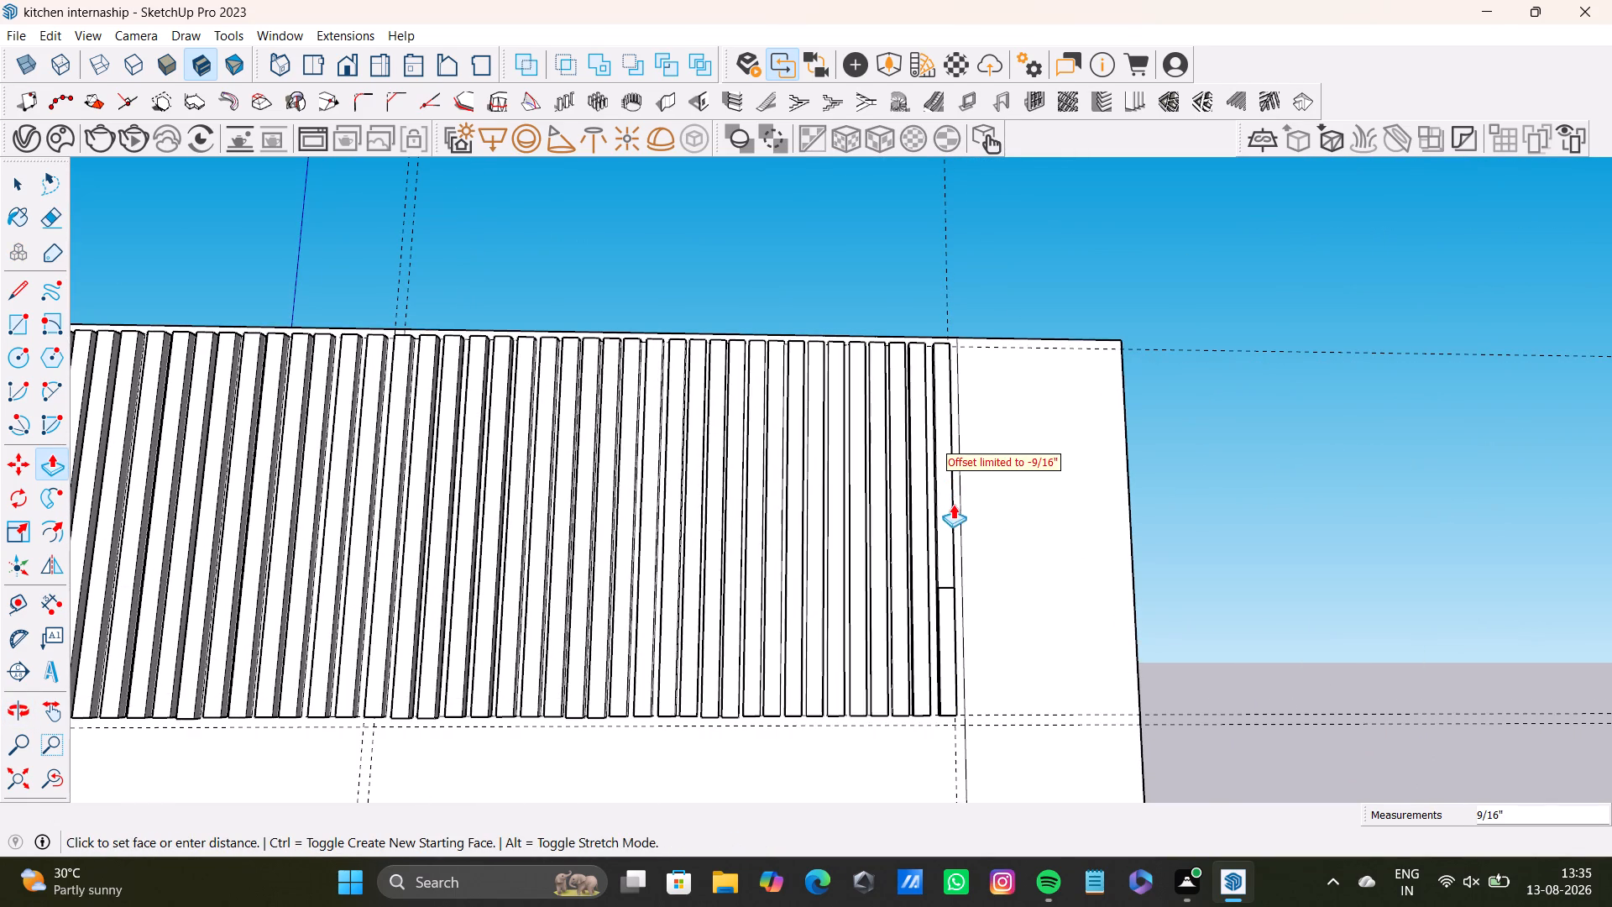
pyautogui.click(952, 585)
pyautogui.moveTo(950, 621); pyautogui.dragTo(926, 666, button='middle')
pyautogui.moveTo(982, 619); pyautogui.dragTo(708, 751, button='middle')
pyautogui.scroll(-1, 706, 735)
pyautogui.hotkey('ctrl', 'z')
# Draw a 9/16" wide rectangle over the open side of the second-to-last slat, from its top corner down to its lower end.
pyautogui.scroll(3, 924, 512)
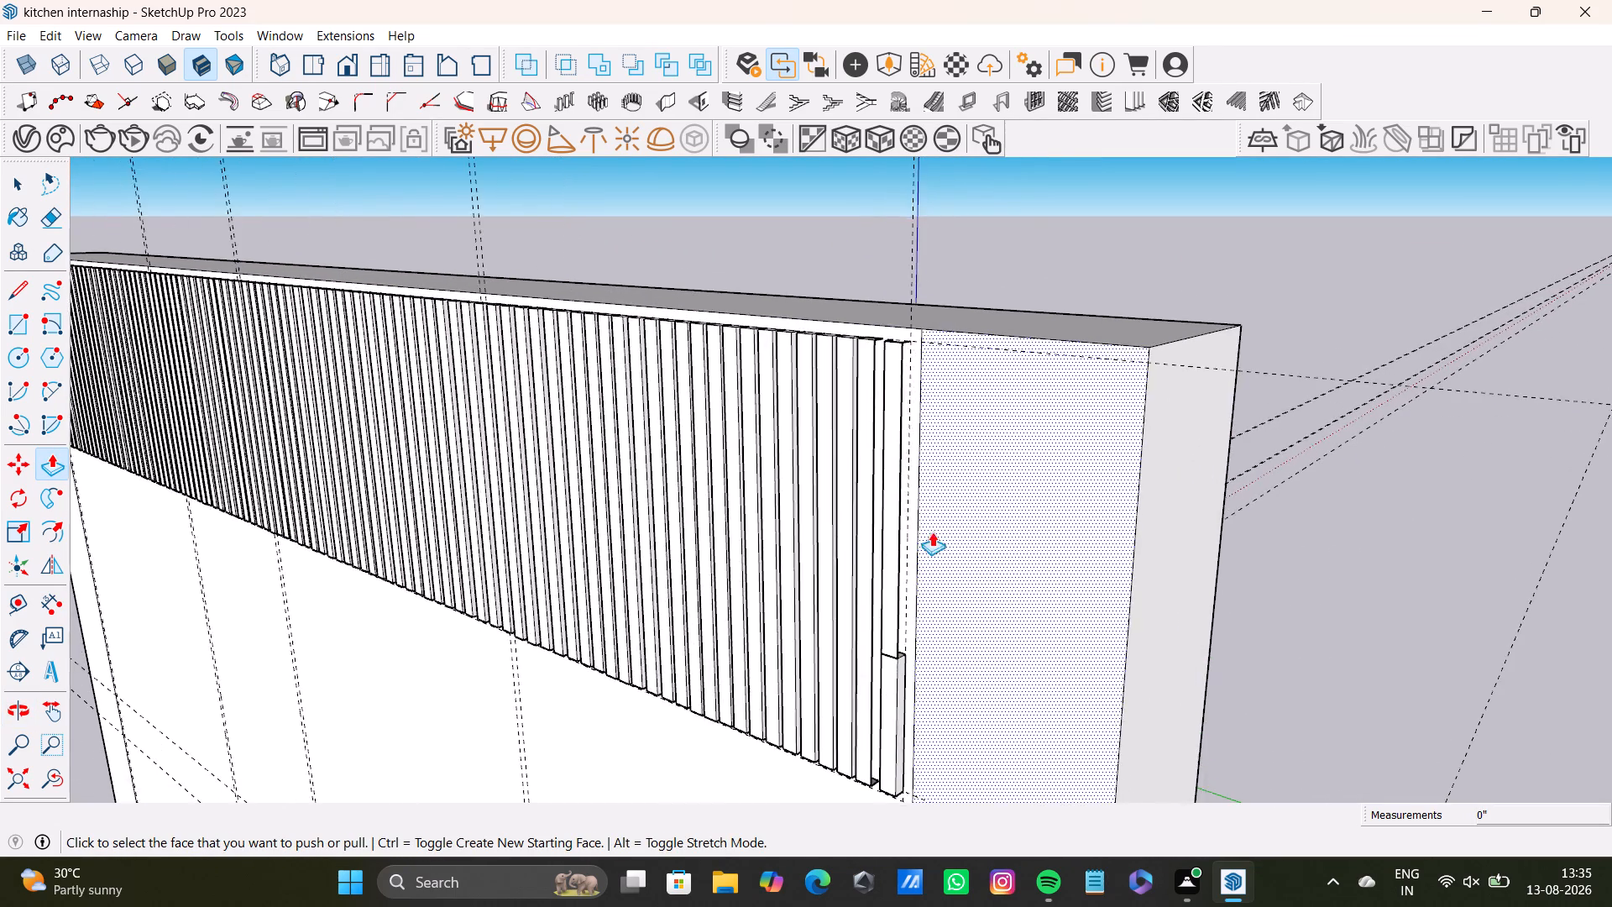
pyautogui.scroll(2, 932, 532)
pyautogui.moveTo(924, 540); pyautogui.dragTo(823, 436, button='middle')
pyautogui.scroll(1, 781, 495)
pyautogui.moveTo(790, 477); pyautogui.dragTo(746, 557, button='middle')
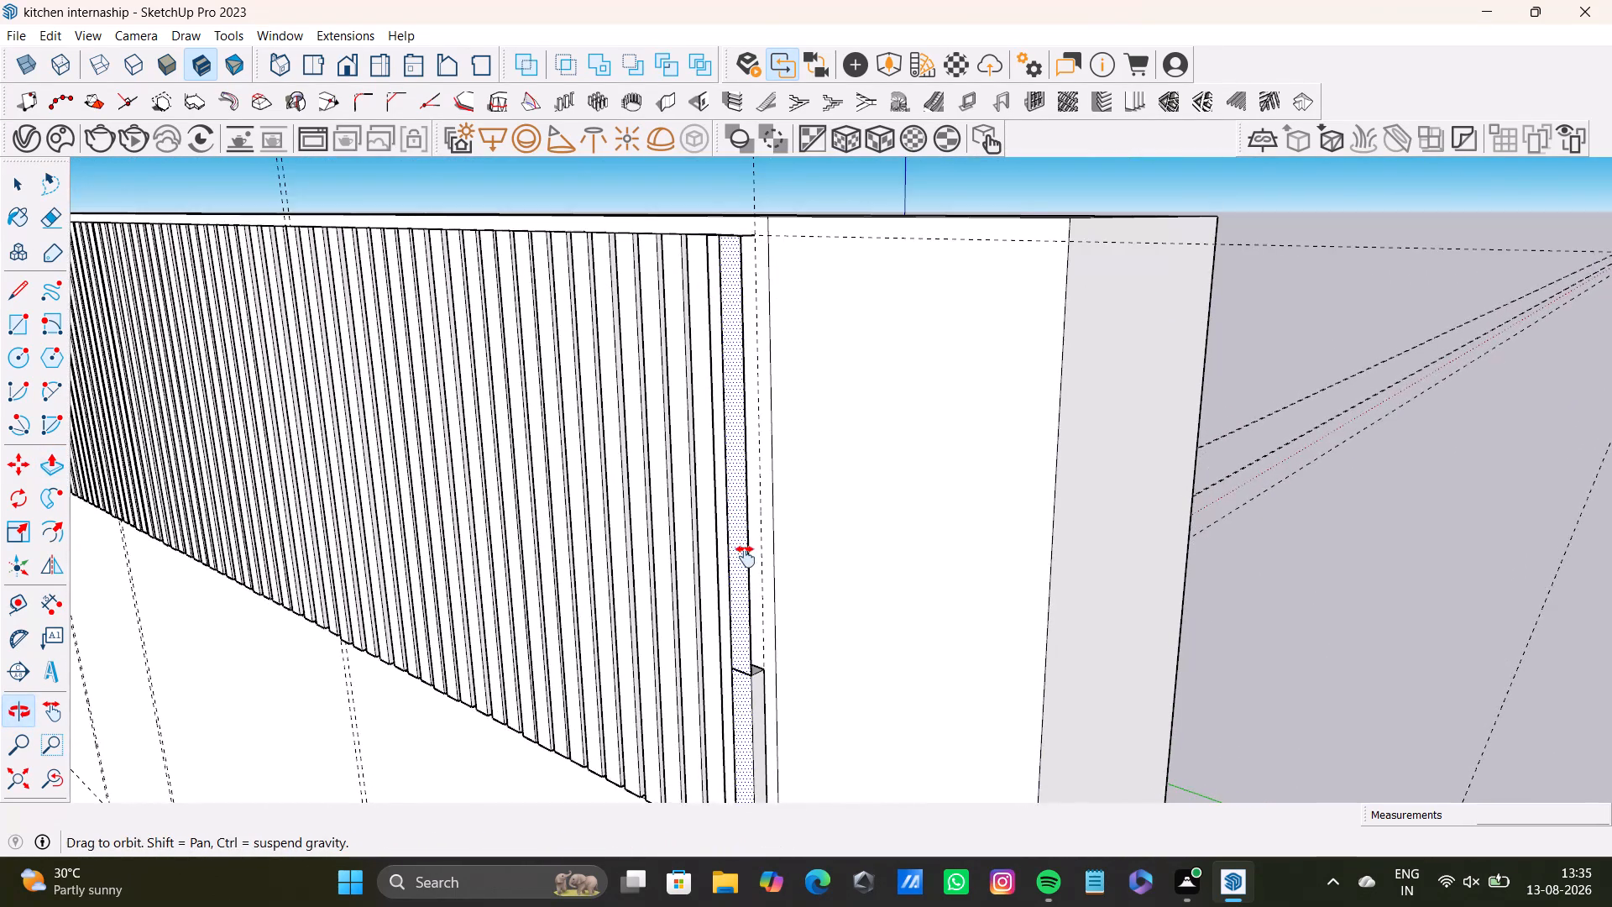
pyautogui.moveTo(746, 557); pyautogui.dragTo(760, 505, button='middle')
pyautogui.moveTo(779, 499); pyautogui.dragTo(667, 546, button='middle')
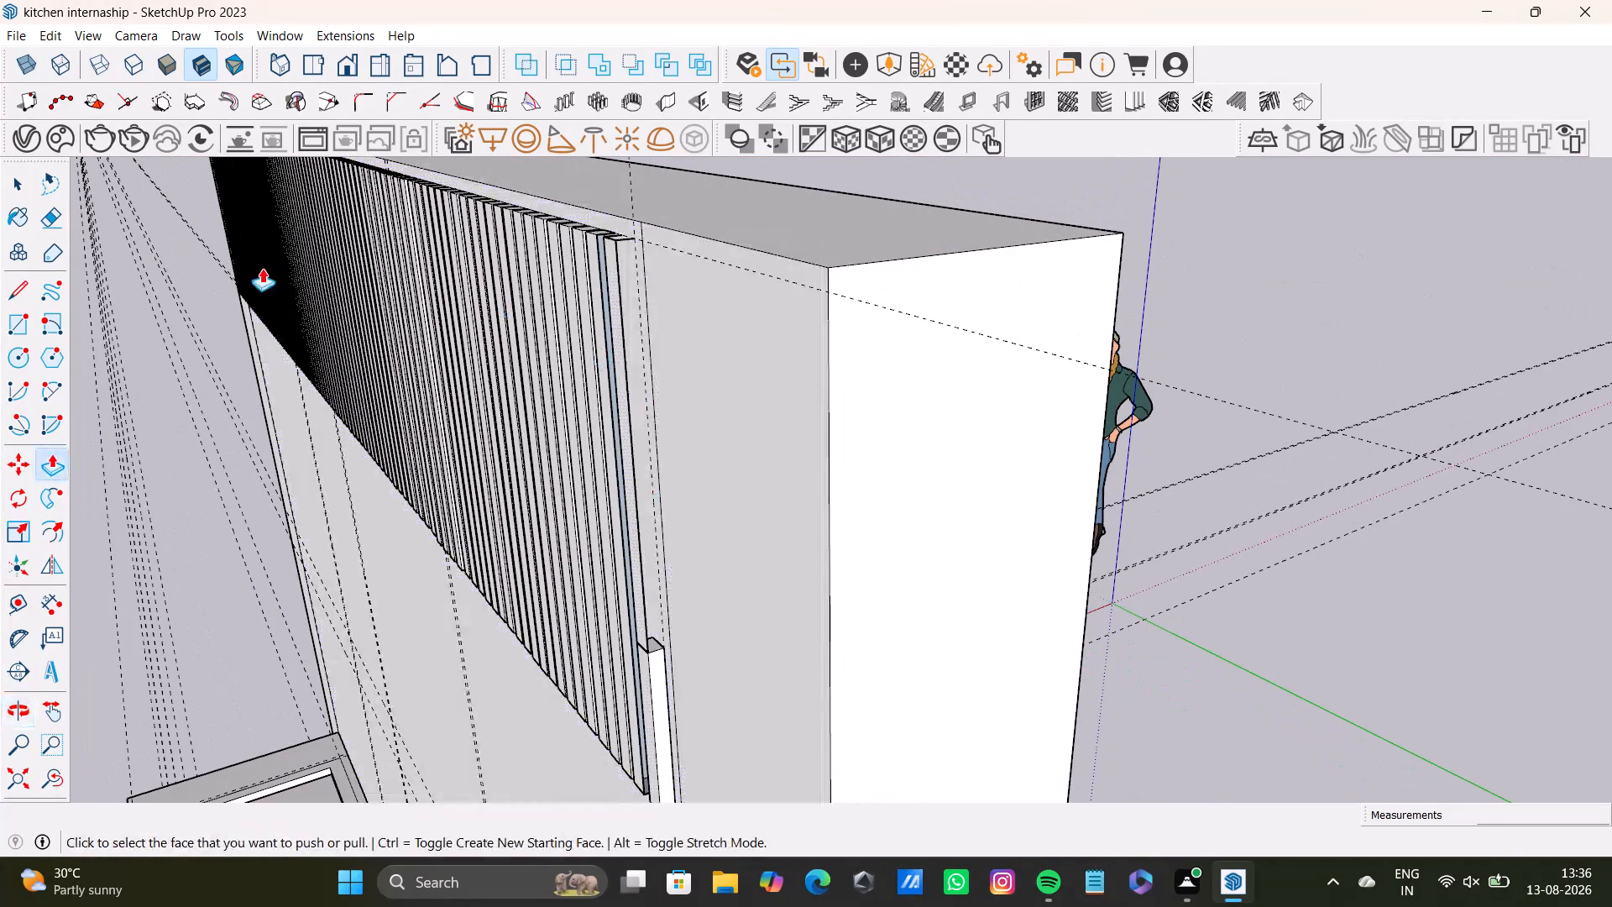
pyautogui.moveTo(454, 437); pyautogui.dragTo(513, 532, button='middle')
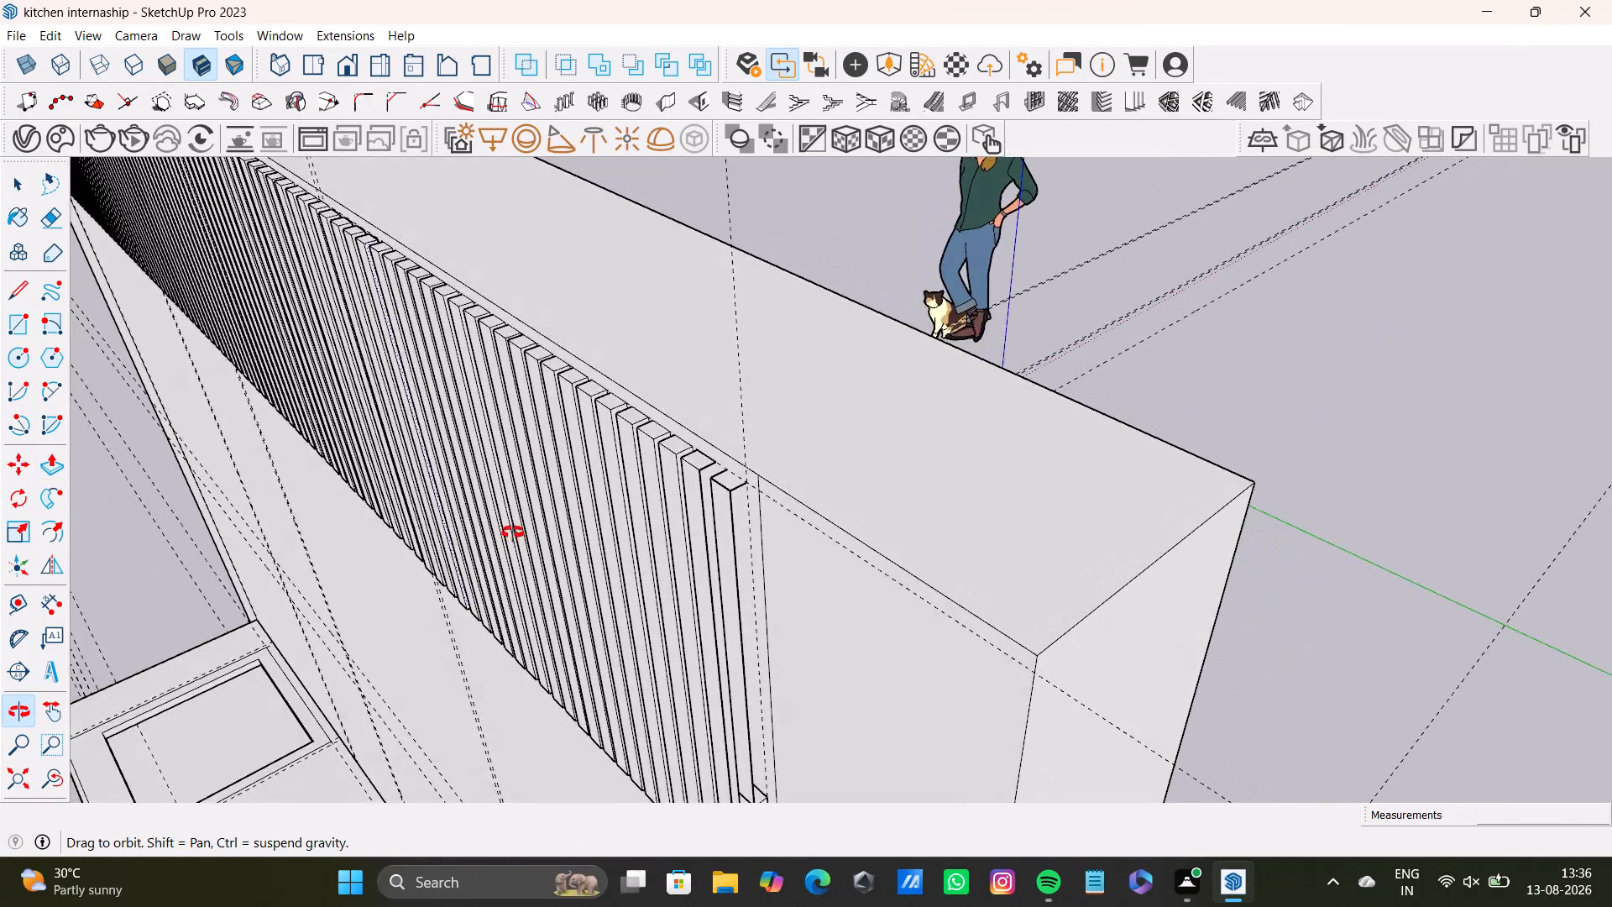
pyautogui.moveTo(513, 532); pyautogui.dragTo(510, 507, button='middle')
pyautogui.scroll(5, 600, 462)
pyautogui.moveTo(756, 443); pyautogui.dragTo(662, 564, button='middle')
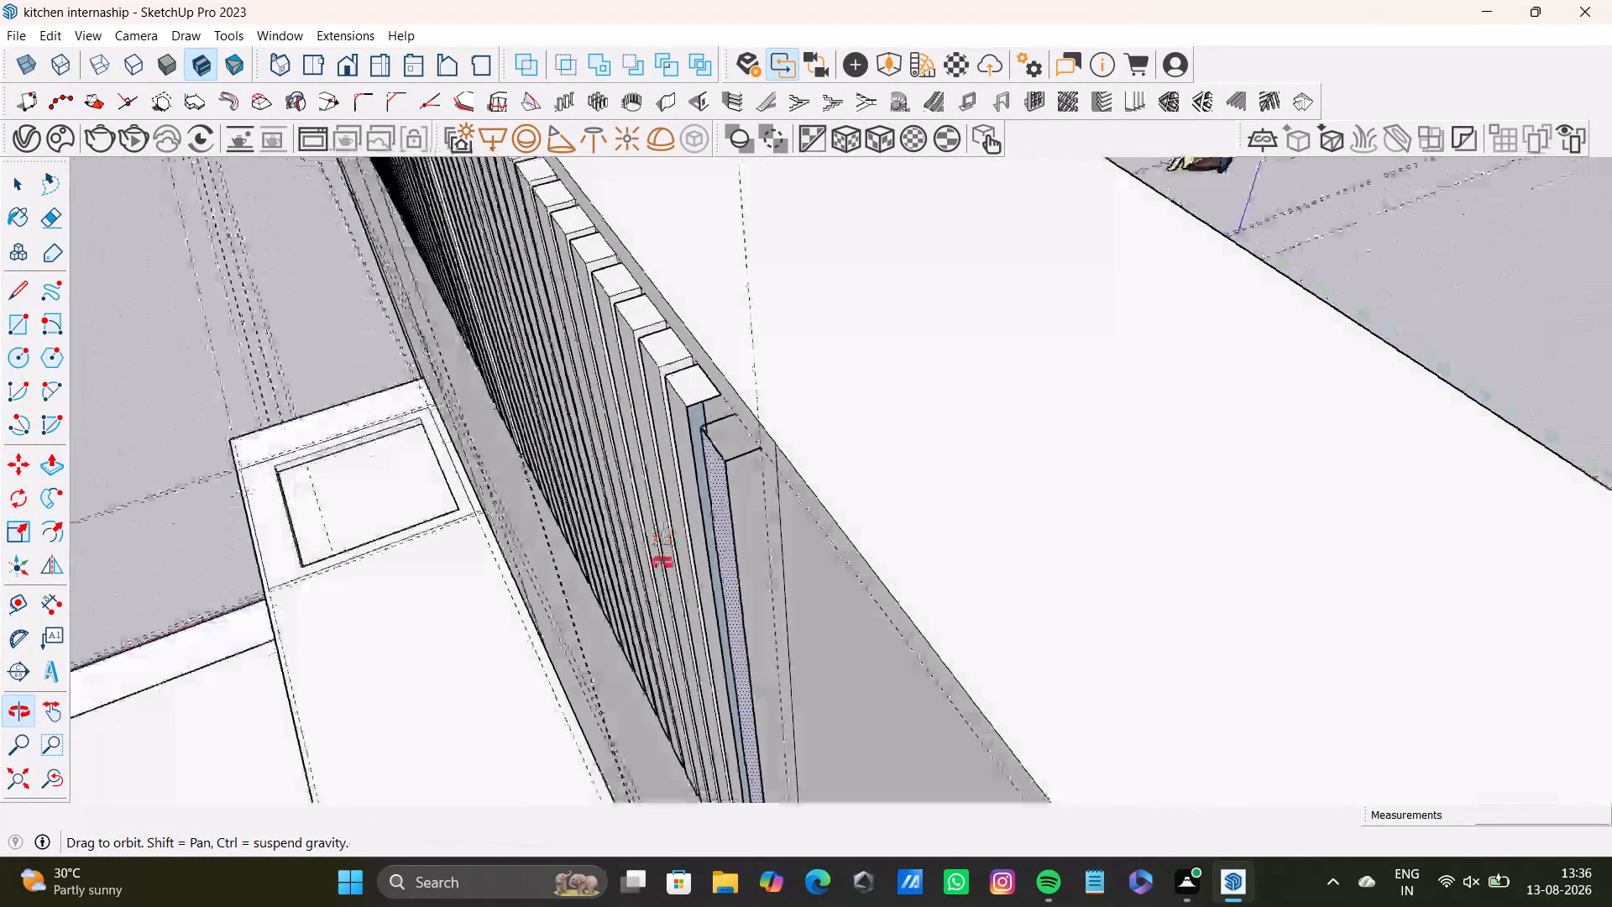
pyautogui.moveTo(662, 564); pyautogui.dragTo(772, 425, button='middle')
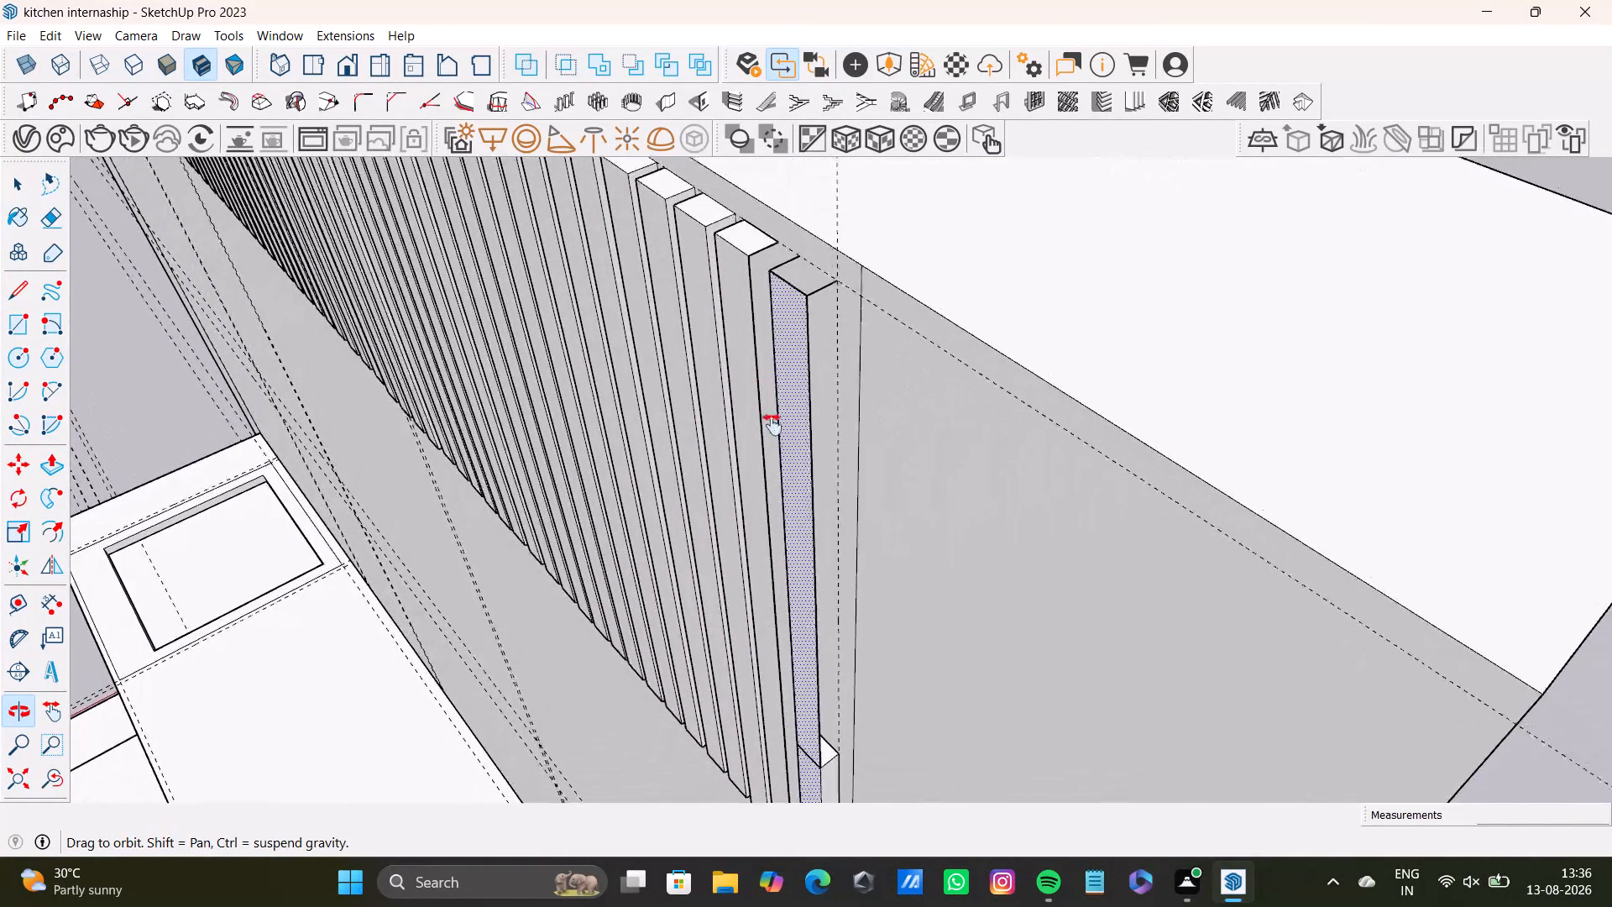
pyautogui.moveTo(772, 425); pyautogui.dragTo(779, 439, button='middle')
pyautogui.click(10, 324)
pyautogui.scroll(5, 623, 312)
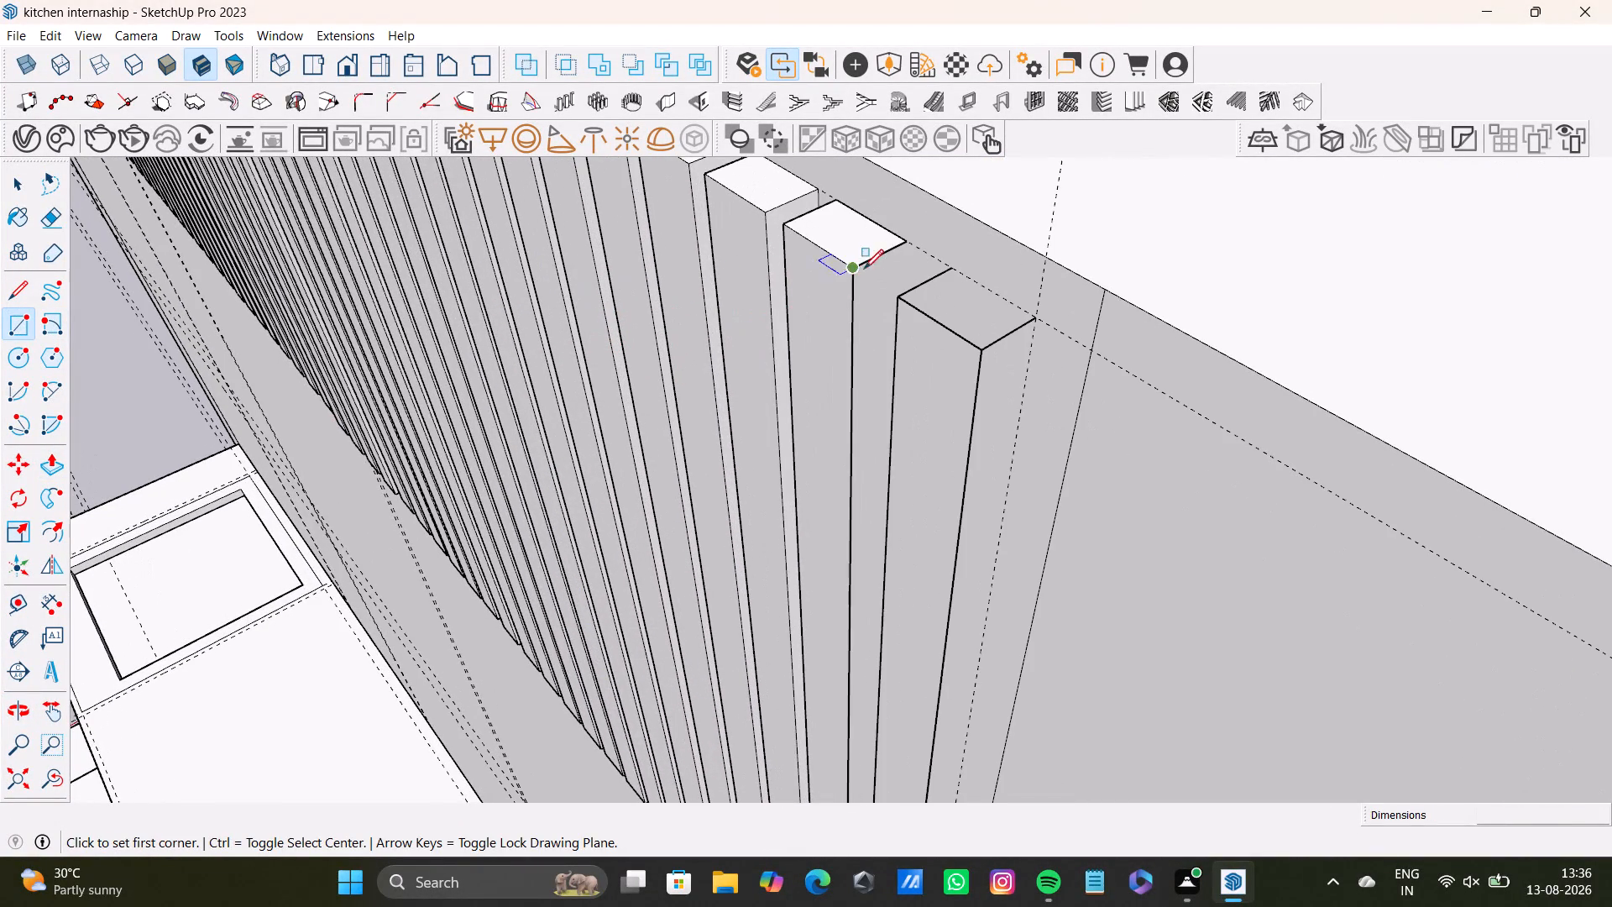
pyautogui.moveTo(856, 270); pyautogui.dragTo(874, 267)
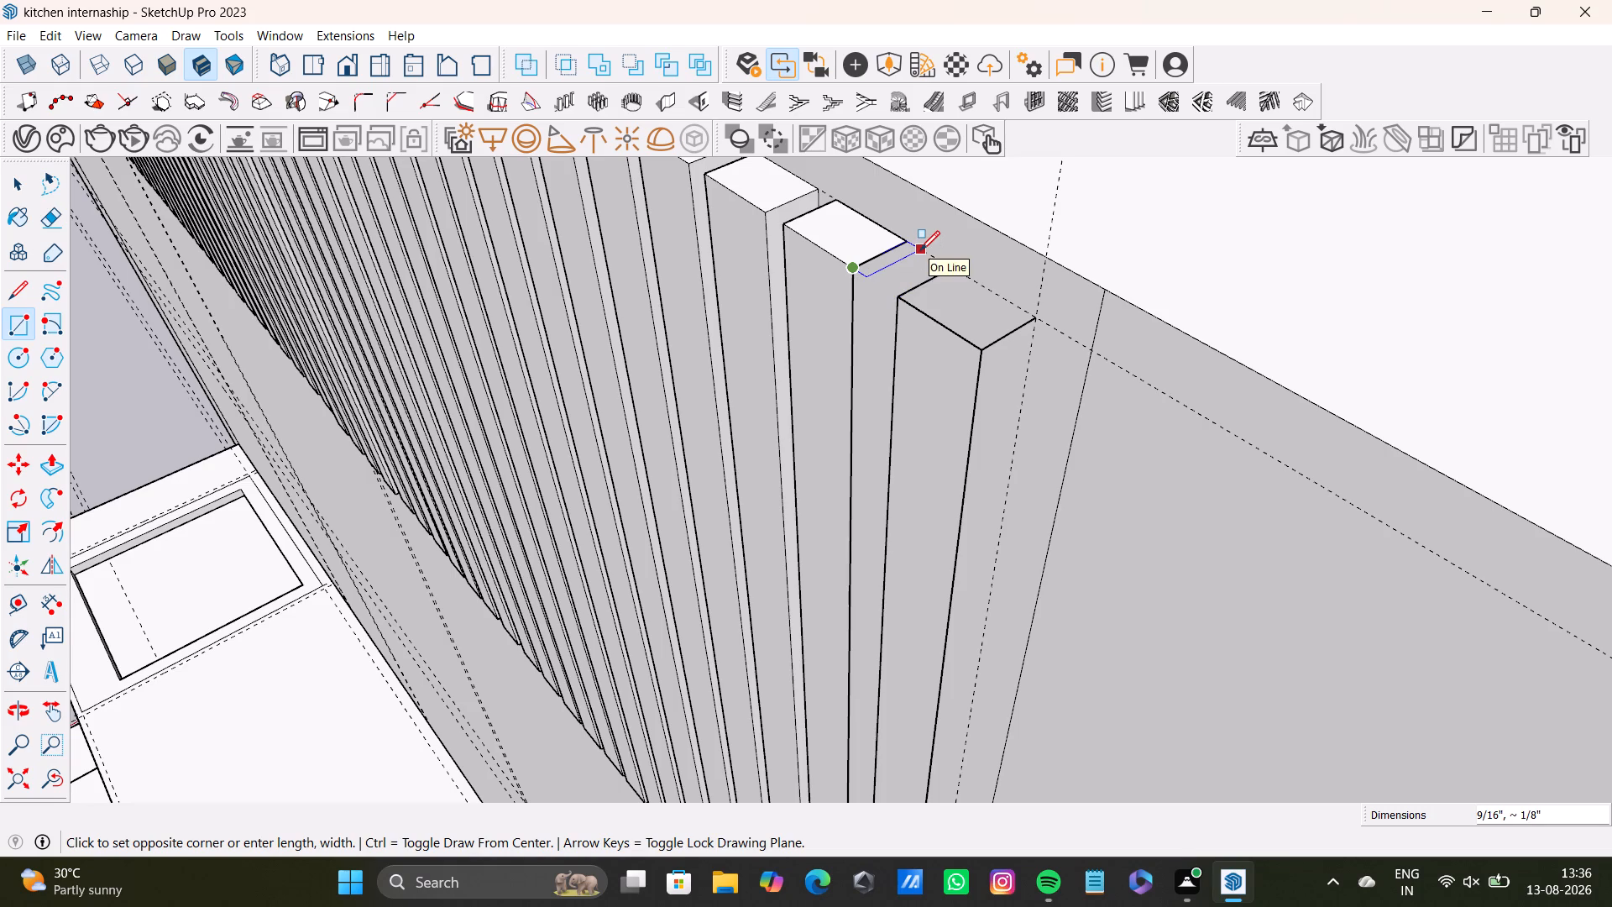
pyautogui.press('Right')
pyautogui.press('Left')
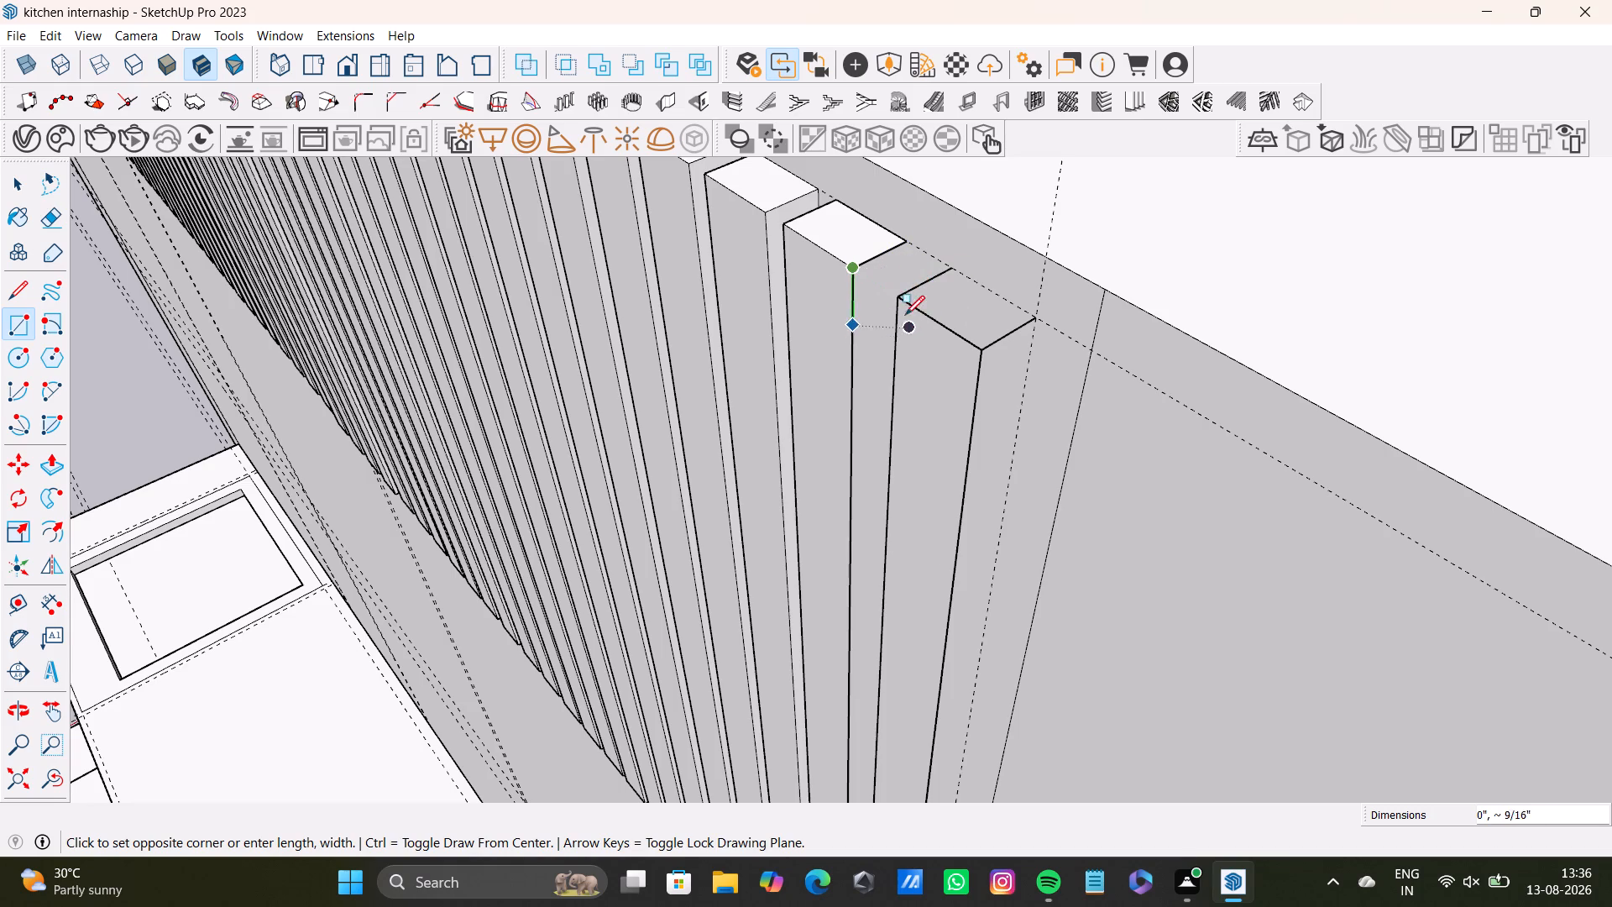
pyautogui.press('Up')
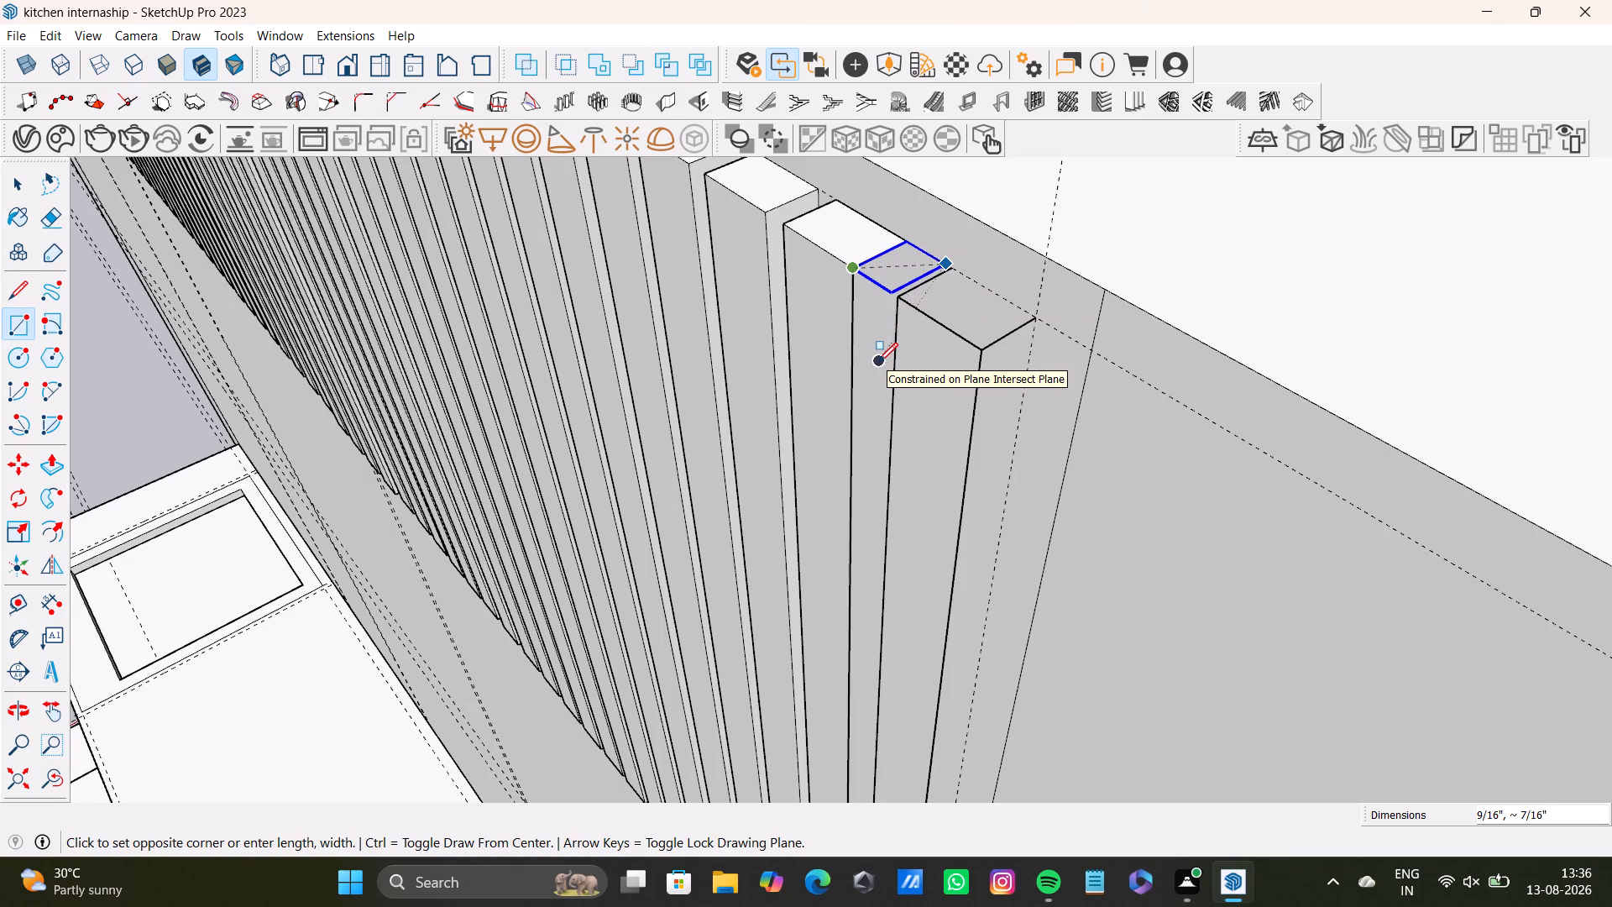
pyautogui.press('Right')
pyautogui.press('Left')
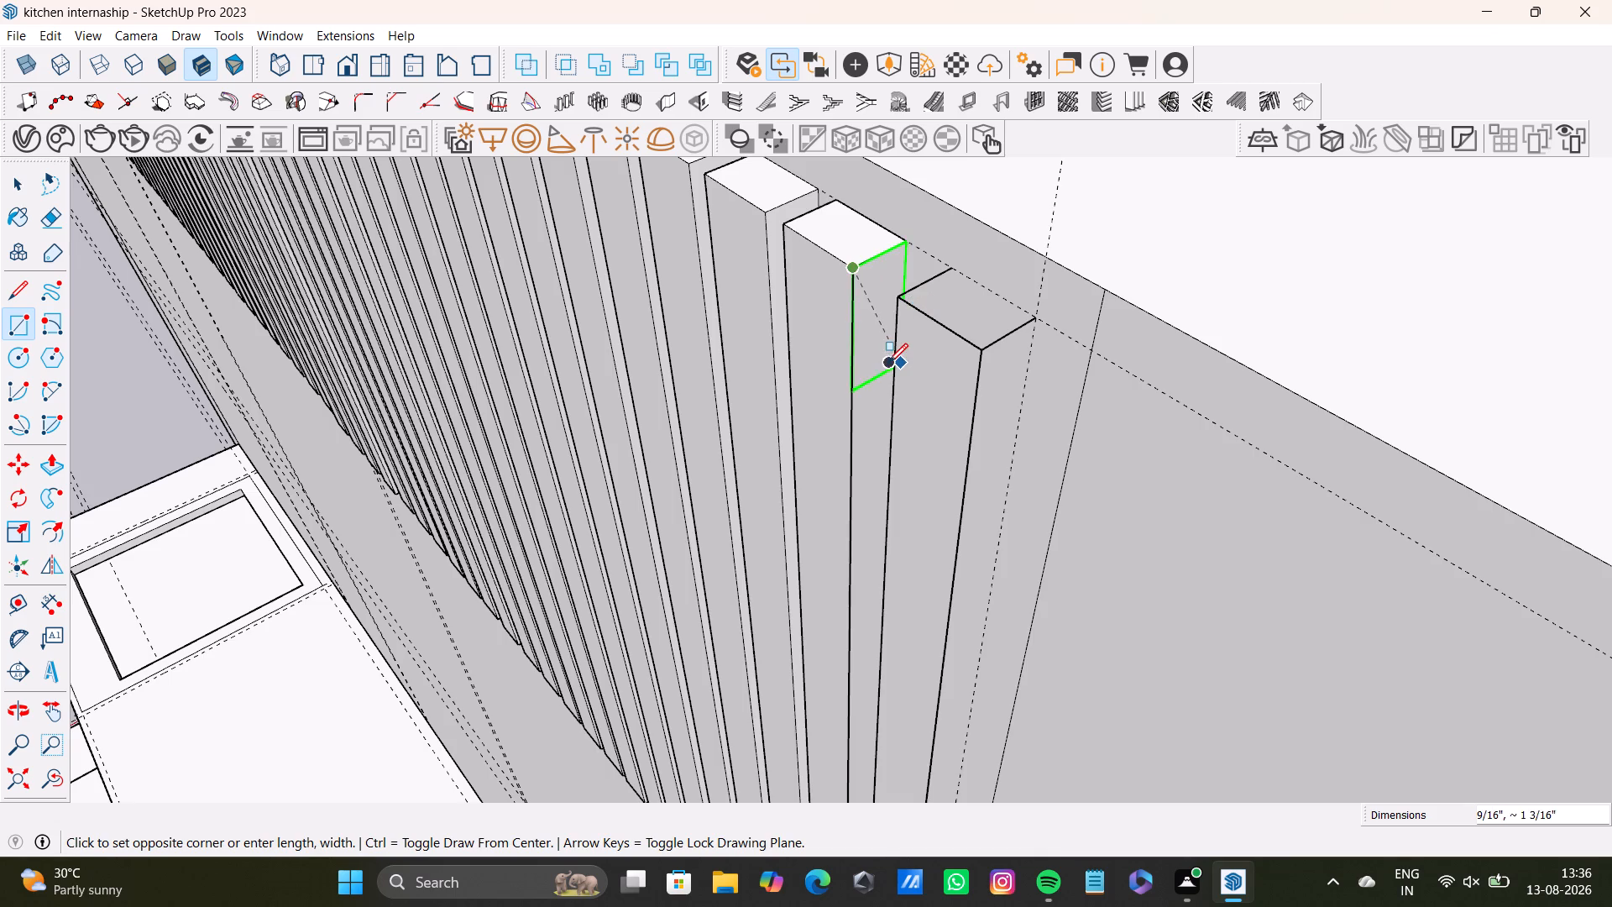
pyautogui.moveTo(888, 363); pyautogui.dragTo(913, 443, button='middle')
pyautogui.scroll(-3, 866, 583)
pyautogui.keyDown('shift'); pyautogui.moveTo(869, 599); pyautogui.dragTo(871, 224, button='middle'); pyautogui.keyUp('shift')
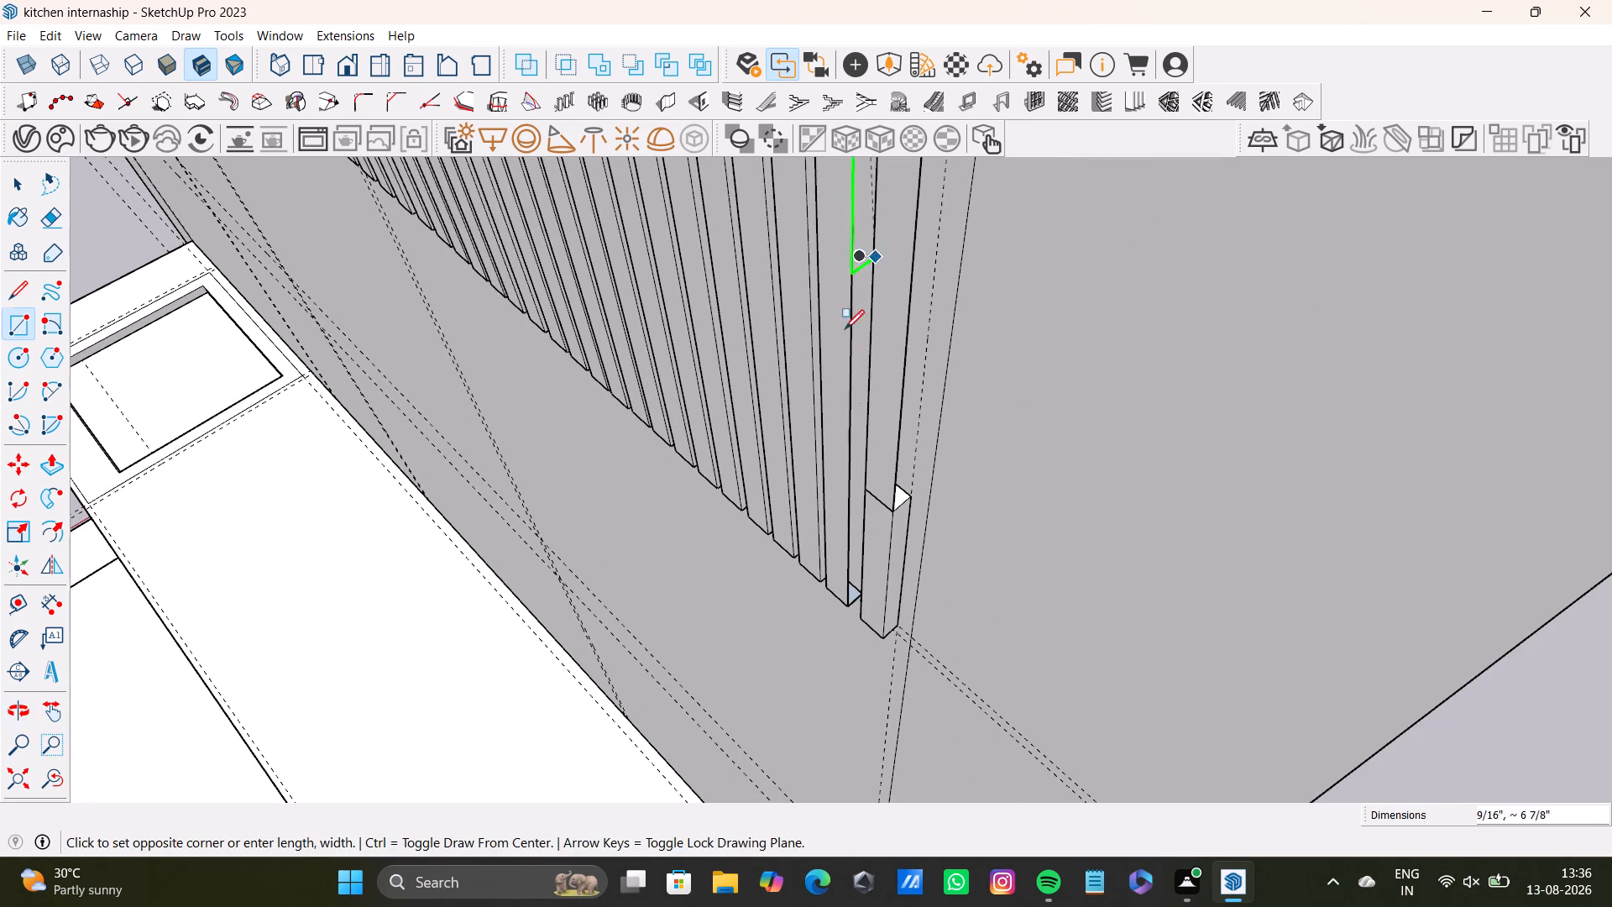
pyautogui.scroll(6, 850, 590)
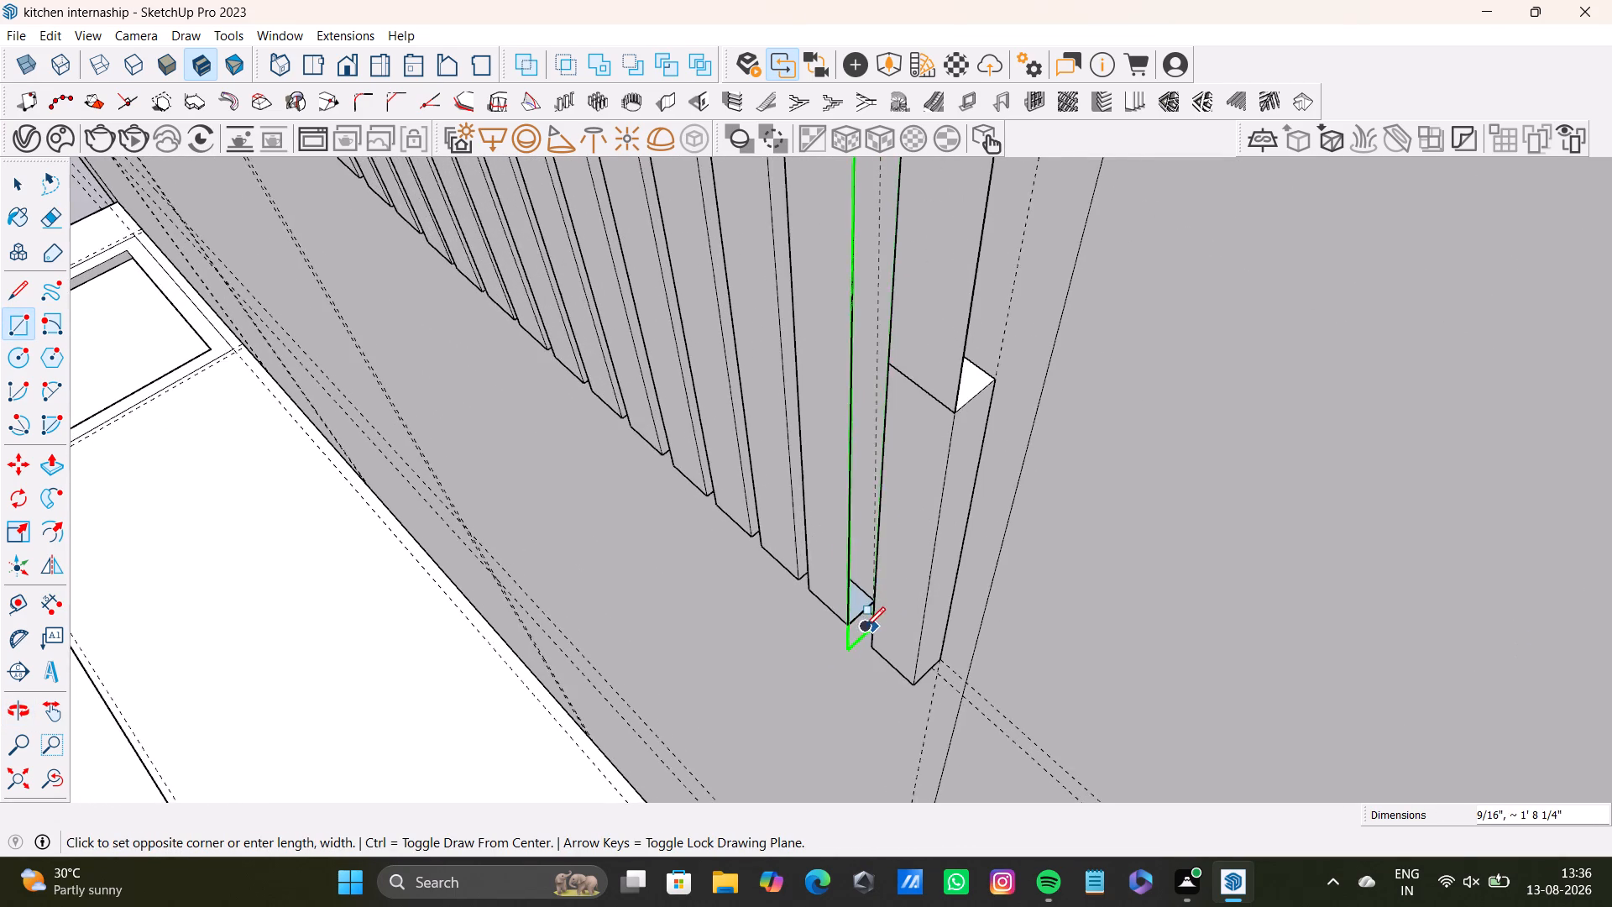
pyautogui.moveTo(866, 627); pyautogui.dragTo(902, 590, button='middle')
pyautogui.click(886, 590)
# Close the open top of the last slat with a rectangle of about 9/16" by 13/16".
pyautogui.scroll(-7, 866, 558)
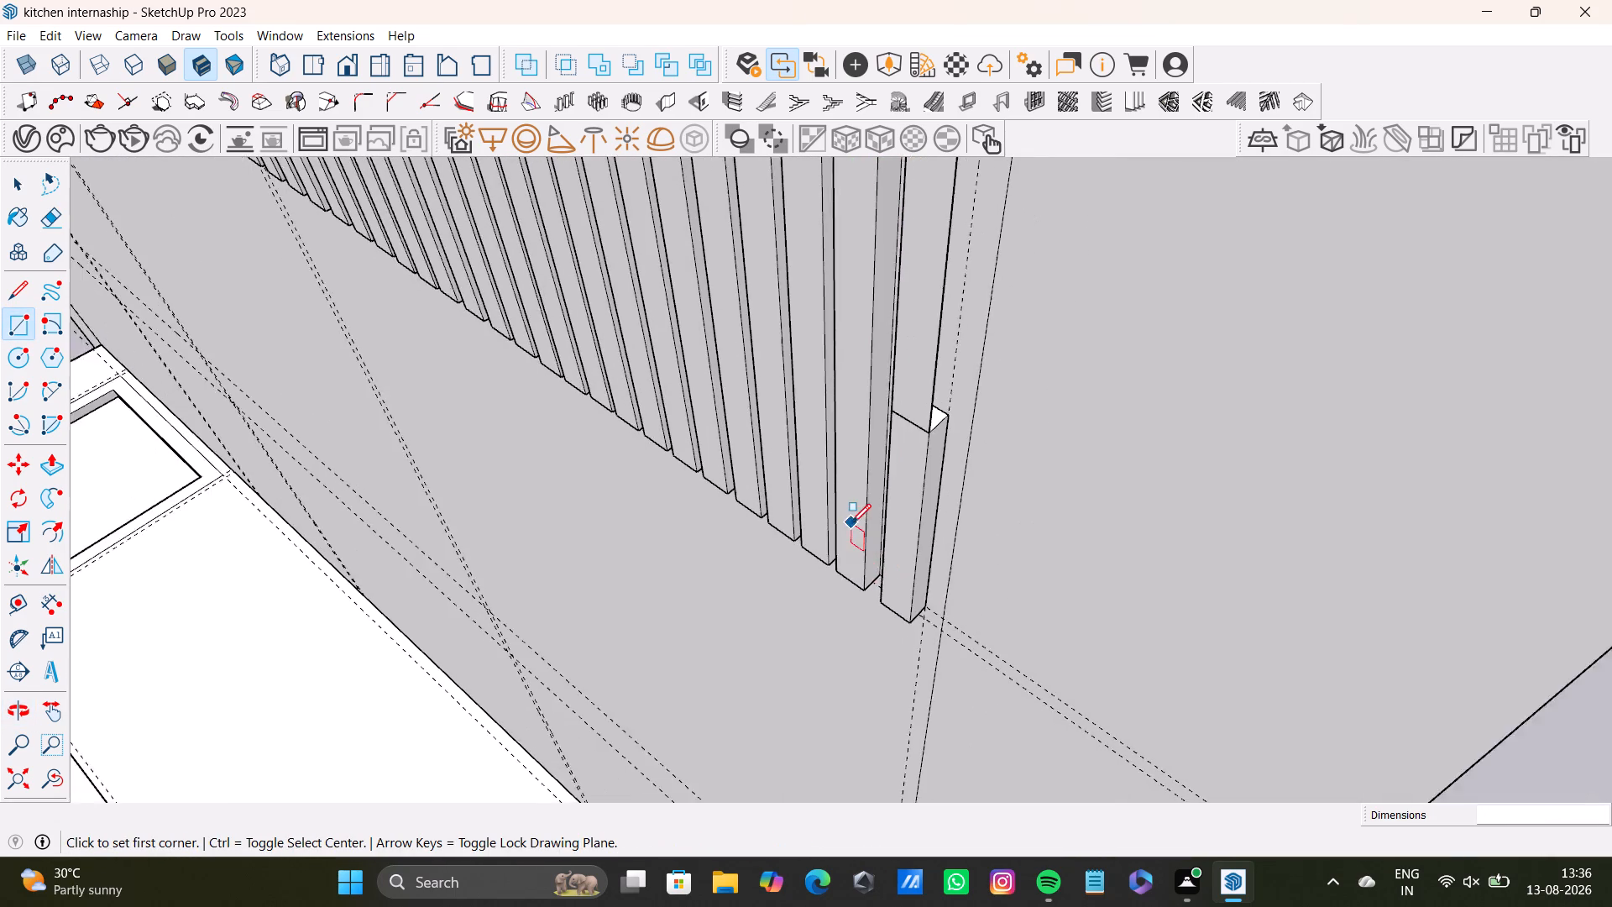
pyautogui.scroll(-1, 851, 523)
pyautogui.moveTo(885, 472); pyautogui.dragTo(741, 630, button='middle')
pyautogui.moveTo(780, 478); pyautogui.dragTo(821, 556, button='middle')
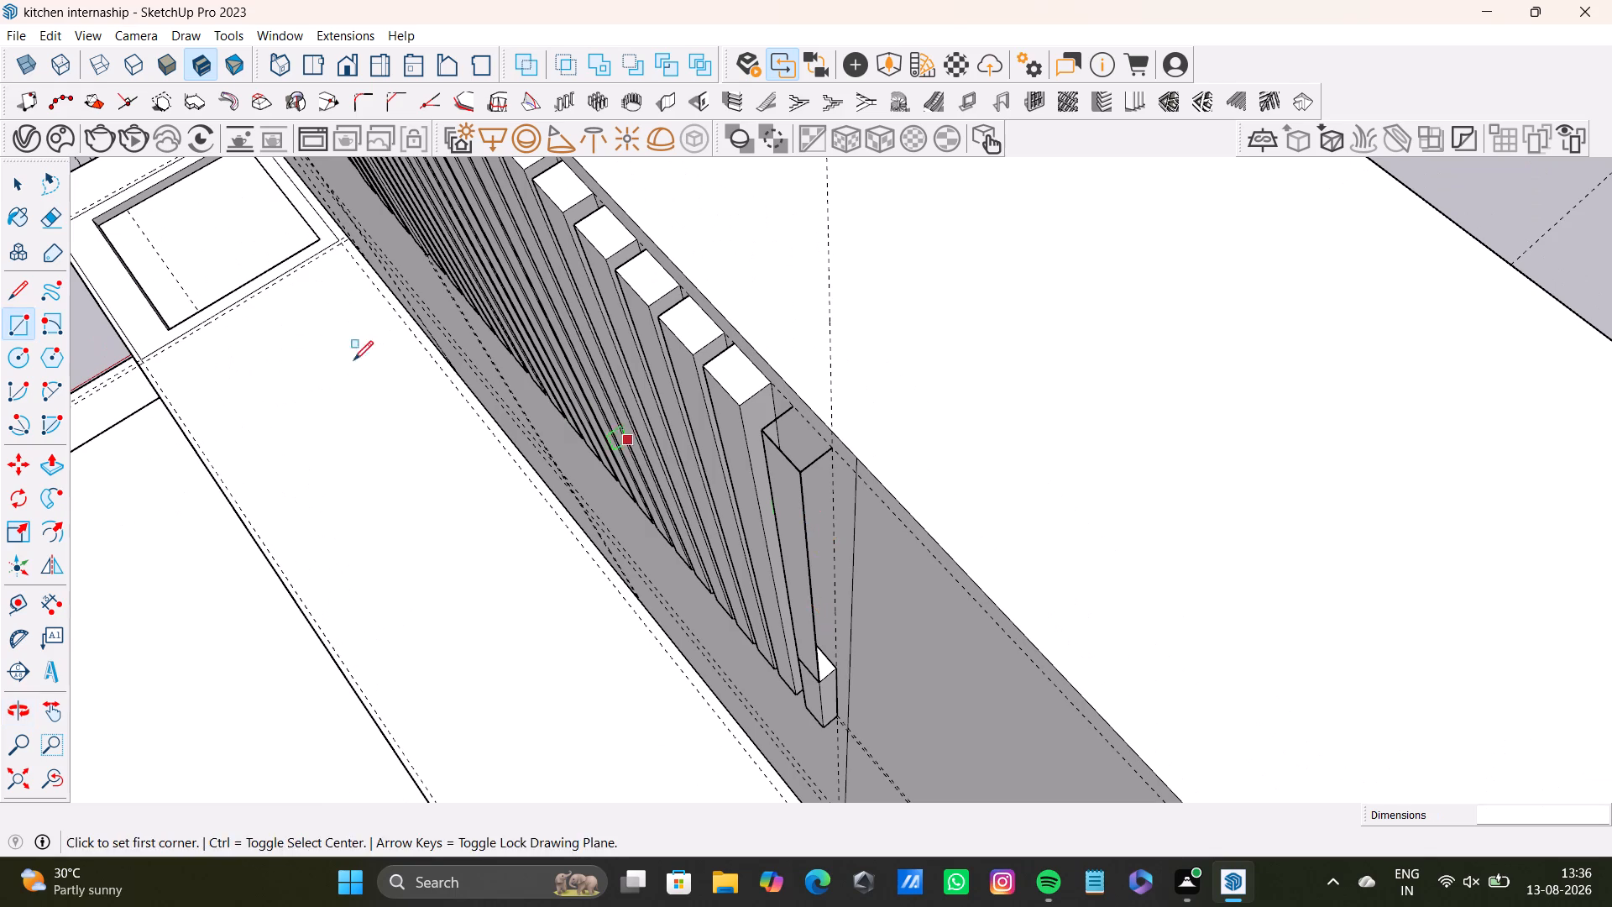
pyautogui.click(762, 428)
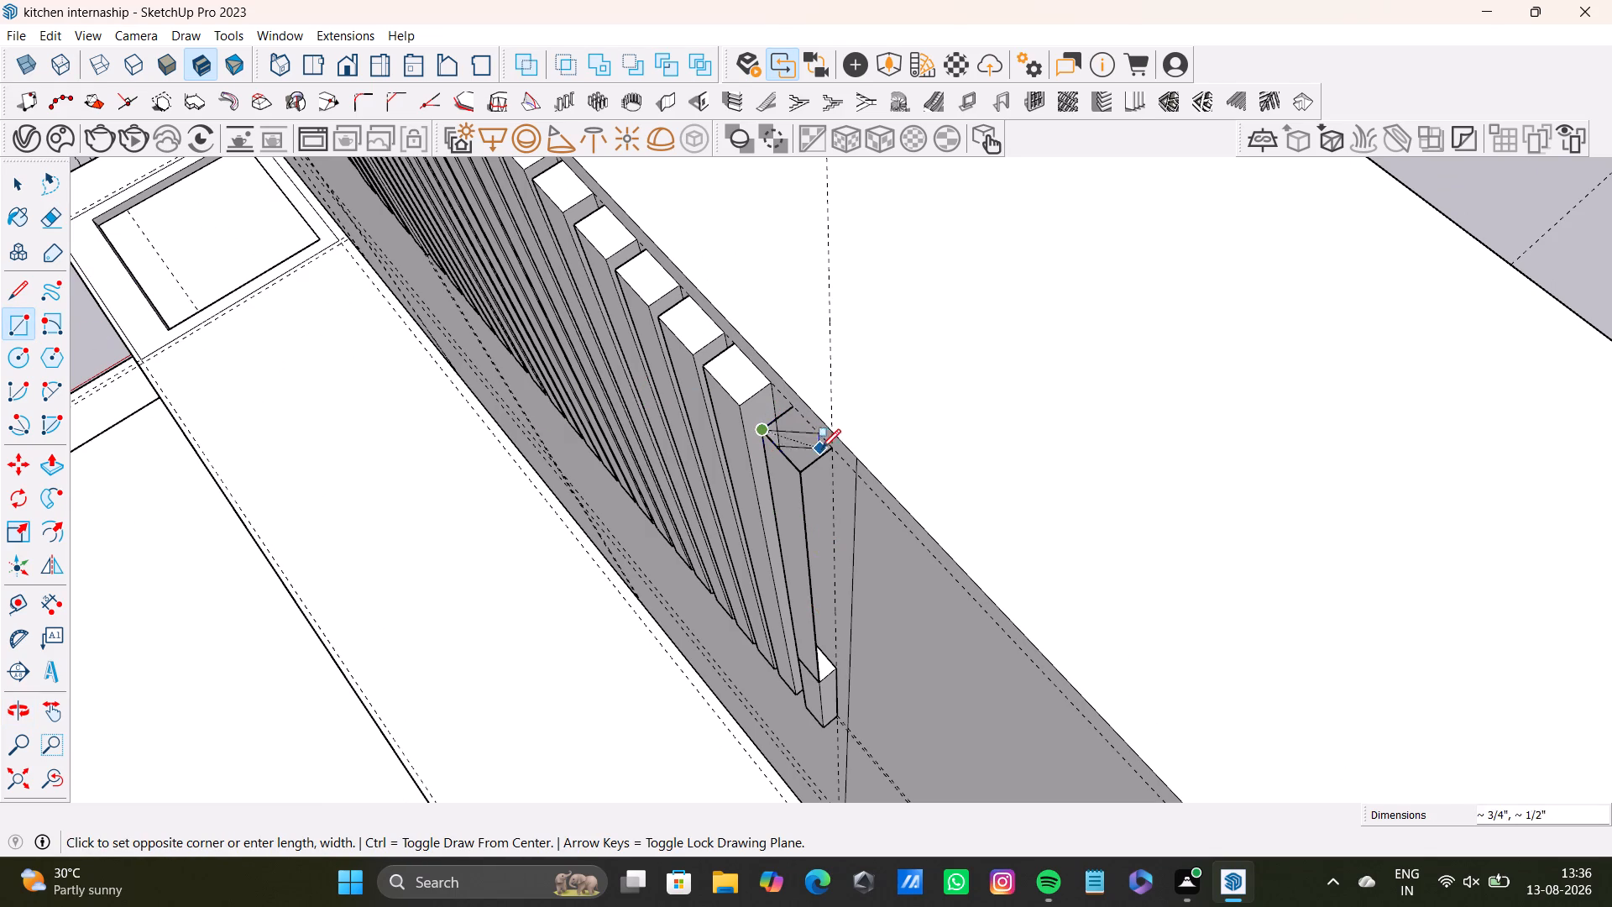
pyautogui.click(824, 450)
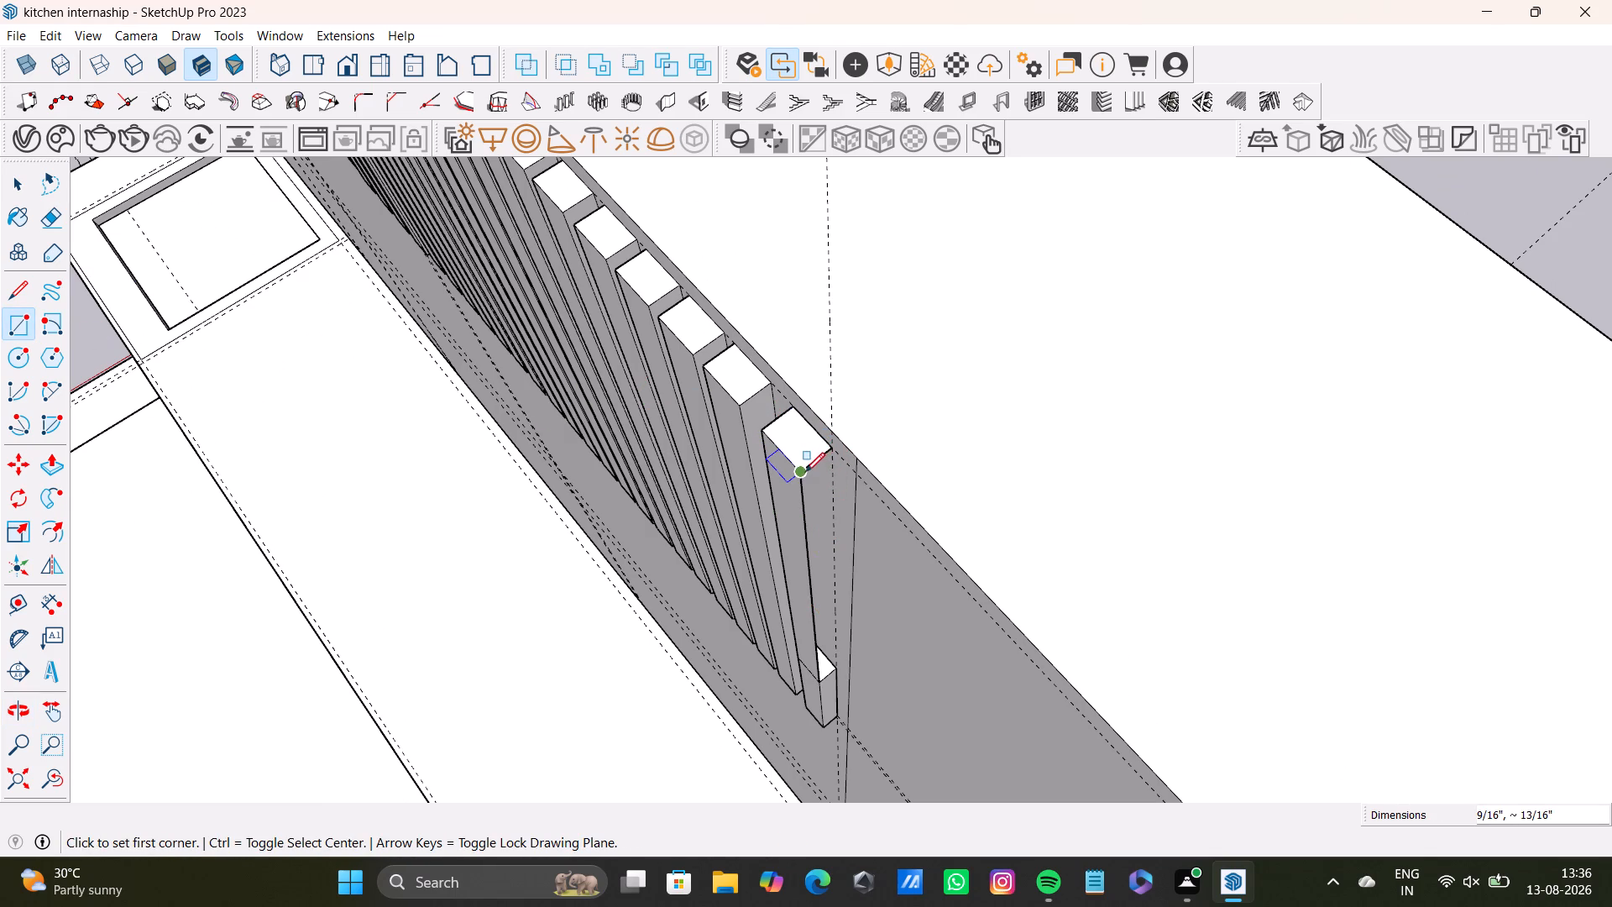
# Draw a rectangle along the last slat's outer side, from its top corner down to the start of the lower extension.
pyautogui.click(805, 472)
pyautogui.scroll(-3, 851, 555)
pyautogui.moveTo(859, 575); pyautogui.dragTo(756, 328, button='middle')
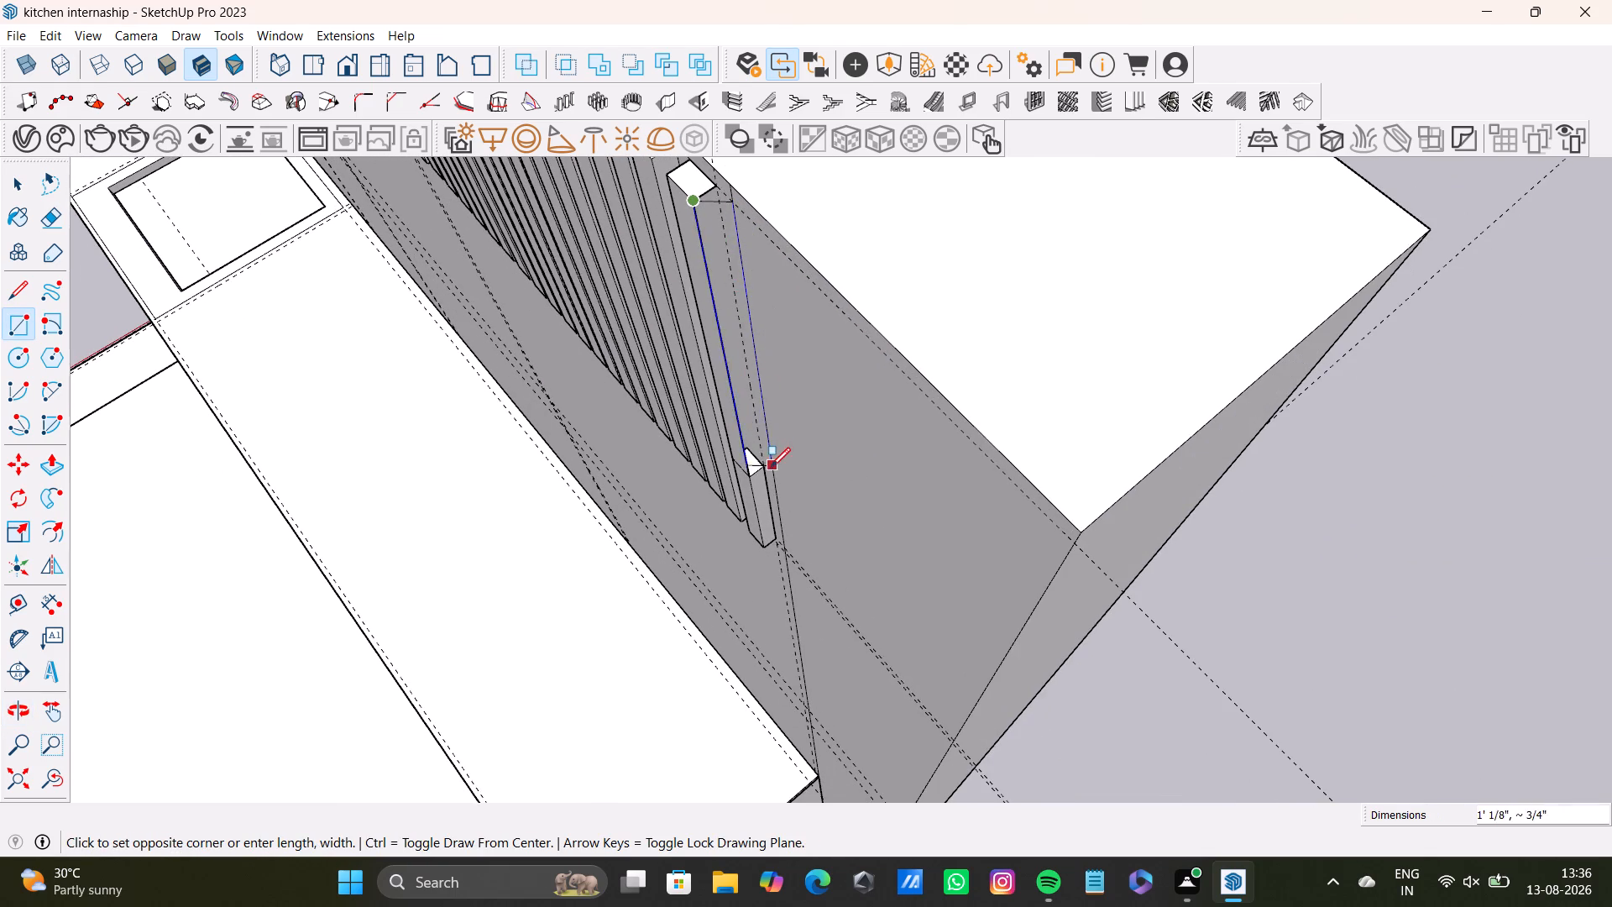
pyautogui.click(770, 470)
pyautogui.scroll(-8, 701, 459)
pyautogui.press('space')
# Delete the upper of the two horizontal guides crossing the wall midway between the slat band and the countertop.
pyautogui.scroll(-4, 578, 459)
pyautogui.moveTo(566, 461); pyautogui.dragTo(932, 236, button='middle')
pyautogui.click(910, 309)
pyautogui.scroll(-4, 609, 446)
pyautogui.keyDown('shift'); pyautogui.moveTo(488, 411); pyautogui.dragTo(840, 308, button='middle'); pyautogui.keyUp('shift')
pyautogui.keyDown('shift'); pyautogui.scroll(-1, 855, 304); pyautogui.keyUp('shift')
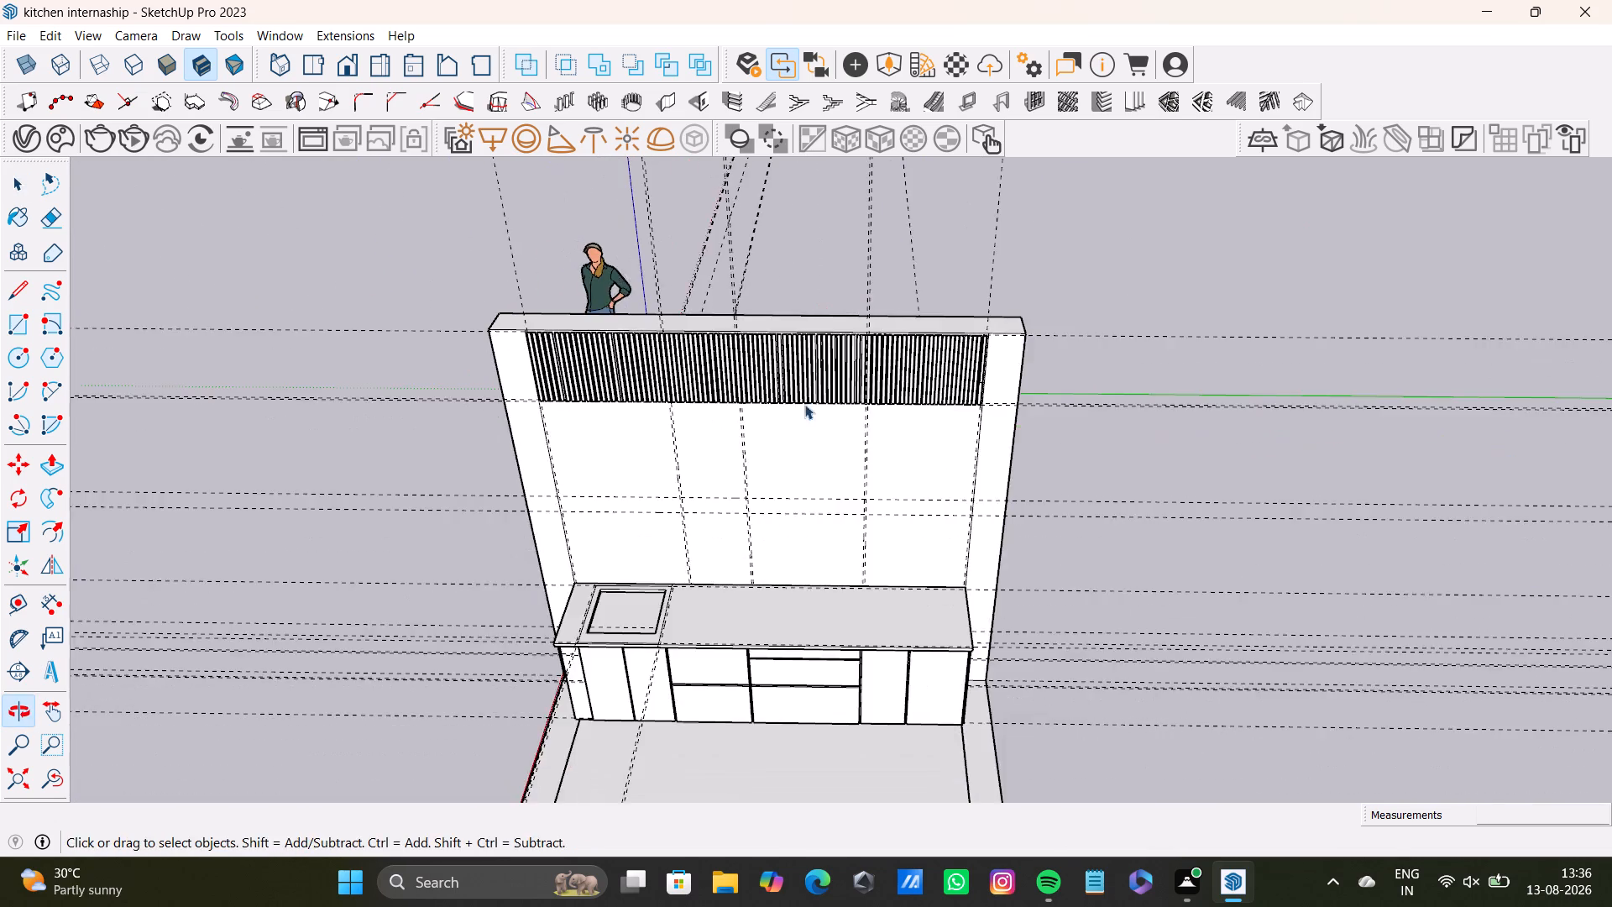
pyautogui.scroll(3, 787, 406)
pyautogui.moveTo(755, 406); pyautogui.dragTo(793, 234, button='middle')
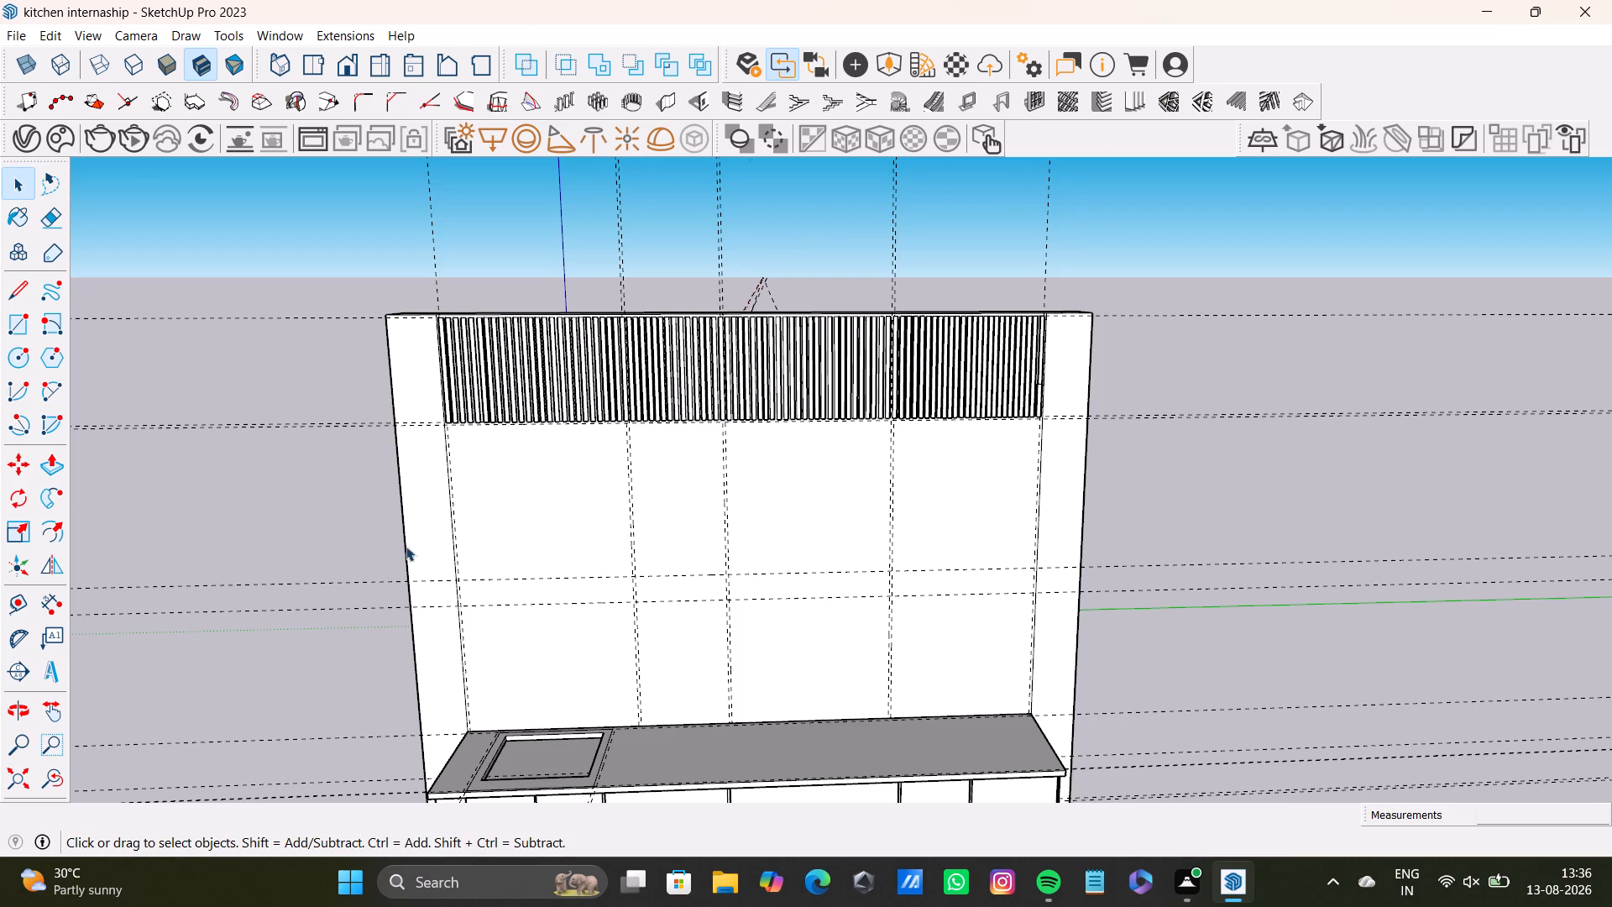
pyautogui.scroll(4, 417, 544)
pyautogui.moveTo(510, 485); pyautogui.dragTo(505, 497, button='middle')
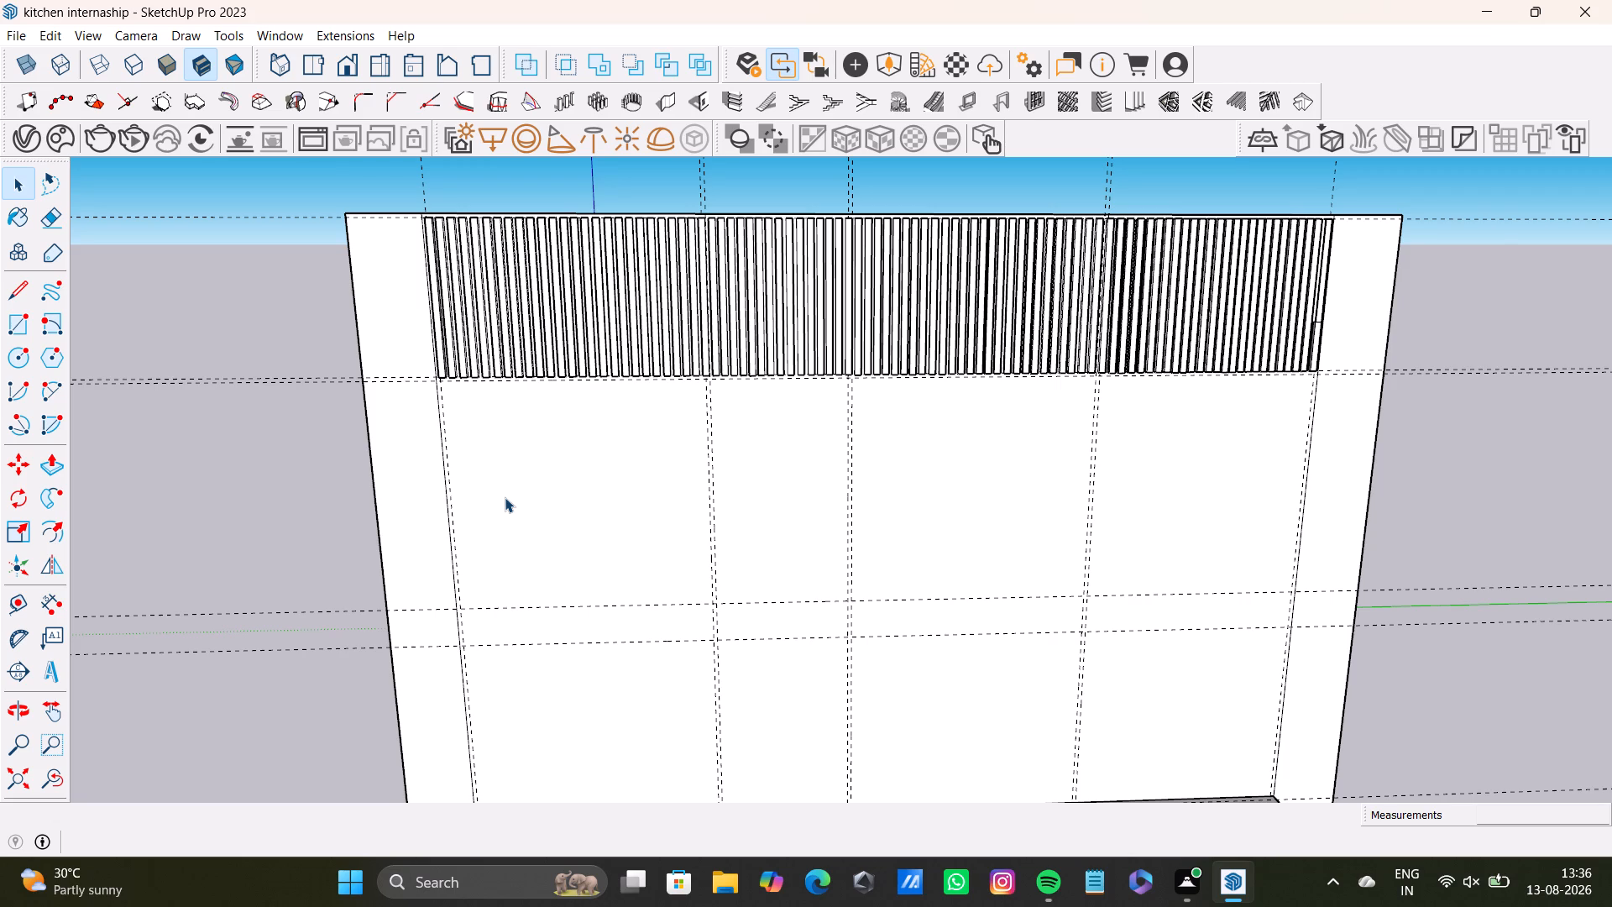
pyautogui.scroll(-2, 589, 564)
pyautogui.moveTo(604, 580); pyautogui.dragTo(574, 527, button='middle')
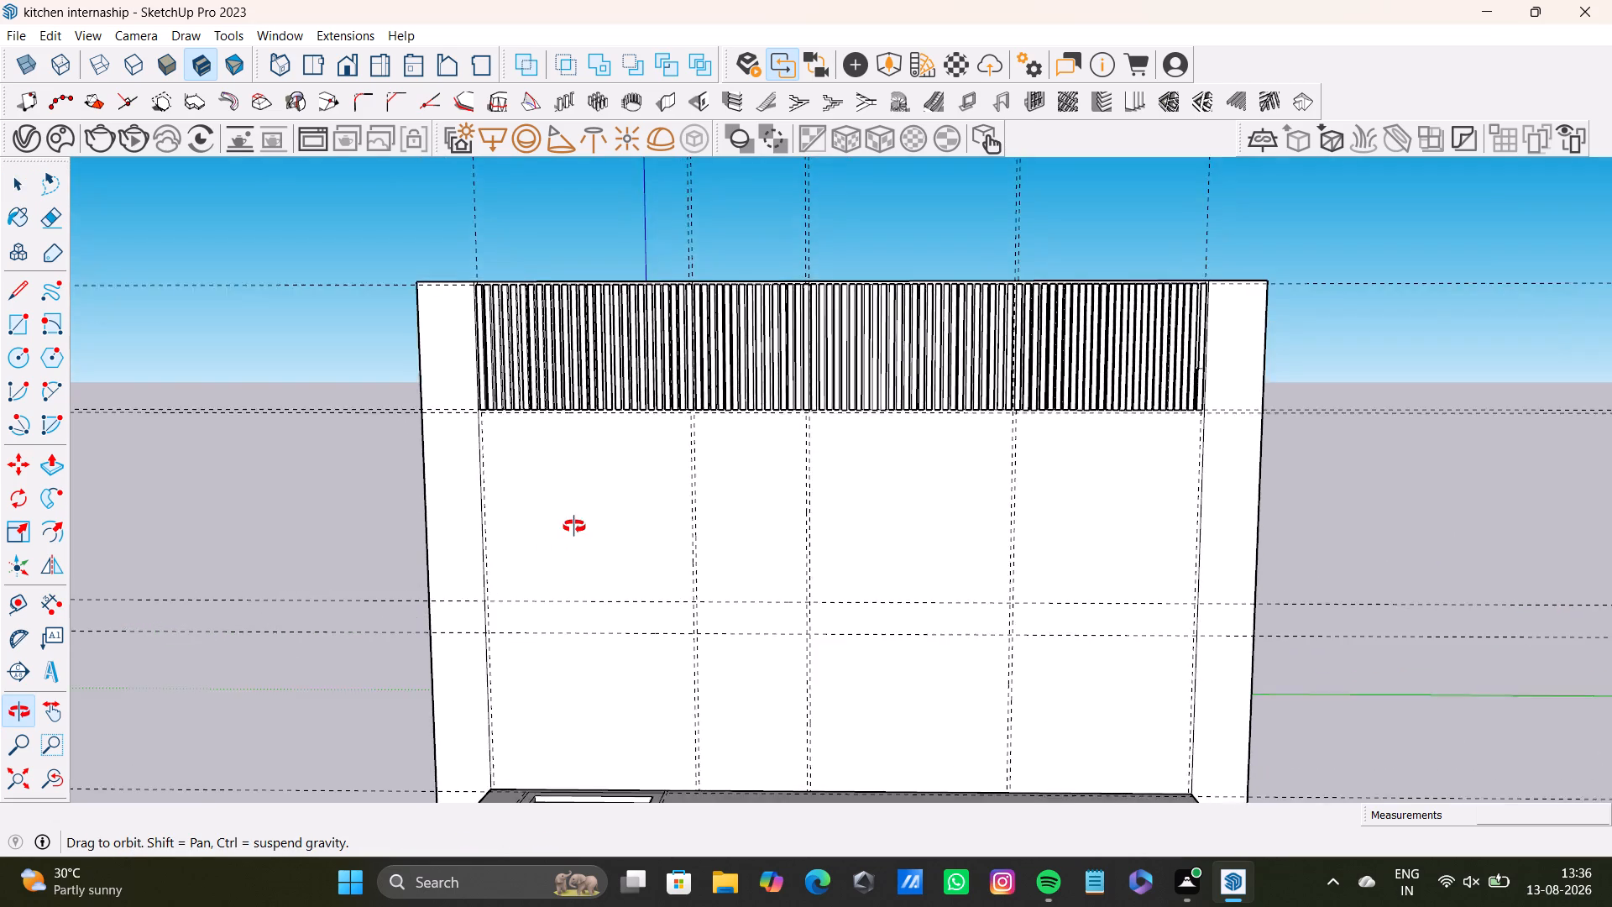
pyautogui.moveTo(574, 527); pyautogui.dragTo(588, 604, button='middle')
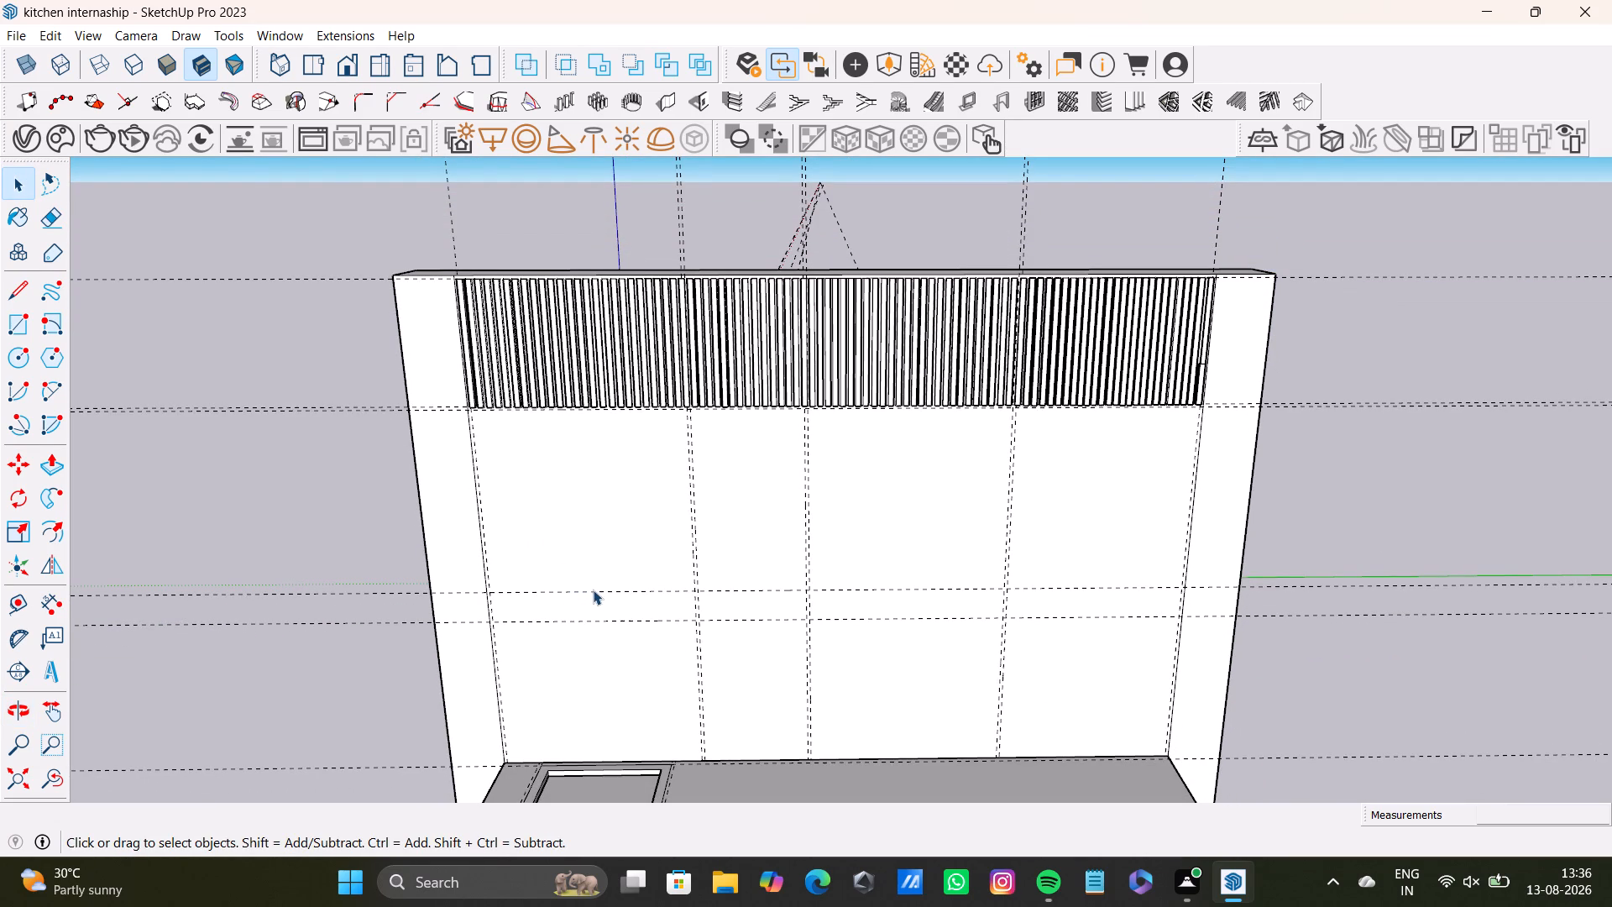
pyautogui.click(593, 590)
pyautogui.press('Delete')
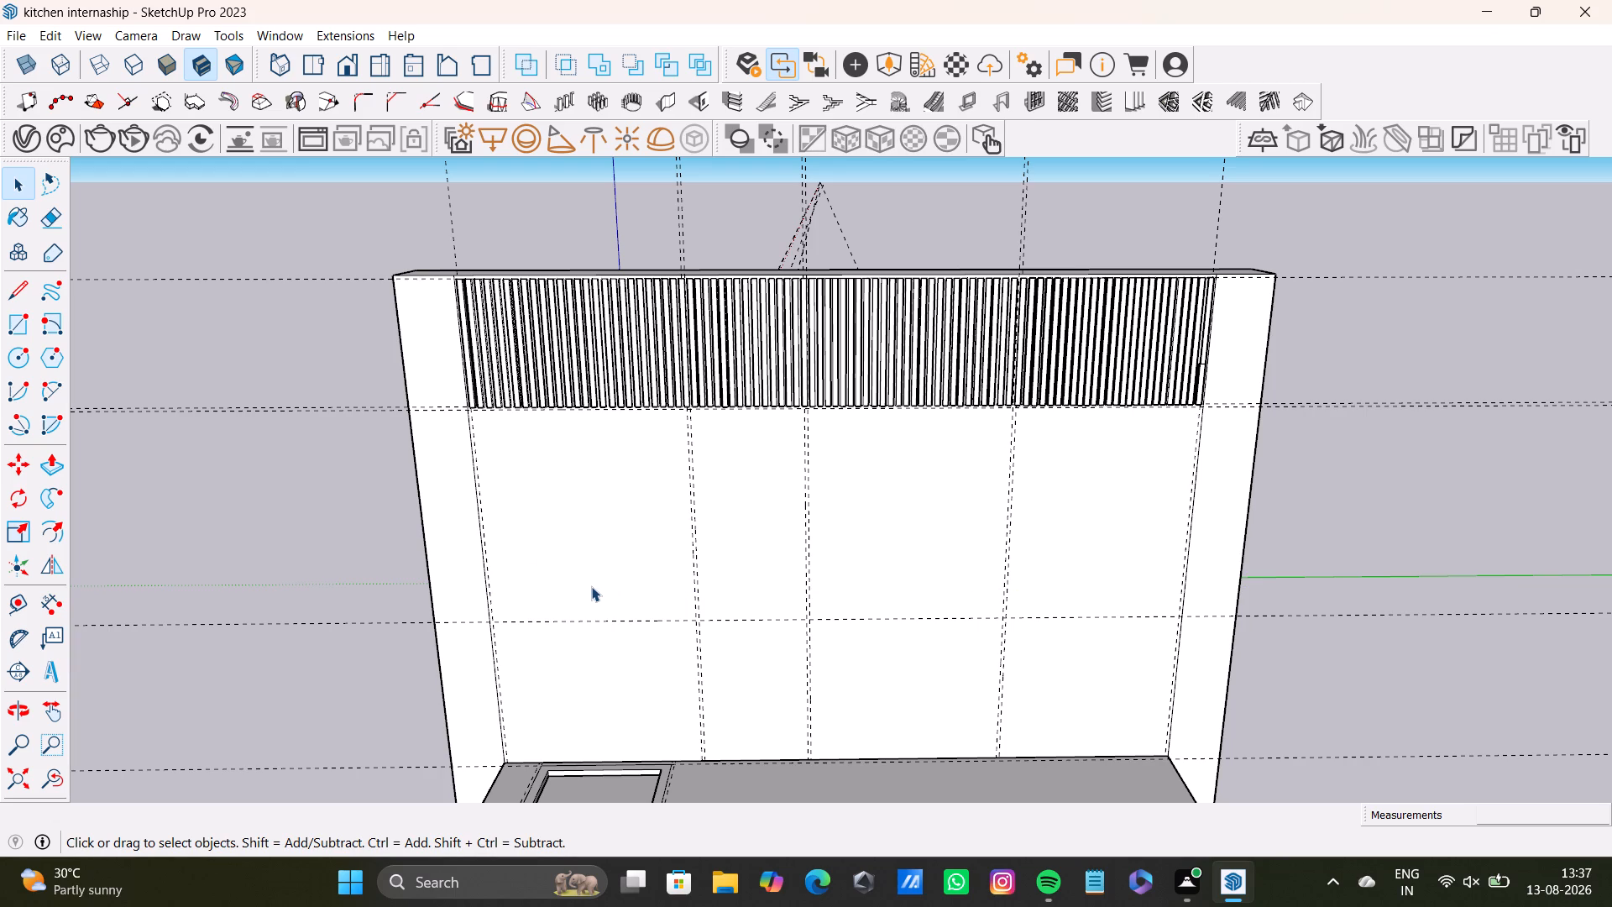
pyautogui.scroll(2, 667, 398)
pyautogui.scroll(-2, 641, 511)
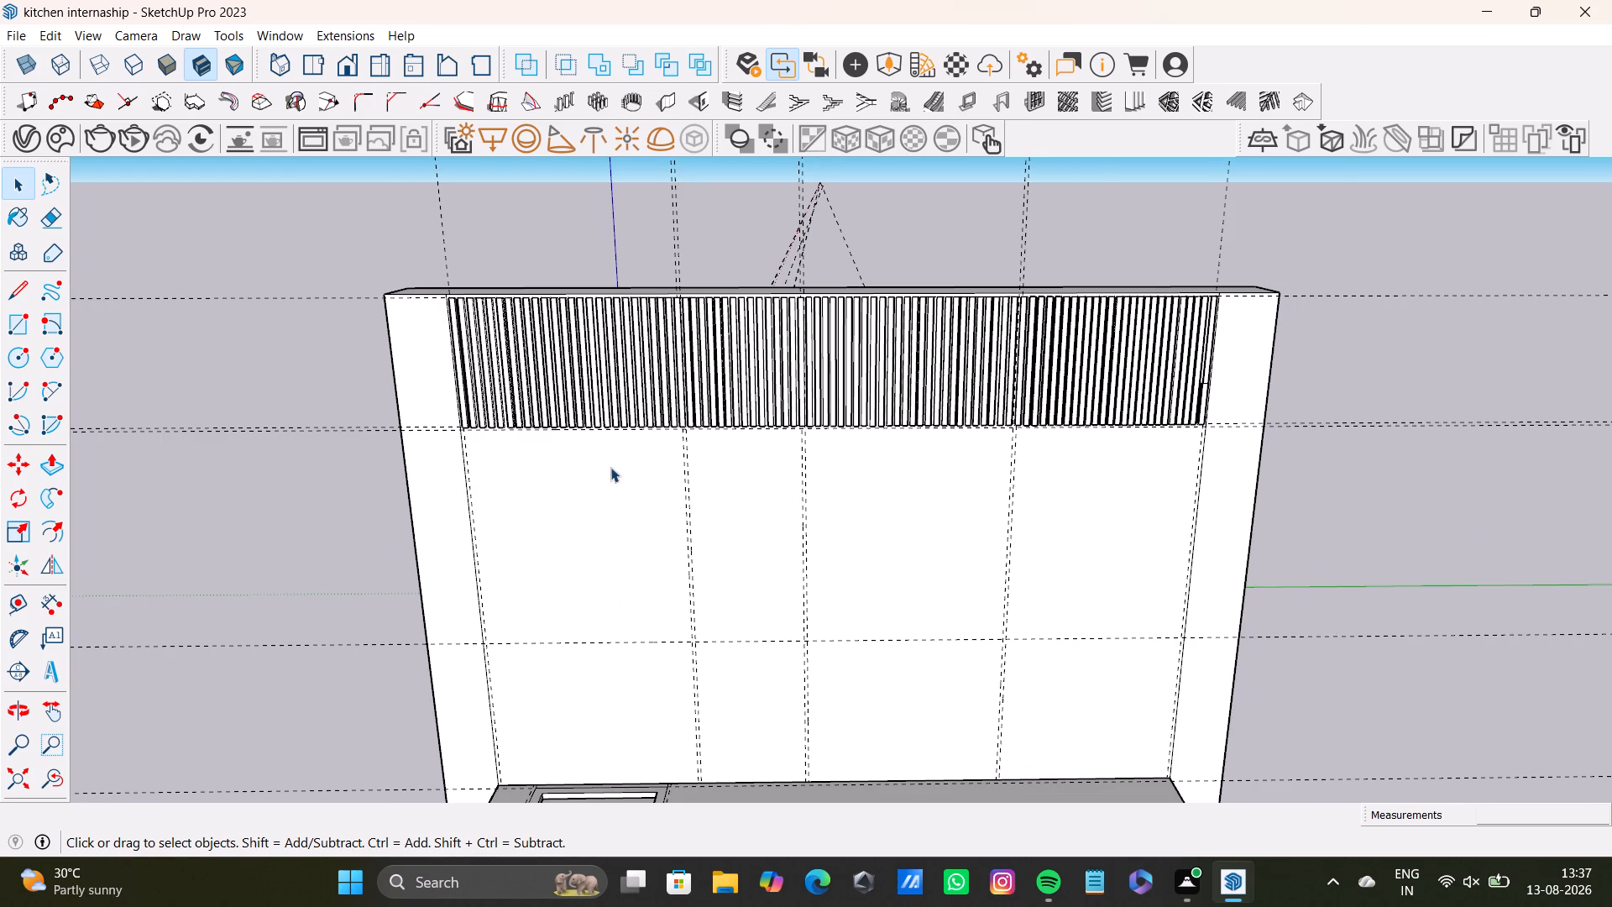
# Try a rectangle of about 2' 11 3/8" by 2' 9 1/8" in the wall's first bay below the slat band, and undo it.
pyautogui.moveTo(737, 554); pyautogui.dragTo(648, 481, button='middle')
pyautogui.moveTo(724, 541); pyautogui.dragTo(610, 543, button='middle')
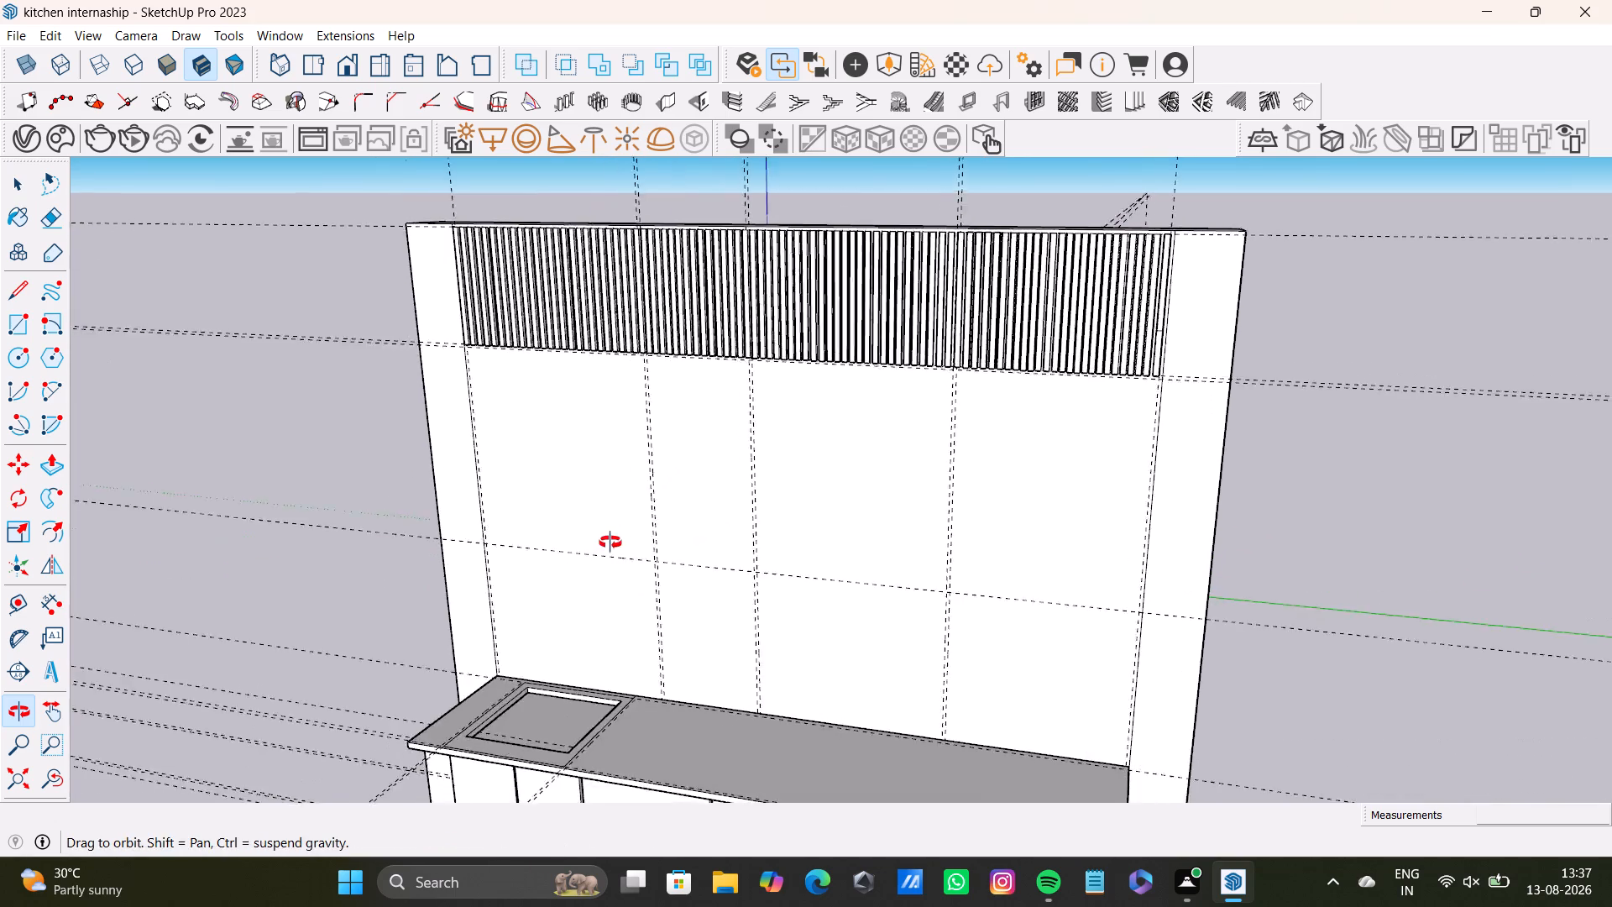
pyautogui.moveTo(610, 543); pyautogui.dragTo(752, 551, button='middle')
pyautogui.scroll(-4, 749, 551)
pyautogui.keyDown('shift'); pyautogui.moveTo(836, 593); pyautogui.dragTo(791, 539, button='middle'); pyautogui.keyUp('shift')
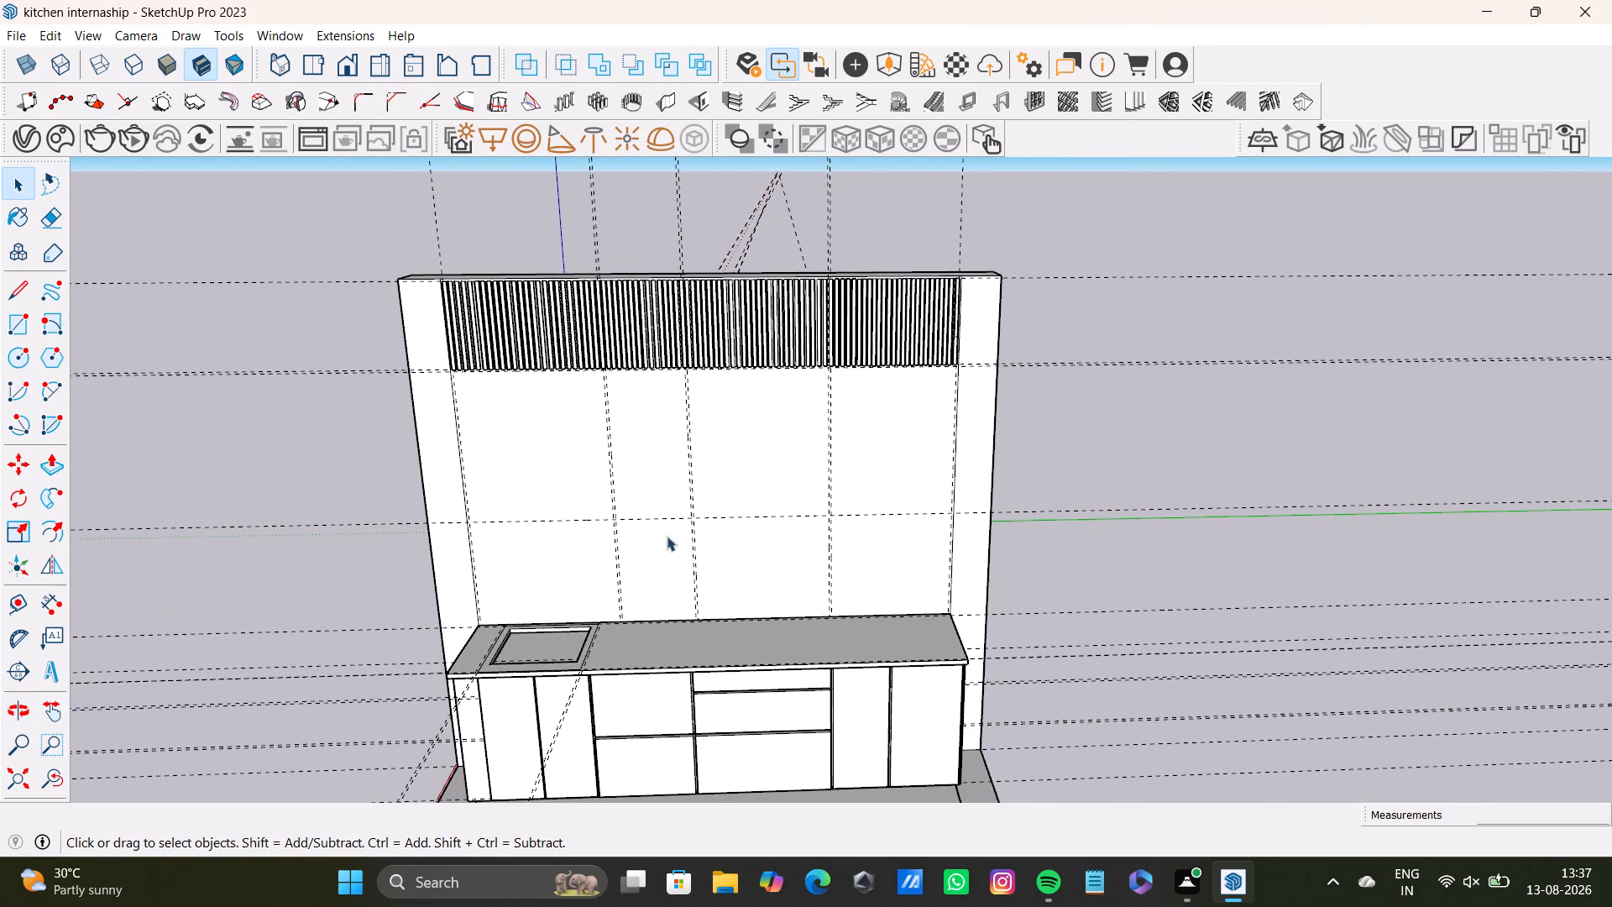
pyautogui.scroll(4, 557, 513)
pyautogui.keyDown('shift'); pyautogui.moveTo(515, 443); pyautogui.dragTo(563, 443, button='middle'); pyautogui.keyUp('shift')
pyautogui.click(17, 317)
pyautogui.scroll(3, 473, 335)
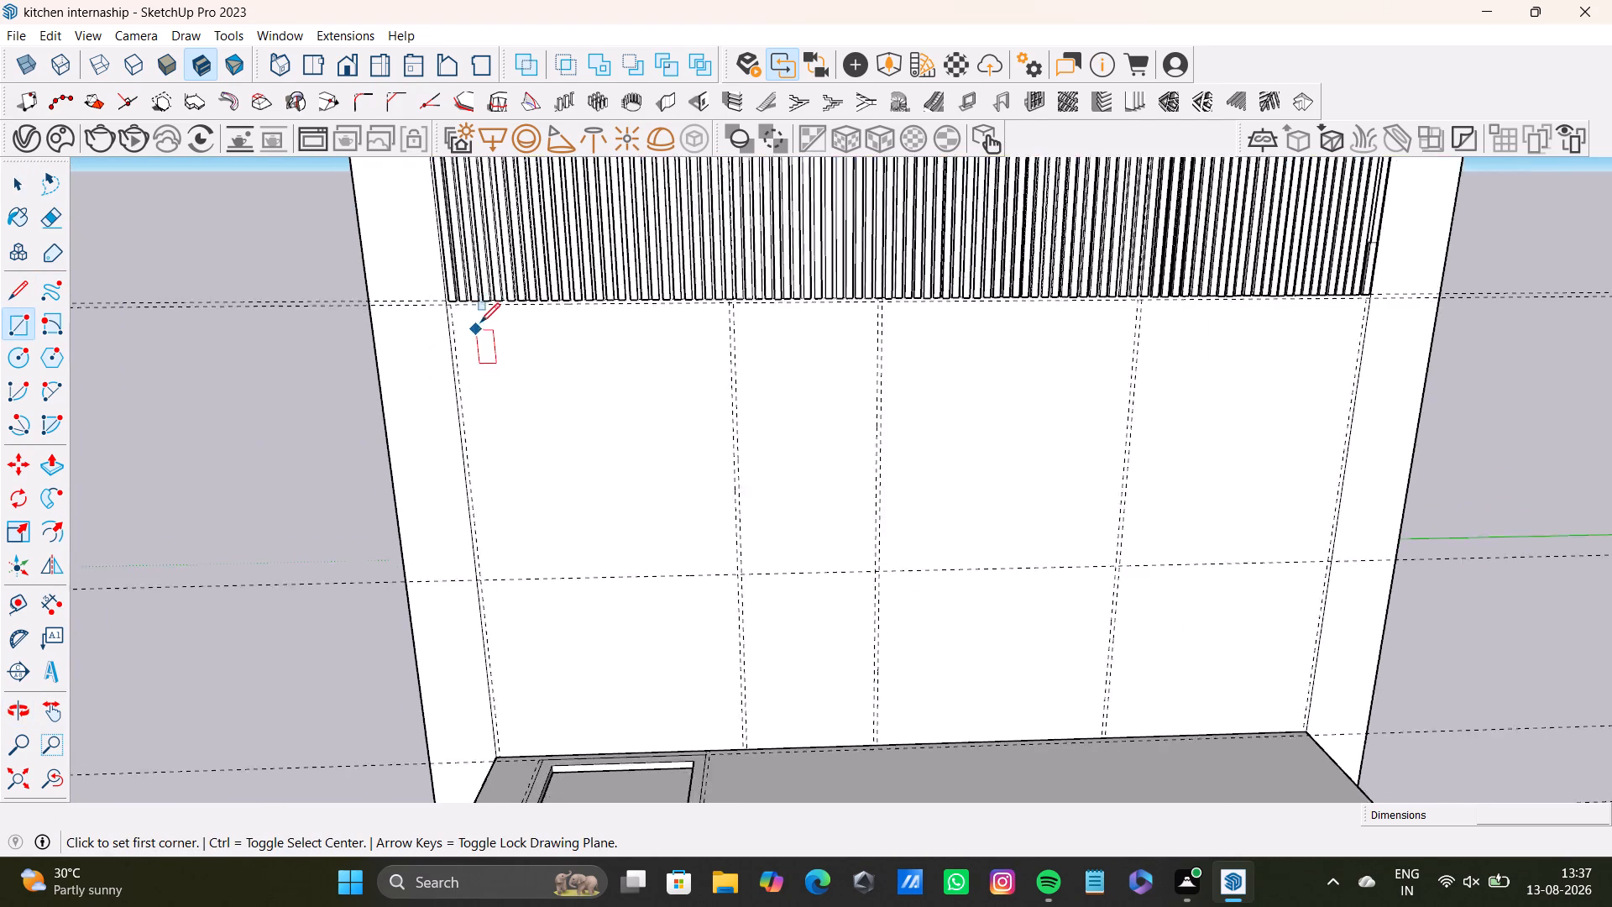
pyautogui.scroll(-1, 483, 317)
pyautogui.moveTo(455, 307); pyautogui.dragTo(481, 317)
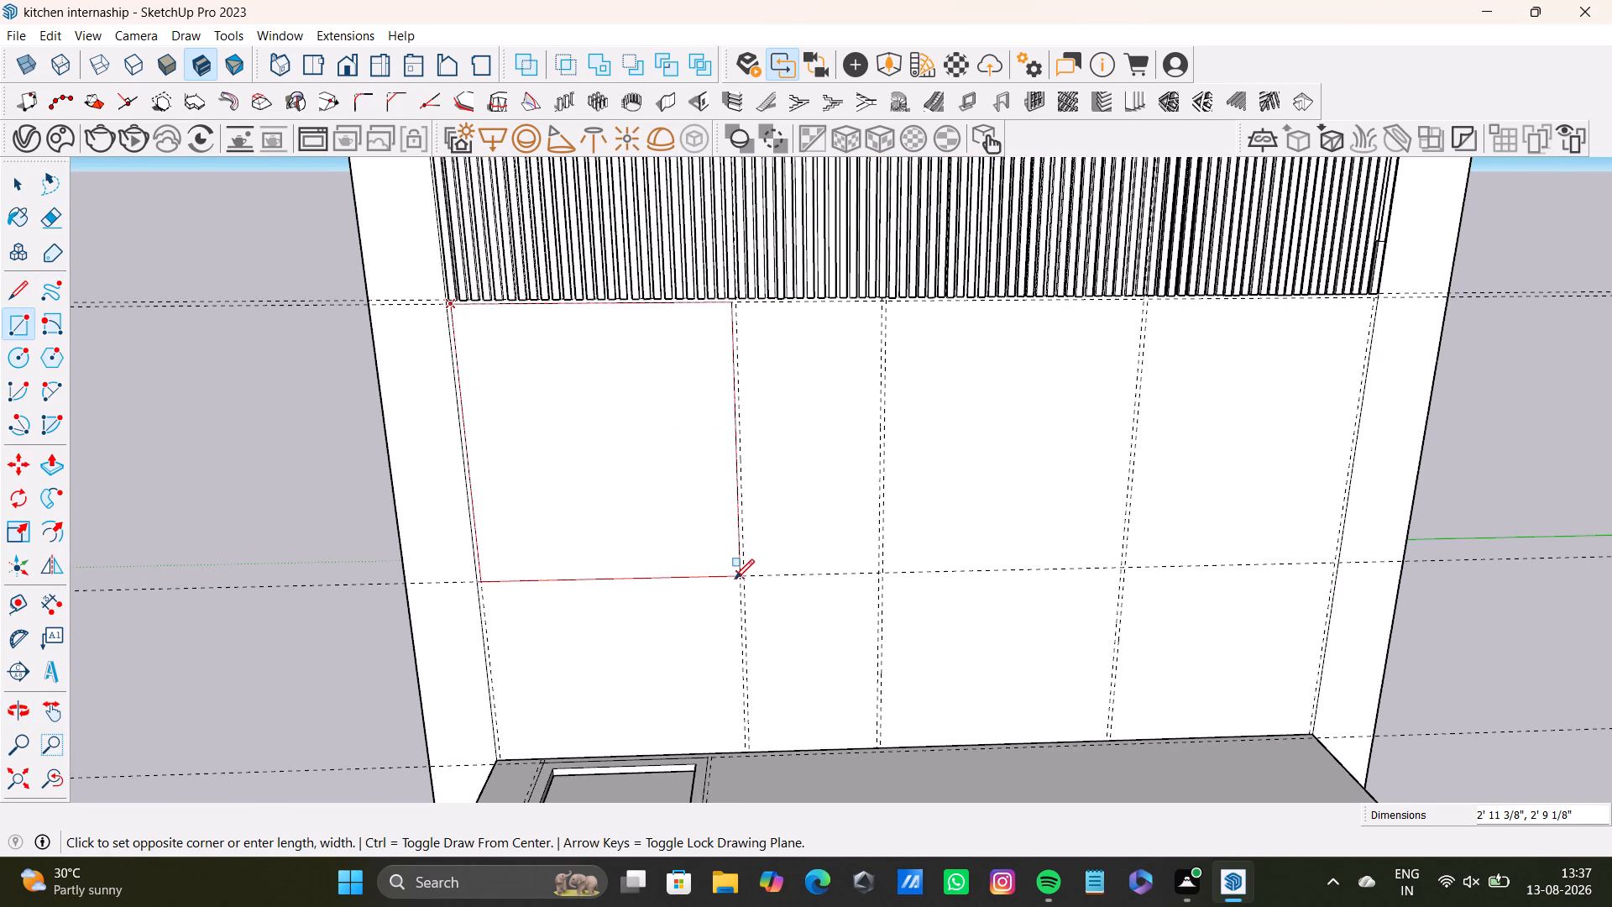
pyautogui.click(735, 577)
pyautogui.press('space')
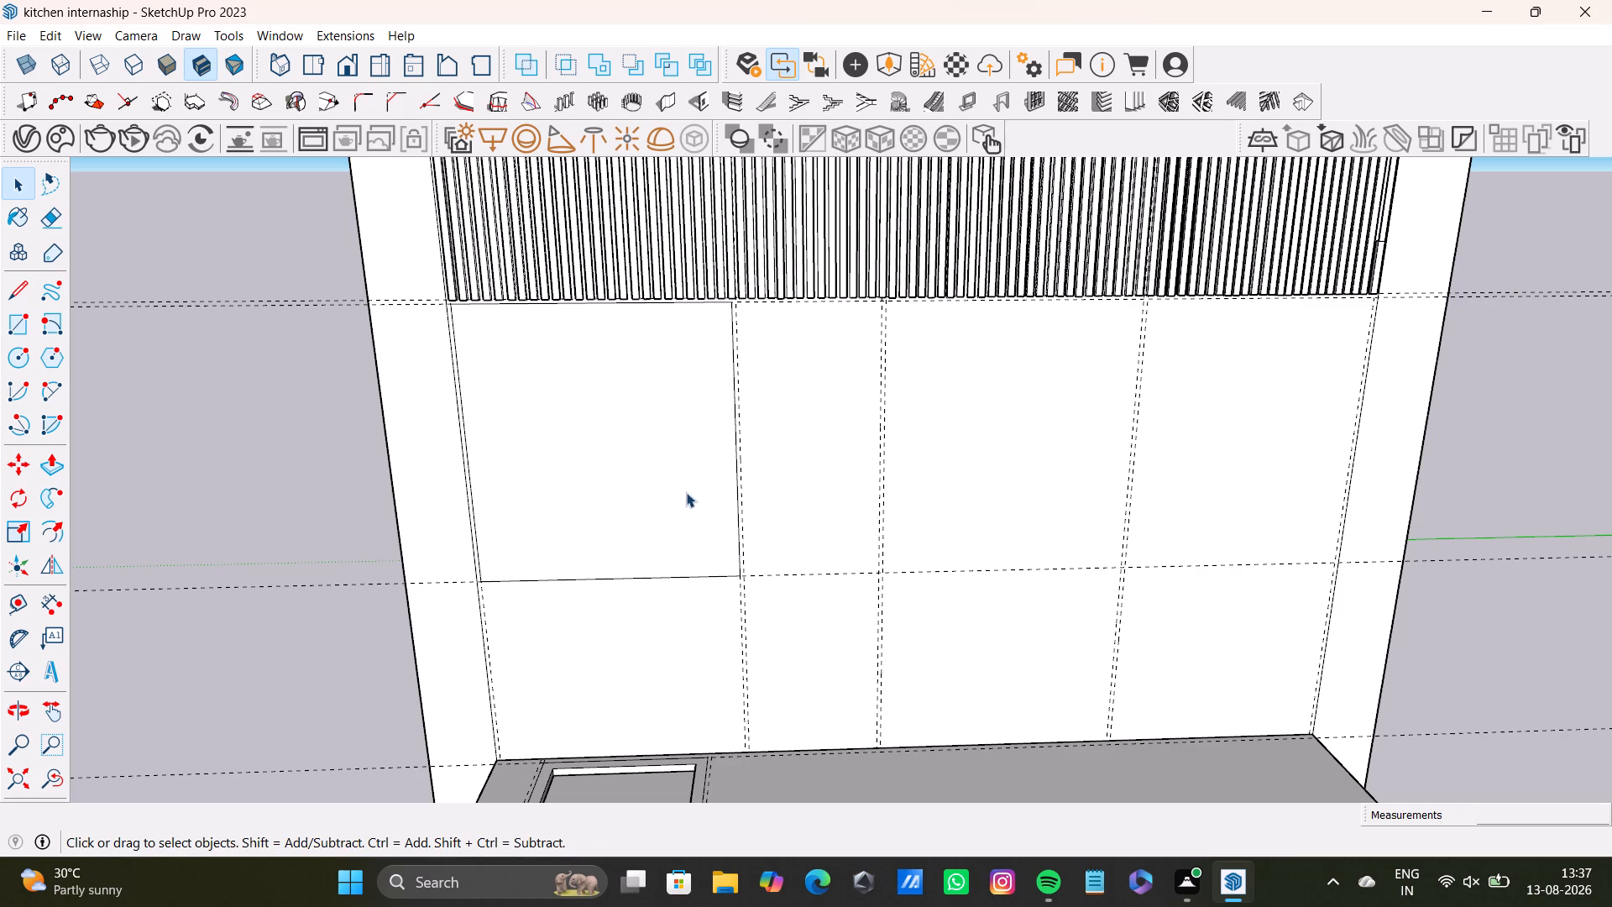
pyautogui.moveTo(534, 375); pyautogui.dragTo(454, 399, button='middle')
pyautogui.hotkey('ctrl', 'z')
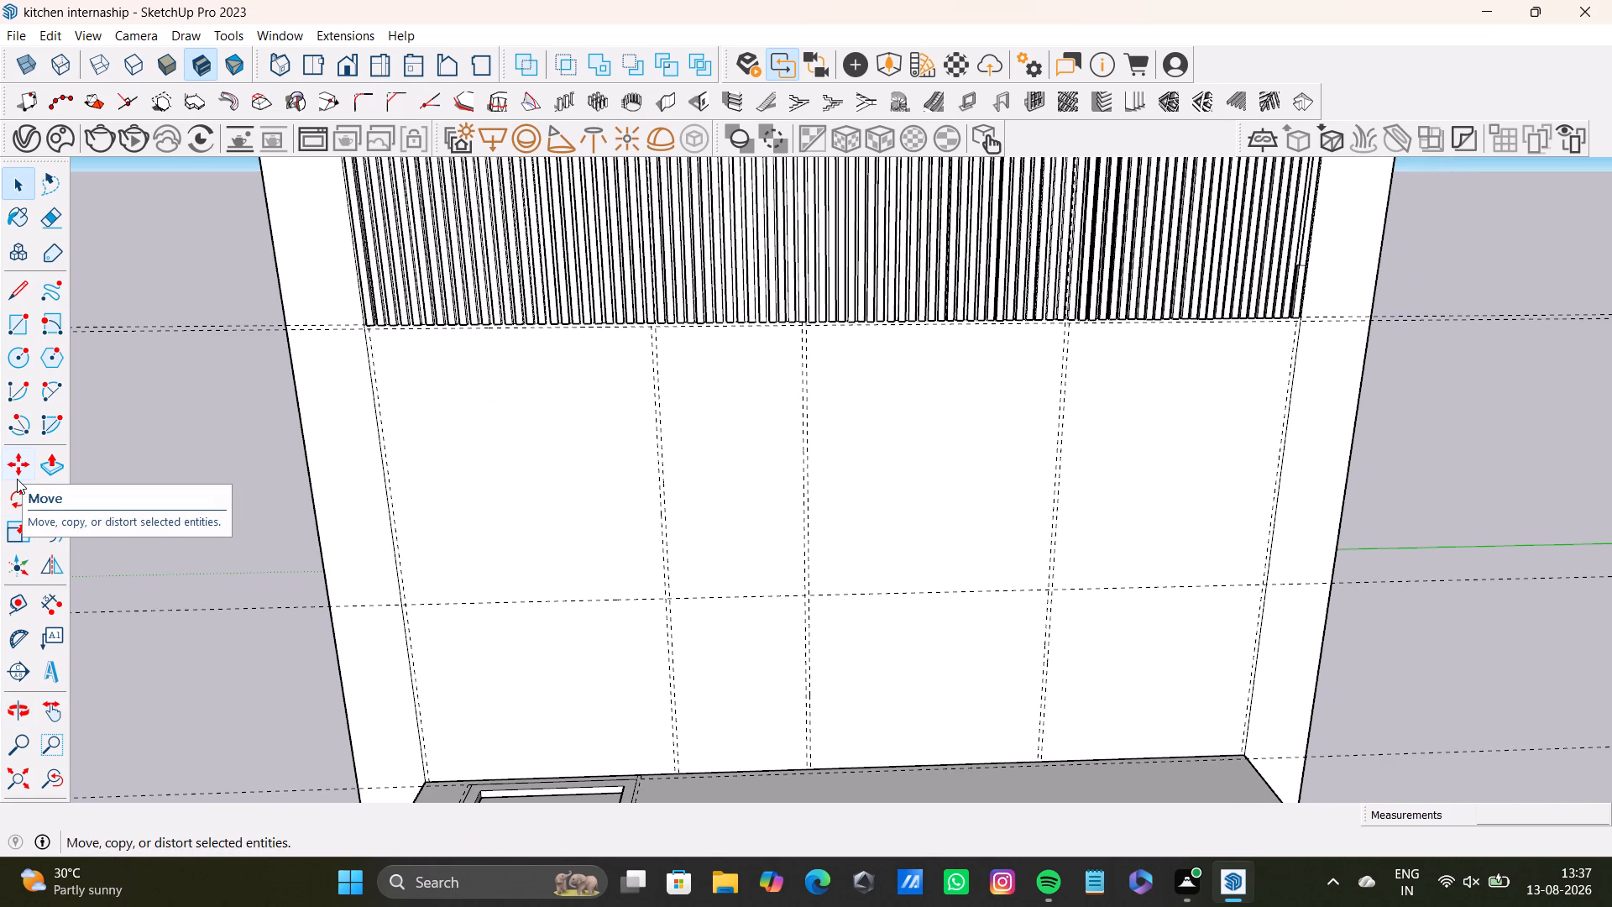
# Place a horizontal guide 1' 2" below the slat band's lower guide, with a second guide 0.5" beneath it.
pyautogui.click(22, 603)
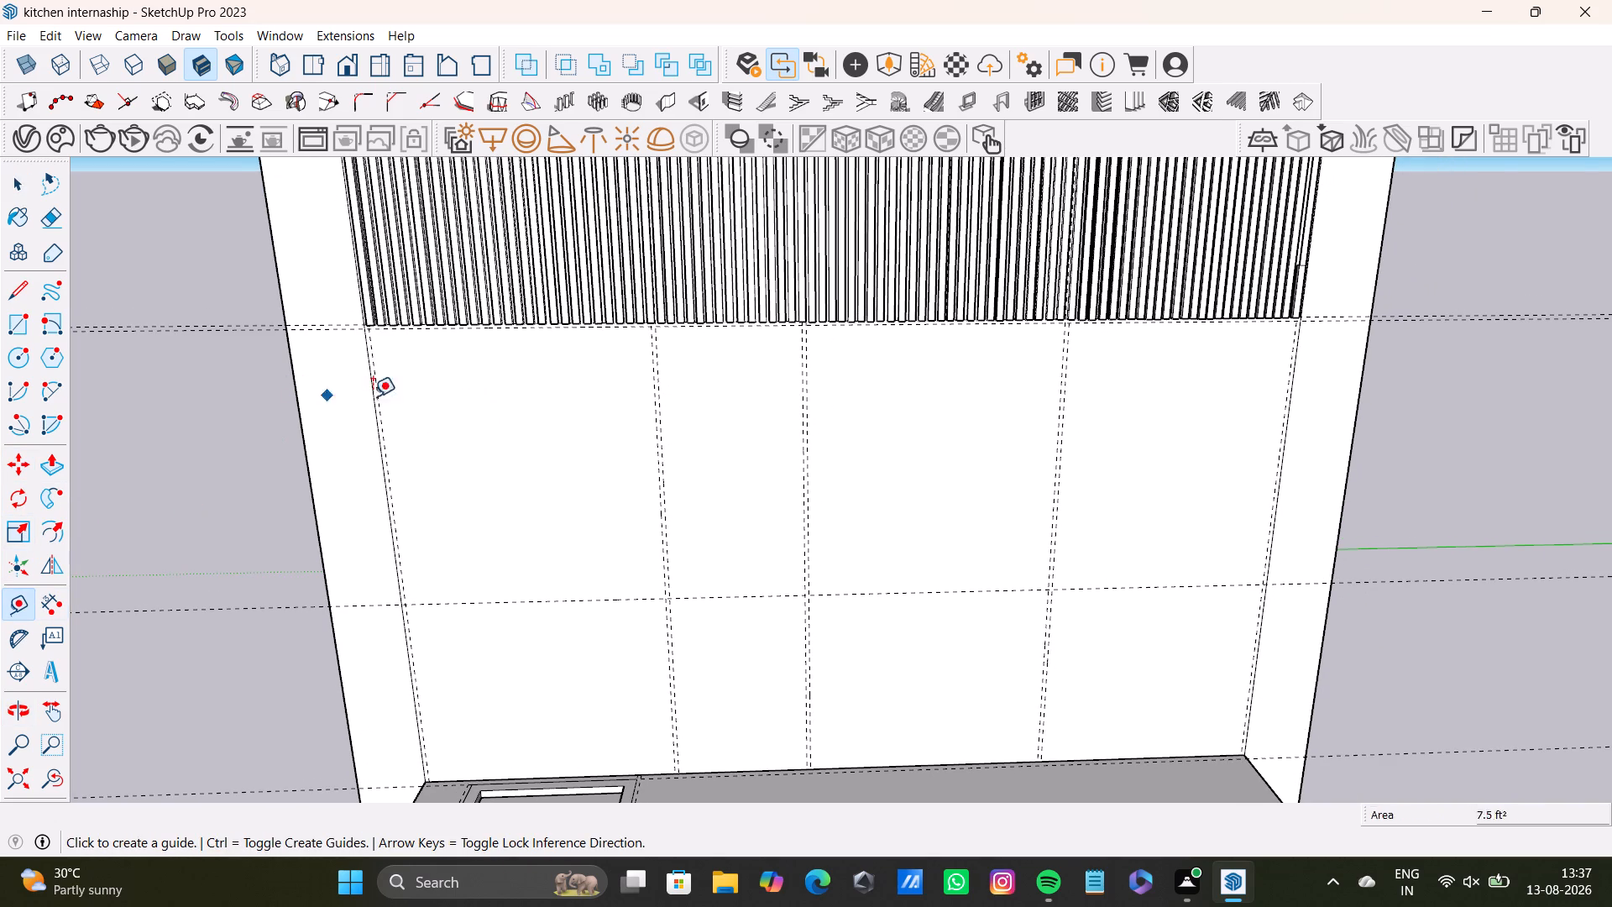
pyautogui.scroll(3, 442, 405)
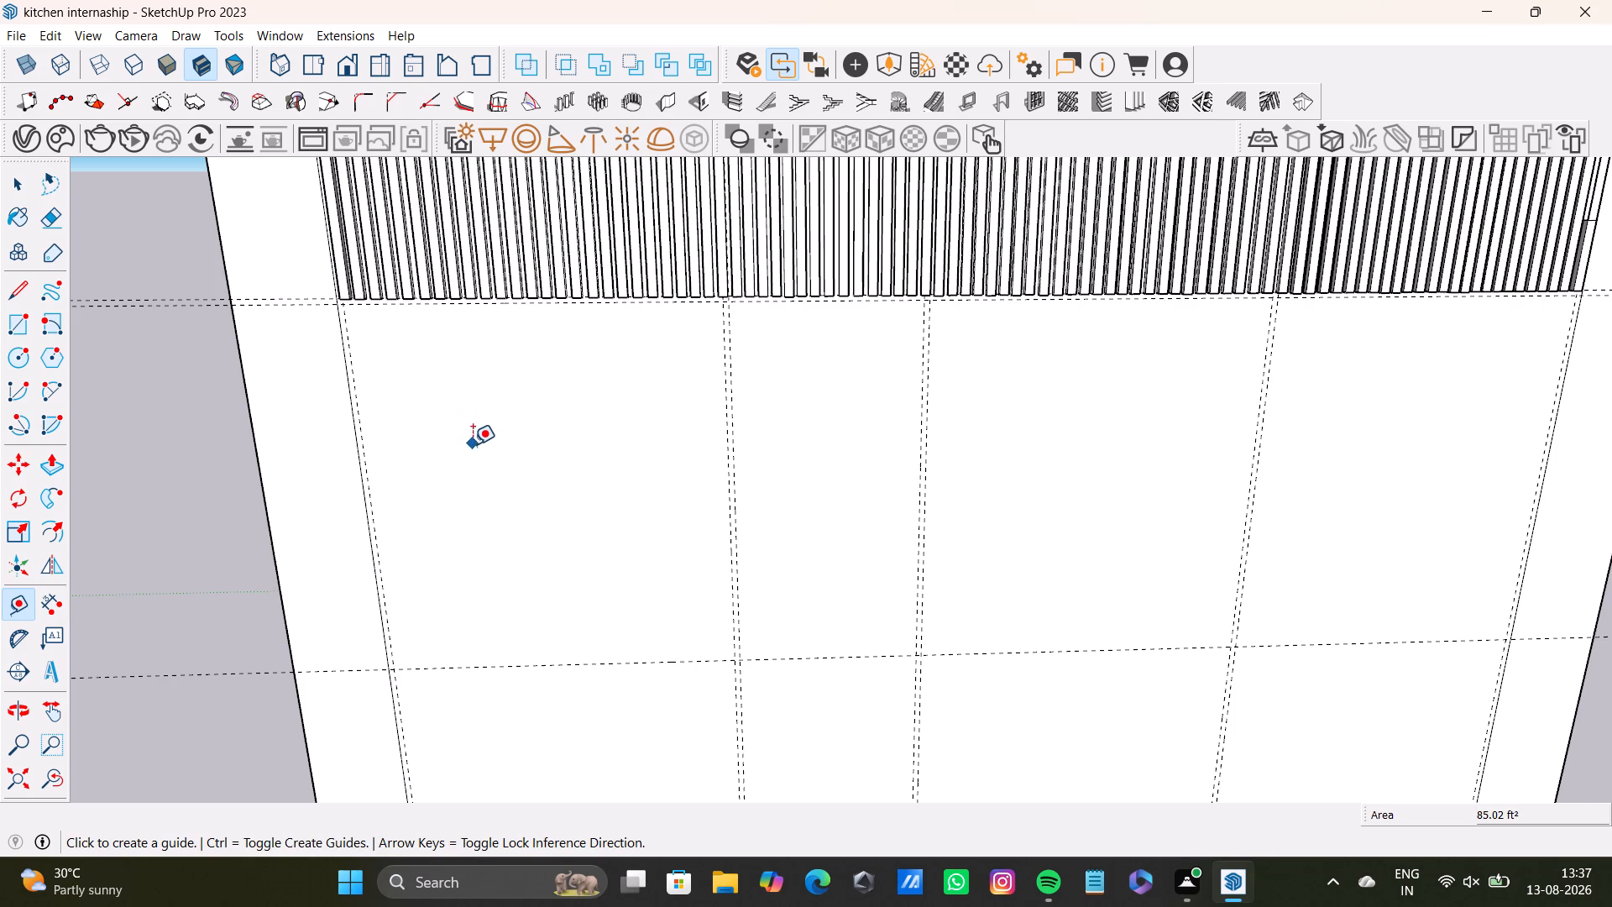
pyautogui.moveTo(476, 443); pyautogui.dragTo(483, 339, button='middle')
pyautogui.click(494, 312)
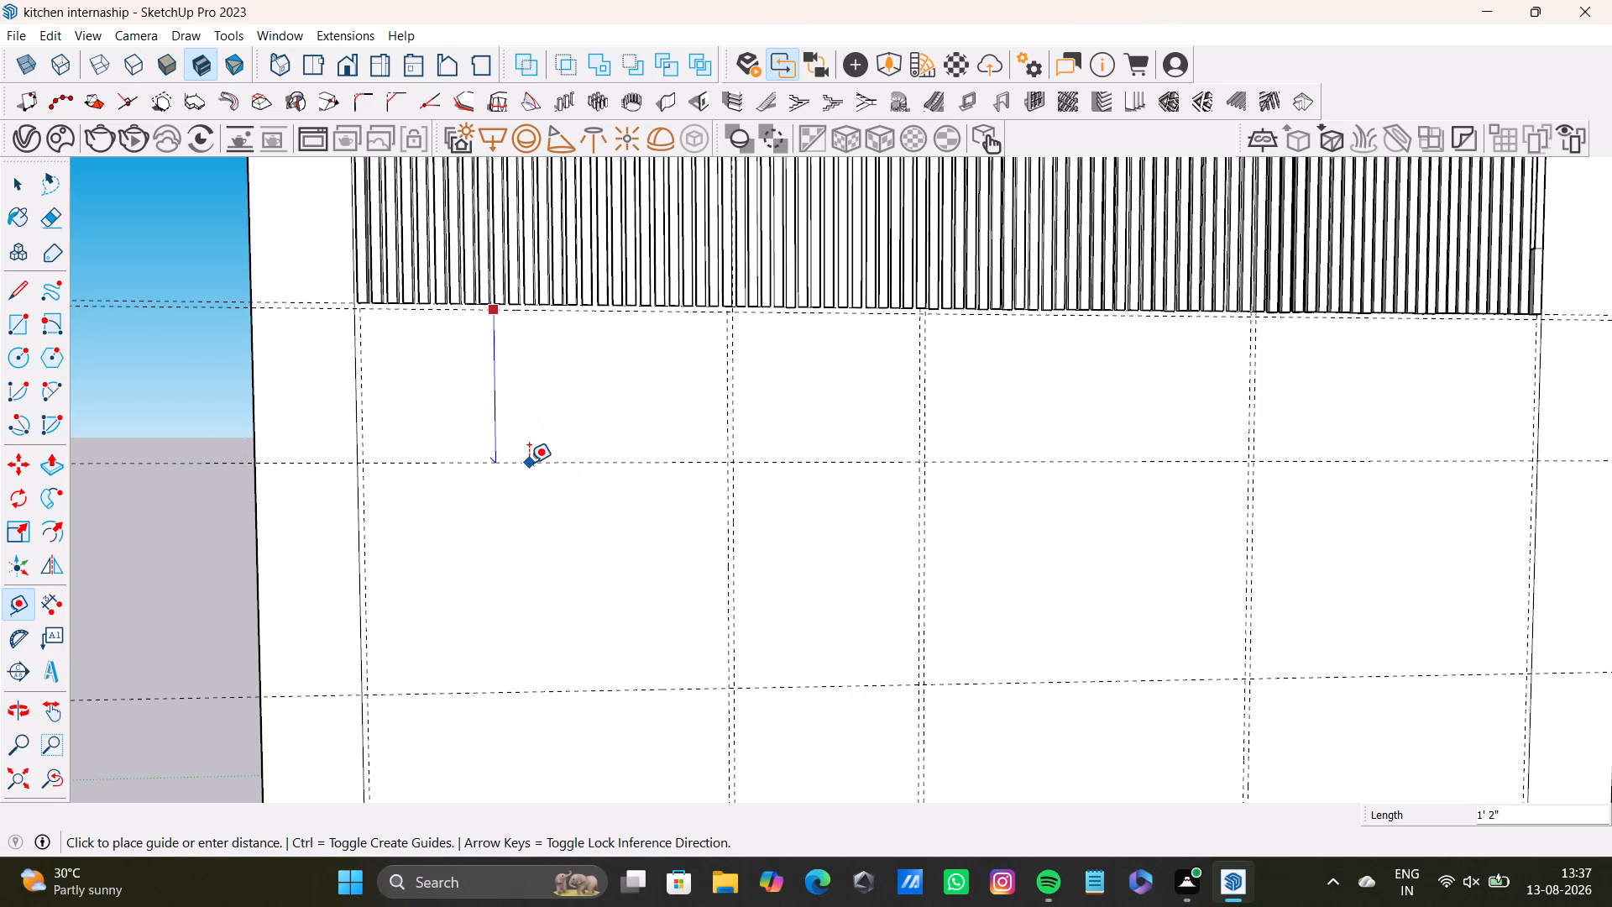
pyautogui.click(529, 463)
pyautogui.click(500, 460)
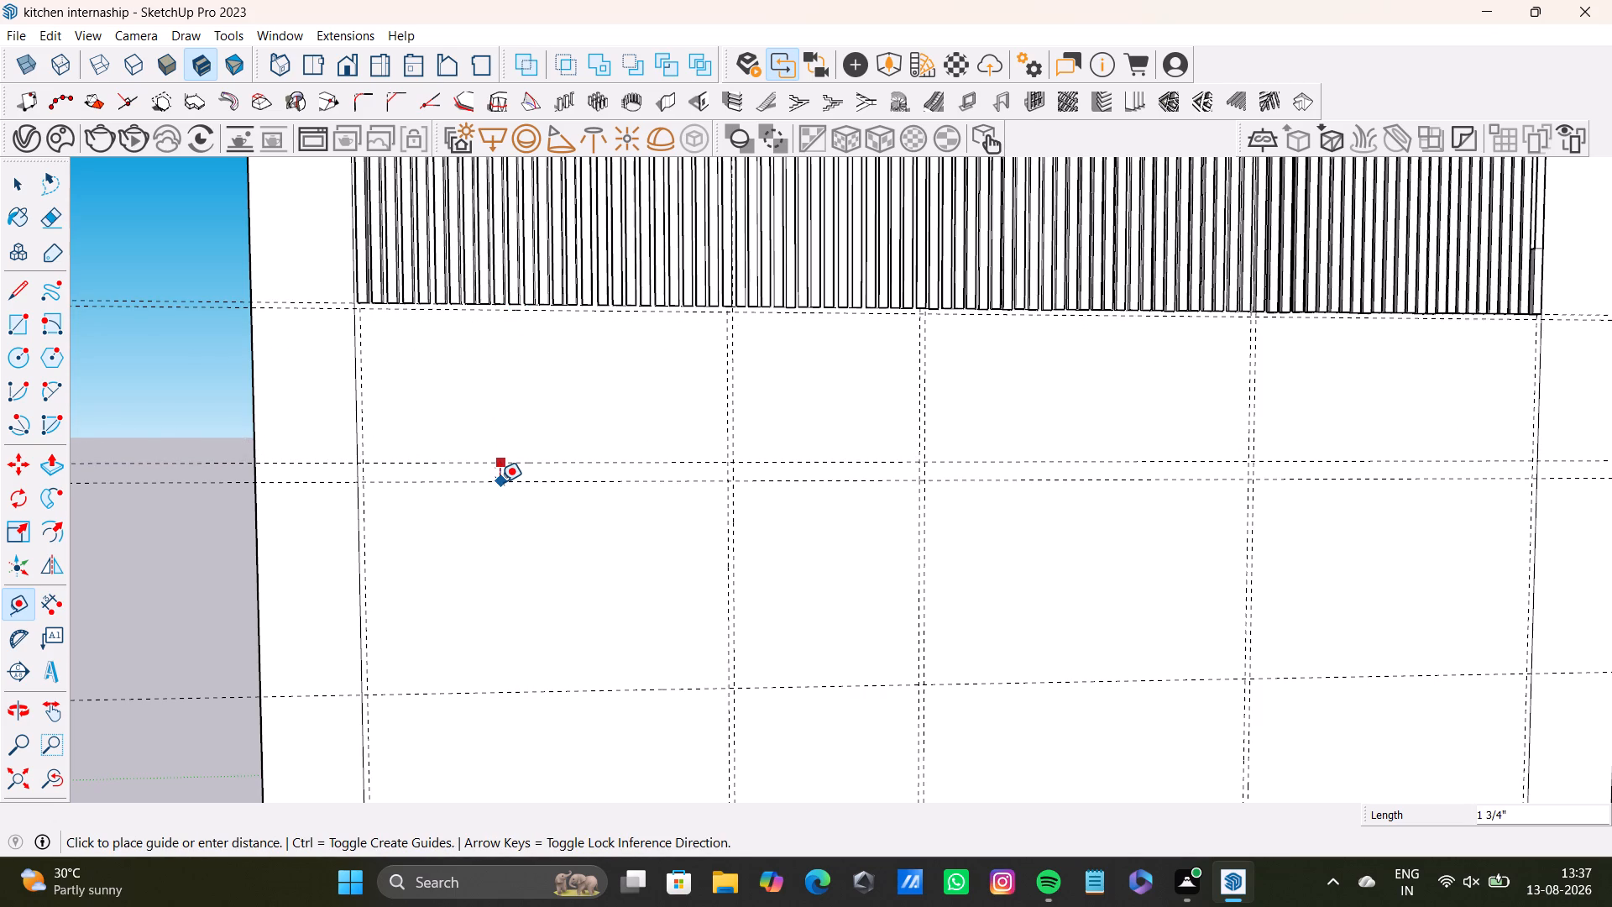
pyautogui.write('0.5')
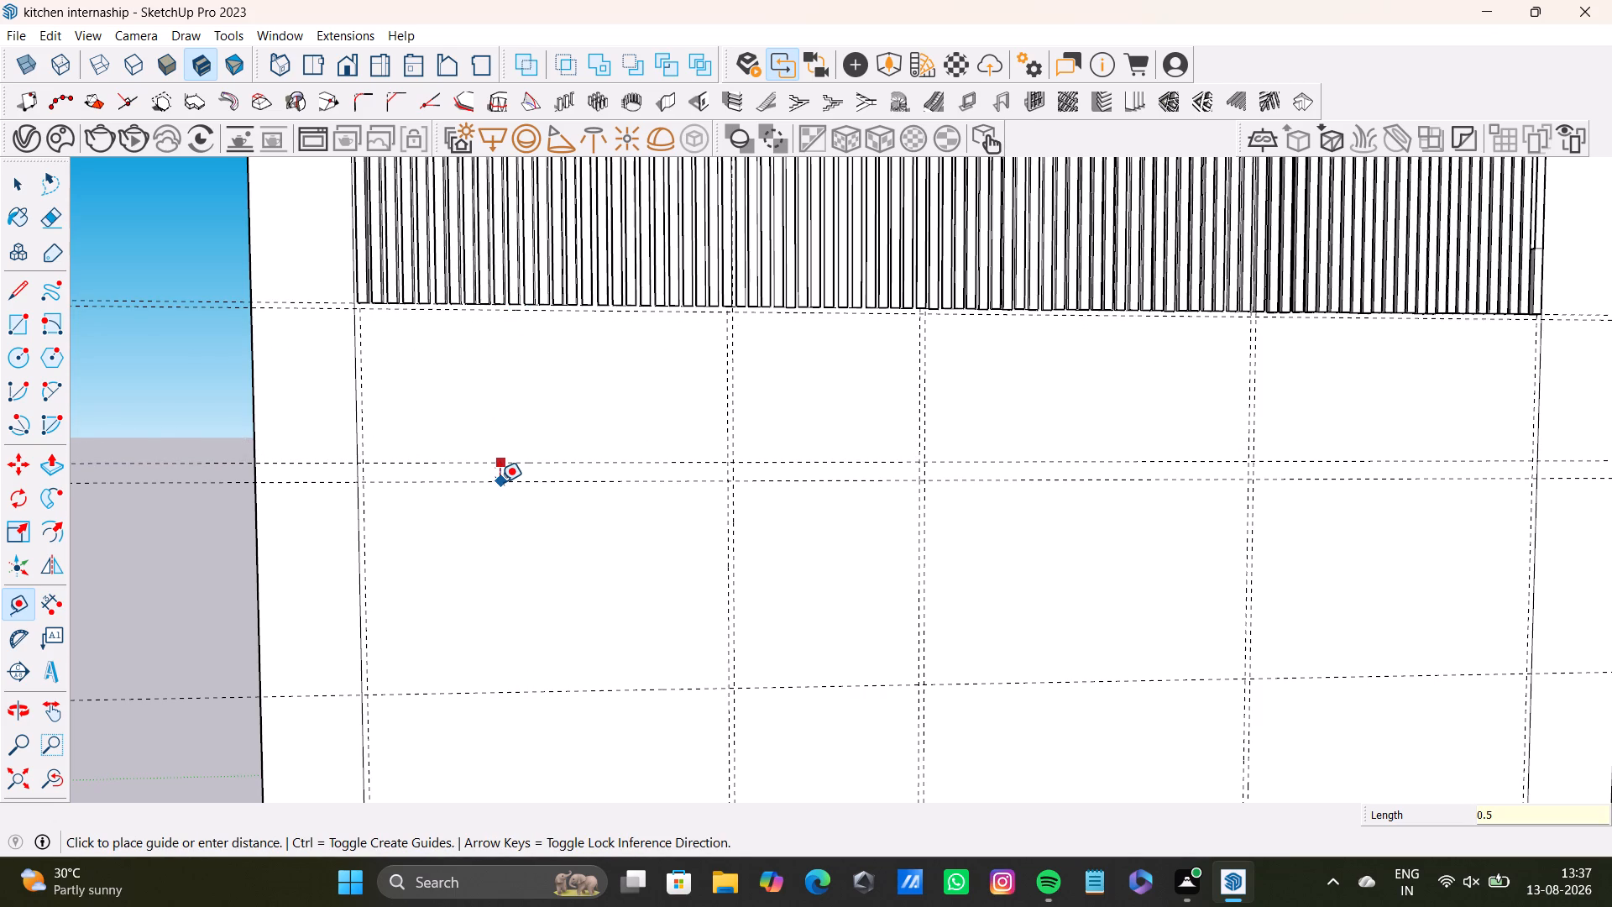
pyautogui.hotkey('shift', '"')
pyautogui.press('Return')
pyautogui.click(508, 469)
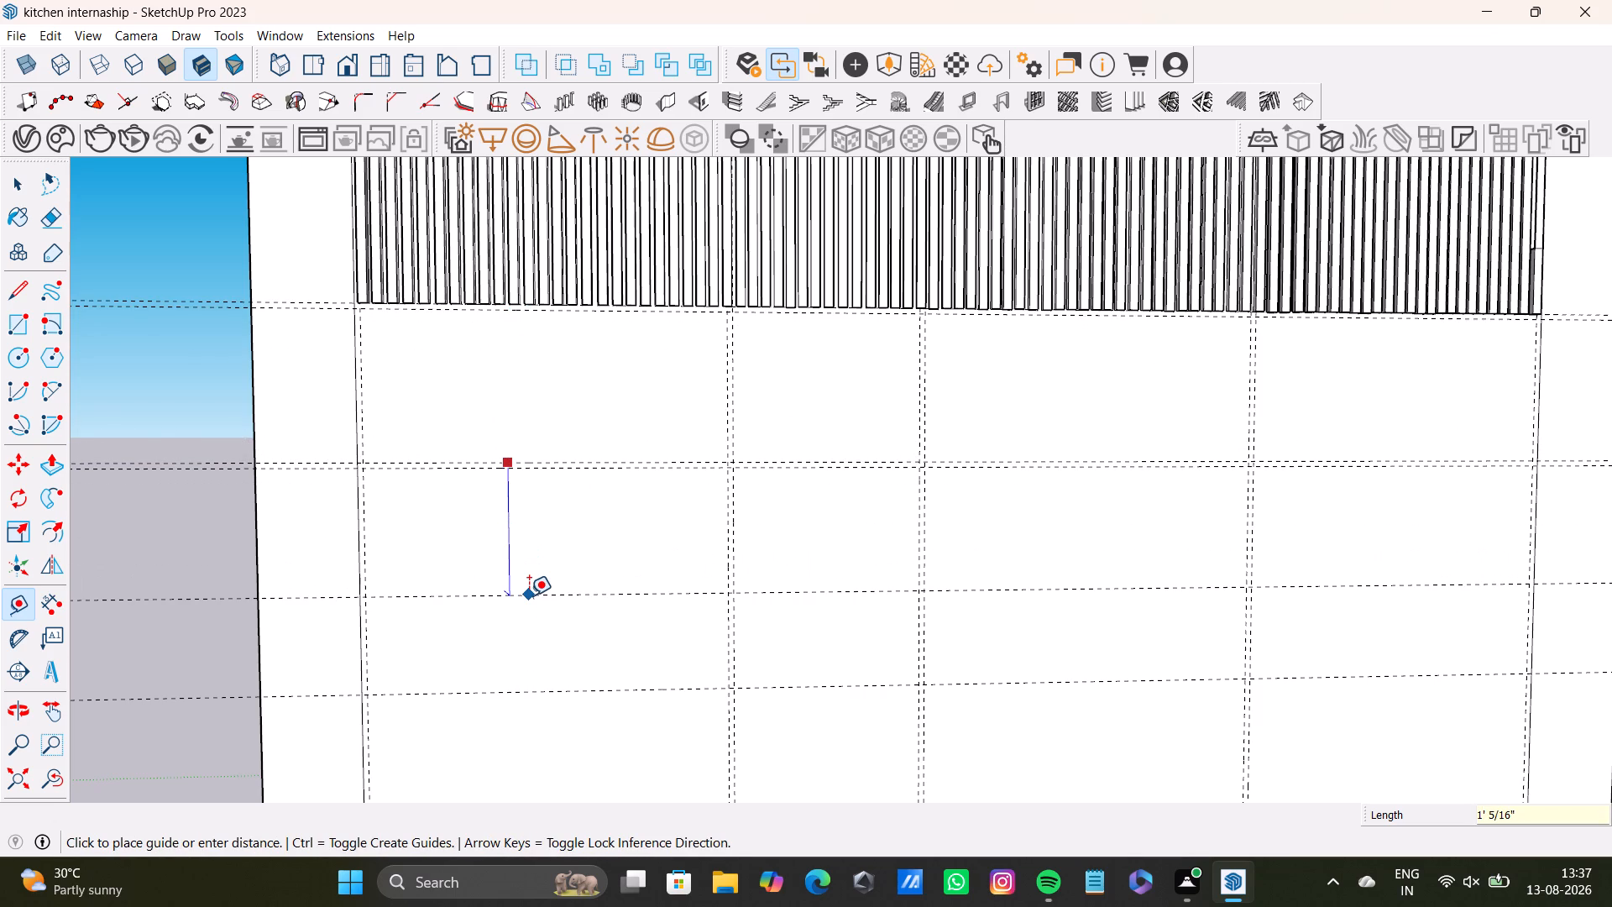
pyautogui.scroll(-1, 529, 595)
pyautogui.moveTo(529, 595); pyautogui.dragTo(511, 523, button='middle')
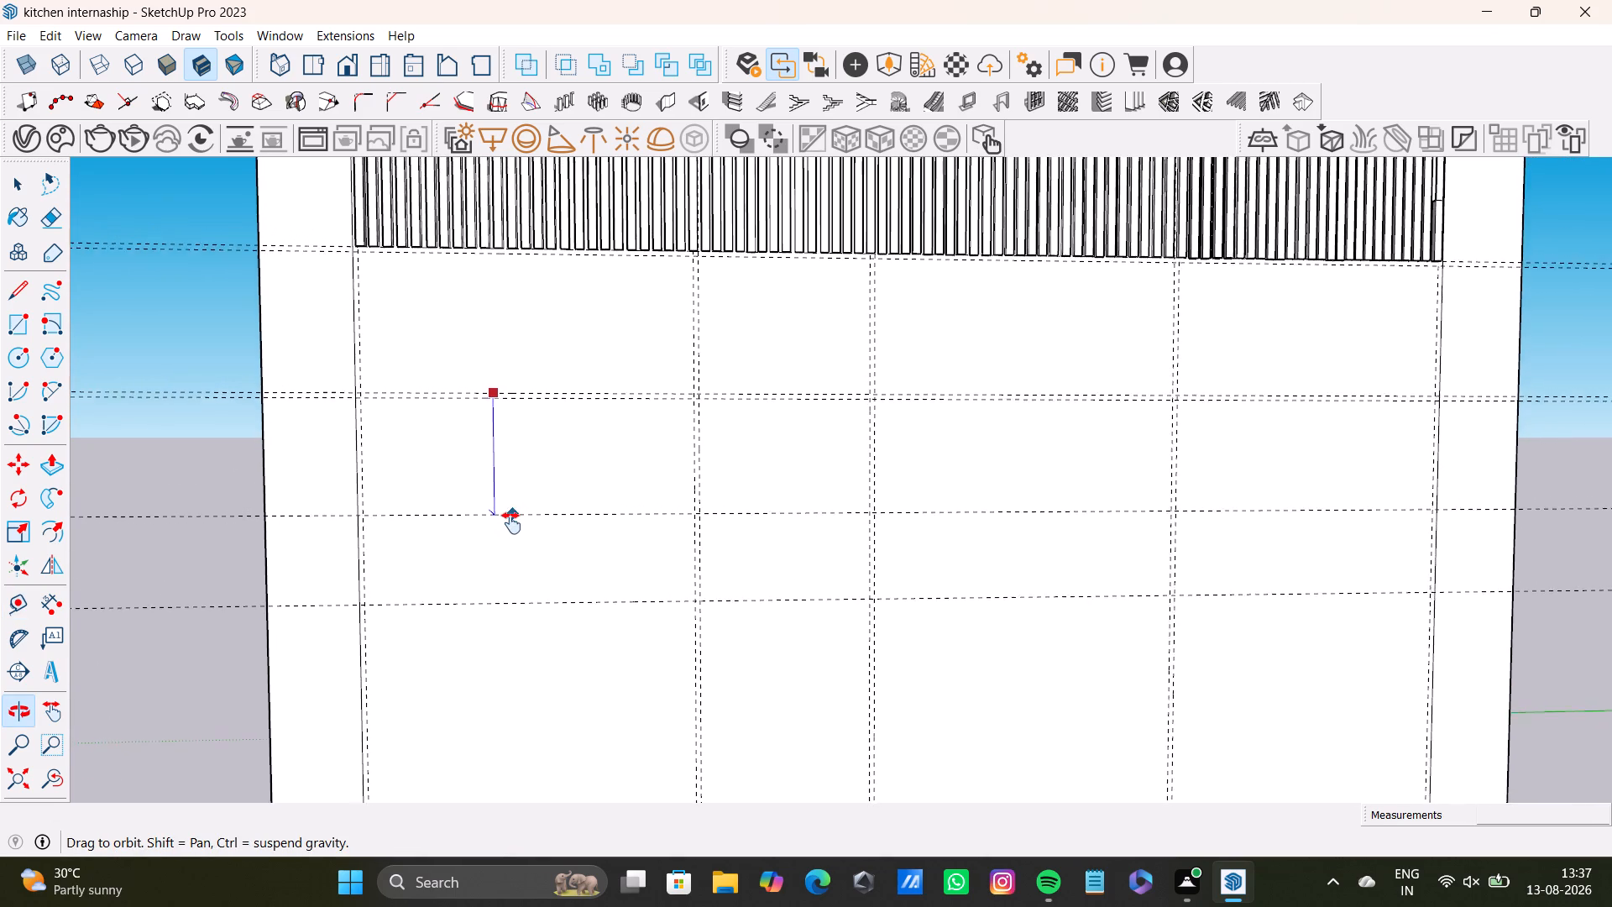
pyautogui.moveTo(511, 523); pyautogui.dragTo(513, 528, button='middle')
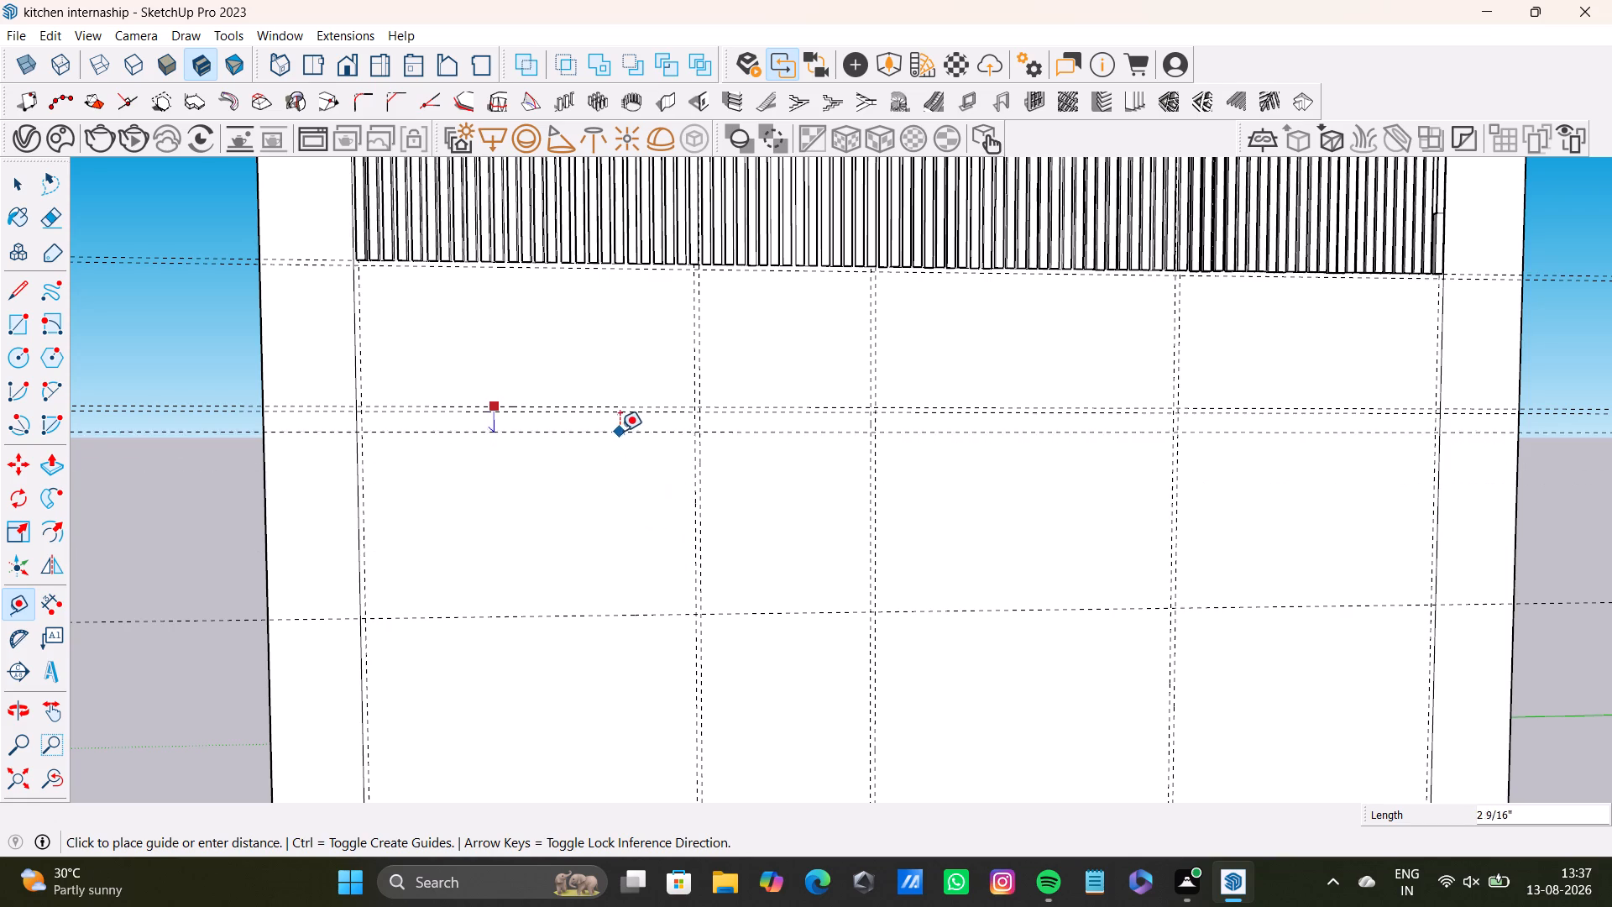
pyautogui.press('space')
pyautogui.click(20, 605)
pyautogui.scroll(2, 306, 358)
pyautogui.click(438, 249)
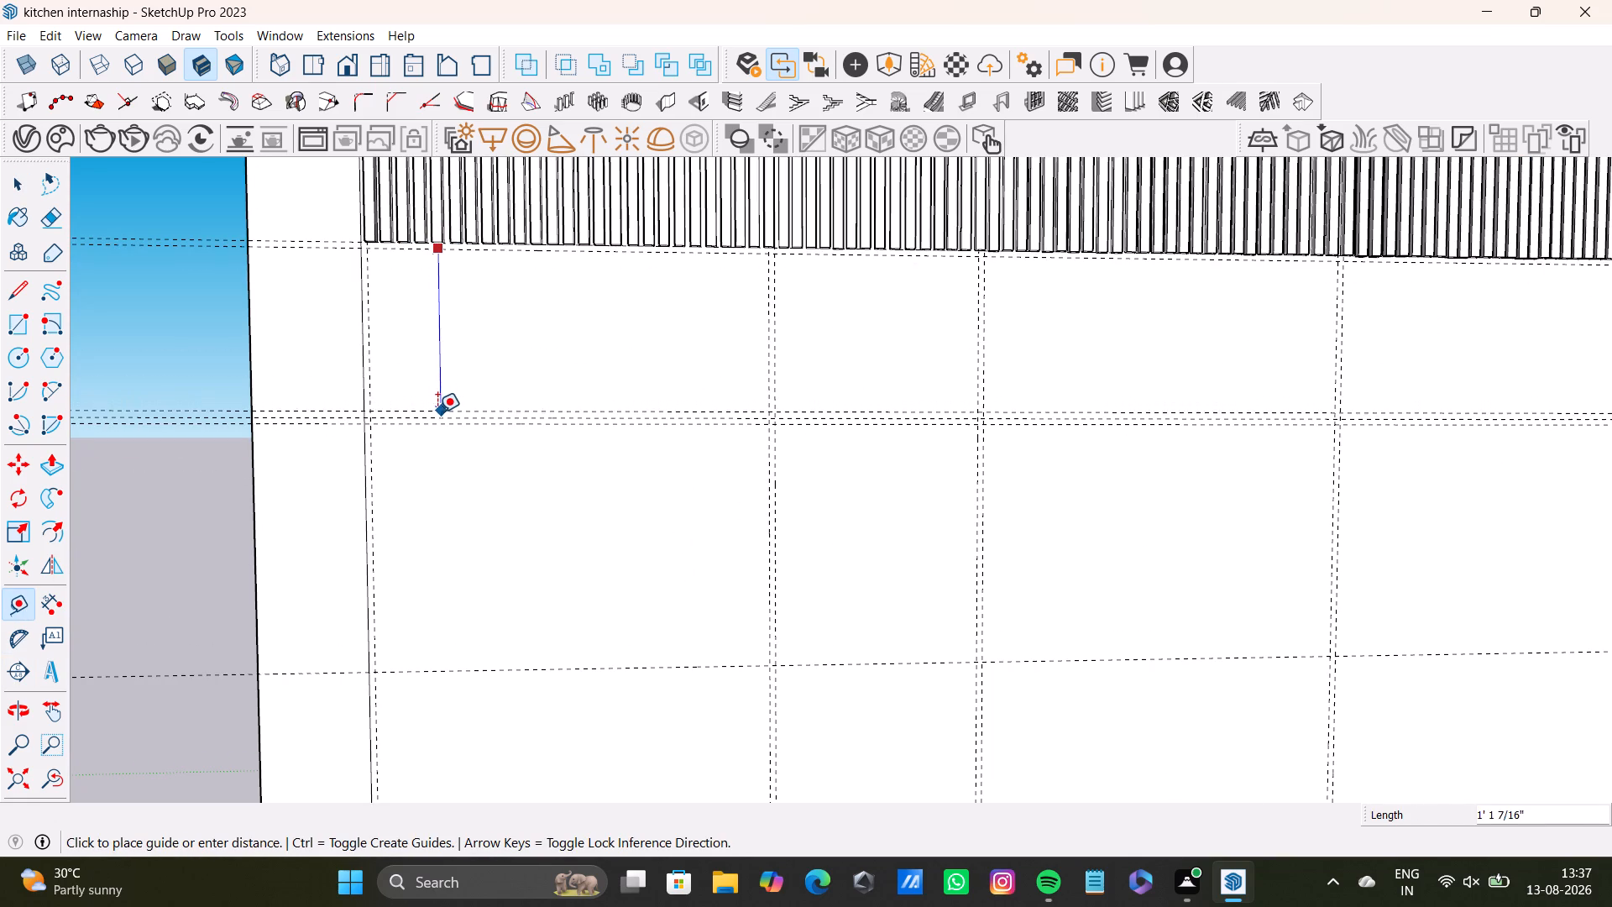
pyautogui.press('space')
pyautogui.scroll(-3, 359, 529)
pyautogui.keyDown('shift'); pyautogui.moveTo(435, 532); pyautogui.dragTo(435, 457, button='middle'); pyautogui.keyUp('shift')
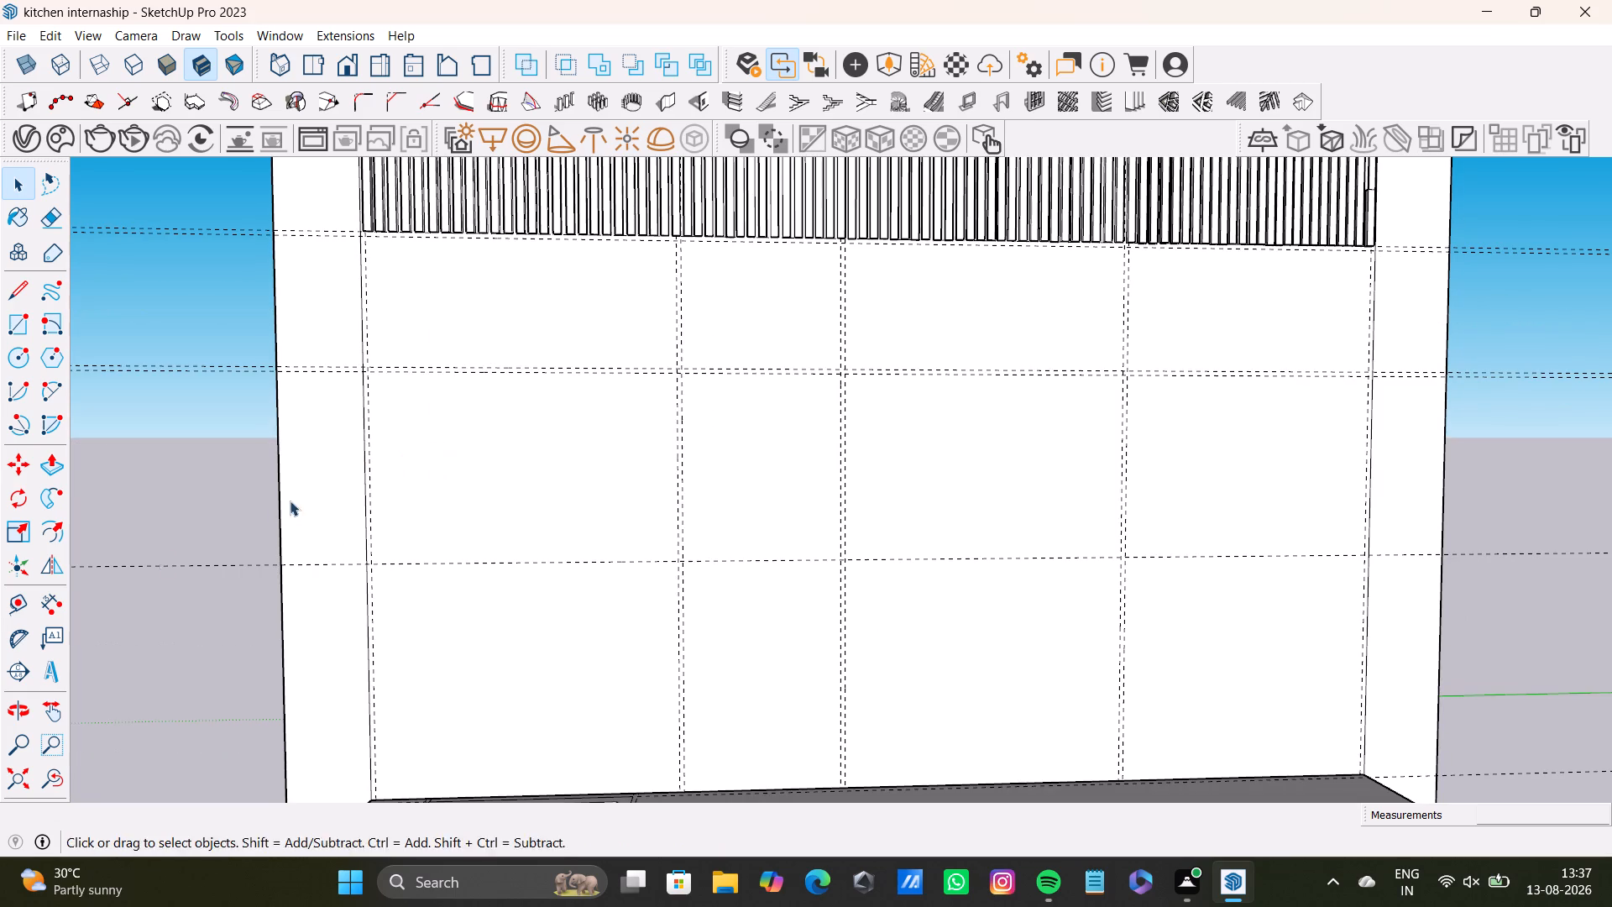
# Place a guide 1' 2" below the lower guide of the new horizontal pair, with a second guide 0.5" beneath it.
pyautogui.click(11, 600)
pyautogui.scroll(3, 395, 398)
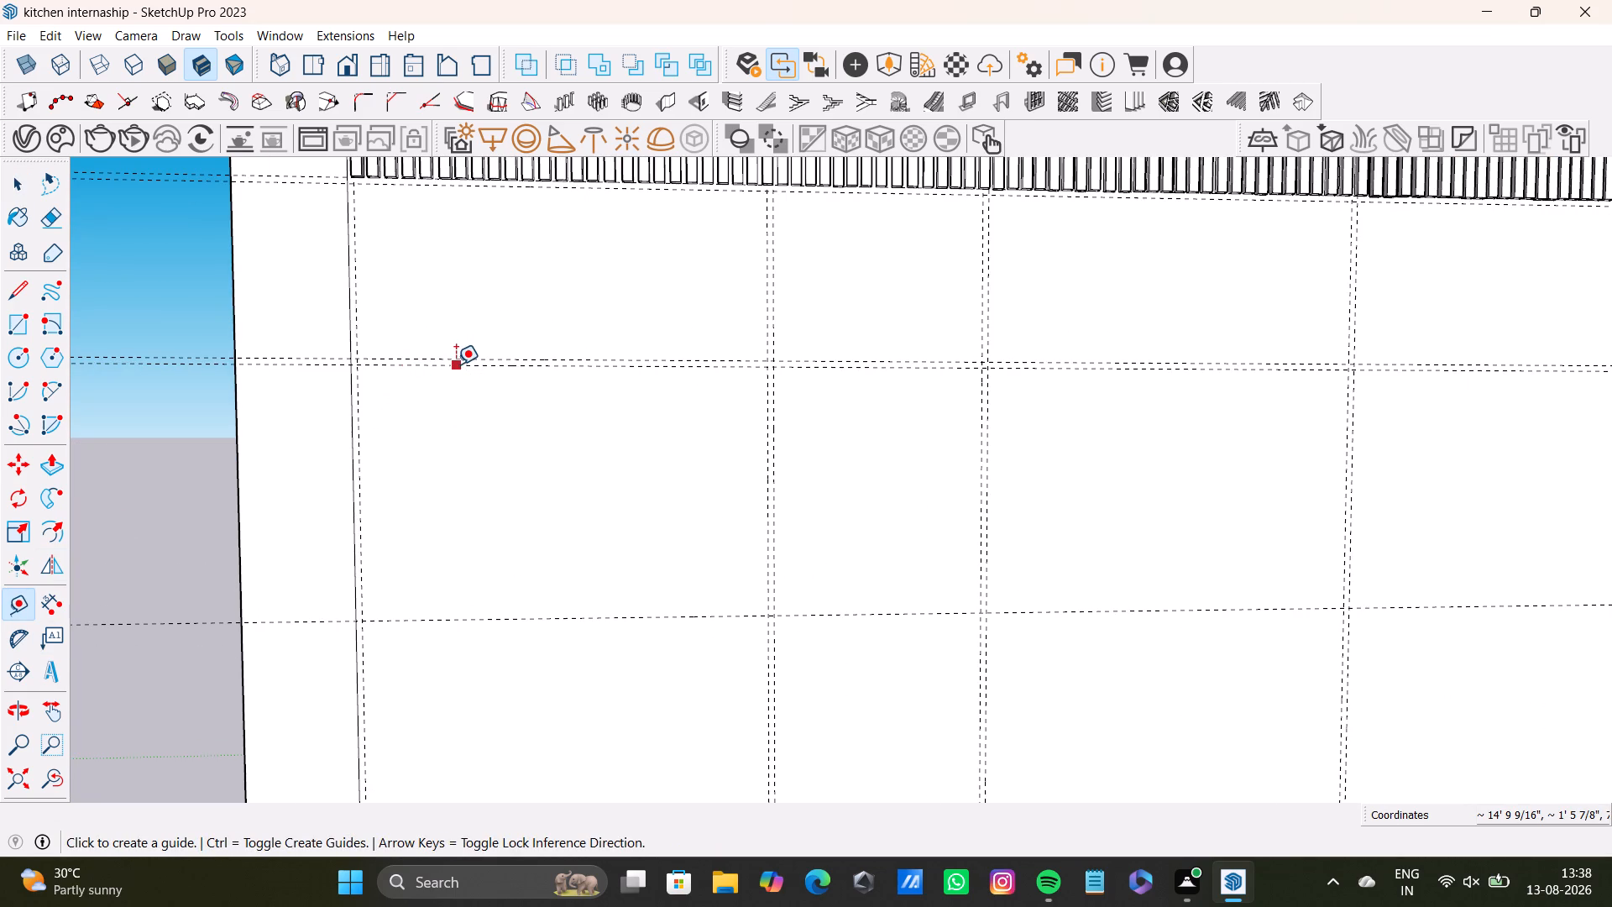
pyautogui.click(456, 364)
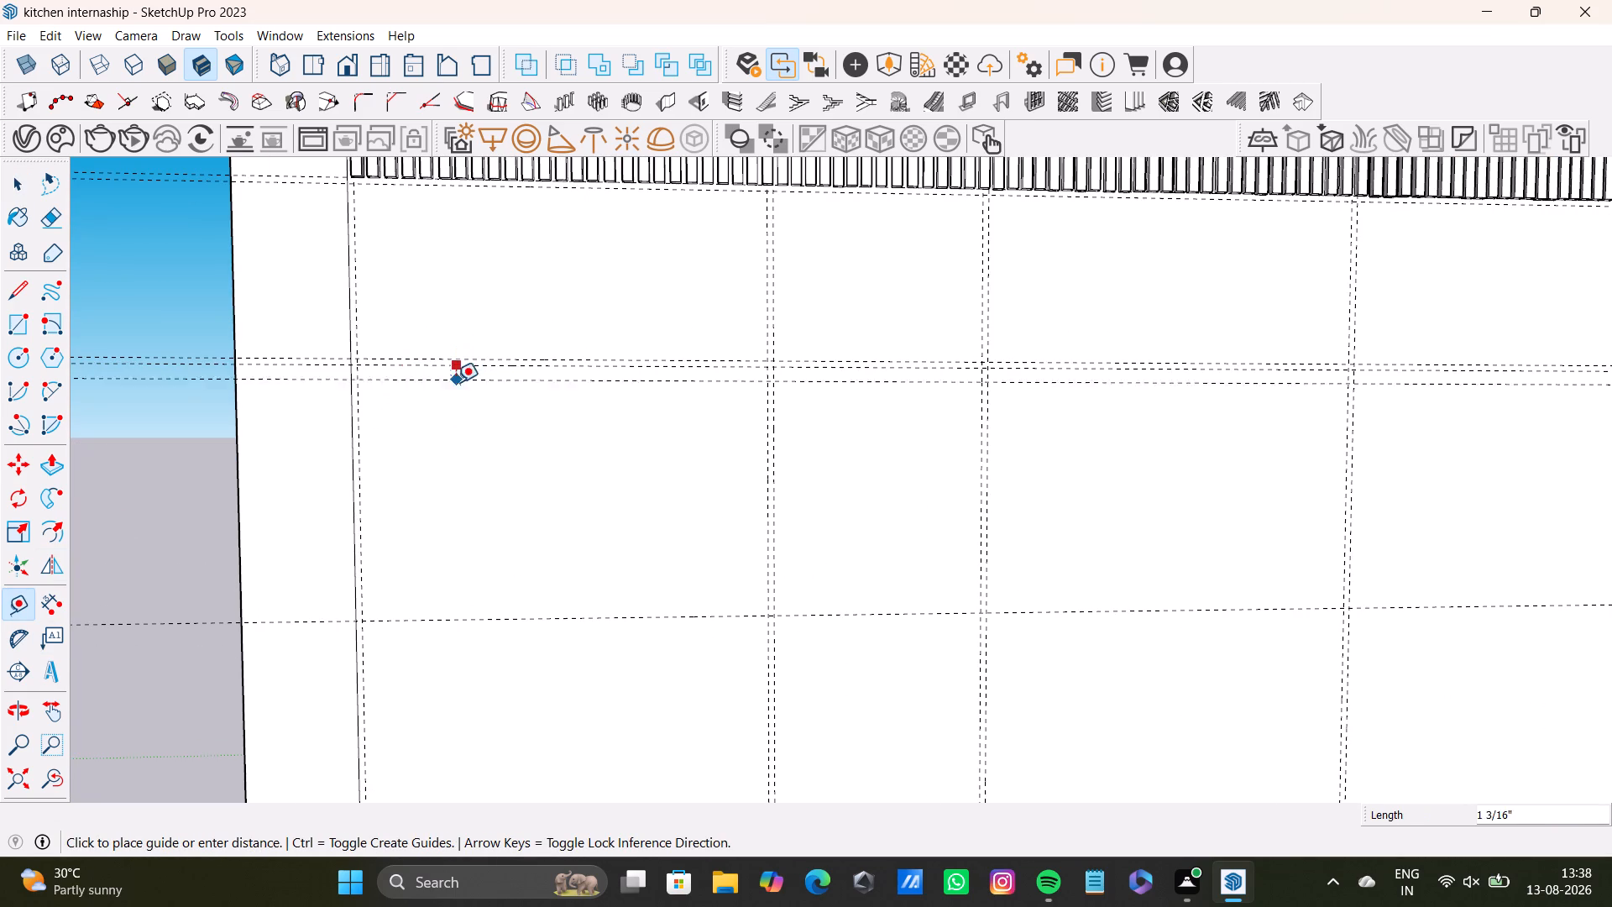
pyautogui.press('1')
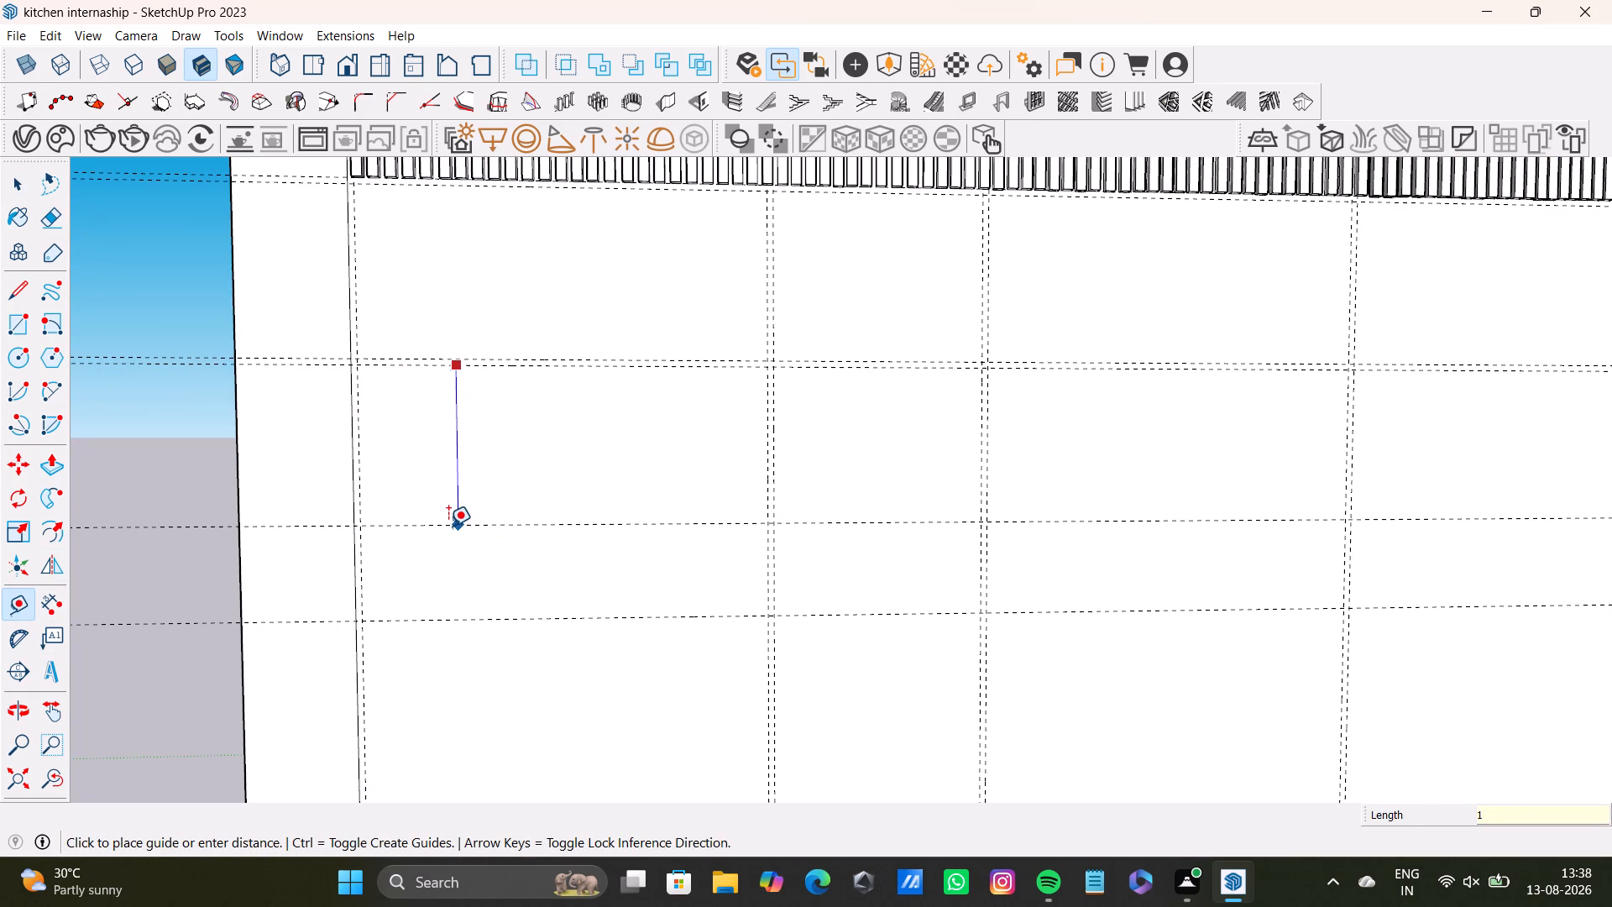
pyautogui.write("'3")
pyautogui.press('BackSpace')
pyautogui.write('2"')
pyautogui.press('Return')
pyautogui.click(557, 537)
pyautogui.press('0')
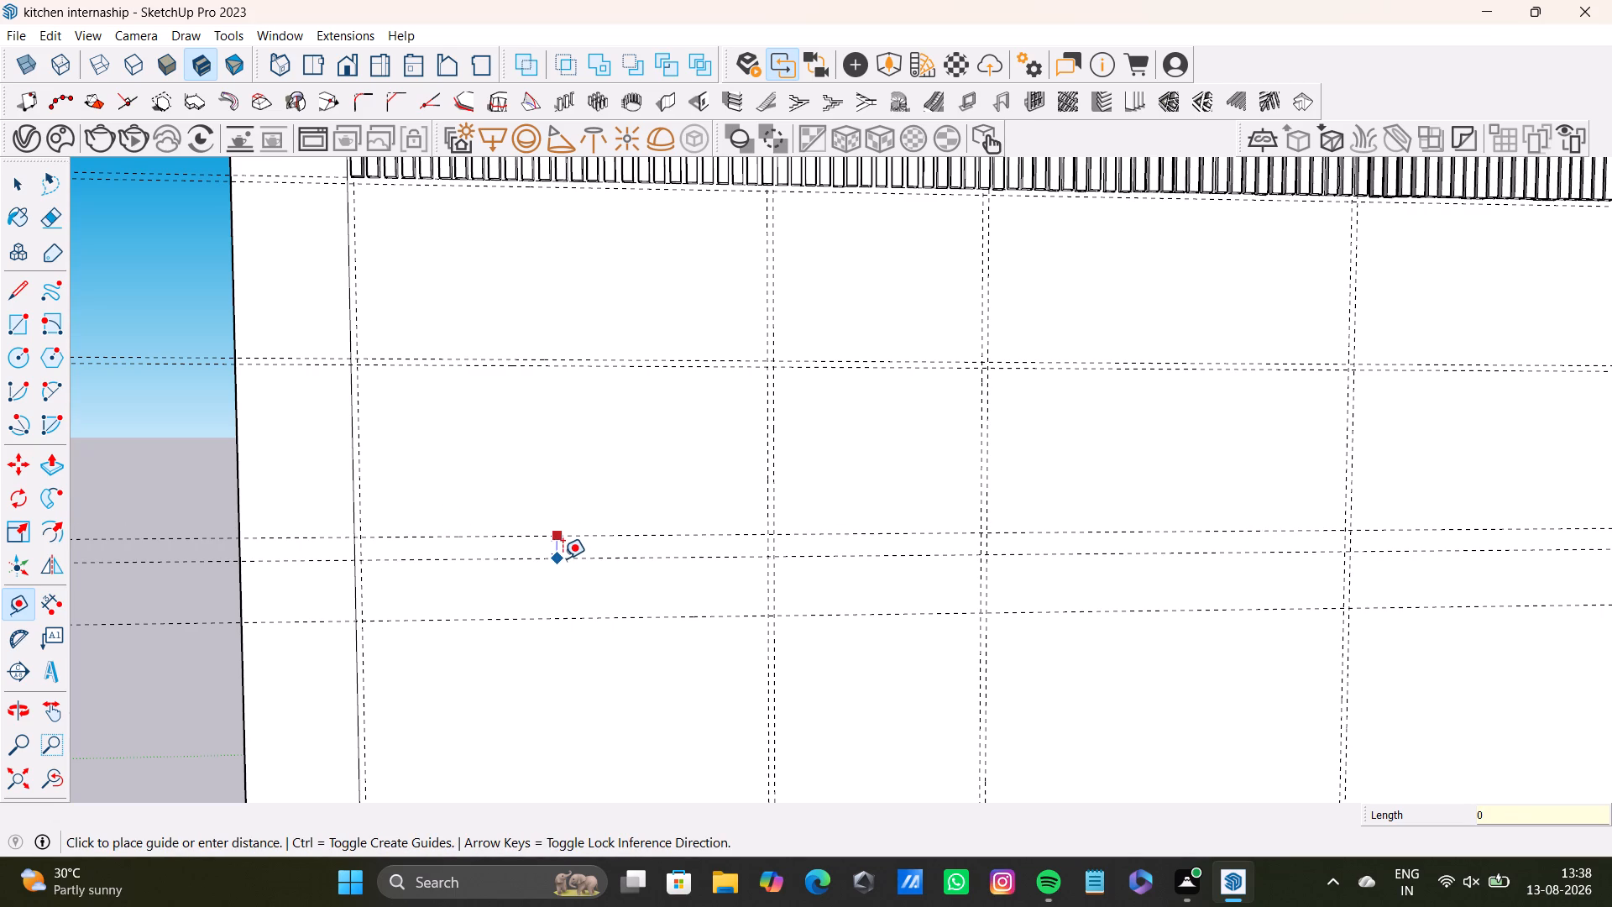
pyautogui.press('.')
pyautogui.write('5"')
pyautogui.press('Return')
# Examine the wall and its new horizontal guide pairs from both sides and from the front.
pyautogui.scroll(-2, 557, 547)
pyautogui.moveTo(571, 577); pyautogui.dragTo(535, 567, button='middle')
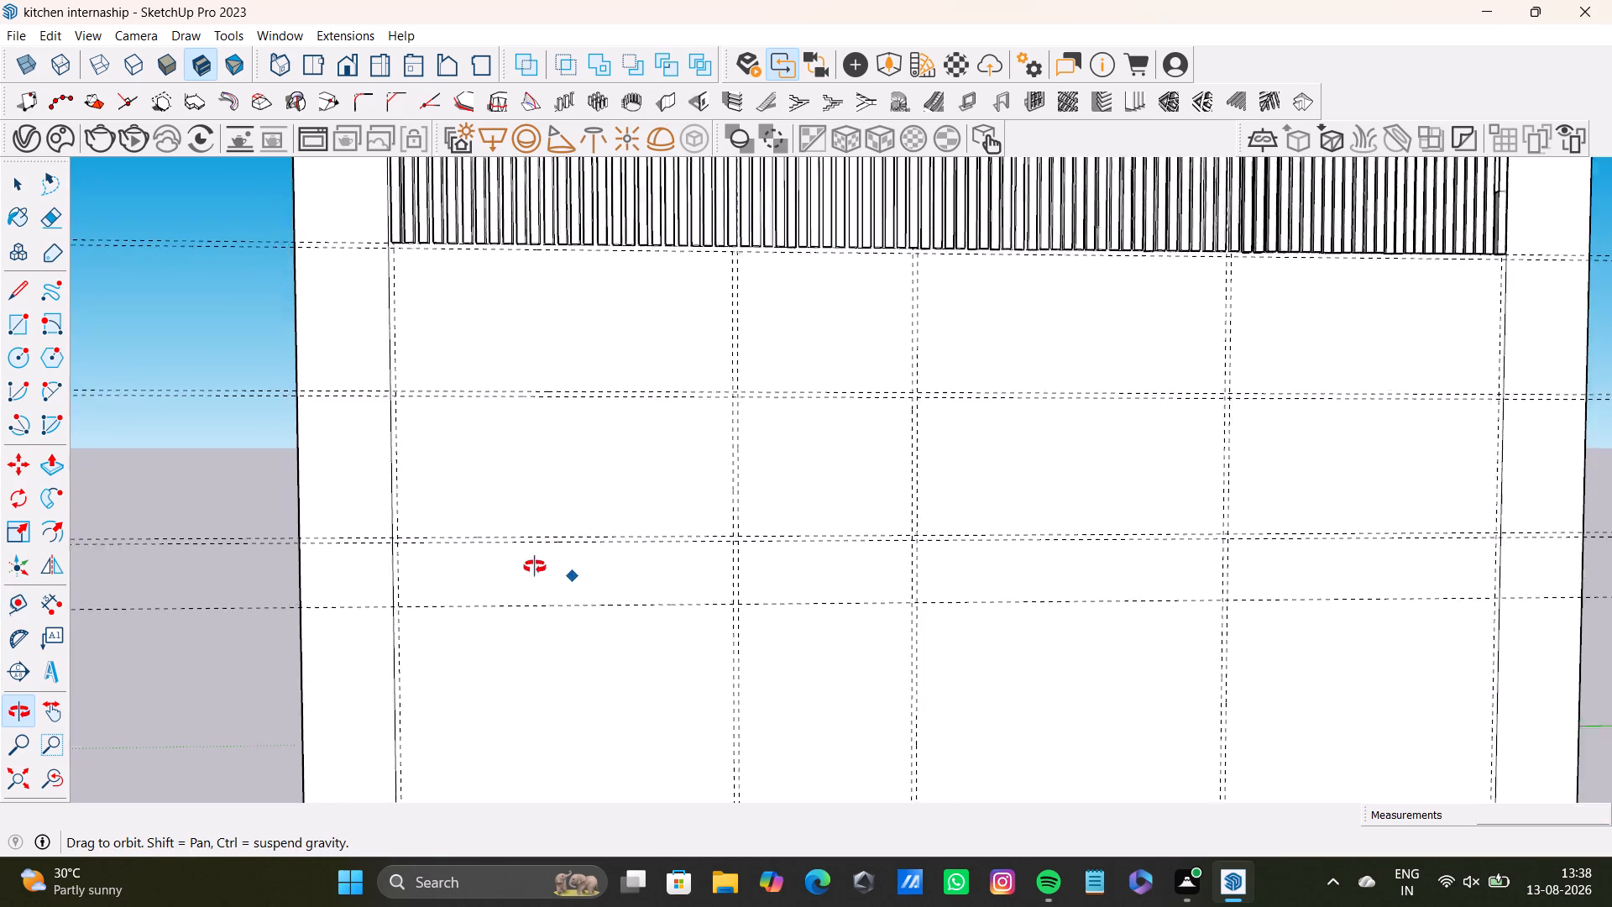
pyautogui.moveTo(535, 567); pyautogui.dragTo(540, 562, button='middle')
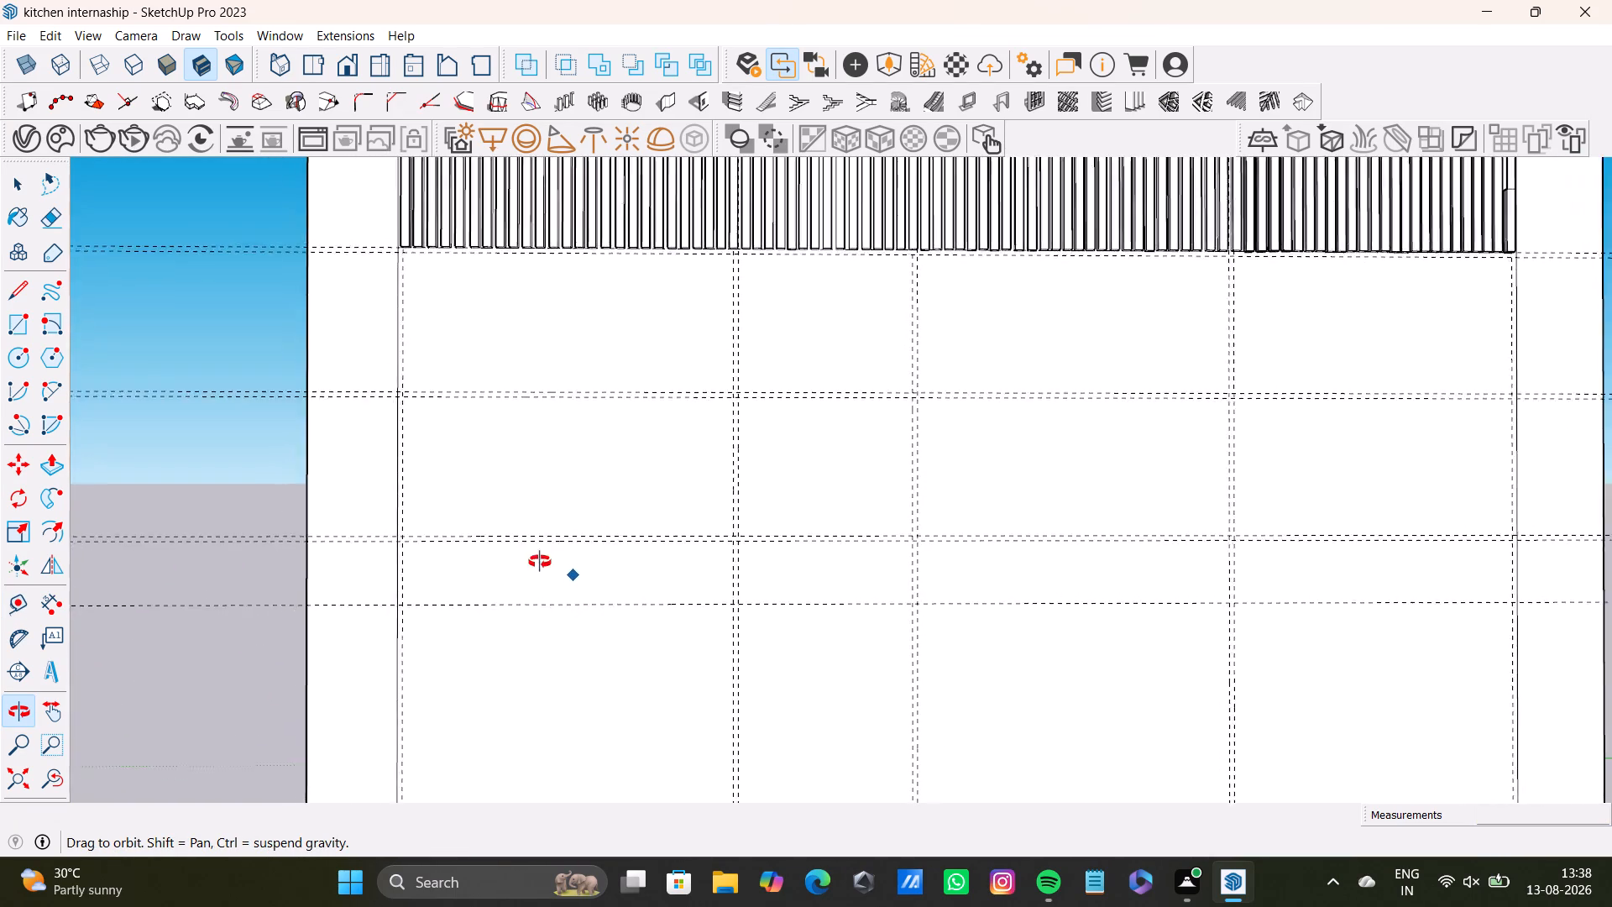
pyautogui.moveTo(540, 562); pyautogui.dragTo(0, 611, button='middle')
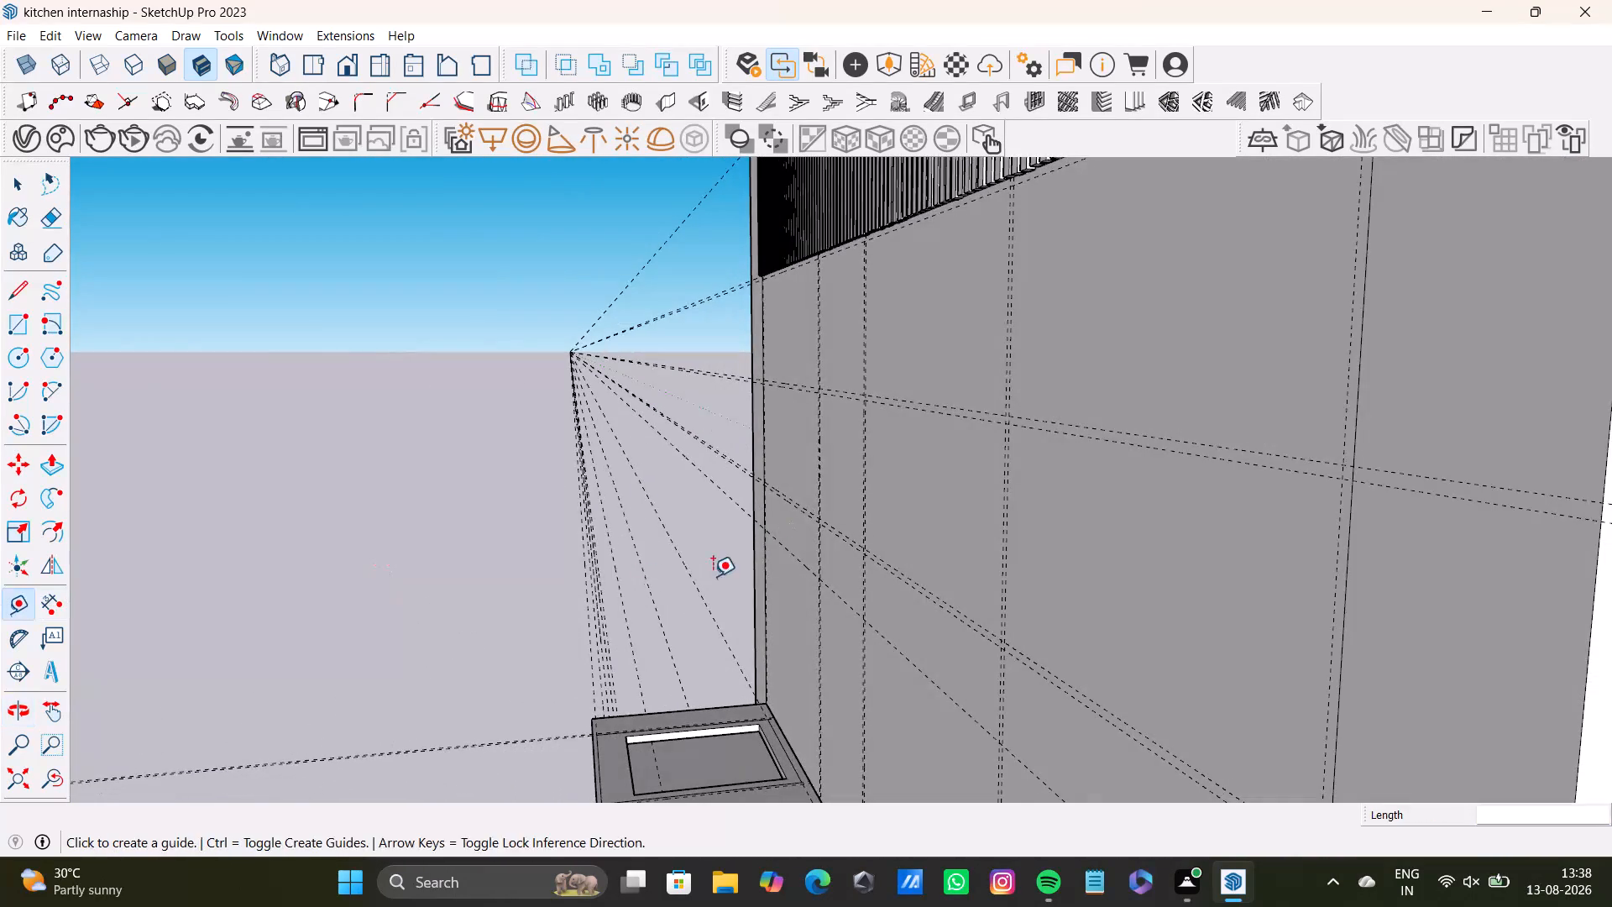
pyautogui.moveTo(716, 574); pyautogui.dragTo(1086, 498, button='middle')
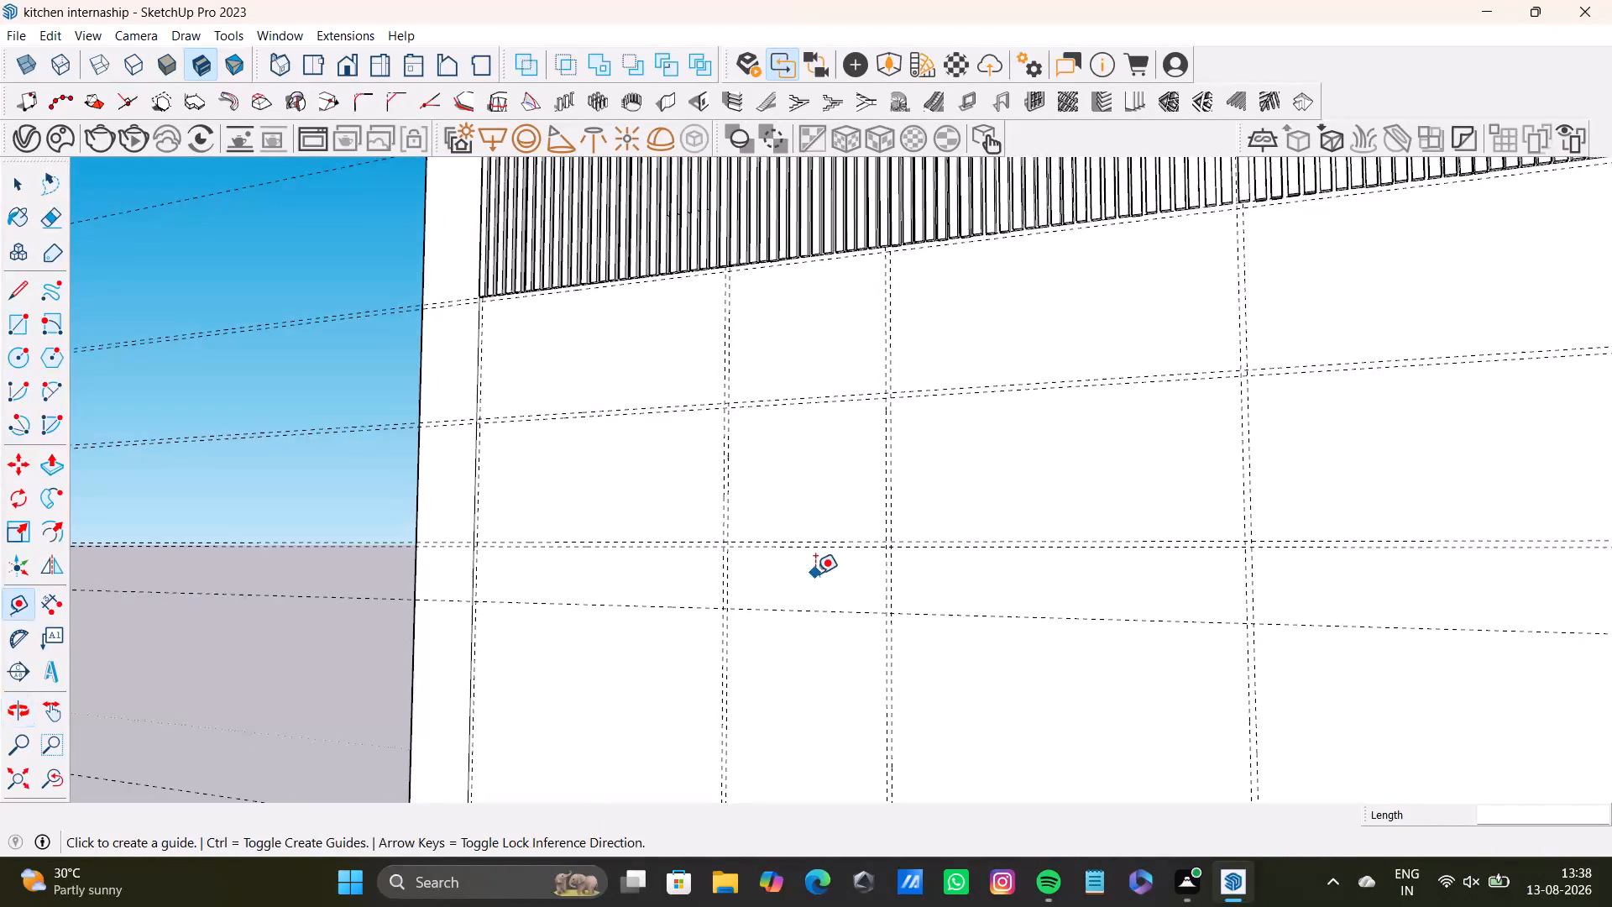
pyautogui.scroll(-4, 815, 574)
pyautogui.moveTo(751, 588); pyautogui.dragTo(974, 732, button='middle')
pyautogui.moveTo(941, 588); pyautogui.dragTo(968, 569, button='middle')
pyautogui.moveTo(645, 627); pyautogui.dragTo(898, 592, button='middle')
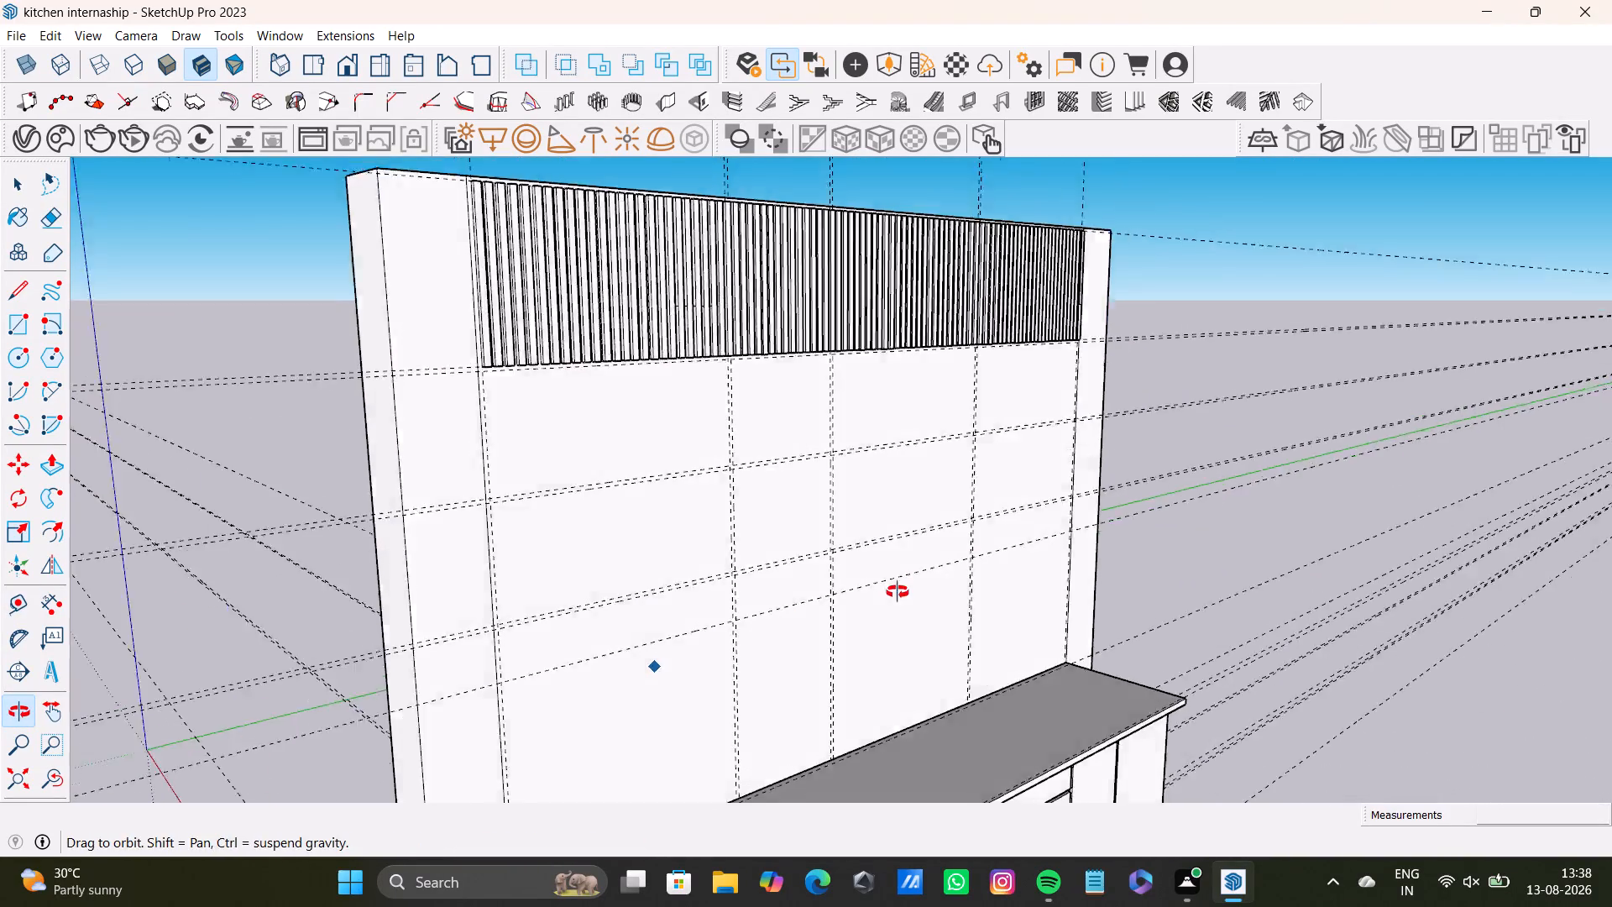
pyautogui.moveTo(898, 592); pyautogui.dragTo(941, 574, button='middle')
pyautogui.moveTo(730, 647); pyautogui.dragTo(667, 629, button='middle')
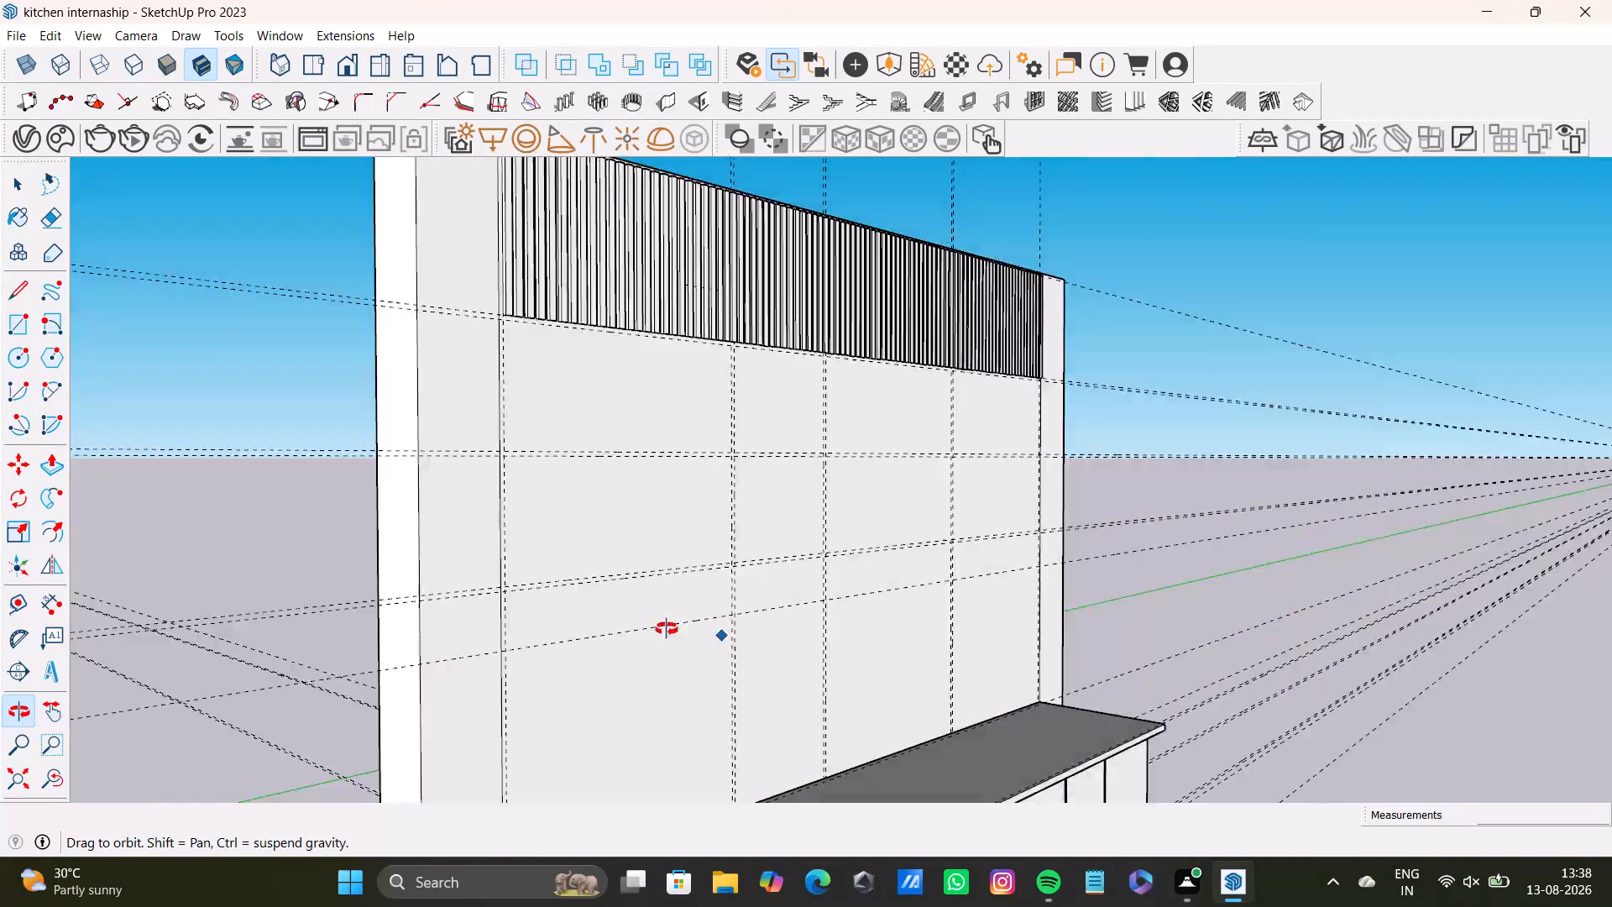
pyautogui.moveTo(667, 629); pyautogui.dragTo(606, 651, button='middle')
pyautogui.scroll(-1, 607, 619)
pyautogui.moveTo(639, 607); pyautogui.dragTo(510, 620, button='middle')
pyautogui.scroll(5, 555, 596)
pyautogui.moveTo(669, 594); pyautogui.dragTo(616, 527, button='middle')
pyautogui.moveTo(676, 536); pyautogui.dragTo(552, 526, button='middle')
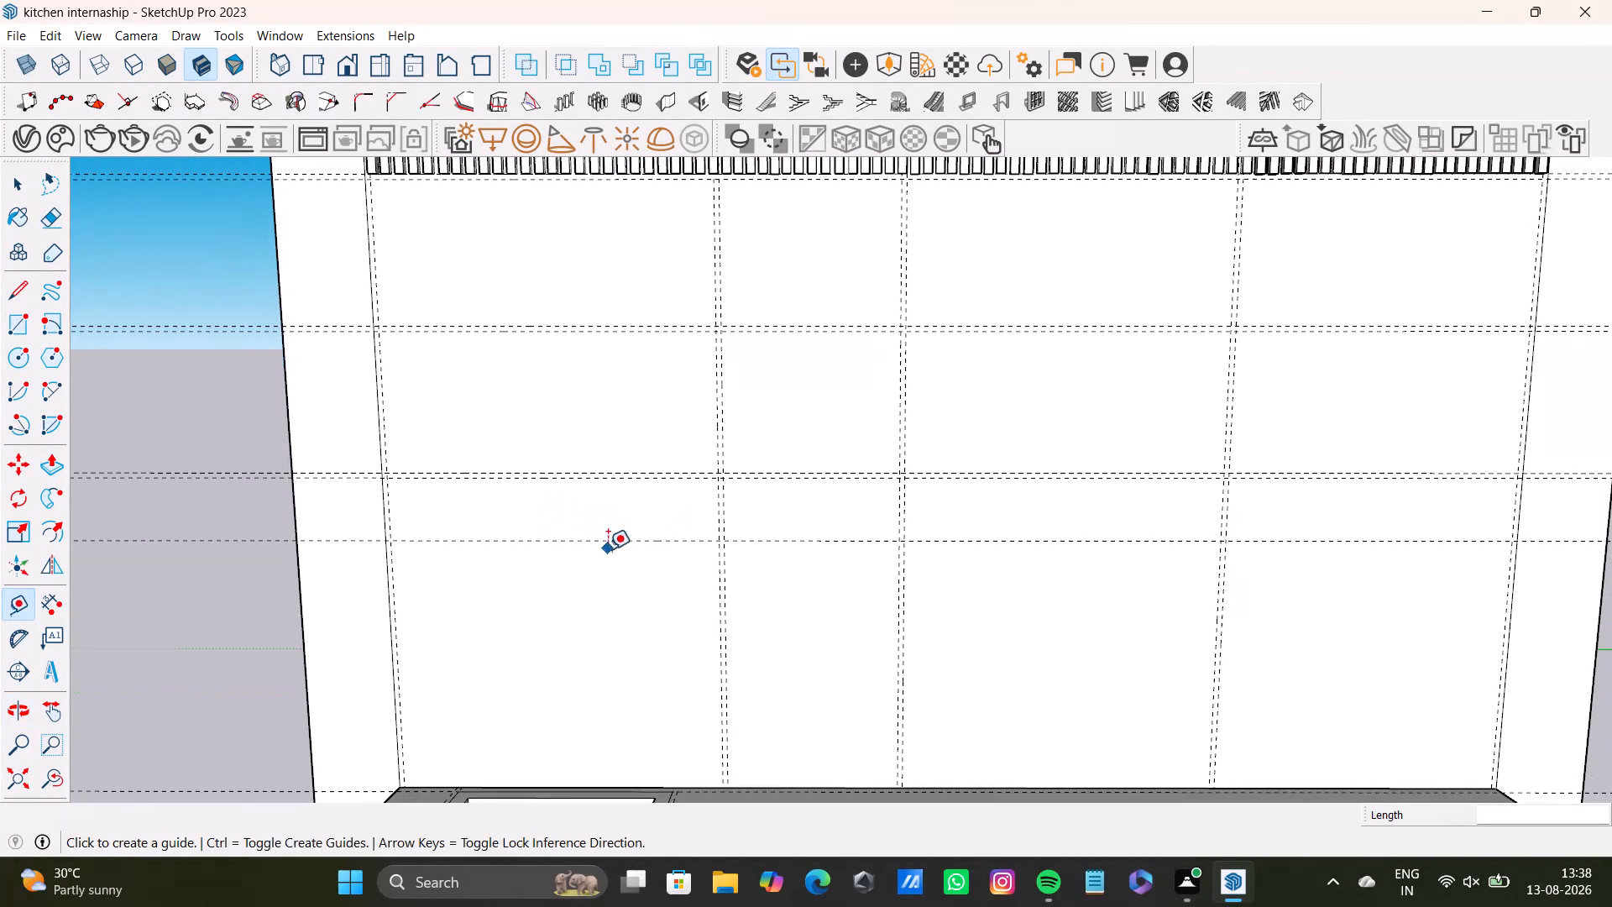
# Delete the single old horizontal guide crossing the wall just below the second new guide pair.
pyautogui.press('space')
pyautogui.click(623, 537)
pyautogui.click(630, 540)
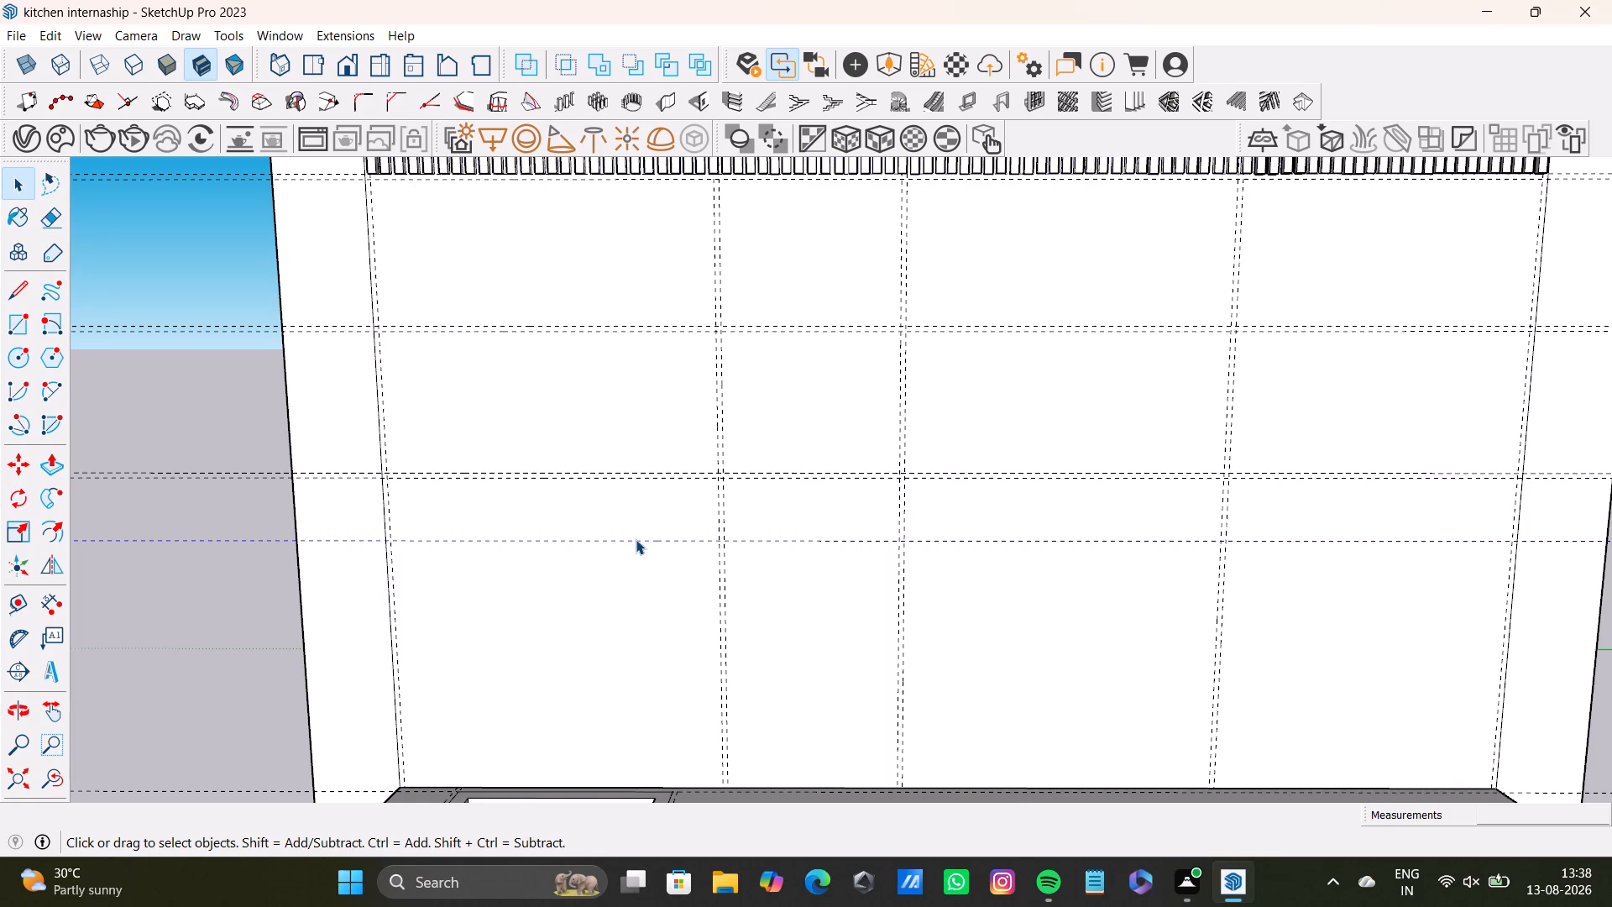
pyautogui.press('Delete')
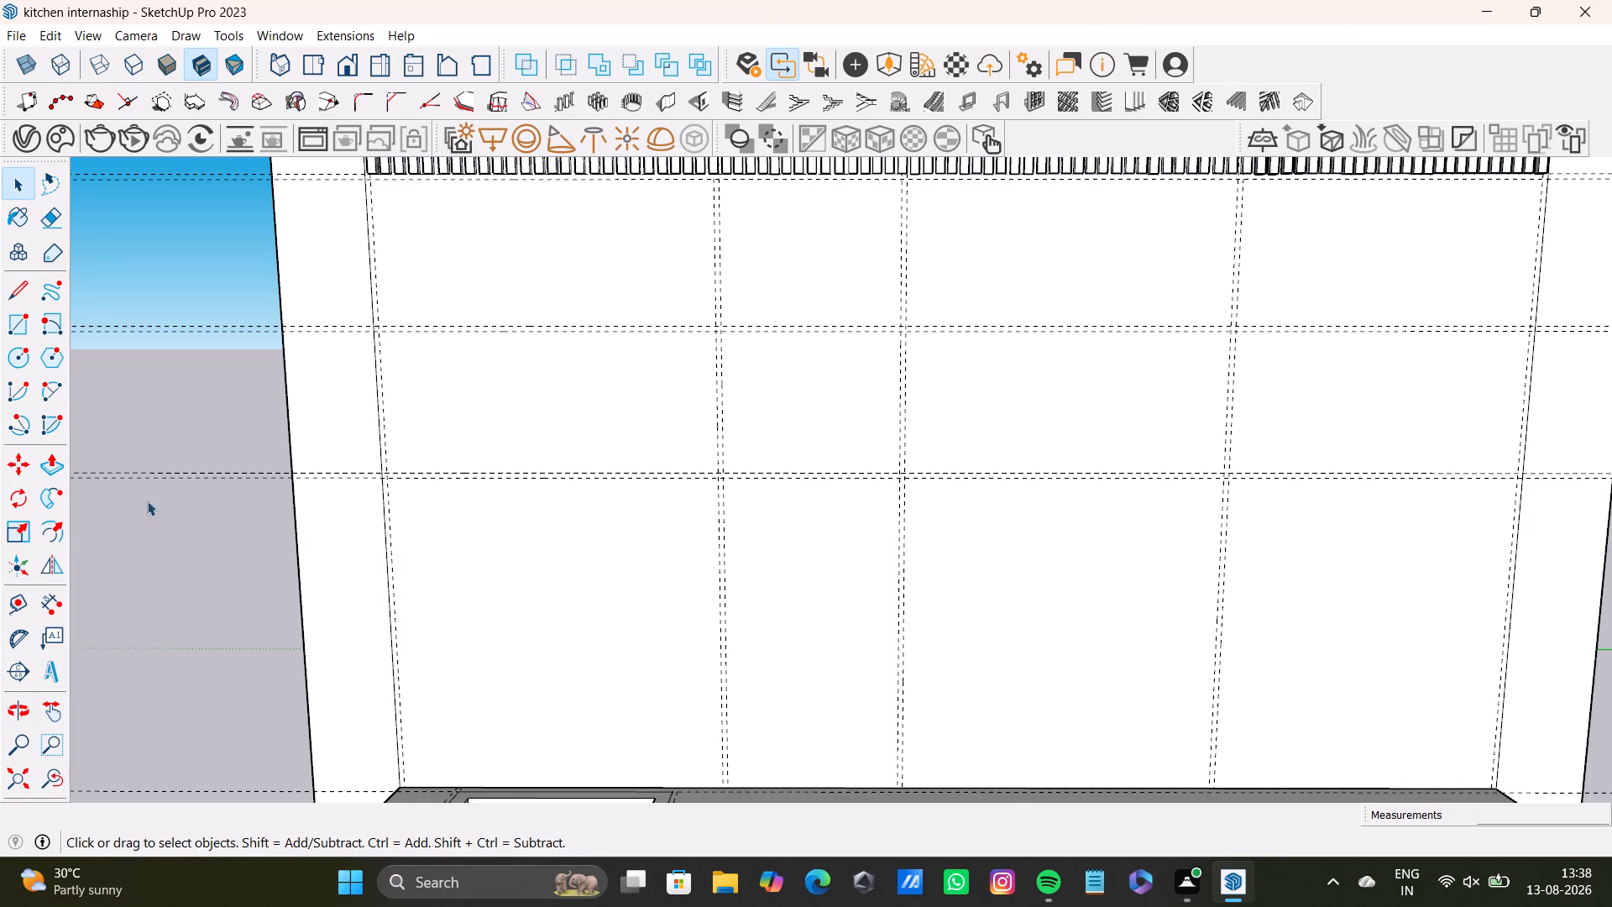
# Place a horizontal guide below the second pair, spaced closer than the pairs above, and add another guide 0.5" beneath it.
pyautogui.click(13, 606)
pyautogui.scroll(3, 364, 548)
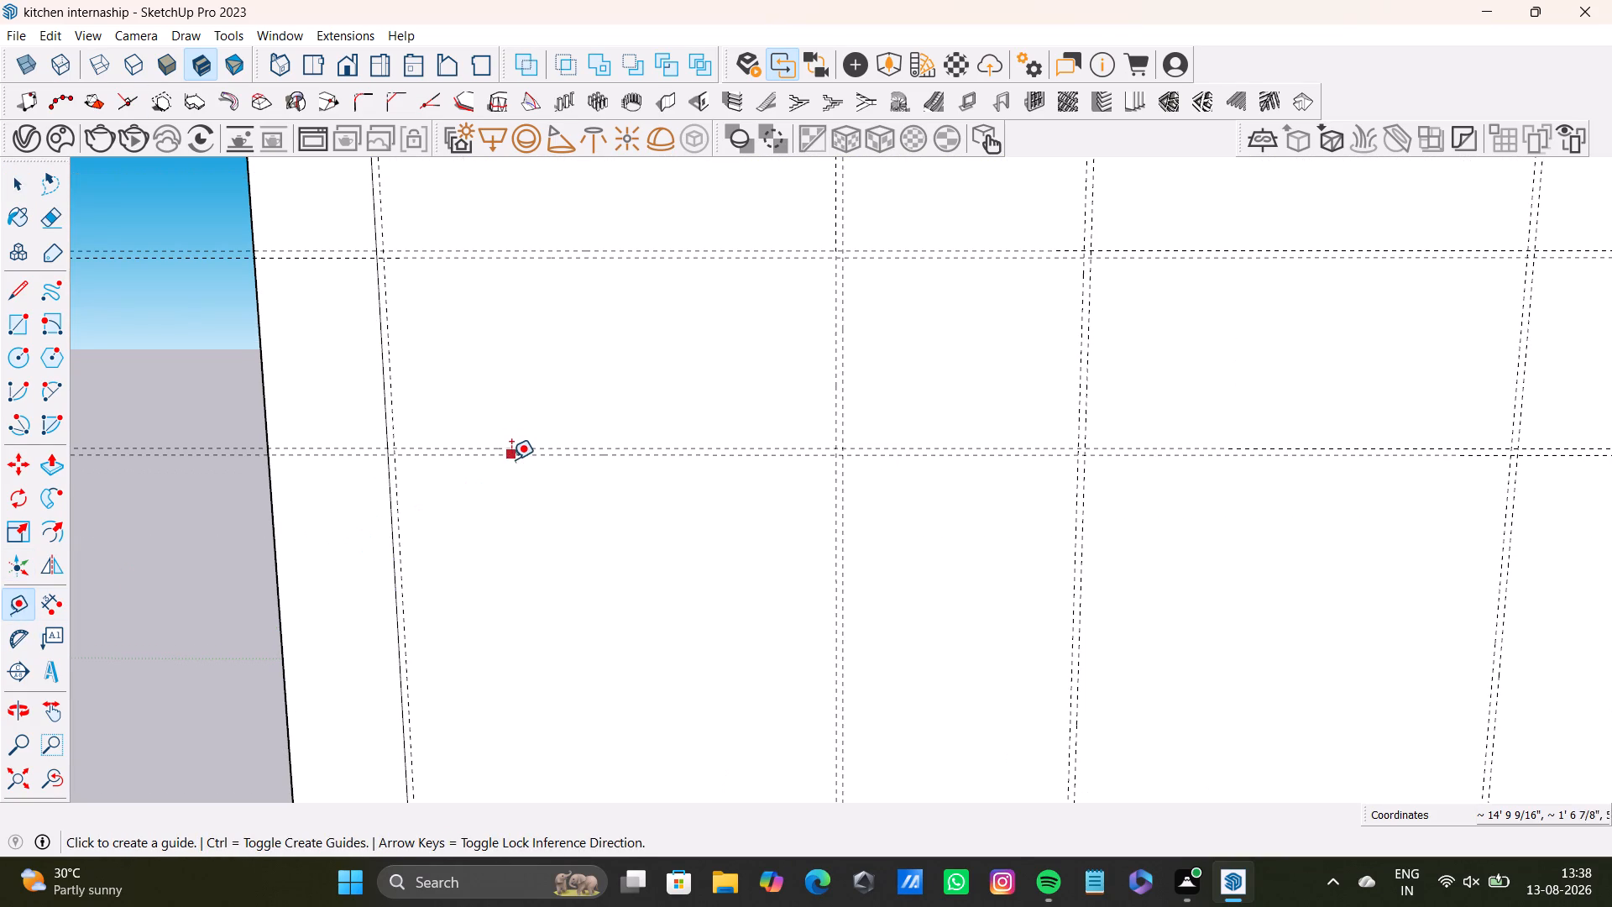
pyautogui.click(519, 455)
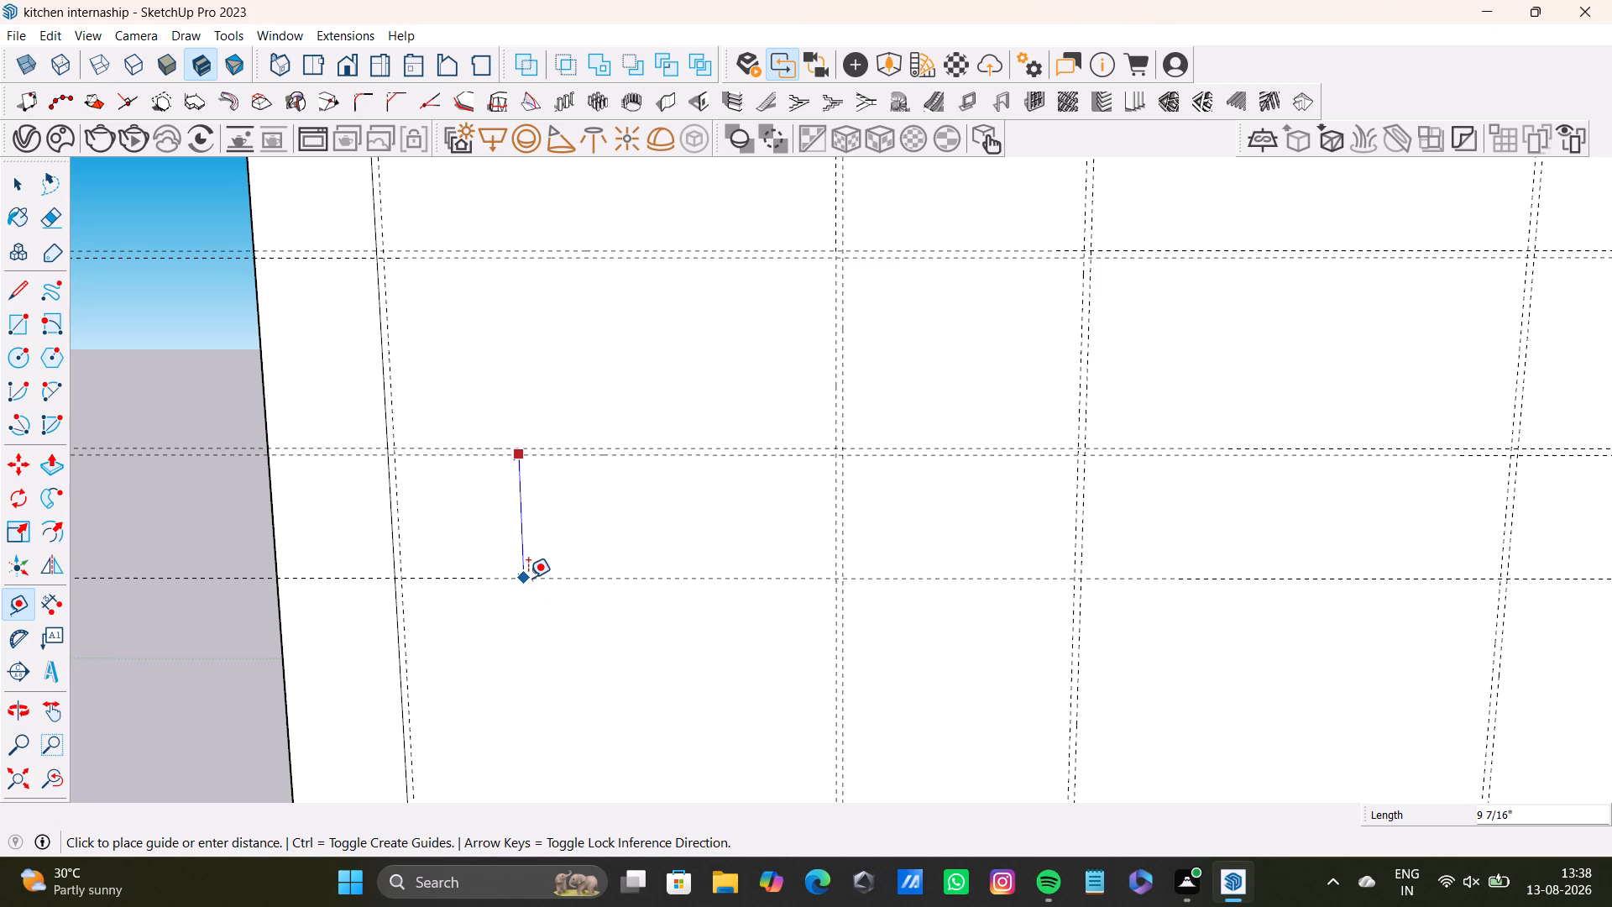
pyautogui.click(528, 584)
pyautogui.click(533, 585)
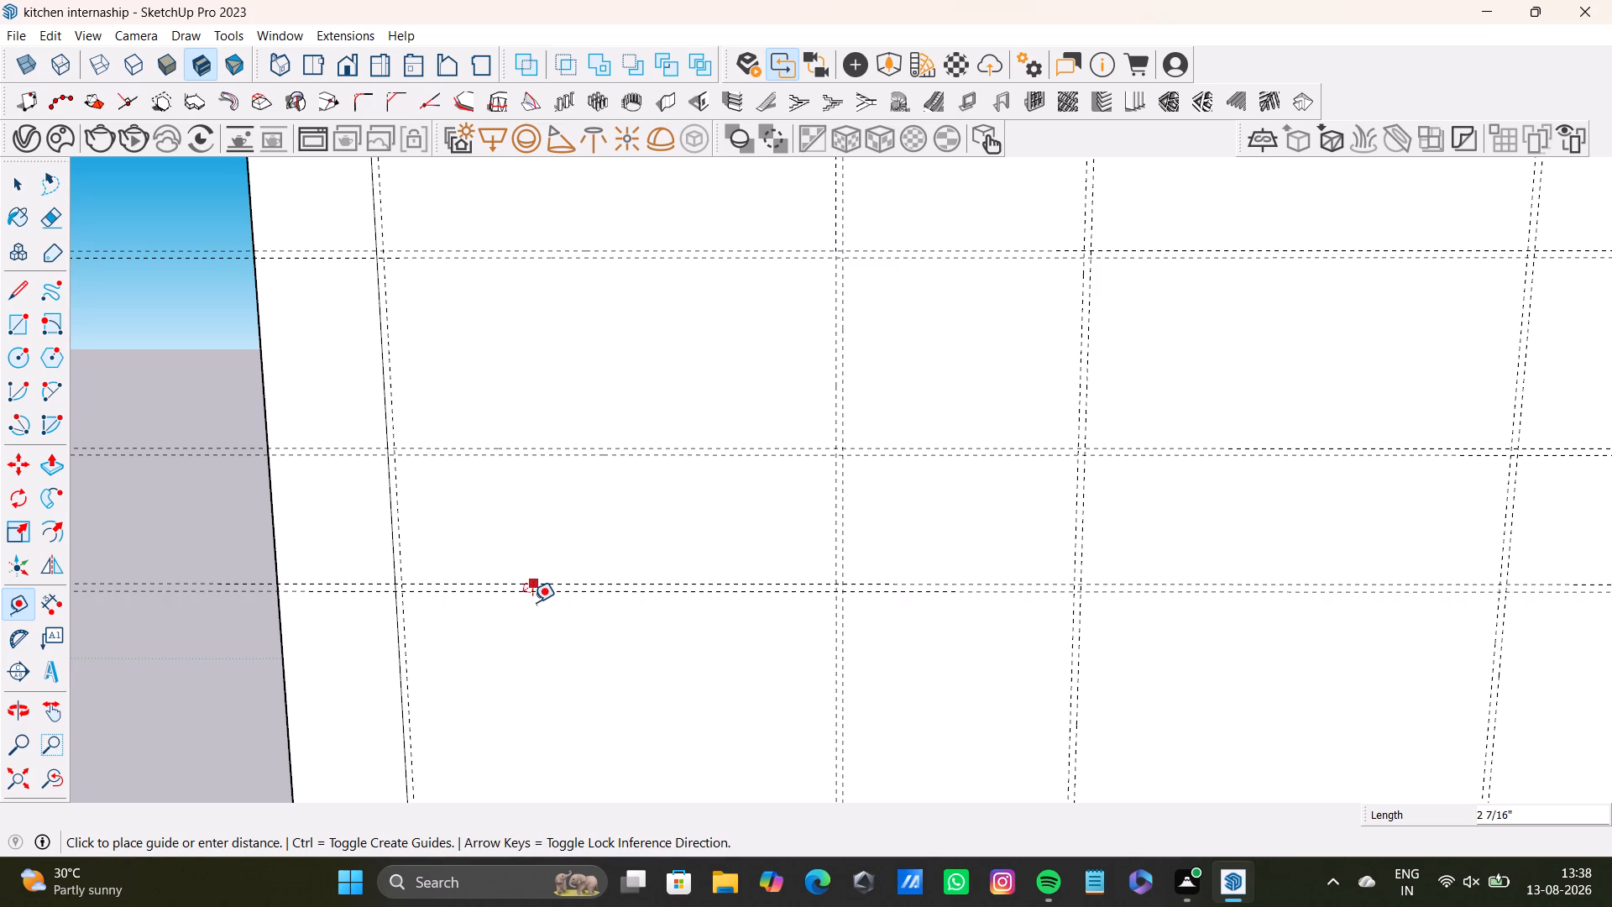
pyautogui.write('0.')
pyautogui.write('5"')
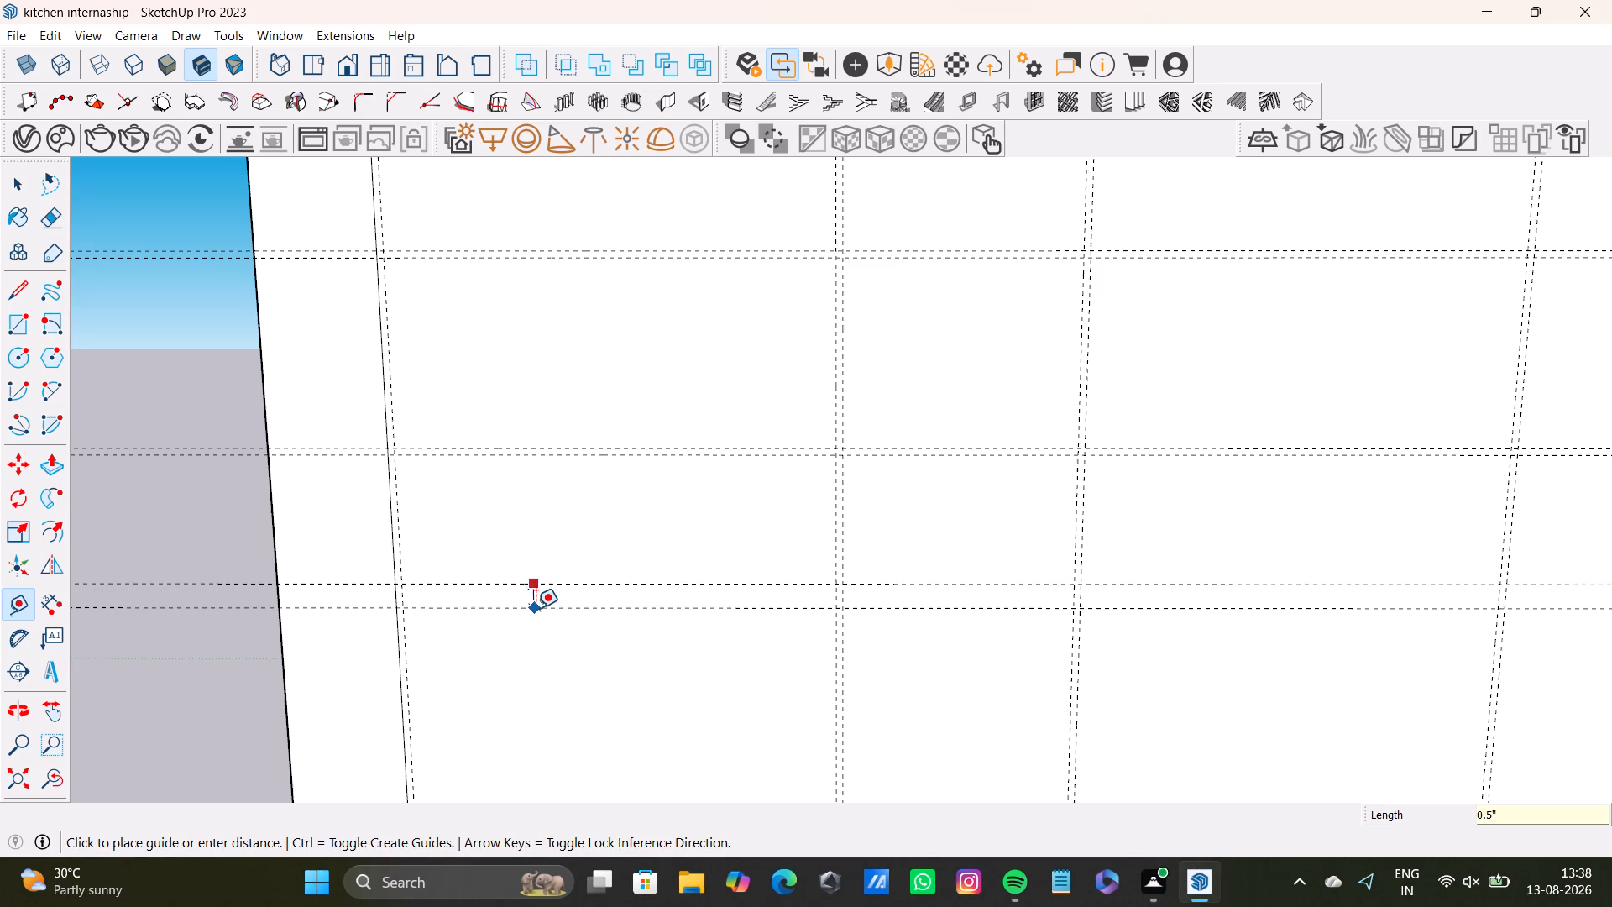
pyautogui.press('Return')
pyautogui.scroll(-7, 546, 583)
pyautogui.keyDown('shift'); pyautogui.moveTo(562, 571); pyautogui.dragTo(462, 611, button='middle'); pyautogui.keyUp('shift')
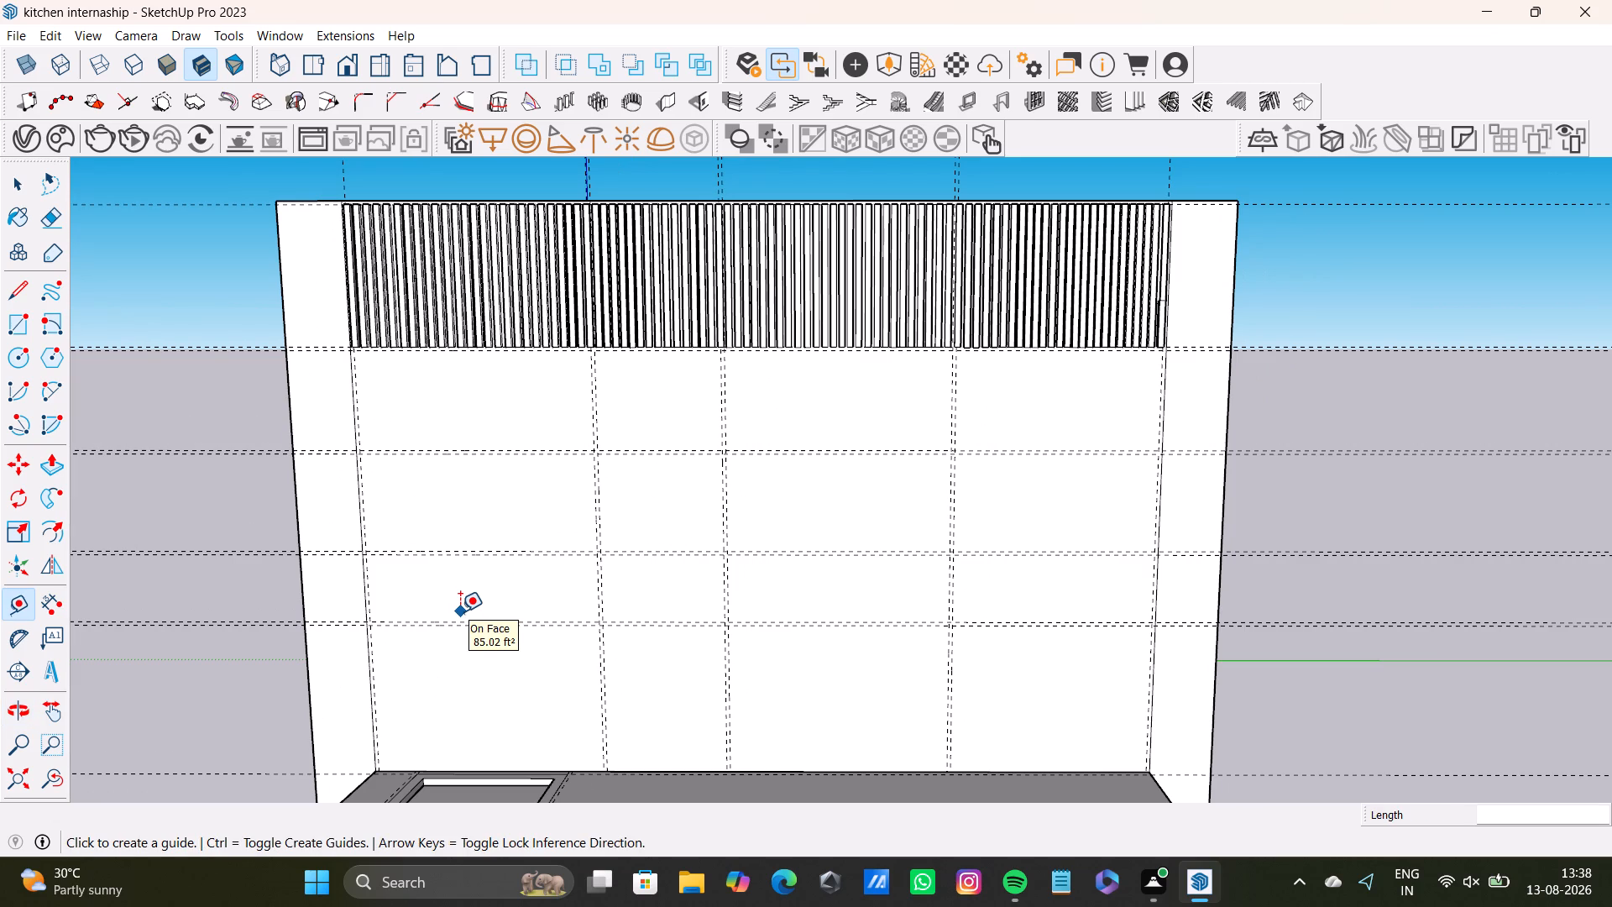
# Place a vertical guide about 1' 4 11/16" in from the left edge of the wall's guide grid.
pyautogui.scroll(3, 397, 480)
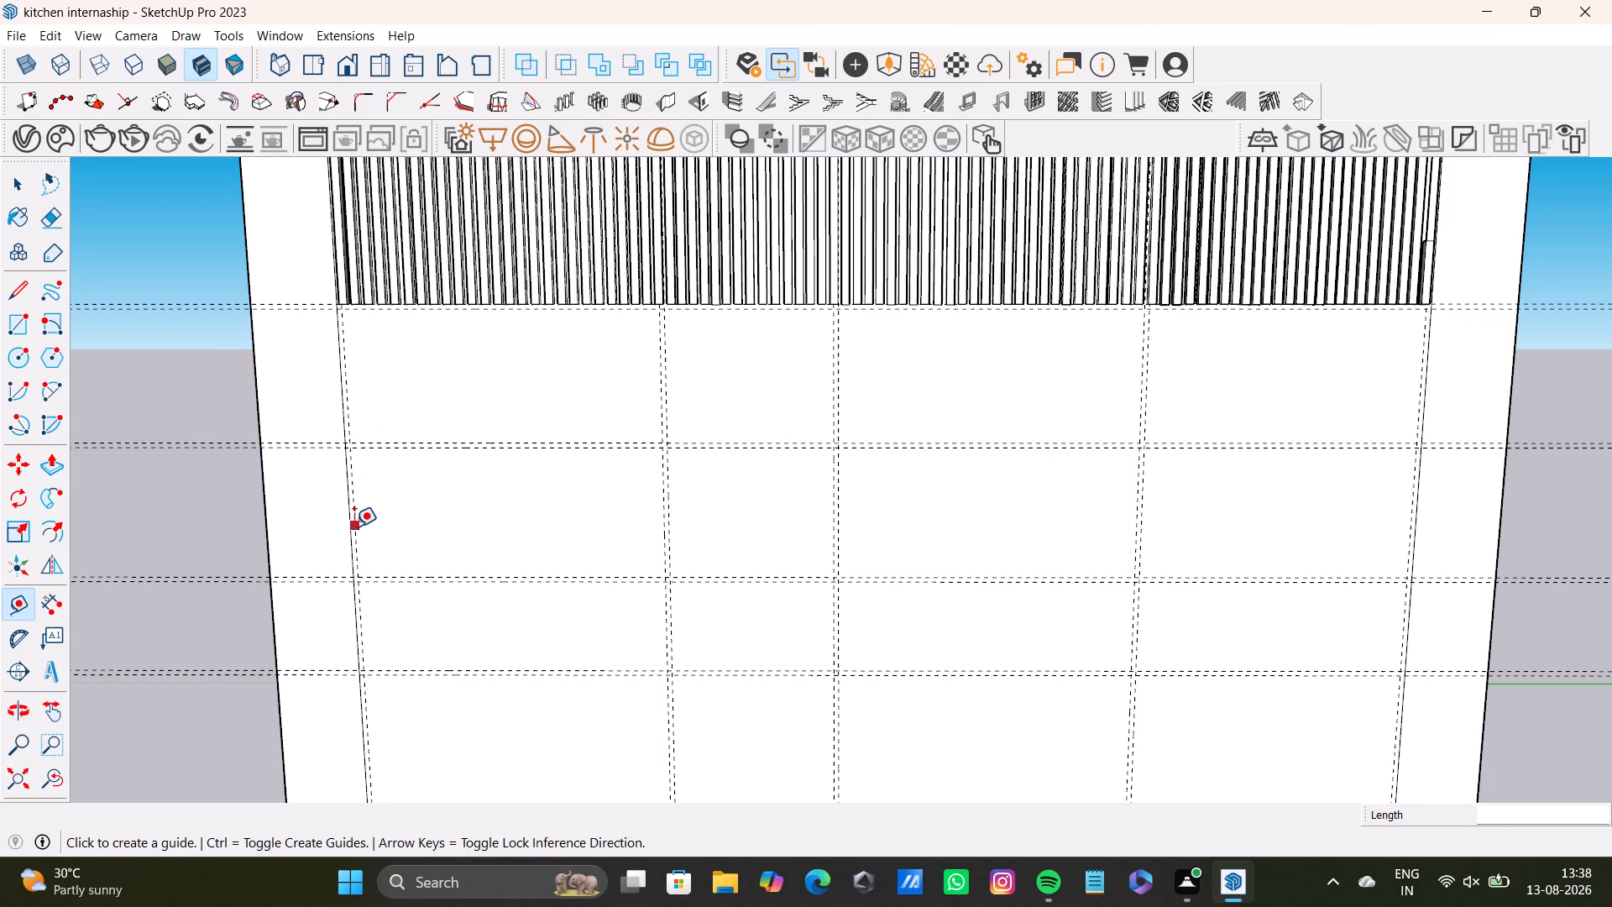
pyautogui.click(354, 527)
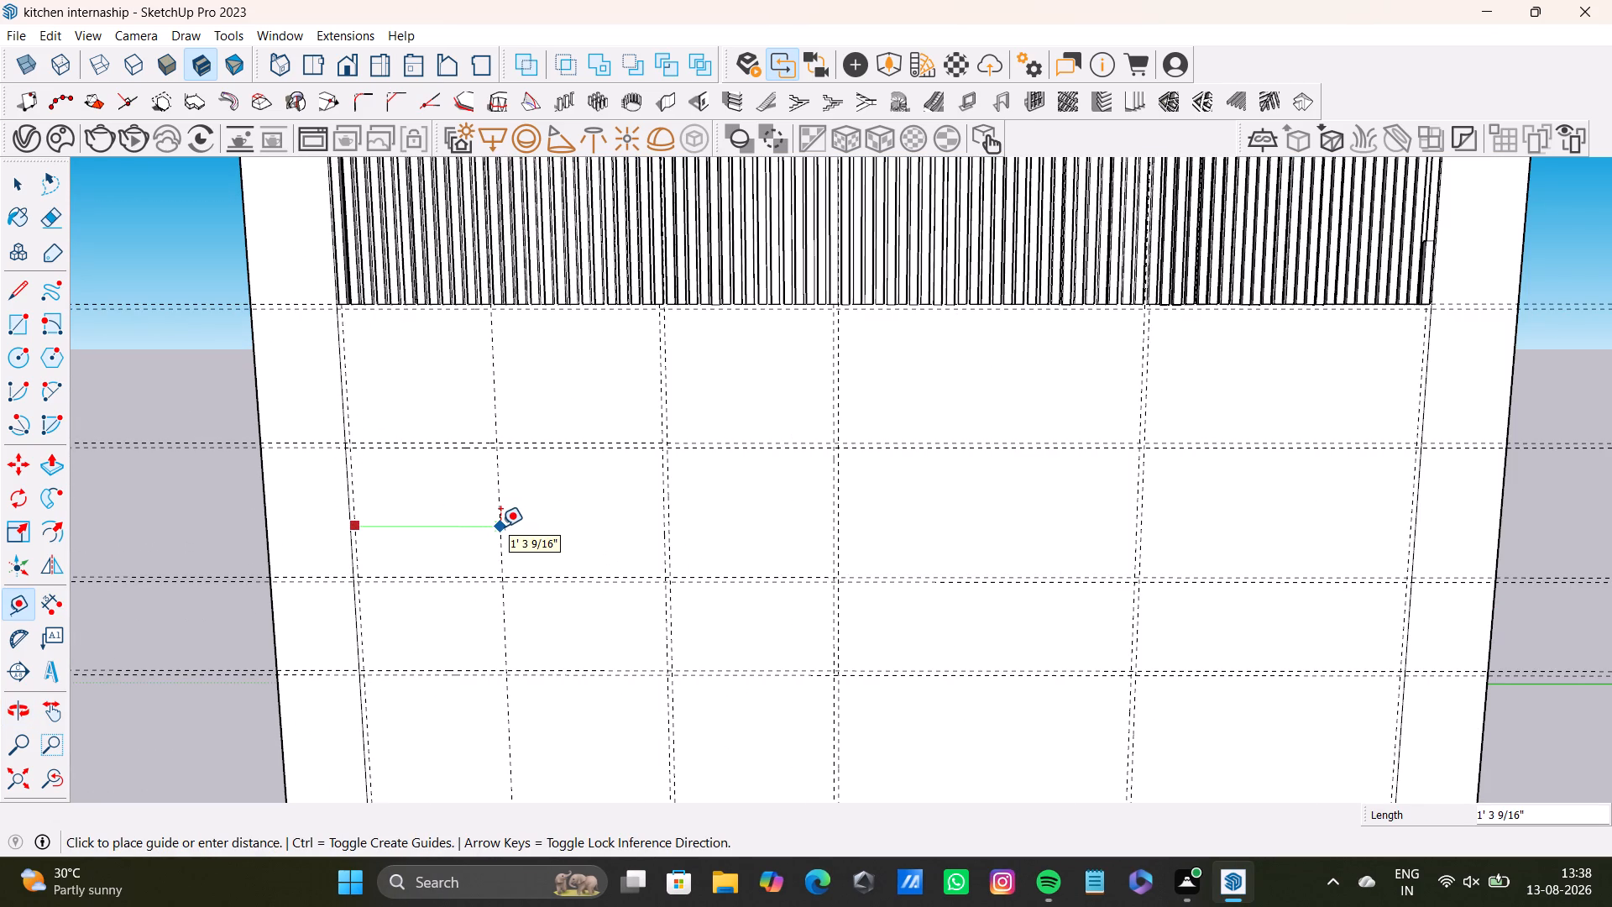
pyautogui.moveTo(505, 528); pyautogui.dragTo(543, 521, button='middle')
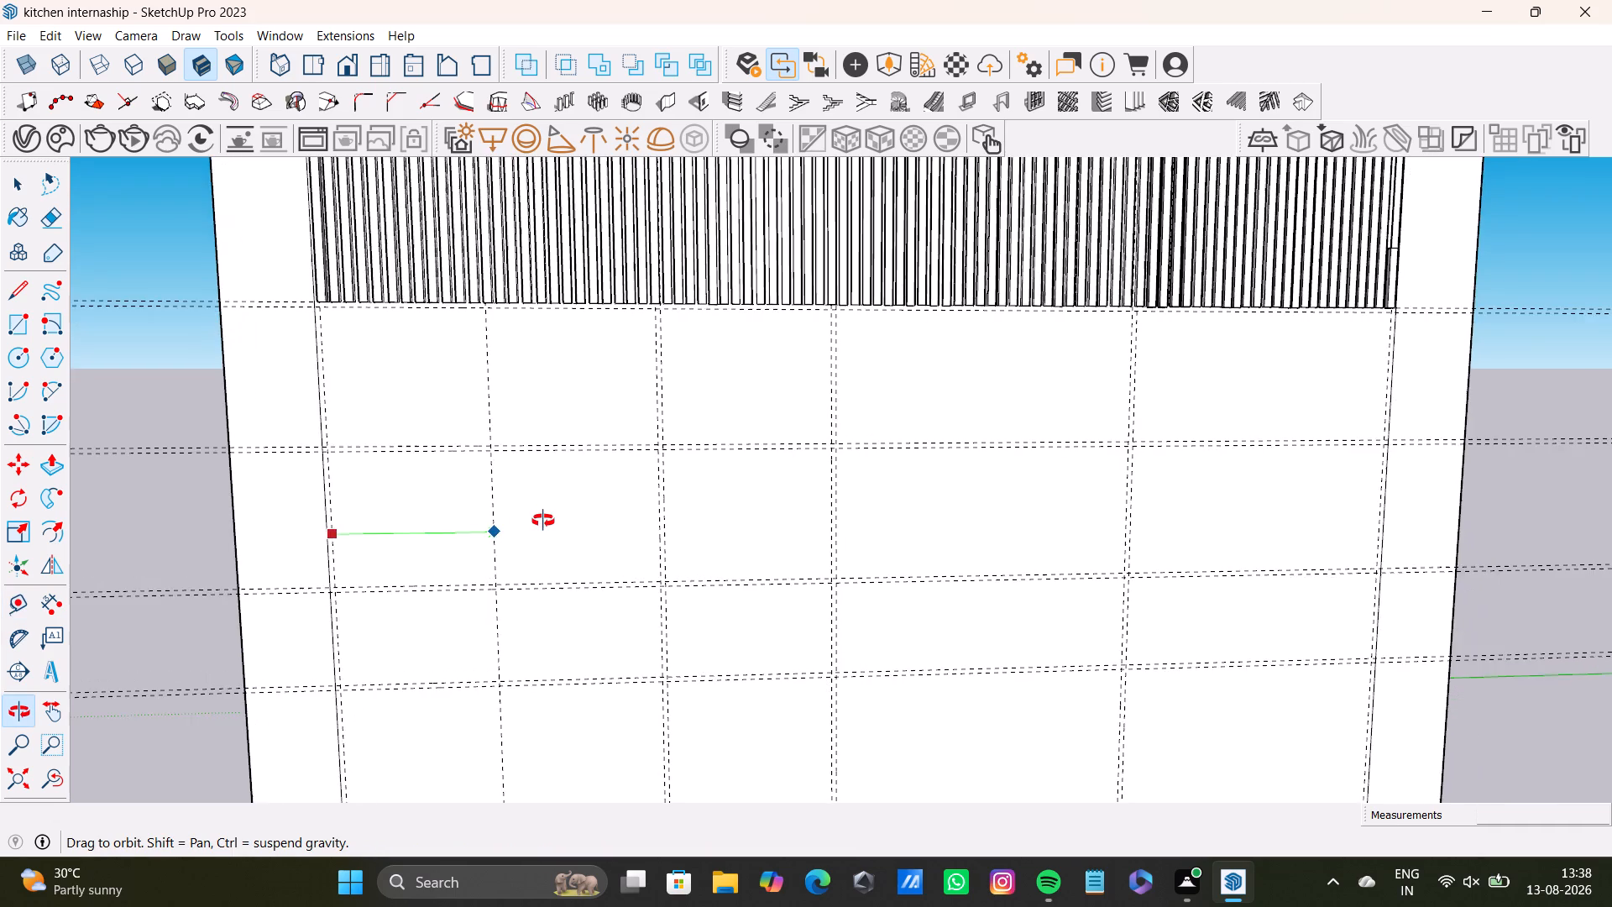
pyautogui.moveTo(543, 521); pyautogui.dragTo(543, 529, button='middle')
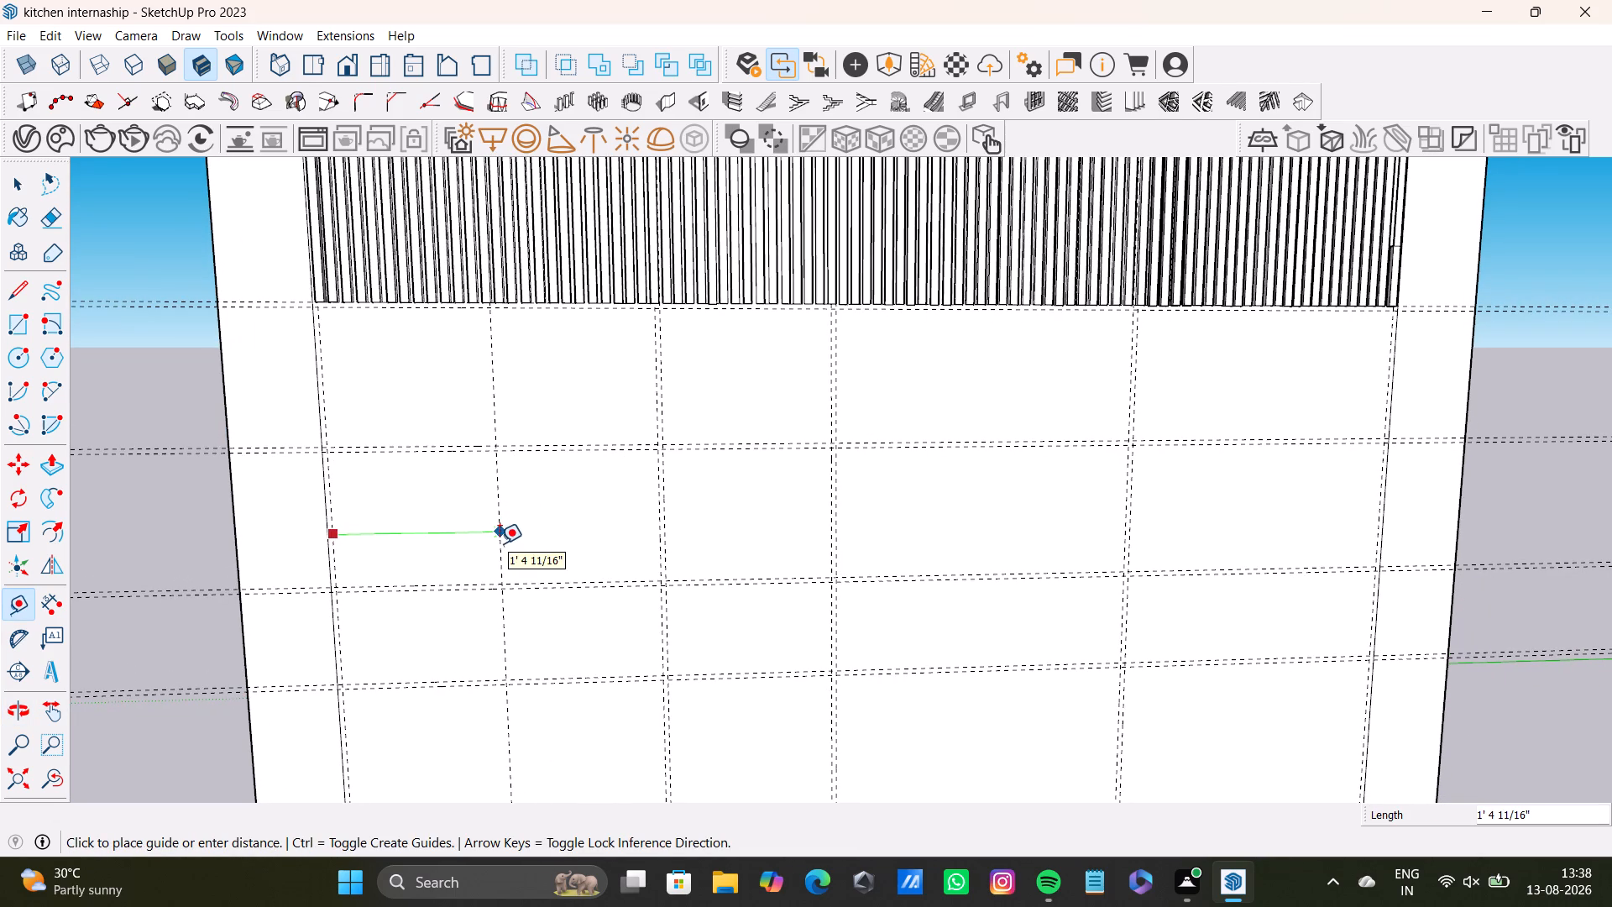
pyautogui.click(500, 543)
# Examine the guide grid below the slat band, checking the new vertical guide against the existing pairs.
pyautogui.moveTo(603, 564); pyautogui.dragTo(563, 586, button='middle')
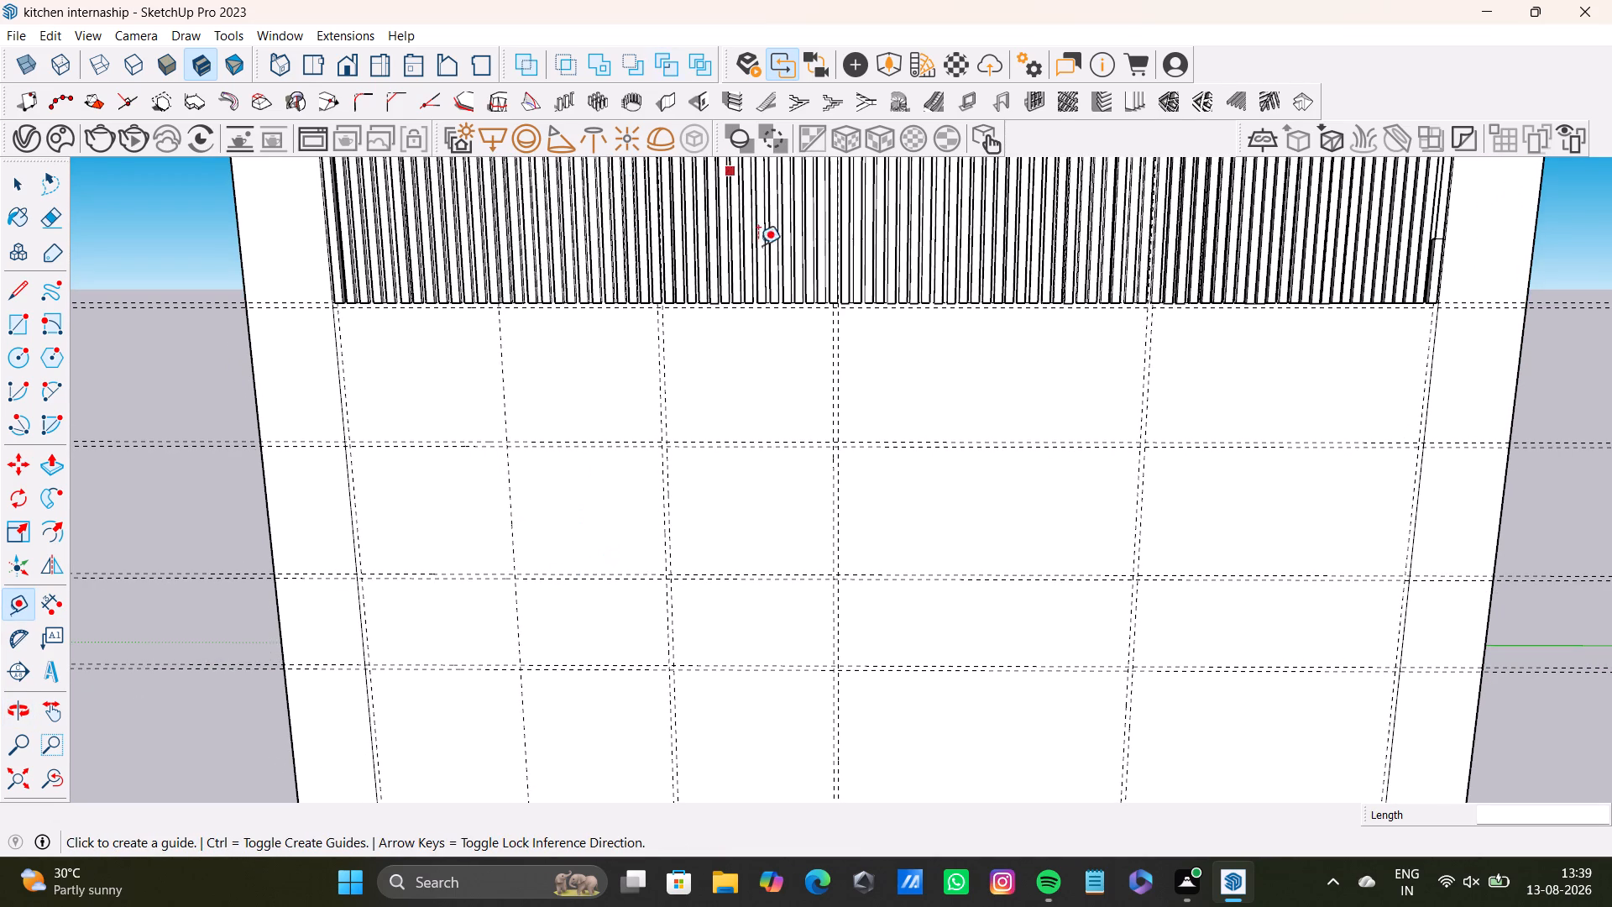
pyautogui.scroll(-1, 674, 539)
pyautogui.keyDown('shift'); pyautogui.moveTo(692, 537); pyautogui.dragTo(624, 477, button='middle'); pyautogui.keyUp('shift')
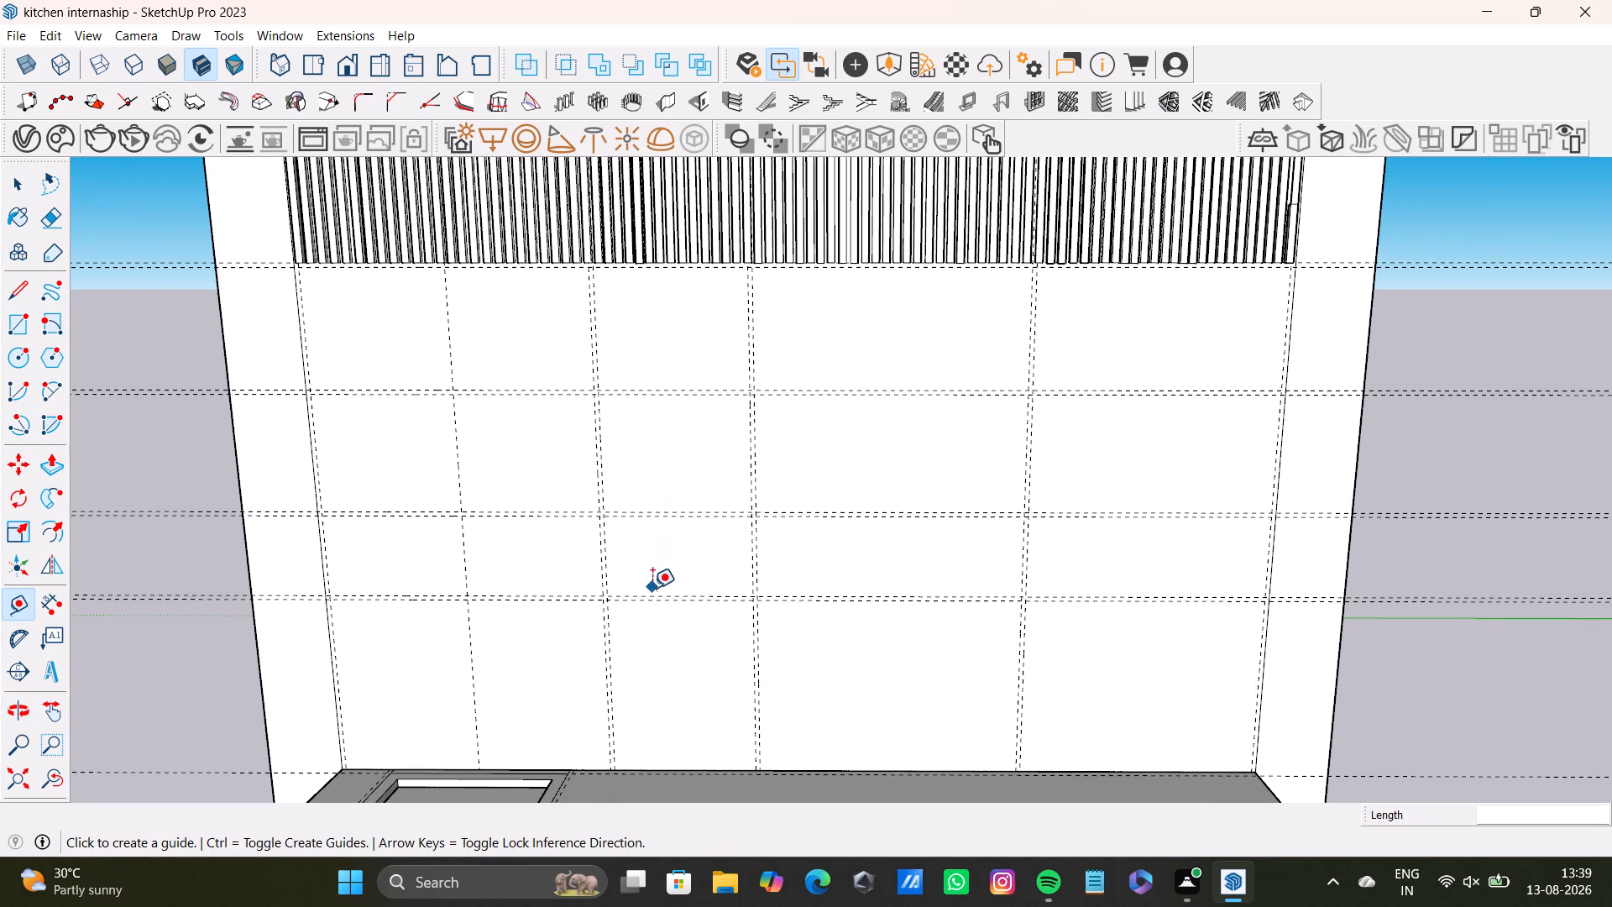
pyautogui.moveTo(662, 433); pyautogui.dragTo(651, 526, button='middle')
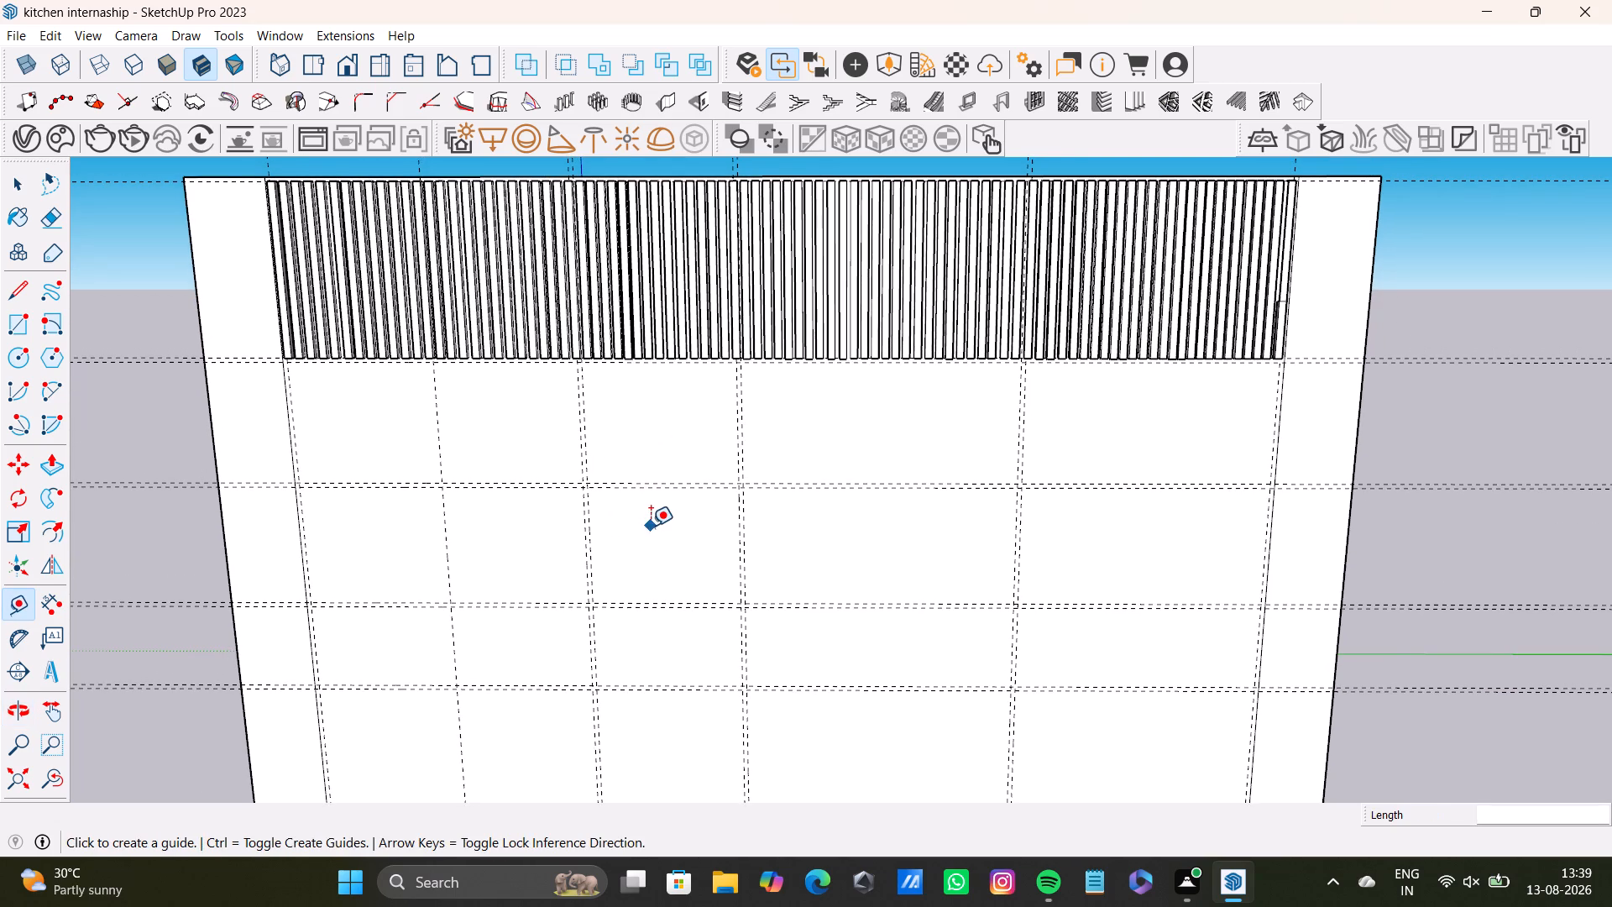
pyautogui.scroll(4, 594, 511)
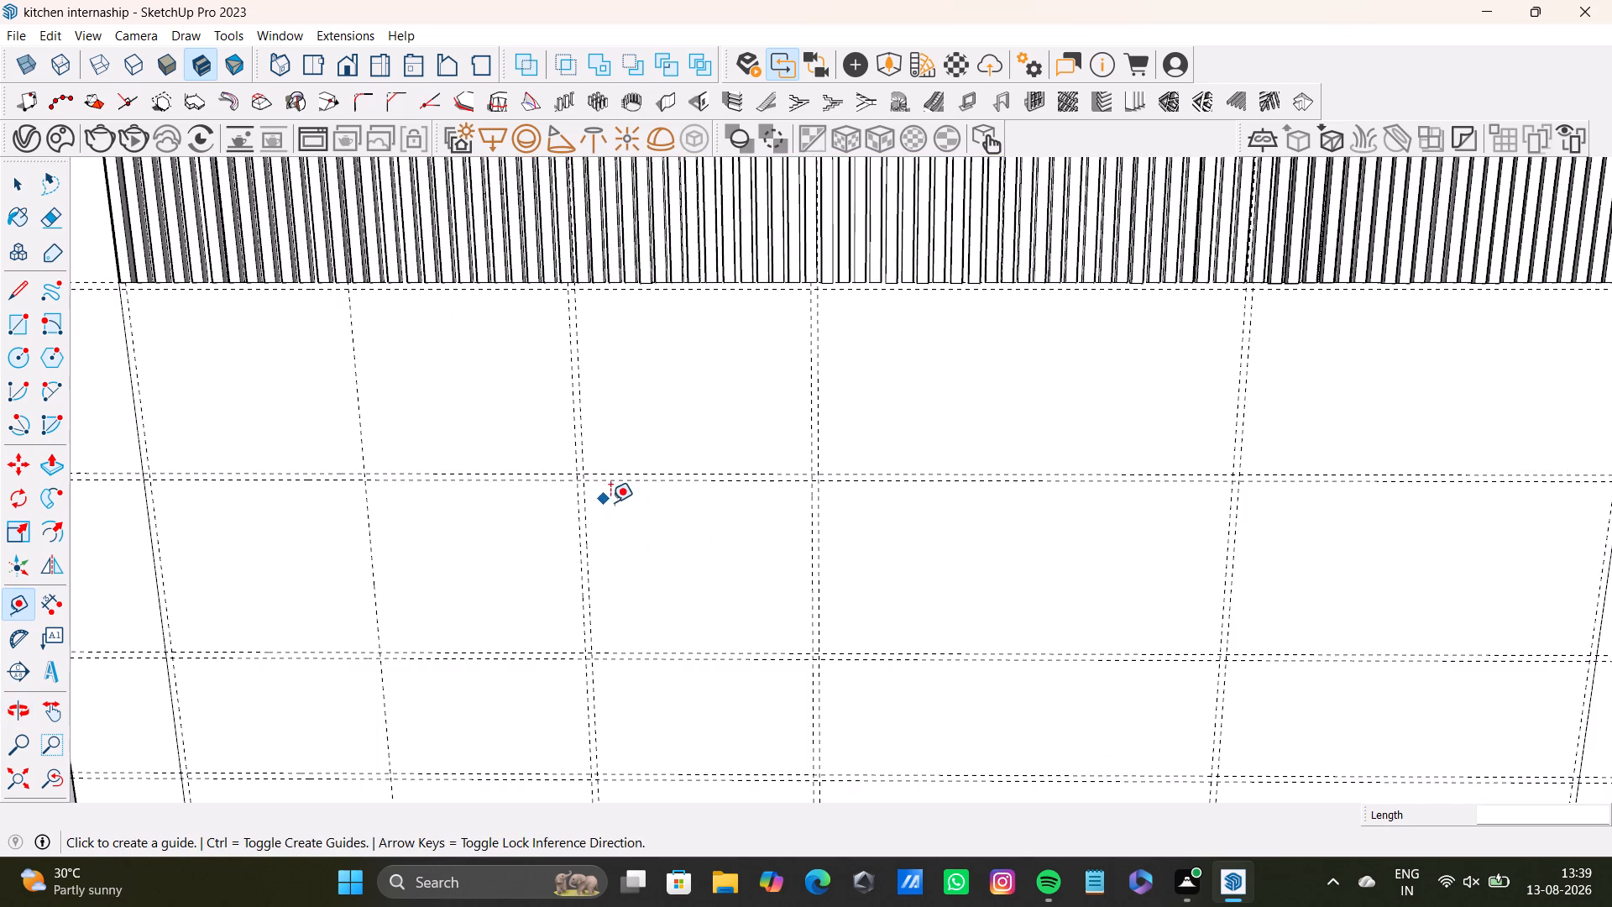
pyautogui.moveTo(620, 506); pyautogui.dragTo(574, 544, button='middle')
pyautogui.scroll(-3, 568, 536)
pyautogui.keyDown('shift'); pyautogui.moveTo(566, 535); pyautogui.dragTo(641, 526, button='middle'); pyautogui.keyUp('shift')
pyautogui.moveTo(641, 532); pyautogui.dragTo(699, 543, button='middle')
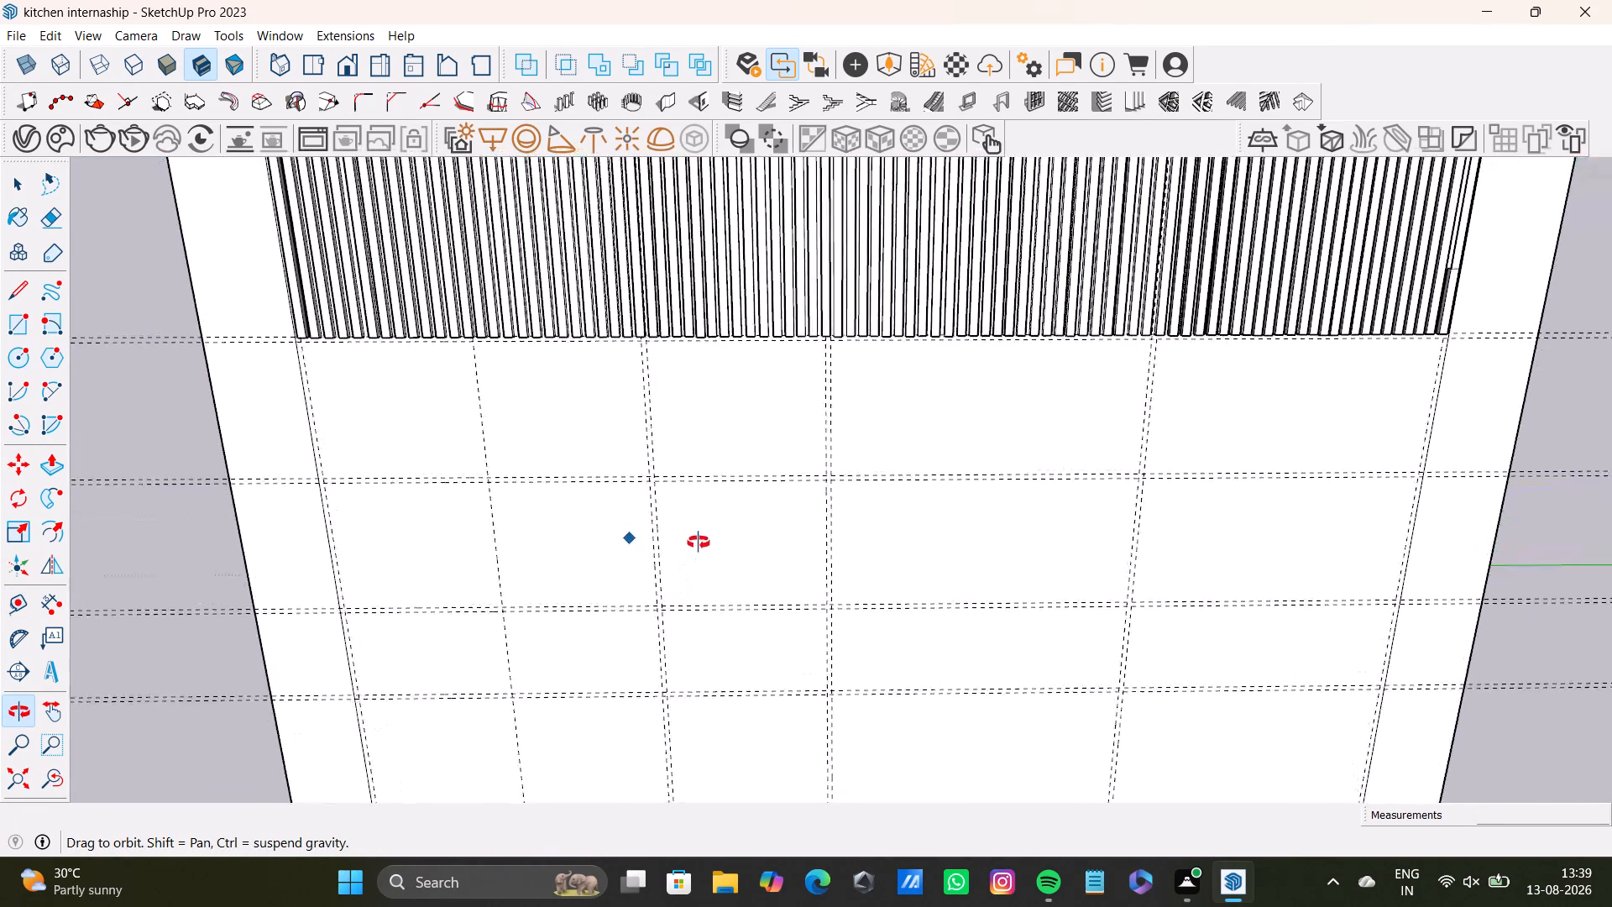
pyautogui.moveTo(699, 543); pyautogui.dragTo(707, 459, button='middle')
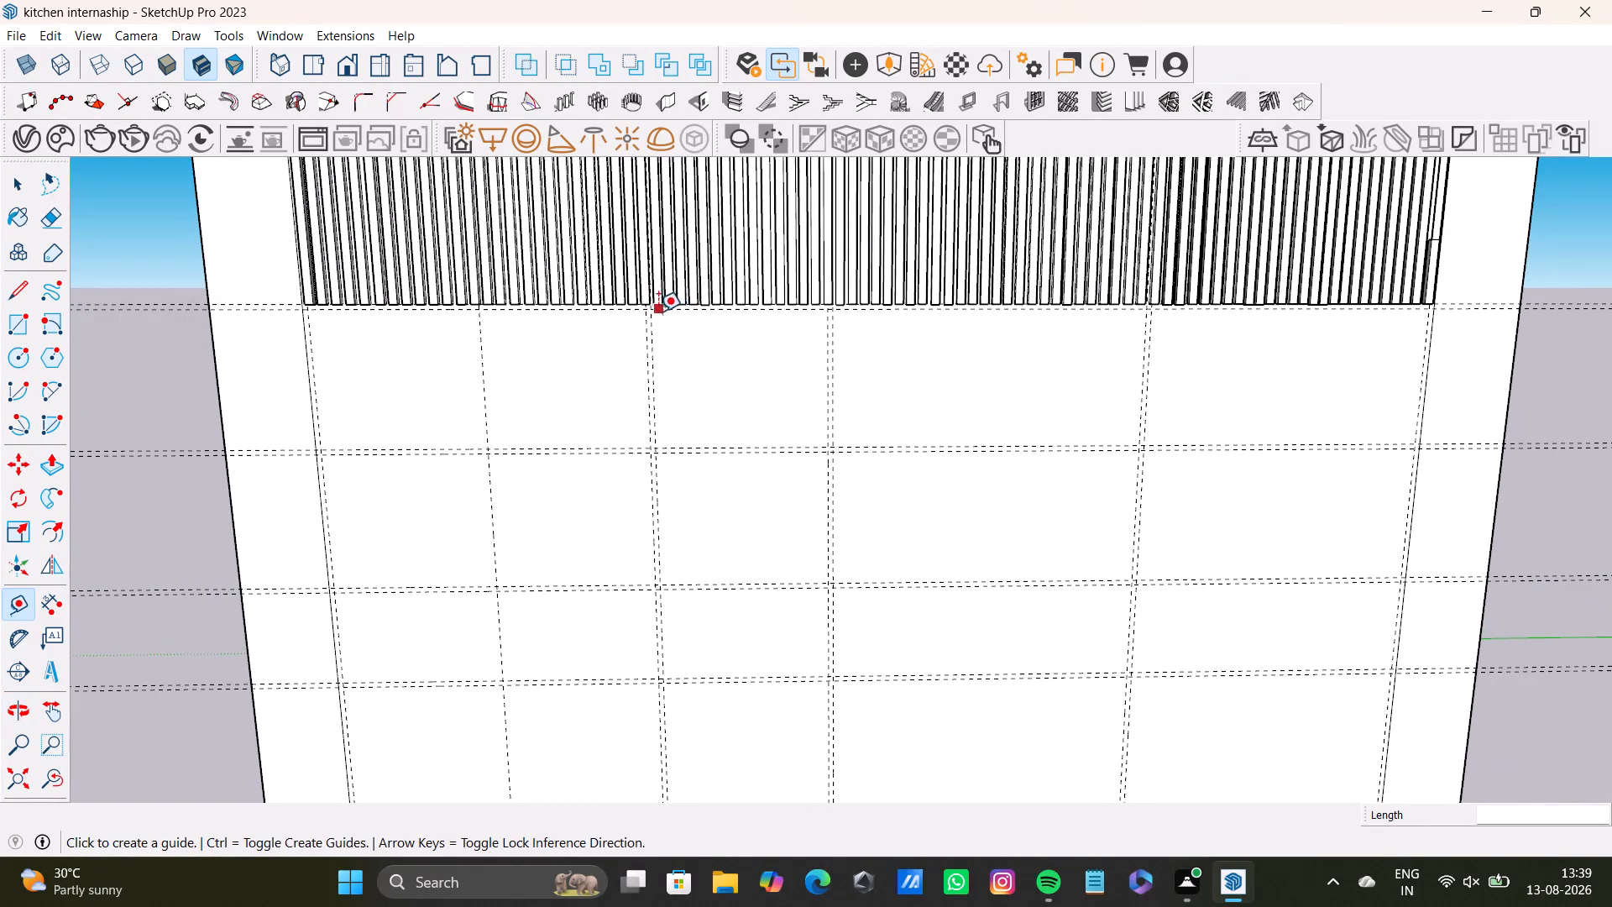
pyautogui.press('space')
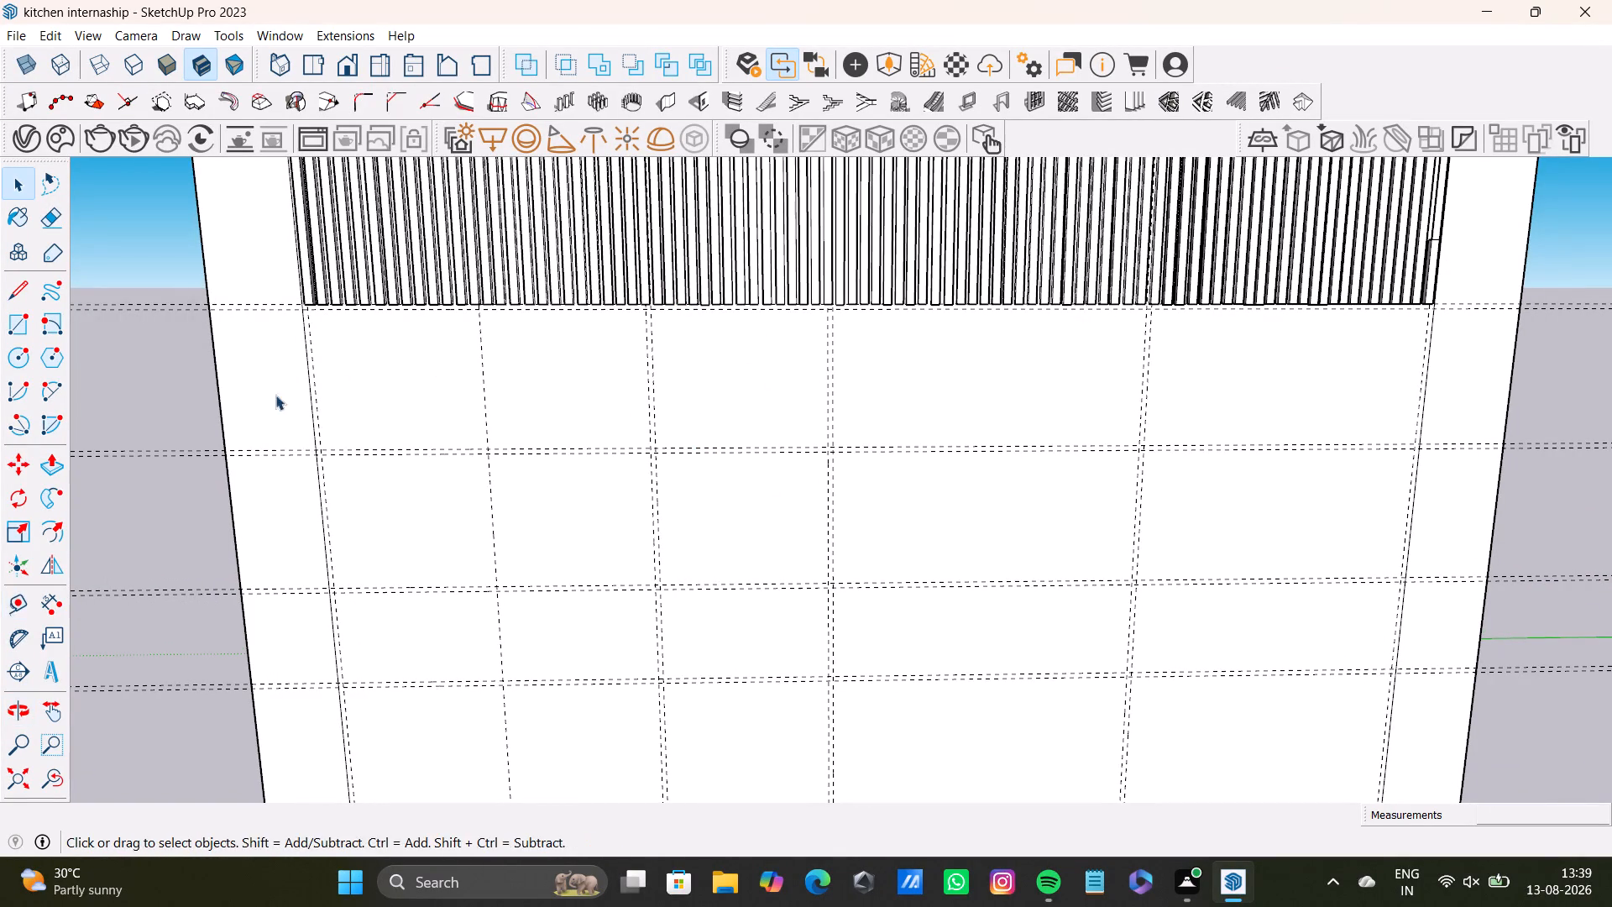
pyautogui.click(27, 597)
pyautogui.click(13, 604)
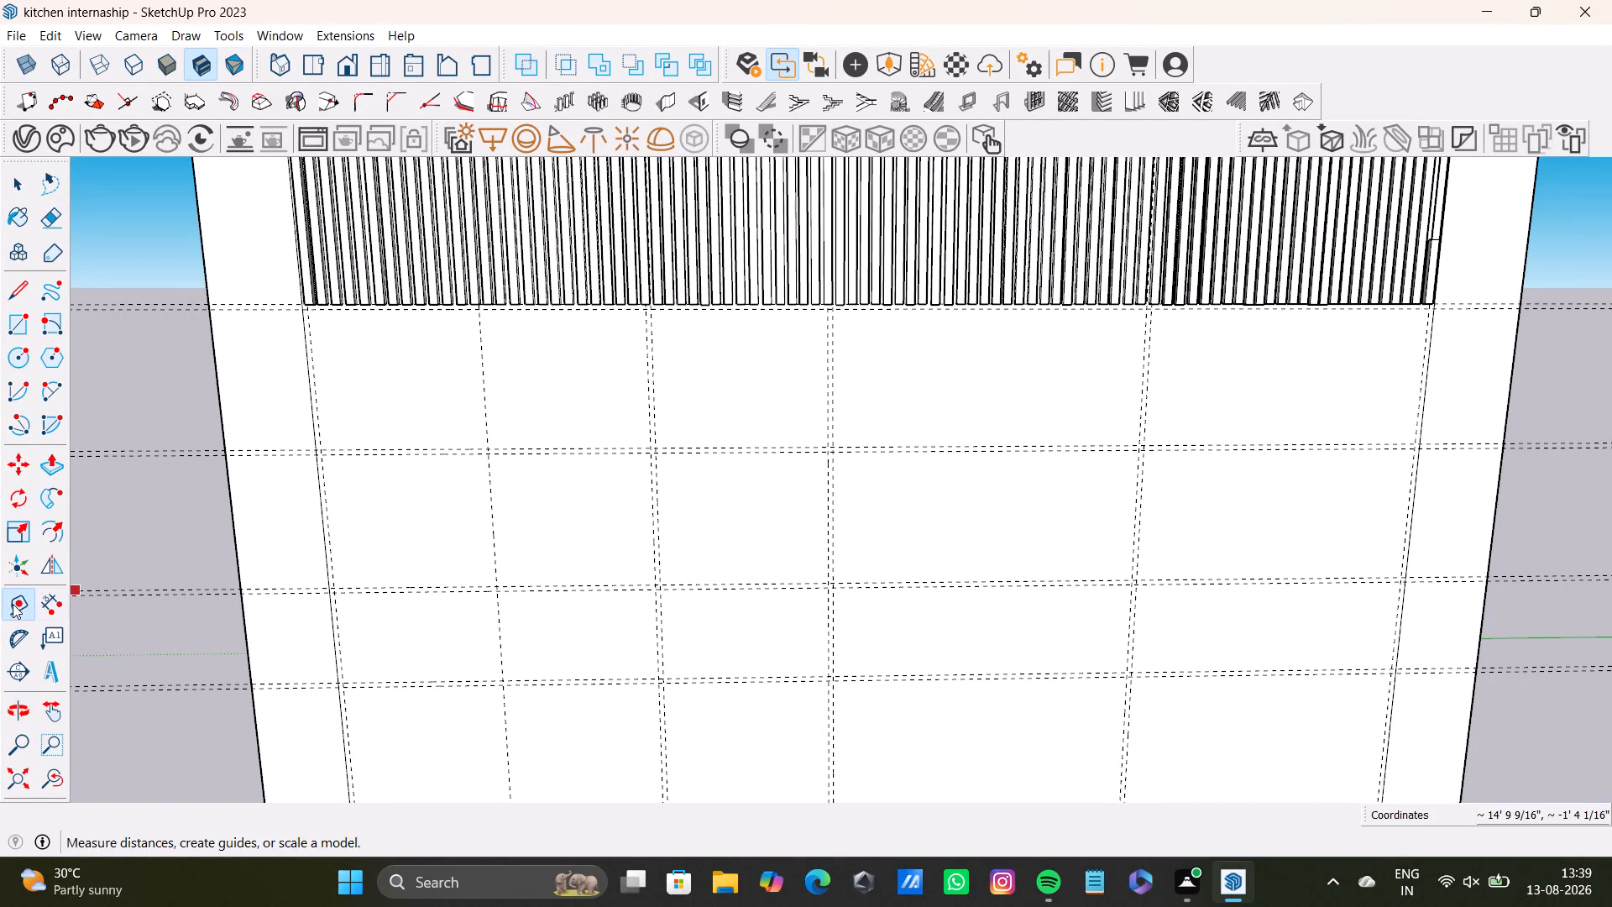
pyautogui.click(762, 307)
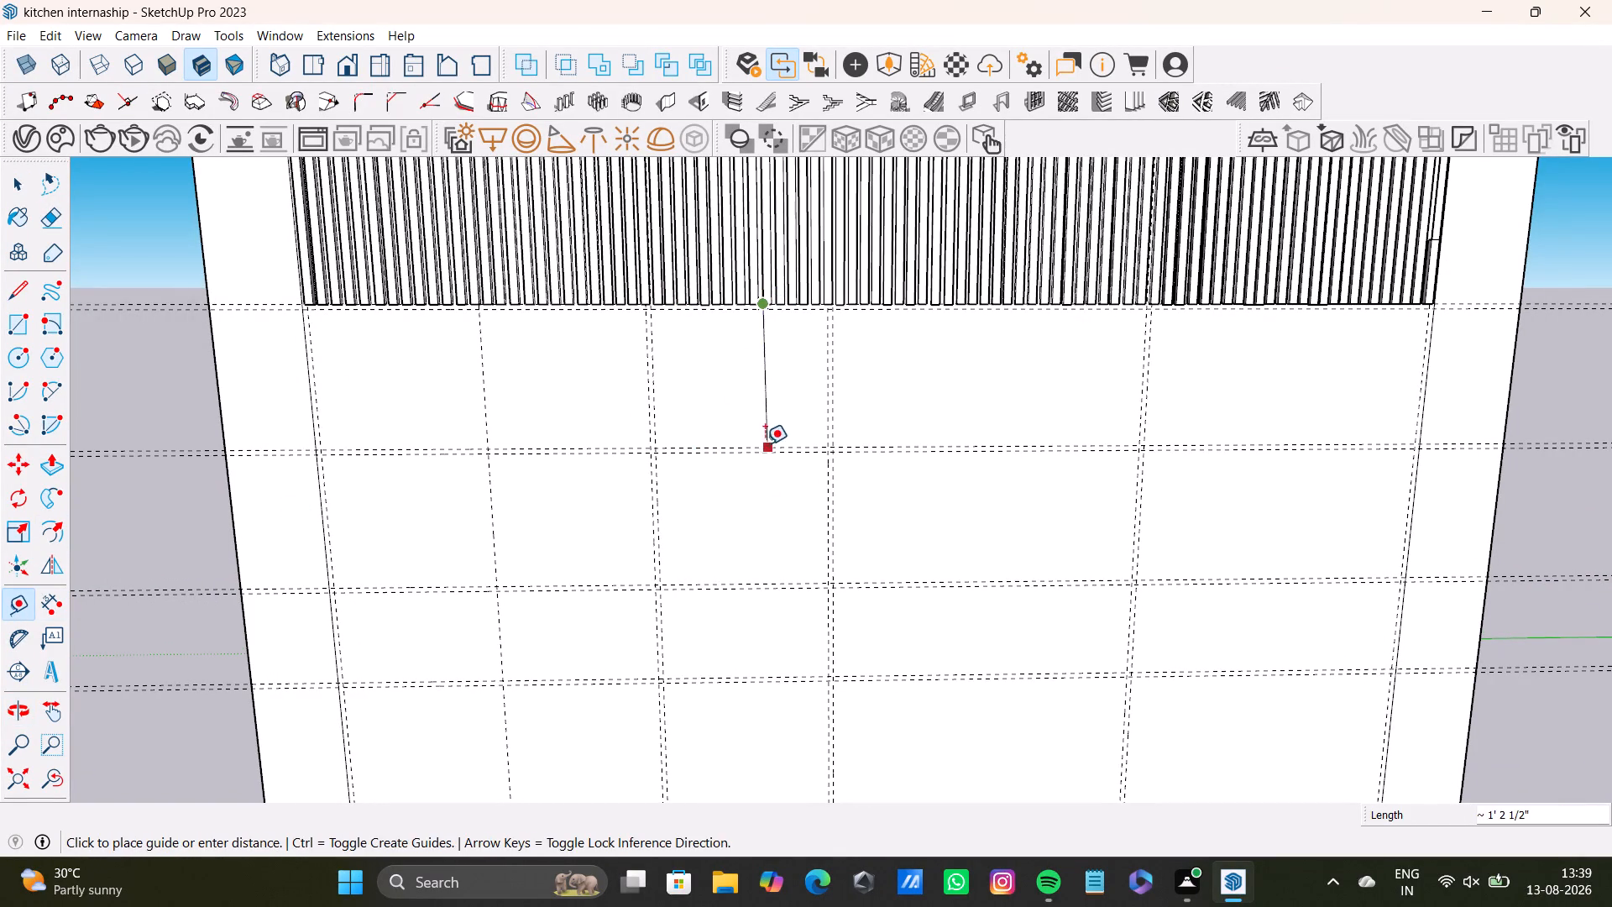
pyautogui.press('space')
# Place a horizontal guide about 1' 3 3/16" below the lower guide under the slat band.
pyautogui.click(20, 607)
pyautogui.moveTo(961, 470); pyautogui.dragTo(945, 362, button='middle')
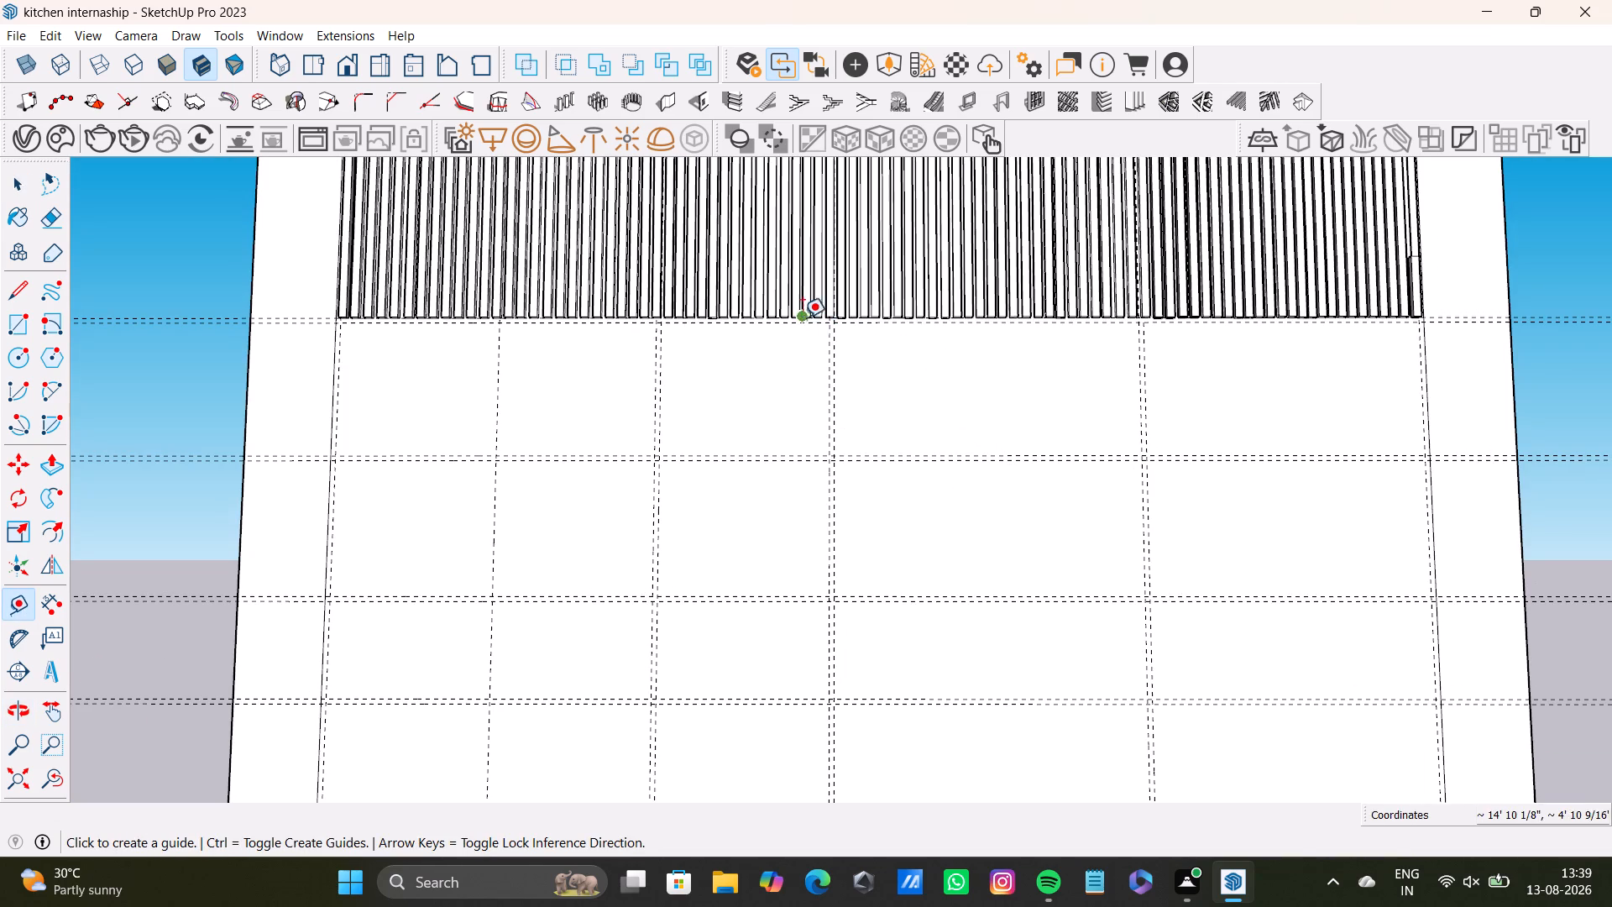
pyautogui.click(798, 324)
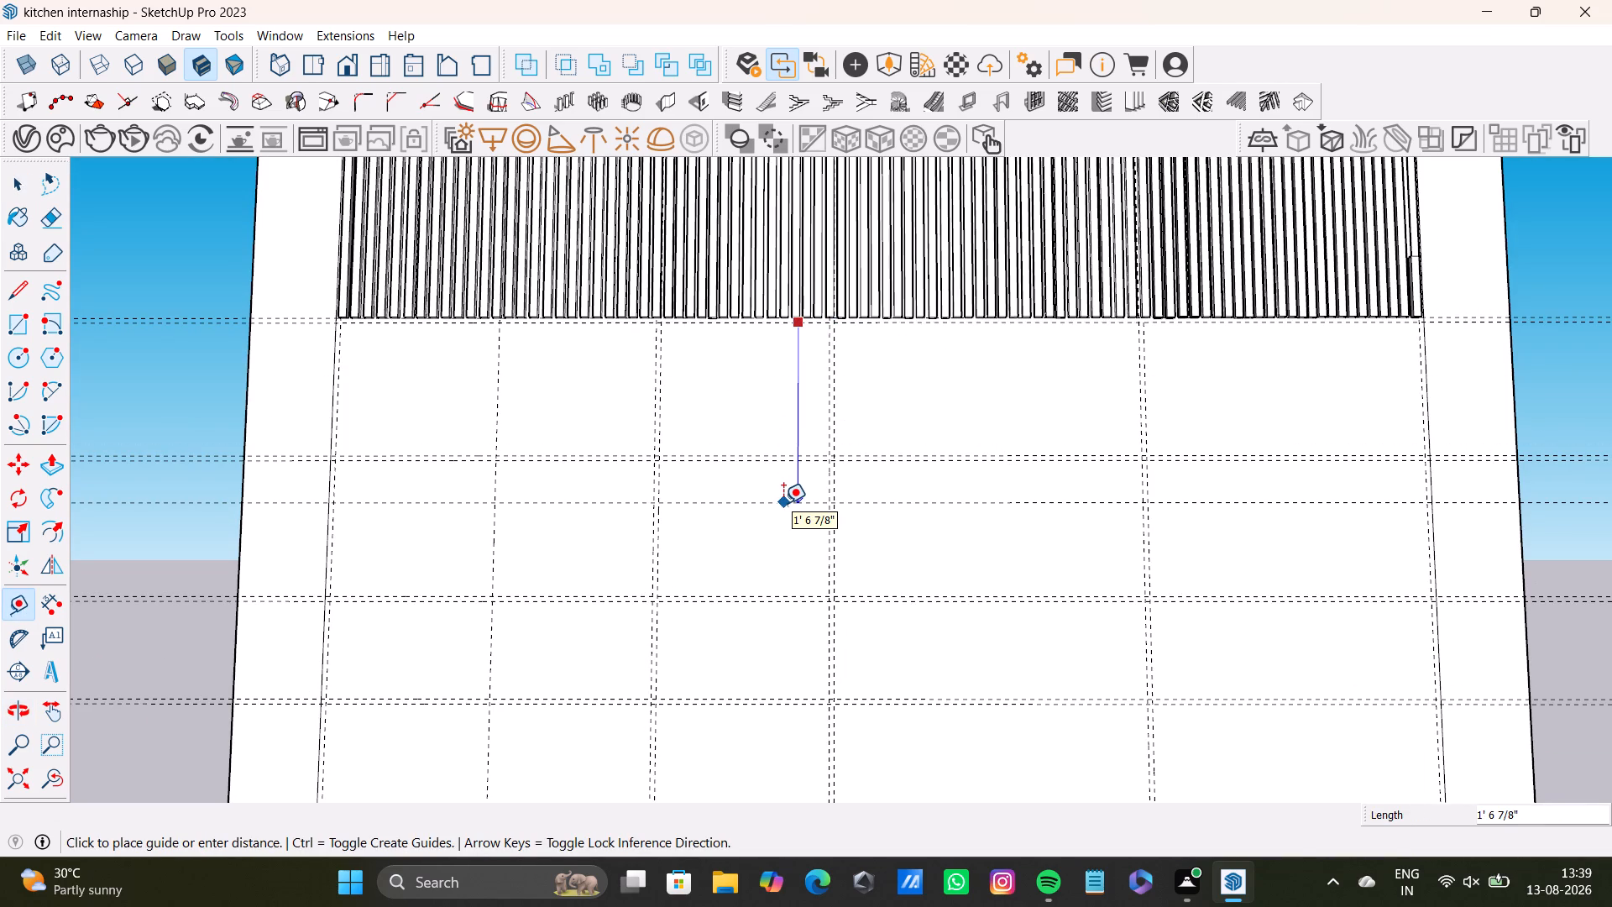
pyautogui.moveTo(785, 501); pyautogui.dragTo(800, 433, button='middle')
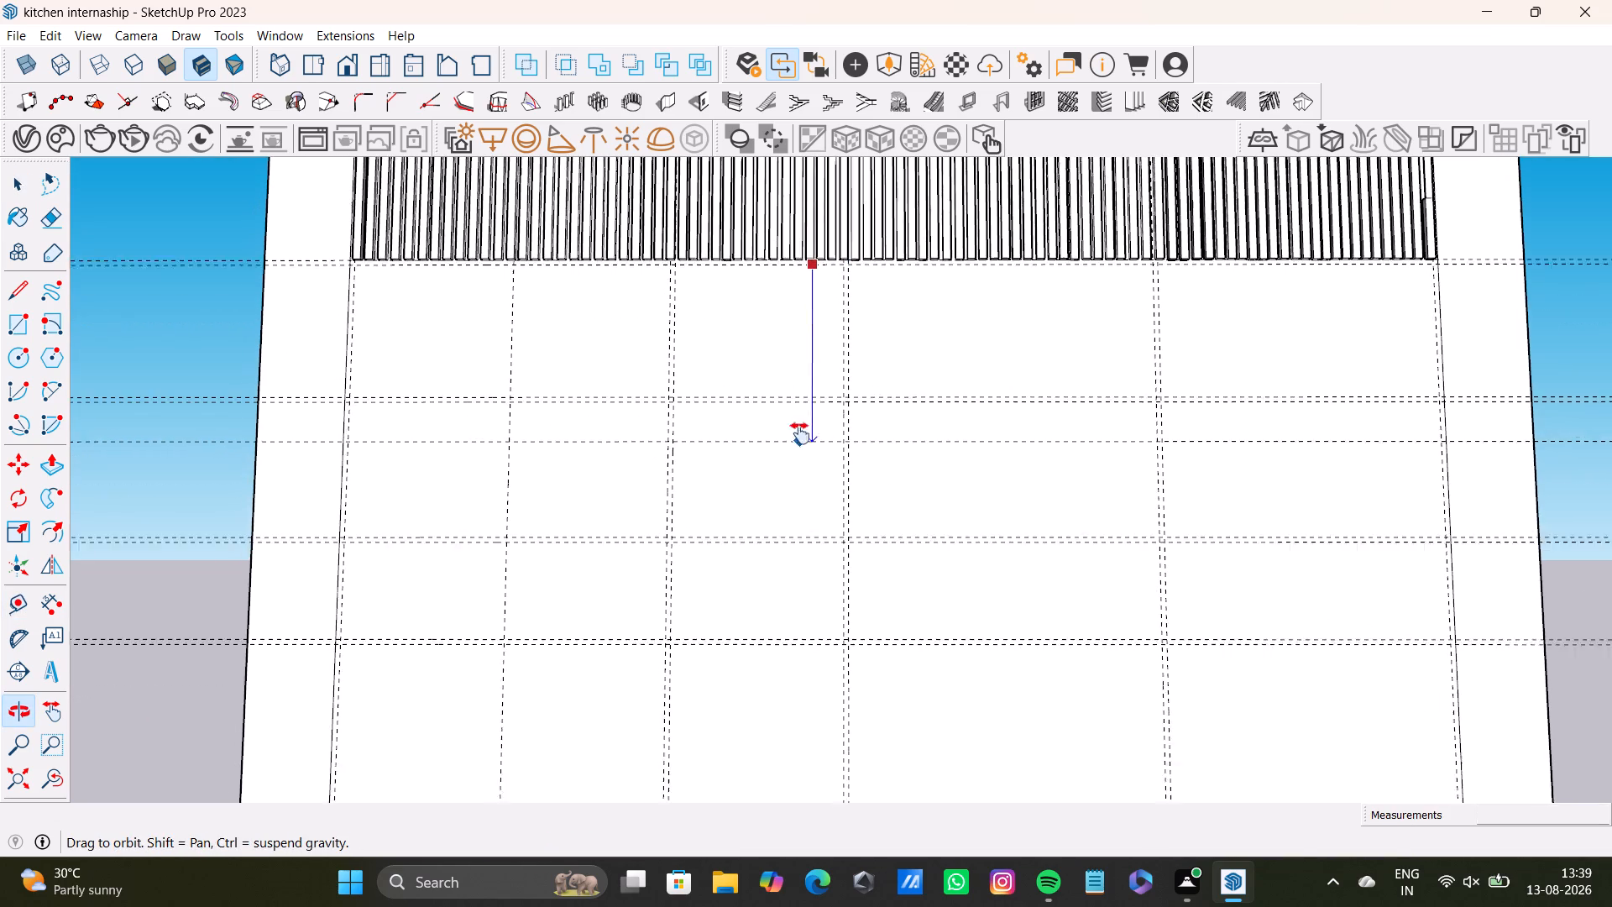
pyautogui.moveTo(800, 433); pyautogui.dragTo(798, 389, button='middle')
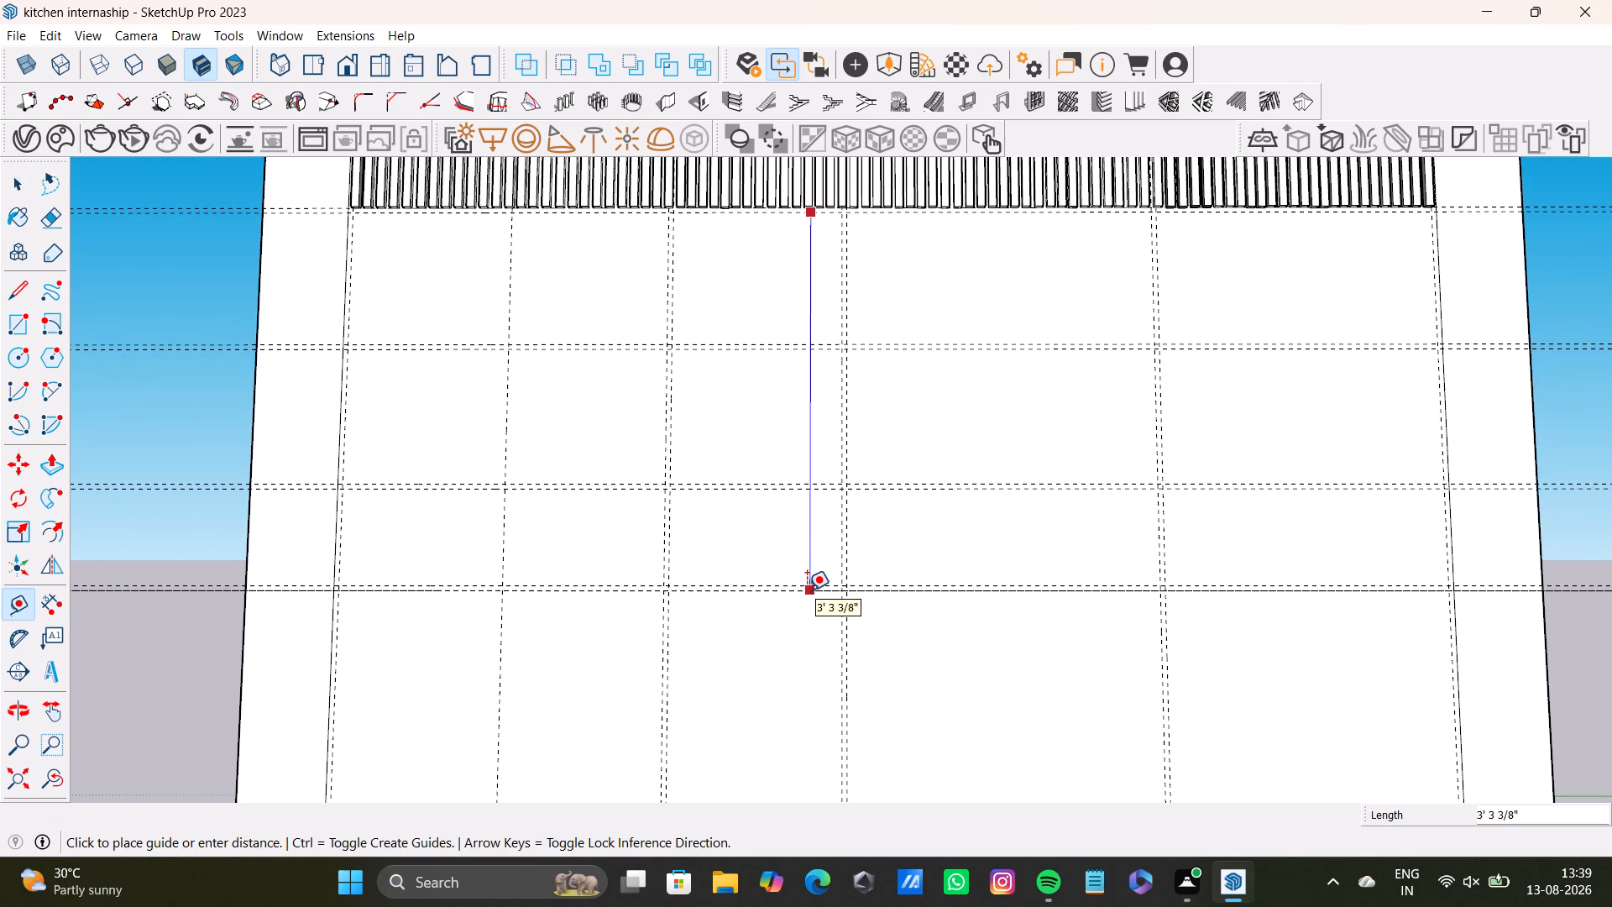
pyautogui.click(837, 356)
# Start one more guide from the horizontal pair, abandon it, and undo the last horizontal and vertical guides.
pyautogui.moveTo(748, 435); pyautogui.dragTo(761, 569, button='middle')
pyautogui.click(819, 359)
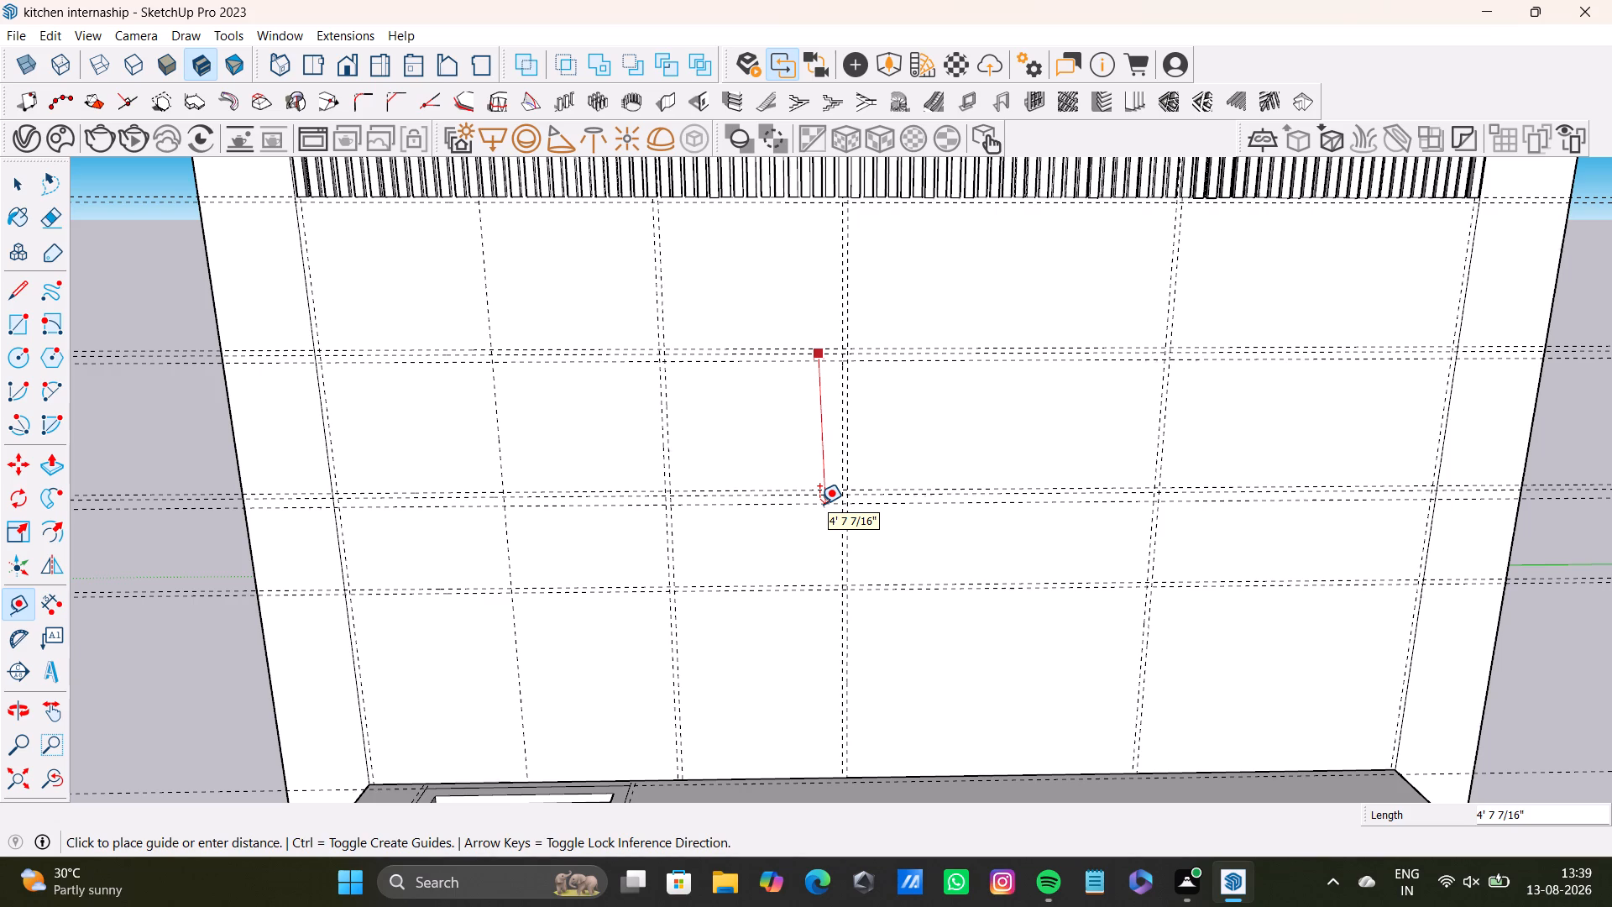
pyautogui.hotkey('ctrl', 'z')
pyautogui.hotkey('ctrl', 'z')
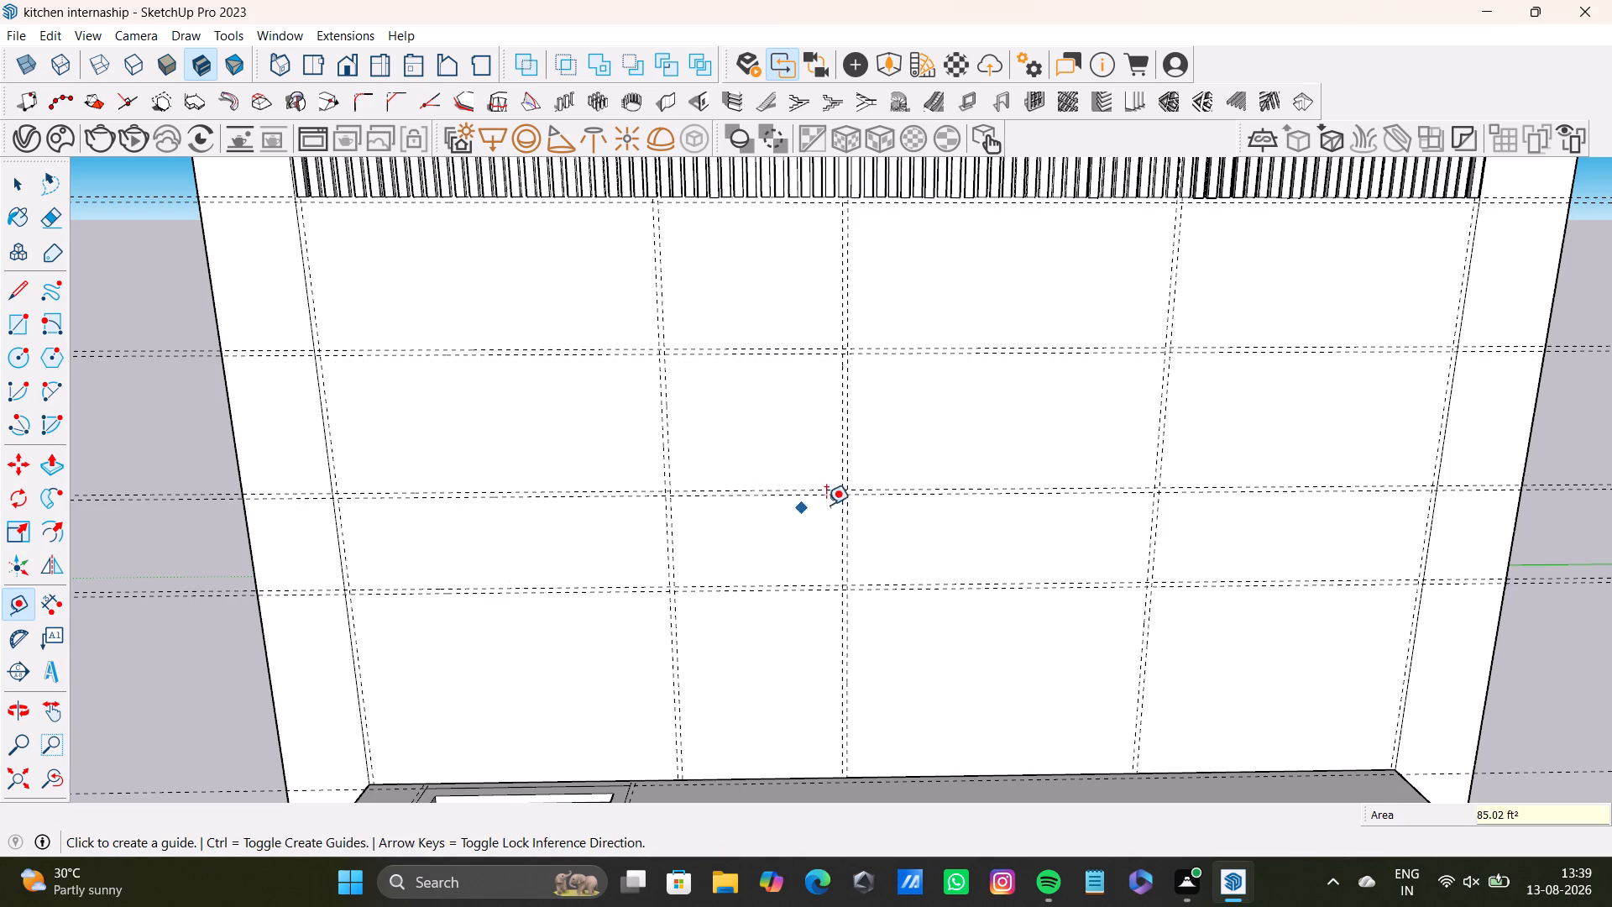
# Place a vertical guide about 1' 3 15/16" in from the left edge, midway across the first column.
pyautogui.scroll(-1, 827, 505)
pyautogui.moveTo(827, 505); pyautogui.dragTo(828, 436, button='middle')
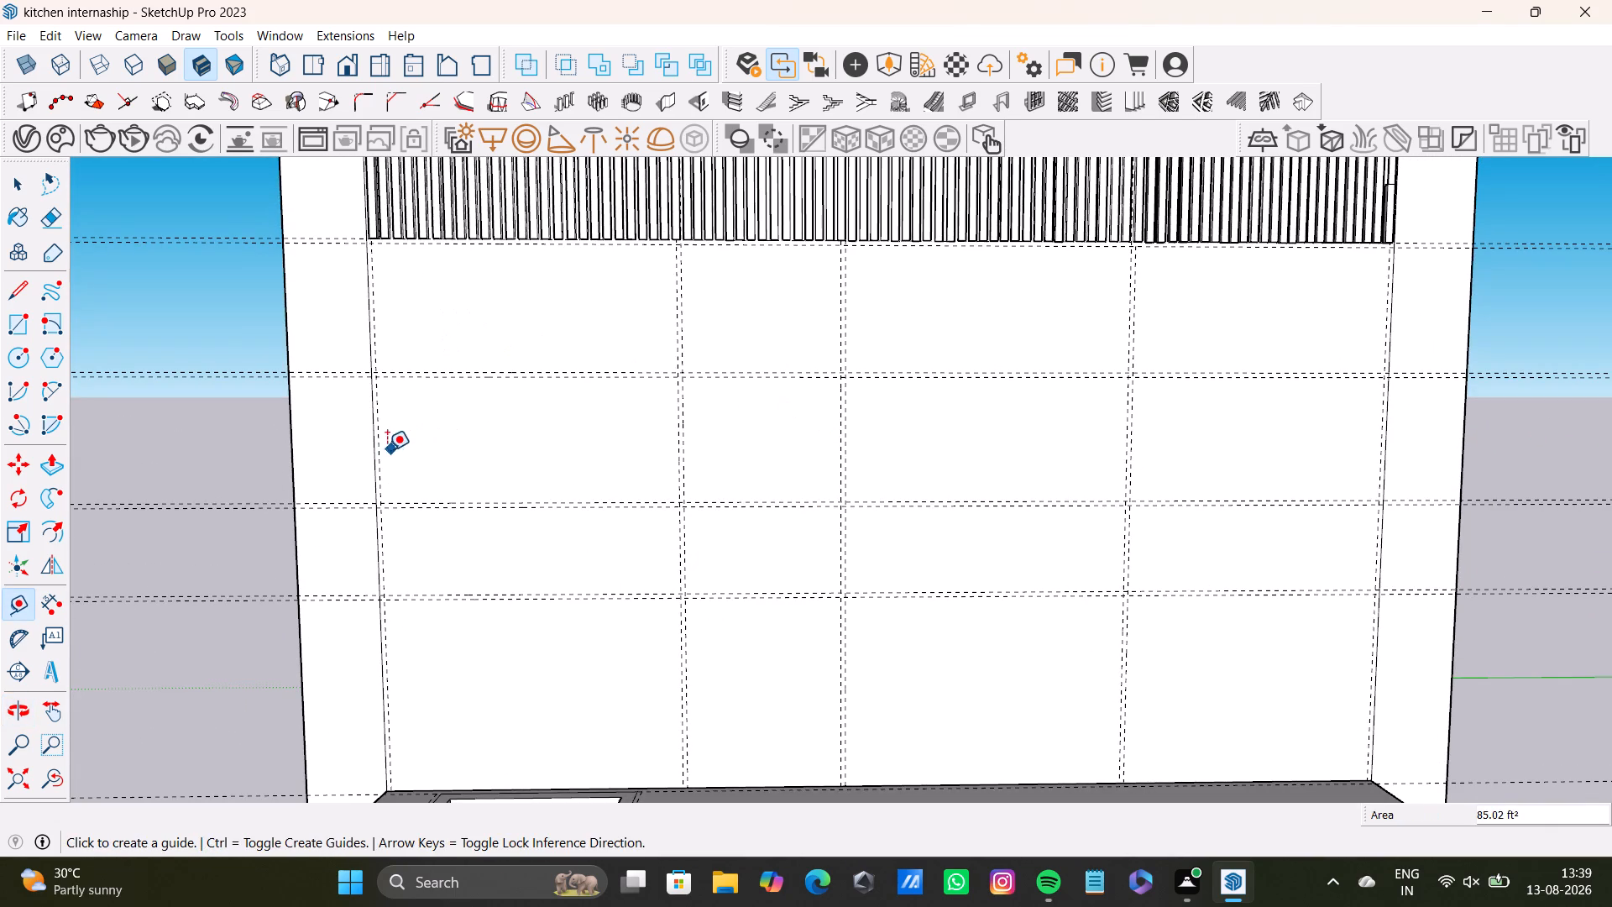
pyautogui.moveTo(378, 456); pyautogui.dragTo(390, 457)
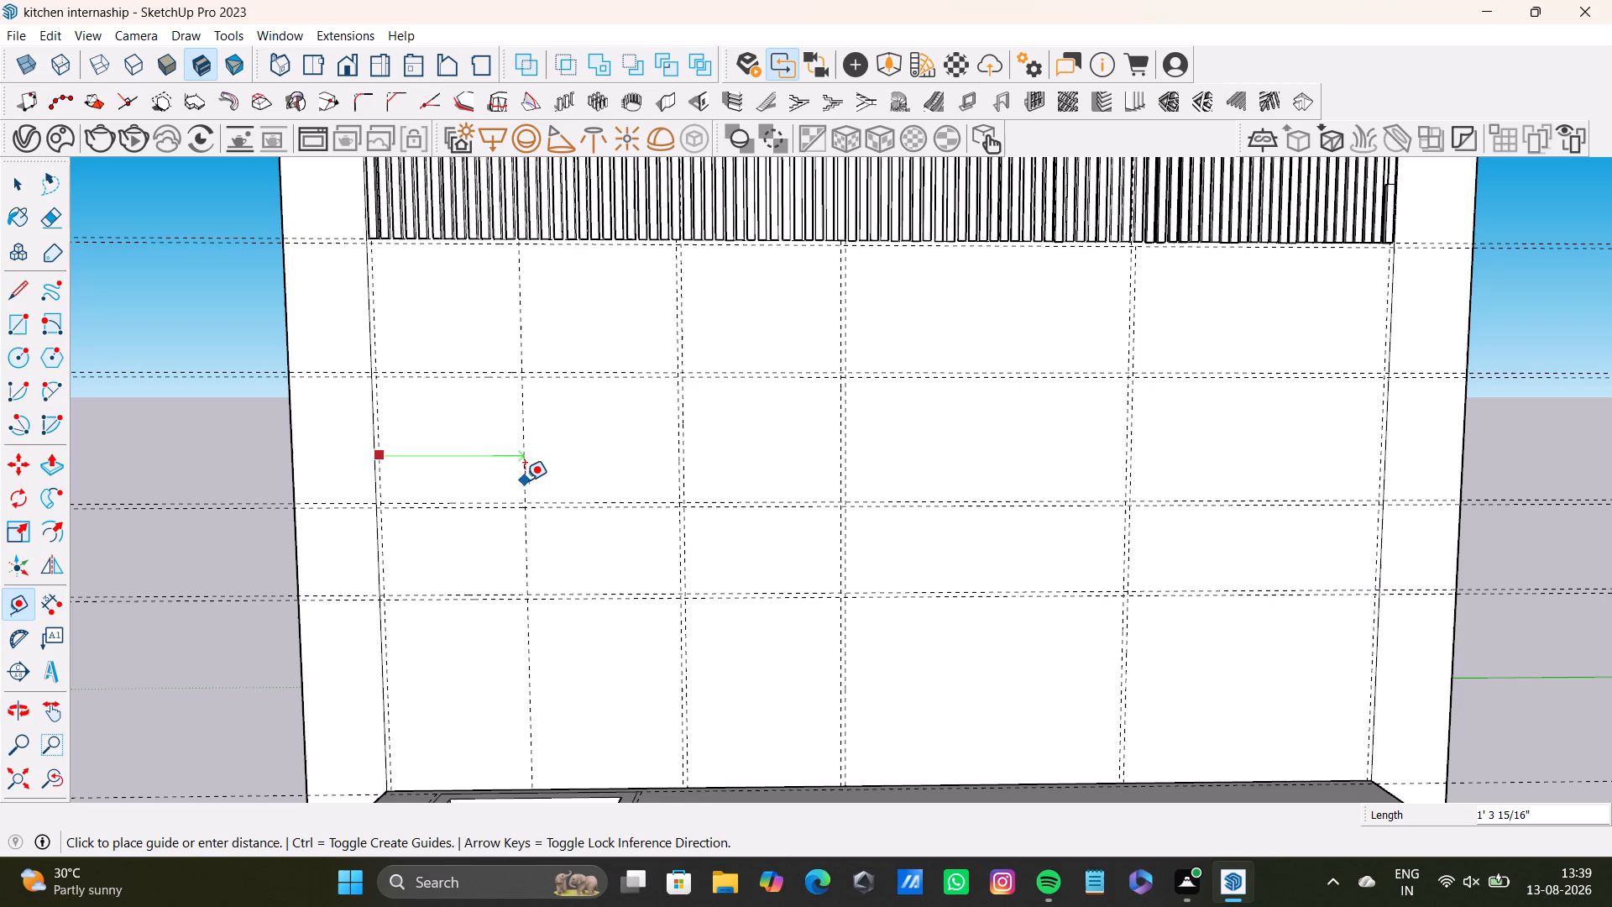
pyautogui.click(525, 480)
pyautogui.press('space')
# Draw a rectangle in the first column's top cell, between the slat band's lower guide and the next horizontal pair.
pyautogui.click(15, 322)
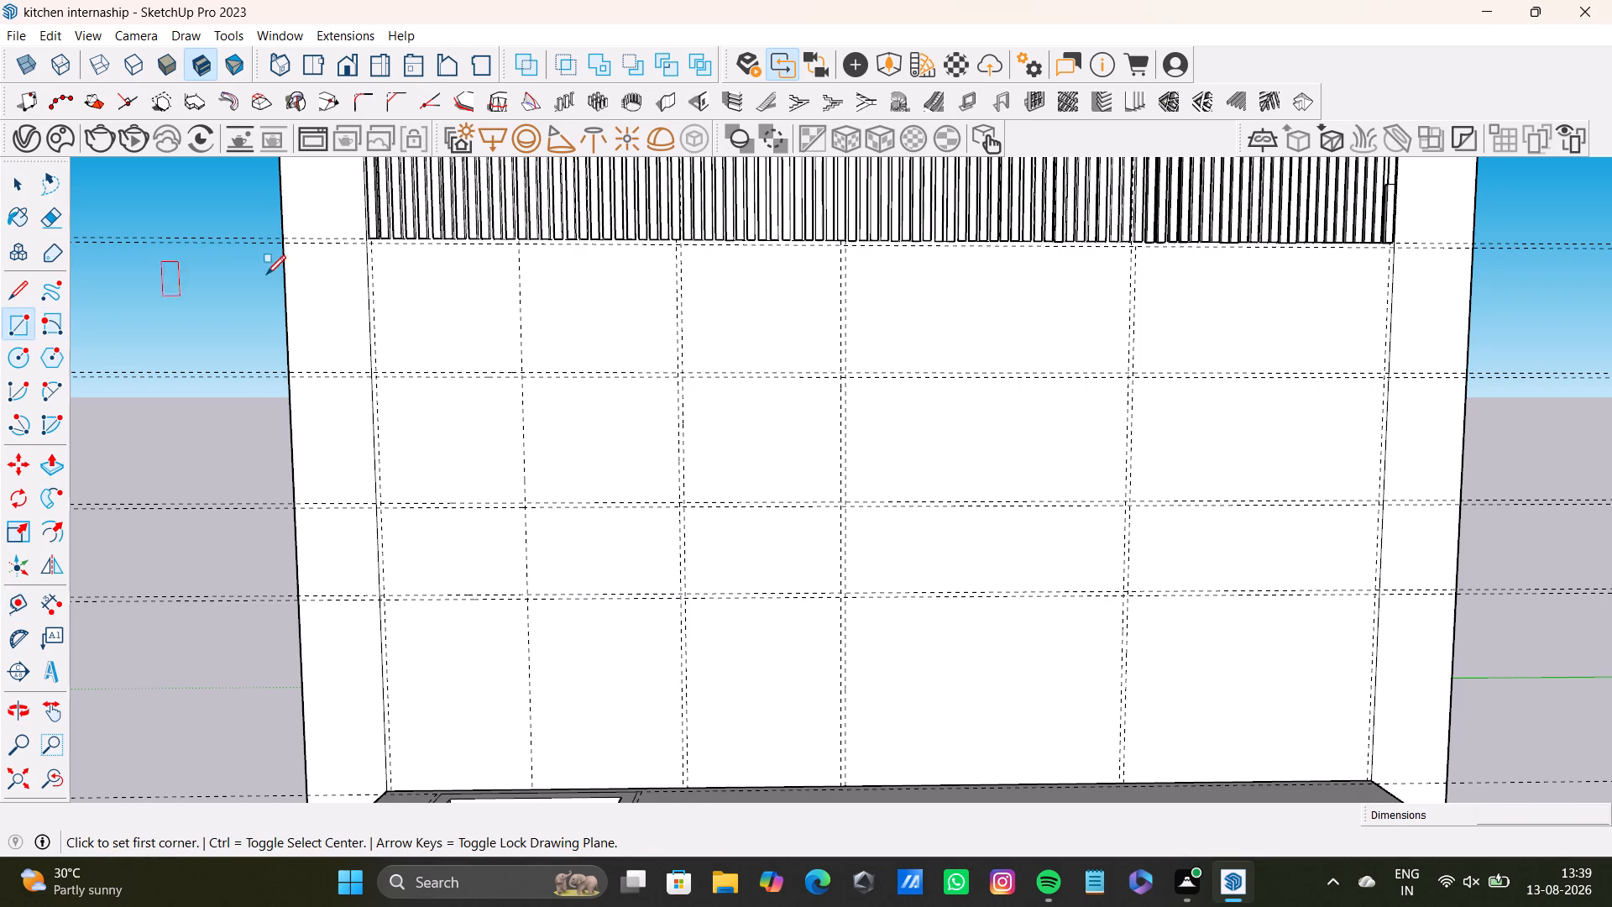
pyautogui.scroll(5, 316, 254)
pyautogui.click(370, 236)
pyautogui.scroll(-2, 625, 627)
pyautogui.moveTo(625, 621); pyautogui.dragTo(601, 522, button='middle')
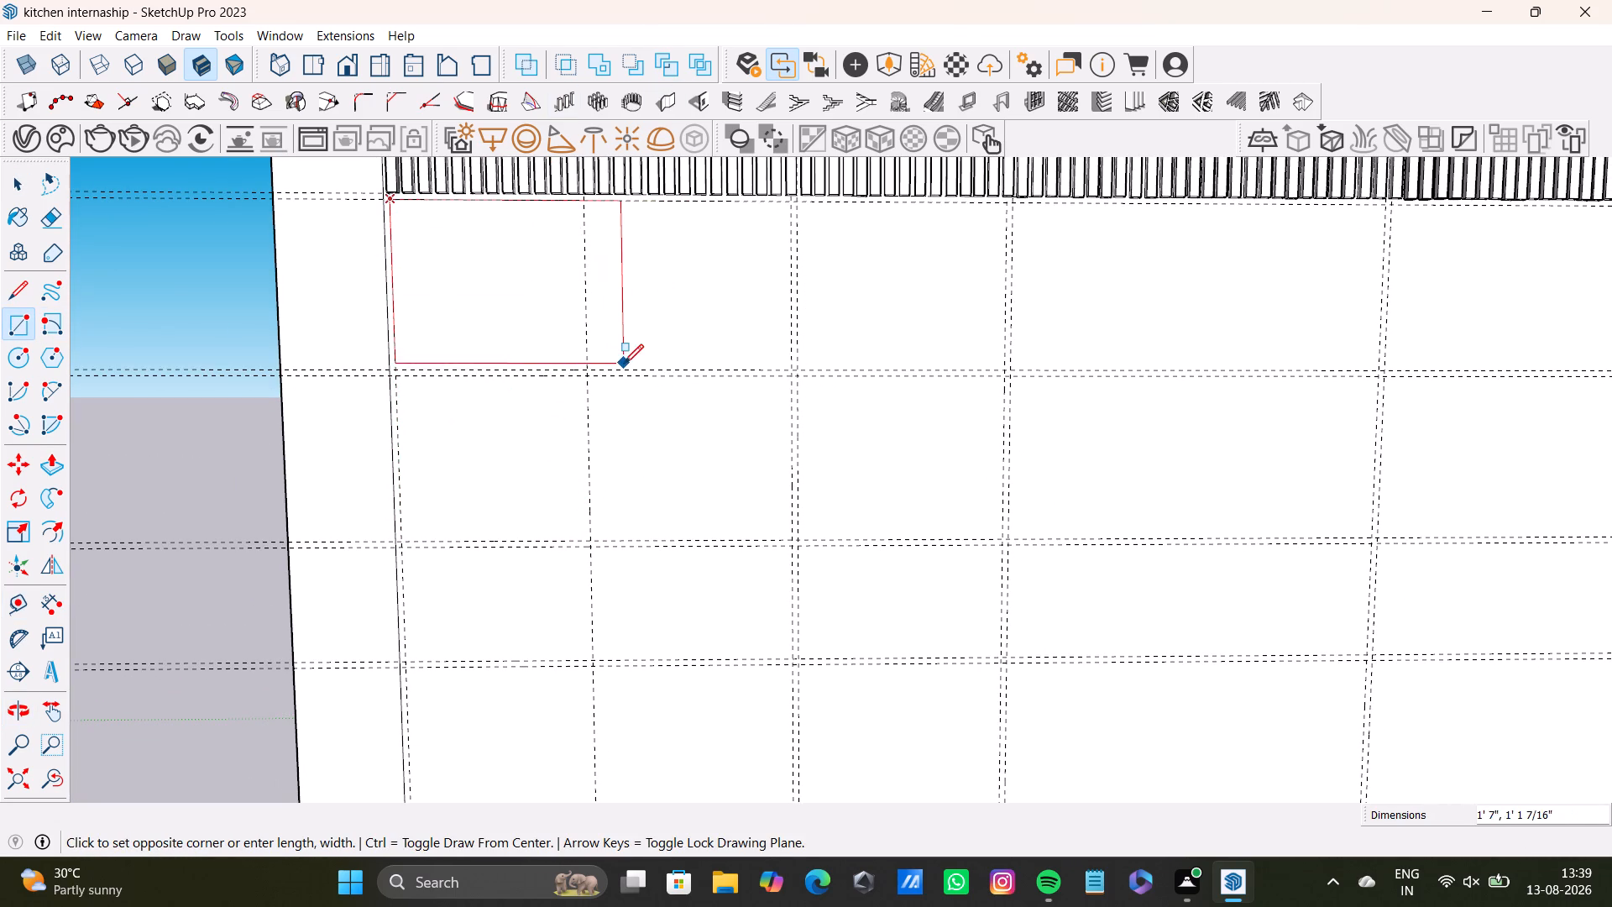
pyautogui.click(788, 365)
pyautogui.press('space')
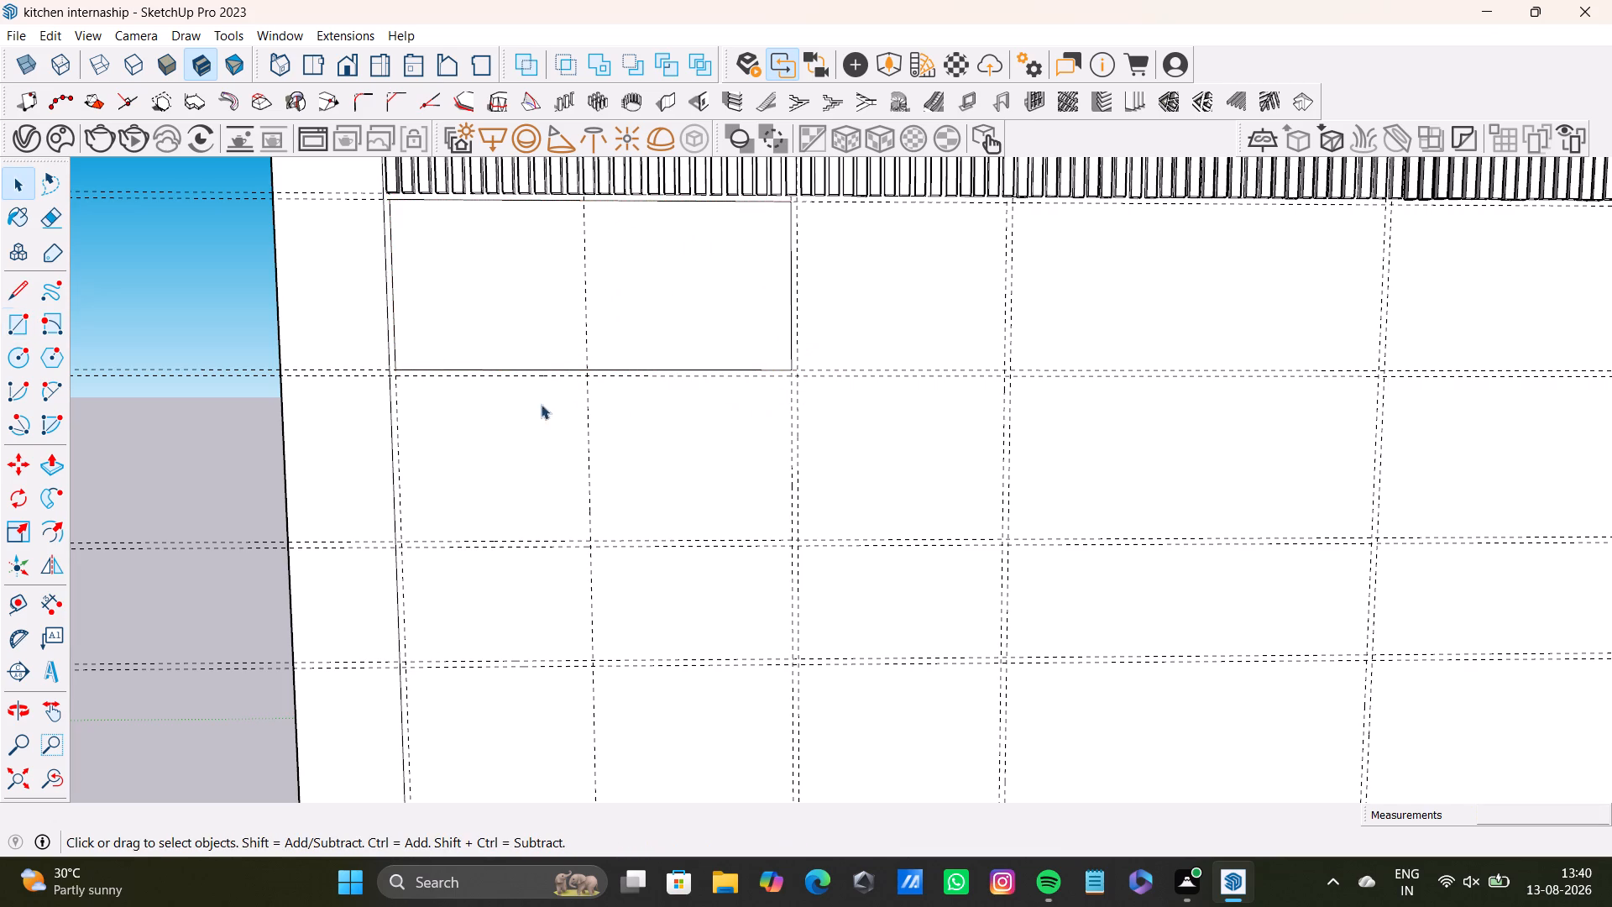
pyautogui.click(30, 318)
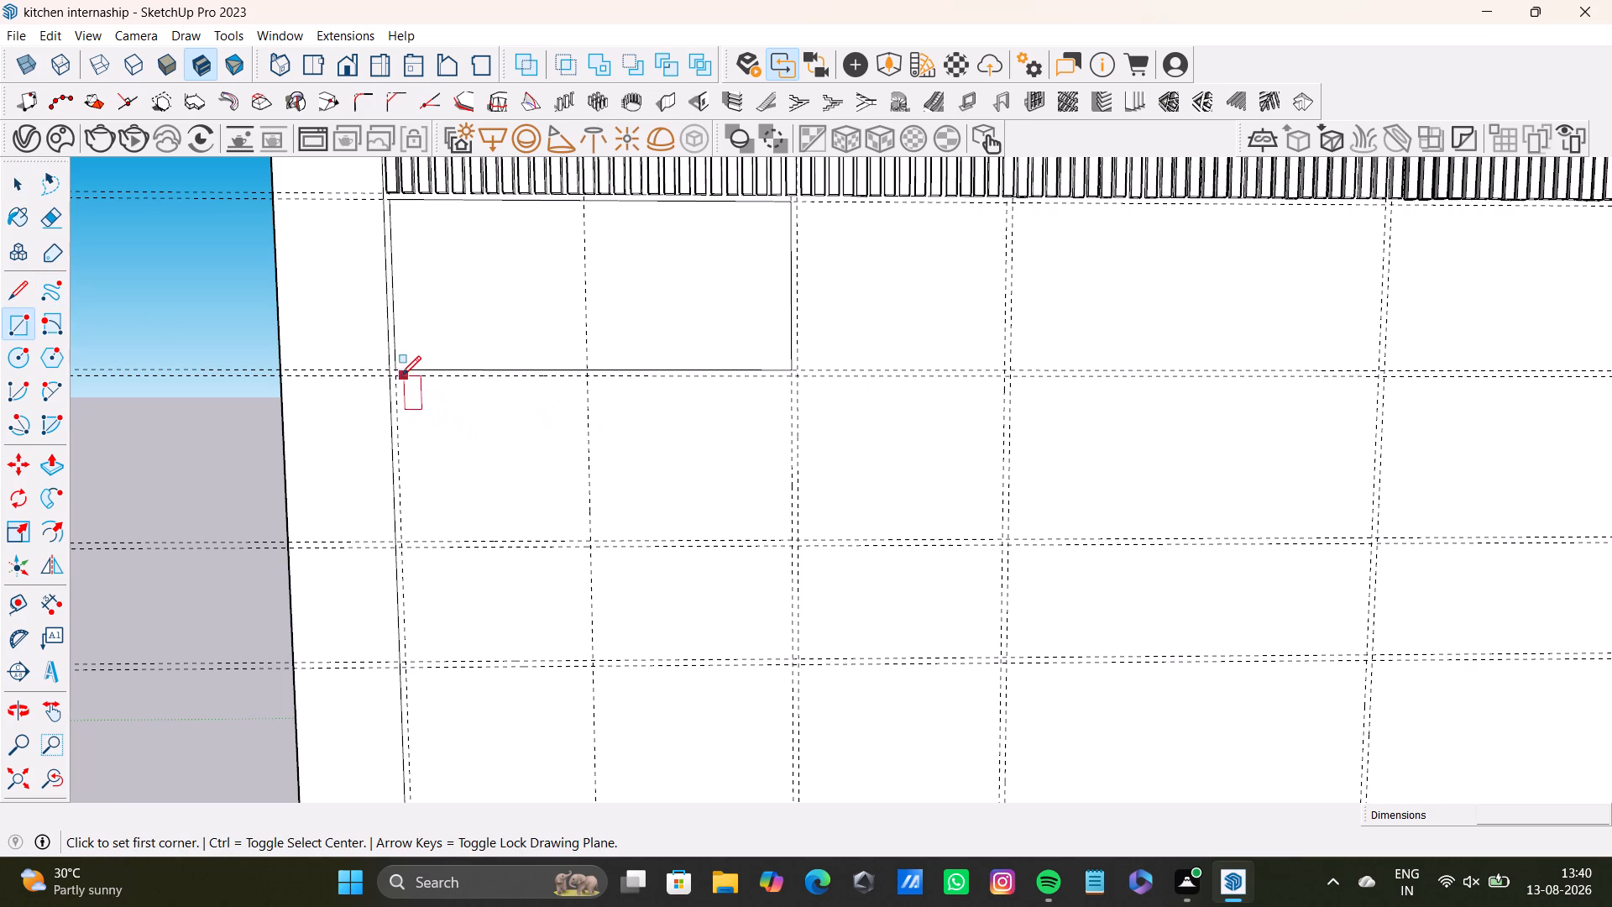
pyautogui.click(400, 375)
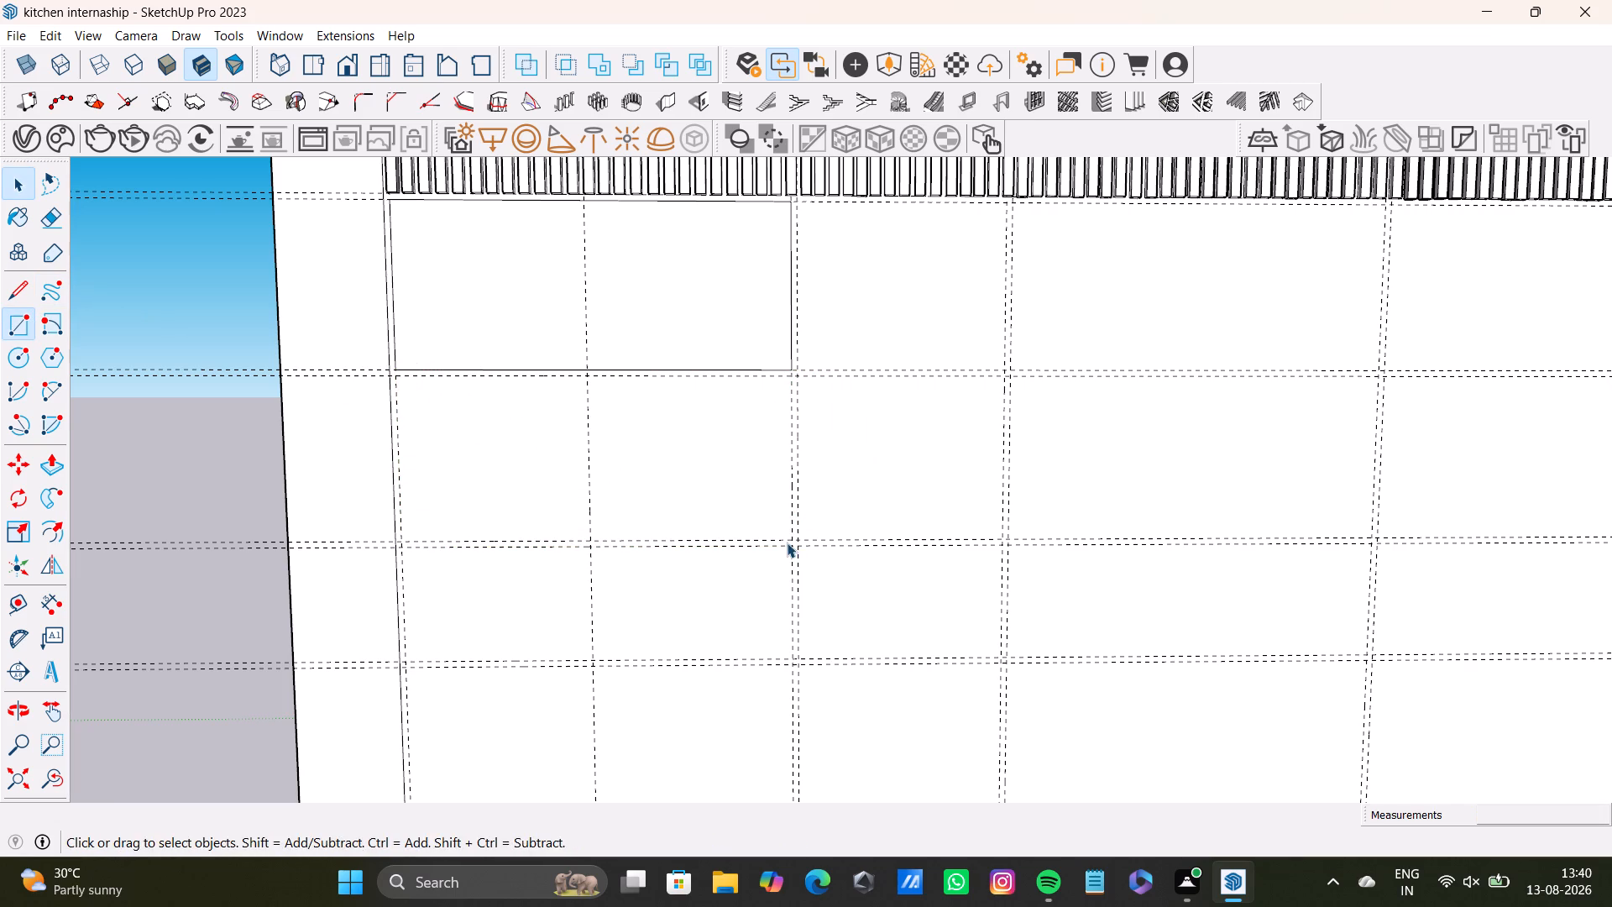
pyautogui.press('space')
# Draw a 1' 2" tall rectangle on the wall plane filling the first column's second cell, leaving the paired-guide gap above it.
pyautogui.click(20, 331)
pyautogui.scroll(5, 729, 515)
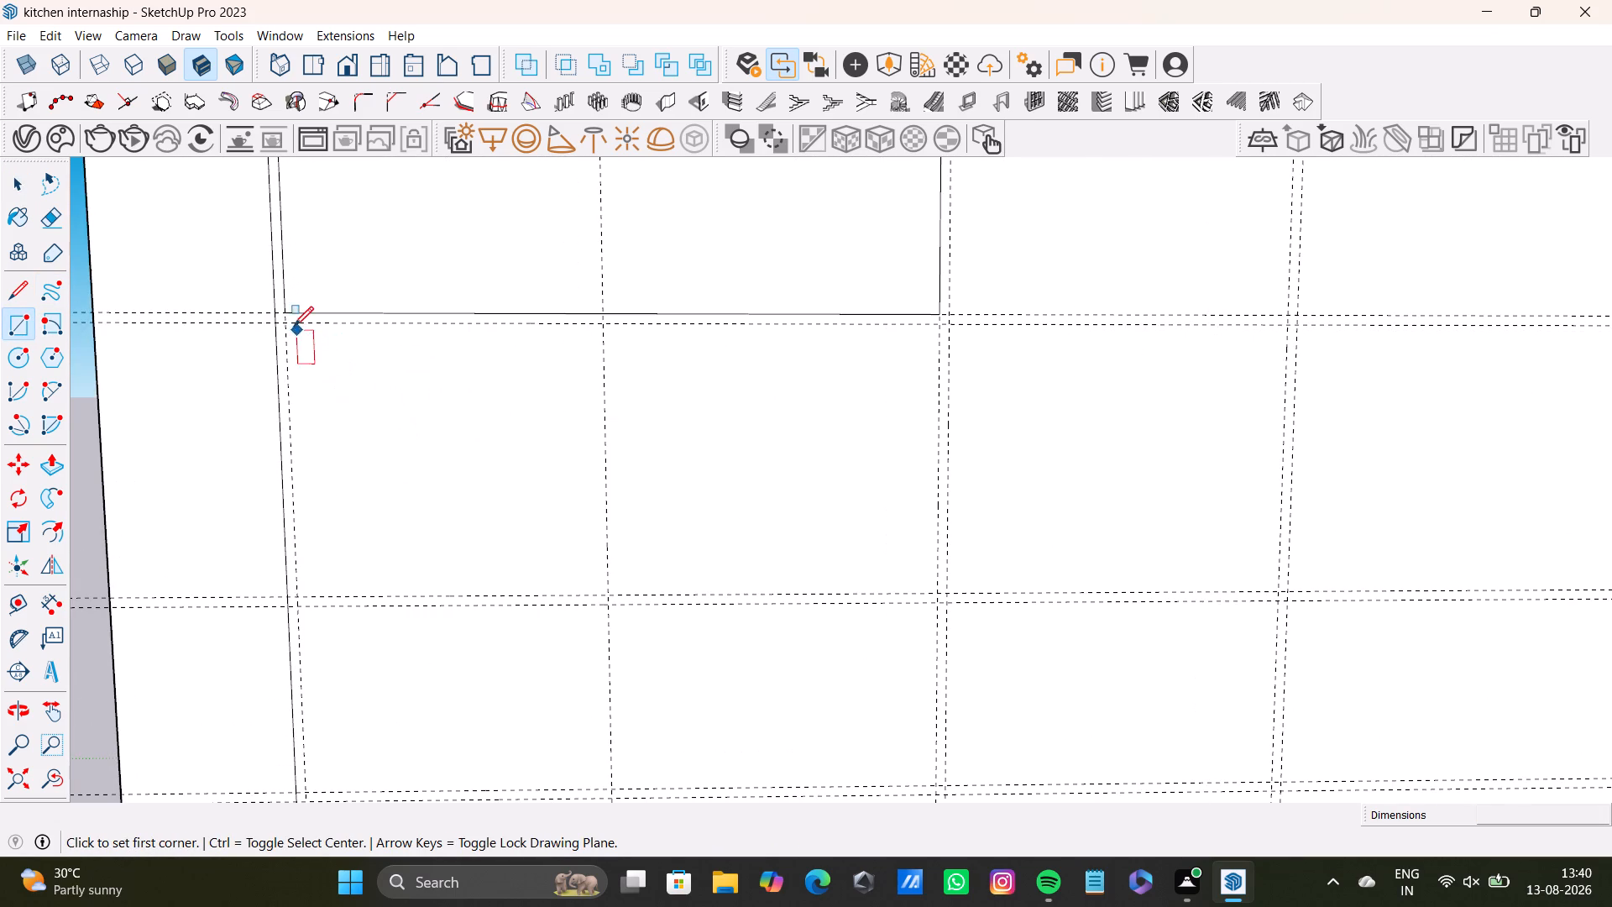
pyautogui.click(285, 322)
pyautogui.press('Left')
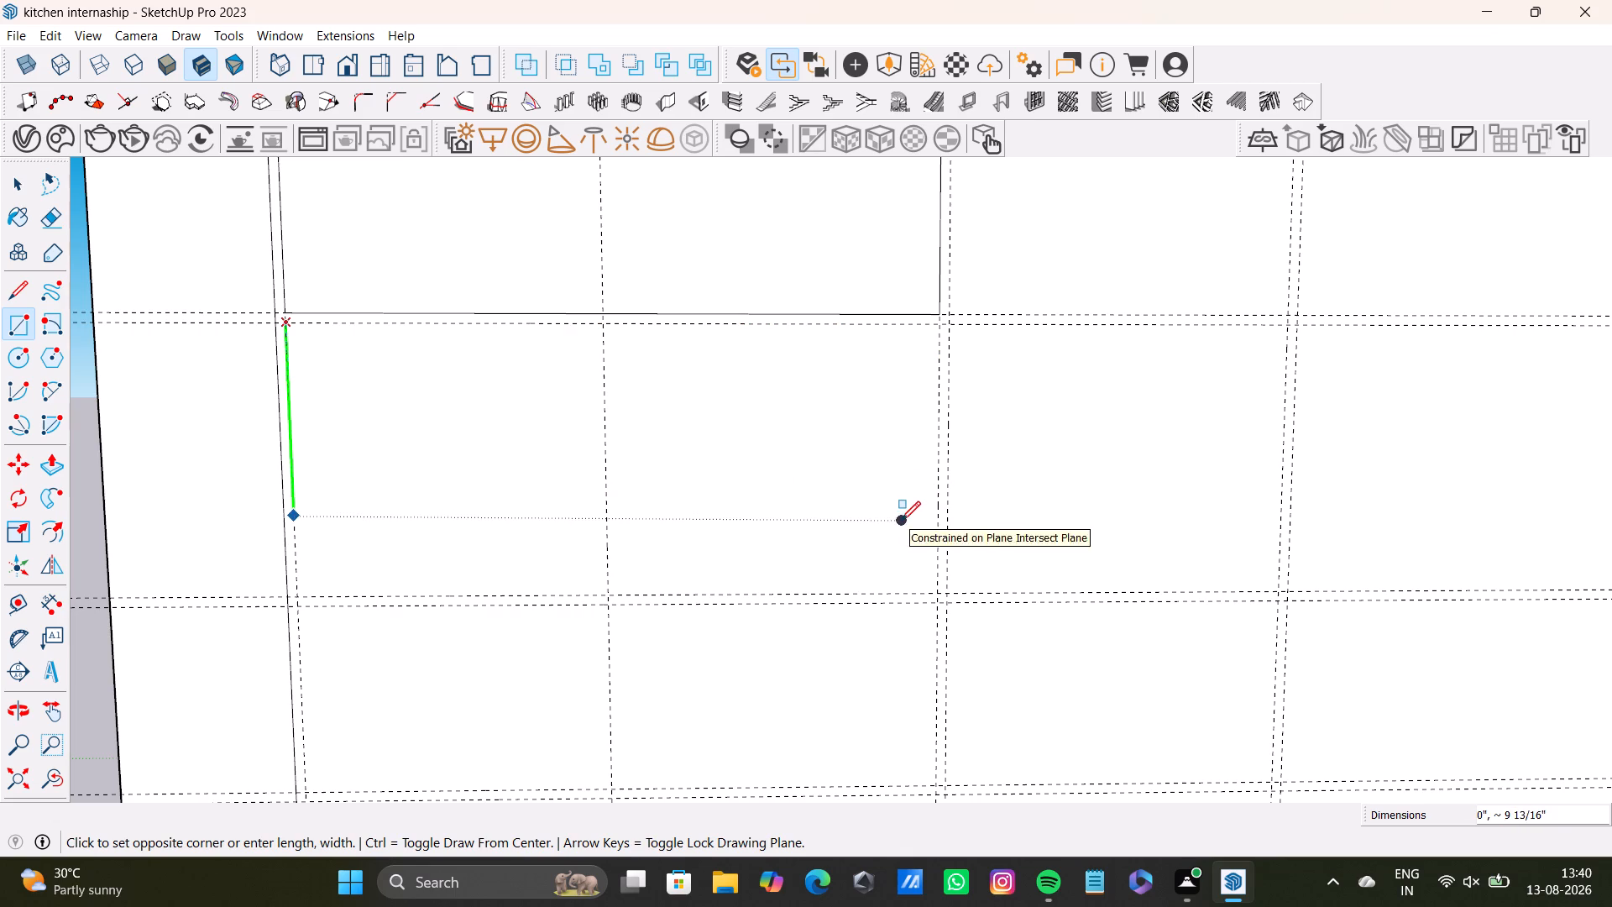
pyautogui.press('Right')
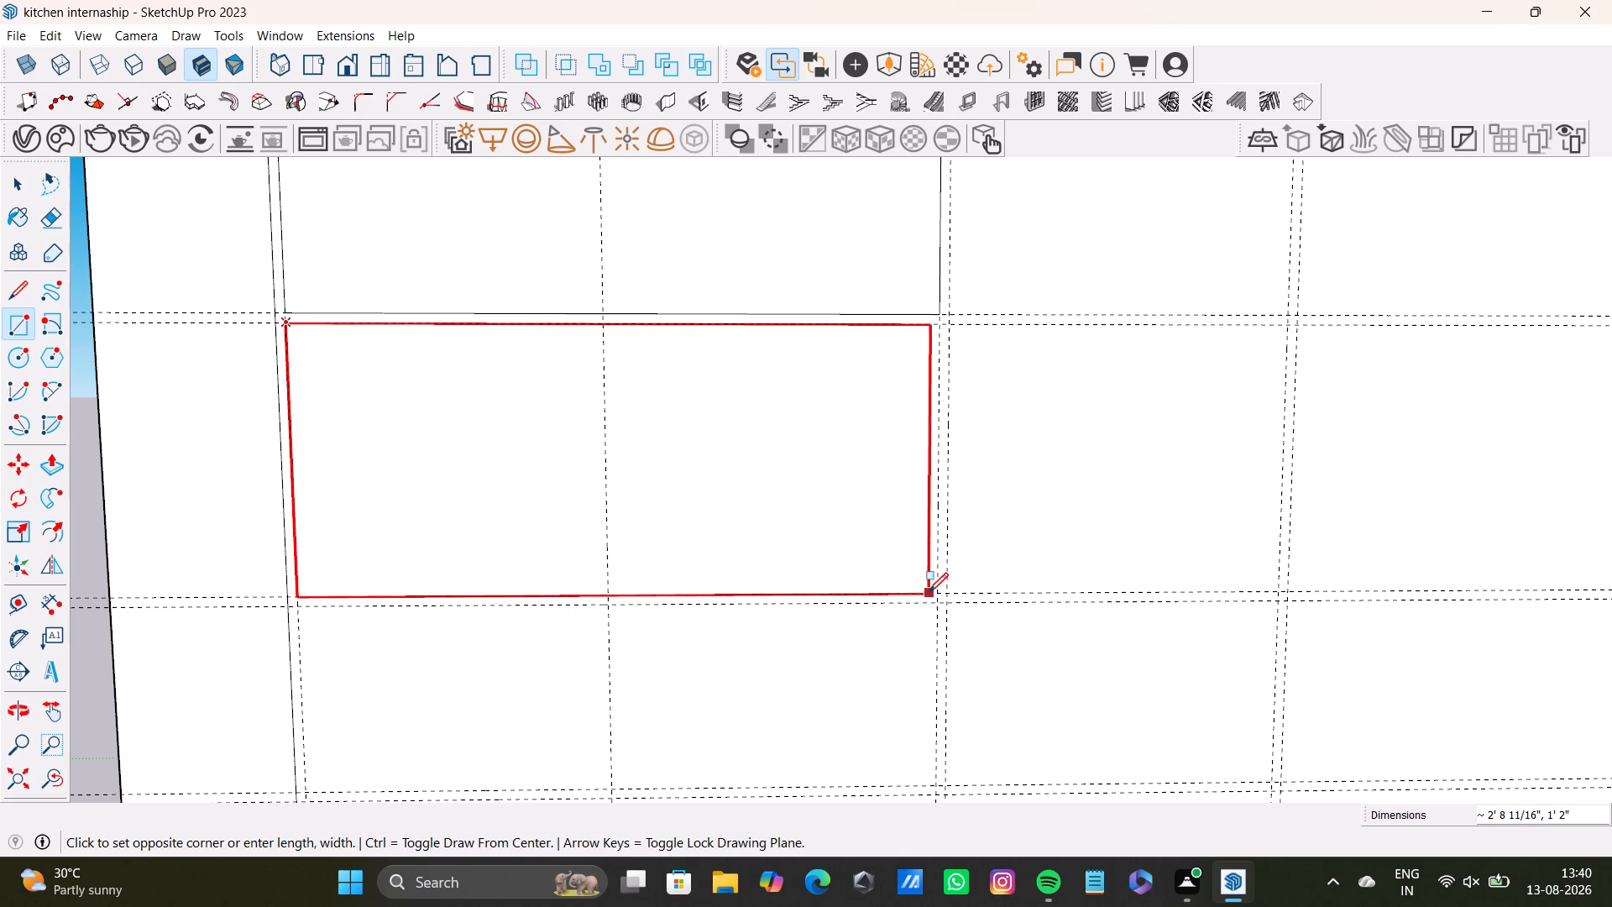
pyautogui.click(934, 593)
# Draw a rectangle of about 2' 9 1/8" by 9 7/8" on the wall plane in the first column's third cell.
pyautogui.scroll(-7, 770, 548)
pyautogui.moveTo(759, 563); pyautogui.dragTo(746, 449, button='middle')
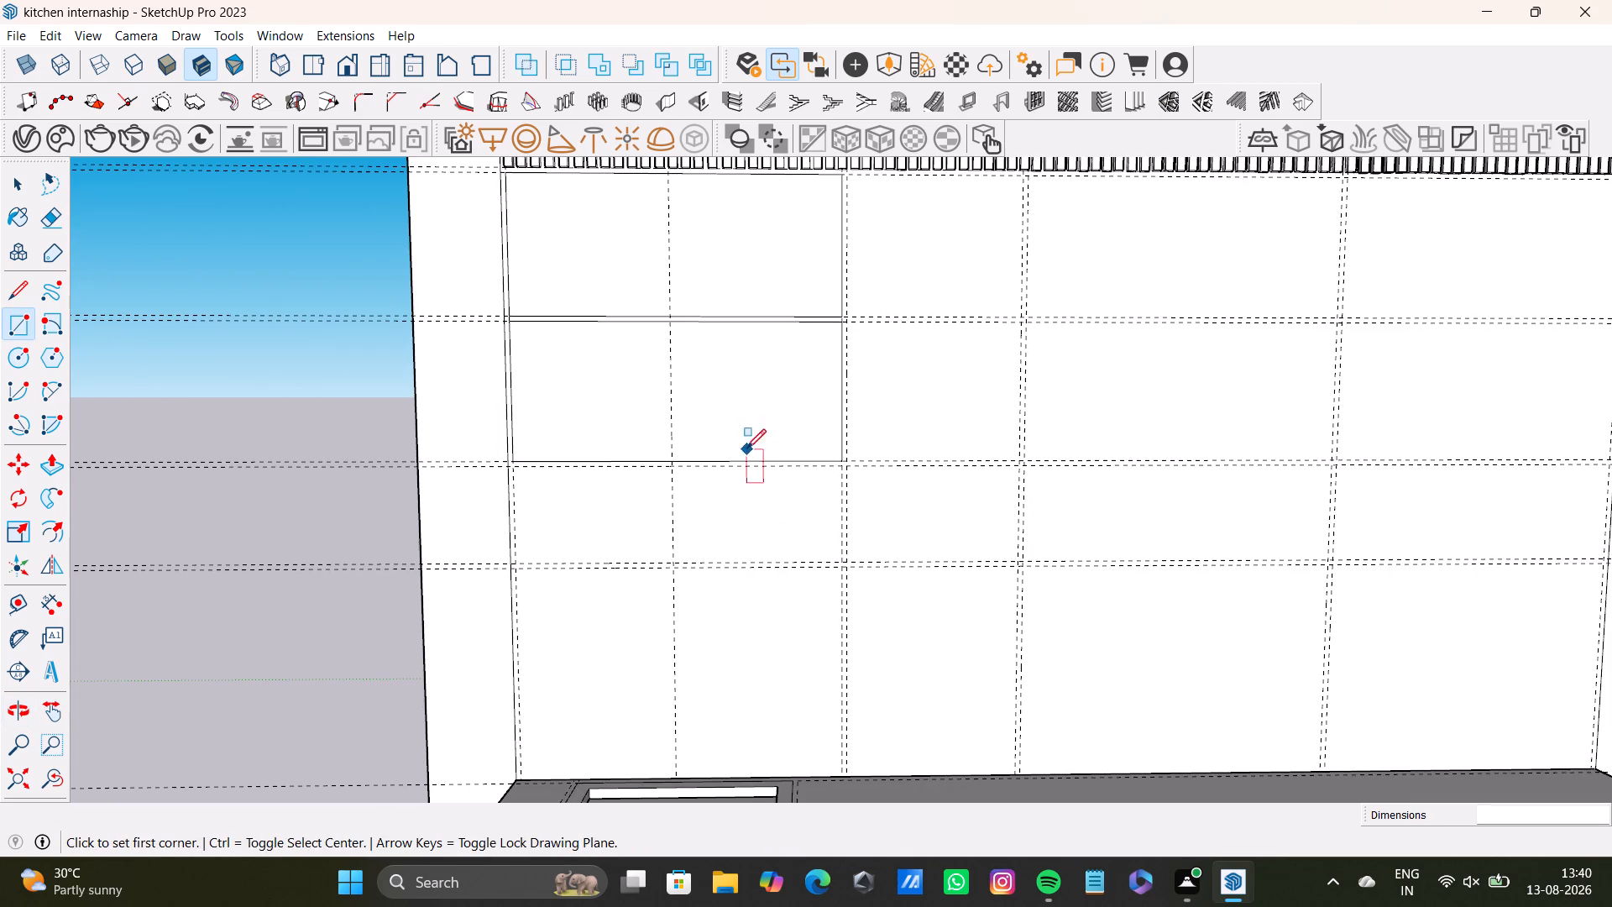
pyautogui.scroll(3, 688, 391)
pyautogui.moveTo(709, 380); pyautogui.dragTo(709, 348, button='middle')
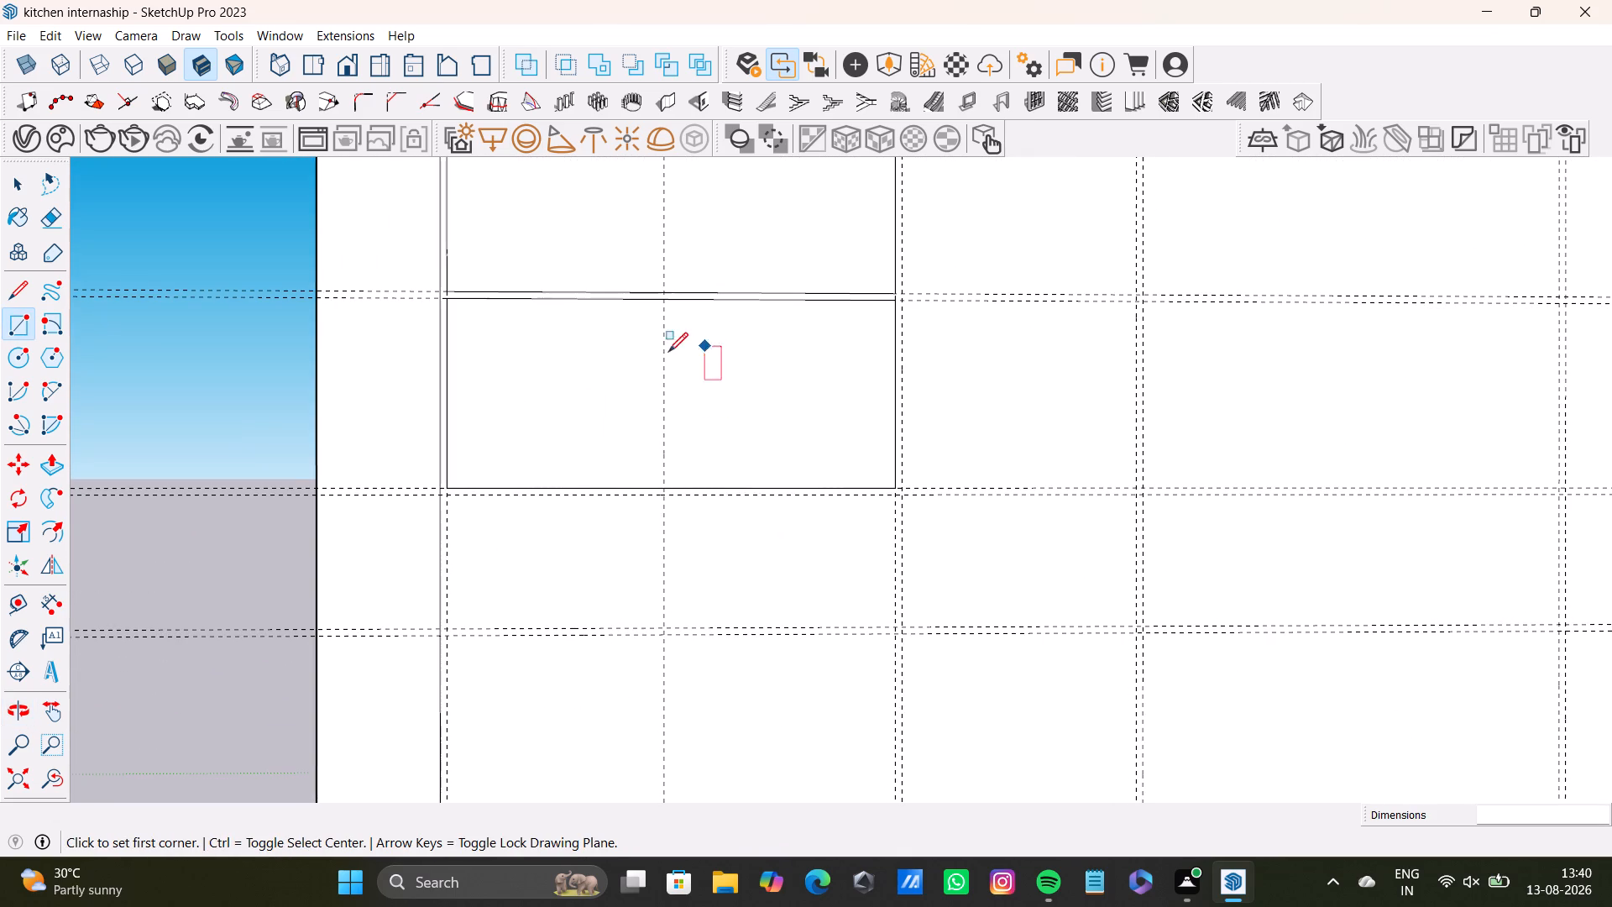
pyautogui.click(450, 497)
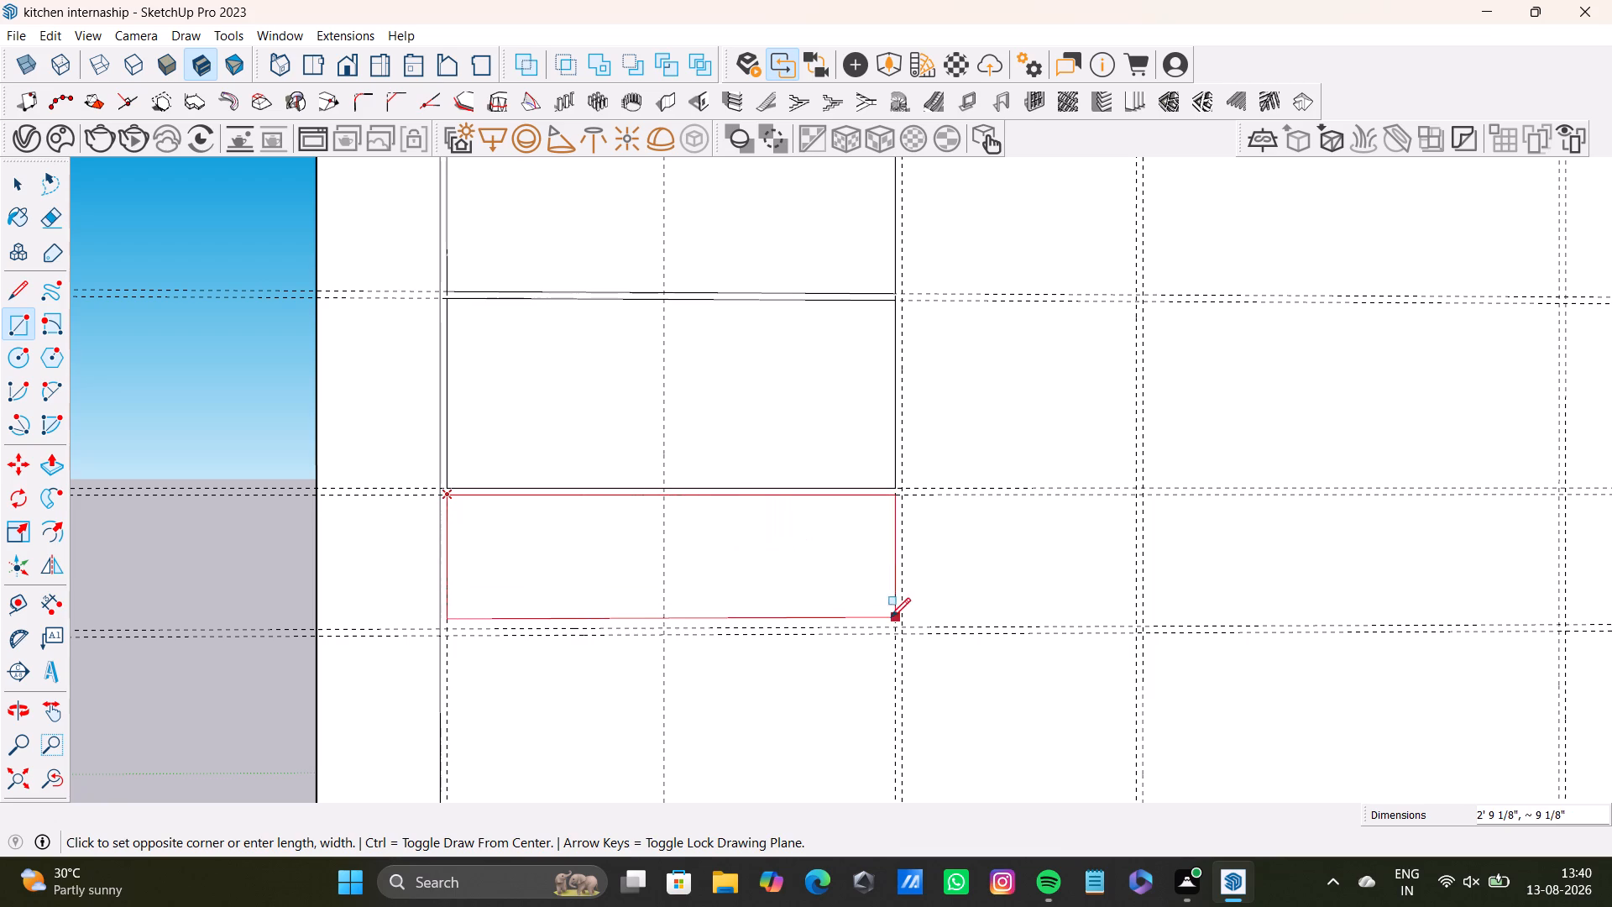
pyautogui.press('Right')
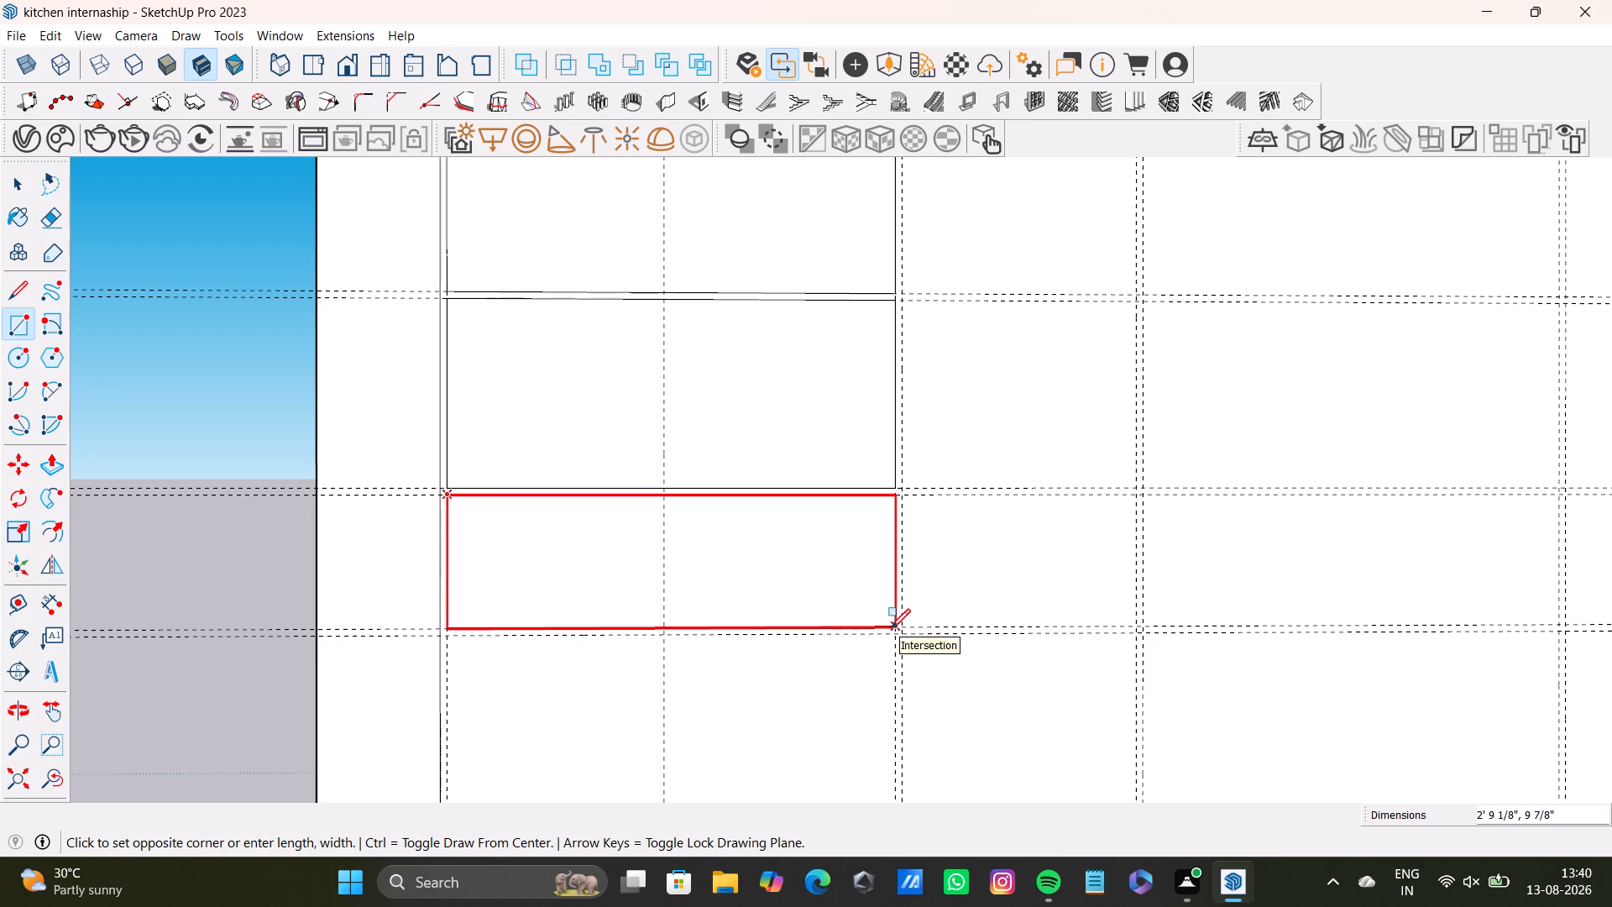
pyautogui.click(891, 628)
pyautogui.press('space')
pyautogui.moveTo(692, 518); pyautogui.dragTo(684, 563, button='middle')
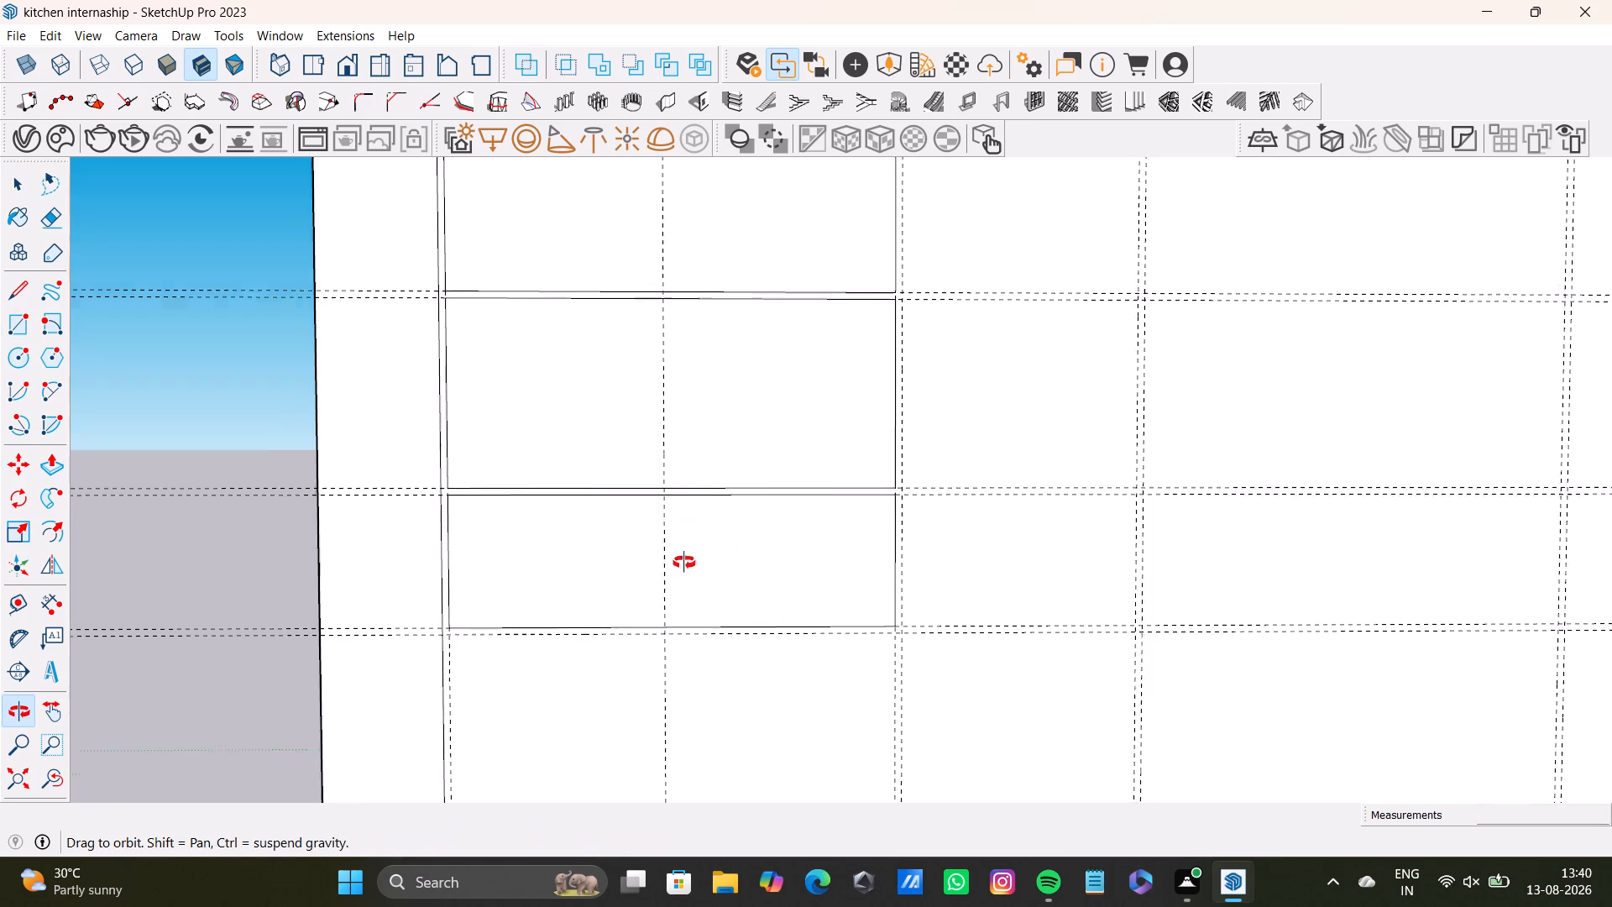
pyautogui.moveTo(684, 563); pyautogui.dragTo(713, 617, button='middle')
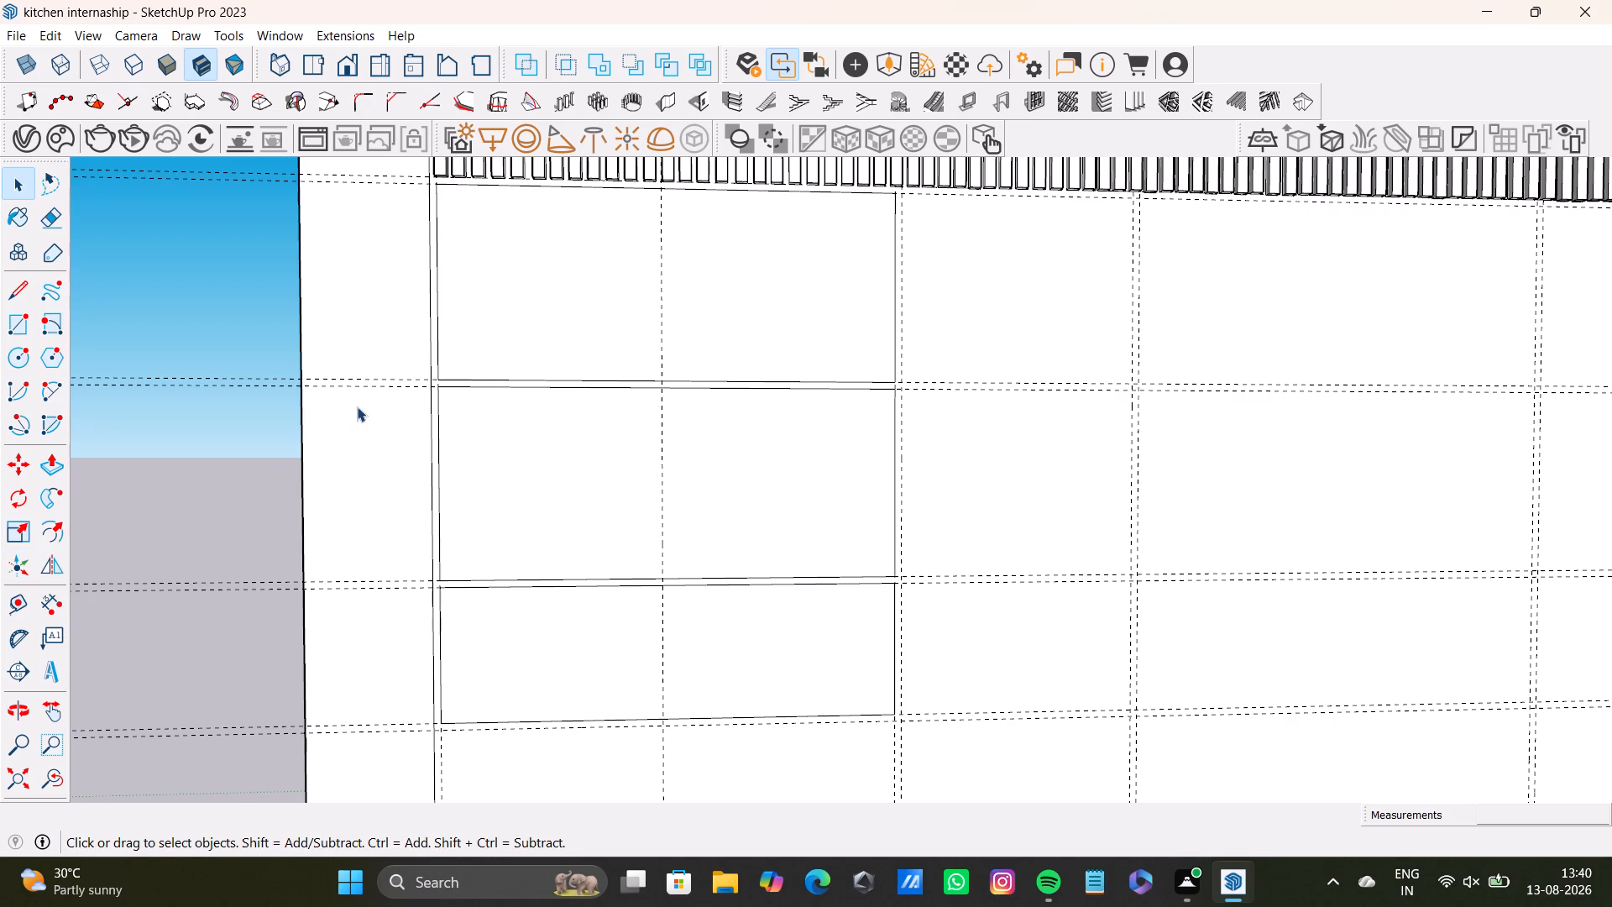
# Place a vertical guide 0.5" beside the first column's middle guide to form a paired gap.
pyautogui.click(7, 606)
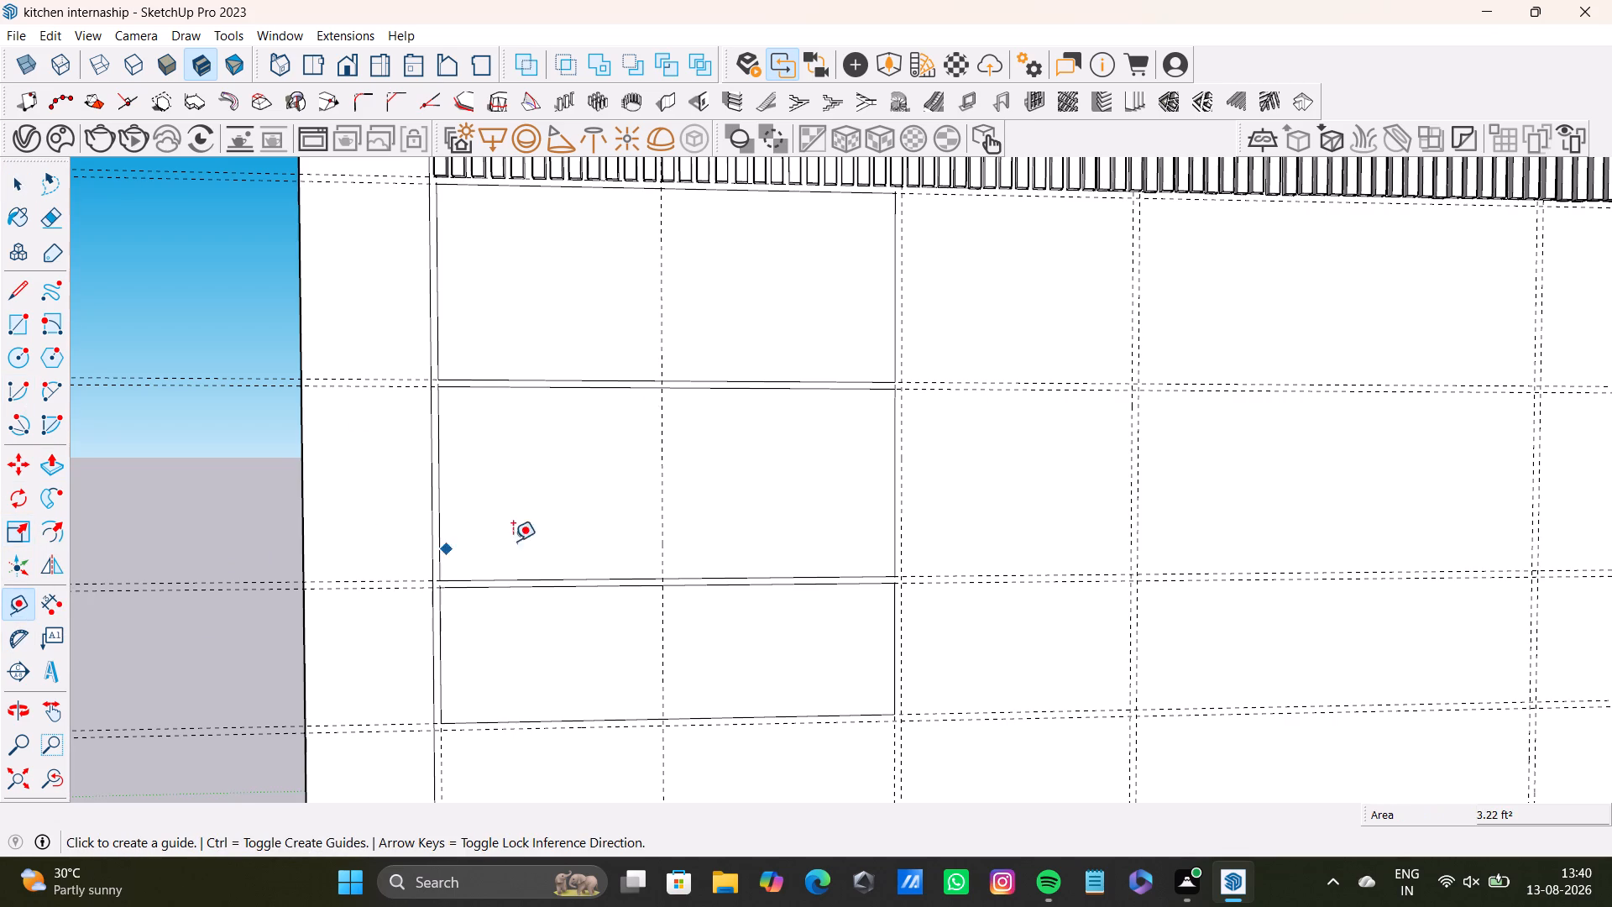
pyautogui.scroll(2, 609, 543)
pyautogui.click(673, 527)
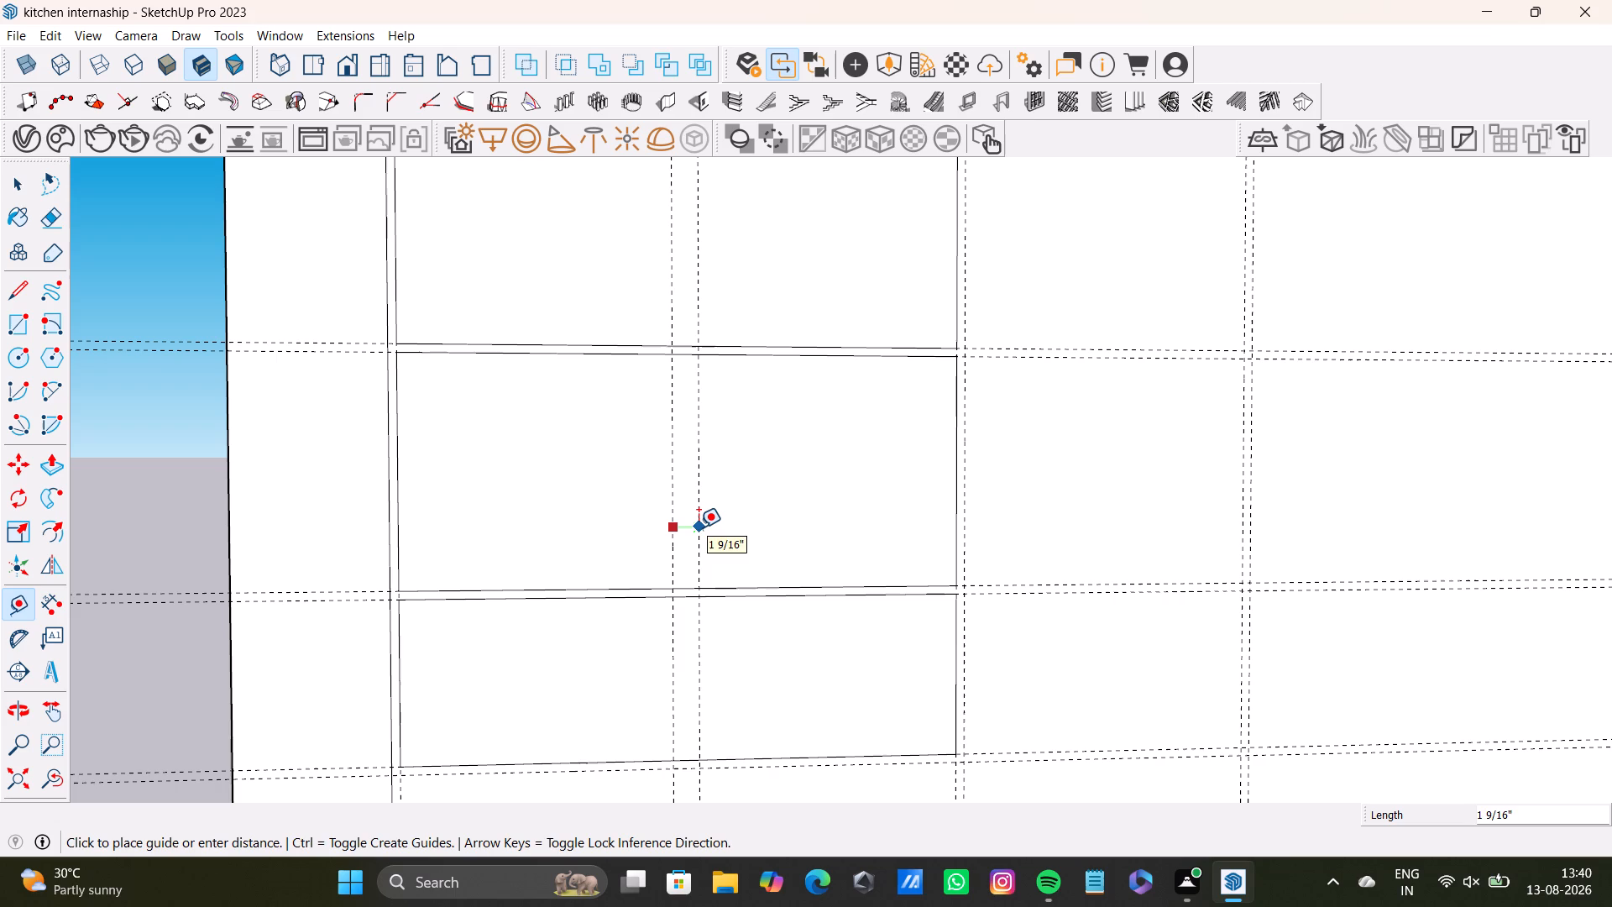
pyautogui.press('0')
pyautogui.write('.4')
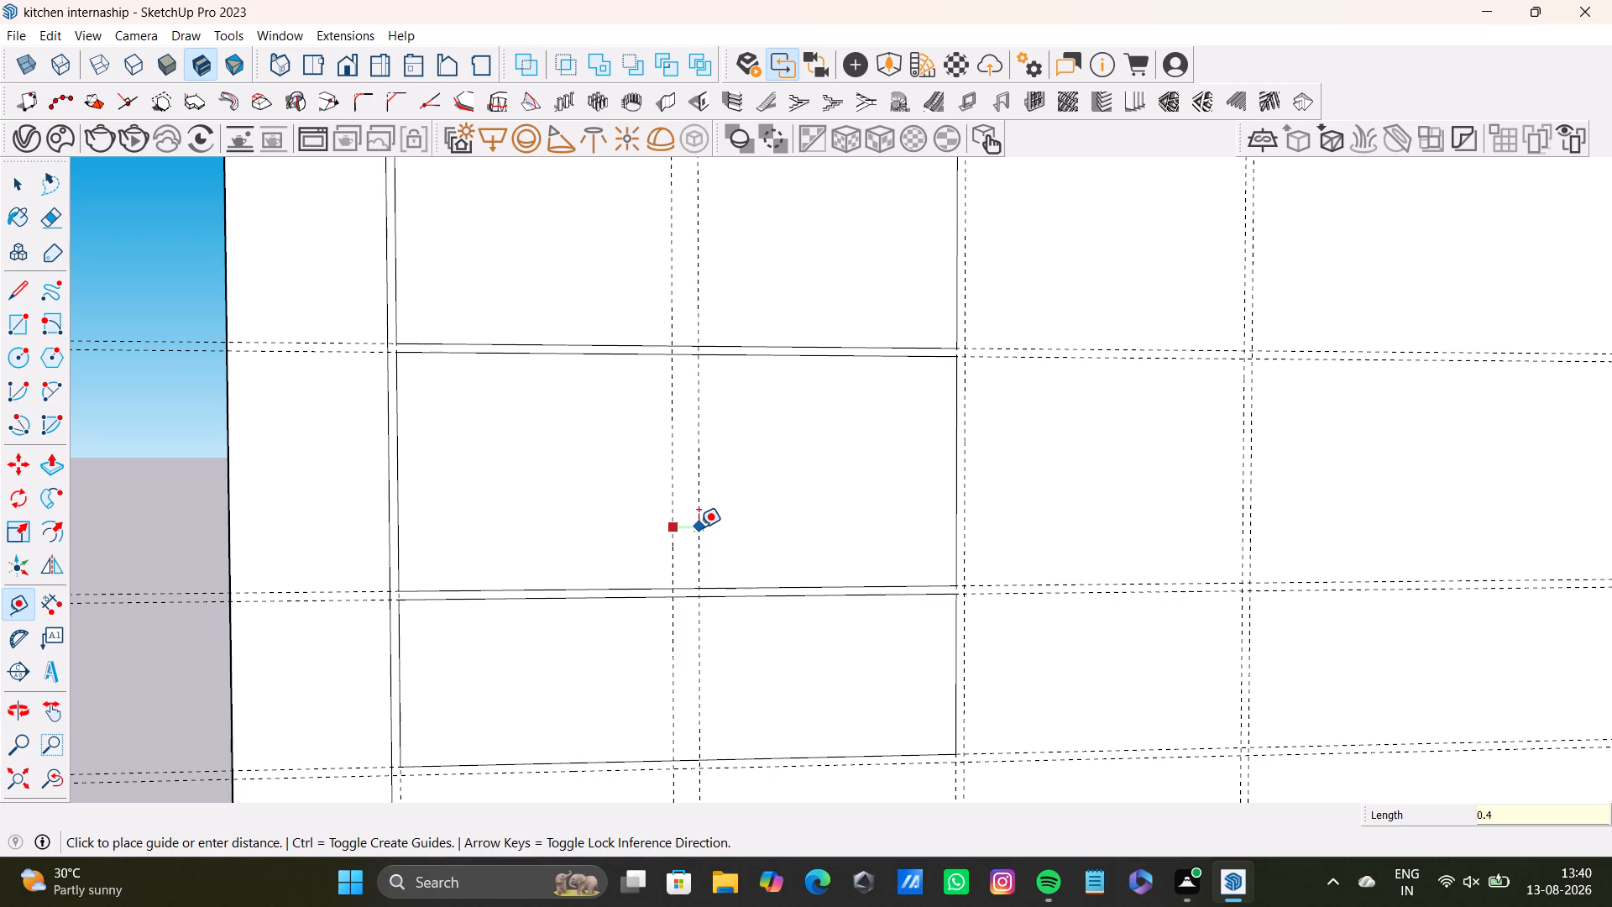
pyautogui.press('BackSpace')
pyautogui.write('5"')
pyautogui.press('Return')
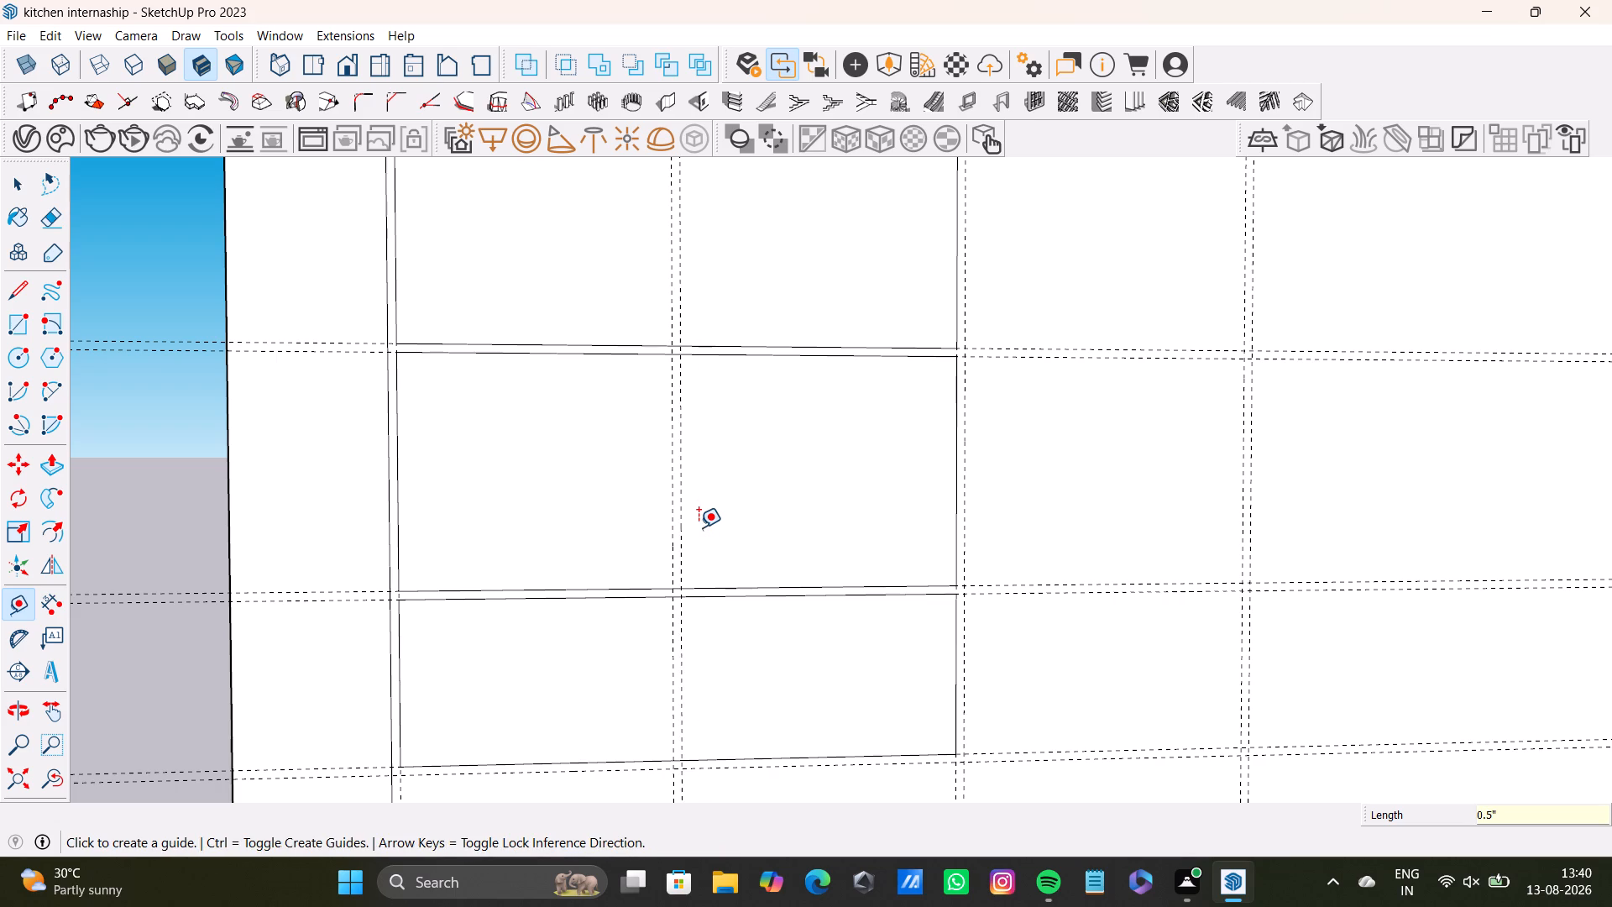
# Draw a vertical line down the first column's top cell along the first guide of the middle pair.
pyautogui.scroll(-4, 620, 438)
pyautogui.moveTo(629, 486); pyautogui.dragTo(495, 521, button='middle')
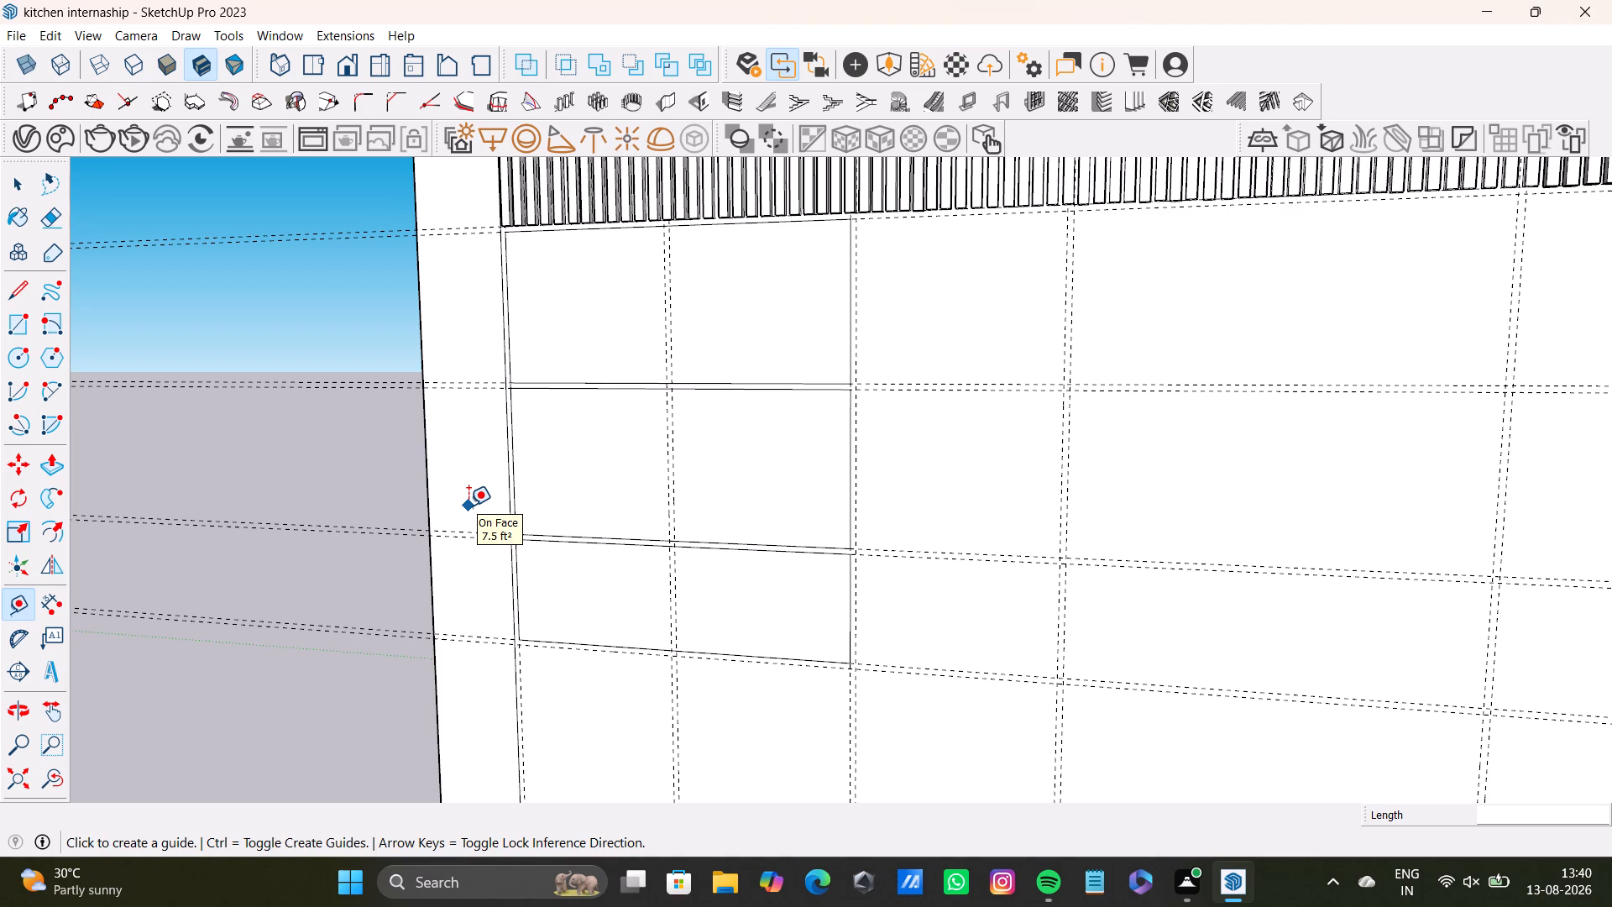
pyautogui.moveTo(331, 547); pyautogui.dragTo(490, 539, button='middle')
pyautogui.click(0, 285)
pyautogui.click(16, 296)
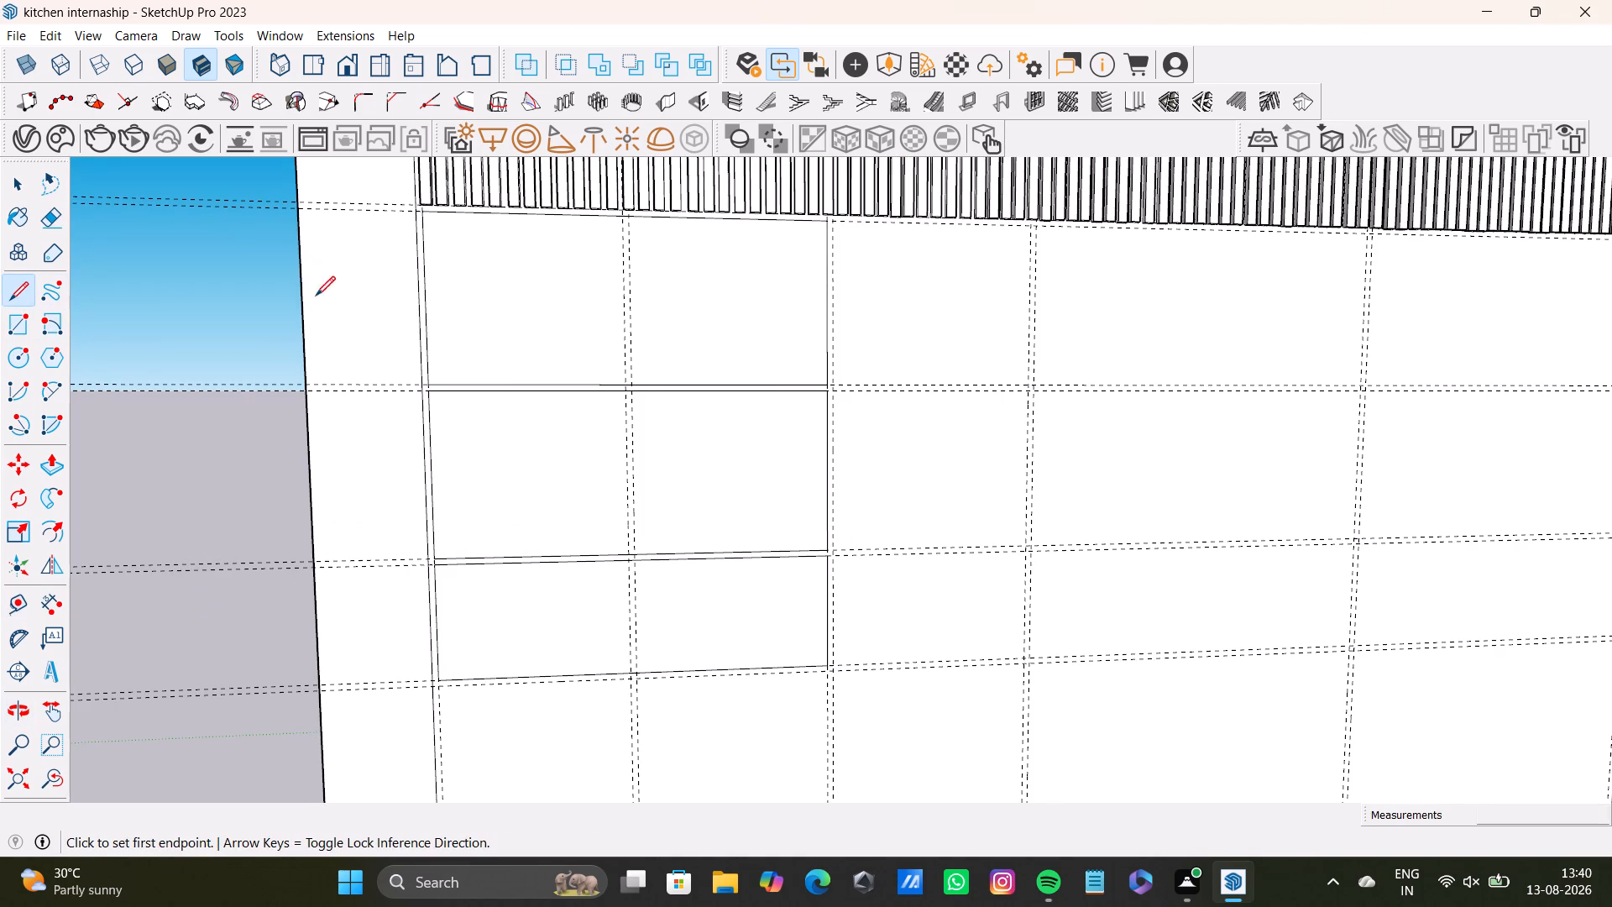
pyautogui.scroll(4, 551, 265)
pyautogui.moveTo(620, 260); pyautogui.dragTo(583, 266, button='middle')
pyautogui.keyDown('shift'); pyautogui.moveTo(638, 230); pyautogui.dragTo(619, 366, button='middle'); pyautogui.keyUp('shift')
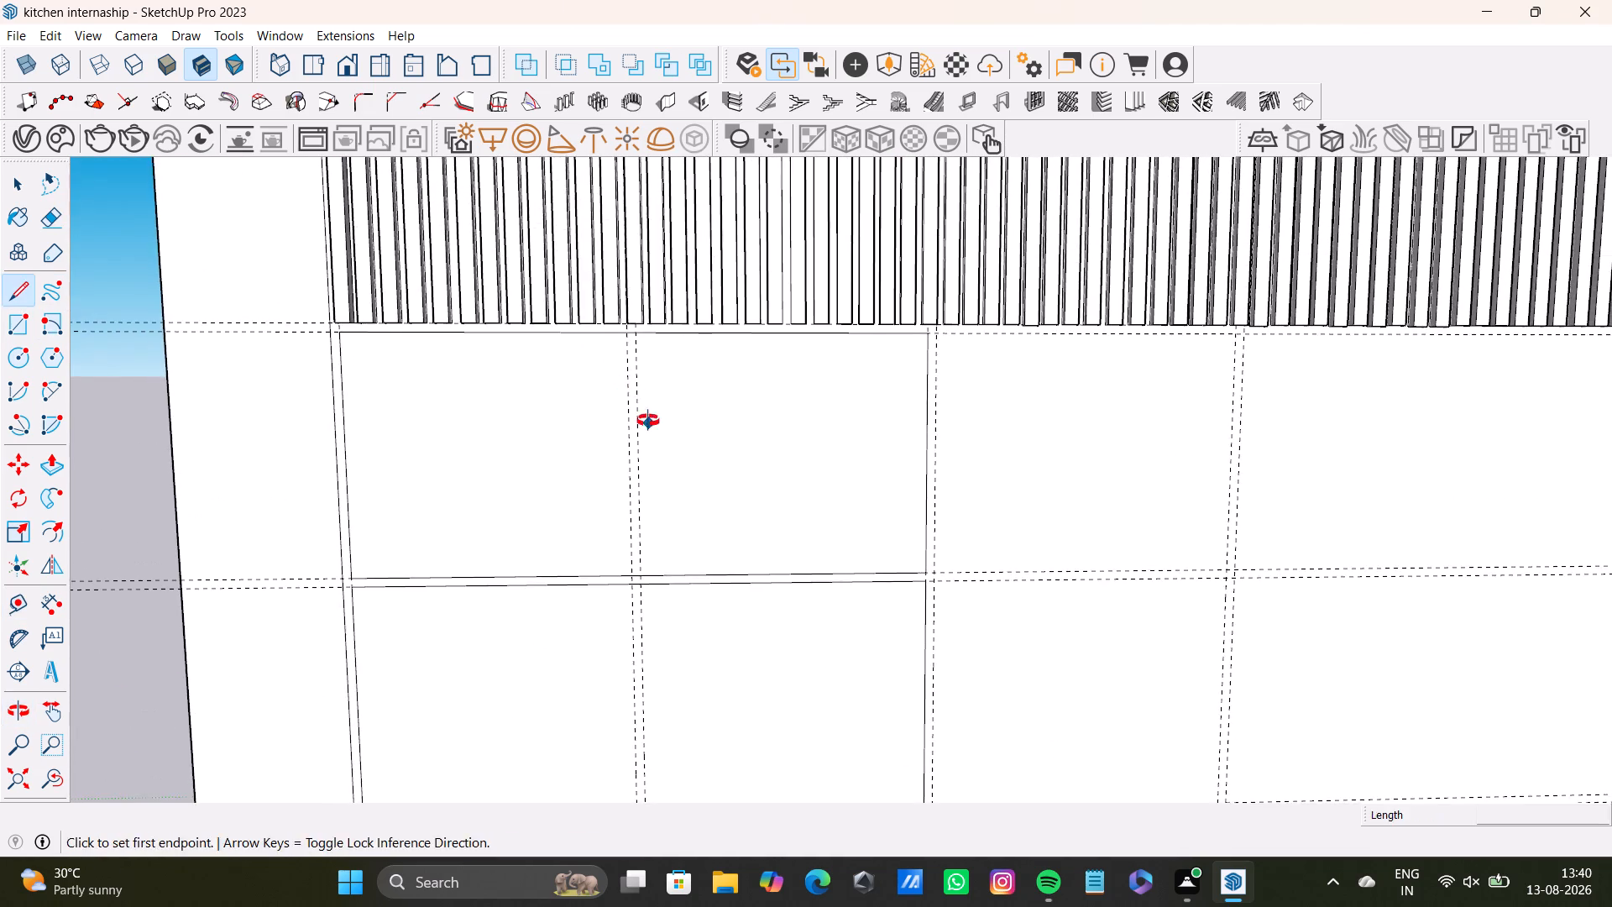
pyautogui.moveTo(648, 421); pyautogui.dragTo(633, 351, button='middle')
pyautogui.click(635, 339)
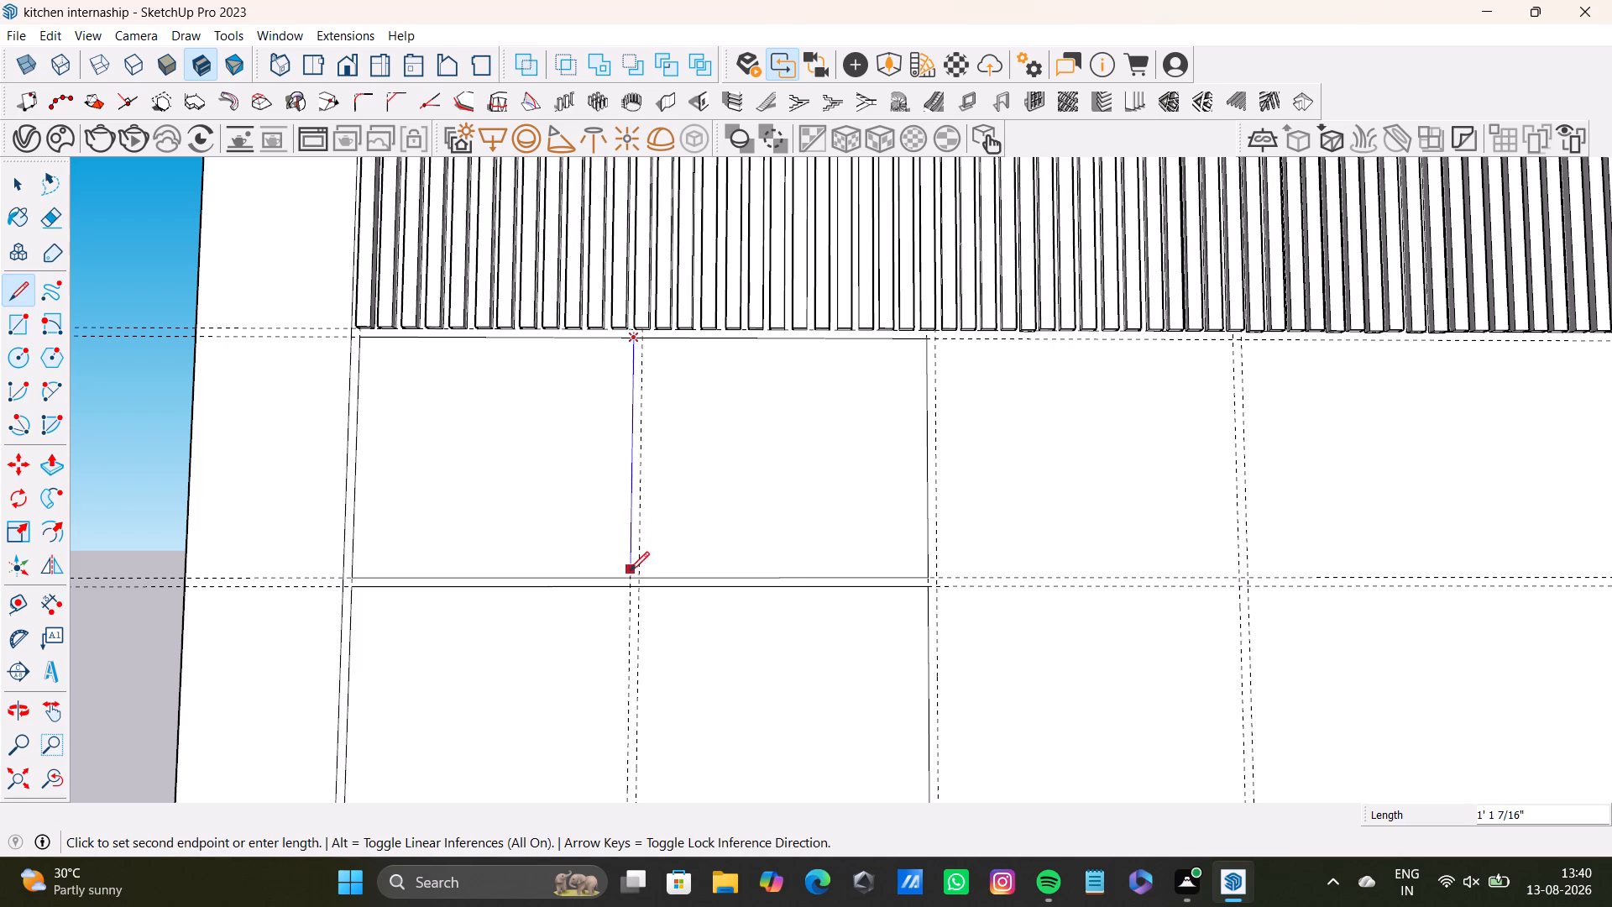
pyautogui.click(631, 574)
pyautogui.press('space')
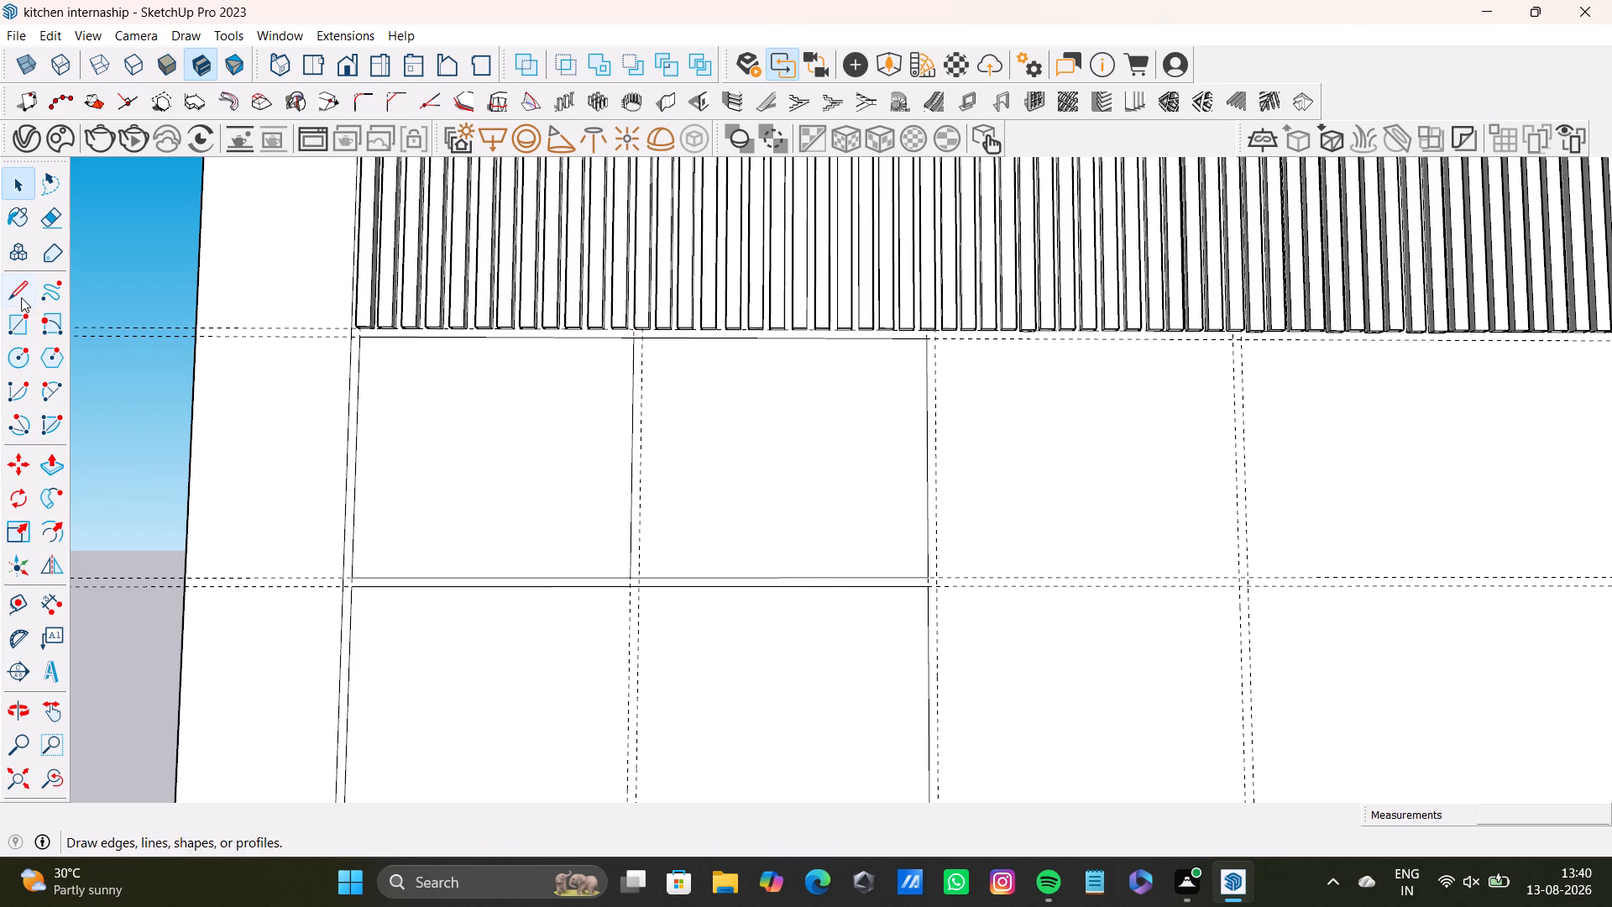
# Draw a second vertical line down the top cell along the new 0.5" offset guide.
pyautogui.click(21, 297)
pyautogui.scroll(2, 674, 381)
pyautogui.click(634, 328)
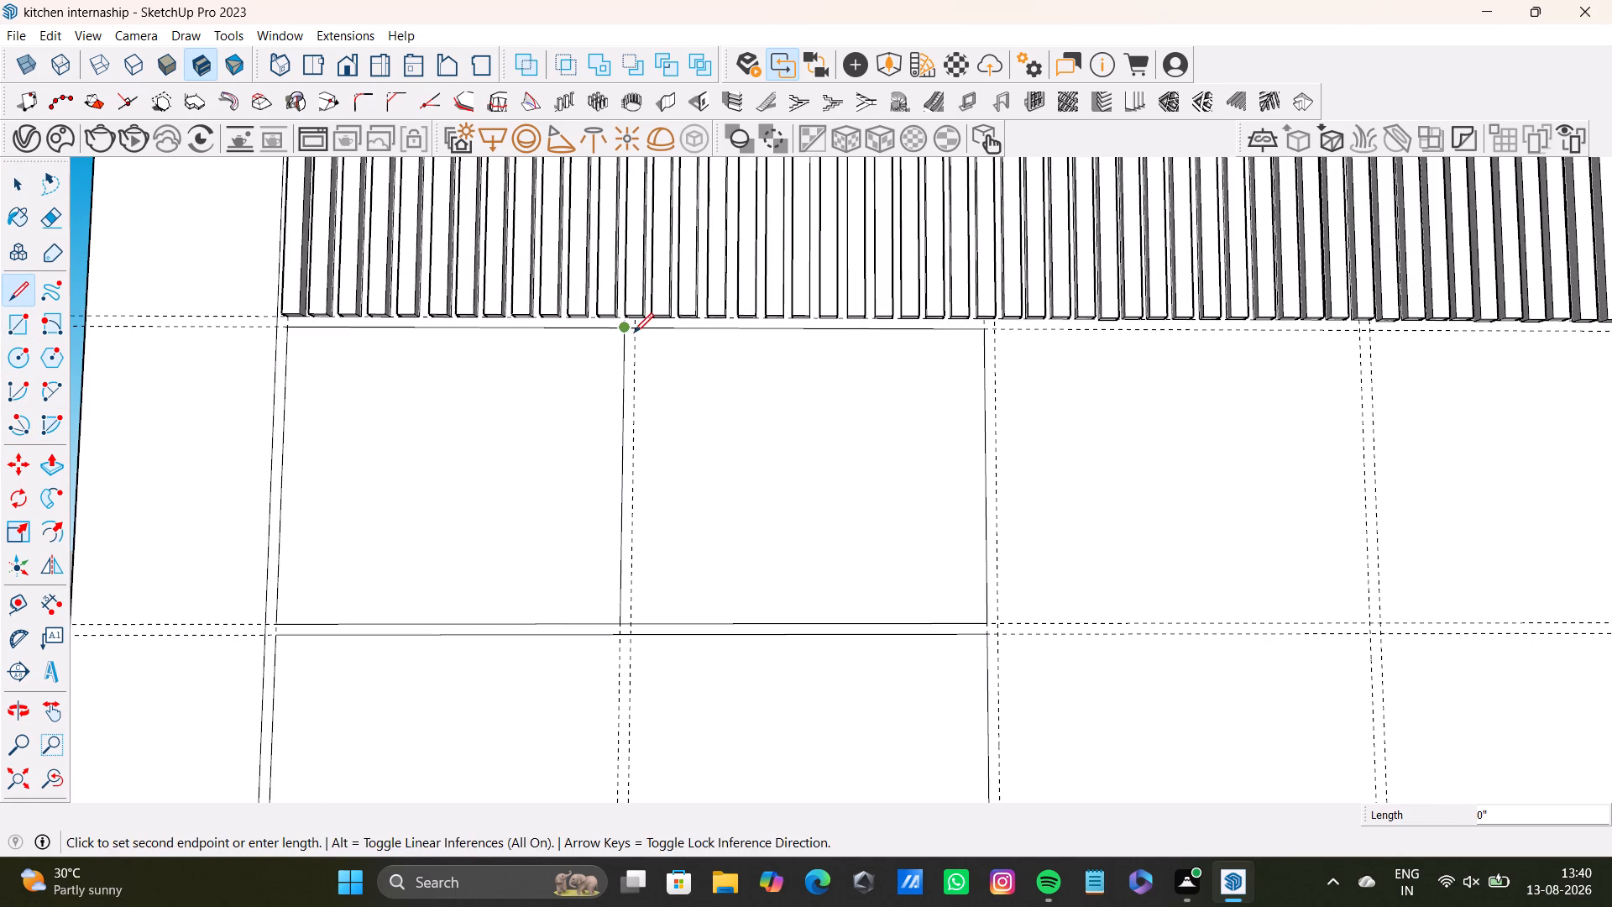
pyautogui.press('space')
pyautogui.moveTo(13, 294); pyautogui.dragTo(20, 291)
pyautogui.scroll(2, 618, 333)
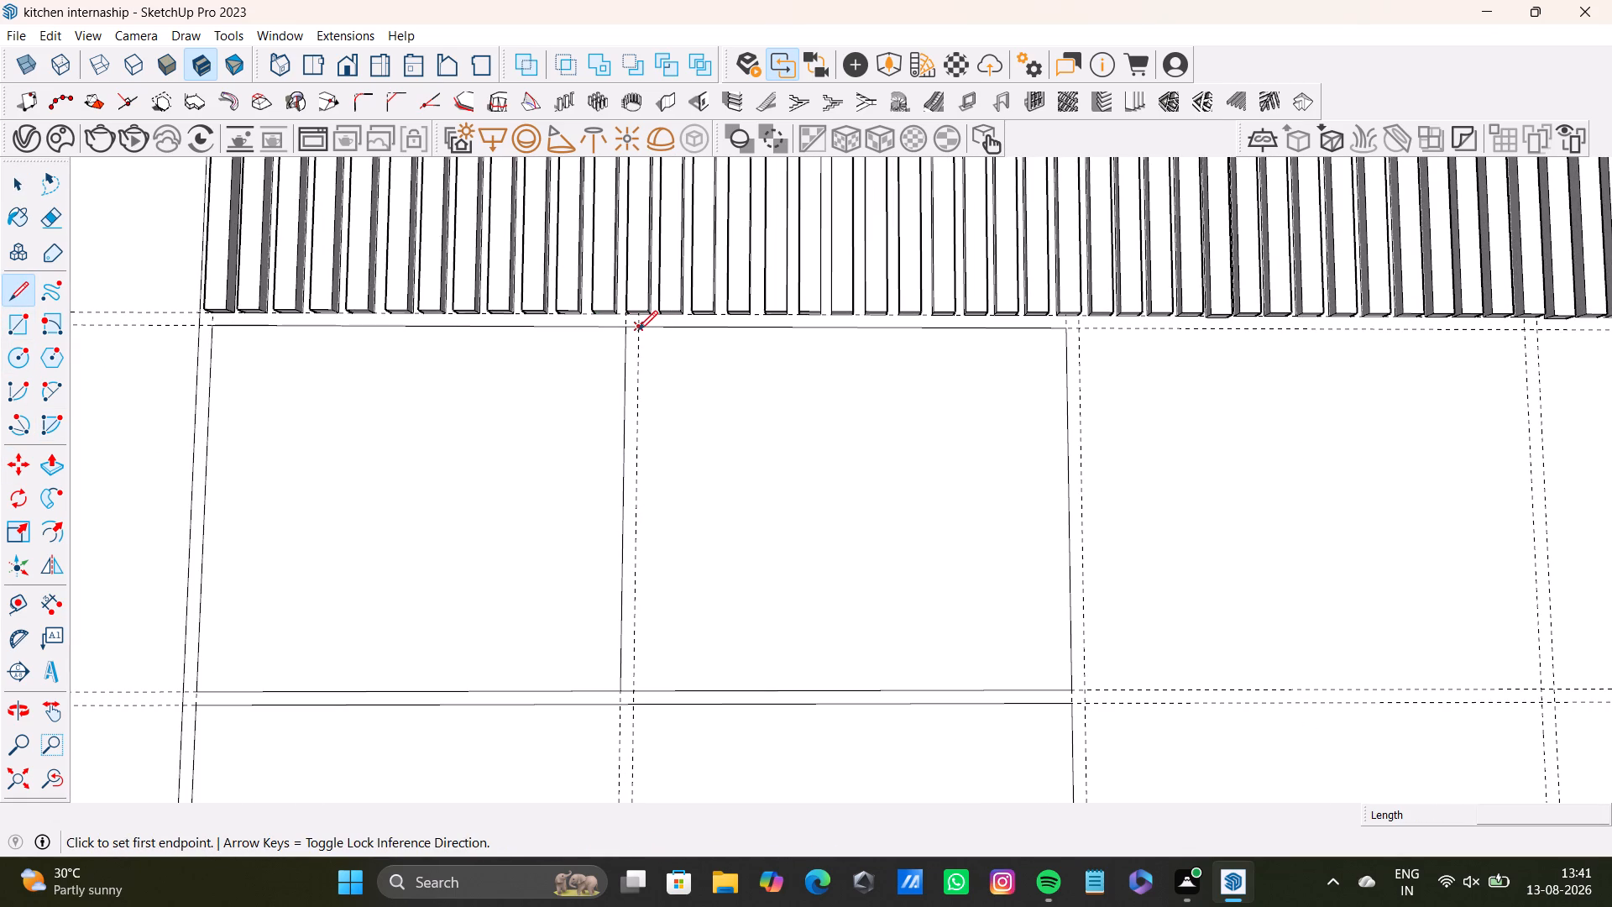
pyautogui.click(638, 330)
pyautogui.click(639, 688)
pyautogui.scroll(-4, 652, 641)
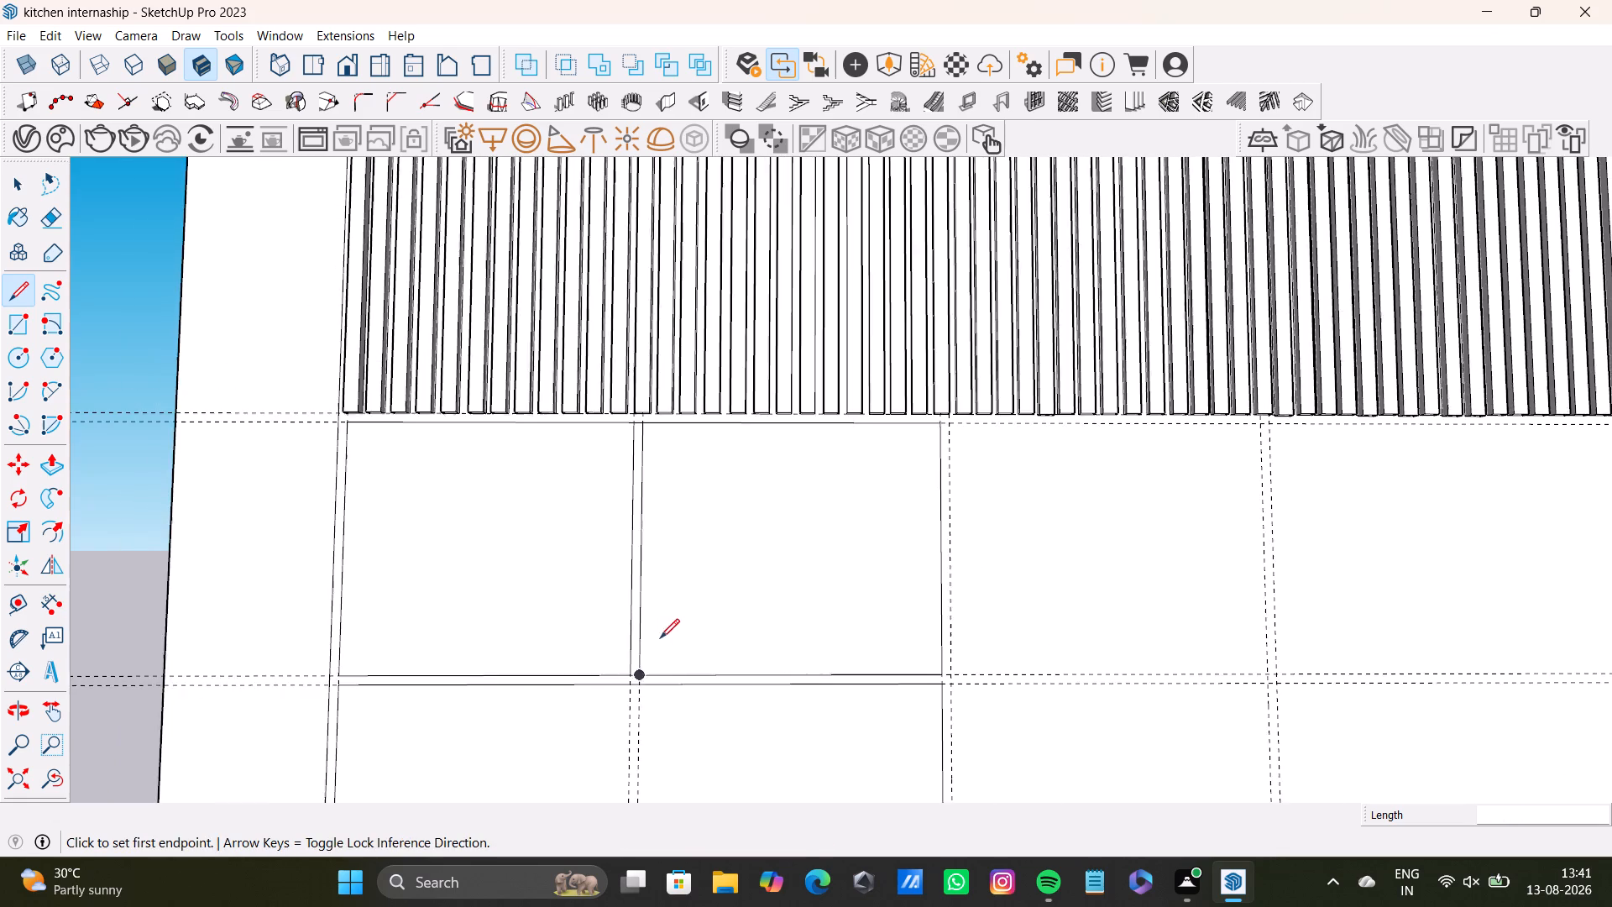
# Draw a vertical line down the first column's second cell along the first guide of the middle pair.
pyautogui.keyDown('shift'); pyautogui.moveTo(694, 645); pyautogui.dragTo(700, 346, button='middle'); pyautogui.keyUp('shift')
pyautogui.moveTo(695, 480); pyautogui.dragTo(688, 554, button='middle')
pyautogui.scroll(3, 23, 438)
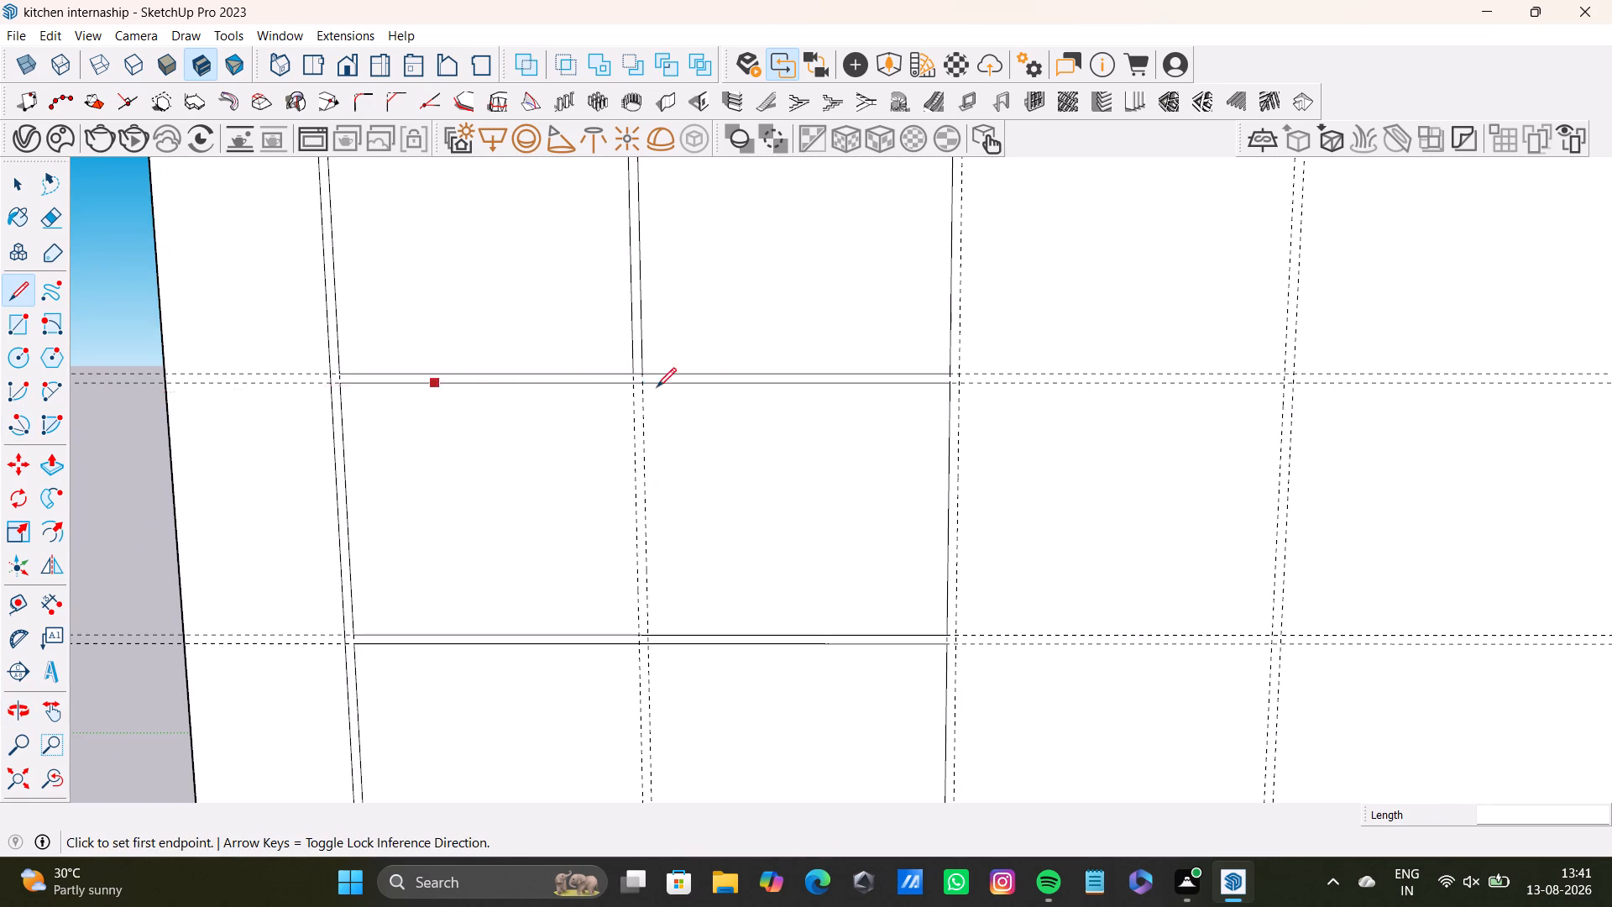
pyautogui.scroll(10, 657, 387)
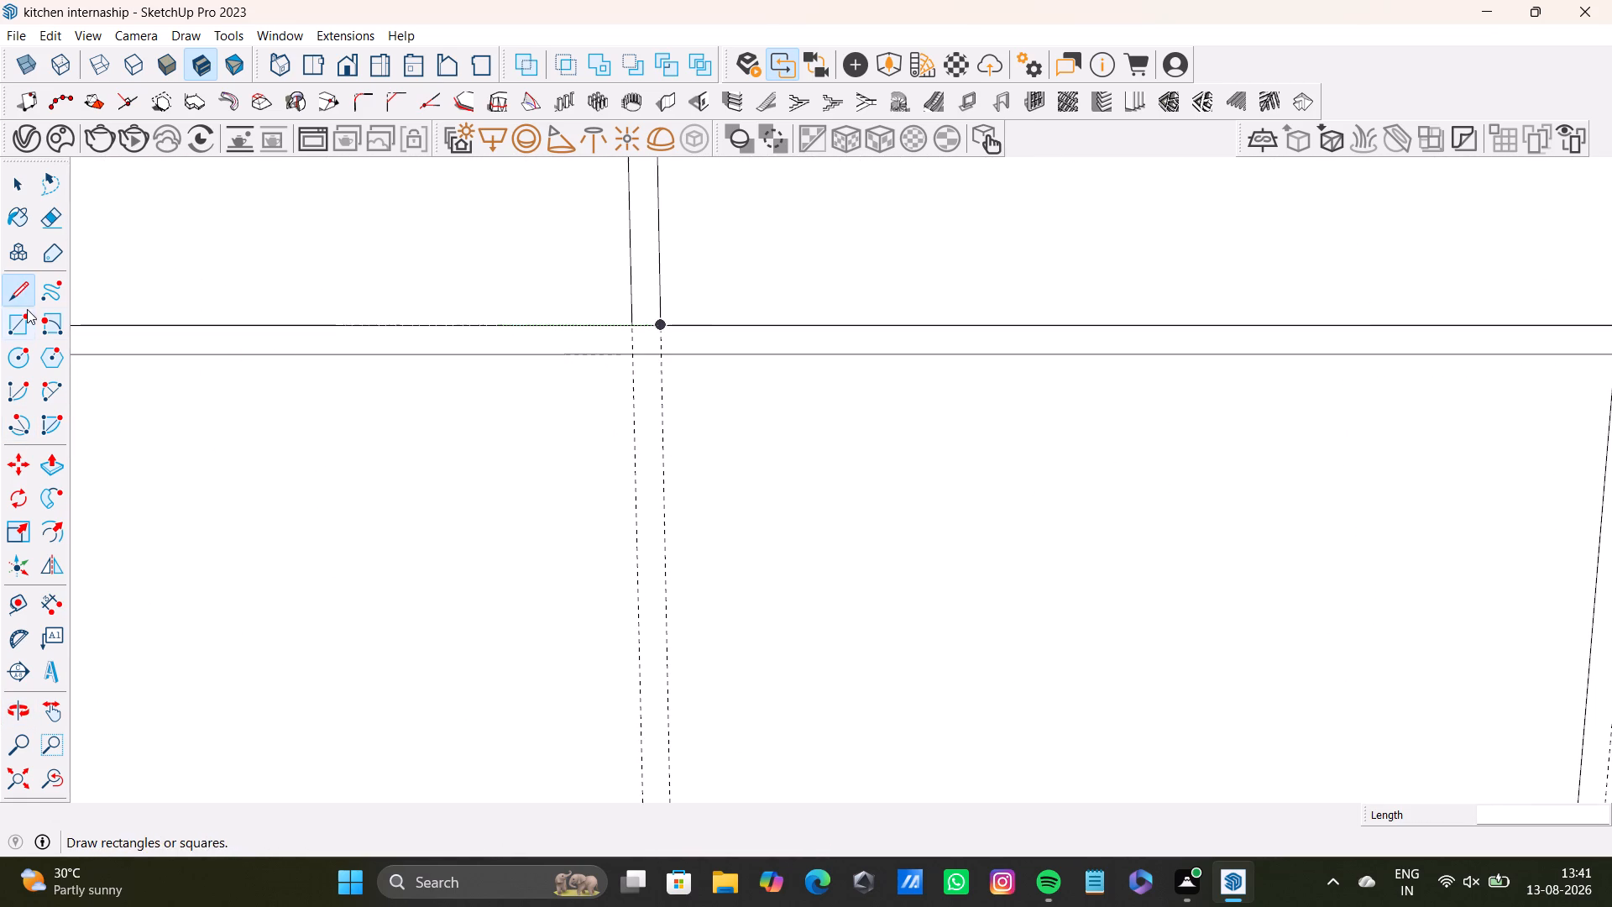
pyautogui.click(18, 291)
pyautogui.scroll(2, 639, 417)
pyautogui.click(636, 343)
pyautogui.scroll(-3, 646, 483)
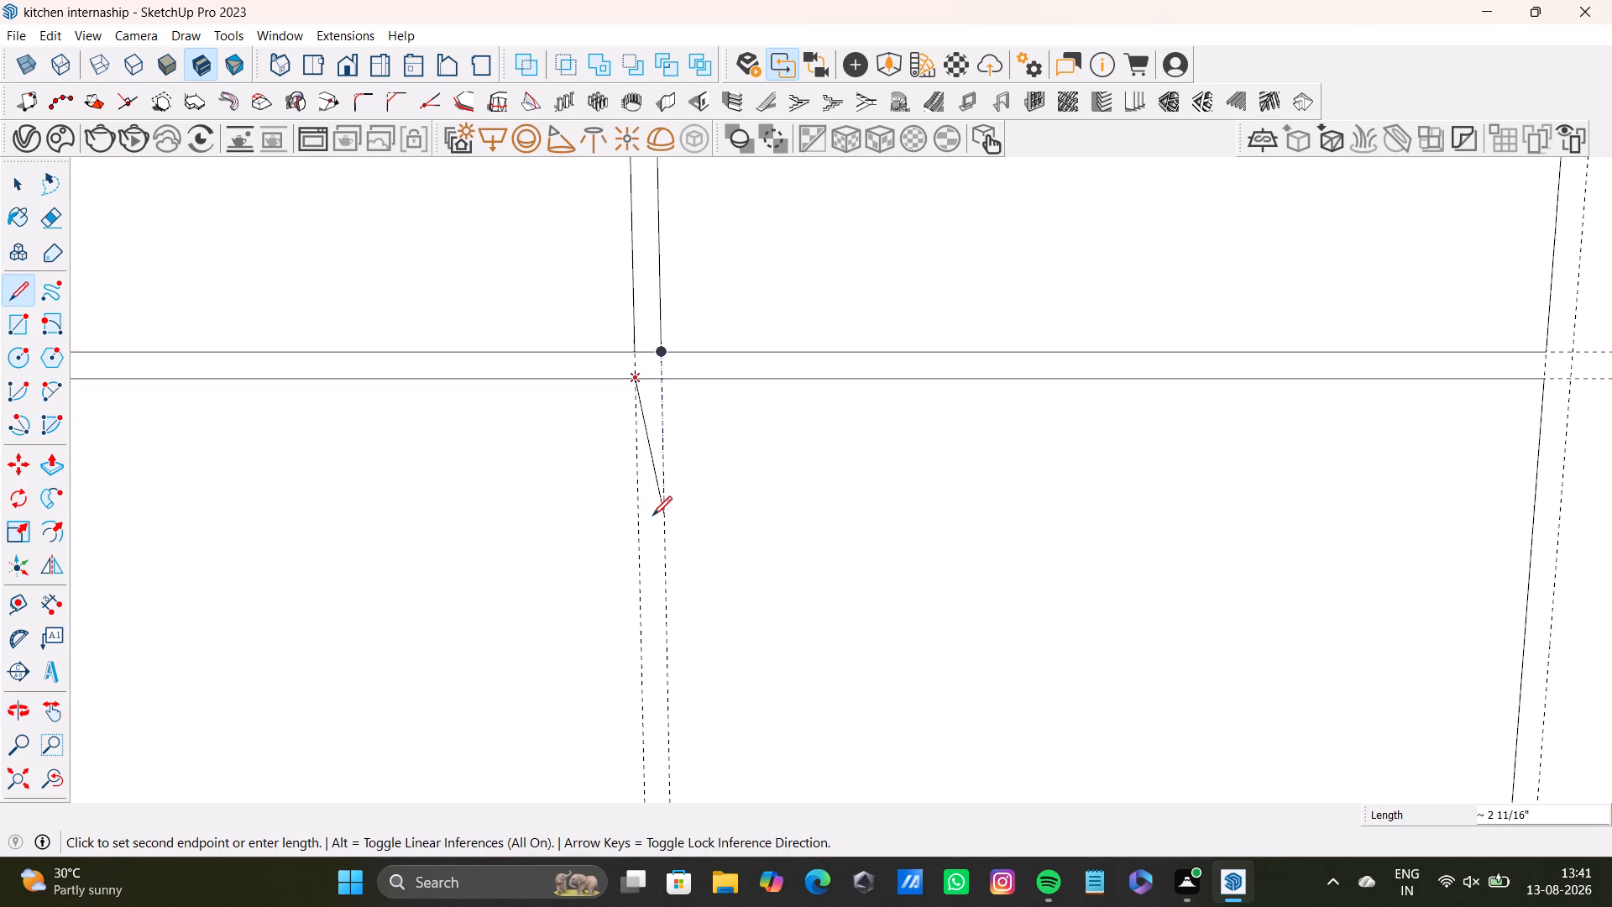
pyautogui.keyDown('shift'); pyautogui.moveTo(652, 516); pyautogui.dragTo(625, 285, button='middle'); pyautogui.keyUp('shift')
pyautogui.scroll(-3, 664, 560)
pyautogui.keyDown('shift'); pyautogui.moveTo(647, 567); pyautogui.dragTo(636, 407, button='middle'); pyautogui.keyUp('shift')
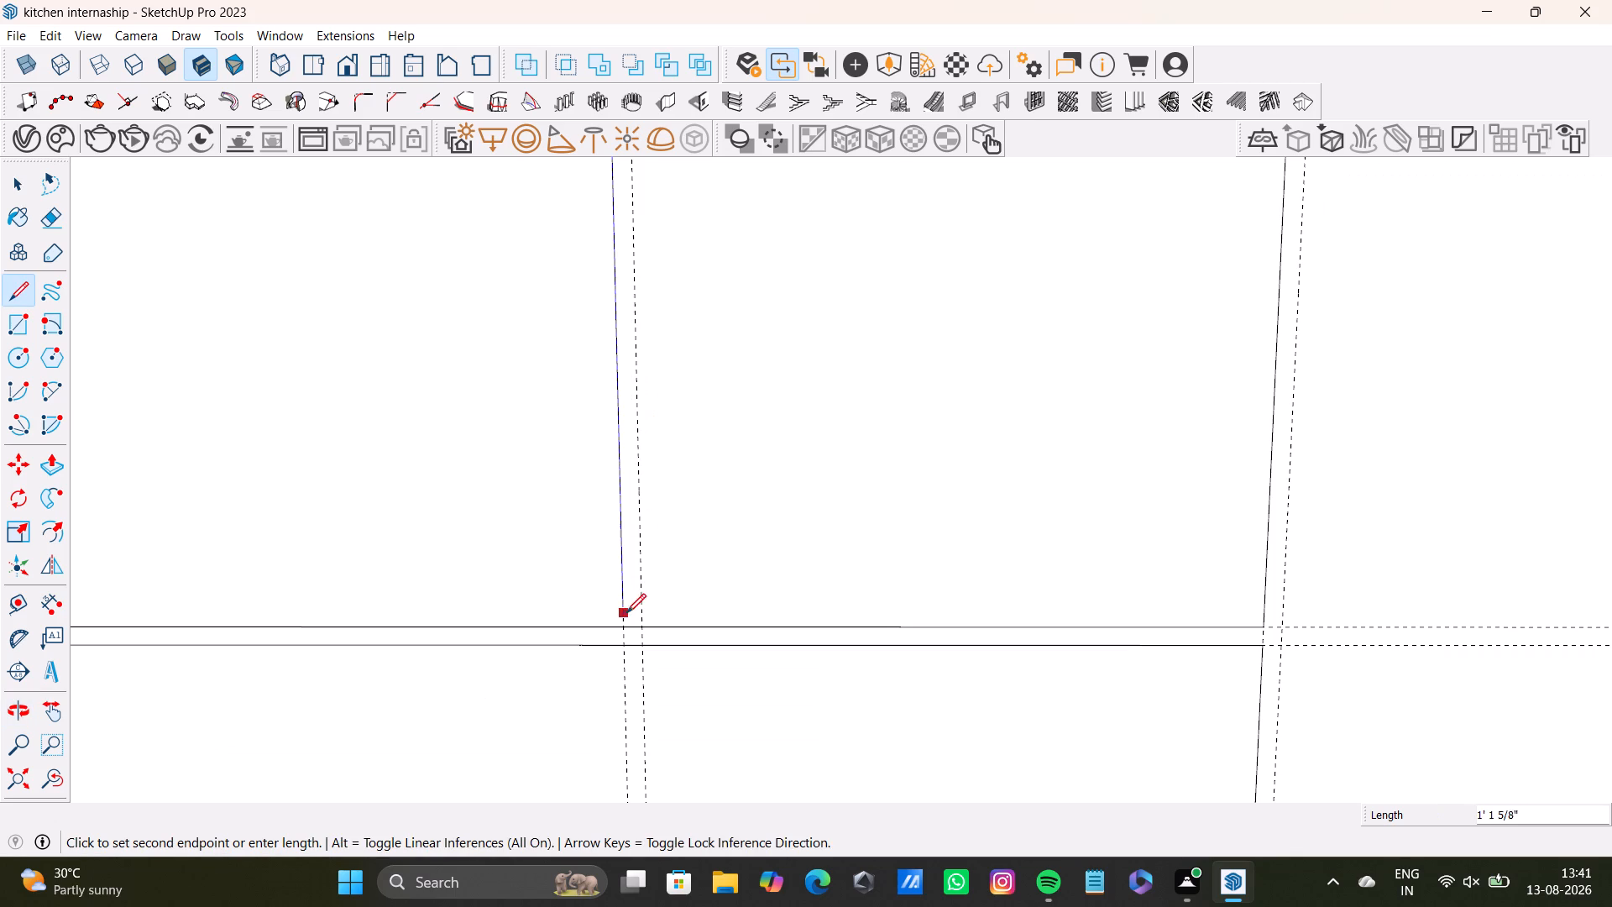
pyautogui.click(628, 623)
pyautogui.press('space')
# Draw a second vertical line down the second cell along the 0.5" offset guide, from its top edge to its bottom edge.
pyautogui.click(16, 286)
pyautogui.scroll(-1, 446, 338)
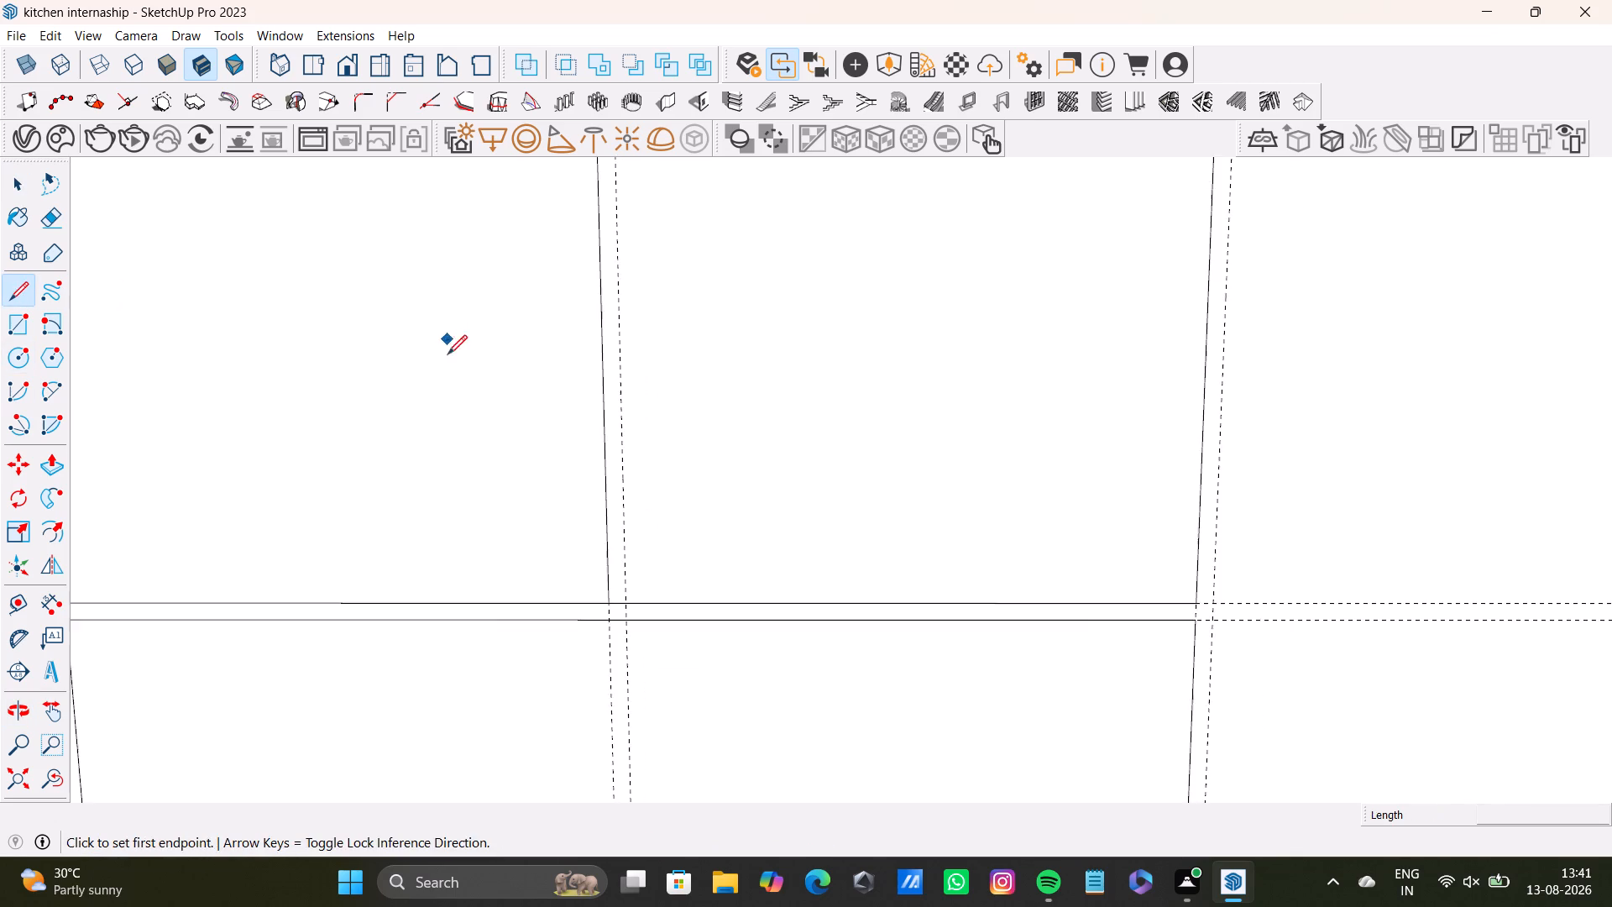
pyautogui.keyDown('shift'); pyautogui.moveTo(453, 417); pyautogui.dragTo(460, 595, button='middle'); pyautogui.keyUp('shift')
pyautogui.click(626, 291)
pyautogui.scroll(-3, 637, 545)
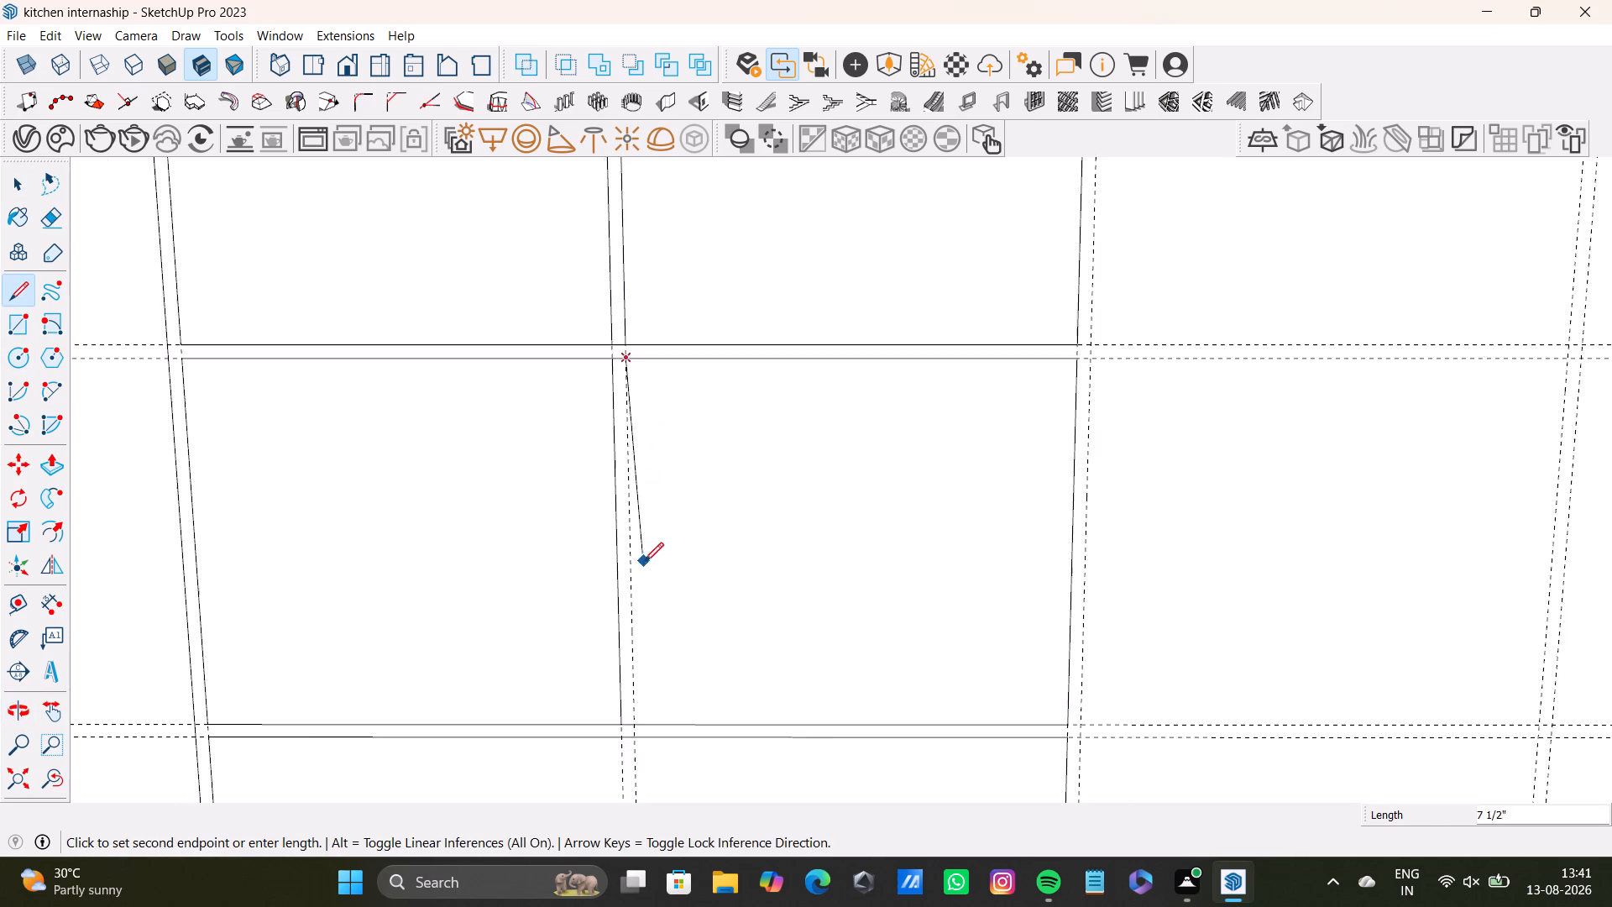
pyautogui.moveTo(644, 562); pyautogui.dragTo(631, 450, button='middle')
pyautogui.click(627, 606)
pyautogui.scroll(-4, 652, 574)
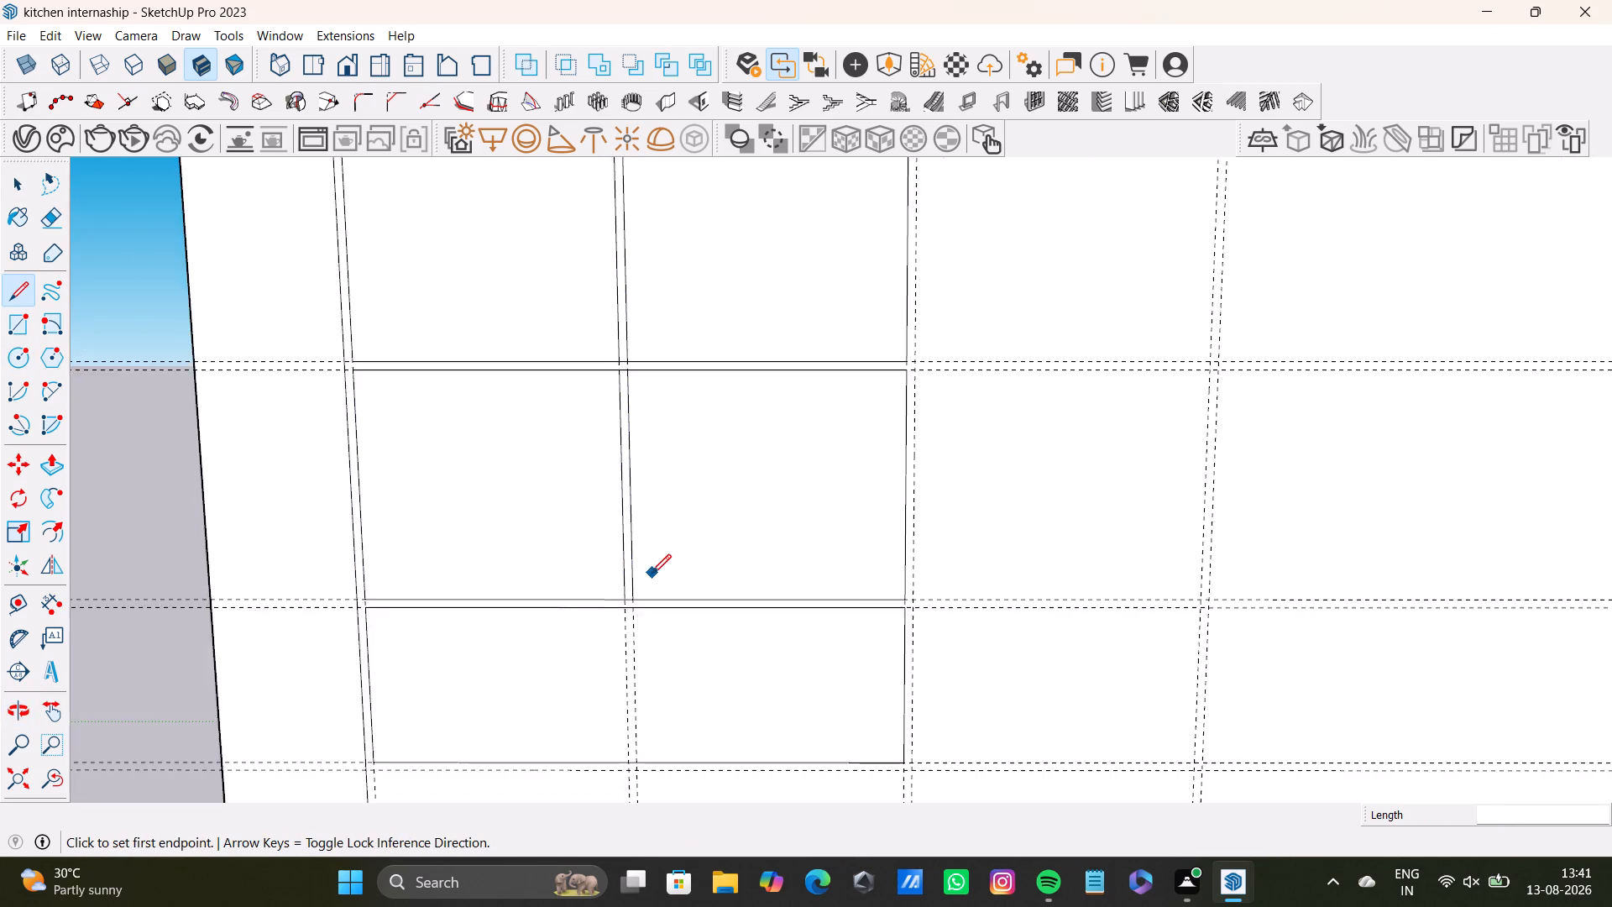
pyautogui.scroll(-4, 652, 574)
pyautogui.press('space')
# Inspect the divided cells and middle gap lines in the first column from several angles.
pyautogui.moveTo(674, 557); pyautogui.dragTo(528, 467, button='middle')
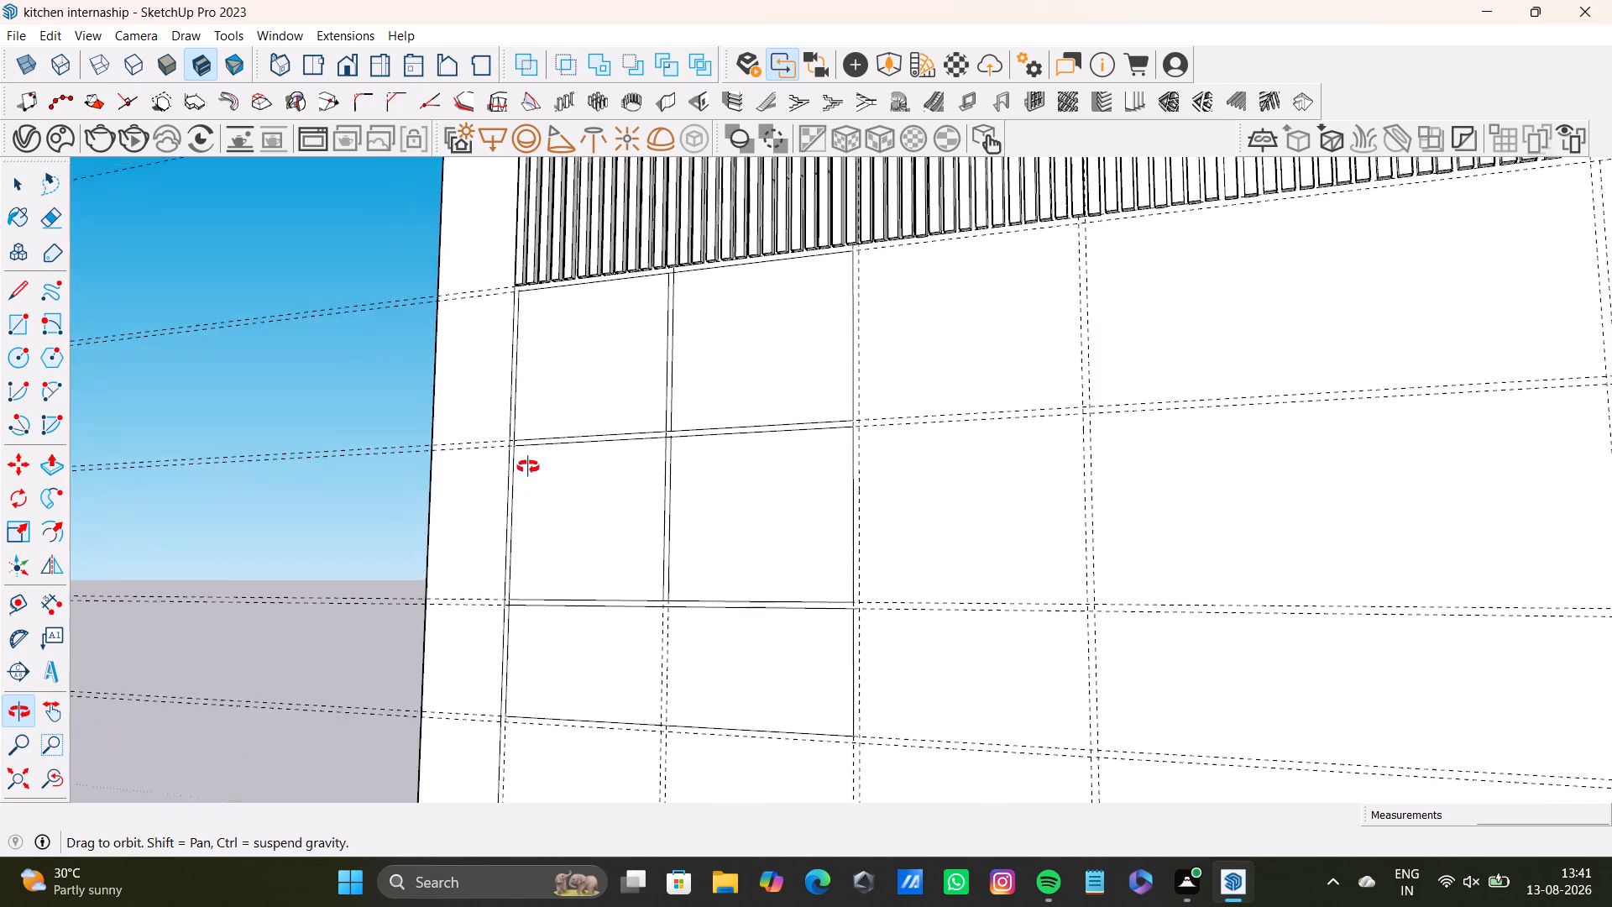
pyautogui.moveTo(528, 467); pyautogui.dragTo(544, 458, button='middle')
pyautogui.scroll(4, 803, 488)
pyautogui.moveTo(654, 470); pyautogui.dragTo(764, 443, button='middle')
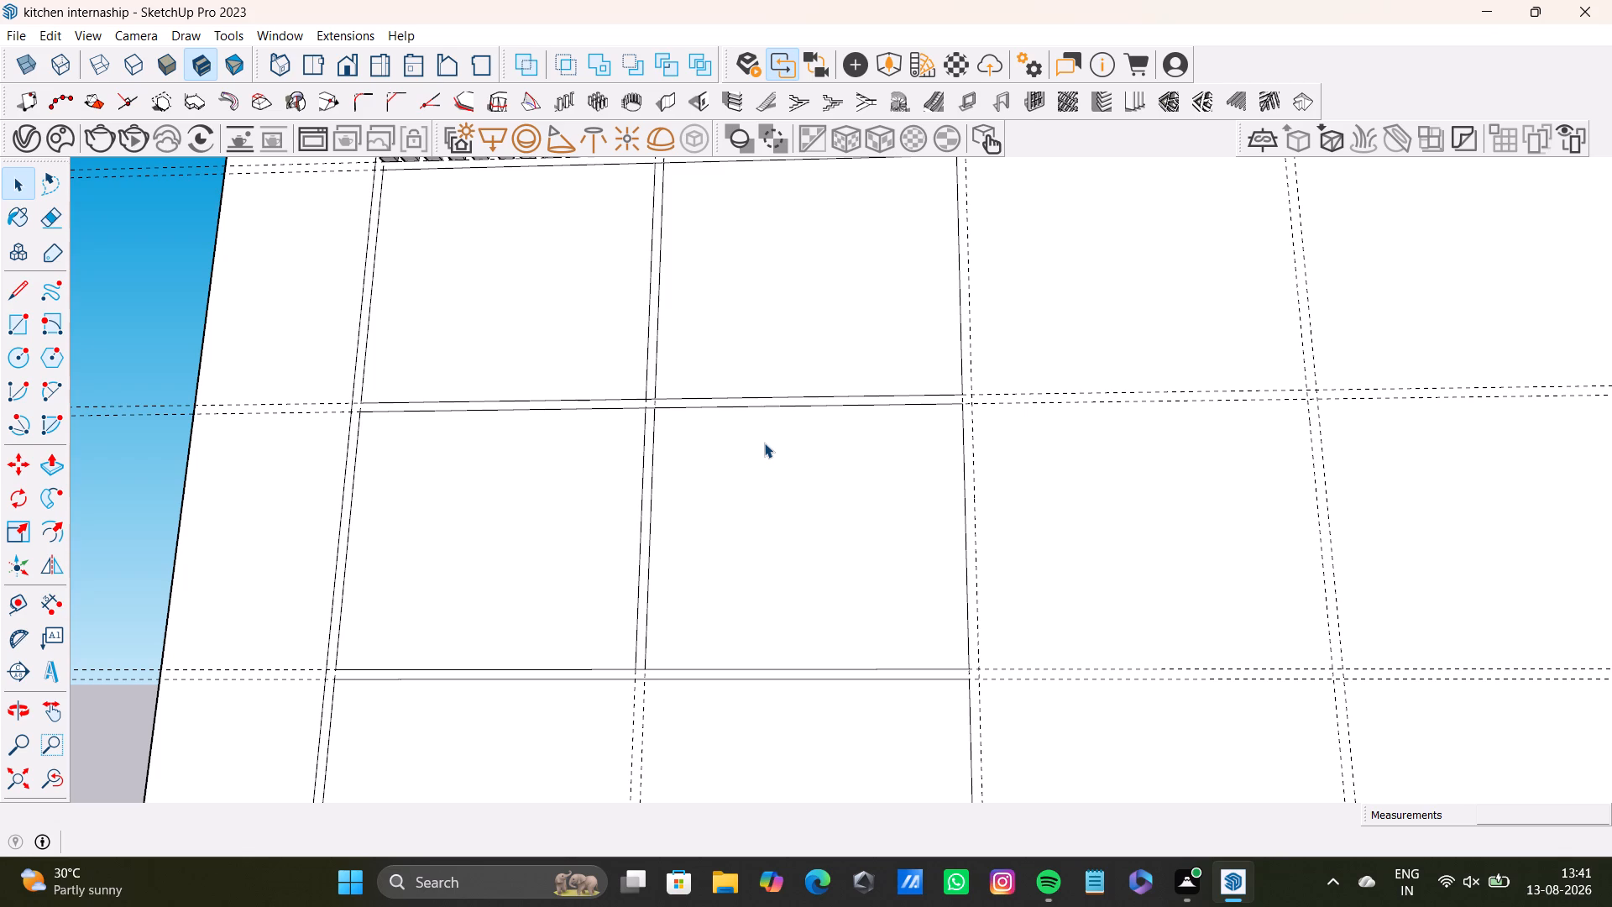
pyautogui.scroll(-2, 655, 472)
pyautogui.moveTo(648, 494); pyautogui.dragTo(652, 559, button='middle')
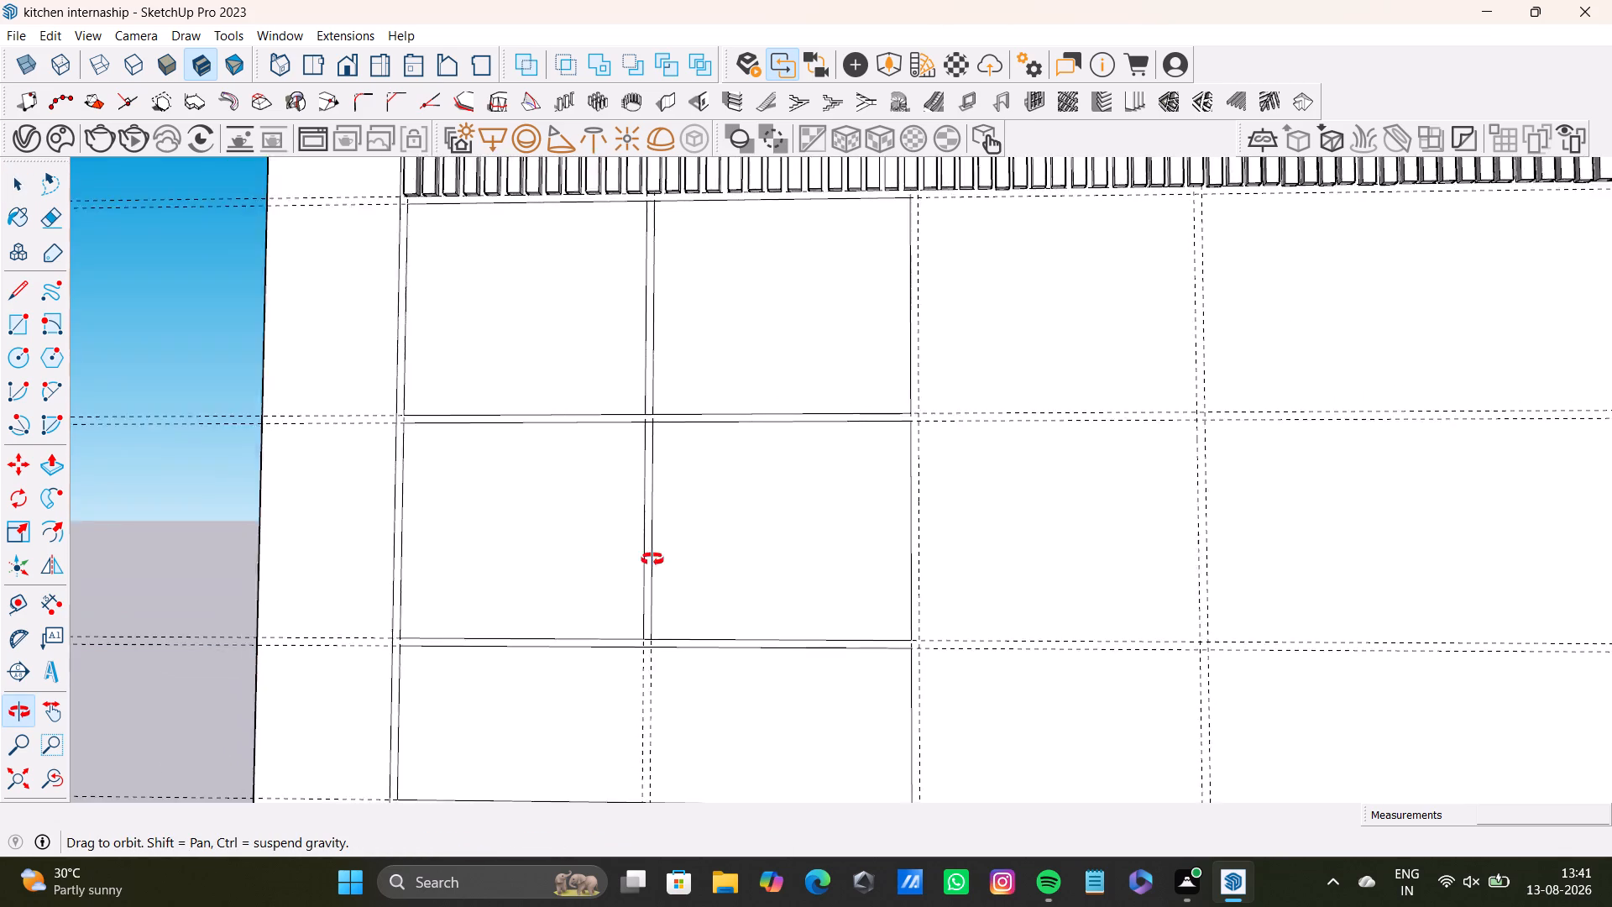
pyautogui.moveTo(652, 559); pyautogui.dragTo(745, 637, button='middle')
pyautogui.moveTo(735, 453); pyautogui.dragTo(653, 459, button='middle')
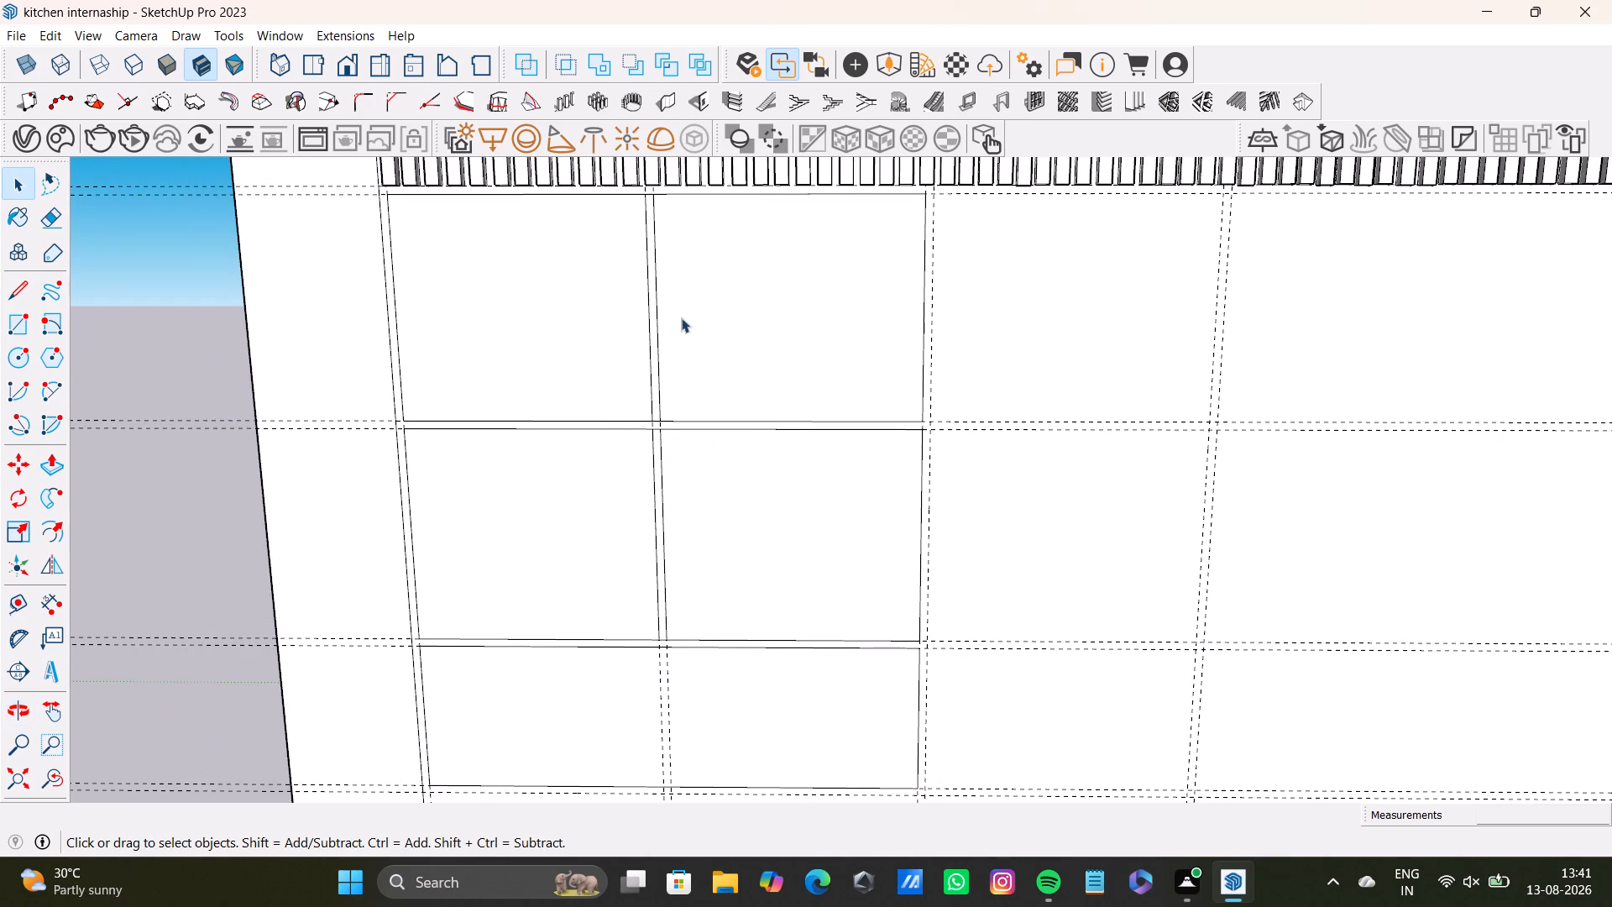
pyautogui.scroll(3, 678, 319)
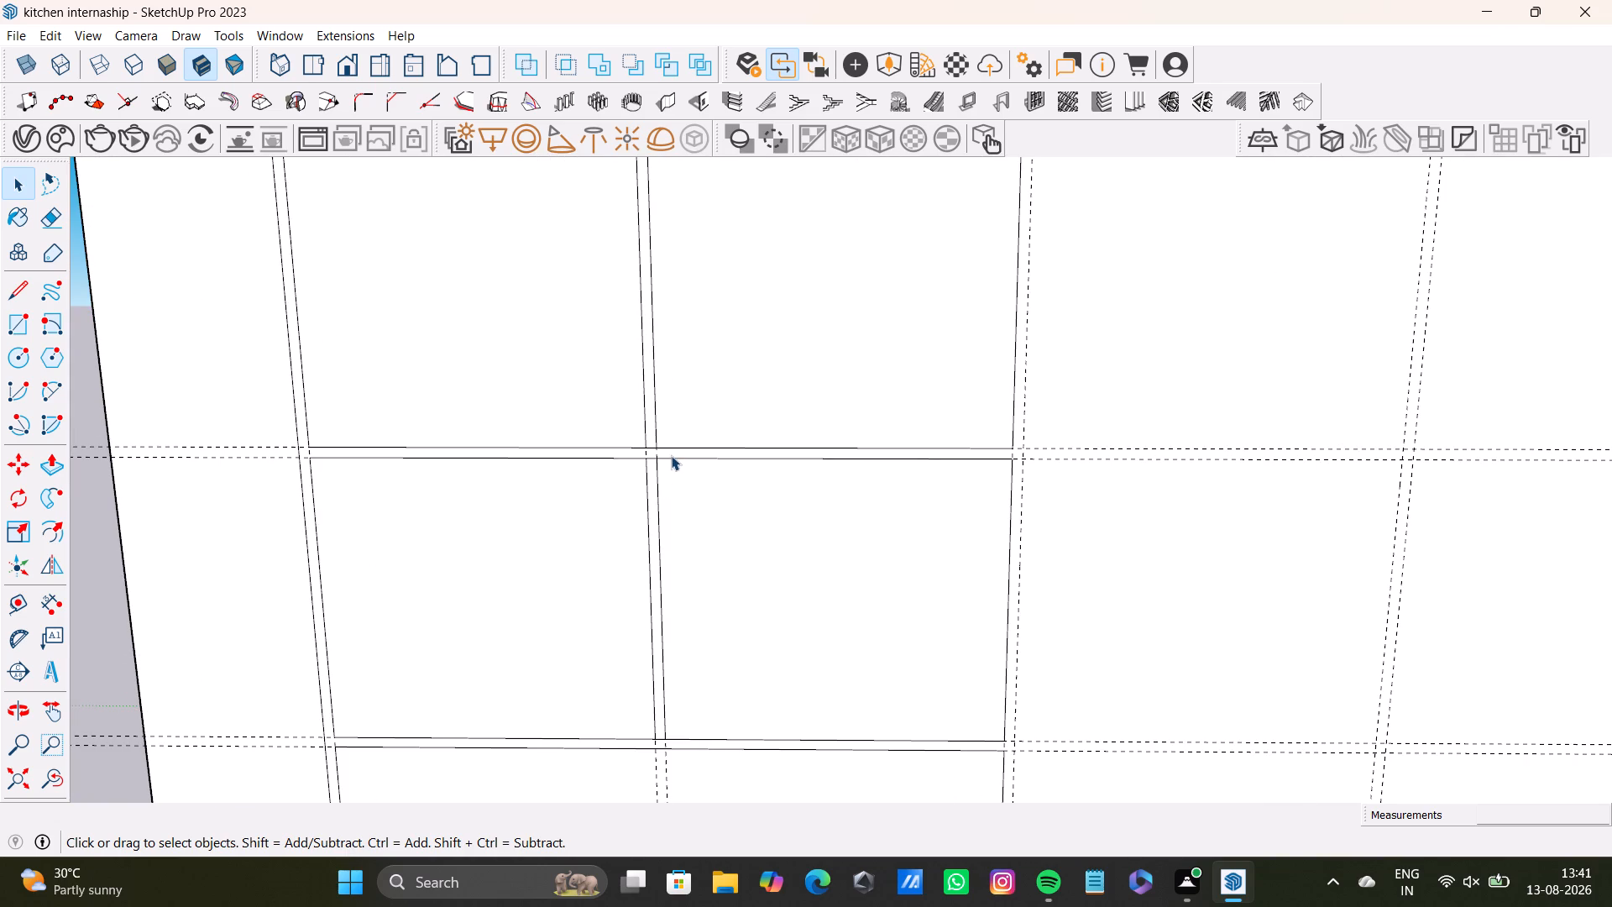
pyautogui.moveTo(691, 333); pyautogui.dragTo(698, 360, button='middle')
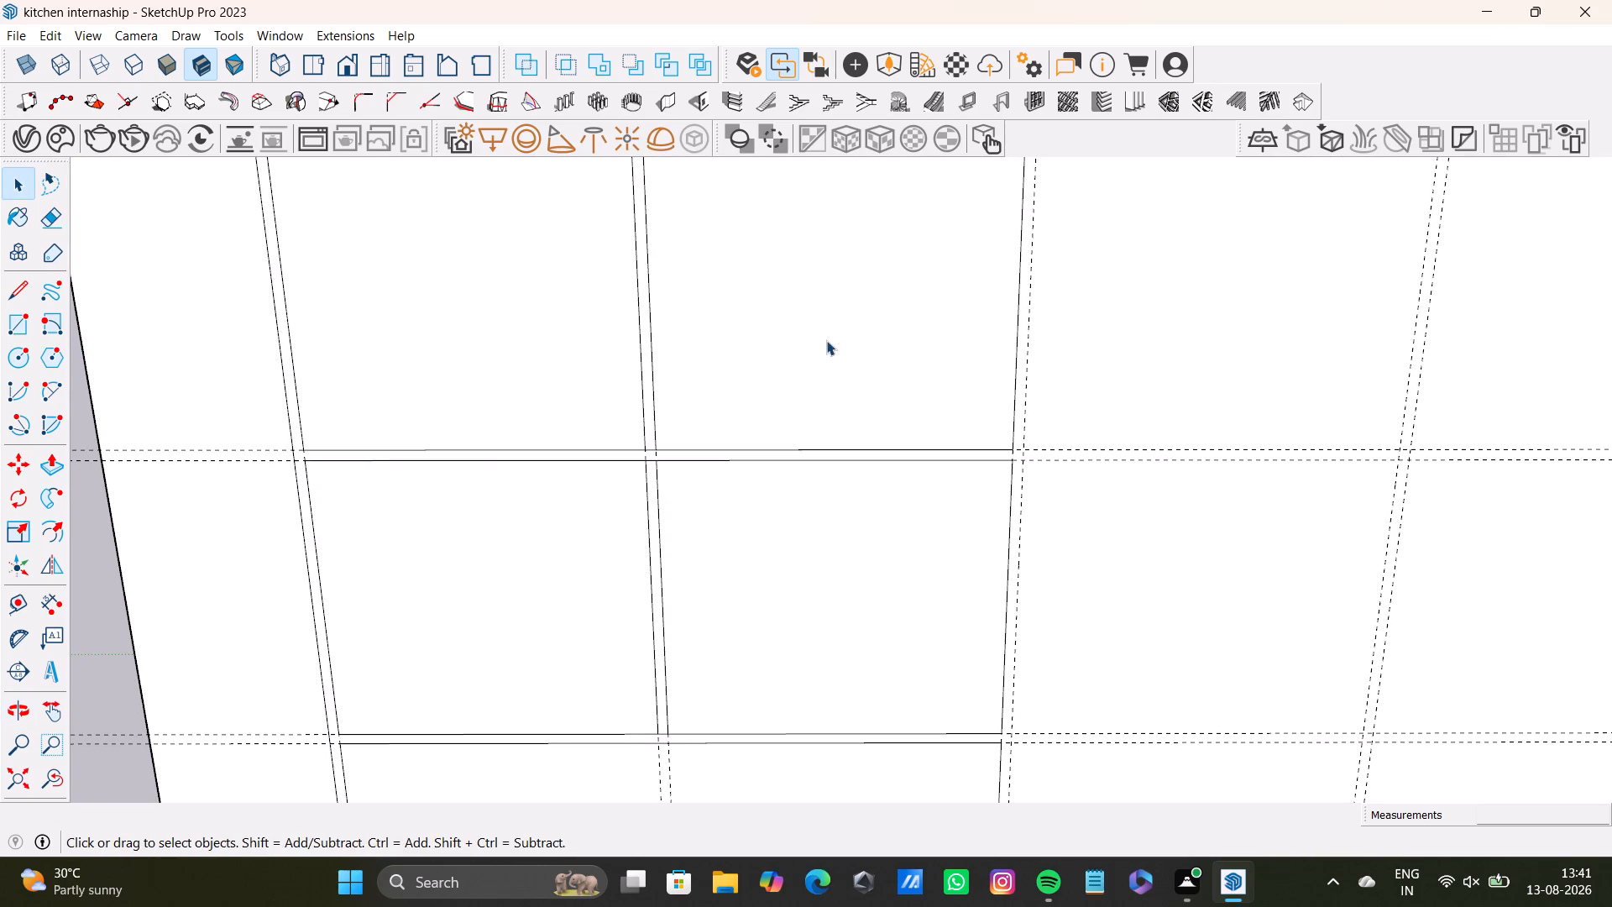
# Push/Pull both panel faces of the first column's top cell about 1 1/2" out from the wall.
pyautogui.keyDown('shift'); pyautogui.moveTo(826, 340); pyautogui.dragTo(811, 528, button='middle'); pyautogui.keyUp('shift')
pyautogui.moveTo(808, 531); pyautogui.dragTo(790, 569, button='middle')
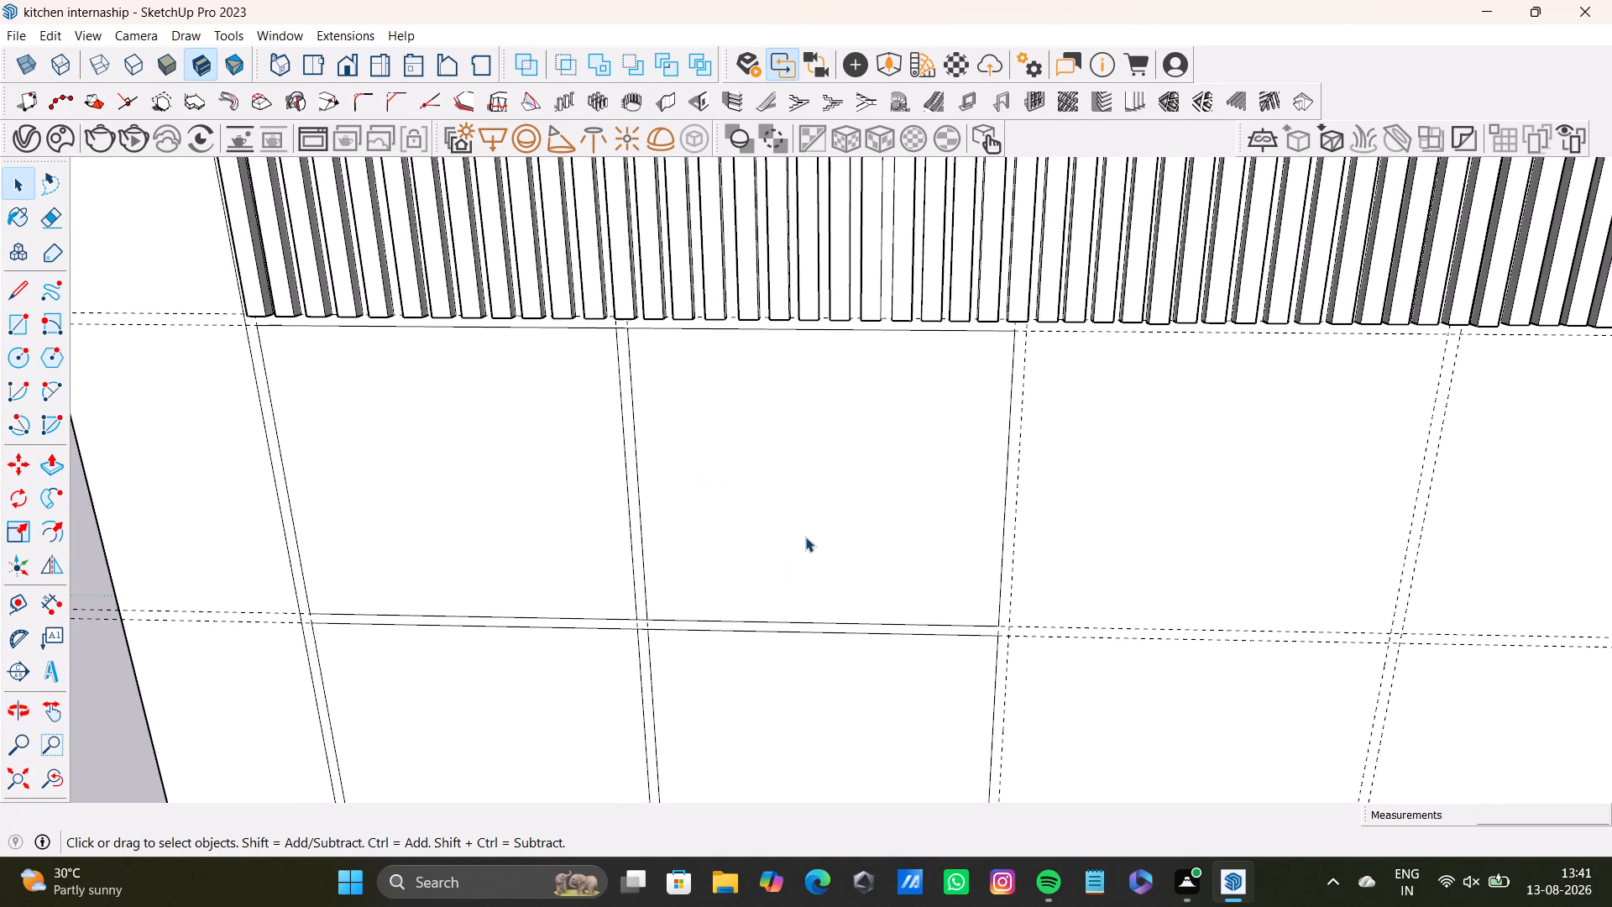
pyautogui.click(805, 537)
pyautogui.click(521, 490)
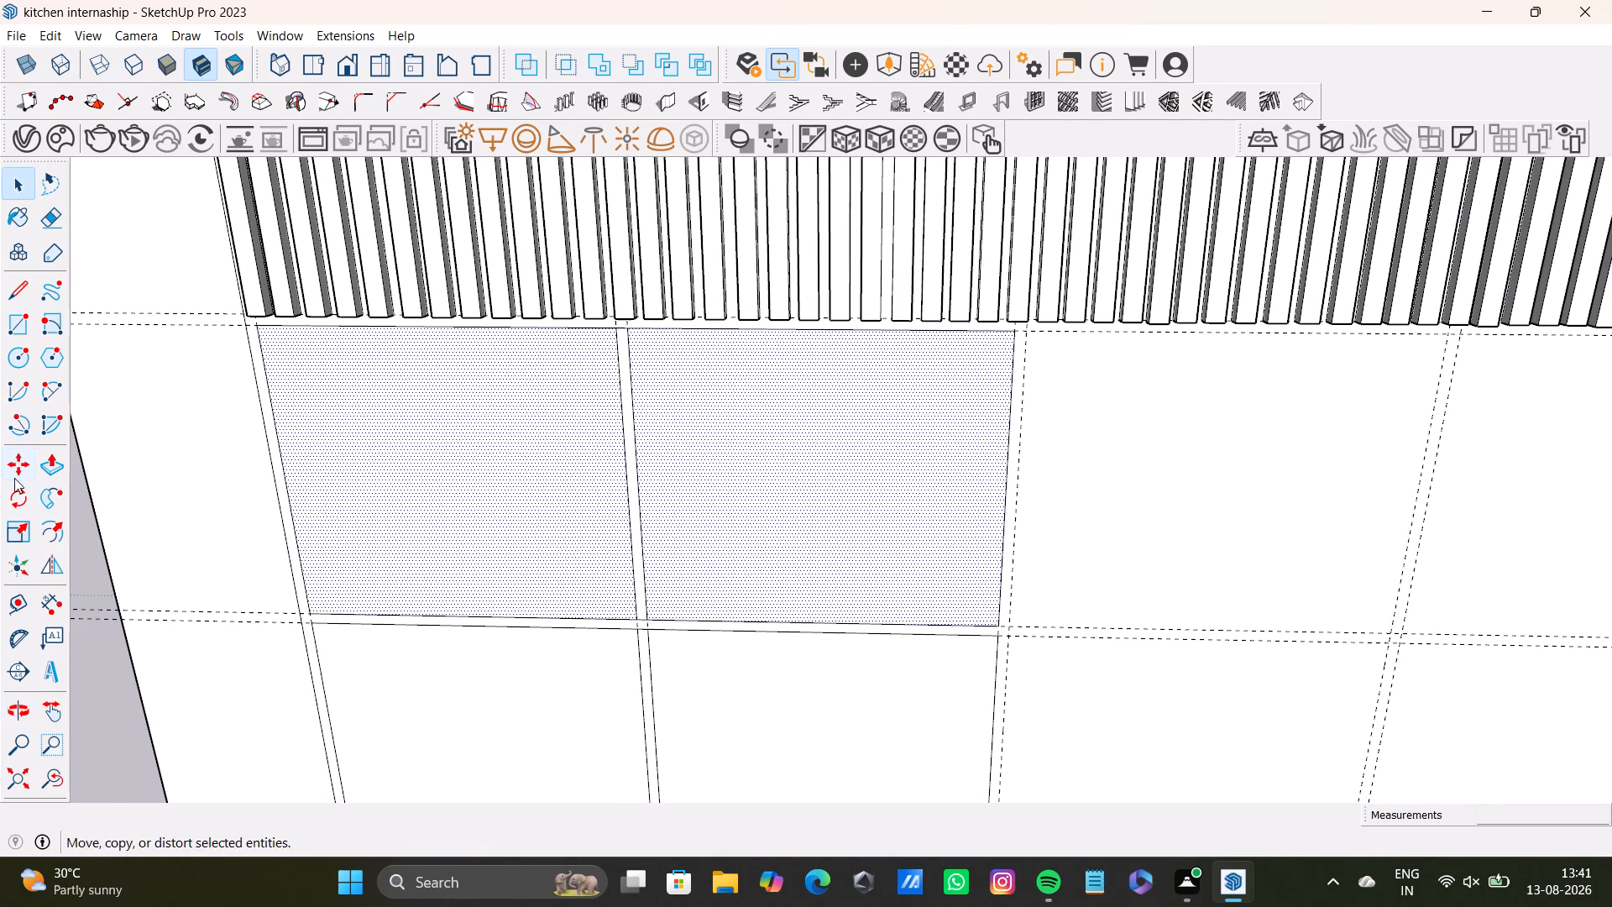
pyautogui.moveTo(52, 462); pyautogui.dragTo(64, 459)
pyautogui.click(421, 434)
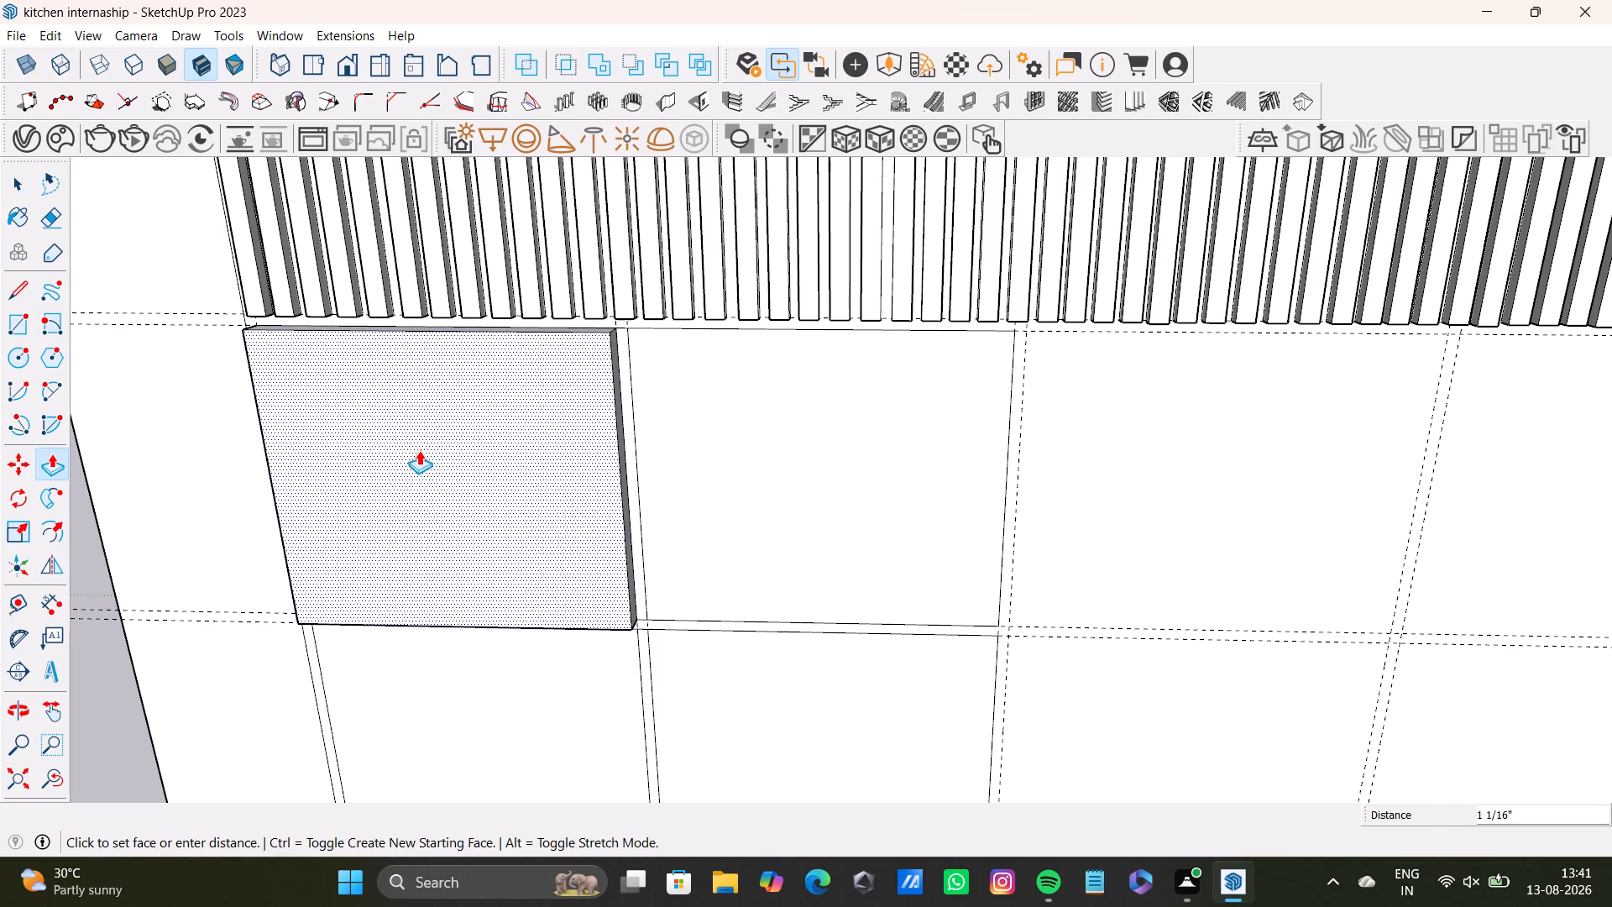
pyautogui.click(416, 455)
pyautogui.click(712, 474)
pyautogui.click(580, 406)
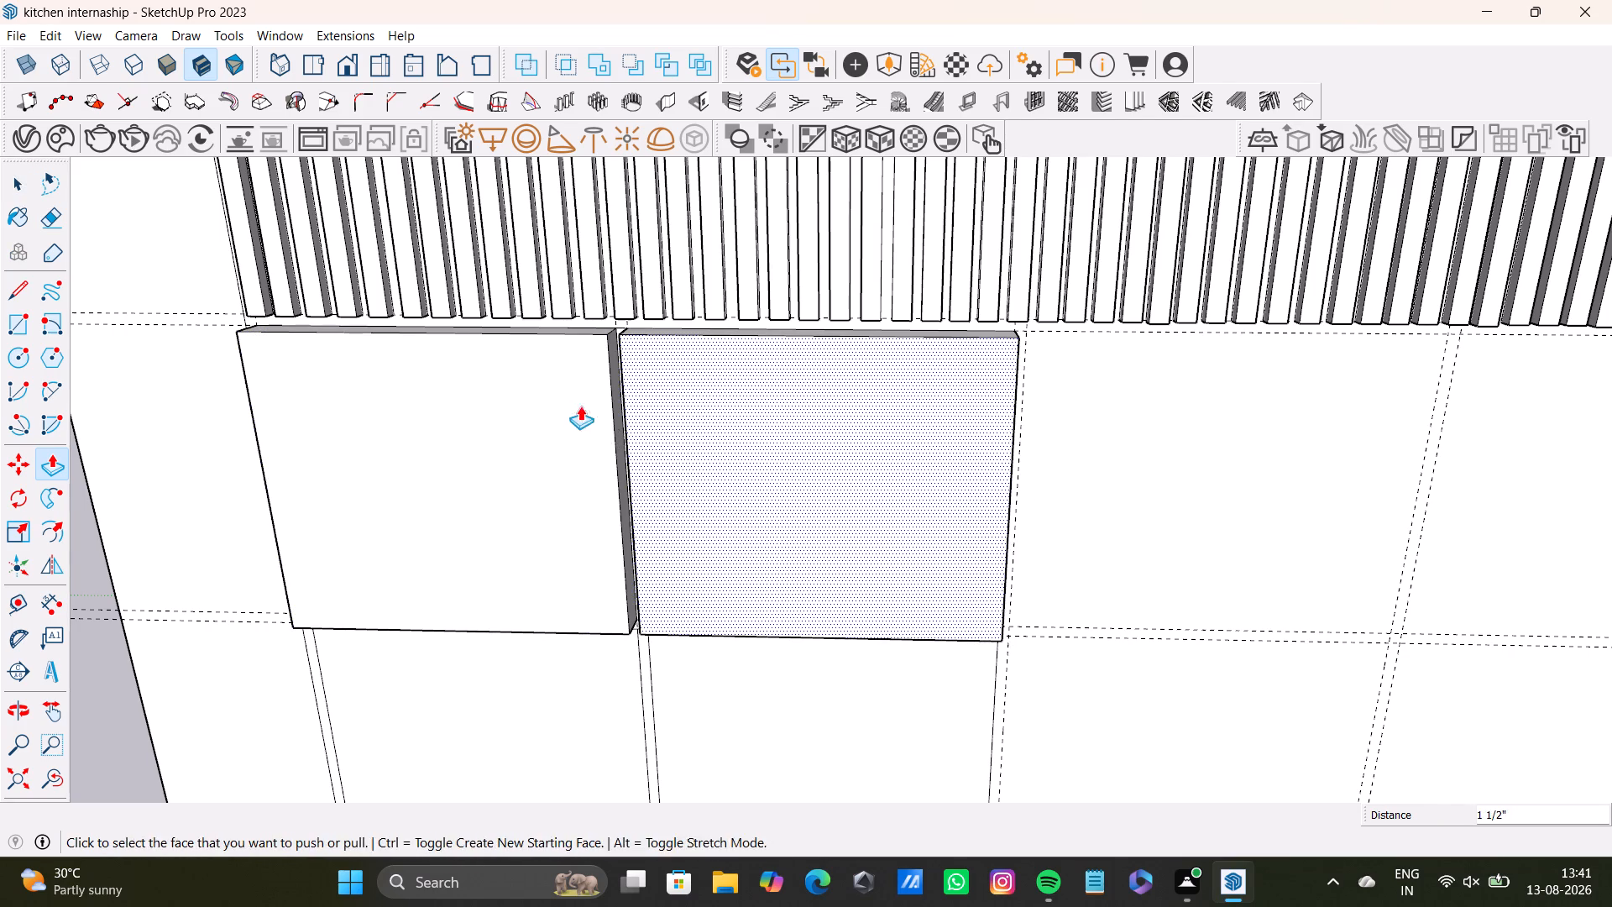
# Push/Pull the narrow strip between the two top-cell panels about 1 1/4" outward.
pyautogui.moveTo(654, 436); pyautogui.dragTo(728, 439, button='middle')
pyautogui.scroll(8, 554, 333)
pyautogui.click(615, 357)
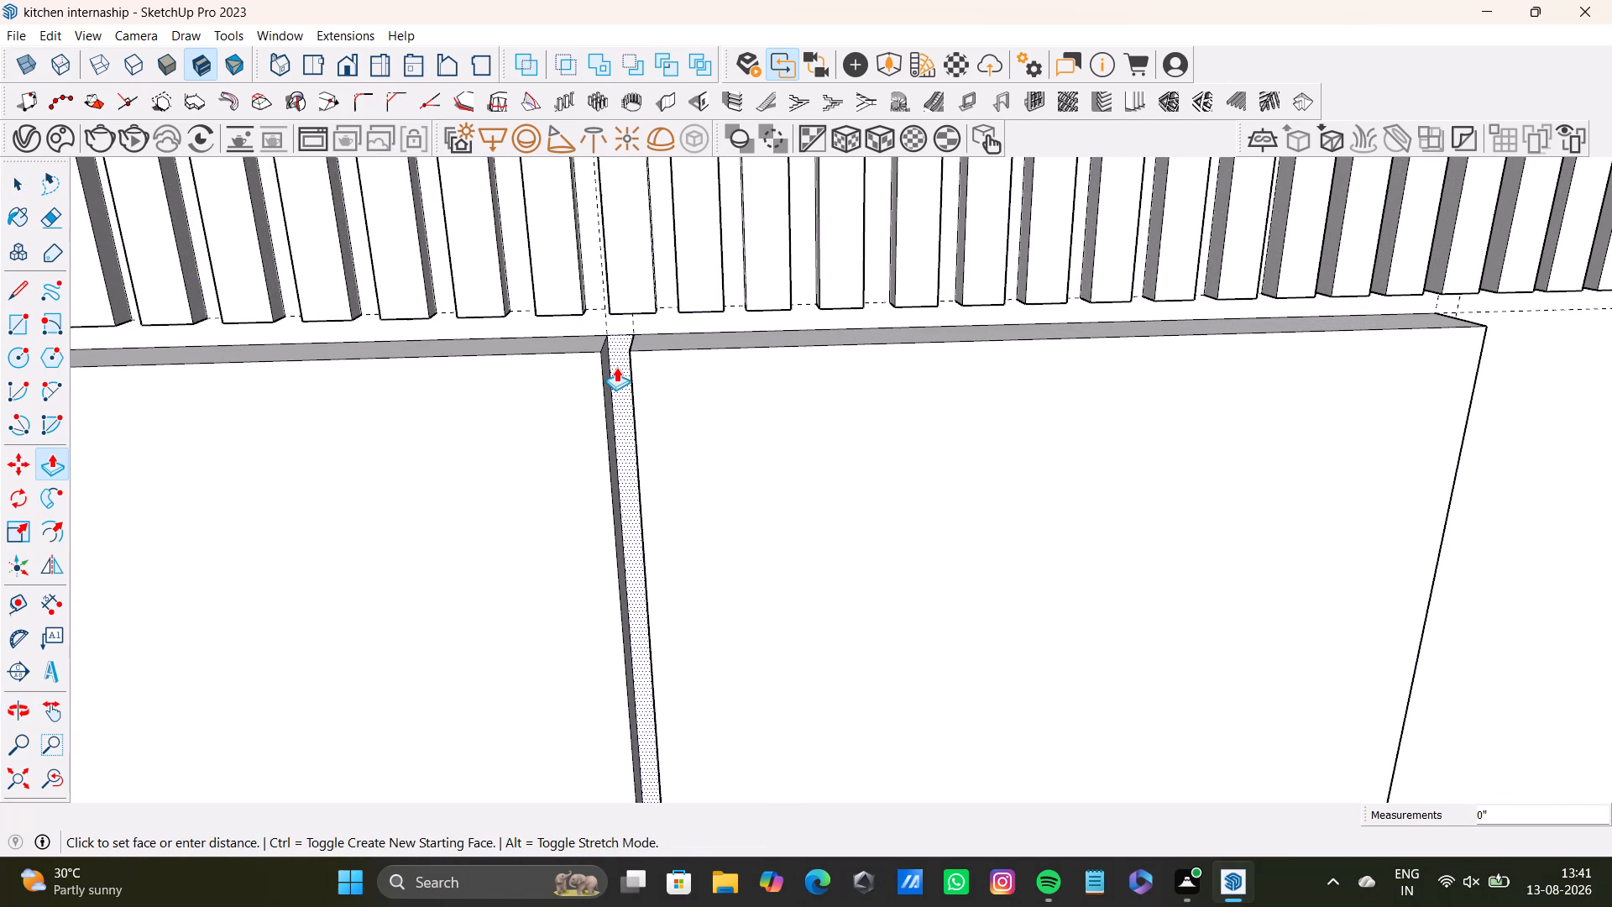
pyautogui.click(616, 374)
pyautogui.moveTo(629, 401); pyautogui.dragTo(560, 598, button='middle')
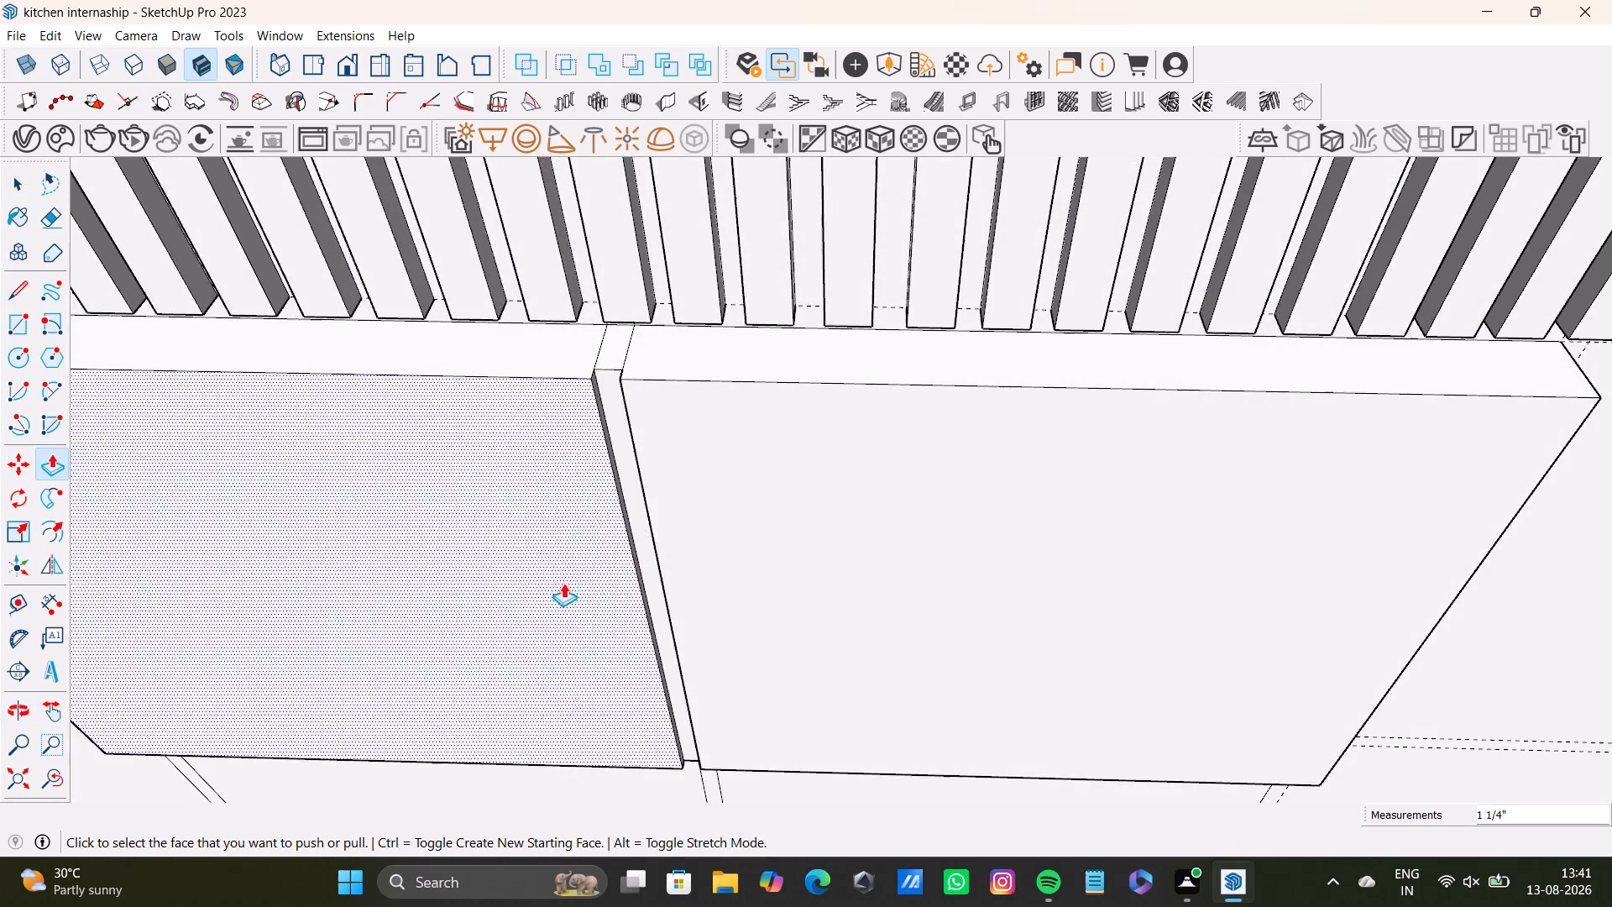
# Push/Pull the second cell's left panel out from the wall, level with the panel face above it.
pyautogui.scroll(-6, 567, 561)
pyautogui.moveTo(641, 612); pyautogui.dragTo(693, 323, button='middle')
pyautogui.moveTo(756, 487); pyautogui.dragTo(767, 293, button='middle')
pyautogui.moveTo(808, 487); pyautogui.dragTo(823, 372, button='middle')
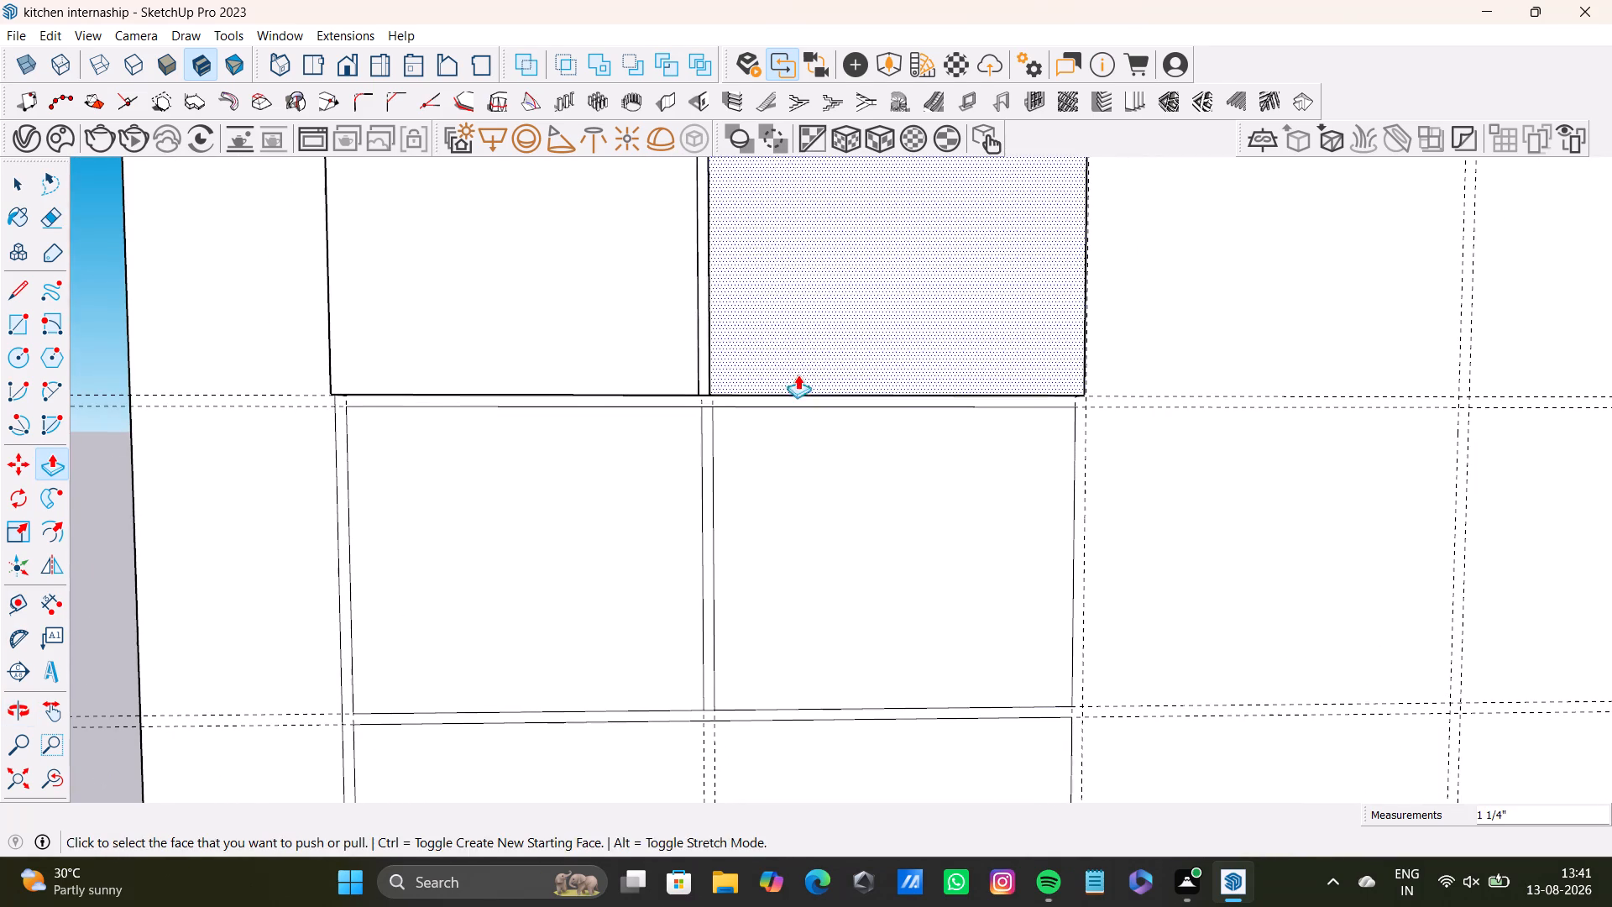
pyautogui.click(608, 500)
pyautogui.click(618, 371)
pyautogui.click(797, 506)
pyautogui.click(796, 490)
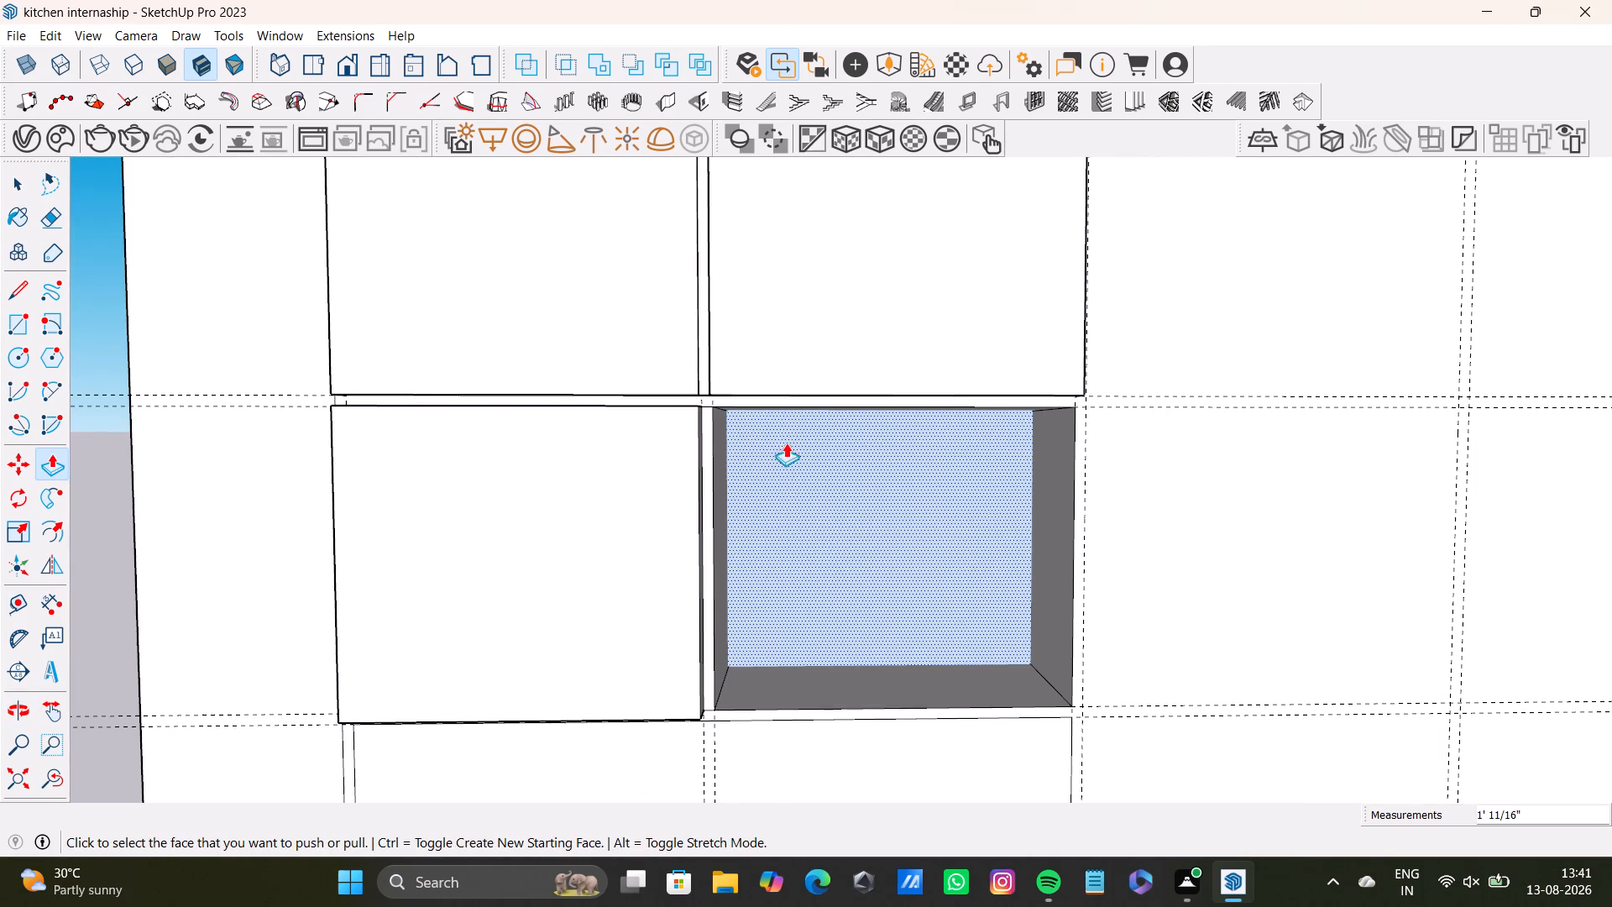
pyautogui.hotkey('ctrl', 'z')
# Push/Pull the second cell's right panel 1 1/2" out from the wall.
pyautogui.click(812, 516)
pyautogui.click(783, 366)
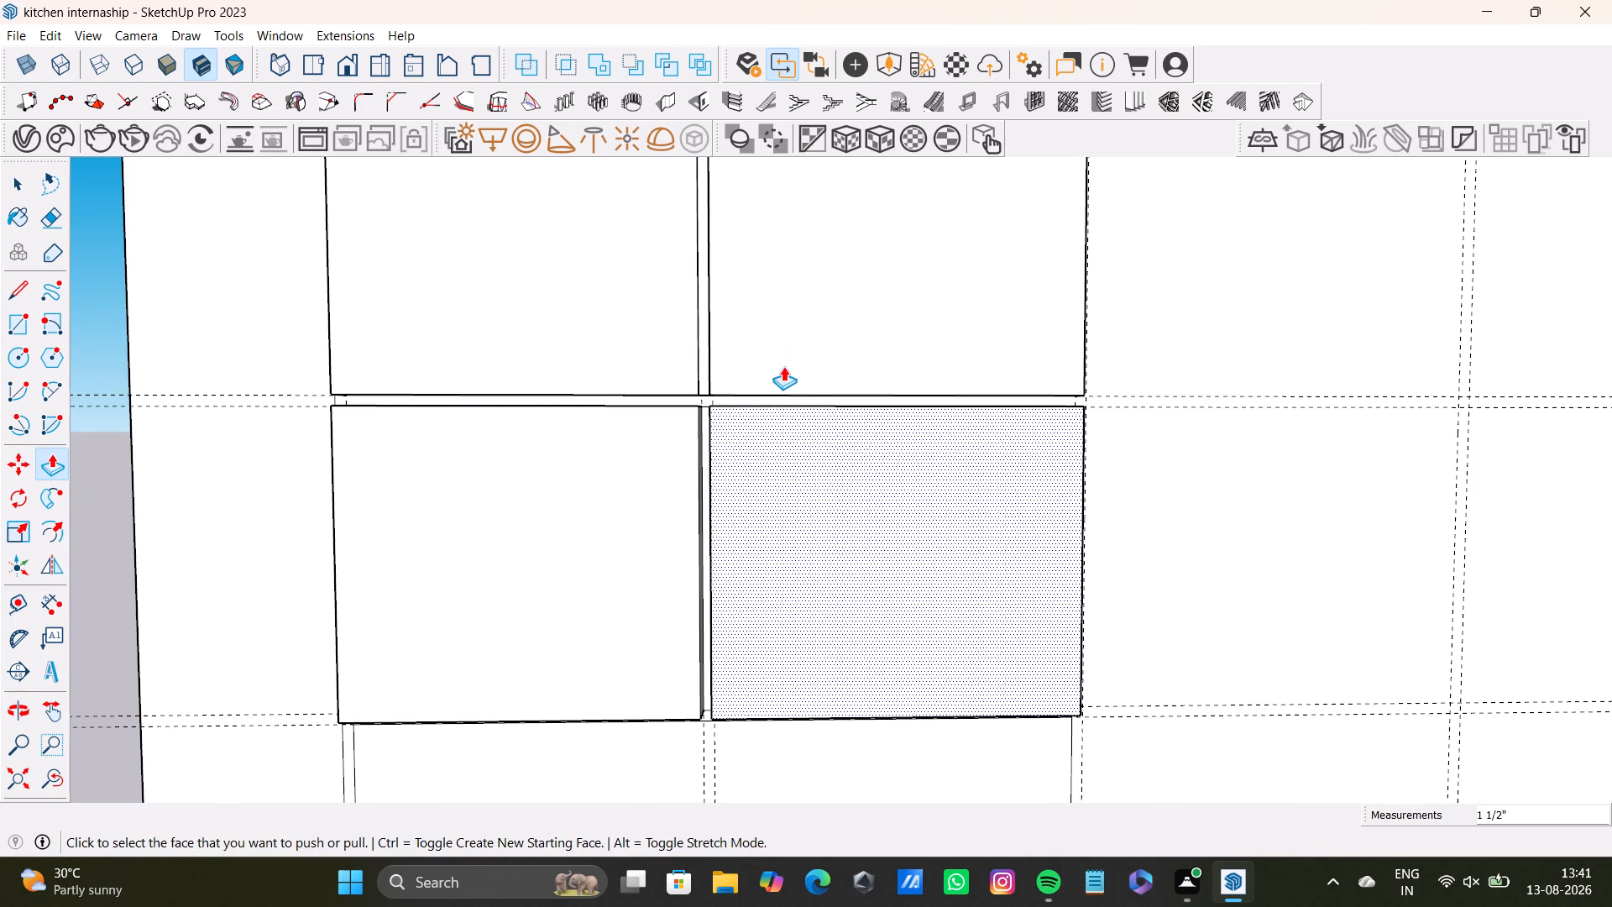
# Push/Pull the narrow strip between the second cell's two panels 1 1/16" outward.
pyautogui.scroll(5, 704, 450)
pyautogui.moveTo(707, 406); pyautogui.dragTo(710, 611, button='middle')
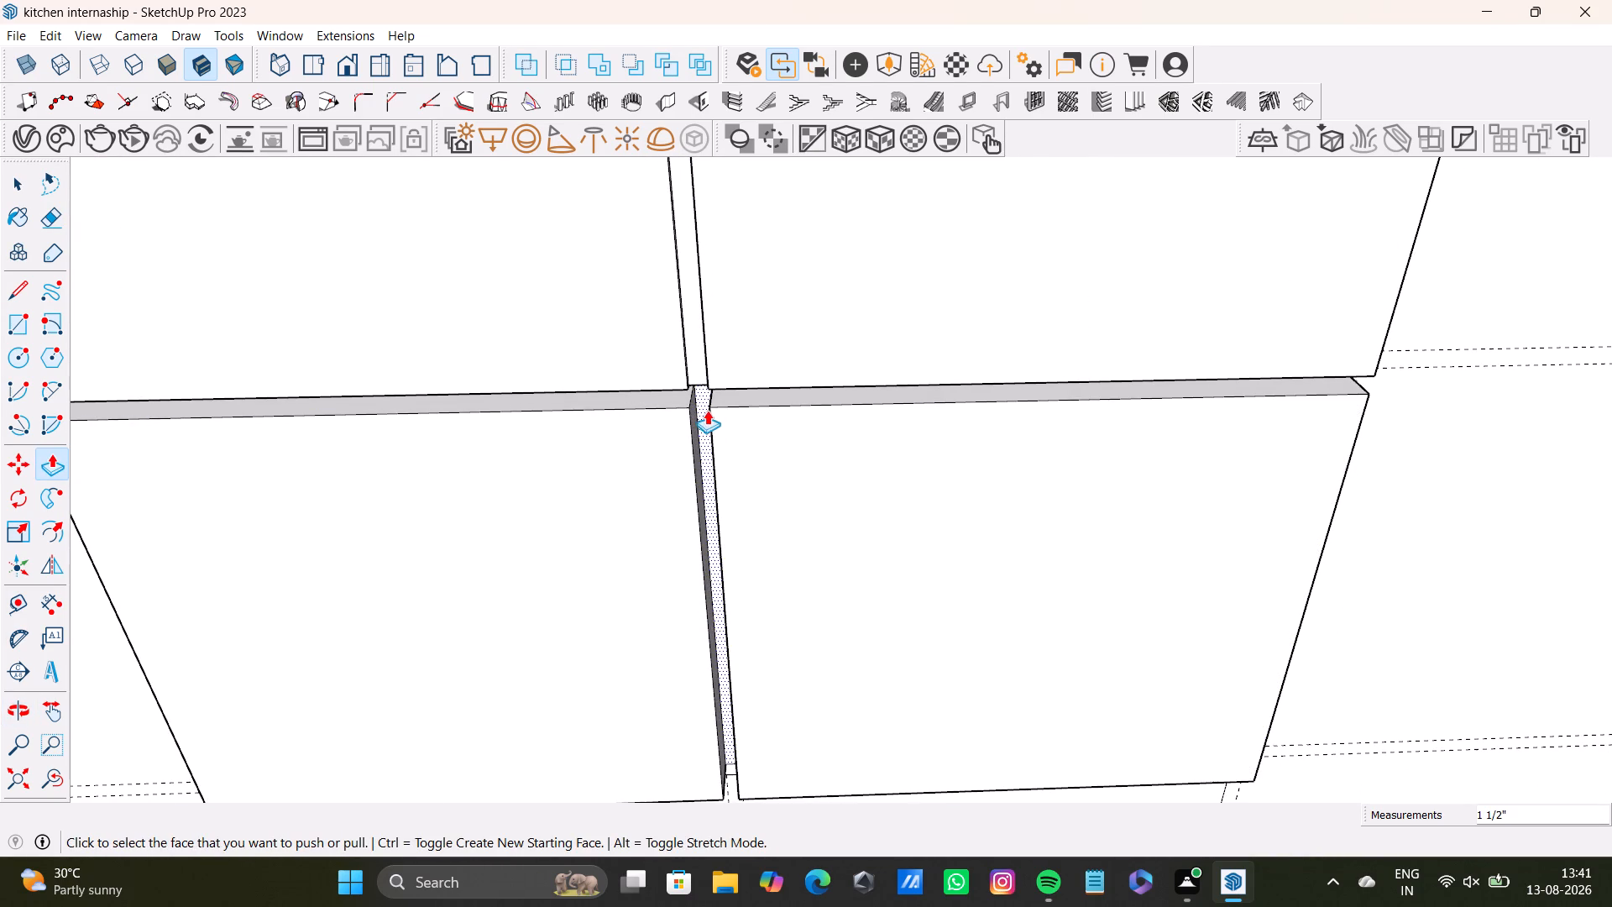
pyautogui.click(705, 409)
pyautogui.click(704, 428)
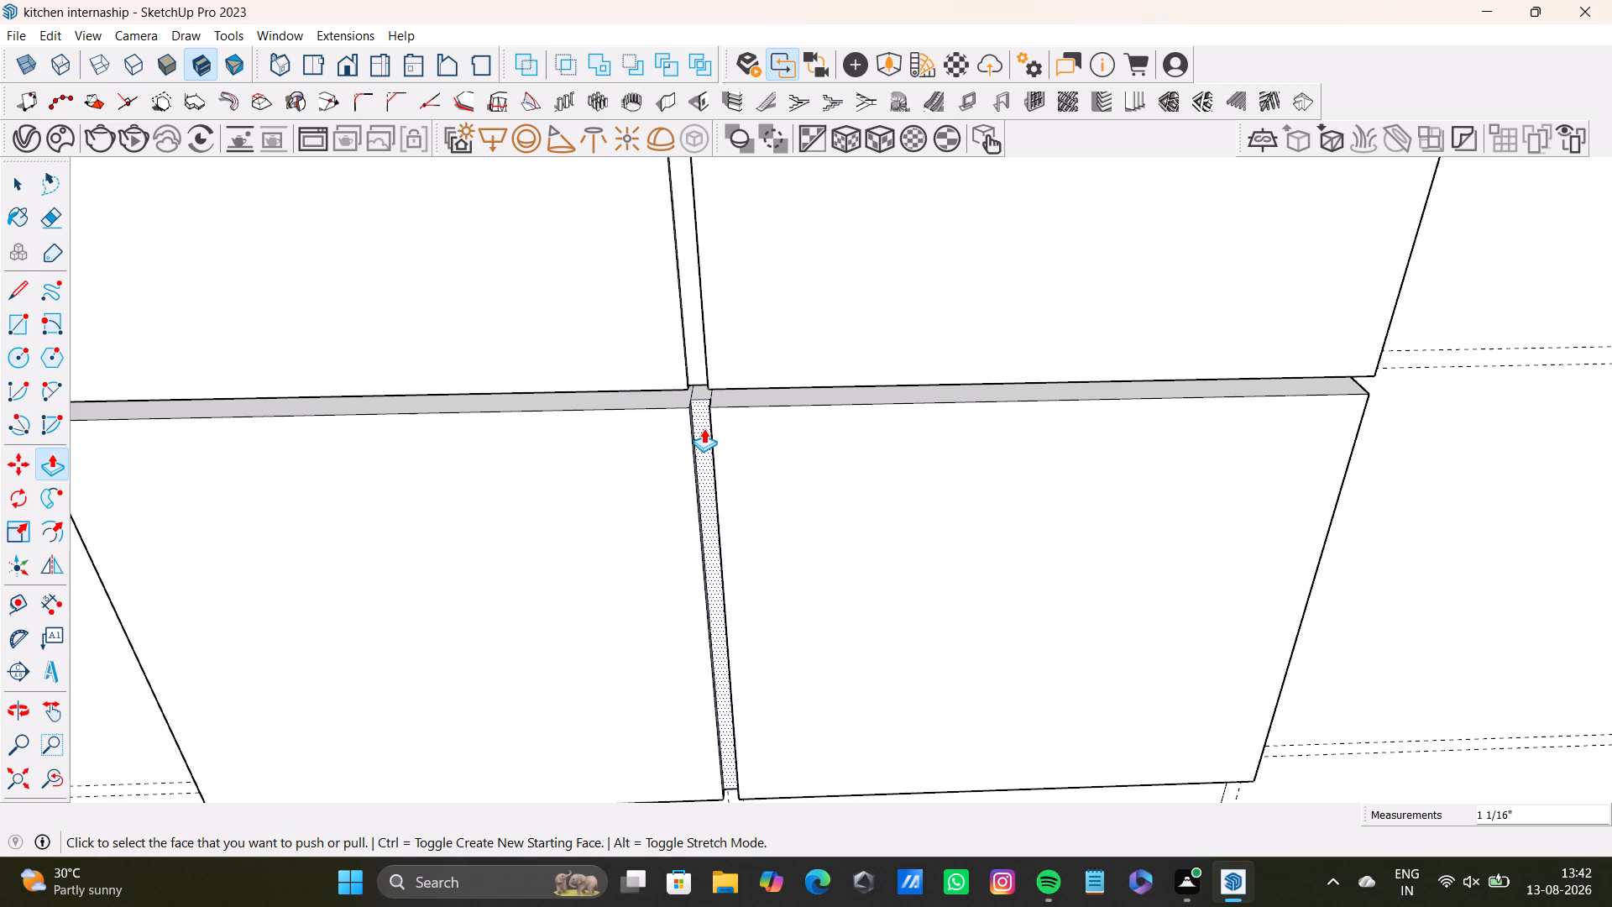
# Push/Pull the wide, undivided third-cell face of the first column out from the wall.
pyautogui.scroll(-13, 750, 480)
pyautogui.moveTo(816, 559); pyautogui.dragTo(805, 362, button='middle')
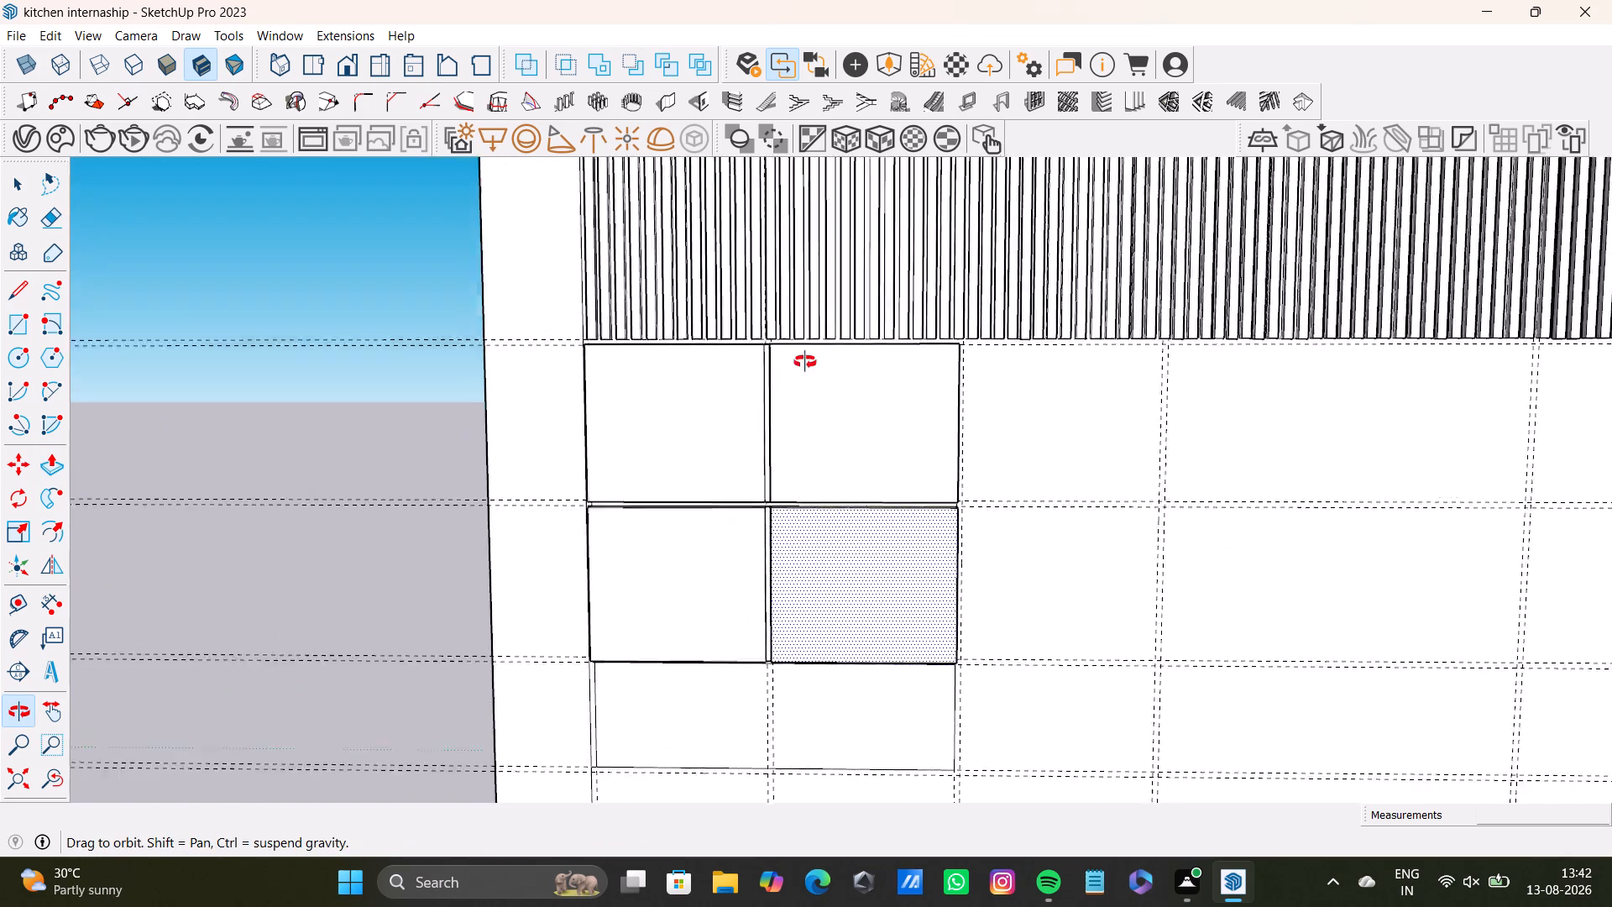
pyautogui.moveTo(805, 362); pyautogui.dragTo(895, 383, button='middle')
pyautogui.moveTo(902, 458); pyautogui.dragTo(823, 423, button='middle')
pyautogui.scroll(-2, 809, 530)
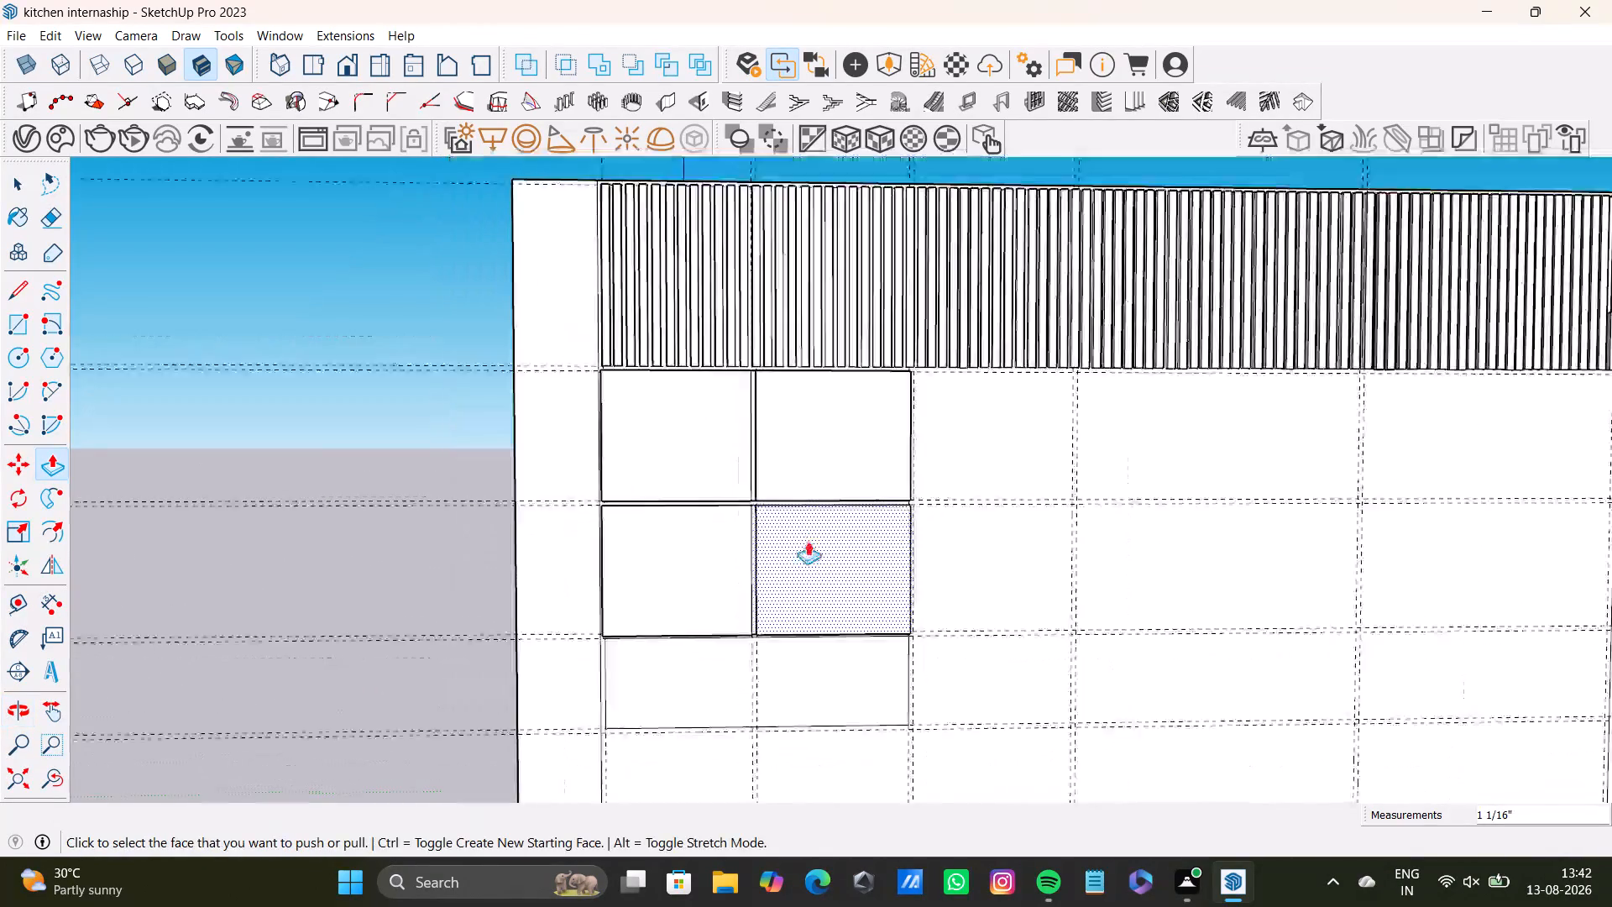
pyautogui.scroll(-1, 808, 541)
pyautogui.keyDown('shift'); pyautogui.moveTo(819, 554); pyautogui.dragTo(793, 438, button='middle'); pyautogui.keyUp('shift')
pyautogui.scroll(4, 675, 535)
pyautogui.click(630, 543)
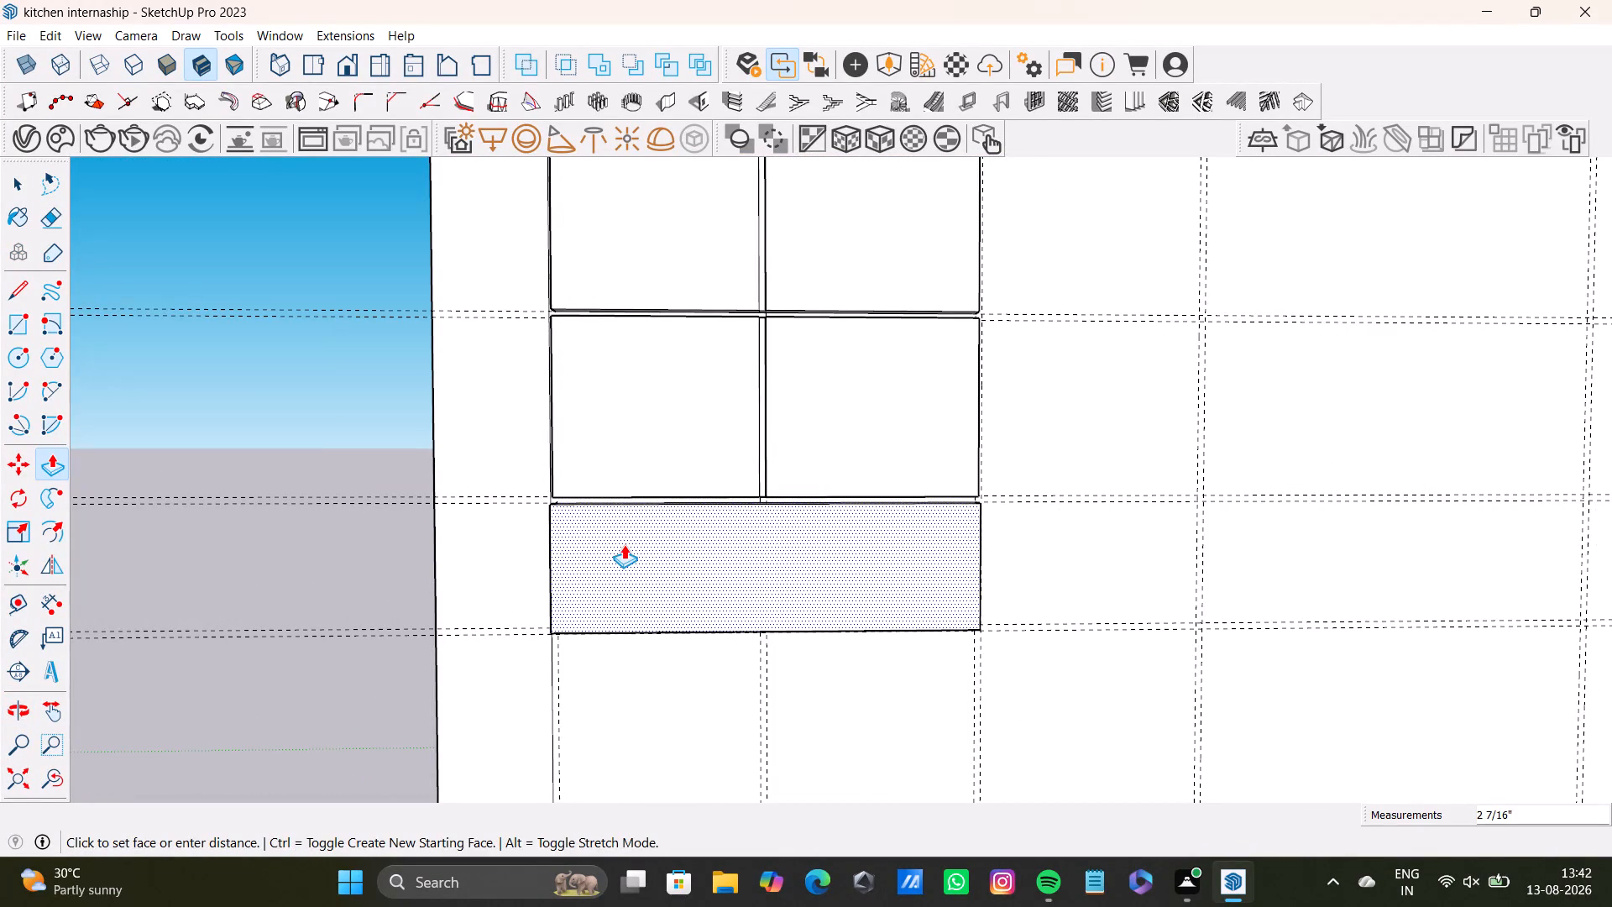
pyautogui.click(624, 539)
# Offset the outline of the first column's third-cell face inward to leave a thin frame.
pyautogui.click(47, 534)
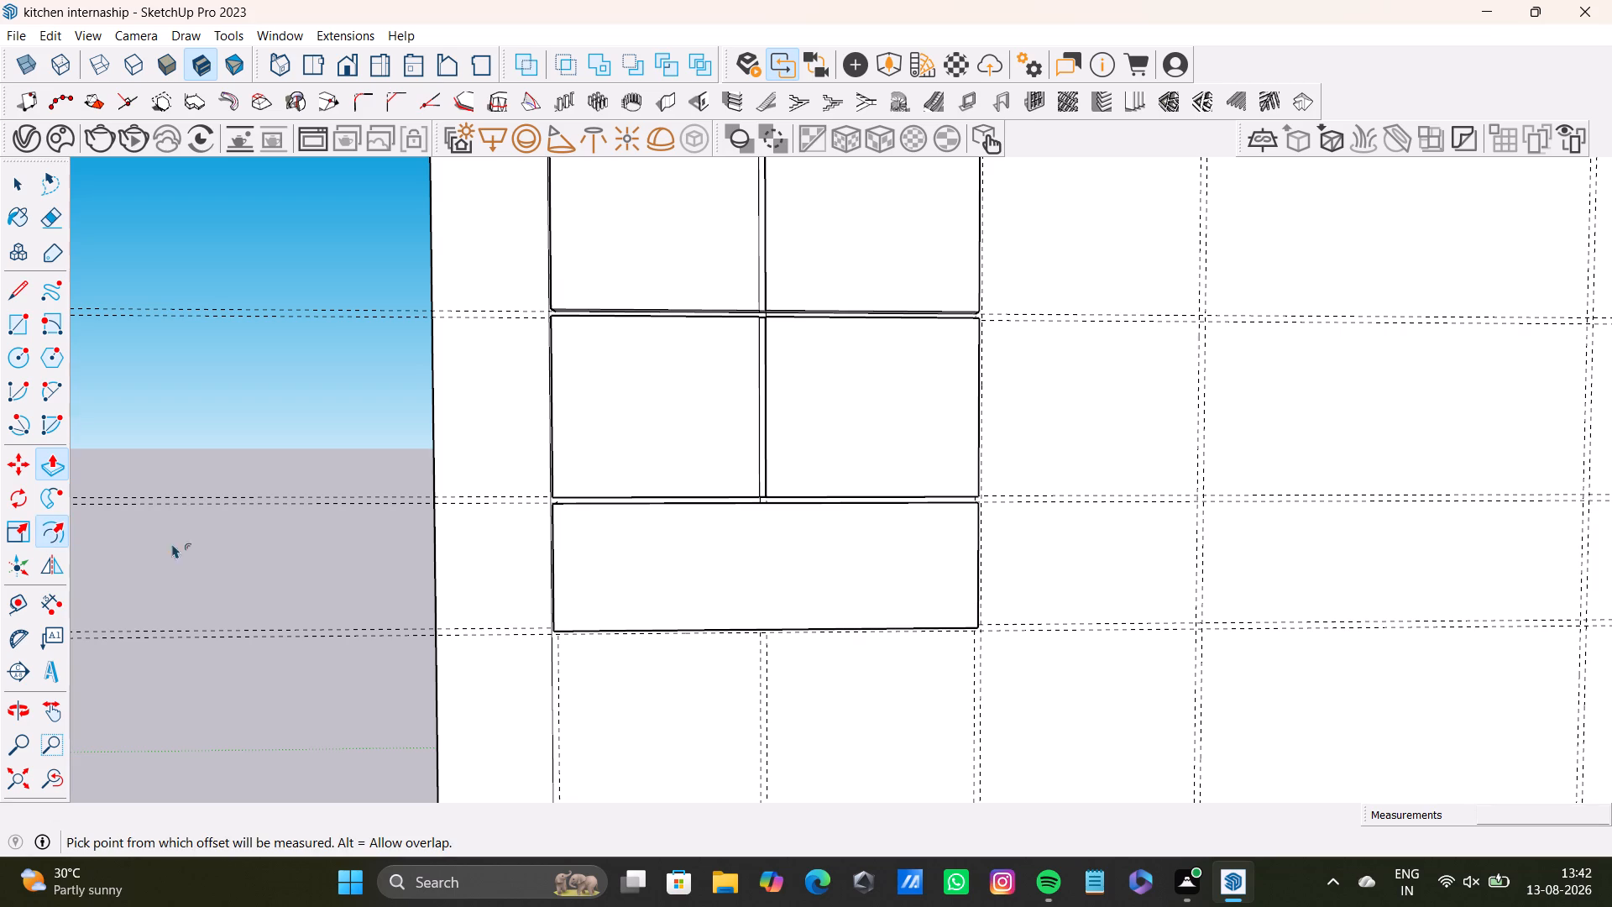
pyautogui.click(705, 565)
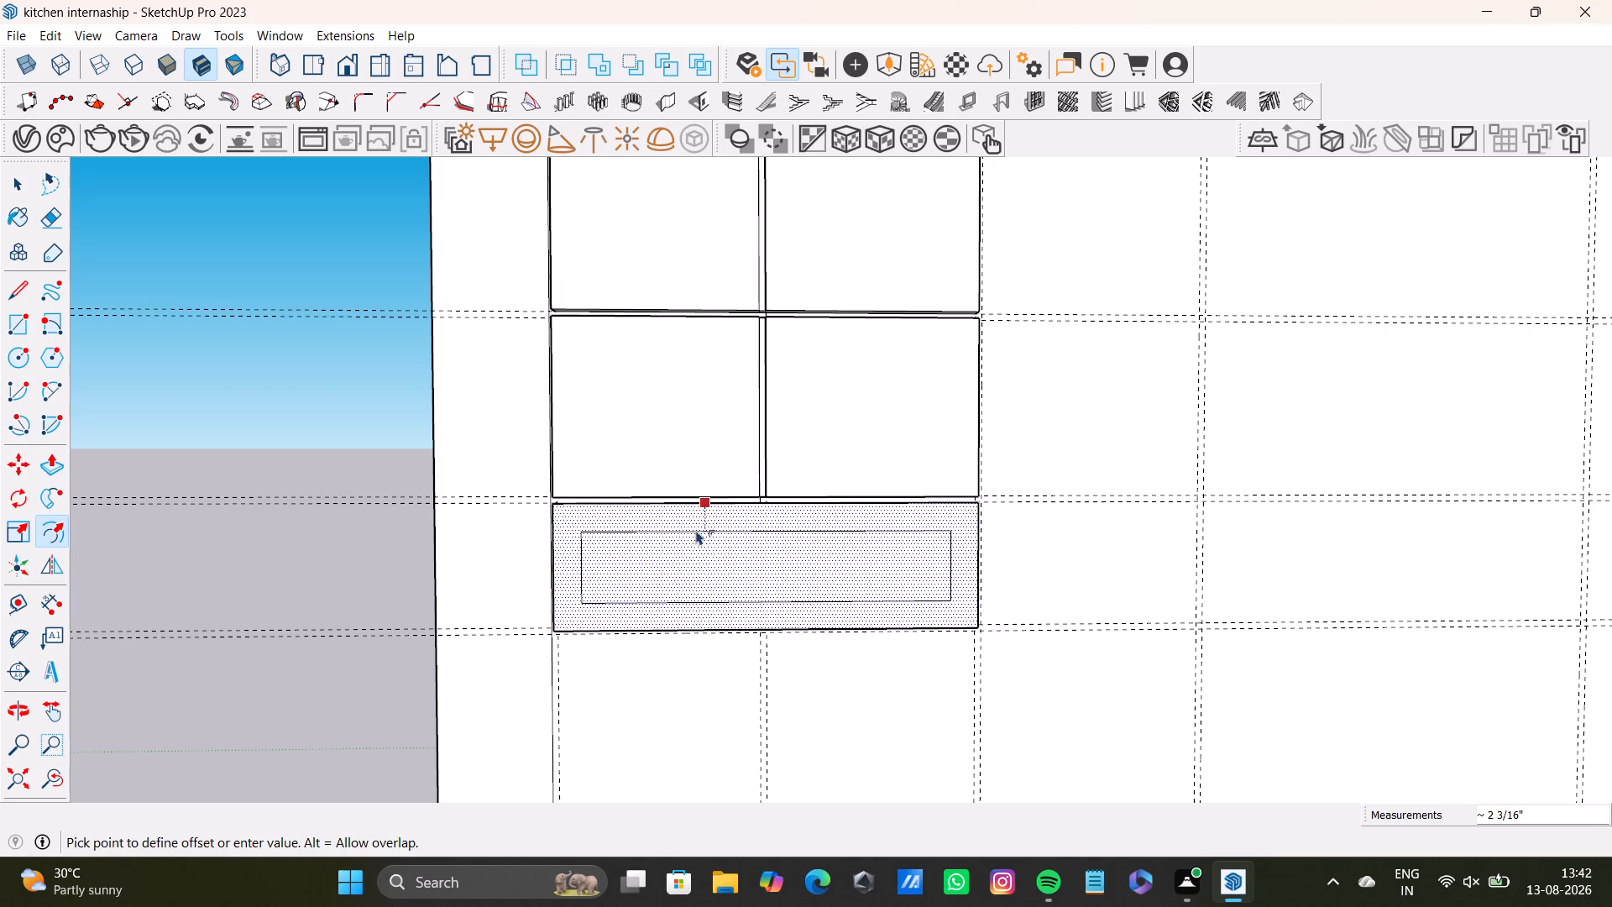
pyautogui.click(700, 516)
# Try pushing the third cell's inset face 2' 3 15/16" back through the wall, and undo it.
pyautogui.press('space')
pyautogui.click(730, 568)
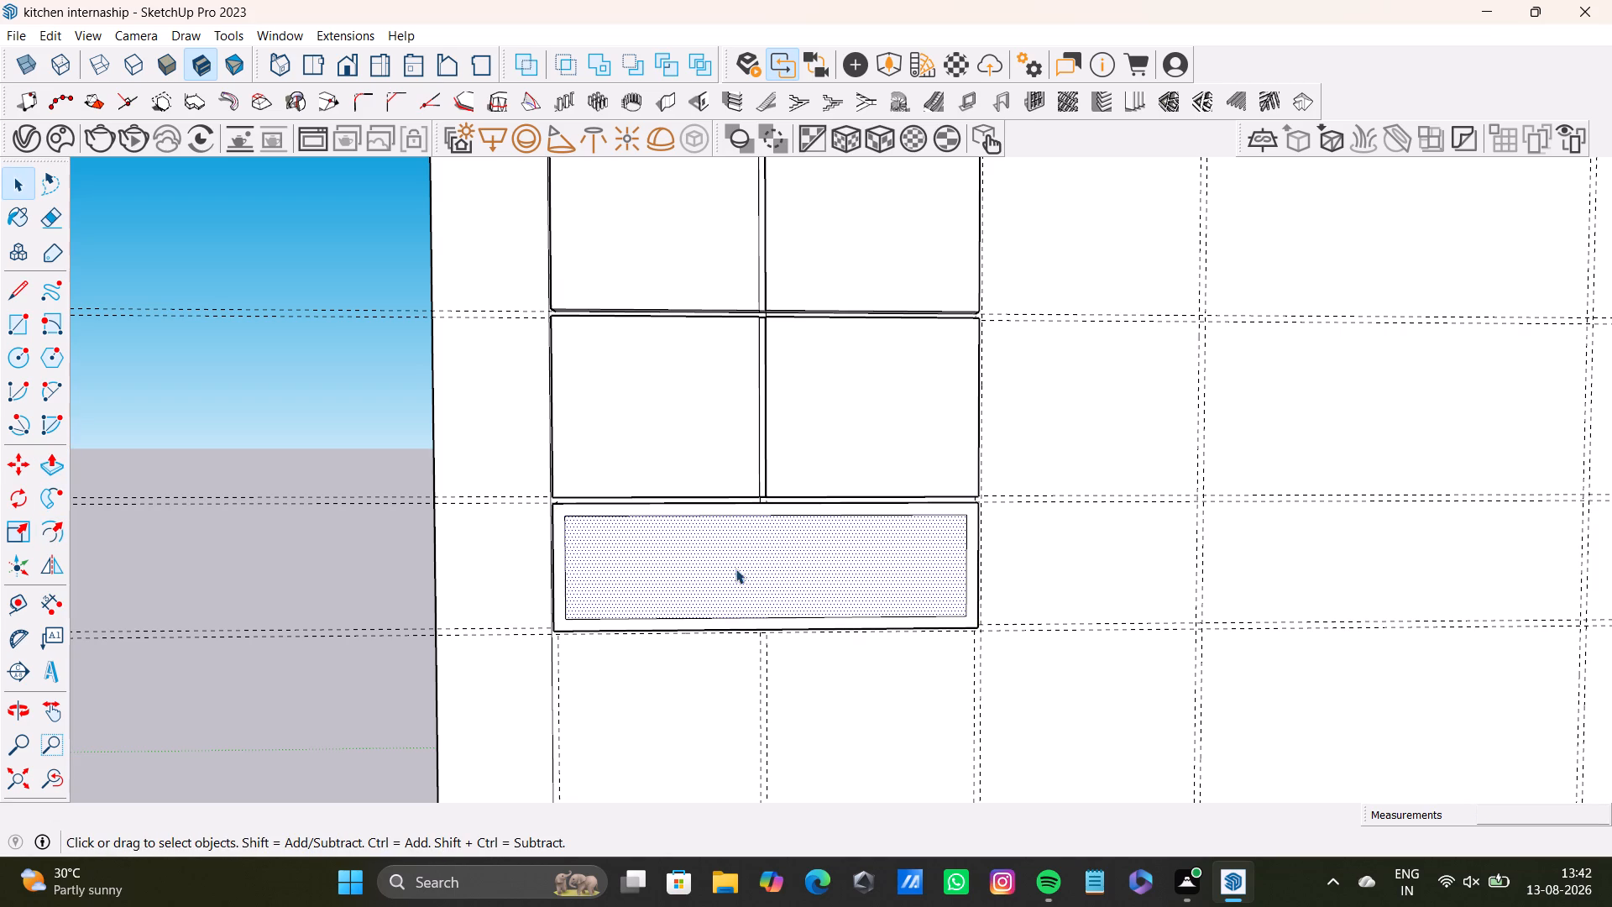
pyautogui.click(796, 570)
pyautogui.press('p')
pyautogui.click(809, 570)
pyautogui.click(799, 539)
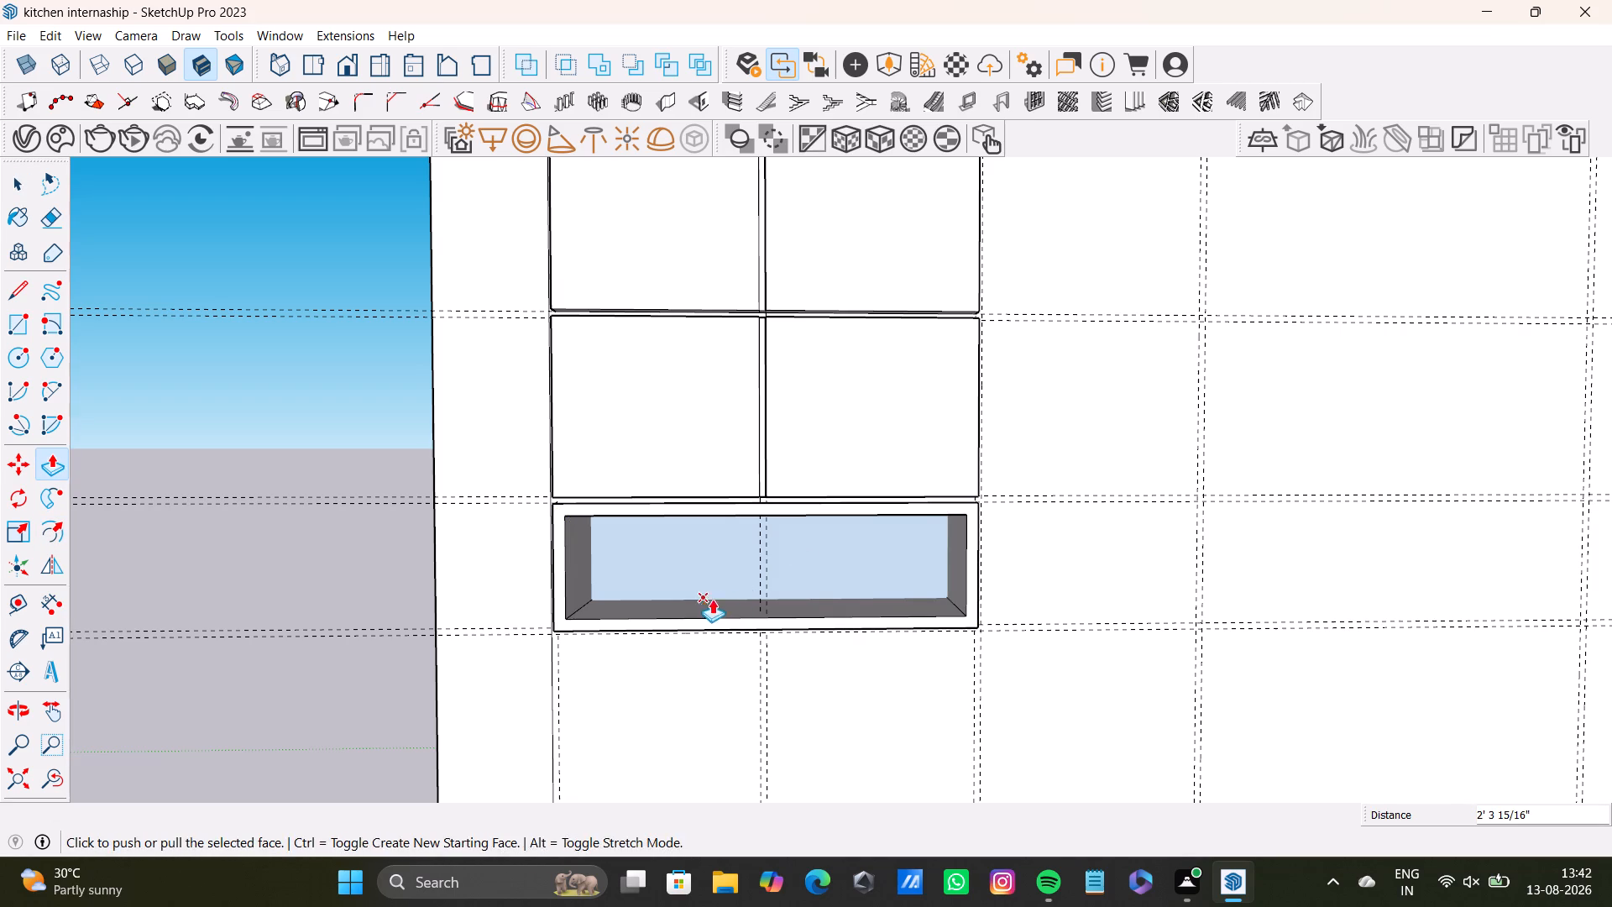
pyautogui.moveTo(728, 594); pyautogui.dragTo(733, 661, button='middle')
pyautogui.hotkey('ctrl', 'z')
# Push the third cell's inset face 5 7/8" inward to form an open niche.
pyautogui.click(768, 572)
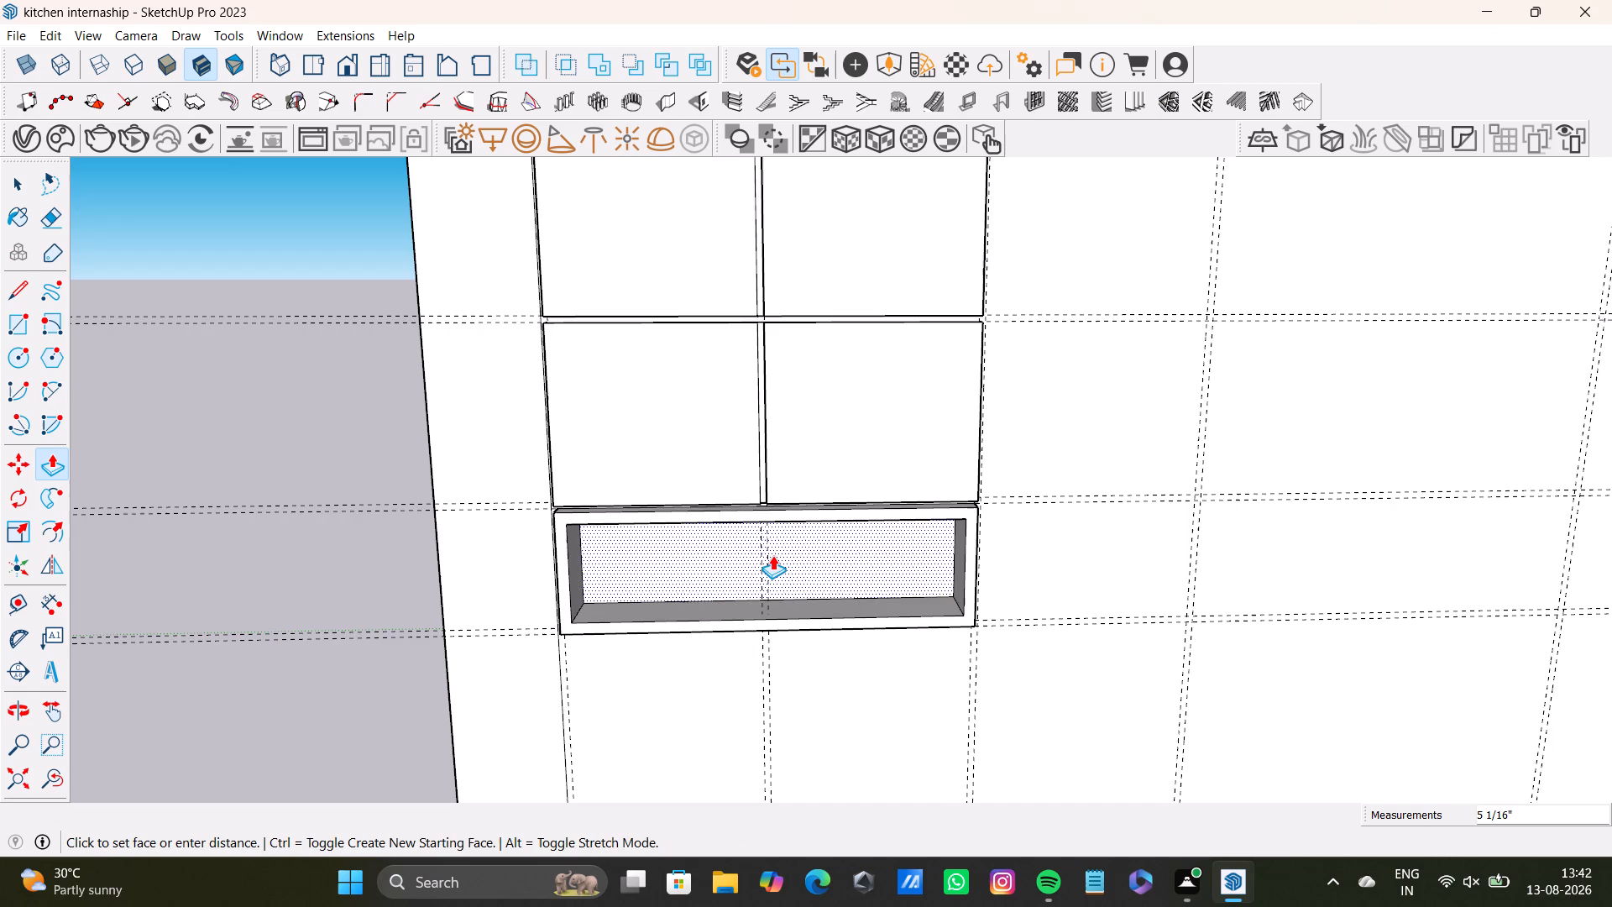
pyautogui.click(772, 553)
# Delete the two pairs of horizontal guides that cross the wall at the gaps between the first column's cells.
pyautogui.scroll(-6, 773, 610)
pyautogui.moveTo(782, 621); pyautogui.dragTo(484, 626, button='middle')
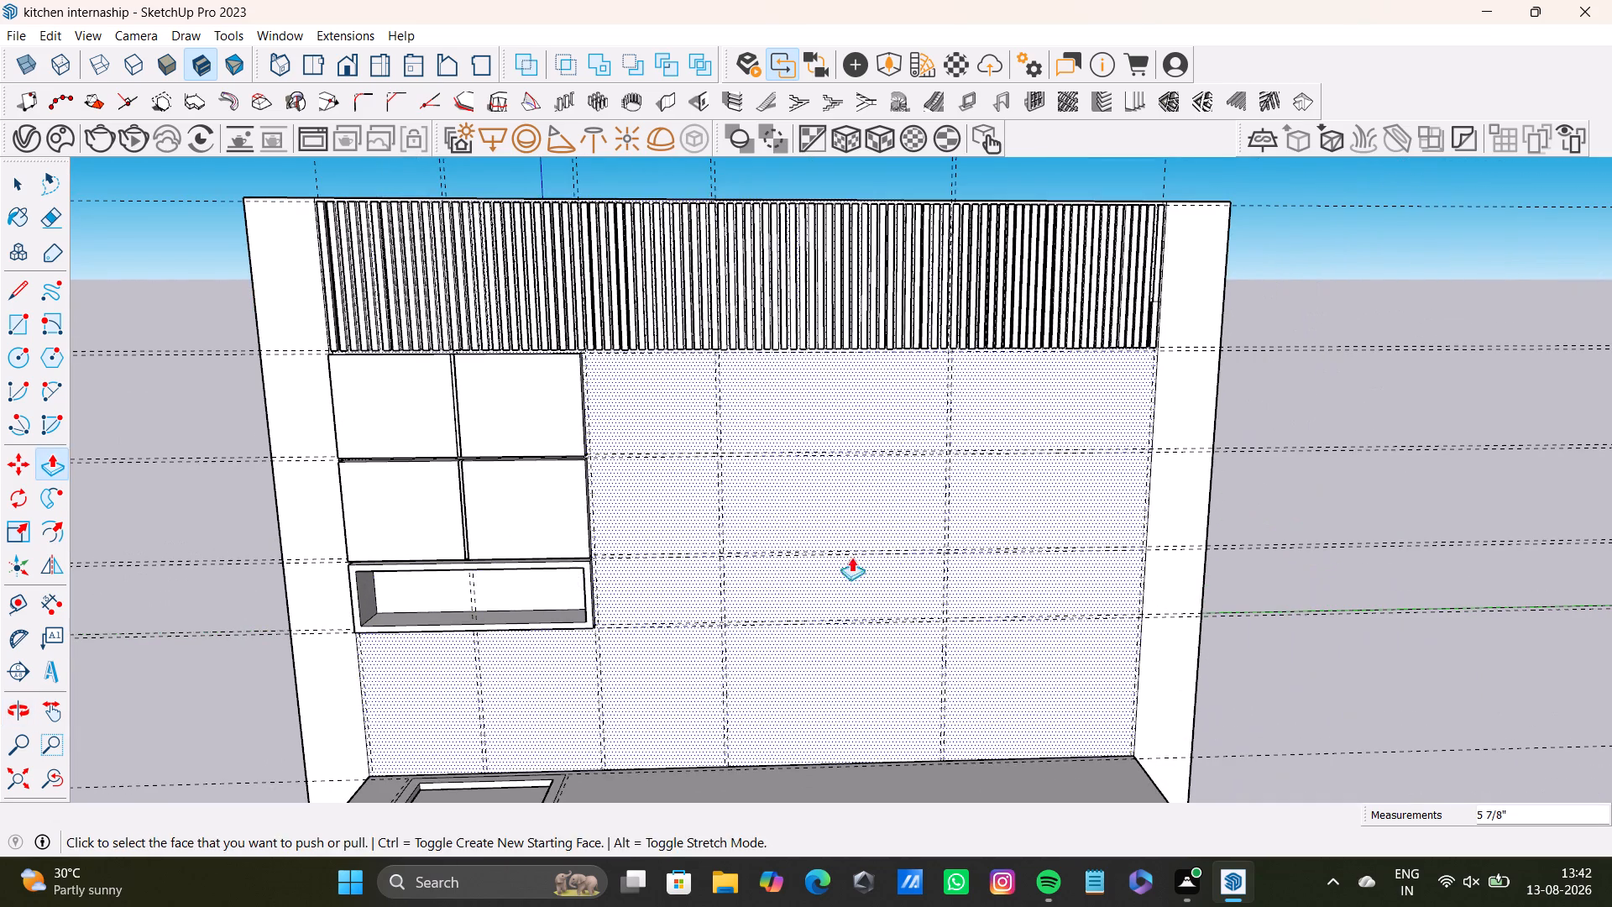
pyautogui.press('space')
pyautogui.scroll(3, 668, 505)
pyautogui.keyDown('shift'); pyautogui.moveTo(668, 498); pyautogui.dragTo(759, 571, button='middle'); pyautogui.keyUp('shift')
pyautogui.scroll(2, 730, 556)
pyautogui.moveTo(725, 543); pyautogui.dragTo(720, 518, button='middle')
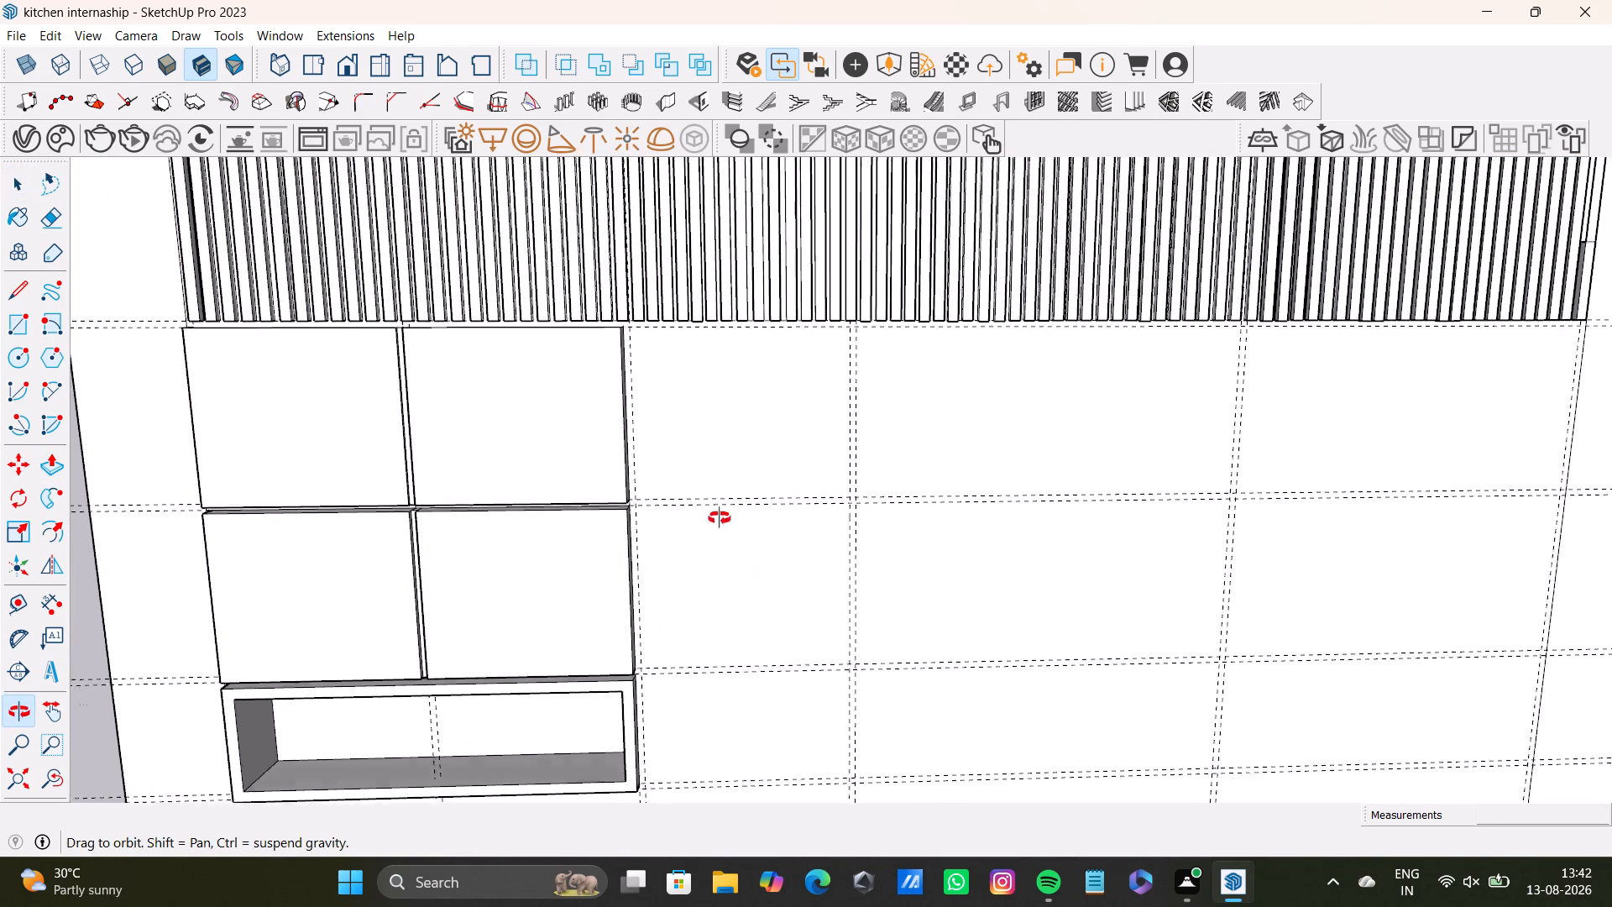
pyautogui.moveTo(720, 518); pyautogui.dragTo(643, 579, button='middle')
pyautogui.moveTo(721, 574); pyautogui.dragTo(721, 570, button='middle')
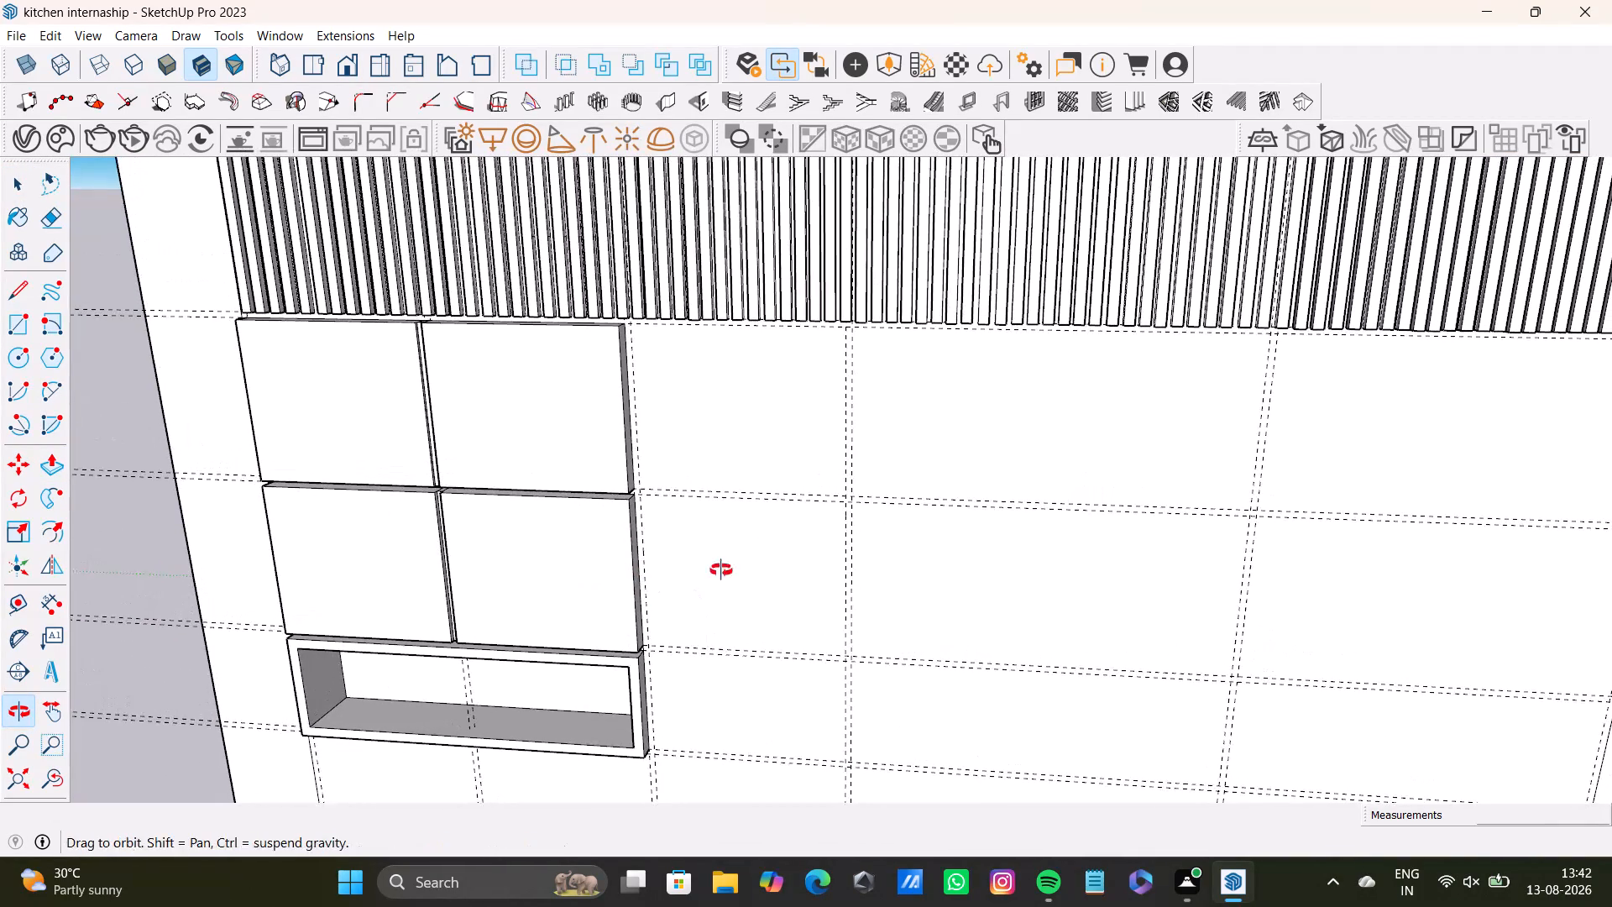
pyautogui.moveTo(721, 570); pyautogui.dragTo(789, 557, button='middle')
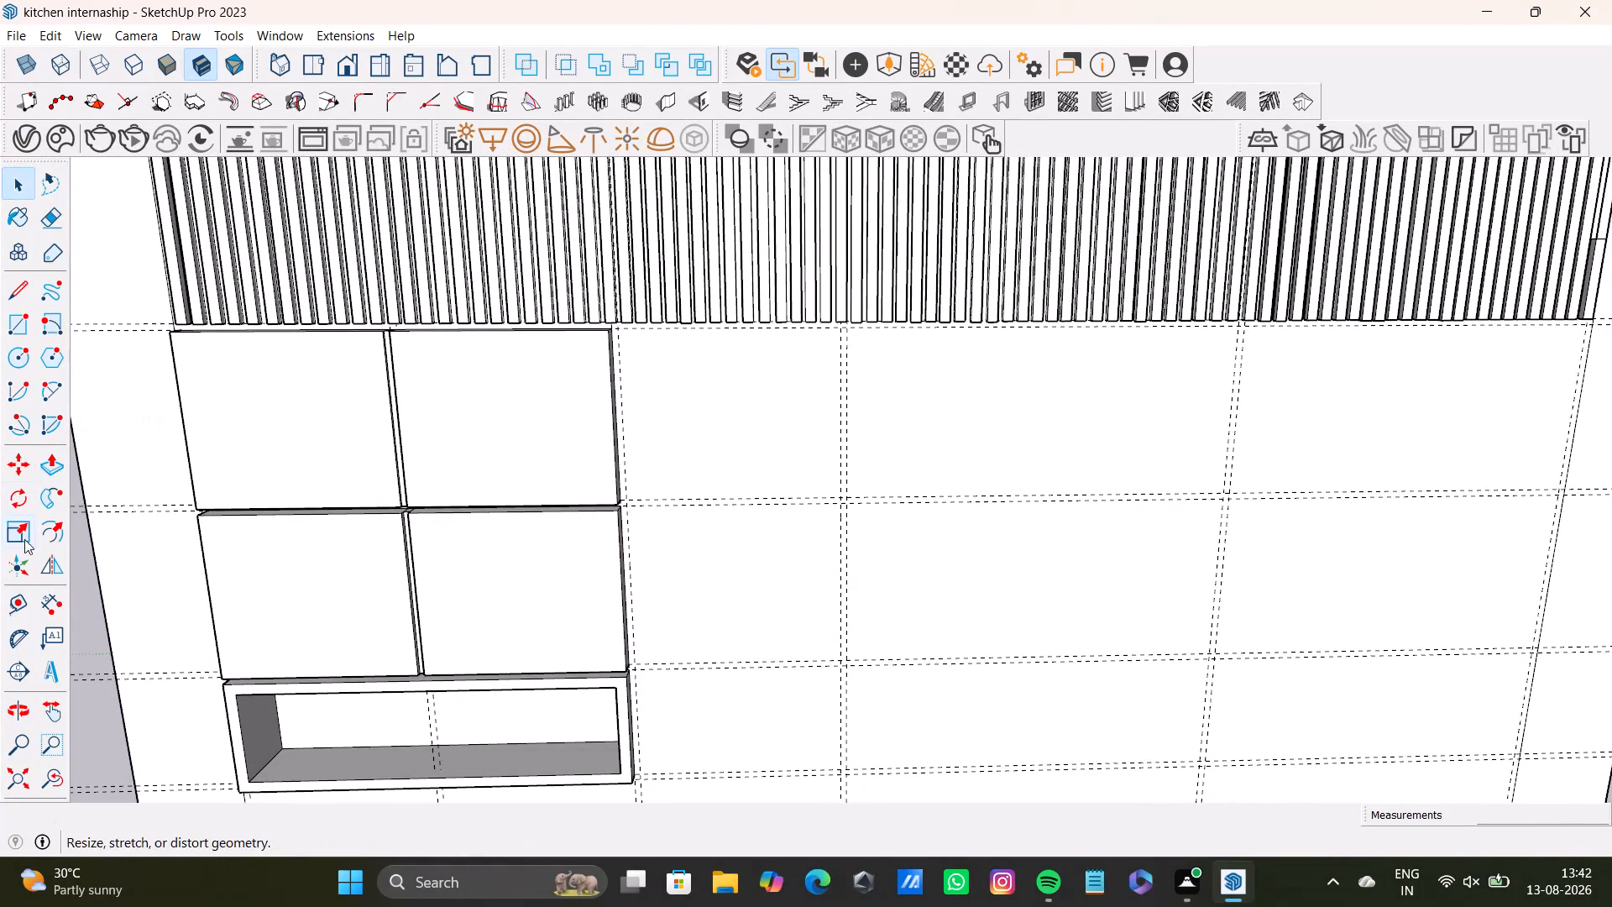
pyautogui.click(749, 499)
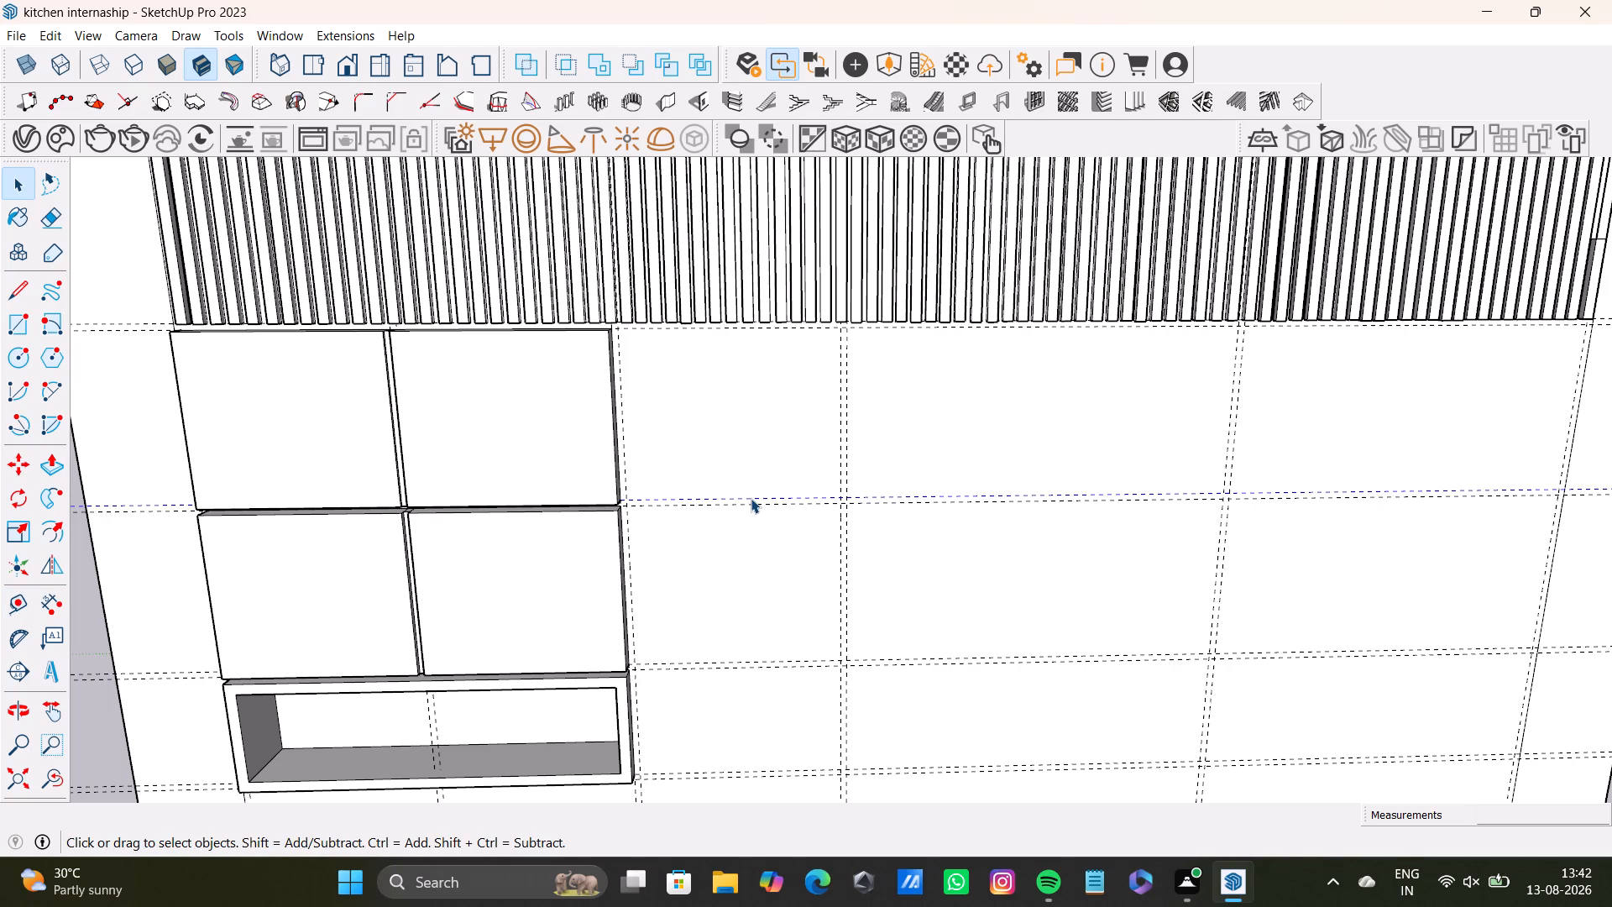
pyautogui.press('Delete')
pyautogui.click(751, 501)
pyautogui.click(763, 502)
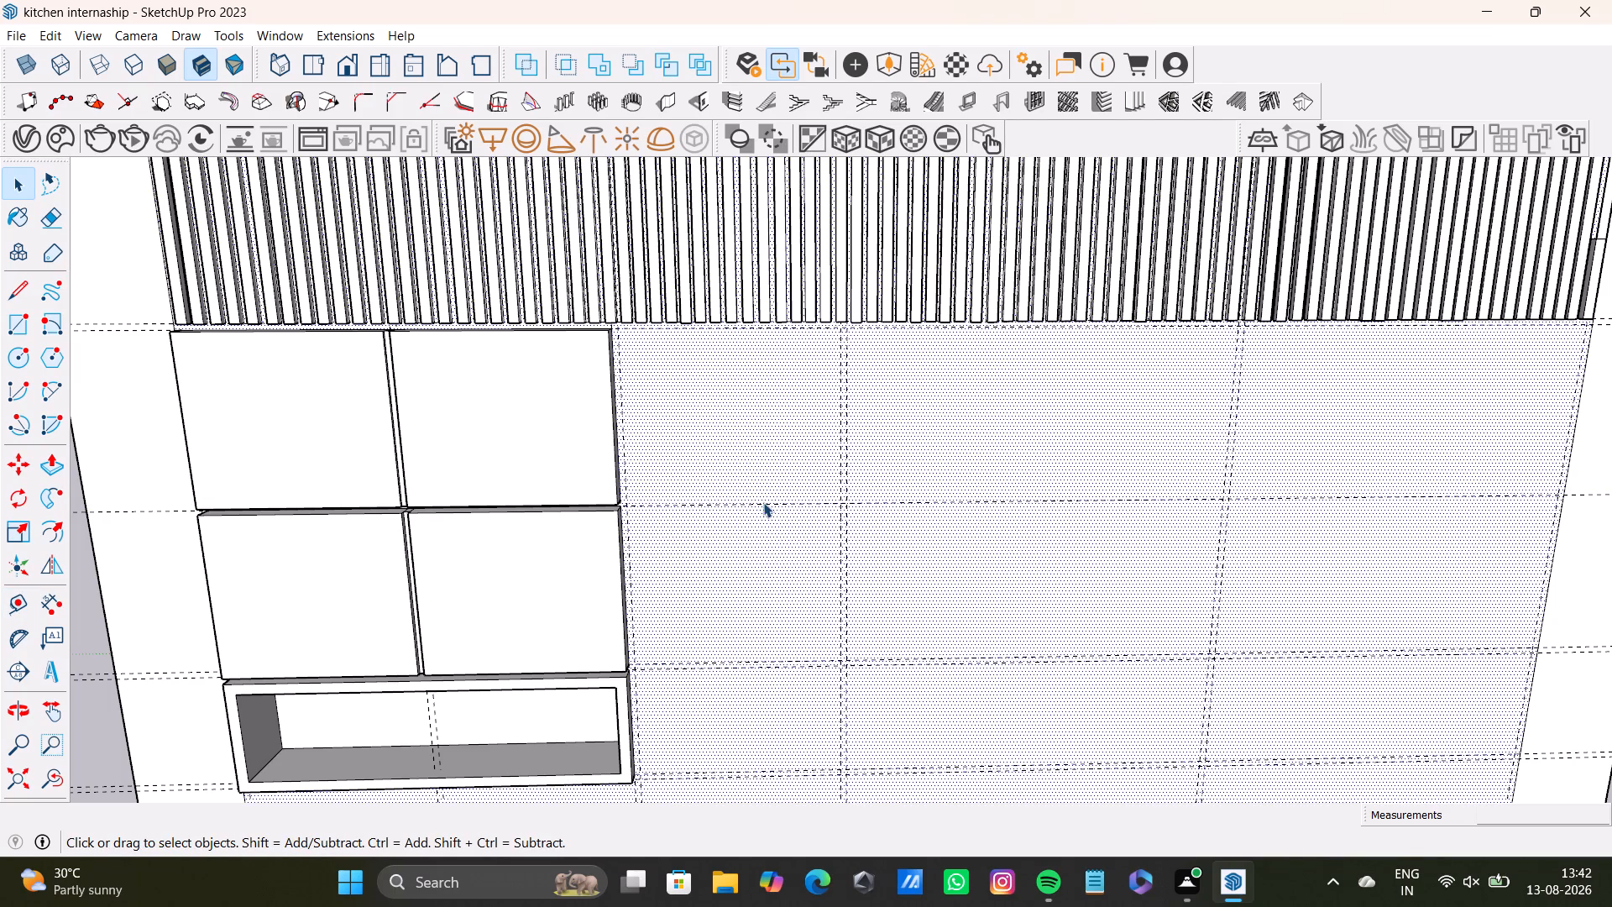
pyautogui.press('Delete')
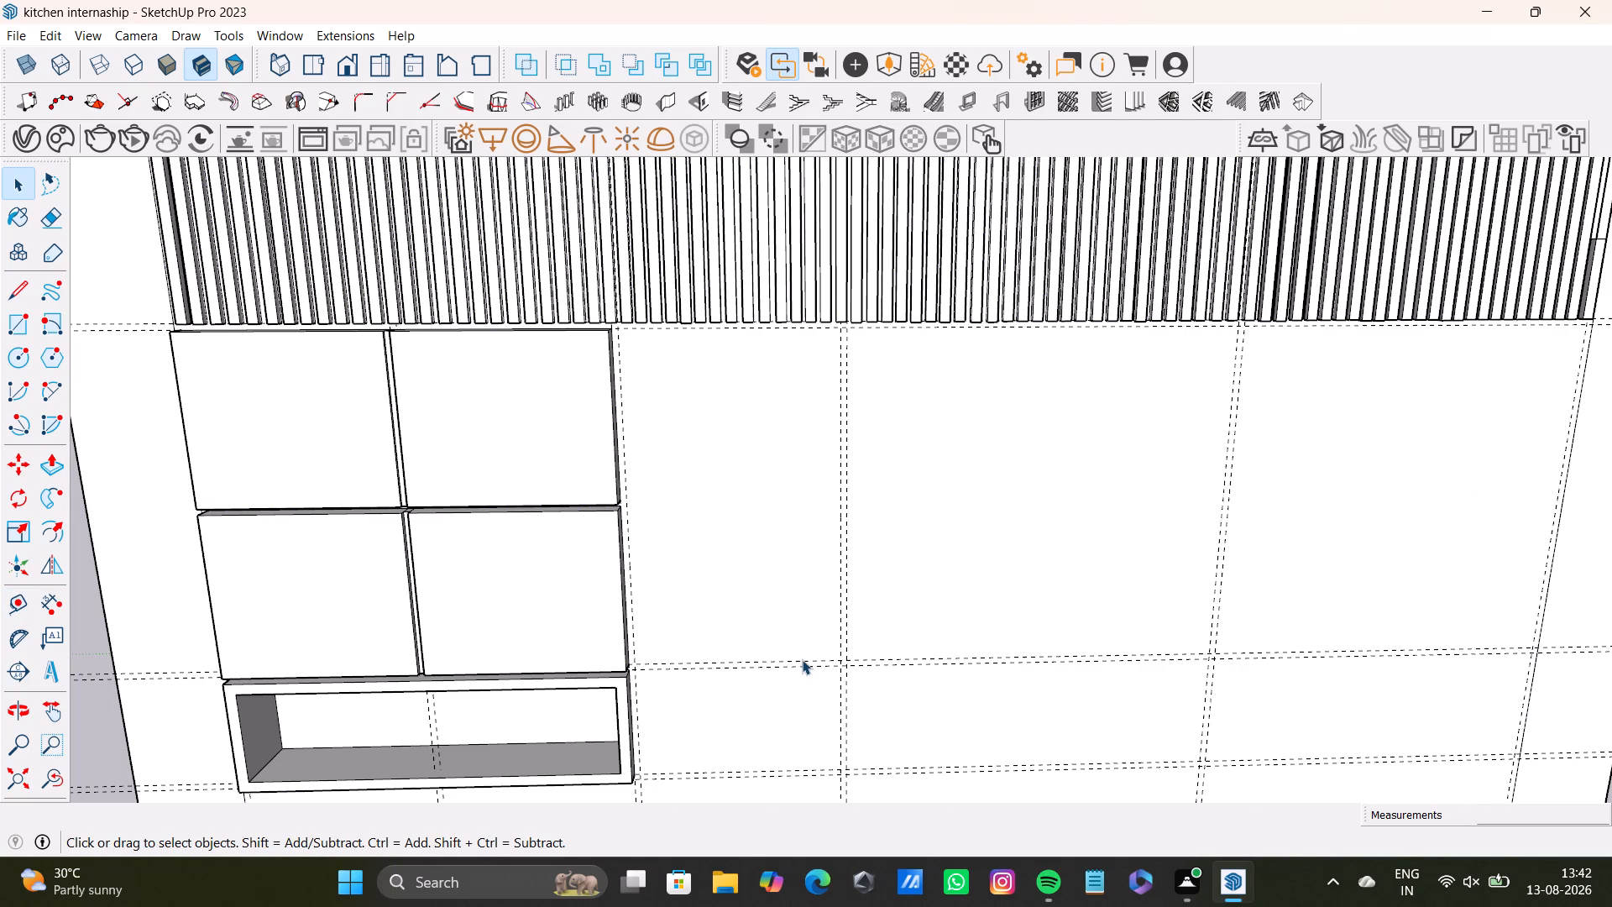
pyautogui.click(802, 659)
pyautogui.press('Delete')
pyautogui.click(807, 665)
pyautogui.press('Delete')
# Place a horizontal Tape Measure guide 1' 1/2" below the guide under the slat band.
pyautogui.scroll(-3, 728, 640)
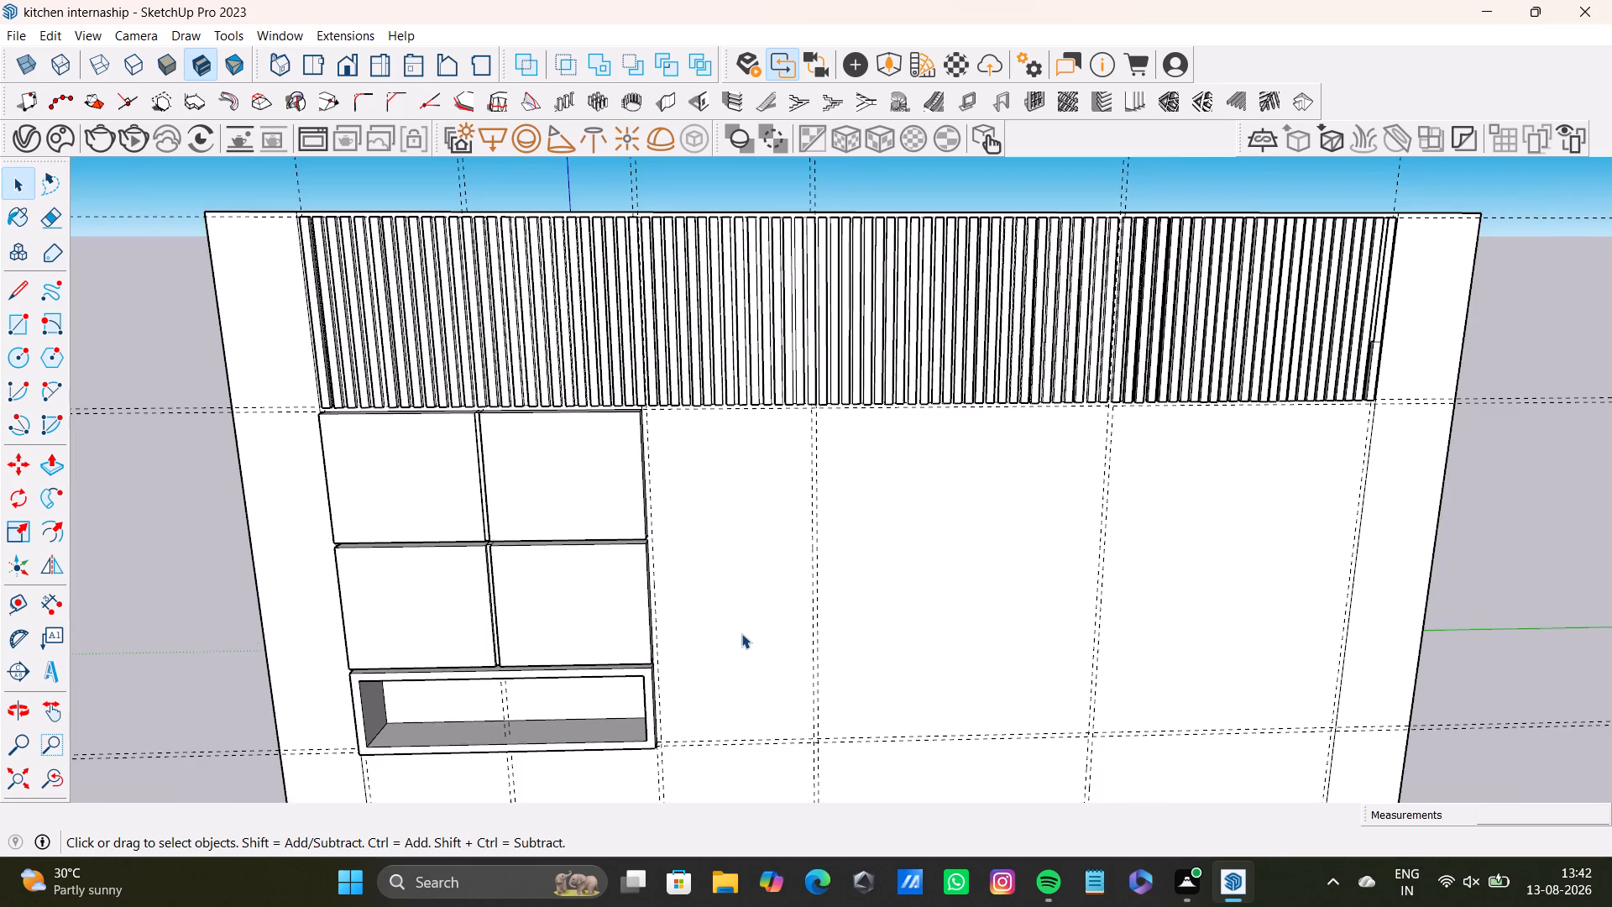
pyautogui.moveTo(741, 633); pyautogui.dragTo(765, 647, button='middle')
pyautogui.moveTo(767, 637); pyautogui.dragTo(698, 618, button='middle')
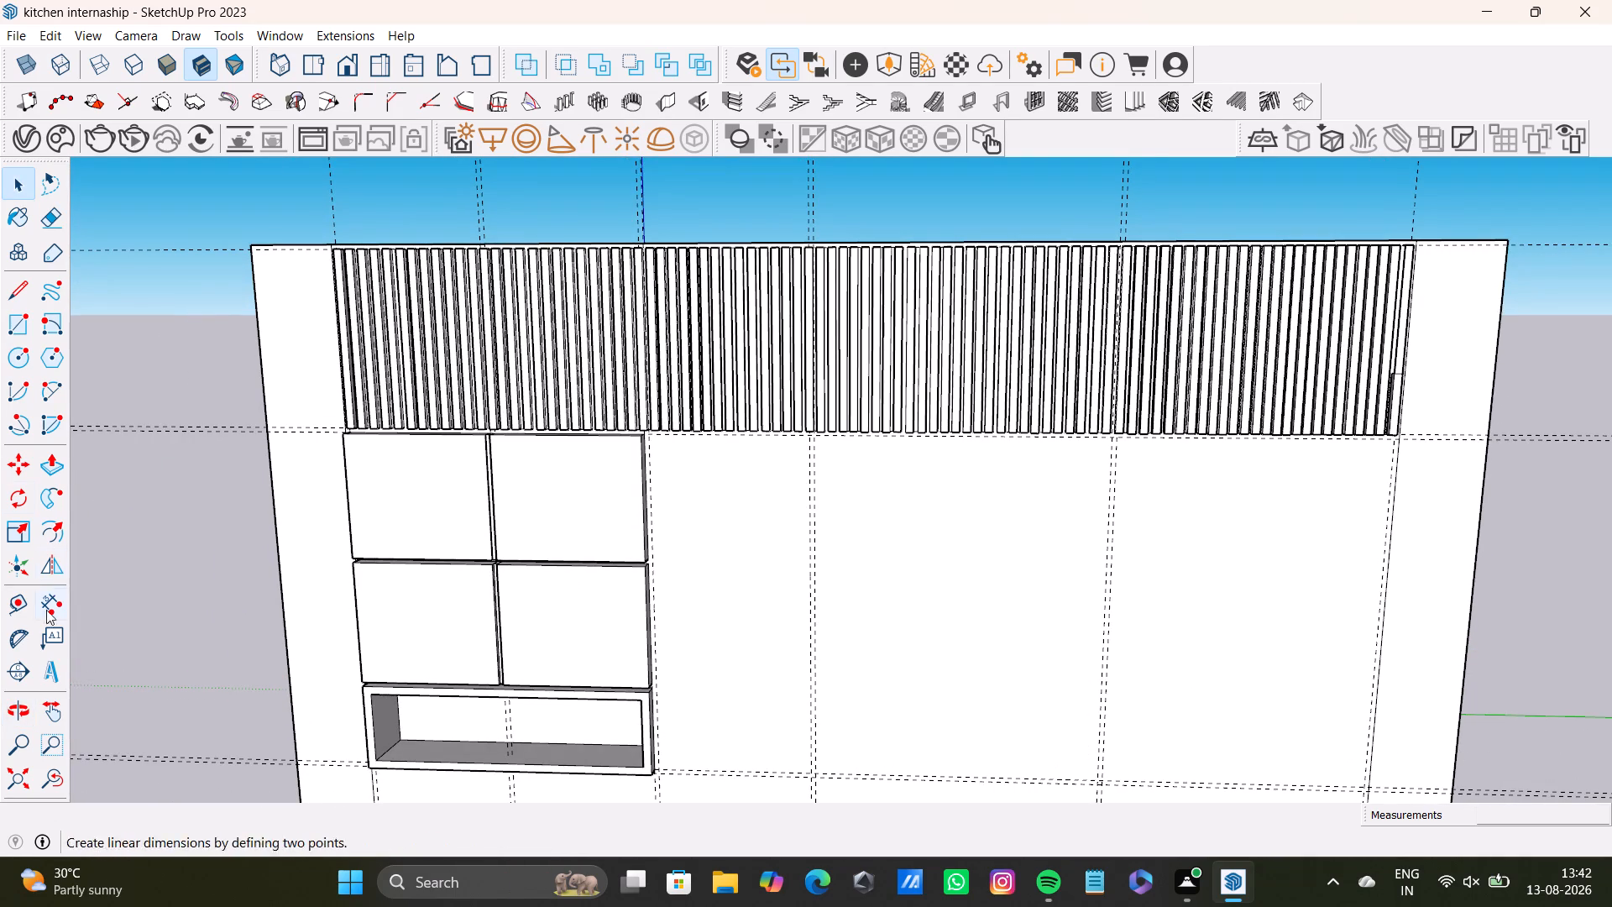
pyautogui.click(20, 609)
pyautogui.scroll(2, 571, 537)
pyautogui.moveTo(850, 552); pyautogui.dragTo(856, 440, button='middle')
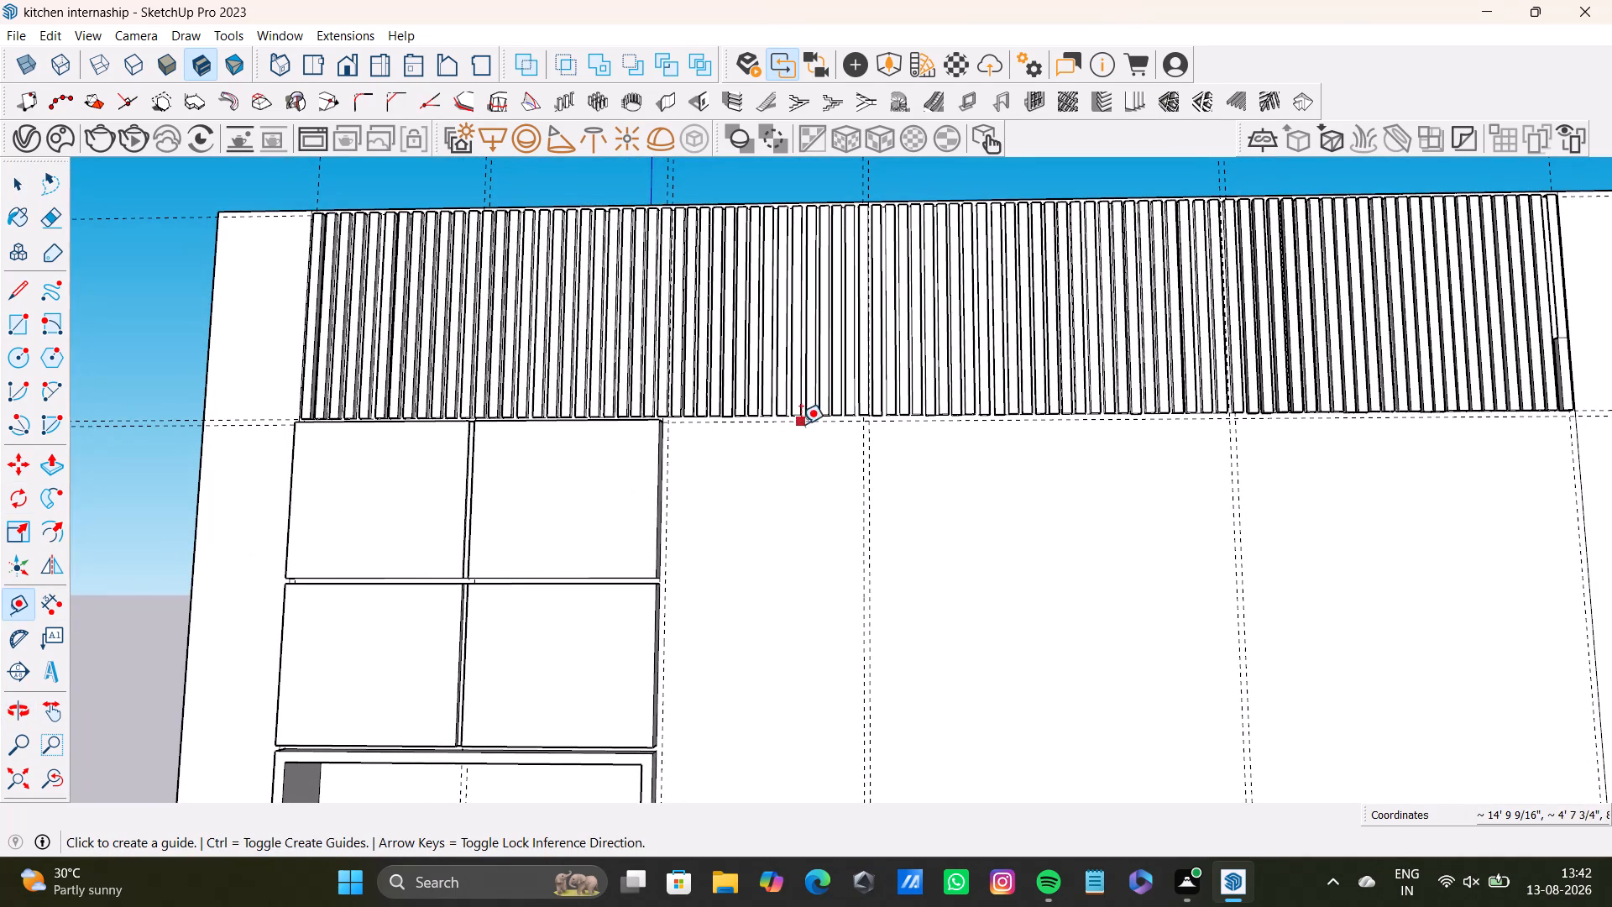
pyautogui.scroll(3, 745, 427)
pyautogui.click(774, 418)
pyautogui.scroll(-2, 780, 620)
pyautogui.keyDown('shift'); pyautogui.moveTo(783, 627); pyautogui.dragTo(782, 595, button='middle'); pyautogui.keyUp('shift')
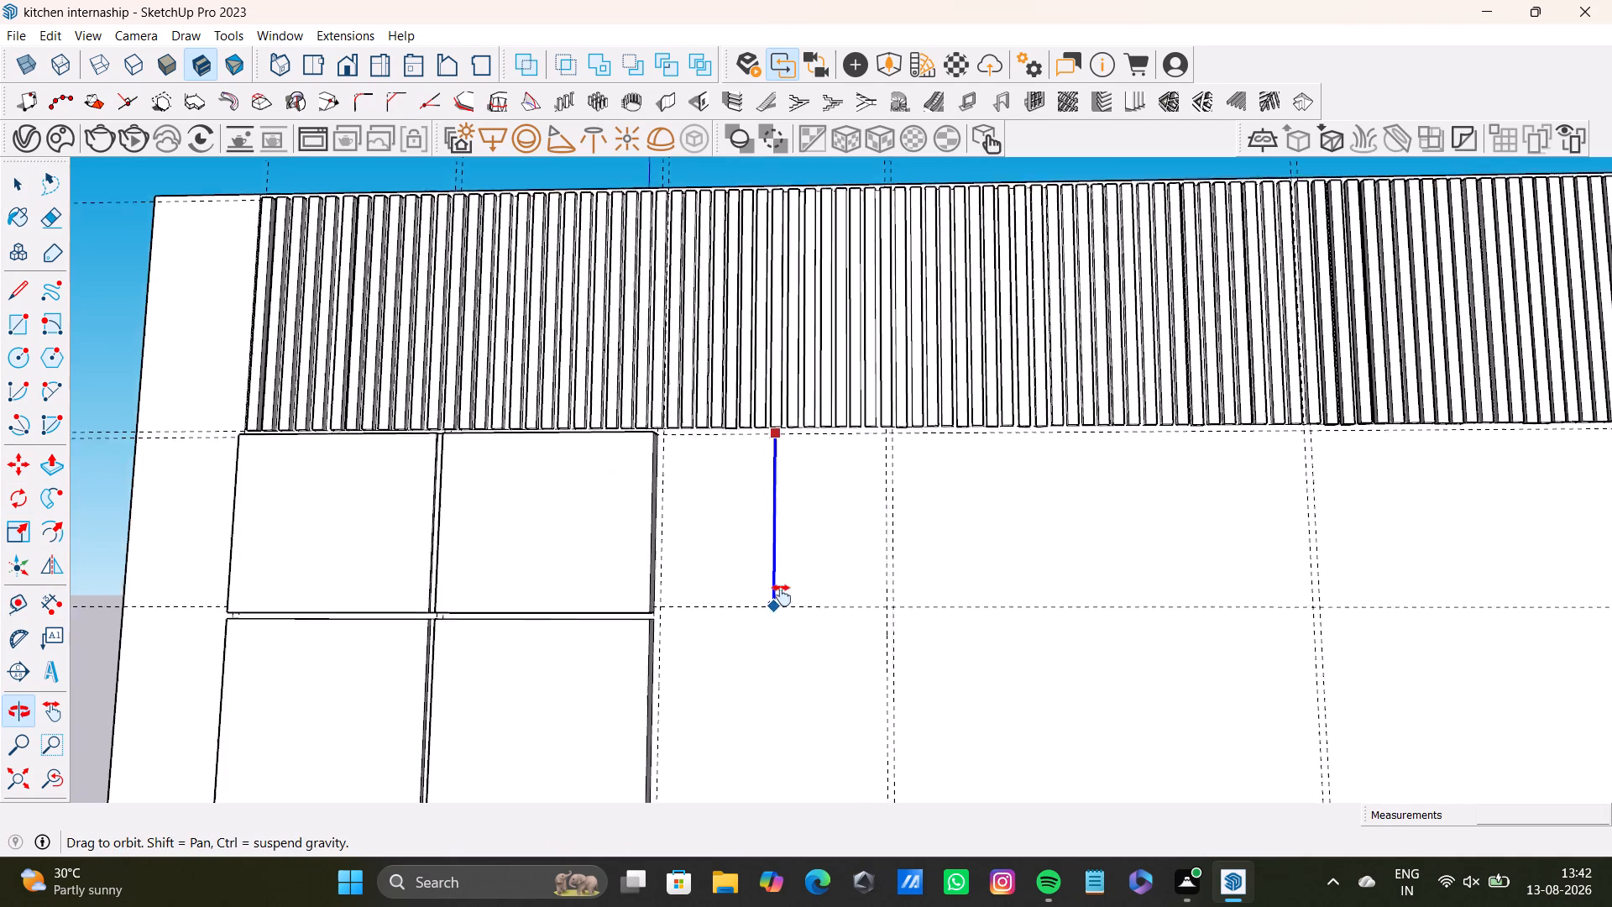
pyautogui.keyDown('shift'); pyautogui.moveTo(782, 595); pyautogui.dragTo(767, 523, button='middle'); pyautogui.keyUp('shift')
pyautogui.click(763, 510)
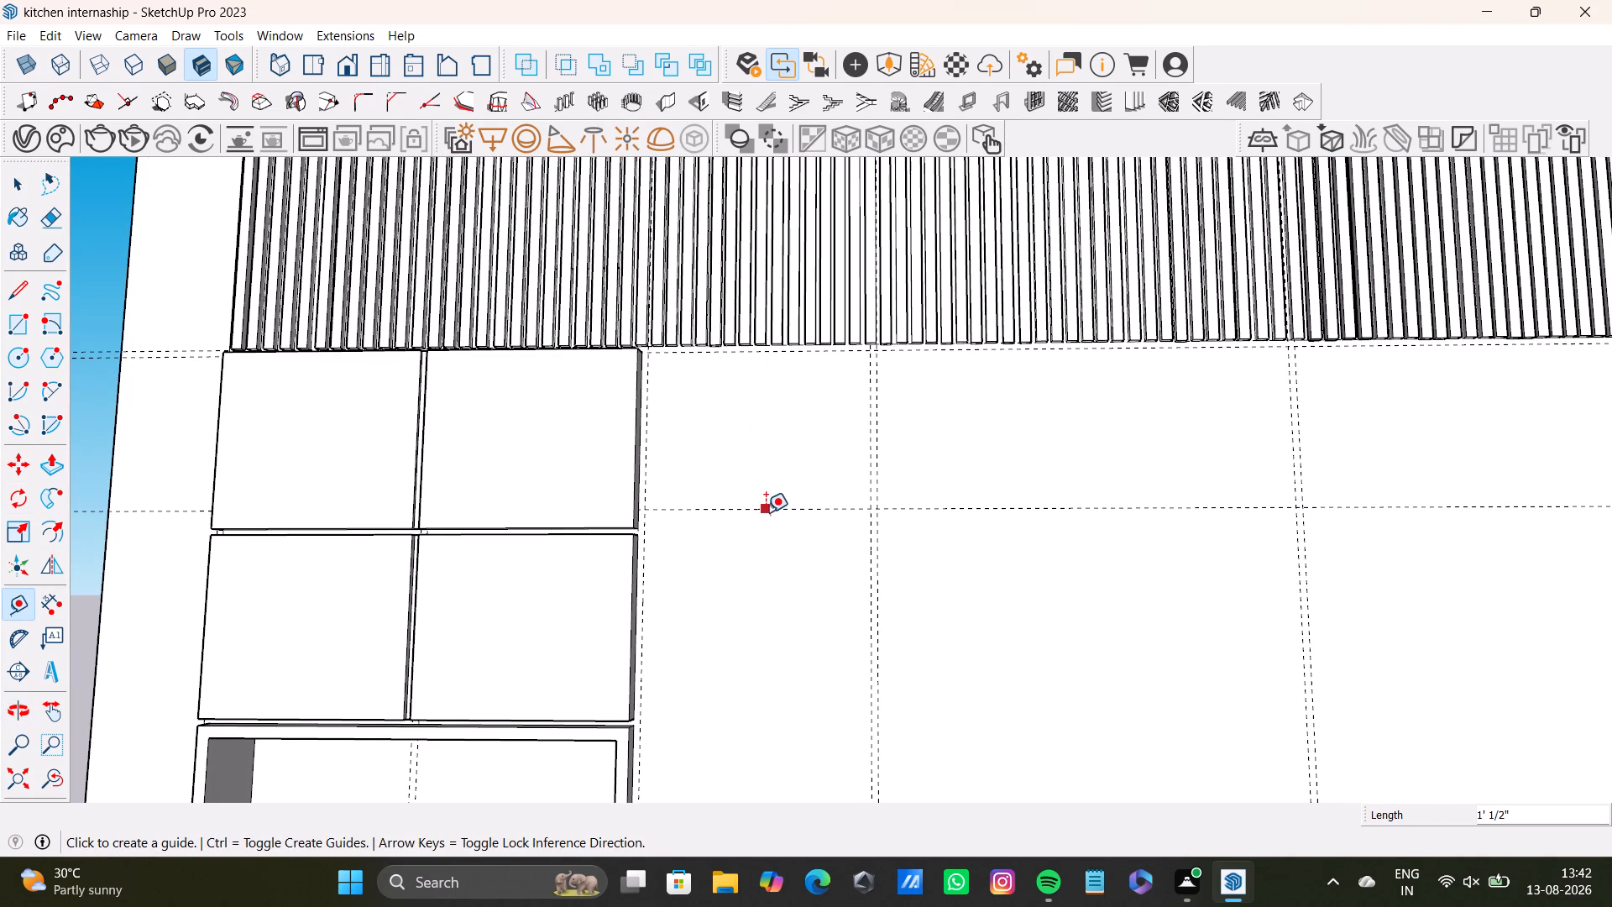
# Add a parallel guide 0.5" below the new horizontal guide.
pyautogui.click(768, 510)
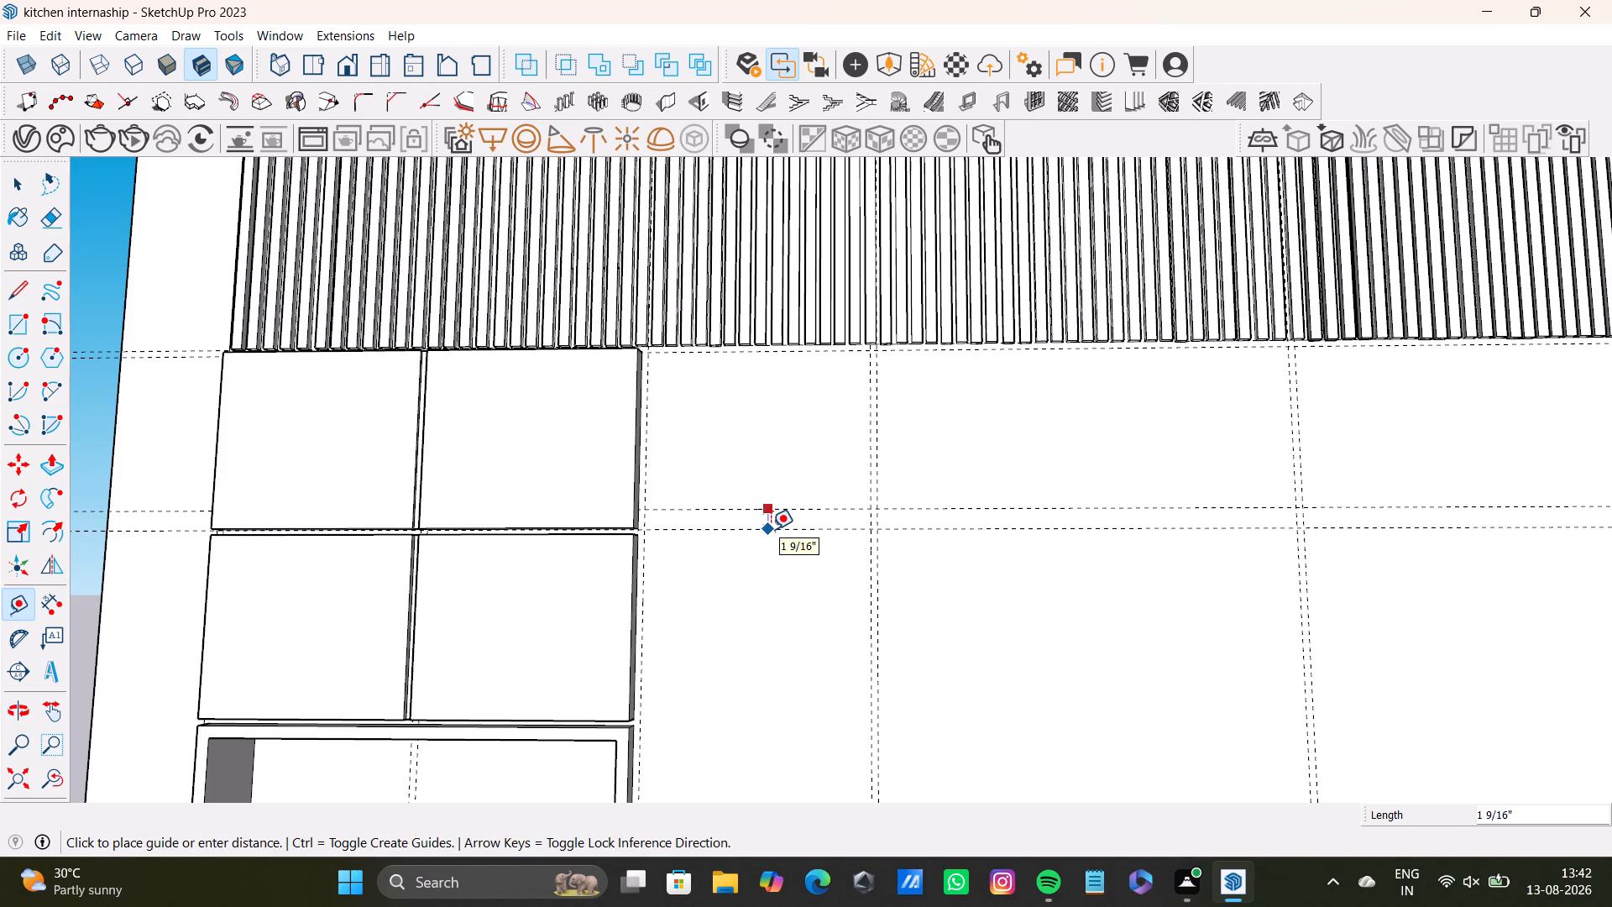
pyautogui.press('0')
pyautogui.write('.5')
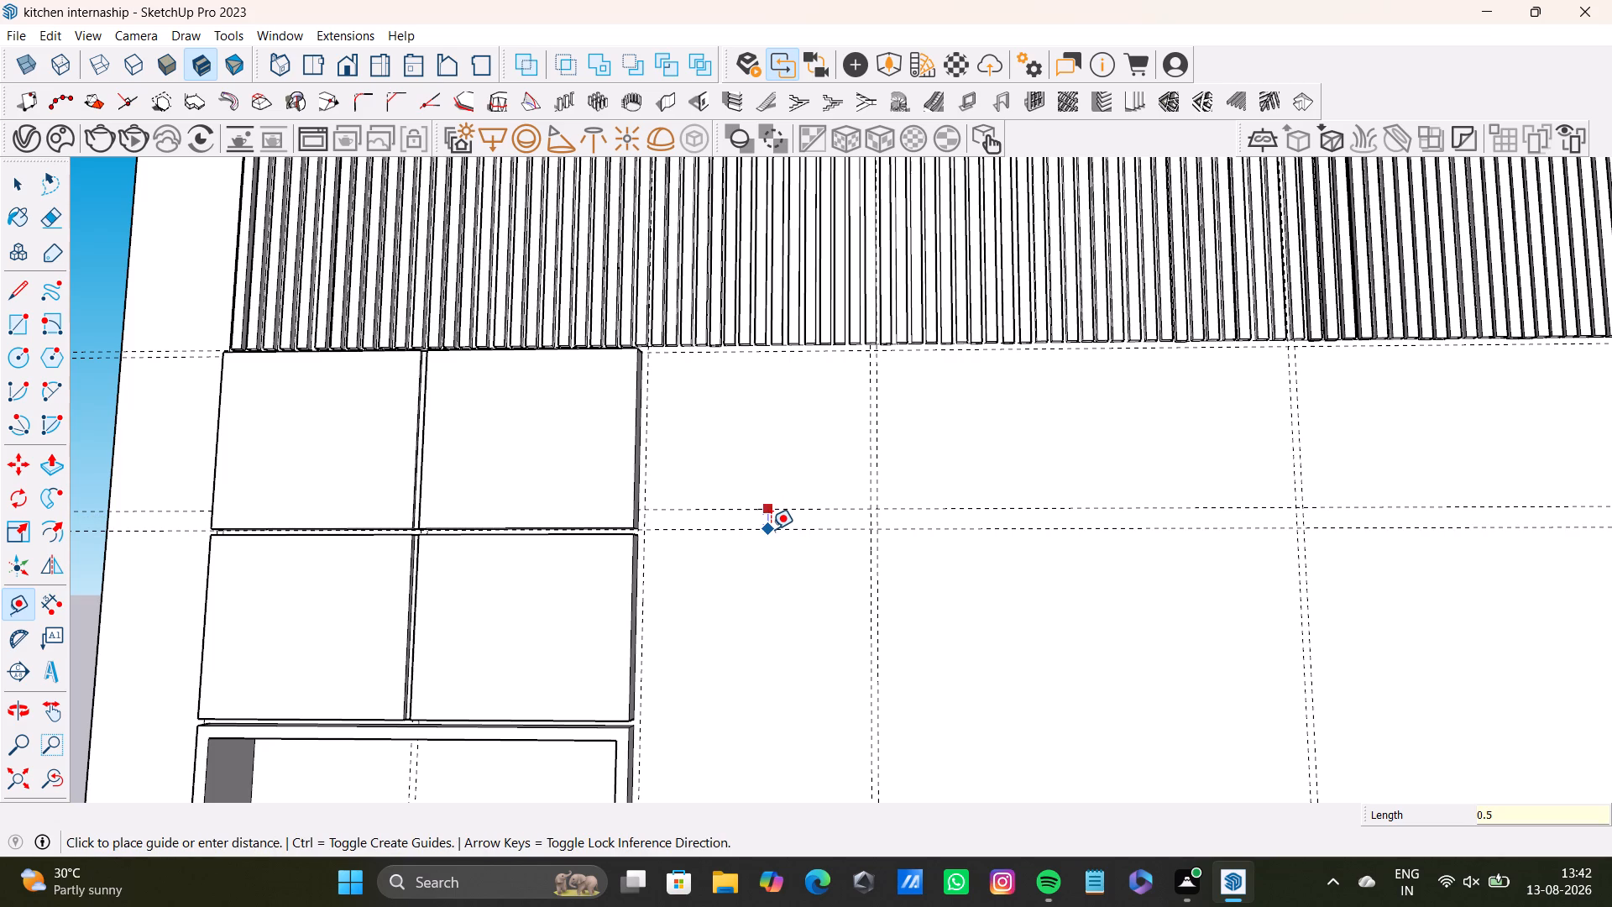
pyautogui.hotkey('shift', '"')
pyautogui.press('Return')
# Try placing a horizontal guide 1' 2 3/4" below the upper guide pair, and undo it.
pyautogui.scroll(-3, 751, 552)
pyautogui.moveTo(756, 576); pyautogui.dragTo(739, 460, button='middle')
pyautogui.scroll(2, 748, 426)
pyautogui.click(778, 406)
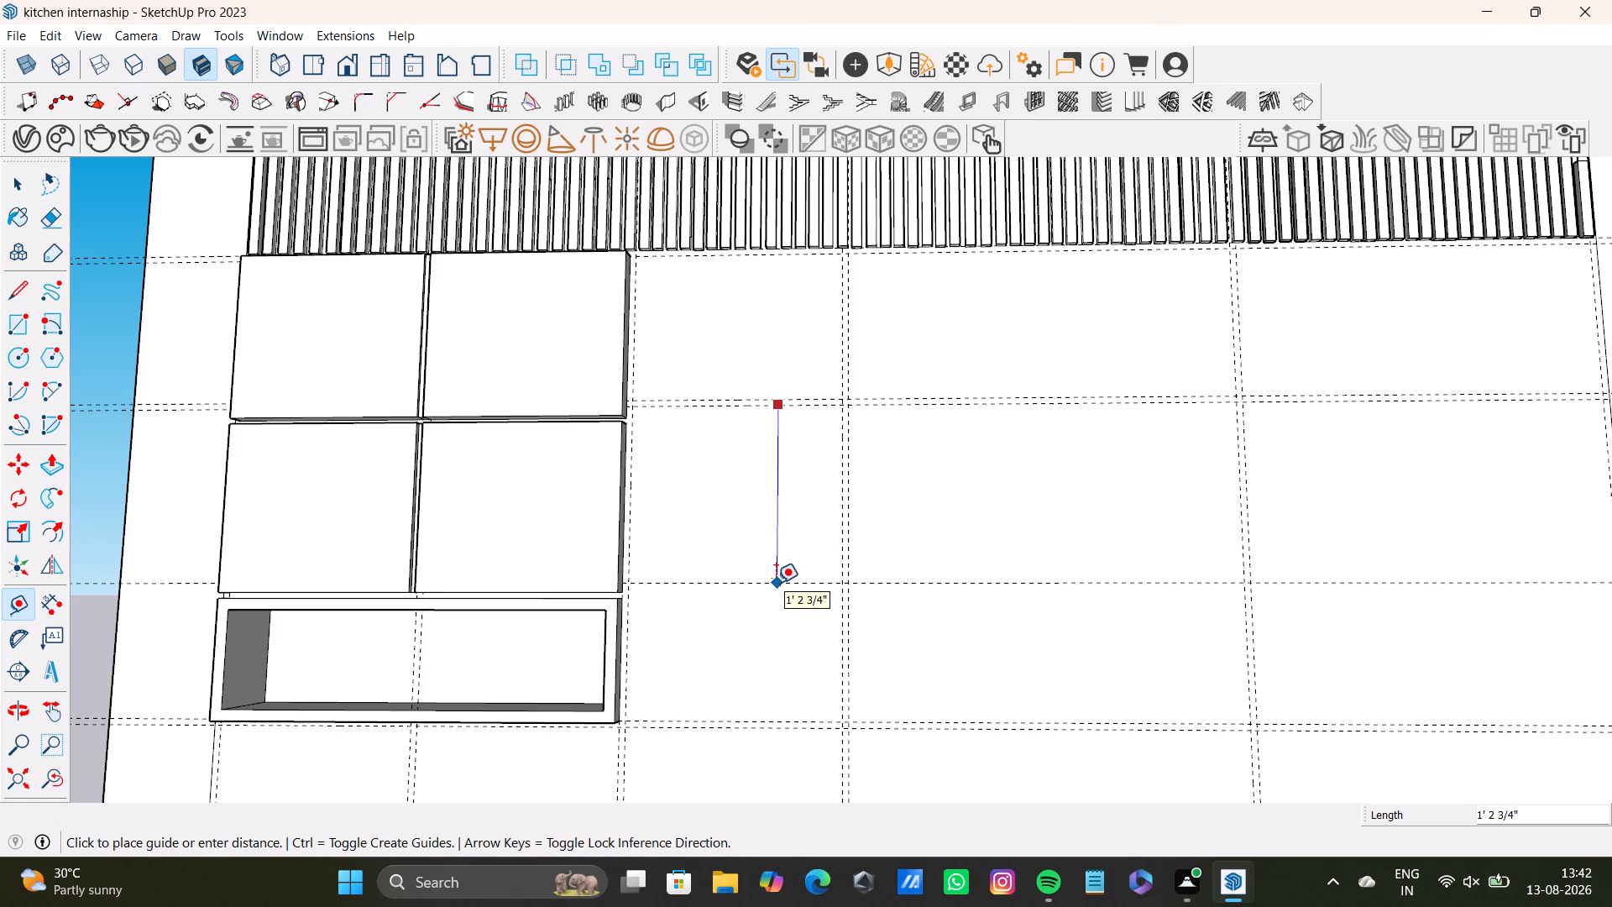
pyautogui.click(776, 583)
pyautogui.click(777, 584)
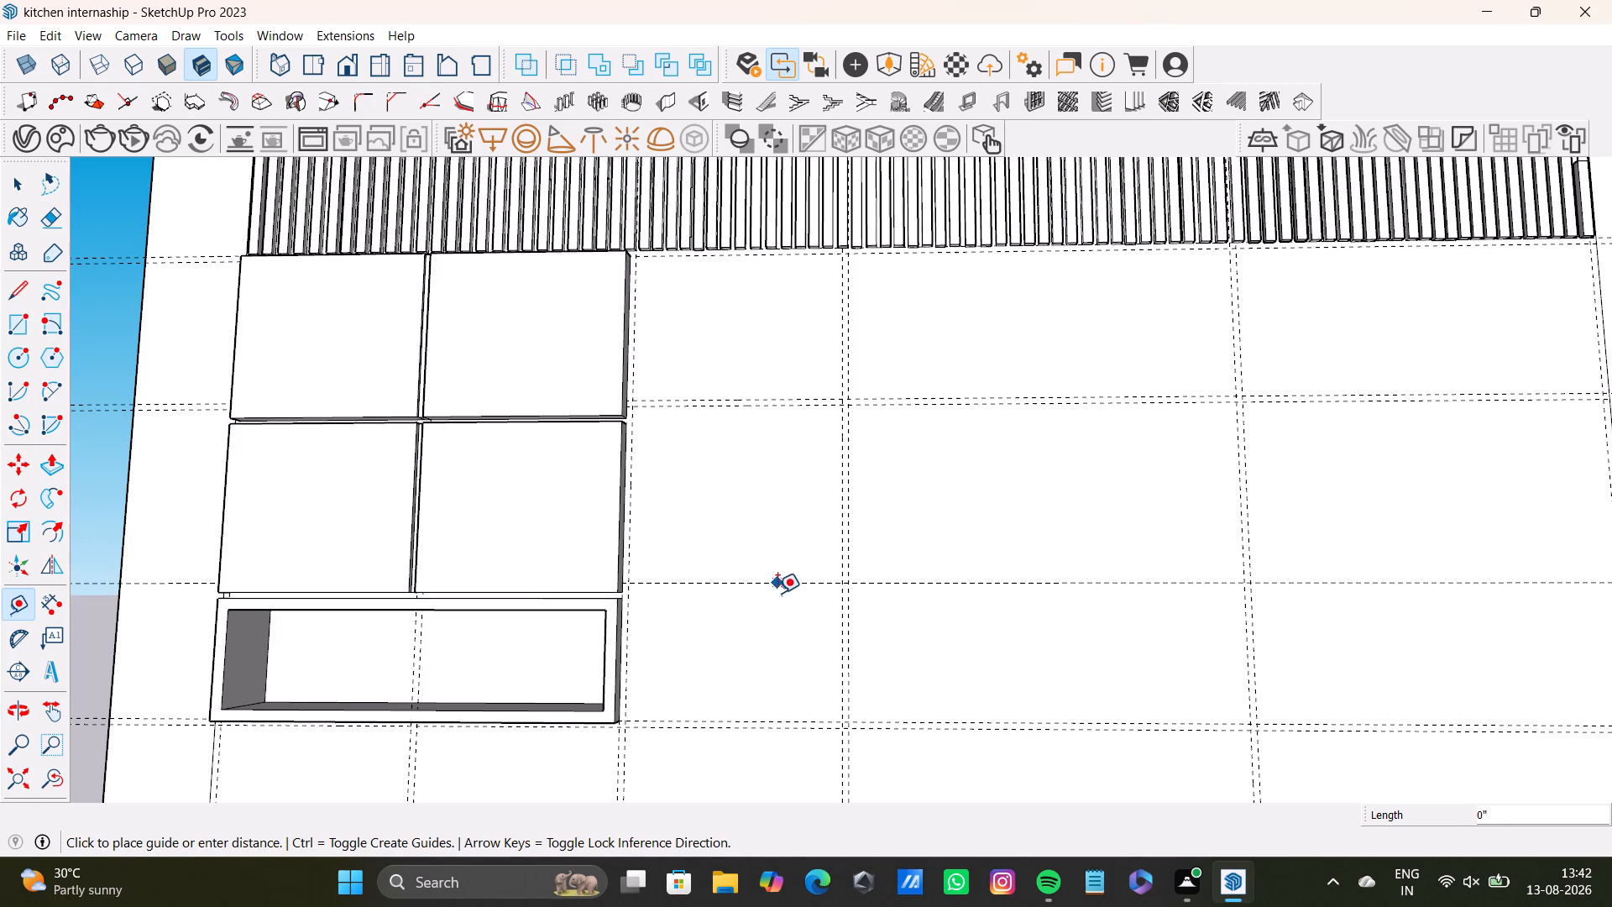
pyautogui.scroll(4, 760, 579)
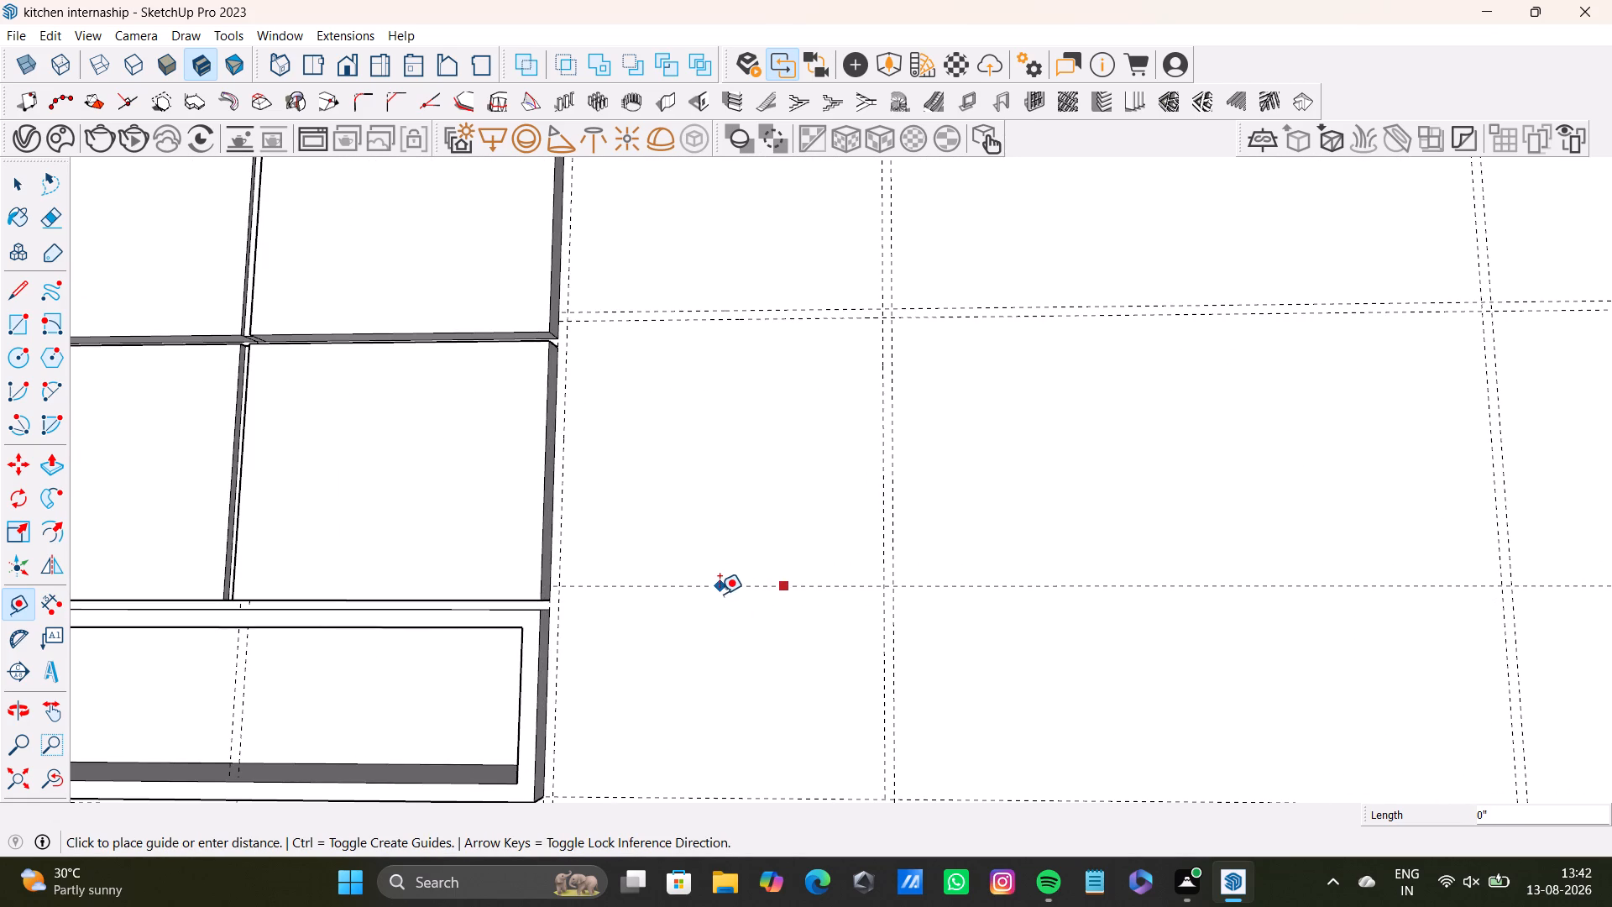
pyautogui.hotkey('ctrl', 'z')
# Place a horizontal guide near the bottom level of the second-row panels, with a parallel guide 0.5" below it.
pyautogui.scroll(-2, 640, 513)
pyautogui.keyDown('shift'); pyautogui.moveTo(641, 509); pyautogui.dragTo(583, 488, button='middle'); pyautogui.keyUp('shift')
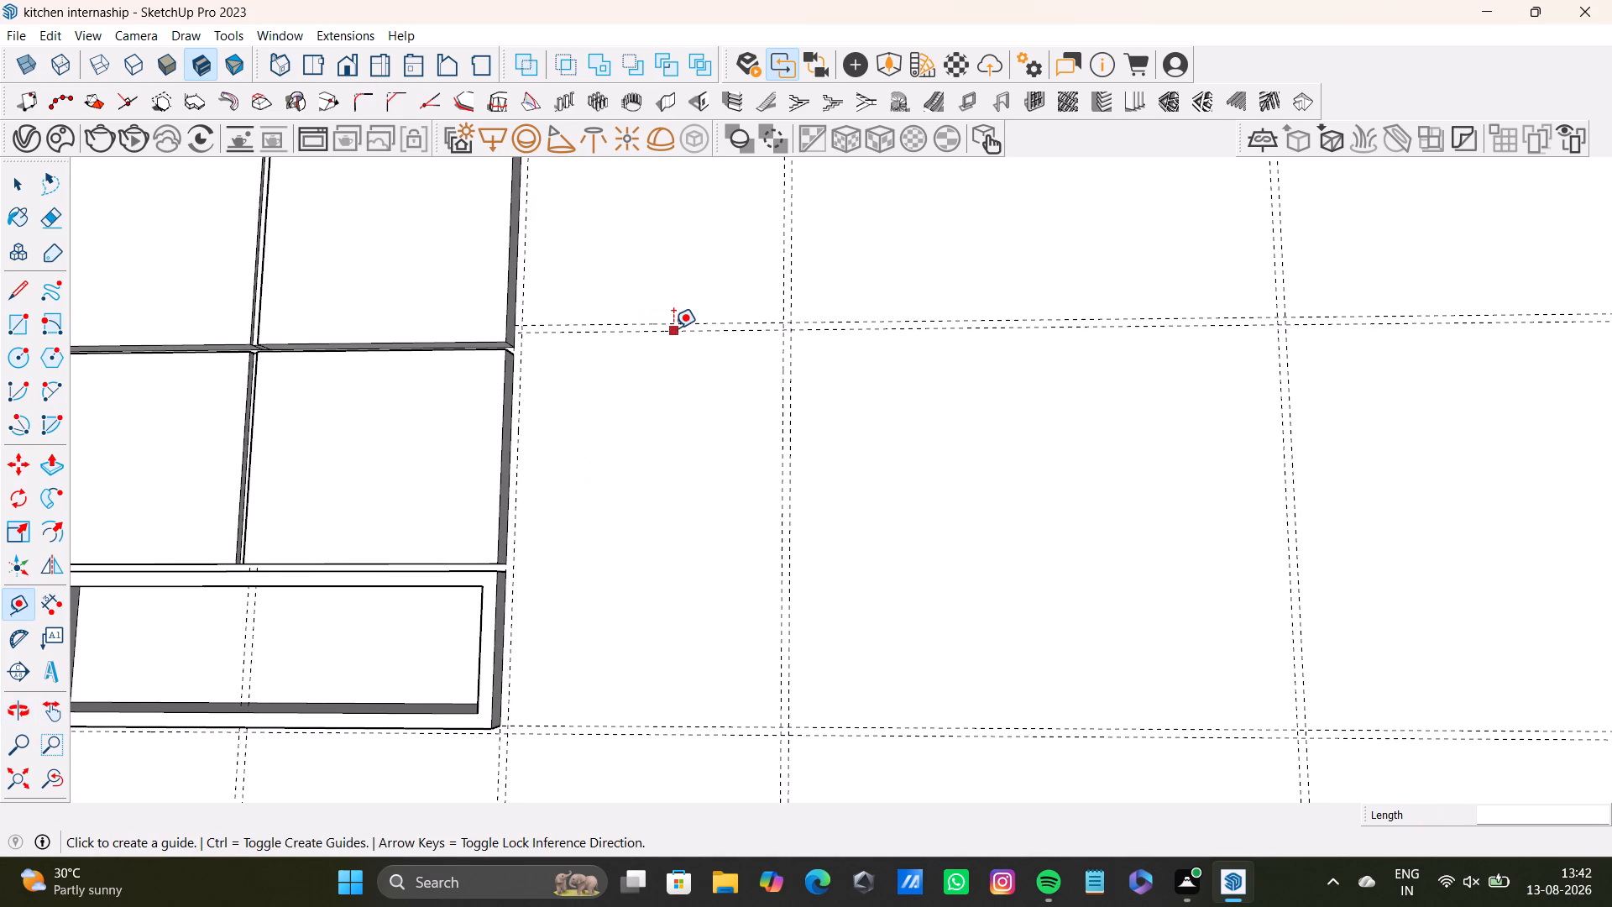
pyautogui.click(674, 332)
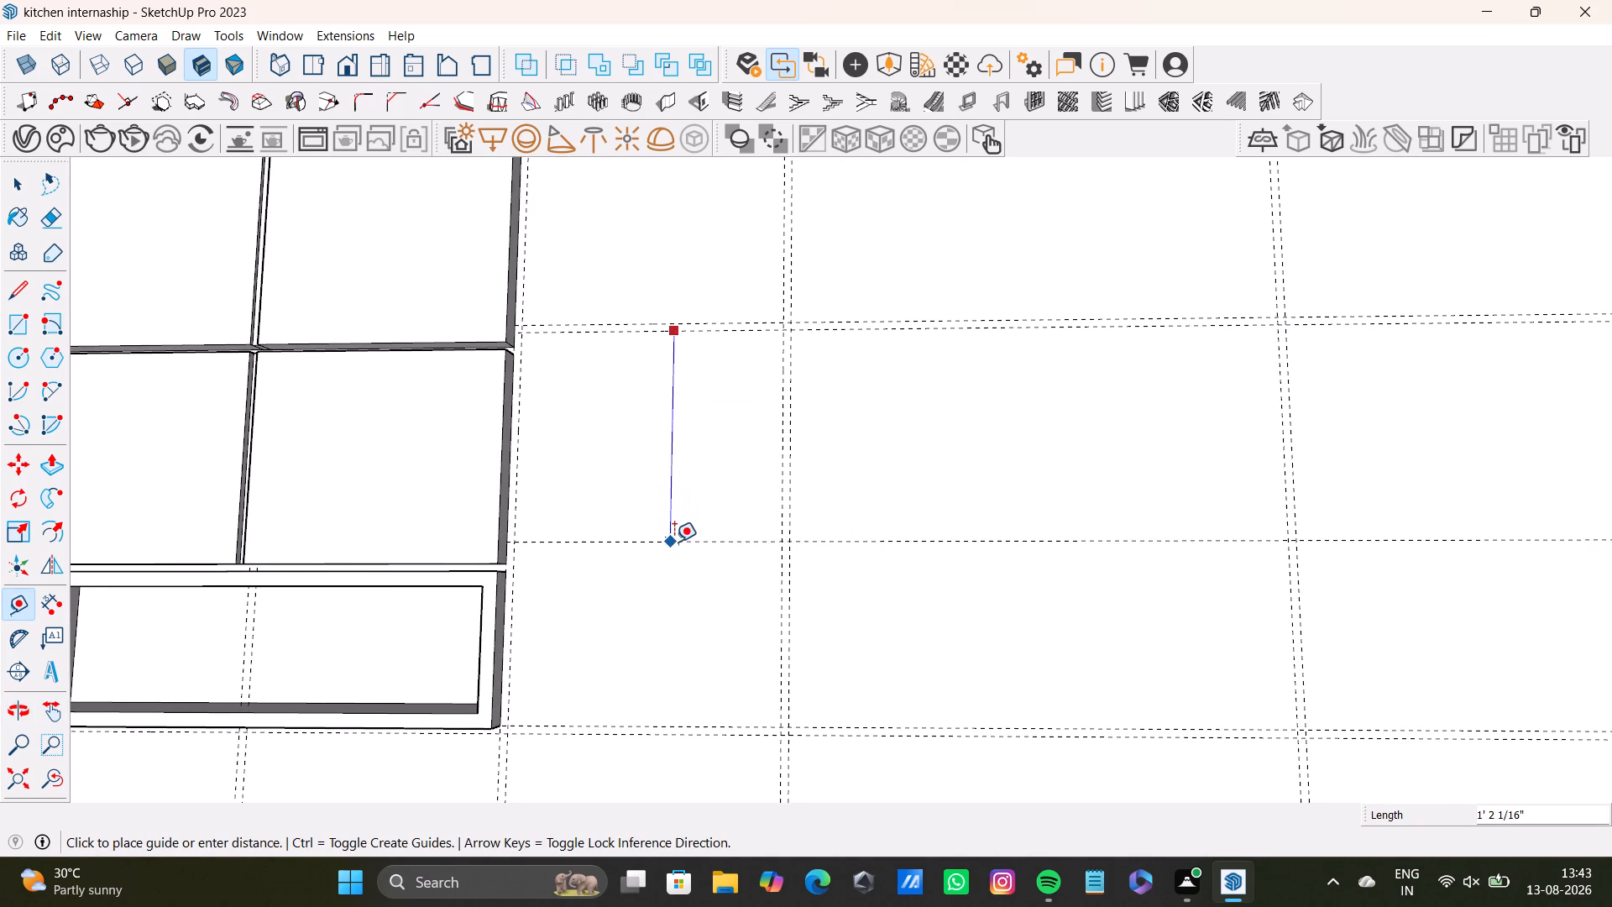
pyautogui.click(675, 550)
pyautogui.click(666, 550)
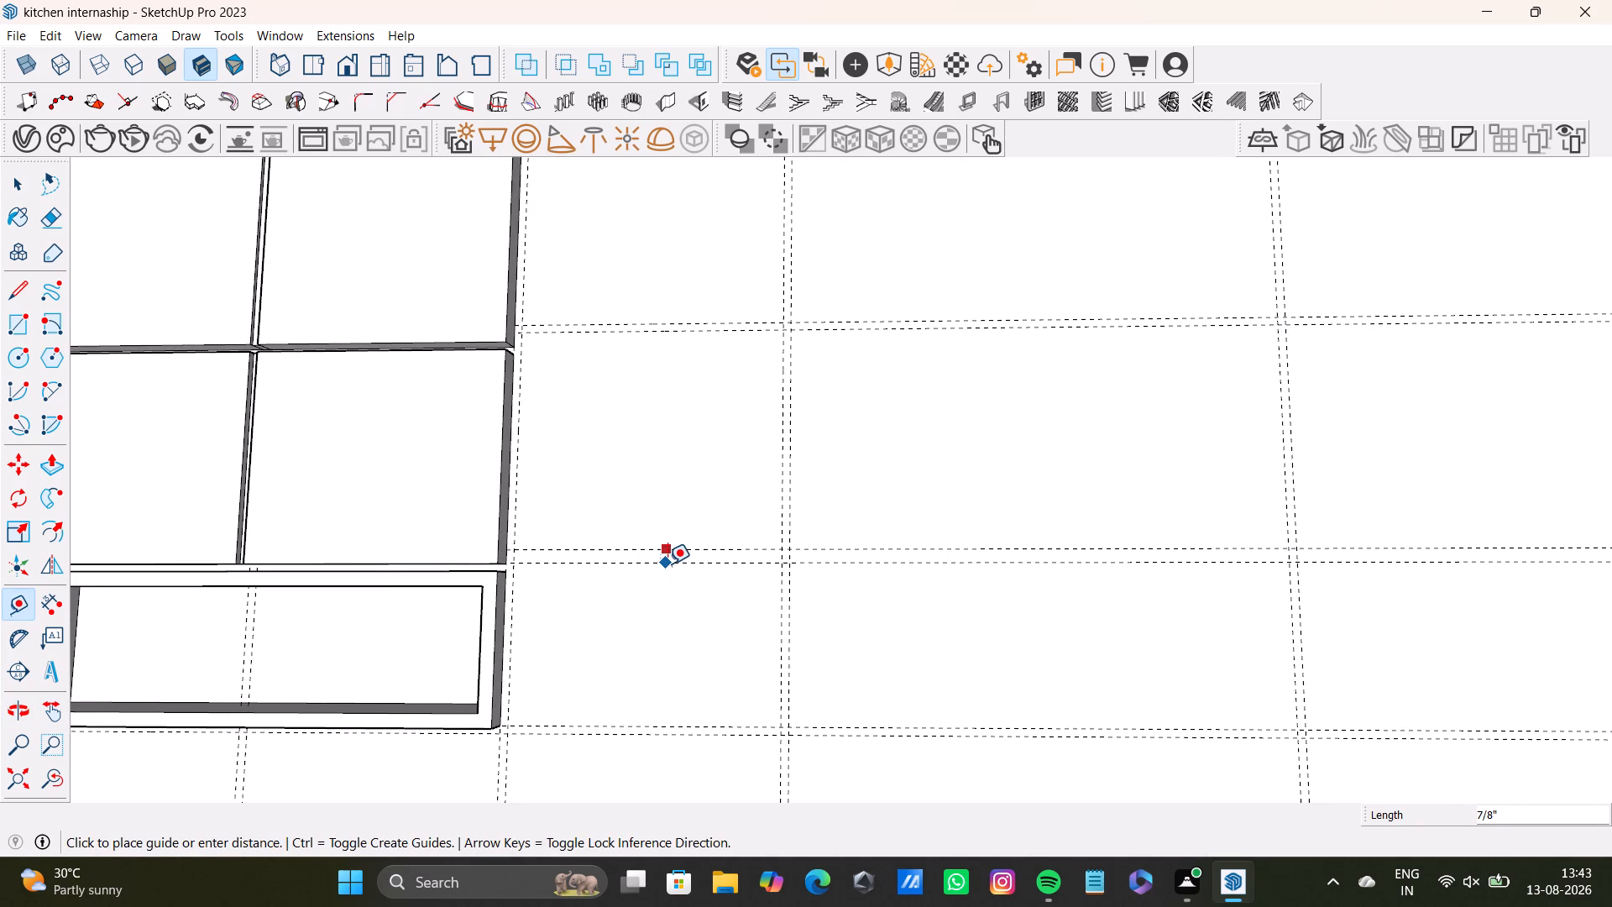
pyautogui.write('0.')
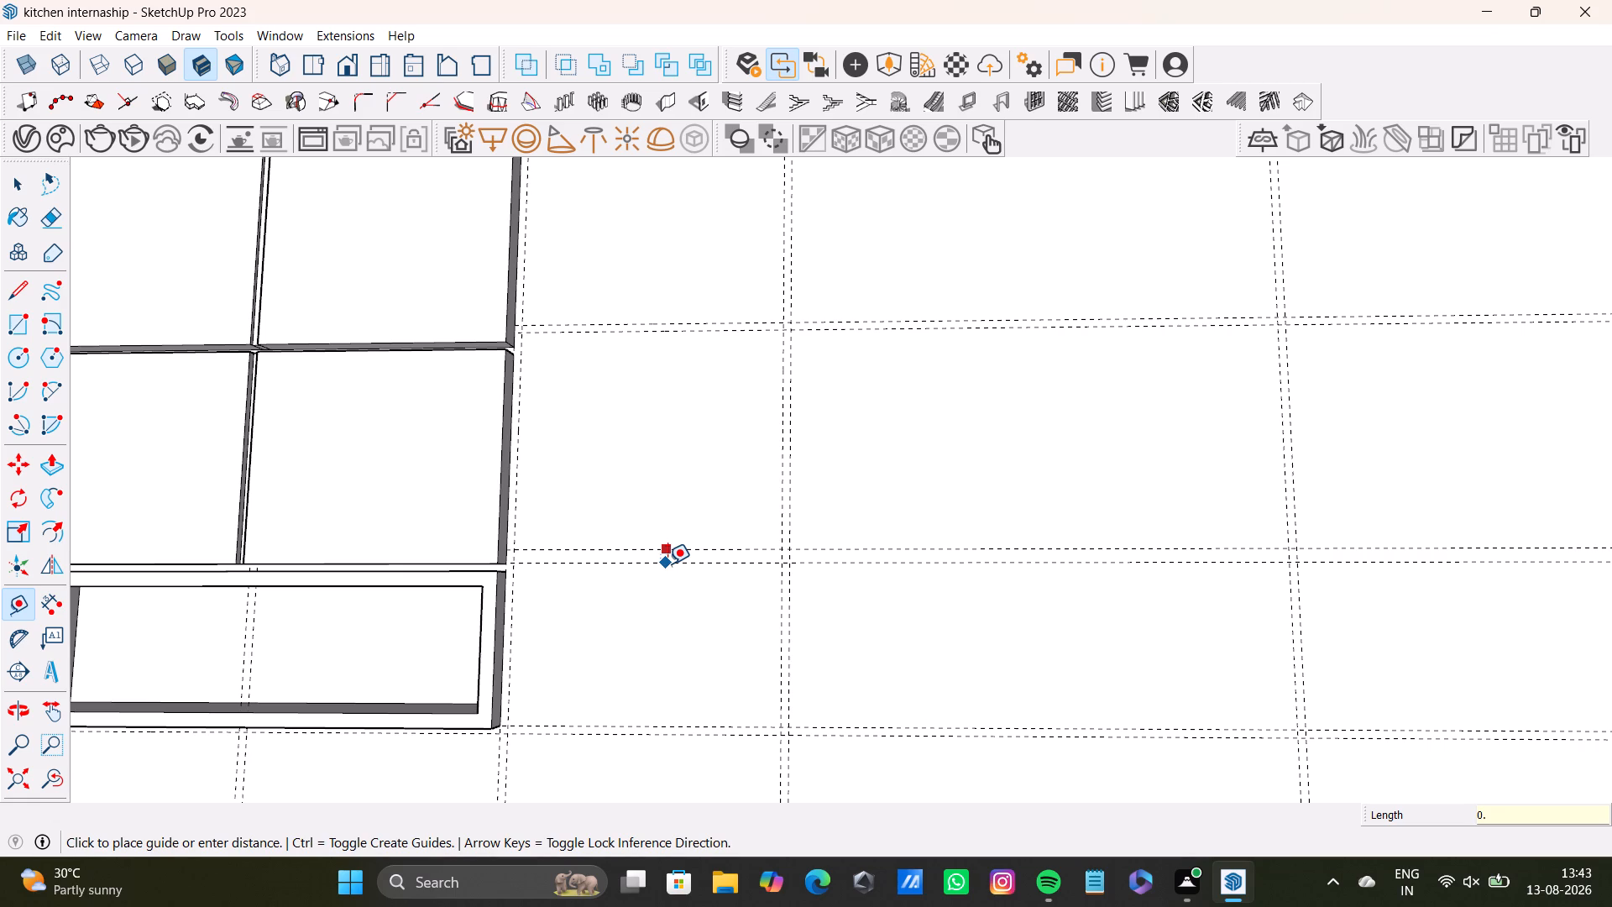
pyautogui.press('5')
pyautogui.hotkey('shift', '"')
pyautogui.press('Return')
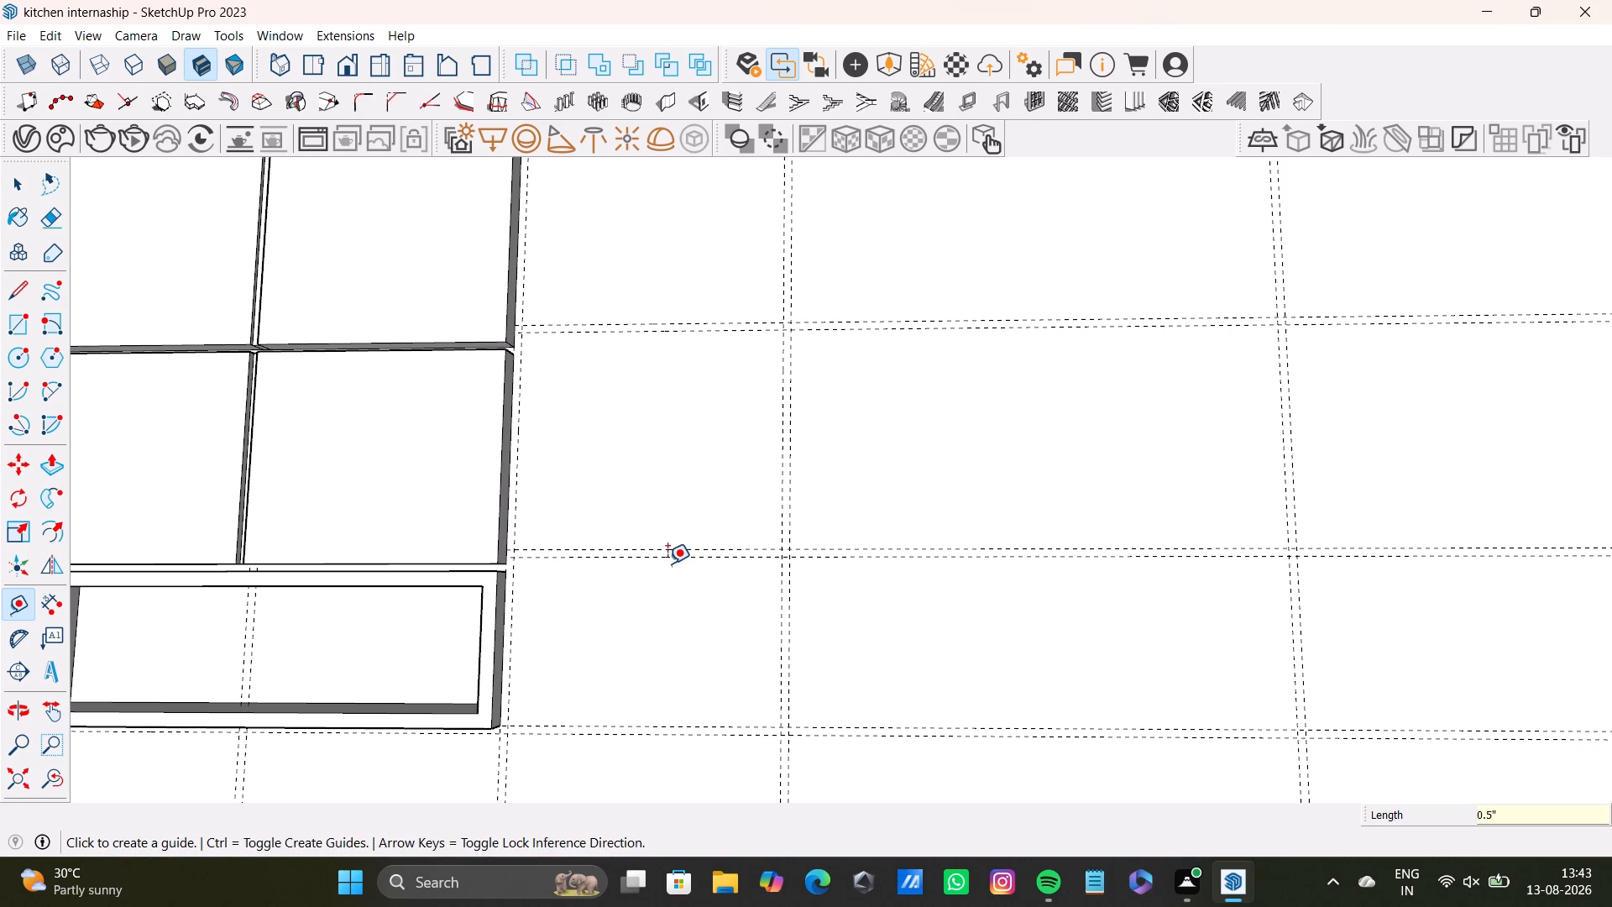
# Draw a rectangle about 1' 6 1/8" by 1' 1/2" in the next column's top cell, directly below the slat band.
pyautogui.scroll(-3, 667, 569)
pyautogui.moveTo(691, 592); pyautogui.dragTo(678, 686, button='middle')
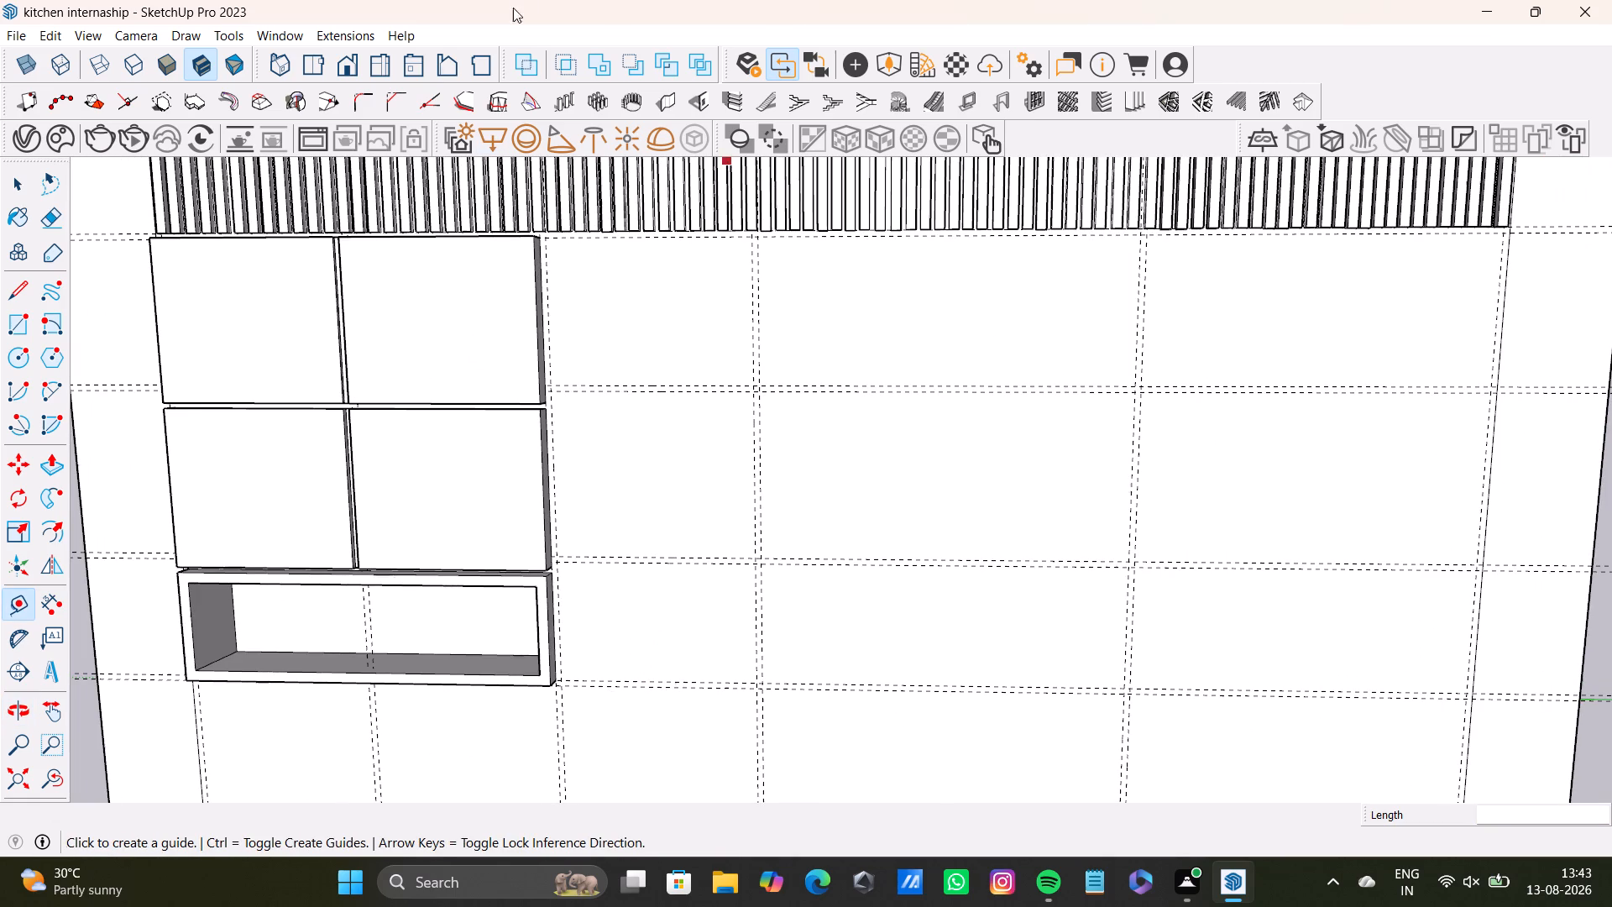
pyautogui.moveTo(14, 332); pyautogui.dragTo(26, 329)
pyautogui.scroll(3, 652, 392)
pyautogui.keyDown('shift'); pyautogui.moveTo(598, 321); pyautogui.dragTo(621, 471, button='middle'); pyautogui.keyUp('shift')
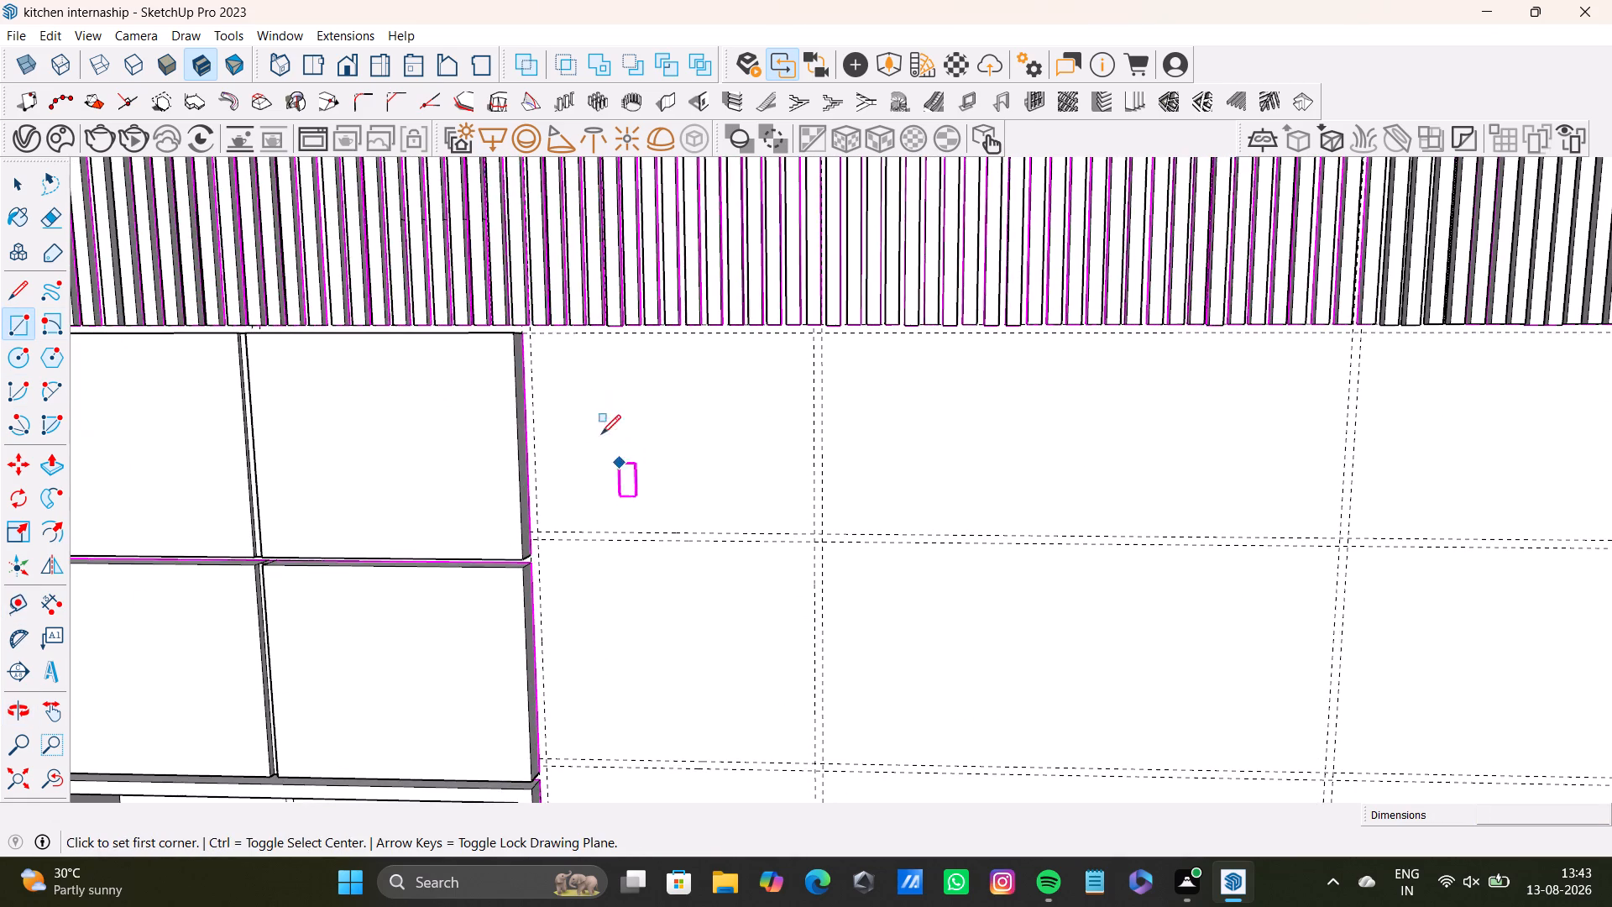
pyautogui.click(536, 335)
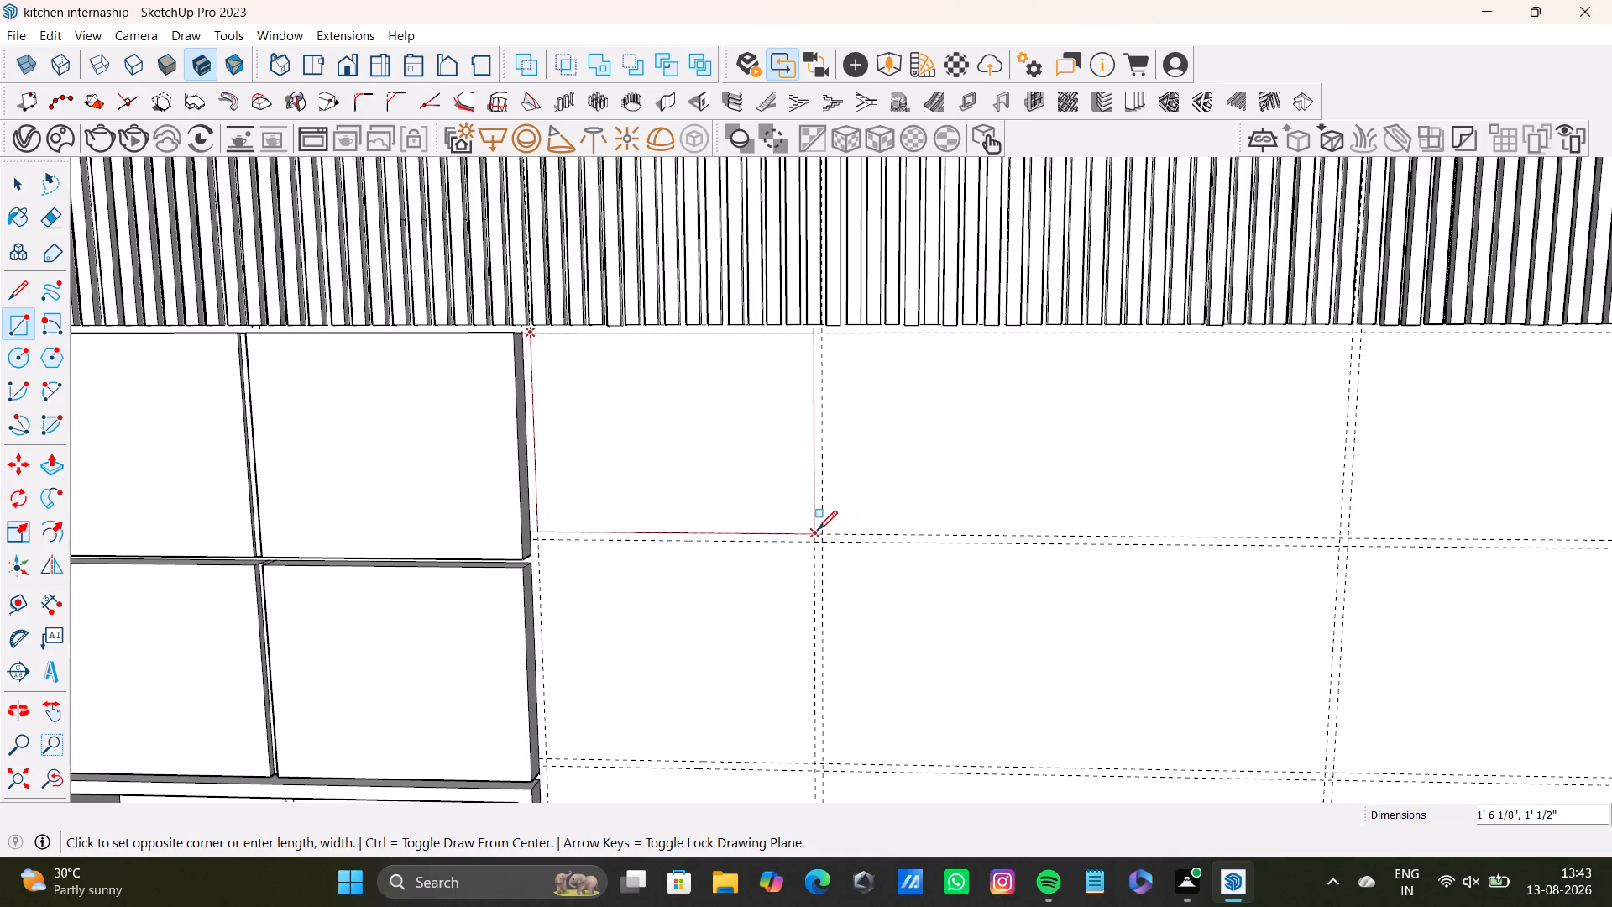
pyautogui.click(818, 530)
# Draw a rectangle filling the column's second cell, between the guides below the top rectangle.
pyautogui.click(23, 322)
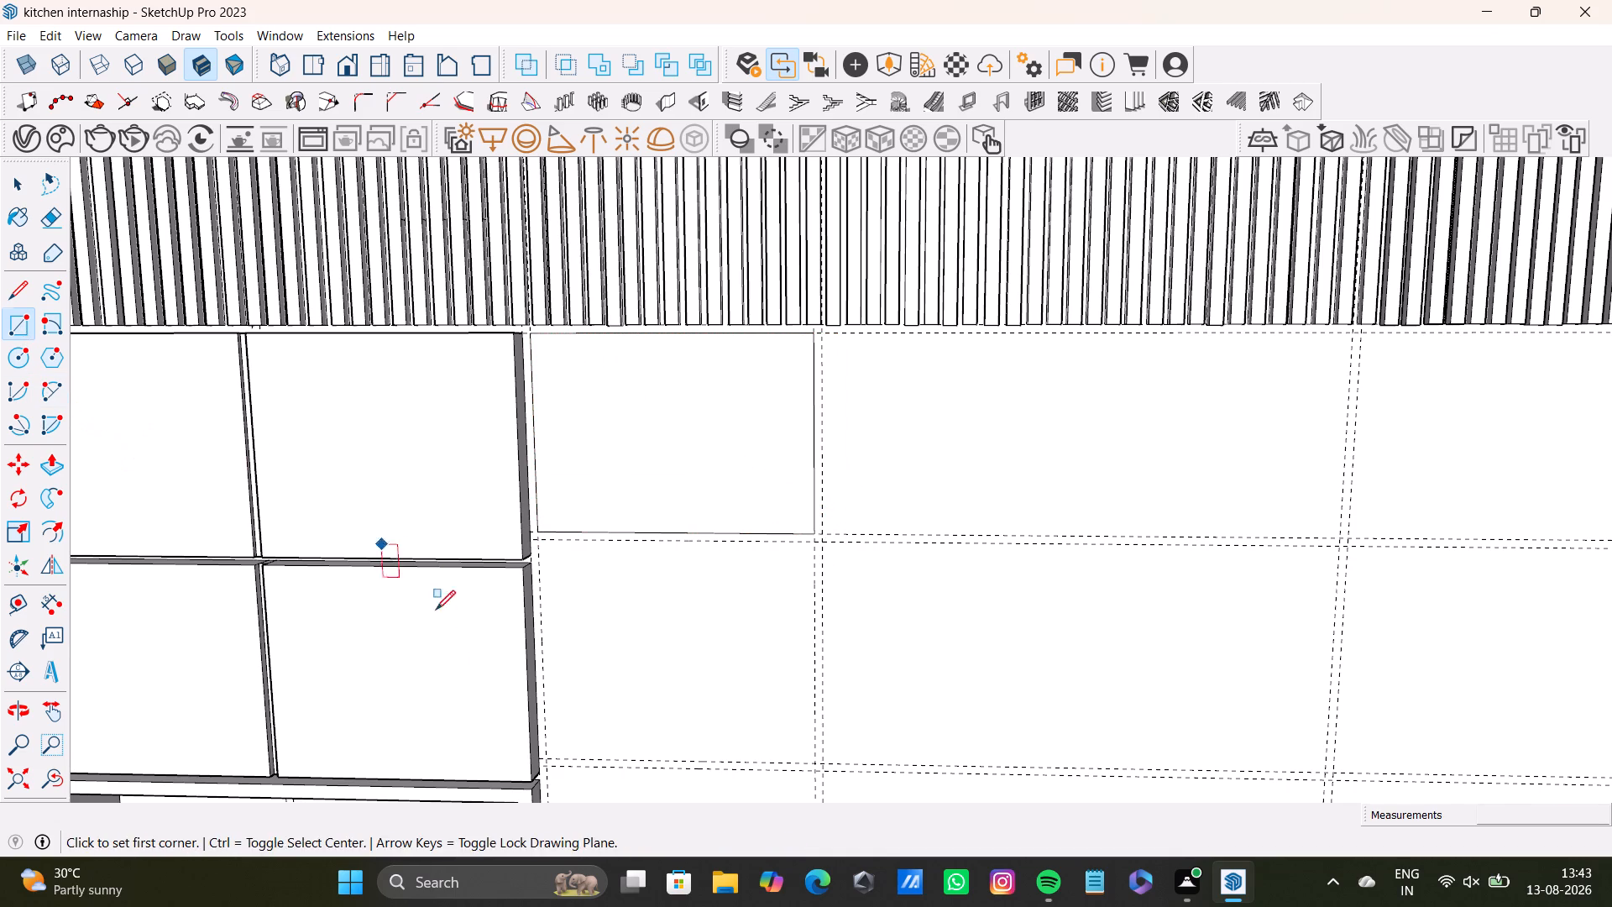
pyautogui.keyDown('shift'); pyautogui.moveTo(623, 683); pyautogui.dragTo(618, 542, button='middle'); pyautogui.keyUp('shift')
pyautogui.click(533, 399)
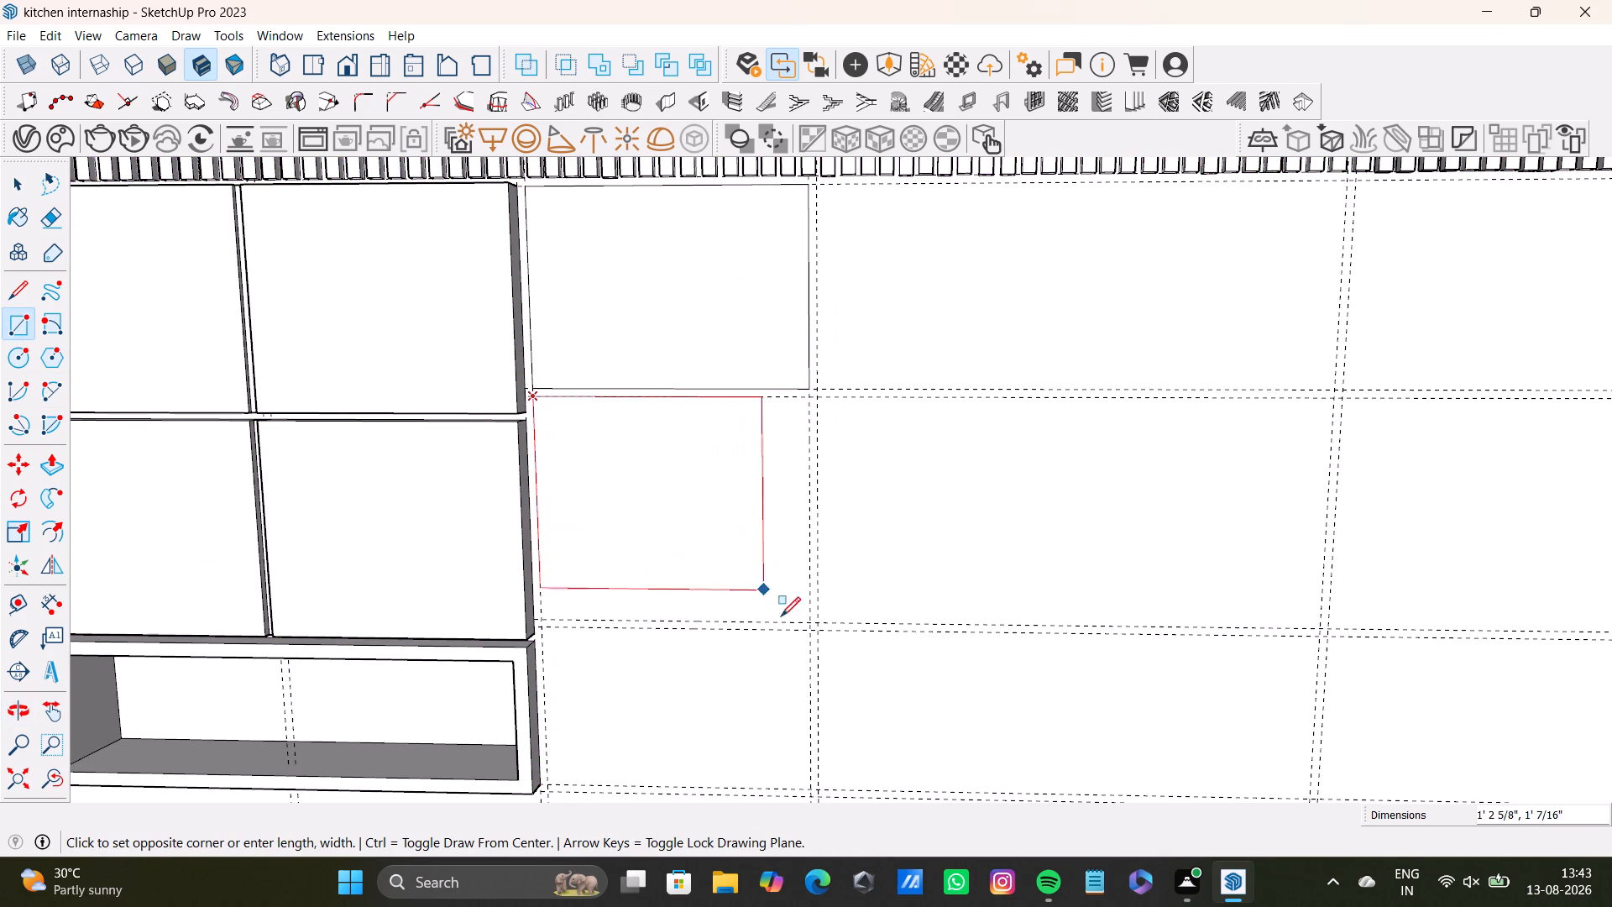
pyautogui.click(806, 624)
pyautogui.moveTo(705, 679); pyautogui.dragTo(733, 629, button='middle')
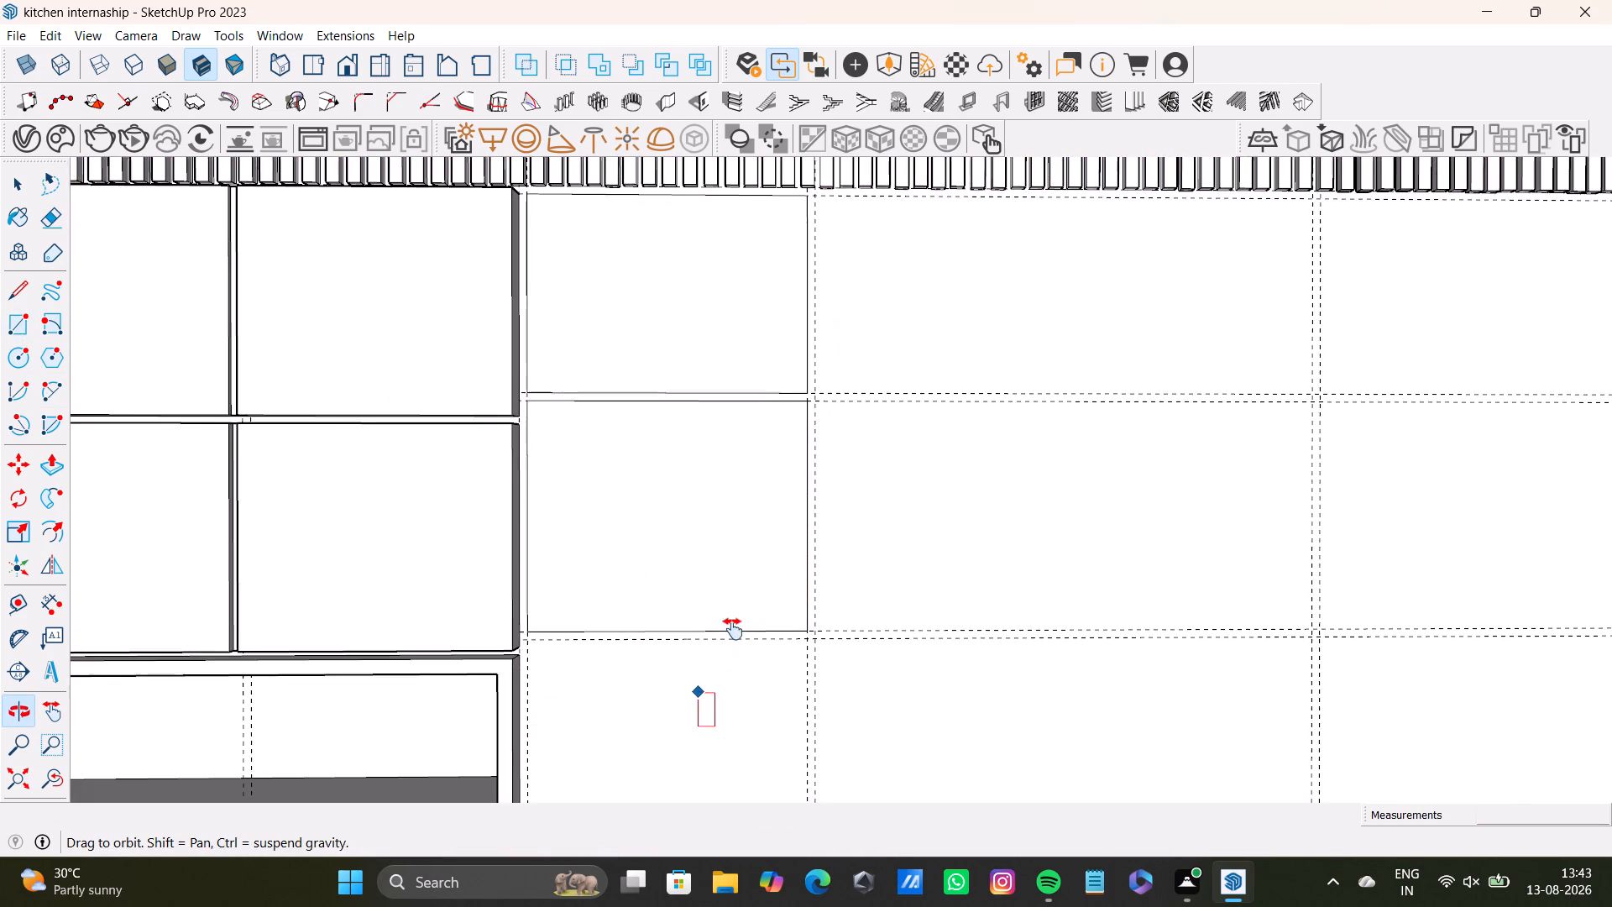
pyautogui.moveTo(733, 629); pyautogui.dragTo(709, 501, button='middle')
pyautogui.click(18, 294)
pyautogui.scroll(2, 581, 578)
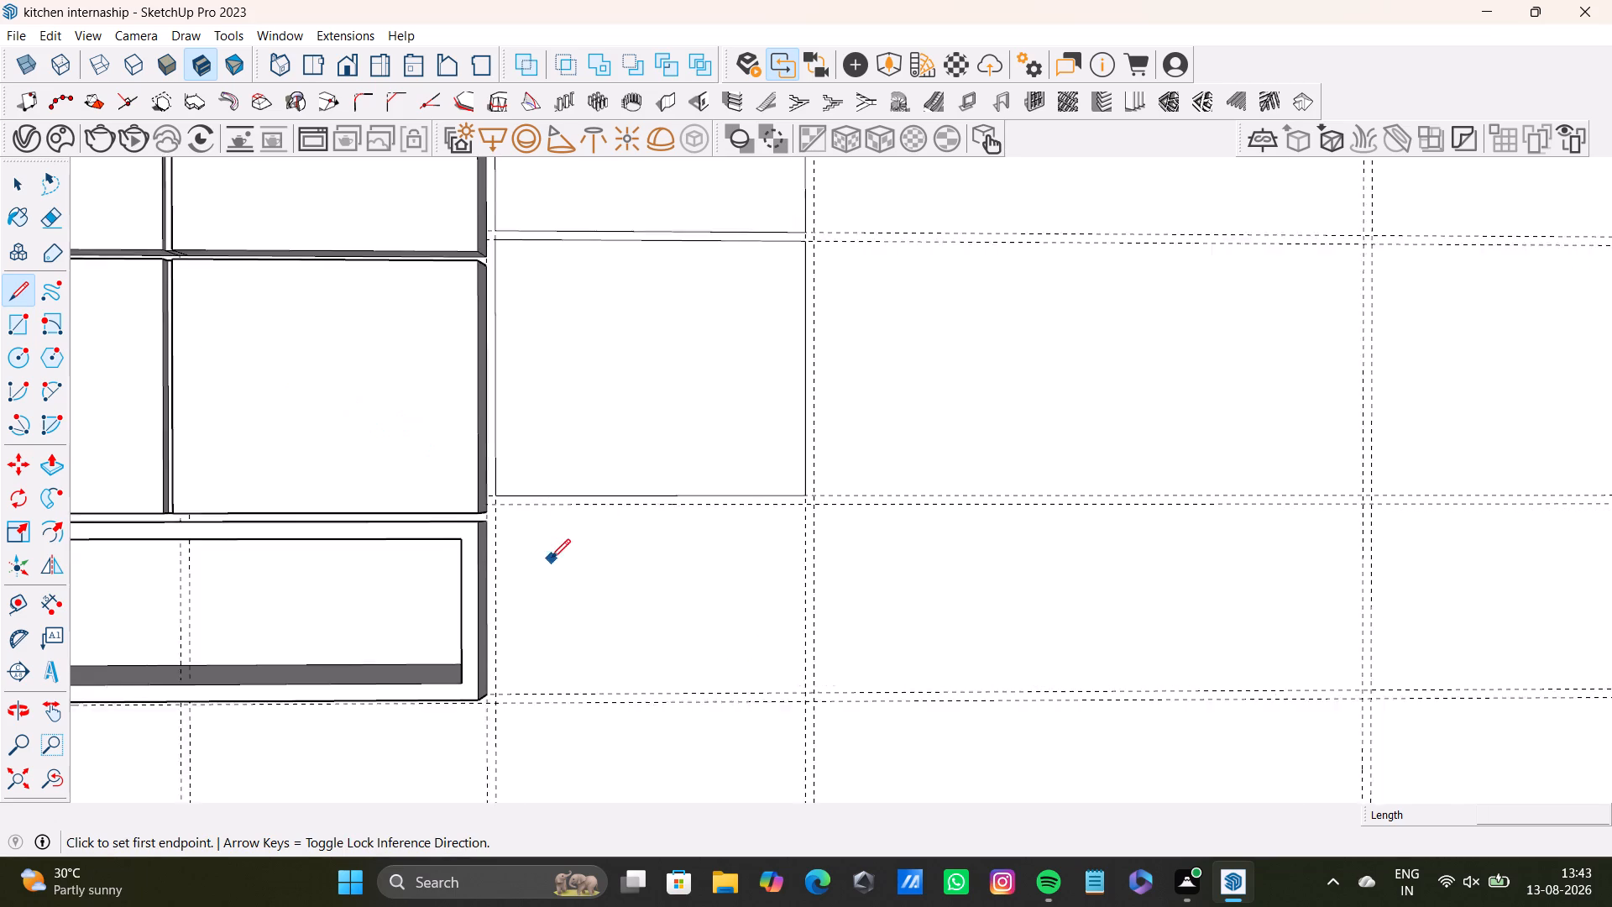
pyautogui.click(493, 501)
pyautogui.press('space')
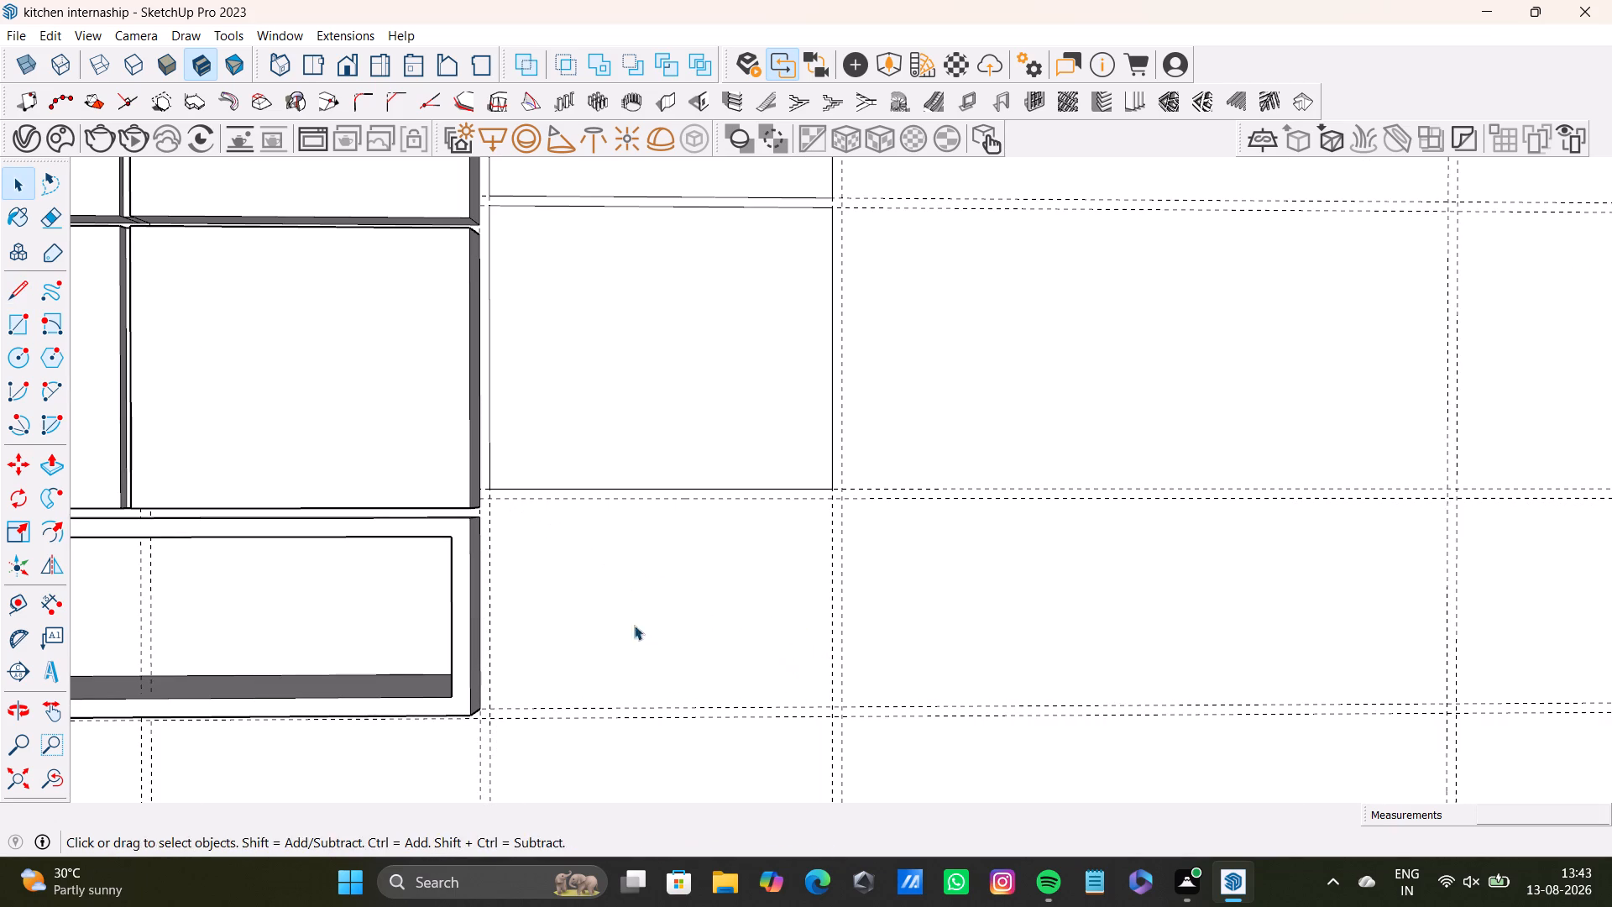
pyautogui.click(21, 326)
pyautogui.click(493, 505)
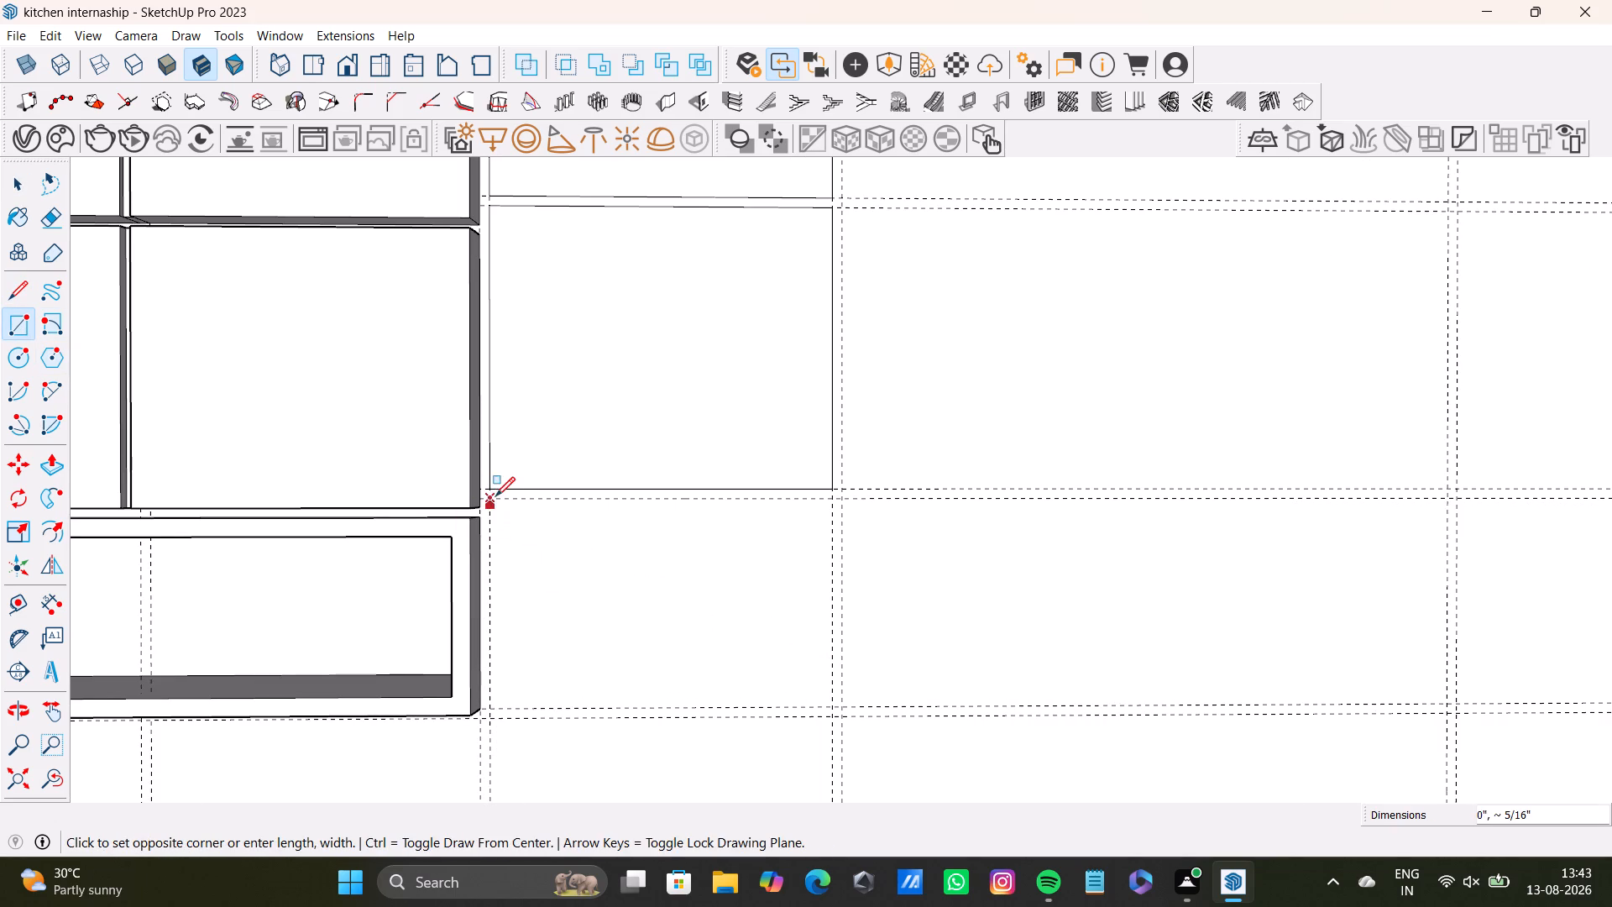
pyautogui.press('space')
# Draw a rectangle about 1' 5 5/8" by 10 13/16" in the column's third cell, beside the open niche.
pyautogui.click(28, 324)
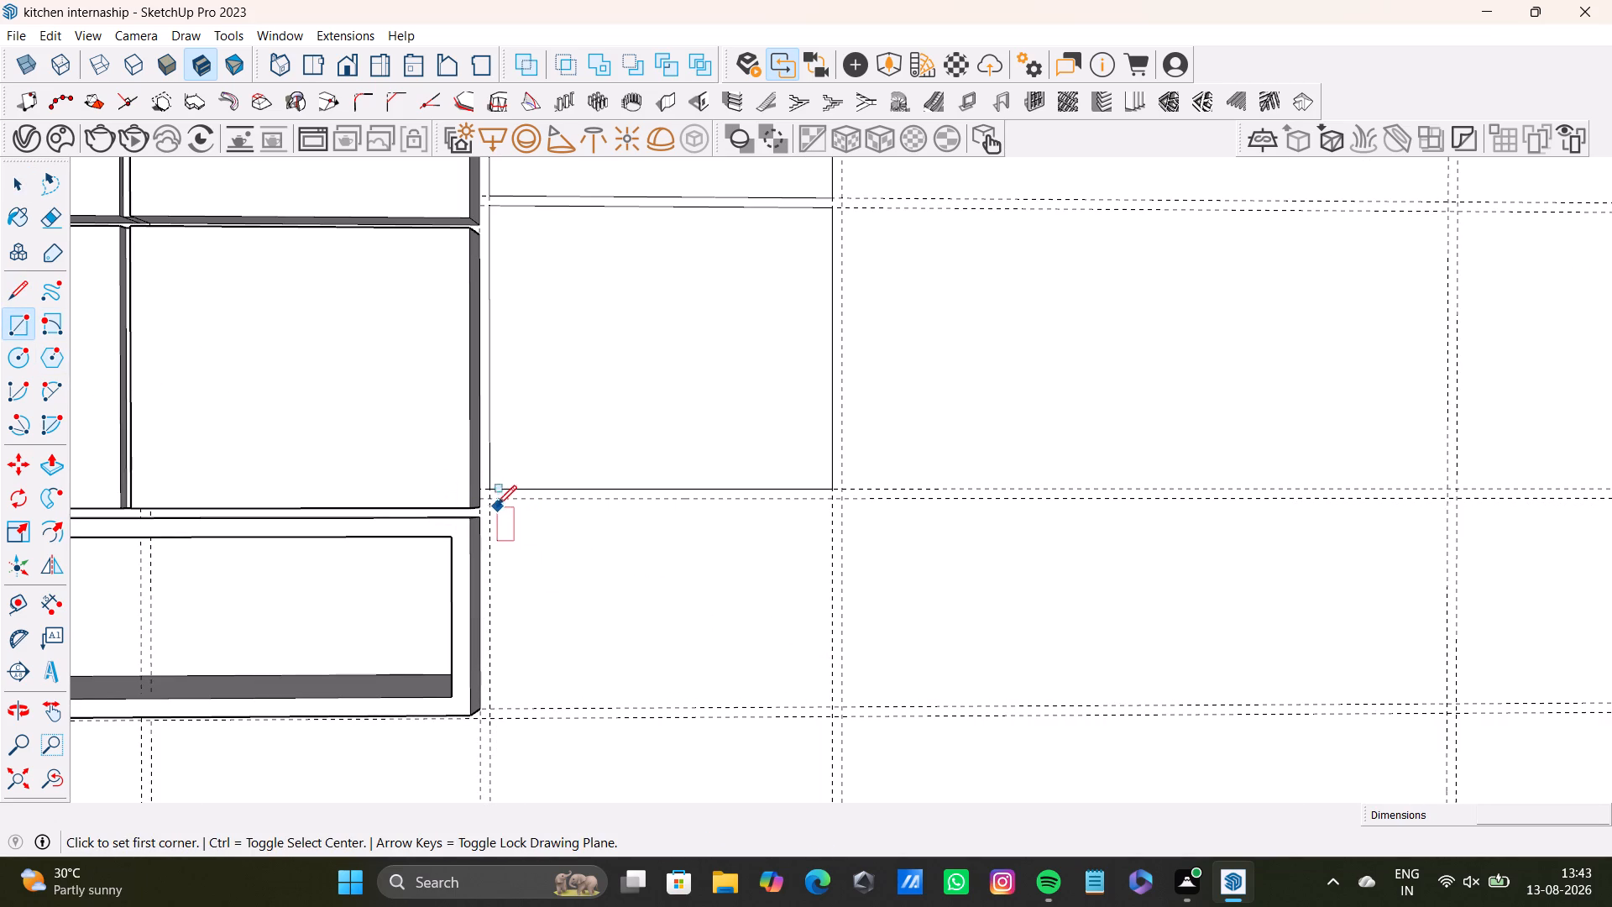
pyautogui.click(490, 501)
pyautogui.click(837, 705)
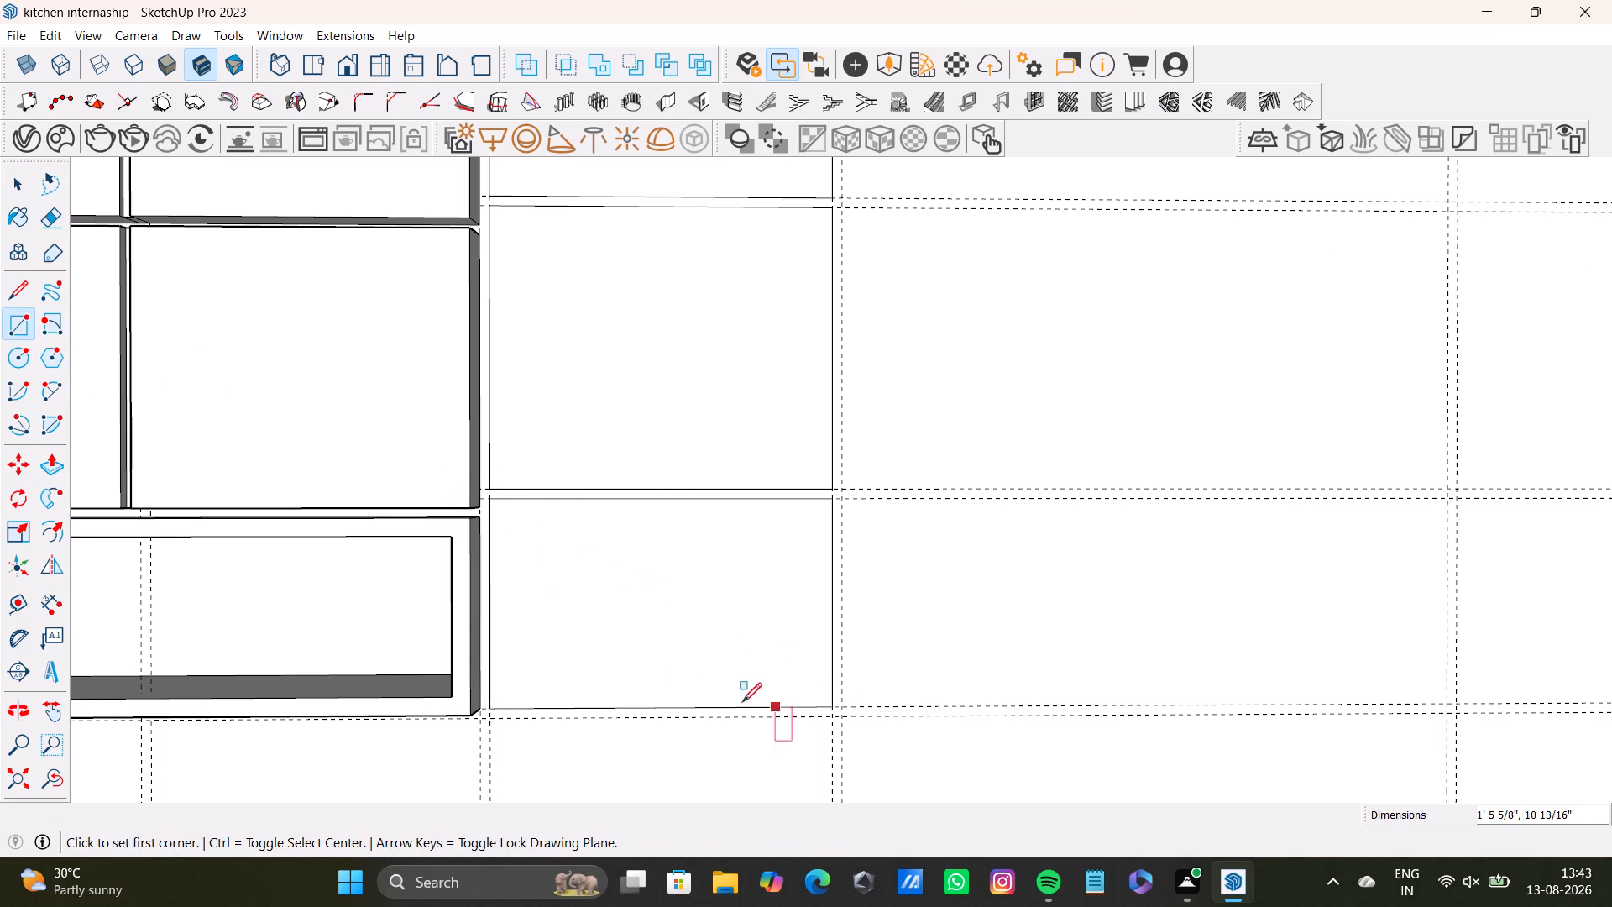
# Push/Pull the new column's top rectangle outward until it is flush with the first column's panels.
pyautogui.scroll(-4, 678, 678)
pyautogui.moveTo(721, 639); pyautogui.dragTo(699, 818, button='middle')
pyautogui.press('space')
pyautogui.click(595, 447)
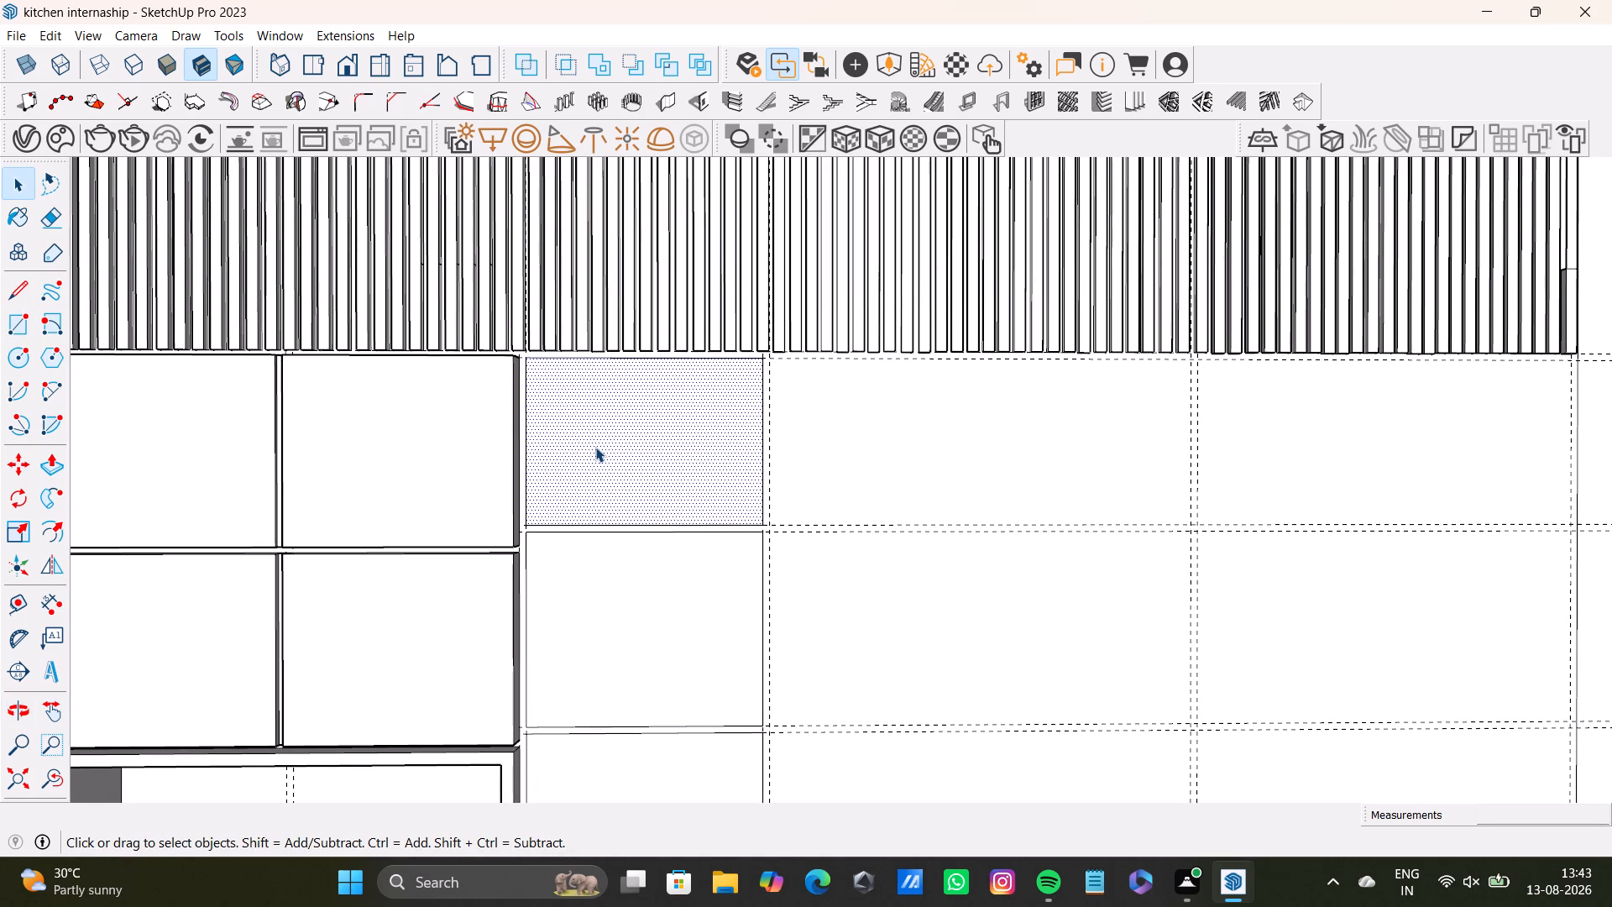
pyautogui.scroll(-9, 600, 486)
pyautogui.moveTo(631, 522); pyautogui.dragTo(620, 569, button='middle')
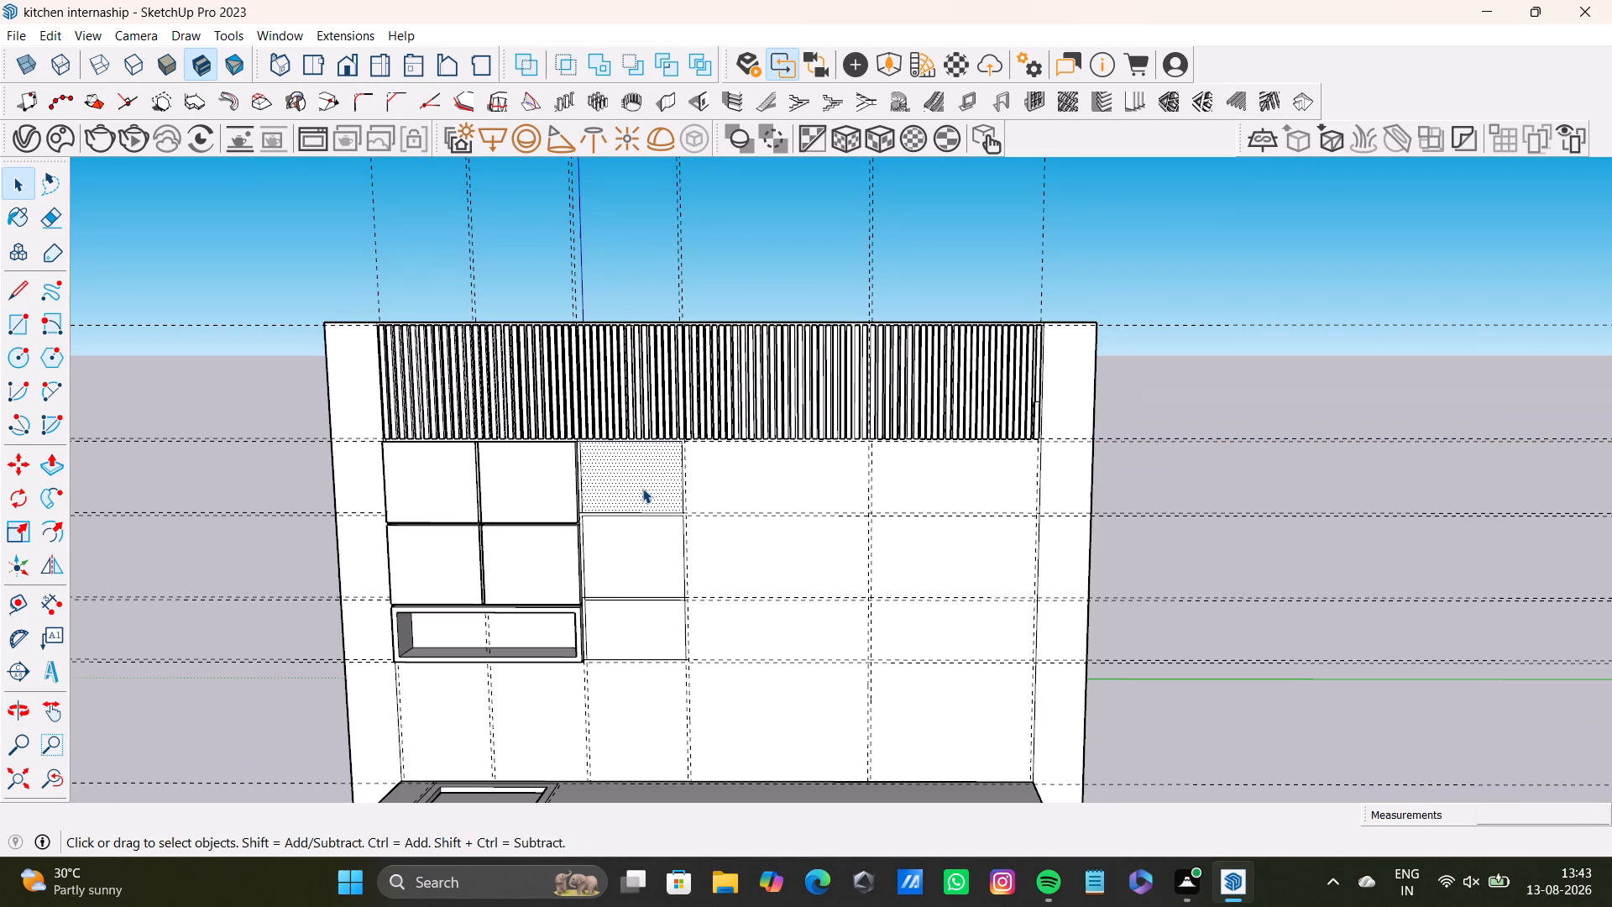
pyautogui.press('p')
pyautogui.click(642, 488)
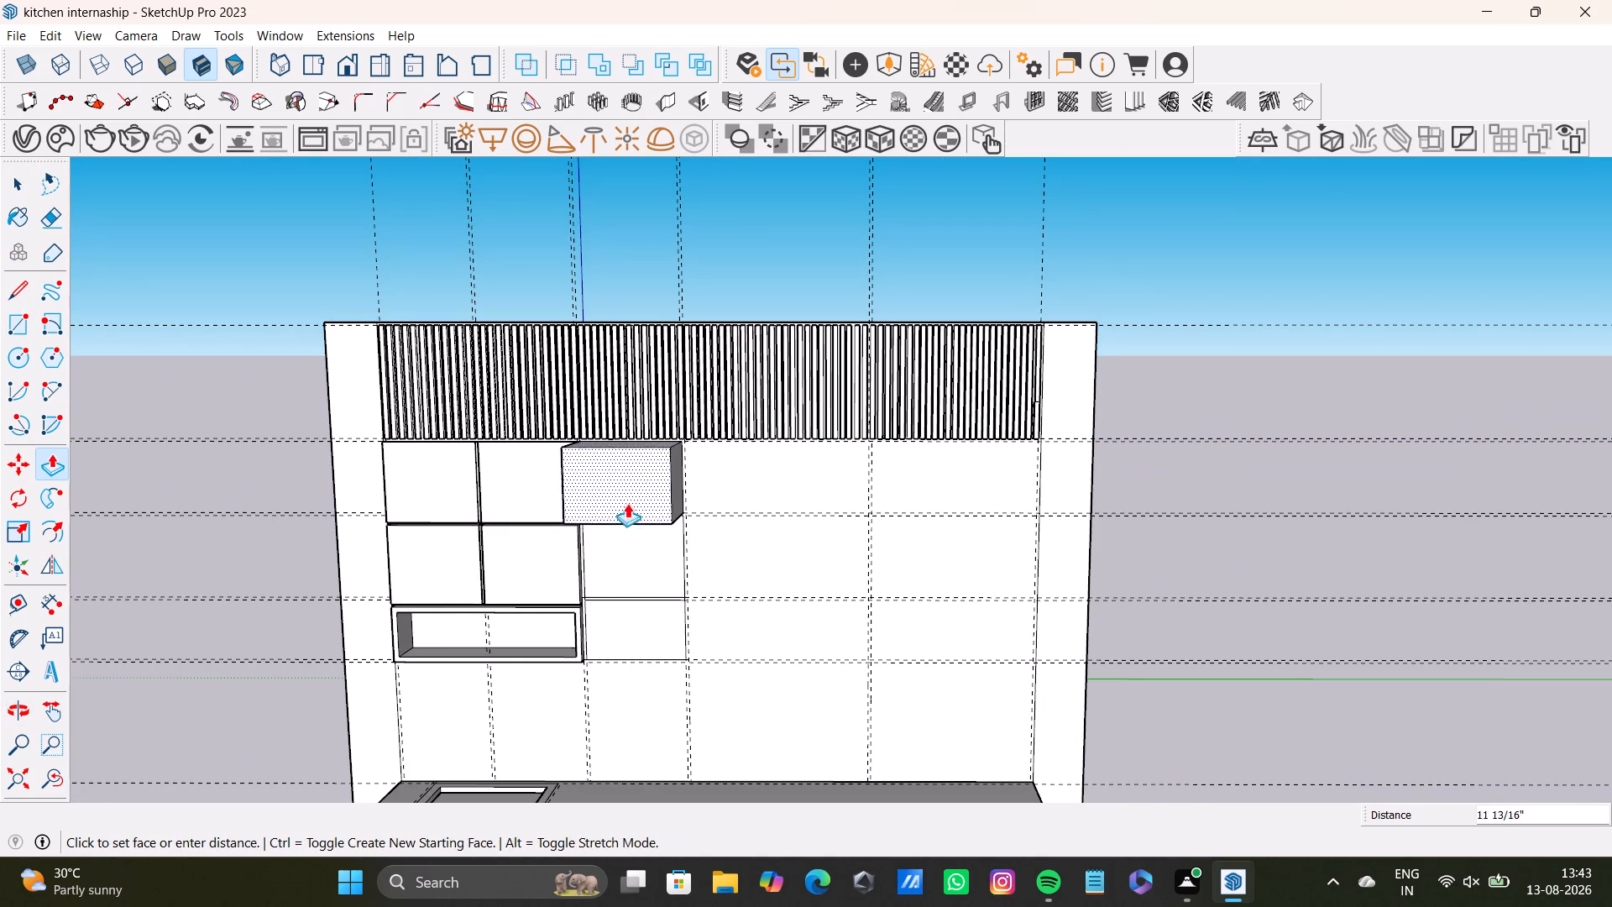
pyautogui.moveTo(627, 503); pyautogui.dragTo(757, 507, button='middle')
pyautogui.click(527, 510)
pyautogui.press('space')
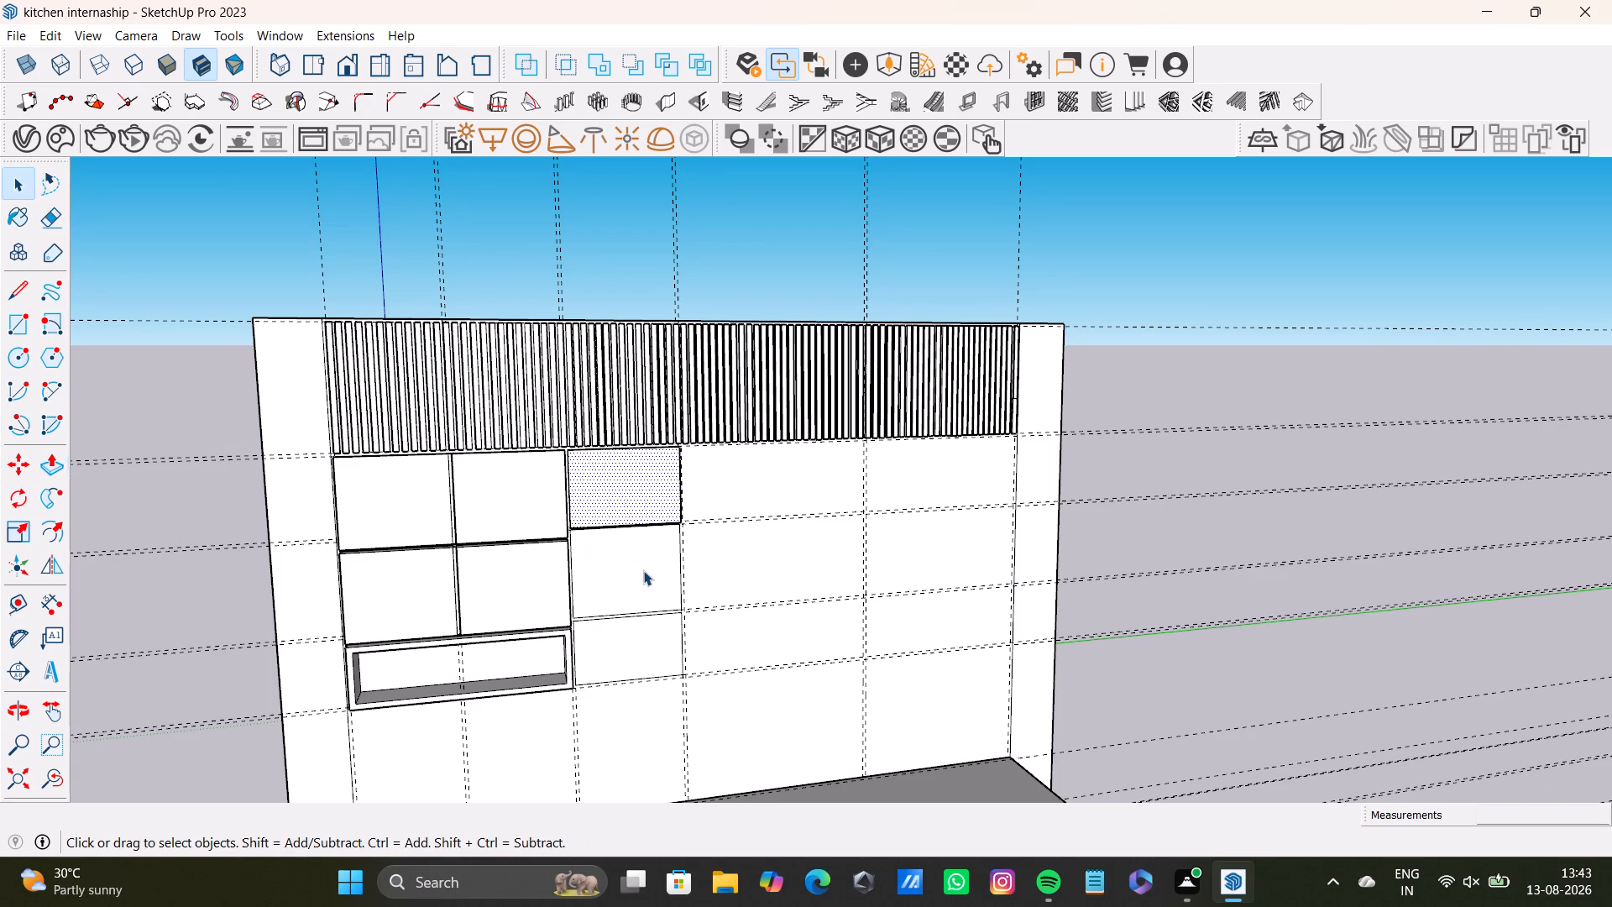
# Push/Pull the column's middle rectangle outward until it is flush with the adjacent first-column panel.
pyautogui.click(643, 570)
pyautogui.click(643, 570)
pyautogui.press('p')
pyautogui.click(606, 584)
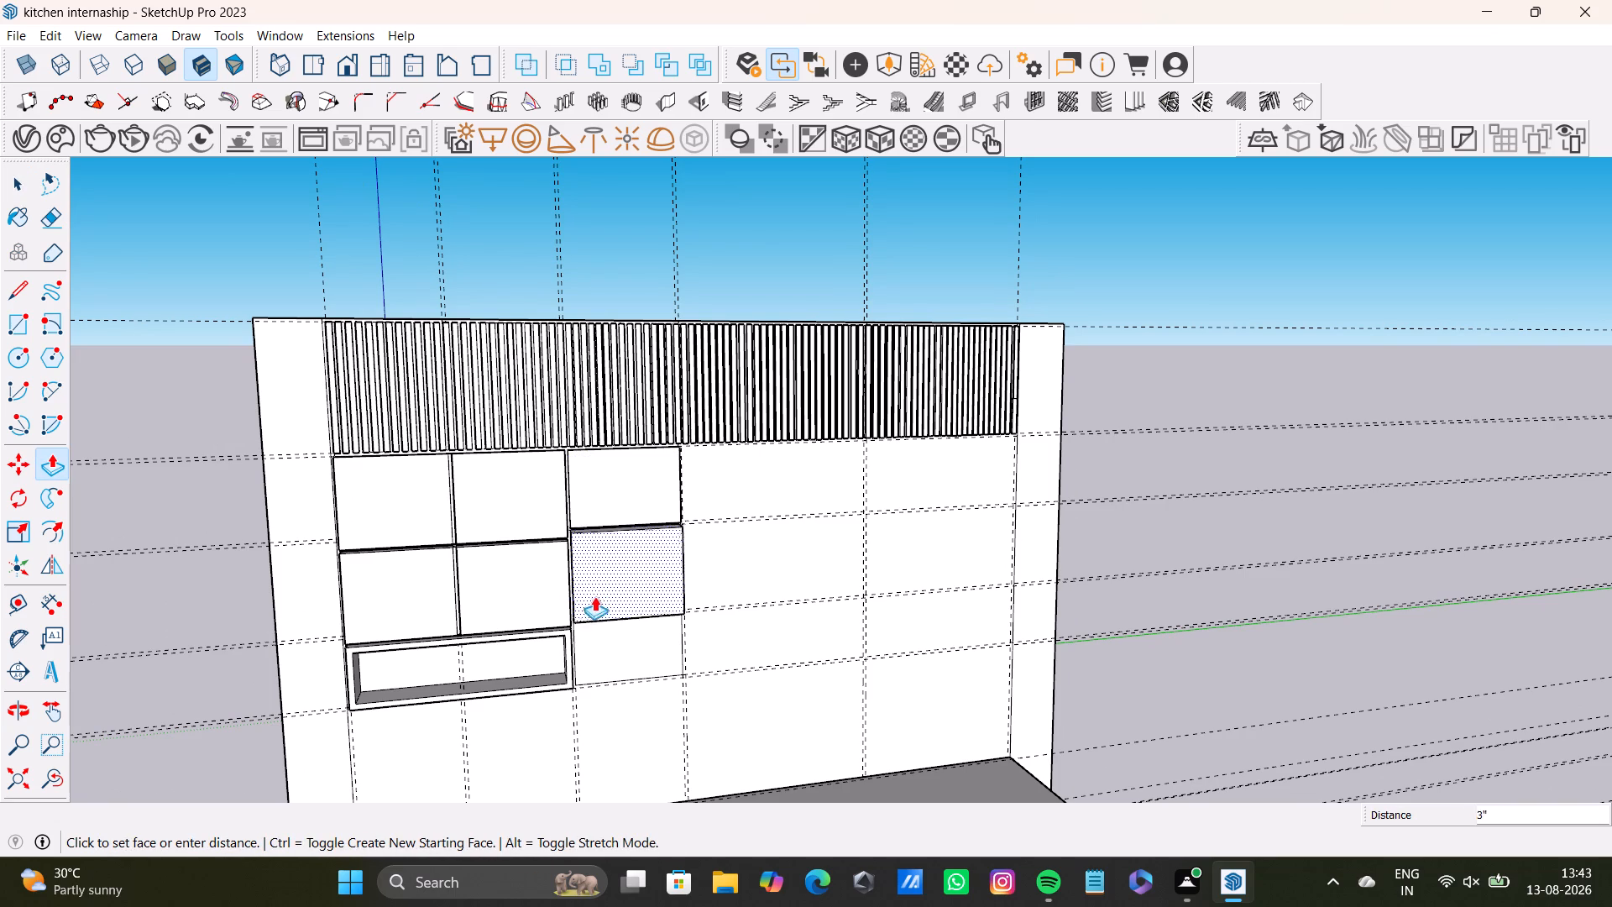
pyautogui.click(540, 590)
pyautogui.press('space')
# Push/Pull the column's bottom rectangle out 1 1/2", flush with the panel above it.
pyautogui.click(626, 646)
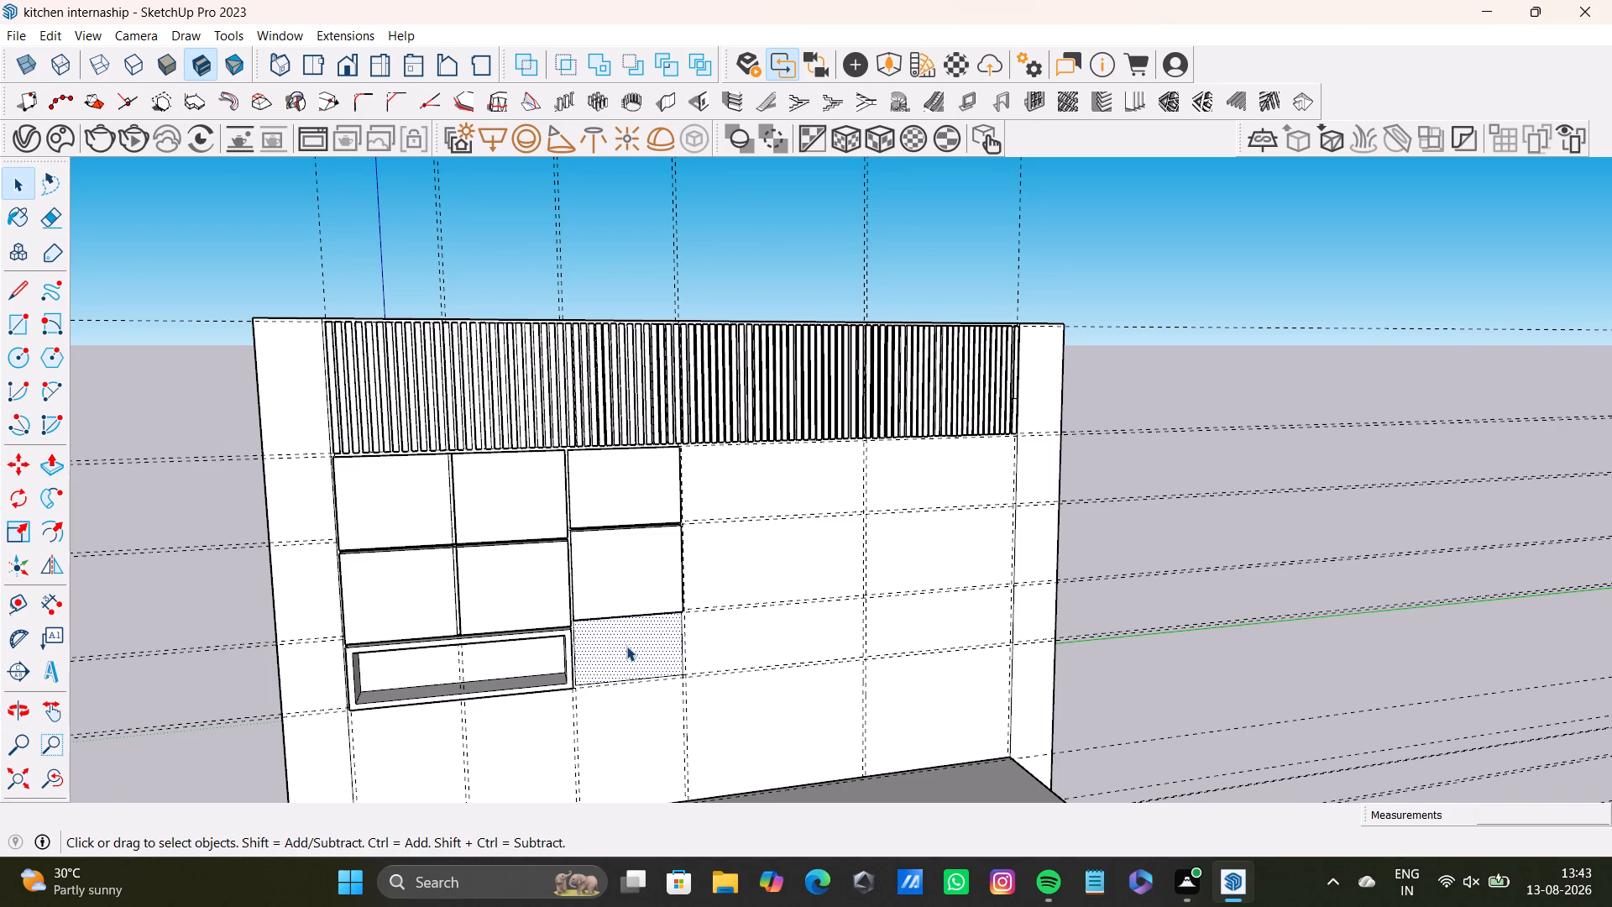
pyautogui.press('p')
pyautogui.click(626, 646)
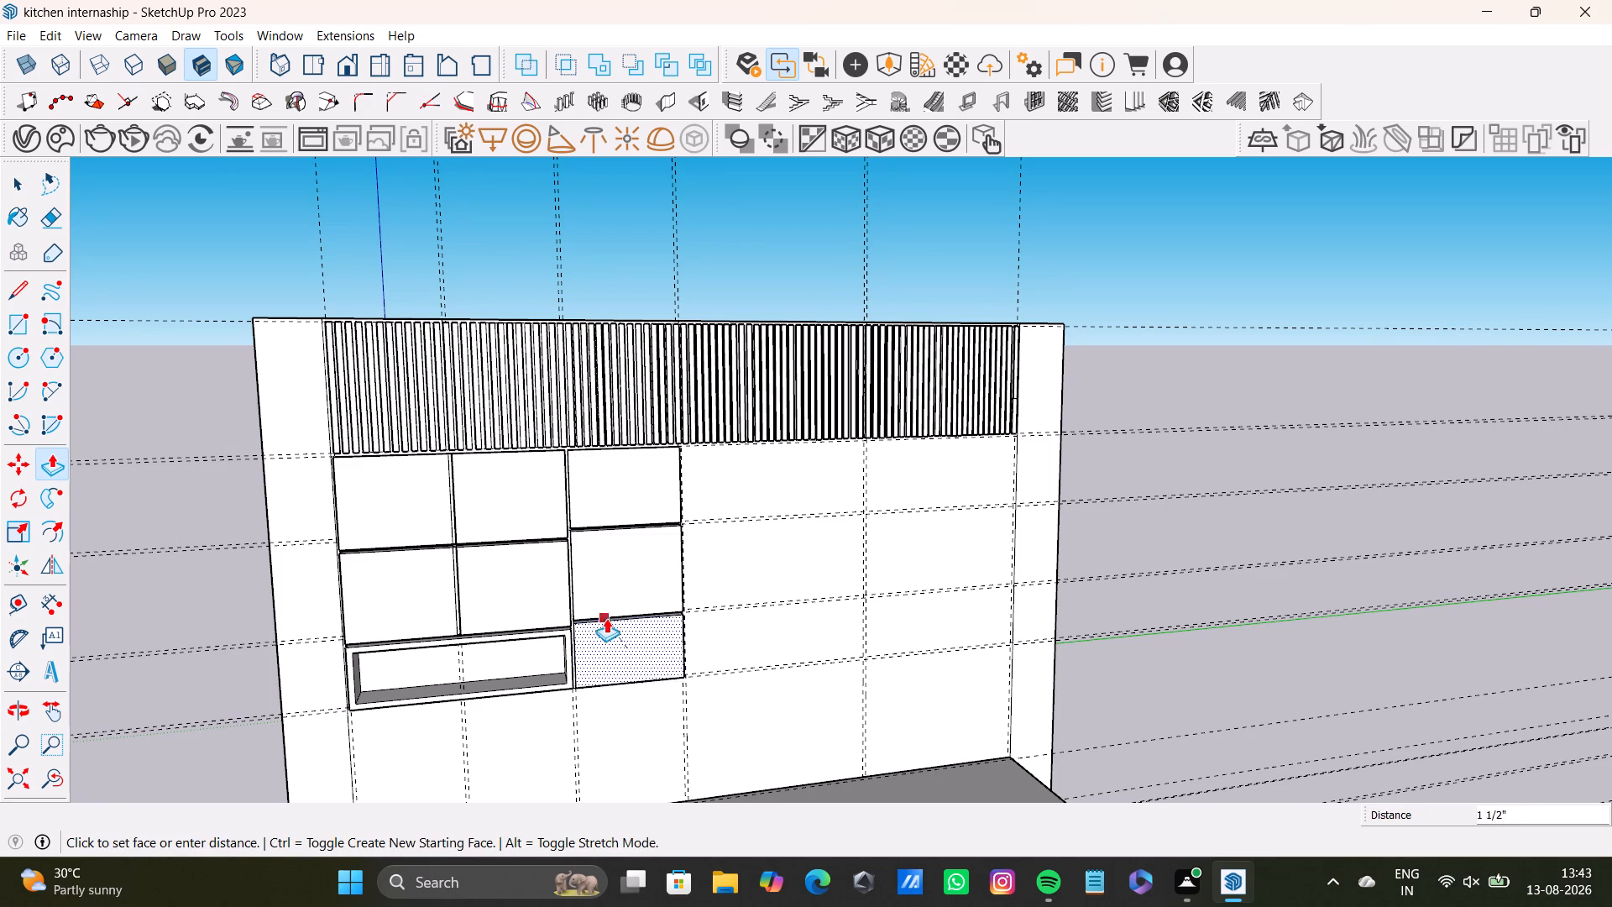
pyautogui.click(650, 605)
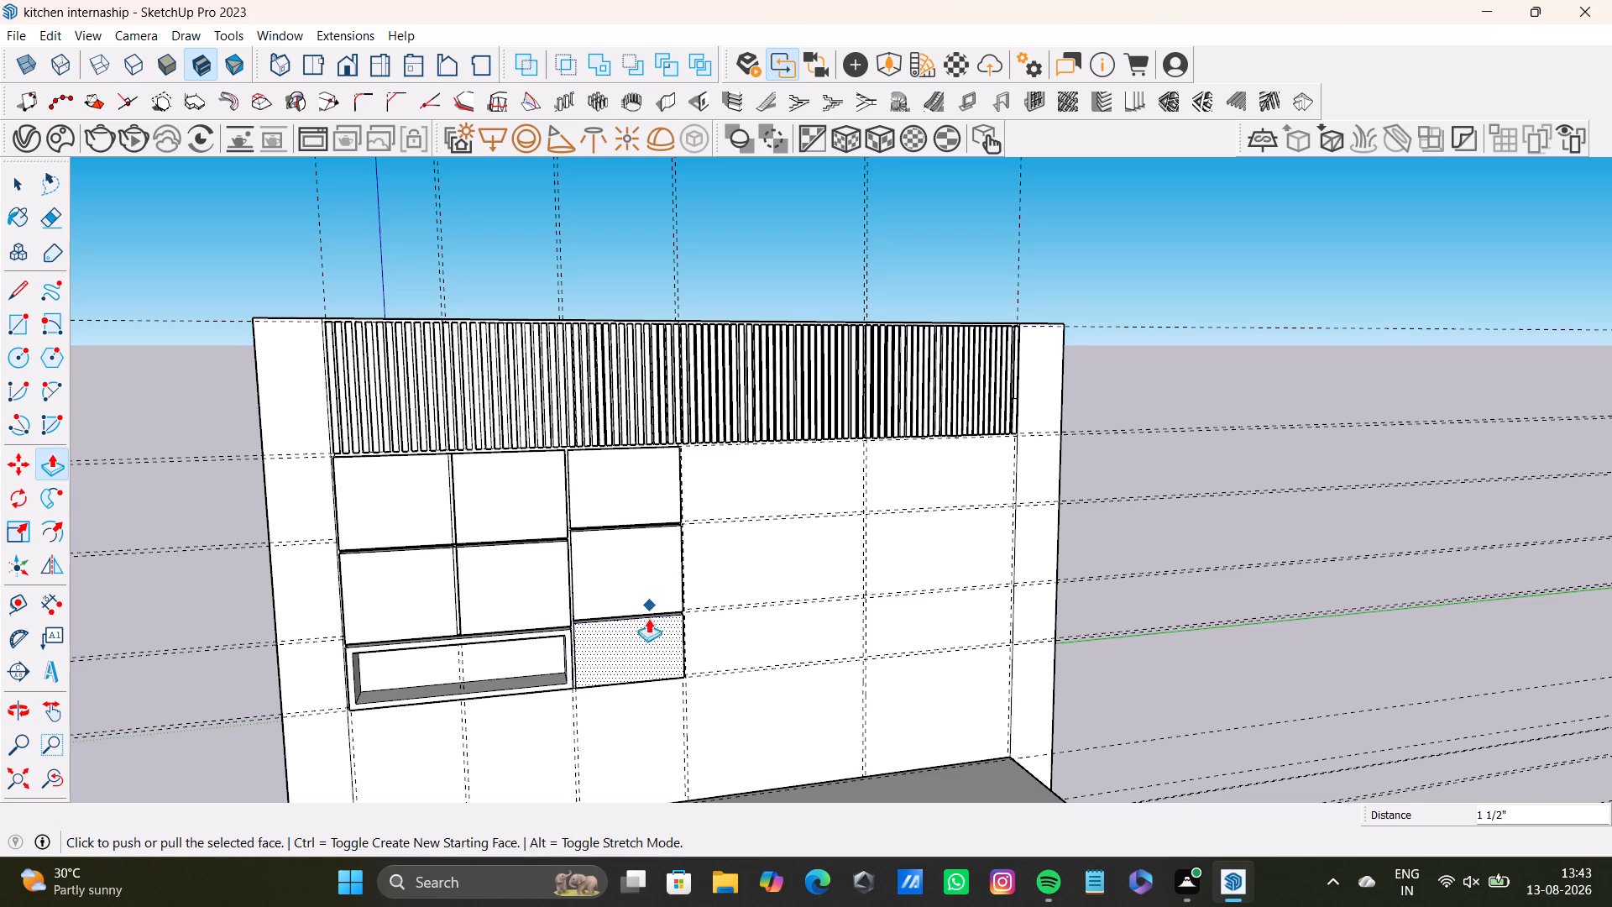
# Inspect the new column of panels and the remaining guide grid beside it.
pyautogui.scroll(-2, 646, 650)
pyautogui.moveTo(631, 661); pyautogui.dragTo(435, 752, button='middle')
pyautogui.scroll(11, 670, 614)
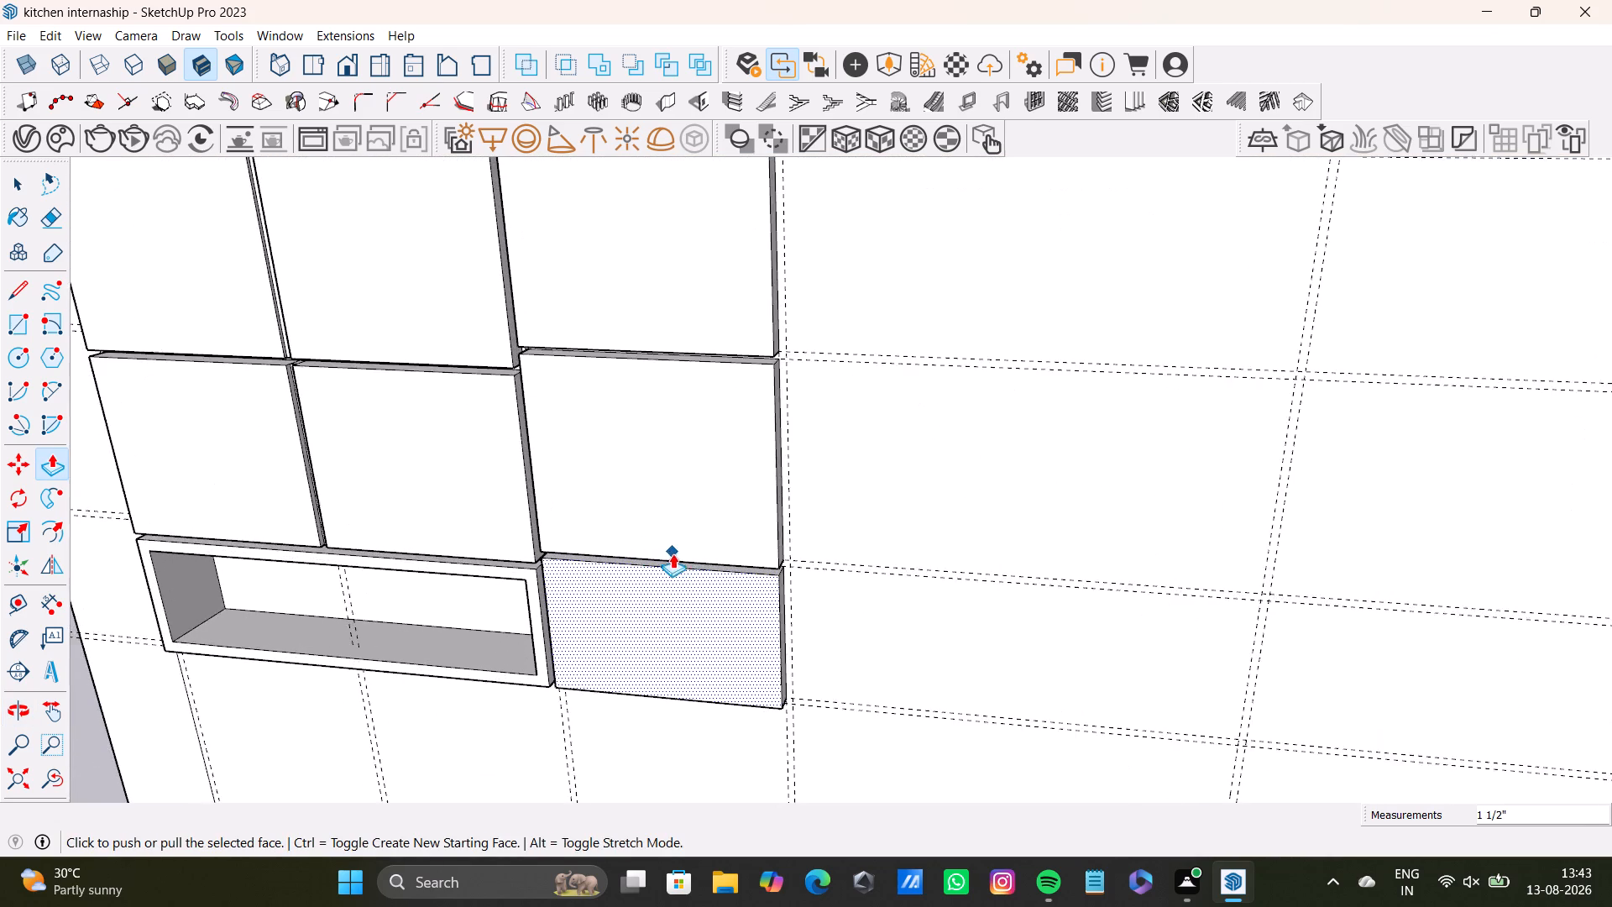
pyautogui.moveTo(712, 554); pyautogui.dragTo(748, 542, button='middle')
pyautogui.moveTo(673, 501); pyautogui.dragTo(486, 549, button='middle')
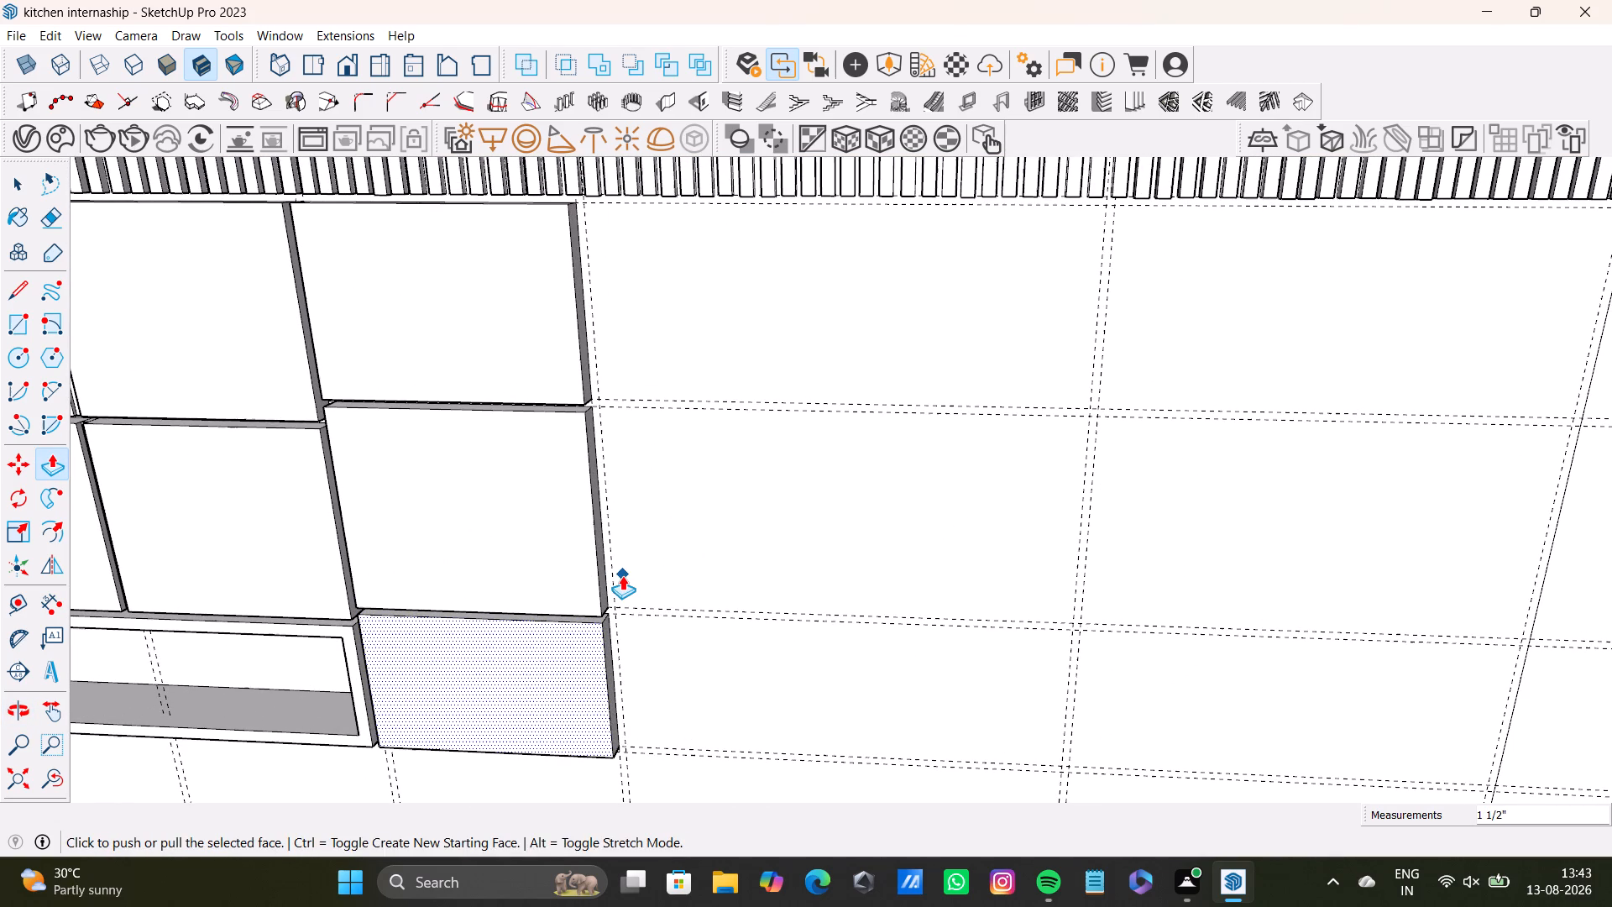
pyautogui.scroll(-3, 641, 590)
pyautogui.moveTo(641, 590); pyautogui.dragTo(496, 586, button='middle')
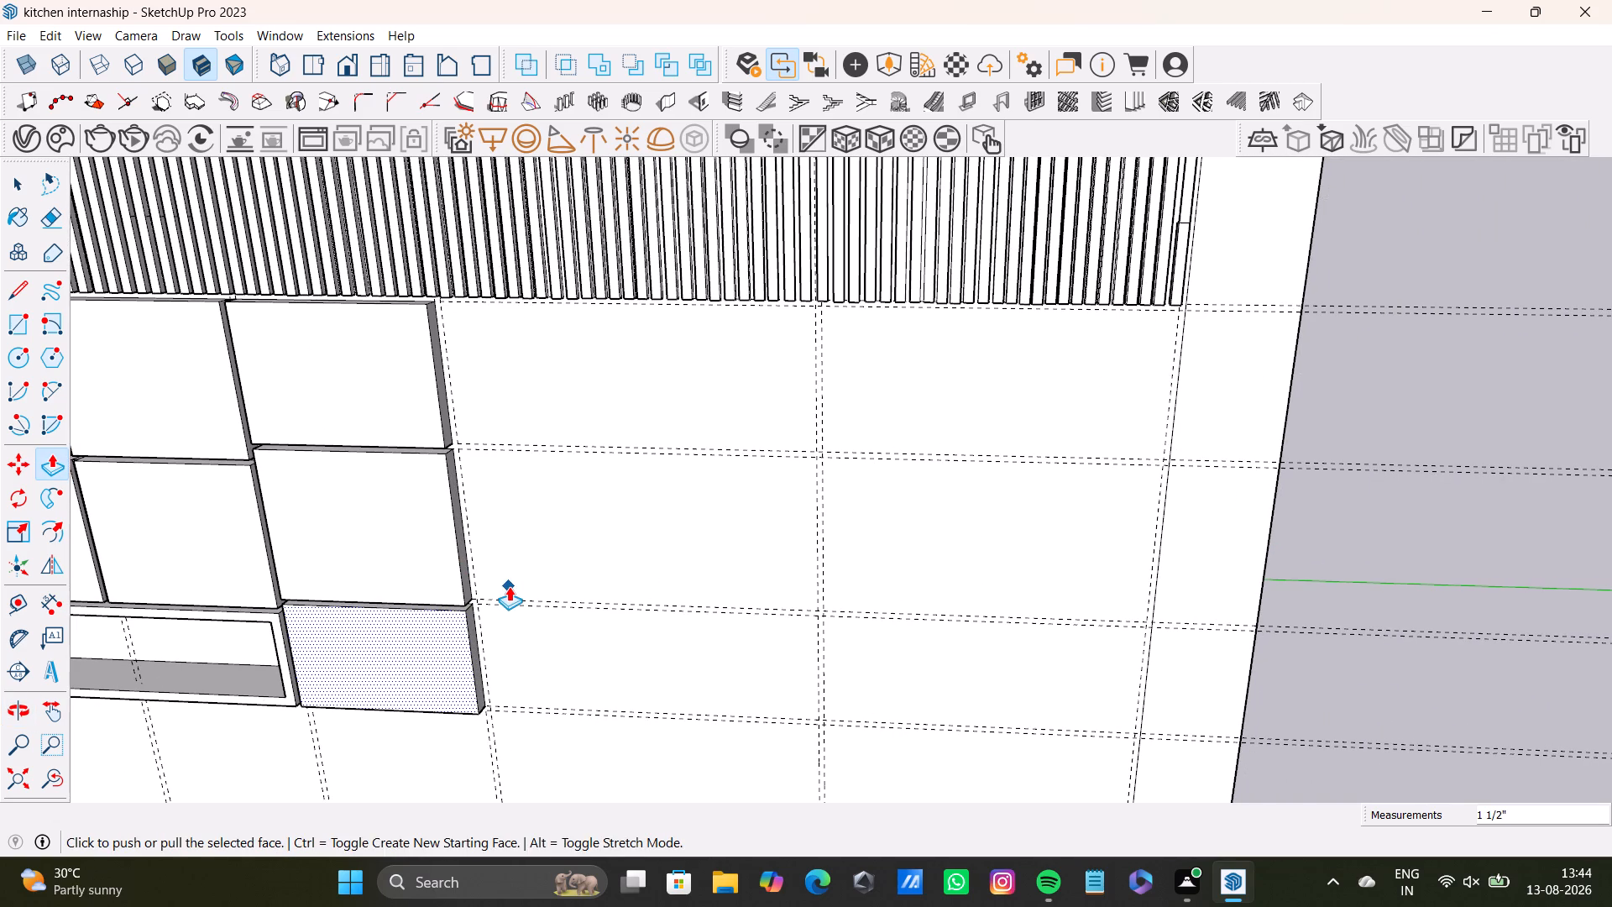
pyautogui.scroll(-2, 884, 499)
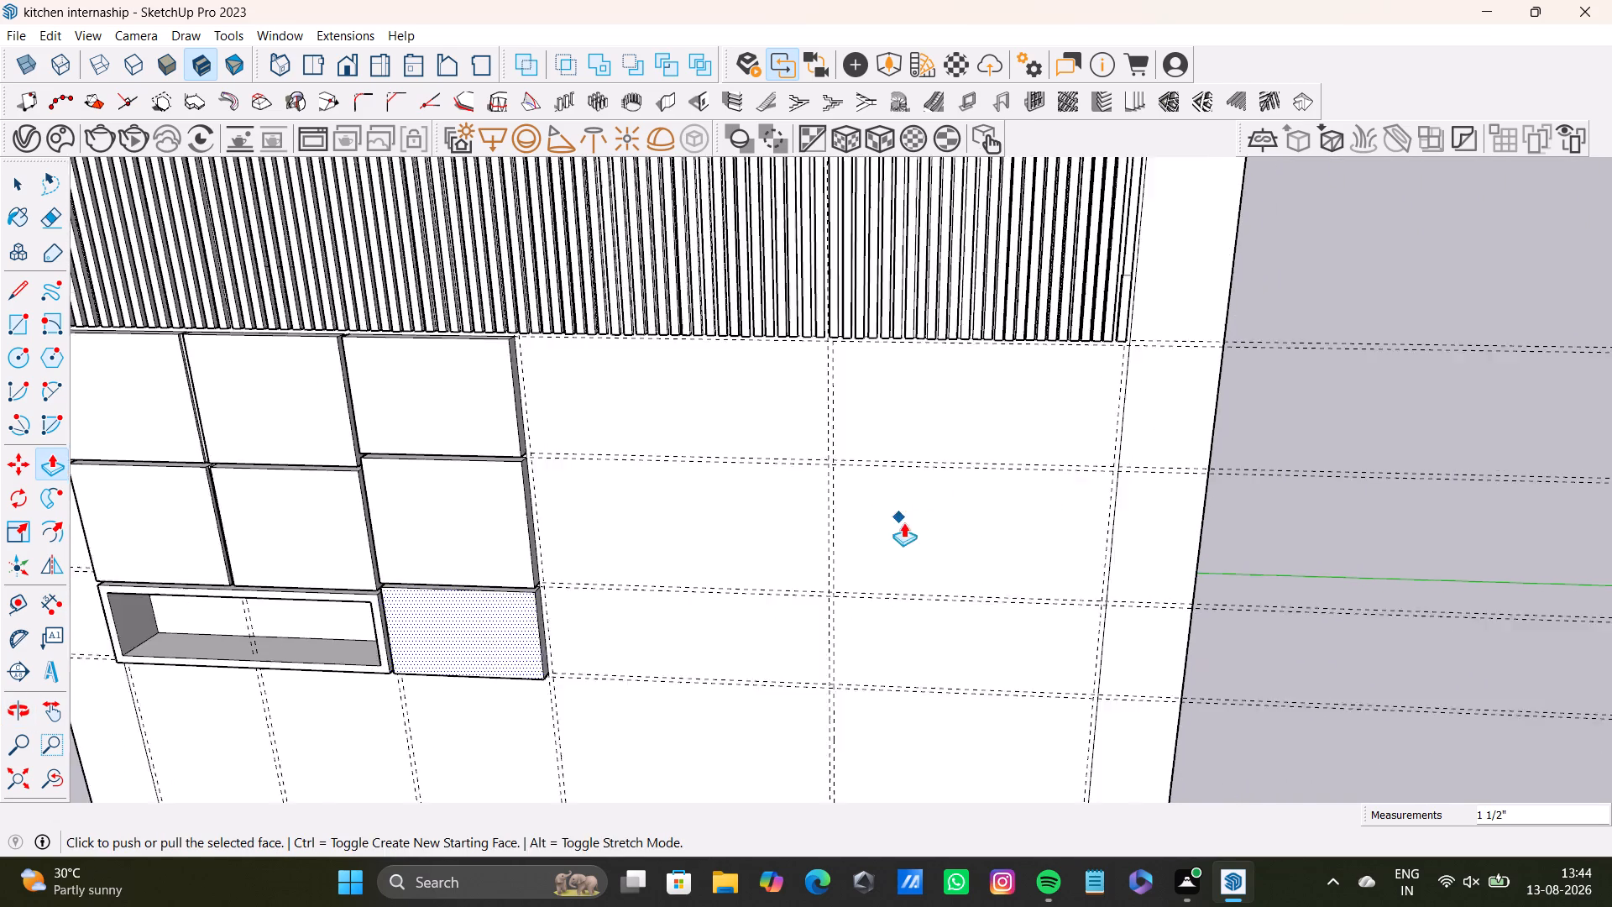
pyautogui.scroll(-1, 903, 522)
pyautogui.moveTo(896, 531); pyautogui.dragTo(906, 419, button='middle')
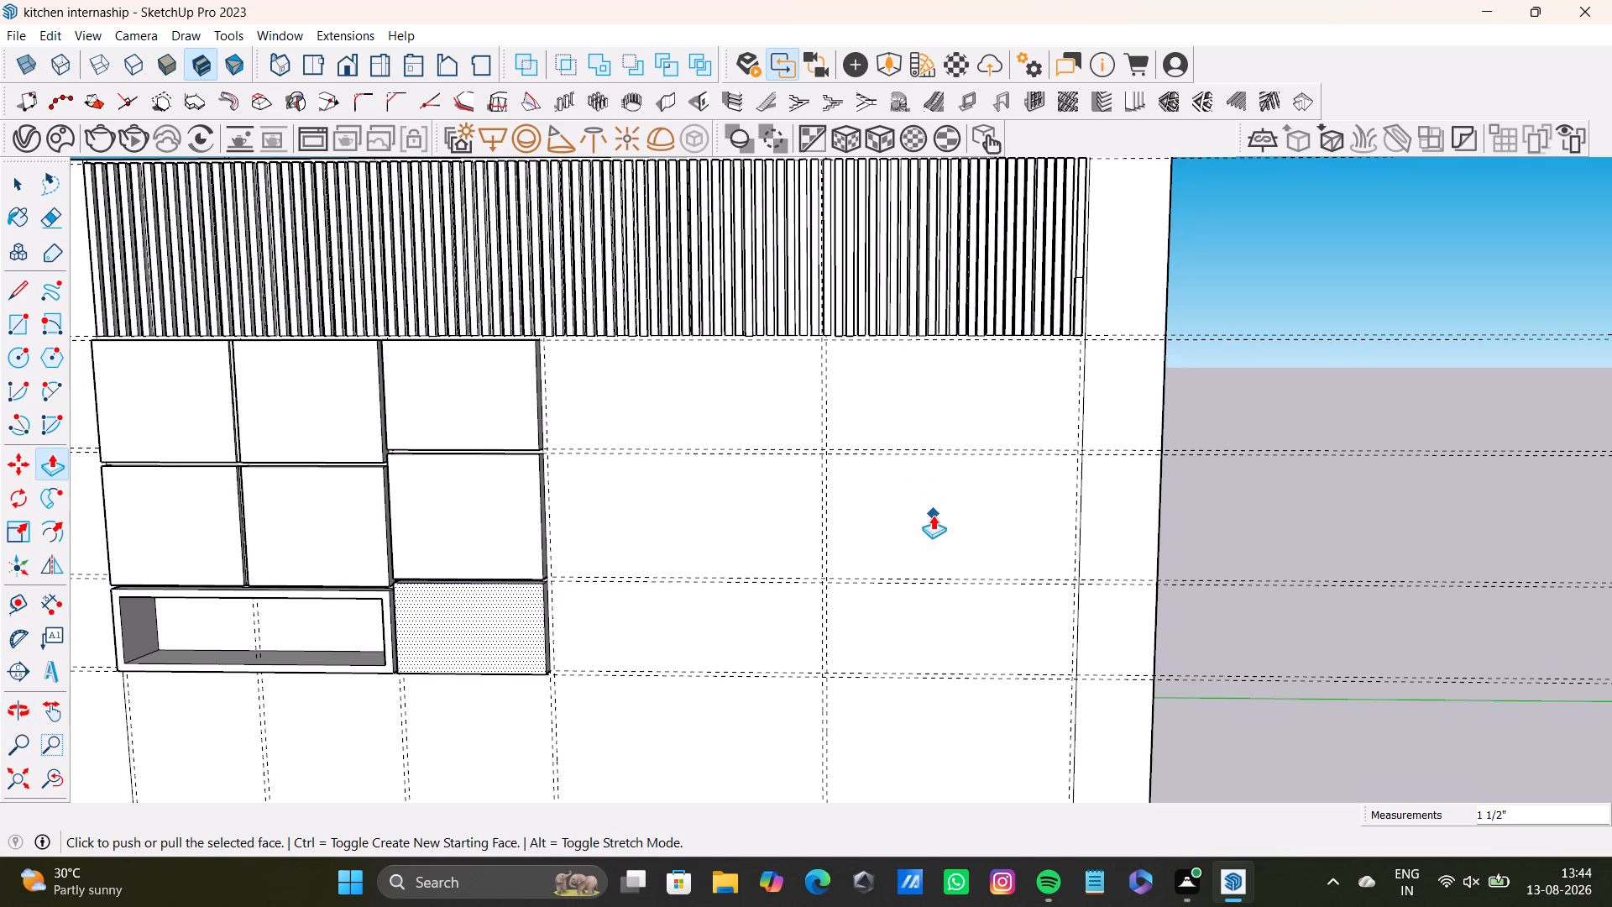
# Delete the two horizontal guides at the gap between the second and third rows of panels.
pyautogui.press('space')
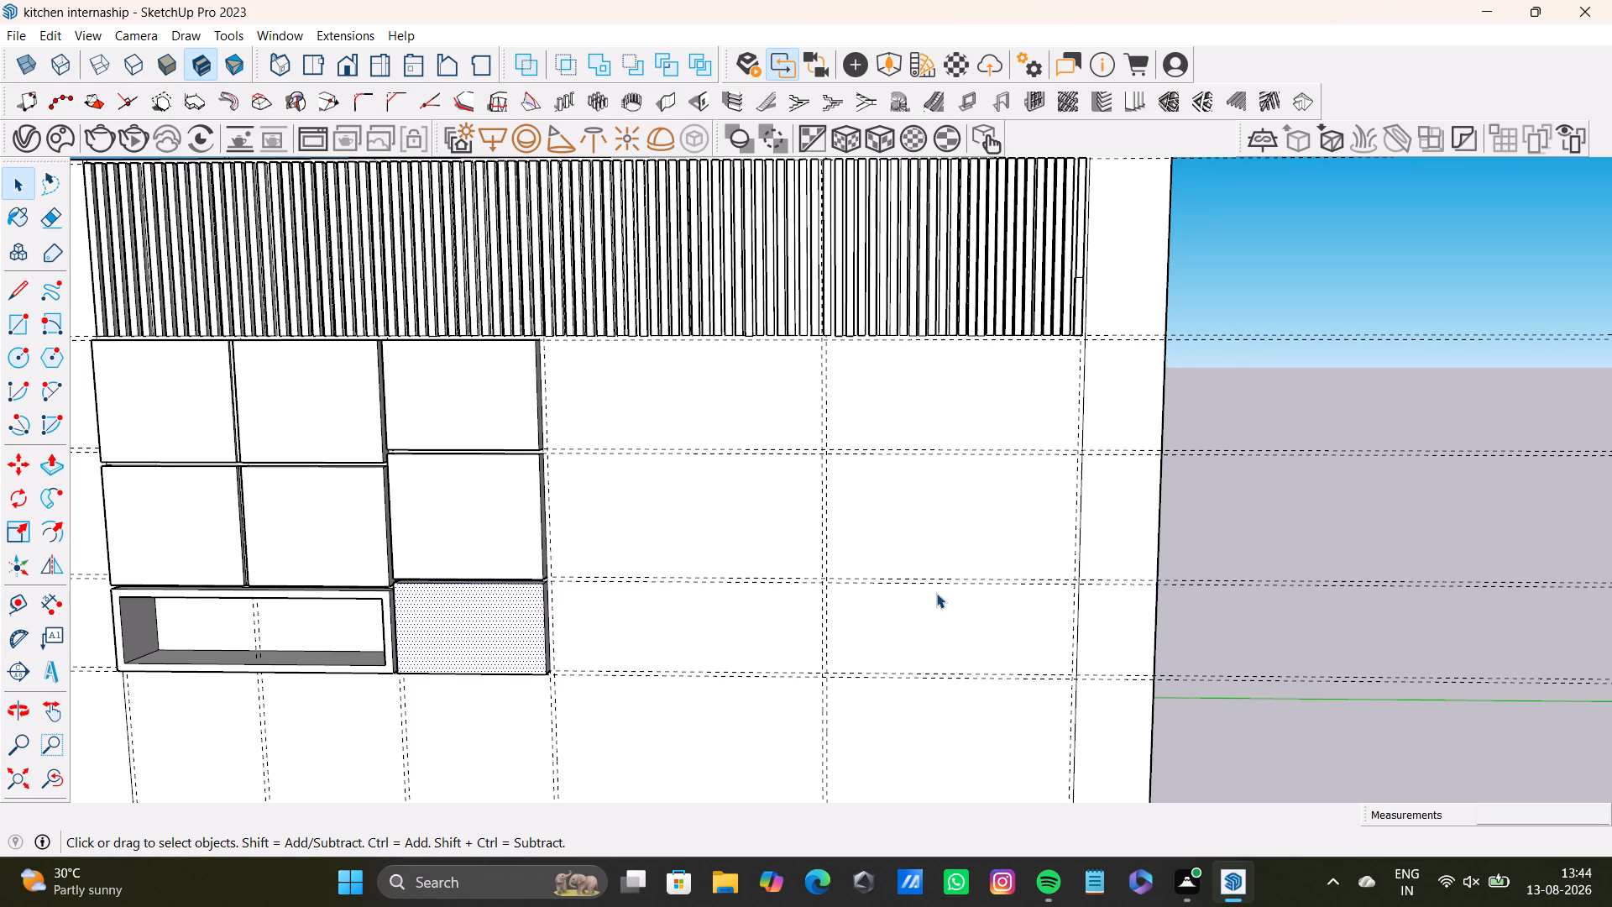
pyautogui.scroll(1, 933, 591)
pyautogui.moveTo(934, 583); pyautogui.dragTo(902, 537, button='middle')
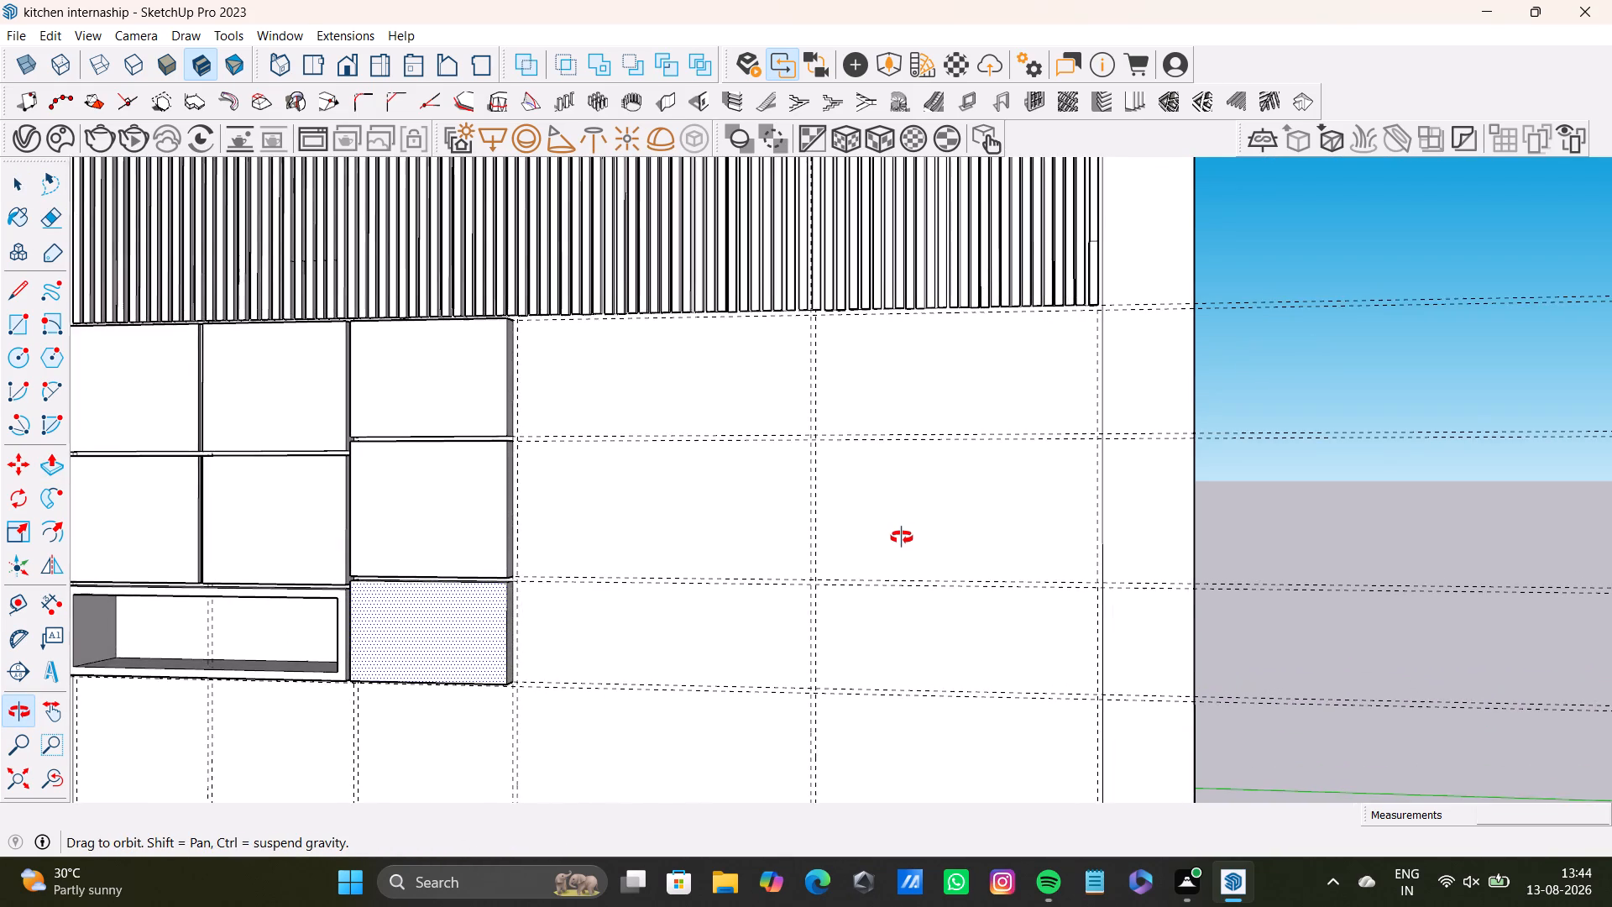
pyautogui.moveTo(902, 537); pyautogui.dragTo(937, 525, button='middle')
pyautogui.scroll(4, 938, 584)
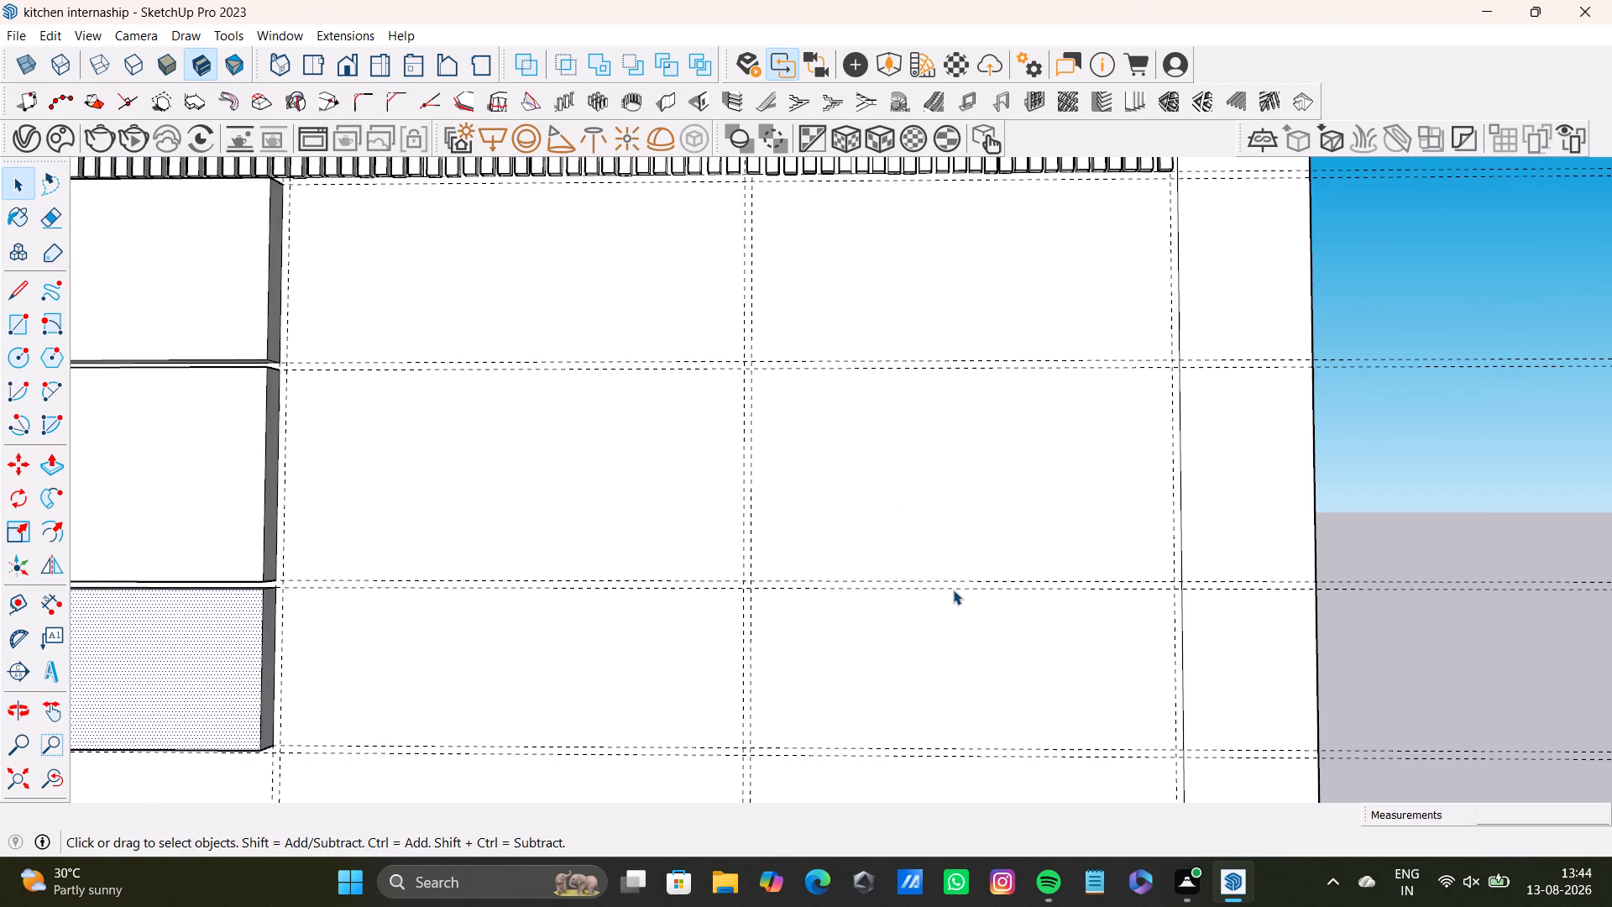
pyautogui.click(953, 590)
pyautogui.press('Delete')
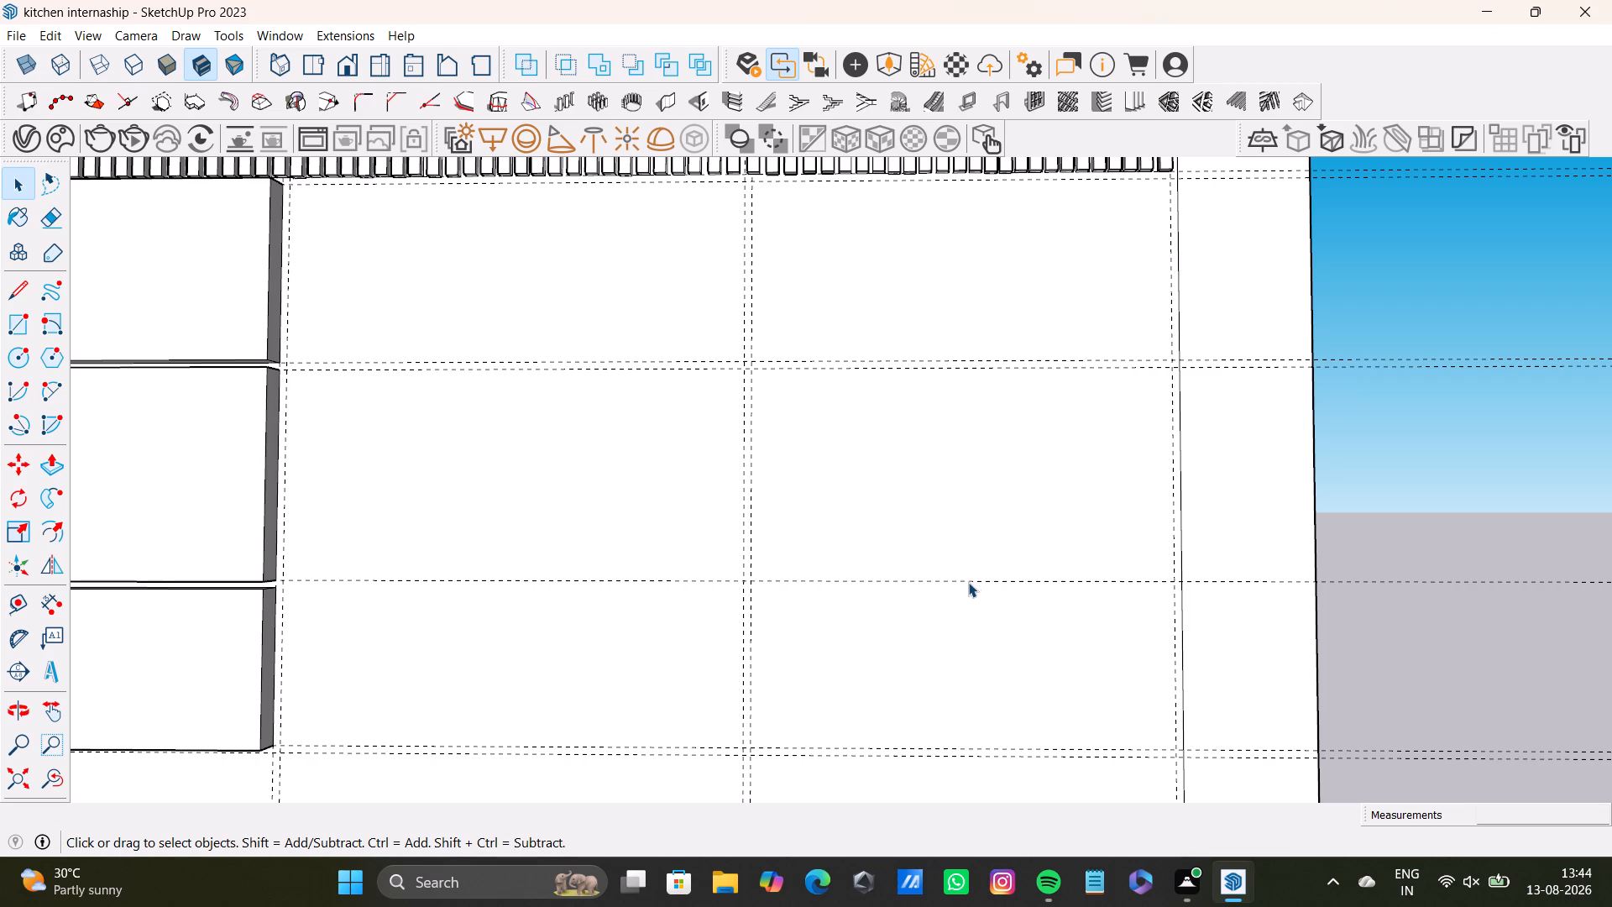
pyautogui.click(972, 580)
pyautogui.press('Delete')
# Place a horizontal Tape Measure guide 1' 1 7/8" below the lower guide of the first-row gap.
pyautogui.scroll(-6, 939, 600)
pyautogui.keyDown('shift'); pyautogui.moveTo(914, 562); pyautogui.dragTo(841, 579, button='middle'); pyautogui.keyUp('shift')
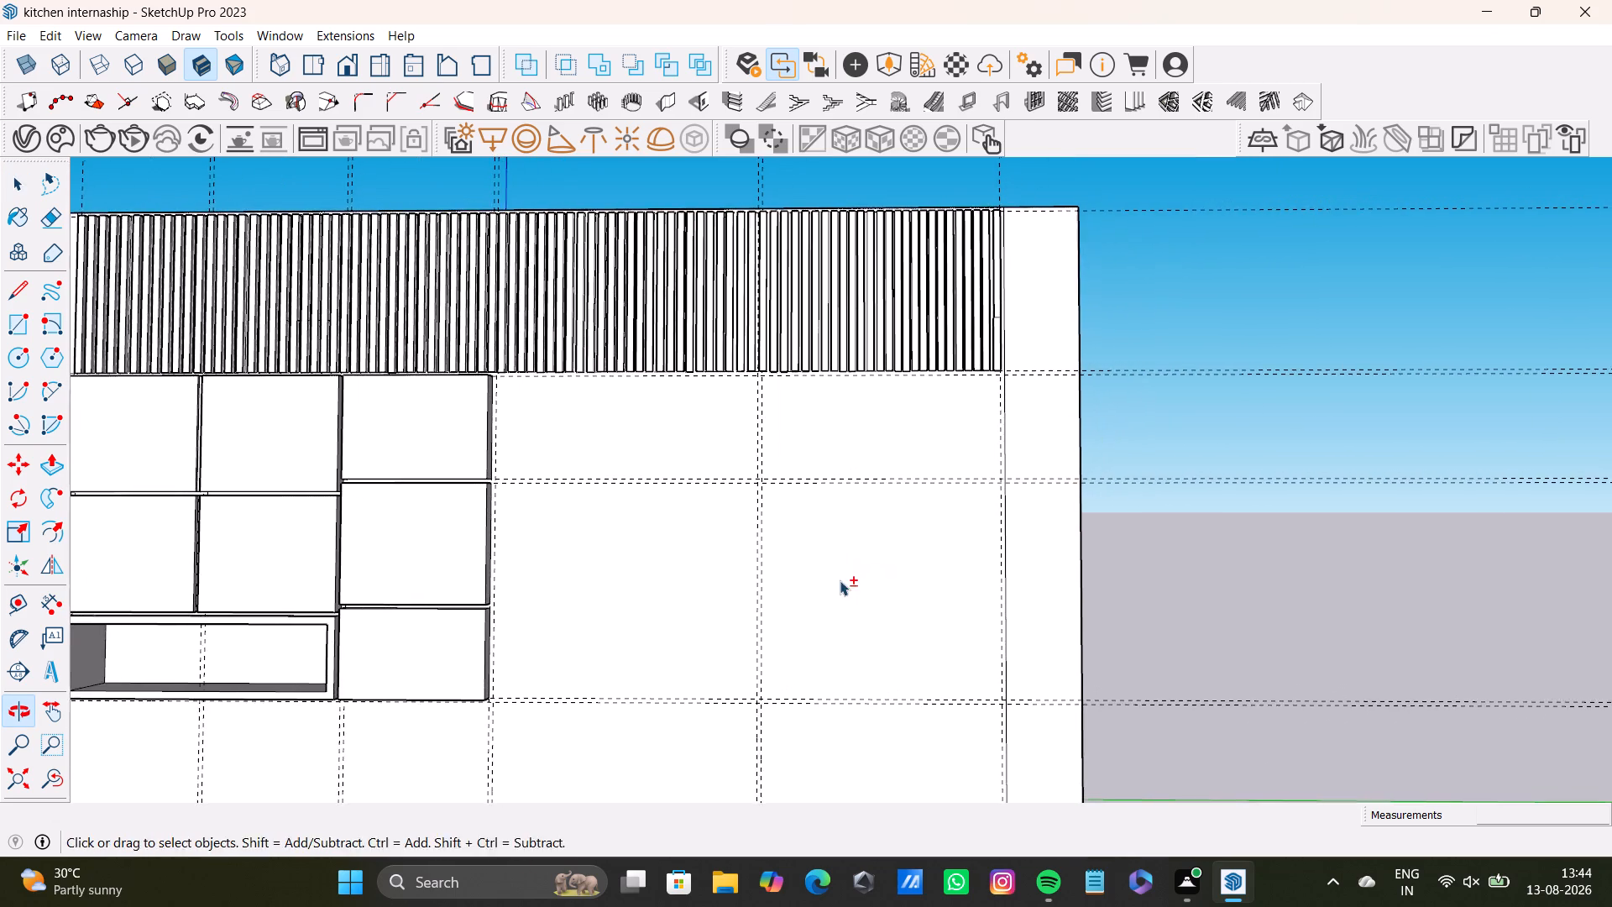
pyautogui.moveTo(852, 579); pyautogui.dragTo(832, 646, button='middle')
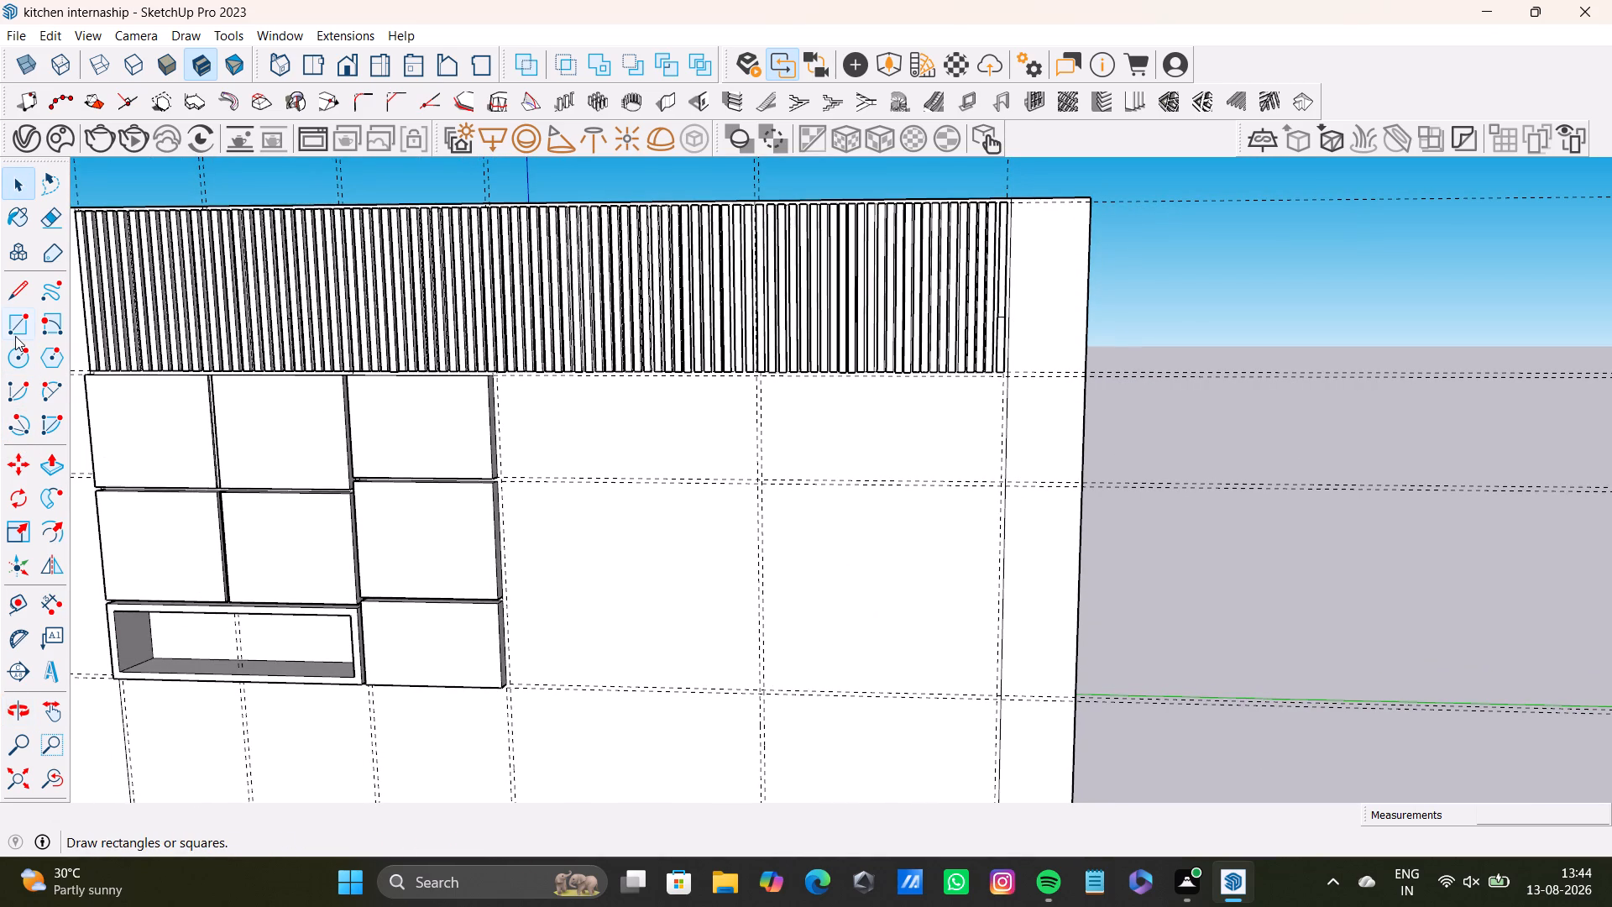
pyautogui.click(17, 605)
pyautogui.scroll(2, 912, 448)
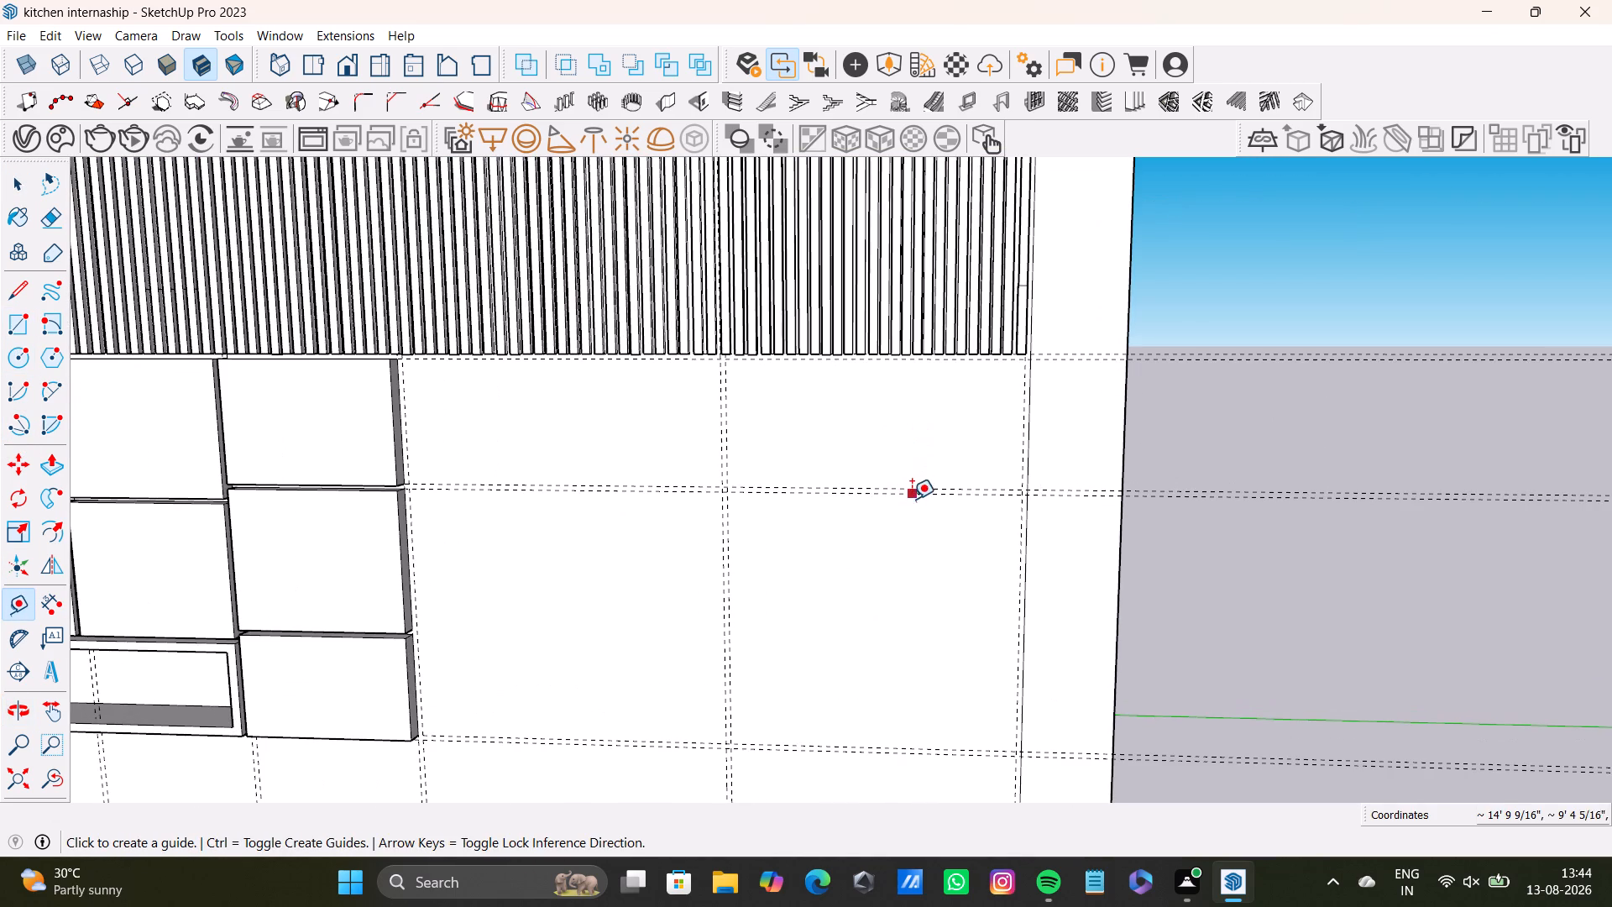
pyautogui.scroll(4, 832, 506)
pyautogui.moveTo(850, 508); pyautogui.dragTo(852, 474, button='middle')
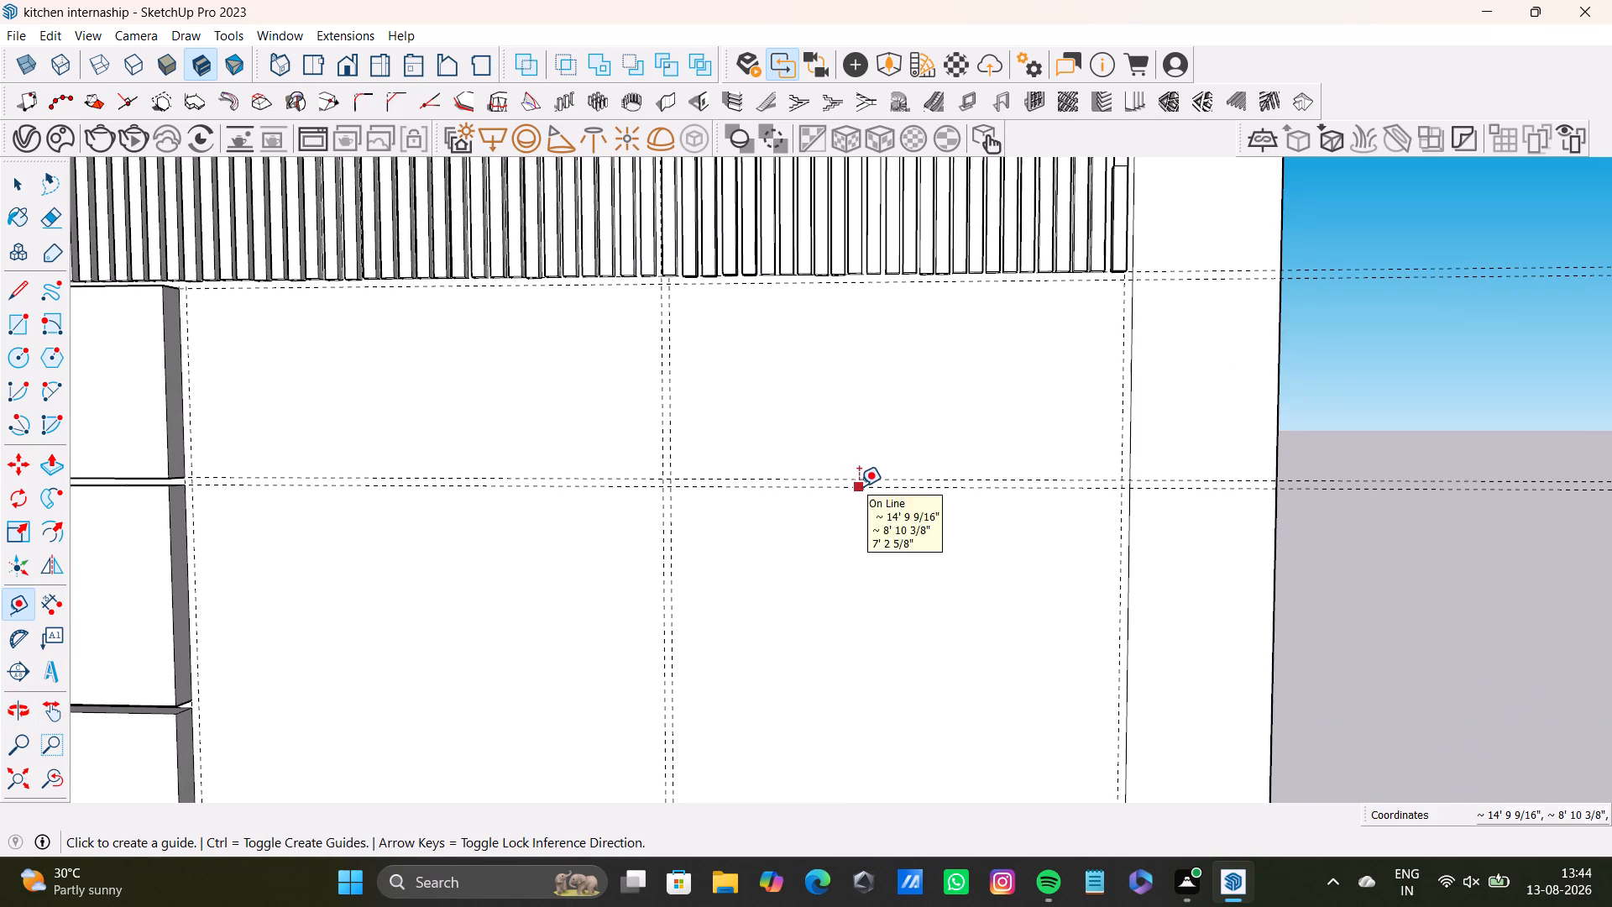
pyautogui.click(859, 486)
pyautogui.scroll(-2, 863, 695)
pyautogui.keyDown('shift'); pyautogui.moveTo(863, 684); pyautogui.dragTo(849, 527, button='middle'); pyautogui.keyUp('shift')
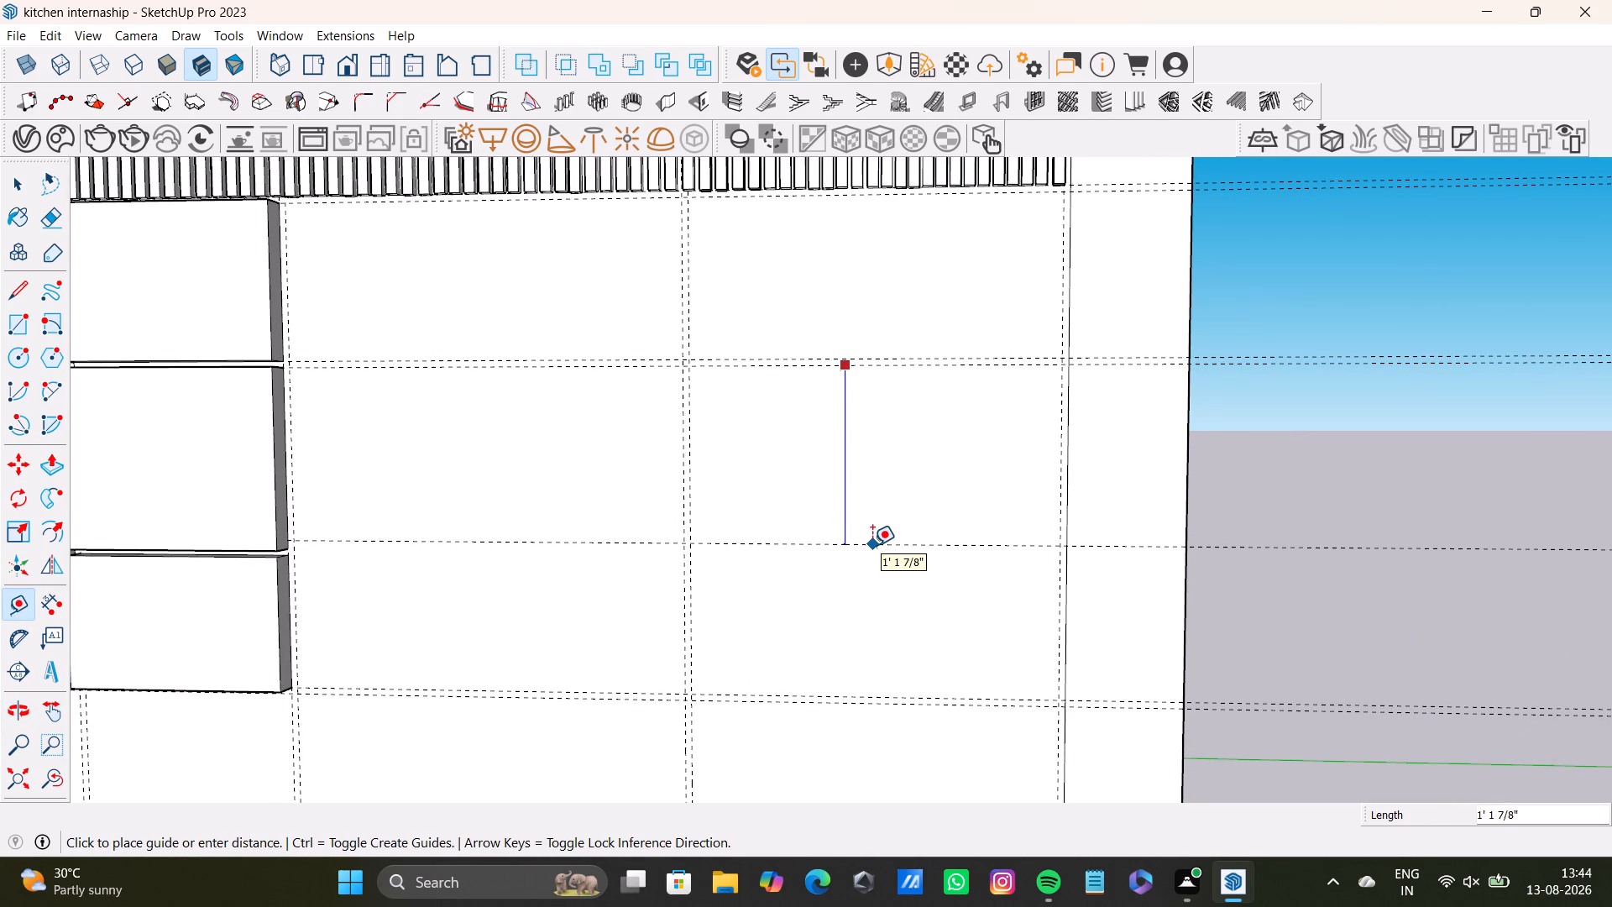
pyautogui.click(872, 545)
# Place a second horizontal guide 0.5" below the new guide to form the gap between the second and third rows.
pyautogui.moveTo(951, 602); pyautogui.dragTo(970, 543, button='middle')
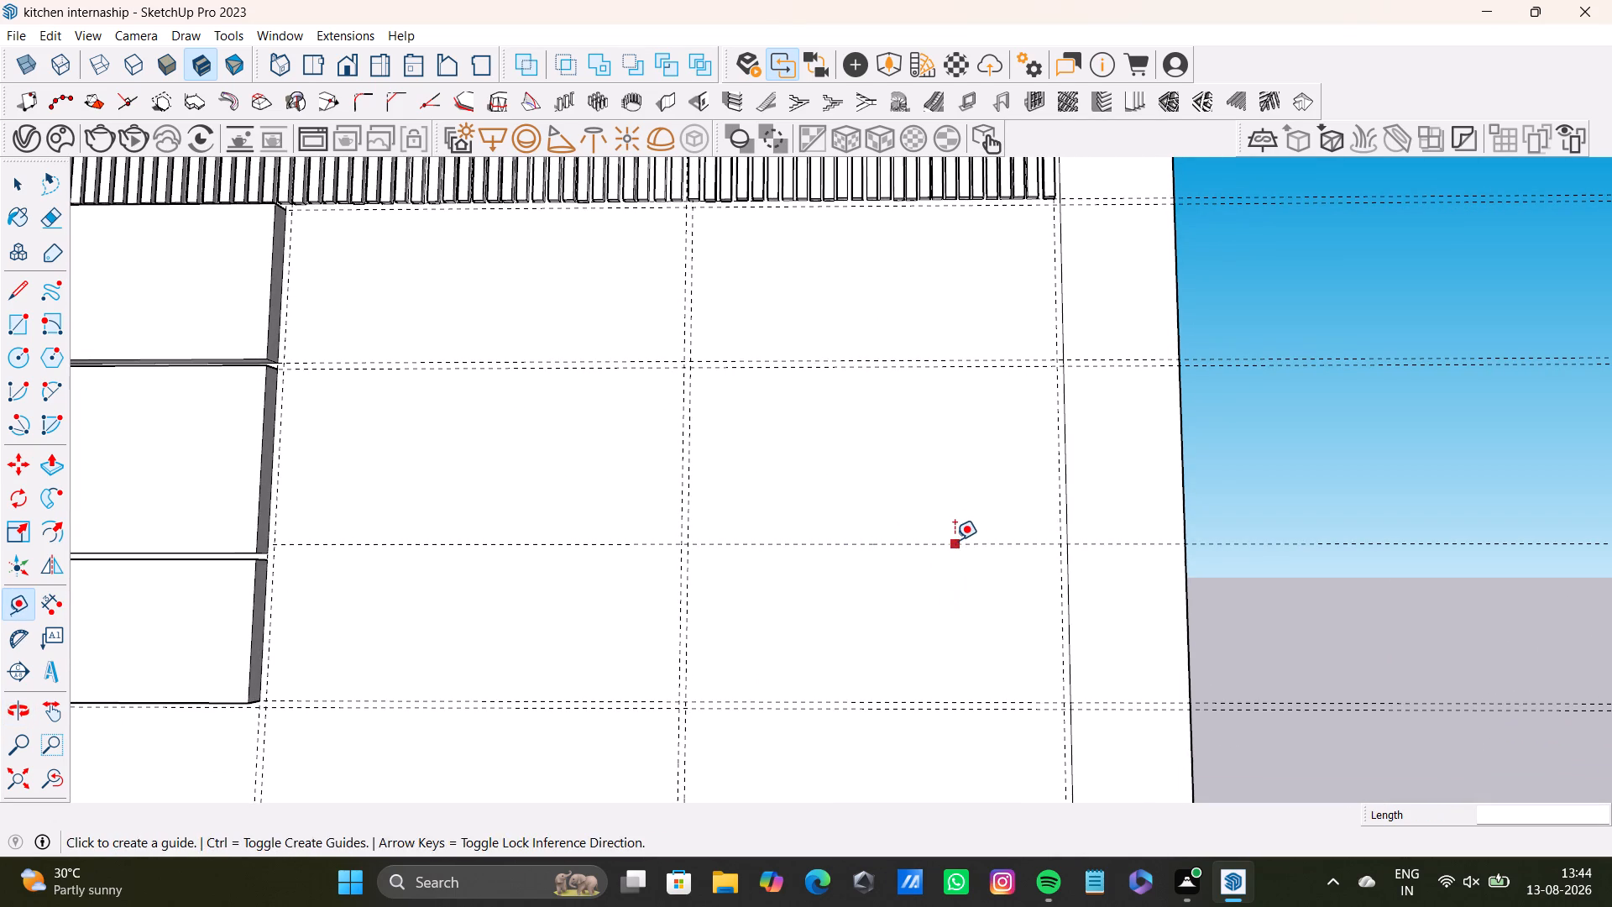
pyautogui.click(955, 540)
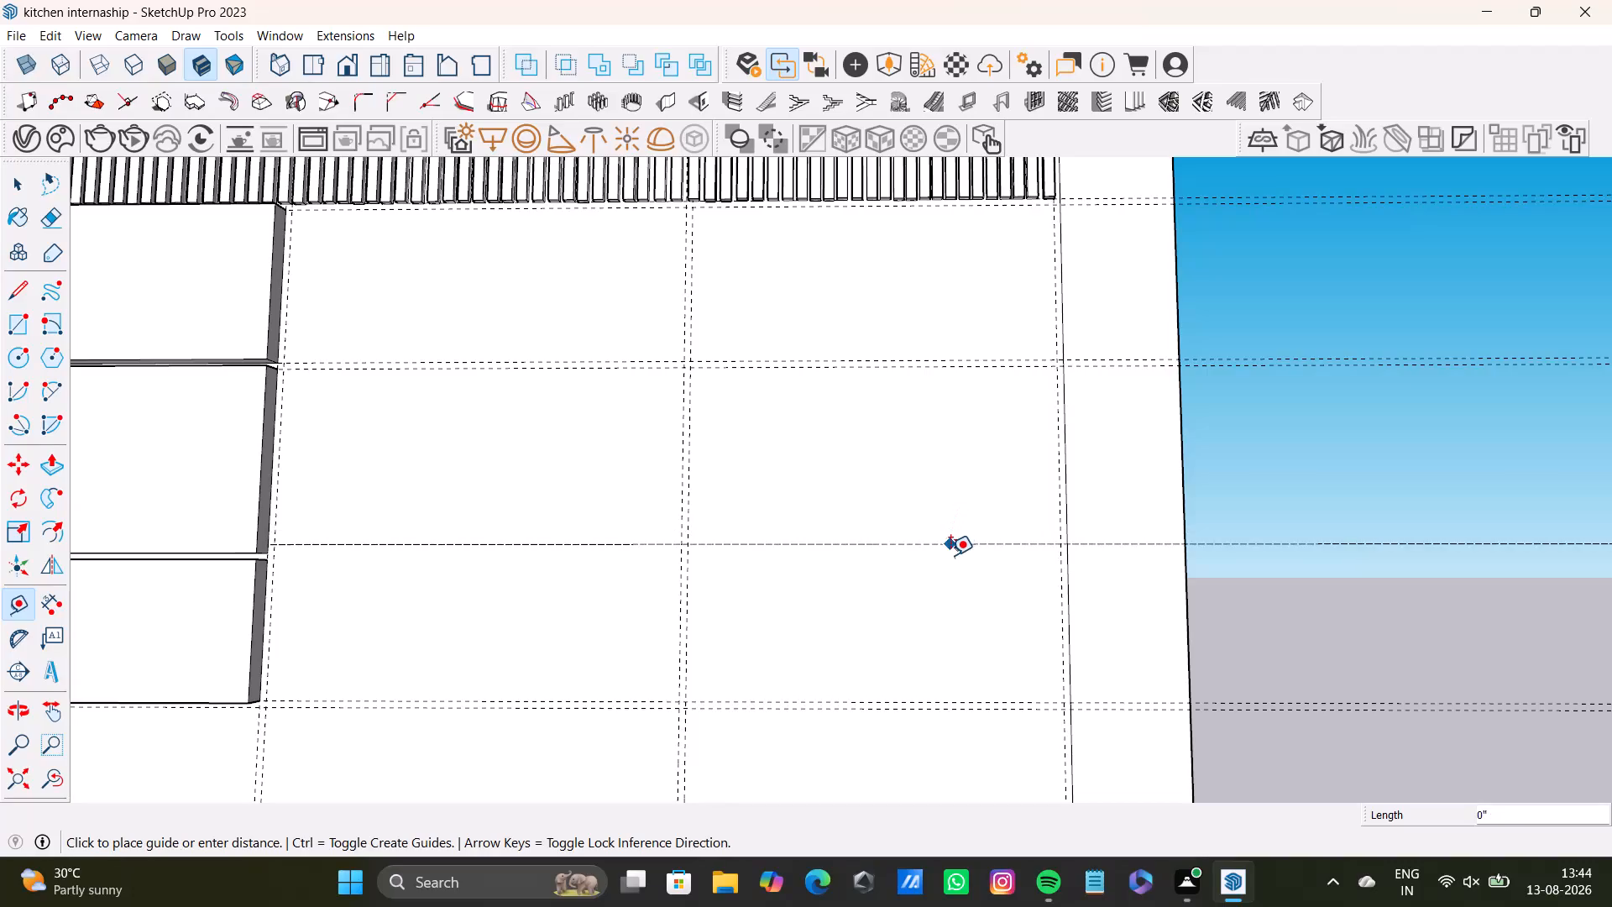
pyautogui.press('0')
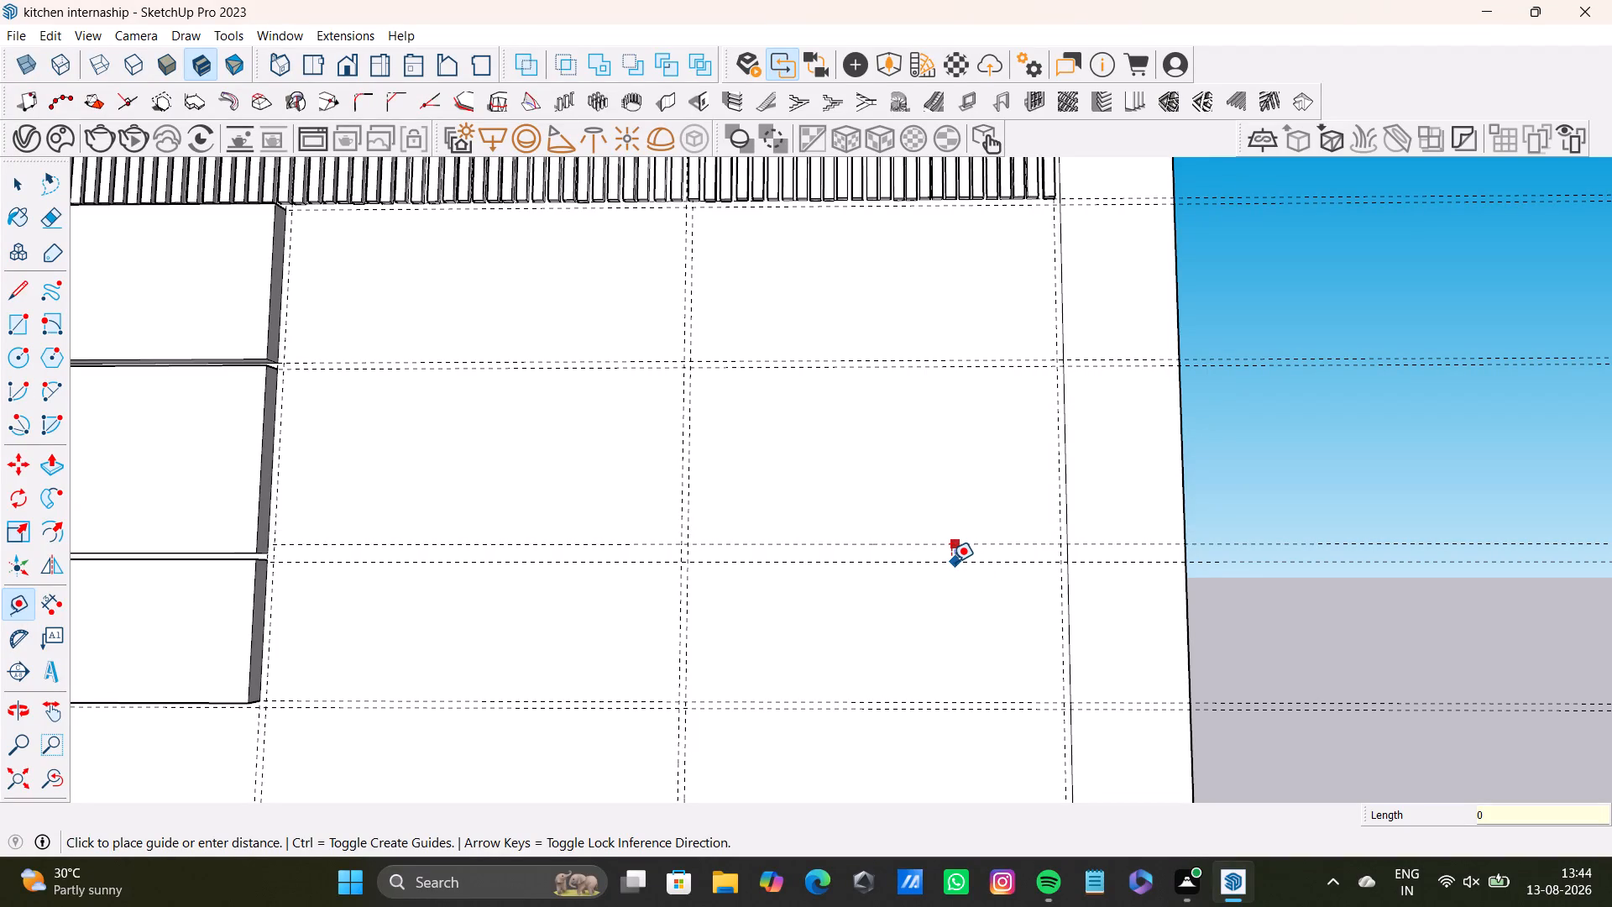
pyautogui.write('.5')
pyautogui.hotkey('shift', '"')
pyautogui.press('Return')
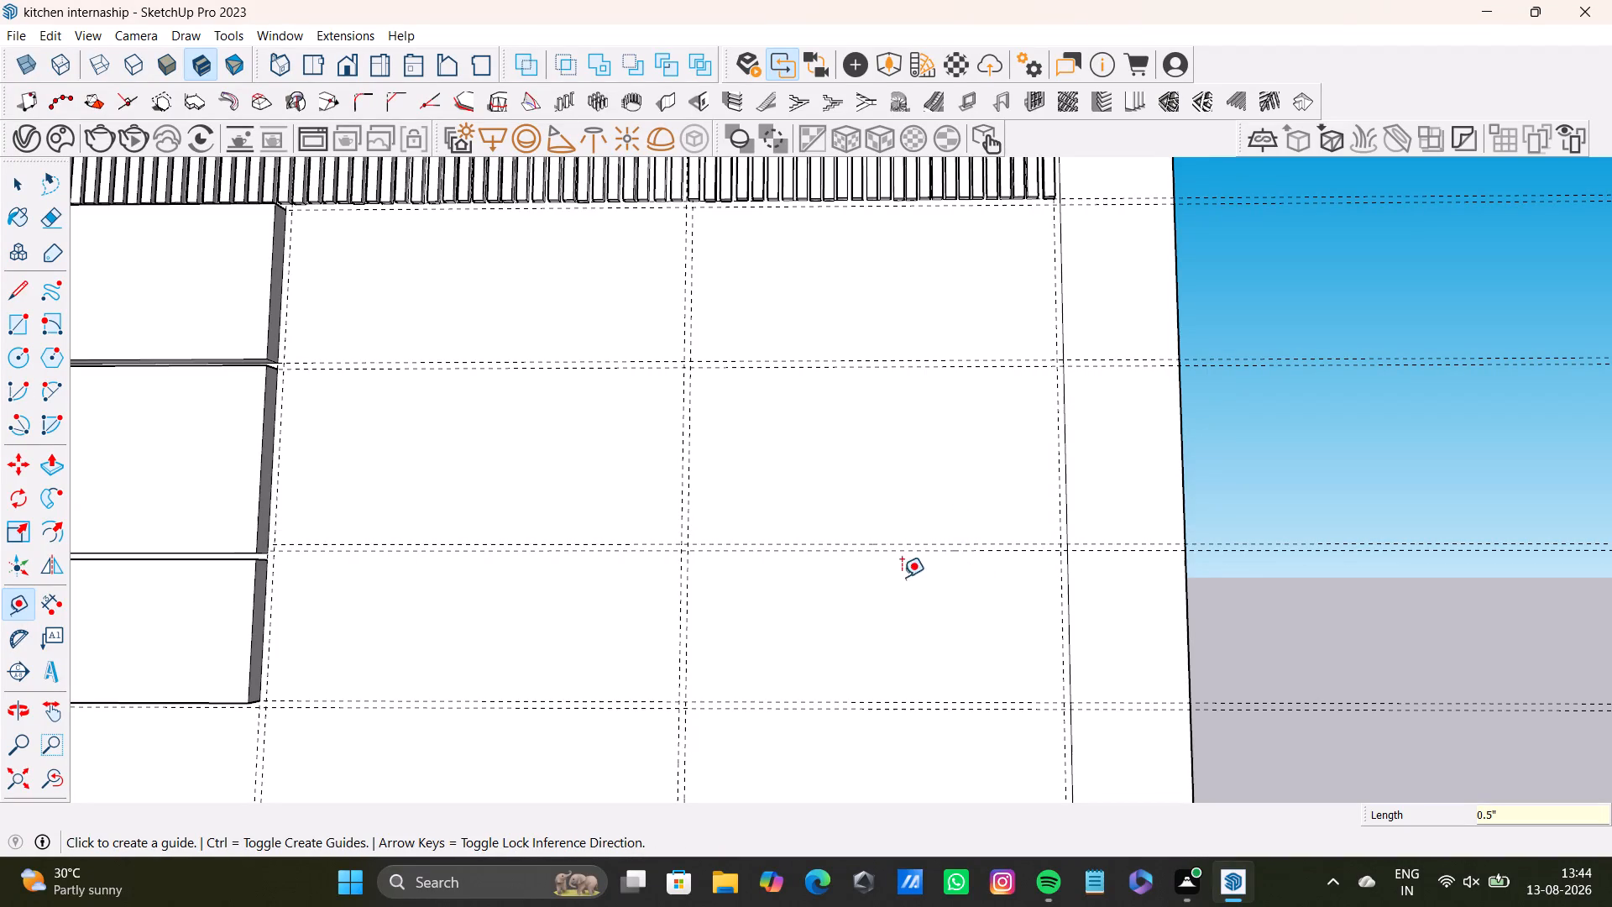
# Draw a rectangle filling the top cell of the last column's guide grid, directly below the slats.
pyautogui.scroll(-3, 818, 578)
pyautogui.moveTo(827, 582); pyautogui.dragTo(784, 643, button='middle')
pyautogui.click(16, 323)
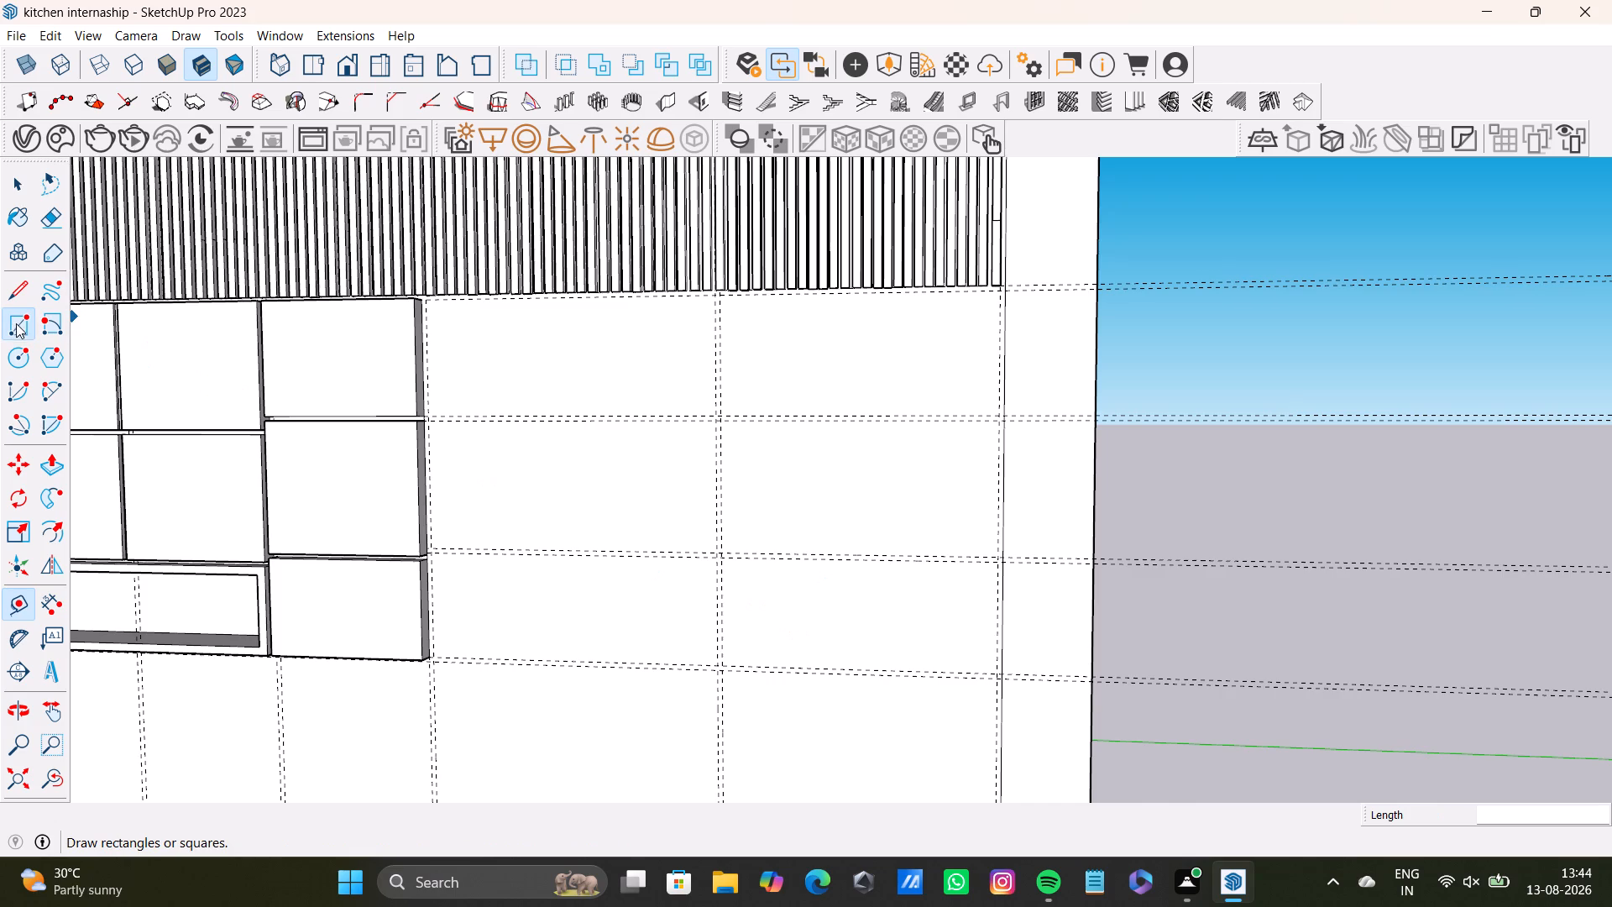
pyautogui.scroll(6, 659, 333)
pyautogui.click(755, 270)
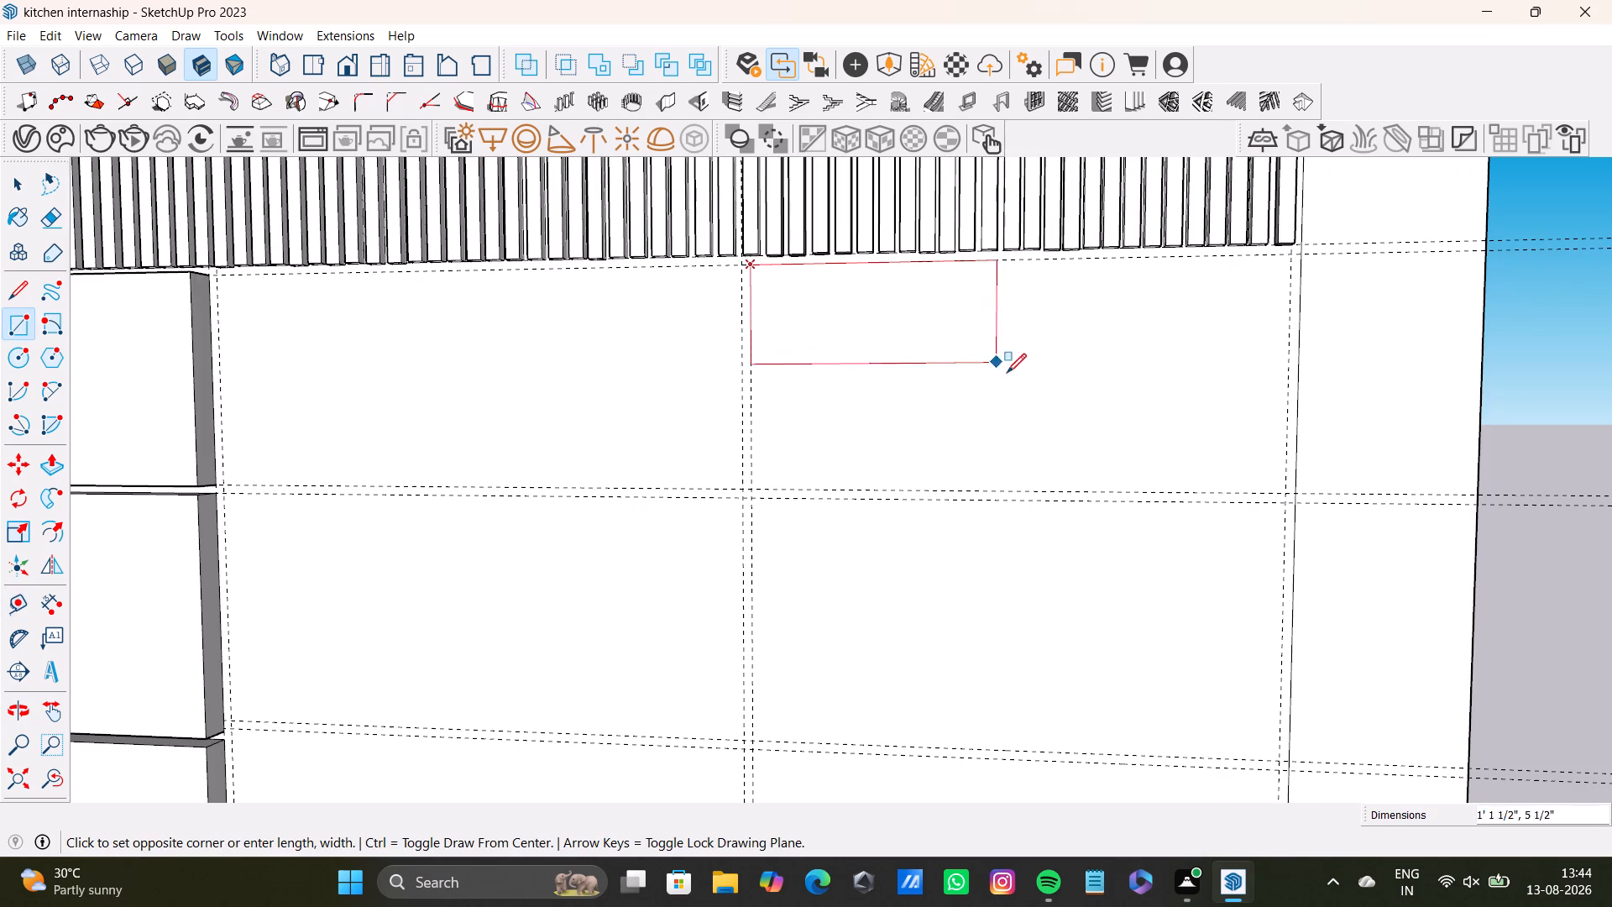
pyautogui.click(1284, 492)
# Draw a 2' 4 3/4" wide rectangle filling the middle cell of the last column, between the horizontal gap guides.
pyautogui.scroll(-3, 994, 551)
pyautogui.keyDown('shift'); pyautogui.moveTo(992, 565); pyautogui.dragTo(772, 439, button='middle'); pyautogui.keyUp('shift')
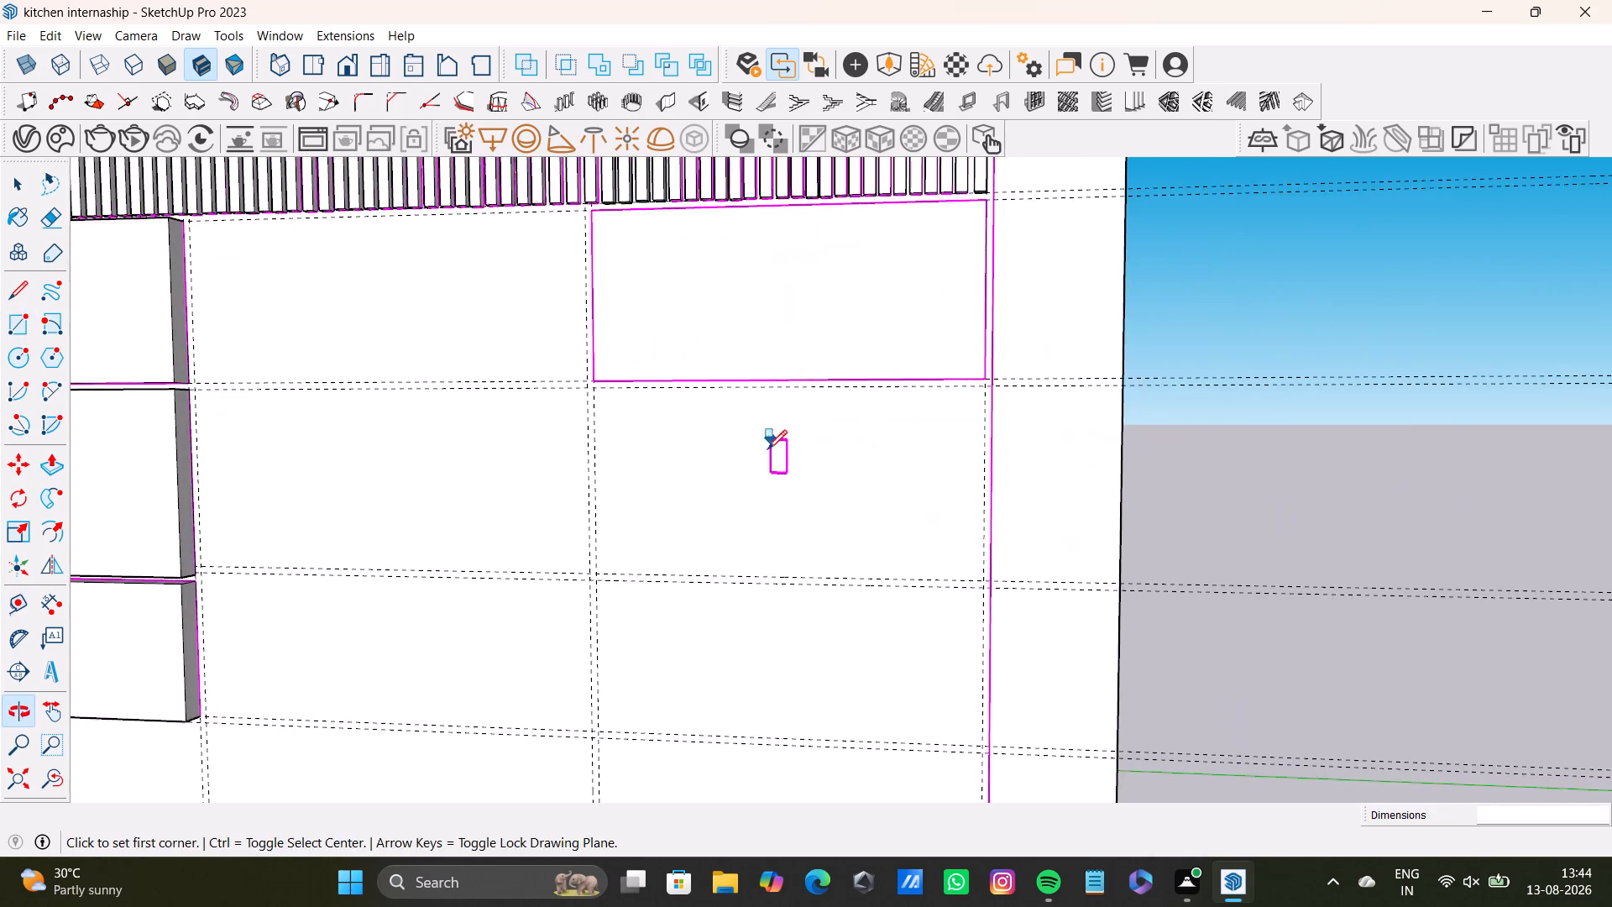
pyautogui.moveTo(788, 494); pyautogui.dragTo(855, 520, button='middle')
pyautogui.click(28, 325)
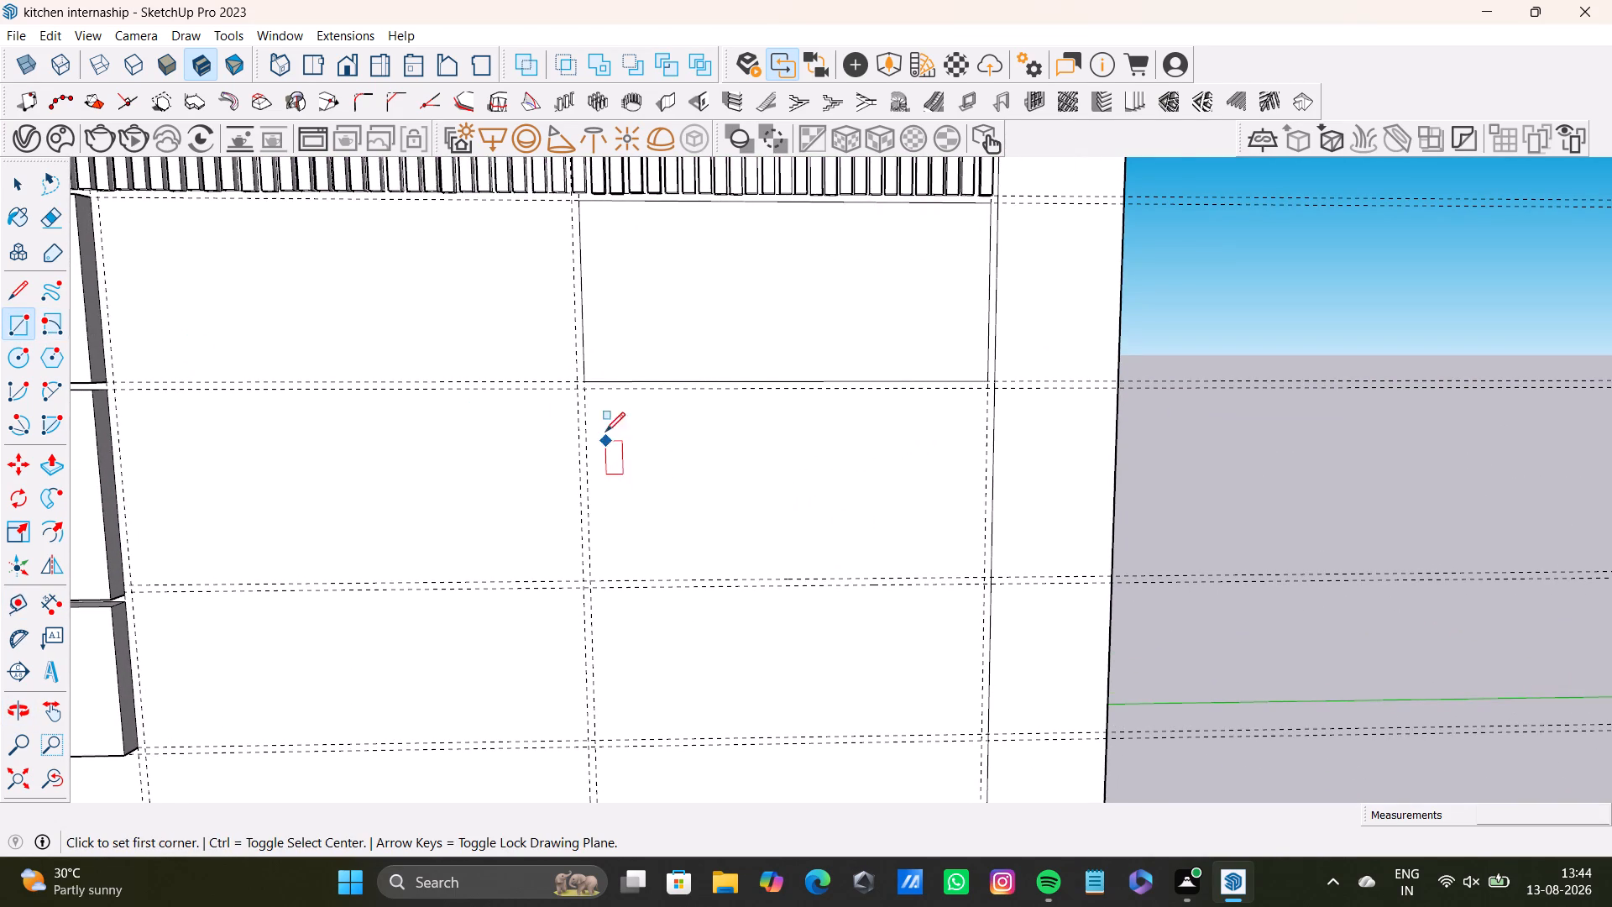
pyautogui.scroll(1, 600, 406)
pyautogui.click(586, 385)
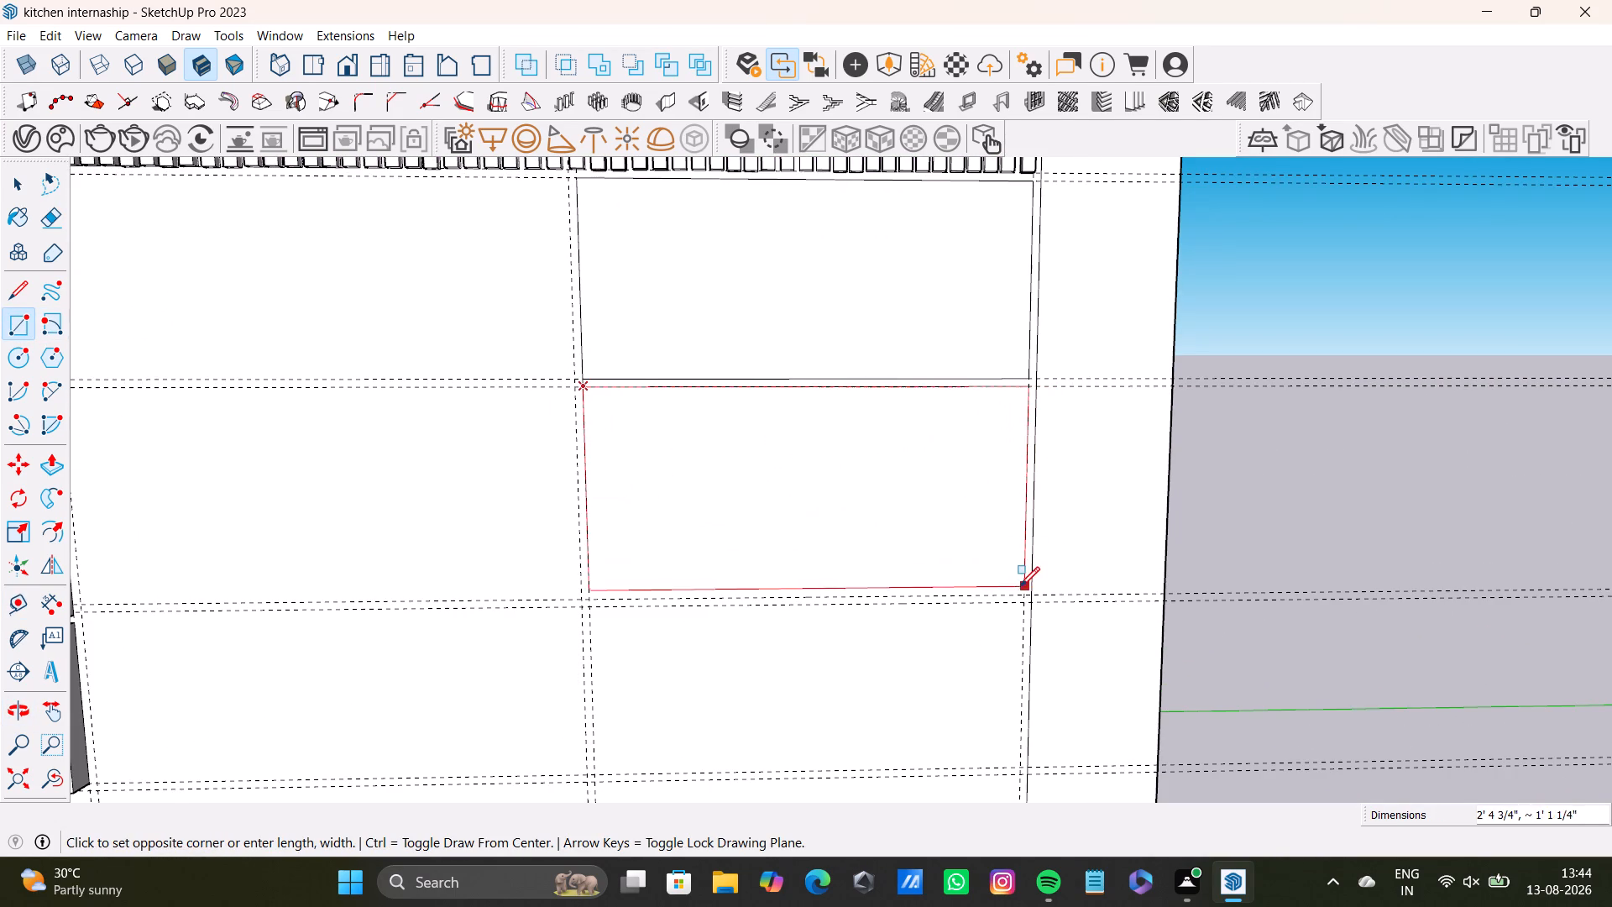
pyautogui.click(1021, 591)
# Draw a 2' 4 3/4" by 11 1/2" rectangle filling the bottom cell of the last column.
pyautogui.click(20, 318)
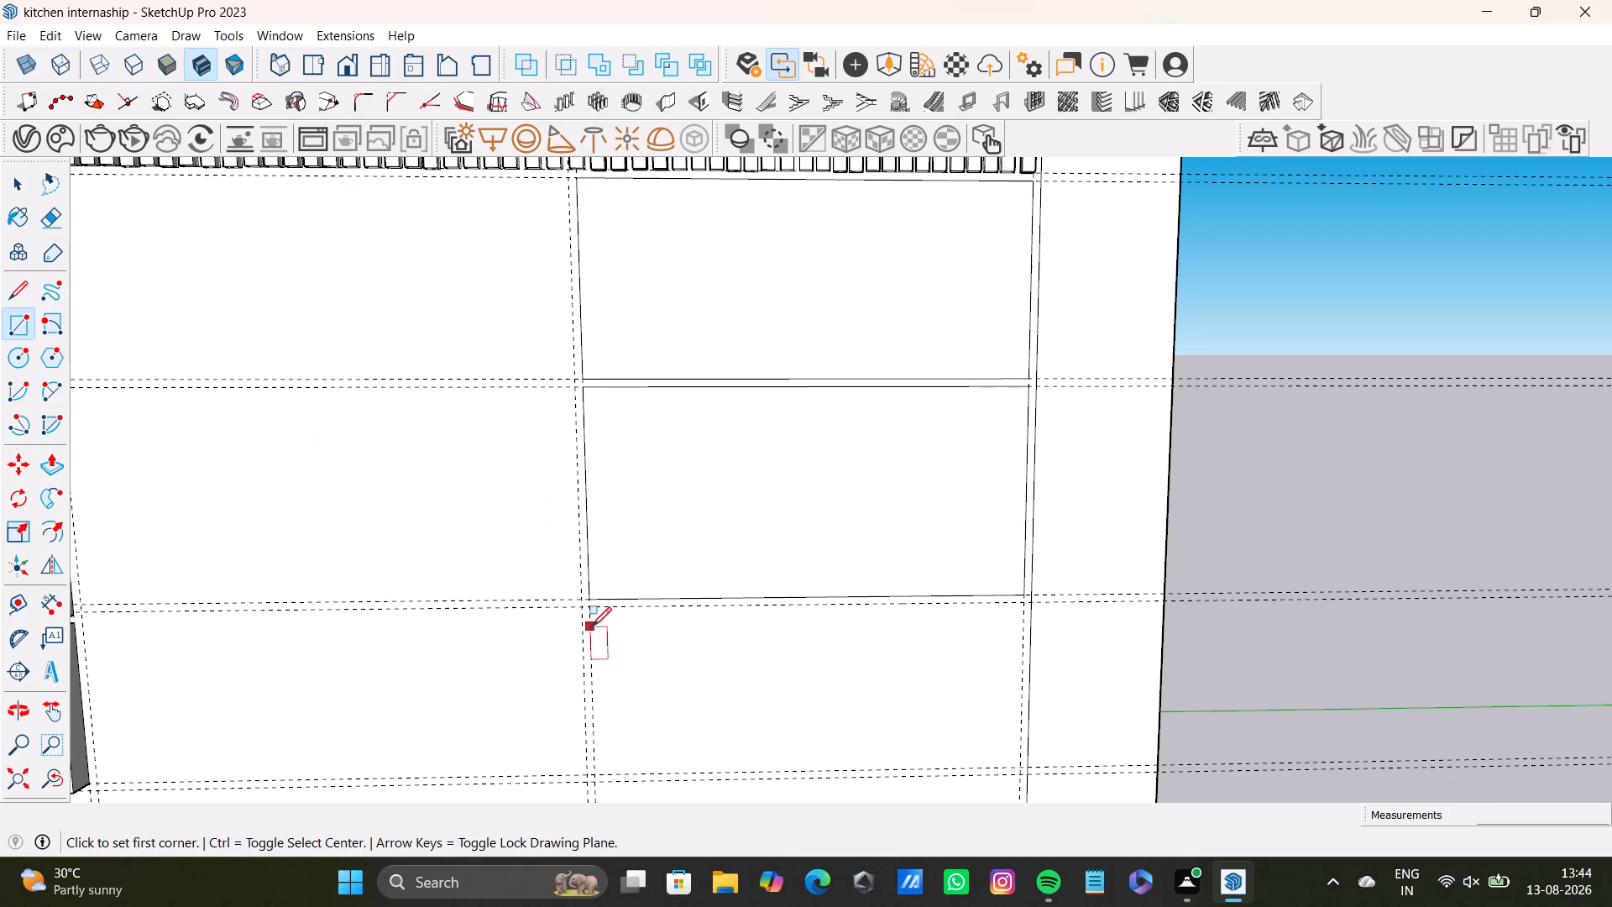
pyautogui.click(589, 609)
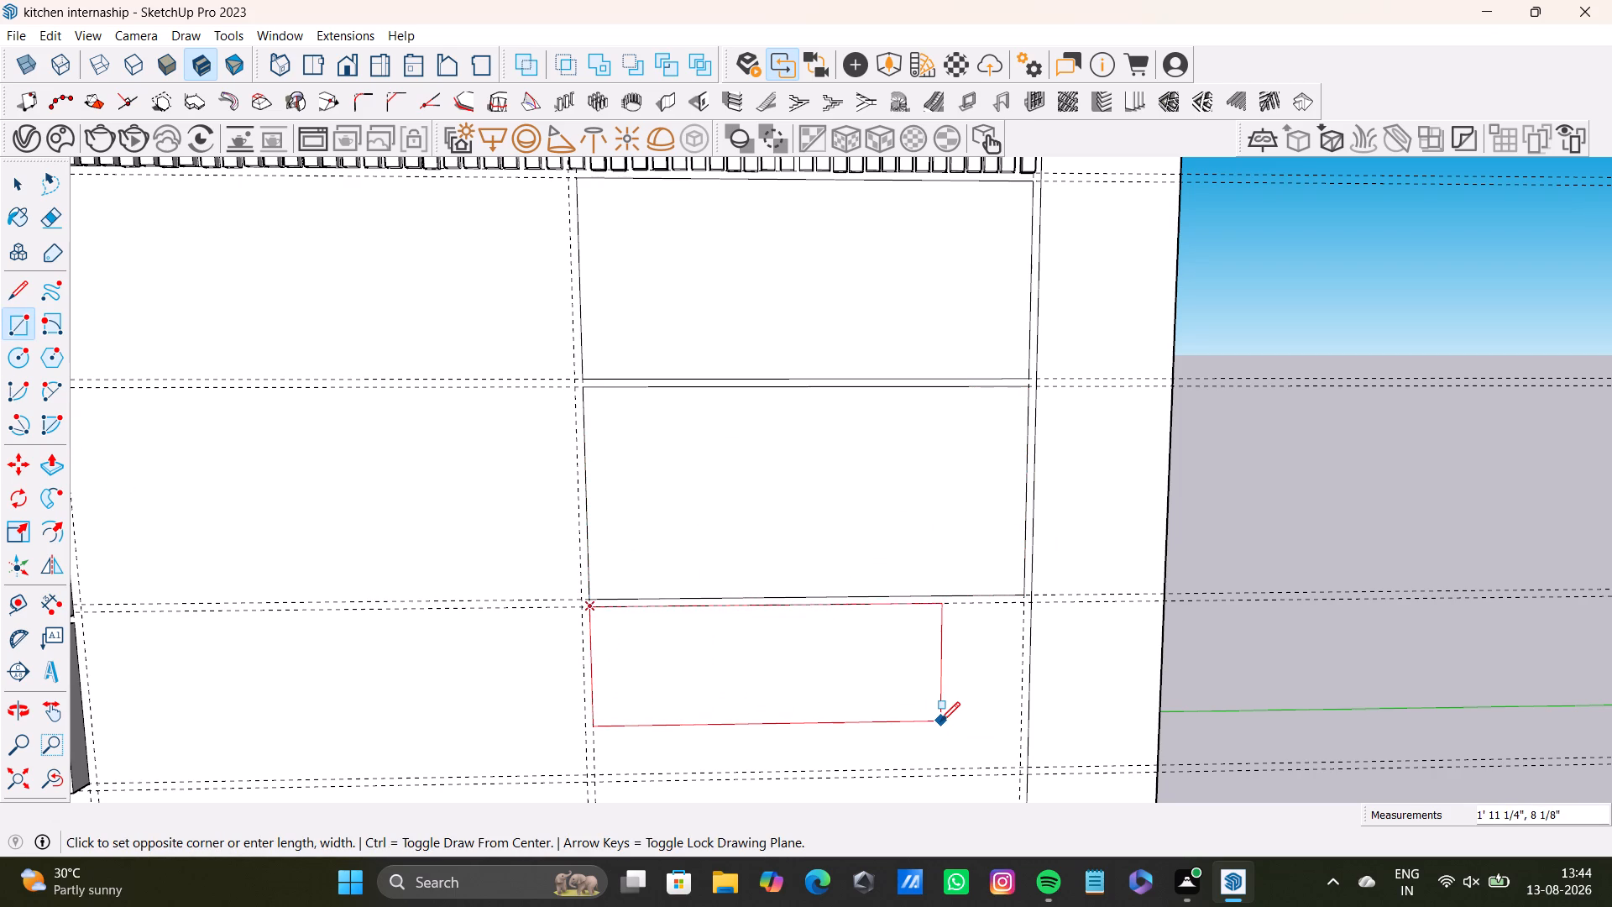
pyautogui.press('Right')
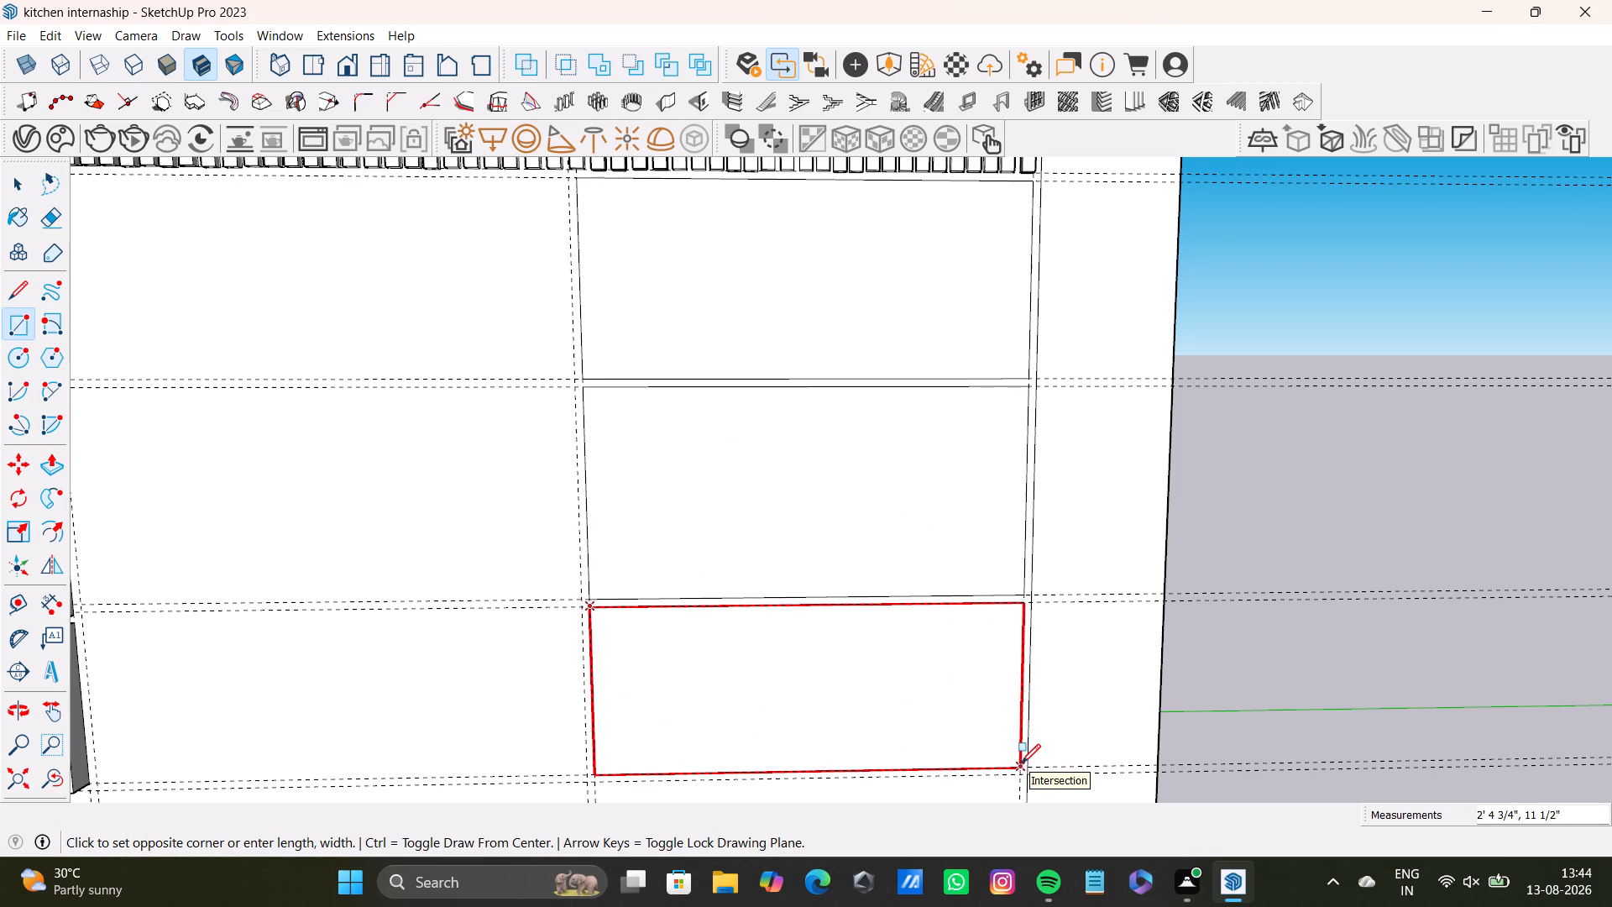
pyautogui.click(1021, 763)
pyautogui.press('space')
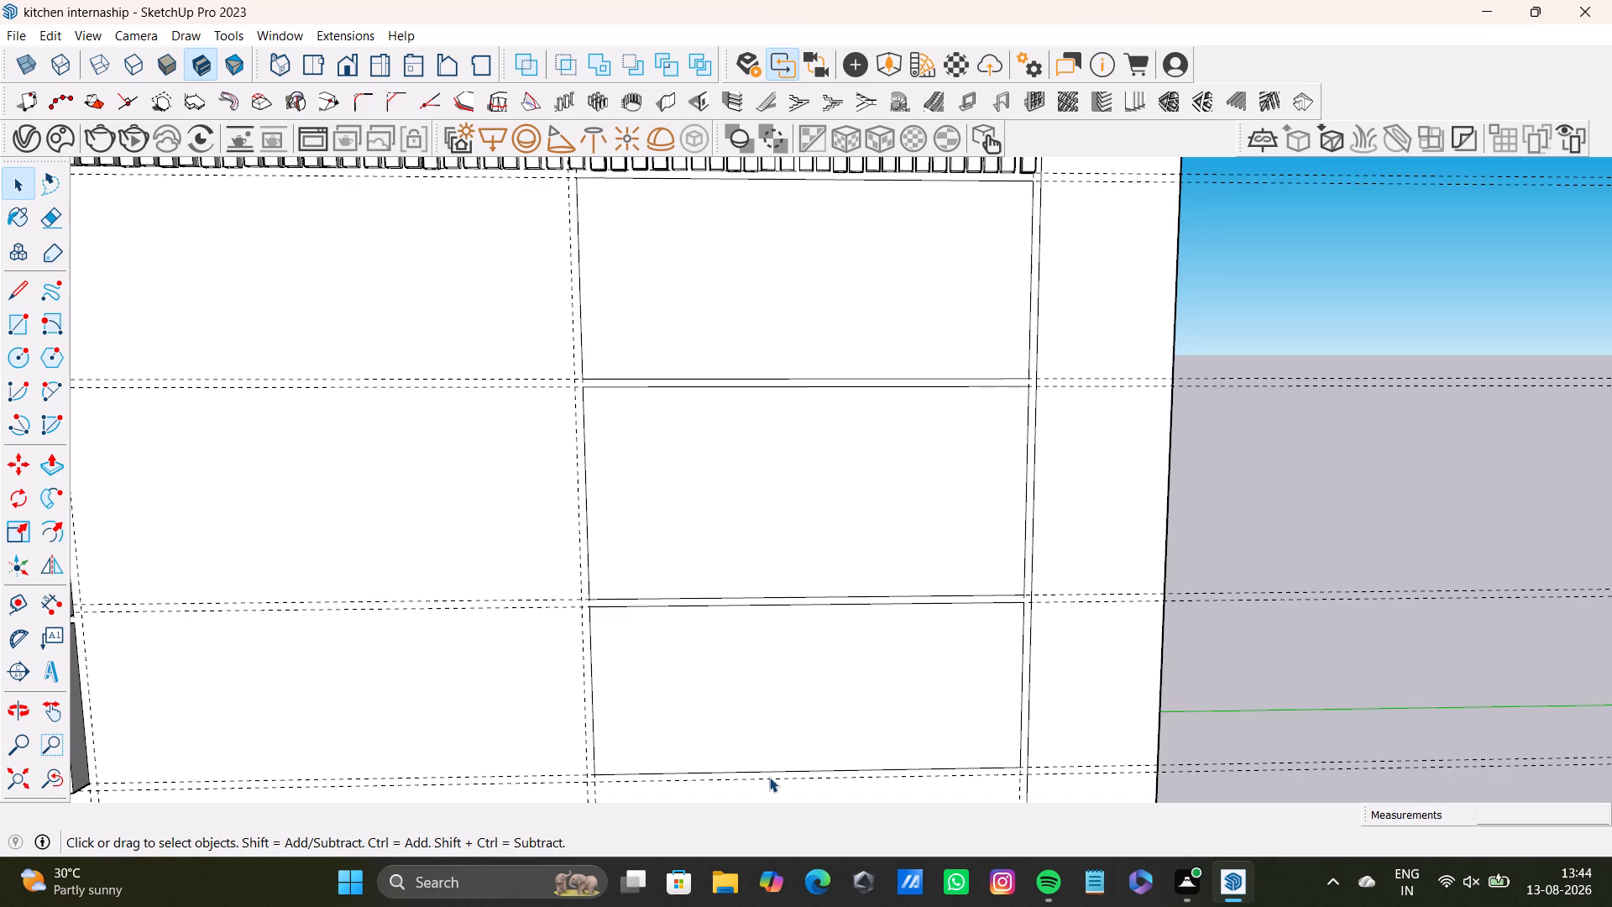
# Draw a 3' 2 7/8" vertical line along the outer guide of the column gap, from the slats' lower guide to the bottom row guide.
pyautogui.scroll(-3, 714, 649)
pyautogui.moveTo(726, 644); pyautogui.dragTo(743, 632, button='middle')
pyautogui.moveTo(777, 621); pyautogui.dragTo(765, 638, button='middle')
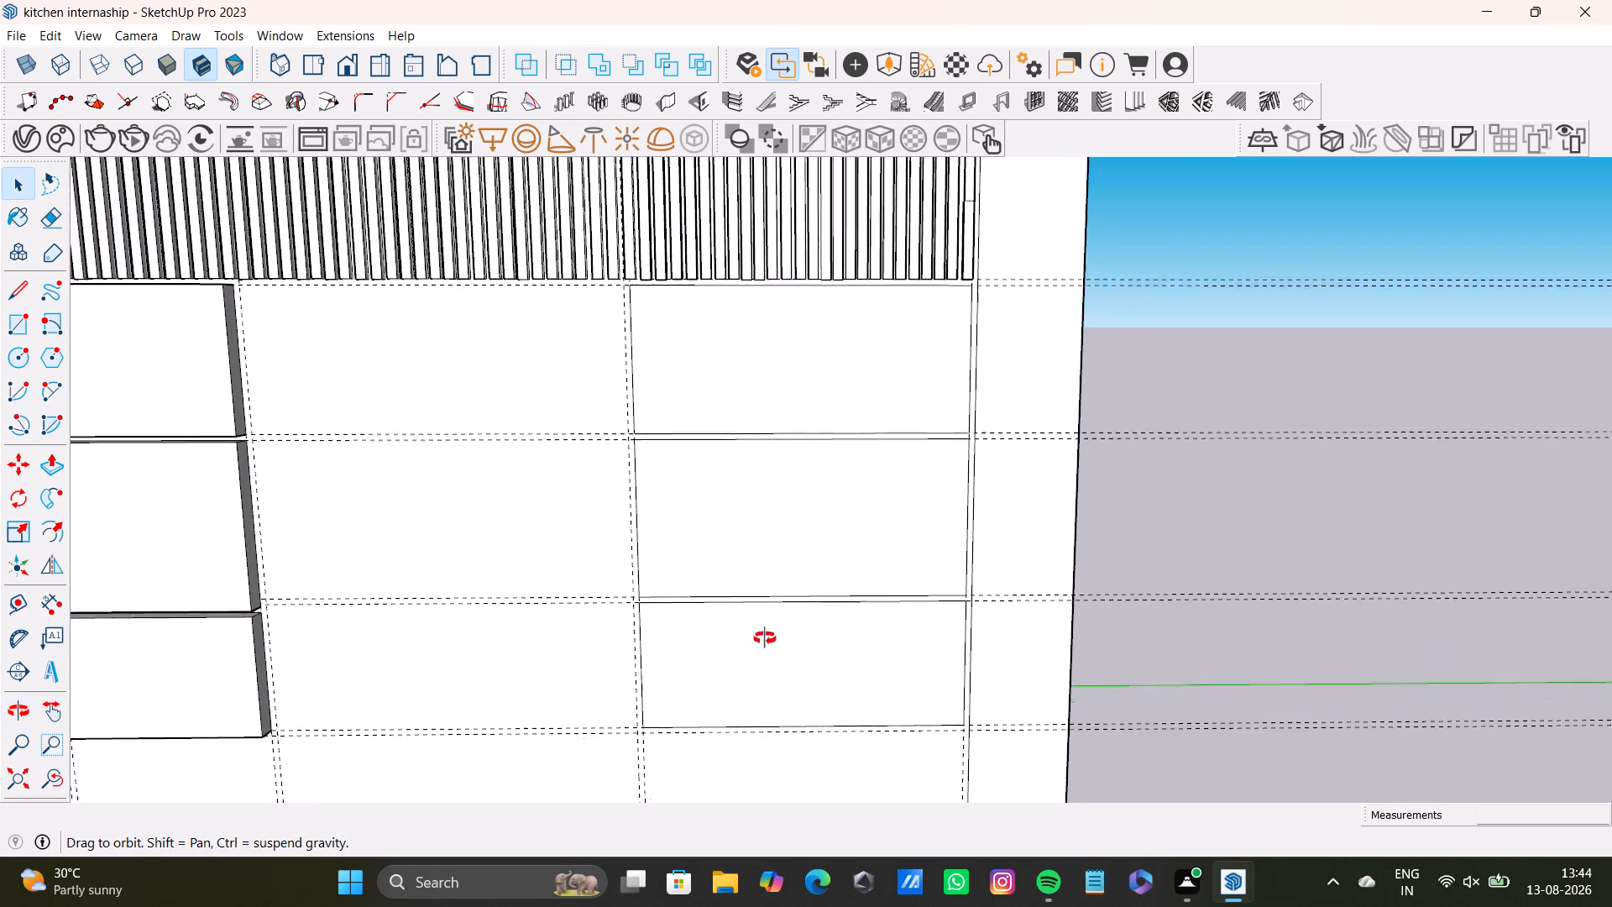
pyautogui.moveTo(765, 638); pyautogui.dragTo(748, 553, button='middle')
pyautogui.scroll(2, 653, 338)
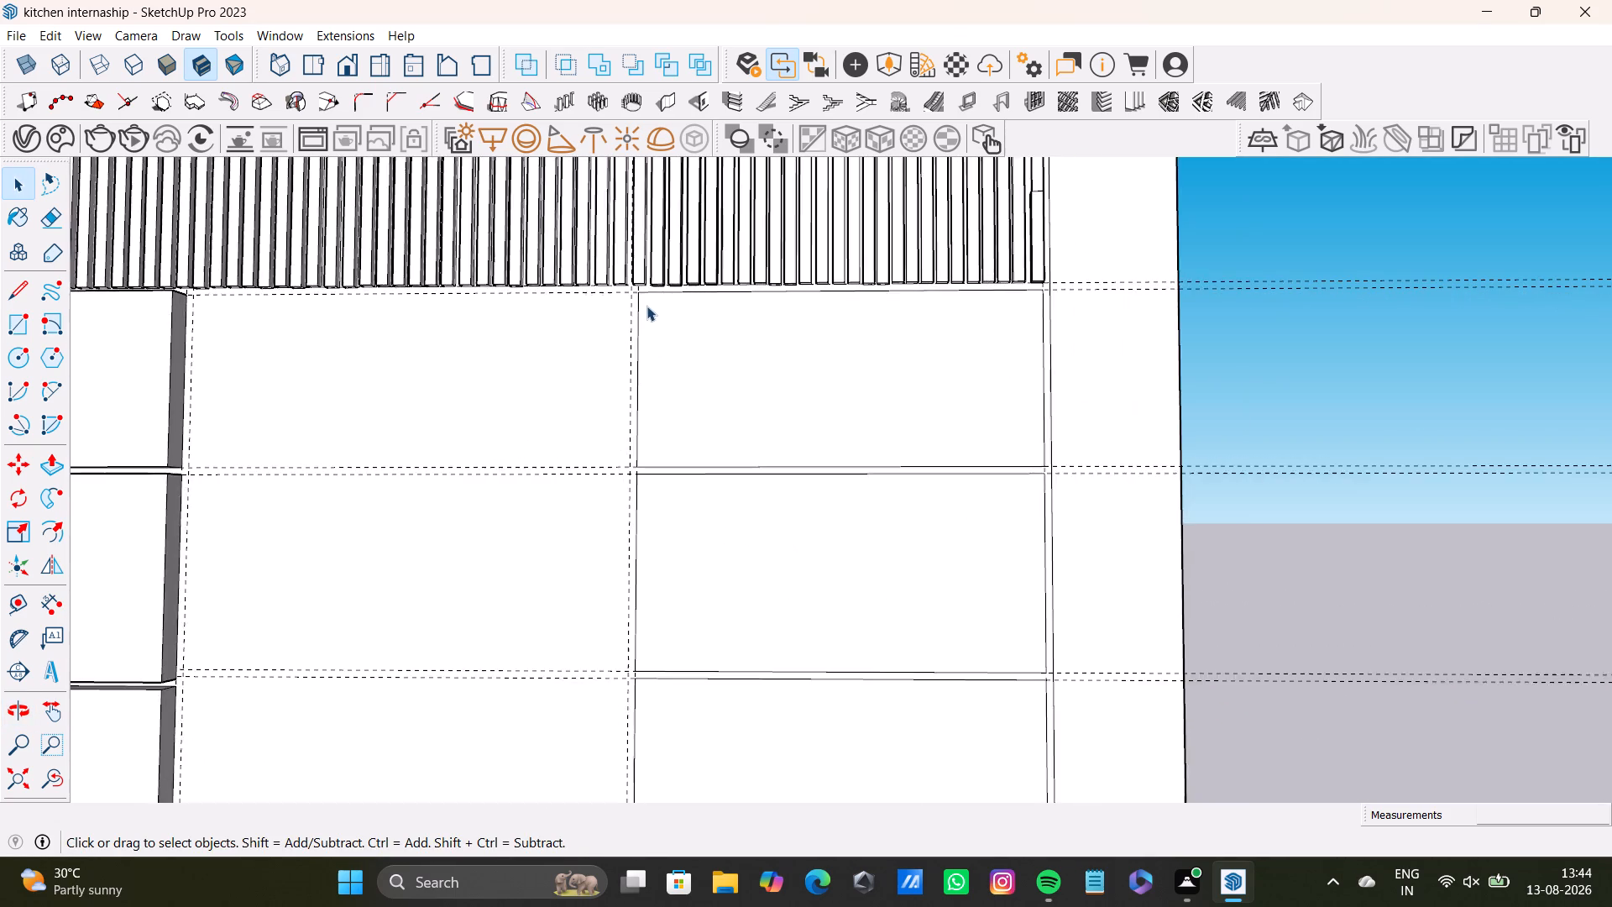
pyautogui.scroll(1, 646, 306)
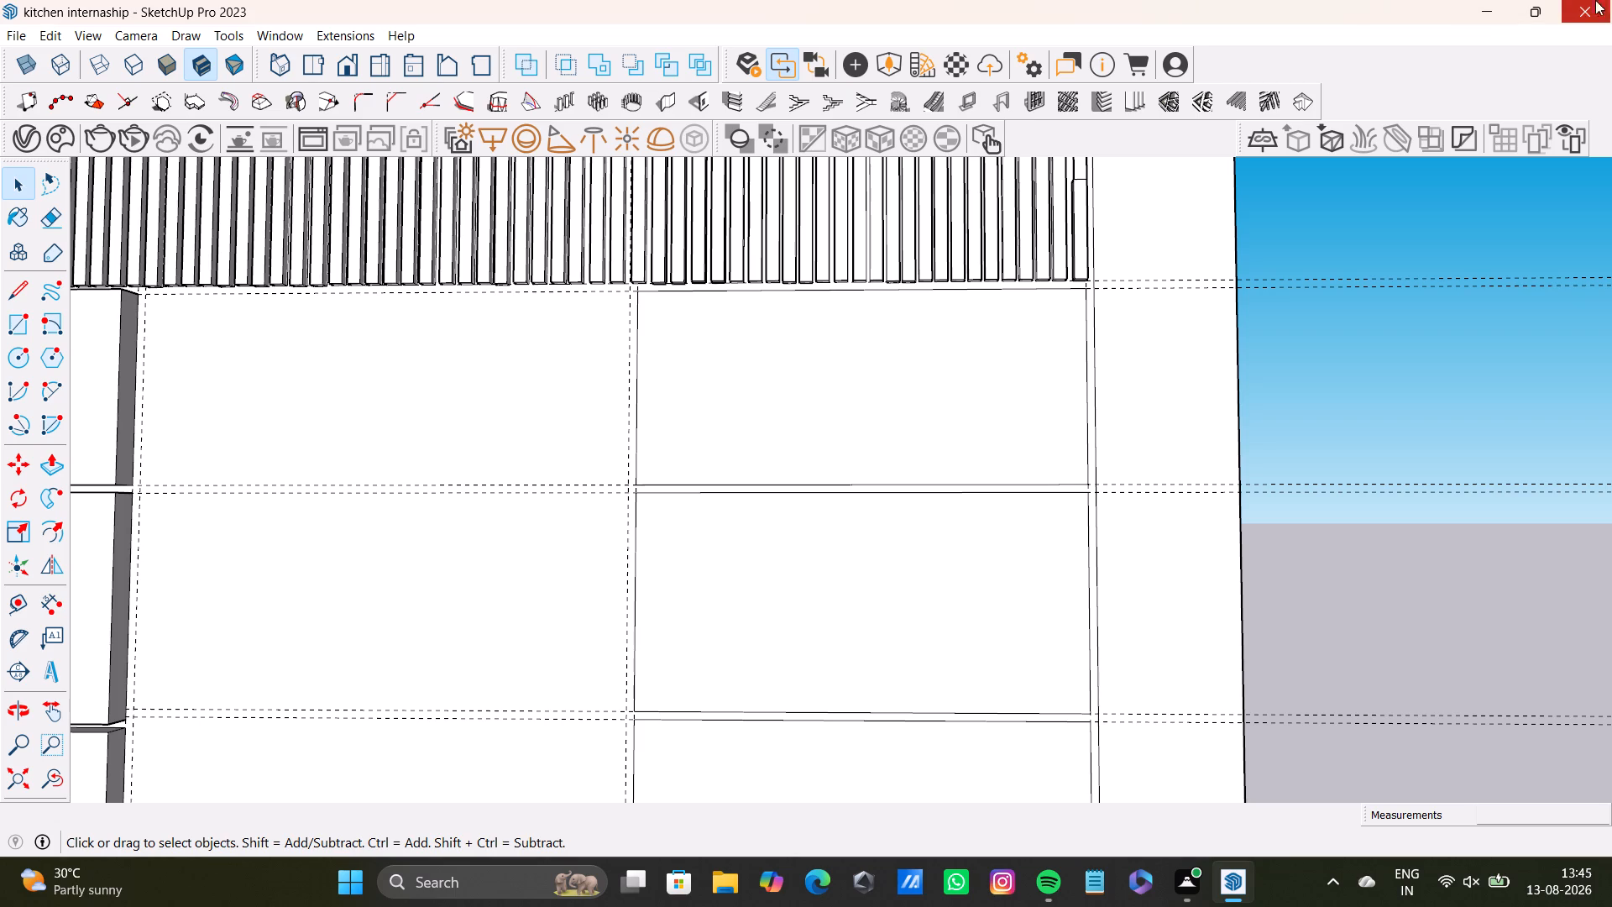
pyautogui.scroll(-2, 670, 464)
pyautogui.keyDown('shift'); pyautogui.moveTo(762, 488); pyautogui.dragTo(871, 404, button='middle'); pyautogui.keyUp('shift')
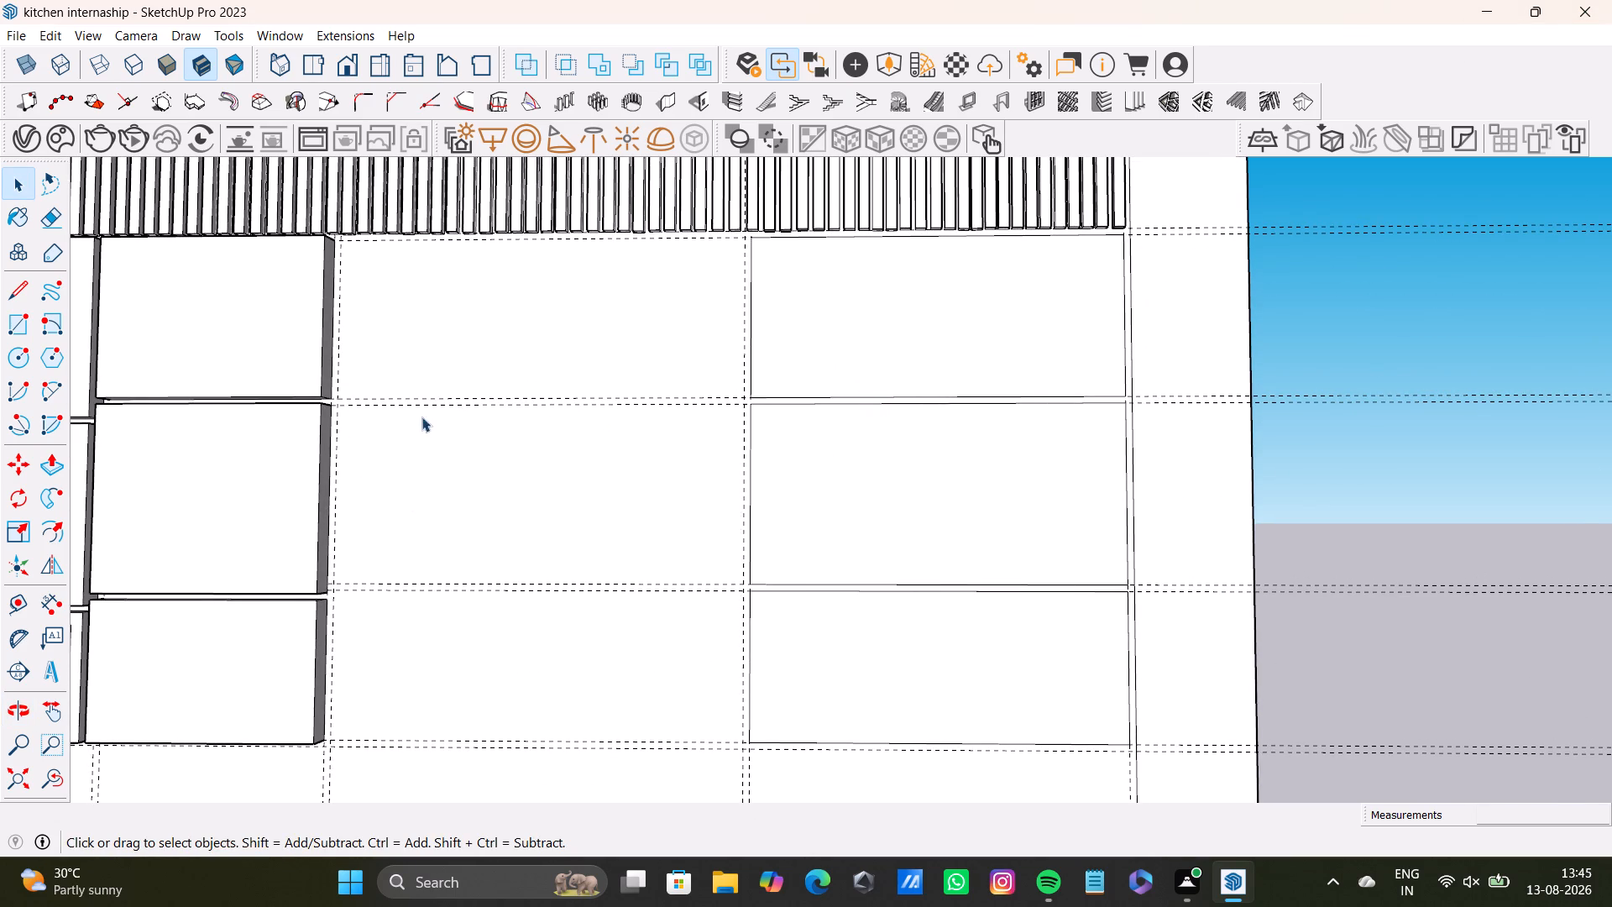
pyautogui.click(11, 288)
pyautogui.scroll(2, 570, 312)
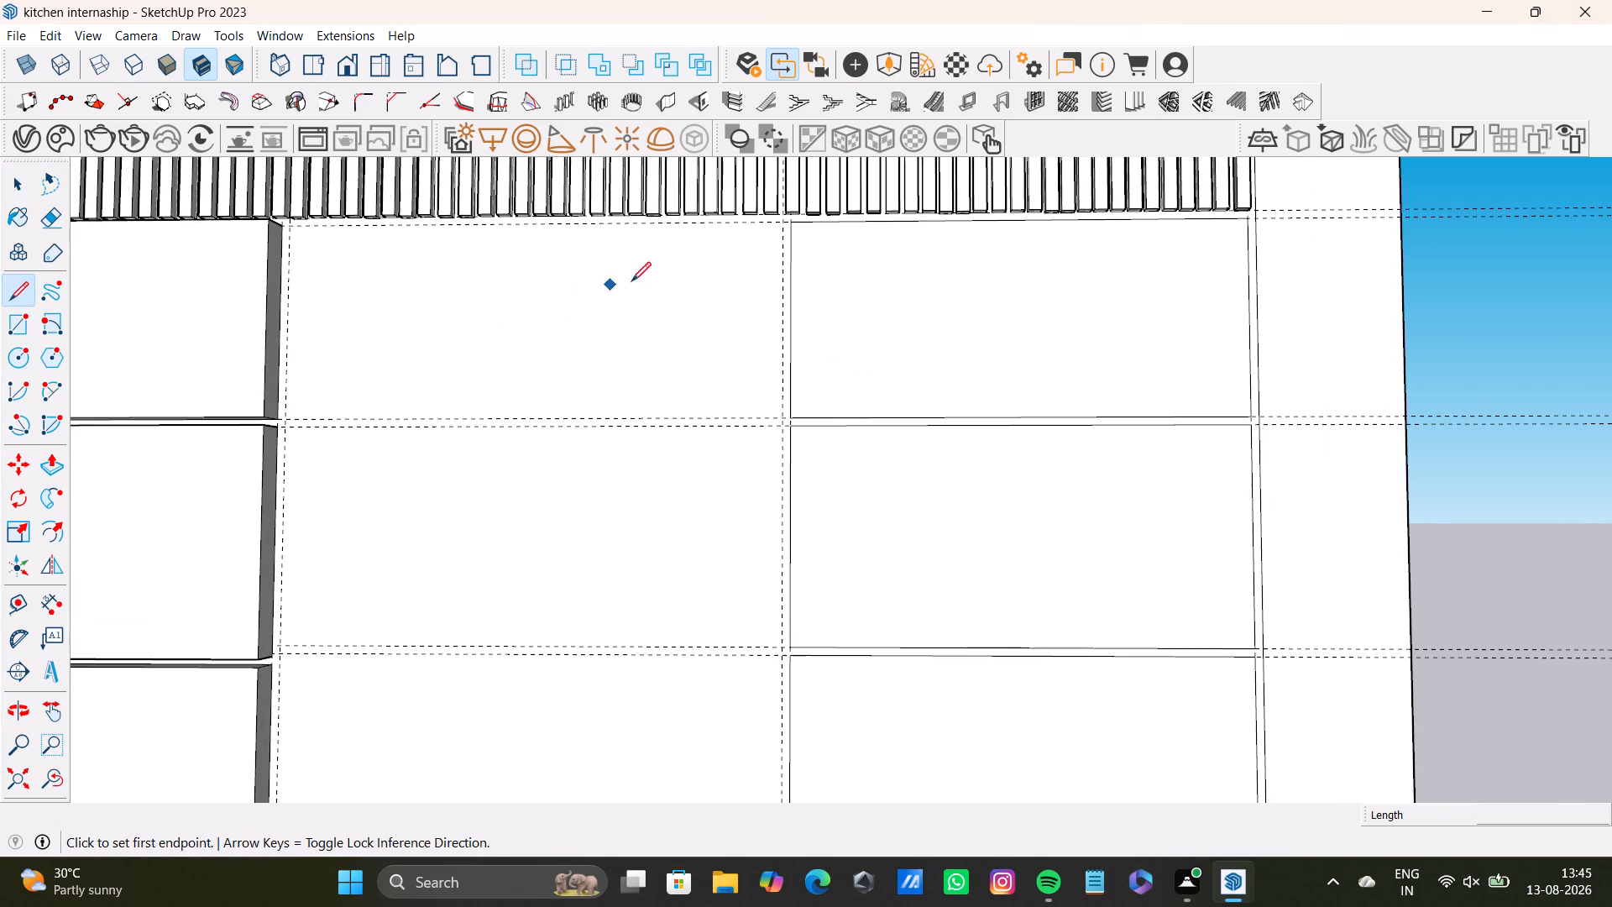
pyautogui.click(783, 223)
pyautogui.keyDown('shift'); pyautogui.moveTo(795, 506); pyautogui.dragTo(792, 427, button='middle'); pyautogui.keyUp('shift')
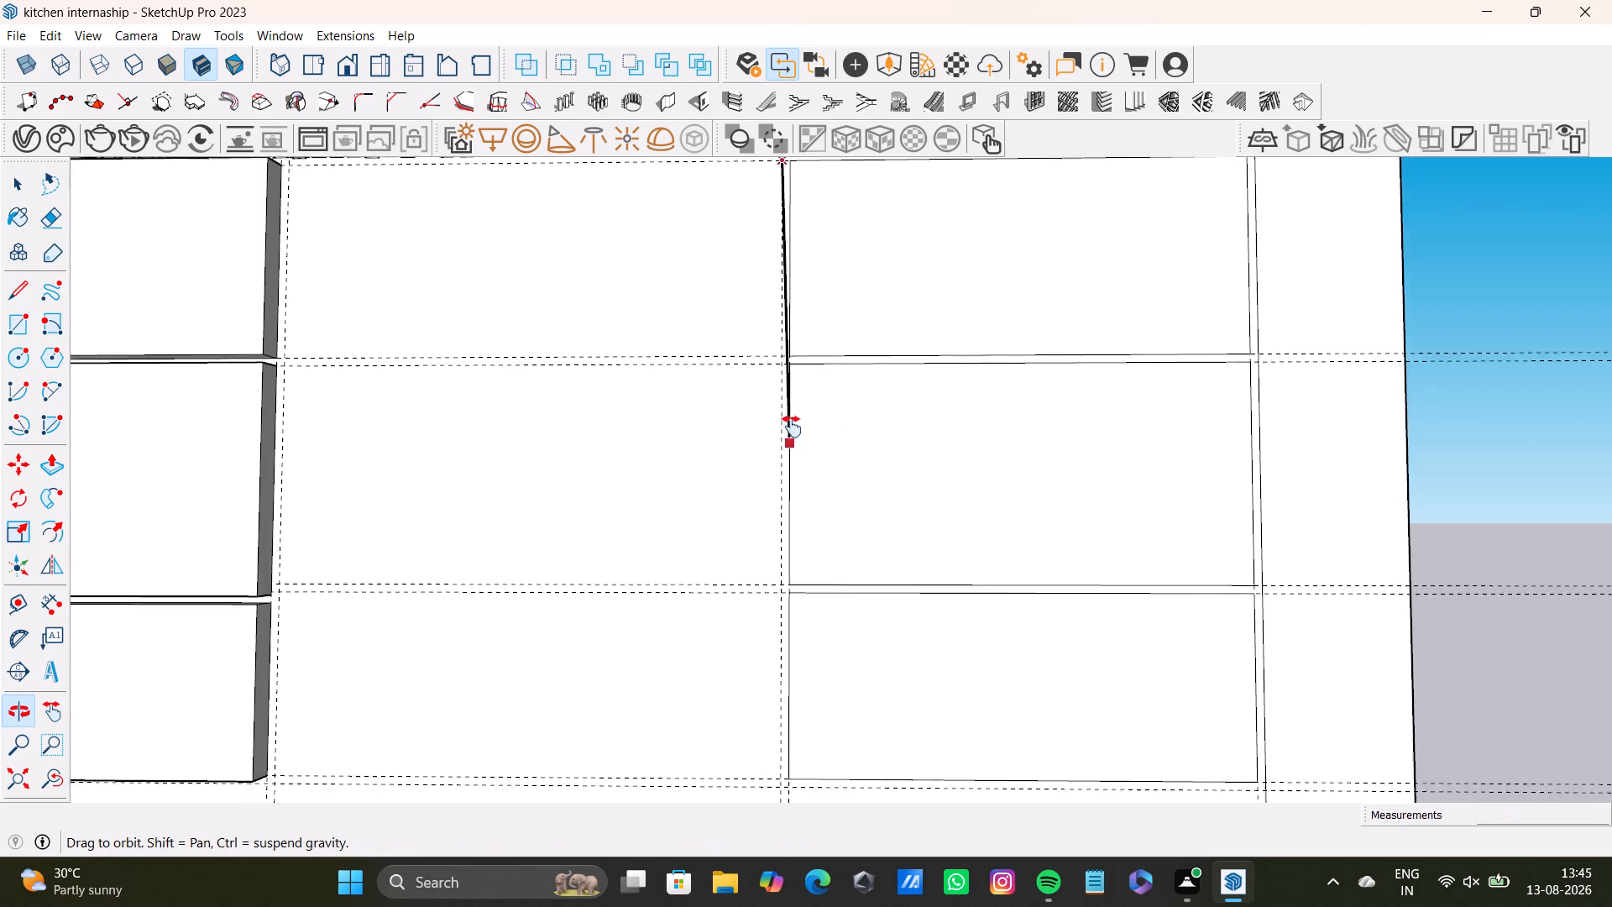
pyautogui.keyDown('shift'); pyautogui.moveTo(792, 427); pyautogui.dragTo(789, 412, button='middle'); pyautogui.keyUp('shift')
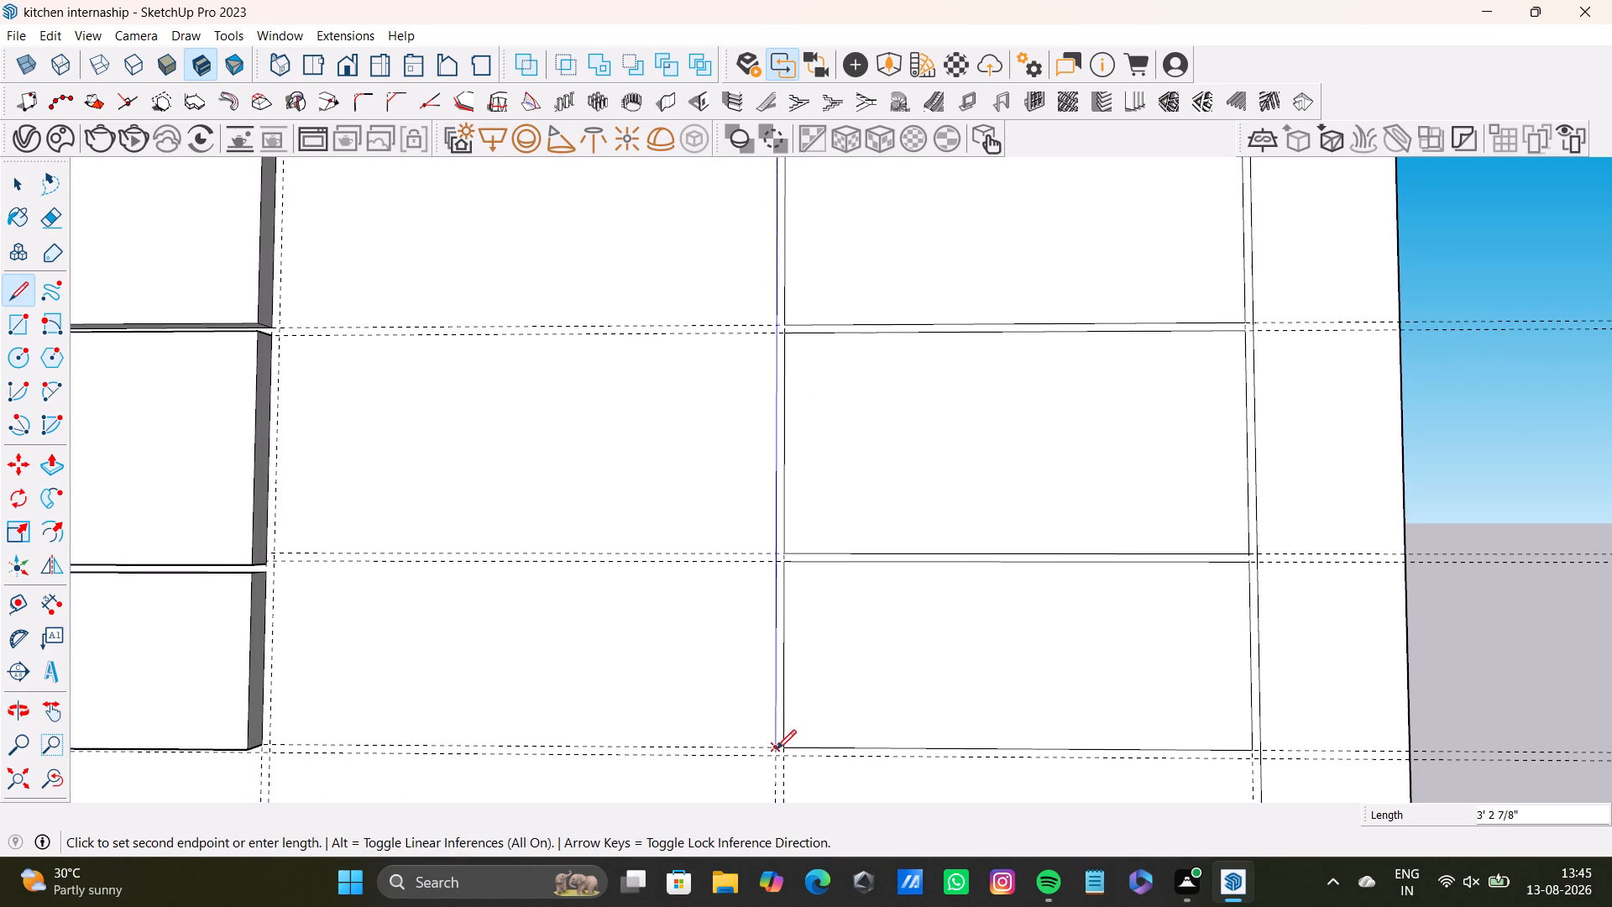
pyautogui.click(777, 749)
pyautogui.scroll(-3, 786, 741)
pyautogui.moveTo(786, 736); pyautogui.dragTo(729, 708, button='middle')
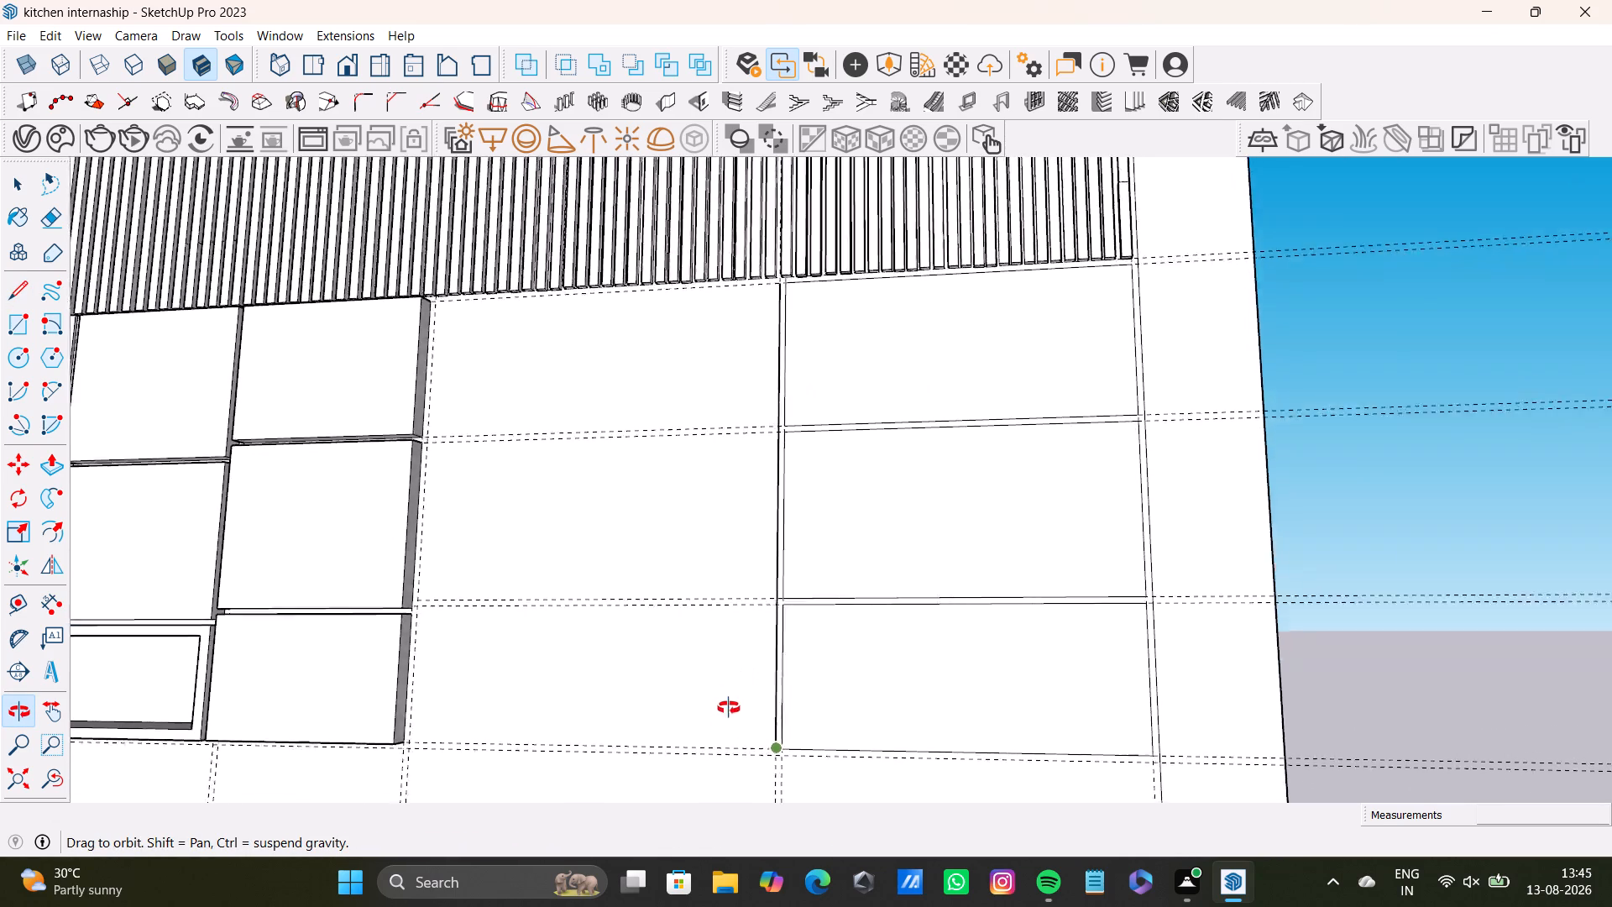
pyautogui.moveTo(729, 708); pyautogui.dragTo(751, 769, button='middle')
pyautogui.press('space')
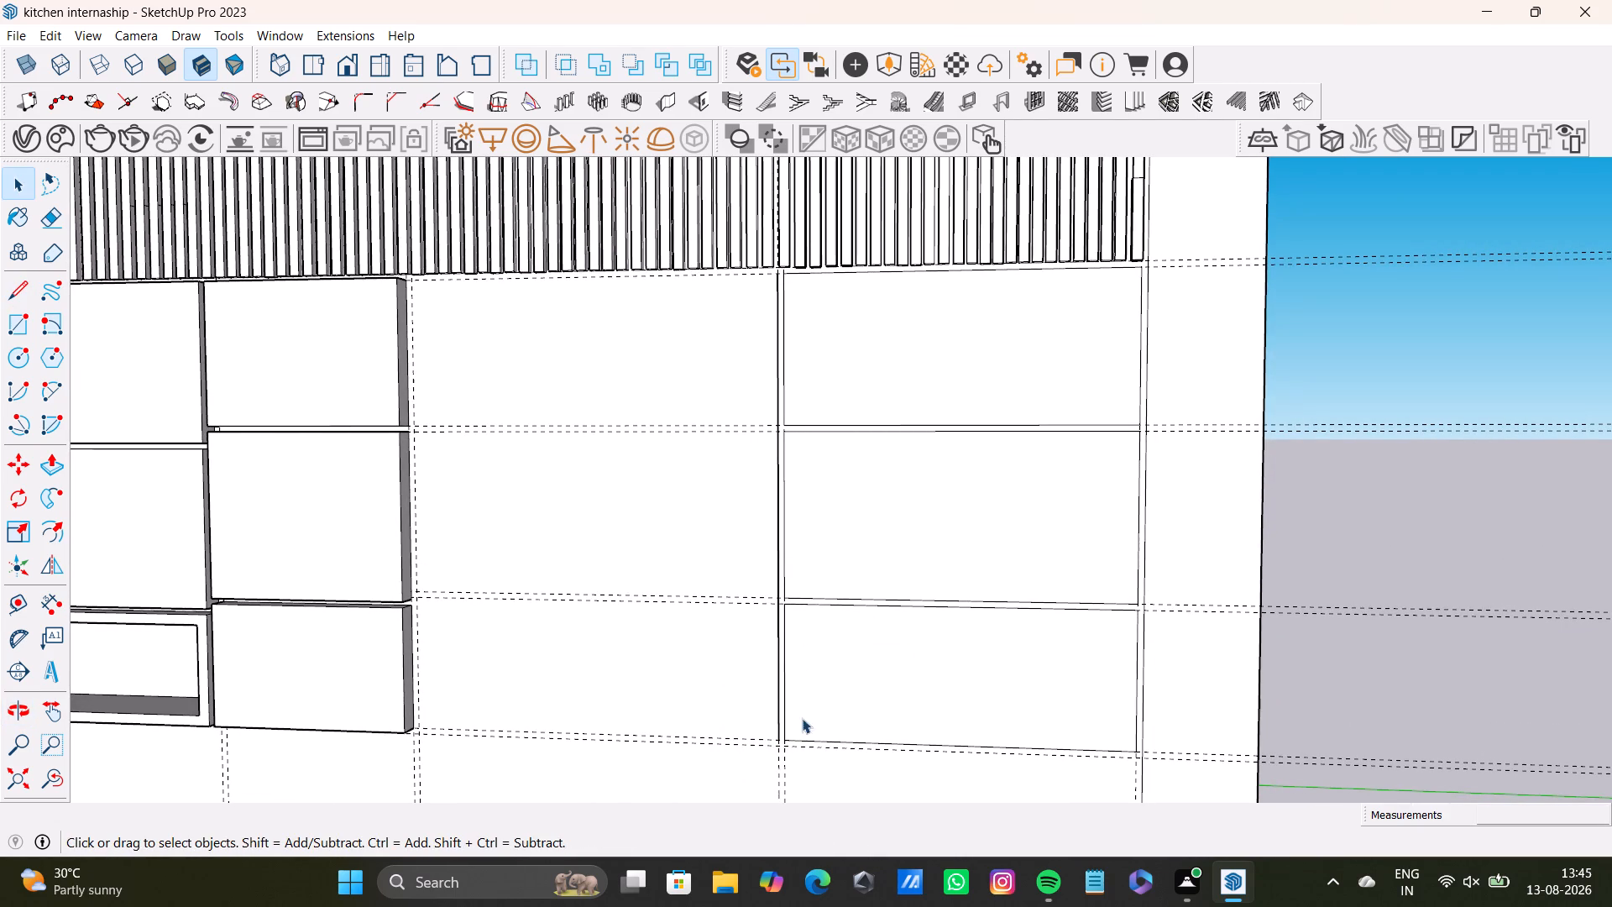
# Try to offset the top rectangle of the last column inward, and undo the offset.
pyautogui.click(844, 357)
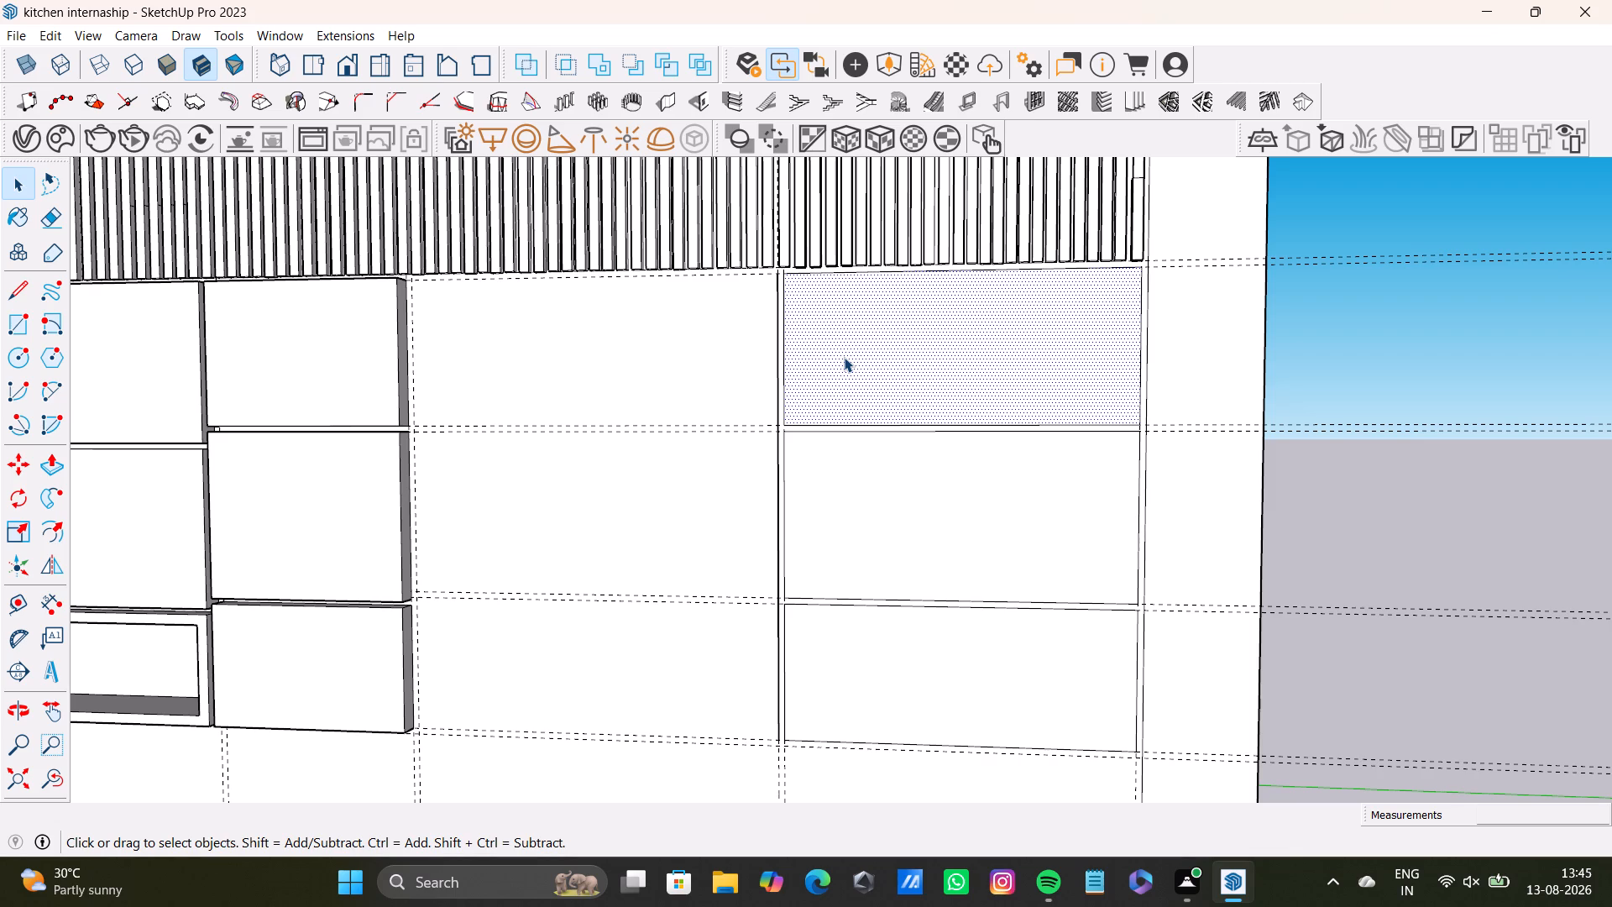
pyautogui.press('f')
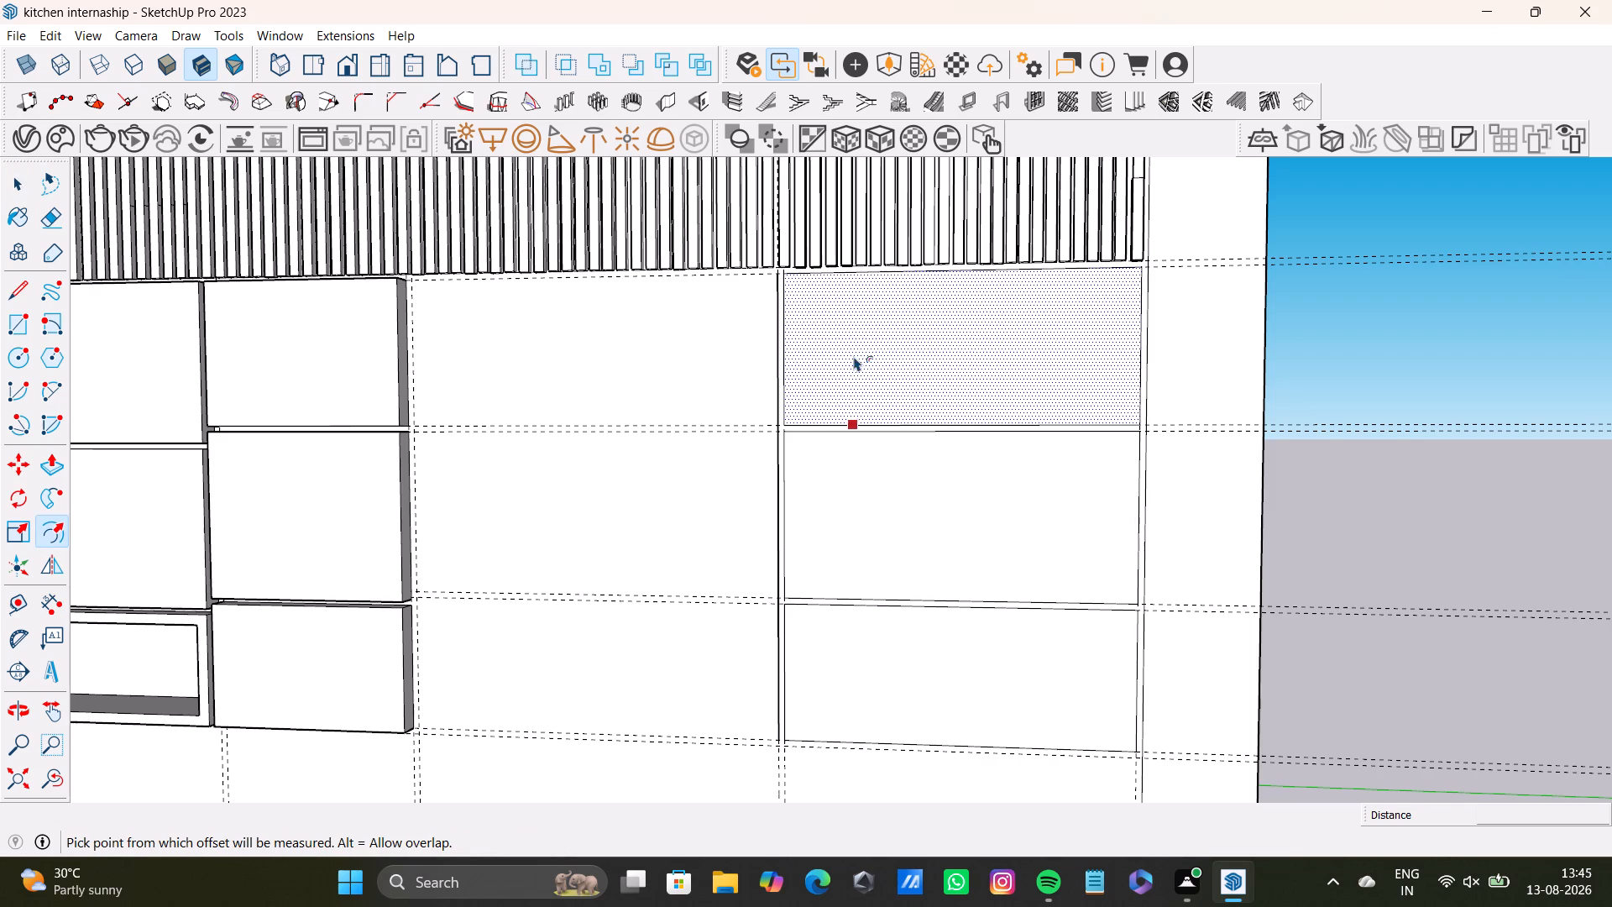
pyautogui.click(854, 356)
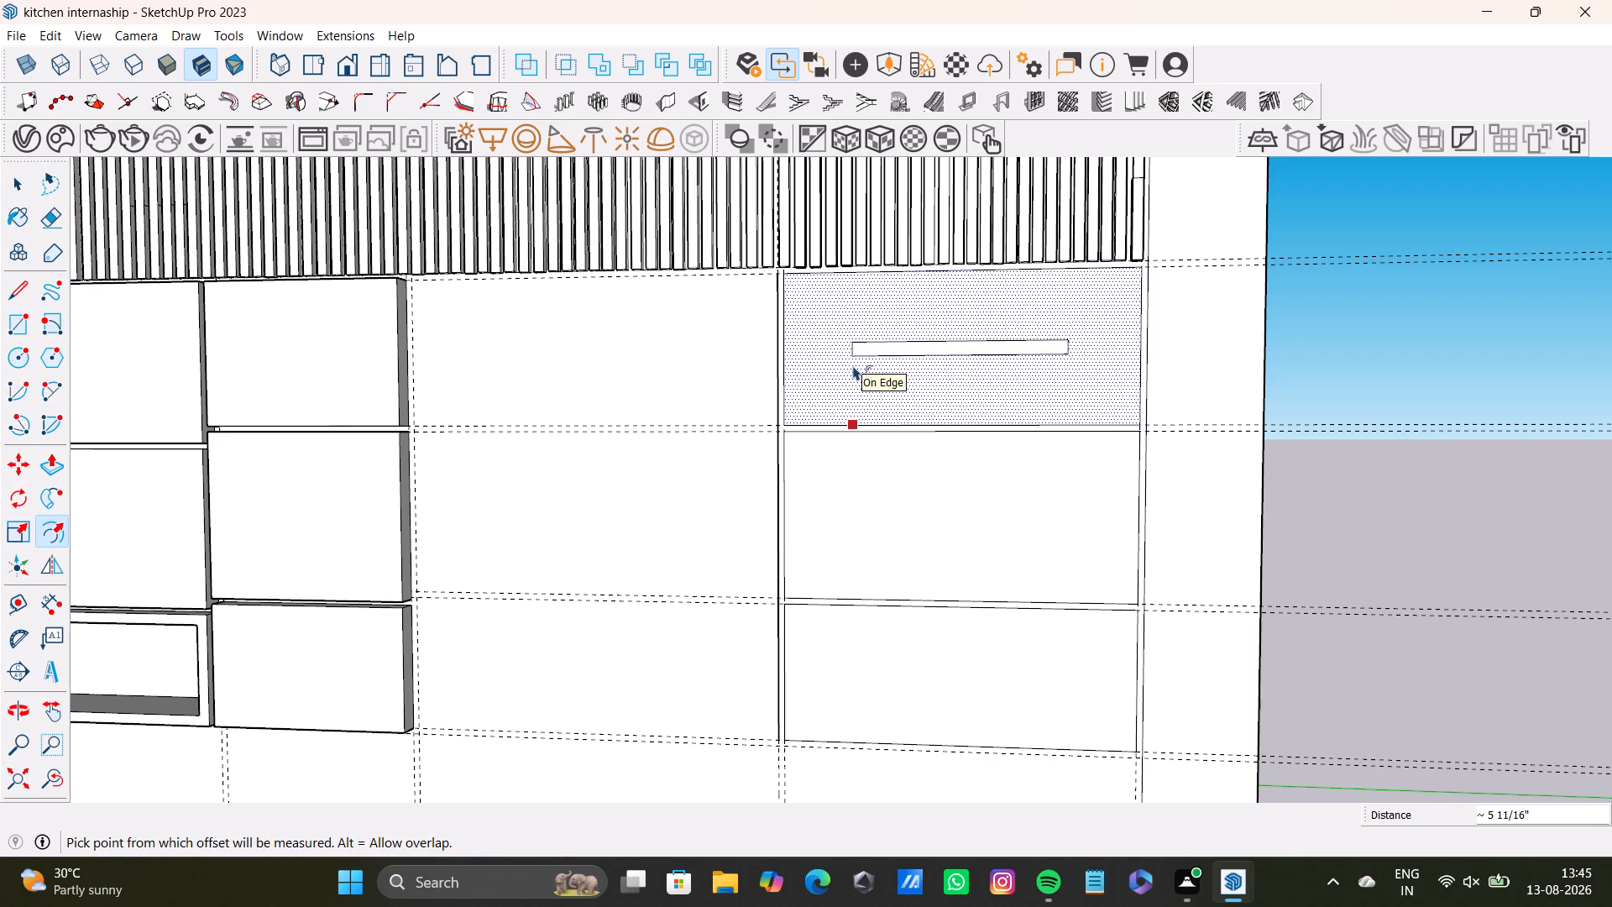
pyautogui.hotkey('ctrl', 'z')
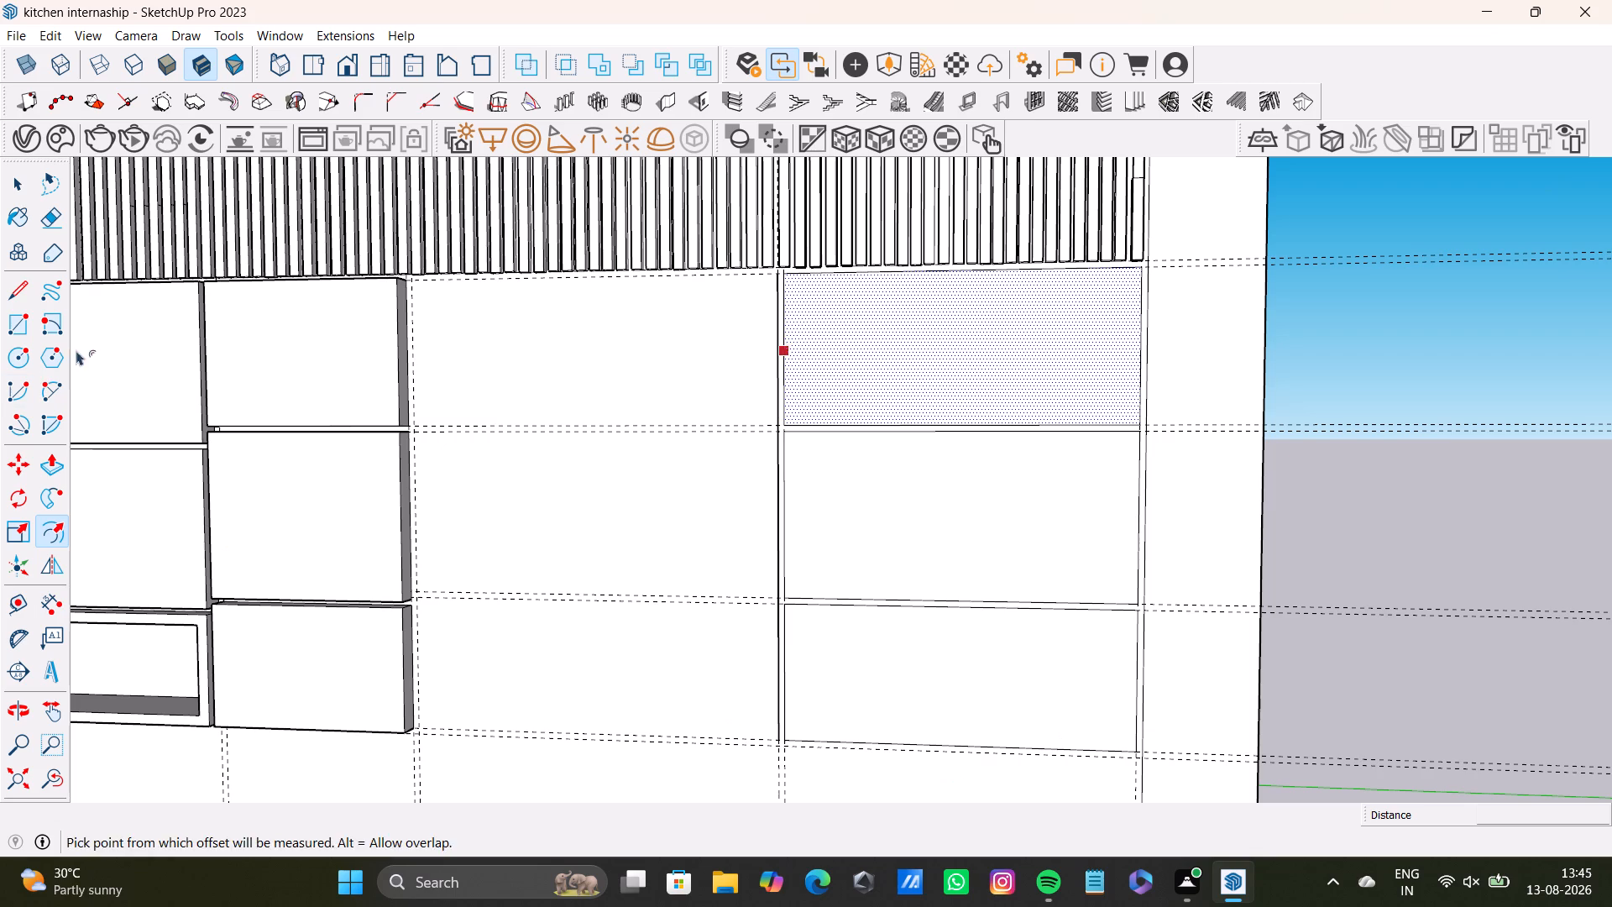
# Offset the top rectangle's outline inward by about 1/2" to form a thin border.
pyautogui.moveTo(54, 535); pyautogui.dragTo(61, 533)
pyautogui.click(895, 328)
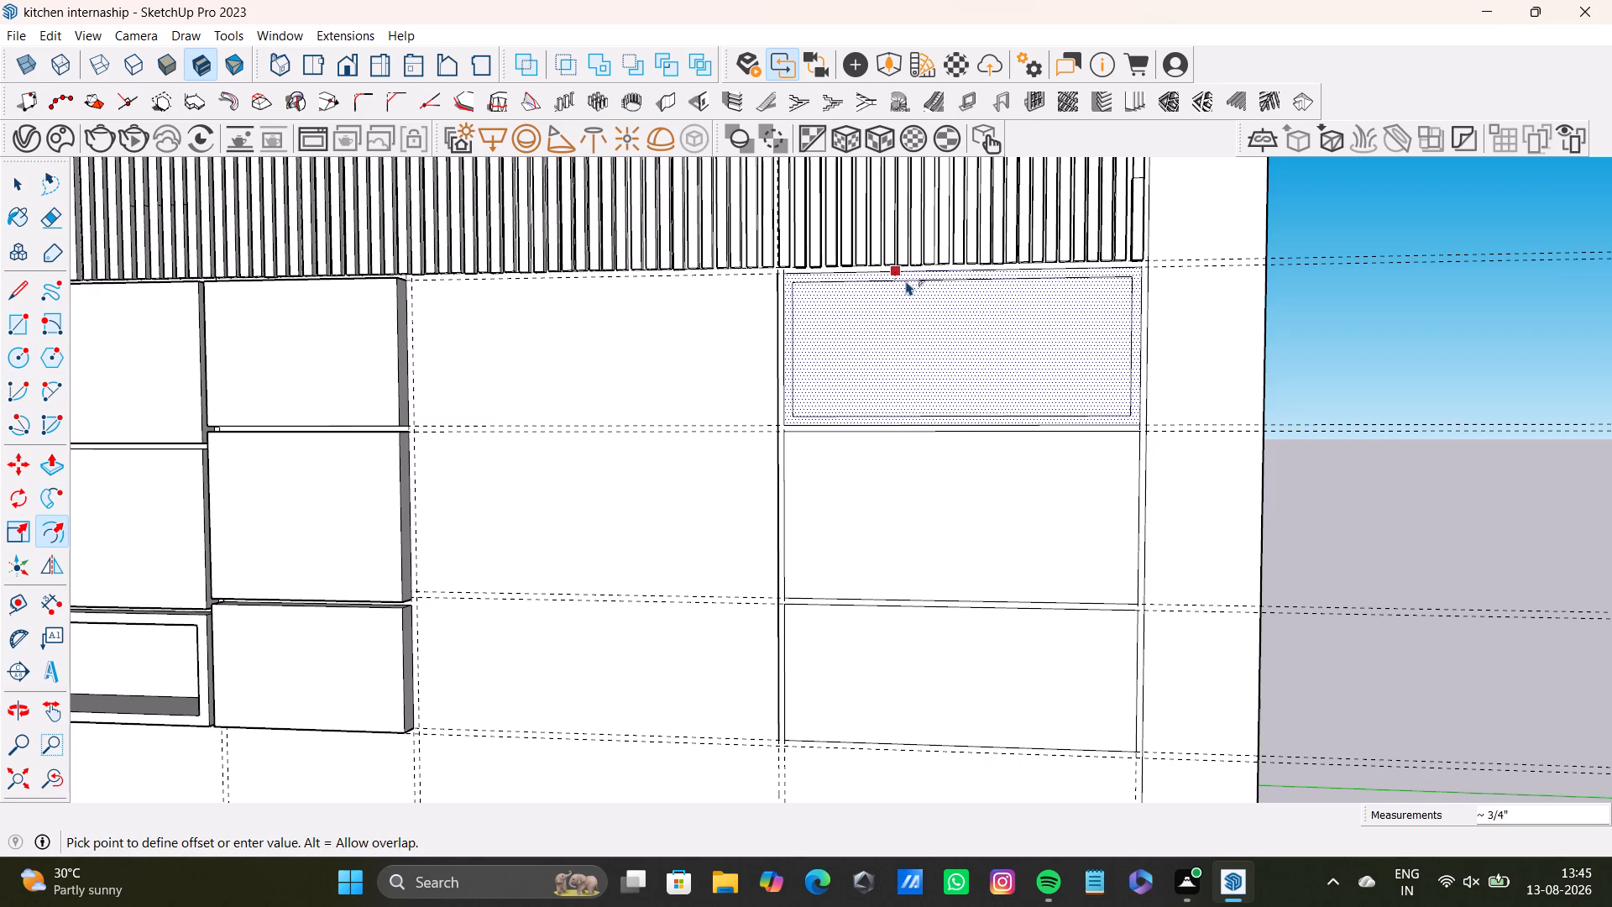
pyautogui.click(906, 278)
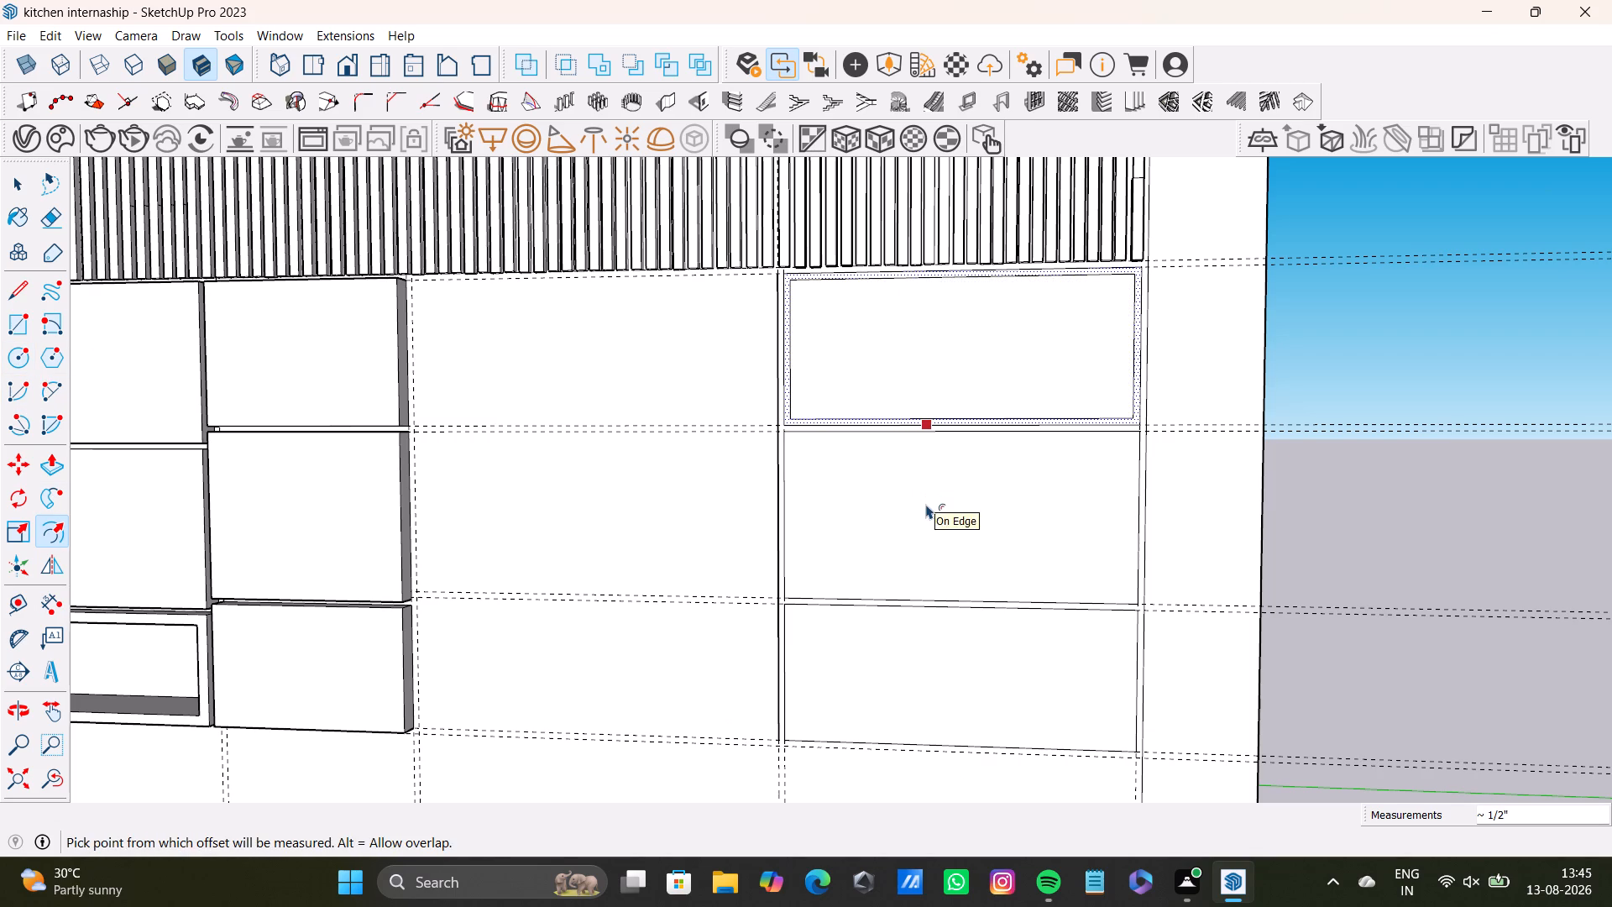
pyautogui.press('space')
# Offset the middle rectangle's outline inward to form a thin border like the one on the top rectangle.
pyautogui.click(926, 504)
pyautogui.press('f')
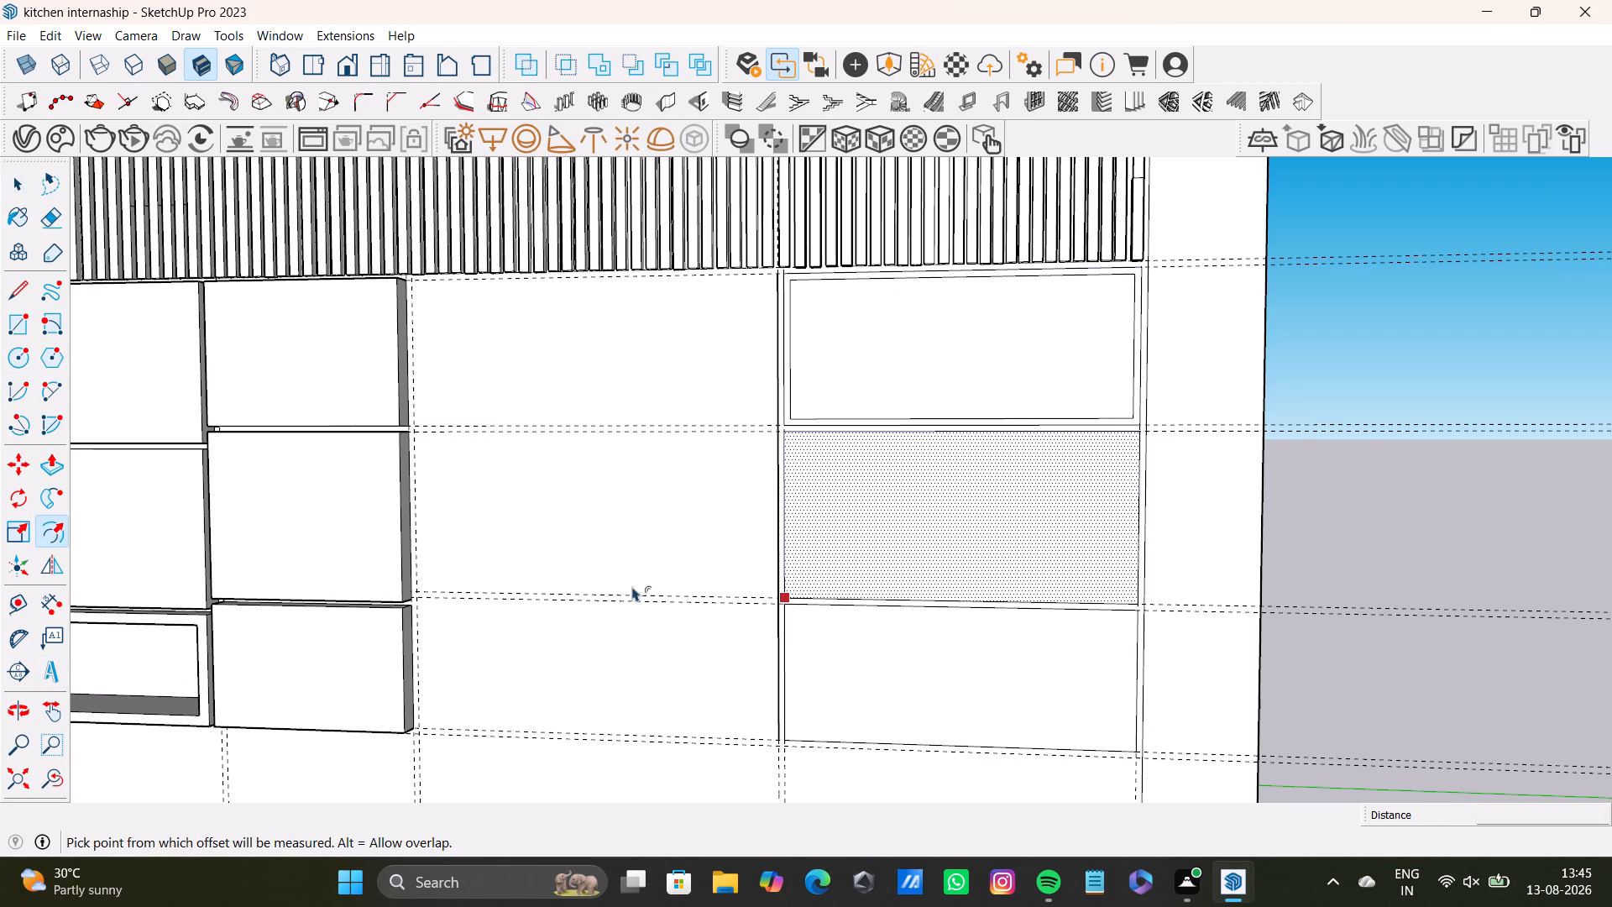
pyautogui.click(892, 531)
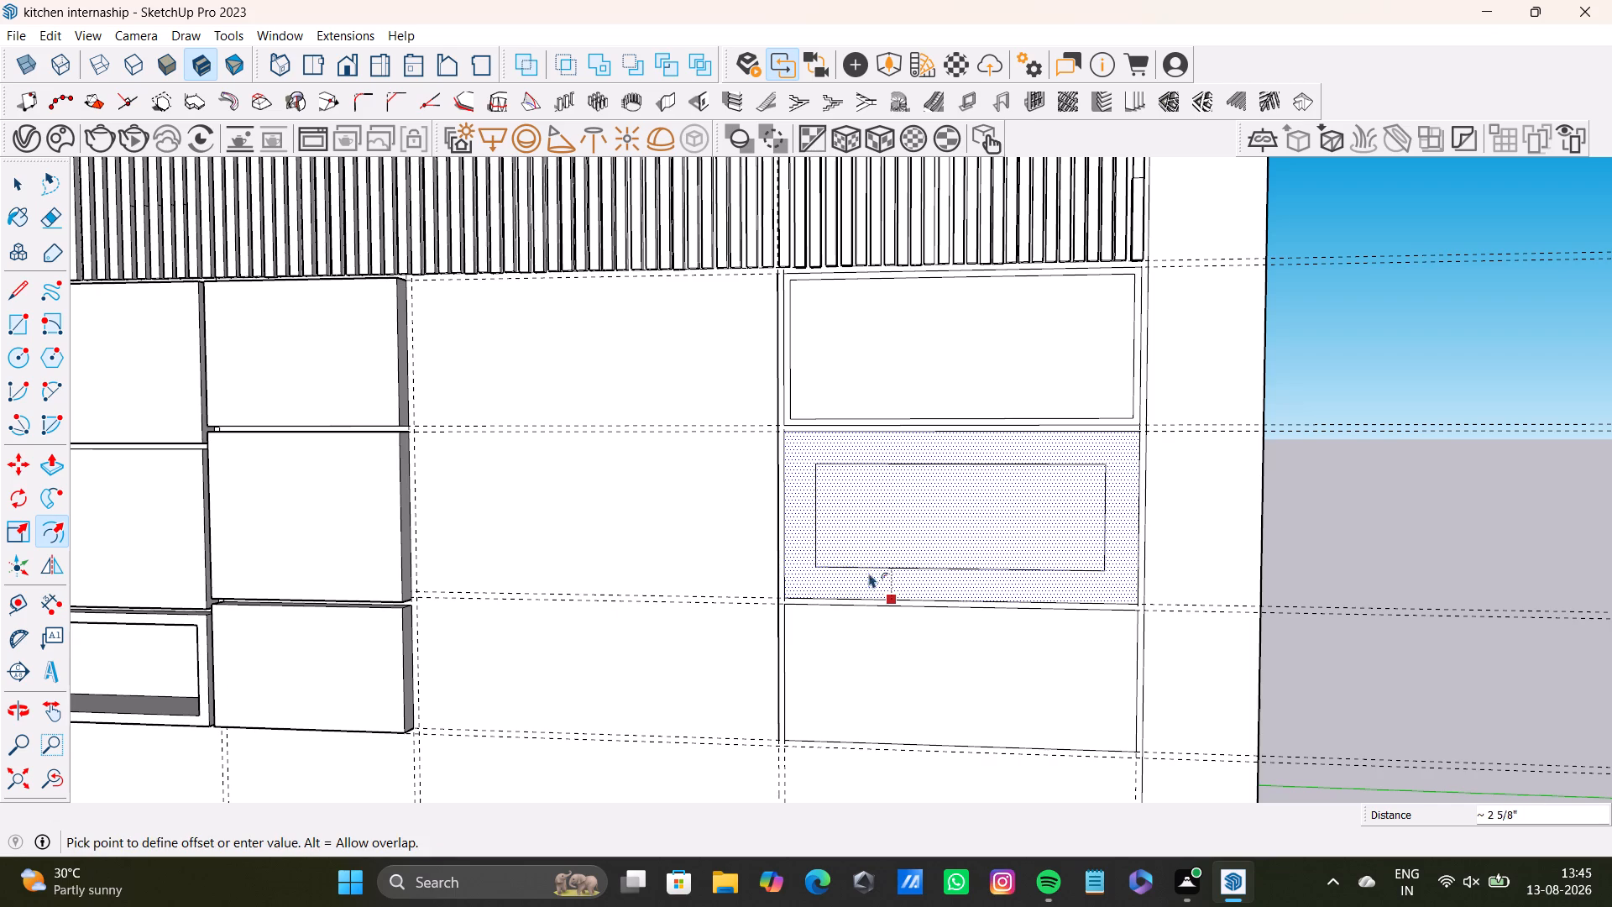
pyautogui.click(861, 594)
pyautogui.press('space')
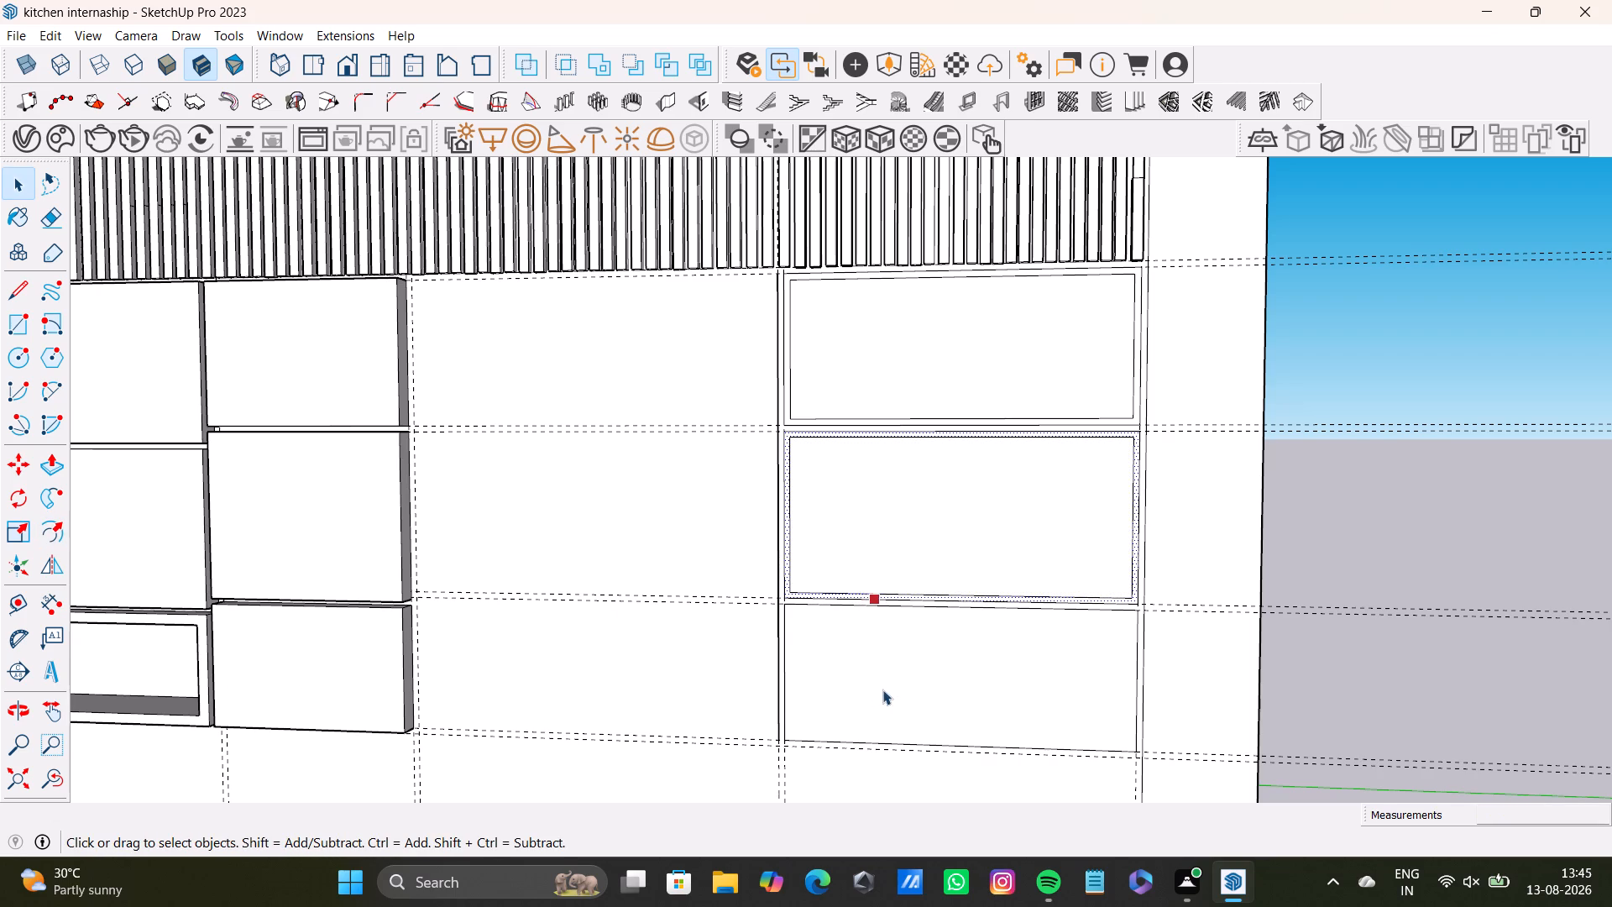
# Offset the bottom rectangle's outline inward to form a thin border like those on the two rectangles above.
pyautogui.click(882, 689)
pyautogui.press('f')
pyautogui.click(883, 685)
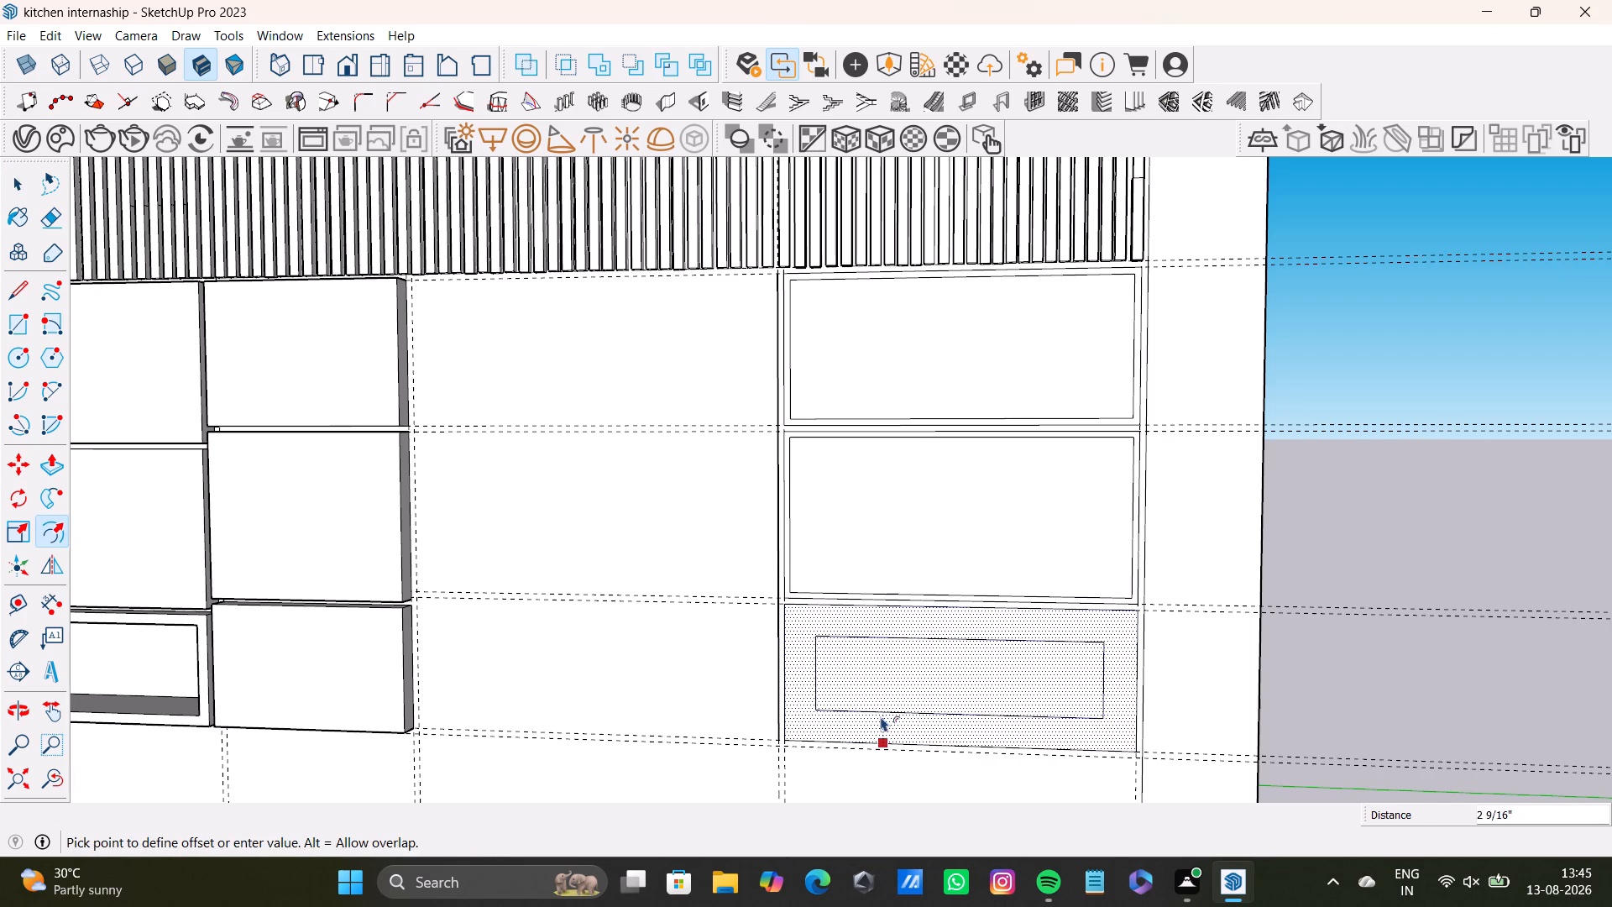
pyautogui.click(878, 736)
pyautogui.moveTo(879, 724); pyautogui.dragTo(968, 729, button='middle')
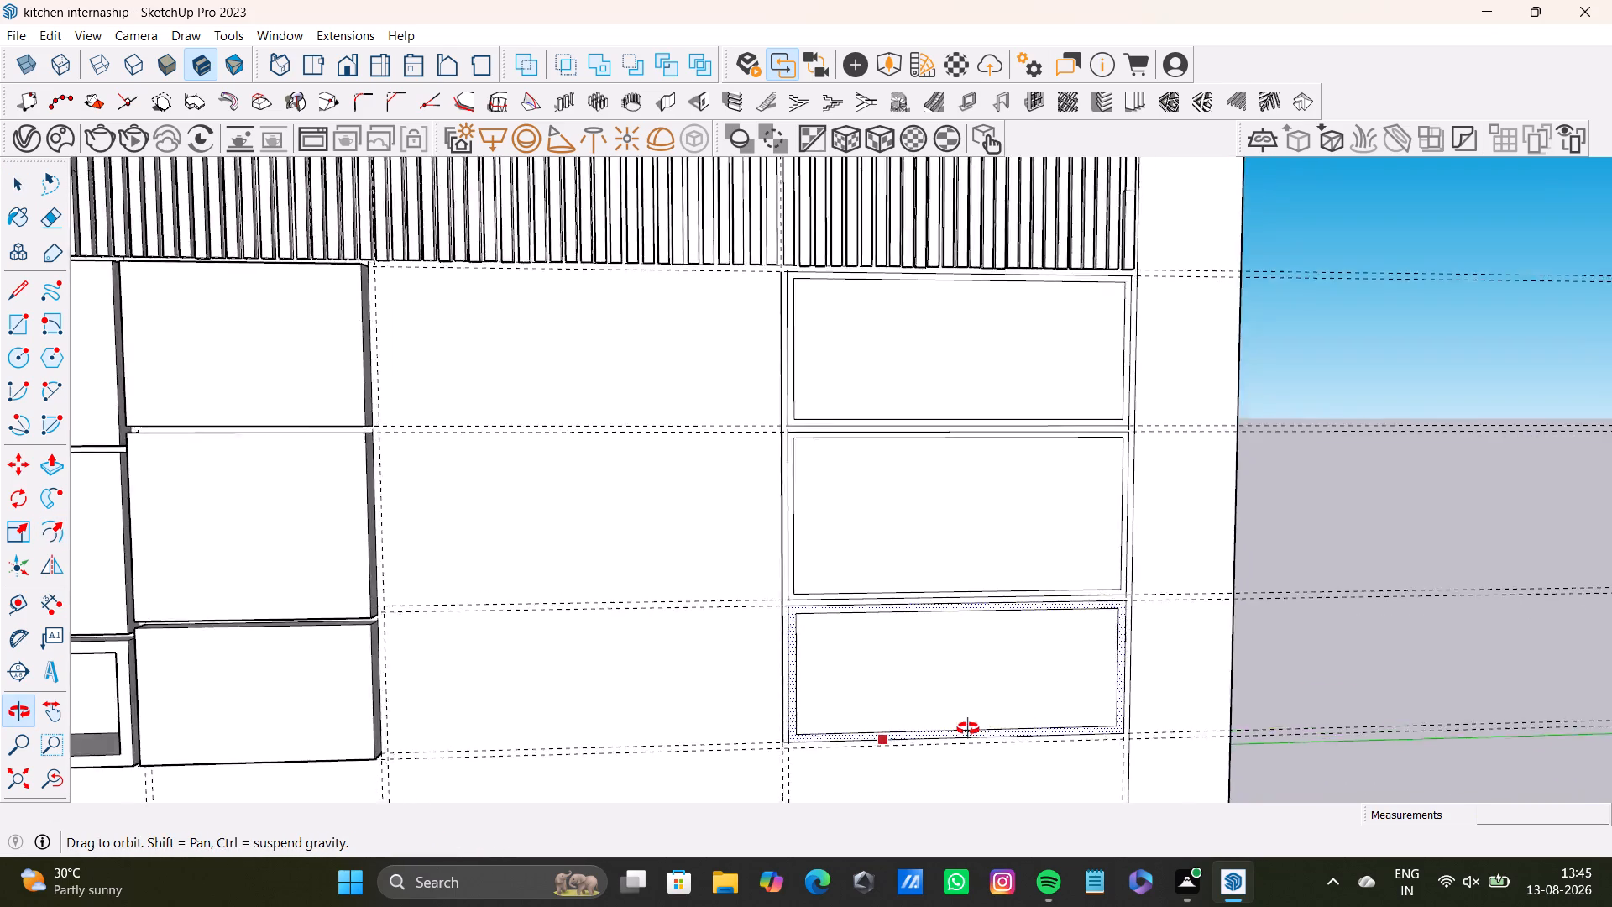
pyautogui.moveTo(968, 729); pyautogui.dragTo(762, 665, button='middle')
pyautogui.scroll(4, 1015, 537)
pyautogui.moveTo(1015, 537); pyautogui.dragTo(1003, 653, button='middle')
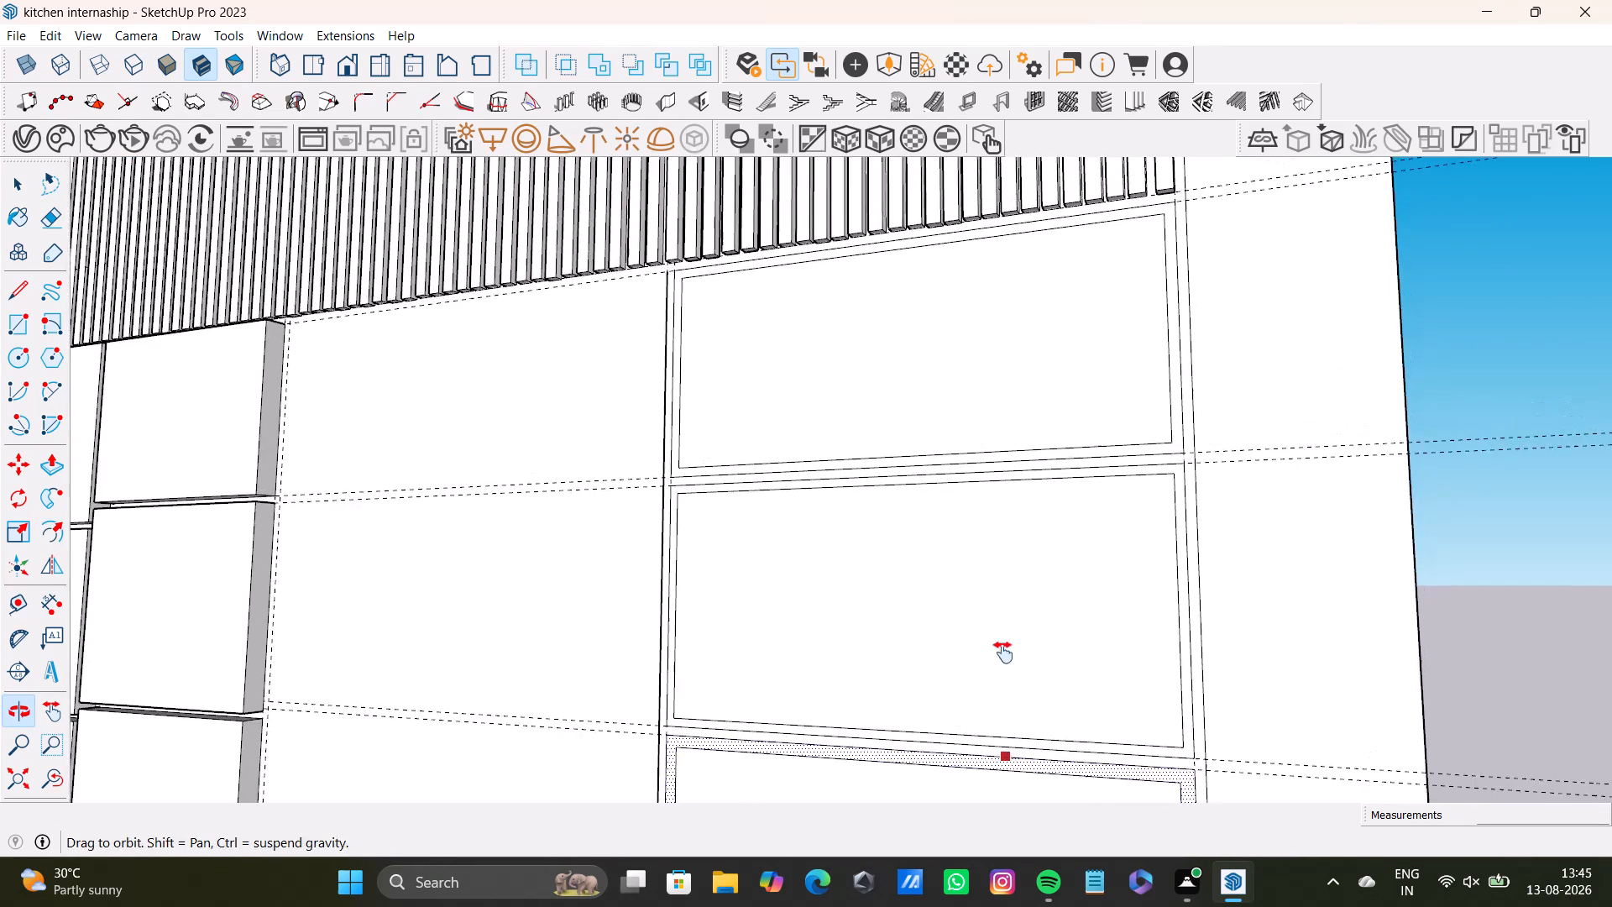
pyautogui.moveTo(1003, 653); pyautogui.dragTo(1002, 653, button='middle')
pyautogui.moveTo(929, 570); pyautogui.dragTo(1067, 653, button='middle')
pyautogui.press('space')
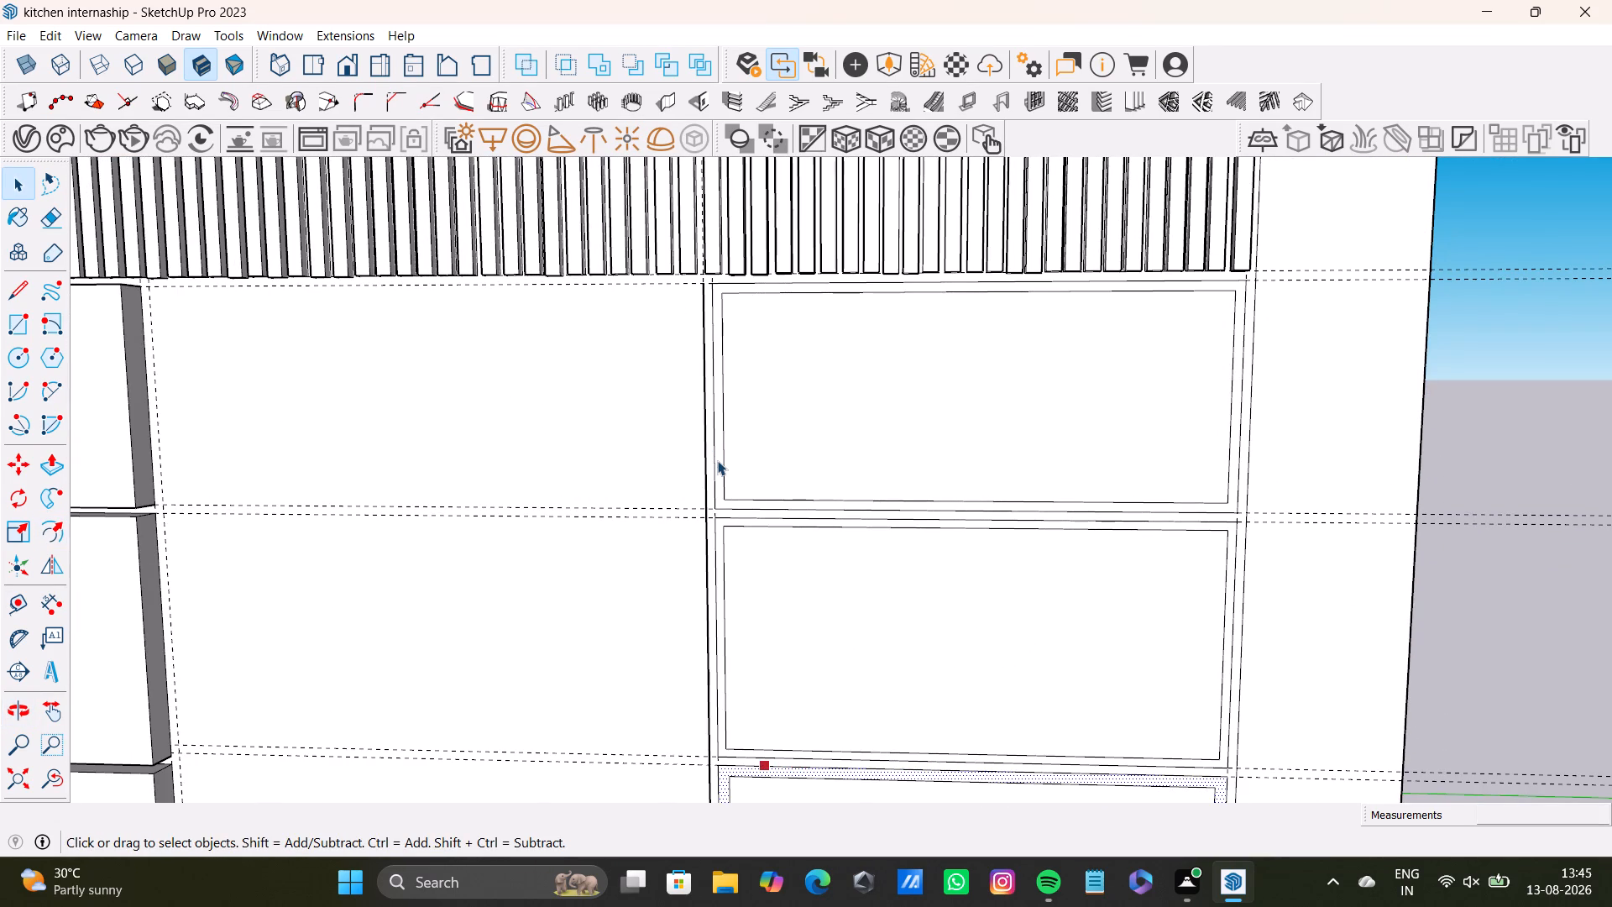
# Extrude the border of the last column's top rectangle about 3 5/16" out from the wall.
pyautogui.click(718, 460)
pyautogui.press('p')
pyautogui.click(718, 464)
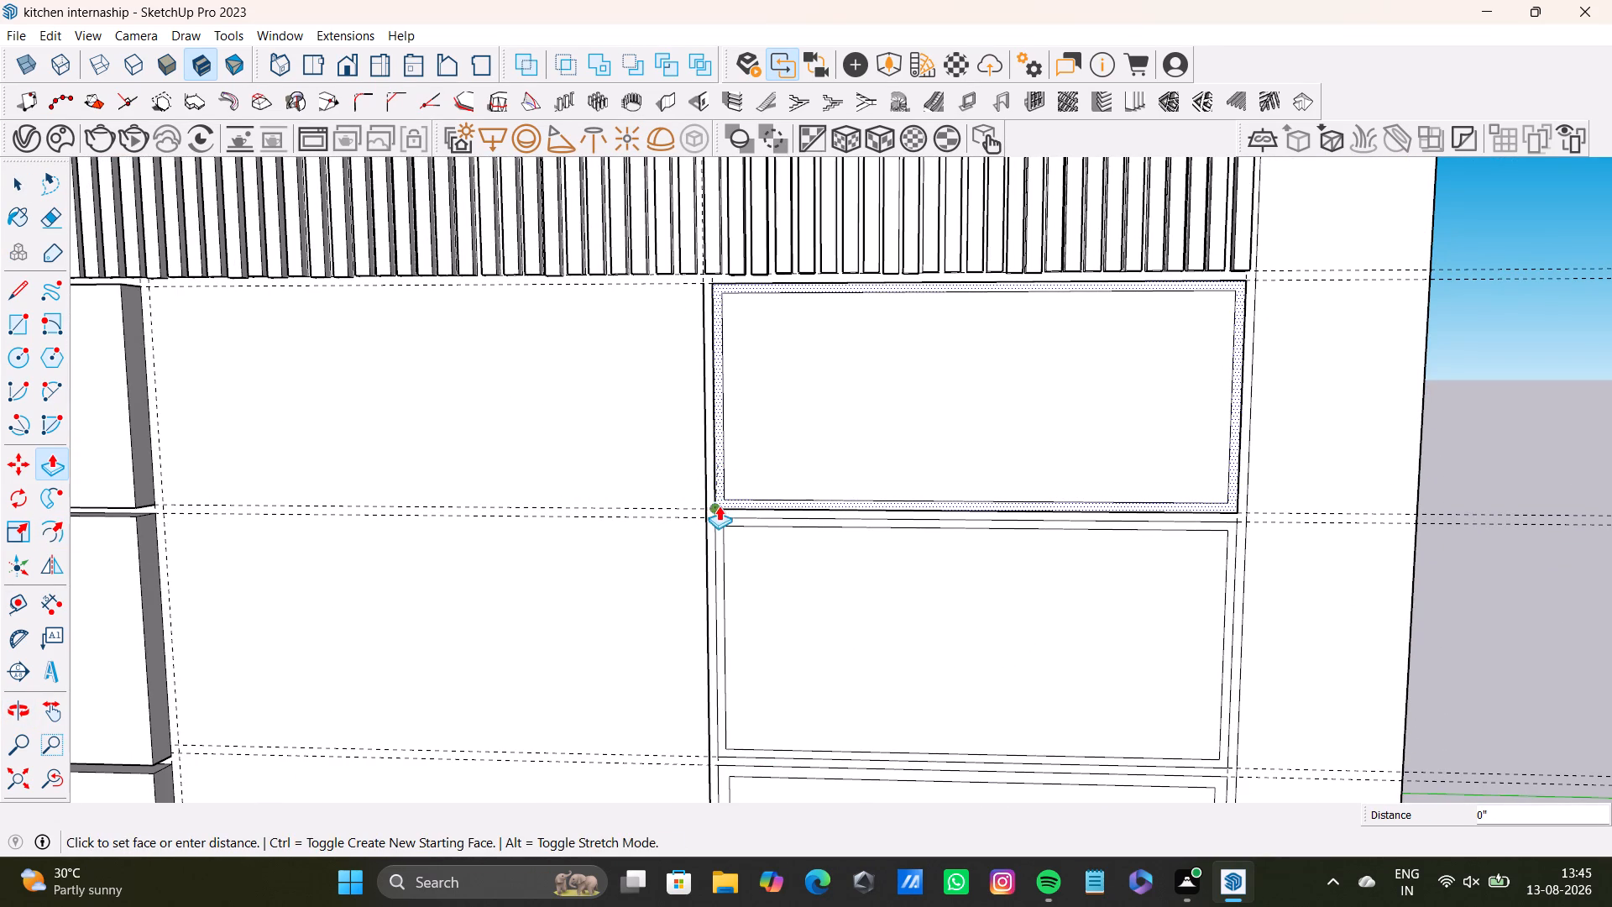
pyautogui.moveTo(719, 506); pyautogui.dragTo(589, 689, button='middle')
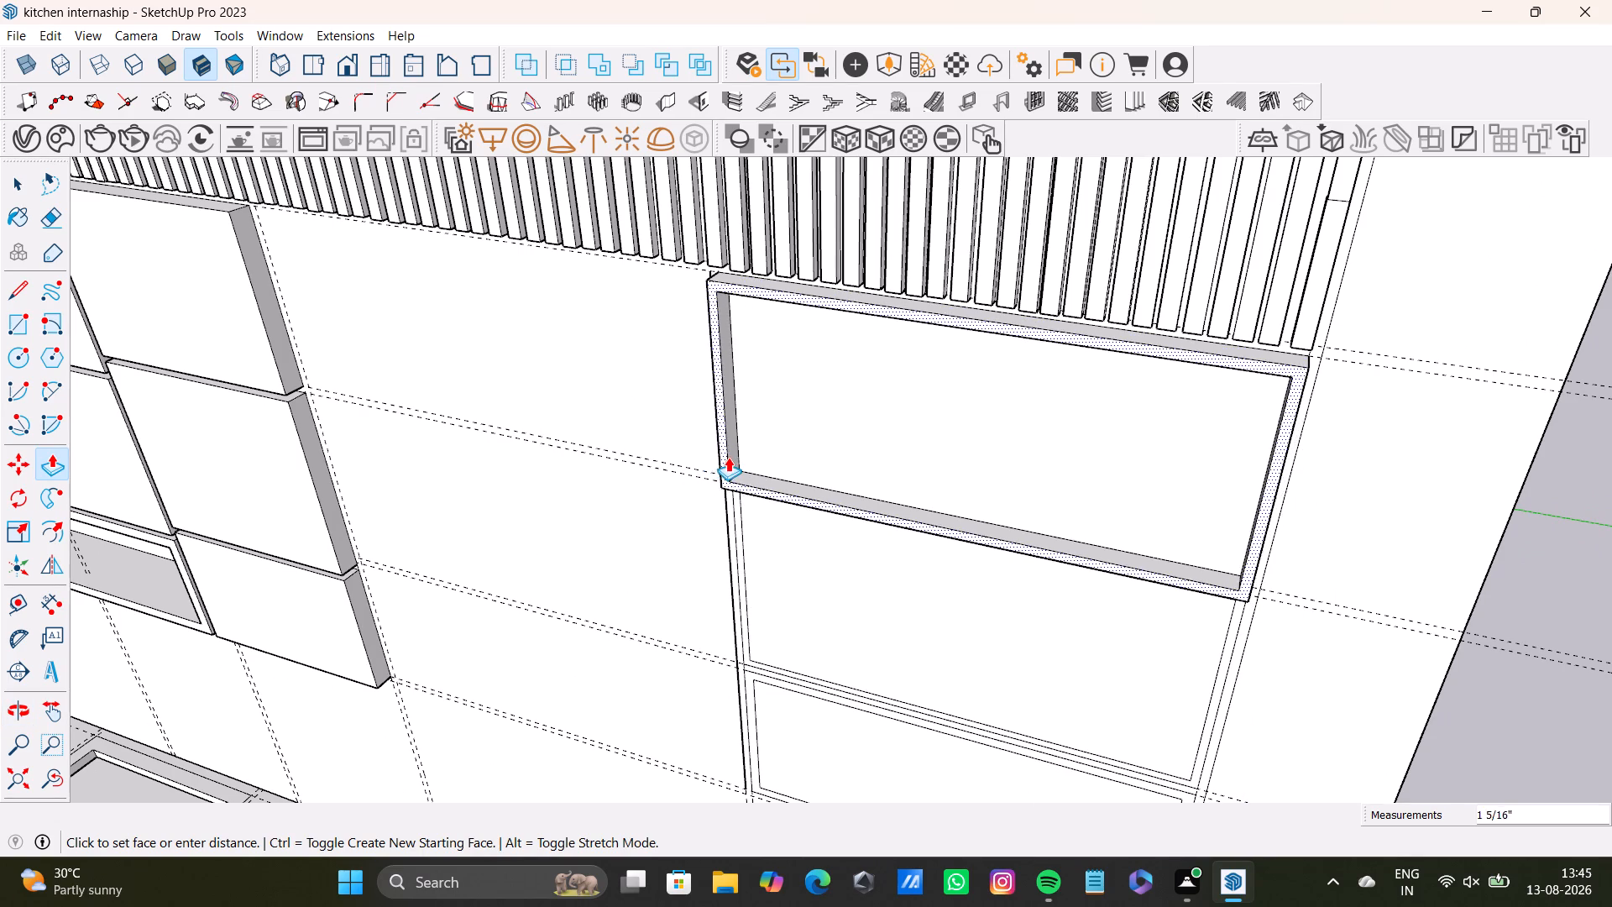
pyautogui.click(713, 474)
# Extrude the border of the last column's middle rectangle about 3 5/16" outward, flush with the top frame.
pyautogui.moveTo(777, 538); pyautogui.dragTo(881, 416, button='middle')
pyautogui.moveTo(846, 605); pyautogui.dragTo(889, 390, button='middle')
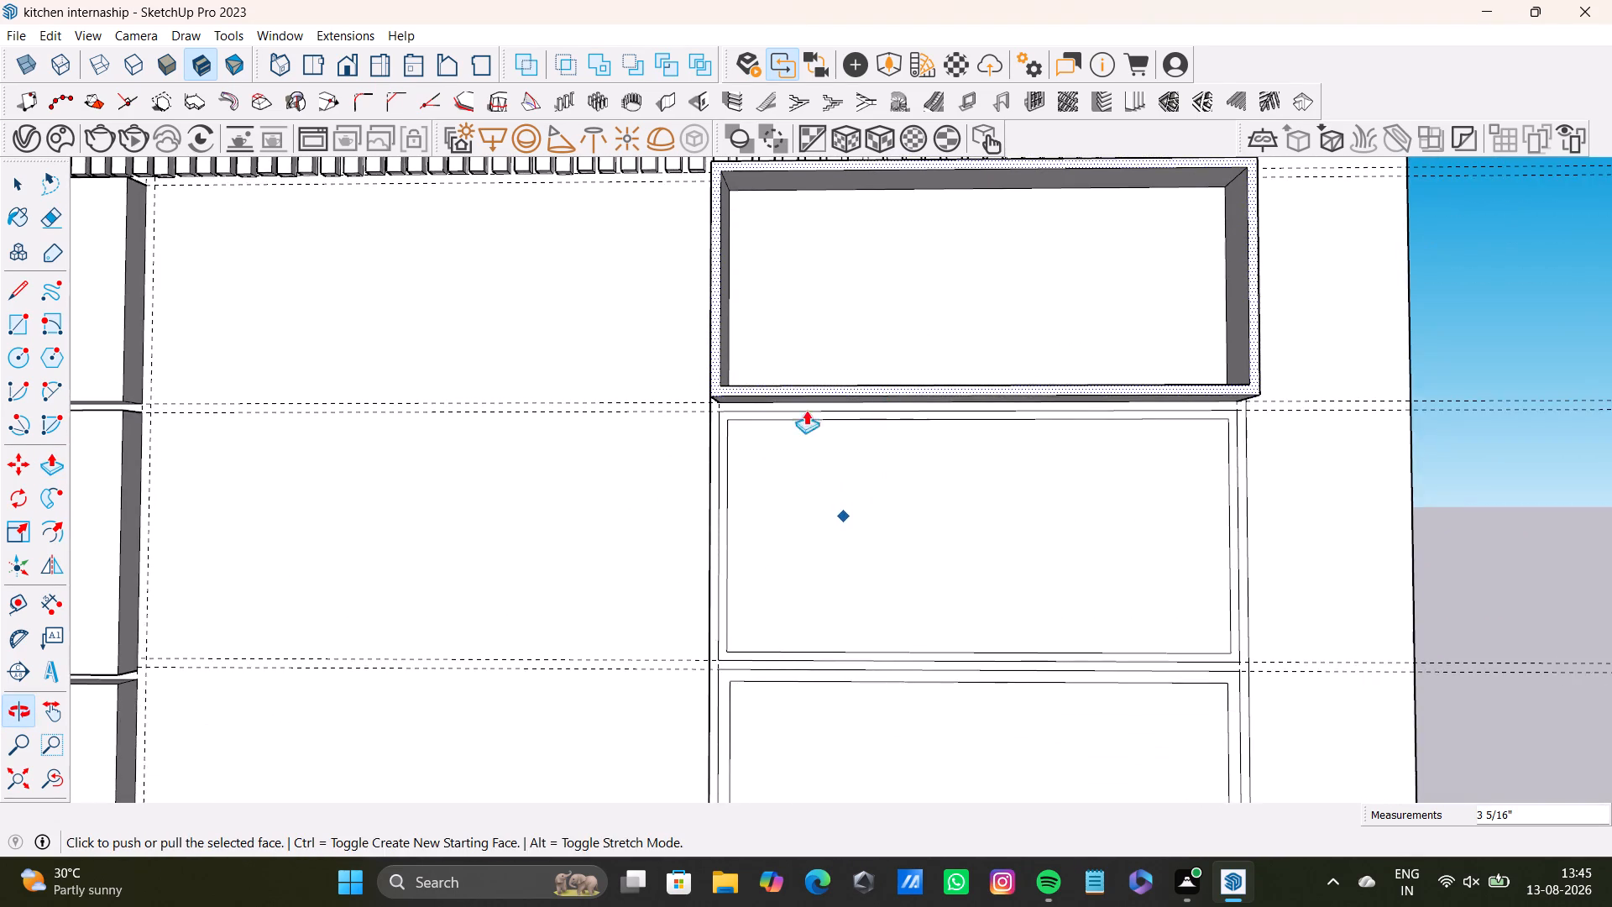
pyautogui.scroll(3, 684, 495)
pyautogui.press('space')
pyautogui.click(738, 498)
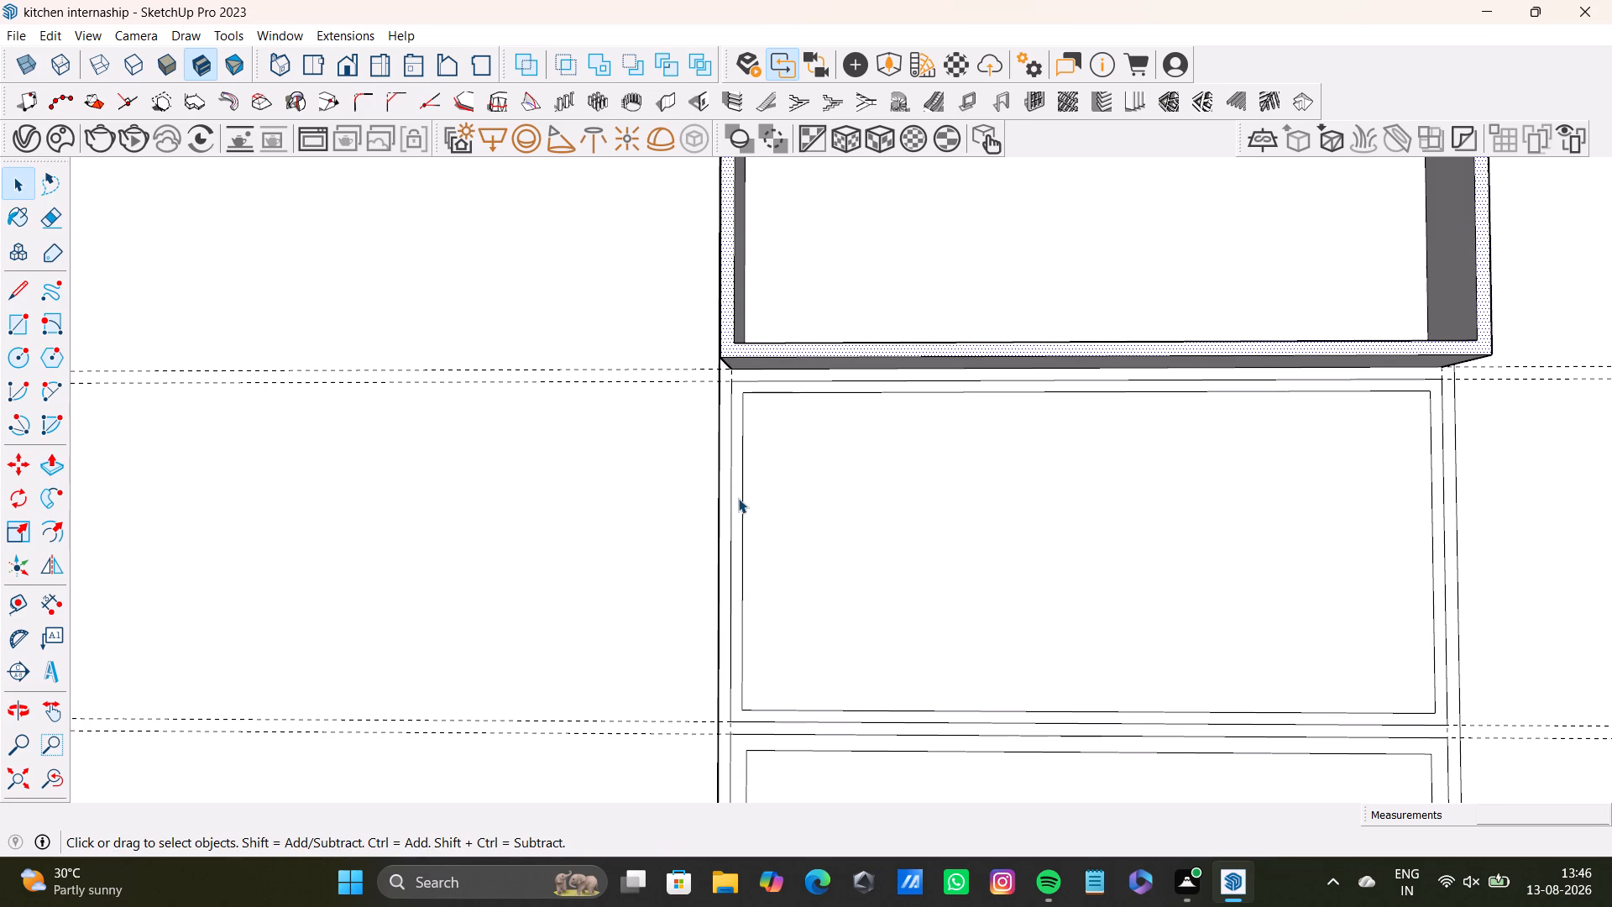
pyautogui.press('p')
pyautogui.click(738, 500)
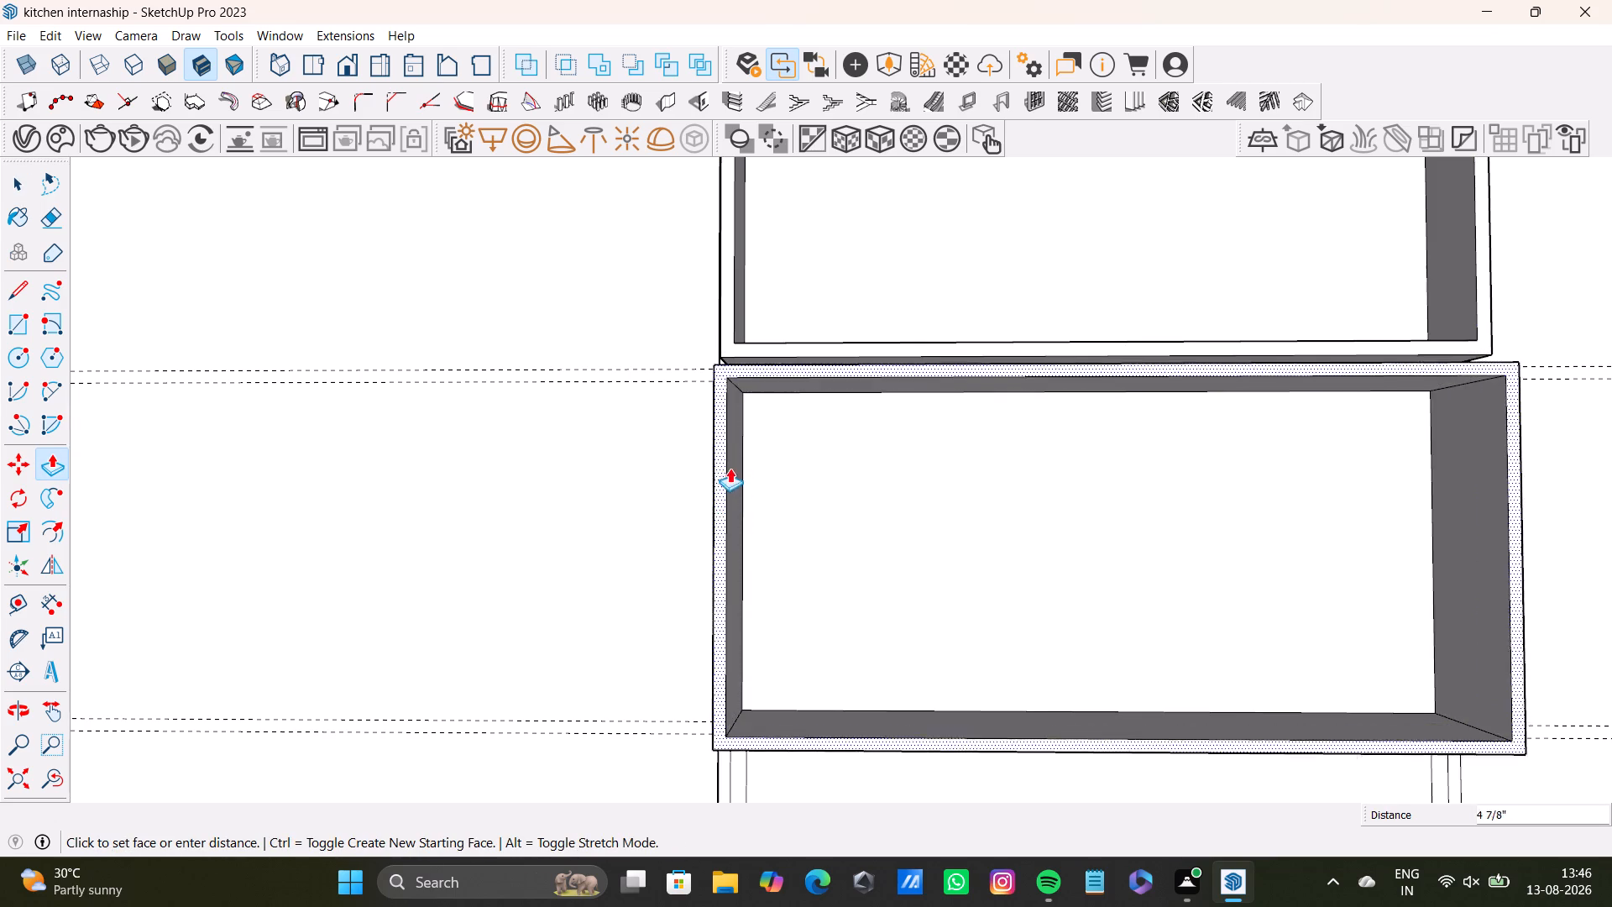
pyautogui.click(783, 352)
# Extrude the border of the last column's bottom rectangle about 4 13/16" out from the wall.
pyautogui.scroll(-8, 765, 479)
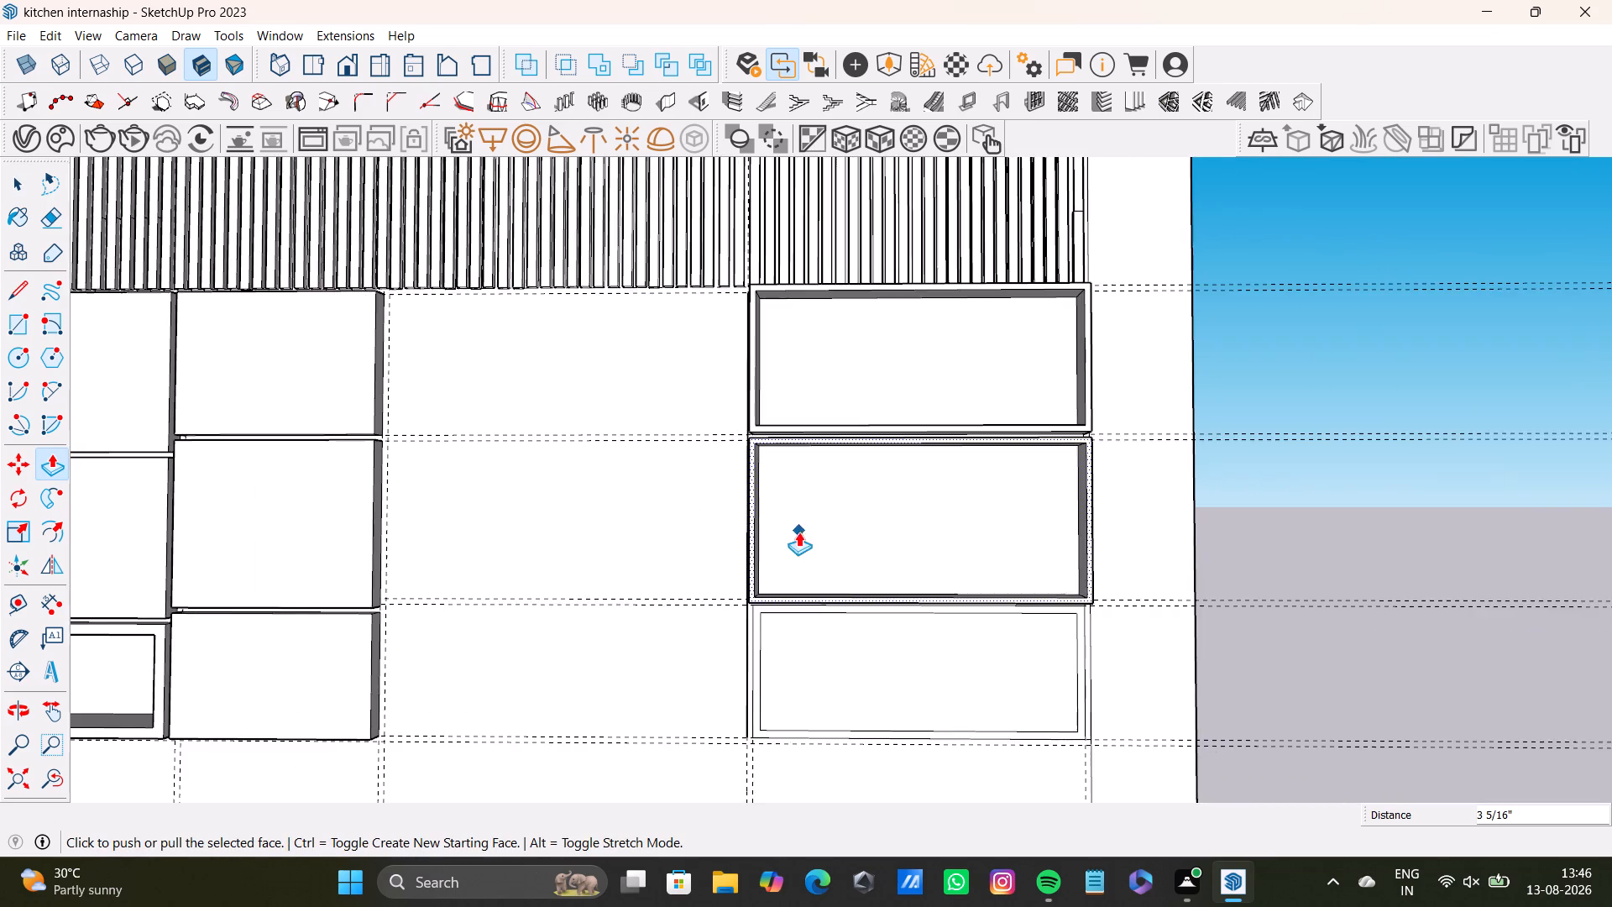
pyautogui.moveTo(798, 532); pyautogui.dragTo(795, 383, button='middle')
pyautogui.scroll(2, 785, 502)
pyautogui.moveTo(785, 503); pyautogui.dragTo(814, 563, button='middle')
pyautogui.scroll(3, 721, 552)
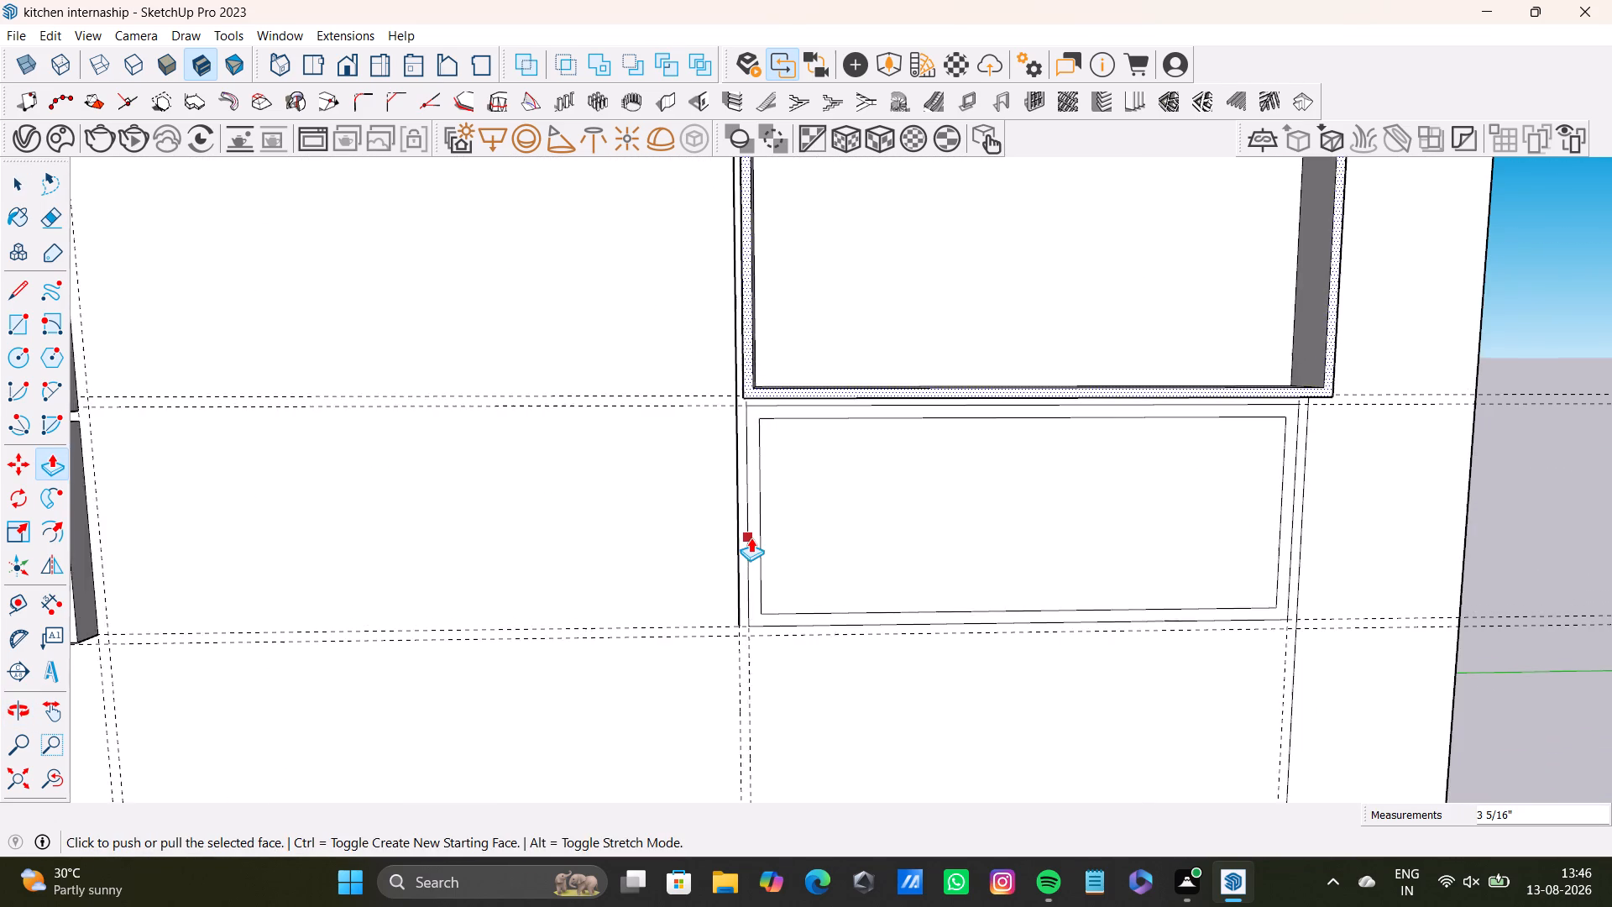
pyautogui.scroll(-1, 751, 537)
pyautogui.press('space')
pyautogui.click(751, 544)
pyautogui.click(755, 555)
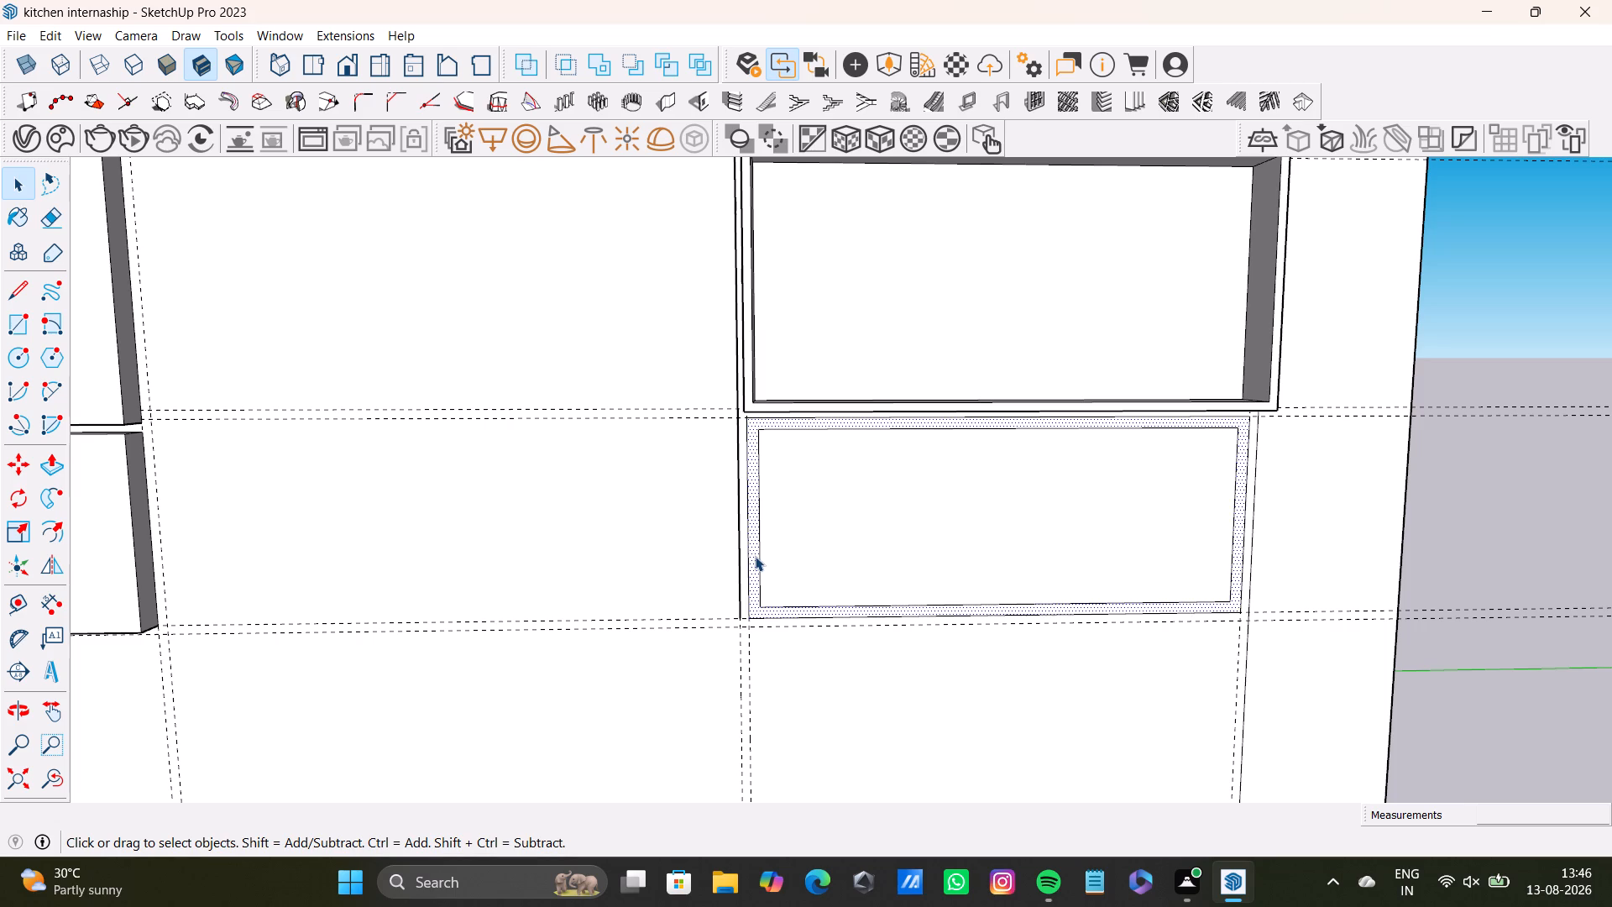
pyautogui.press('p')
pyautogui.click(755, 556)
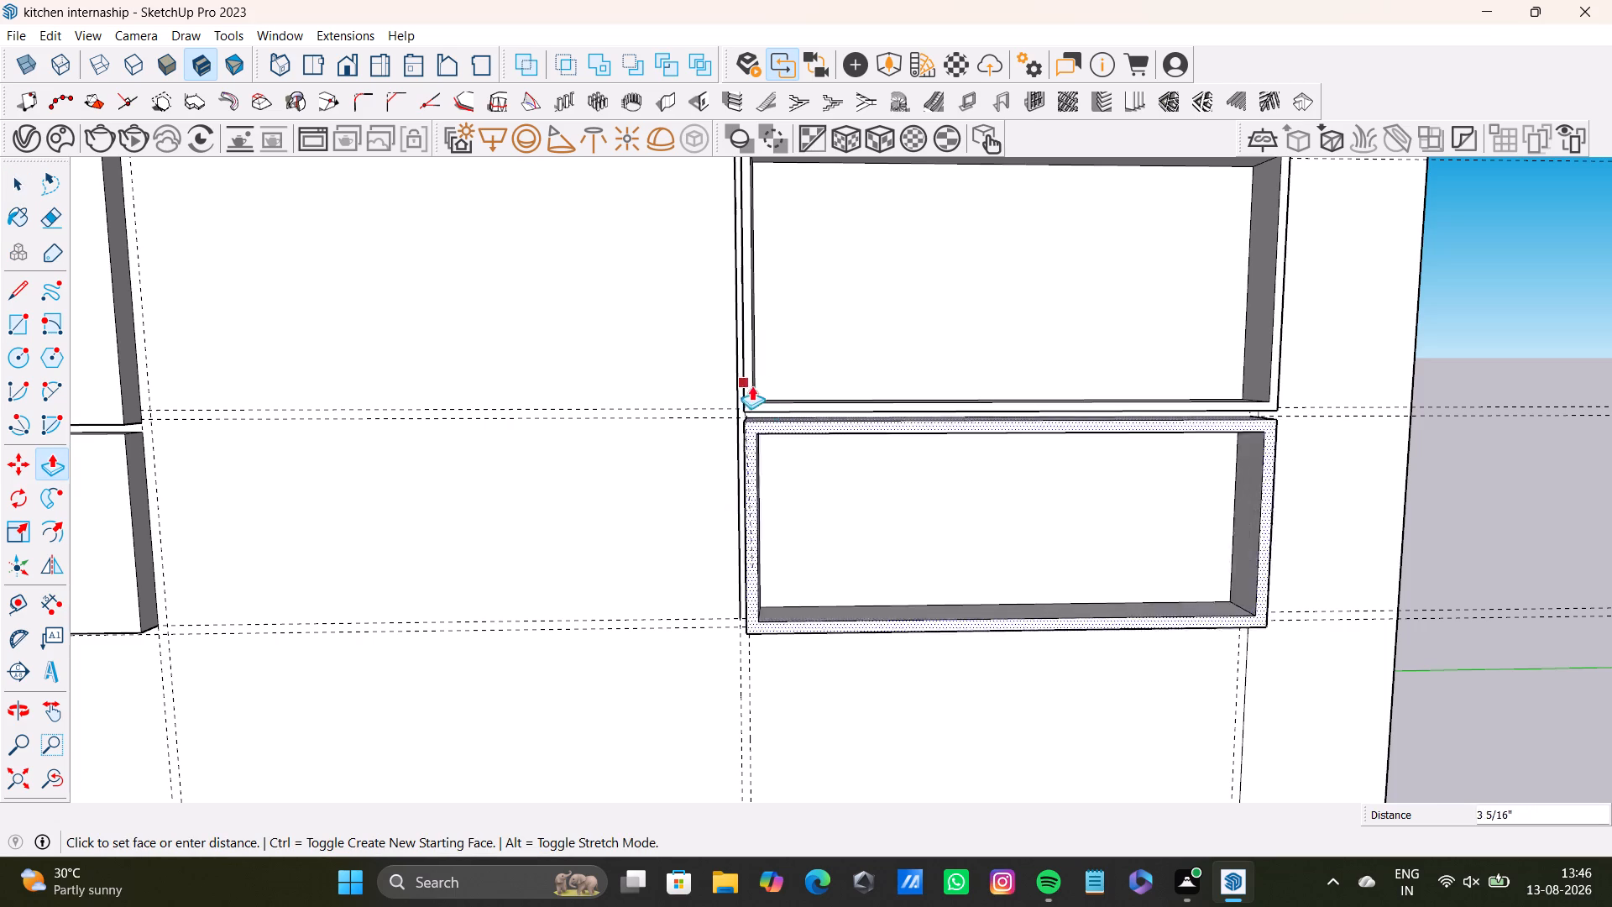
pyautogui.click(718, 562)
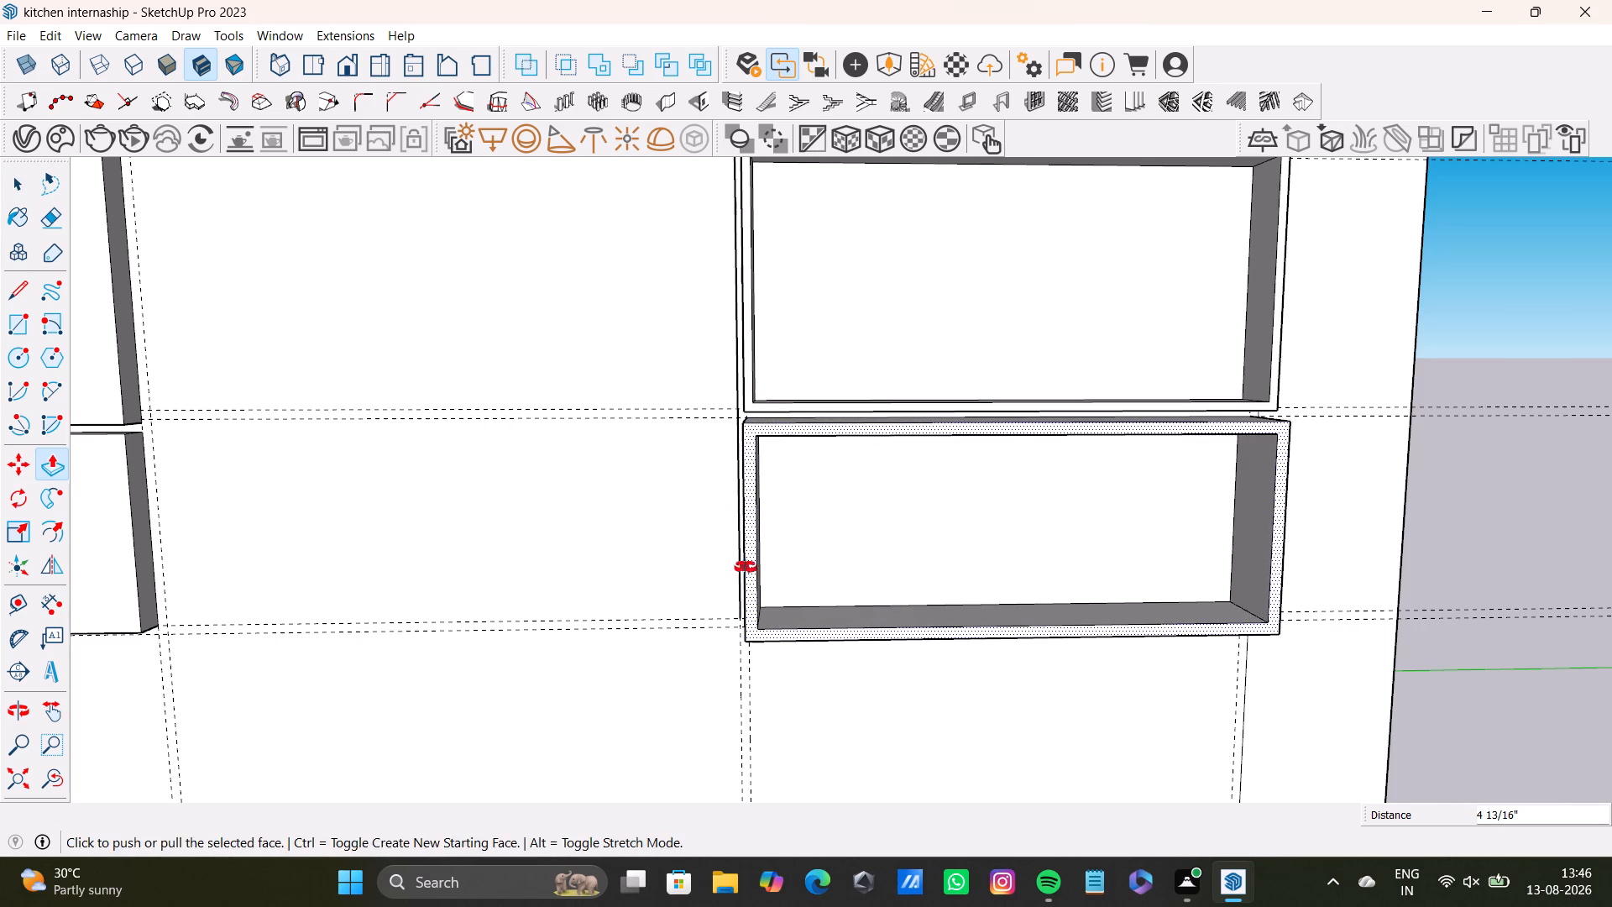
# Push the bottom frame's border back about 1 1/2" to align it with the frame above.
pyautogui.moveTo(746, 568); pyautogui.dragTo(1127, 479, button='middle')
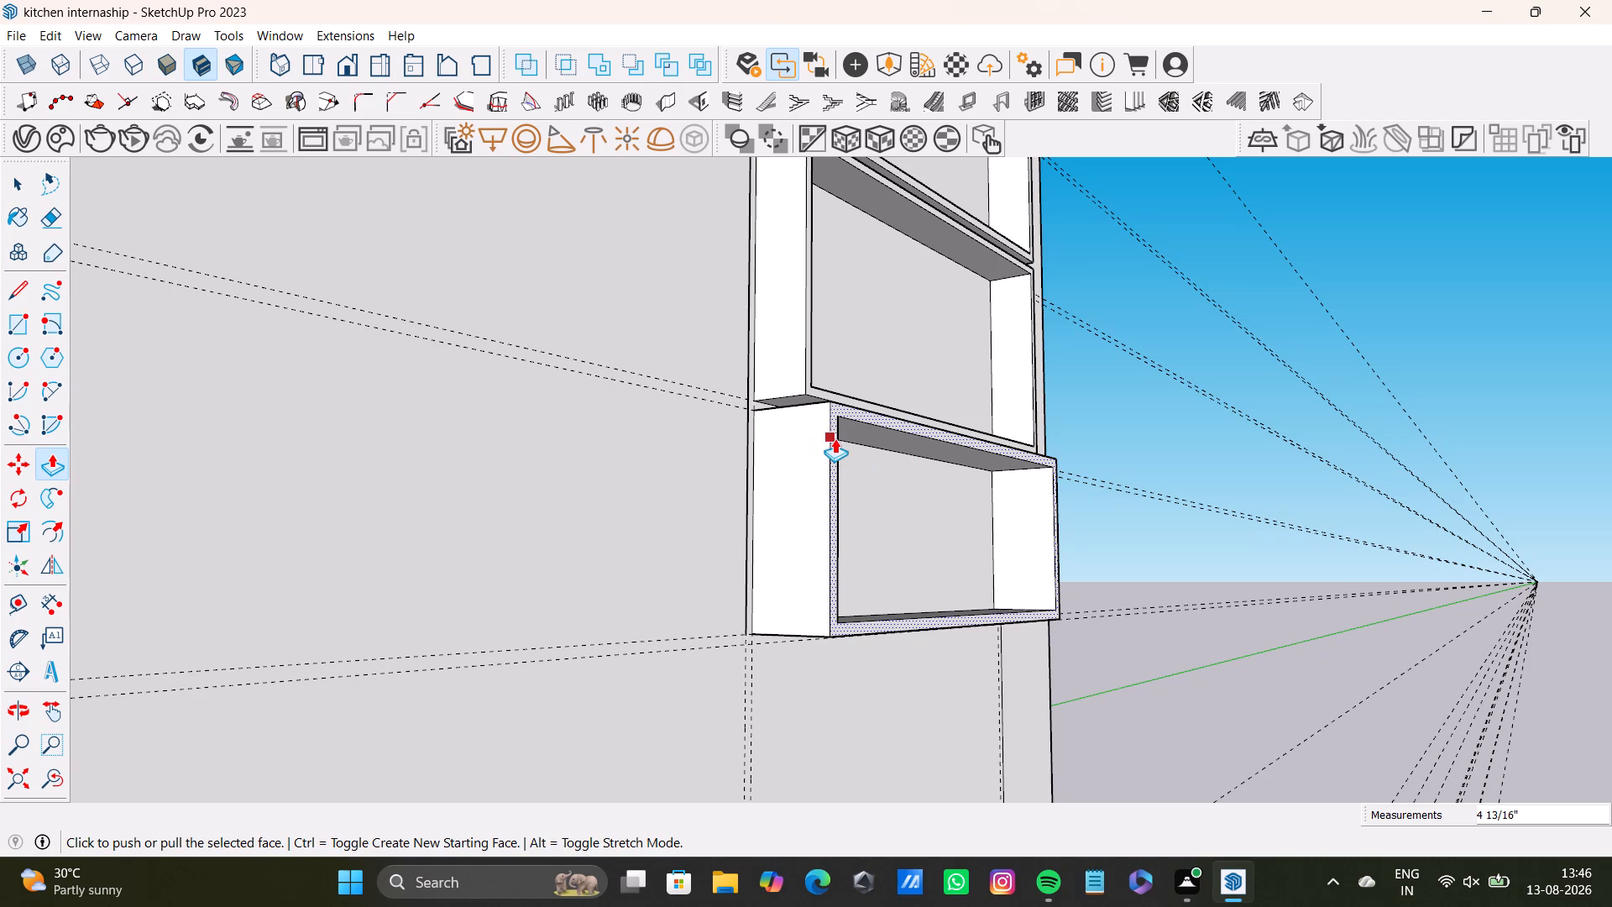
pyautogui.click(835, 438)
pyautogui.click(815, 384)
# Examine how far the last column's three frames project compared with the panels of the first three columns.
pyautogui.scroll(-7, 817, 443)
pyautogui.moveTo(865, 464); pyautogui.dragTo(471, 588, button='middle')
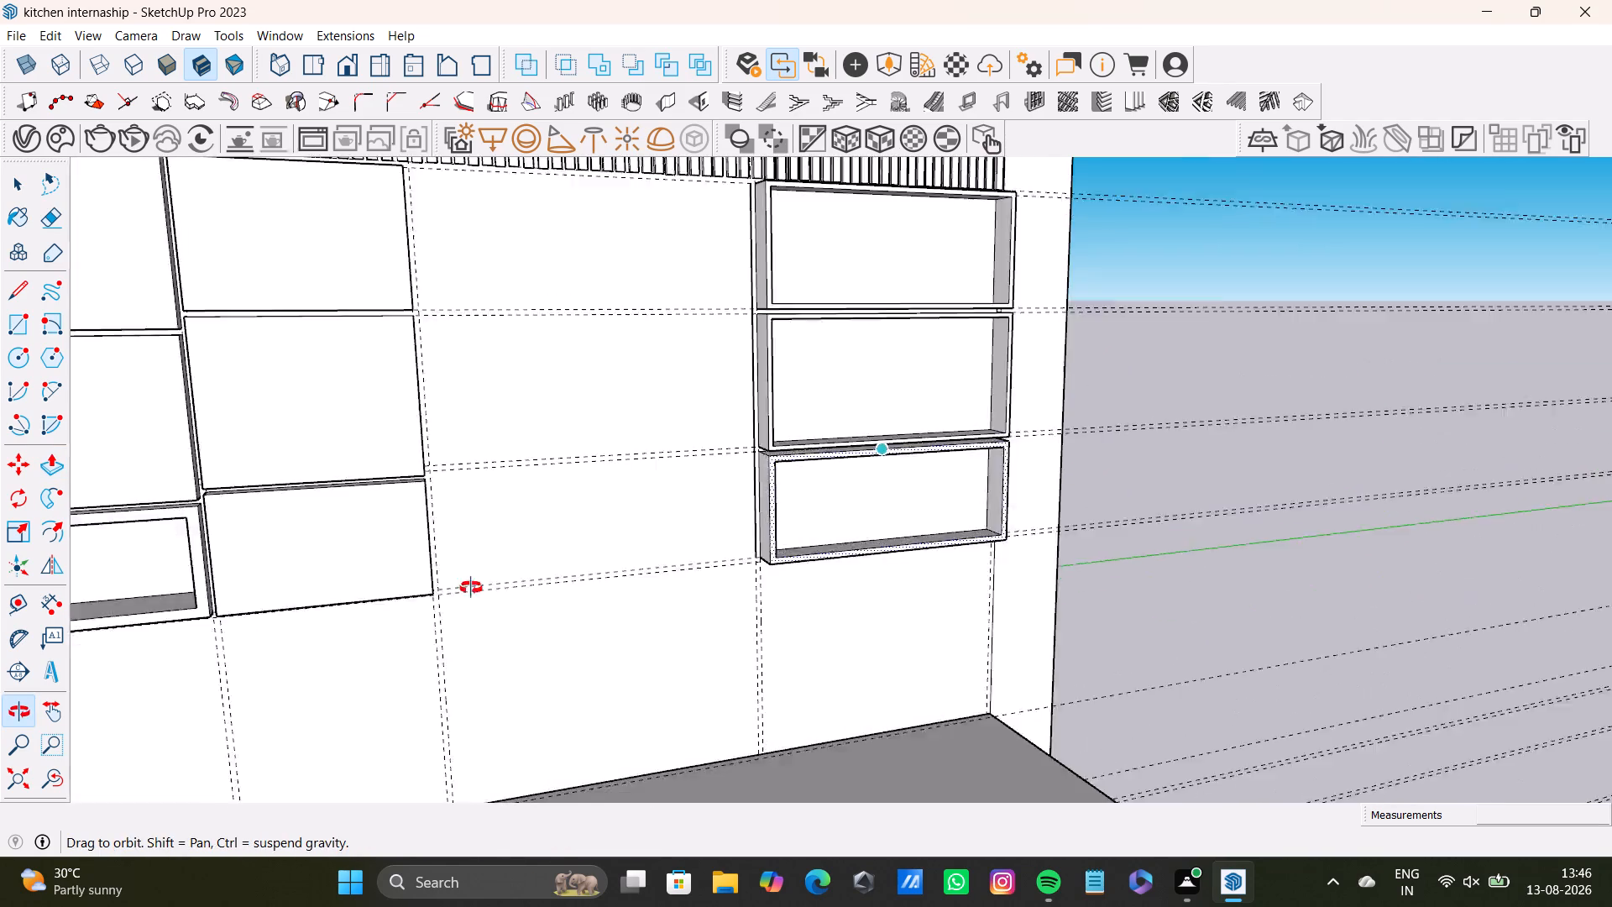
pyautogui.moveTo(471, 588); pyautogui.dragTo(442, 594, button='middle')
pyautogui.scroll(-9, 641, 502)
pyautogui.moveTo(693, 529); pyautogui.dragTo(534, 741, button='middle')
pyautogui.scroll(6, 637, 522)
pyautogui.moveTo(662, 479); pyautogui.dragTo(474, 579, button='middle')
pyautogui.scroll(2, 521, 573)
pyautogui.moveTo(547, 548); pyautogui.dragTo(572, 412, button='middle')
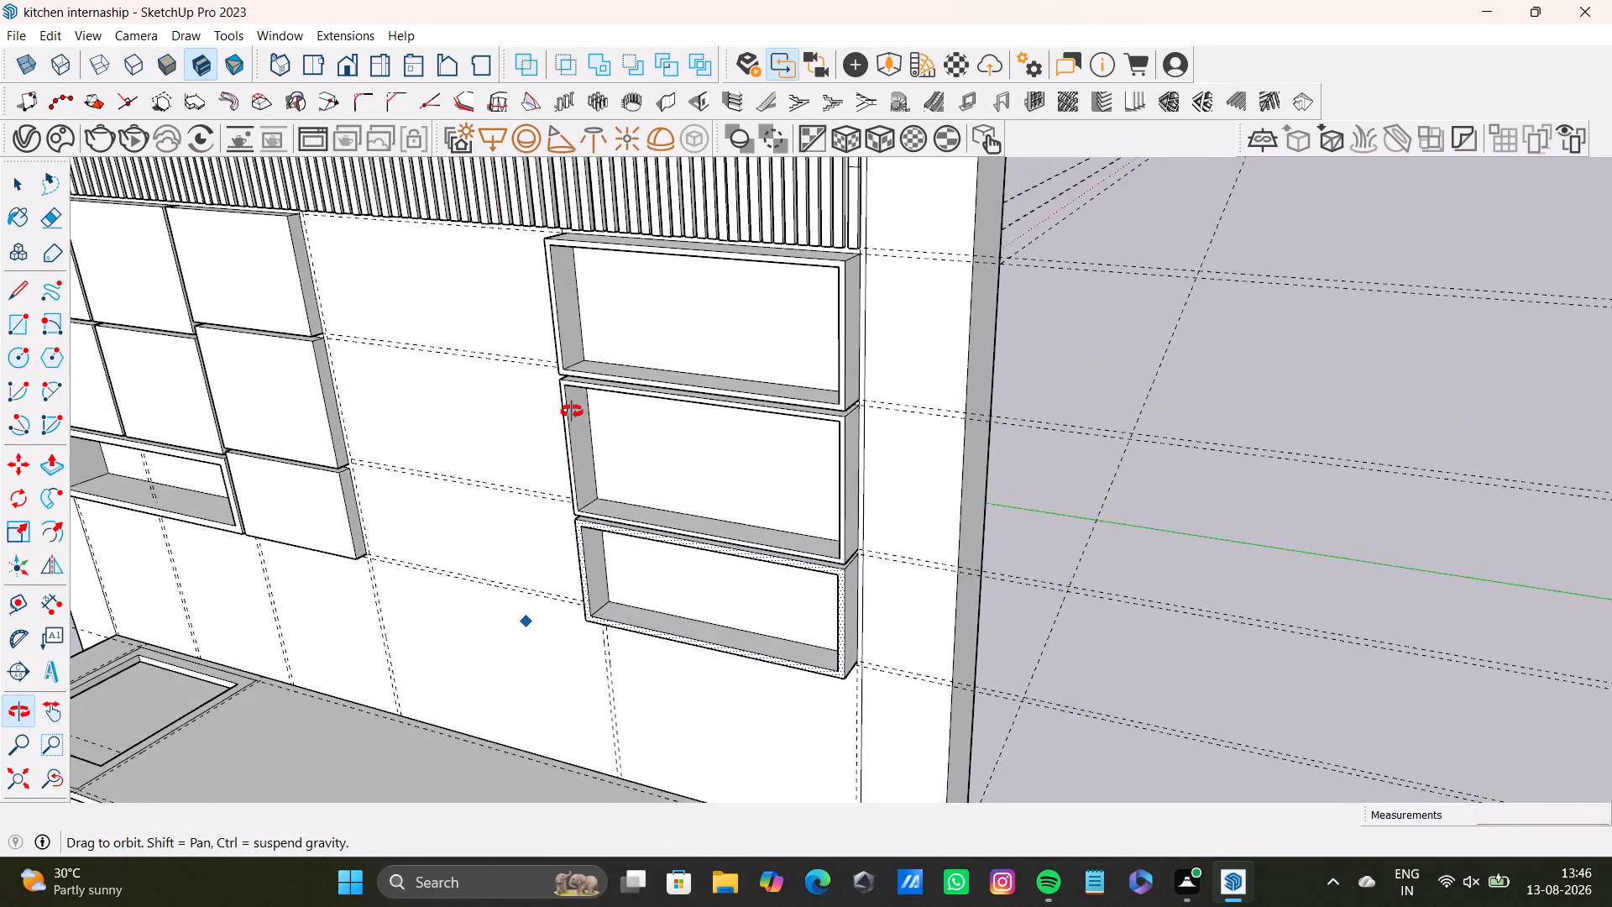
pyautogui.moveTo(572, 412); pyautogui.dragTo(829, 490, button='middle')
pyautogui.scroll(2, 345, 516)
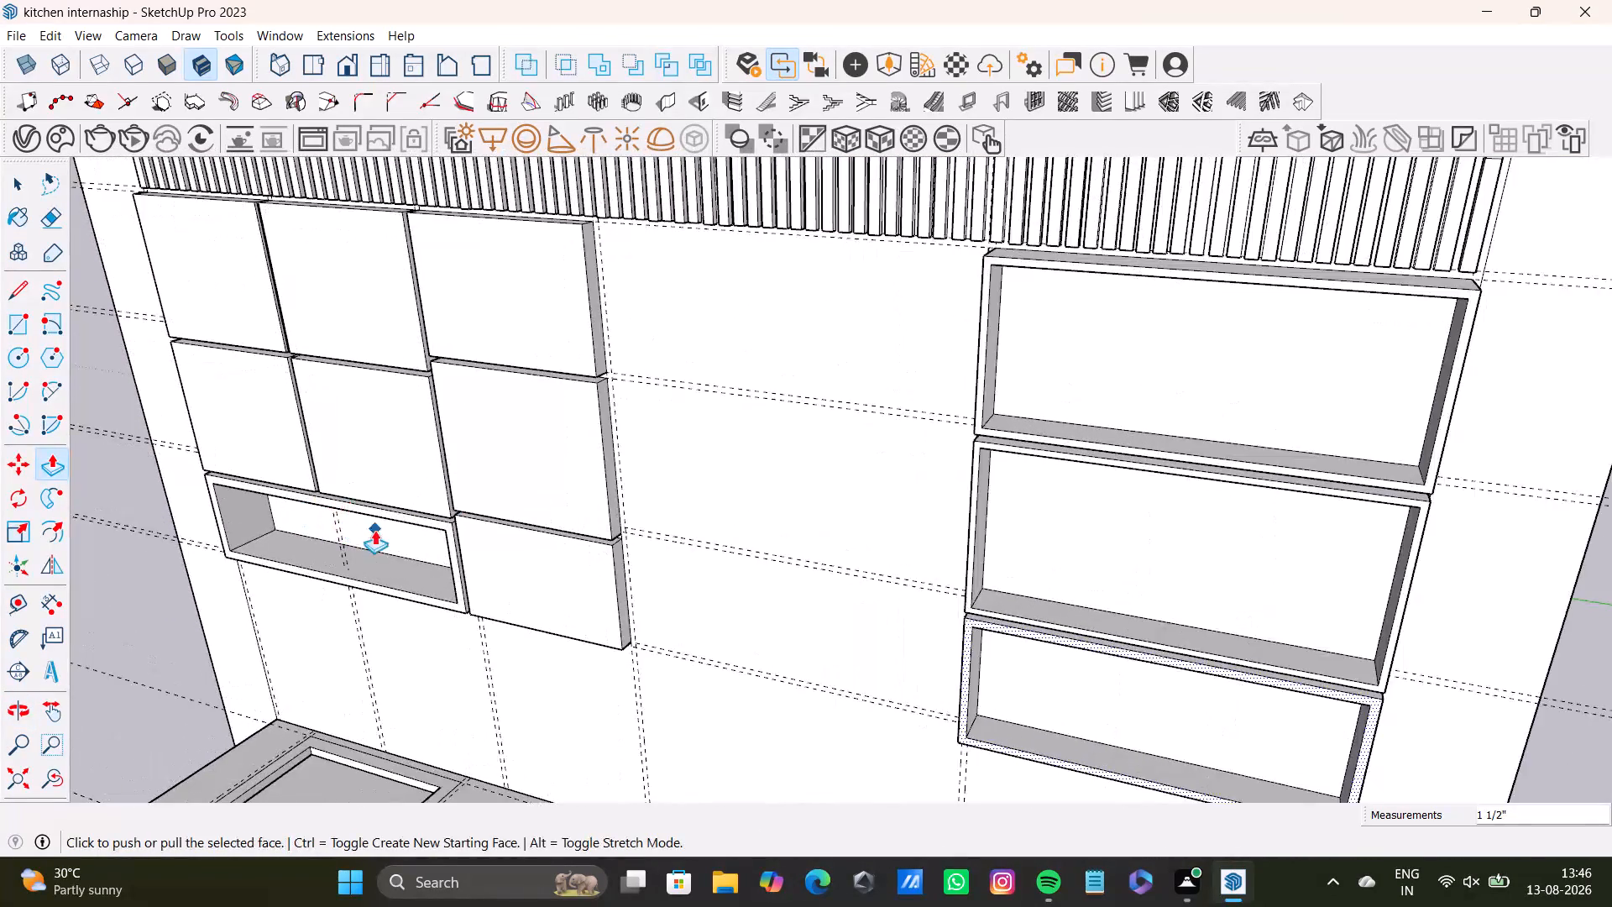
pyautogui.moveTo(374, 530); pyautogui.dragTo(478, 447, button='middle')
pyautogui.scroll(-5, 427, 583)
pyautogui.keyDown('shift'); pyautogui.moveTo(388, 596); pyautogui.dragTo(603, 448, button='middle'); pyautogui.keyUp('shift')
pyautogui.moveTo(609, 469); pyautogui.dragTo(567, 532, button='middle')
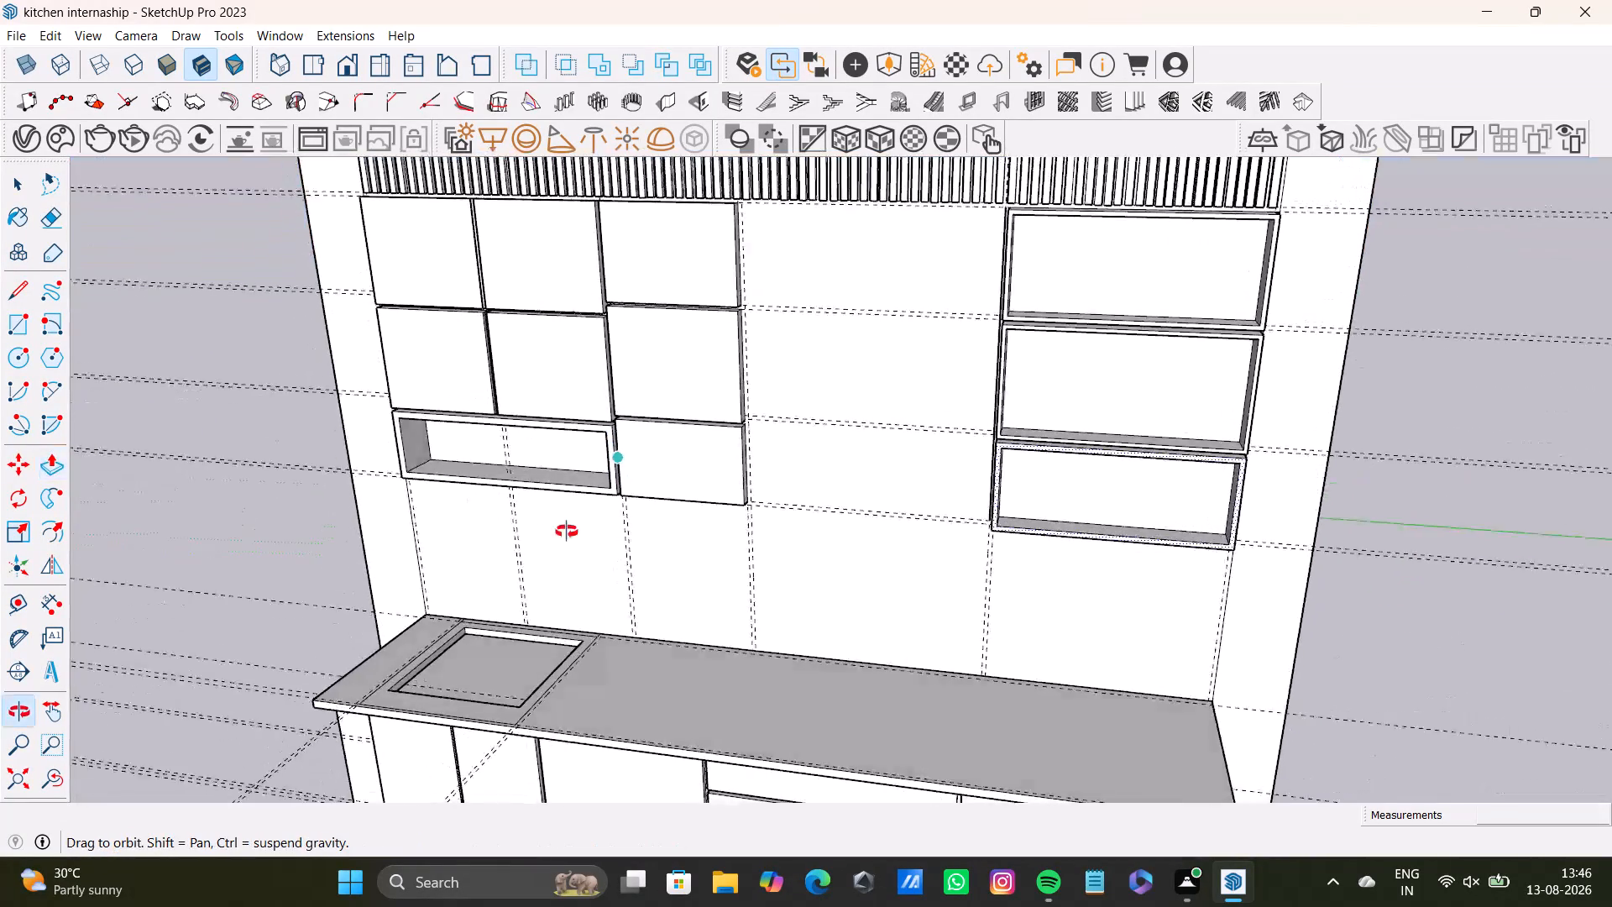
pyautogui.moveTo(567, 532); pyautogui.dragTo(462, 491, button='middle')
# Pull the border of the open frame below the first two columns outward, starting with about 3 15/16" of extra depth.
pyautogui.scroll(12, 605, 417)
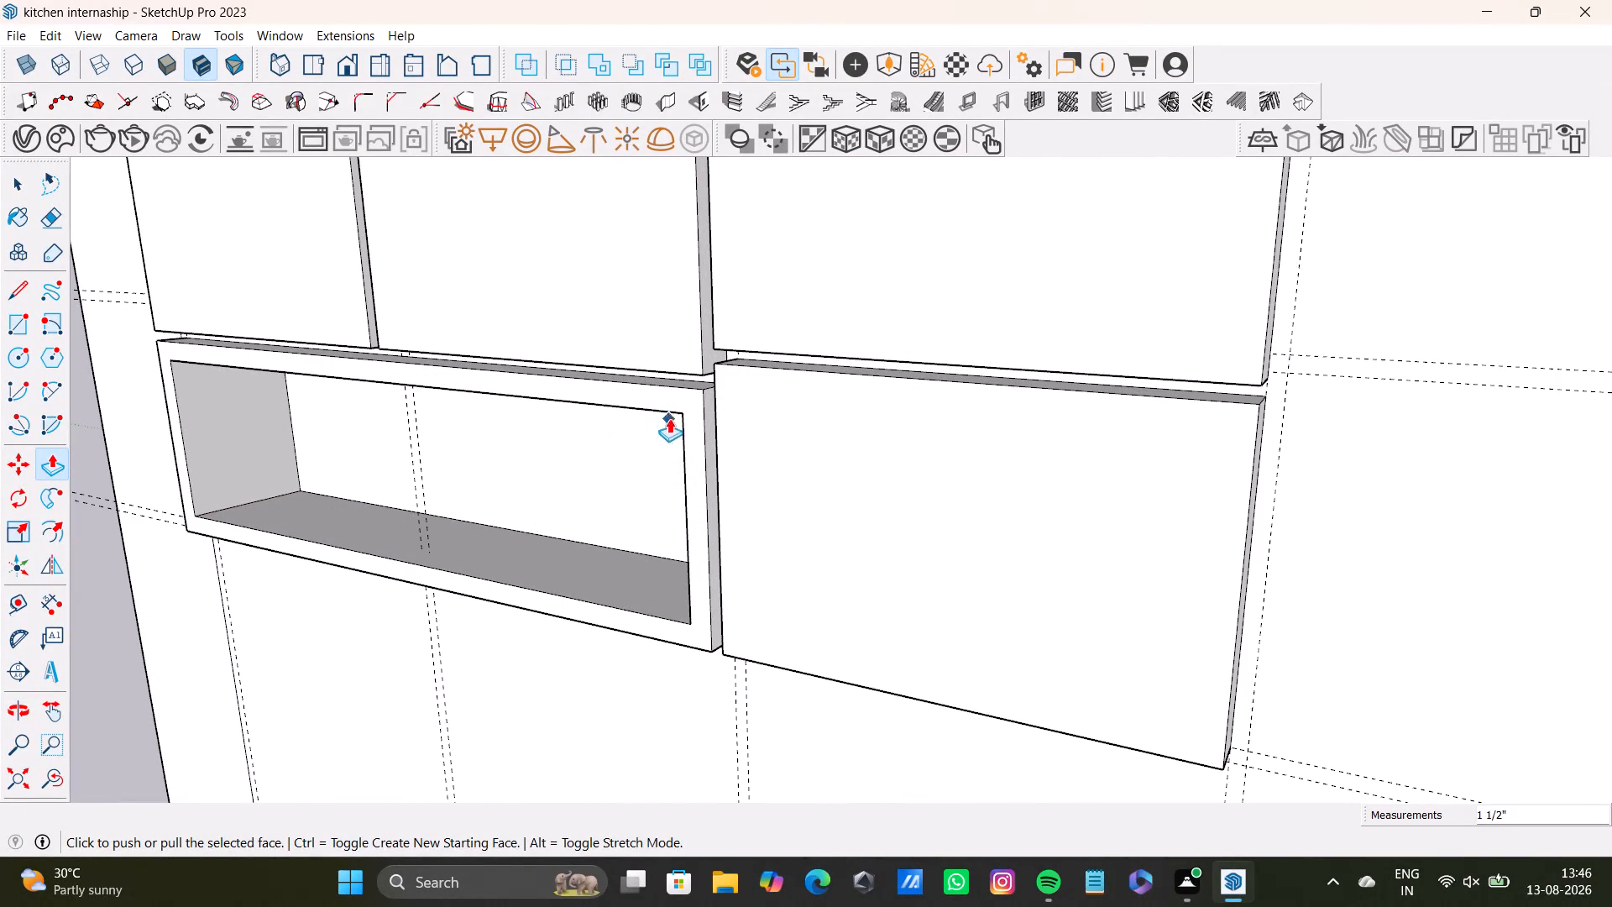
pyautogui.press('space')
pyautogui.click(688, 400)
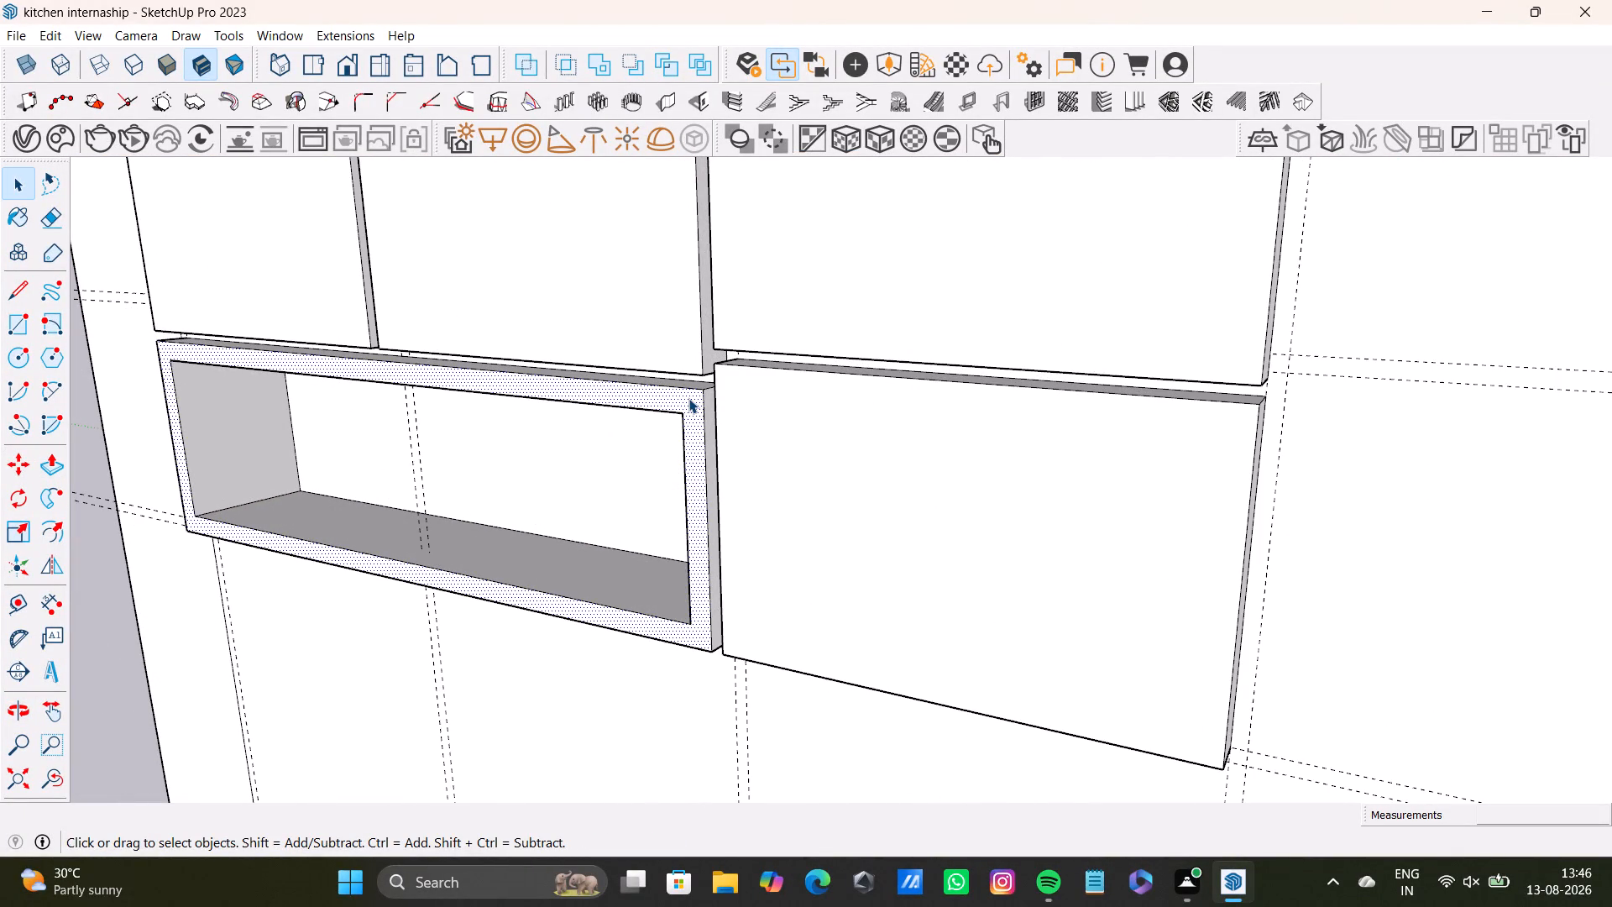
pyautogui.press('p')
pyautogui.click(688, 398)
pyautogui.click(613, 408)
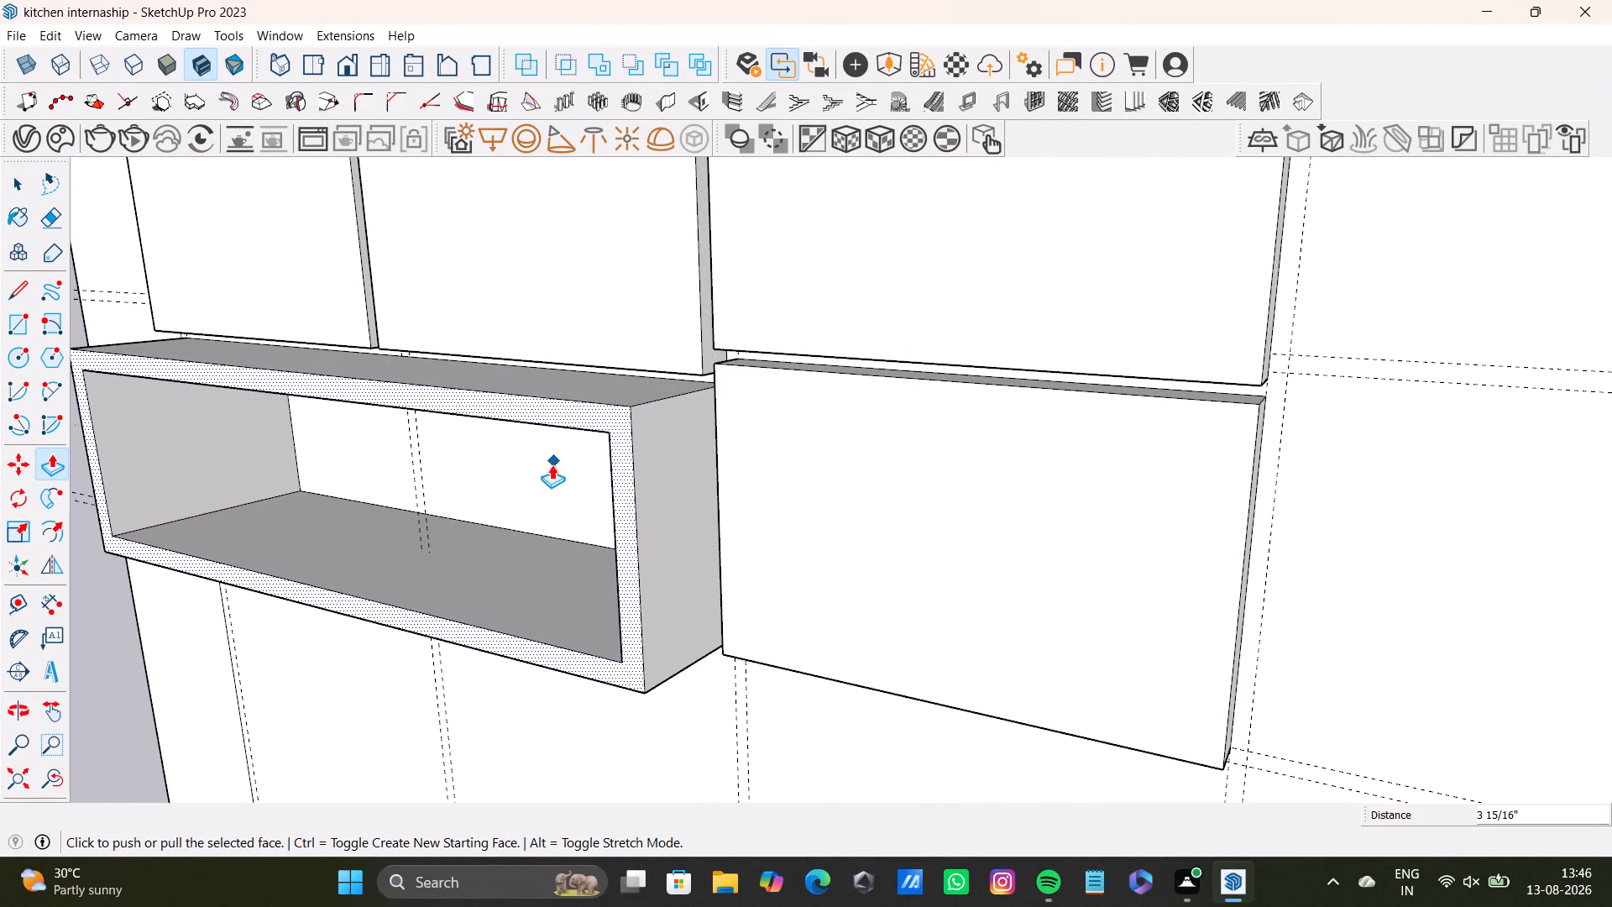
pyautogui.scroll(-3, 552, 464)
pyautogui.moveTo(555, 461); pyautogui.dragTo(583, 639, button='middle')
pyautogui.click(614, 533)
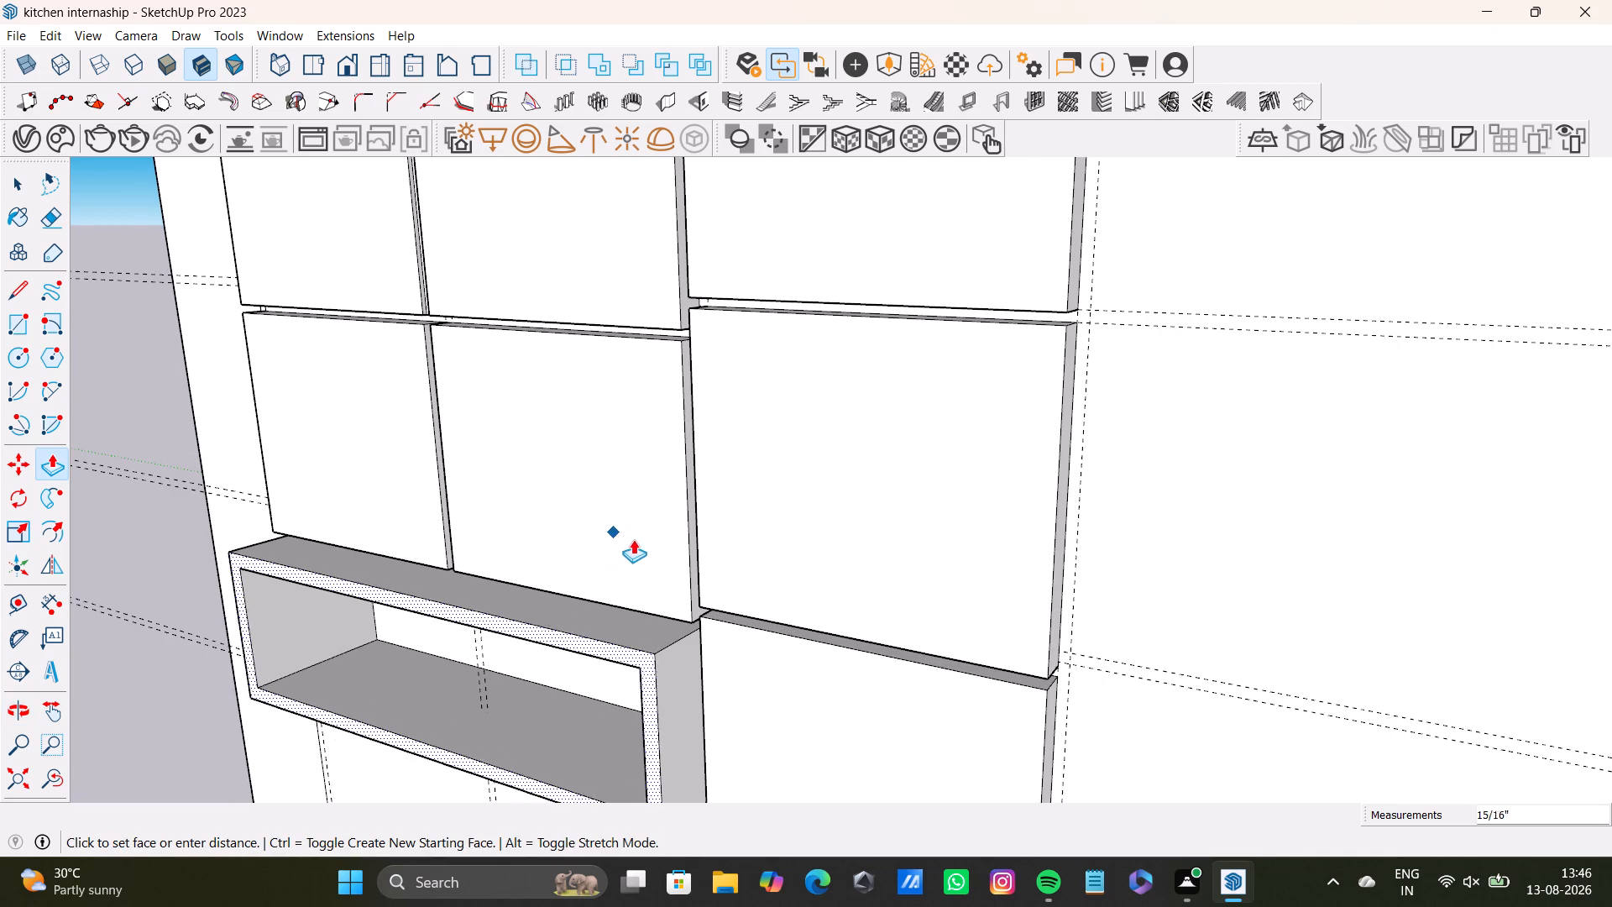
pyautogui.click(607, 541)
# Pull the second column's middle-row panel outward until it is flush with the open frame below it.
pyautogui.press('space')
pyautogui.click(618, 530)
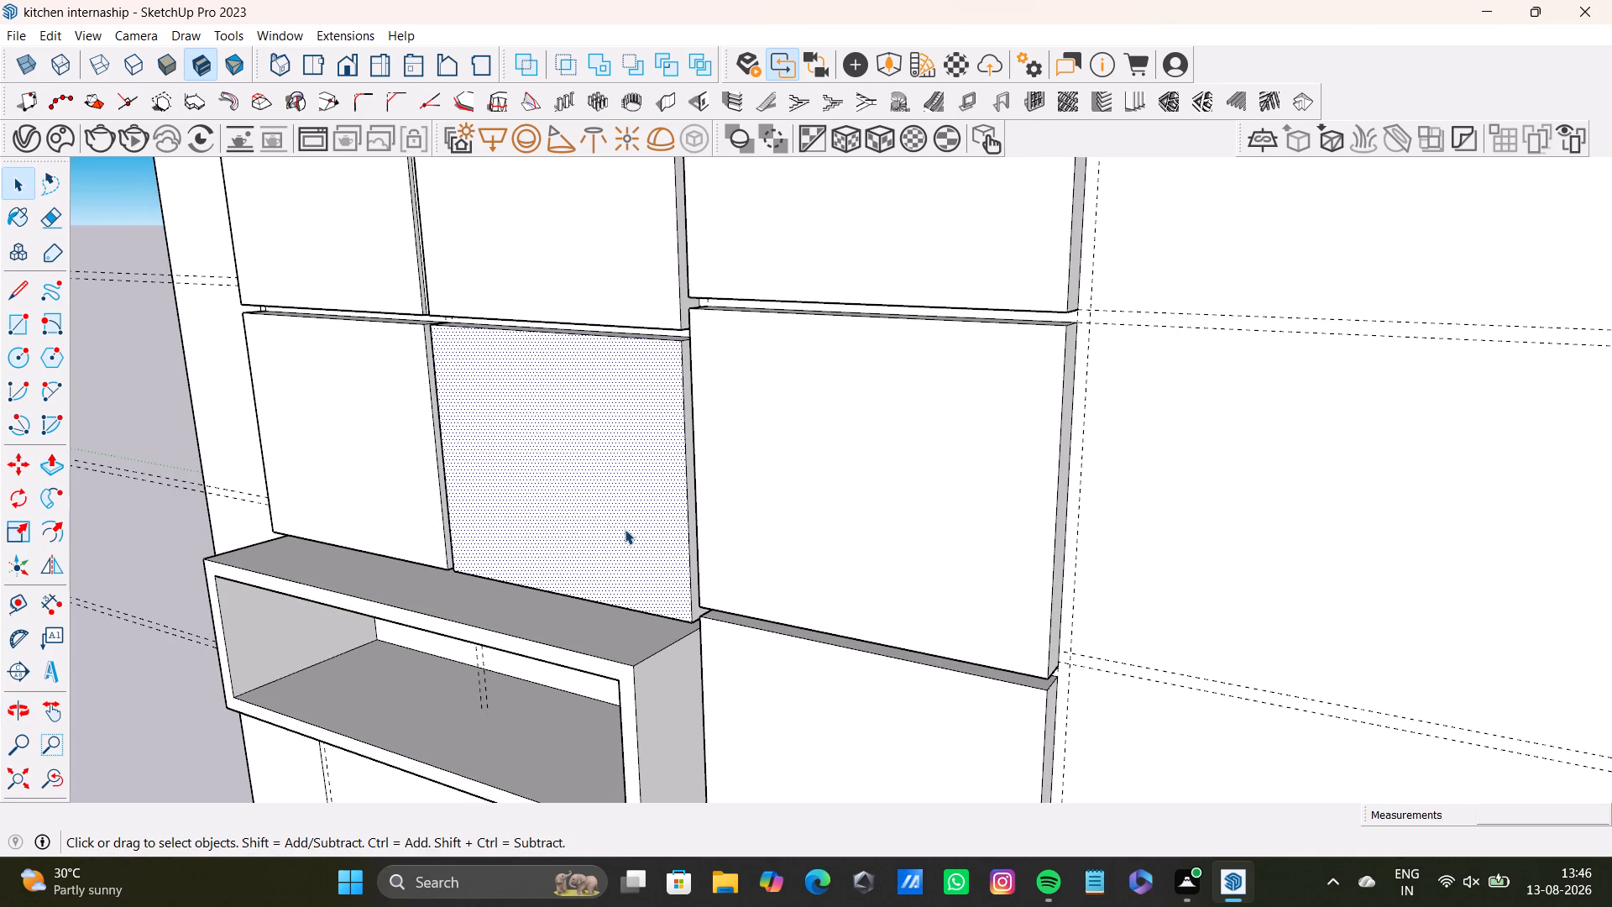
pyautogui.press('p')
pyautogui.click(627, 527)
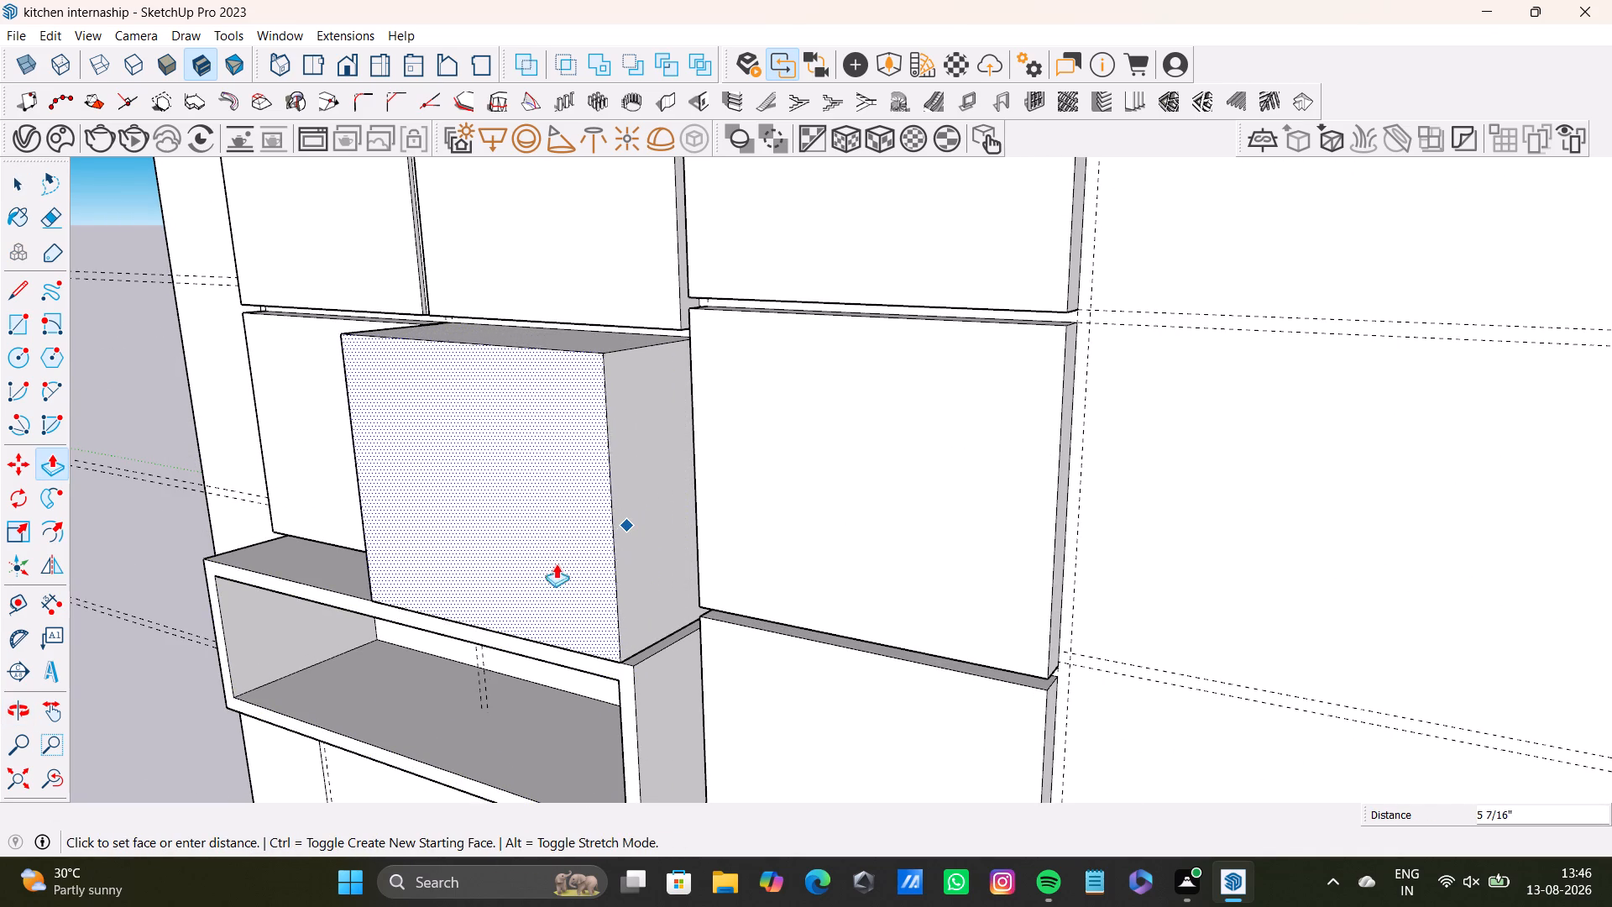
pyautogui.click(615, 681)
# Pull the first column's middle-row panel outward to the same depth as the neighbouring panel in the second column.
pyautogui.moveTo(610, 723); pyautogui.dragTo(613, 790, button='middle')
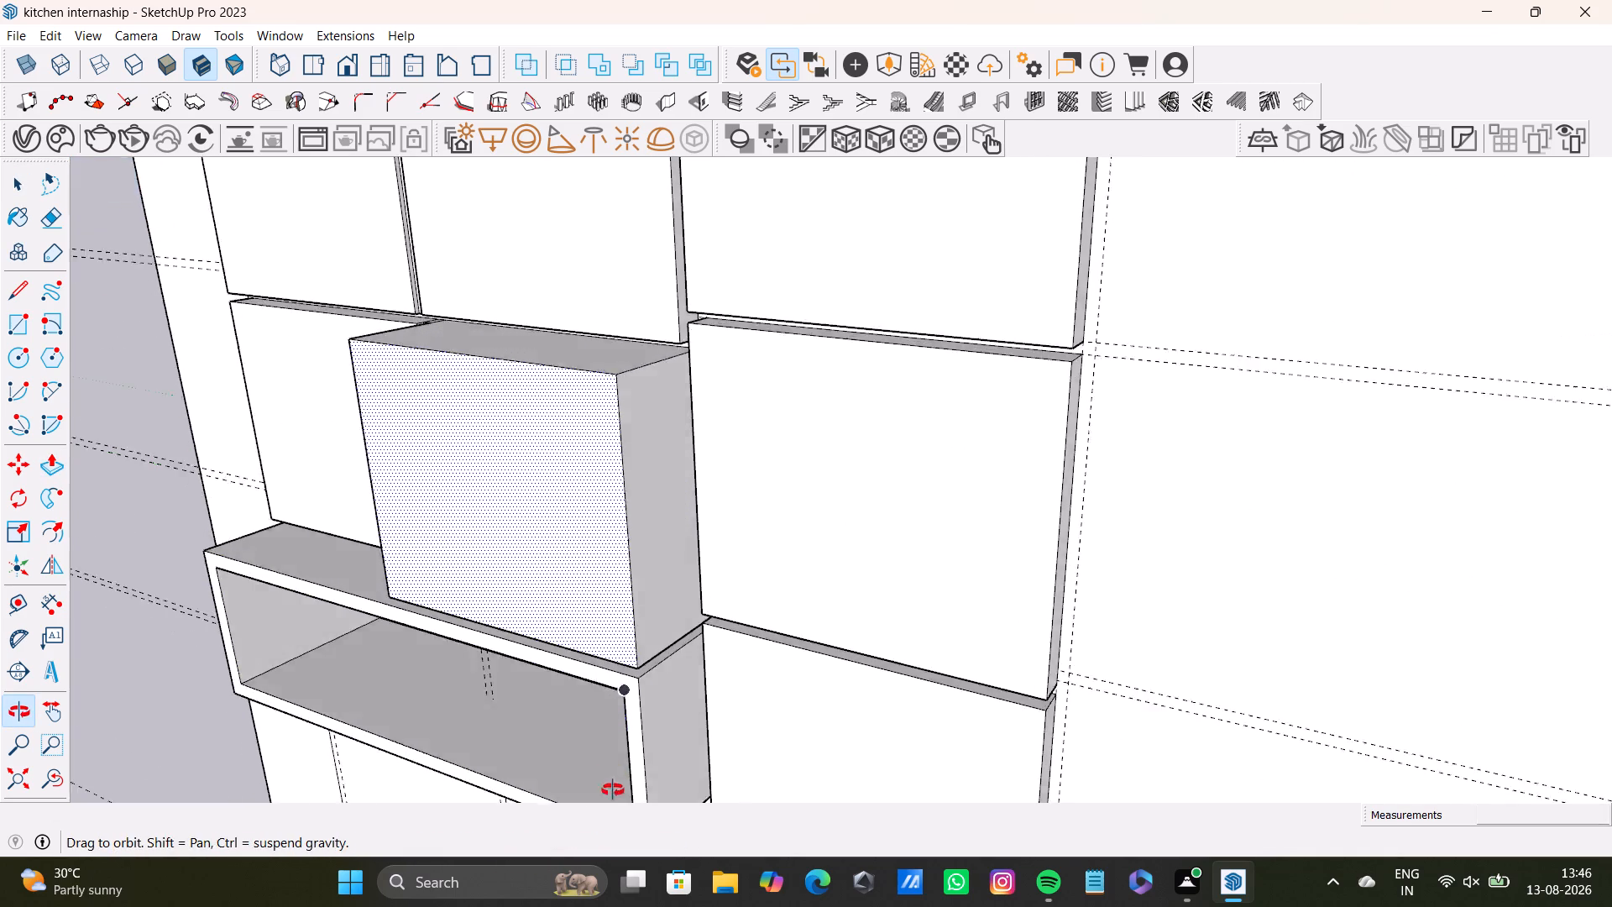
pyautogui.moveTo(613, 790); pyautogui.dragTo(615, 819, button='middle')
pyautogui.moveTo(578, 737); pyautogui.dragTo(705, 641, button='middle')
pyautogui.scroll(-2, 617, 647)
pyautogui.moveTo(575, 611); pyautogui.dragTo(745, 553, button='middle')
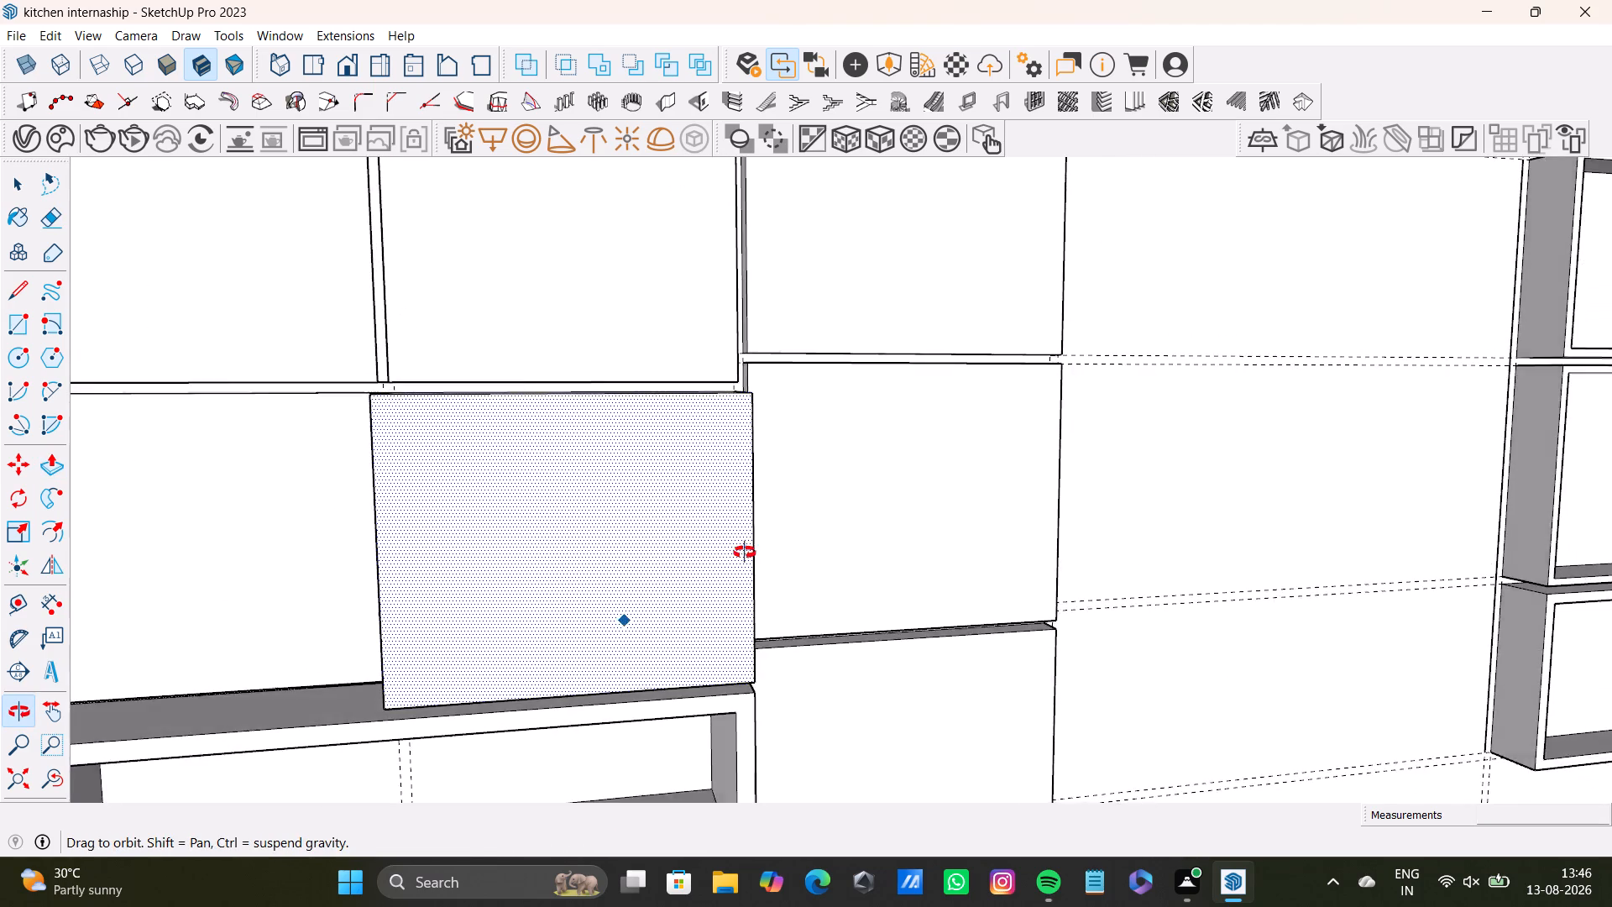
pyautogui.moveTo(745, 553); pyautogui.dragTo(710, 678, button='middle')
pyautogui.keyDown('shift'); pyautogui.moveTo(415, 611); pyautogui.dragTo(626, 423, button='middle'); pyautogui.keyUp('shift')
pyautogui.click(461, 466)
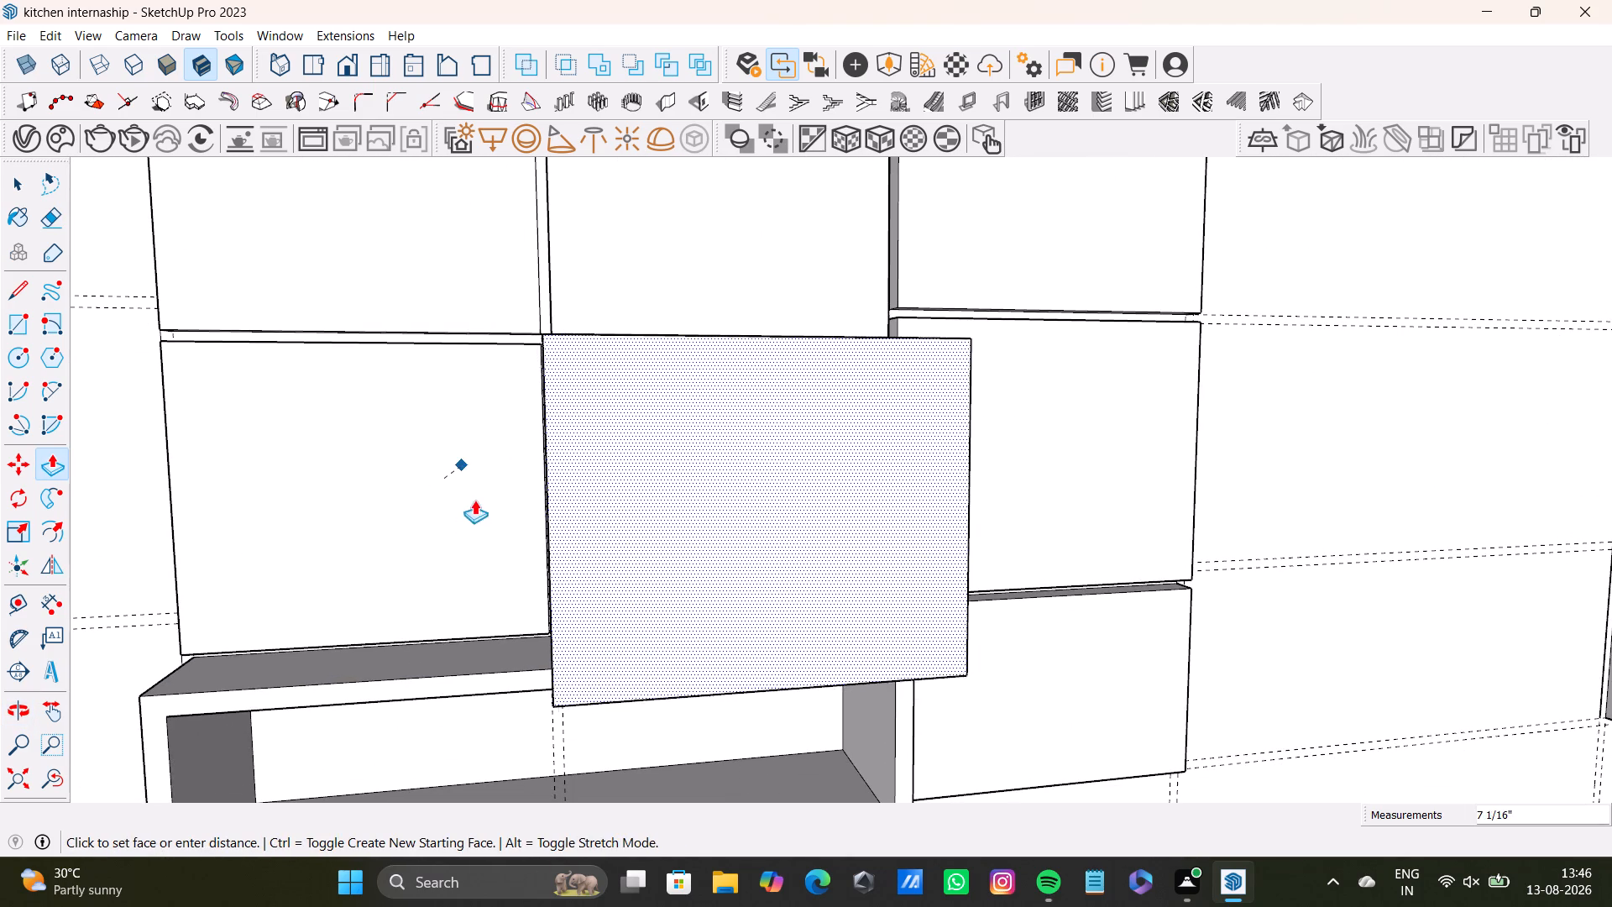
pyautogui.press('space')
pyautogui.click(453, 485)
pyautogui.press('o')
pyautogui.click(453, 485)
pyautogui.press('p')
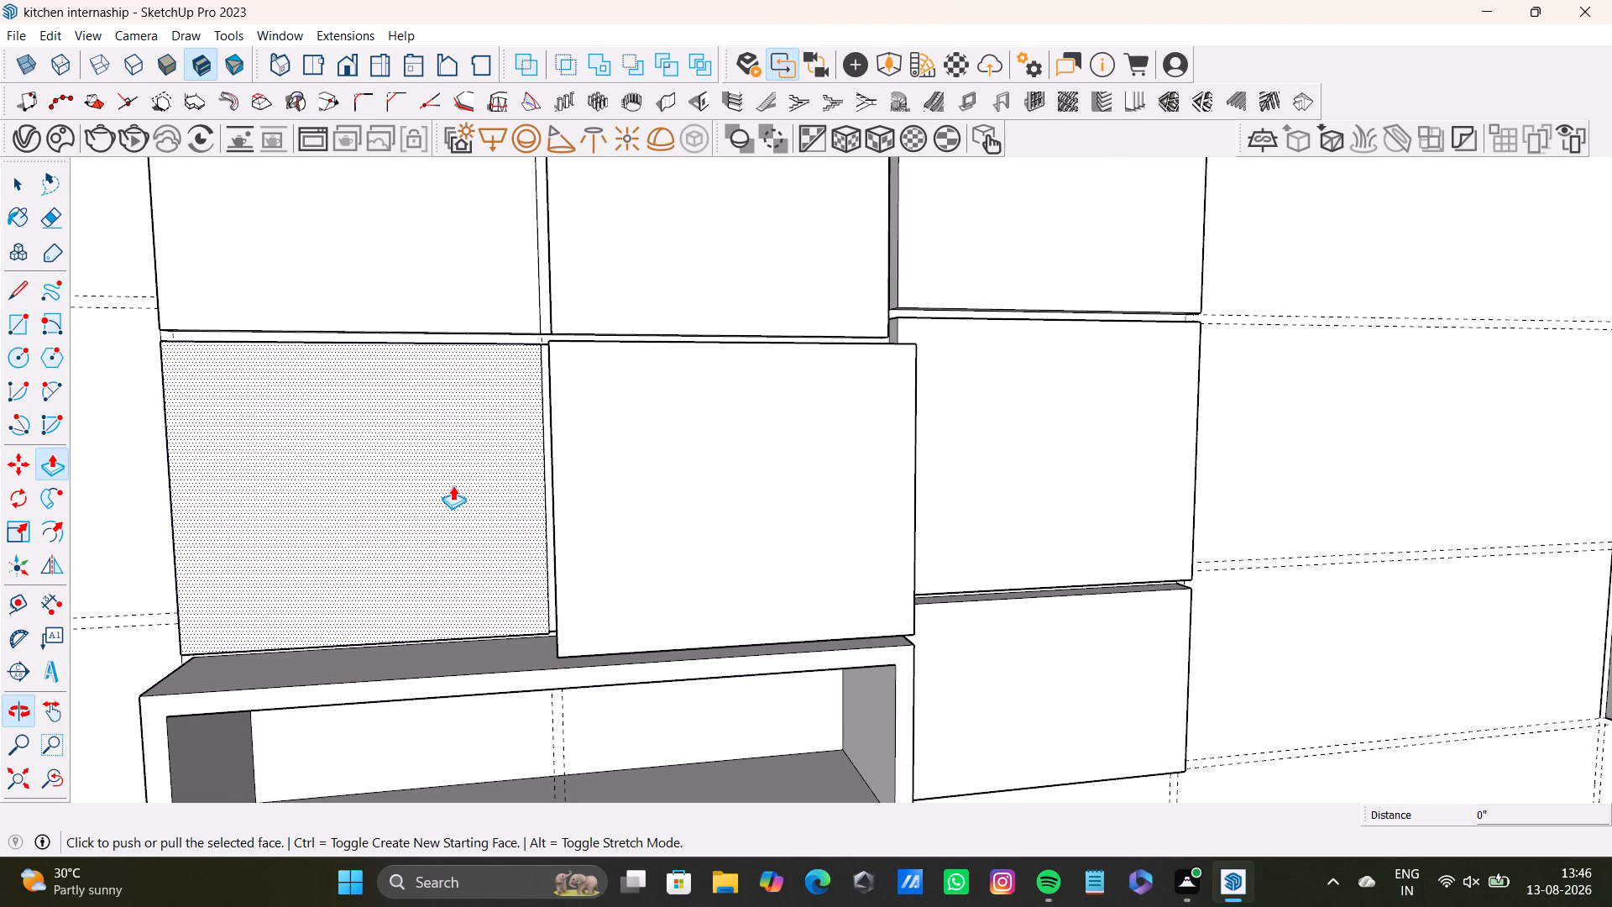
pyautogui.click(453, 485)
pyautogui.click(592, 556)
# Pull the second column's top panel outward until it is flush with the deepened panel below it.
pyautogui.scroll(-4, 546, 617)
pyautogui.moveTo(557, 603); pyautogui.dragTo(536, 721, button='middle')
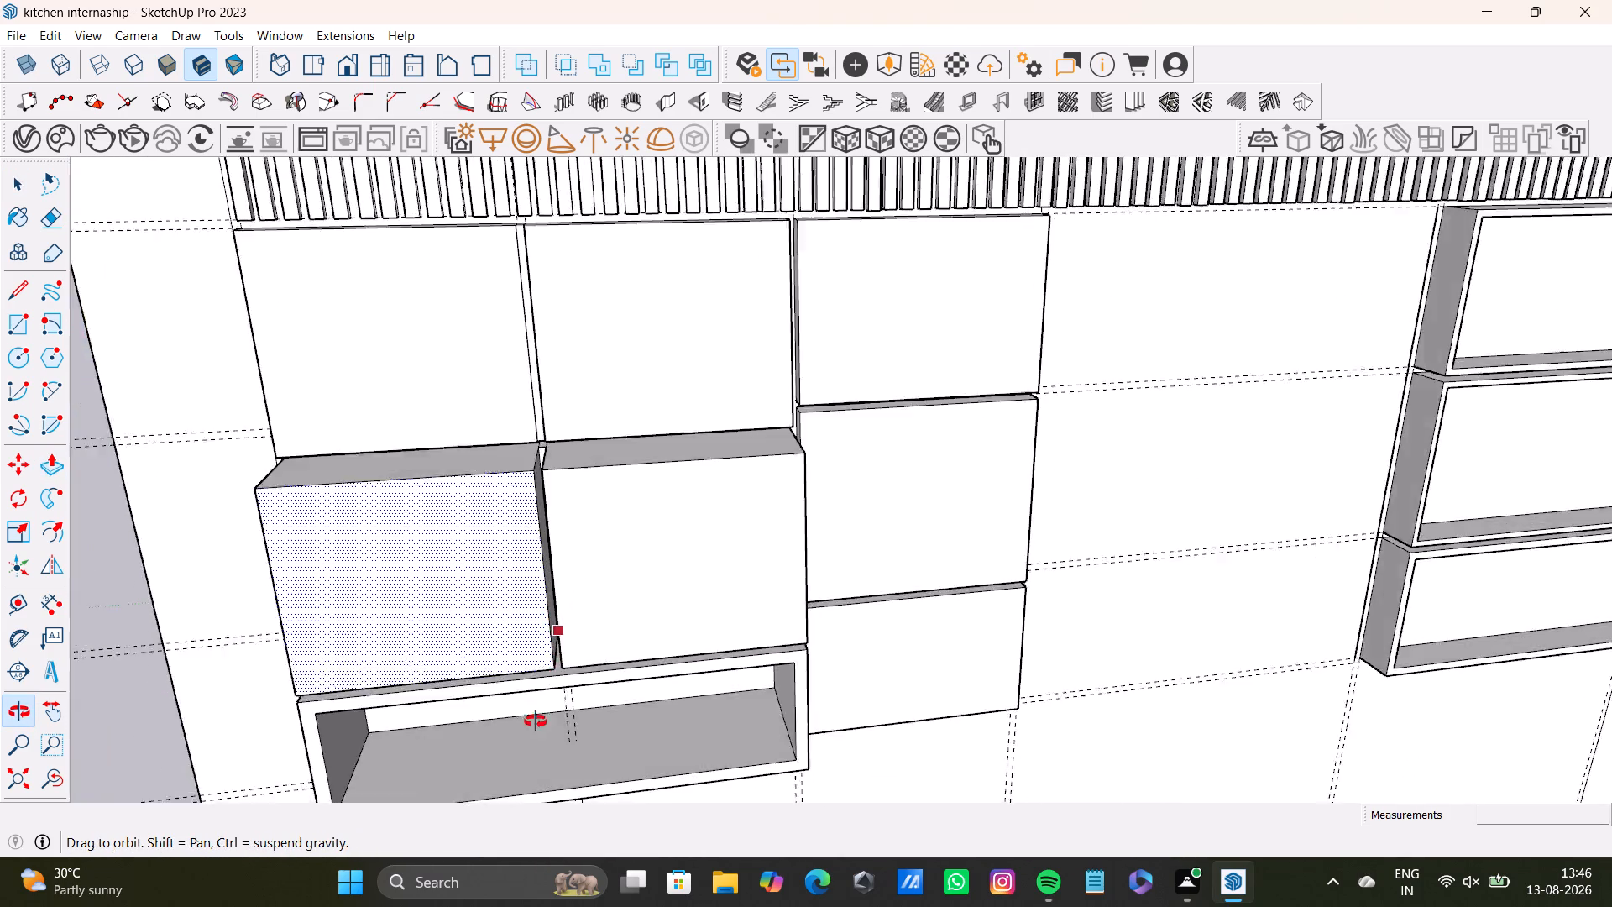
pyautogui.moveTo(536, 721); pyautogui.dragTo(406, 772, button='middle')
pyautogui.press('space')
pyautogui.click(653, 356)
pyautogui.press('p')
pyautogui.click(653, 356)
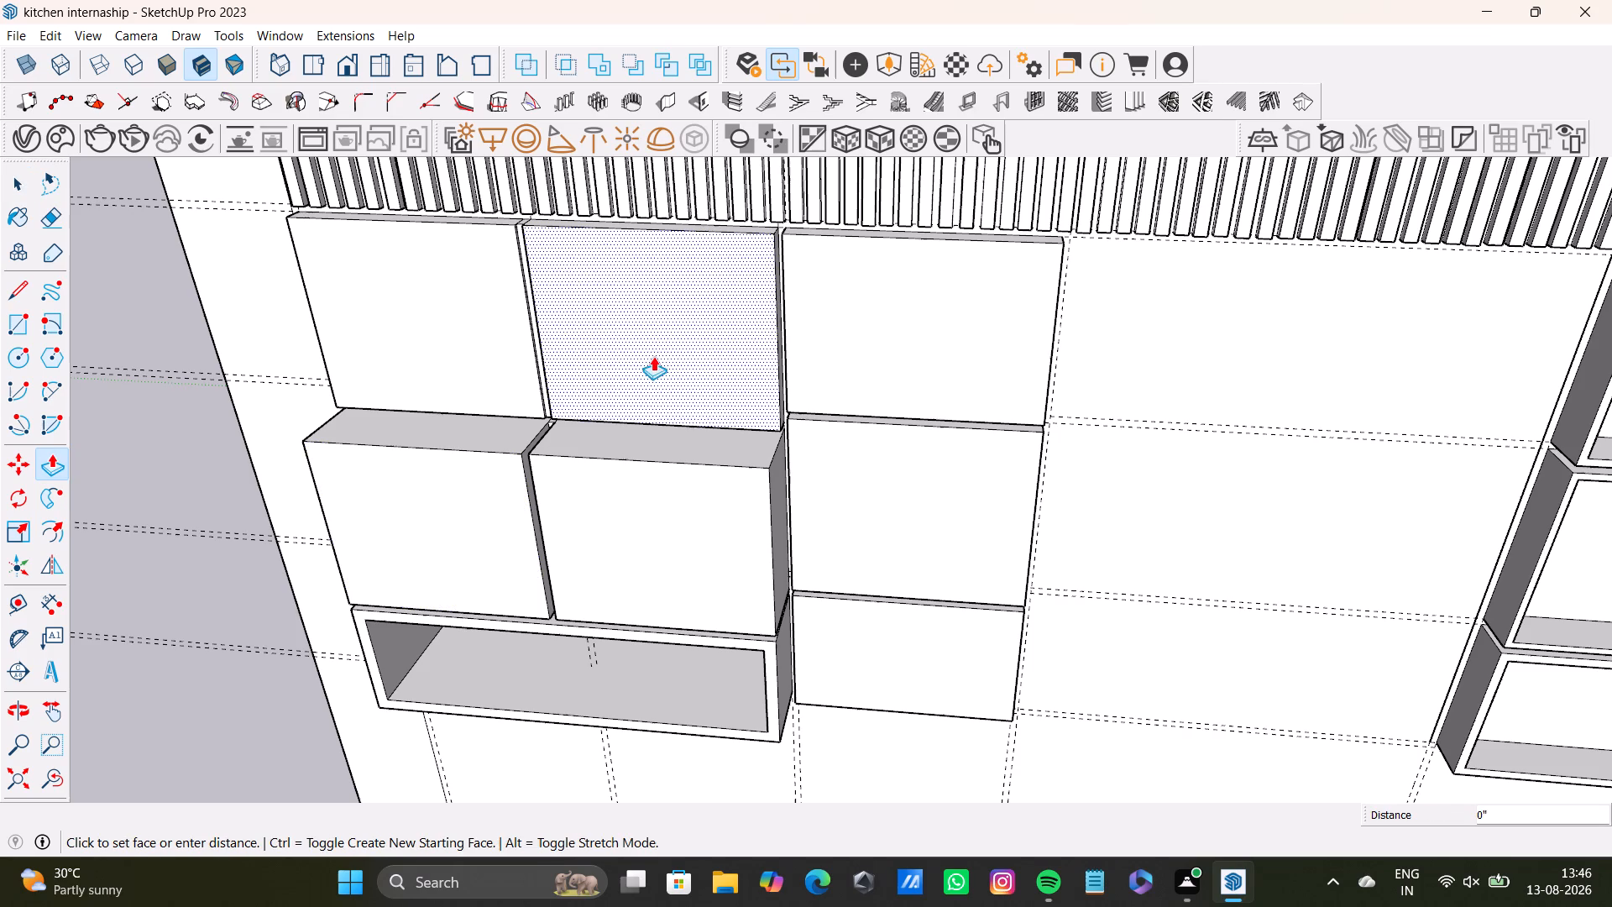
pyautogui.click(747, 569)
# Pull the first column's top panel outward until it is flush with the deepened panel below it.
pyautogui.click(392, 307)
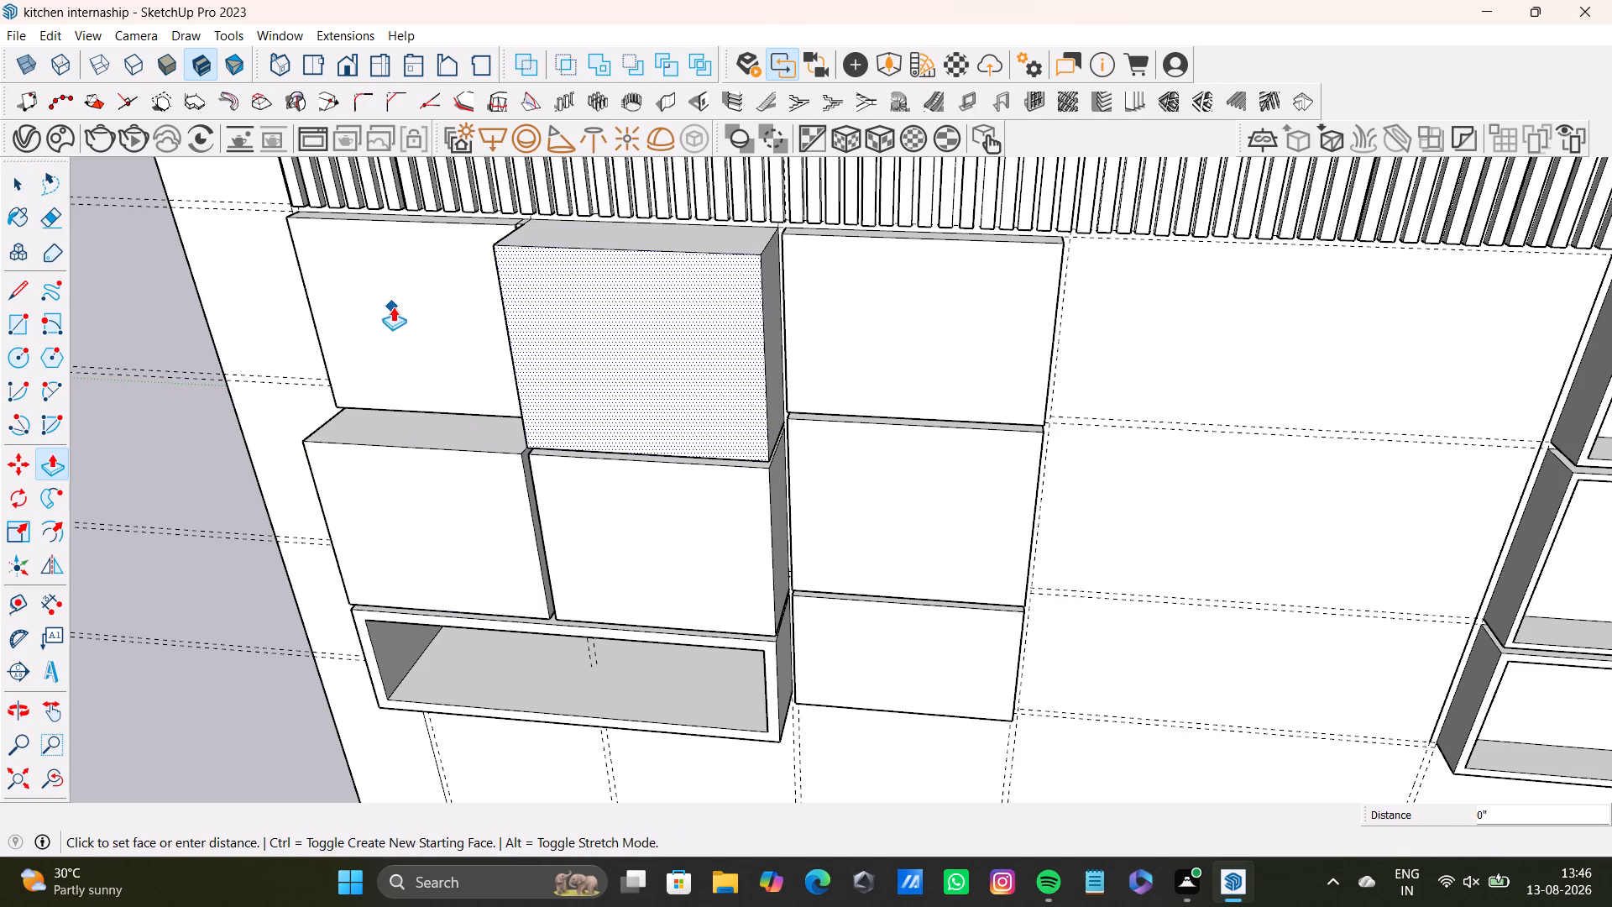
pyautogui.press('space')
pyautogui.click(400, 307)
pyautogui.press('p')
pyautogui.click(400, 307)
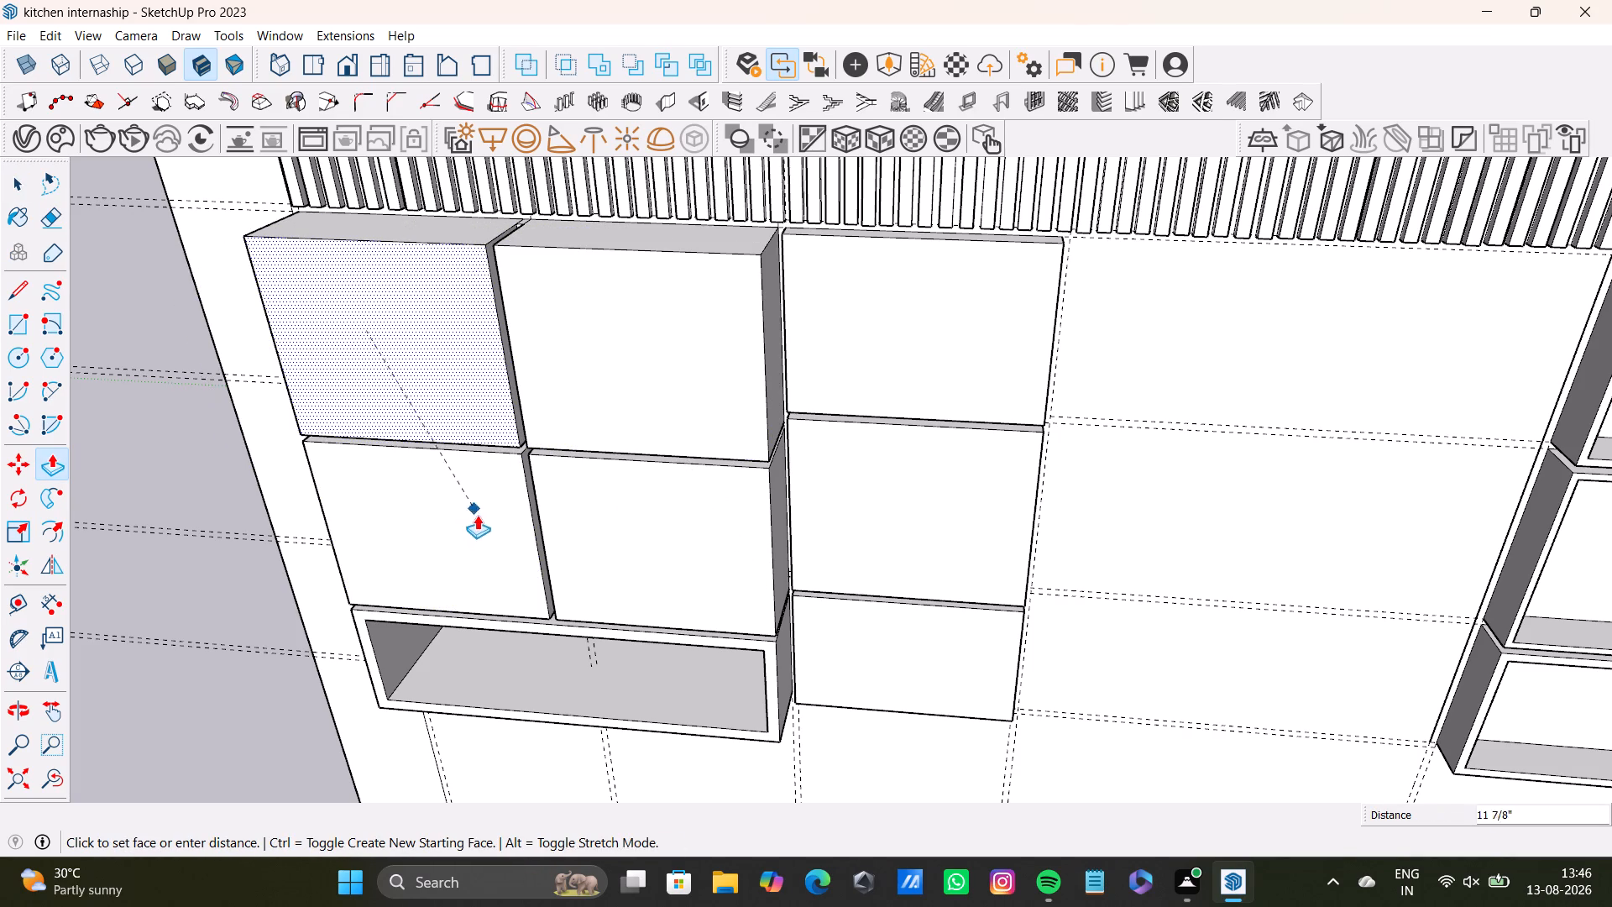
pyautogui.click(484, 532)
# Pull the third column's top panel about 4 9/16" outward, flush with the second column's top panel.
pyautogui.click(881, 355)
pyautogui.press('space')
pyautogui.click(881, 355)
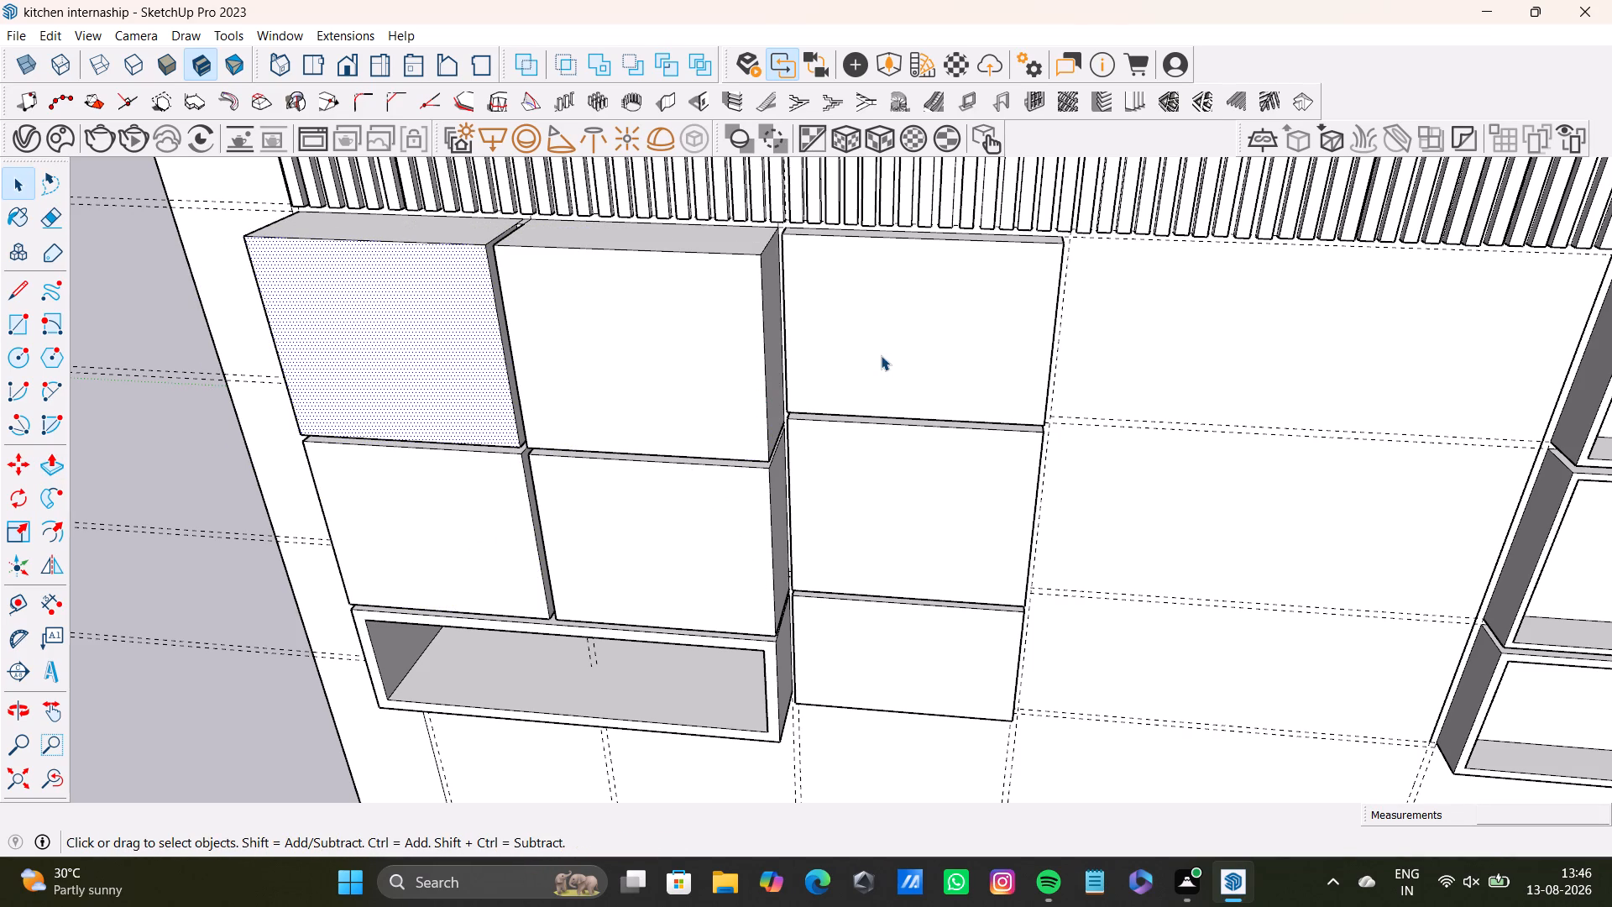
pyautogui.press('p')
pyautogui.click(881, 355)
pyautogui.click(697, 354)
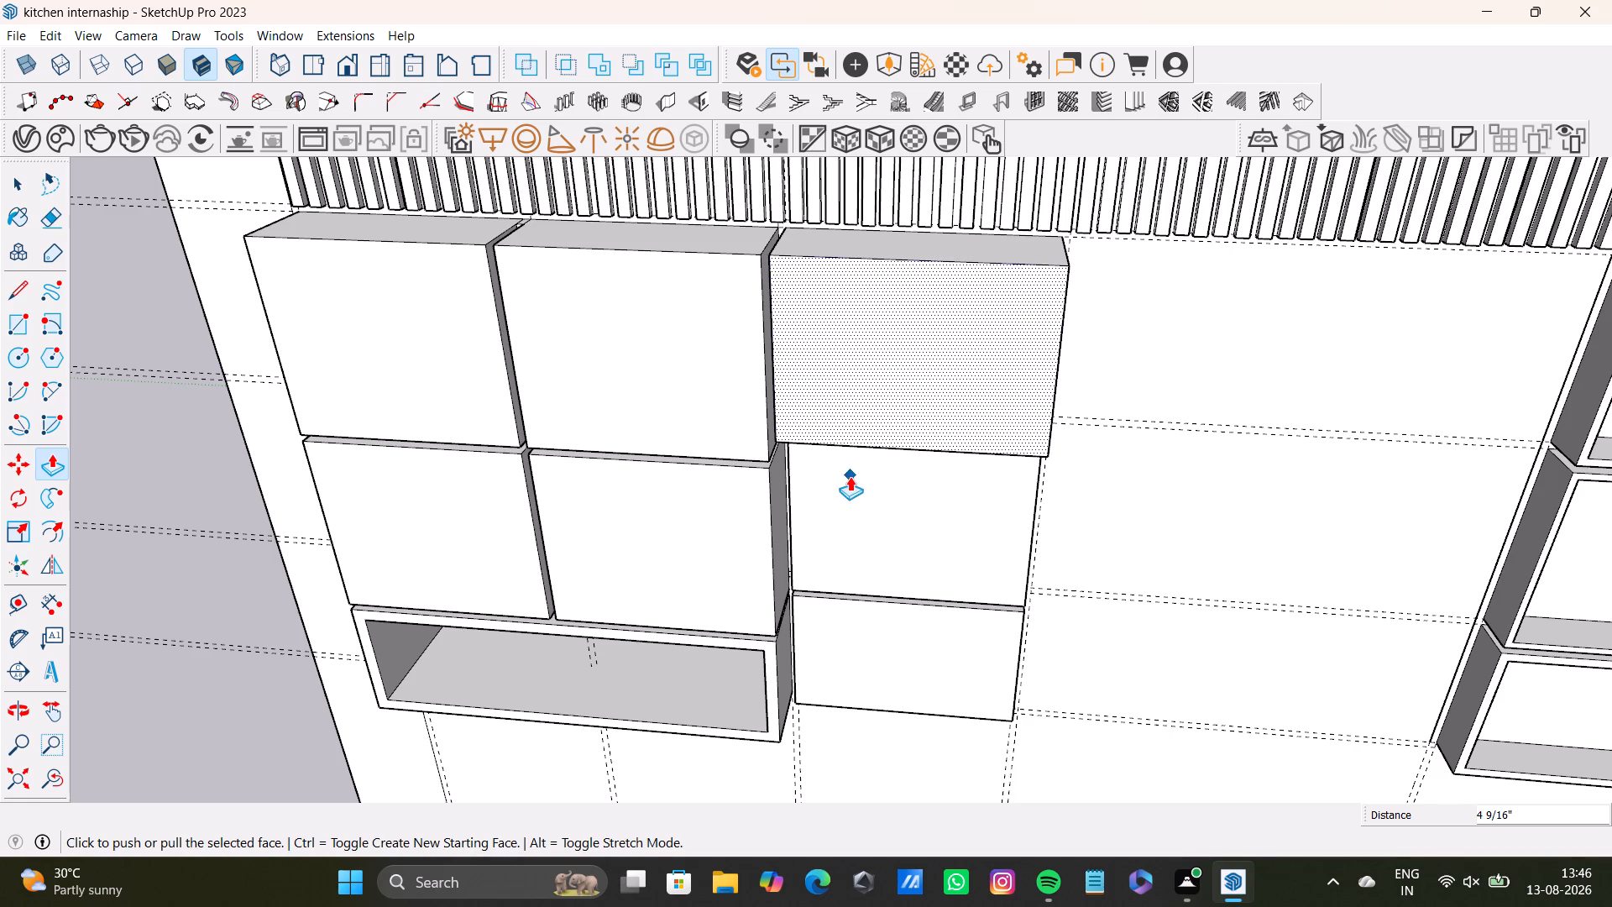
# Pull the third column's middle panel about 4 9/16" outward, flush with the deepened panels beside it.
pyautogui.moveTo(846, 483); pyautogui.dragTo(620, 370, button='middle')
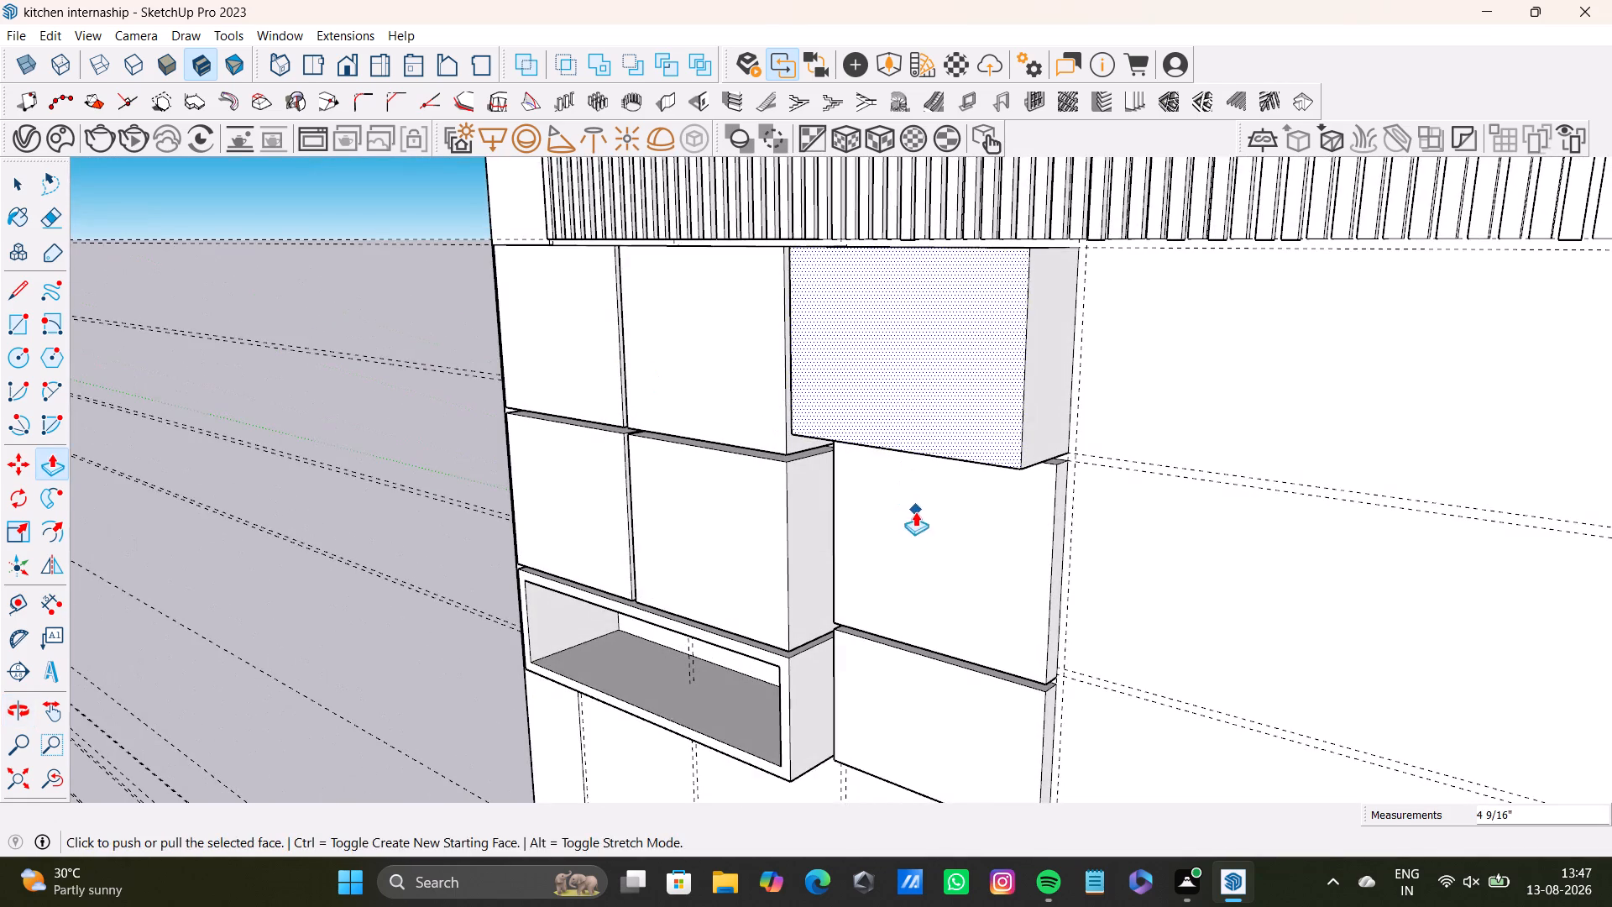
pyautogui.moveTo(931, 528); pyautogui.dragTo(942, 464, button='middle')
pyautogui.press('space')
pyautogui.click(933, 524)
pyautogui.press('p')
pyautogui.click(934, 524)
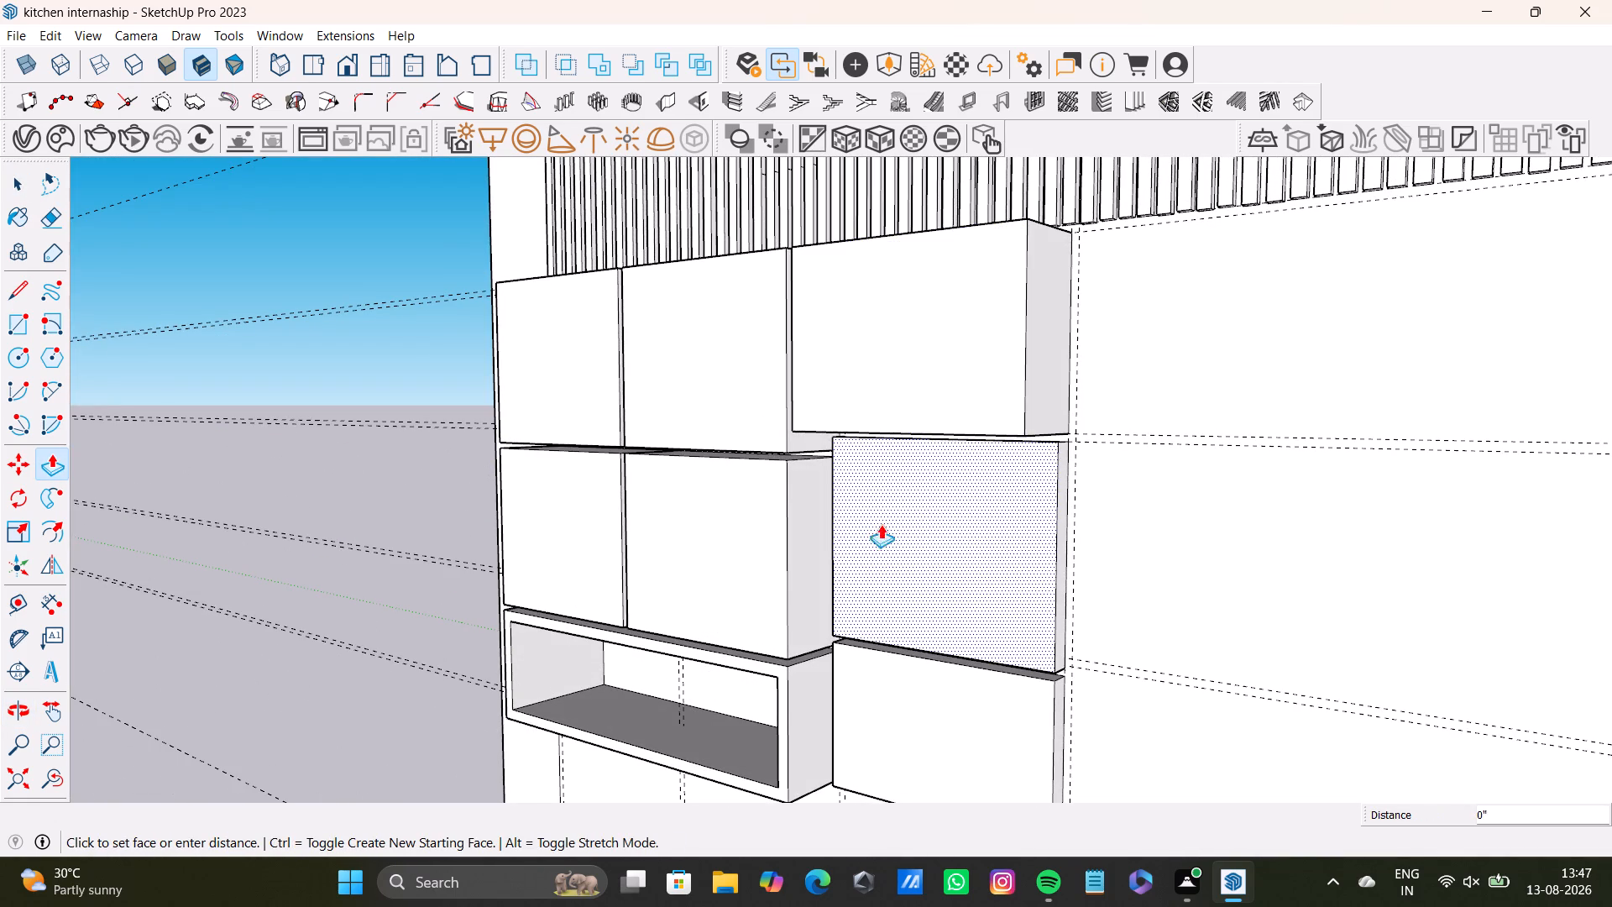
pyautogui.moveTo(793, 507); pyautogui.dragTo(925, 514, button='middle')
pyautogui.moveTo(796, 536); pyautogui.dragTo(1018, 540, button='middle')
pyautogui.click(780, 524)
# Pull the third column's bottom panel outward until it is flush with the deepened panels above it.
pyautogui.moveTo(931, 625); pyautogui.dragTo(823, 459, button='middle')
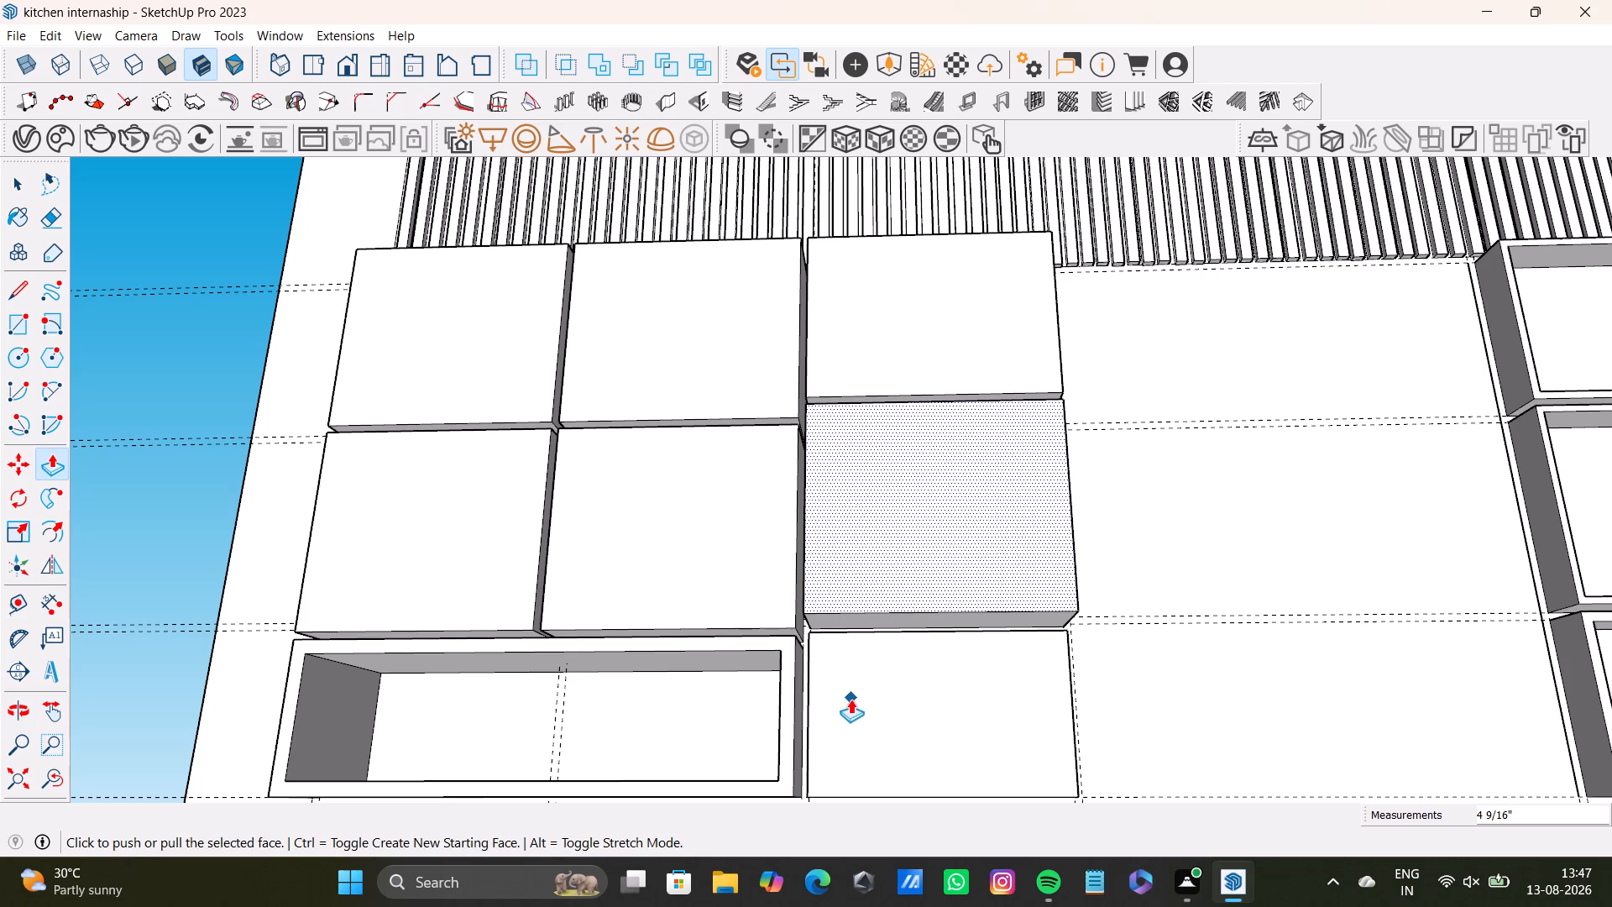
pyautogui.press('space')
pyautogui.click(850, 699)
pyautogui.press('p')
pyautogui.click(850, 699)
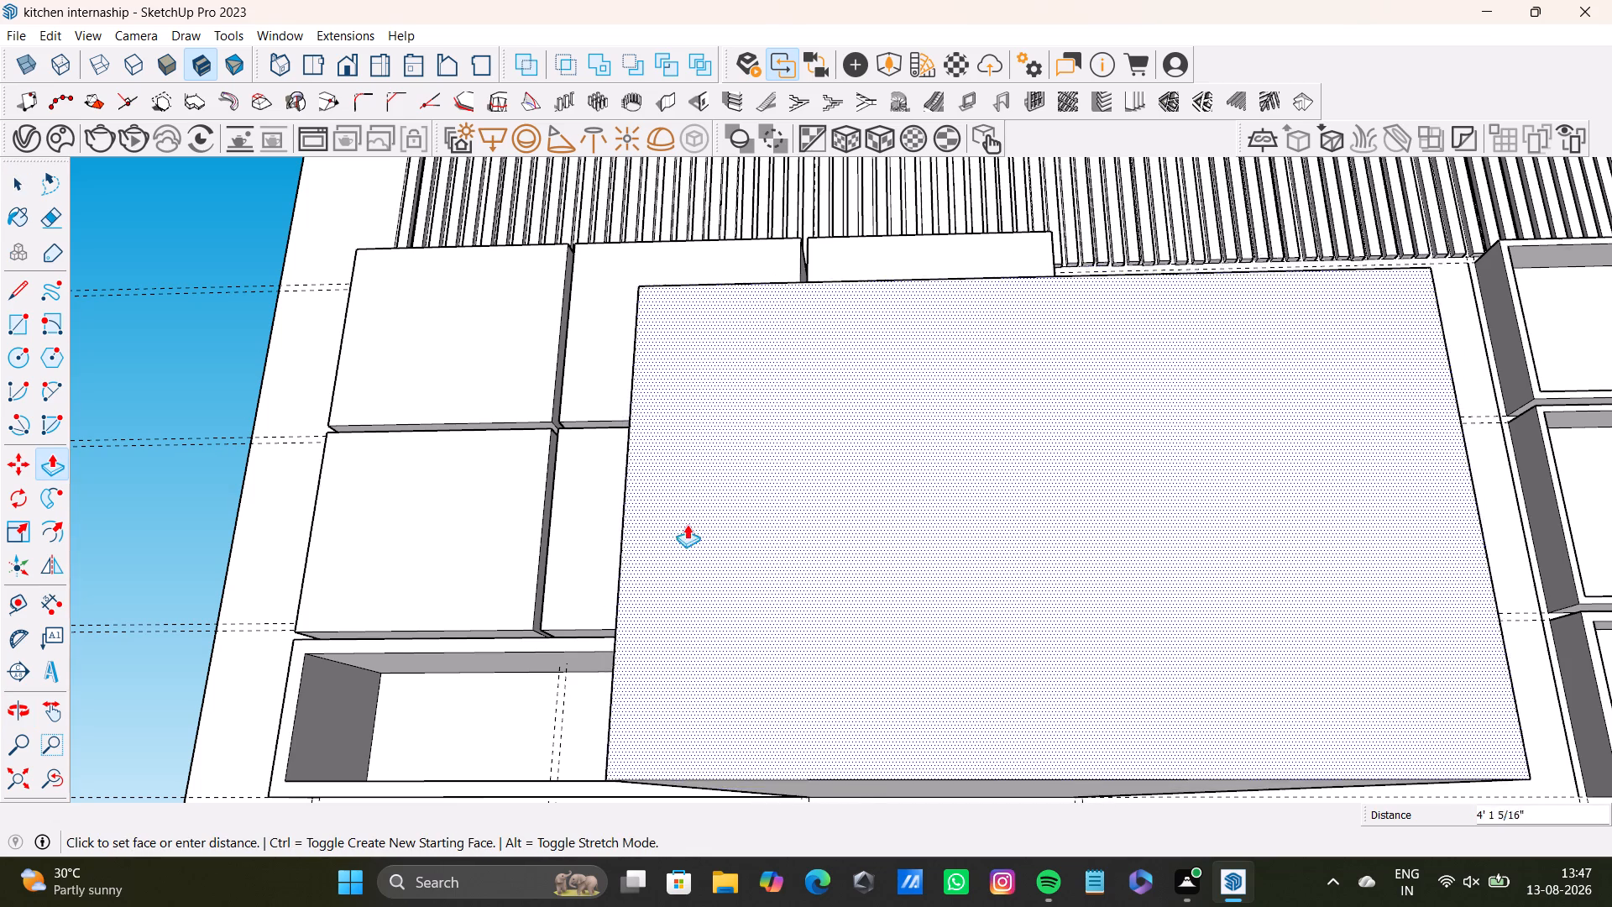
pyautogui.moveTo(661, 549); pyautogui.dragTo(1096, 688, button='middle')
pyautogui.scroll(-7, 188, 571)
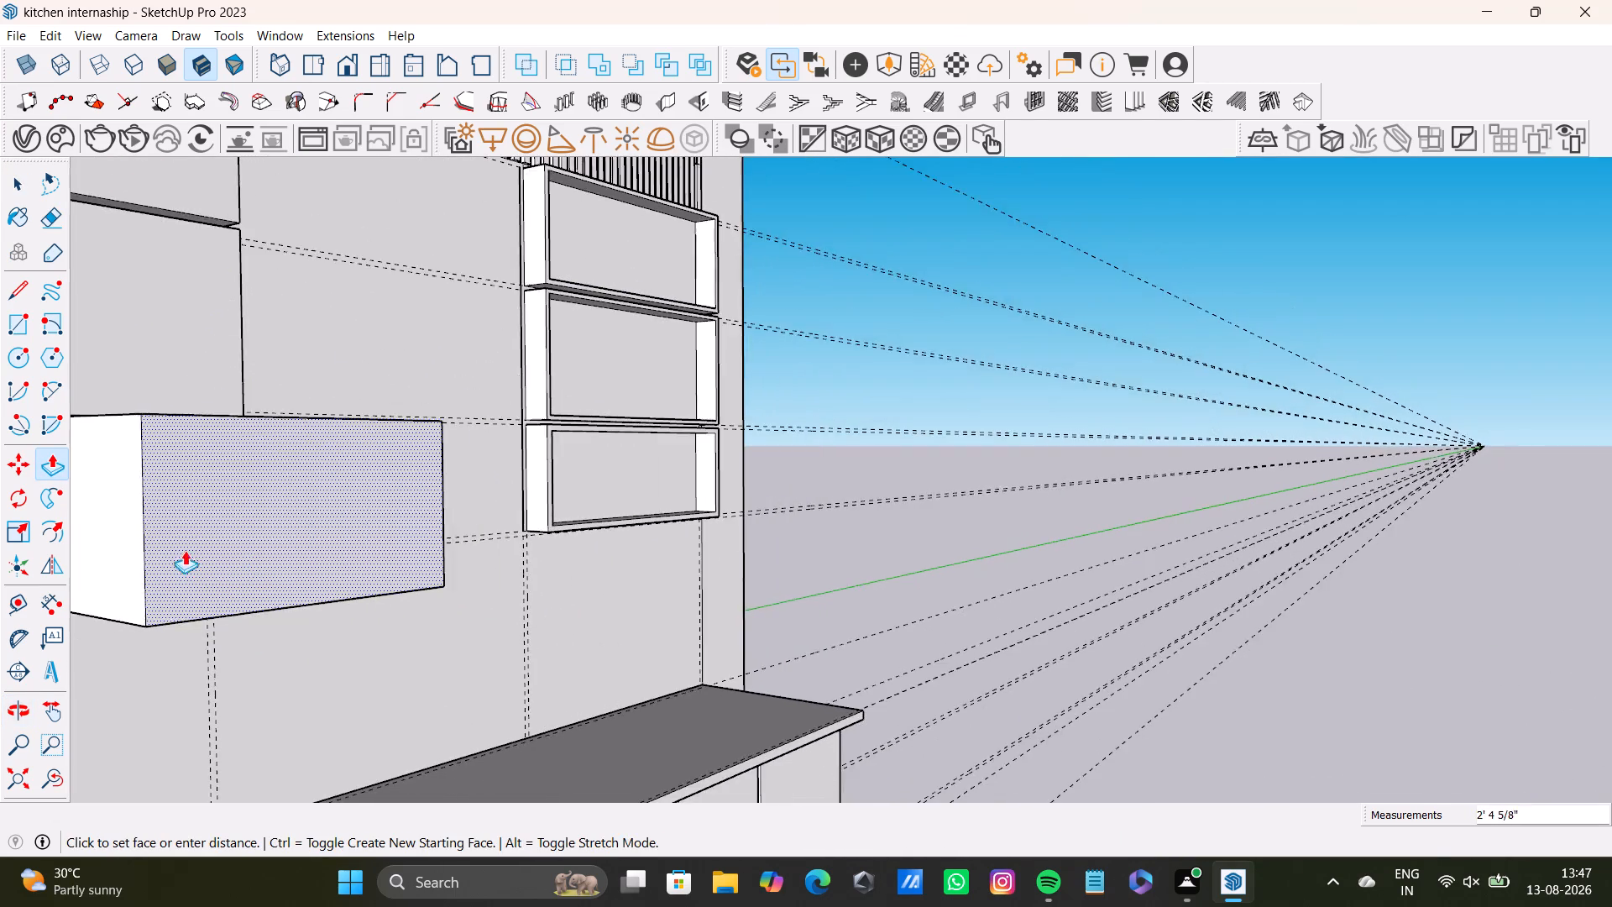
pyautogui.moveTo(138, 516); pyautogui.dragTo(652, 427, button='middle')
pyautogui.click(487, 297)
# Pull the top open frame of the far column about 2 3/4" outward, flush with the deepened wall panels.
pyautogui.scroll(-3, 578, 412)
pyautogui.moveTo(688, 366); pyautogui.dragTo(677, 370, button='middle')
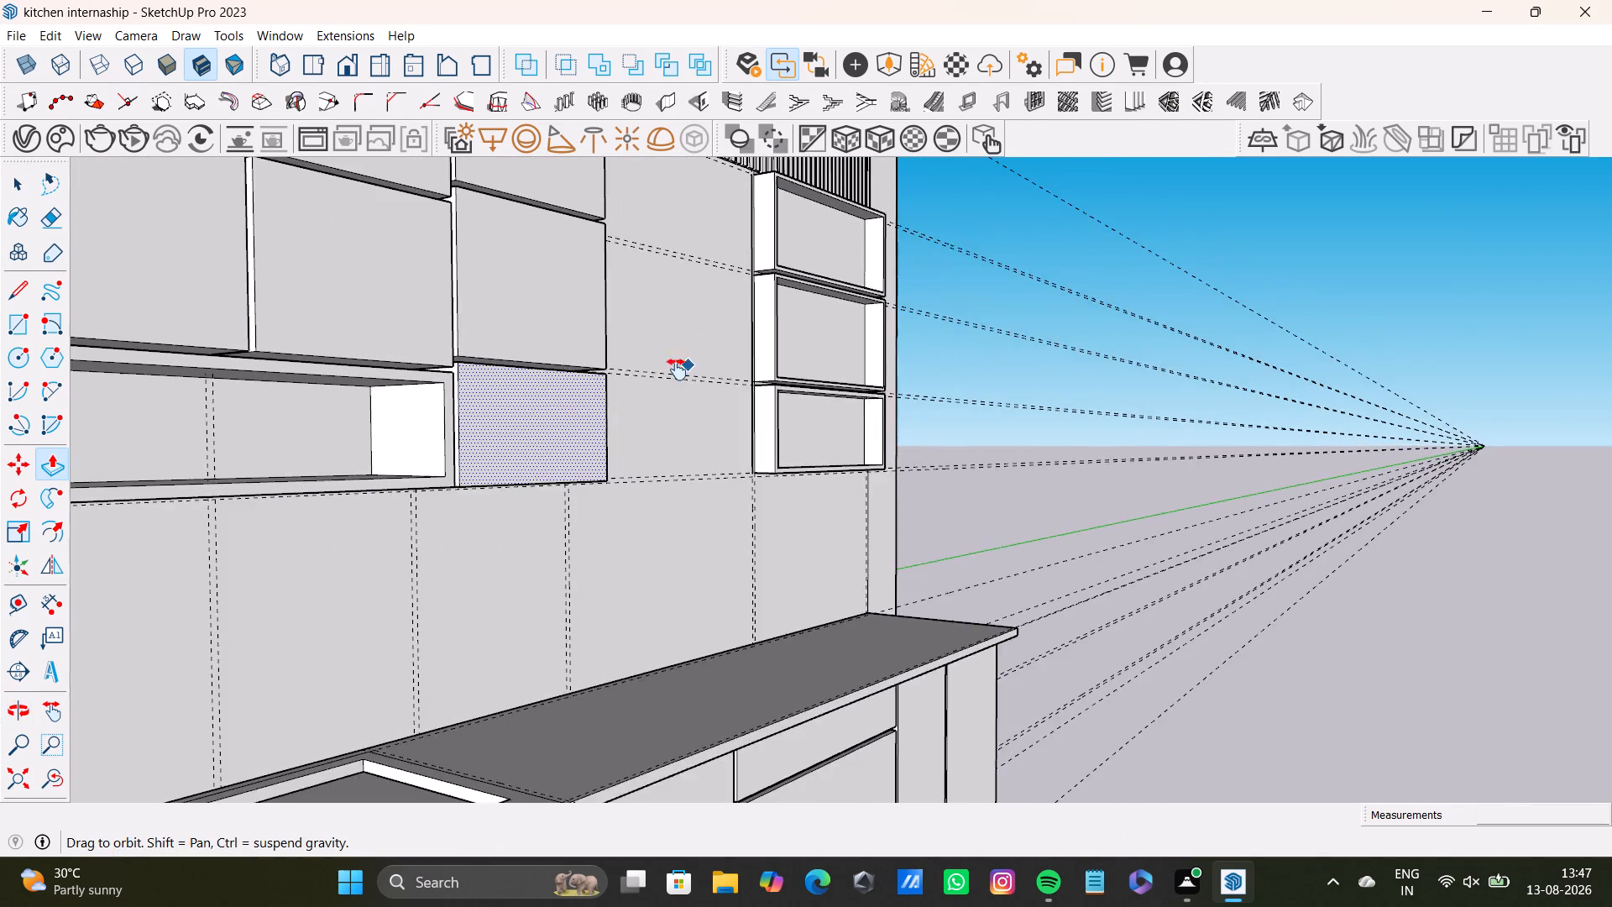
pyautogui.moveTo(677, 370); pyautogui.dragTo(464, 642, button='middle')
pyautogui.moveTo(500, 580); pyautogui.dragTo(181, 691, button='middle')
pyautogui.scroll(1, 561, 481)
pyautogui.moveTo(589, 428); pyautogui.dragTo(778, 392, button='middle')
pyautogui.scroll(5, 718, 432)
pyautogui.click(704, 446)
pyautogui.press('space')
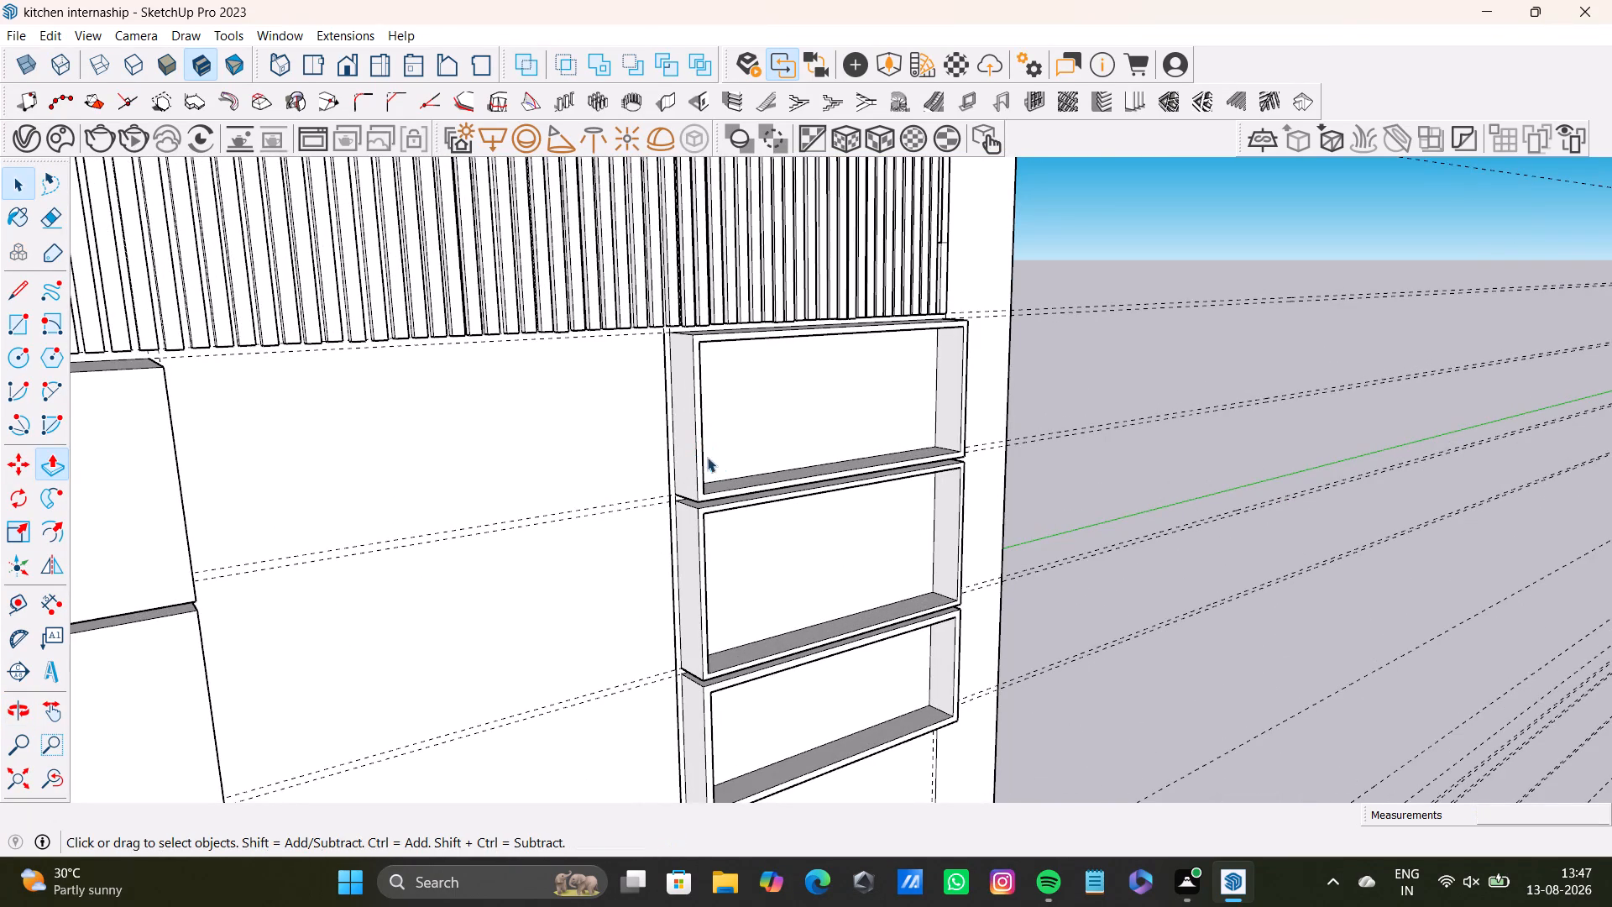
pyautogui.scroll(3, 699, 464)
pyautogui.click(700, 460)
pyautogui.press('p')
pyautogui.click(699, 464)
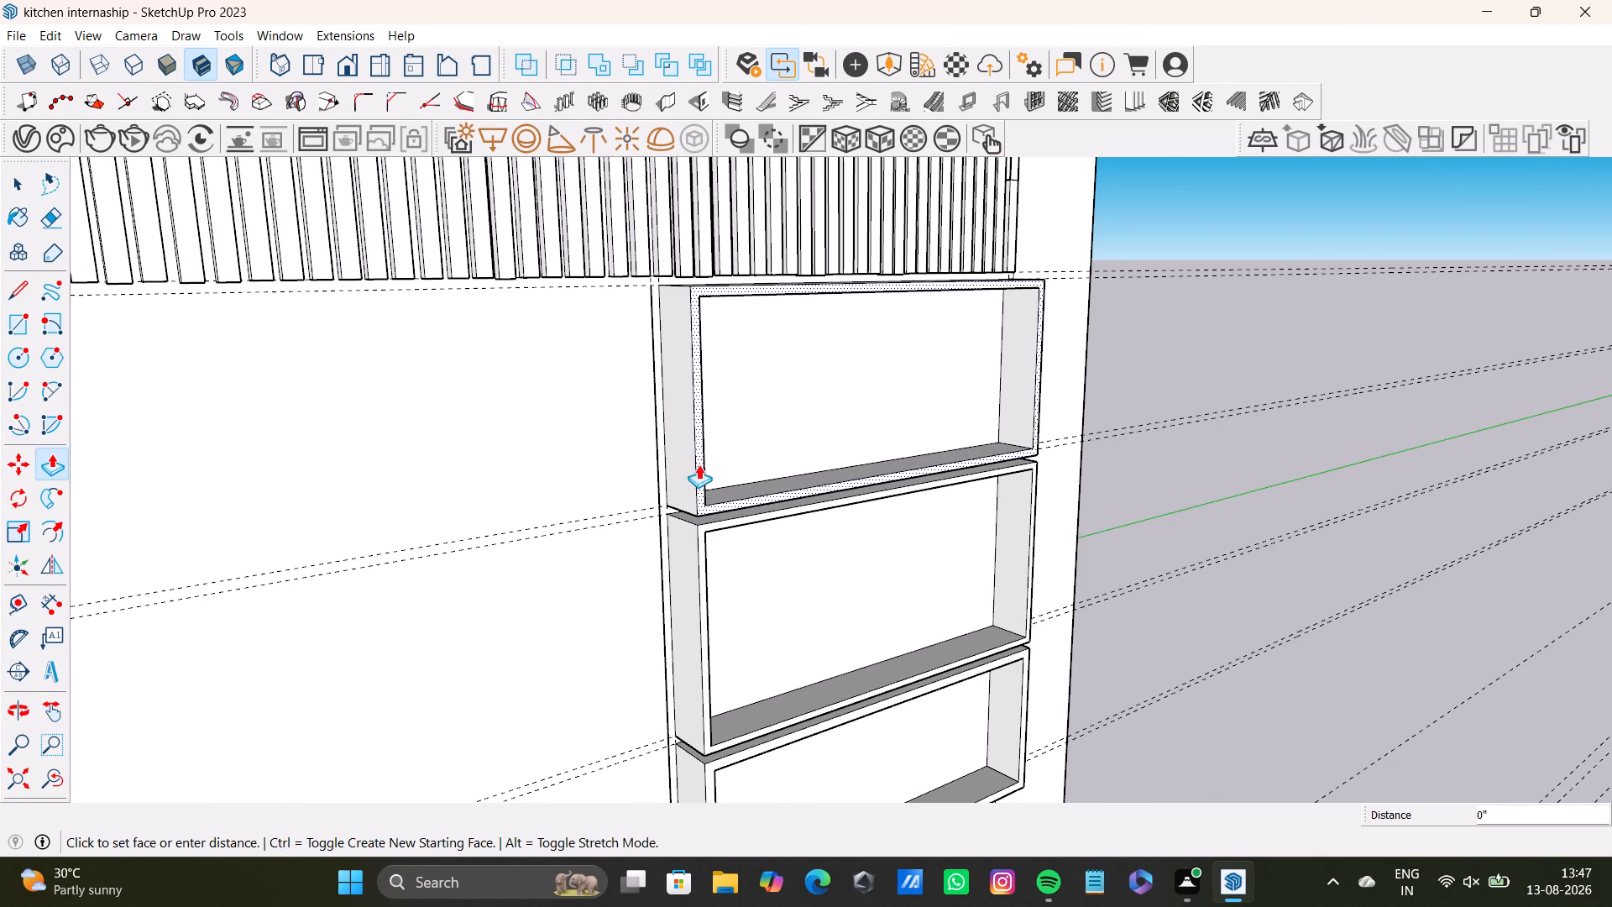
pyautogui.scroll(-1, 723, 506)
pyautogui.keyDown('shift'); pyautogui.moveTo(723, 514); pyautogui.dragTo(858, 422, button='middle'); pyautogui.keyUp('shift')
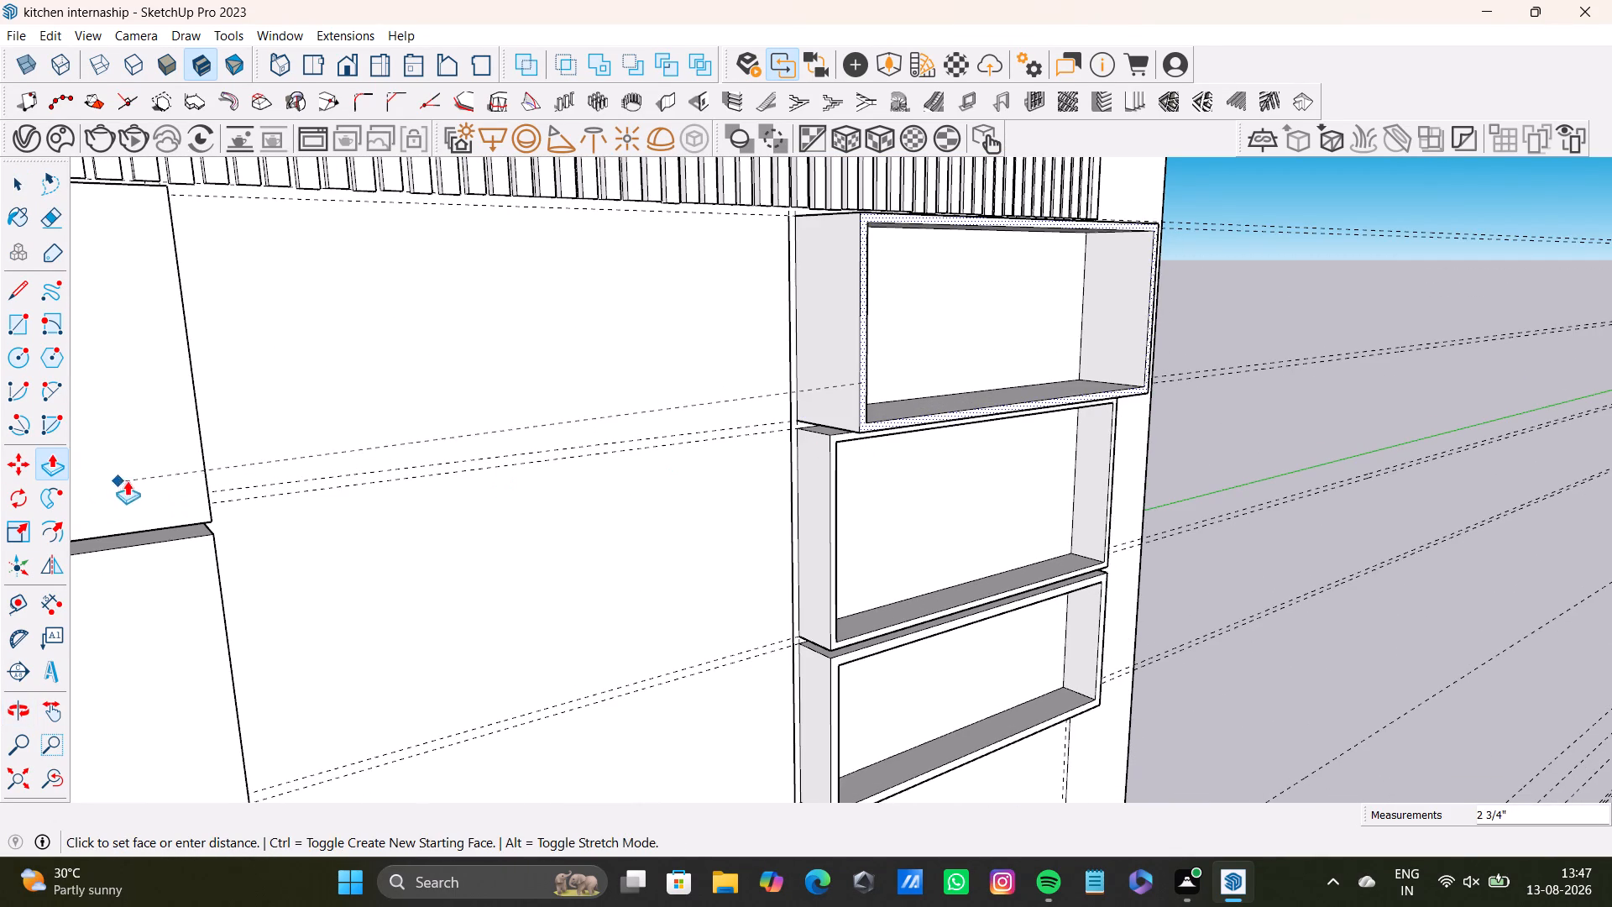
pyautogui.click(160, 491)
# Pull the far column's middle open frame about 2 3/4" outward, flush with the top frame.
pyautogui.scroll(-3, 351, 542)
pyautogui.moveTo(495, 568); pyautogui.dragTo(495, 448, button='middle')
pyautogui.scroll(5, 789, 537)
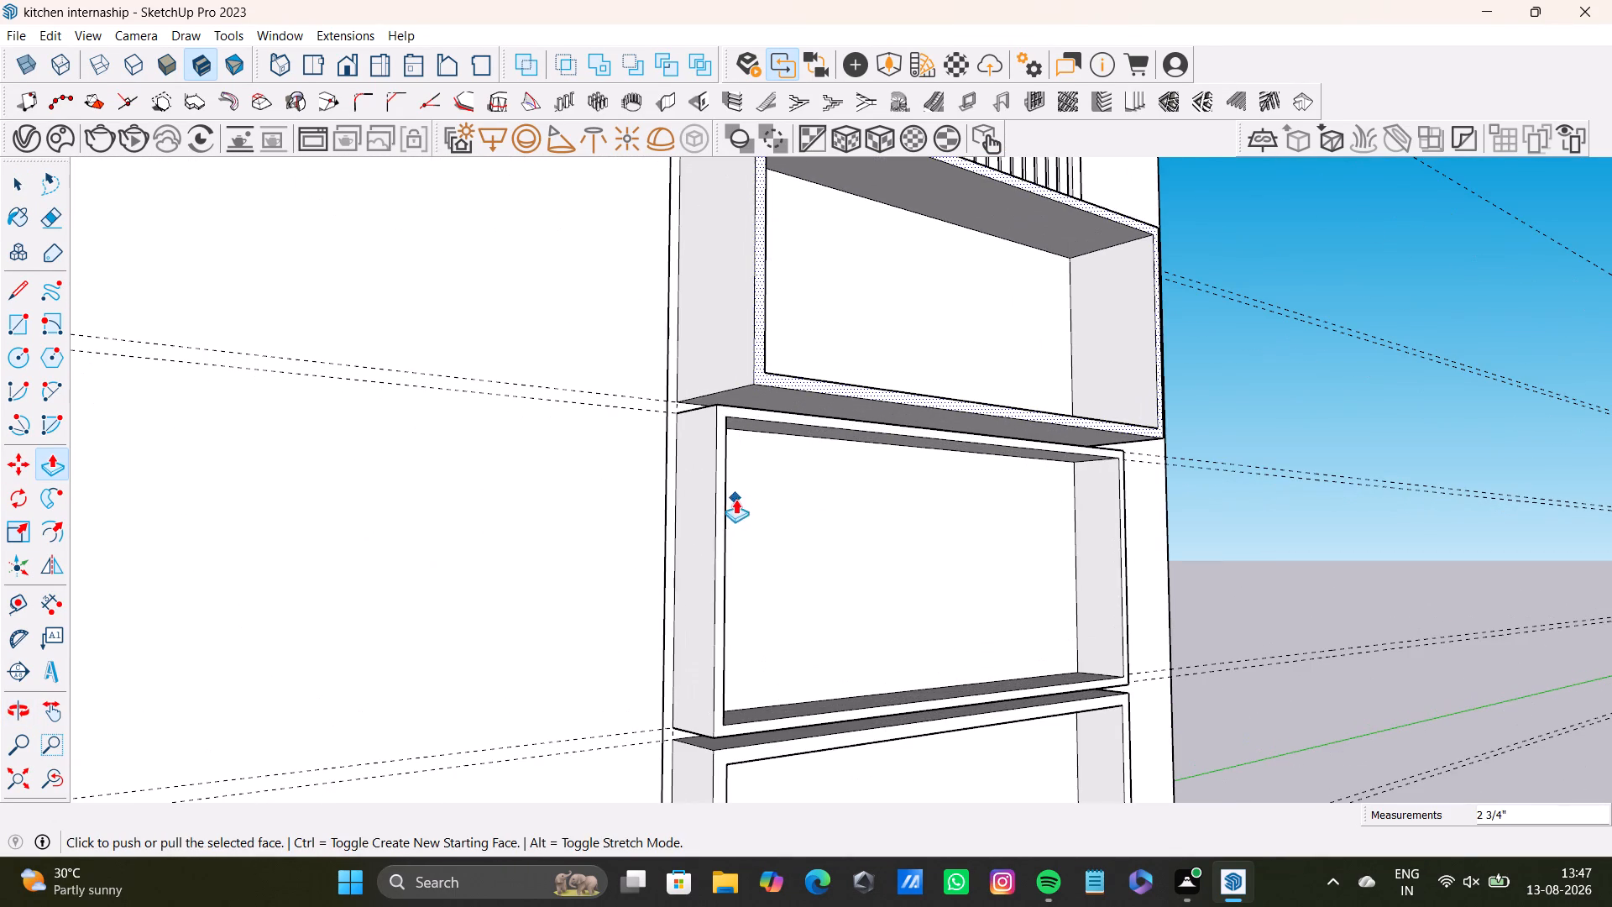
pyautogui.press('space')
pyautogui.click(720, 522)
pyautogui.press('p')
pyautogui.click(720, 524)
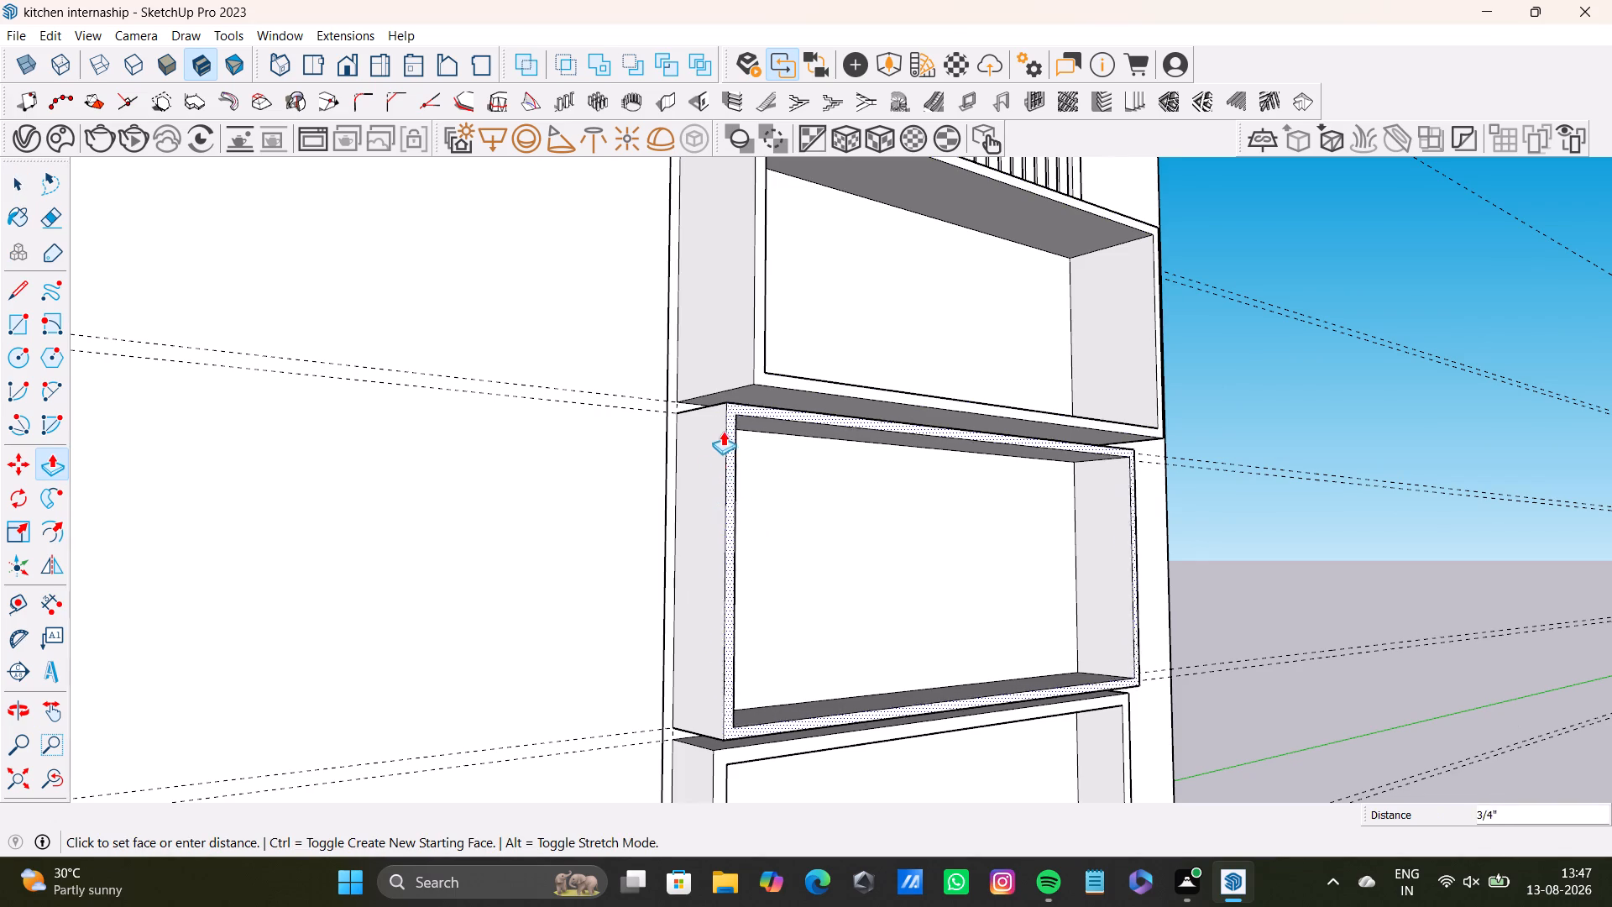
pyautogui.click(764, 375)
# Pull the far column's bottom open frame about 2 3/4" outward, flush with the middle frame above it.
pyautogui.scroll(-7, 756, 558)
pyautogui.moveTo(756, 606); pyautogui.dragTo(720, 429, button='middle')
pyautogui.keyDown('shift'); pyautogui.scroll(1, 720, 429); pyautogui.keyUp('shift')
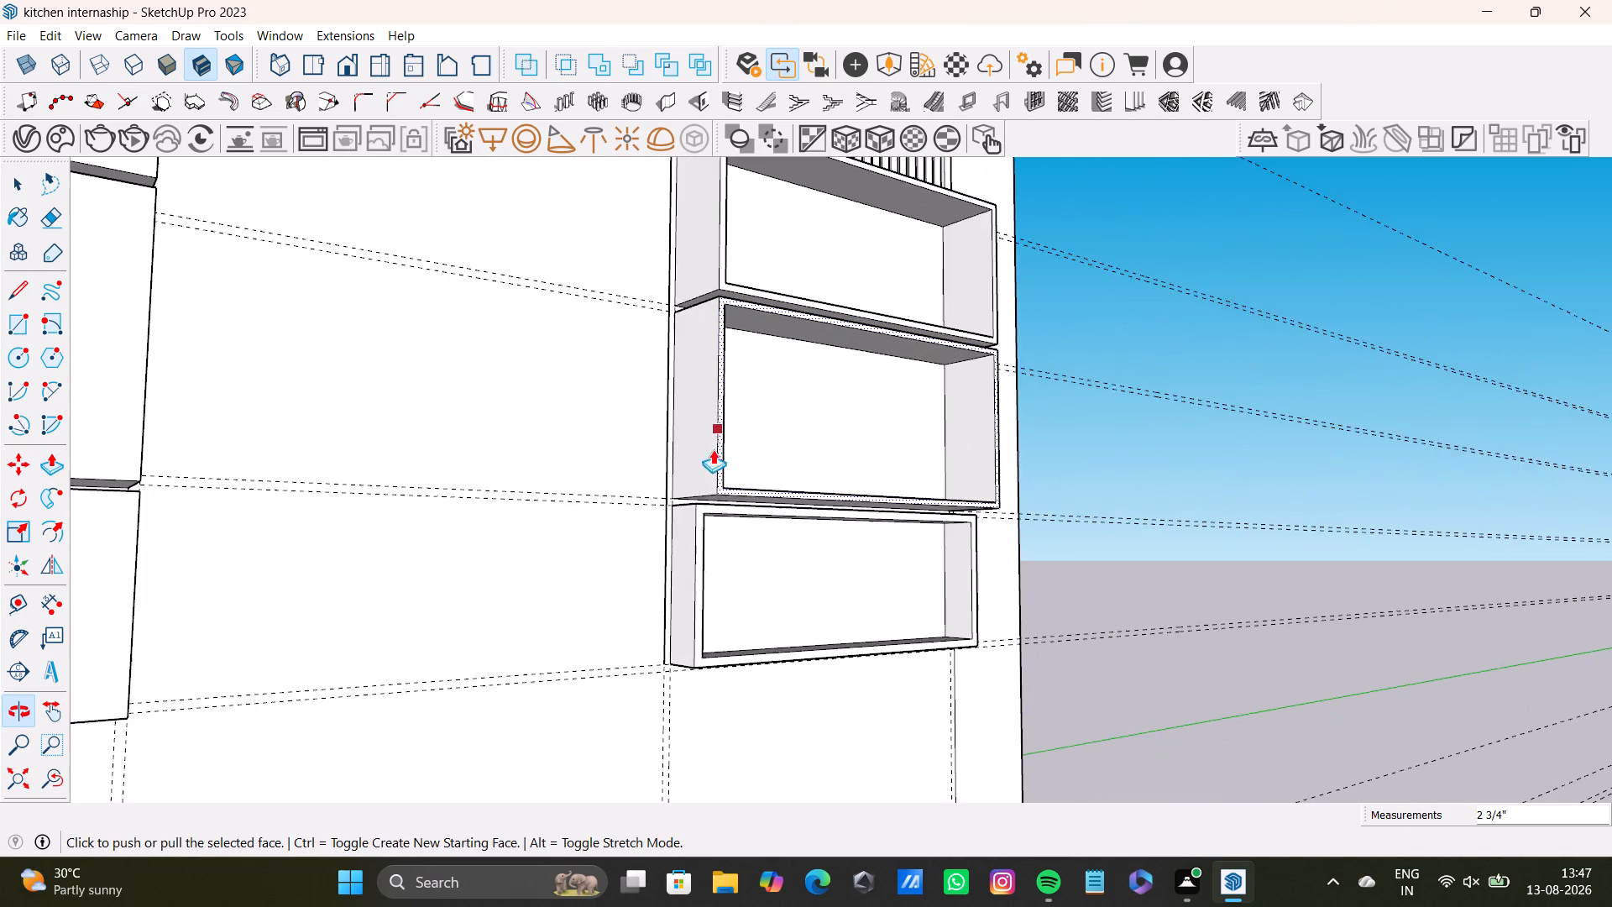
pyautogui.keyDown('shift'); pyautogui.scroll(2, 713, 449); pyautogui.keyUp('shift')
pyautogui.click(706, 543)
pyautogui.press('space')
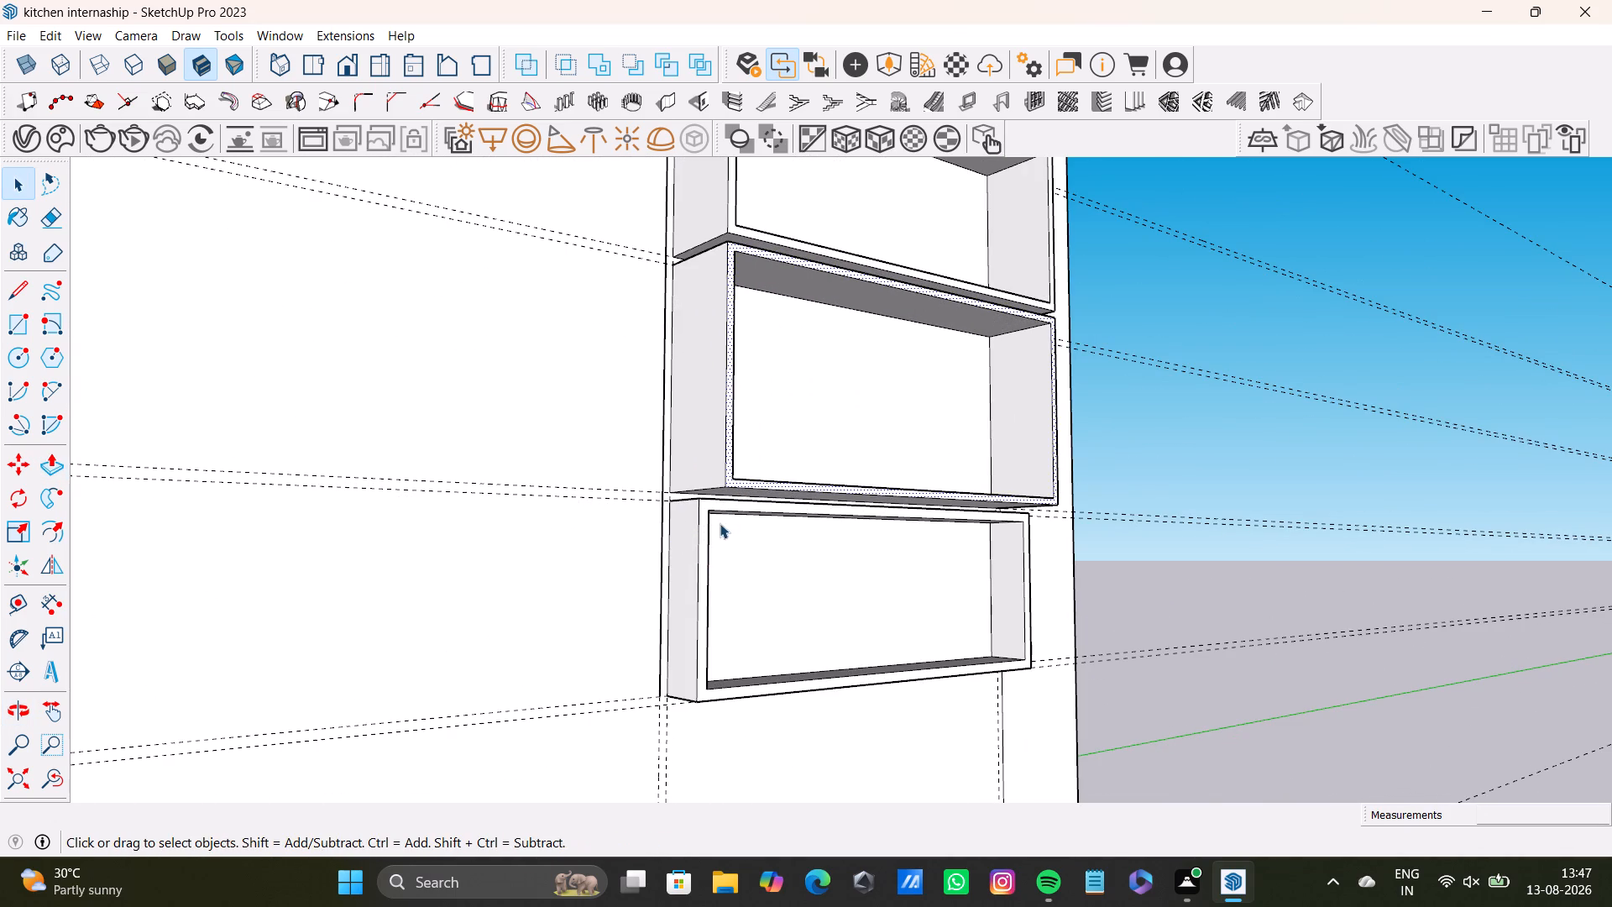
pyautogui.click(704, 534)
pyautogui.press('p')
pyautogui.click(709, 526)
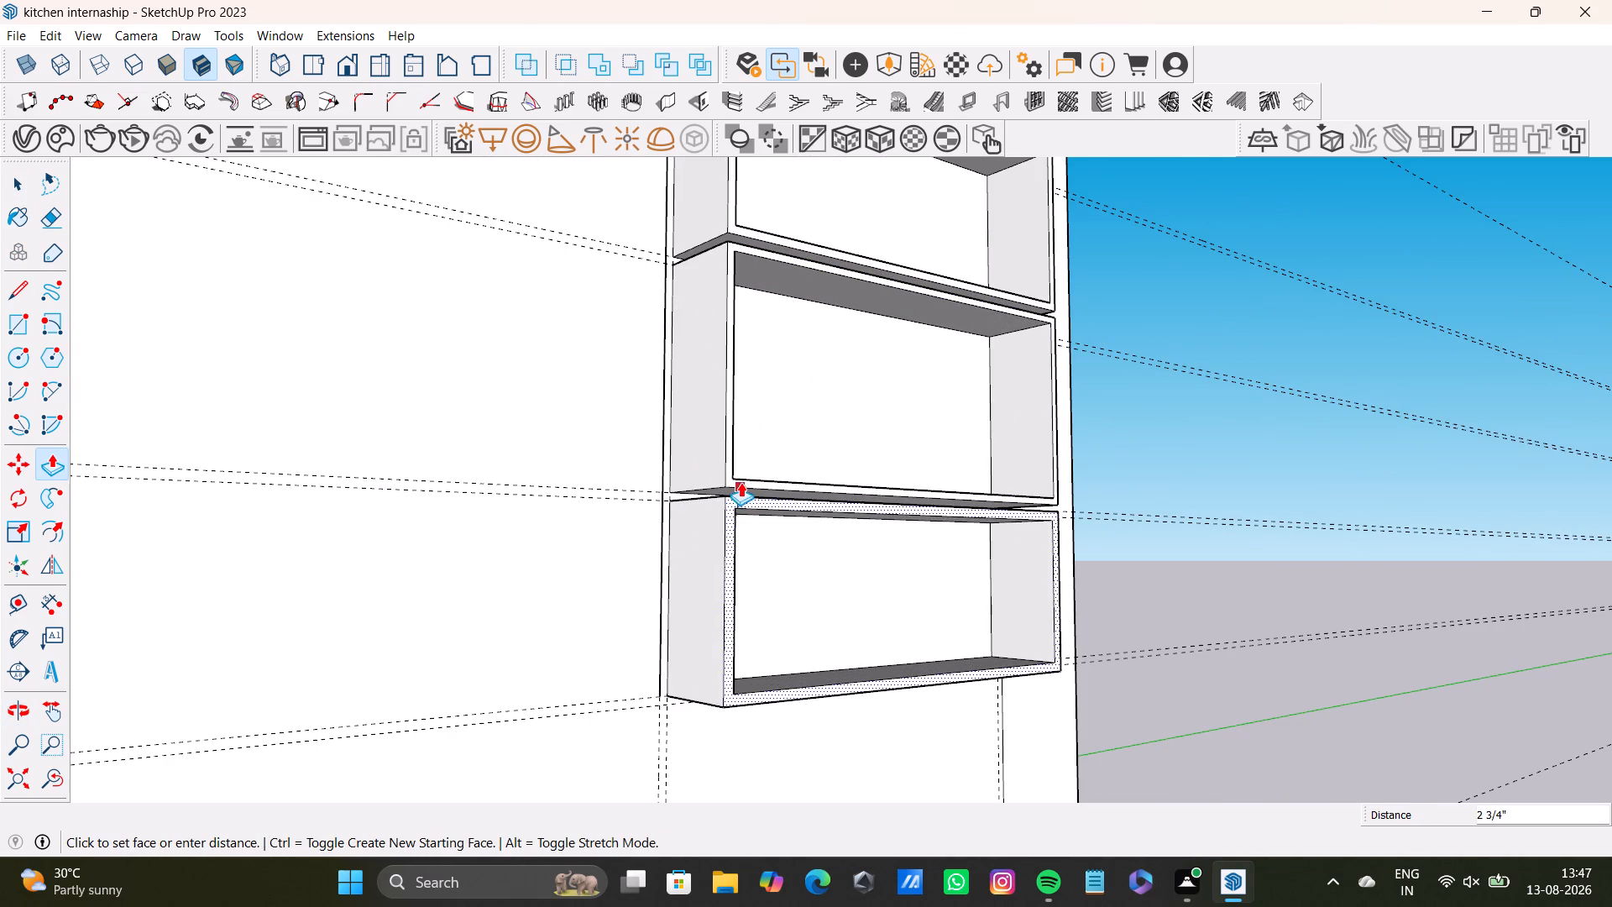
pyautogui.click(741, 480)
# Close the top frame's opening with a rectangle of about 2' 3 11/16" by 11 7/16" across its inner corners.
pyautogui.scroll(-9, 711, 564)
pyautogui.moveTo(811, 553); pyautogui.dragTo(408, 707, button='middle')
pyautogui.scroll(-8, 432, 638)
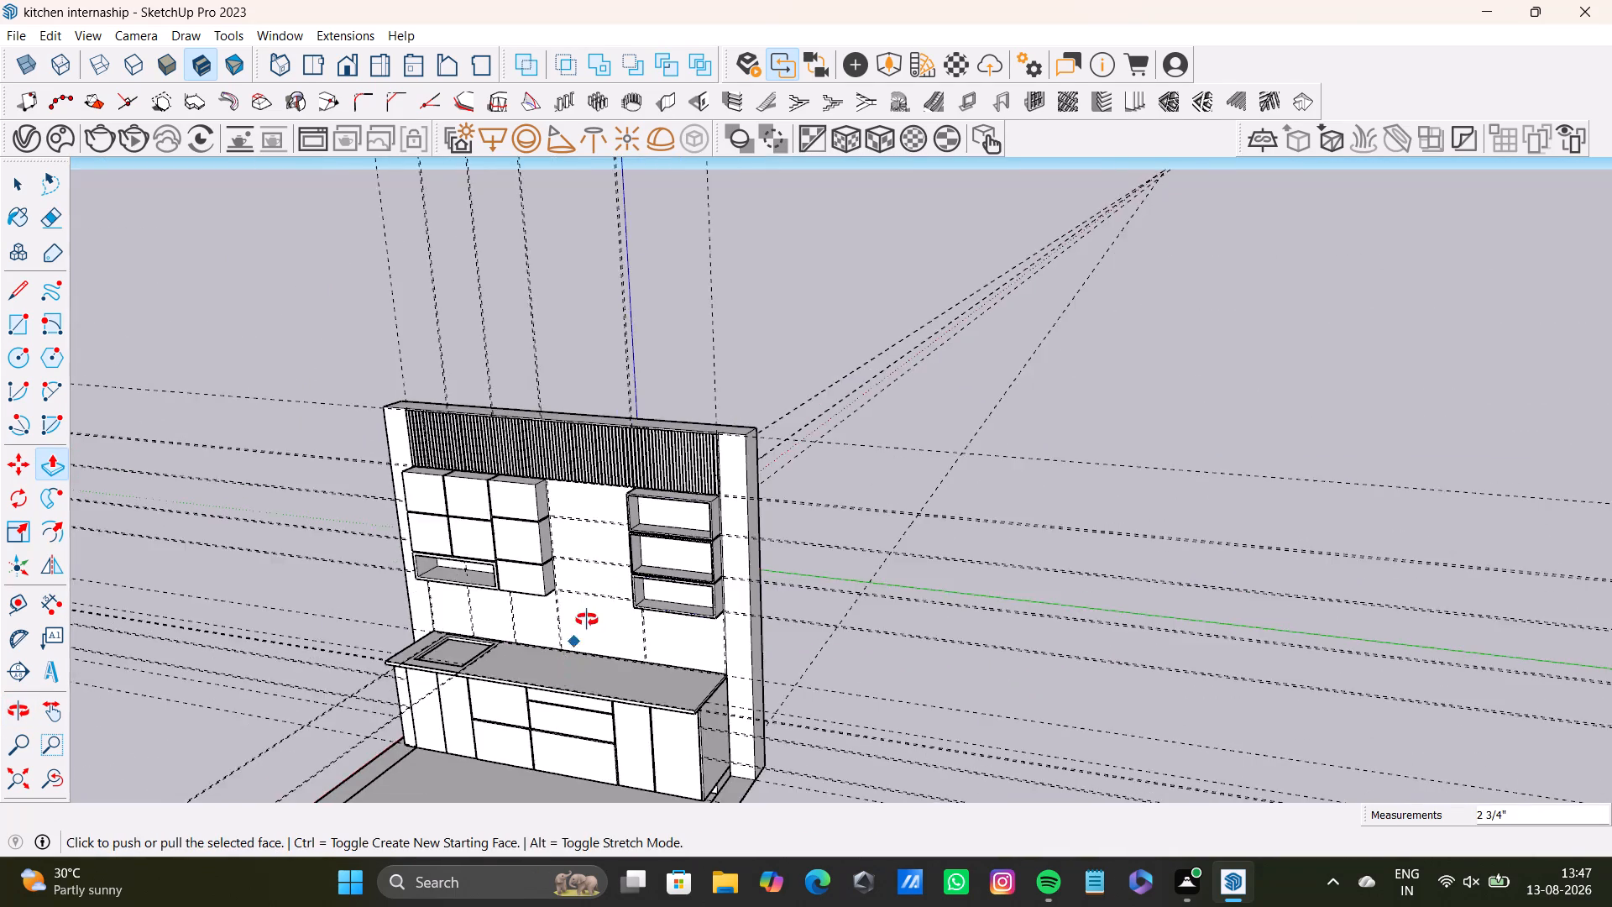
pyautogui.moveTo(587, 620); pyautogui.dragTo(763, 372, button='middle')
pyautogui.moveTo(751, 463); pyautogui.dragTo(646, 464, button='middle')
pyautogui.scroll(-1, 642, 408)
pyautogui.moveTo(626, 454); pyautogui.dragTo(554, 710, button='middle')
pyautogui.scroll(5, 562, 668)
pyautogui.moveTo(647, 599); pyautogui.dragTo(561, 619, button='middle')
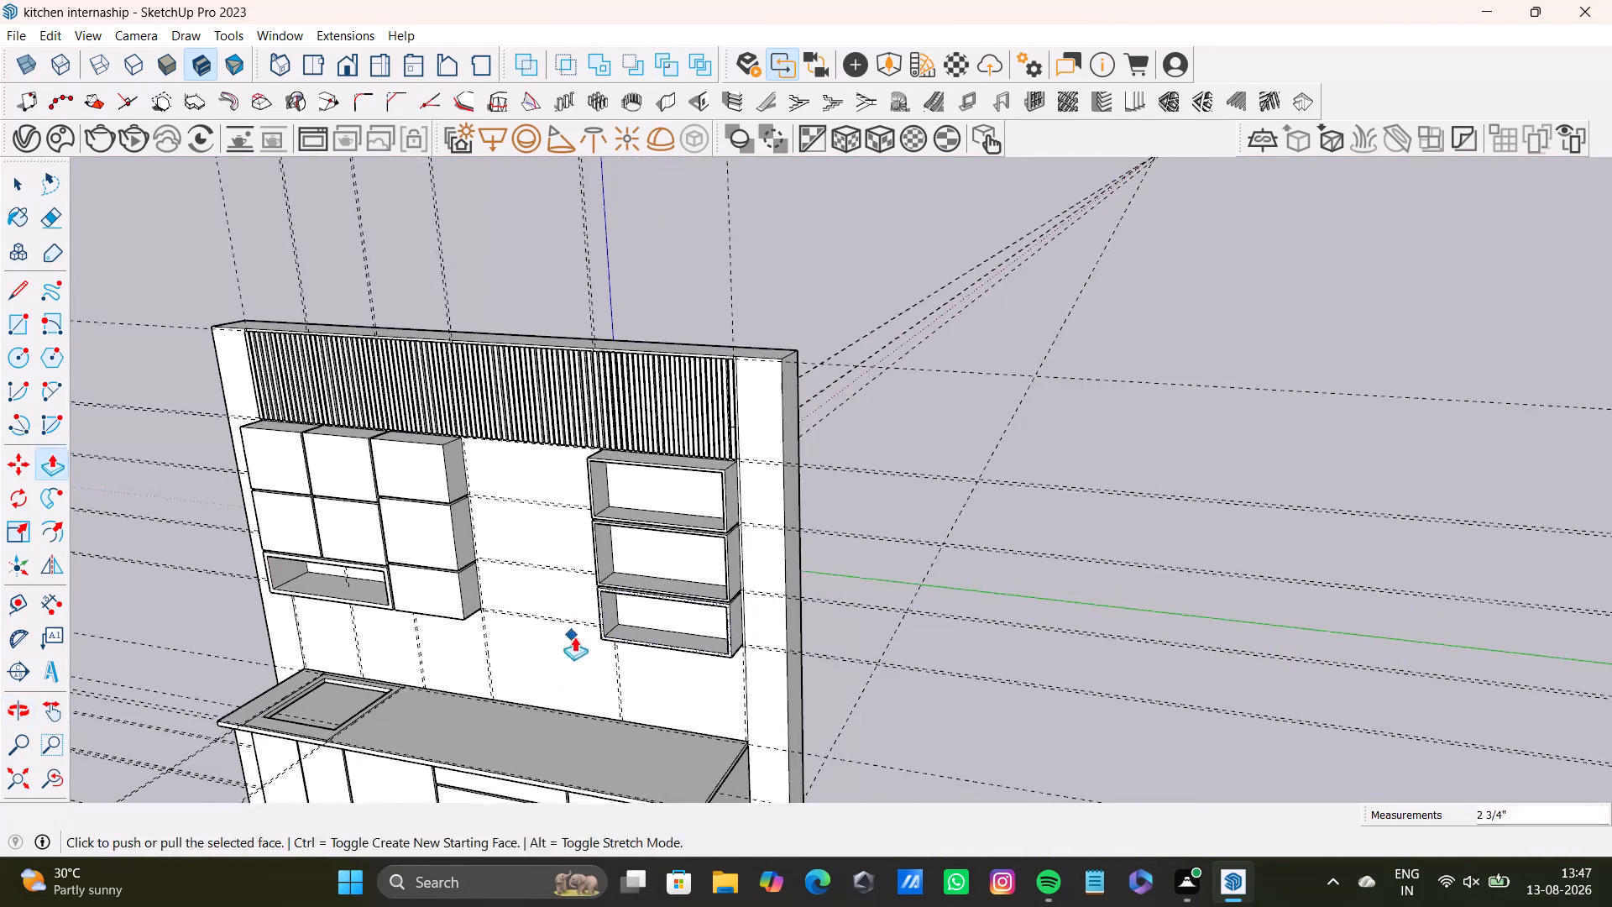
pyautogui.moveTo(636, 616); pyautogui.dragTo(771, 469, button='middle')
pyautogui.scroll(2, 0, 399)
pyautogui.click(24, 317)
pyautogui.scroll(6, 620, 391)
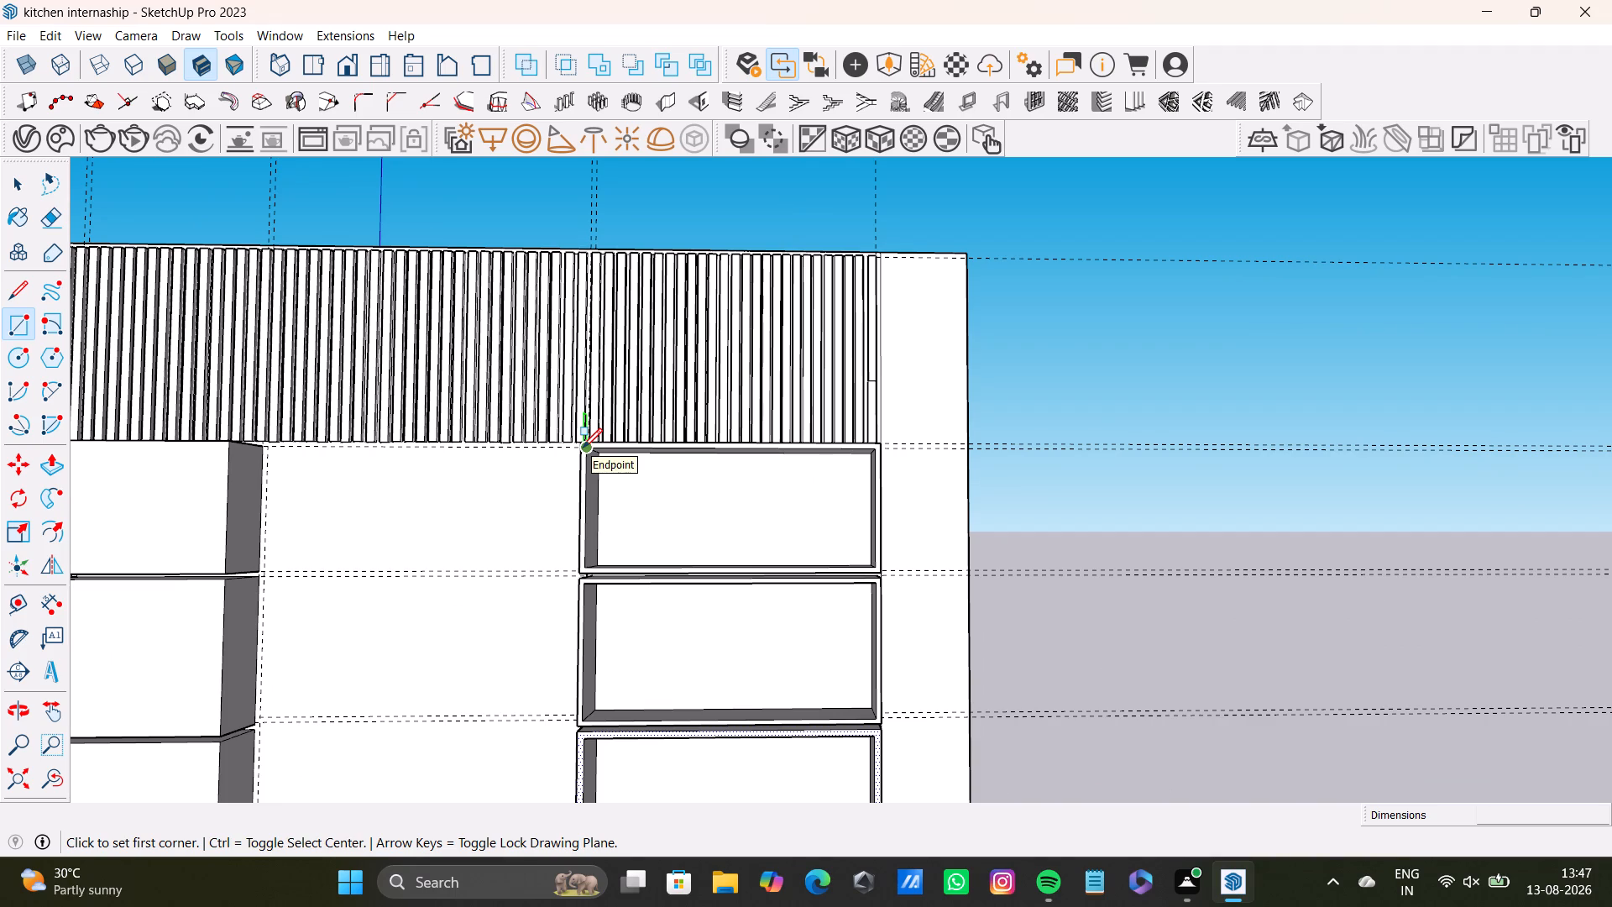
pyautogui.click(588, 453)
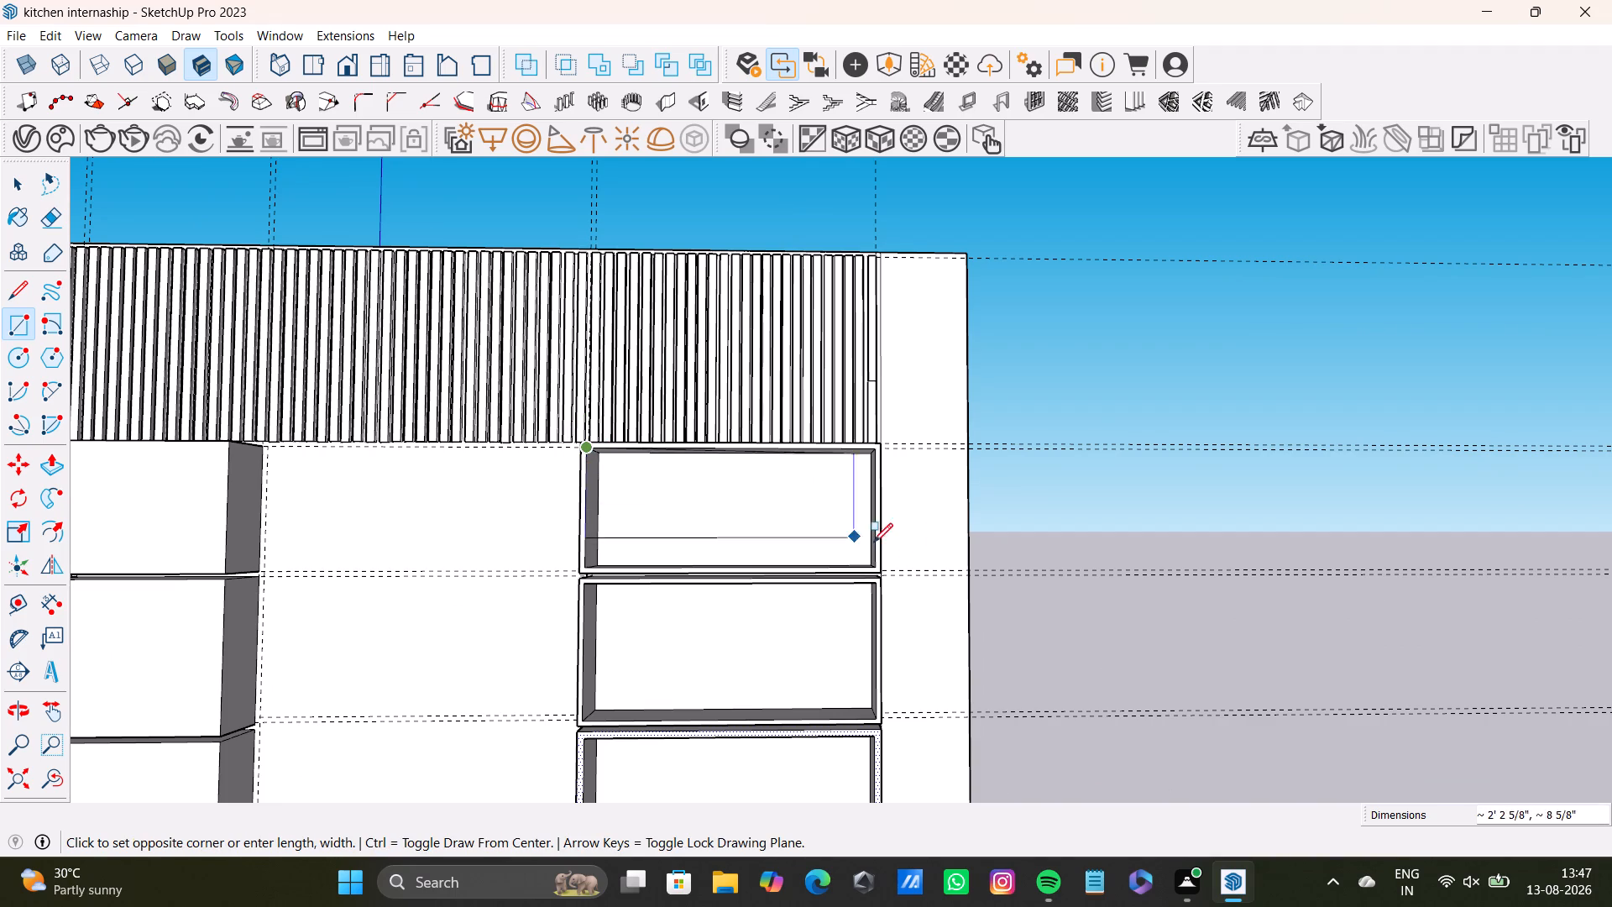
pyautogui.click(876, 567)
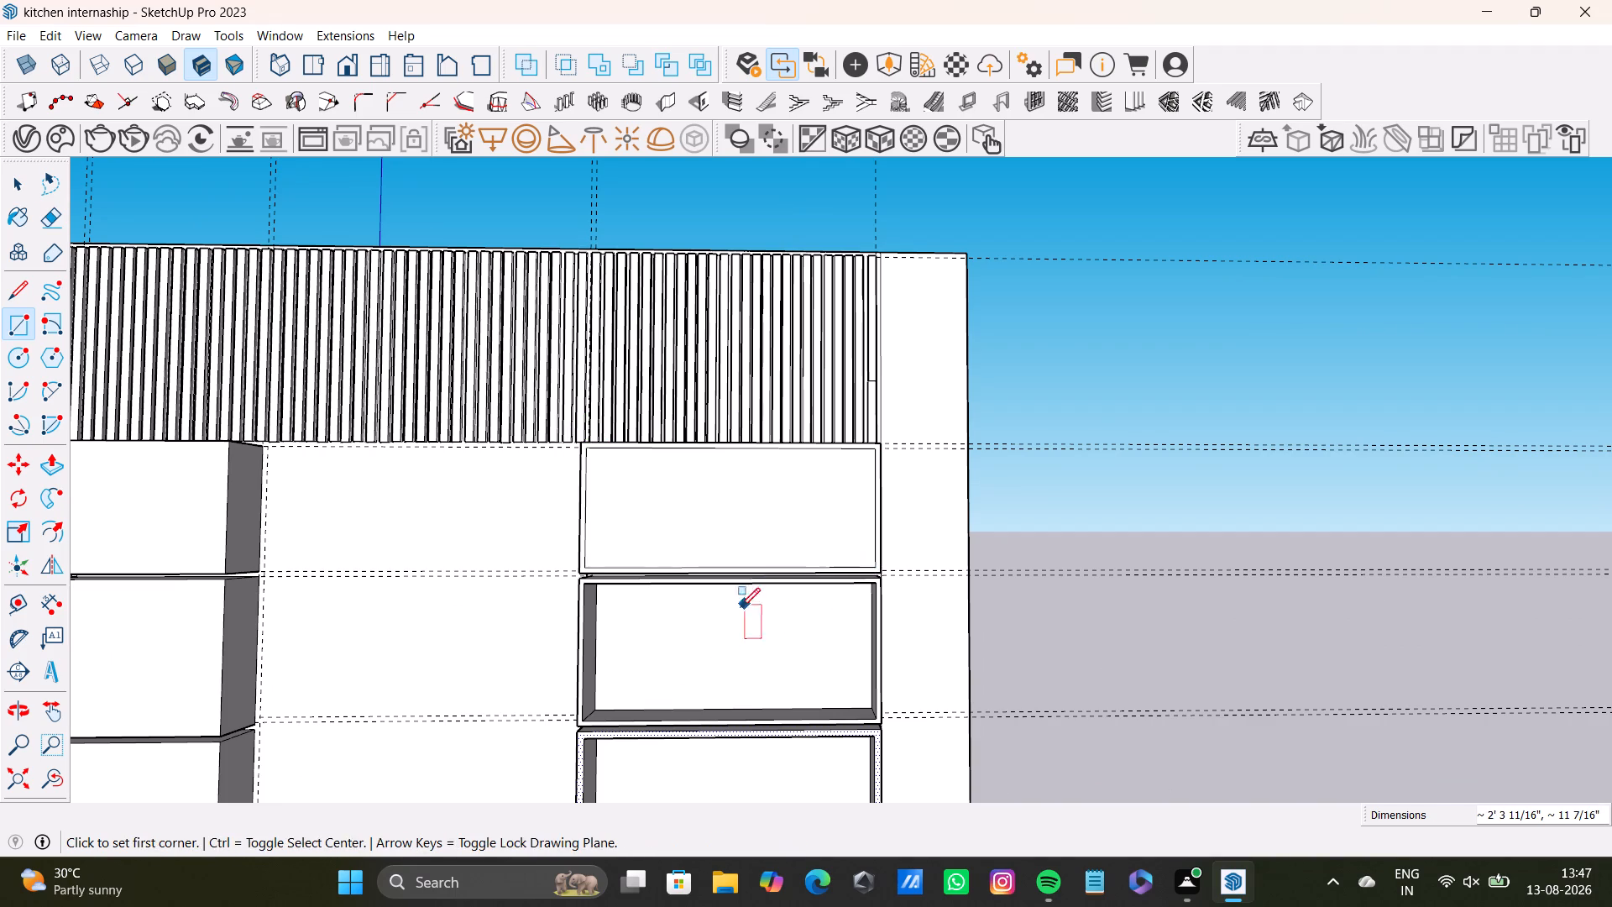
pyautogui.press('space')
# Close the middle frame's opening with a rectangle of about 2' 3 13/16" by 1' 15/16" across its inner corners.
pyautogui.moveTo(679, 665); pyautogui.dragTo(678, 517, button='middle')
pyautogui.click(28, 325)
pyautogui.scroll(2, 534, 462)
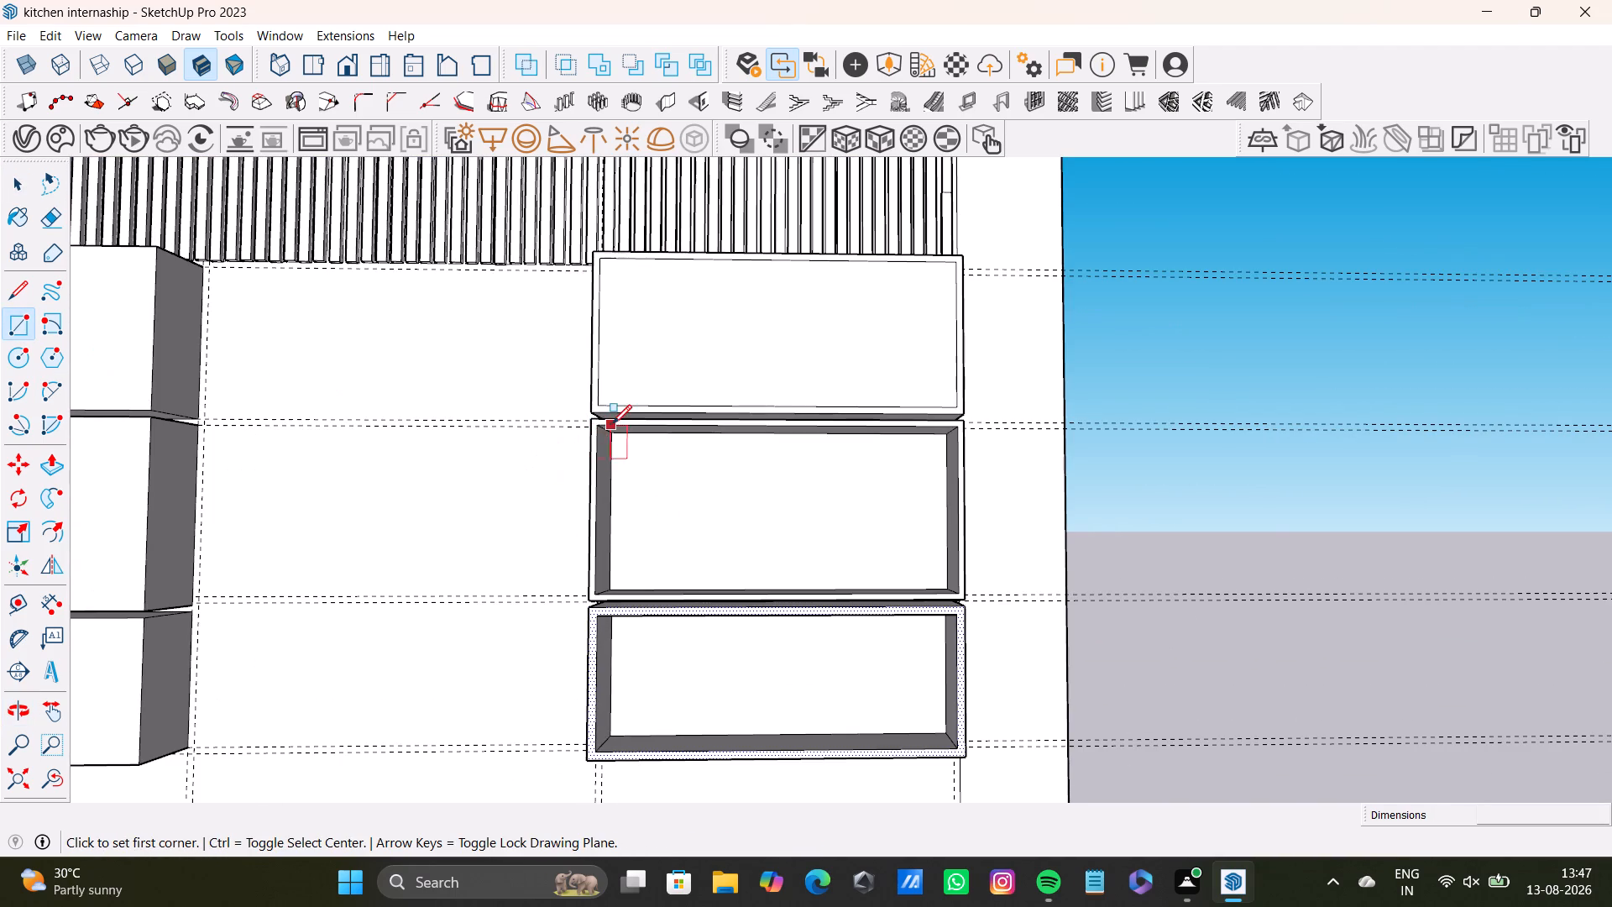
pyautogui.click(600, 426)
pyautogui.click(957, 592)
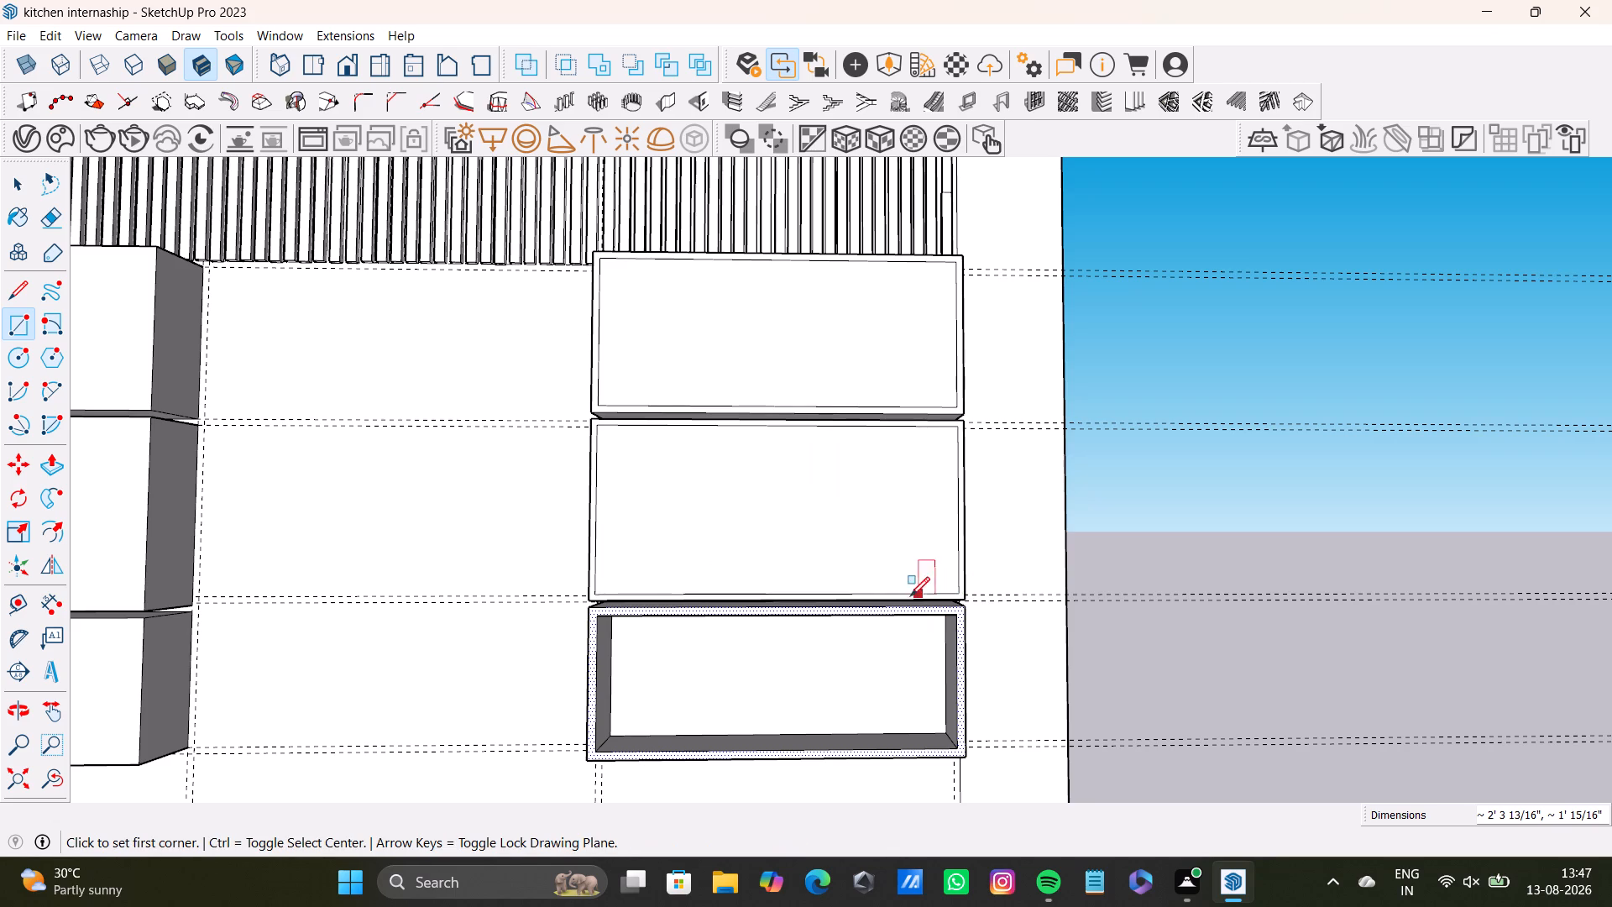
pyautogui.press('space')
# Close the bottom frame's opening with a rectangle of about 2' 3 7/16" by 10 3/16" across its inner corners.
pyautogui.keyDown('shift'); pyautogui.moveTo(828, 661); pyautogui.dragTo(850, 564, button='middle'); pyautogui.keyUp('shift')
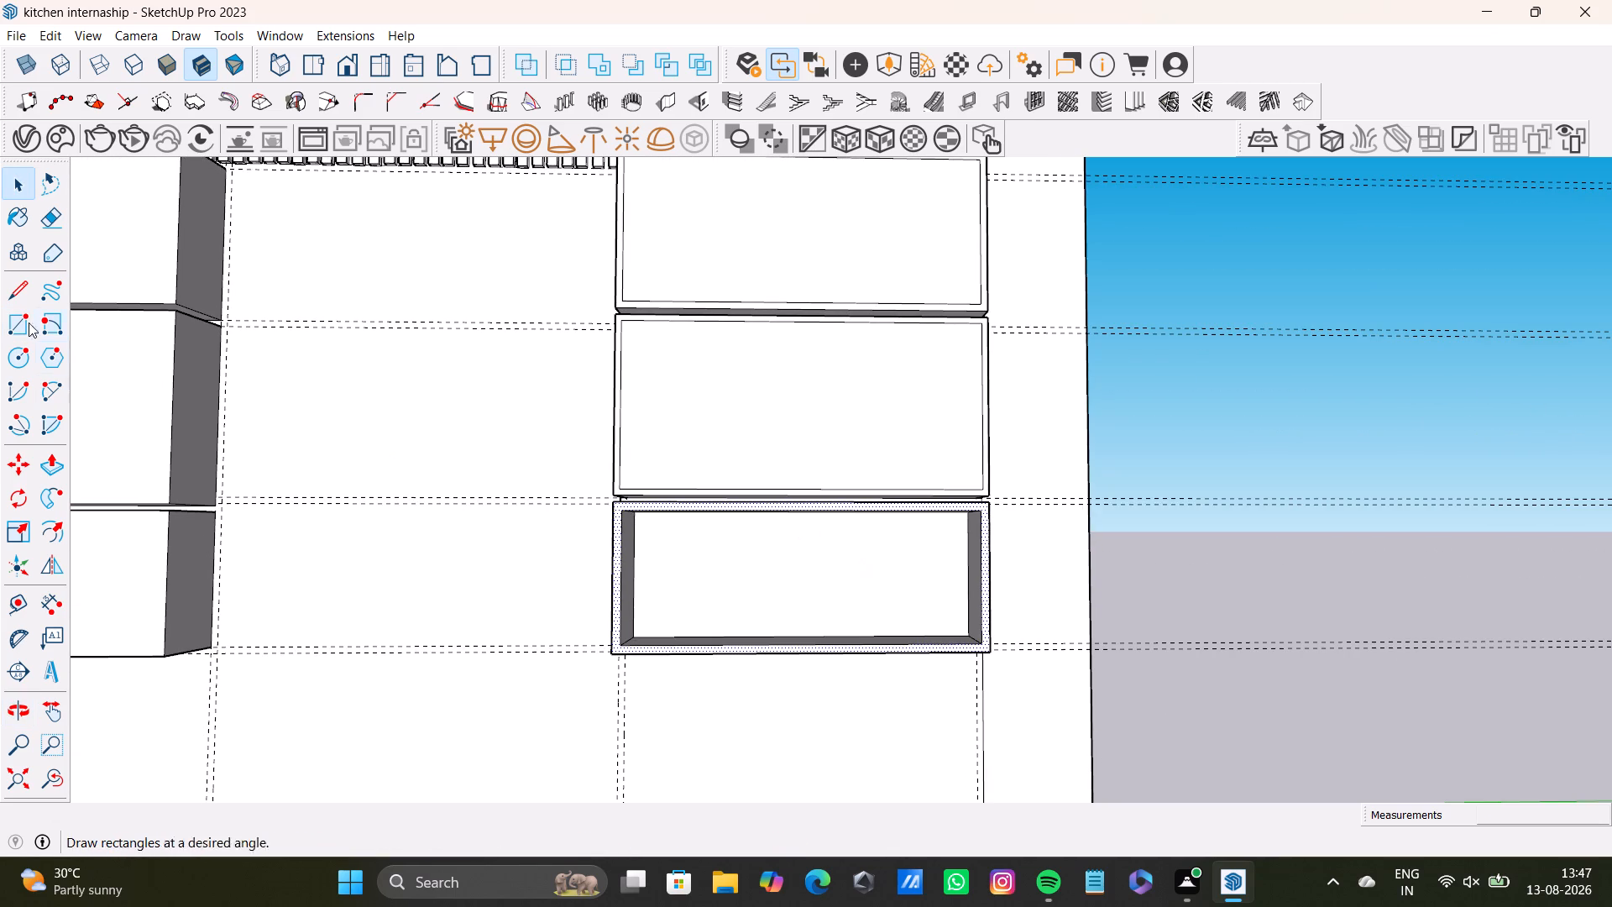
pyautogui.click(22, 314)
pyautogui.click(624, 514)
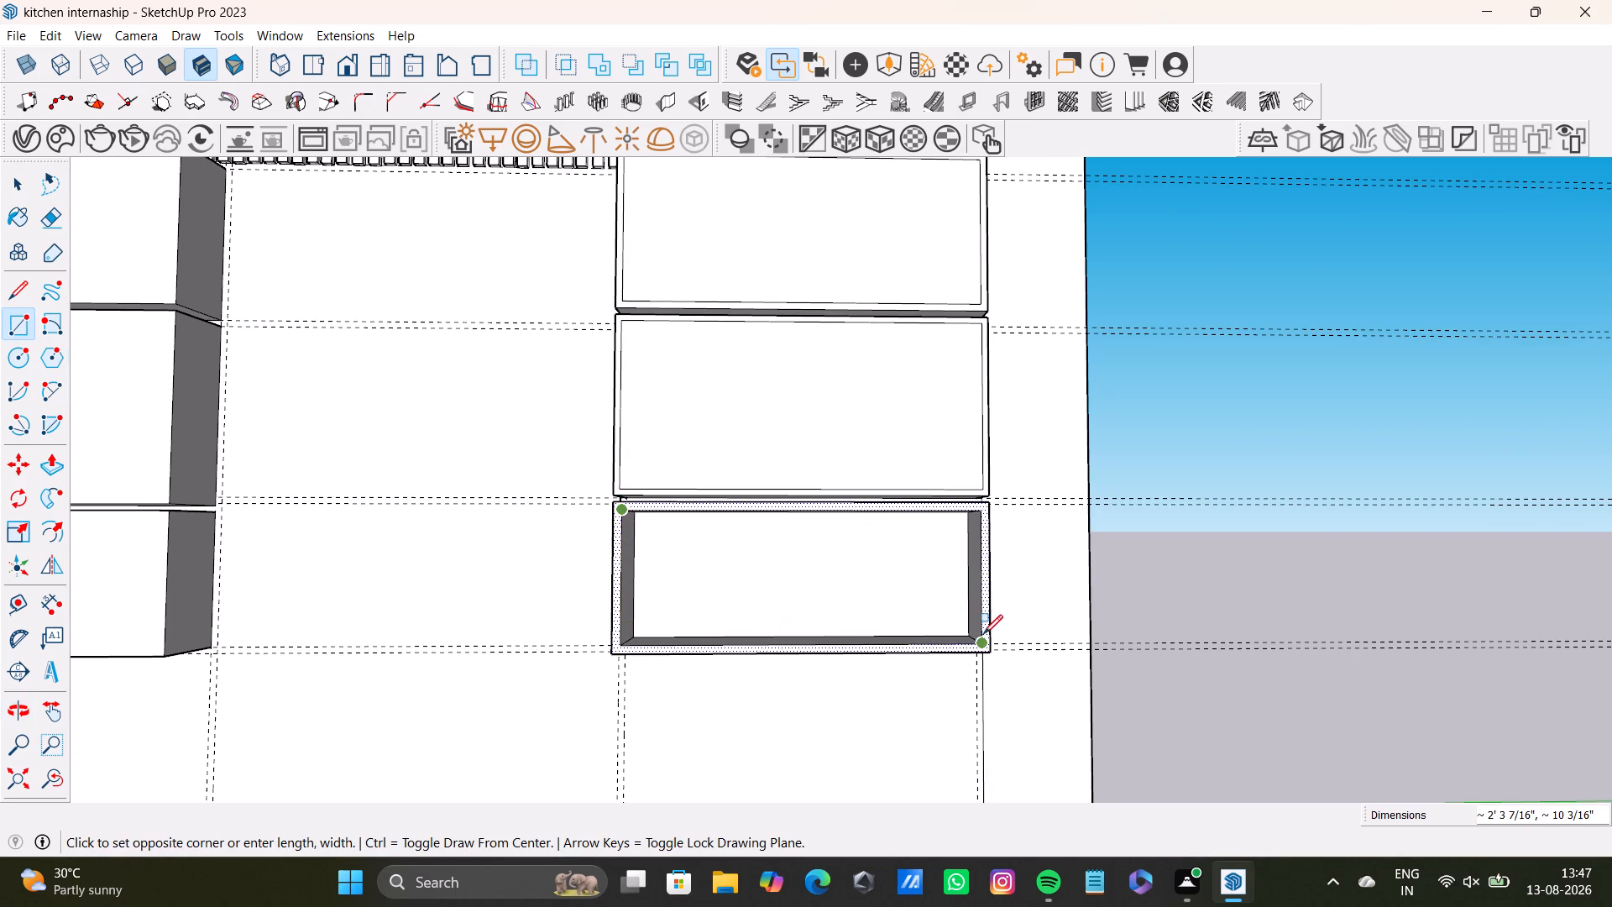
pyautogui.click(984, 635)
pyautogui.press('space')
# Save the kitchen model.
pyautogui.scroll(-13, 913, 630)
pyautogui.keyDown('shift'); pyautogui.moveTo(764, 626); pyautogui.dragTo(814, 616, button='middle'); pyautogui.keyUp('shift')
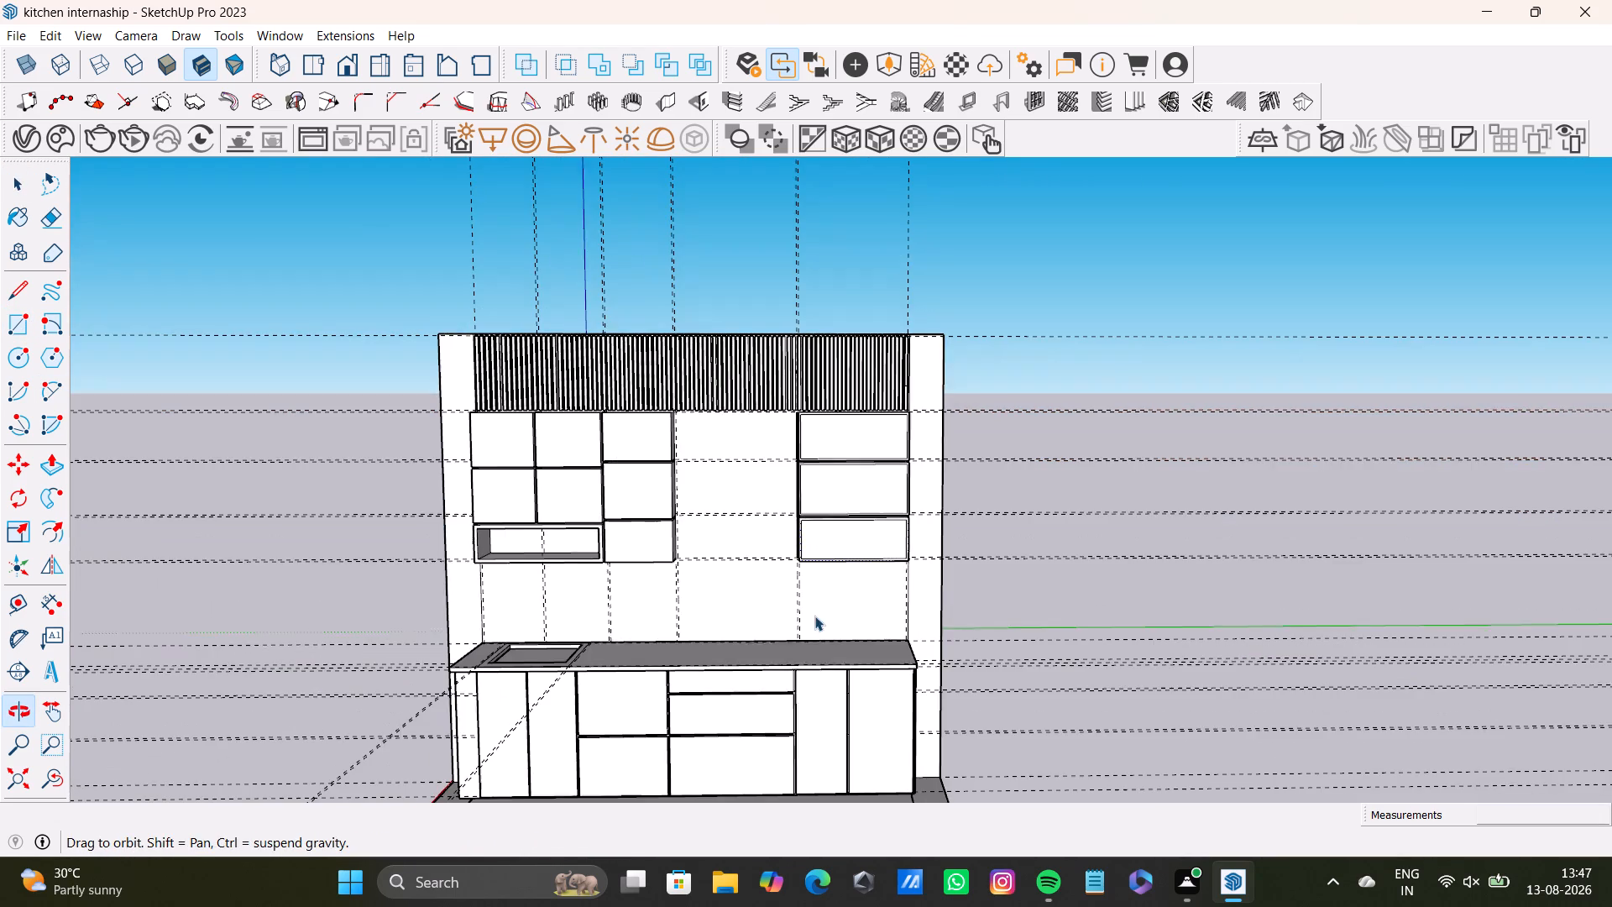
pyautogui.keyDown('shift'); pyautogui.moveTo(814, 616); pyautogui.dragTo(815, 615, button='middle'); pyautogui.keyUp('shift')
pyautogui.hotkey('ctrl', 's')
pyautogui.hotkey('ctrl', 's')
pyautogui.hotkey('ctrl', 's')
pyautogui.hotkey('ctrl', 's')
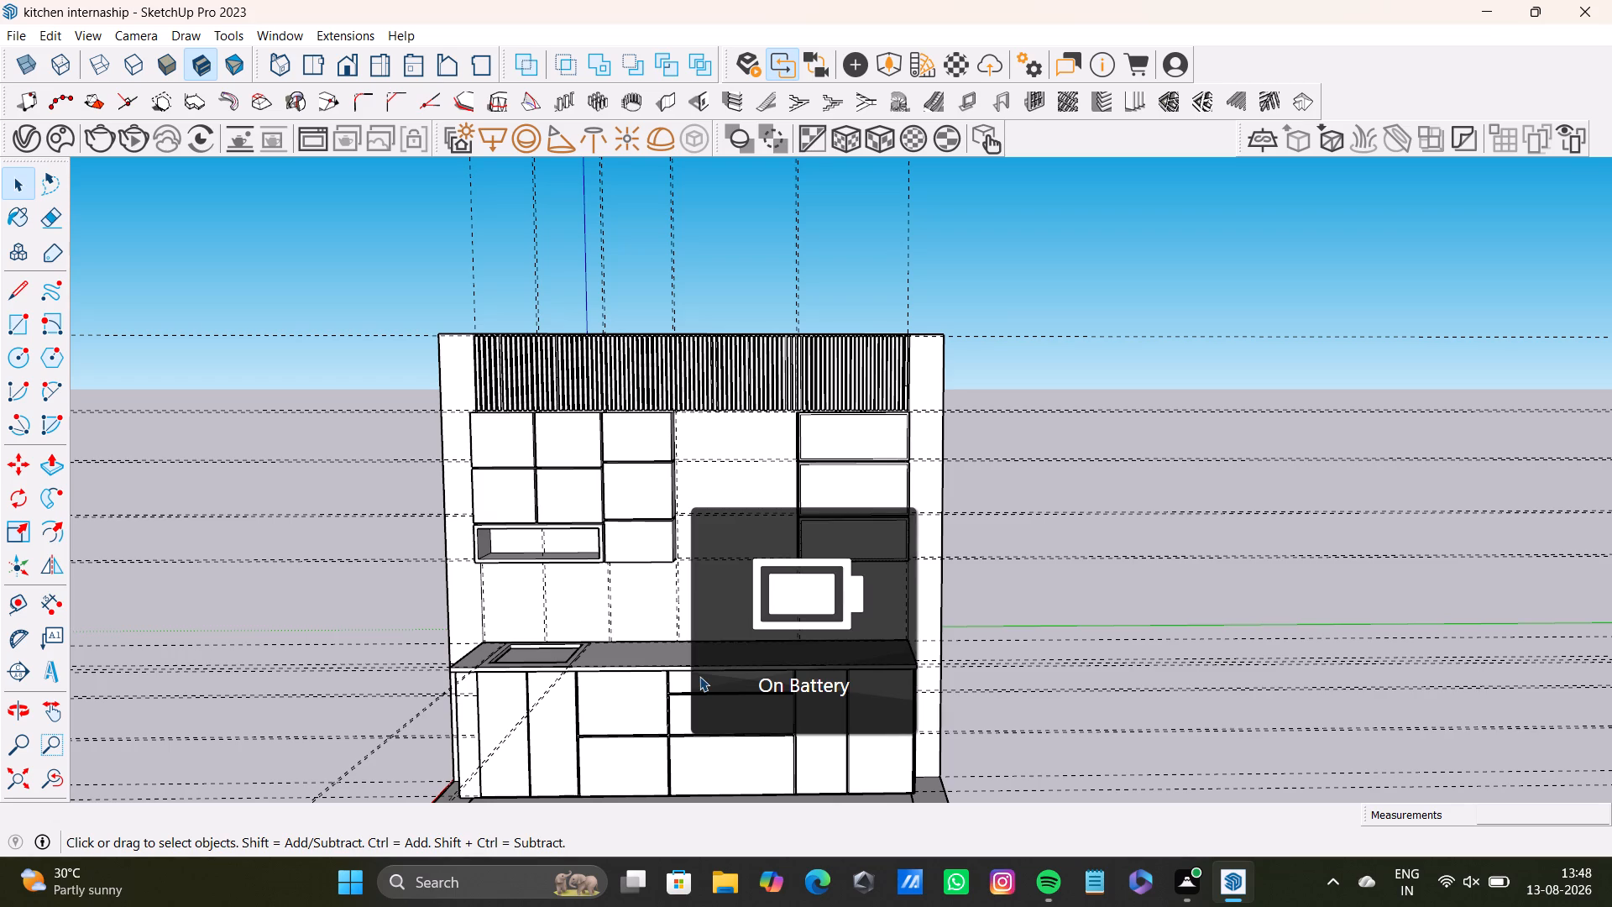
pyautogui.scroll(-4, 1025, 582)
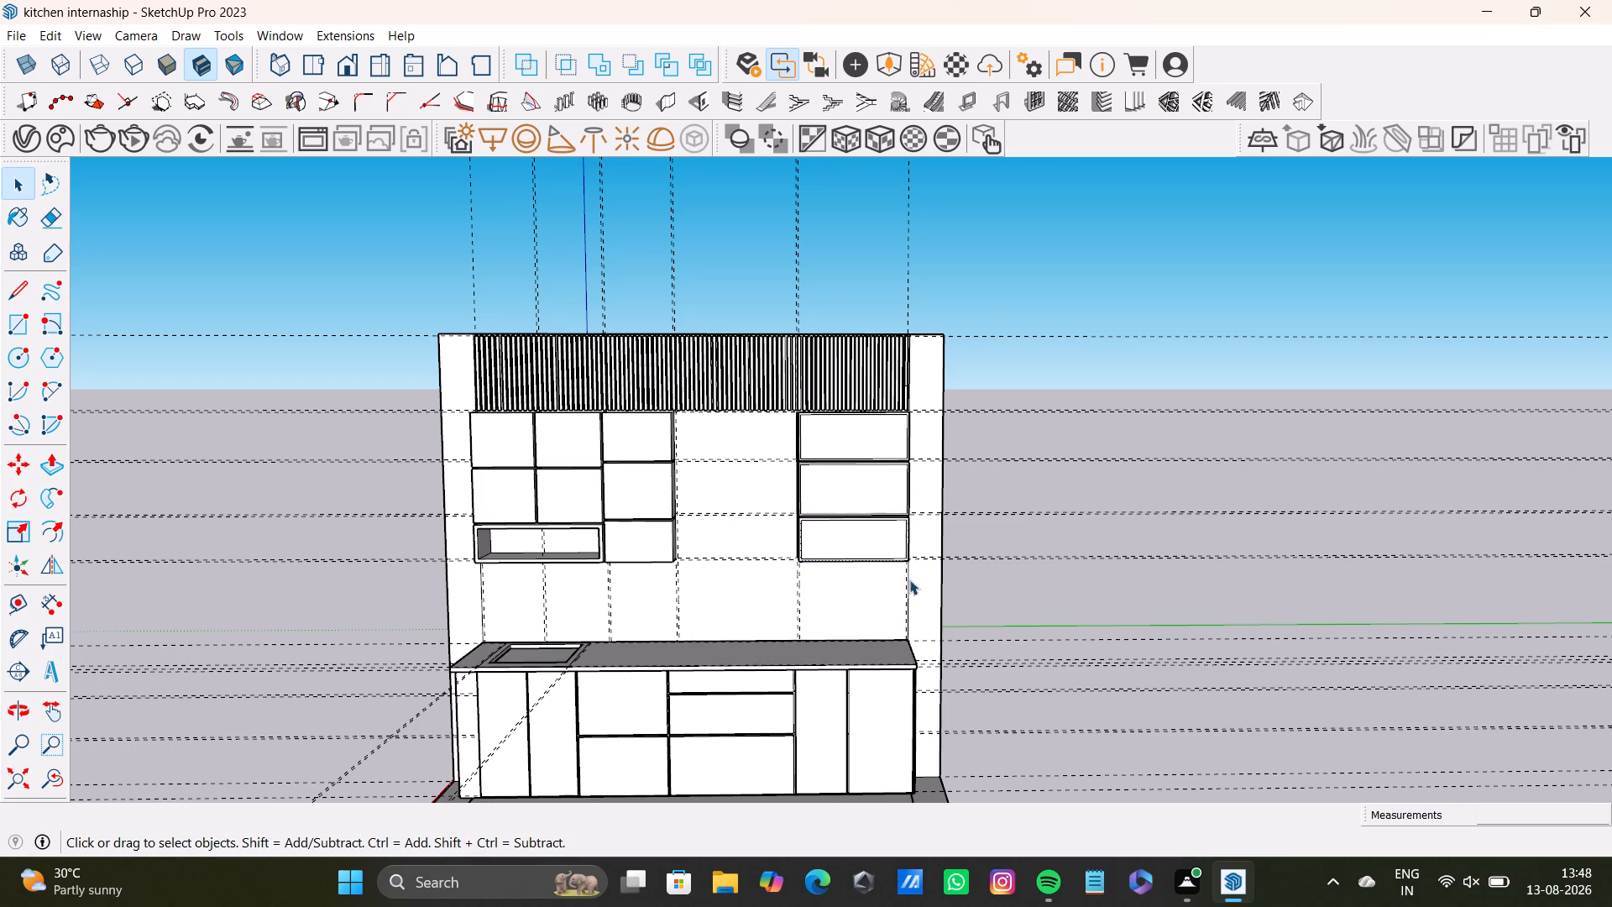
pyautogui.moveTo(927, 564); pyautogui.dragTo(887, 676, button='middle')
pyautogui.moveTo(936, 651); pyautogui.dragTo(844, 599, button='middle')
pyautogui.hotkey('ctrl', 's')
pyautogui.hotkey('ctrl', 's')
pyautogui.hotkey('ctrl', 's')
pyautogui.hotkey('ctrl', 's')
pyautogui.hotkey('ctrl', 's')
pyautogui.hotkey('ctrl', 's')
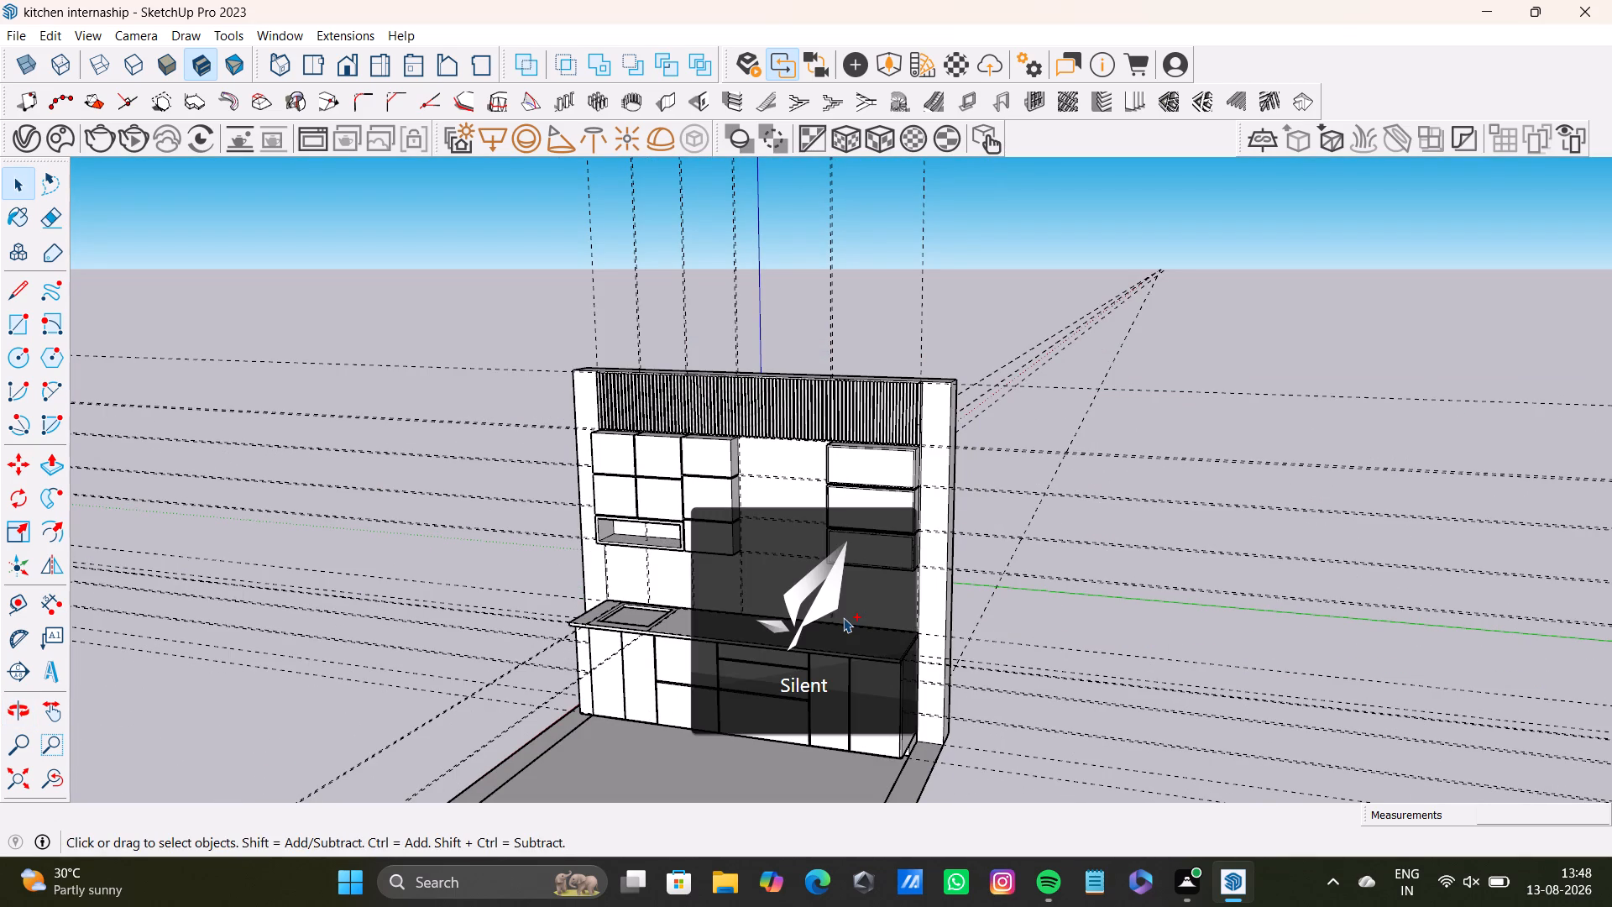
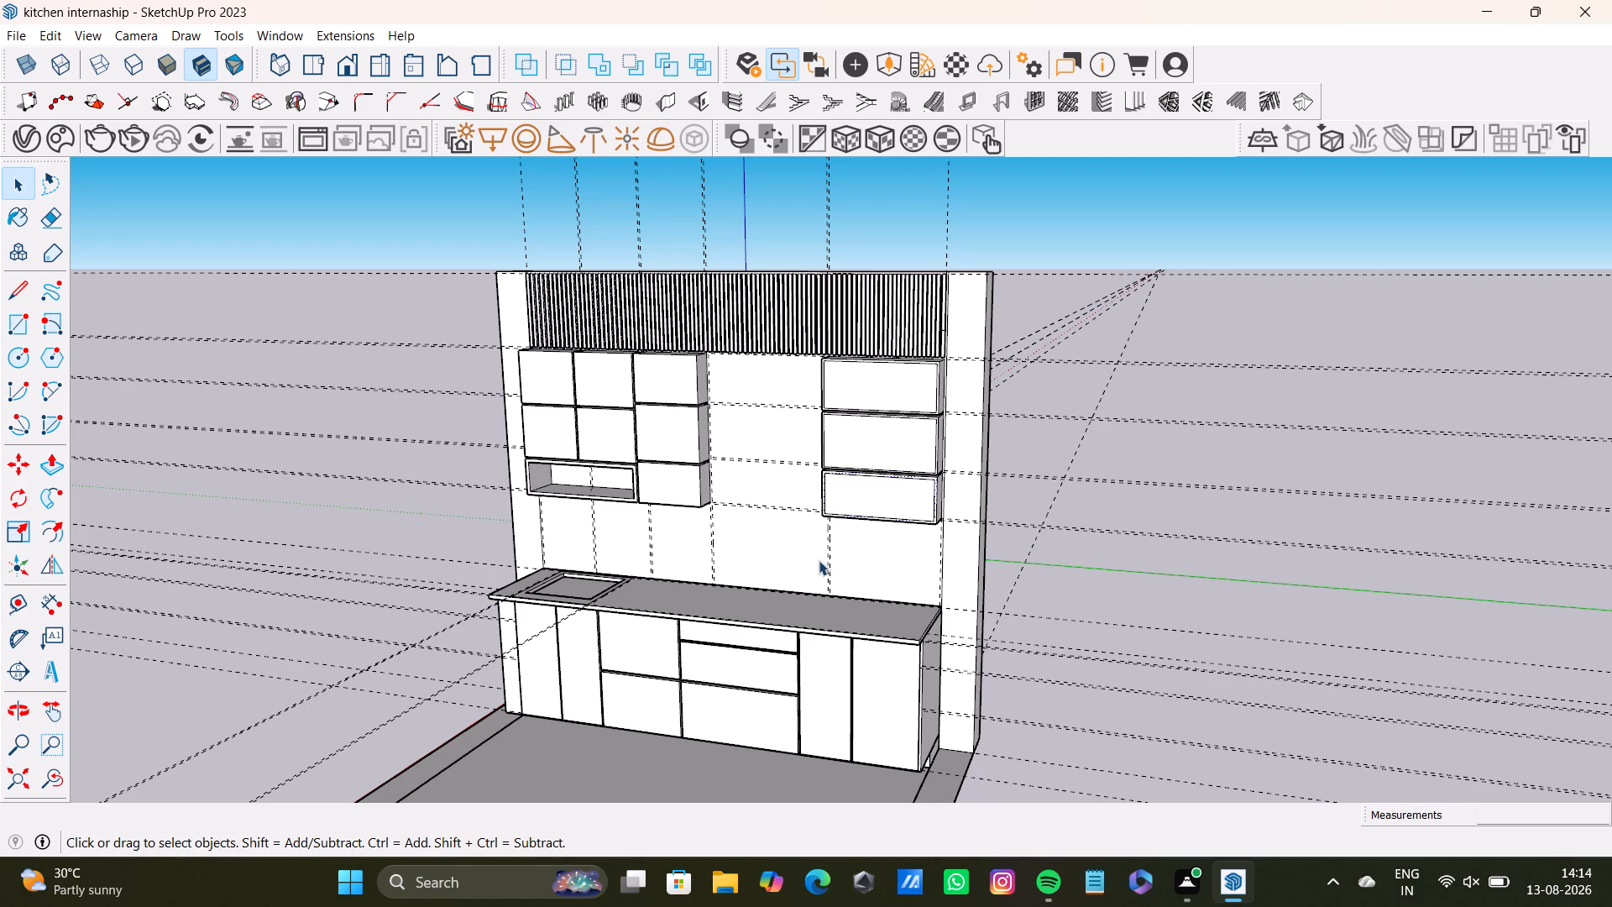
# Inspect the kitchen wall's upper cabinets, slatted panel, countertop with sink cutout and base units from several angles and distances.
pyautogui.scroll(-5, 865, 545)
pyautogui.scroll(6, 808, 557)
pyautogui.moveTo(788, 546); pyautogui.dragTo(929, 606, button='middle')
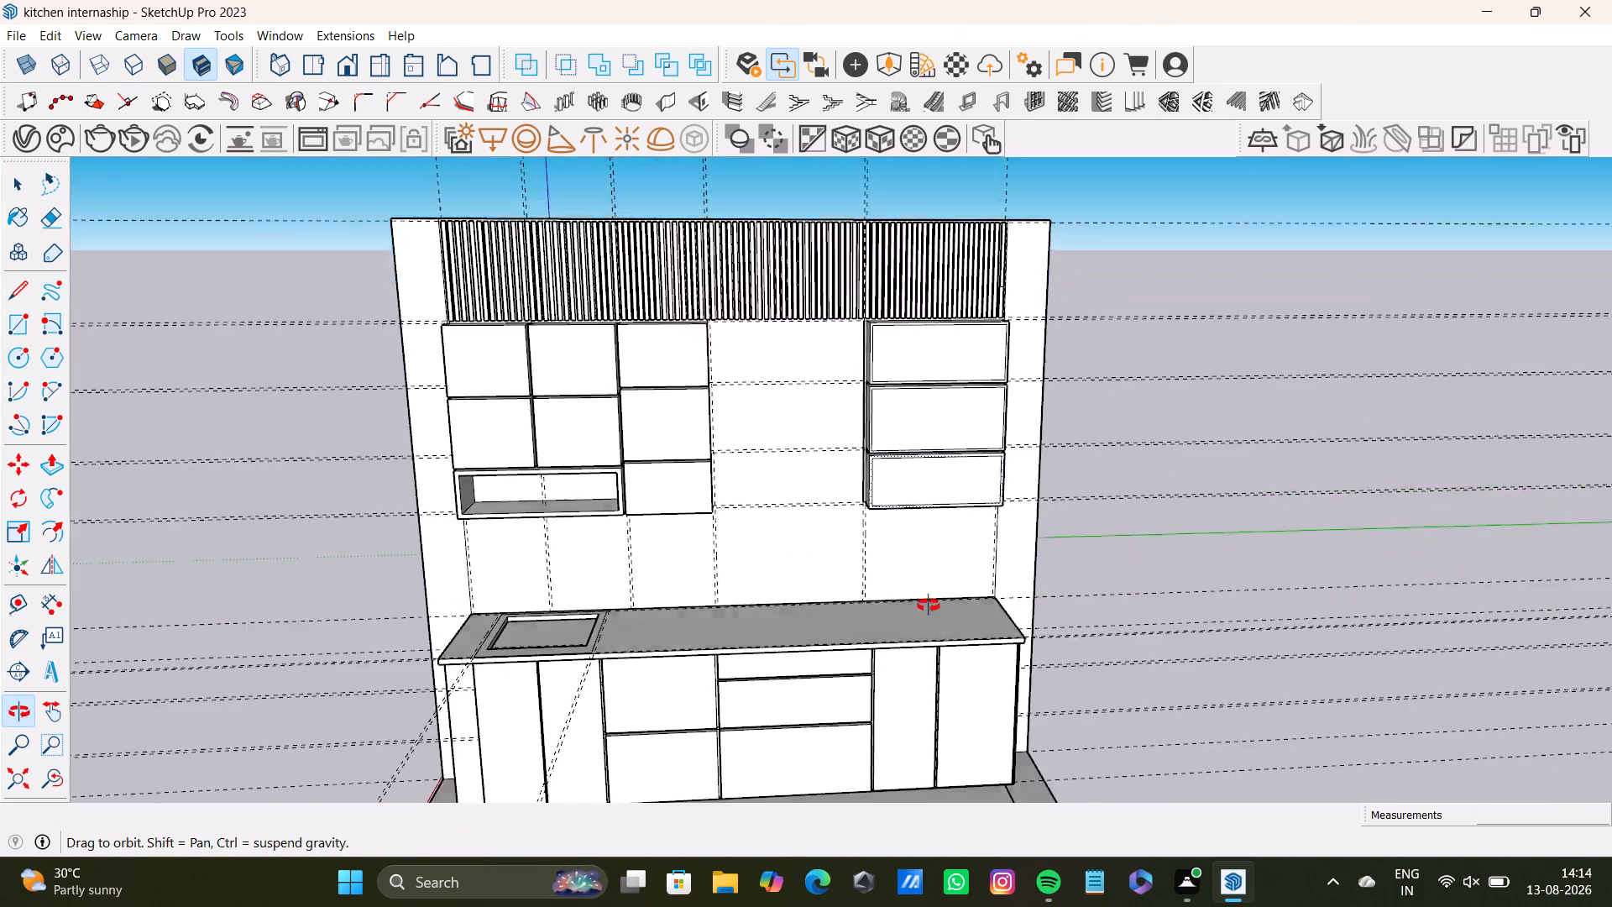
pyautogui.moveTo(929, 606); pyautogui.dragTo(699, 551, button='middle')
pyautogui.moveTo(742, 603); pyautogui.dragTo(903, 564, button='middle')
pyautogui.scroll(-2, 861, 578)
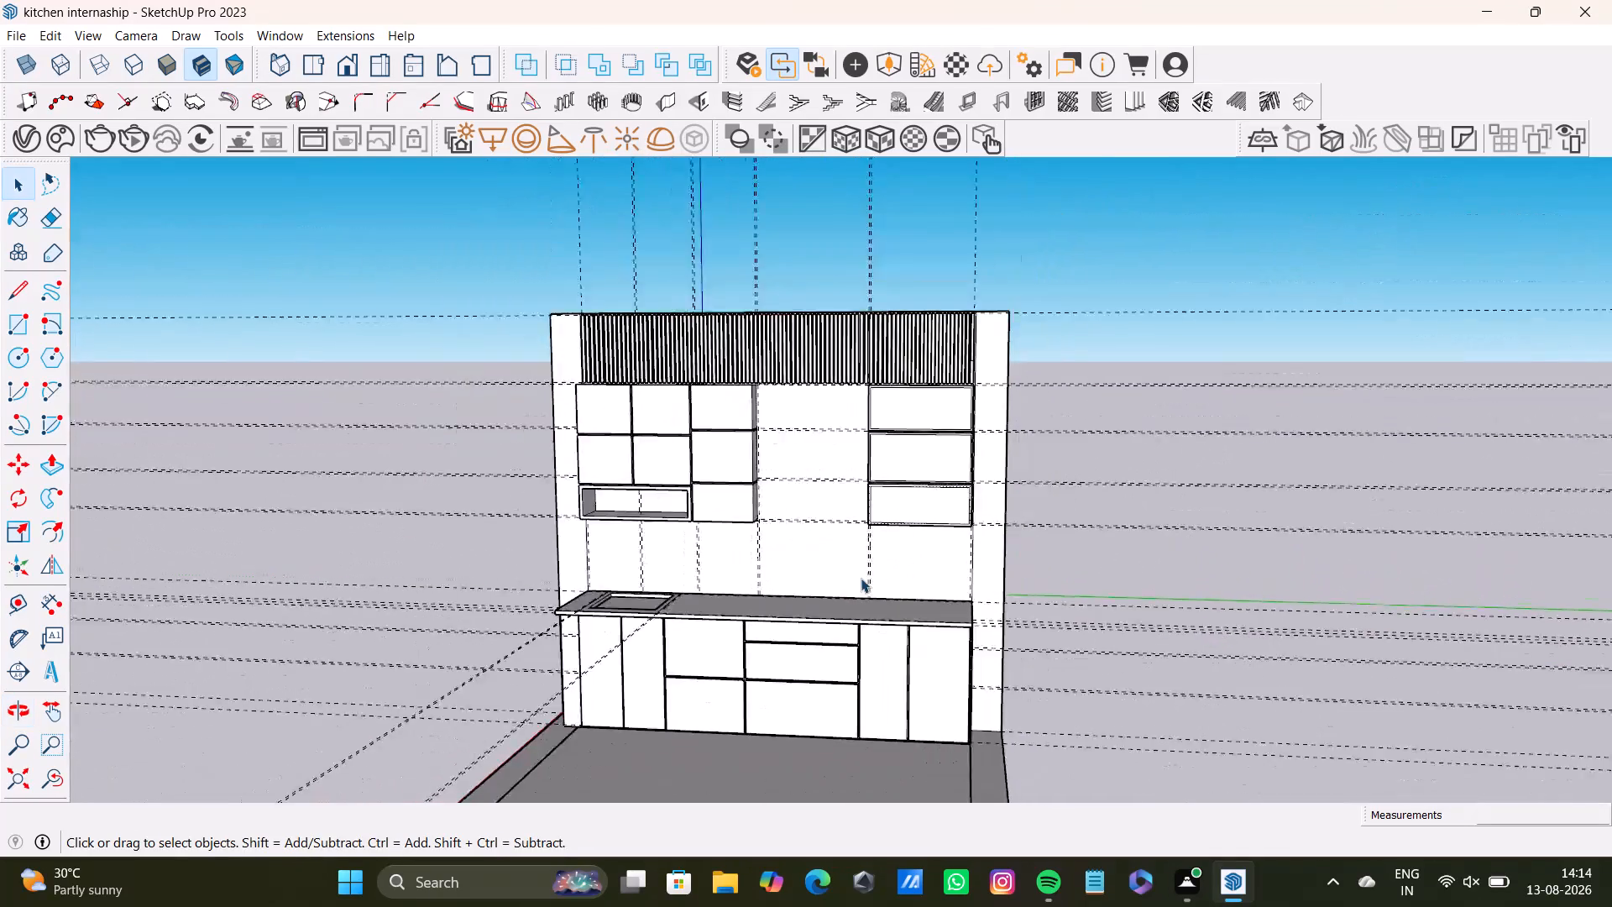
pyautogui.scroll(-2, 861, 578)
pyautogui.moveTo(861, 578); pyautogui.dragTo(710, 511, button='middle')
pyautogui.scroll(-3, 707, 516)
pyautogui.moveTo(707, 516); pyautogui.dragTo(895, 695, button='middle')
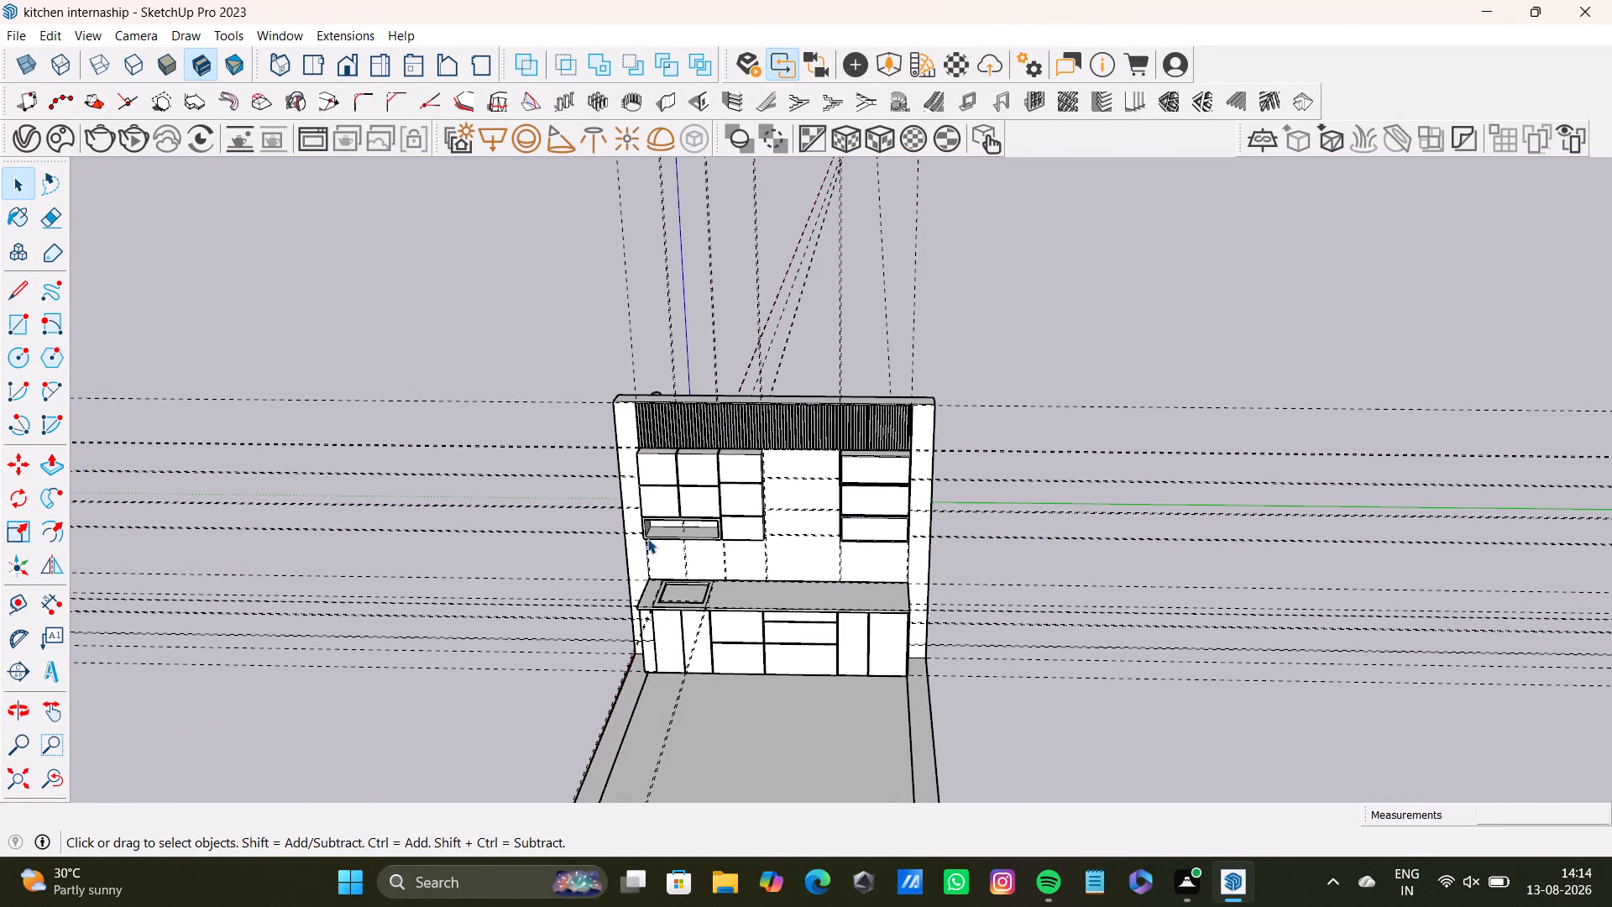
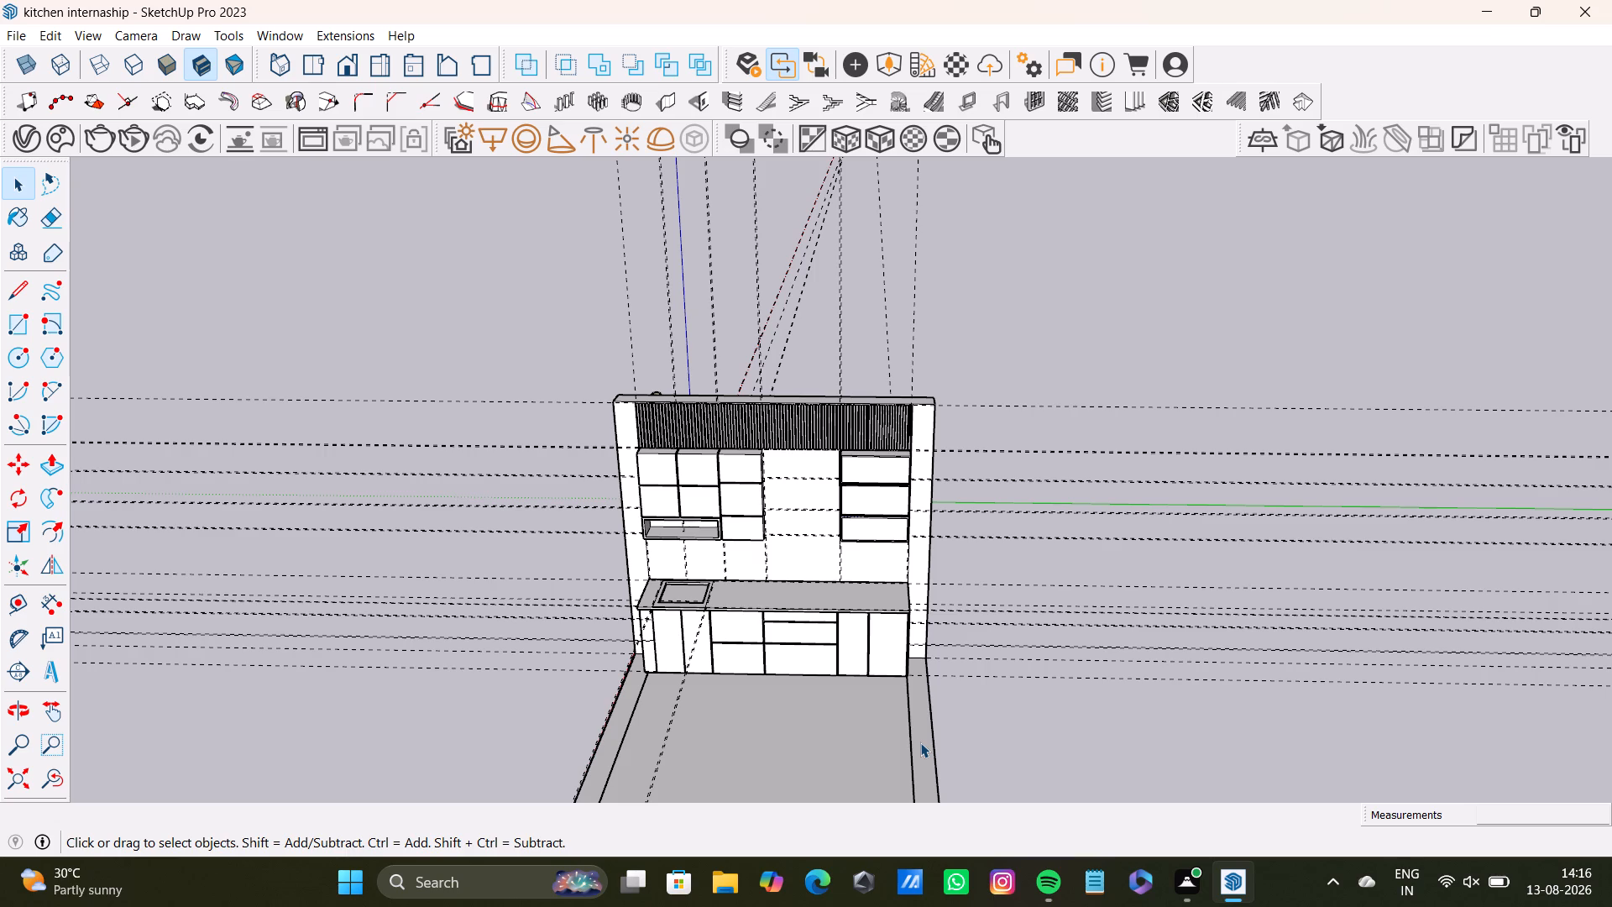
# Examine the kitchen wall, its cabinets and the floor outline from several angles and distances.
pyautogui.scroll(-7, 920, 726)
pyautogui.moveTo(896, 753); pyautogui.dragTo(659, 779, button='middle')
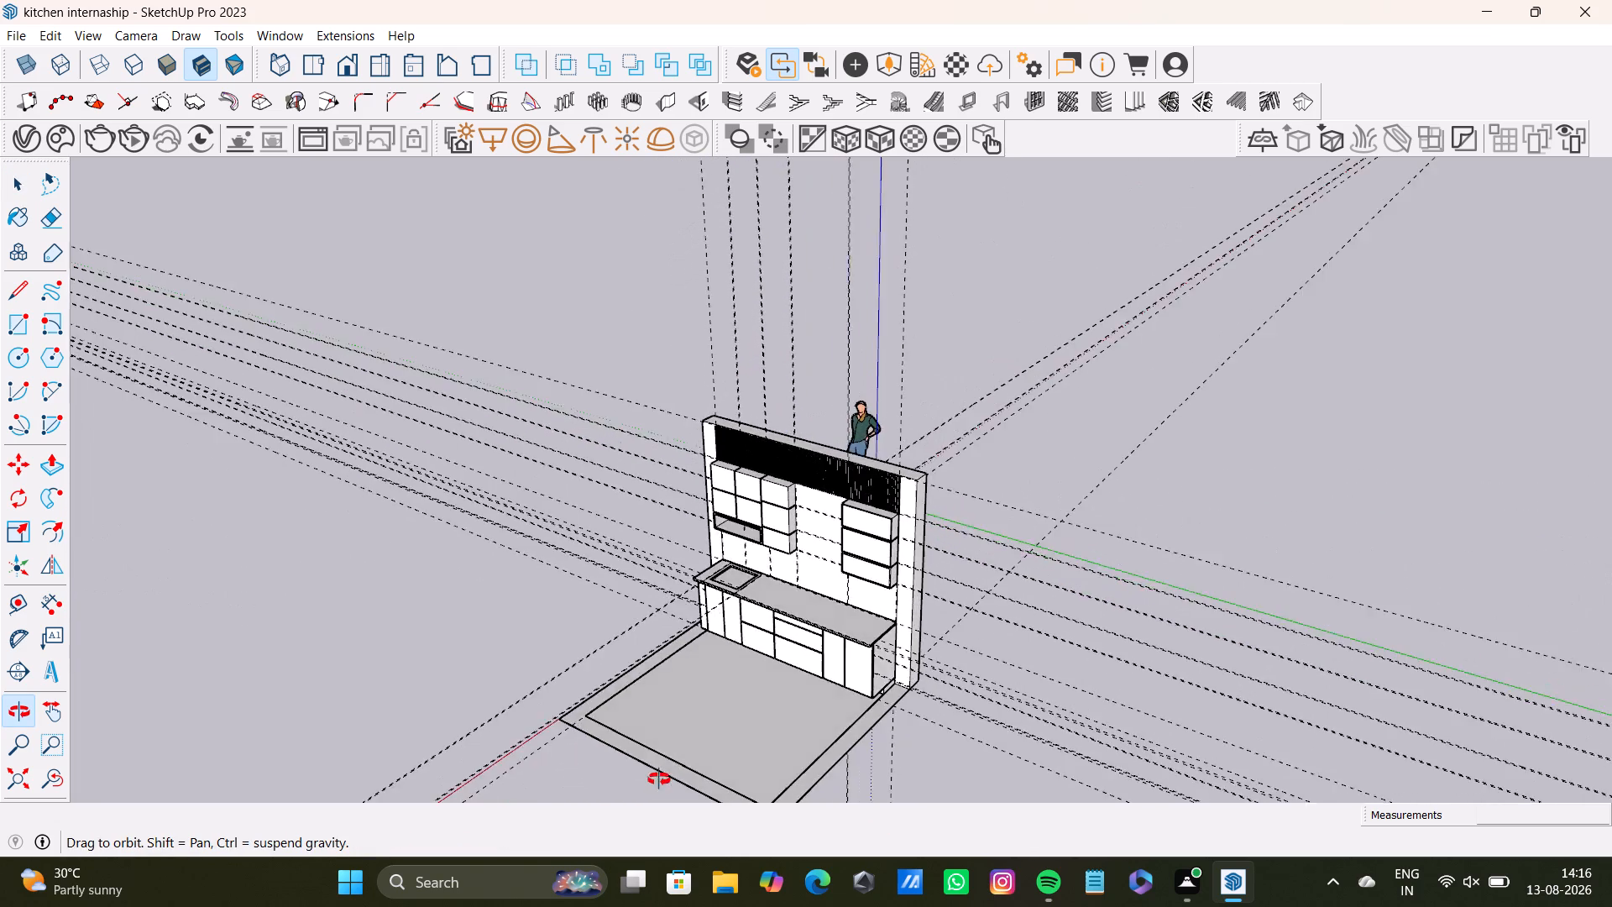
pyautogui.moveTo(659, 779); pyautogui.dragTo(892, 843, button='middle')
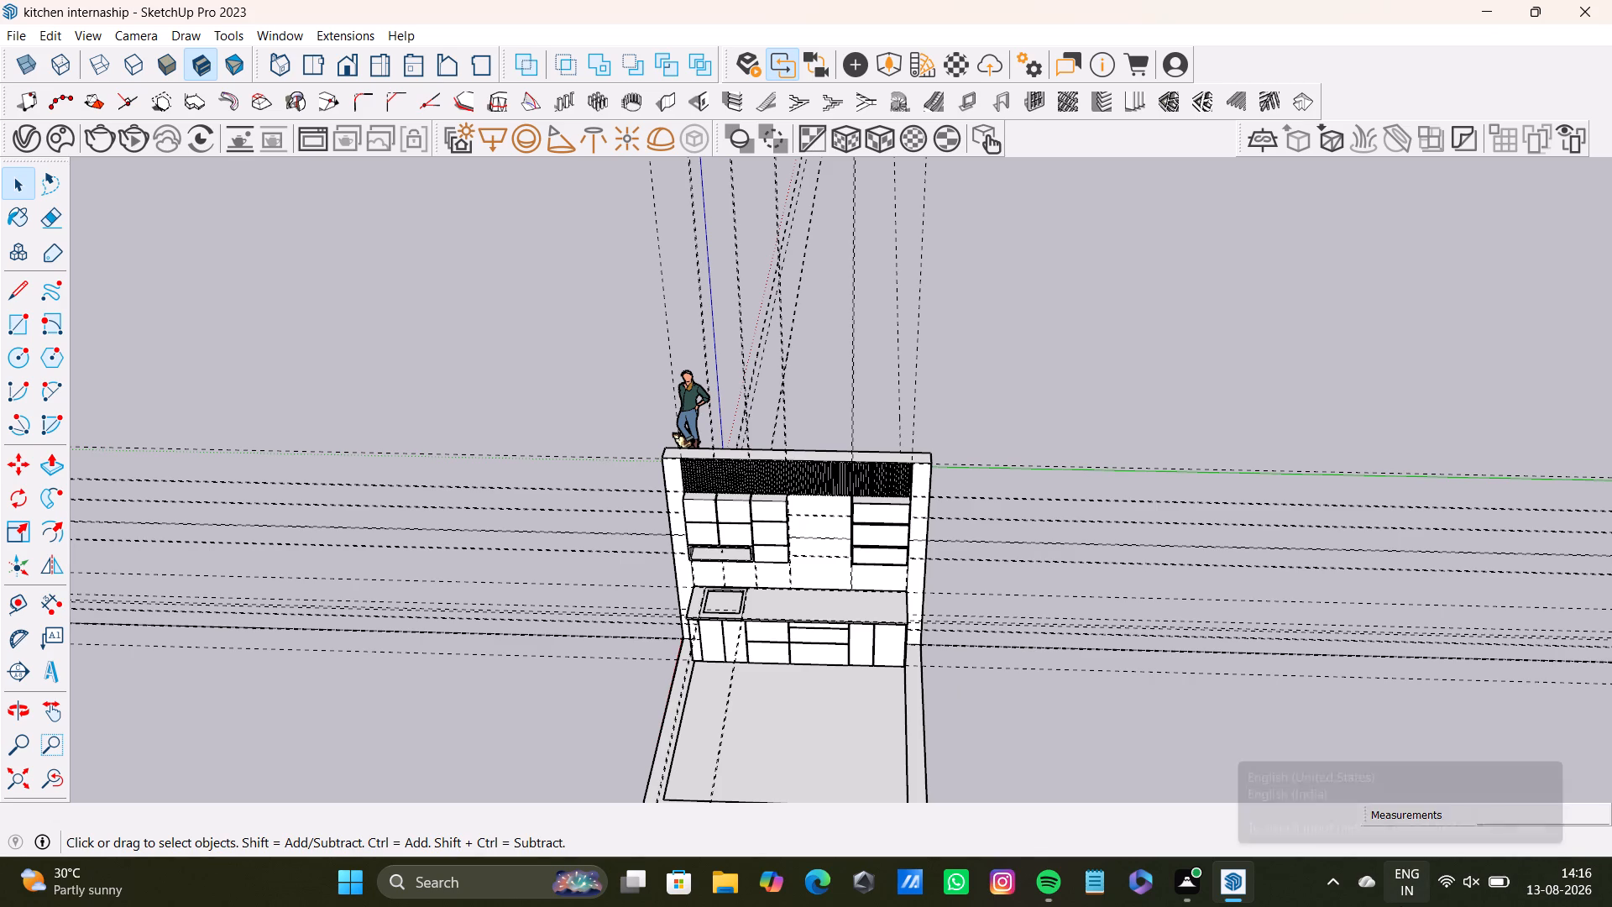
pyautogui.keyDown('shift'); pyautogui.moveTo(922, 656); pyautogui.dragTo(898, 481, button='middle'); pyautogui.keyUp('shift')
pyautogui.moveTo(890, 538); pyautogui.dragTo(856, 408, button='middle')
pyautogui.moveTo(856, 409); pyautogui.dragTo(741, 421, button='middle')
pyautogui.scroll(1, 769, 415)
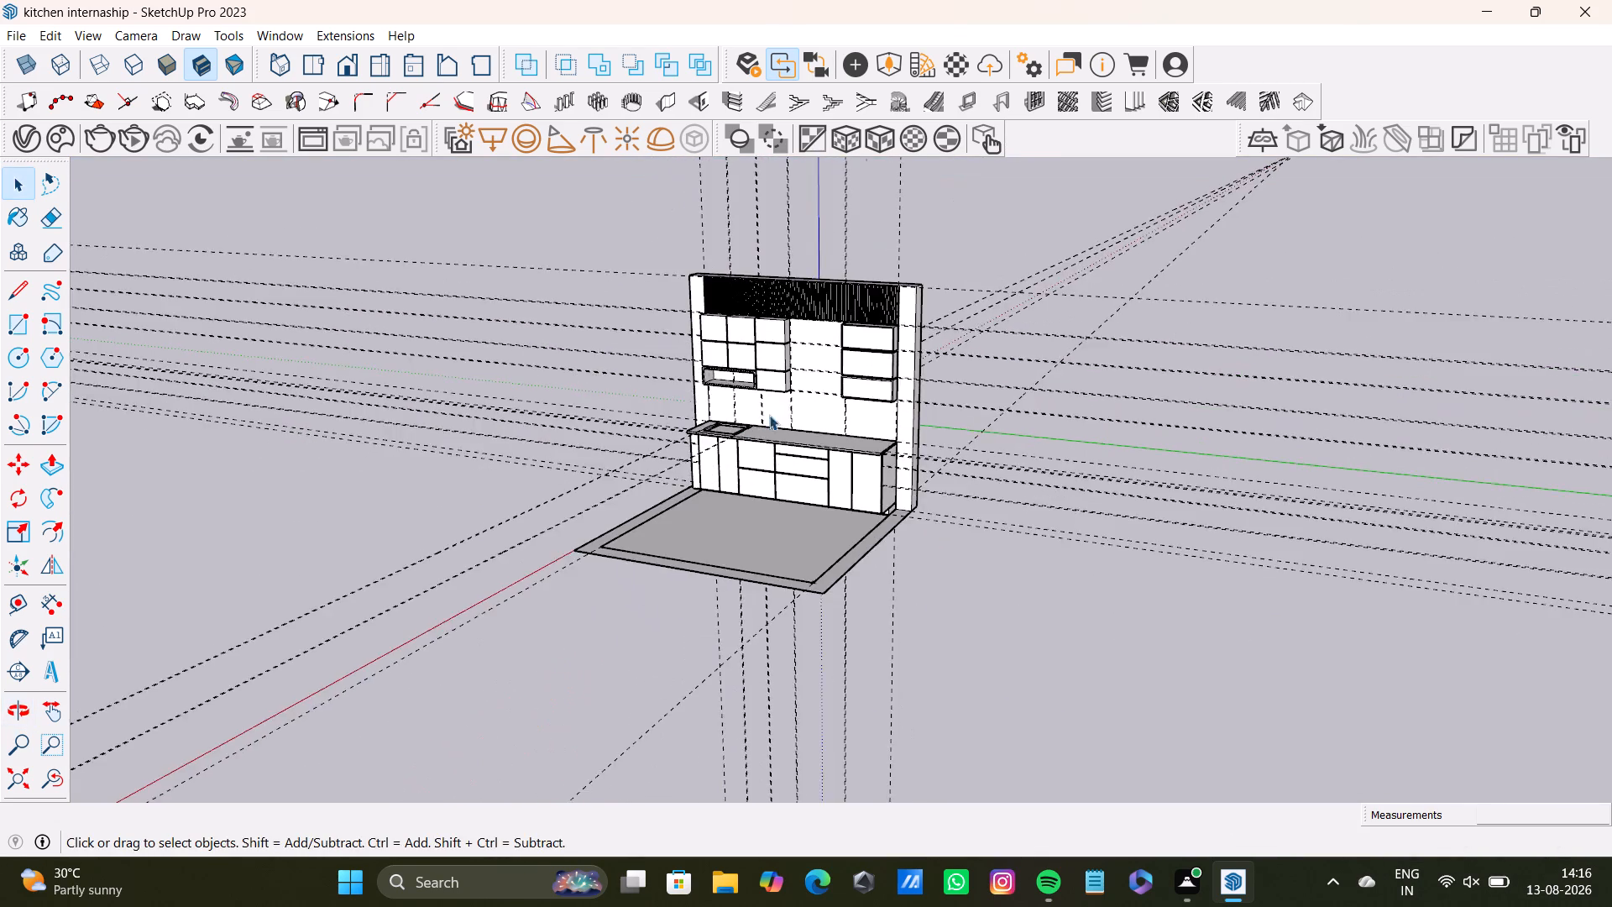
pyautogui.scroll(5, 769, 415)
pyautogui.moveTo(888, 464); pyautogui.dragTo(891, 580, button='middle')
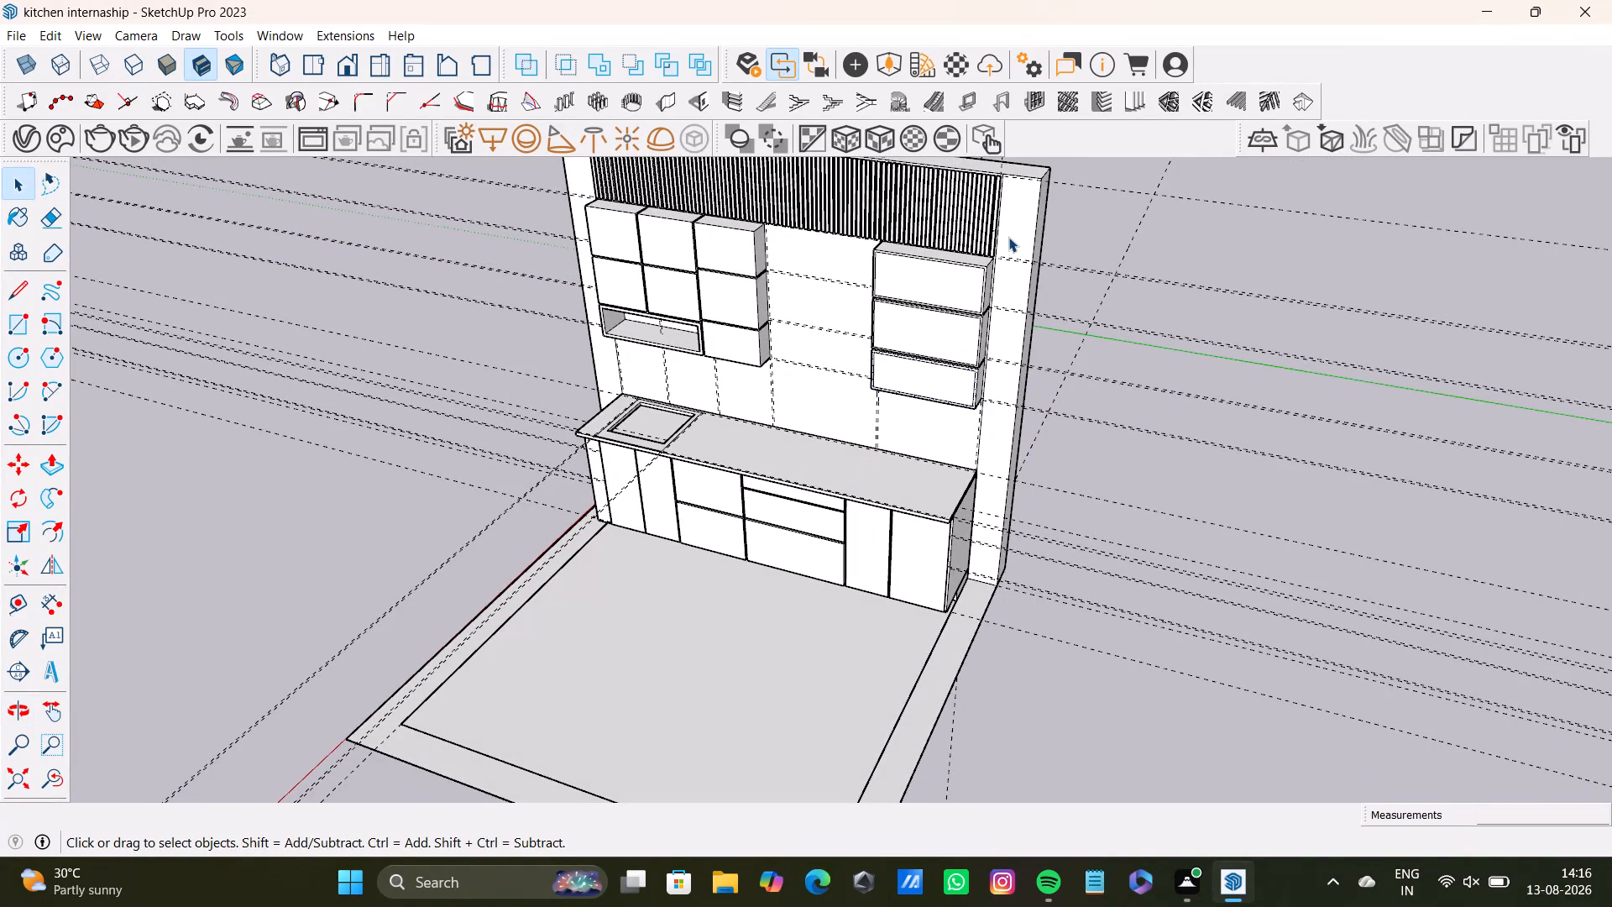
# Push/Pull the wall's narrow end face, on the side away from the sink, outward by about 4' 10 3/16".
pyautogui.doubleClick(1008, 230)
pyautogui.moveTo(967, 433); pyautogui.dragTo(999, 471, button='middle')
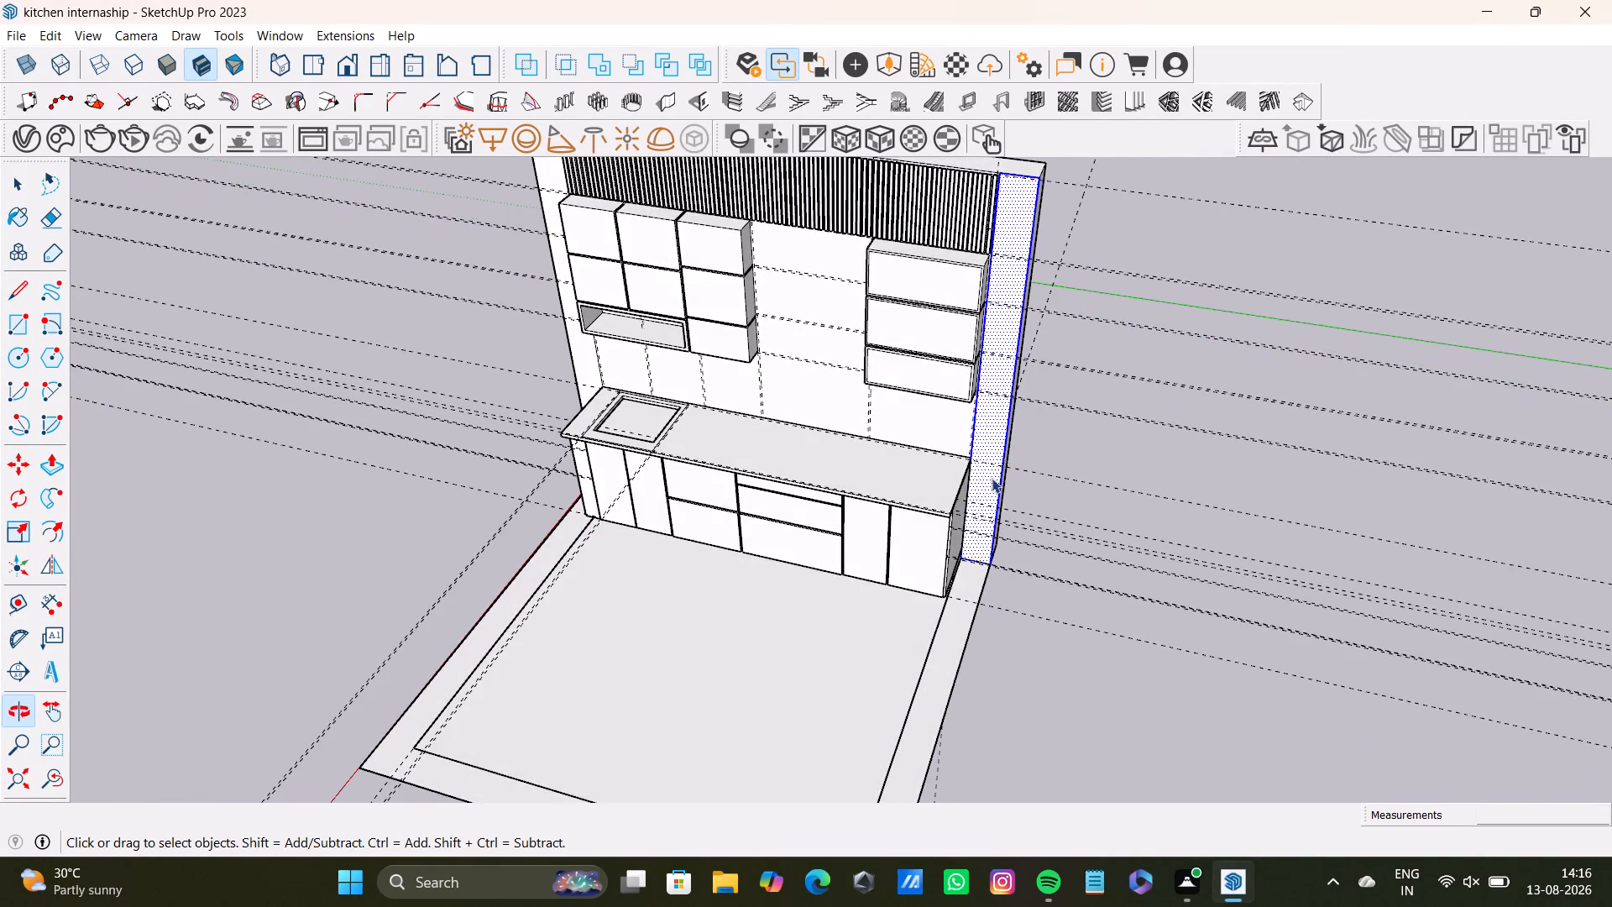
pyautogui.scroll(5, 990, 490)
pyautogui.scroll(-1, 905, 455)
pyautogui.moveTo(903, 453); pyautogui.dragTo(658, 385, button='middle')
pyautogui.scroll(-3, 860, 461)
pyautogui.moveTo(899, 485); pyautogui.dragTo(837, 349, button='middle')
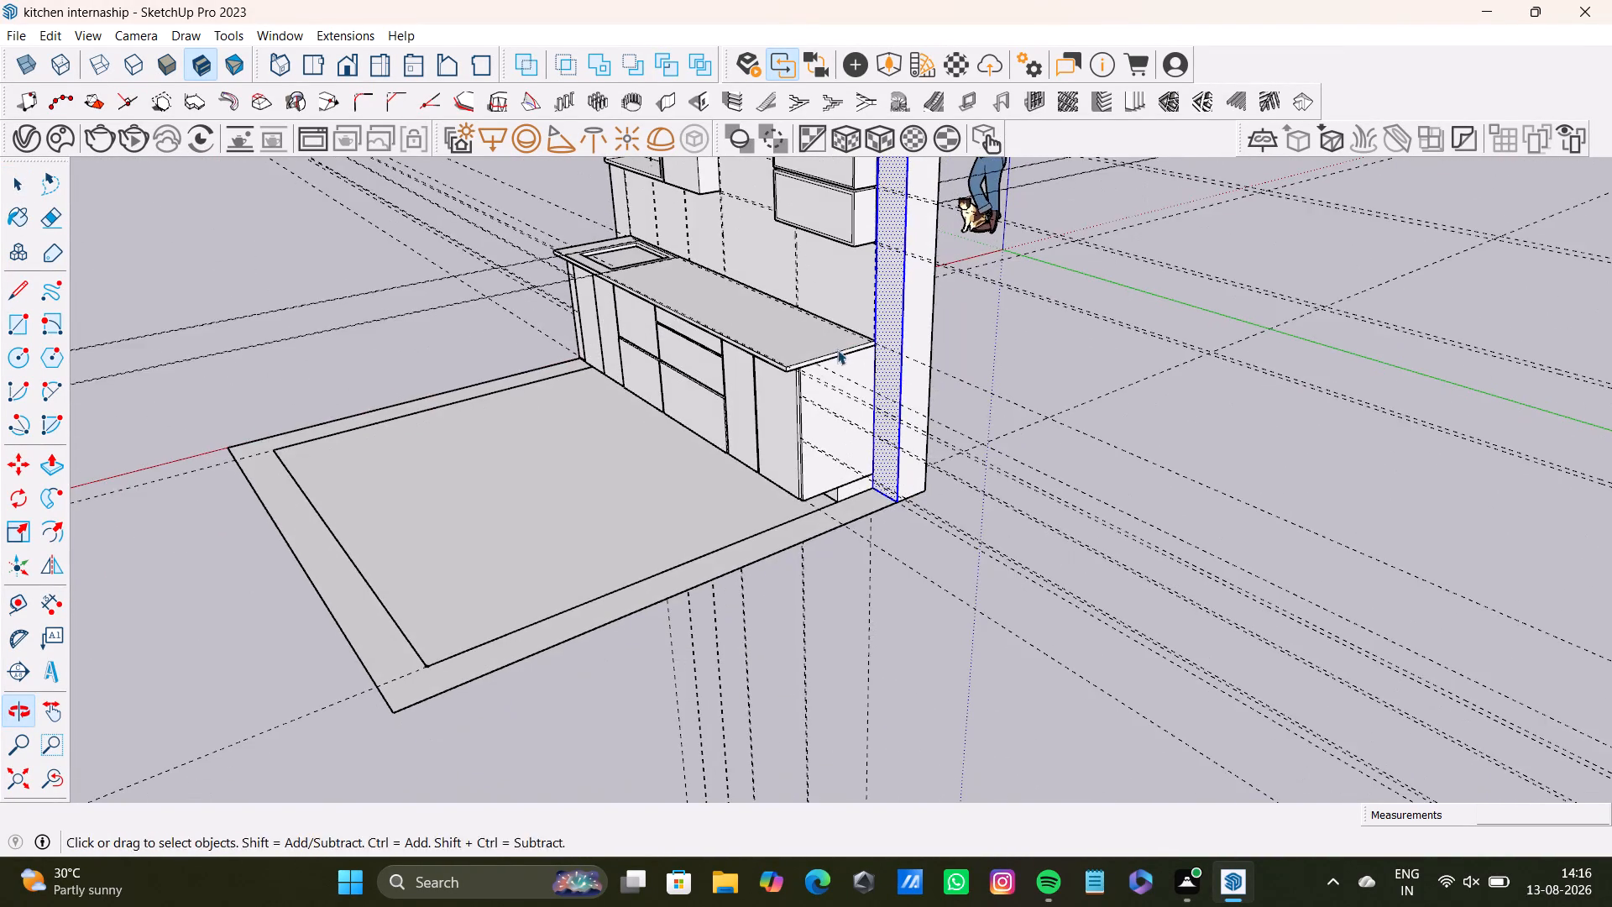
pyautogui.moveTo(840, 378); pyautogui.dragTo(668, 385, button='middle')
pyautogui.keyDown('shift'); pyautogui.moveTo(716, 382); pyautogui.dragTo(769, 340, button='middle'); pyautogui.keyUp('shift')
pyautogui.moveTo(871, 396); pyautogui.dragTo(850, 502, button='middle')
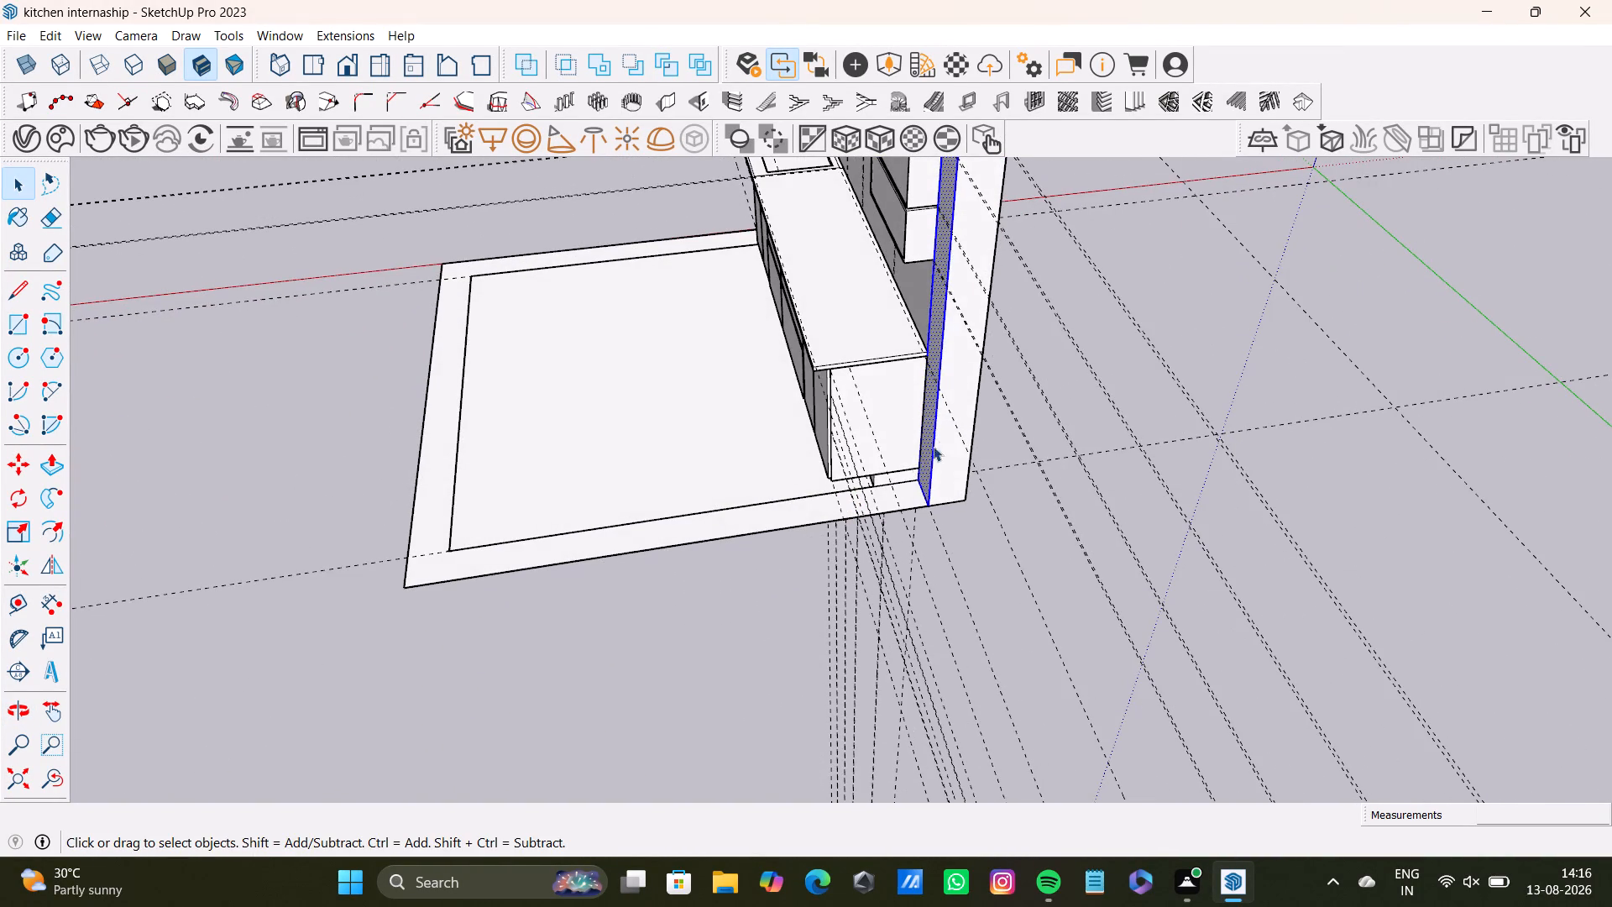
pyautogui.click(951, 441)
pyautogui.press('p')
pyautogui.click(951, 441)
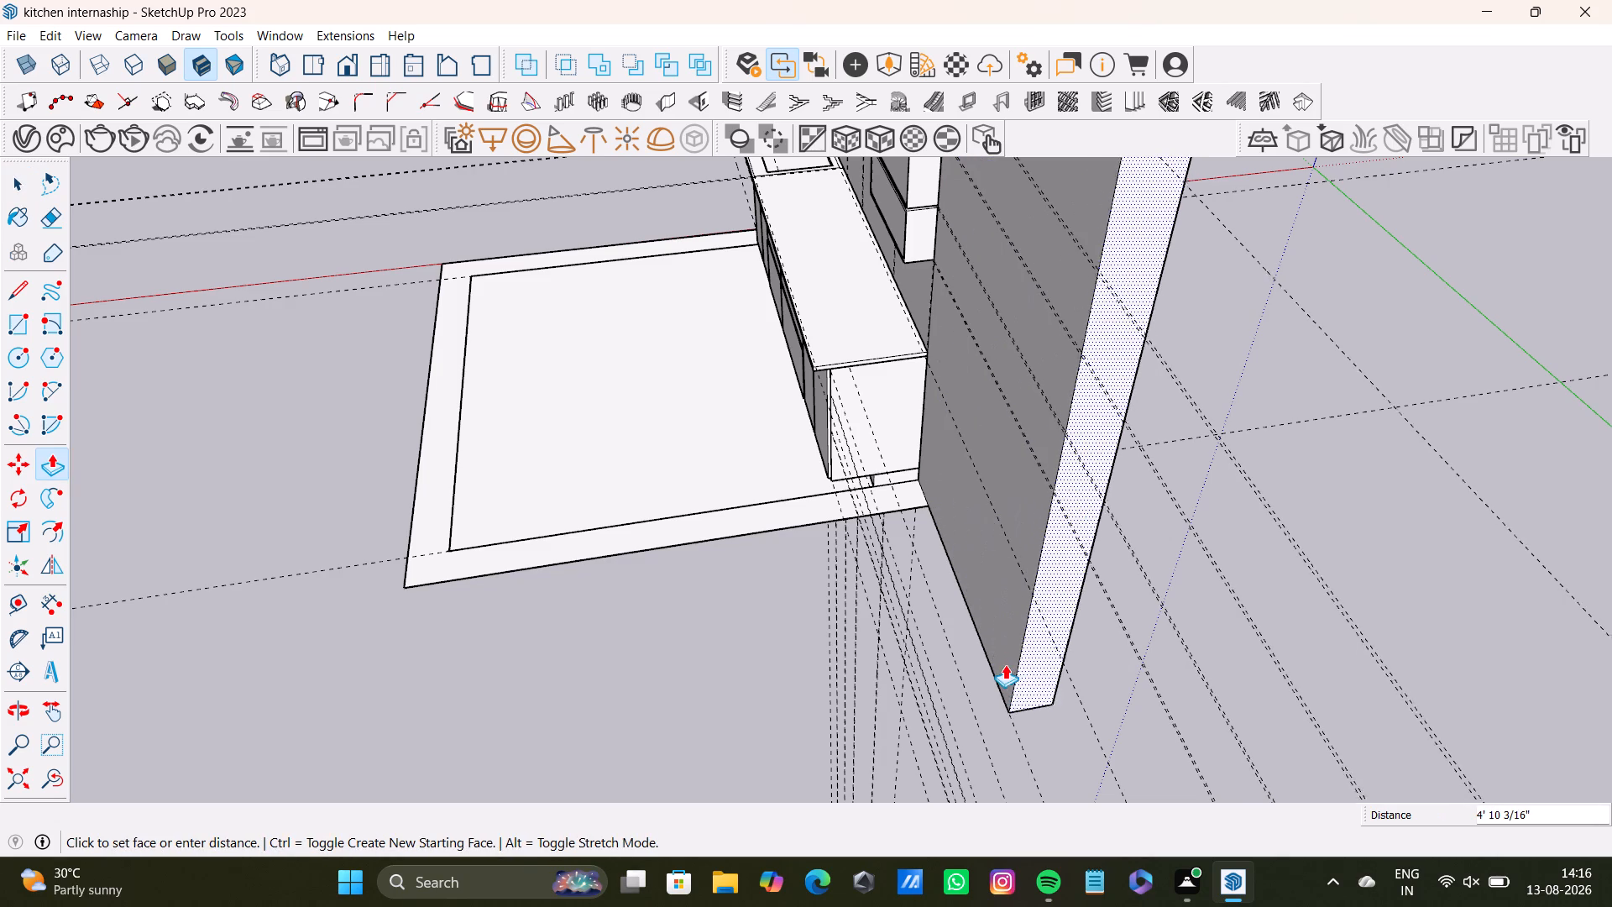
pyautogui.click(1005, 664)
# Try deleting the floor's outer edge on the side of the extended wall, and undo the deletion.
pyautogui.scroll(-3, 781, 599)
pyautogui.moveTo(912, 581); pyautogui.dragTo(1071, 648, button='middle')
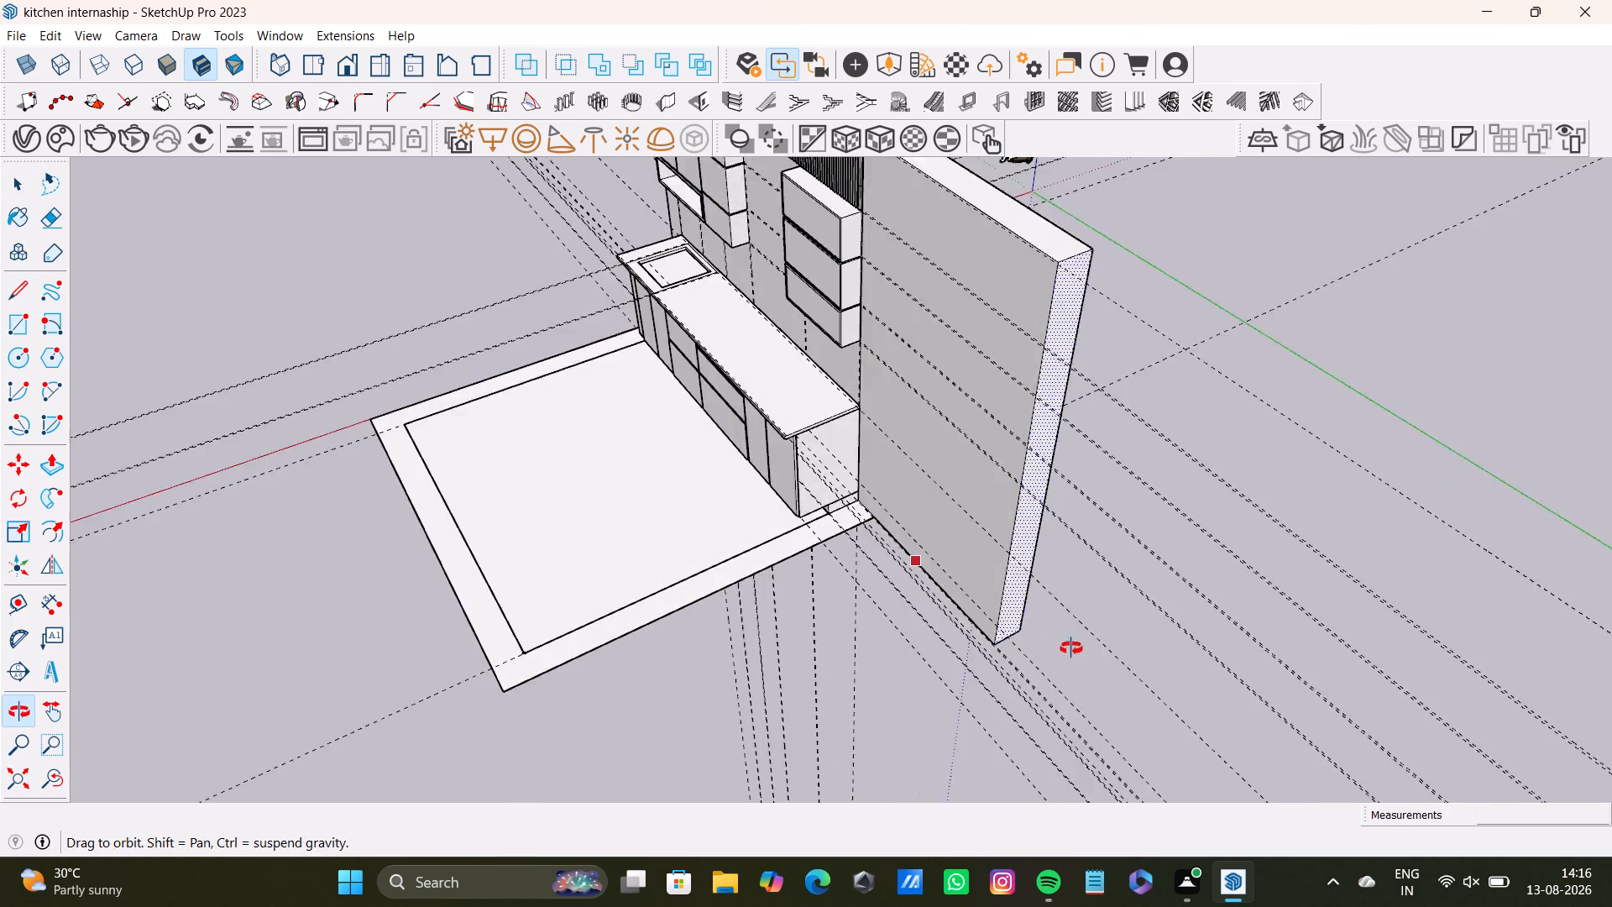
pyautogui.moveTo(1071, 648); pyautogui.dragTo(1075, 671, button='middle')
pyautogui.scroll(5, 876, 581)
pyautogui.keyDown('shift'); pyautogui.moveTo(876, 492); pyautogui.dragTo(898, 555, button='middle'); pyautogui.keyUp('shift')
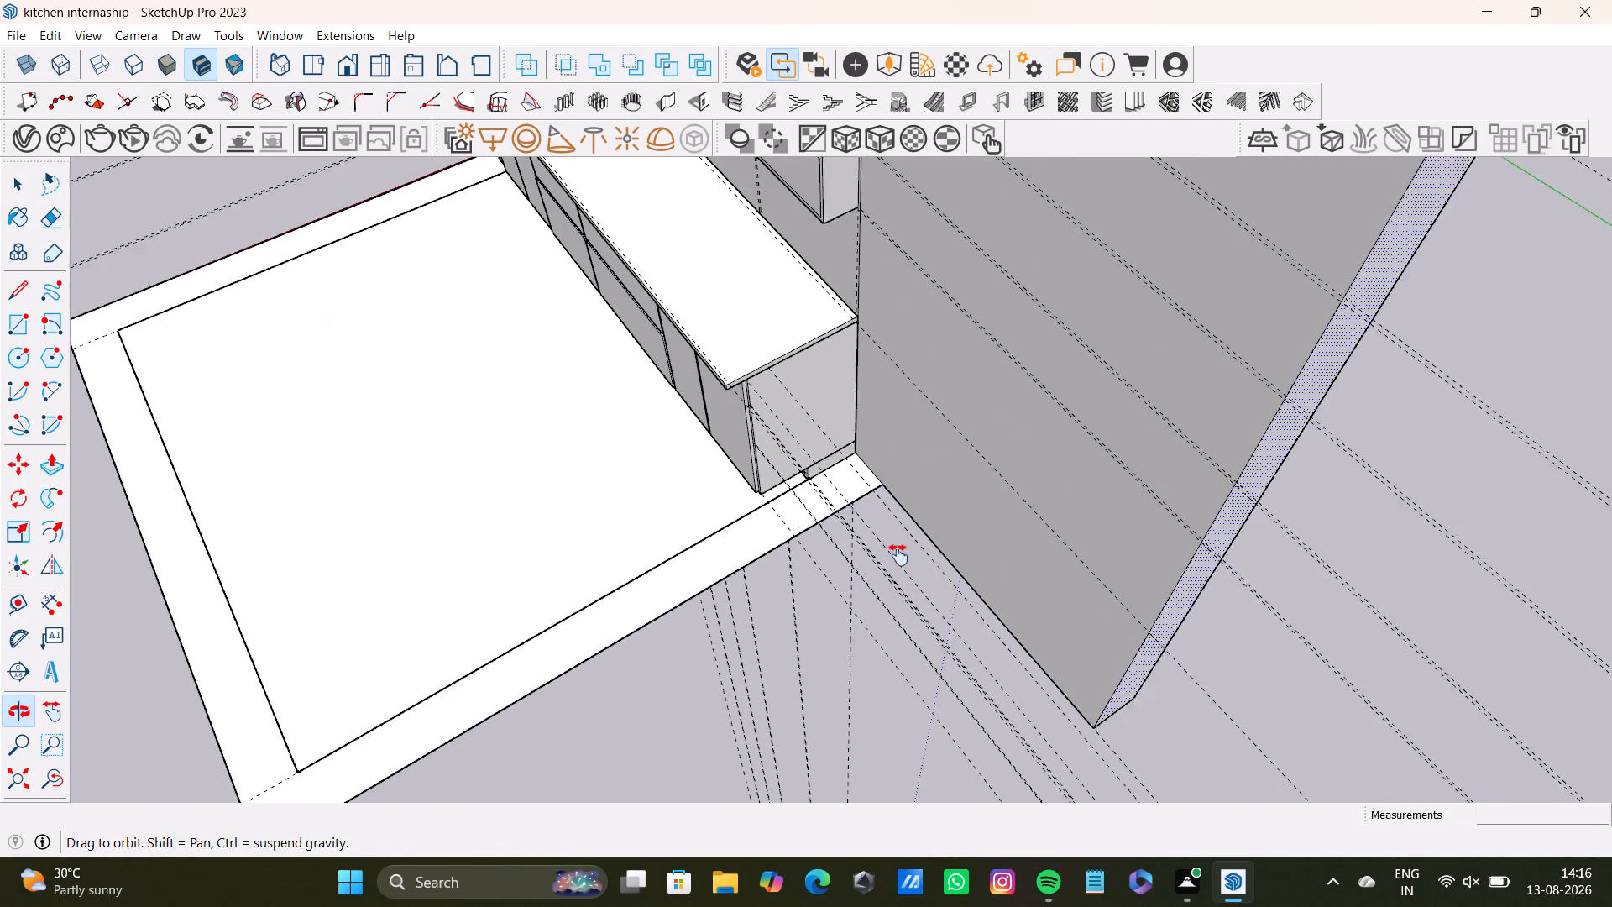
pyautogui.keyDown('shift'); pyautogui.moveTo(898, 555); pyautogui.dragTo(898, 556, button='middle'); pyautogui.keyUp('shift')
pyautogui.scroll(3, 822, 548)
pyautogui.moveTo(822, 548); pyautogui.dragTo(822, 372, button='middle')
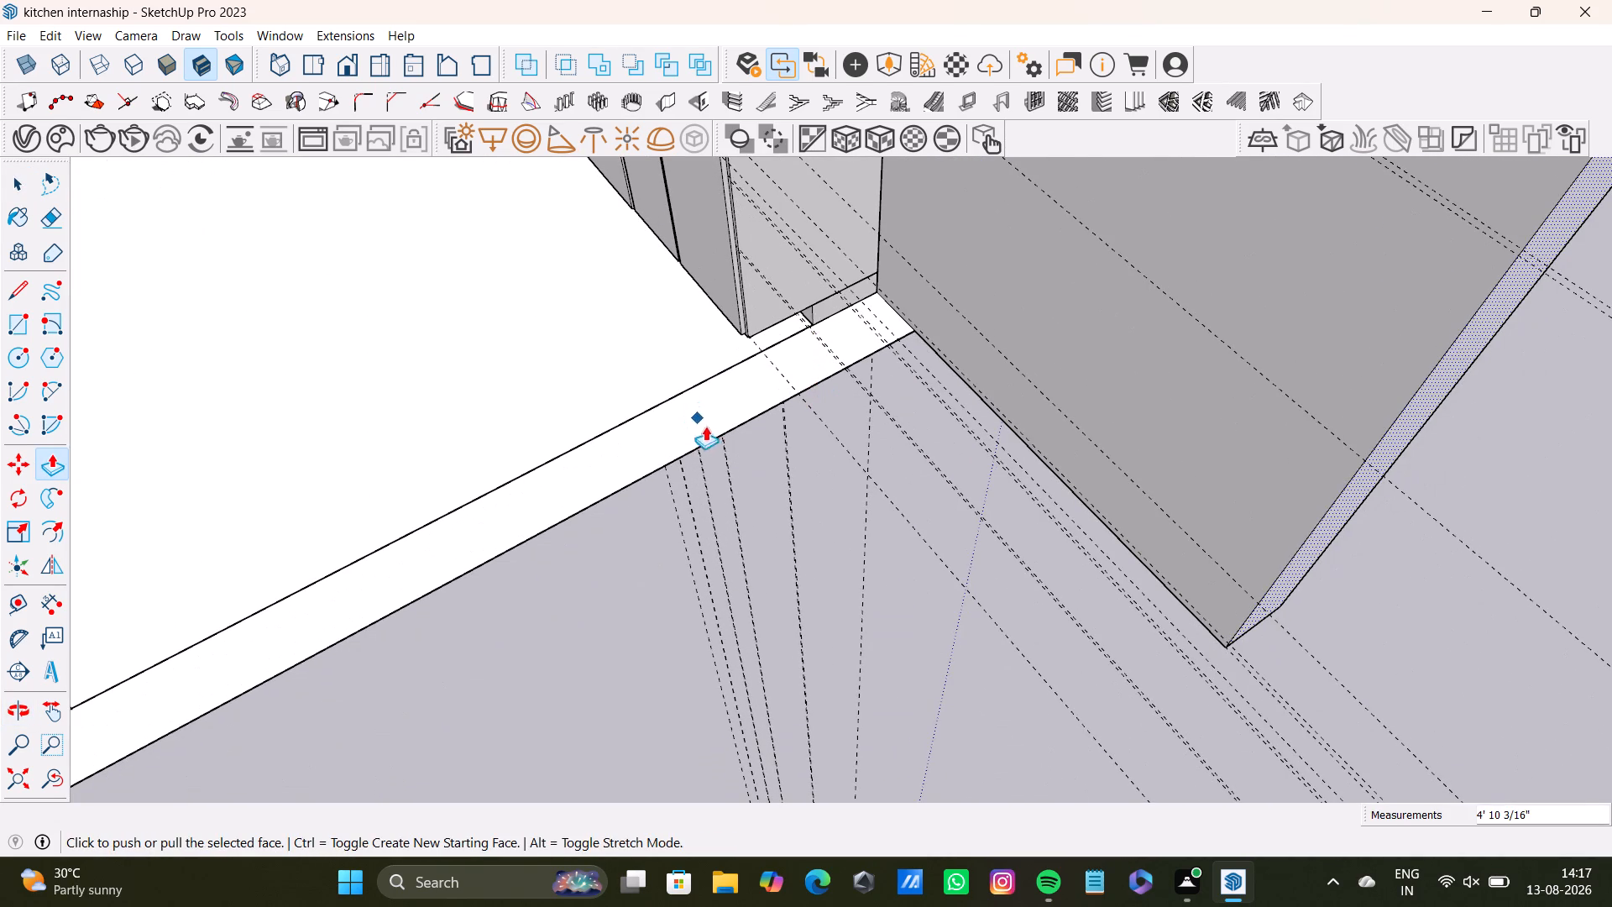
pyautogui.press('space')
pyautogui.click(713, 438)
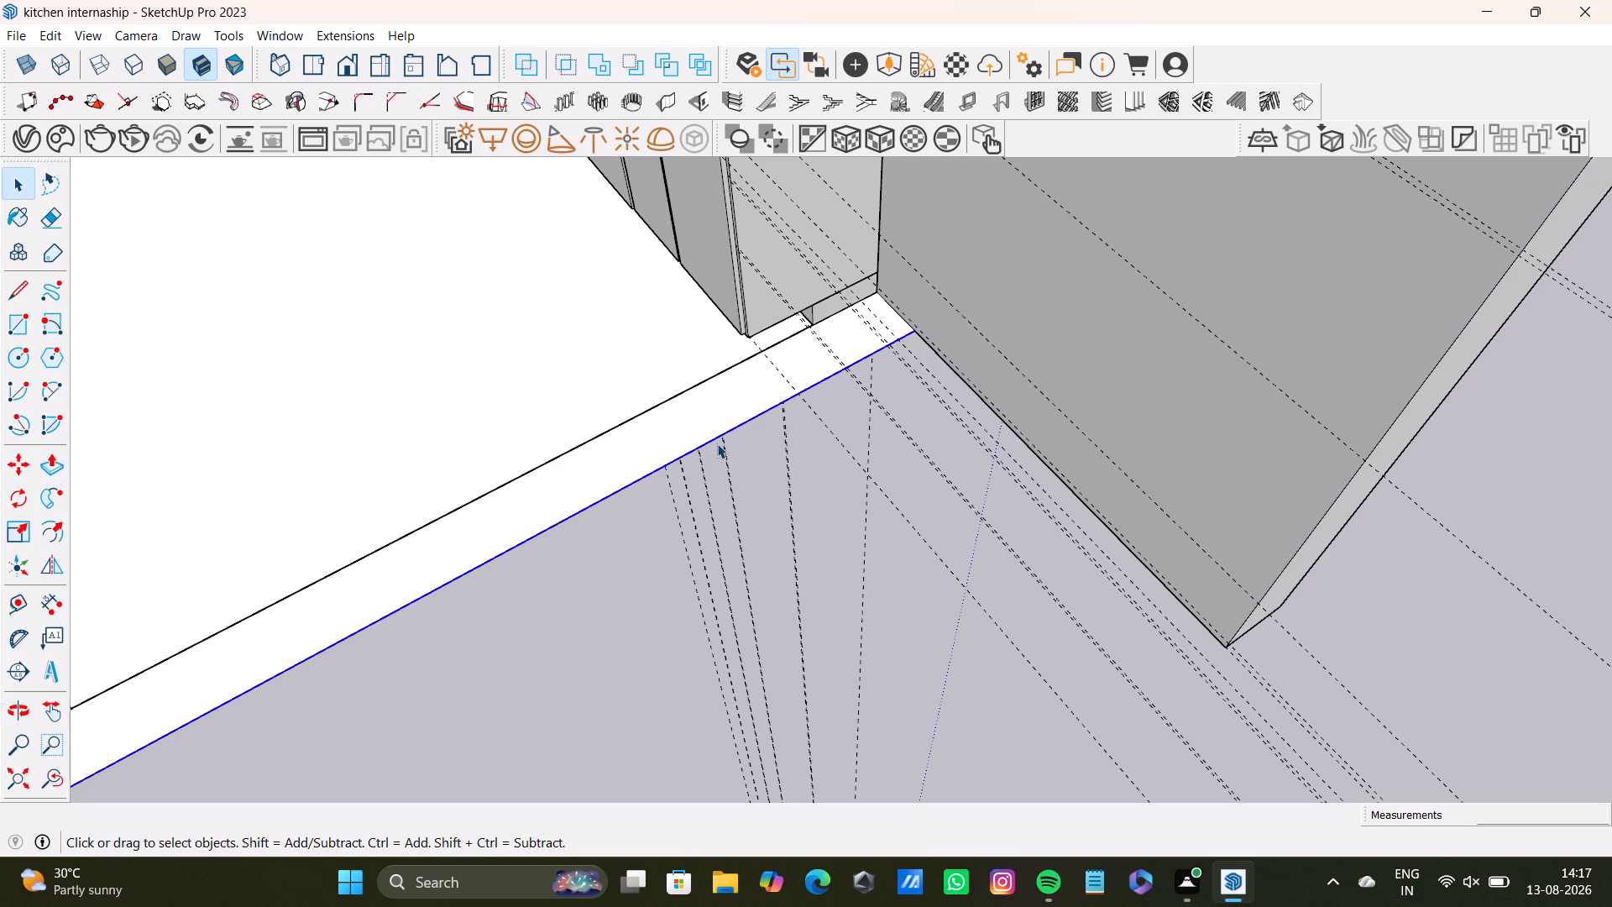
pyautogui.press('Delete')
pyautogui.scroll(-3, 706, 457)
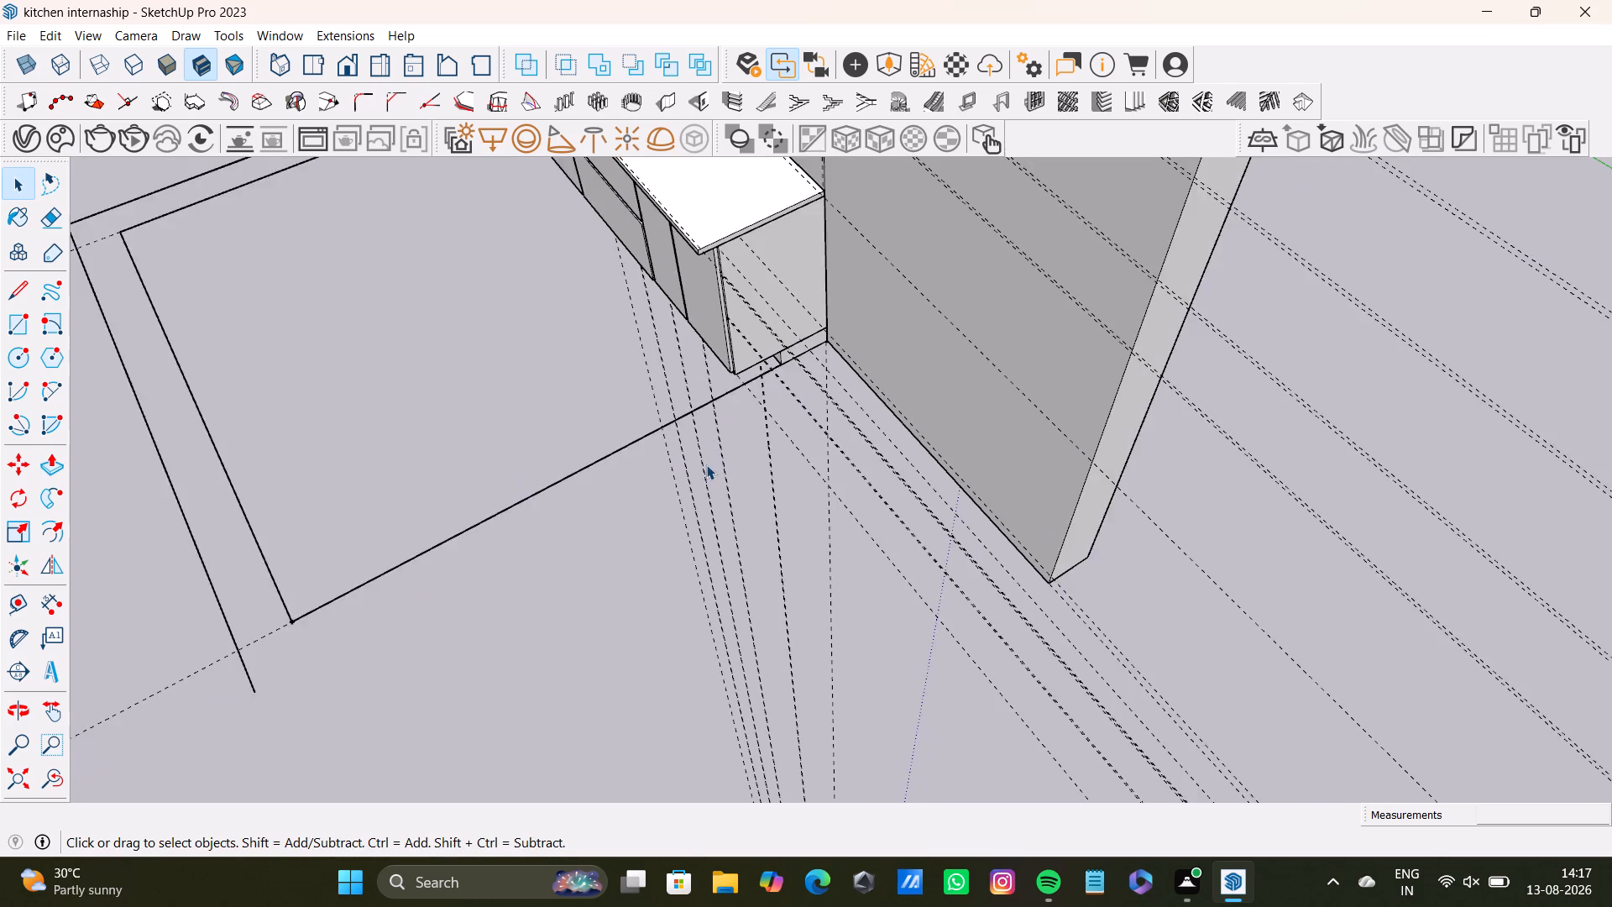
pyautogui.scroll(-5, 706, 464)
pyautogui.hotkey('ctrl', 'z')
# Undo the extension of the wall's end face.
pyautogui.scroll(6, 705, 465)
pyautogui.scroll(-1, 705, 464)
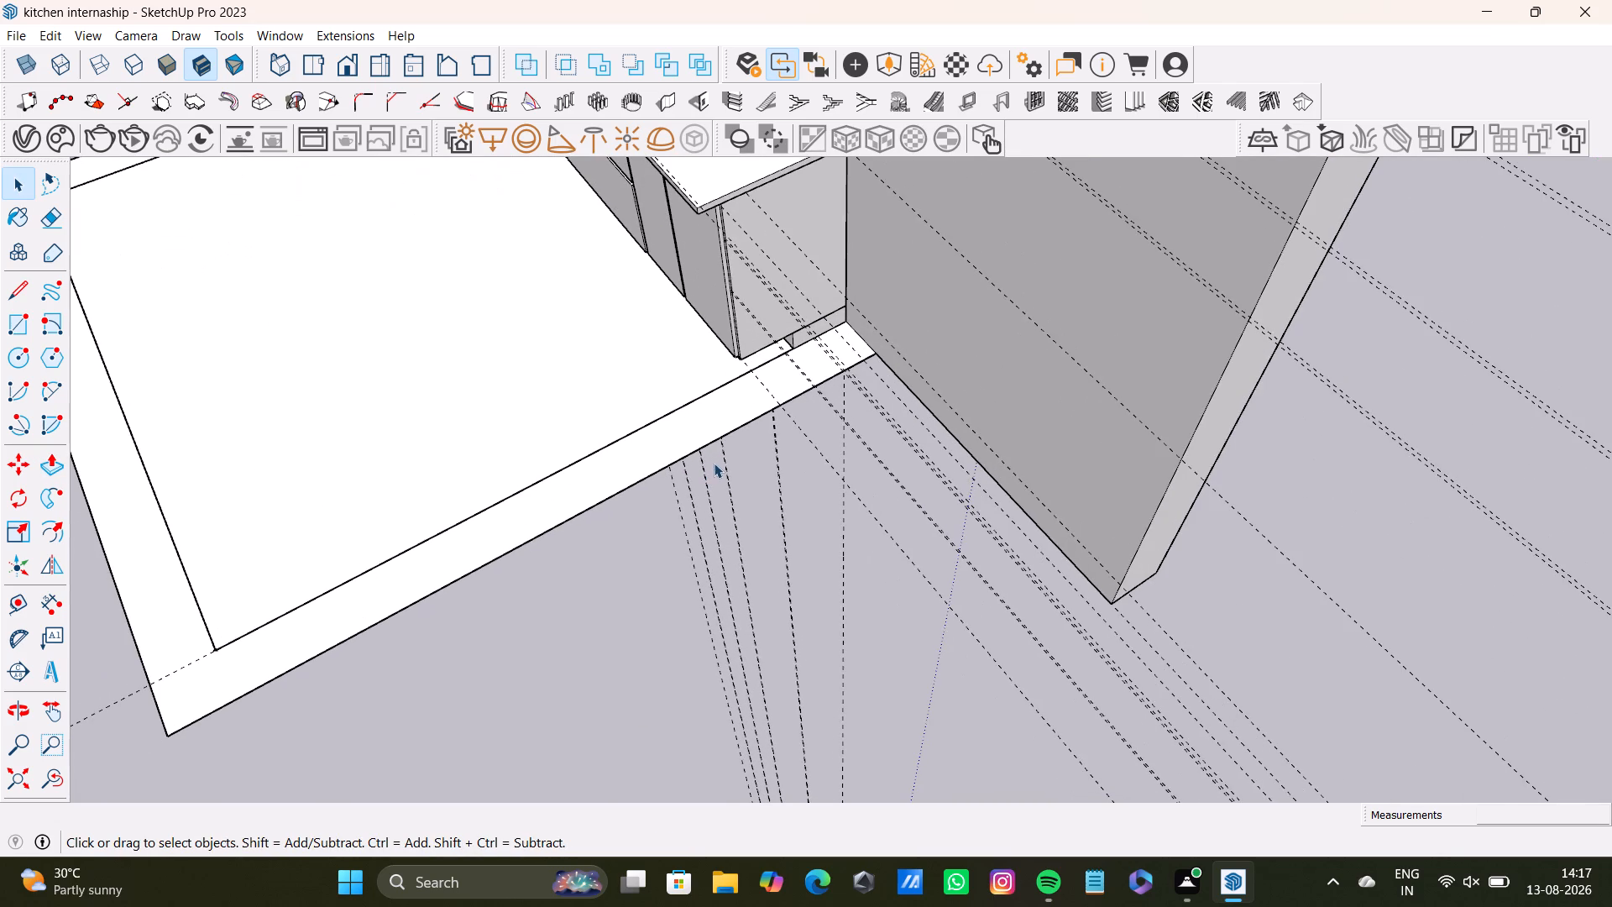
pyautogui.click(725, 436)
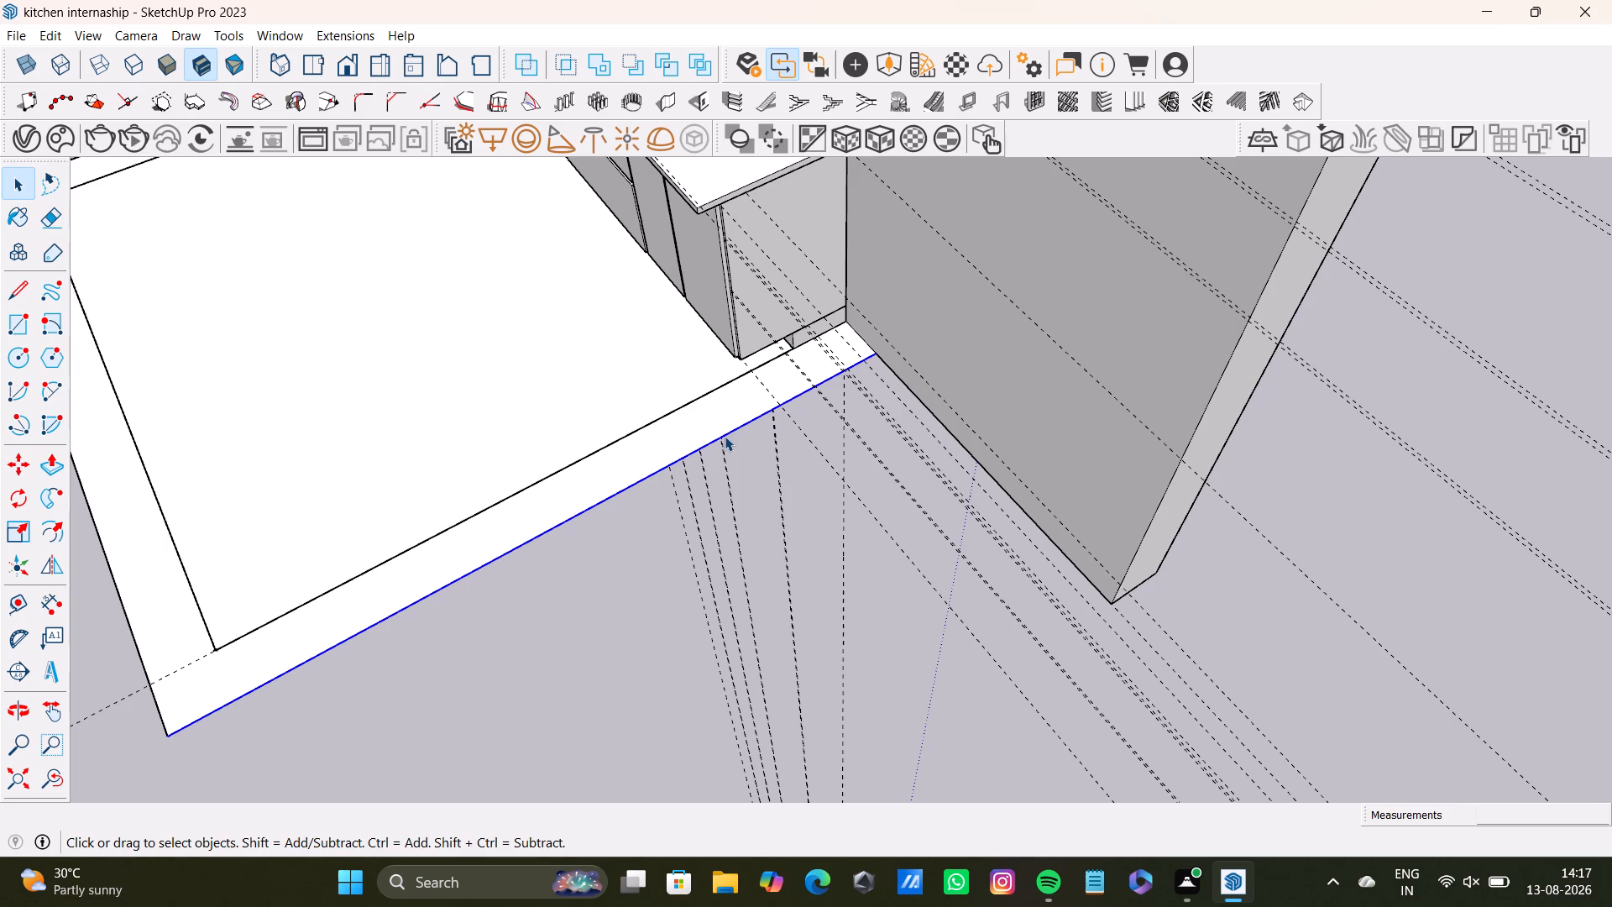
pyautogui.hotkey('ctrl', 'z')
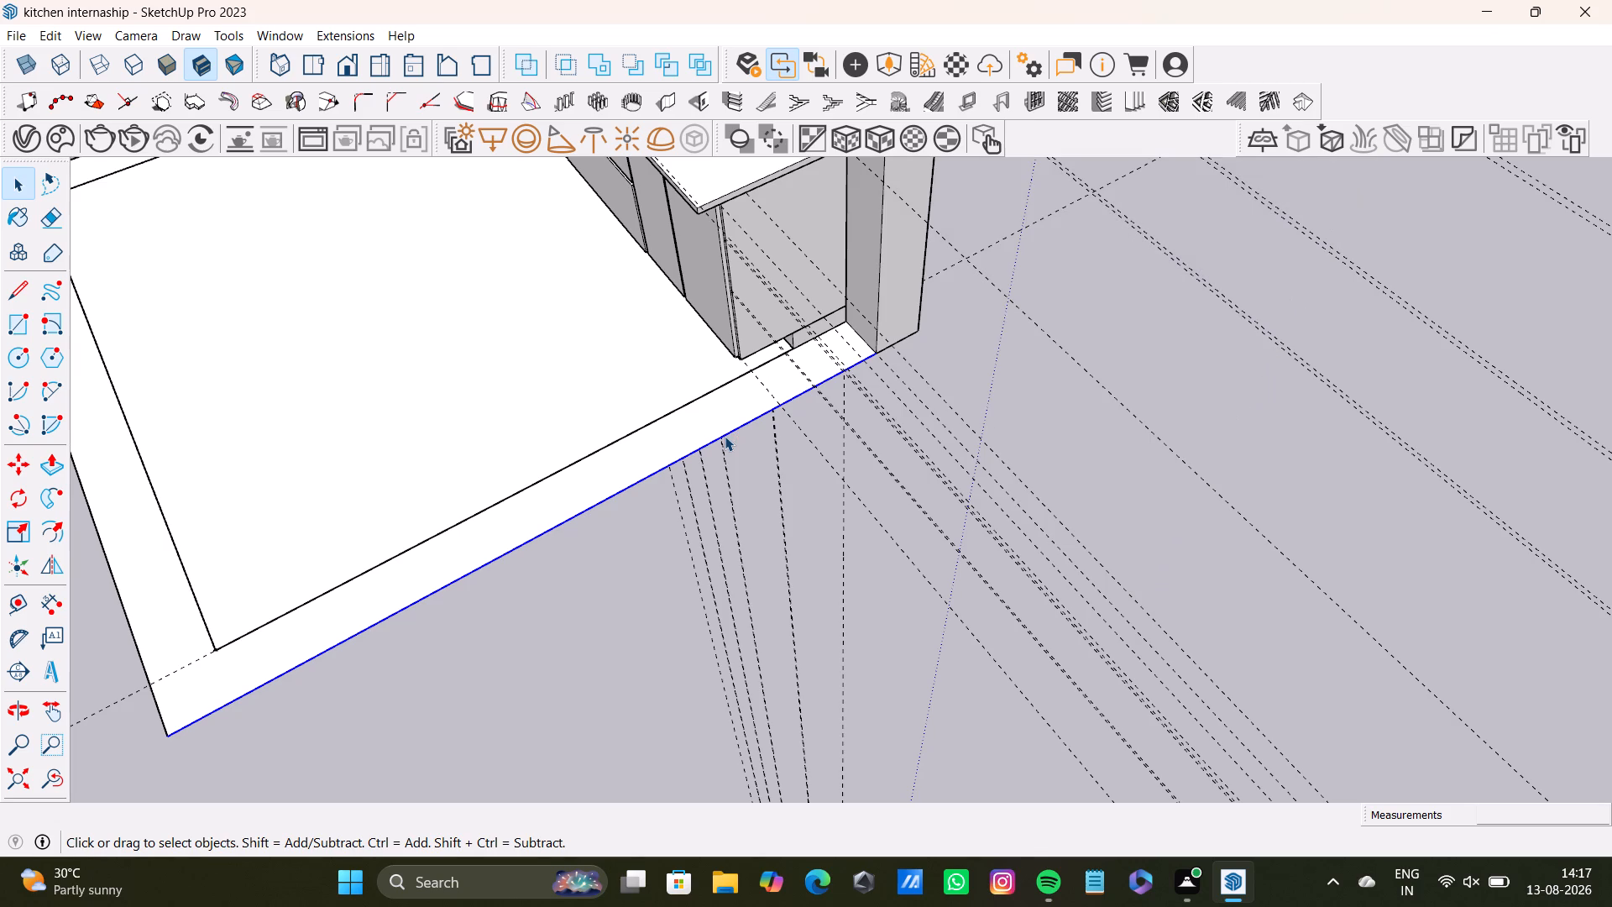
# Examine the base units, countertop, upper cabinets and the wall's free end from several angles.
pyautogui.write('zz')
pyautogui.scroll(-3, 725, 436)
pyautogui.moveTo(725, 436); pyautogui.dragTo(788, 435, button='middle')
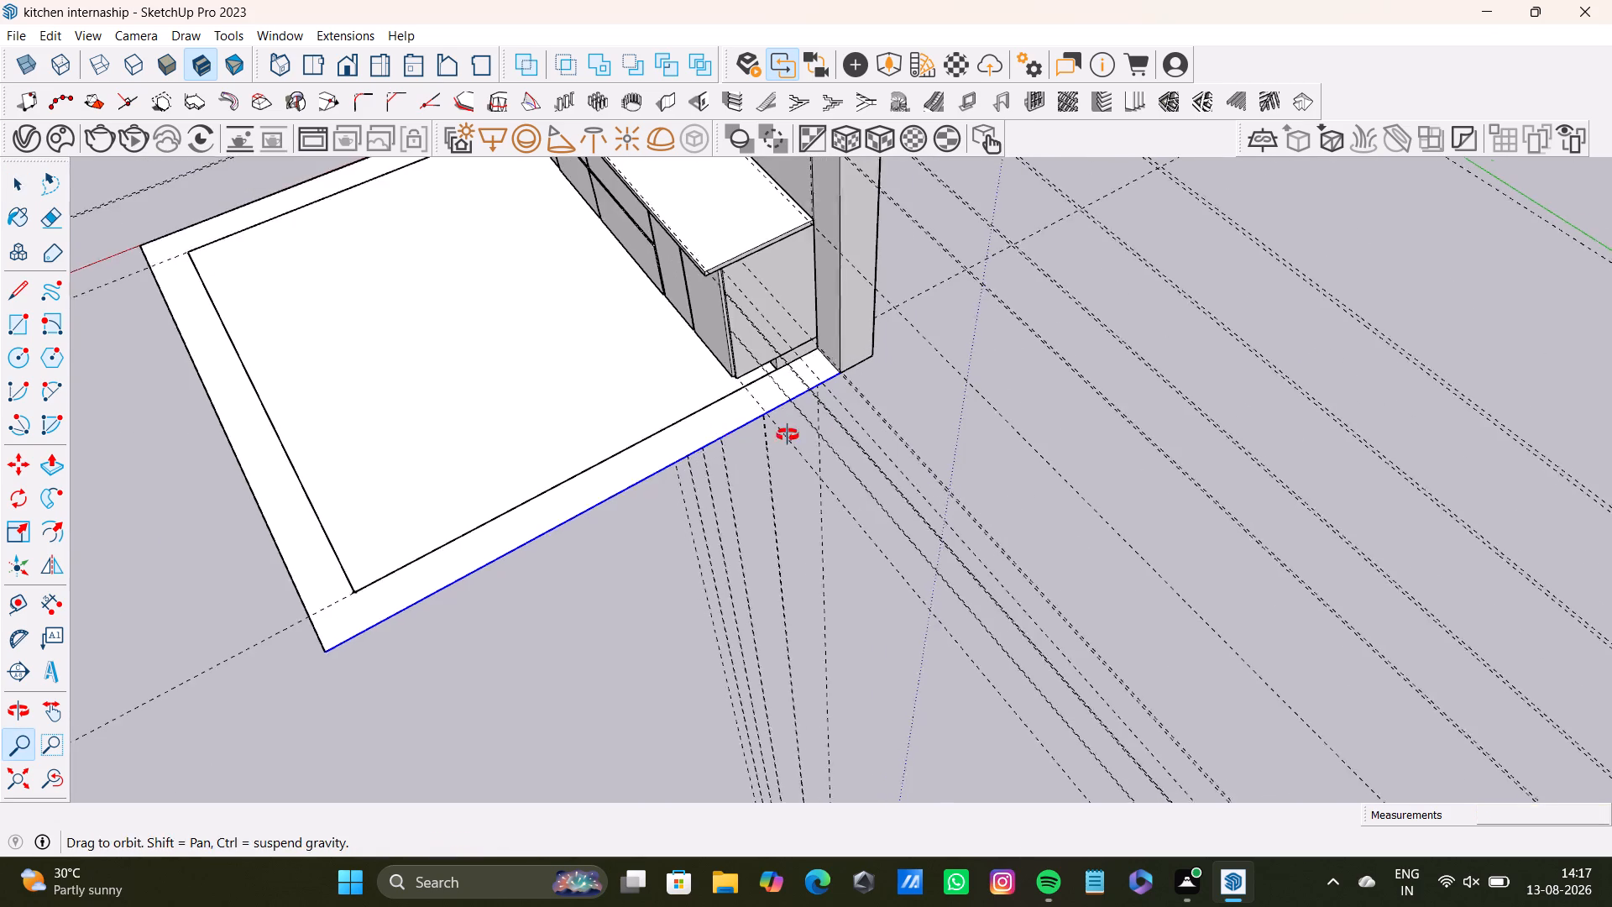
pyautogui.moveTo(788, 435); pyautogui.dragTo(1017, 405, button='middle')
pyautogui.moveTo(766, 448); pyautogui.dragTo(882, 396, button='middle')
pyautogui.moveTo(767, 421); pyautogui.dragTo(693, 541, button='middle')
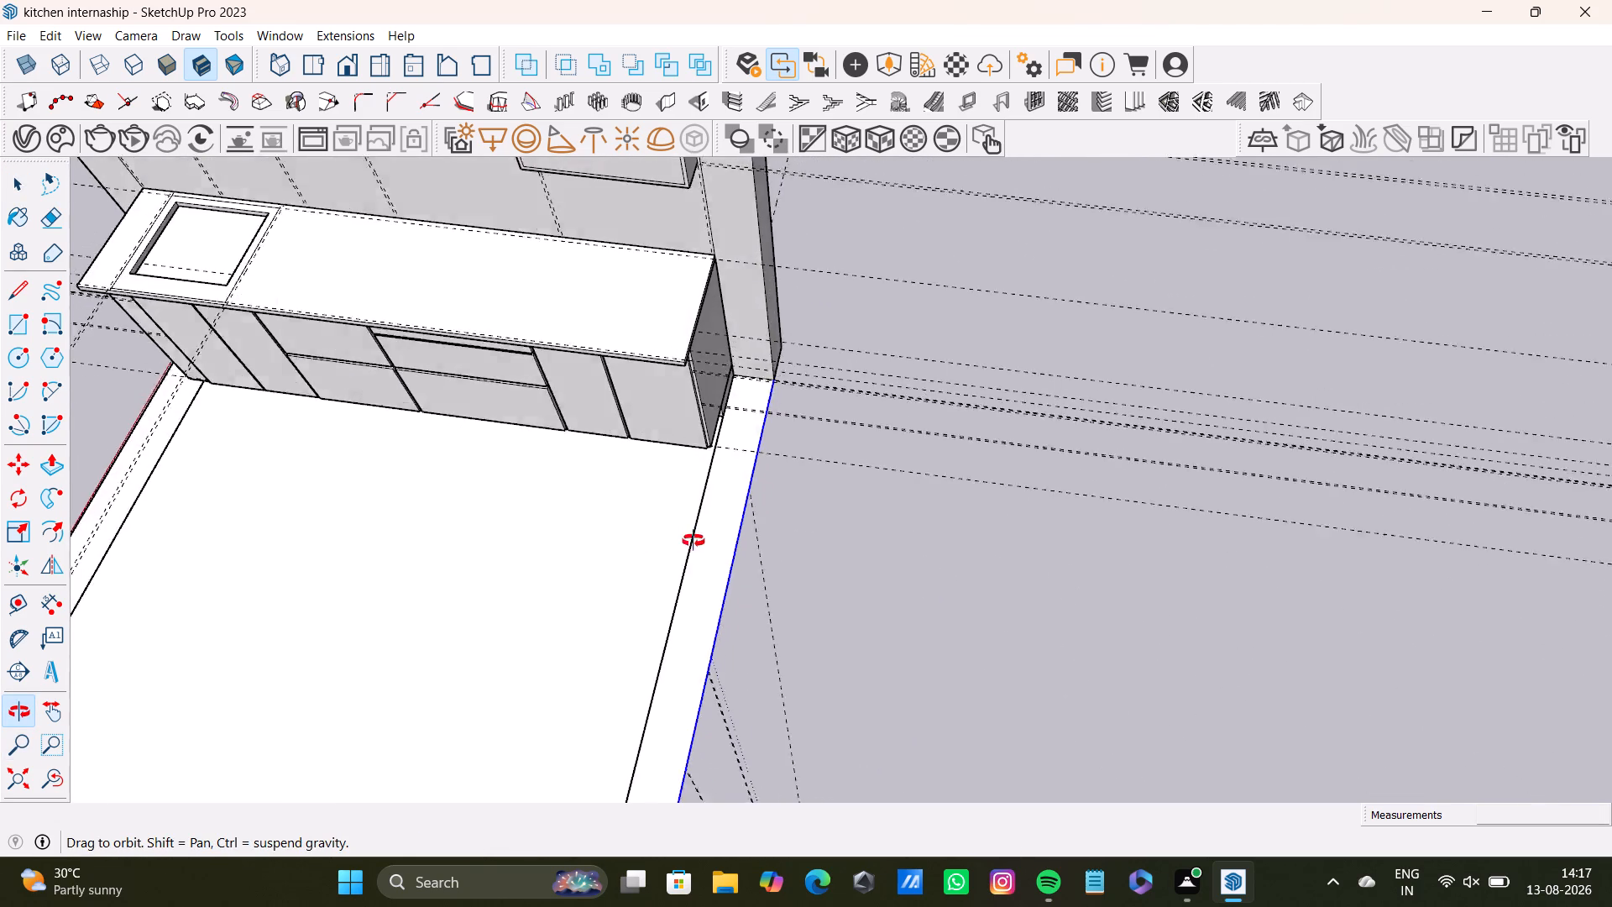
pyautogui.moveTo(693, 541); pyautogui.dragTo(575, 536, button='middle')
pyautogui.keyDown('shift'); pyautogui.moveTo(700, 504); pyautogui.dragTo(772, 606, button='middle'); pyautogui.keyUp('shift')
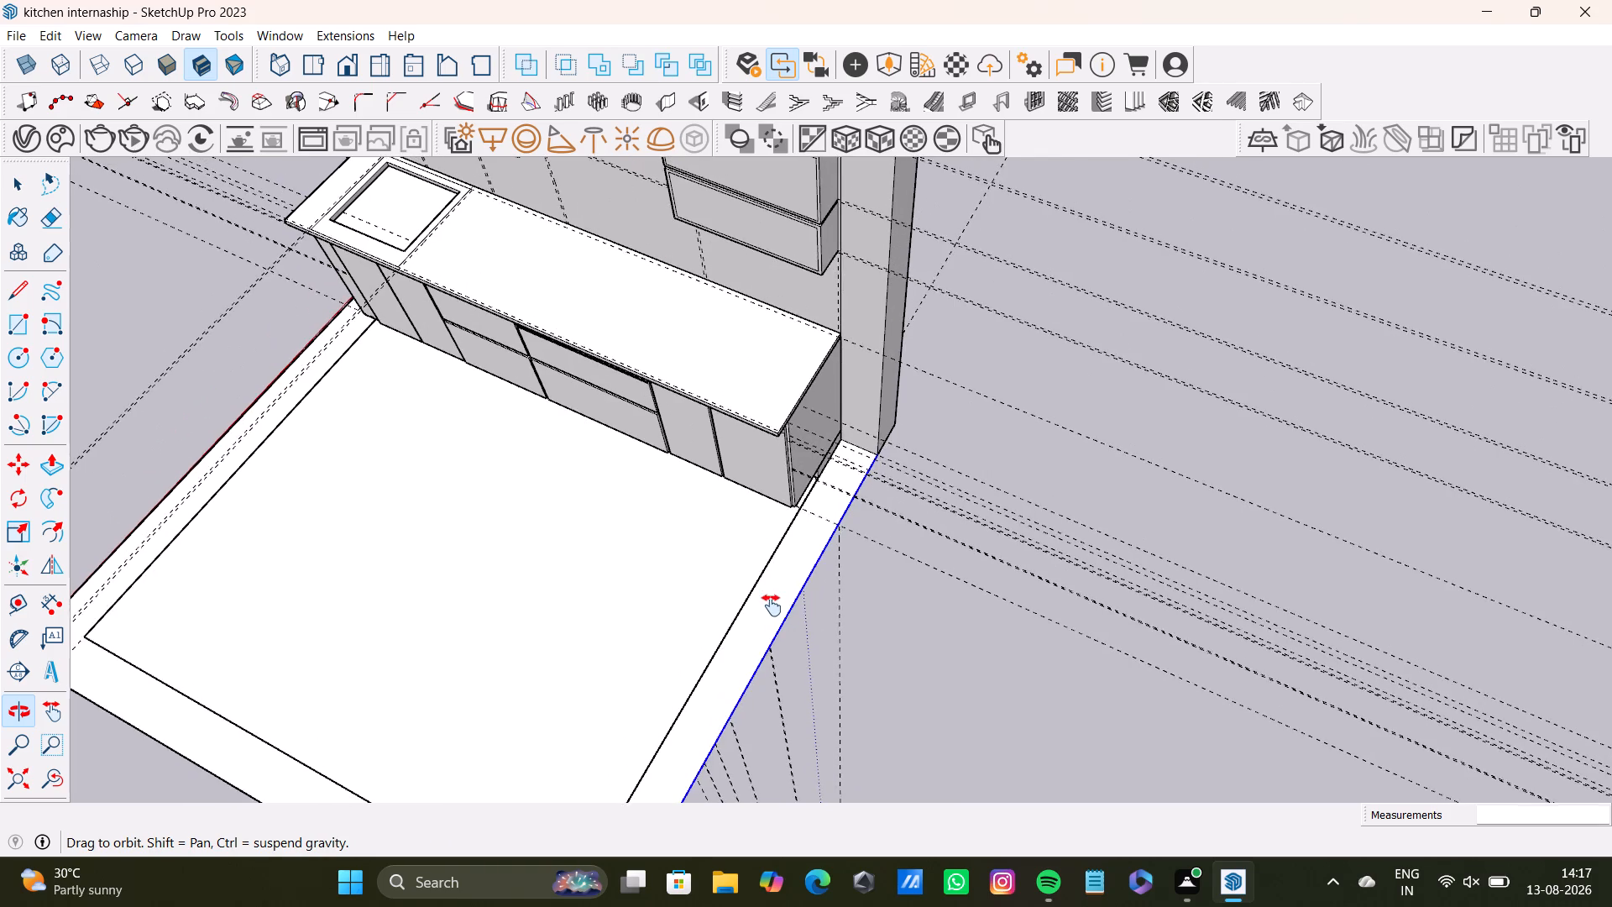
pyautogui.keyDown('shift'); pyautogui.moveTo(772, 606); pyautogui.dragTo(908, 692, button='middle'); pyautogui.keyUp('shift')
pyautogui.moveTo(855, 619); pyautogui.dragTo(921, 266, button='middle')
pyautogui.middleClick(937, 568)
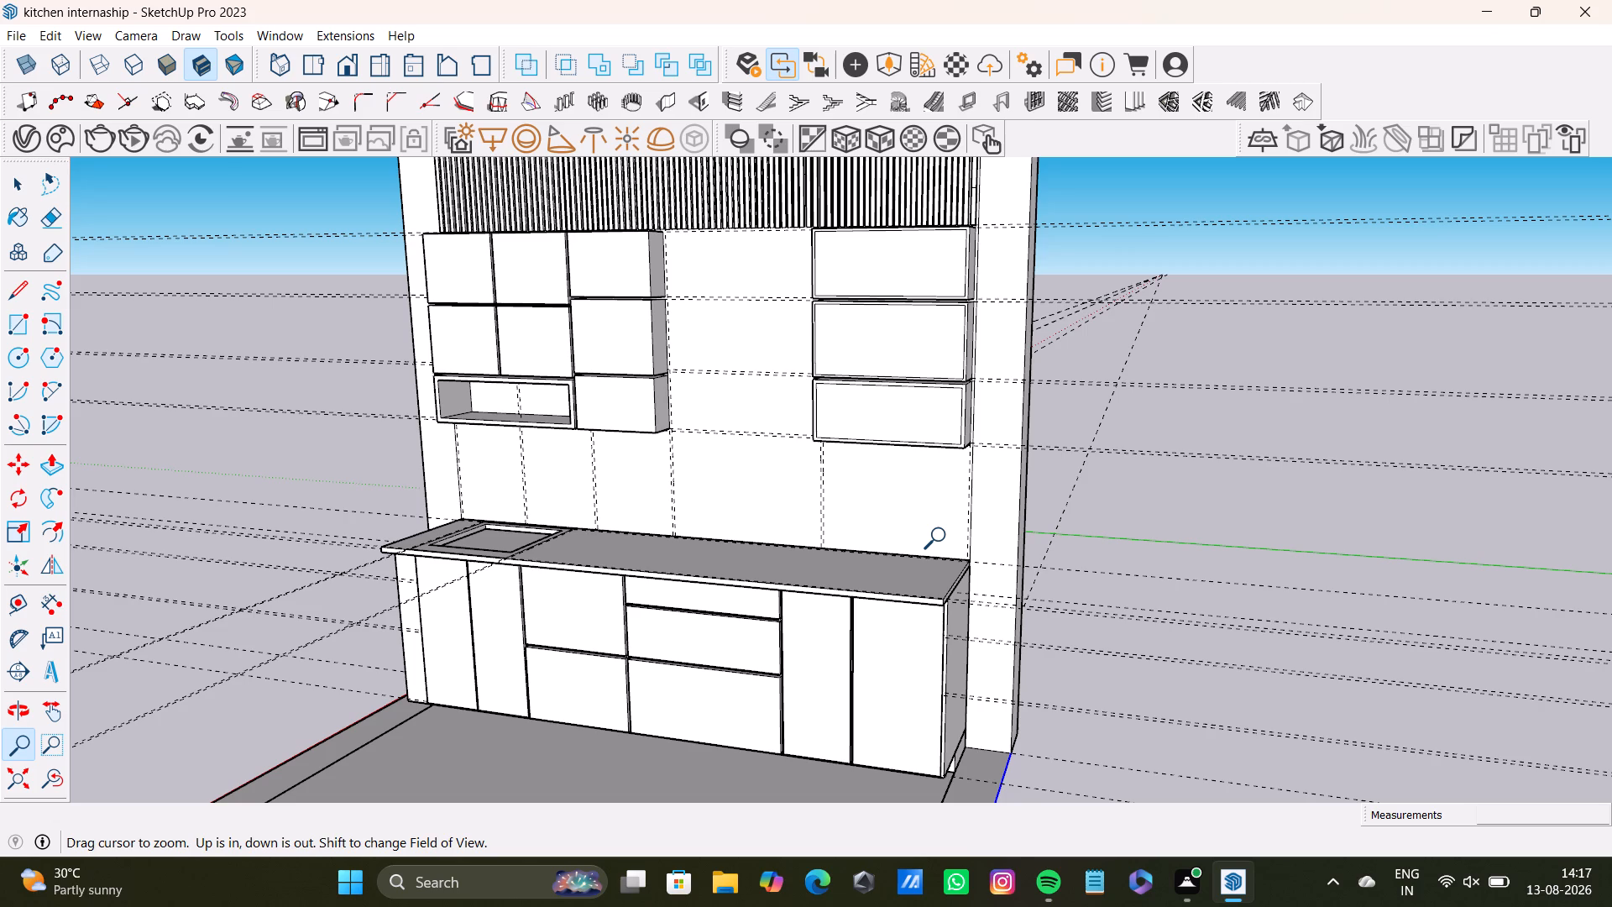
pyautogui.scroll(-2, 946, 576)
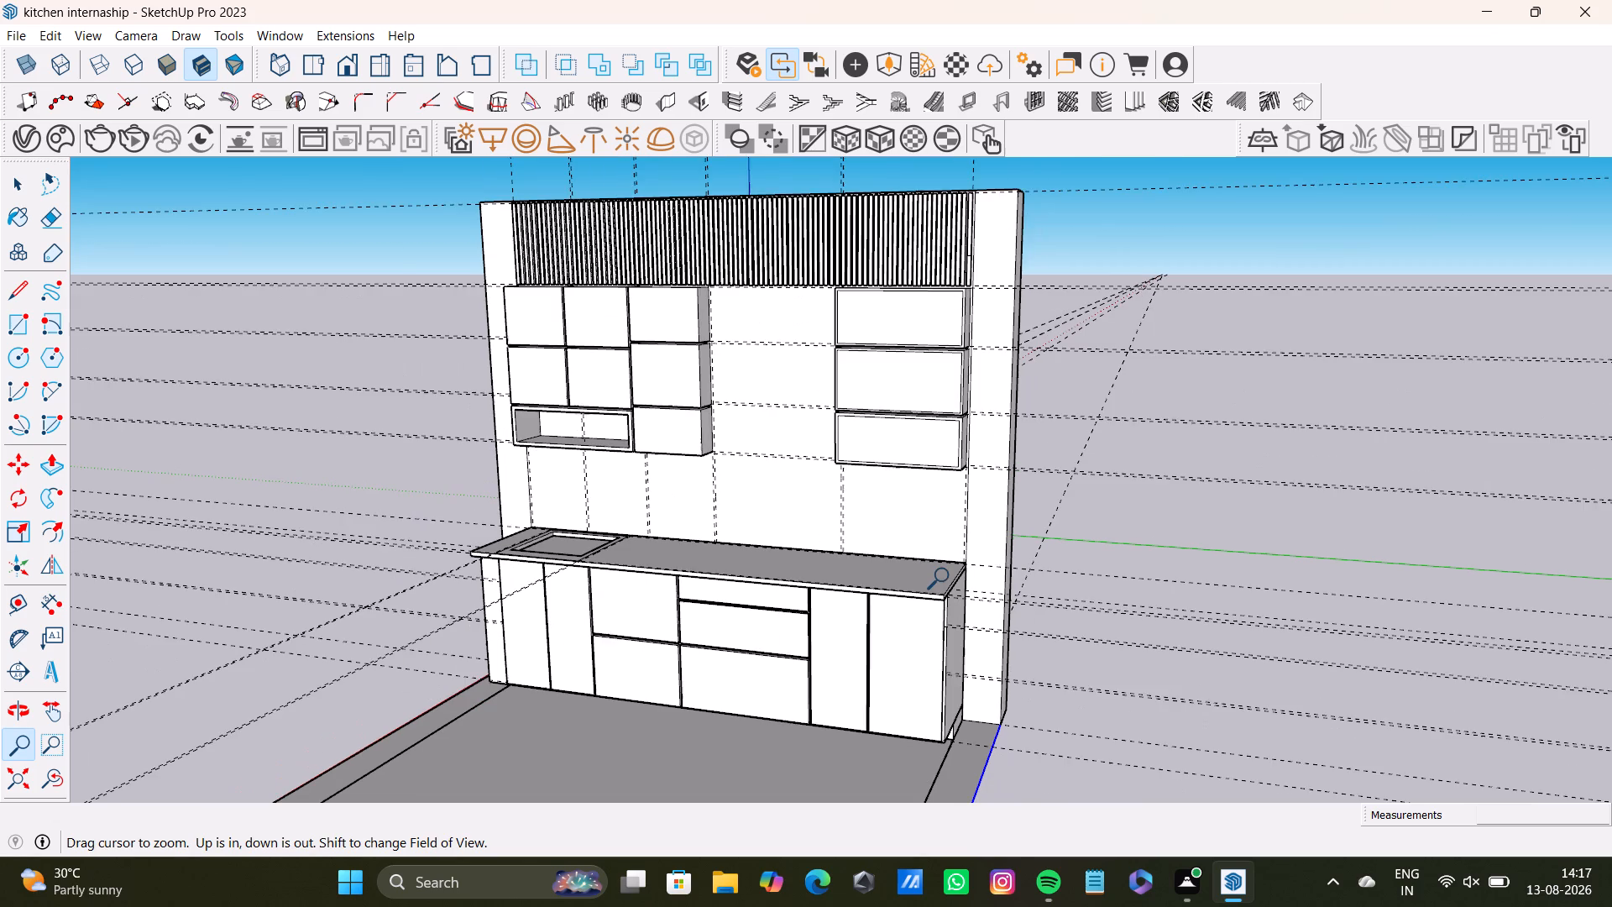
pyautogui.keyDown('shift'); pyautogui.moveTo(913, 662); pyautogui.dragTo(888, 466, button='middle'); pyautogui.keyUp('shift')
pyautogui.moveTo(889, 466); pyautogui.dragTo(830, 595, button='middle')
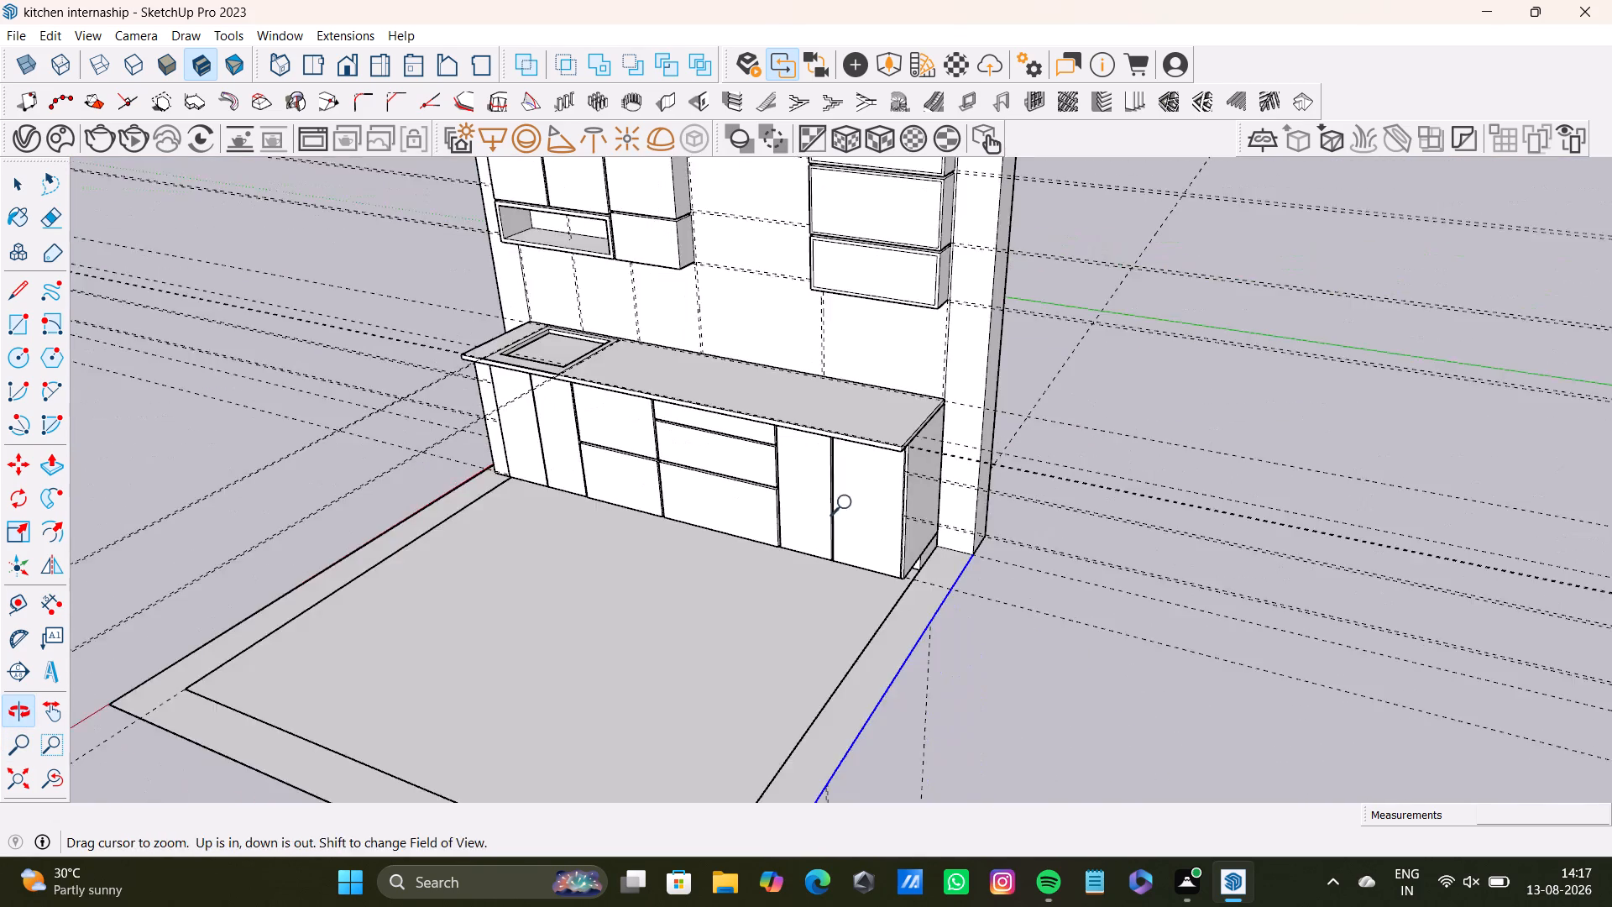
pyautogui.moveTo(849, 503); pyautogui.dragTo(711, 696, button='middle')
pyautogui.moveTo(771, 532); pyautogui.dragTo(845, 623, button='middle')
pyautogui.scroll(2, 835, 562)
pyautogui.moveTo(834, 558); pyautogui.dragTo(515, 526, button='middle')
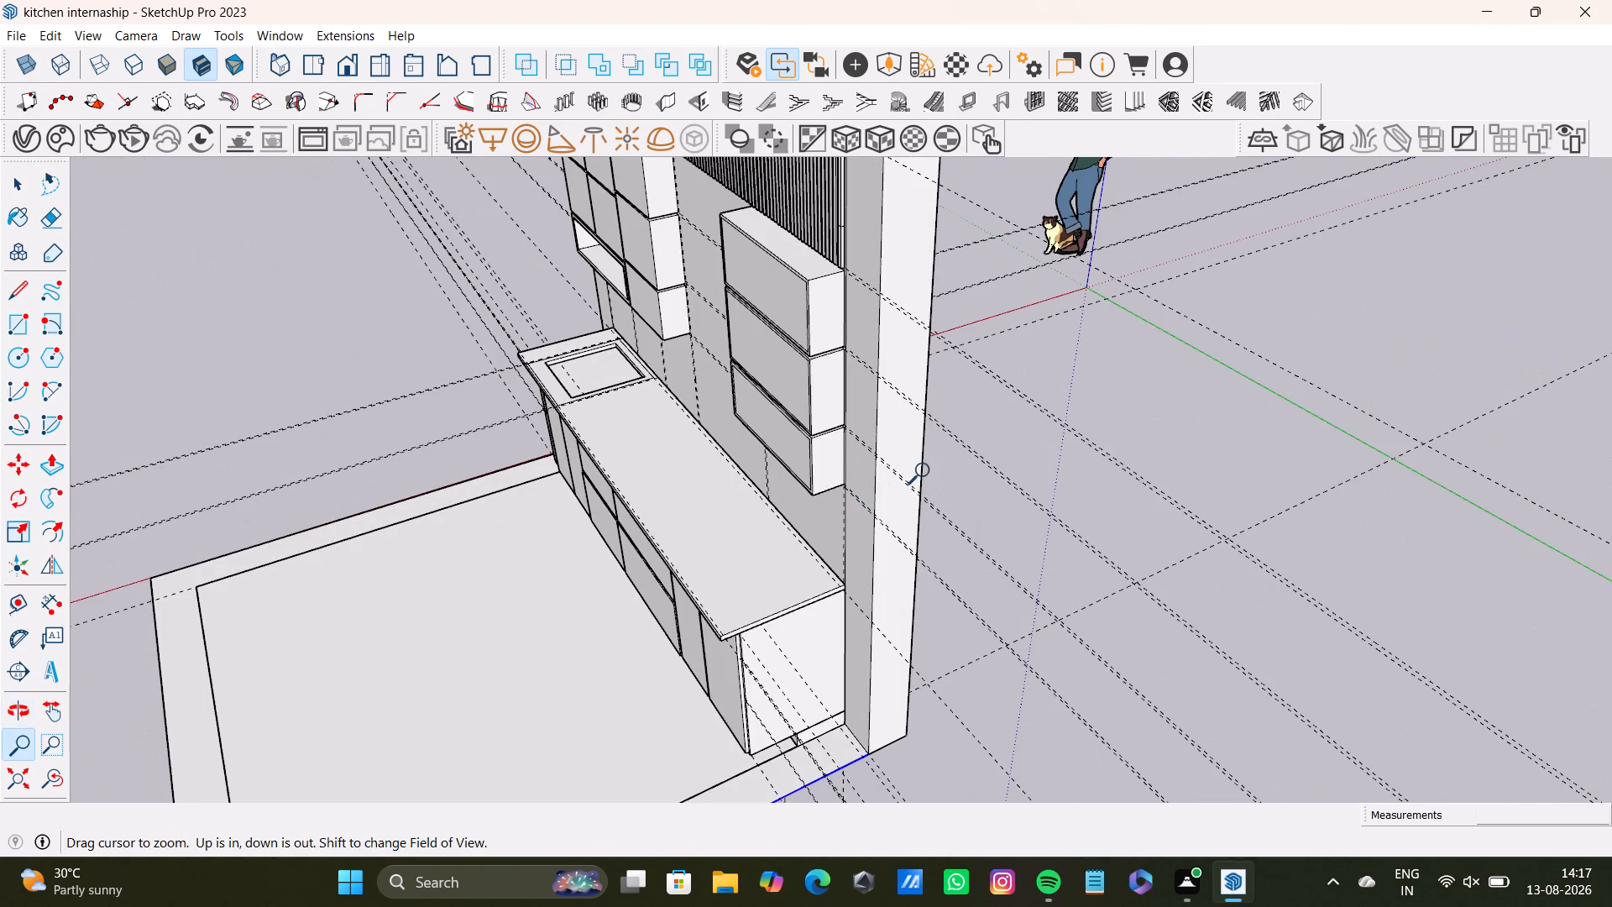
# Push/Pull the wall's narrow end face outward, extending the wall past the floor edge on the side away from the sink.
pyautogui.press('space')
pyautogui.click(901, 453)
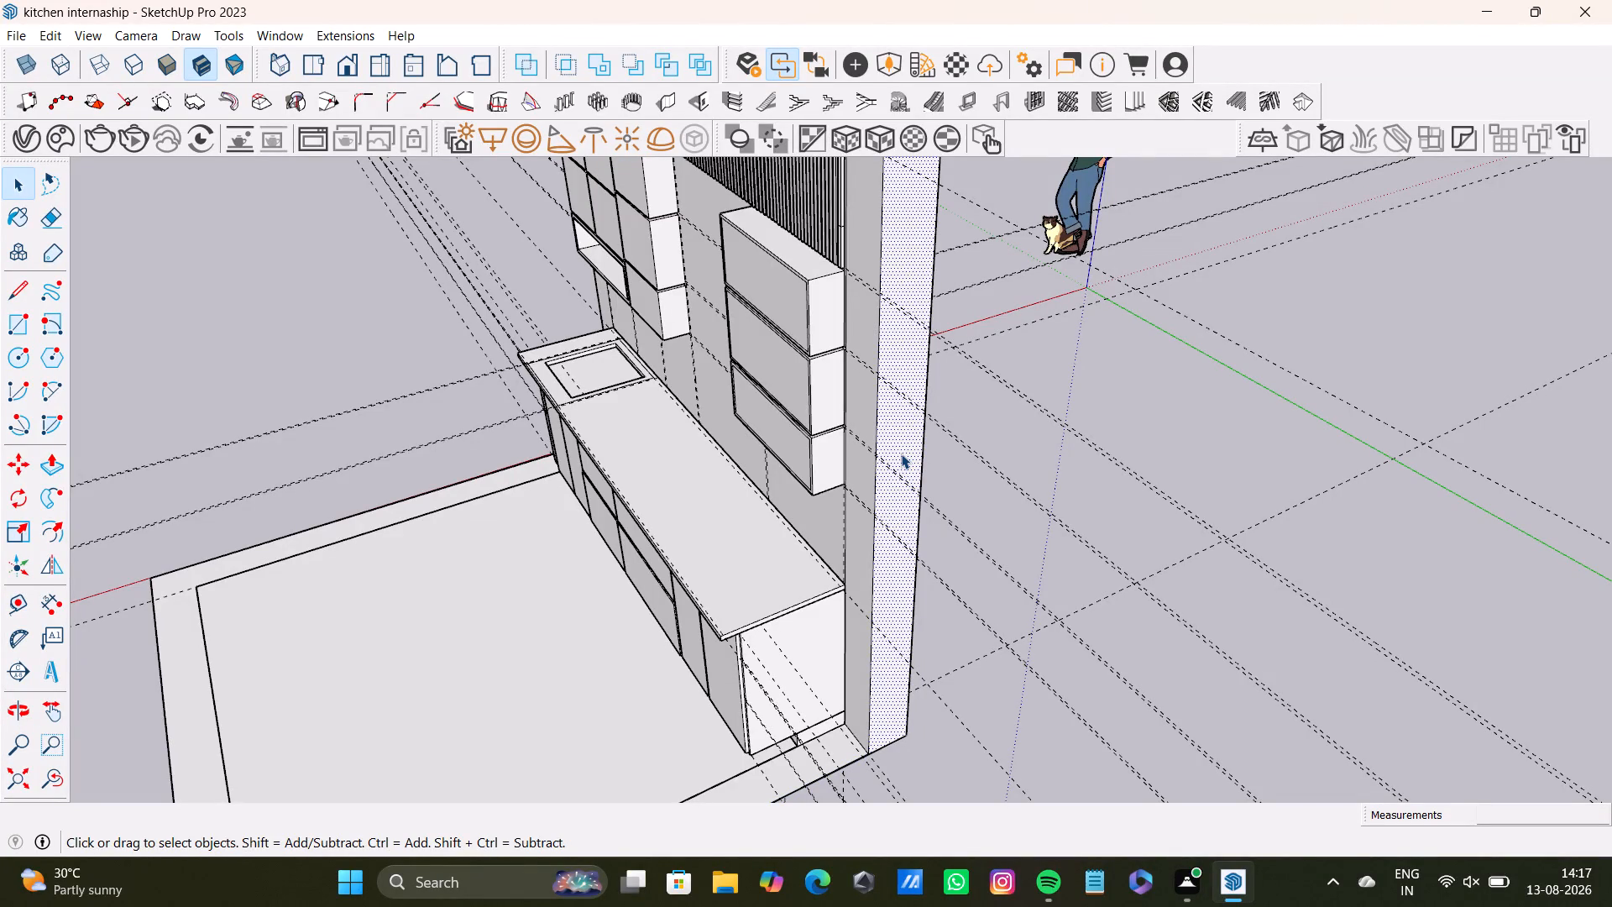
pyautogui.press('p')
pyautogui.click(901, 453)
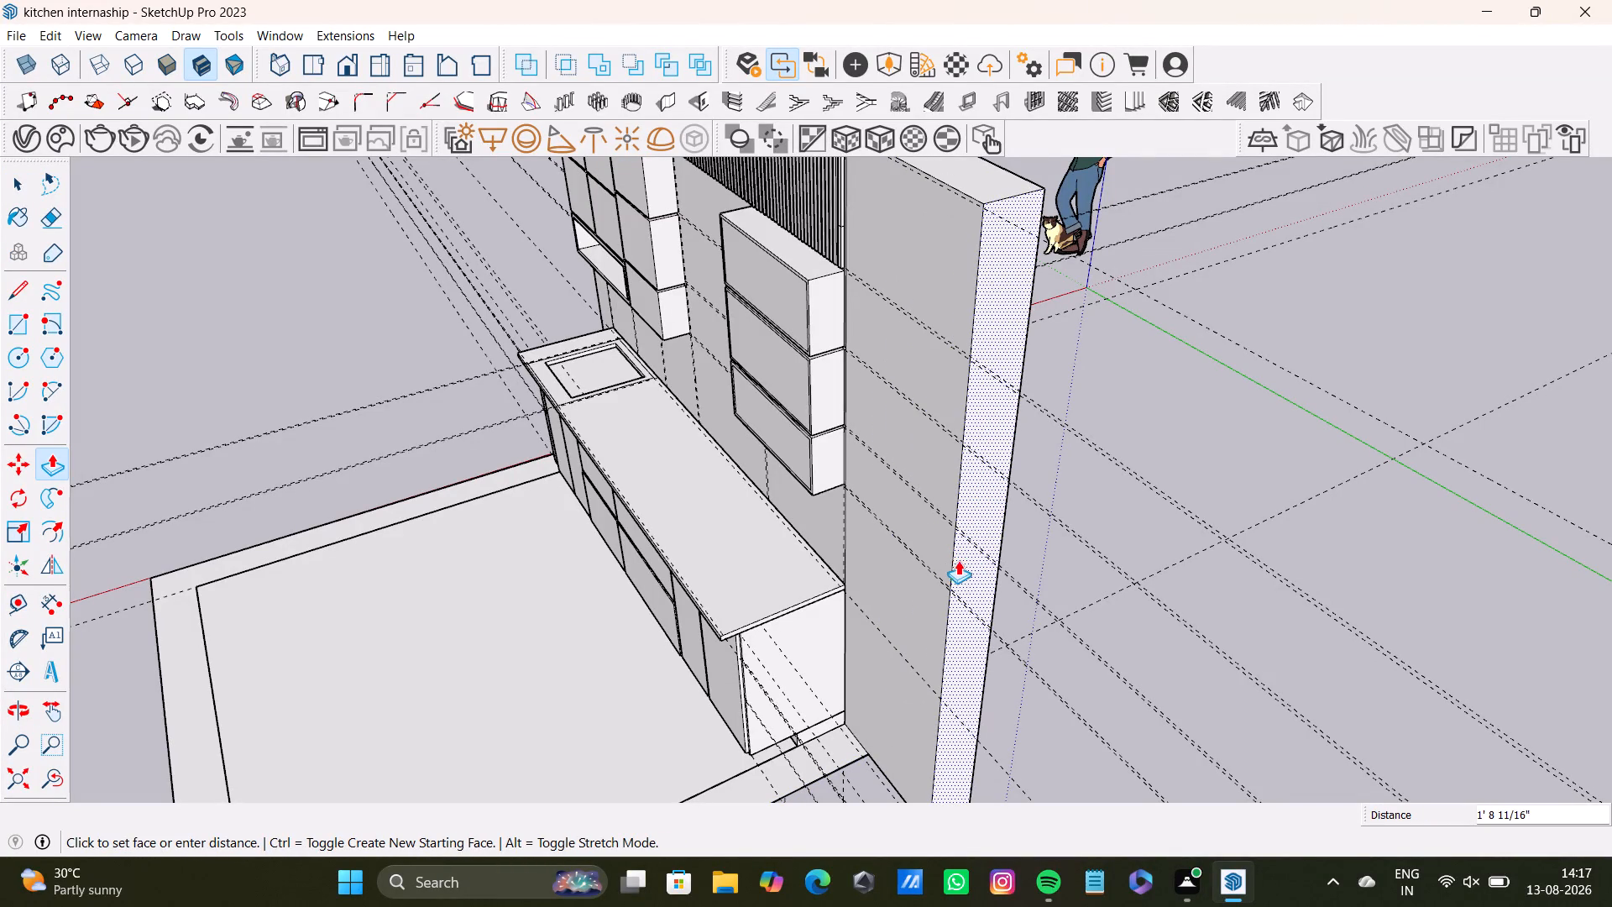
pyautogui.scroll(-2, 982, 598)
pyautogui.moveTo(982, 598); pyautogui.dragTo(1034, 432, button='middle')
pyautogui.click(1020, 483)
# Move the floor's outer edge outward about 2' 9 5/8" to meet the bottom corner of the extended wall.
pyautogui.moveTo(996, 555); pyautogui.dragTo(994, 686, button='middle')
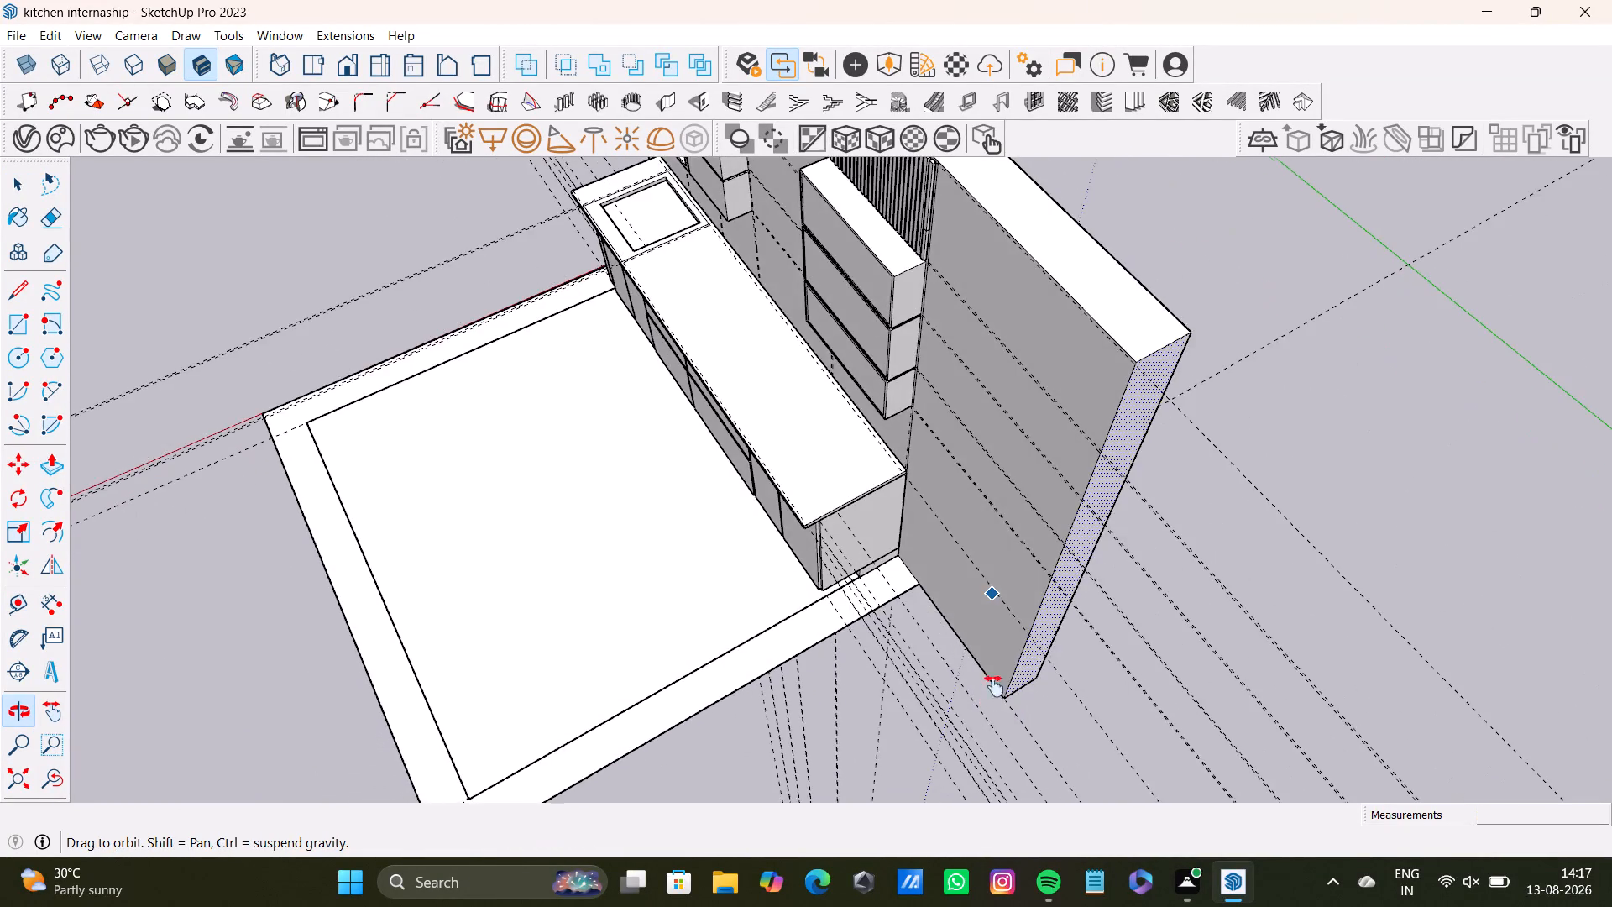
pyautogui.moveTo(994, 686); pyautogui.dragTo(974, 493, button='middle')
pyautogui.press('space')
pyautogui.click(688, 490)
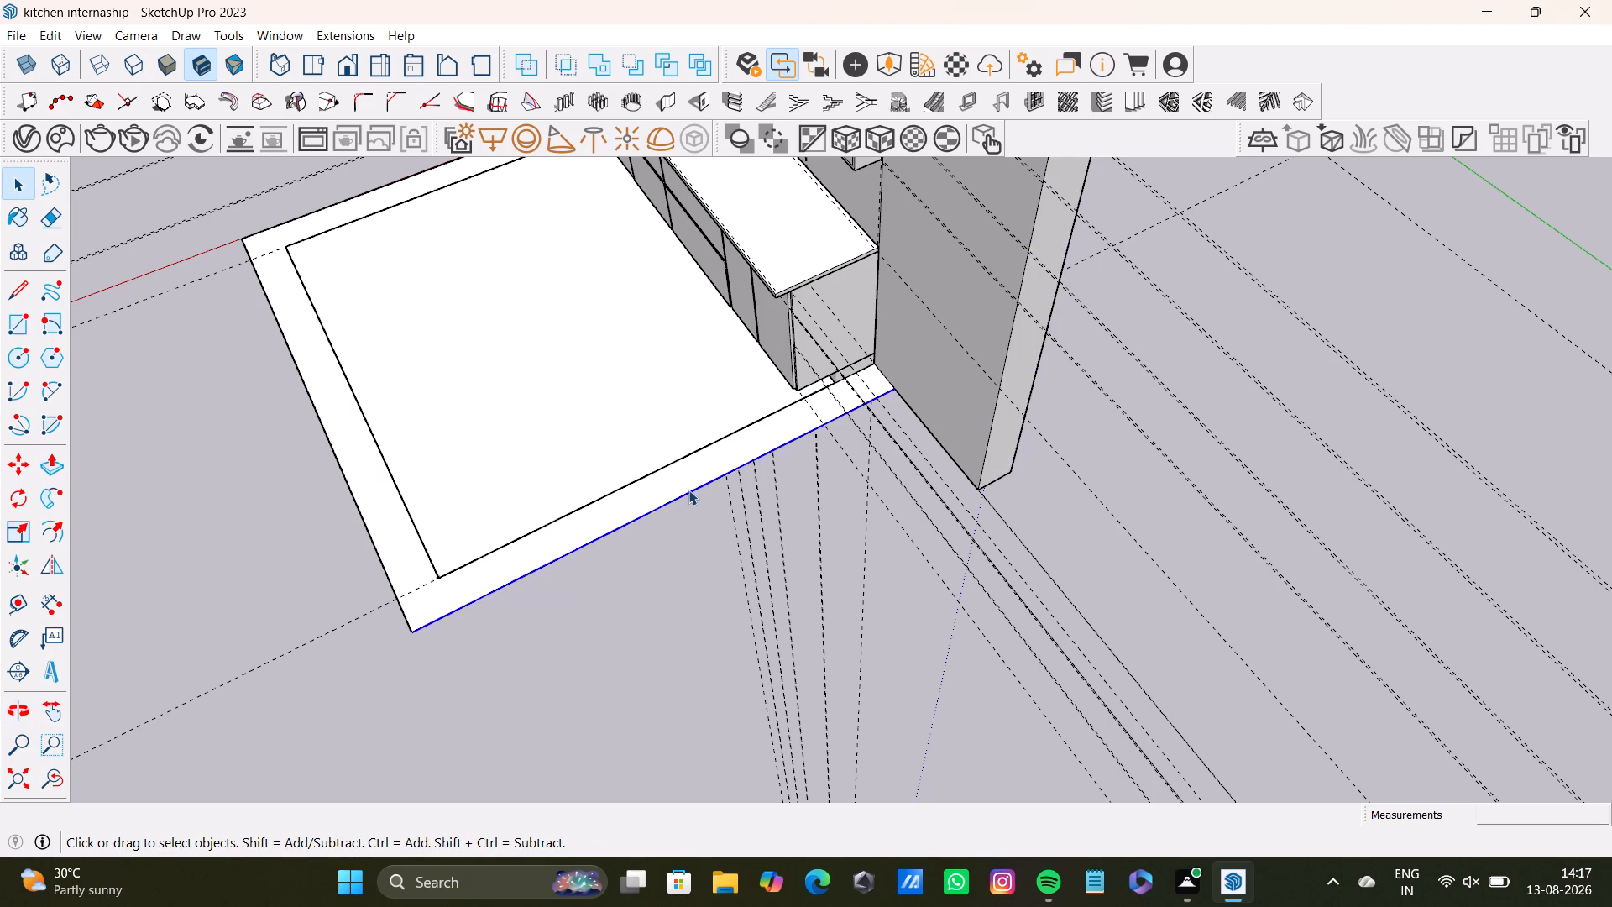
pyautogui.press('m')
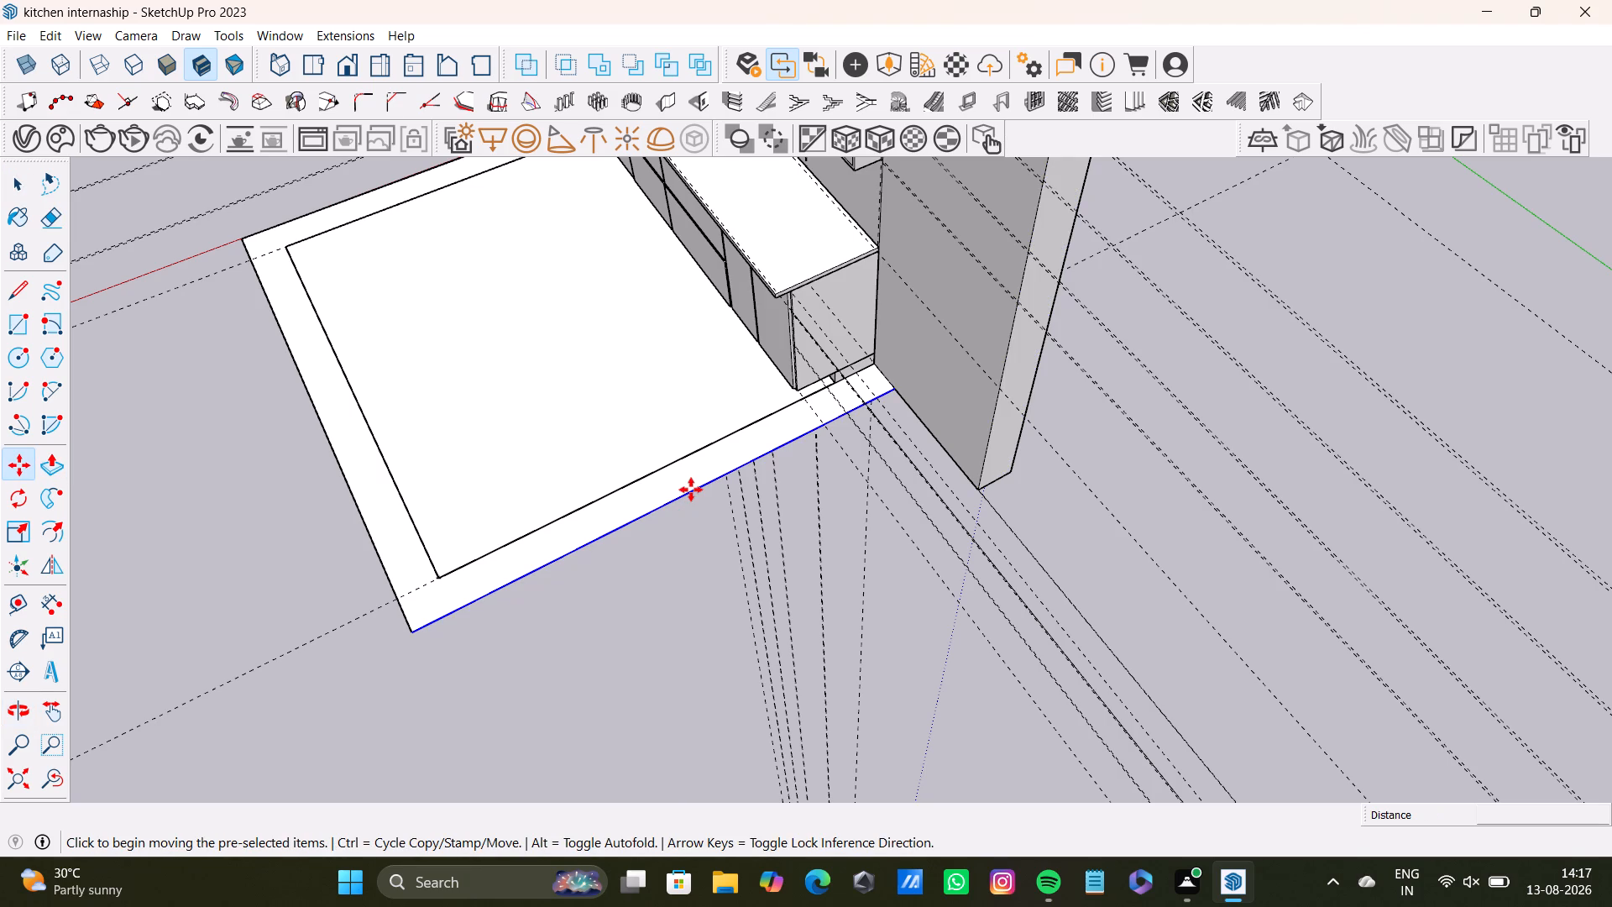
pyautogui.click(695, 490)
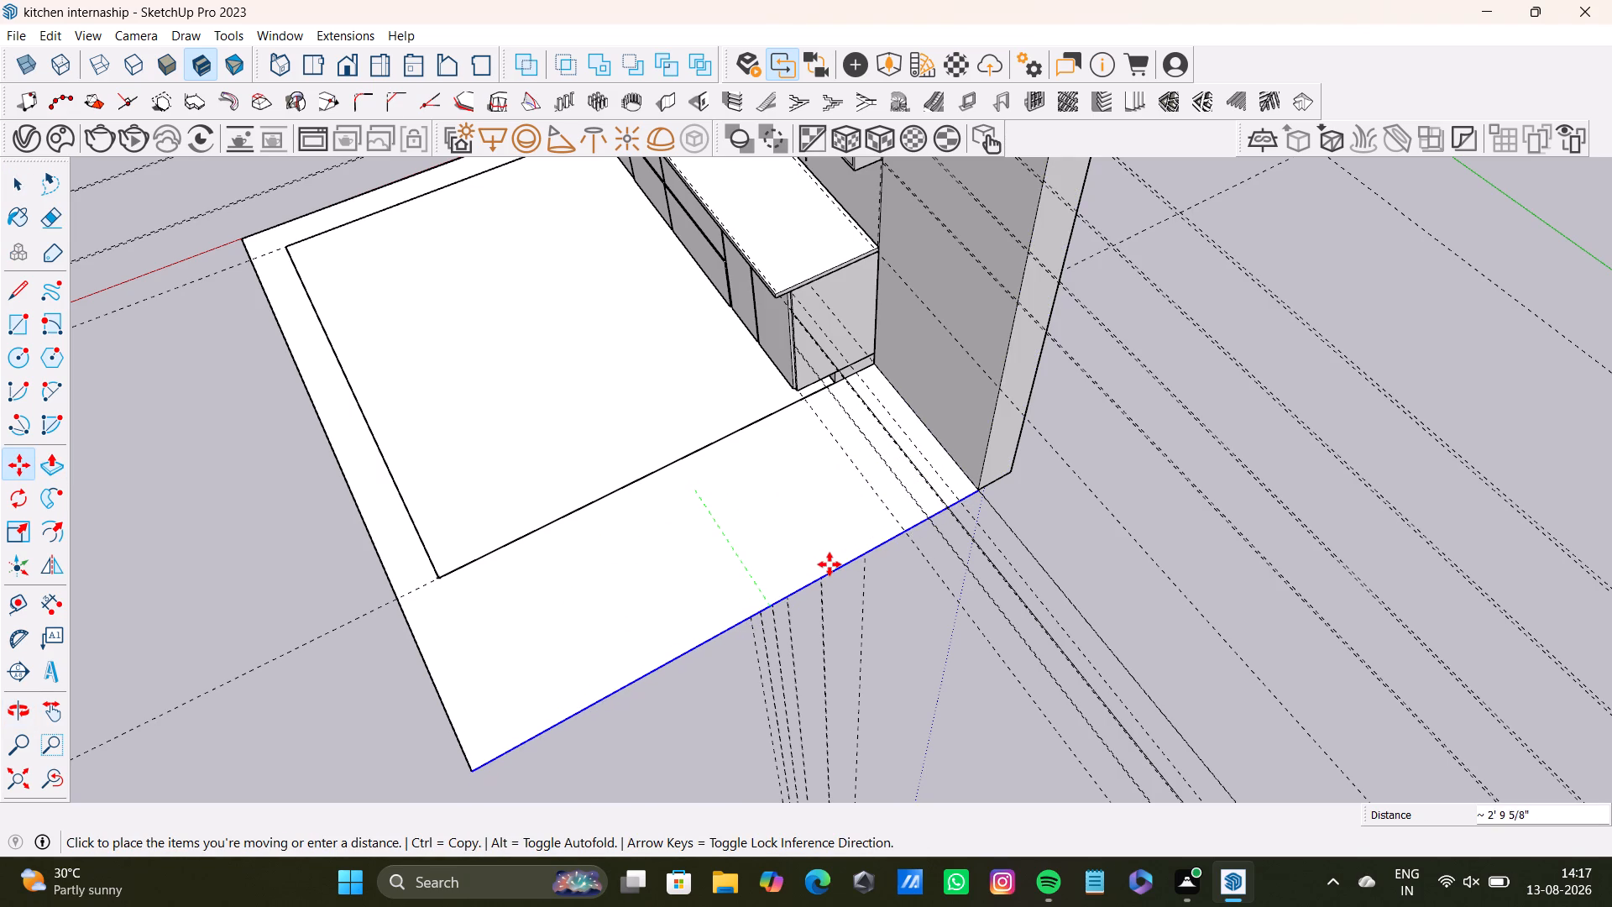
pyautogui.click(830, 564)
# Delete the inner floor outline edge running out from the end of the base units, parallel to the moved edge.
pyautogui.moveTo(527, 566); pyautogui.dragTo(627, 624, button='middle')
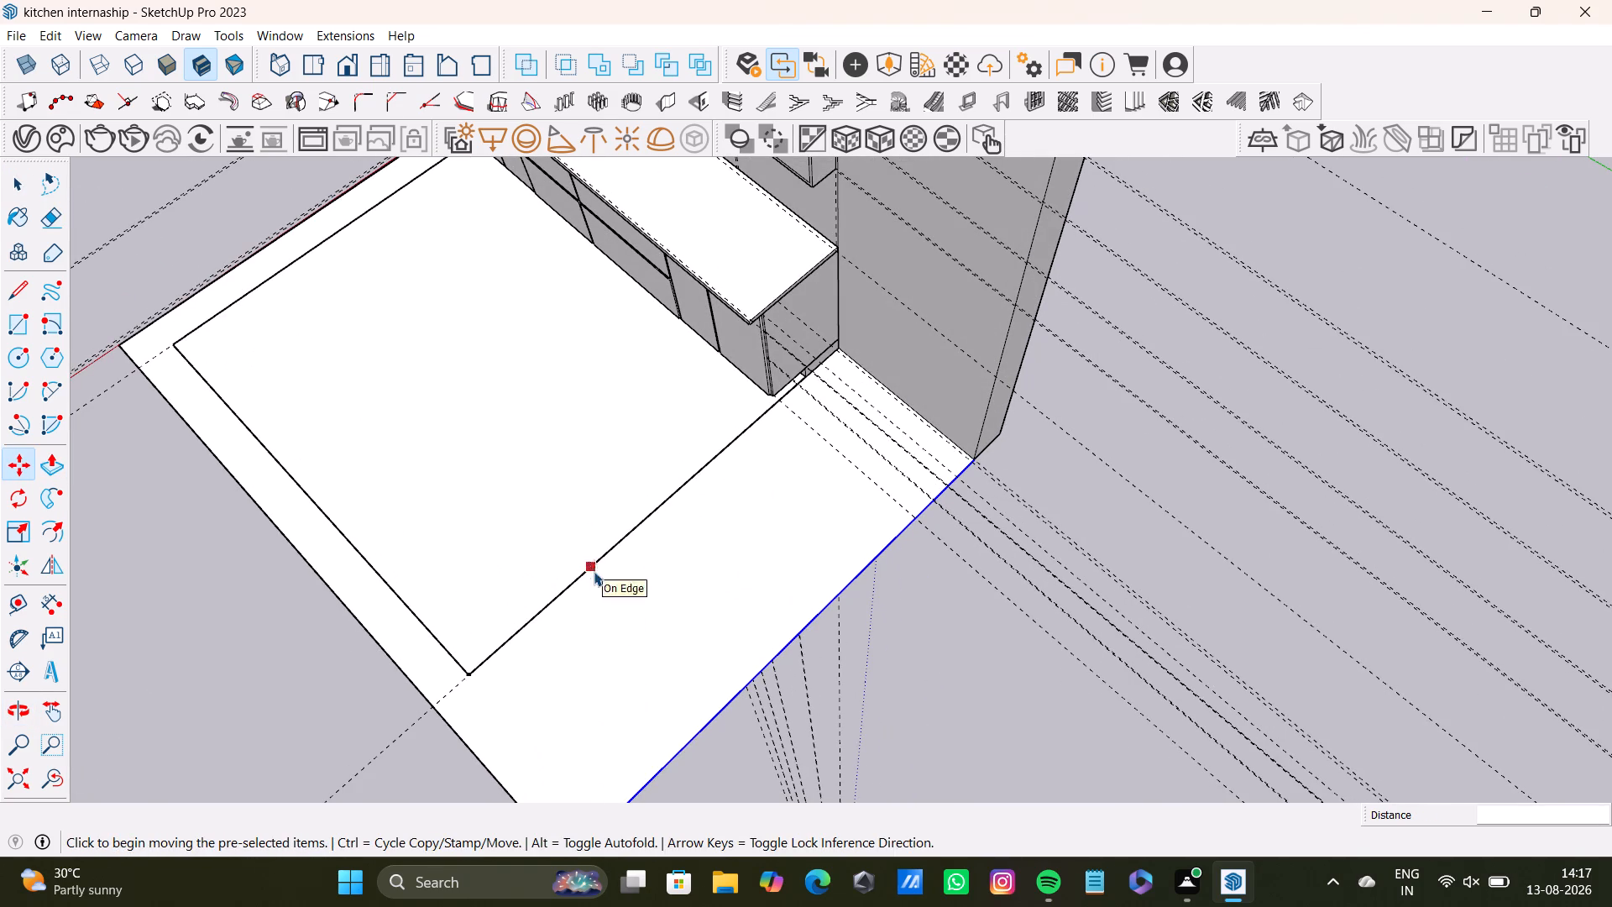
pyautogui.press('space')
pyautogui.click(589, 564)
pyautogui.press('Delete')
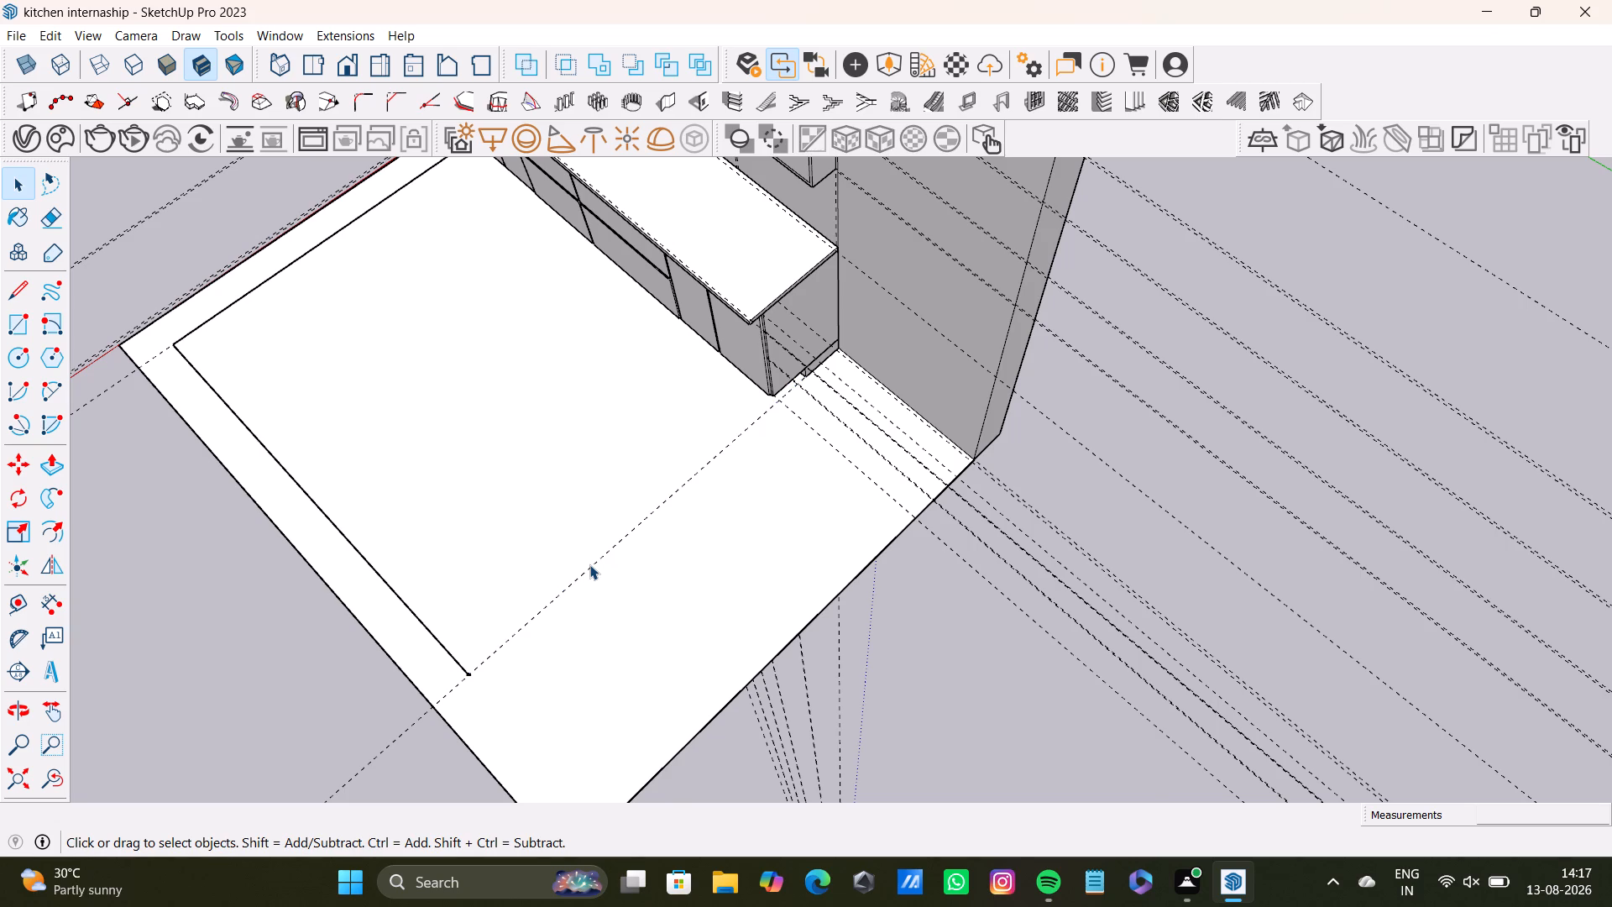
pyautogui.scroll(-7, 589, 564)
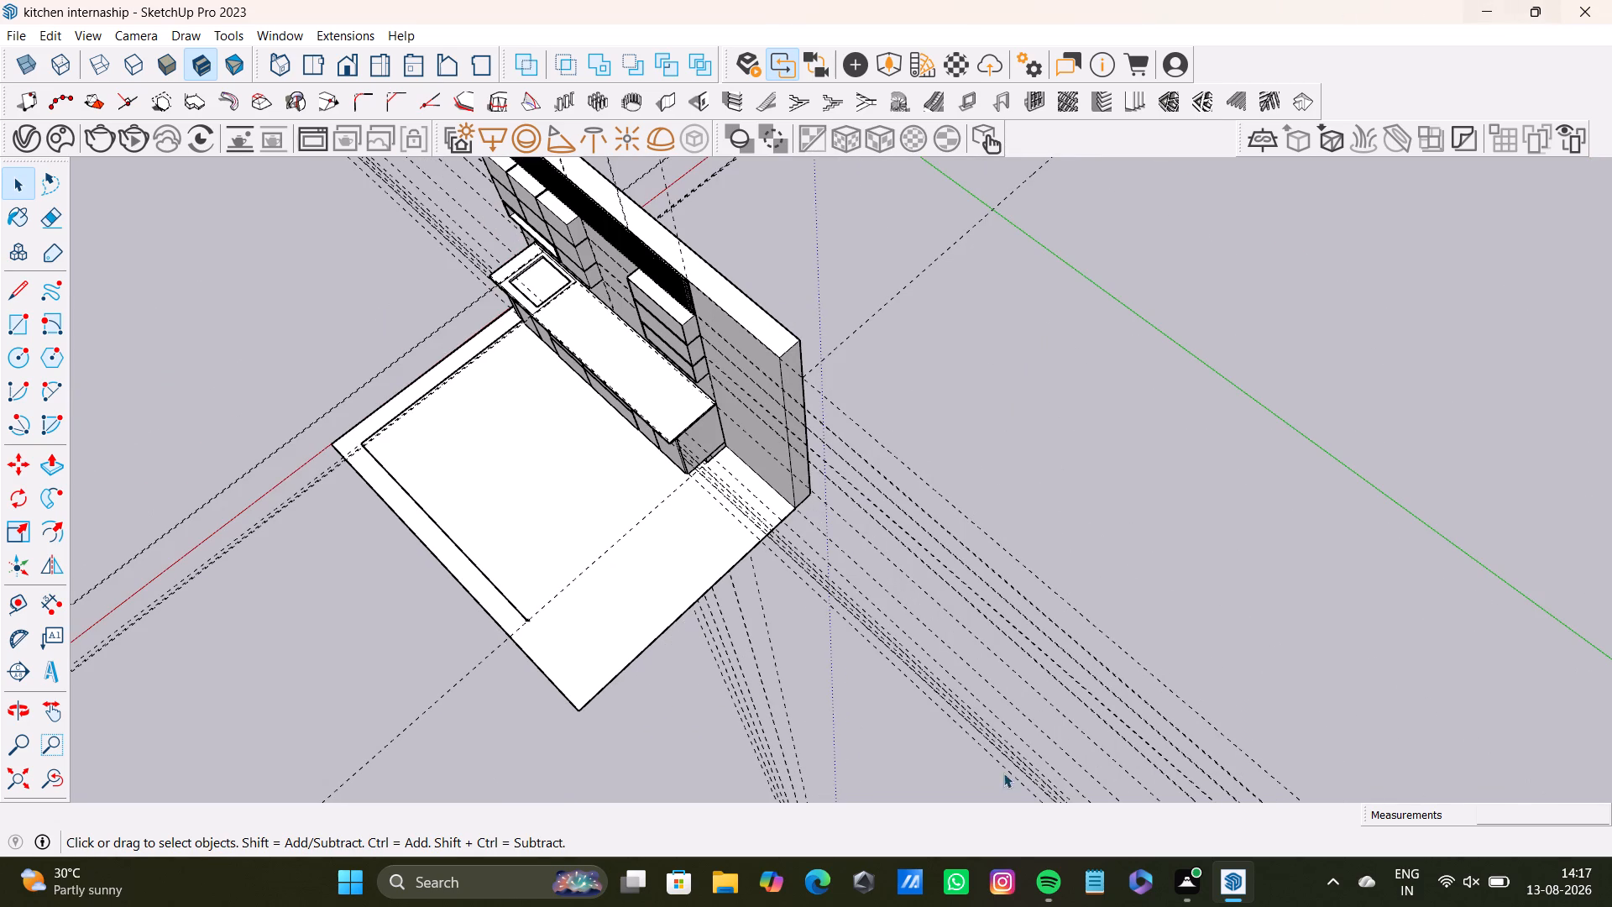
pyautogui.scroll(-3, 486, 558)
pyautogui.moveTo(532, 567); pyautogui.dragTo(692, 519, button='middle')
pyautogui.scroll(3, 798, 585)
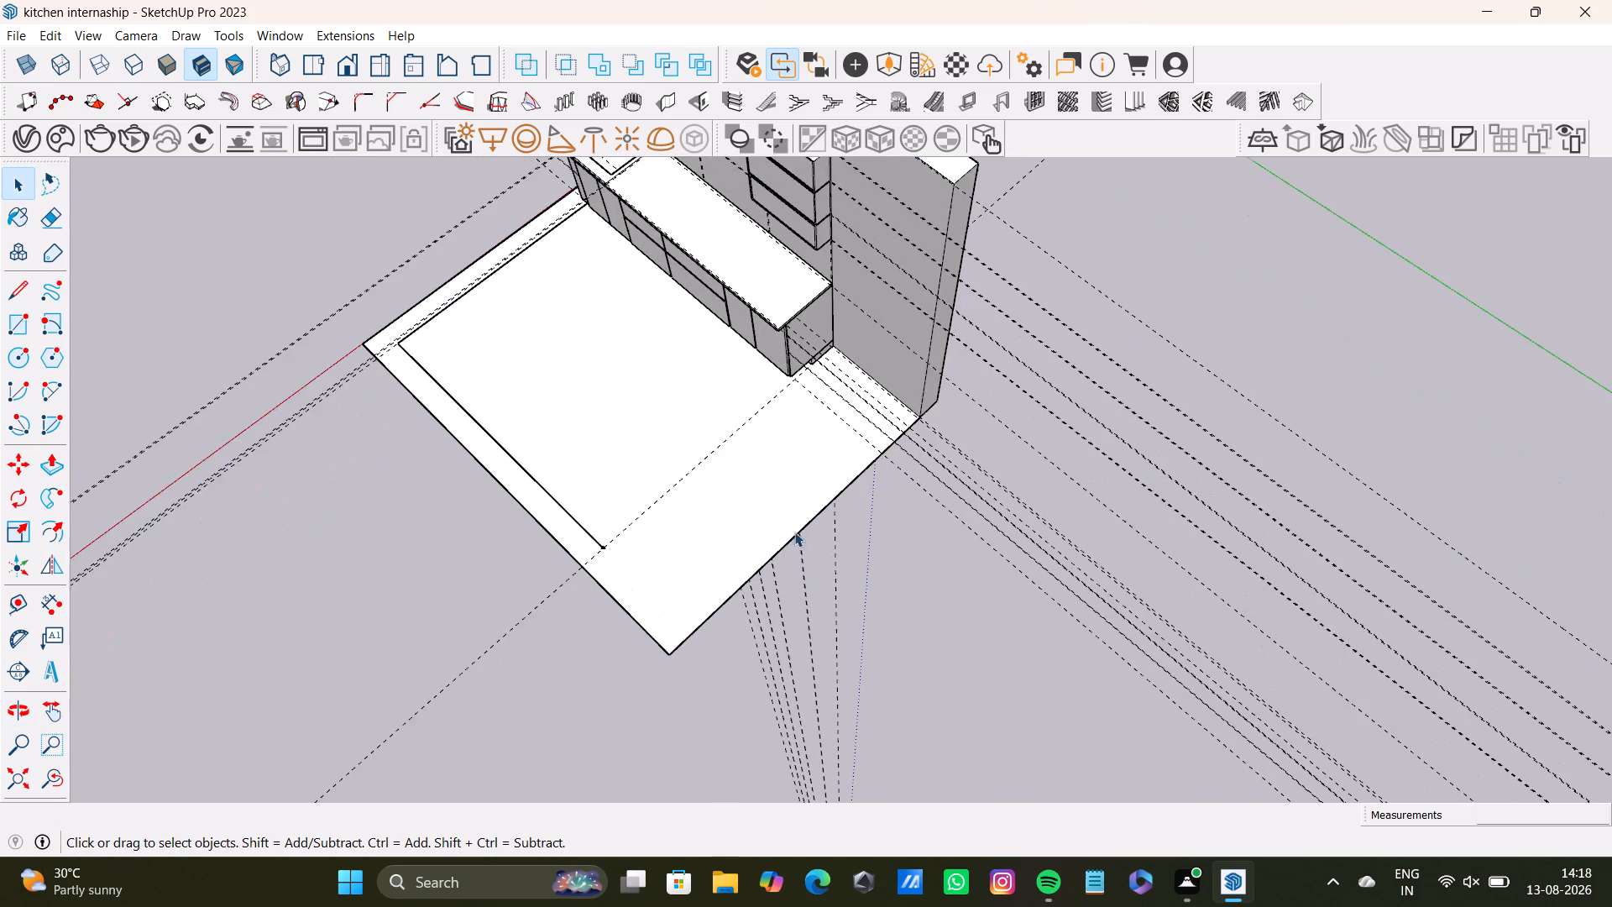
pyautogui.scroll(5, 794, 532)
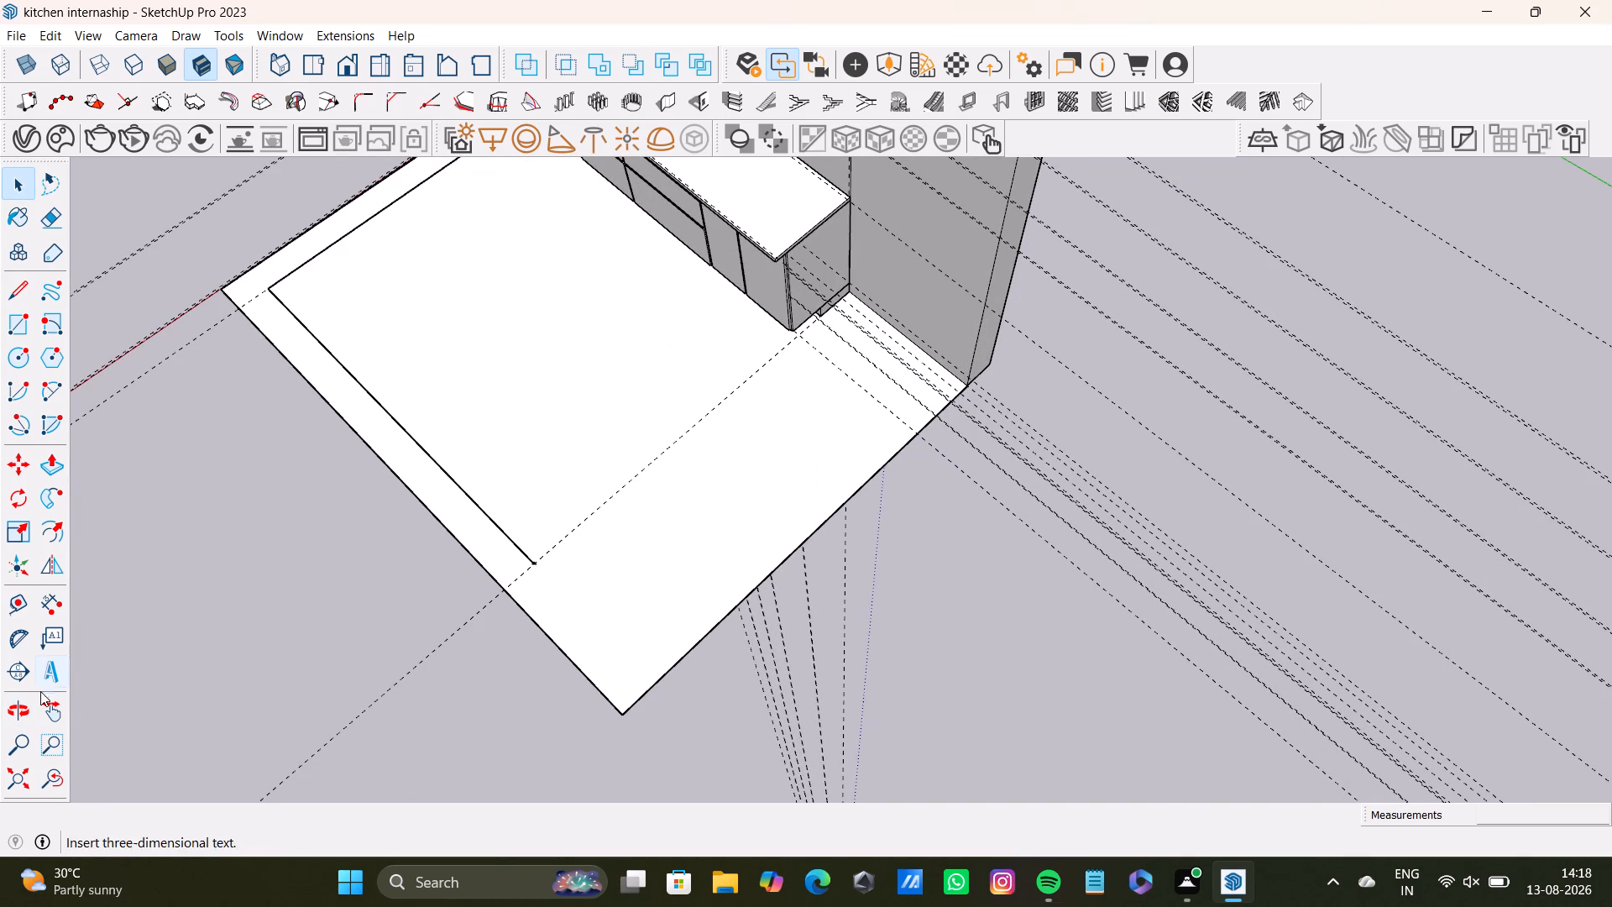
# Place a guide line 9" inward from the floor's moved outer edge, parallel to it.
pyautogui.click(26, 604)
pyautogui.scroll(3, 809, 635)
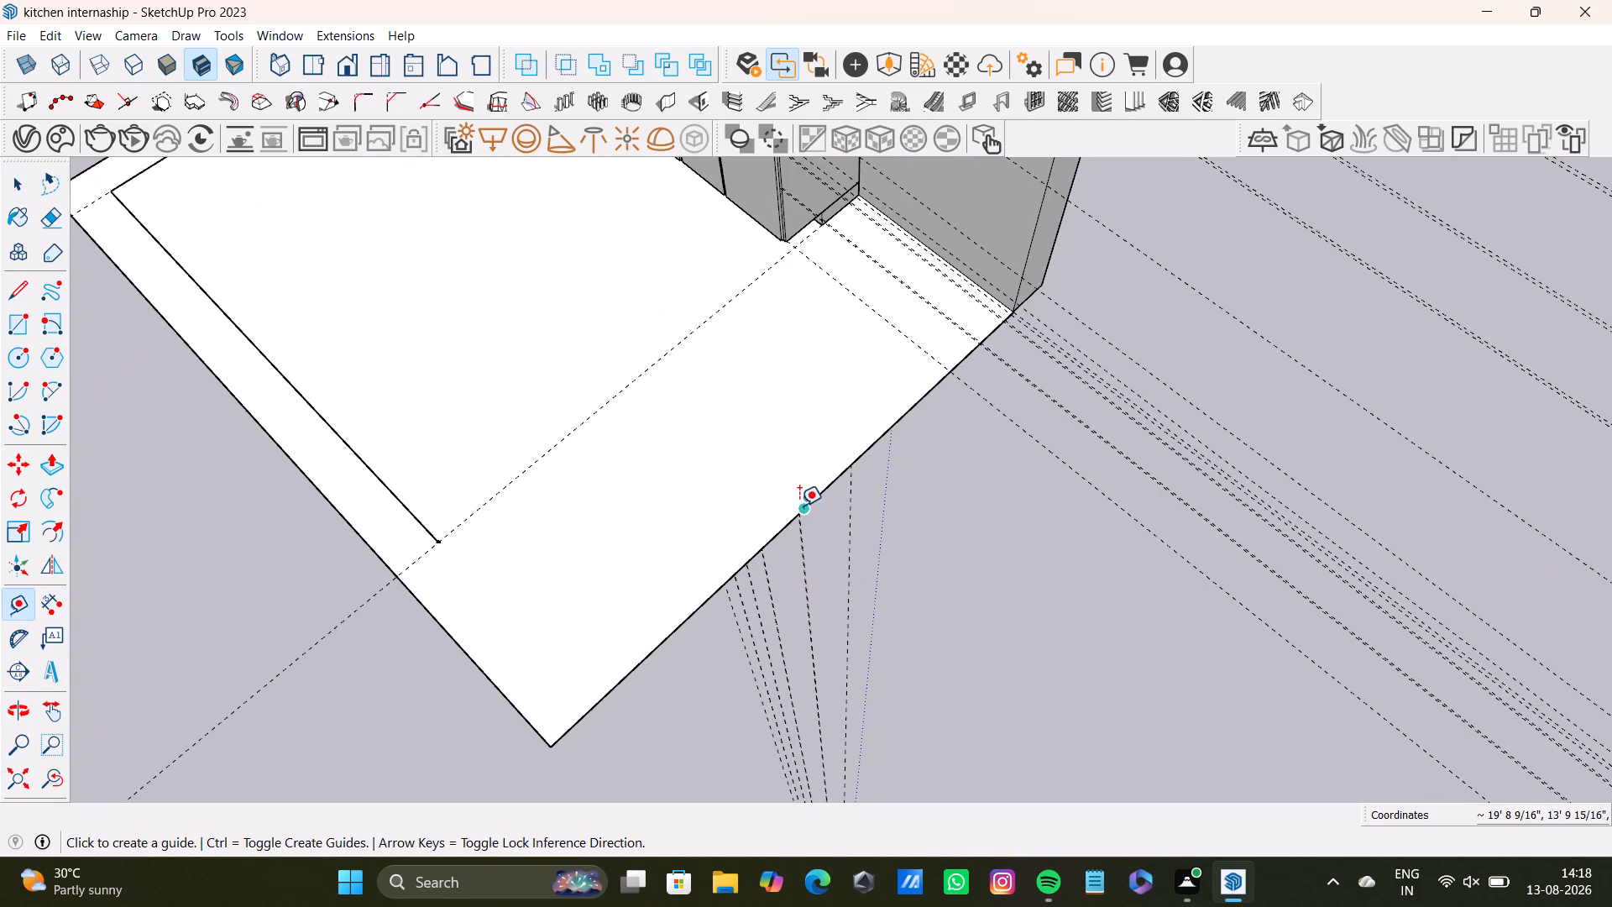
pyautogui.moveTo(806, 506); pyautogui.dragTo(800, 497)
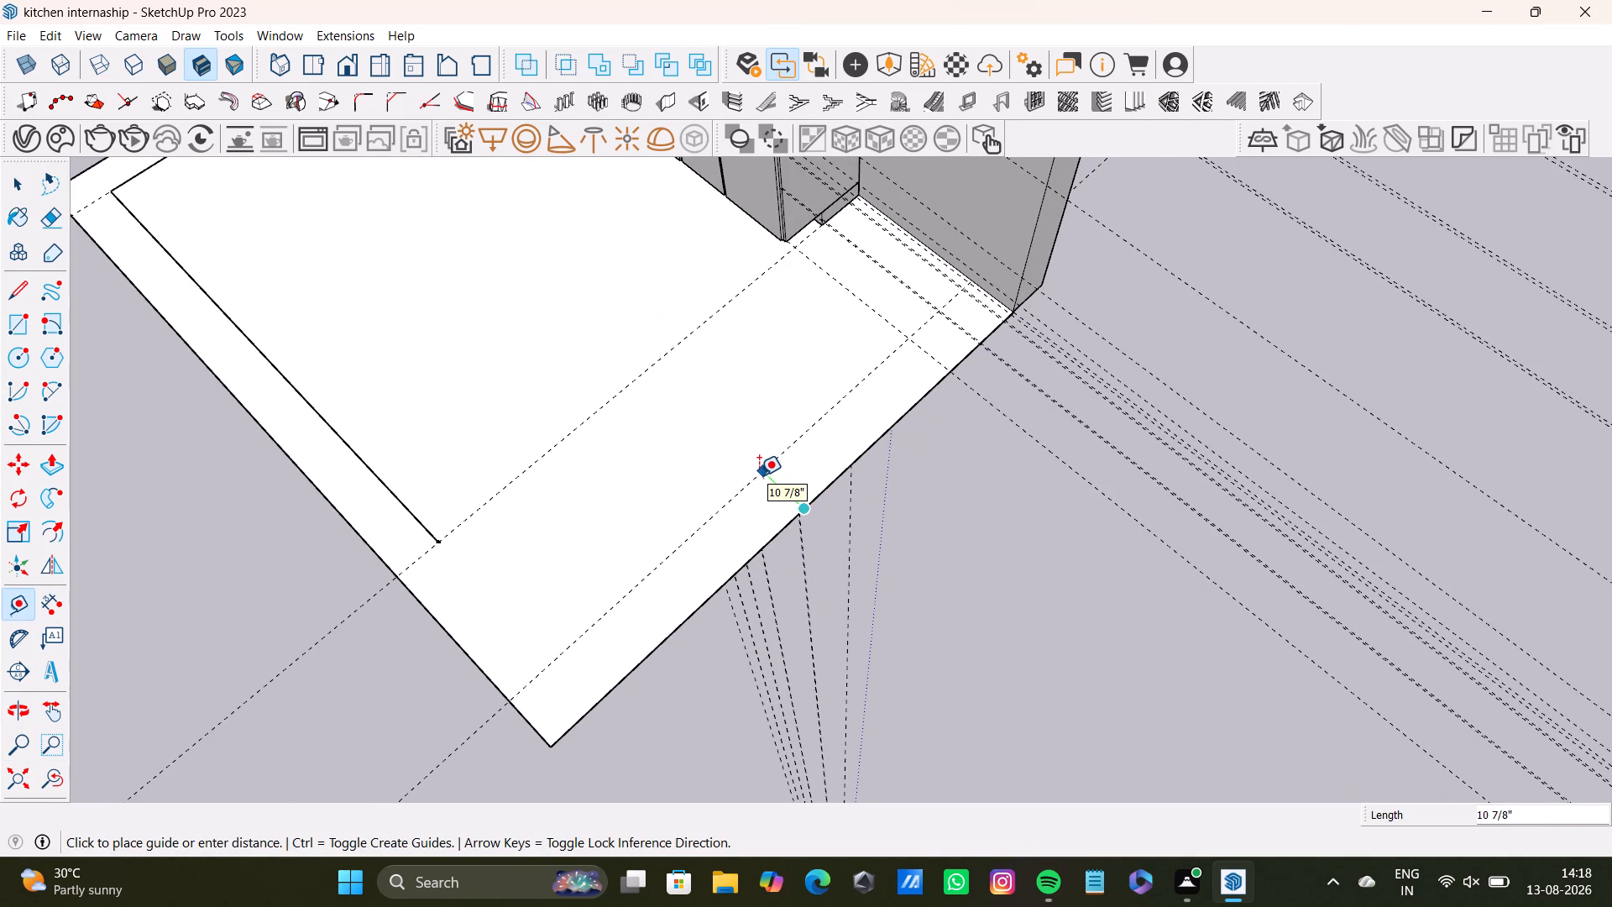
pyautogui.write('9"')
pyautogui.press('Return')
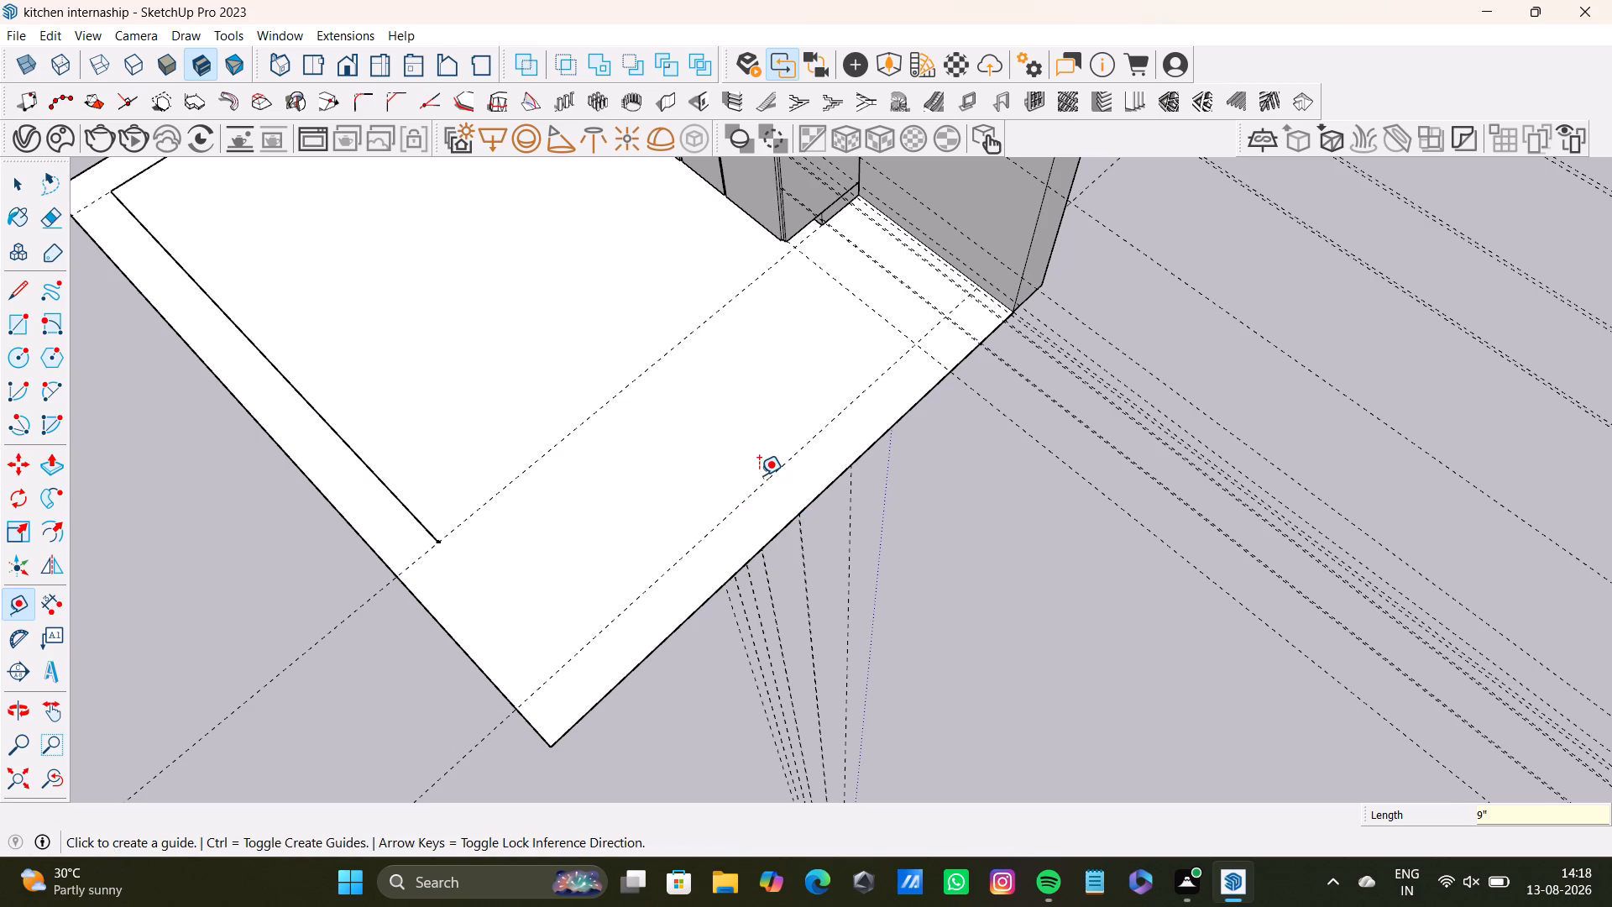
pyautogui.scroll(-3, 659, 567)
pyautogui.press('space')
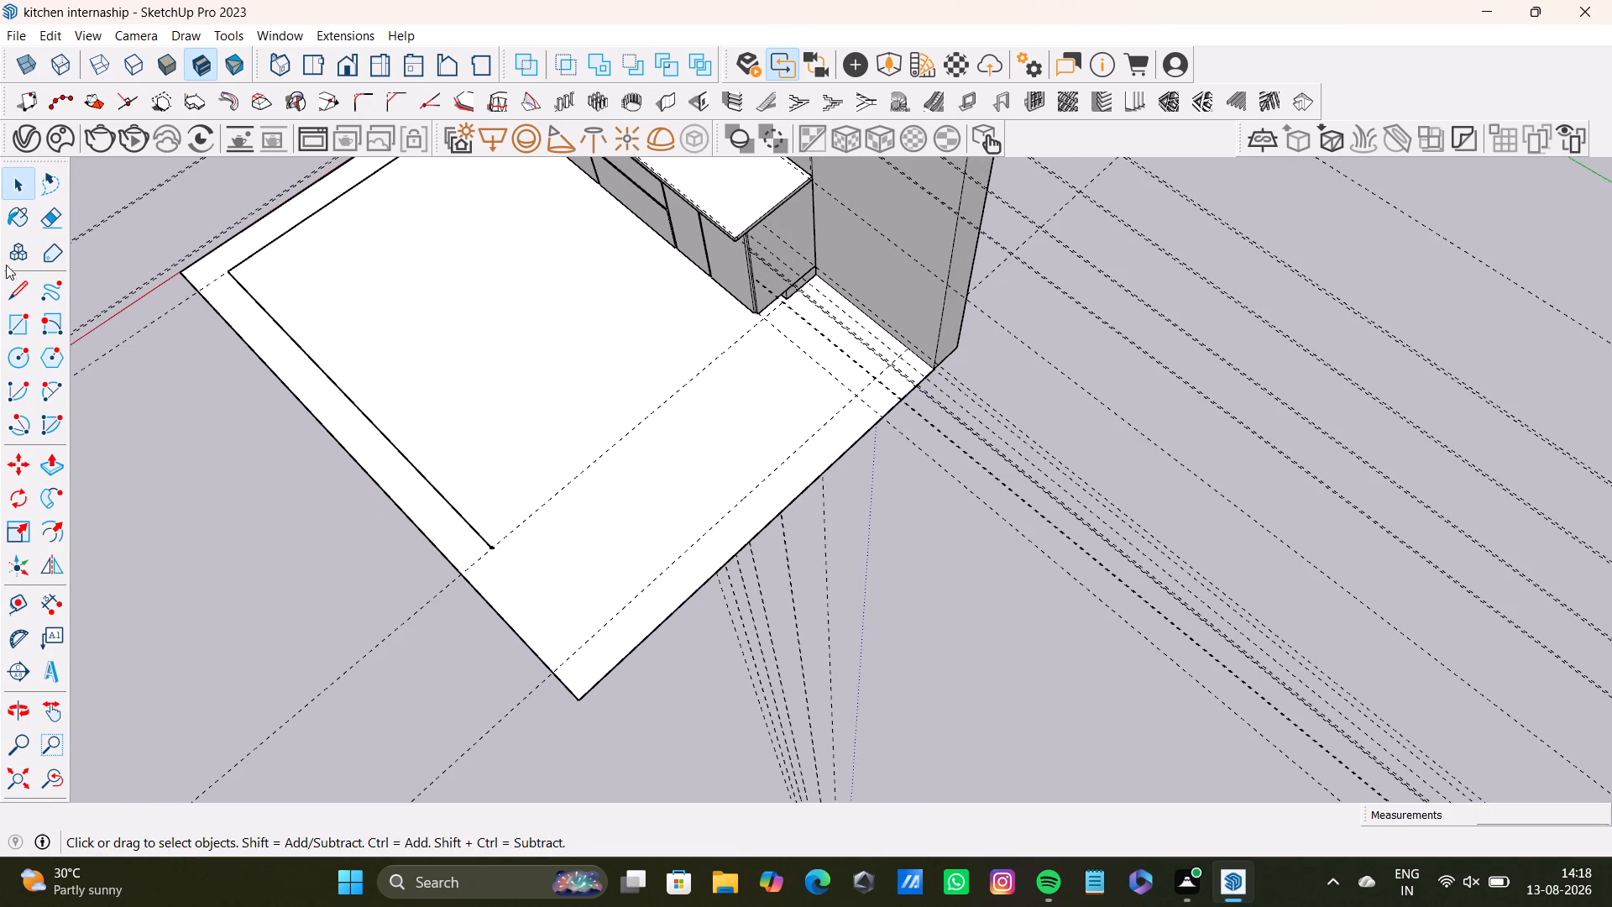
# Draw a line across the floor along the 9" guide, starting at the base of the extended wall.
pyautogui.click(14, 293)
pyautogui.scroll(4, 1084, 418)
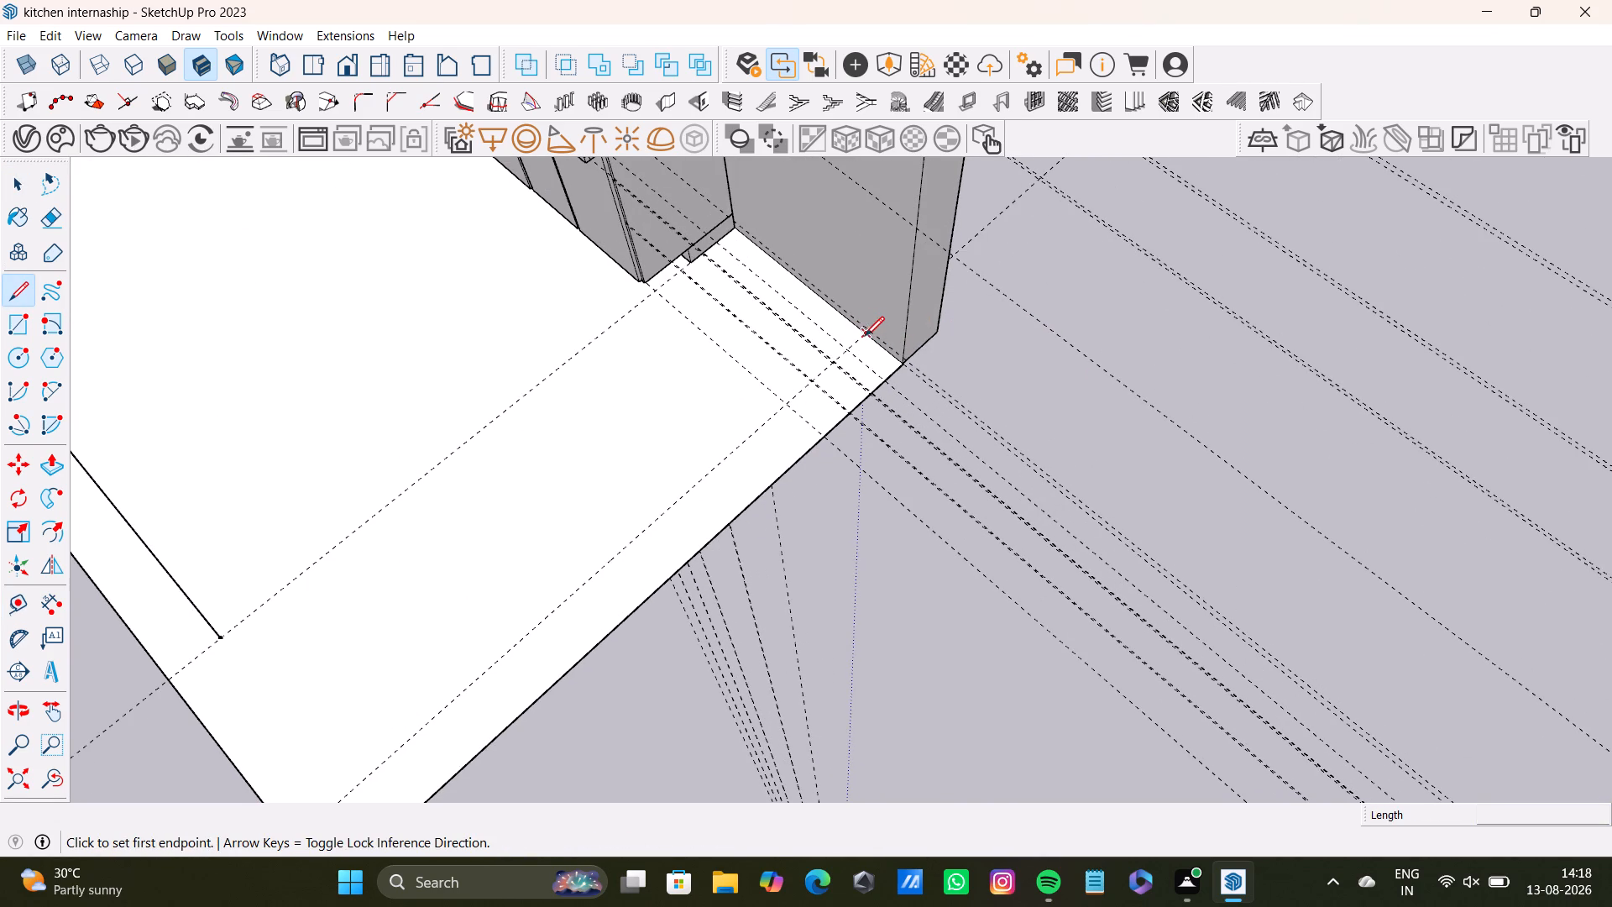
pyautogui.click(865, 336)
pyautogui.scroll(-3, 533, 626)
pyautogui.moveTo(532, 629); pyautogui.dragTo(779, 503, button='middle')
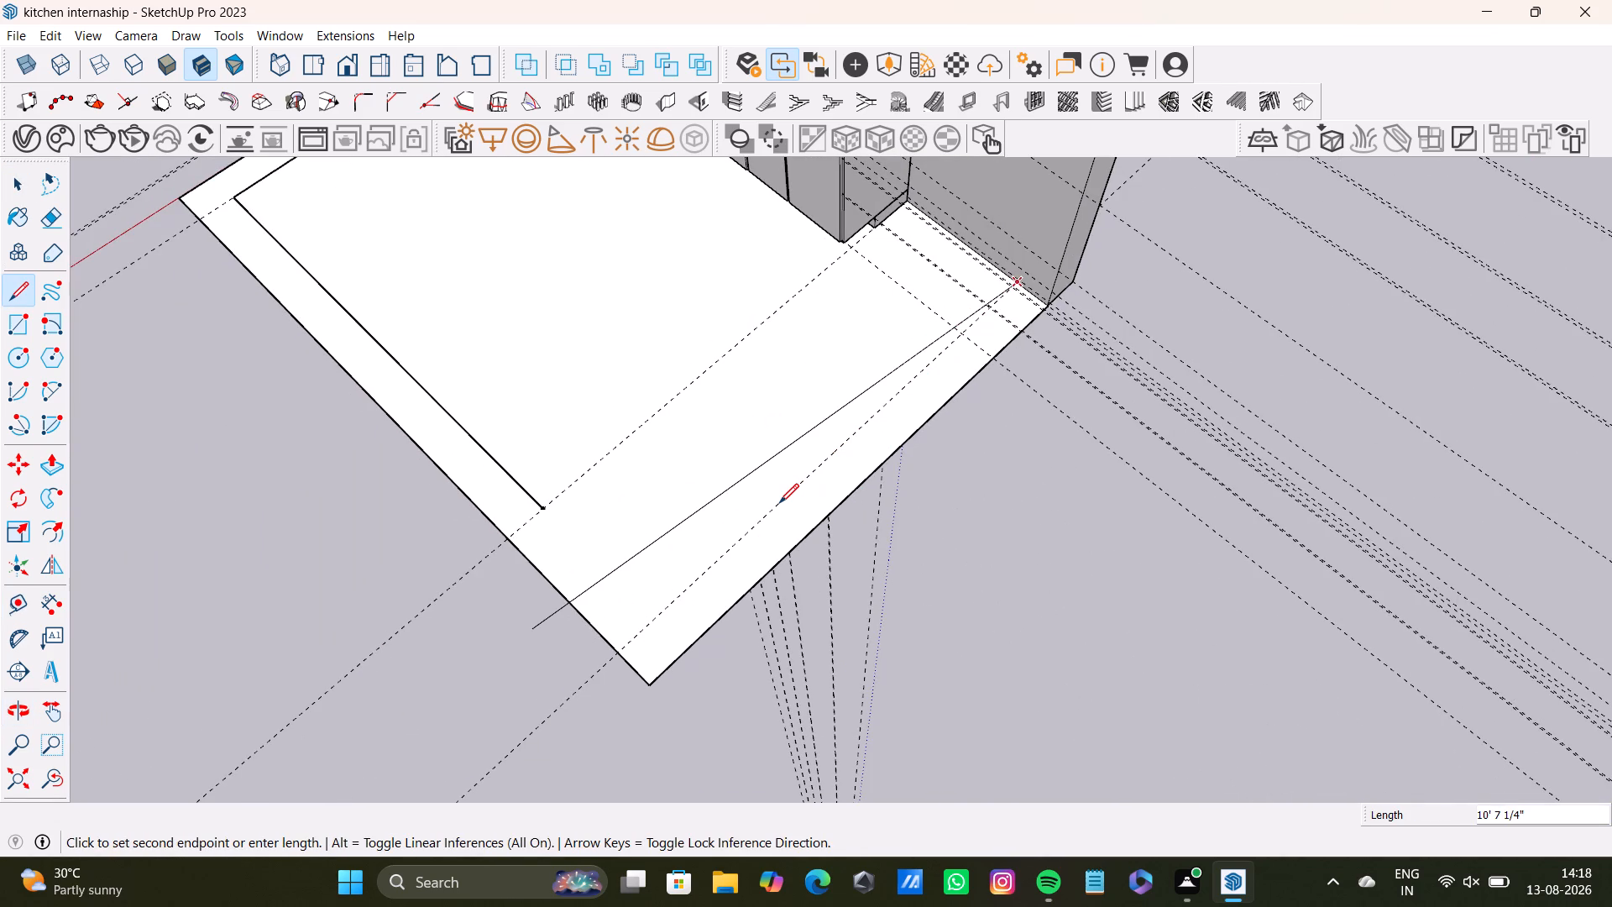
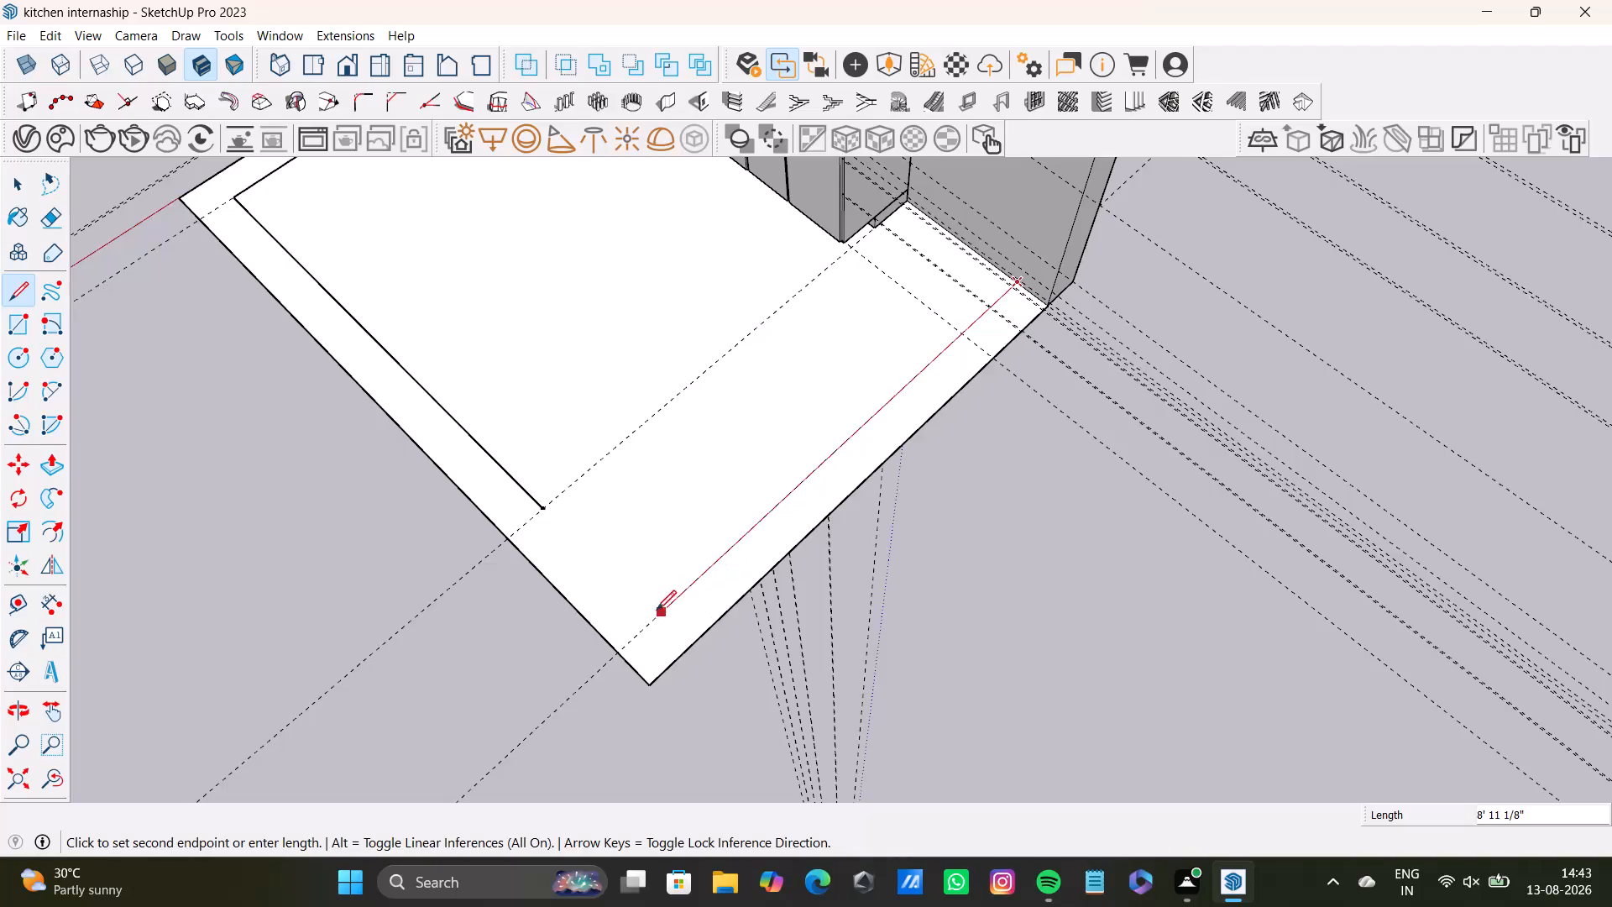
# Place a guide line about 9" inward from the floor's front edge, in line with the existing inner outline edge.
pyautogui.press('space')
pyautogui.moveTo(20, 607); pyautogui.dragTo(33, 607)
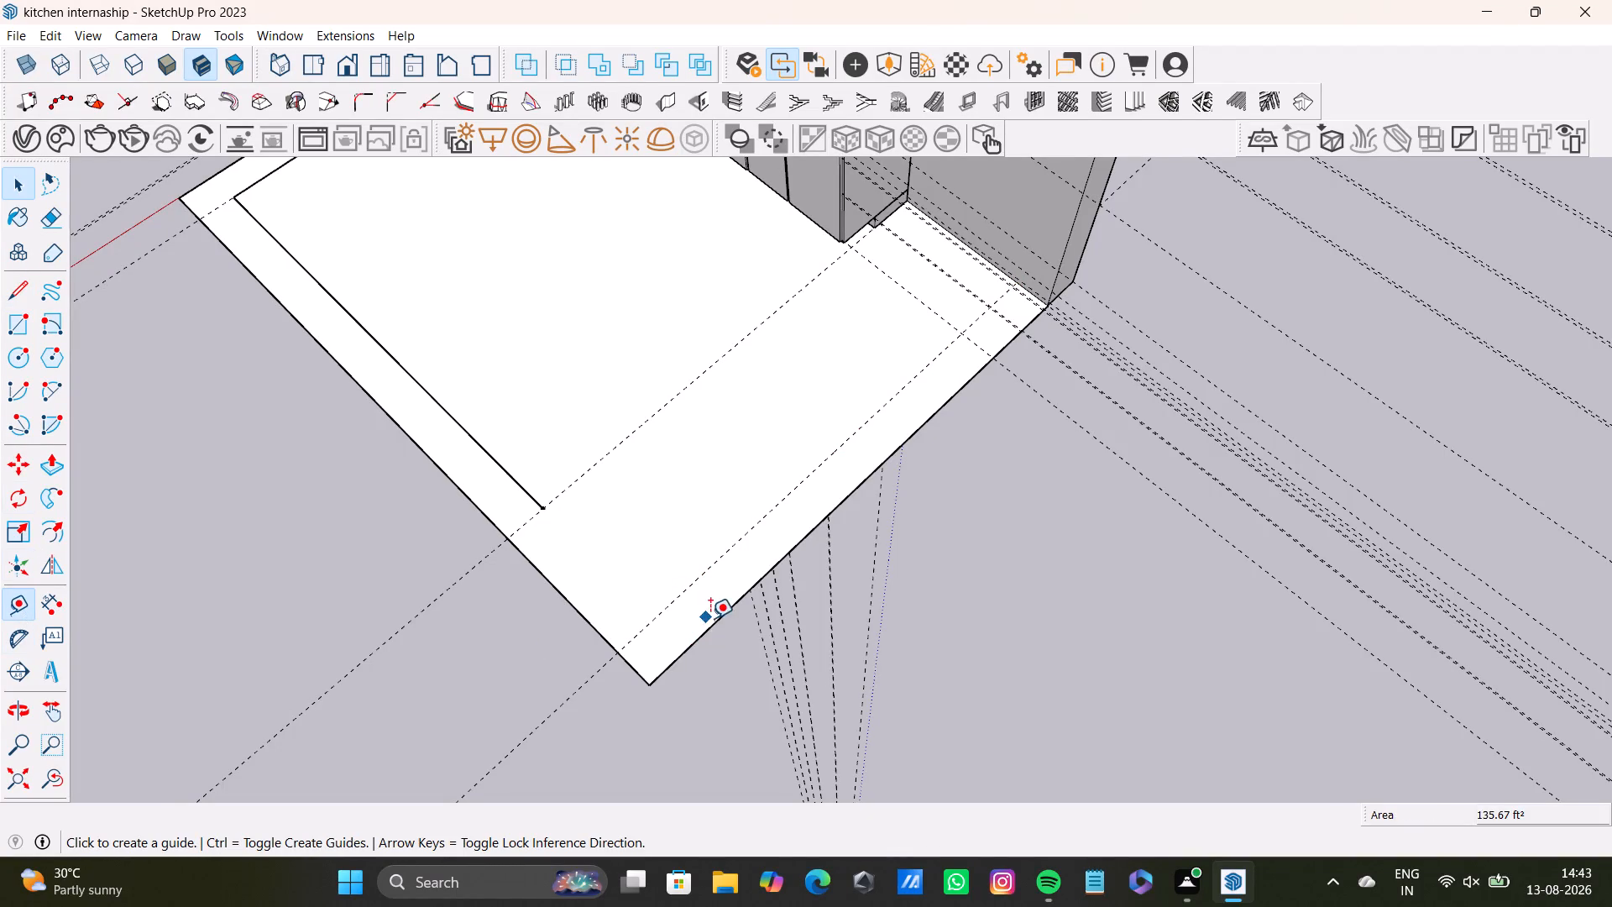
pyautogui.scroll(2, 594, 631)
pyautogui.click(637, 666)
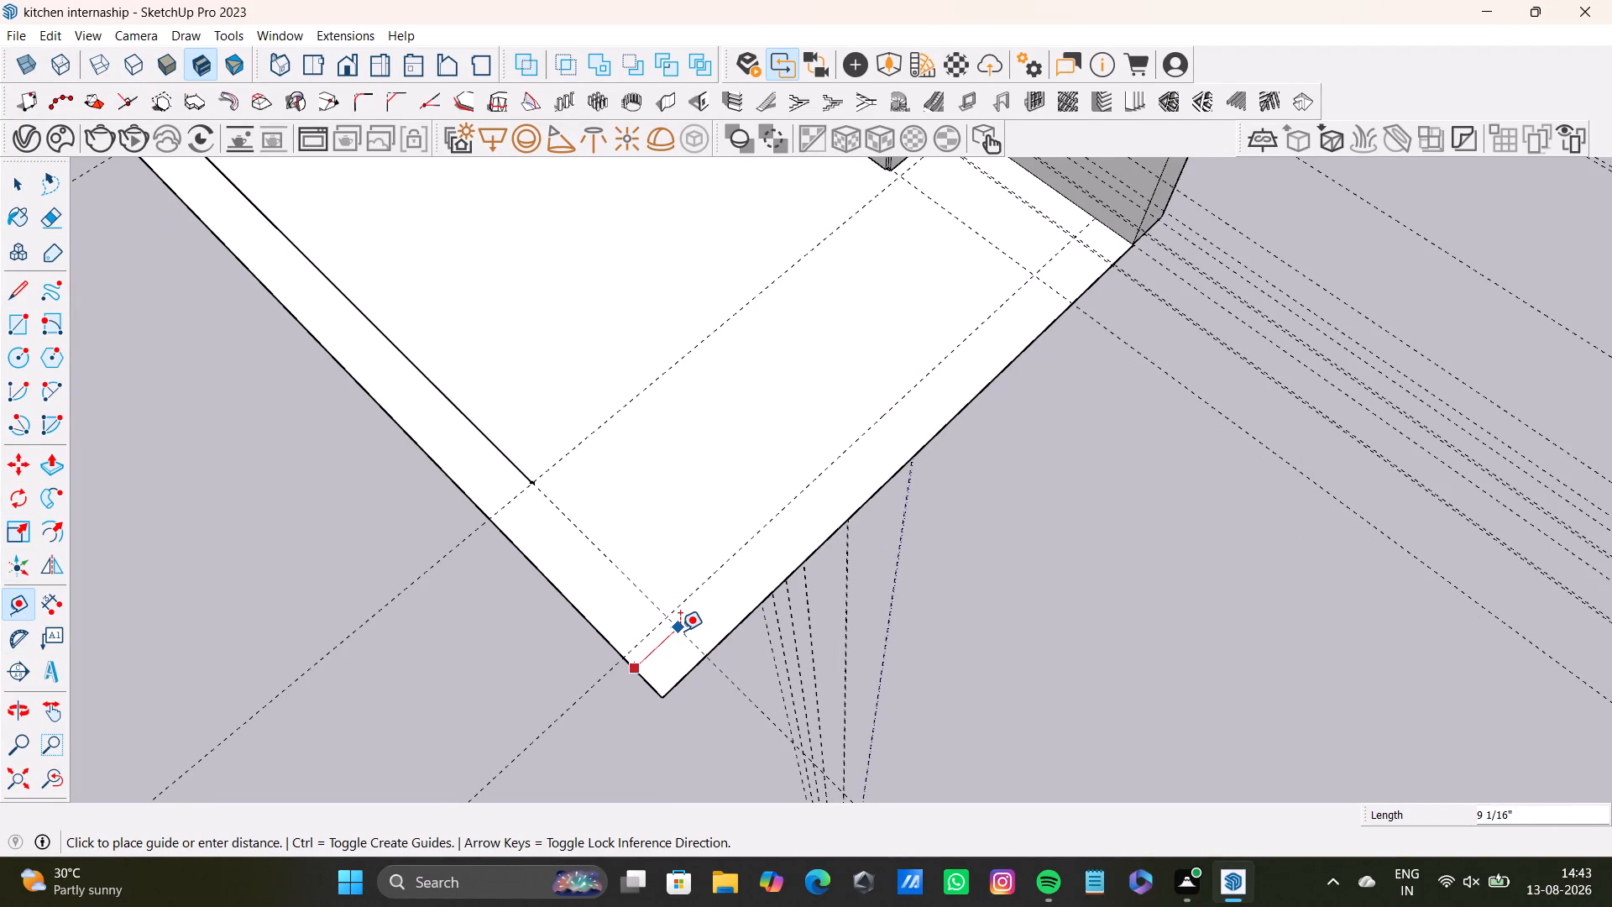
pyautogui.click(680, 631)
pyautogui.press('space')
# Draw the inner floor outline from the extended wall's base along the 9" guide to the guide crossing, and on to the existing outline's end.
pyautogui.click(17, 296)
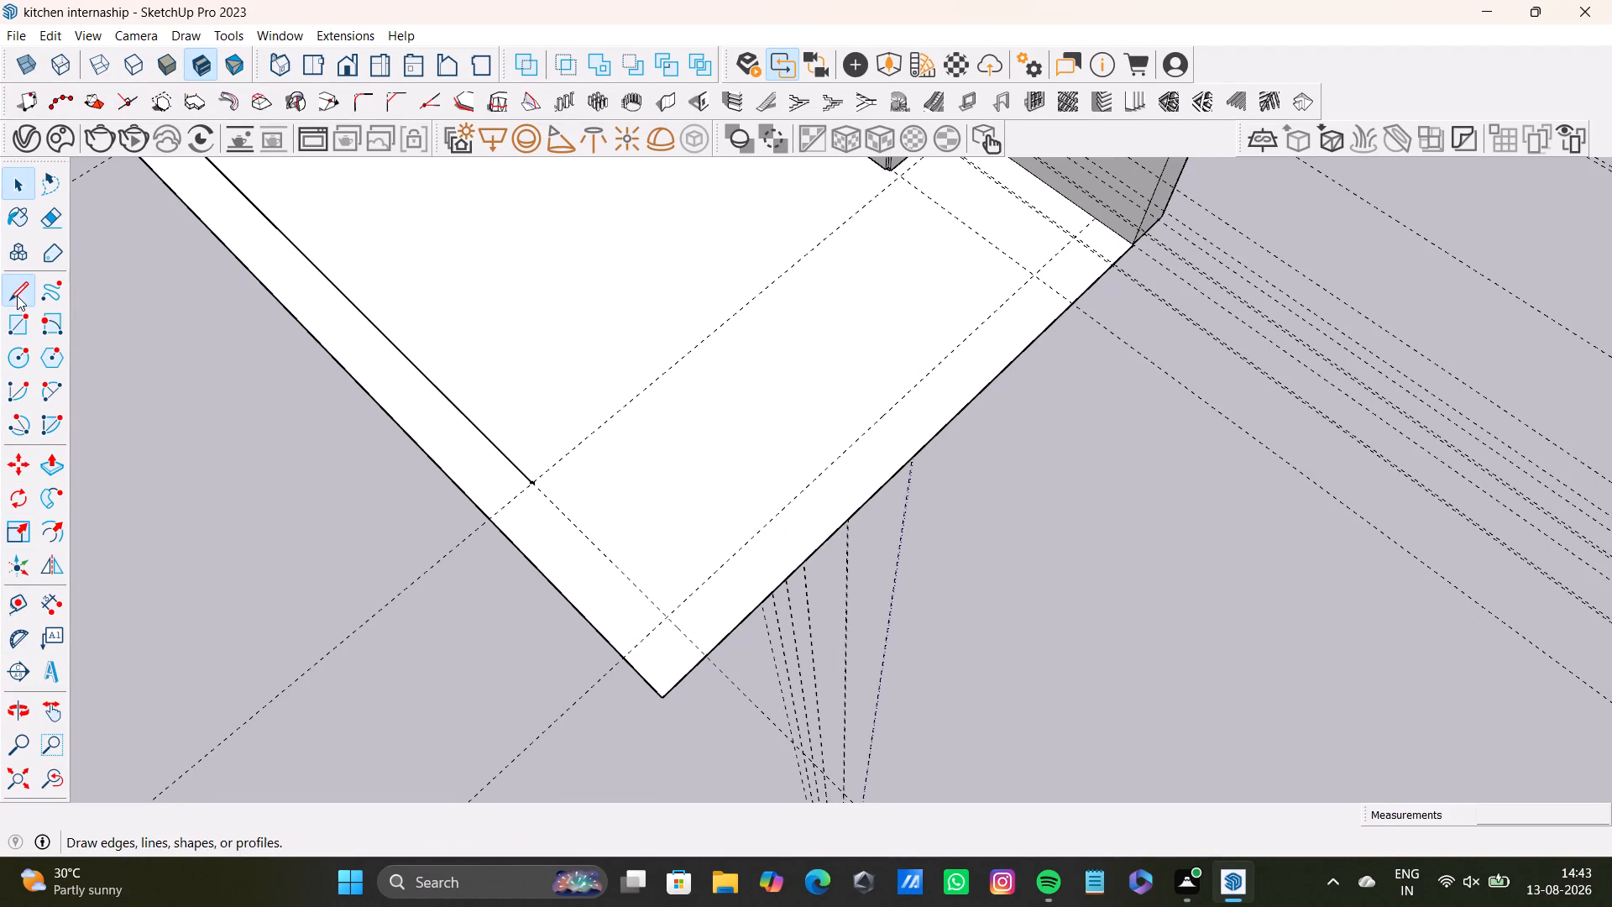
pyautogui.scroll(-3, 1042, 367)
pyautogui.moveTo(1044, 364); pyautogui.dragTo(1031, 485, button='middle')
pyautogui.scroll(3, 1033, 427)
pyautogui.moveTo(1032, 427); pyautogui.dragTo(1032, 337, button='middle')
pyautogui.scroll(3, 1050, 315)
pyautogui.moveTo(1055, 341); pyautogui.dragTo(990, 157, button='middle')
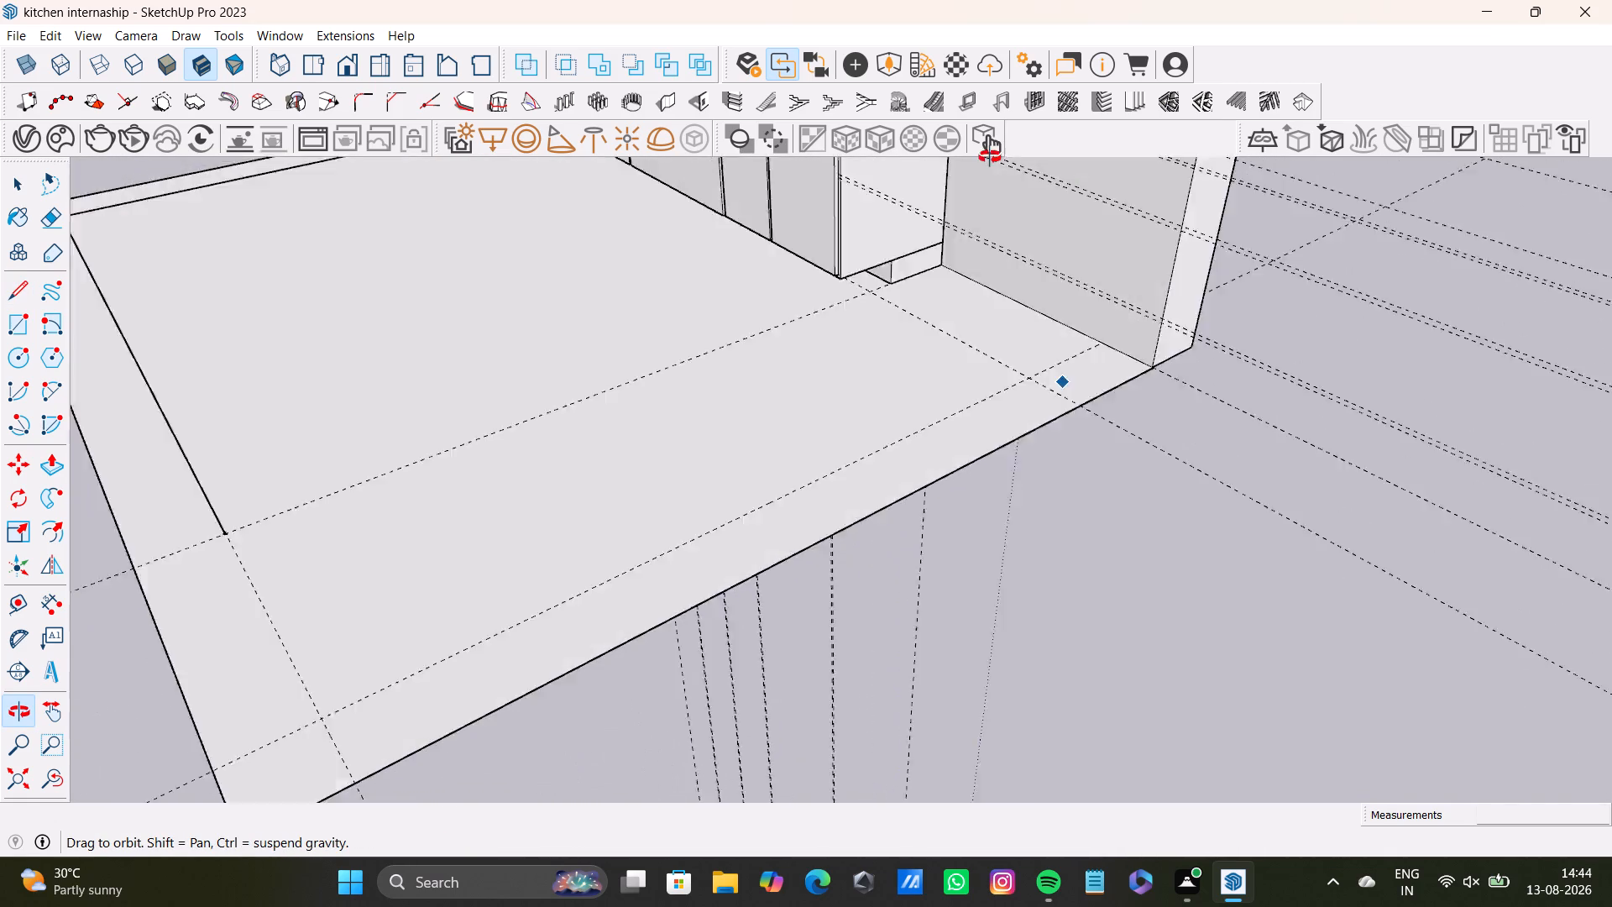
pyautogui.moveTo(990, 157); pyautogui.dragTo(1107, 333, button='middle')
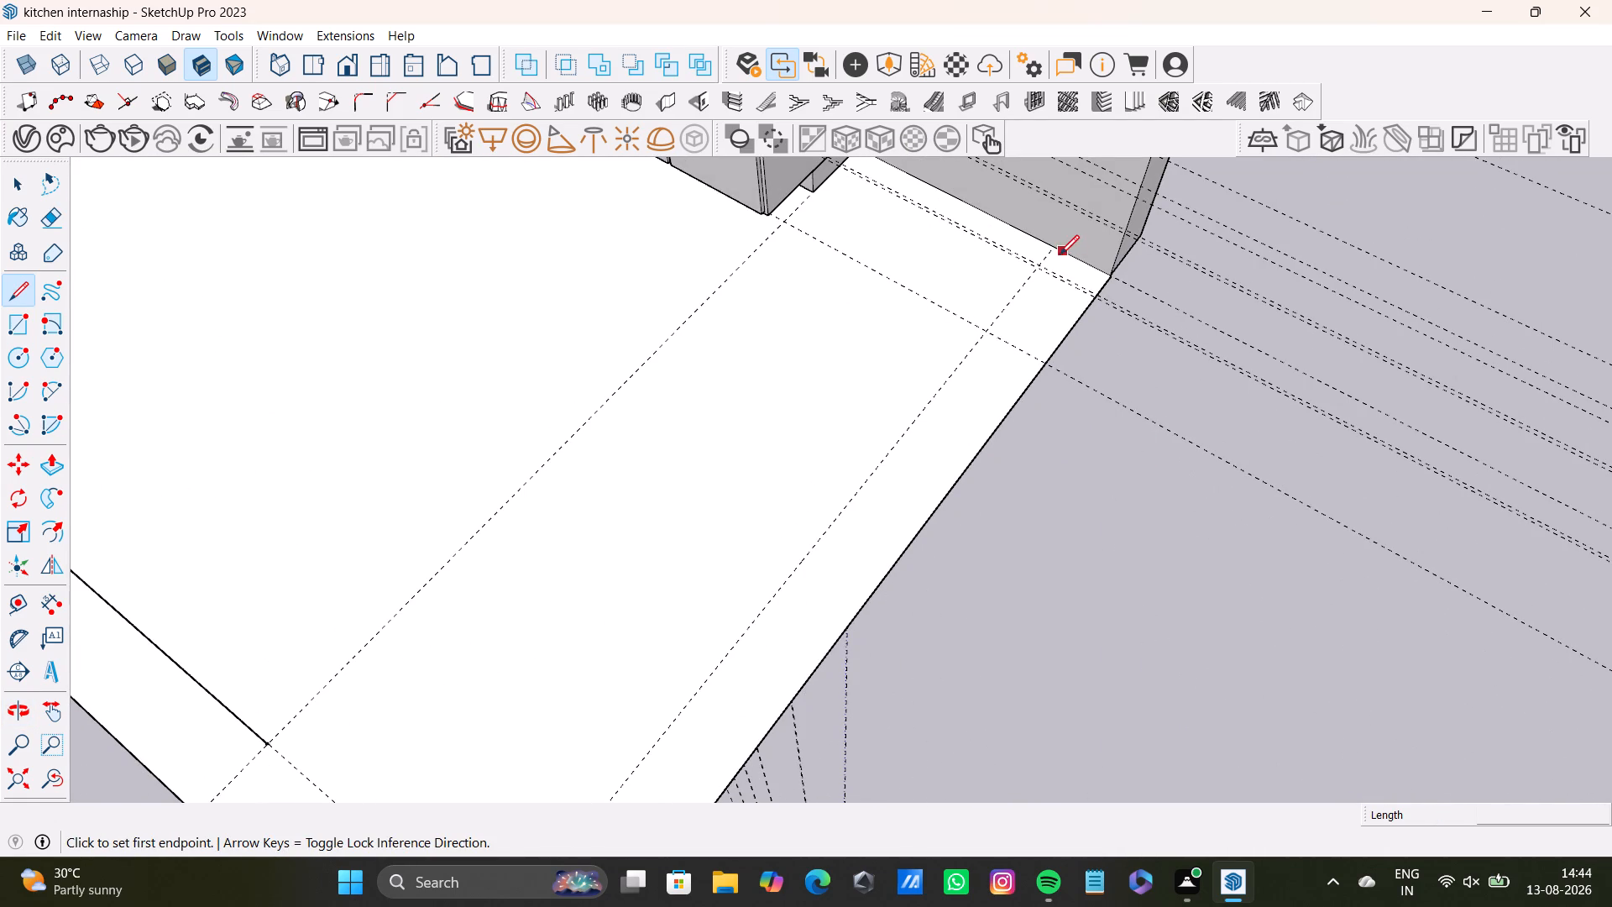
pyautogui.moveTo(1057, 252); pyautogui.dragTo(1049, 260)
pyautogui.scroll(-2, 729, 727)
pyautogui.keyDown('shift'); pyautogui.moveTo(697, 683); pyautogui.dragTo(749, 507, button='middle'); pyautogui.keyUp('shift')
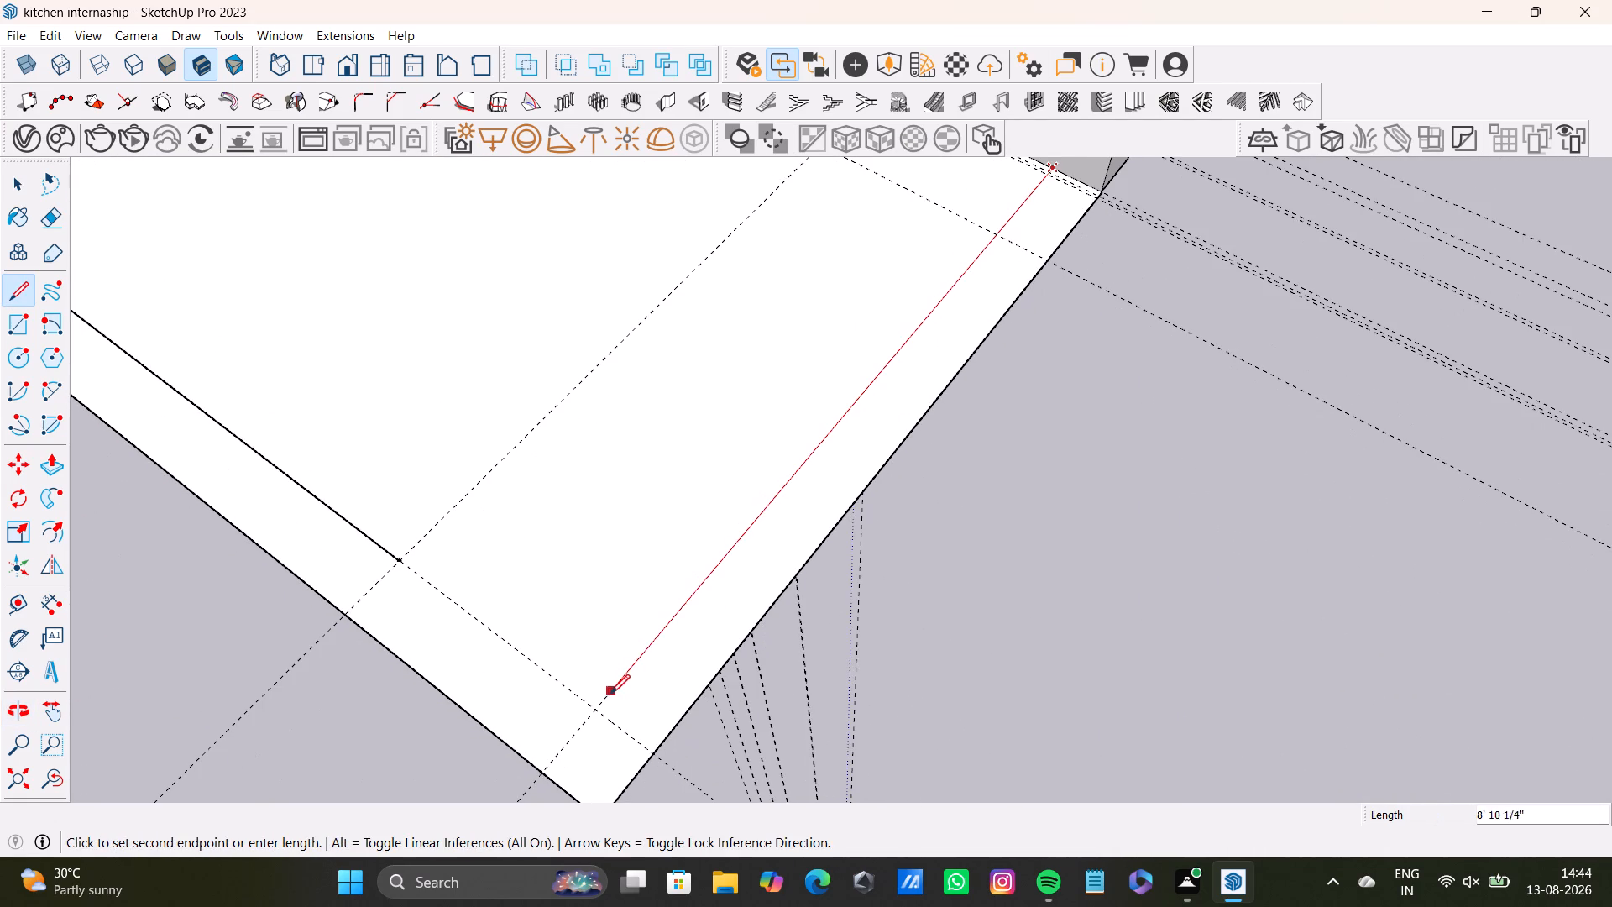
pyautogui.click(596, 710)
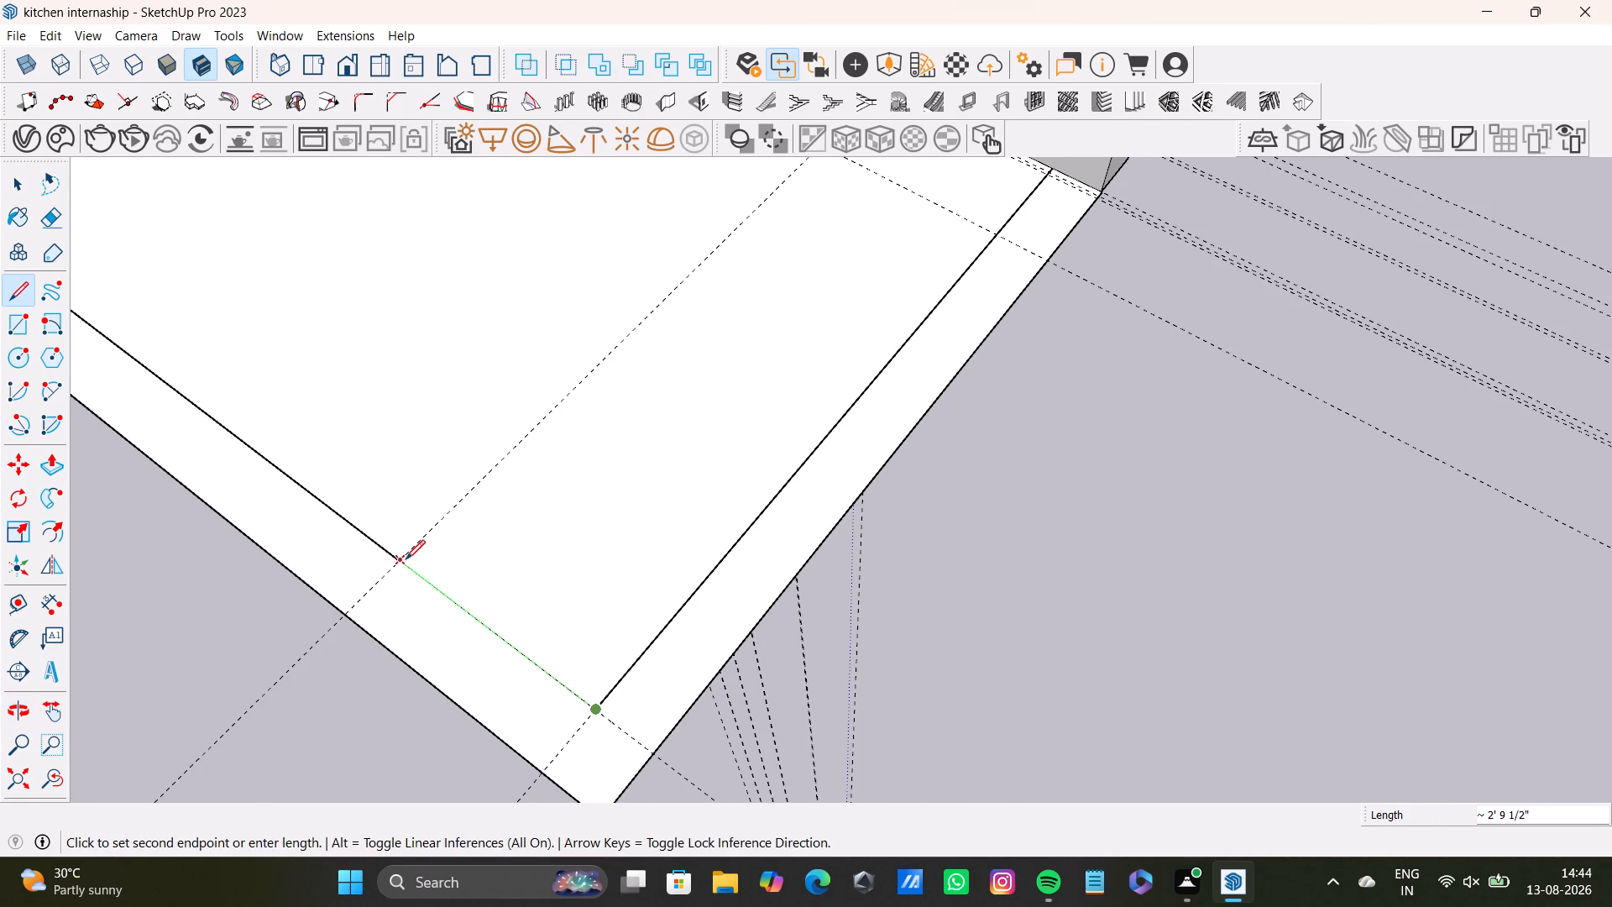
pyautogui.click(406, 559)
pyautogui.press('space')
# Open the toe-kick group beneath the base units for editing and select its geometry at the end near the extended wall.
pyautogui.scroll(-4, 576, 668)
pyautogui.keyDown('shift'); pyautogui.moveTo(576, 667); pyautogui.dragTo(816, 791, button='middle'); pyautogui.keyUp('shift')
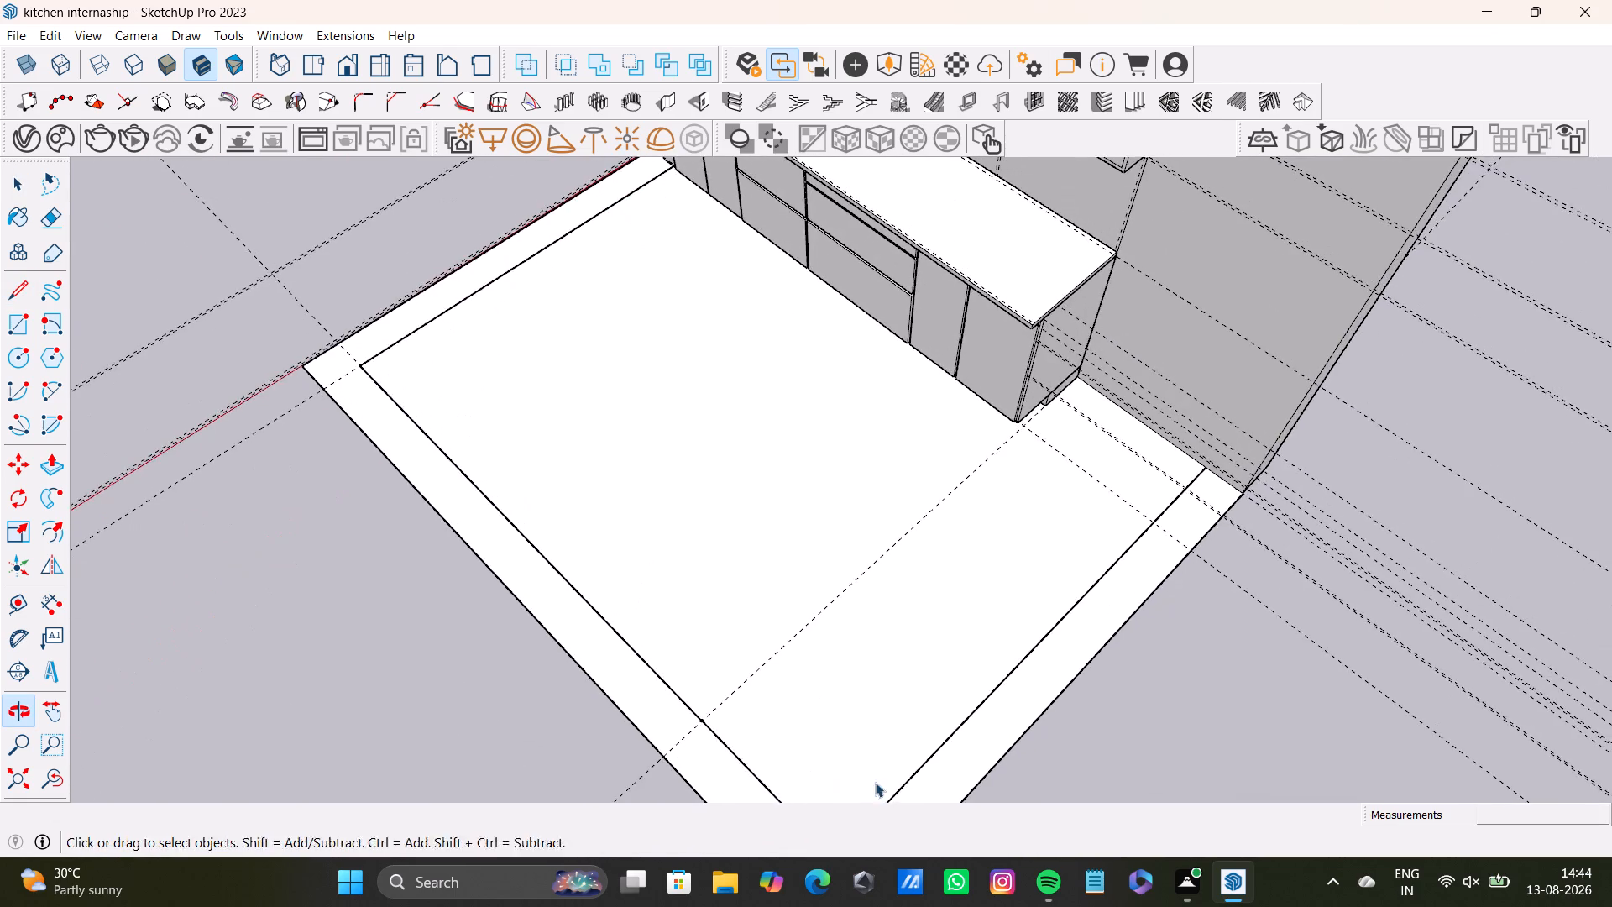
pyautogui.moveTo(875, 782); pyautogui.dragTo(648, 657, button='middle')
pyautogui.moveTo(657, 659); pyautogui.dragTo(869, 683, button='middle')
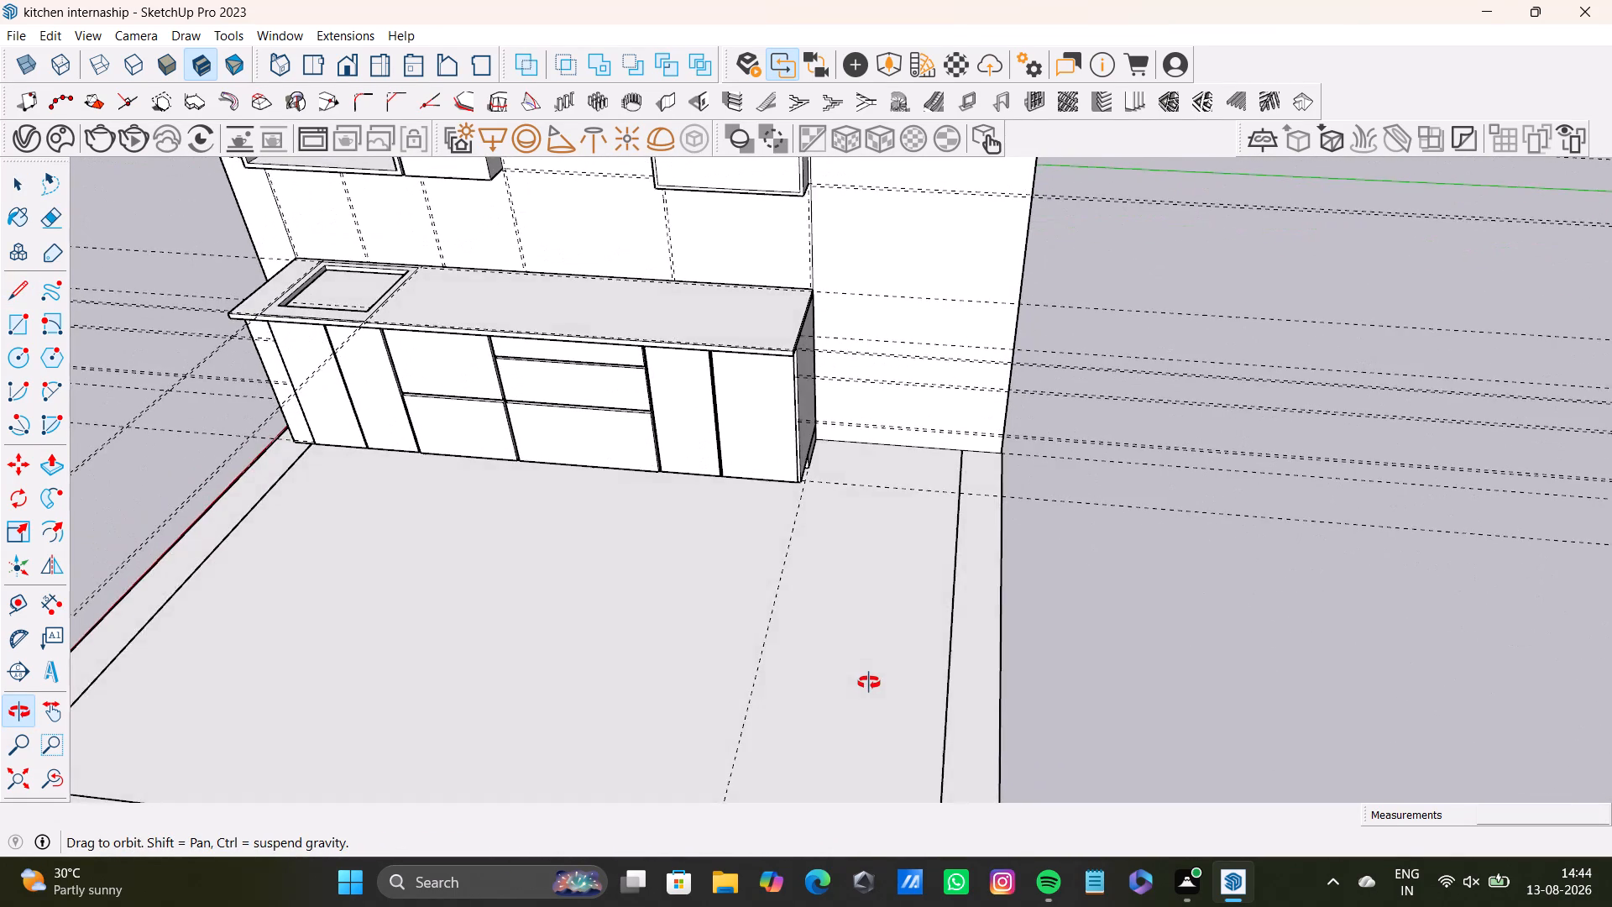
pyautogui.moveTo(869, 683); pyautogui.dragTo(880, 768, button='middle')
pyautogui.scroll(5, 823, 616)
pyautogui.moveTo(765, 506); pyautogui.dragTo(517, 387, button='middle')
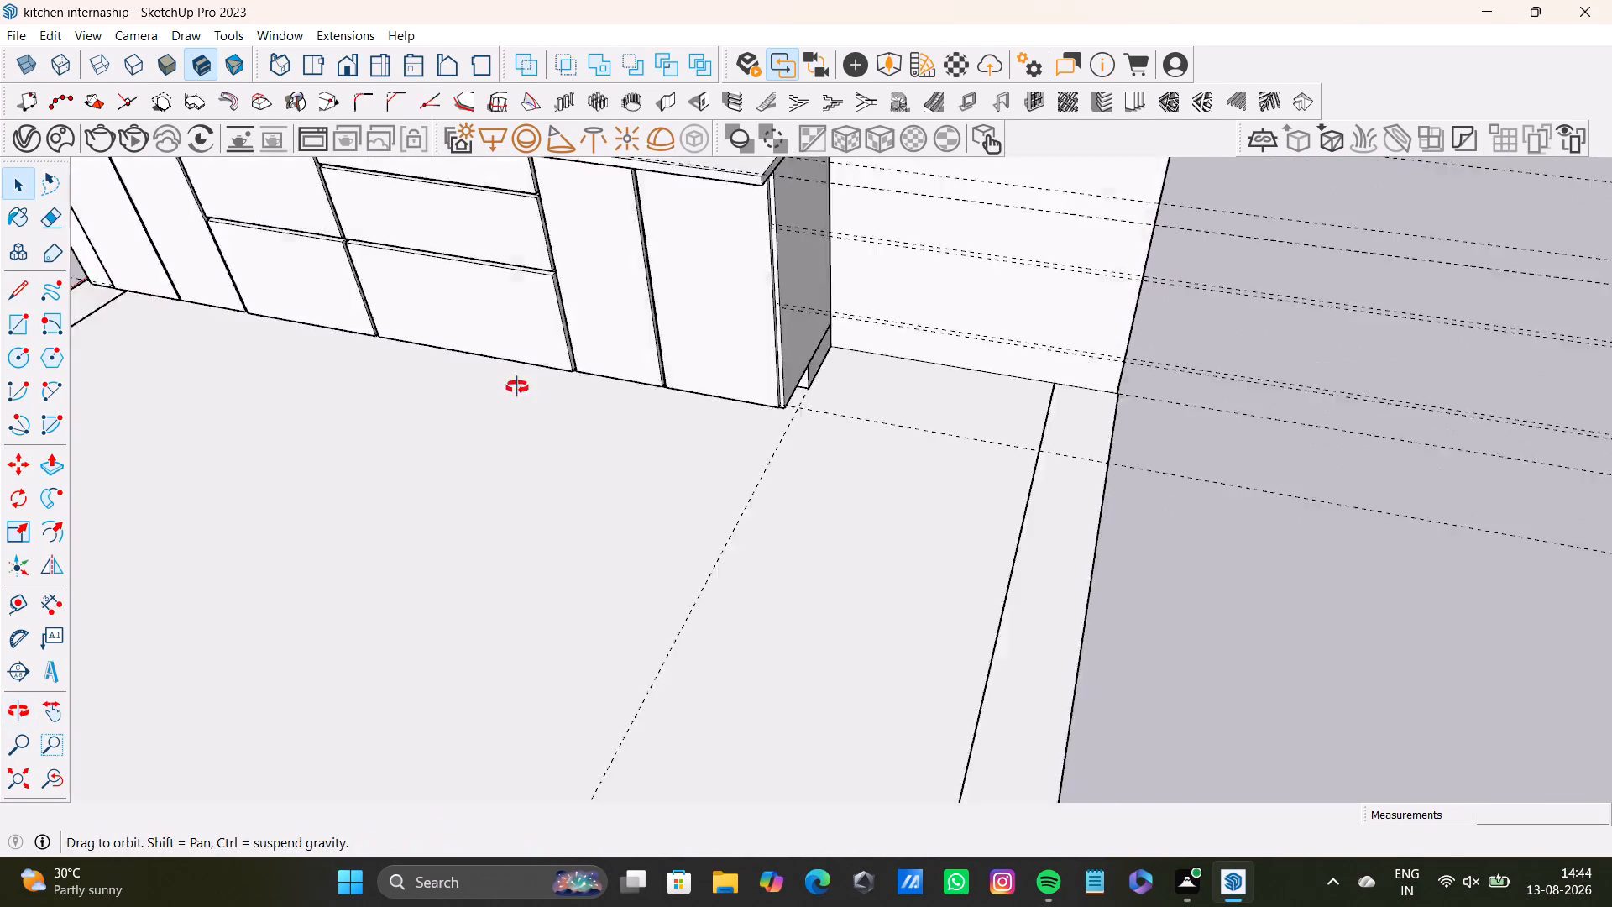
pyautogui.moveTo(517, 387); pyautogui.dragTo(355, 351, button='middle')
pyautogui.scroll(6, 757, 463)
pyautogui.moveTo(938, 478); pyautogui.dragTo(1003, 504, button='middle')
pyautogui.moveTo(841, 270); pyautogui.dragTo(833, 479, button='middle')
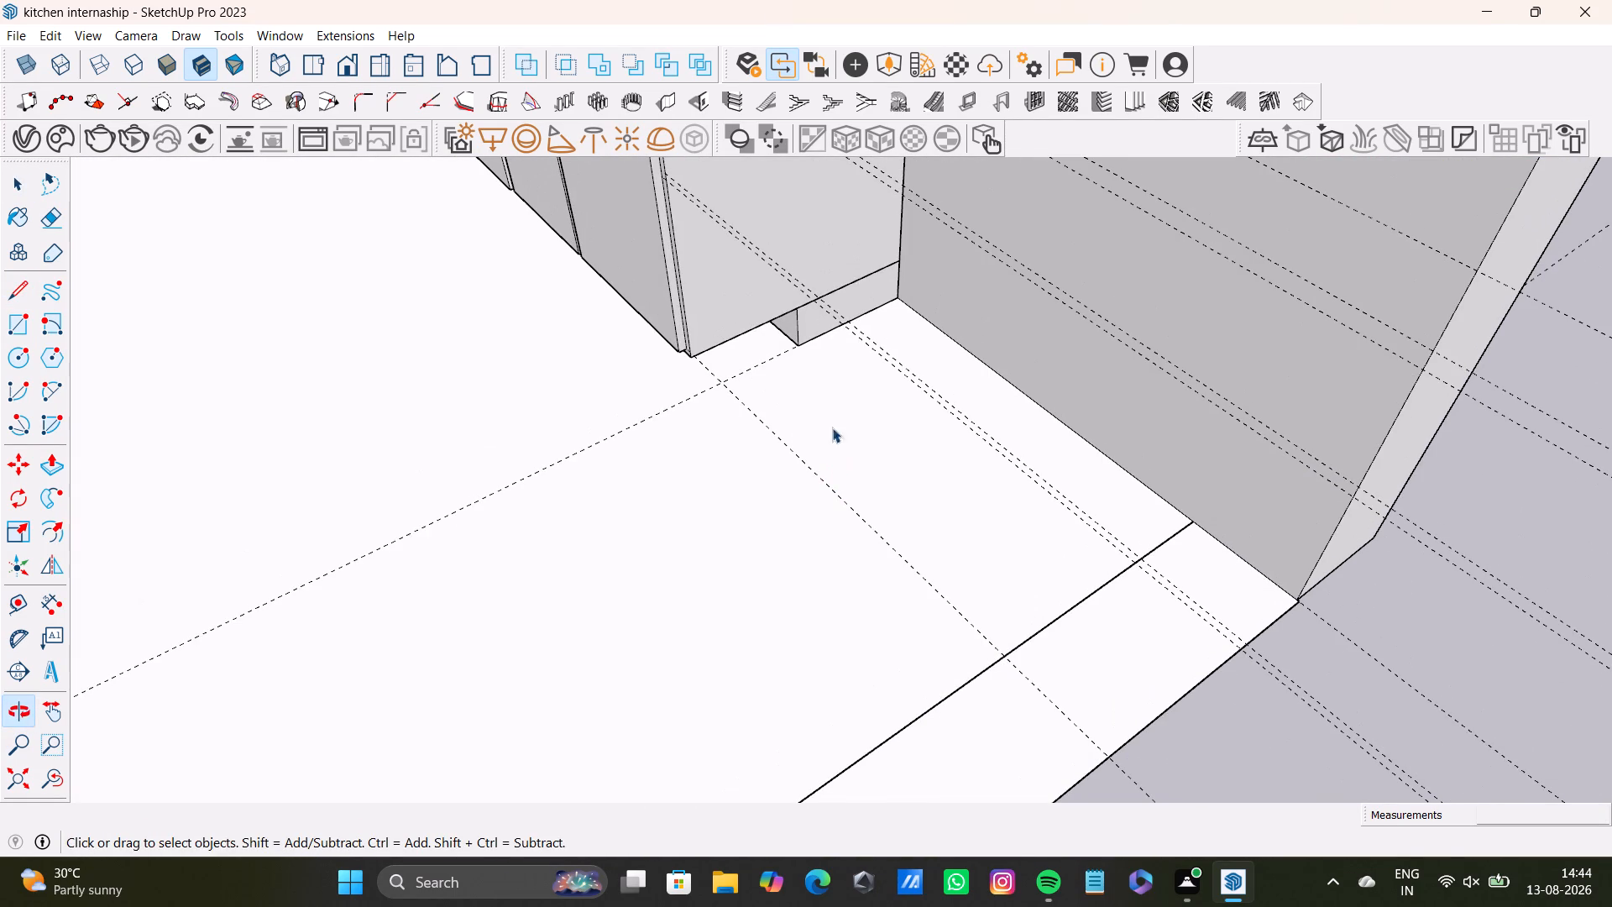
pyautogui.click(832, 313)
pyautogui.tripleClick(839, 300)
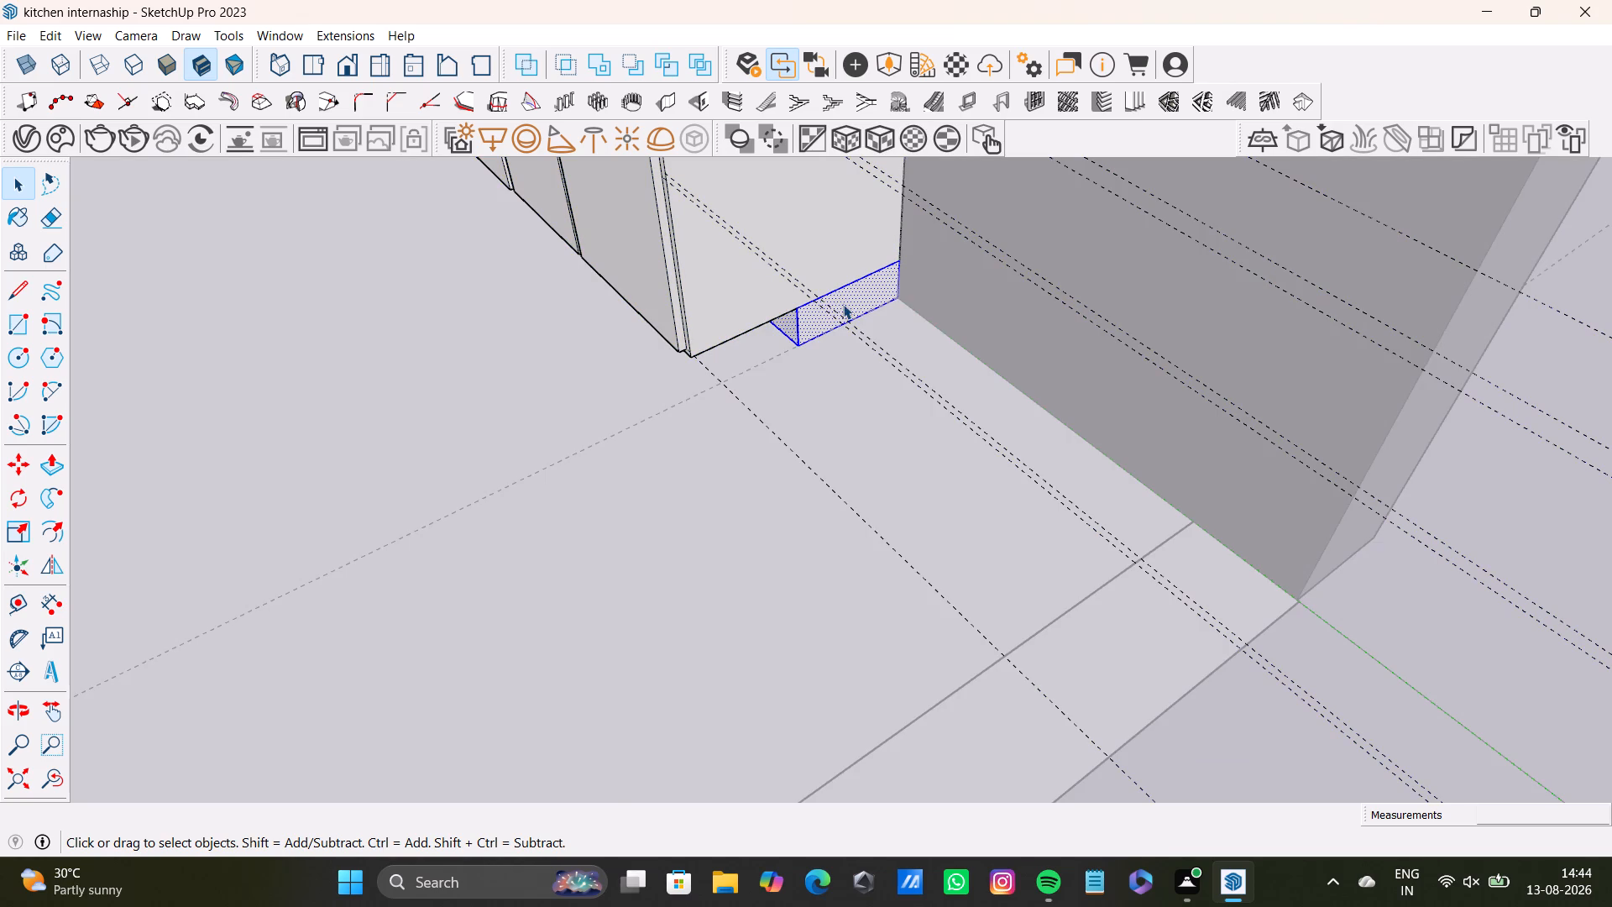
pyautogui.scroll(-4, 888, 419)
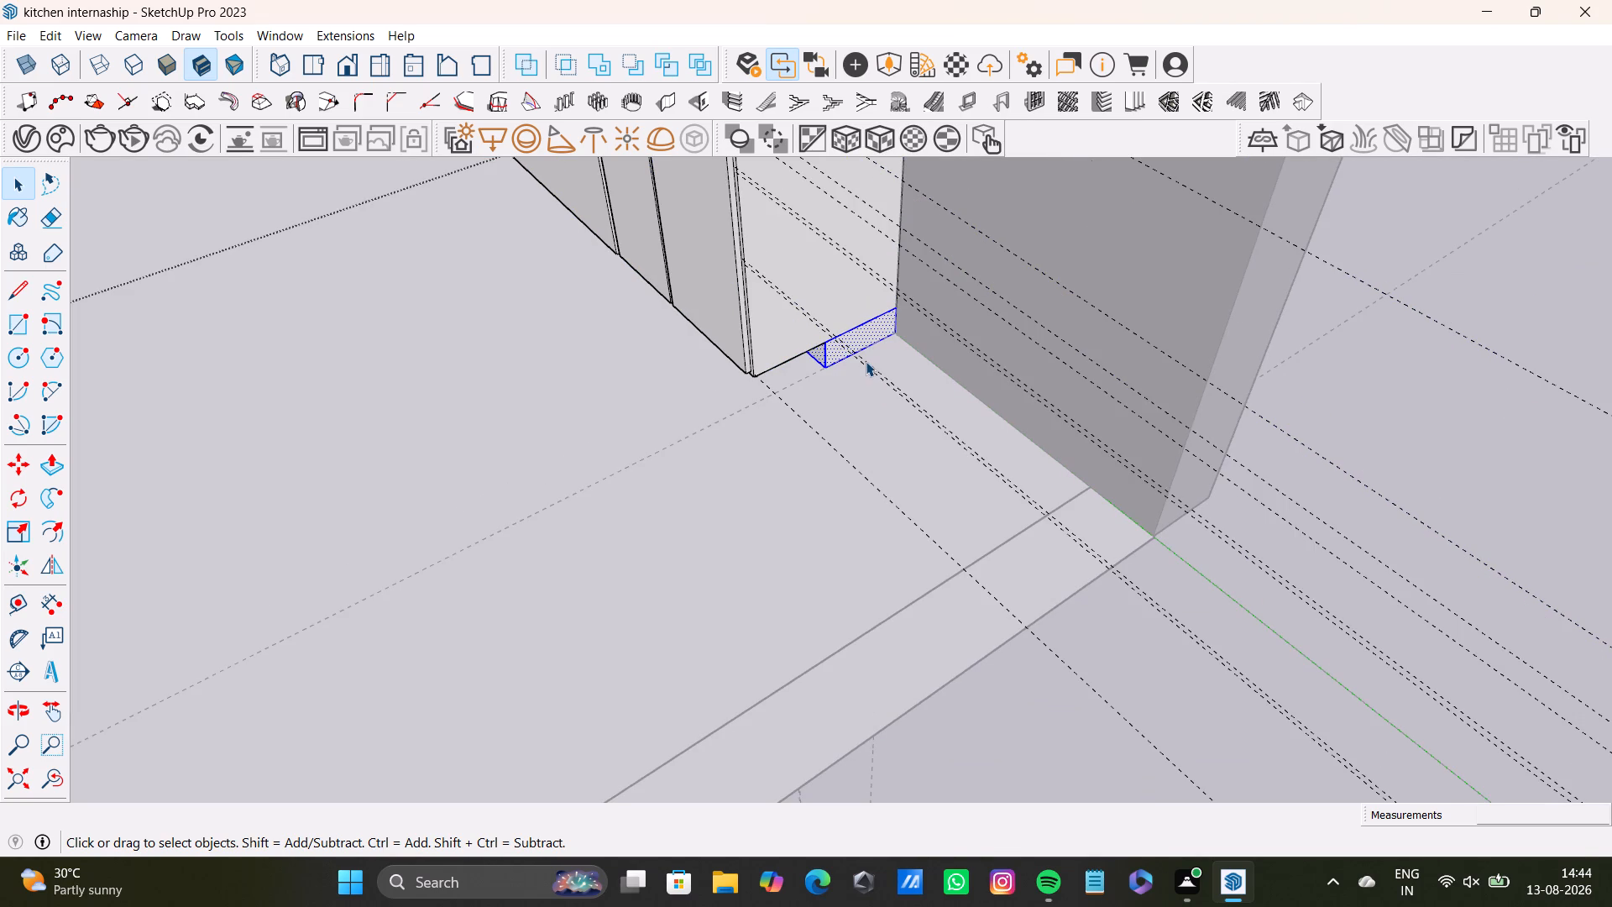
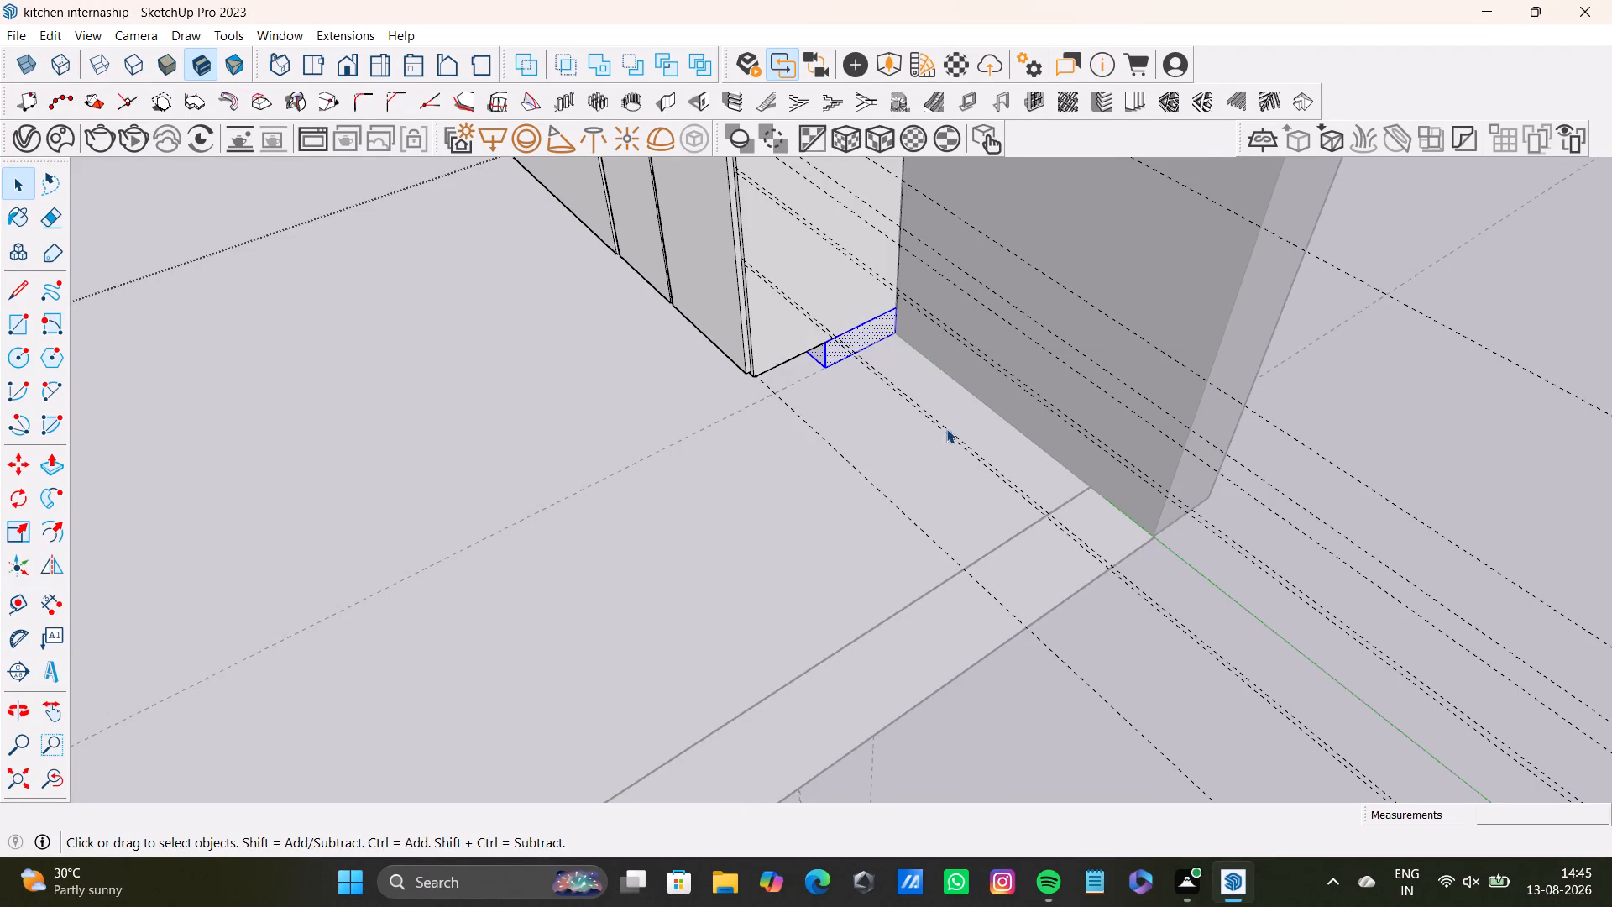
# Pull the toe-kick's end face about 1' 9 7/16" outward beyond the base units, along the extended wall.
pyautogui.scroll(3, 880, 338)
pyautogui.moveTo(855, 416); pyautogui.dragTo(760, 401, button='middle')
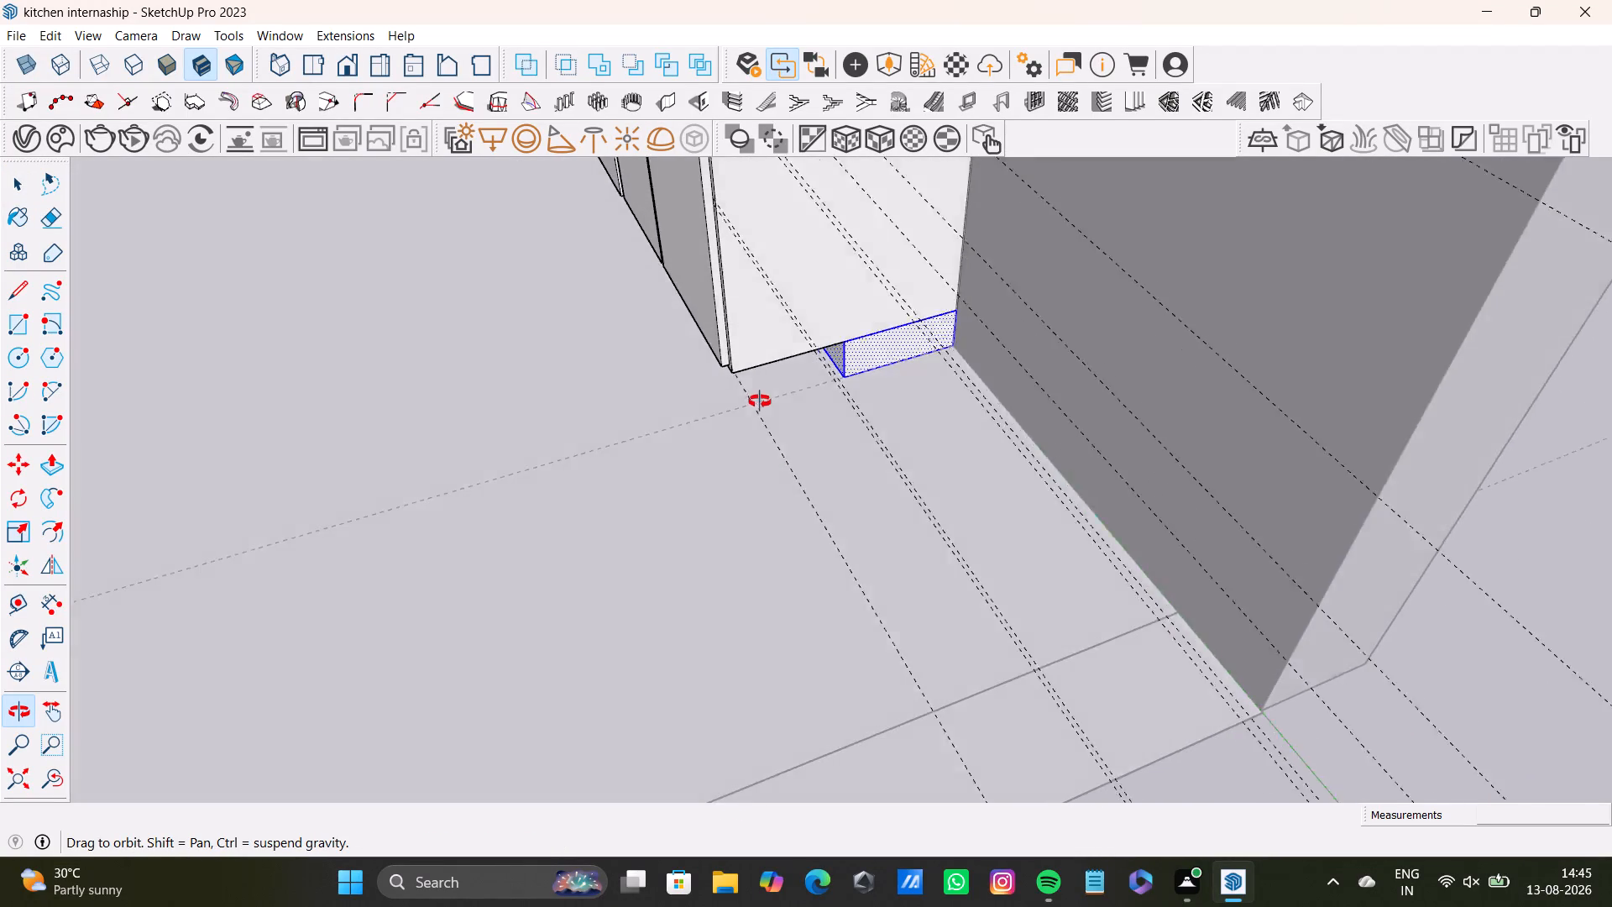
pyautogui.moveTo(760, 401); pyautogui.dragTo(797, 221, button='middle')
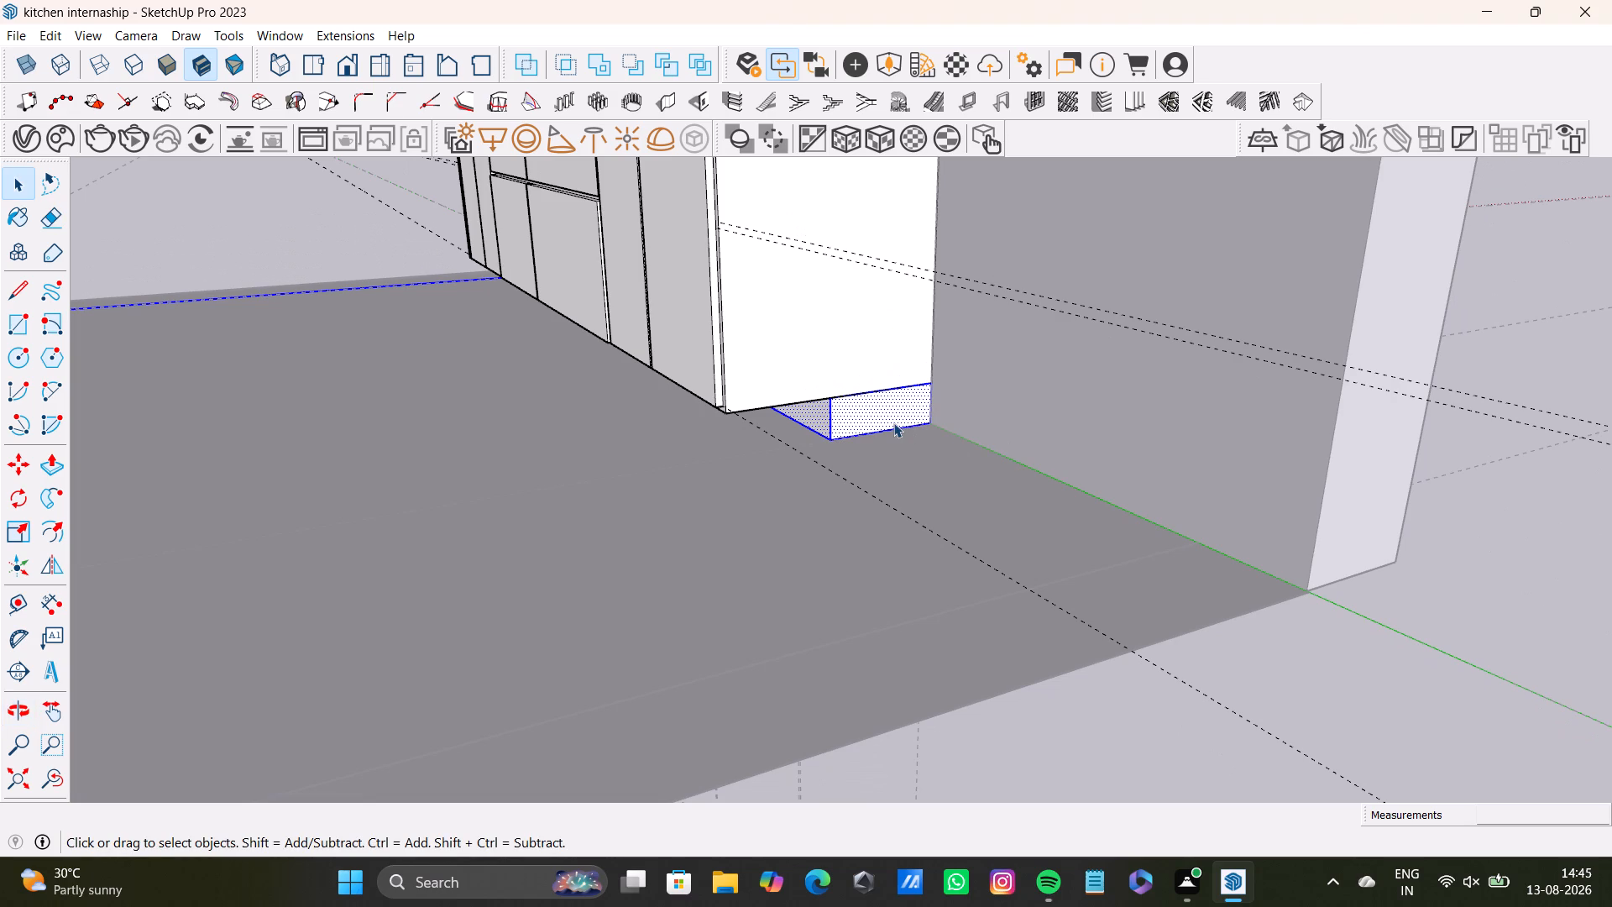
pyautogui.press('p')
pyautogui.click(887, 403)
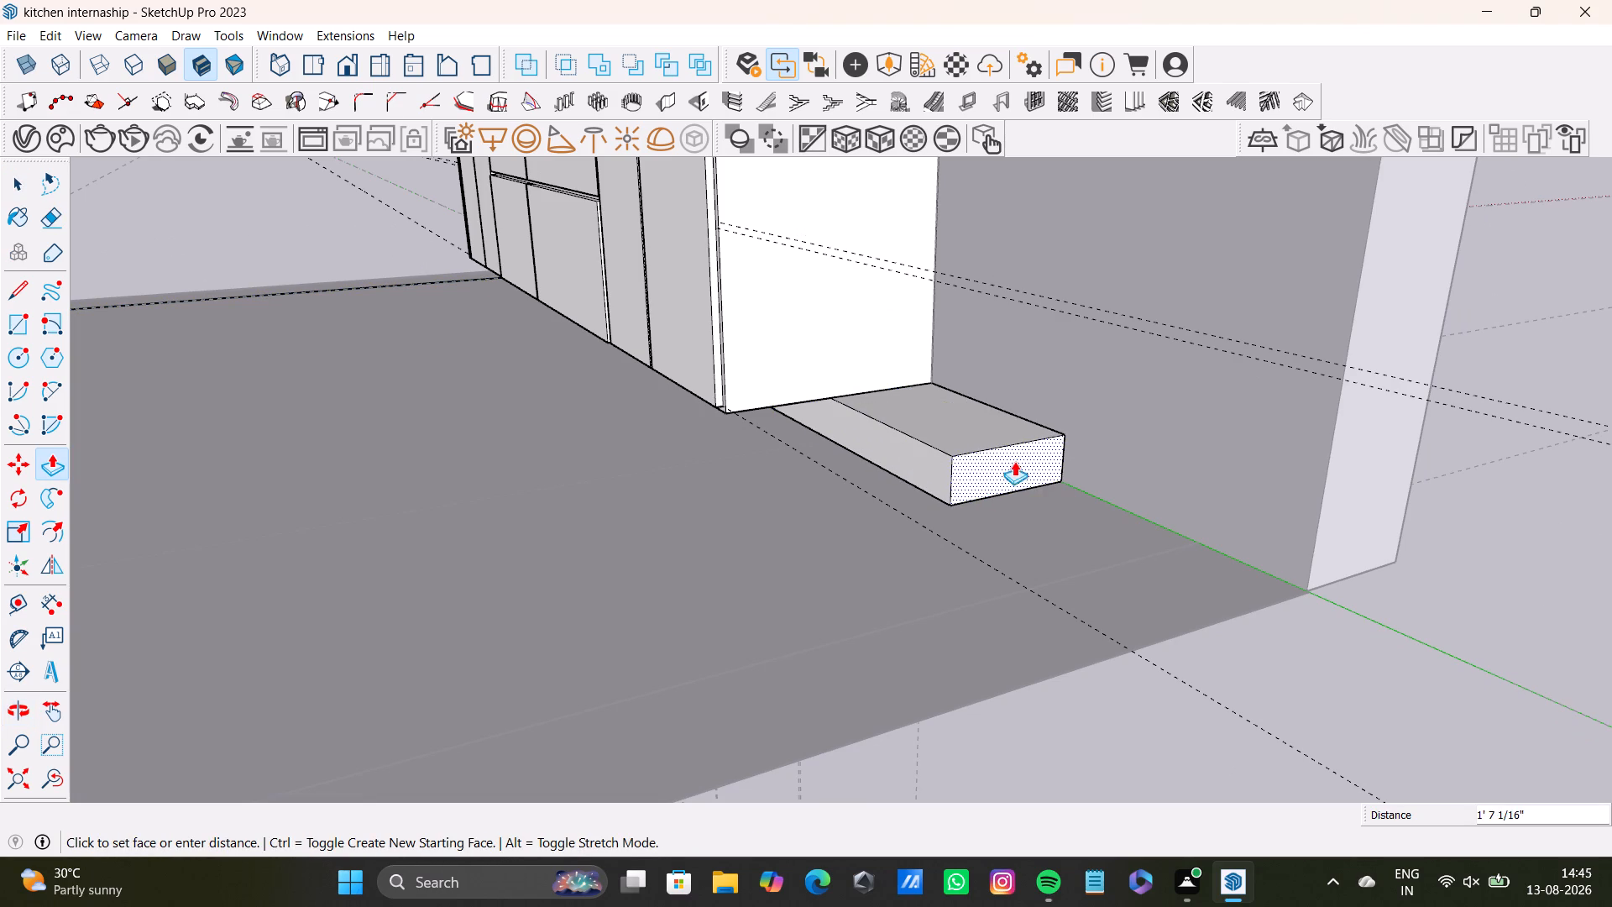
pyautogui.click(1030, 476)
# Open the base unit carcass for editing and pull its end face about 1' 2" out along the extended wall.
pyautogui.moveTo(935, 516); pyautogui.dragTo(1169, 505, button='middle')
pyautogui.scroll(-2, 803, 522)
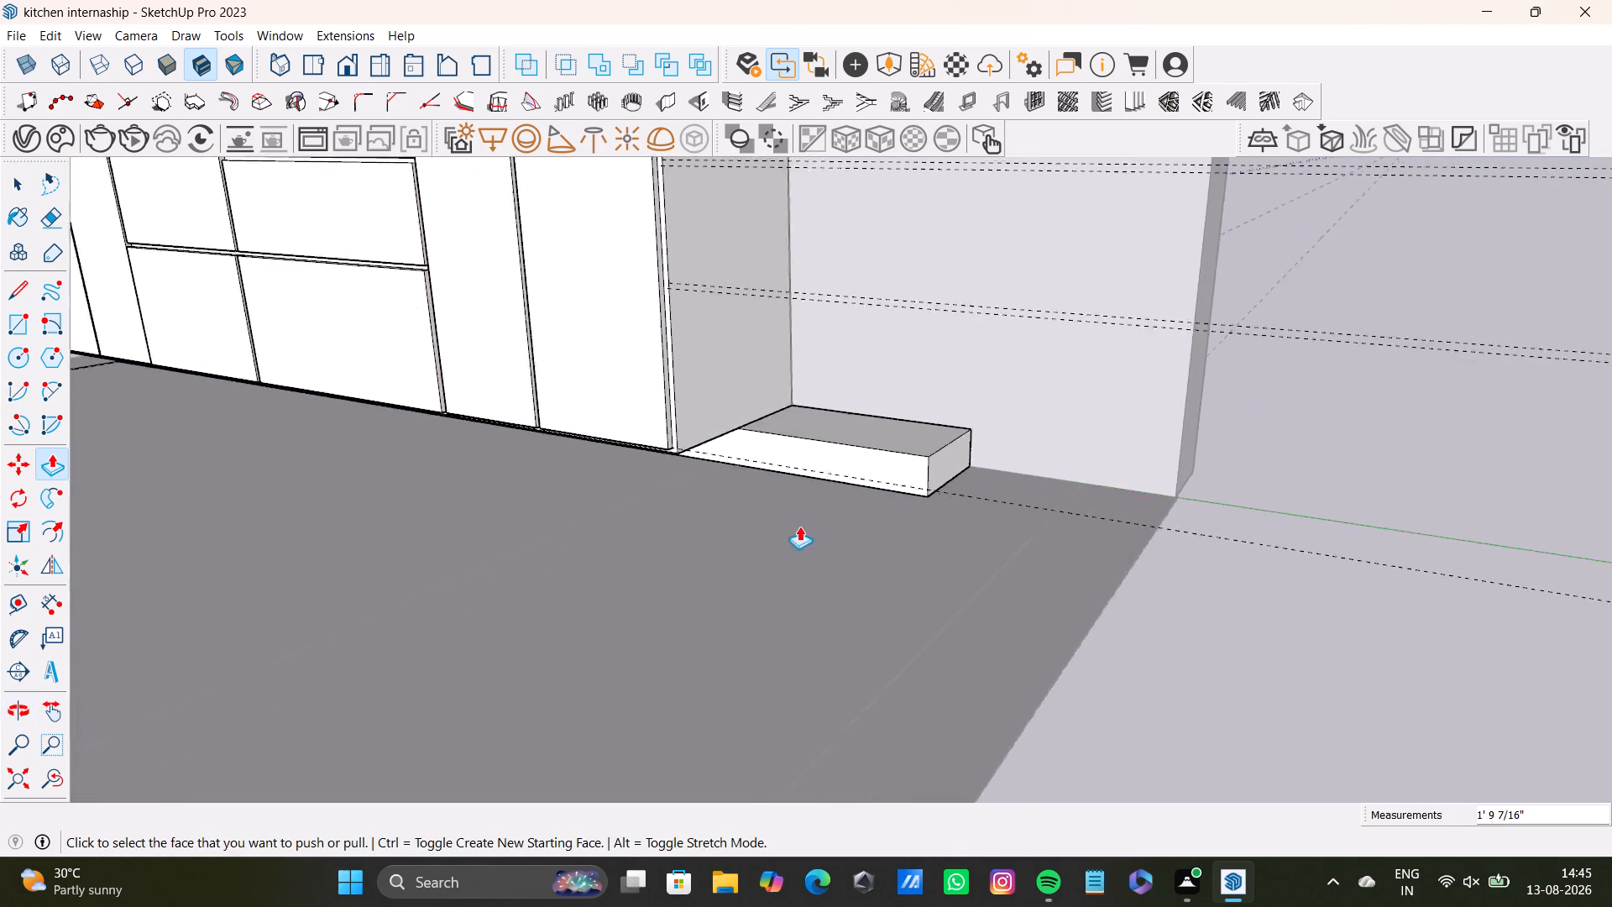
pyautogui.scroll(-5, 799, 526)
pyautogui.moveTo(762, 590); pyautogui.dragTo(954, 612, button='middle')
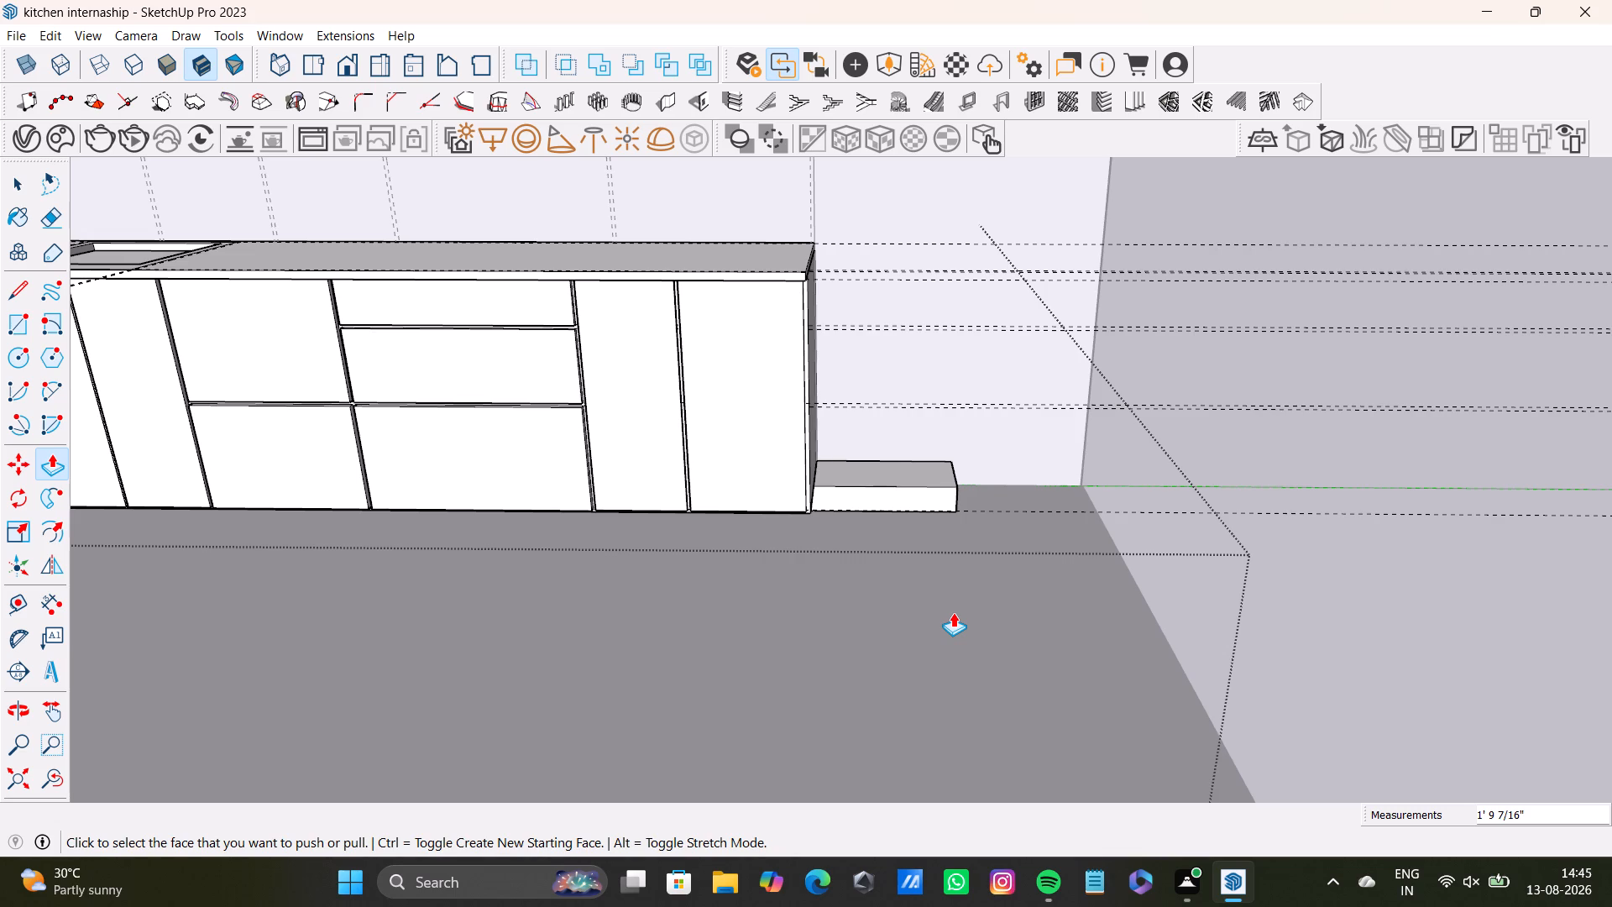
pyautogui.scroll(2, 832, 375)
pyautogui.moveTo(832, 375); pyautogui.dragTo(767, 394, button='middle')
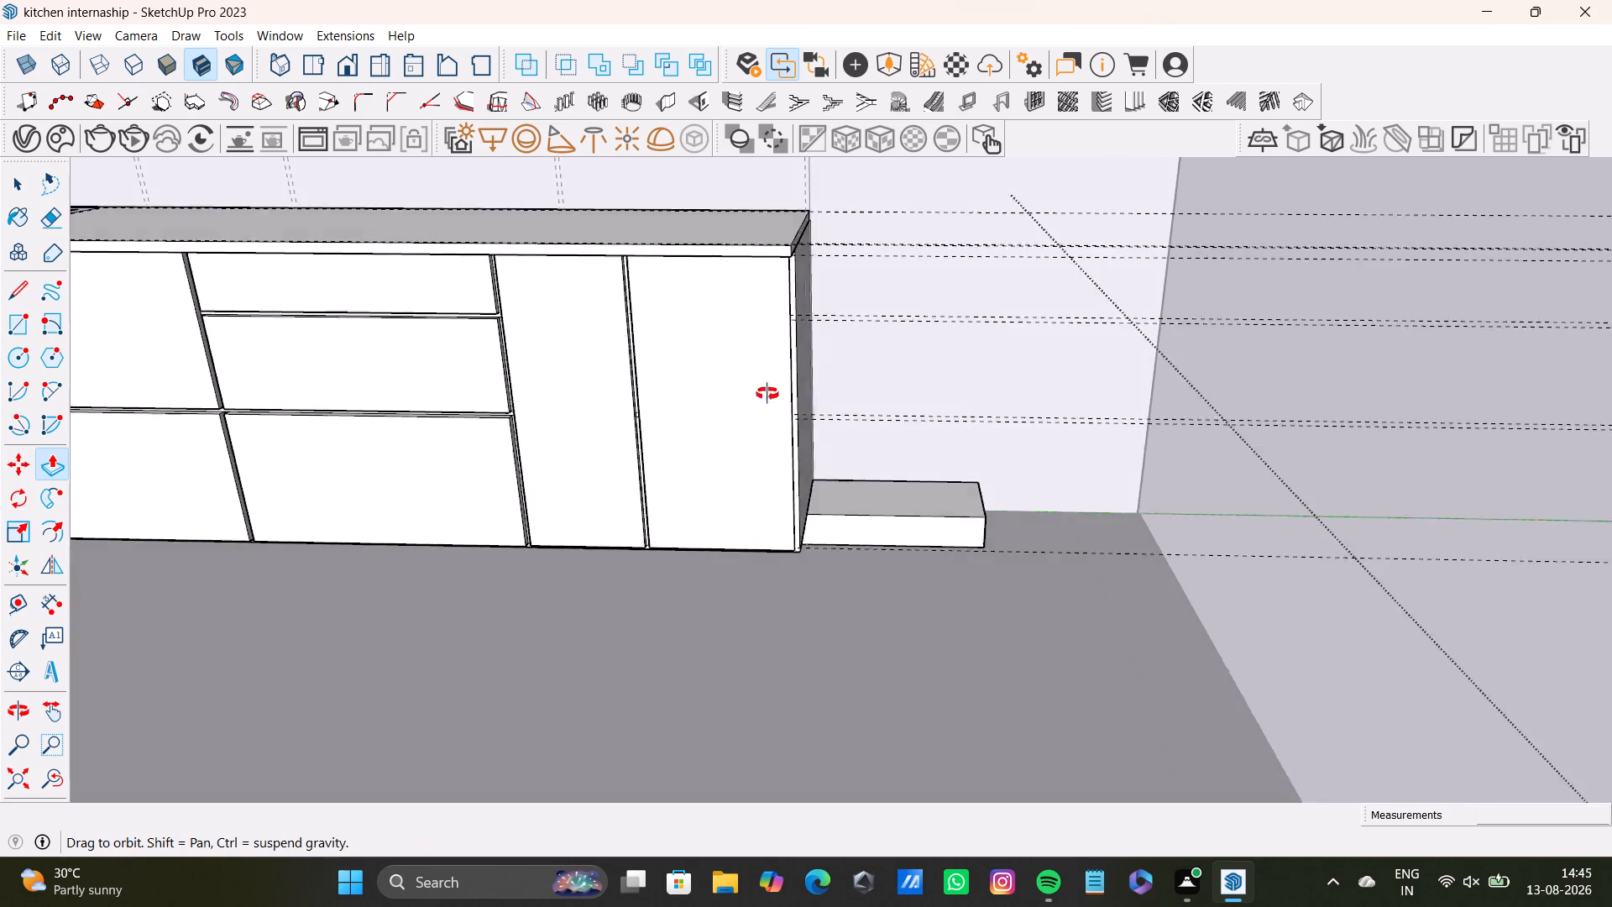
pyautogui.moveTo(767, 394); pyautogui.dragTo(570, 476, button='middle')
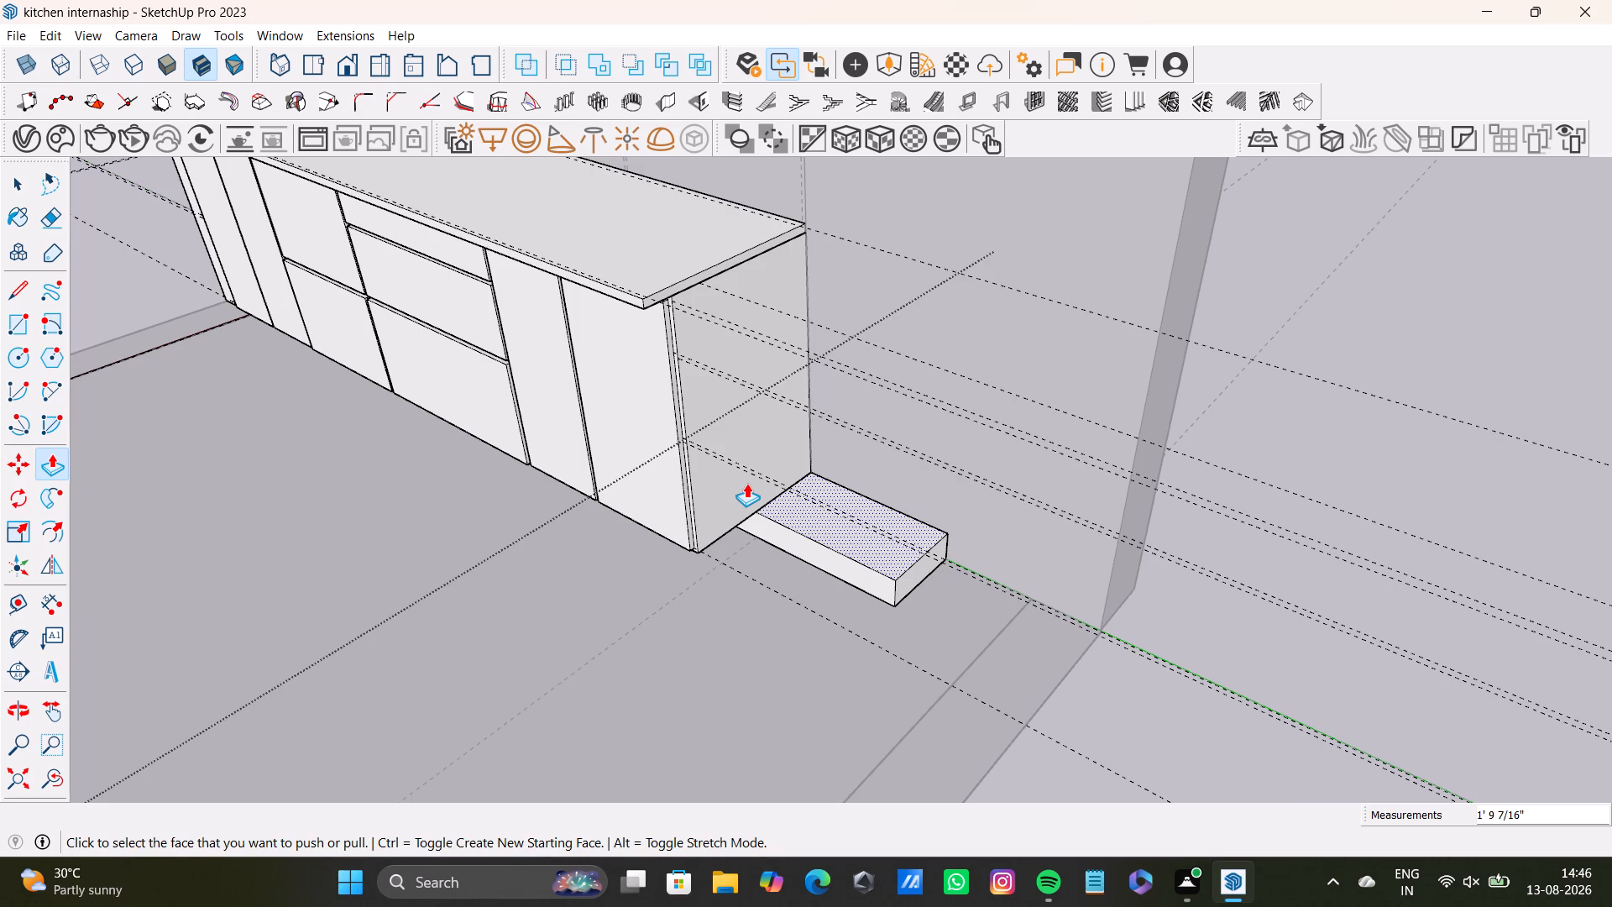
pyautogui.press('space')
pyautogui.tripleClick(746, 483)
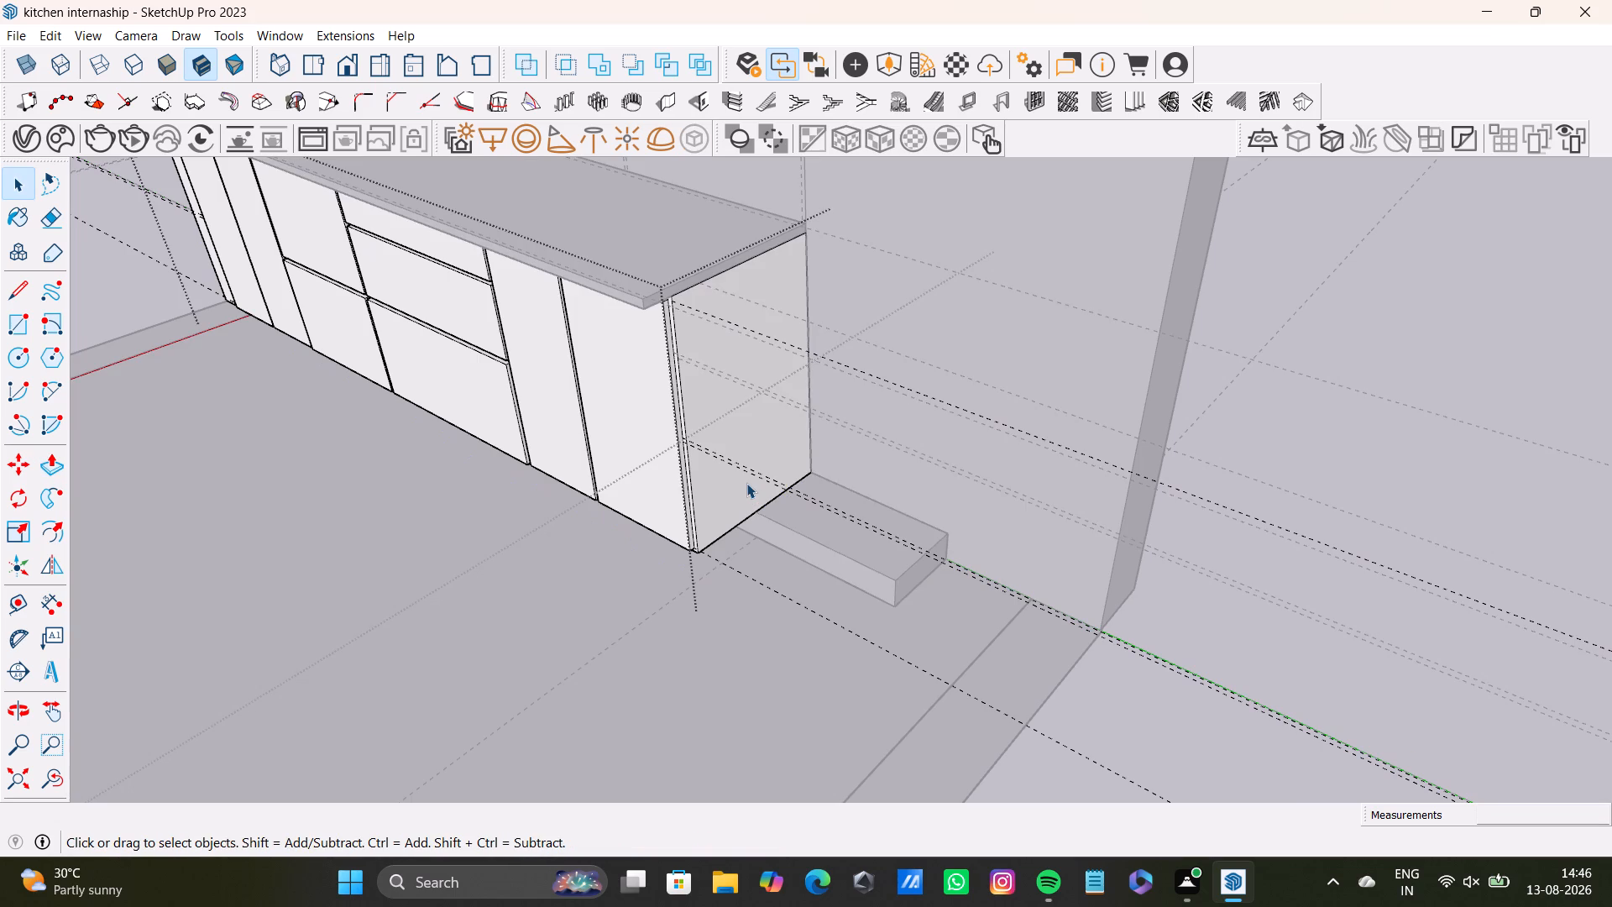
pyautogui.doubleClick(746, 483)
pyautogui.press('p')
pyautogui.click(746, 483)
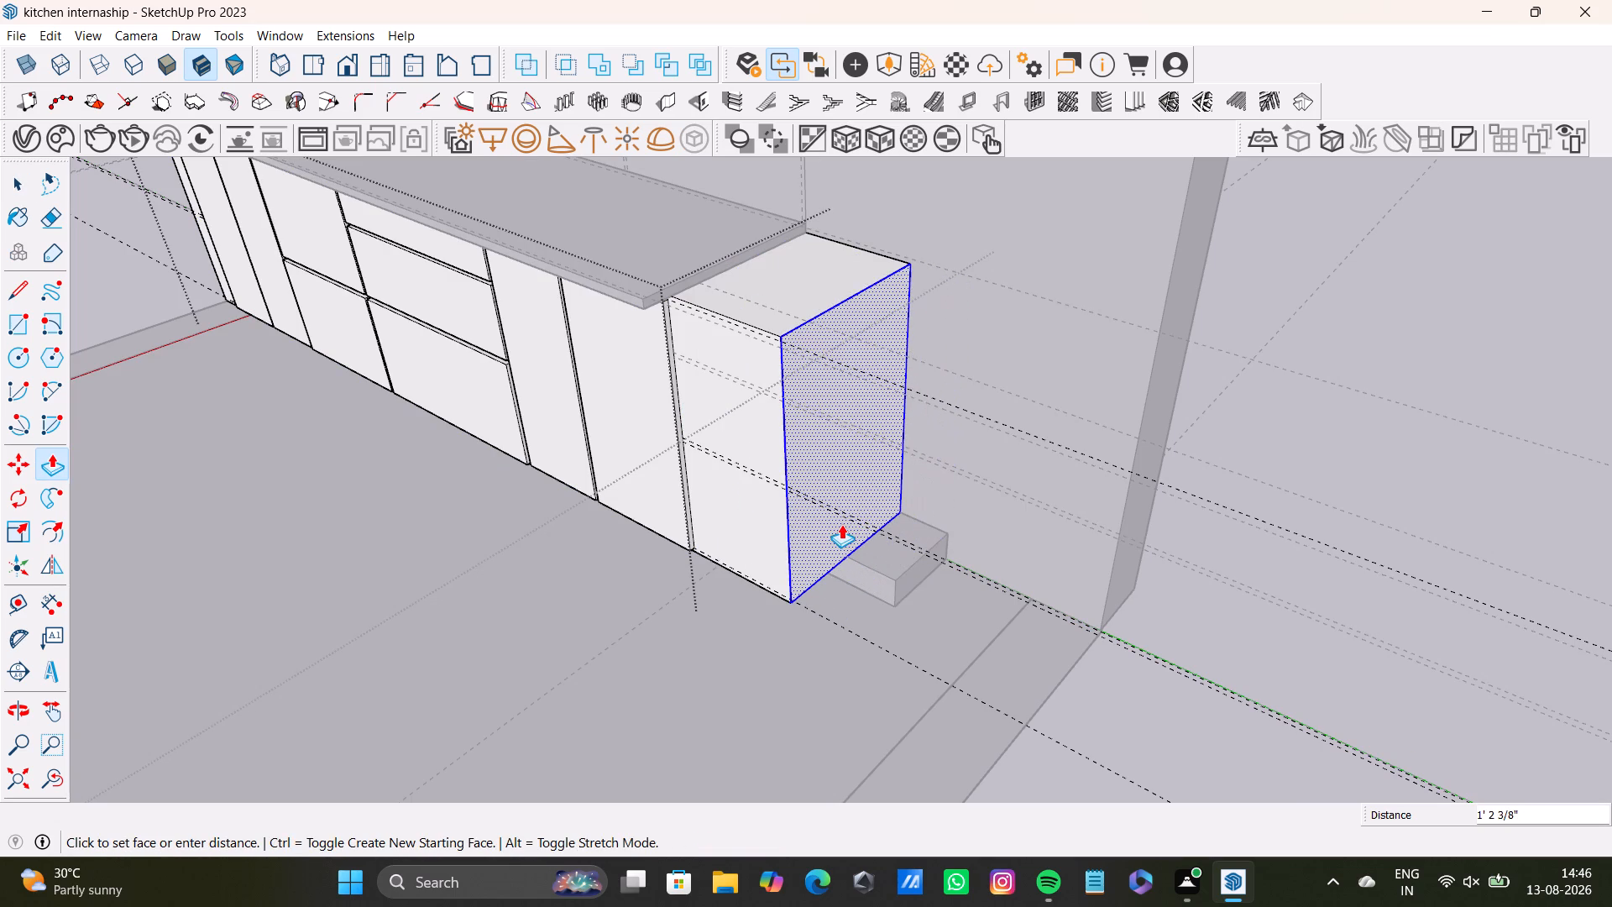
pyautogui.click(841, 524)
# Push the extended carcass's end face back inward a little, shortening the new section beyond the countertop.
pyautogui.moveTo(709, 482); pyautogui.dragTo(736, 585, button='middle')
pyautogui.scroll(9, 754, 451)
pyautogui.moveTo(694, 384); pyautogui.dragTo(701, 312, button='middle')
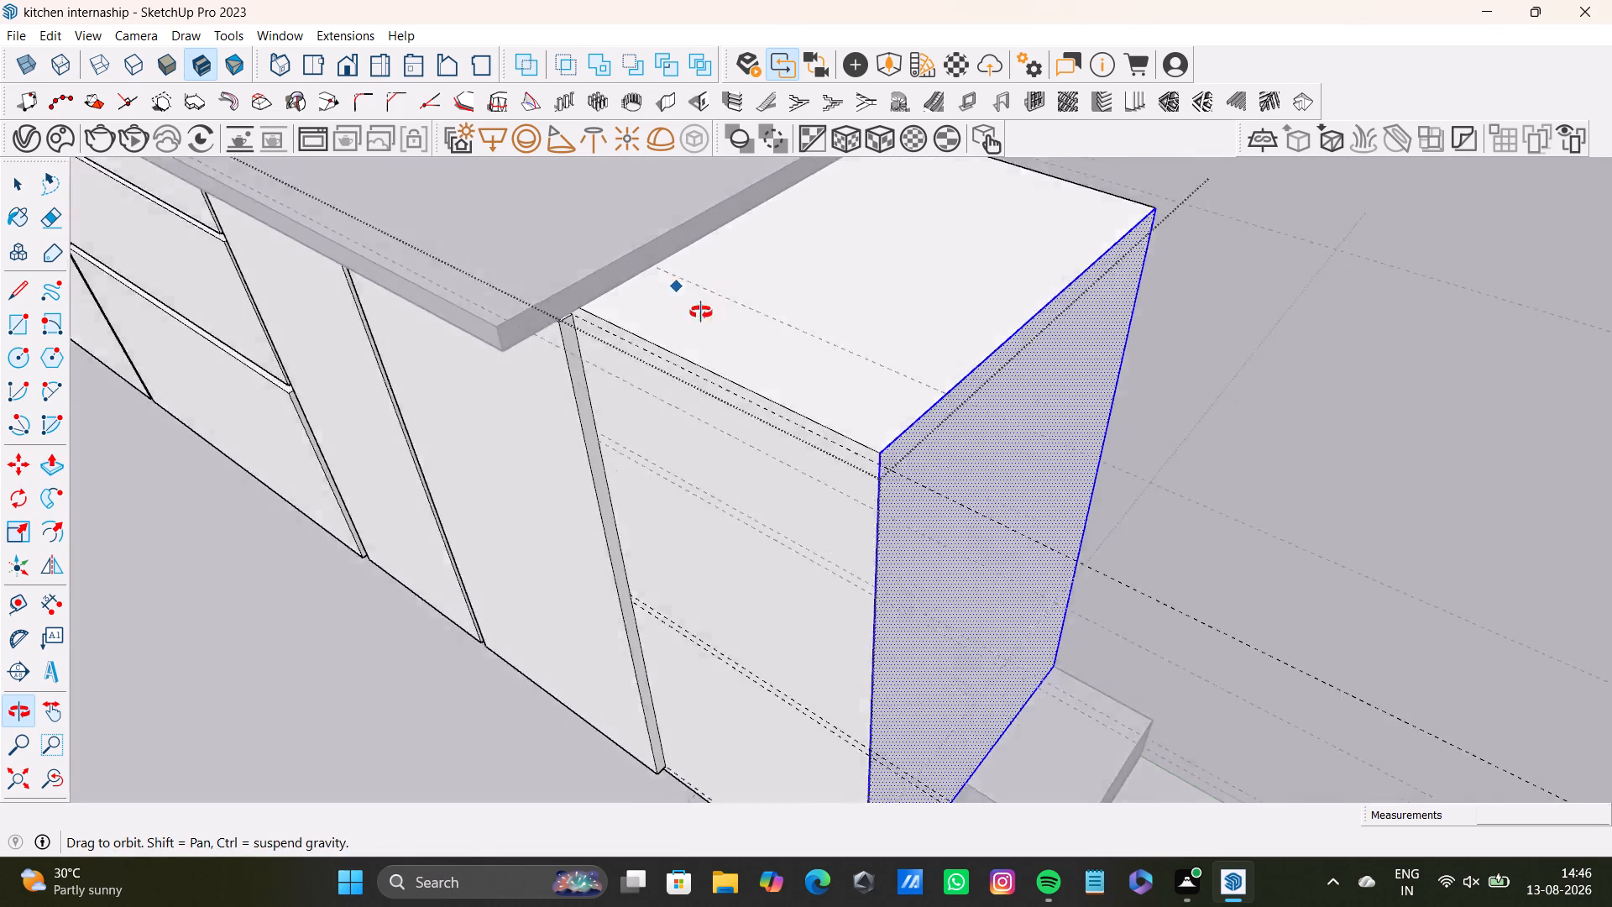
pyautogui.moveTo(701, 312); pyautogui.dragTo(777, 285, button='middle')
pyautogui.scroll(-7, 903, 527)
pyautogui.moveTo(932, 609); pyautogui.dragTo(1103, 569, button='middle')
pyautogui.moveTo(998, 556); pyautogui.dragTo(872, 477, button='middle')
pyautogui.moveTo(882, 555); pyautogui.dragTo(1189, 620, button='middle')
pyautogui.keyDown('shift'); pyautogui.moveTo(1111, 562); pyautogui.dragTo(924, 432, button='middle'); pyautogui.keyUp('shift')
pyautogui.click(941, 391)
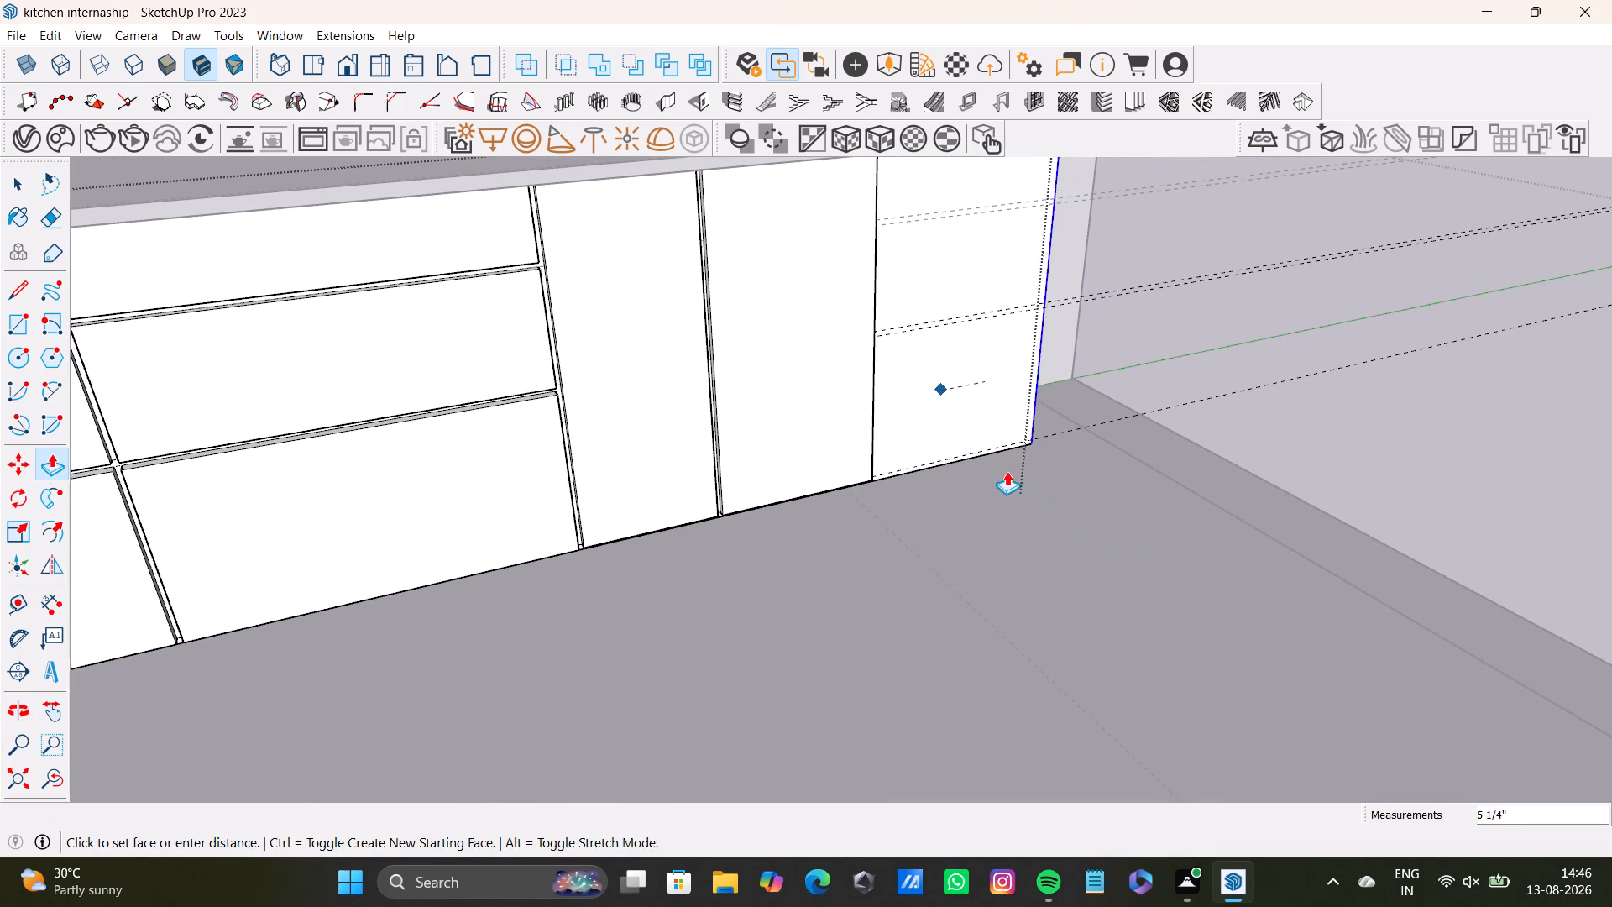
pyautogui.click(966, 470)
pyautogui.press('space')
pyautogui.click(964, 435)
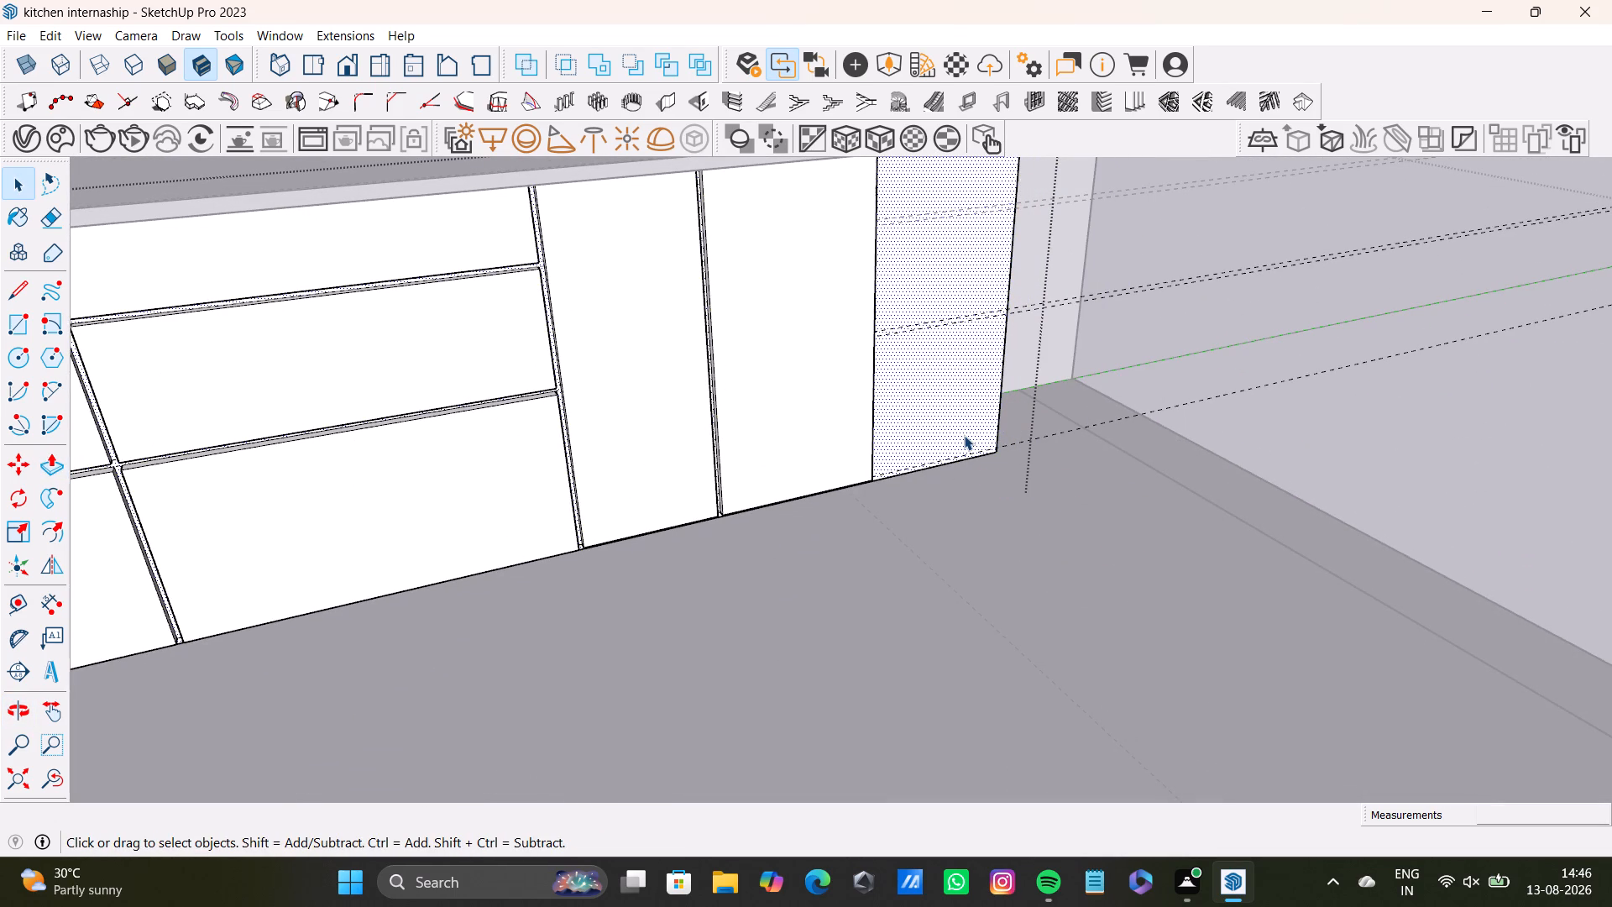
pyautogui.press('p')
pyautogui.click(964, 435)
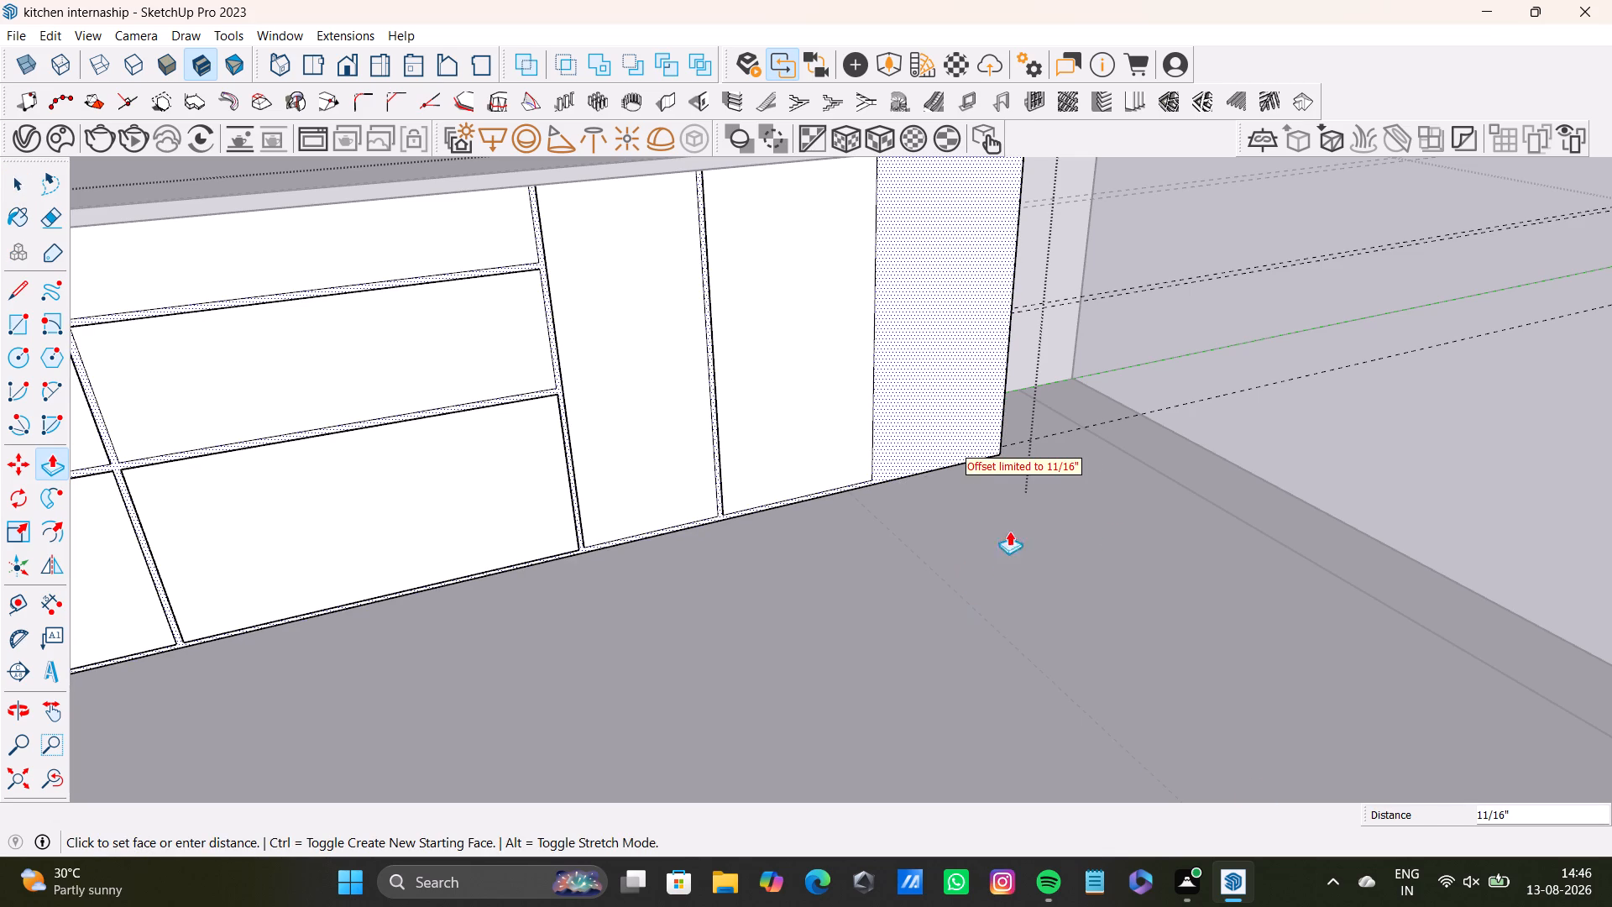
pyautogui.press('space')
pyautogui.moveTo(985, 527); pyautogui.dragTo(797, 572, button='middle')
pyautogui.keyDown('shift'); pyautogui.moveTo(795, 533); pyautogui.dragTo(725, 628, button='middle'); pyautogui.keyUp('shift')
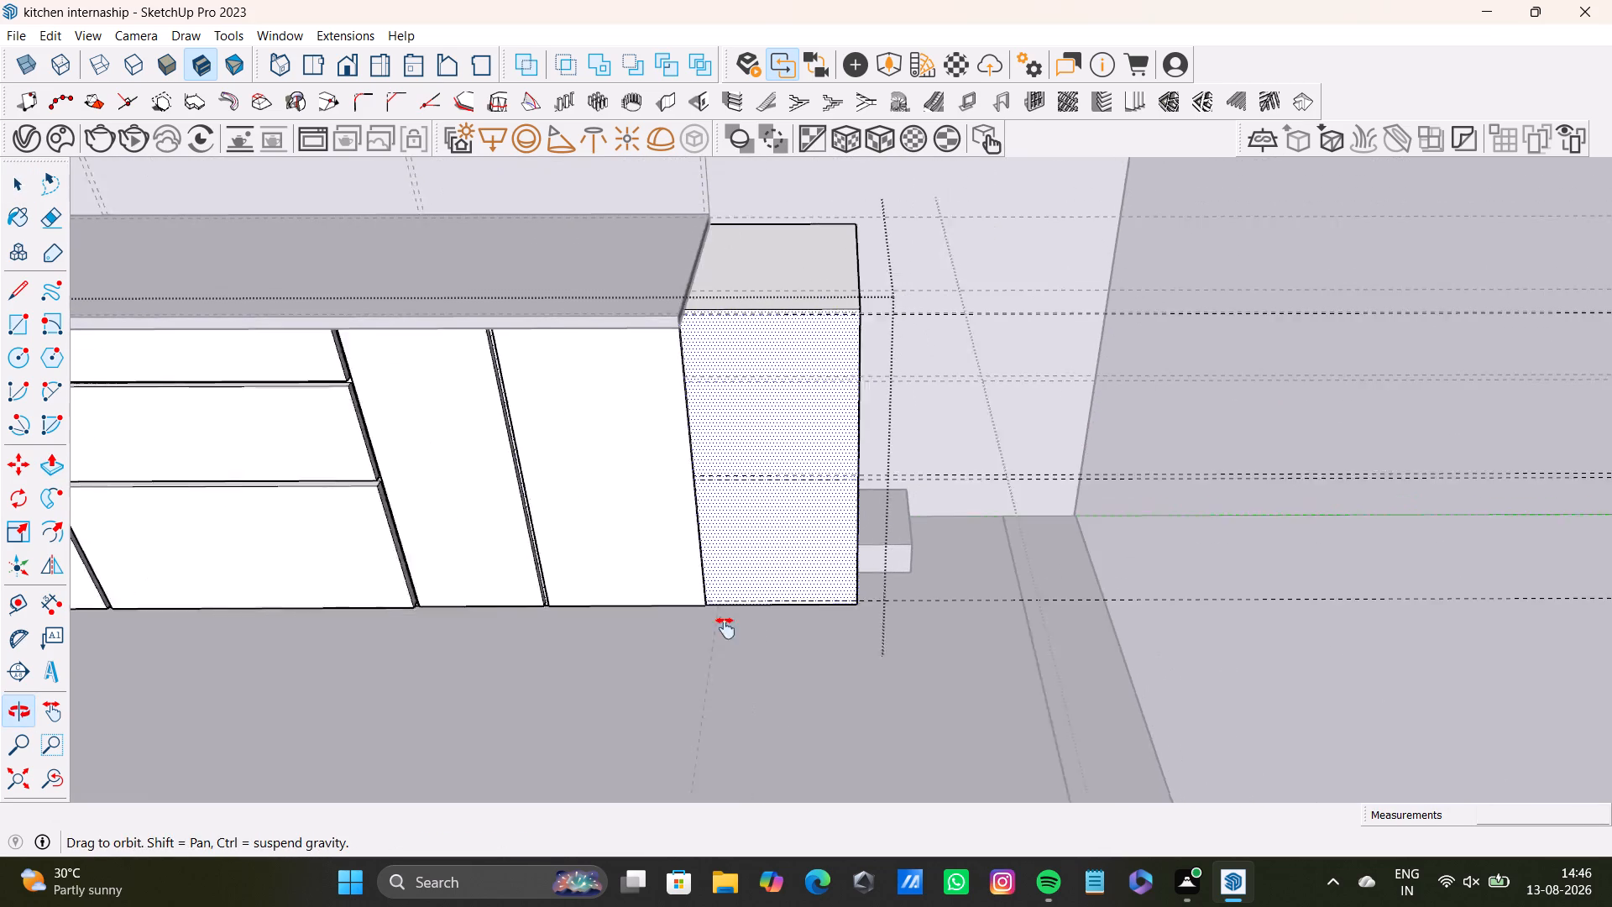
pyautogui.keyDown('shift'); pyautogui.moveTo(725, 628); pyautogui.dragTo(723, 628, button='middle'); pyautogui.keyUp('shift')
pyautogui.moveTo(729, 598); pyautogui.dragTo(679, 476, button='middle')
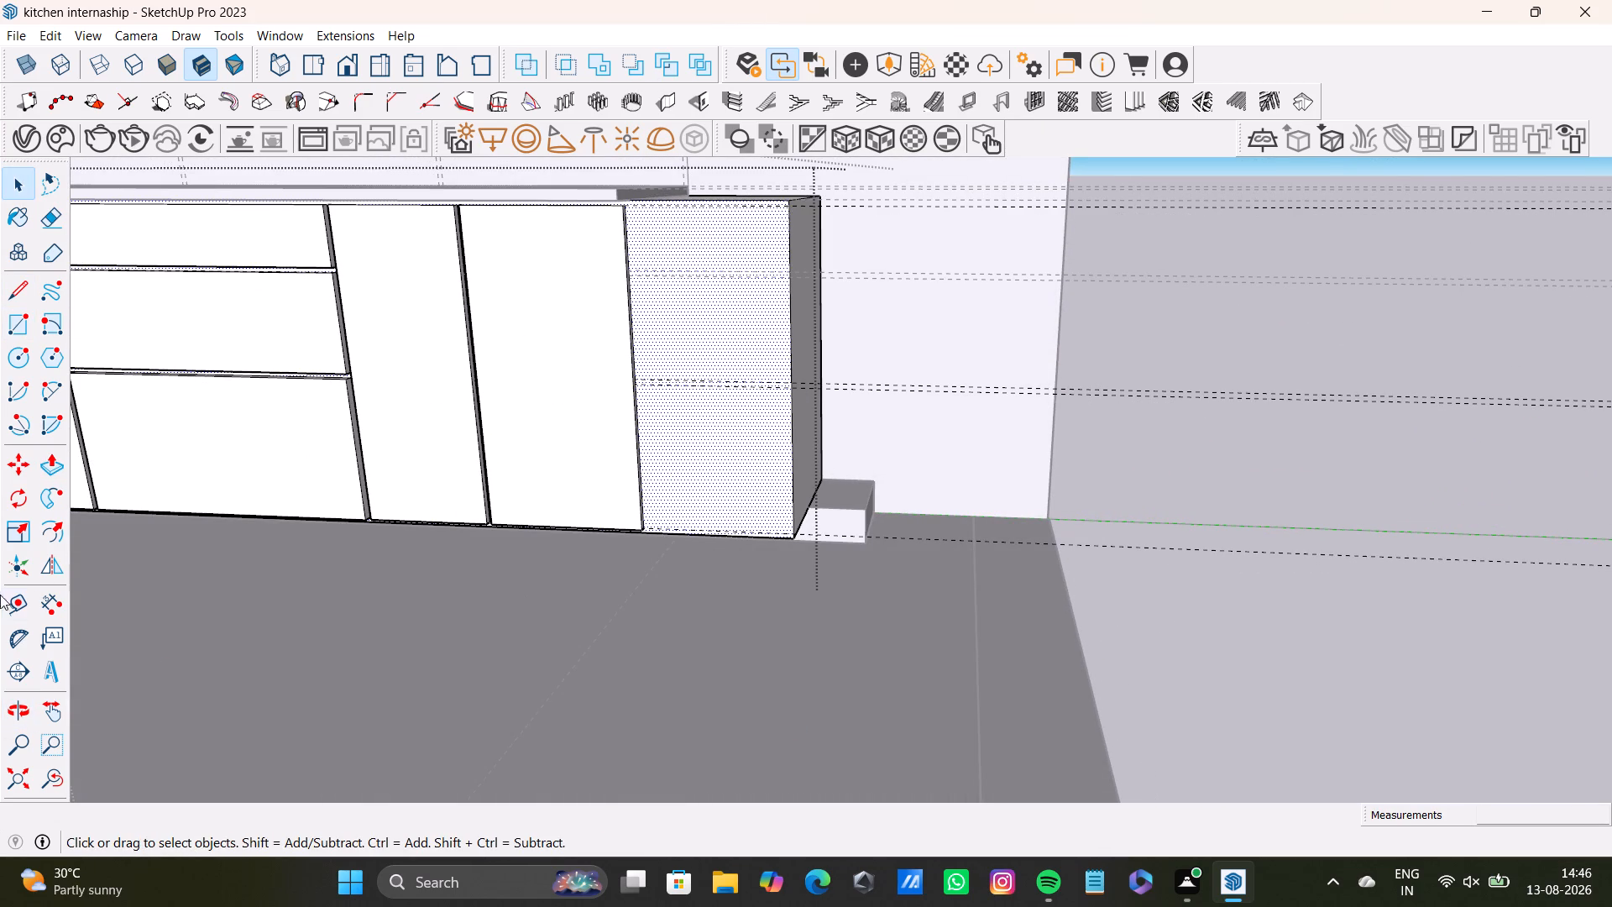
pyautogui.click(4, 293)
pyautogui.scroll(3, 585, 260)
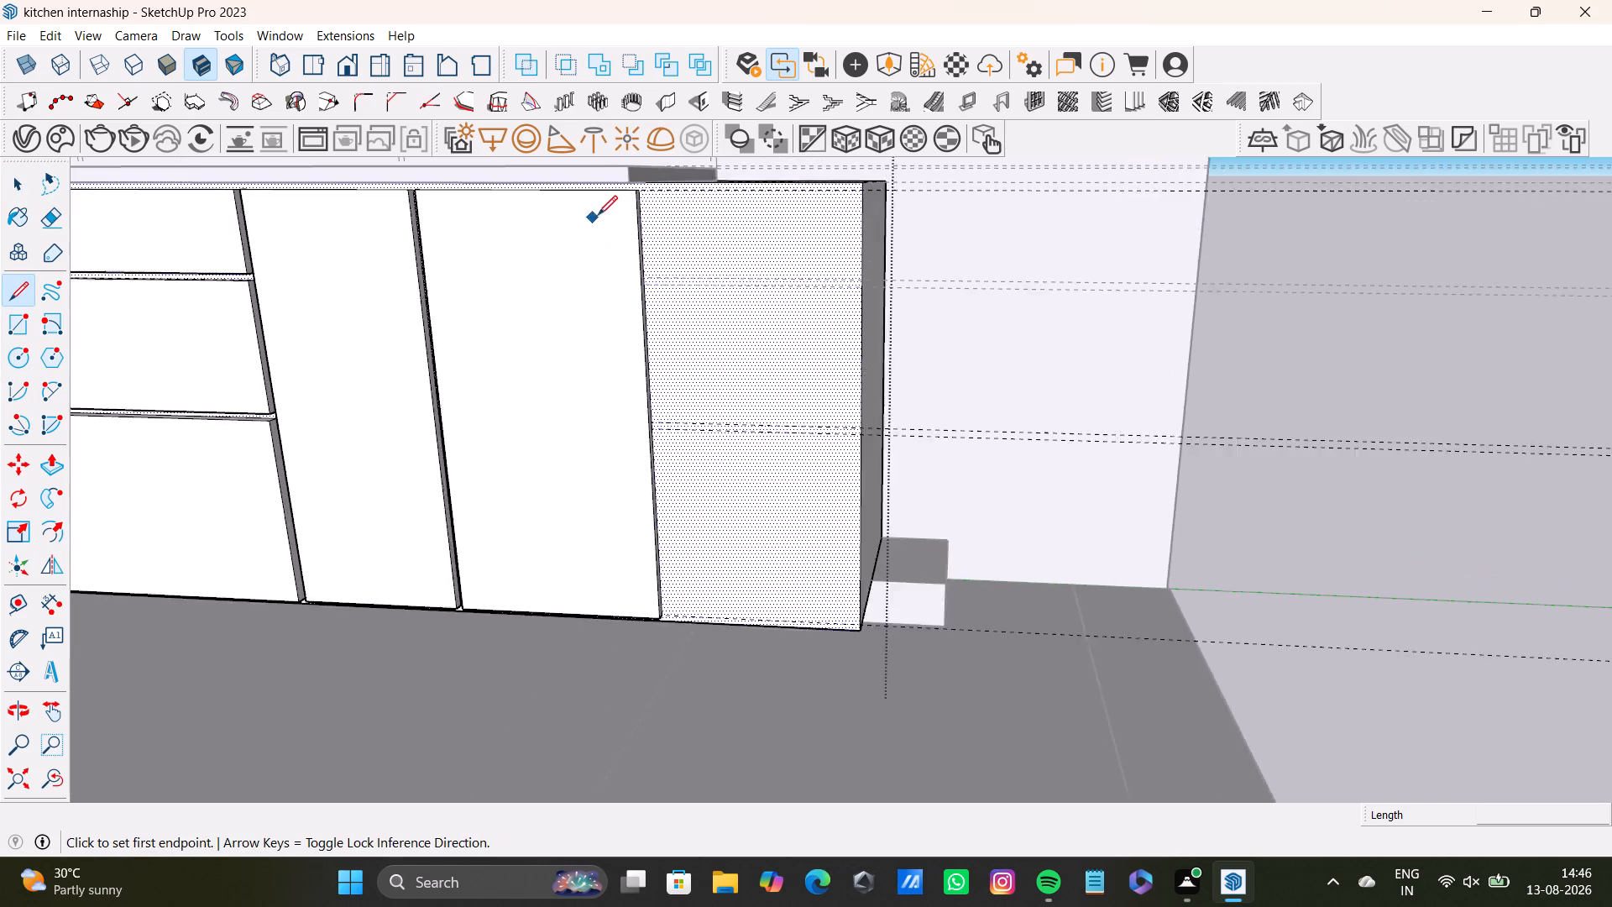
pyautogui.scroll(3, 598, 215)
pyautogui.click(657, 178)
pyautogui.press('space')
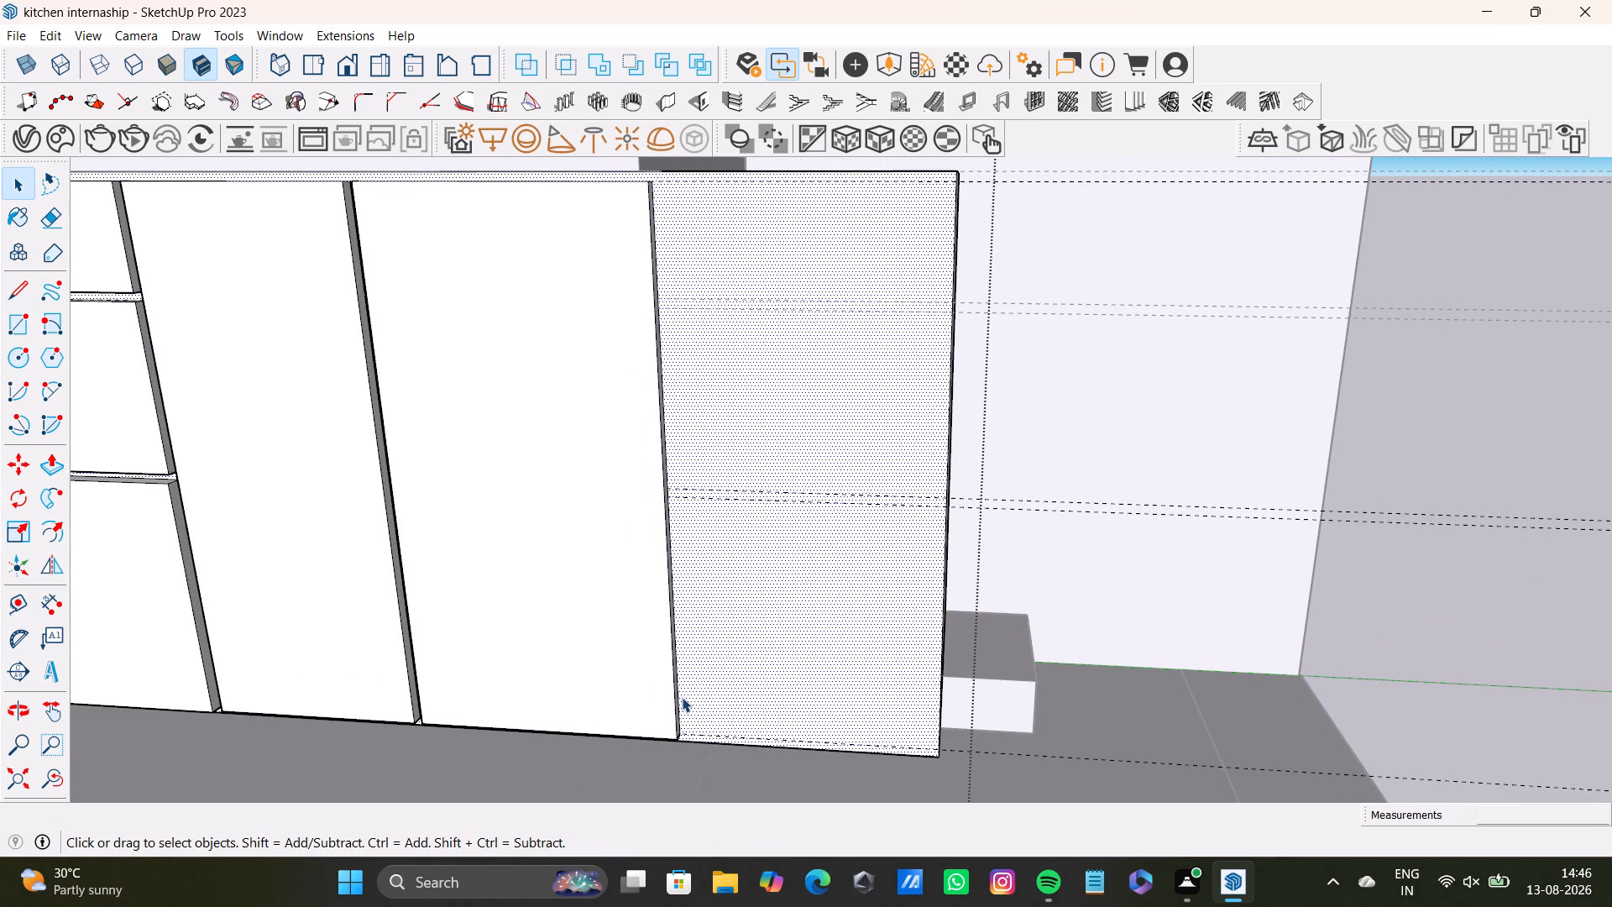
# Place a vertical guide 0.5" from the last door's edge on the extended carcass's front face.
pyautogui.scroll(4, 682, 698)
pyautogui.keyDown('shift'); pyautogui.moveTo(711, 650); pyautogui.dragTo(715, 741, button='middle'); pyautogui.keyUp('shift')
pyautogui.moveTo(724, 609); pyautogui.dragTo(695, 701, button='middle')
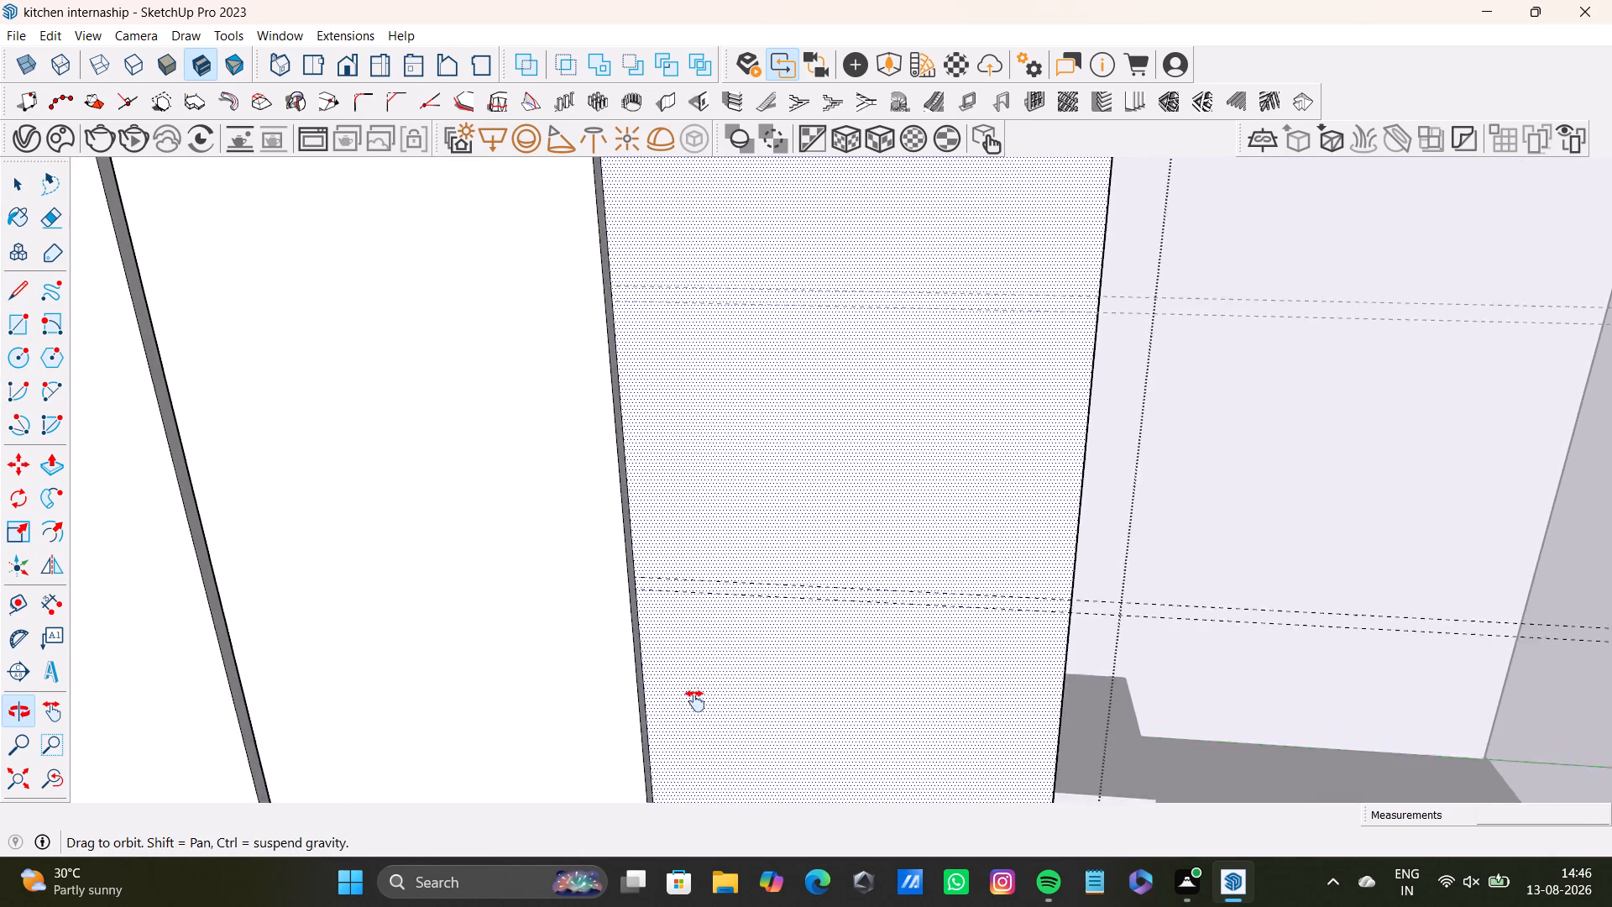
pyautogui.moveTo(695, 701); pyautogui.dragTo(697, 791, button='middle')
pyautogui.scroll(2, 726, 637)
pyautogui.moveTo(725, 606); pyautogui.dragTo(725, 548, button='middle')
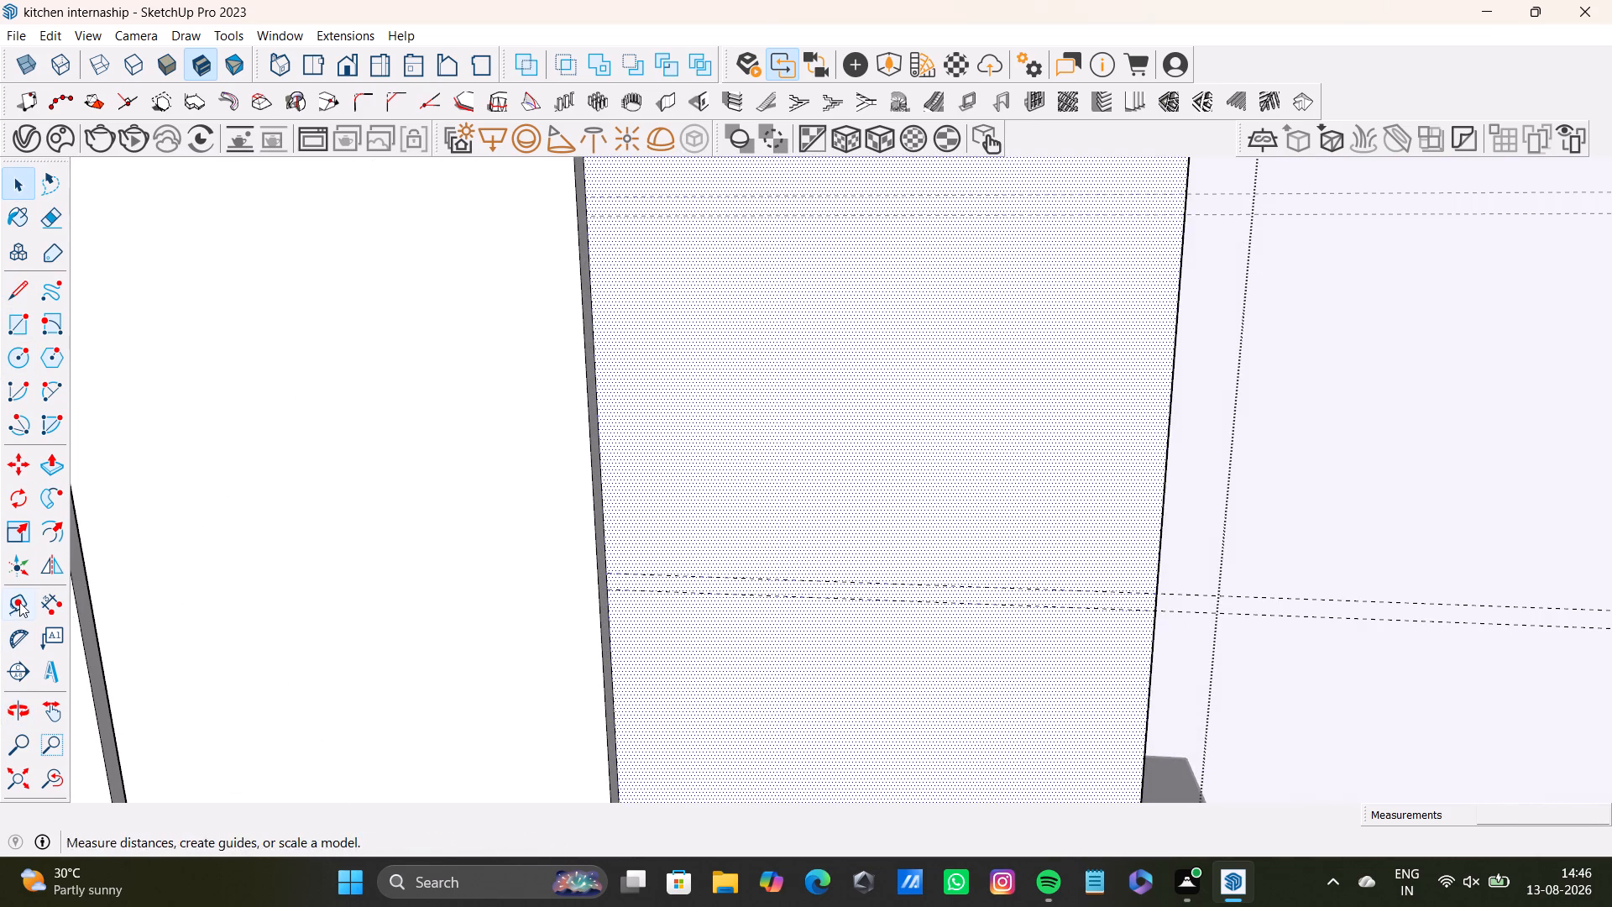
pyautogui.click(21, 600)
pyautogui.scroll(5, 751, 452)
pyautogui.moveTo(519, 516); pyautogui.dragTo(532, 518)
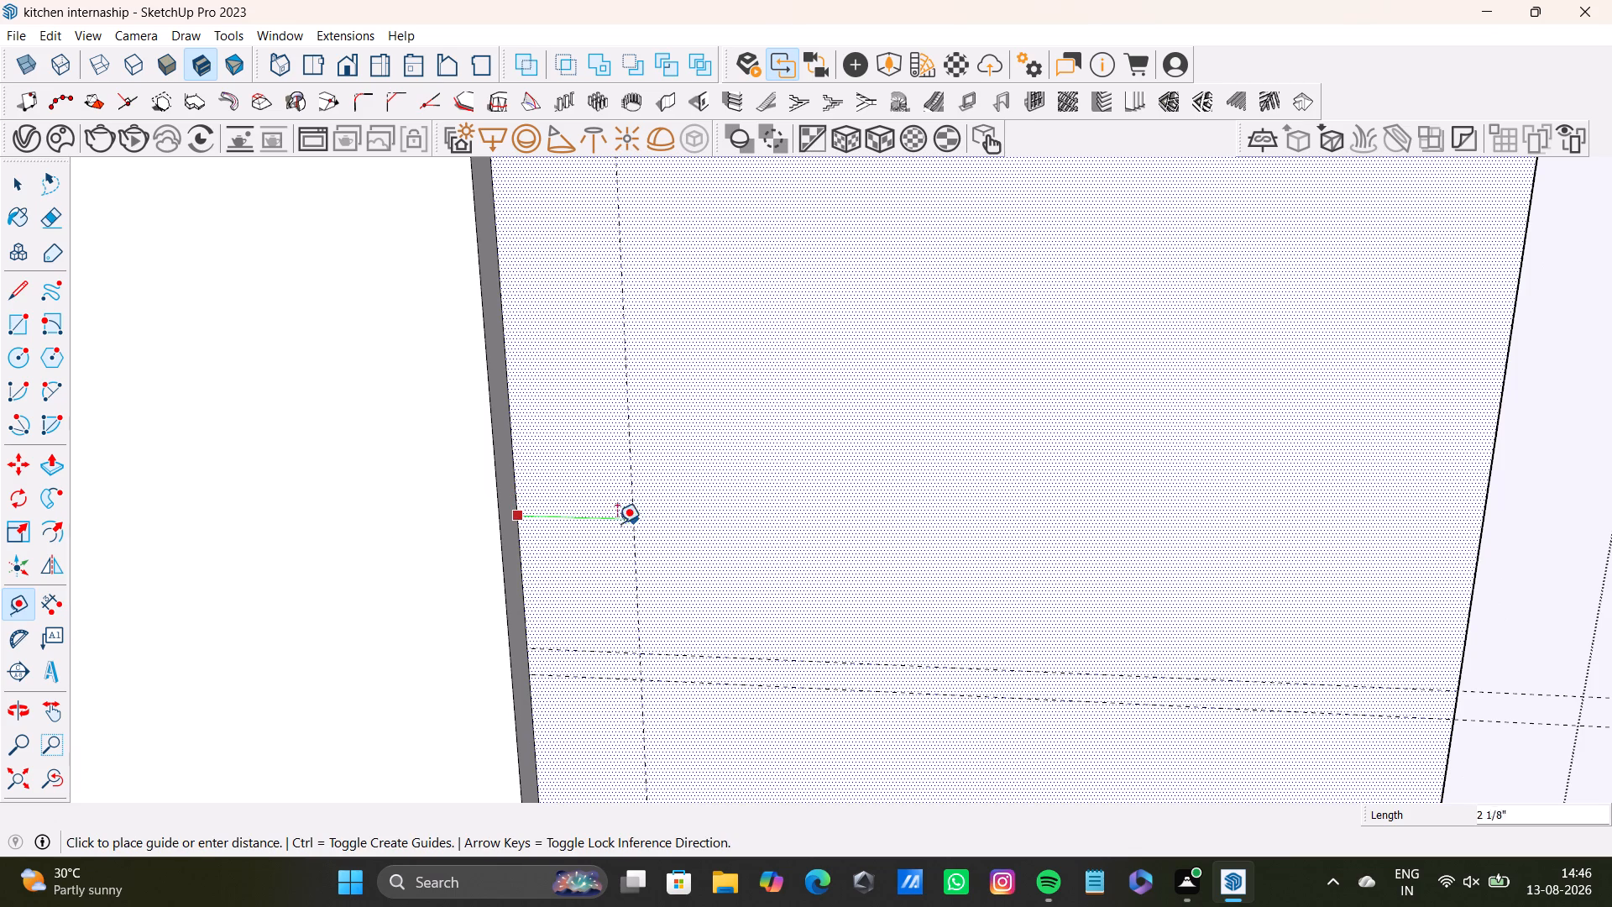
pyautogui.write('0.5"')
pyautogui.press('Return')
# Draw a vertical line about 2' 8 1/8" down the 0.5" guide and continue it to the front face's bottom edge.
pyautogui.scroll(-8, 244, 460)
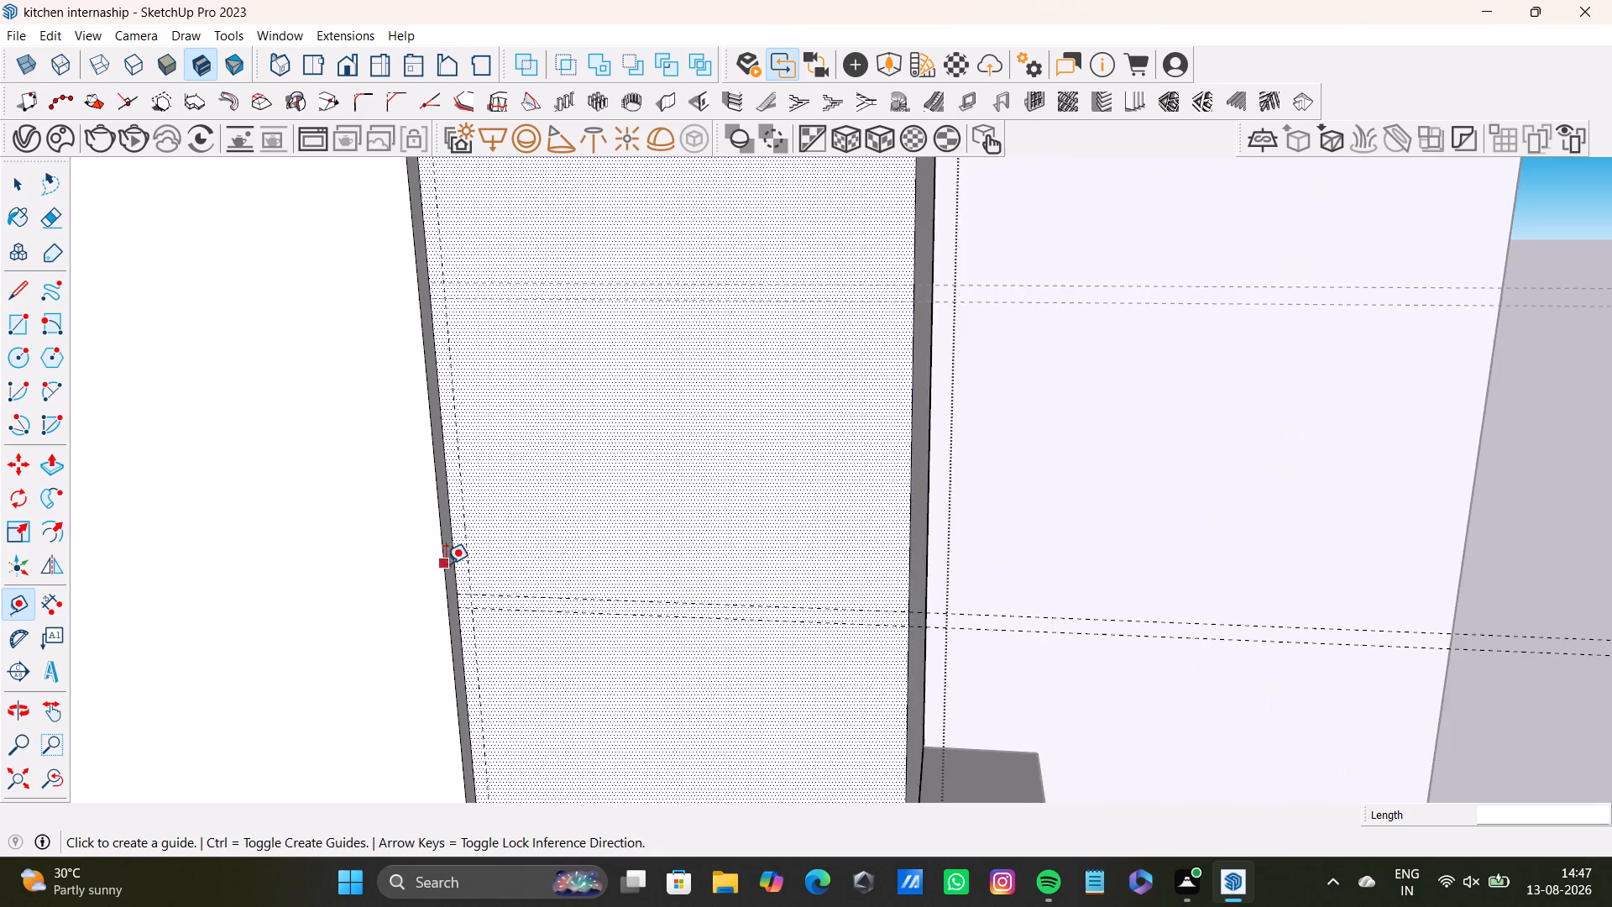
pyautogui.moveTo(457, 555); pyautogui.dragTo(573, 768, button='middle')
pyautogui.click(21, 292)
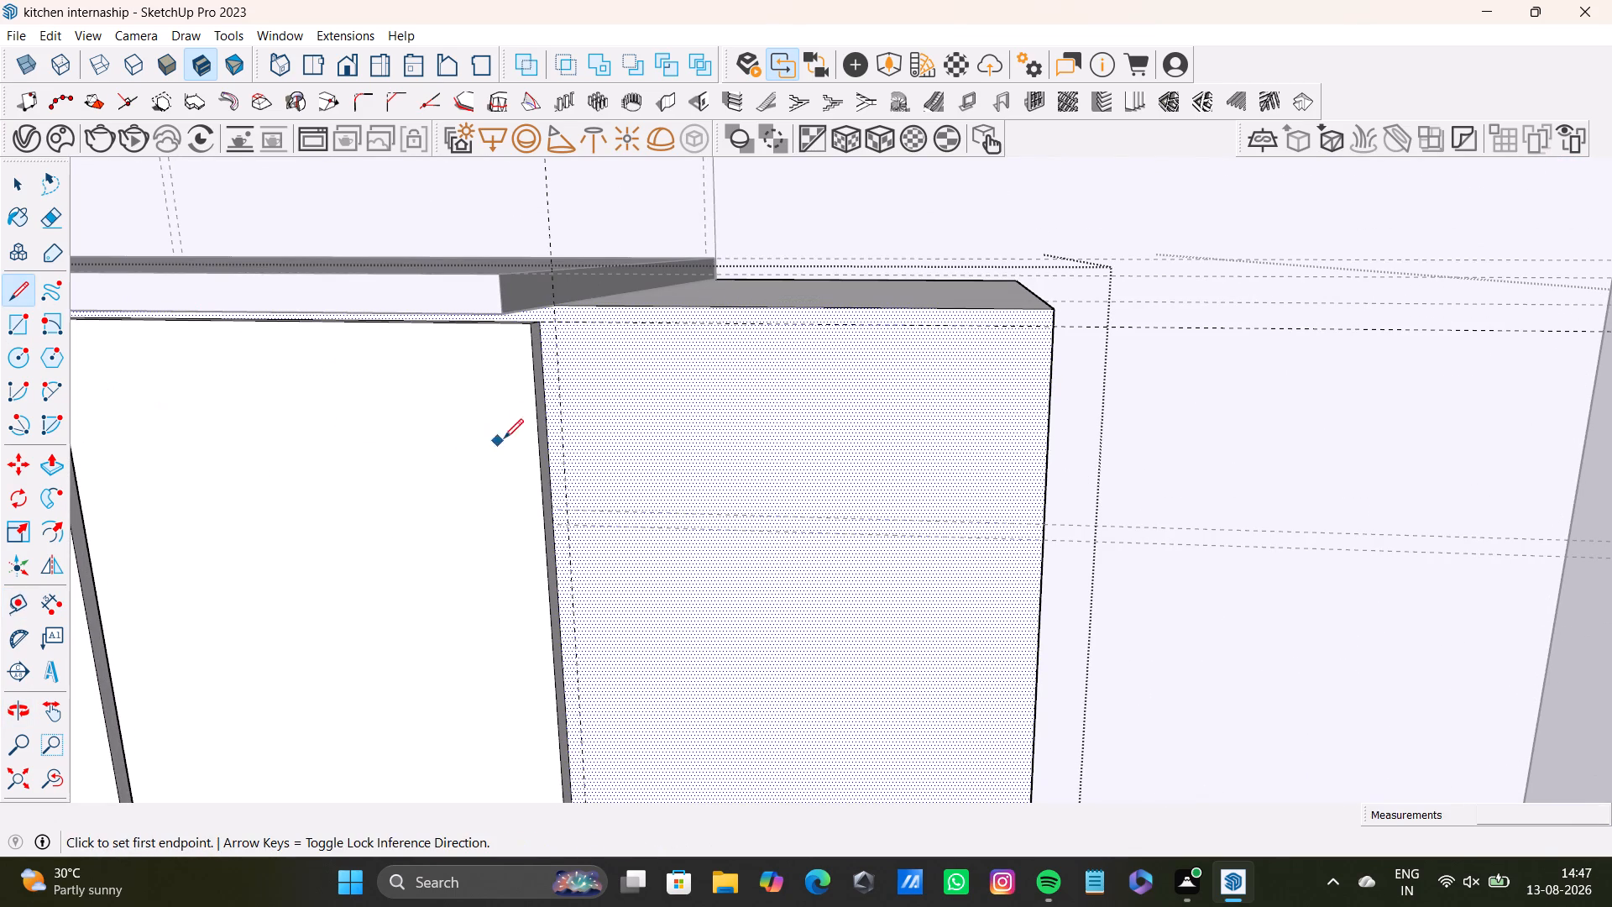
pyautogui.scroll(3, 510, 426)
pyautogui.click(572, 292)
pyautogui.scroll(-3, 570, 531)
pyautogui.moveTo(572, 592); pyautogui.dragTo(637, 280, button='middle')
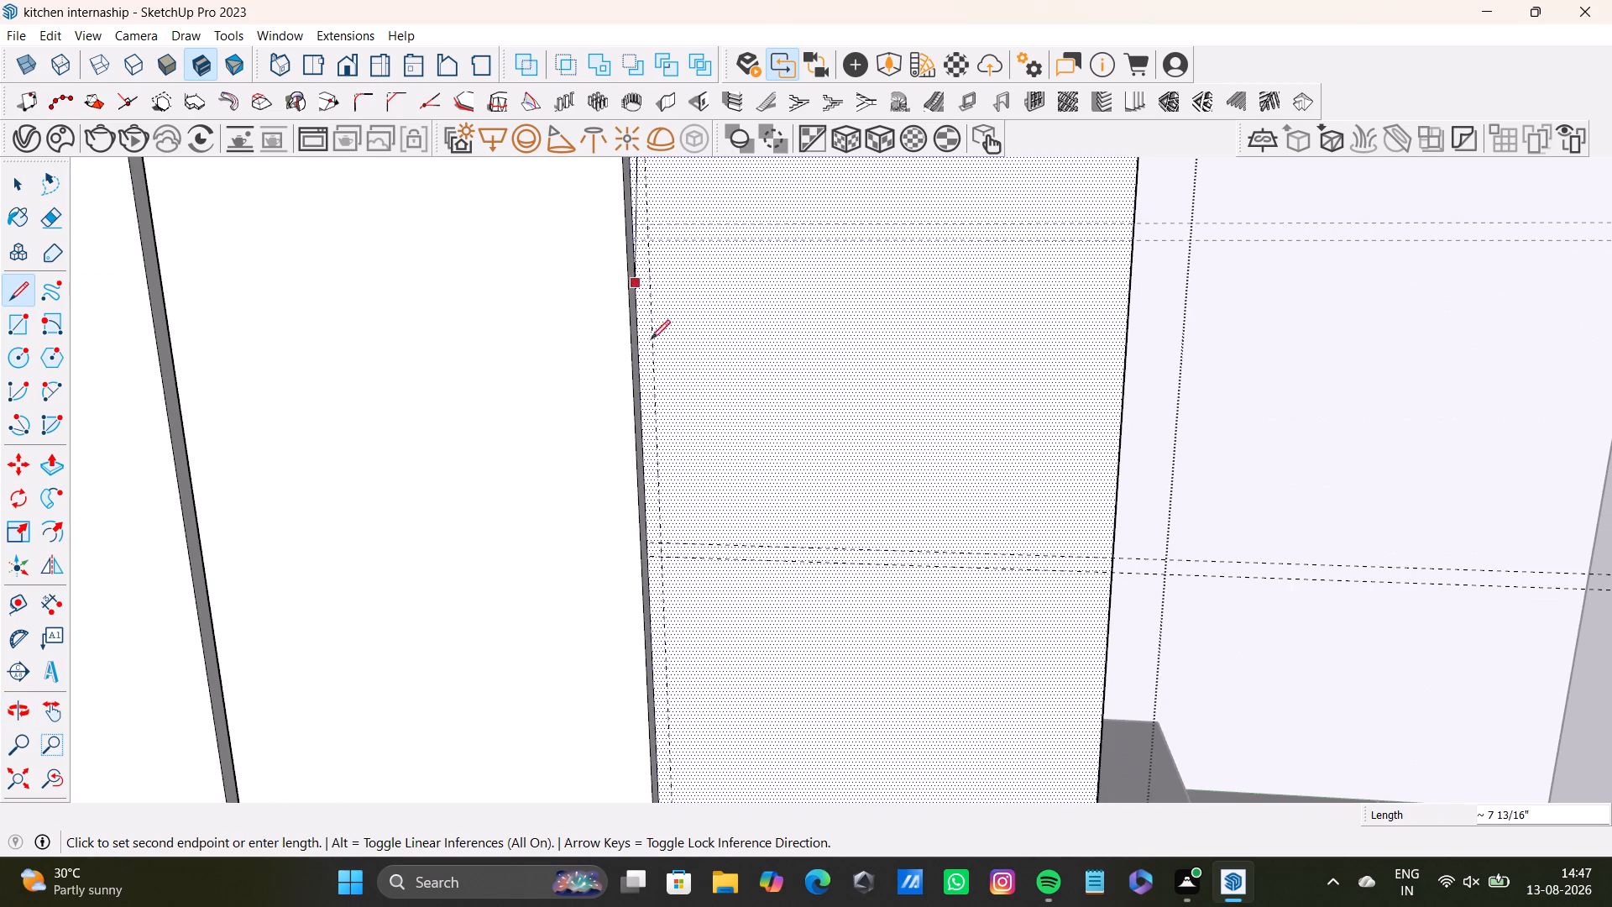
pyautogui.scroll(-3, 643, 737)
pyautogui.keyDown('shift'); pyautogui.moveTo(674, 696); pyautogui.dragTo(693, 506, button='middle'); pyautogui.keyUp('shift')
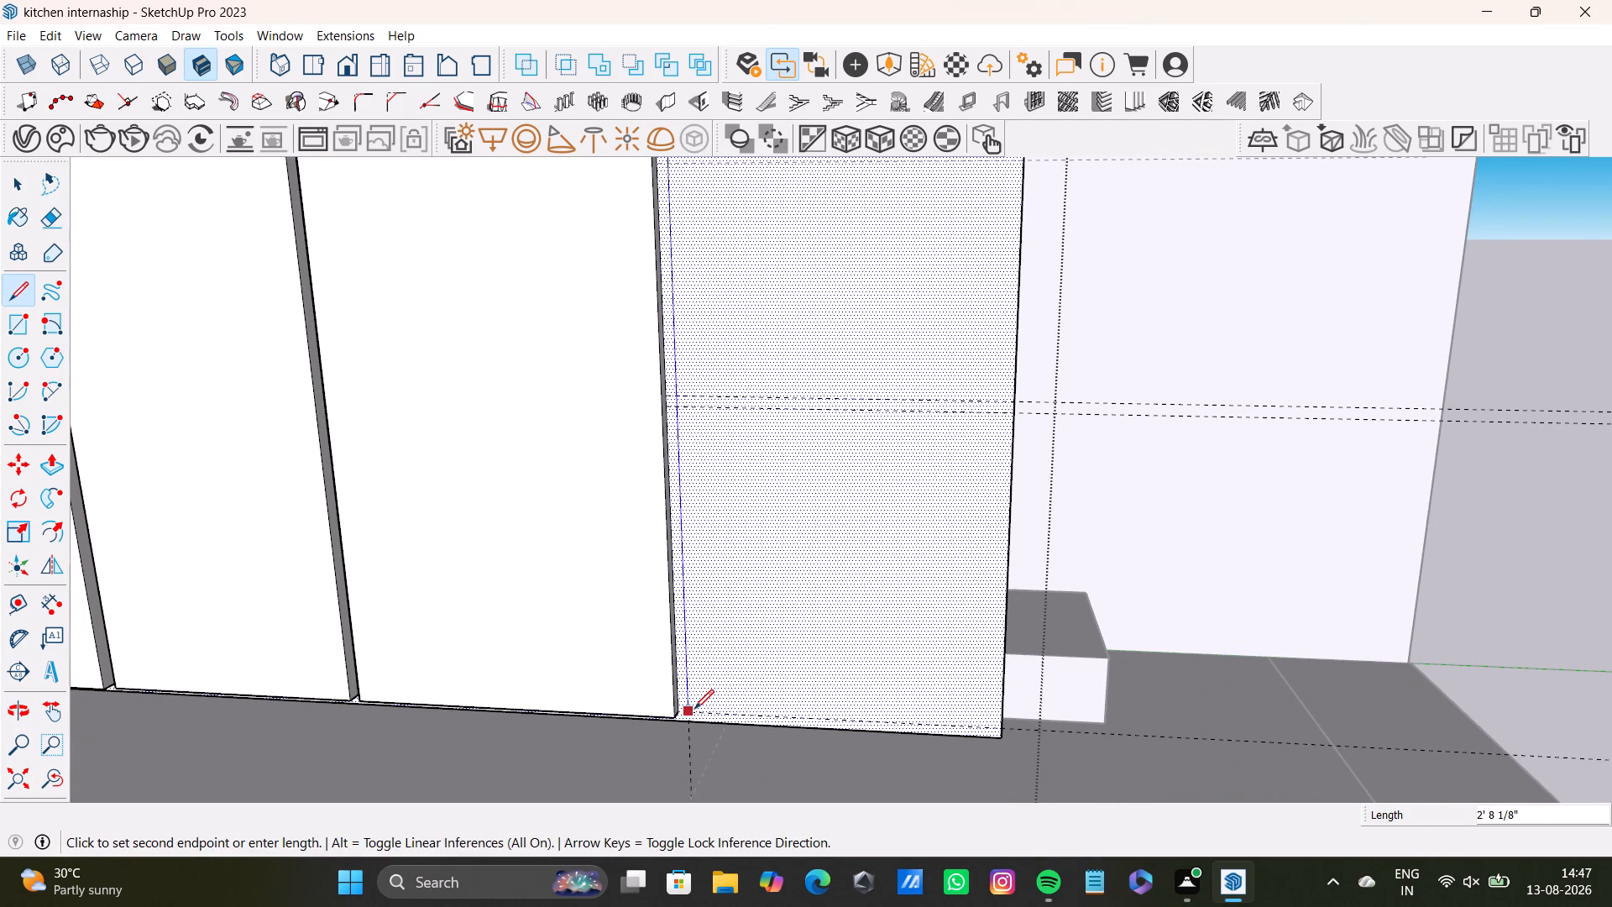
pyautogui.click(694, 709)
pyautogui.scroll(6, 691, 725)
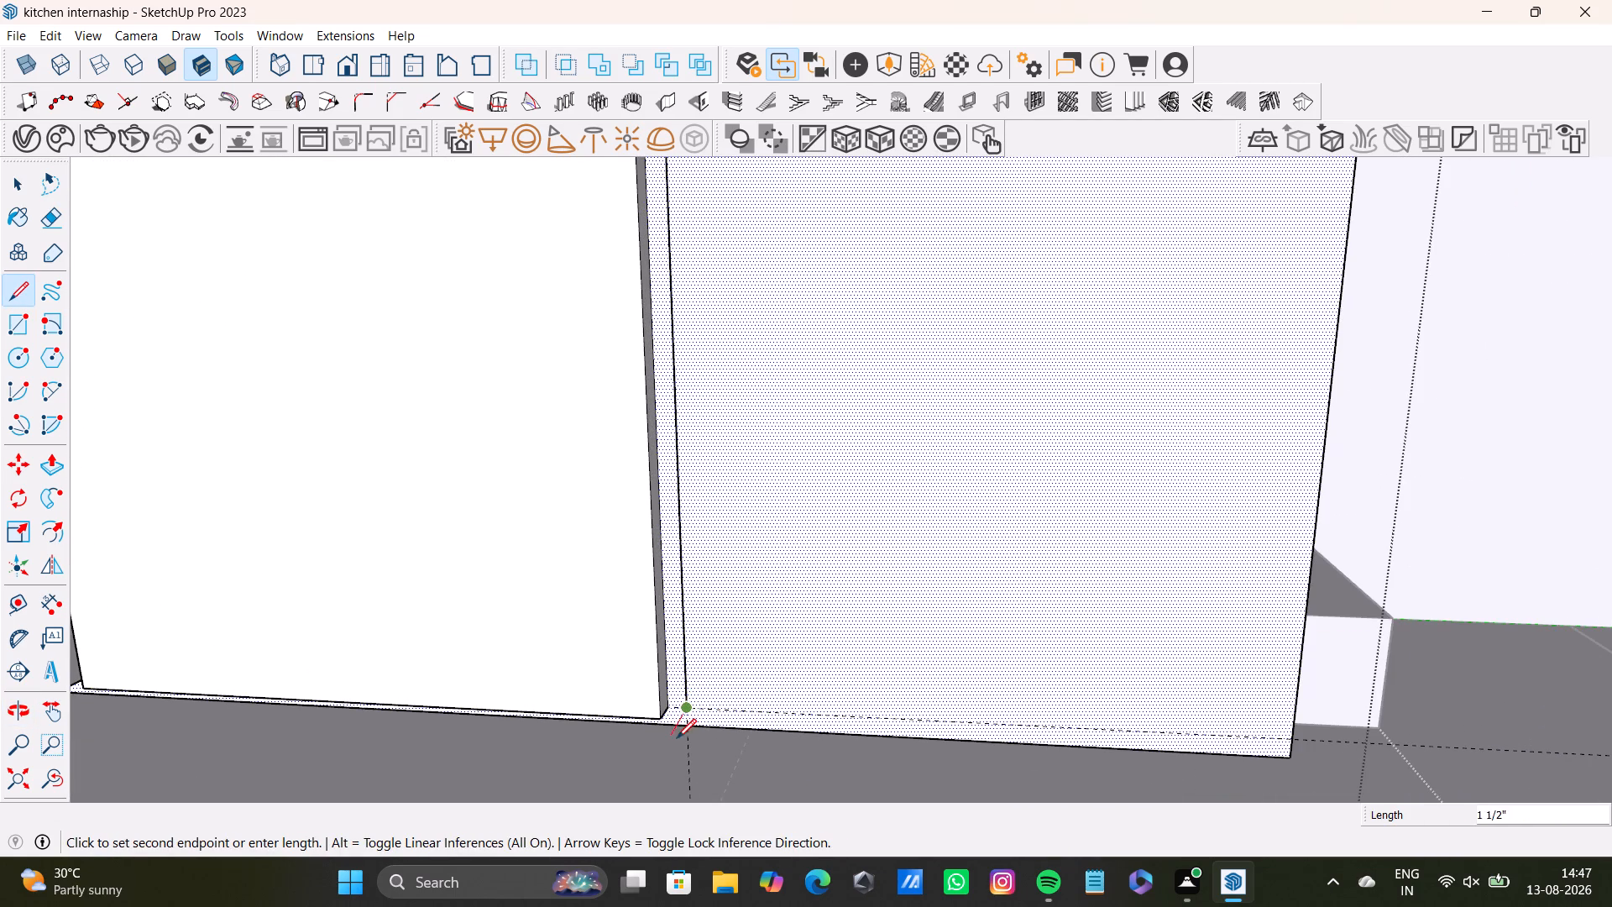
pyautogui.click(688, 730)
pyautogui.press('space')
# Extend the vertical line's upper end to the front face's top edge, splitting off a narrow strip beside the last door.
pyautogui.scroll(-7, 713, 720)
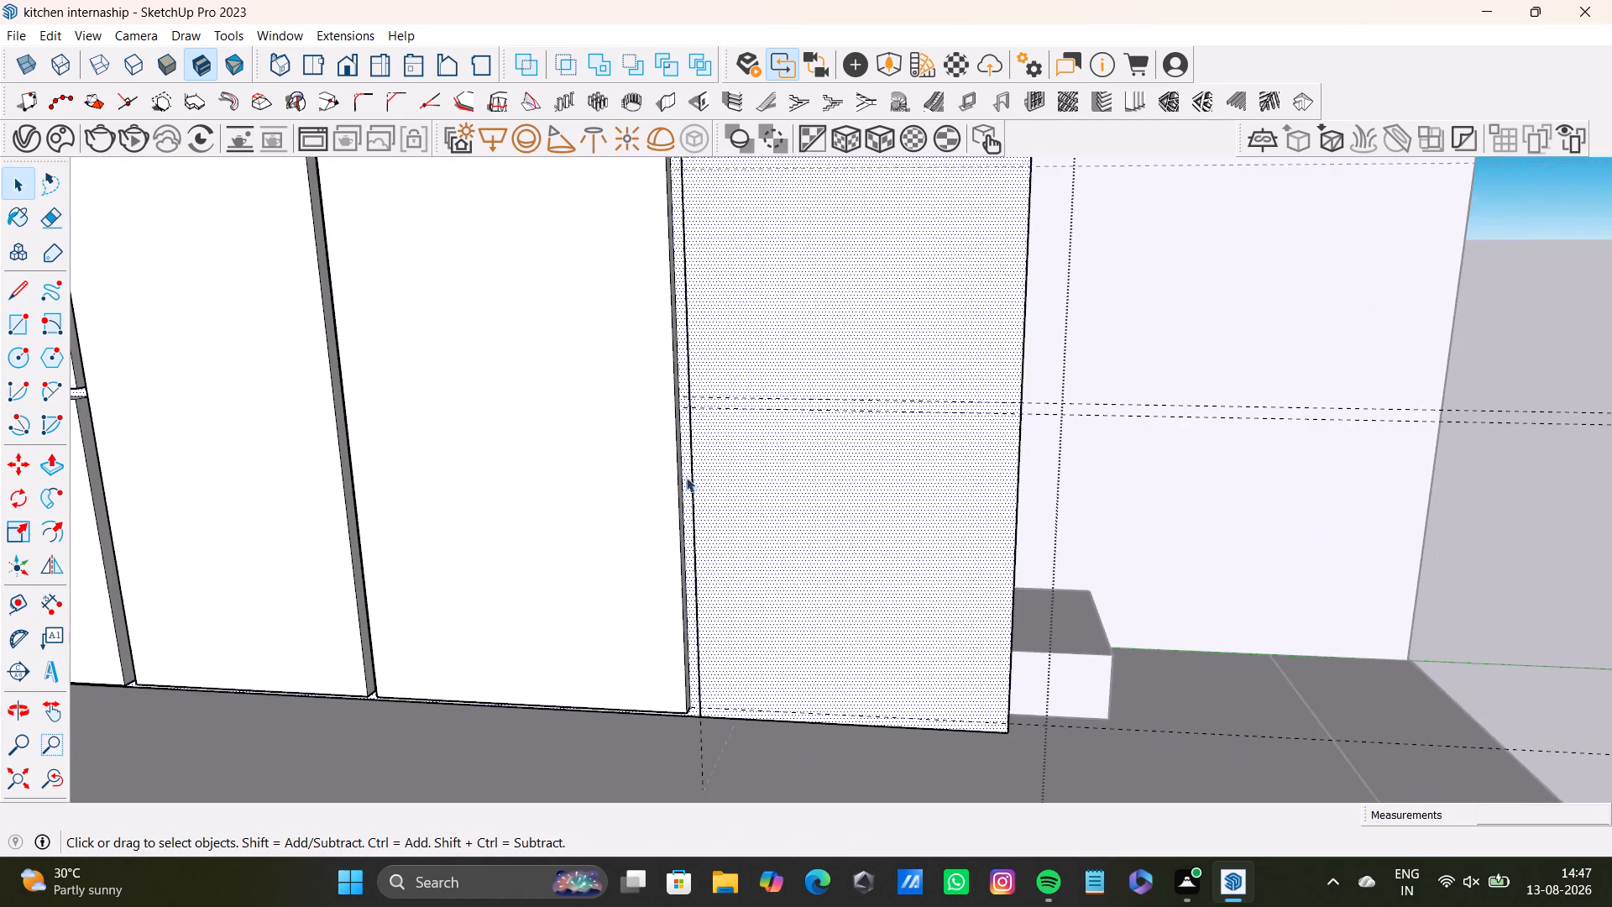
pyautogui.scroll(1, 684, 435)
pyautogui.keyDown('shift'); pyautogui.moveTo(684, 431); pyautogui.dragTo(641, 837, button='middle'); pyautogui.keyUp('shift')
pyautogui.scroll(12, 632, 518)
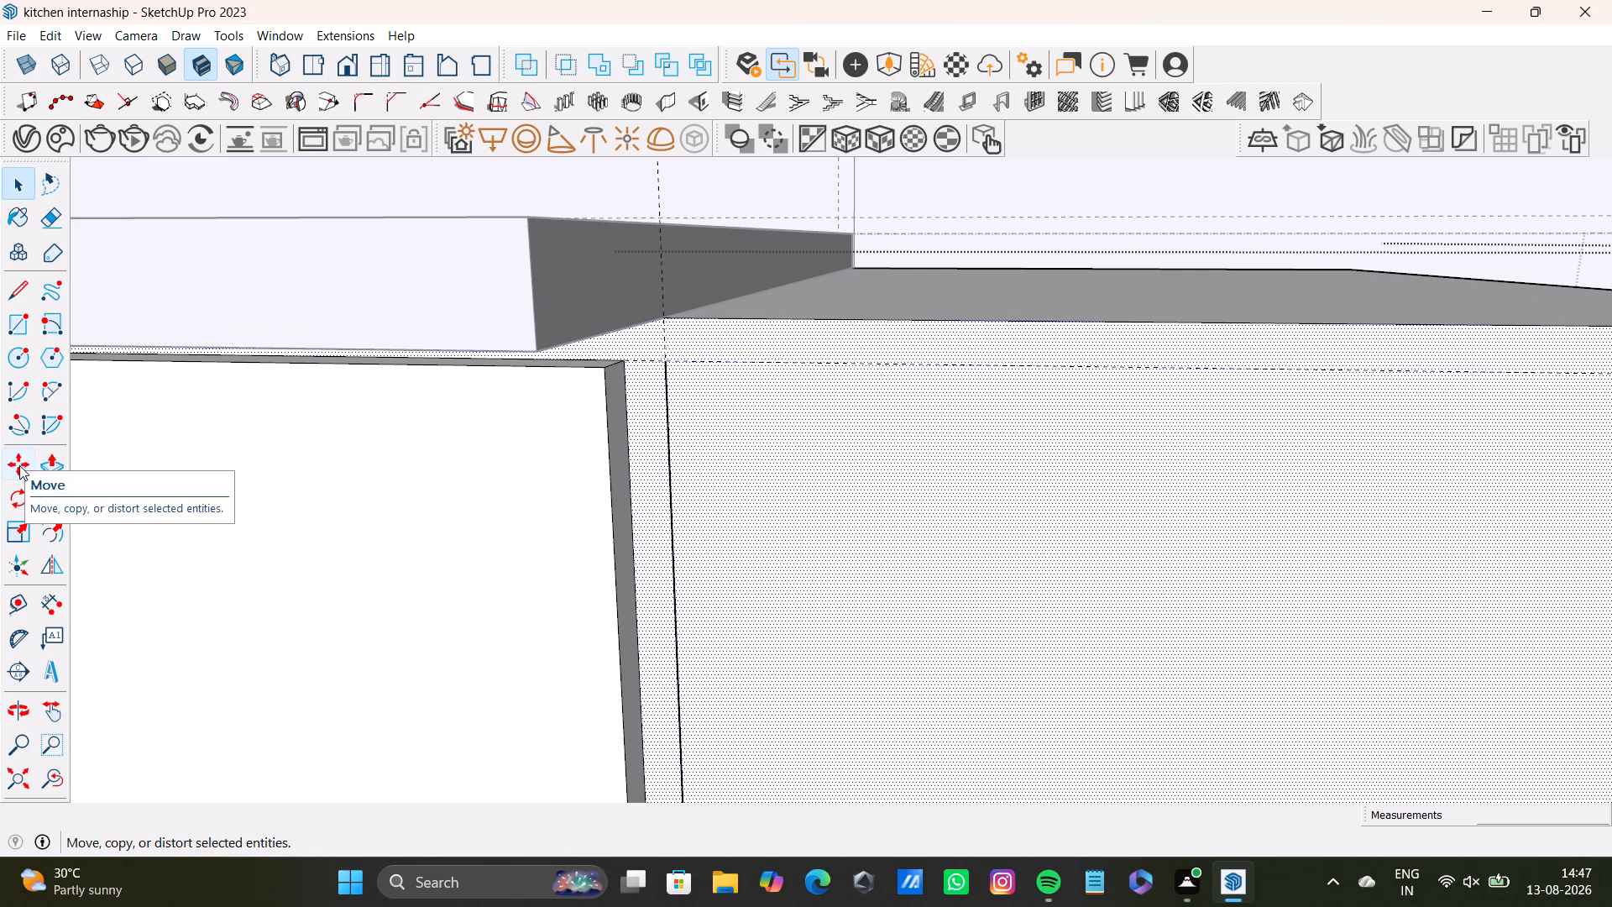
pyautogui.click(13, 291)
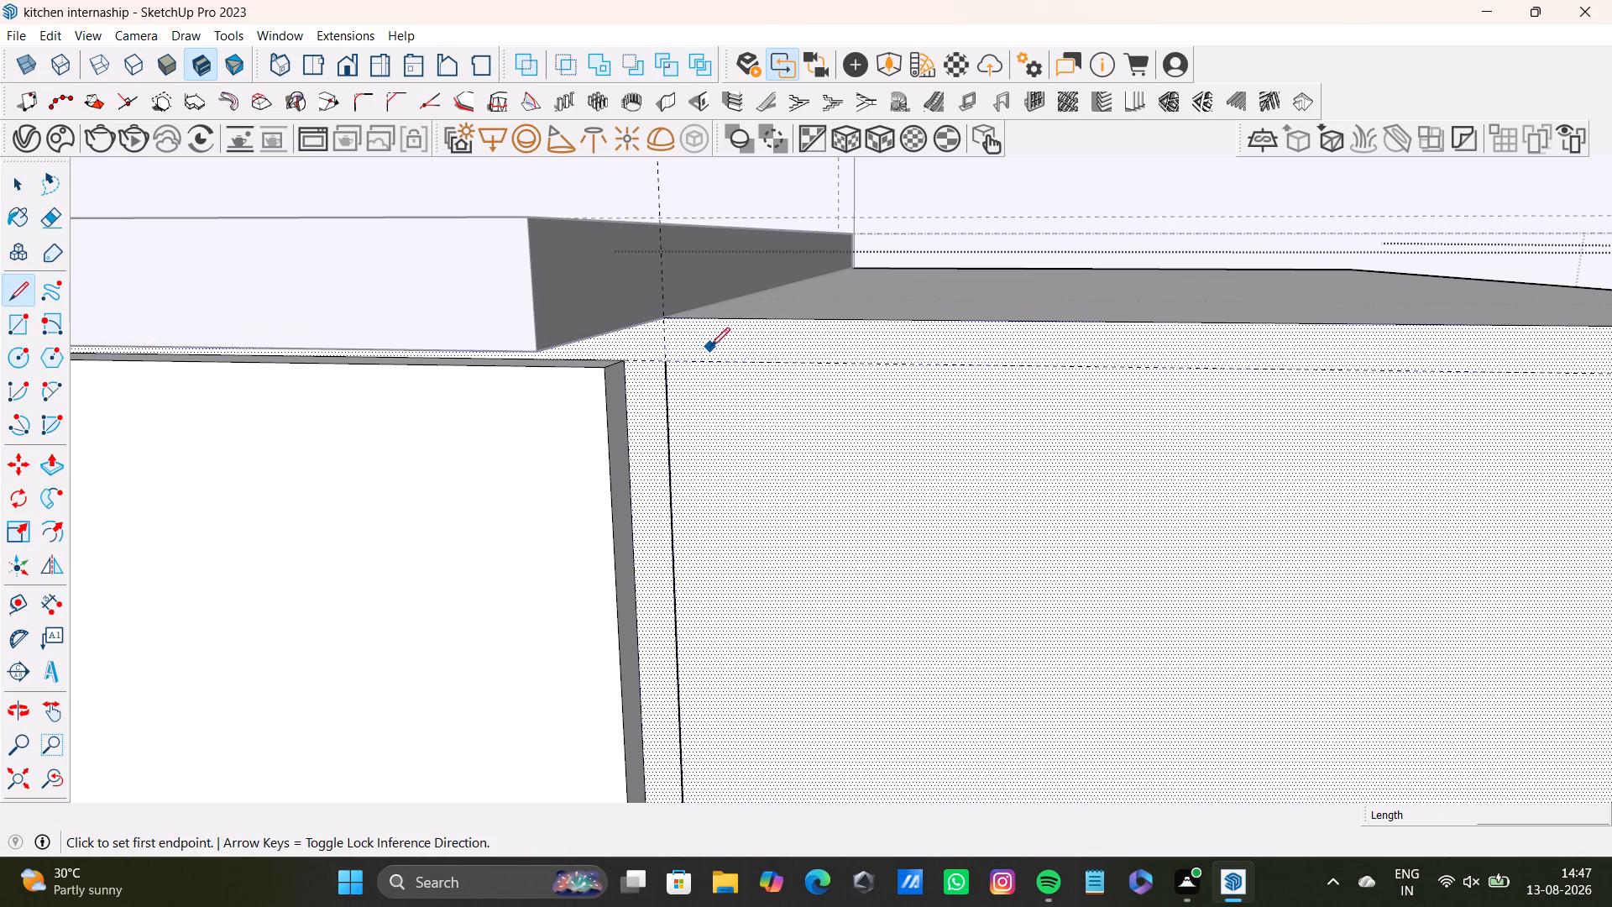
pyautogui.moveTo(664, 368); pyautogui.dragTo(664, 359)
pyautogui.click(667, 320)
pyautogui.press('space')
# Pull the wide part of the split front face forward about 1' 11 3/4" to form a projecting return unit.
pyautogui.scroll(-2, 735, 548)
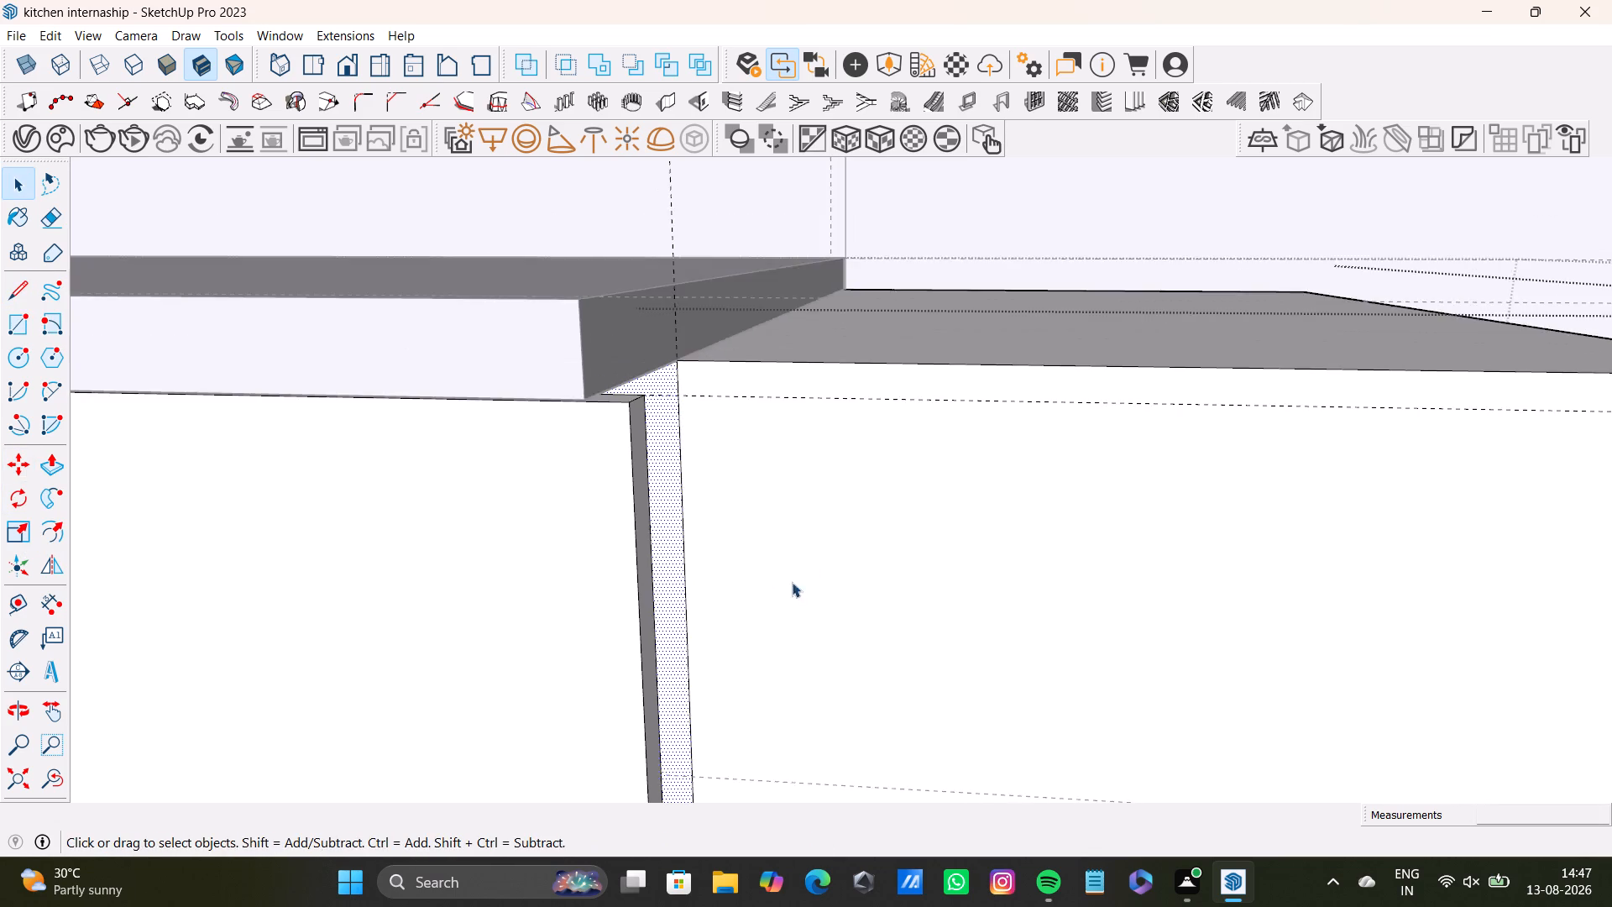
pyautogui.moveTo(792, 582); pyautogui.dragTo(735, 430, button='middle')
pyautogui.click(730, 438)
pyautogui.press('p')
pyautogui.click(765, 458)
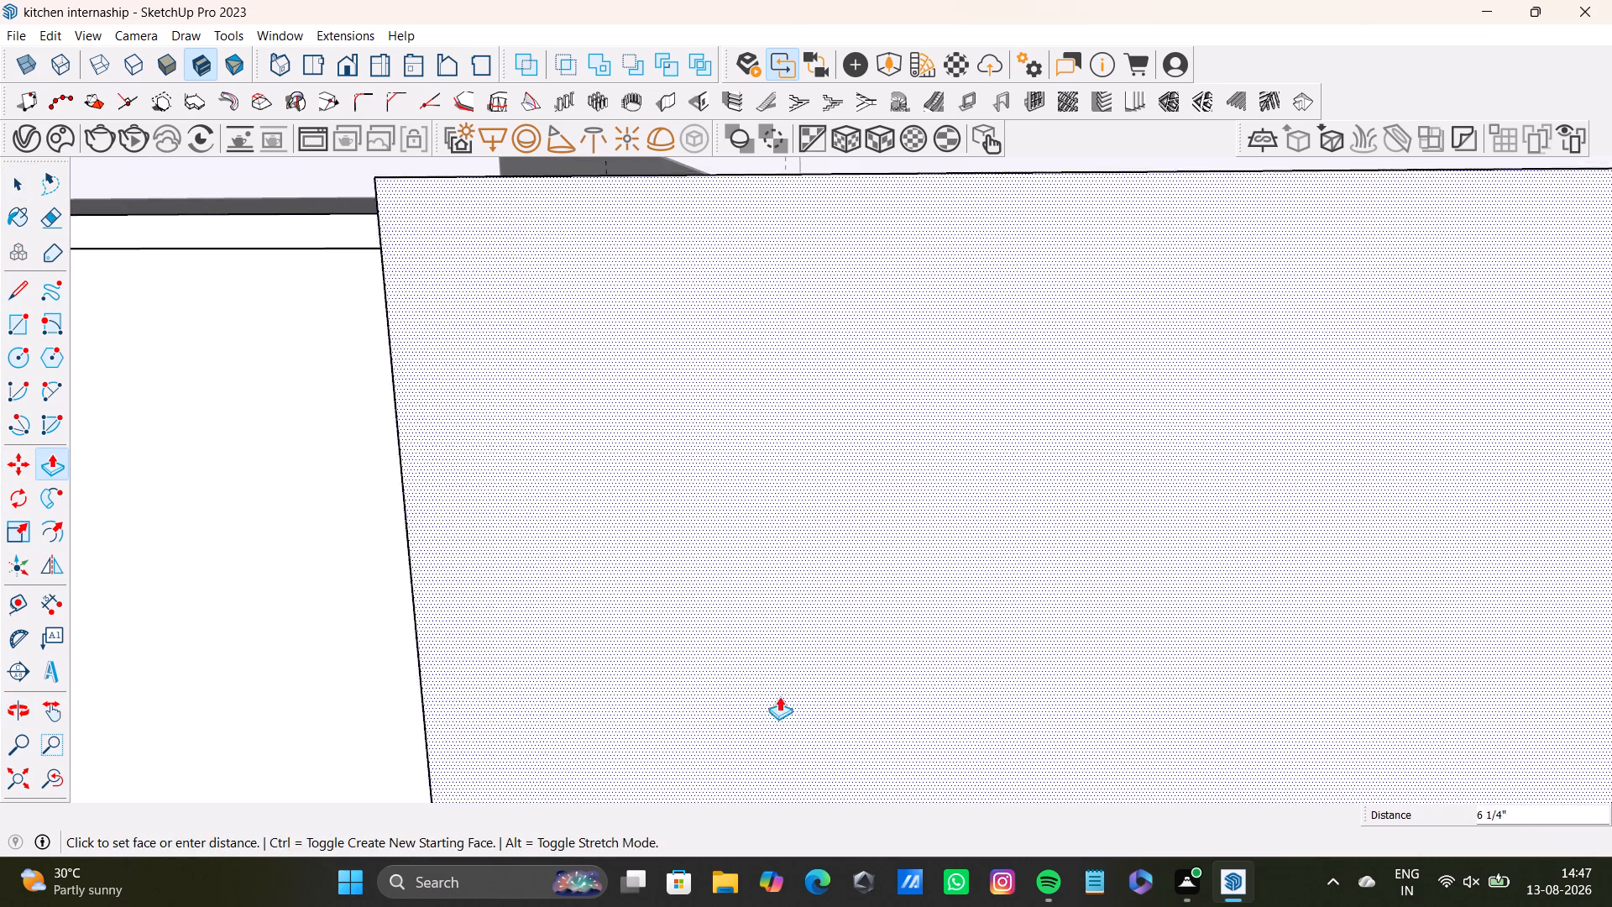
pyautogui.scroll(-16, 778, 697)
pyautogui.keyDown('shift'); pyautogui.moveTo(692, 697); pyautogui.dragTo(810, 337, button='middle'); pyautogui.keyUp('shift')
pyautogui.scroll(-5, 810, 337)
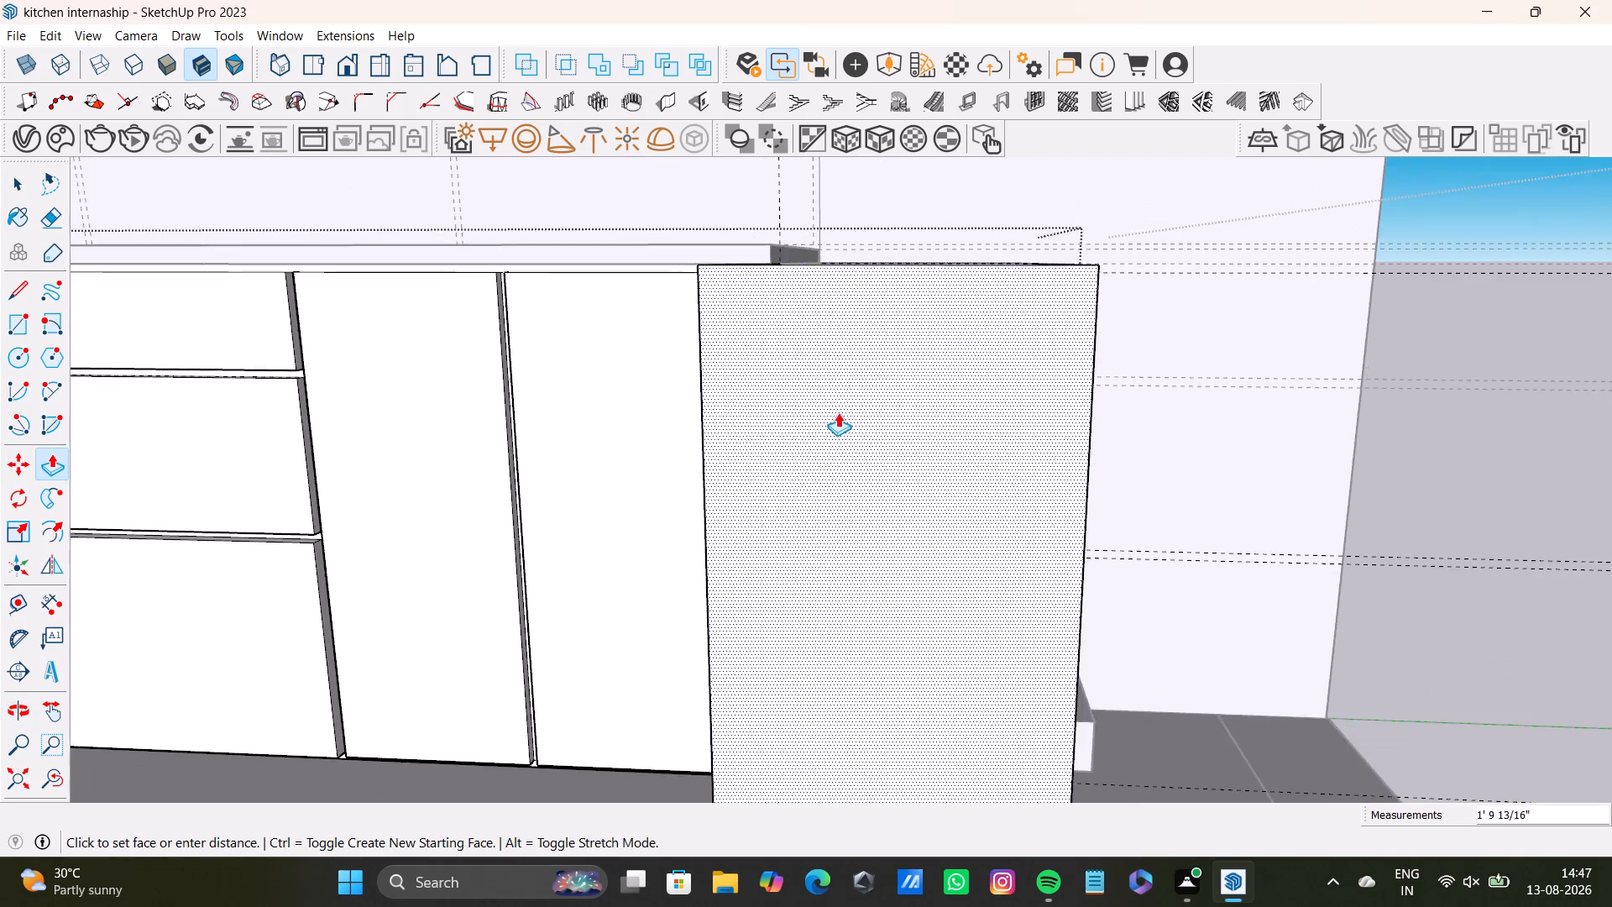
pyautogui.scroll(-4, 838, 412)
pyautogui.moveTo(846, 522); pyautogui.dragTo(1260, 538, button='middle')
pyautogui.scroll(-3, 830, 590)
pyautogui.moveTo(892, 619); pyautogui.dragTo(894, 278, button='middle')
pyautogui.scroll(-2, 921, 359)
pyautogui.moveTo(931, 393); pyautogui.dragTo(1061, 502, button='middle')
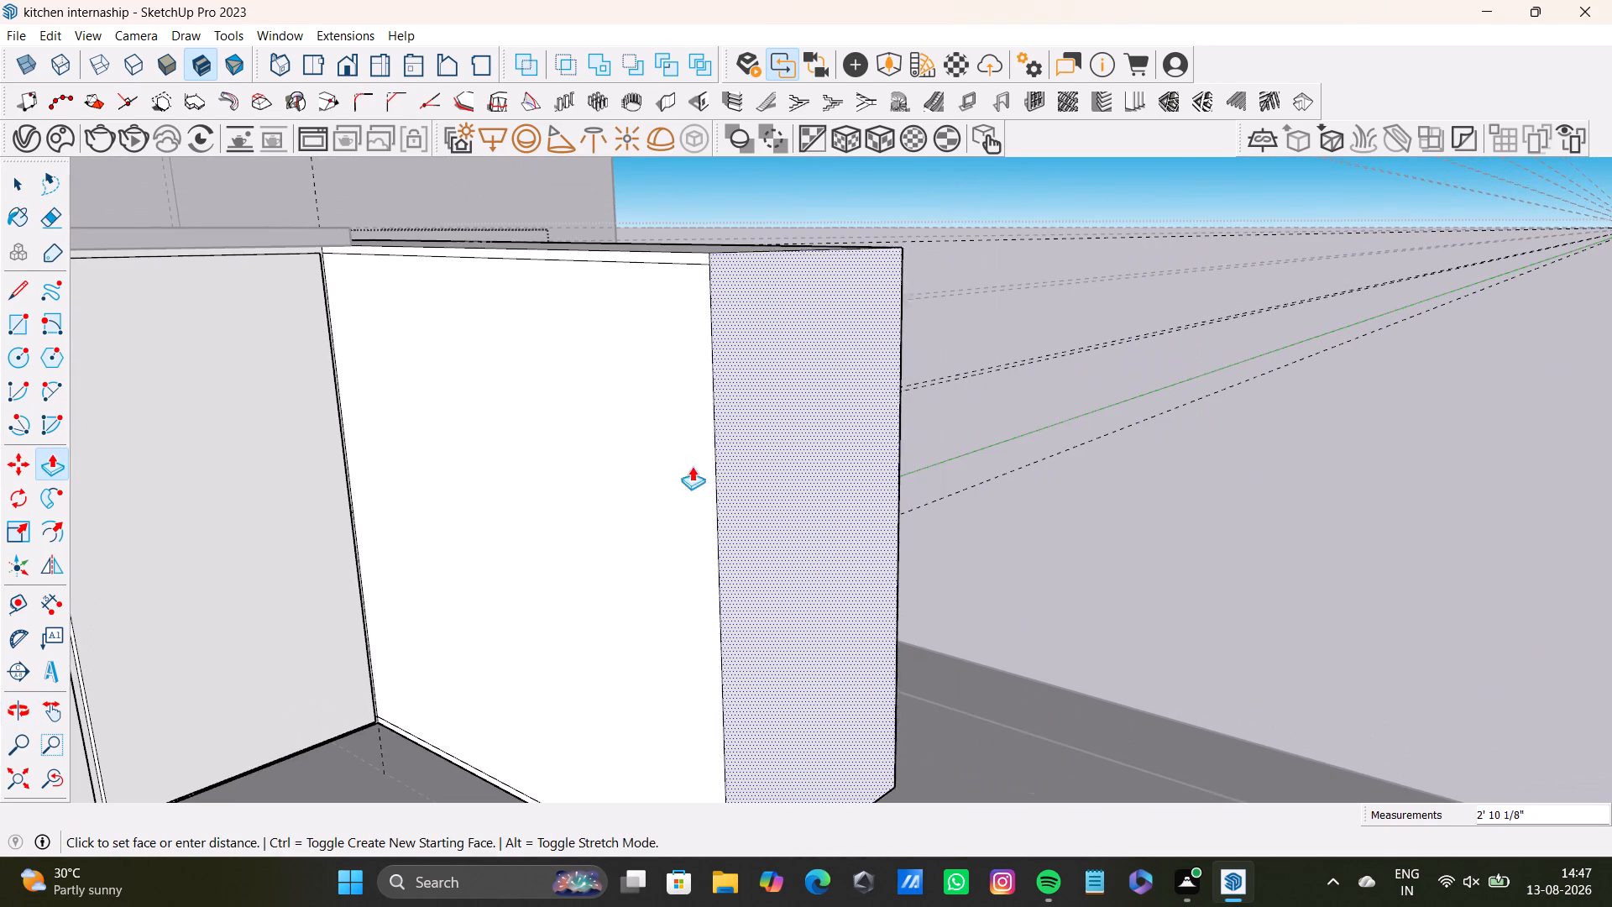
pyautogui.click(578, 430)
# Push the projecting return unit's front face back about 9 1/2" toward the wall.
pyautogui.moveTo(619, 441); pyautogui.dragTo(529, 627, button='middle')
pyautogui.scroll(1, 512, 604)
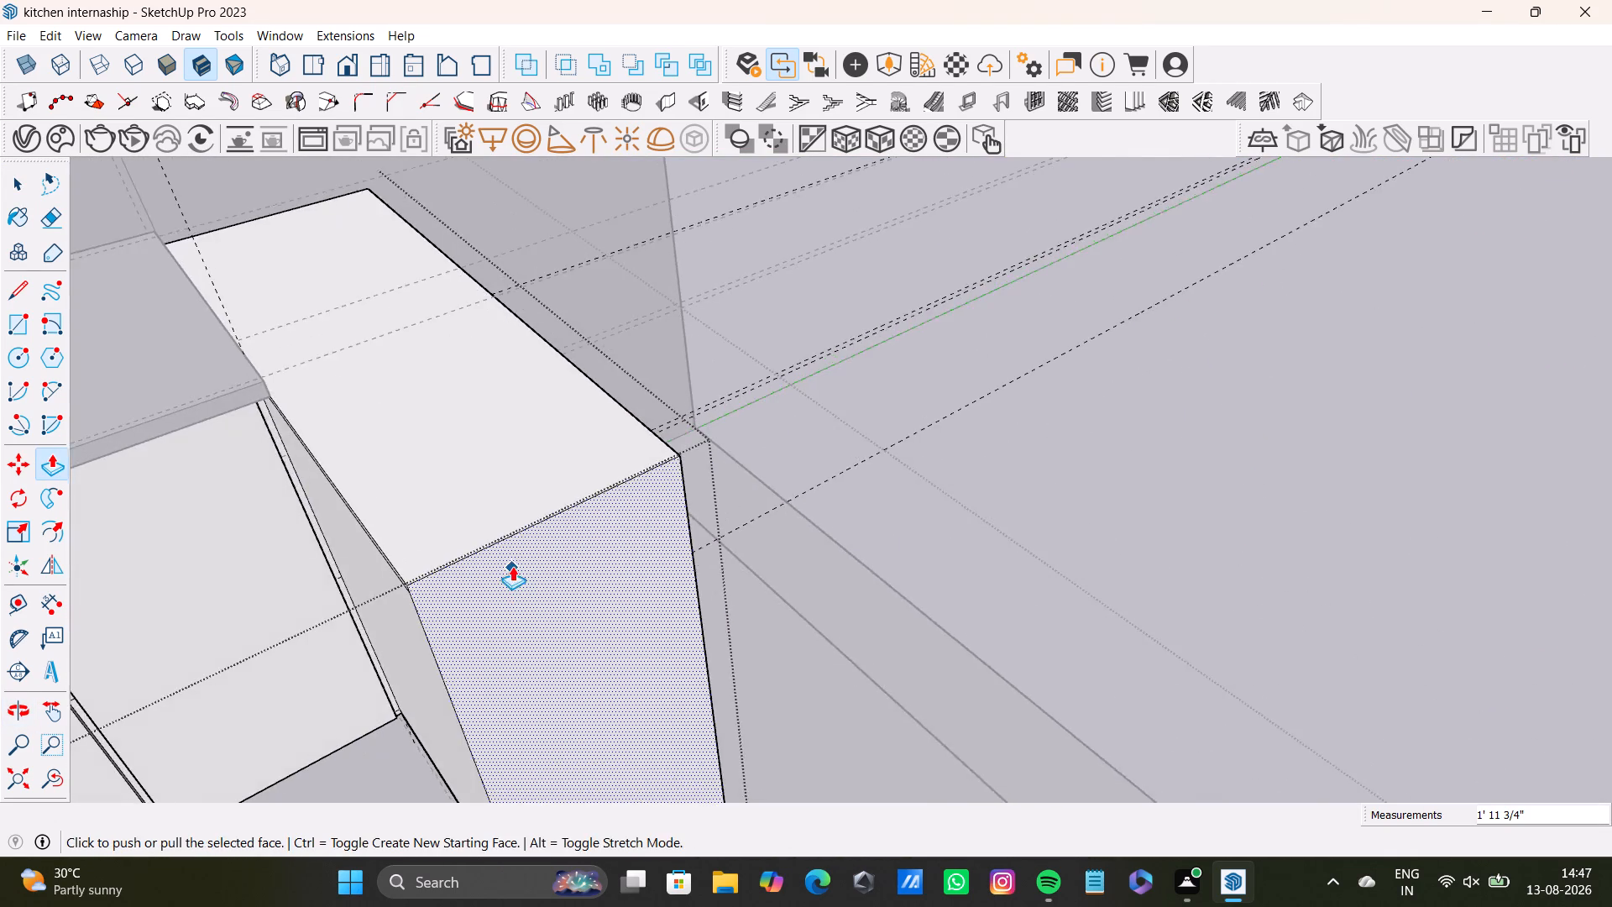
pyautogui.scroll(-6, 512, 566)
pyautogui.moveTo(523, 552); pyautogui.dragTo(750, 379, button='middle')
pyautogui.moveTo(929, 468); pyautogui.dragTo(463, 620, button='middle')
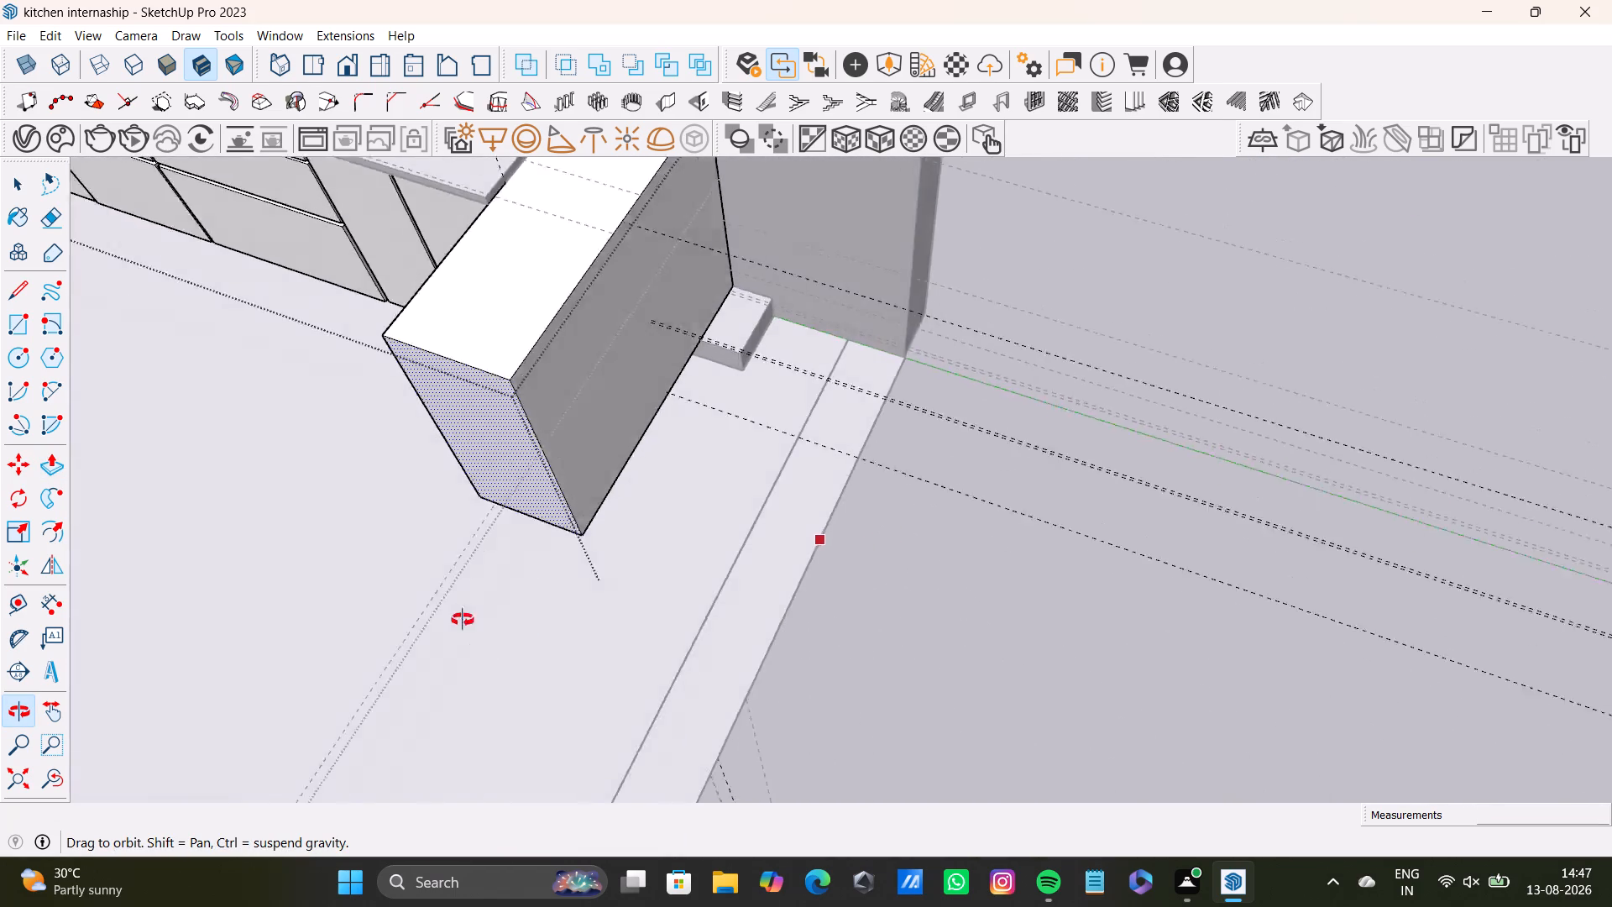
pyautogui.moveTo(463, 620); pyautogui.dragTo(406, 618, button='middle')
pyautogui.moveTo(490, 545); pyautogui.dragTo(1071, 427, button='middle')
pyautogui.scroll(-3, 1015, 513)
pyautogui.moveTo(997, 527); pyautogui.dragTo(1276, 516, button='middle')
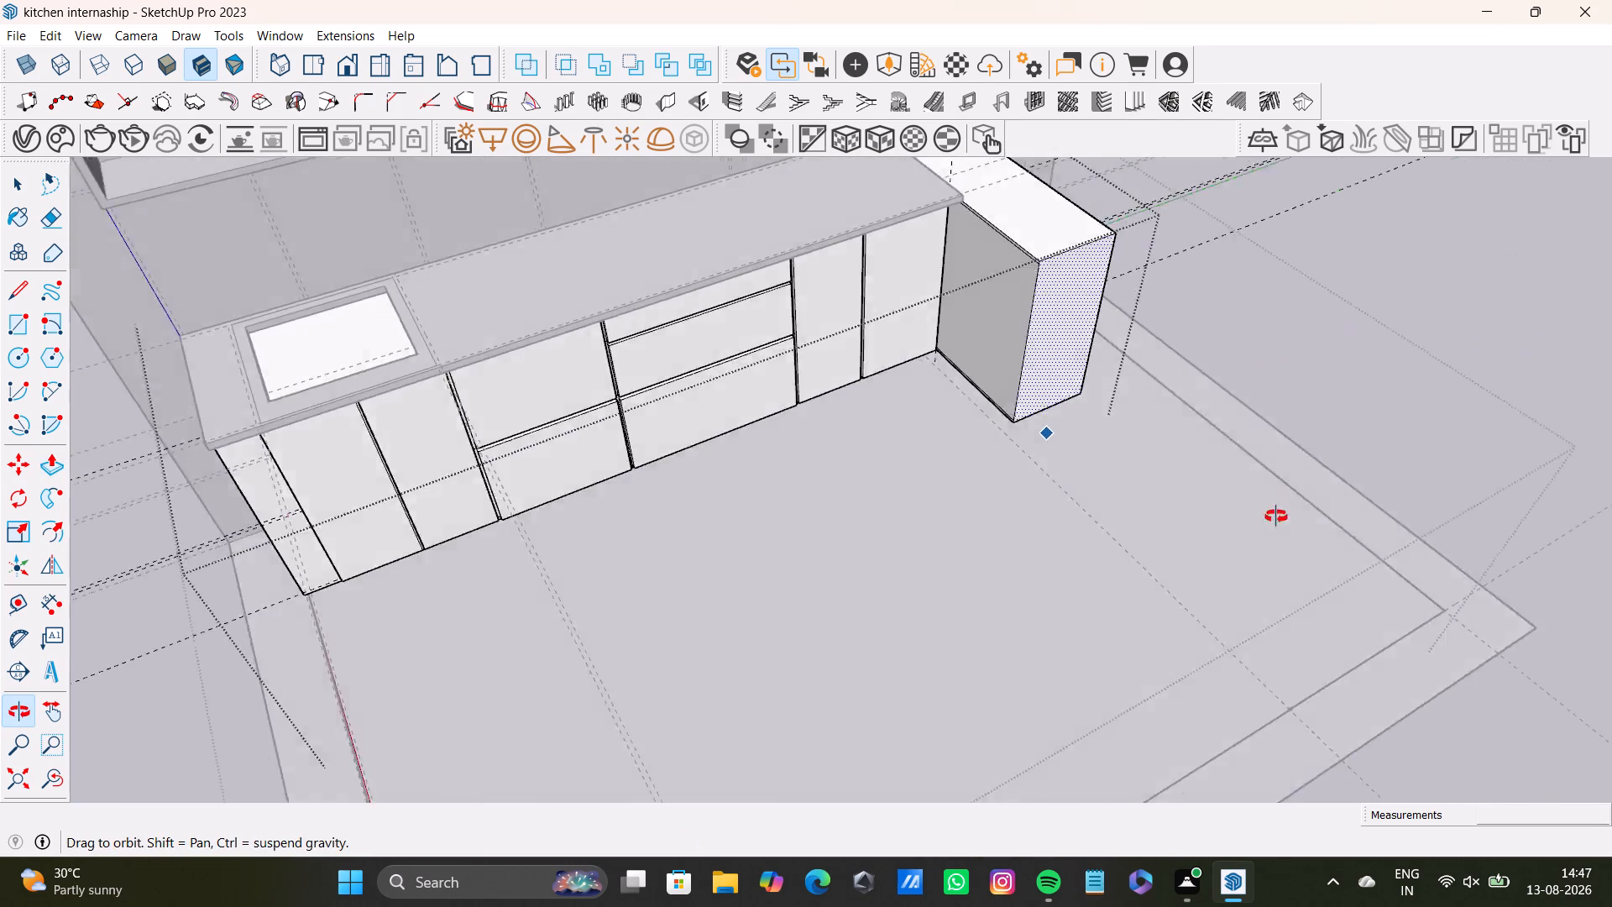
pyautogui.moveTo(1276, 516); pyautogui.dragTo(1416, 393, button='middle')
pyautogui.keyDown('shift'); pyautogui.moveTo(1165, 371); pyautogui.dragTo(1054, 616, button='middle'); pyautogui.keyUp('shift')
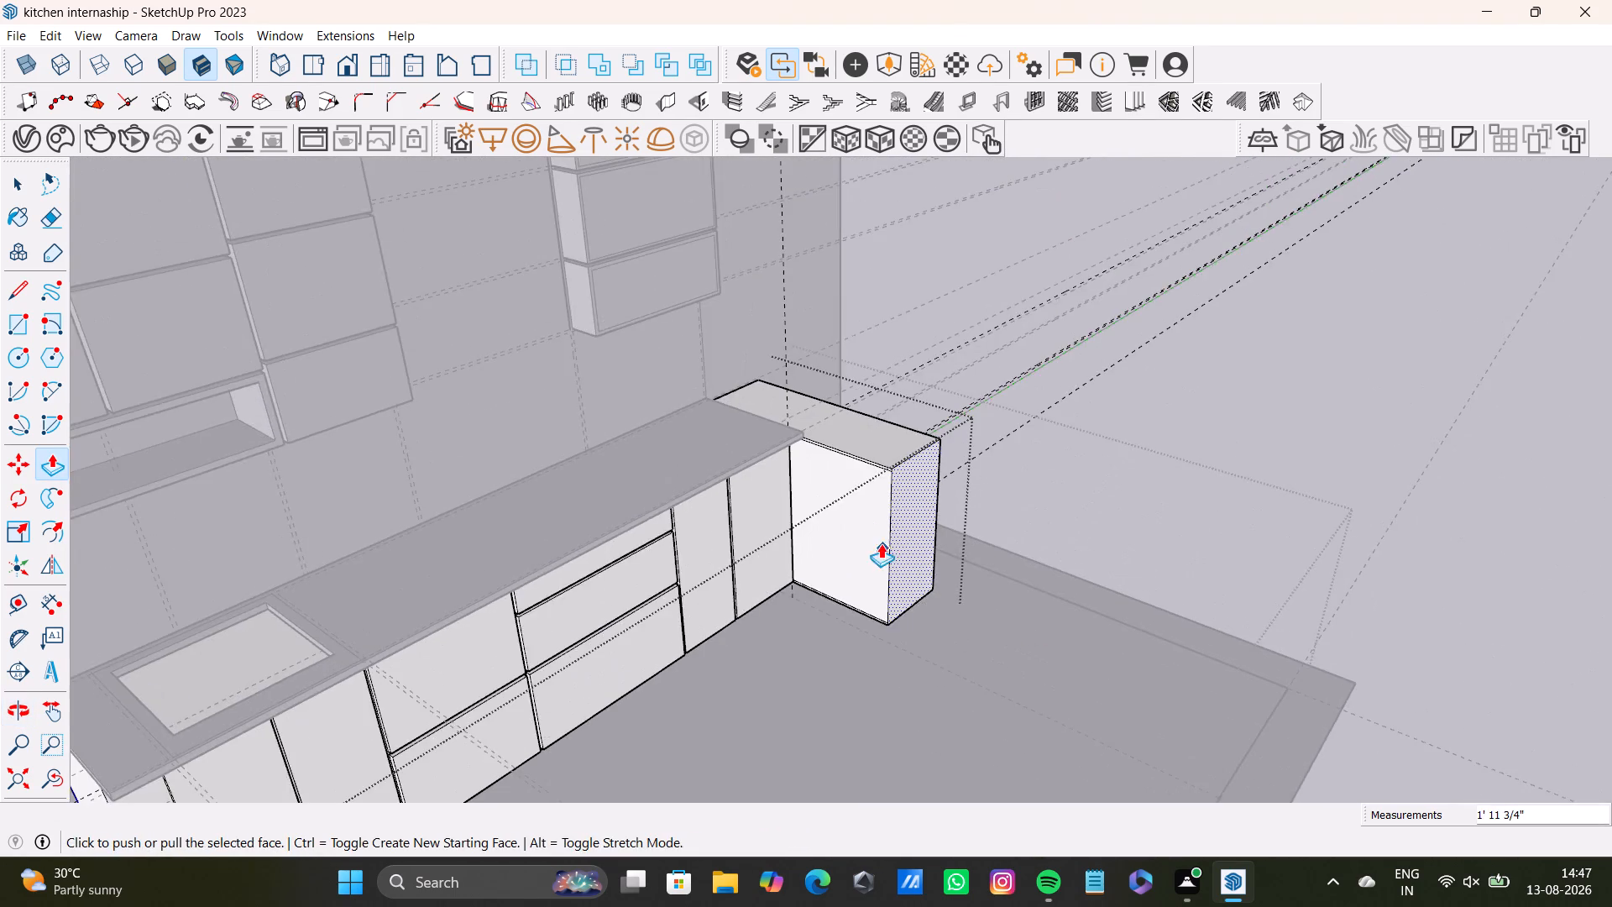
pyautogui.scroll(3, 879, 532)
pyautogui.moveTo(883, 522); pyautogui.dragTo(856, 522, button='middle')
pyautogui.click(913, 501)
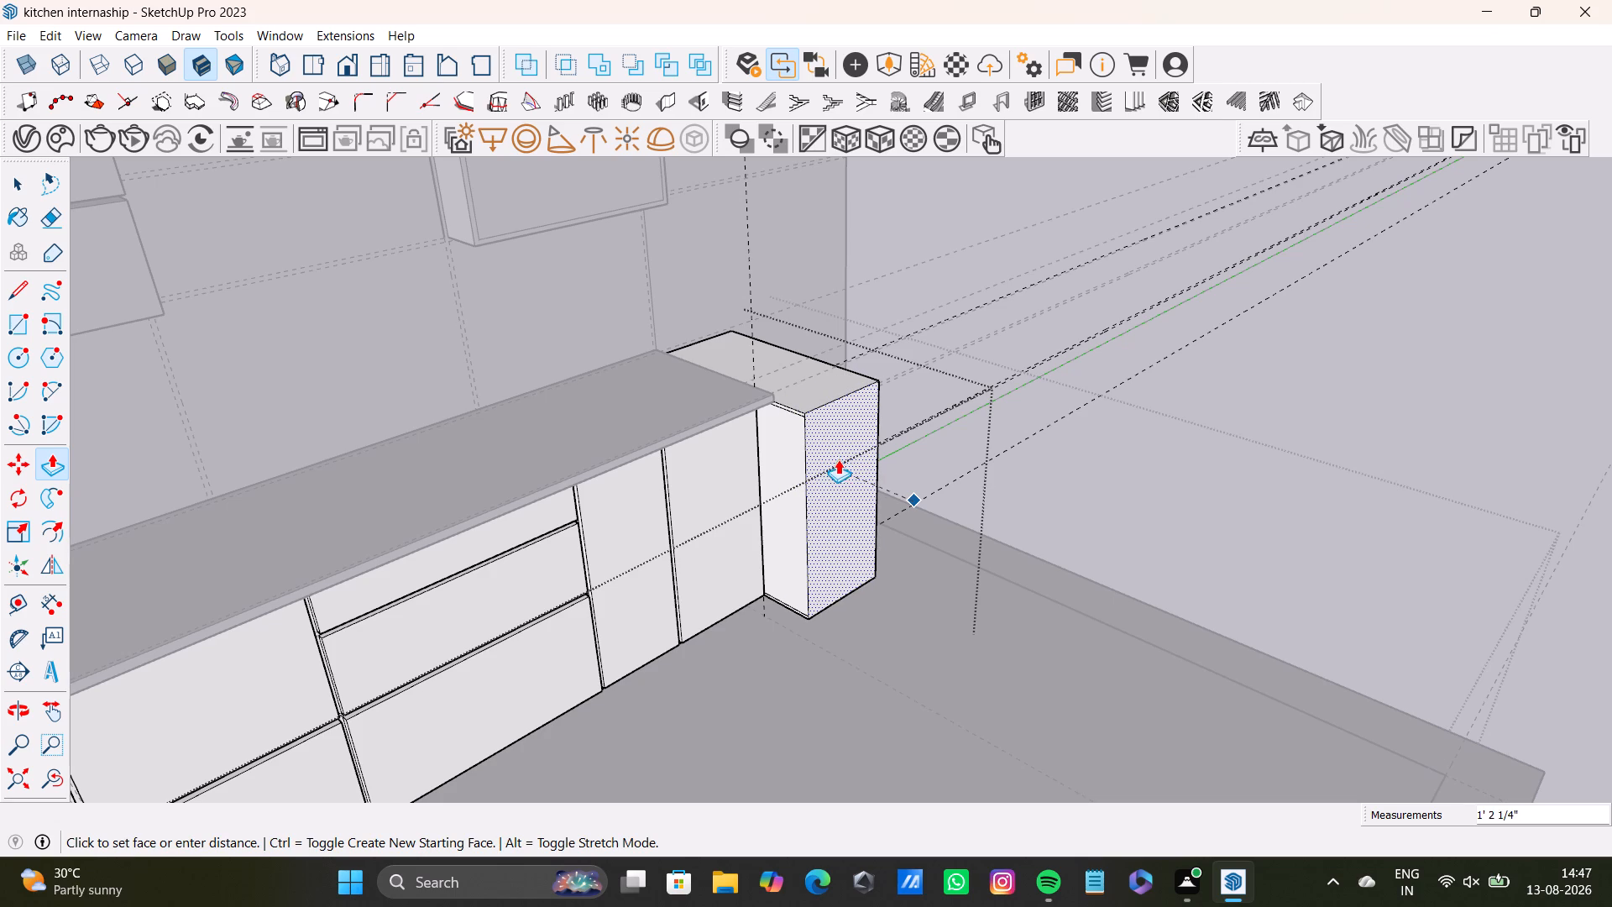
pyautogui.click(848, 505)
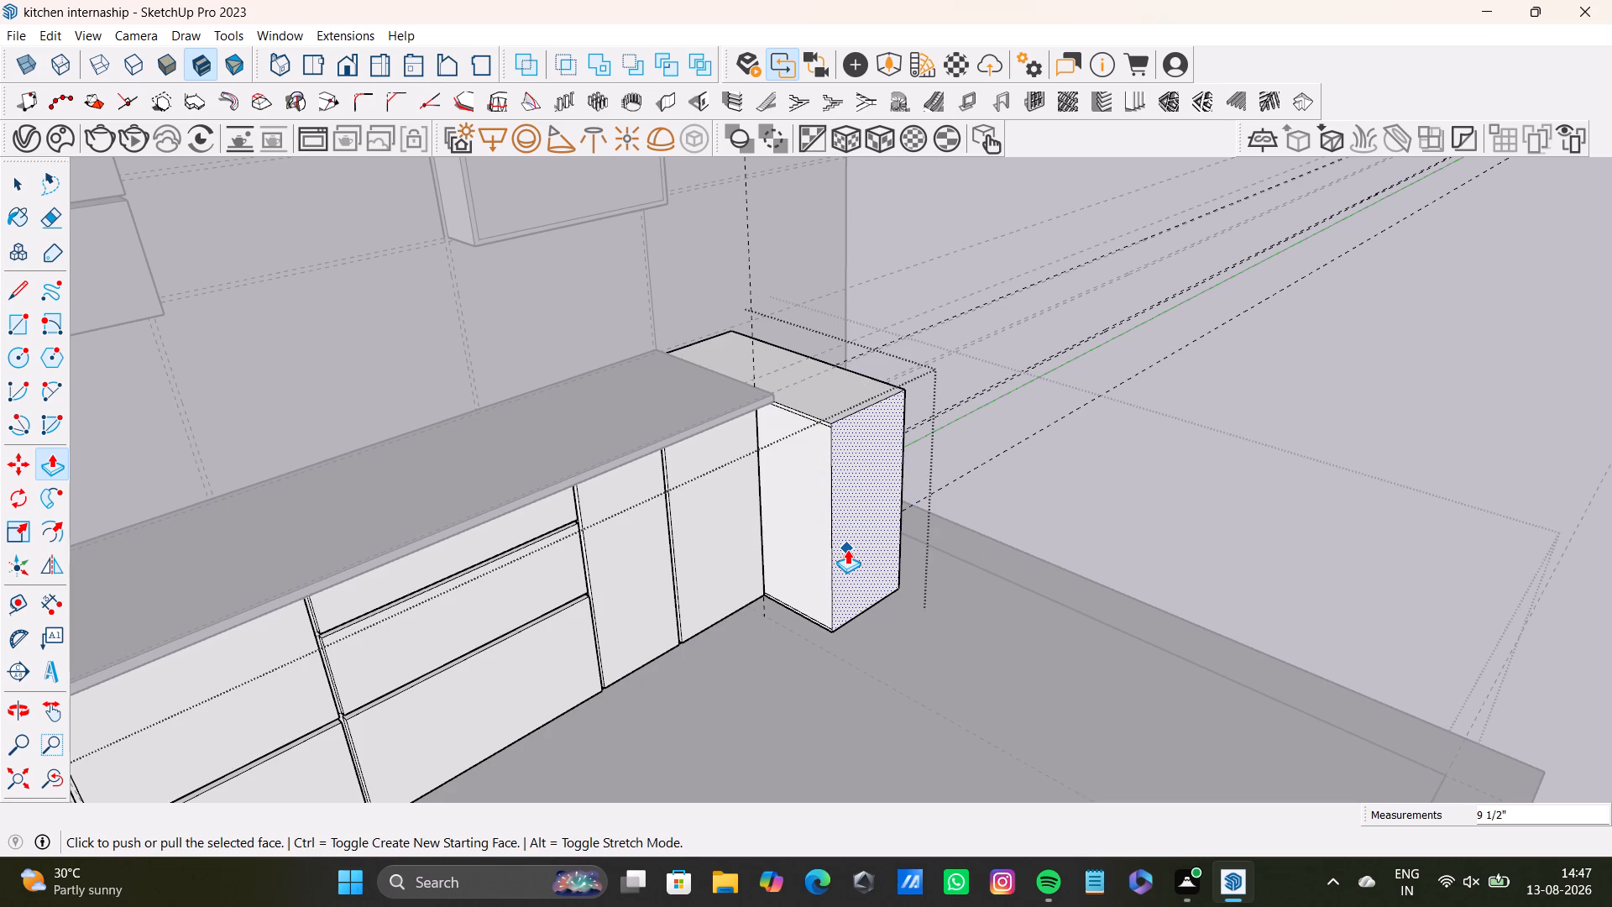
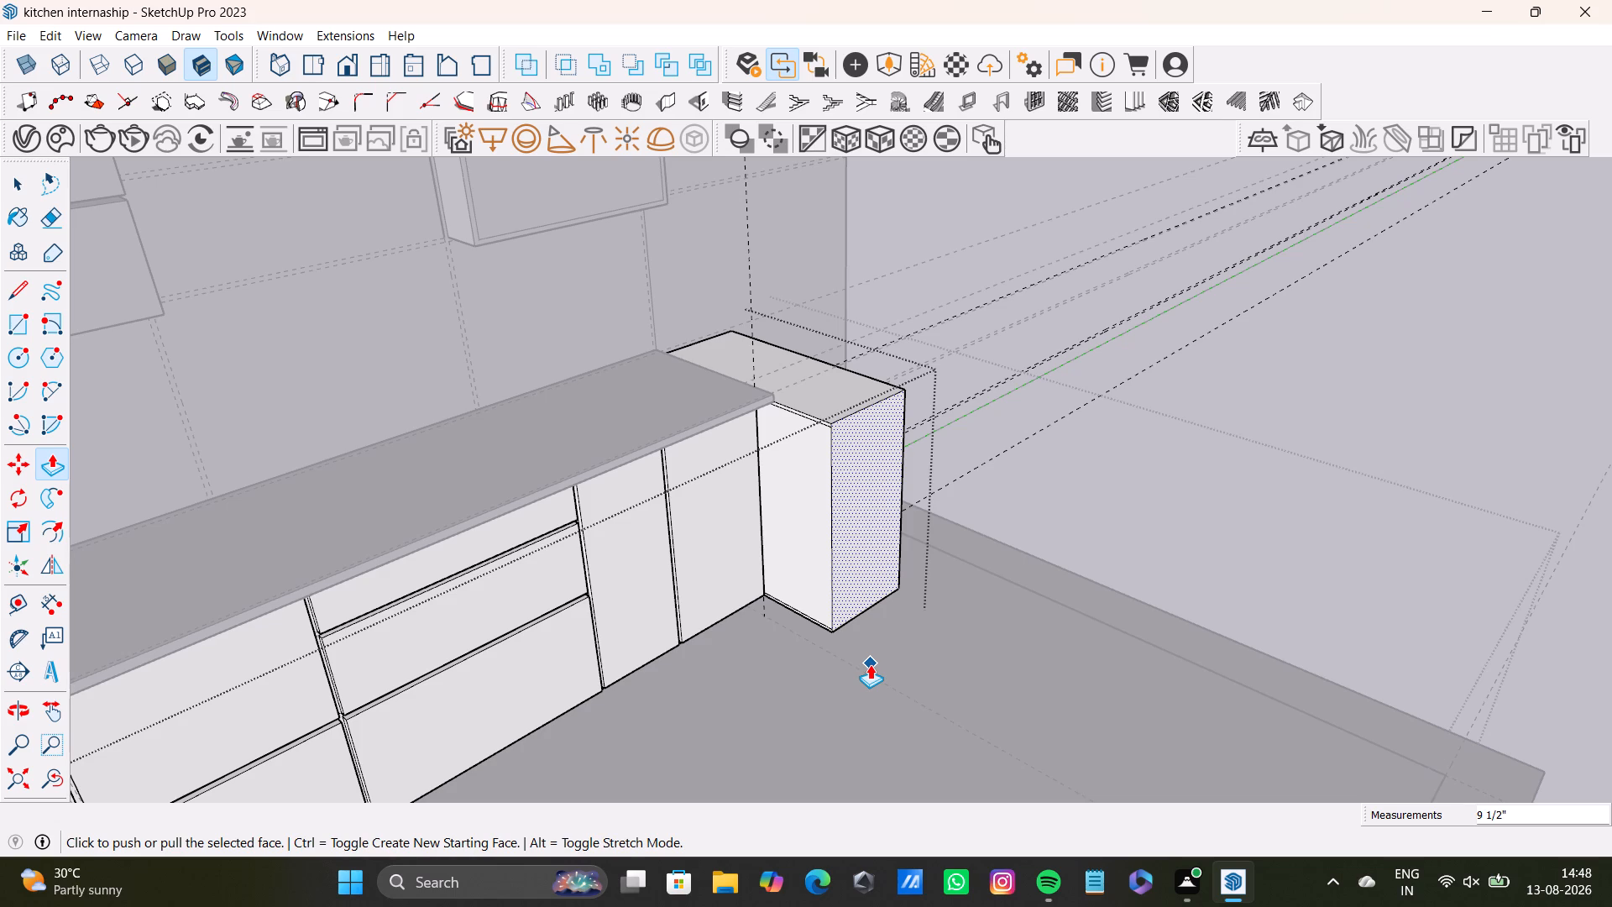
# Pull the countertop's end face about 1' 3 1/8" outward to the outer side of the projecting return unit.
pyautogui.press('space')
pyautogui.moveTo(810, 506); pyautogui.dragTo(506, 572, button='middle')
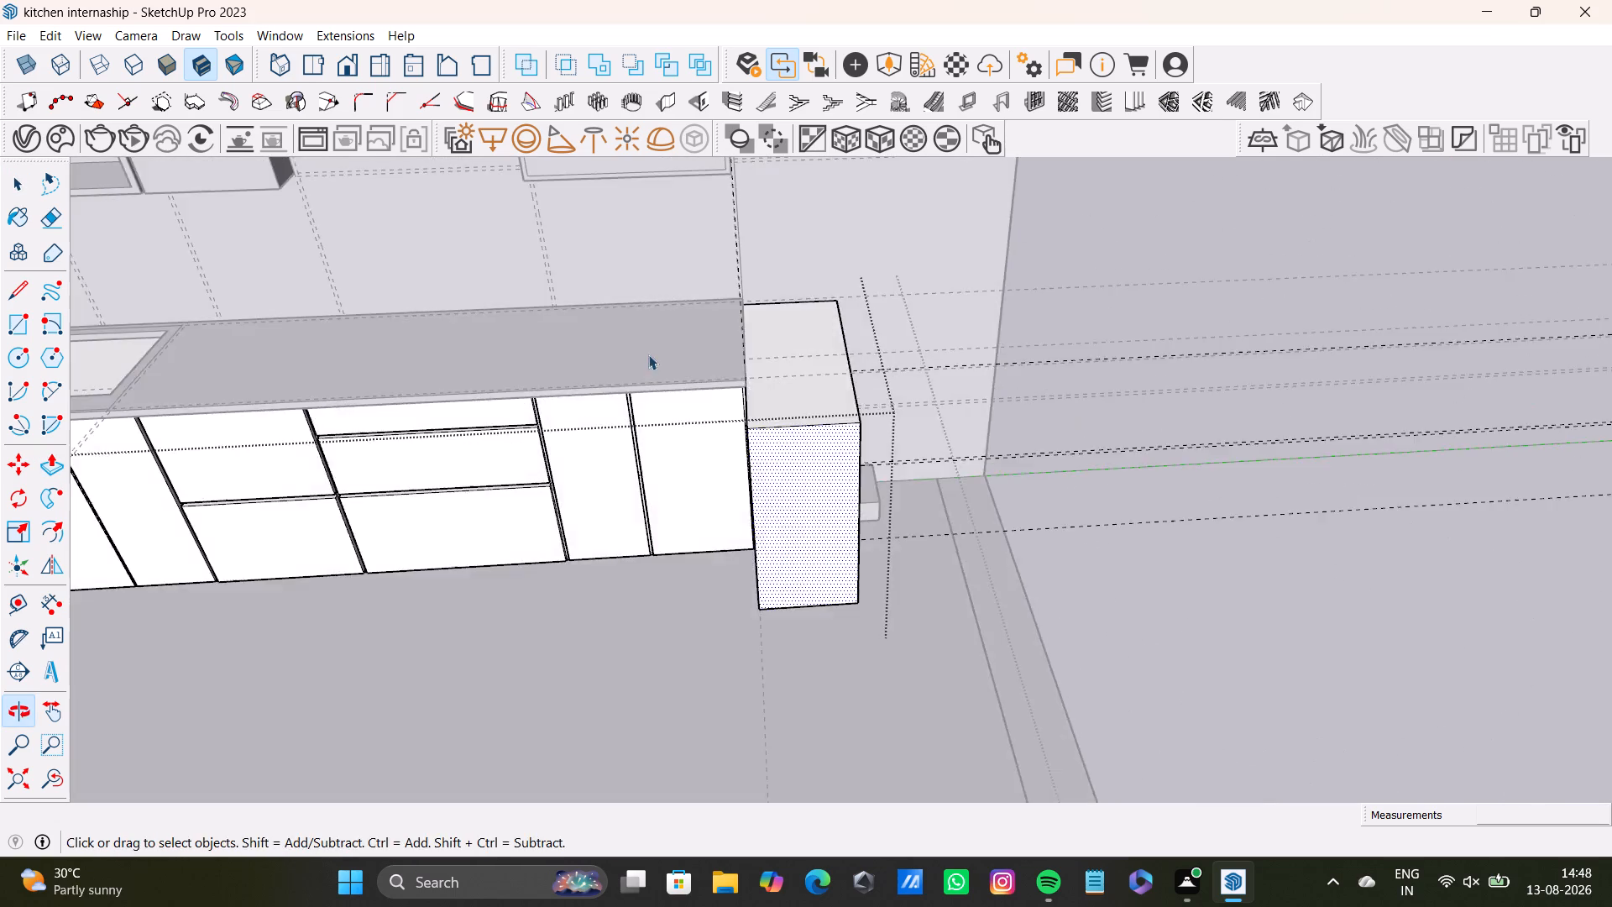
pyautogui.scroll(4, 666, 349)
pyautogui.moveTo(797, 395); pyautogui.dragTo(413, 440, button='middle')
pyautogui.scroll(1, 536, 394)
pyautogui.moveTo(536, 396); pyautogui.dragTo(395, 400, button='middle')
pyautogui.press('space')
pyautogui.doubleClick(373, 328)
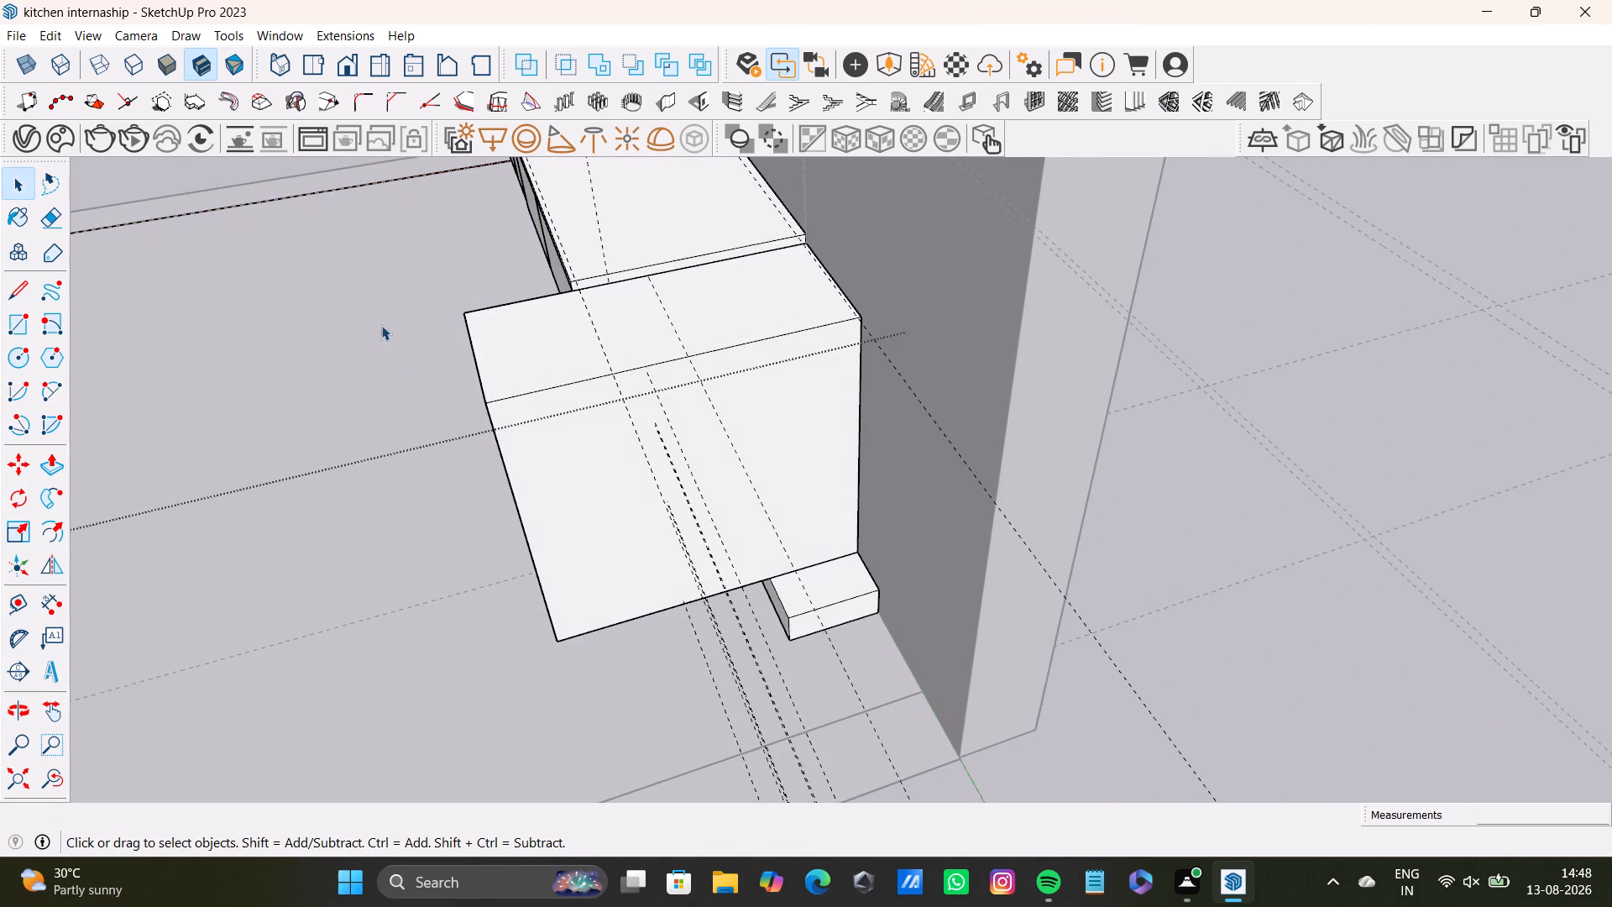
pyautogui.scroll(5, 657, 263)
pyautogui.moveTo(694, 326); pyautogui.dragTo(635, 277, button='middle')
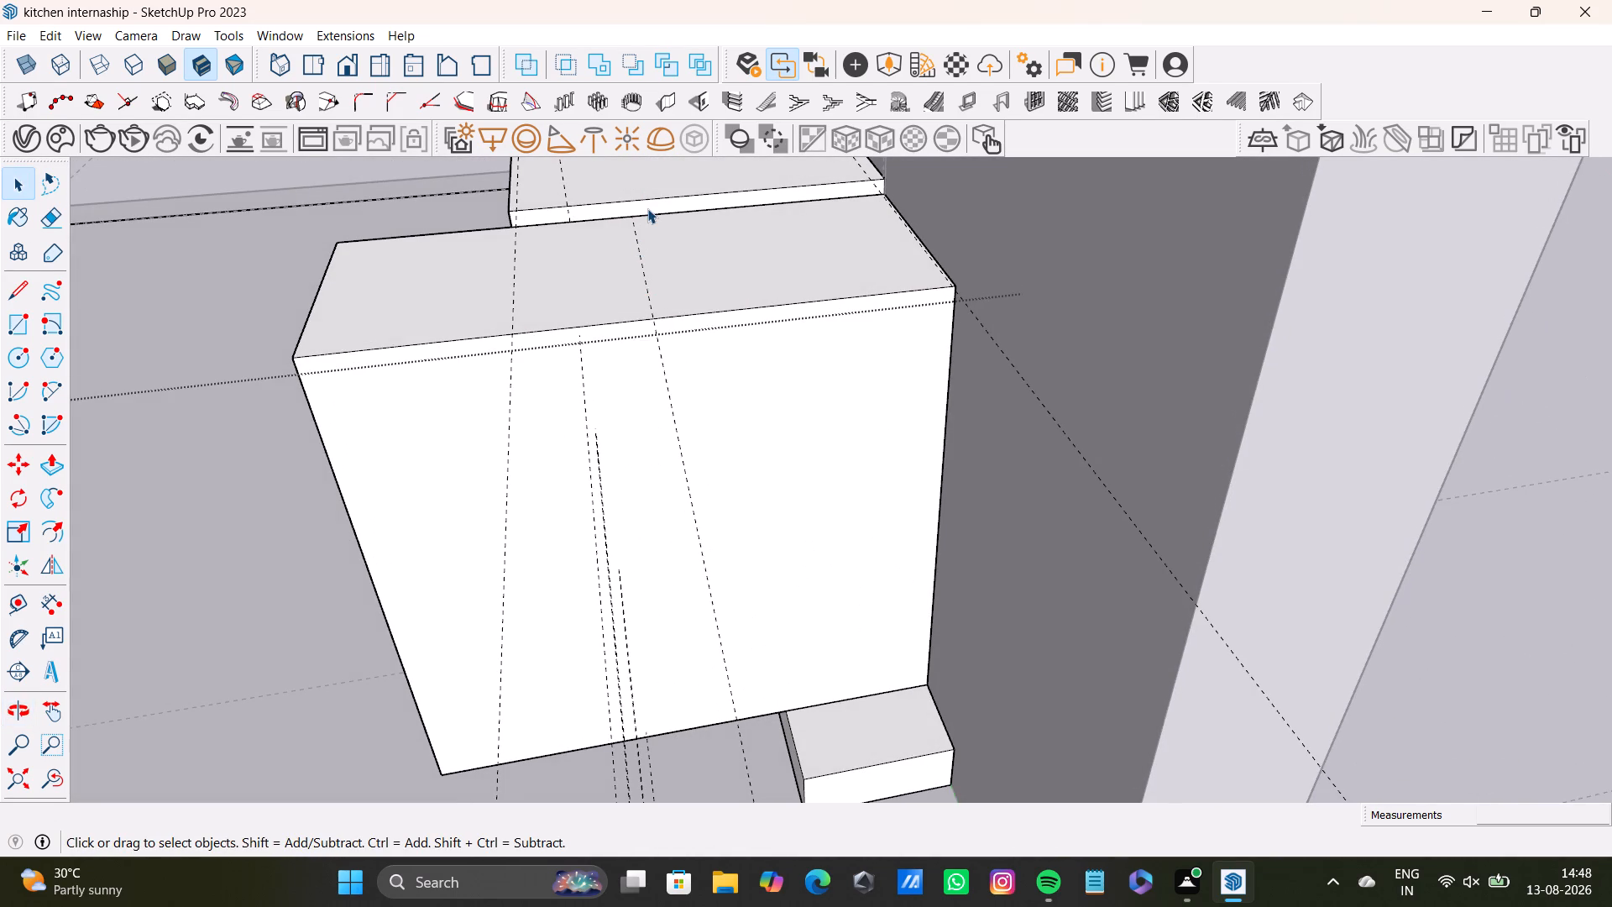
pyautogui.tripleClick(647, 208)
pyautogui.press('p')
pyautogui.click(651, 208)
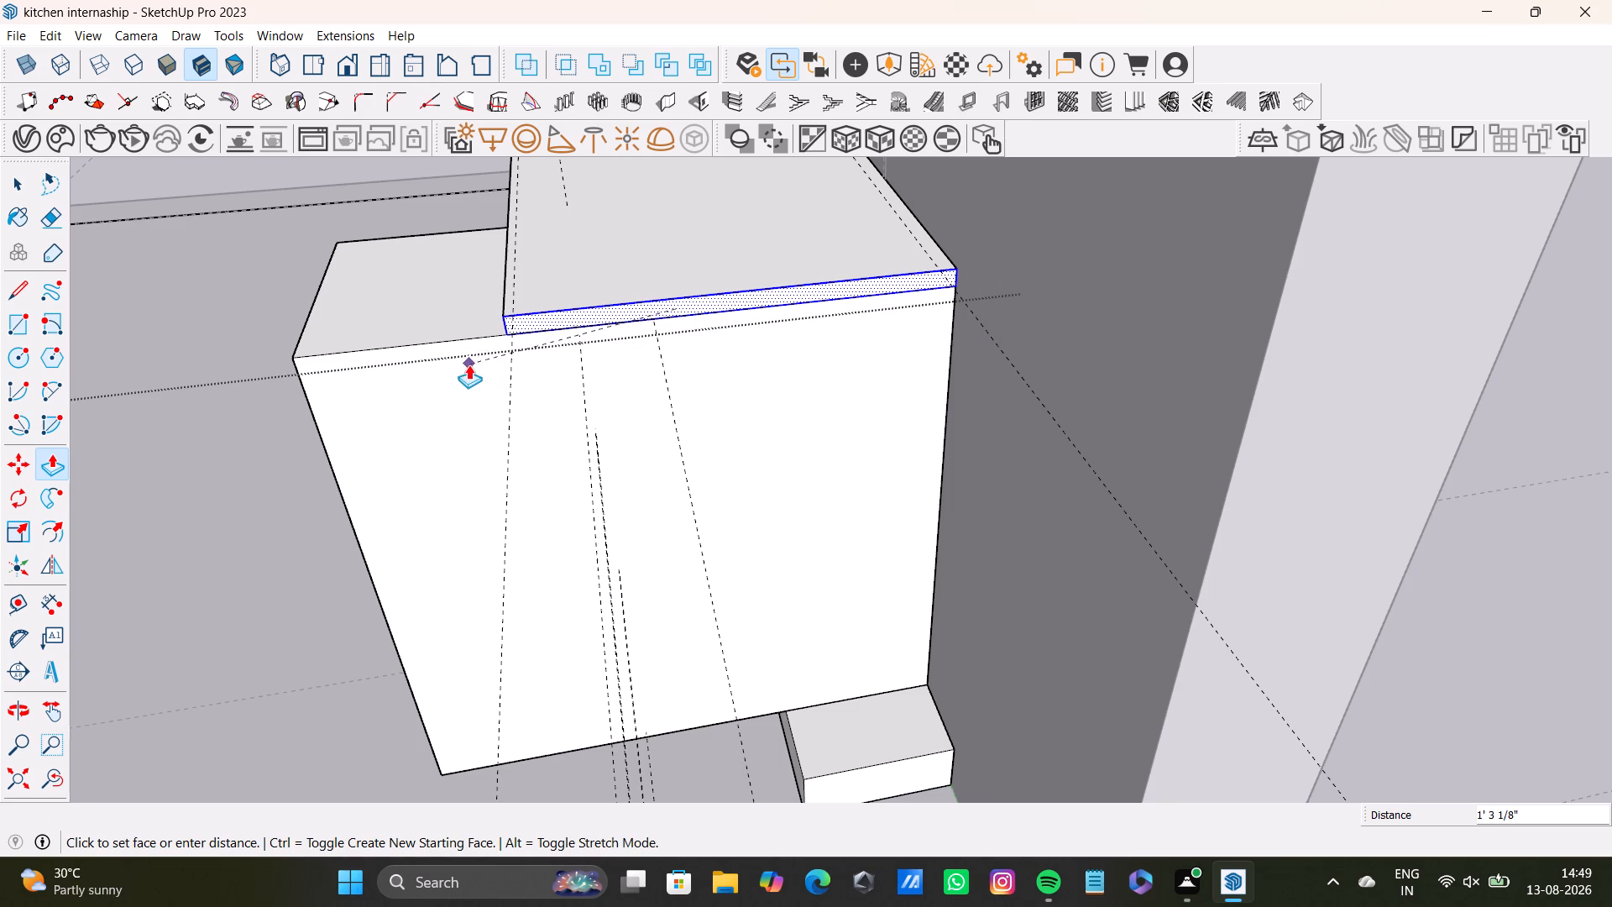
pyautogui.click(468, 365)
# Draw a line about 1" long up the countertop's front edge from the return unit's inner corner, splitting that face.
pyautogui.moveTo(472, 407); pyautogui.dragTo(839, 420, button='middle')
pyautogui.scroll(3, 809, 403)
pyautogui.moveTo(806, 394); pyautogui.dragTo(870, 365, button='middle')
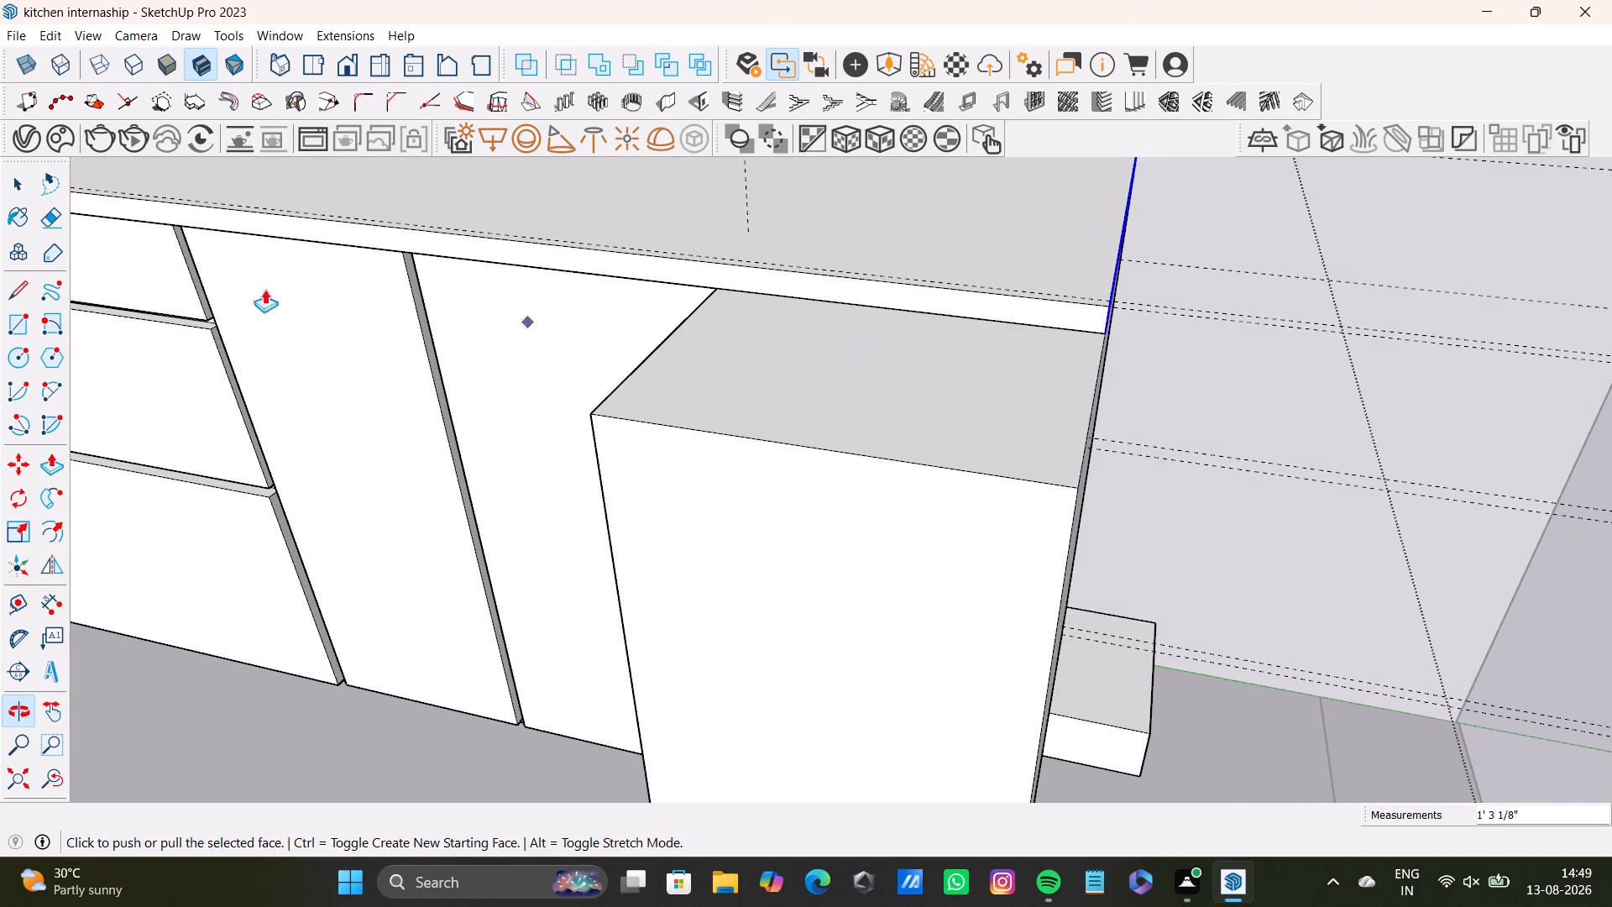
pyautogui.moveTo(22, 289); pyautogui.dragTo(39, 289)
pyautogui.scroll(6, 516, 266)
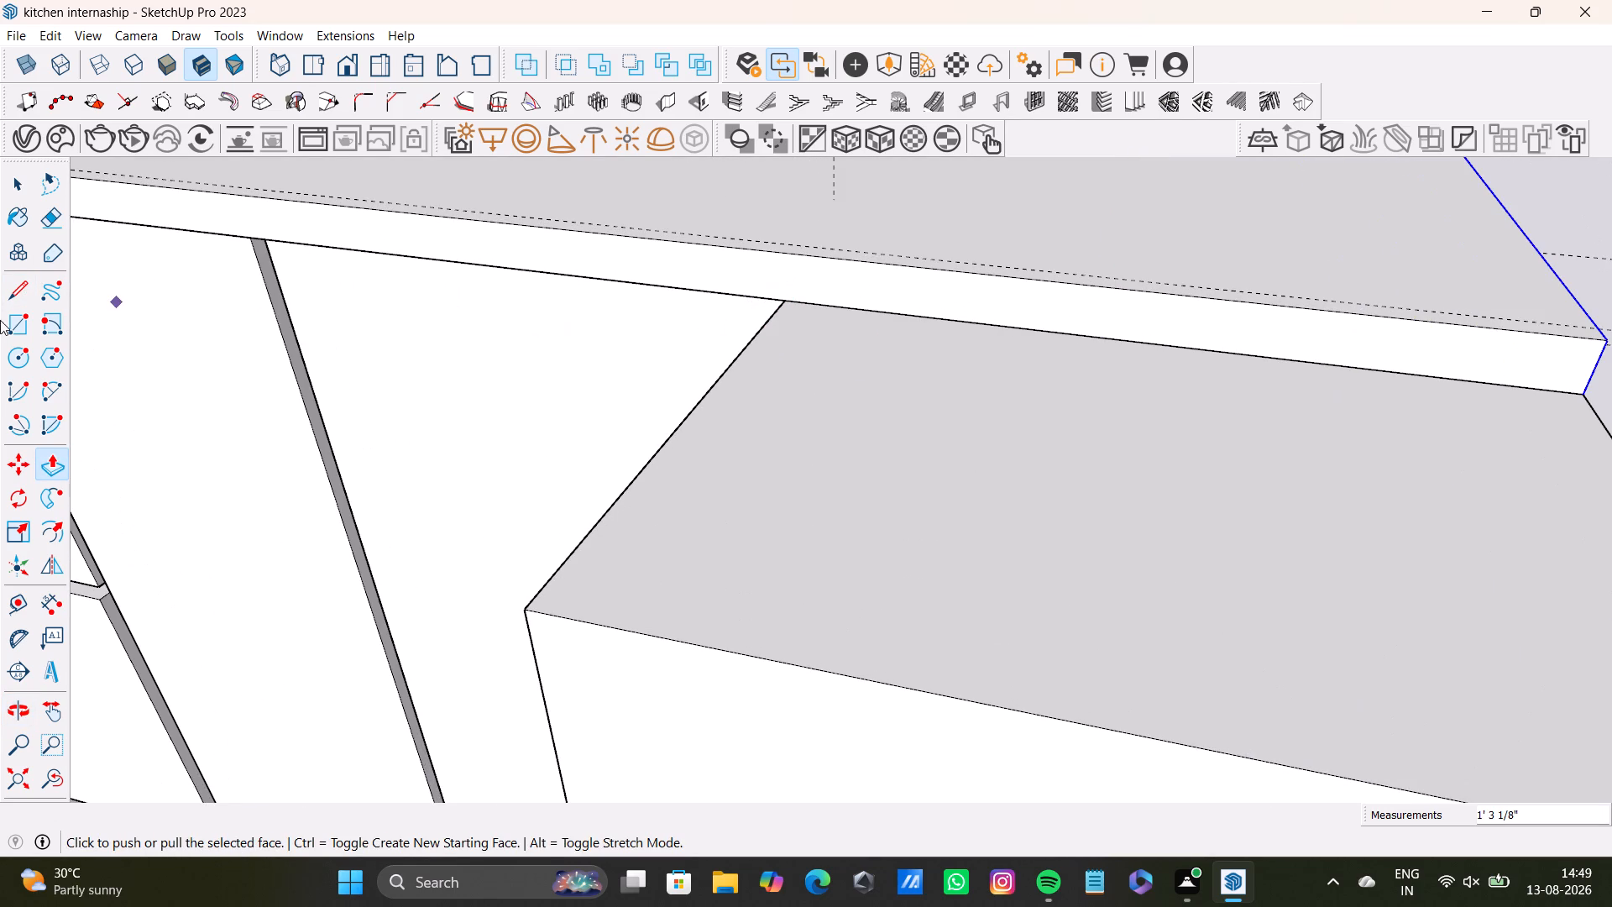
pyautogui.moveTo(24, 295); pyautogui.dragTo(31, 294)
pyautogui.scroll(2, 762, 286)
pyautogui.click(791, 302)
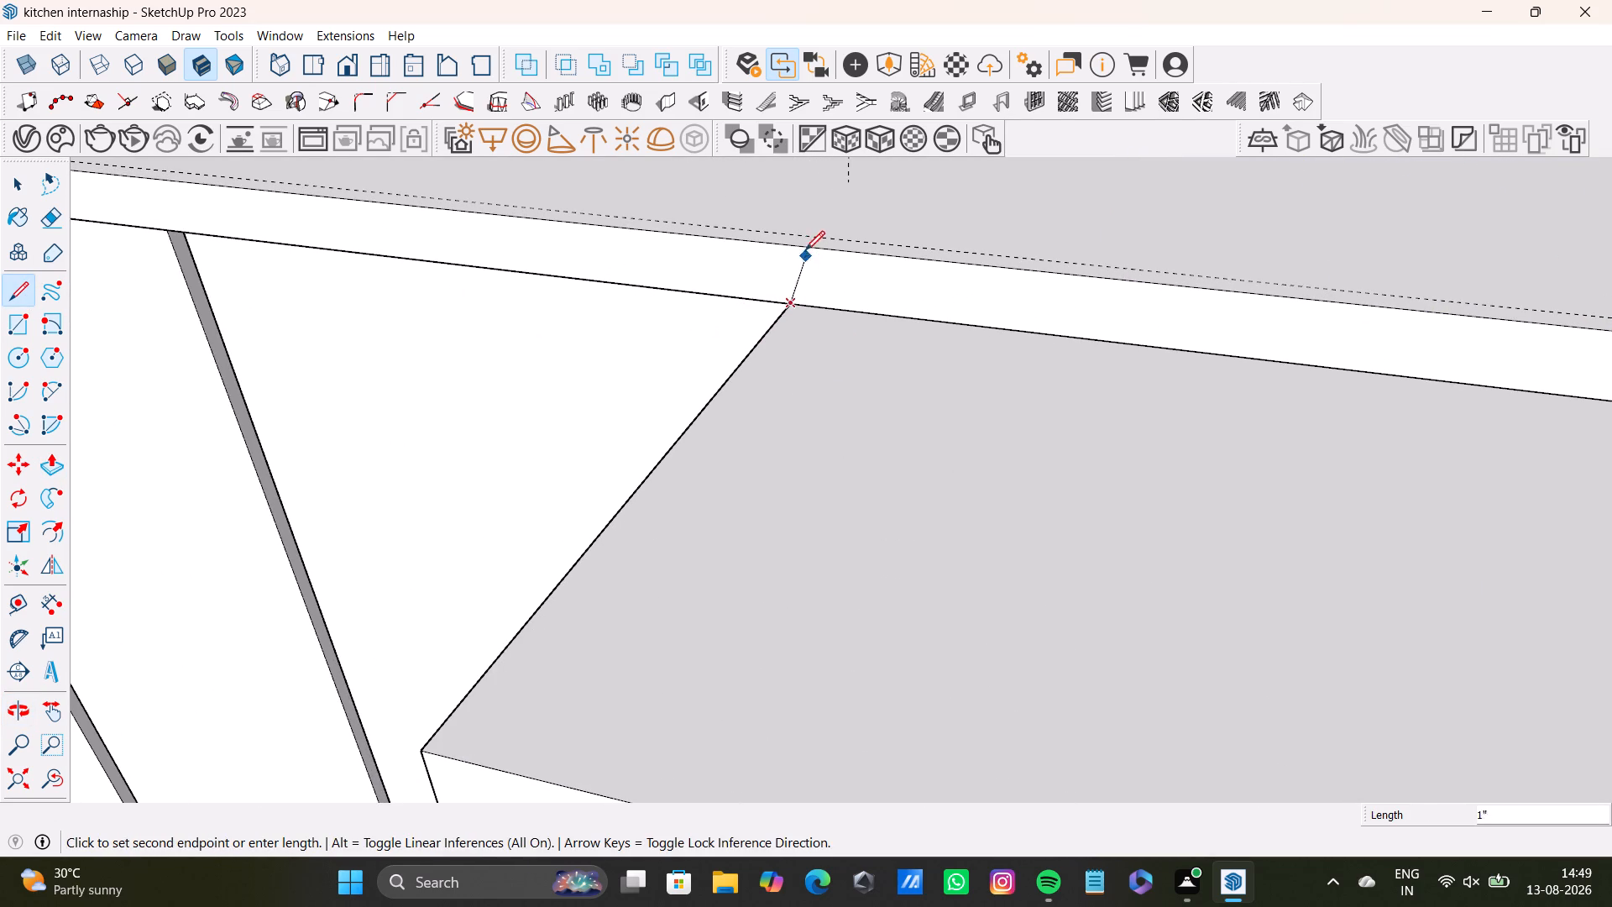
pyautogui.click(798, 239)
# Pull the split countertop front edge above the return unit forward about 10 15/16" to cover the unit's top.
pyautogui.scroll(-2, 837, 411)
pyautogui.moveTo(838, 426); pyautogui.dragTo(876, 364, button='middle')
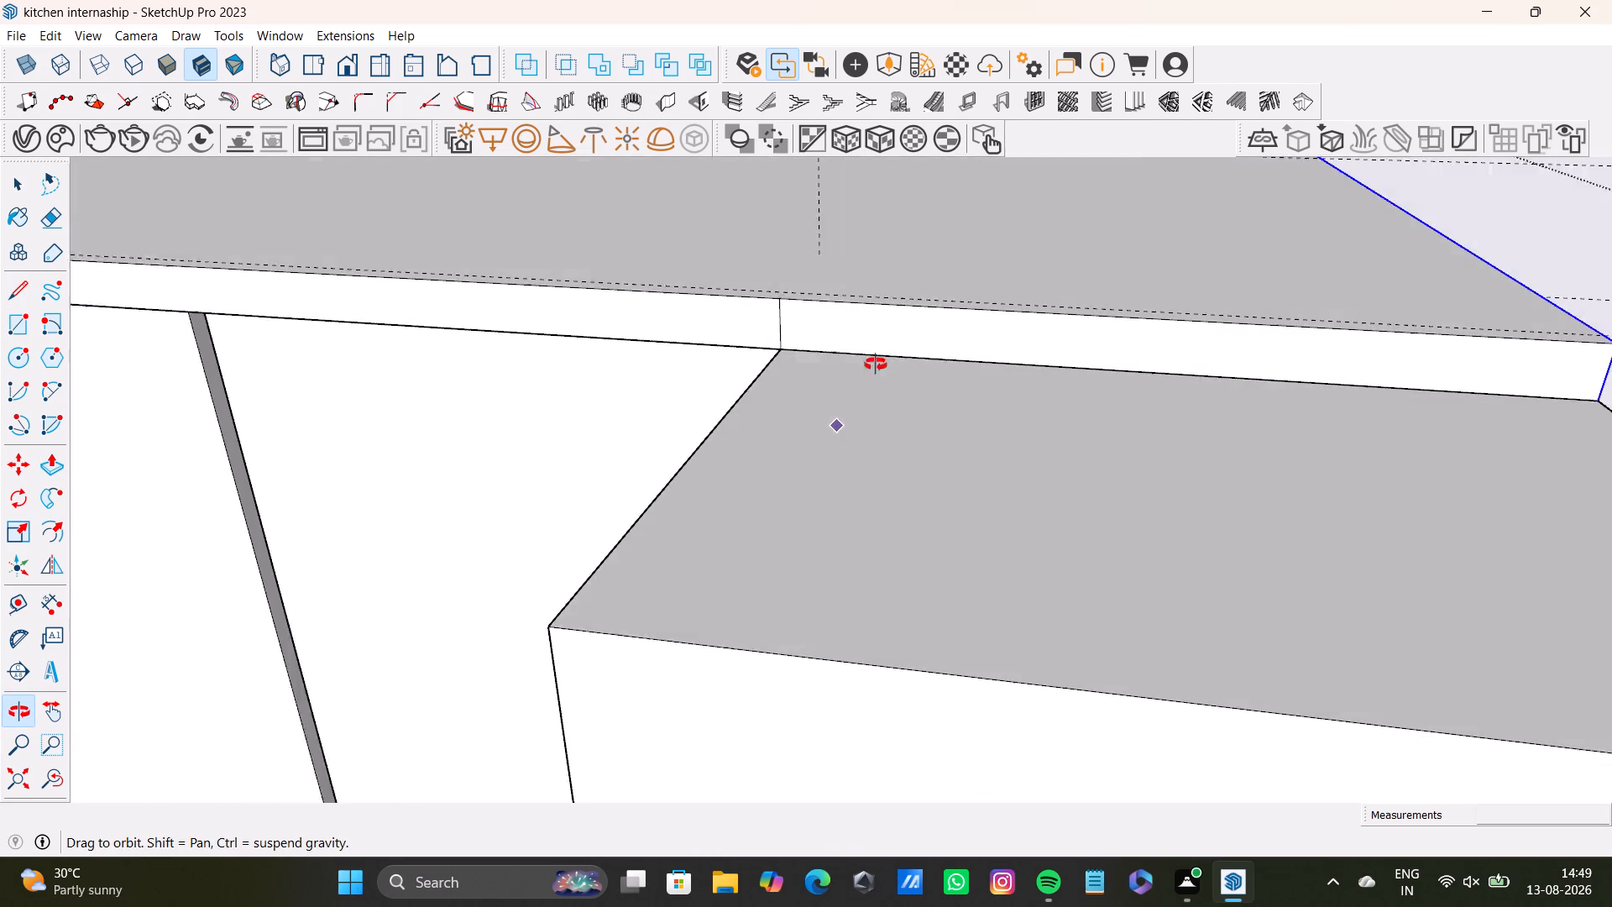
pyautogui.moveTo(876, 364); pyautogui.dragTo(885, 359, button='middle')
pyautogui.click(903, 336)
pyautogui.press('space')
pyautogui.click(908, 336)
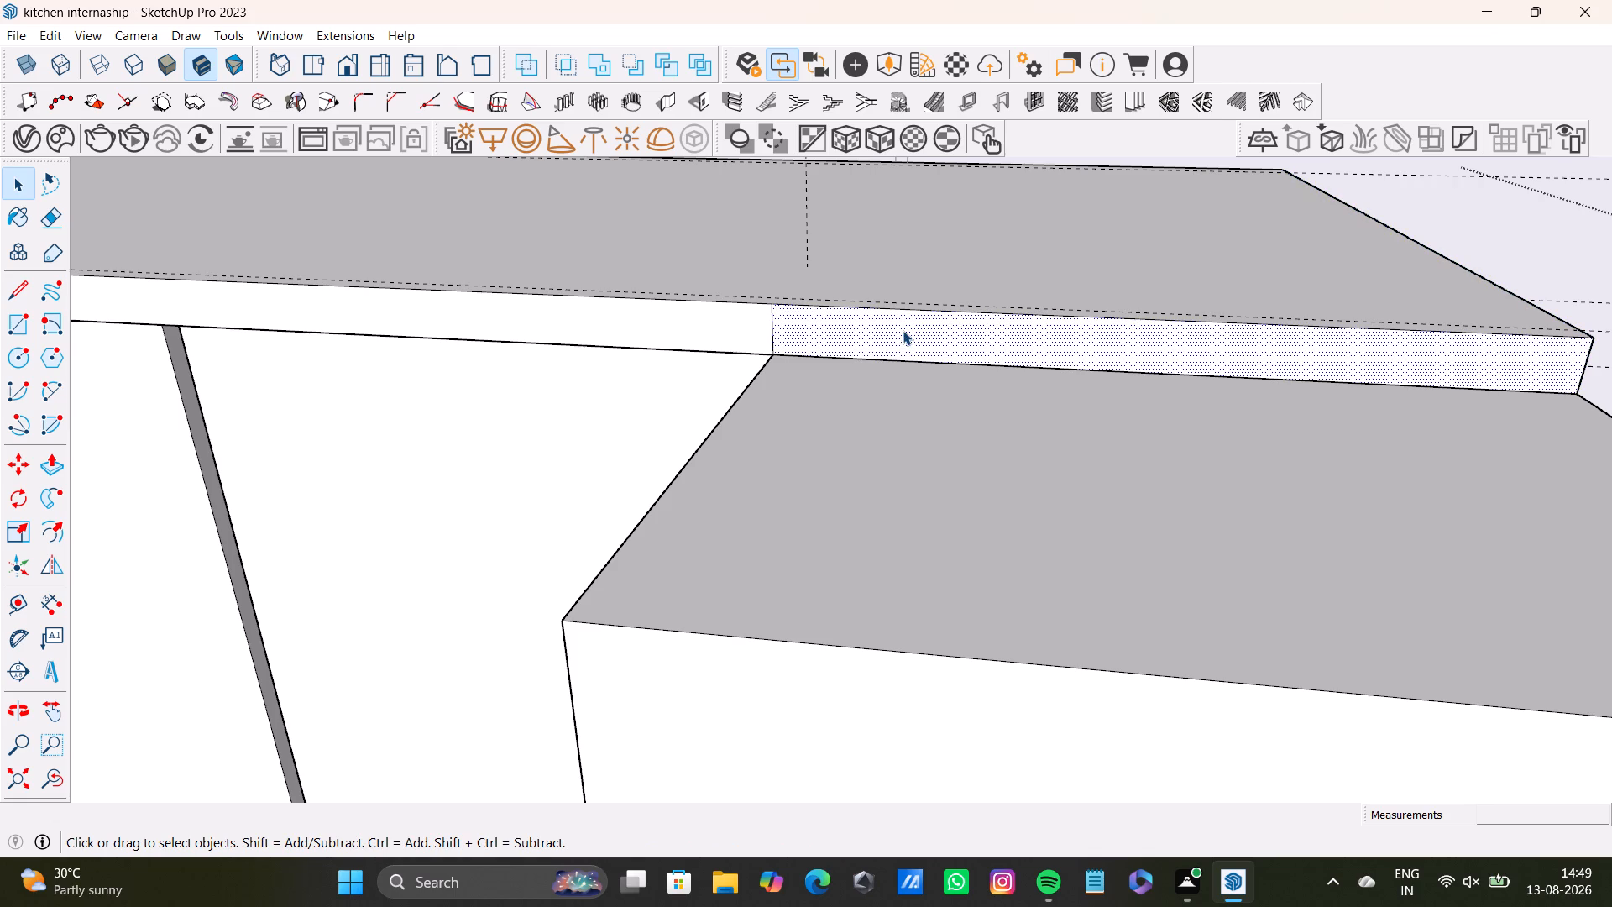
pyautogui.press('p')
pyautogui.click(903, 330)
pyautogui.click(773, 605)
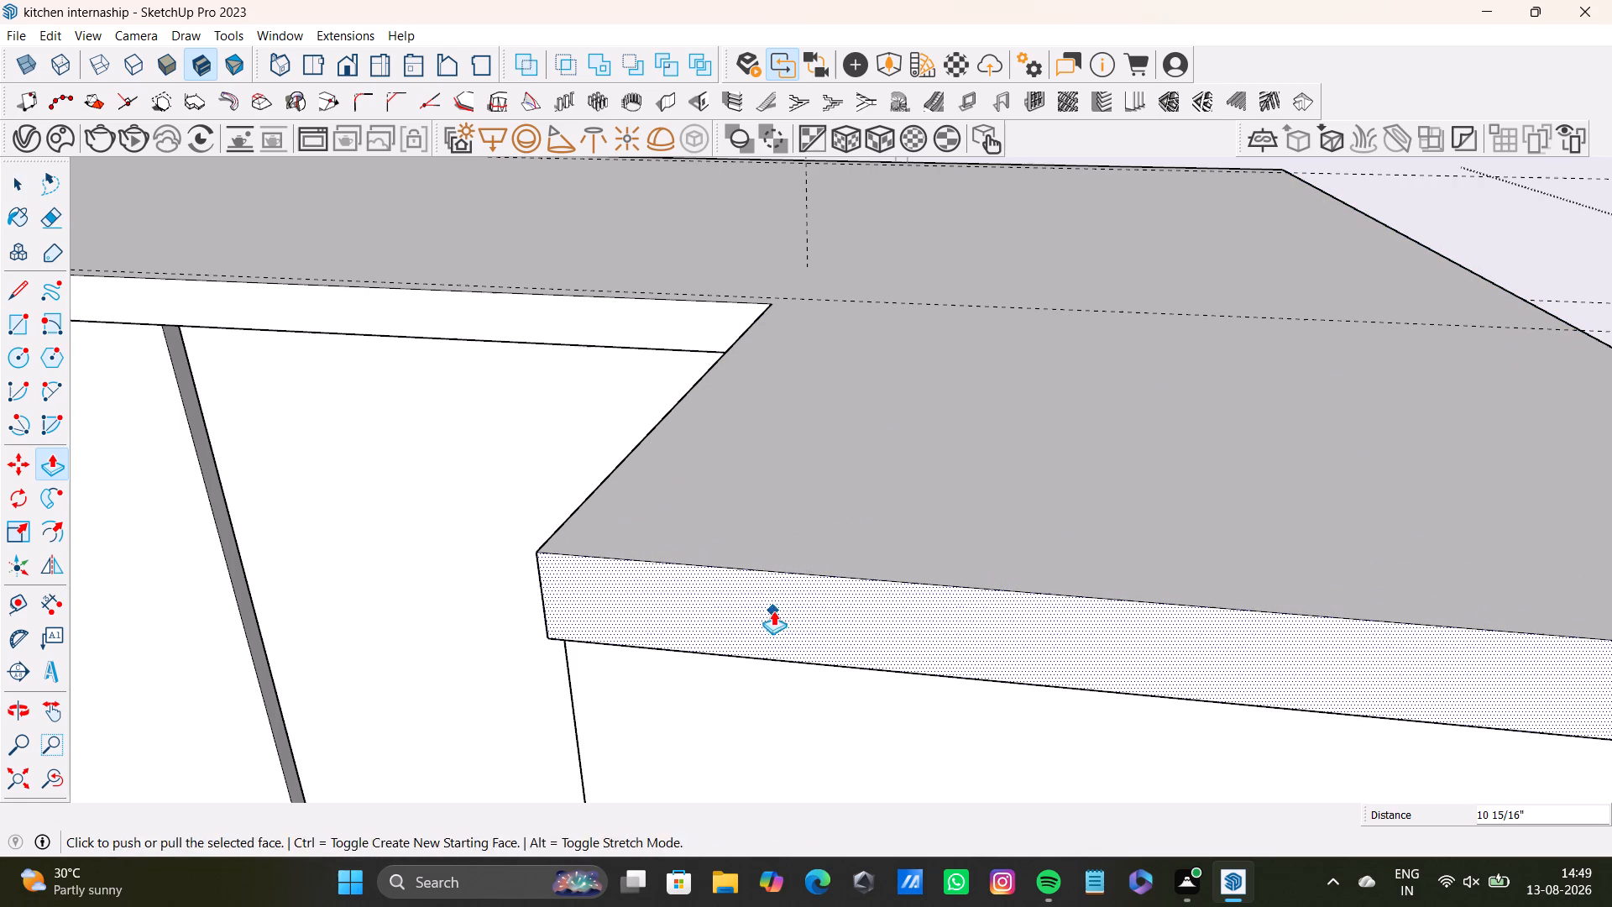
# Push the protruding toe-kick end face back about 6 3/8" to the return unit's outer side.
pyautogui.moveTo(773, 611); pyautogui.dragTo(1271, 537, button='middle')
pyautogui.scroll(-4, 908, 507)
pyautogui.moveTo(856, 543); pyautogui.dragTo(800, 552, button='middle')
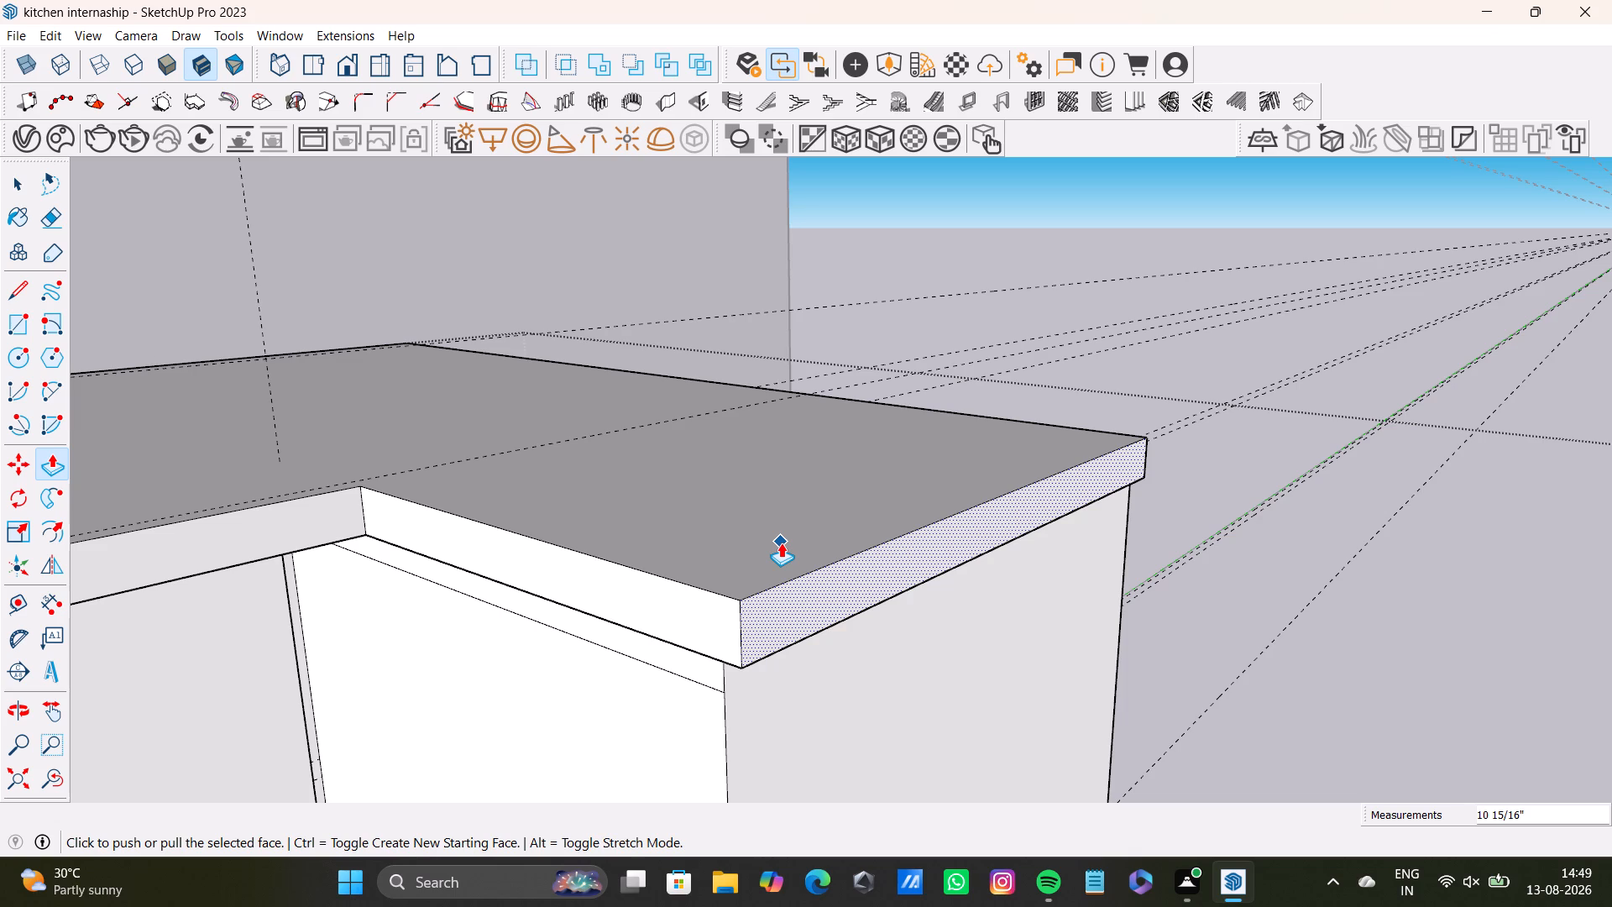
pyautogui.moveTo(806, 538); pyautogui.dragTo(259, 673, button='middle')
pyautogui.scroll(-7, 466, 583)
pyautogui.keyDown('shift'); pyautogui.moveTo(567, 600); pyautogui.dragTo(605, 283, button='middle'); pyautogui.keyUp('shift')
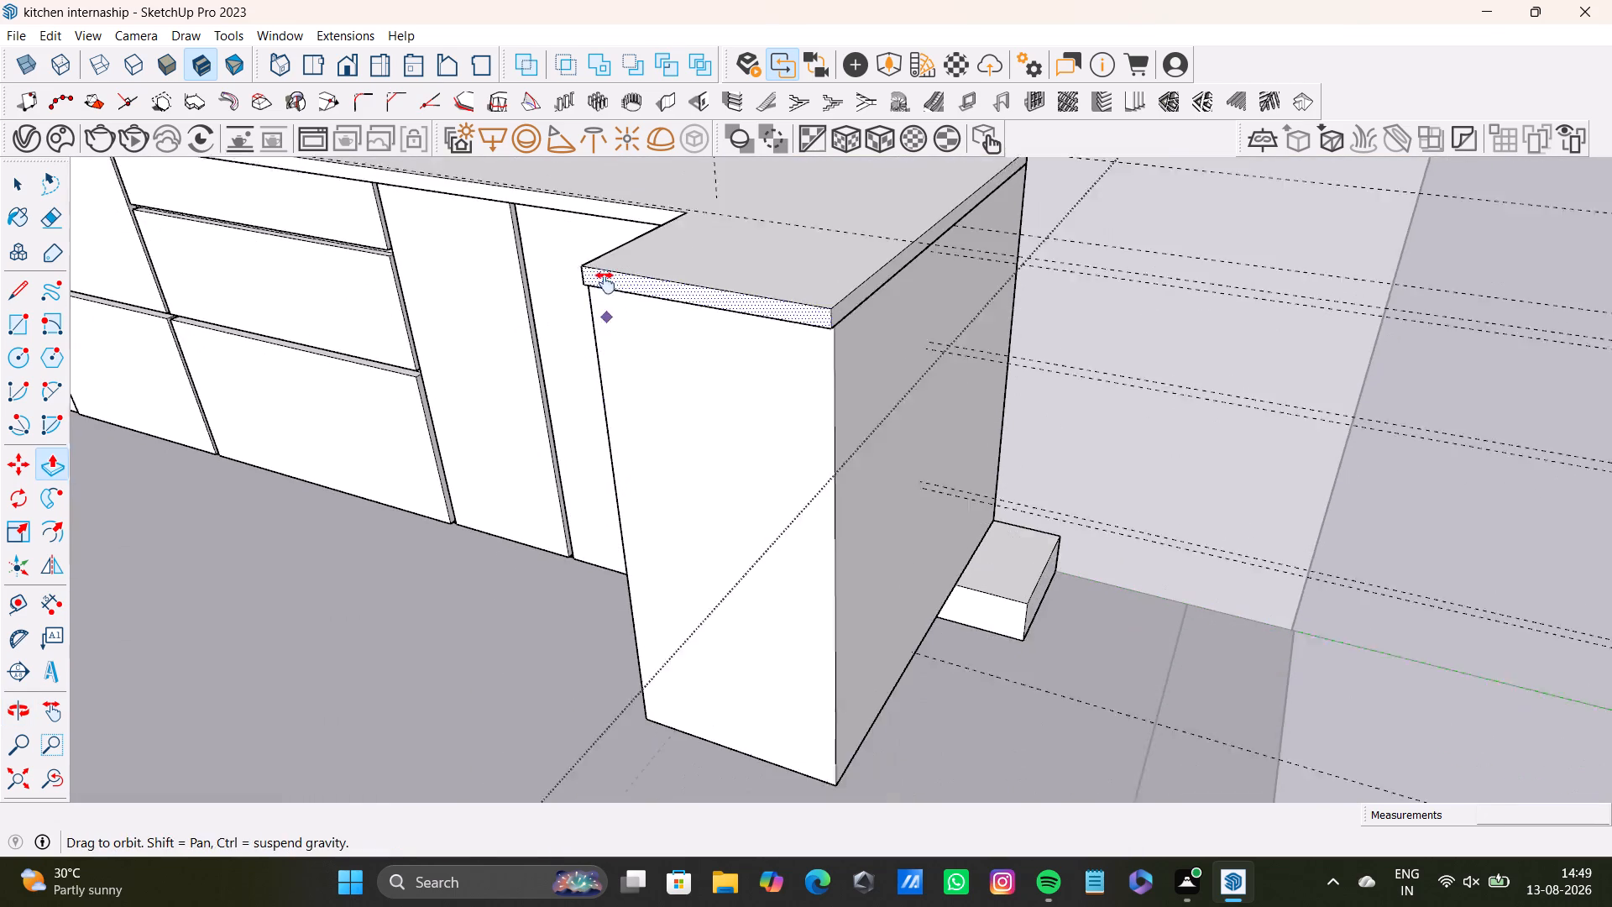
pyautogui.keyDown('shift'); pyautogui.moveTo(605, 283); pyautogui.dragTo(604, 279, button='middle'); pyautogui.keyUp('shift')
pyautogui.scroll(3, 784, 417)
pyautogui.moveTo(892, 544); pyautogui.dragTo(775, 388, button='middle')
pyautogui.moveTo(850, 511); pyautogui.dragTo(721, 378, button='middle')
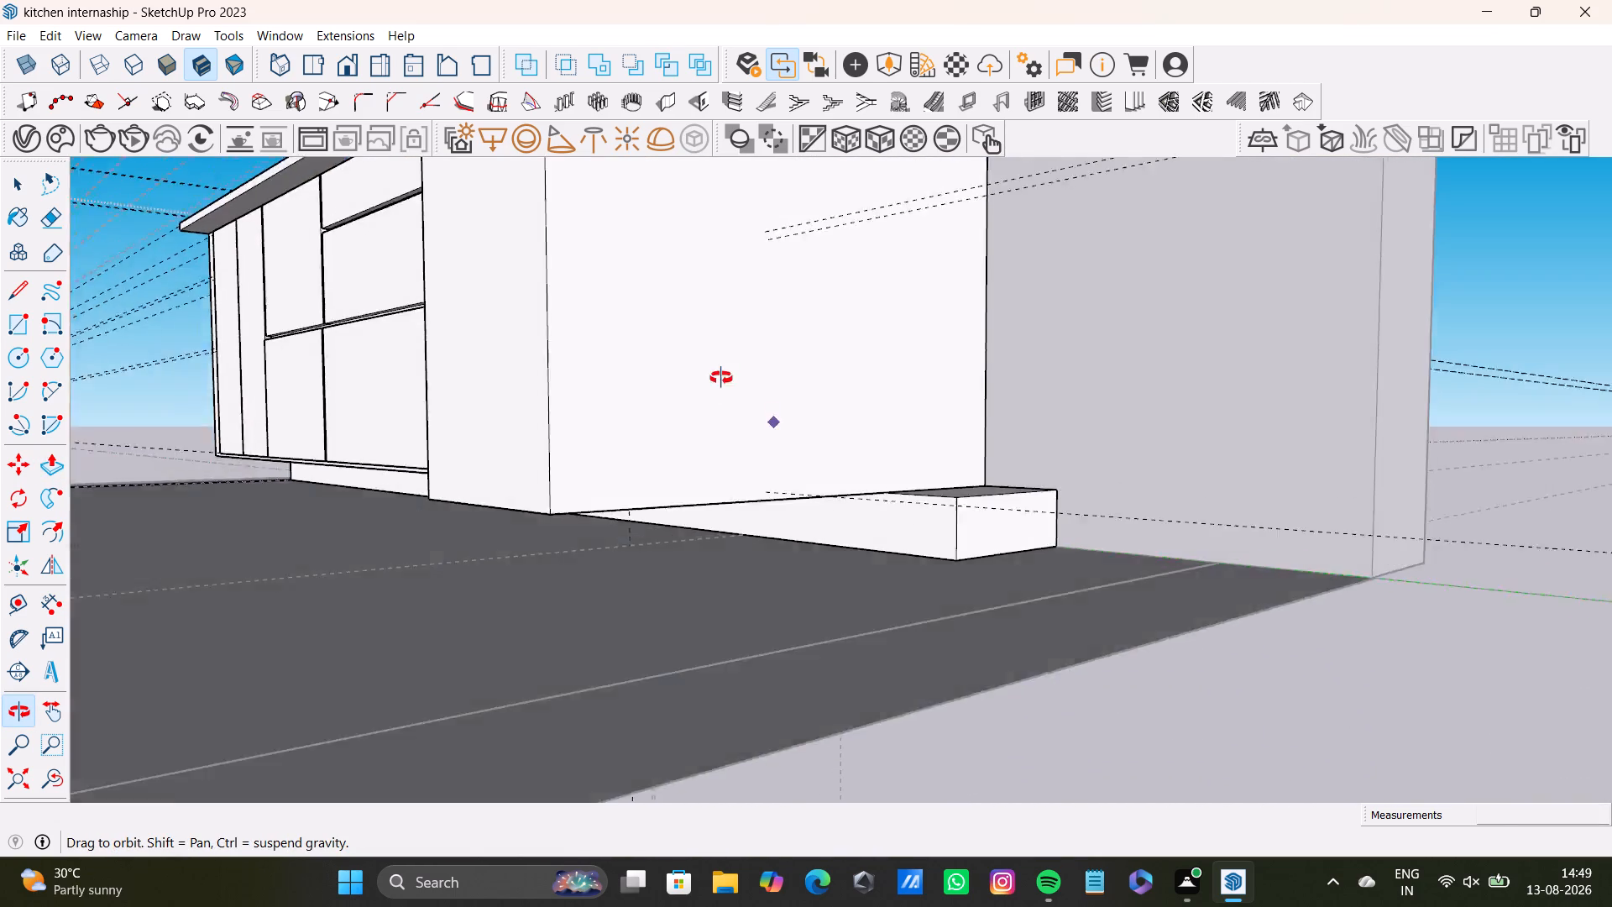
pyautogui.moveTo(721, 378); pyautogui.dragTo(726, 422, button='middle')
pyautogui.scroll(3, 952, 530)
pyautogui.press('space')
pyautogui.click(992, 539)
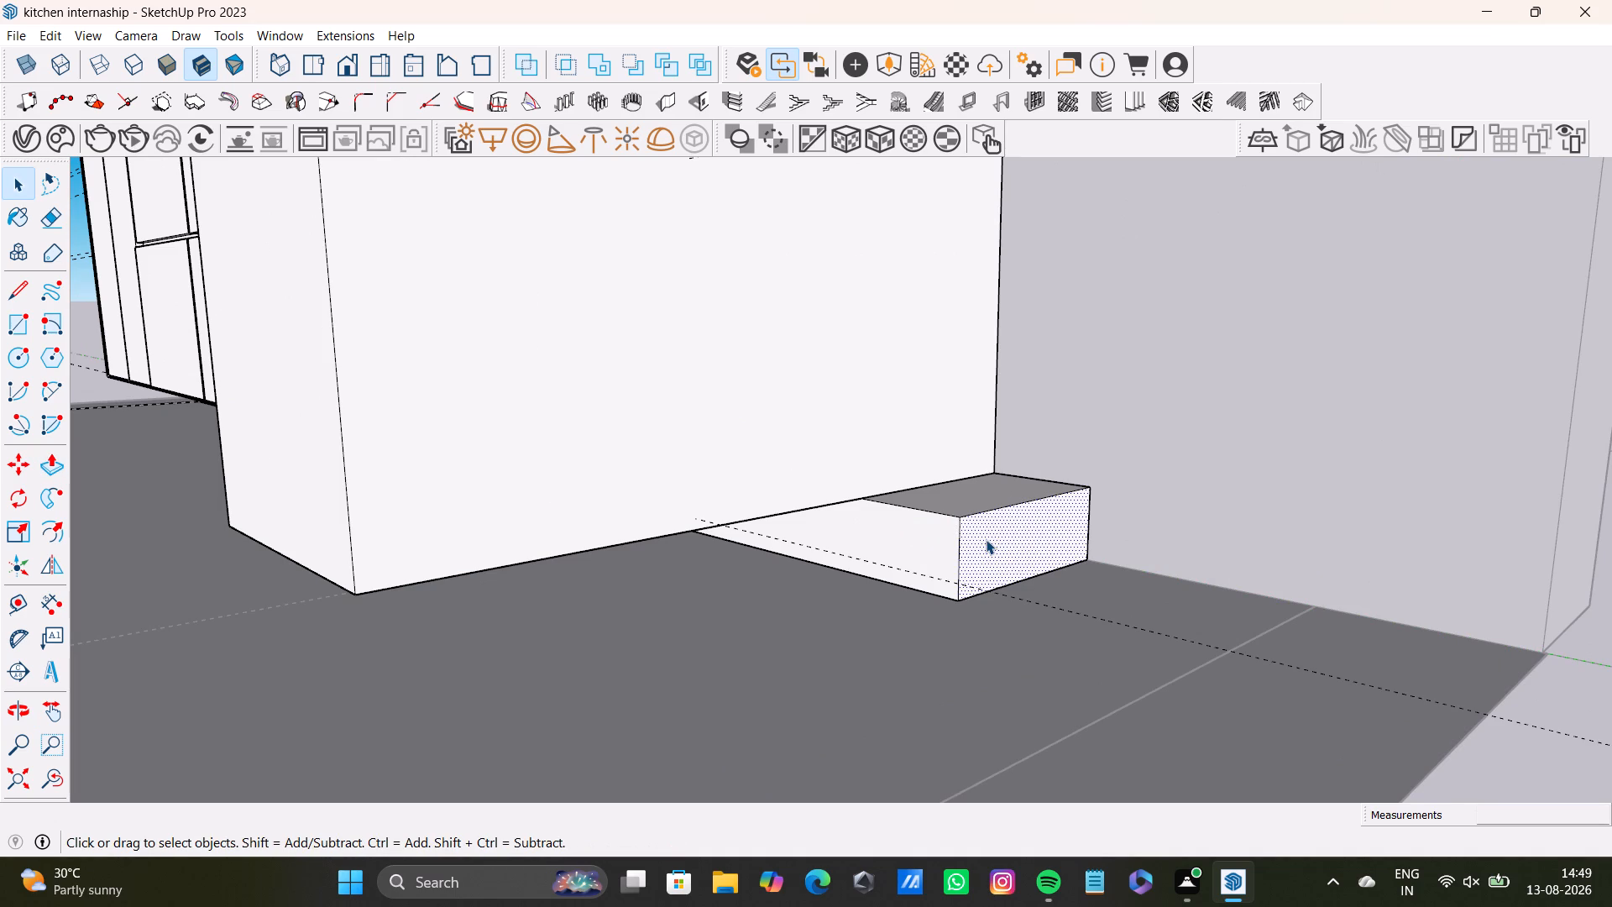
pyautogui.press('p')
pyautogui.click(986, 539)
pyautogui.click(891, 503)
# Place a guide on the floor 9" from the inner floor line, toward the return unit.
pyautogui.scroll(-1, 901, 644)
pyautogui.moveTo(904, 640); pyautogui.dragTo(928, 663, button='middle')
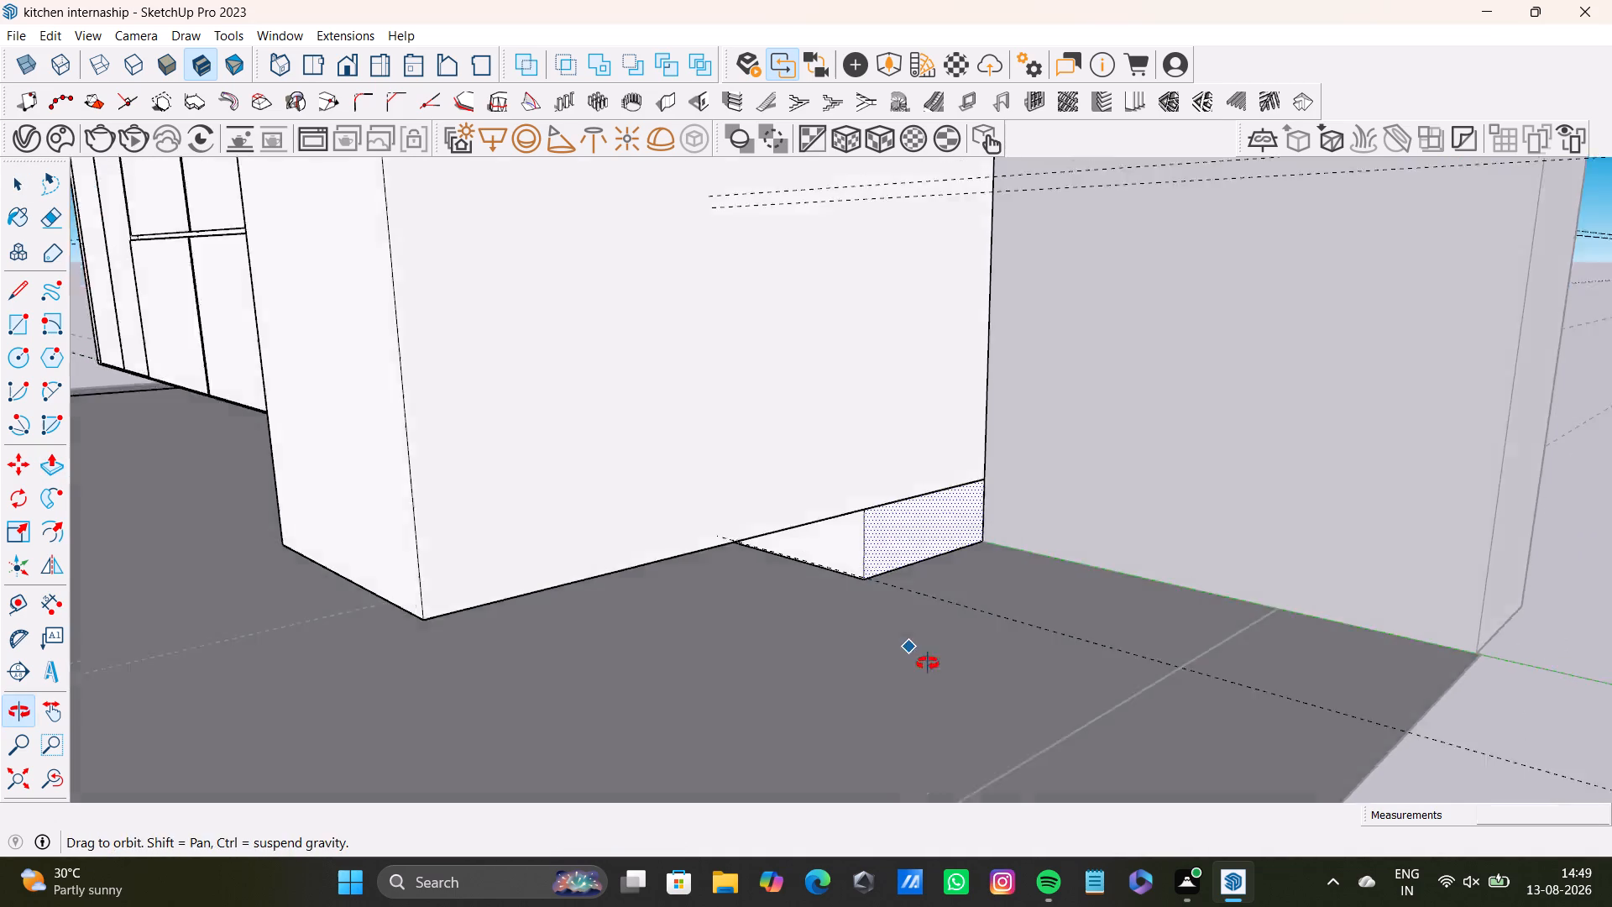
pyautogui.moveTo(928, 663); pyautogui.dragTo(1064, 689, button='middle')
pyautogui.scroll(-7, 1069, 680)
pyautogui.moveTo(1028, 658); pyautogui.dragTo(976, 485, button='middle')
pyautogui.moveTo(965, 494); pyautogui.dragTo(975, 501, button='middle')
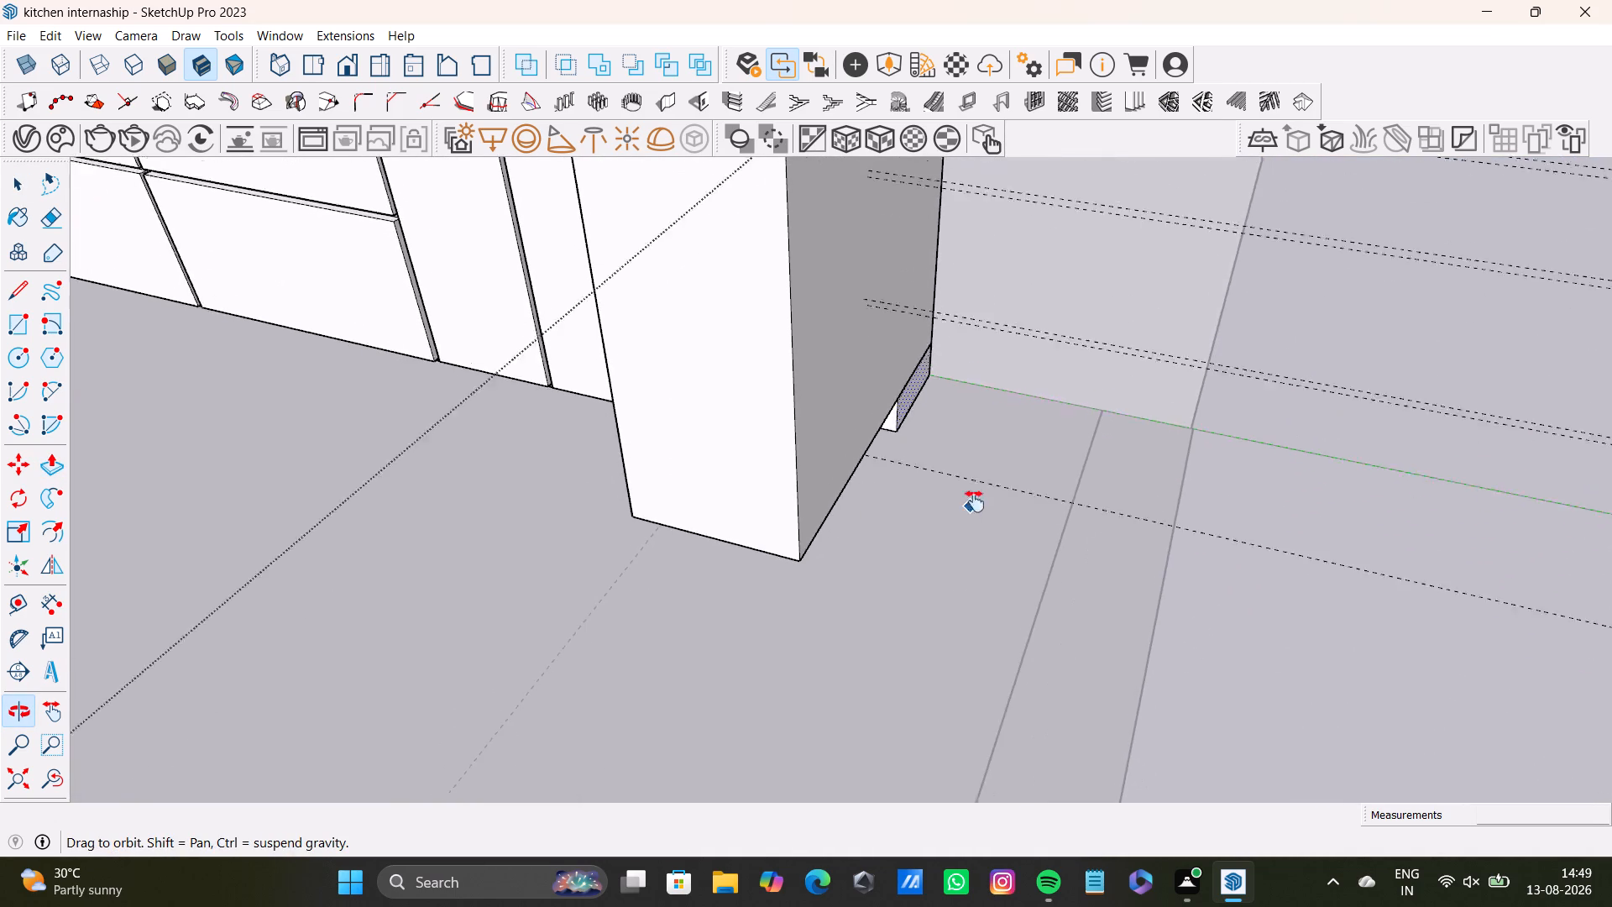
pyautogui.moveTo(975, 501); pyautogui.dragTo(975, 490, button='middle')
pyautogui.moveTo(975, 490); pyautogui.dragTo(971, 579, button='middle')
pyautogui.scroll(4, 1044, 546)
pyautogui.moveTo(1015, 501); pyautogui.dragTo(1011, 615, button='middle')
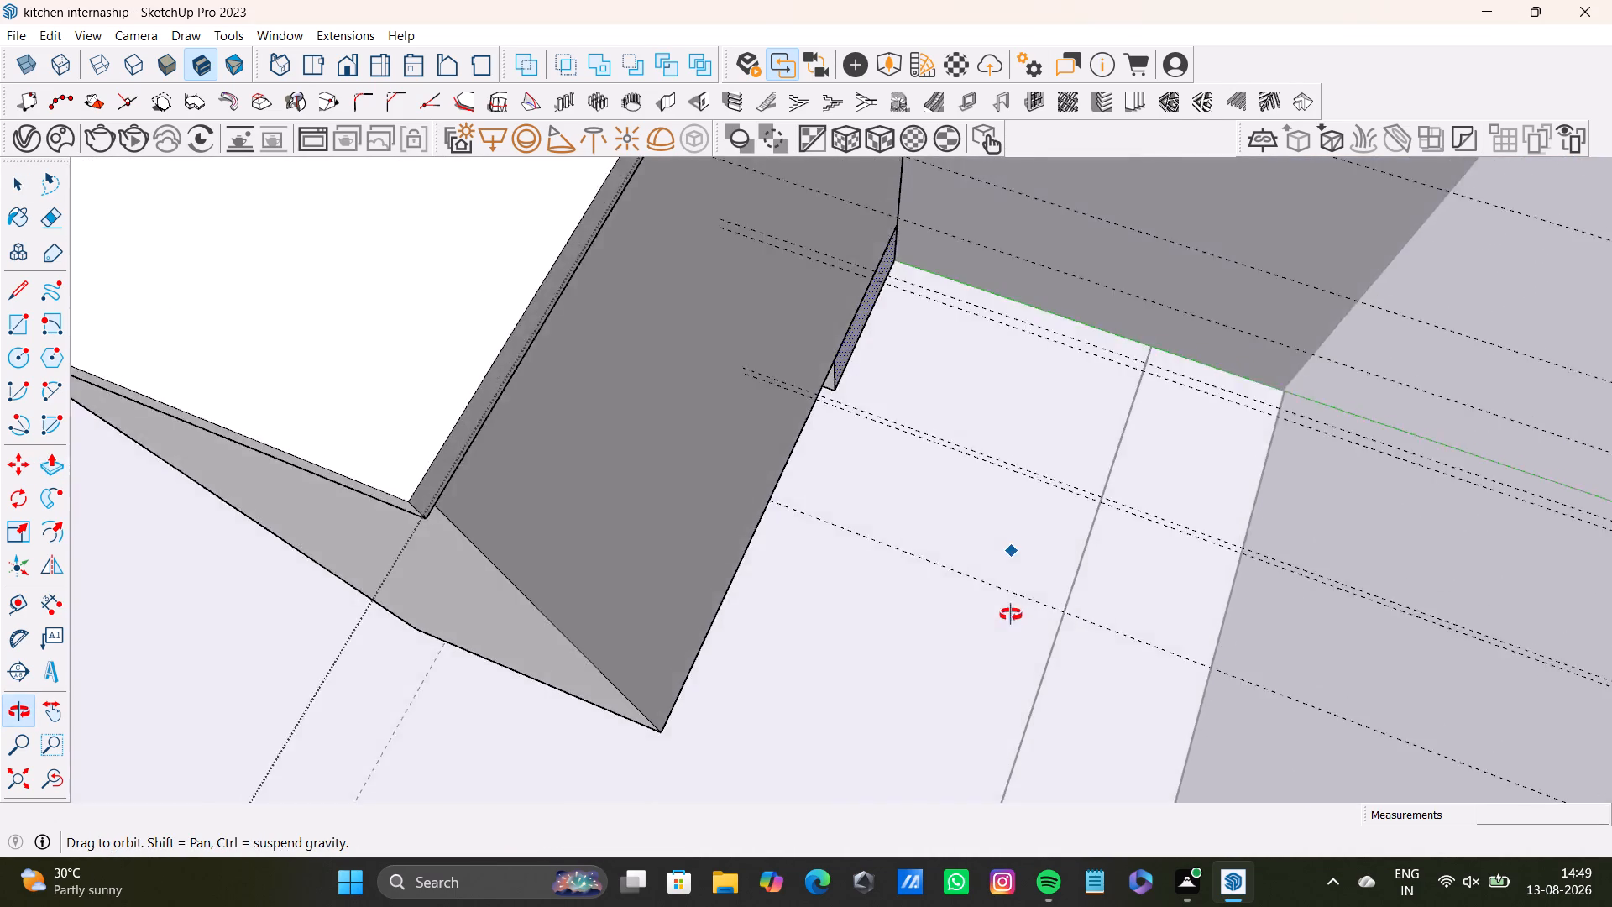
pyautogui.moveTo(1011, 615); pyautogui.dragTo(719, 590, button='middle')
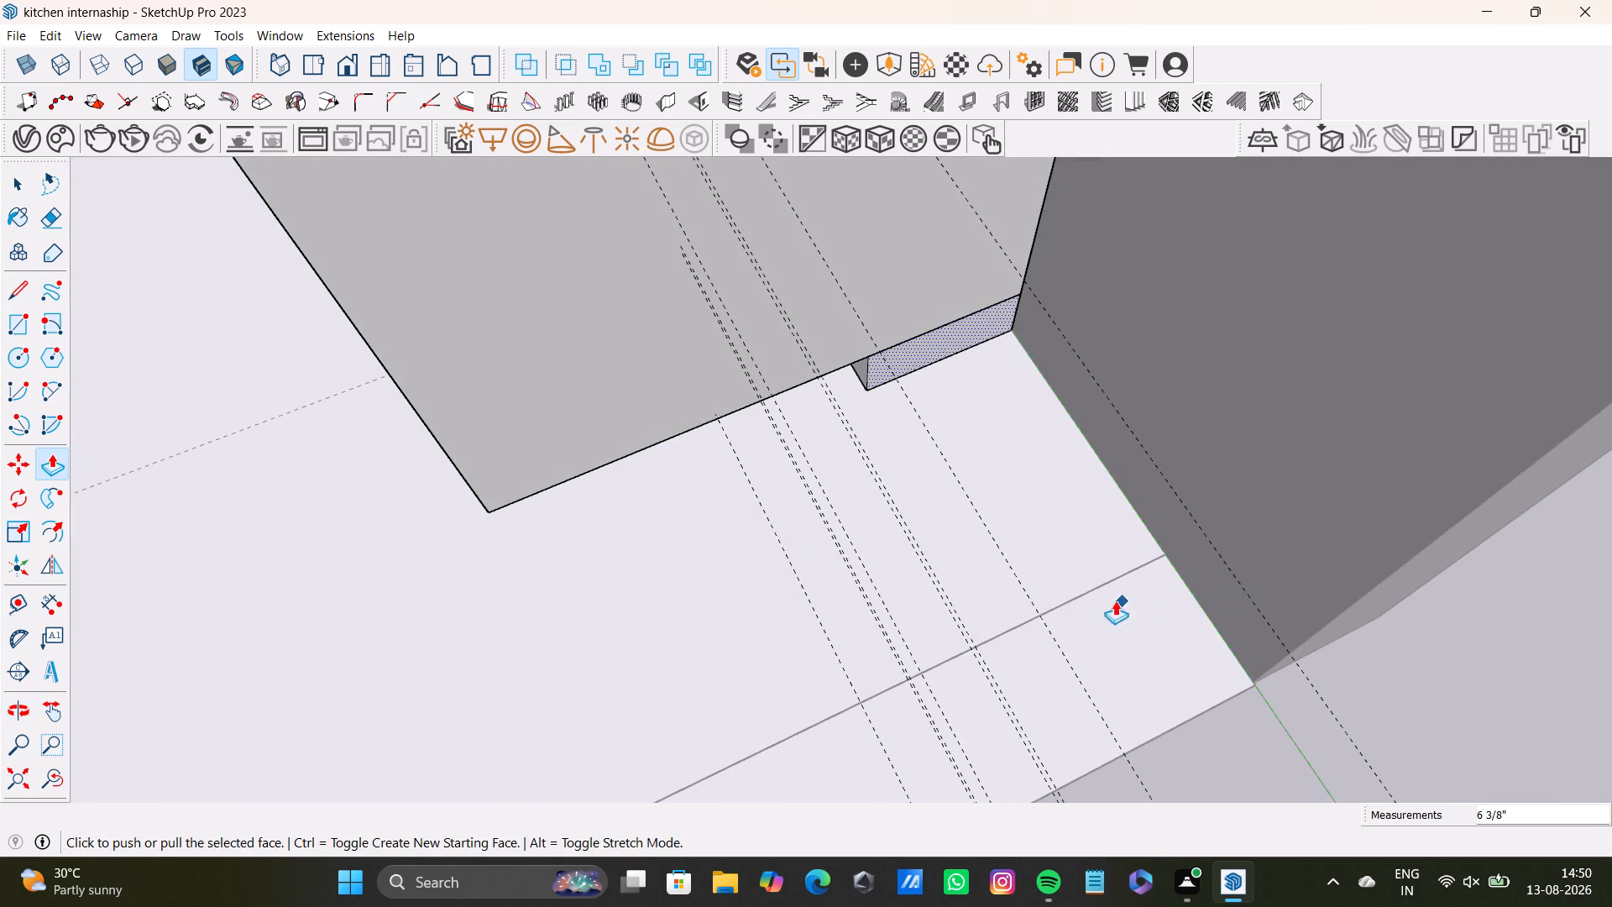
pyautogui.moveTo(1086, 588); pyautogui.dragTo(928, 479, button='middle')
pyautogui.press('space')
pyautogui.doubleClick(1039, 558)
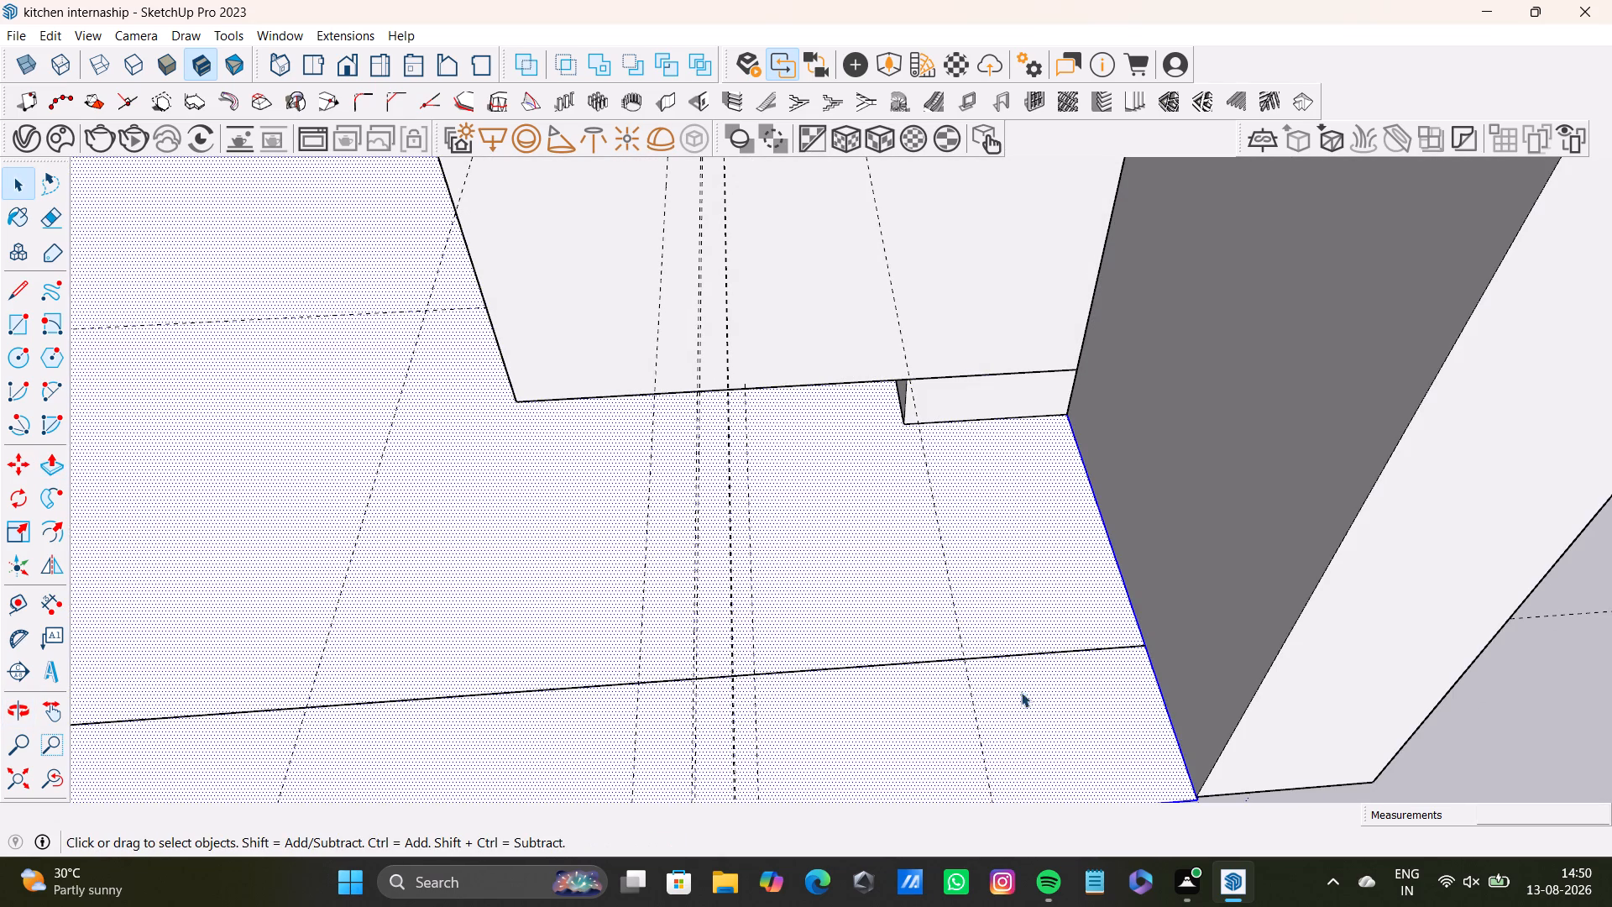
pyautogui.moveTo(1022, 514); pyautogui.dragTo(1047, 576, button='middle')
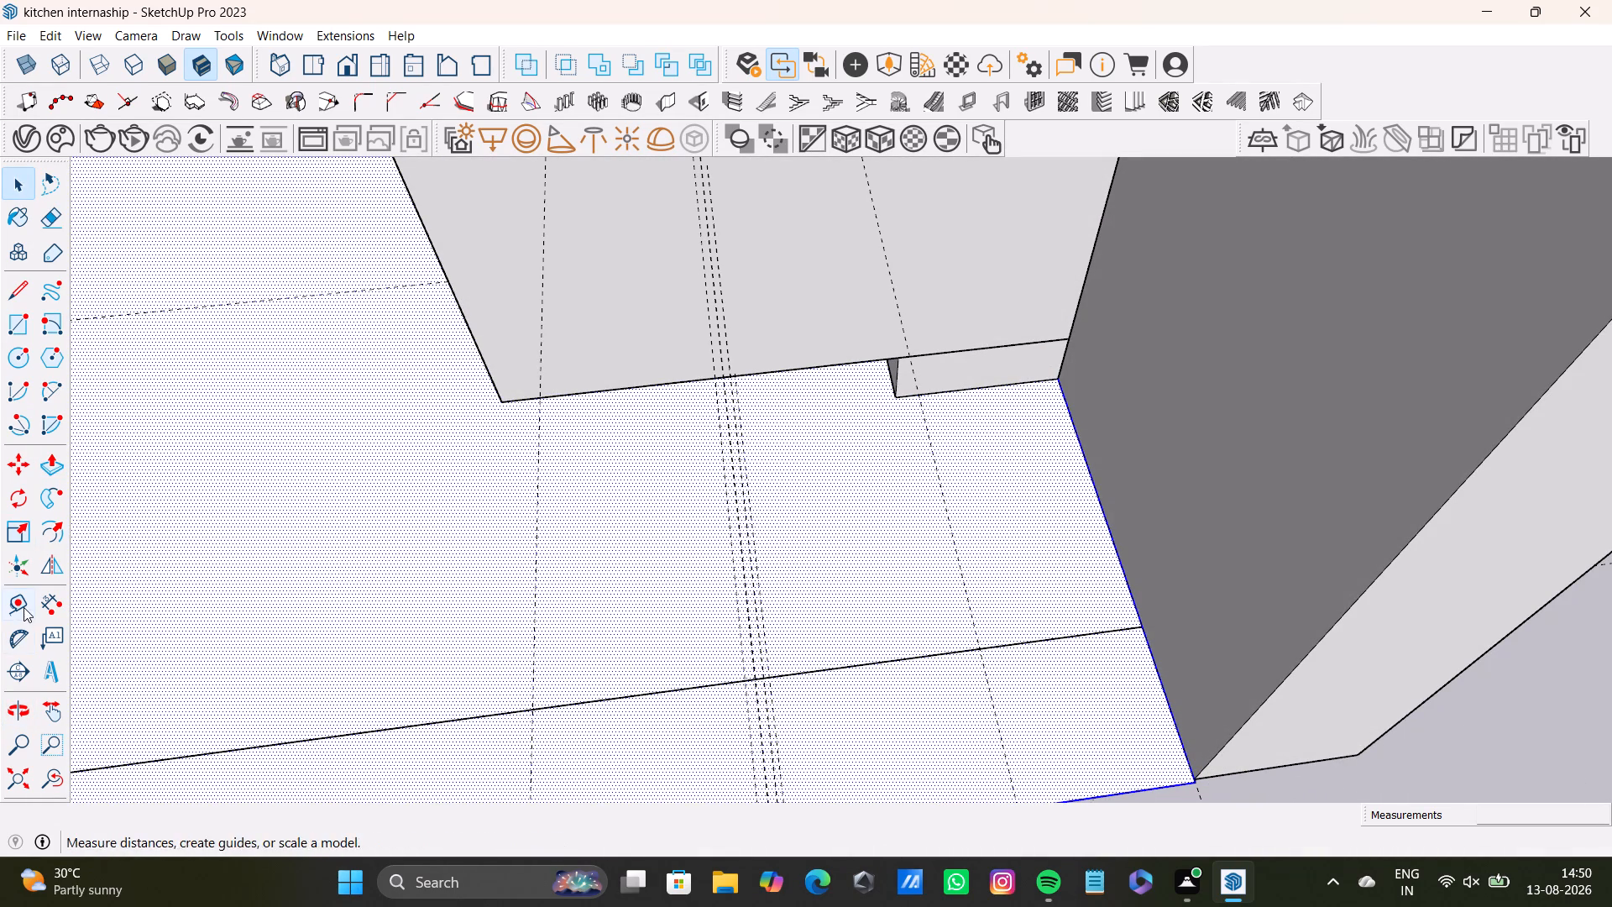
pyautogui.click(24, 607)
pyautogui.scroll(2, 1075, 647)
pyautogui.click(1085, 630)
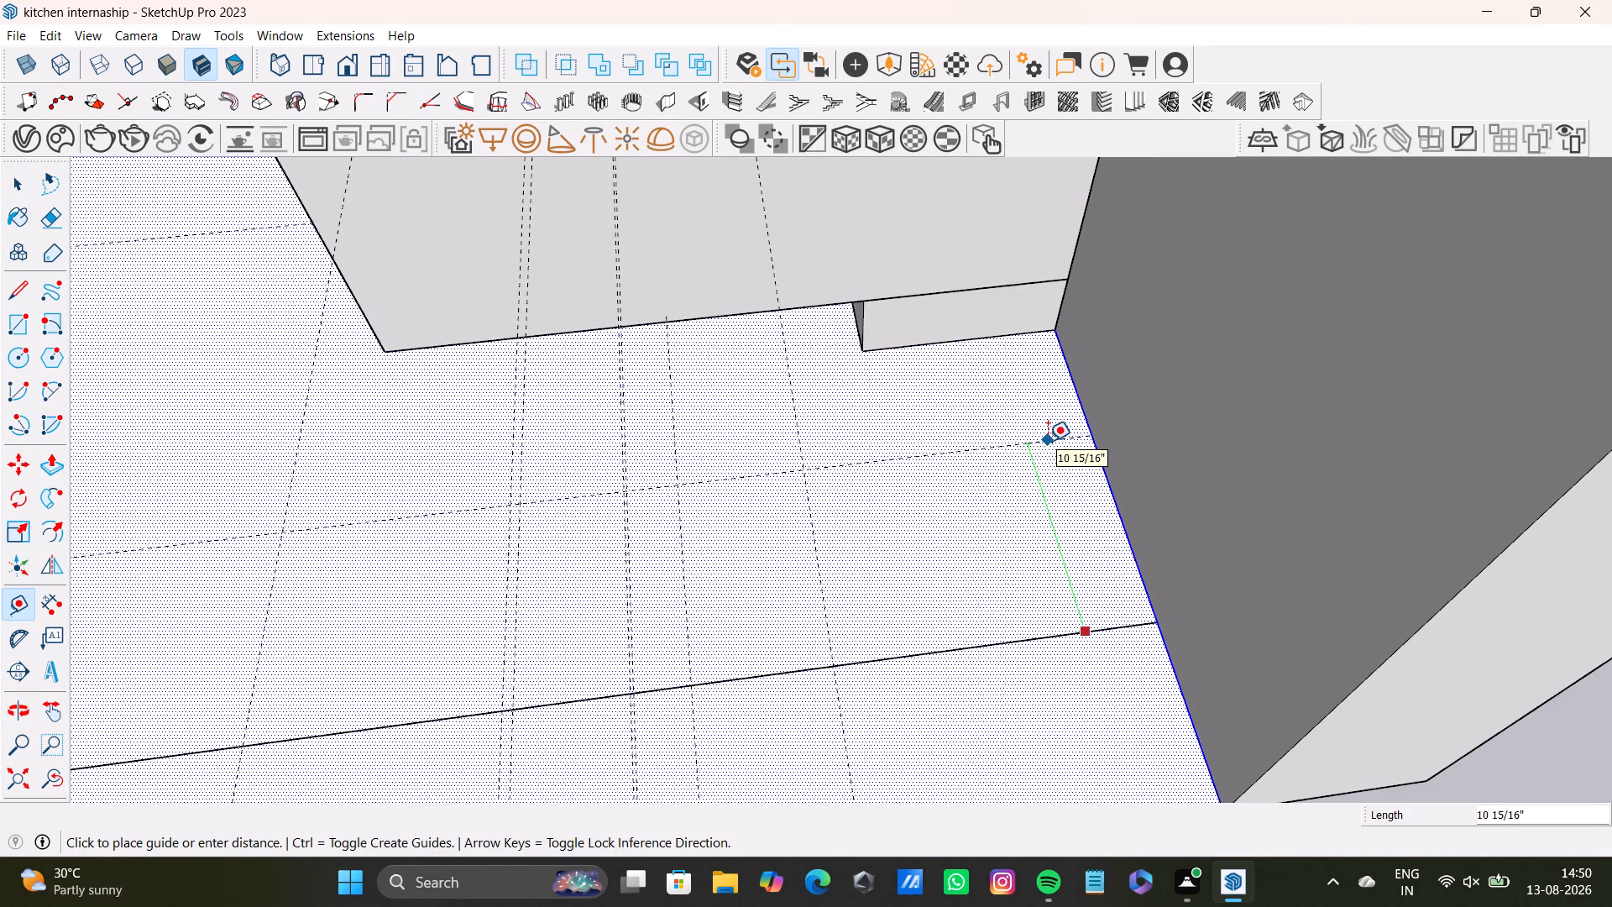
pyautogui.press('9')
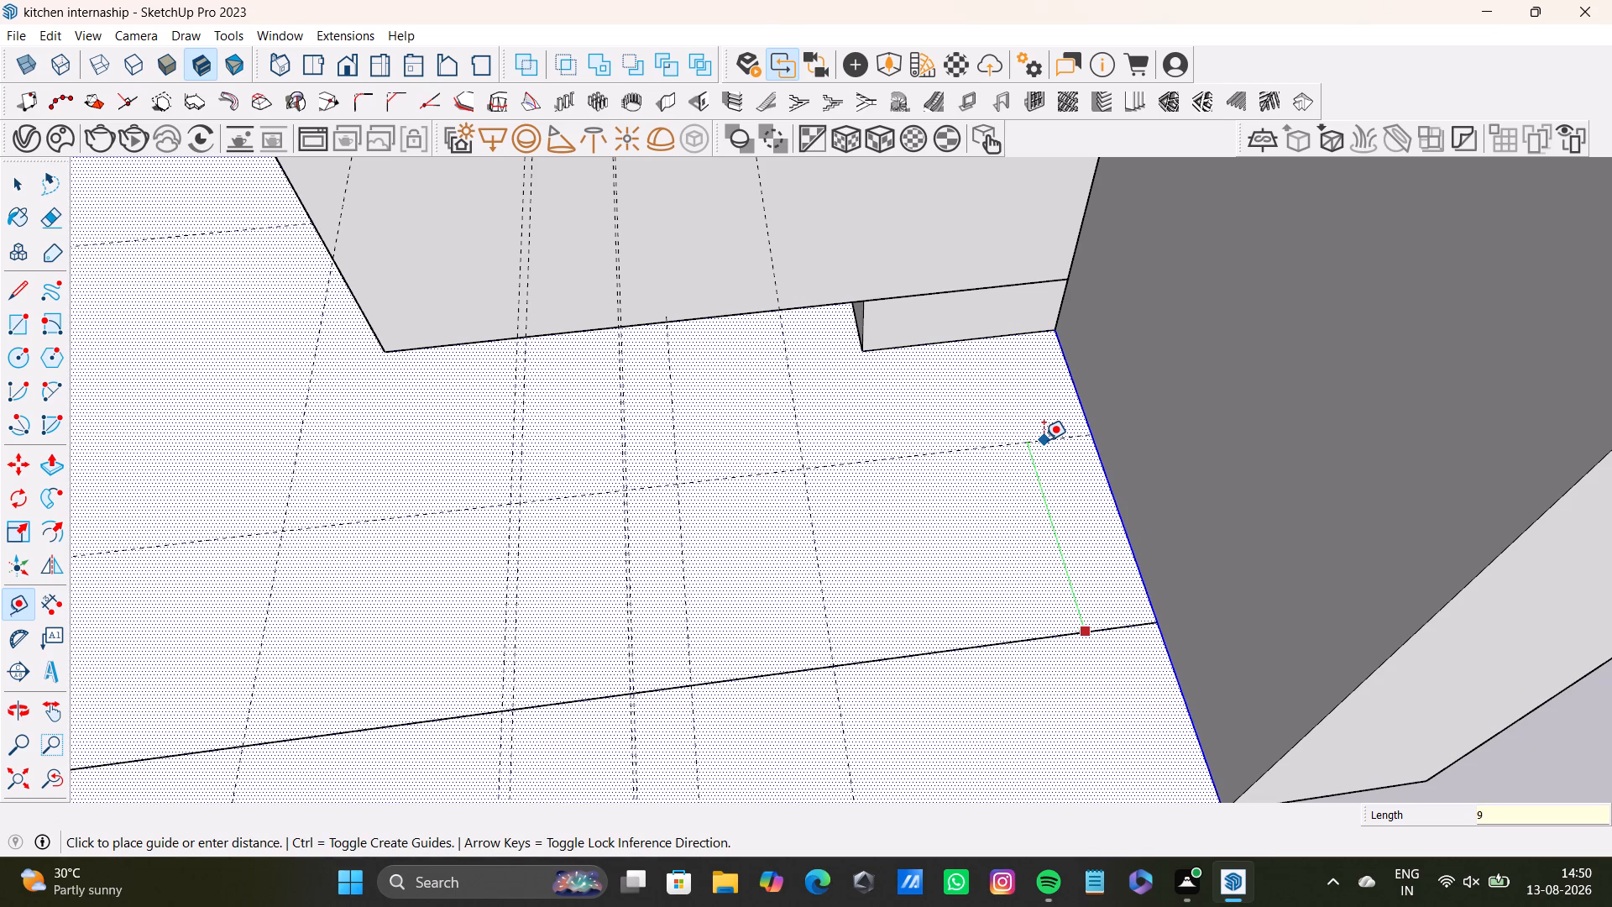
pyautogui.hotkey('shift', '"')
pyautogui.press('Return')
# Examine the new floor guide's position relative to the return unit, wall and toe-kick.
pyautogui.scroll(-4, 839, 564)
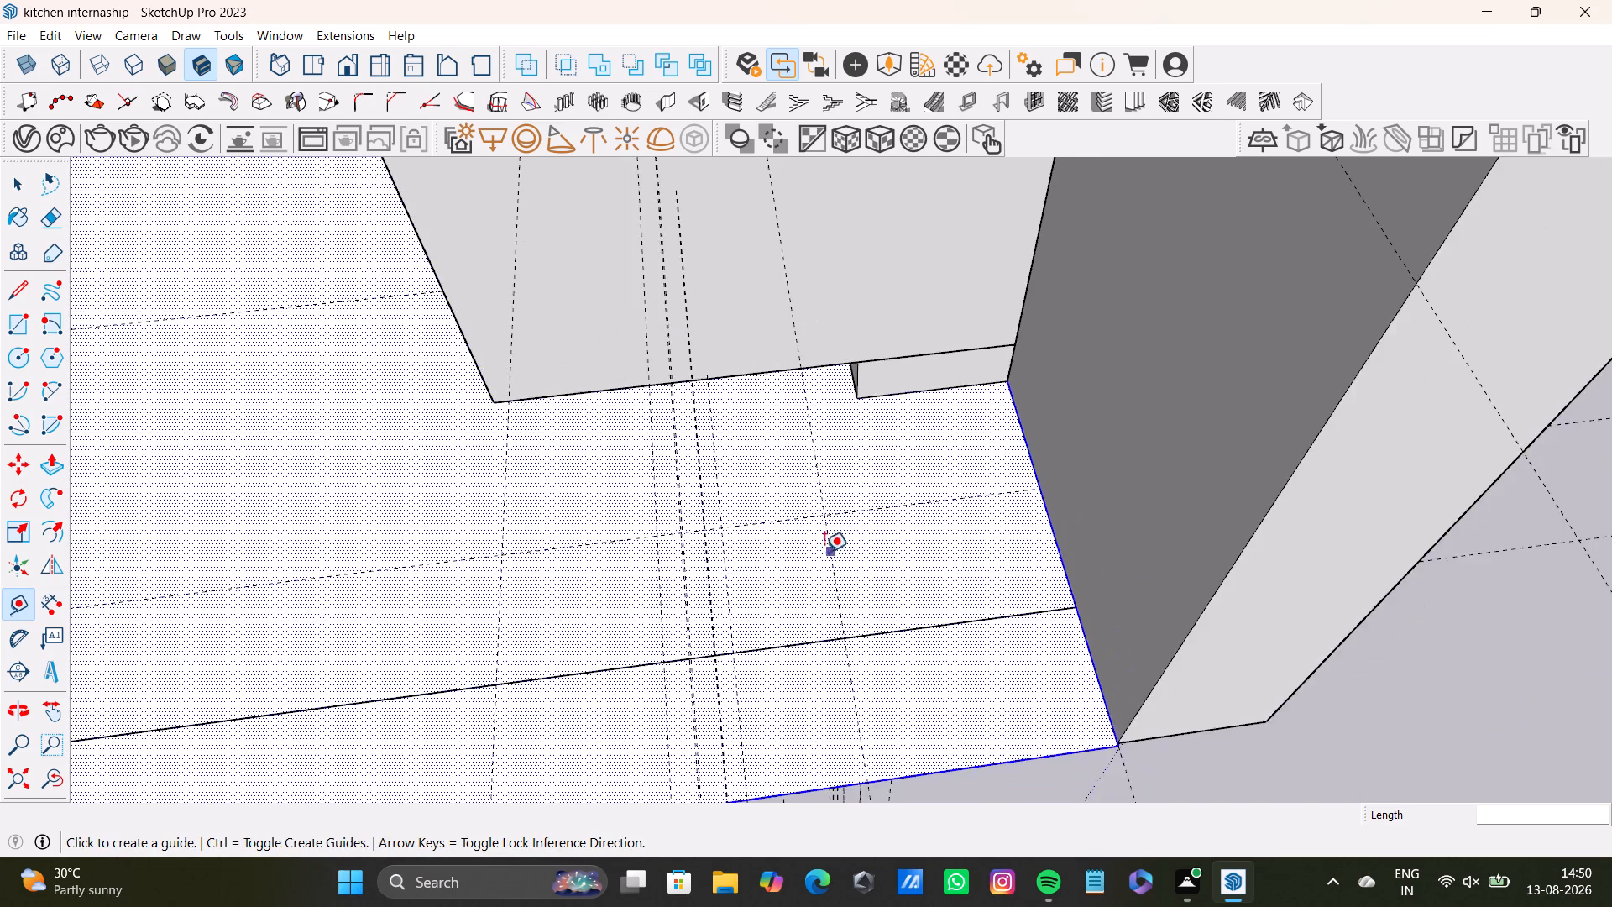
pyautogui.scroll(-2, 824, 552)
pyautogui.moveTo(825, 579); pyautogui.dragTo(1319, 413, button='middle')
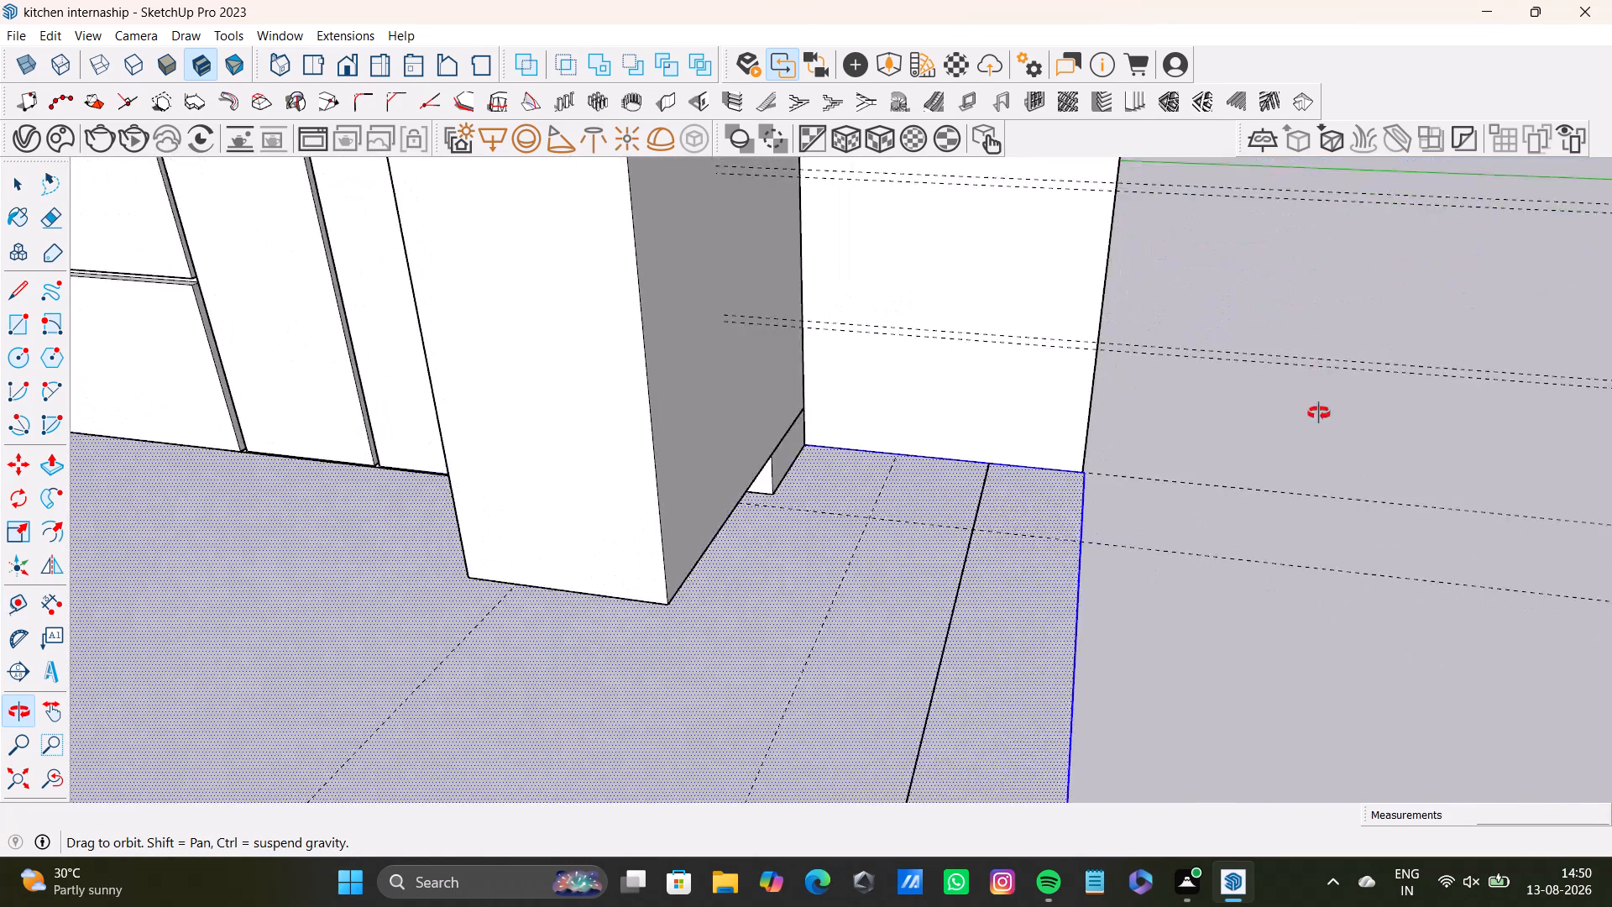
pyautogui.moveTo(1319, 413); pyautogui.dragTo(1322, 441, button='middle')
pyautogui.scroll(5, 763, 563)
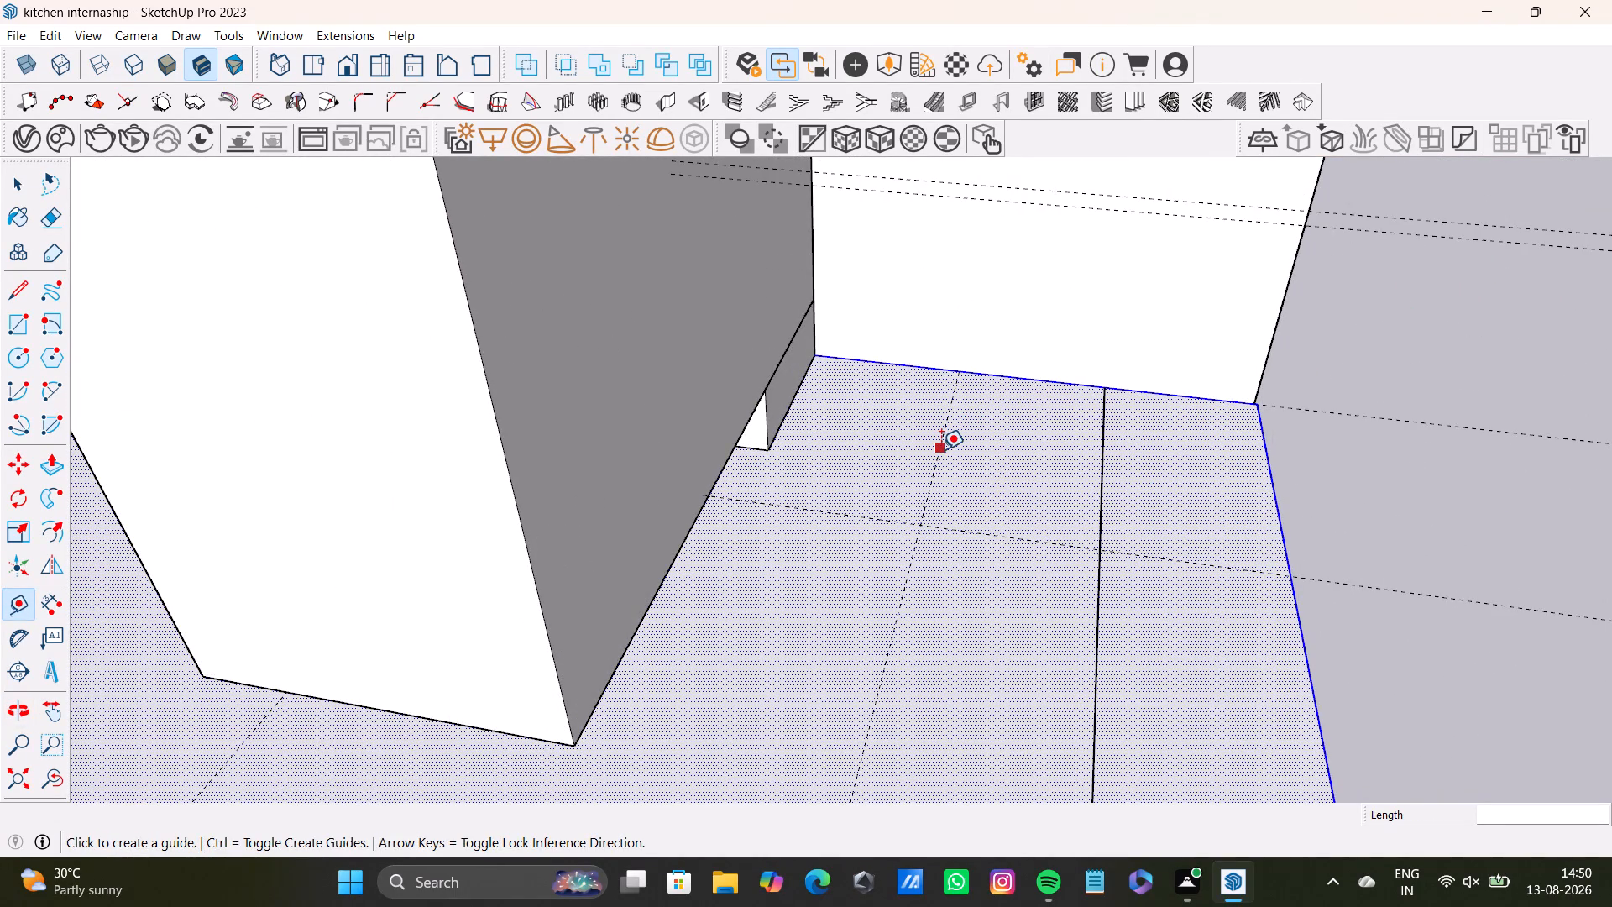
pyautogui.scroll(-3, 776, 601)
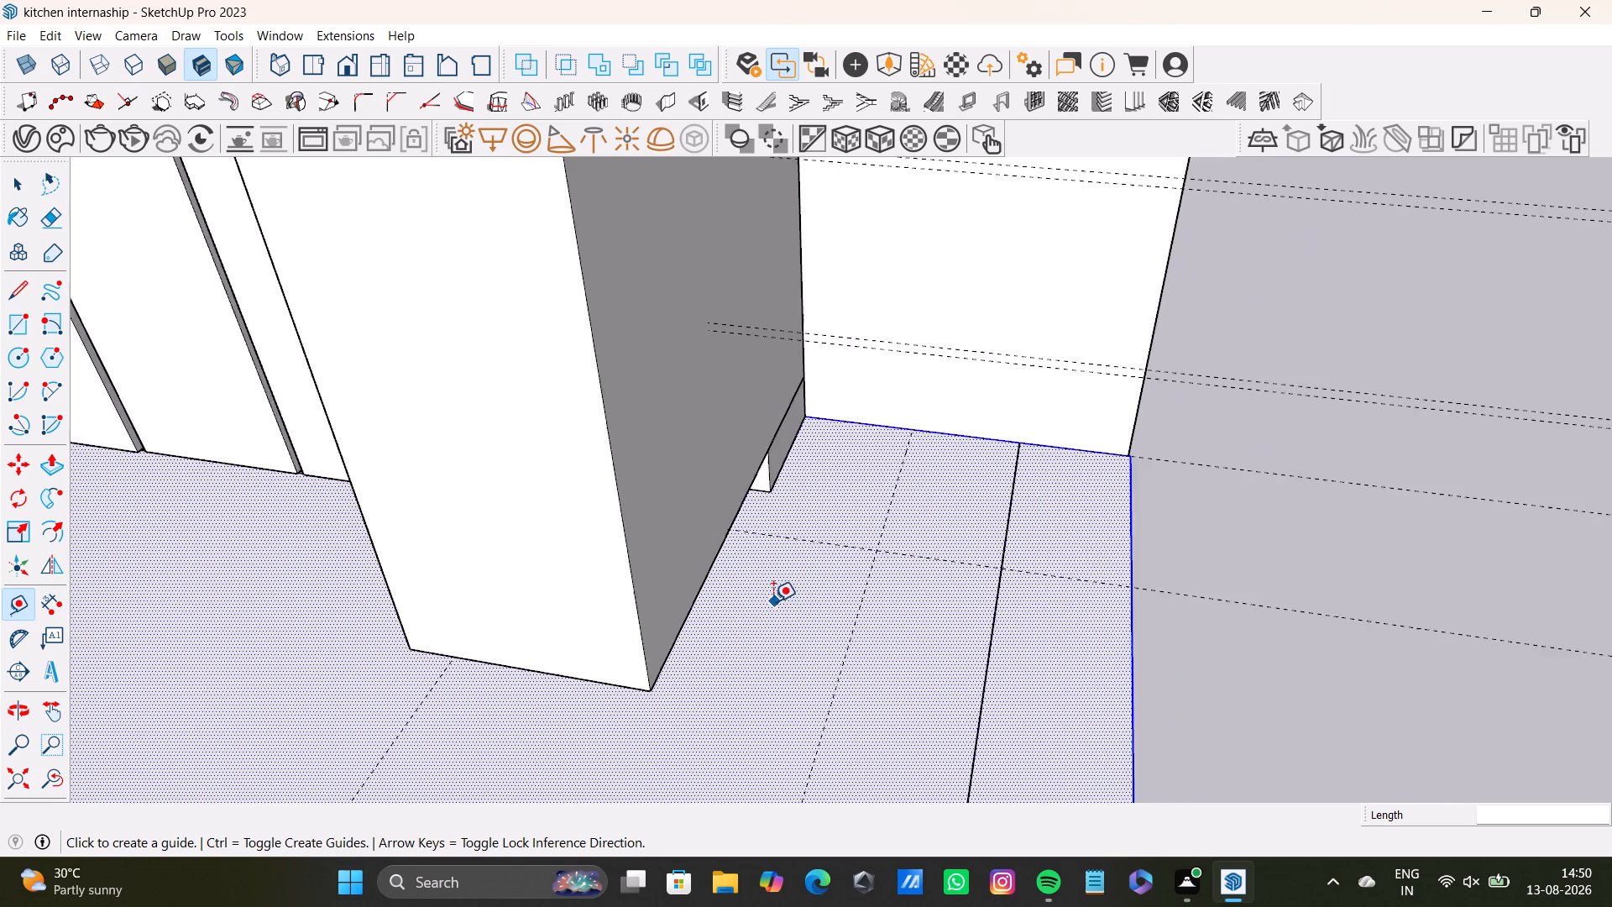
pyautogui.scroll(-14, 773, 601)
pyautogui.moveTo(704, 639); pyautogui.dragTo(751, 738, button='middle')
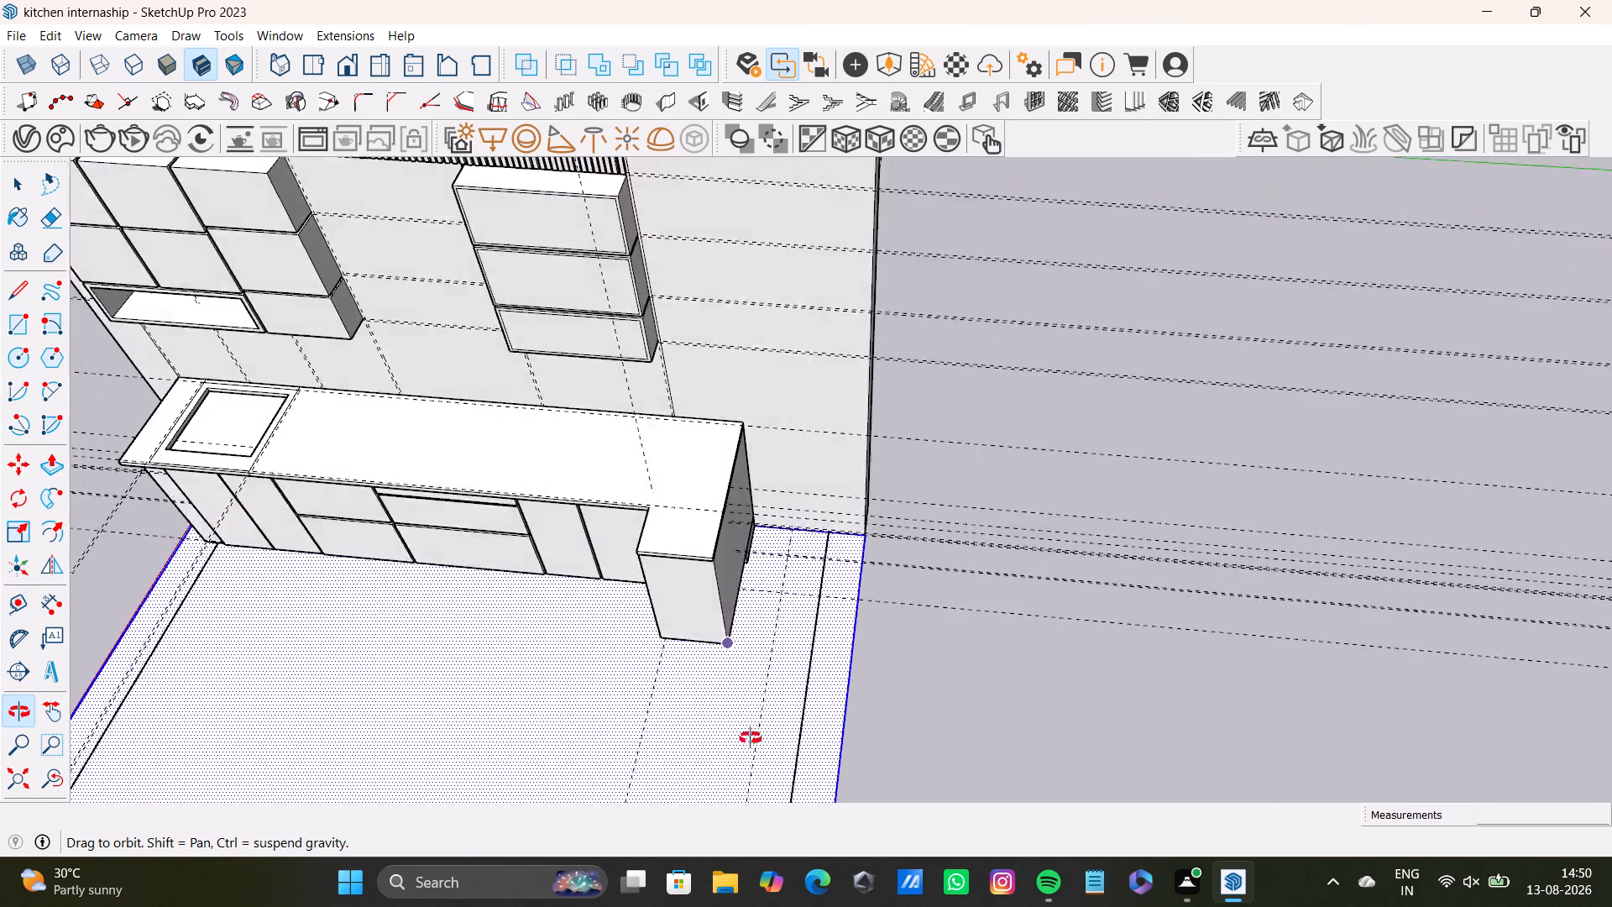
pyautogui.moveTo(751, 738); pyautogui.dragTo(803, 564, button='middle')
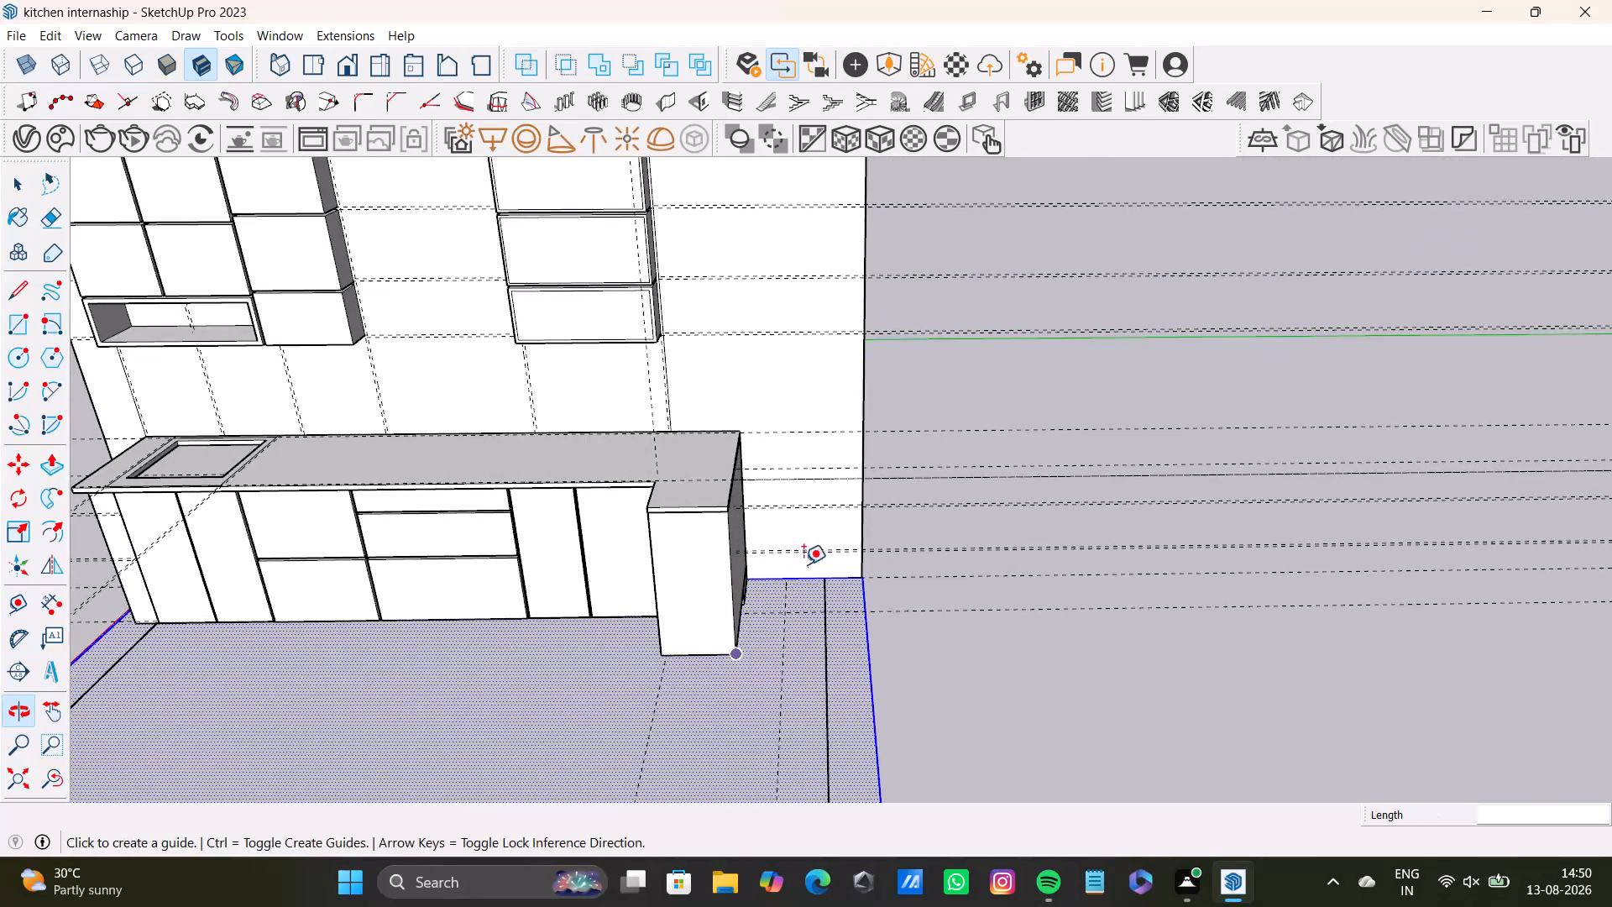
pyautogui.moveTo(810, 566); pyautogui.dragTo(406, 543, button='middle')
pyautogui.scroll(3, 771, 582)
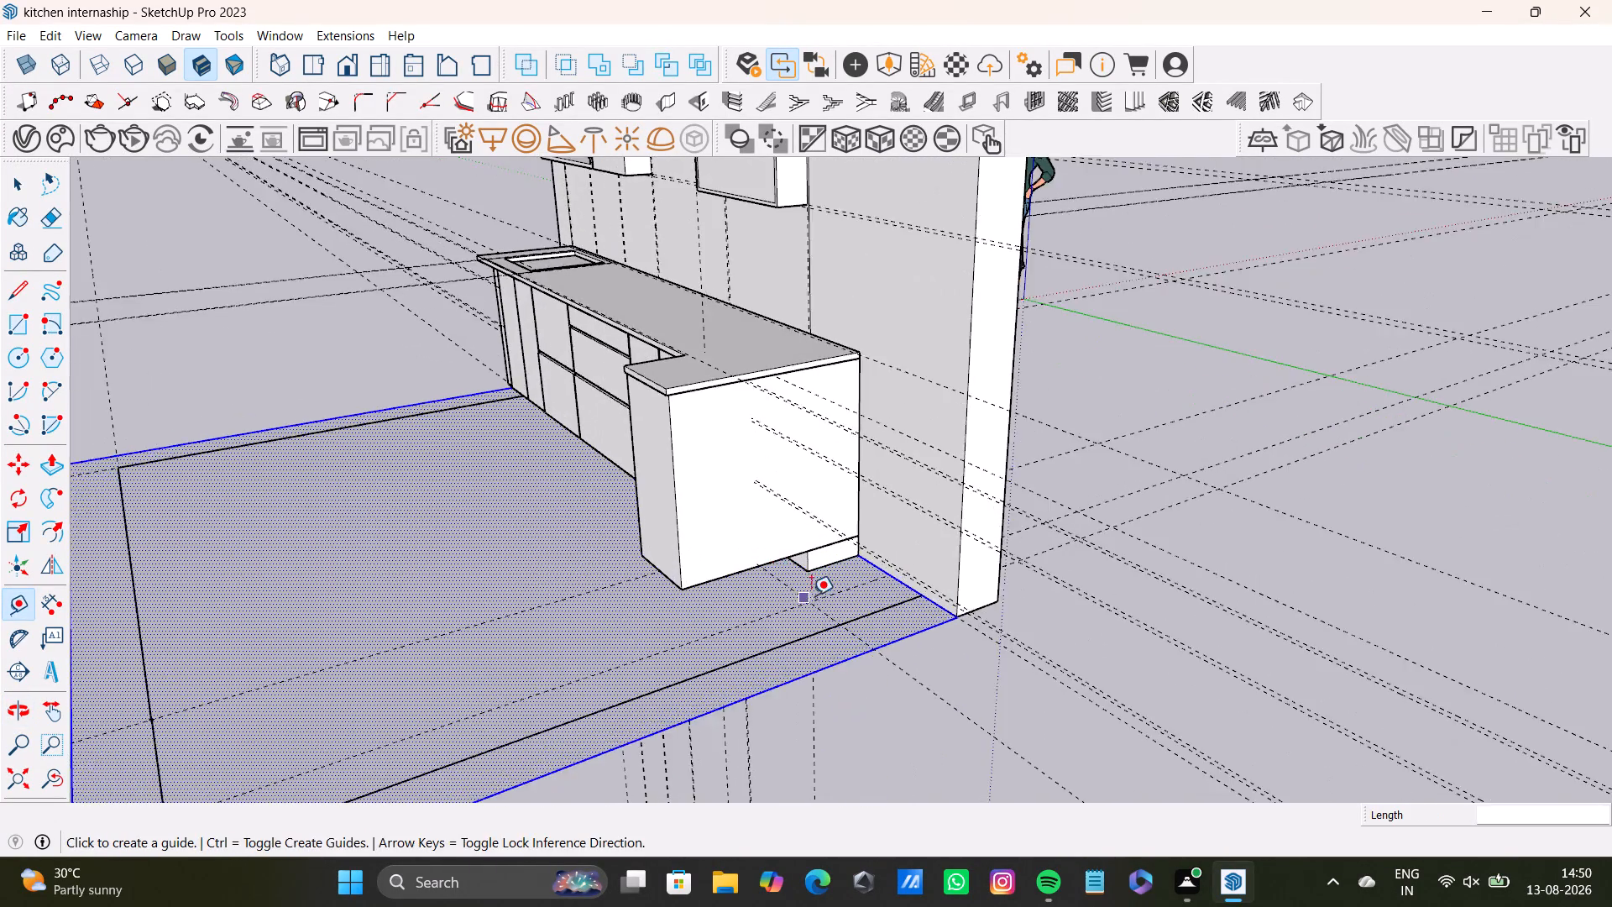
pyautogui.moveTo(811, 595); pyautogui.dragTo(1047, 679, button='middle')
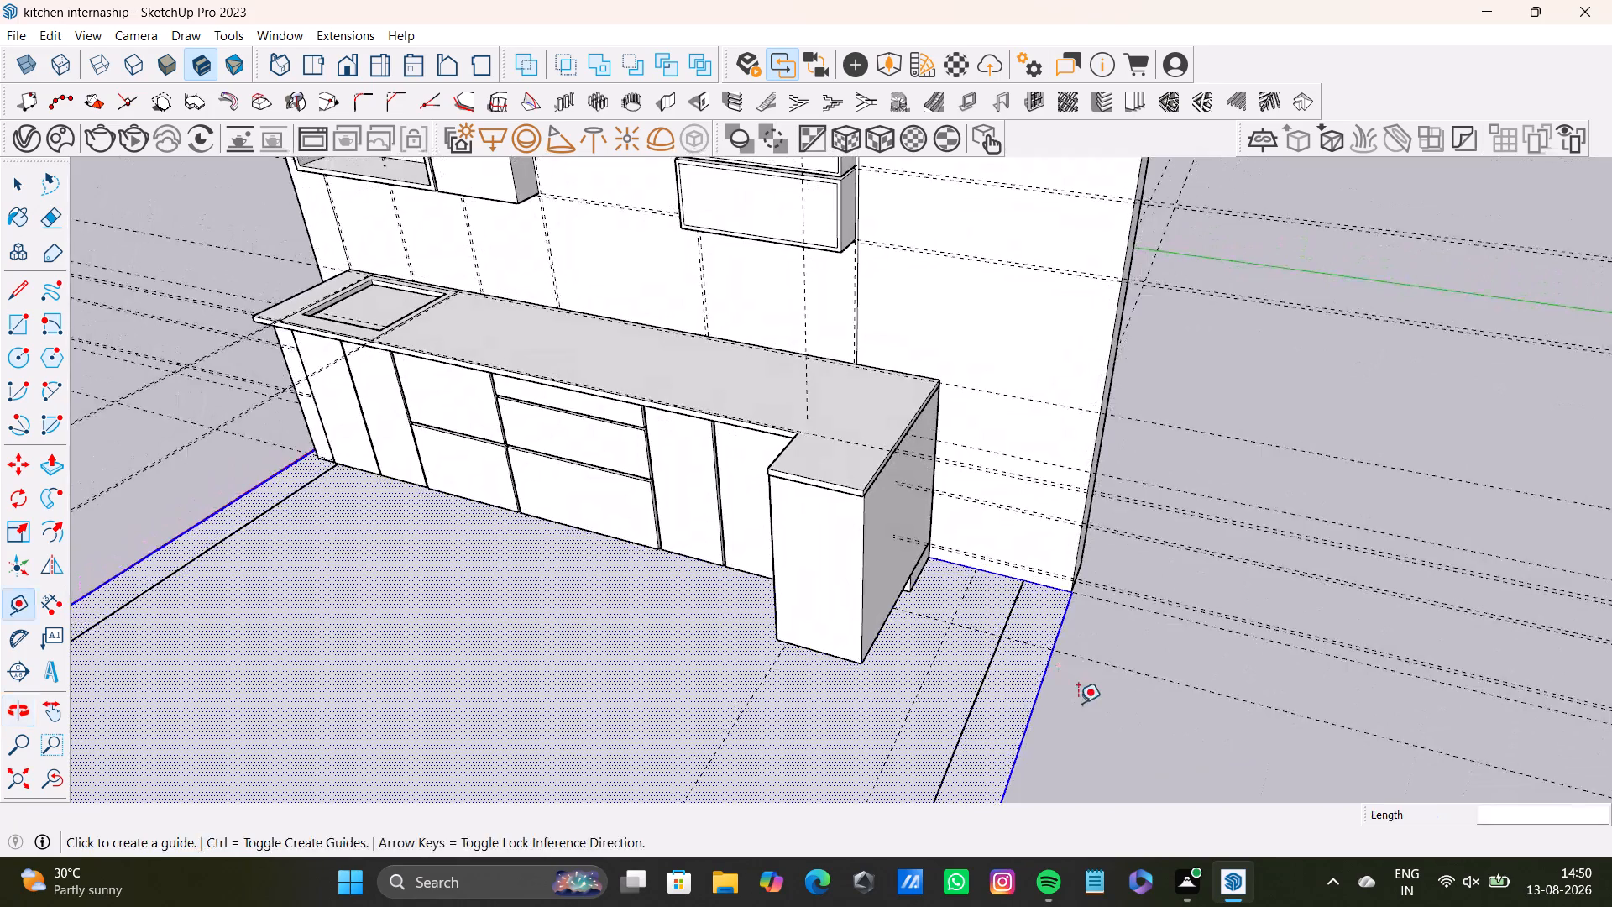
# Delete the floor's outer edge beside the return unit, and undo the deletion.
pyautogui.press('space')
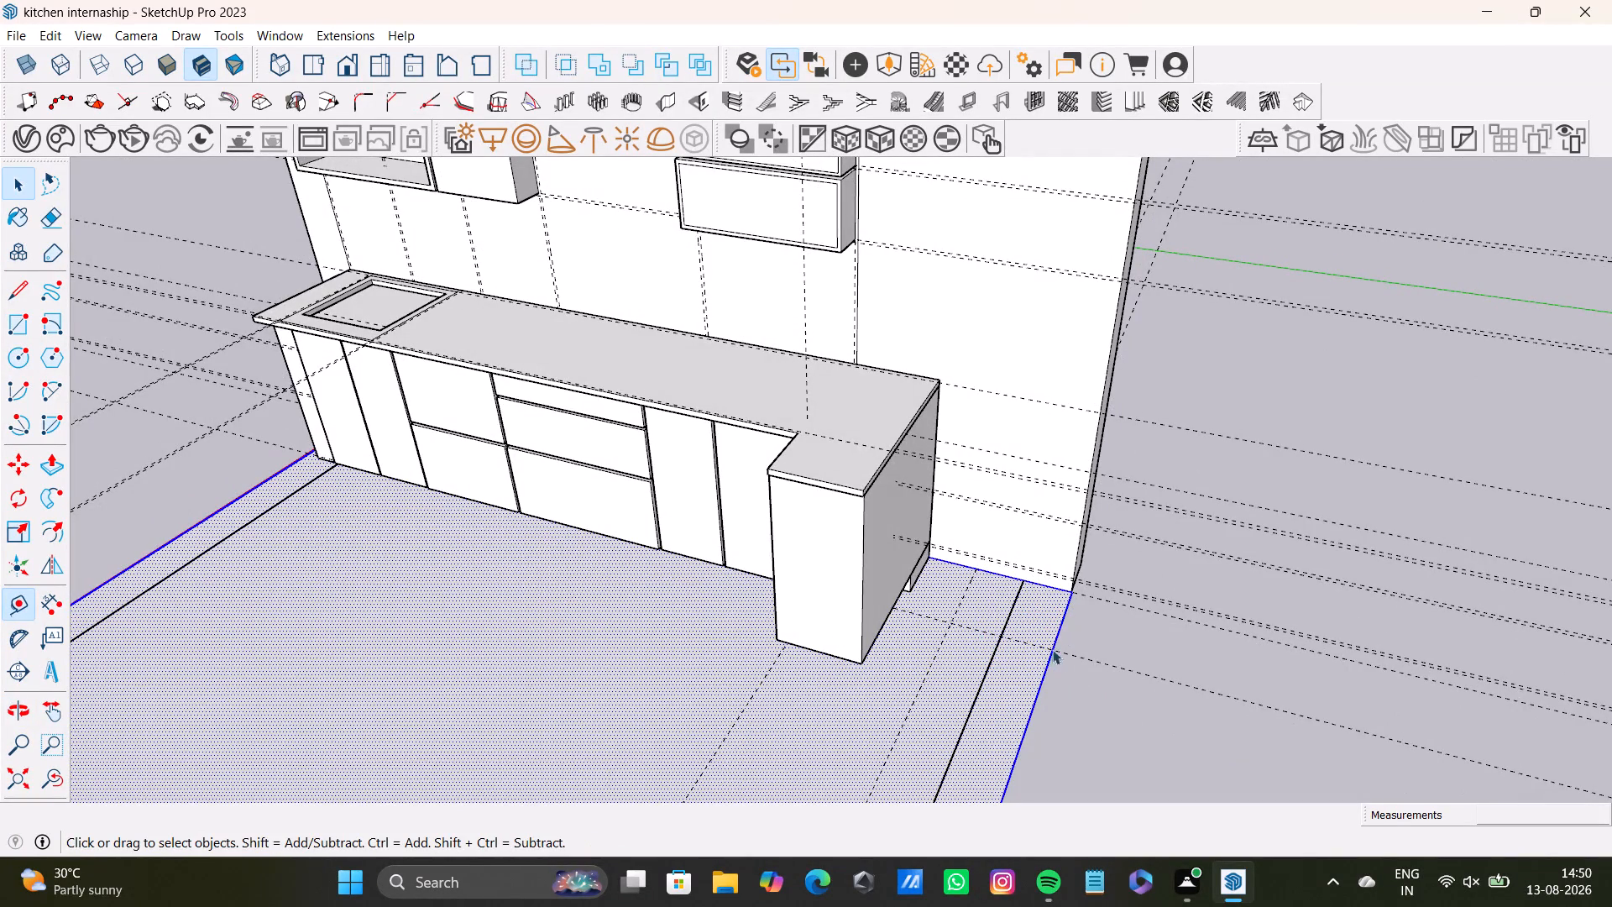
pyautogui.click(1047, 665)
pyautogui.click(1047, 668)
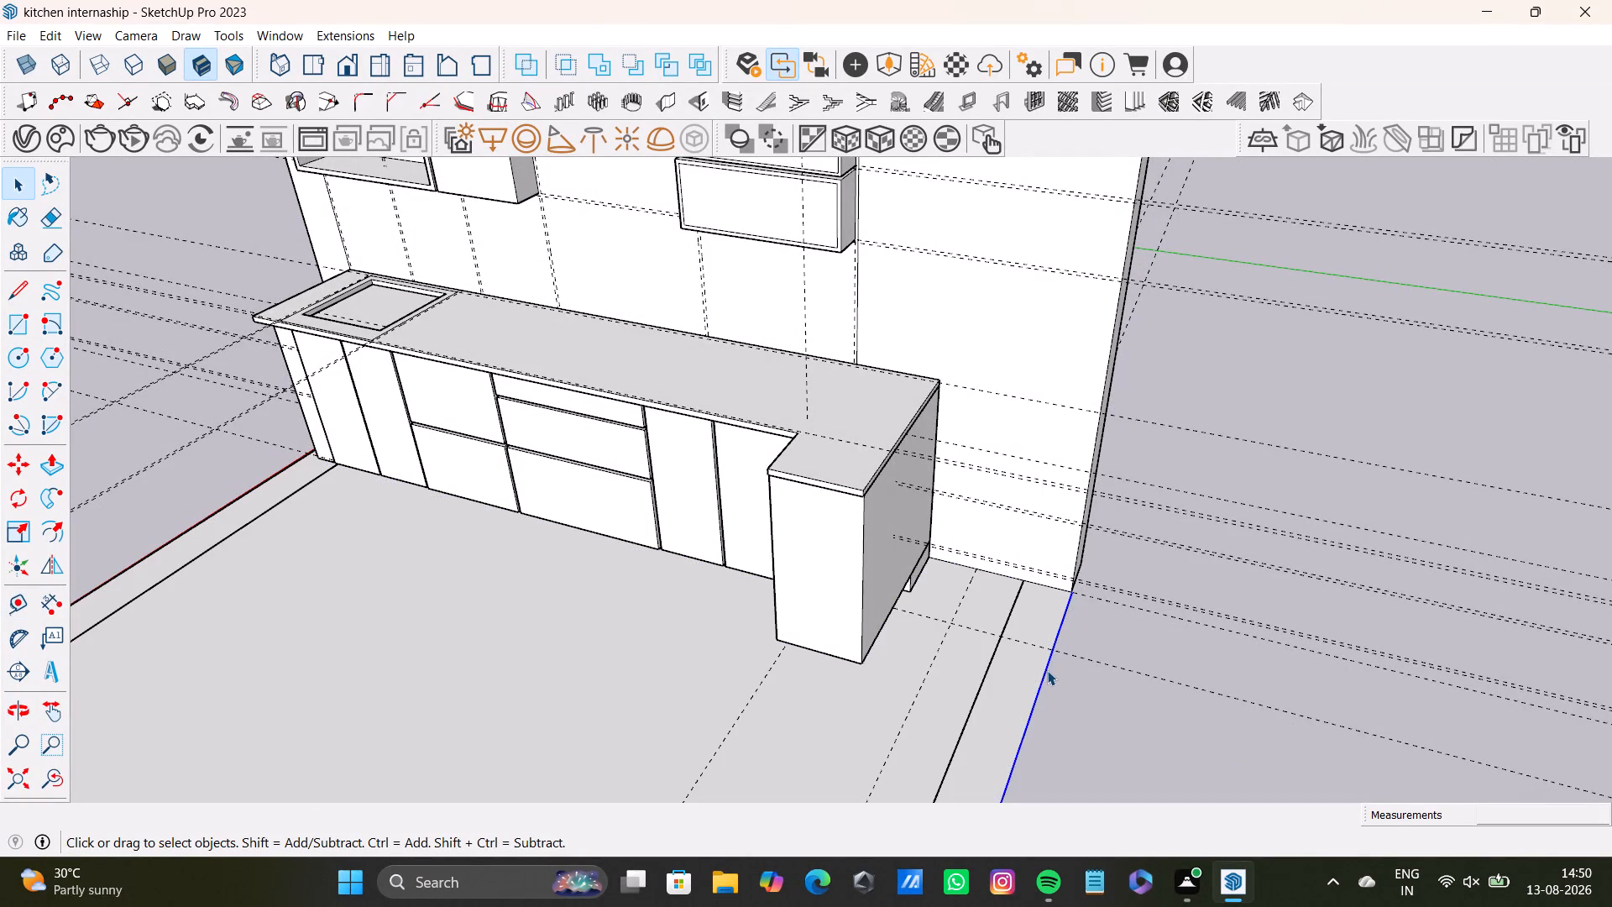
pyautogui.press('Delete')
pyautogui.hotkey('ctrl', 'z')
# Examine the base run, extended countertop and return unit from several angles.
pyautogui.scroll(3, 957, 669)
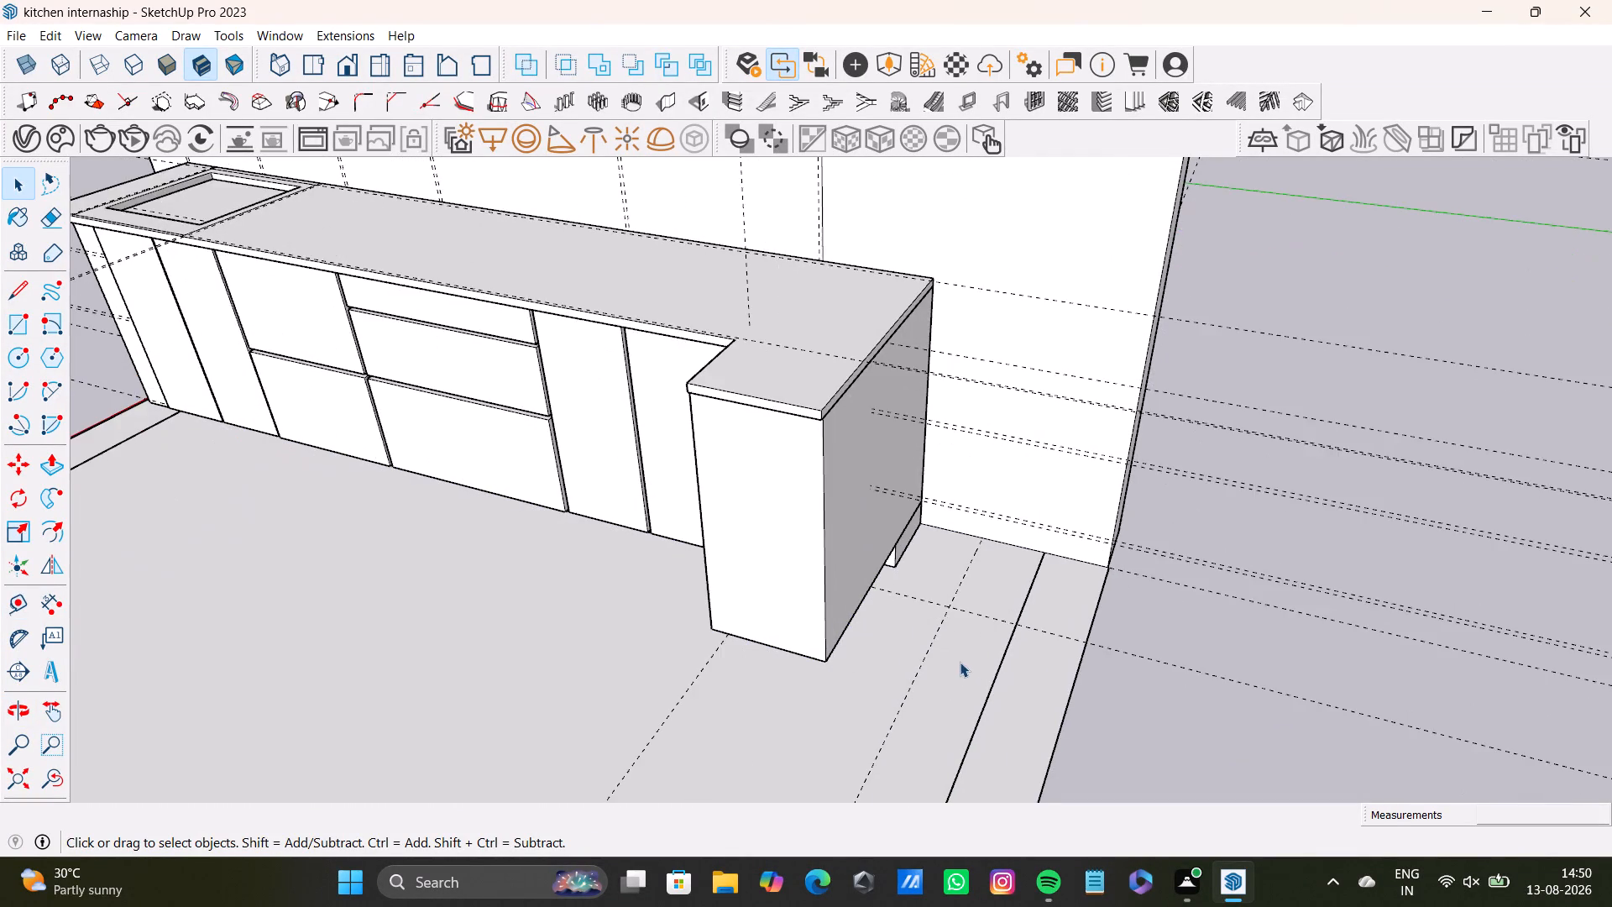
pyautogui.keyDown('shift'); pyautogui.moveTo(960, 662); pyautogui.dragTo(951, 460, button='middle'); pyautogui.keyUp('shift')
pyautogui.moveTo(934, 510); pyautogui.dragTo(1150, 649, button='middle')
pyautogui.scroll(-4, 840, 574)
pyautogui.moveTo(819, 579); pyautogui.dragTo(1101, 516, button='middle')
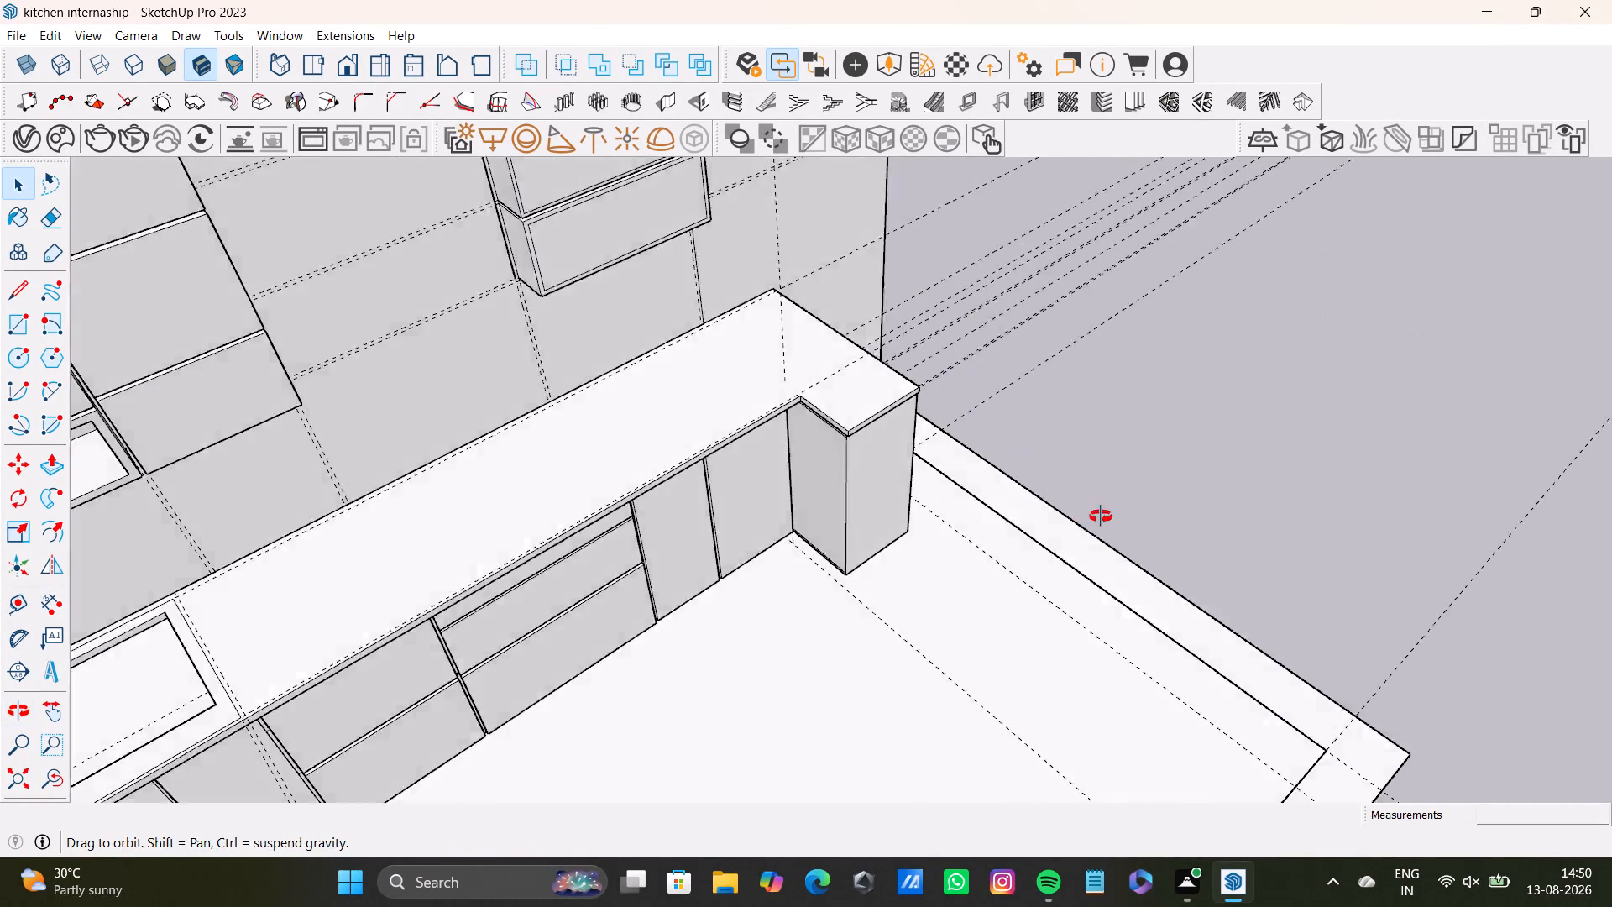
pyautogui.moveTo(1101, 516); pyautogui.dragTo(1146, 458, button='middle')
pyautogui.moveTo(918, 506); pyautogui.dragTo(365, 361, button='middle')
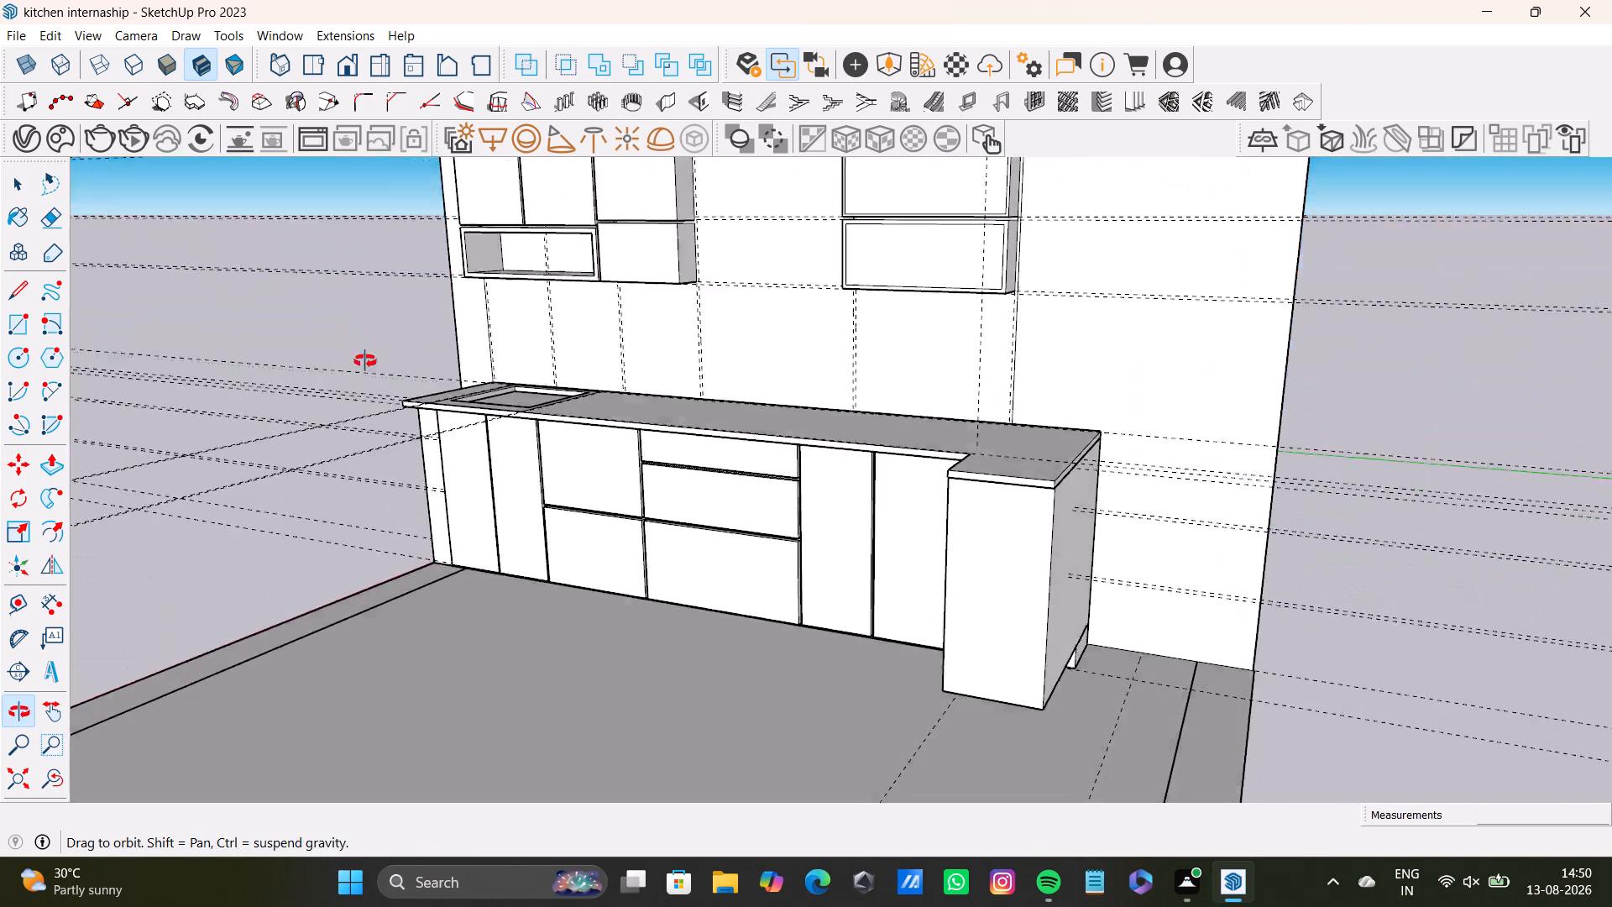
# Examine the return unit, the floor's inner lines and the nearby guides from several angles.
pyautogui.moveTo(365, 361); pyautogui.dragTo(1075, 531, button='middle')
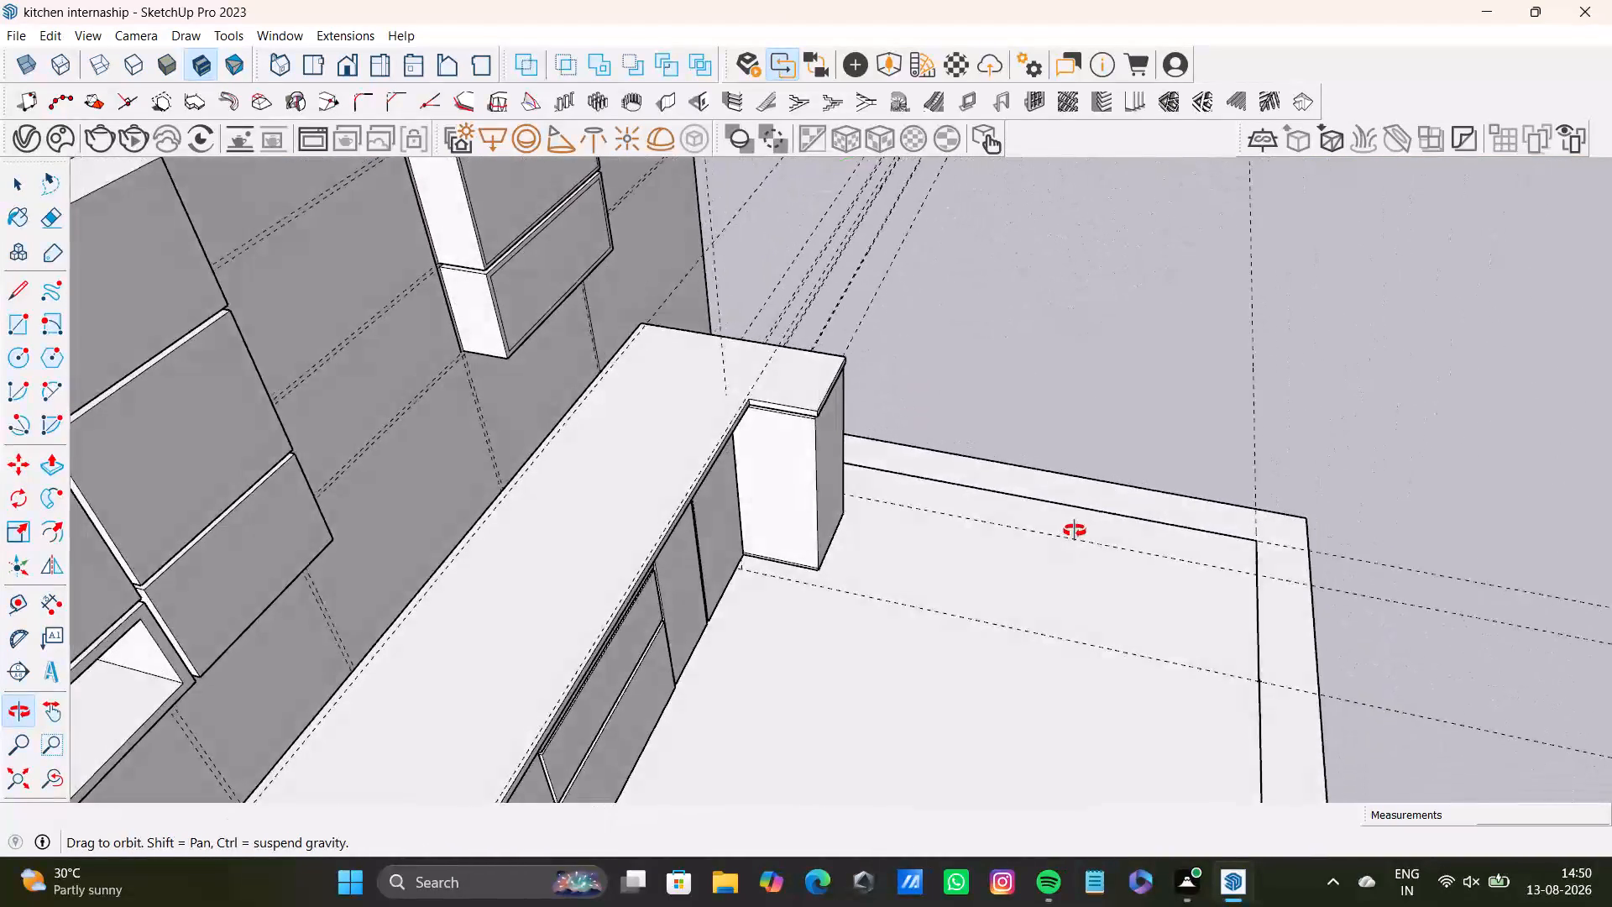
pyautogui.moveTo(1075, 531); pyautogui.dragTo(1141, 499, button='middle')
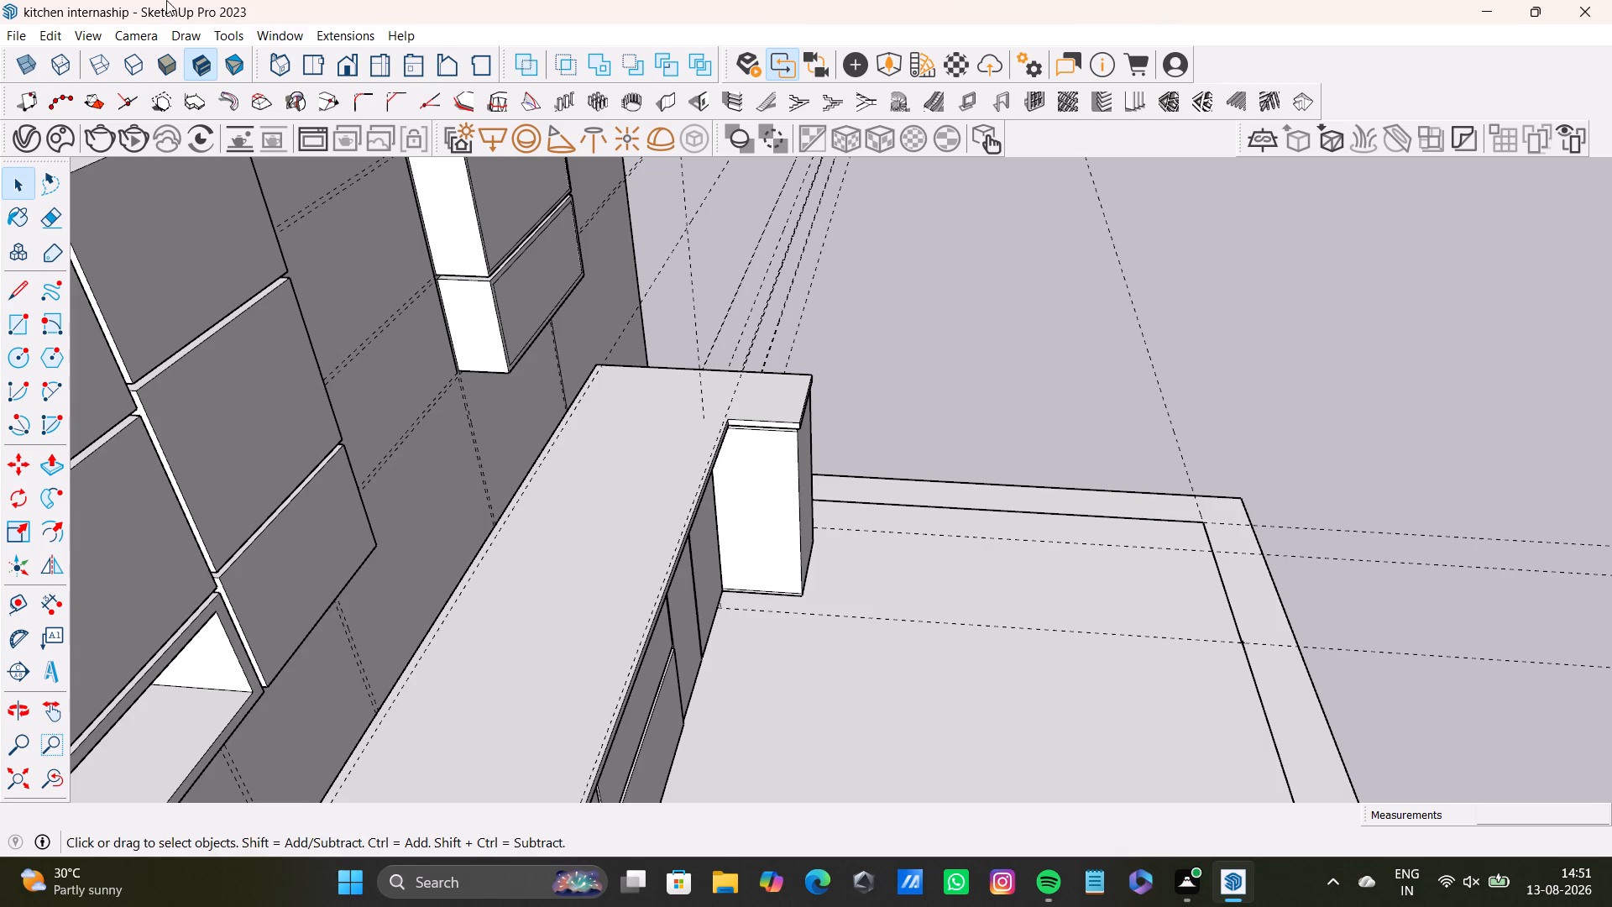
pyautogui.moveTo(845, 511); pyautogui.dragTo(646, 624, button='middle')
pyautogui.moveTo(793, 462); pyautogui.dragTo(296, 487, button='middle')
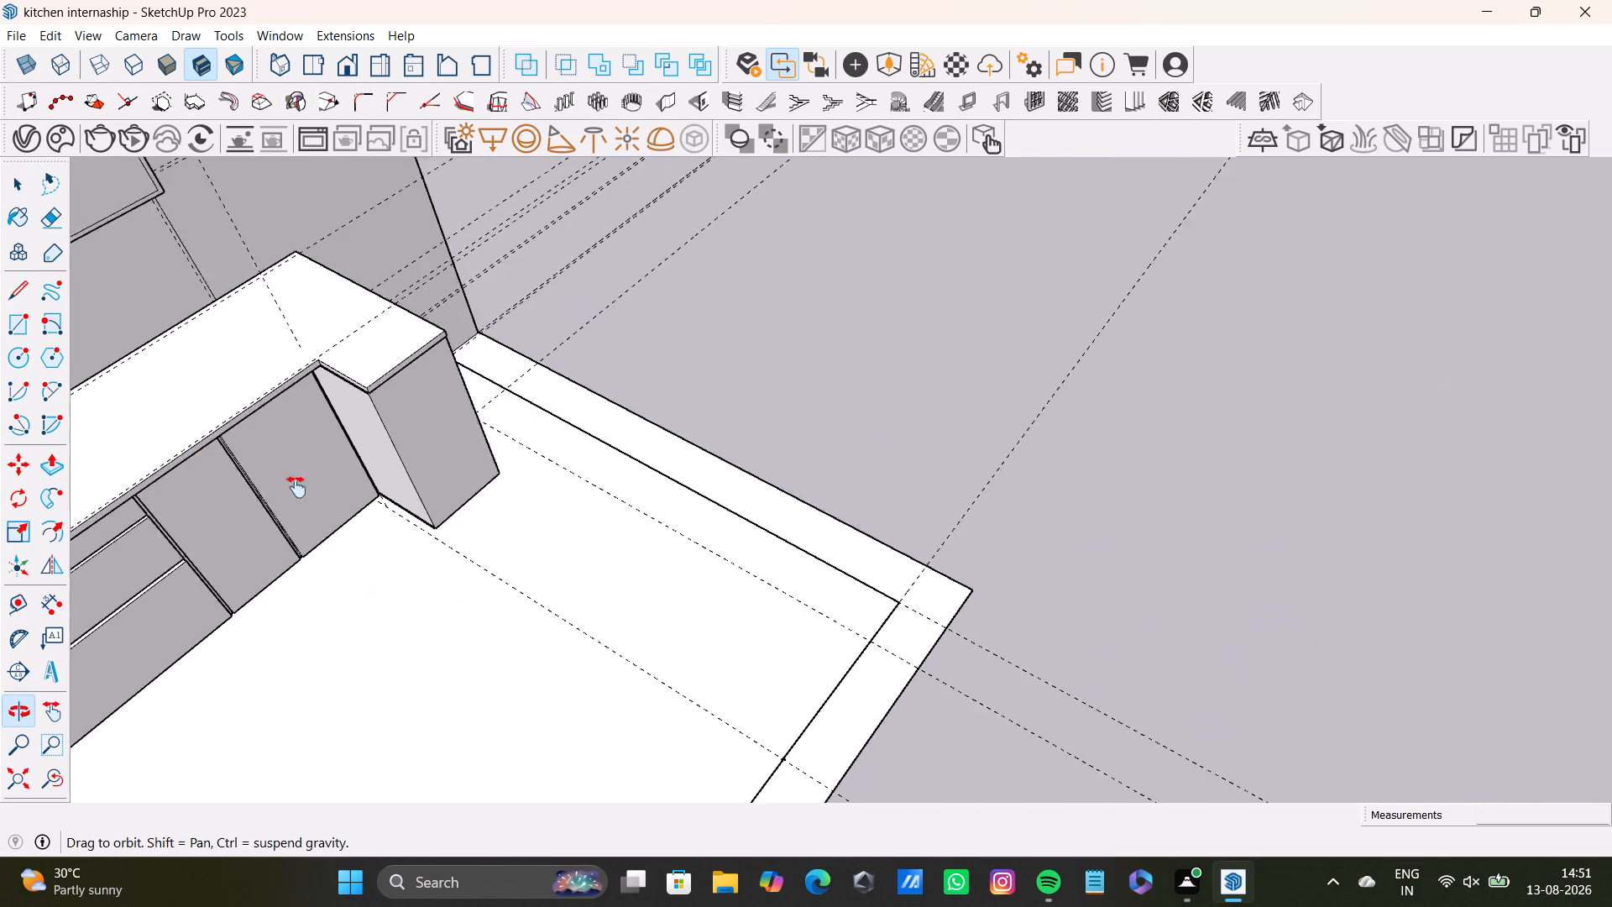
pyautogui.moveTo(296, 487); pyautogui.dragTo(284, 501, button='middle')
pyautogui.moveTo(410, 449); pyautogui.dragTo(186, 433, button='middle')
pyautogui.moveTo(488, 375); pyautogui.dragTo(435, 466, button='middle')
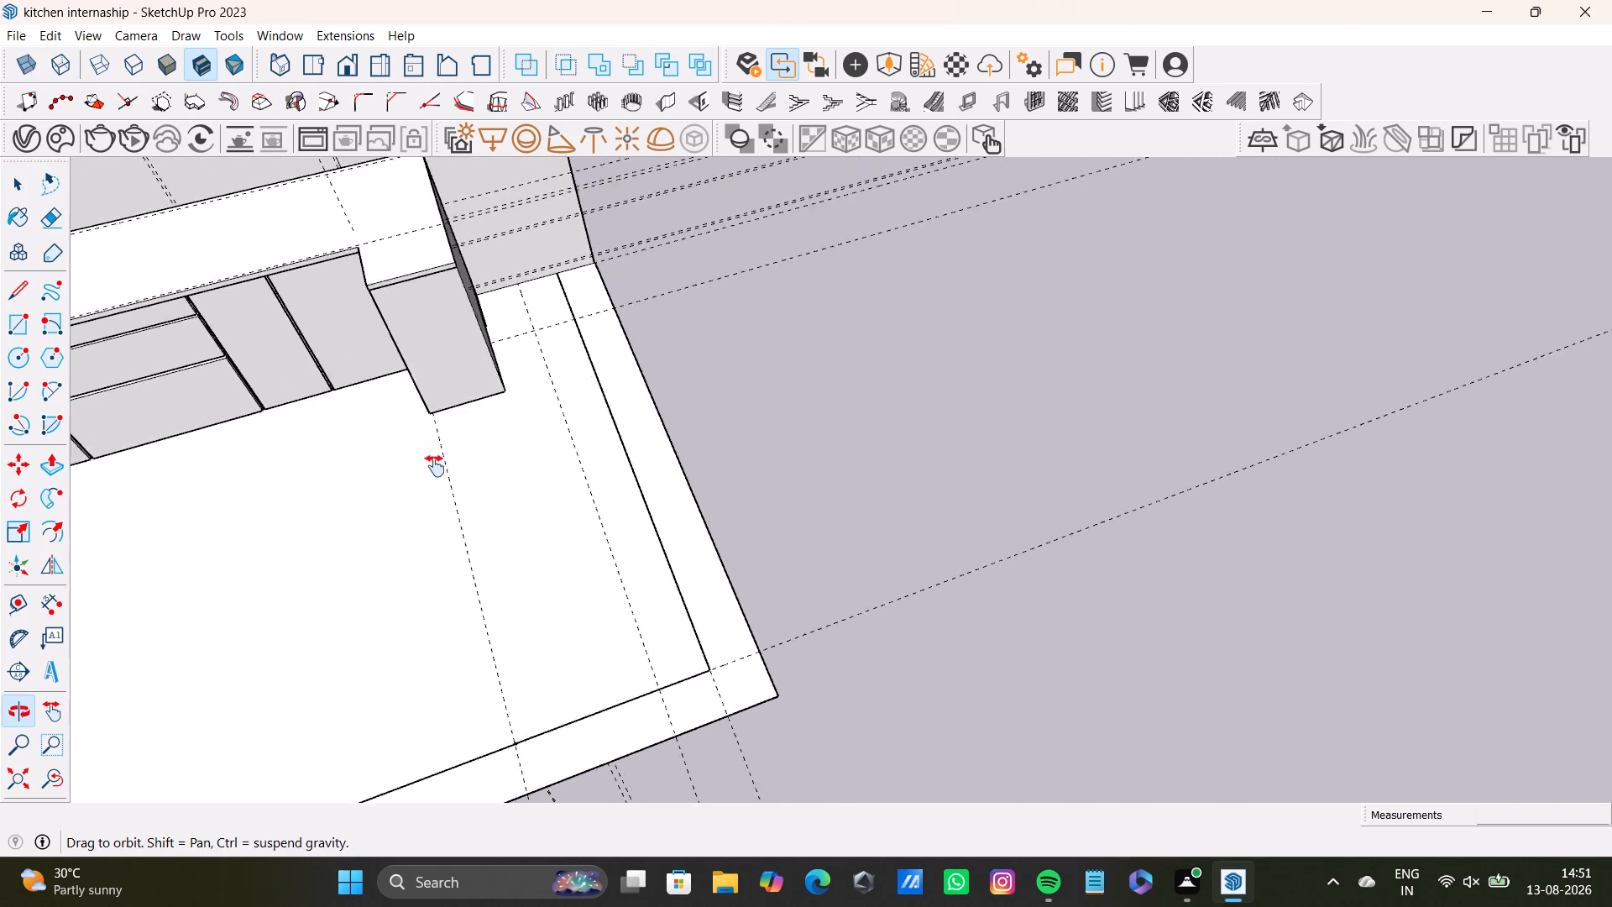
pyautogui.moveTo(435, 466); pyautogui.dragTo(458, 565, button='middle')
pyautogui.moveTo(536, 455); pyautogui.dragTo(410, 406, button='middle')
# Place a guide segment over the 9" floor guide beside the return unit, from the wall to the inner floor line opposite.
pyautogui.scroll(2, 459, 653)
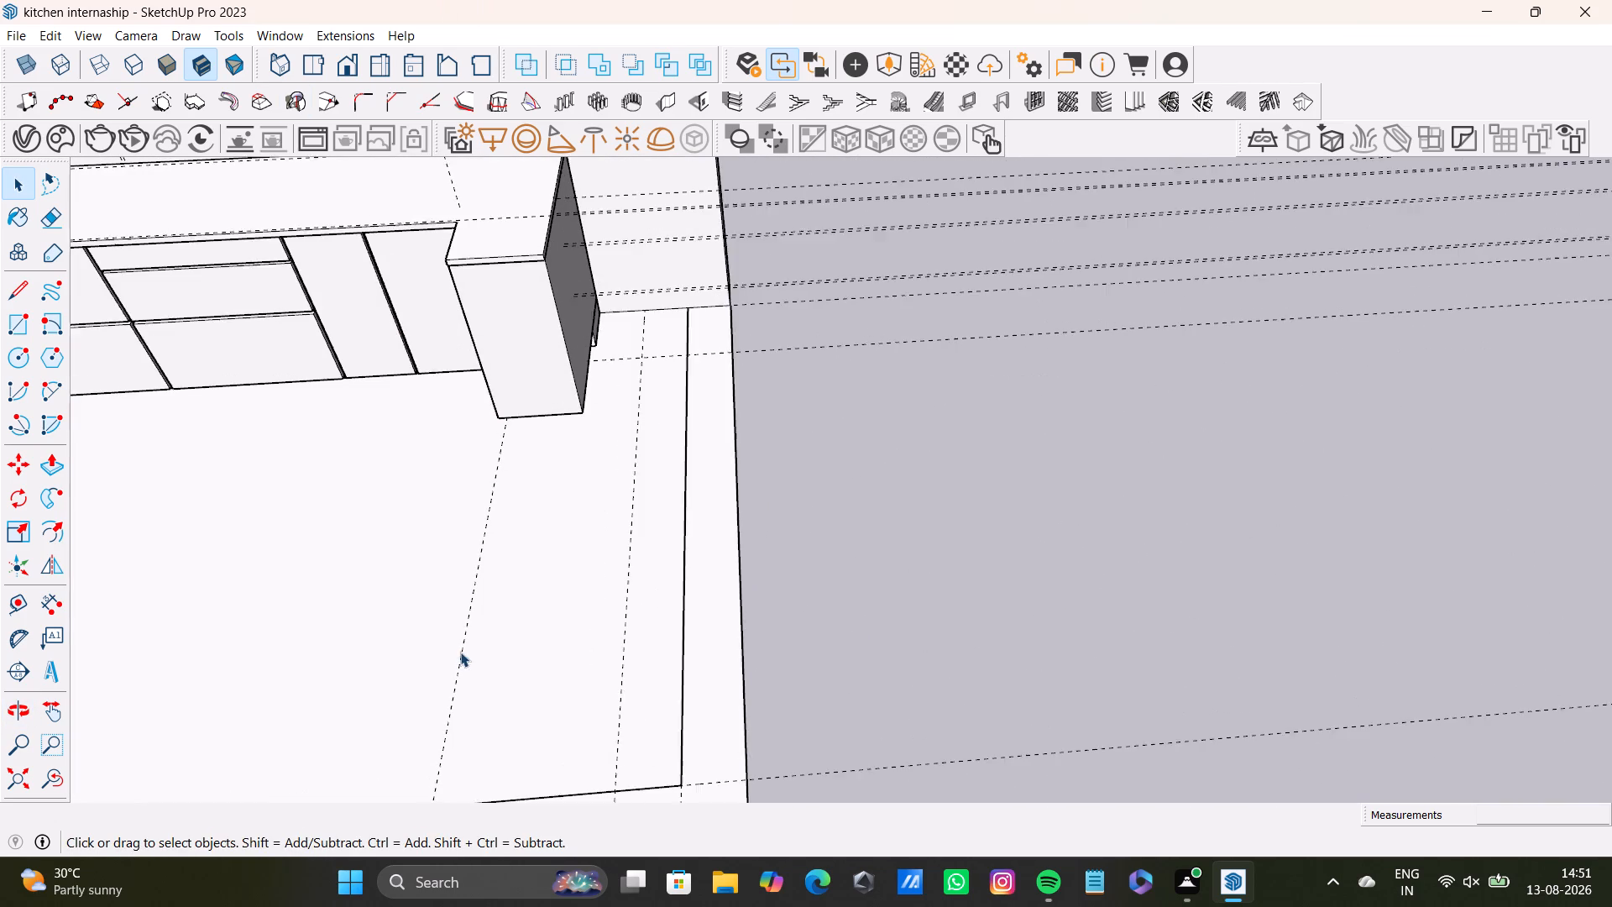
pyautogui.scroll(1, 460, 652)
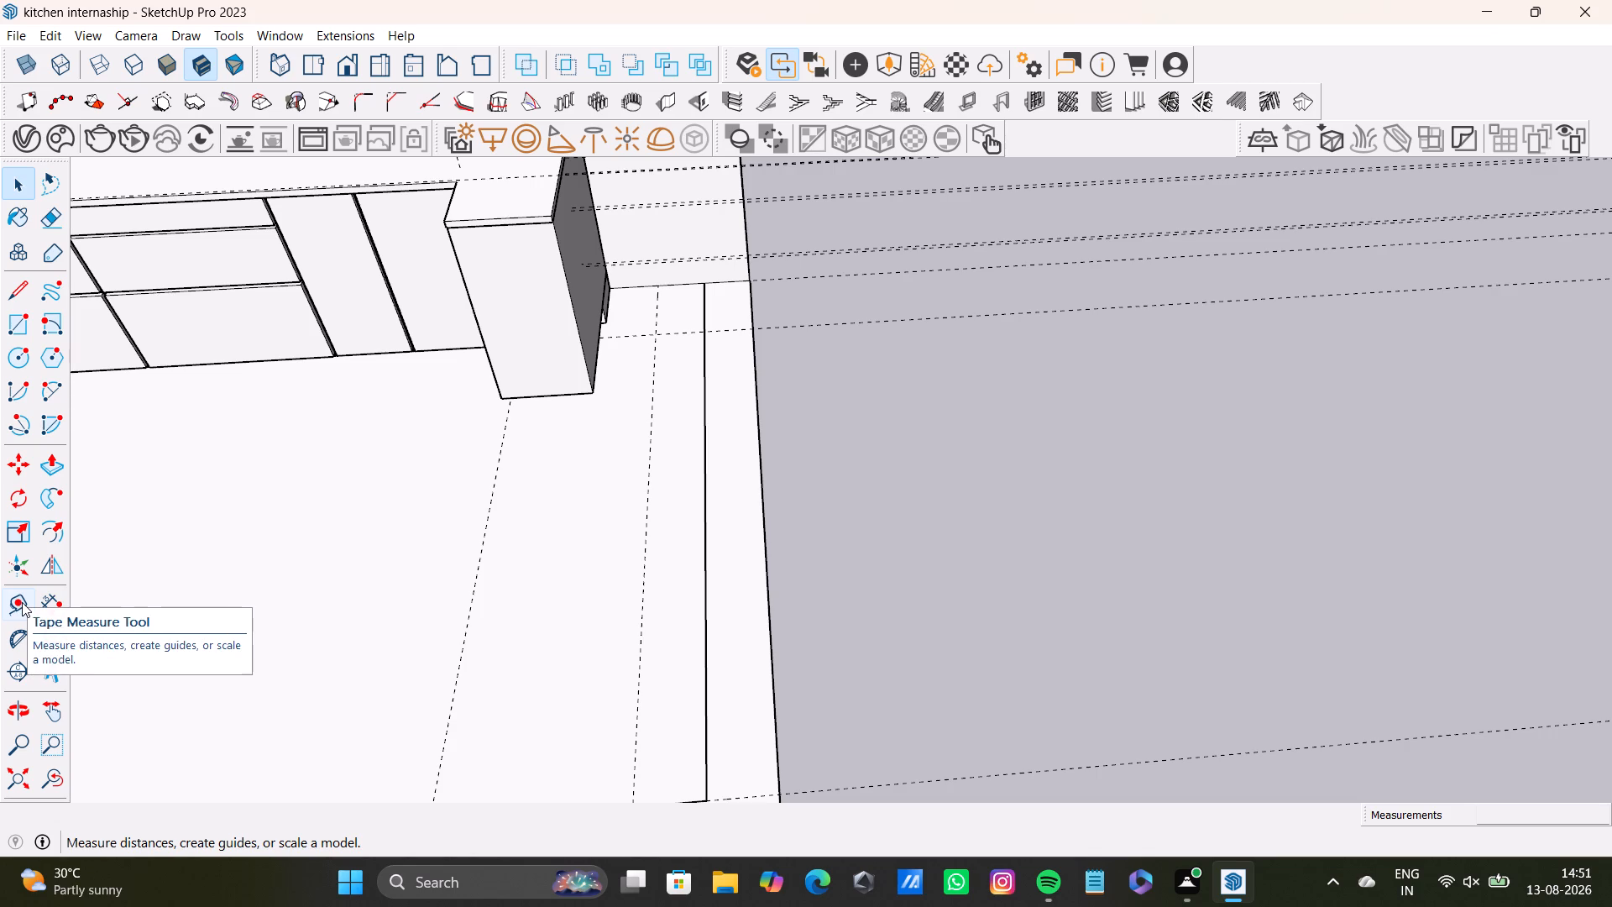
pyautogui.click(22, 602)
pyautogui.scroll(5, 525, 333)
pyautogui.click(692, 270)
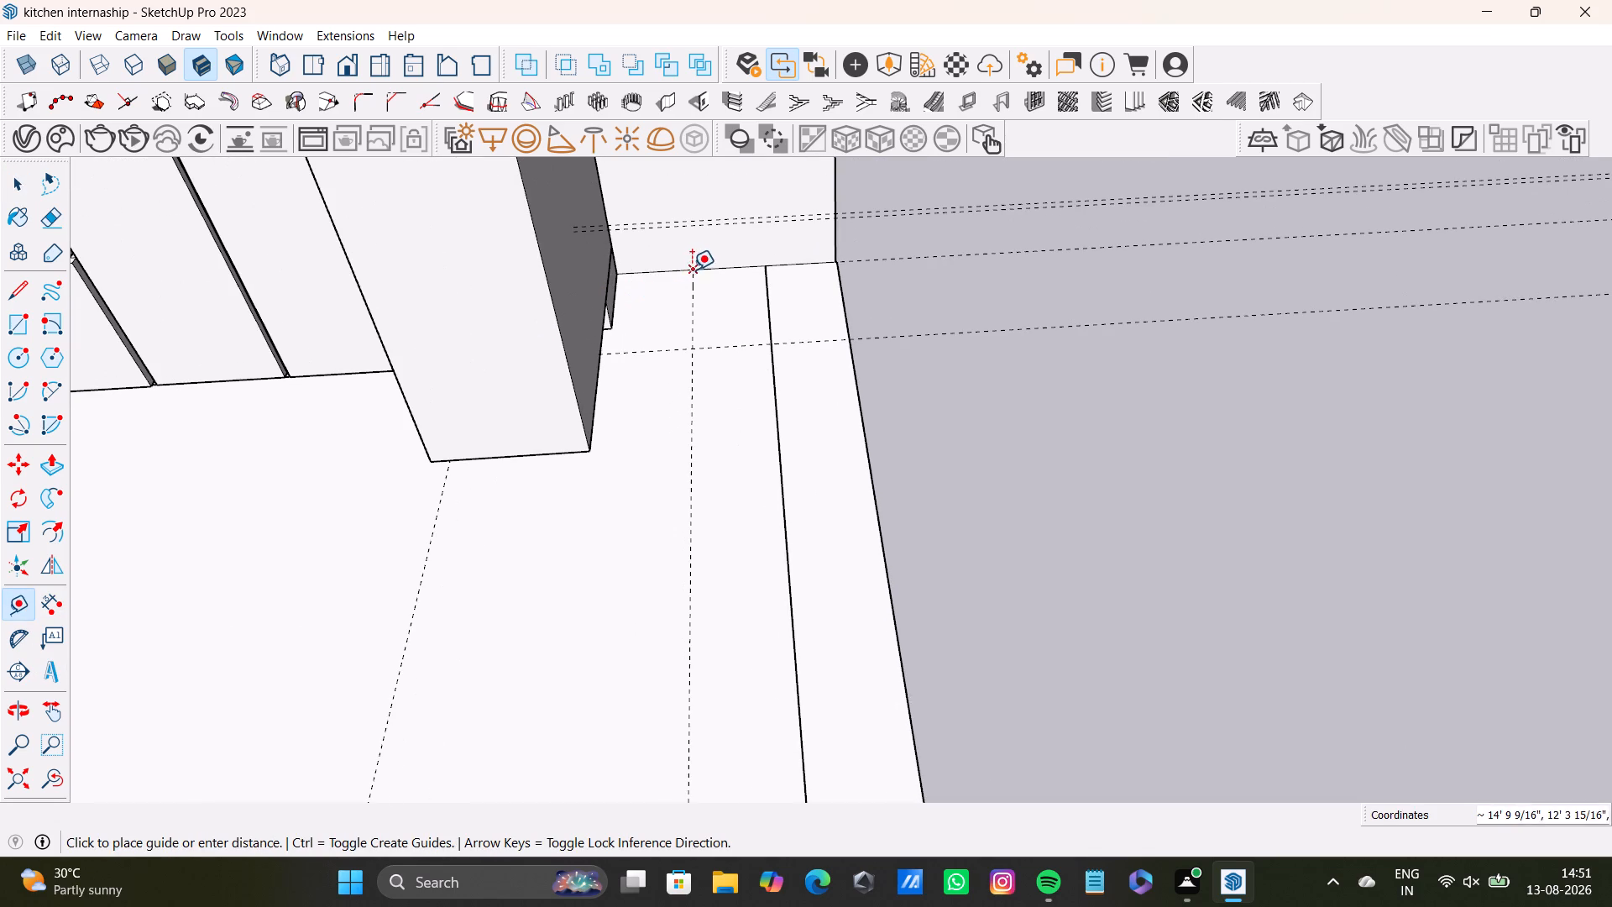
pyautogui.scroll(-3, 690, 729)
pyautogui.moveTo(693, 731); pyautogui.dragTo(703, 452, button='middle')
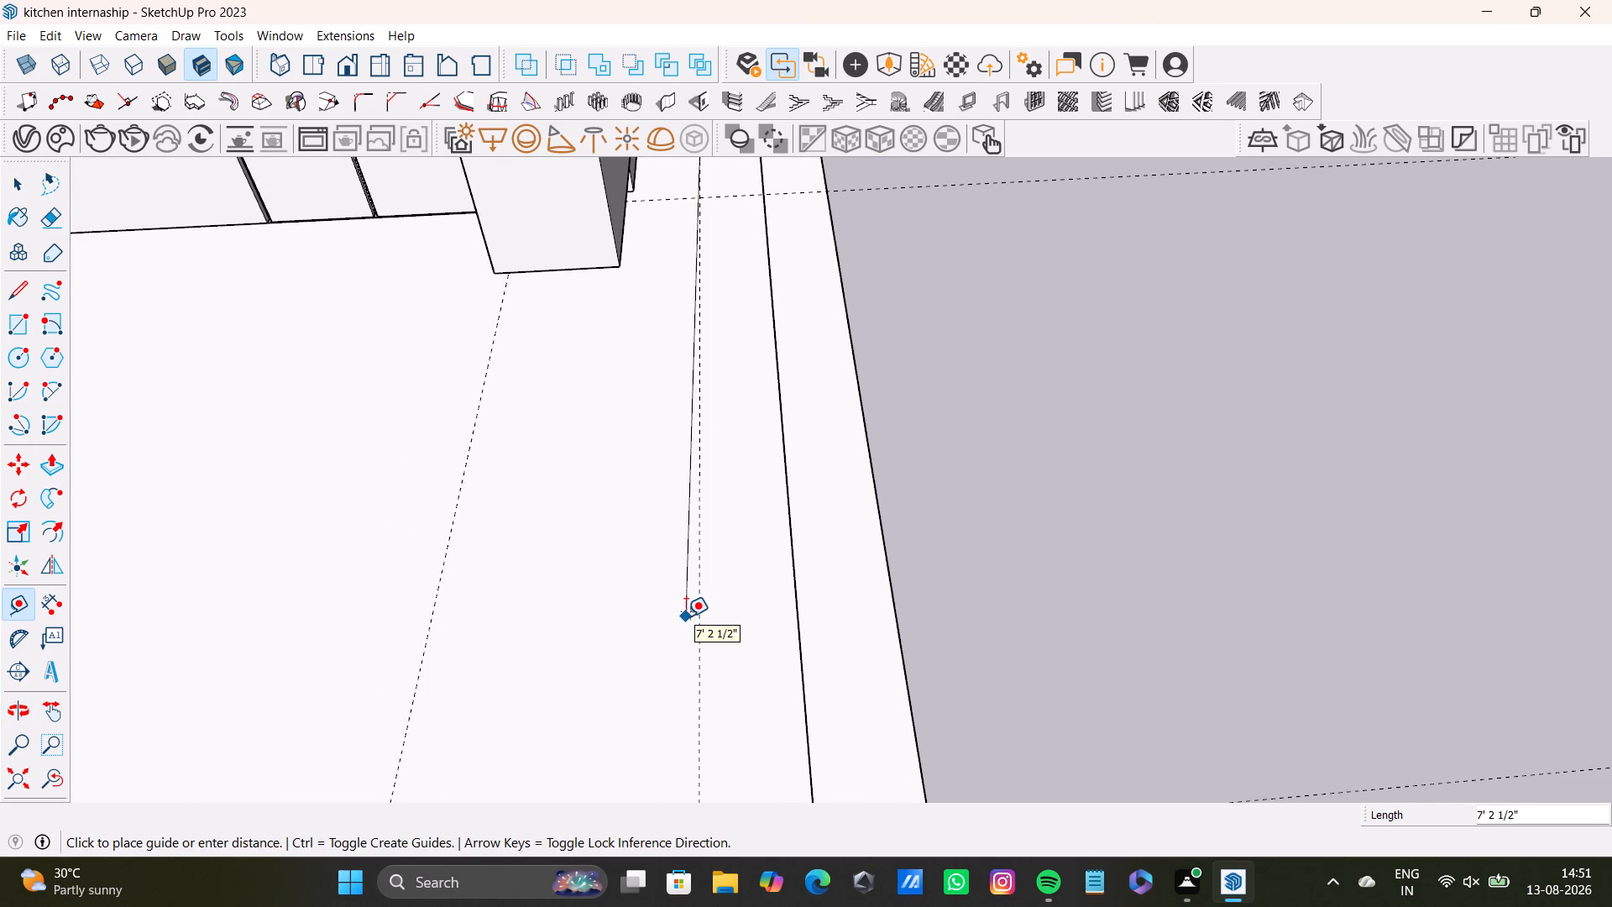
pyautogui.press('Right')
pyautogui.scroll(-6, 705, 671)
pyautogui.moveTo(705, 682); pyautogui.dragTo(714, 564, button='middle')
pyautogui.click(718, 645)
pyautogui.press('space')
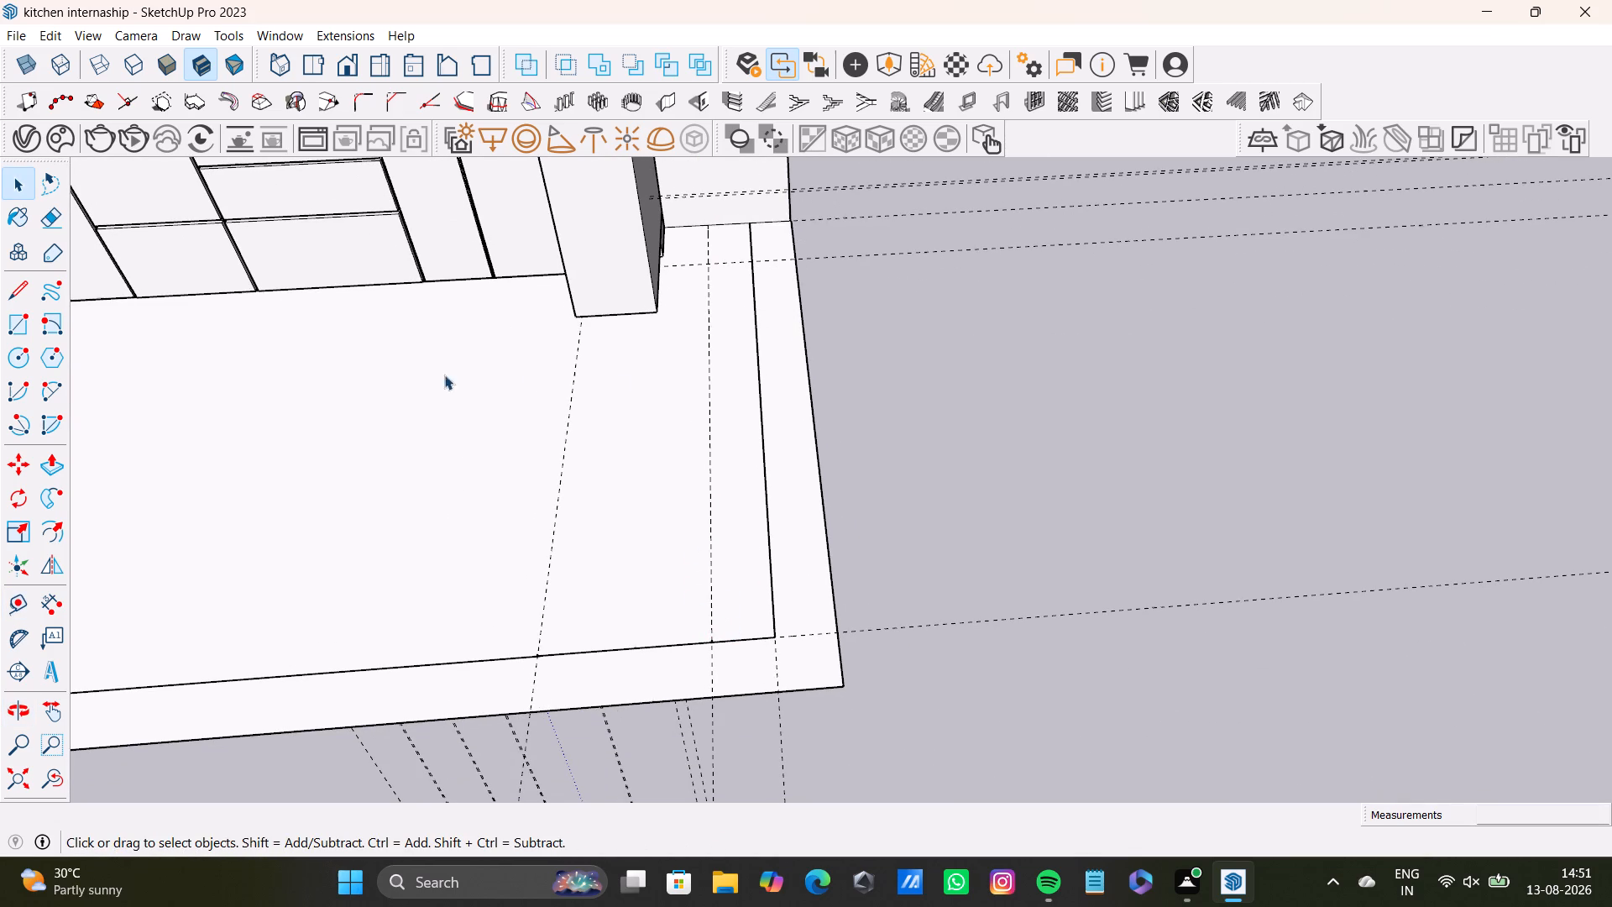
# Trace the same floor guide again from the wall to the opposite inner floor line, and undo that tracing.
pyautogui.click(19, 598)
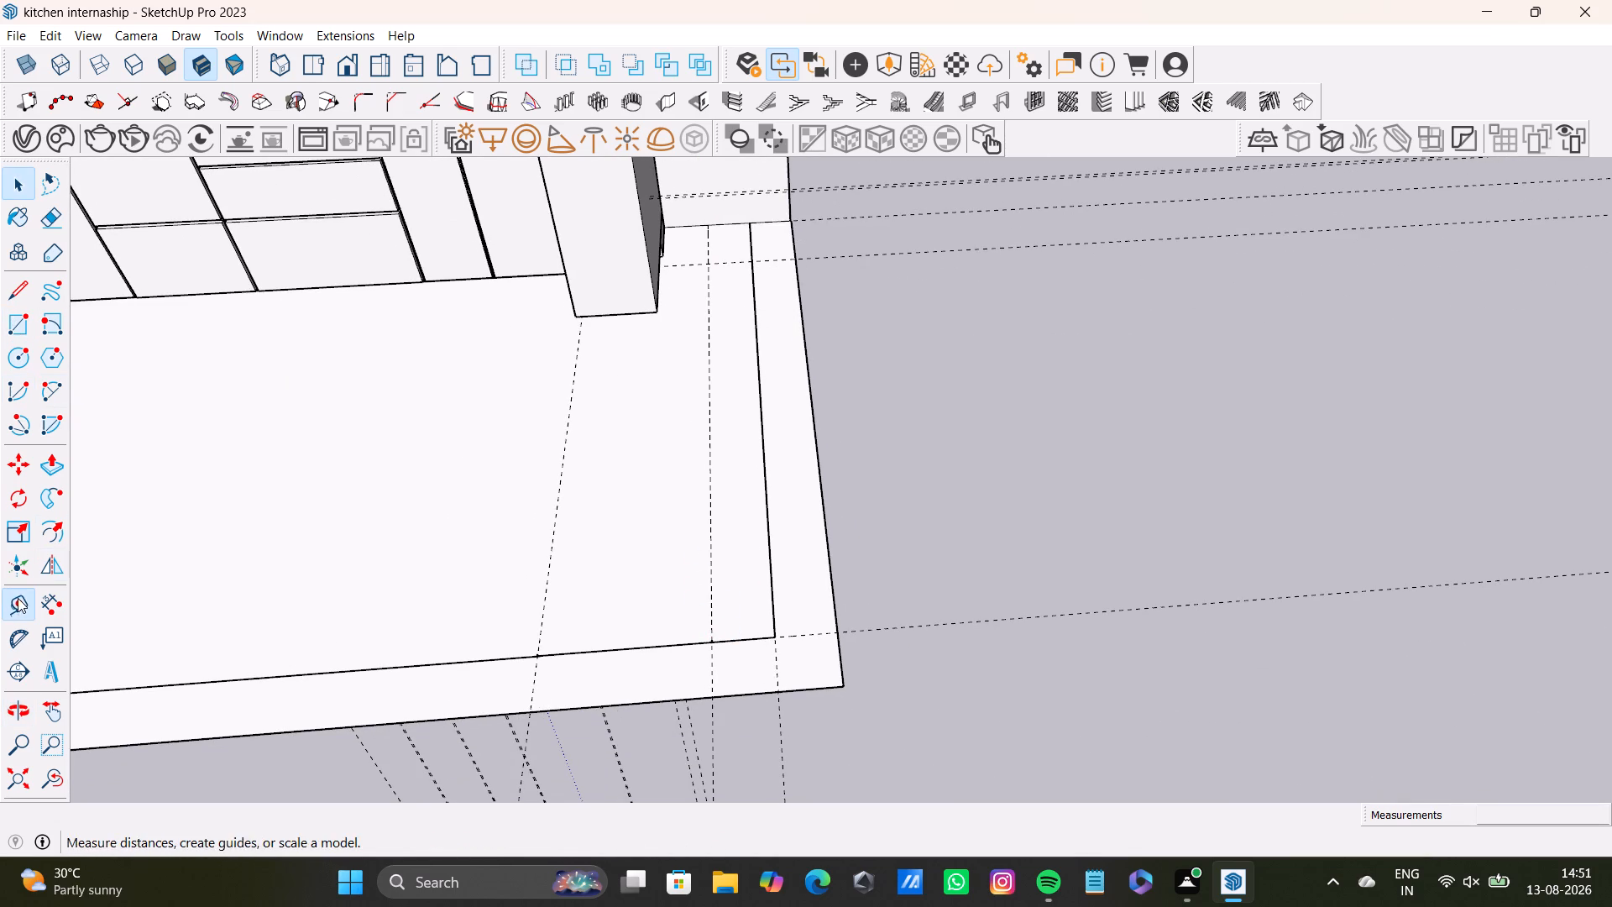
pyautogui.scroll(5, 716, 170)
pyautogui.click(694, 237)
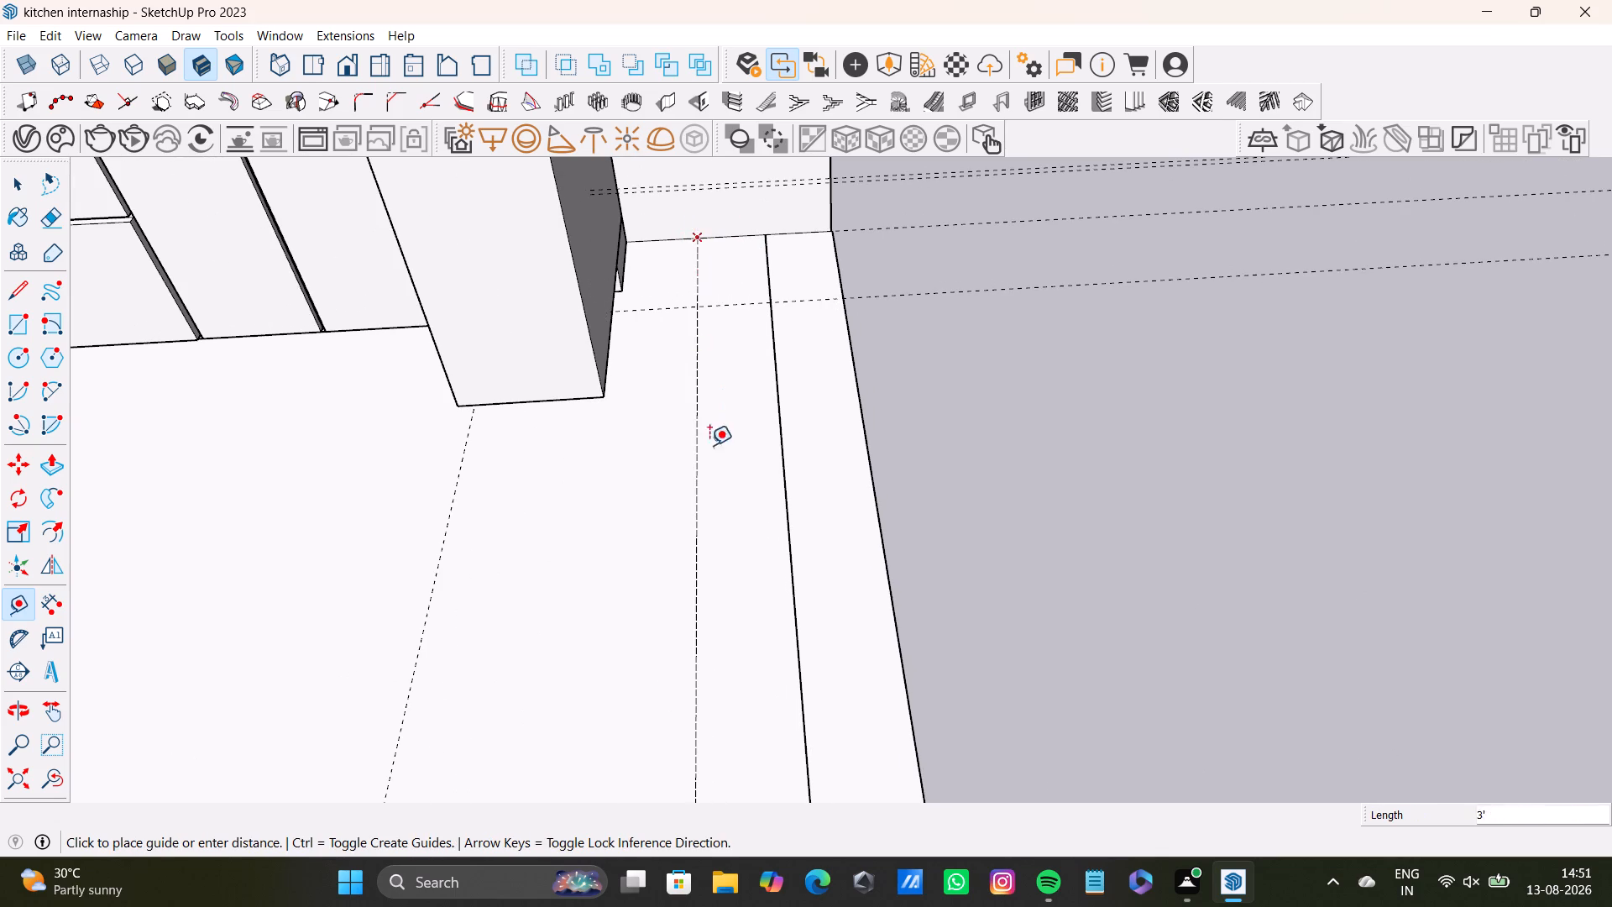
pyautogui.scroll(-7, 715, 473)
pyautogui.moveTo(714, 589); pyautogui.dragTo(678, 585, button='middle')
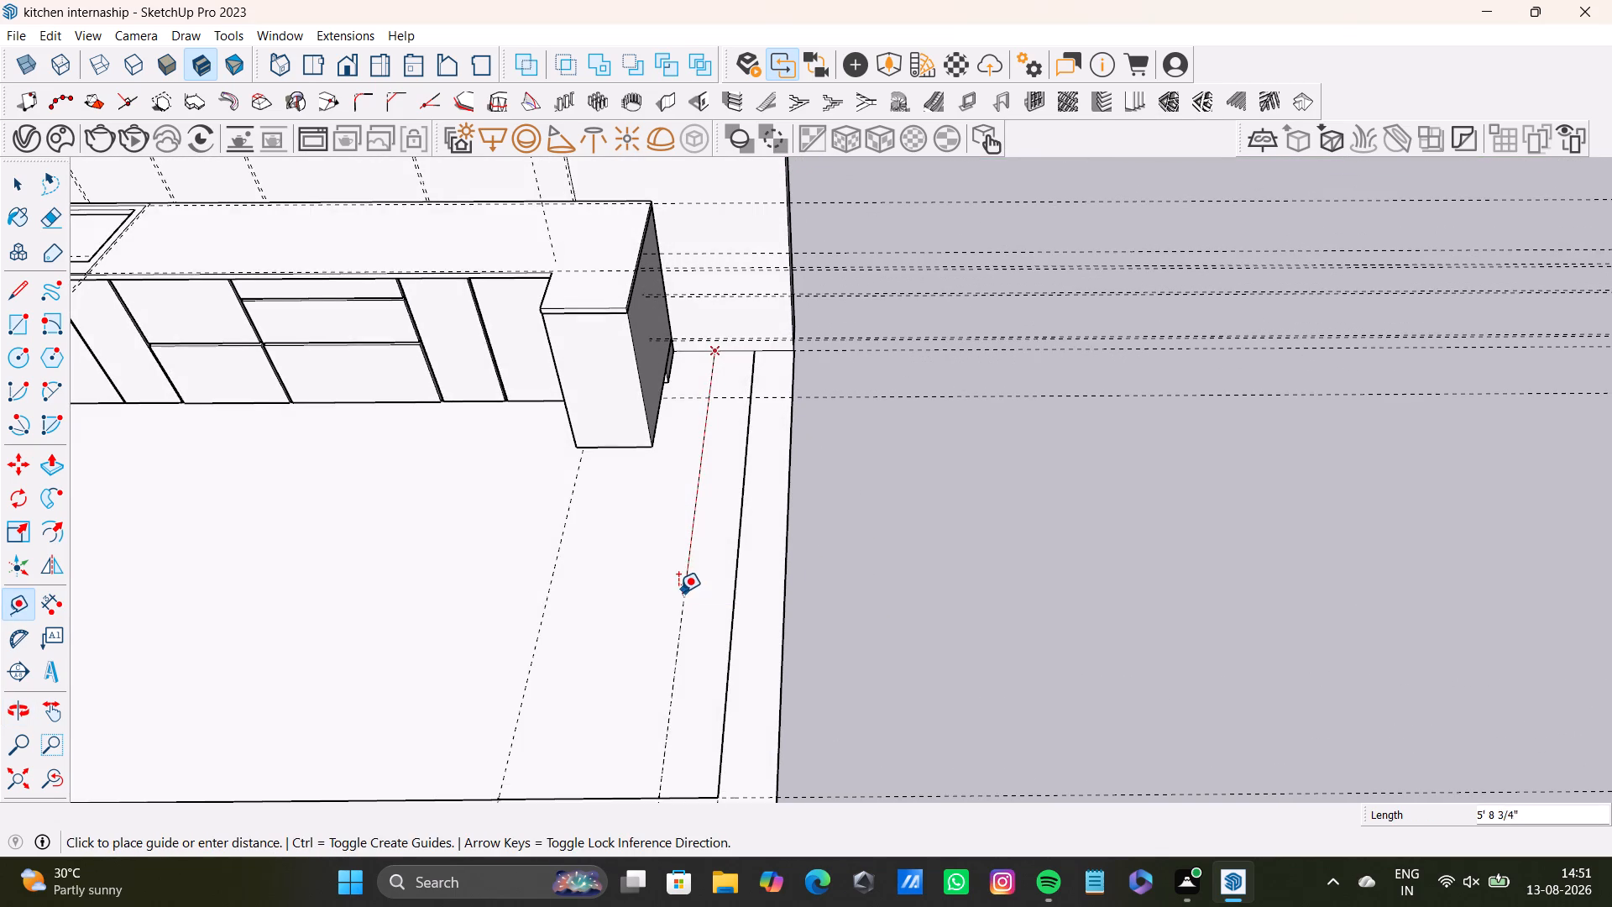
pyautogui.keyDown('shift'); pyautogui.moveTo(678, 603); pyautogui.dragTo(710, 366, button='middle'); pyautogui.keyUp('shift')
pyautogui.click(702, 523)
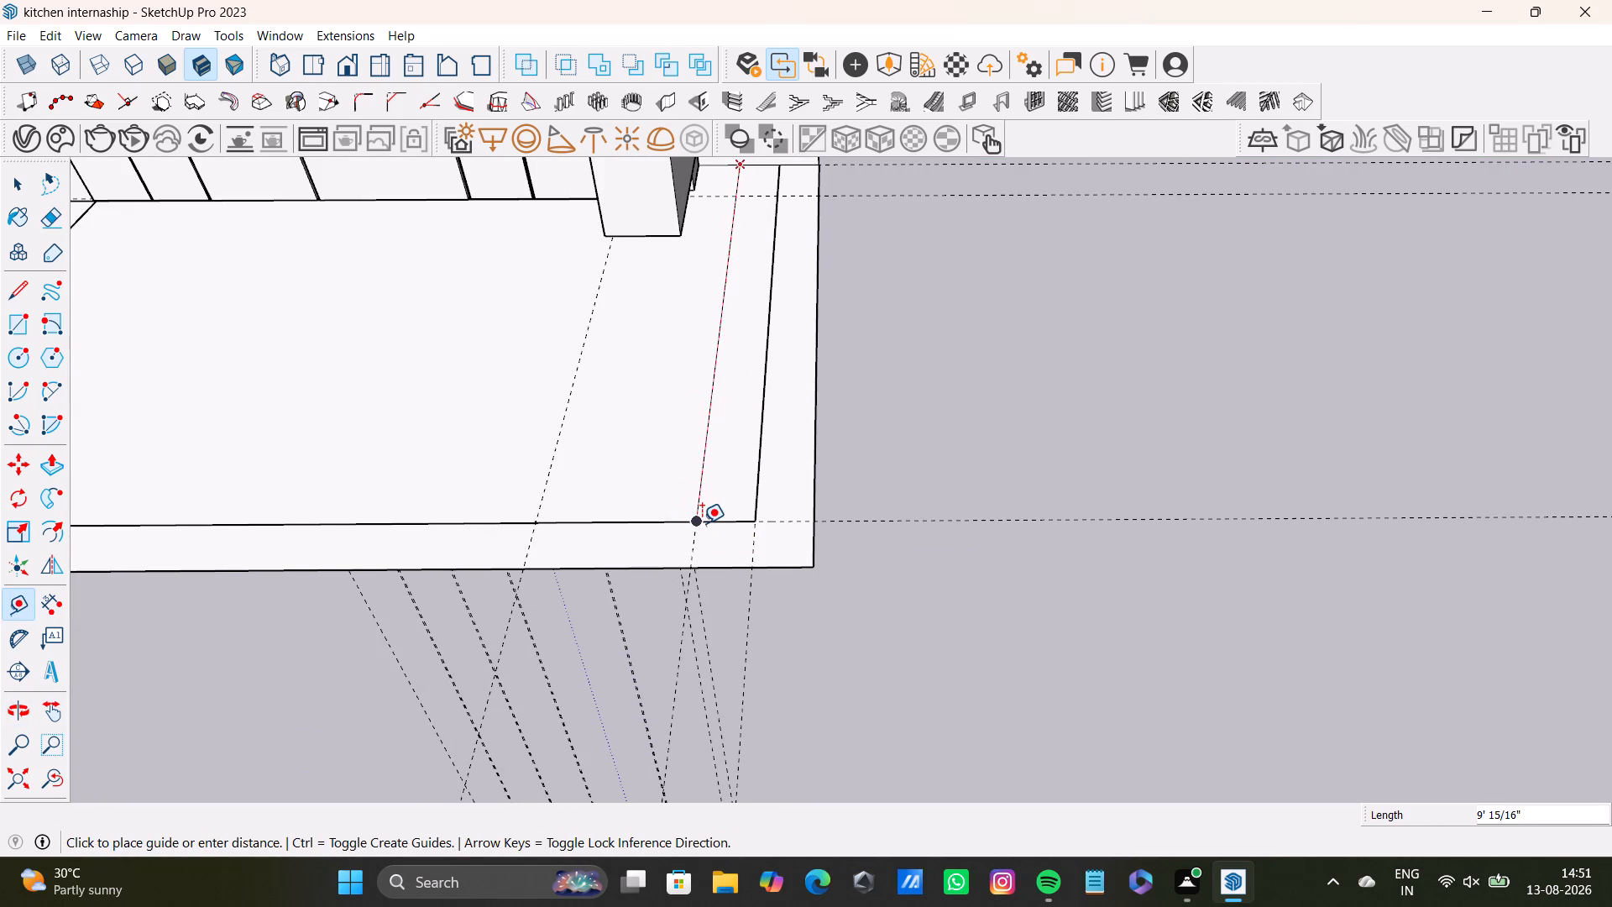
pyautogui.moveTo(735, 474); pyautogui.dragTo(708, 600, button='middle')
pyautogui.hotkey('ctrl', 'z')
# Examine the floor guides around the return unit and its toe-kick from high and low angles.
pyautogui.scroll(6, 700, 535)
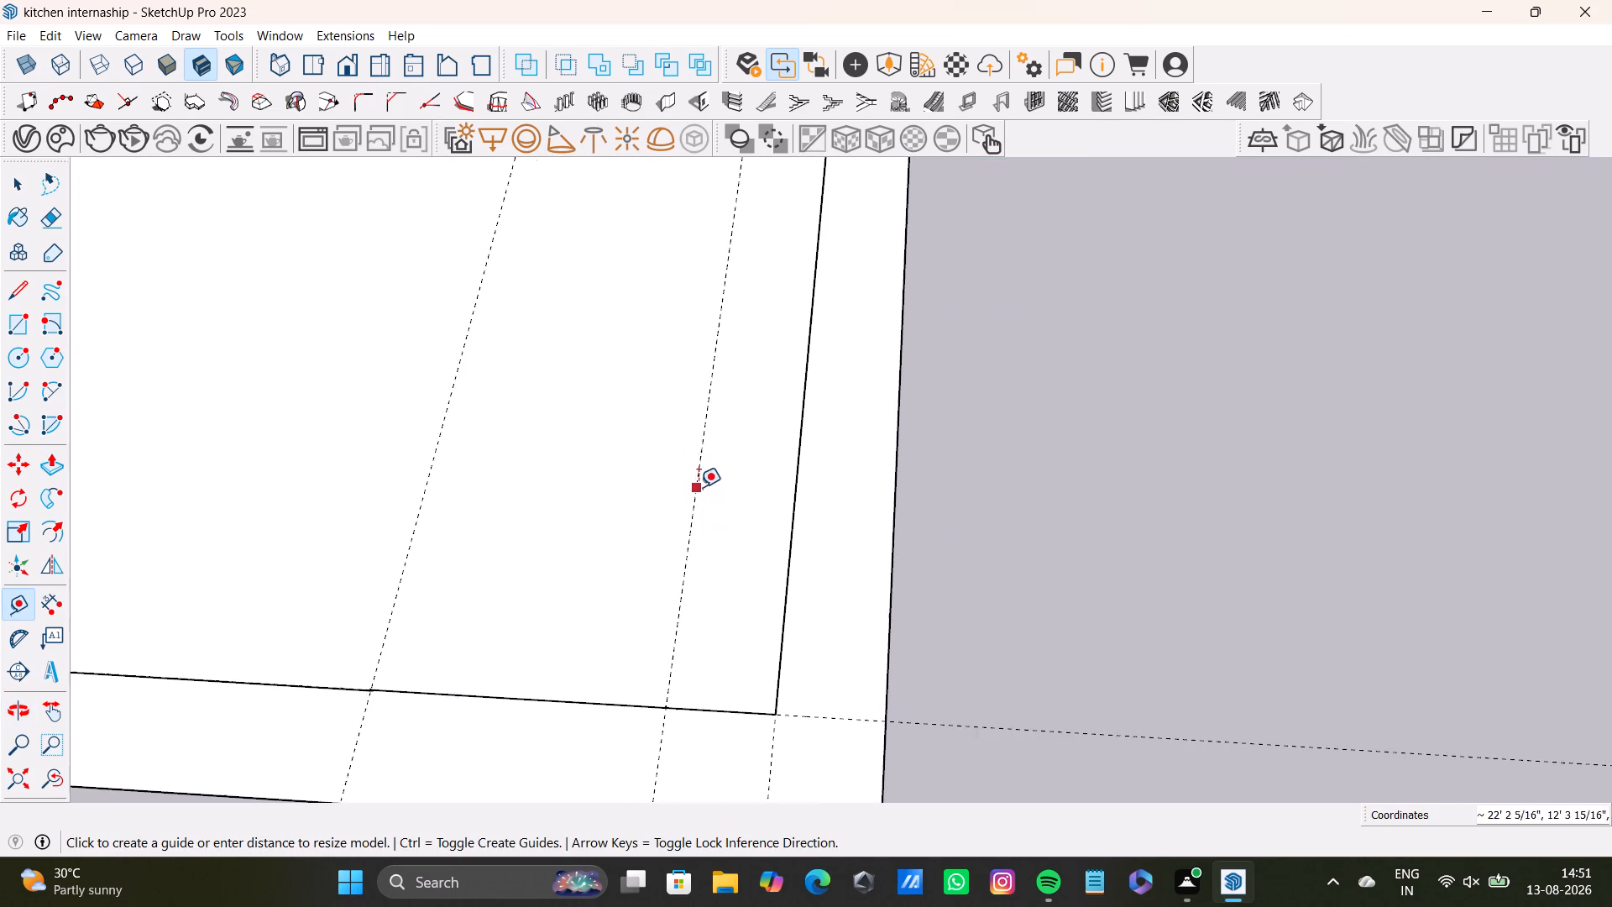
pyautogui.moveTo(686, 459); pyautogui.dragTo(657, 697, button='middle')
pyautogui.scroll(-8, 661, 576)
pyautogui.keyDown('shift'); pyautogui.moveTo(658, 507); pyautogui.dragTo(702, 507, button='middle'); pyautogui.keyUp('shift')
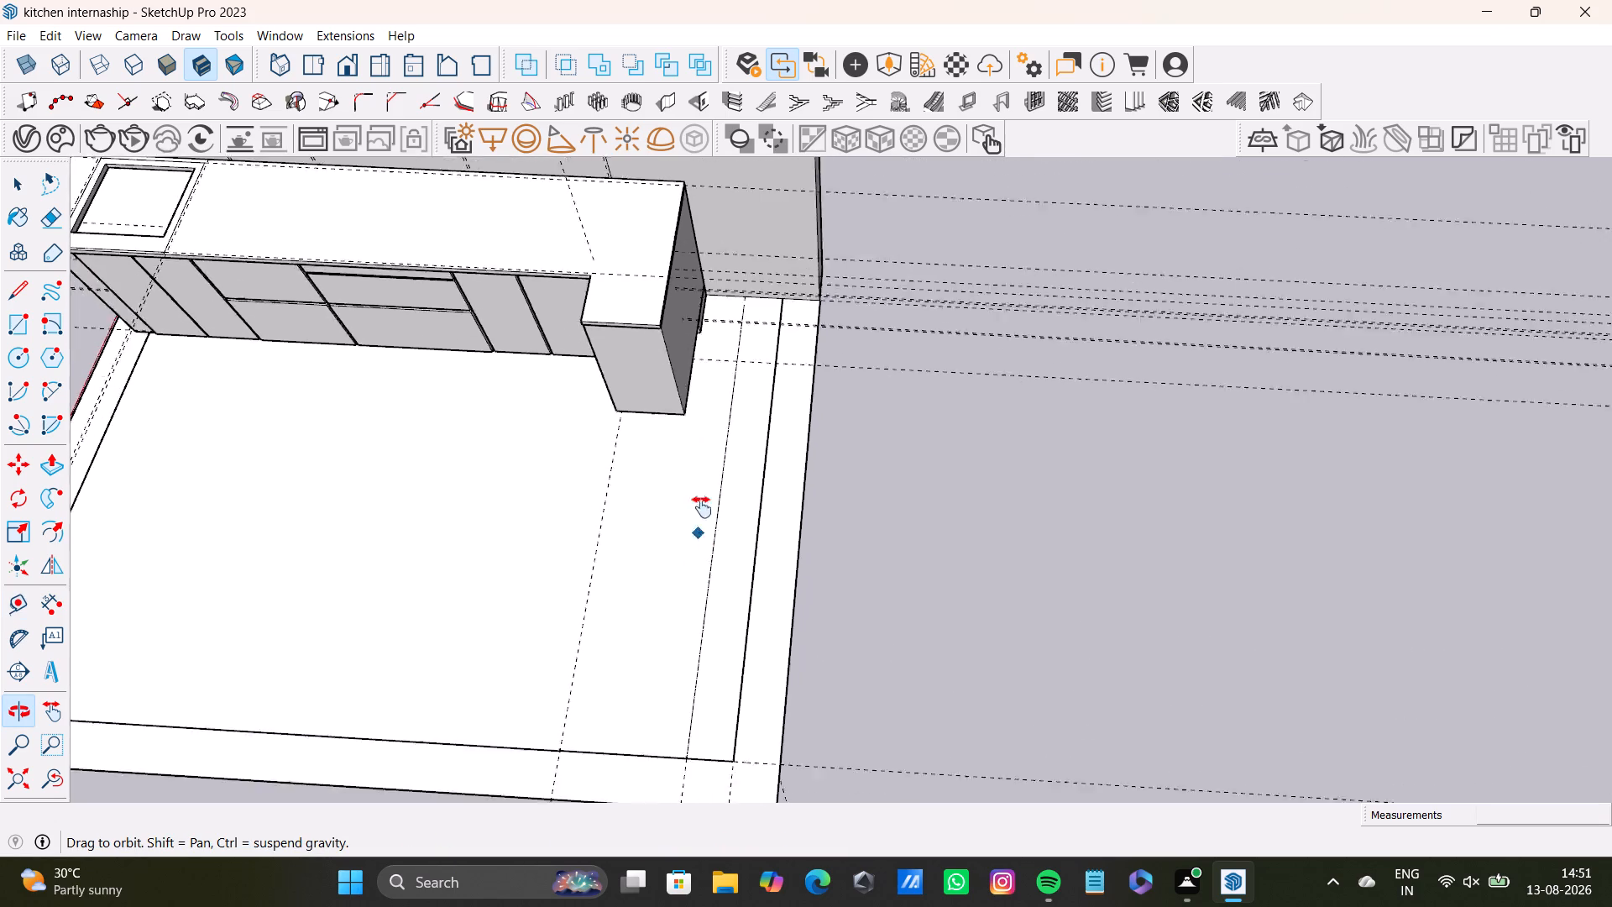
pyautogui.keyDown('shift'); pyautogui.moveTo(702, 507); pyautogui.dragTo(670, 564, button='middle'); pyautogui.keyUp('shift')
pyautogui.moveTo(669, 557); pyautogui.dragTo(699, 309, button='middle')
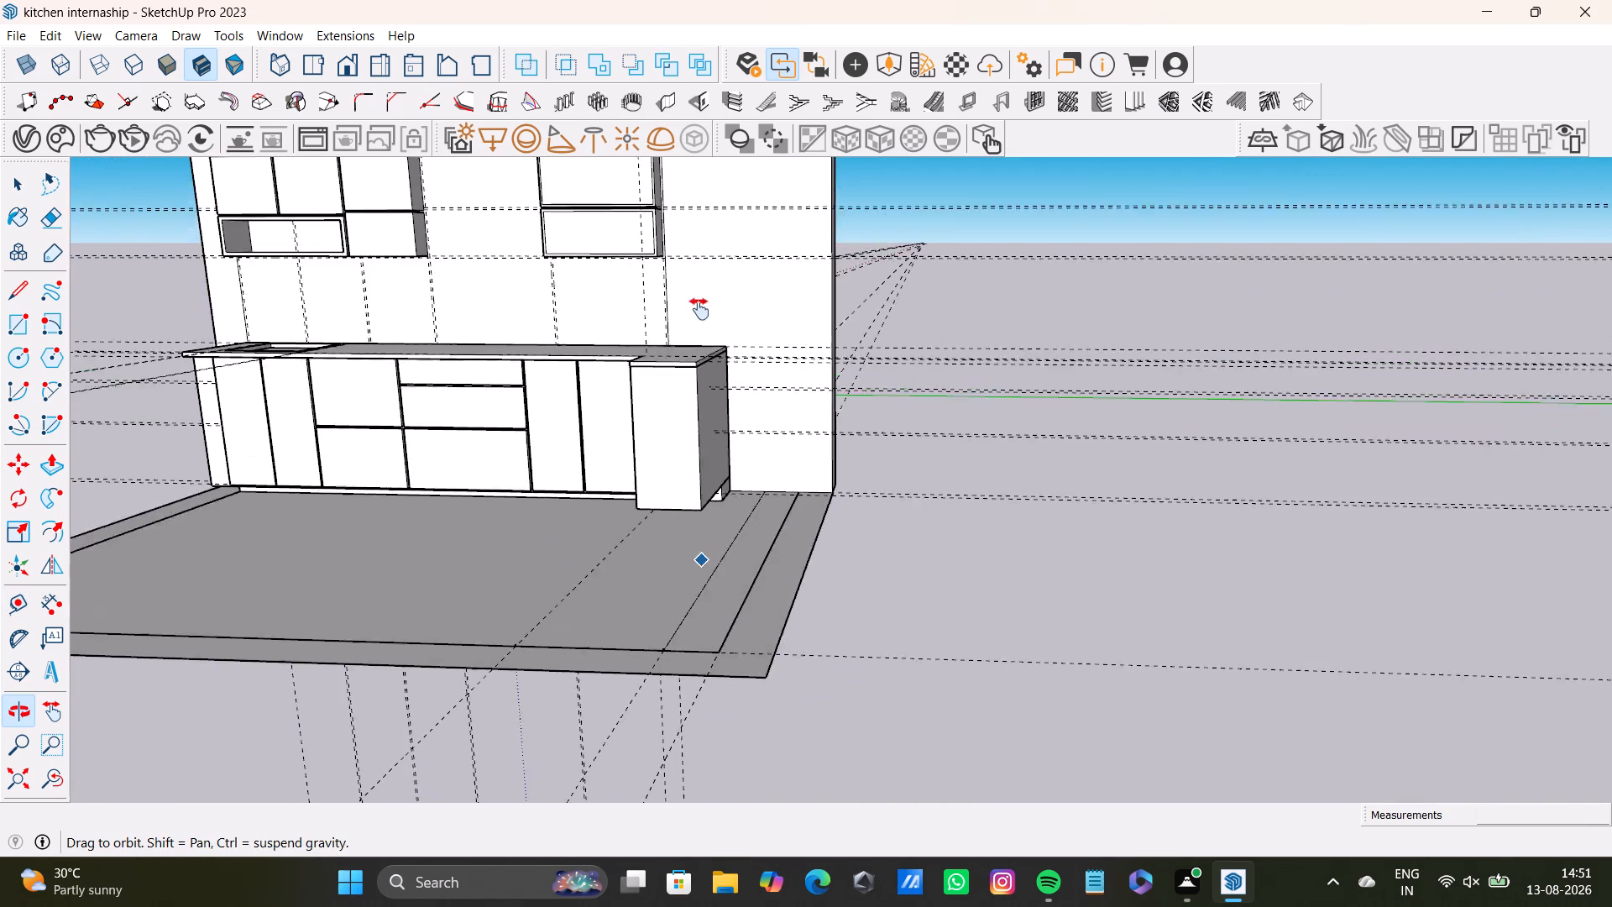
pyautogui.moveTo(699, 309); pyautogui.dragTo(701, 318, button='middle')
pyautogui.moveTo(724, 427); pyautogui.dragTo(735, 318, button='middle')
pyautogui.moveTo(738, 438); pyautogui.dragTo(699, 695, button='middle')
pyautogui.scroll(4, 694, 674)
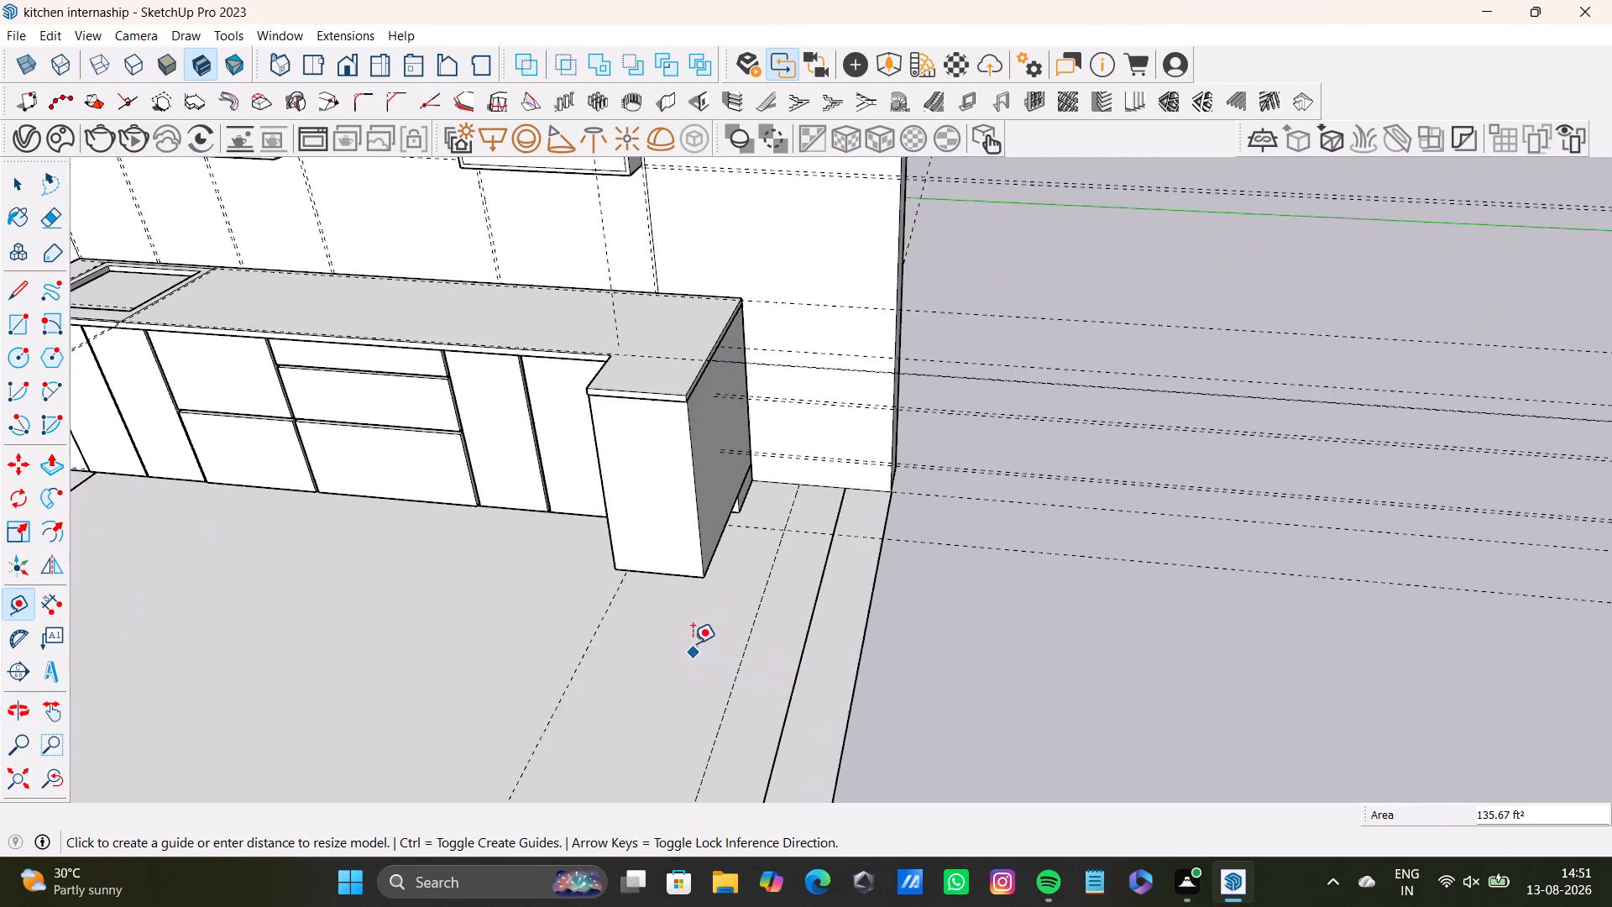
pyautogui.moveTo(693, 642); pyautogui.dragTo(721, 428, button='middle')
pyautogui.moveTo(725, 455); pyautogui.dragTo(746, 642, button='middle')
pyautogui.scroll(6, 746, 453)
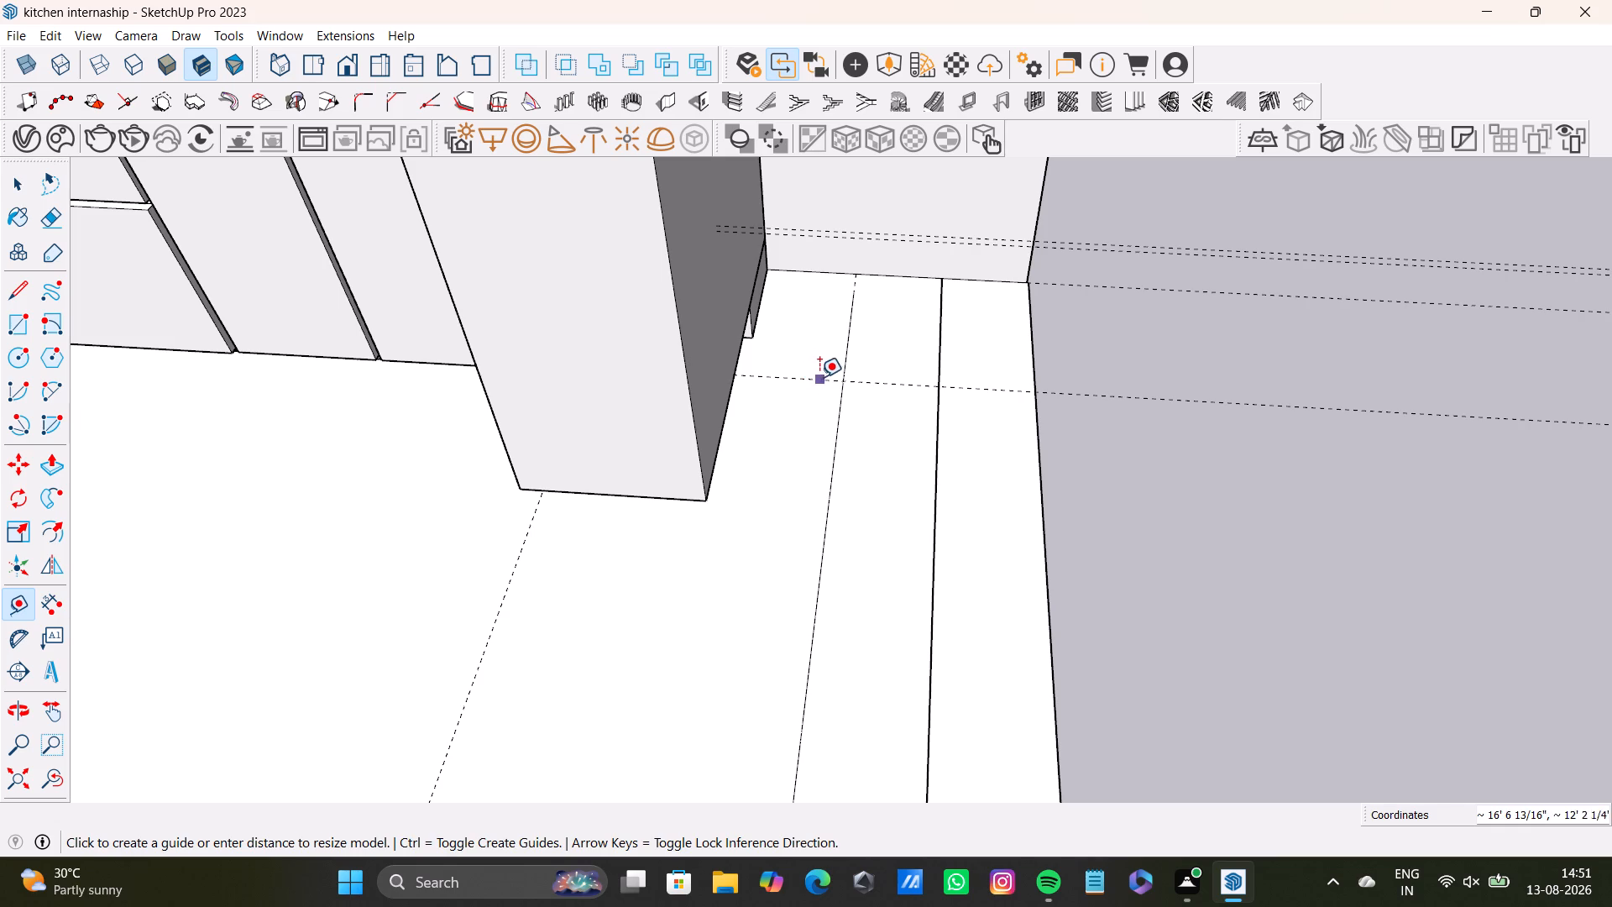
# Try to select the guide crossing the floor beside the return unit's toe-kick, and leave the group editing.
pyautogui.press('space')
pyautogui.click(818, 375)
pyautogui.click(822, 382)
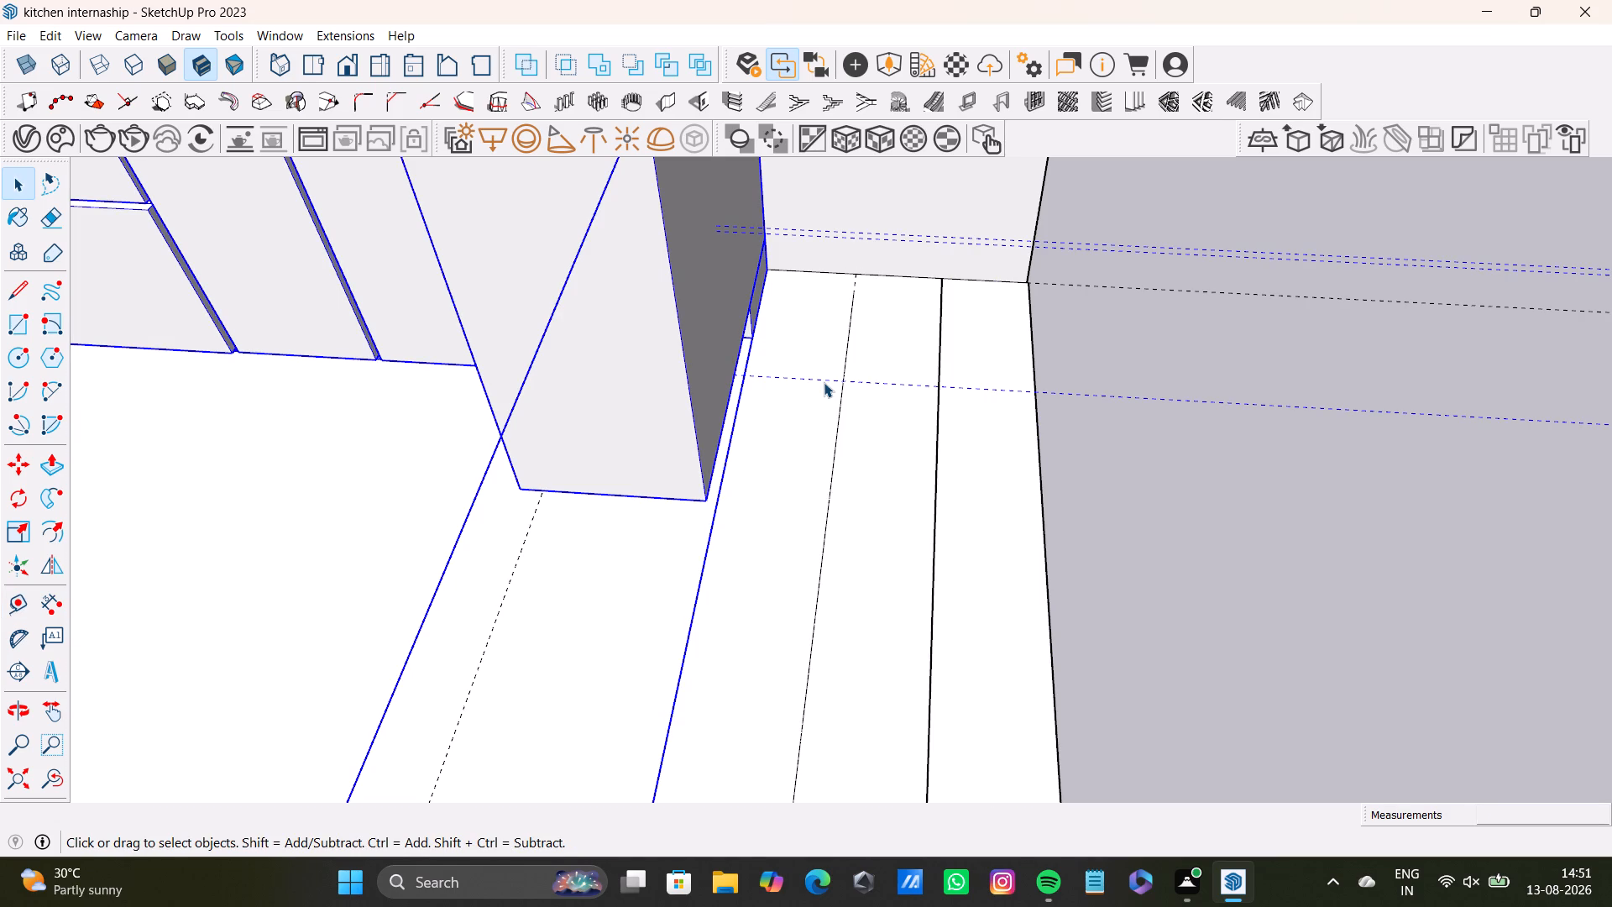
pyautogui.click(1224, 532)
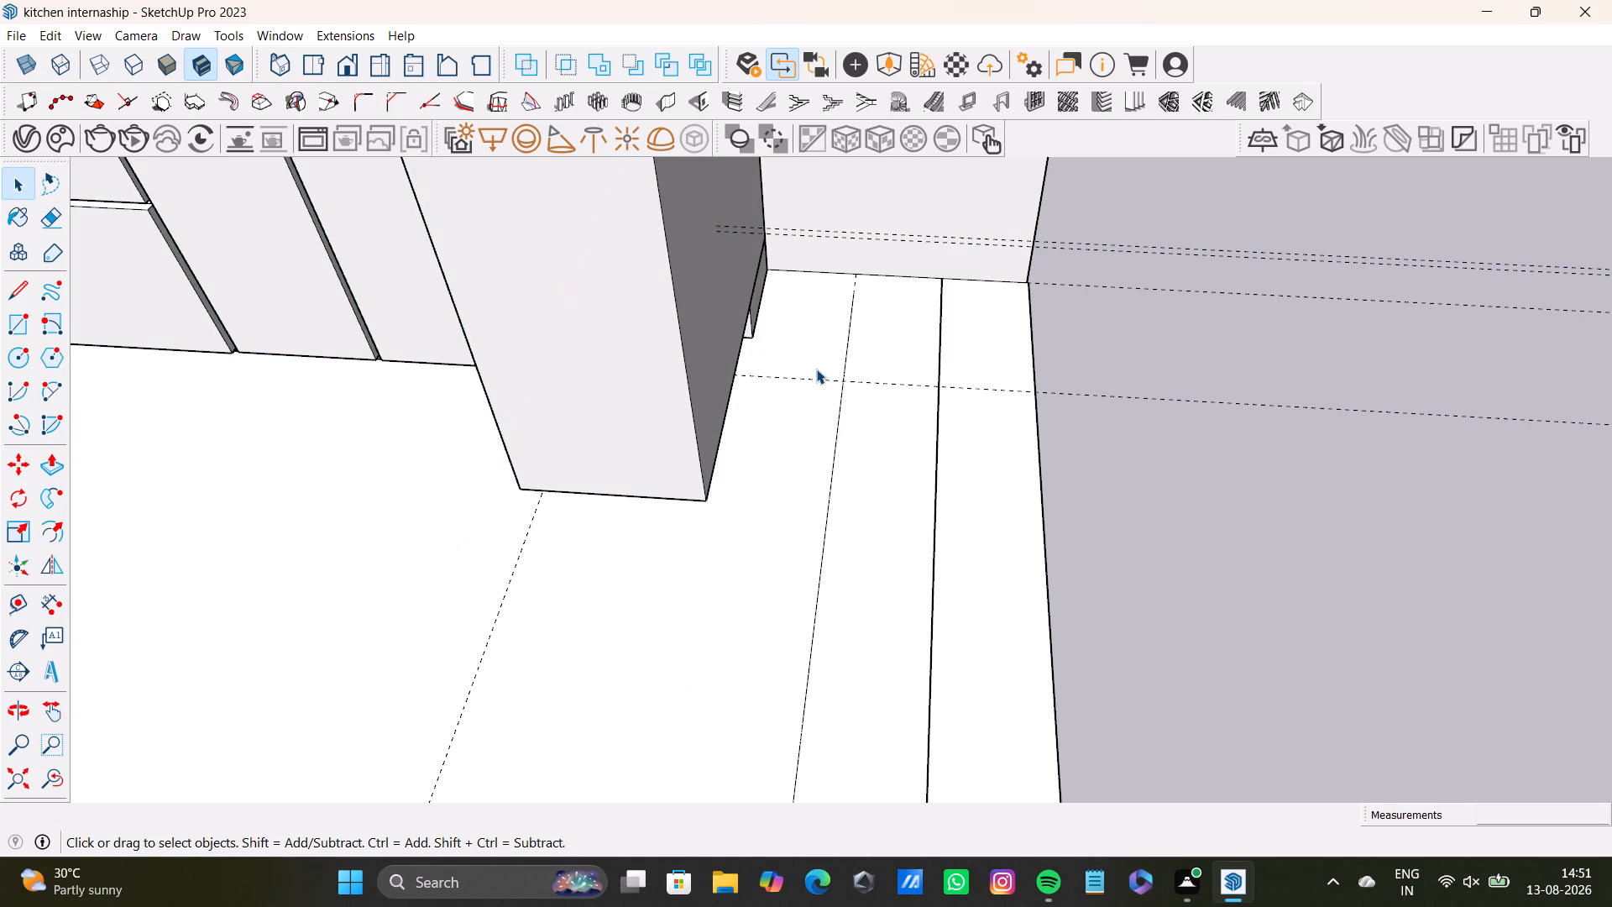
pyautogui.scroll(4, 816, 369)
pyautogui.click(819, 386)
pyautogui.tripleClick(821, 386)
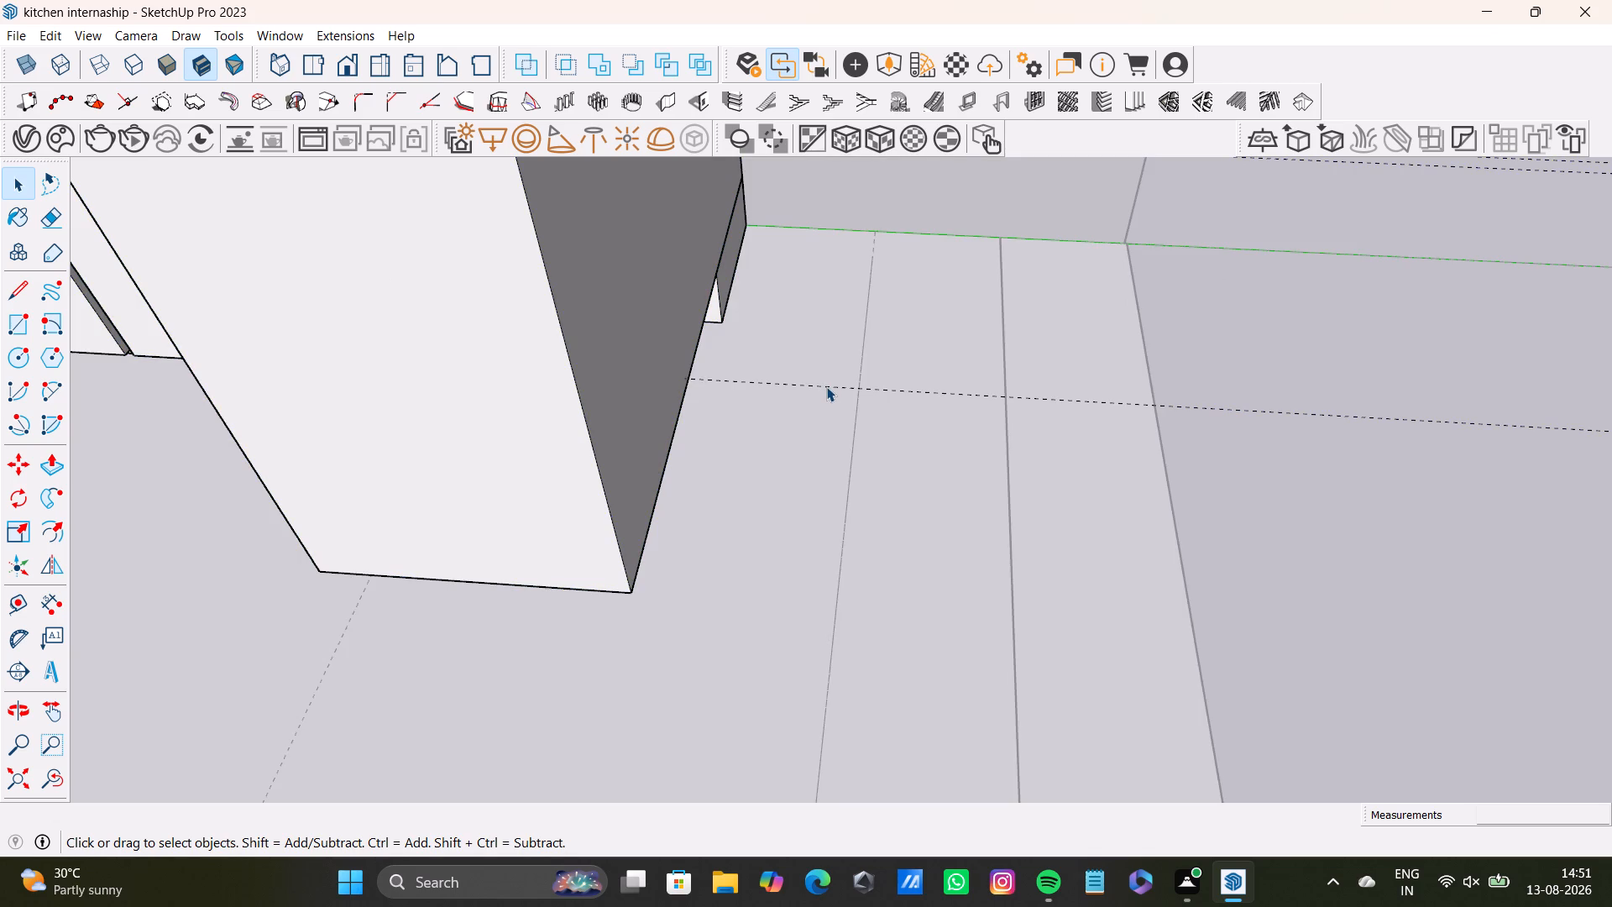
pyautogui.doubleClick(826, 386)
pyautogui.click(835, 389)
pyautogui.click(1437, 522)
# Draw a line about 9' 15/16" long on the floor along the 9" guide, from the wall to the opposite inner floor line.
pyautogui.scroll(-2, 1021, 488)
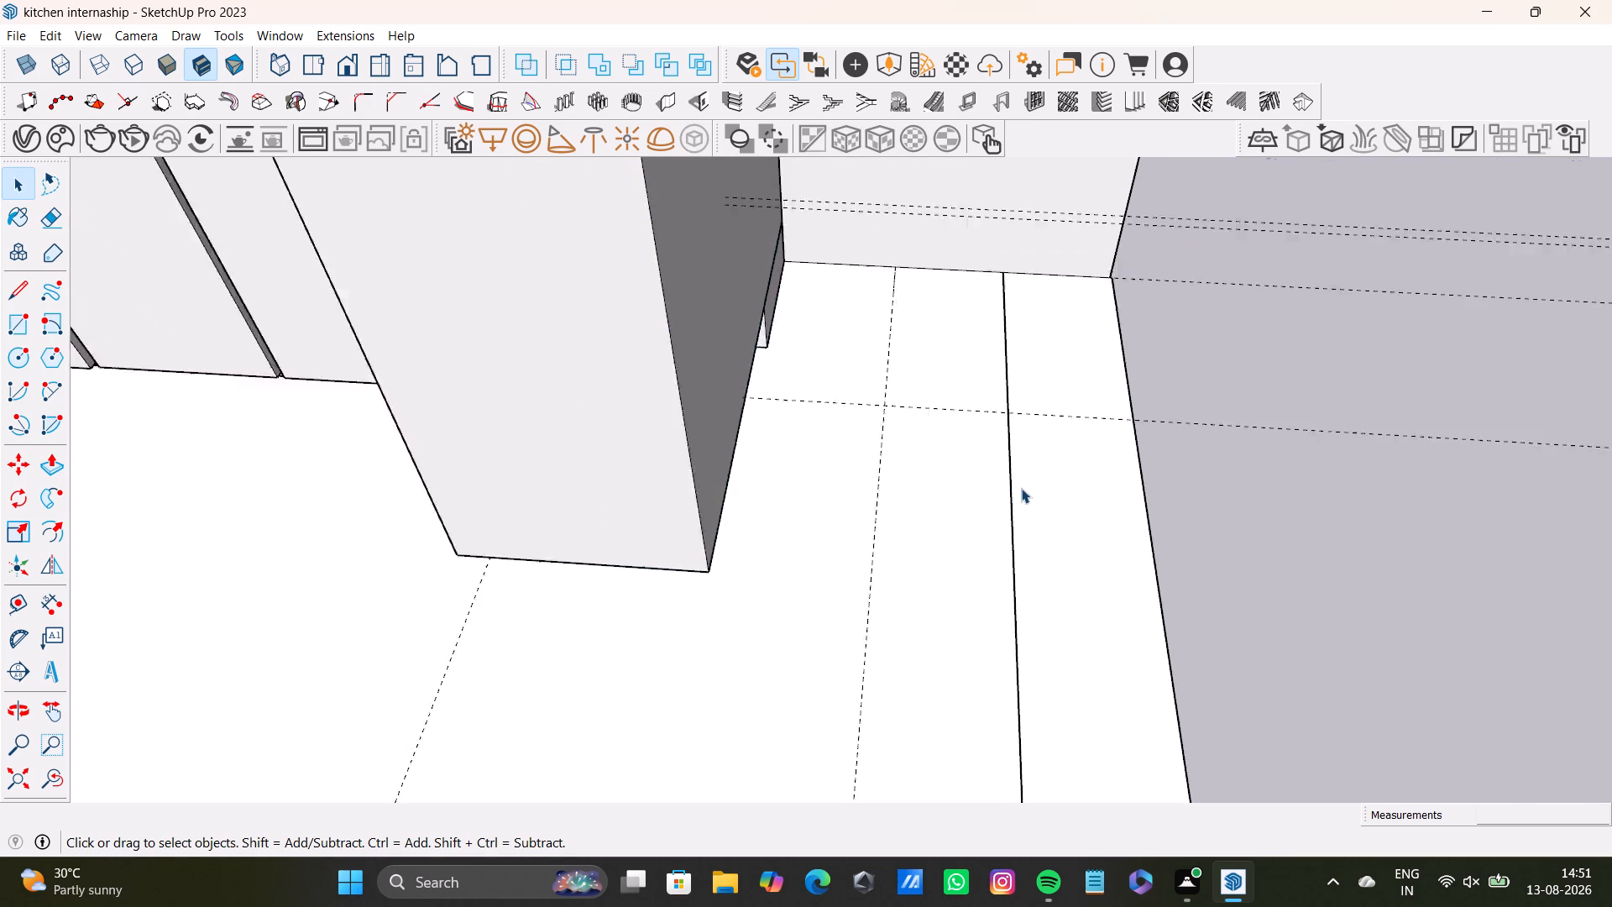
pyautogui.scroll(-6, 1021, 488)
pyautogui.moveTo(997, 538); pyautogui.dragTo(934, 460, button='middle')
pyautogui.scroll(4, 873, 546)
pyautogui.scroll(-7, 873, 546)
pyautogui.moveTo(872, 549); pyautogui.dragTo(893, 416, button='middle')
pyautogui.moveTo(890, 490); pyautogui.dragTo(713, 679, button='middle')
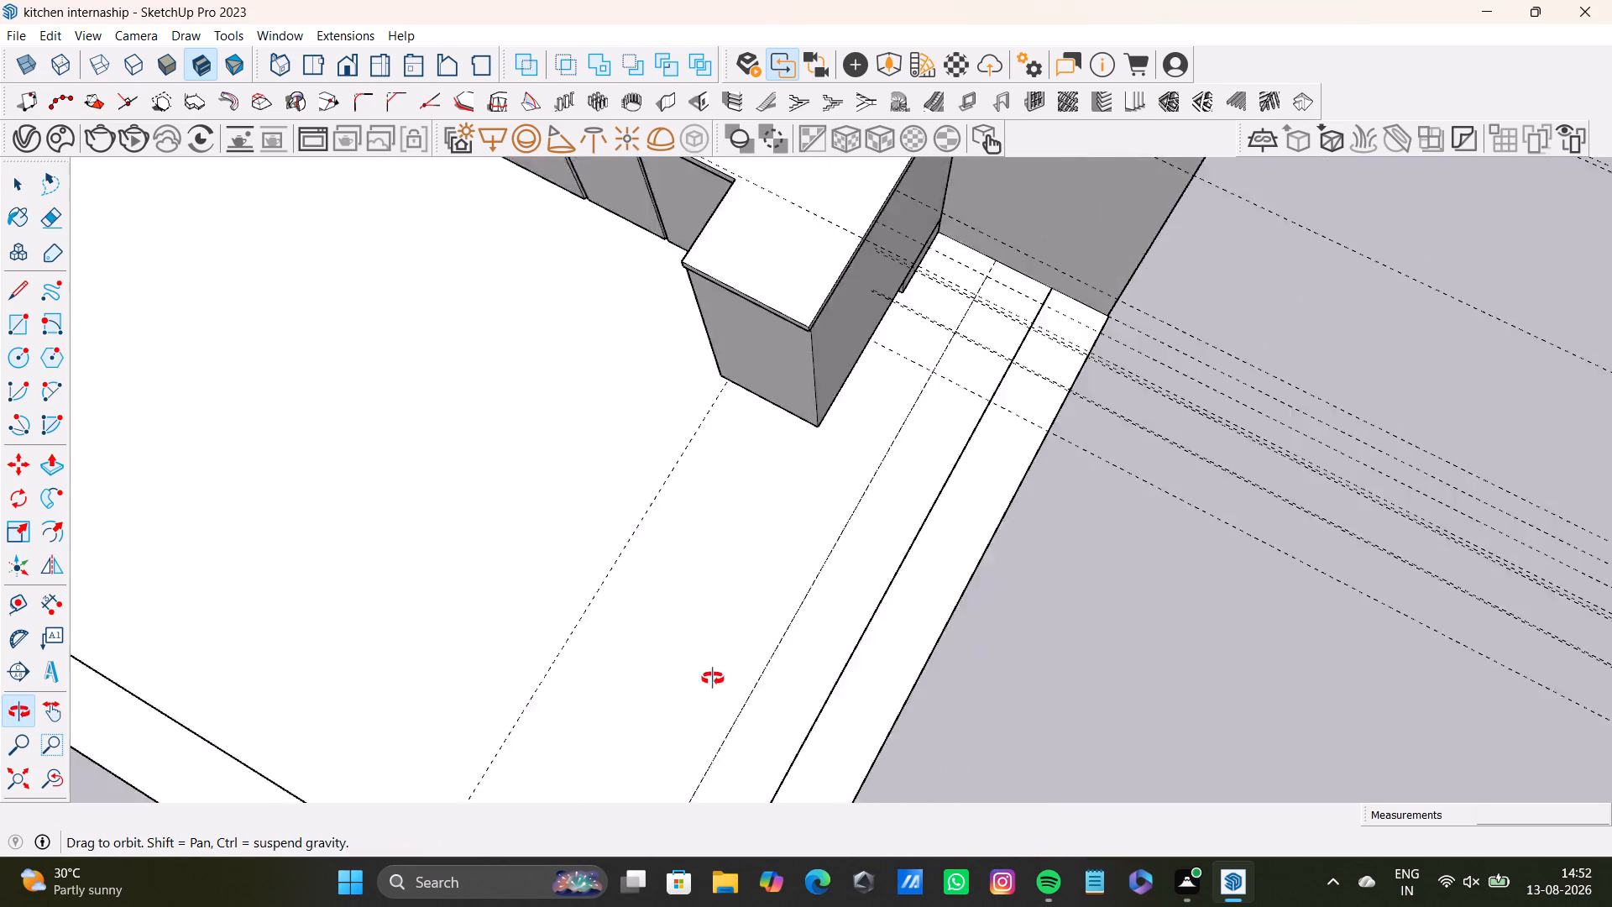
pyautogui.moveTo(713, 679); pyautogui.dragTo(522, 582, button='middle')
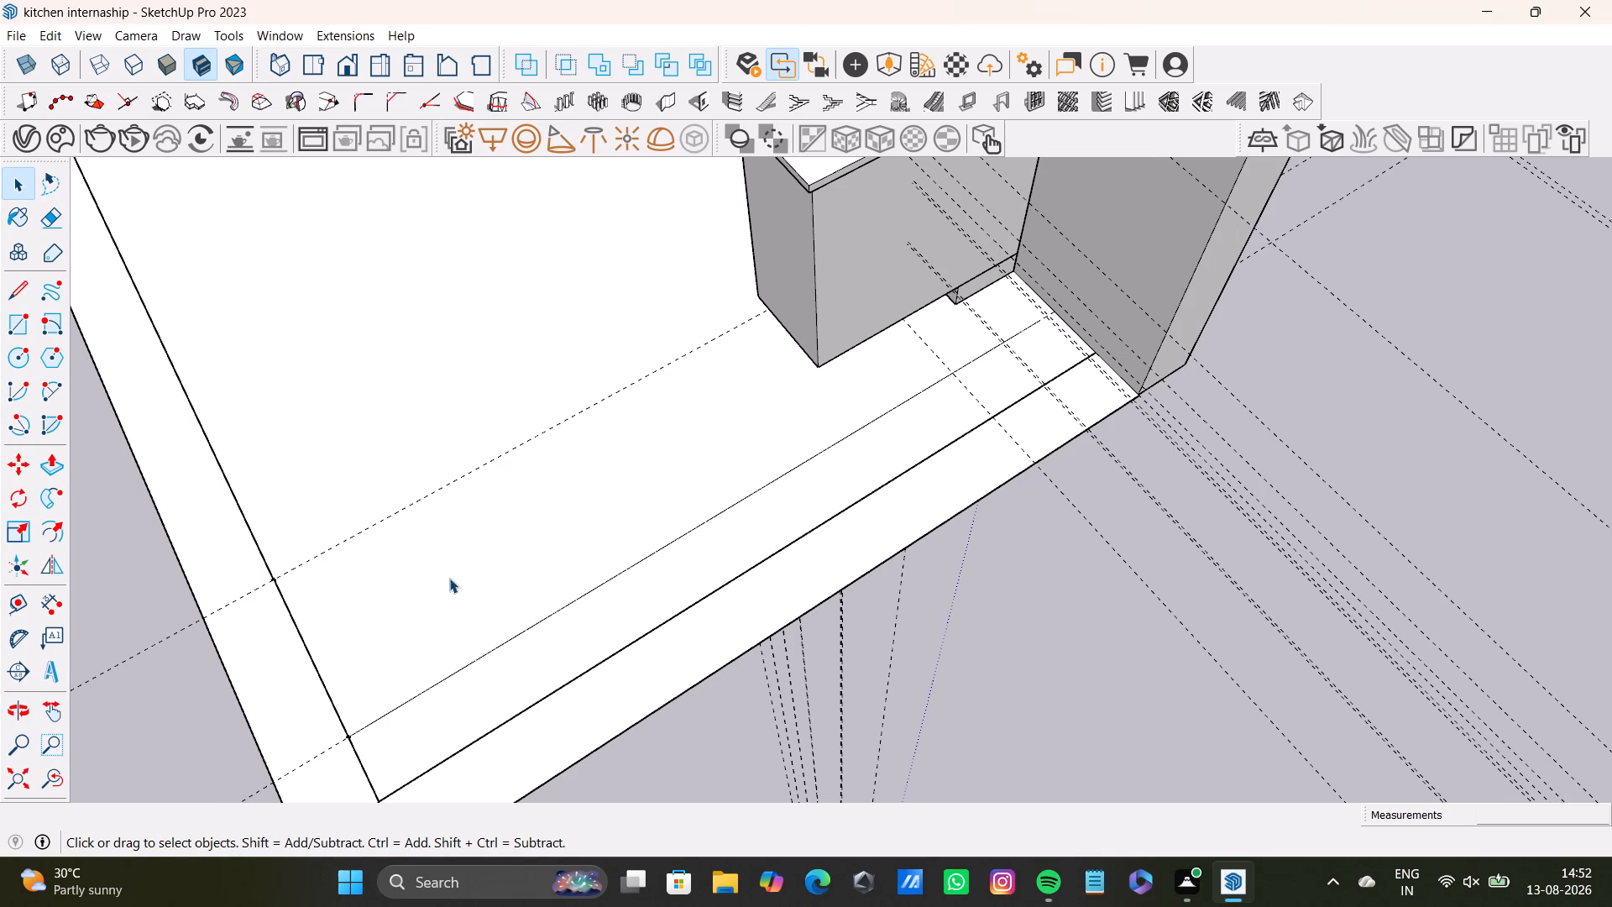
pyautogui.click(11, 293)
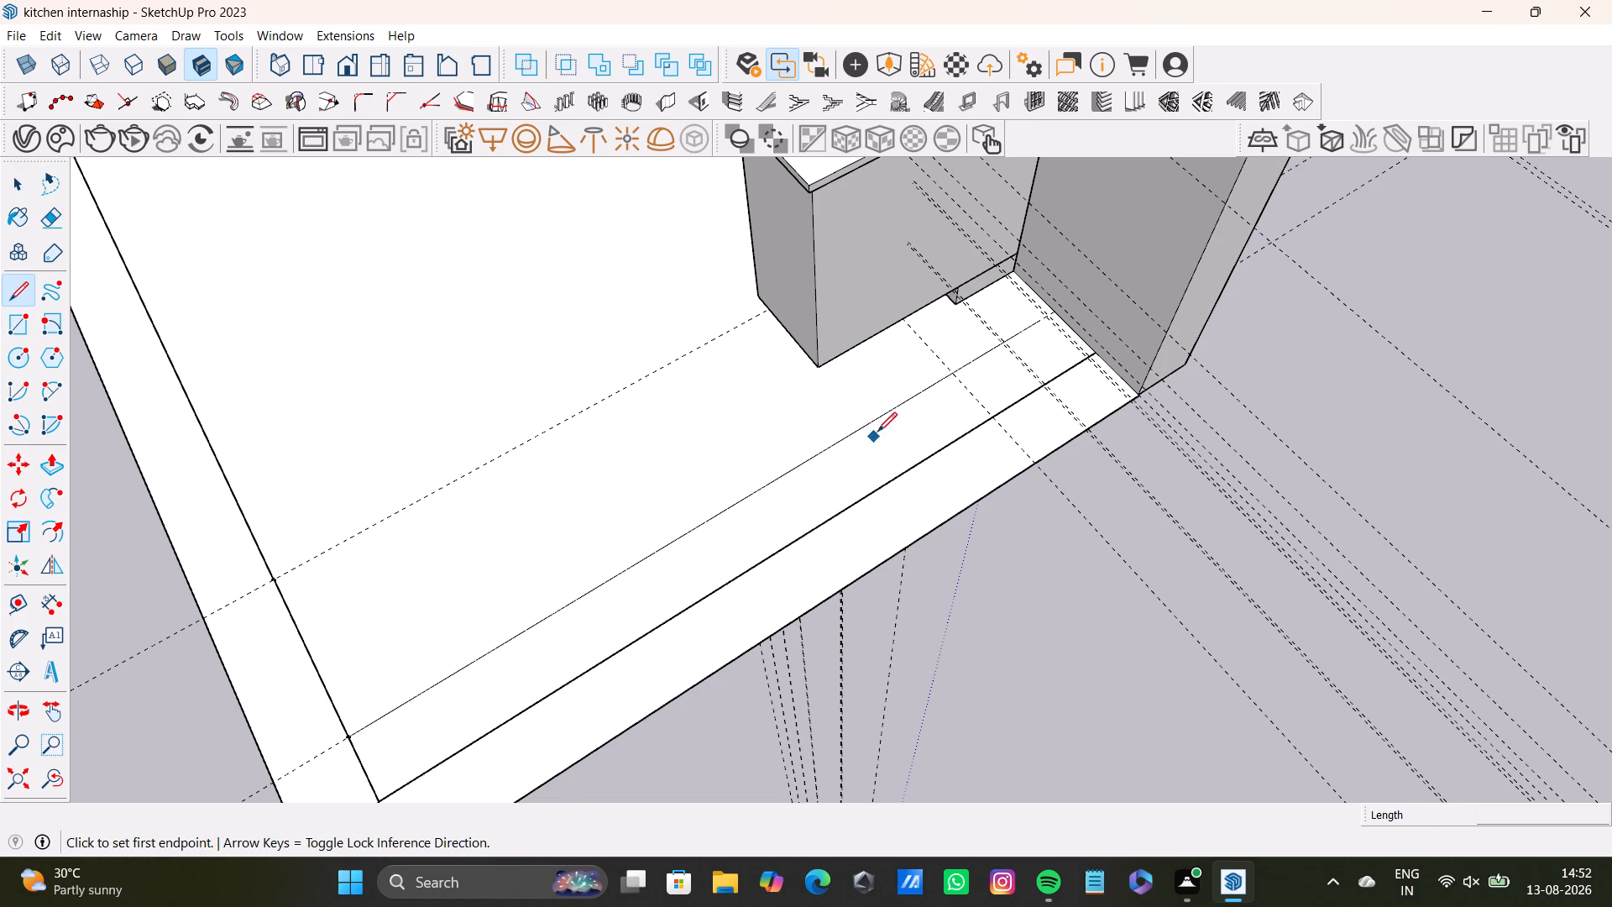
pyautogui.scroll(4, 895, 396)
pyautogui.click(1091, 298)
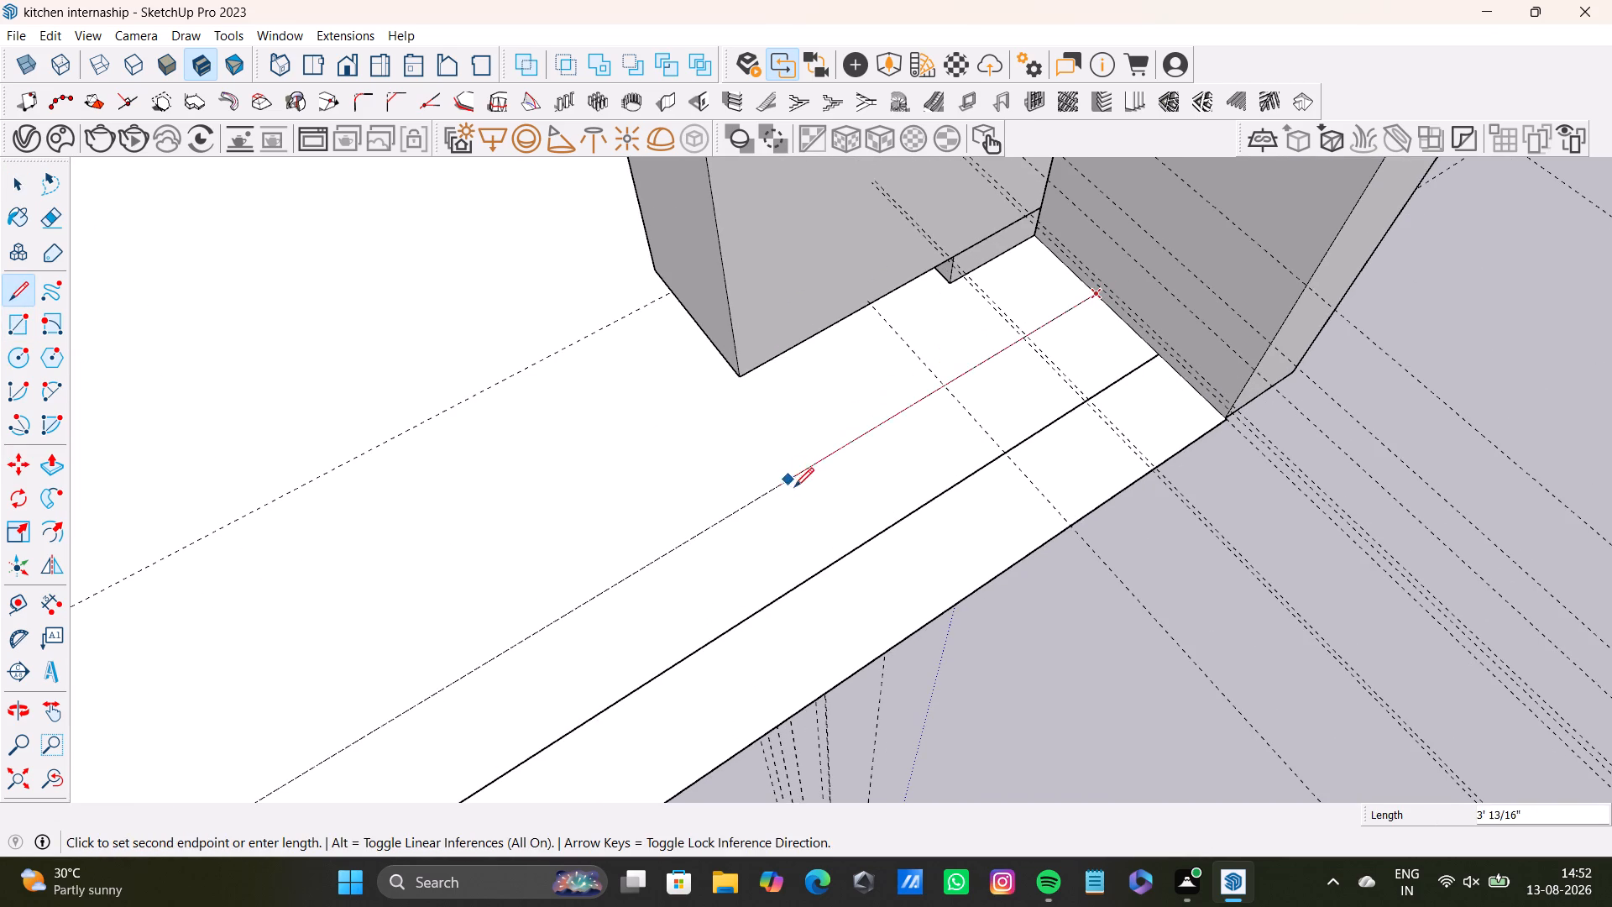
pyautogui.scroll(-3, 712, 512)
pyautogui.press('Right')
pyautogui.scroll(-3, 634, 573)
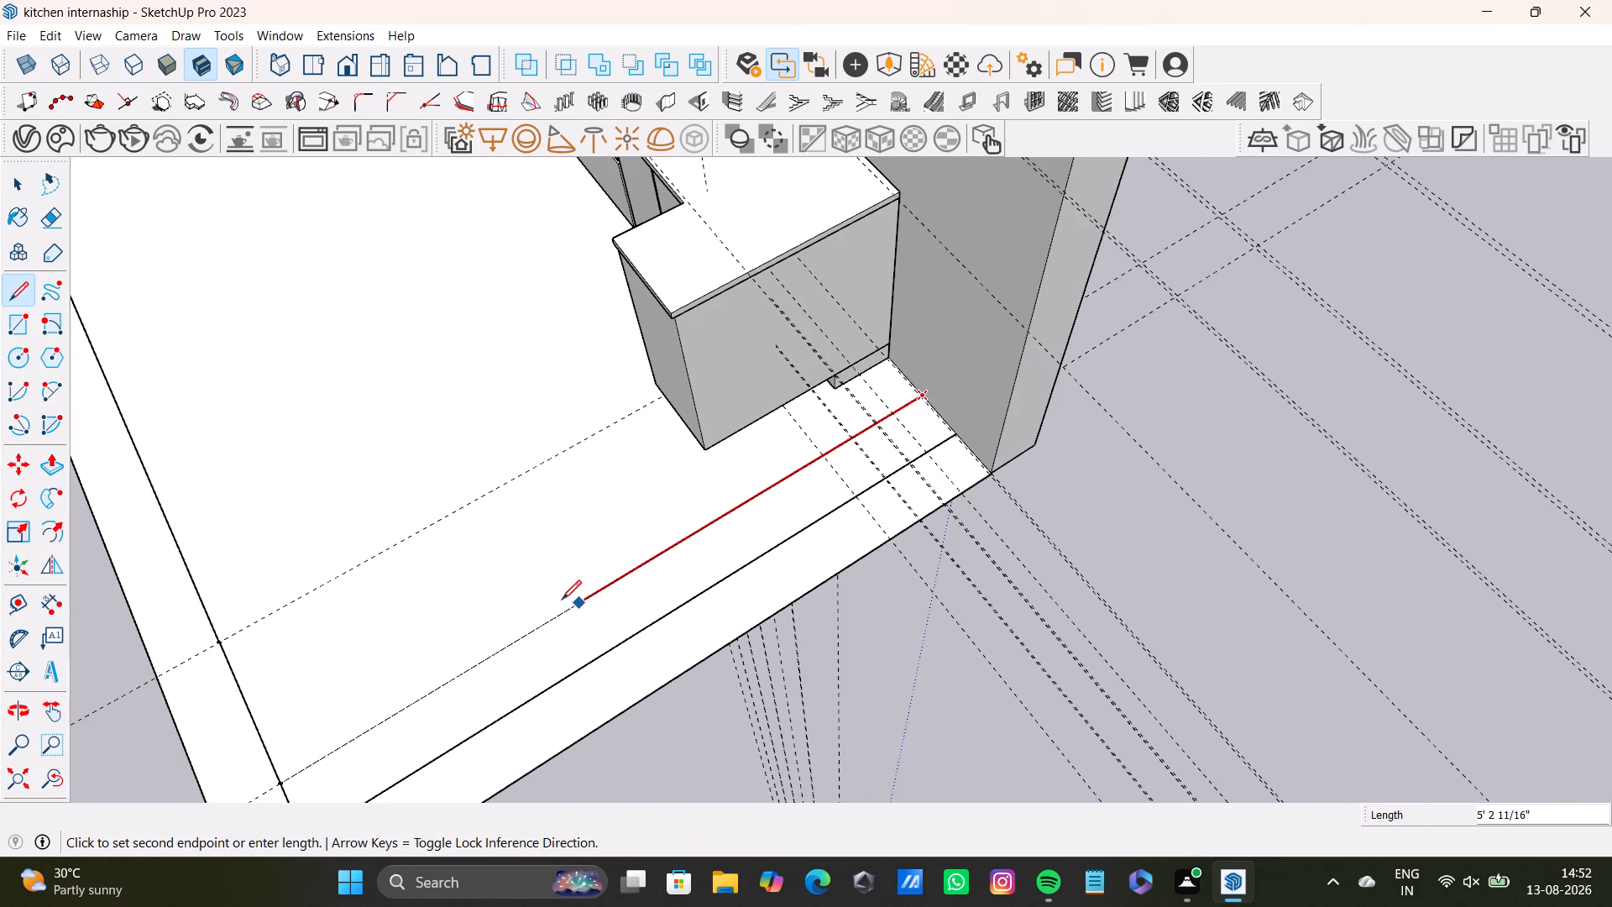
pyautogui.moveTo(552, 615); pyautogui.dragTo(712, 460, button='middle')
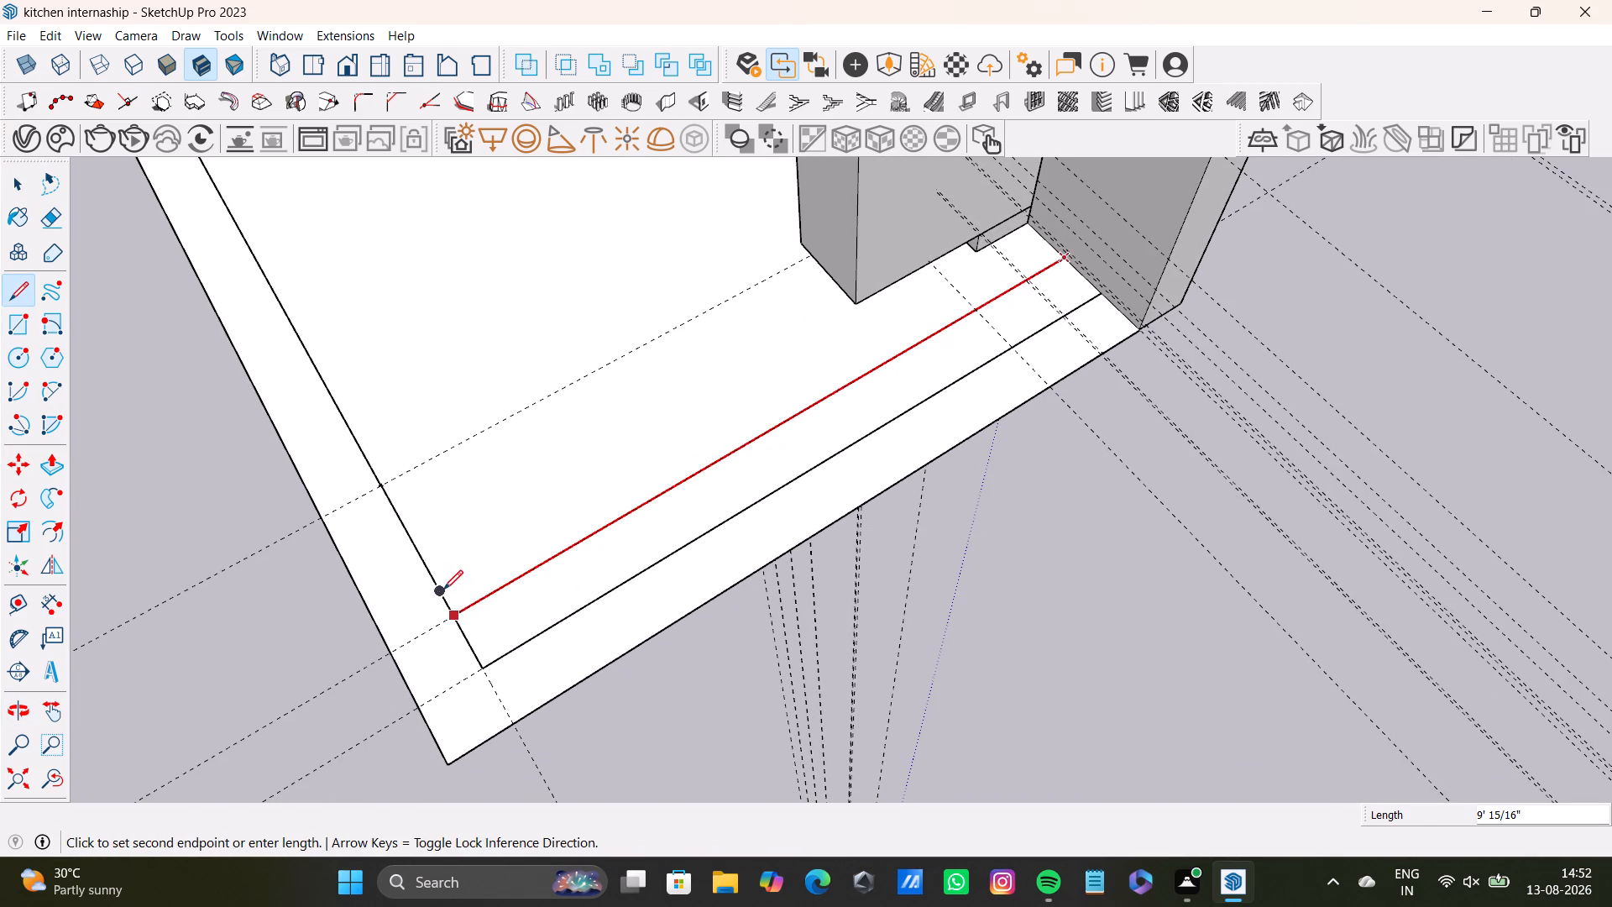
pyautogui.click(443, 590)
pyautogui.press('space')
# Delete the former inner floor line outside the new line, together with the short leftover segment at its corner.
pyautogui.click(727, 520)
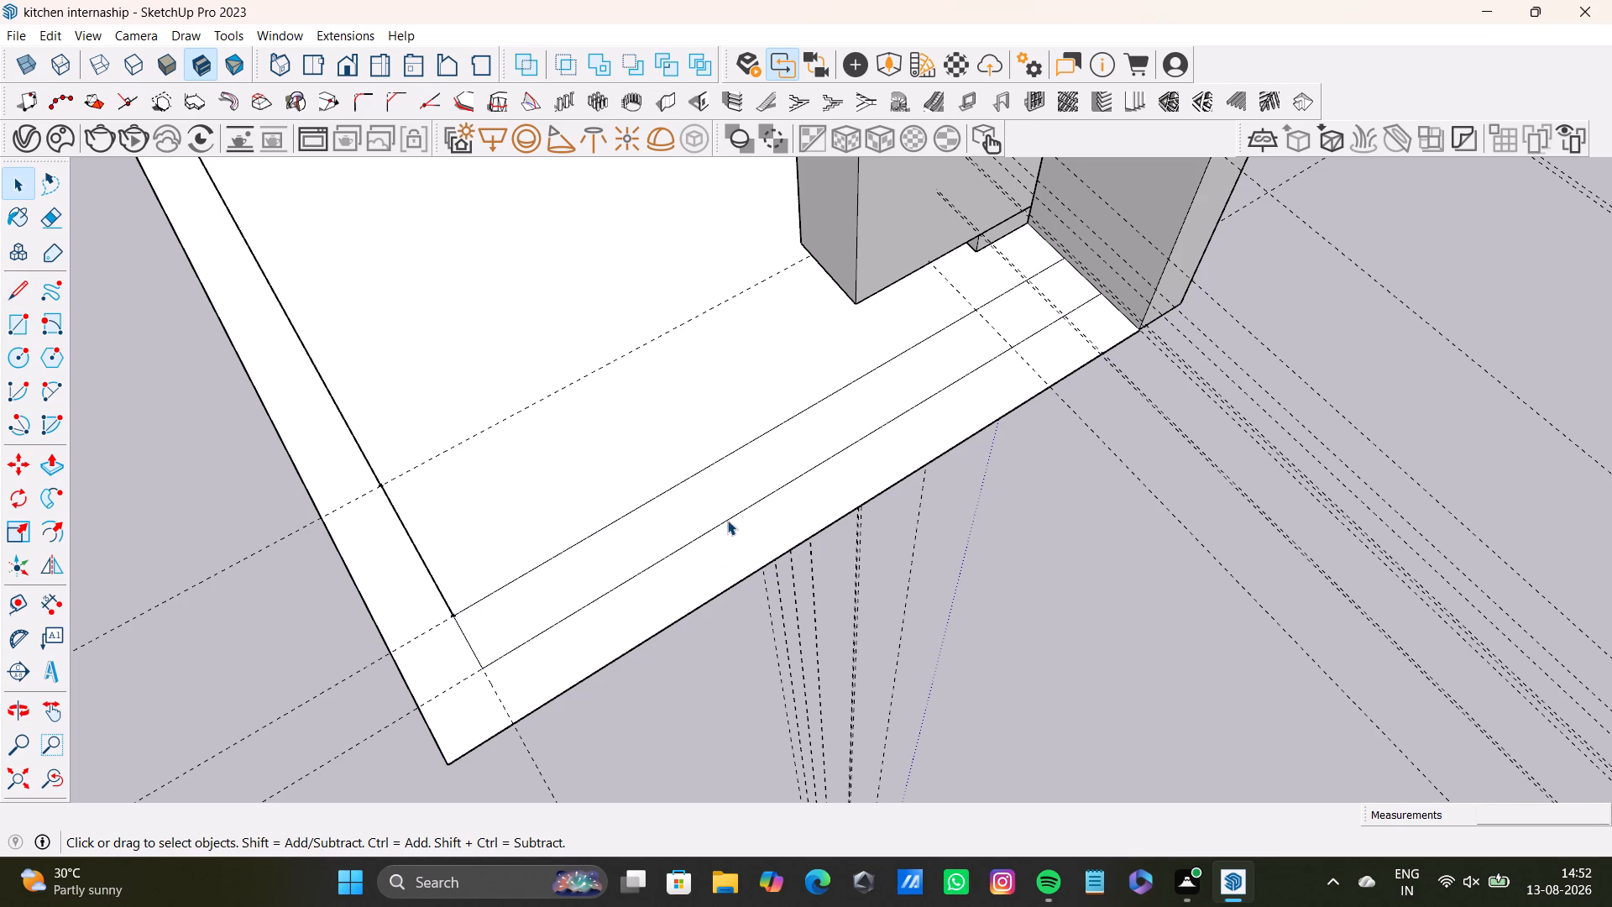
pyautogui.press('Pause')
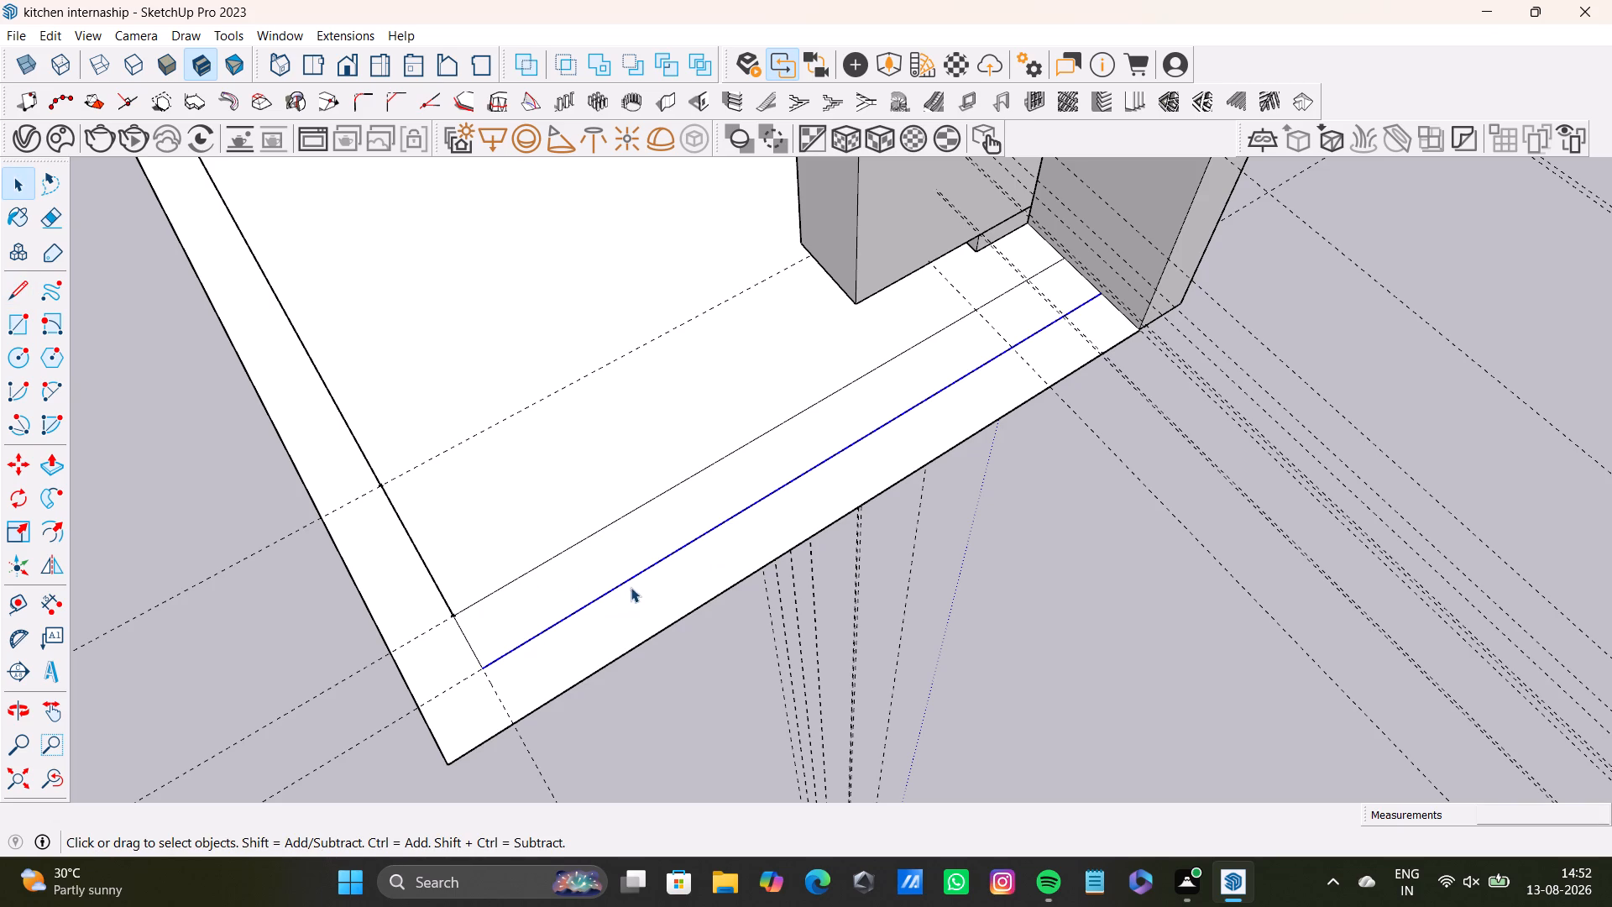
pyautogui.press('Delete')
pyautogui.click(472, 658)
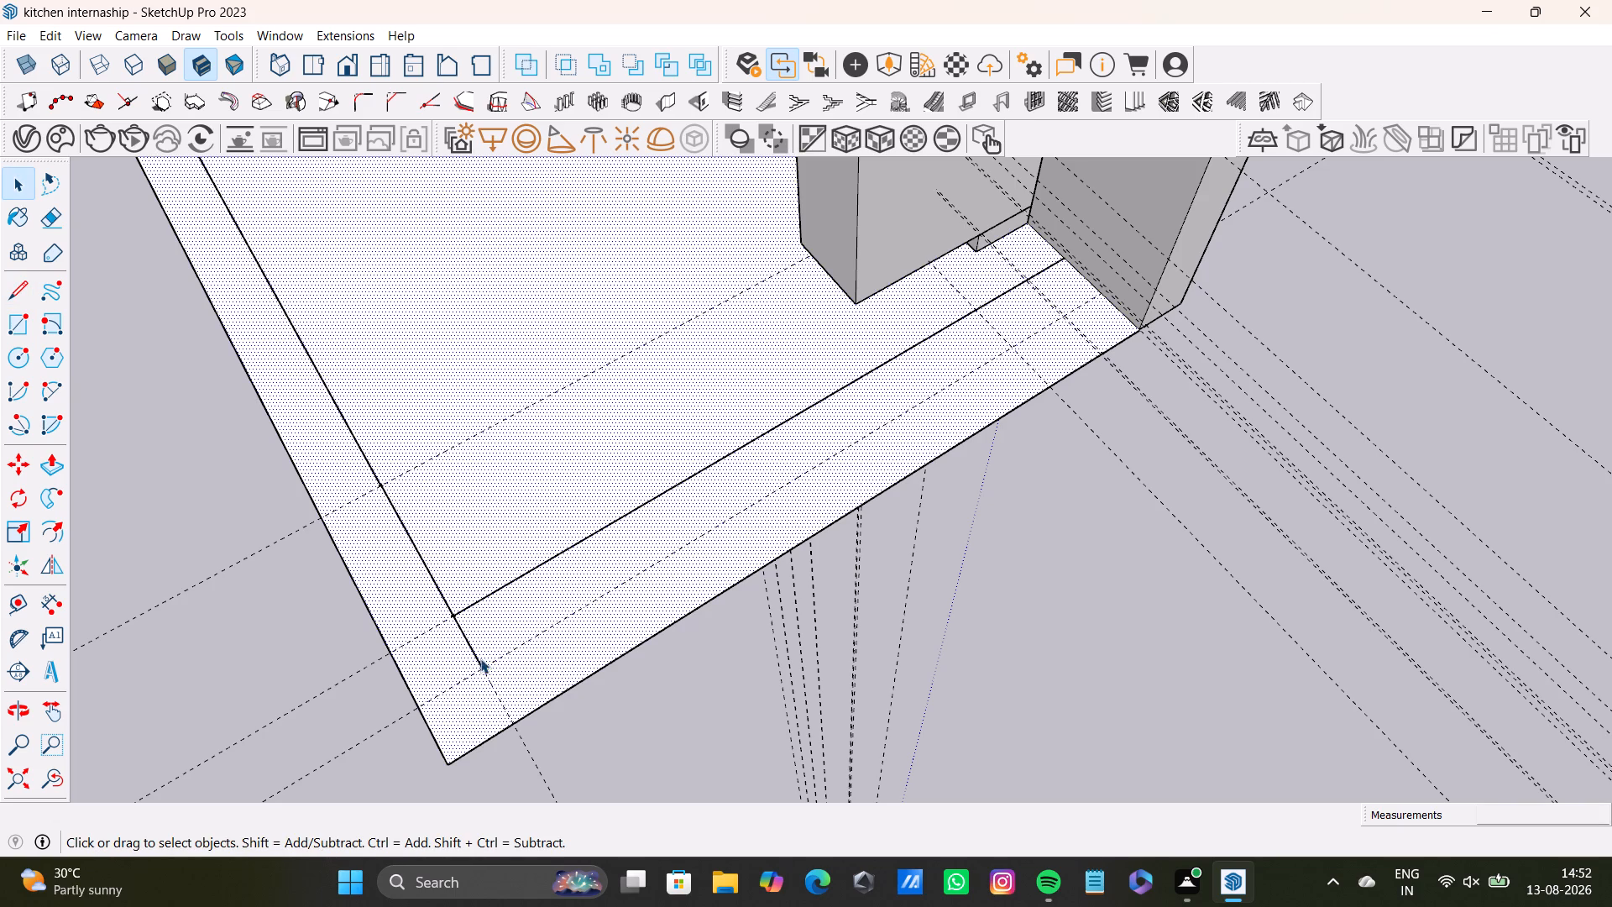
pyautogui.click(480, 658)
pyautogui.press('Delete')
# Push the back wall's end face back about 1' 5 5/8", level with the floor's inner line.
pyautogui.scroll(-4, 722, 519)
pyautogui.moveTo(726, 512); pyautogui.dragTo(745, 553, button='middle')
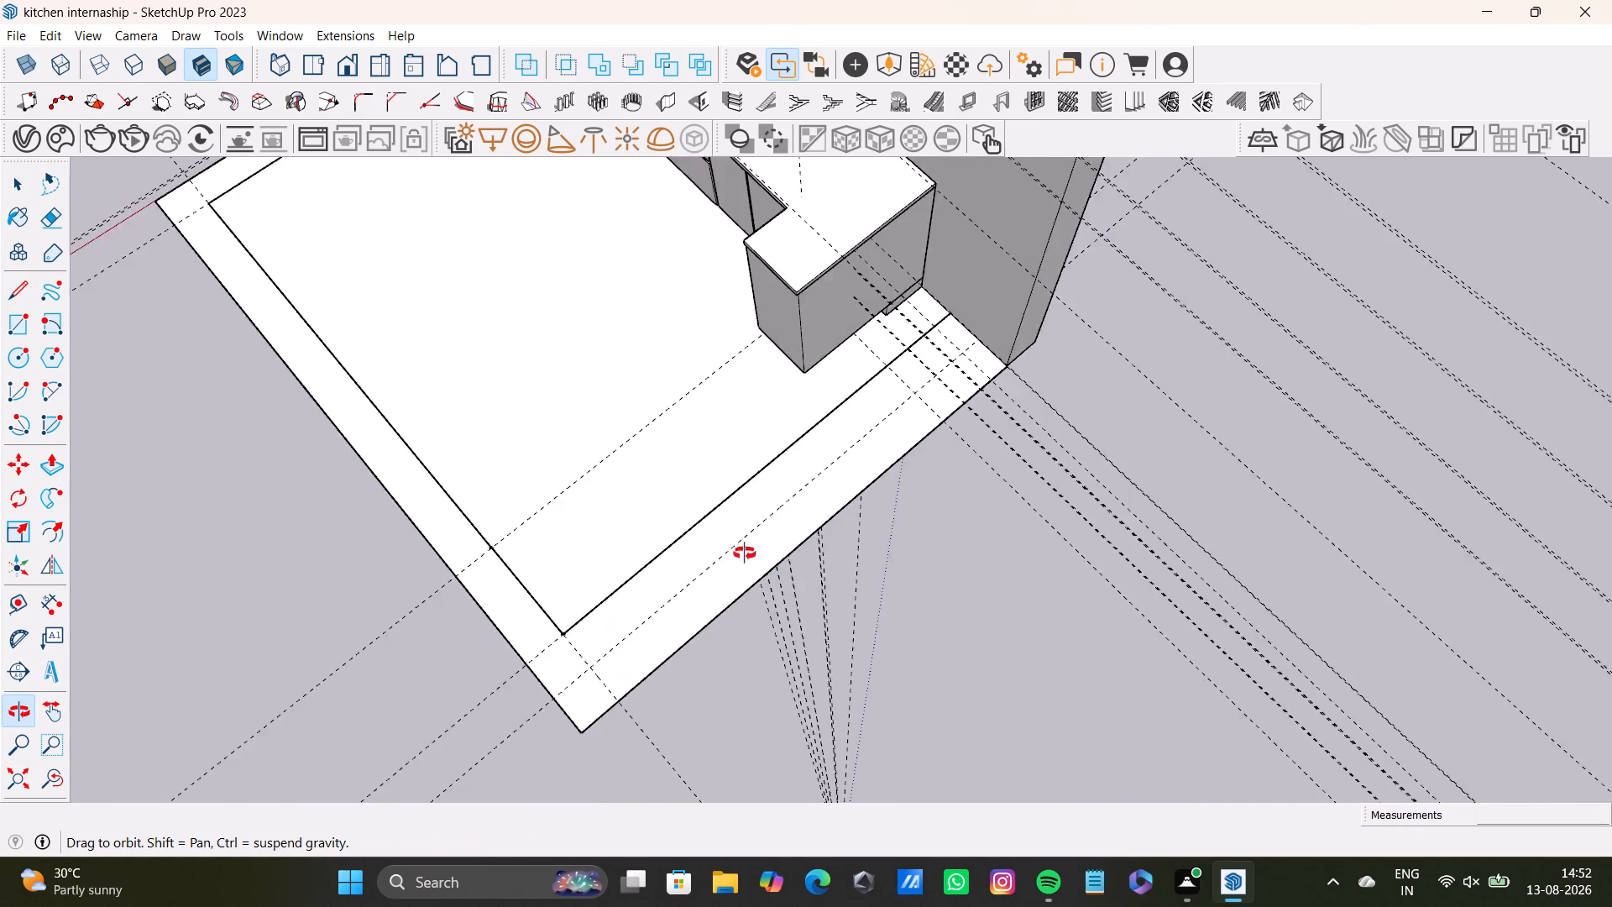
pyautogui.moveTo(745, 553); pyautogui.dragTo(643, 506, button='middle')
pyautogui.scroll(3, 814, 418)
pyautogui.moveTo(893, 410); pyautogui.dragTo(704, 382, button='middle')
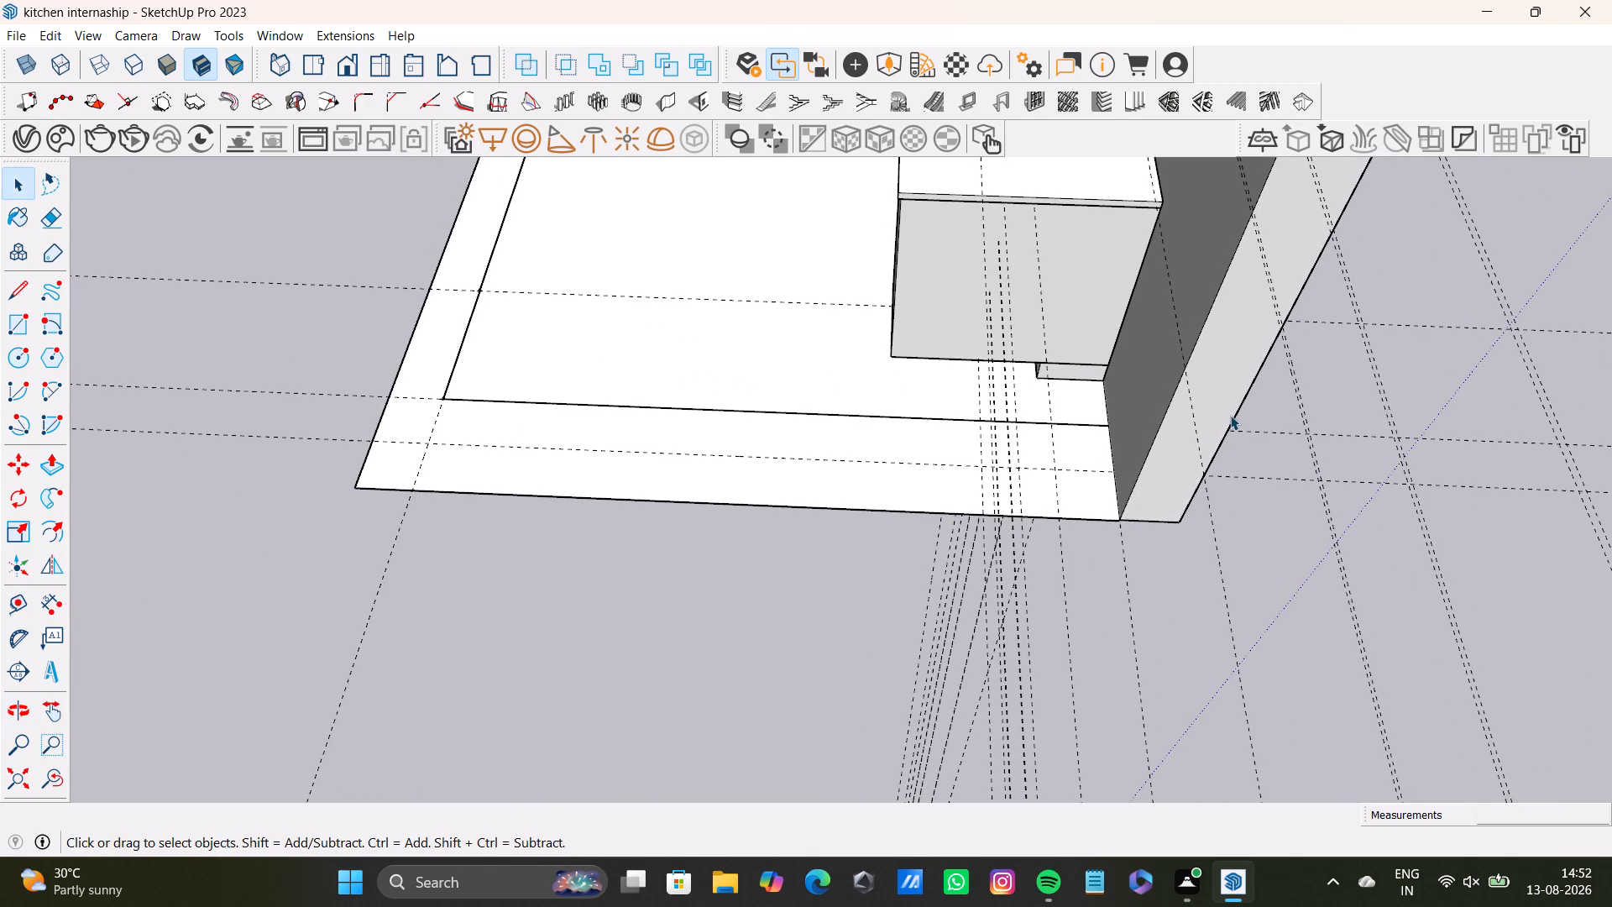
pyautogui.click(1210, 422)
pyautogui.press('p')
pyautogui.click(1205, 422)
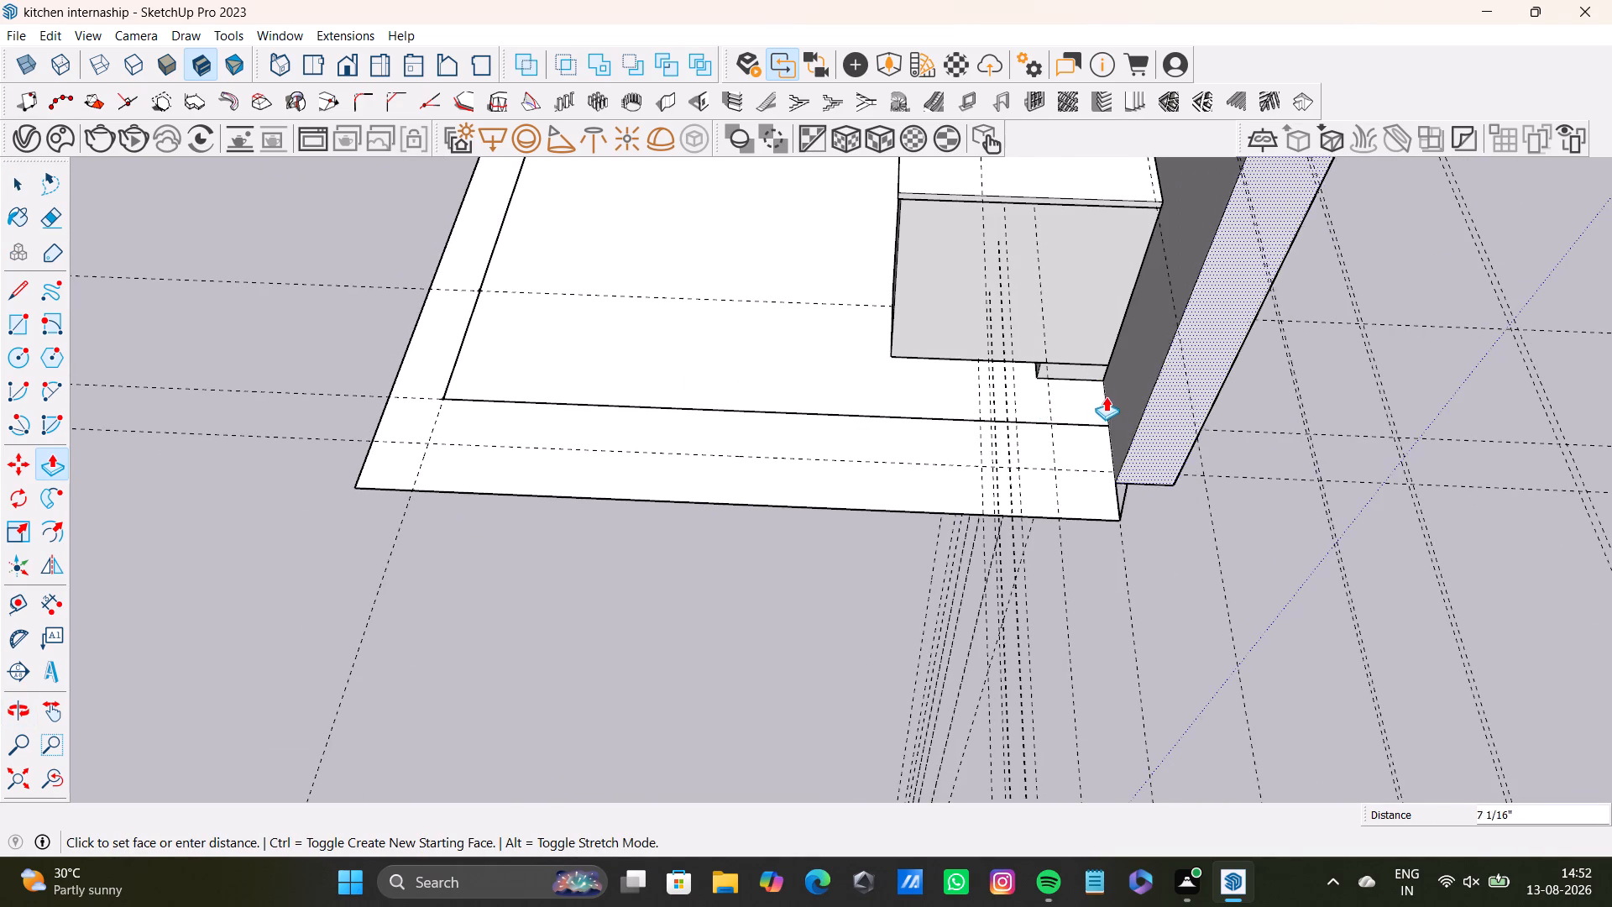
pyautogui.keyDown('shift'); pyautogui.moveTo(1125, 412); pyautogui.dragTo(1036, 447, button='middle'); pyautogui.keyUp('shift')
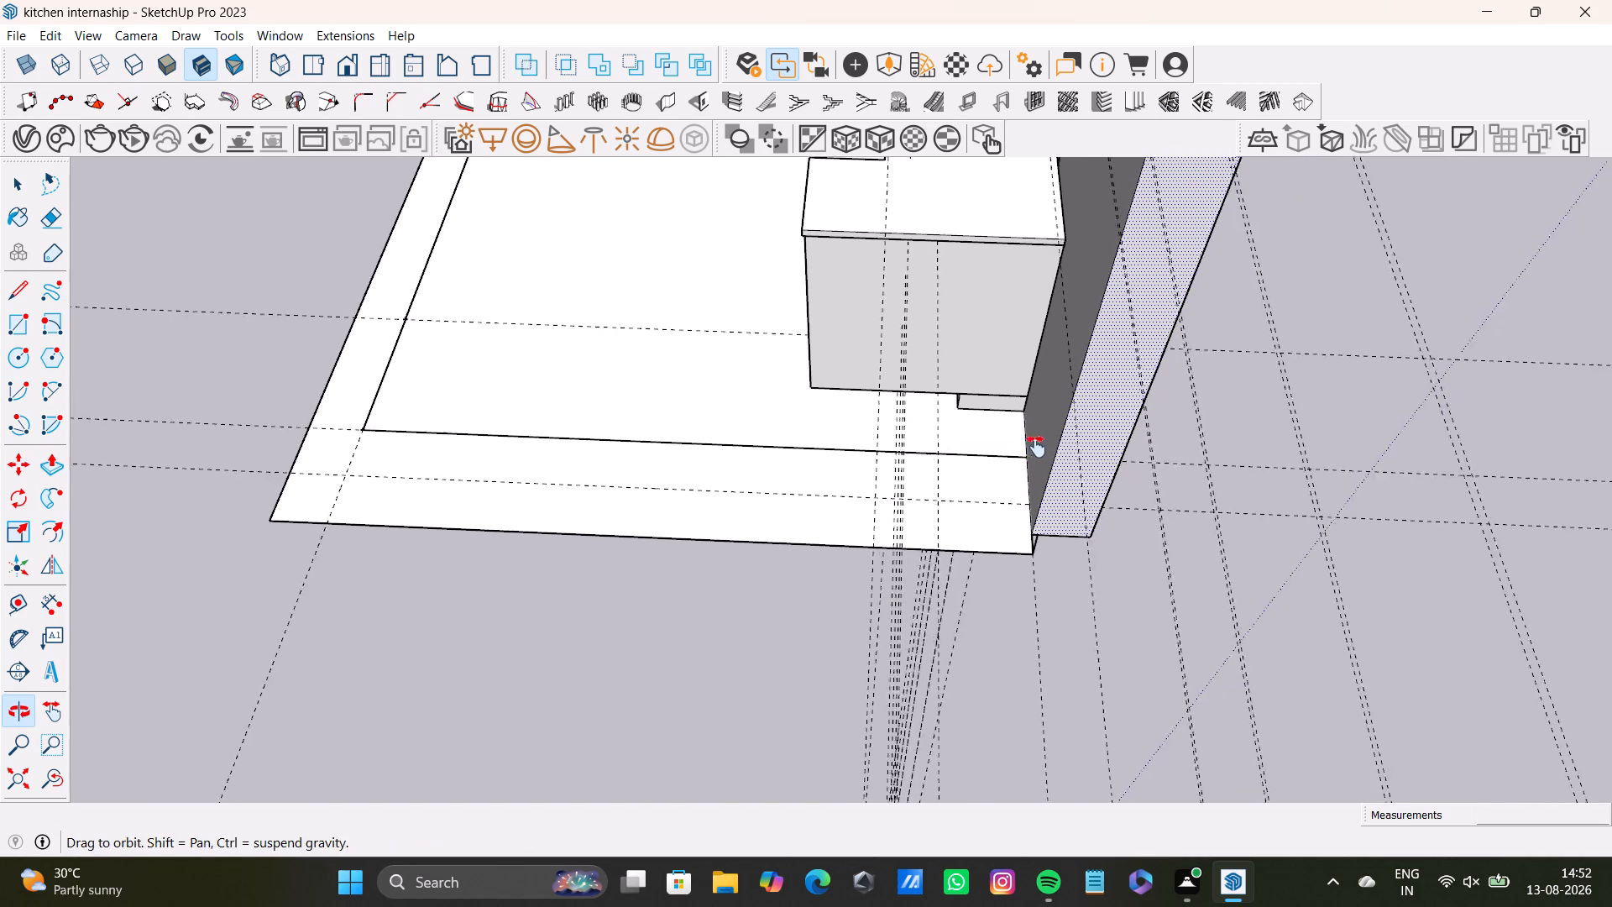
pyautogui.keyDown('shift'); pyautogui.moveTo(1036, 447); pyautogui.dragTo(1003, 517, button='middle'); pyautogui.keyUp('shift')
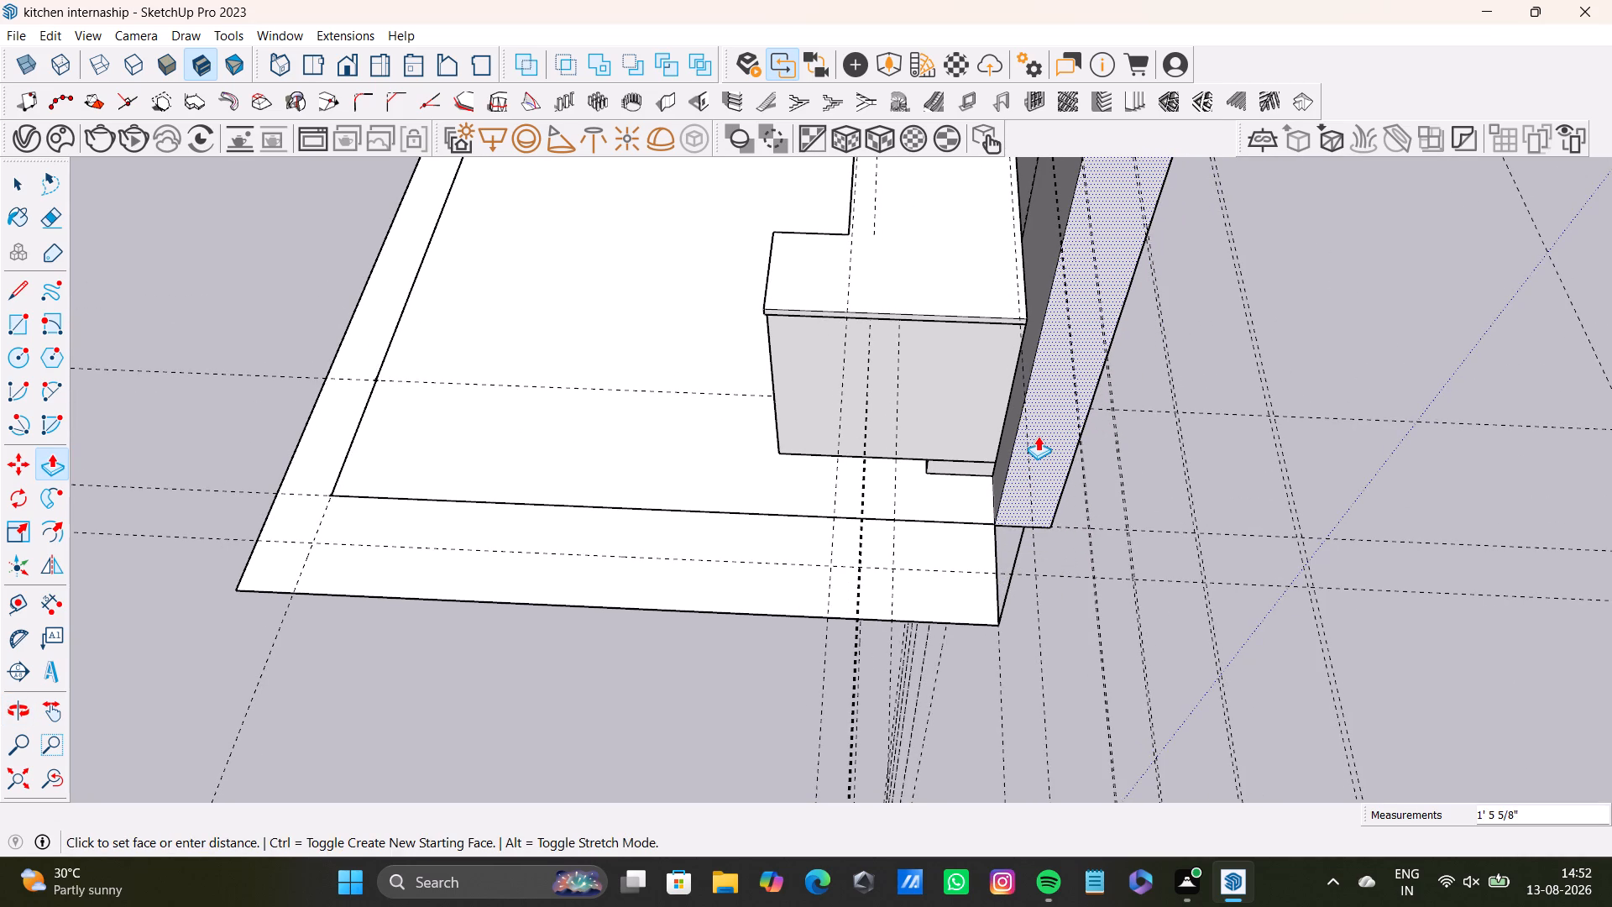
pyautogui.click(1038, 436)
# Delete the leftover diagonal edge running from the base of the shortened wall to the floor's outer corner.
pyautogui.moveTo(1023, 541); pyautogui.dragTo(814, 296, button='middle')
pyautogui.scroll(9, 910, 590)
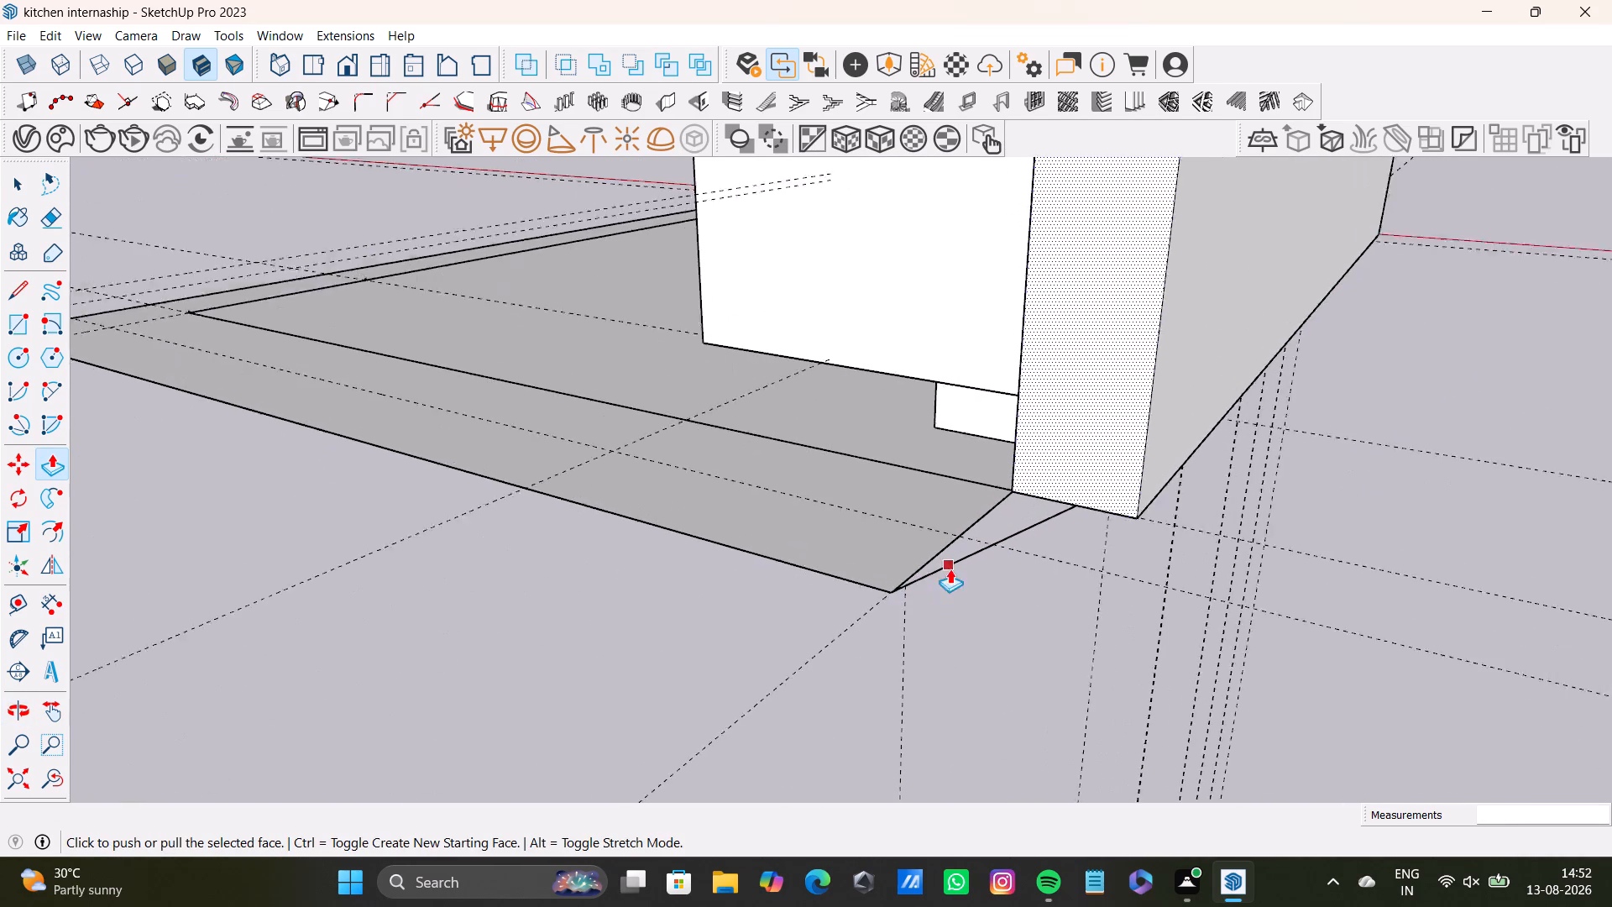
pyautogui.scroll(1, 950, 569)
pyautogui.moveTo(967, 564); pyautogui.dragTo(961, 716, button='middle')
pyautogui.press('space')
pyautogui.click(988, 640)
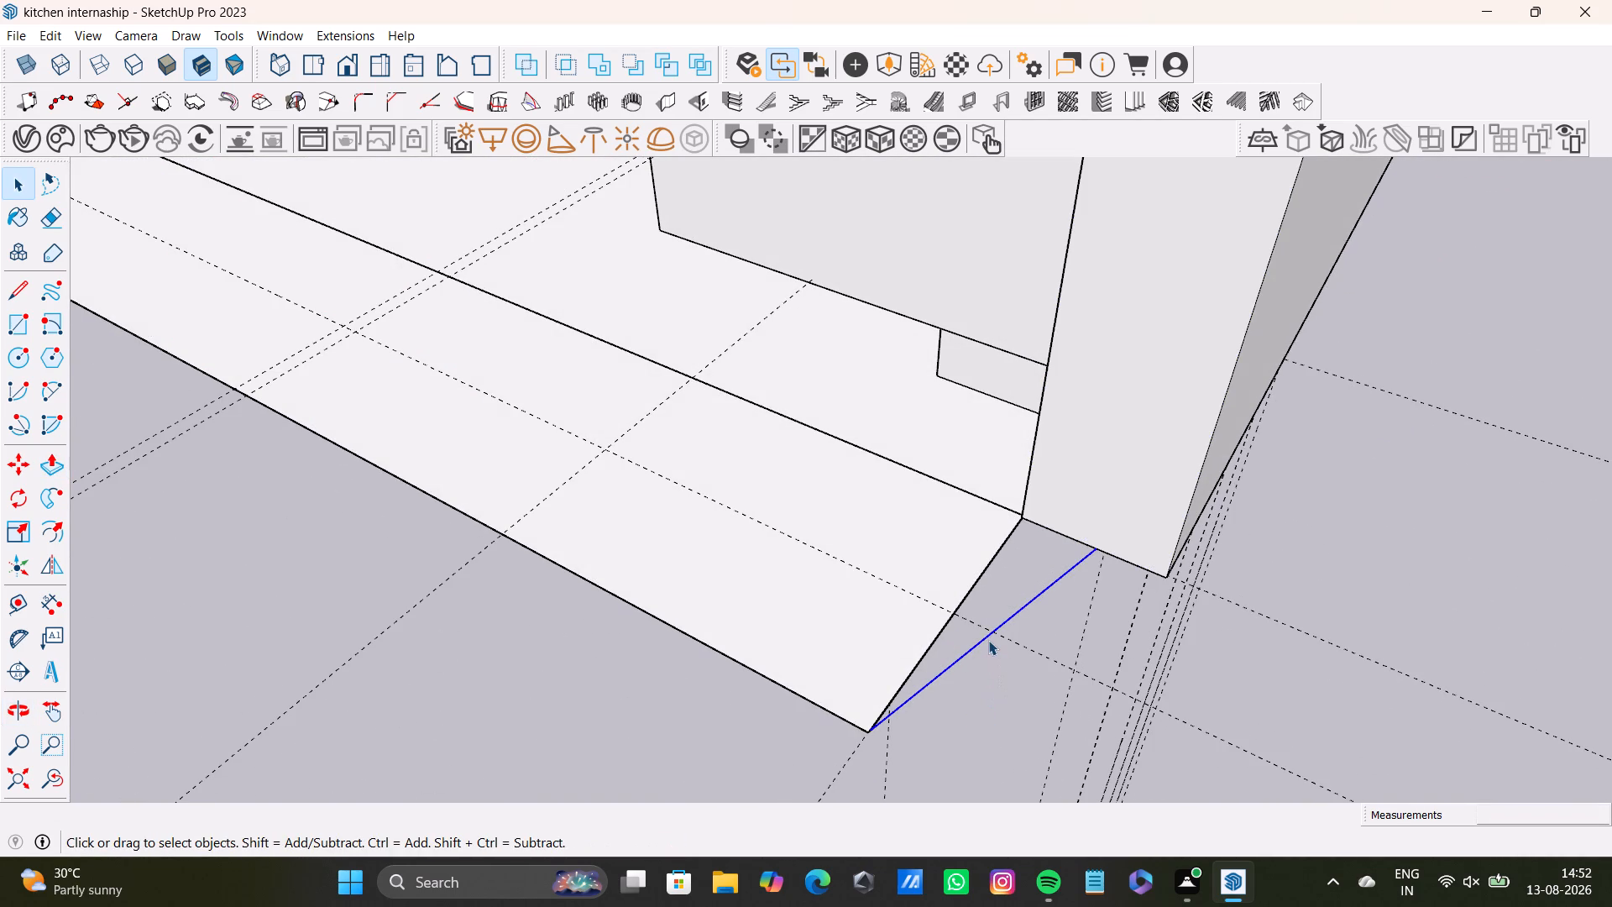
pyautogui.press('Delete')
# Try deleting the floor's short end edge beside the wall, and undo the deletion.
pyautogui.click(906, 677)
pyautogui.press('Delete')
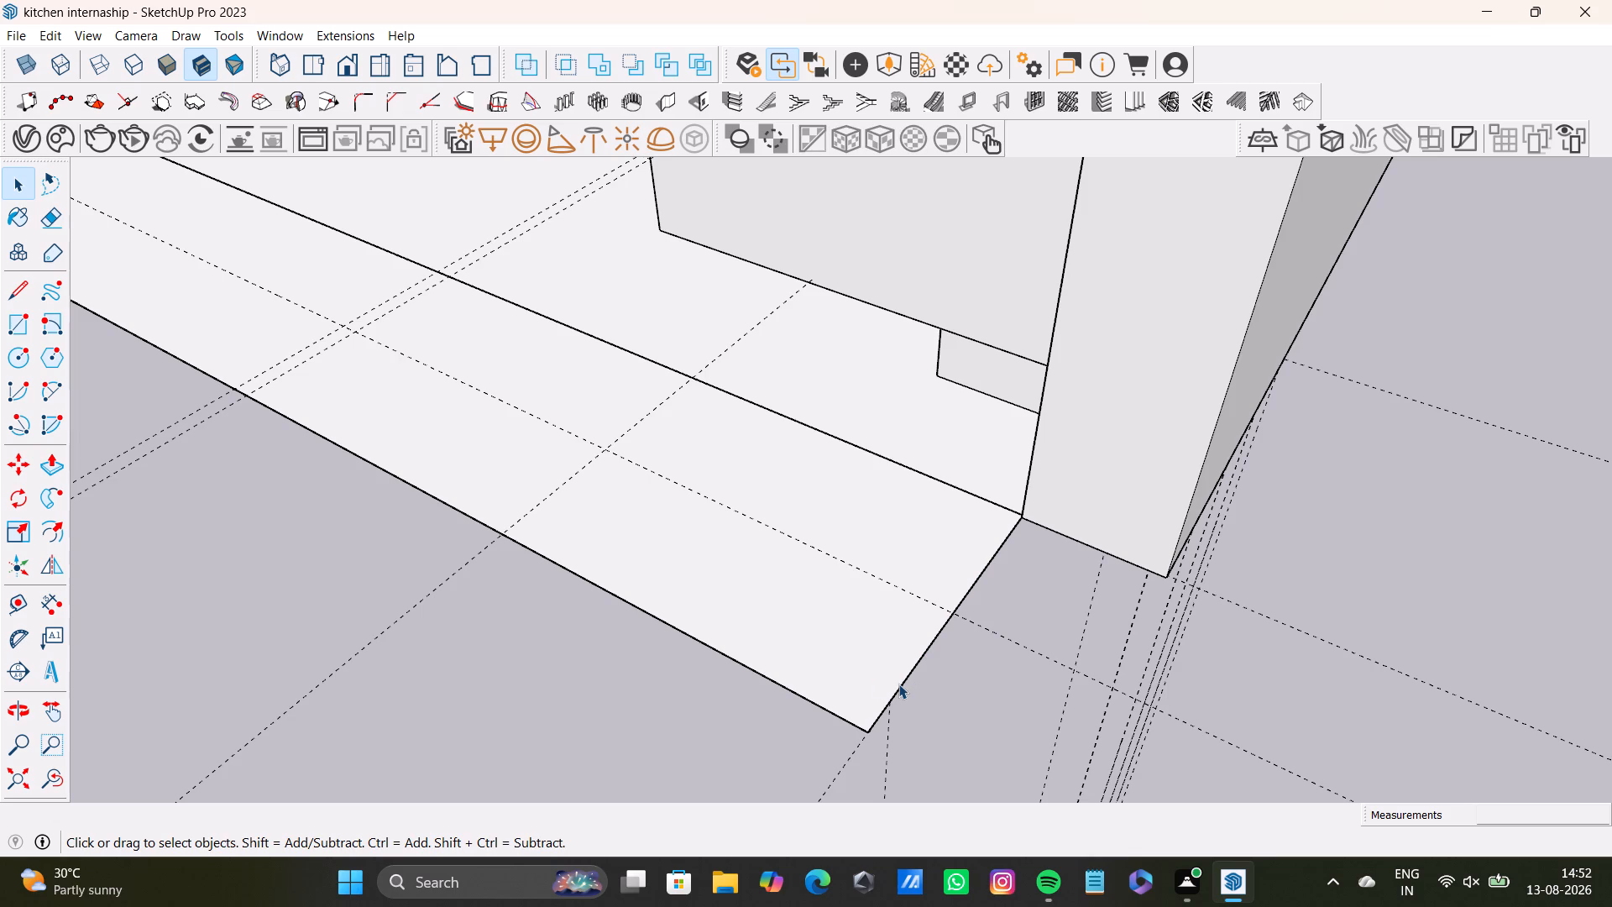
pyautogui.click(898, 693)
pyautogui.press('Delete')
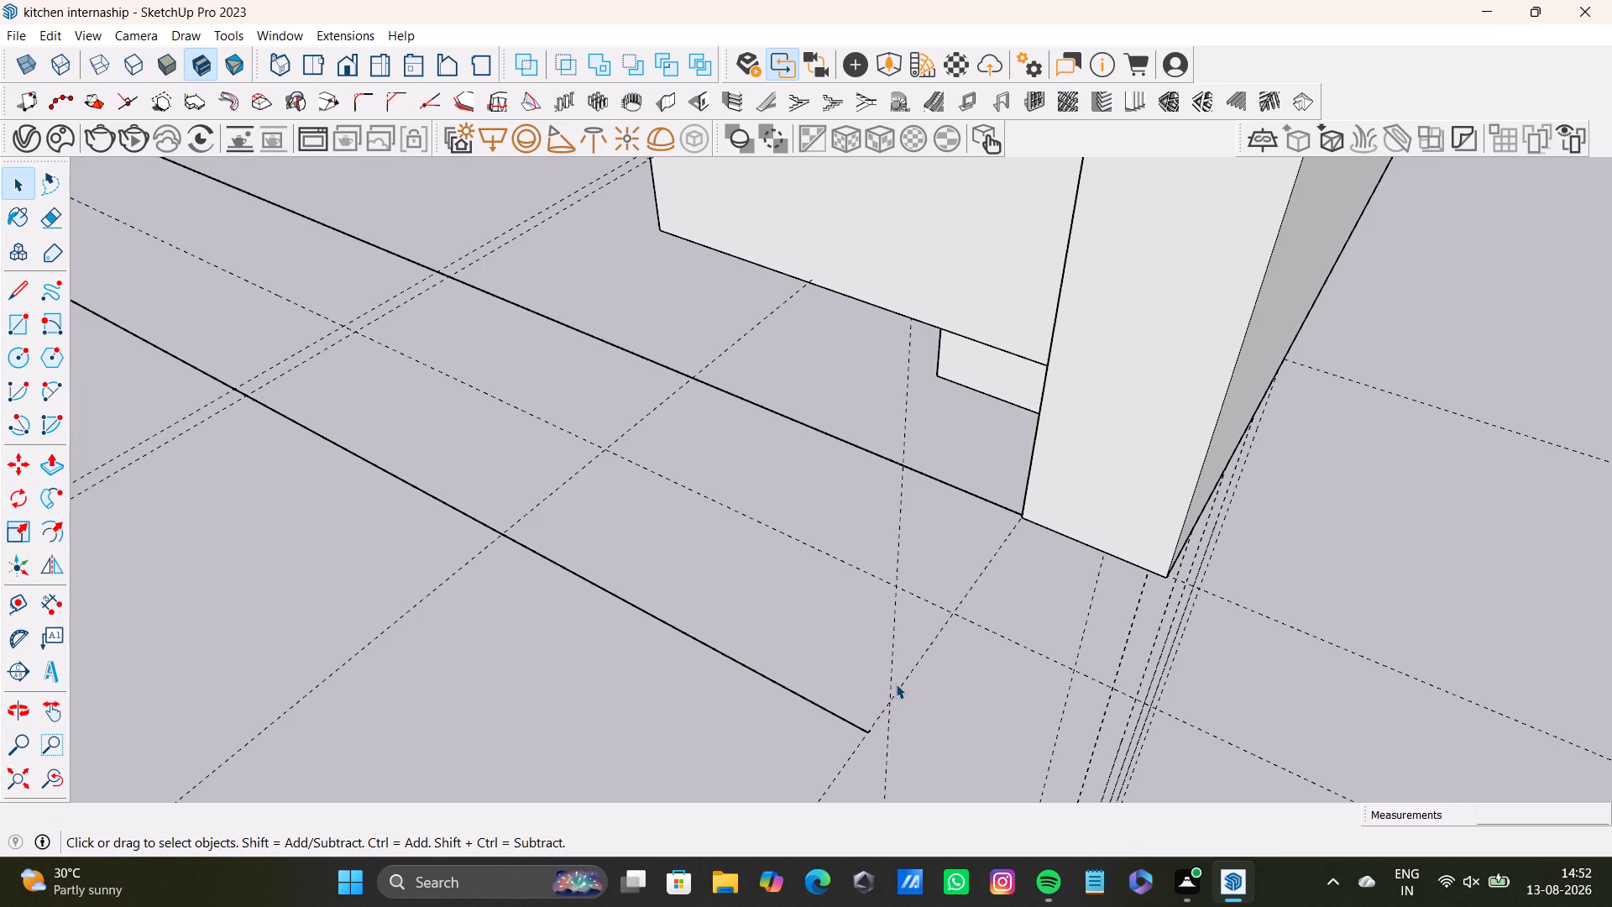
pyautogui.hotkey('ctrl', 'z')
# Move the floor's outer edge inward onto the parallel guide between it and the inner line.
pyautogui.scroll(-6, 856, 671)
pyautogui.keyDown('shift'); pyautogui.moveTo(850, 680); pyautogui.dragTo(1034, 757, button='middle'); pyautogui.keyUp('shift')
pyautogui.moveTo(793, 597); pyautogui.dragTo(777, 758, button='middle')
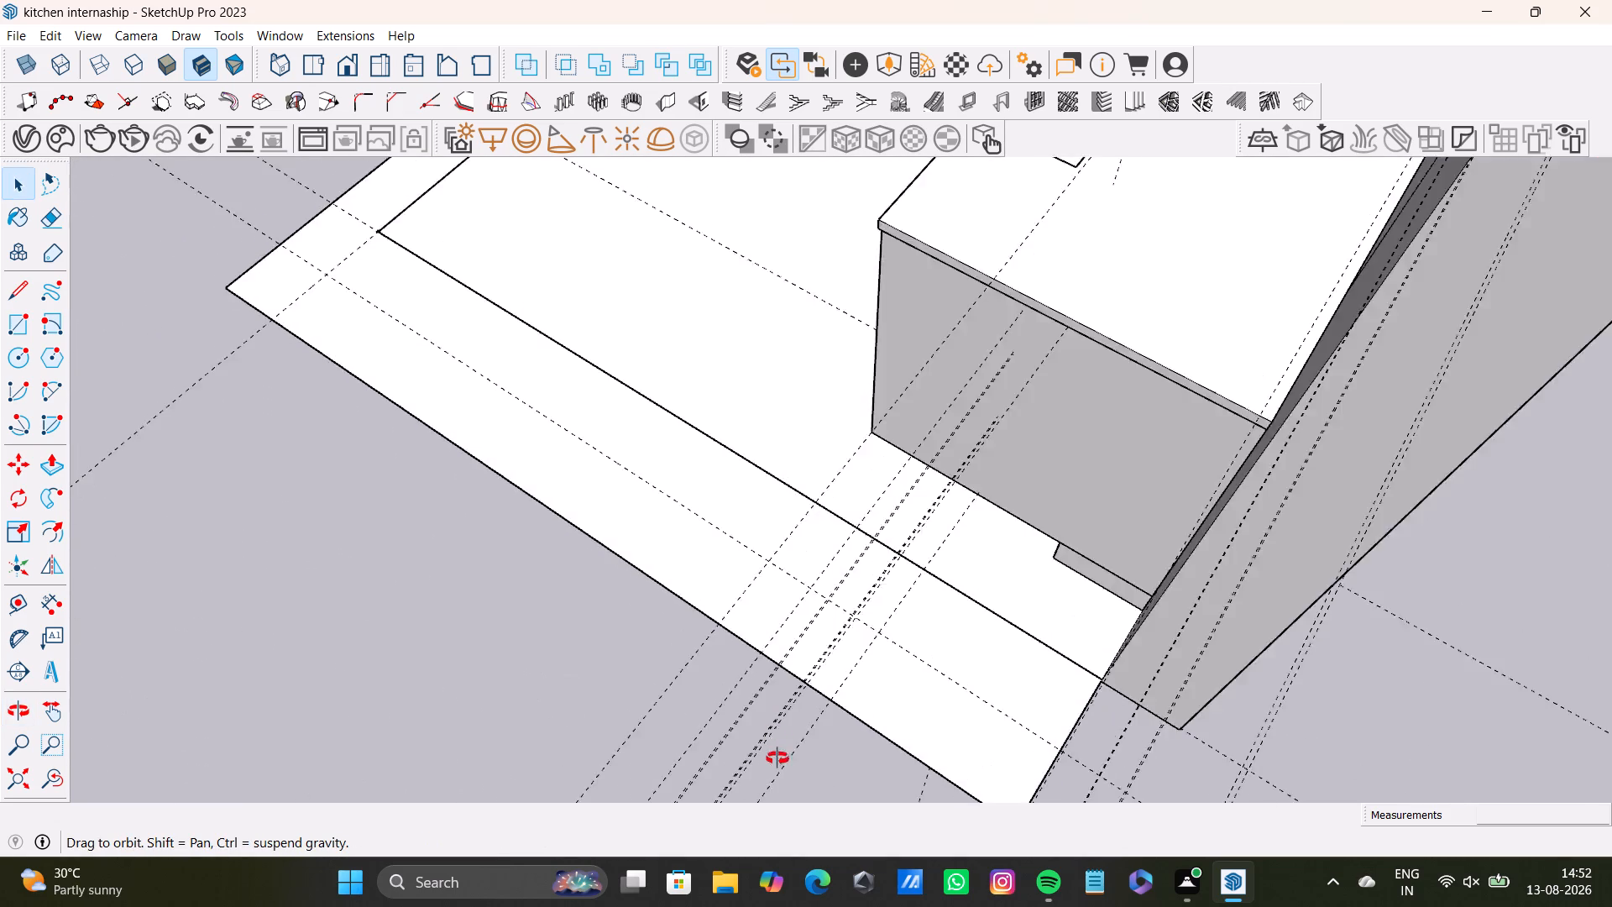
pyautogui.moveTo(777, 758); pyautogui.dragTo(1183, 747, button='middle')
pyautogui.moveTo(826, 635); pyautogui.dragTo(826, 782, button='middle')
pyautogui.scroll(1, 700, 587)
pyautogui.scroll(-7, 691, 605)
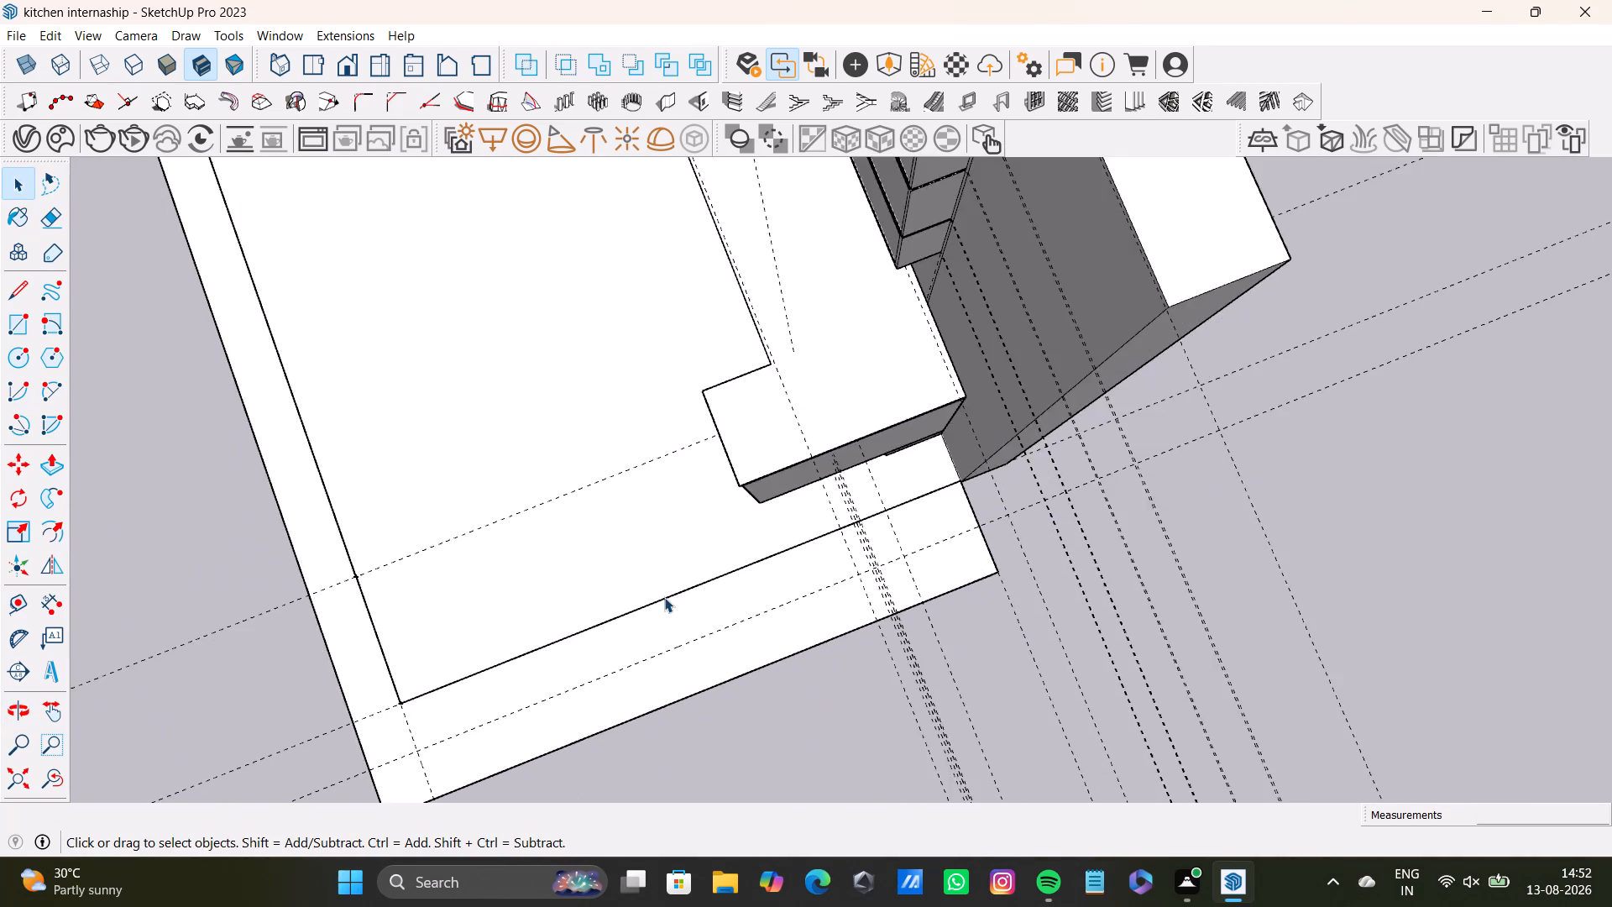
pyautogui.scroll(-3, 664, 597)
pyautogui.moveTo(633, 557); pyautogui.dragTo(659, 582, button='middle')
pyautogui.scroll(3, 669, 585)
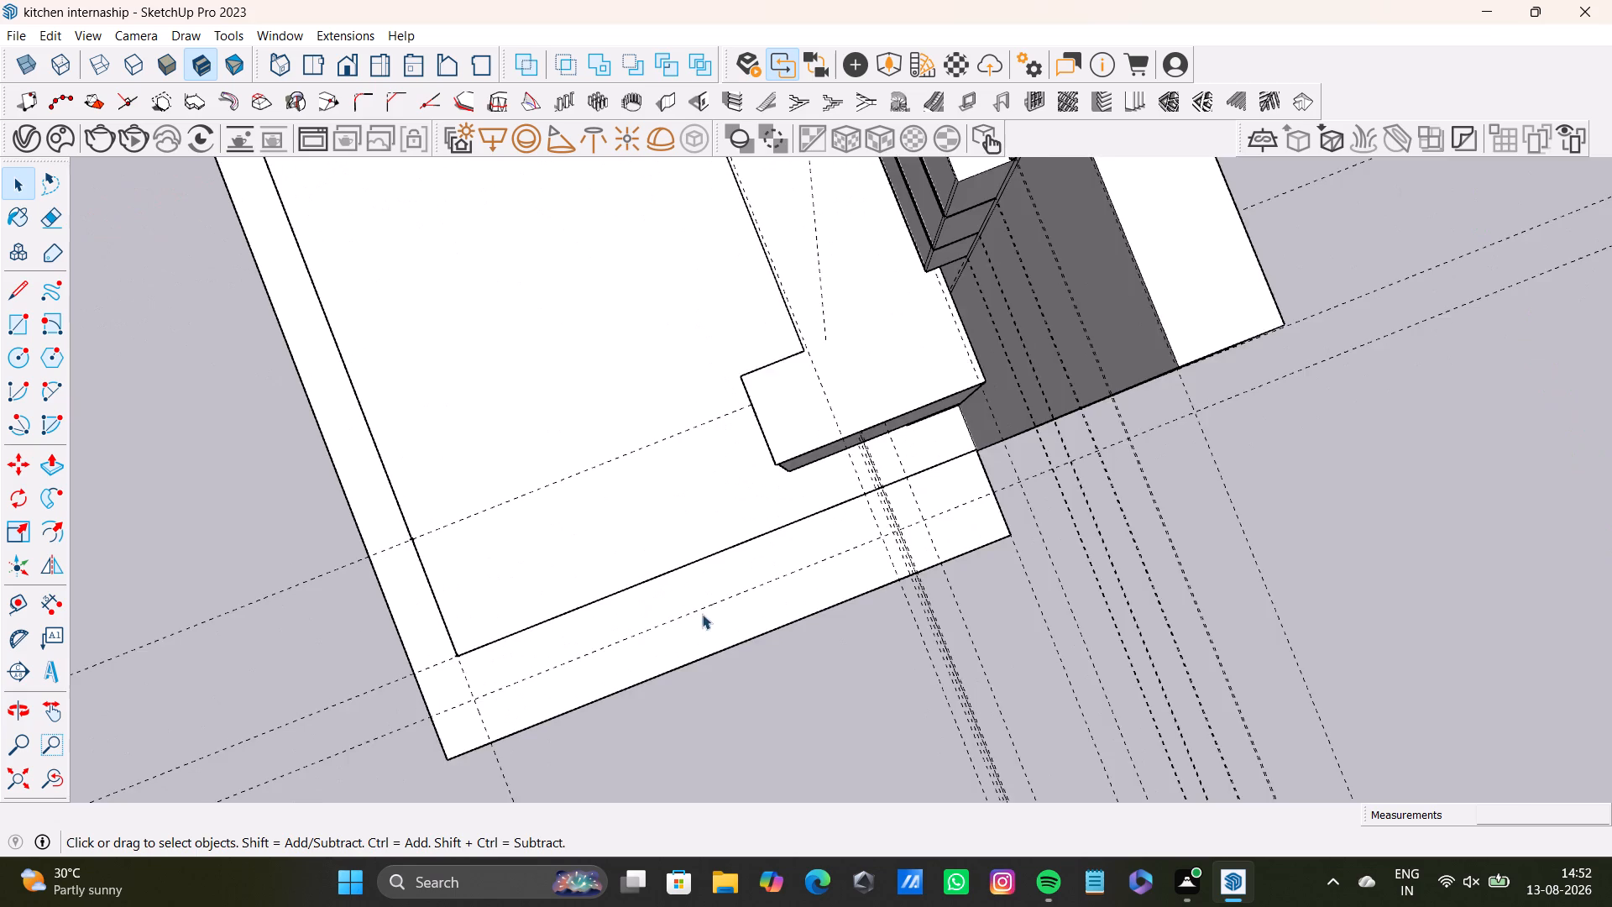
pyautogui.scroll(3, 702, 614)
pyautogui.click(771, 644)
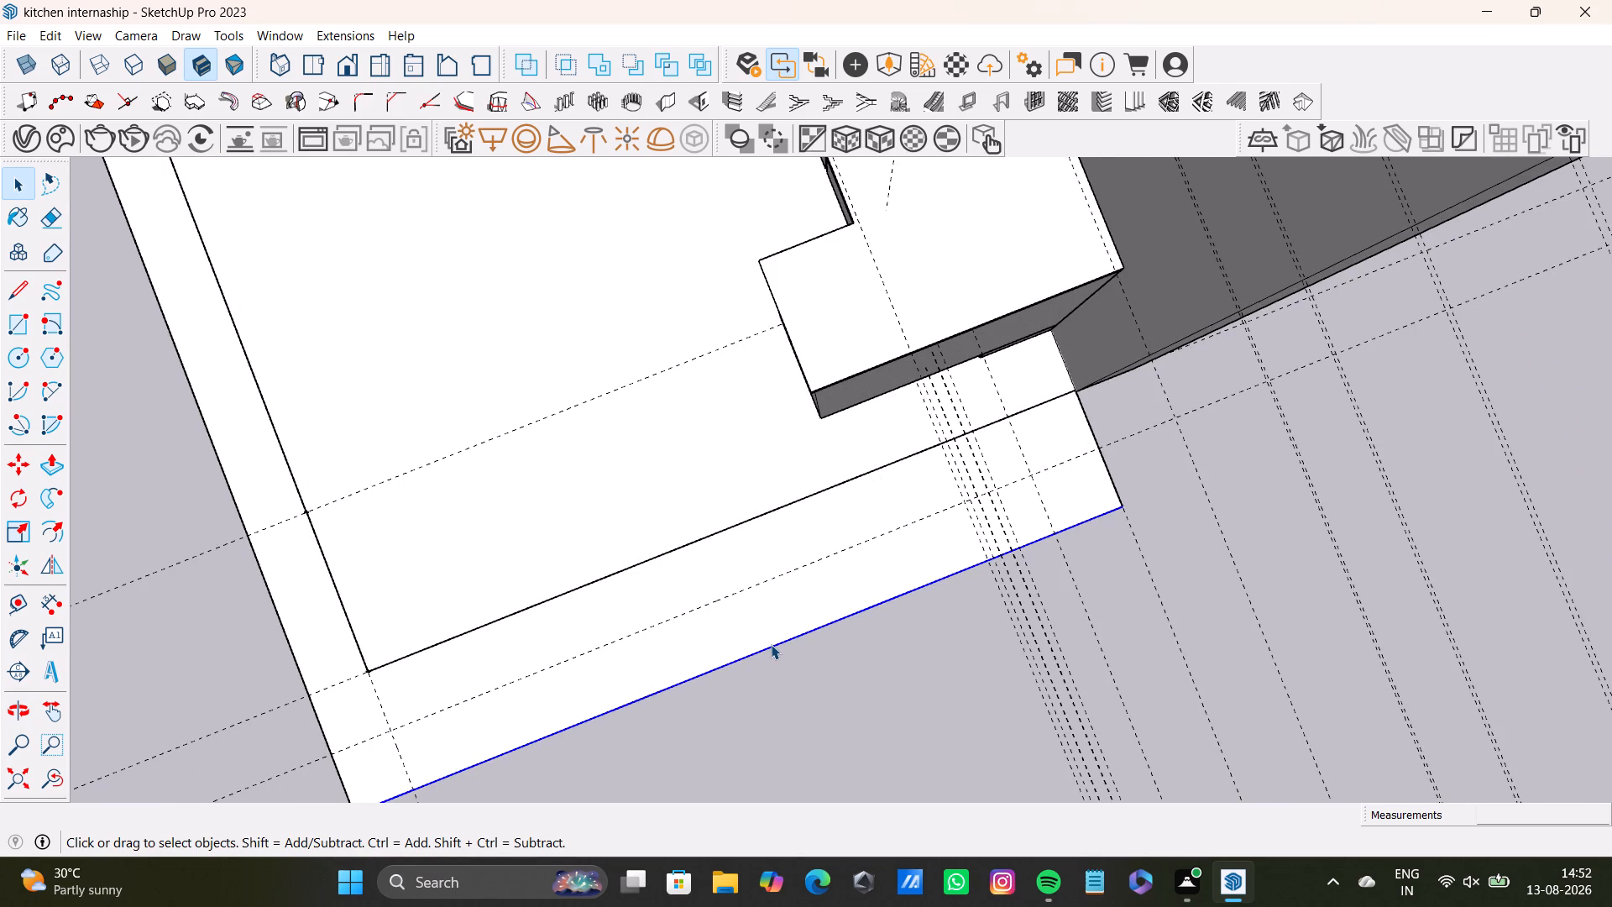
pyautogui.press('m')
pyautogui.click(771, 644)
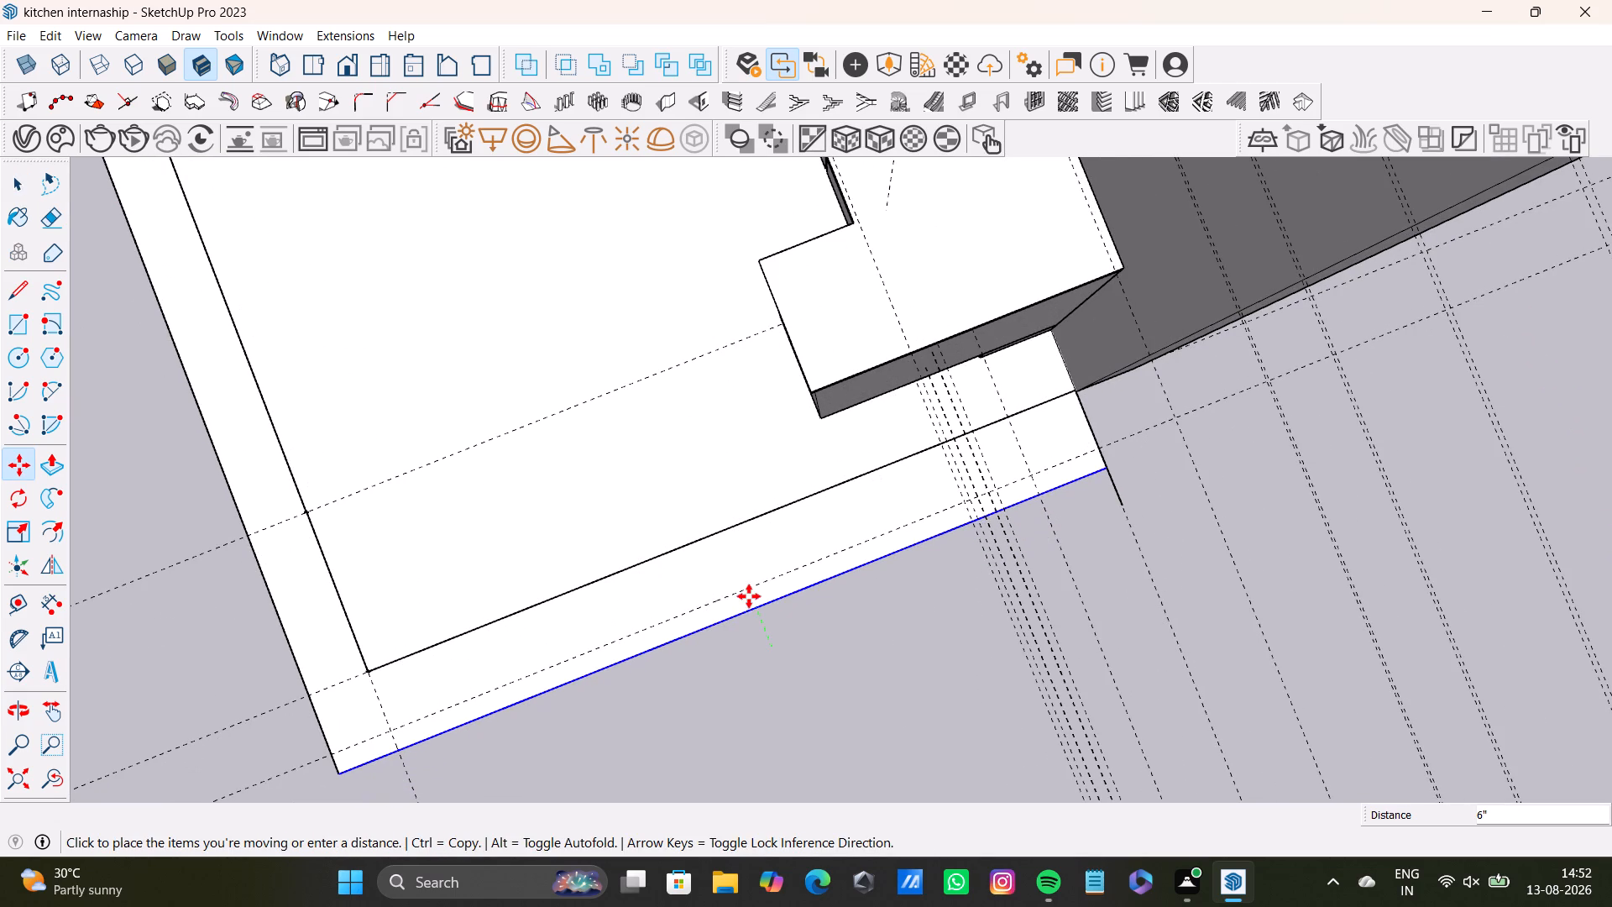
pyautogui.click(746, 590)
pyautogui.press('space')
# Delete the leftover edge segment sticking out past the floor's moved outer corner near the wall.
pyautogui.scroll(-4, 713, 658)
pyautogui.moveTo(820, 689); pyautogui.dragTo(634, 447, button='middle')
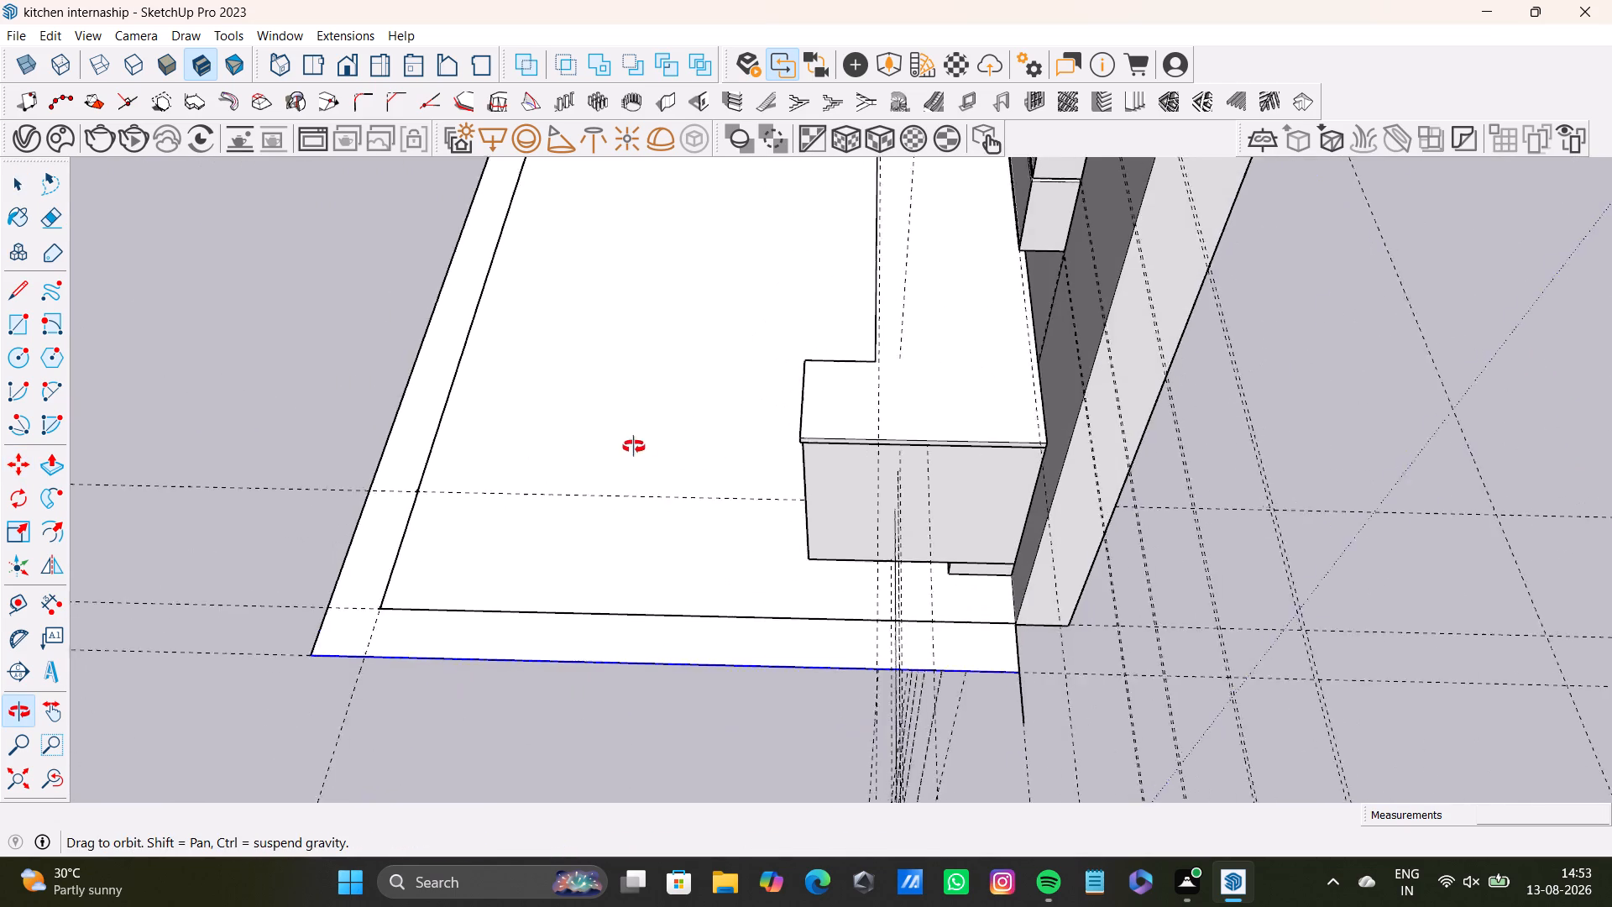
pyautogui.moveTo(634, 447); pyautogui.dragTo(611, 449, button='middle')
pyautogui.scroll(3, 819, 653)
pyautogui.moveTo(1034, 692); pyautogui.dragTo(866, 526, button='middle')
pyautogui.scroll(3, 934, 645)
pyautogui.moveTo(934, 645); pyautogui.dragTo(581, 576, button='middle')
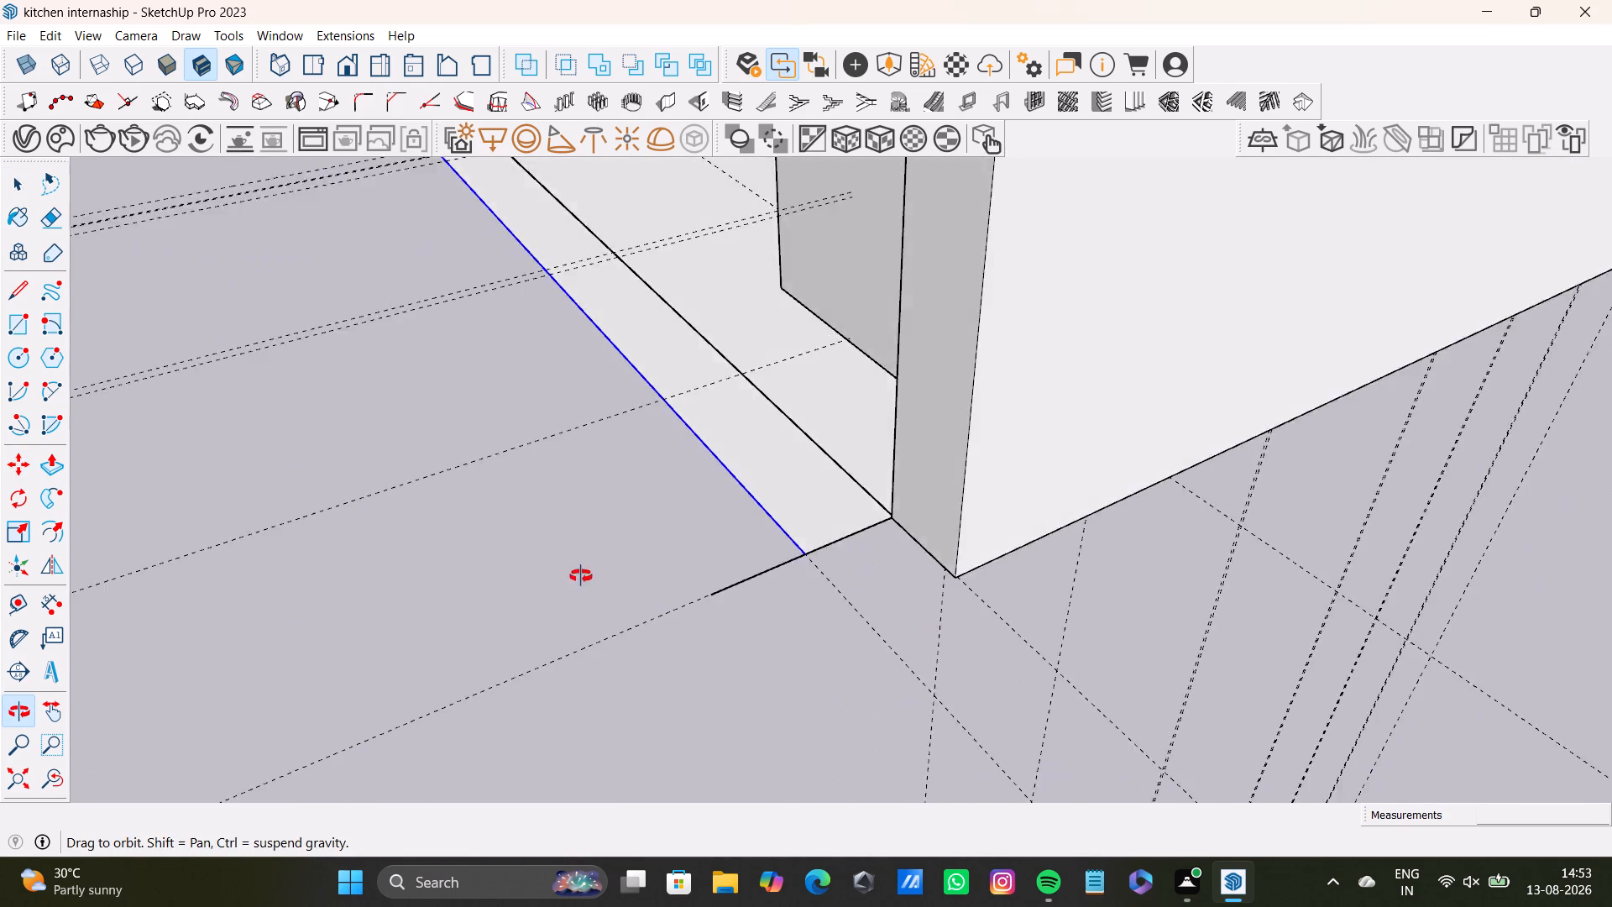
pyautogui.moveTo(581, 576); pyautogui.dragTo(539, 627, button='middle')
pyautogui.click(731, 595)
pyautogui.click(731, 590)
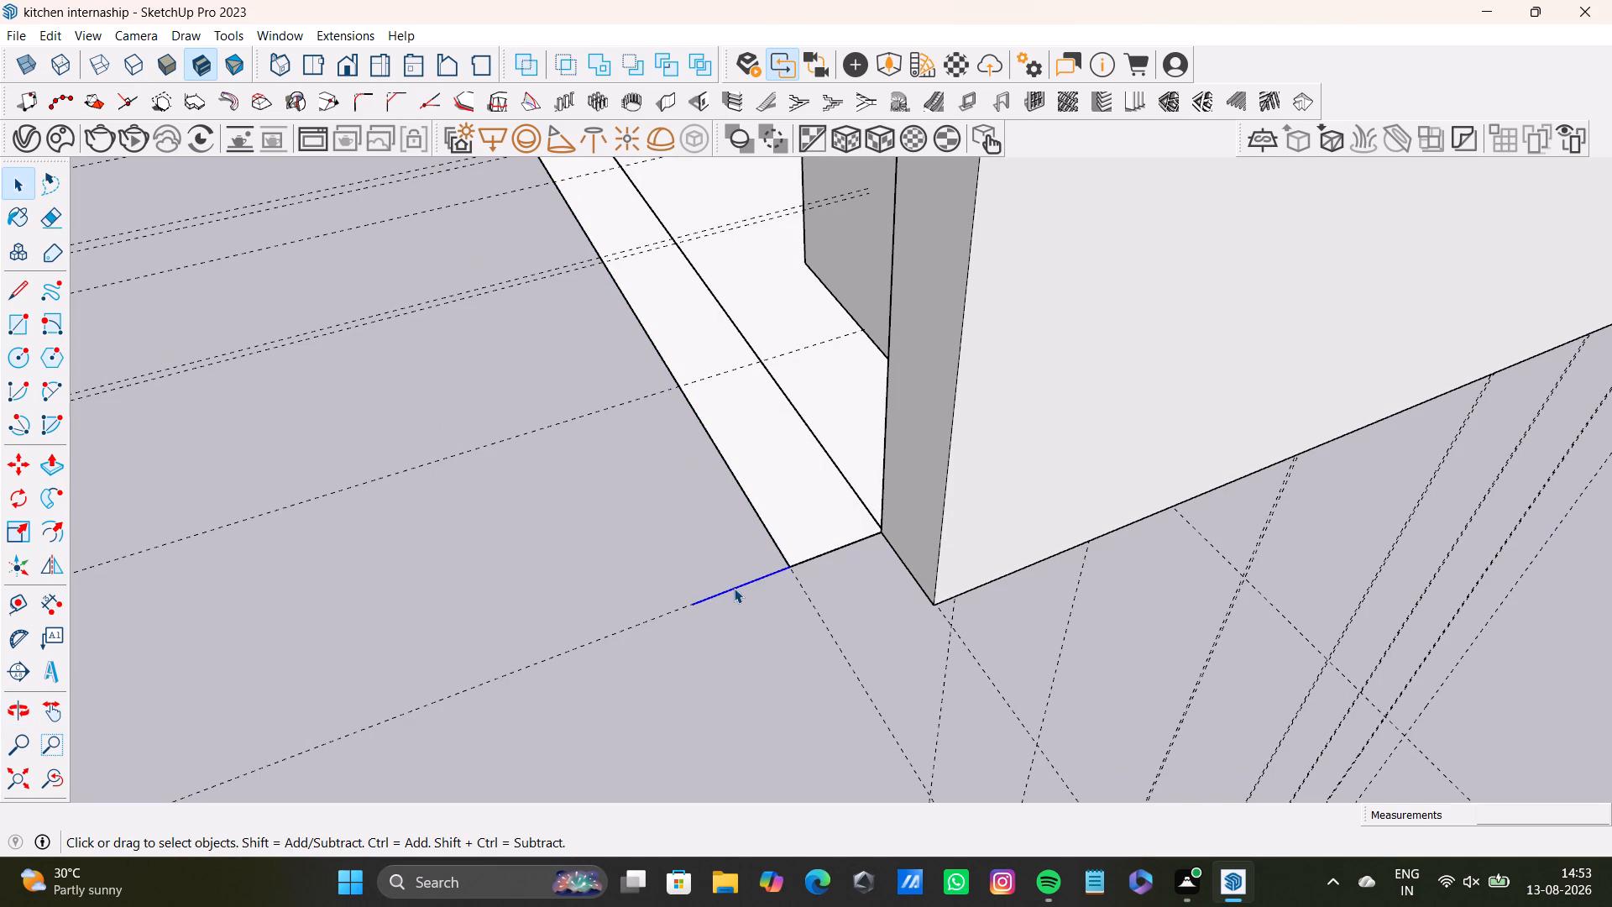
pyautogui.press('Delete')
# Draw a rectangle on the floor plane from the outer floor corner to the wall end's outer corner, and select its shared edge.
pyautogui.scroll(-8, 732, 588)
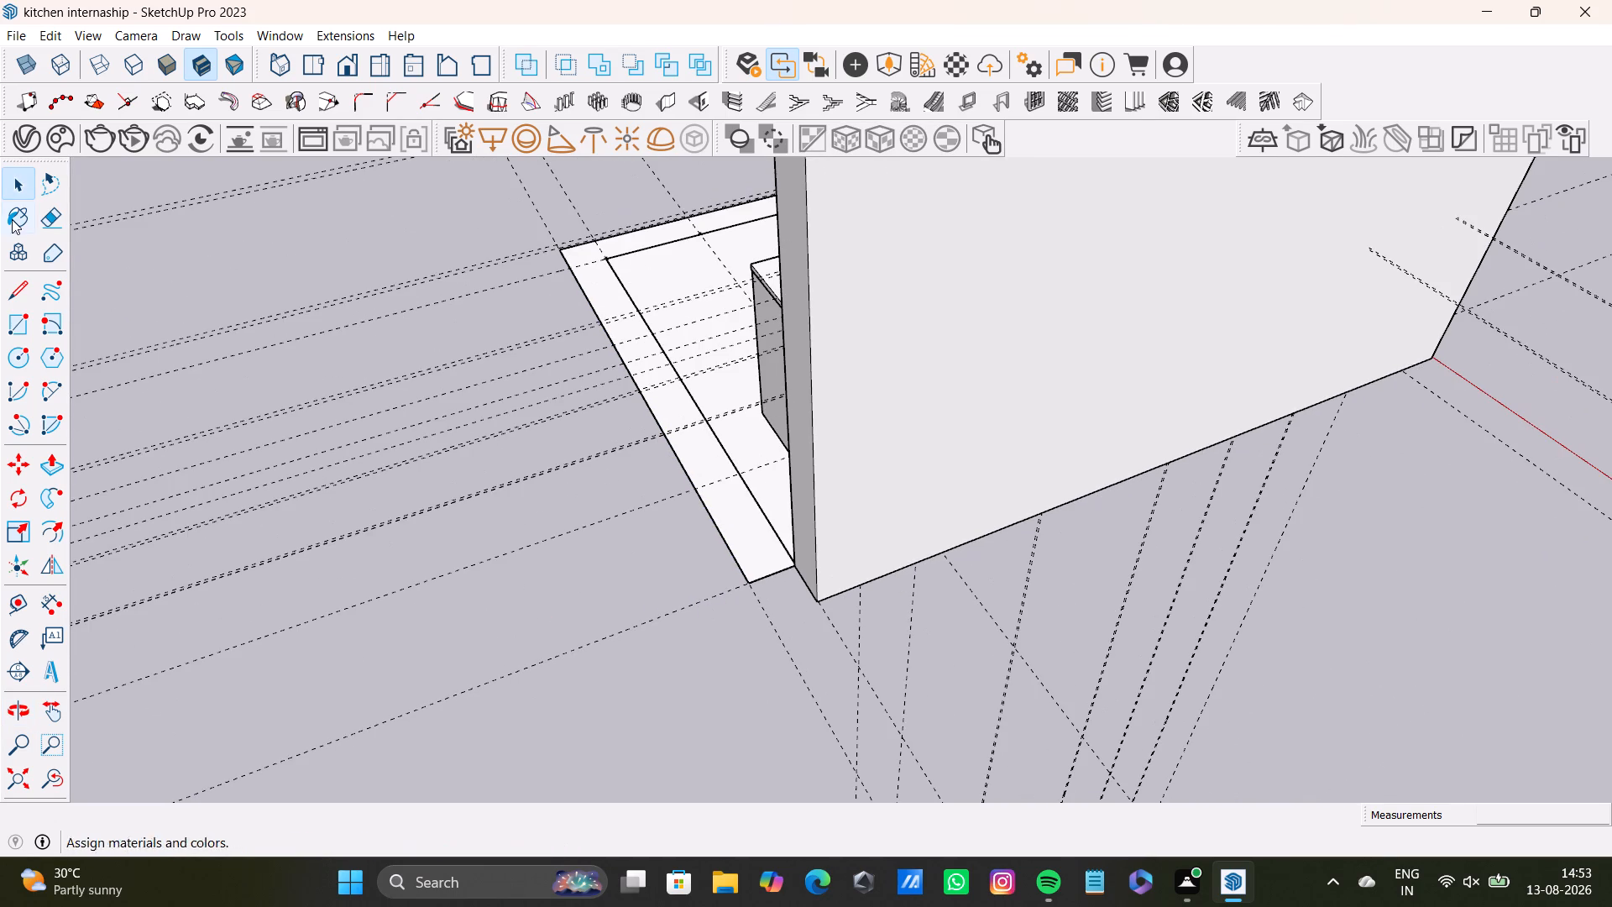
pyautogui.click(21, 330)
pyautogui.scroll(6, 841, 601)
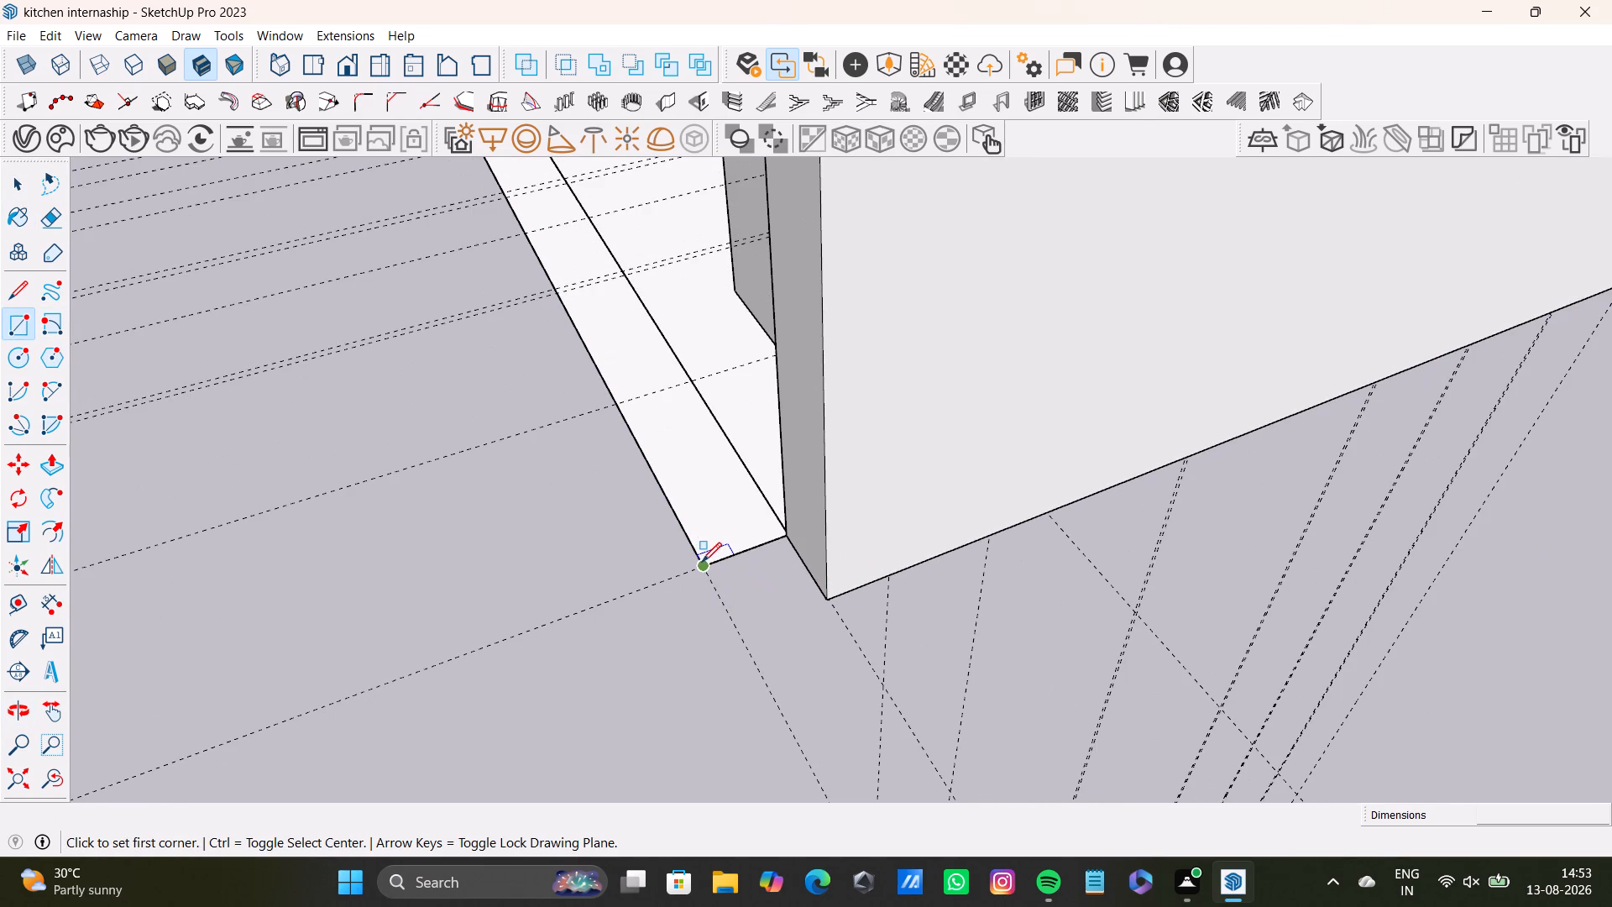
pyautogui.click(702, 562)
pyautogui.click(824, 601)
pyautogui.press('space')
pyautogui.scroll(-3, 744, 637)
pyautogui.moveTo(725, 639); pyautogui.dragTo(878, 696, button='middle')
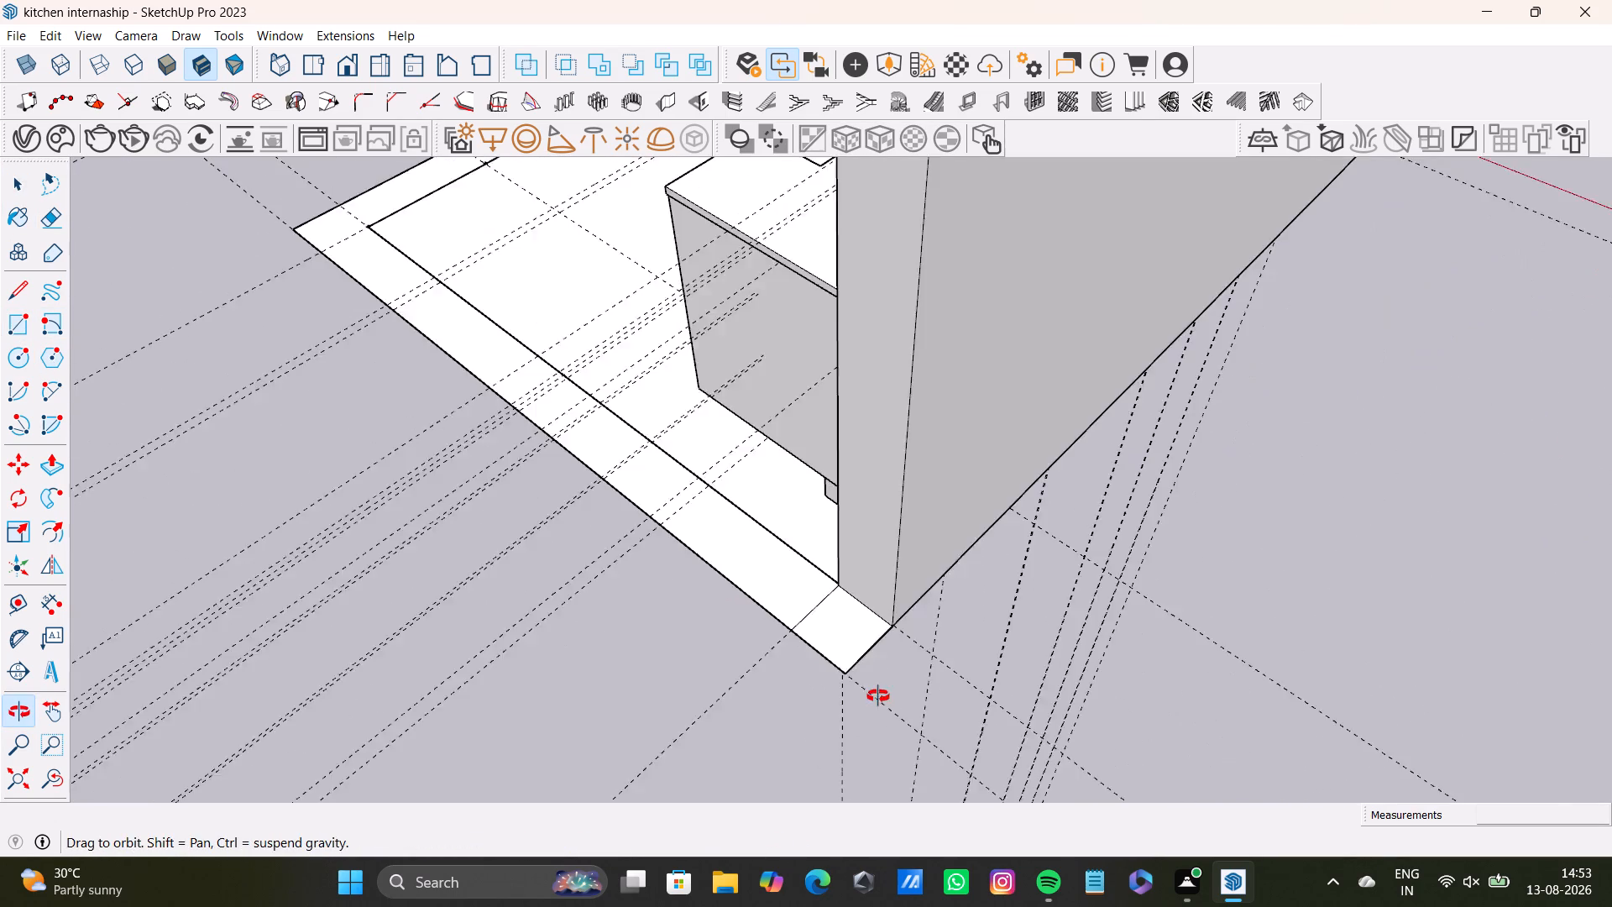
pyautogui.moveTo(878, 696); pyautogui.dragTo(881, 721, button='middle')
pyautogui.scroll(6, 831, 643)
pyautogui.click(796, 609)
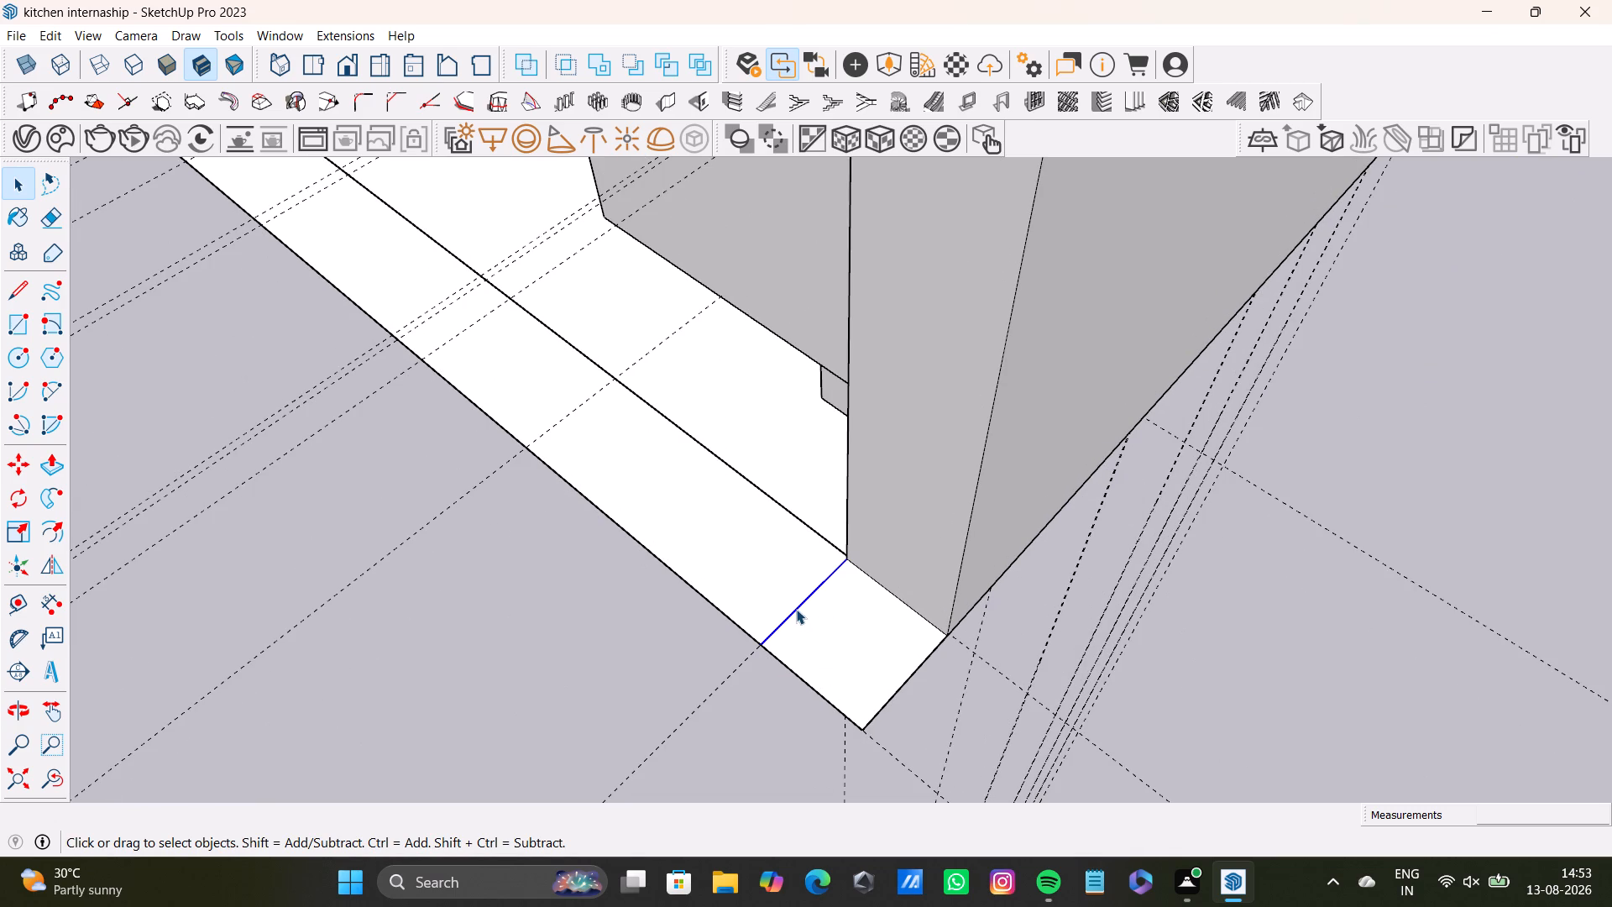
# Place a guide 9" from the floor's inner line, toward the return unit's toe-kick.
pyautogui.scroll(-11, 728, 703)
pyautogui.moveTo(715, 710); pyautogui.dragTo(1117, 678, button='middle')
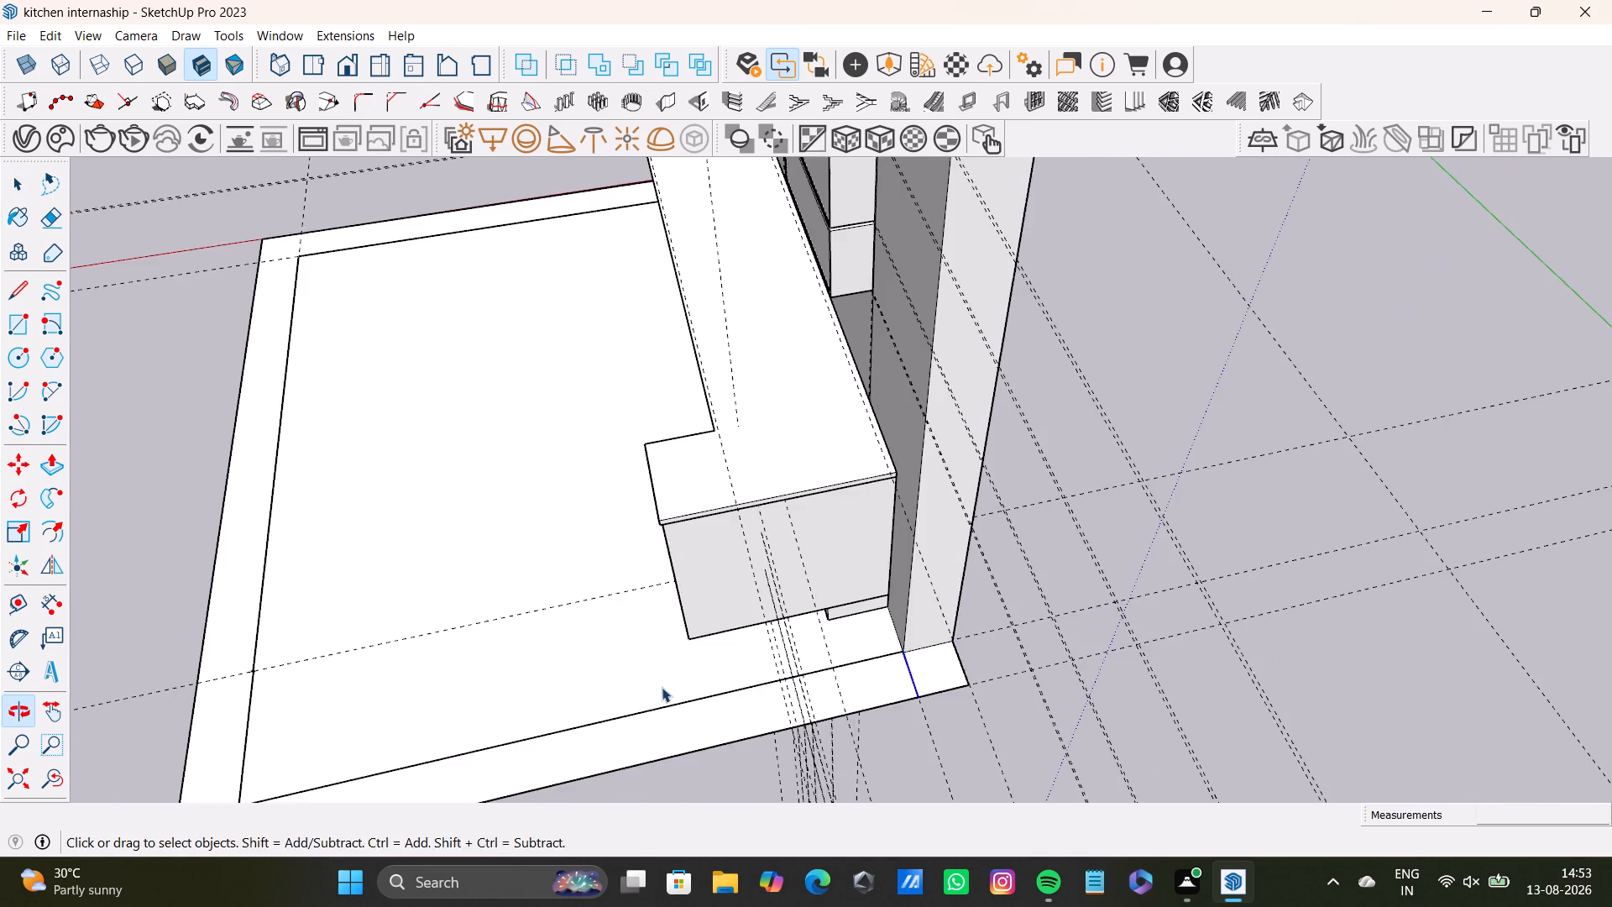
pyautogui.moveTo(652, 686); pyautogui.dragTo(1042, 616, button='middle')
pyautogui.scroll(9, 900, 609)
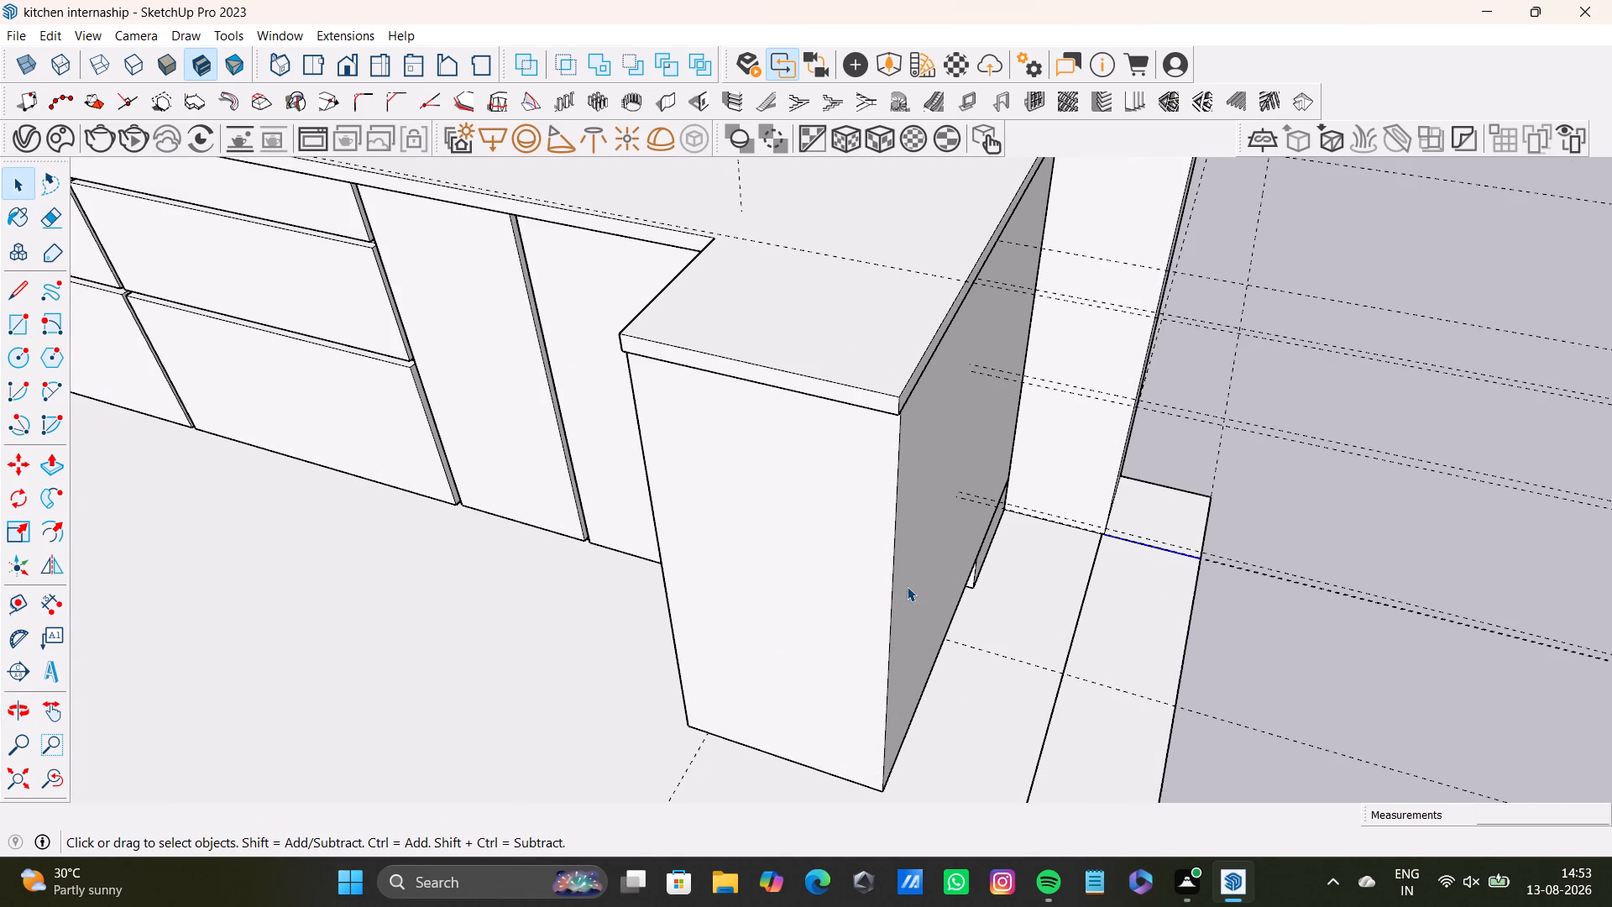
pyautogui.moveTo(1008, 637); pyautogui.dragTo(647, 700, button='middle')
pyautogui.scroll(1, 731, 668)
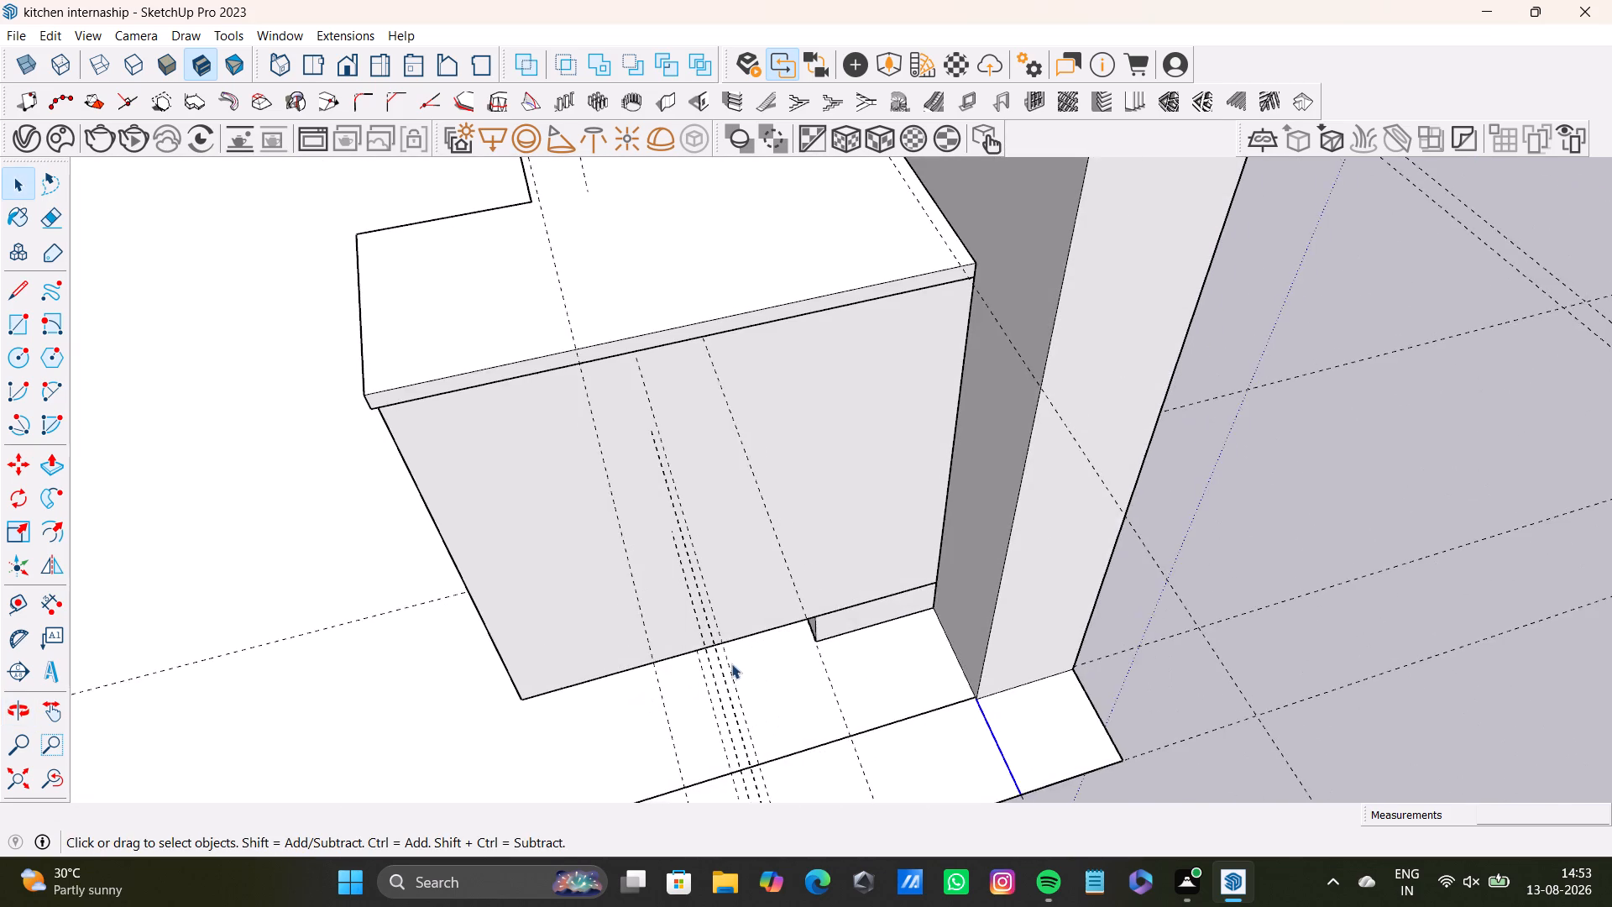
pyautogui.scroll(1, 731, 663)
pyautogui.moveTo(732, 642); pyautogui.dragTo(1065, 528, button='middle')
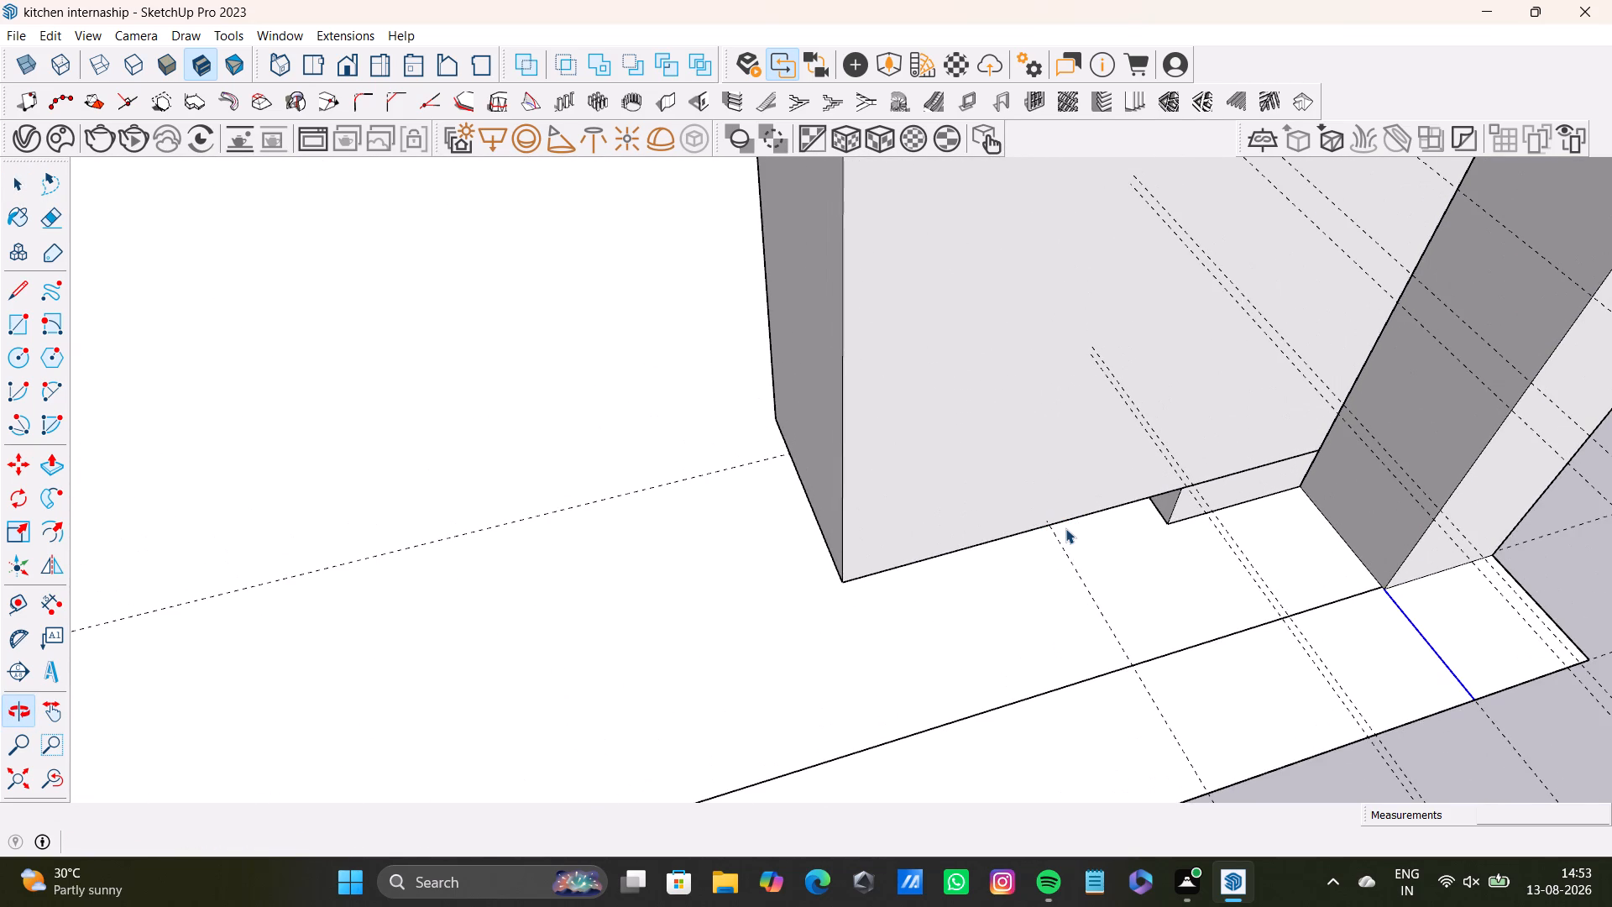
pyautogui.scroll(1, 1096, 617)
pyautogui.moveTo(1137, 637); pyautogui.dragTo(1167, 742, button='middle')
pyautogui.click(25, 606)
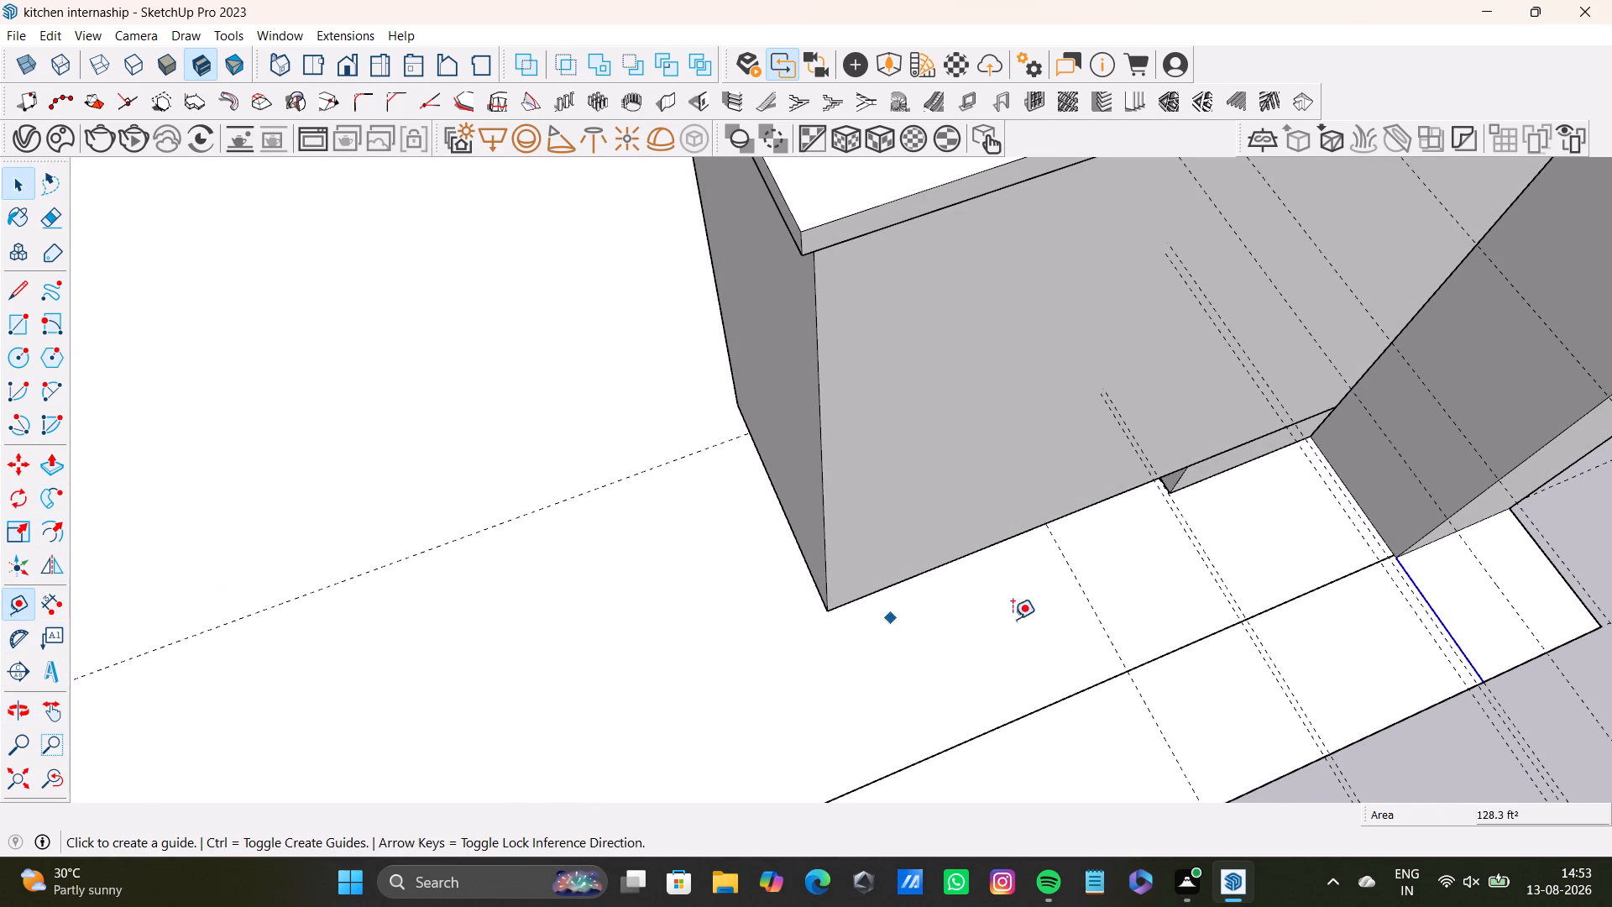
pyautogui.click(1344, 574)
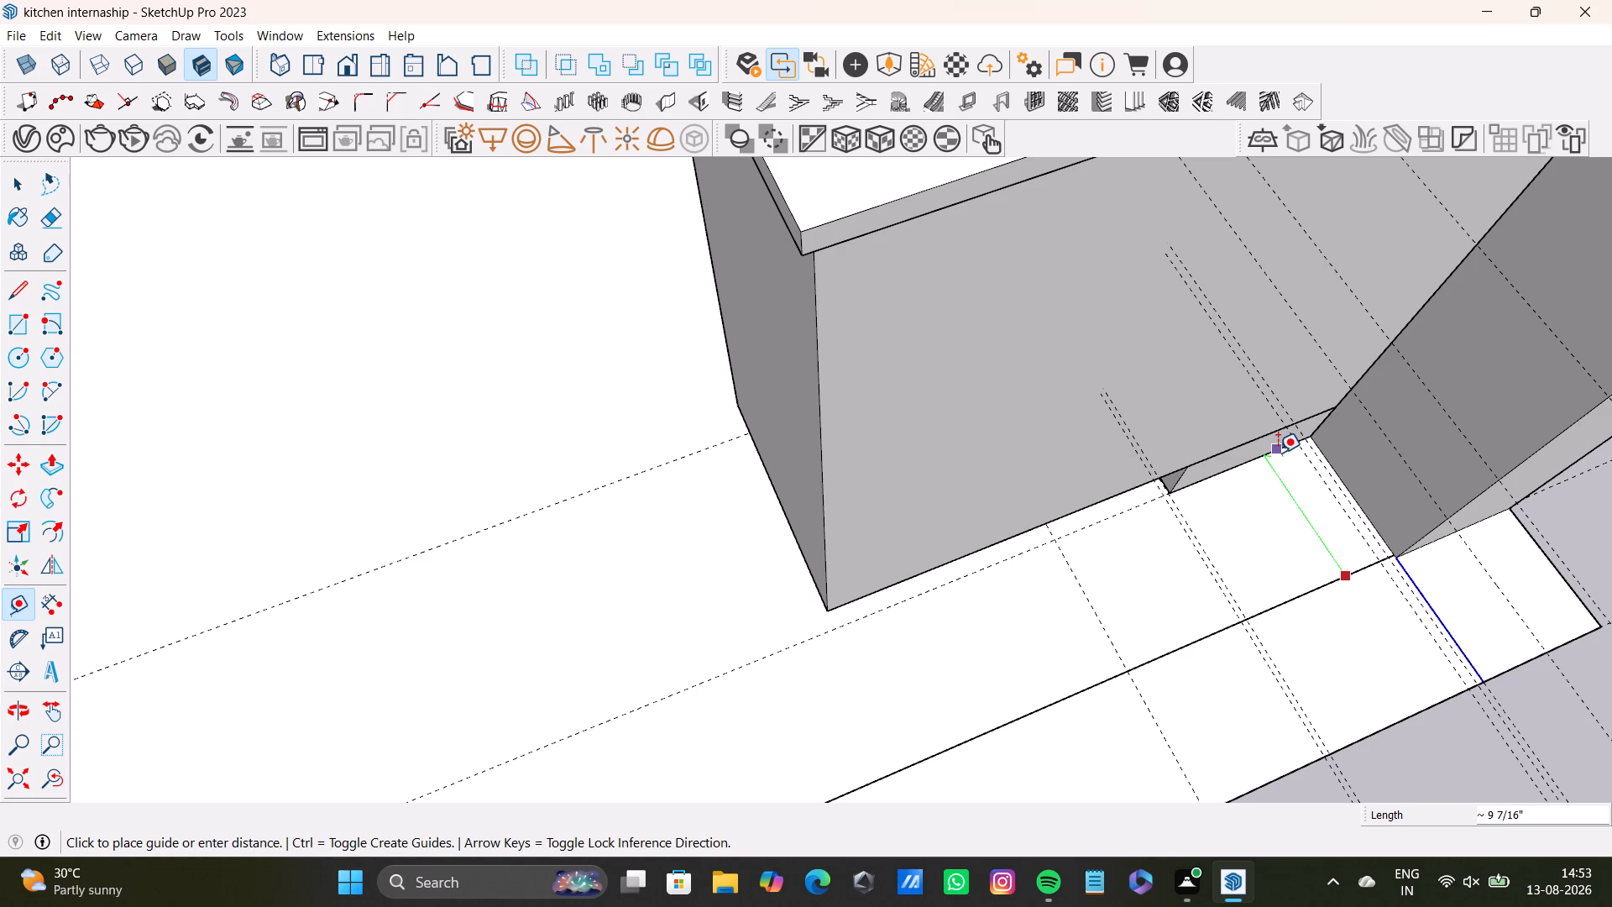
pyautogui.press('9')
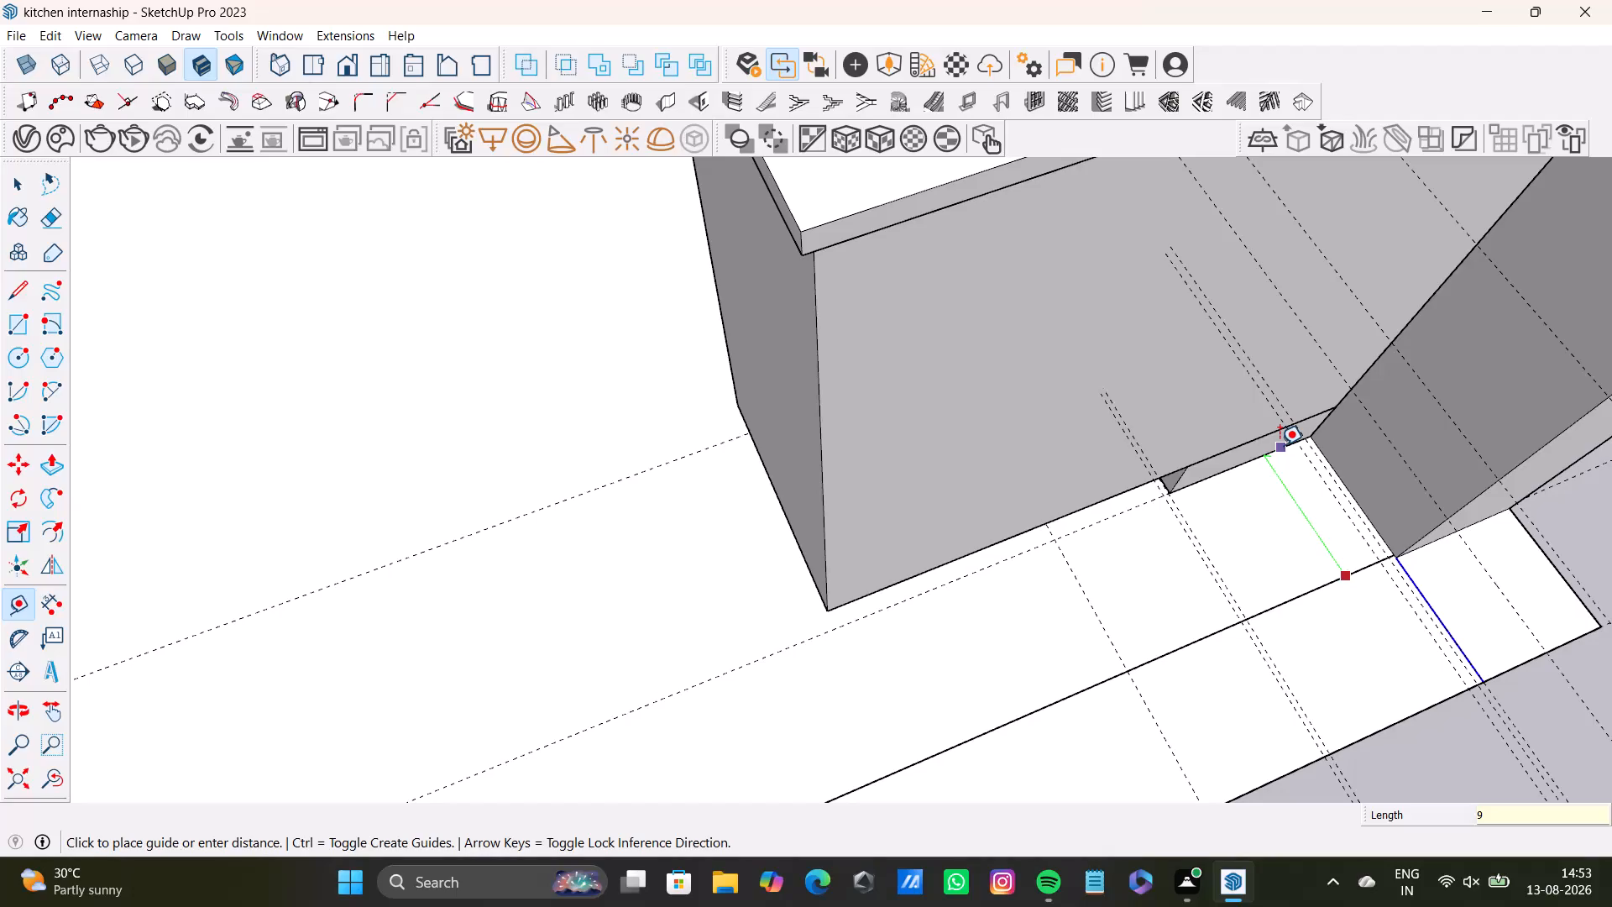
pyautogui.hotkey('shift', '"')
pyautogui.press('Return')
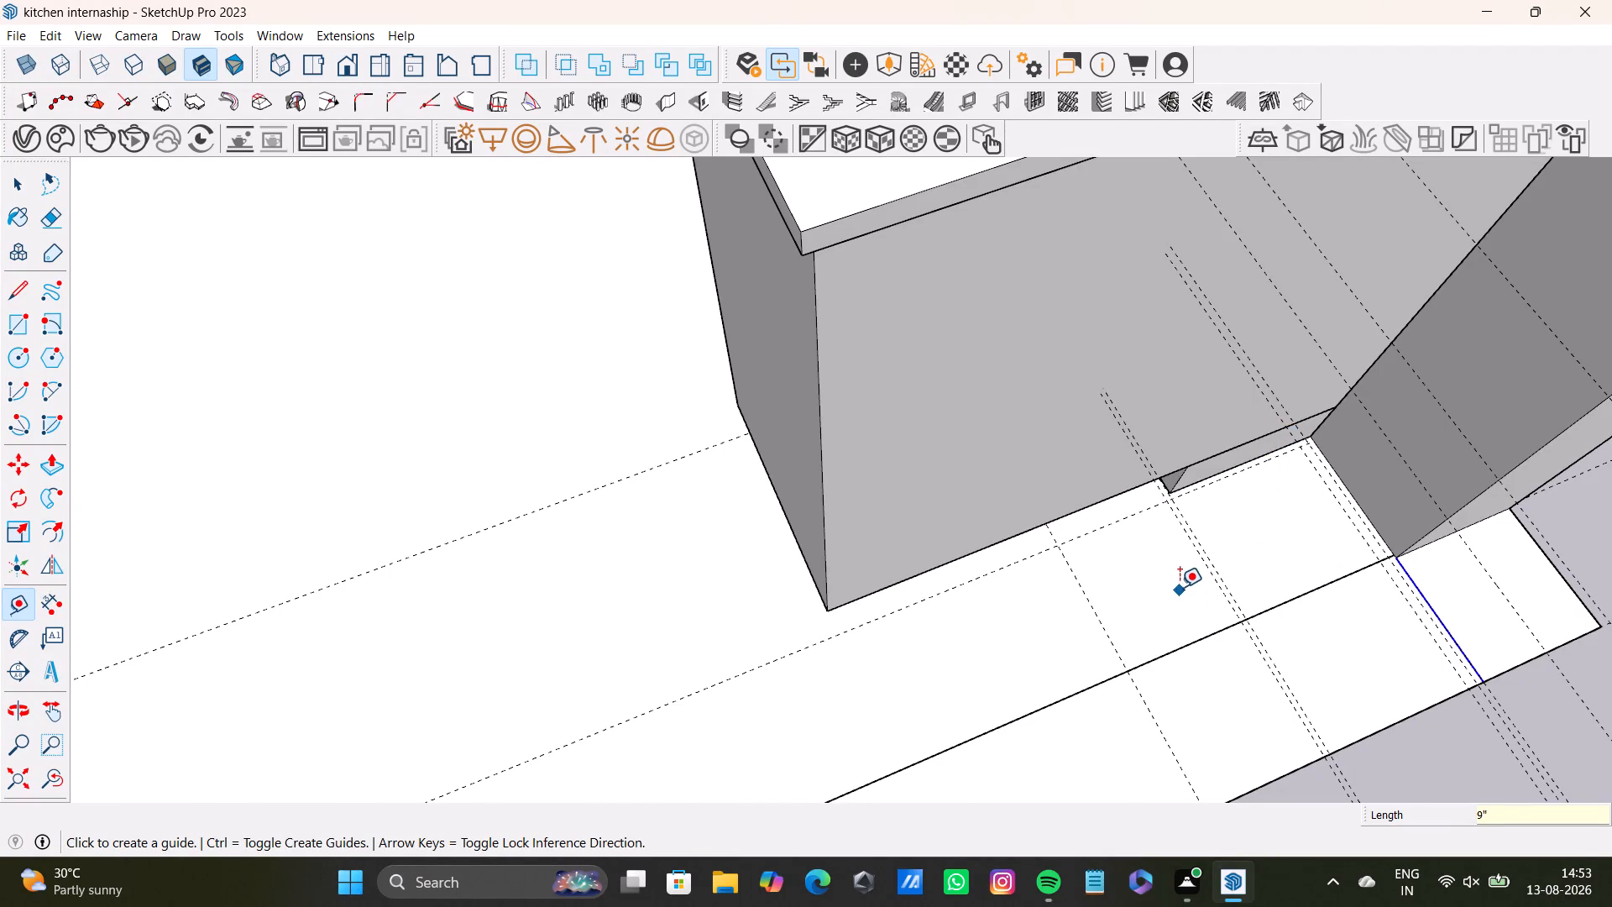
# Move the floor's inner line 9" onto the guide beside the return unit's toe-kick.
pyautogui.scroll(7, 1180, 558)
pyautogui.moveTo(1288, 528); pyautogui.dragTo(1135, 545, button='middle')
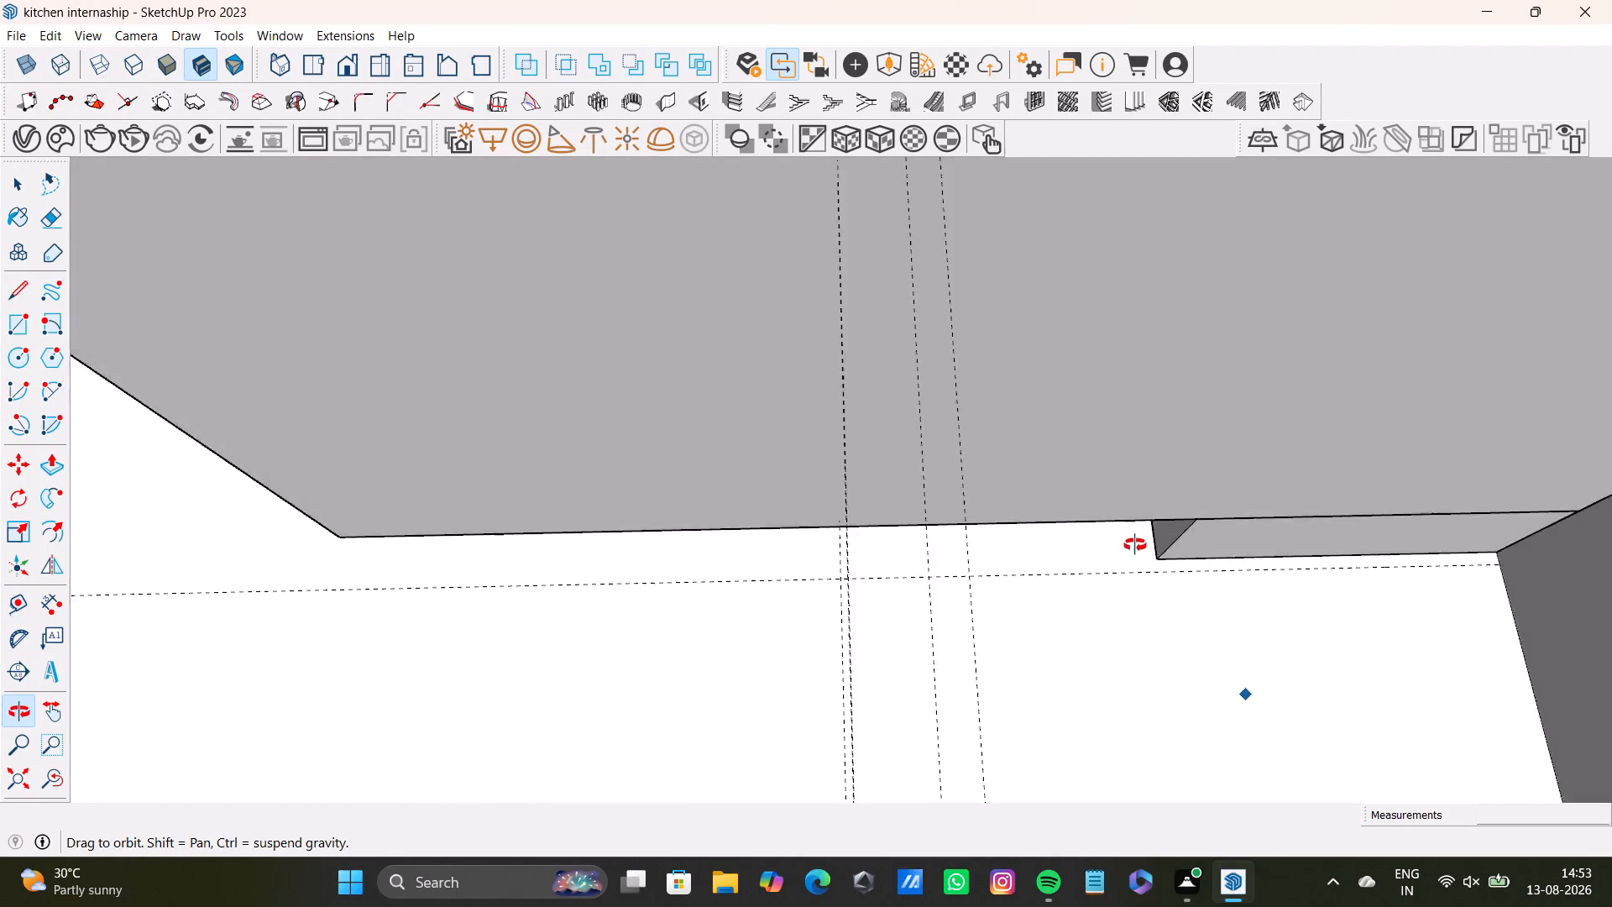
pyautogui.moveTo(1135, 545); pyautogui.dragTo(1066, 296, button='middle')
pyautogui.moveTo(1212, 492); pyautogui.dragTo(1337, 546, button='middle')
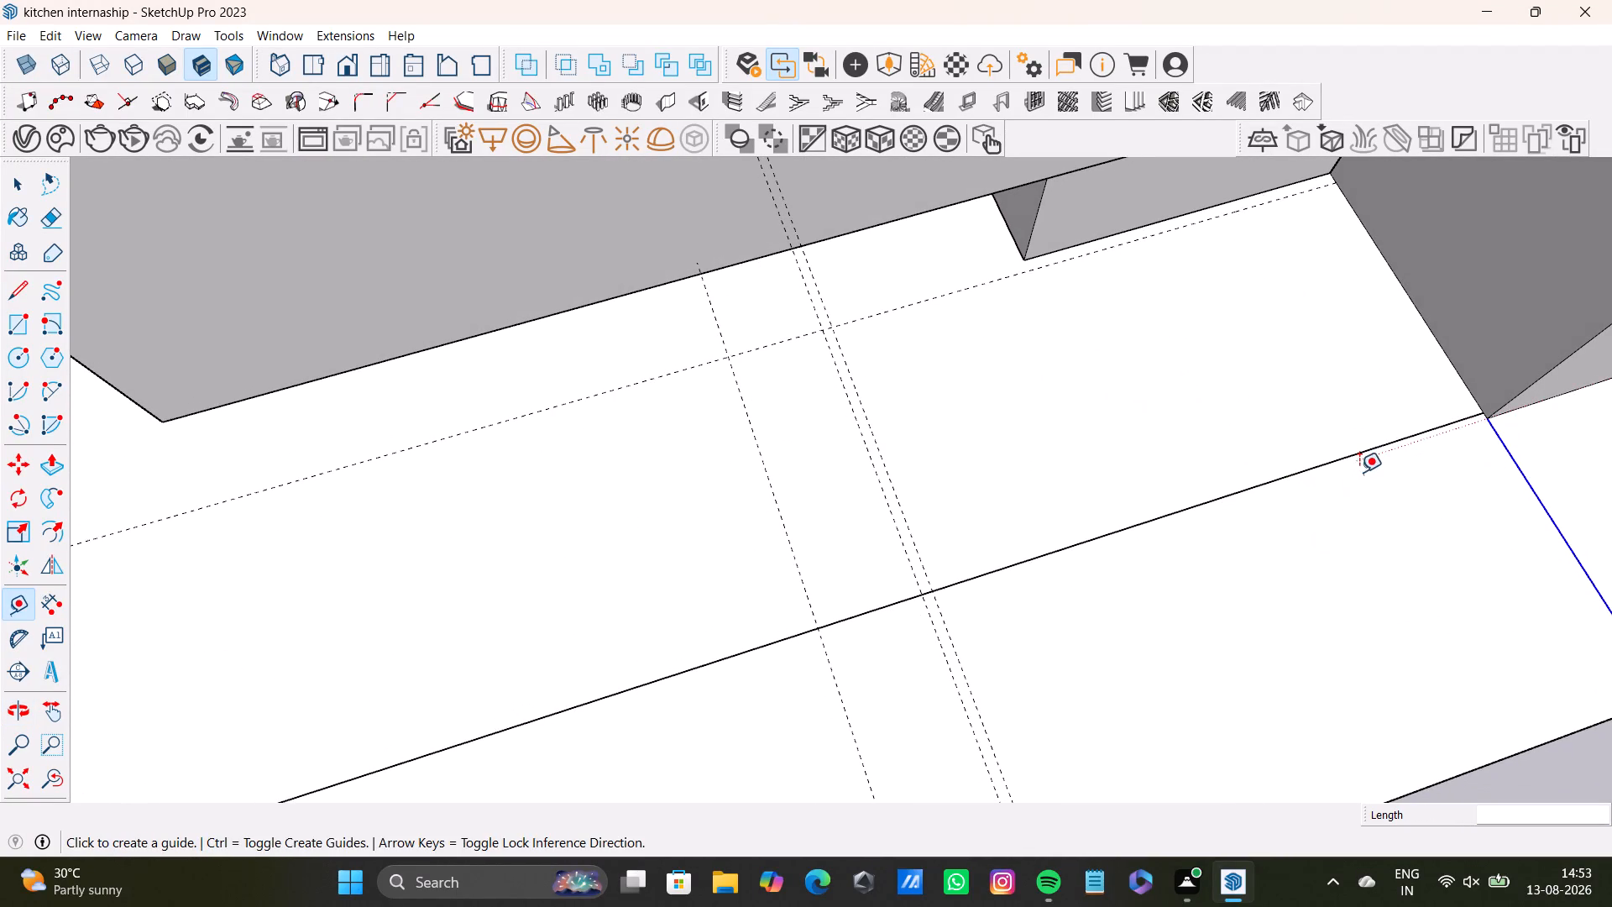
pyautogui.press('space')
pyautogui.click(1343, 459)
pyautogui.press('m')
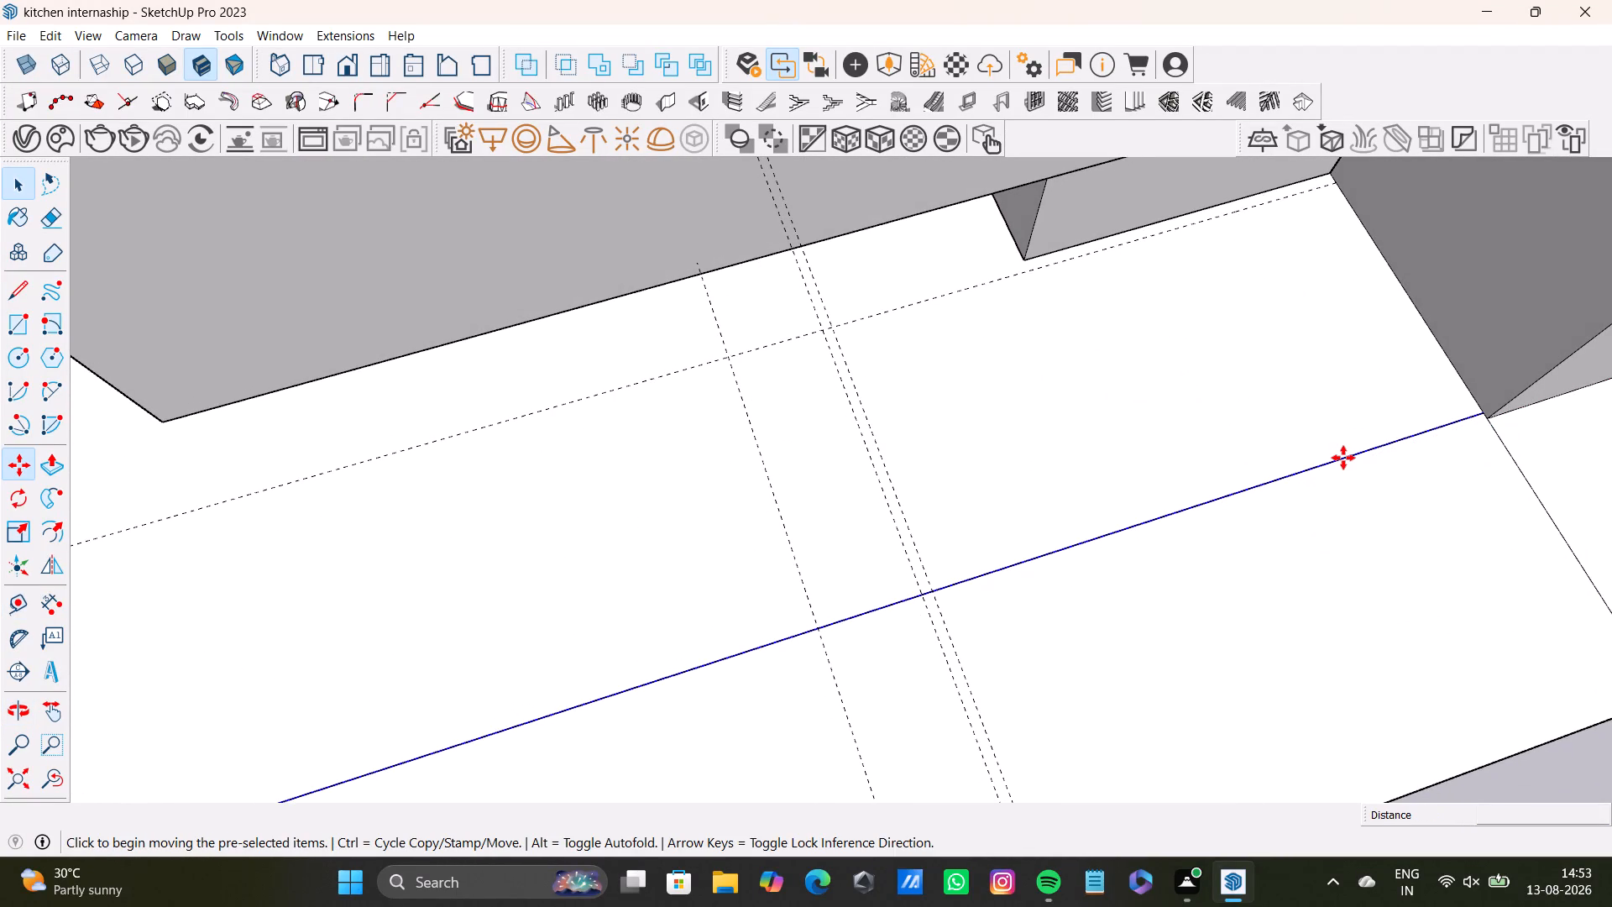
pyautogui.click(1343, 458)
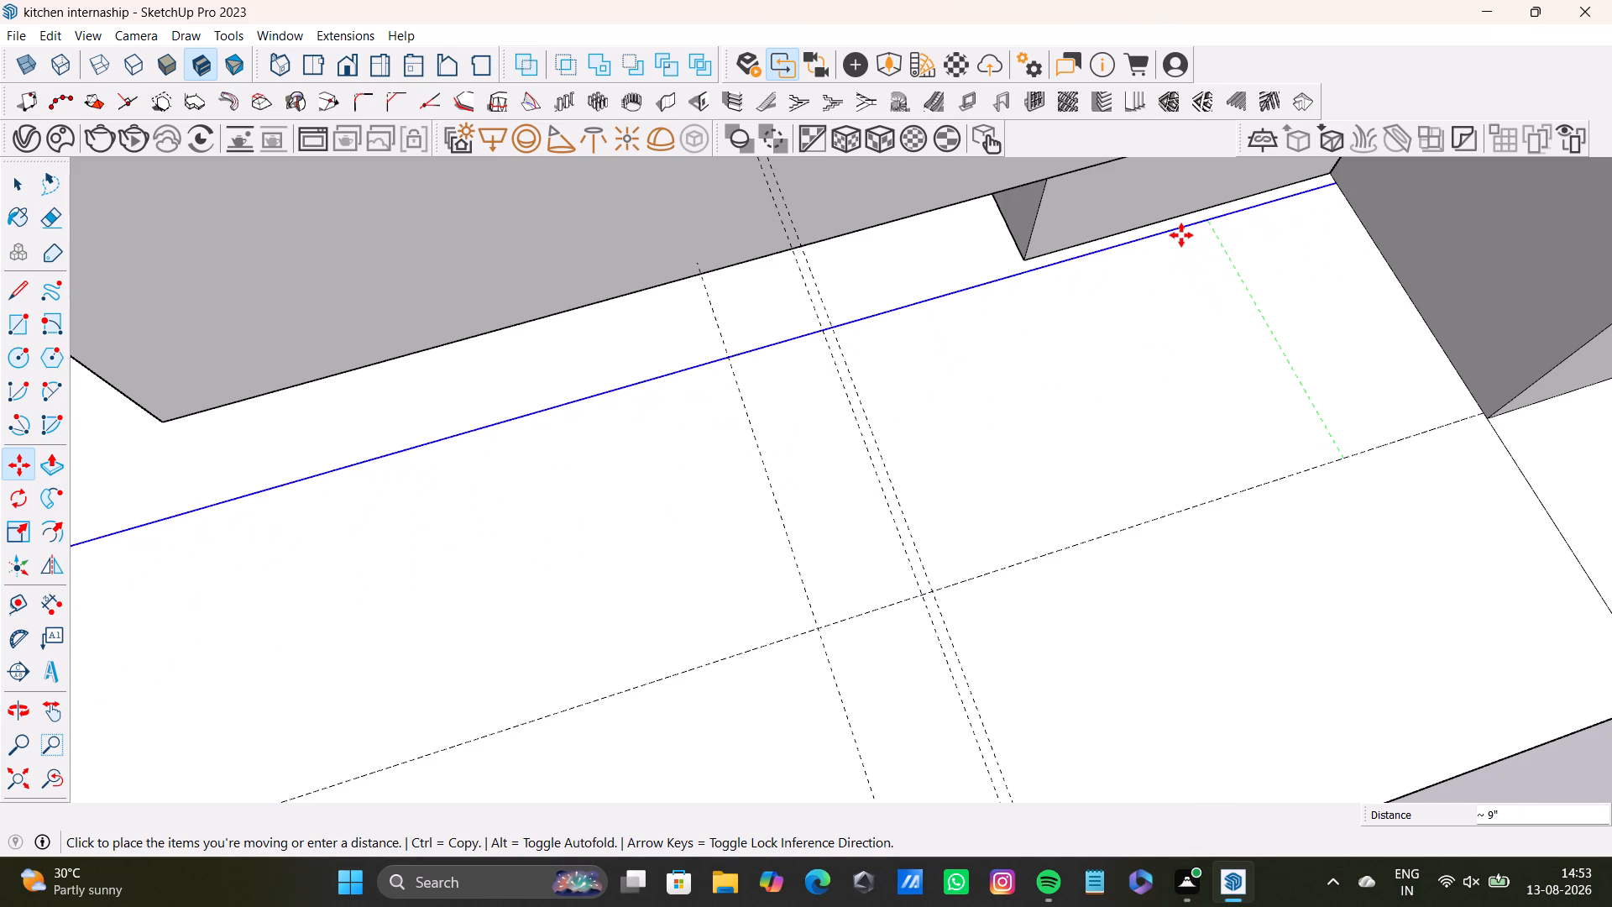
pyautogui.click(1181, 235)
pyautogui.press('space')
# Move the floor's outer line about 9" inward onto the guide at the wall end's corner.
pyautogui.scroll(-4, 1249, 573)
pyautogui.keyDown('shift'); pyautogui.moveTo(1251, 571); pyautogui.dragTo(1206, 422, button='middle'); pyautogui.keyUp('shift')
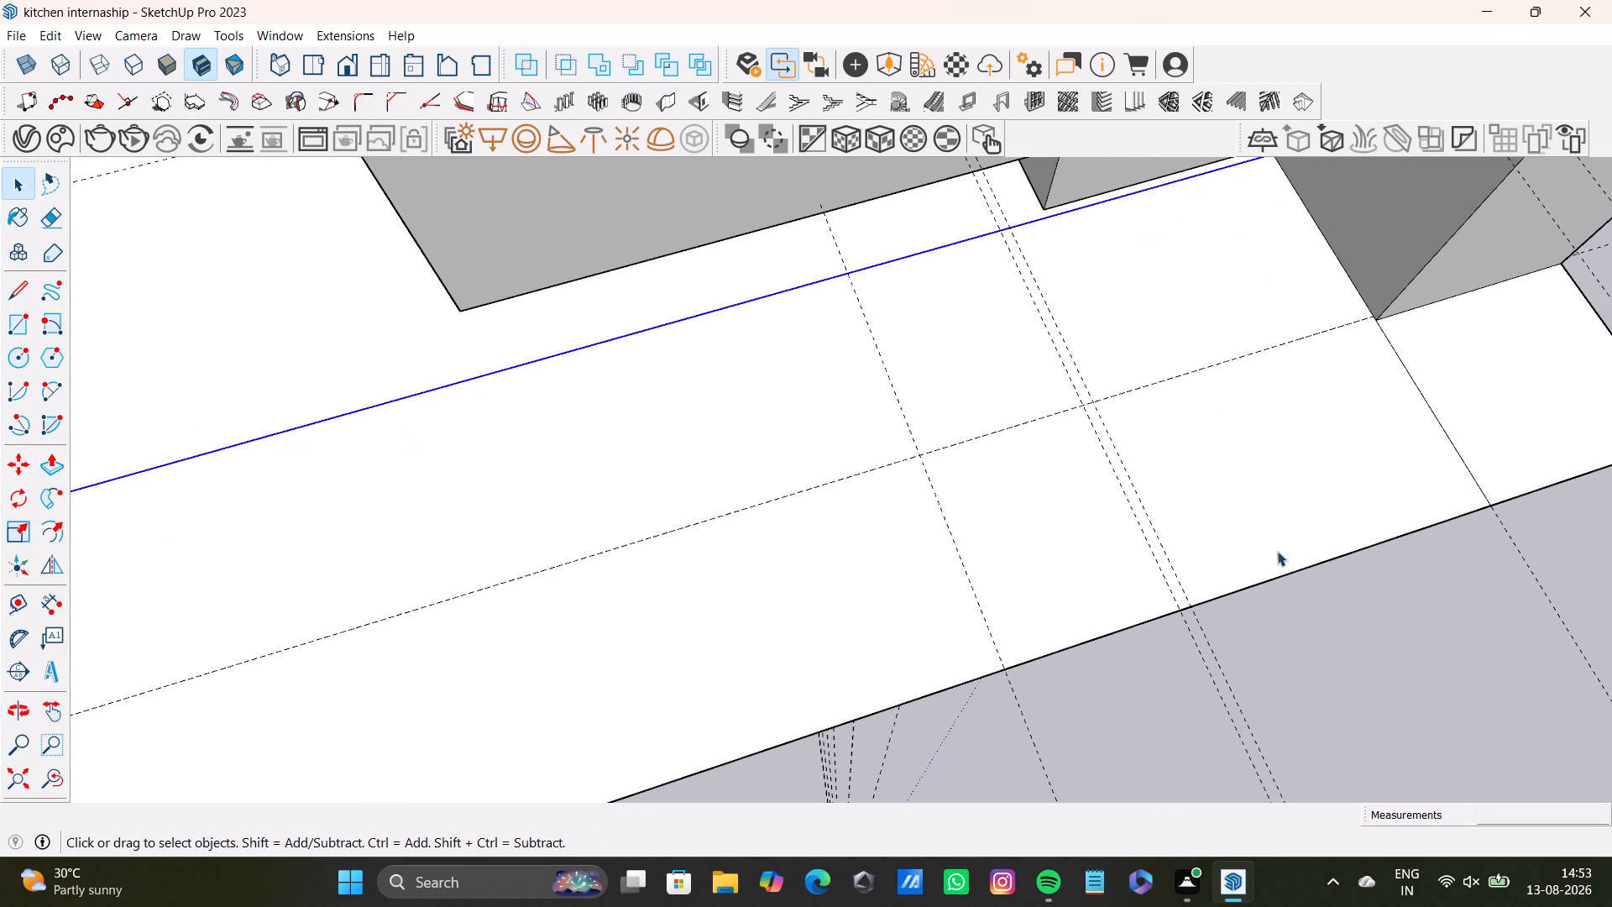
pyautogui.click(1286, 573)
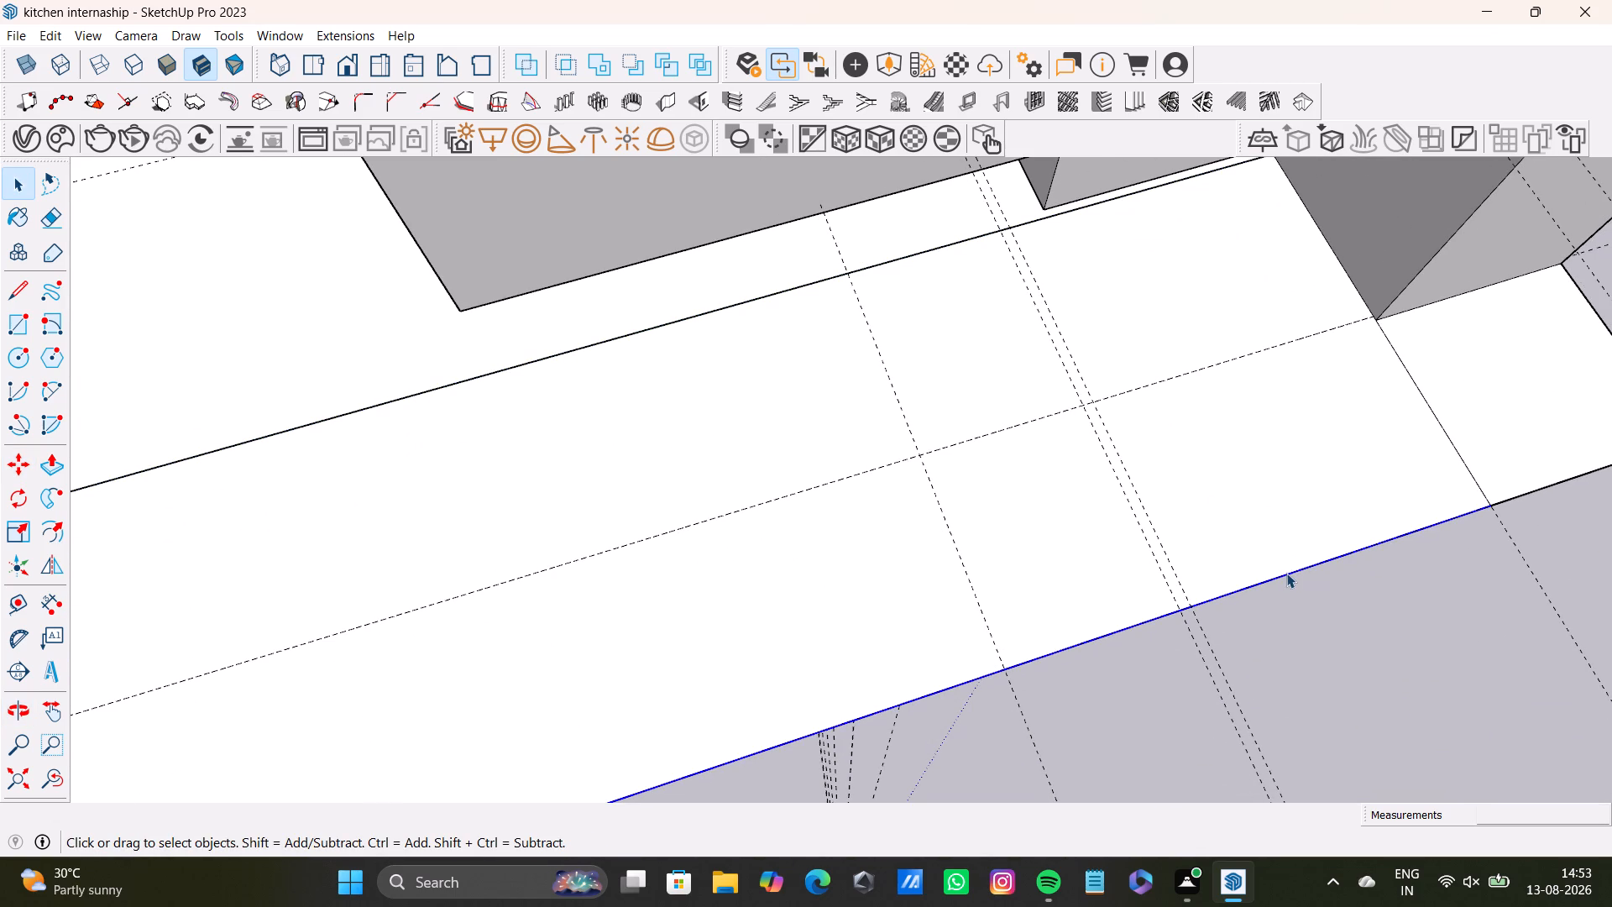
pyautogui.press('m')
pyautogui.click(1293, 576)
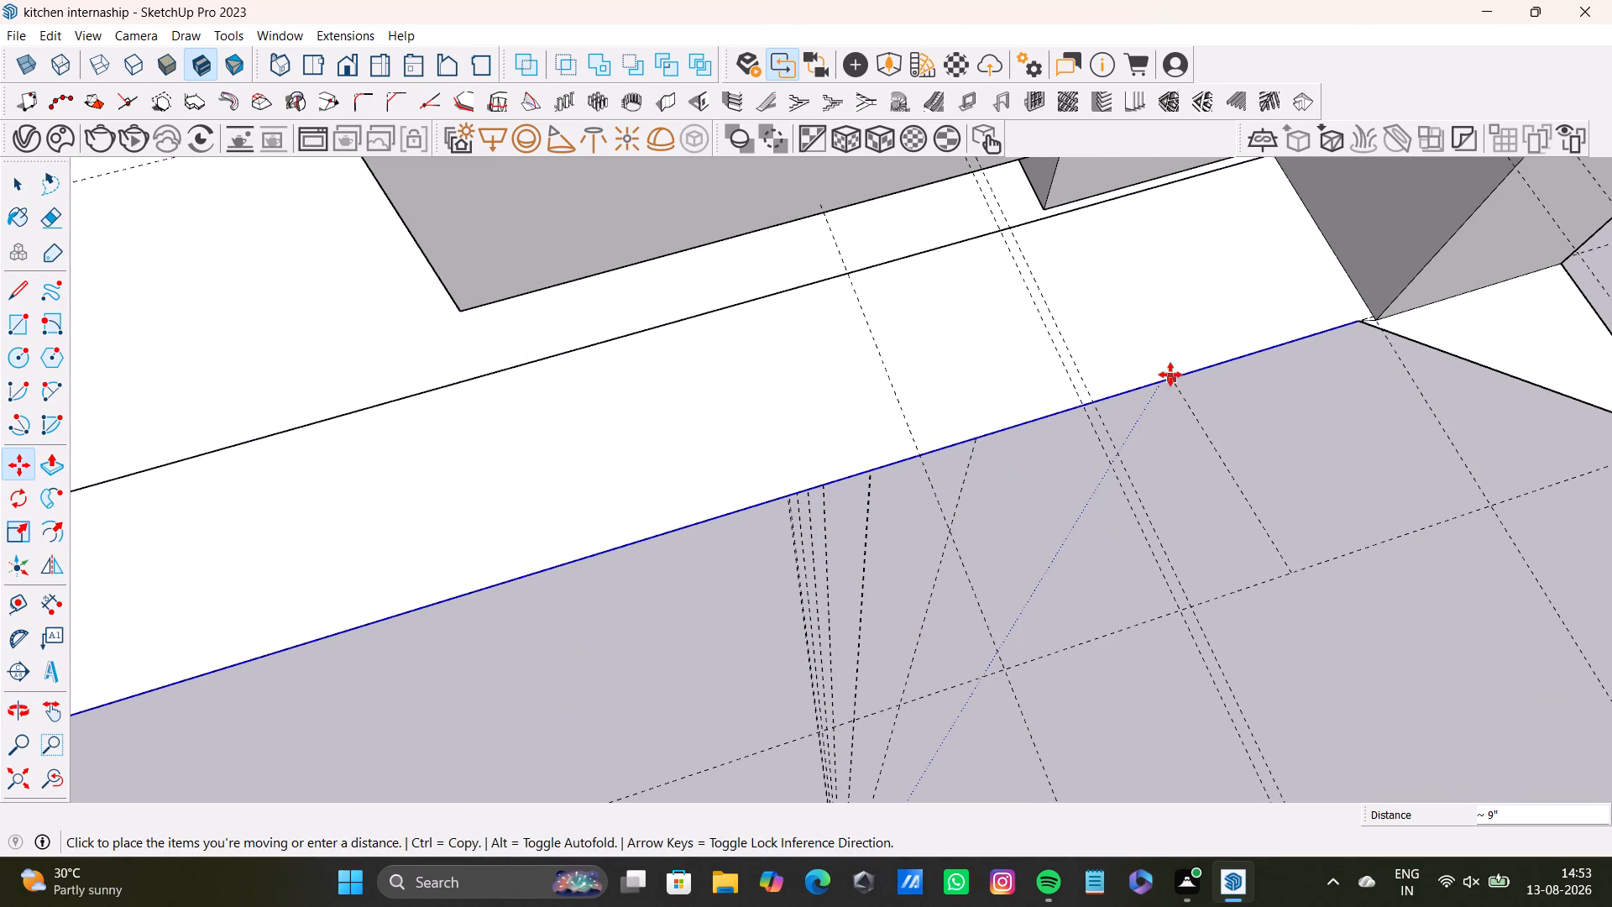
pyautogui.click(1186, 370)
pyautogui.scroll(-3, 1094, 433)
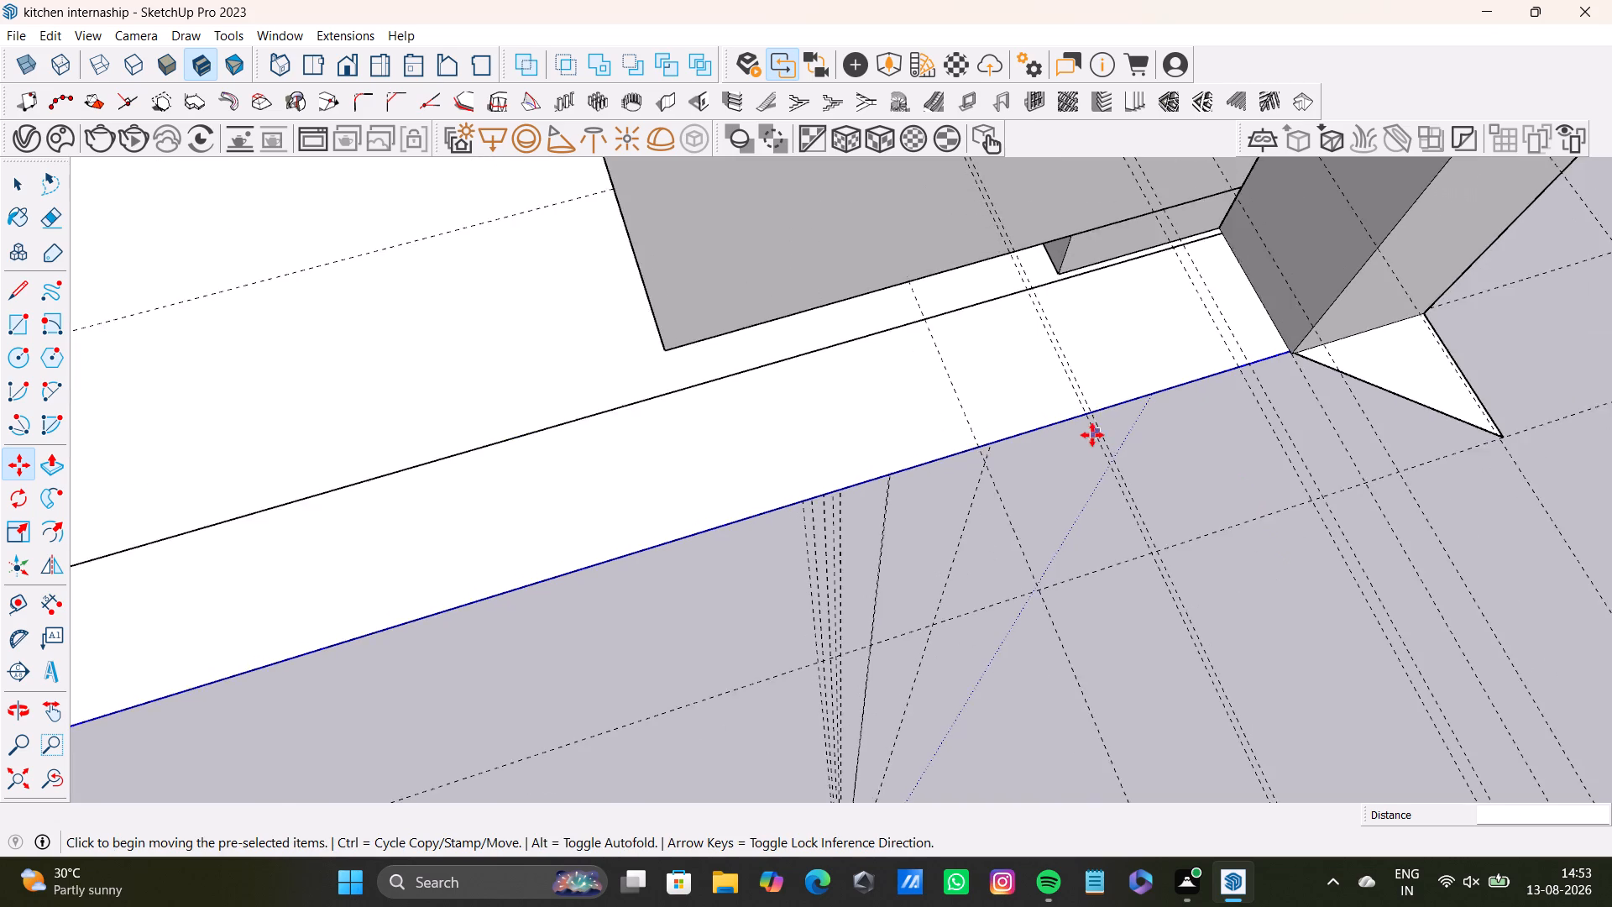
pyautogui.scroll(-4, 1092, 435)
pyautogui.moveTo(1083, 438); pyautogui.dragTo(1005, 631, button='middle')
pyautogui.press('space')
# Push/Pull the return unit's recessed toe-kick face outward to the floor's moved inner line.
pyautogui.scroll(7, 1074, 483)
pyautogui.keyDown('shift'); pyautogui.moveTo(1087, 471); pyautogui.dragTo(1157, 530, button='middle'); pyautogui.keyUp('shift')
pyautogui.moveTo(1060, 528); pyautogui.dragTo(966, 407, button='middle')
pyautogui.click(1069, 535)
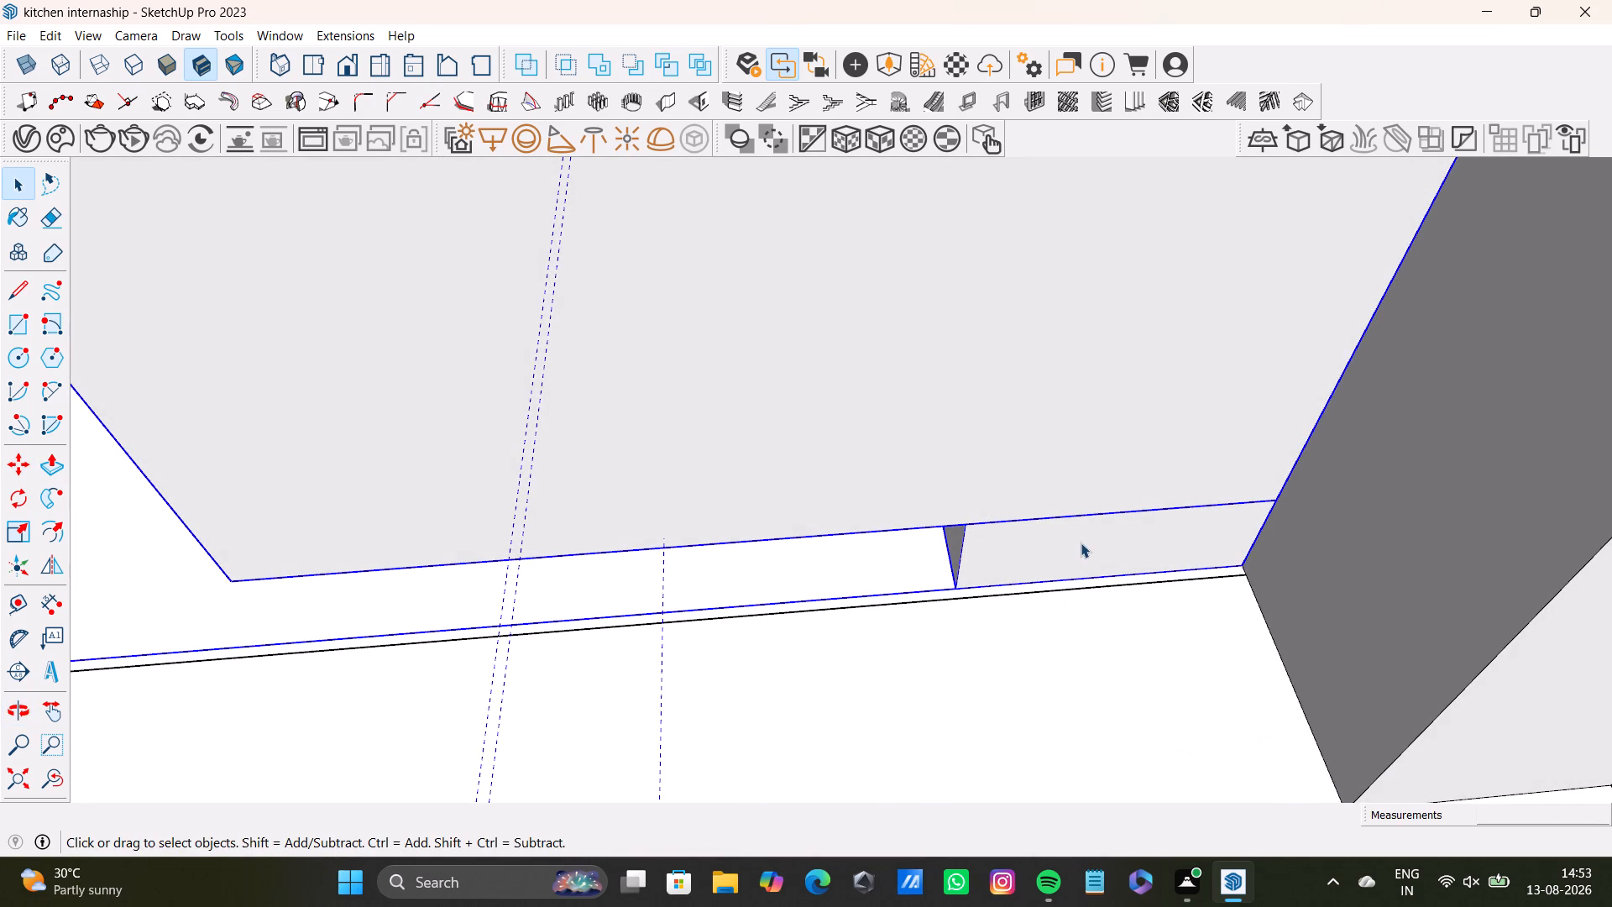
pyautogui.doubleClick(1081, 543)
pyautogui.doubleClick(1098, 553)
pyautogui.click(1101, 553)
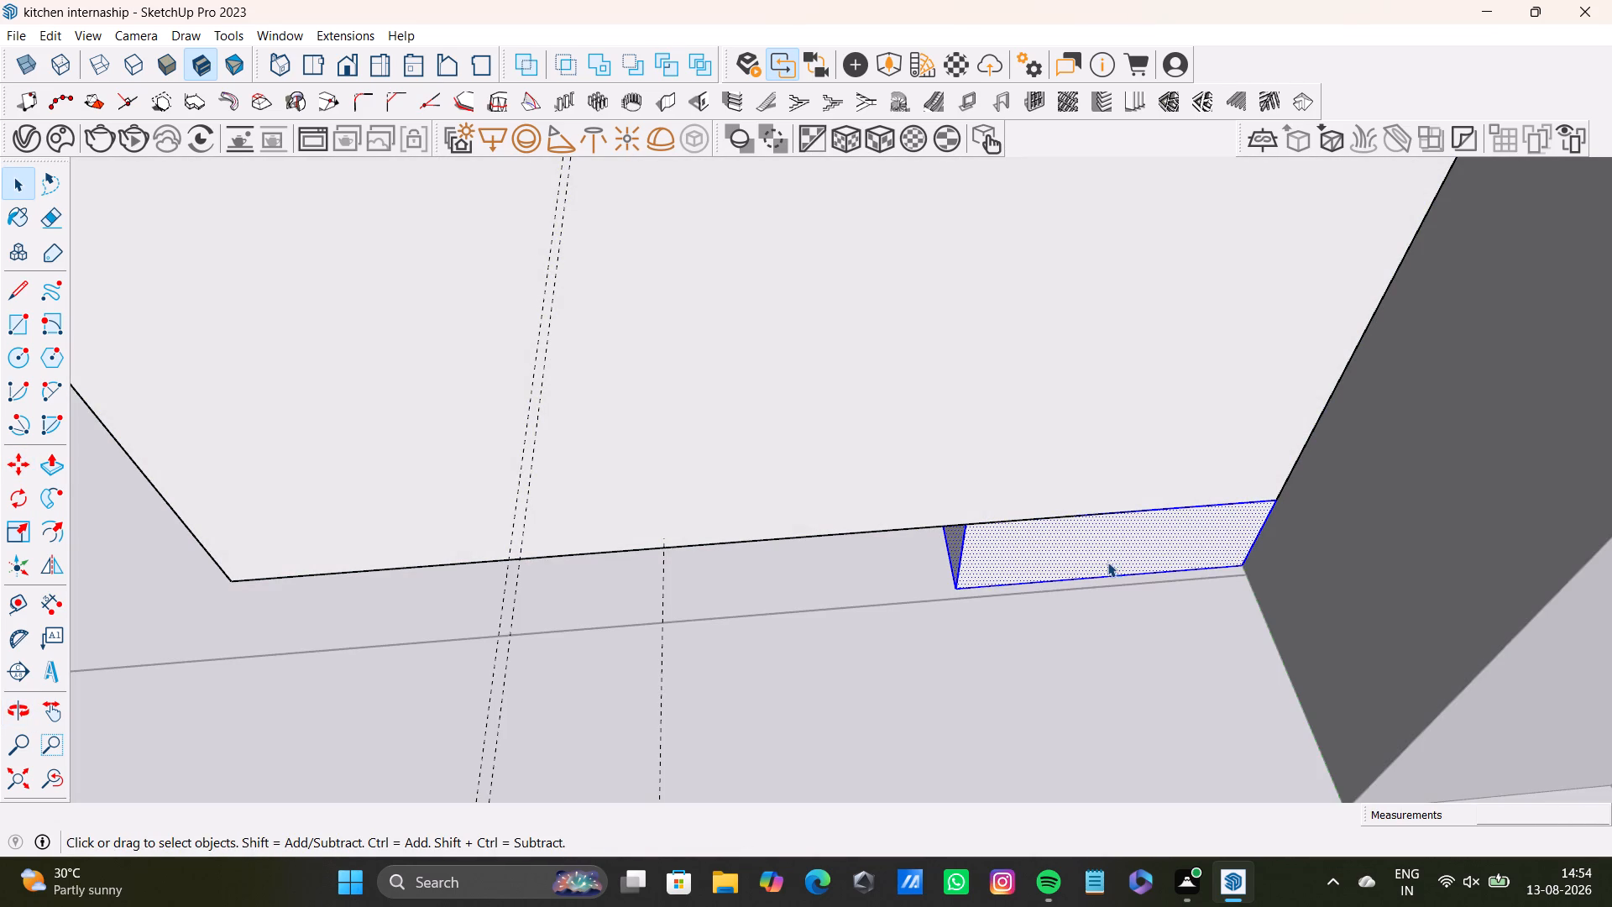
pyautogui.press('p')
pyautogui.click(1107, 563)
pyautogui.click(1107, 571)
pyautogui.press('space')
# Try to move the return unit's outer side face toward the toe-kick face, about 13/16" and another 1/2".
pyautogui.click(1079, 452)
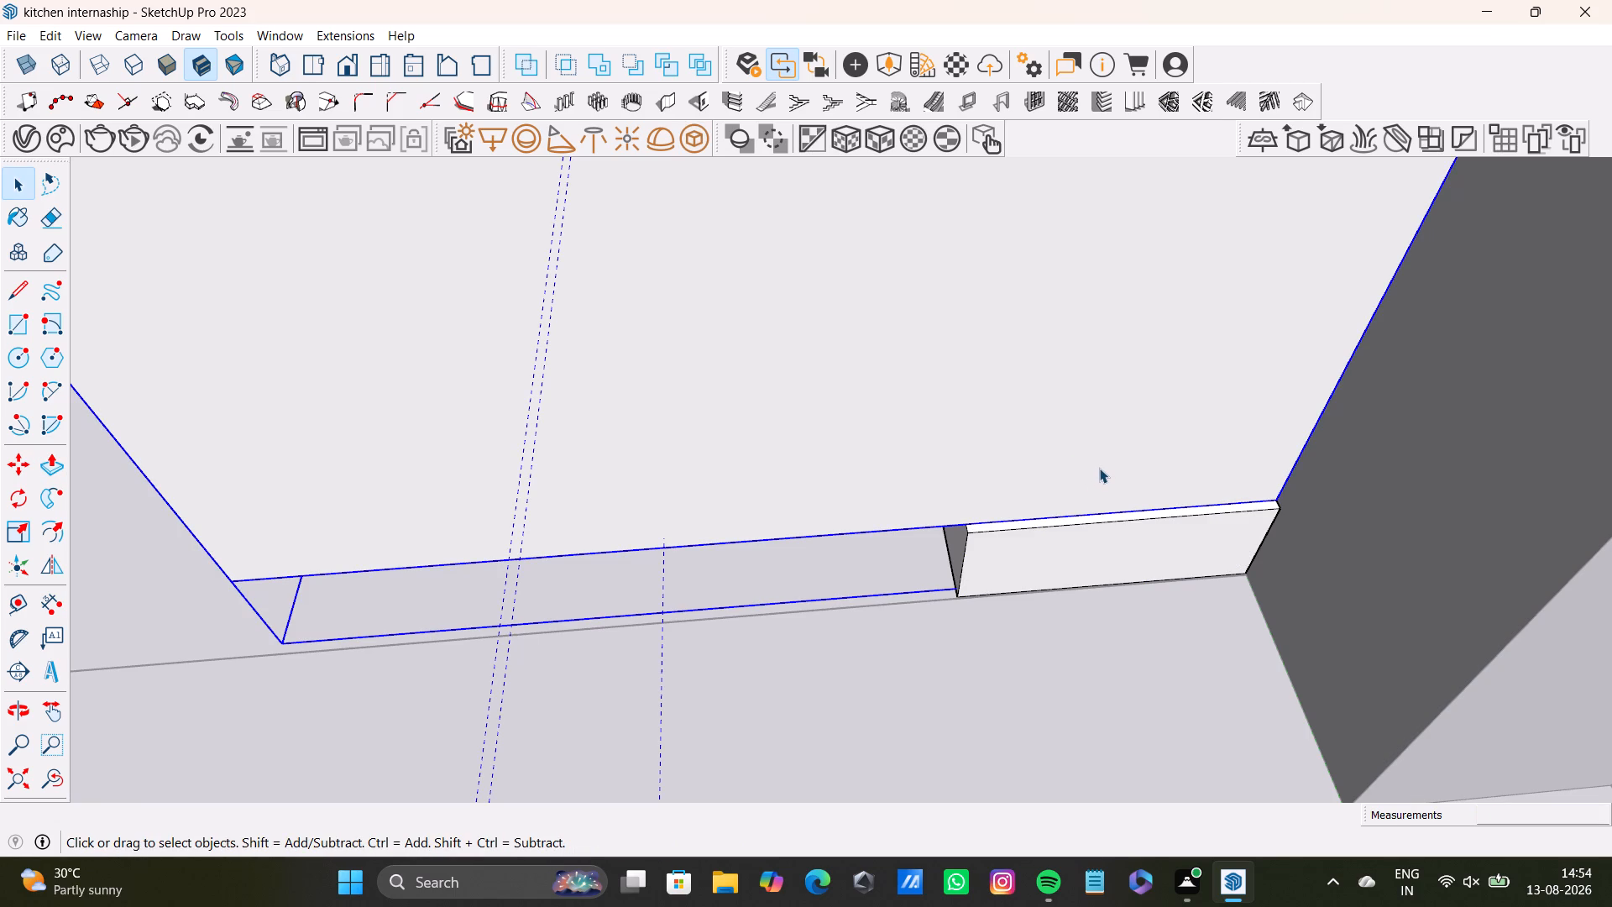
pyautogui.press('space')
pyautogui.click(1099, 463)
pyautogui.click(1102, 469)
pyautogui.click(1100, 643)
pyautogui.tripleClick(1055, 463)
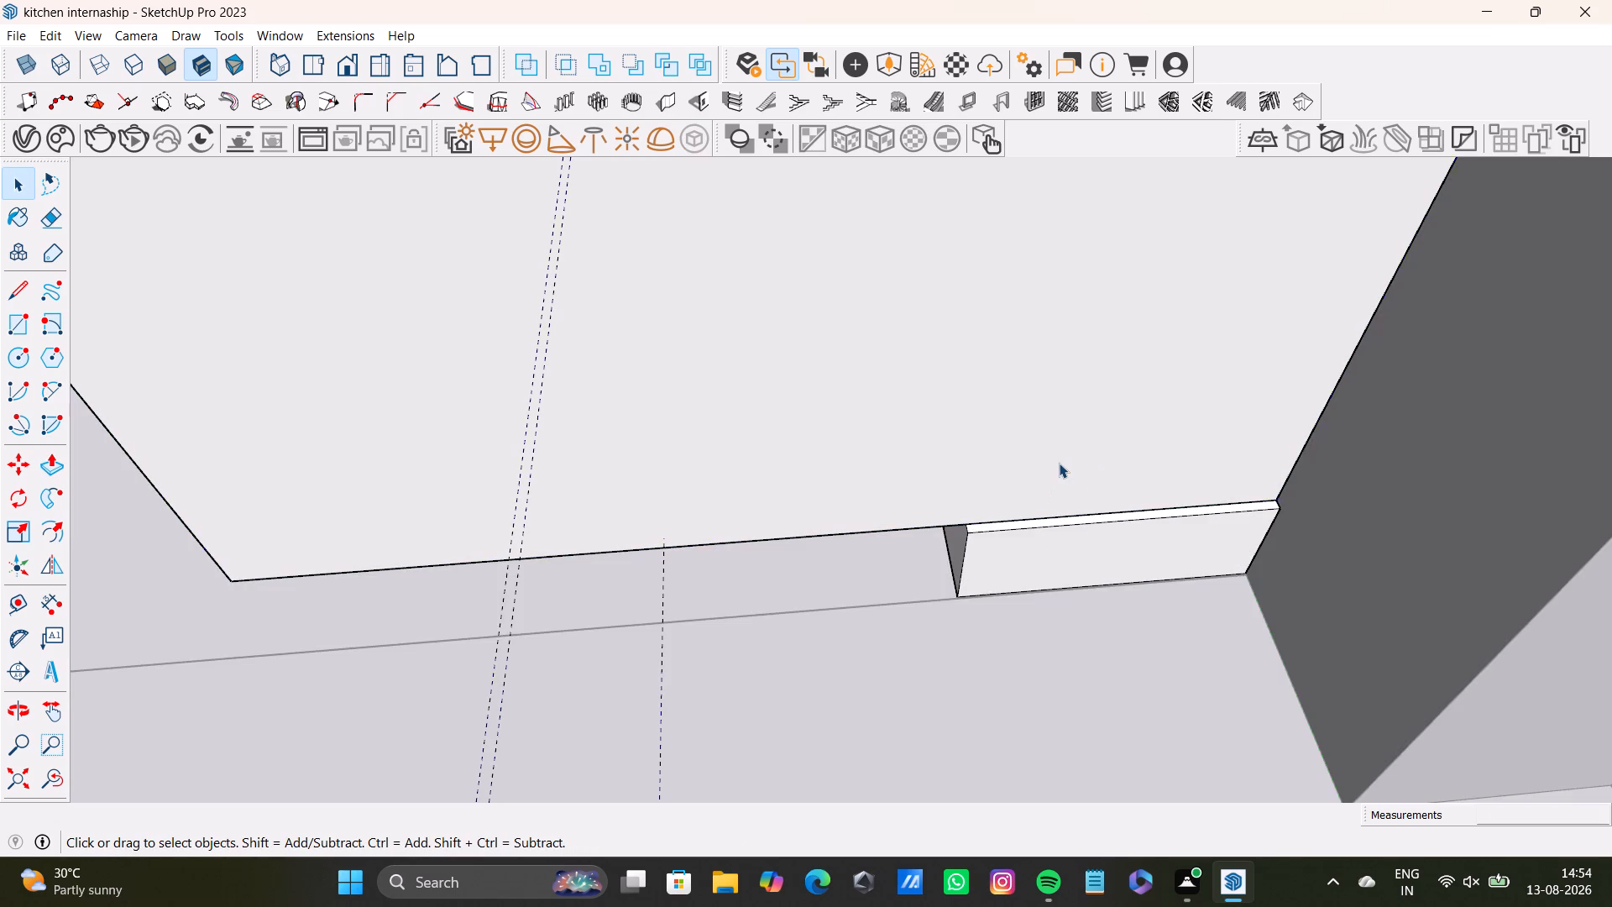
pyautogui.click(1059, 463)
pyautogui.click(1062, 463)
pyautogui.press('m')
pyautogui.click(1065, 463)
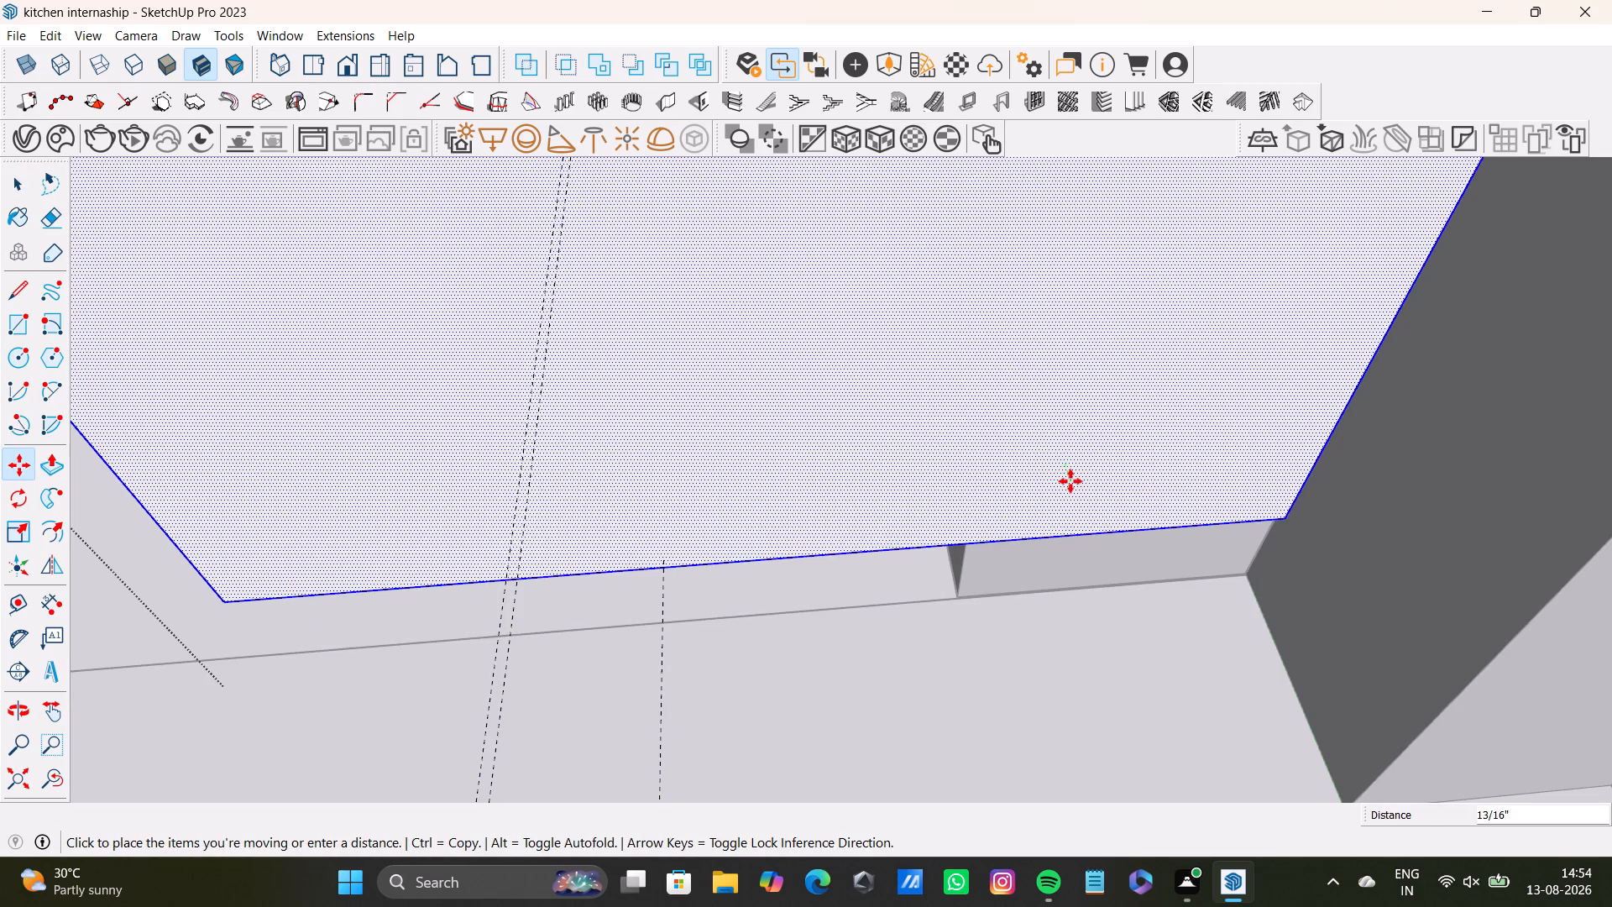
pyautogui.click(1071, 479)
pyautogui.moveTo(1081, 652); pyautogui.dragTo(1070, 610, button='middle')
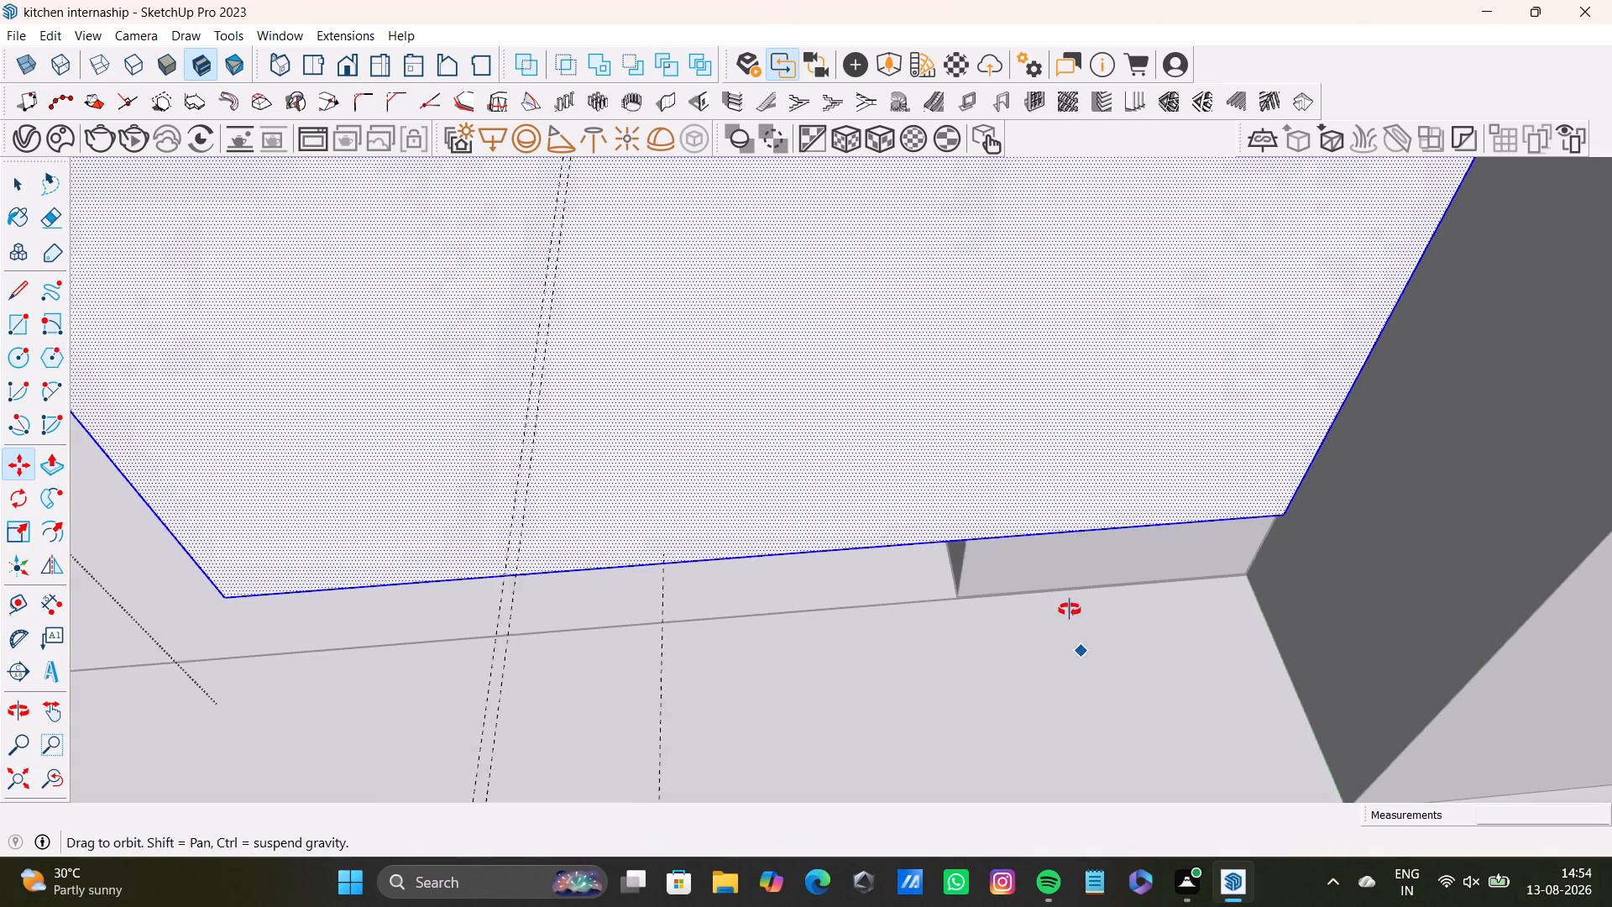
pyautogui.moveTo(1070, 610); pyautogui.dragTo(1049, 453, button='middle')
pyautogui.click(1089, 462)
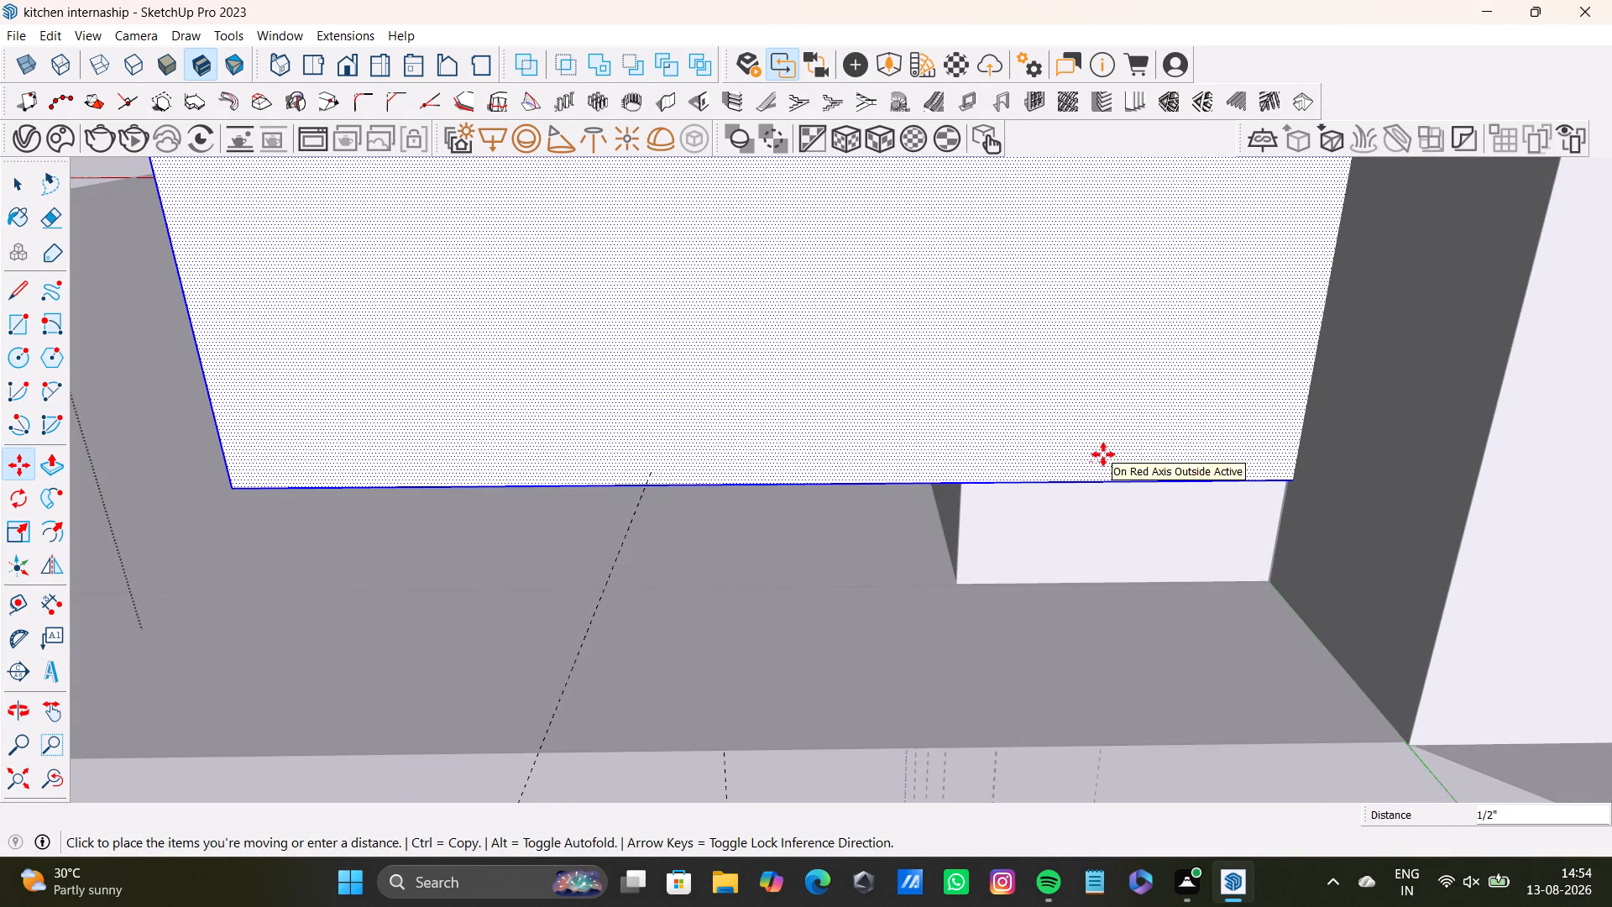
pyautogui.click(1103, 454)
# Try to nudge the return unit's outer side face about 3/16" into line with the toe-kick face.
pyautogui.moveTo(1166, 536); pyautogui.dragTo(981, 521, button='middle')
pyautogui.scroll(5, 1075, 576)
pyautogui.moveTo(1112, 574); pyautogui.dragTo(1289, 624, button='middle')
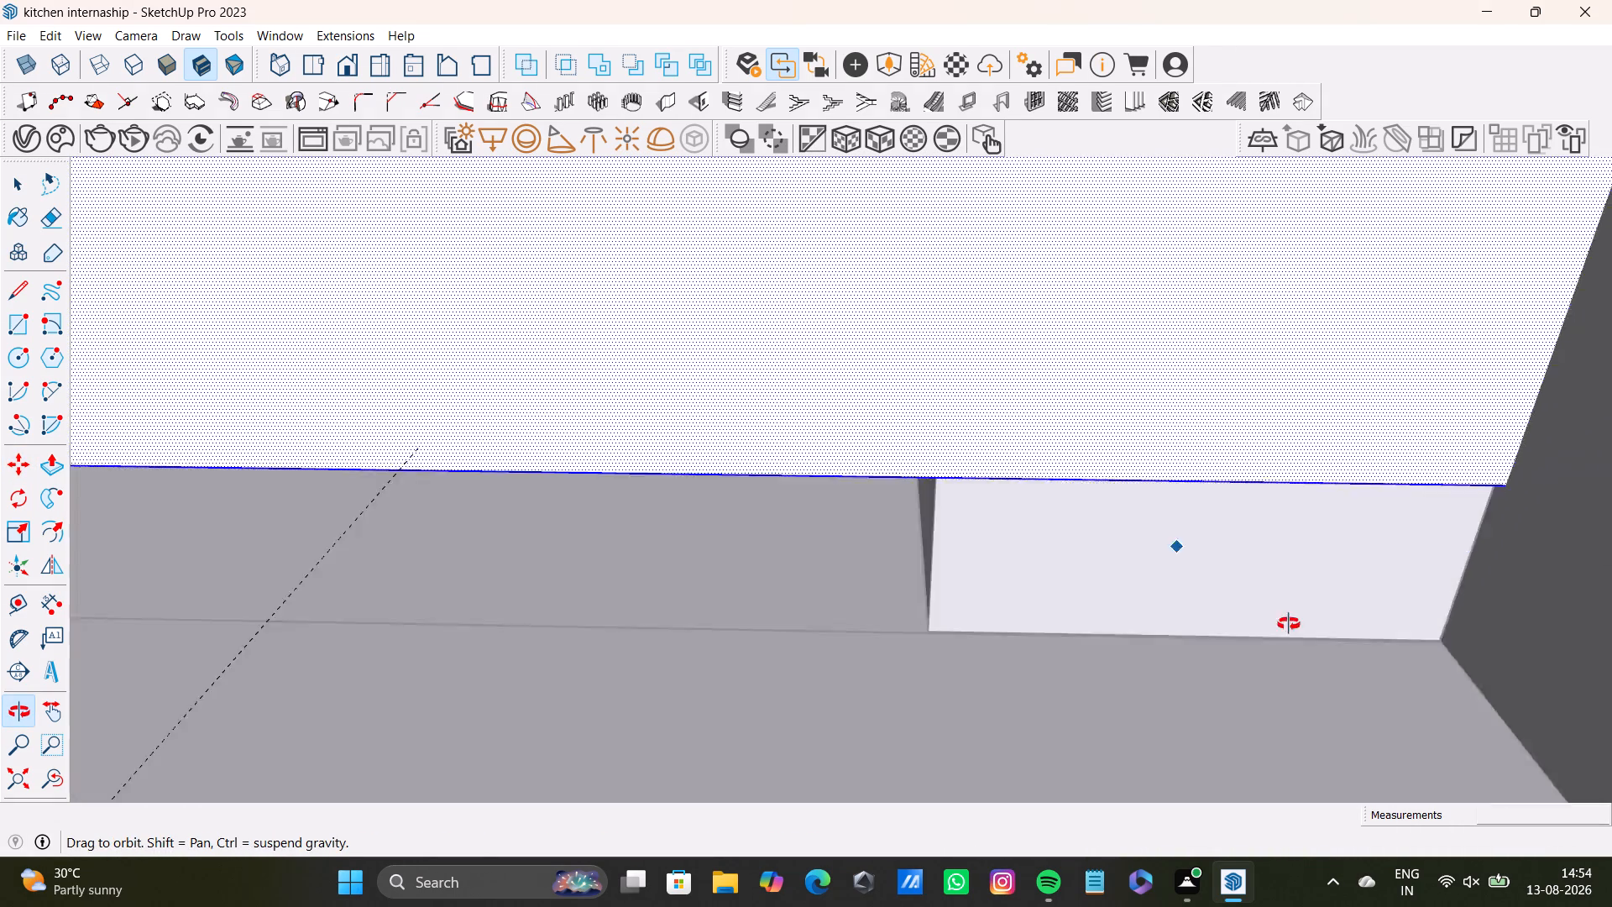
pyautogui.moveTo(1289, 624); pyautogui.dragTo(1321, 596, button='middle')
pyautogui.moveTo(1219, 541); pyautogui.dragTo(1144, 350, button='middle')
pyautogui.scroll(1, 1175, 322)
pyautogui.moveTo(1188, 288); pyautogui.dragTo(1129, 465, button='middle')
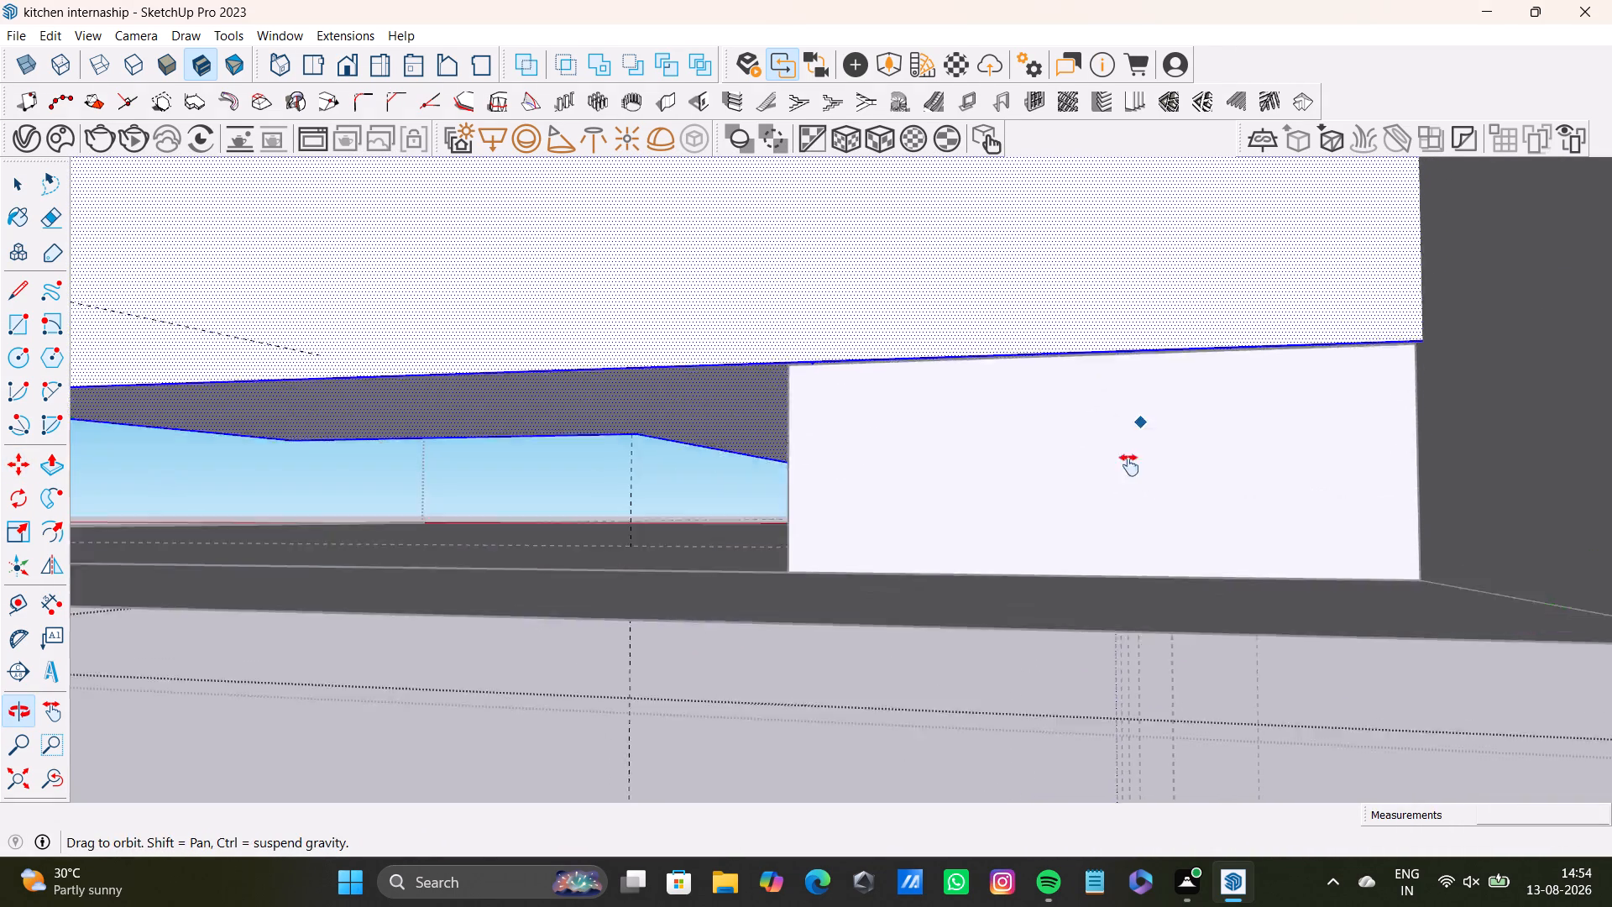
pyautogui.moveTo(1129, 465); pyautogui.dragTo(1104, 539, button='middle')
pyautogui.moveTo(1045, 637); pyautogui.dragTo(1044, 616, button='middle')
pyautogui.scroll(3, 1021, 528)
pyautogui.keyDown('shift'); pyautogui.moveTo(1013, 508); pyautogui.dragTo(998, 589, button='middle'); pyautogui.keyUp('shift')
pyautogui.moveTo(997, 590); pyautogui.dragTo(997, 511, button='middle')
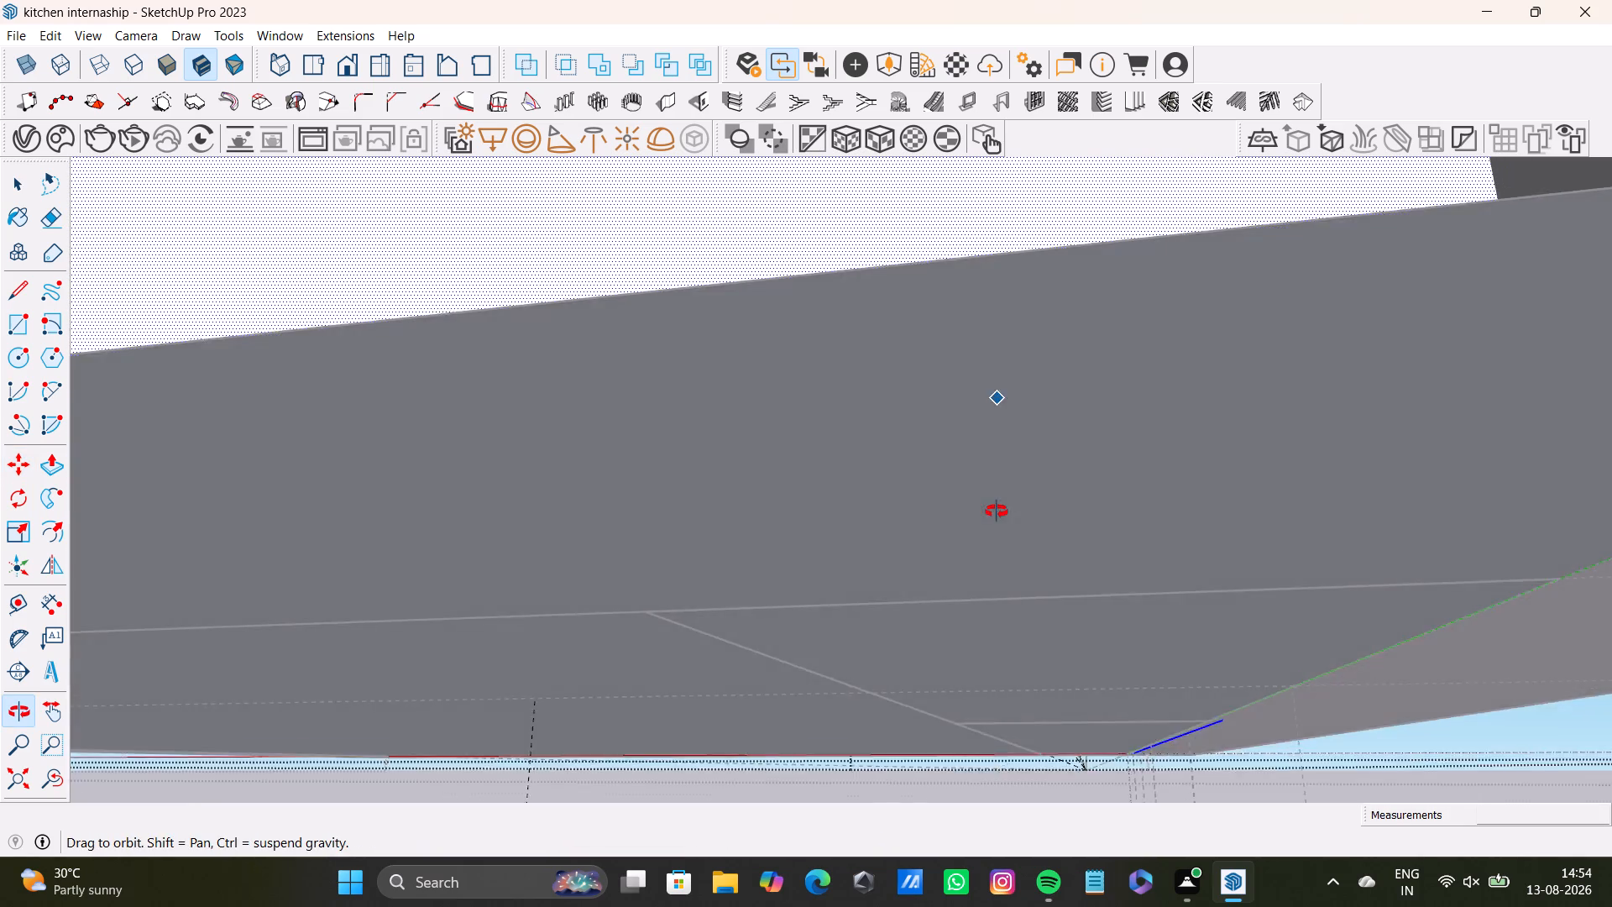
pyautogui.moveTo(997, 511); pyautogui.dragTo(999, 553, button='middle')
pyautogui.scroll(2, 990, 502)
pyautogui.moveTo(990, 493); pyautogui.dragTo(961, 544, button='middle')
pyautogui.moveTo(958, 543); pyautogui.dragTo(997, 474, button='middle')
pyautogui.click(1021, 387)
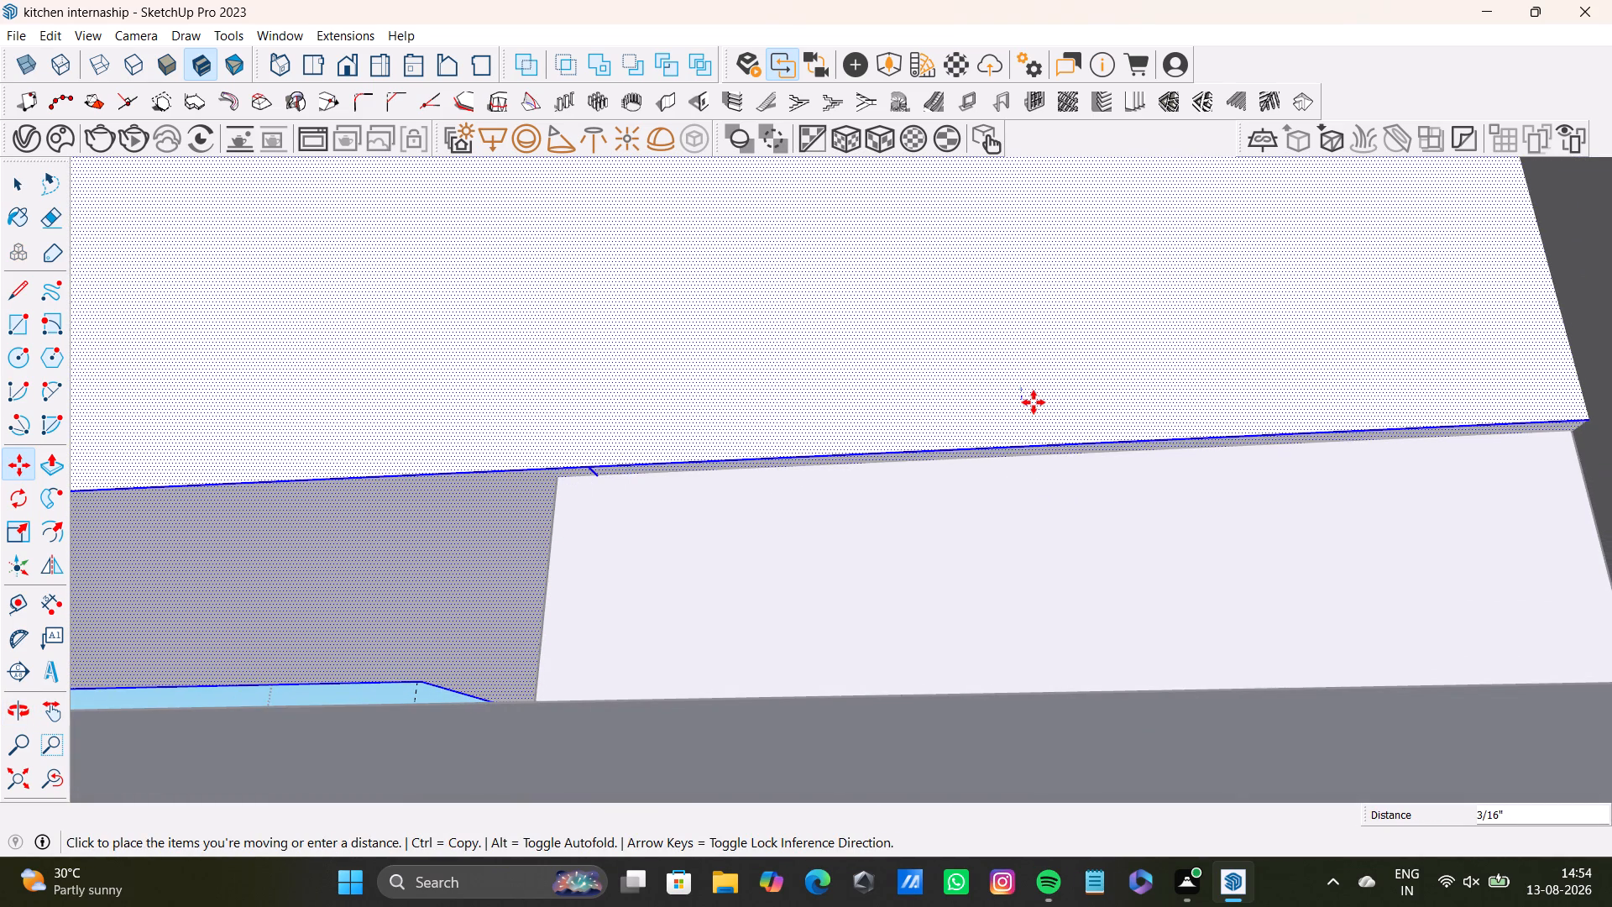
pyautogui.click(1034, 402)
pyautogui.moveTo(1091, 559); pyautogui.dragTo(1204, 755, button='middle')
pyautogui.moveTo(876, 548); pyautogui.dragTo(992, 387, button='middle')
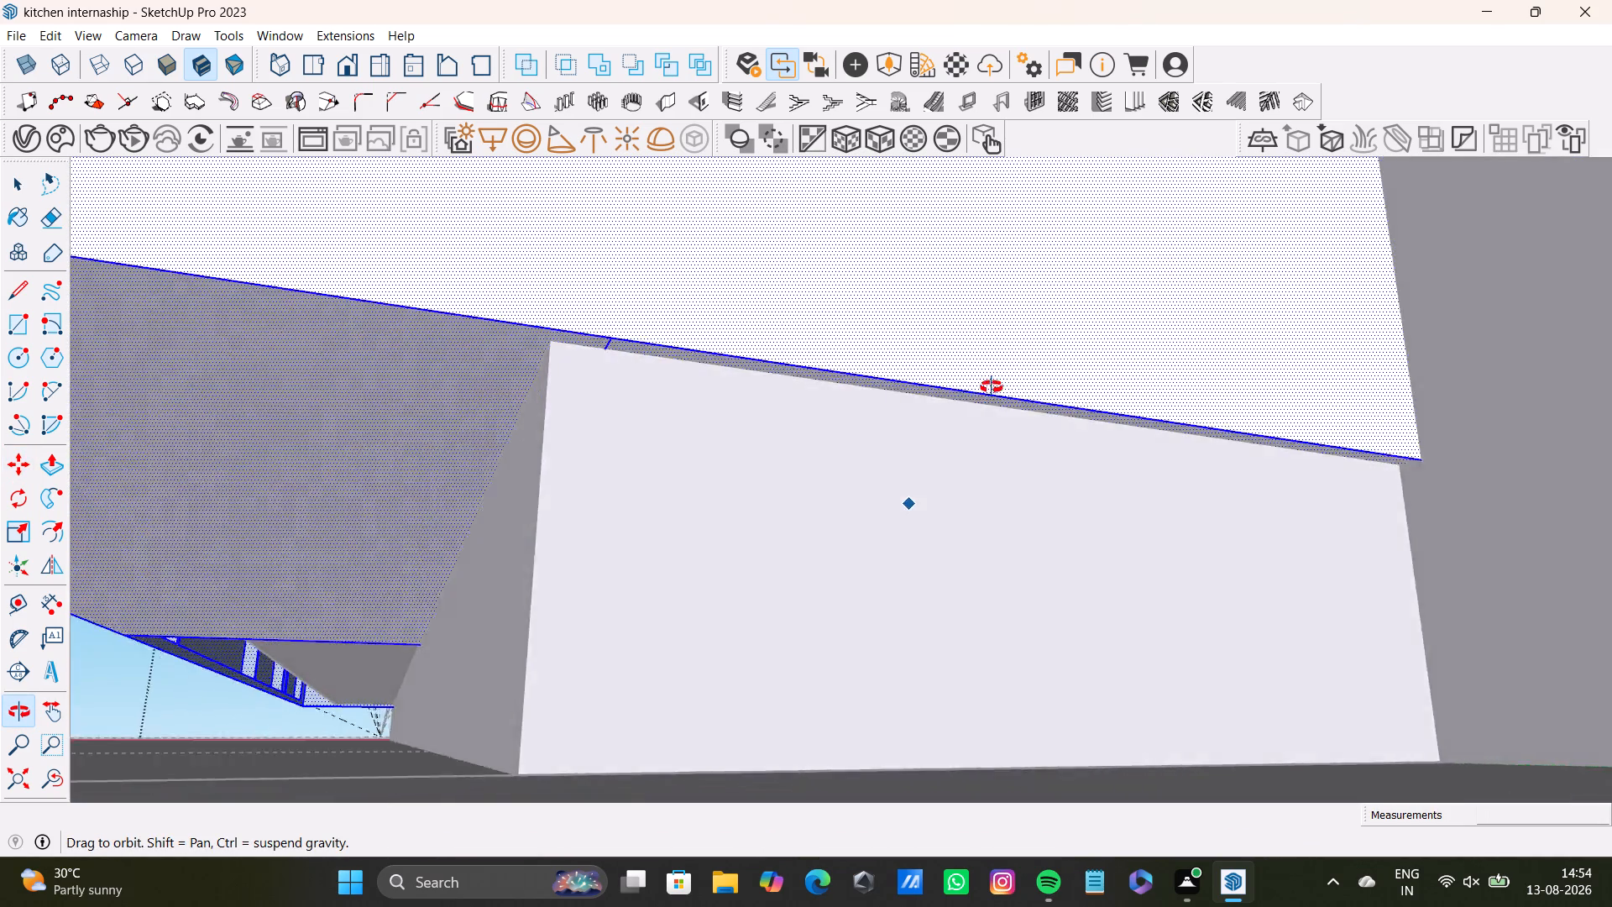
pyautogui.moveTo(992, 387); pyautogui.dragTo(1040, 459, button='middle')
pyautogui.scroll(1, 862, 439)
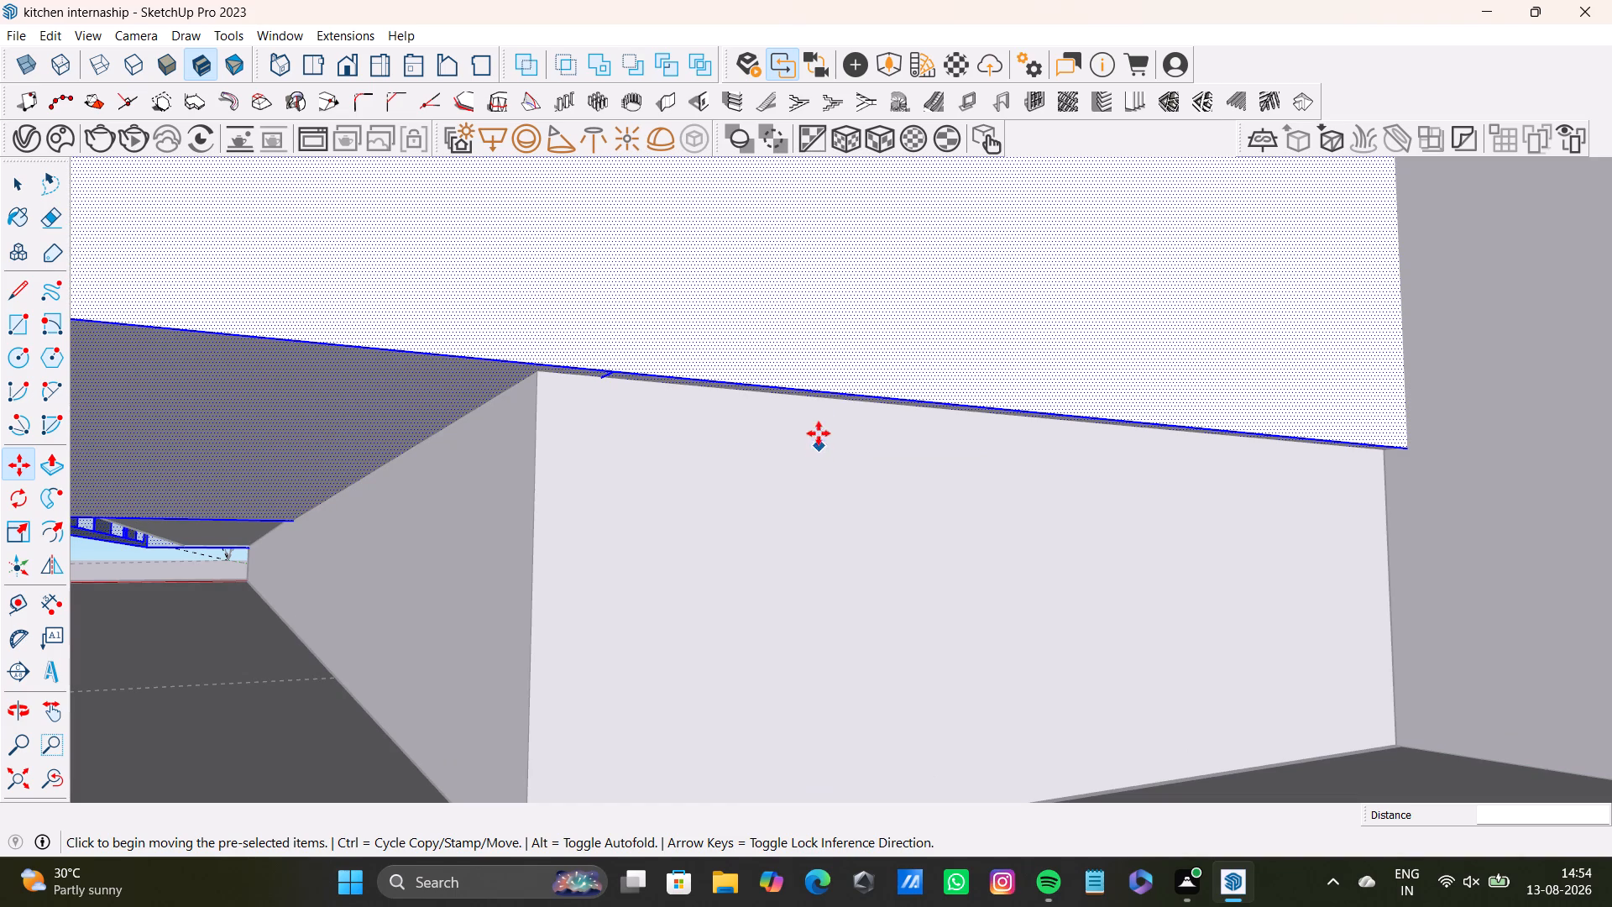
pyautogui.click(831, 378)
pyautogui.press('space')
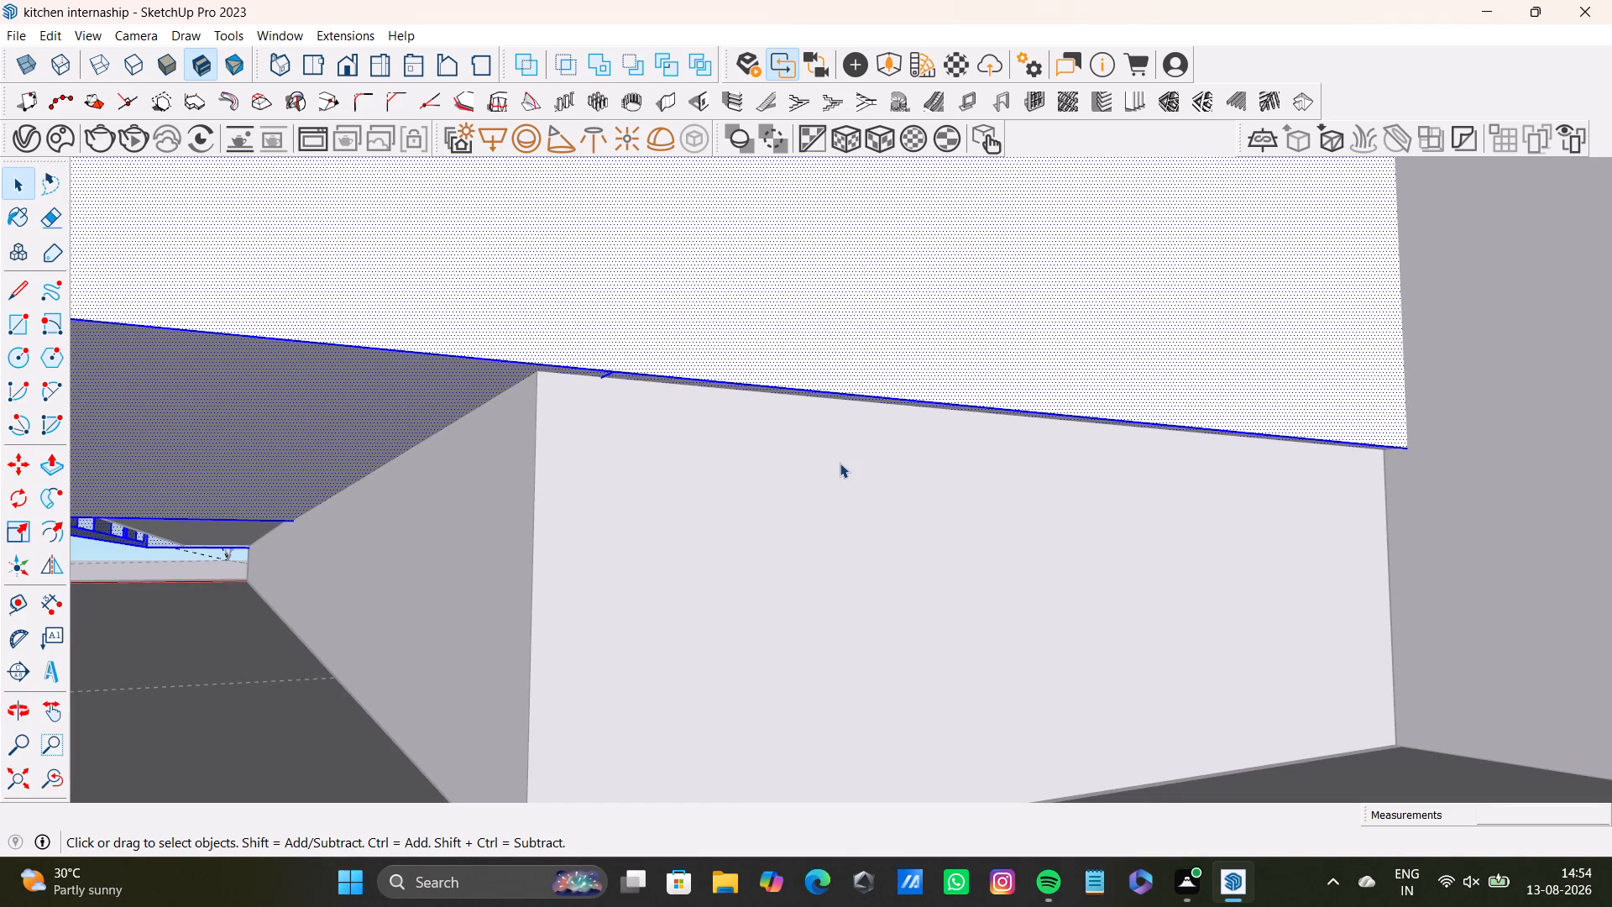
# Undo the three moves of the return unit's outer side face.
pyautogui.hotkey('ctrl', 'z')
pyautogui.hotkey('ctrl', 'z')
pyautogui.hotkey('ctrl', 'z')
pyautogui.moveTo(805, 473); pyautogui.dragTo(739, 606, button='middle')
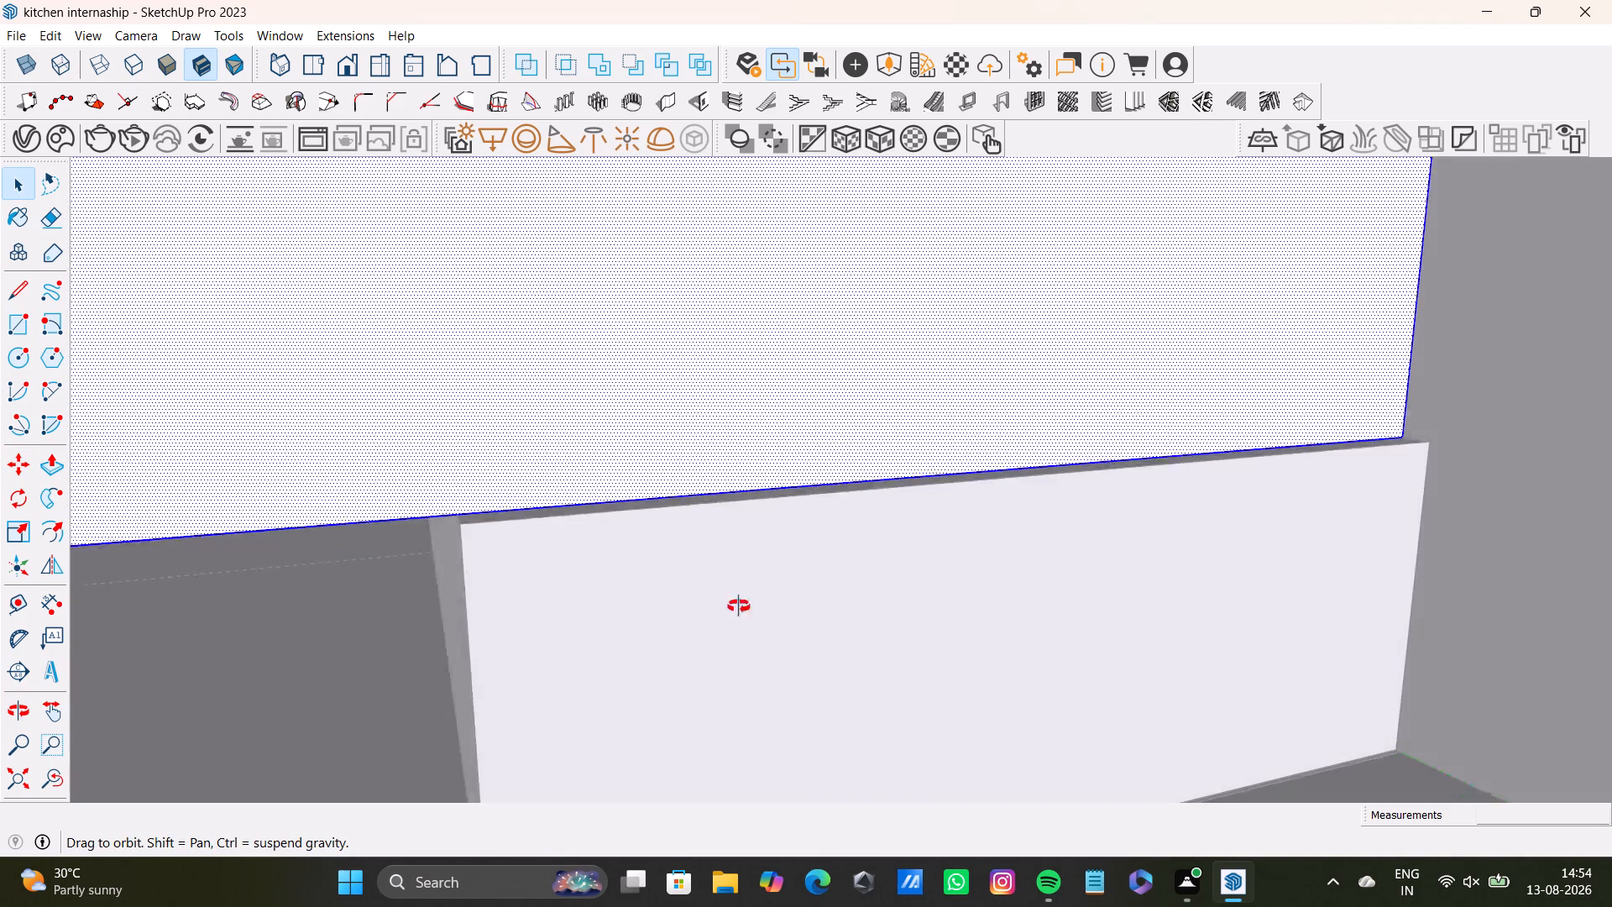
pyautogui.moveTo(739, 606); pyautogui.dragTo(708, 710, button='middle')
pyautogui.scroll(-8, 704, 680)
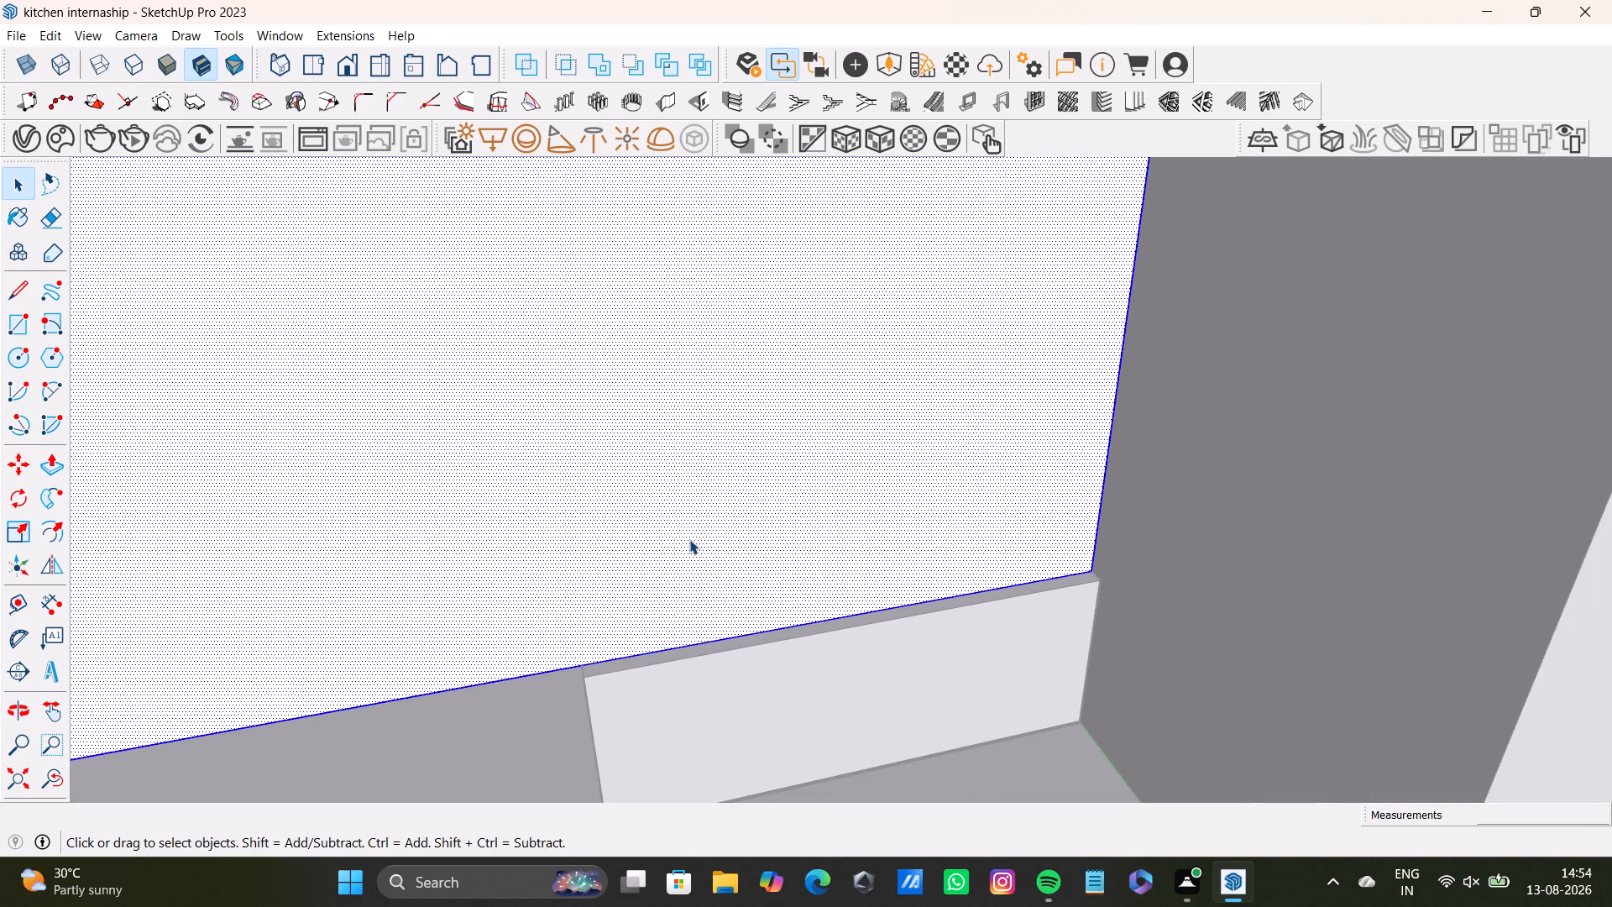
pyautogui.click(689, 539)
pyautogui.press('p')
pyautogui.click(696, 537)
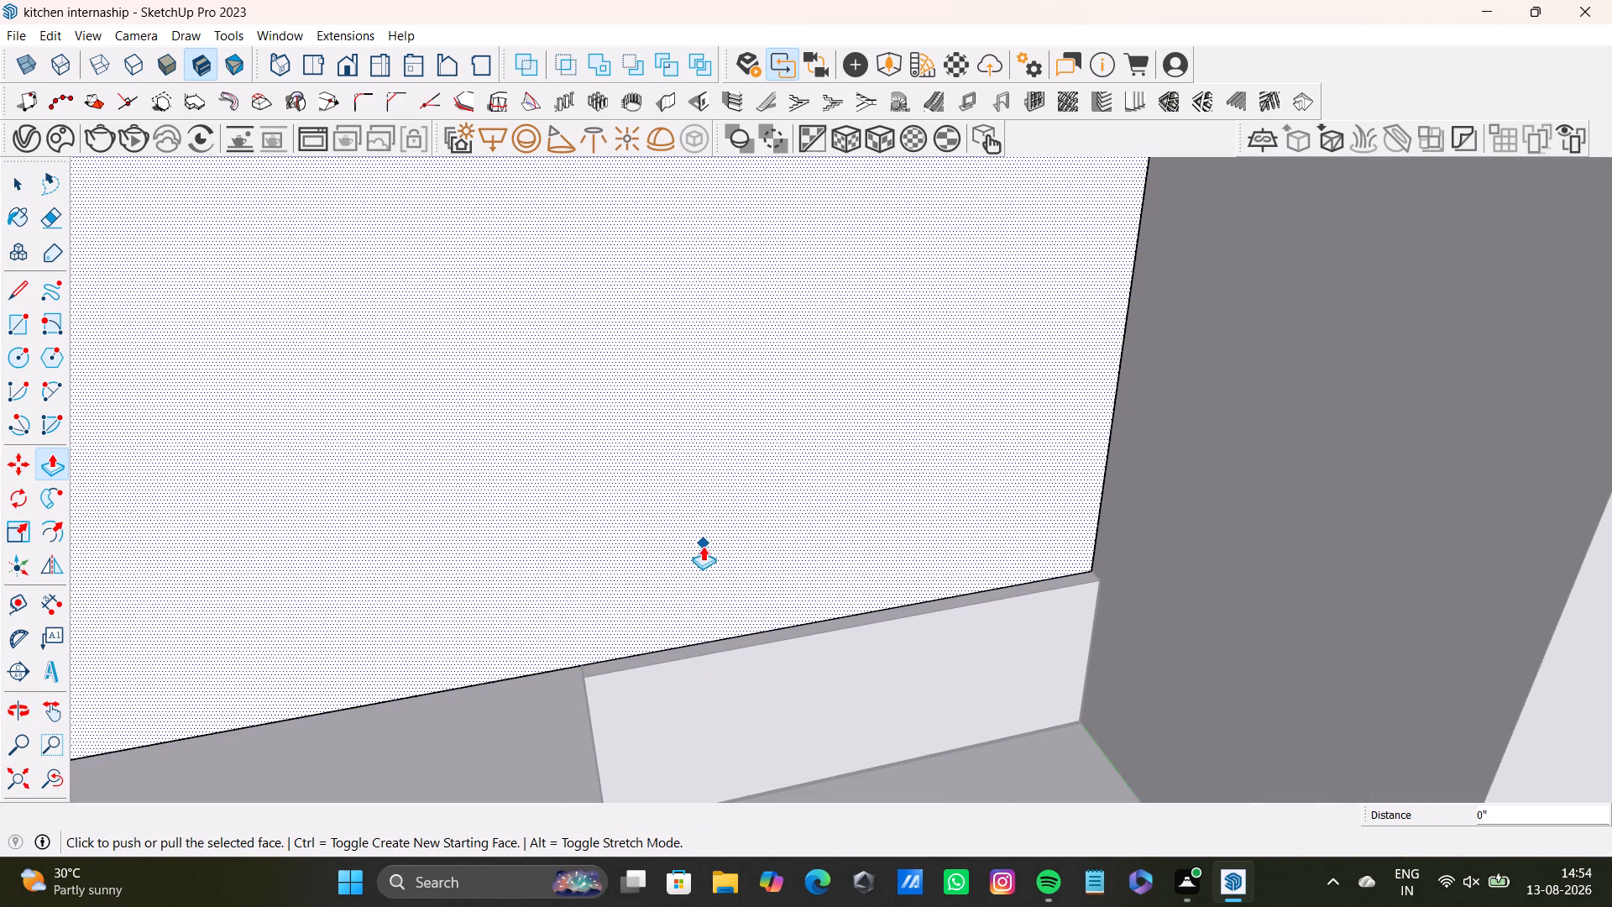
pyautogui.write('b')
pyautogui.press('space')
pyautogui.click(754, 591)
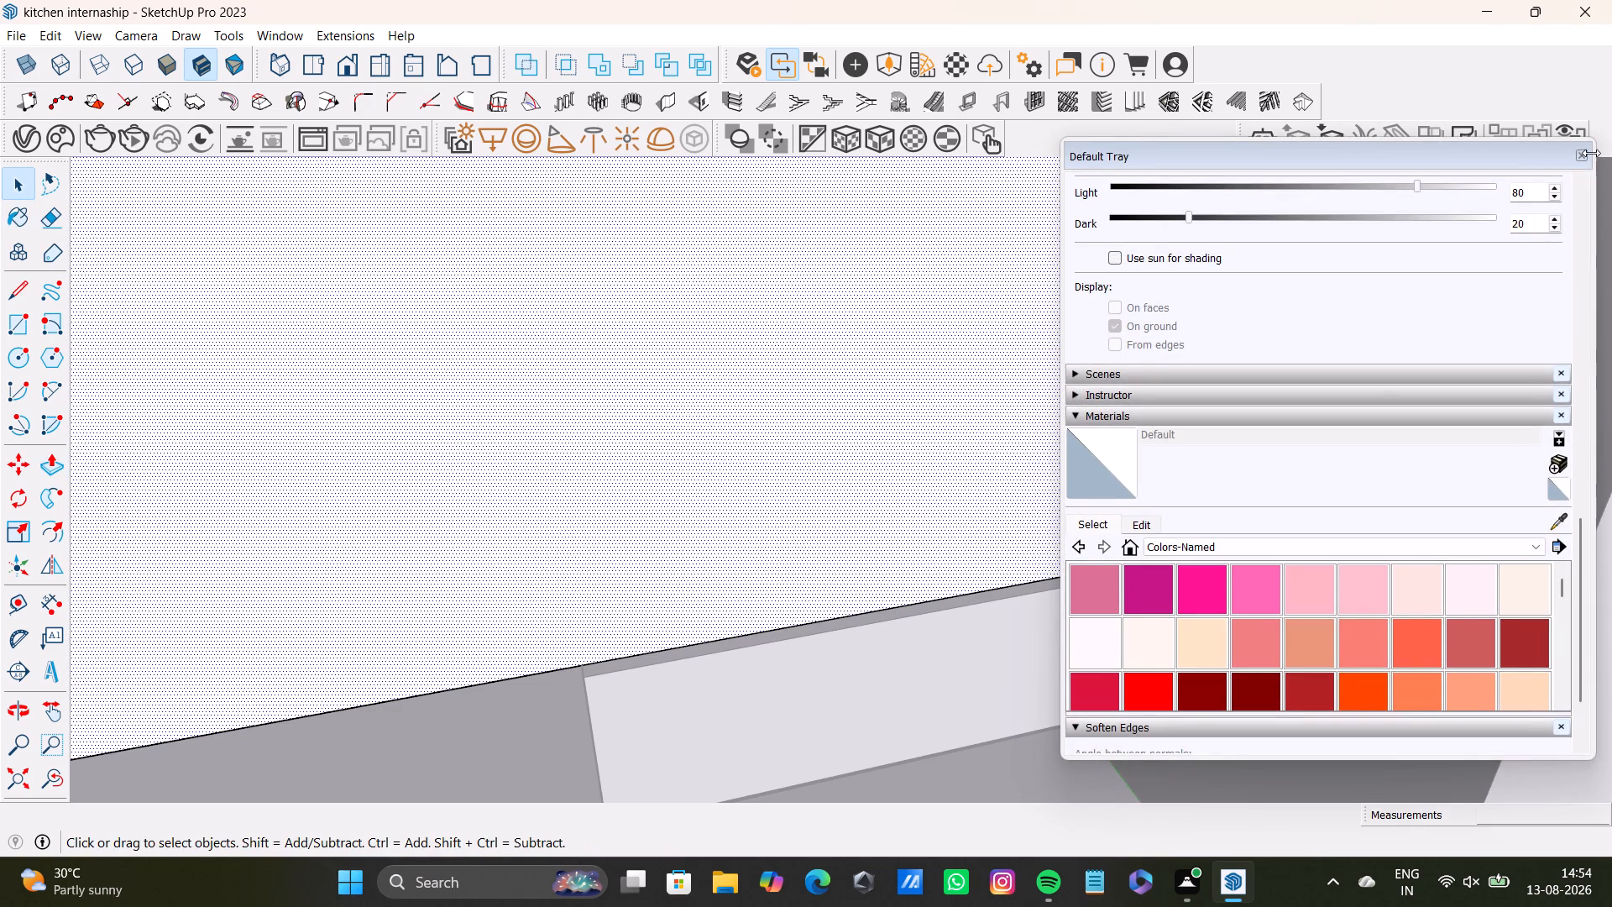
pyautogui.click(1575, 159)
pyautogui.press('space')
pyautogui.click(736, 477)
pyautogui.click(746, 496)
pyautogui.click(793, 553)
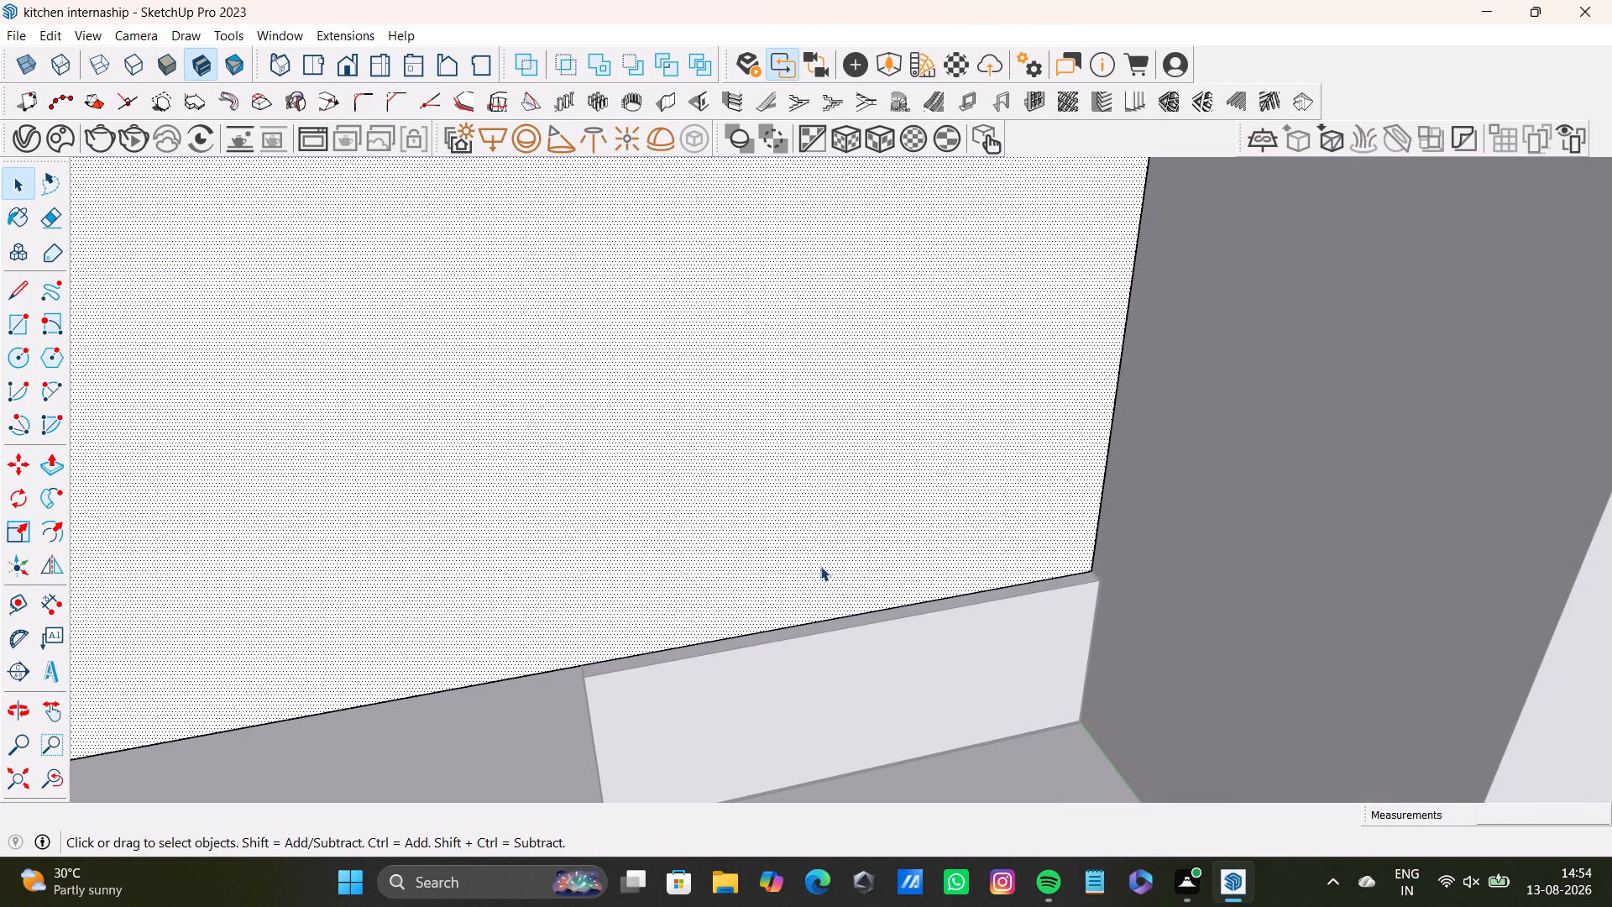
# Push/Pull the return unit's outer side face outward 3/8", flush with the toe-kick face.
pyautogui.click(826, 569)
pyautogui.click(827, 569)
pyautogui.scroll(-4, 795, 551)
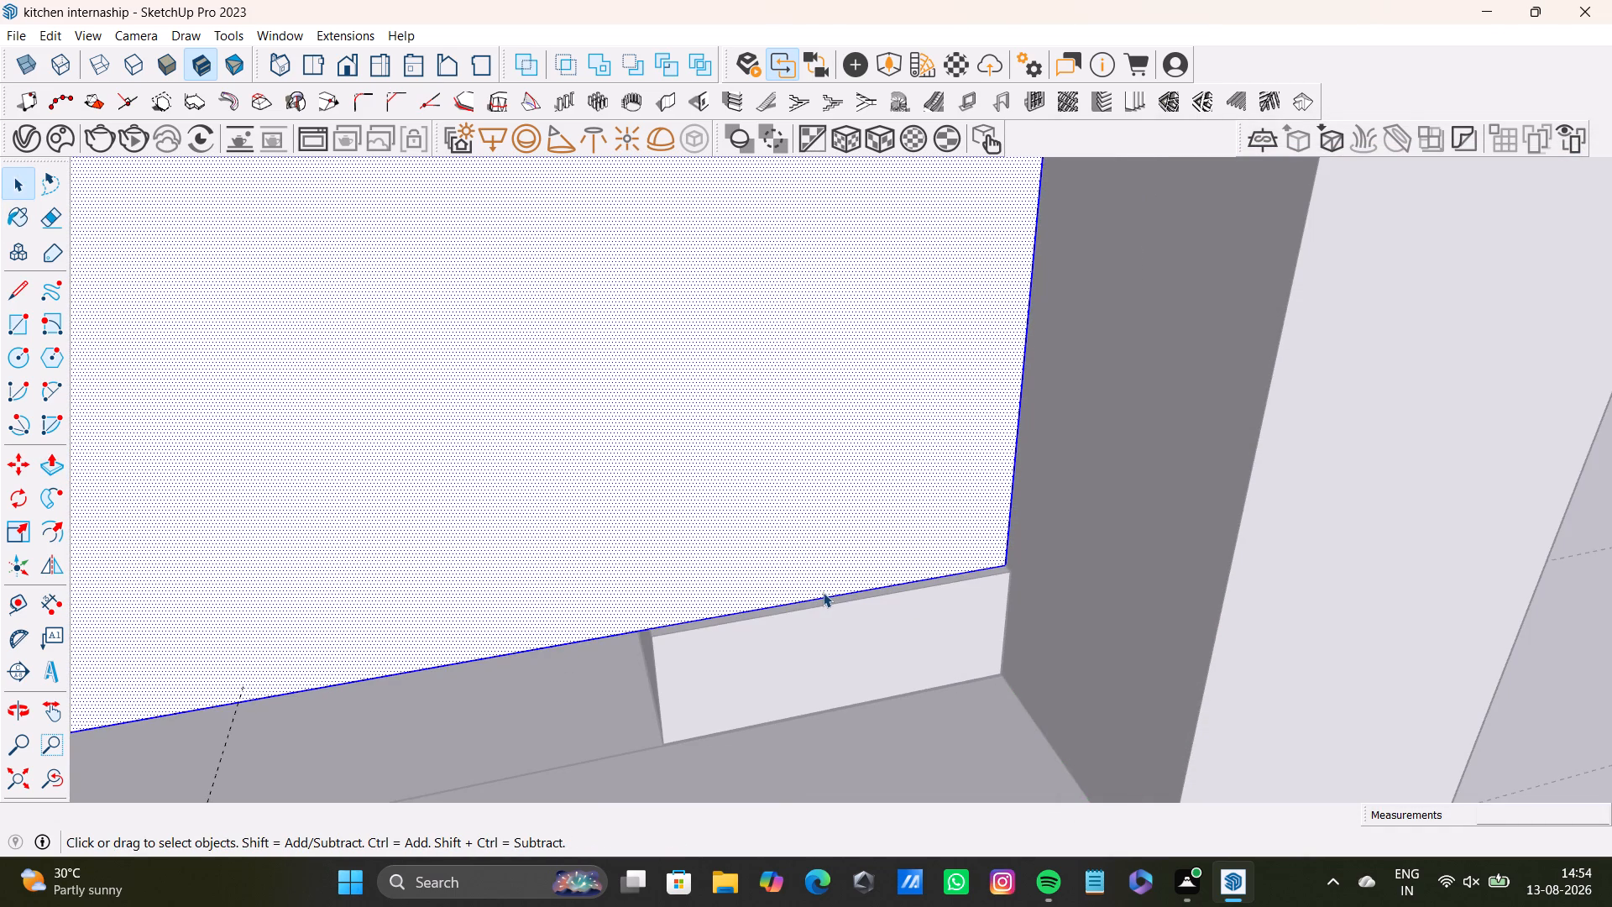
pyautogui.press('p')
pyautogui.click(817, 562)
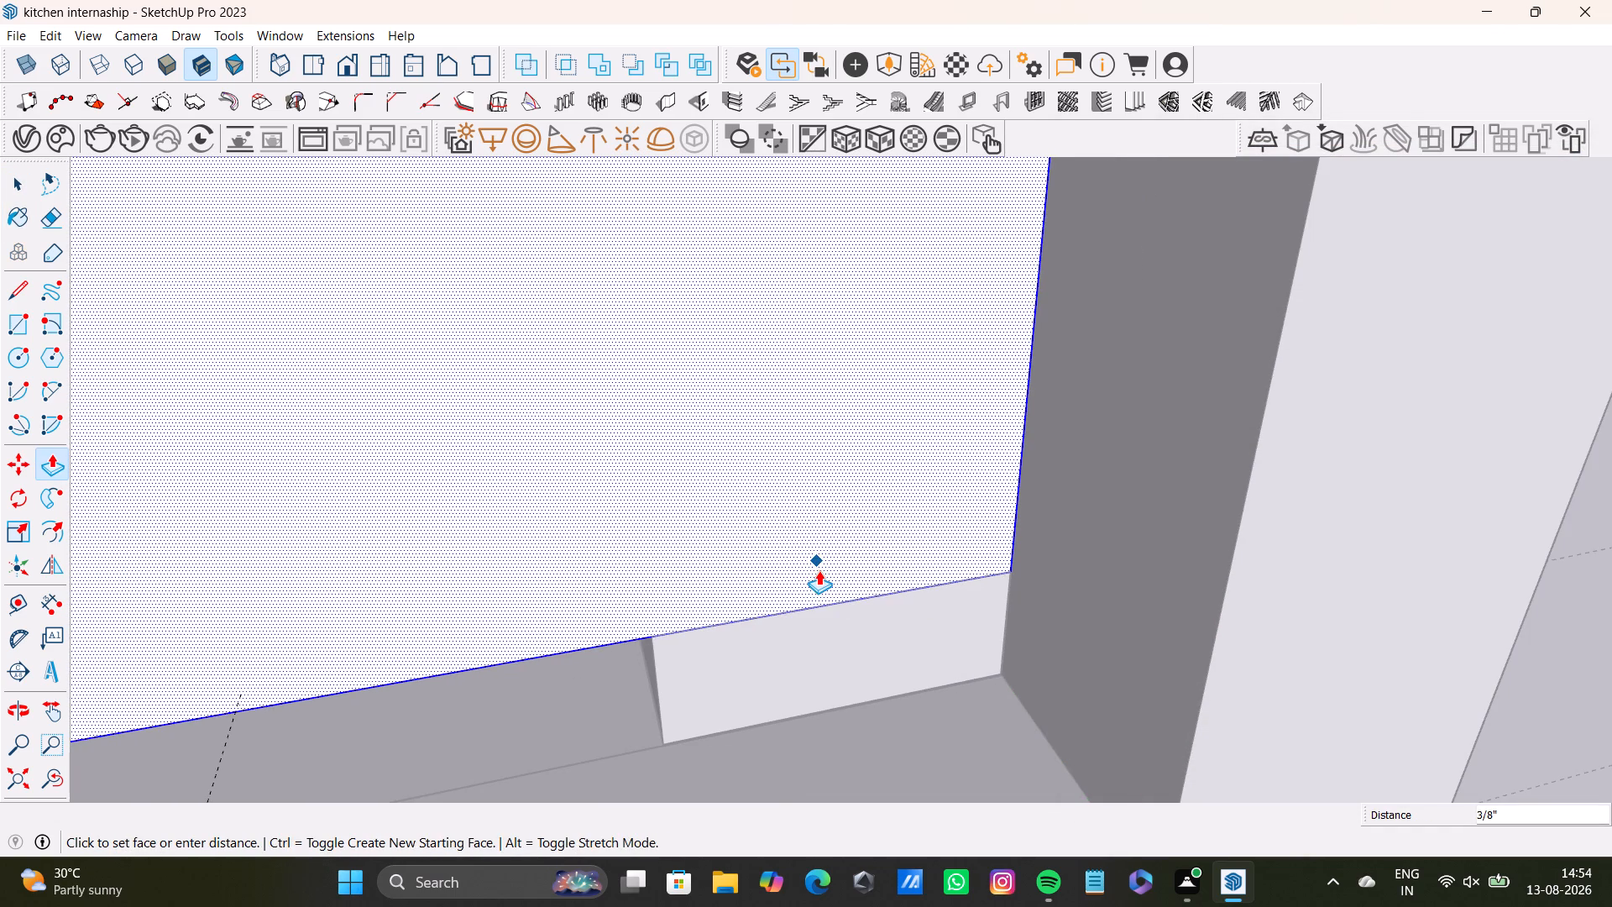
pyautogui.click(819, 570)
pyautogui.press('space')
# Push/Pull the countertop's end edge face outward about 3/8", flush with the return unit's outer side face.
pyautogui.scroll(-16, 776, 679)
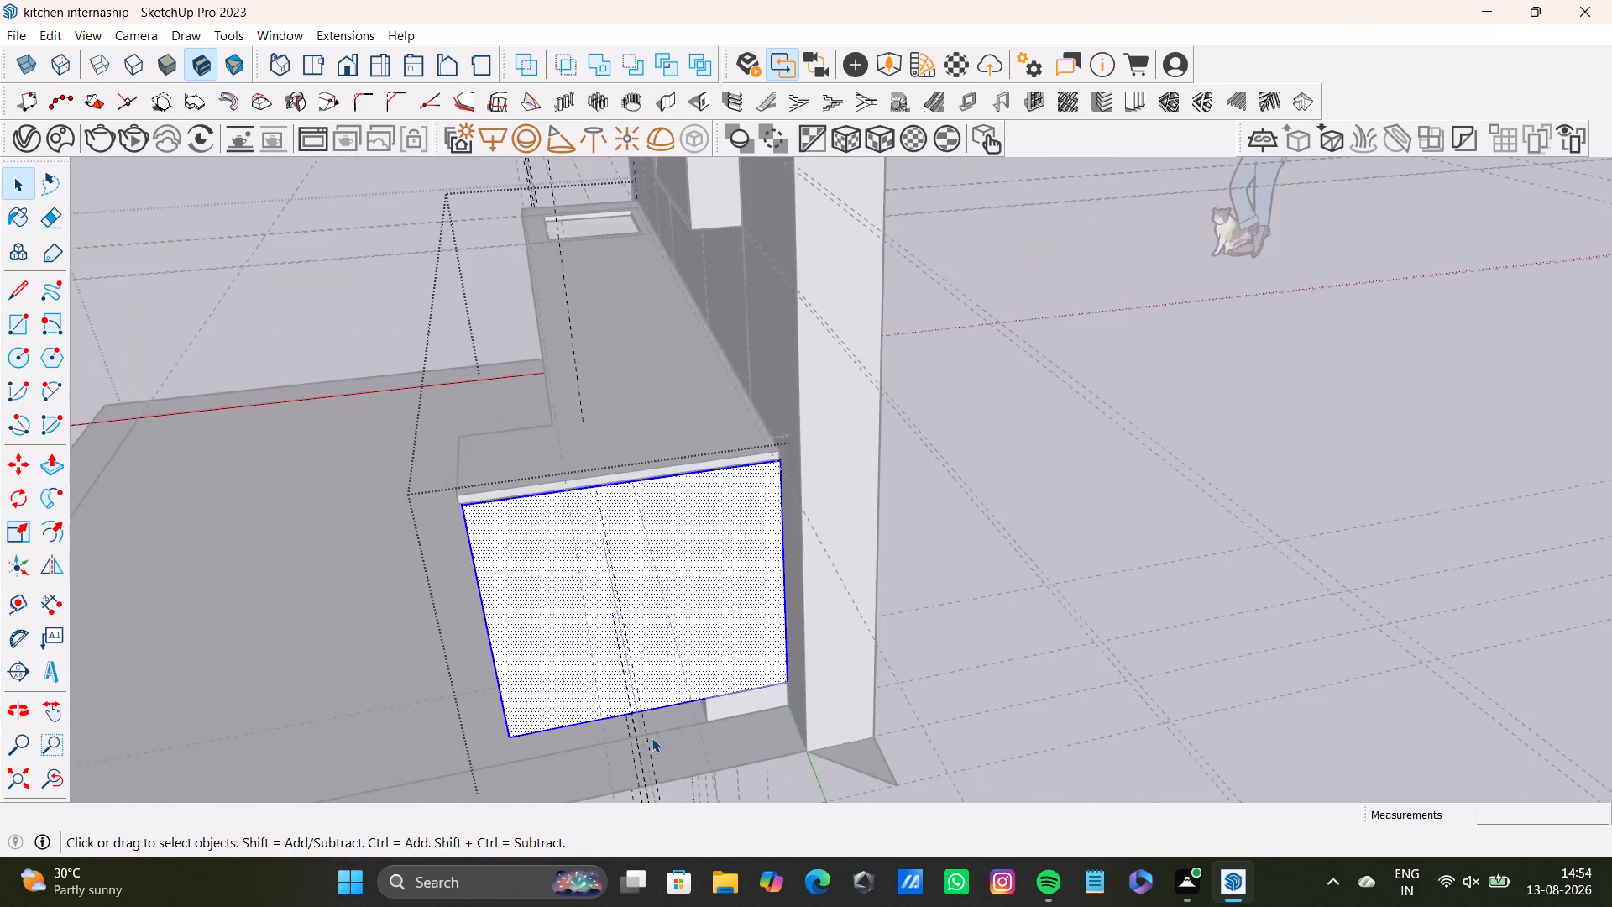
pyautogui.moveTo(652, 737); pyautogui.dragTo(1050, 633, button='middle')
pyautogui.moveTo(882, 670); pyautogui.dragTo(704, 721, button='middle')
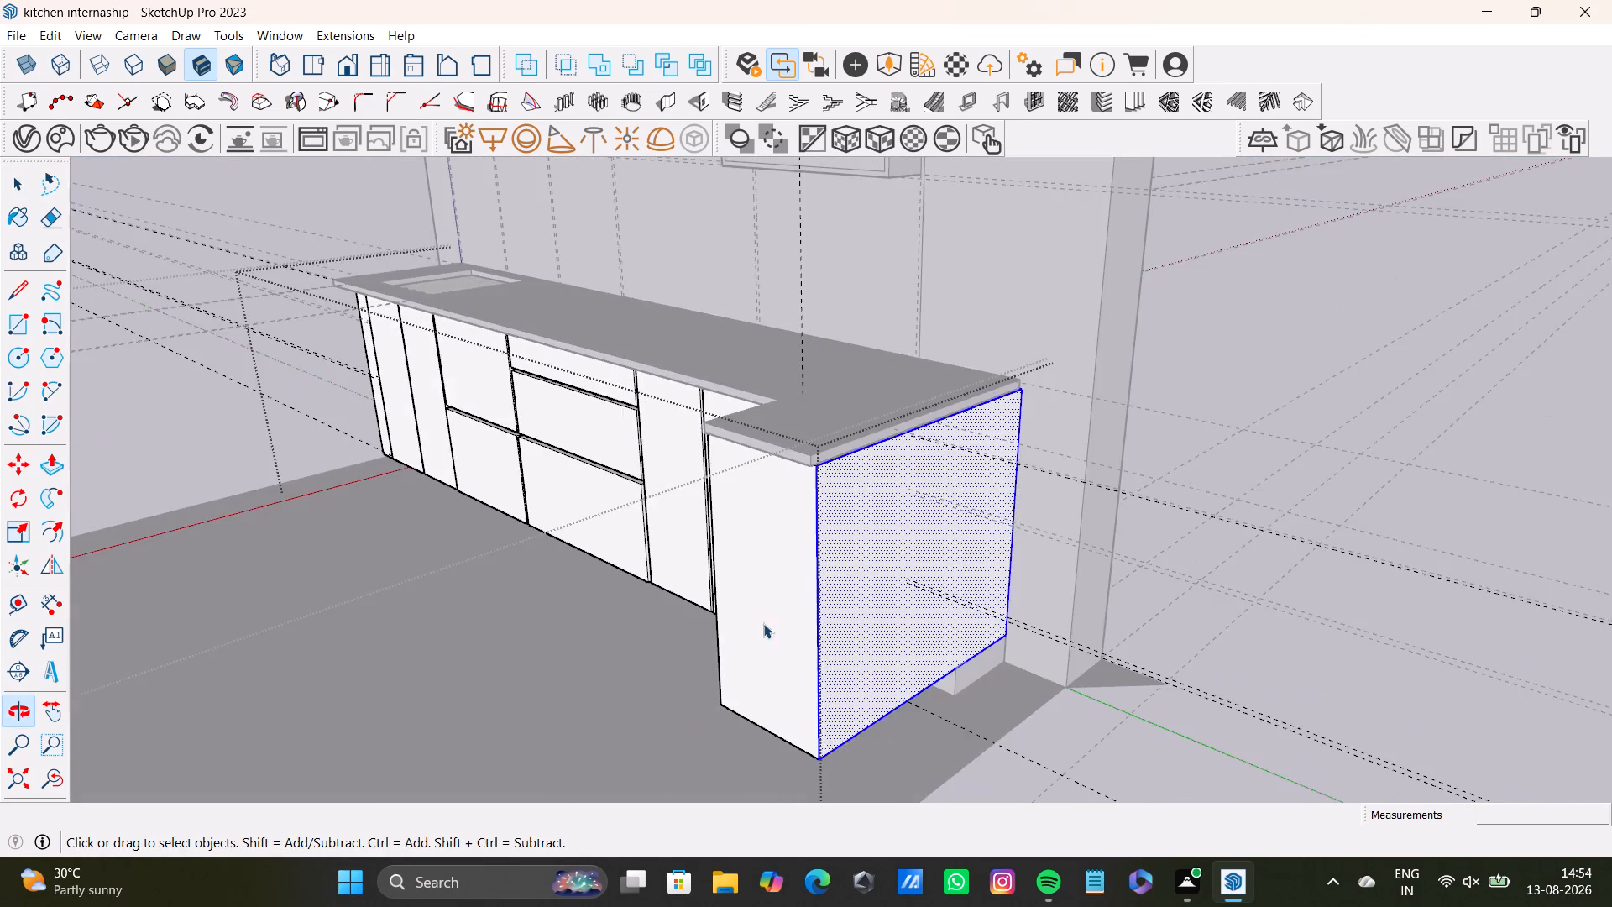
pyautogui.scroll(2, 798, 594)
pyautogui.press('space')
pyautogui.scroll(5, 884, 489)
pyautogui.moveTo(748, 441); pyautogui.dragTo(636, 628, button='middle')
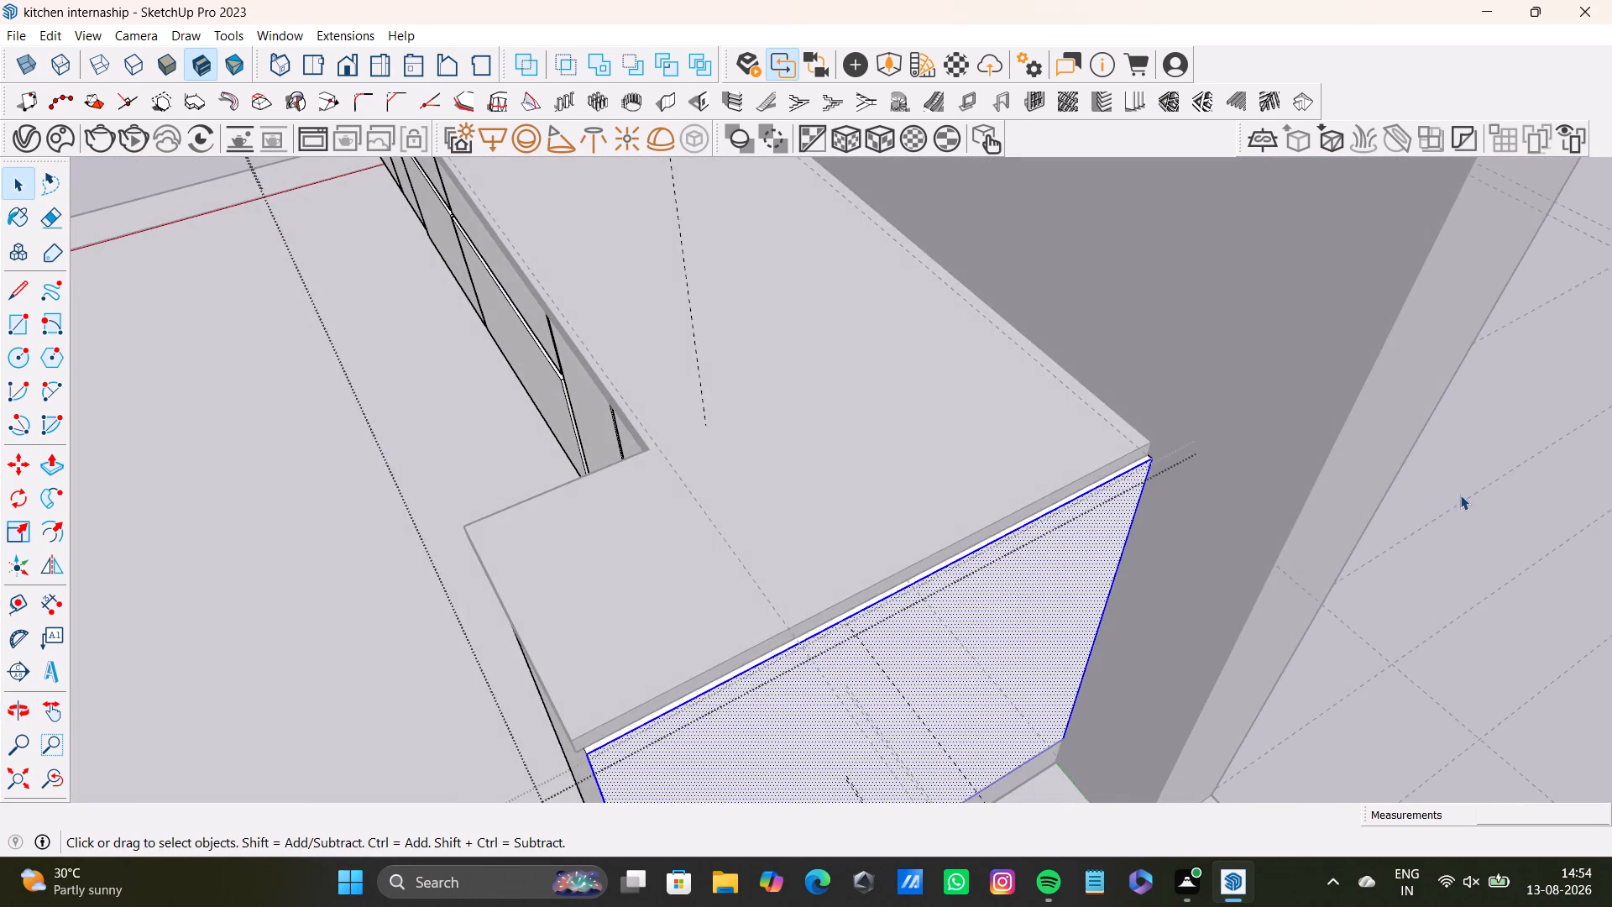
pyautogui.click(1460, 495)
pyautogui.scroll(3, 966, 525)
pyautogui.moveTo(1016, 573); pyautogui.dragTo(917, 510, button='middle')
pyautogui.scroll(5, 919, 404)
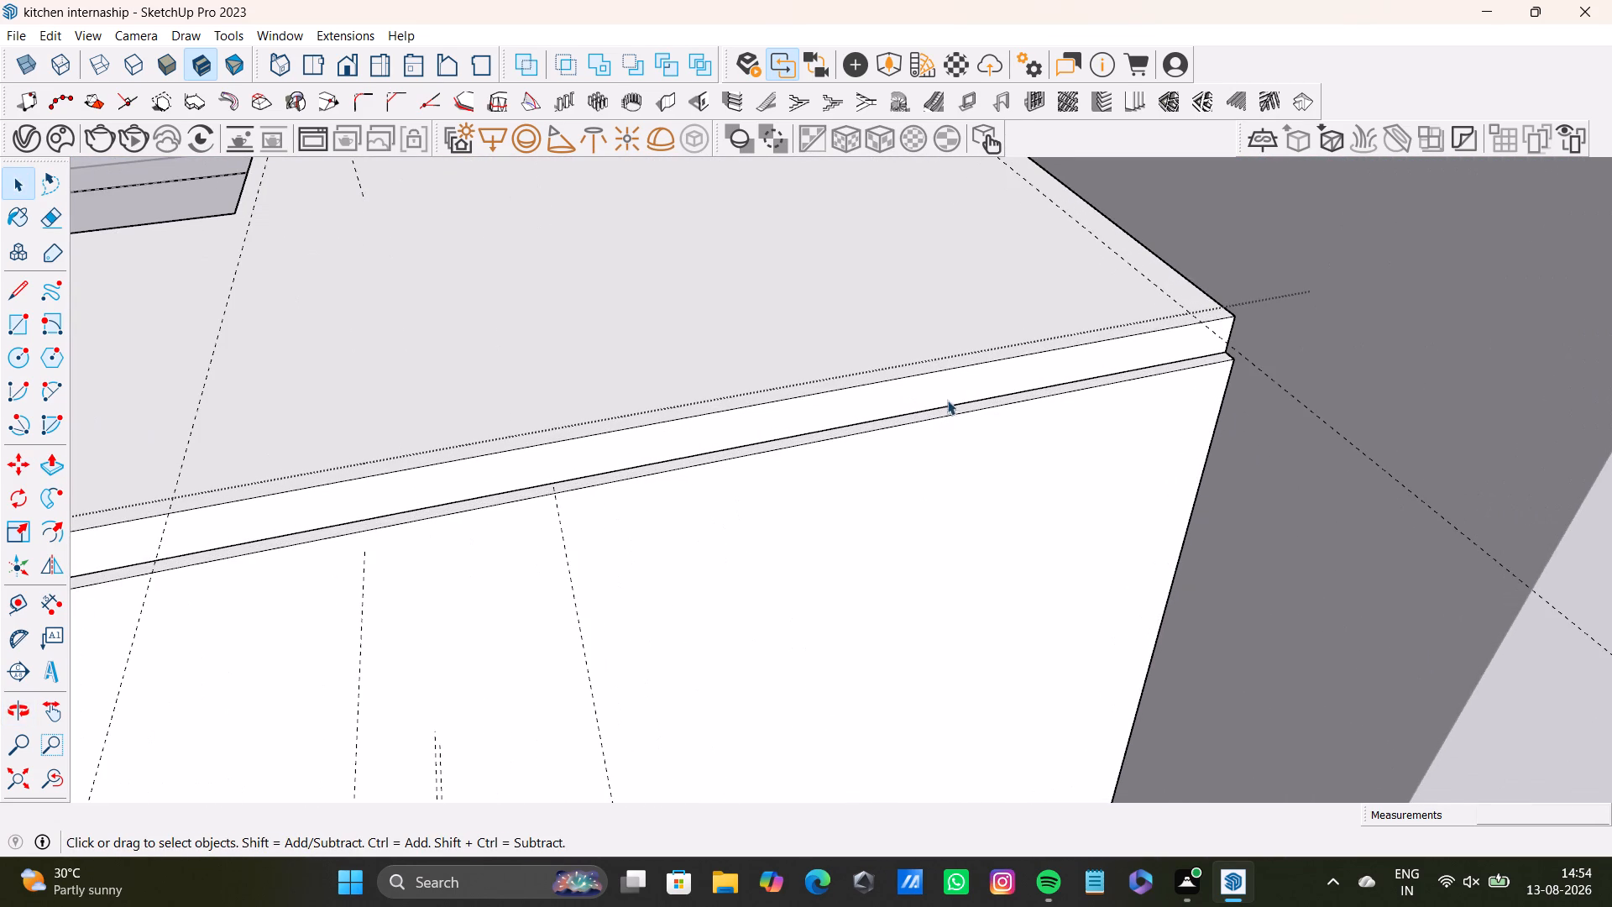
pyautogui.click(951, 391)
pyautogui.press('p')
pyautogui.click(951, 391)
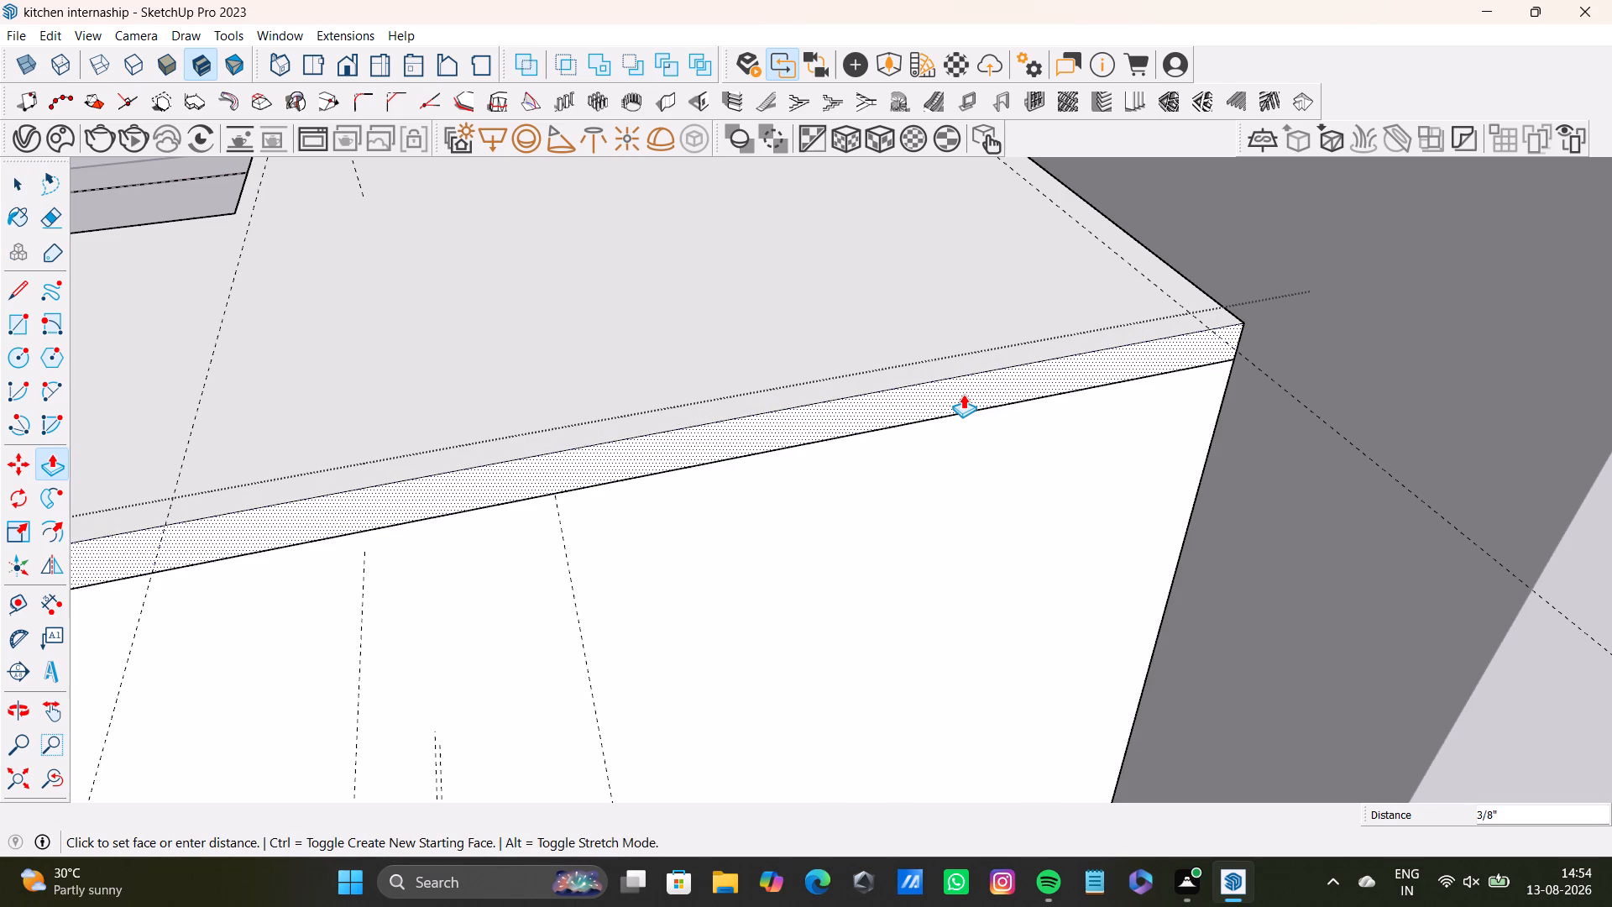
pyautogui.click(963, 394)
pyautogui.press('space')
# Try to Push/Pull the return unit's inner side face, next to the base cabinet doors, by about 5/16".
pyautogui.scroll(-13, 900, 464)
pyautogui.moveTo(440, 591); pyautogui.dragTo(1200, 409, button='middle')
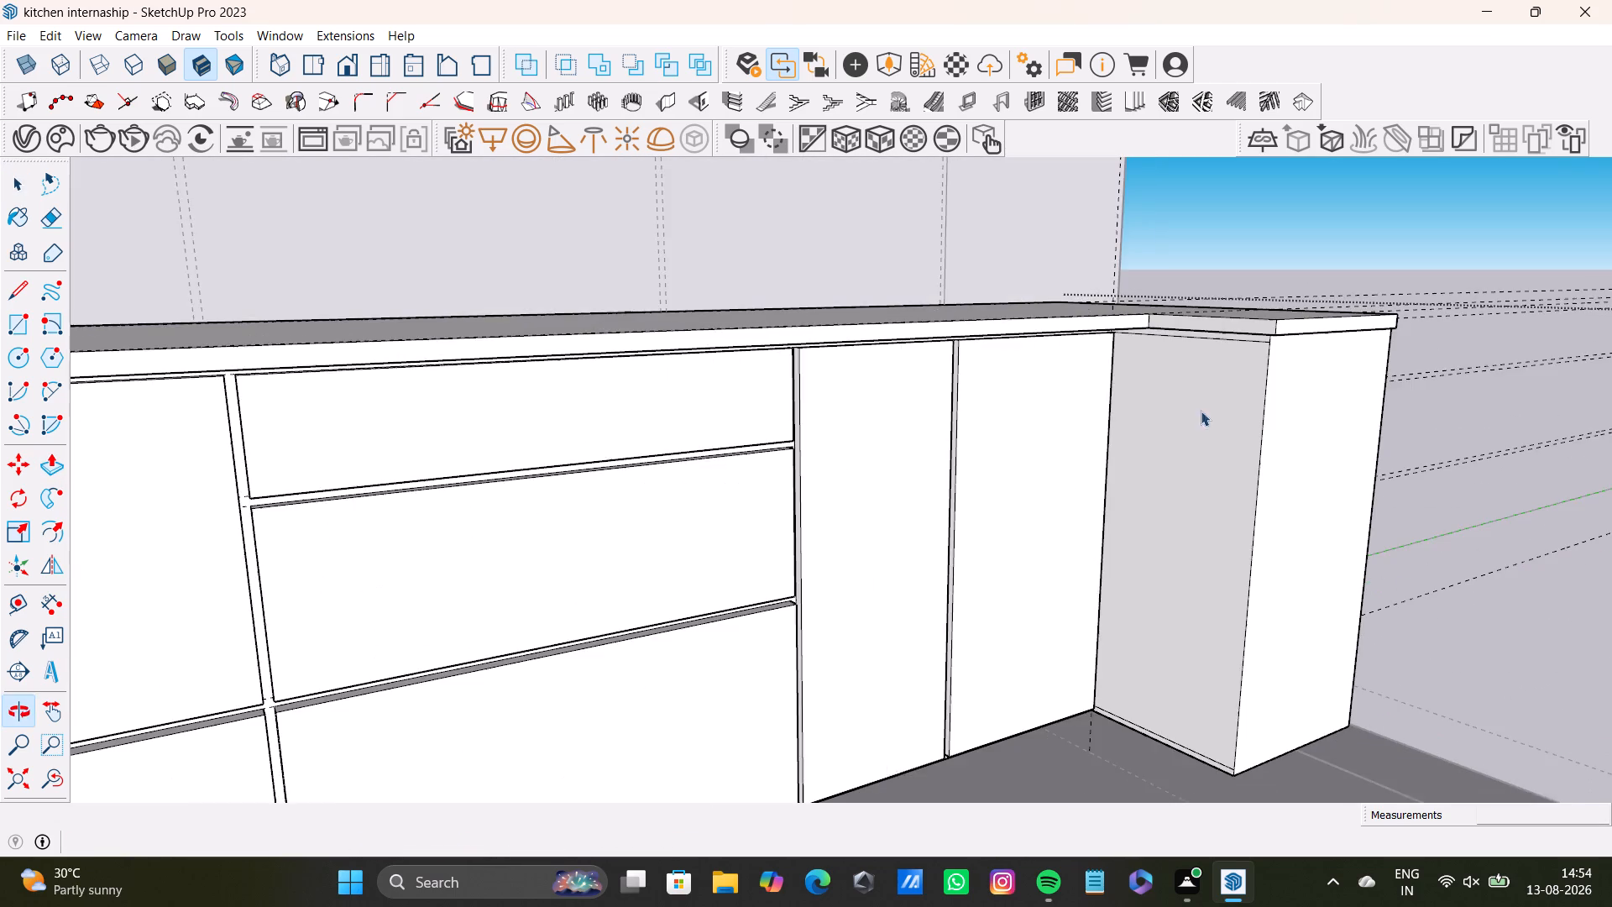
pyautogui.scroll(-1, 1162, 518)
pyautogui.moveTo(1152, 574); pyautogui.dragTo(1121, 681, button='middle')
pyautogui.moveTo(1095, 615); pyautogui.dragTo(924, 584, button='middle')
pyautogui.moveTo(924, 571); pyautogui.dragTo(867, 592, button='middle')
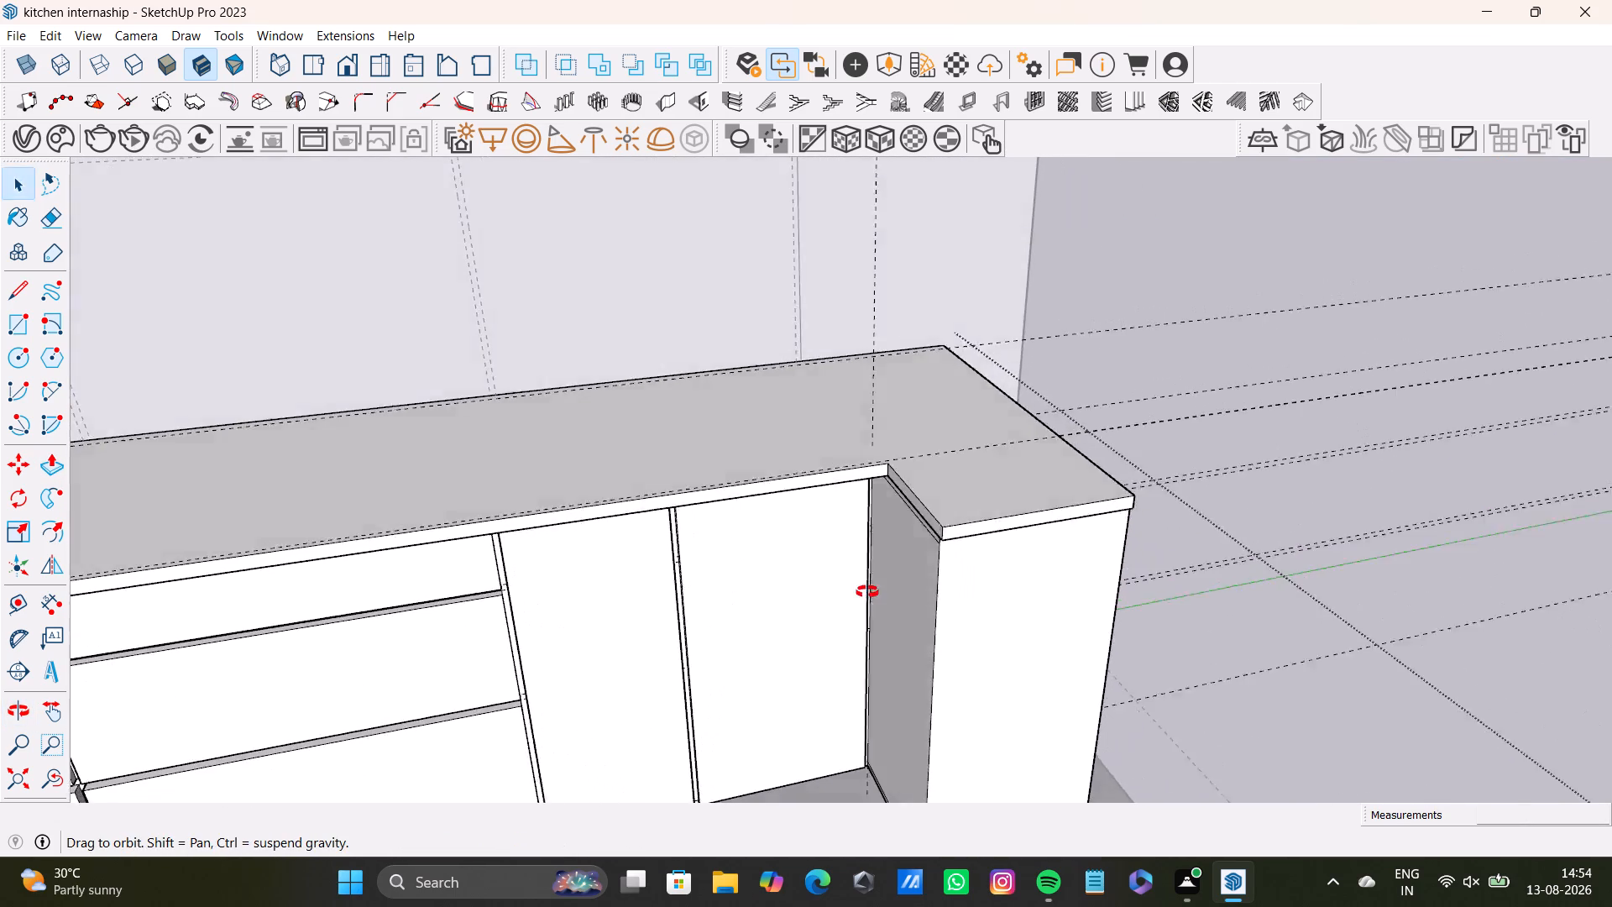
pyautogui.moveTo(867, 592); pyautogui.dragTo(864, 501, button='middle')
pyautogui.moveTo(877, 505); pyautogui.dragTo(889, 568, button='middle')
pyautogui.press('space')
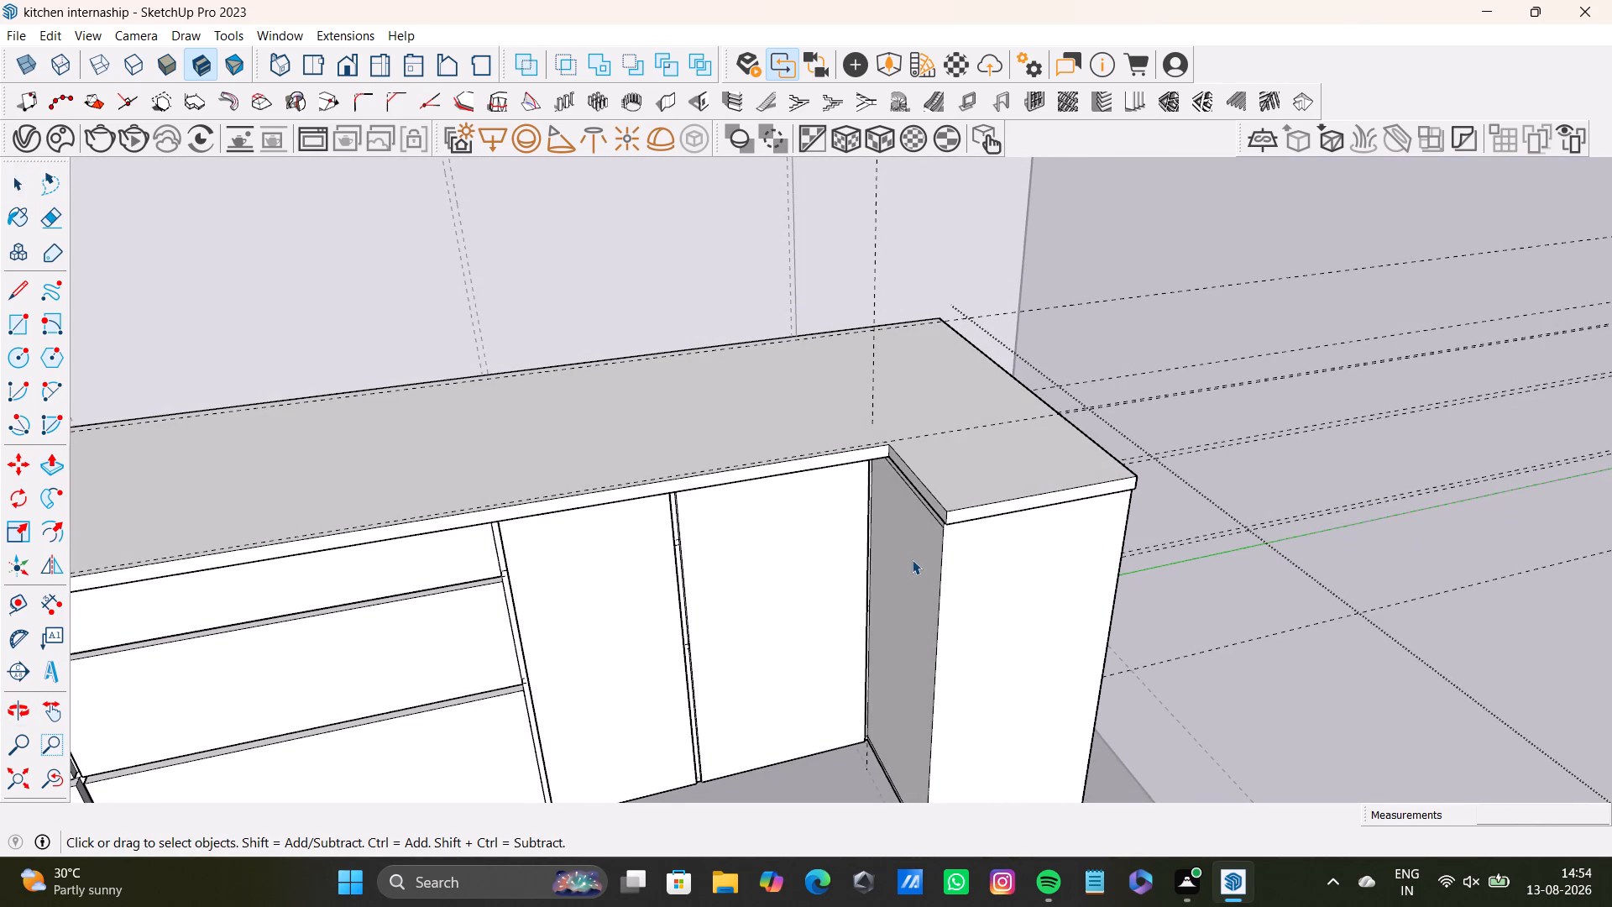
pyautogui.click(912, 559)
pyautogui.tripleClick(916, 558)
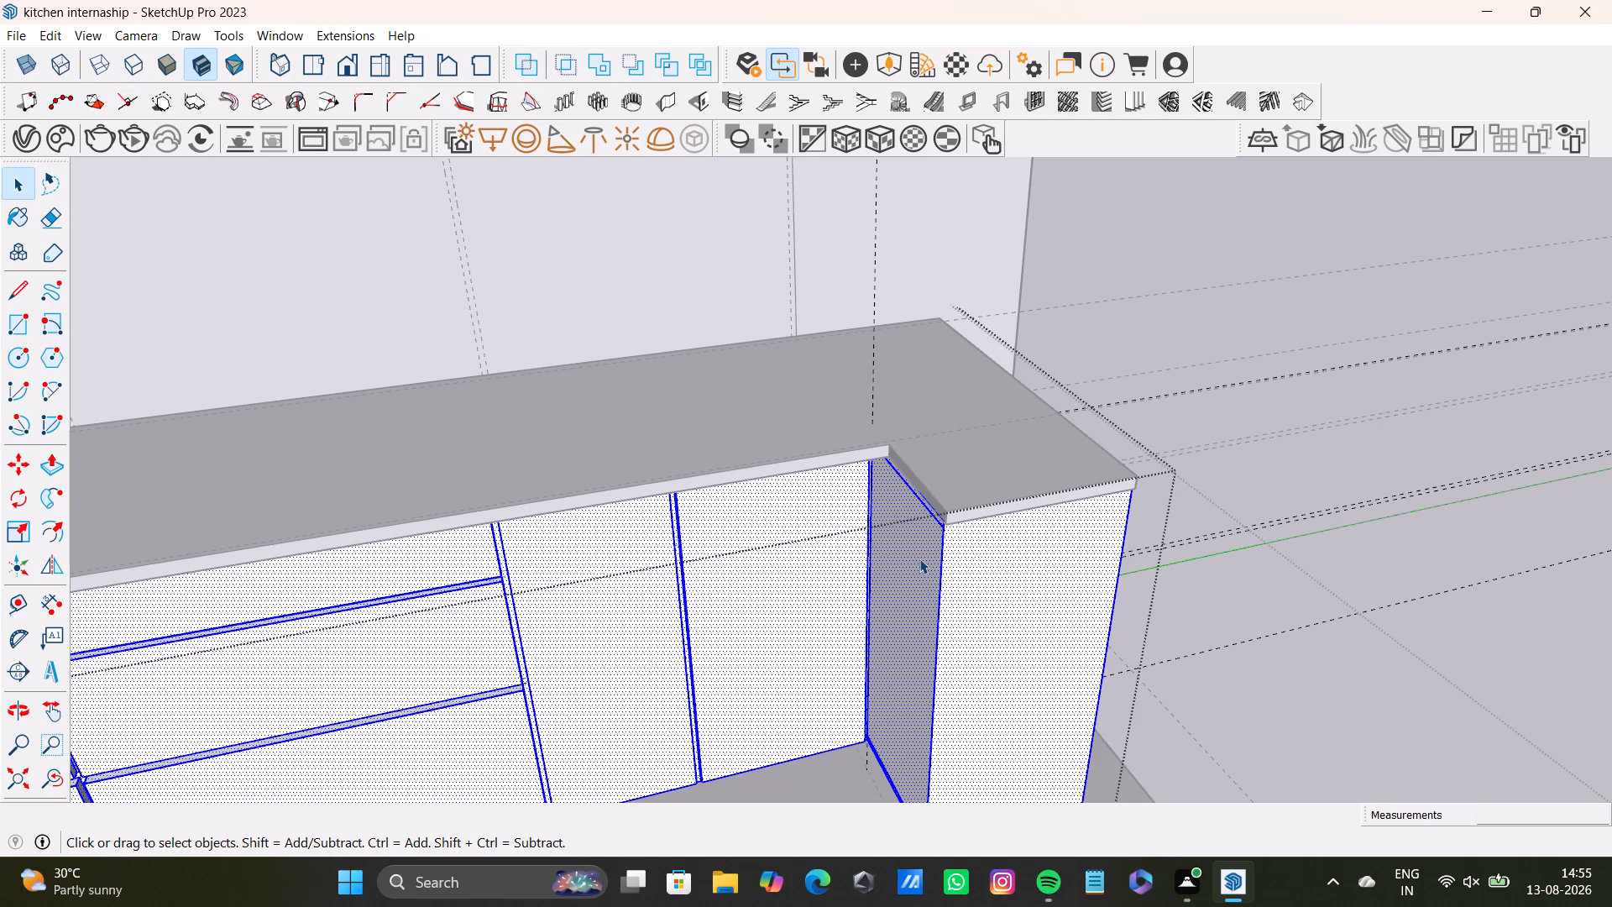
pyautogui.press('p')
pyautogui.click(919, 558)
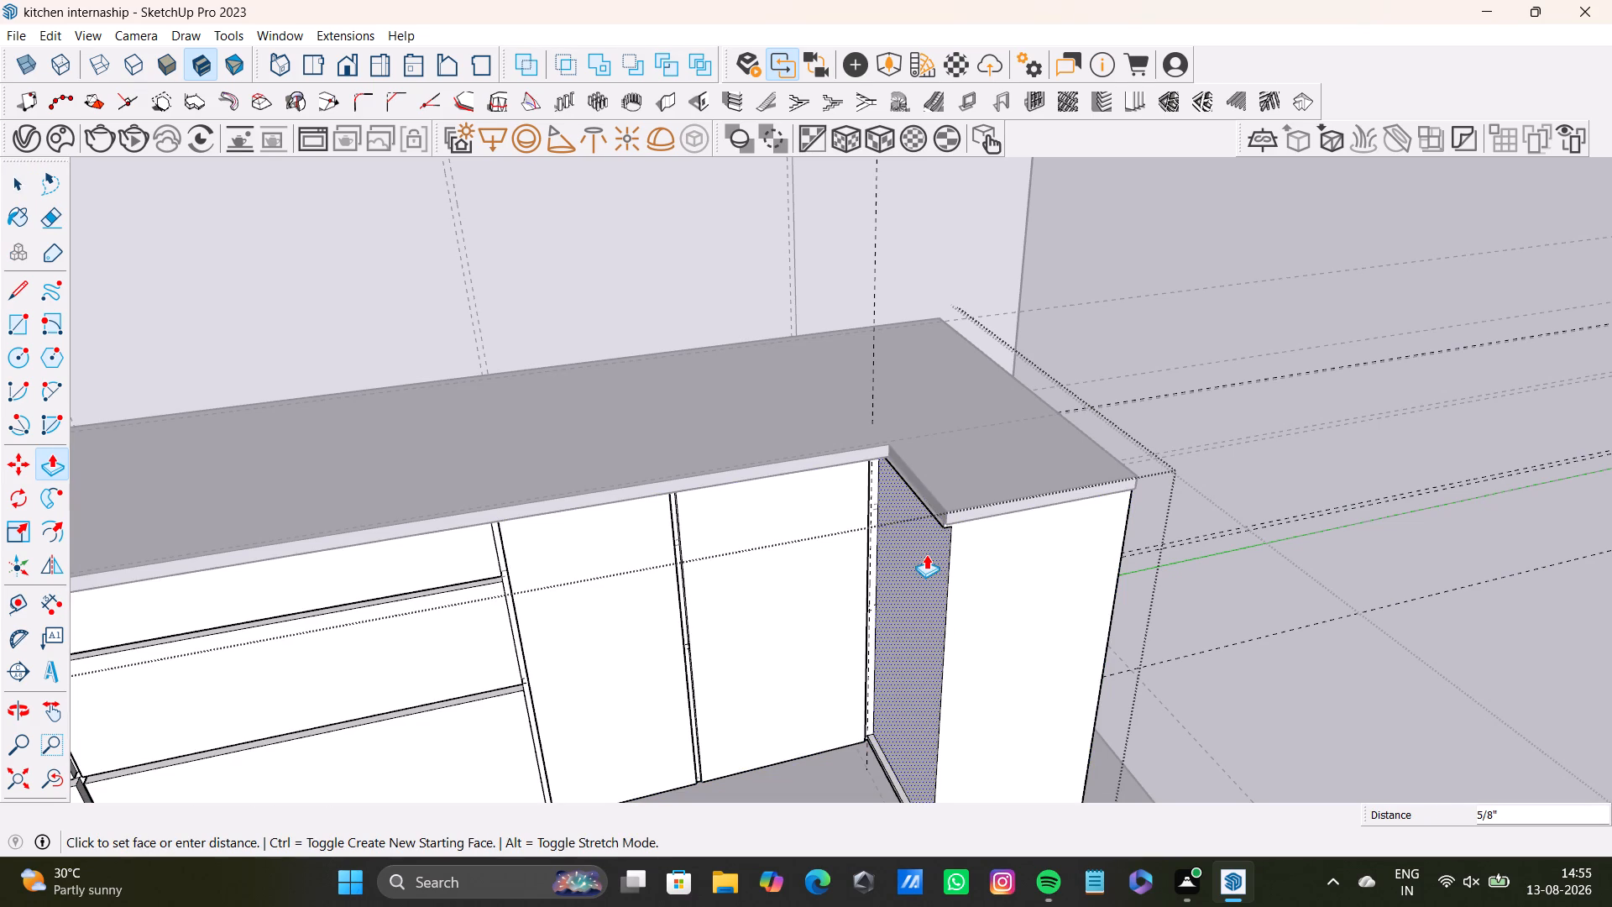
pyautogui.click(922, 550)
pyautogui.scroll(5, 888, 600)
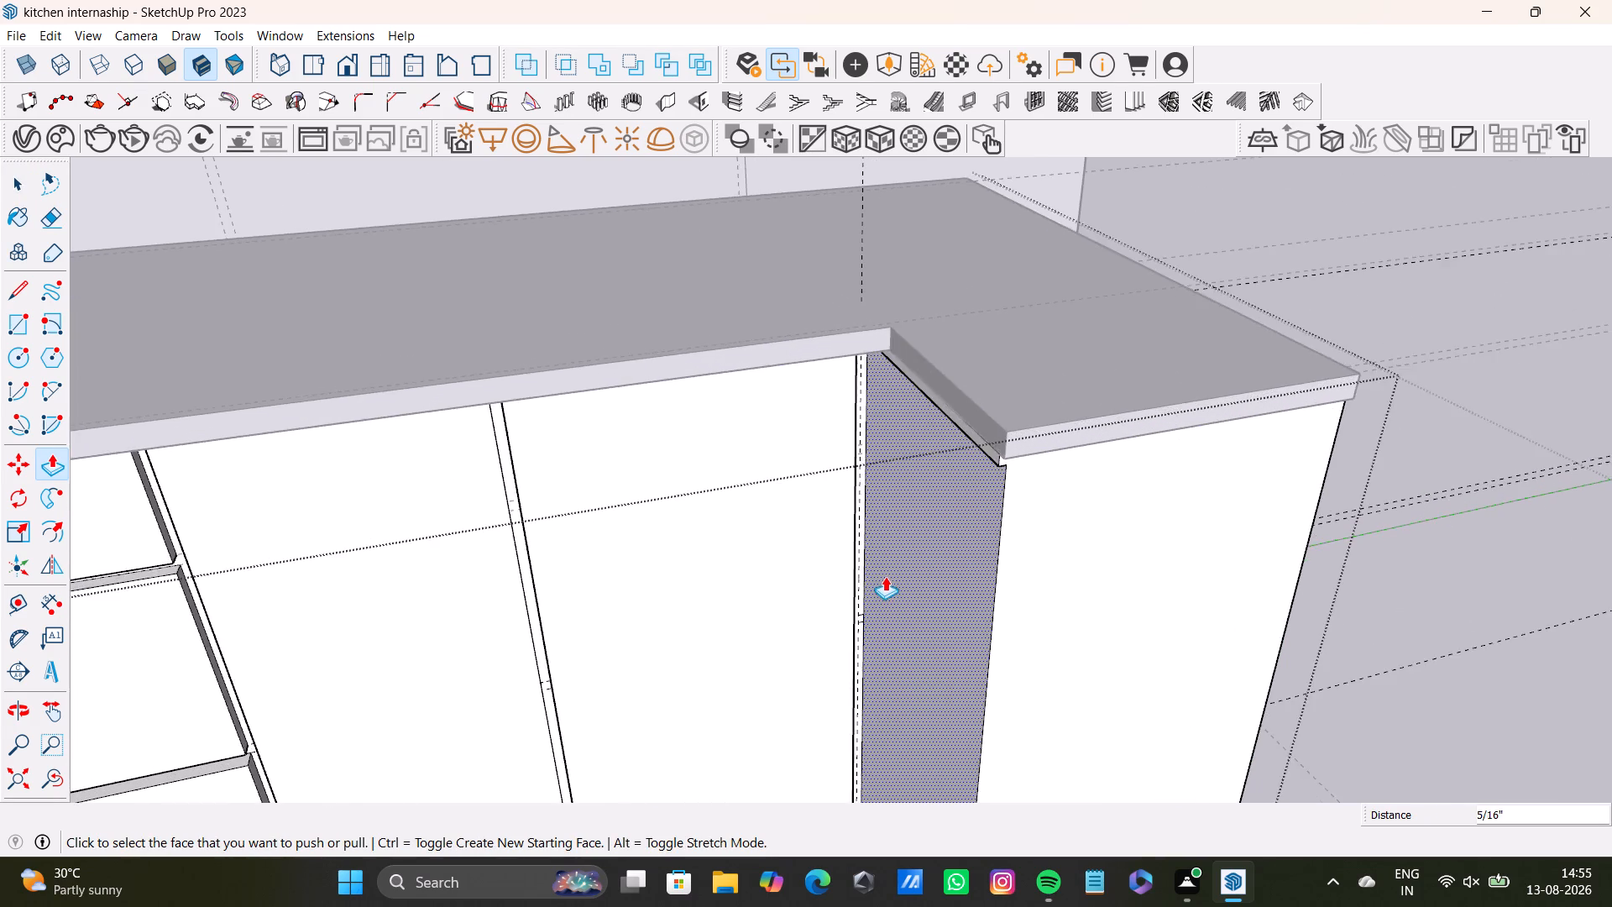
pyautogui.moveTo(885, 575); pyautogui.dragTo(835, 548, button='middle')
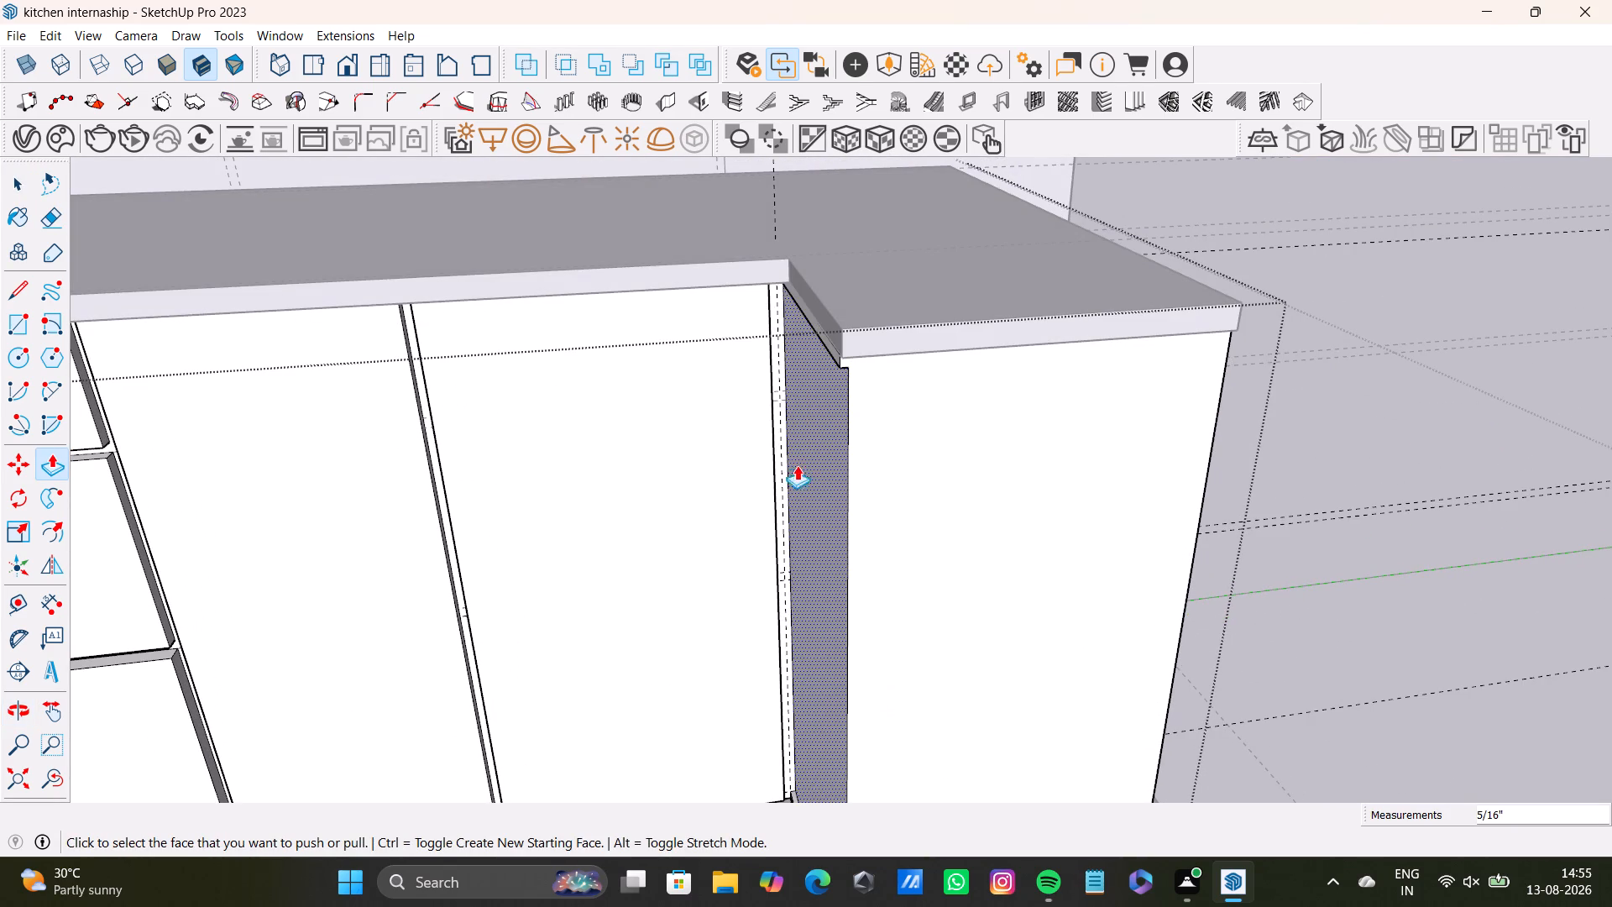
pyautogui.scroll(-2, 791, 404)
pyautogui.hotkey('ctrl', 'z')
# Push/Pull the countertop's front edge face above the base cabinets back toward the wall by 1/2", plus about 3 3/4" more.
pyautogui.scroll(3, 794, 393)
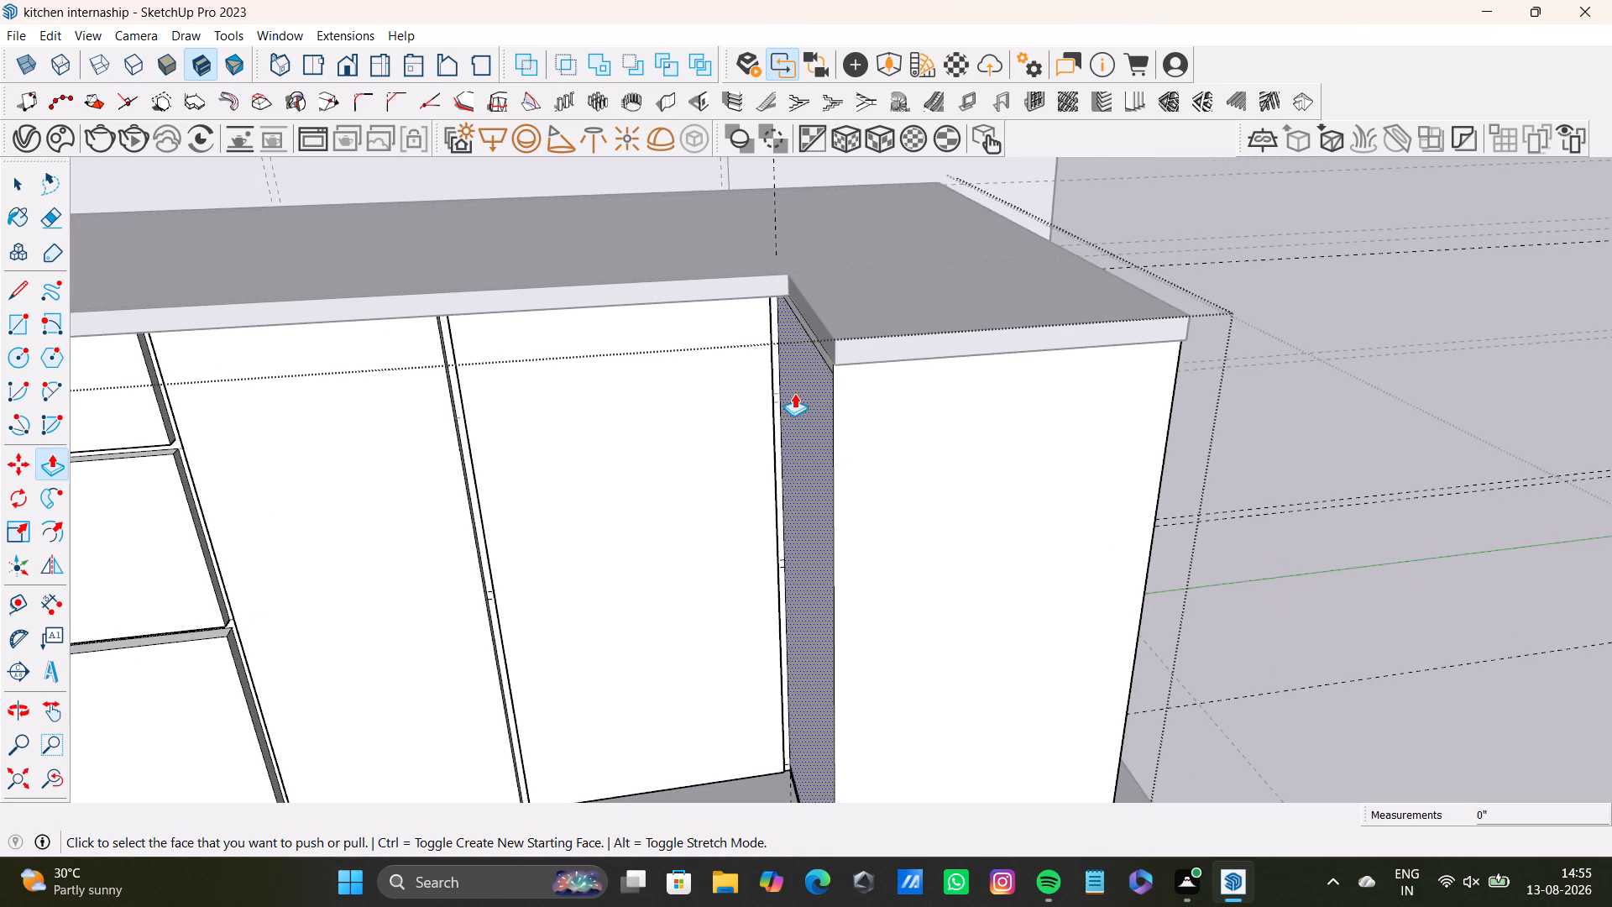
pyautogui.scroll(4, 794, 393)
pyautogui.moveTo(794, 389); pyautogui.dragTo(817, 582, button='middle')
pyautogui.moveTo(817, 572); pyautogui.dragTo(1223, 382, button='middle')
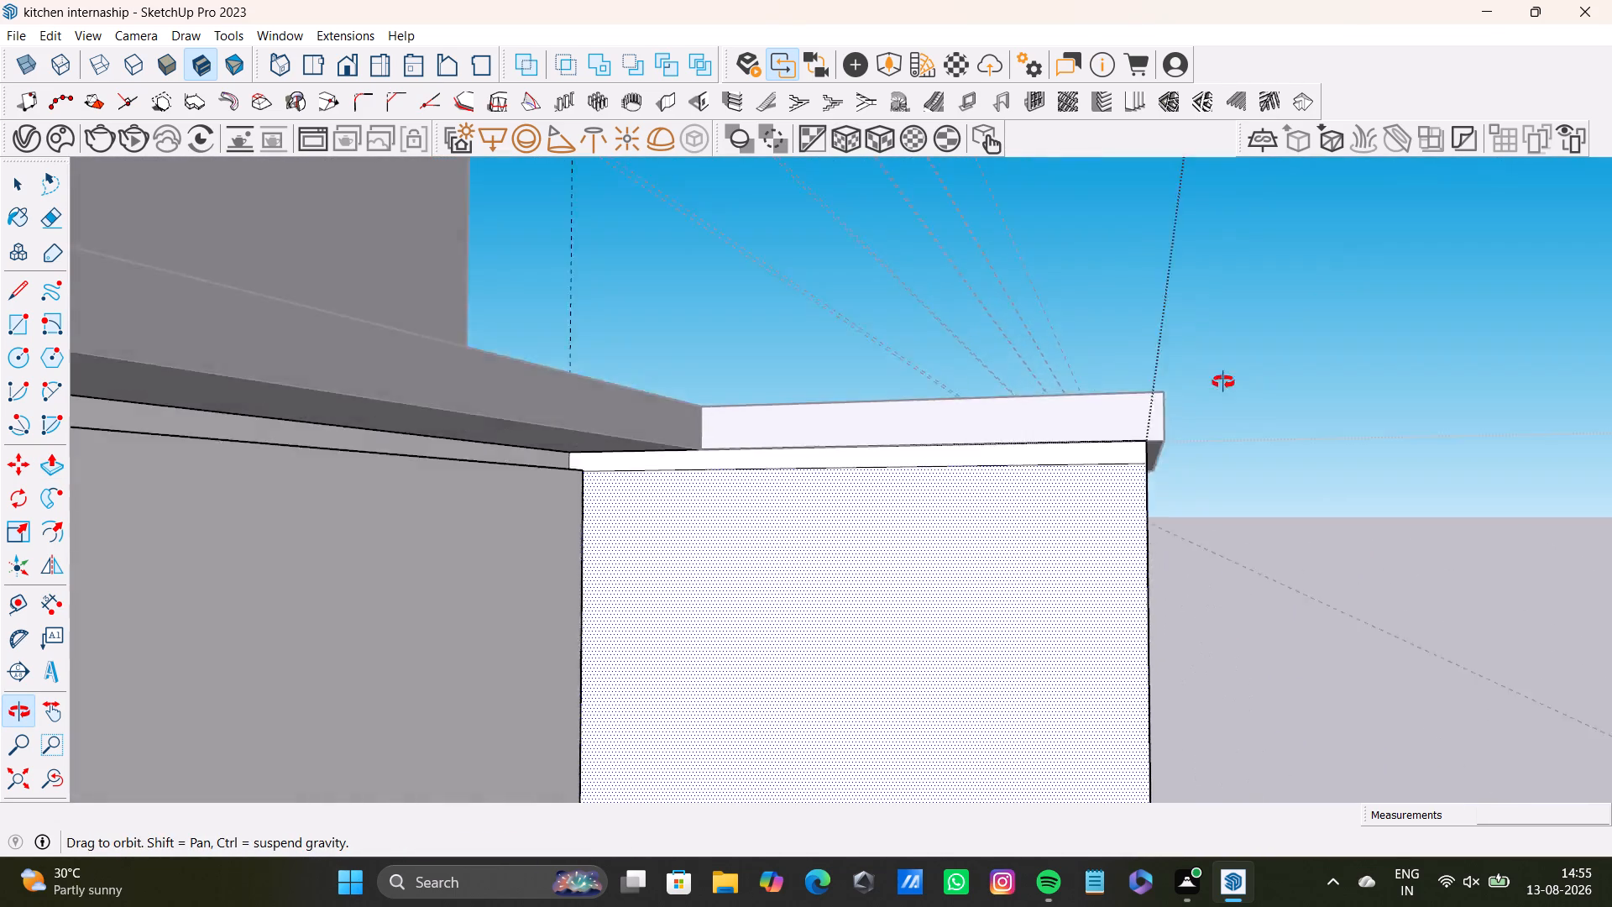
pyautogui.moveTo(1223, 382); pyautogui.dragTo(894, 330, button='middle')
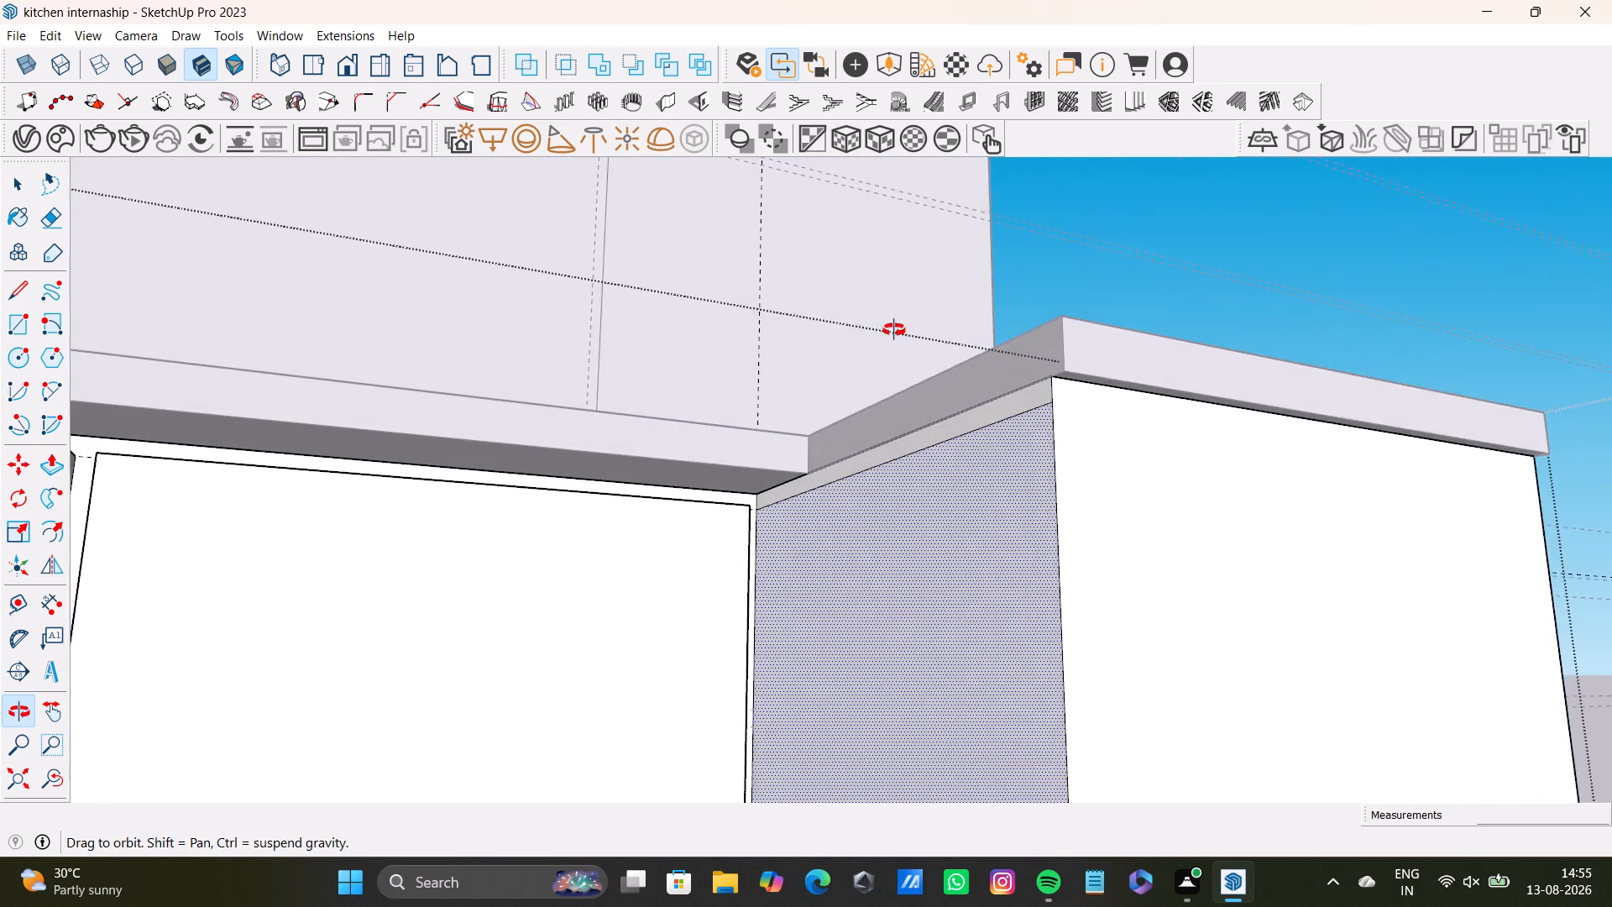
pyautogui.moveTo(894, 330); pyautogui.dragTo(857, 350, button='middle')
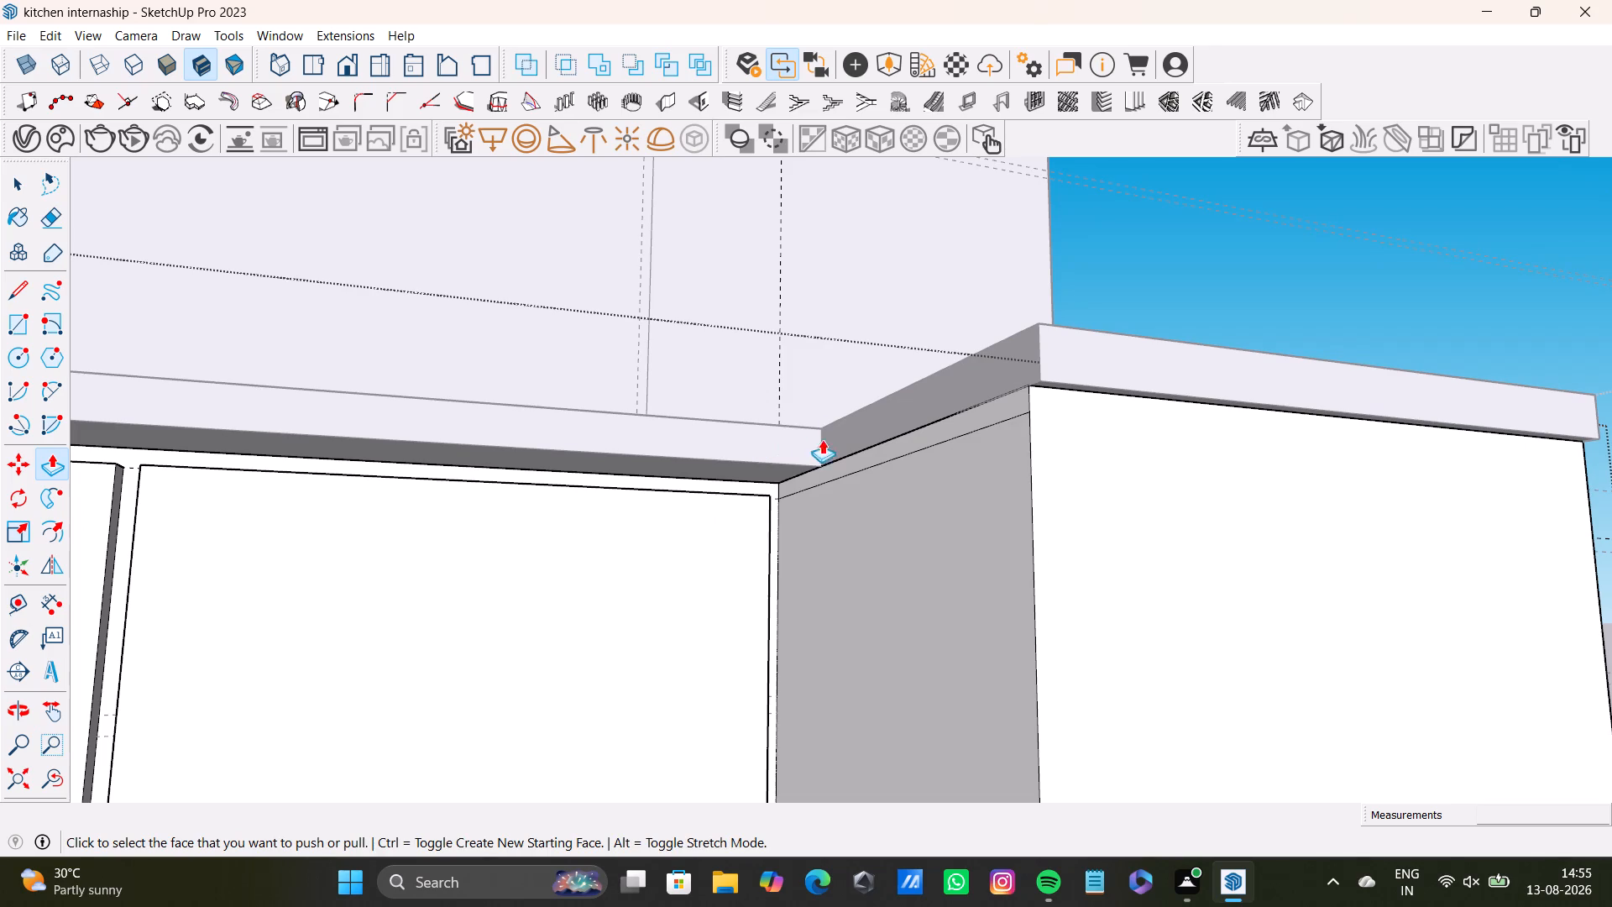
pyautogui.press('space')
pyautogui.doubleClick(765, 442)
pyautogui.doubleClick(767, 456)
pyautogui.click(1201, 272)
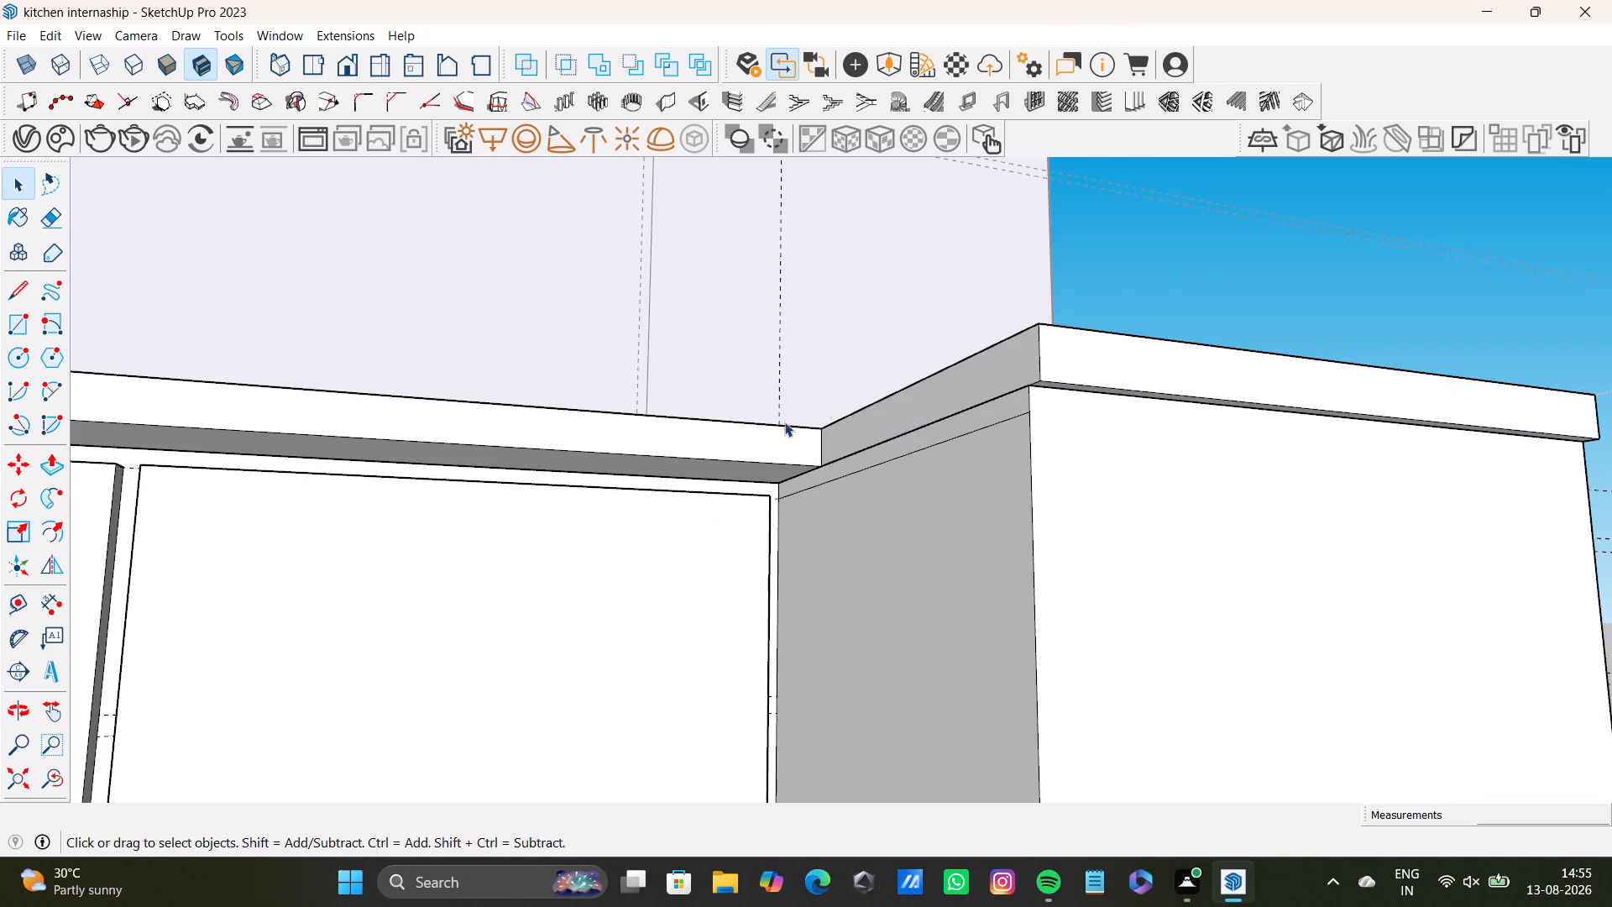
pyautogui.tripleClick(765, 438)
pyautogui.click(771, 445)
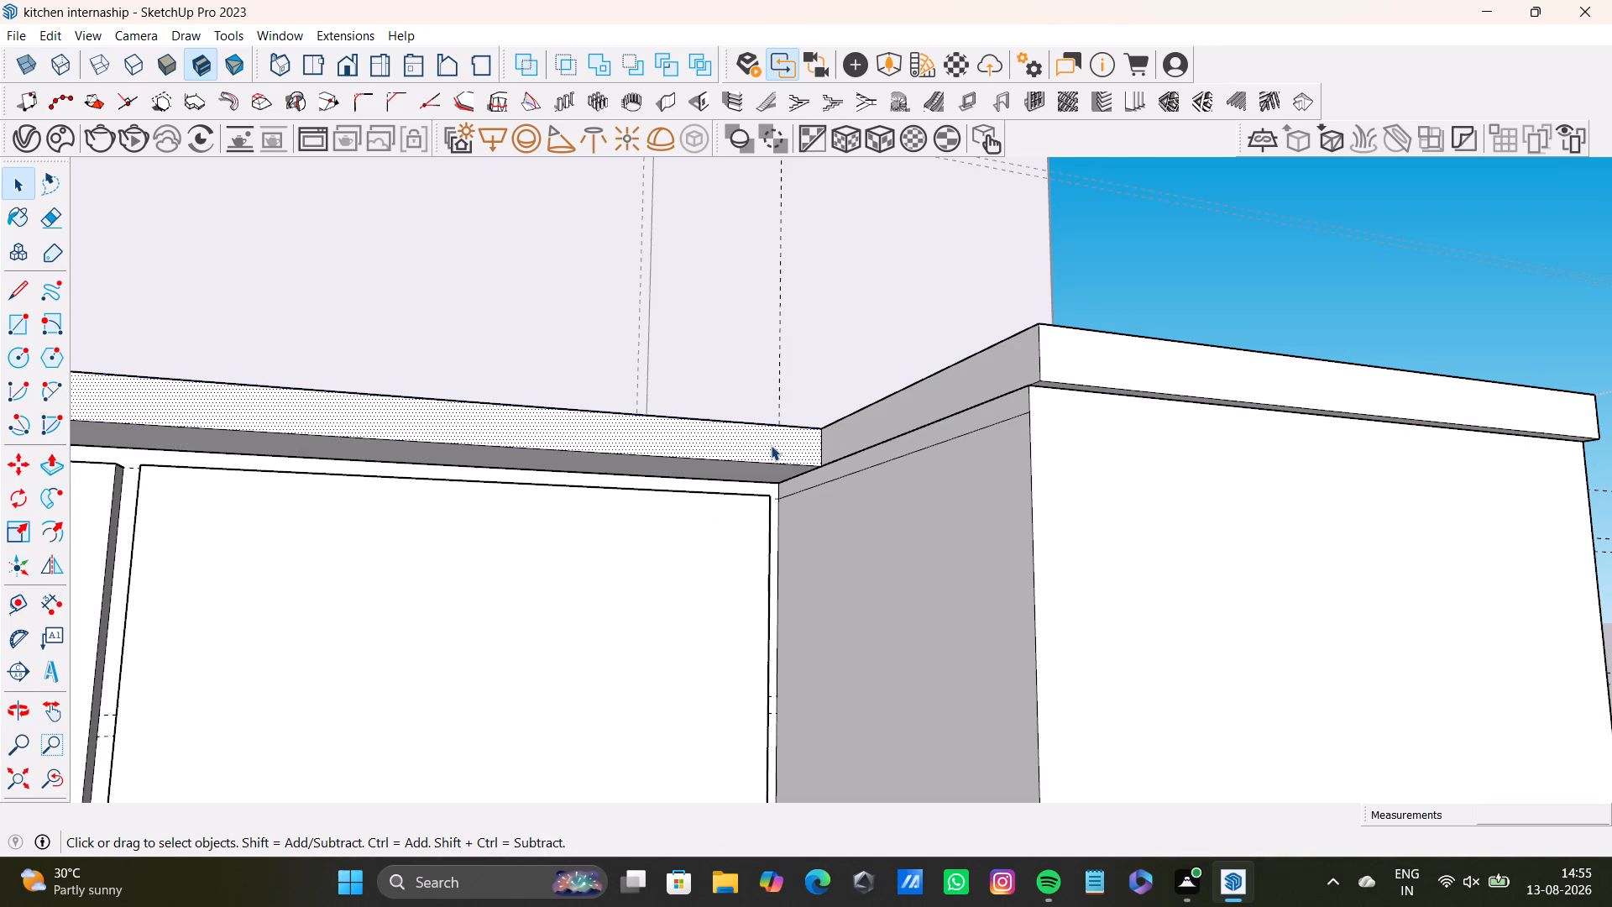
pyautogui.press('p')
pyautogui.click(771, 445)
pyautogui.moveTo(727, 444); pyautogui.dragTo(709, 443)
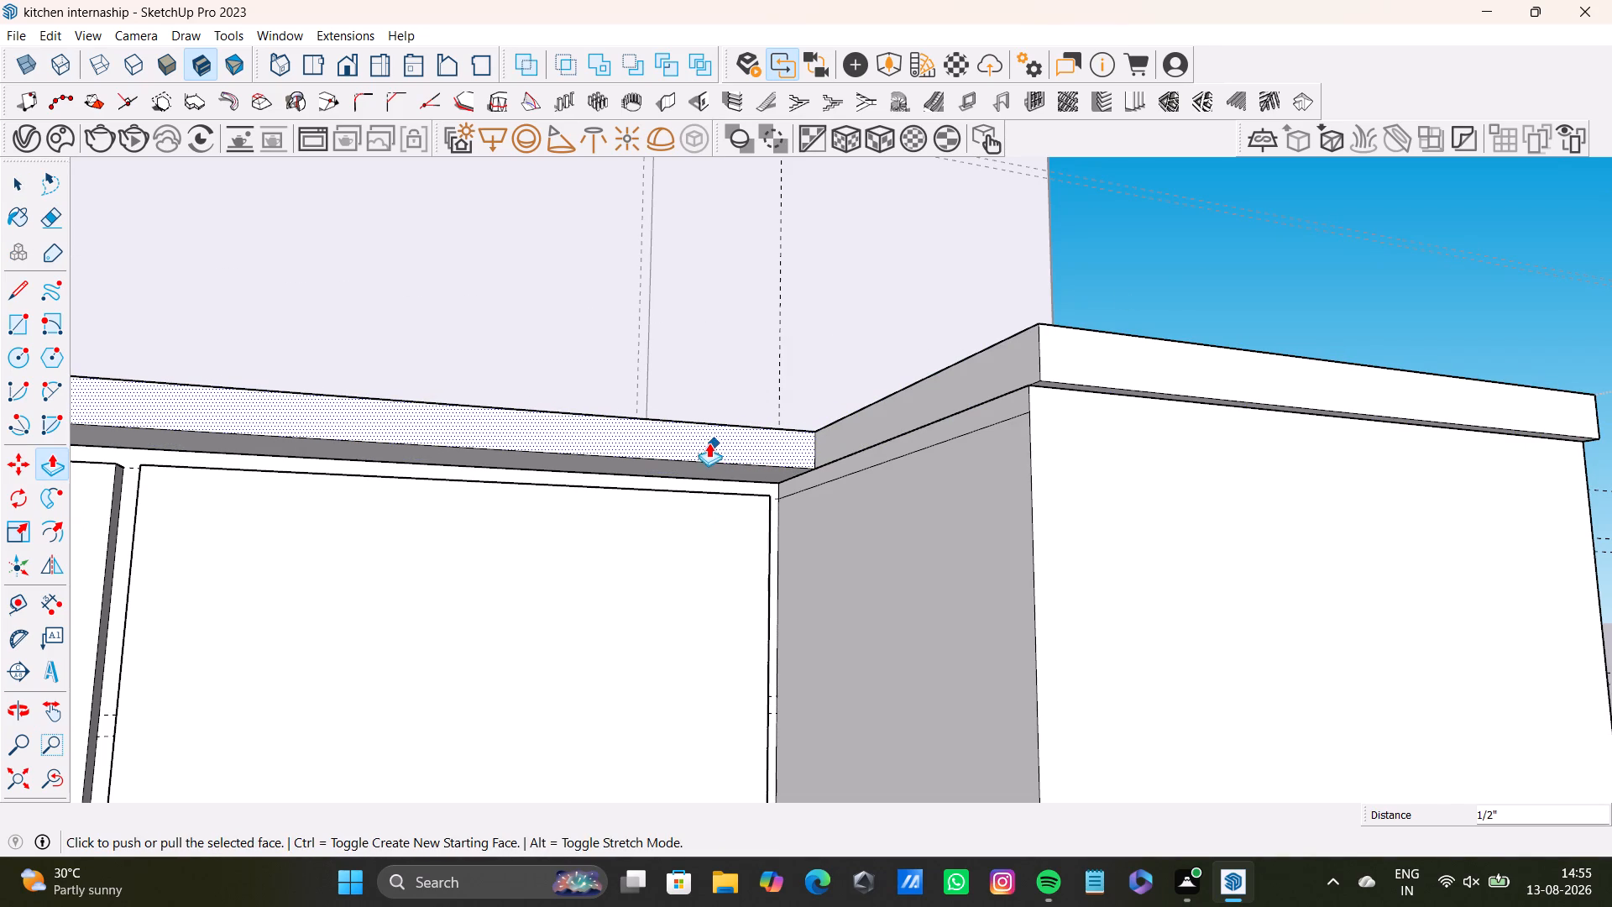
pyautogui.moveTo(709, 443); pyautogui.dragTo(696, 437)
pyautogui.moveTo(759, 479); pyautogui.dragTo(732, 548, button='middle')
pyautogui.moveTo(720, 568); pyautogui.dragTo(777, 501, button='middle')
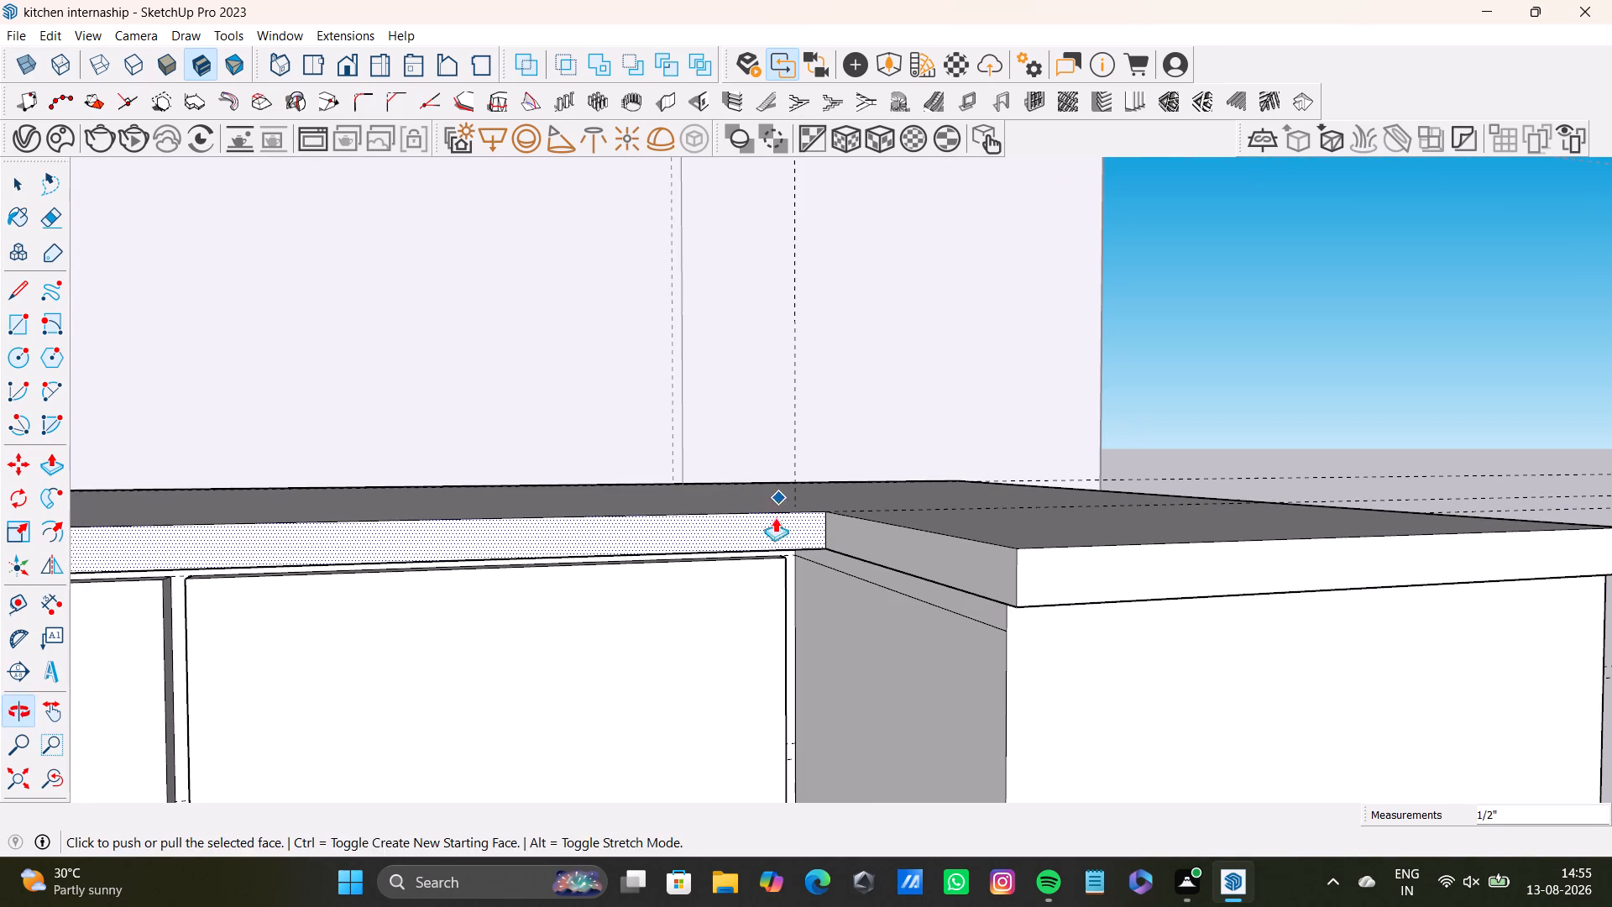
pyautogui.moveTo(683, 537); pyautogui.dragTo(648, 529)
pyautogui.click(663, 553)
# Pull the countertop's front edge face outward about 1 1/16" so it slightly overhangs the base cabinet fronts.
pyautogui.moveTo(731, 564); pyautogui.dragTo(746, 664, button='middle')
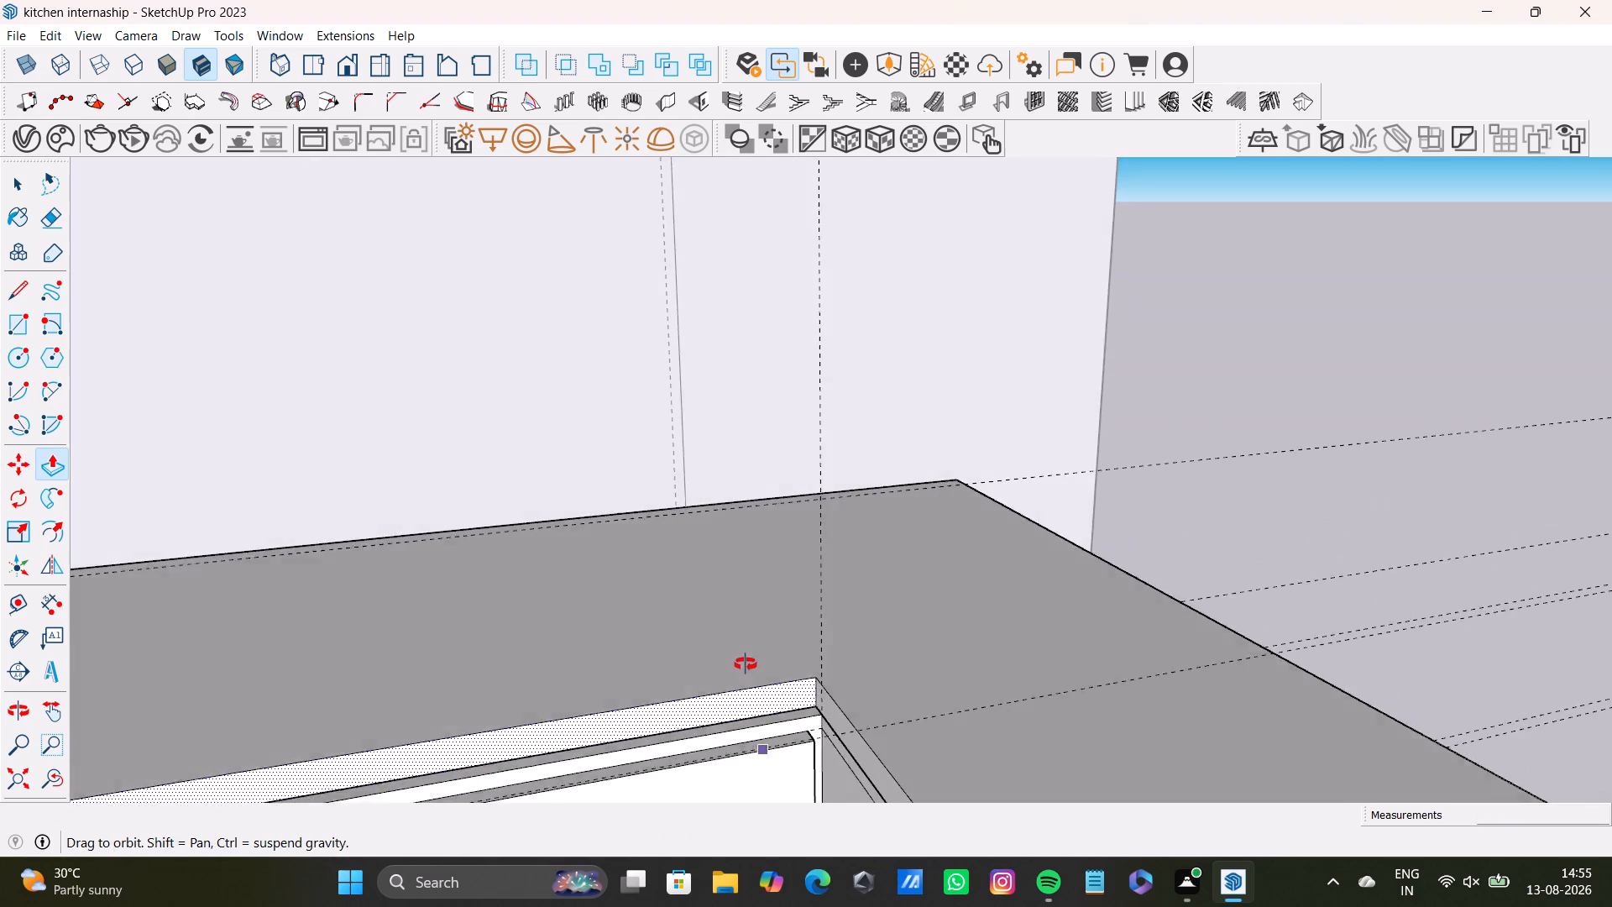
pyautogui.moveTo(746, 664); pyautogui.dragTo(746, 474, button='middle')
pyautogui.scroll(3, 747, 529)
pyautogui.moveTo(746, 536); pyautogui.dragTo(761, 443, button='middle')
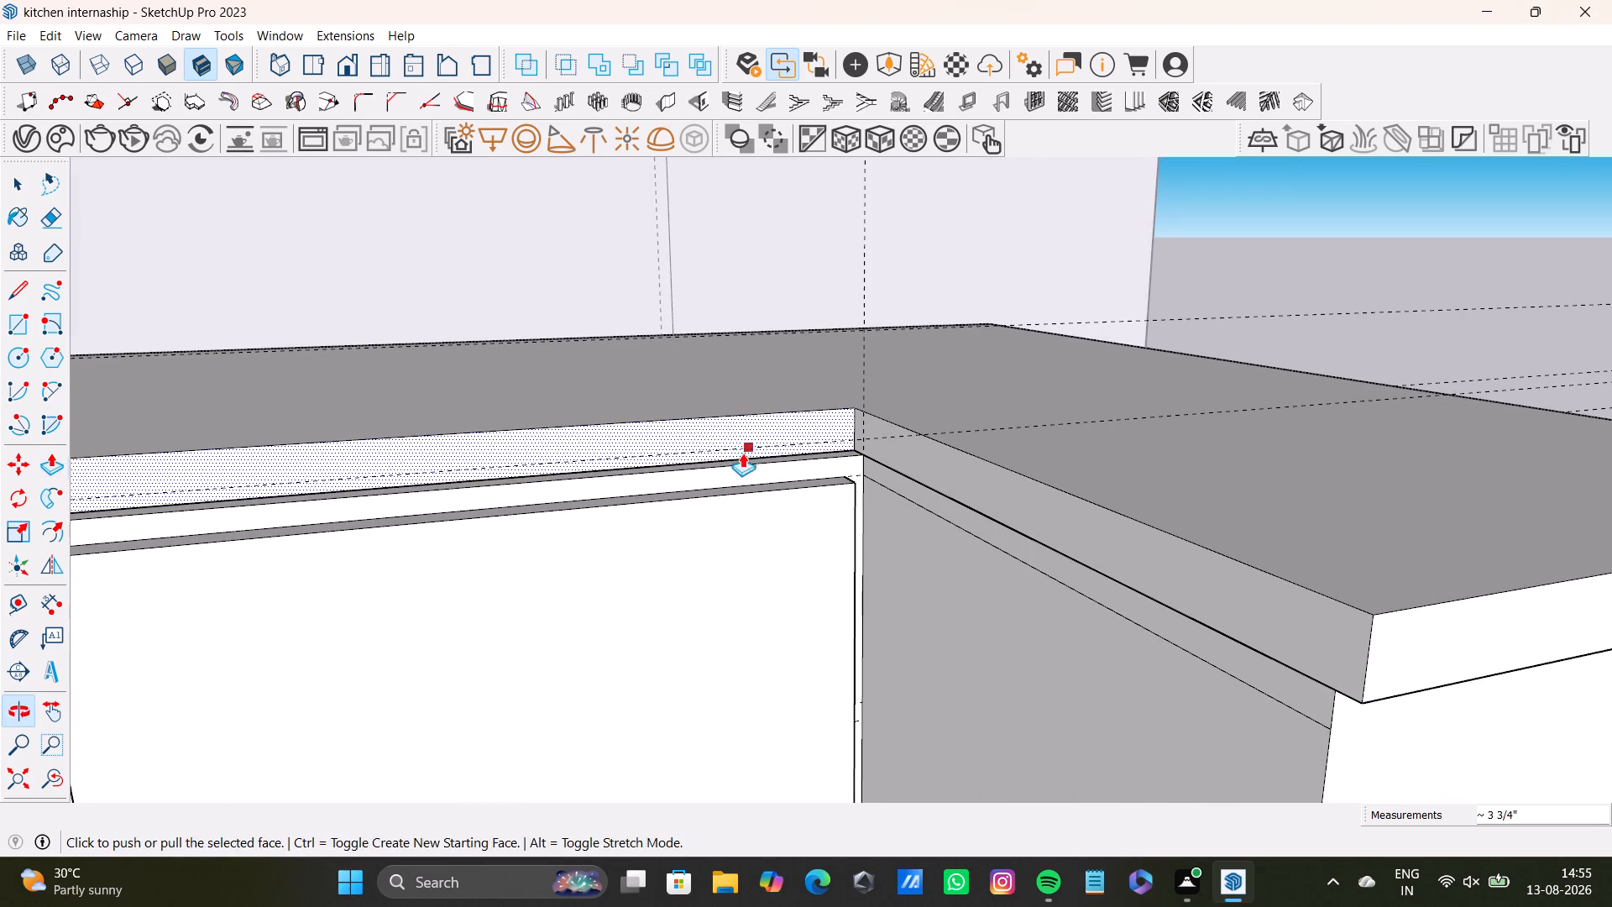
pyautogui.click(735, 447)
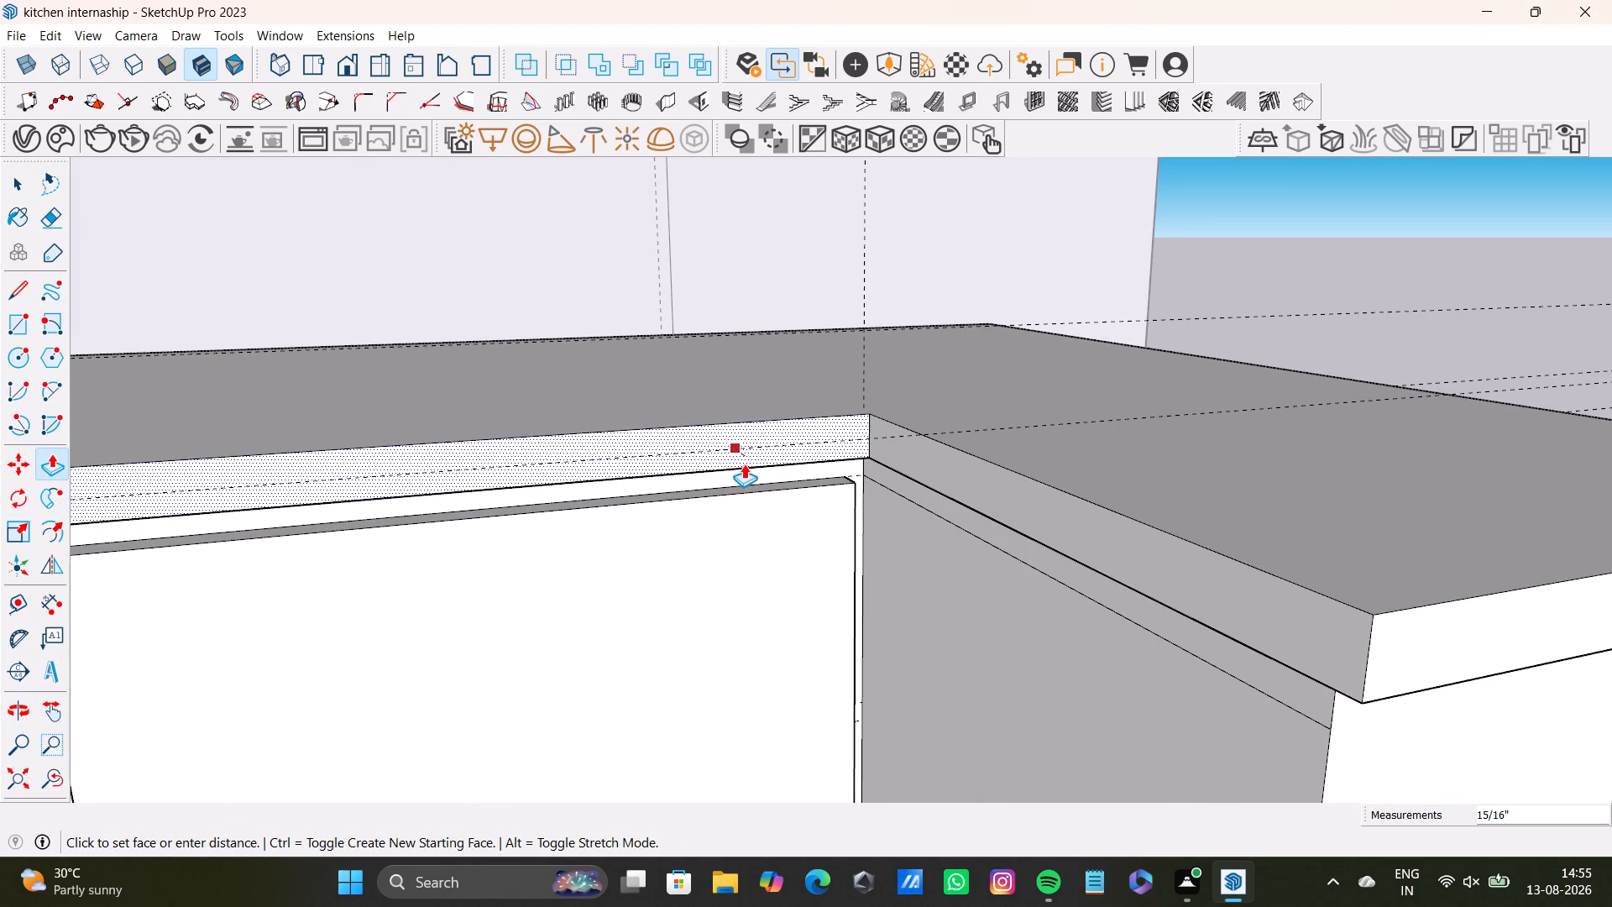
pyautogui.click(744, 468)
# Examine the inner countertop corner at the return unit and how the front edge sits over the base cabinets.
pyautogui.moveTo(886, 528); pyautogui.dragTo(1138, 602, button='middle')
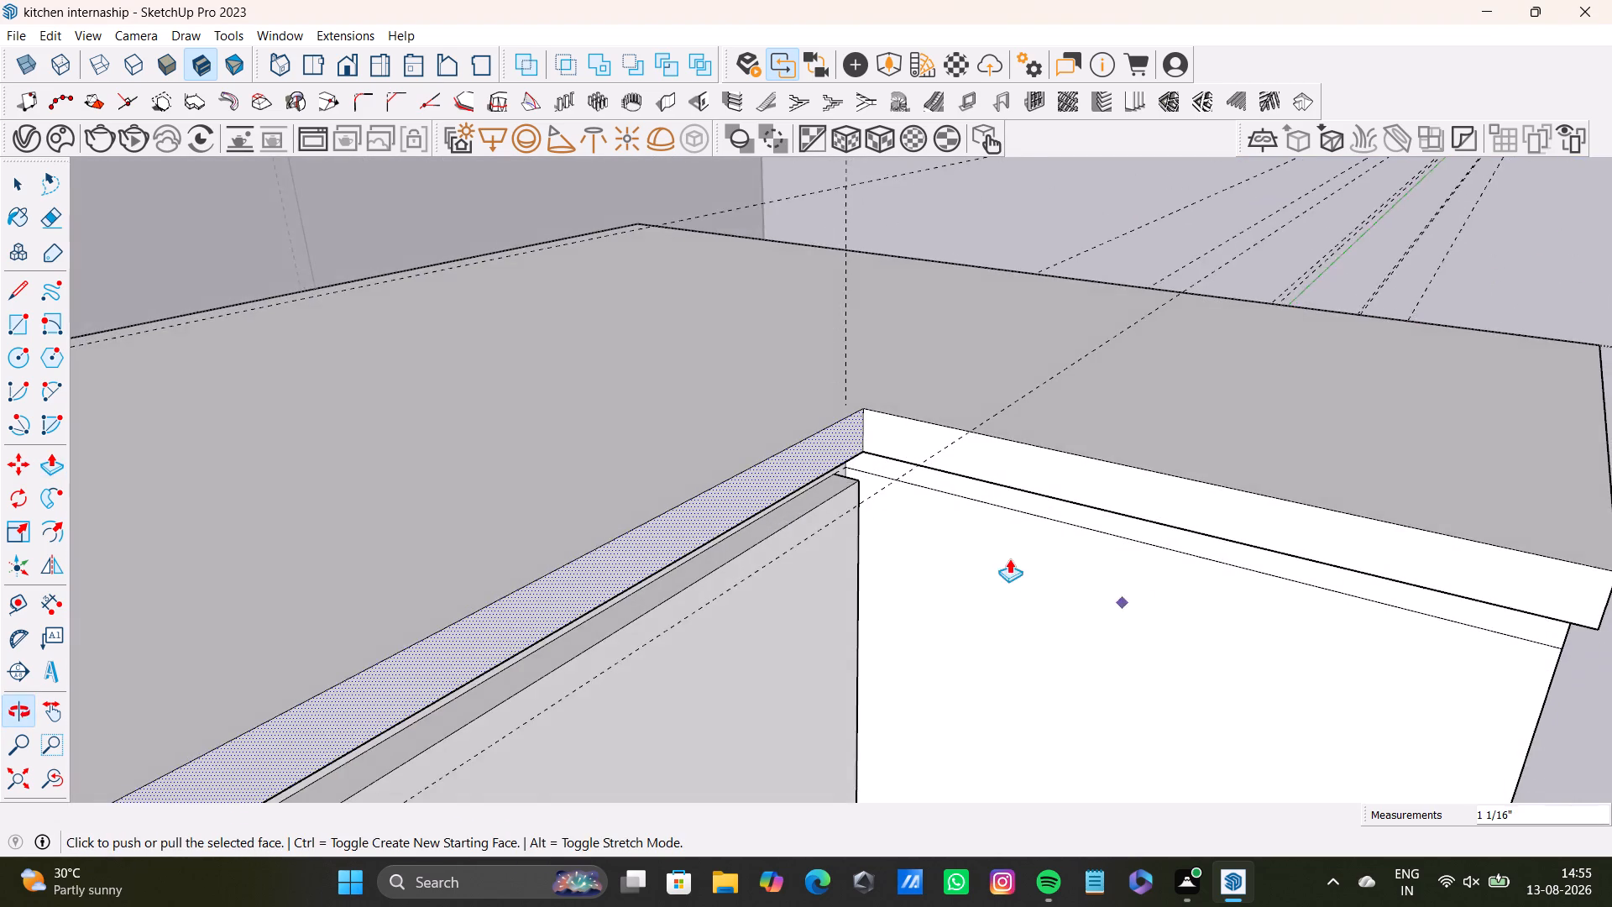
pyautogui.scroll(5, 854, 464)
pyautogui.moveTo(918, 428); pyautogui.dragTo(894, 725, button='middle')
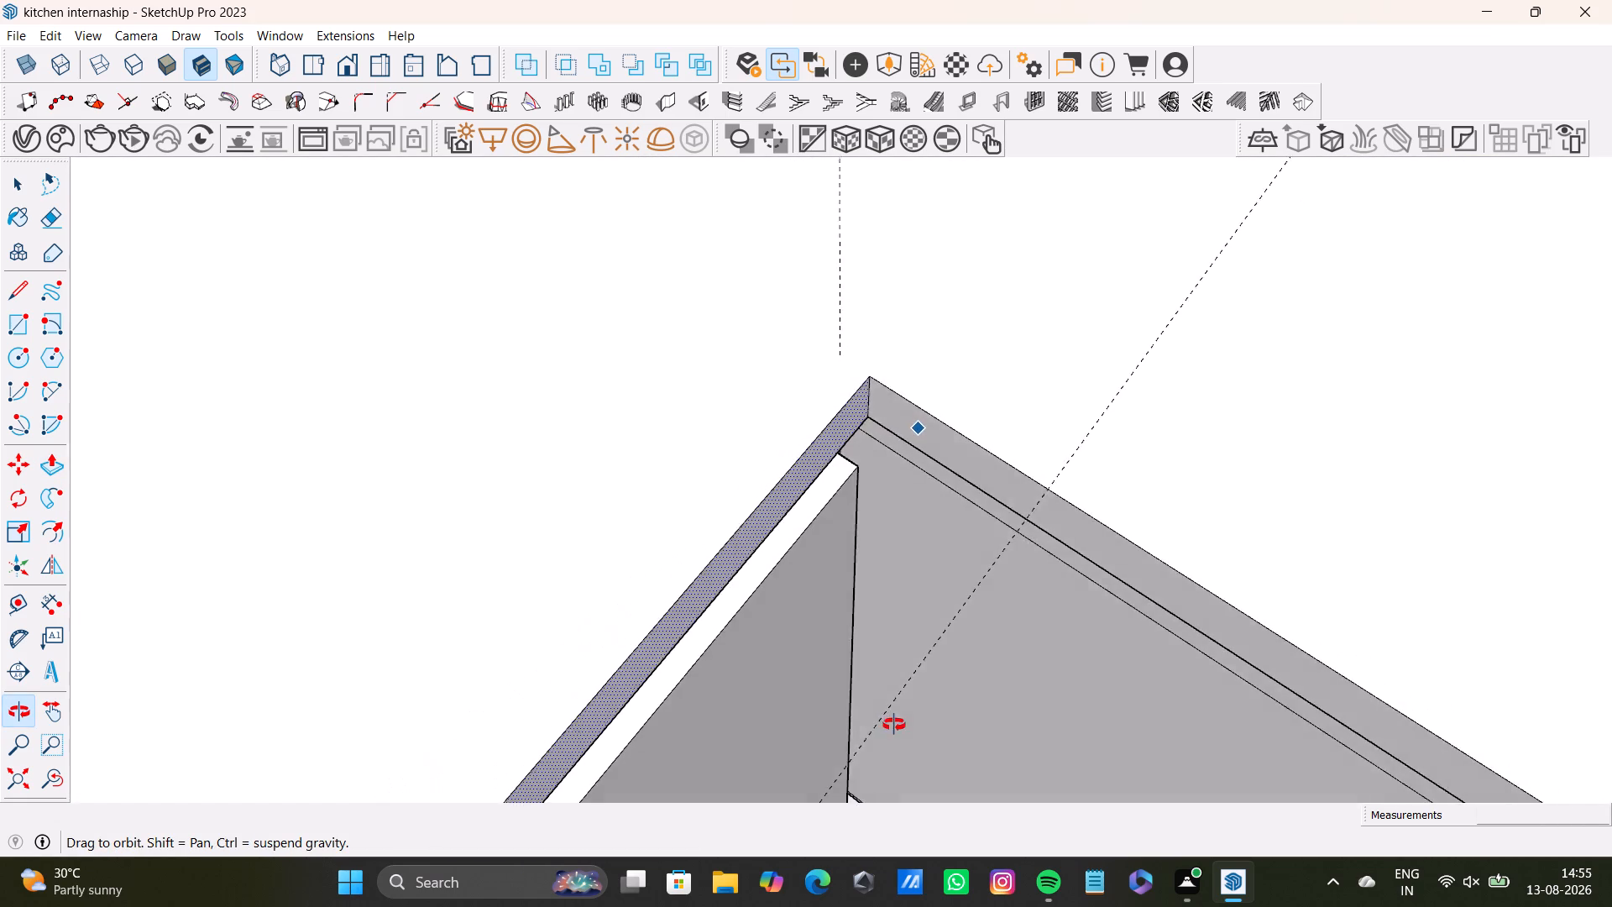
pyautogui.moveTo(894, 725); pyautogui.dragTo(919, 467, button='middle')
pyautogui.scroll(-2, 892, 545)
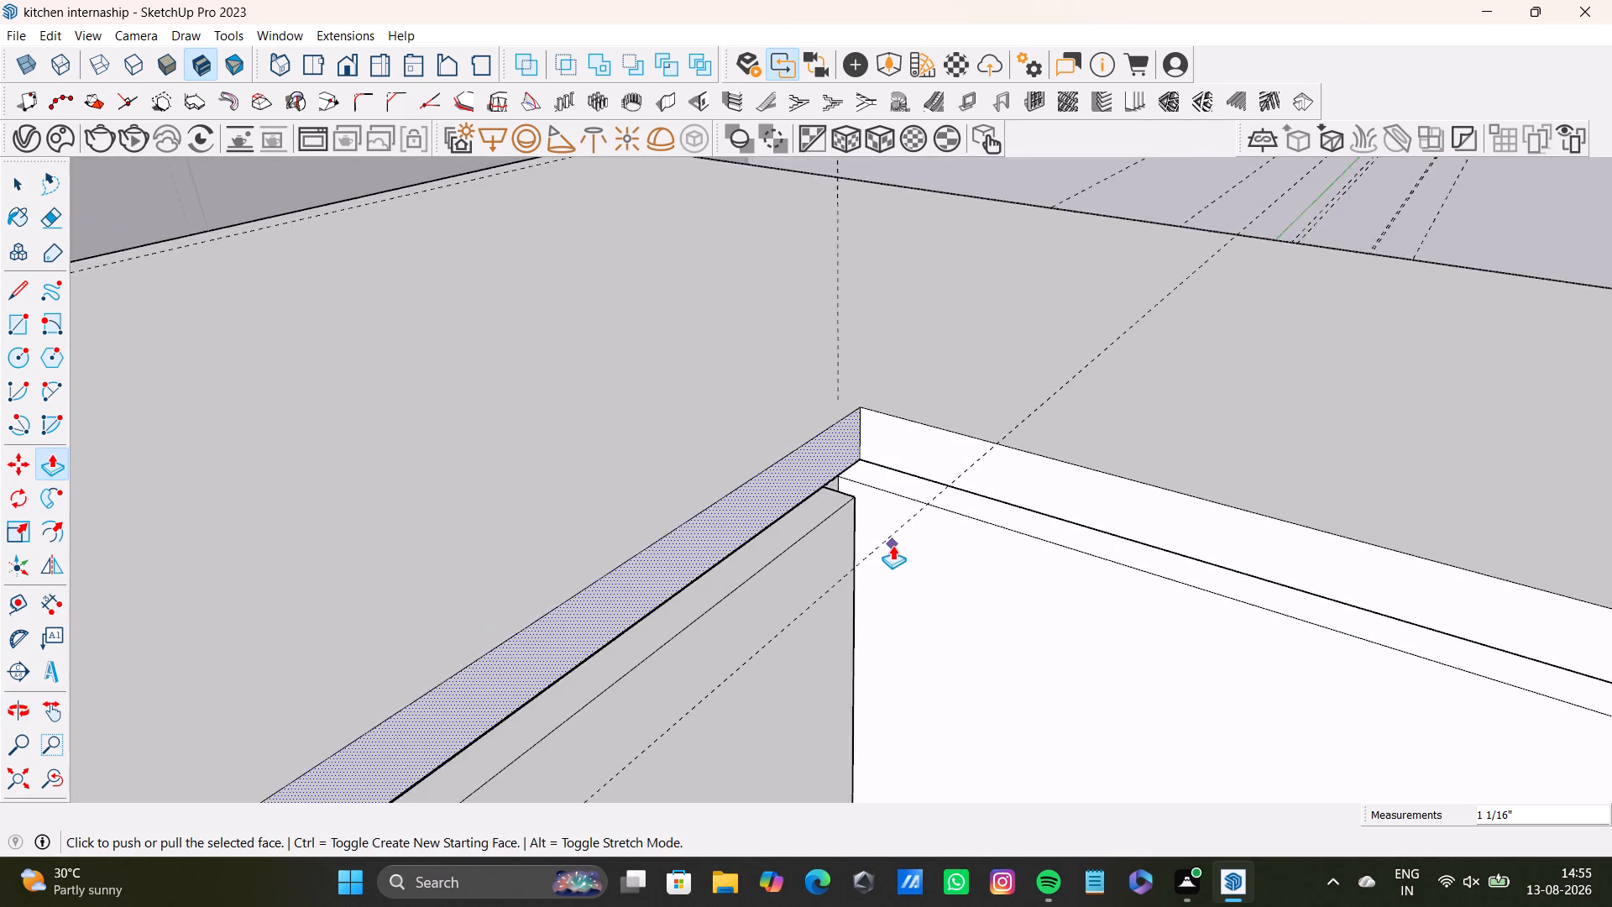
pyautogui.scroll(-17, 892, 545)
pyautogui.moveTo(1039, 646); pyautogui.dragTo(1039, 658, button='middle')
pyautogui.keyDown('shift'); pyautogui.moveTo(966, 511); pyautogui.dragTo(926, 415, button='middle'); pyautogui.keyUp('shift')
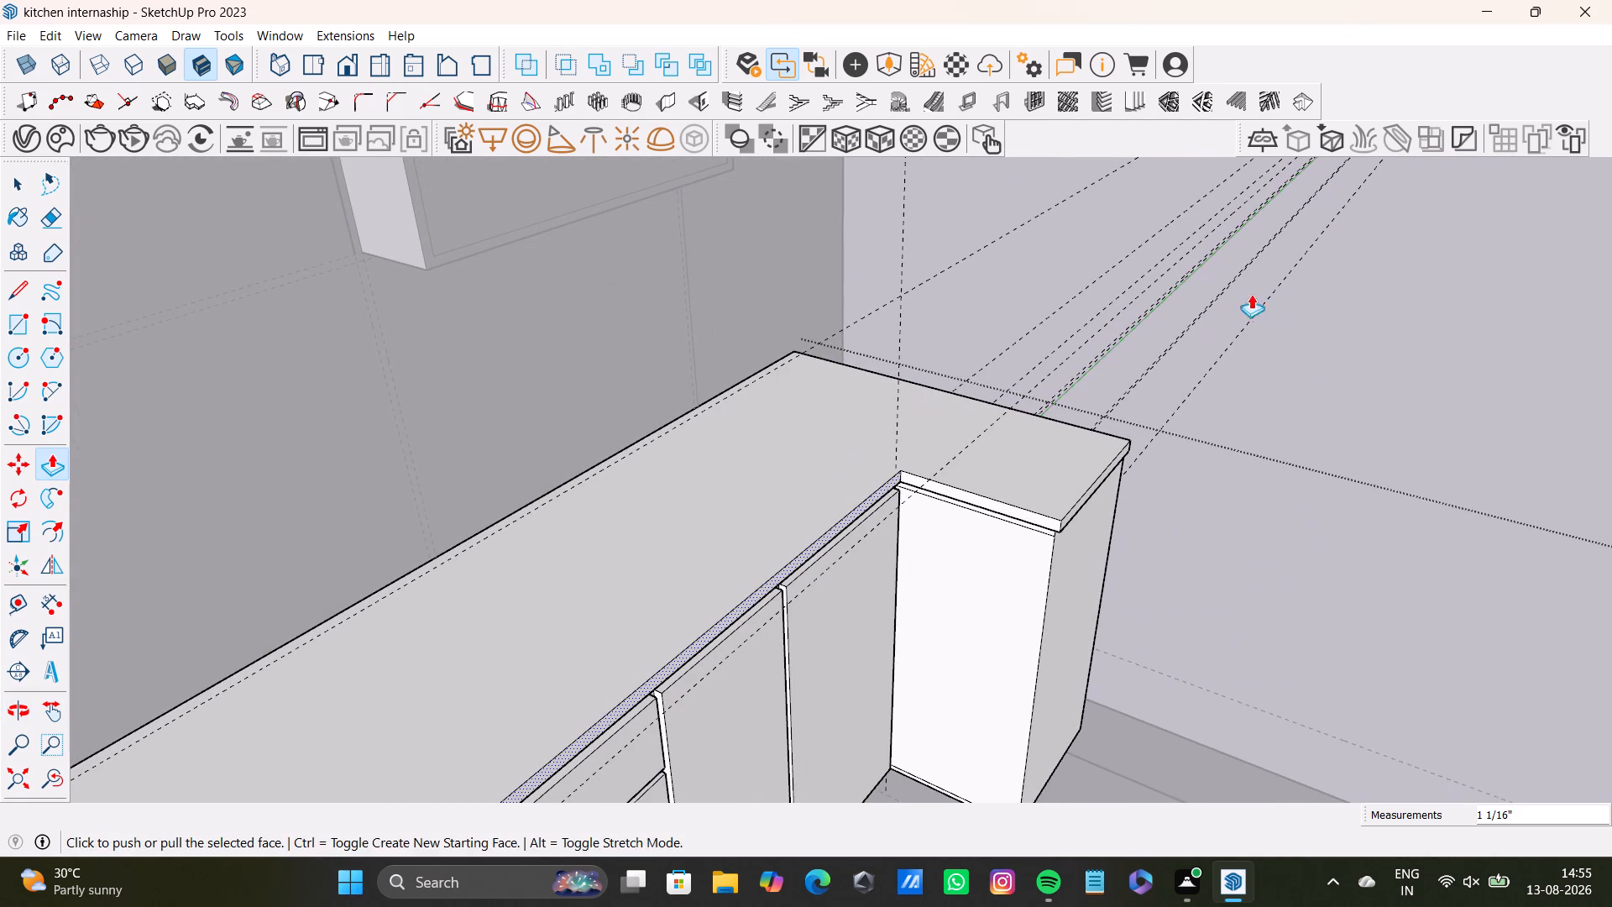
pyautogui.press('space')
pyautogui.click(1398, 406)
pyautogui.scroll(-2, 1315, 537)
pyautogui.moveTo(1264, 564); pyautogui.dragTo(837, 584, button='middle')
pyautogui.keyDown('shift'); pyautogui.moveTo(835, 579); pyautogui.dragTo(899, 433, button='middle'); pyautogui.keyUp('shift')
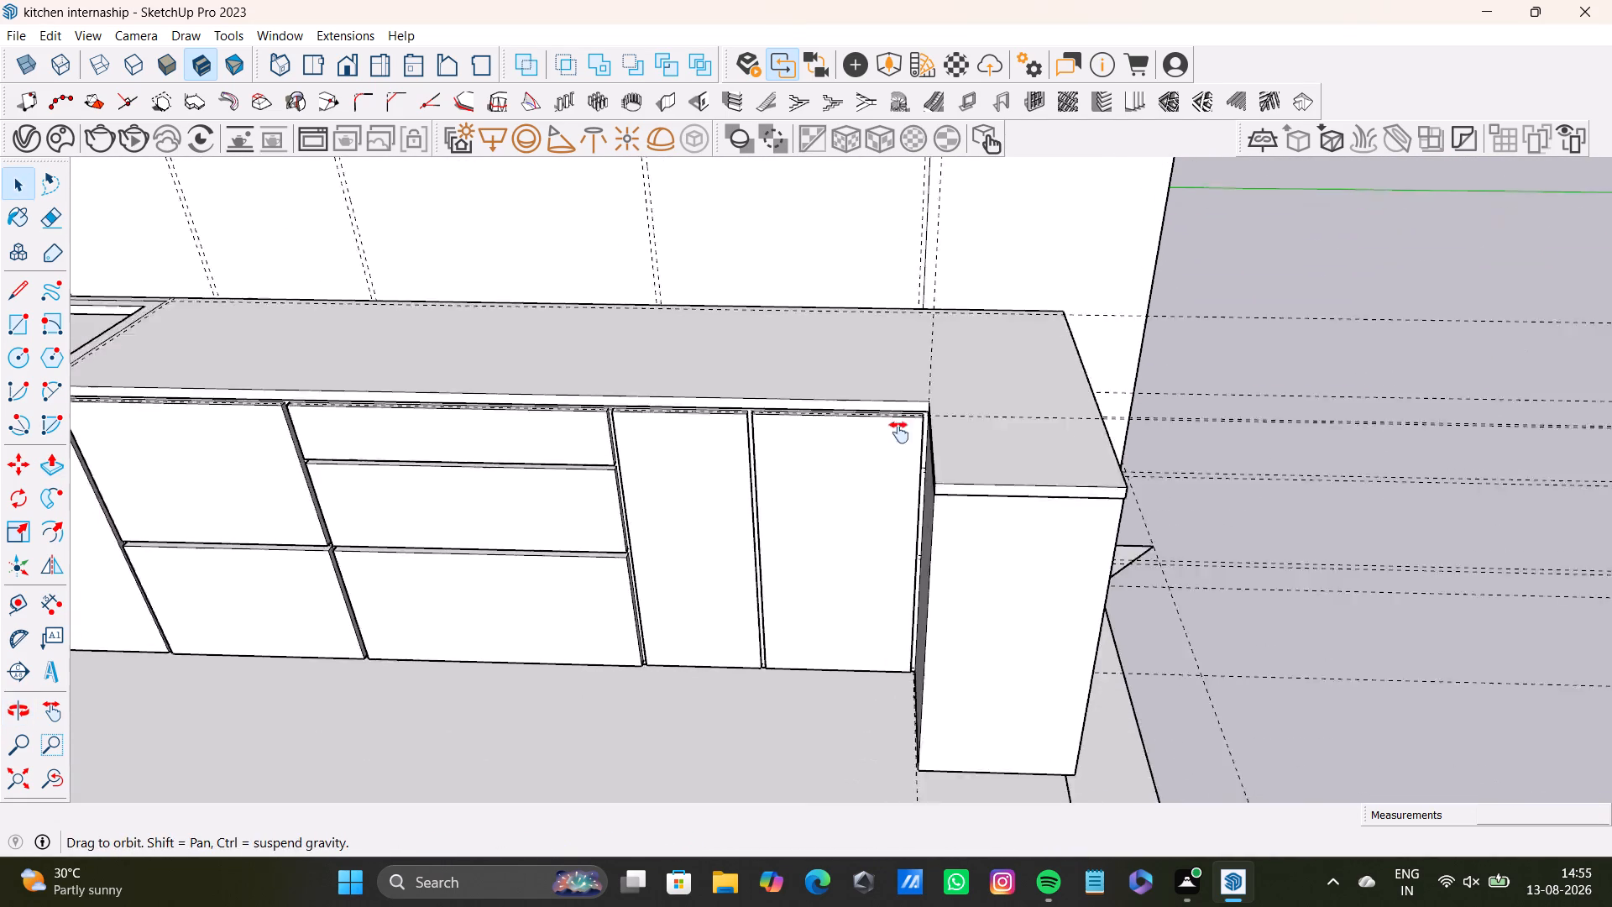
pyautogui.keyDown('shift'); pyautogui.moveTo(899, 433); pyautogui.dragTo(931, 331, button='middle'); pyautogui.keyUp('shift')
pyautogui.moveTo(896, 352); pyautogui.dragTo(910, 532, button='middle')
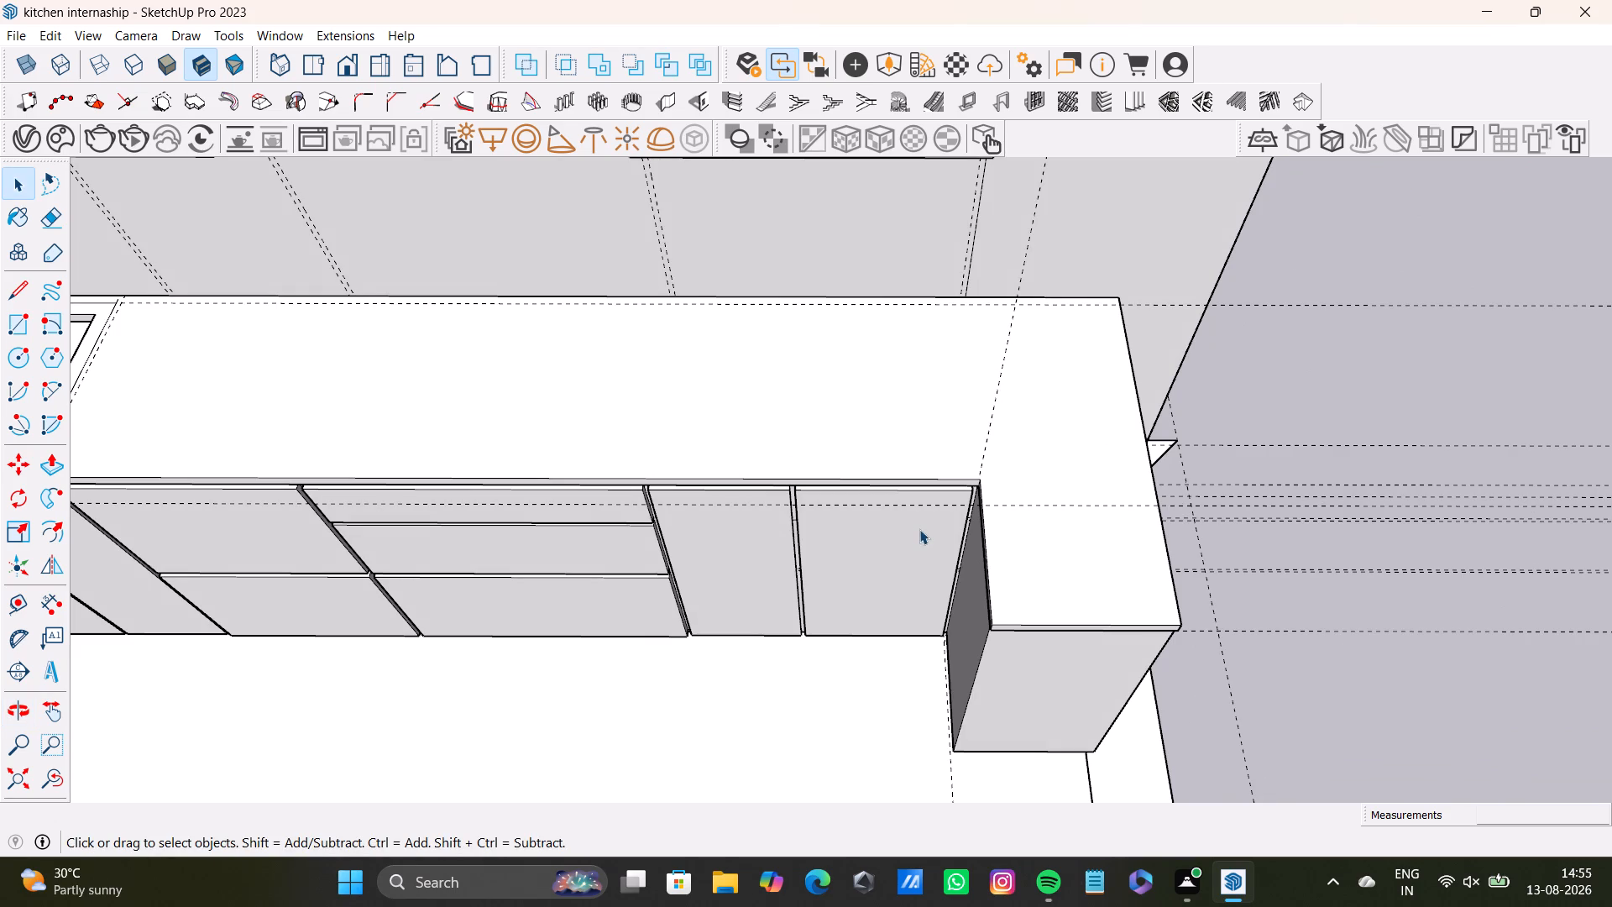
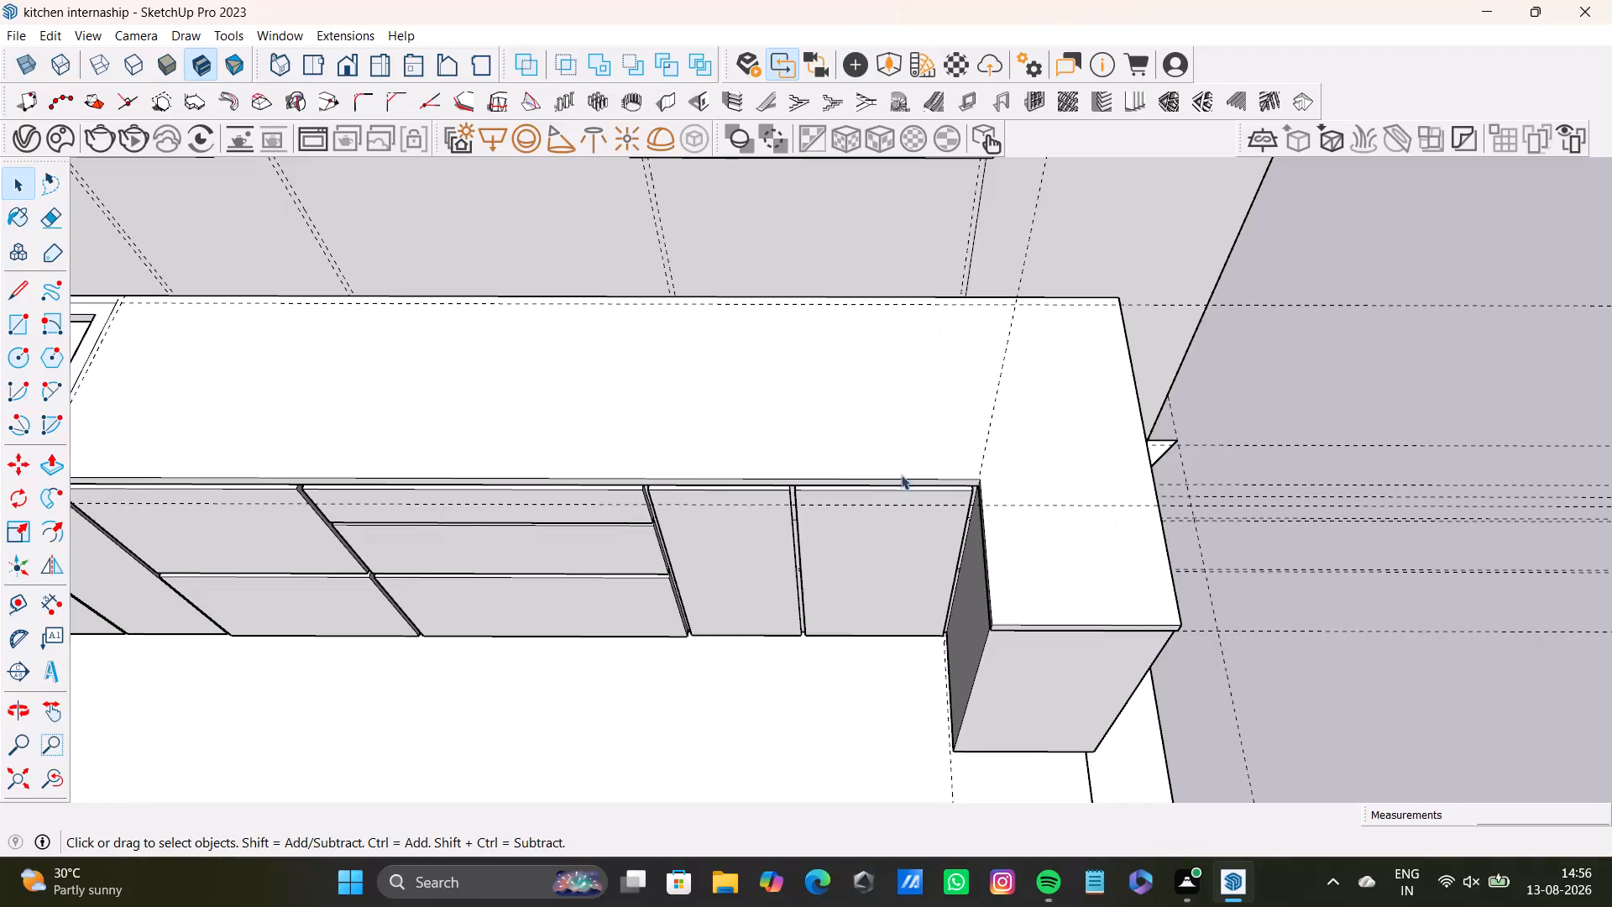
# Push/Pull the small stepped face of the countertop's front edge about 2' 3 1/16" past the sink cut-out to the countertop's outer end.
pyautogui.scroll(-8, 901, 474)
pyautogui.moveTo(229, 424); pyautogui.dragTo(277, 347, button='middle')
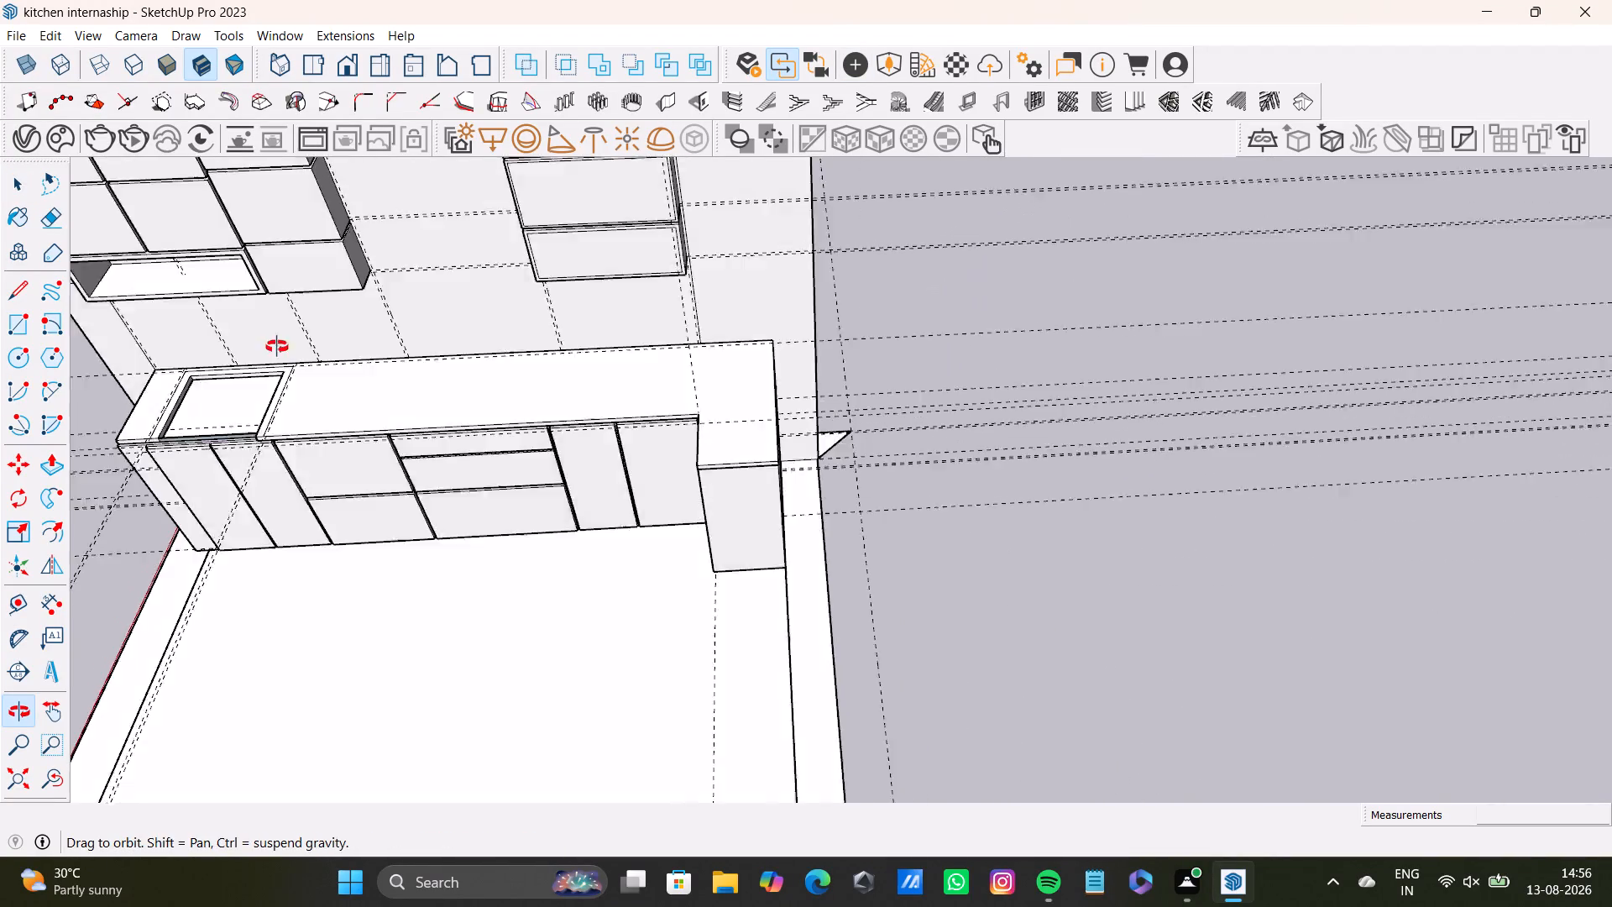
pyautogui.moveTo(277, 347); pyautogui.dragTo(342, 352, button='middle')
pyautogui.scroll(5, 208, 427)
pyautogui.keyDown('shift'); pyautogui.moveTo(226, 467); pyautogui.dragTo(593, 334, button='middle'); pyautogui.keyUp('shift')
pyautogui.scroll(6, 573, 437)
pyautogui.moveTo(526, 425); pyautogui.dragTo(526, 443, button='middle')
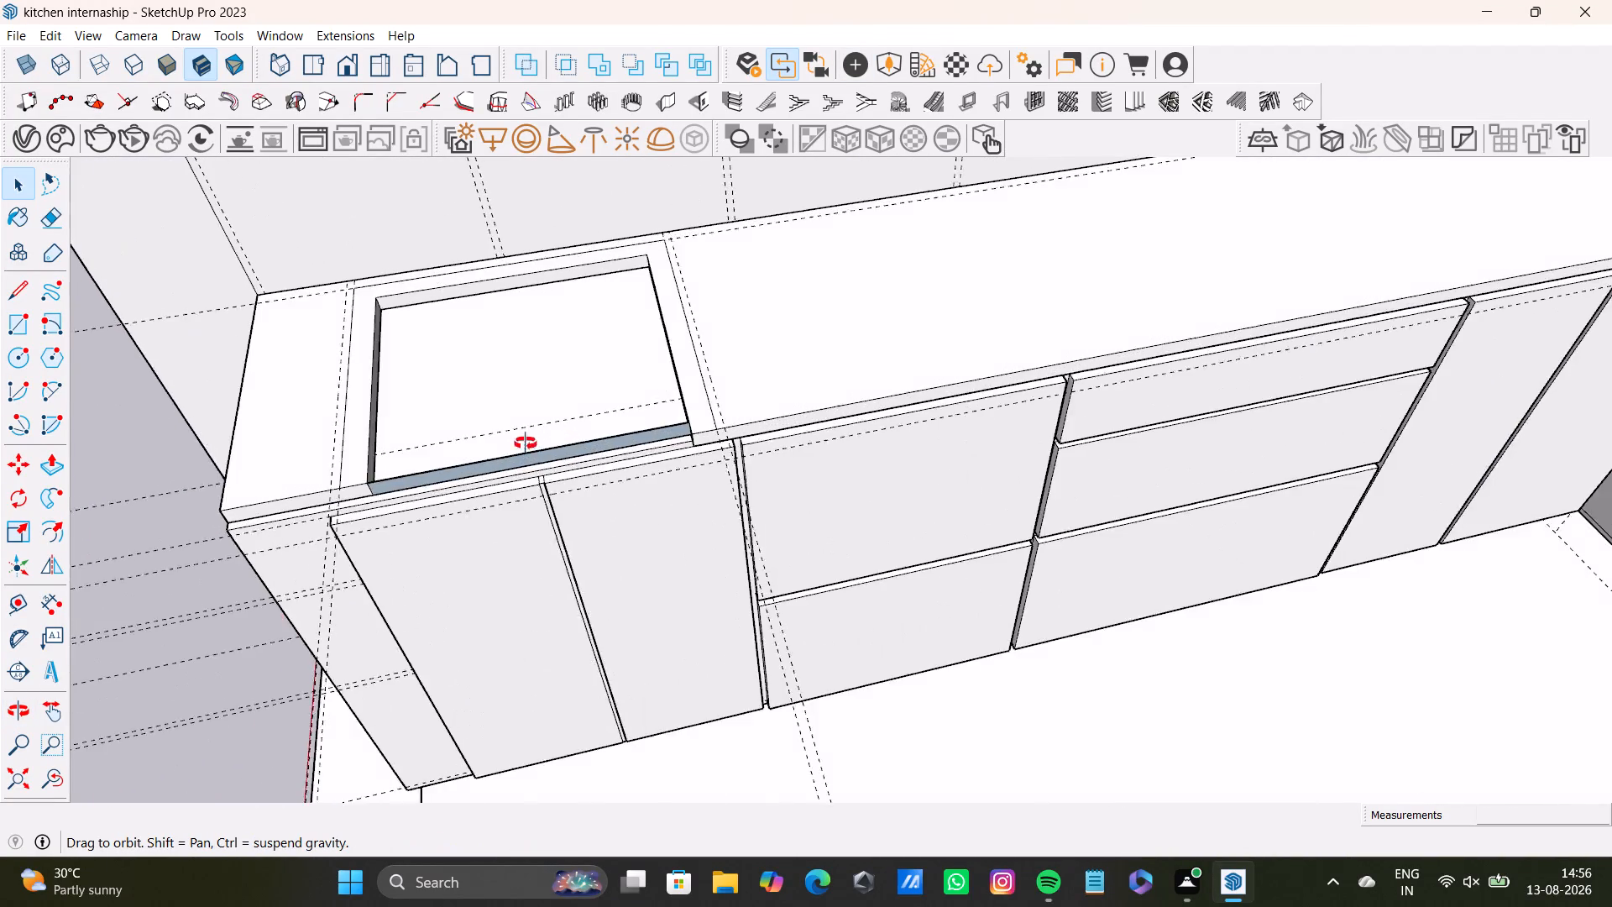
pyautogui.moveTo(526, 443); pyautogui.dragTo(521, 338, button='middle')
pyautogui.scroll(3, 535, 434)
pyautogui.moveTo(517, 422); pyautogui.dragTo(374, 486, button='middle')
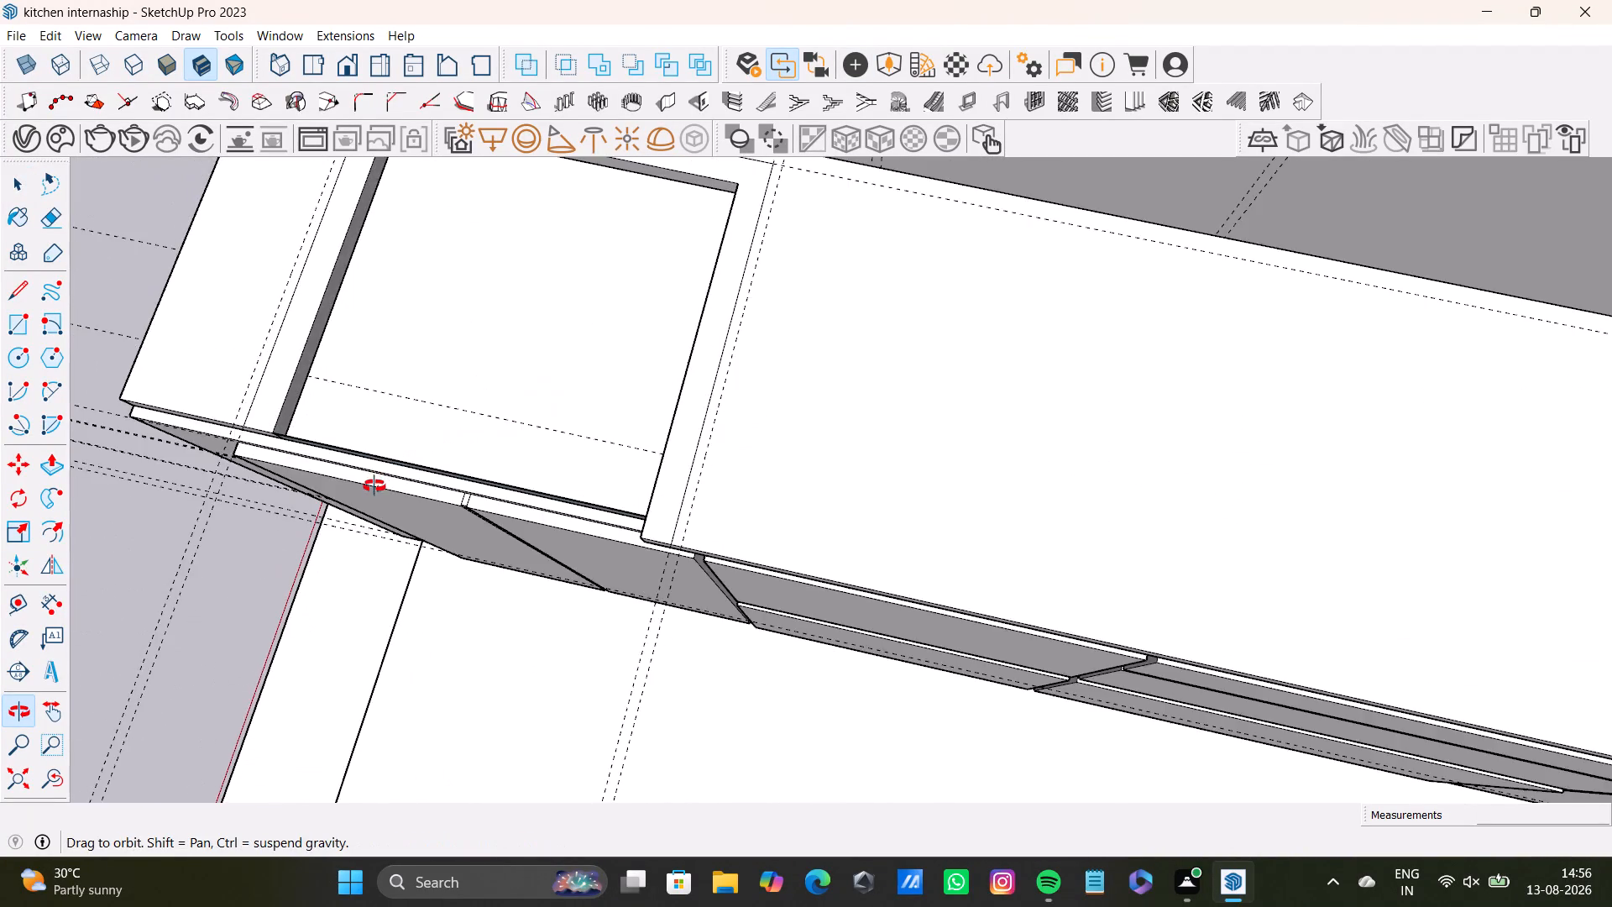
pyautogui.moveTo(374, 486); pyautogui.dragTo(353, 349, button='middle')
pyautogui.scroll(2, 359, 319)
pyautogui.keyDown('shift'); pyautogui.moveTo(370, 299); pyautogui.dragTo(386, 495, button='middle'); pyautogui.keyUp('shift')
pyautogui.moveTo(419, 492); pyautogui.dragTo(608, 428, button='middle')
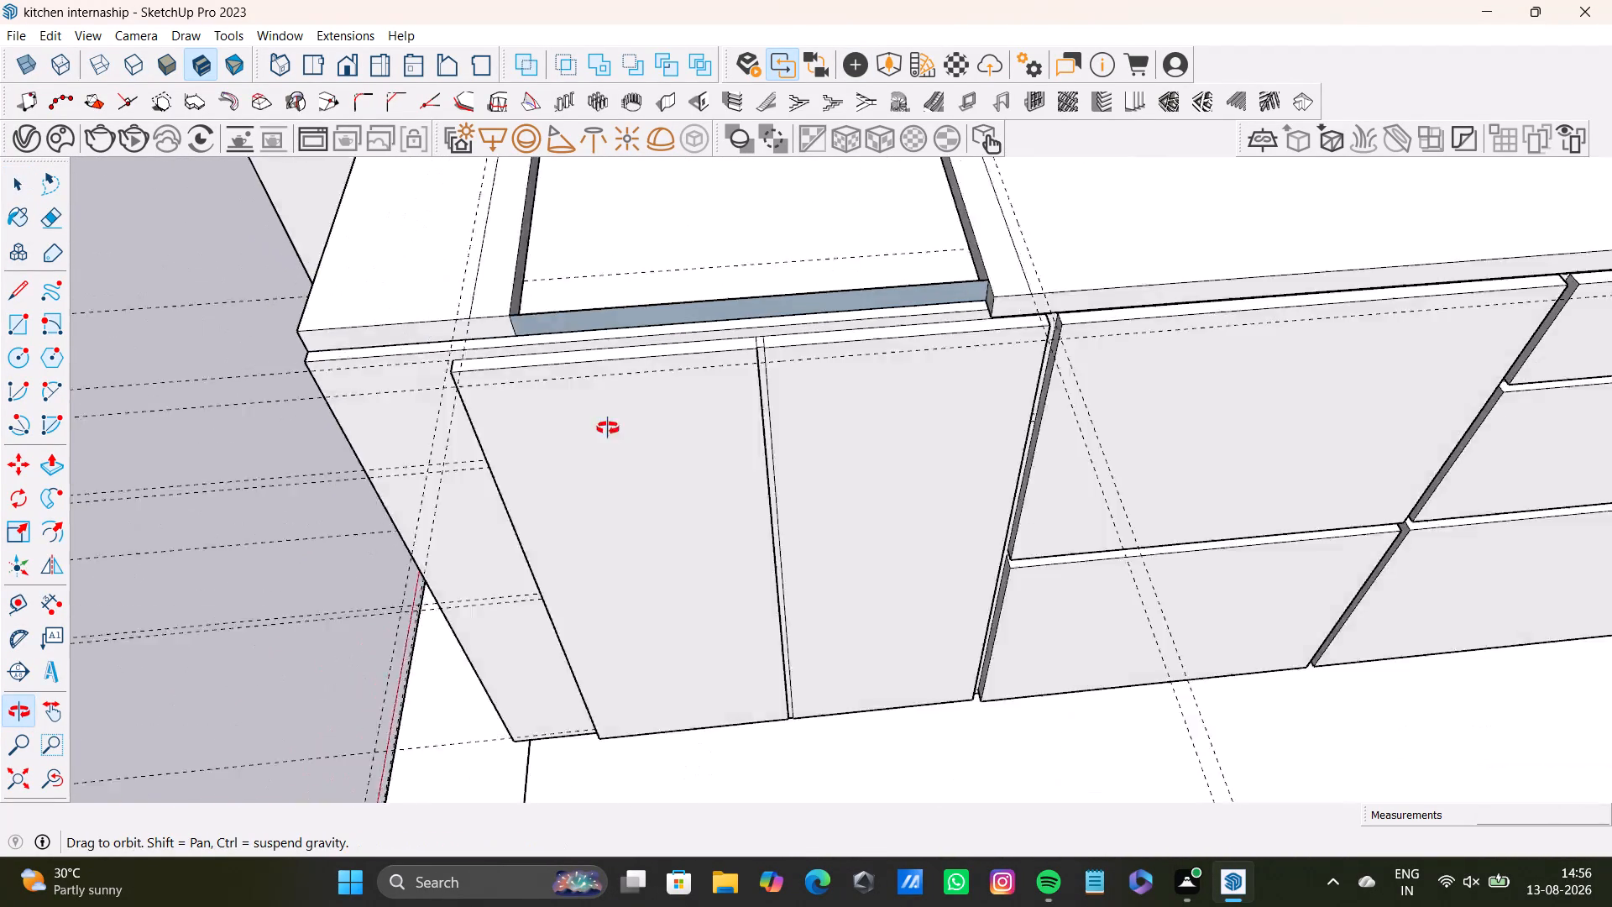
pyautogui.moveTo(608, 428); pyautogui.dragTo(680, 426, button='middle')
pyautogui.scroll(2, 903, 365)
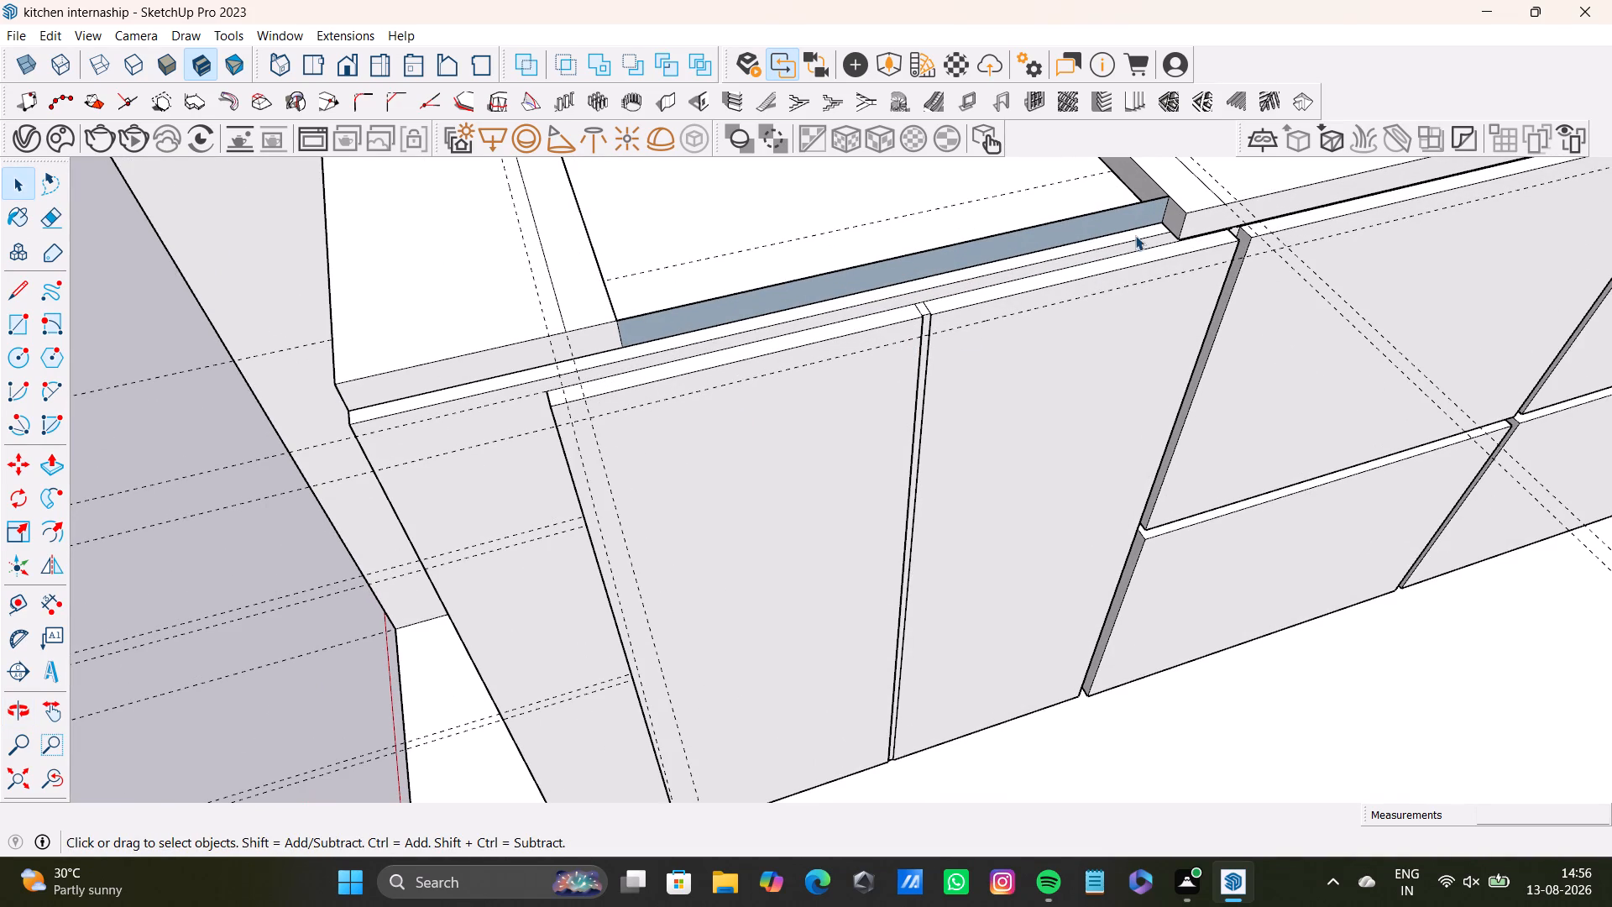
pyautogui.press('p')
pyautogui.press('space')
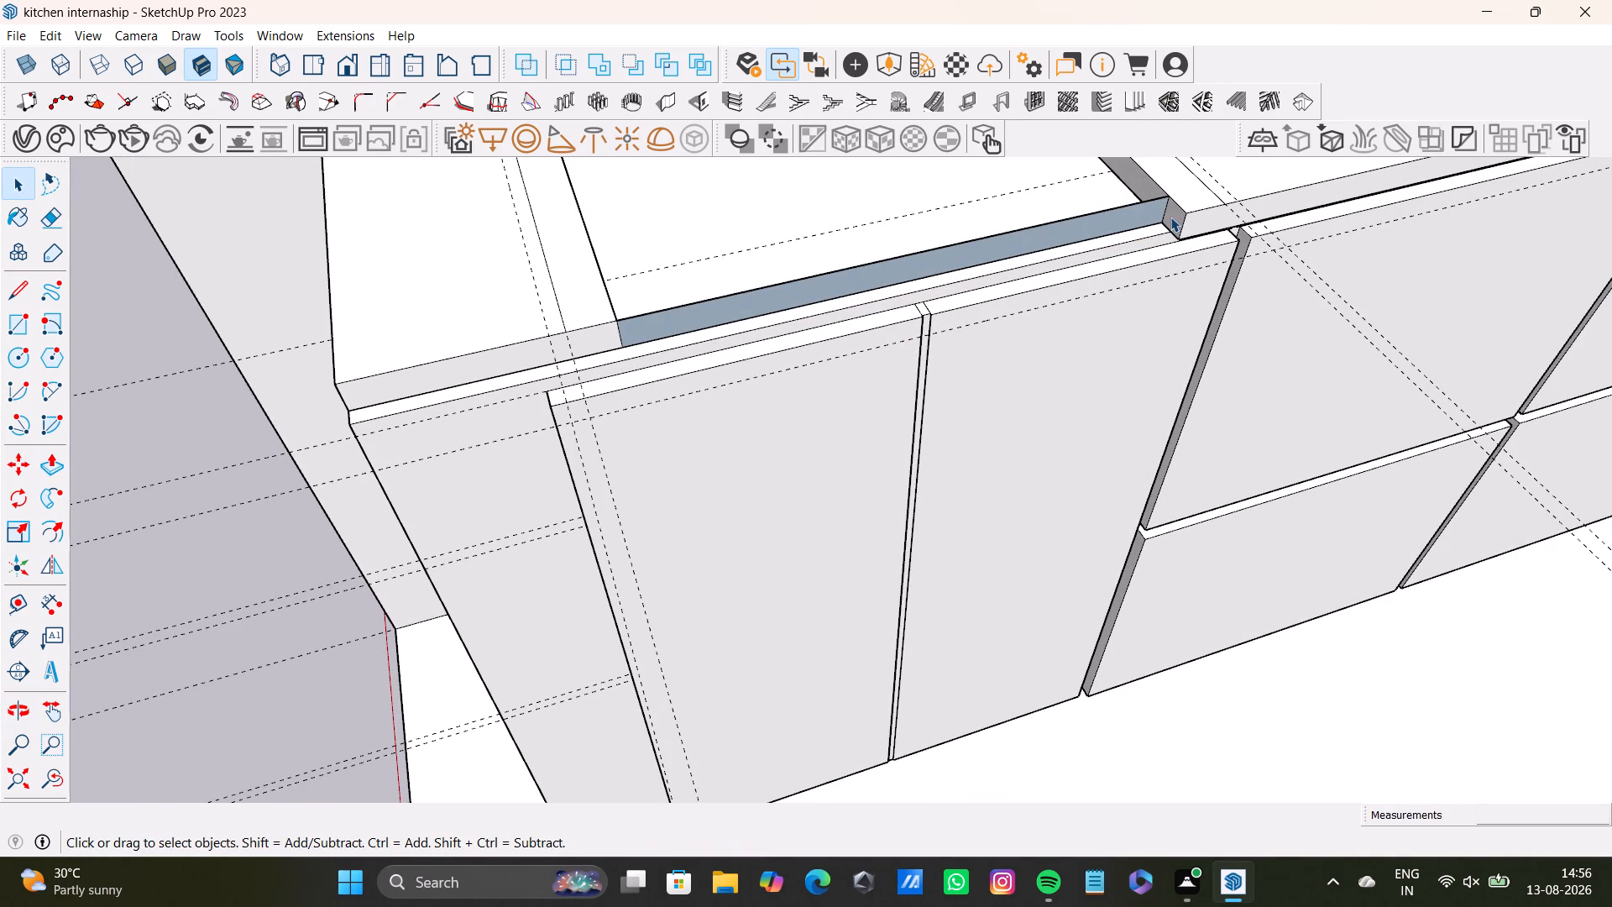
pyautogui.click(1170, 217)
pyautogui.tripleClick(1172, 222)
pyautogui.click(1175, 223)
pyautogui.click(1175, 224)
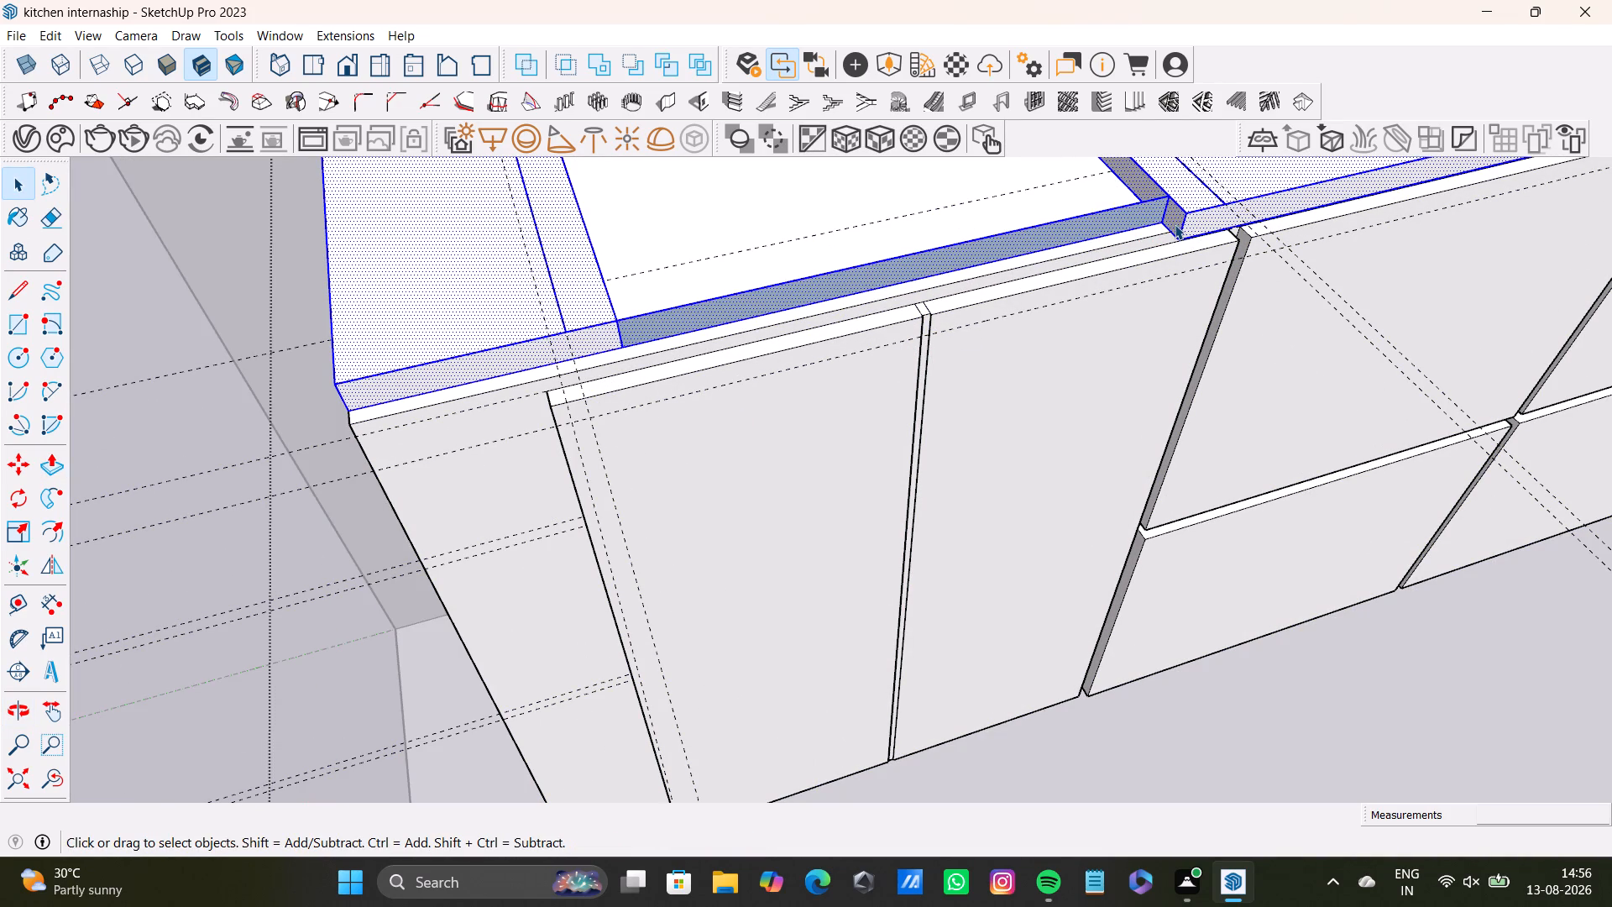
pyautogui.click(1175, 224)
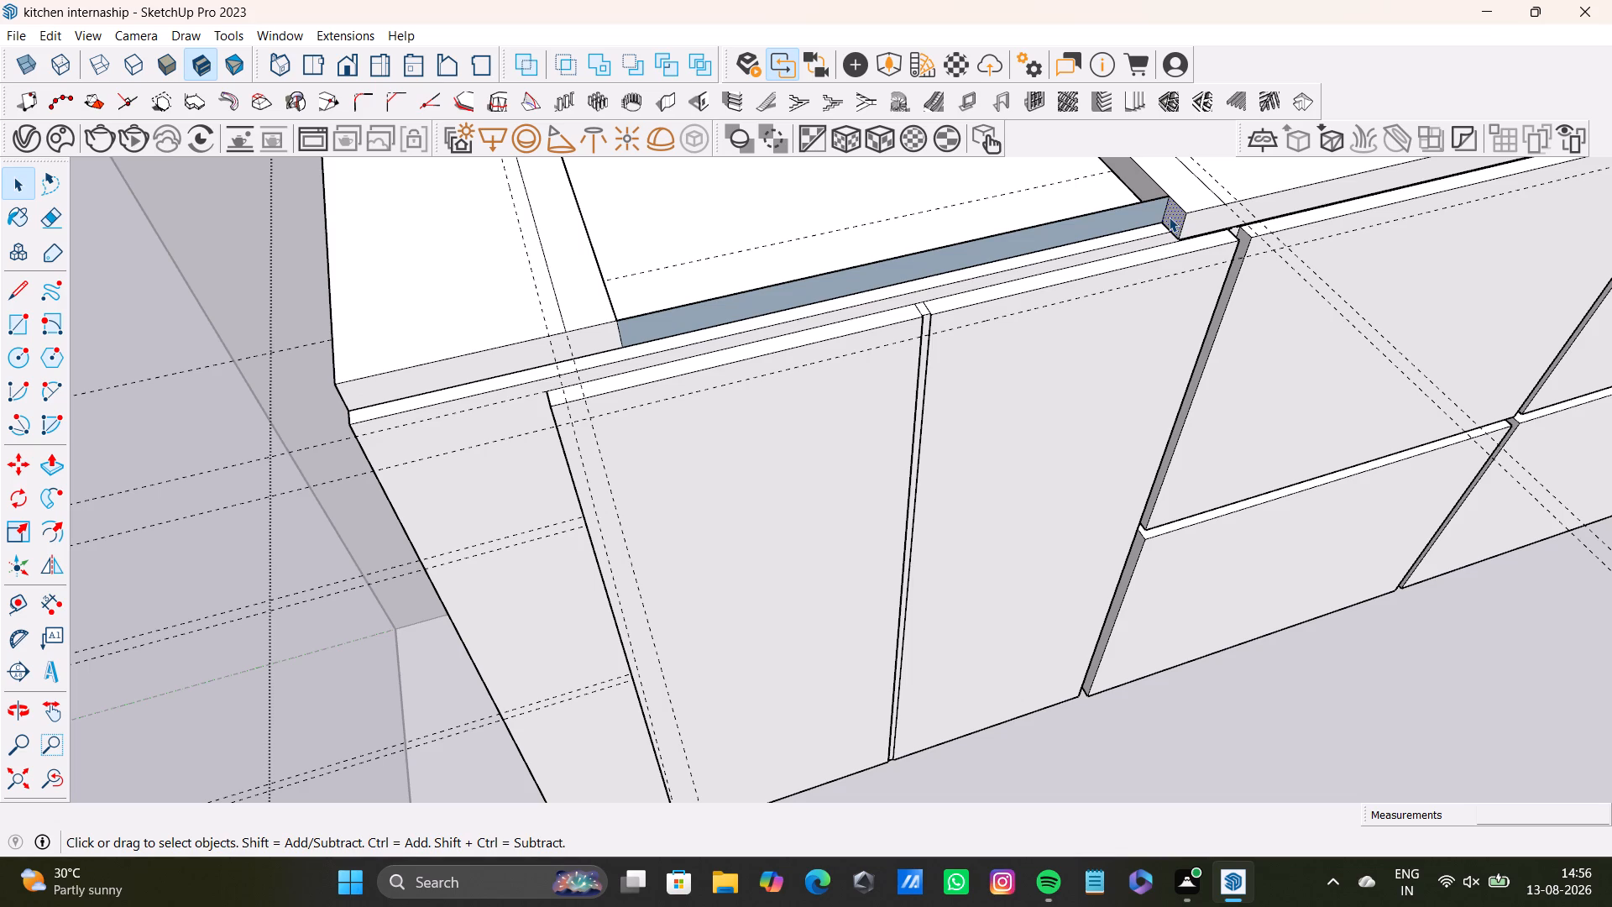
pyautogui.press('p')
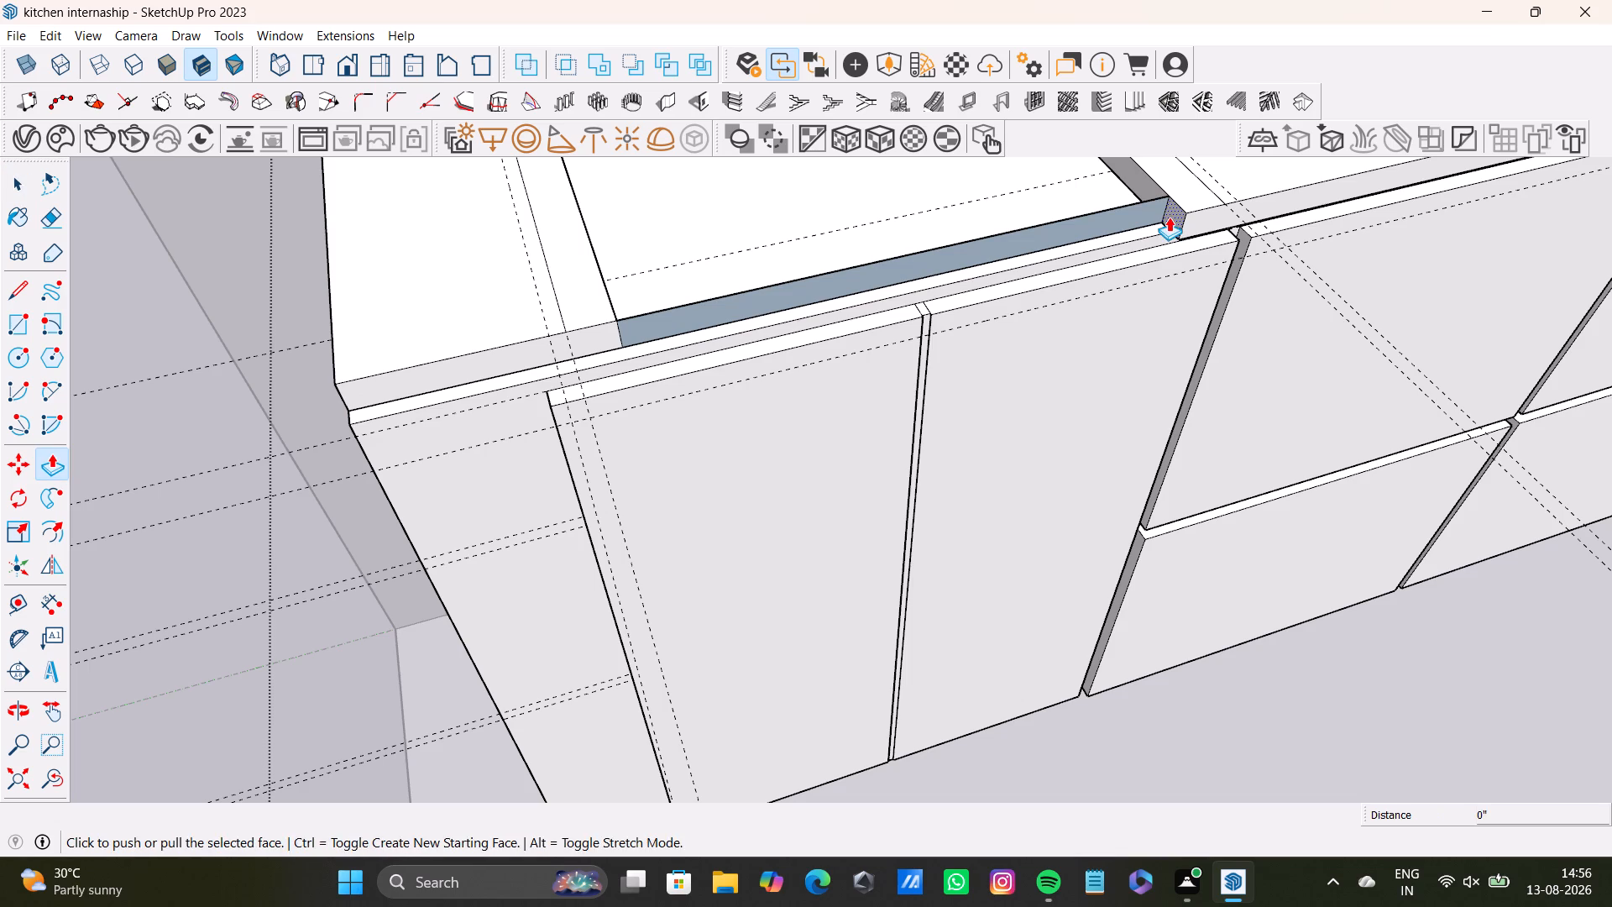
pyautogui.click(1169, 217)
pyautogui.click(328, 349)
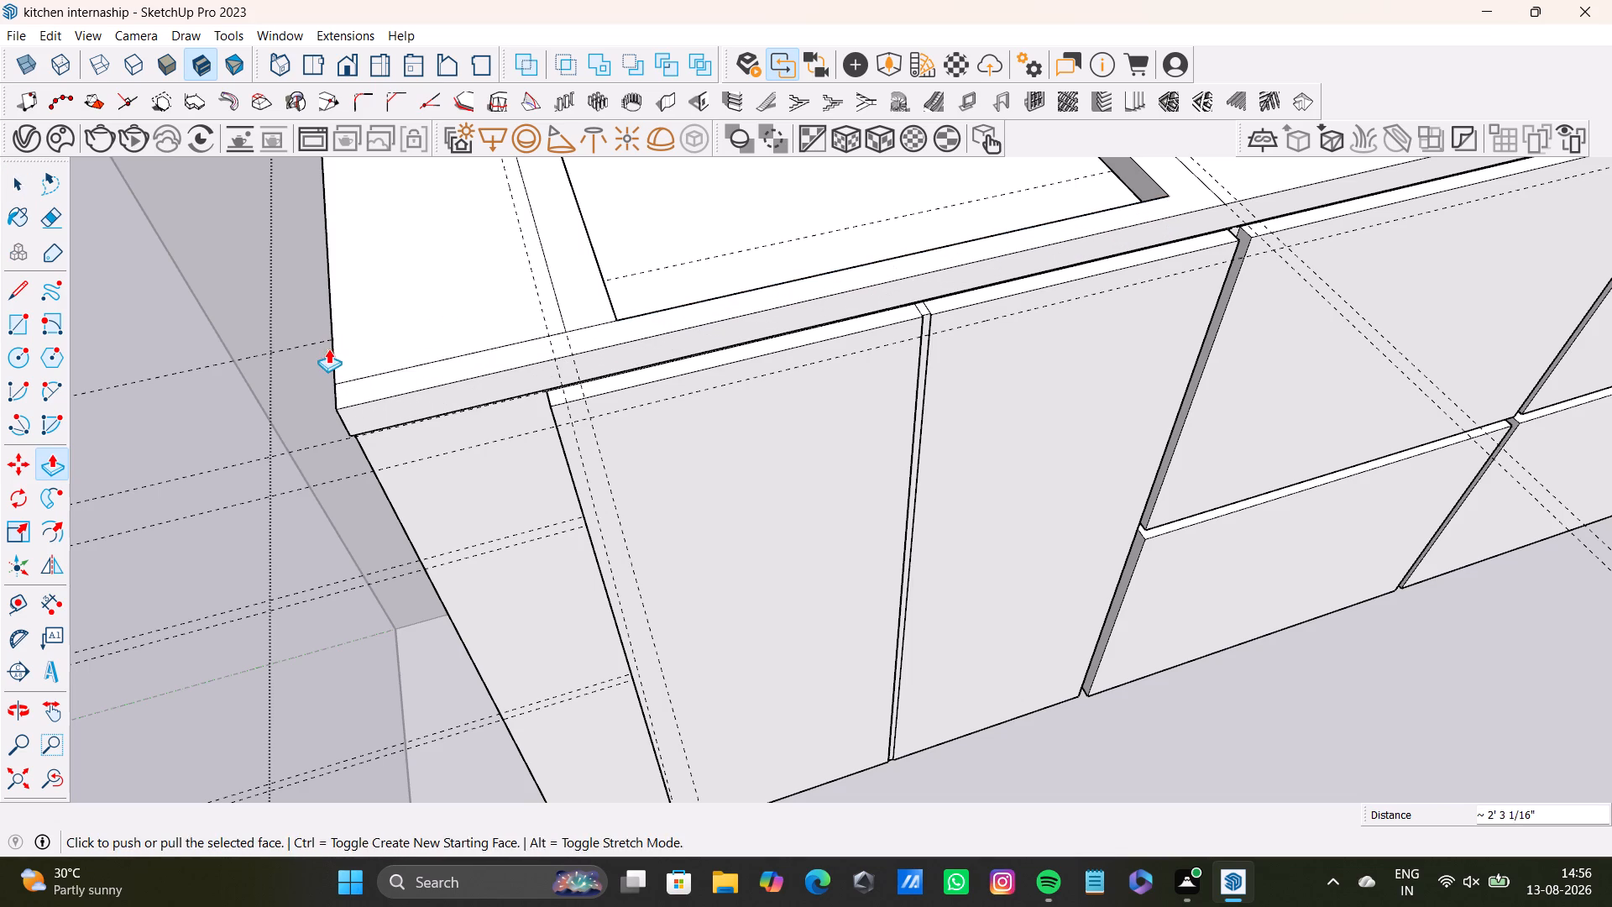
# Pull the countertop's full front edge face outward by 3/4" over the base cabinet fronts.
pyautogui.moveTo(653, 380); pyautogui.dragTo(593, 574, button='middle')
pyautogui.scroll(2, 643, 409)
pyautogui.moveTo(694, 389); pyautogui.dragTo(639, 538, button='middle')
pyautogui.moveTo(720, 556); pyautogui.dragTo(657, 637, button='middle')
pyautogui.moveTo(706, 613); pyautogui.dragTo(710, 731, button='middle')
pyautogui.moveTo(746, 625); pyautogui.dragTo(725, 708, button='middle')
pyautogui.moveTo(734, 647); pyautogui.dragTo(763, 638, button='middle')
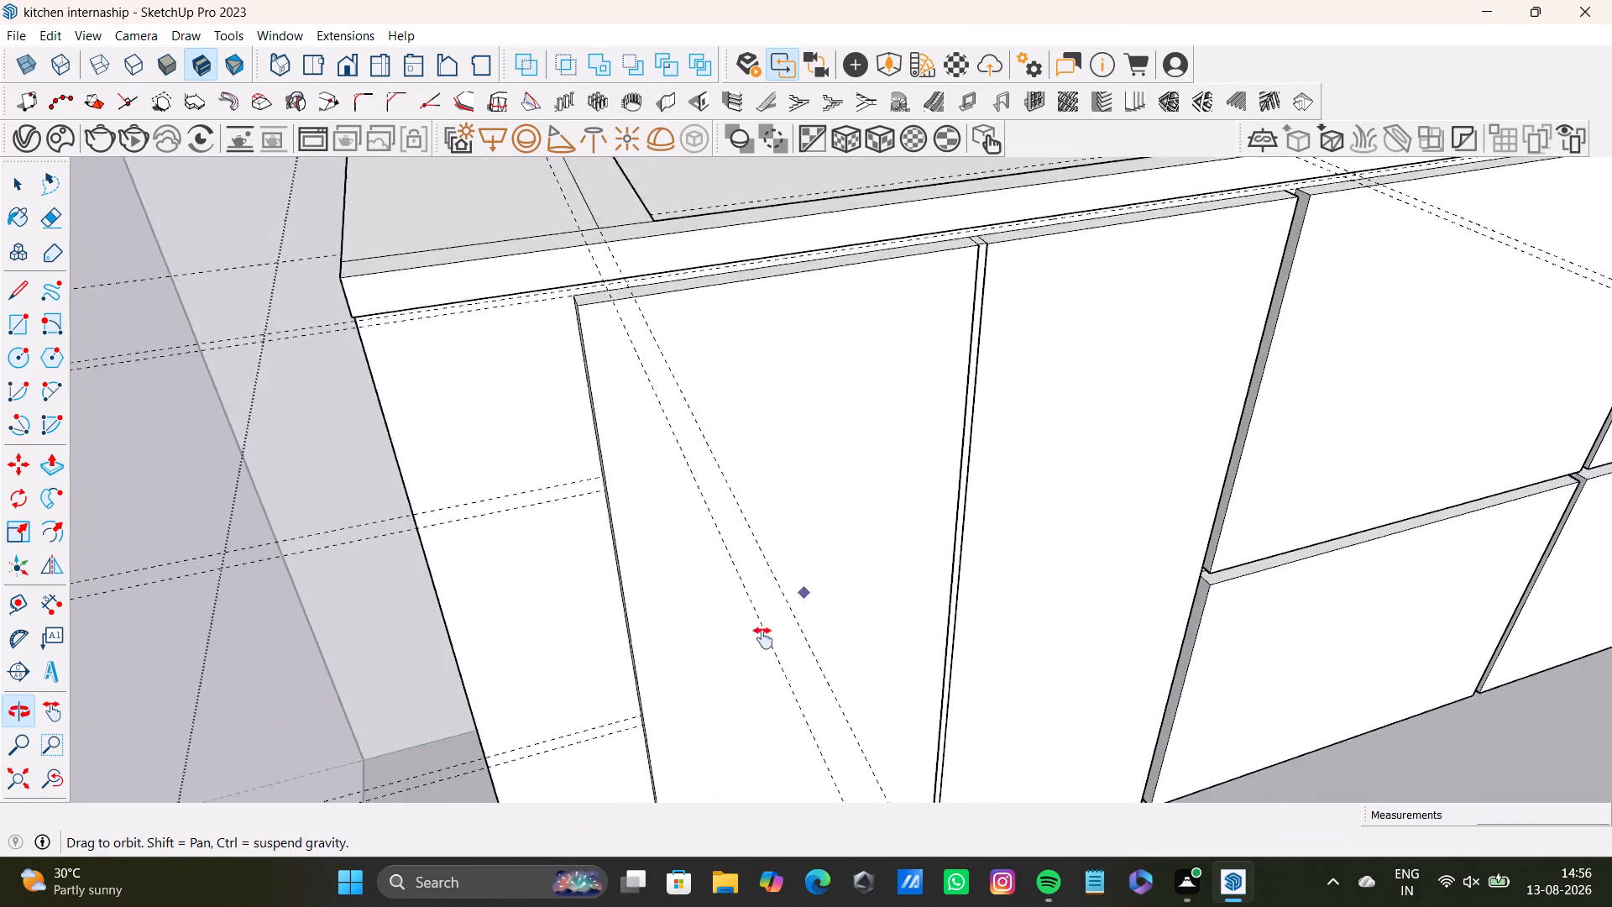
pyautogui.moveTo(763, 638); pyautogui.dragTo(709, 692, button='middle')
pyautogui.moveTo(704, 630); pyautogui.dragTo(822, 664, button='middle')
pyautogui.scroll(2, 861, 527)
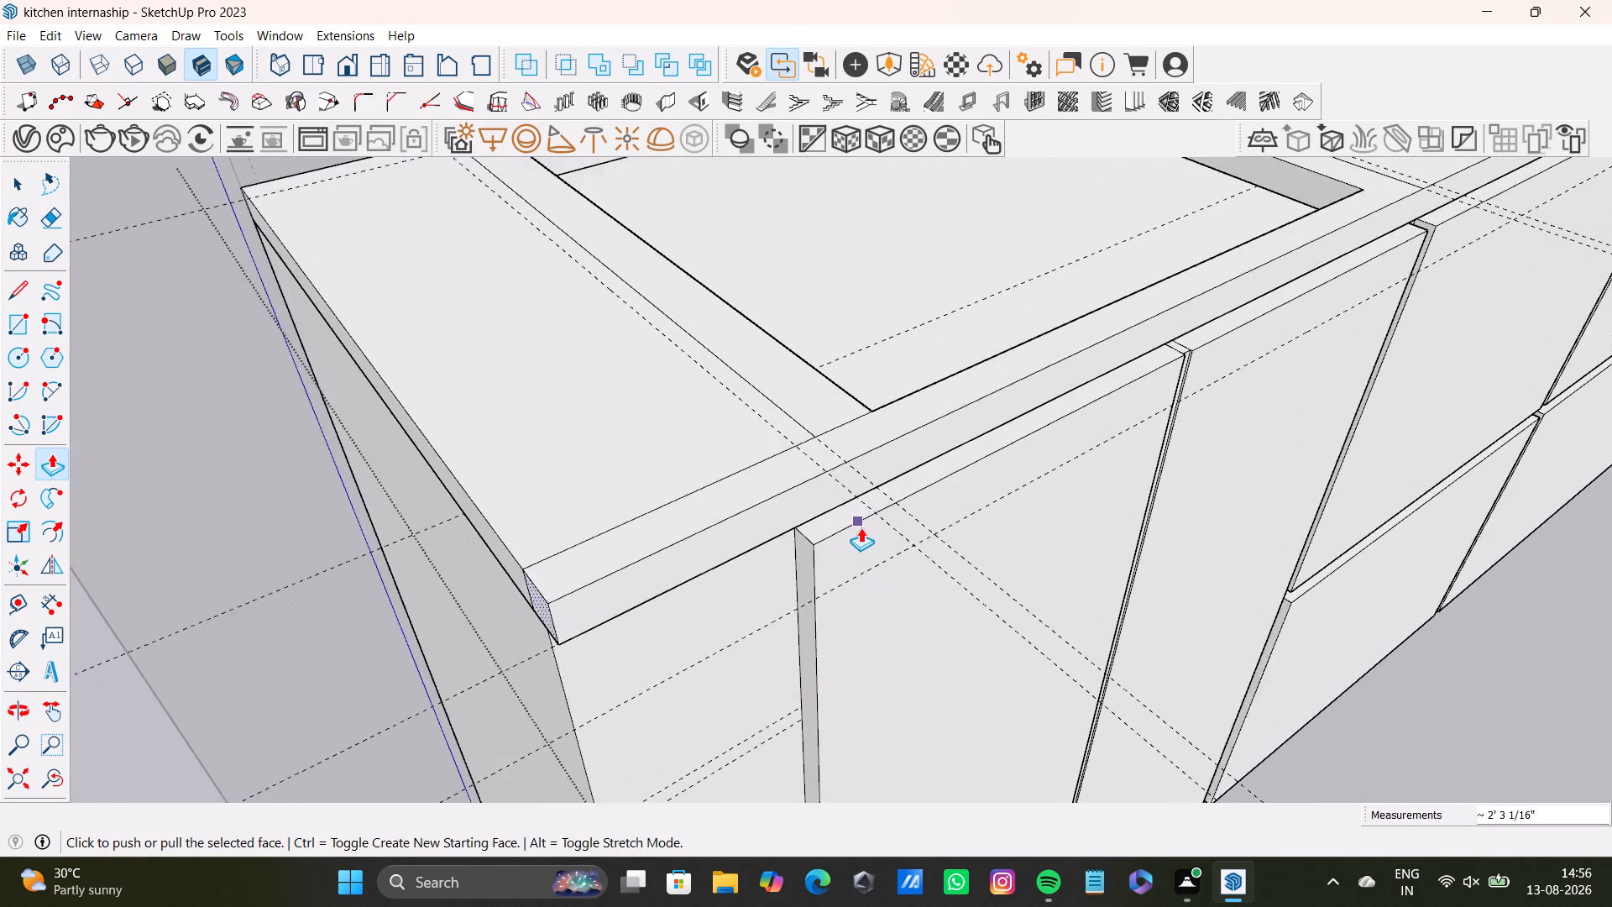
pyautogui.scroll(-6, 861, 527)
pyautogui.moveTo(868, 528); pyautogui.dragTo(556, 542, button='middle')
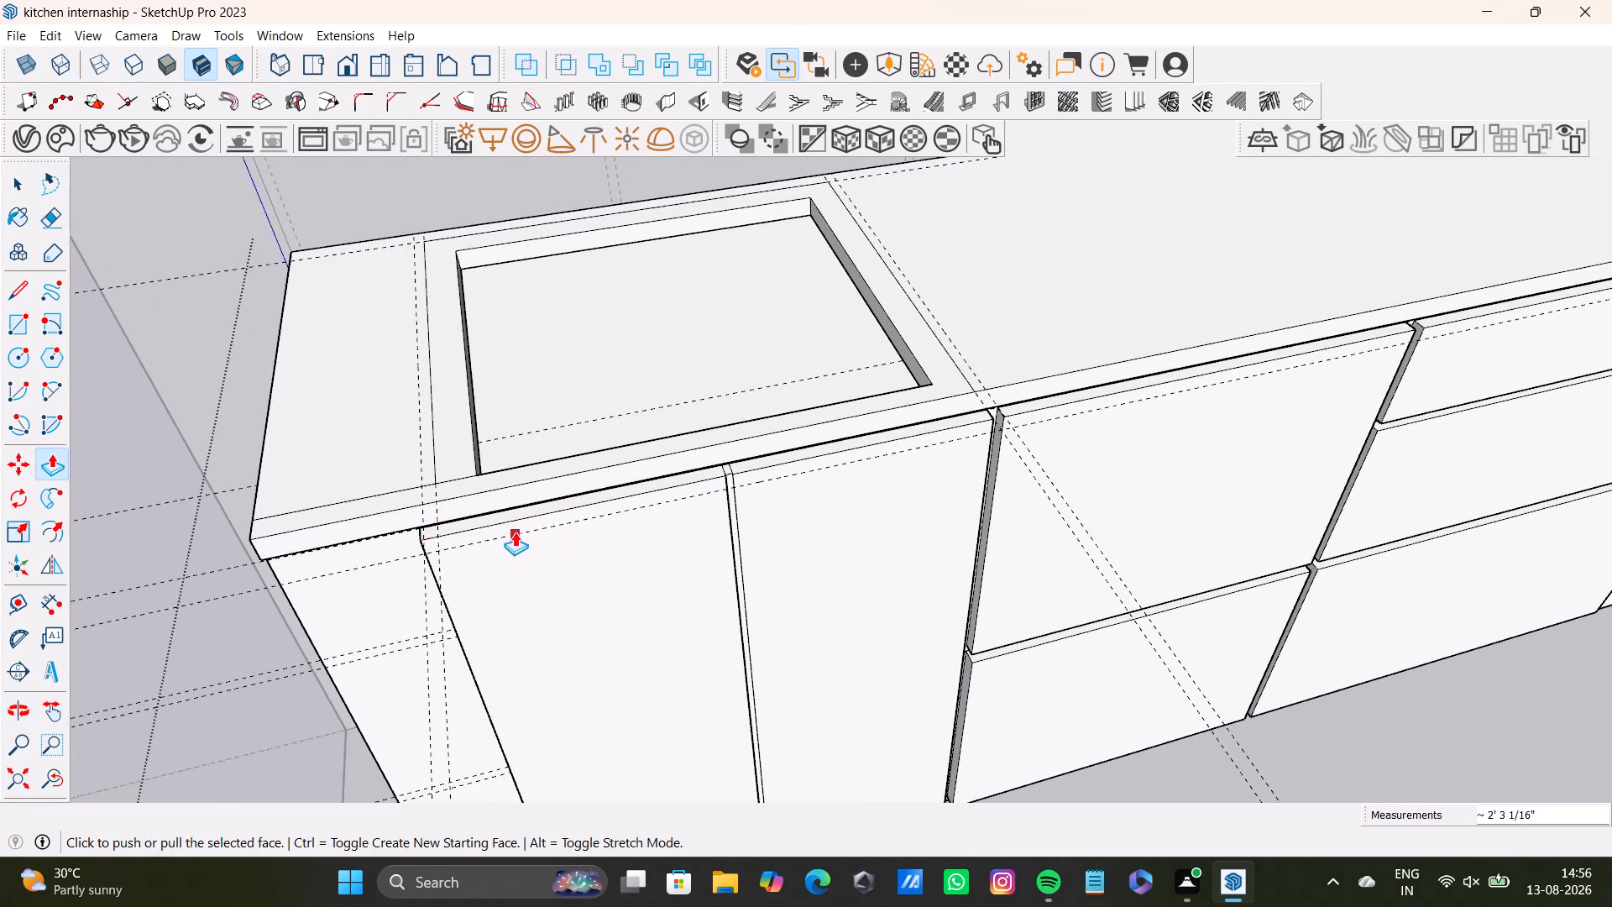
pyautogui.moveTo(511, 523); pyautogui.dragTo(135, 511, button='middle')
pyautogui.scroll(3, 442, 341)
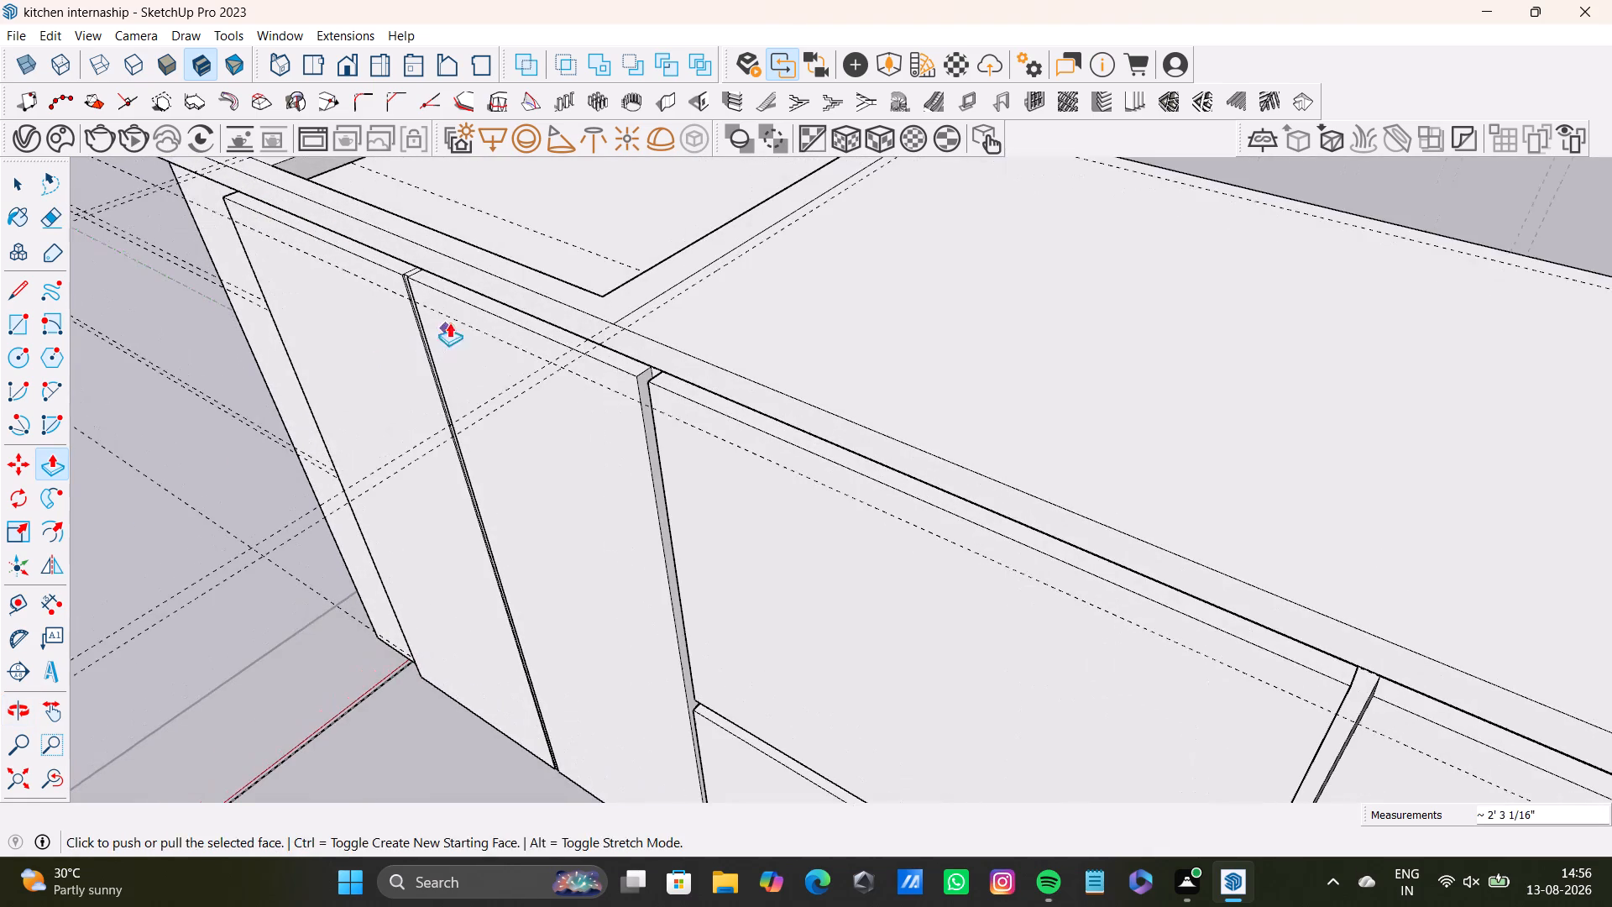
pyautogui.press('space')
pyautogui.click(606, 339)
pyautogui.click(607, 339)
pyautogui.click(662, 359)
pyautogui.click(668, 359)
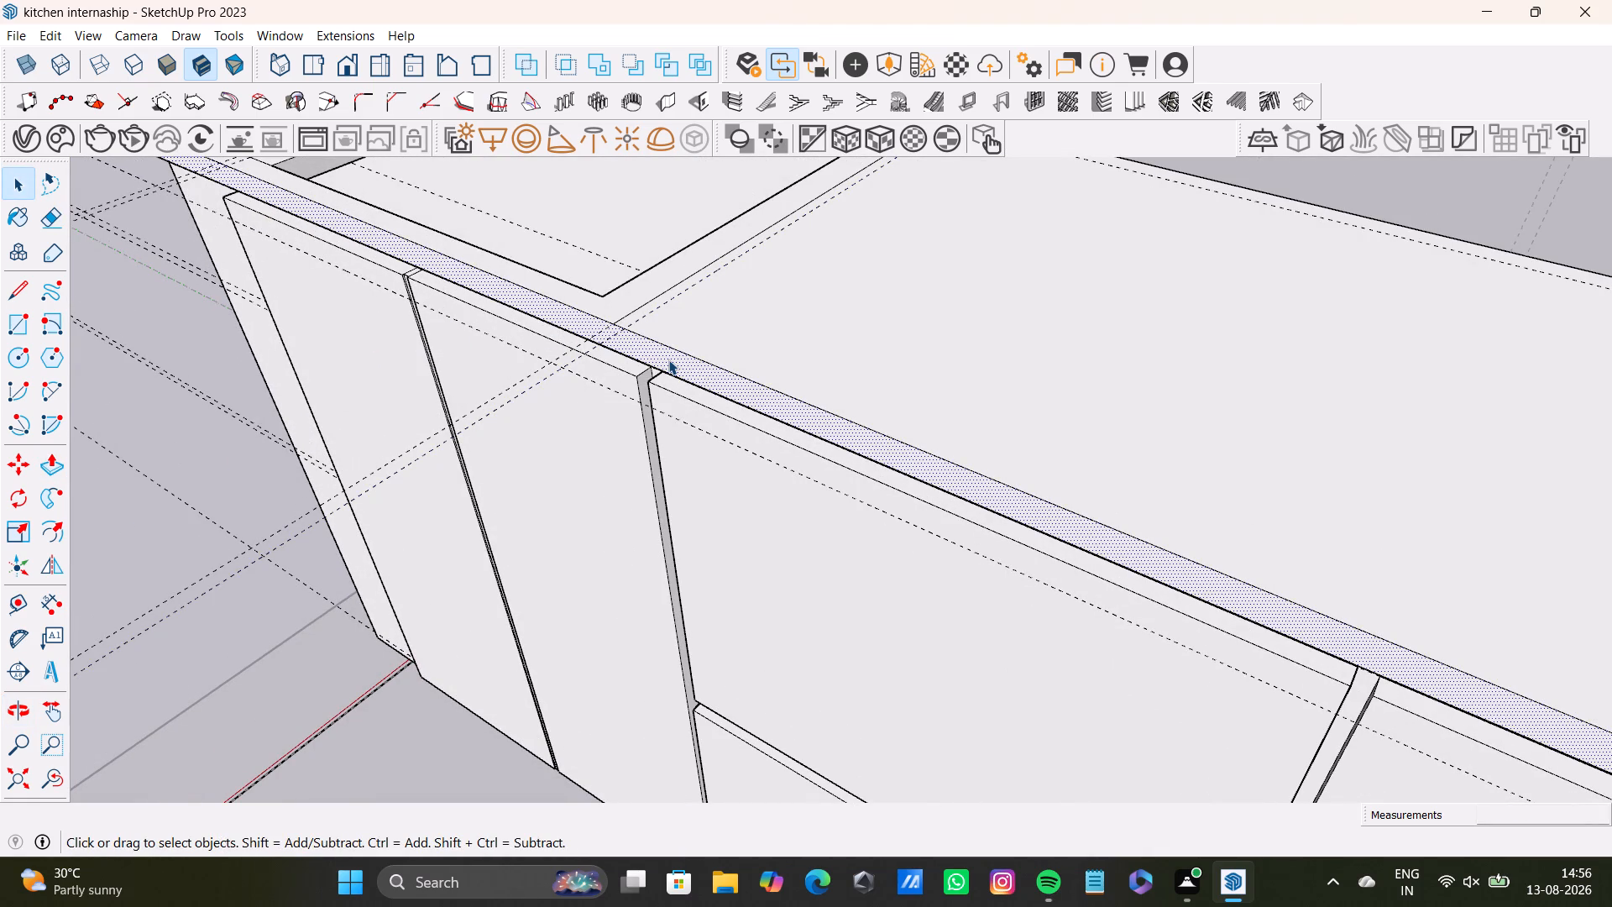
pyautogui.press('p')
pyautogui.click(668, 359)
pyautogui.click(652, 370)
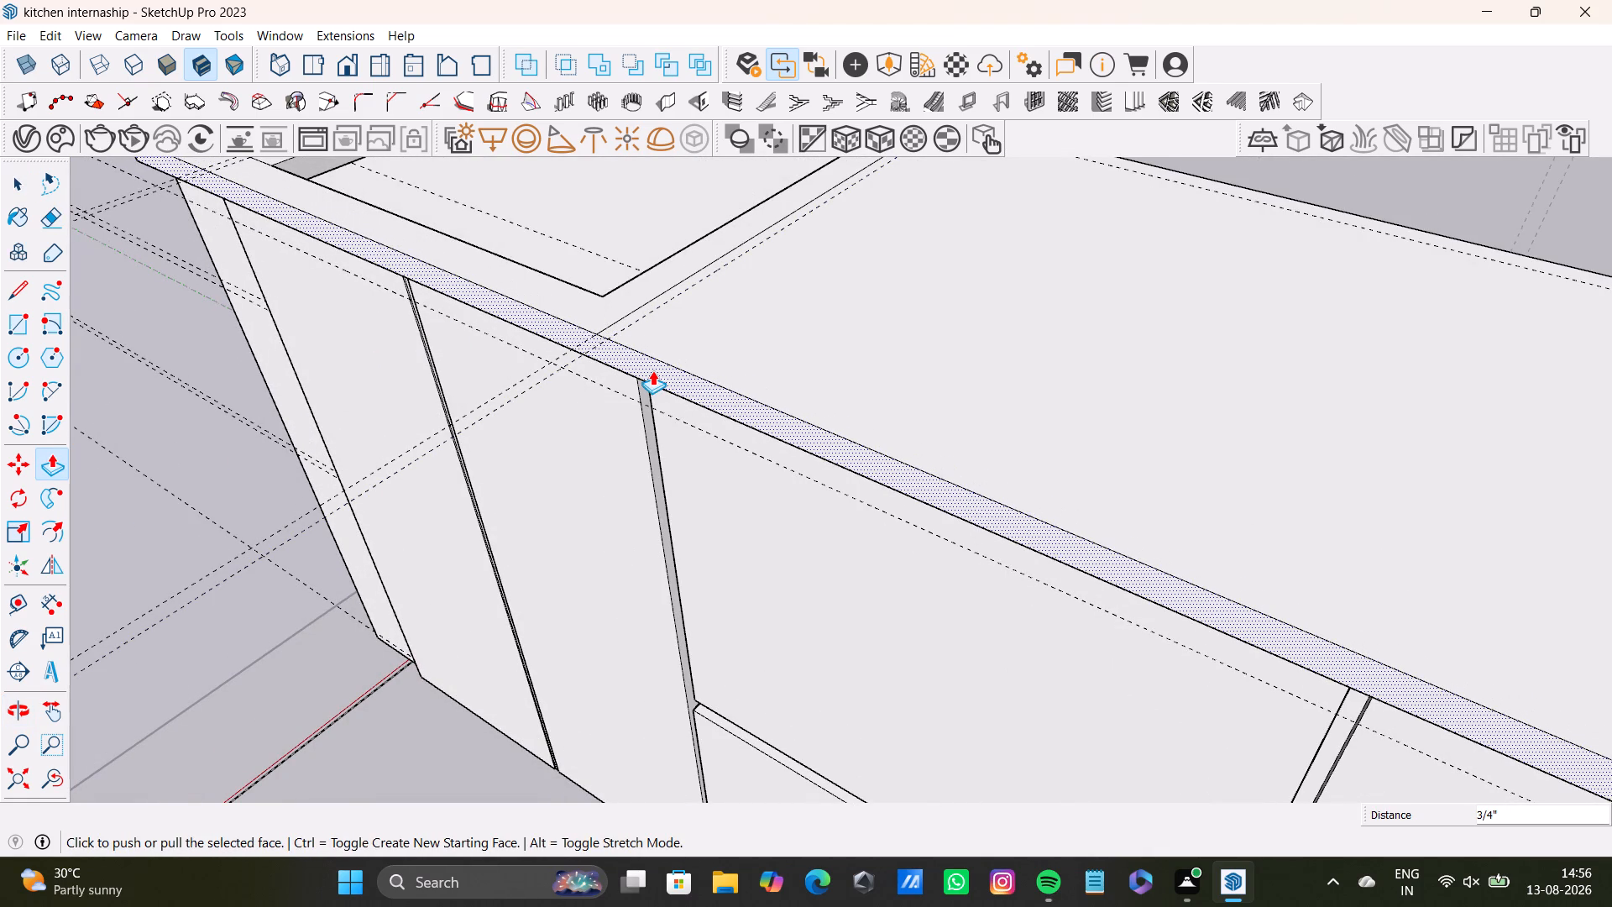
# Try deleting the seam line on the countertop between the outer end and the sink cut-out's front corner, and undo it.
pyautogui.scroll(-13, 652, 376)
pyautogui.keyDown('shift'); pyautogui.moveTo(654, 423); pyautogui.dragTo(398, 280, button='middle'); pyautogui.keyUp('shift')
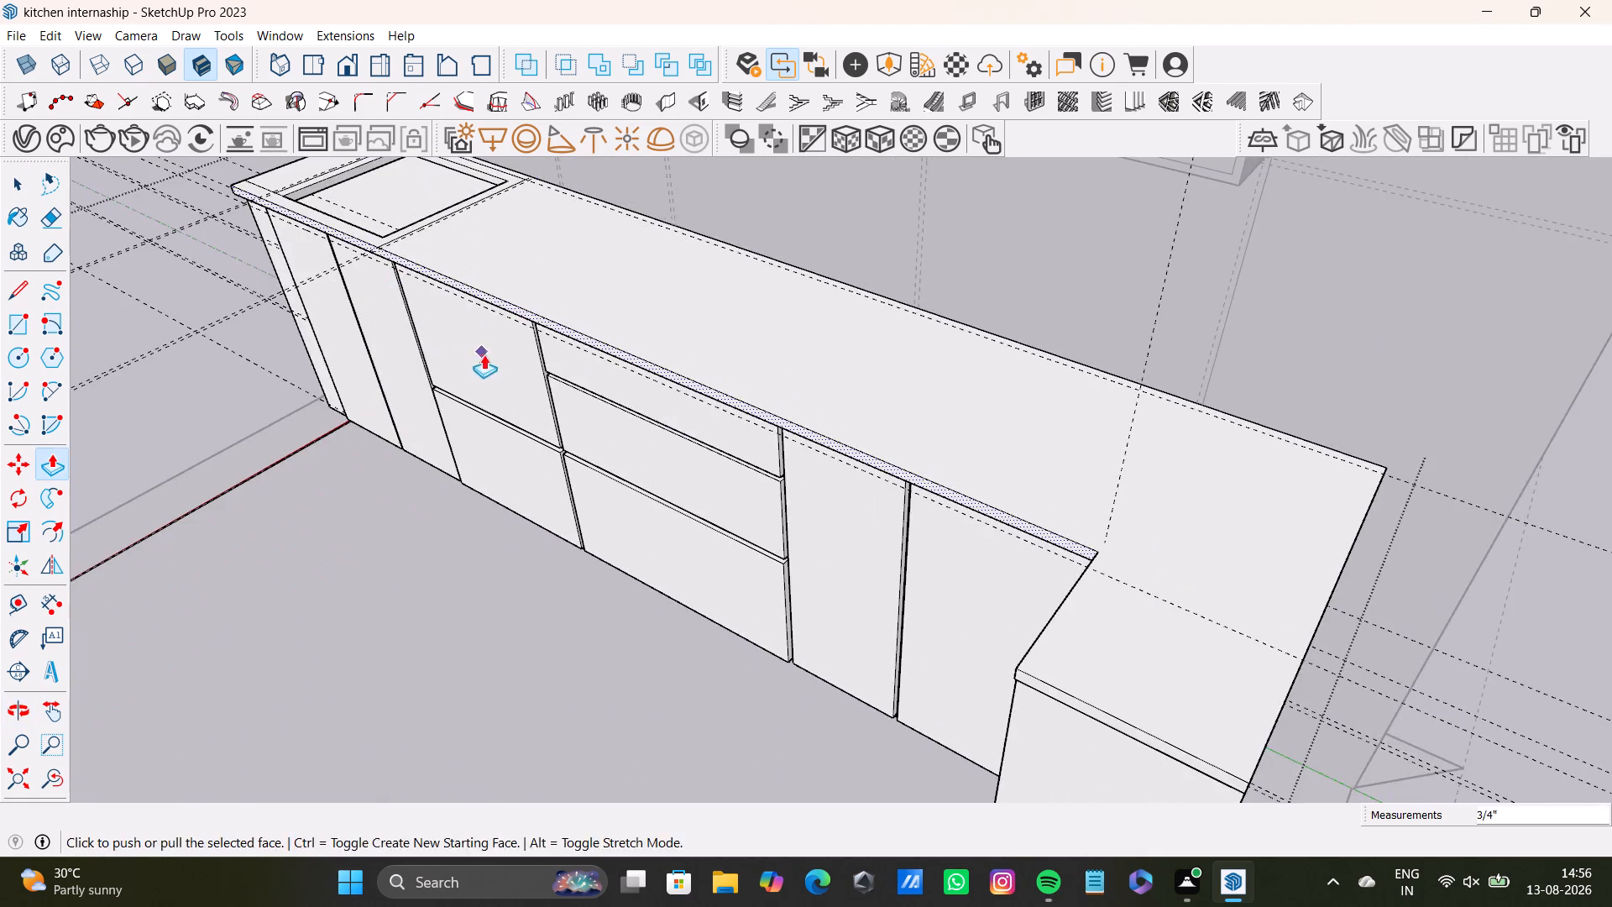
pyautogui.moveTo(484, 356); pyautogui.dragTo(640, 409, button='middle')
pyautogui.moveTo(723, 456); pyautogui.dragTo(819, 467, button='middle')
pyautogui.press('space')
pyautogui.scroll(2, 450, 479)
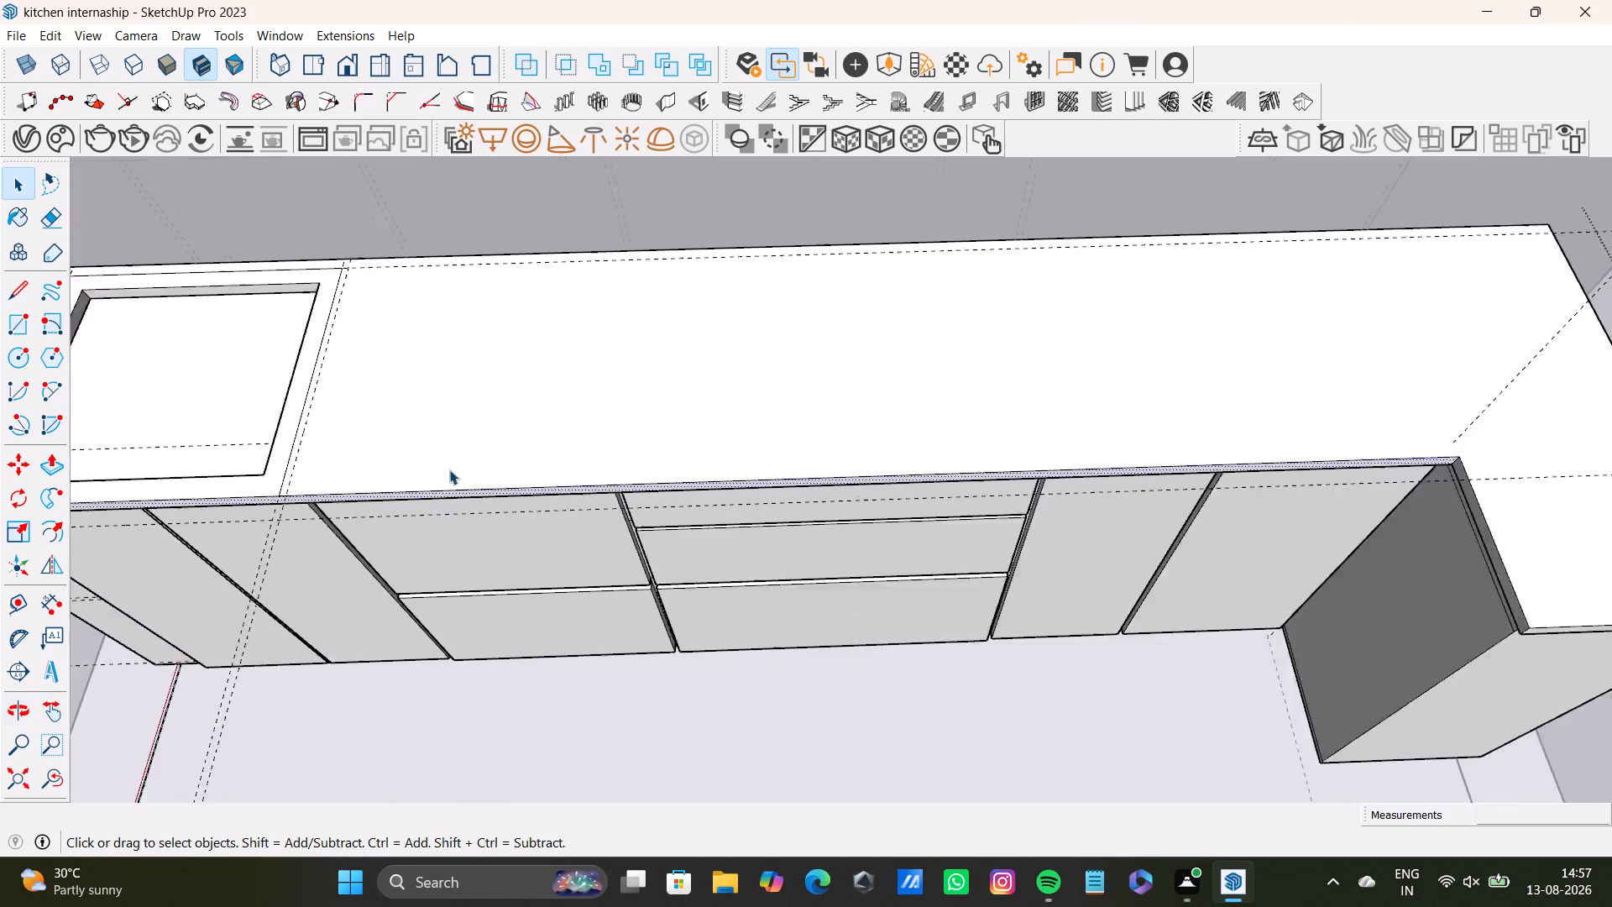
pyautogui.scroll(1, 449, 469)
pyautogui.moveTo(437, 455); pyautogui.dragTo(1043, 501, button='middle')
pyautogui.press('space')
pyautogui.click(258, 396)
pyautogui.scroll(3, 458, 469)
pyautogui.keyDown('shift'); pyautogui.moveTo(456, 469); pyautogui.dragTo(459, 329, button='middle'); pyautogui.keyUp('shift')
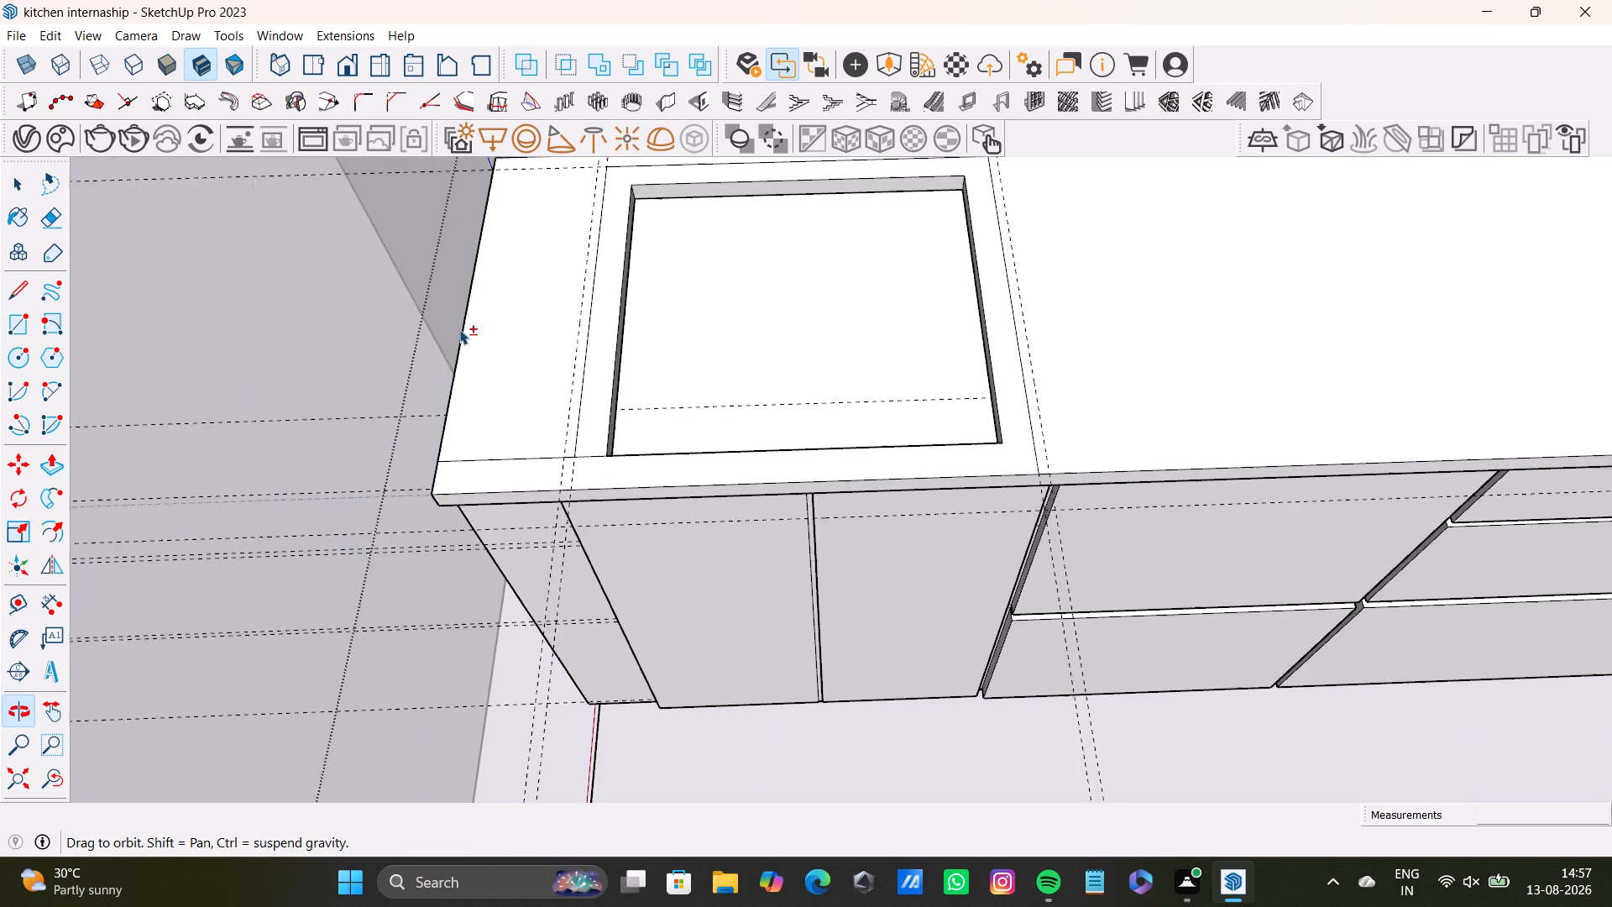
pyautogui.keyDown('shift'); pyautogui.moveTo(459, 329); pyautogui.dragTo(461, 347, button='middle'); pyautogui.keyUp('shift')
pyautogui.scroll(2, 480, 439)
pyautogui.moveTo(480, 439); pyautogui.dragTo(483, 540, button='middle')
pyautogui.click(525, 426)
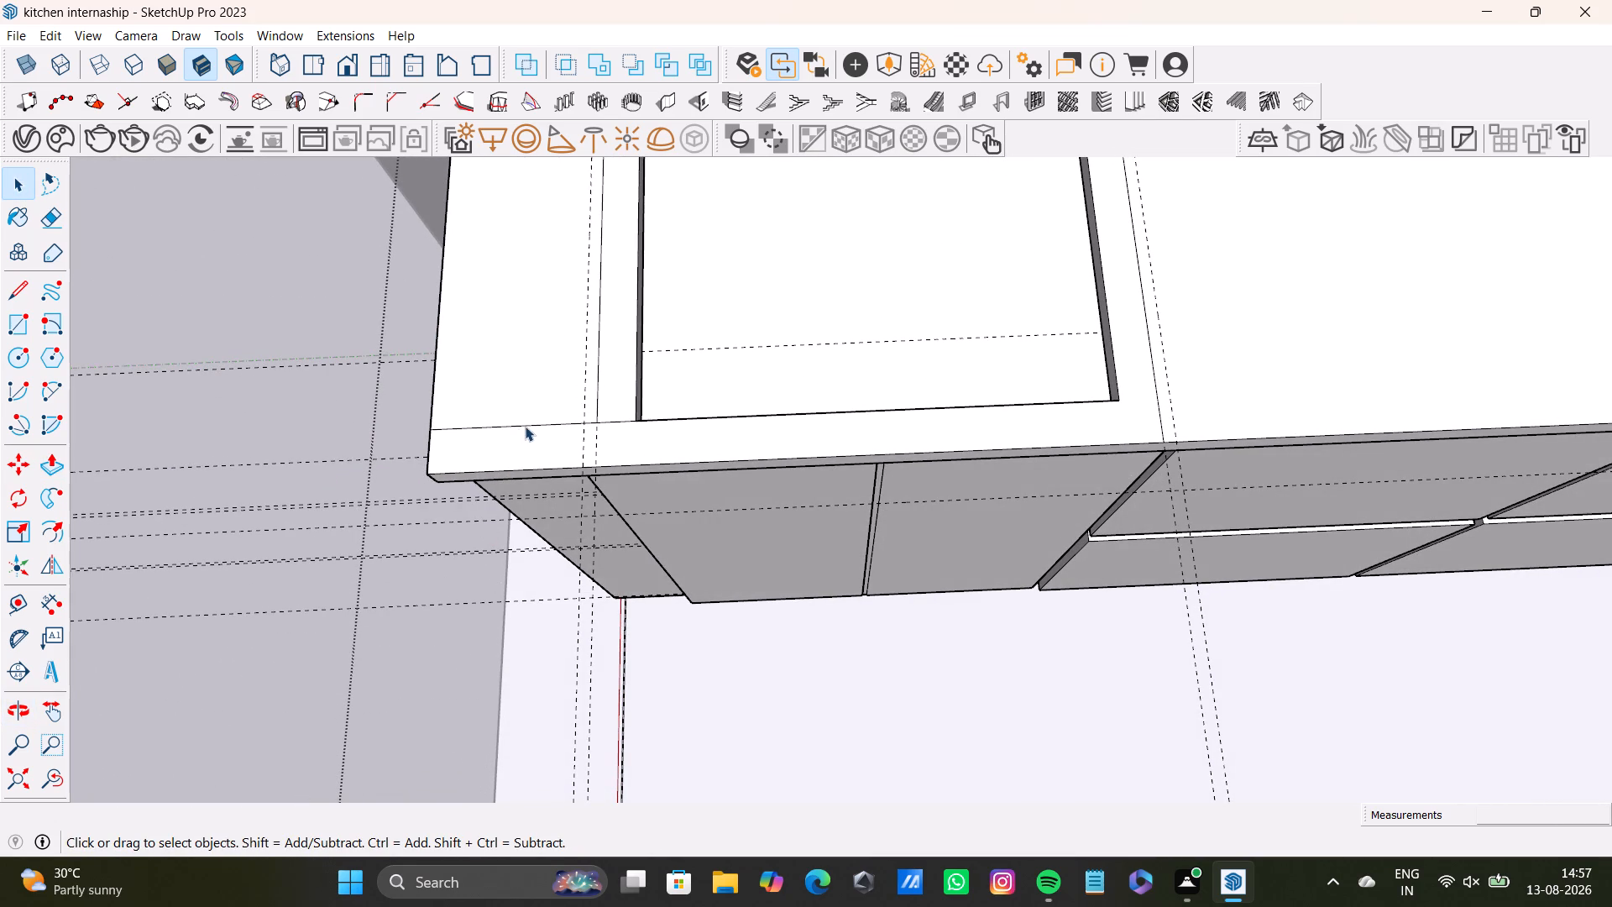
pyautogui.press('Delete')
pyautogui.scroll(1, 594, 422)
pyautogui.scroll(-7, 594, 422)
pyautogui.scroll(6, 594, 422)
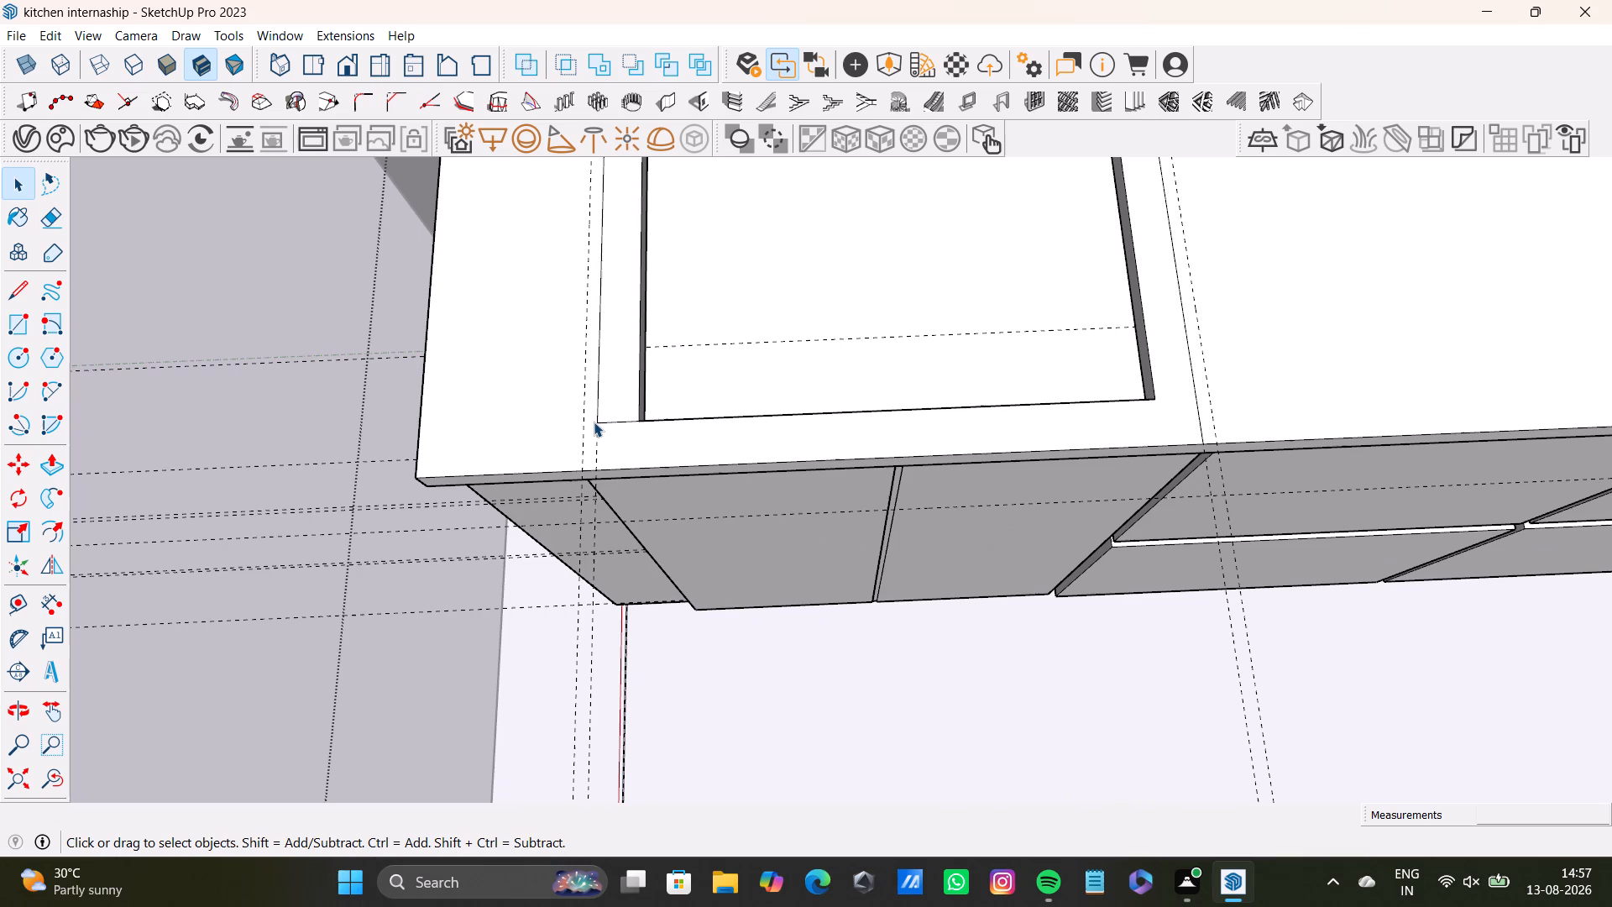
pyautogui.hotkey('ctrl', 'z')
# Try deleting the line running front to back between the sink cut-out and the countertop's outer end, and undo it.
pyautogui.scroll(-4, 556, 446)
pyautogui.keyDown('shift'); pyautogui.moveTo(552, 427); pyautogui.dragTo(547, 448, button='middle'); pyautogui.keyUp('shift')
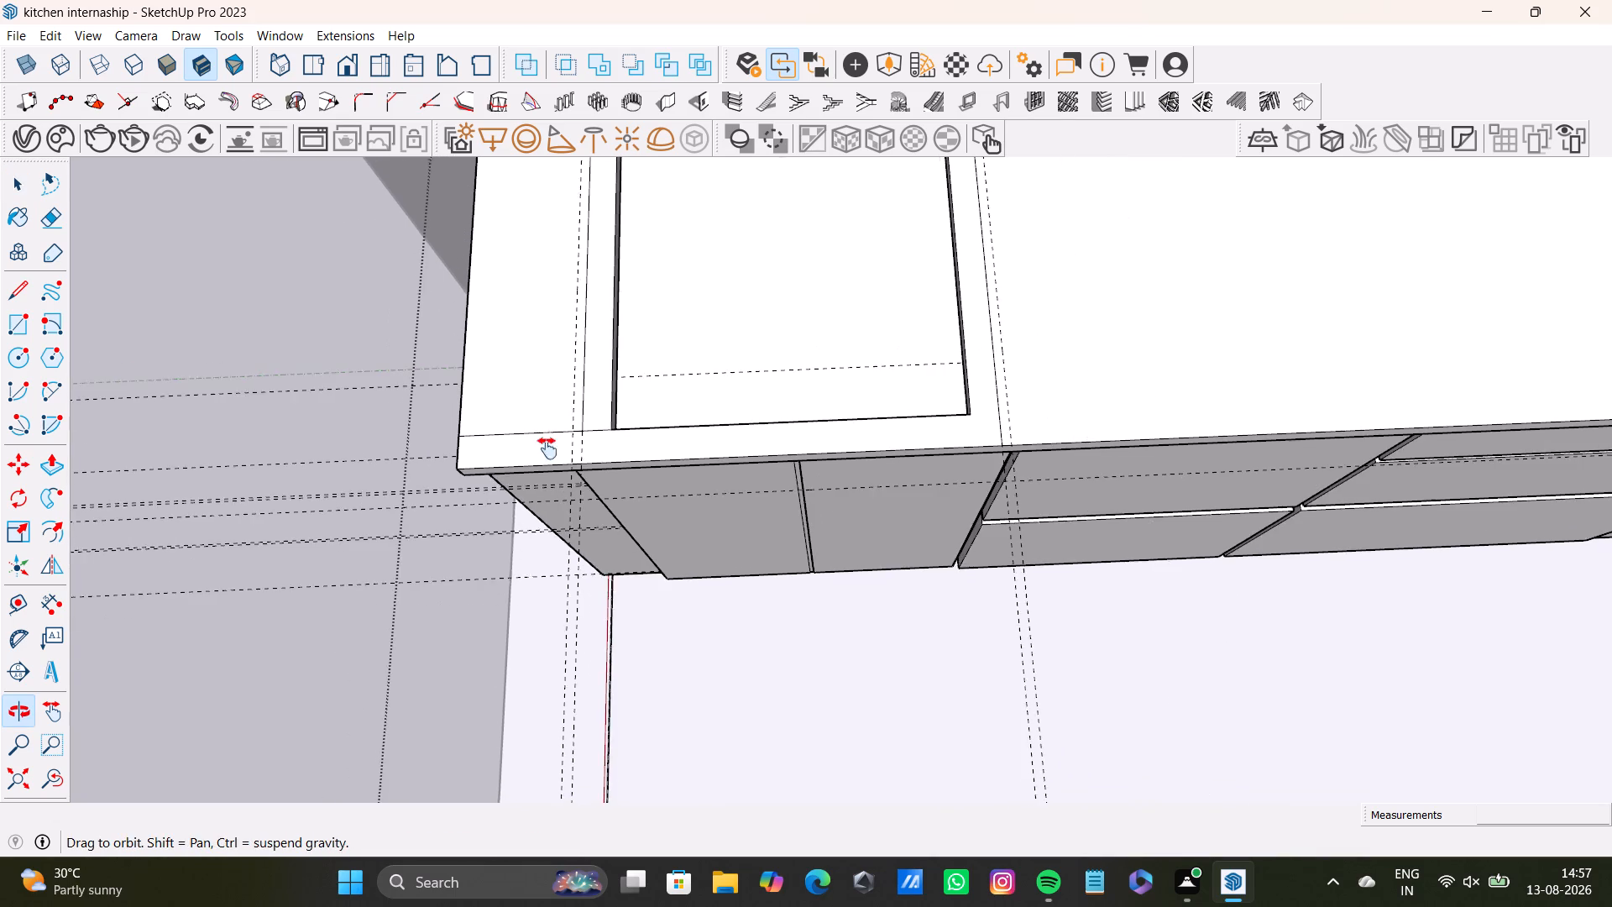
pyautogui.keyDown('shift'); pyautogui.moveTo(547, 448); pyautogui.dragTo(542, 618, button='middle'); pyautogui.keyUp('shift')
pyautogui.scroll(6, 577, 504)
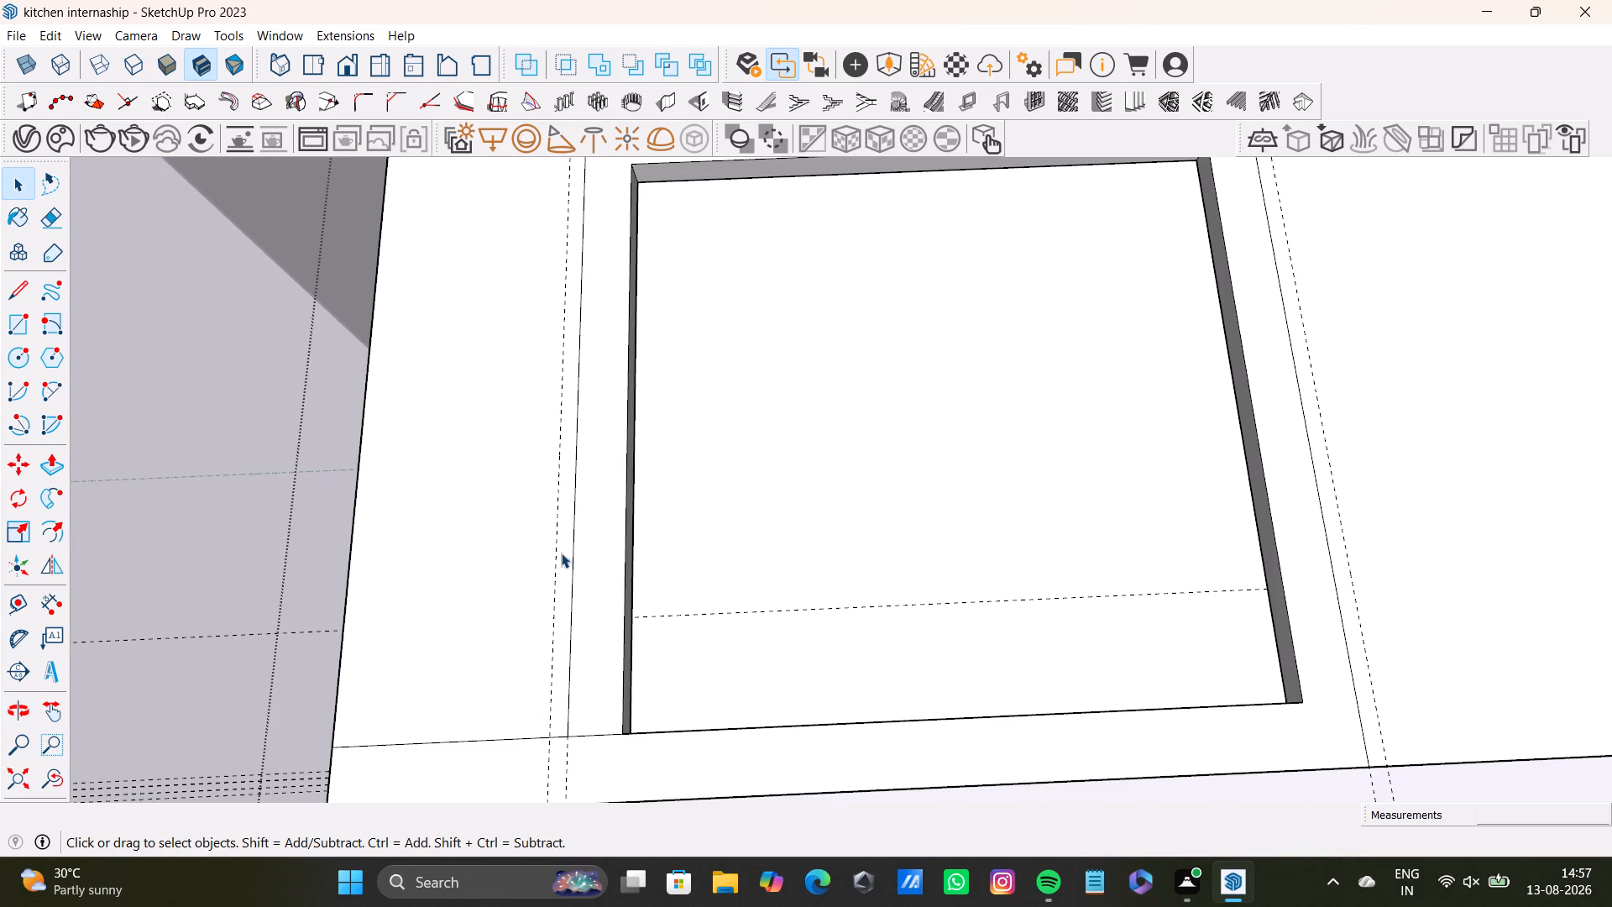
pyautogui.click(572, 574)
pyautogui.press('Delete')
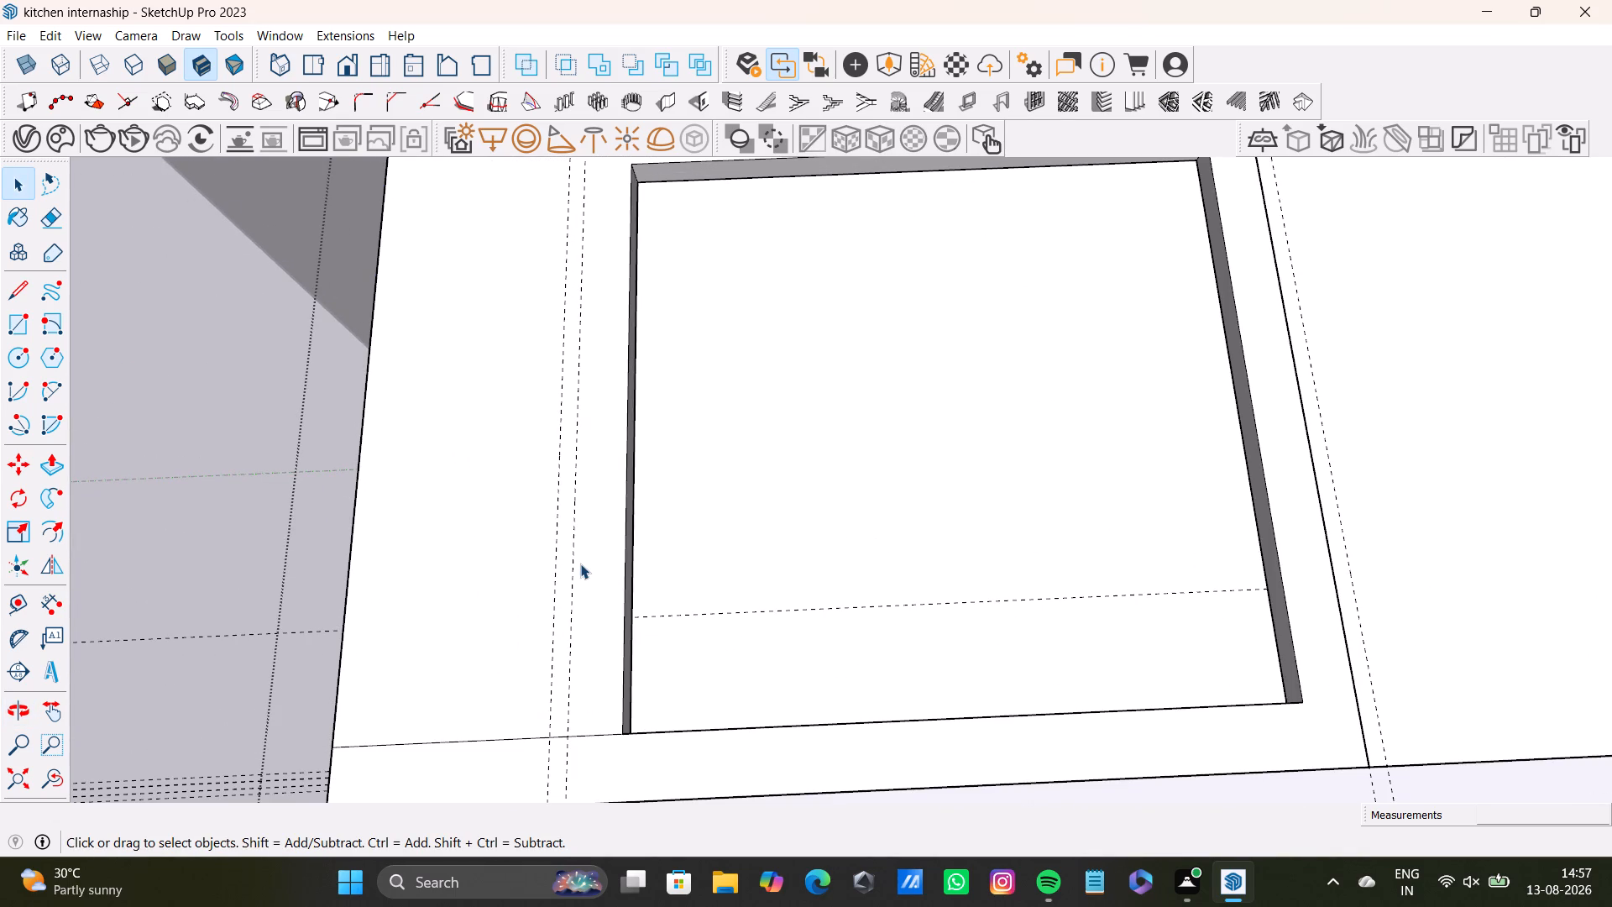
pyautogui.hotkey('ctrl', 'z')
# Examine the countertop run, the base cabinet fronts and the return unit from several sides.
pyautogui.scroll(-3, 615, 511)
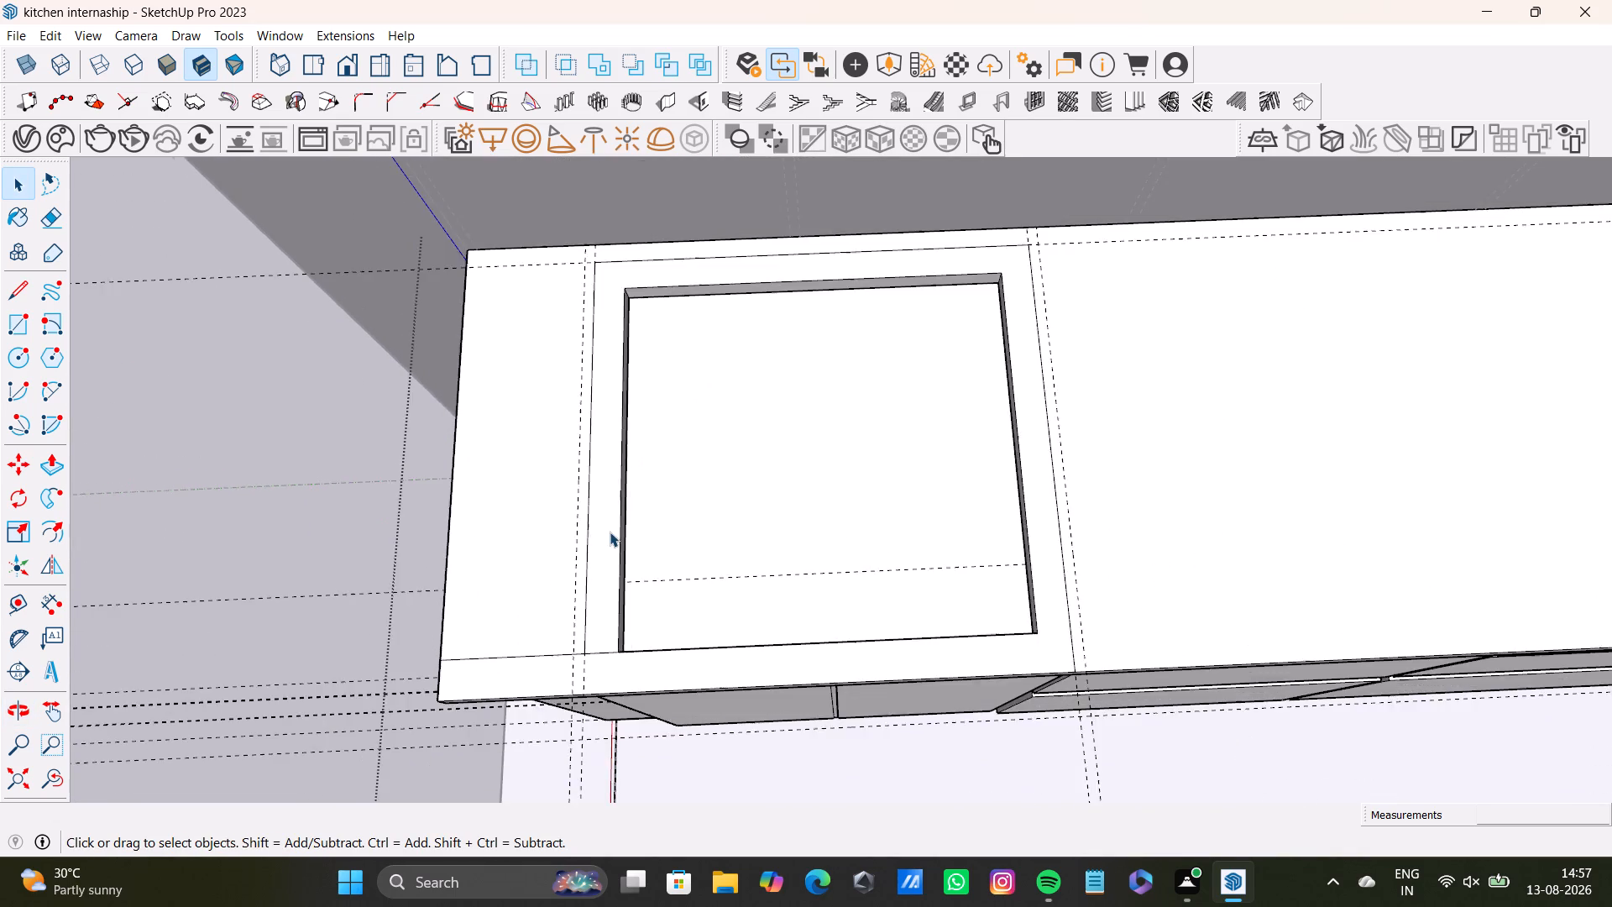
pyautogui.scroll(-10, 610, 532)
pyautogui.moveTo(676, 594); pyautogui.dragTo(697, 389, button='middle')
pyautogui.moveTo(688, 458); pyautogui.dragTo(886, 252, button='middle')
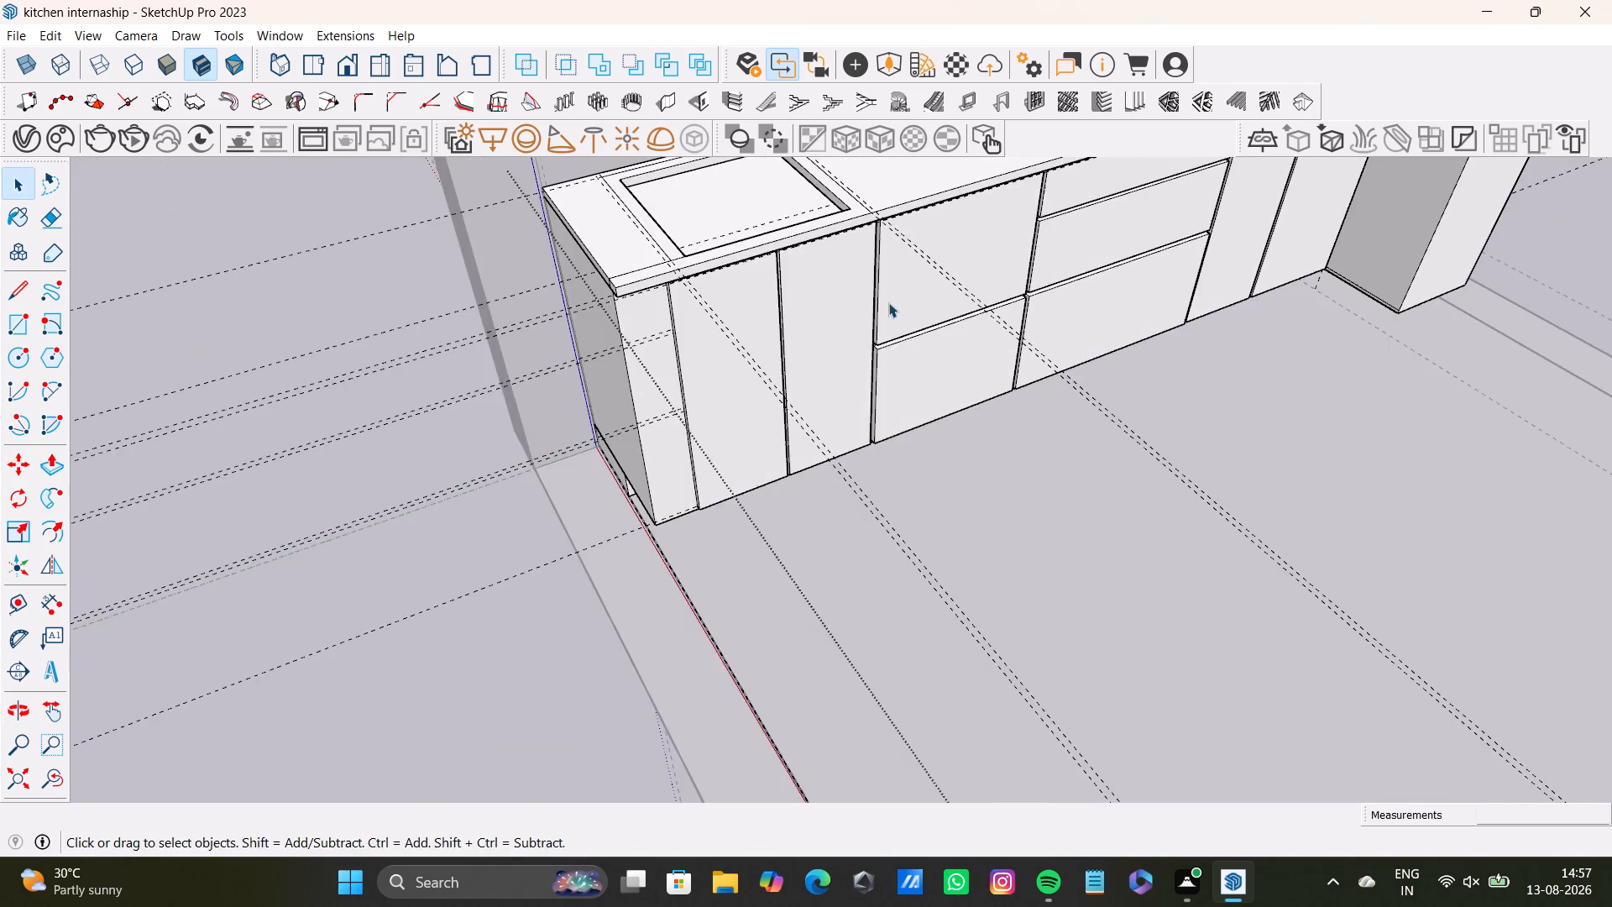
pyautogui.moveTo(883, 302); pyautogui.dragTo(530, 624, button='middle')
pyautogui.moveTo(707, 606); pyautogui.dragTo(934, 613, button='middle')
pyautogui.keyDown('shift'); pyautogui.moveTo(796, 409); pyautogui.dragTo(349, 494, button='middle'); pyautogui.keyUp('shift')
pyautogui.moveTo(362, 485); pyautogui.dragTo(404, 648, button='middle')
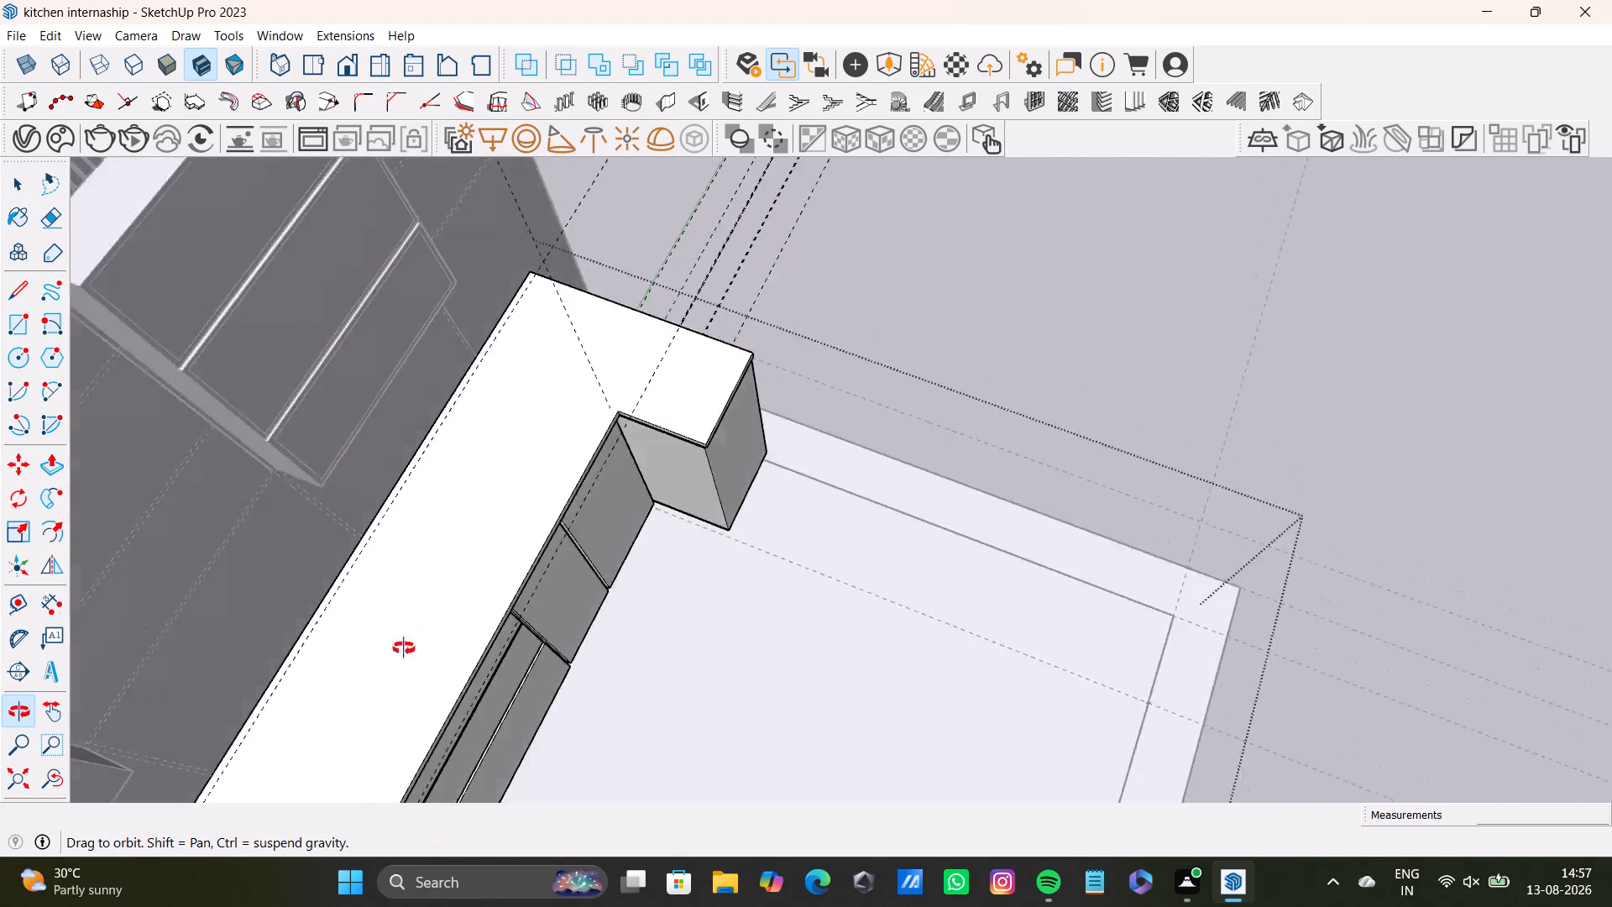
pyautogui.moveTo(404, 648); pyautogui.dragTo(203, 654, button='middle')
pyautogui.moveTo(713, 506); pyautogui.dragTo(196, 309, button='middle')
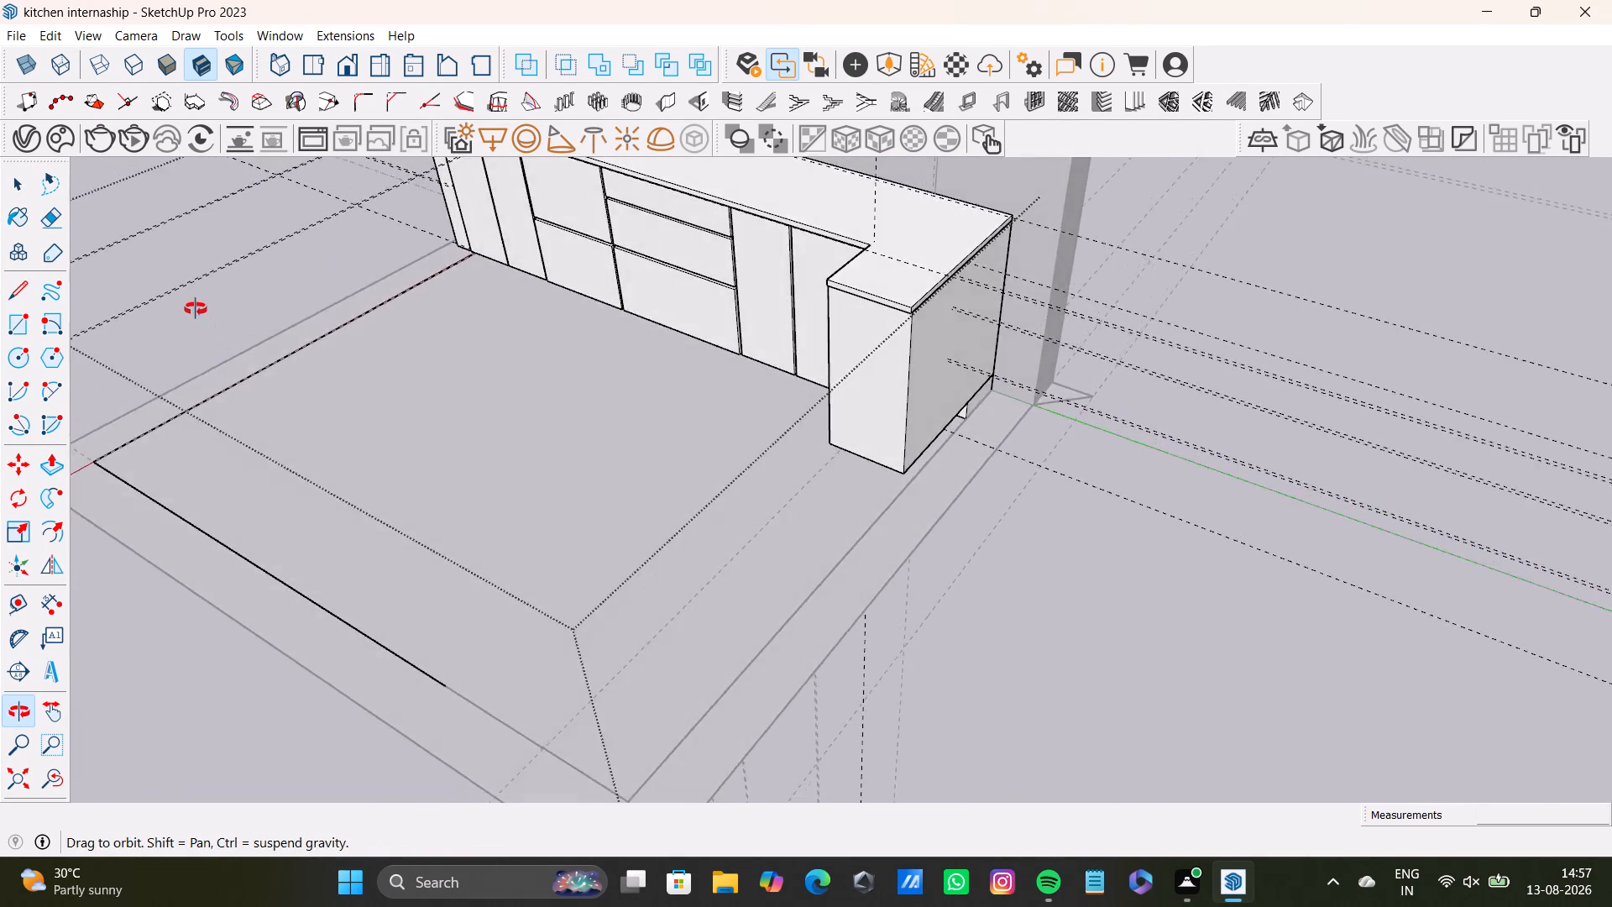
pyautogui.moveTo(196, 309); pyautogui.dragTo(861, 347, button='middle')
pyautogui.moveTo(913, 512); pyautogui.dragTo(982, 454, button='middle')
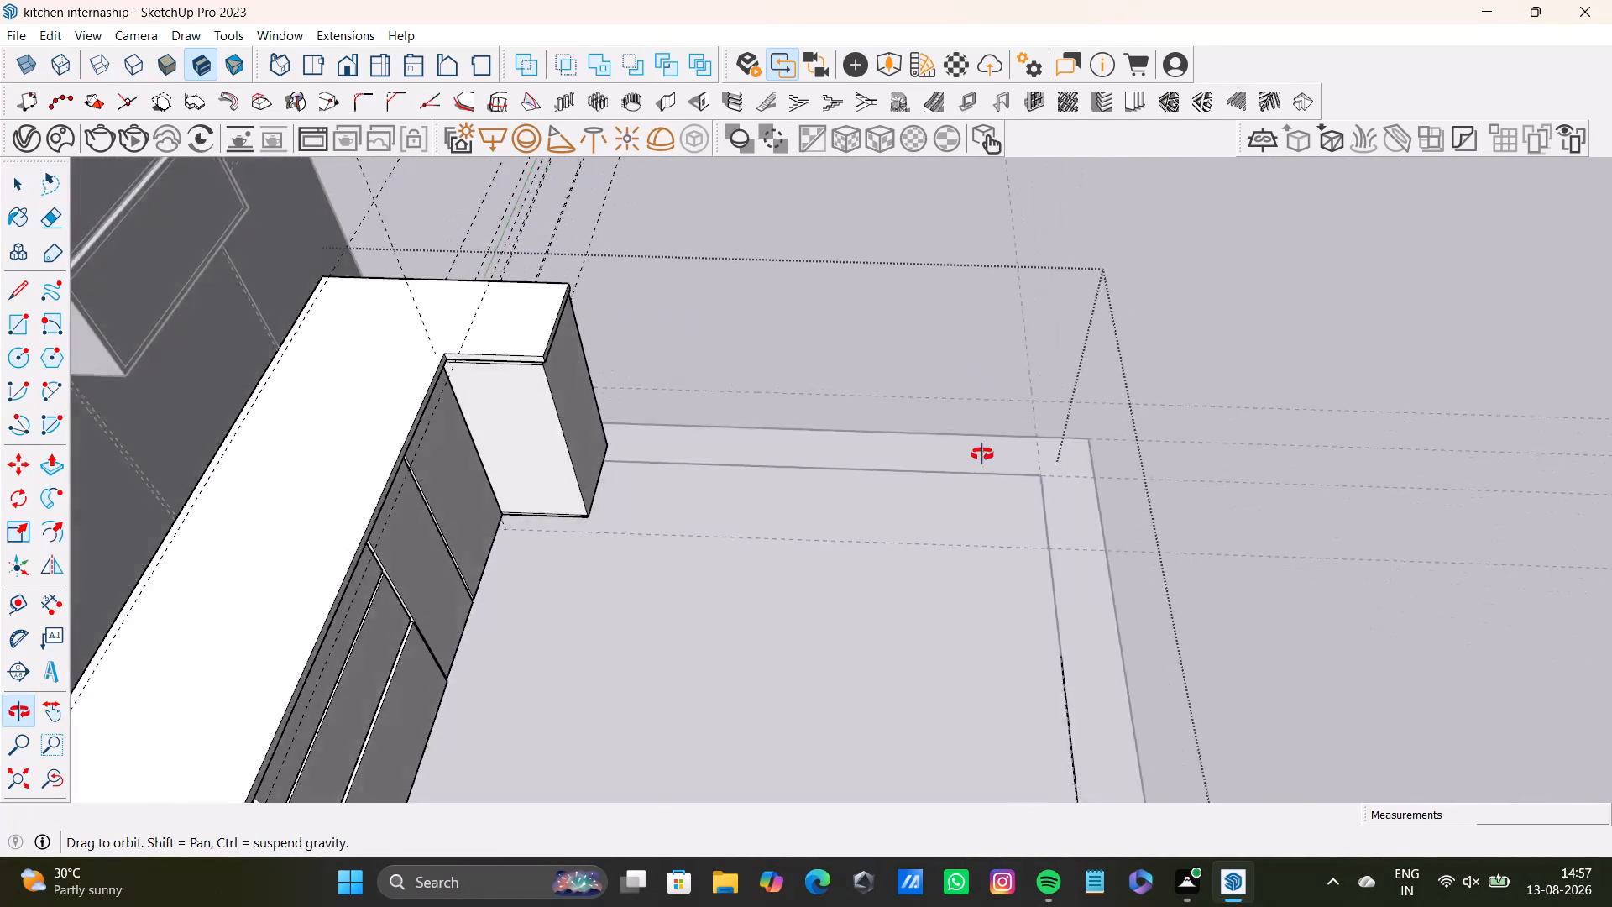
pyautogui.moveTo(982, 454); pyautogui.dragTo(1036, 437, button='middle')
# Close the countertop group's editing and clear the selection.
pyautogui.press('space')
pyautogui.click(1026, 508)
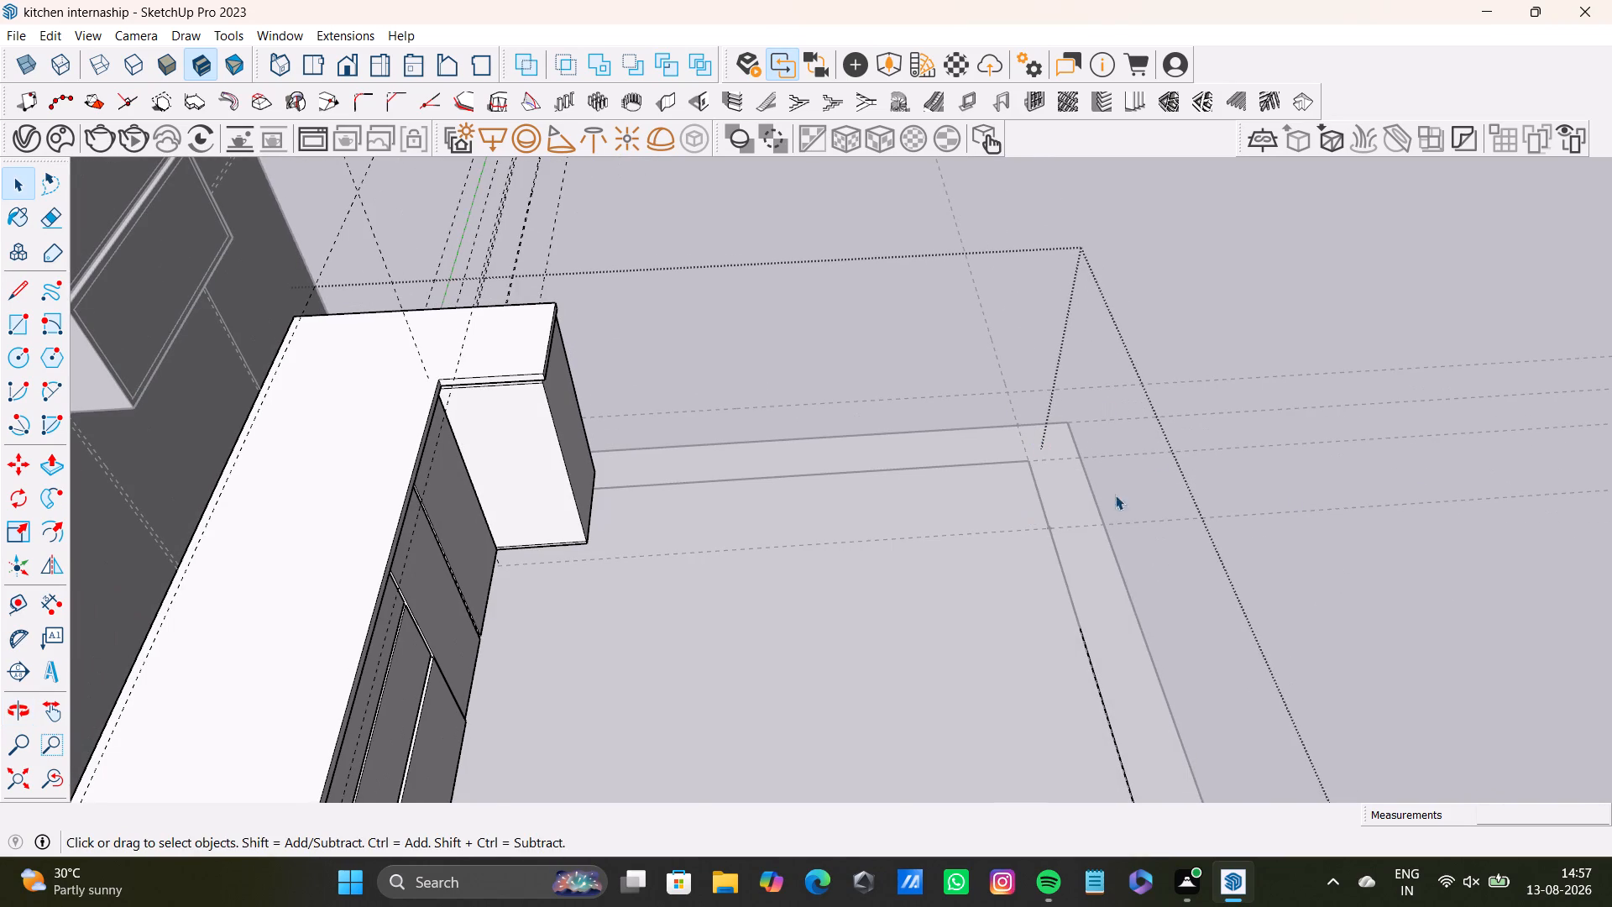
pyautogui.doubleClick(1418, 463)
# Examine the base of the return unit and the floor border beside it.
pyautogui.scroll(3, 706, 610)
pyautogui.moveTo(755, 564); pyautogui.dragTo(589, 364, button='middle')
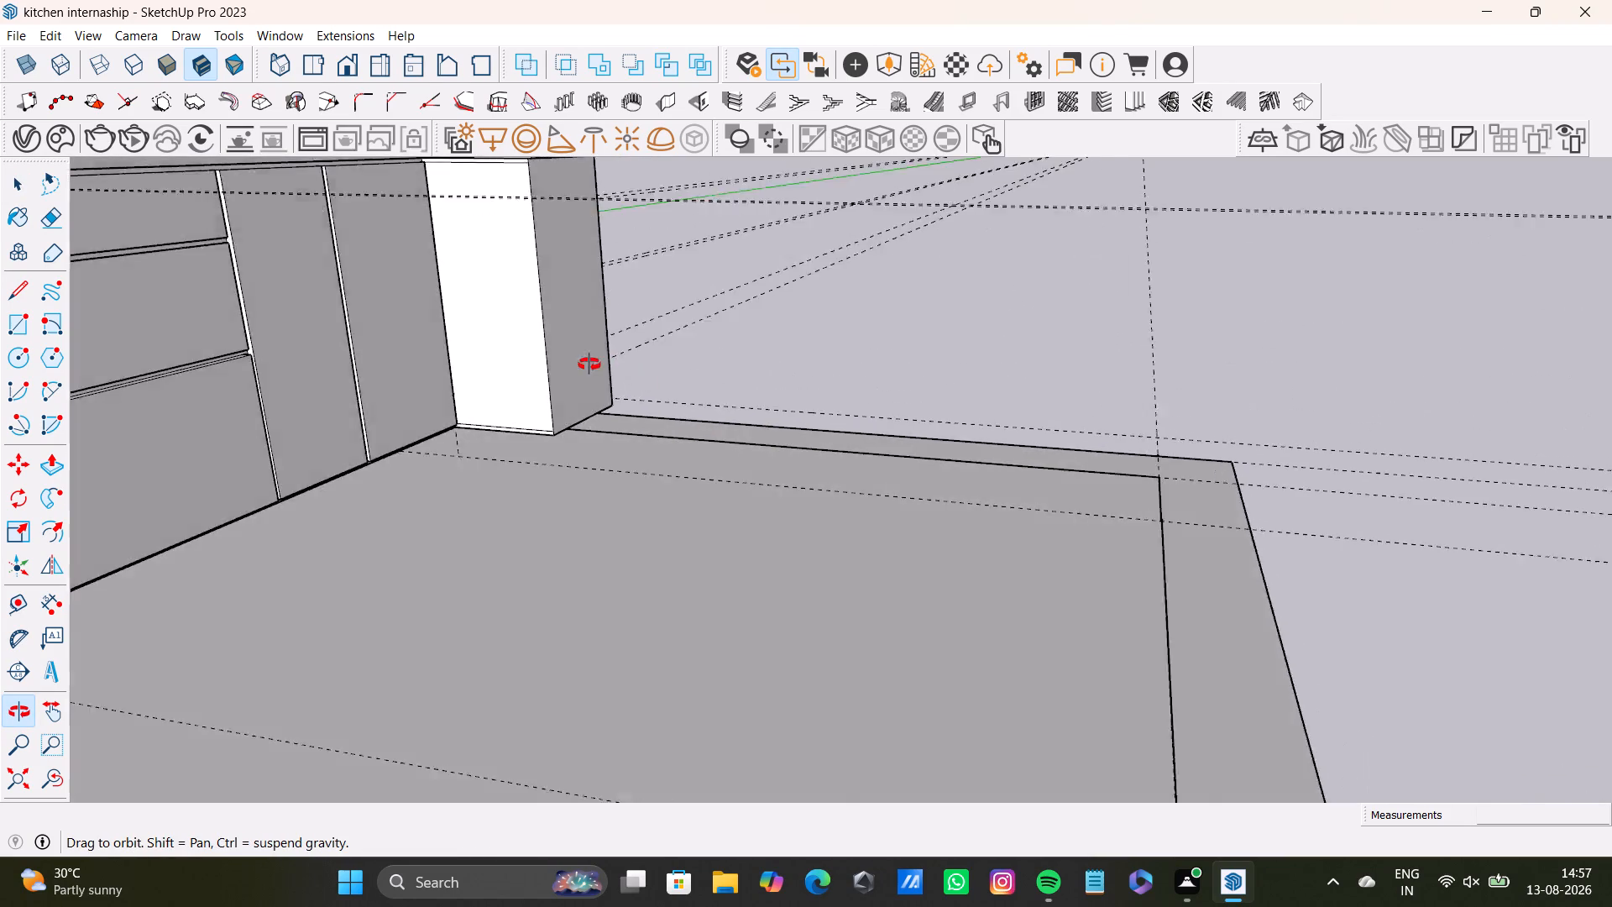
pyautogui.moveTo(589, 364); pyautogui.dragTo(468, 273, button='middle')
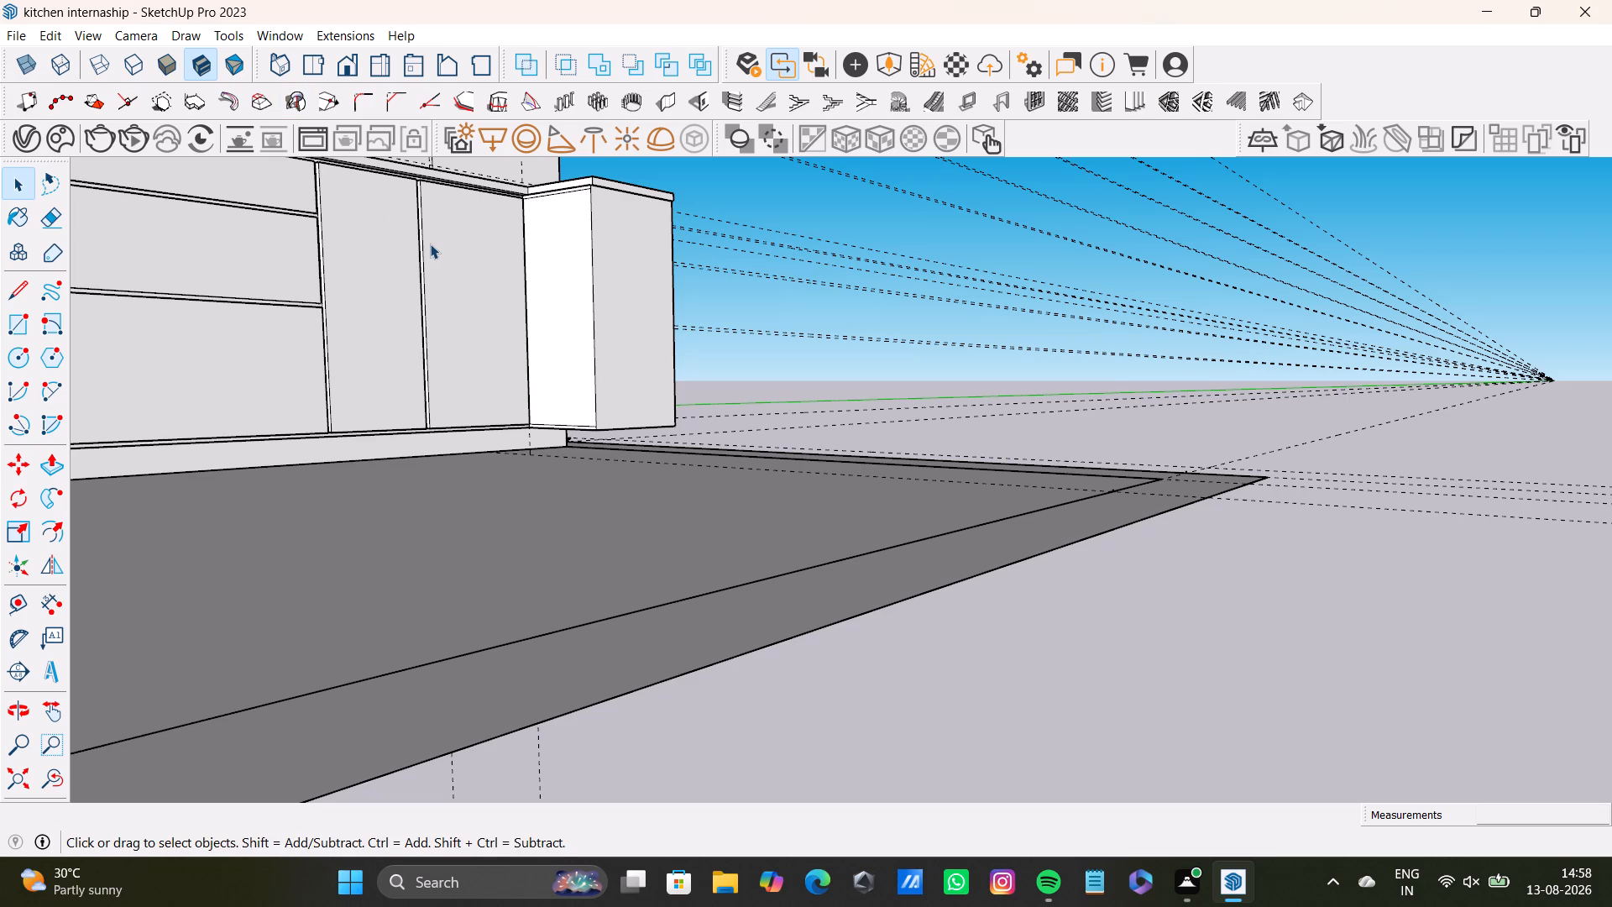
pyautogui.moveTo(676, 429); pyautogui.dragTo(680, 543, button='middle')
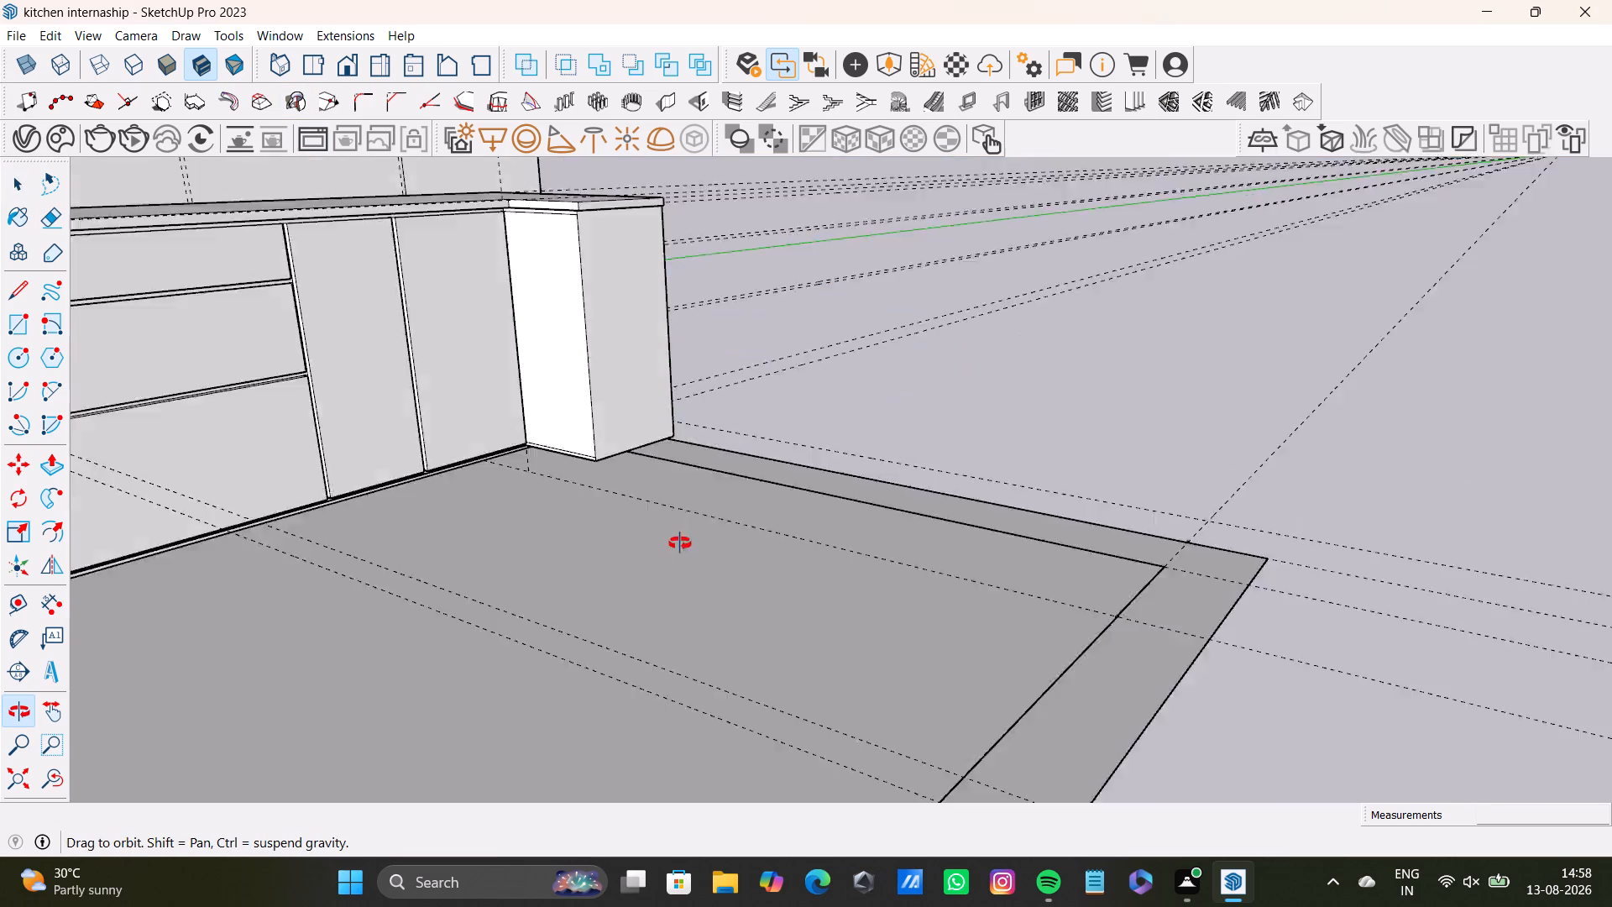
pyautogui.moveTo(680, 543); pyautogui.dragTo(578, 532, button='middle')
pyautogui.click(934, 276)
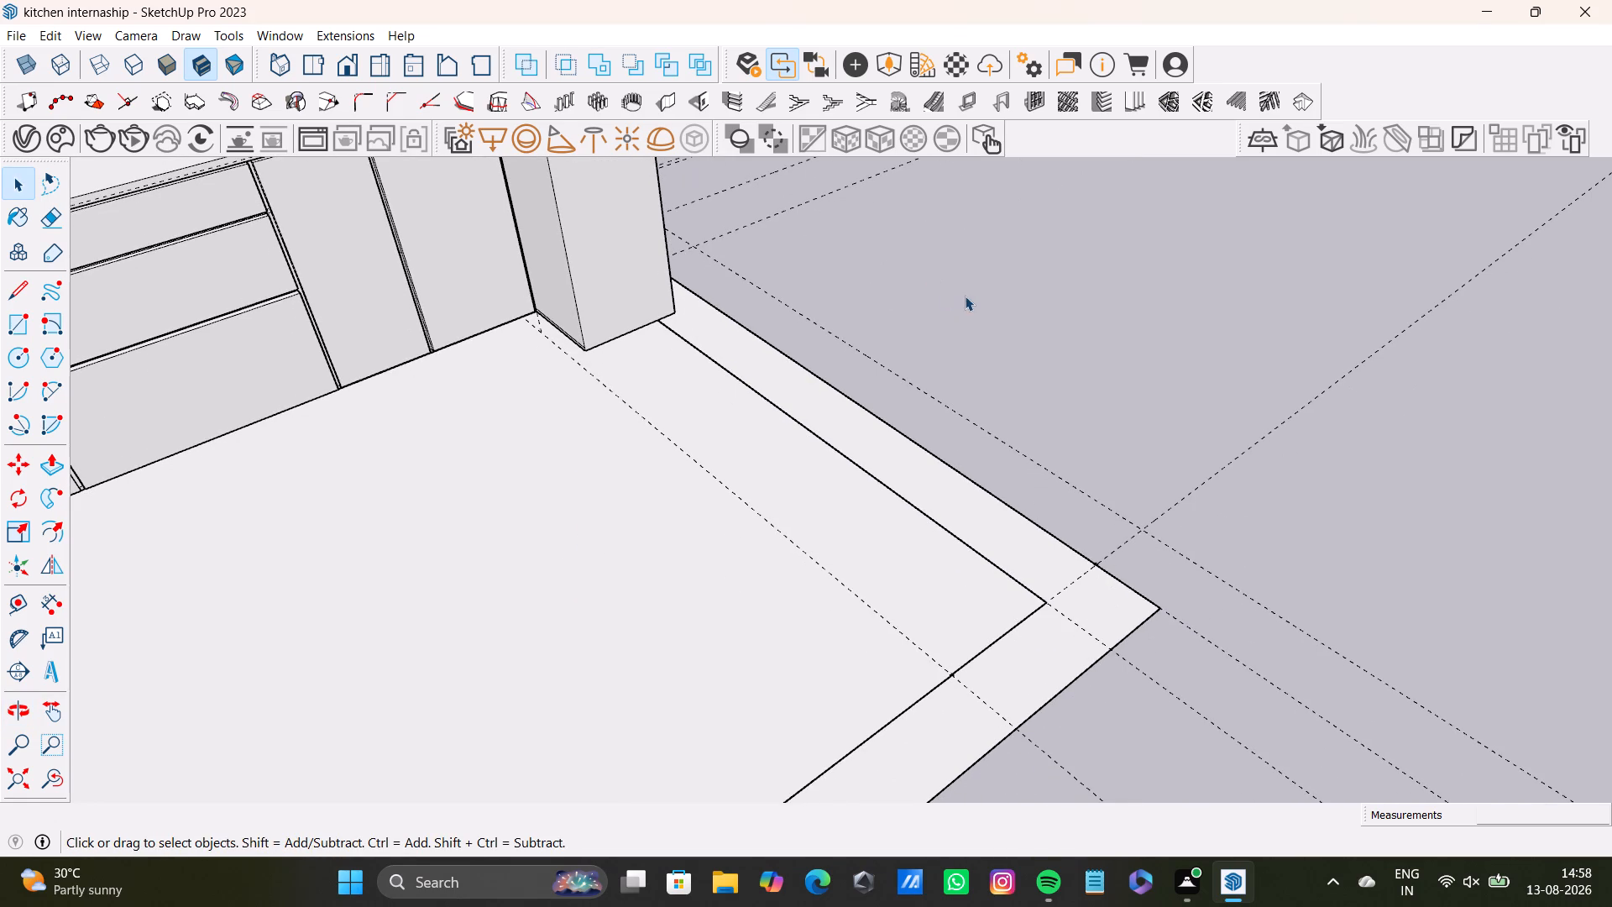
# Examine the whole kitchen run, its back wall and the floor from the front and from above.
pyautogui.click(966, 296)
pyautogui.press('space')
pyautogui.scroll(2, 704, 488)
pyautogui.scroll(-8, 692, 492)
pyautogui.click(1035, 370)
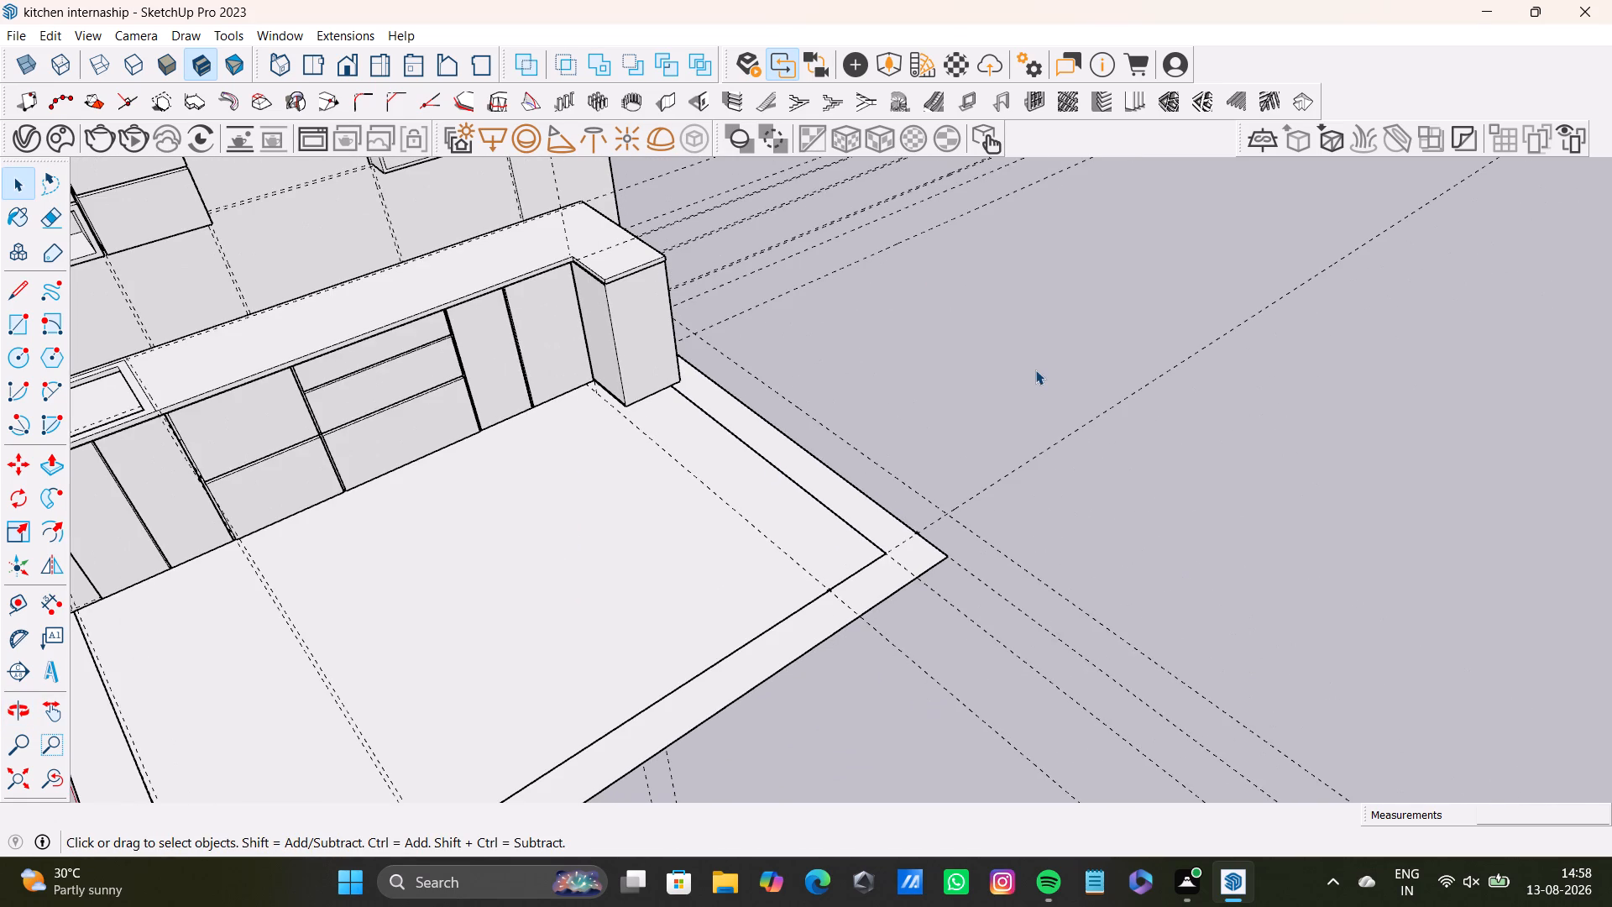
pyautogui.press('space')
pyautogui.click(1035, 370)
pyautogui.scroll(-3, 607, 532)
pyautogui.keyDown('shift'); pyautogui.moveTo(607, 532); pyautogui.dragTo(798, 552, button='middle'); pyautogui.keyUp('shift')
pyautogui.moveTo(798, 552); pyautogui.dragTo(653, 679, button='middle')
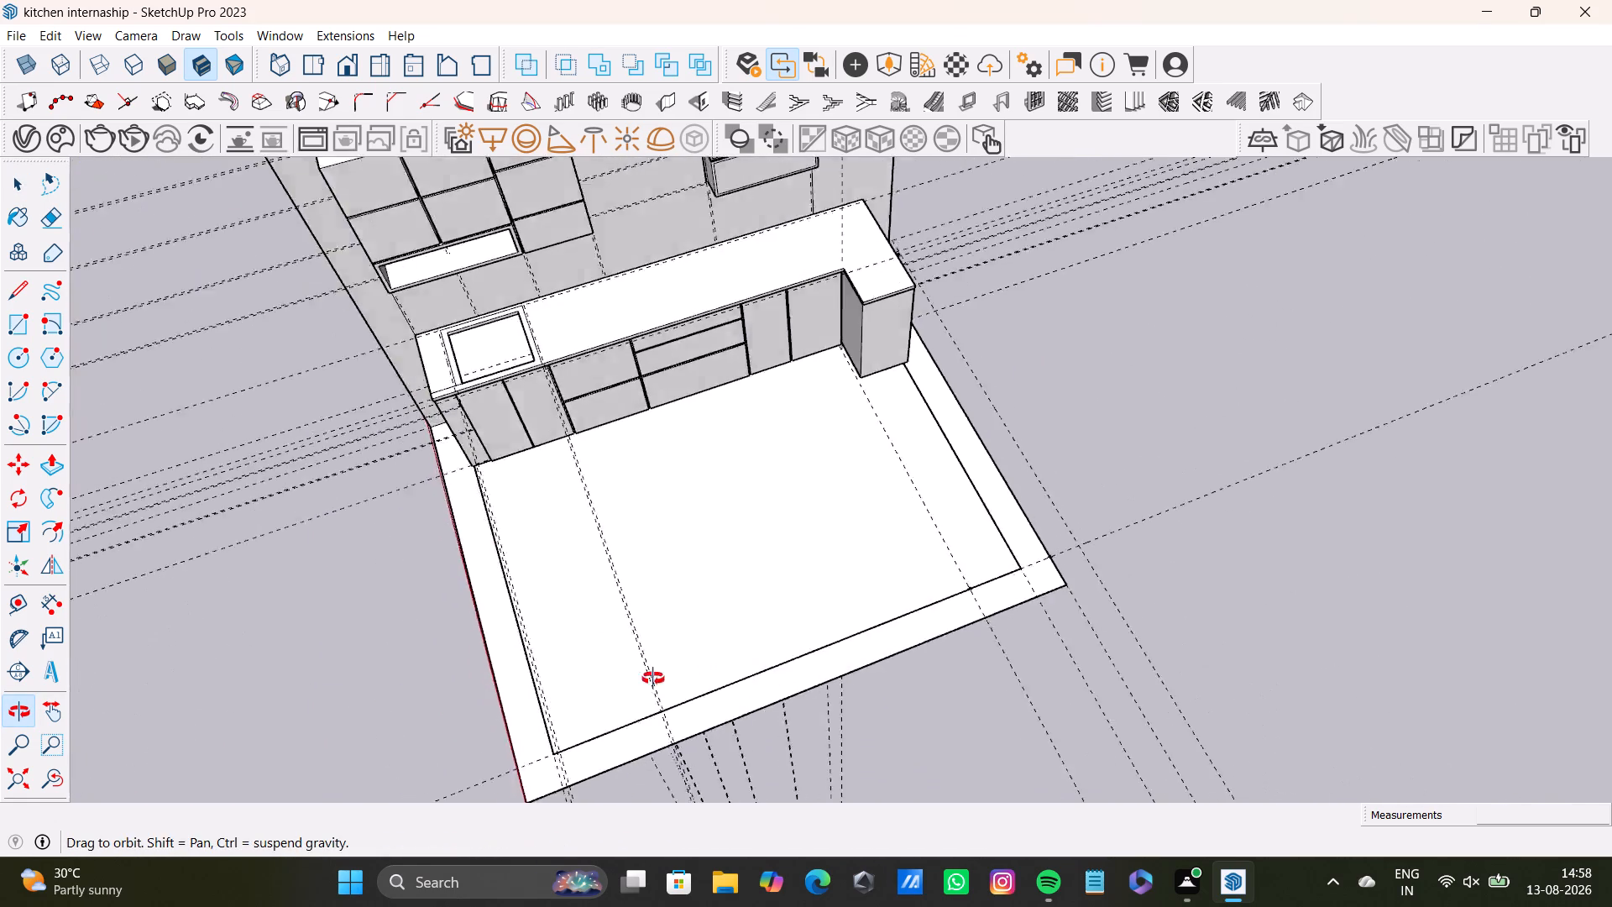
pyautogui.moveTo(653, 679); pyautogui.dragTo(546, 558, button='middle')
pyautogui.keyDown('shift'); pyautogui.moveTo(657, 401); pyautogui.dragTo(565, 518, button='middle'); pyautogui.keyUp('shift')
pyautogui.scroll(2, 555, 570)
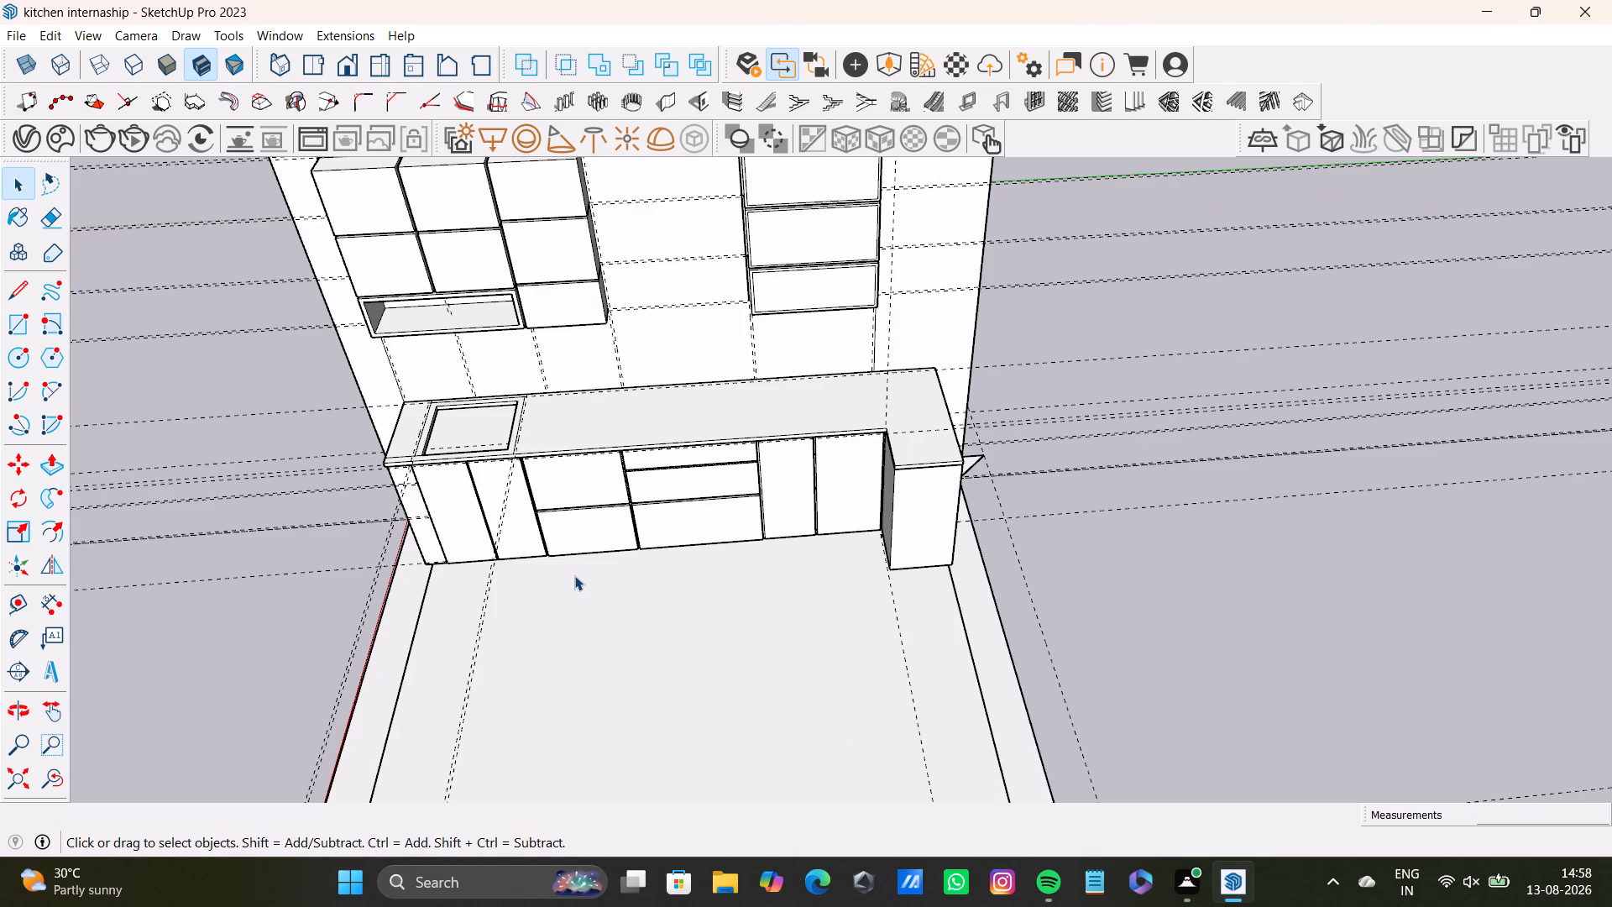
pyautogui.scroll(-3, 610, 614)
pyautogui.moveTo(636, 642); pyautogui.dragTo(620, 553, button='middle')
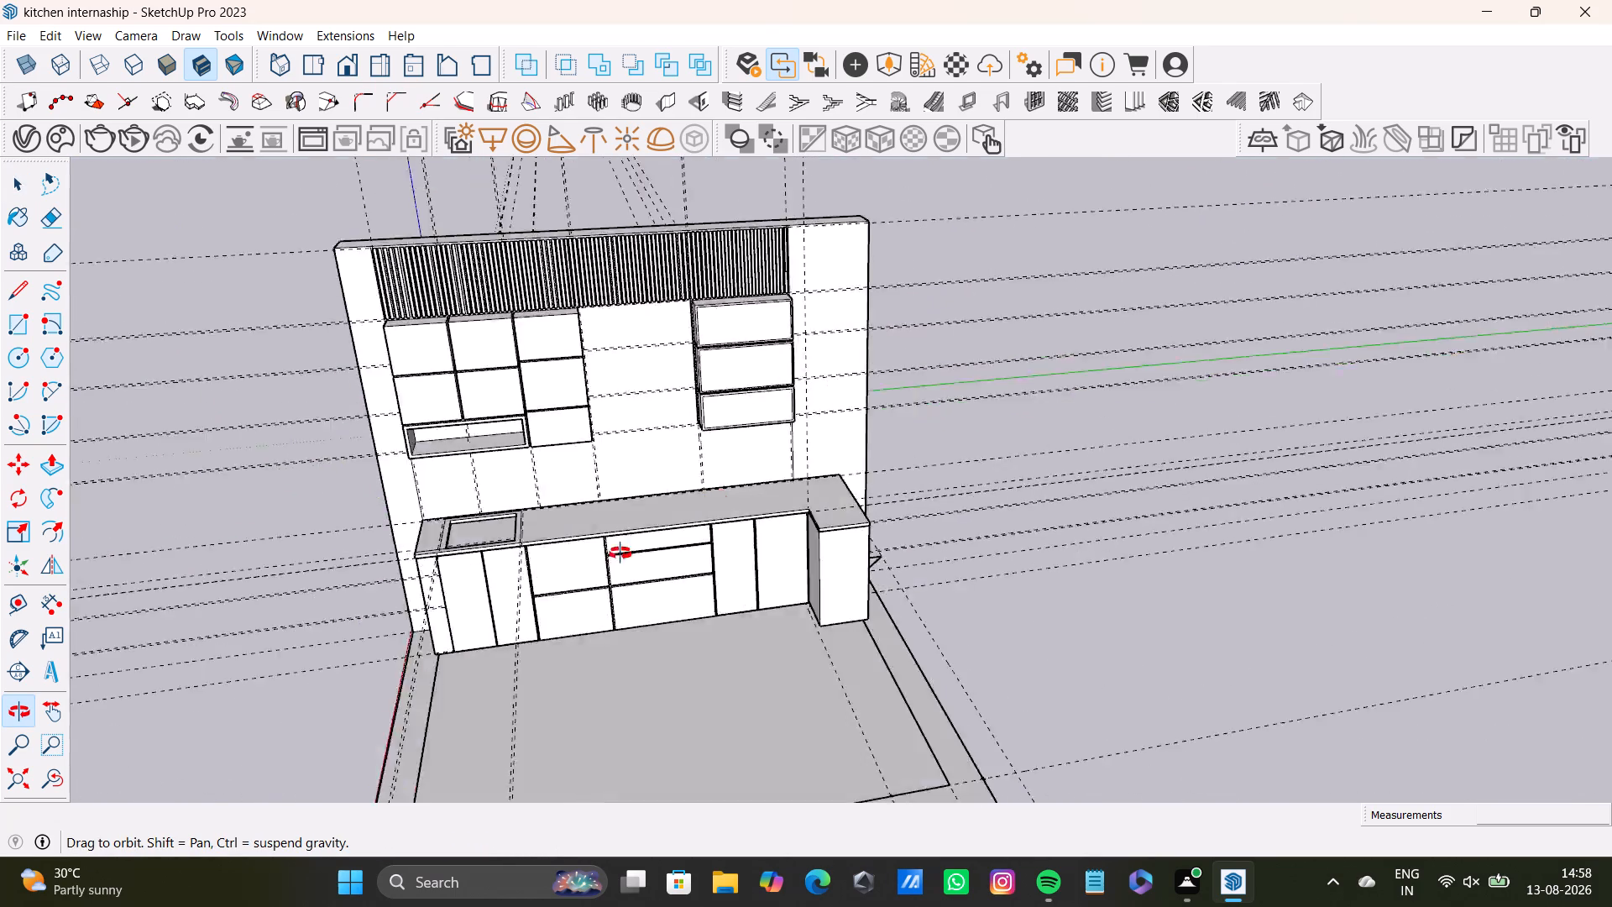
pyautogui.moveTo(620, 553); pyautogui.dragTo(498, 568, button='middle')
# Delete the two stray edges forming the small triangle at the foot of the back wall beside the return unit.
pyautogui.scroll(6, 811, 568)
pyautogui.moveTo(959, 558); pyautogui.dragTo(601, 546, button='middle')
pyautogui.scroll(4, 665, 558)
pyautogui.moveTo(745, 579); pyautogui.dragTo(552, 638, button='middle')
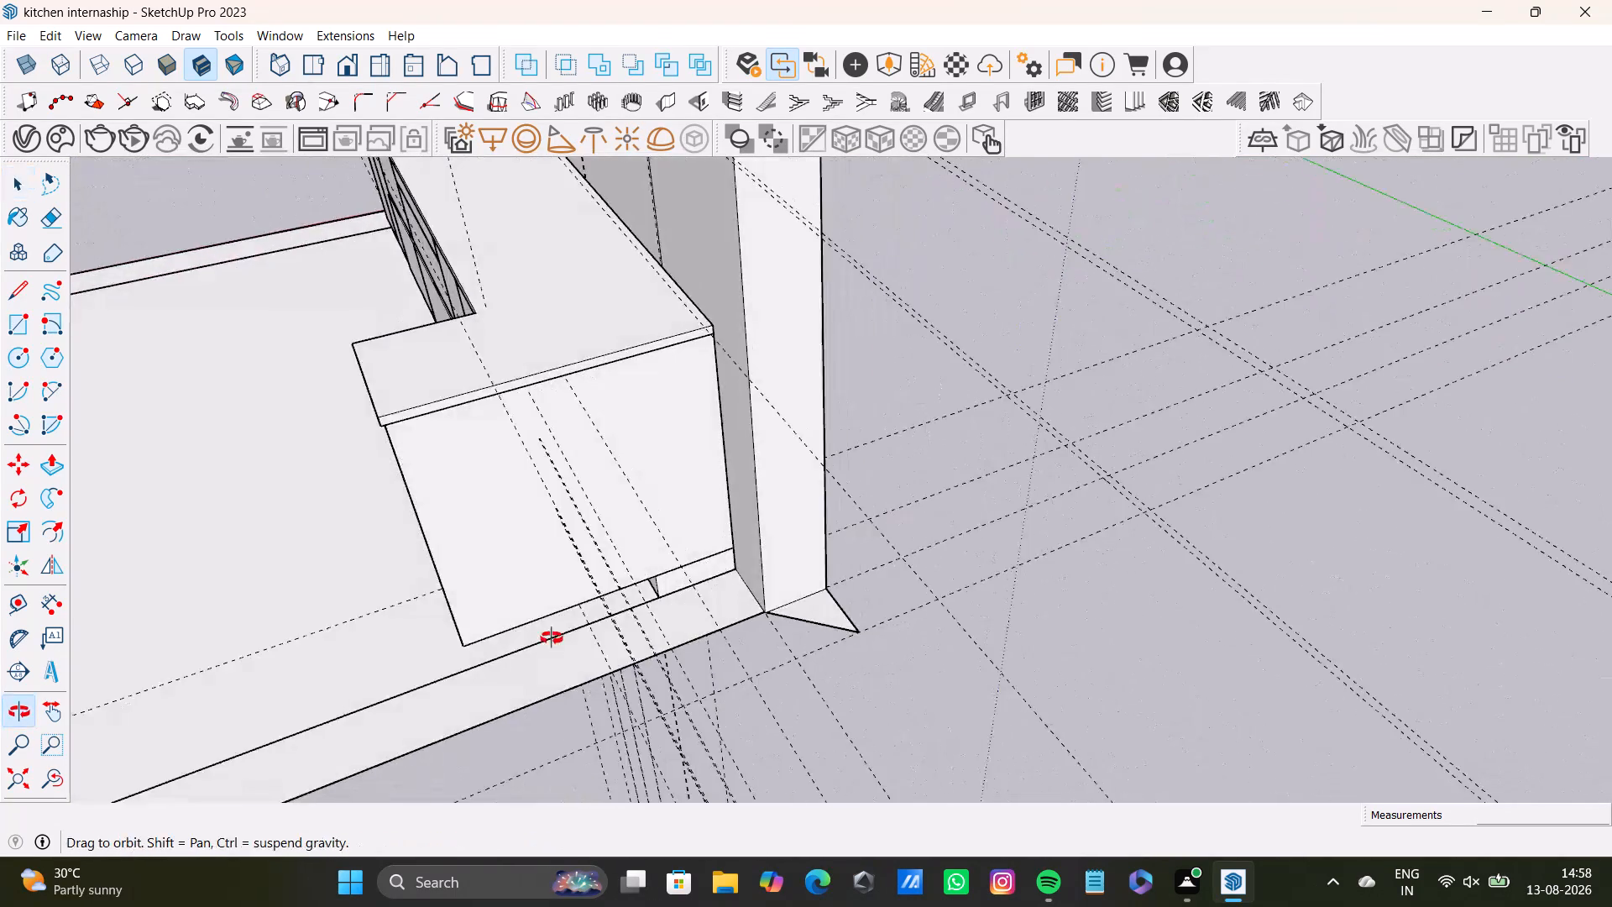
pyautogui.moveTo(552, 638); pyautogui.dragTo(529, 540, button='middle')
pyautogui.scroll(6, 737, 502)
pyautogui.click(823, 559)
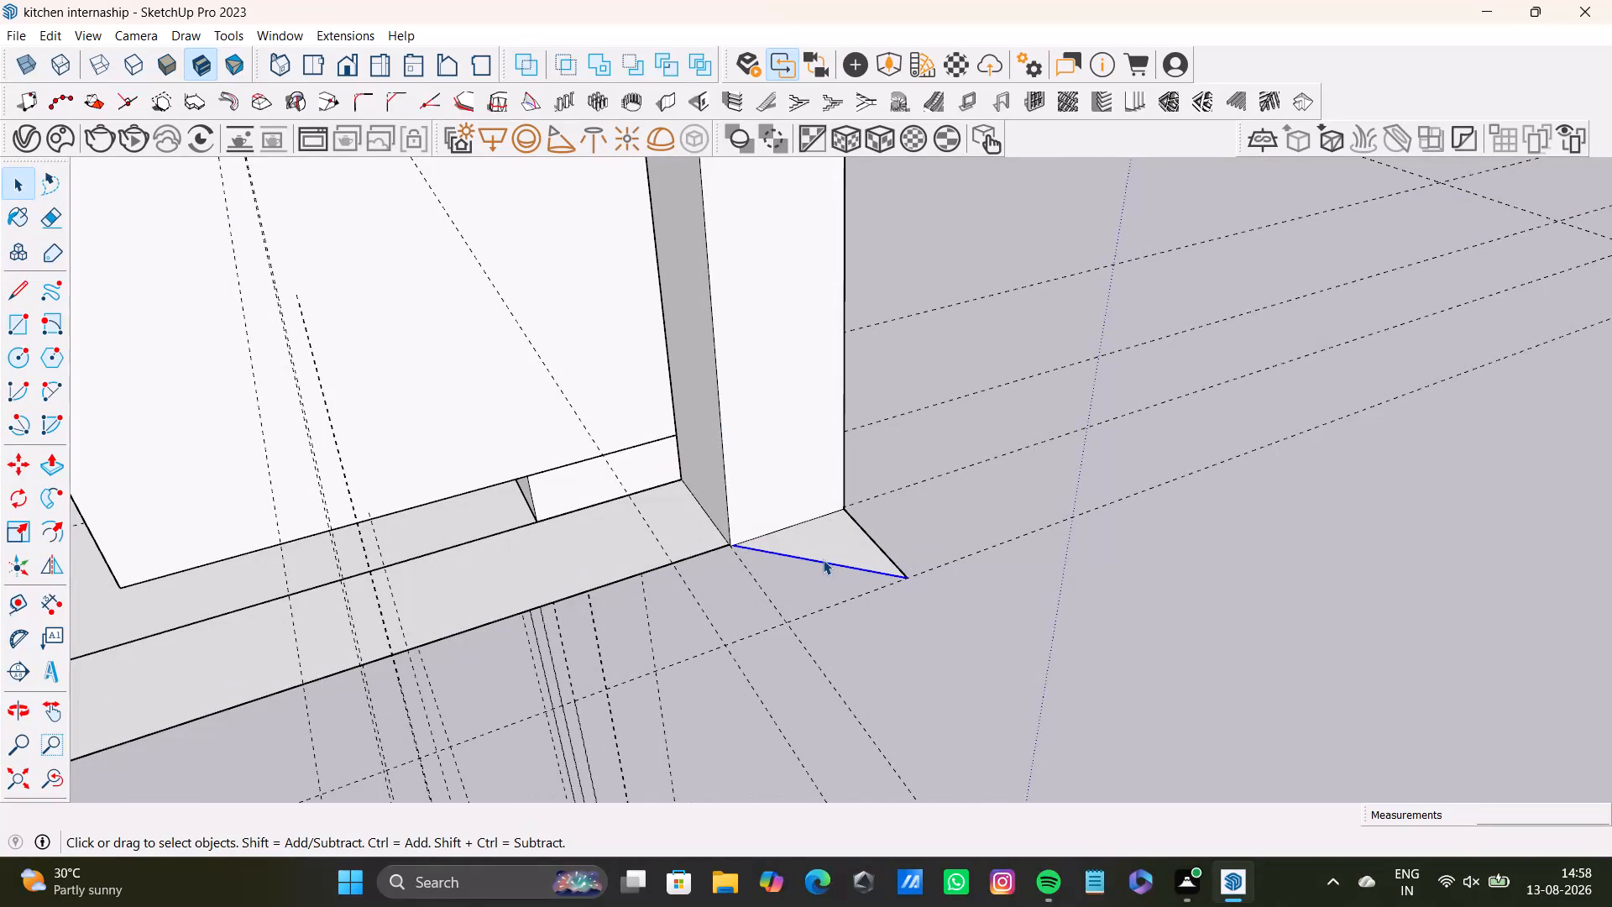
pyautogui.press('Pause')
pyautogui.press('Delete')
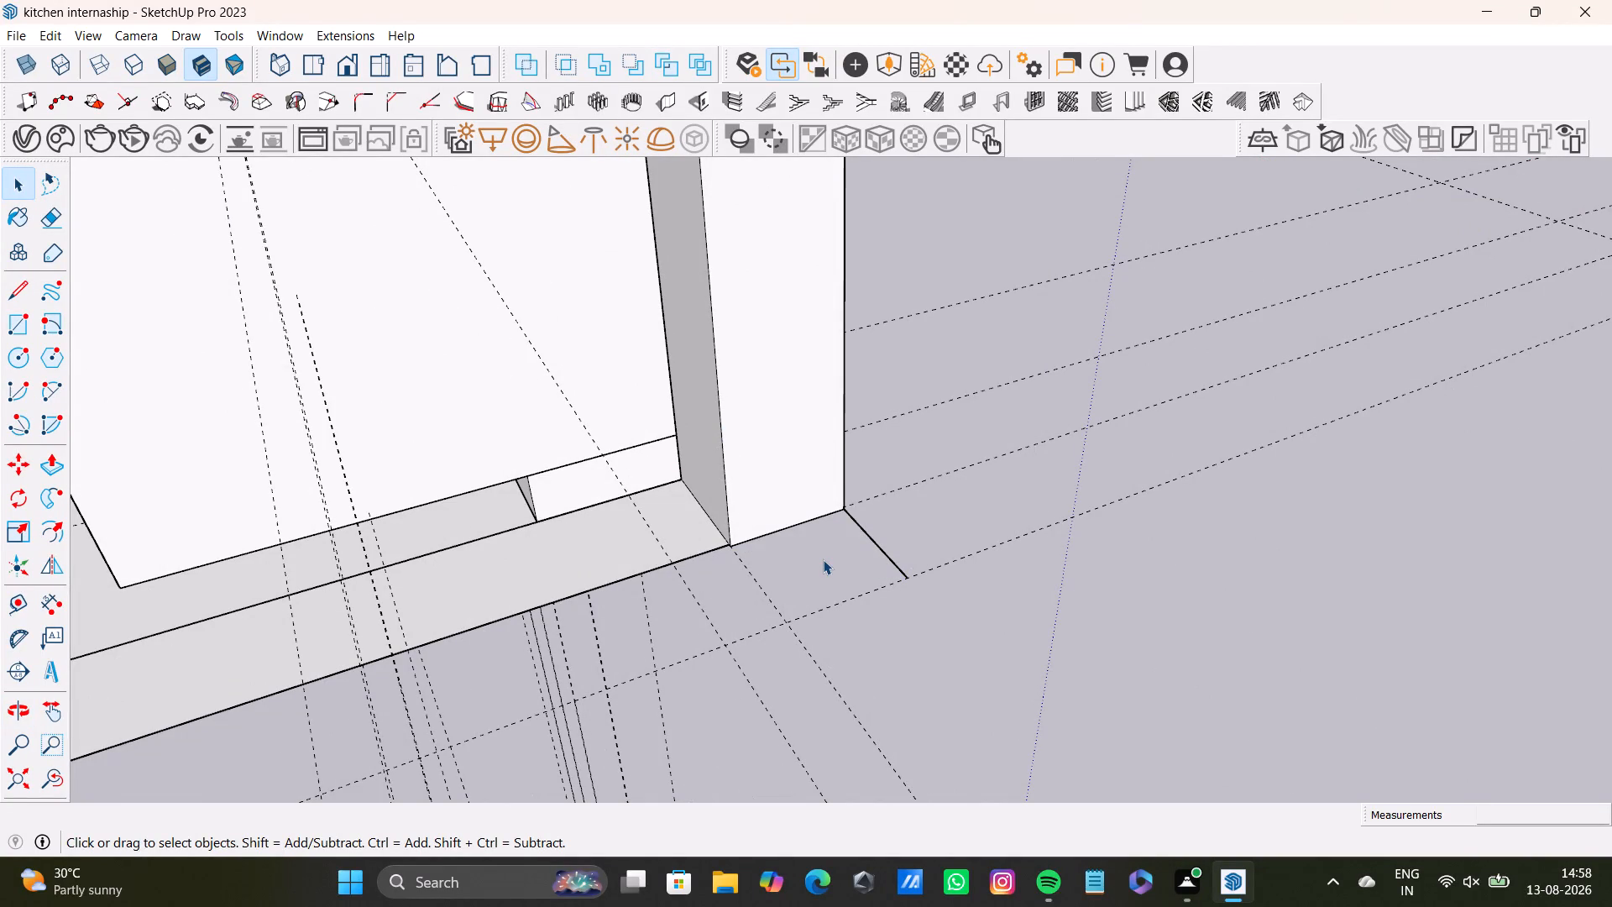
pyautogui.click(900, 573)
pyautogui.press('Delete')
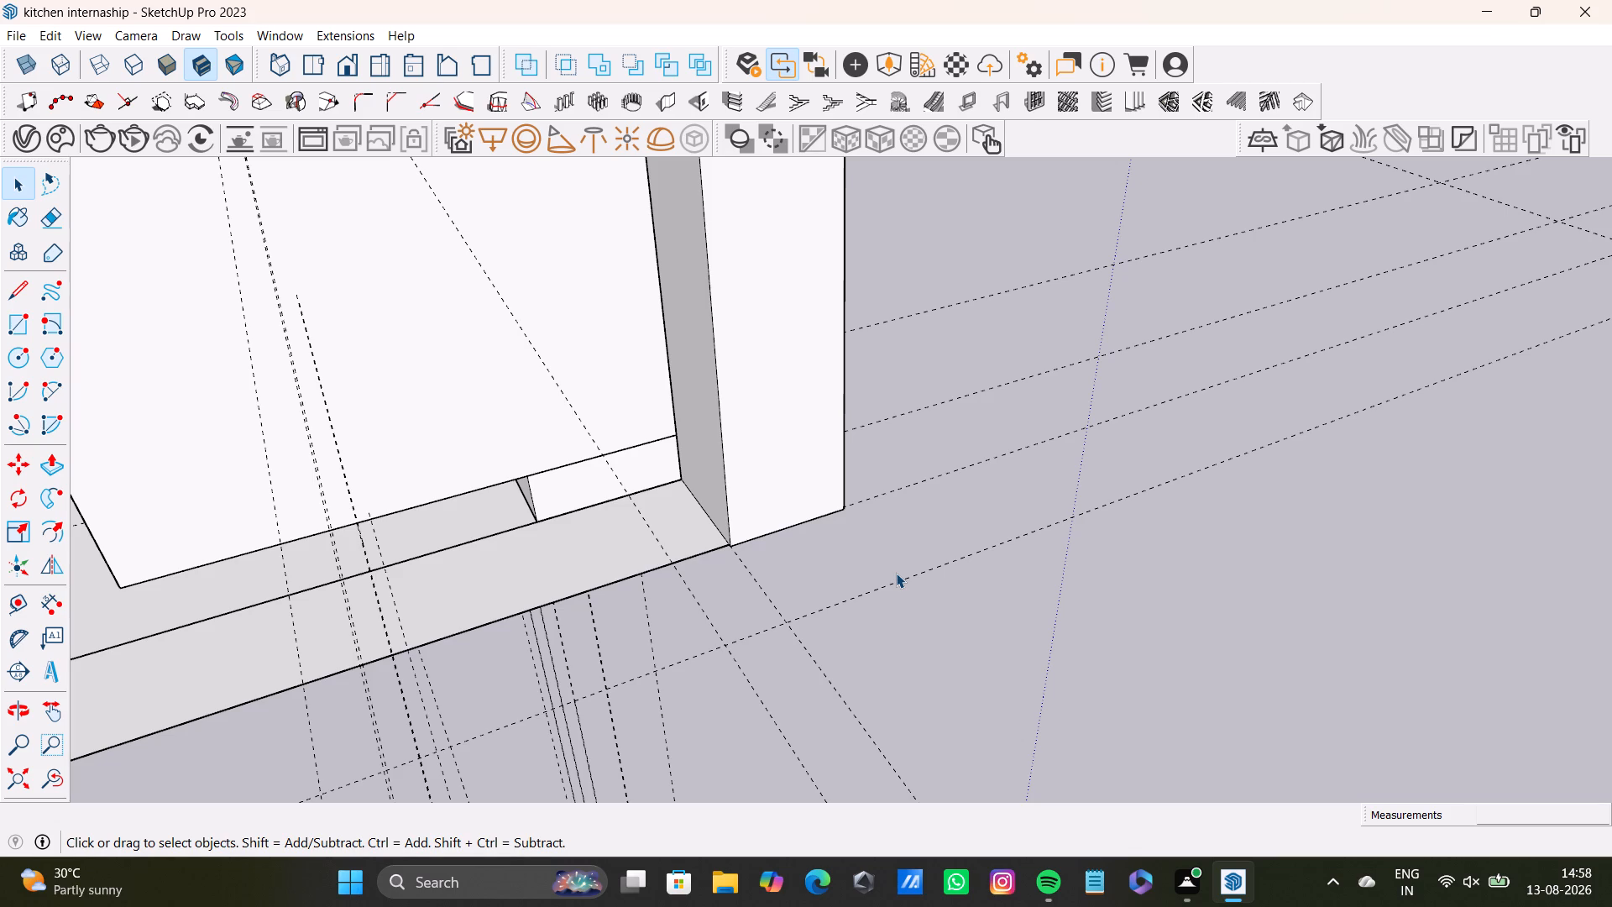
# Examine the return unit's plinth, the cabinet fronts and the floor border from several sides.
pyautogui.scroll(-3, 703, 444)
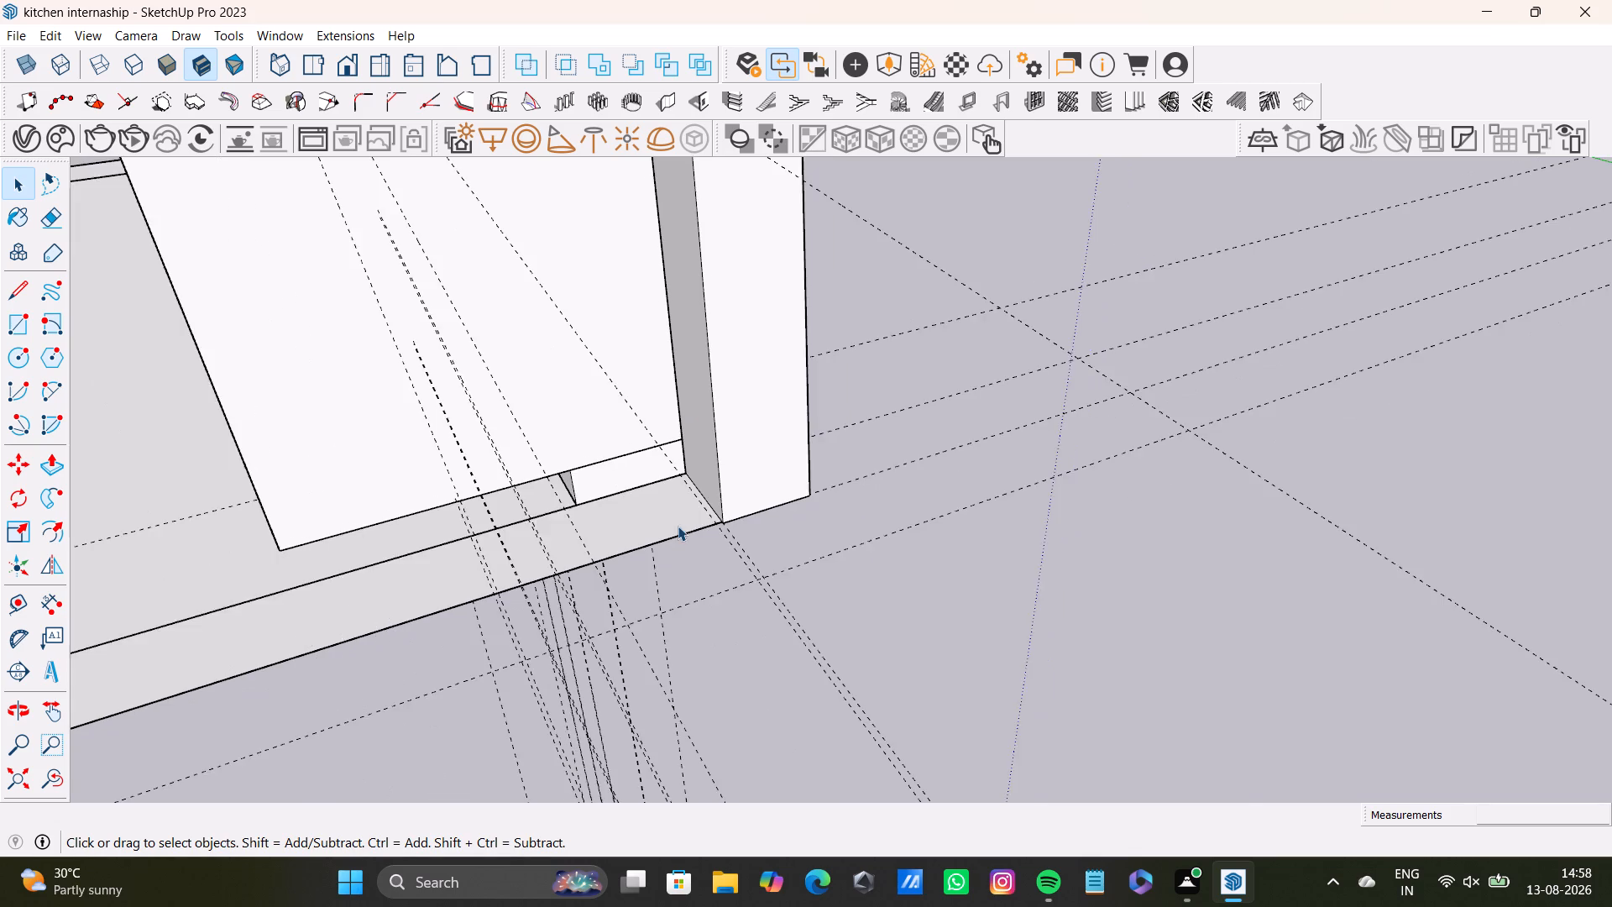
pyautogui.scroll(-7, 678, 526)
pyautogui.moveTo(494, 600); pyautogui.dragTo(796, 516, button='middle')
pyautogui.moveTo(748, 551); pyautogui.dragTo(985, 639, button='middle')
pyautogui.keyDown('shift'); pyautogui.moveTo(985, 639); pyautogui.dragTo(986, 629, button='middle'); pyautogui.keyUp('shift')
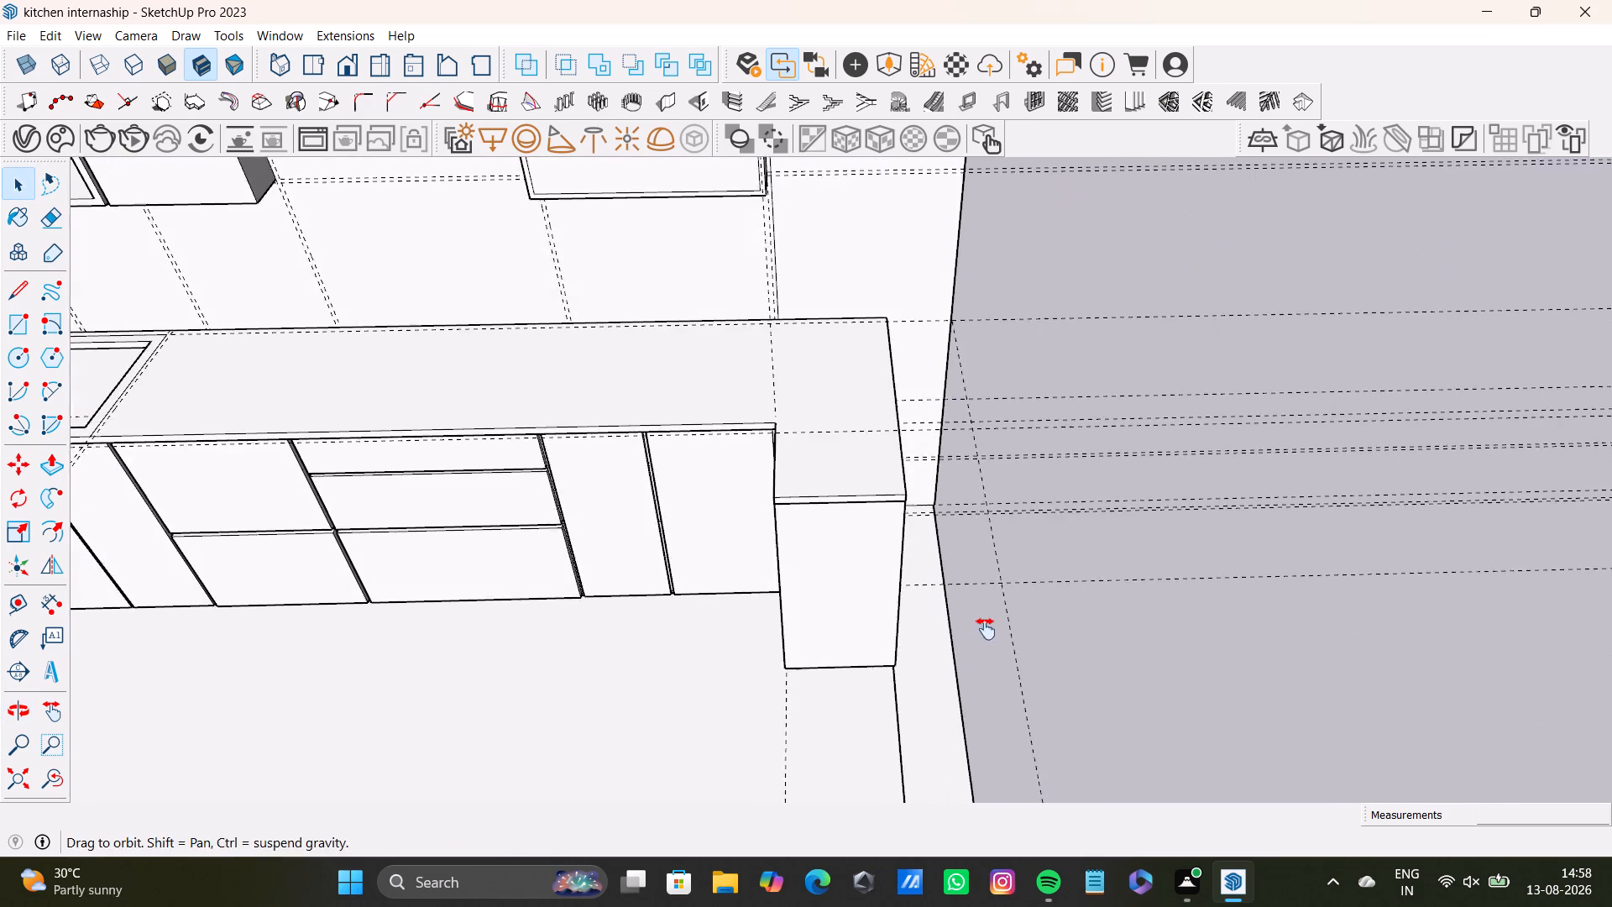
pyautogui.keyDown('shift'); pyautogui.moveTo(986, 629); pyautogui.dragTo(891, 370, button='middle'); pyautogui.keyUp('shift')
pyautogui.moveTo(845, 491); pyautogui.dragTo(1259, 558, button='middle')
pyautogui.keyDown('shift'); pyautogui.moveTo(1133, 512); pyautogui.dragTo(557, 395, button='middle'); pyautogui.keyUp('shift')
pyautogui.moveTo(549, 499); pyautogui.dragTo(847, 508, button='middle')
pyautogui.moveTo(861, 498); pyautogui.dragTo(711, 294, button='middle')
pyautogui.moveTo(720, 312); pyautogui.dragTo(568, 160, button='middle')
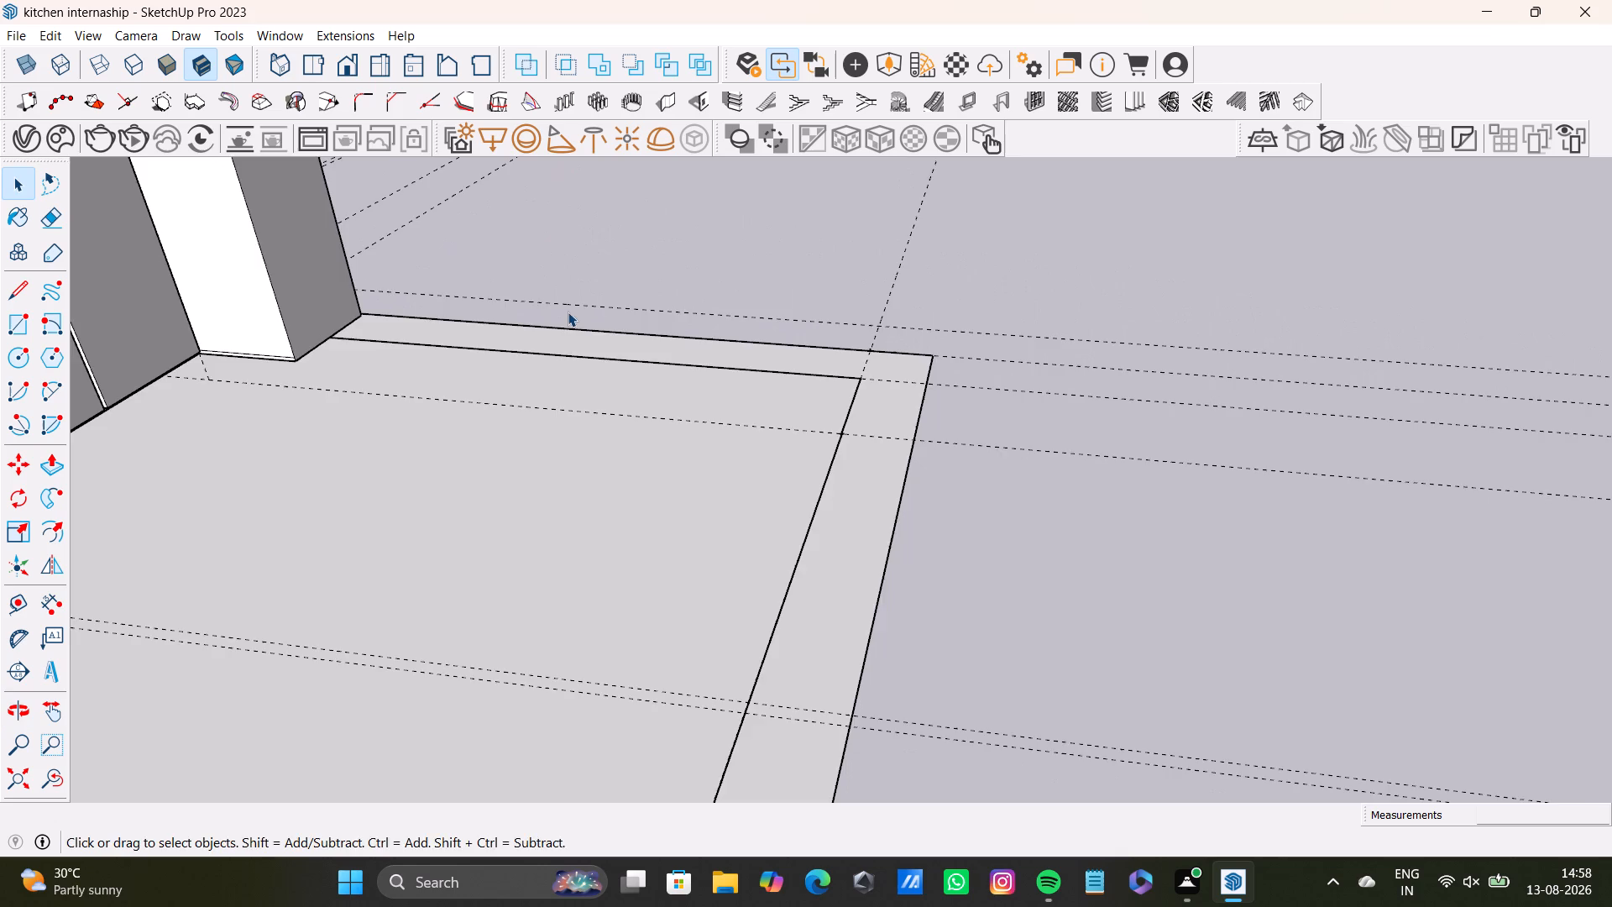
pyautogui.moveTo(559, 348); pyautogui.dragTo(602, 256, button='middle')
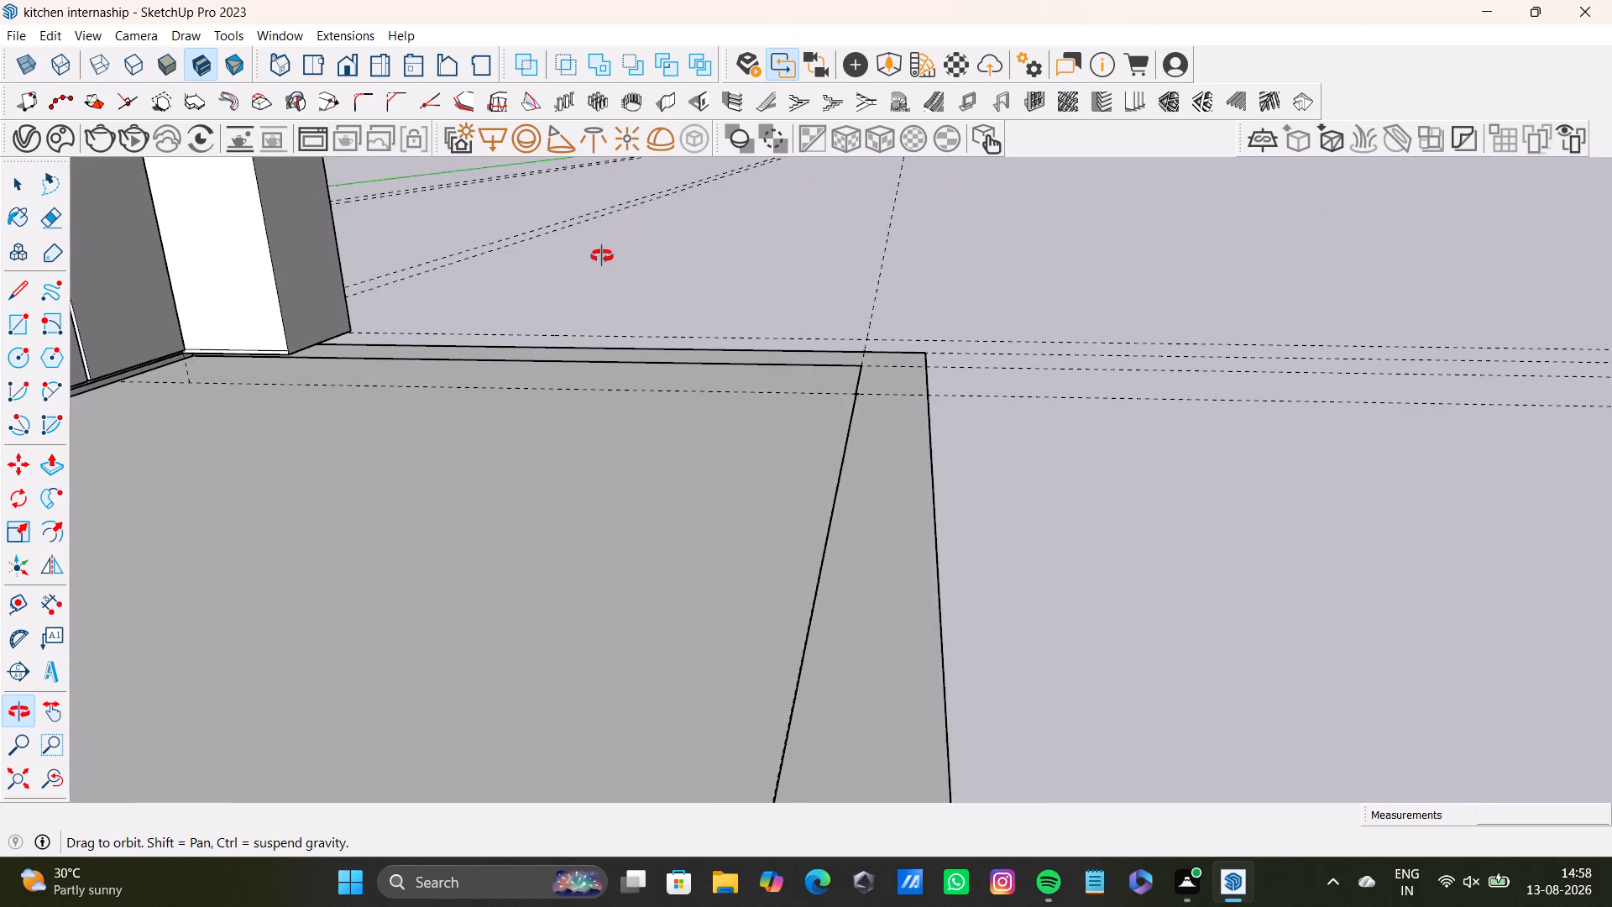
pyautogui.moveTo(602, 256); pyautogui.dragTo(587, 244, button='middle')
pyautogui.moveTo(578, 337); pyautogui.dragTo(687, 544, button='middle')
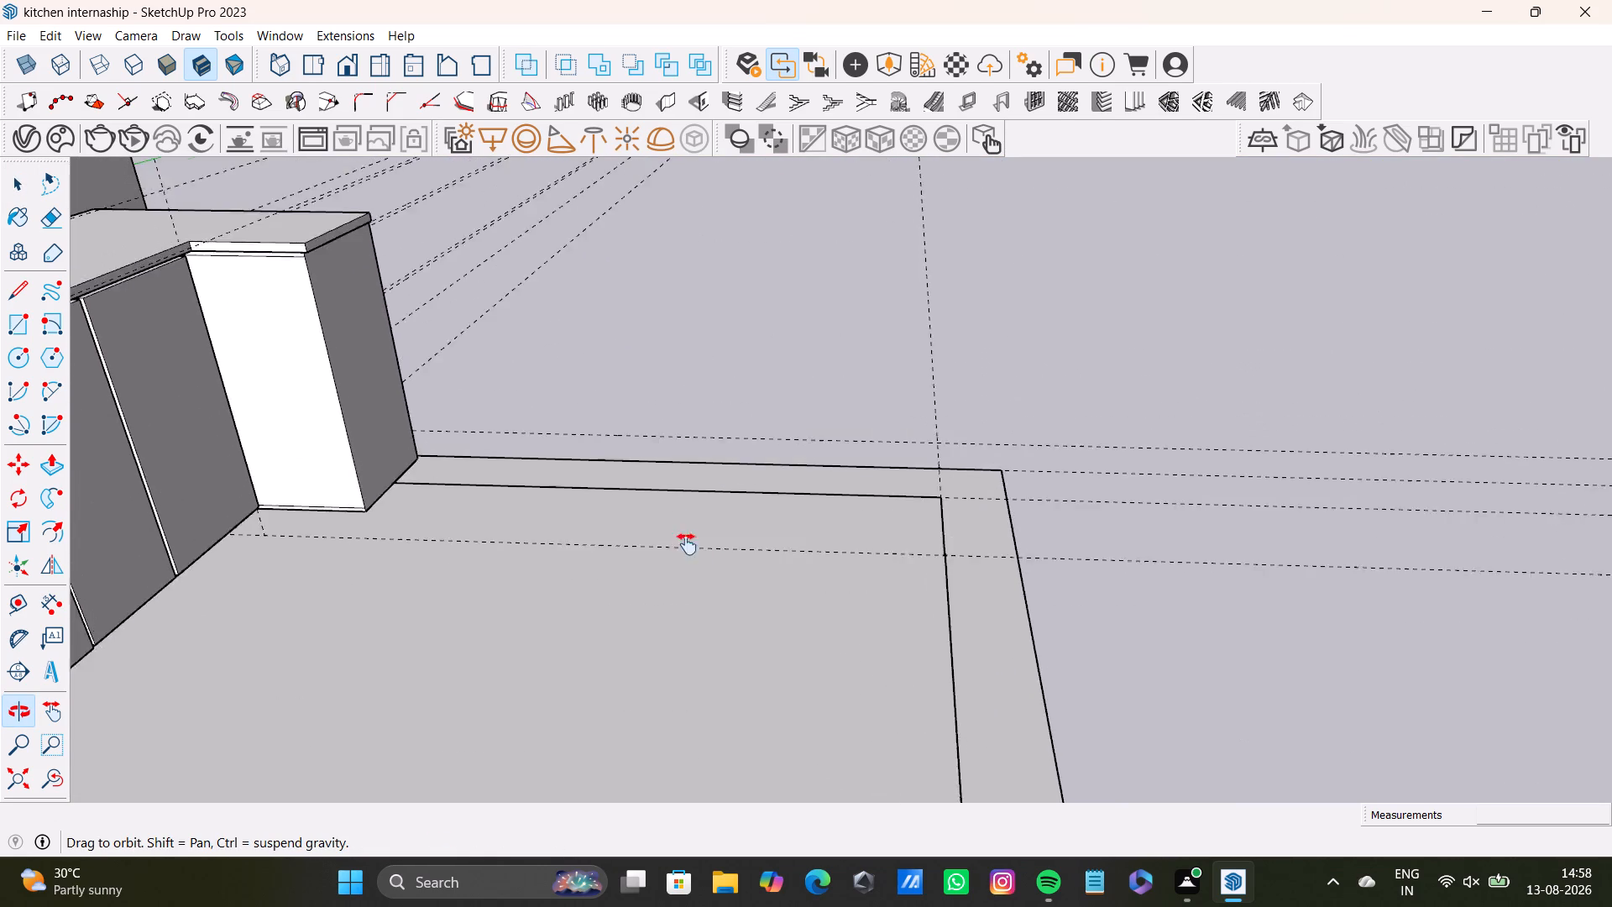
pyautogui.moveTo(687, 544); pyautogui.dragTo(752, 627, button='middle')
pyautogui.scroll(2, 506, 646)
pyautogui.moveTo(444, 585); pyautogui.dragTo(161, 465, button='middle')
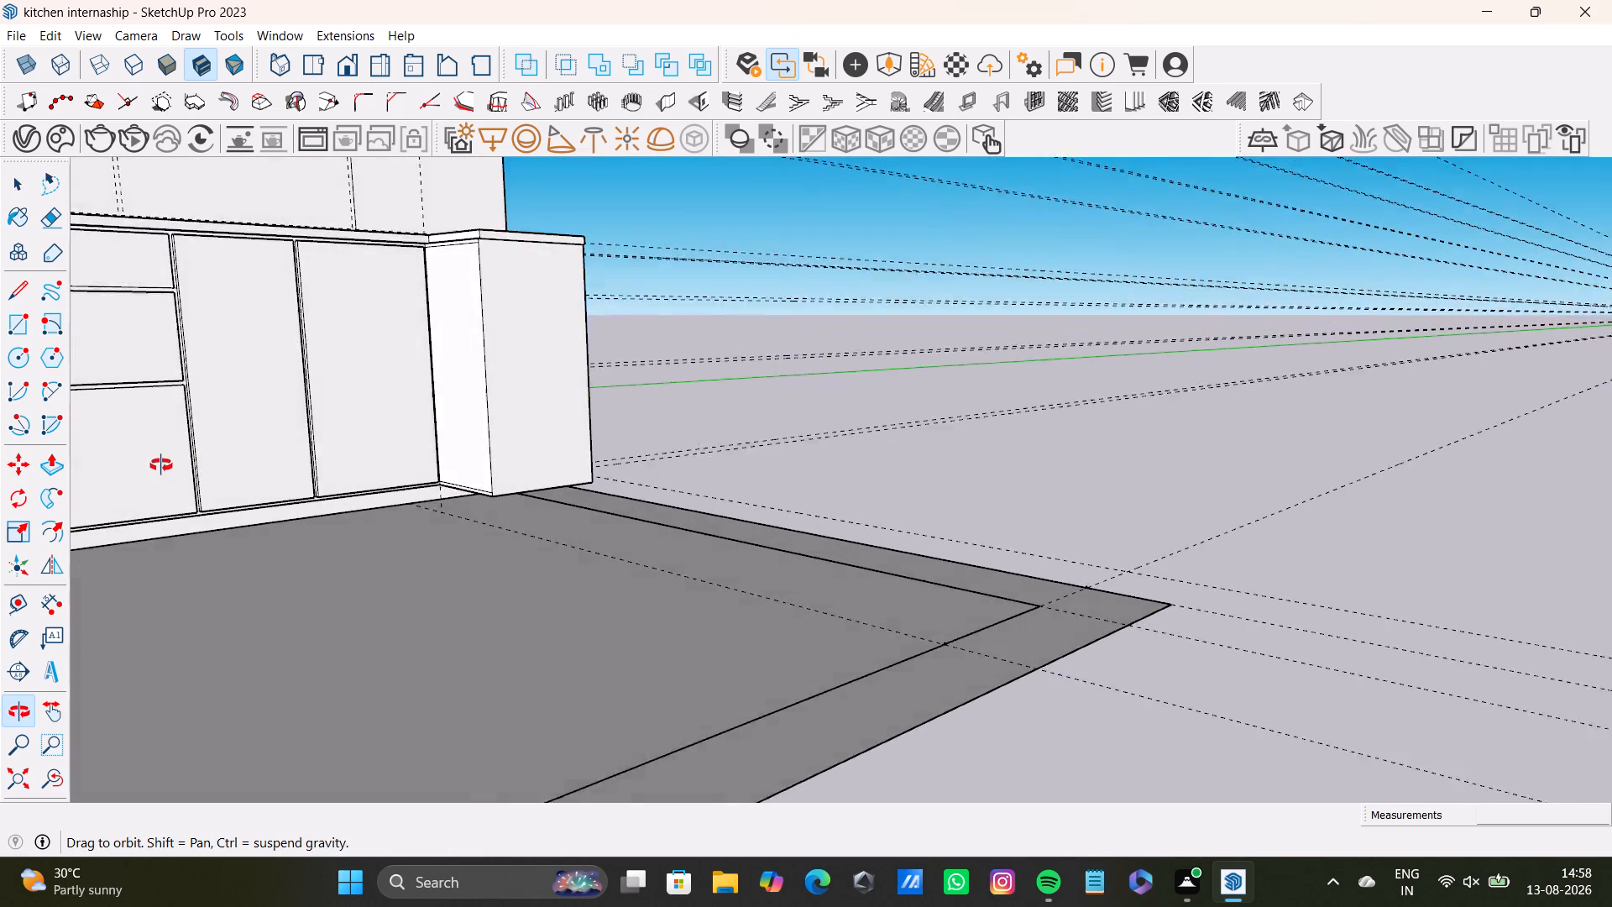
pyautogui.moveTo(161, 465); pyautogui.dragTo(159, 470, button='middle')
pyautogui.scroll(7, 364, 423)
pyautogui.scroll(1, 538, 467)
pyautogui.moveTo(538, 467); pyautogui.dragTo(432, 431, button='middle')
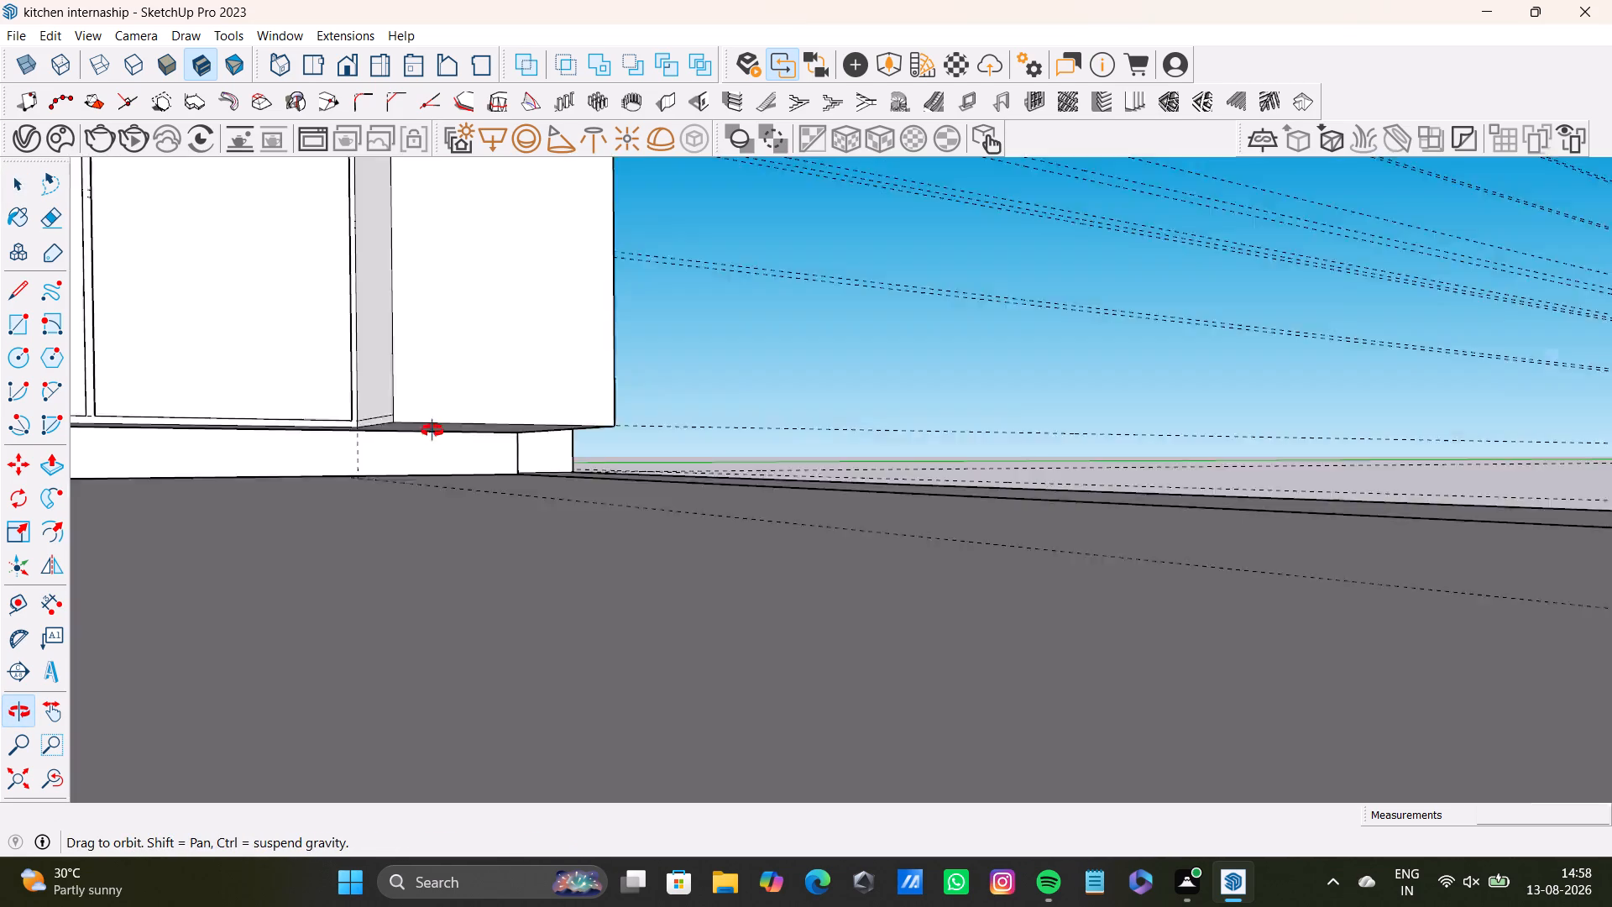
pyautogui.moveTo(432, 431); pyautogui.dragTo(427, 454, button='middle')
pyautogui.moveTo(435, 417); pyautogui.dragTo(394, 395, button='middle')
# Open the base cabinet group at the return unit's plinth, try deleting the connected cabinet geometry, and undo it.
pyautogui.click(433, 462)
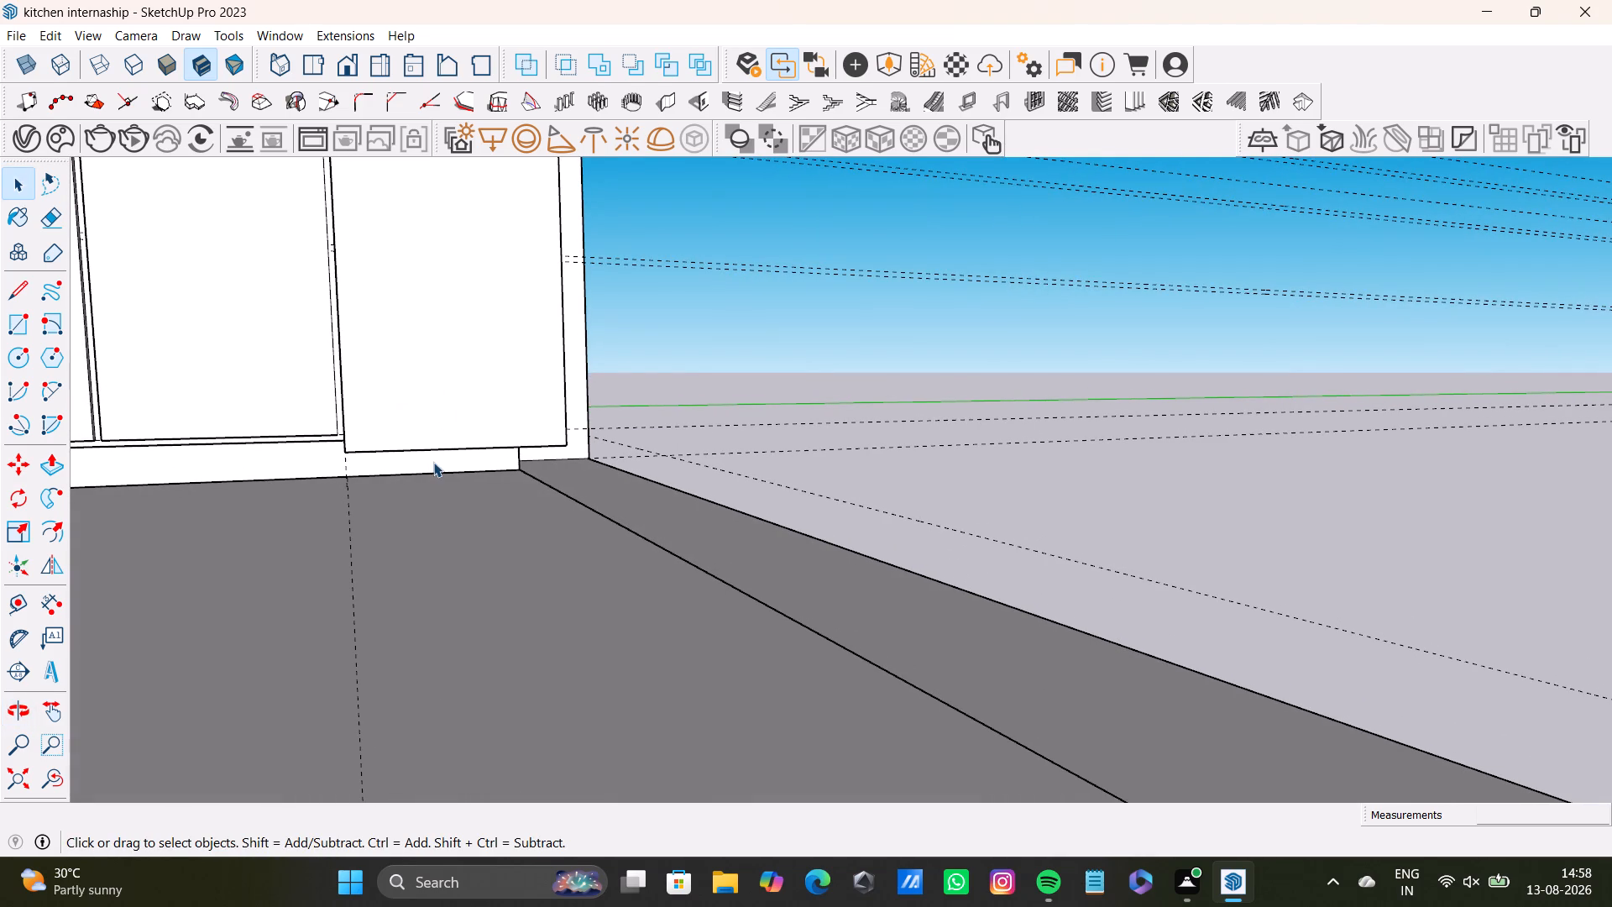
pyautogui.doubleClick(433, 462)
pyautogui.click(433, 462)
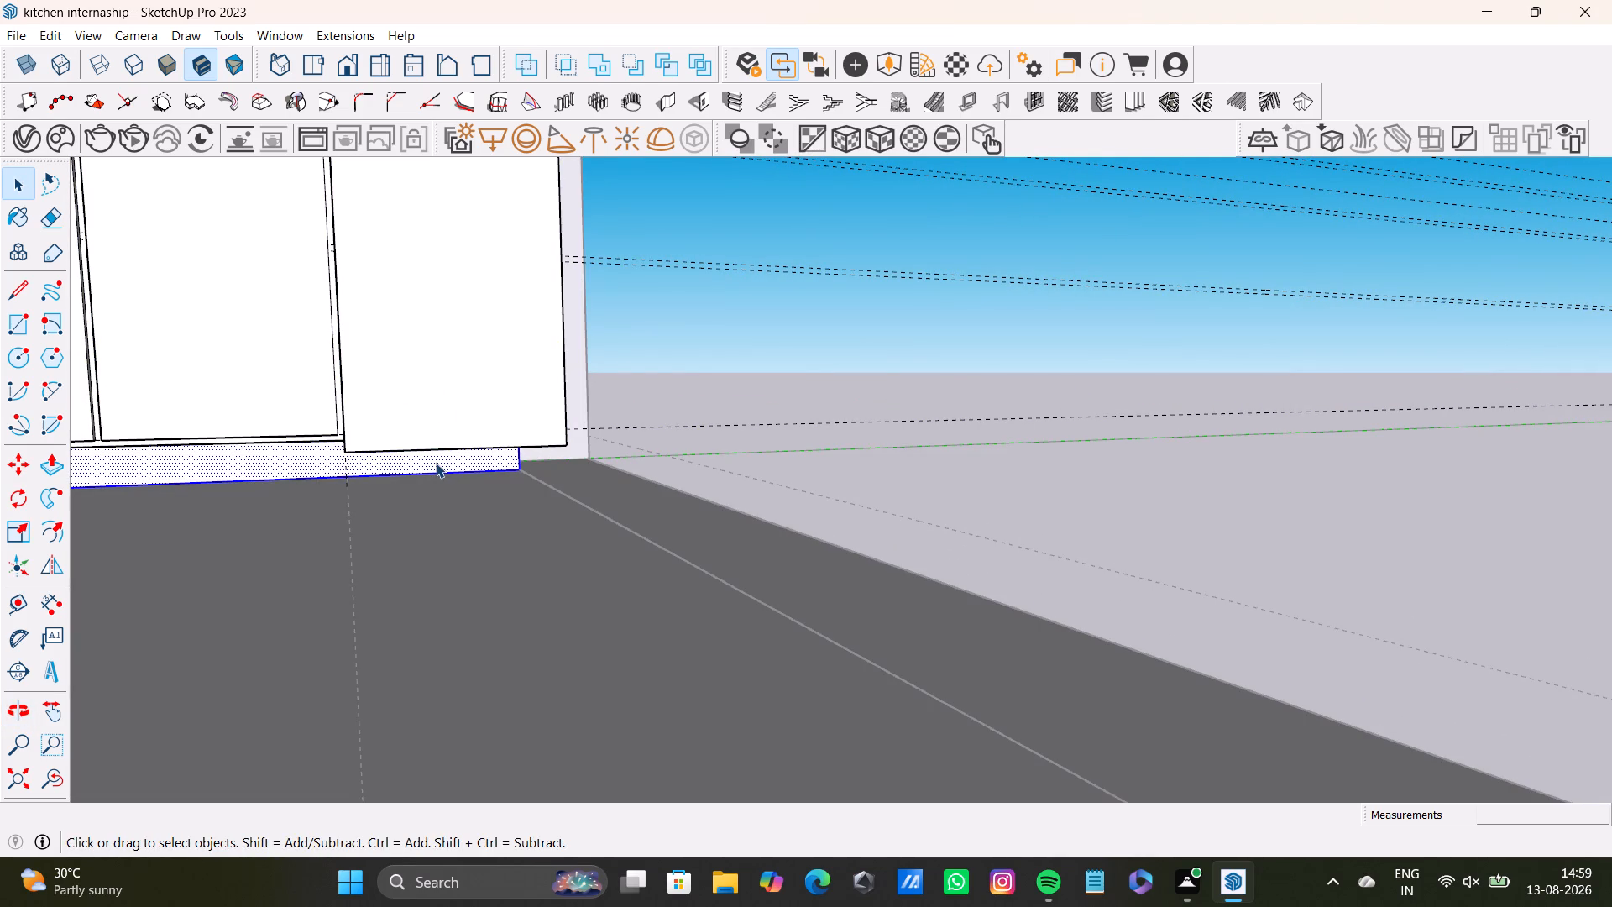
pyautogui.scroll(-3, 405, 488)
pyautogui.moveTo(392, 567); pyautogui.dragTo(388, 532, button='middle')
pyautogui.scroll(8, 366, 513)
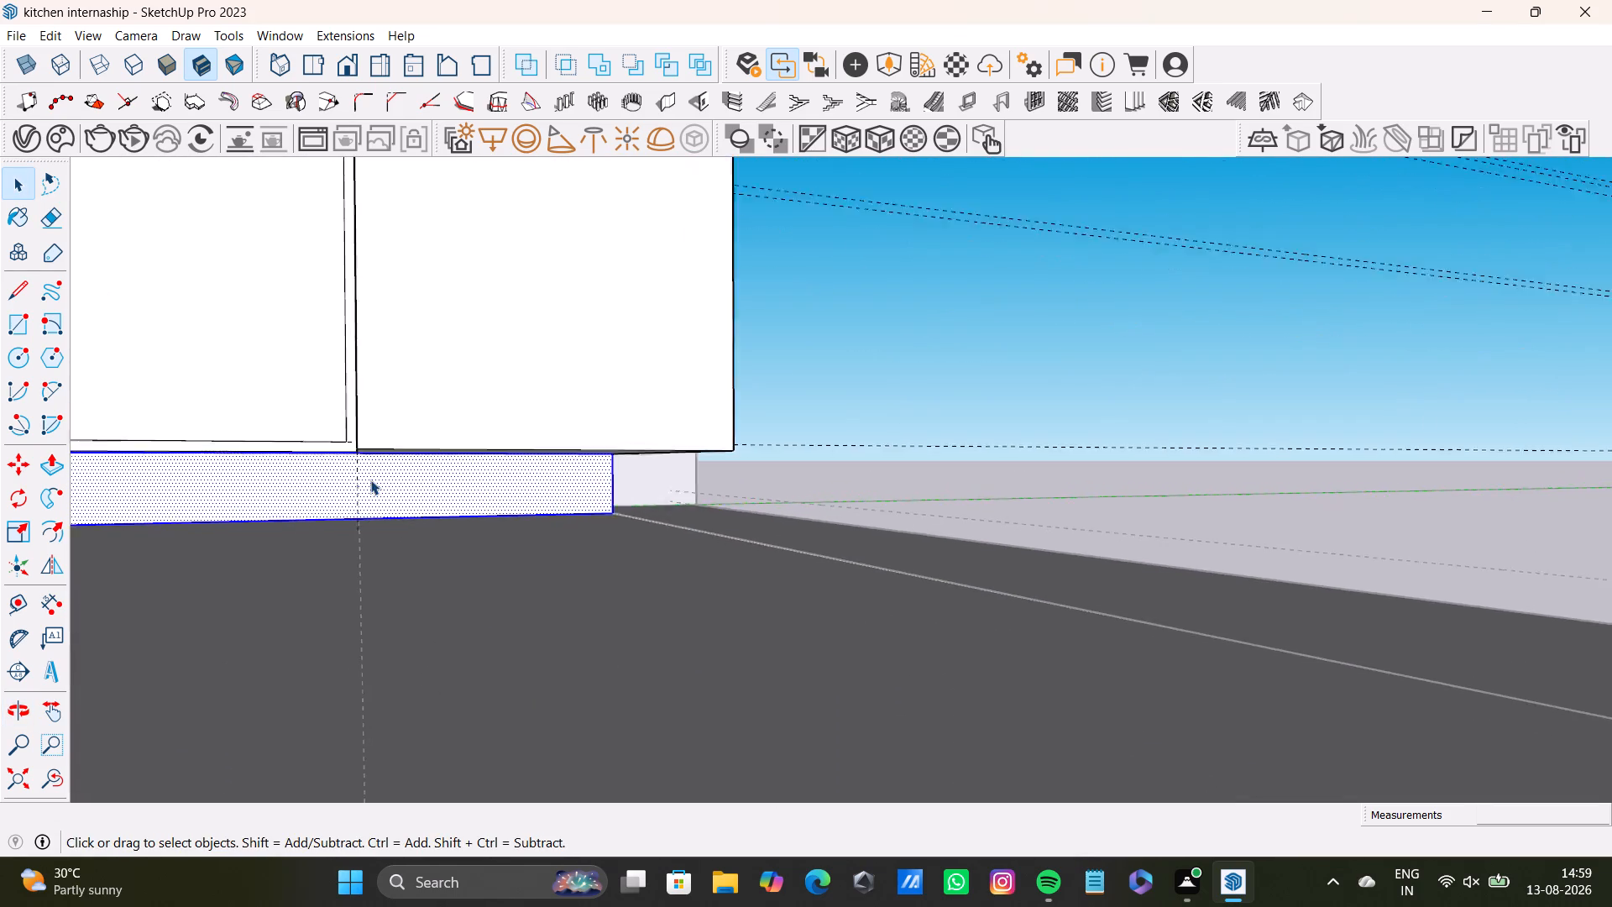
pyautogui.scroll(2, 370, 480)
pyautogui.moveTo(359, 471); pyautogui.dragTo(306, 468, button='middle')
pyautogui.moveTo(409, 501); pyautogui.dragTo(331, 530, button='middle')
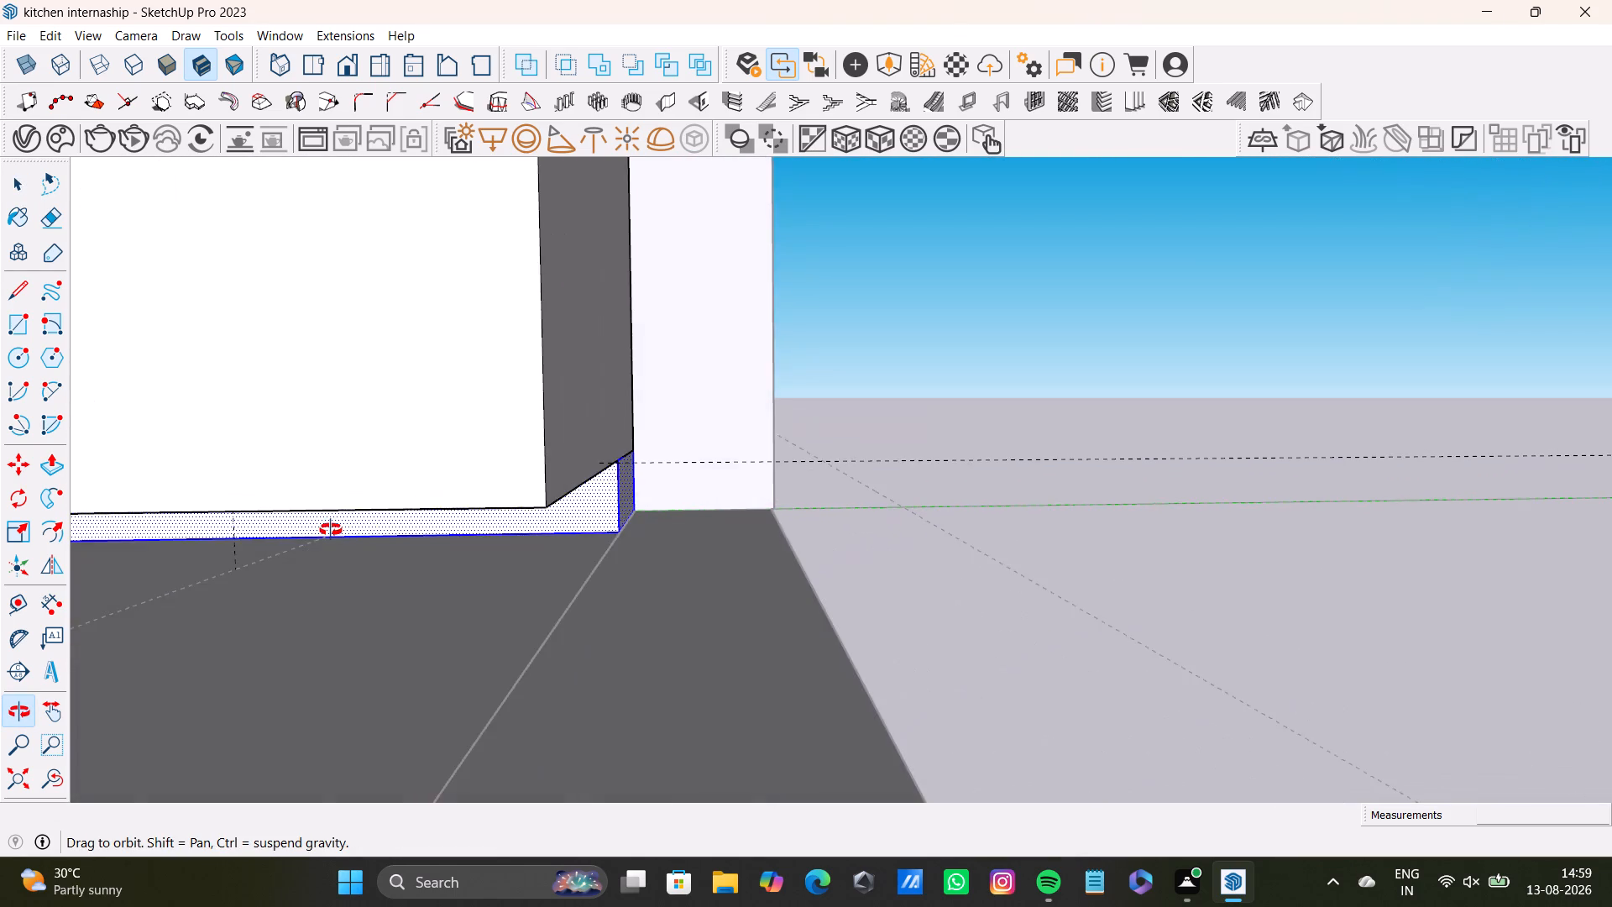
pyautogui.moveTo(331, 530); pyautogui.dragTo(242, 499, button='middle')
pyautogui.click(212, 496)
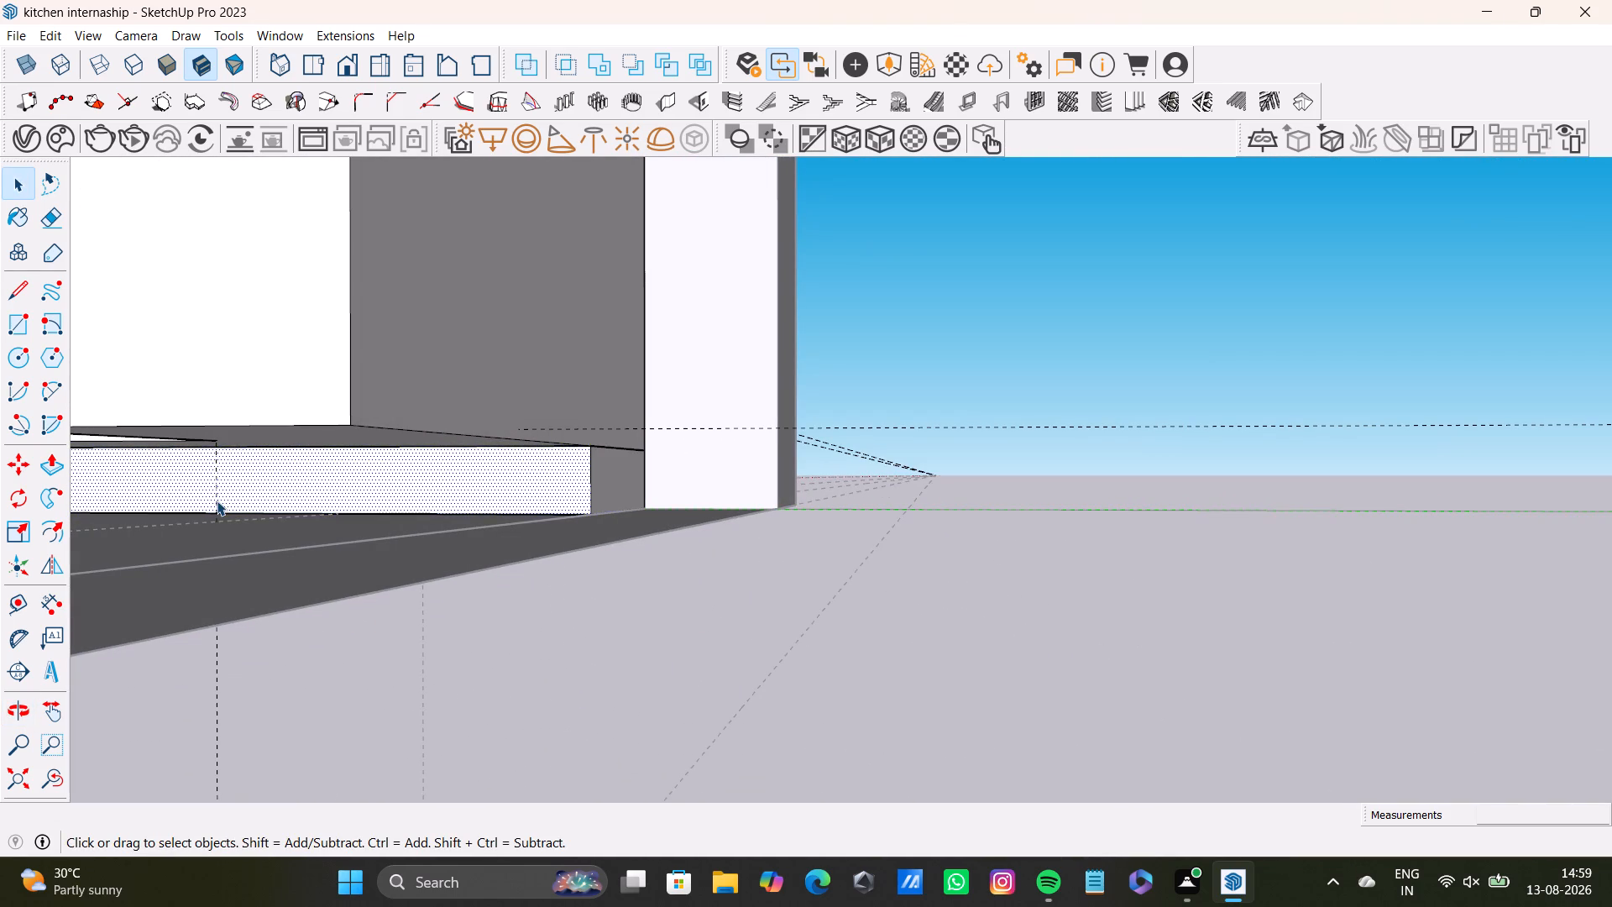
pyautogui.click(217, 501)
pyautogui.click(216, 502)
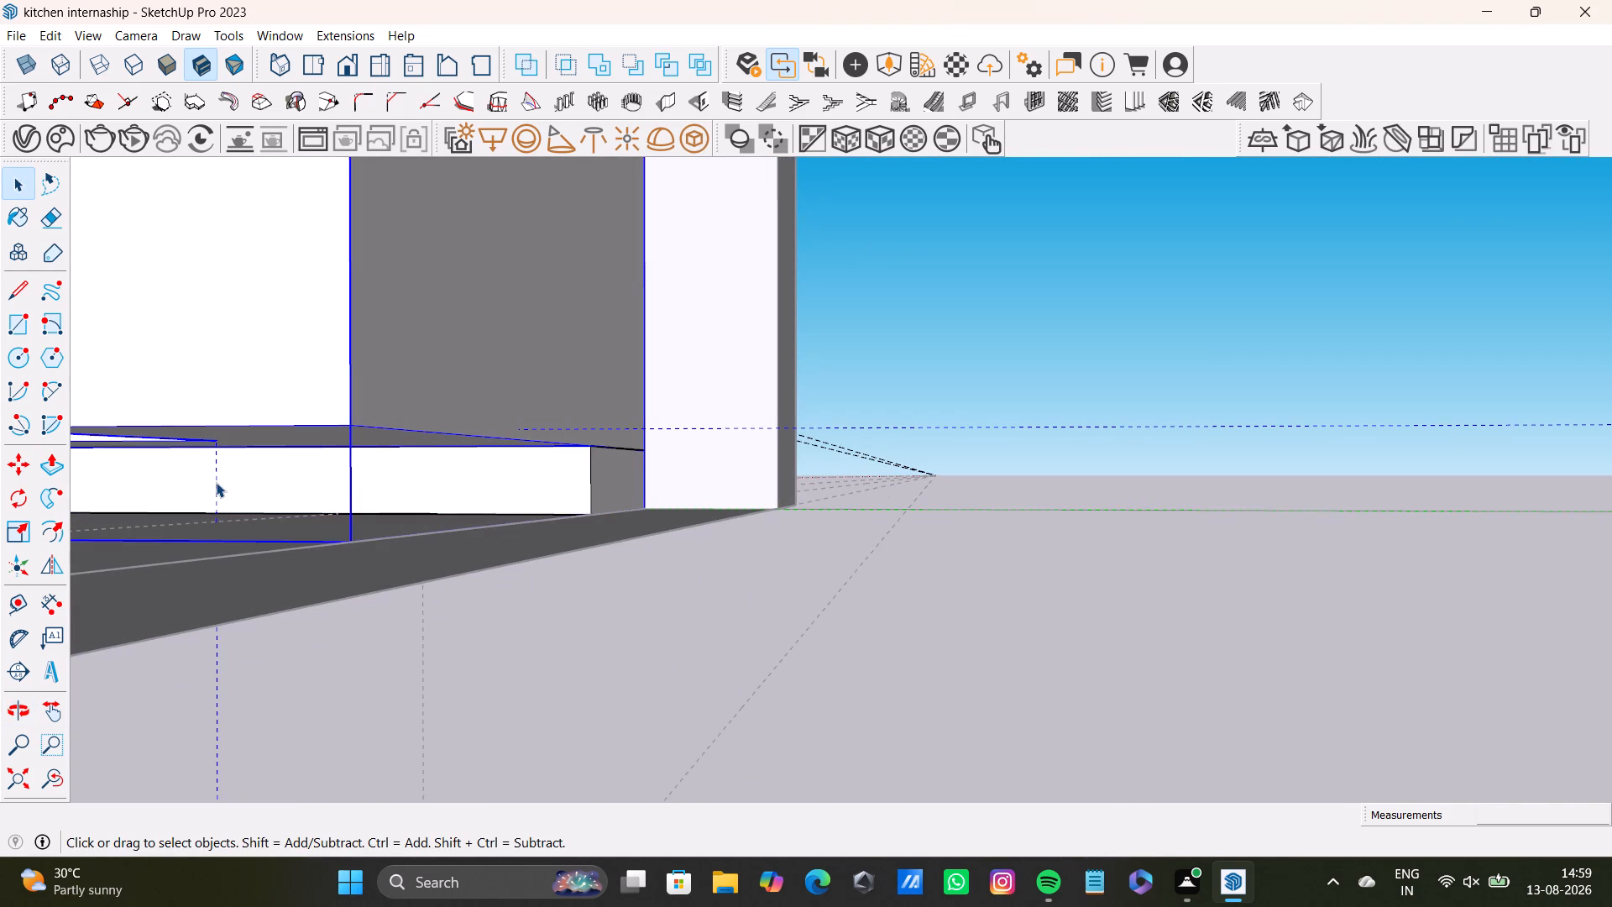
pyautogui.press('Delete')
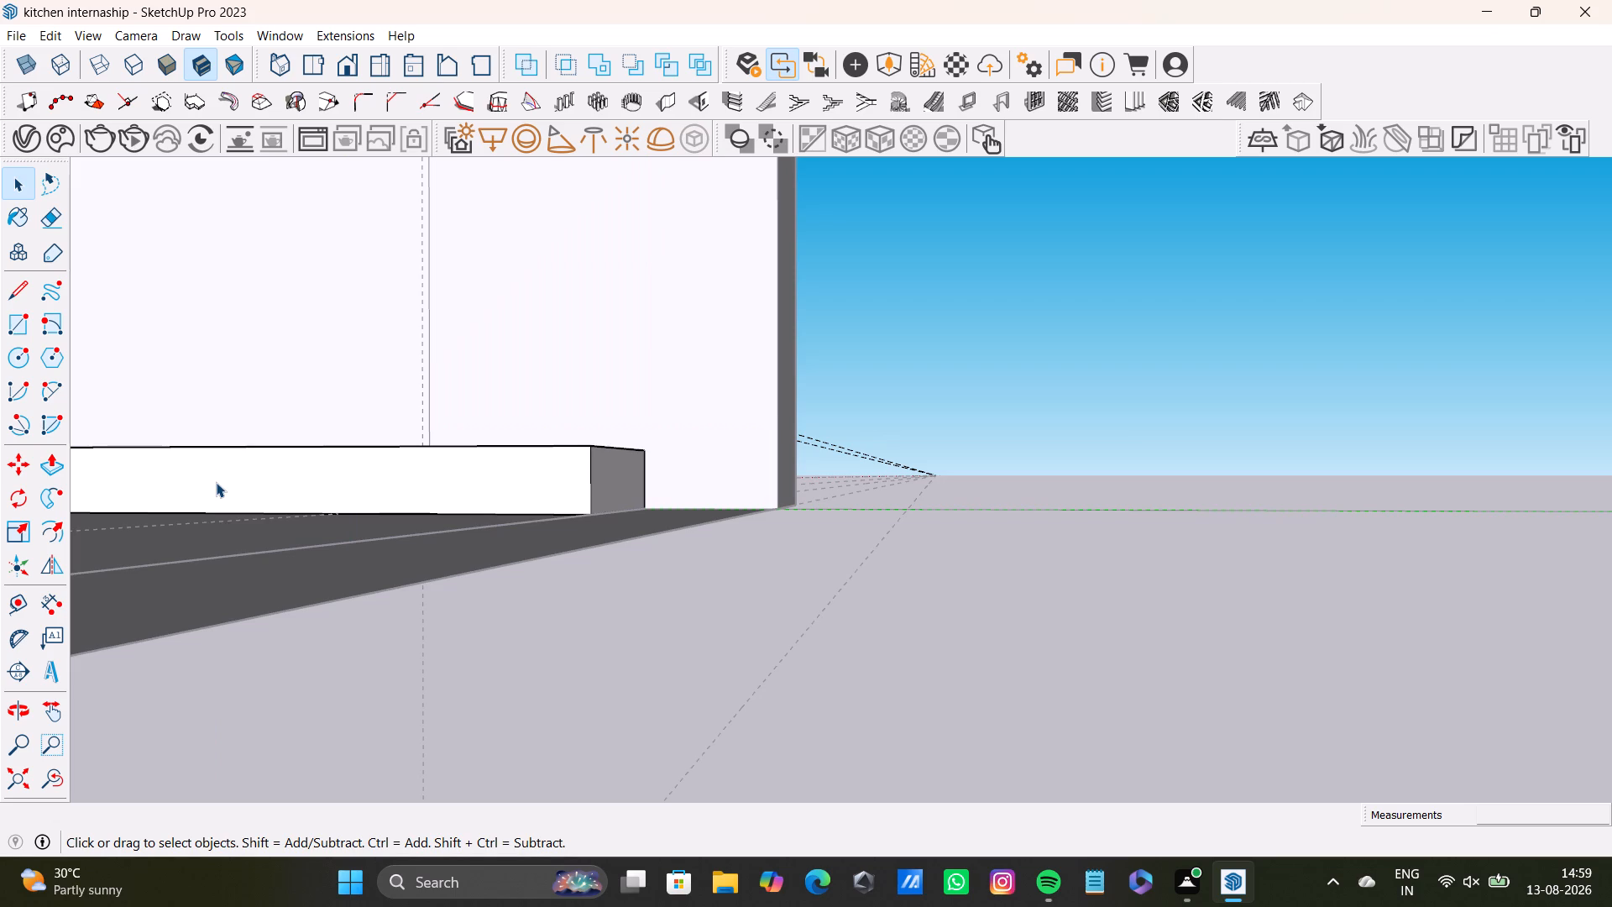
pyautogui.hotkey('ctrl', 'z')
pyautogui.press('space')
# Close the base cabinet group's editing and save the kitchen model.
pyautogui.scroll(-9, 258, 503)
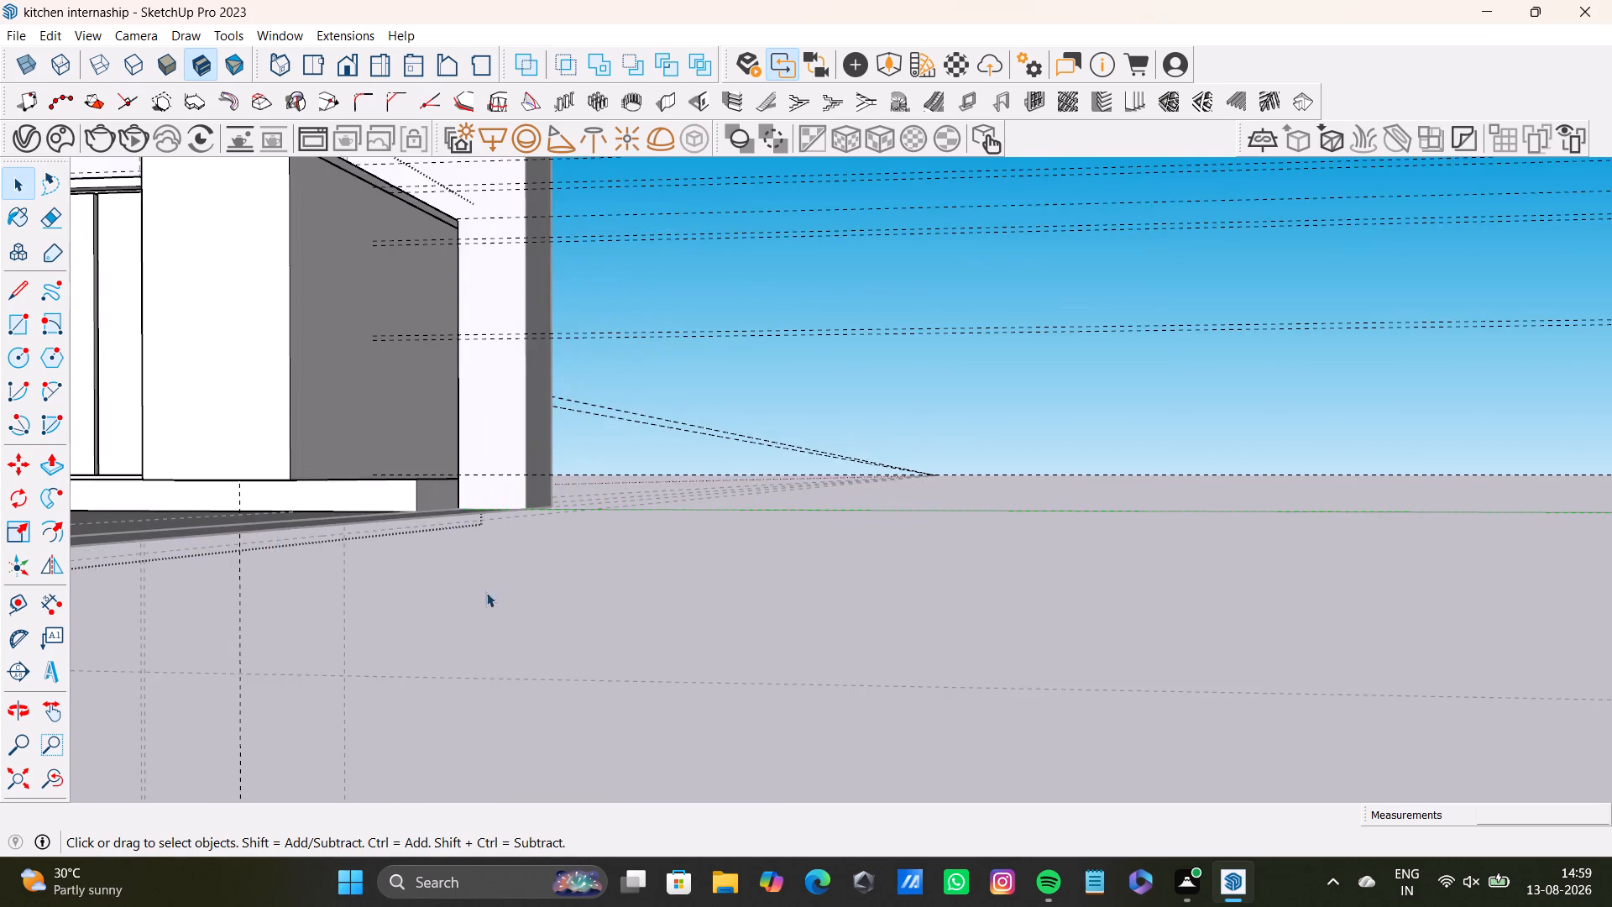
pyautogui.moveTo(509, 606); pyautogui.dragTo(908, 679, button='middle')
pyautogui.keyDown('shift'); pyautogui.moveTo(906, 676); pyautogui.dragTo(557, 328, button='middle'); pyautogui.keyUp('shift')
pyautogui.moveTo(573, 401); pyautogui.dragTo(681, 602, button='middle')
pyautogui.moveTo(879, 579); pyautogui.dragTo(245, 334, button='middle')
pyautogui.moveTo(326, 399); pyautogui.dragTo(343, 412, button='middle')
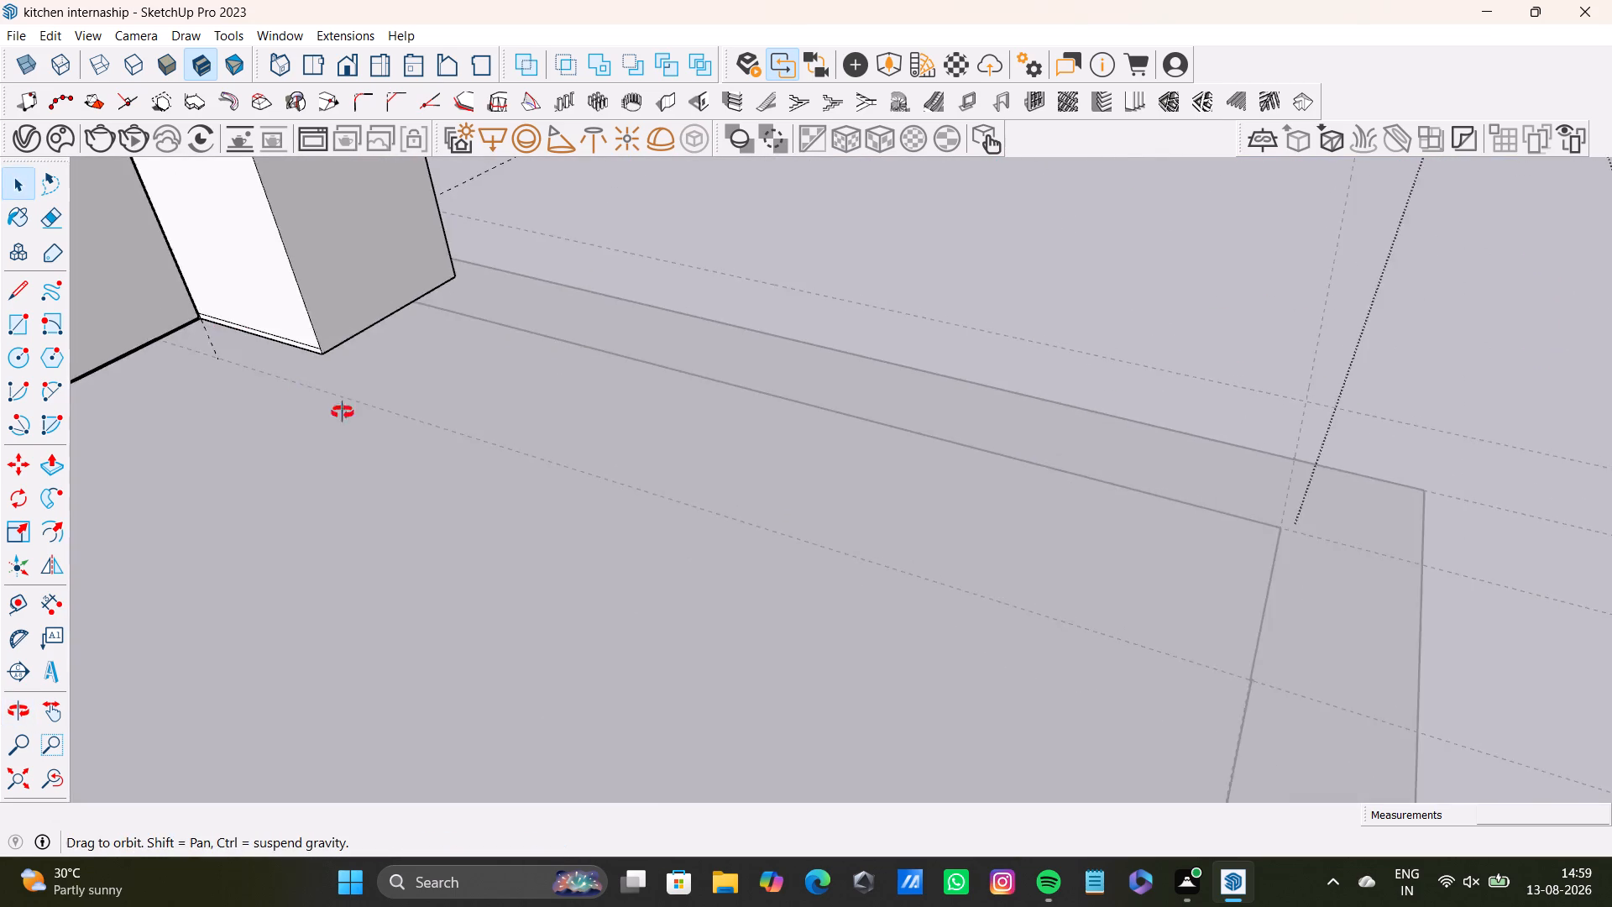
pyautogui.moveTo(343, 412); pyautogui.dragTo(389, 322, button='middle')
pyautogui.click(827, 205)
pyautogui.doubleClick(846, 376)
pyautogui.doubleClick(840, 373)
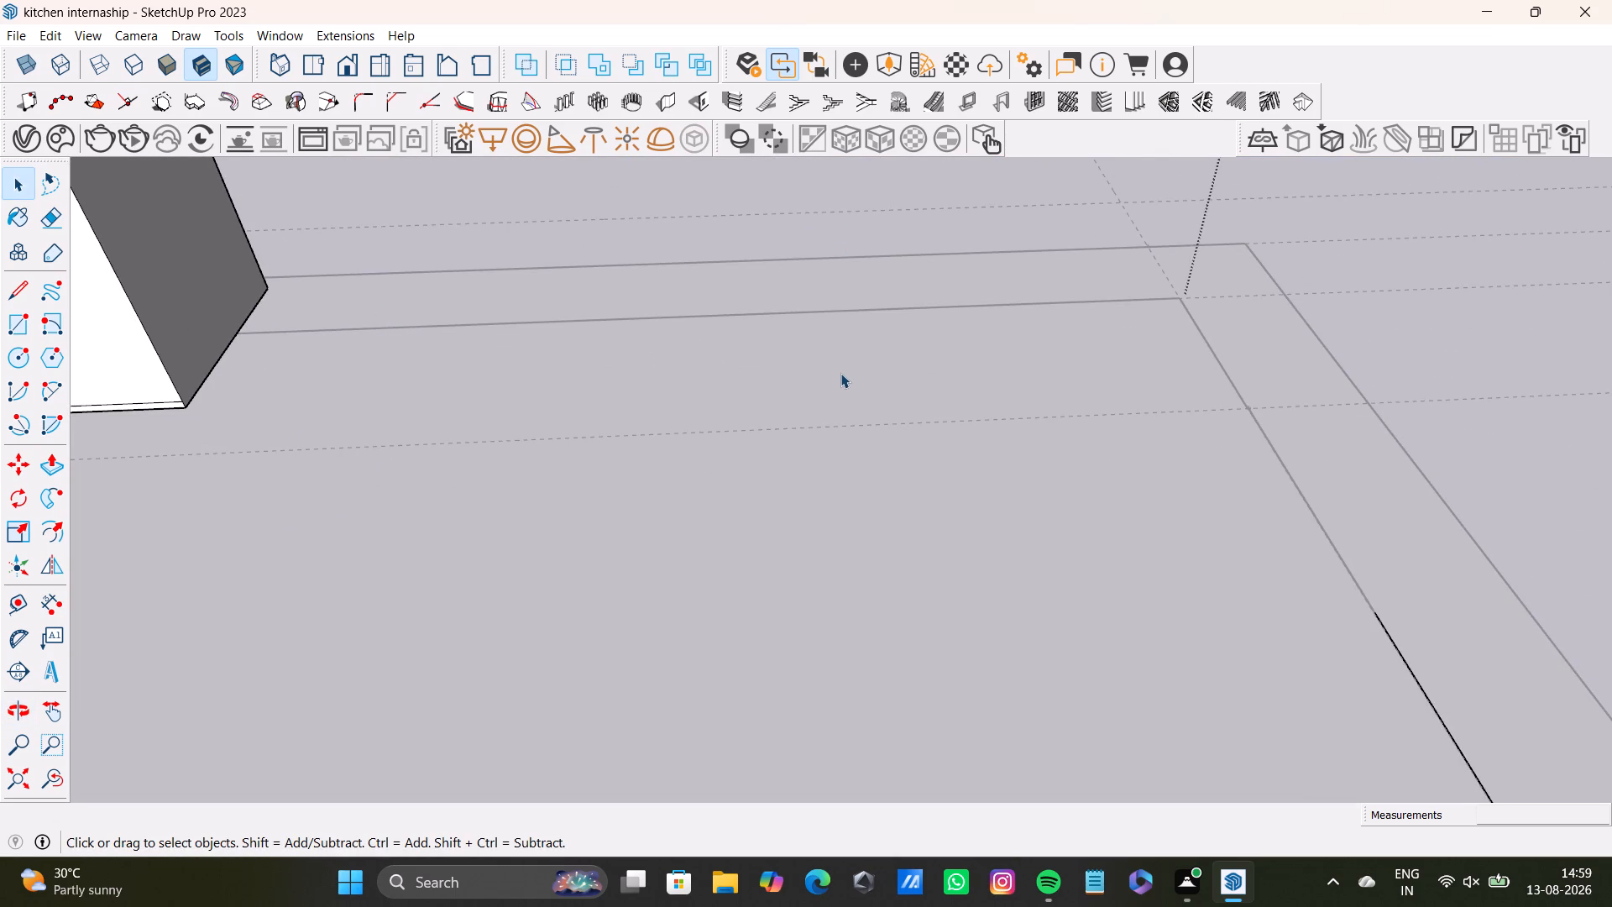
pyautogui.click(1403, 332)
pyautogui.click(1410, 330)
pyautogui.doubleClick(1301, 407)
pyautogui.press('space')
pyautogui.click(906, 412)
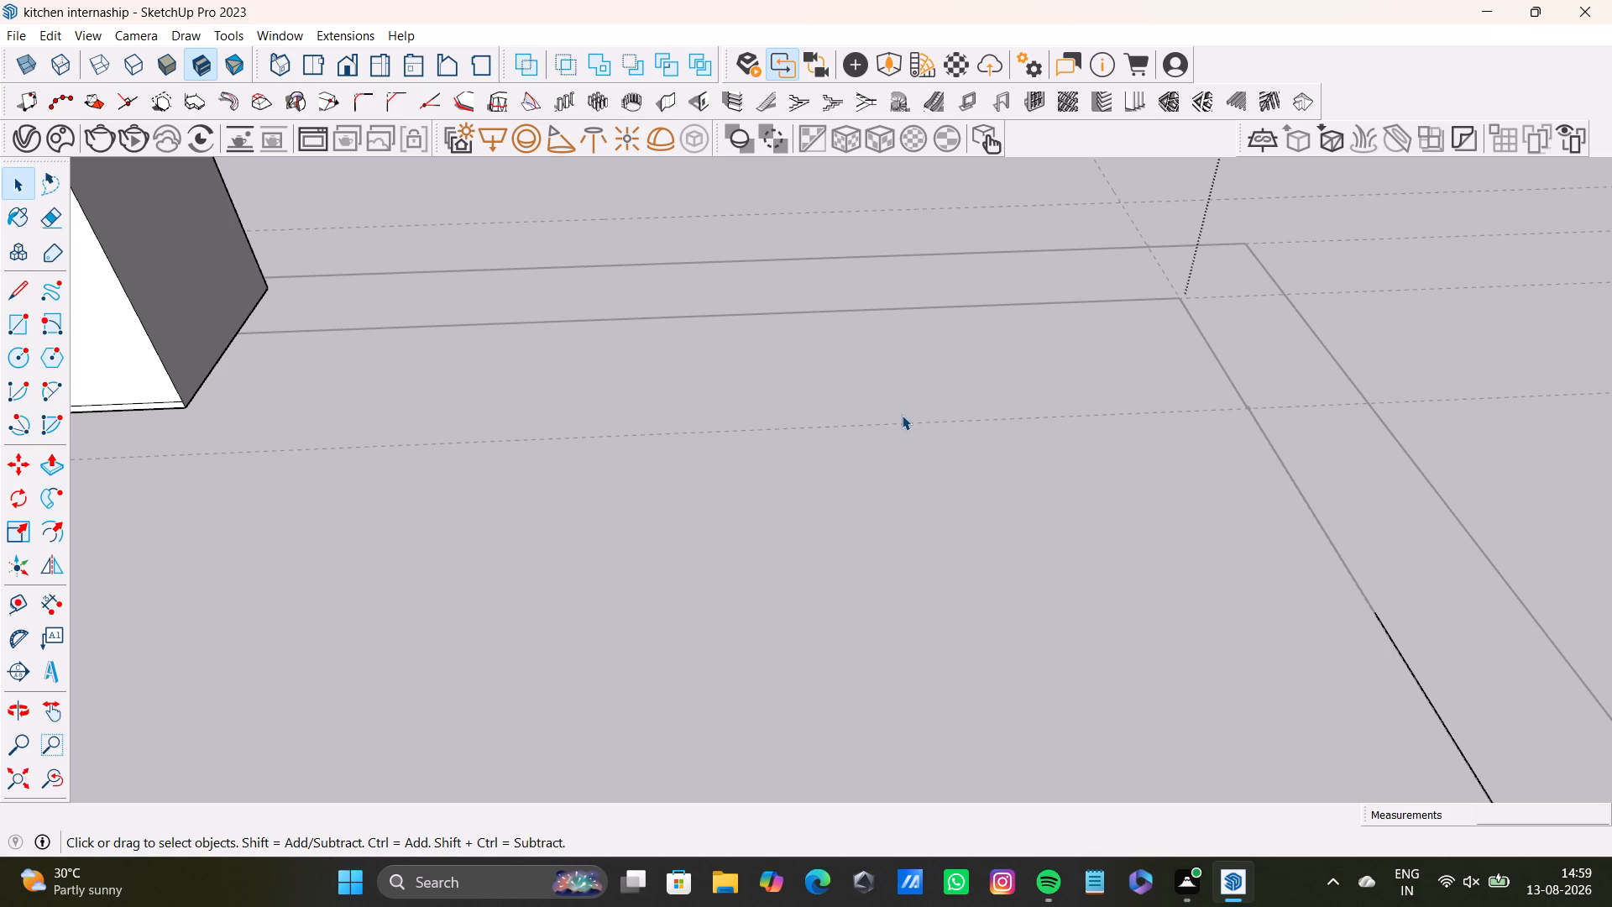
pyautogui.press('space')
pyautogui.click(902, 415)
pyautogui.tripleClick(902, 415)
pyautogui.hotkey('ctrl', 's')
pyautogui.scroll(-17, 876, 433)
pyautogui.click(1191, 355)
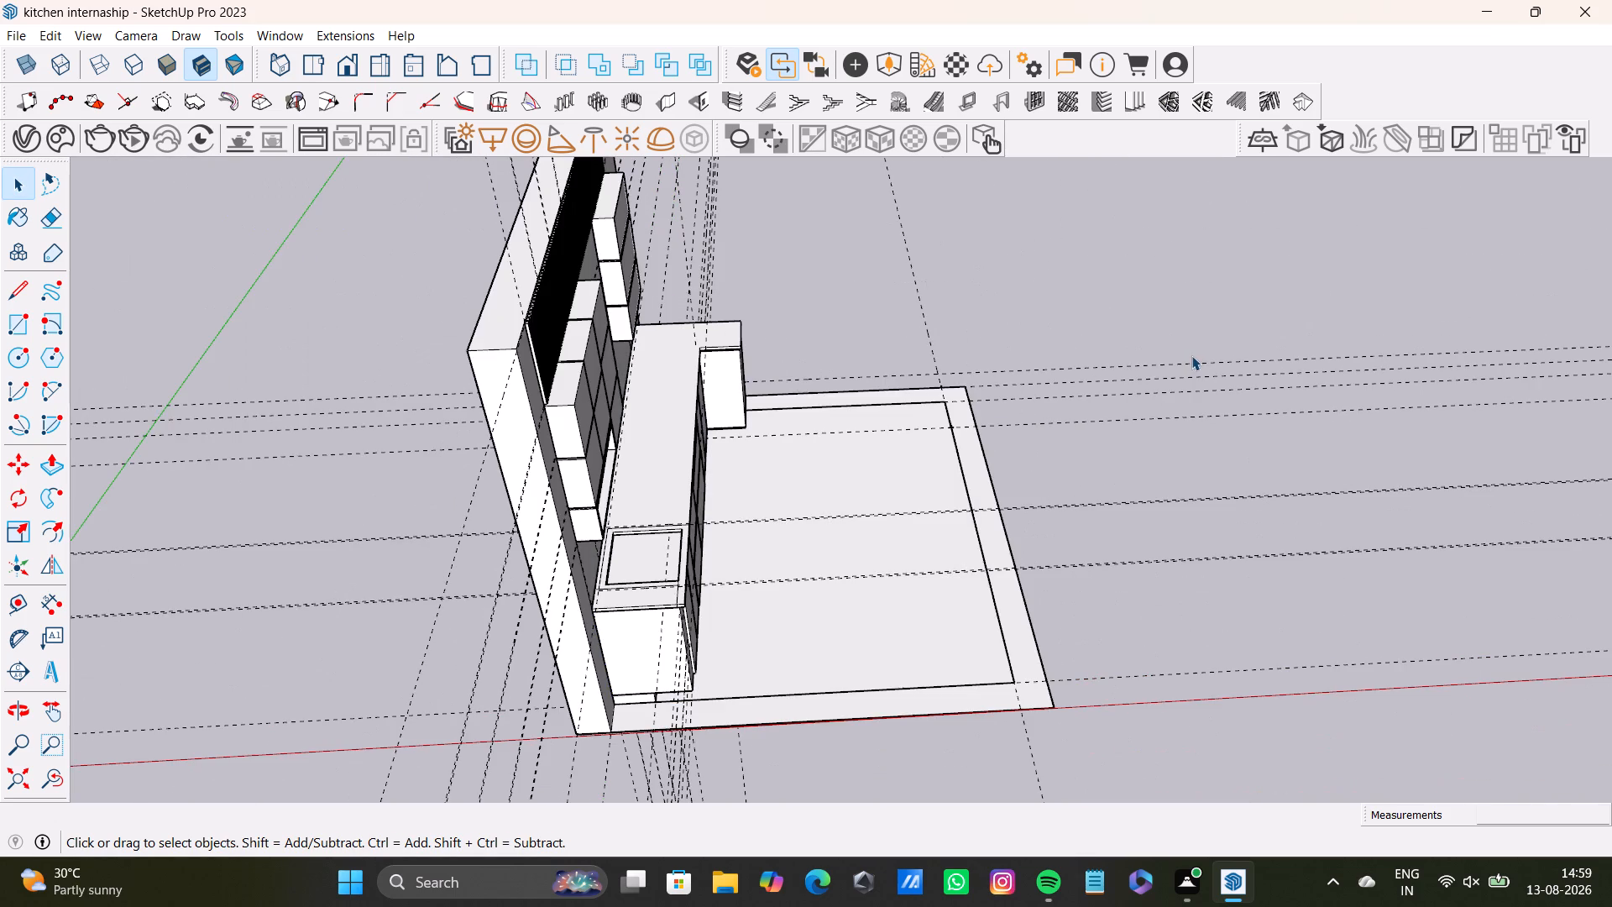
# Select the floor face with its boundary edges to check how the border strip separates from it.
pyautogui.moveTo(786, 463); pyautogui.dragTo(285, 435, button='middle')
pyautogui.moveTo(853, 429); pyautogui.dragTo(277, 353, button='middle')
pyautogui.moveTo(512, 375); pyautogui.dragTo(281, 382, button='middle')
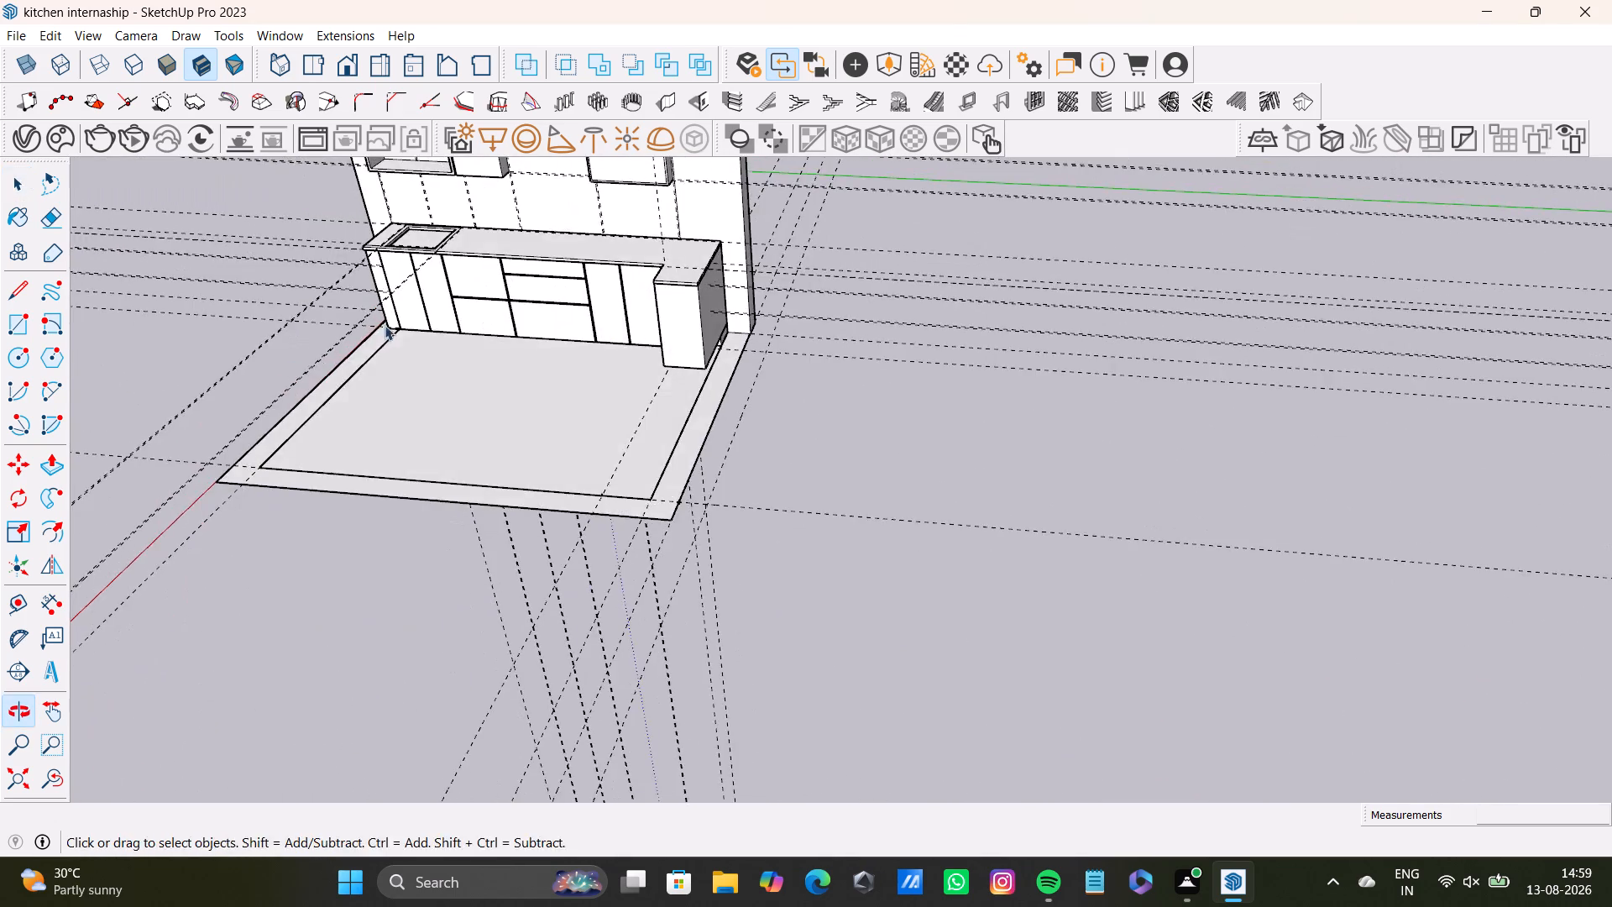
pyautogui.moveTo(385, 325); pyautogui.dragTo(384, 478, button='middle')
pyautogui.click(702, 603)
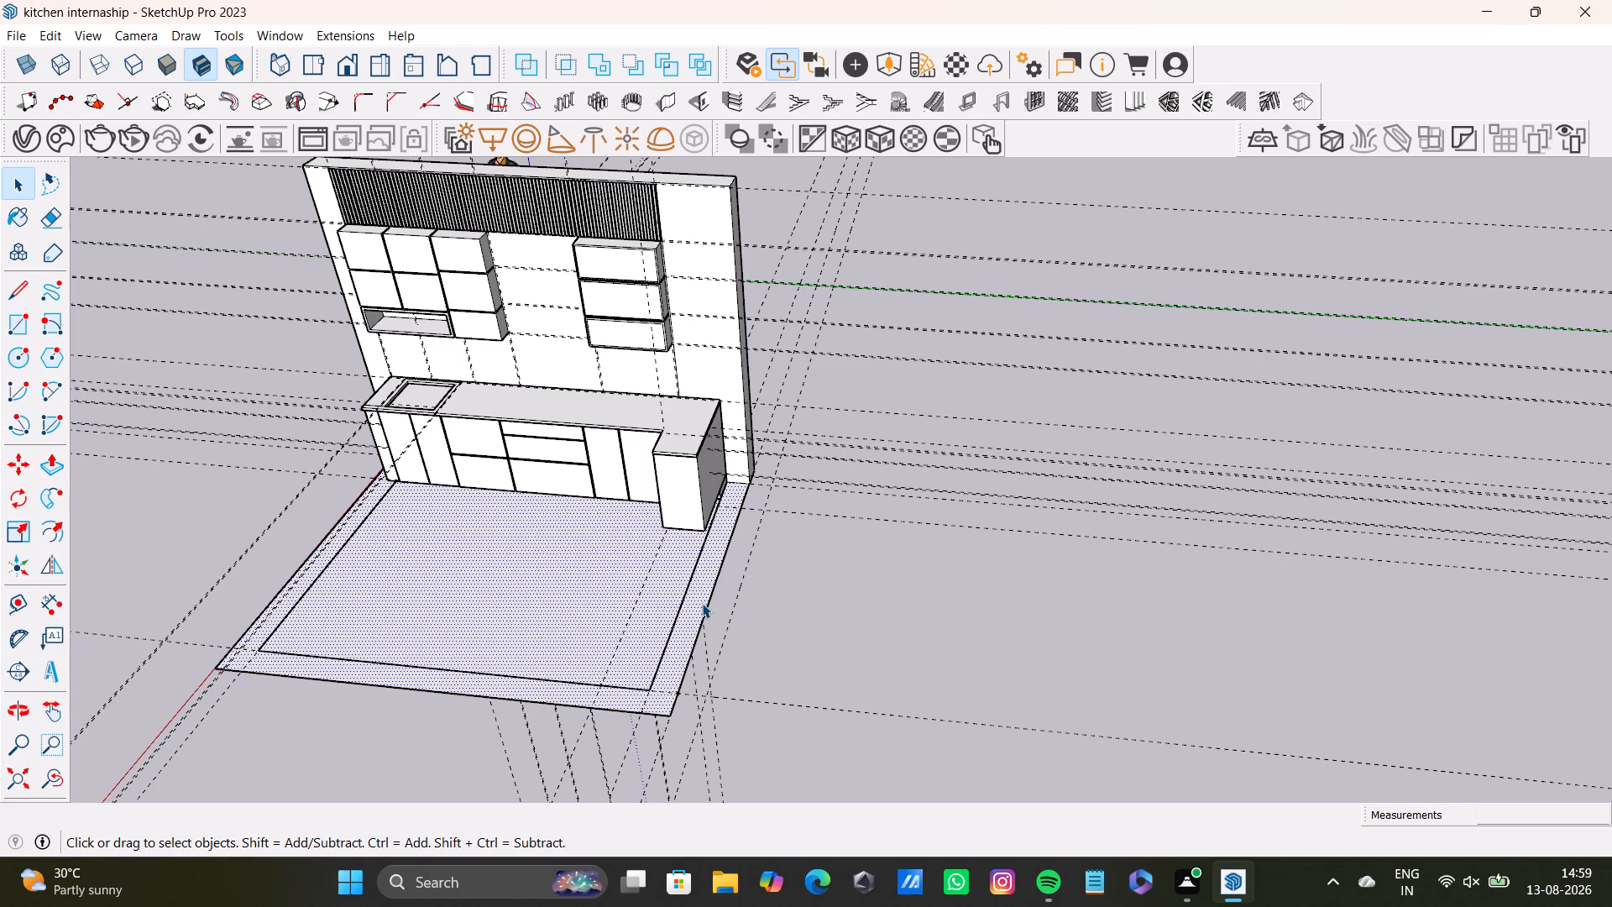
pyautogui.tripleClick(702, 603)
pyautogui.click(702, 603)
pyautogui.doubleClick(694, 616)
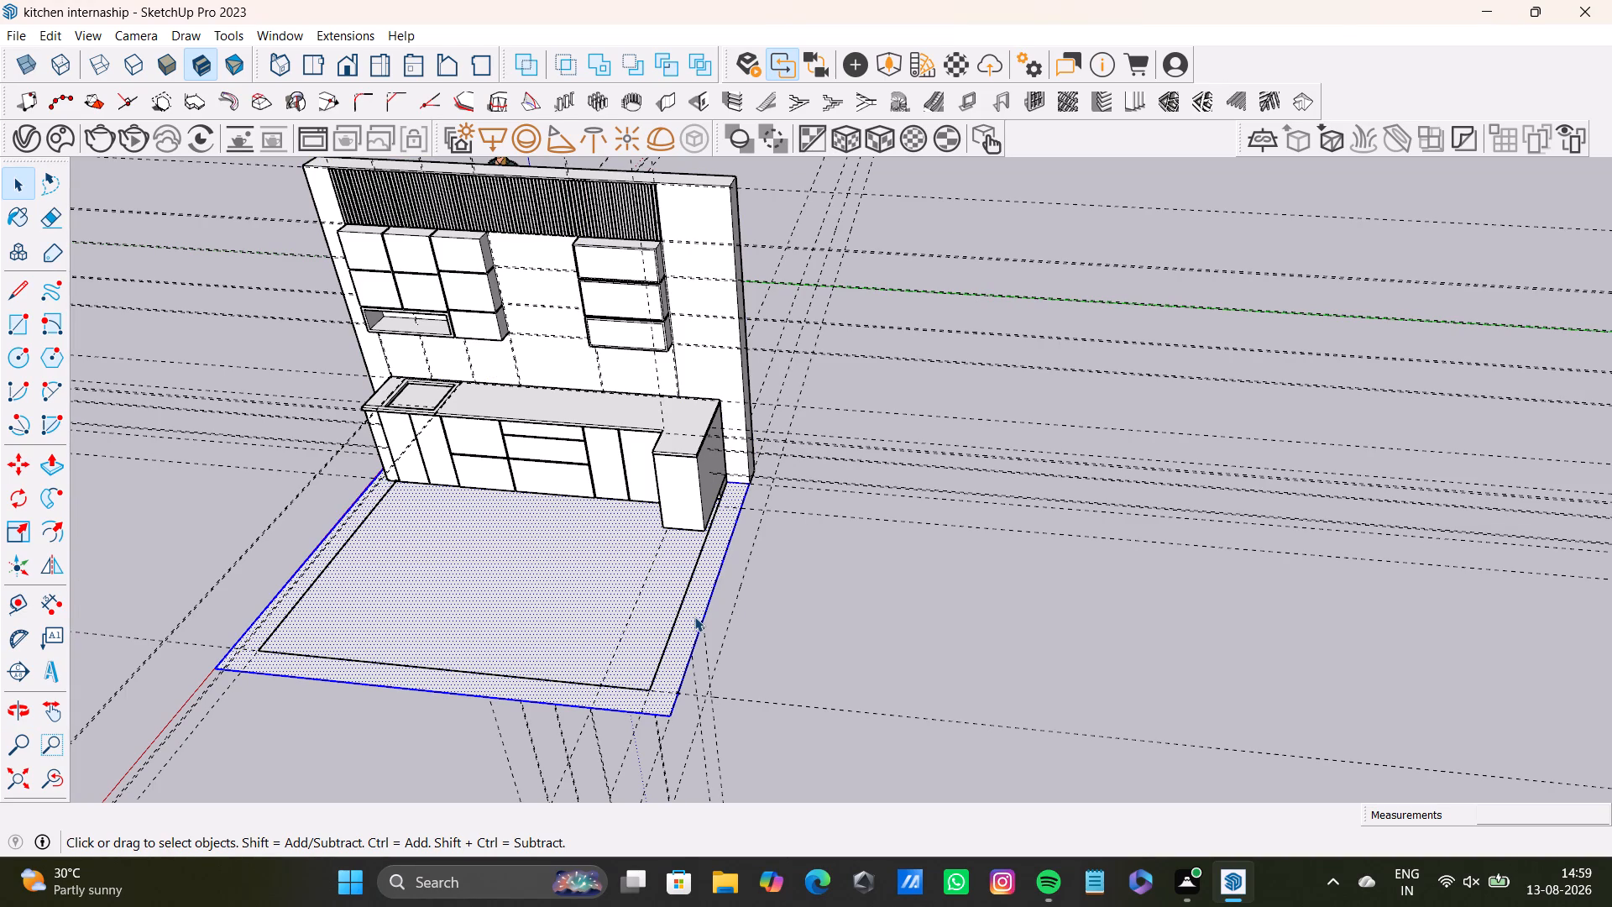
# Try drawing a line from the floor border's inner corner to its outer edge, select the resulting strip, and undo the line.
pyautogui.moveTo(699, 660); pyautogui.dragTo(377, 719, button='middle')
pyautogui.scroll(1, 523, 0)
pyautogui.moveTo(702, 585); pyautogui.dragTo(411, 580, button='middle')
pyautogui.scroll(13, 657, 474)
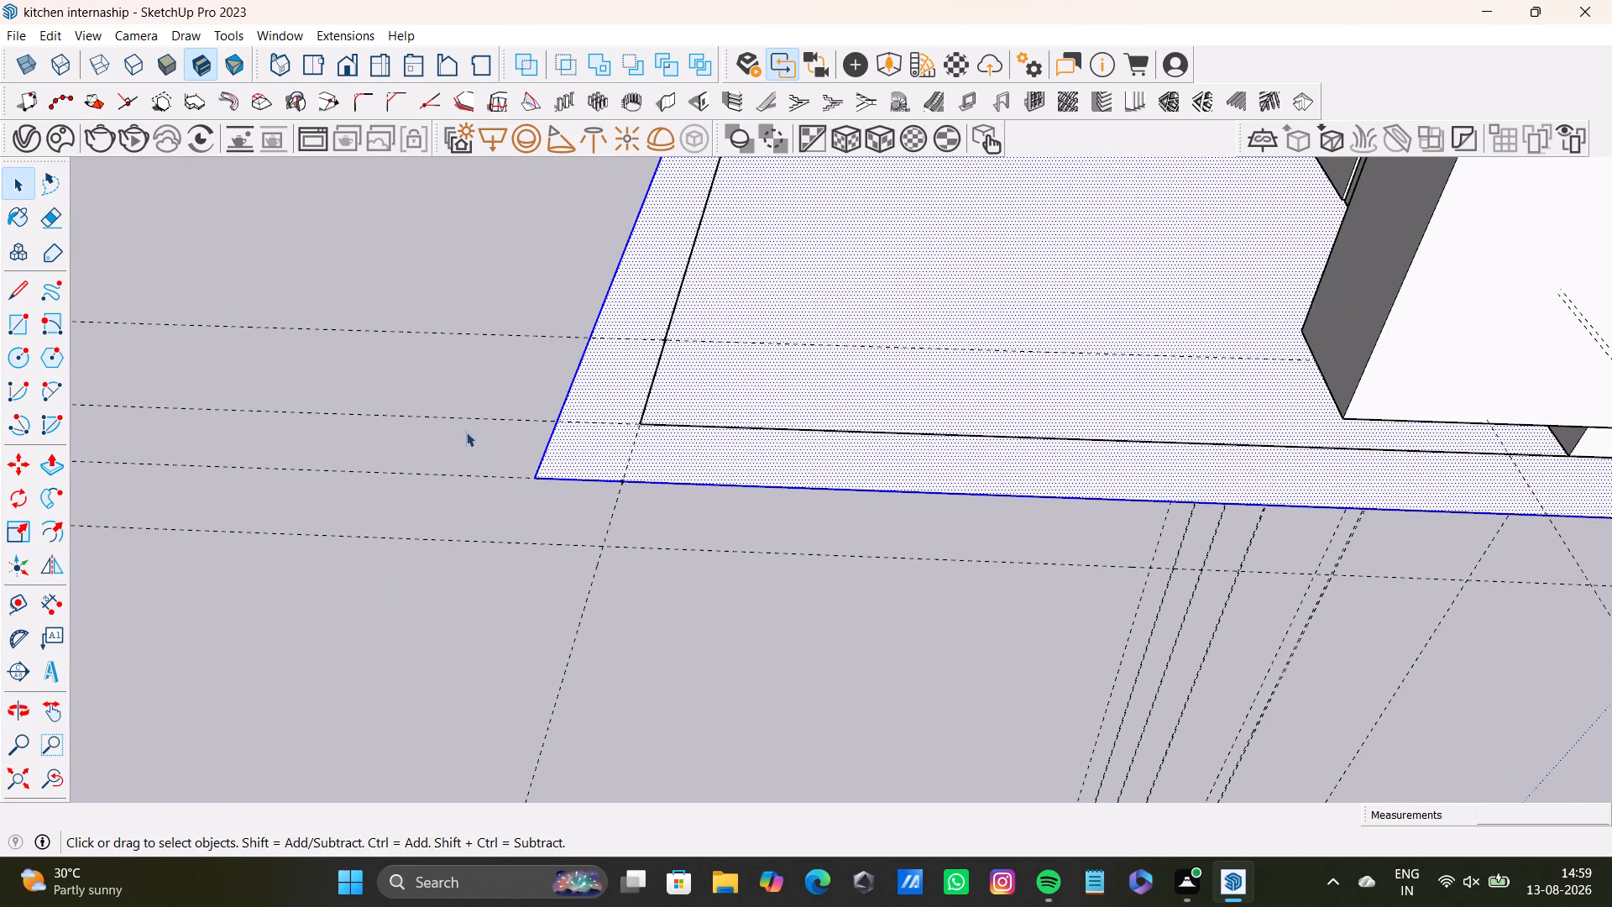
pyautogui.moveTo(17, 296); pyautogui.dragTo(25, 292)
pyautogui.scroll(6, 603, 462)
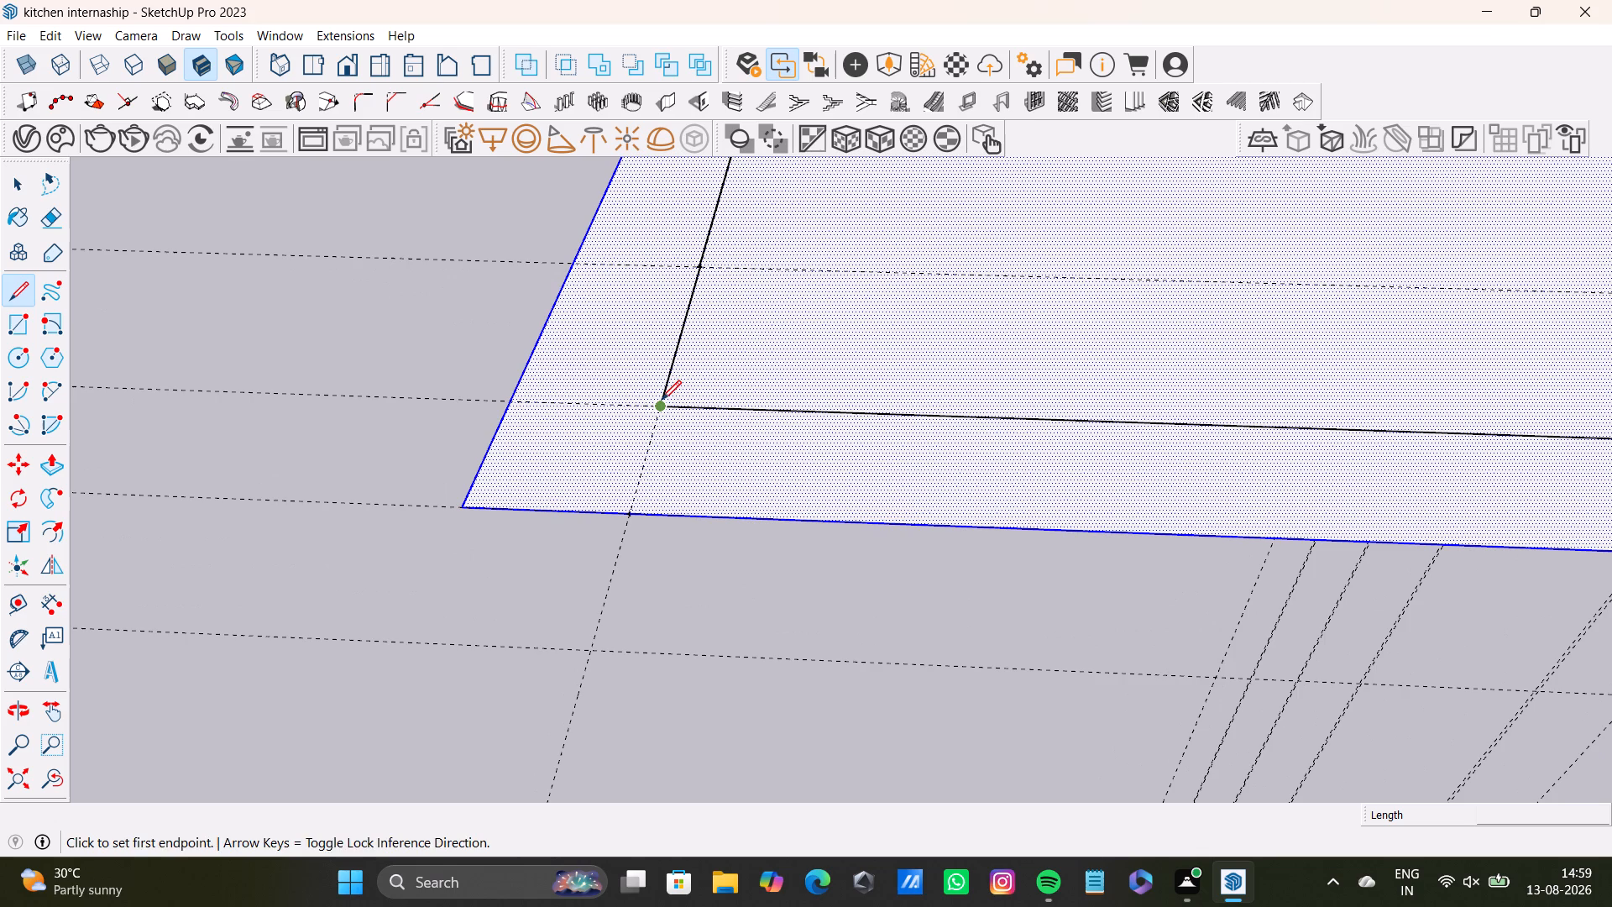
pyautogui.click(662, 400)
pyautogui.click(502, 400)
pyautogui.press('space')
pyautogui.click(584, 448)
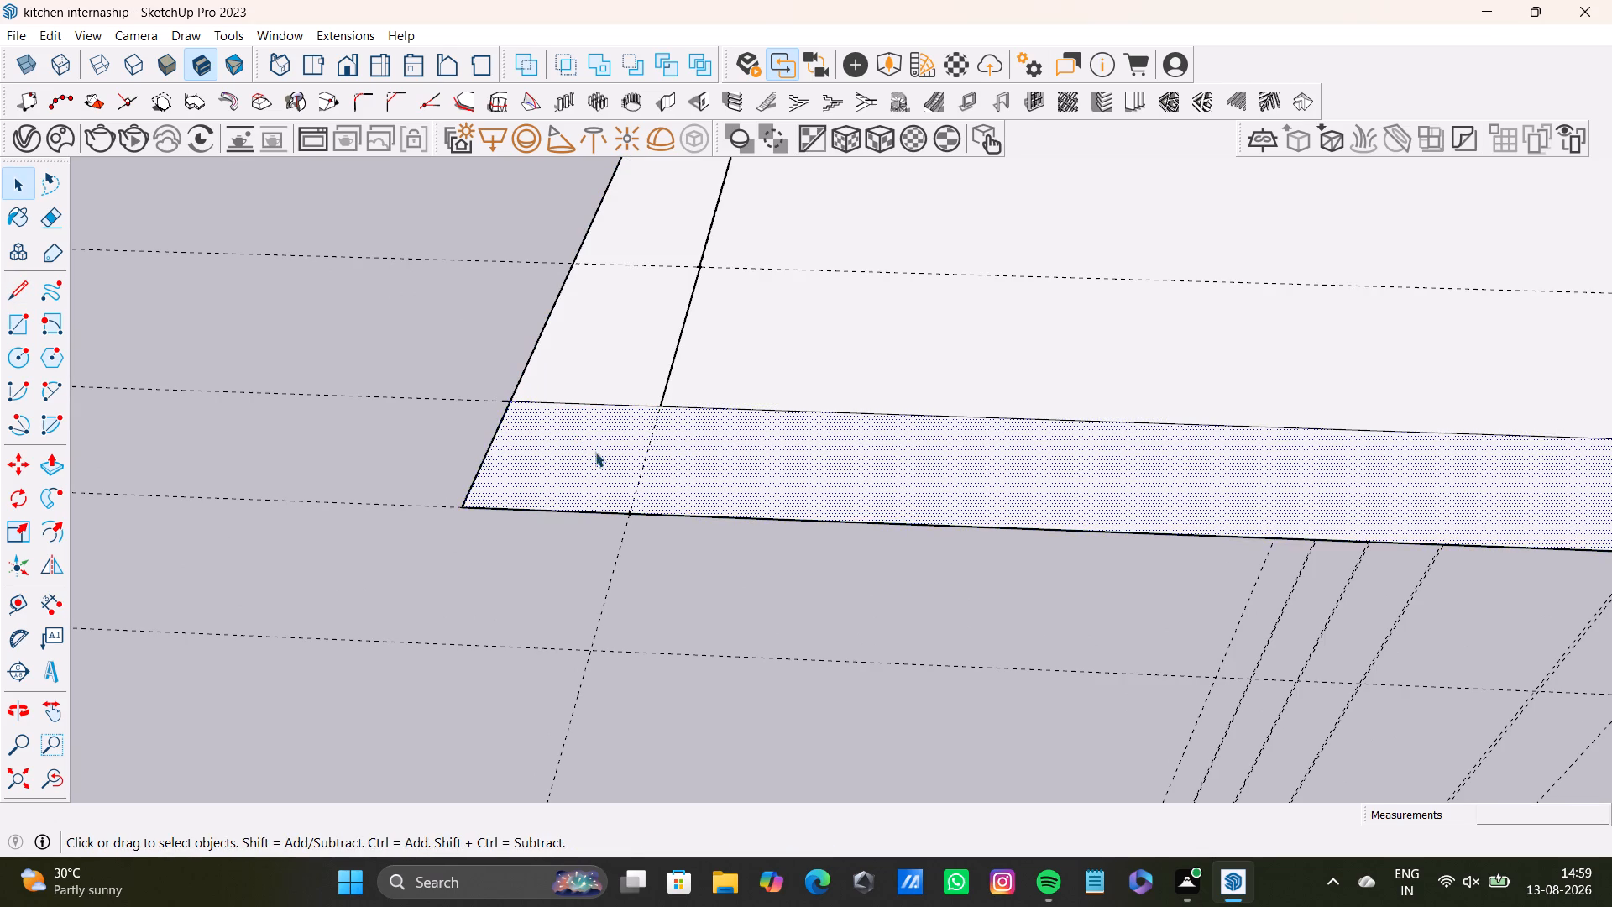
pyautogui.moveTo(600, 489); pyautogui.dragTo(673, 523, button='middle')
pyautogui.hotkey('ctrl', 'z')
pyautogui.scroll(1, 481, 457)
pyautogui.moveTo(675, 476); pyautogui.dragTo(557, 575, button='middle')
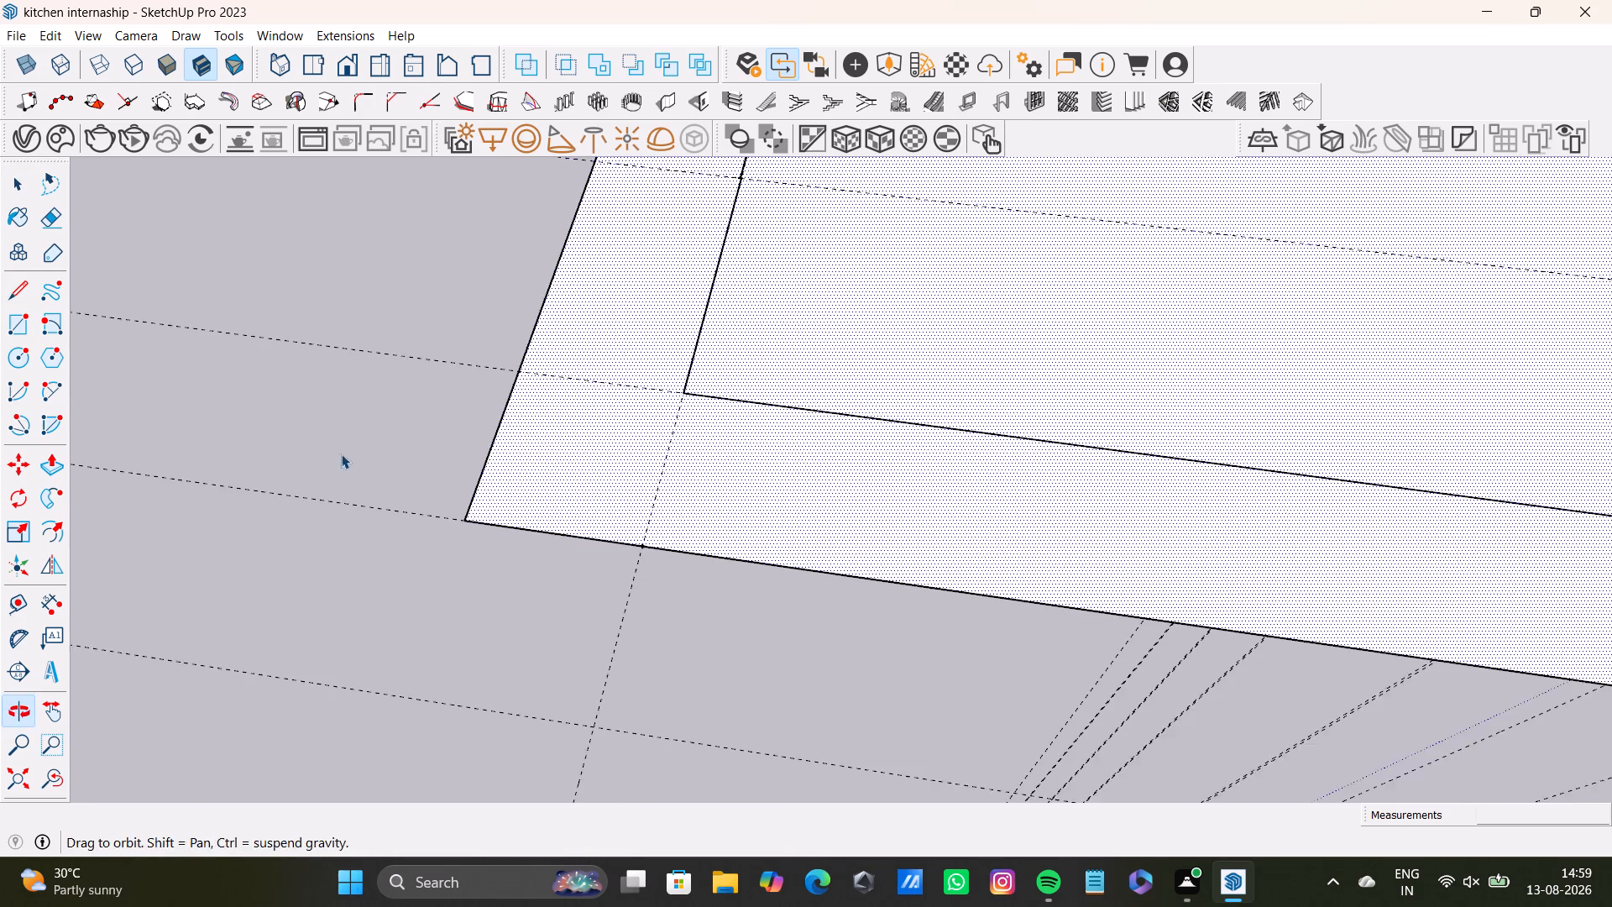
# Draw a line from the floor border's inner corner along the guide to the border's outer edge.
pyautogui.click(24, 286)
pyautogui.scroll(3, 683, 351)
pyautogui.moveTo(687, 403); pyautogui.dragTo(665, 400)
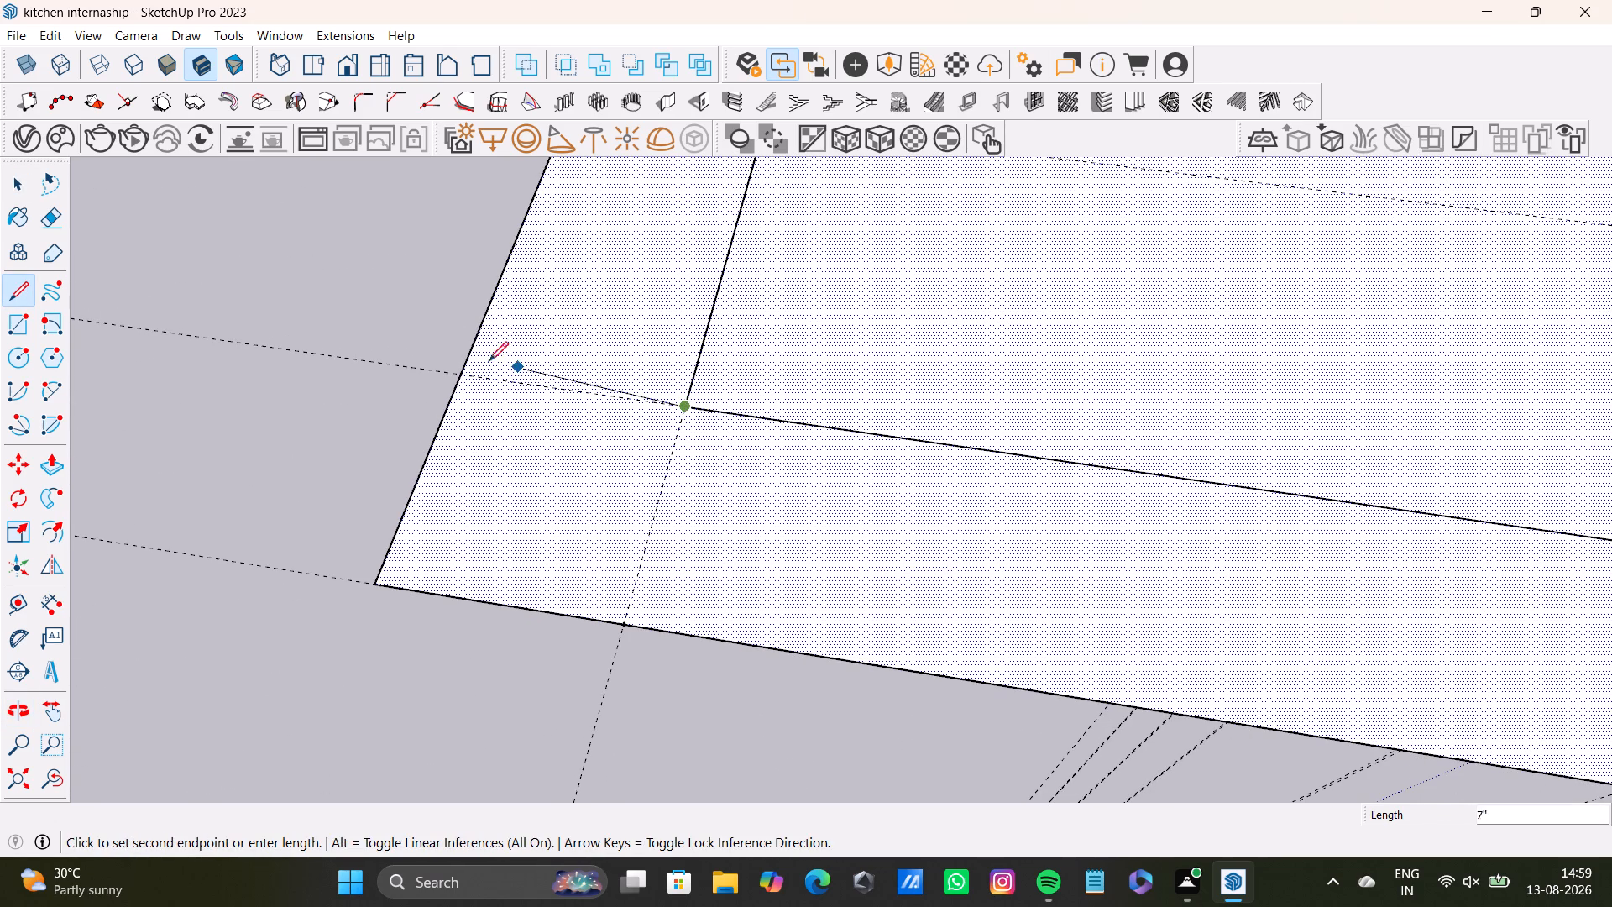
pyautogui.click(463, 375)
pyautogui.press('space')
# Push/Pull the separated floor border strip beside the return unit up to the existing wall's top, a 10' height.
pyautogui.scroll(-3, 609, 412)
pyautogui.moveTo(583, 413); pyautogui.dragTo(1122, 519, button='middle')
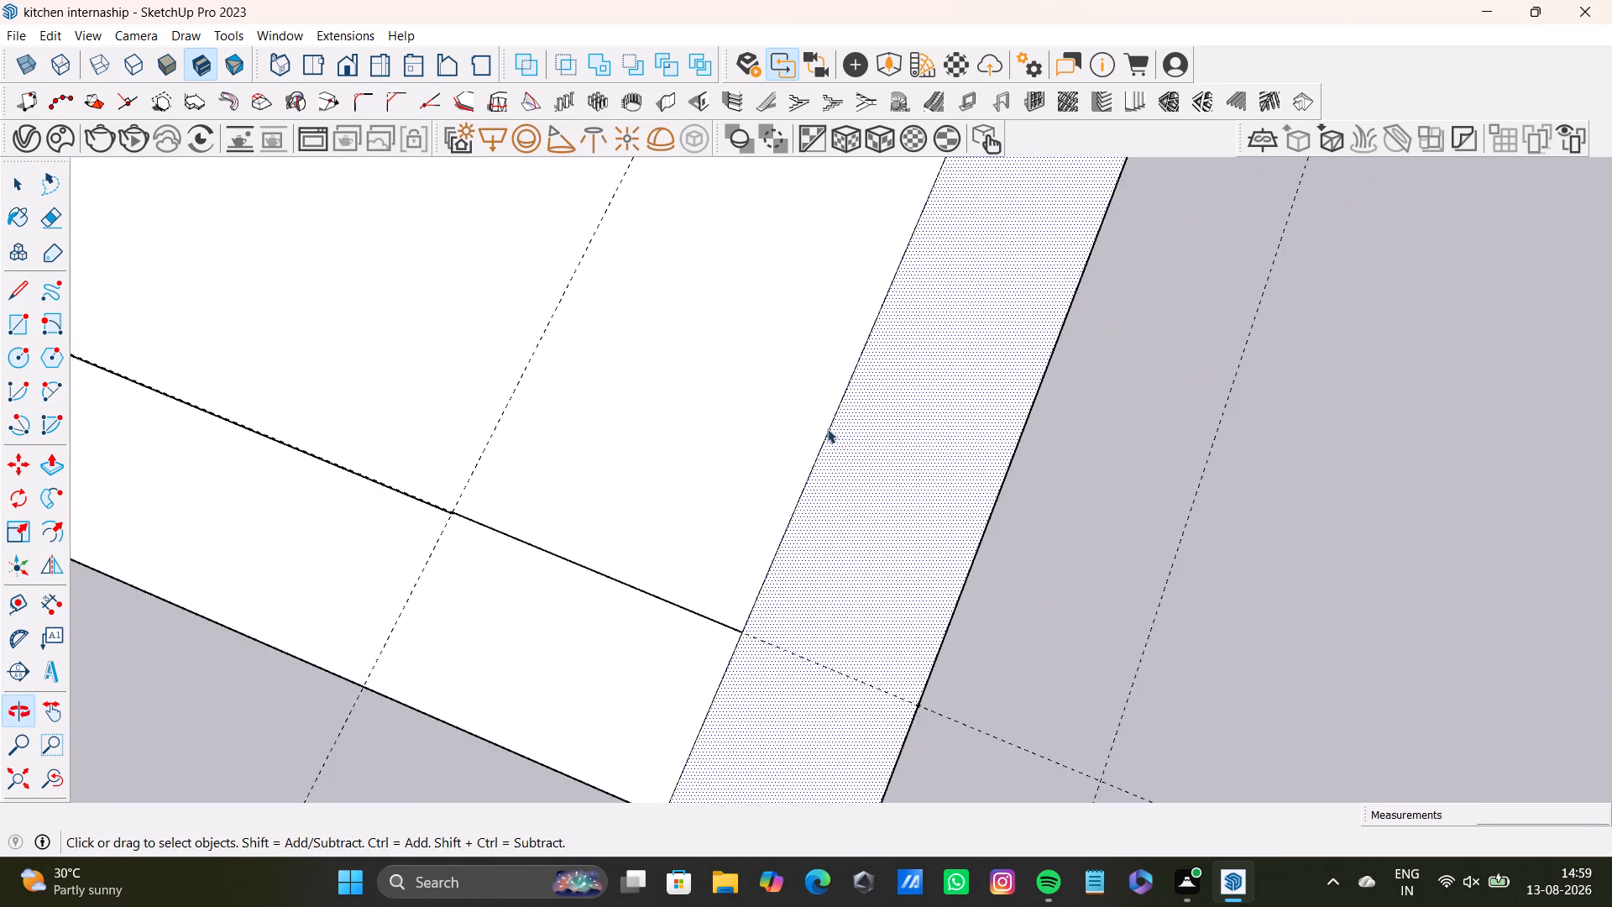
pyautogui.moveTo(827, 428); pyautogui.dragTo(427, 405, button='middle')
pyautogui.moveTo(422, 407); pyautogui.dragTo(870, 399, button='middle')
pyautogui.scroll(-15, 487, 339)
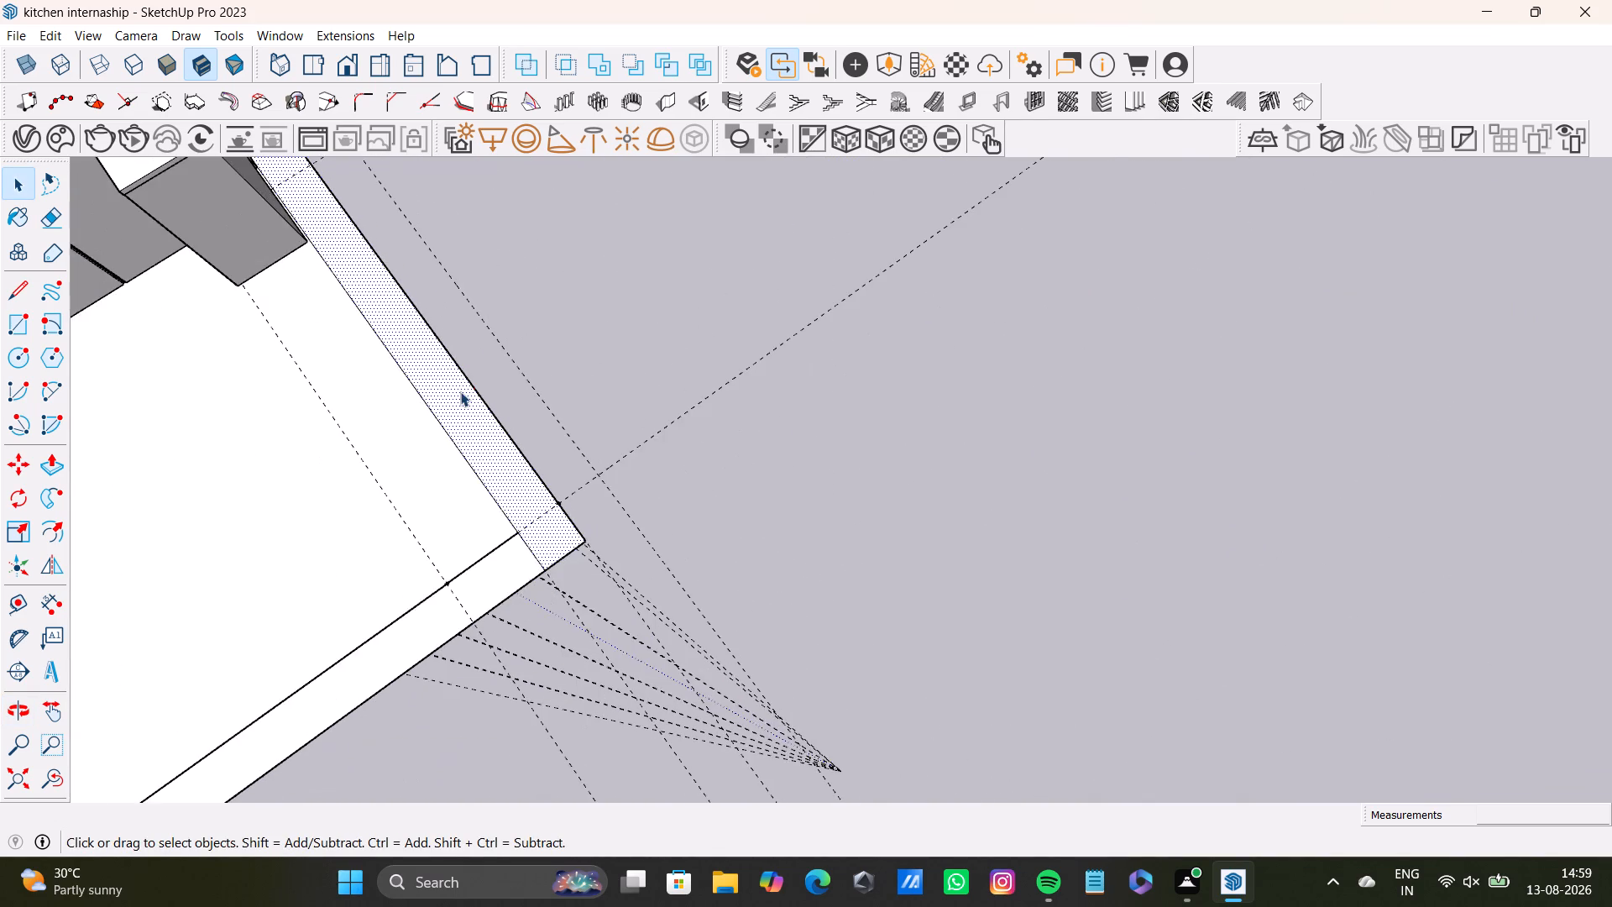
pyautogui.keyDown('shift'); pyautogui.moveTo(460, 391); pyautogui.dragTo(586, 449, button='middle'); pyautogui.keyUp('shift')
pyautogui.click(562, 422)
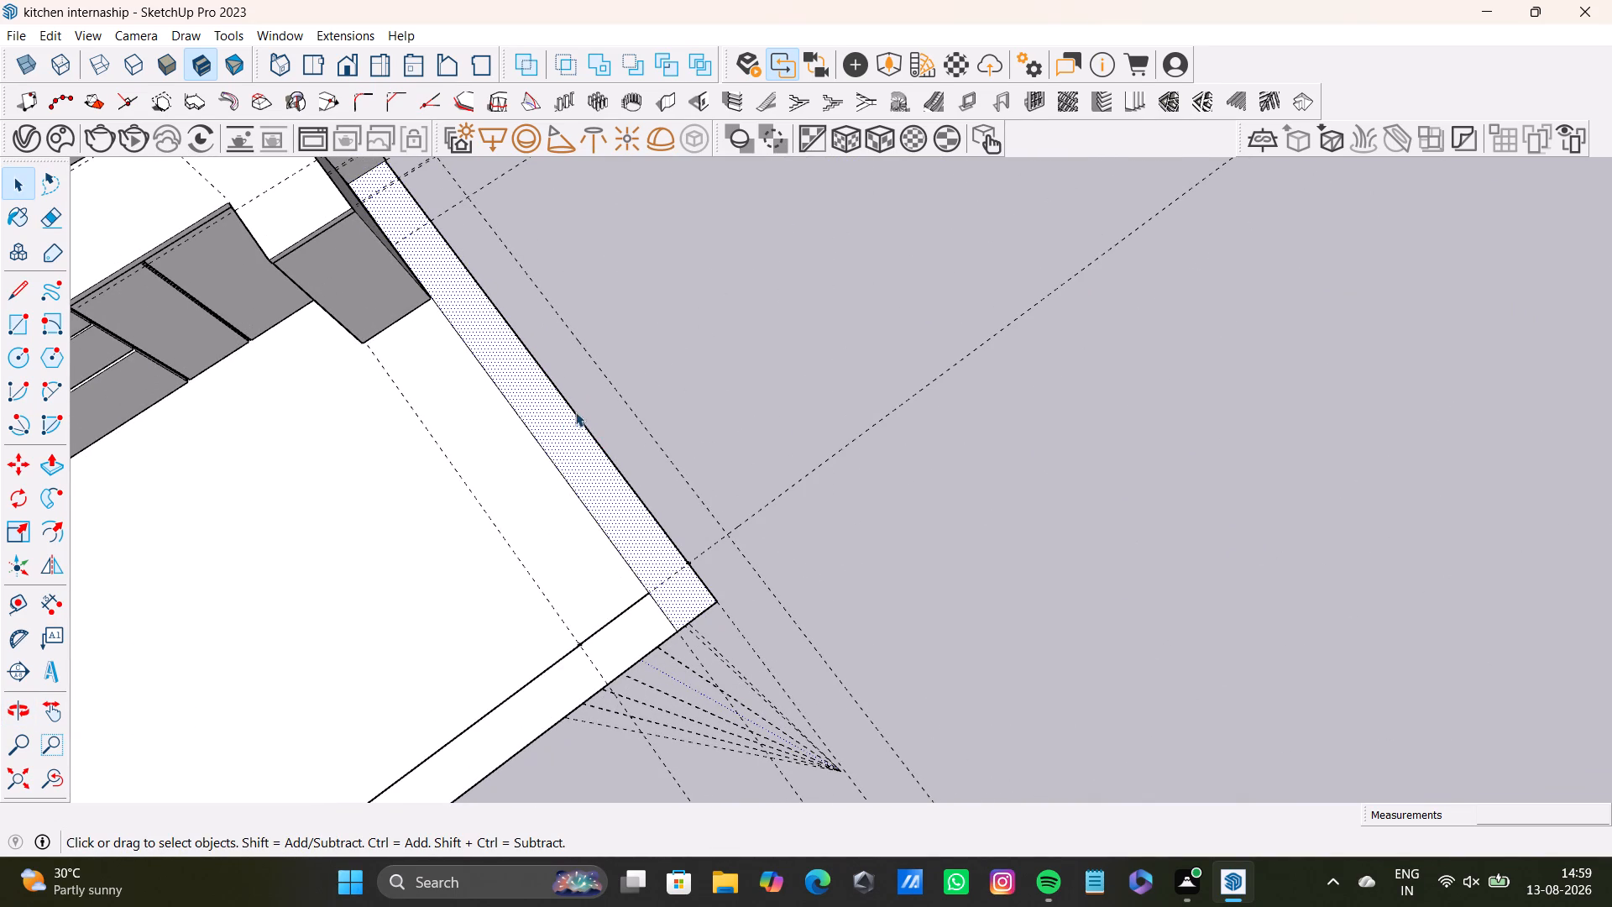
pyautogui.press('p')
pyautogui.click(564, 431)
pyautogui.scroll(-3, 263, 286)
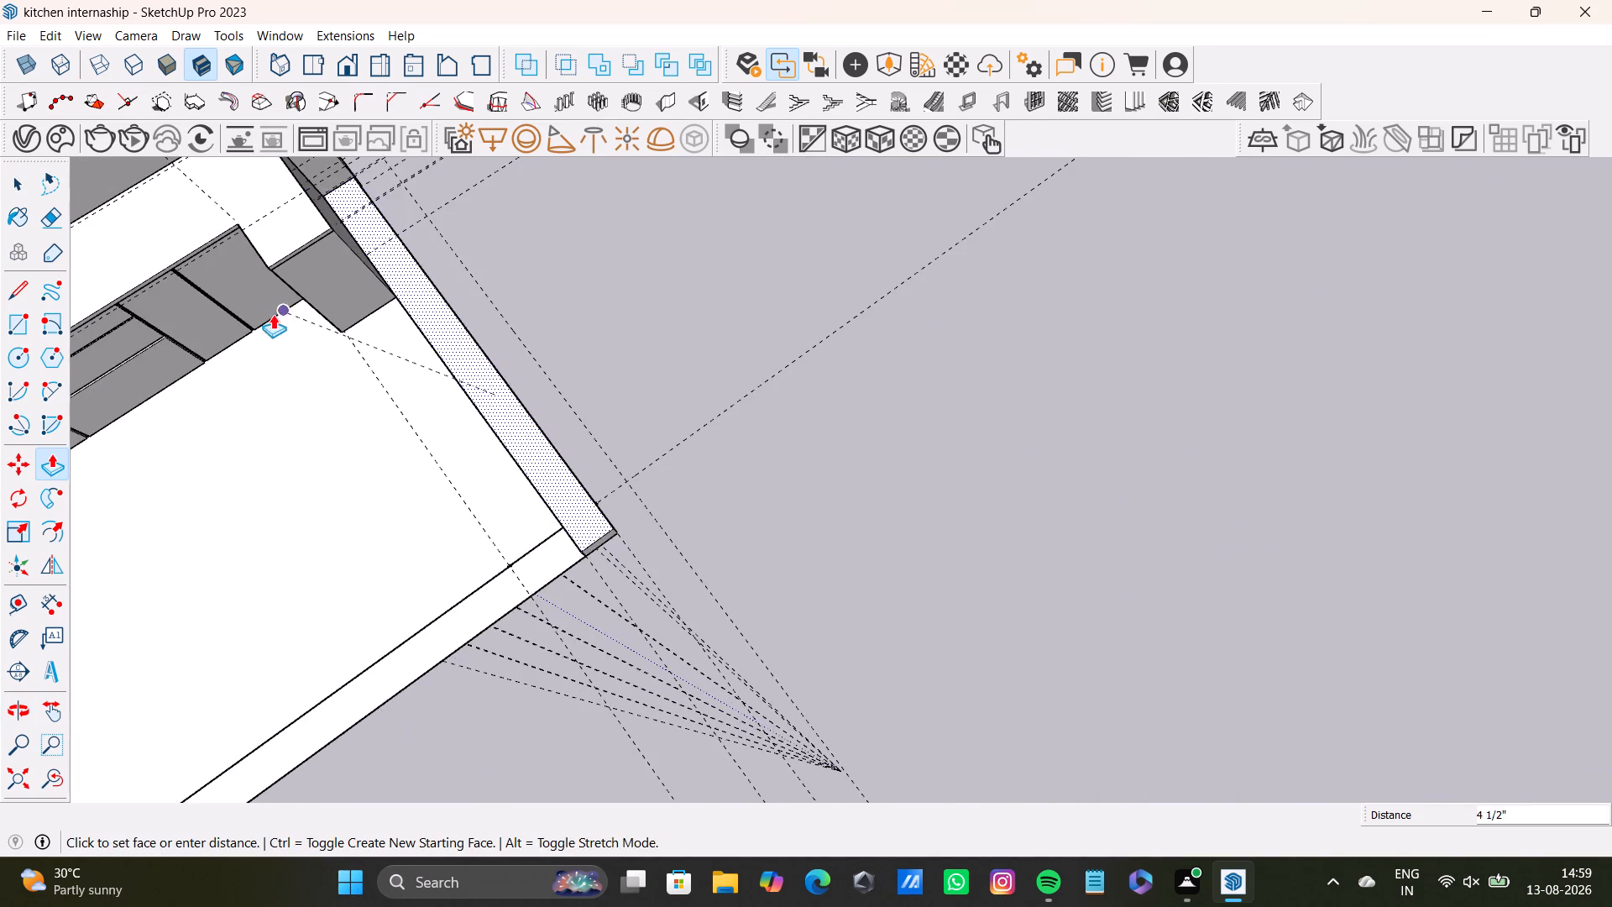
pyautogui.moveTo(273, 314); pyautogui.dragTo(882, 463, button='middle')
pyautogui.keyDown('shift'); pyautogui.moveTo(878, 314); pyautogui.dragTo(713, 502, button='middle'); pyautogui.keyUp('shift')
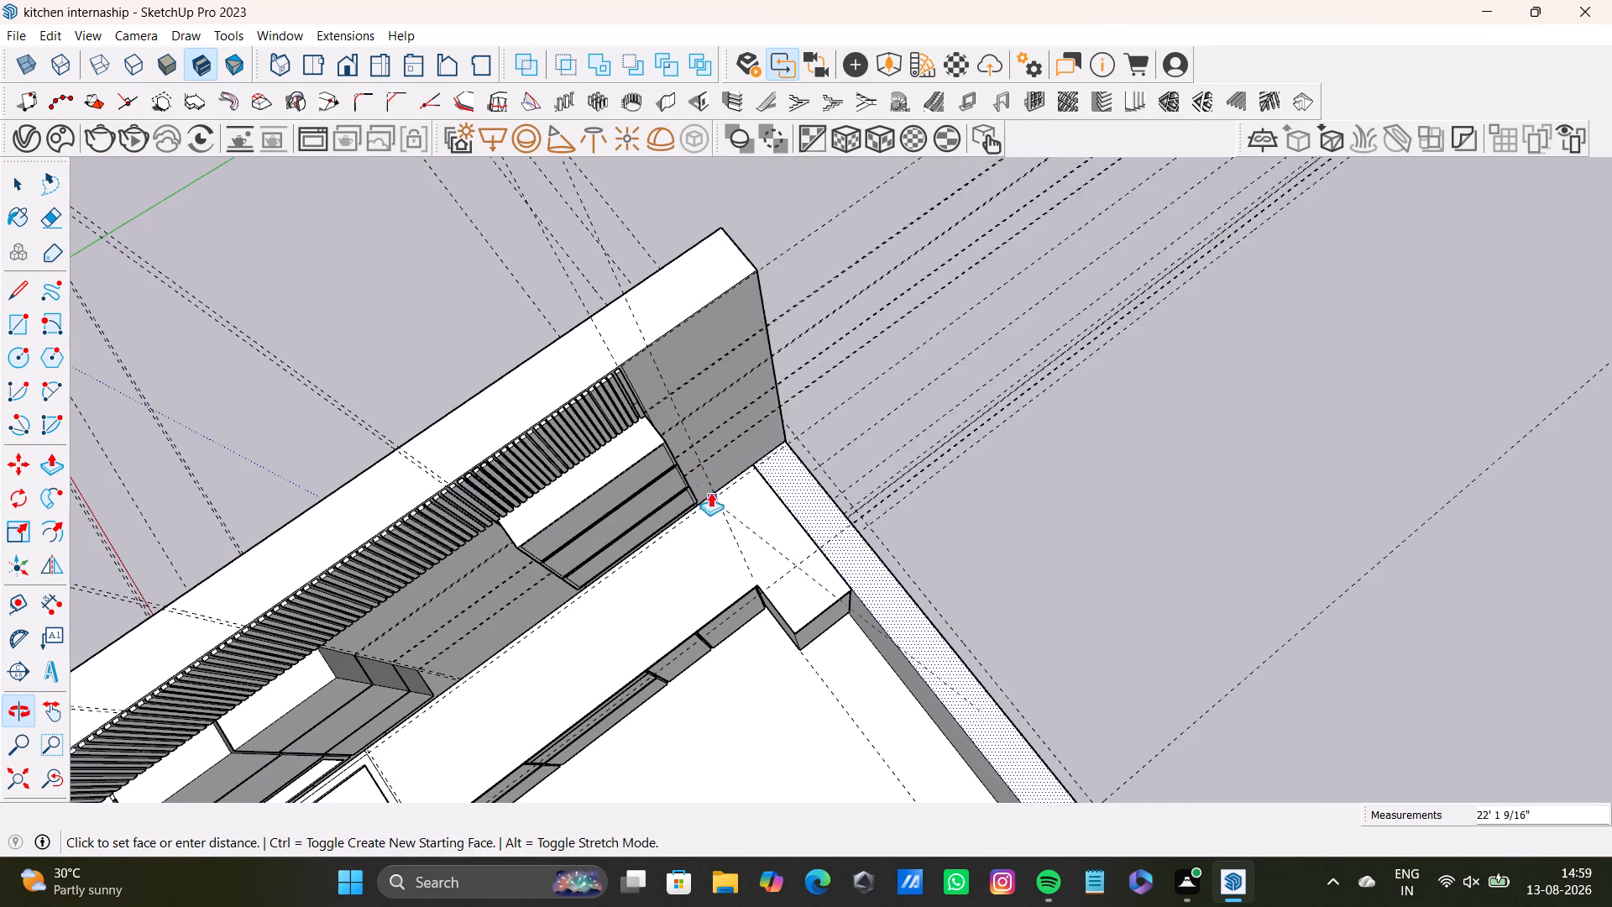
pyautogui.click(648, 303)
# Push/Pull the existing wall's end face at the outer corner flush with the new wall's outer face.
pyautogui.moveTo(730, 339); pyautogui.dragTo(537, 296, button='middle')
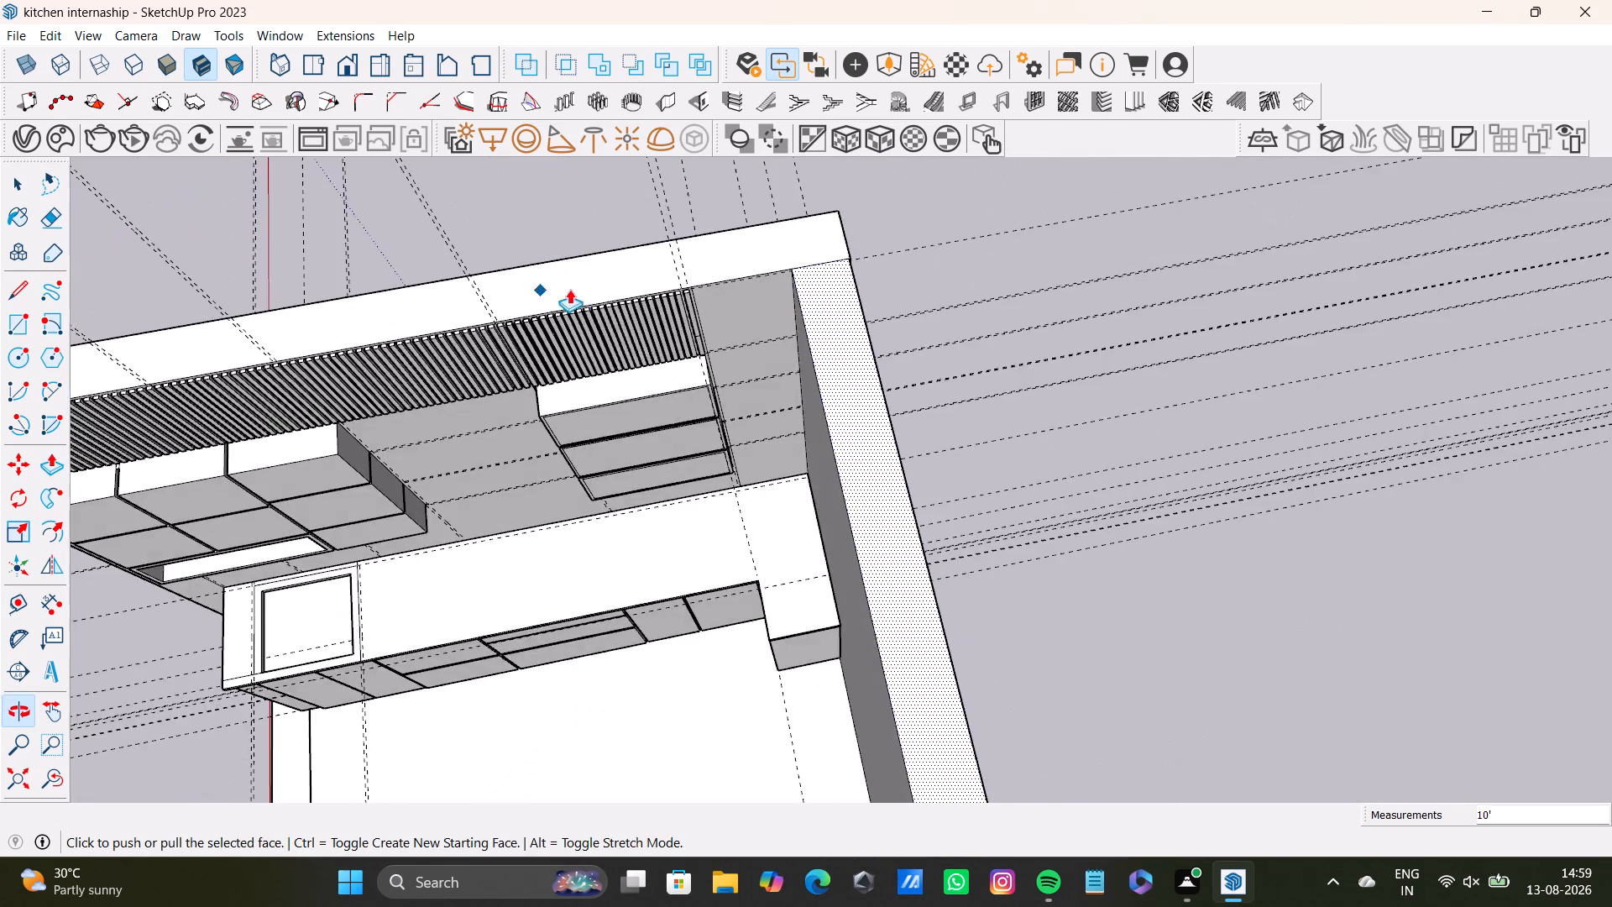
pyautogui.scroll(12, 773, 307)
pyautogui.moveTo(871, 237); pyautogui.dragTo(582, 134, button='middle')
pyautogui.moveTo(1013, 270); pyautogui.dragTo(894, 221, button='middle')
pyautogui.moveTo(950, 239); pyautogui.dragTo(841, 356, button='middle')
pyautogui.scroll(5, 939, 444)
pyautogui.moveTo(918, 365); pyautogui.dragTo(954, 312, button='middle')
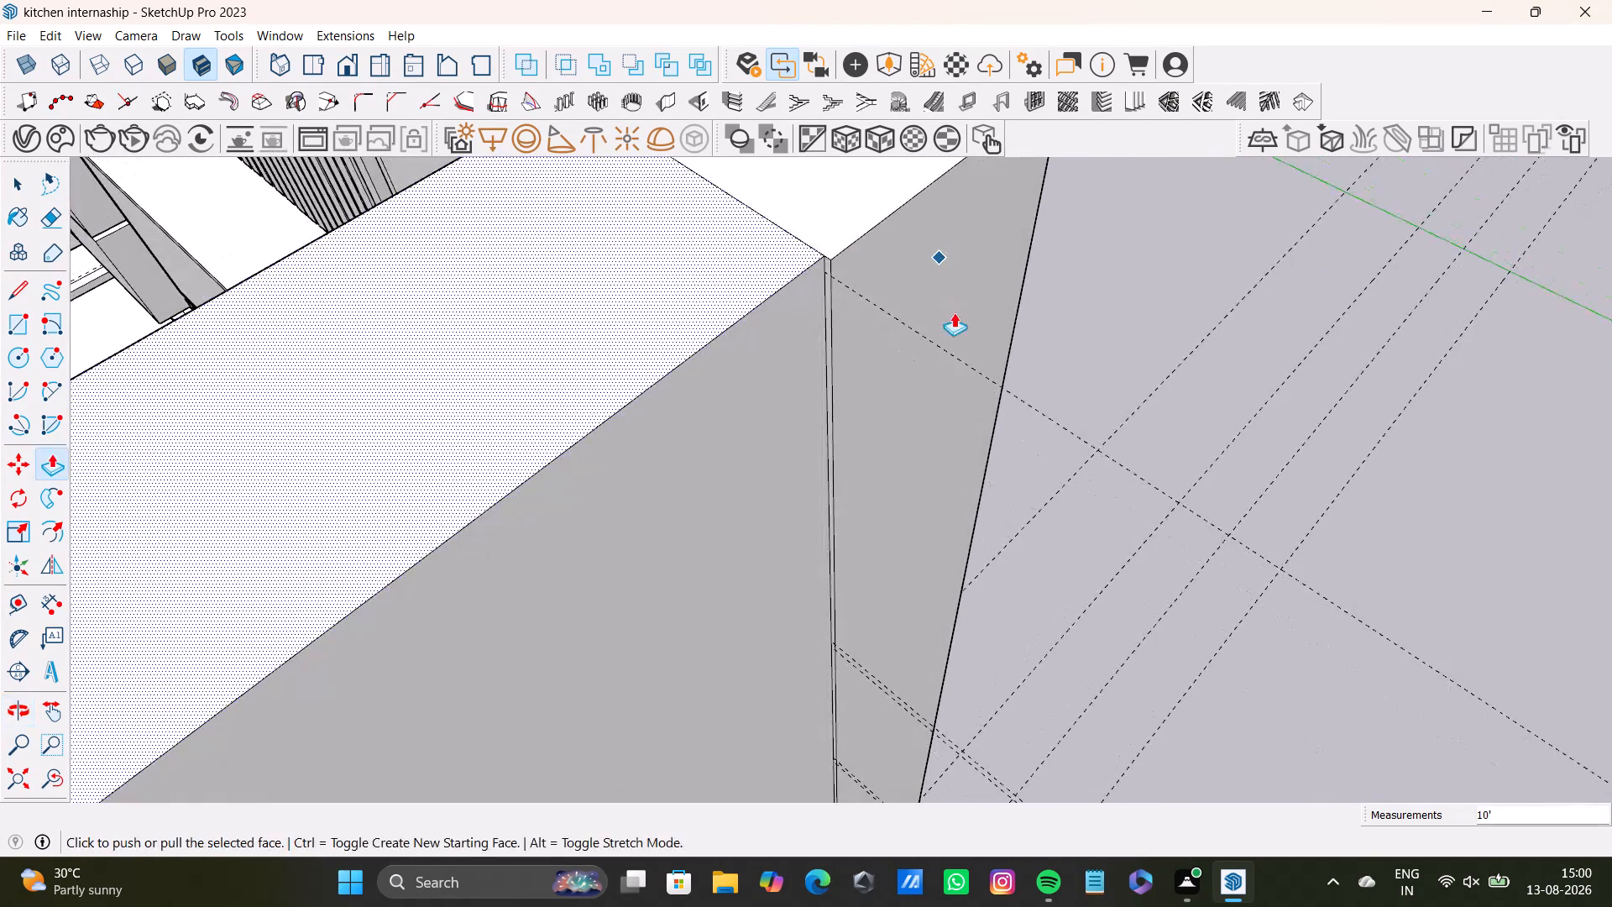
pyautogui.press('space')
pyautogui.click(954, 312)
pyautogui.press('p')
pyautogui.click(954, 312)
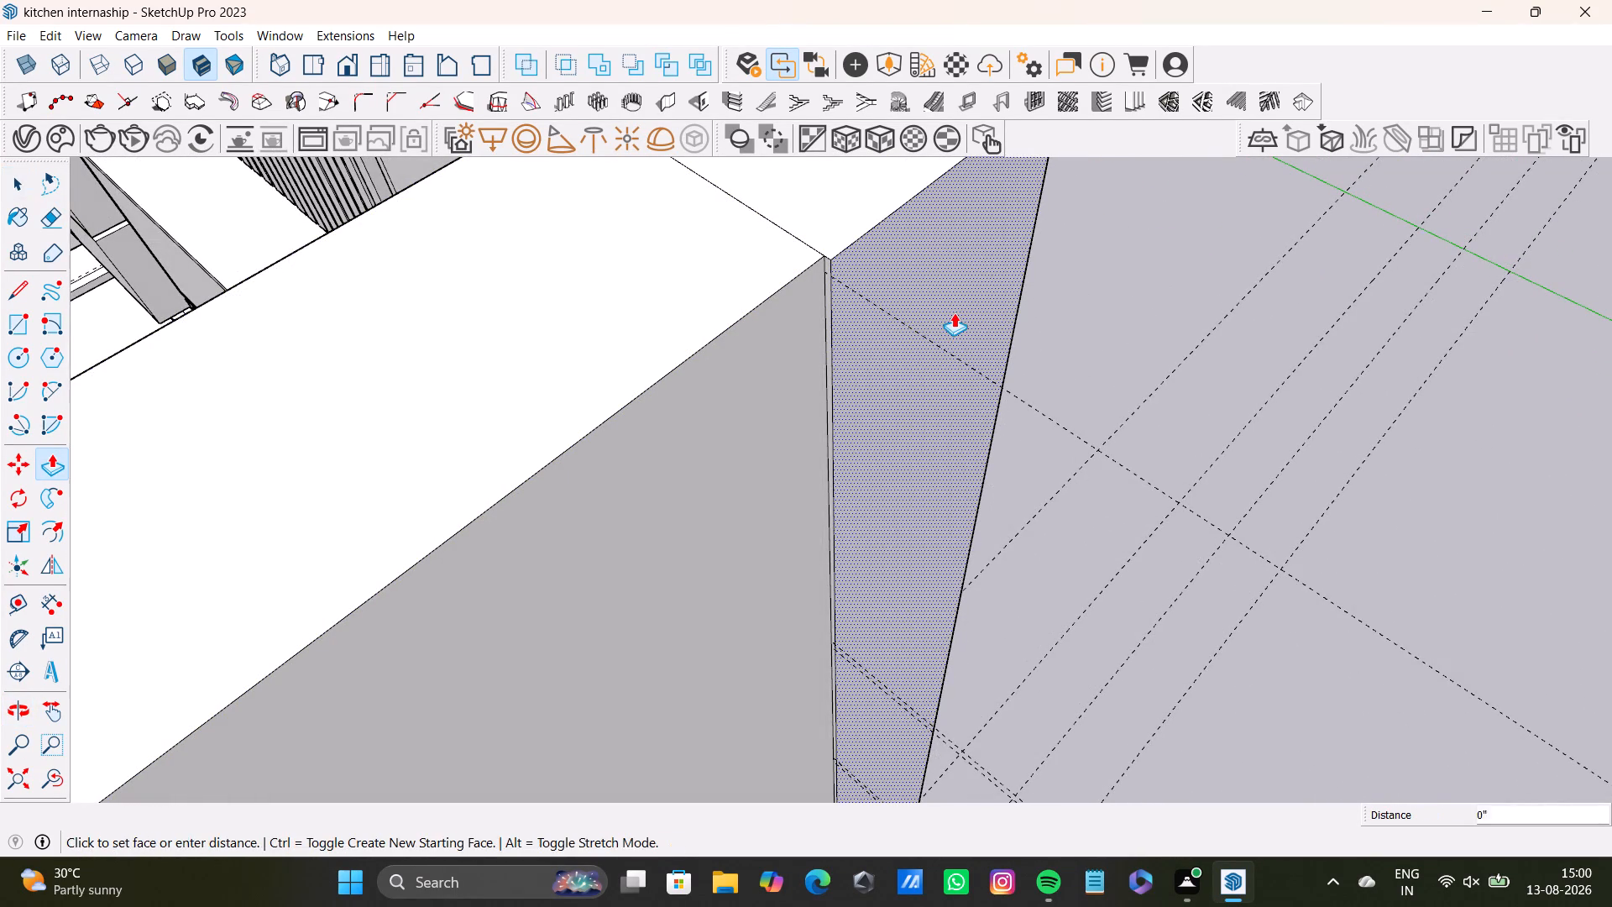
pyautogui.click(800, 347)
pyautogui.scroll(-3, 771, 379)
pyautogui.press('space')
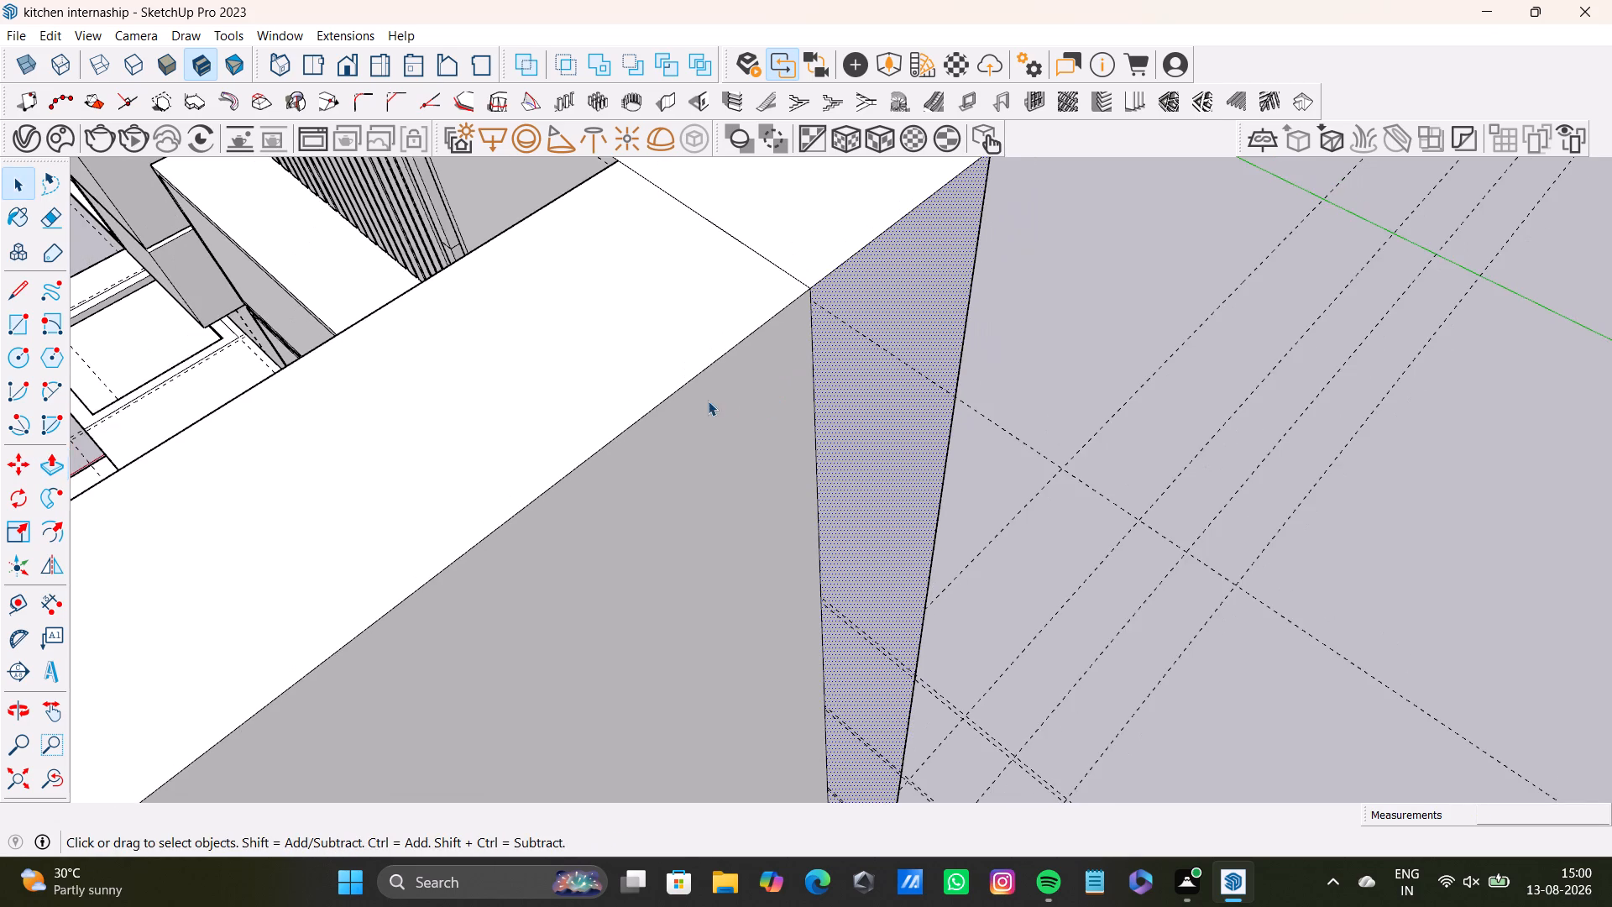
# Examine the new wall and its corner with the slatted wall from inside the kitchen, and clear the selection.
pyautogui.scroll(-3, 708, 401)
pyautogui.moveTo(1045, 382); pyautogui.dragTo(1174, 341, button='middle')
pyautogui.moveTo(641, 470); pyautogui.dragTo(1148, 416, button='middle')
pyautogui.moveTo(1096, 438); pyautogui.dragTo(854, 392, button='middle')
pyautogui.moveTo(843, 401); pyautogui.dragTo(982, 379, button='middle')
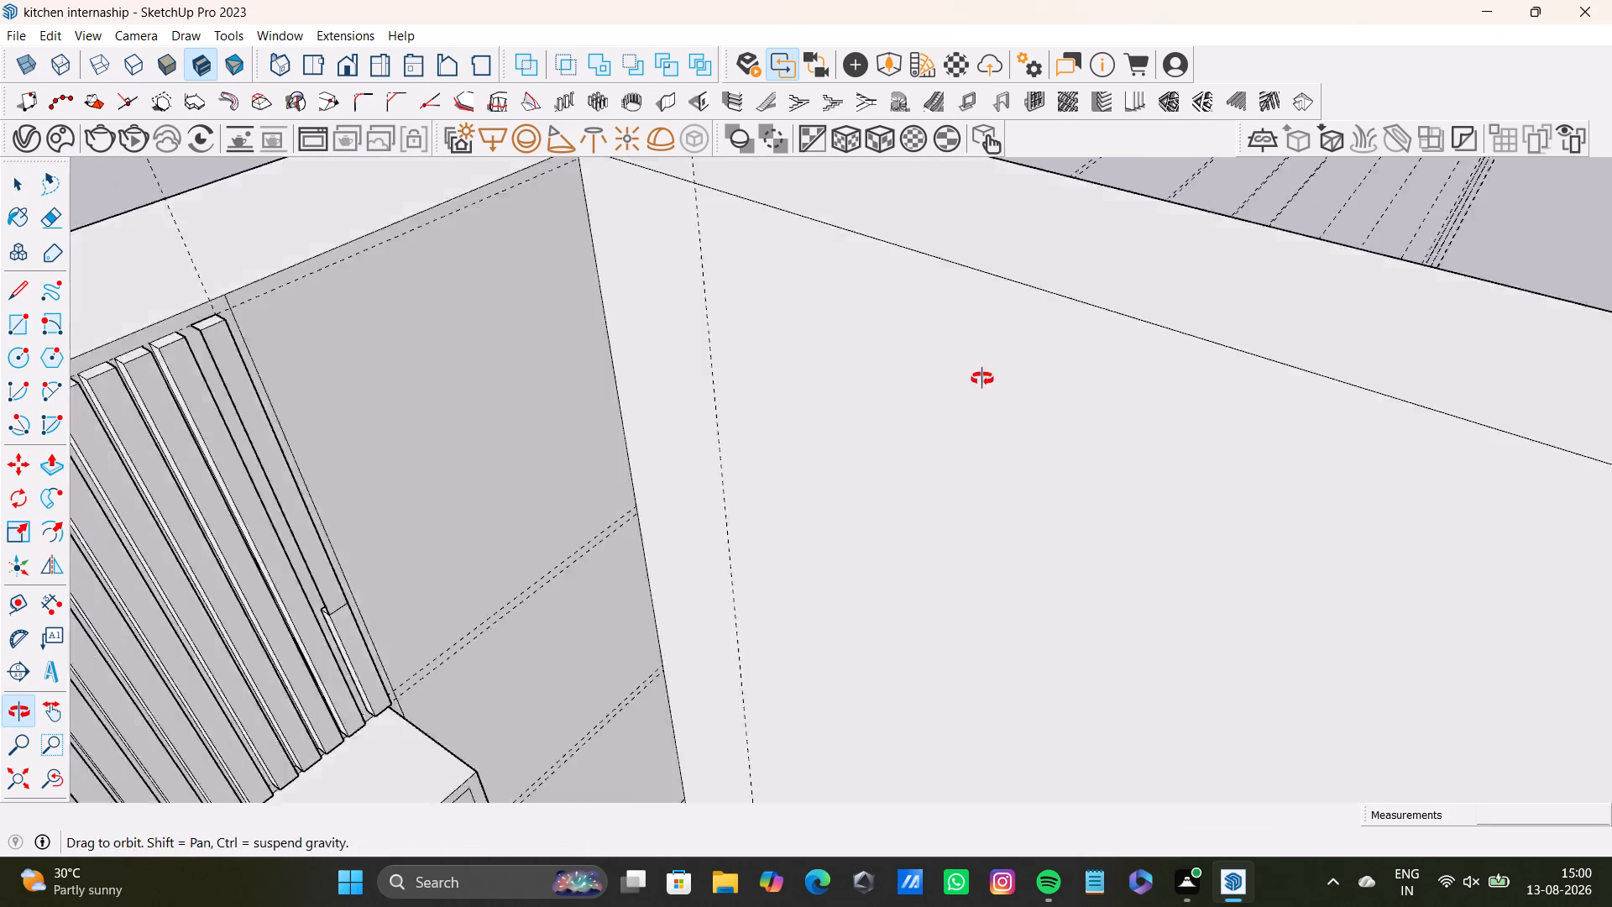
pyautogui.moveTo(982, 379); pyautogui.dragTo(1060, 376, button='middle')
pyautogui.scroll(-15, 1055, 389)
pyautogui.moveTo(1034, 370); pyautogui.dragTo(790, 285, button='middle')
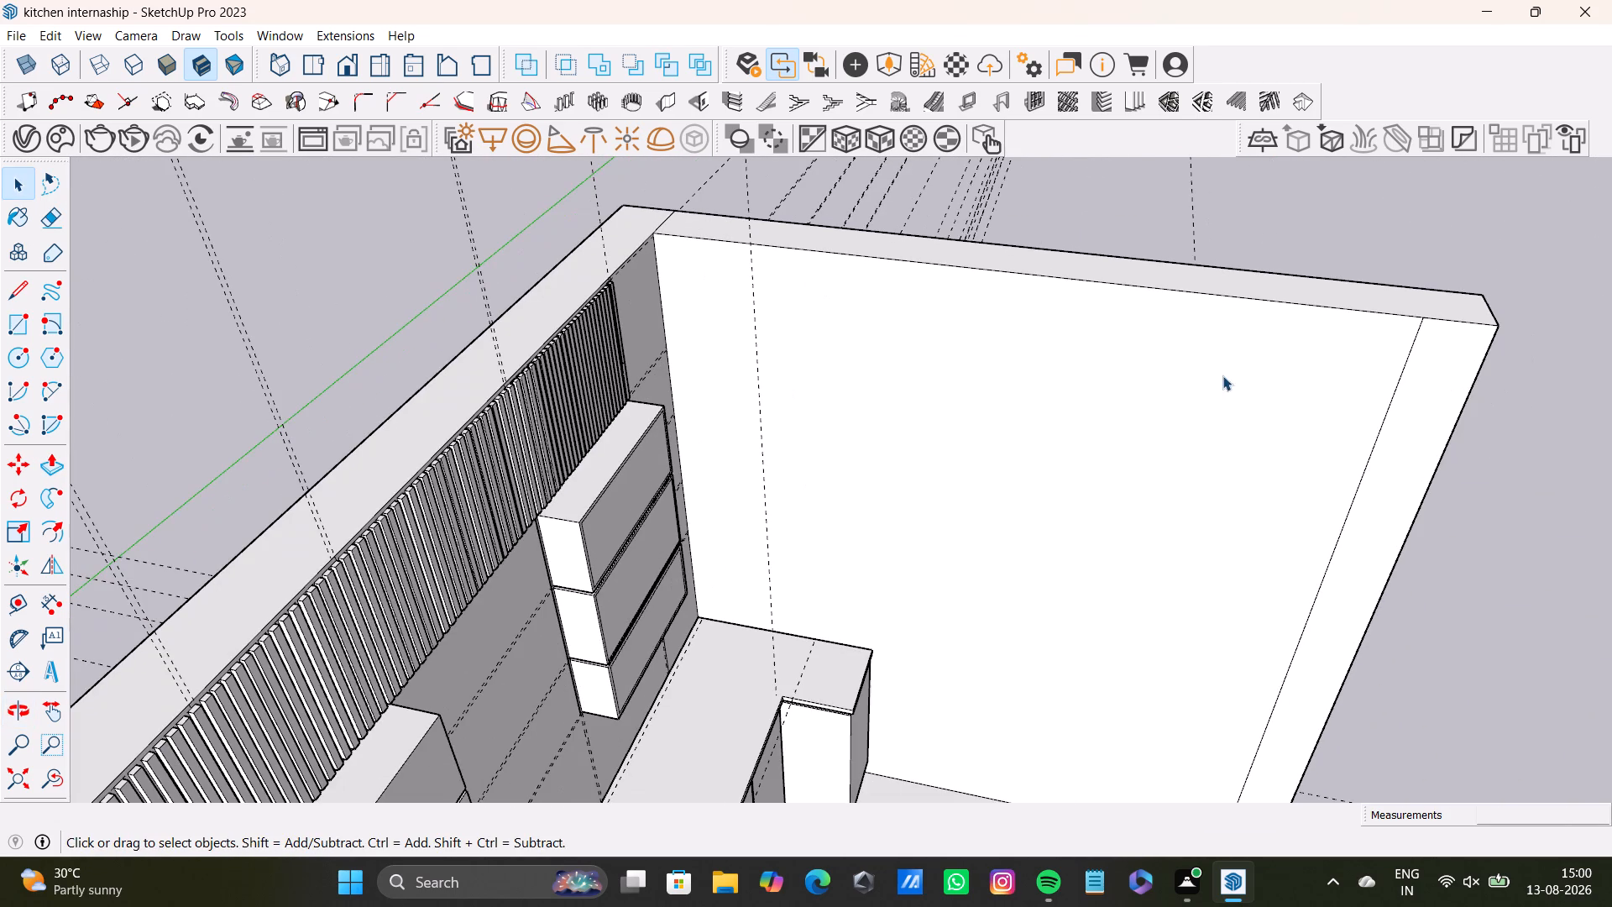
pyautogui.press('space')
pyautogui.click(1297, 228)
# Place a vertical guide on the new wall, offset 1" outward from the return unit's side edge.
pyautogui.moveTo(1313, 370); pyautogui.dragTo(927, 347, button='middle')
pyautogui.moveTo(953, 396); pyautogui.dragTo(929, 485, button='middle')
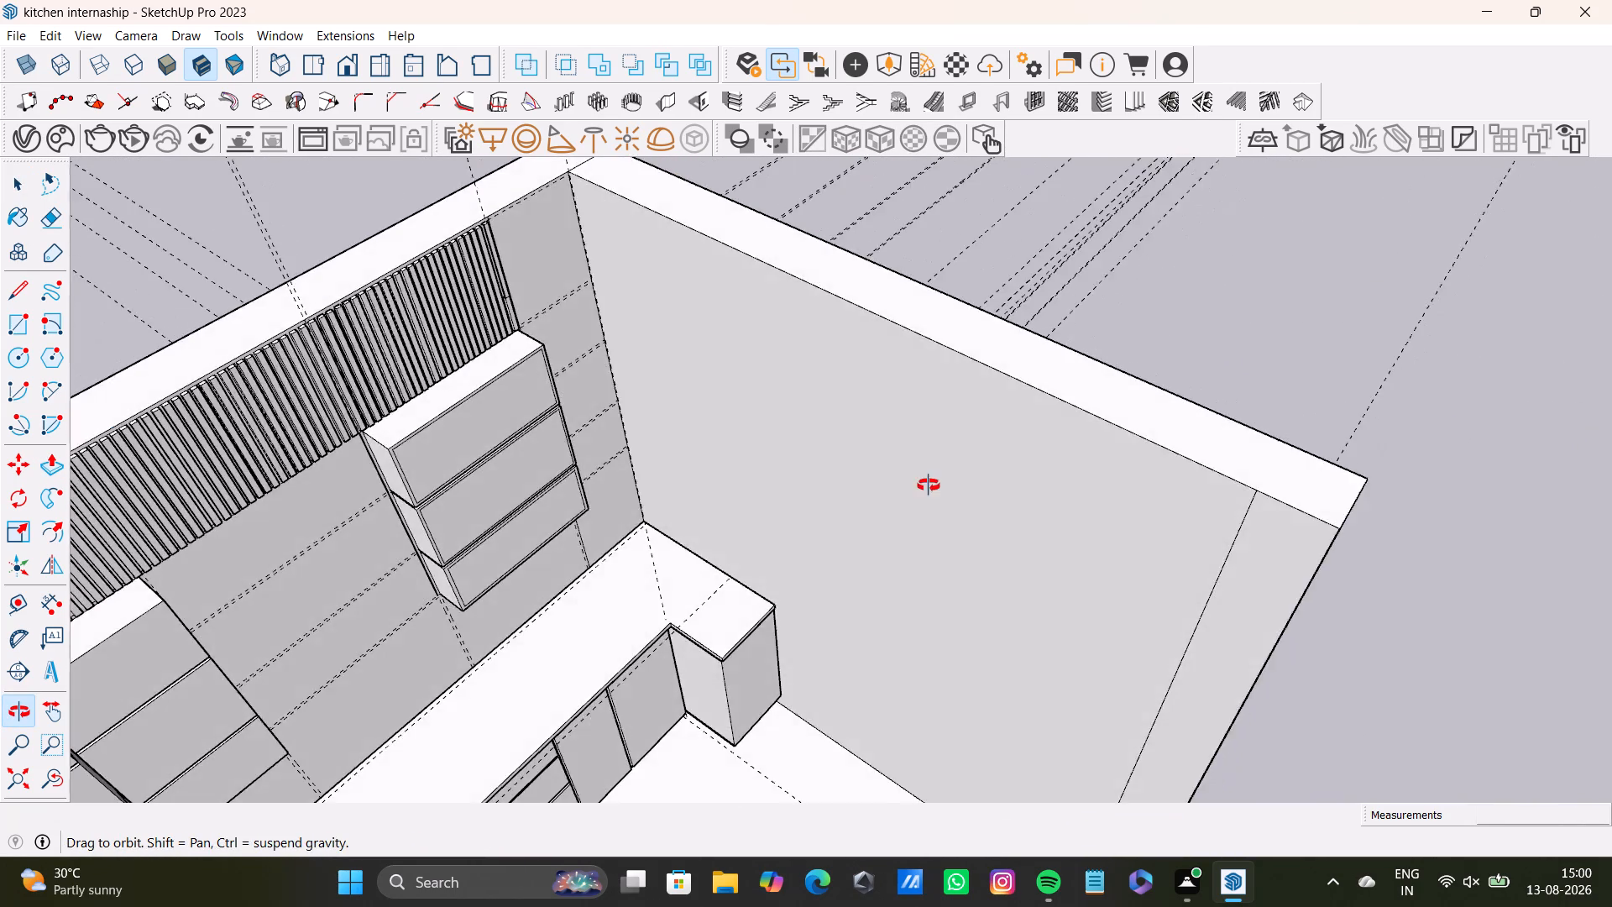
pyautogui.moveTo(929, 485); pyautogui.dragTo(1065, 451, button='middle')
pyautogui.moveTo(1013, 494); pyautogui.dragTo(1013, 317, button='middle')
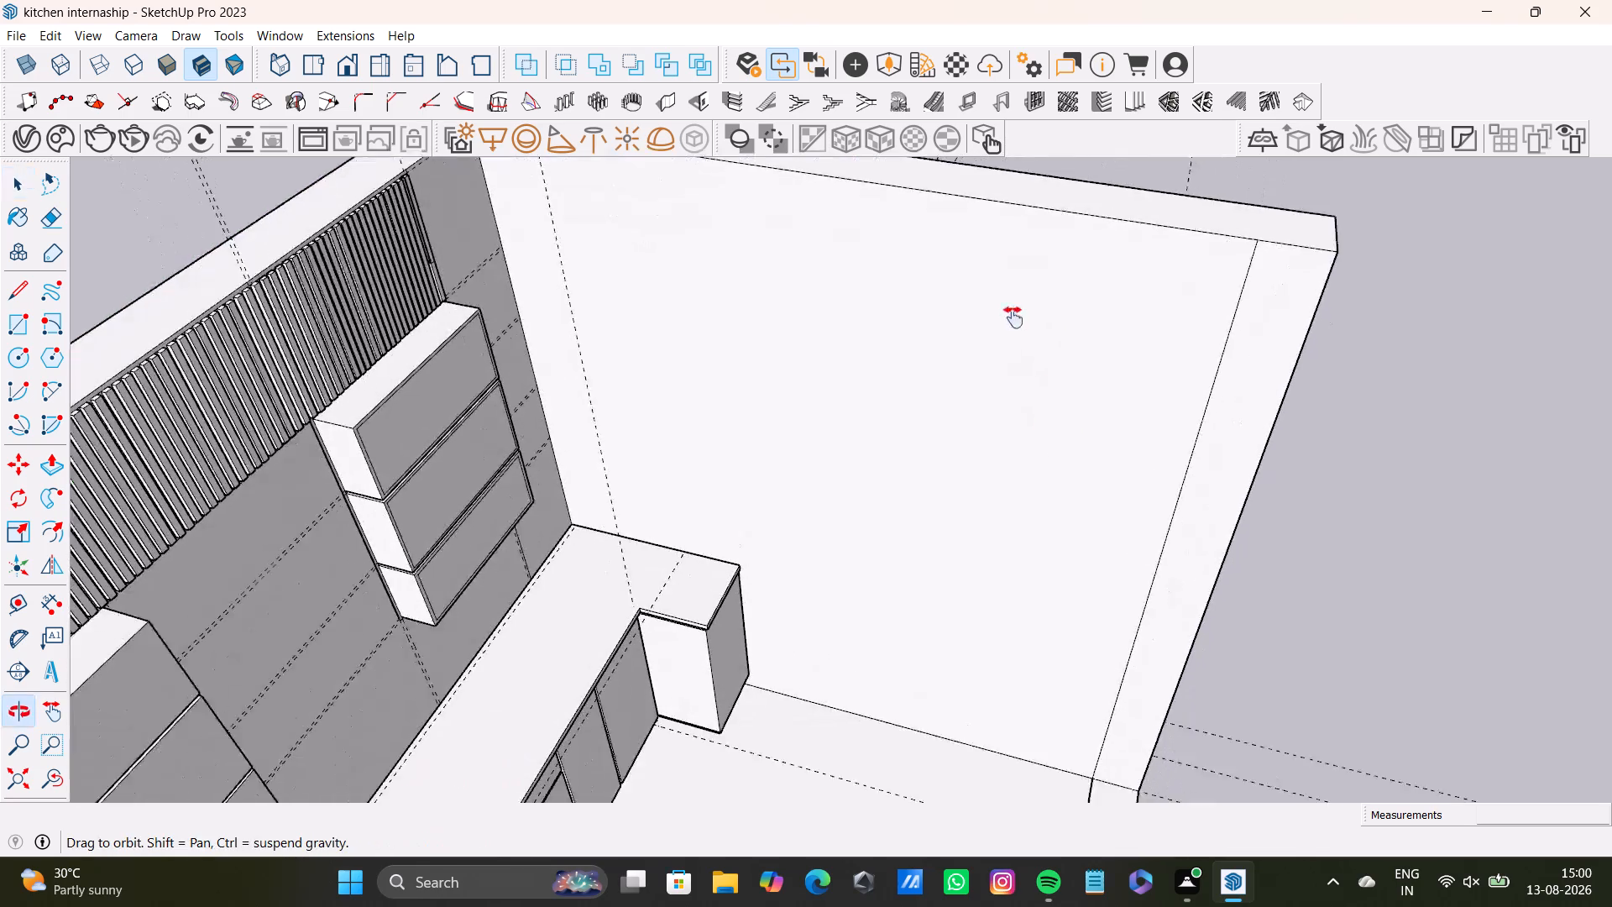
pyautogui.moveTo(1013, 317); pyautogui.dragTo(1003, 244, button='middle')
pyautogui.moveTo(918, 280); pyautogui.dragTo(1051, 259, button='middle')
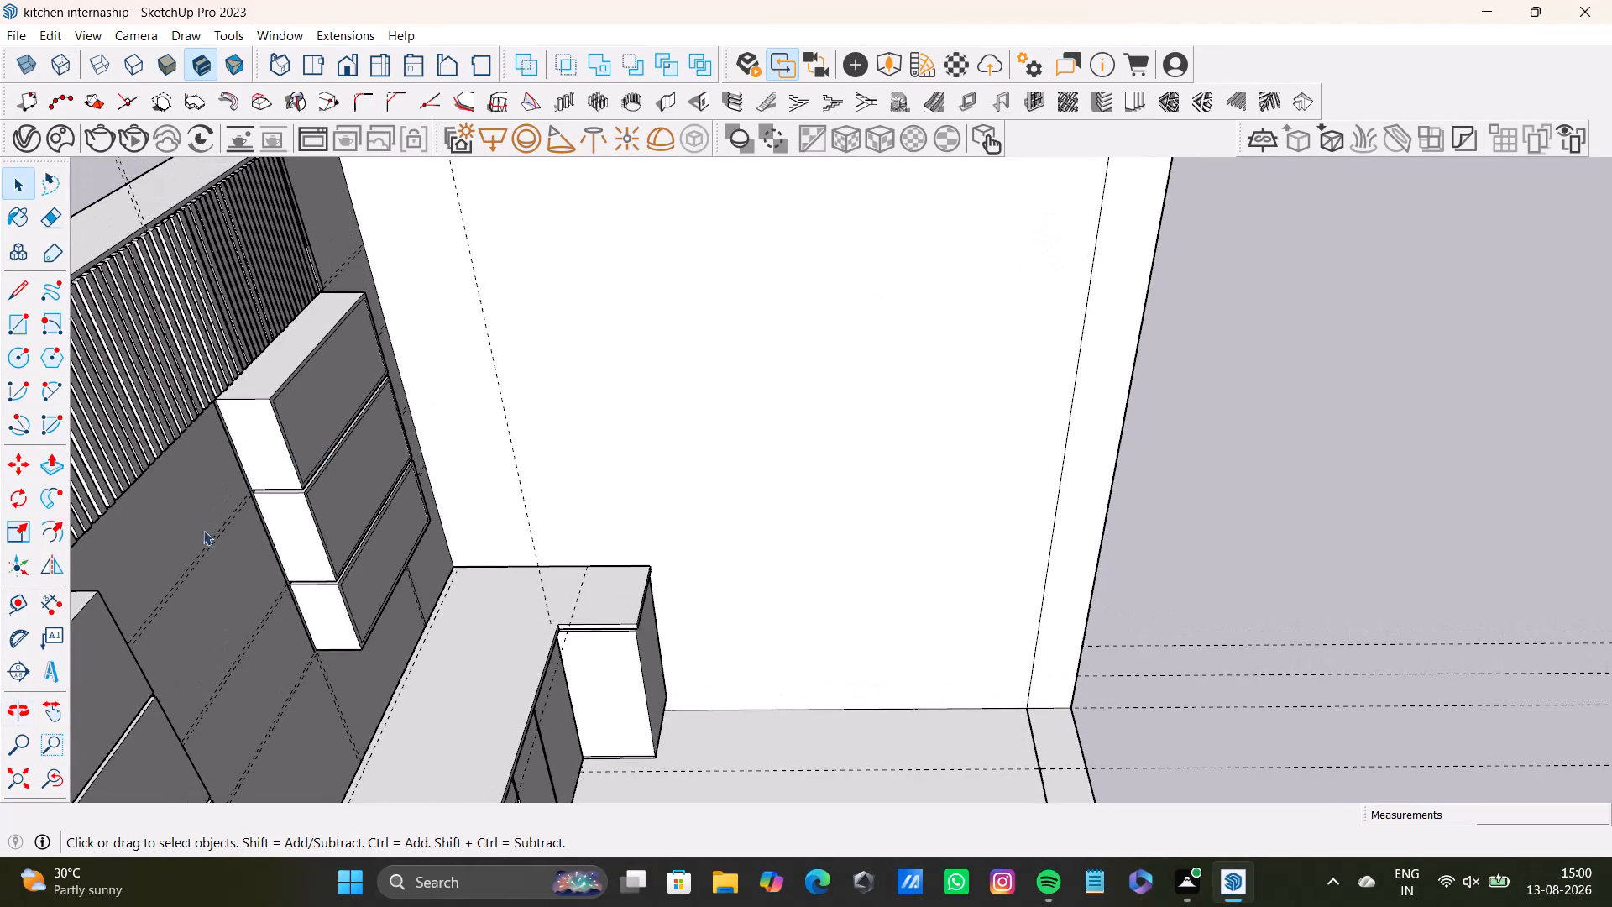
pyautogui.click(15, 603)
pyautogui.scroll(4, 604, 543)
pyautogui.moveTo(729, 606); pyautogui.dragTo(726, 427, button='middle')
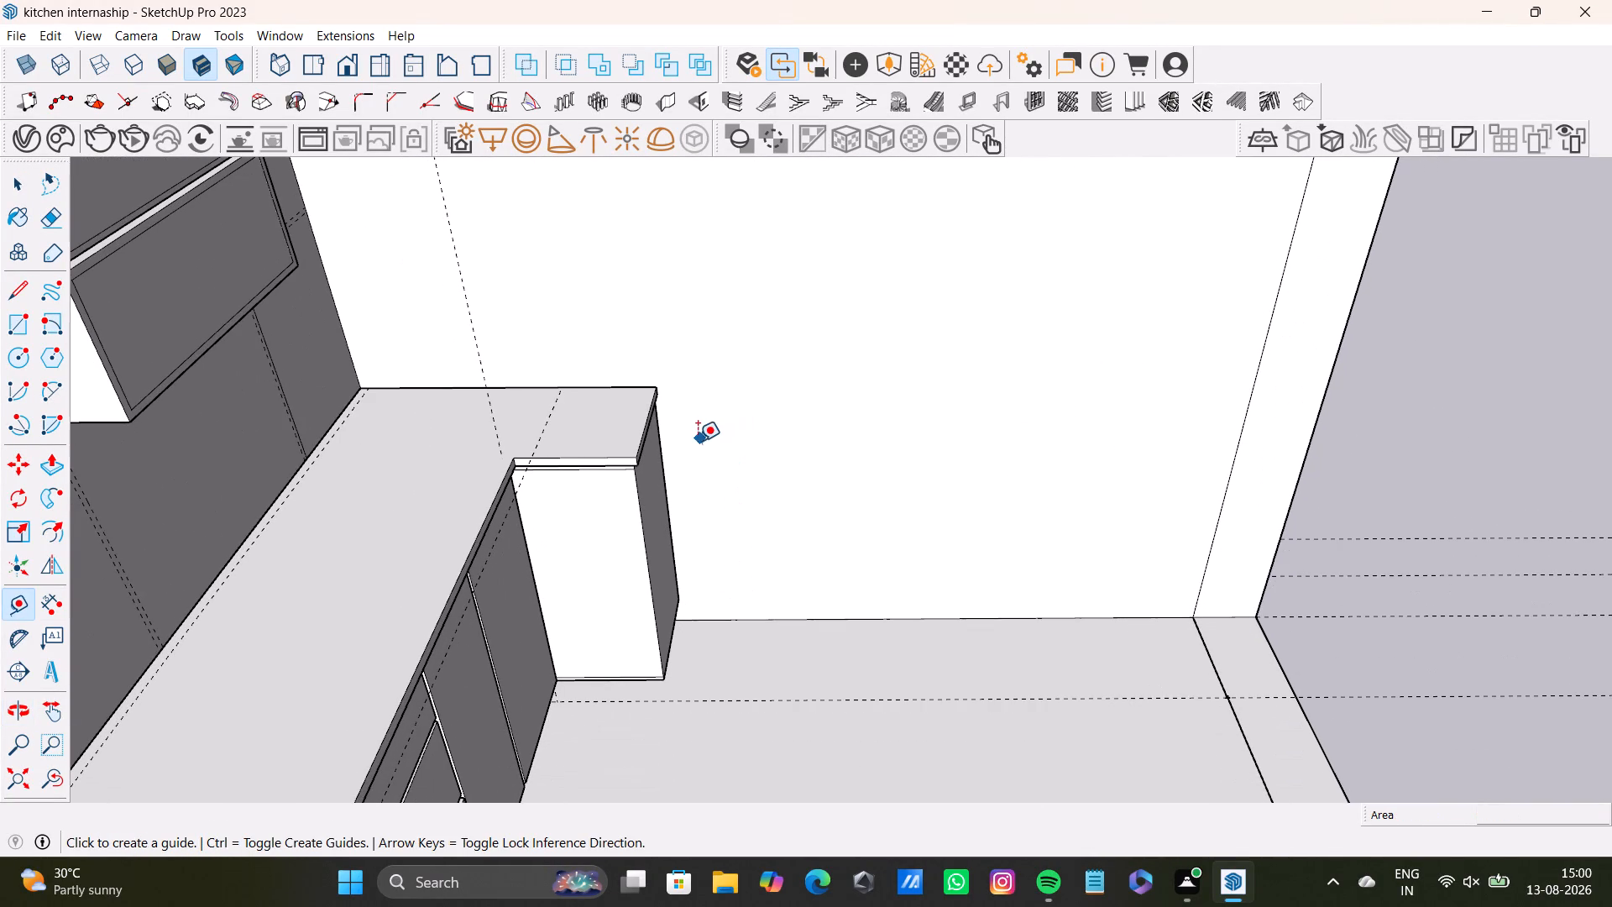
pyautogui.click(667, 459)
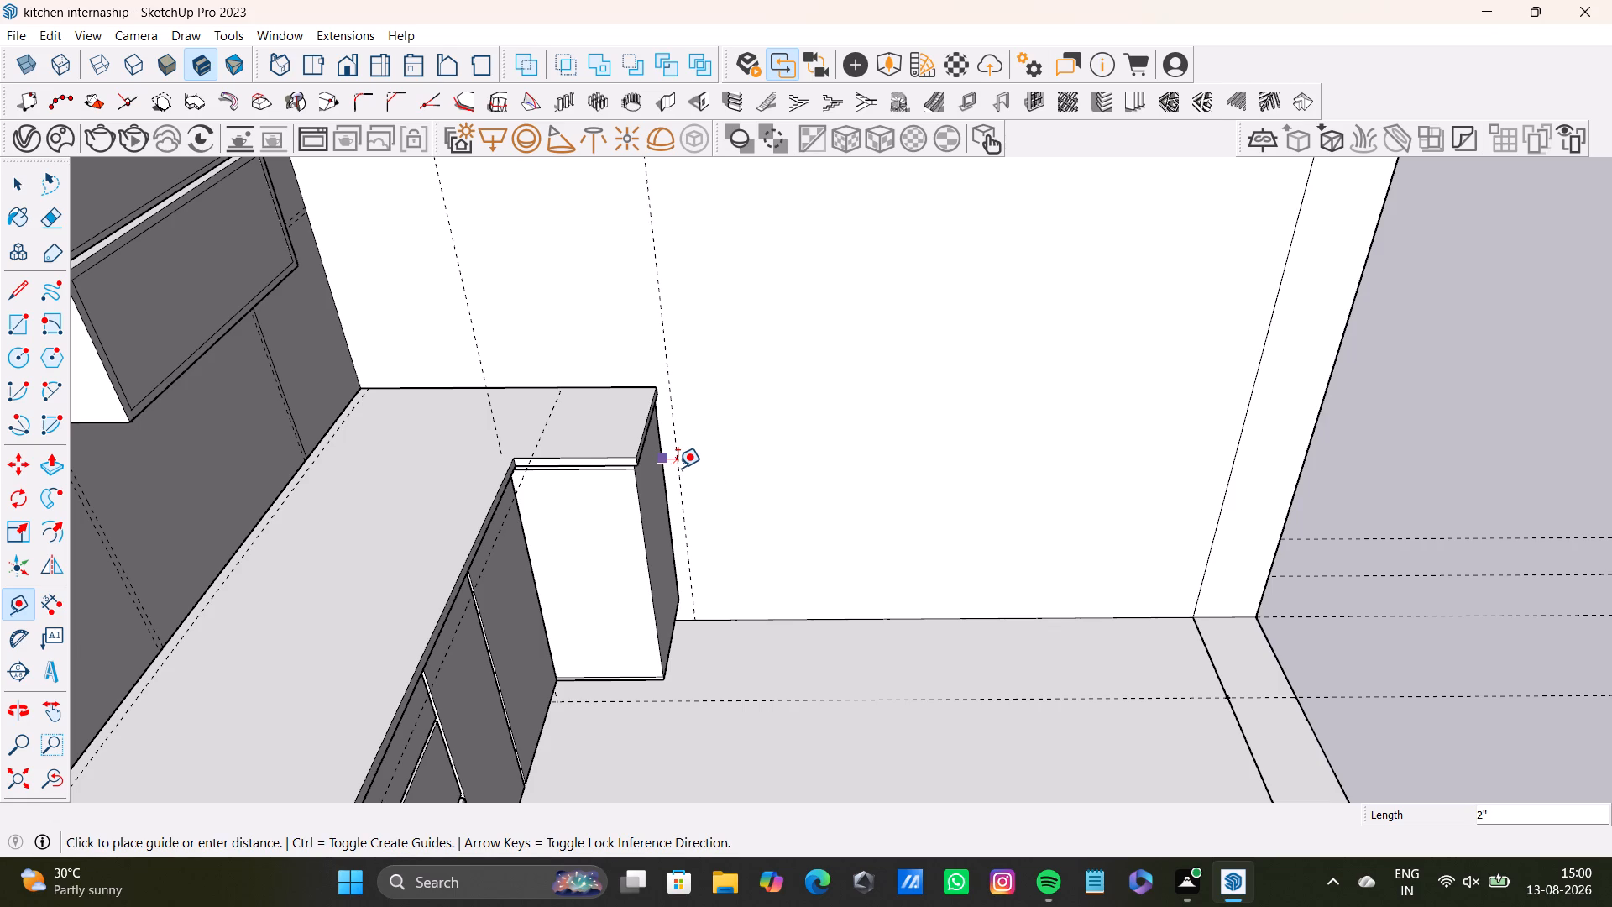
pyautogui.press('1')
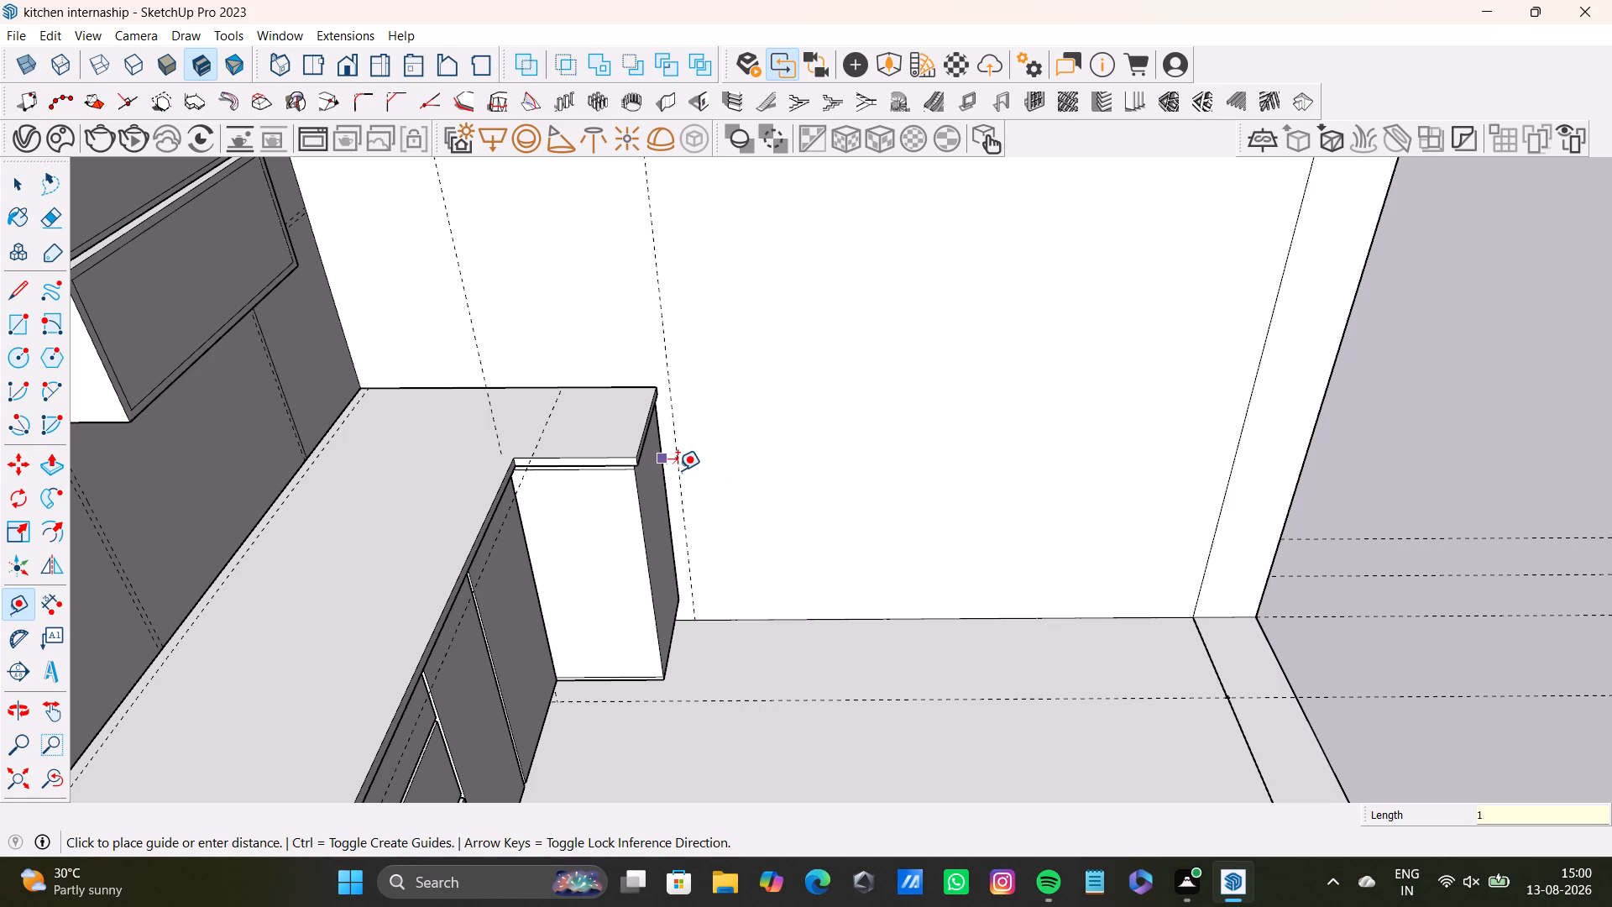
pyautogui.hotkey('shift', '"')
pyautogui.press('Return')
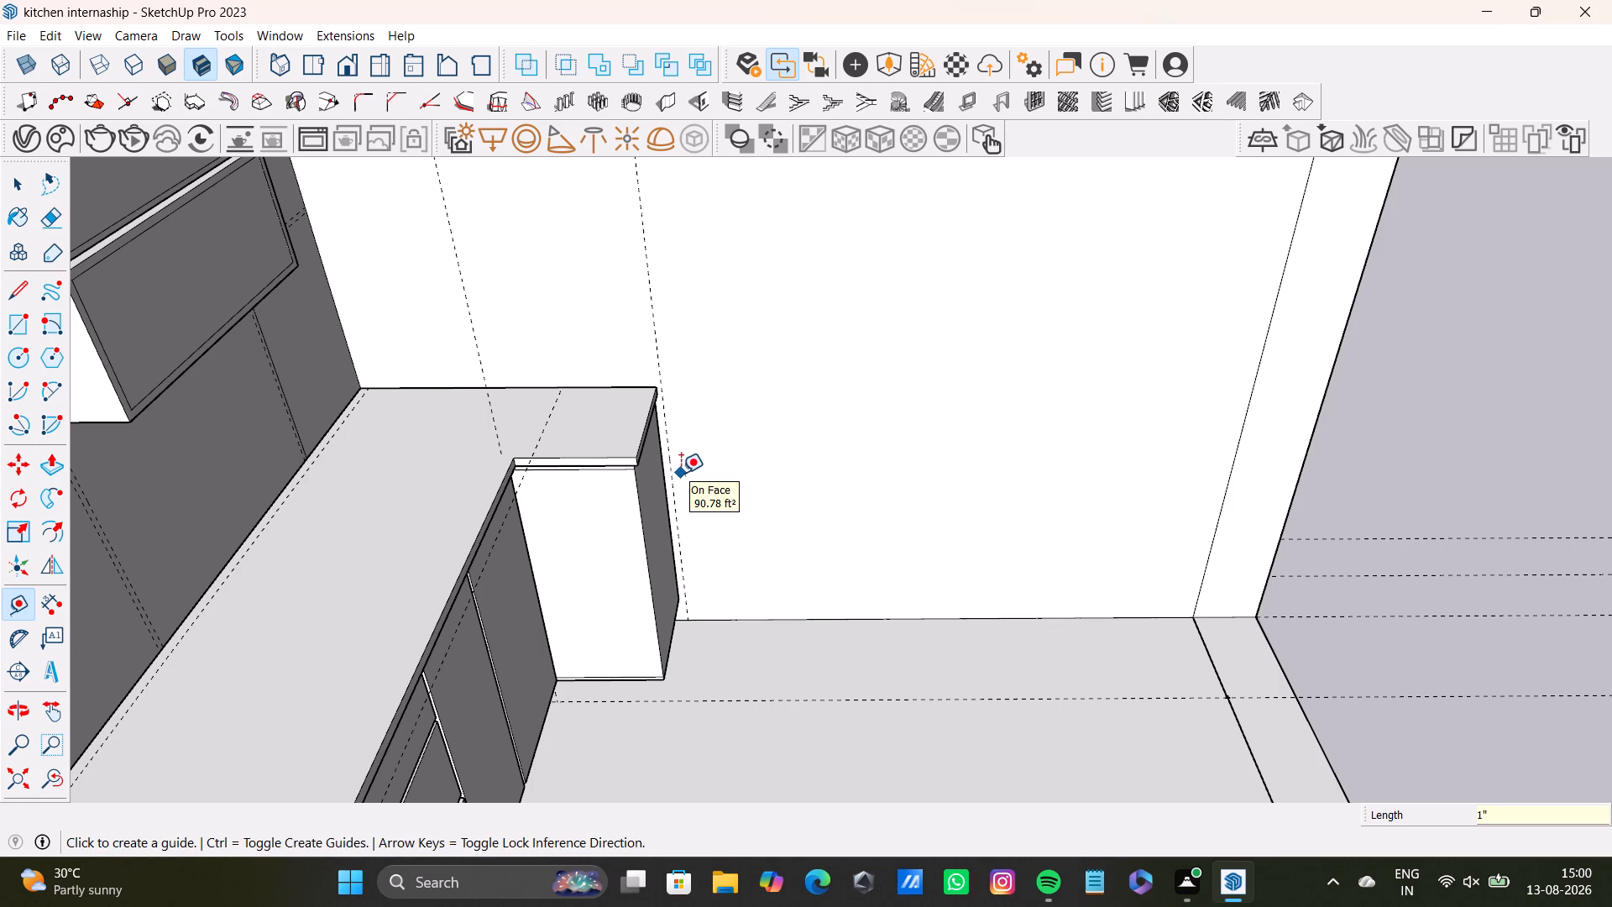
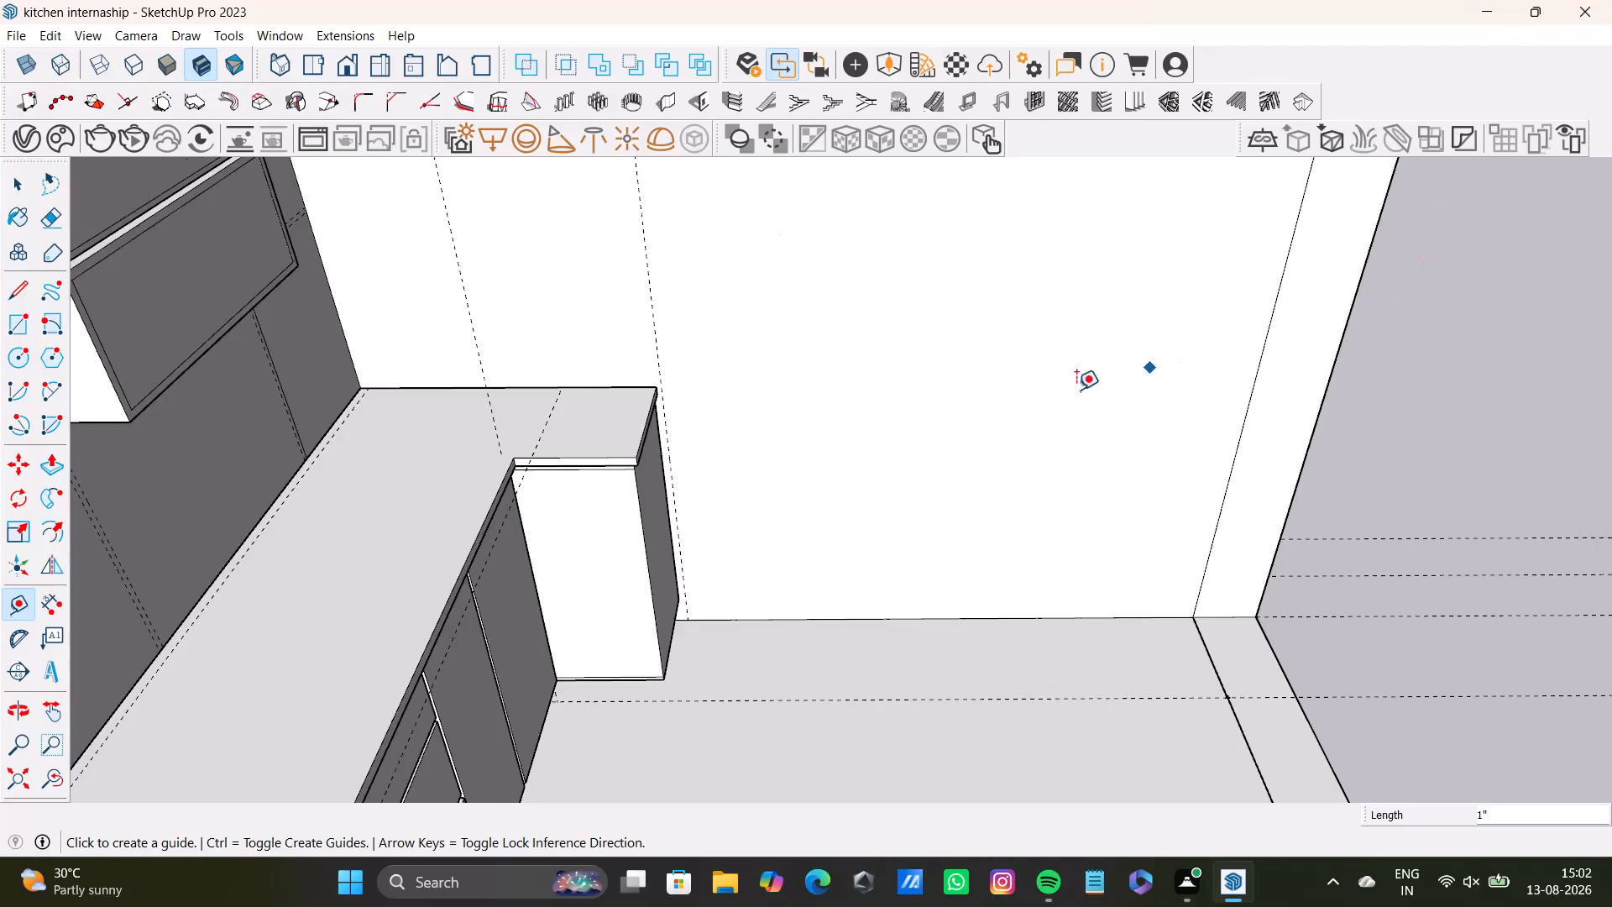
# Place a horizontal guide on the new side wall about 1' 7 15/16" below its top edge.
pyautogui.keyDown('shift'); pyautogui.moveTo(944, 322); pyautogui.dragTo(878, 578, button='middle'); pyautogui.keyUp('shift')
pyautogui.moveTo(863, 468); pyautogui.dragTo(741, 416, button='middle')
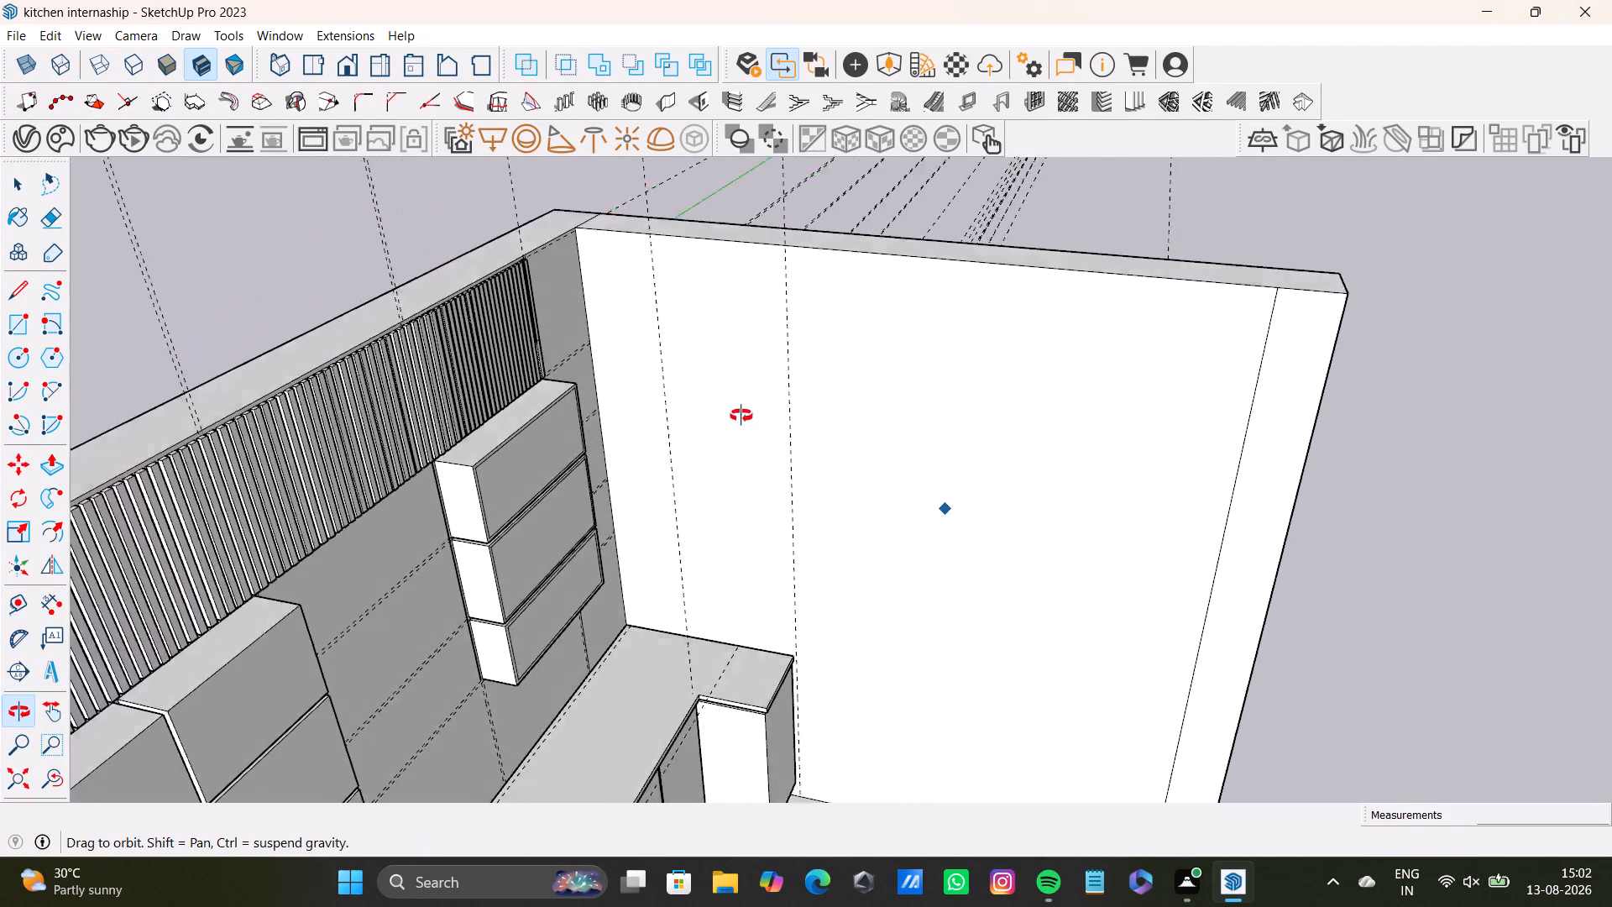
pyautogui.moveTo(741, 416); pyautogui.dragTo(728, 378, button='middle')
pyautogui.scroll(3, 767, 304)
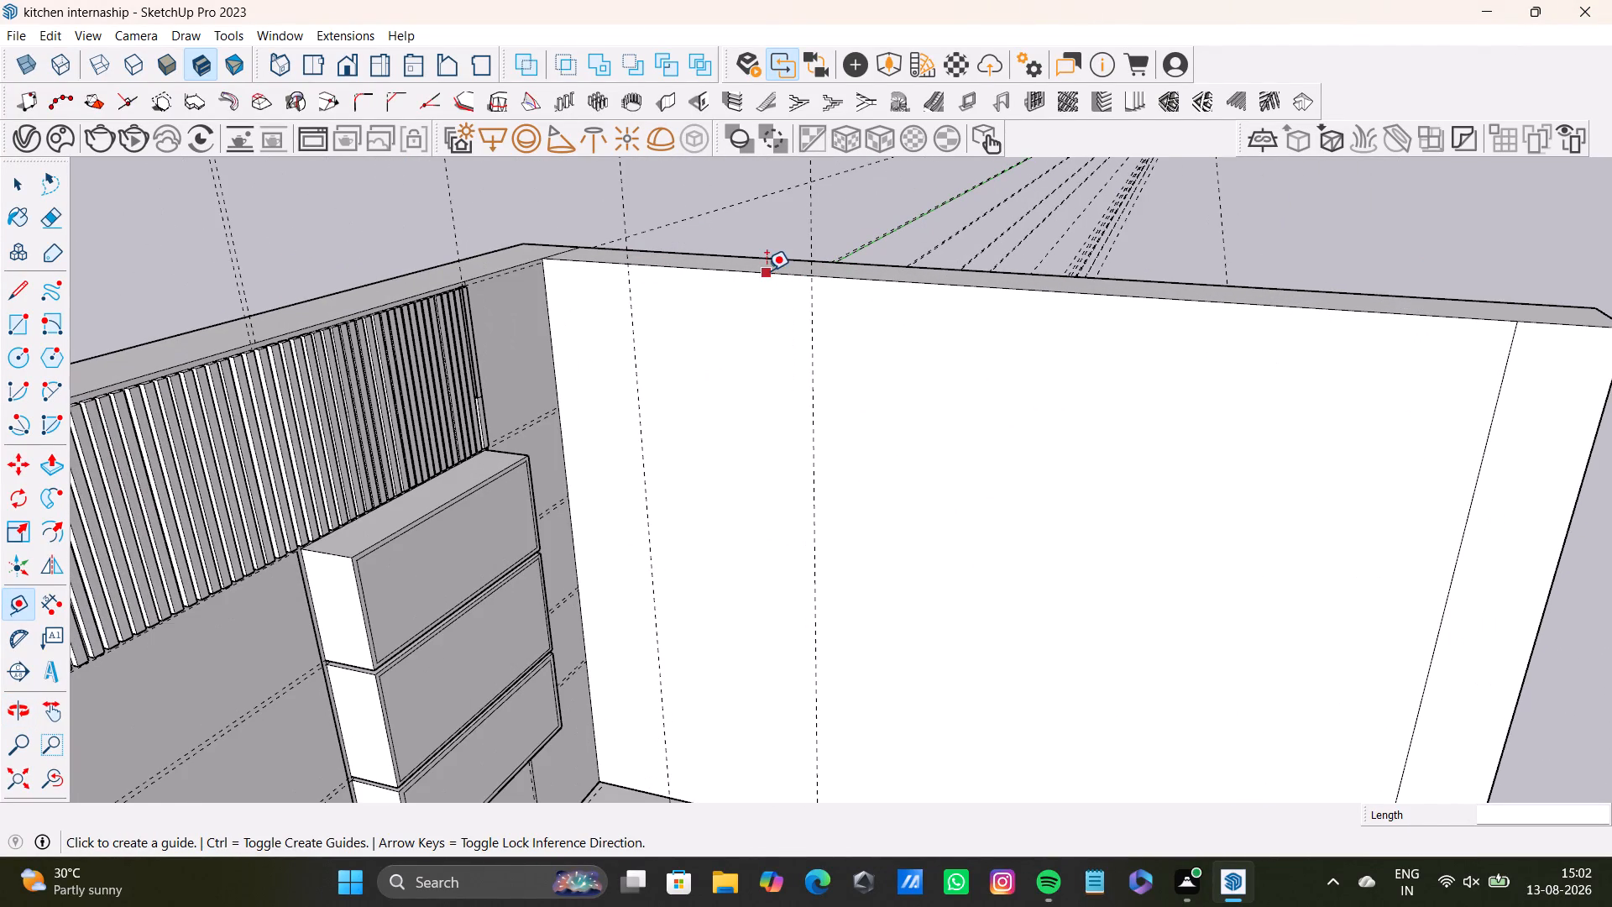
pyautogui.click(769, 274)
pyautogui.click(728, 427)
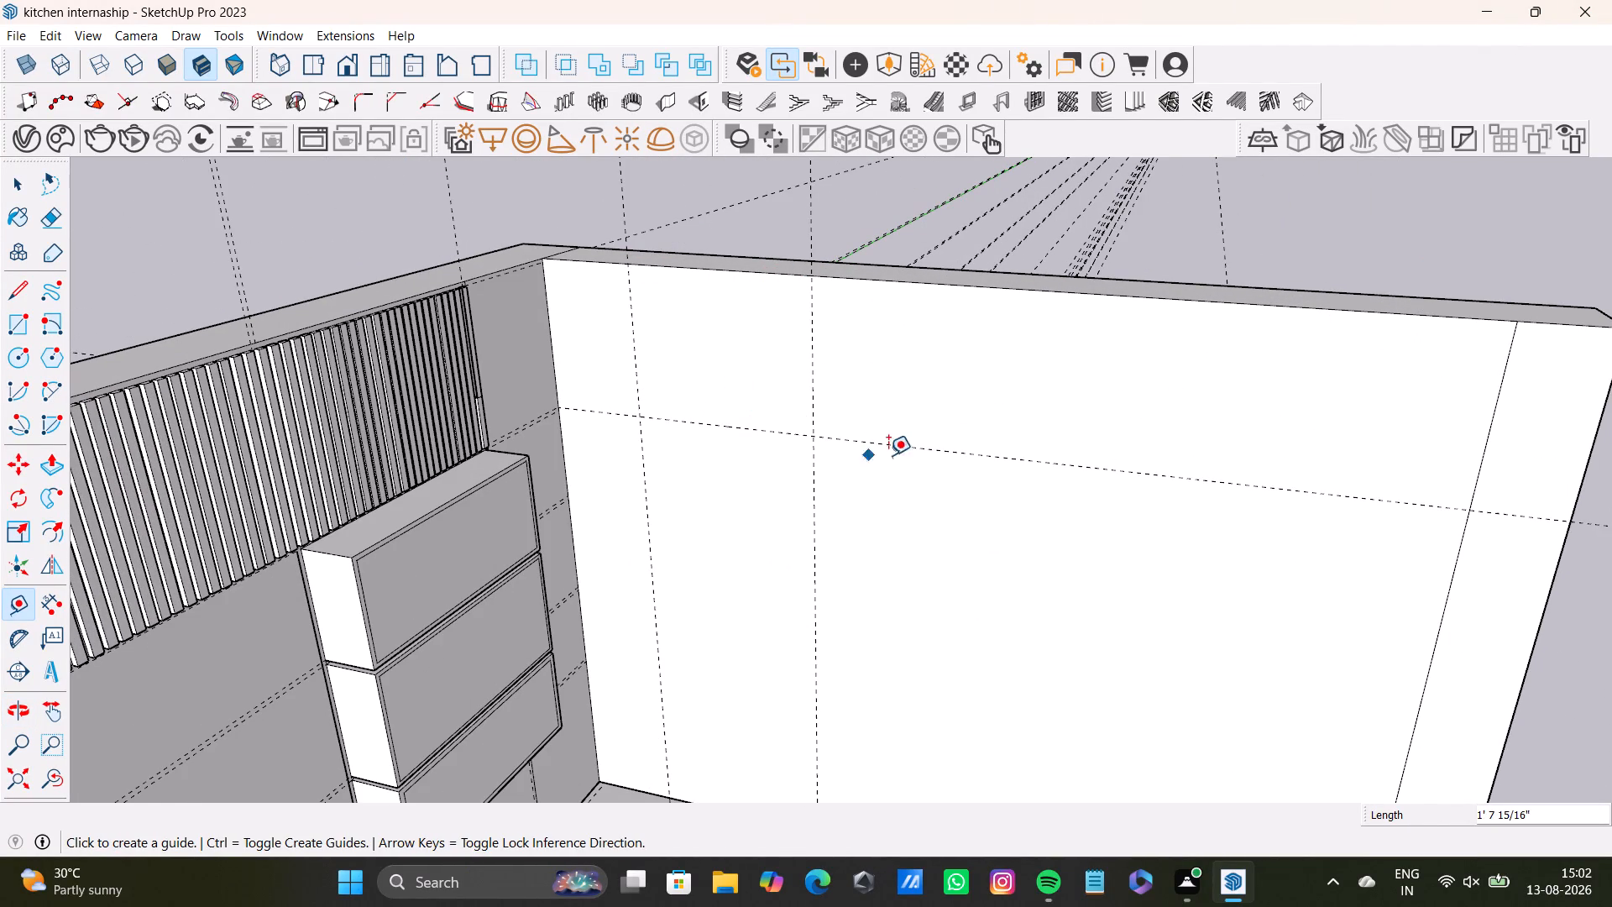
# Place a second horizontal guide 0.5" below the new guide on the side wall.
pyautogui.scroll(3, 981, 481)
pyautogui.moveTo(978, 480); pyautogui.dragTo(845, 446, button='middle')
pyautogui.scroll(2, 885, 452)
pyautogui.moveTo(891, 434); pyautogui.dragTo(914, 380, button='middle')
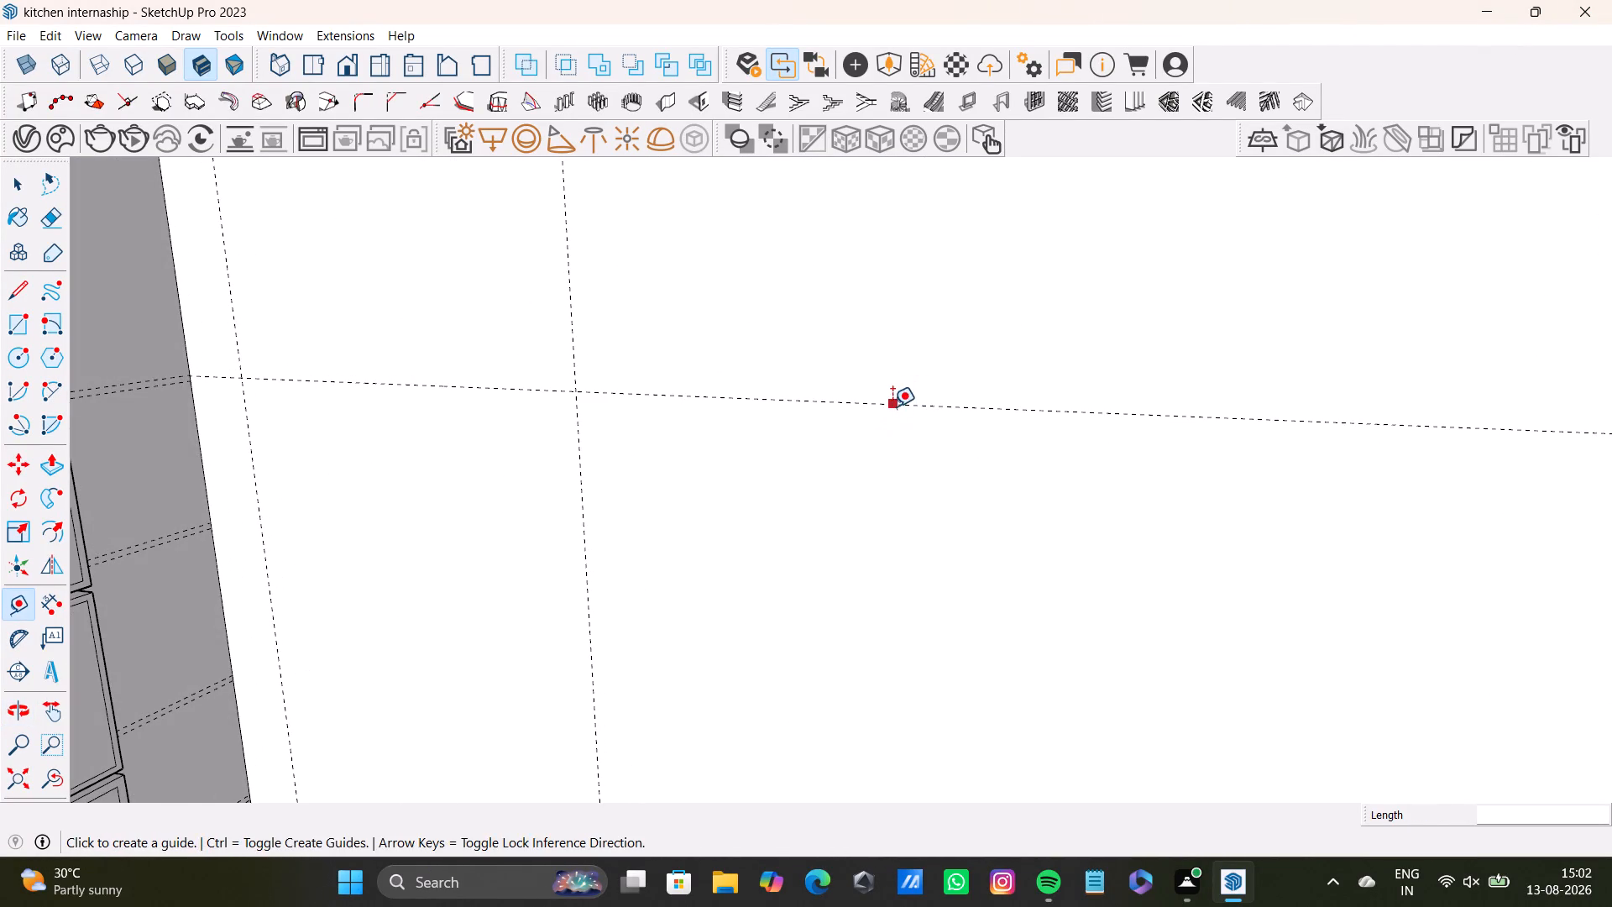
pyautogui.click(898, 406)
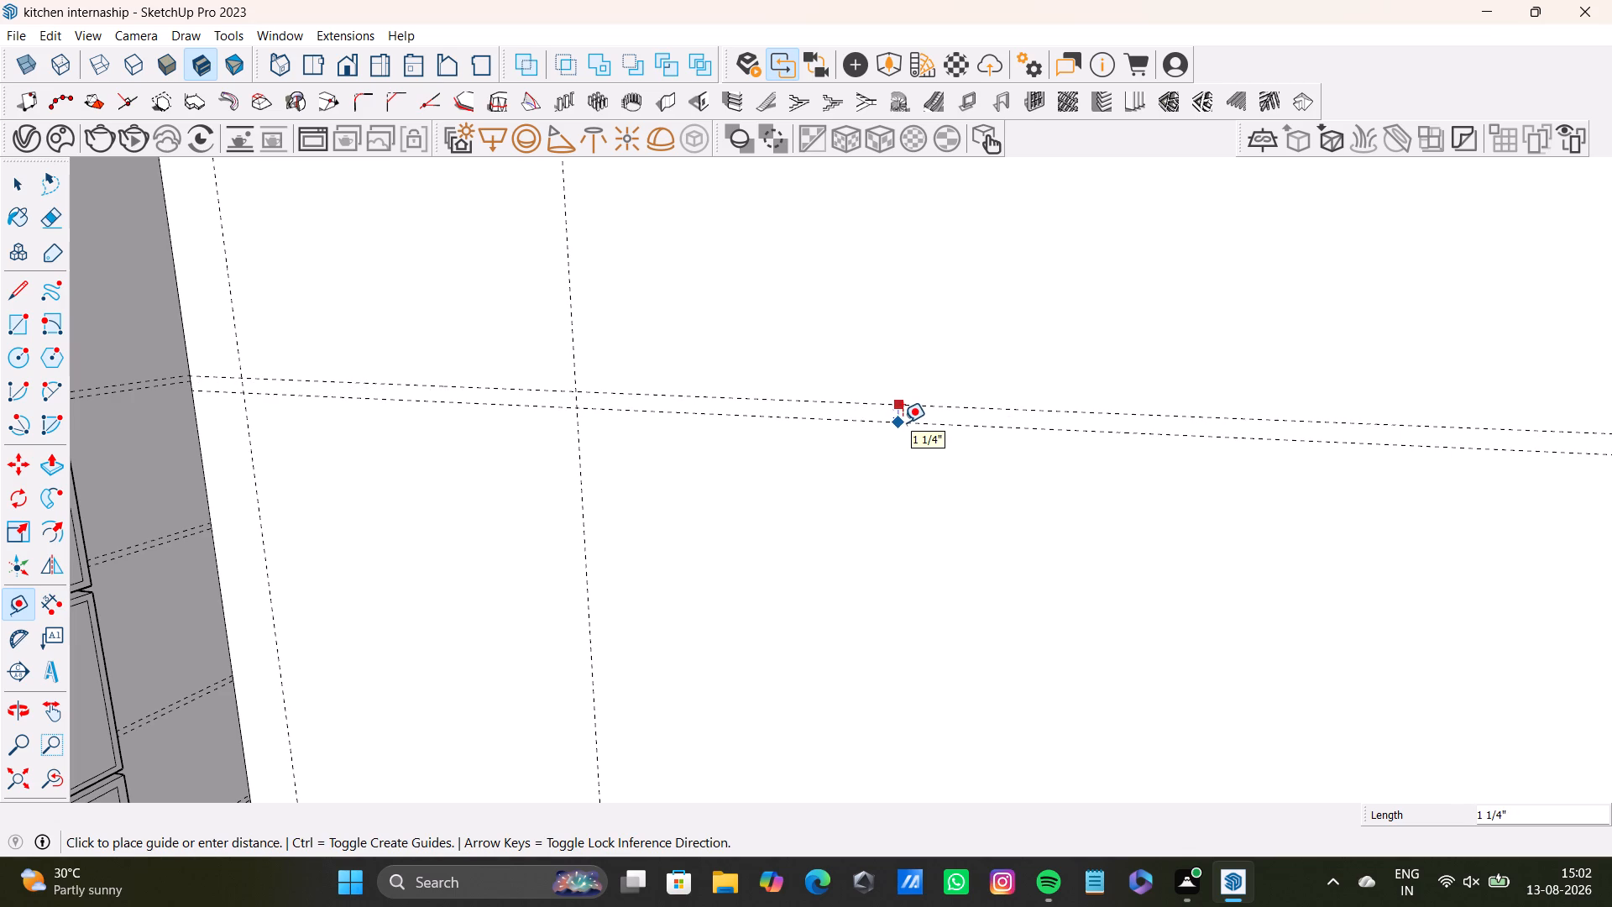
pyautogui.write('0.5')
pyautogui.hotkey('shift', '"')
pyautogui.press('Return')
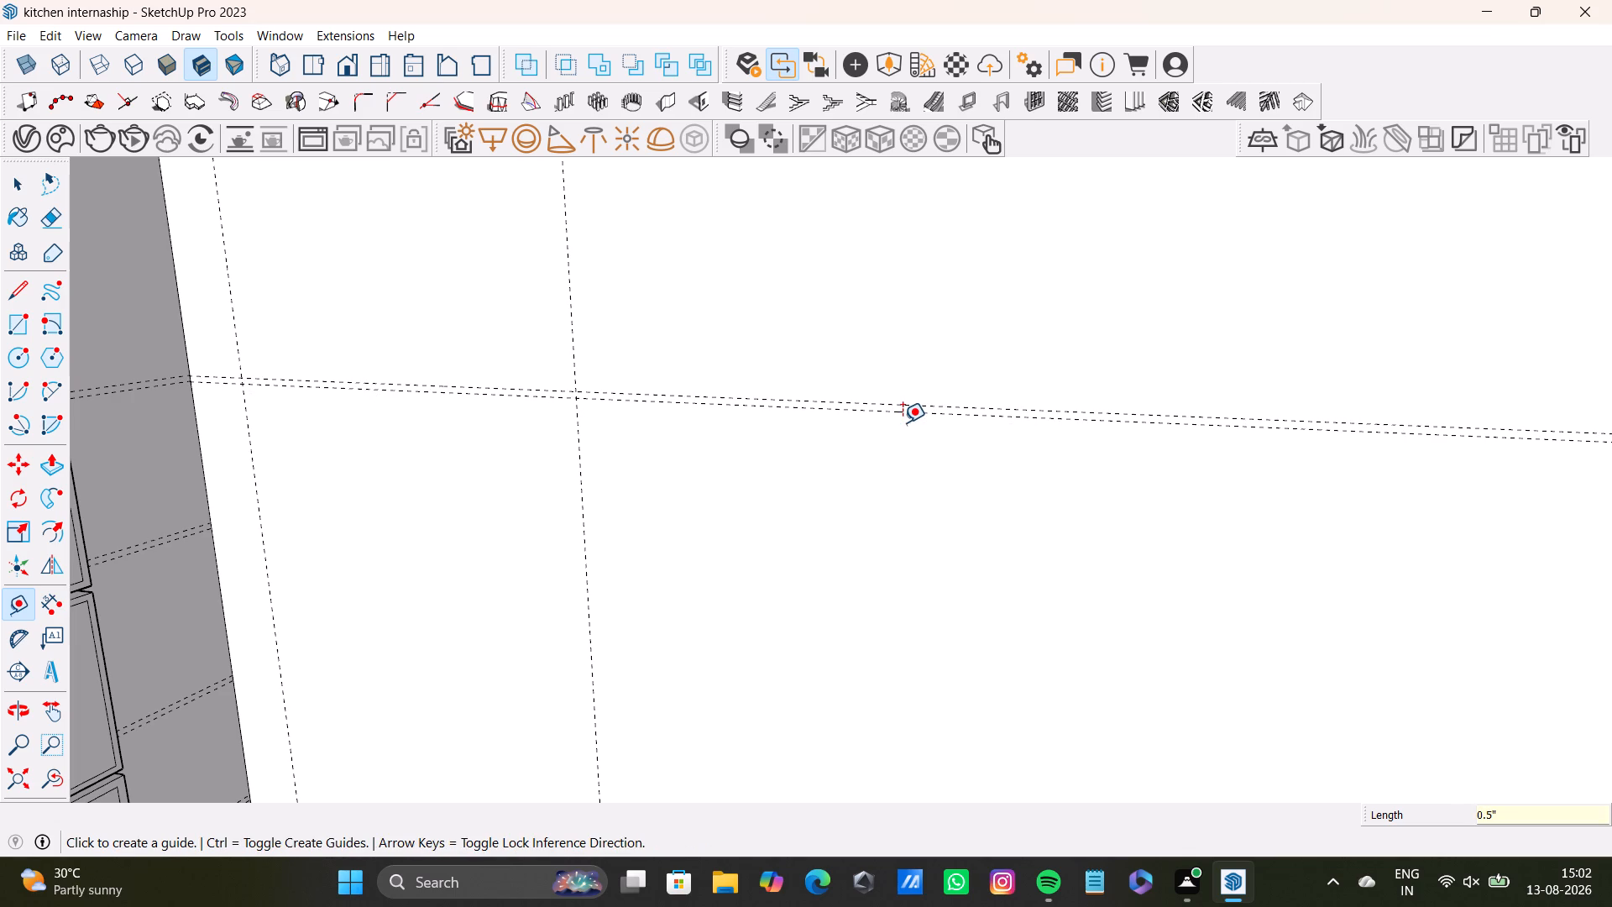
# Place a horizontal guide on the side wall 7'6" above its bottom edge at the floor.
pyautogui.scroll(-11, 812, 487)
pyautogui.moveTo(859, 625); pyautogui.dragTo(923, 514, button='middle')
pyautogui.moveTo(915, 532); pyautogui.dragTo(919, 539, button='middle')
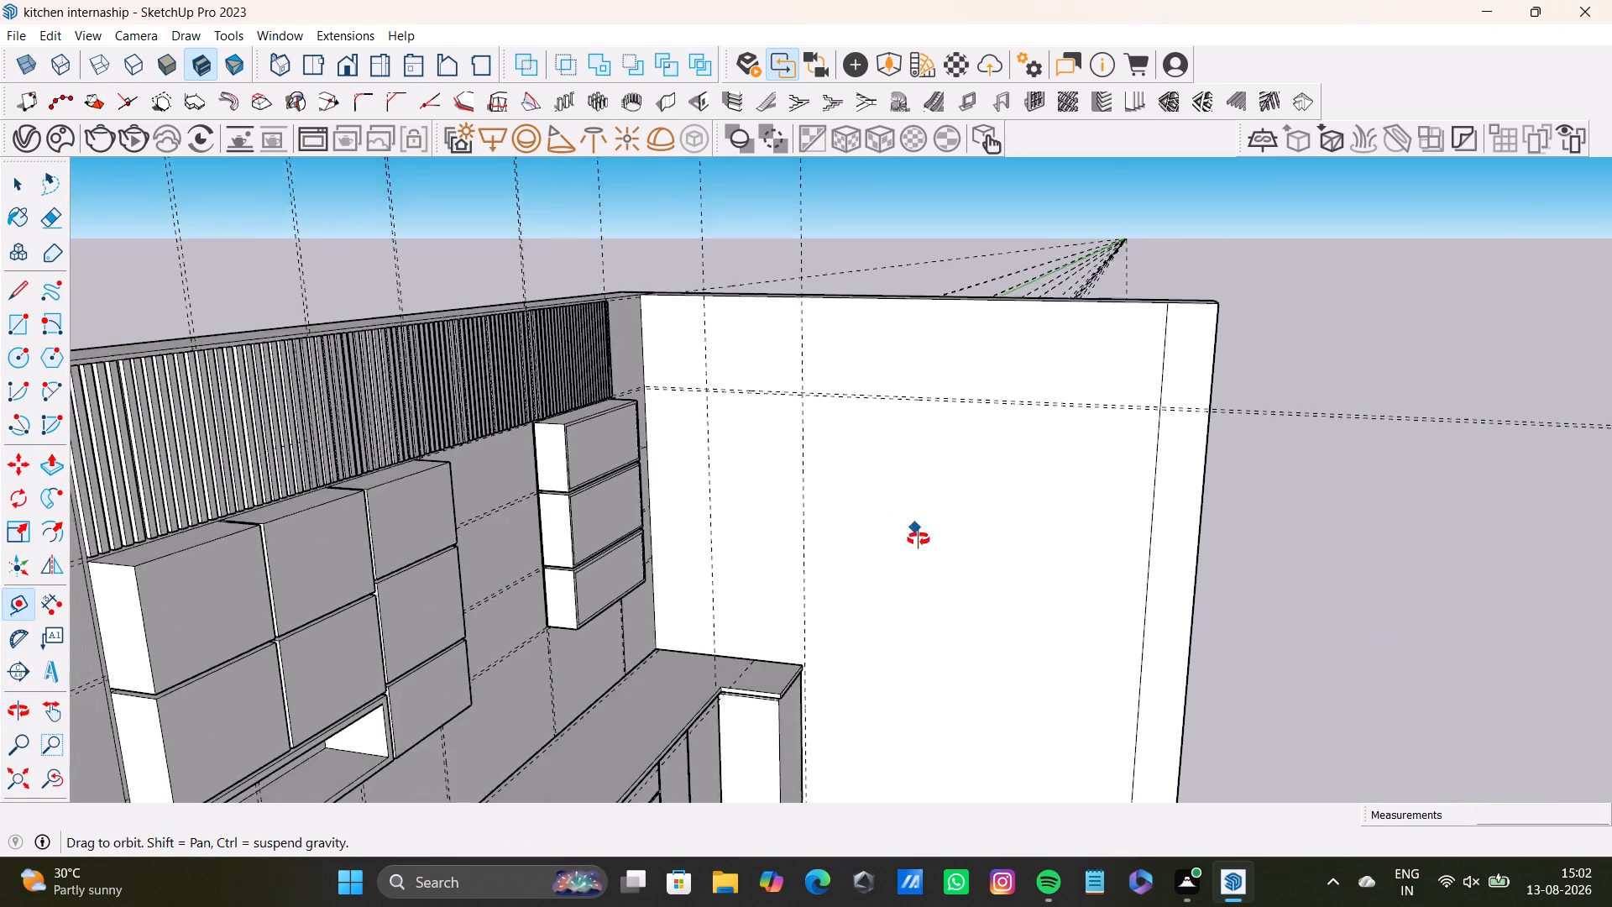
pyautogui.moveTo(919, 539); pyautogui.dragTo(945, 532, button='middle')
pyautogui.scroll(3, 868, 547)
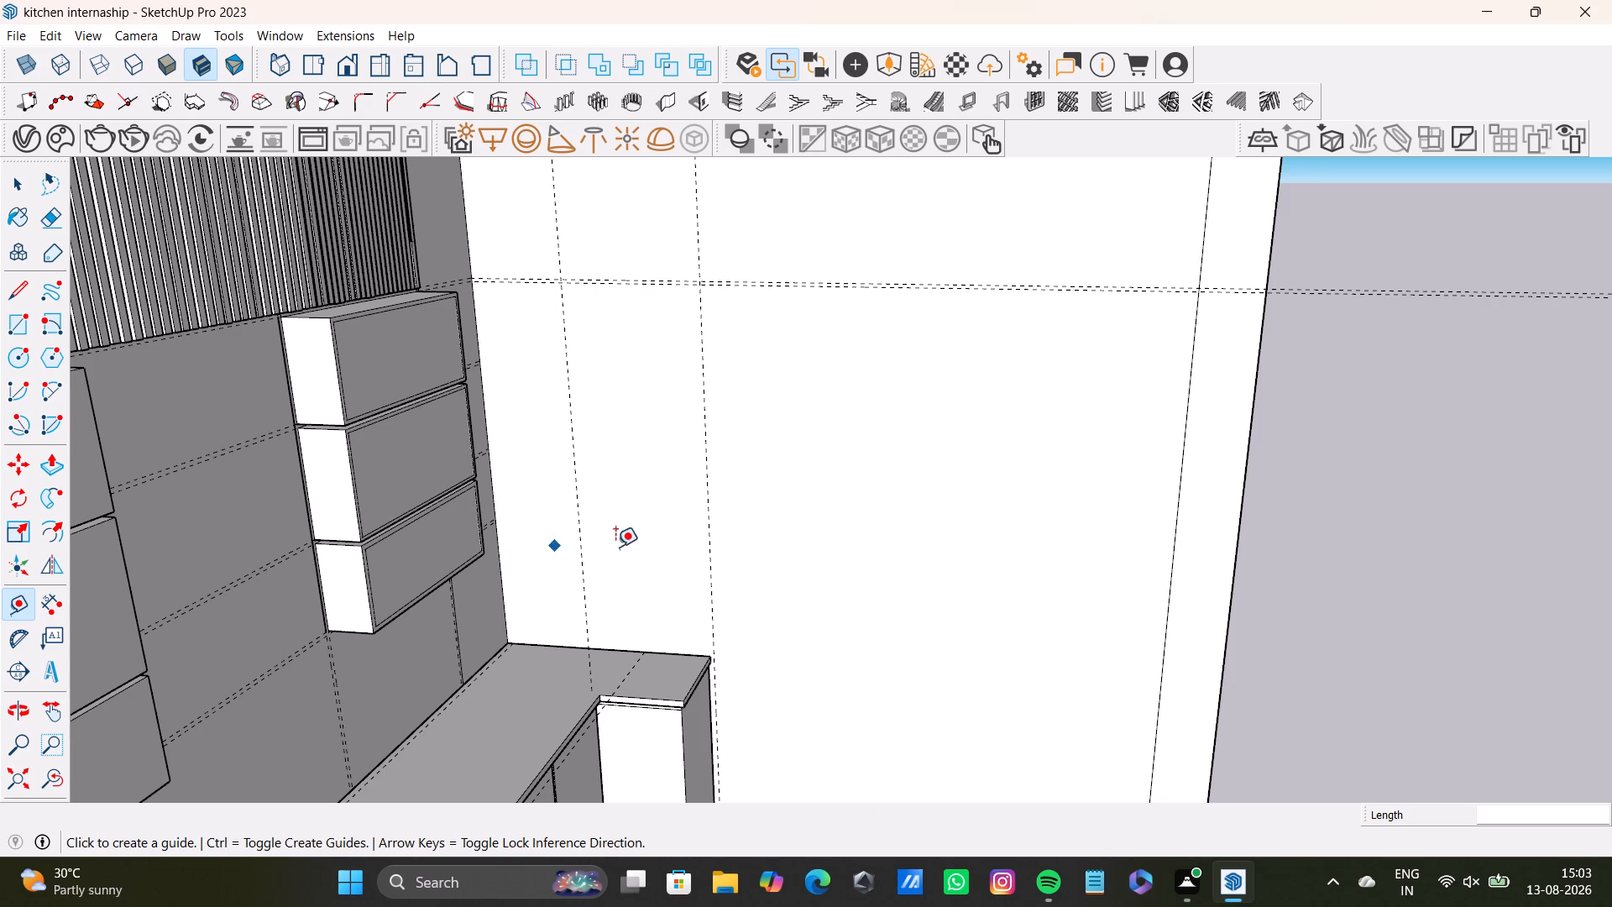
pyautogui.scroll(-1, 720, 653)
pyautogui.moveTo(720, 653); pyautogui.dragTo(720, 669, button='middle')
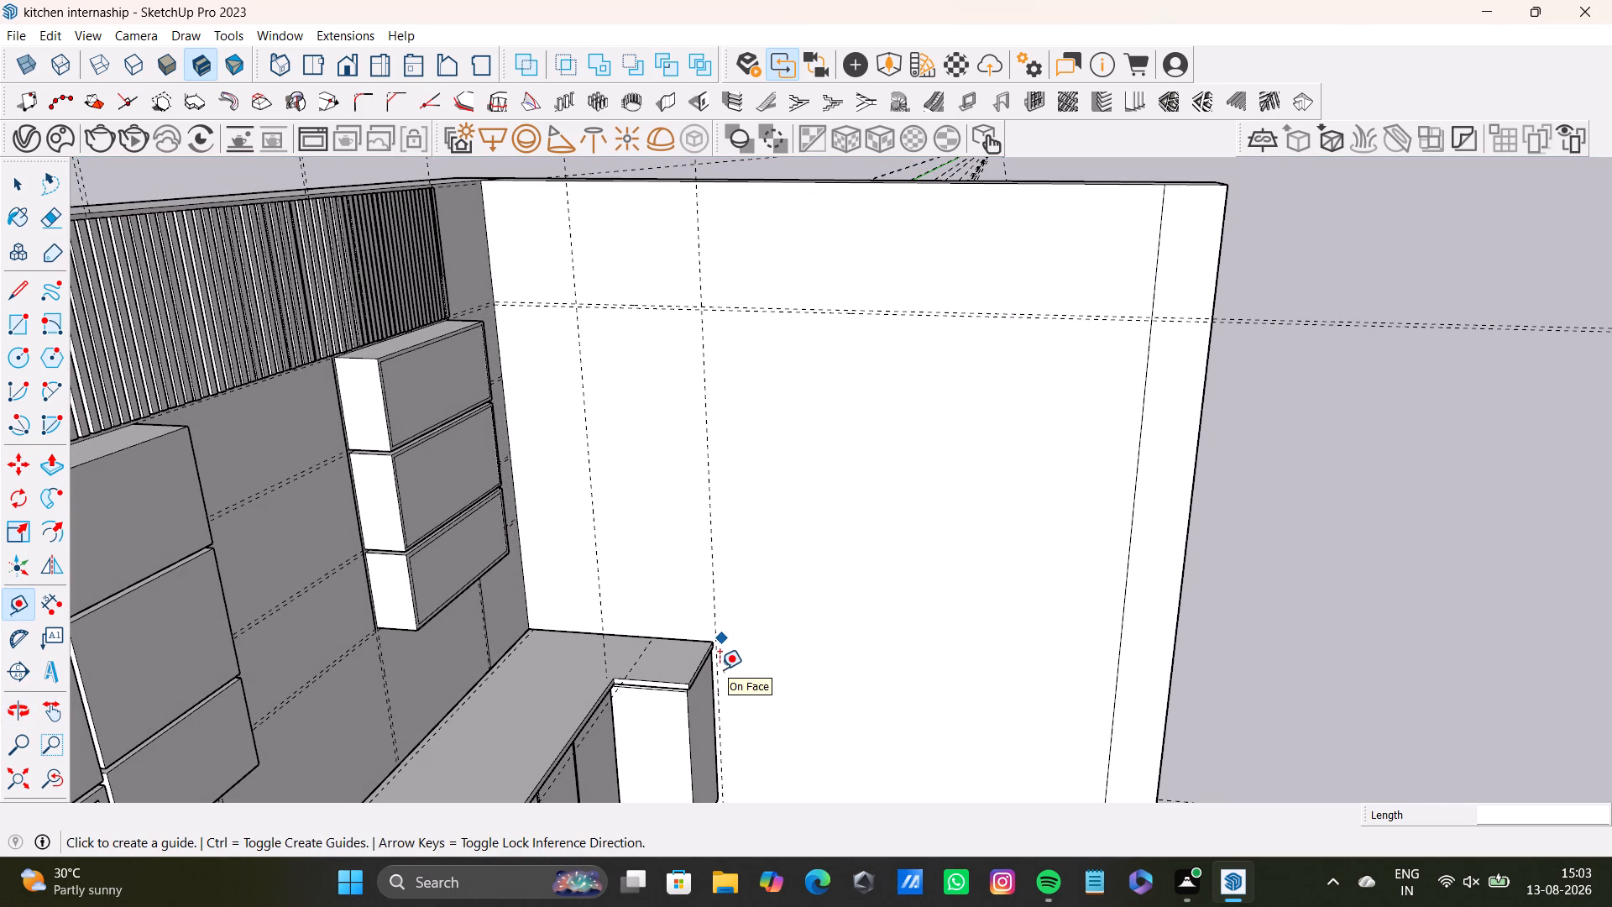
pyautogui.scroll(-4, 731, 684)
pyautogui.keyDown('shift'); pyautogui.moveTo(732, 668); pyautogui.dragTo(674, 609, button='middle'); pyautogui.keyUp('shift')
pyautogui.scroll(6, 689, 637)
pyautogui.moveTo(729, 704); pyautogui.dragTo(743, 606, button='middle')
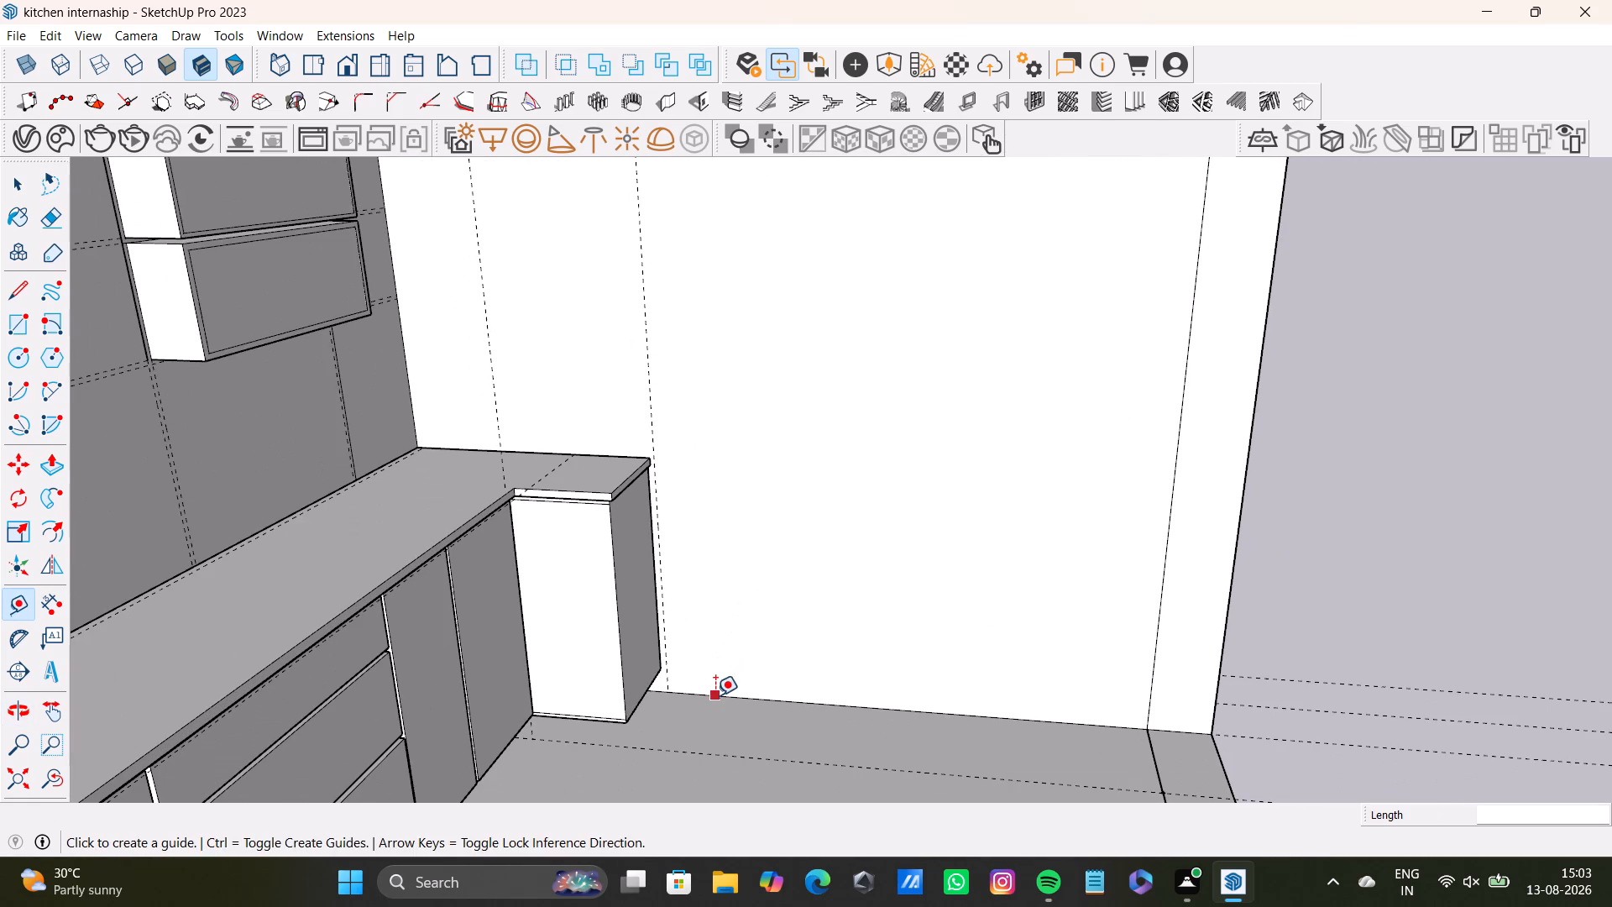
pyautogui.moveTo(715, 695); pyautogui.dragTo(717, 687)
pyautogui.moveTo(740, 280); pyautogui.dragTo(710, 568, button='middle')
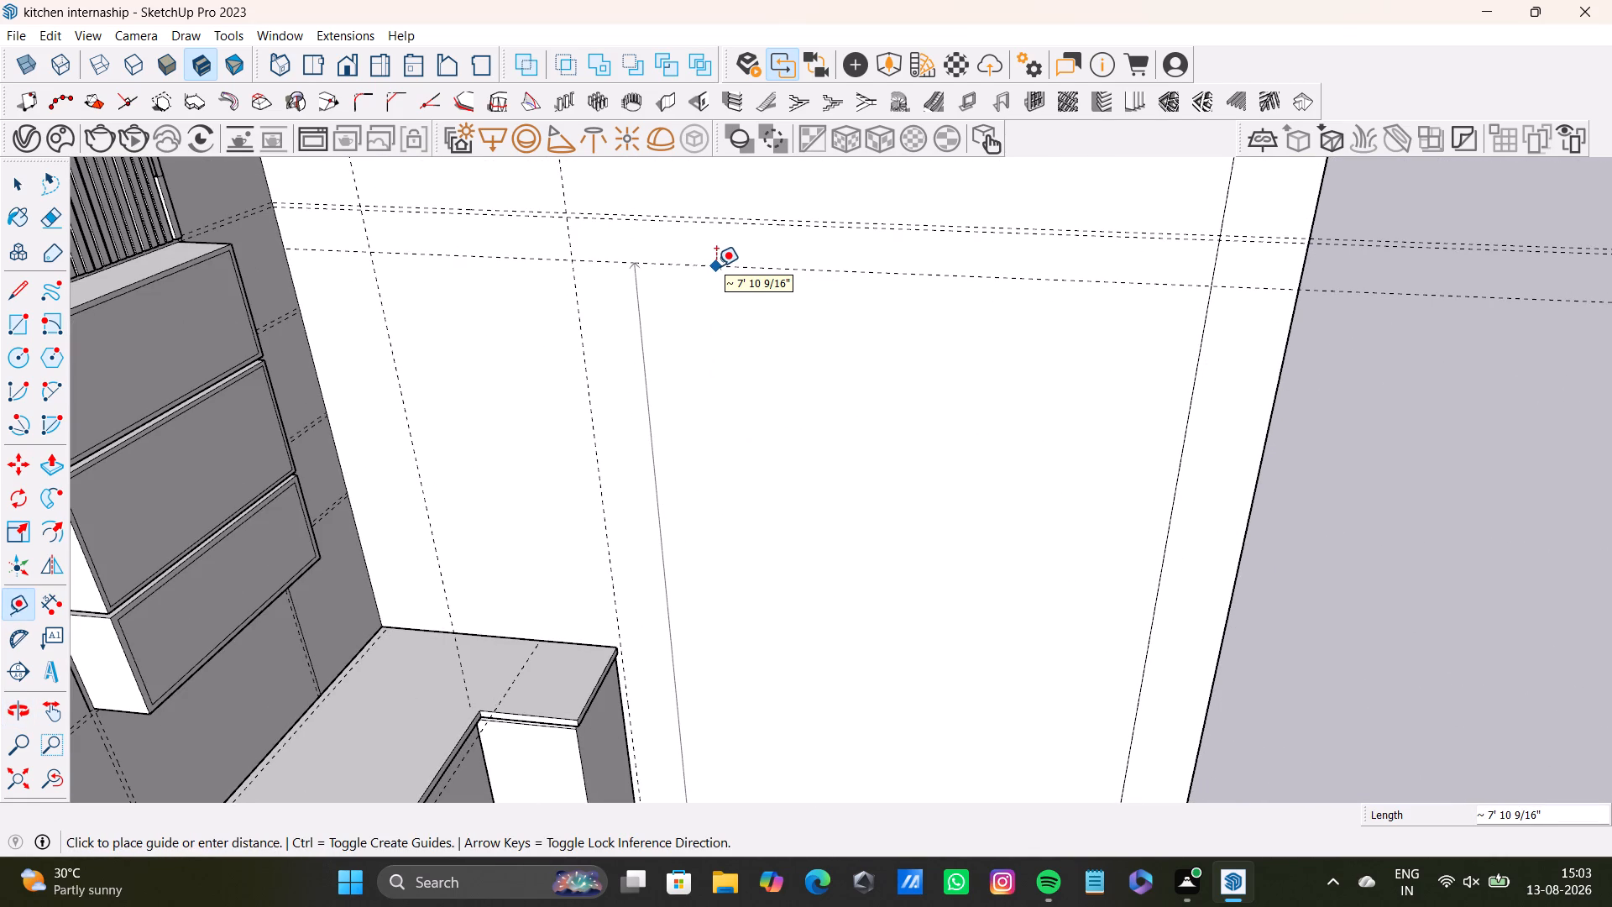
pyautogui.write("7'")
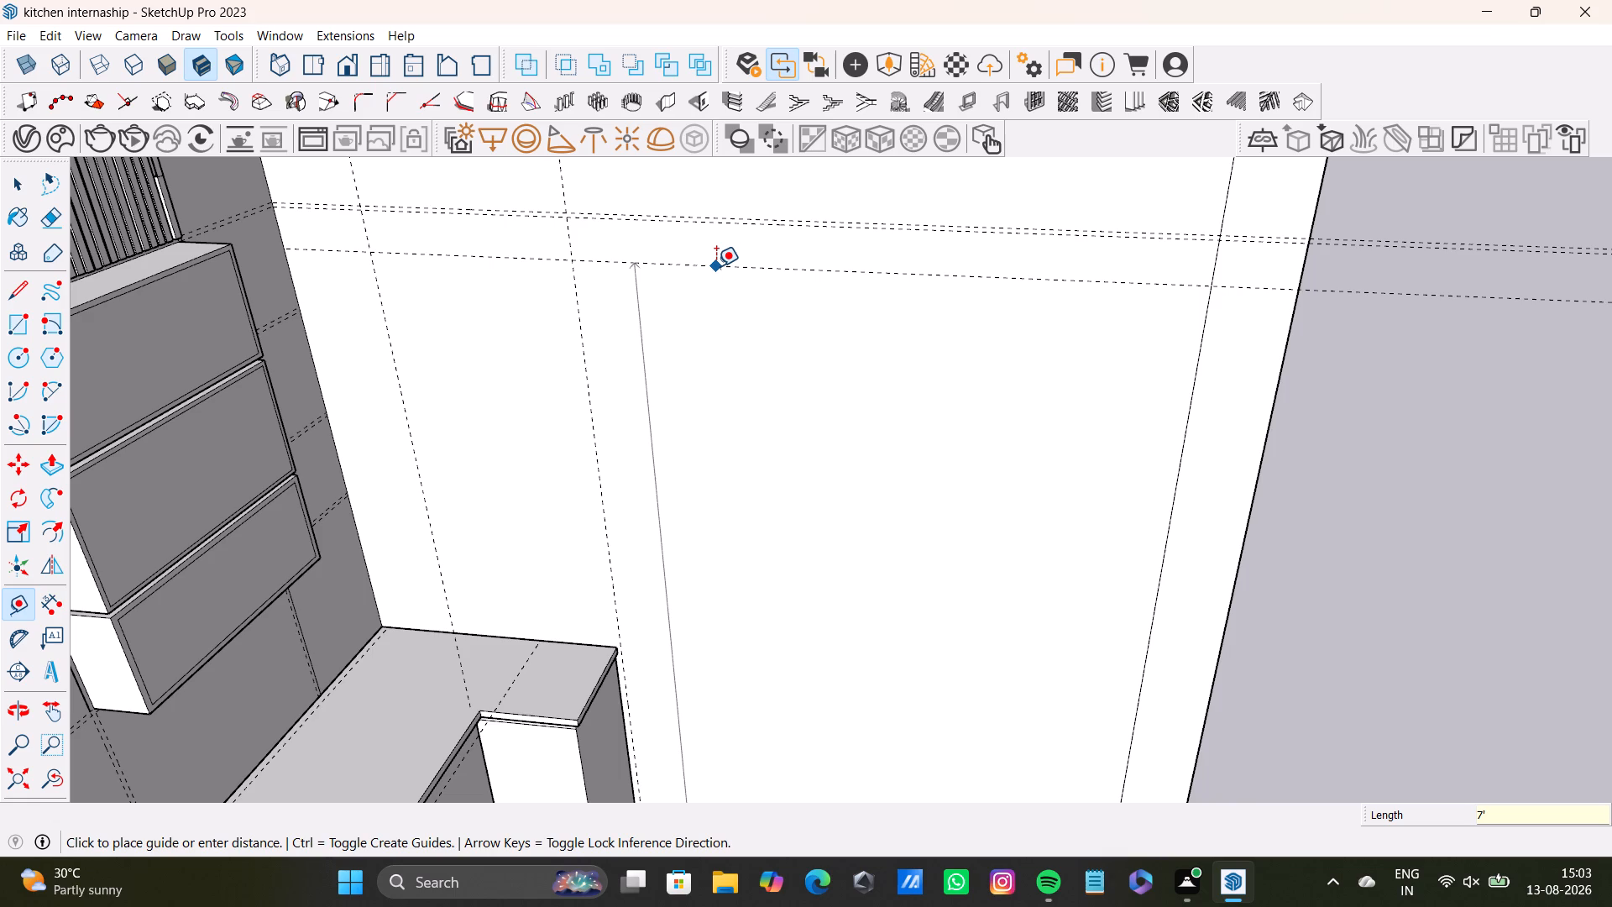
pyautogui.press('6')
pyautogui.hotkey('shift', '"')
pyautogui.press('Return')
# Place a vertical guide on the side wall 3'5" from the guide beside the return unit, away from the unit.
pyautogui.scroll(-3, 627, 504)
pyautogui.moveTo(650, 514); pyautogui.dragTo(654, 494, button='middle')
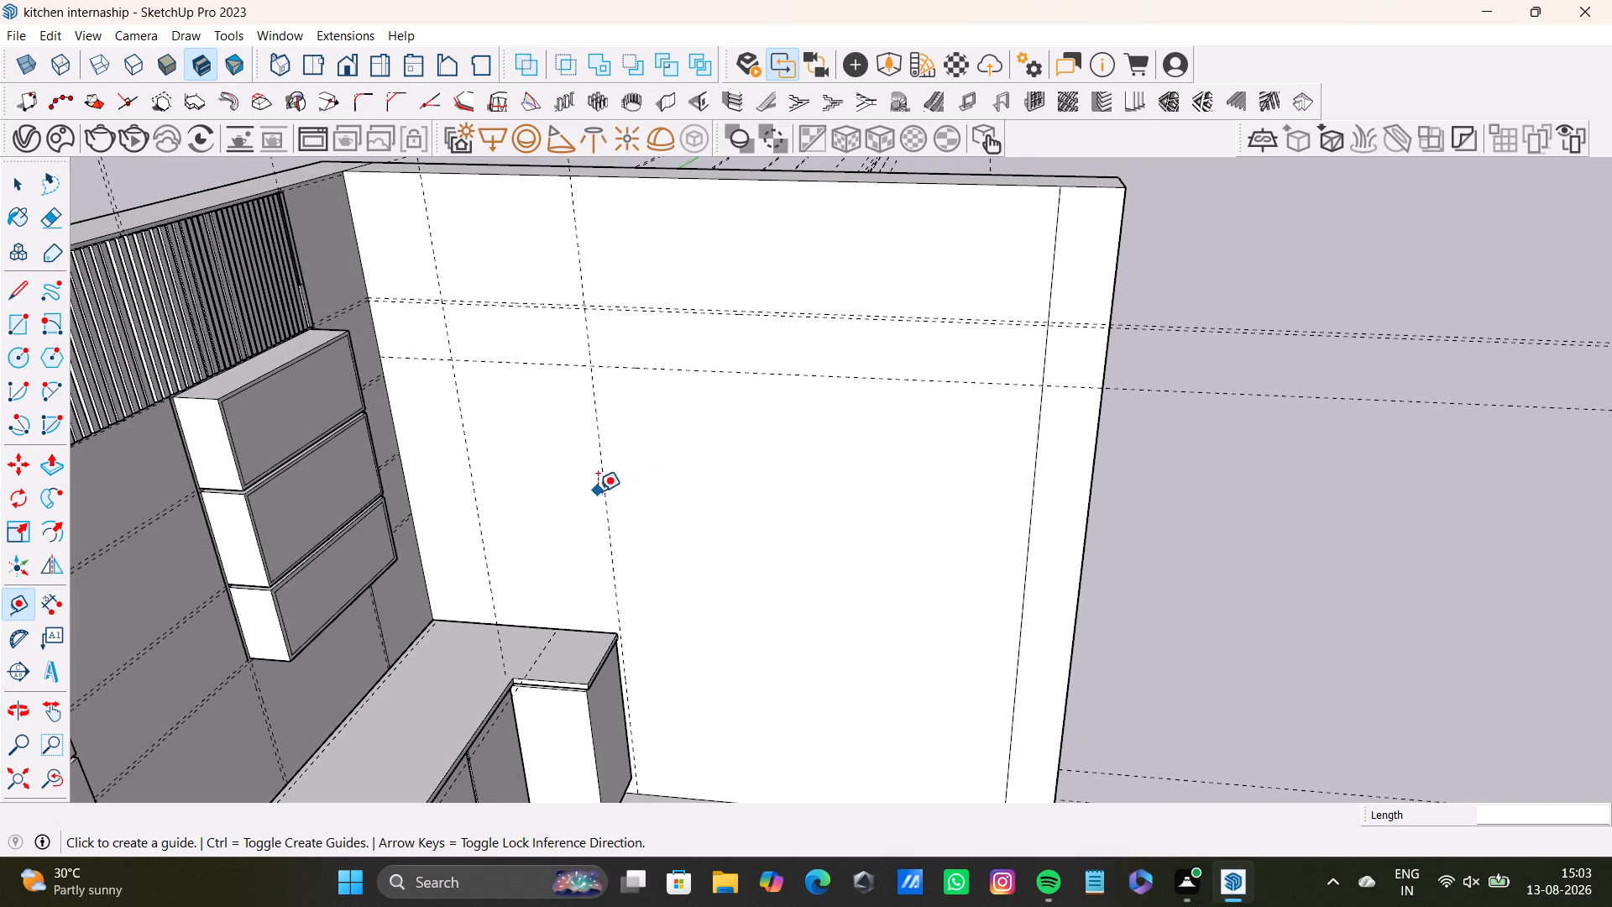
pyautogui.click(606, 496)
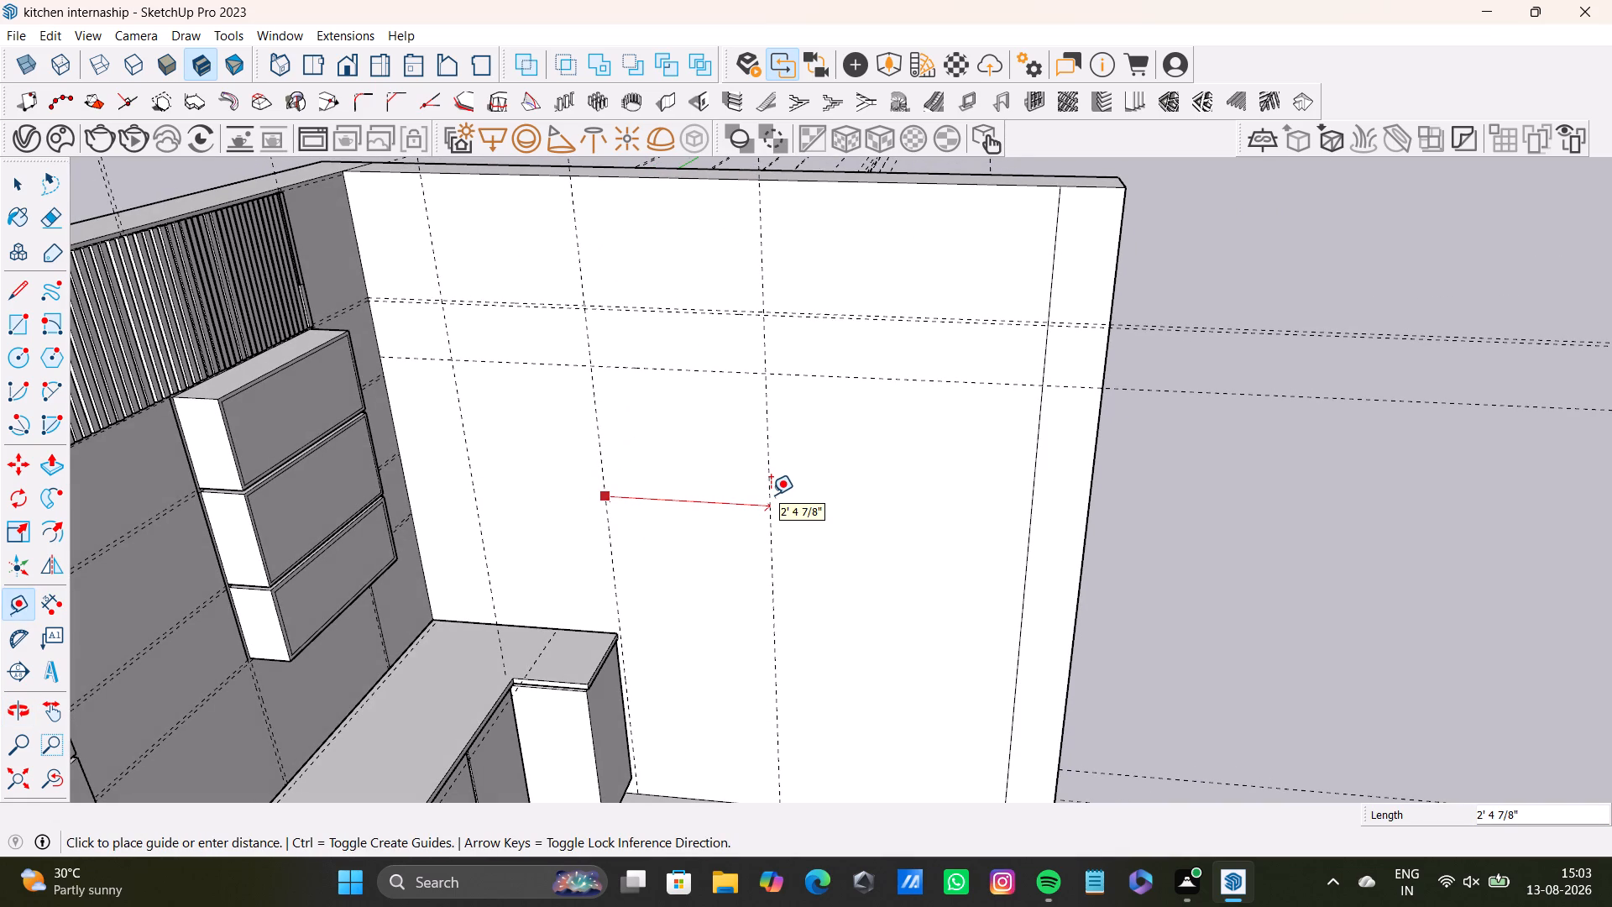
pyautogui.write('33')
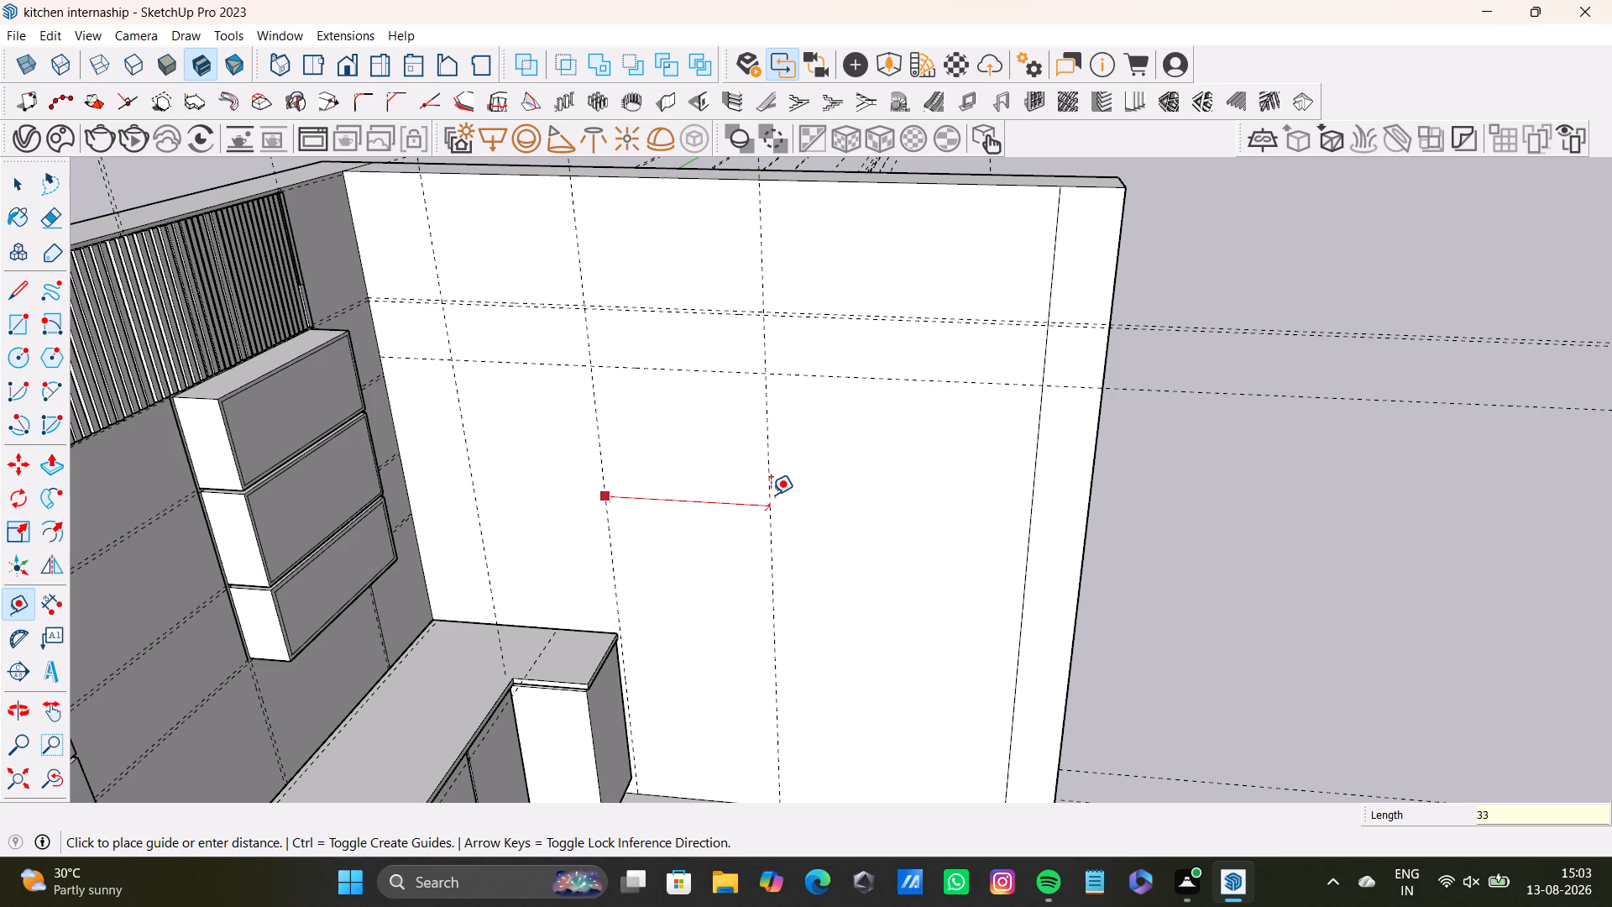
pyautogui.press('BackSpace')
pyautogui.press("'")
pyautogui.press('5')
pyautogui.hotkey('shift', '"')
pyautogui.press('Return')
# Examine the side wall's guide layout and the overall kitchen from several angles.
pyautogui.scroll(-4, 767, 544)
pyautogui.moveTo(767, 544); pyautogui.dragTo(767, 543, button='middle')
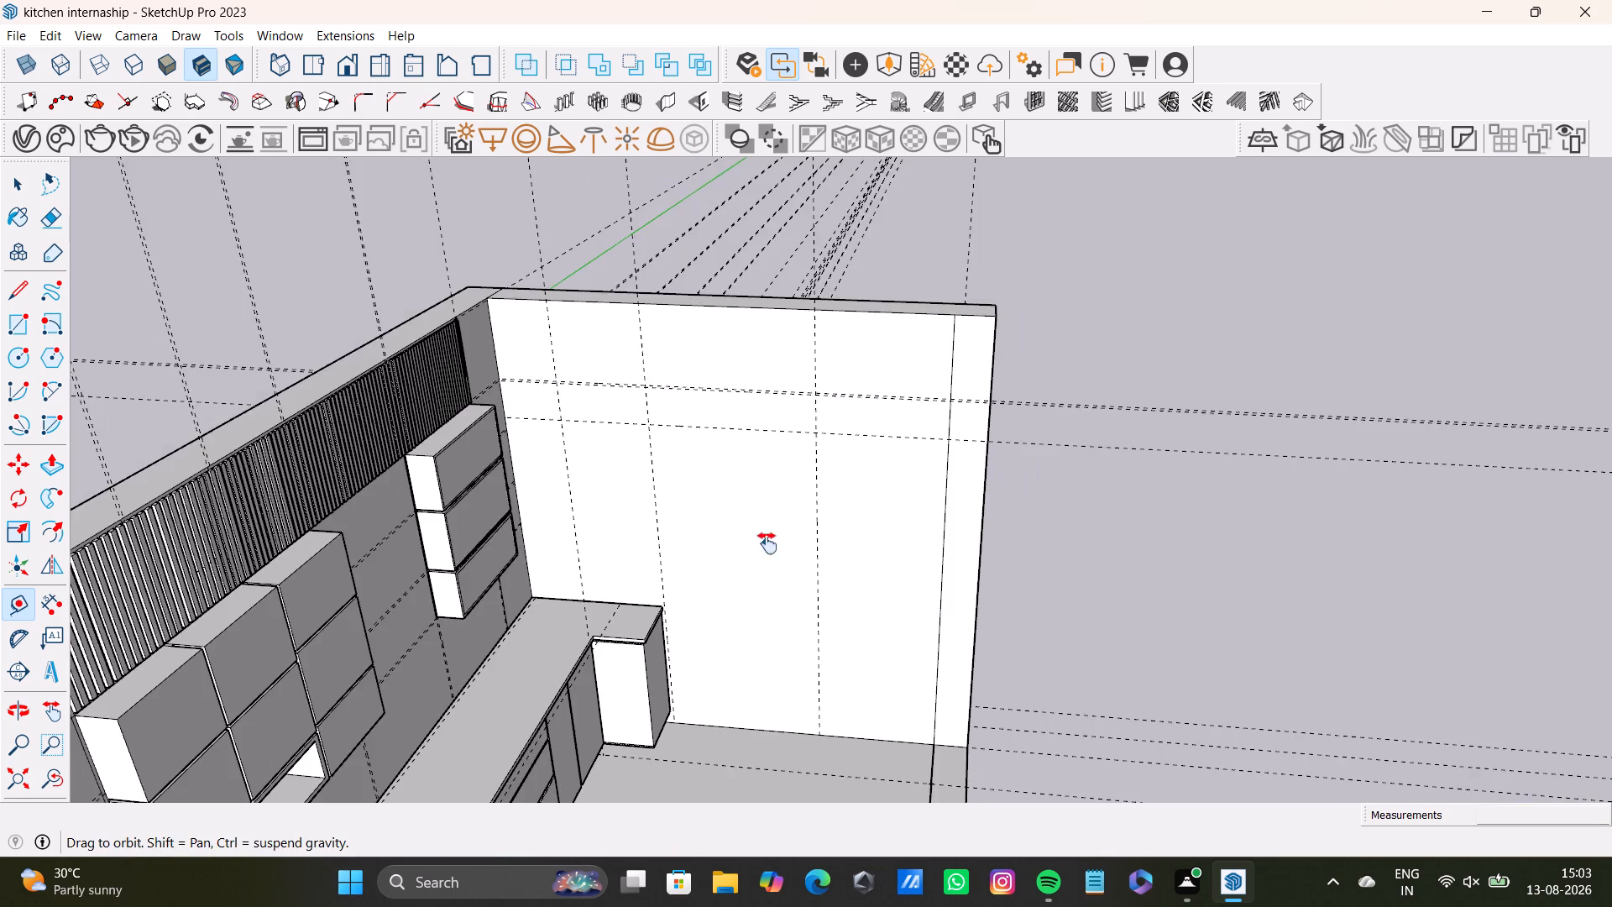
pyautogui.moveTo(767, 543); pyautogui.dragTo(769, 485, button='middle')
pyautogui.moveTo(795, 490); pyautogui.dragTo(775, 534, button='middle')
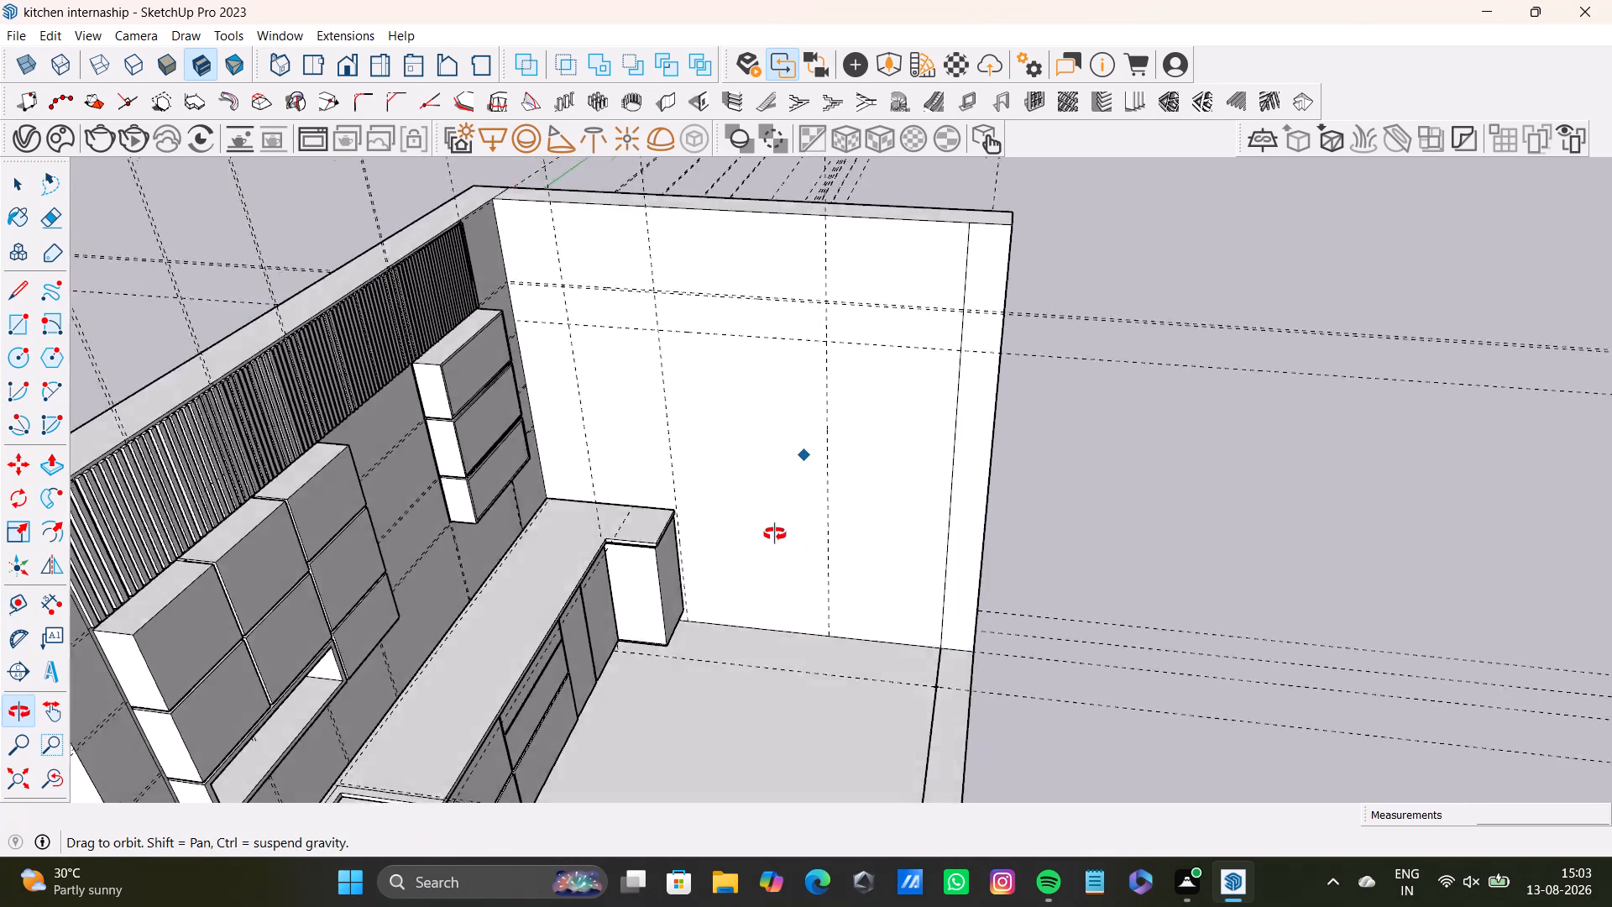
pyautogui.moveTo(775, 534); pyautogui.dragTo(633, 523, button='middle')
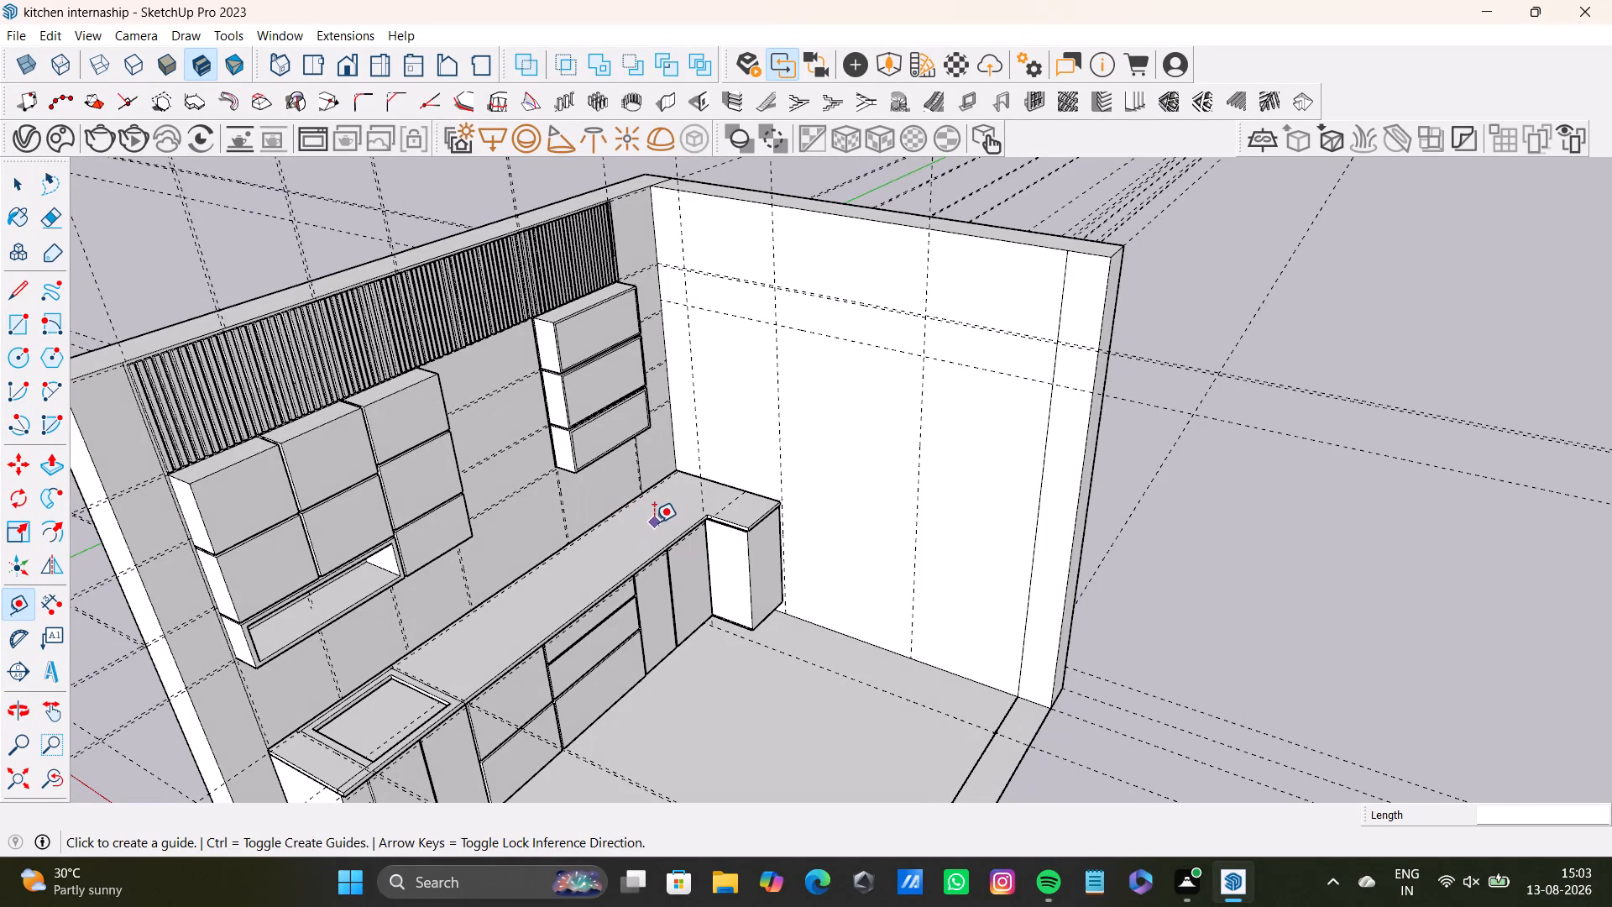
pyautogui.moveTo(783, 590); pyautogui.dragTo(804, 626, button='middle')
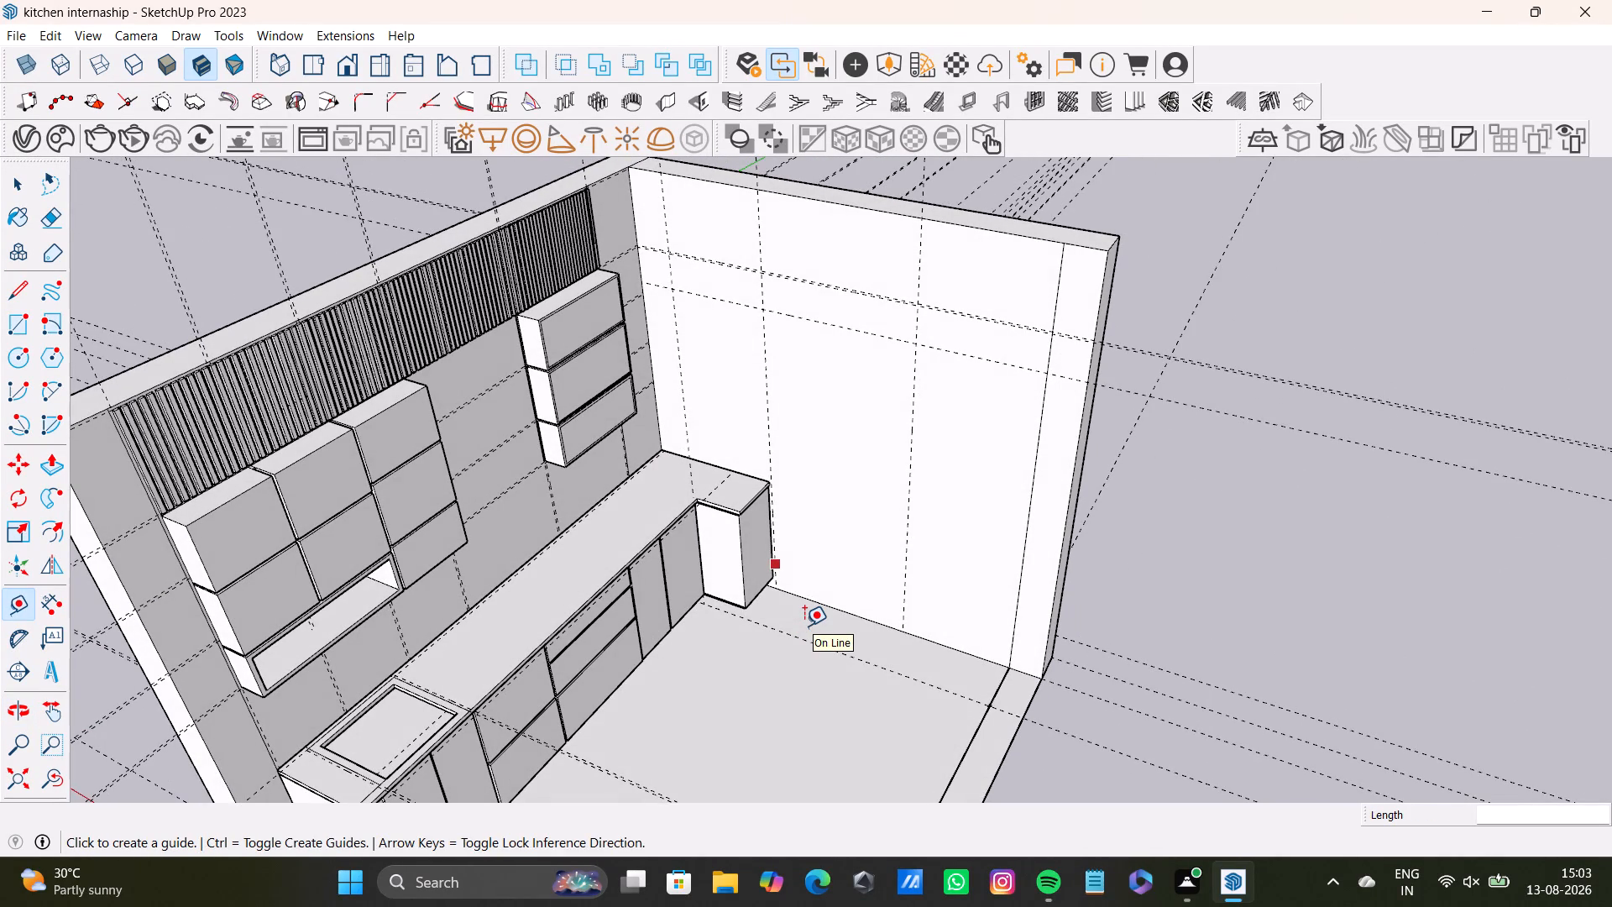
pyautogui.scroll(-3, 815, 608)
pyautogui.moveTo(815, 608); pyautogui.dragTo(898, 634, button='middle')
pyautogui.scroll(1, 912, 616)
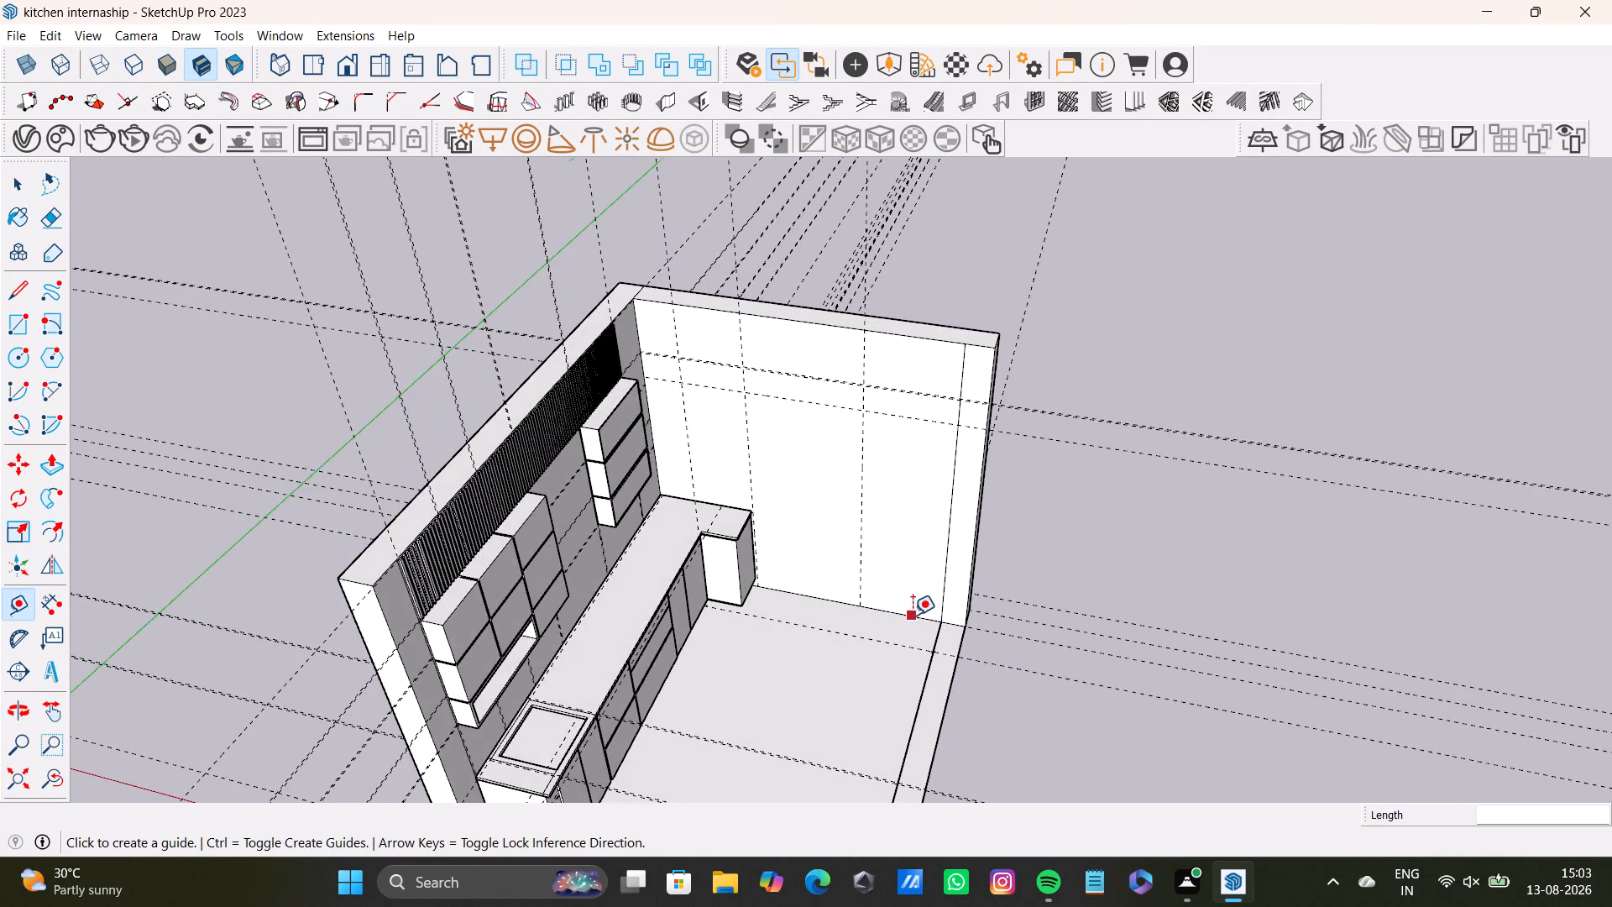
pyautogui.scroll(1, 913, 615)
pyautogui.scroll(-3, 905, 609)
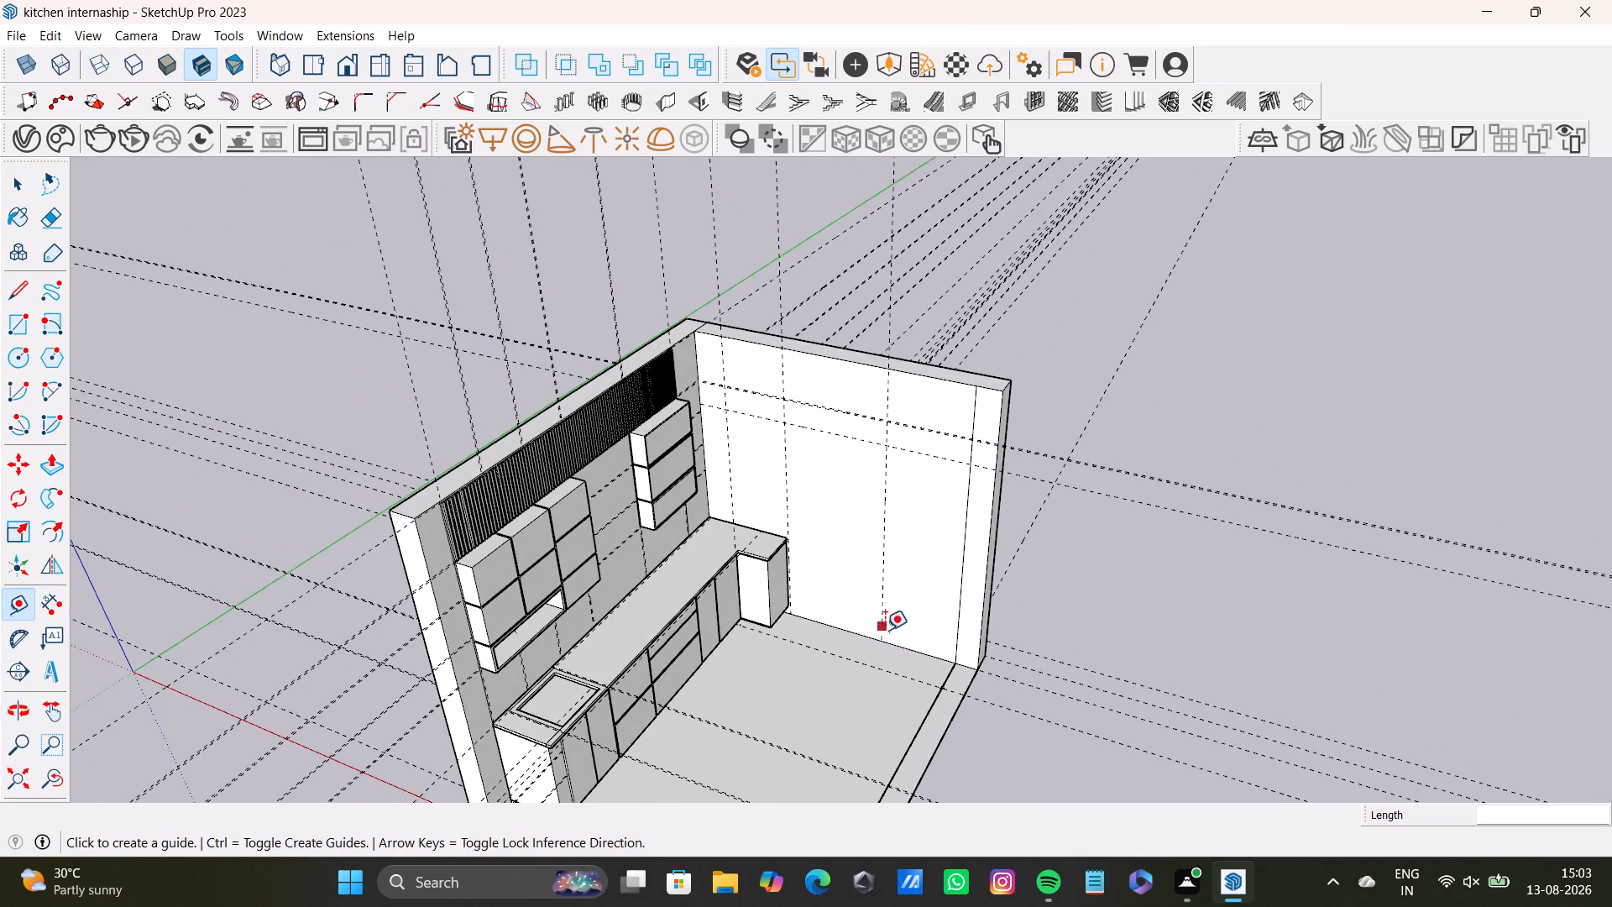
pyautogui.scroll(-5, 873, 642)
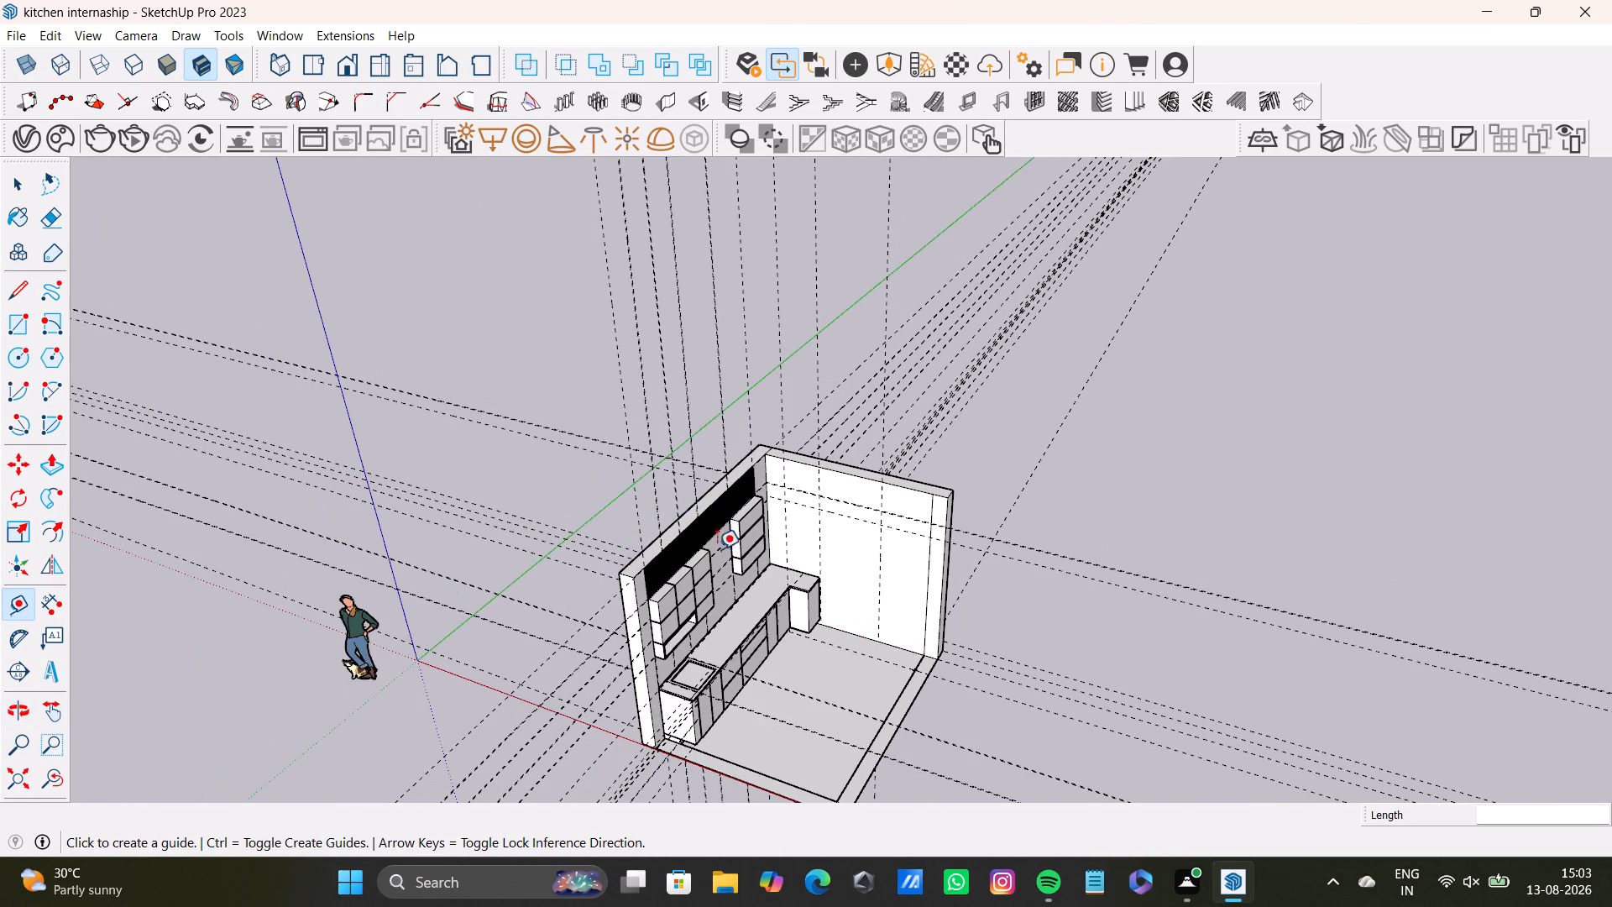
# Push/Pull the side wall's free end face outward by about 2' 10 1/8" to lengthen the wall.
pyautogui.moveTo(803, 581); pyautogui.dragTo(678, 582, button='middle')
pyautogui.moveTo(809, 619); pyautogui.dragTo(630, 470, button='middle')
pyautogui.scroll(5, 641, 479)
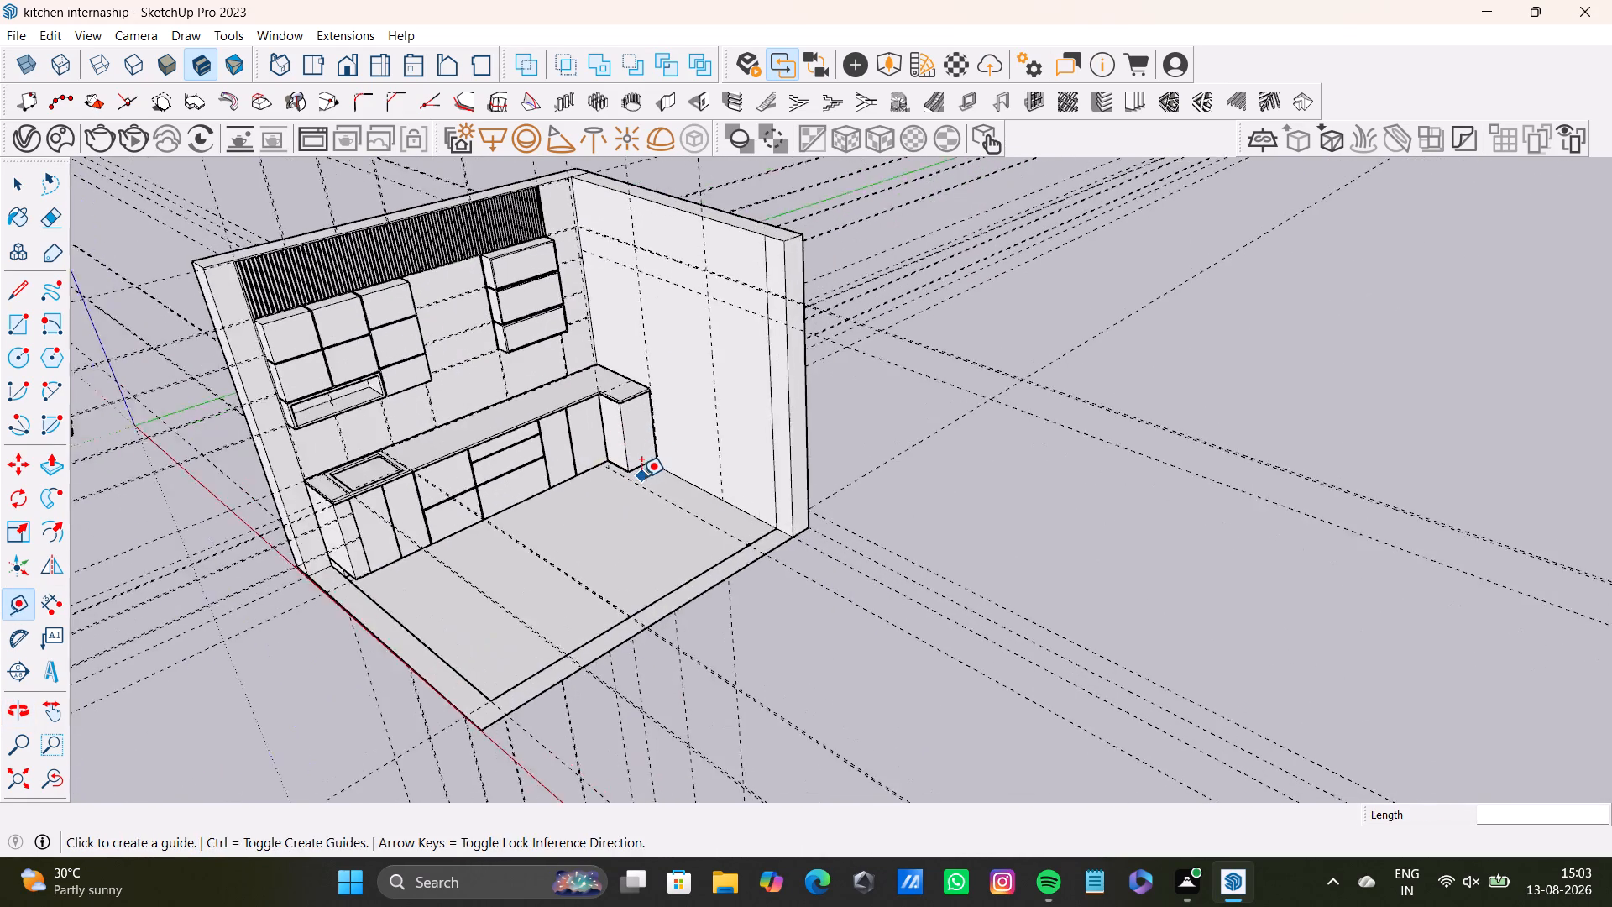
pyautogui.moveTo(651, 478); pyautogui.dragTo(683, 539, button='middle')
pyautogui.press('space')
pyautogui.click(814, 444)
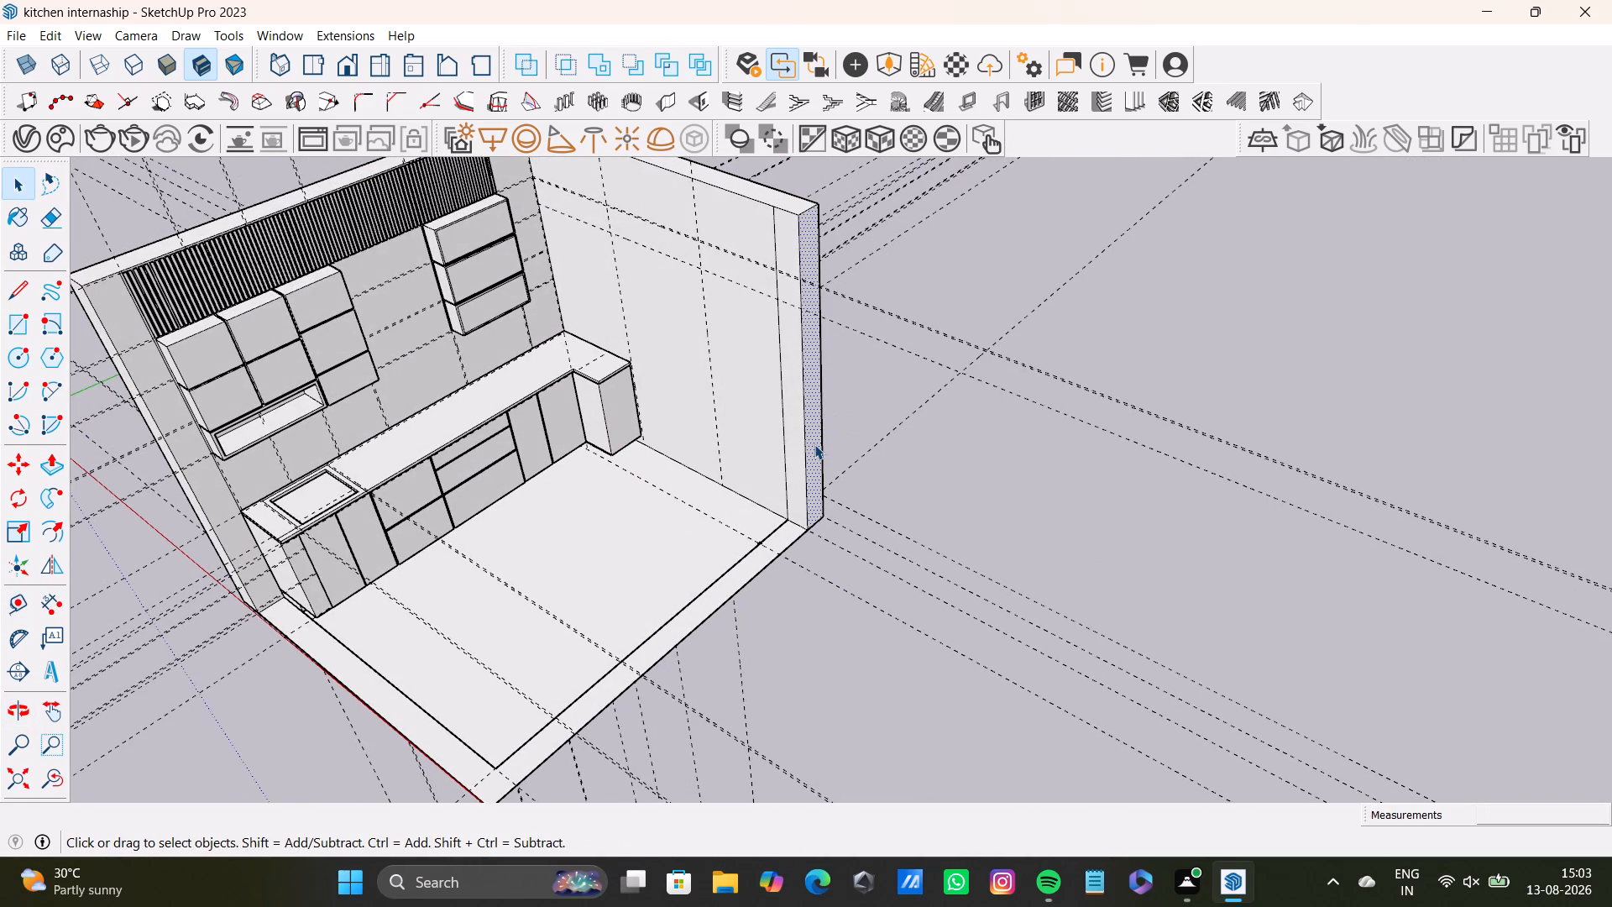
pyautogui.press('p')
pyautogui.click(814, 444)
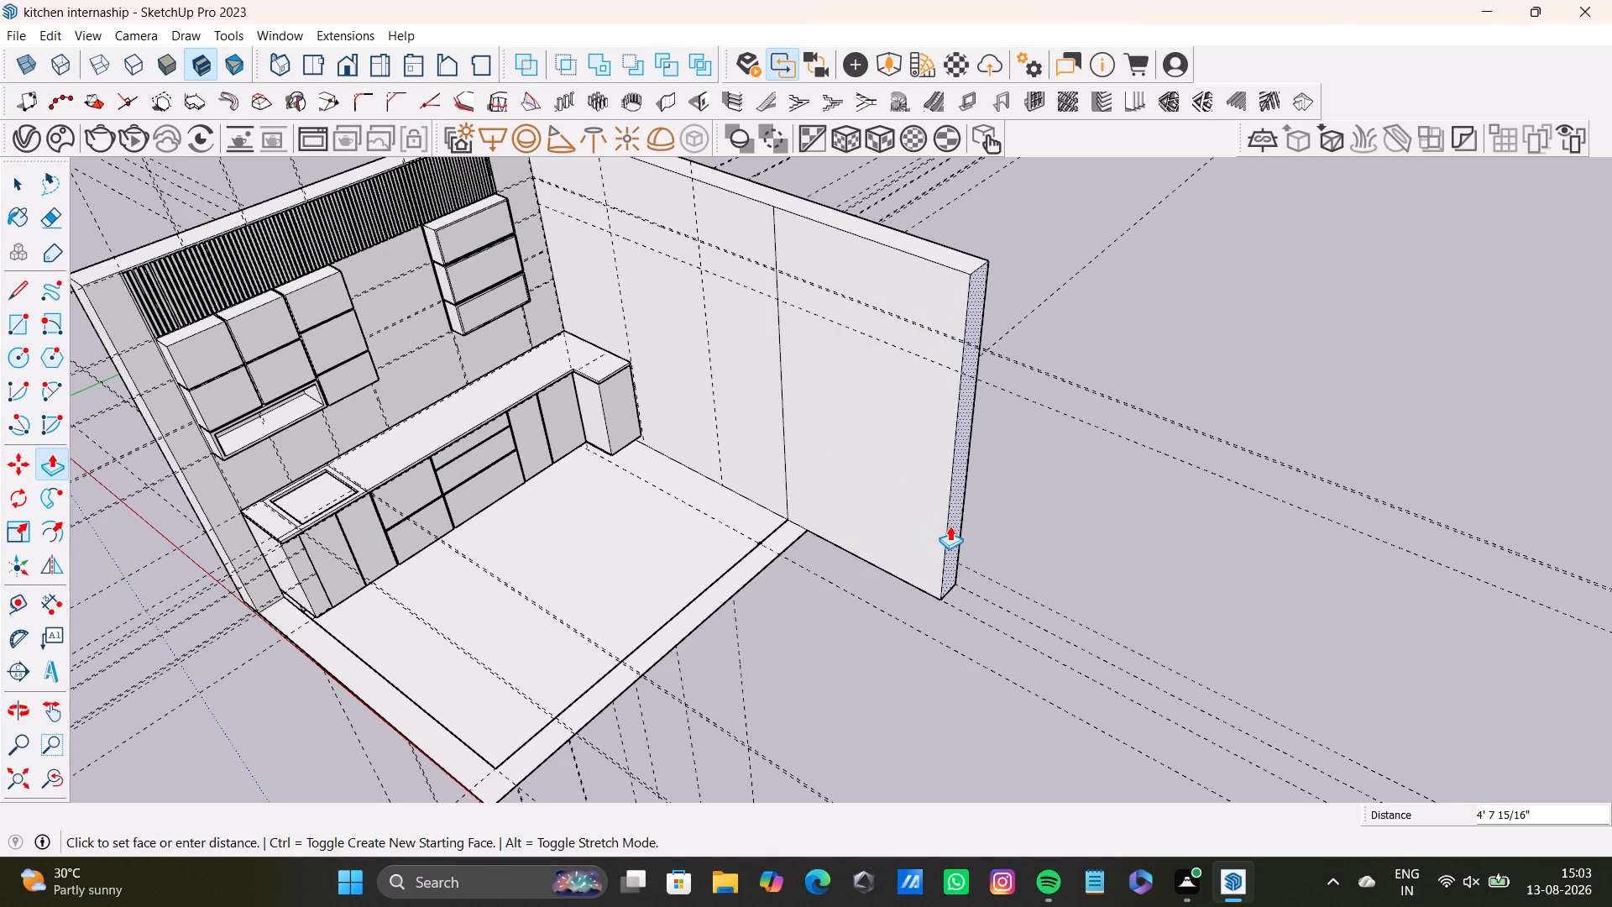
pyautogui.click(875, 531)
# Move the floor's outer edge outward to meet the end of the lengthened side wall.
pyautogui.scroll(3, 730, 546)
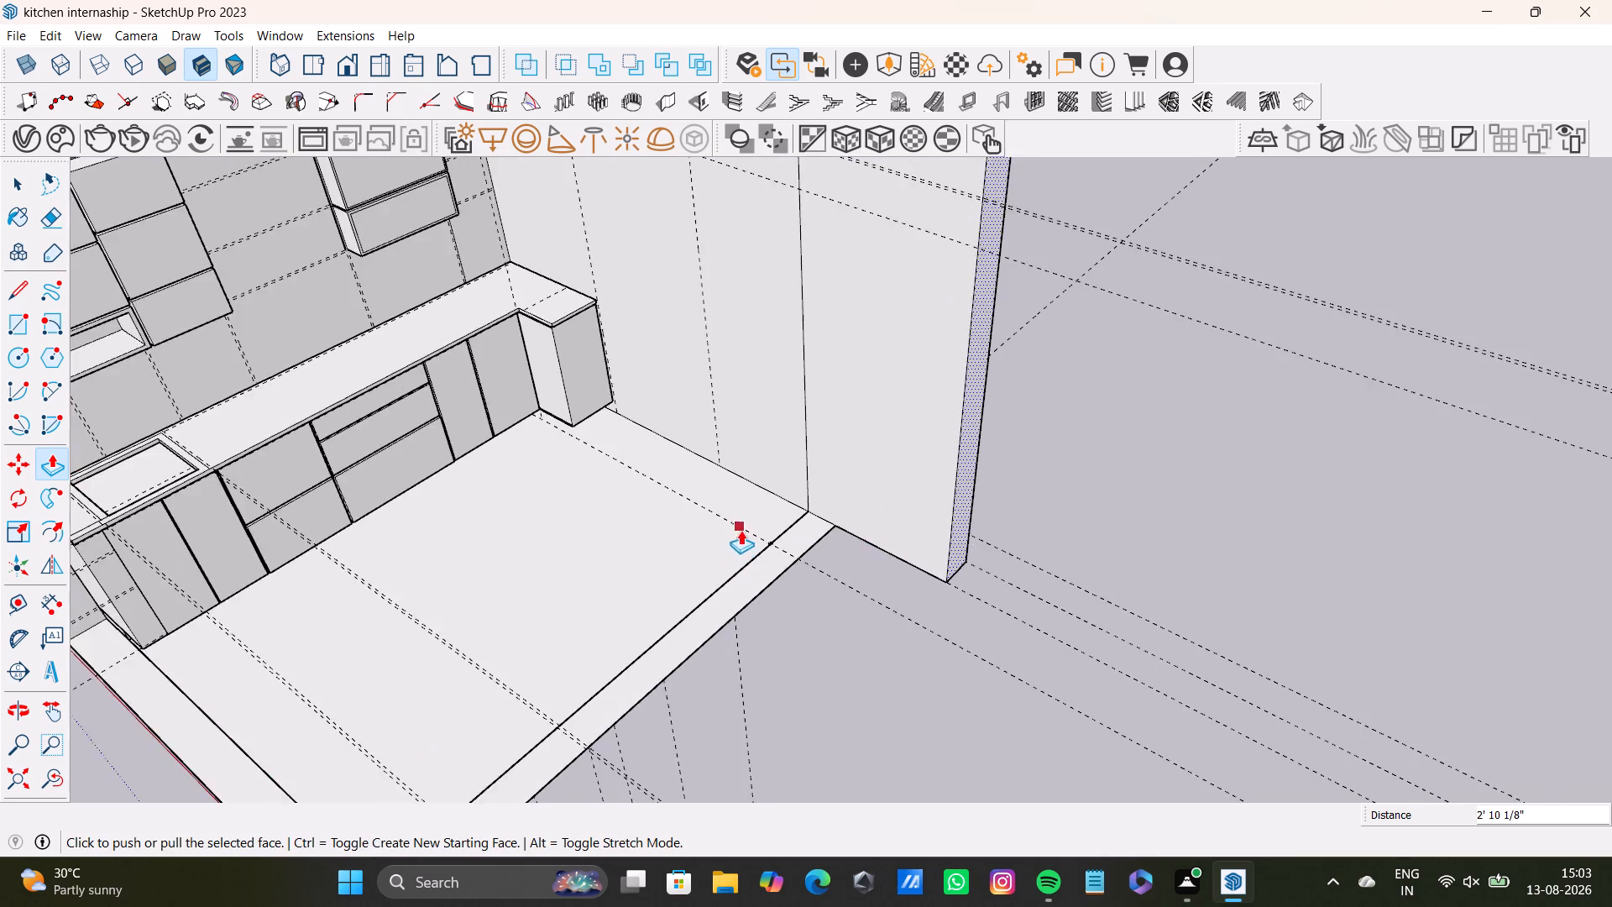
pyautogui.moveTo(741, 529); pyautogui.dragTo(765, 520, button='middle')
pyautogui.scroll(3, 790, 580)
pyautogui.moveTo(819, 584); pyautogui.dragTo(718, 627, button='middle')
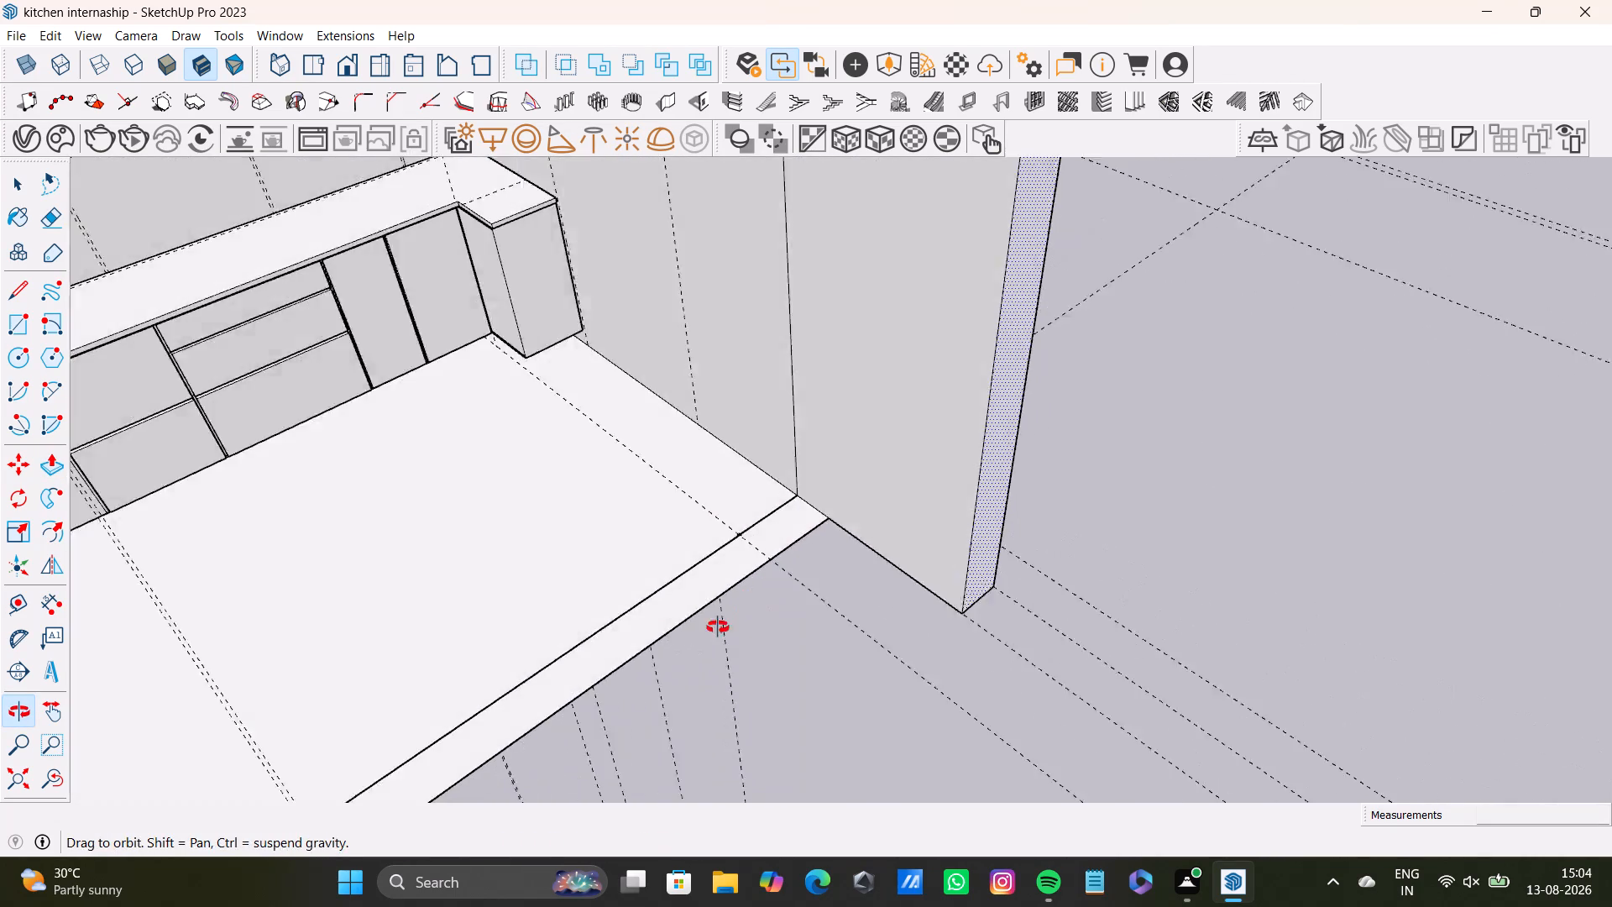
pyautogui.moveTo(718, 627); pyautogui.dragTo(659, 641, button='middle')
pyautogui.press('space')
pyautogui.click(658, 596)
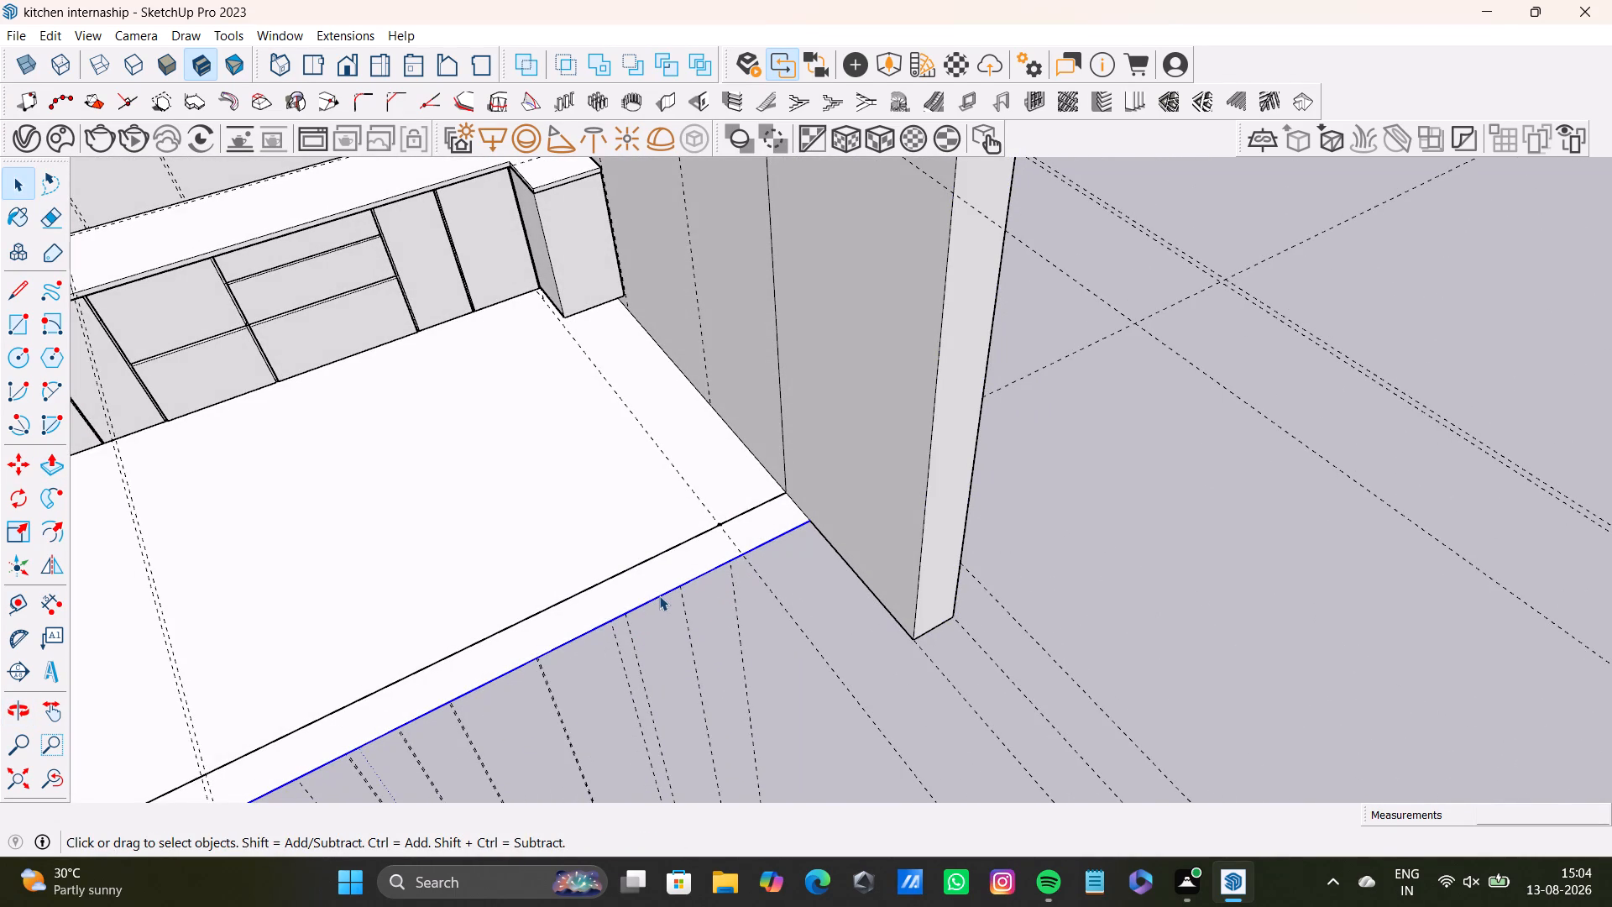
pyautogui.press('m')
pyautogui.click(669, 601)
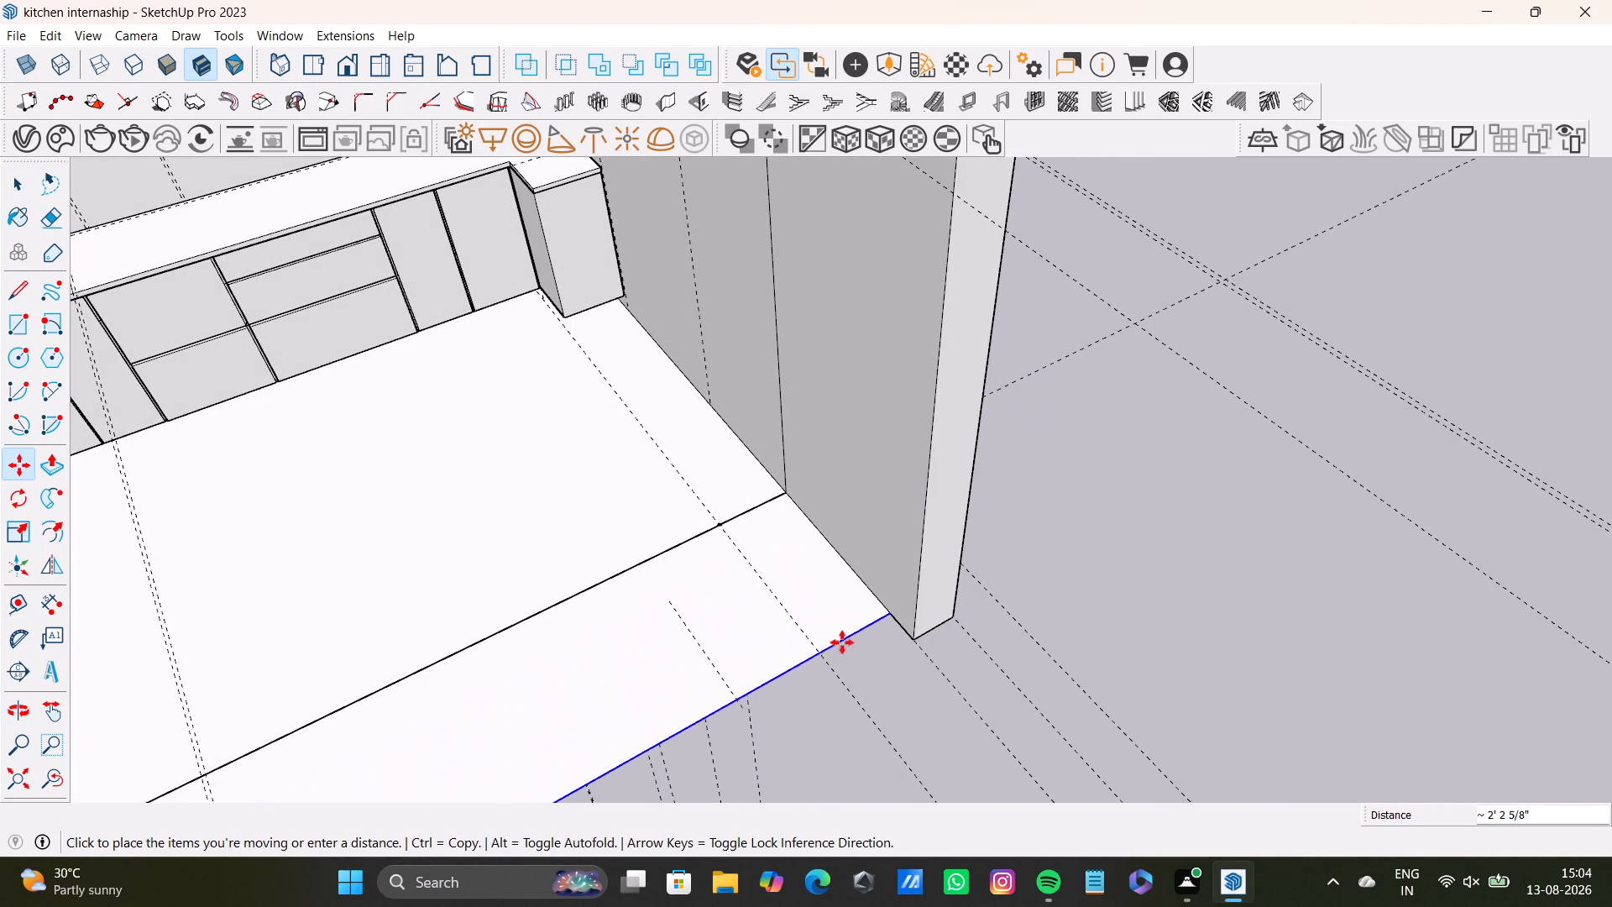
pyautogui.click(861, 658)
pyautogui.press('space')
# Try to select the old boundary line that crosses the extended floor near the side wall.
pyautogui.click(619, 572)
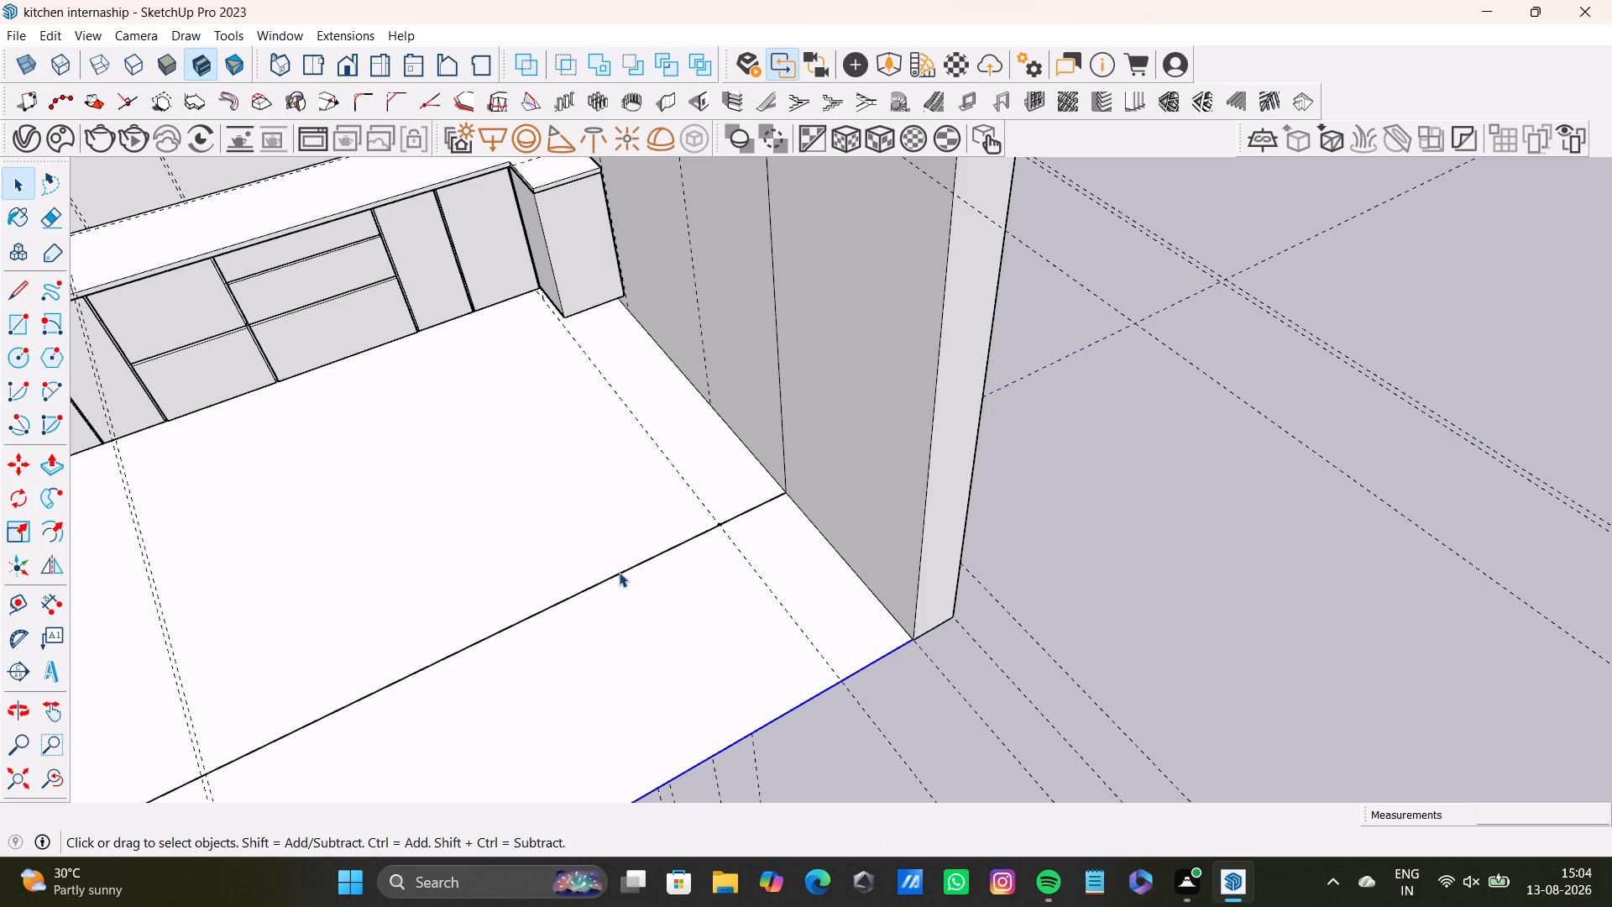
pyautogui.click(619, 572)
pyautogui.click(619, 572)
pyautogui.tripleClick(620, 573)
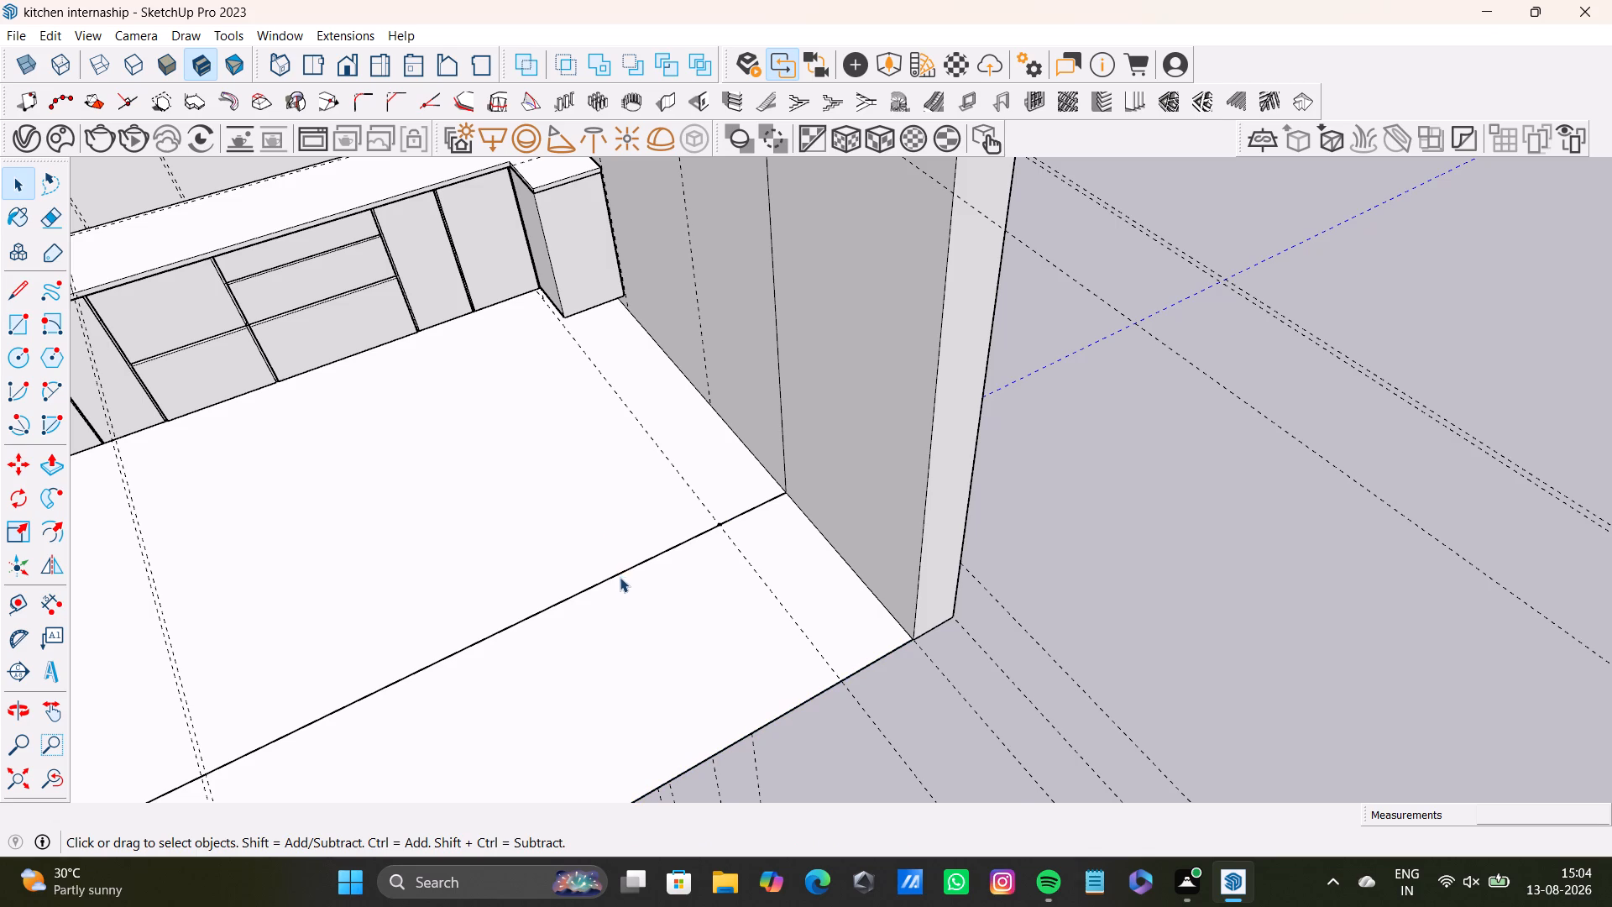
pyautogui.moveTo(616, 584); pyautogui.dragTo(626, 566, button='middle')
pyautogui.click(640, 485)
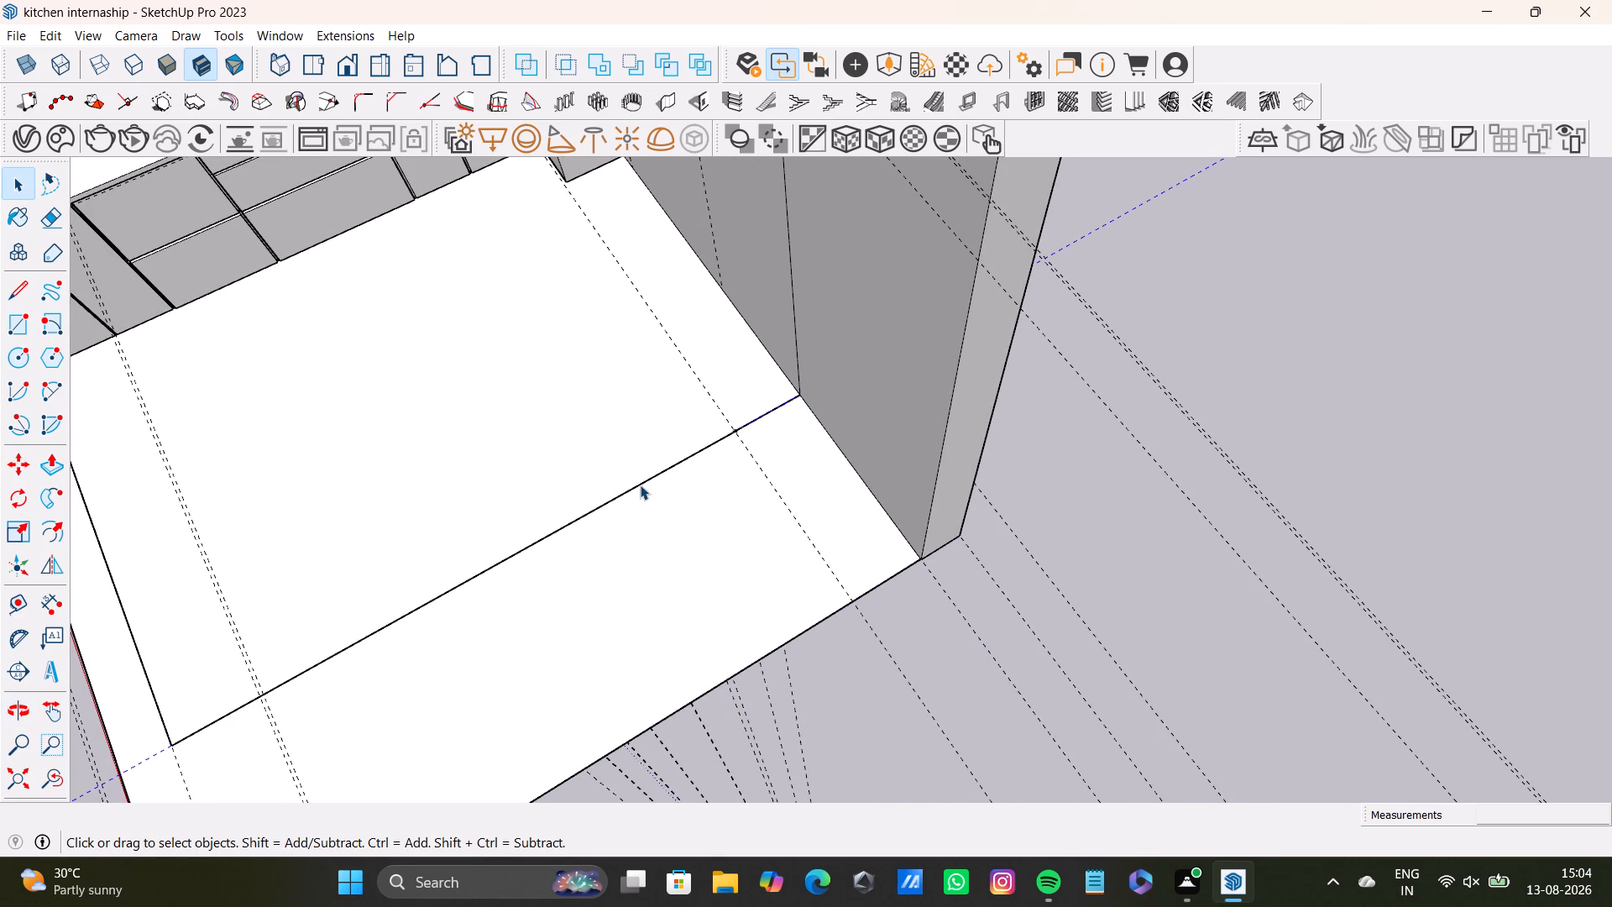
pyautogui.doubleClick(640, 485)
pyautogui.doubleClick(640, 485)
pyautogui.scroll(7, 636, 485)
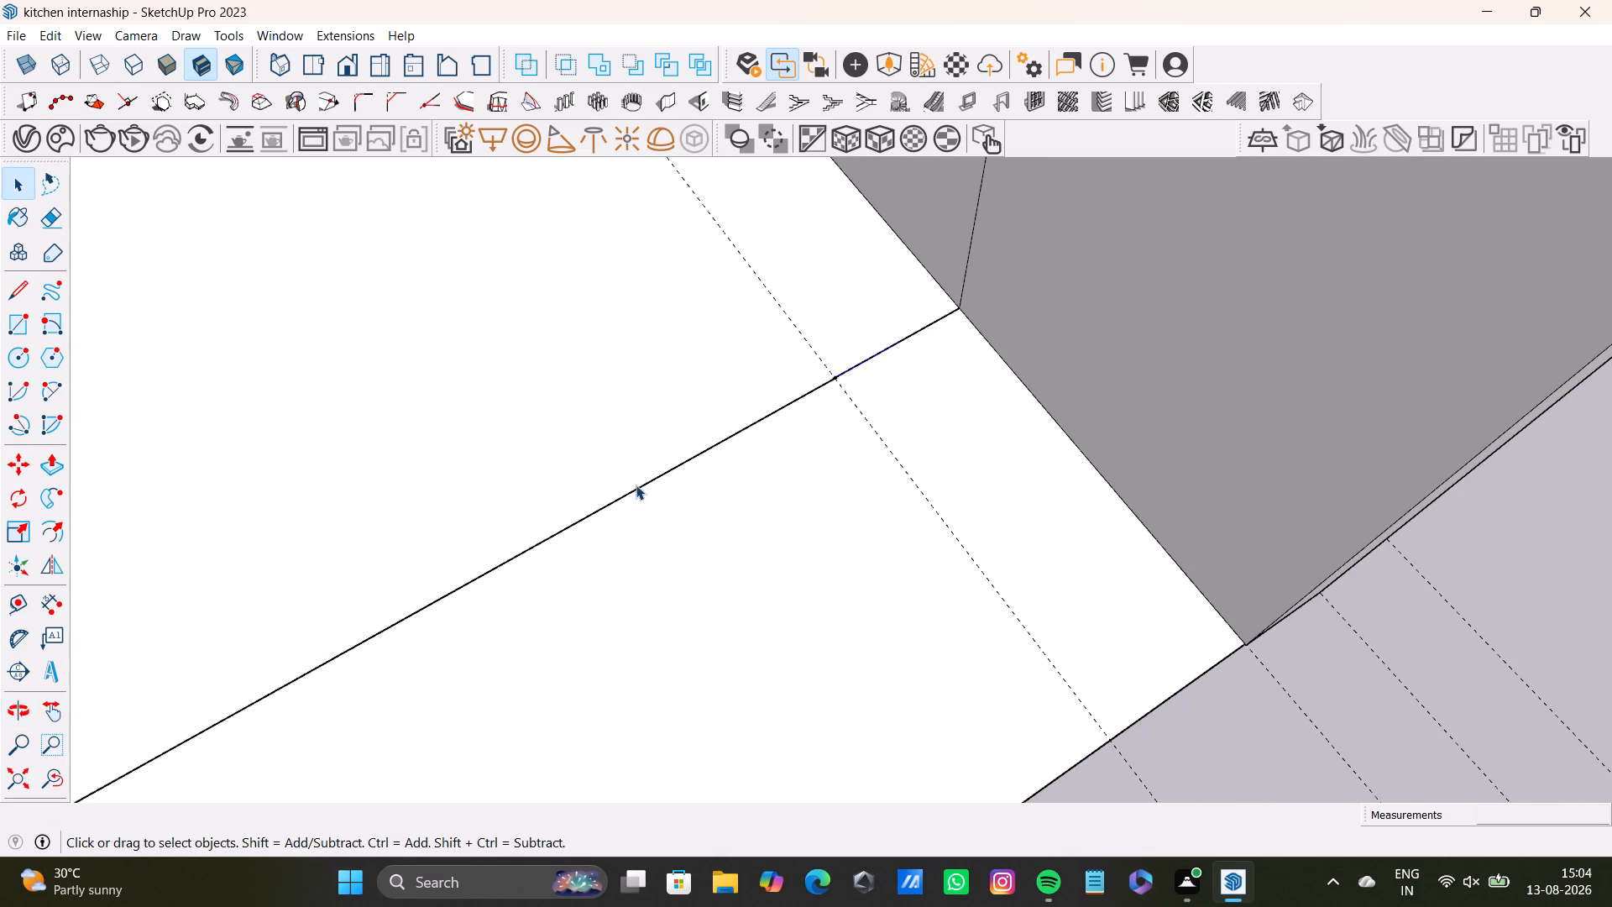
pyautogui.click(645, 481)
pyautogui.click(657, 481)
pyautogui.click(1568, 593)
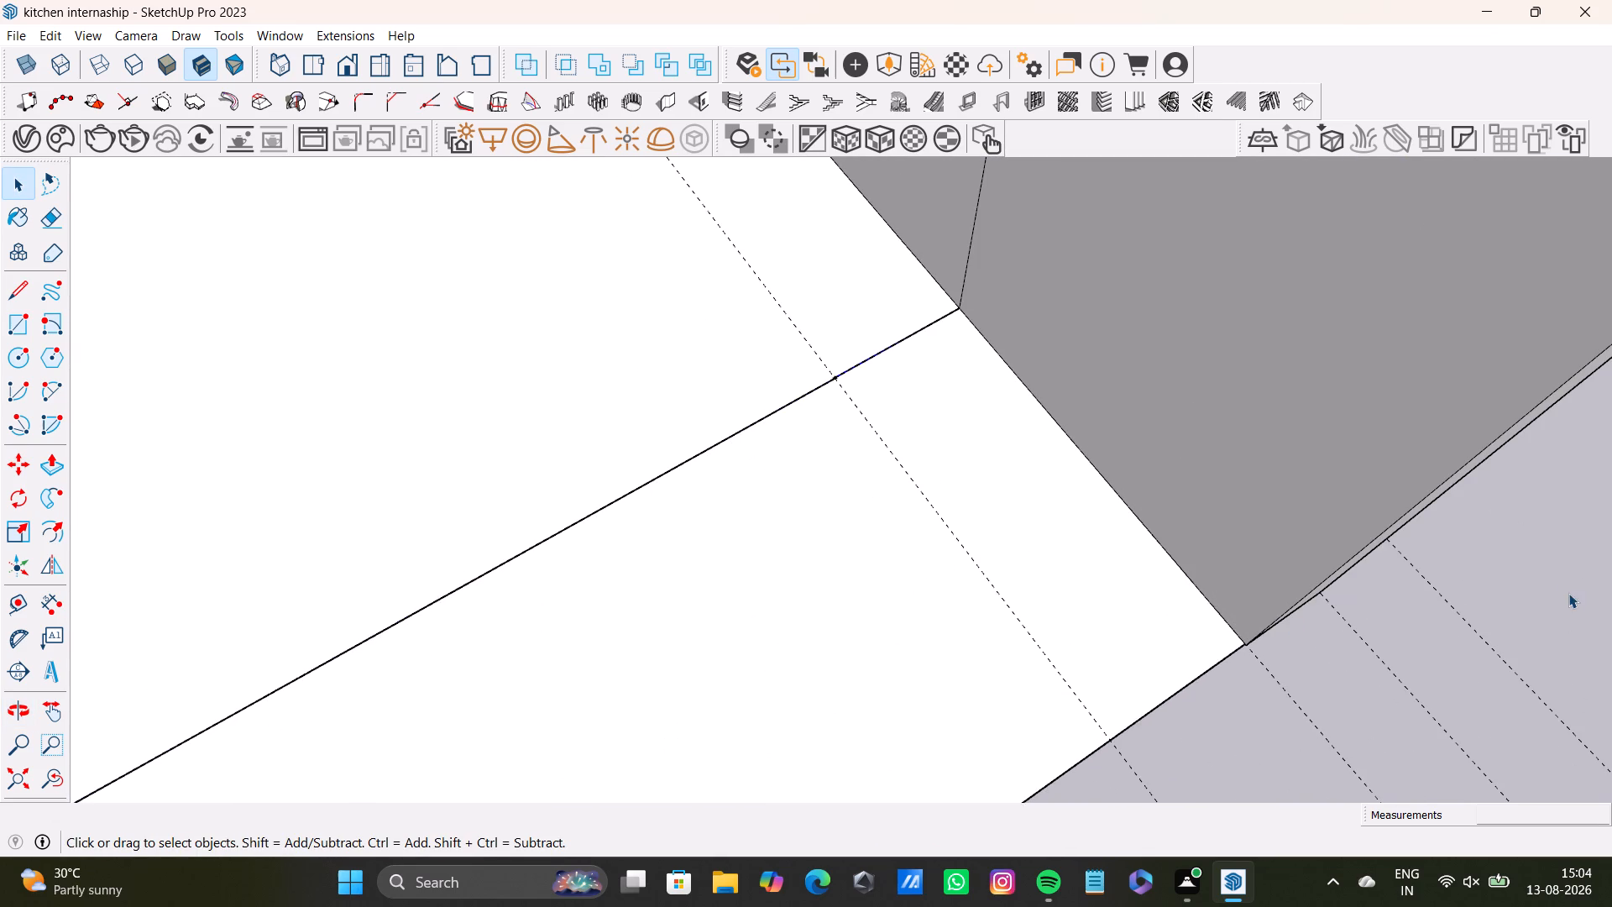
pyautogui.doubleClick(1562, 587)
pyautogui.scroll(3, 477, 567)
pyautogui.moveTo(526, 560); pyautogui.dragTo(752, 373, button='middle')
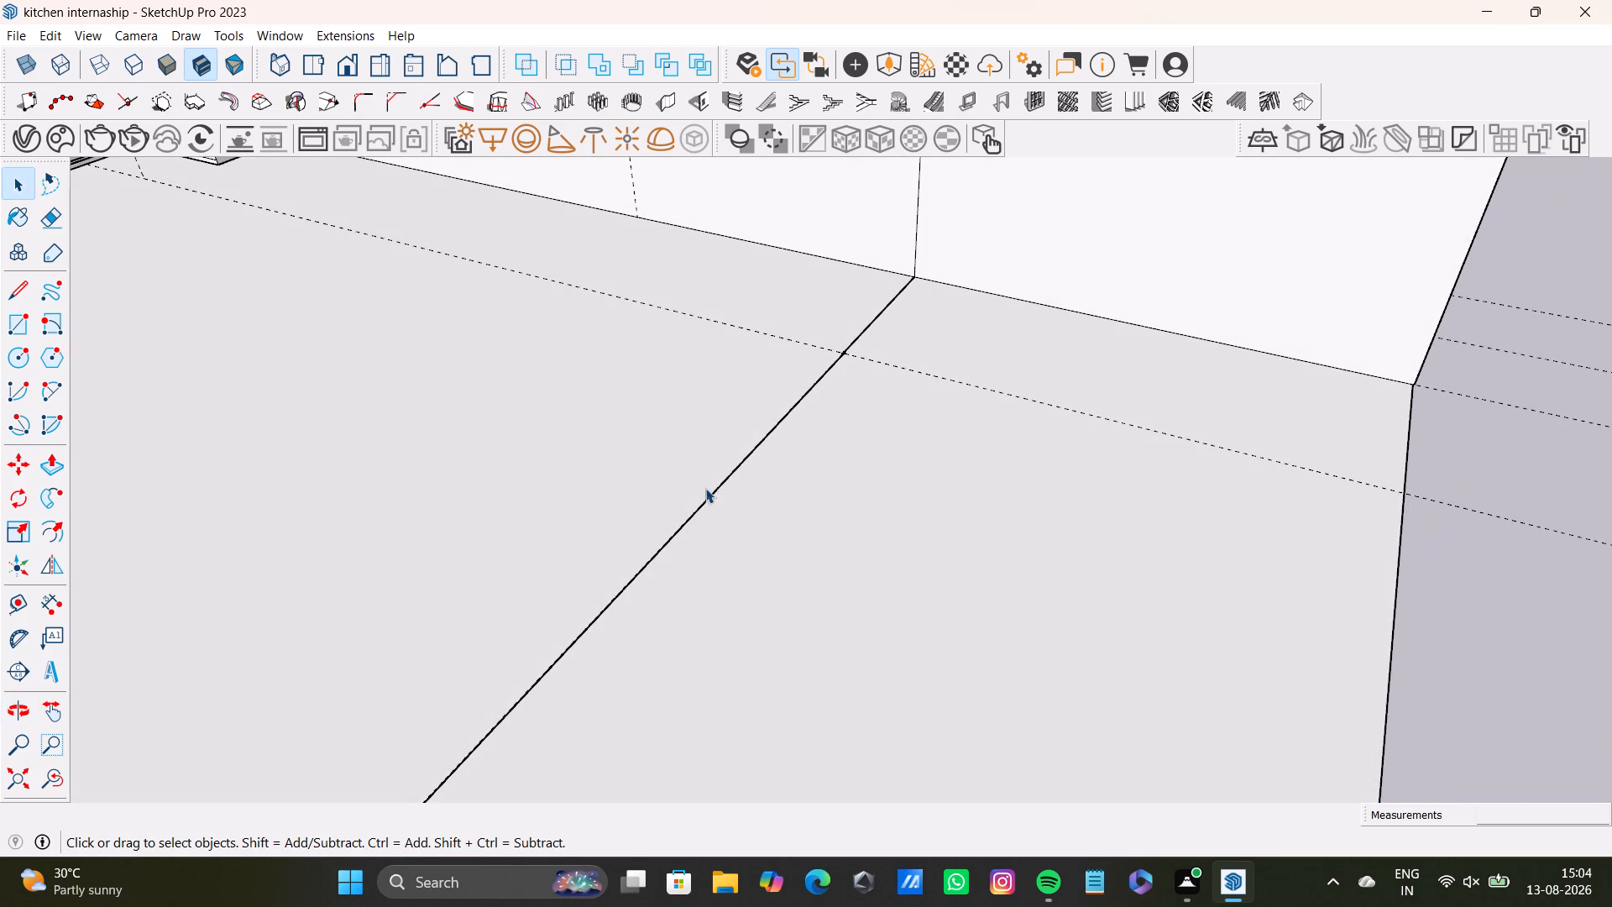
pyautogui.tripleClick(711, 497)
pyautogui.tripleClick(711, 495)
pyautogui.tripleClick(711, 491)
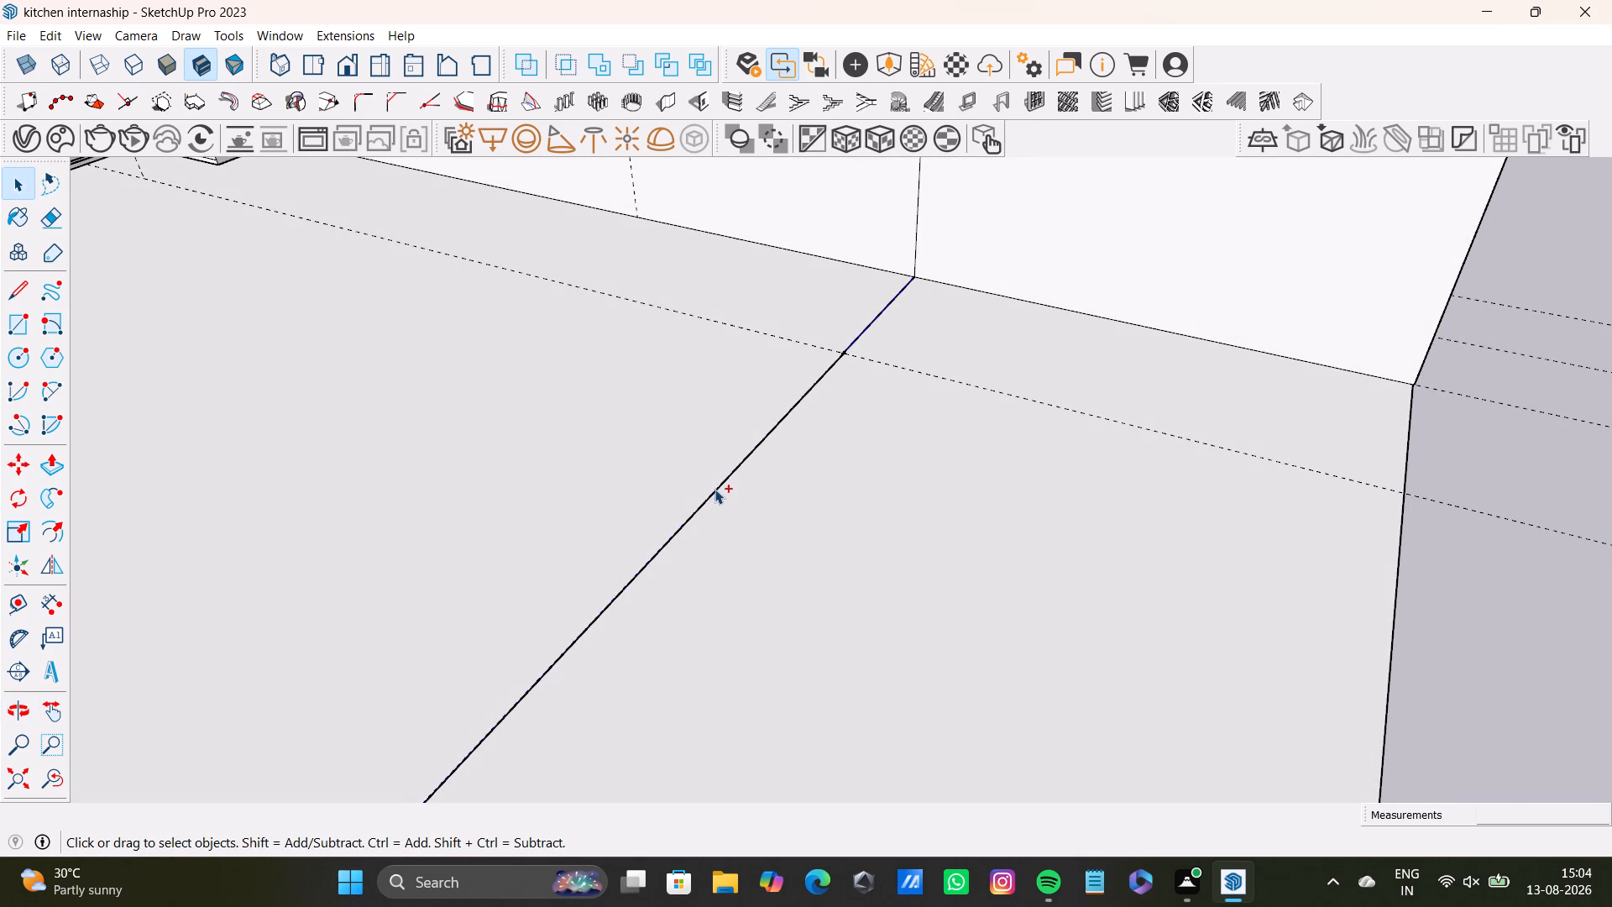
# Undo the last outward move of the floor's outer edge.
pyautogui.hotkey('ctrl', 'z')
# Delete the guide that runs along the inner line crossing the floor, parallel to its outer edge.
pyautogui.scroll(-7, 725, 518)
pyautogui.moveTo(725, 527); pyautogui.dragTo(777, 447, button='middle')
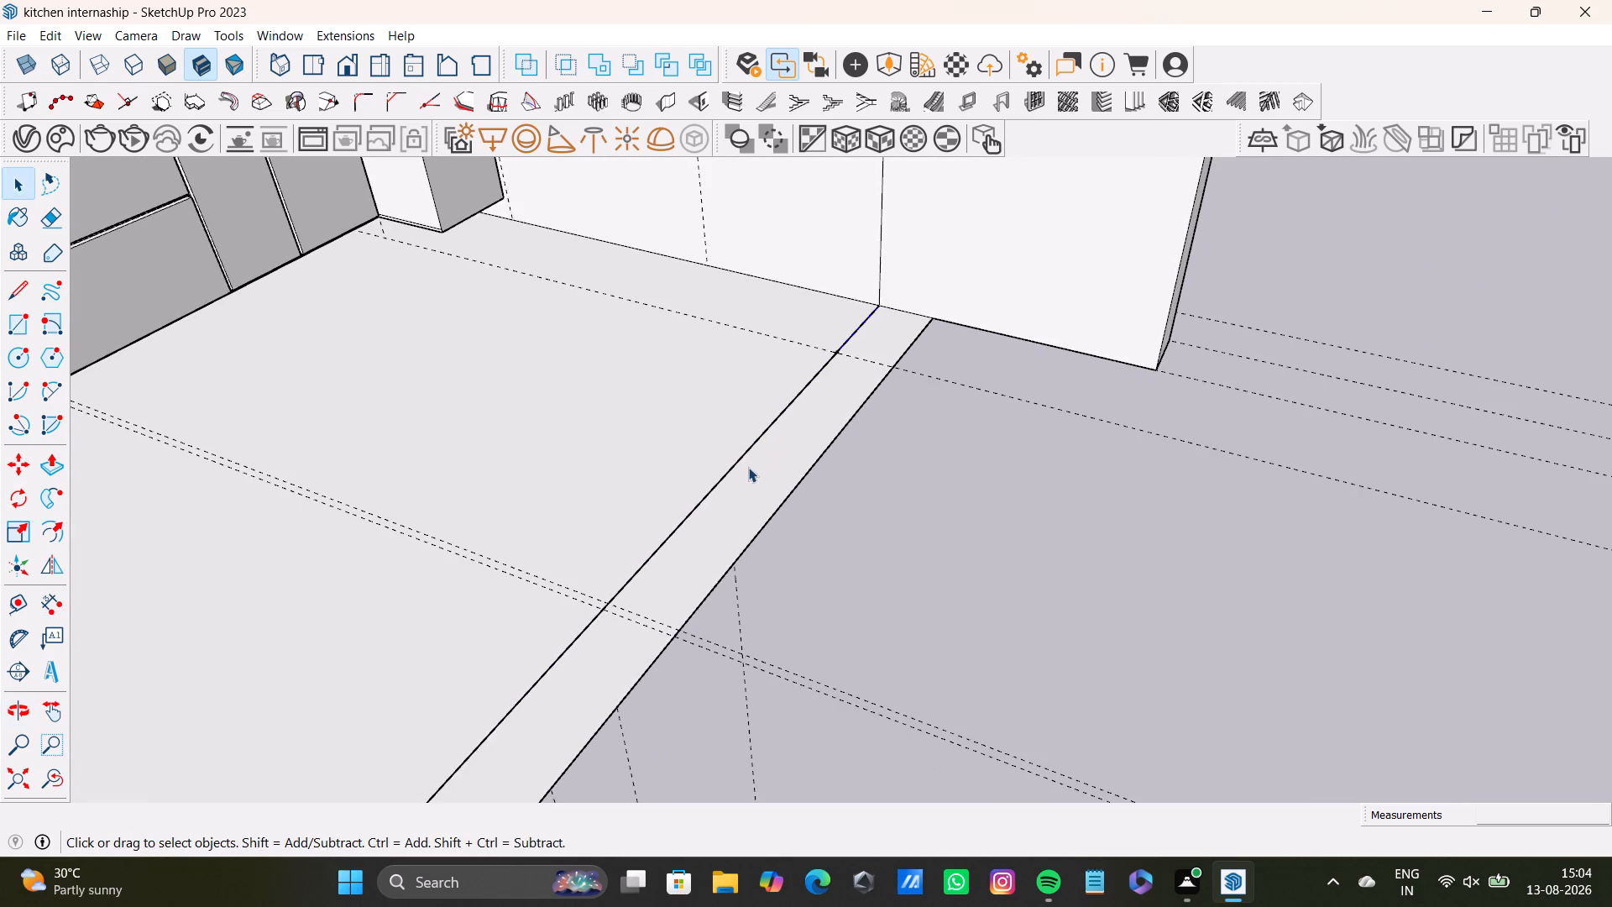
pyautogui.moveTo(748, 481); pyautogui.dragTo(723, 575, button='middle')
pyautogui.tripleClick(695, 579)
pyautogui.doubleClick(692, 575)
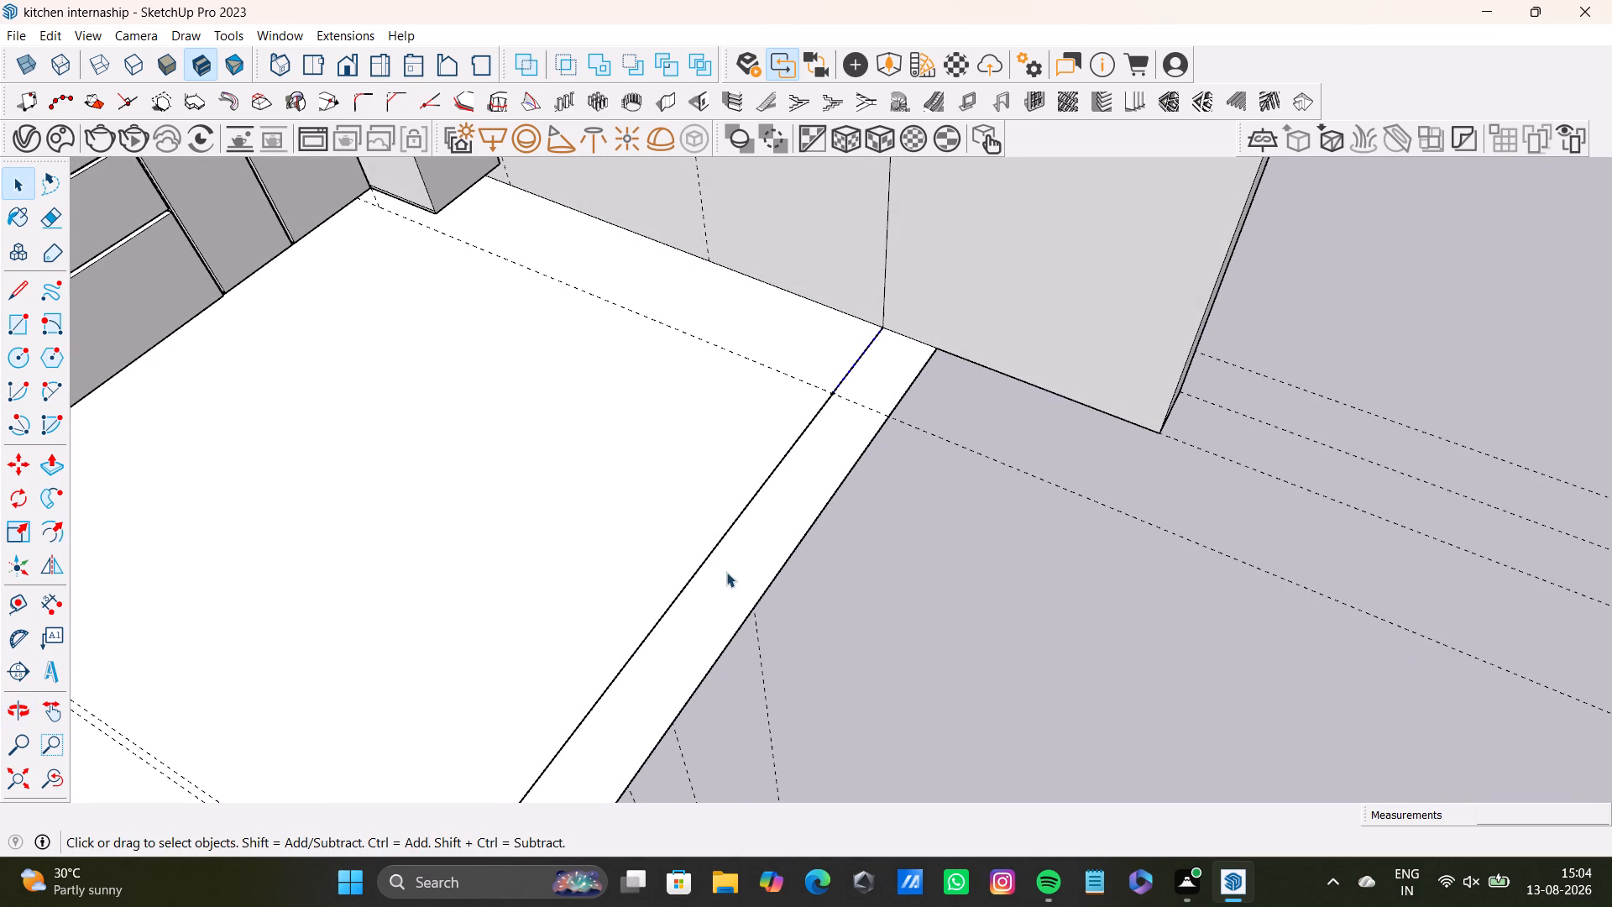
pyautogui.scroll(-10, 726, 572)
pyautogui.press('space')
pyautogui.click(1104, 457)
pyautogui.scroll(1, 810, 627)
pyautogui.moveTo(810, 627); pyautogui.dragTo(785, 688, button='middle')
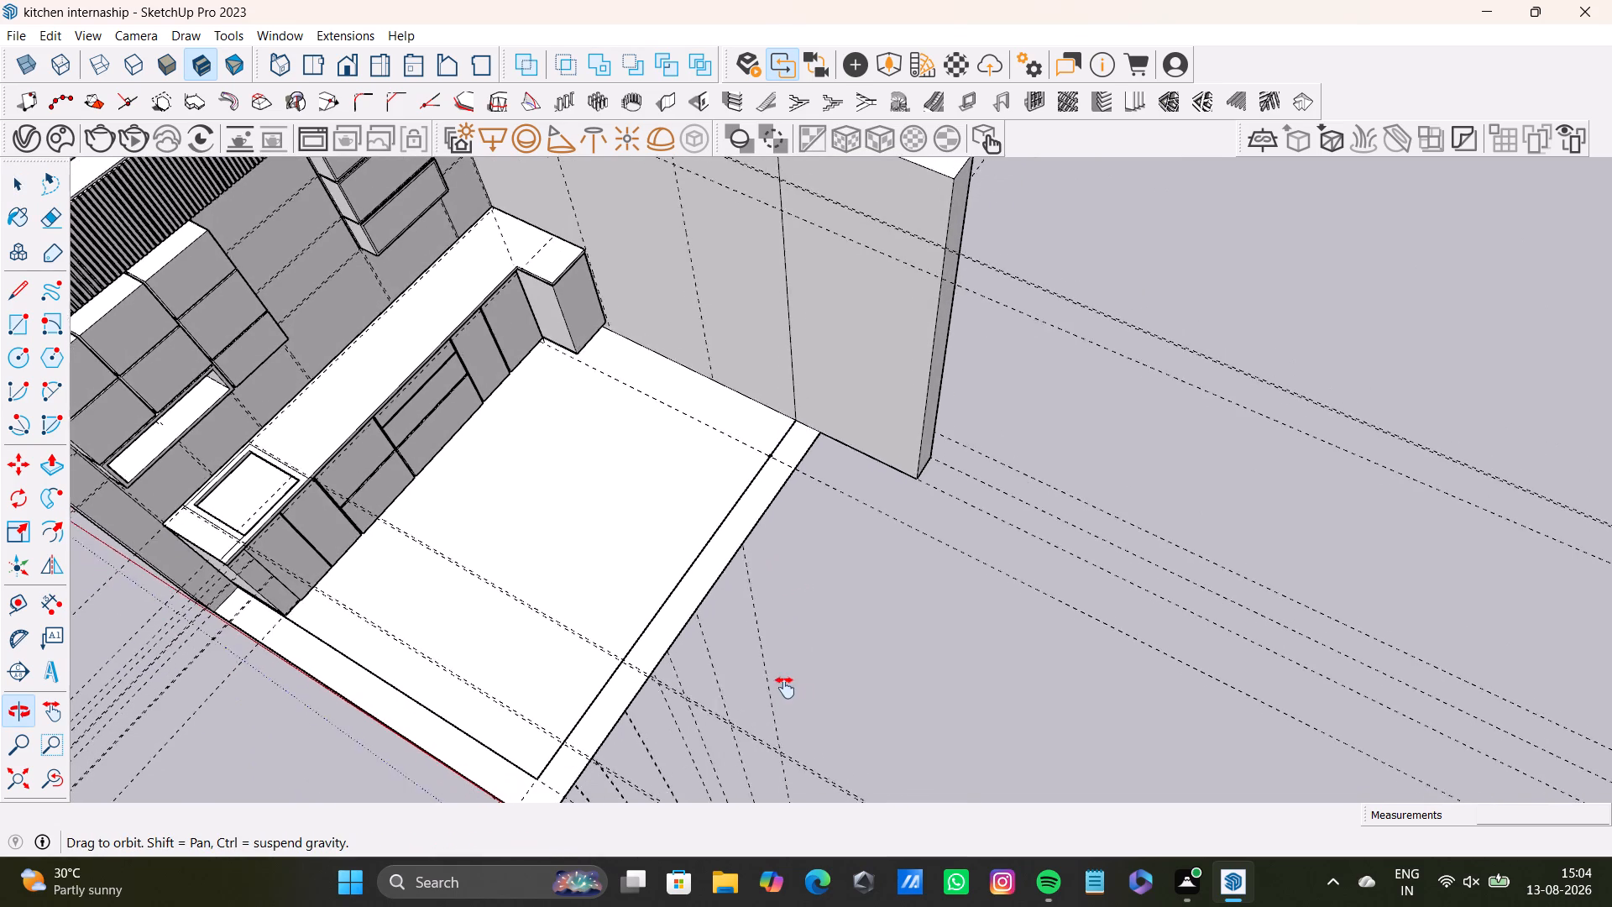
pyautogui.moveTo(785, 688); pyautogui.dragTo(755, 709, button='middle')
pyautogui.scroll(3, 613, 621)
pyautogui.moveTo(621, 604); pyautogui.dragTo(743, 591, button='middle')
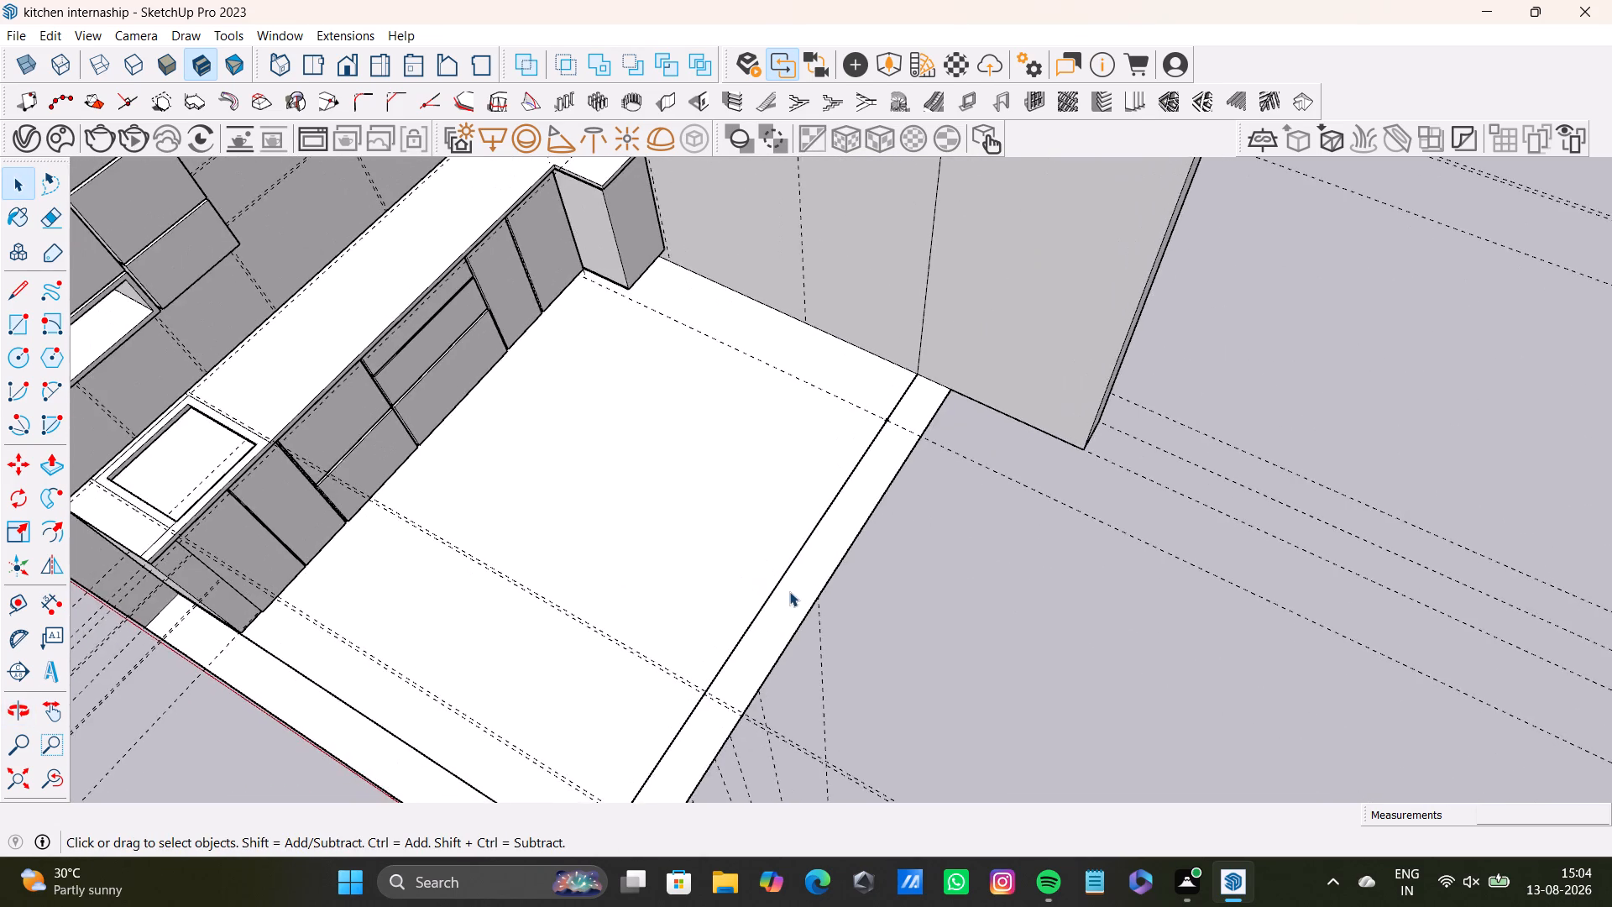
pyautogui.scroll(6, 792, 595)
pyautogui.tripleClick(756, 591)
pyautogui.tripleClick(755, 591)
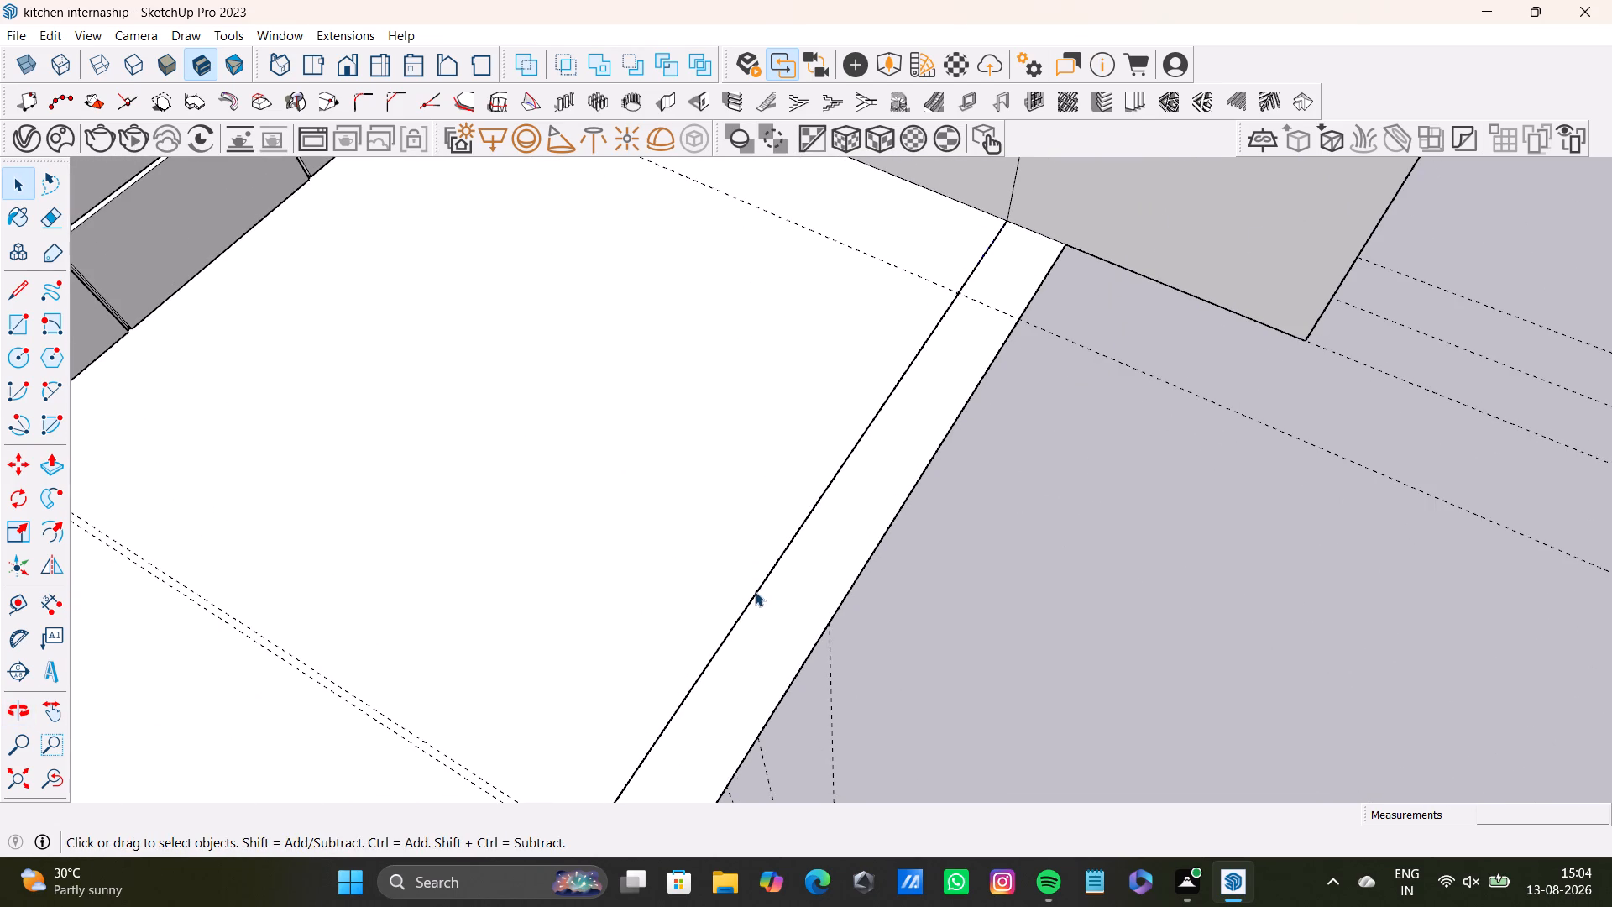
pyautogui.doubleClick(755, 591)
pyautogui.moveTo(788, 632); pyautogui.dragTo(554, 368, button='middle')
pyautogui.moveTo(606, 422); pyautogui.dragTo(542, 170, button='middle')
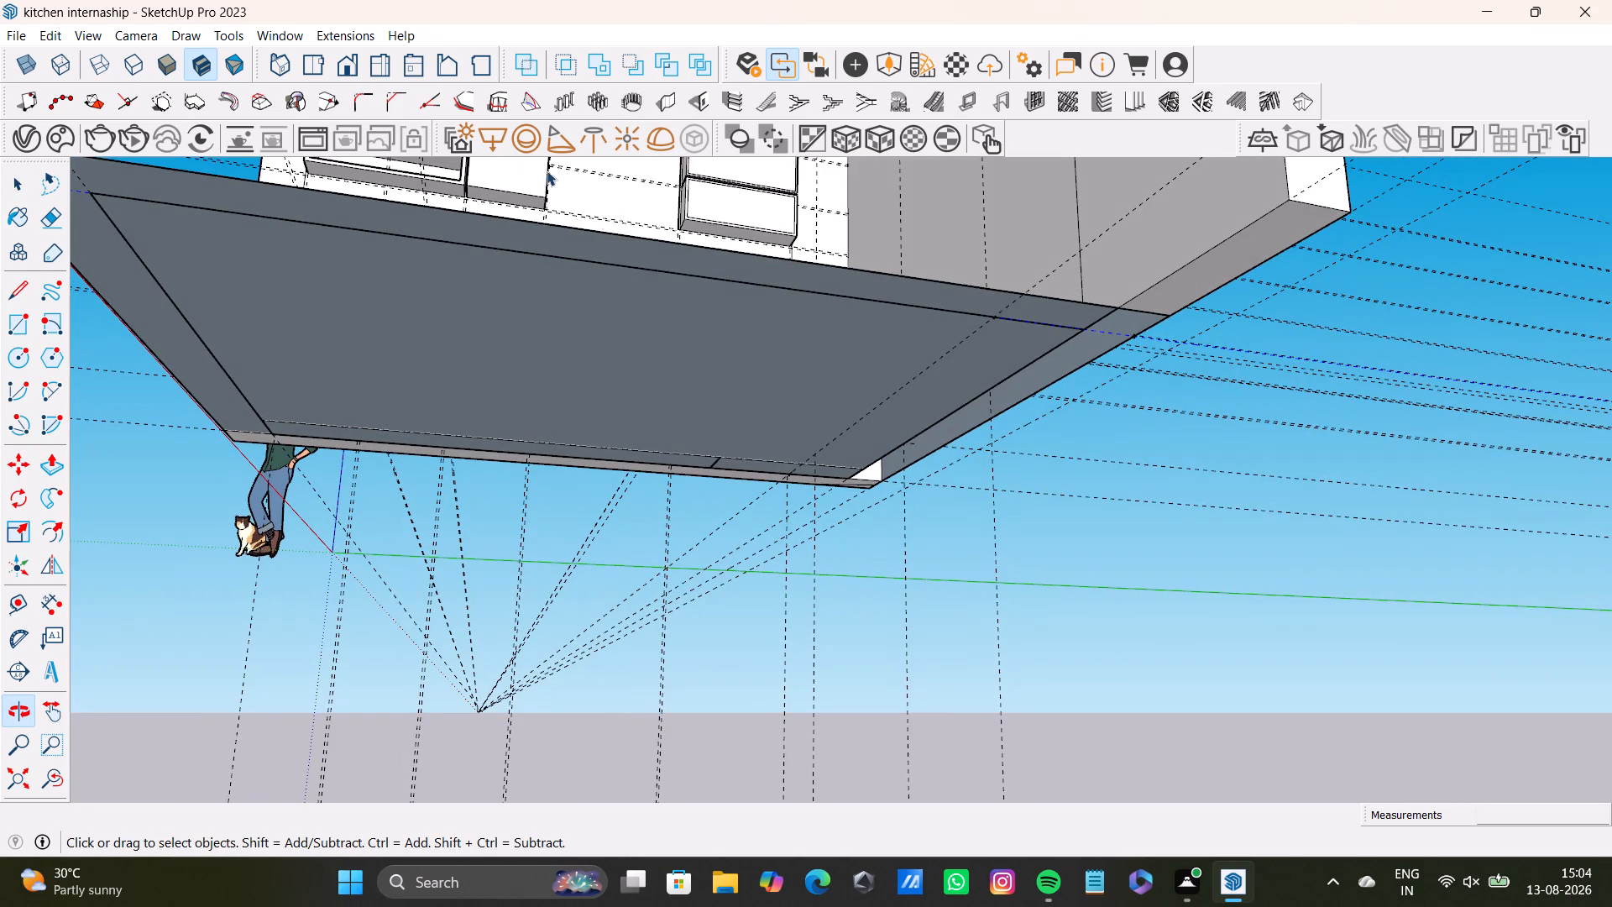
pyautogui.tripleClick(683, 275)
pyautogui.moveTo(1117, 363); pyautogui.dragTo(1056, 375, button='middle')
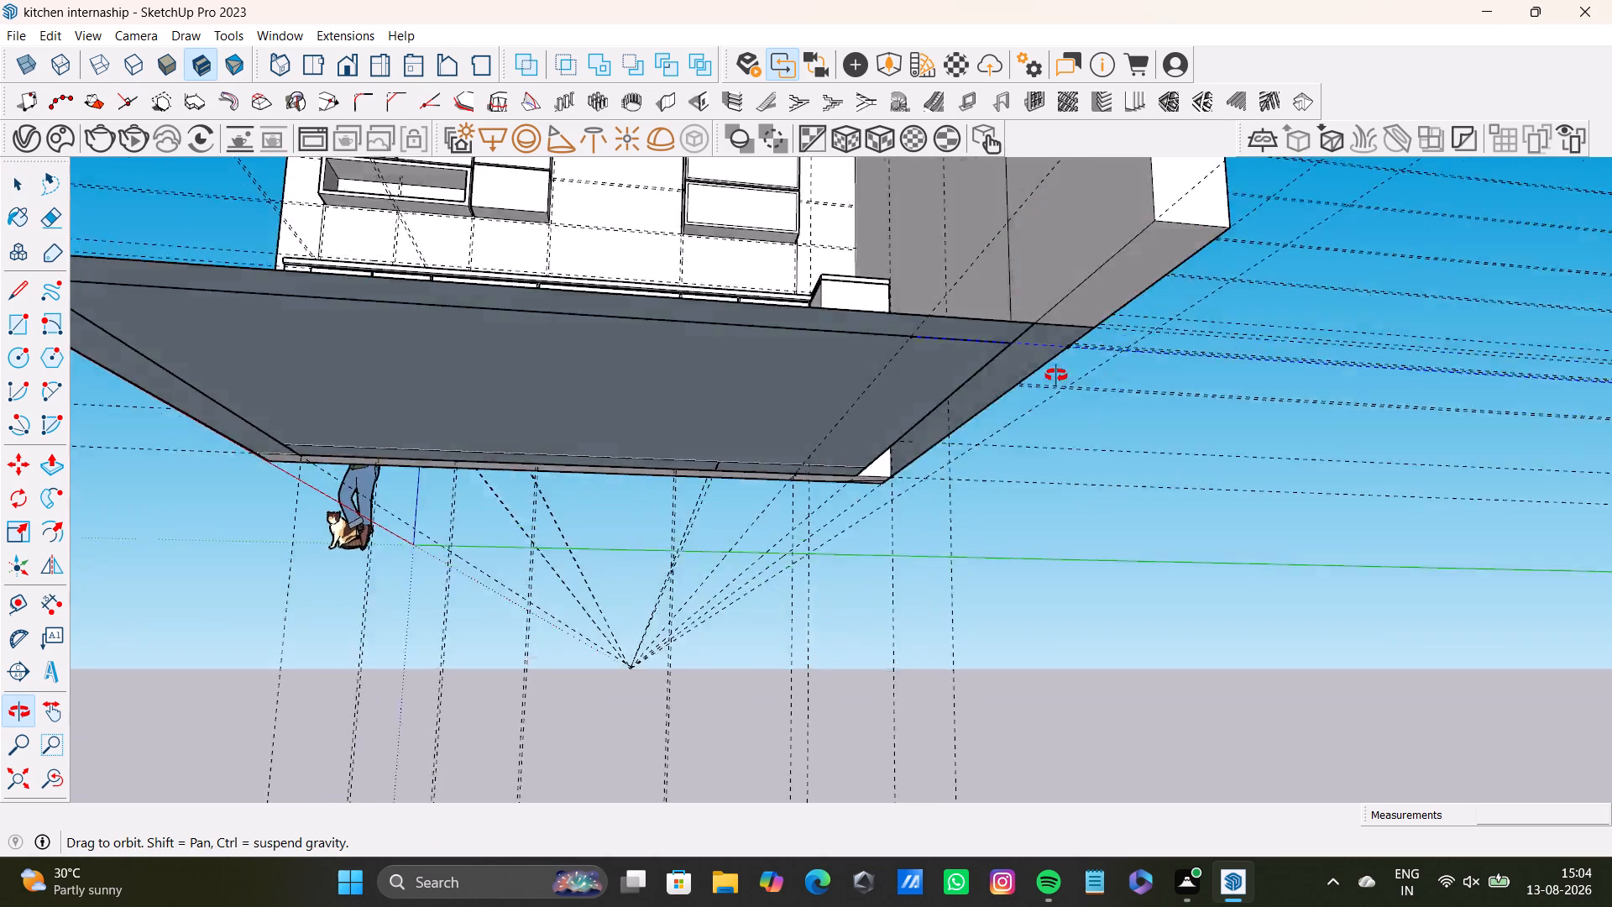
pyautogui.moveTo(1056, 375); pyautogui.dragTo(990, 426, button='middle')
pyautogui.scroll(12, 908, 394)
pyautogui.moveTo(895, 375); pyautogui.dragTo(975, 252, button='middle')
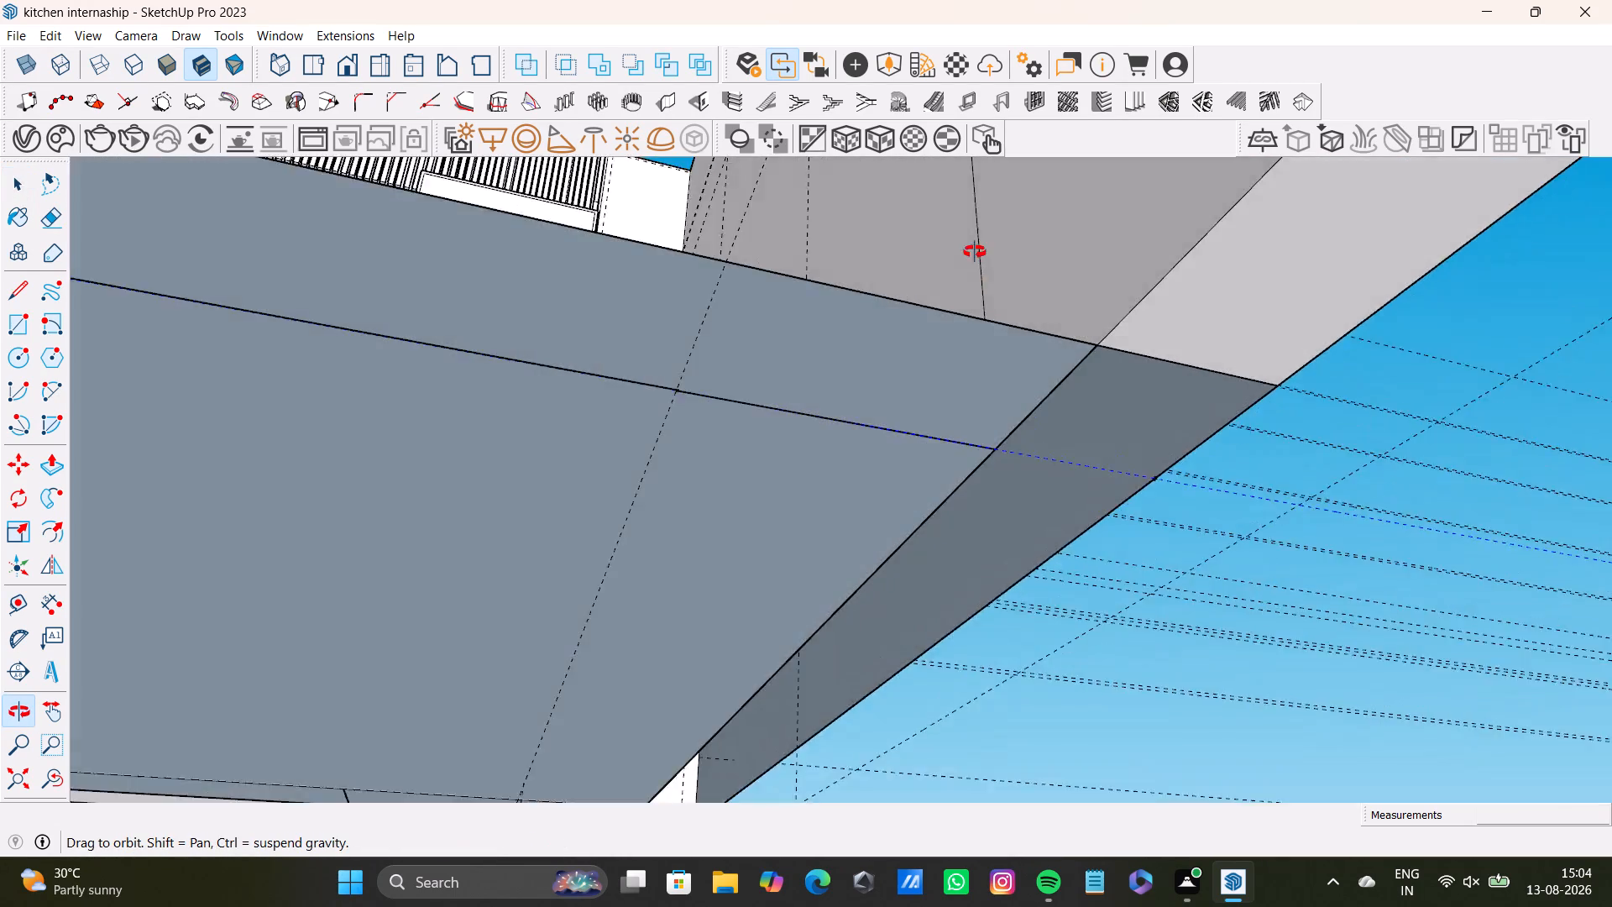
pyautogui.moveTo(975, 252); pyautogui.dragTo(489, 379, button='middle')
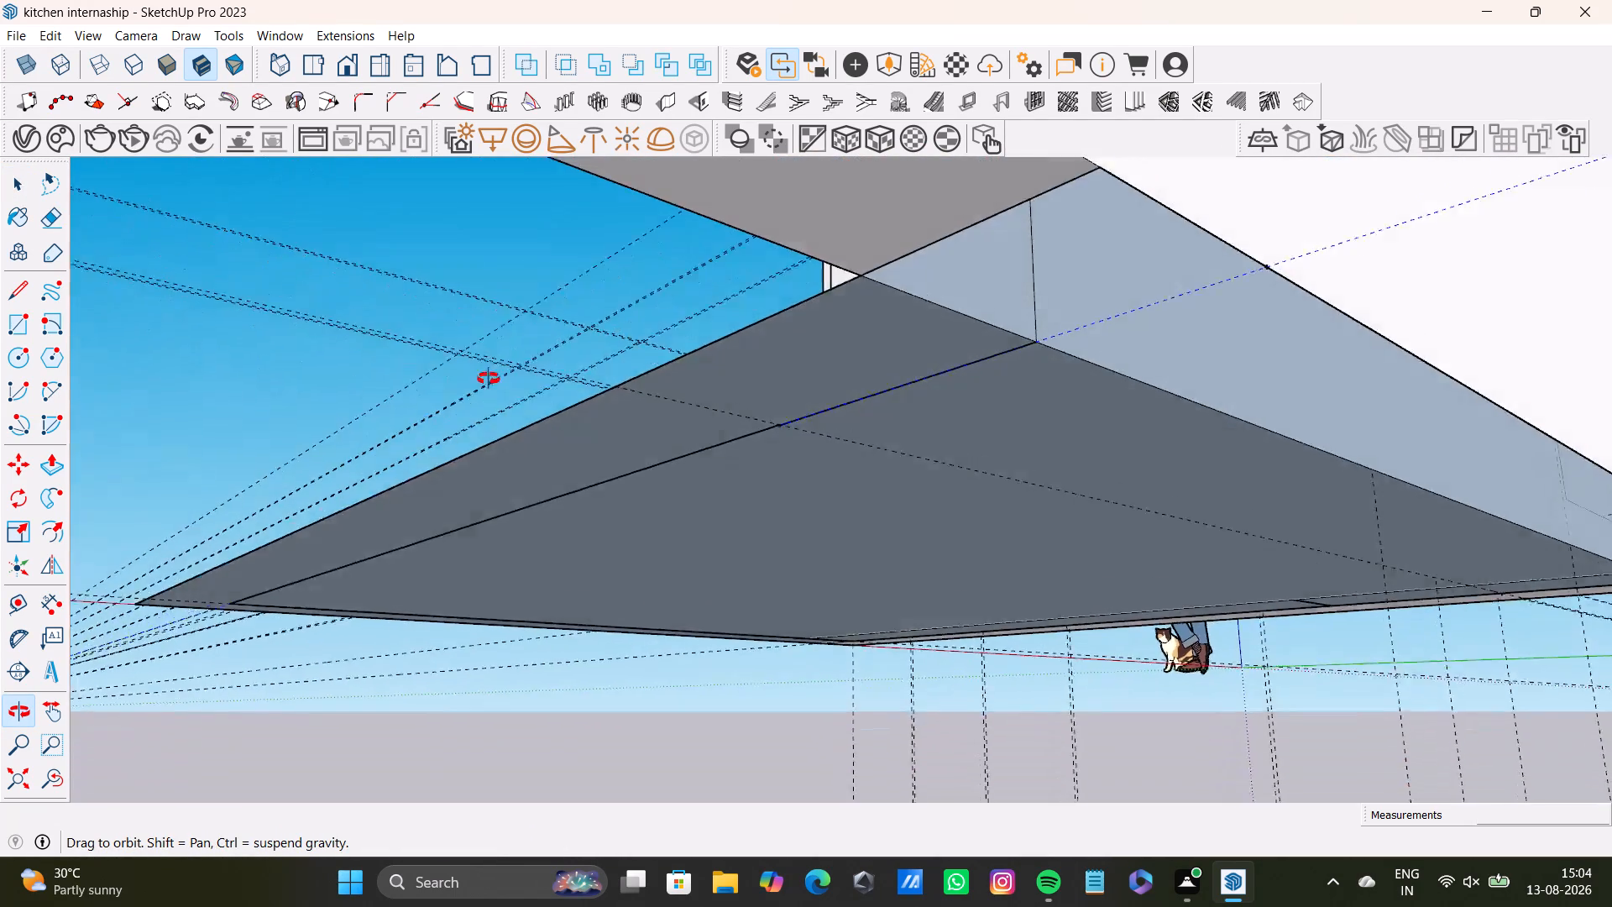
pyautogui.moveTo(489, 379); pyautogui.dragTo(923, 702, button='middle')
pyautogui.scroll(-1, 922, 627)
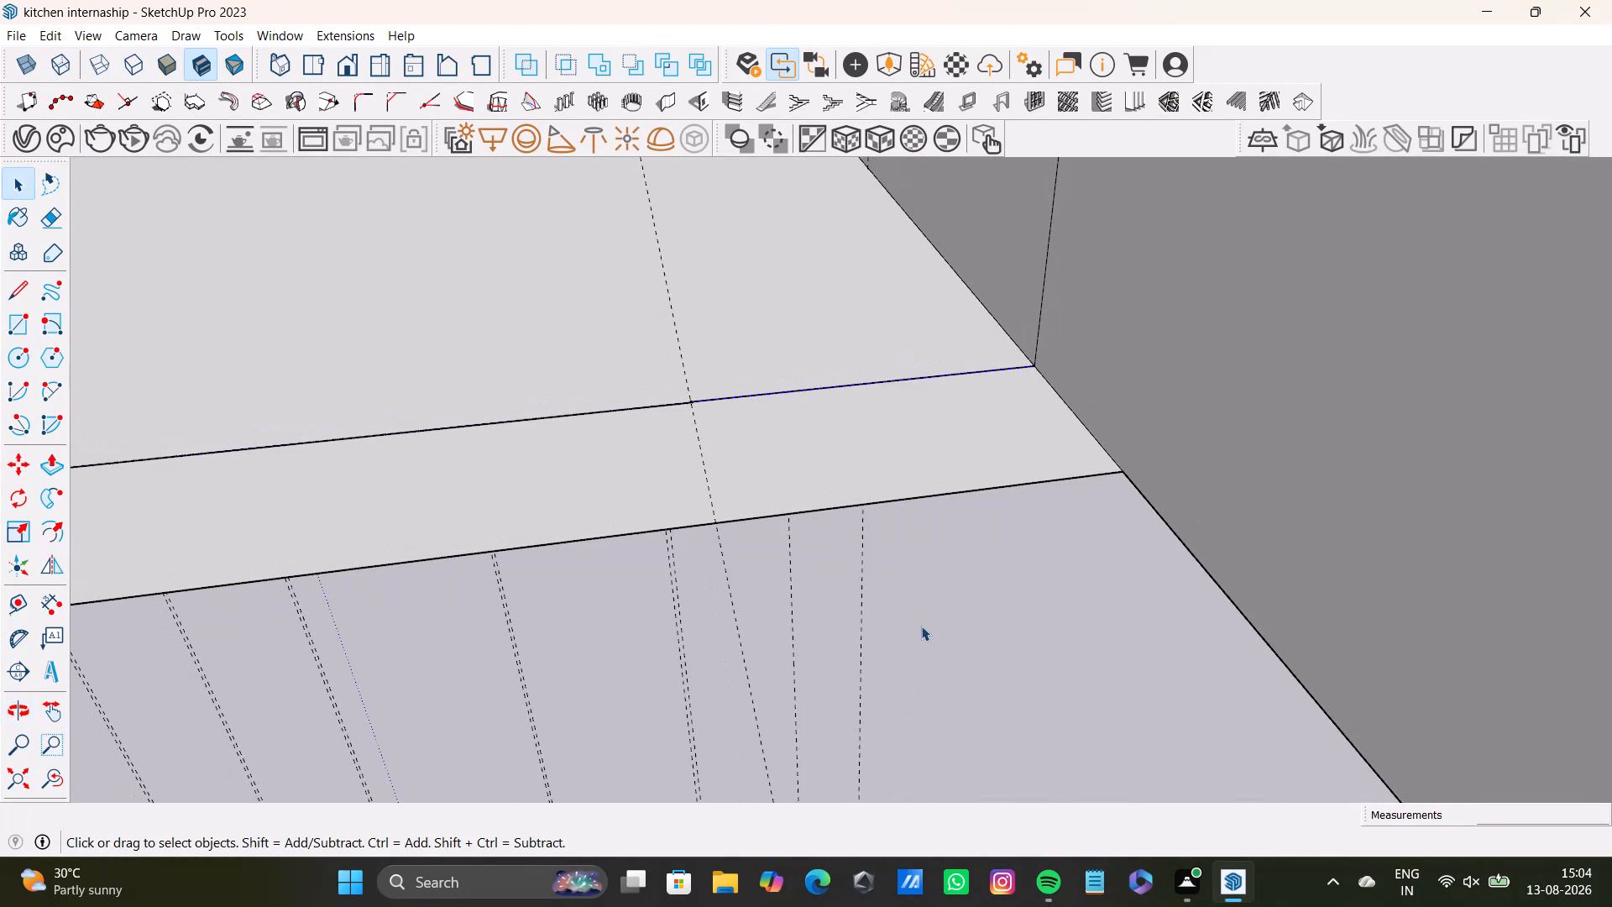
pyautogui.press('Delete')
# Delete the short segment of the inner floor line between the lengthwise guide and the side wall.
pyautogui.click(848, 381)
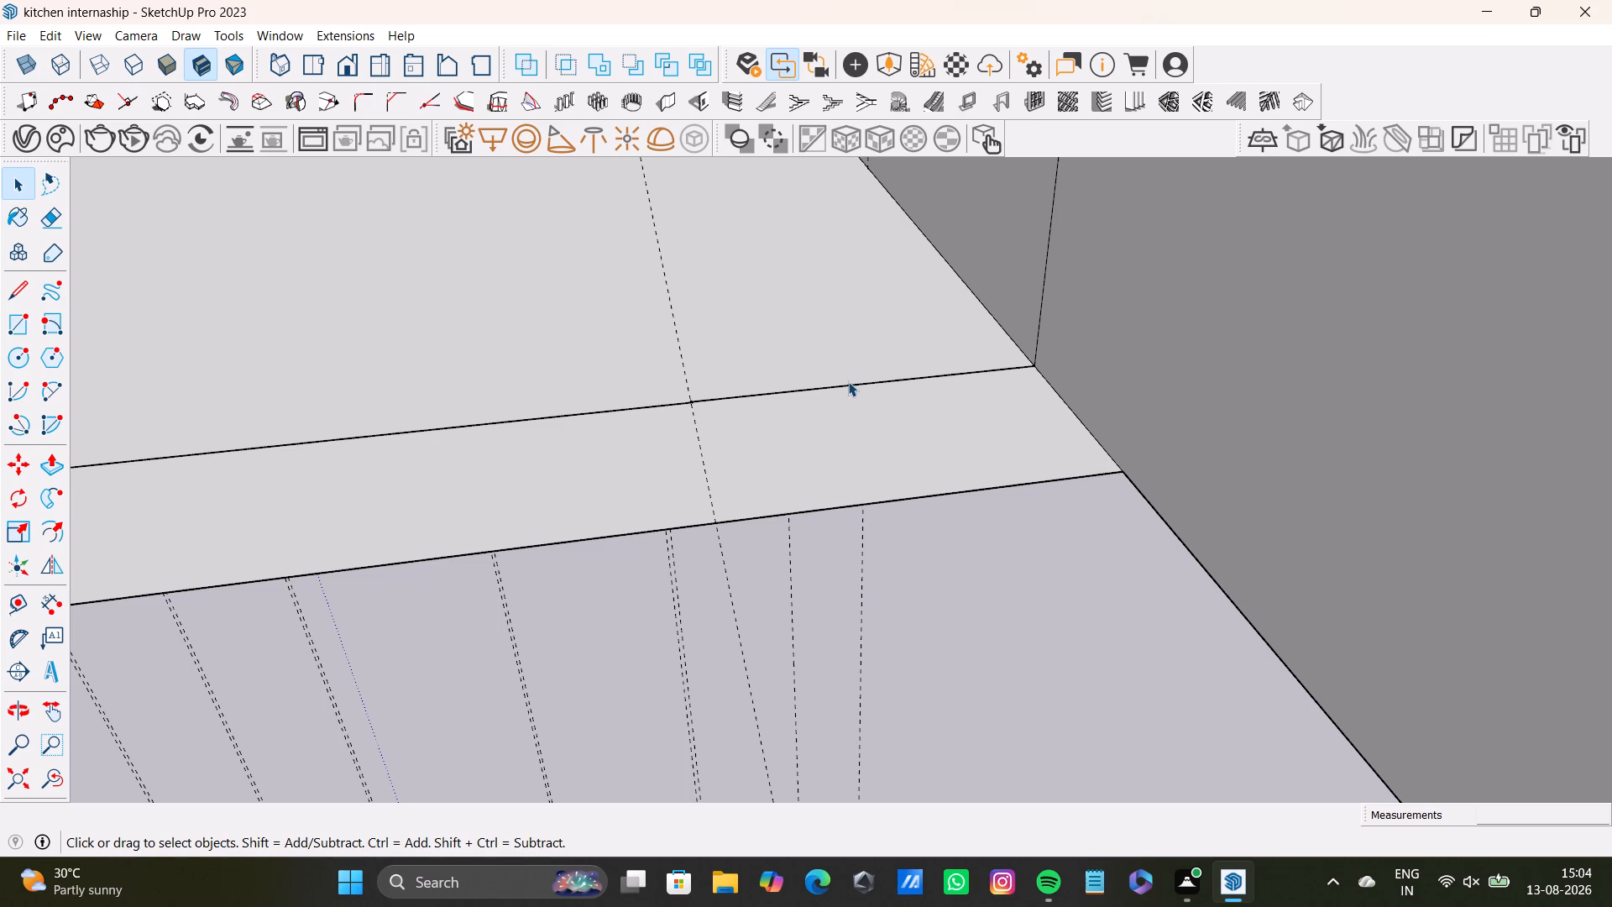
pyautogui.doubleClick(850, 385)
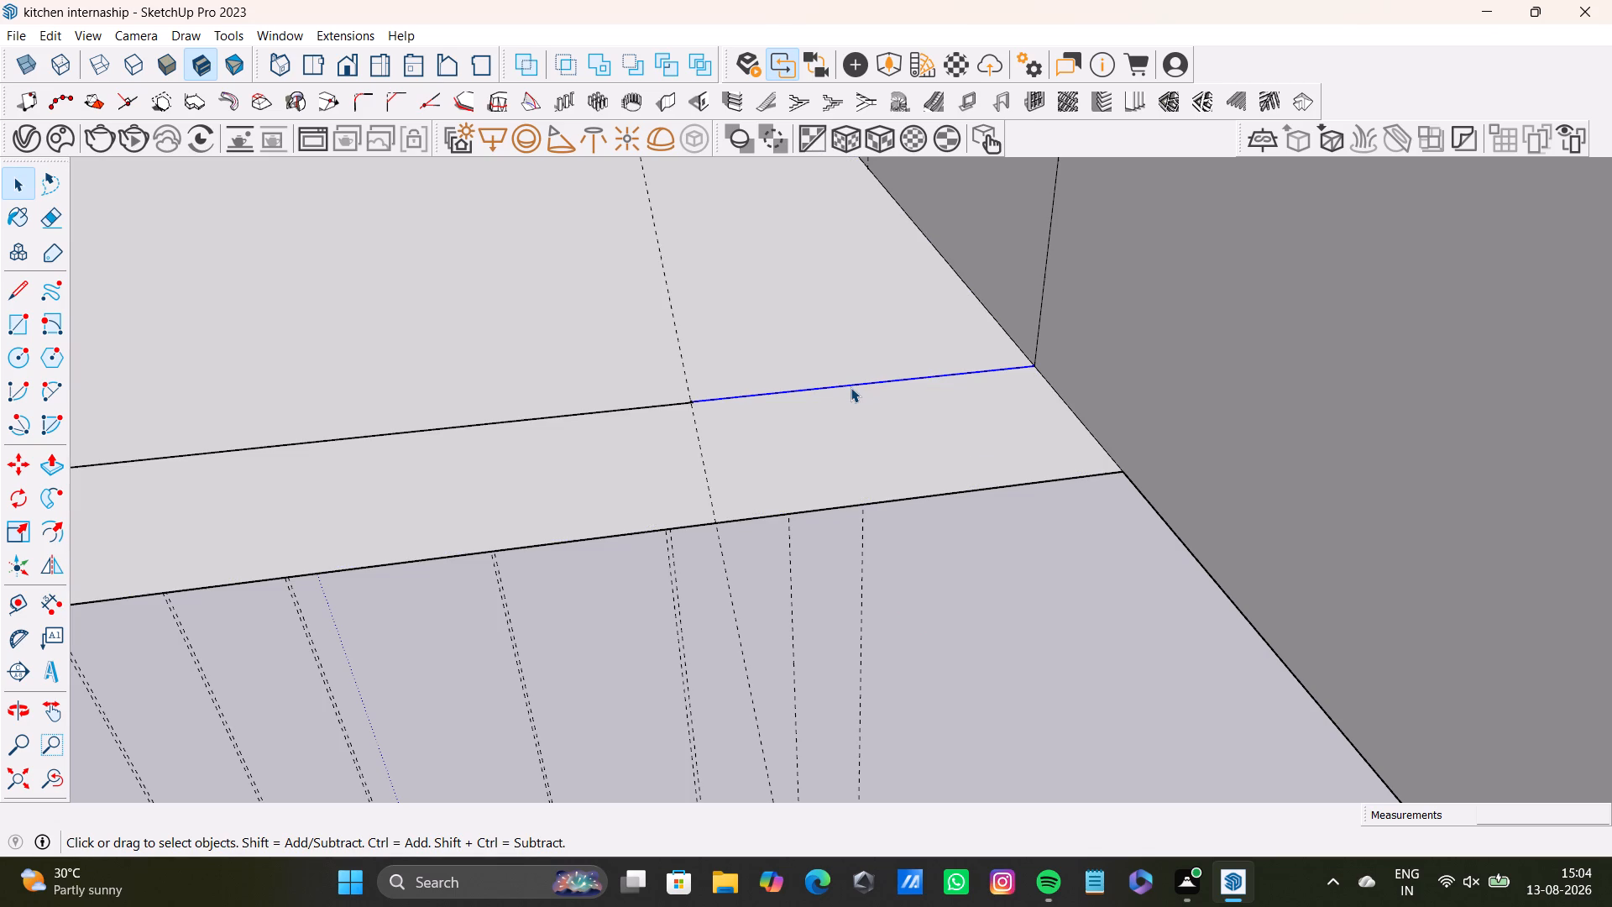
pyautogui.press('Delete')
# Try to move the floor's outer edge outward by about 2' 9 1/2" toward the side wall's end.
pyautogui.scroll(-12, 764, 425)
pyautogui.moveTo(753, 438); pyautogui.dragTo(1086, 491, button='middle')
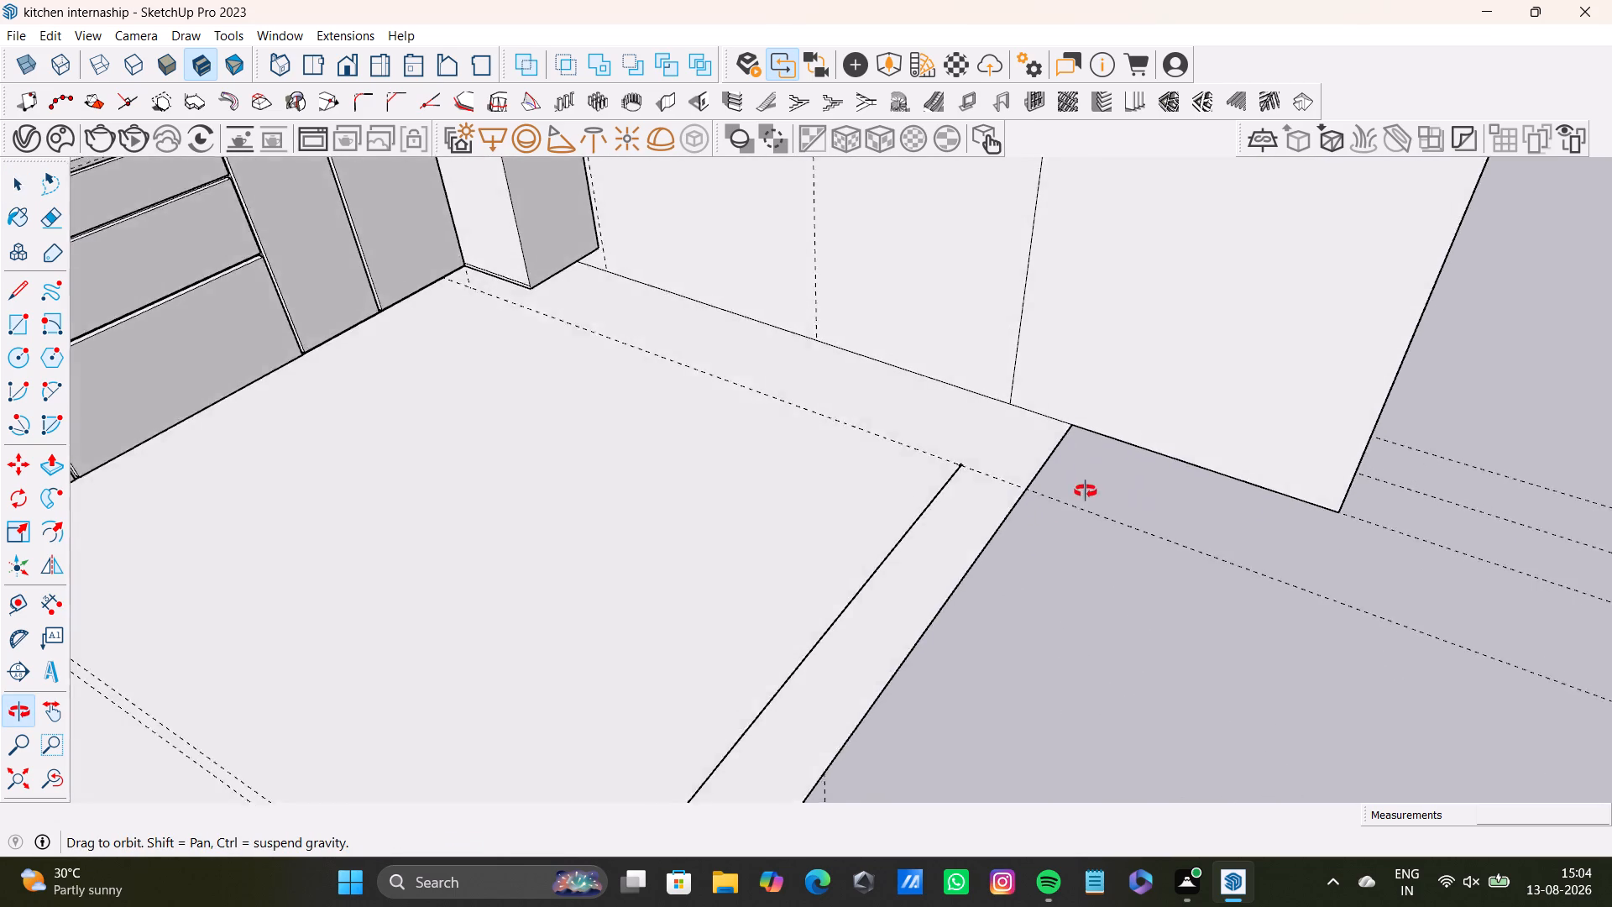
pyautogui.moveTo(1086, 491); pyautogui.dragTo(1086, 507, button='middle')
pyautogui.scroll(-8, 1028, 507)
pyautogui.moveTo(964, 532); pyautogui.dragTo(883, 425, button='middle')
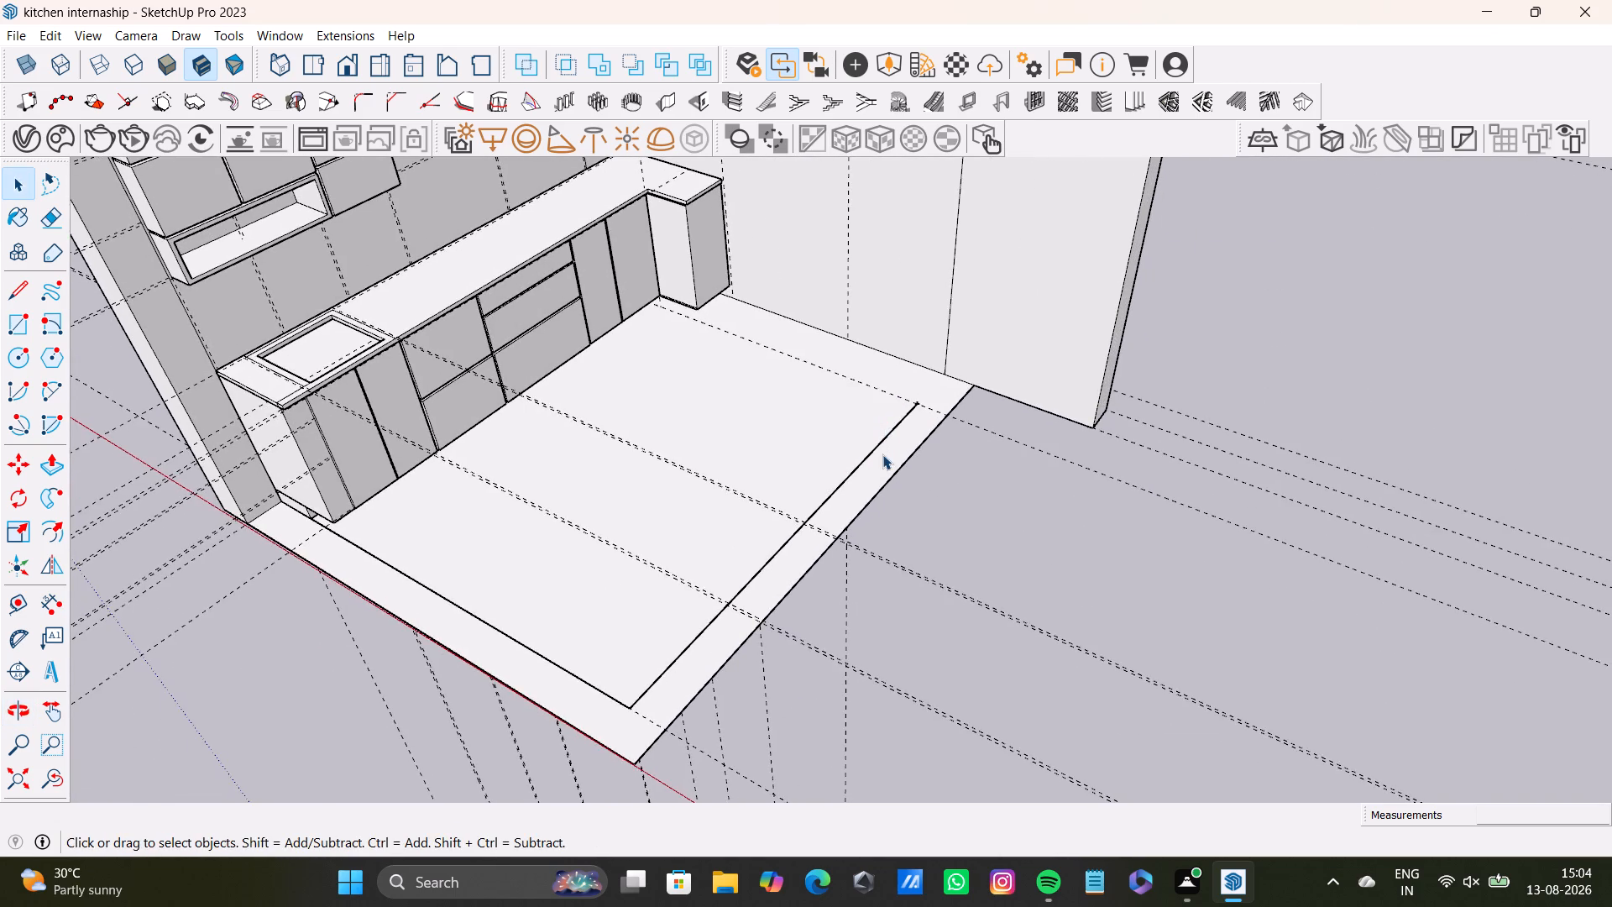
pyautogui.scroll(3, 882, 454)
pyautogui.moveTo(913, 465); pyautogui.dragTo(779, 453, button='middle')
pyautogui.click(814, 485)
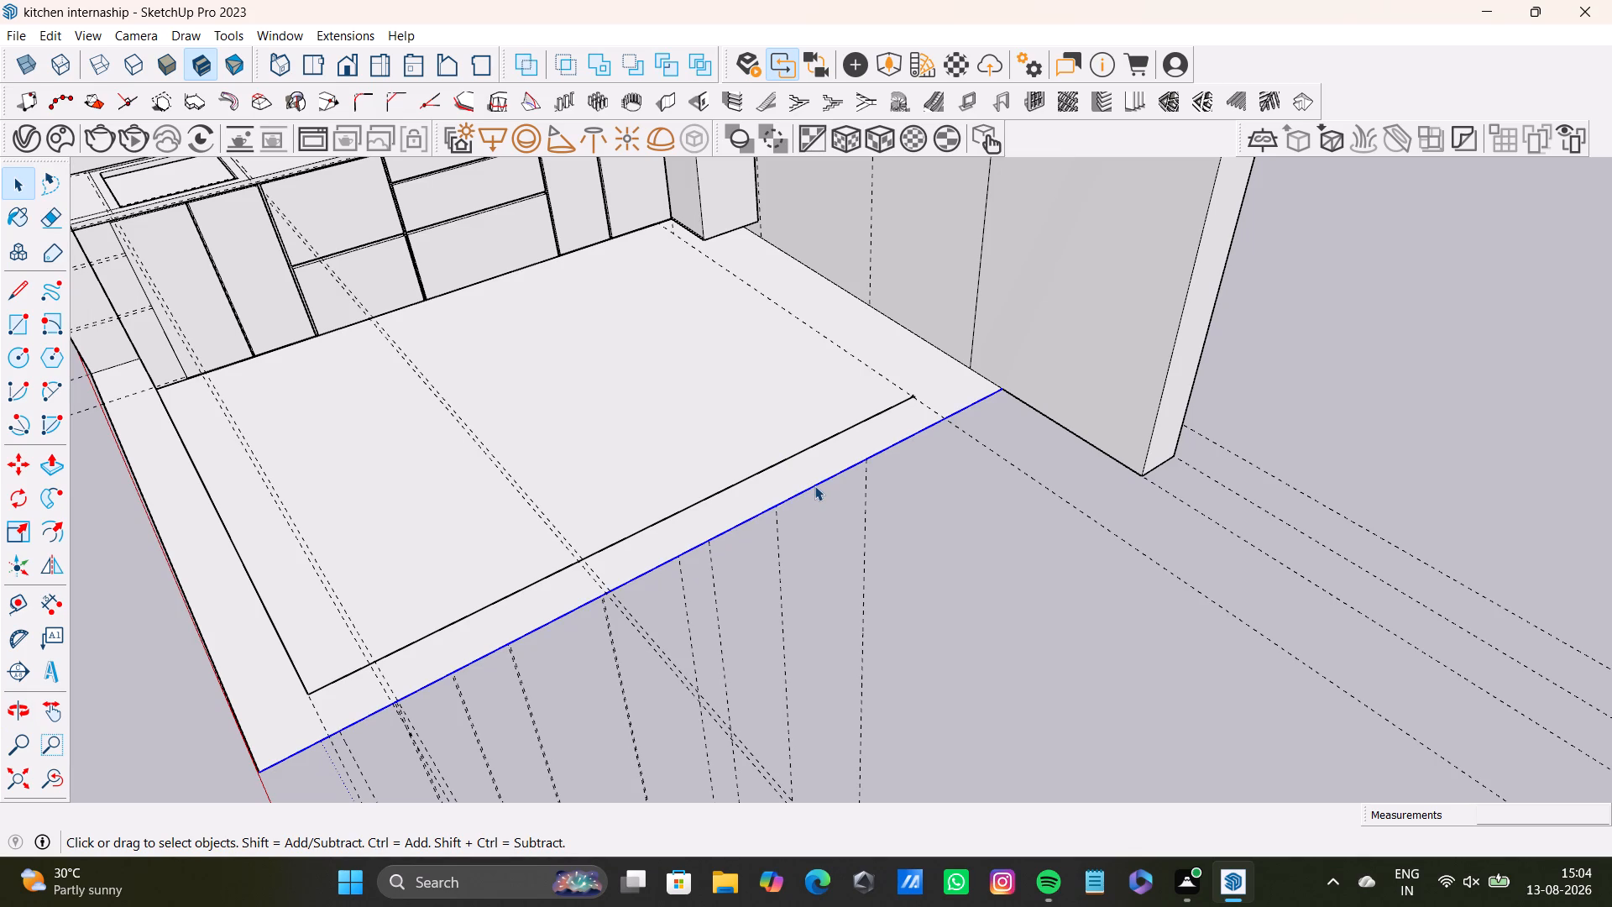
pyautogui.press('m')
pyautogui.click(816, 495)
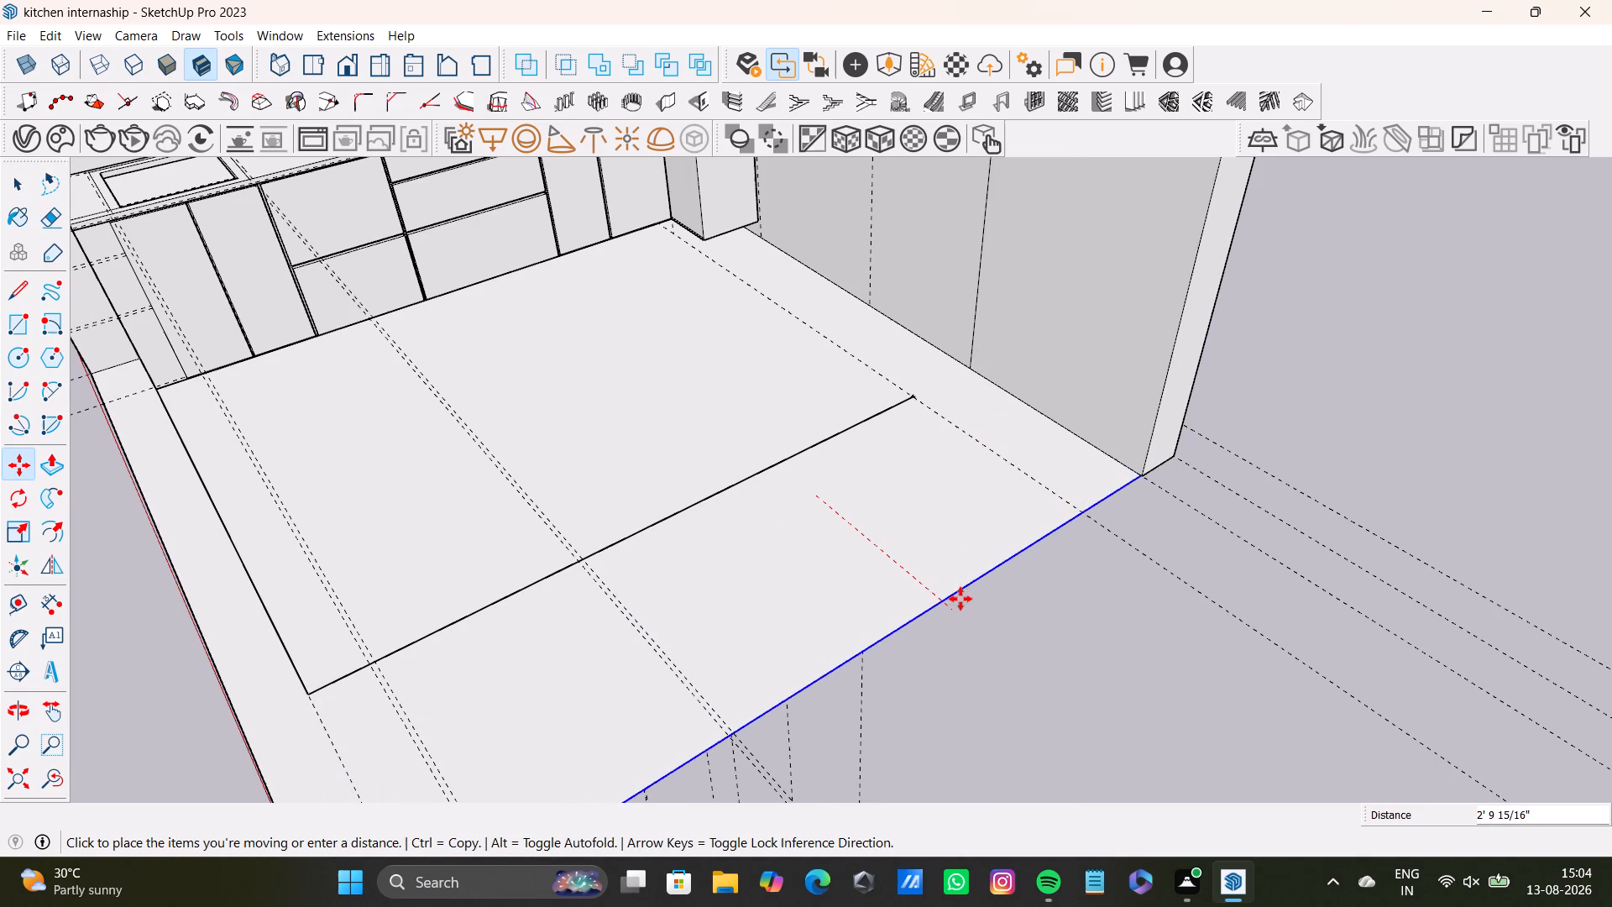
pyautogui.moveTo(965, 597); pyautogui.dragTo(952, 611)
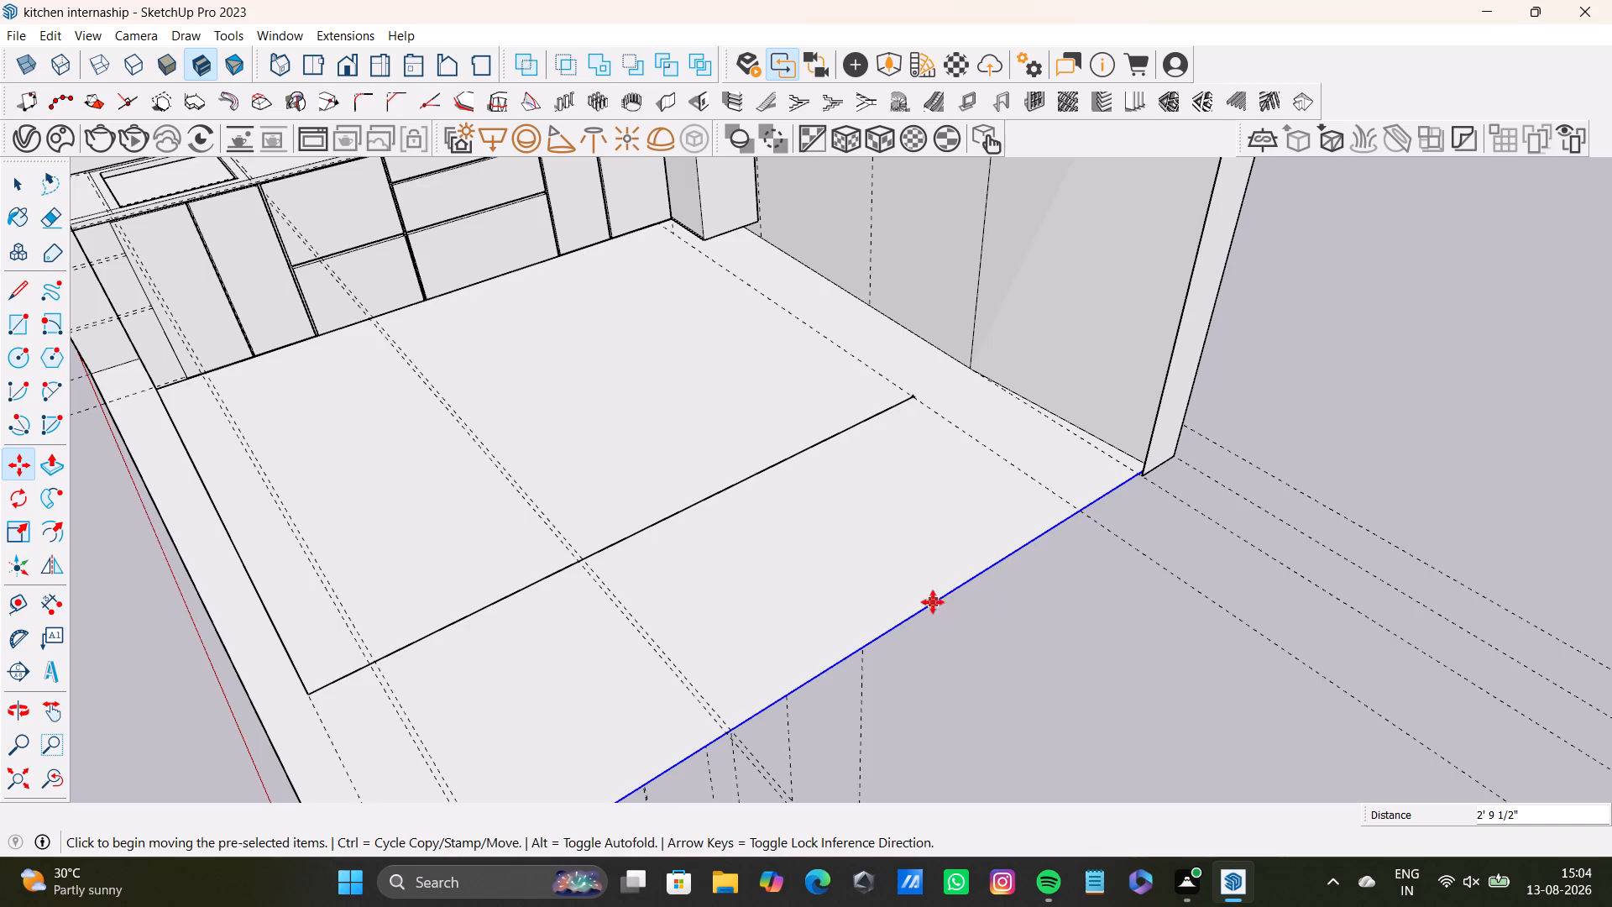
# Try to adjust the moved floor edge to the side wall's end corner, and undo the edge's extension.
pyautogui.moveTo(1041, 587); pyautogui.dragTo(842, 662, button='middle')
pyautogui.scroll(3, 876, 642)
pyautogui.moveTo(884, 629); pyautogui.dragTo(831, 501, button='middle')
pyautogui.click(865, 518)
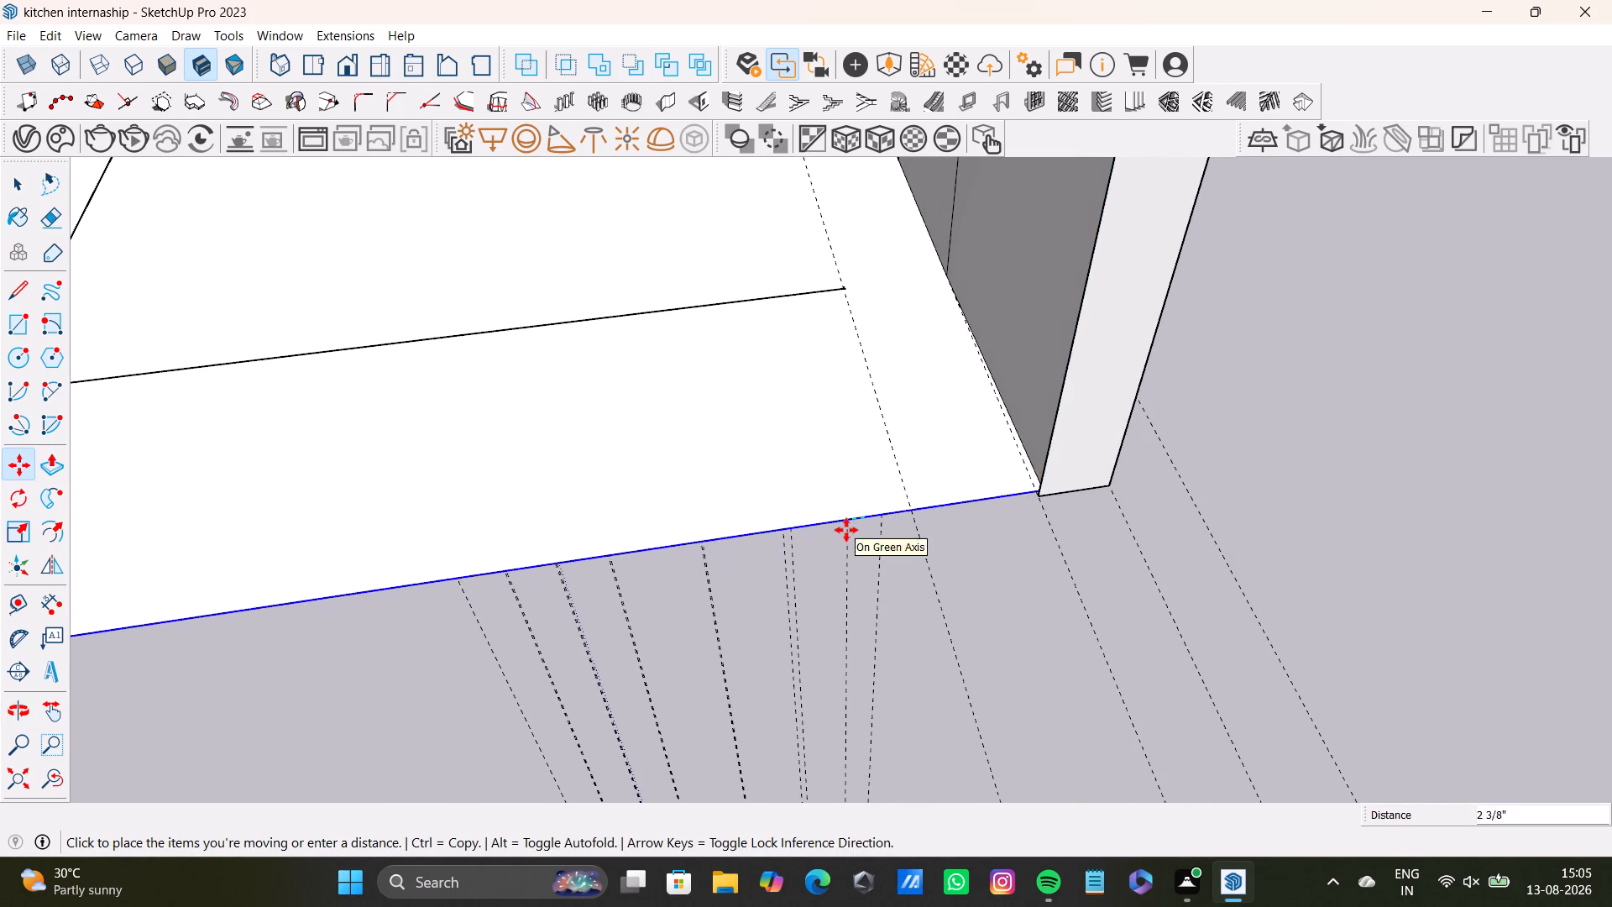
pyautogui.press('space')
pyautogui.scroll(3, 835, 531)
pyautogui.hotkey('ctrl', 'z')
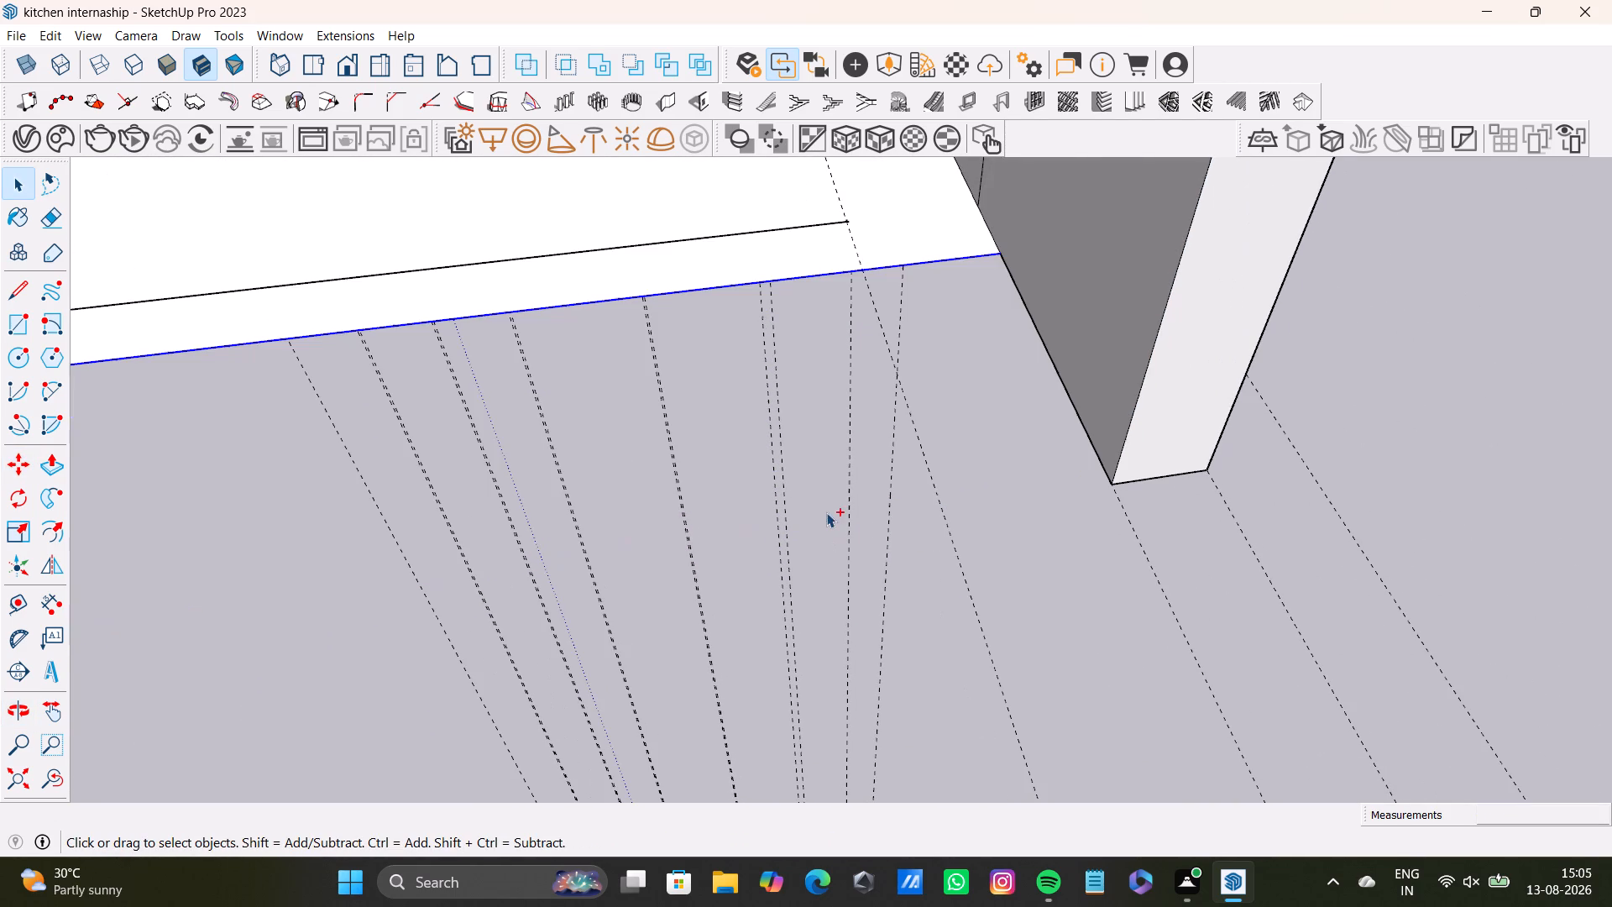
# Move the floor's outer edge outward by about 2' 10 1/16" to meet the side wall's end corner.
pyautogui.press('m')
pyautogui.click(809, 281)
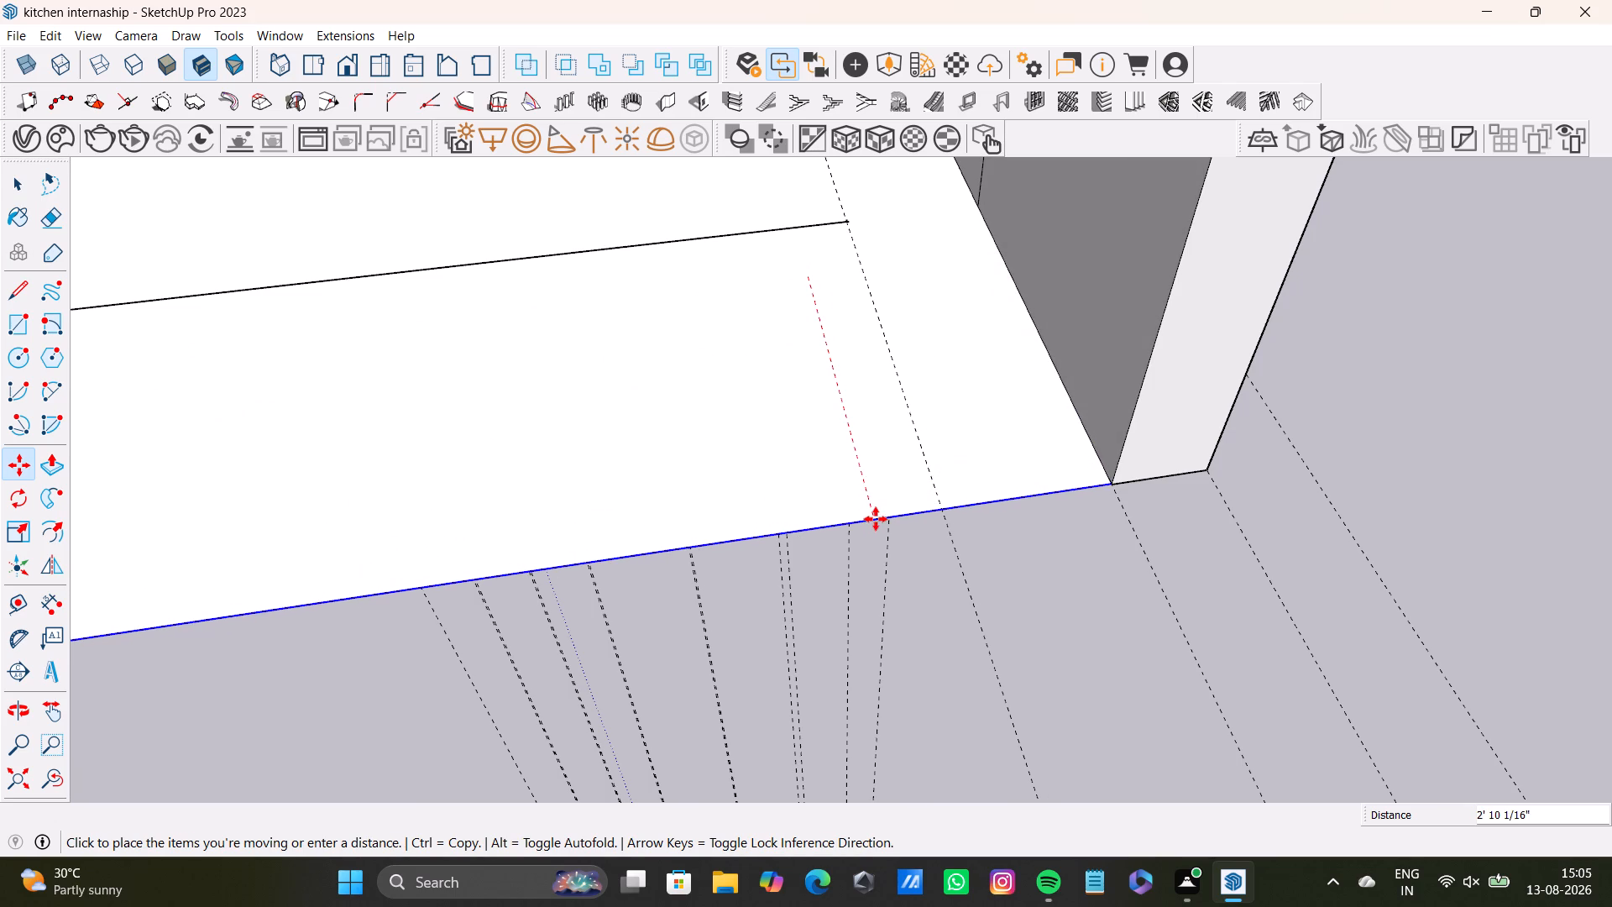
pyautogui.click(876, 519)
# Open the group holding the old crosswise inner floor line and delete the line's long segment.
pyautogui.scroll(-7, 751, 517)
pyautogui.moveTo(741, 518); pyautogui.dragTo(762, 623, button='middle')
pyautogui.scroll(-7, 757, 531)
pyautogui.moveTo(756, 534); pyautogui.dragTo(807, 558, button='middle')
pyautogui.moveTo(790, 575); pyautogui.dragTo(1223, 540, button='middle')
pyautogui.moveTo(988, 464); pyautogui.dragTo(939, 476, button='middle')
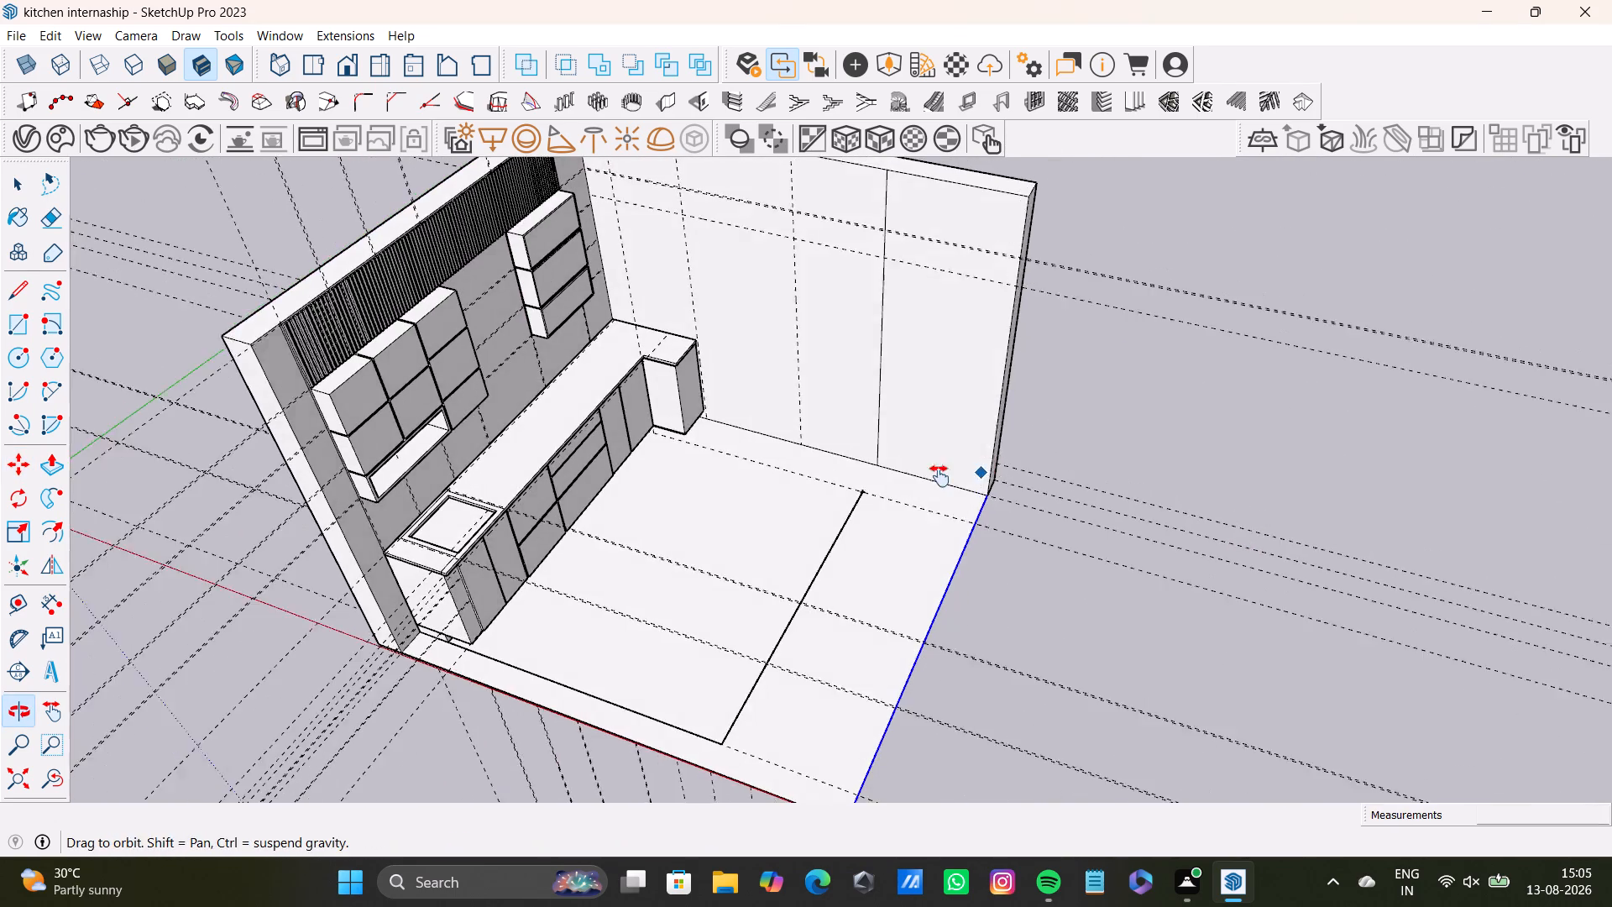
pyautogui.moveTo(939, 476); pyautogui.dragTo(926, 497, button='middle')
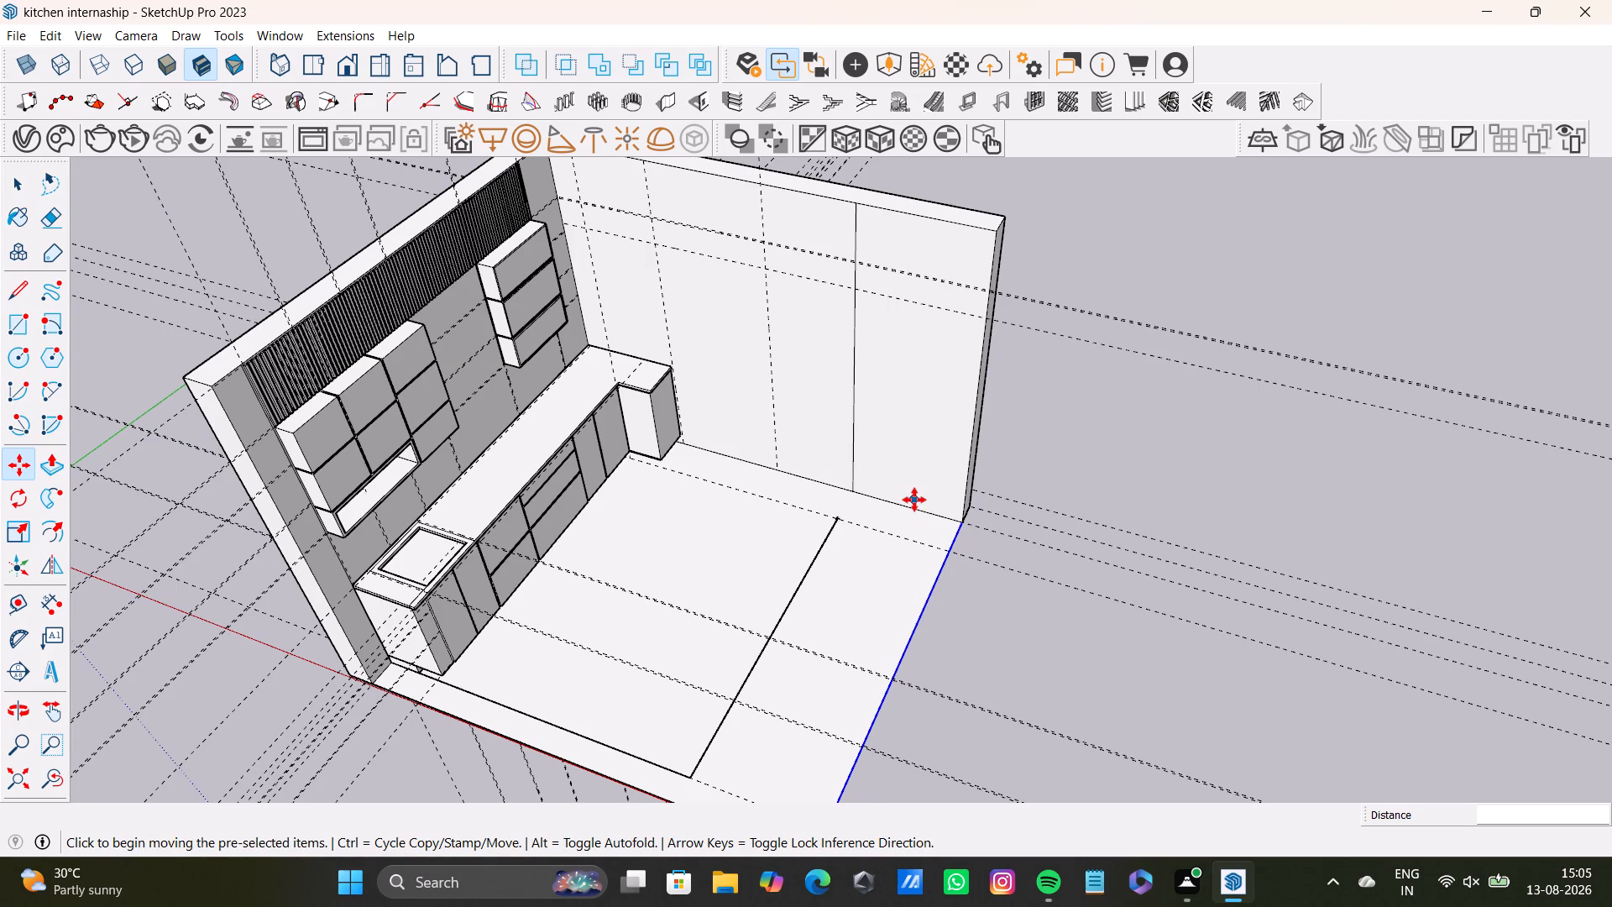
pyautogui.scroll(3, 862, 525)
pyautogui.moveTo(873, 606); pyautogui.dragTo(510, 606, button='middle')
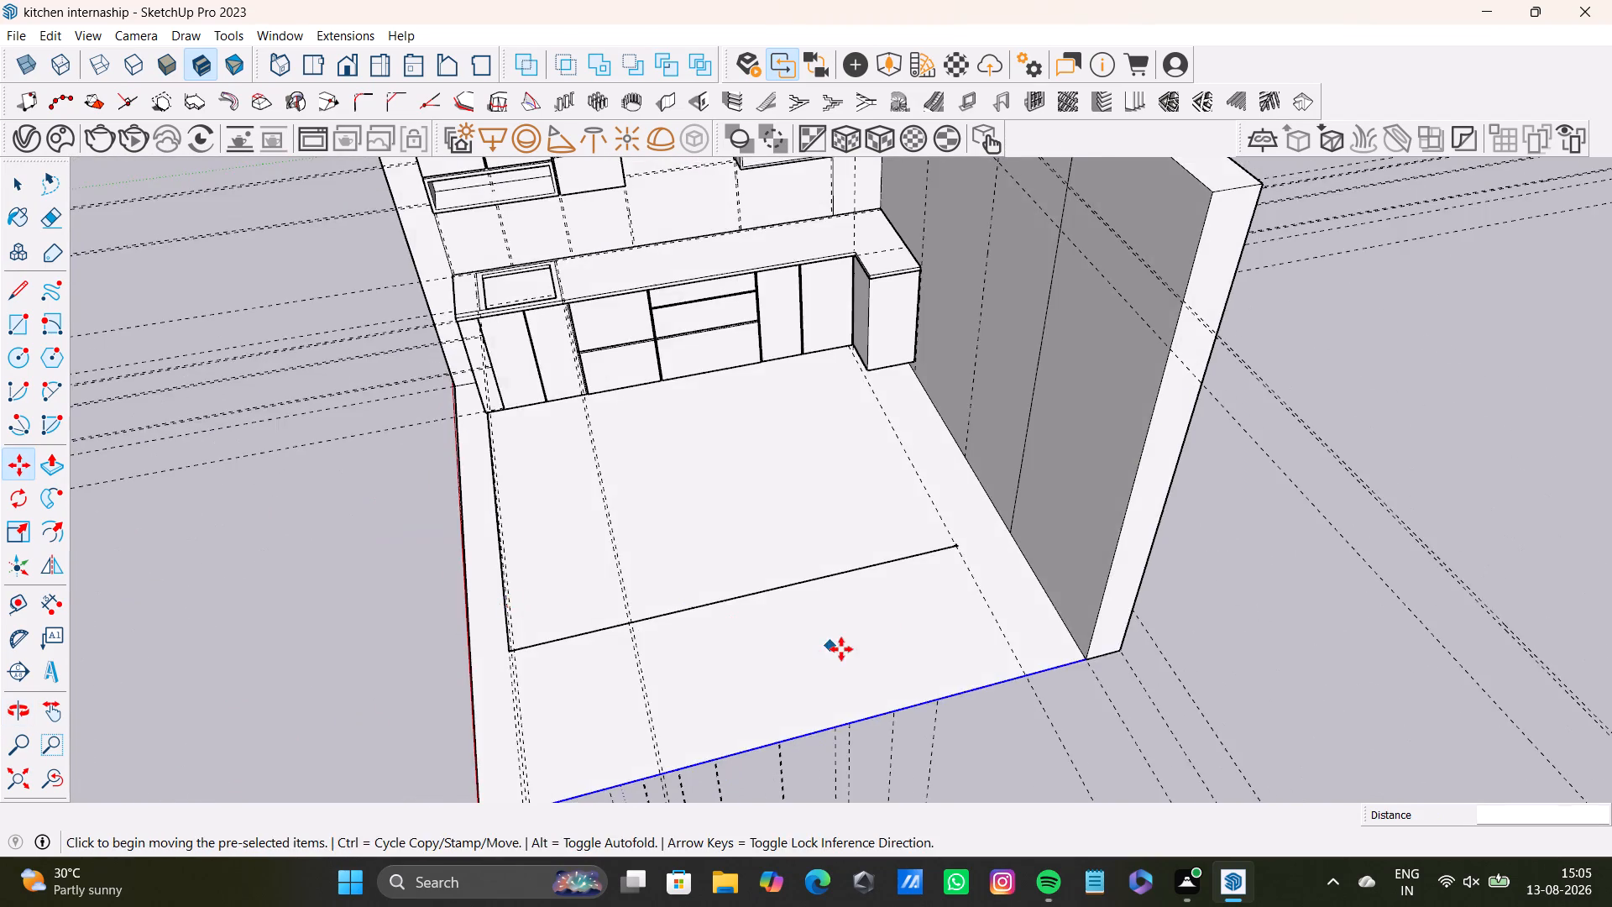
pyautogui.scroll(2, 840, 647)
pyautogui.press('space')
pyautogui.click(777, 572)
pyautogui.click(777, 572)
pyautogui.click(794, 574)
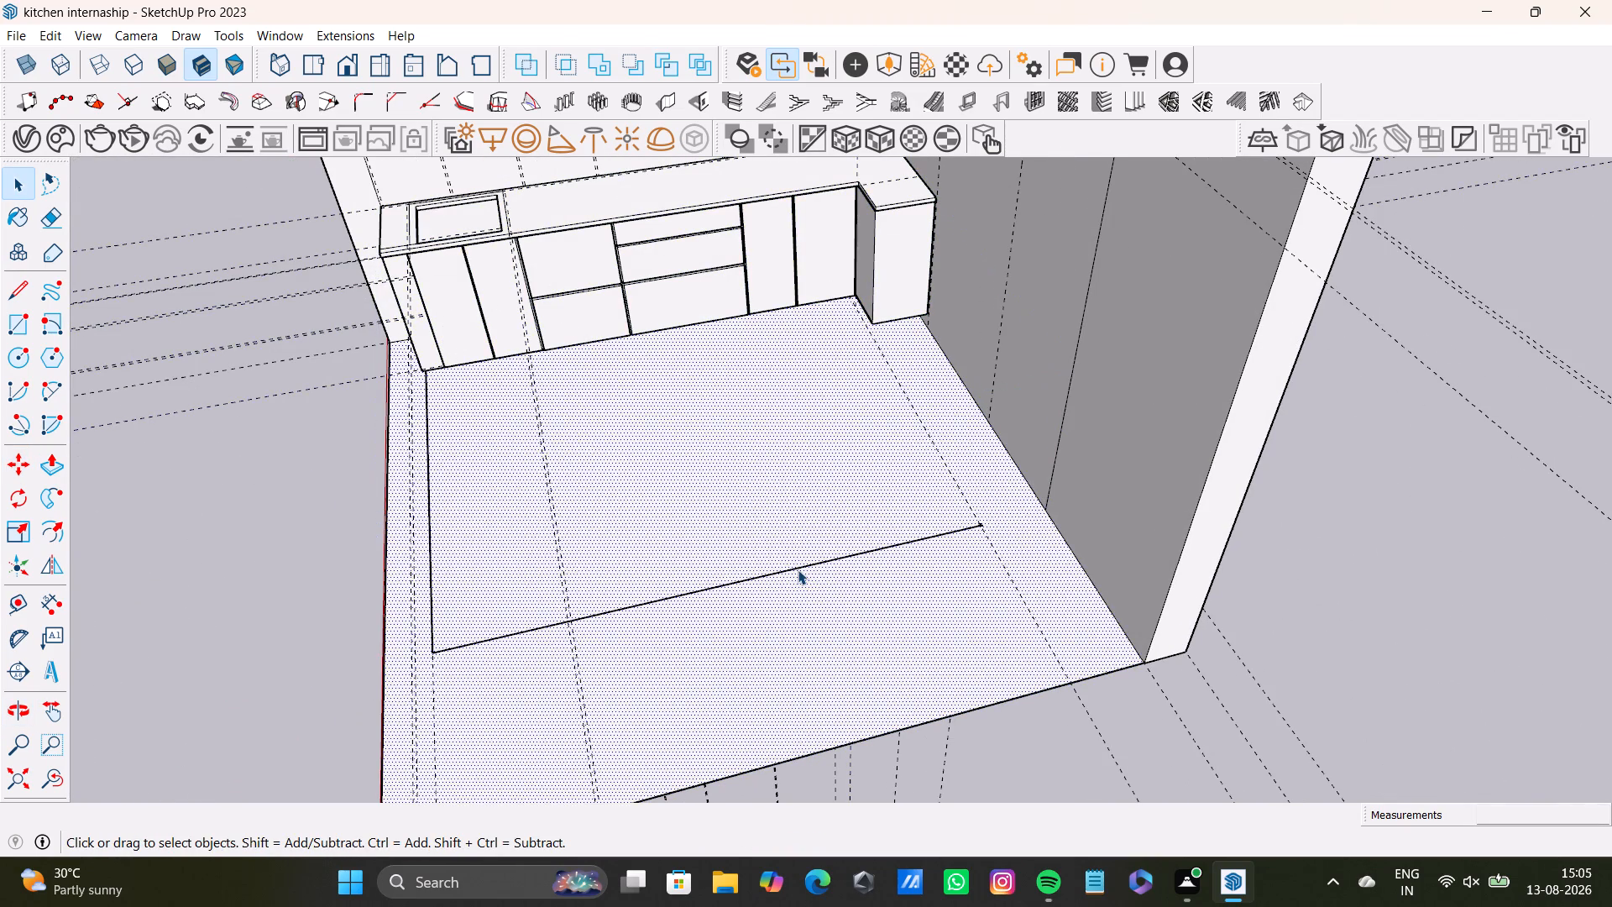
pyautogui.click(798, 569)
pyautogui.doubleClick(800, 569)
pyautogui.click(807, 567)
pyautogui.click(799, 567)
pyautogui.click(784, 560)
pyautogui.click(771, 562)
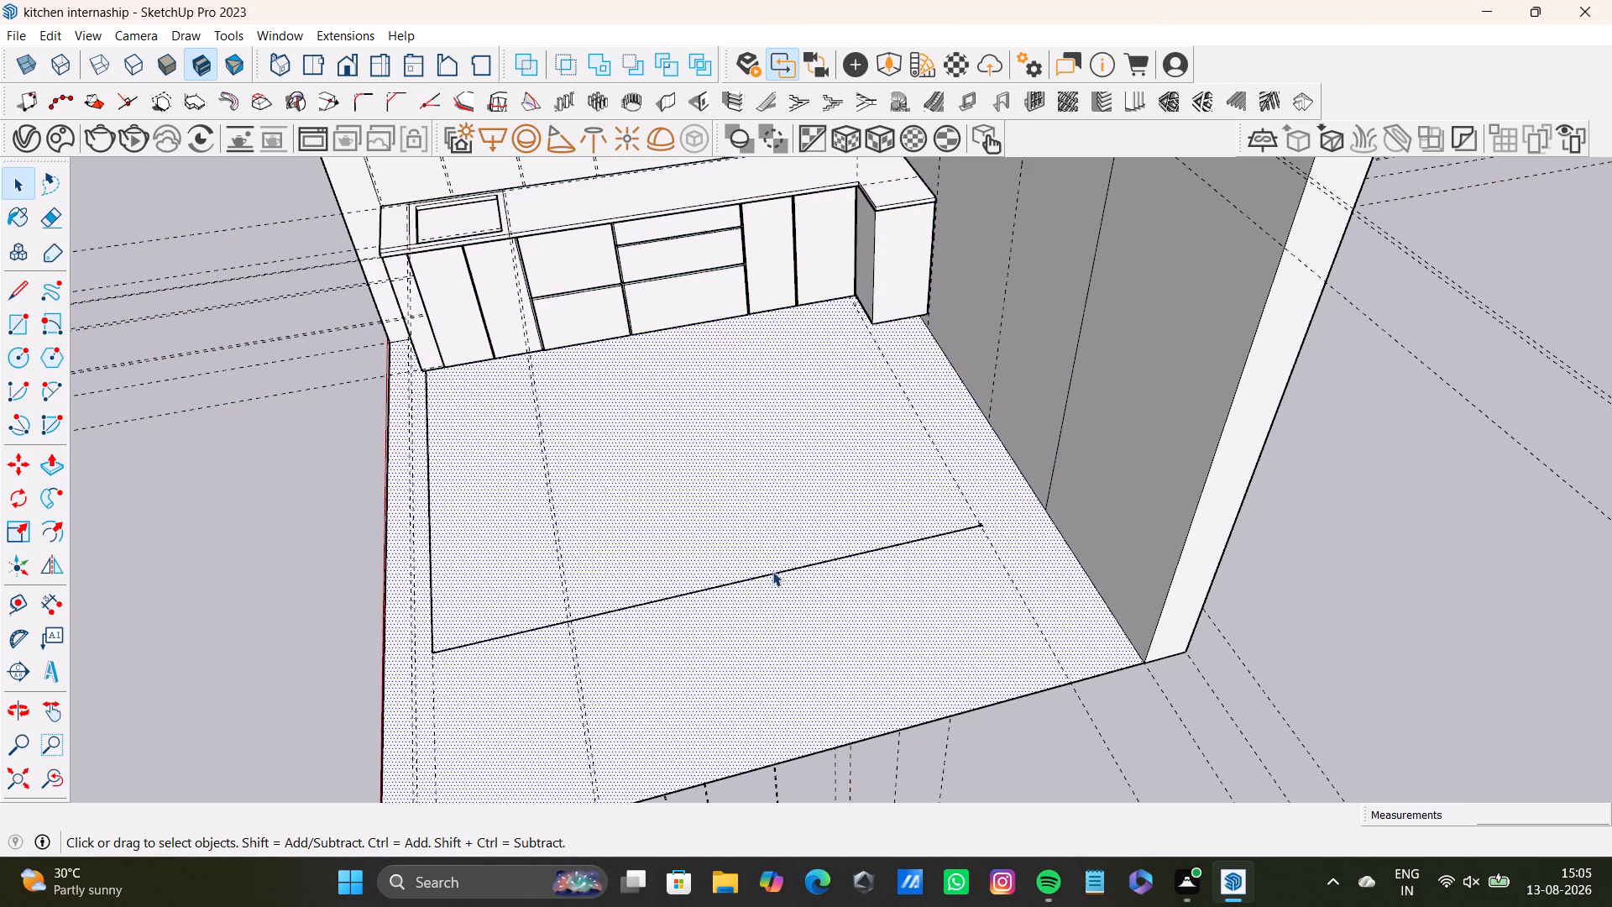
pyautogui.tripleClick(777, 573)
pyautogui.click(777, 573)
pyautogui.click(788, 570)
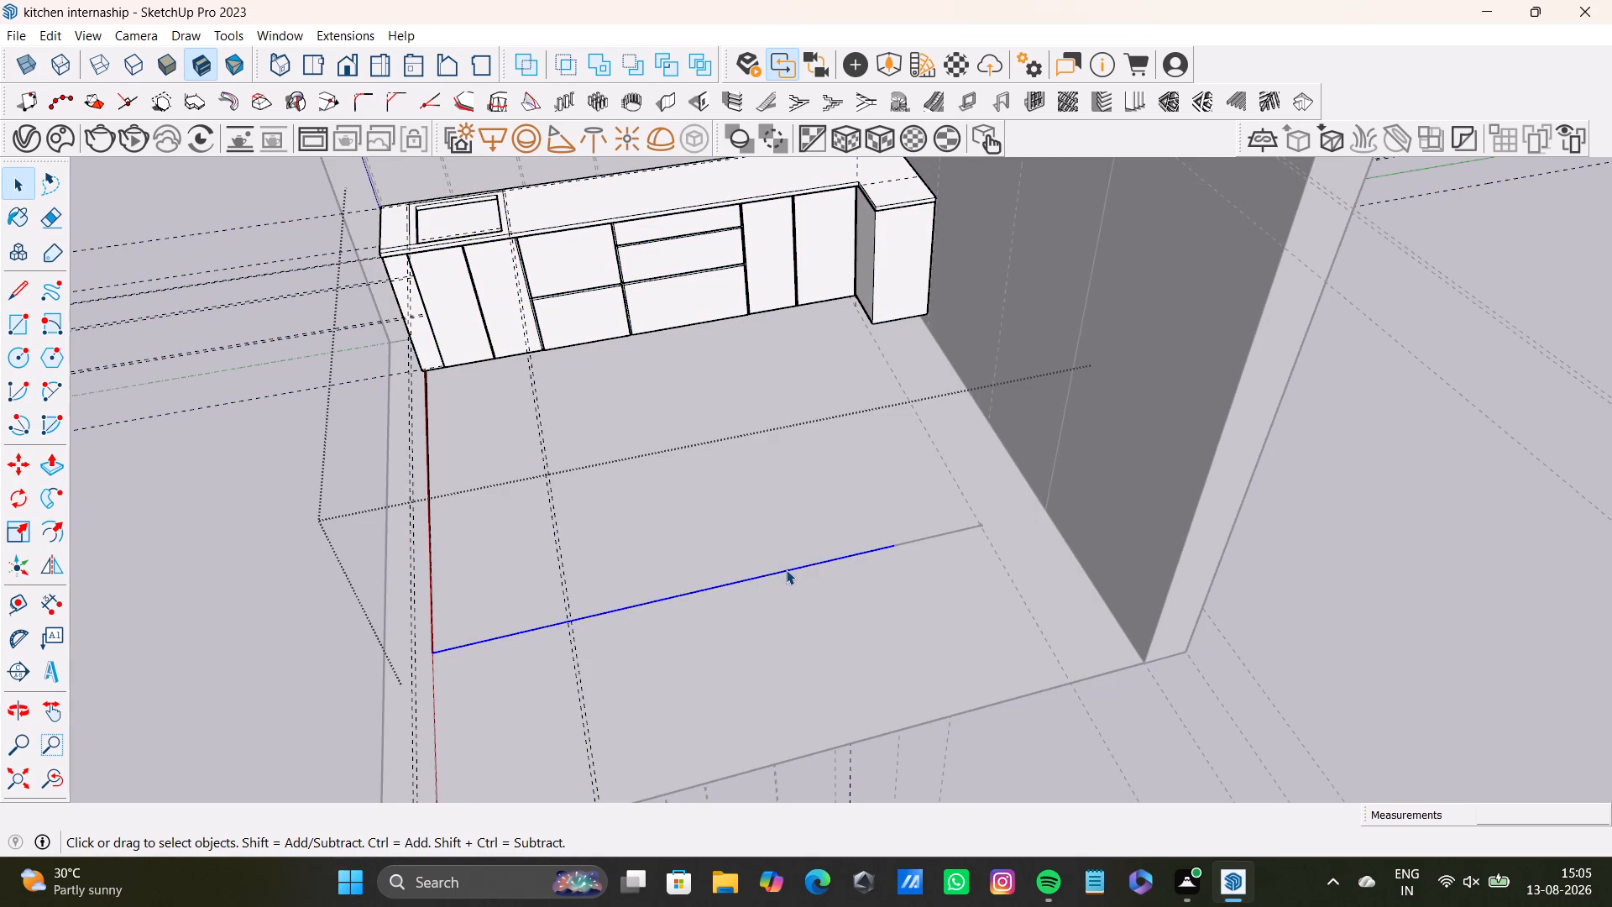
pyautogui.doubleClick(786, 569)
pyautogui.scroll(3, 463, 611)
pyautogui.moveTo(463, 633); pyautogui.dragTo(432, 760, button='middle')
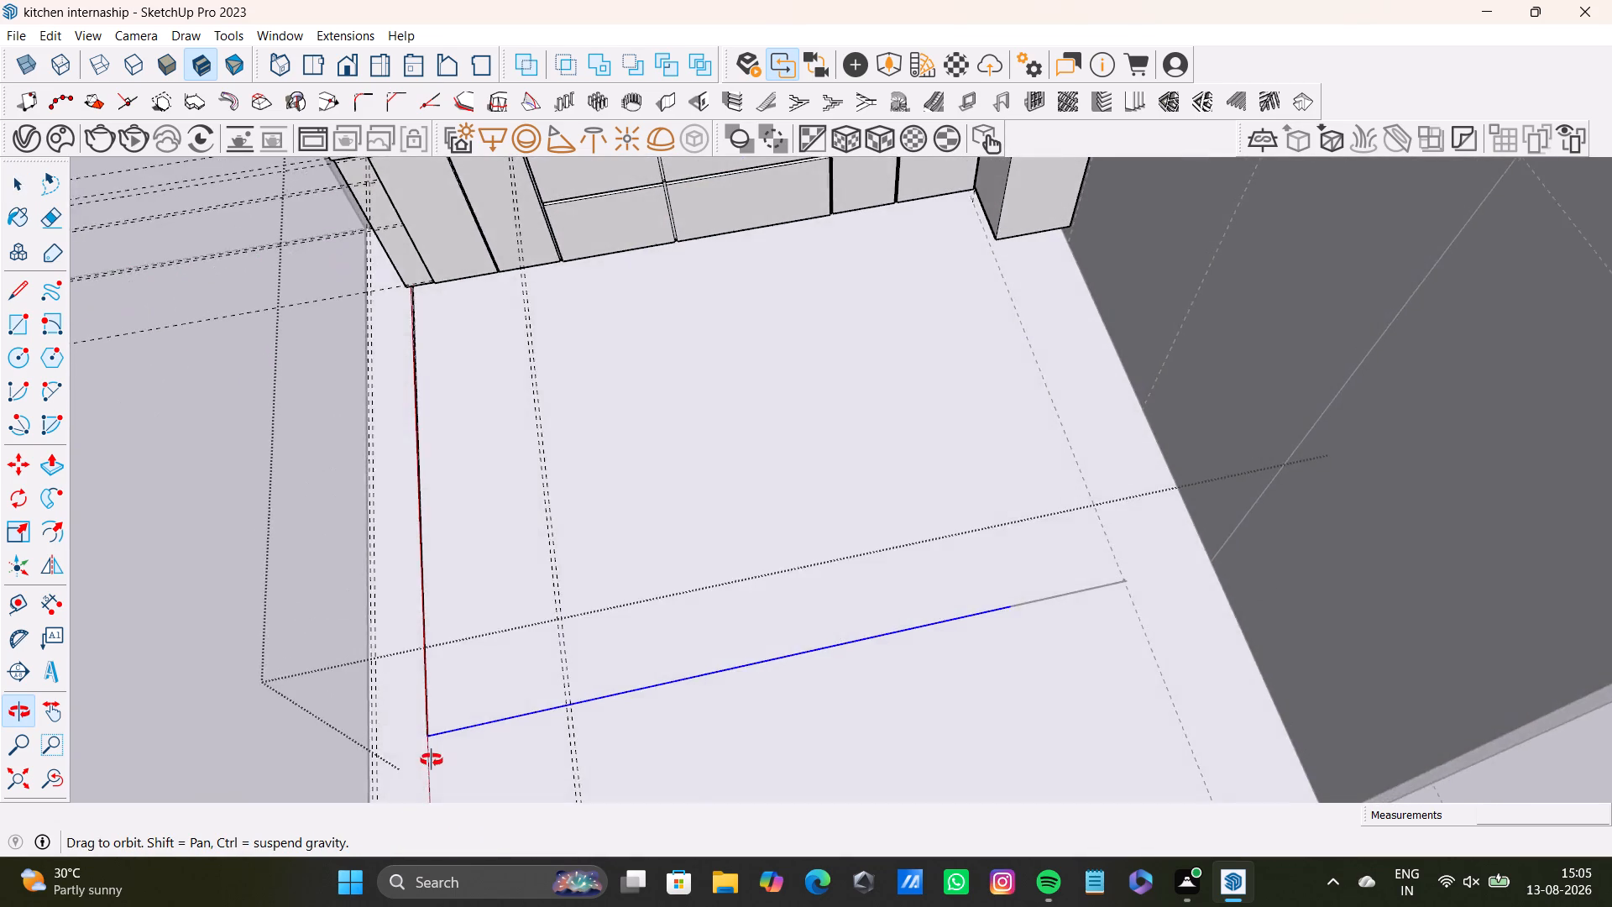
pyautogui.moveTo(432, 760); pyautogui.dragTo(296, 663, button='middle')
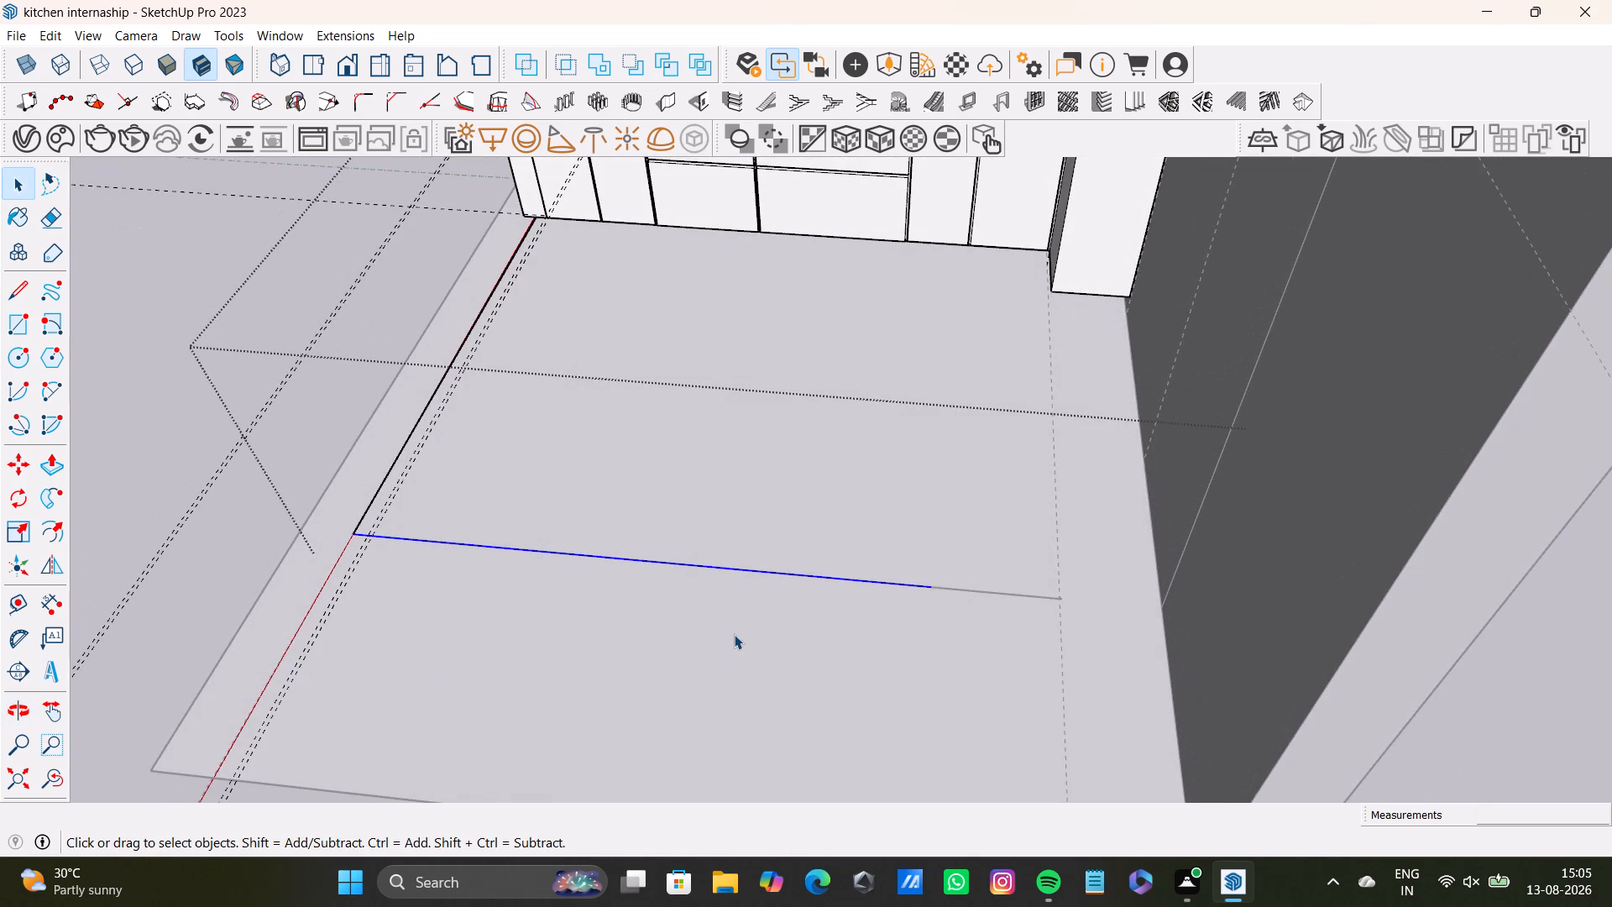
pyautogui.press('Delete')
# Exit the group and delete the leftover short solid segment of the crosswise floor line near the side wall.
pyautogui.scroll(-2, 632, 651)
pyautogui.scroll(2, 948, 575)
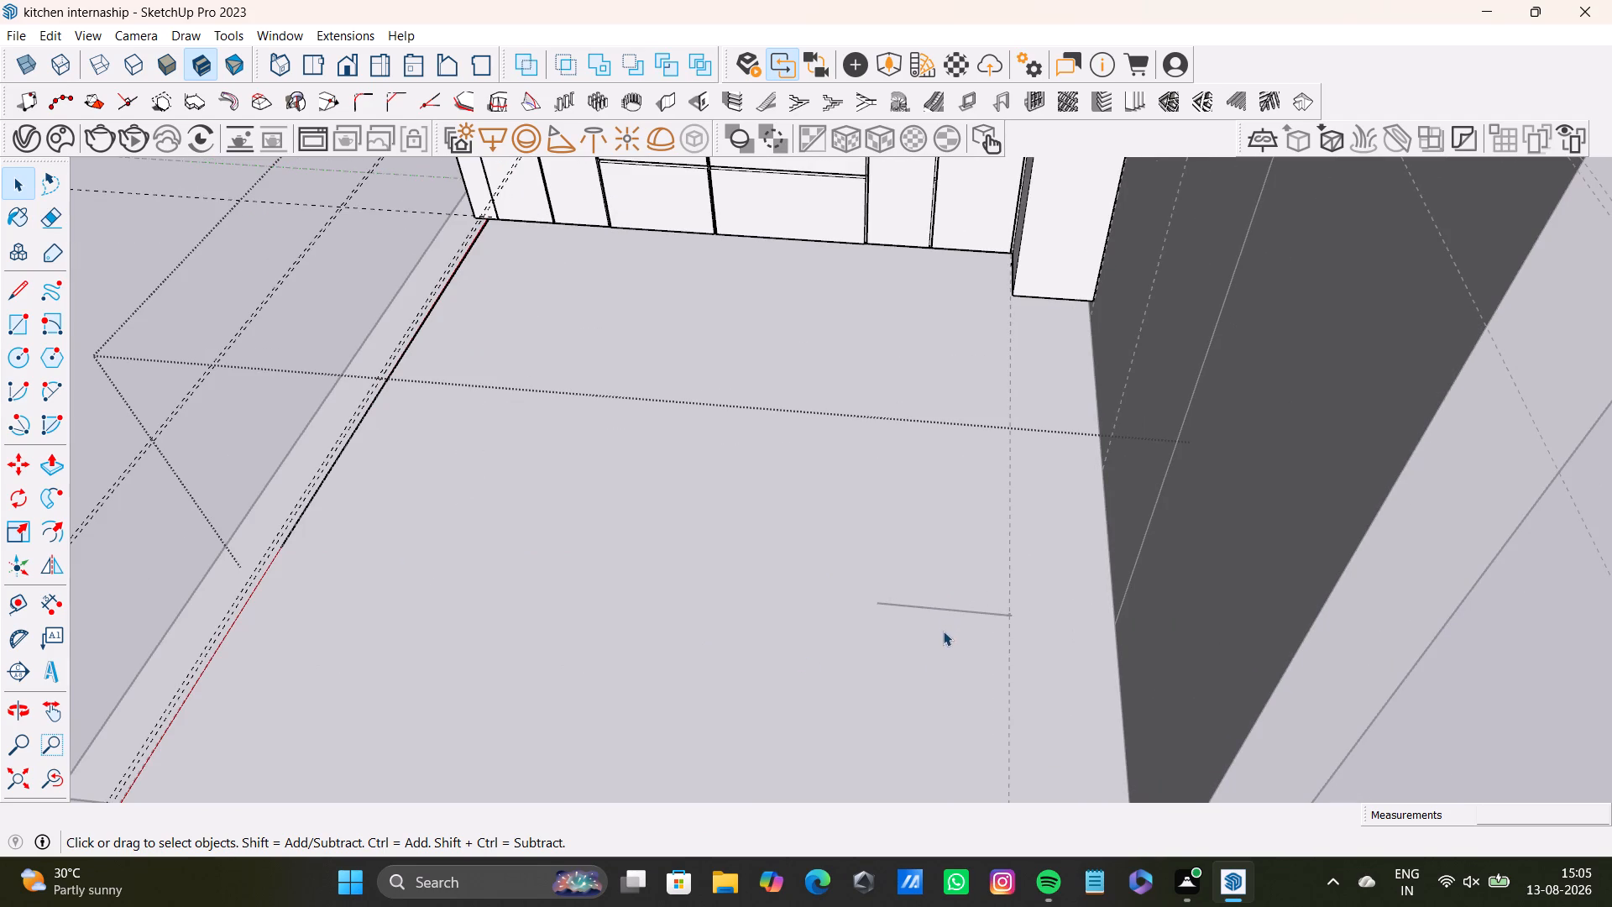
pyautogui.press('space')
pyautogui.click(1550, 683)
pyautogui.scroll(3, 818, 592)
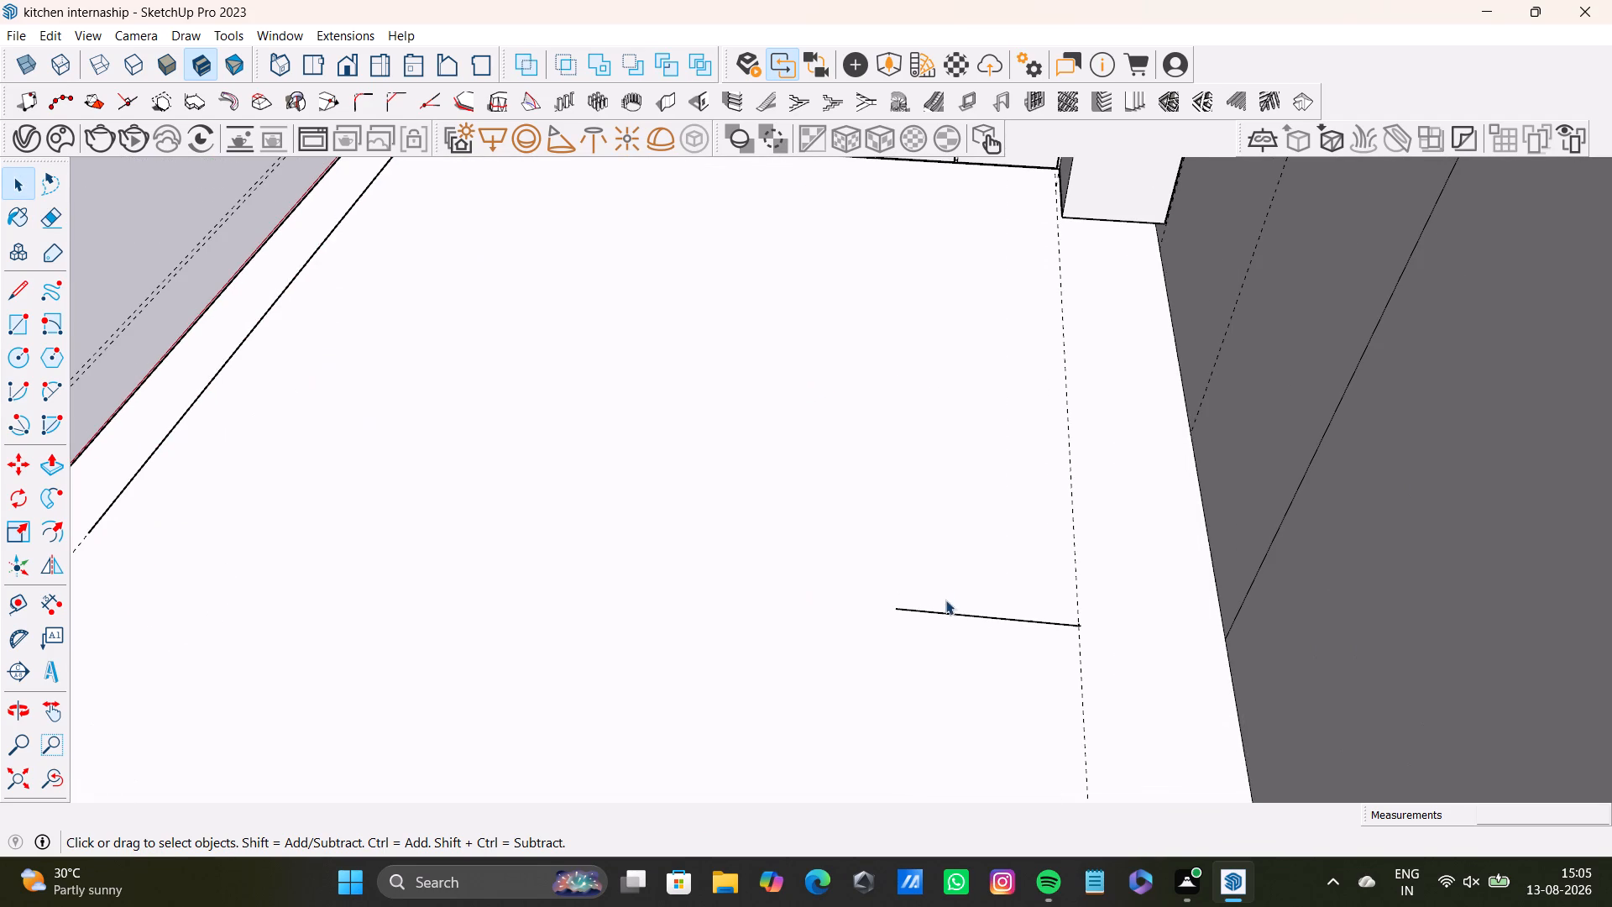
pyautogui.click(965, 612)
pyautogui.click(972, 618)
pyautogui.press('Delete')
# Delete the short dashed guide segment left where the crosswise floor line was.
pyautogui.click(1007, 617)
pyautogui.click(1013, 618)
pyautogui.click(1020, 618)
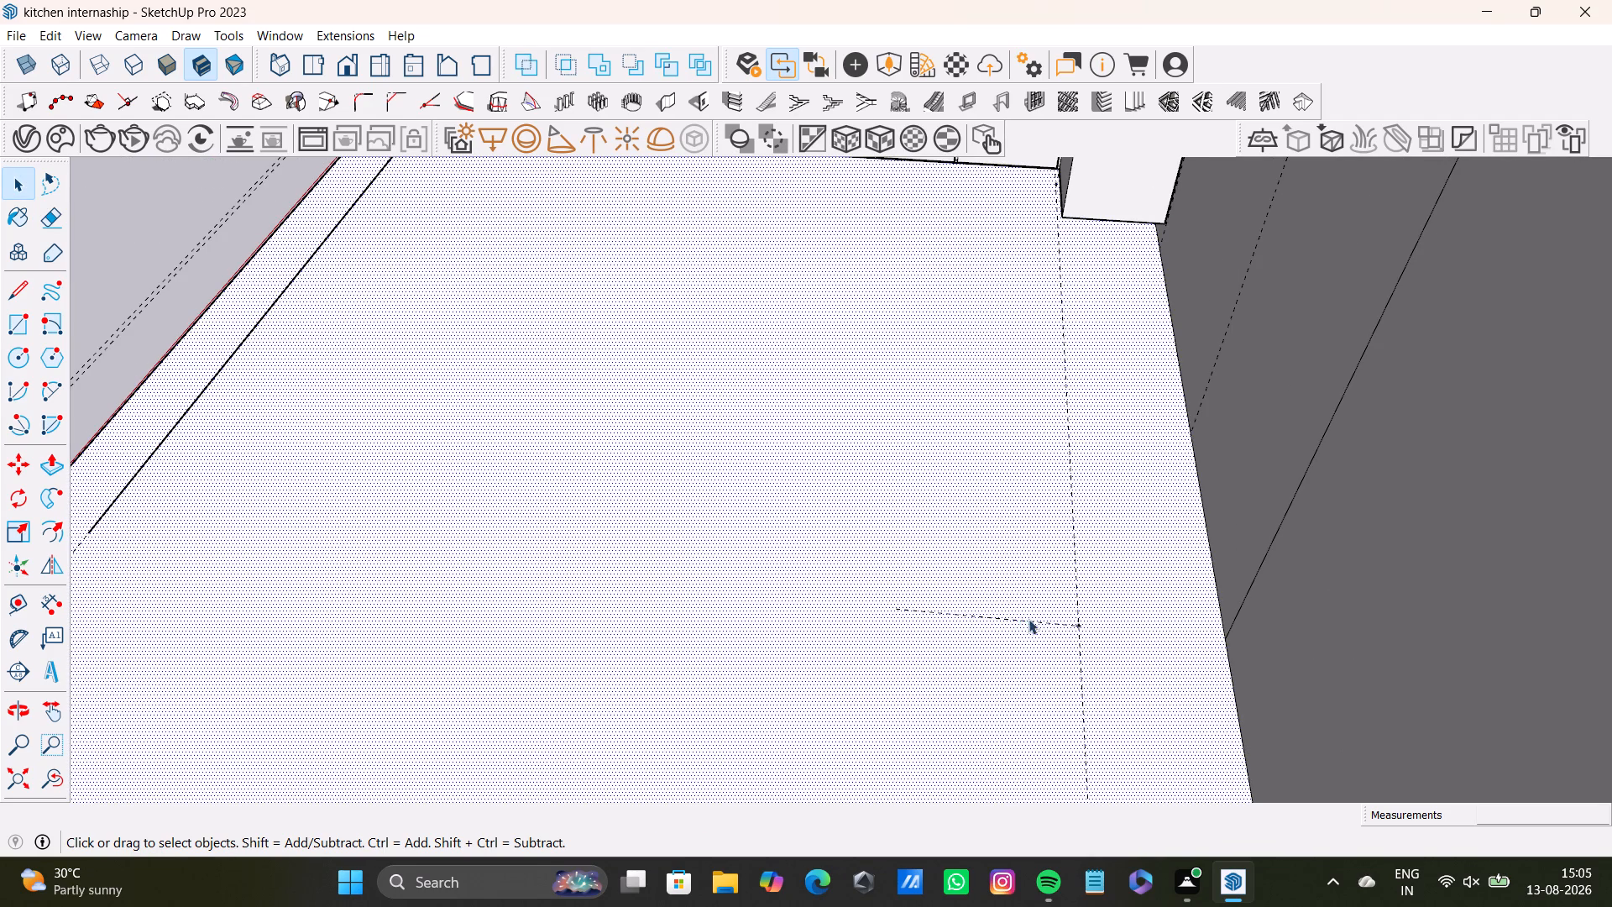
pyautogui.click(1031, 621)
pyautogui.click(1044, 621)
pyautogui.click(1053, 621)
pyautogui.press('Delete')
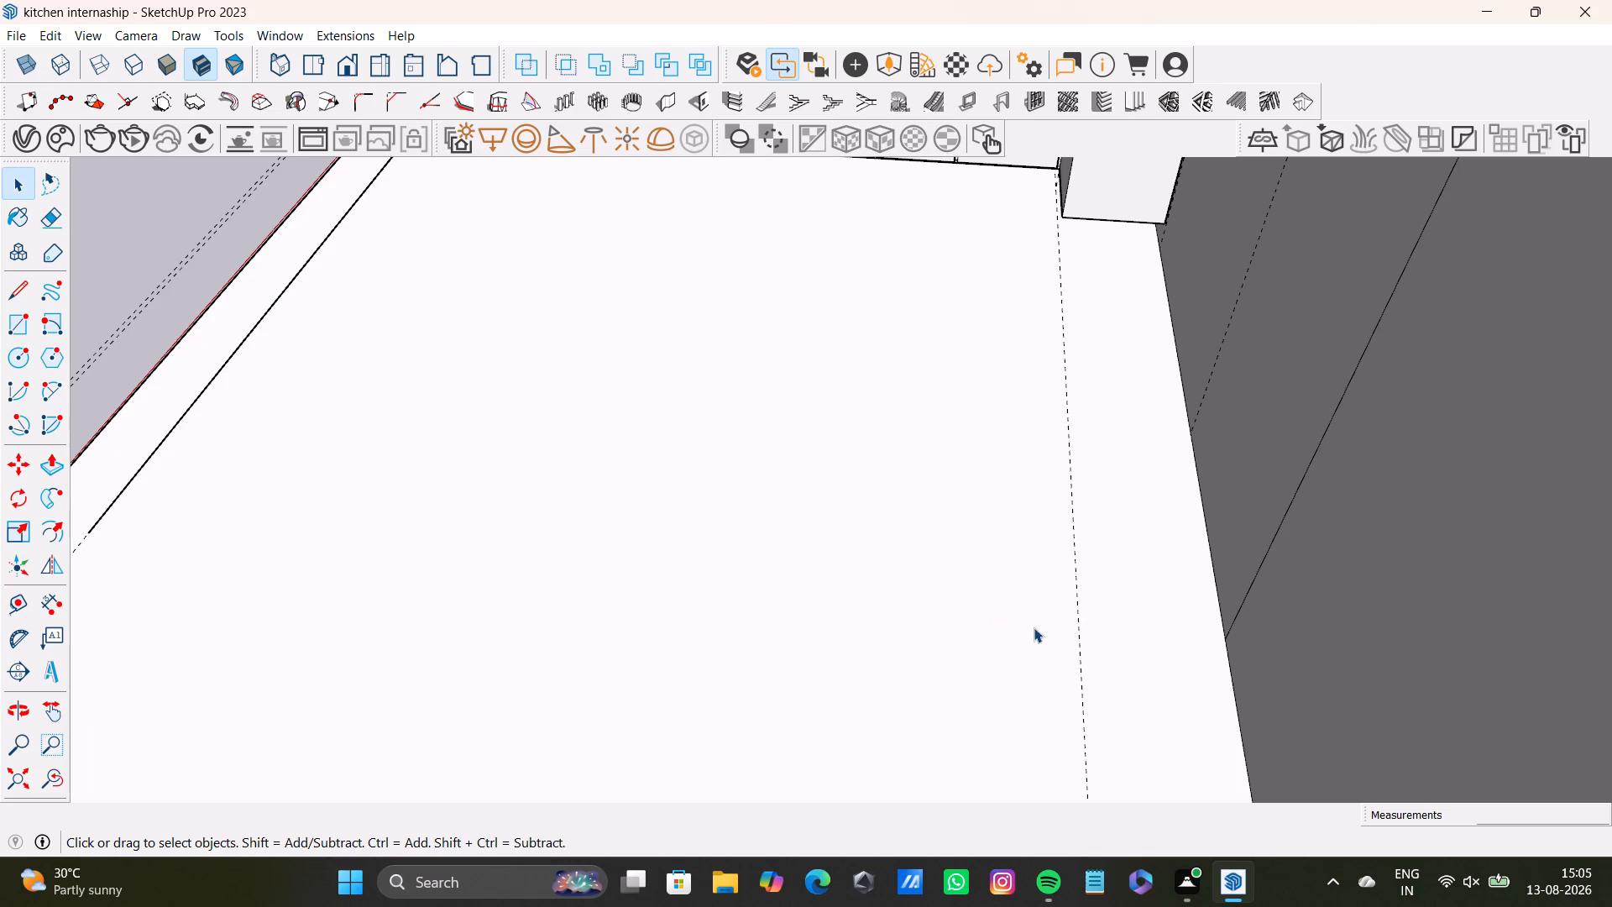
# Place a guide 9" in from the floor's outer edge, parallel to it.
pyautogui.scroll(-11, 1033, 628)
pyautogui.moveTo(966, 684); pyautogui.dragTo(994, 566, button='middle')
pyautogui.keyDown('shift'); pyautogui.moveTo(988, 600); pyautogui.dragTo(981, 422, button='middle'); pyautogui.keyUp('shift')
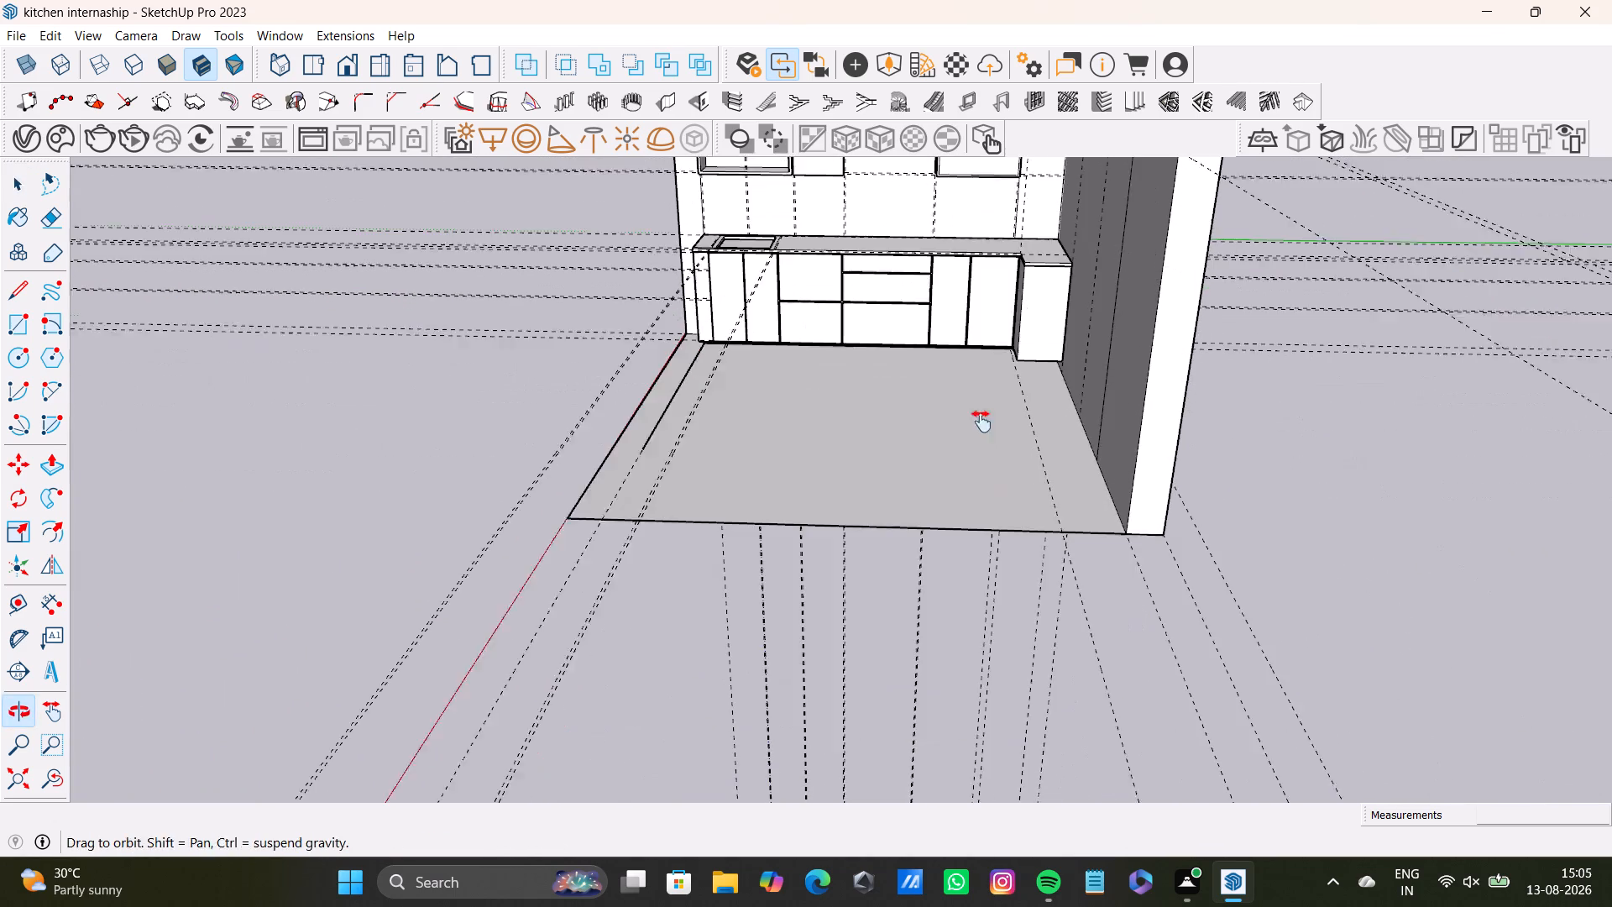
pyautogui.keyDown('shift'); pyautogui.moveTo(981, 422); pyautogui.dragTo(980, 417, button='middle'); pyautogui.keyUp('shift')
pyautogui.moveTo(983, 436); pyautogui.dragTo(992, 502, button='middle')
pyautogui.click(12, 775)
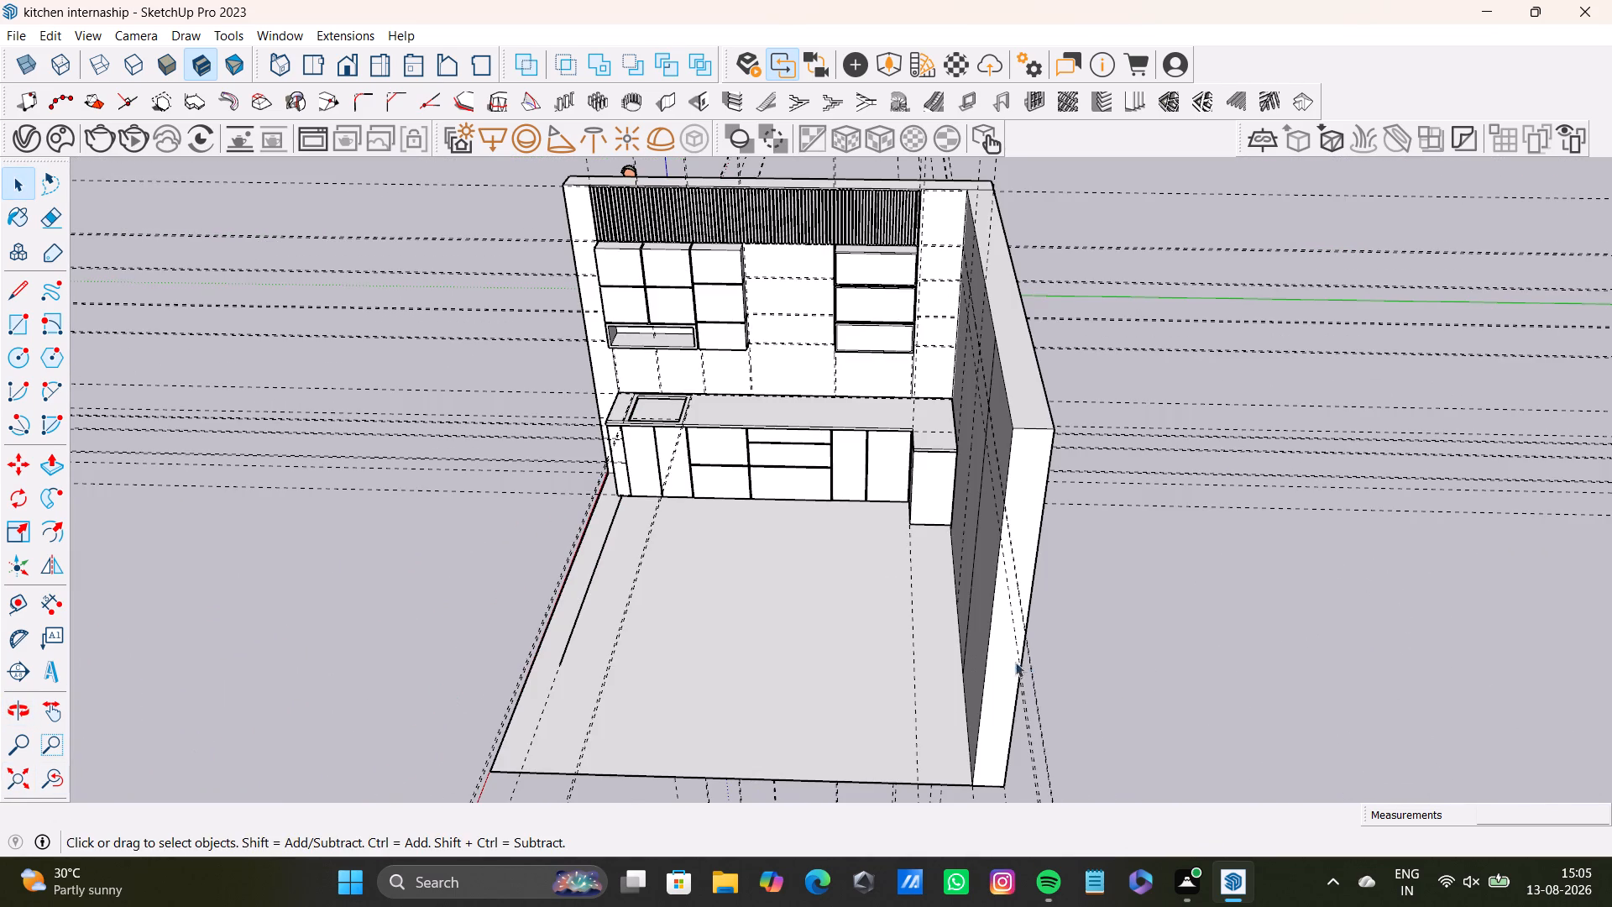
pyautogui.keyDown('shift'); pyautogui.moveTo(900, 698); pyautogui.dragTo(892, 437, button='middle'); pyautogui.keyUp('shift')
pyautogui.moveTo(14, 608); pyautogui.dragTo(29, 607)
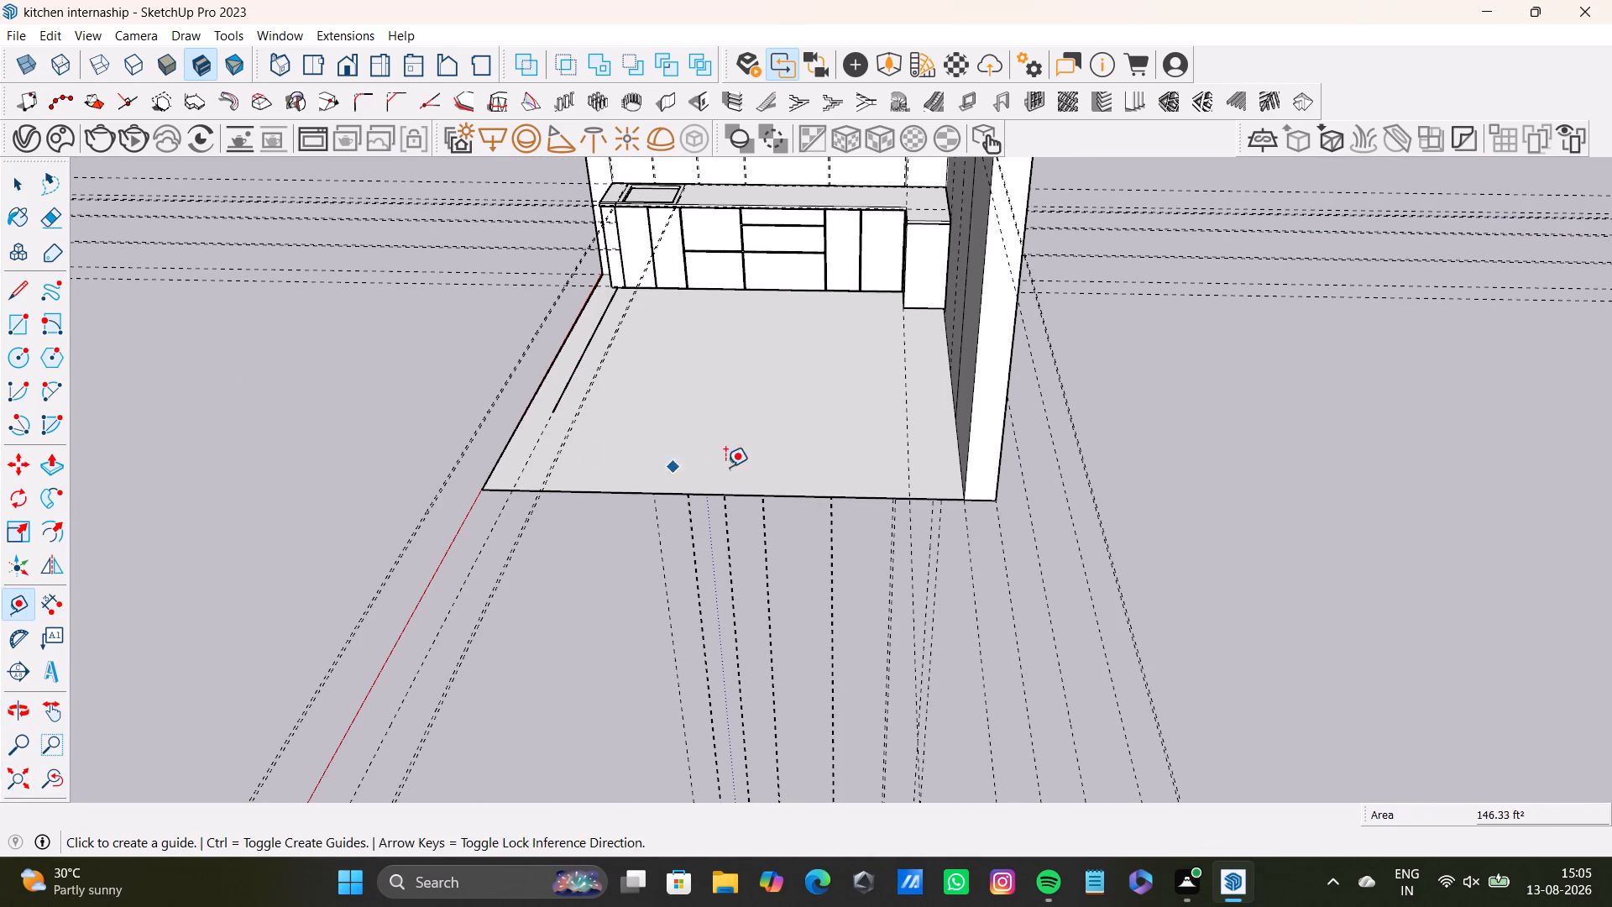
pyautogui.scroll(2, 725, 465)
pyautogui.moveTo(726, 463); pyautogui.dragTo(726, 616, button='middle')
pyautogui.scroll(-1, 726, 616)
pyautogui.scroll(3, 961, 630)
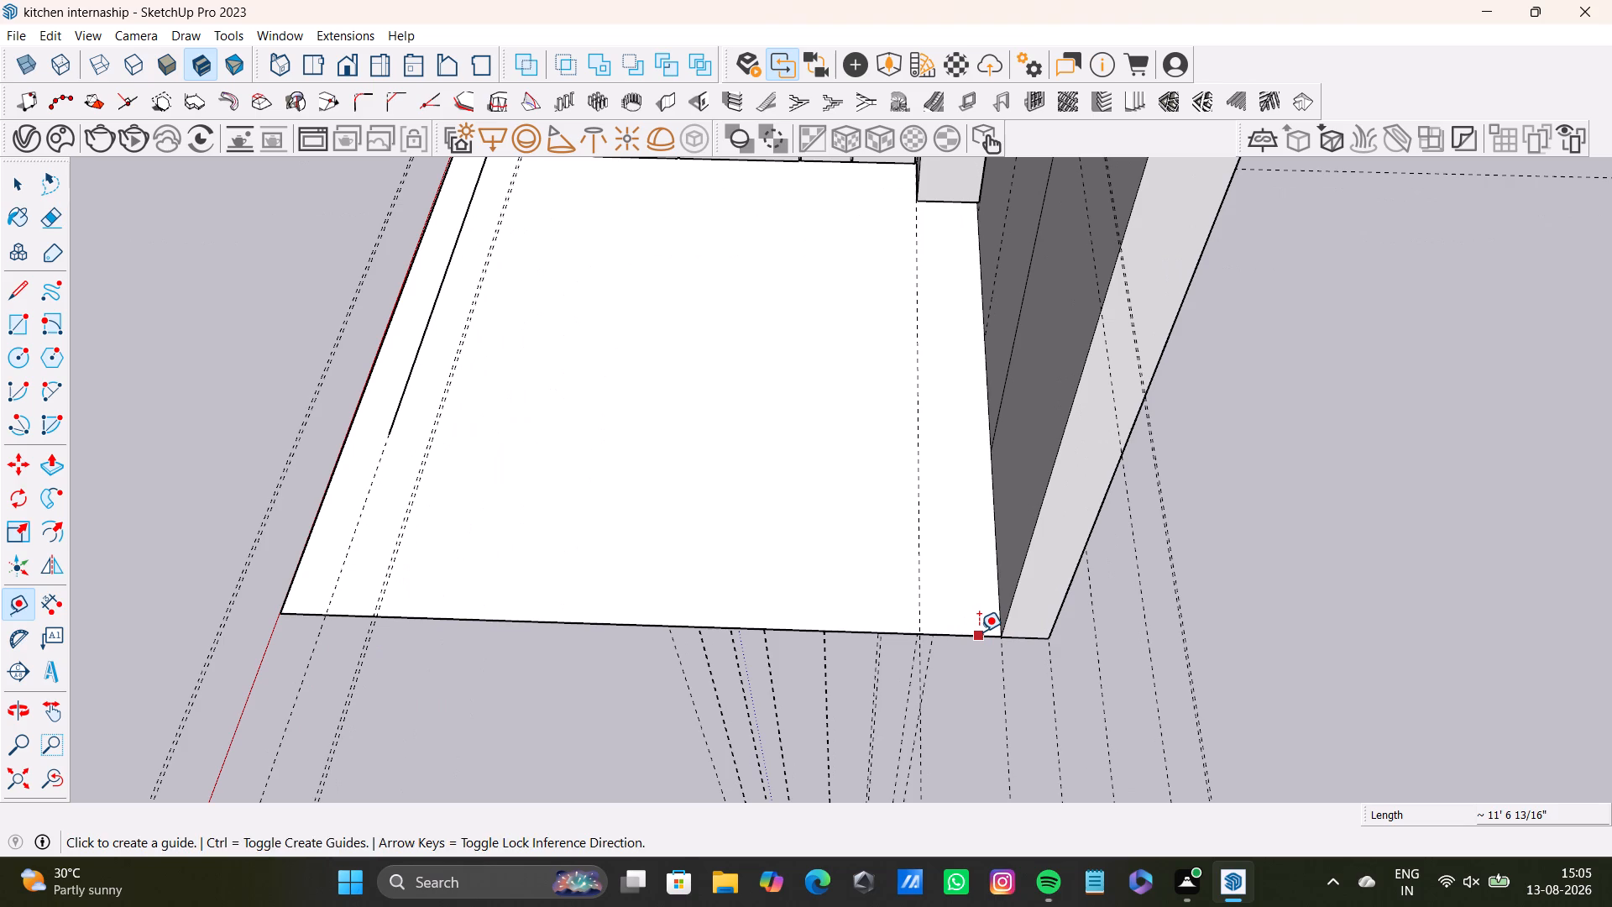
pyautogui.click(979, 632)
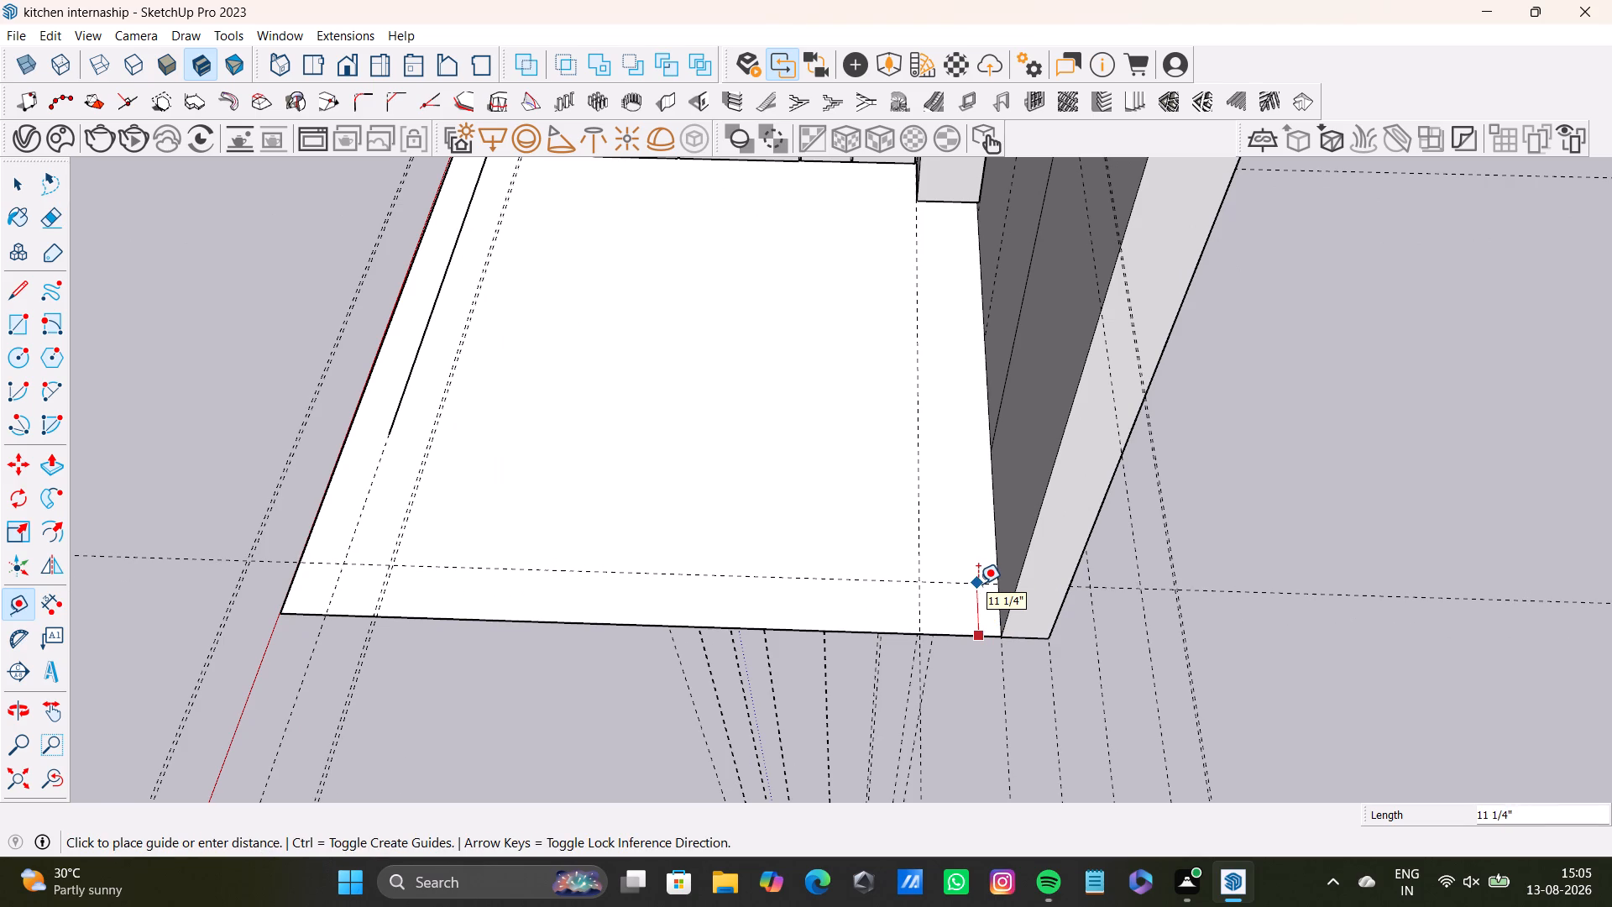
pyautogui.press('9')
pyautogui.hotkey('shift', '"')
pyautogui.press('Return')
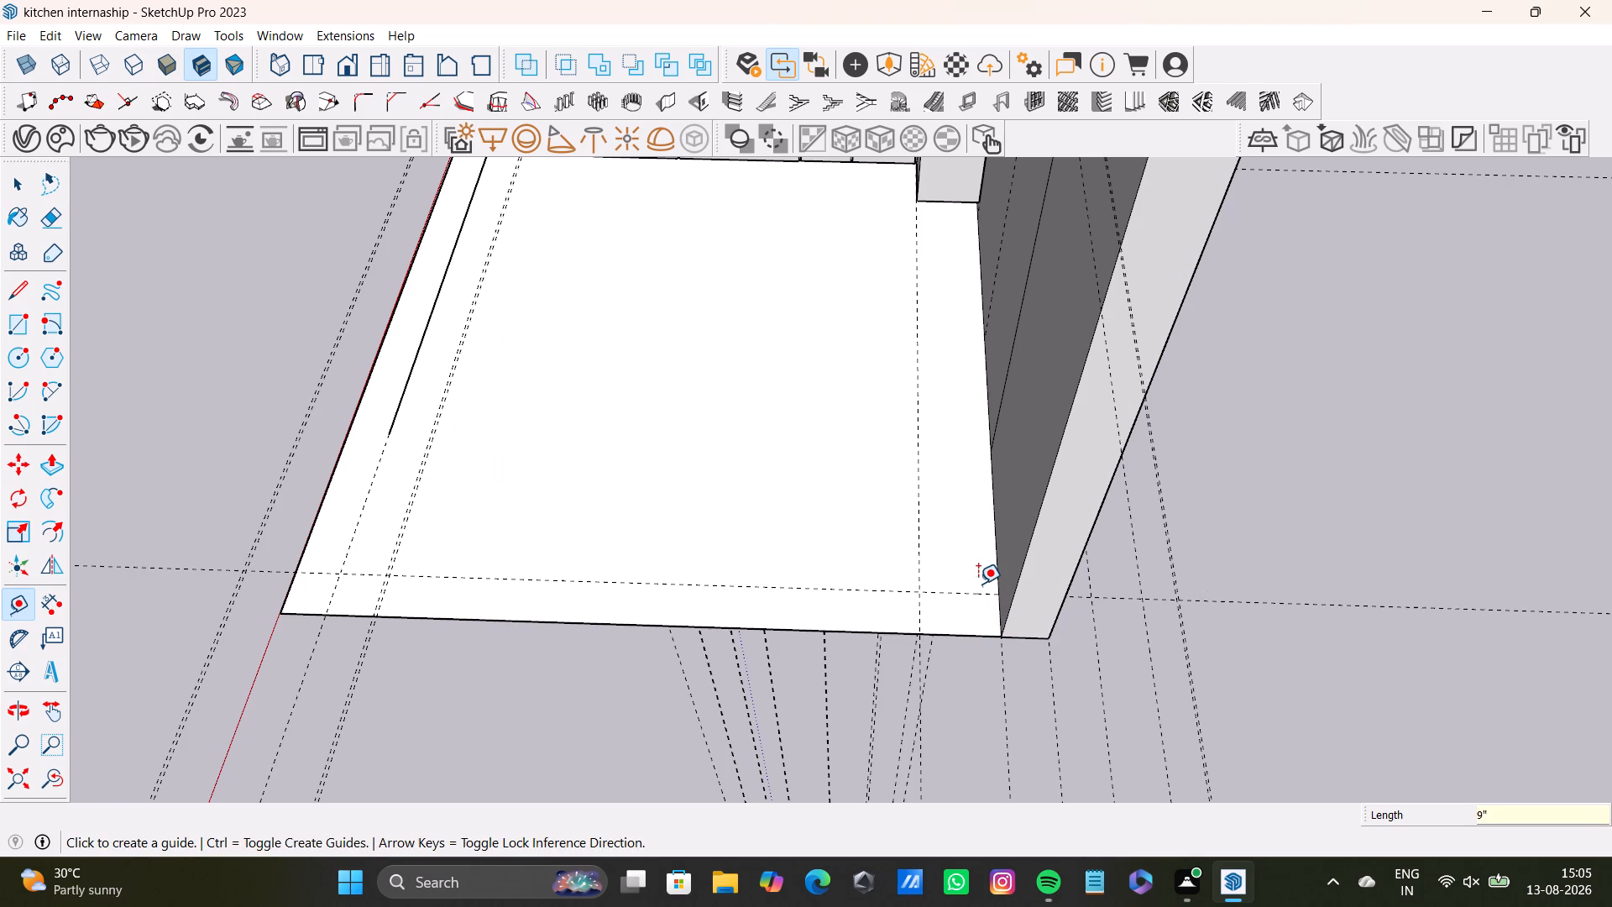
# Place a vertical guide on the side wall's inner face, 9" in from the wall's end edge.
pyautogui.press('space')
pyautogui.scroll(-3, 946, 587)
pyautogui.moveTo(916, 593); pyautogui.dragTo(1173, 653, button='middle')
pyautogui.scroll(2, 920, 501)
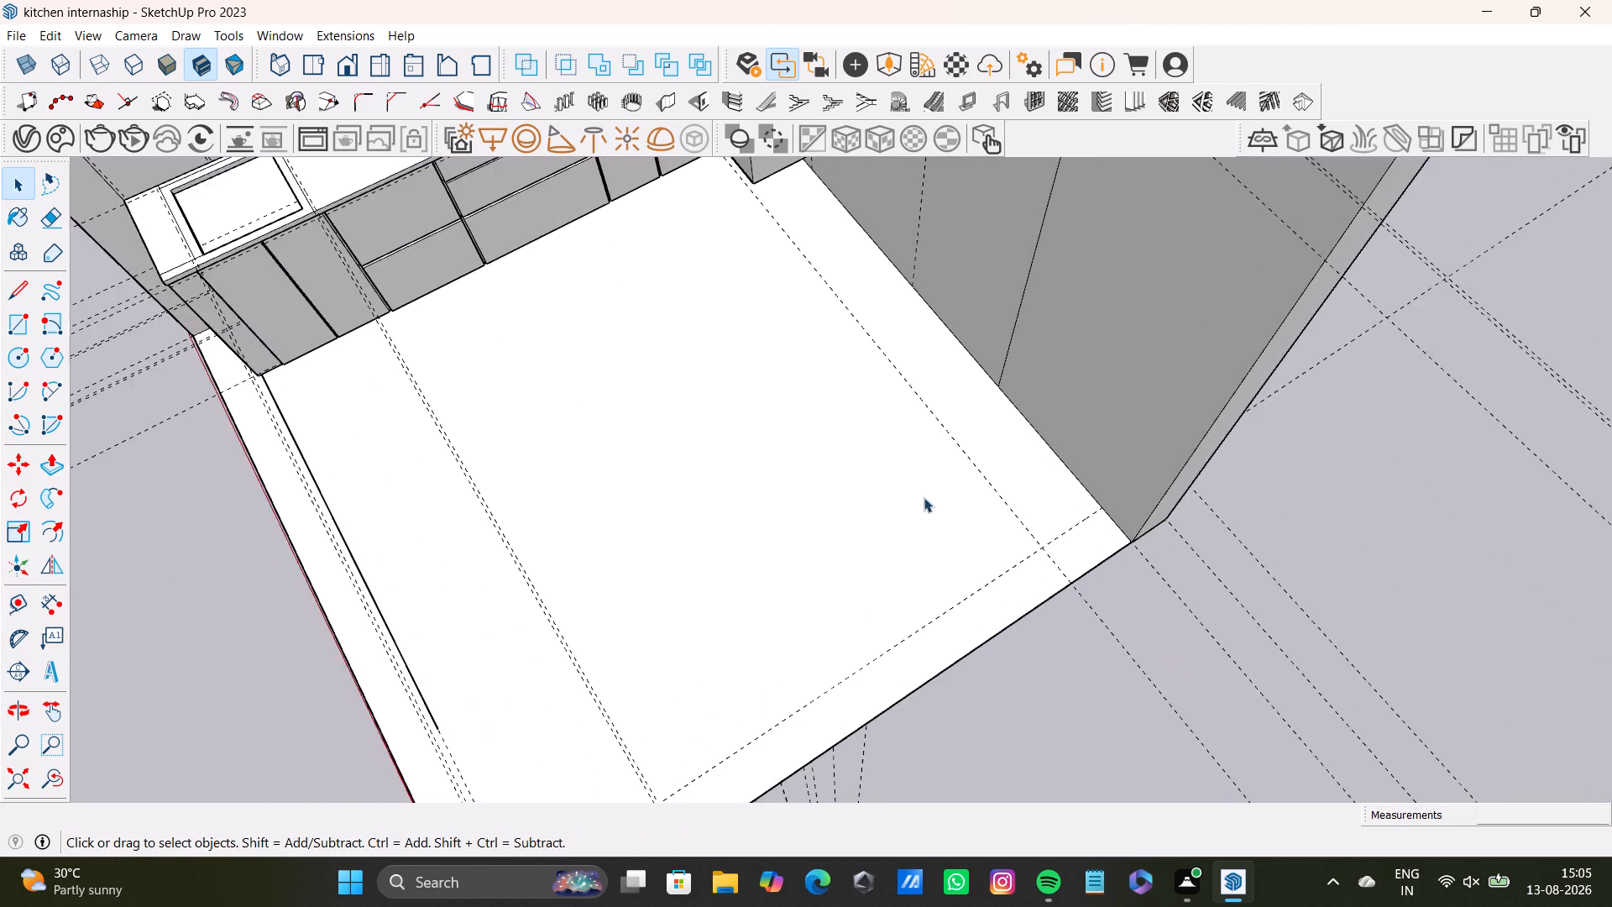
pyautogui.scroll(4, 924, 497)
pyautogui.moveTo(1032, 443); pyautogui.dragTo(857, 566, button='middle')
pyautogui.moveTo(913, 581); pyautogui.dragTo(987, 535, button='middle')
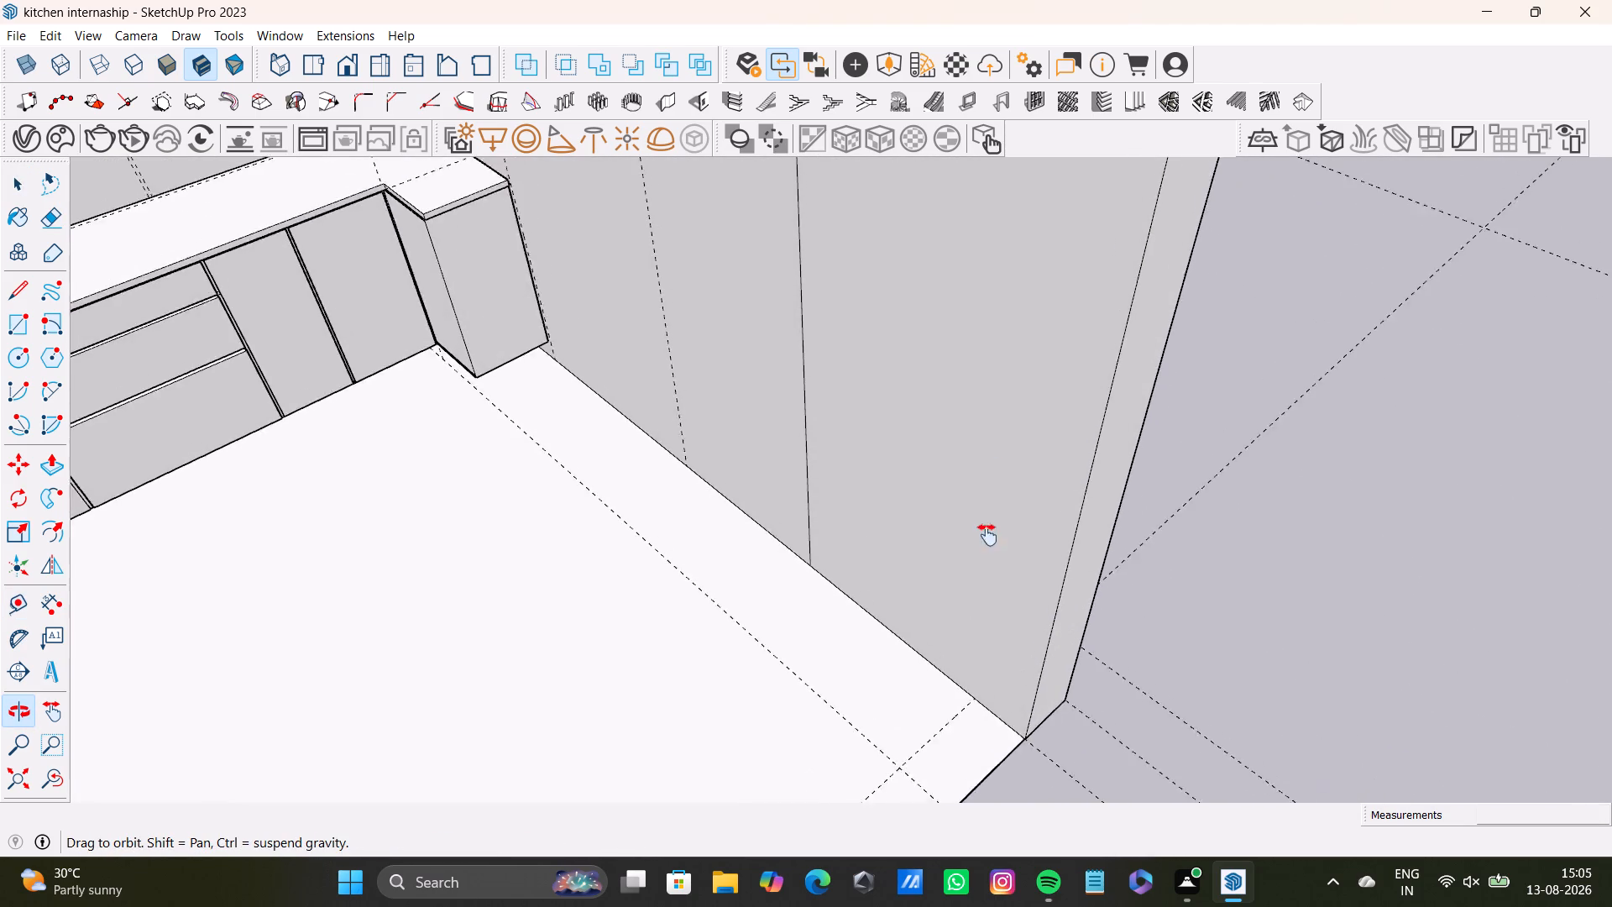
pyautogui.moveTo(987, 535); pyautogui.dragTo(968, 737, button='middle')
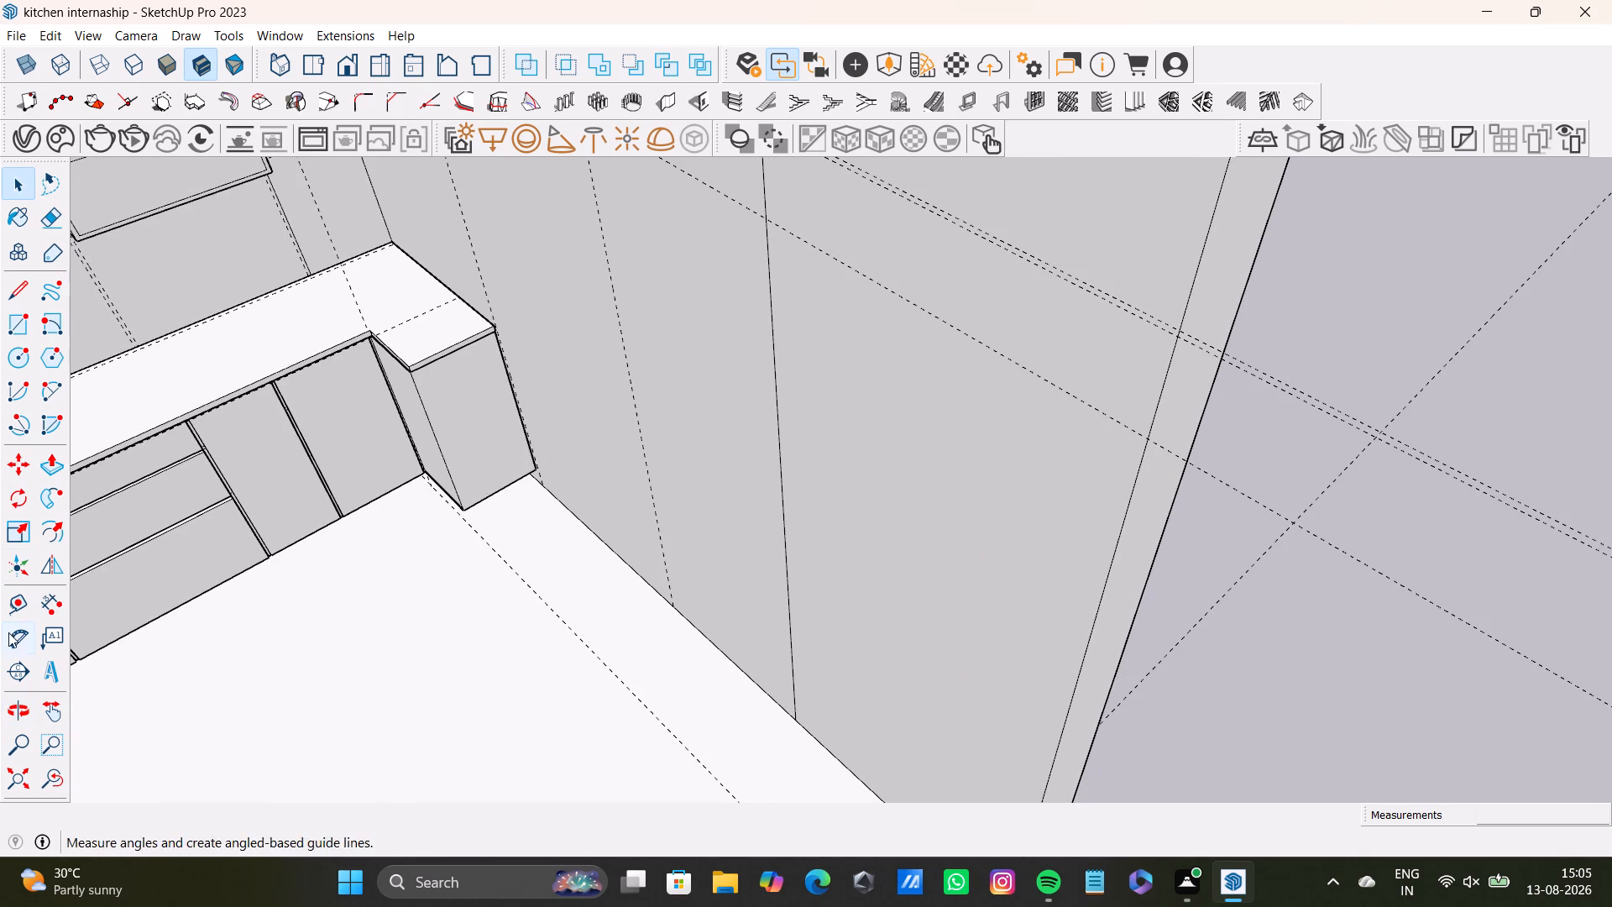
pyautogui.click(14, 600)
pyautogui.scroll(3, 989, 701)
pyautogui.click(1112, 678)
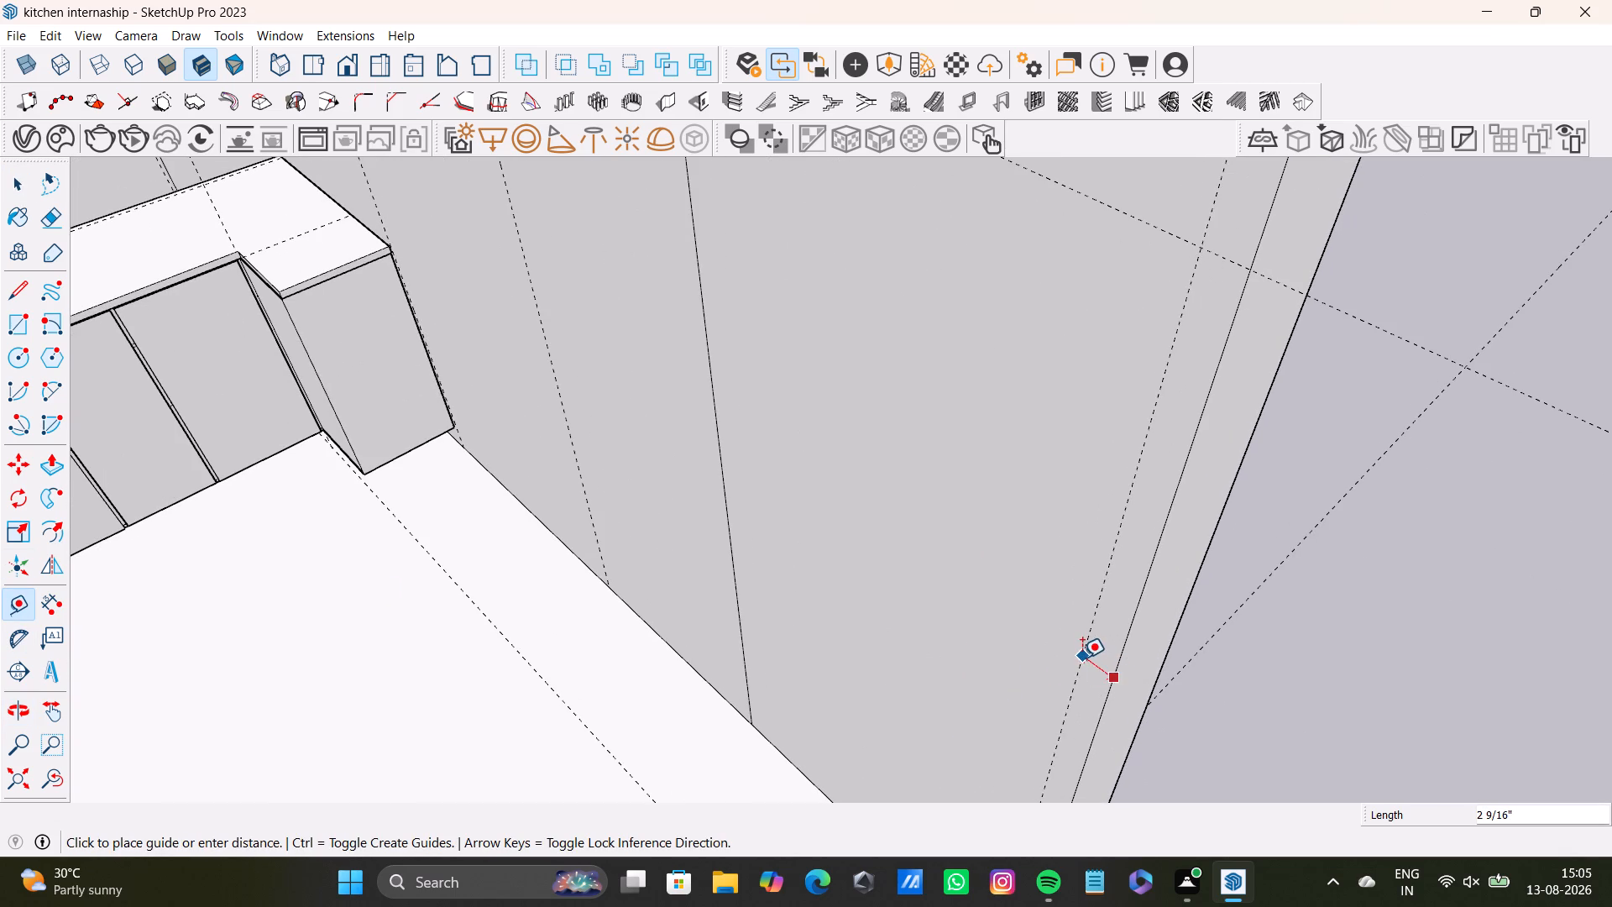
pyautogui.write('9"')
pyautogui.press('Return')
# Draw a 10' vertical line along the new guide on the side wall, from its top edge to the floor.
pyautogui.scroll(-7, 1014, 646)
pyautogui.moveTo(995, 690); pyautogui.dragTo(1078, 476, button='middle')
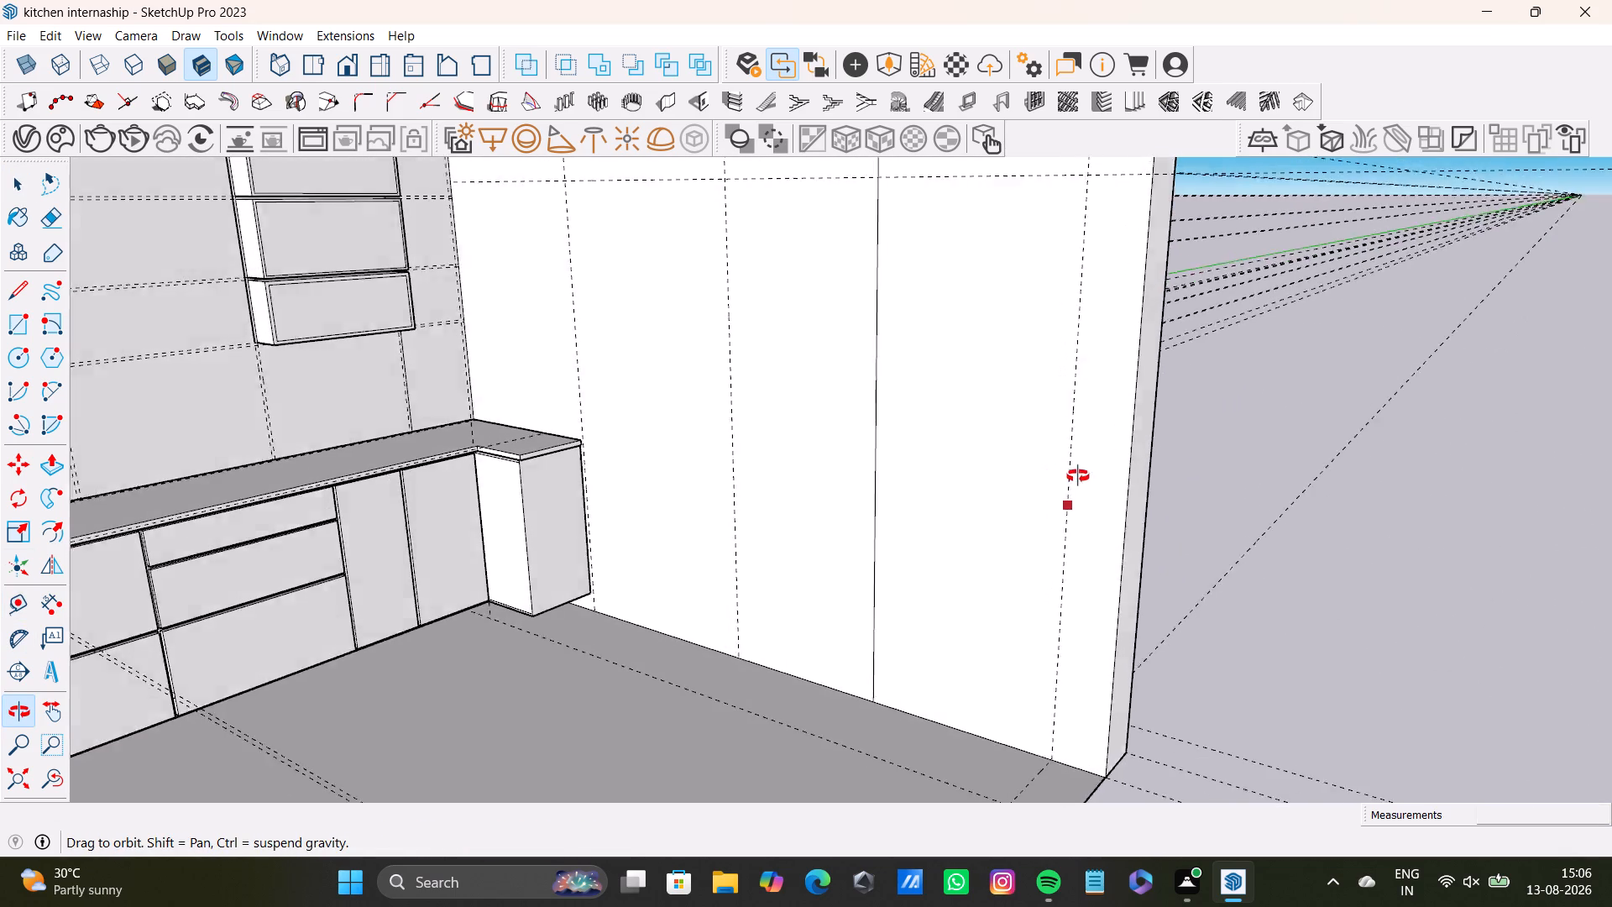
pyautogui.moveTo(1078, 476); pyautogui.dragTo(1087, 495, button='middle')
pyautogui.keyDown('shift'); pyautogui.moveTo(1065, 540); pyautogui.dragTo(1058, 628, button='middle'); pyautogui.keyUp('shift')
pyautogui.moveTo(1031, 580); pyautogui.dragTo(1151, 649, button='middle')
pyautogui.scroll(-1, 1151, 649)
pyautogui.scroll(-3, 1033, 527)
pyautogui.keyDown('shift'); pyautogui.moveTo(1035, 560); pyautogui.dragTo(929, 343, button='middle'); pyautogui.keyUp('shift')
pyautogui.moveTo(924, 443); pyautogui.dragTo(1071, 503, button='middle')
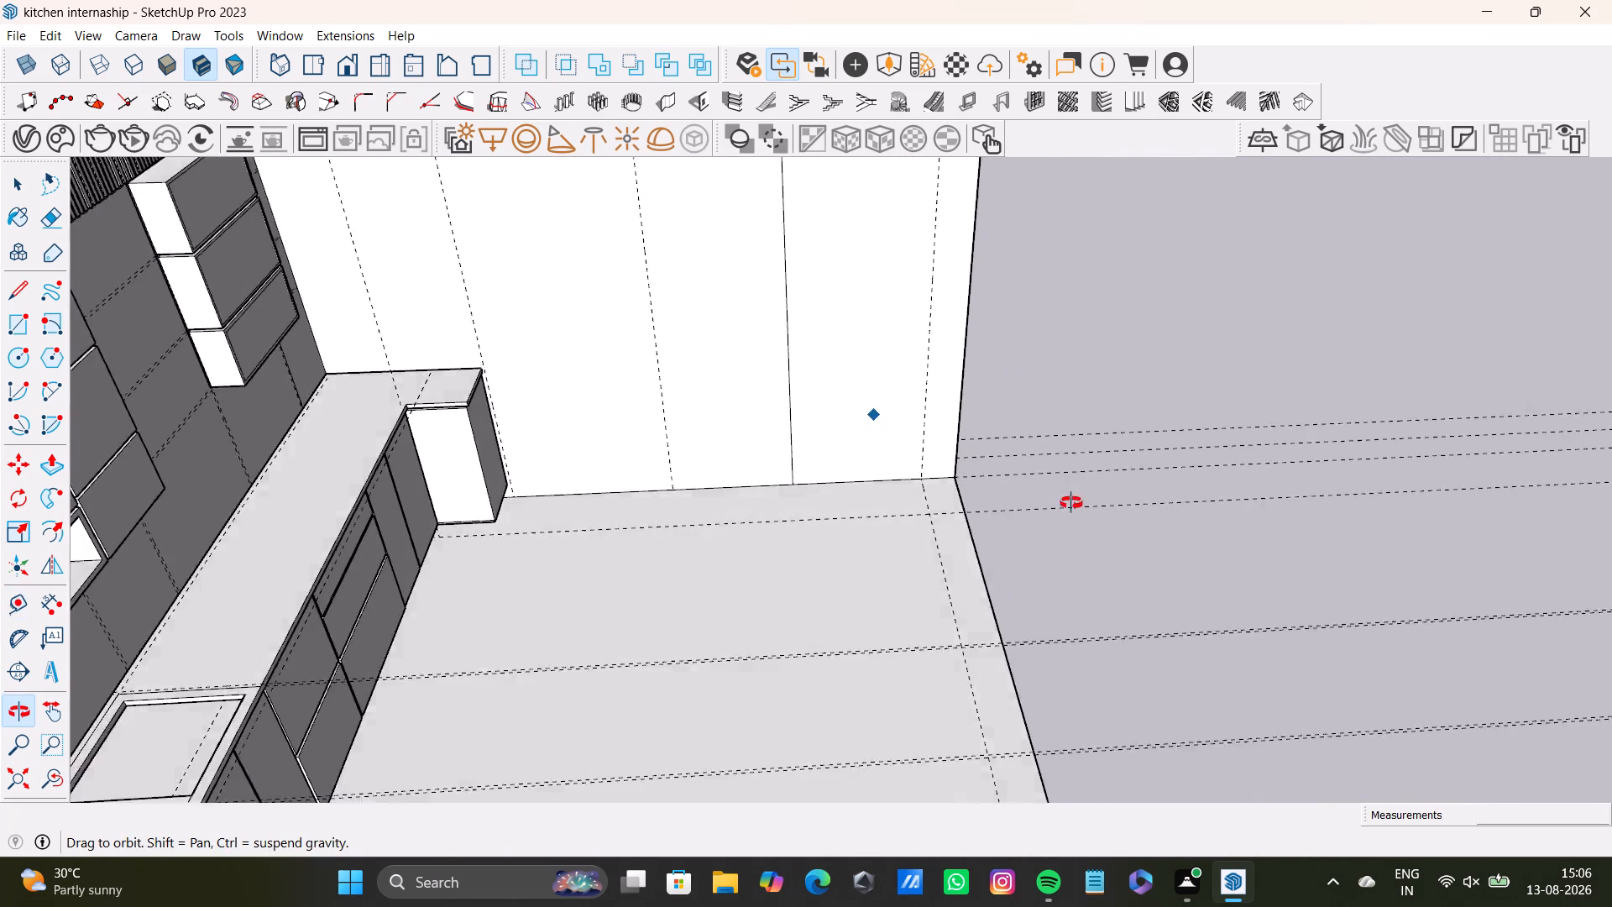
pyautogui.moveTo(1071, 503); pyautogui.dragTo(840, 509, button='middle')
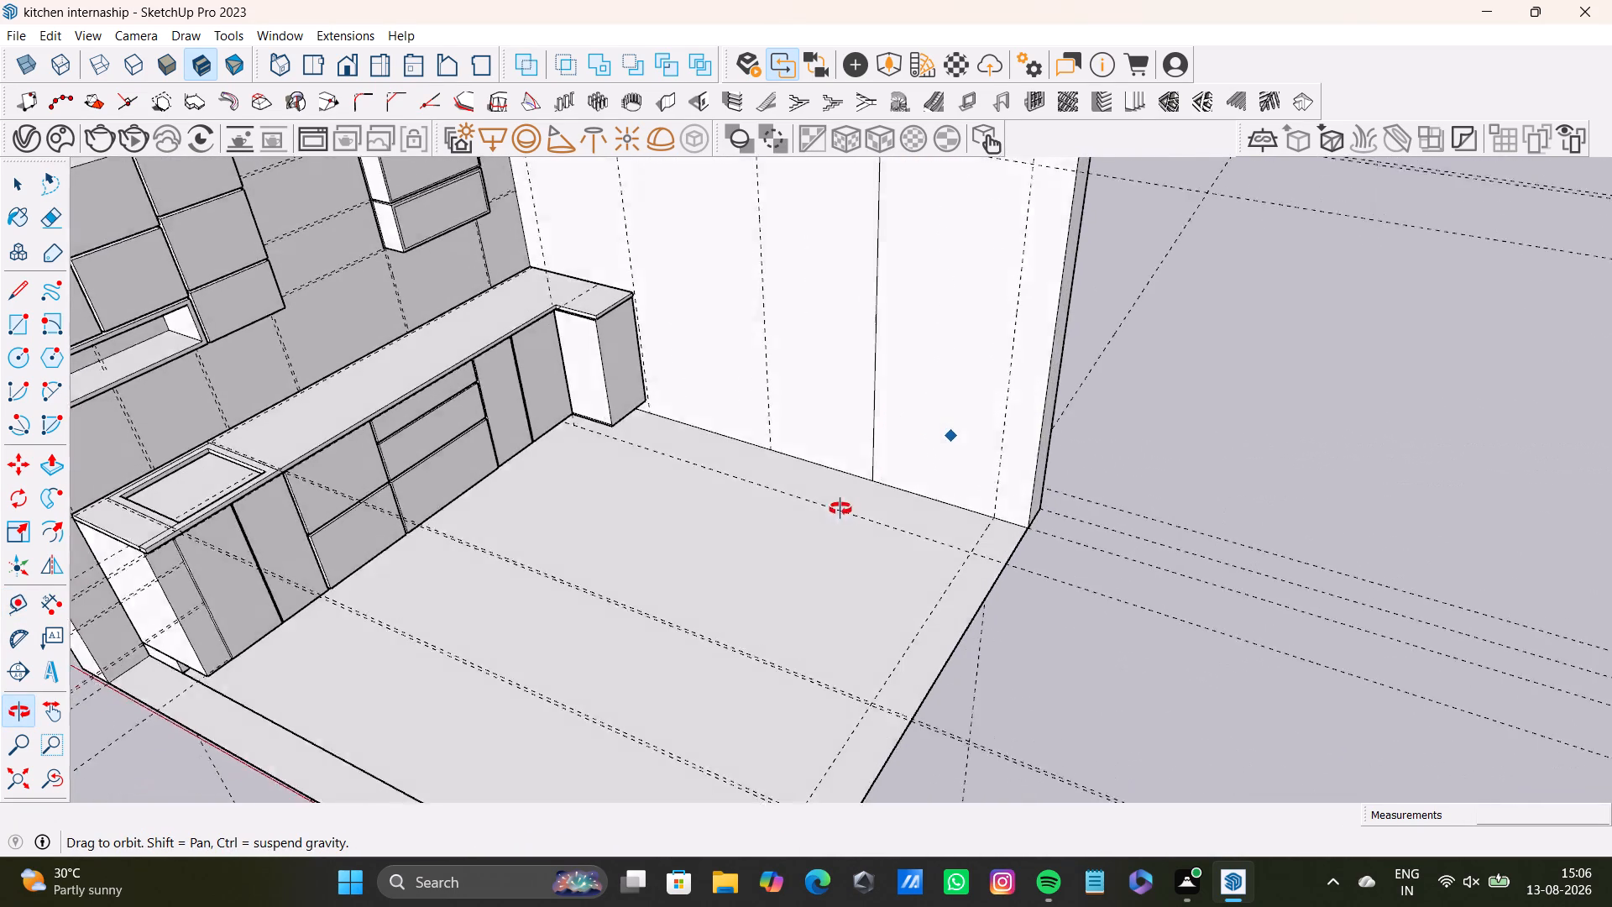
pyautogui.moveTo(840, 509); pyautogui.dragTo(841, 679, button='middle')
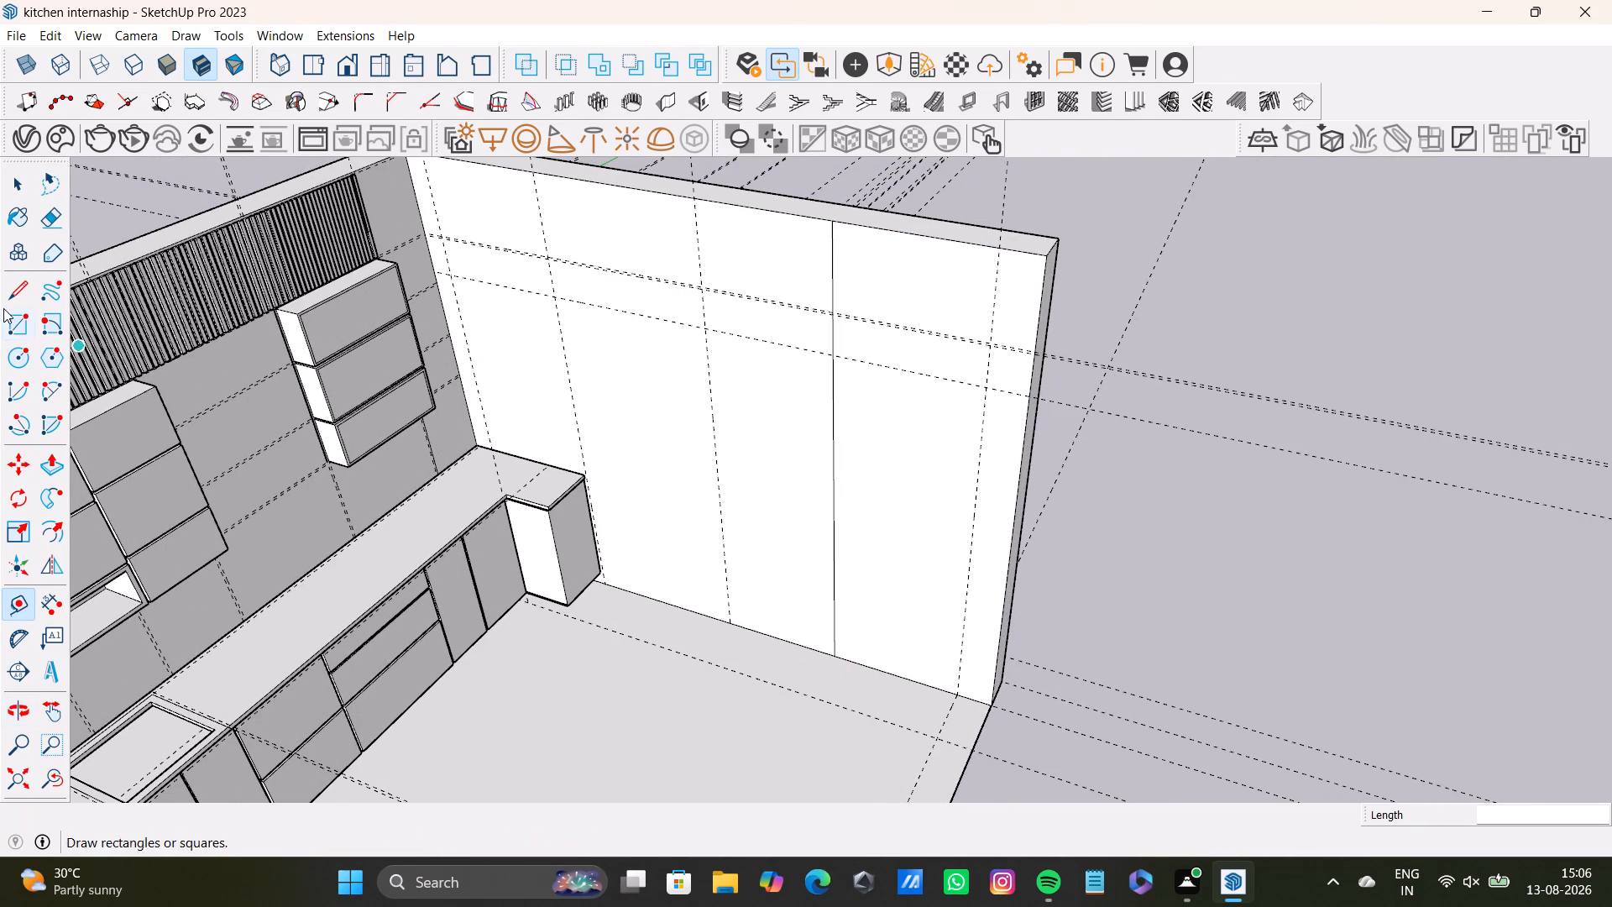
pyautogui.click(12, 288)
pyautogui.scroll(3, 952, 327)
pyautogui.click(1011, 220)
pyautogui.scroll(-1, 1000, 537)
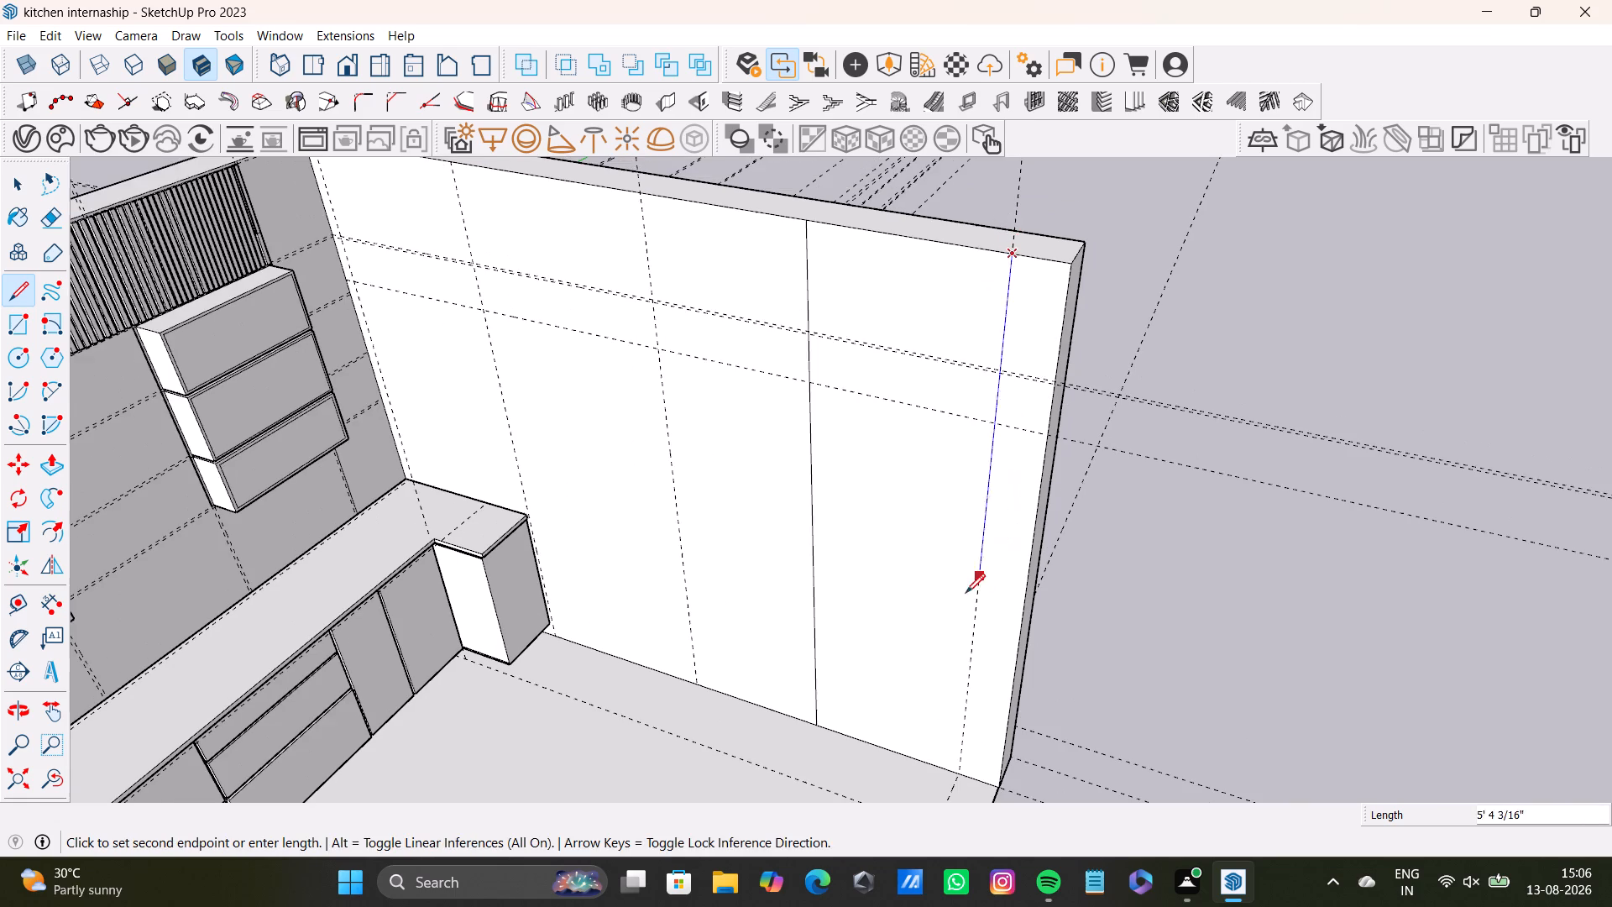
pyautogui.keyDown('shift'); pyautogui.moveTo(962, 621); pyautogui.dragTo(955, 435, button='middle'); pyautogui.keyUp('shift')
pyautogui.click(954, 605)
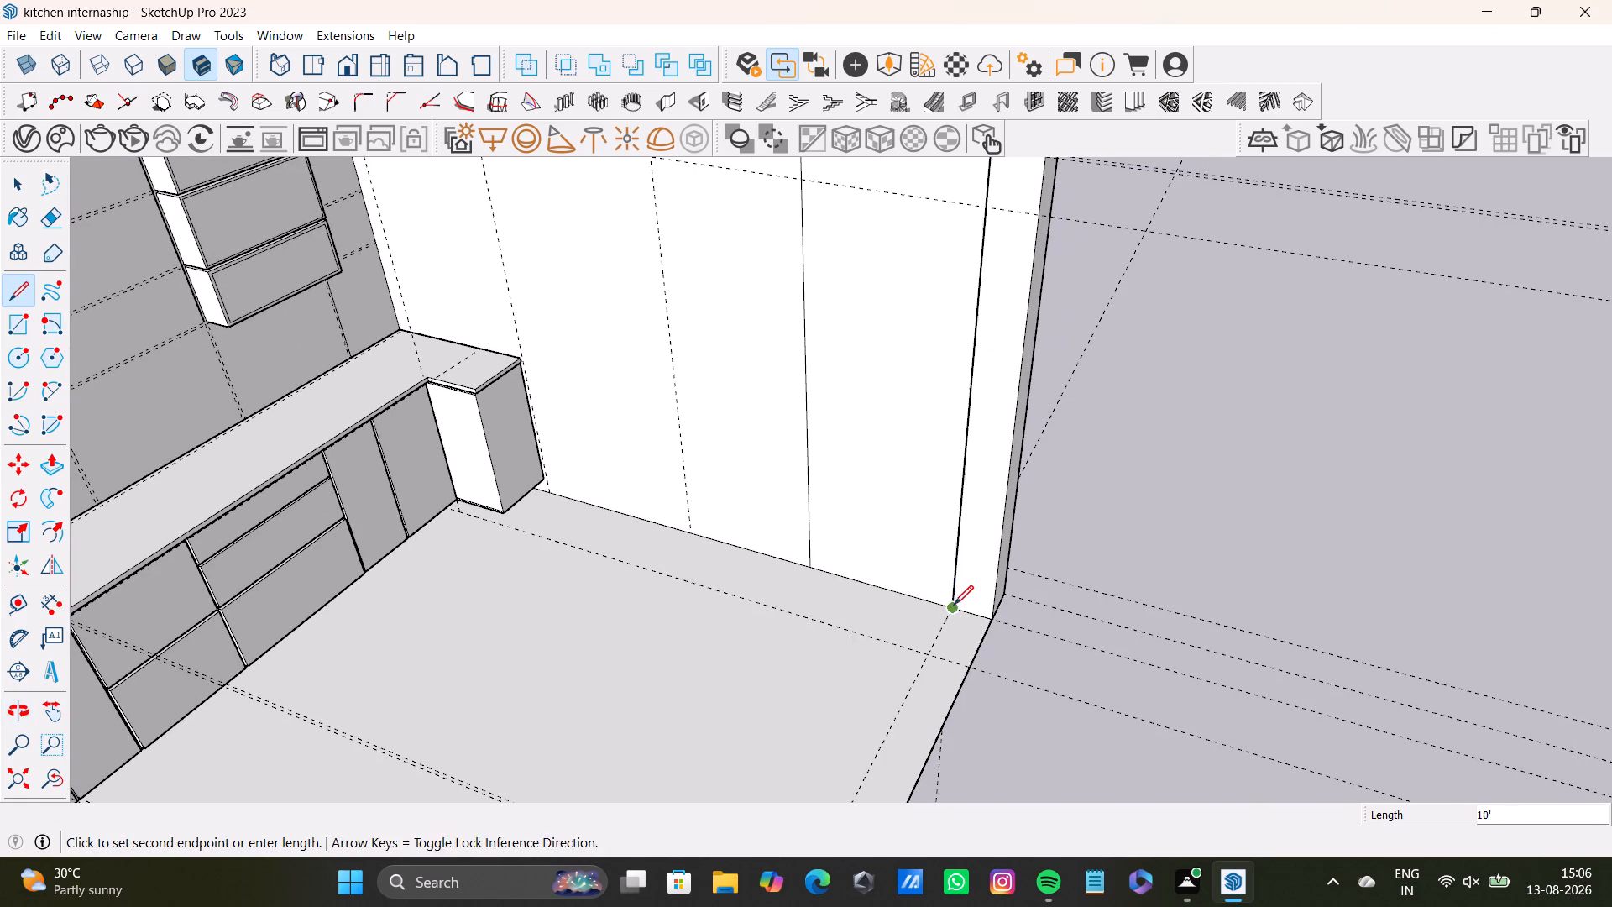
# Continue the line across the floor along the 9" guide, and back about 2' 8 7/16" toward the existing inner border line's end.
pyautogui.scroll(-3, 971, 642)
pyautogui.moveTo(967, 653); pyautogui.dragTo(1131, 558, button='middle')
pyautogui.scroll(-3, 977, 704)
pyautogui.keyDown('shift'); pyautogui.moveTo(925, 742); pyautogui.dragTo(906, 433, button='middle'); pyautogui.keyUp('shift')
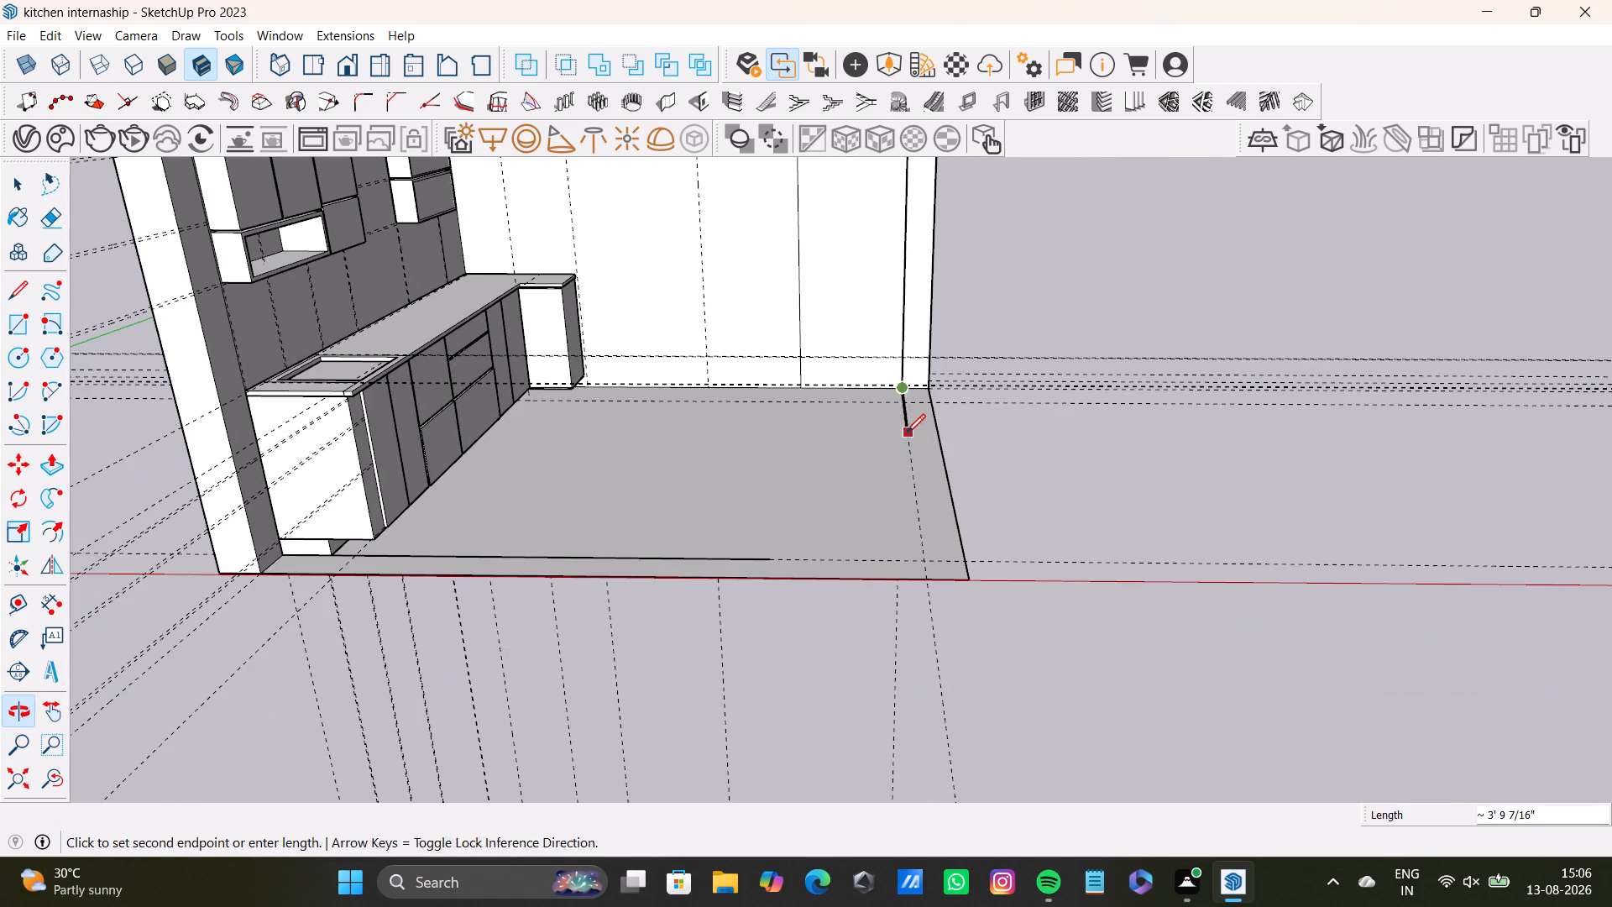
pyautogui.click(923, 561)
pyautogui.click(777, 559)
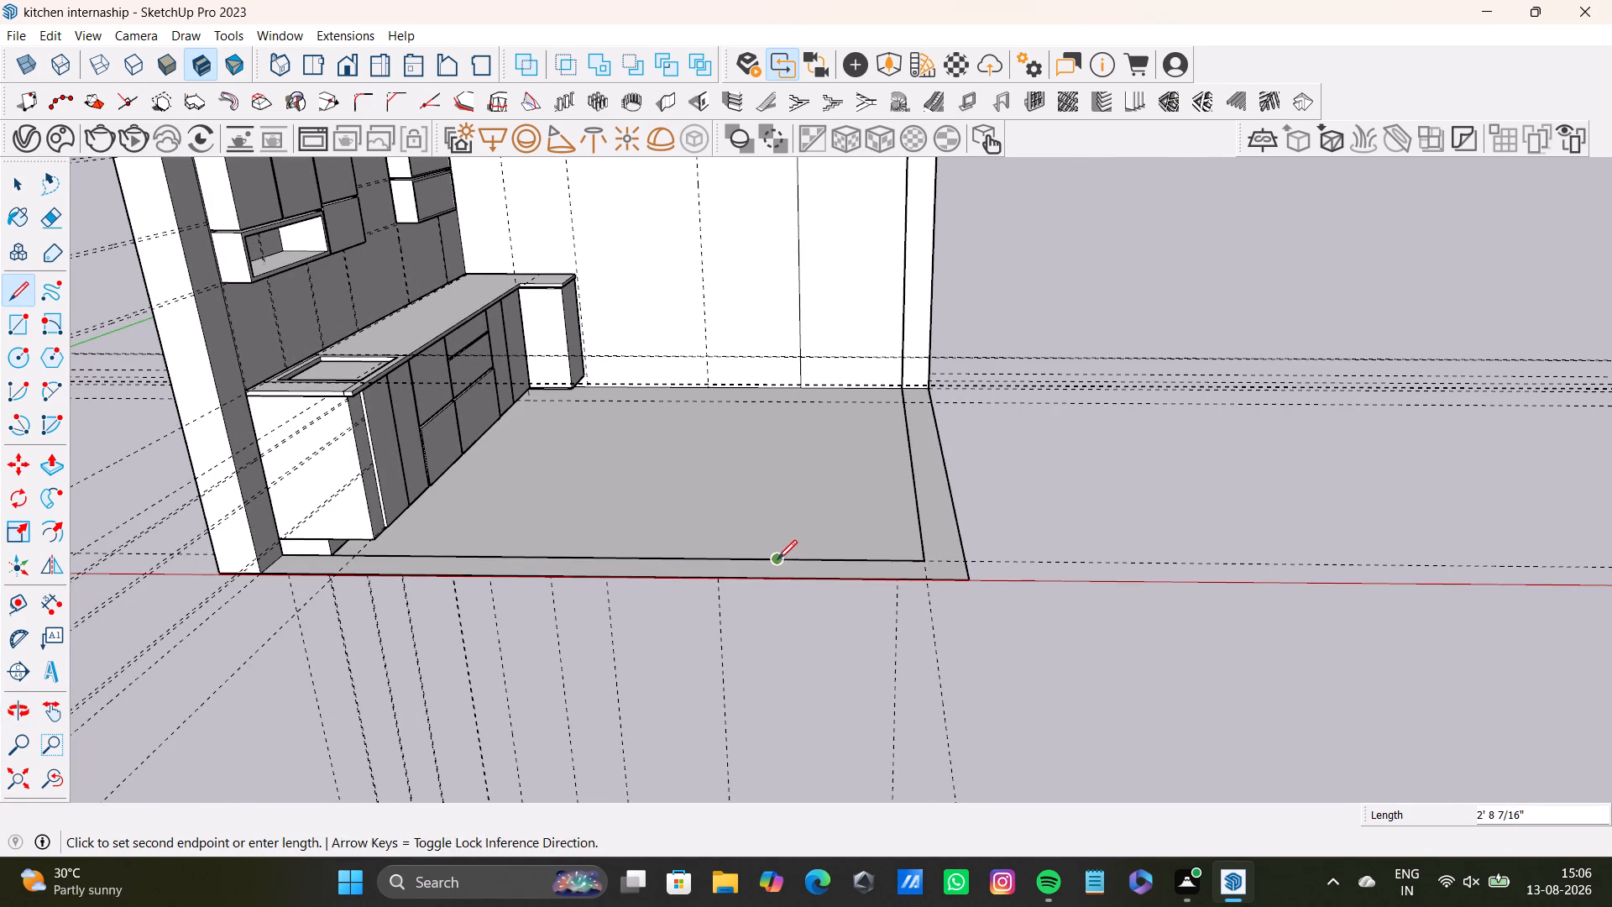
# Draw a short line closing the small gap in the floor's inner border line.
pyautogui.press('space')
pyautogui.scroll(-2, 847, 512)
pyautogui.moveTo(825, 628); pyautogui.dragTo(824, 650, button='middle')
pyautogui.moveTo(835, 564); pyautogui.dragTo(813, 673, button='middle')
pyautogui.scroll(4, 756, 564)
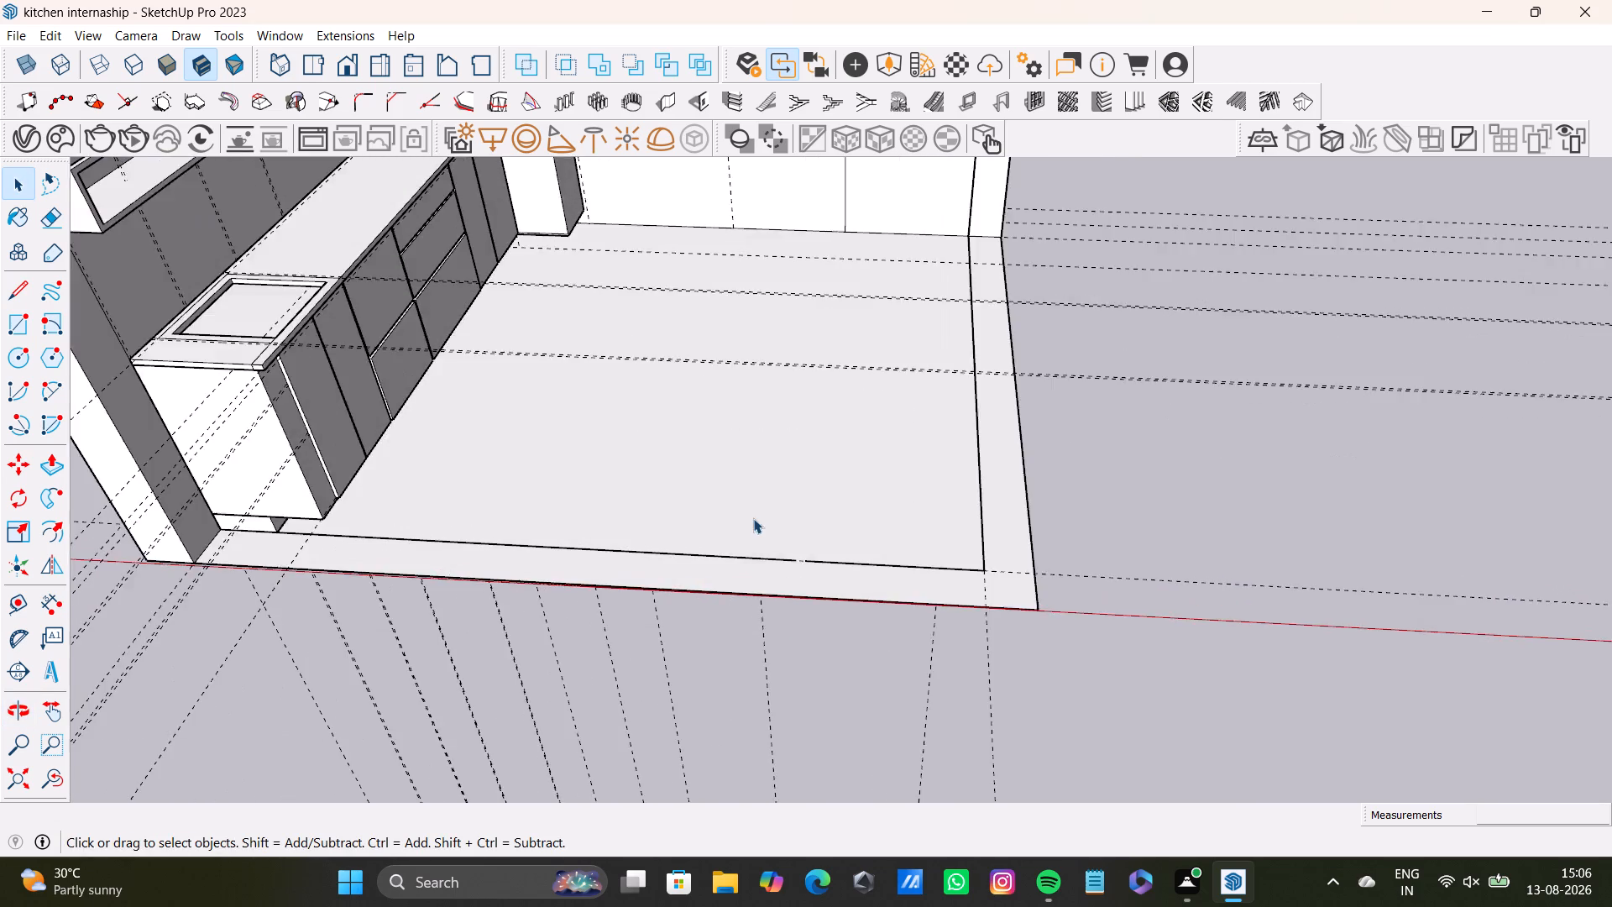
pyautogui.scroll(7, 753, 518)
pyautogui.press('l')
pyautogui.scroll(7, 862, 611)
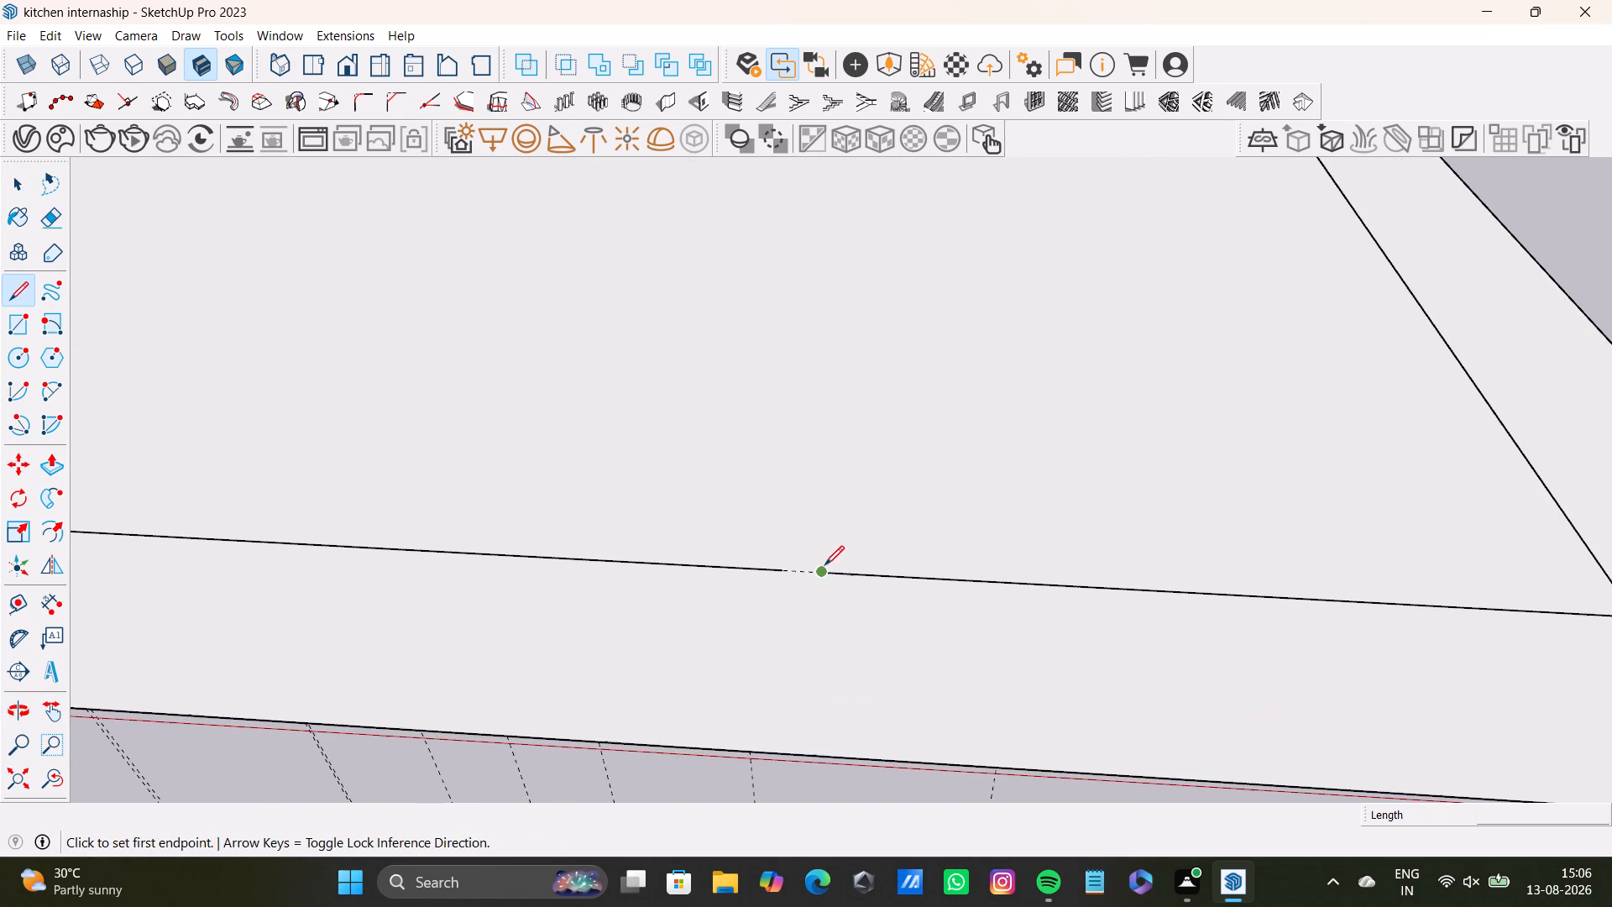
pyautogui.click(830, 571)
pyautogui.click(785, 569)
pyautogui.press('space')
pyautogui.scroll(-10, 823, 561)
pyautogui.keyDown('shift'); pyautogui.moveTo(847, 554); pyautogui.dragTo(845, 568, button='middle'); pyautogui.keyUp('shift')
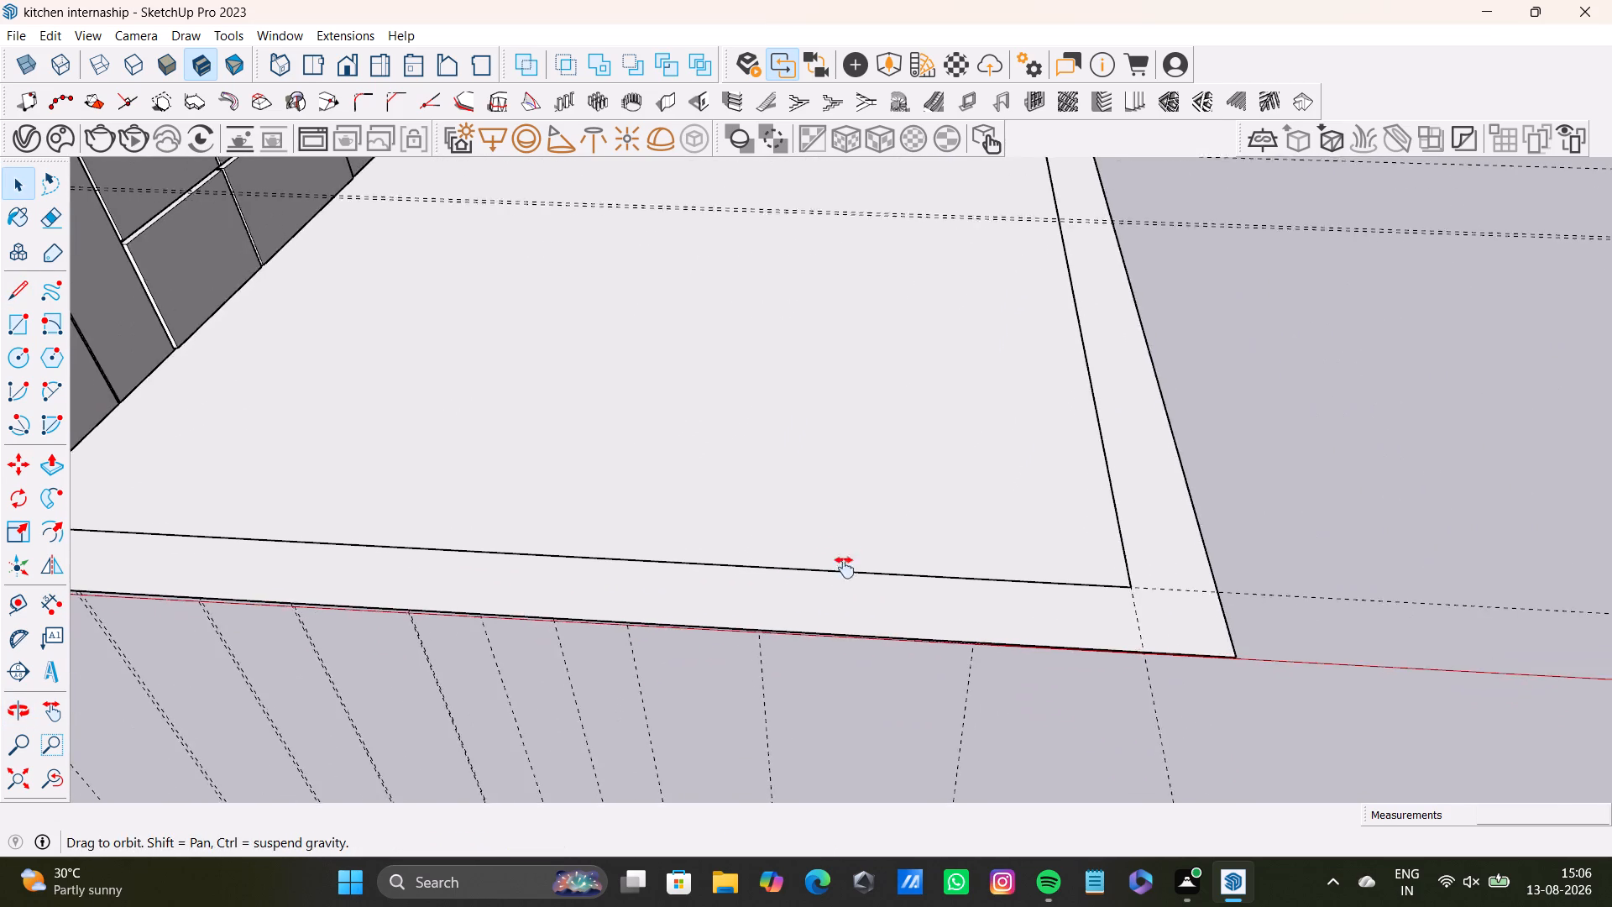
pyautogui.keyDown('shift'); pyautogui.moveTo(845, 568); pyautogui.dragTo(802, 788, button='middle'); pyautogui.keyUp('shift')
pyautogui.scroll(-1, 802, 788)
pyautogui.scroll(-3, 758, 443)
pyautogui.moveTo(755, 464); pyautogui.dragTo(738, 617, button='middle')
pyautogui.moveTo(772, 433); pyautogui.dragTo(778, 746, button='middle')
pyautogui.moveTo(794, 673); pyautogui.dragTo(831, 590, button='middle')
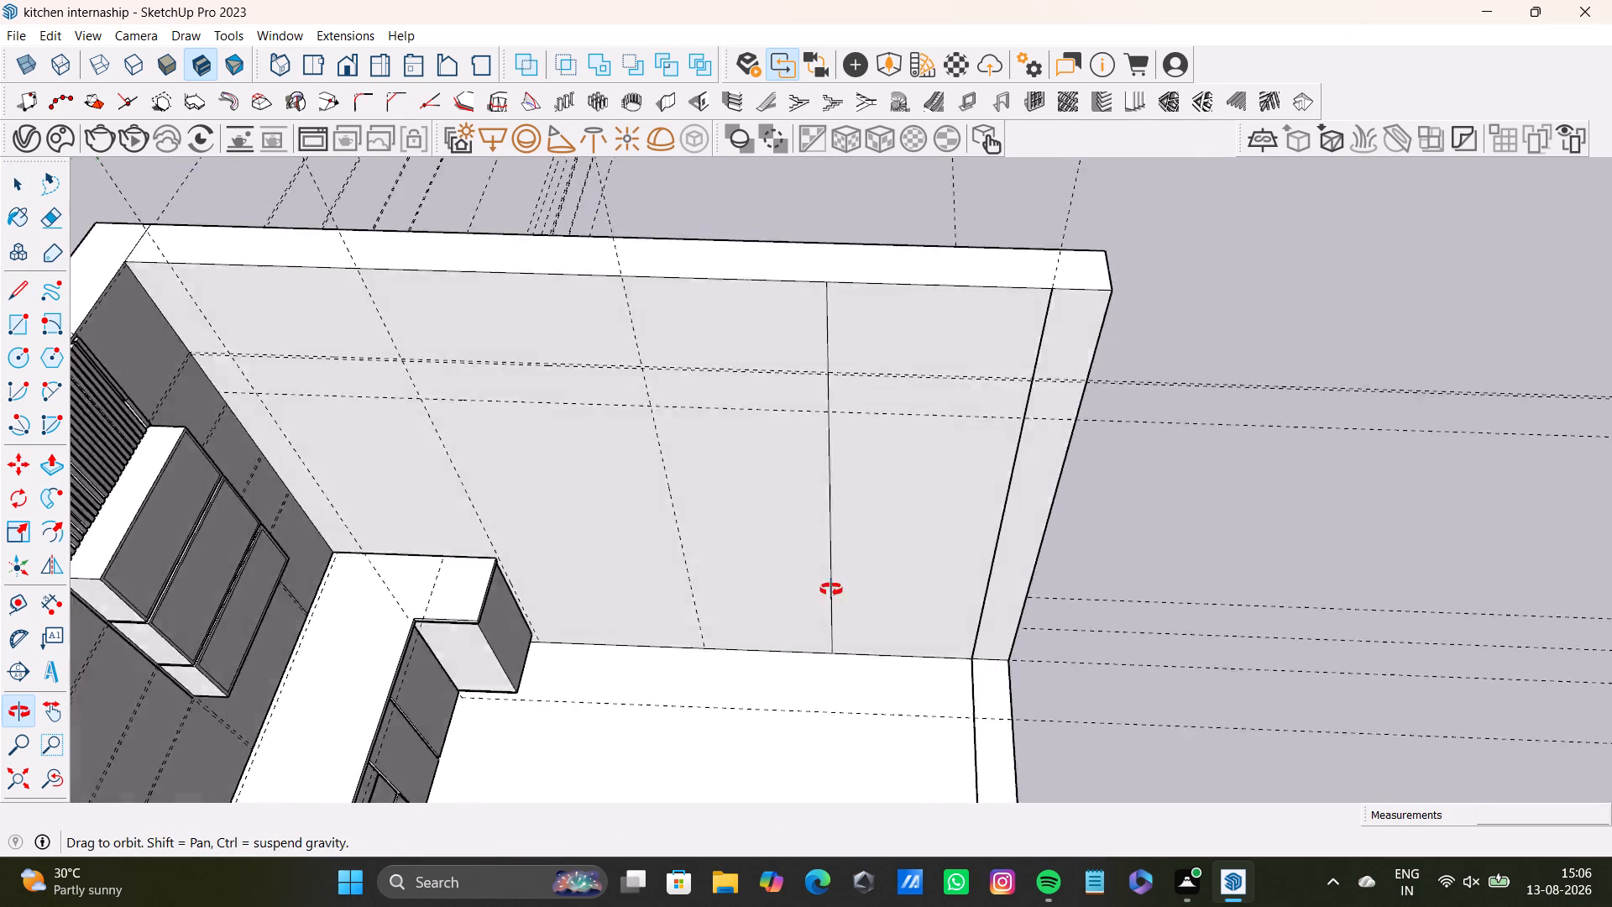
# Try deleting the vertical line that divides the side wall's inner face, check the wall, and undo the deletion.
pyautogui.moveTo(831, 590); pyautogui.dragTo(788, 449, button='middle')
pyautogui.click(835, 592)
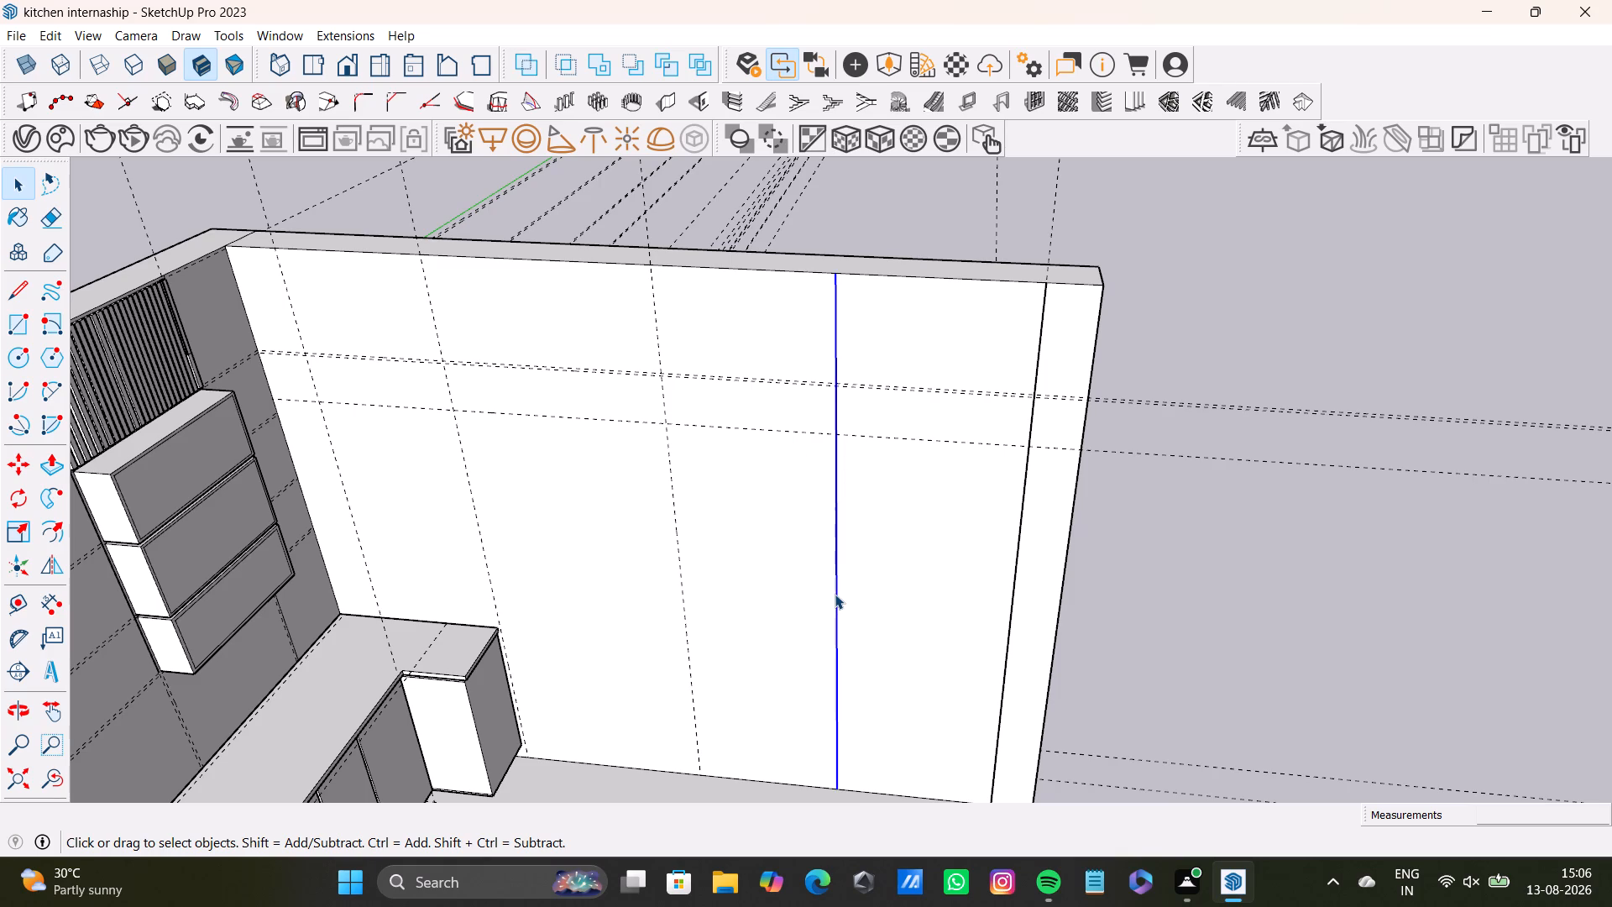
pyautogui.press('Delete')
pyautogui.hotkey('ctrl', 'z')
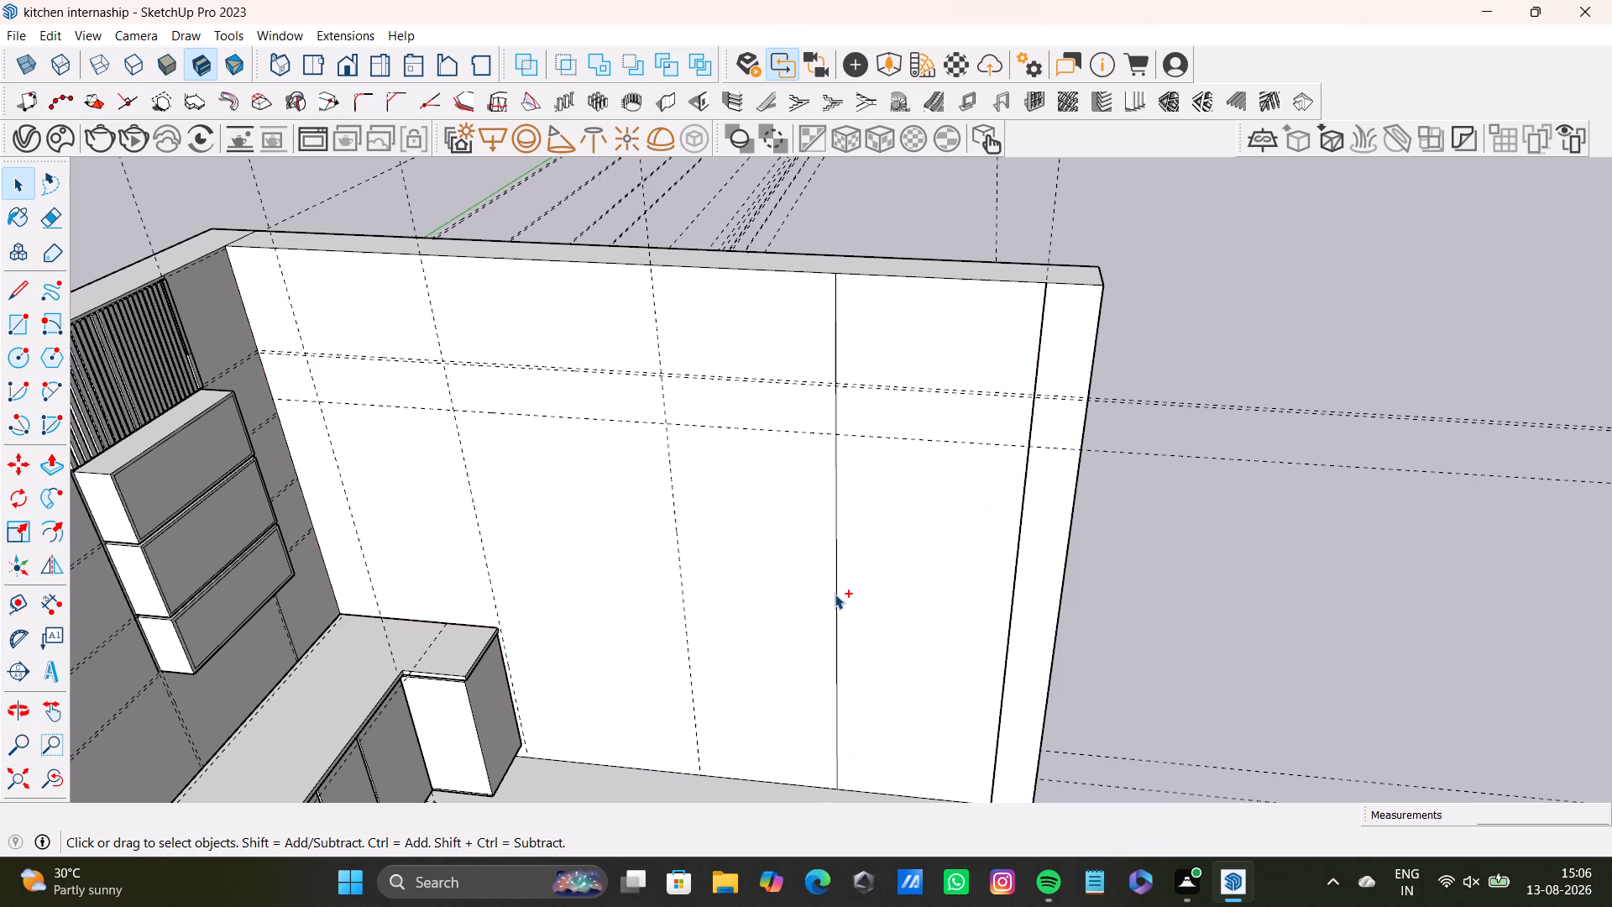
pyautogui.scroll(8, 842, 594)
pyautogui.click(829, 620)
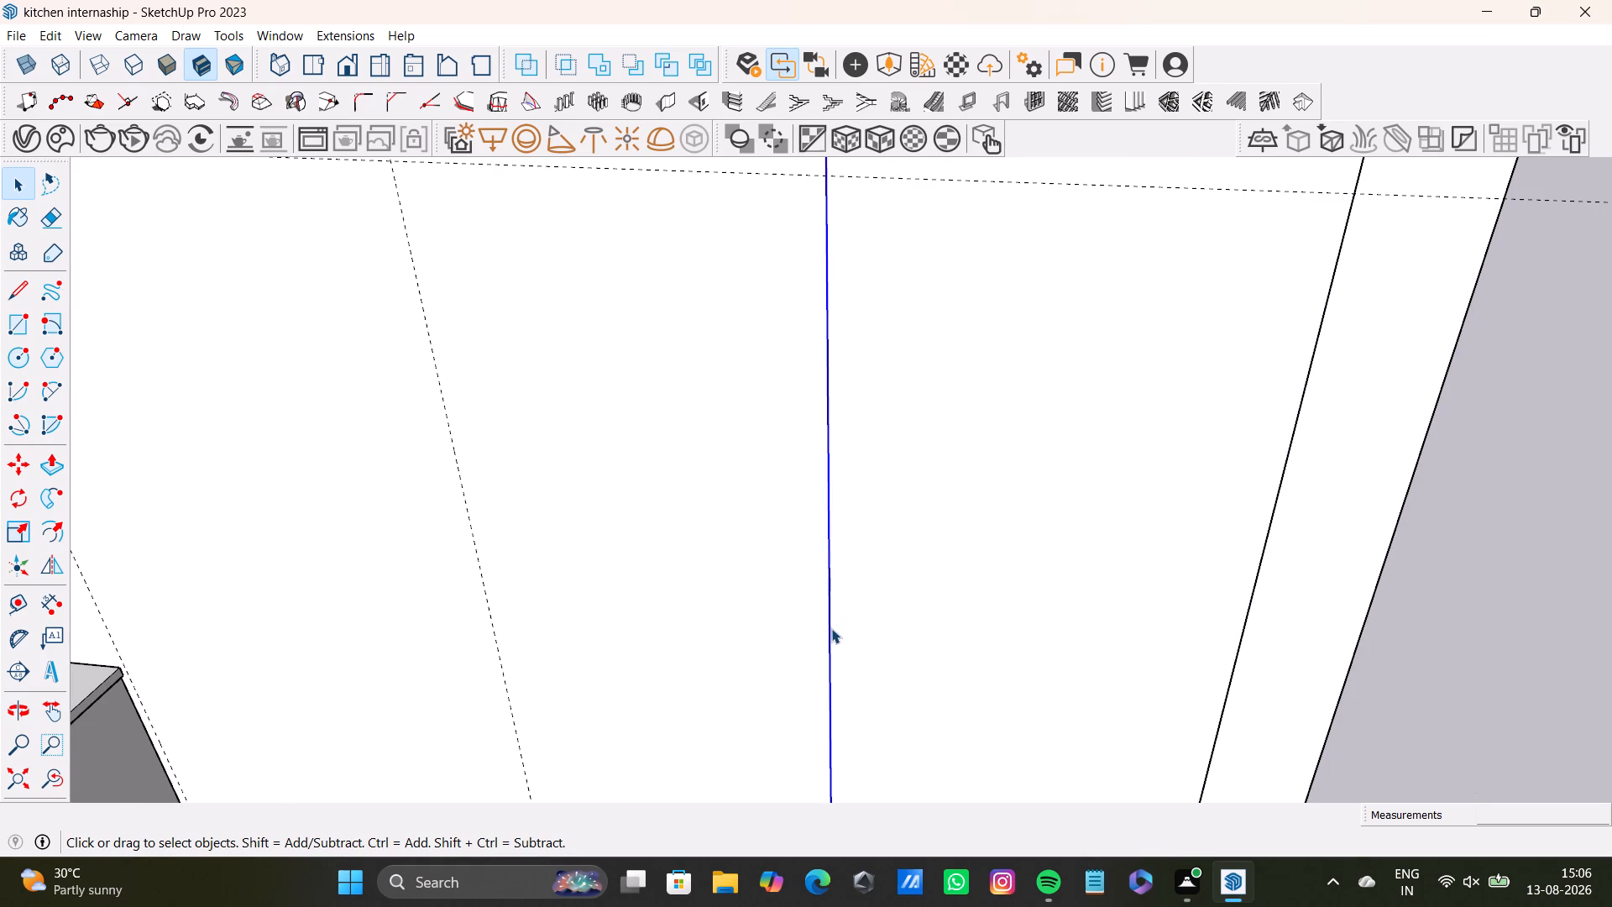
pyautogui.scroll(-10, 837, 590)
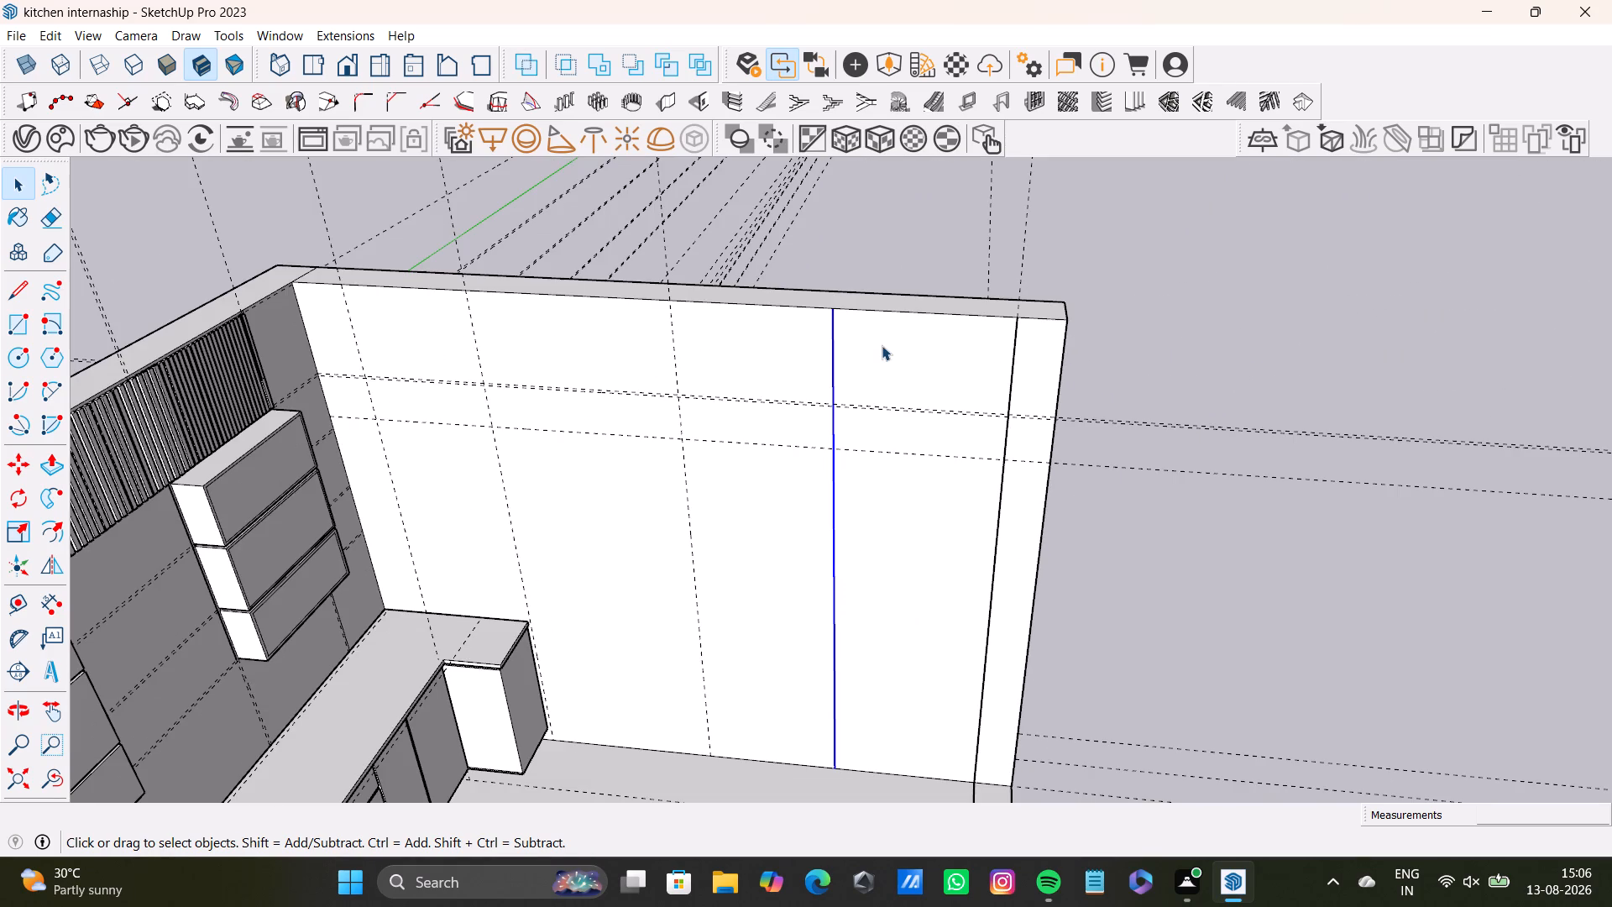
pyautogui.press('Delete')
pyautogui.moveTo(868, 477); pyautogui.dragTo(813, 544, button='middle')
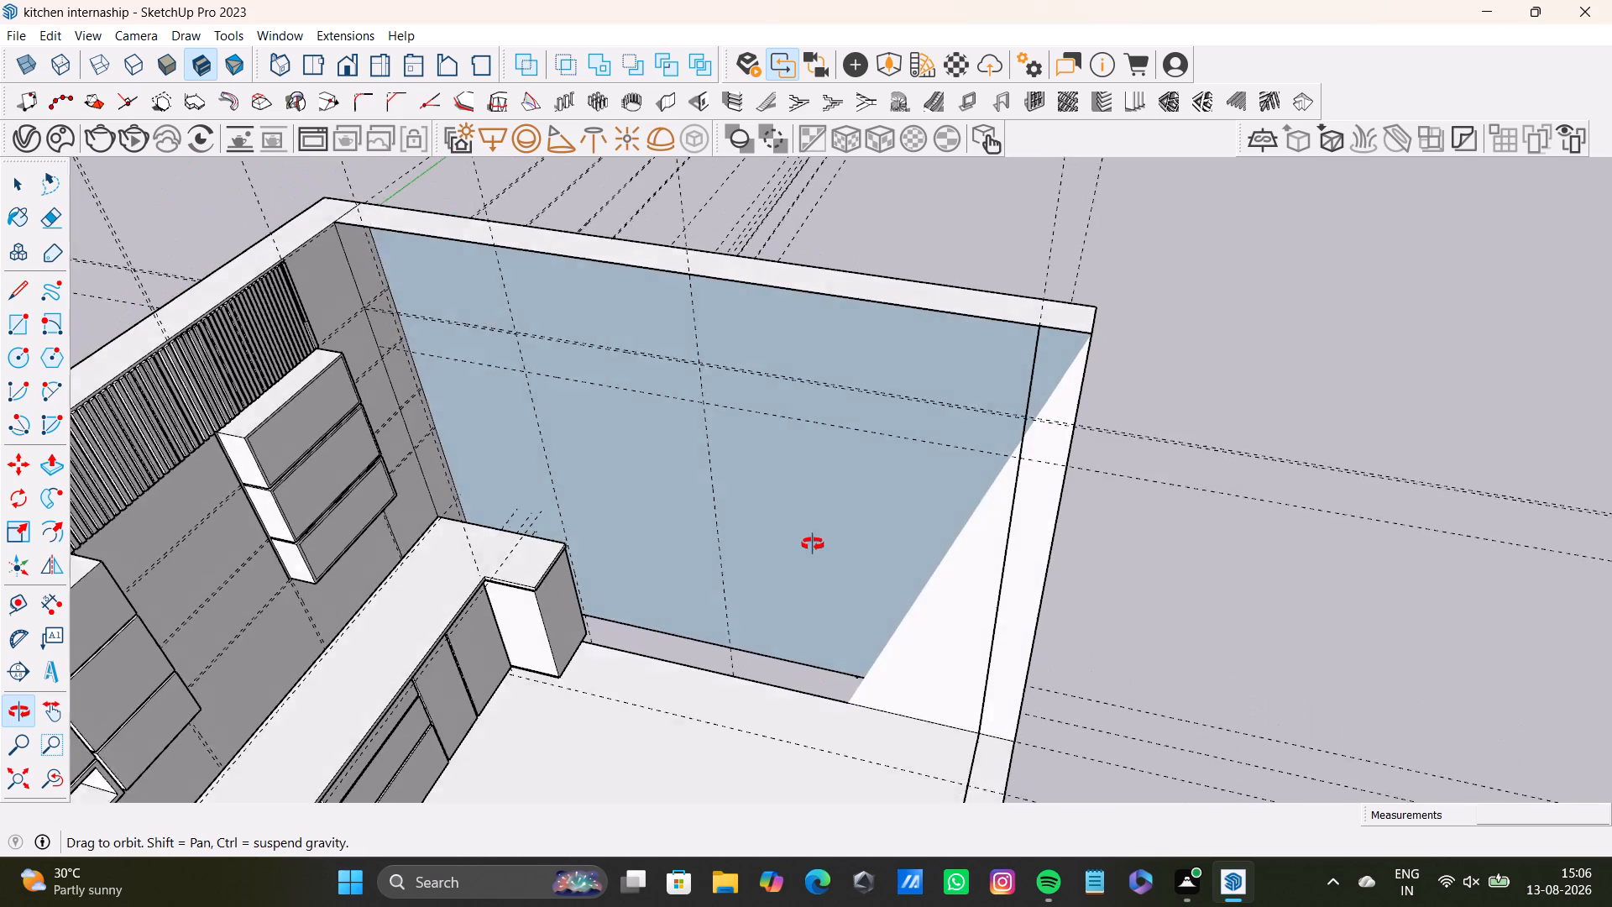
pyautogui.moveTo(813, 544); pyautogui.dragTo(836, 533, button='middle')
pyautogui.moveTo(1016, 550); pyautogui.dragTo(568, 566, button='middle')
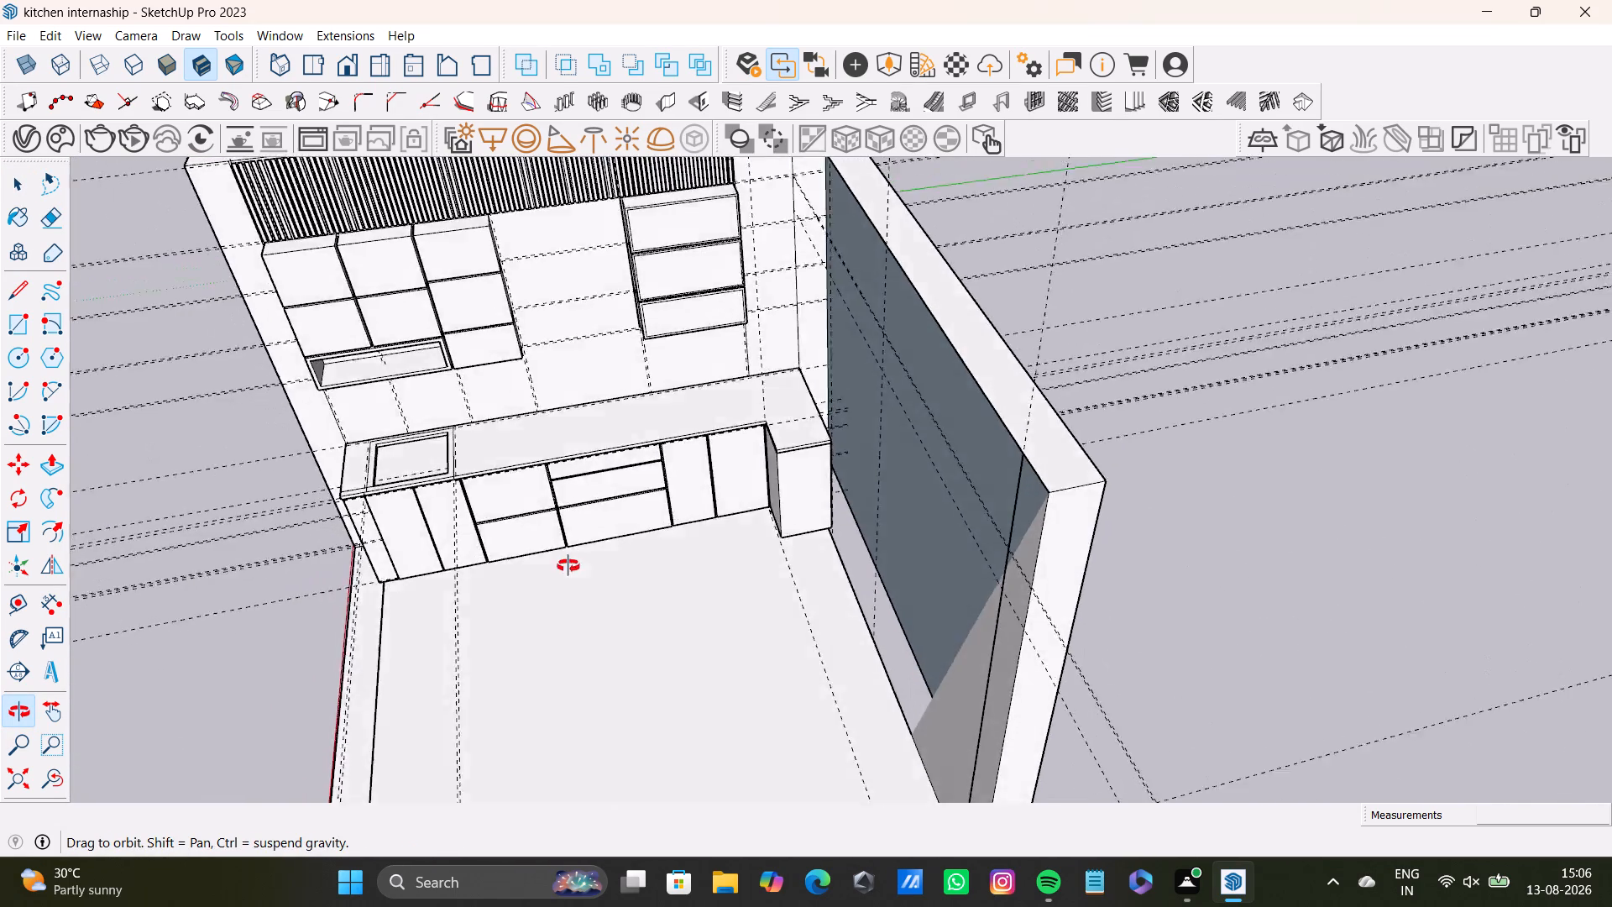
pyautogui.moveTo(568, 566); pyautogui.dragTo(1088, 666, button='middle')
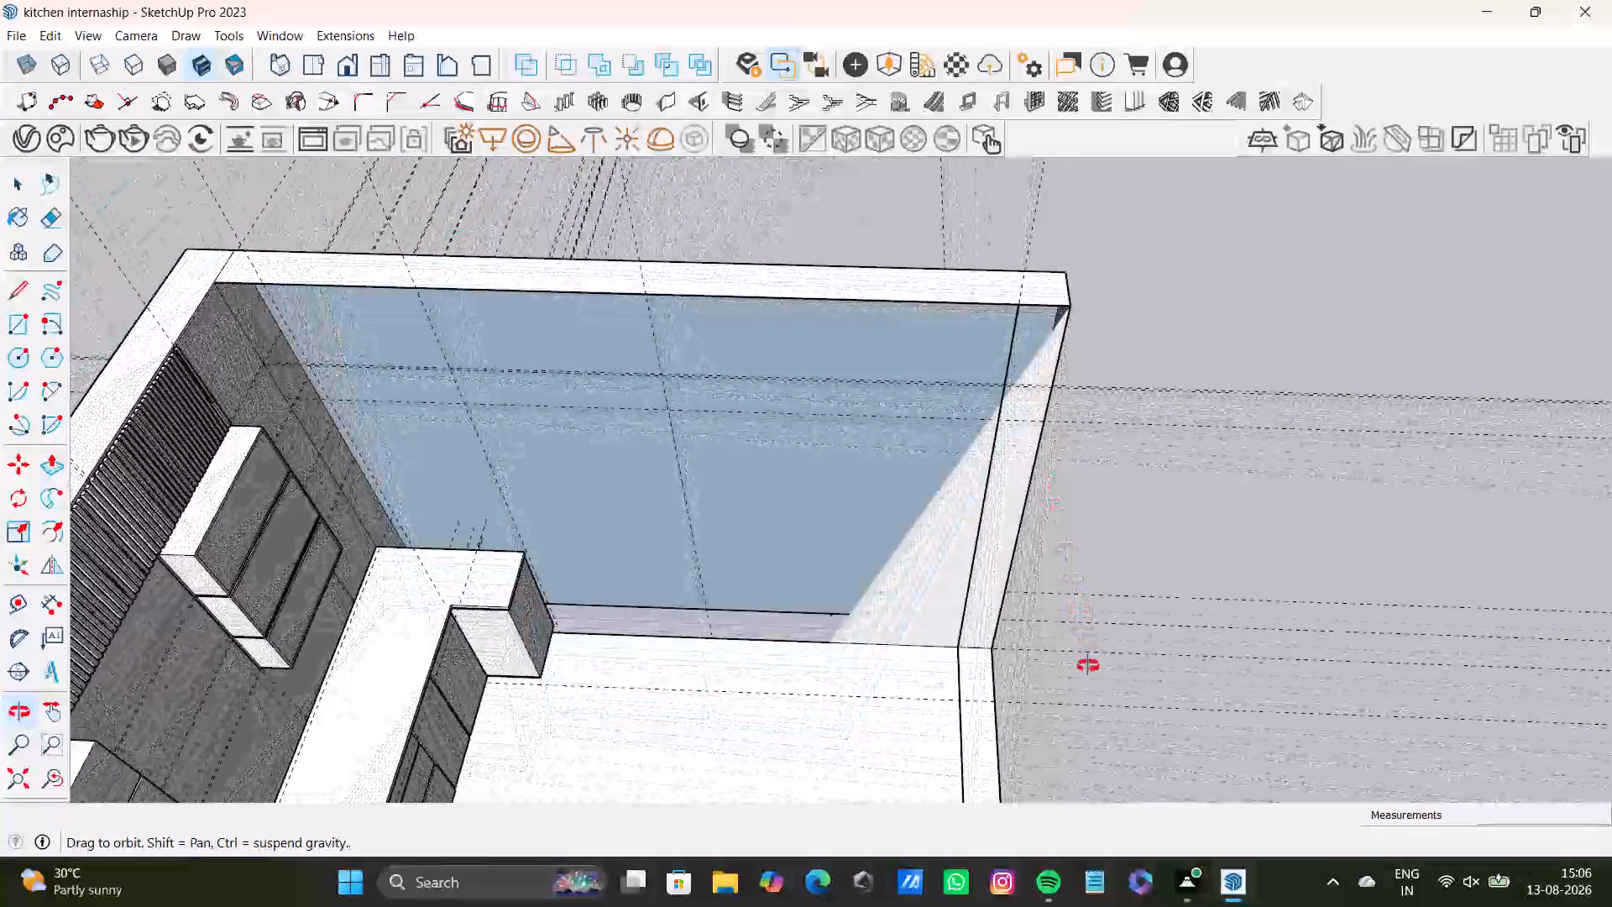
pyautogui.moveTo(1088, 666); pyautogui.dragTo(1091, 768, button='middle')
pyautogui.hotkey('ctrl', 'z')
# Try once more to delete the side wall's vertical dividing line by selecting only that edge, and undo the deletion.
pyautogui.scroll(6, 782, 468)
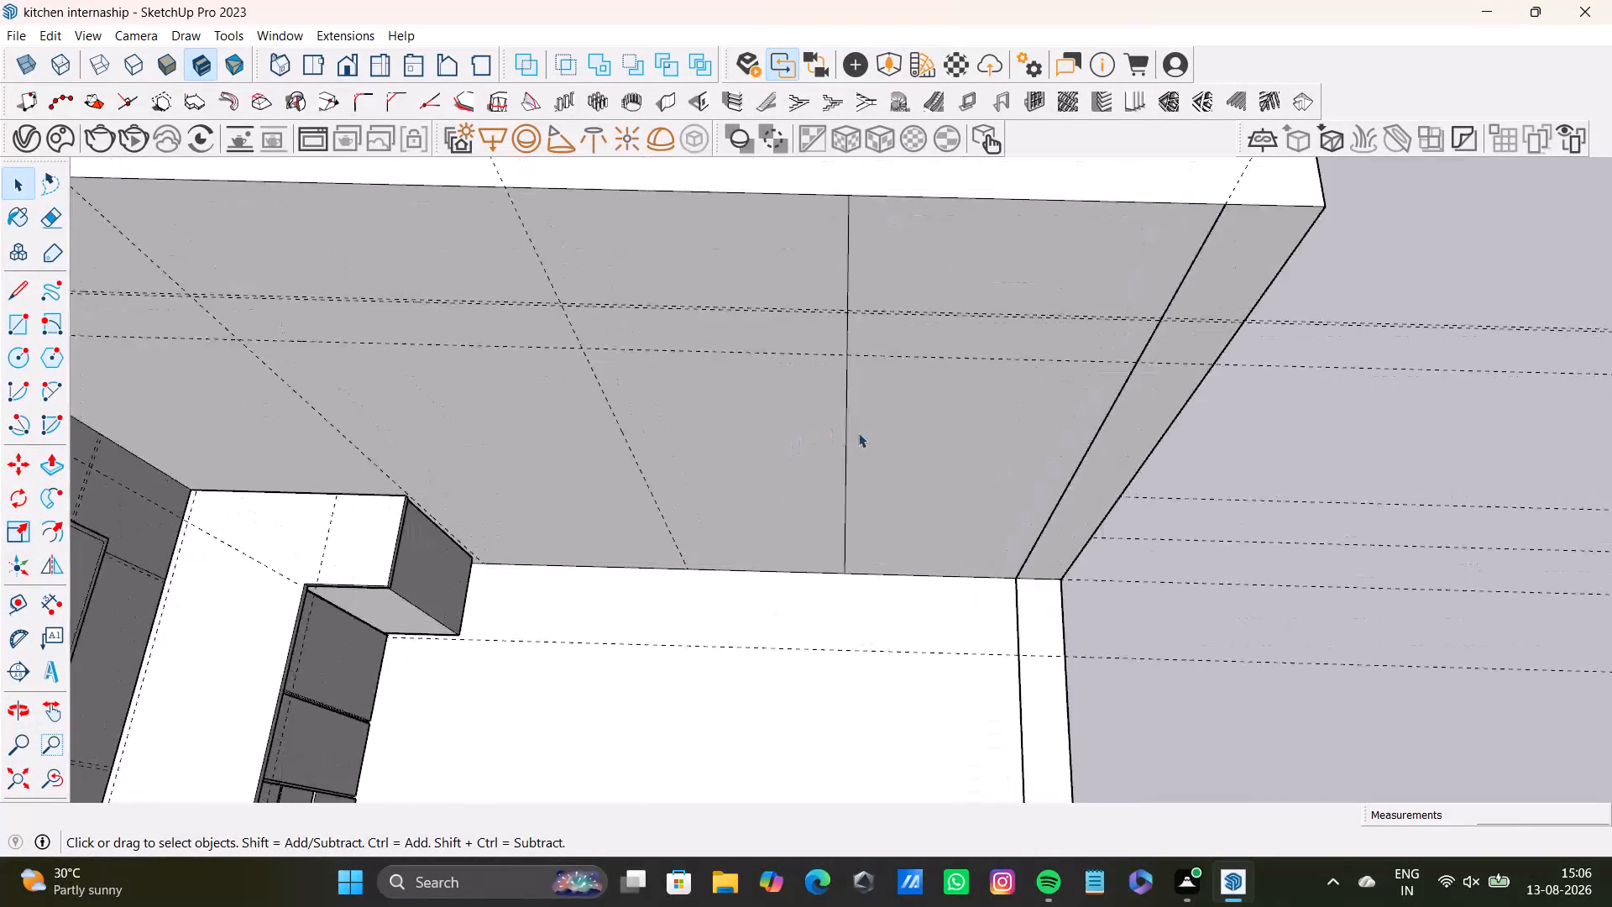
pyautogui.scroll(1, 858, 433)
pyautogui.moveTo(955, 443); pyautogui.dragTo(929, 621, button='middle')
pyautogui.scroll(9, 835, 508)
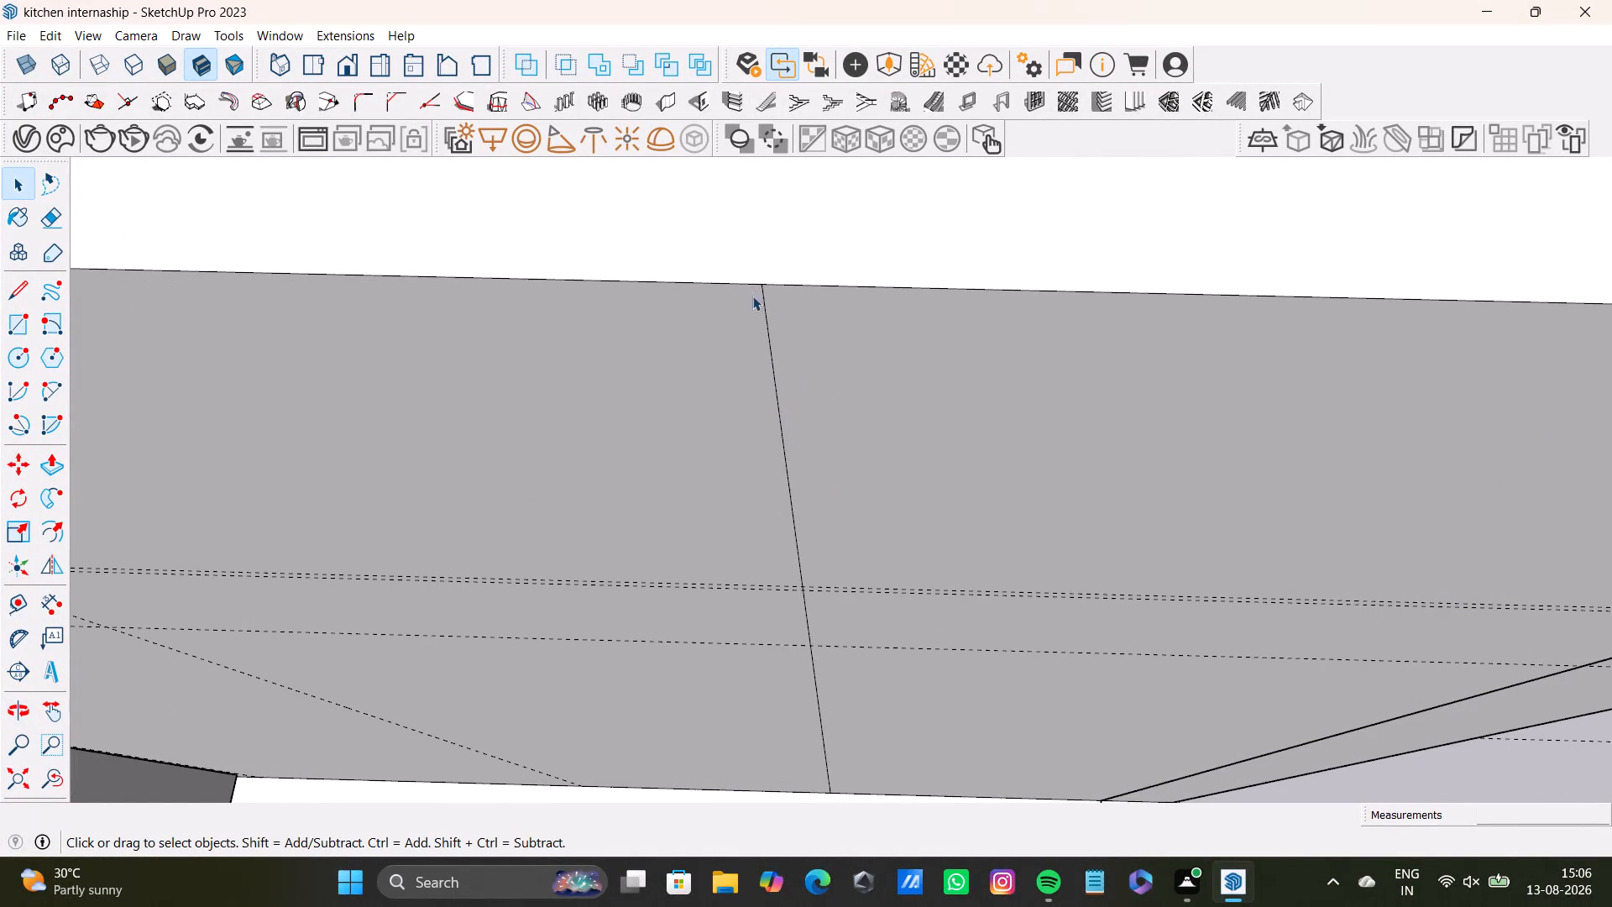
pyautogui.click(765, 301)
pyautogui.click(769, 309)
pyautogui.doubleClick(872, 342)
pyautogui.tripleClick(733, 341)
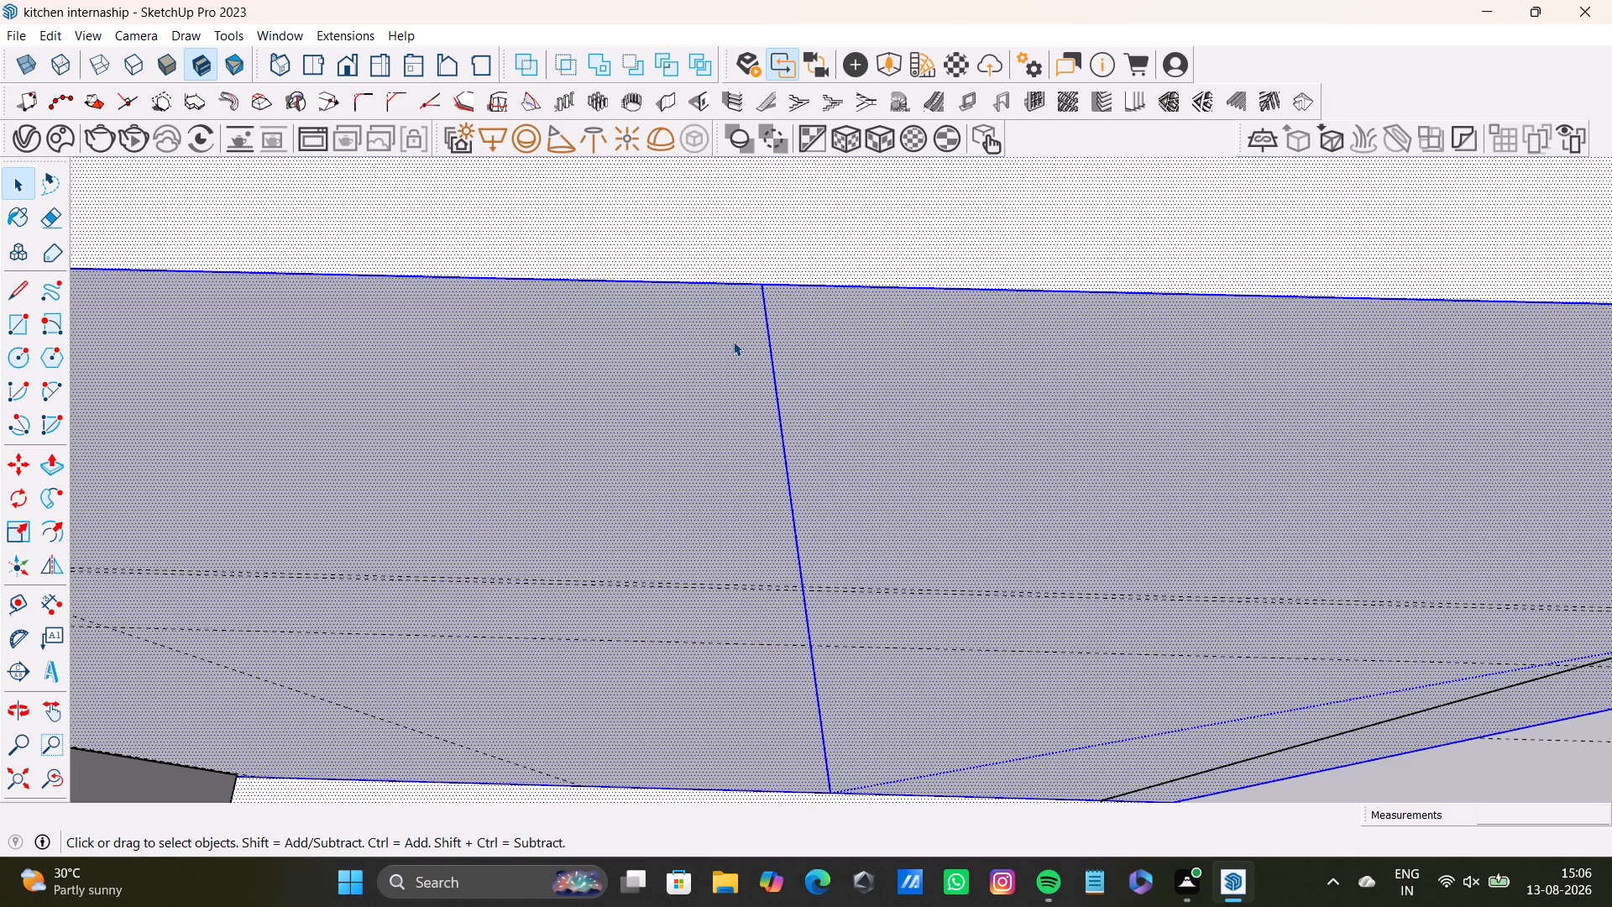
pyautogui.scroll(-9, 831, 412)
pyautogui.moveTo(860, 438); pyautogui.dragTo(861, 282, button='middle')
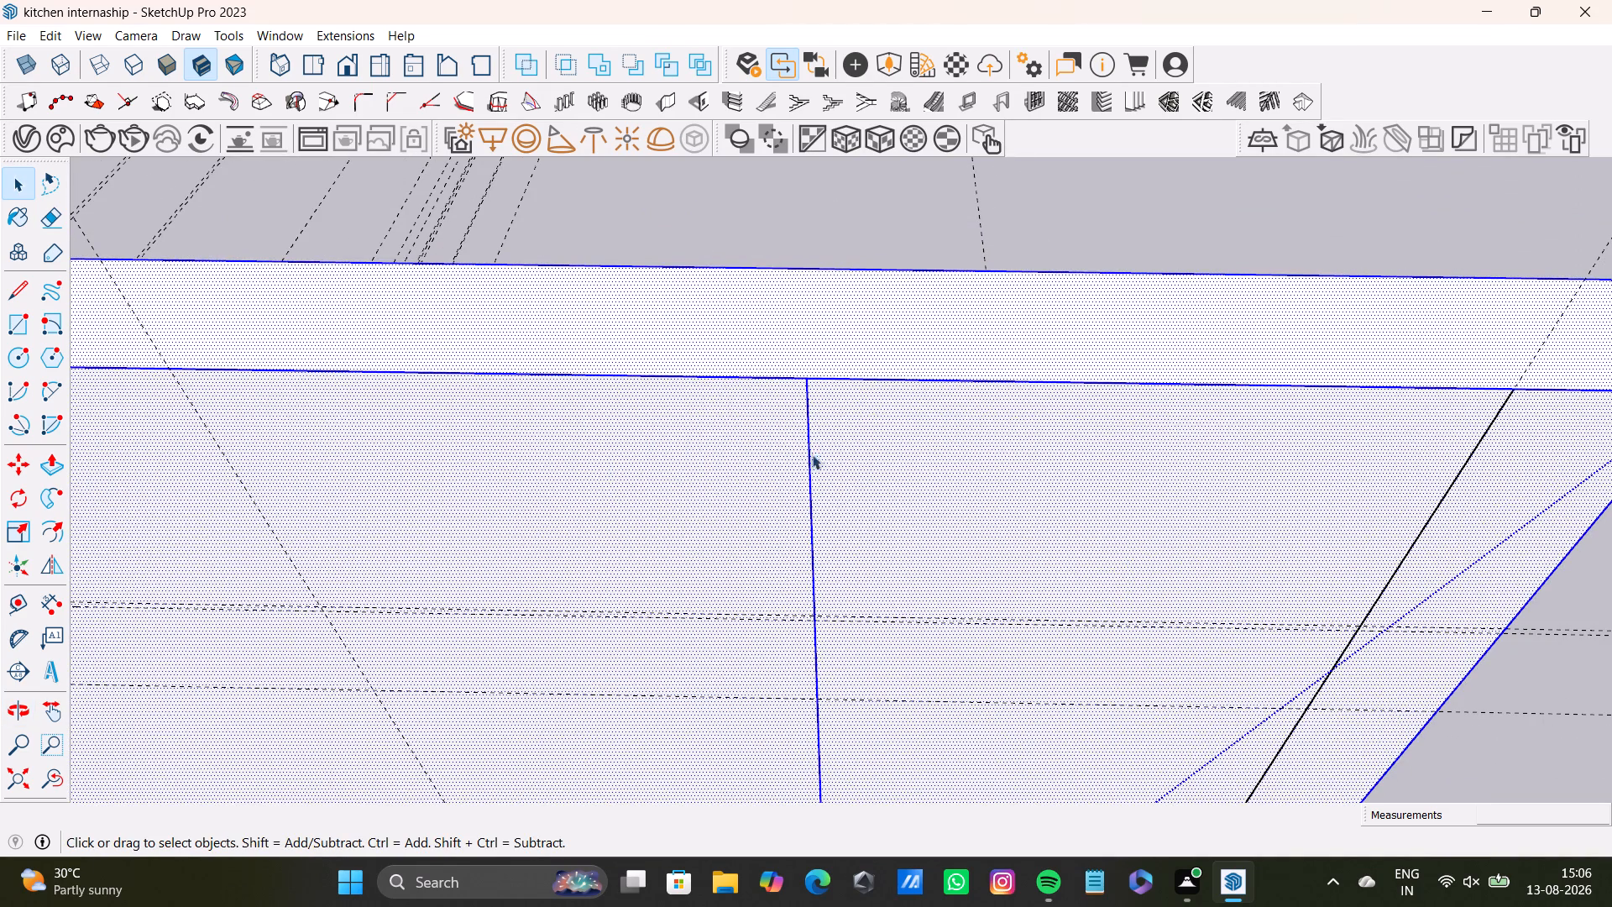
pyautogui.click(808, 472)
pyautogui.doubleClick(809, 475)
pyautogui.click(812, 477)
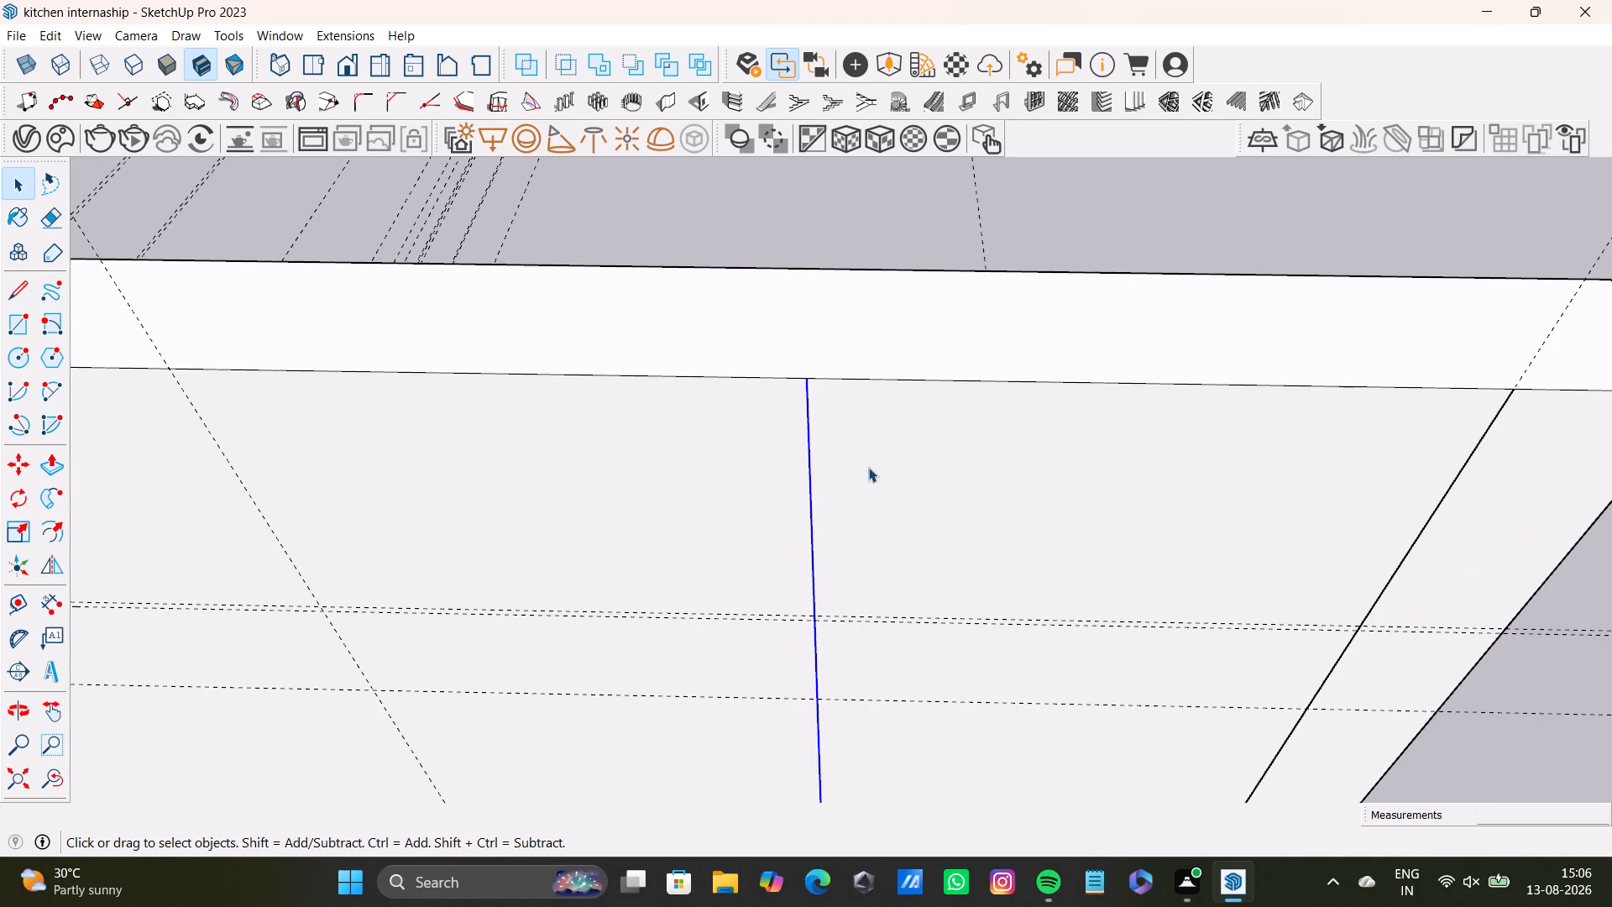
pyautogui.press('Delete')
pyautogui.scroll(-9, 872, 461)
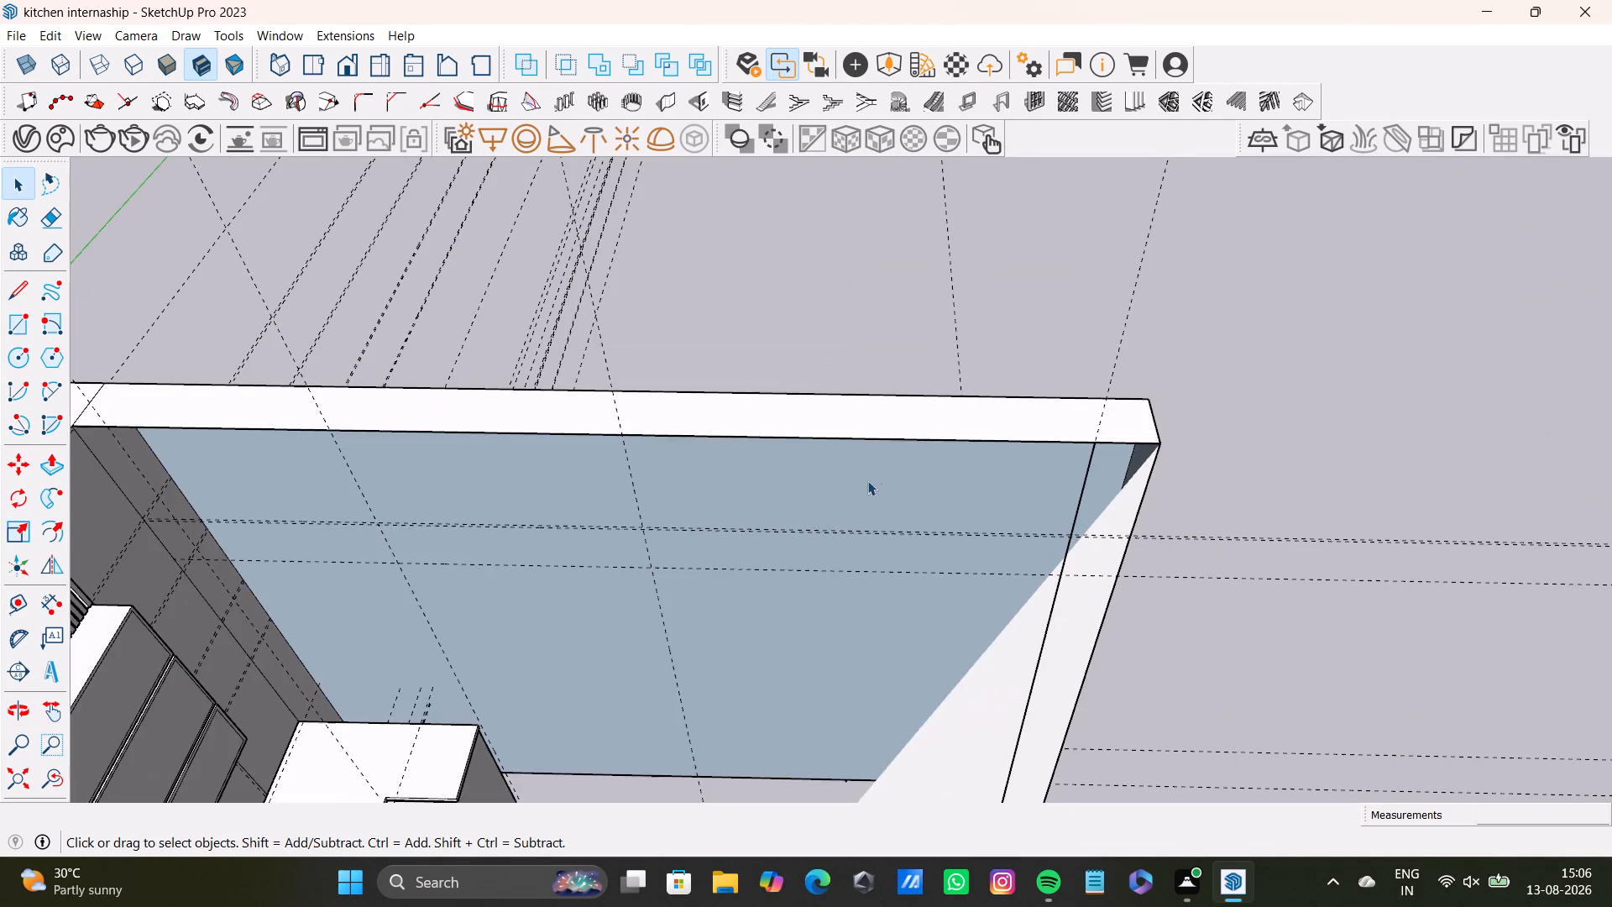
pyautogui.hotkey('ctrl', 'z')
# Draw a rectangle about 9/16" wide and 1' tall over the open side of the slat panel's end slat, from its top back corner down.
pyautogui.scroll(-8, 821, 494)
pyautogui.keyDown('shift'); pyautogui.moveTo(802, 532); pyautogui.dragTo(628, 436, button='middle'); pyautogui.keyUp('shift')
pyautogui.moveTo(677, 446); pyautogui.dragTo(198, 391, button='middle')
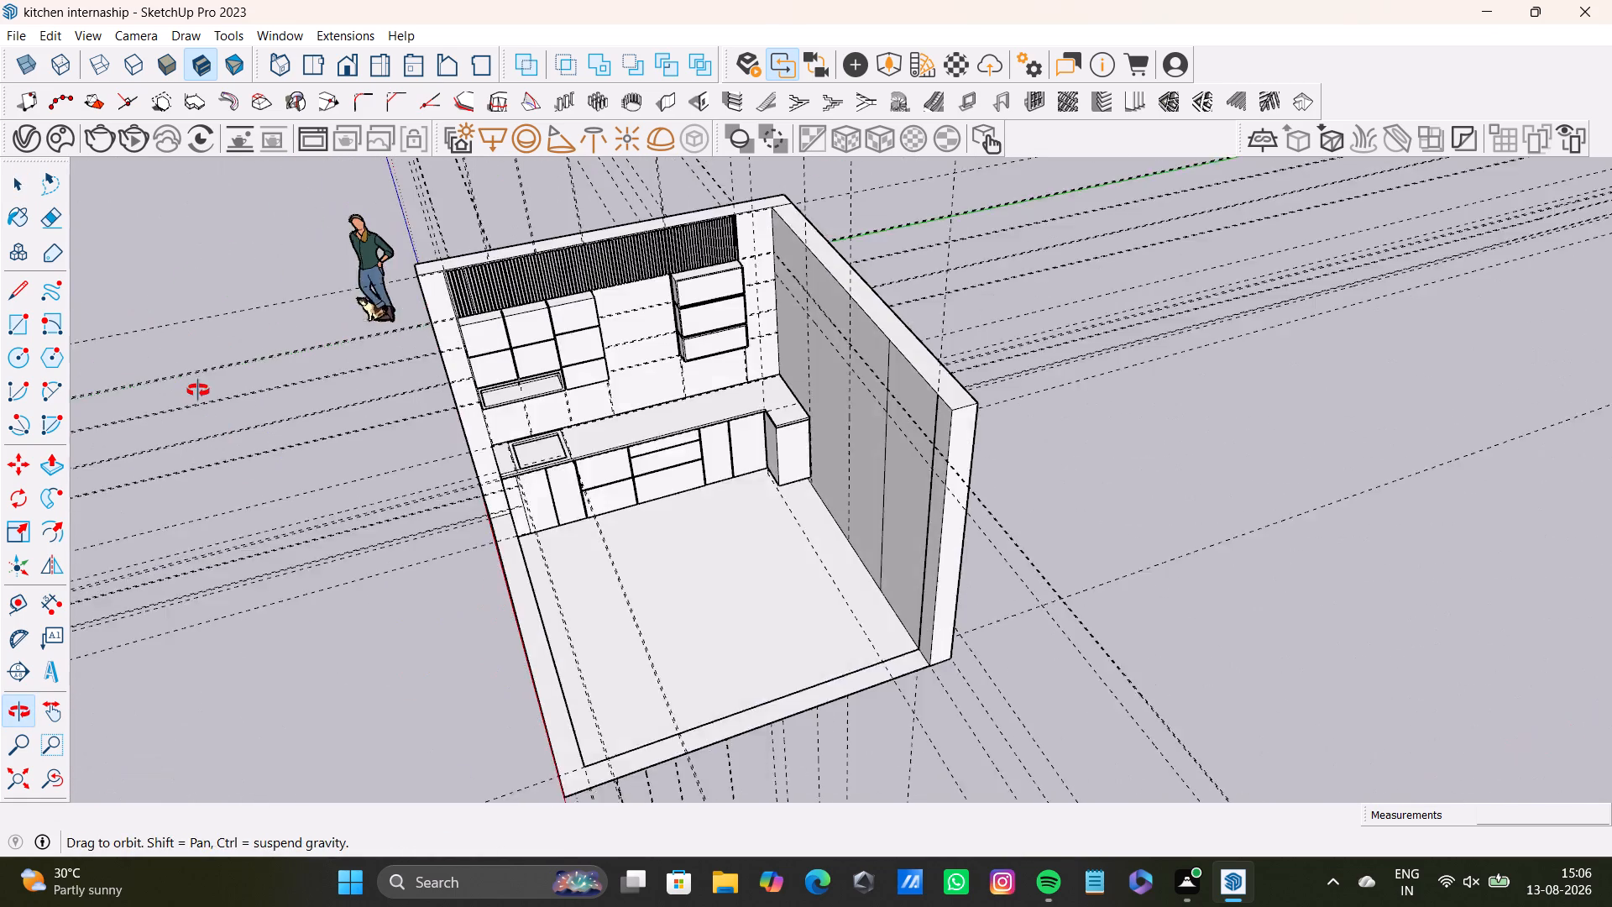
pyautogui.moveTo(198, 391); pyautogui.dragTo(198, 372, button='middle')
pyautogui.moveTo(483, 439); pyautogui.dragTo(550, 579, button='middle')
pyautogui.moveTo(695, 589); pyautogui.dragTo(918, 472, button='middle')
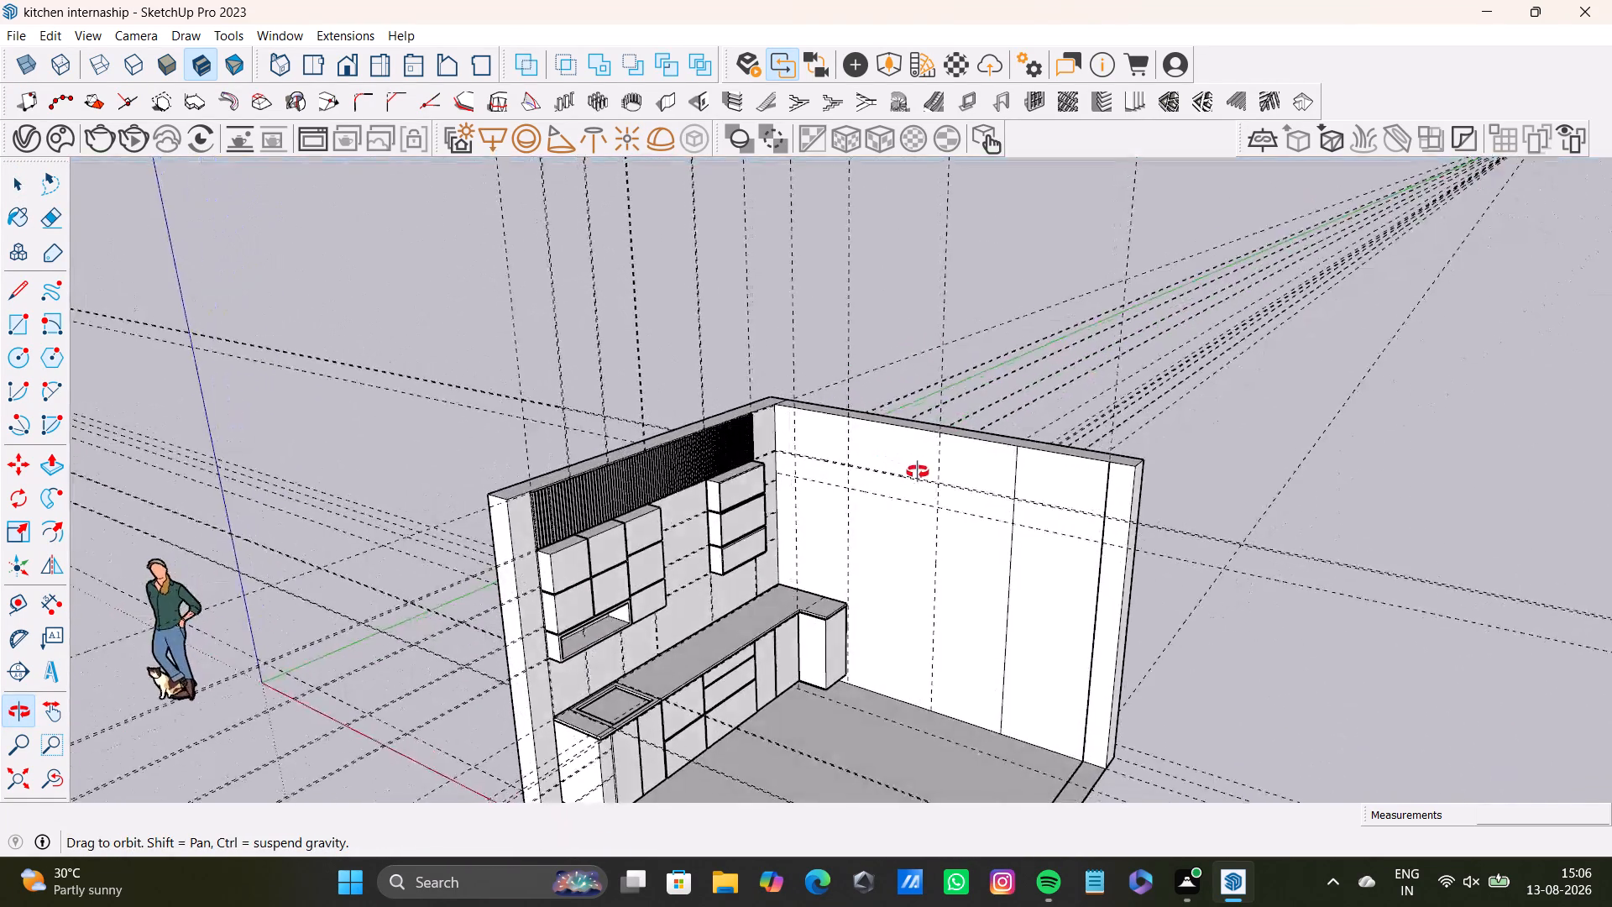
pyautogui.moveTo(918, 472); pyautogui.dragTo(925, 473, button='middle')
pyautogui.scroll(10, 873, 501)
pyautogui.scroll(3, 667, 392)
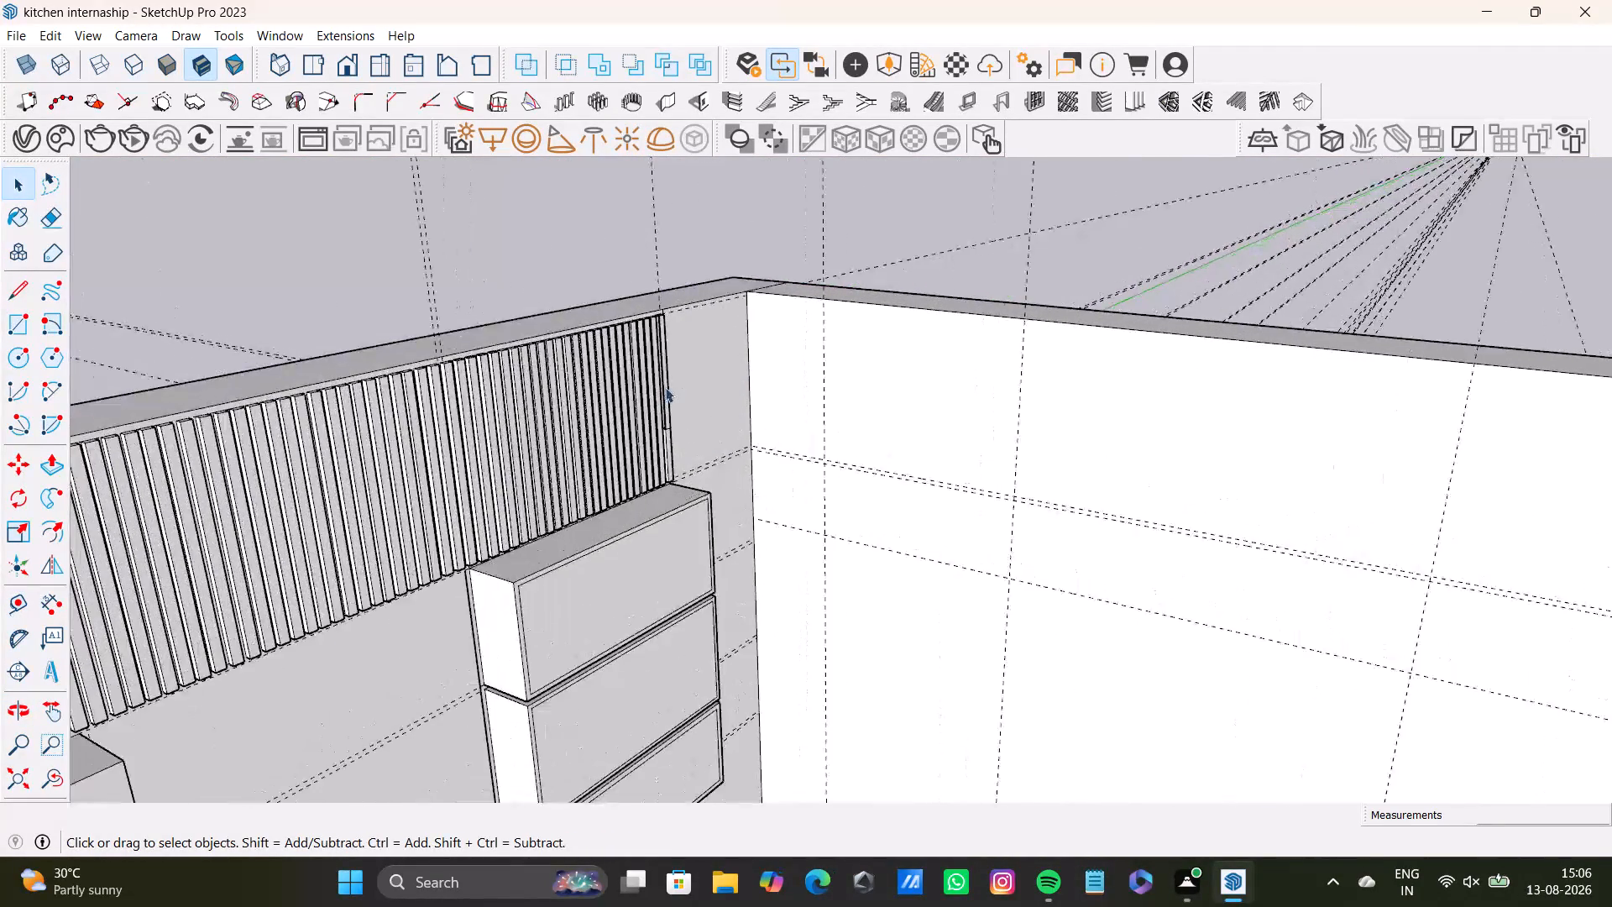
pyautogui.scroll(8, 665, 387)
pyautogui.scroll(12, 694, 494)
pyautogui.moveTo(652, 499); pyautogui.dragTo(747, 542, button='middle')
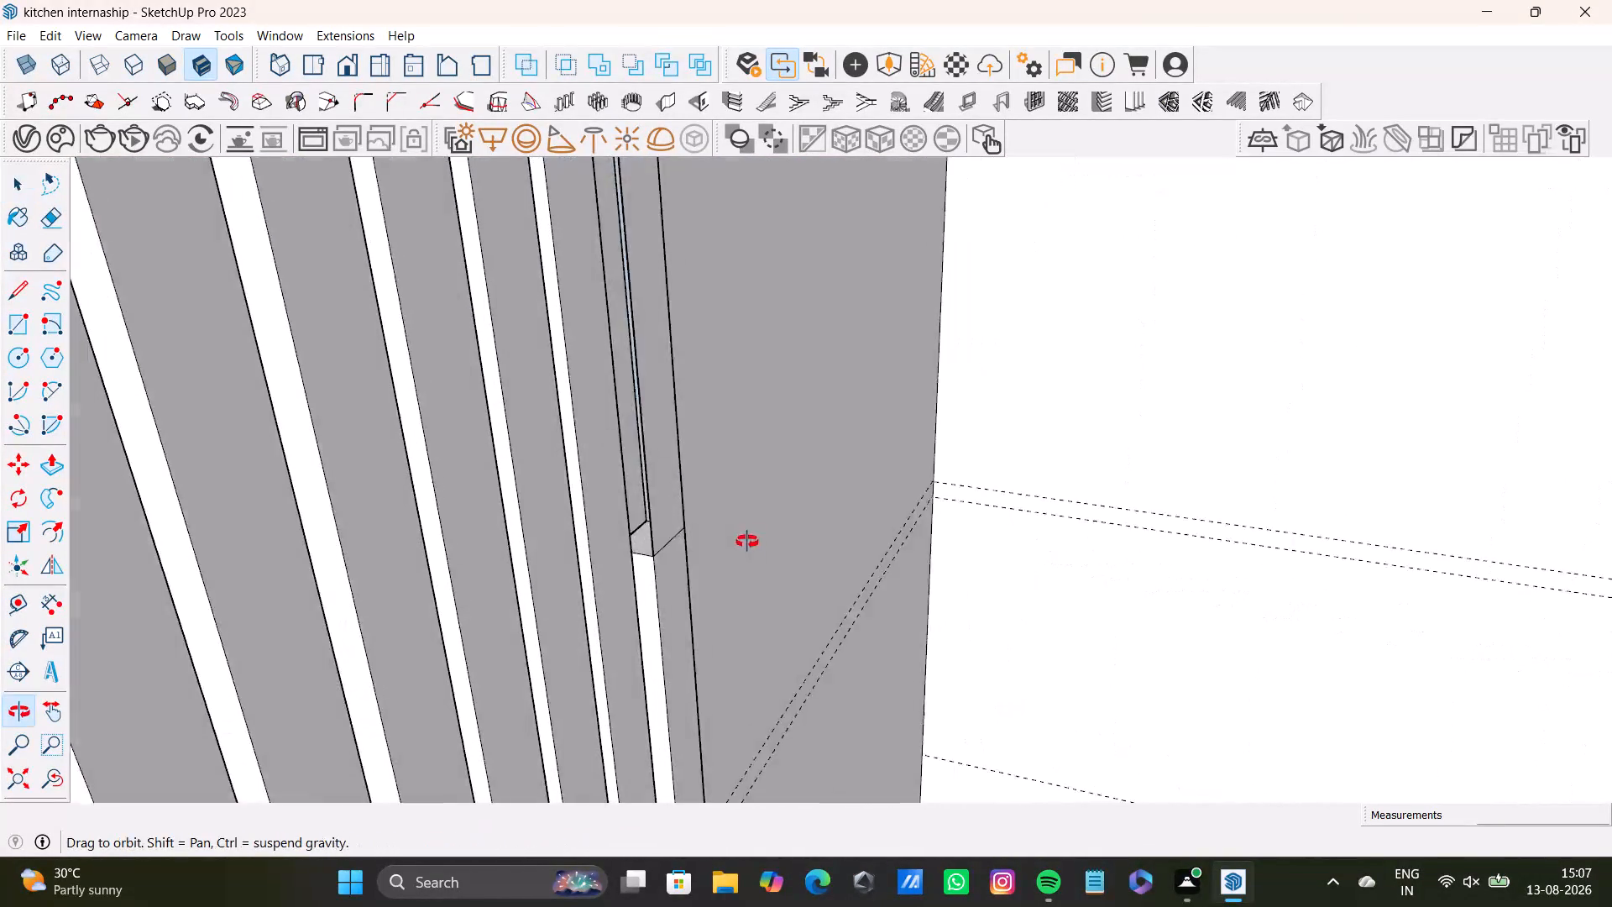
pyautogui.moveTo(747, 542); pyautogui.dragTo(792, 569, button='middle')
pyautogui.scroll(-7, 721, 550)
pyautogui.keyDown('shift'); pyautogui.moveTo(681, 485); pyautogui.dragTo(676, 775, button='middle'); pyautogui.keyUp('shift')
pyautogui.scroll(3, 704, 593)
pyautogui.moveTo(639, 486); pyautogui.dragTo(539, 490, button='middle')
pyautogui.click(10, 325)
pyautogui.scroll(5, 506, 231)
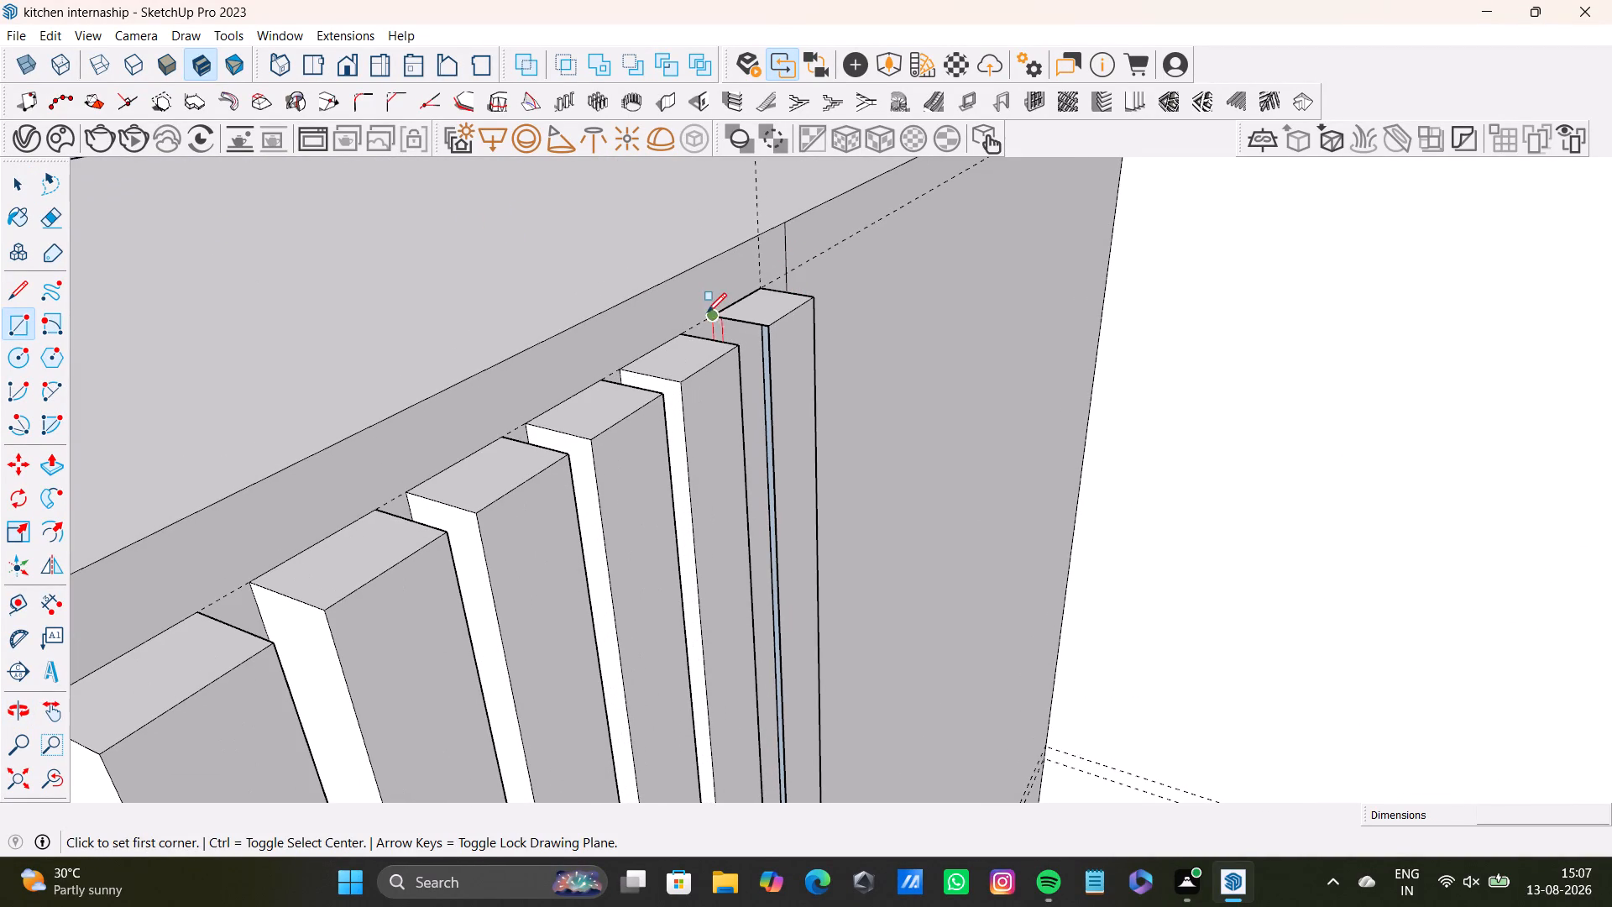
pyautogui.click(714, 313)
pyautogui.moveTo(809, 595); pyautogui.dragTo(726, 306, button='middle')
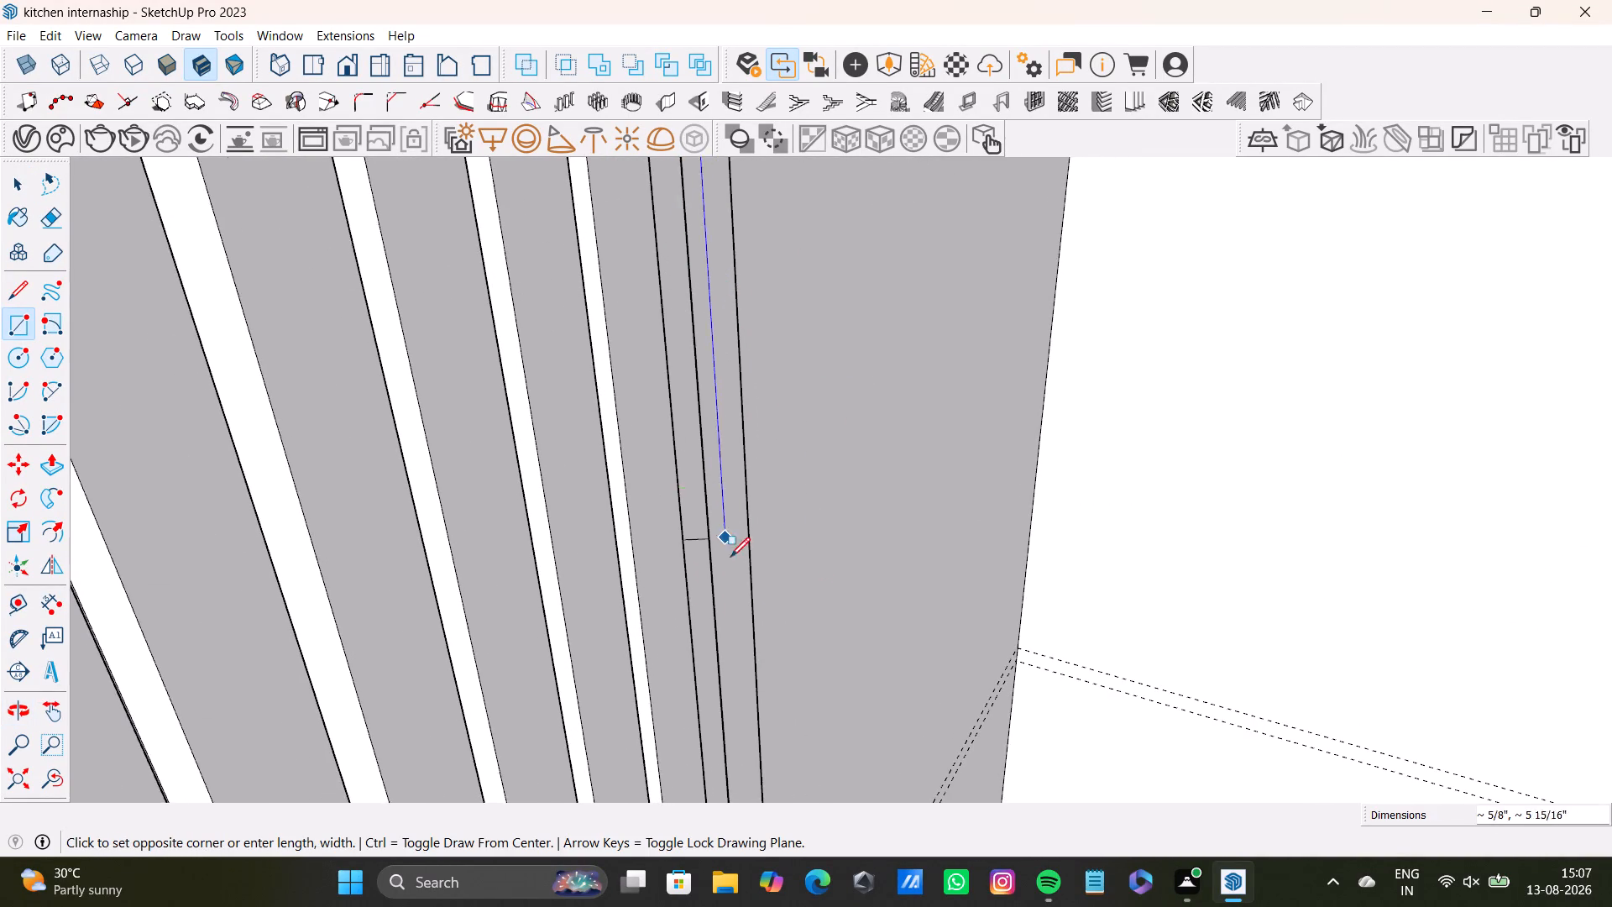
pyautogui.scroll(-3, 730, 552)
pyautogui.press('Up')
pyautogui.press('Right')
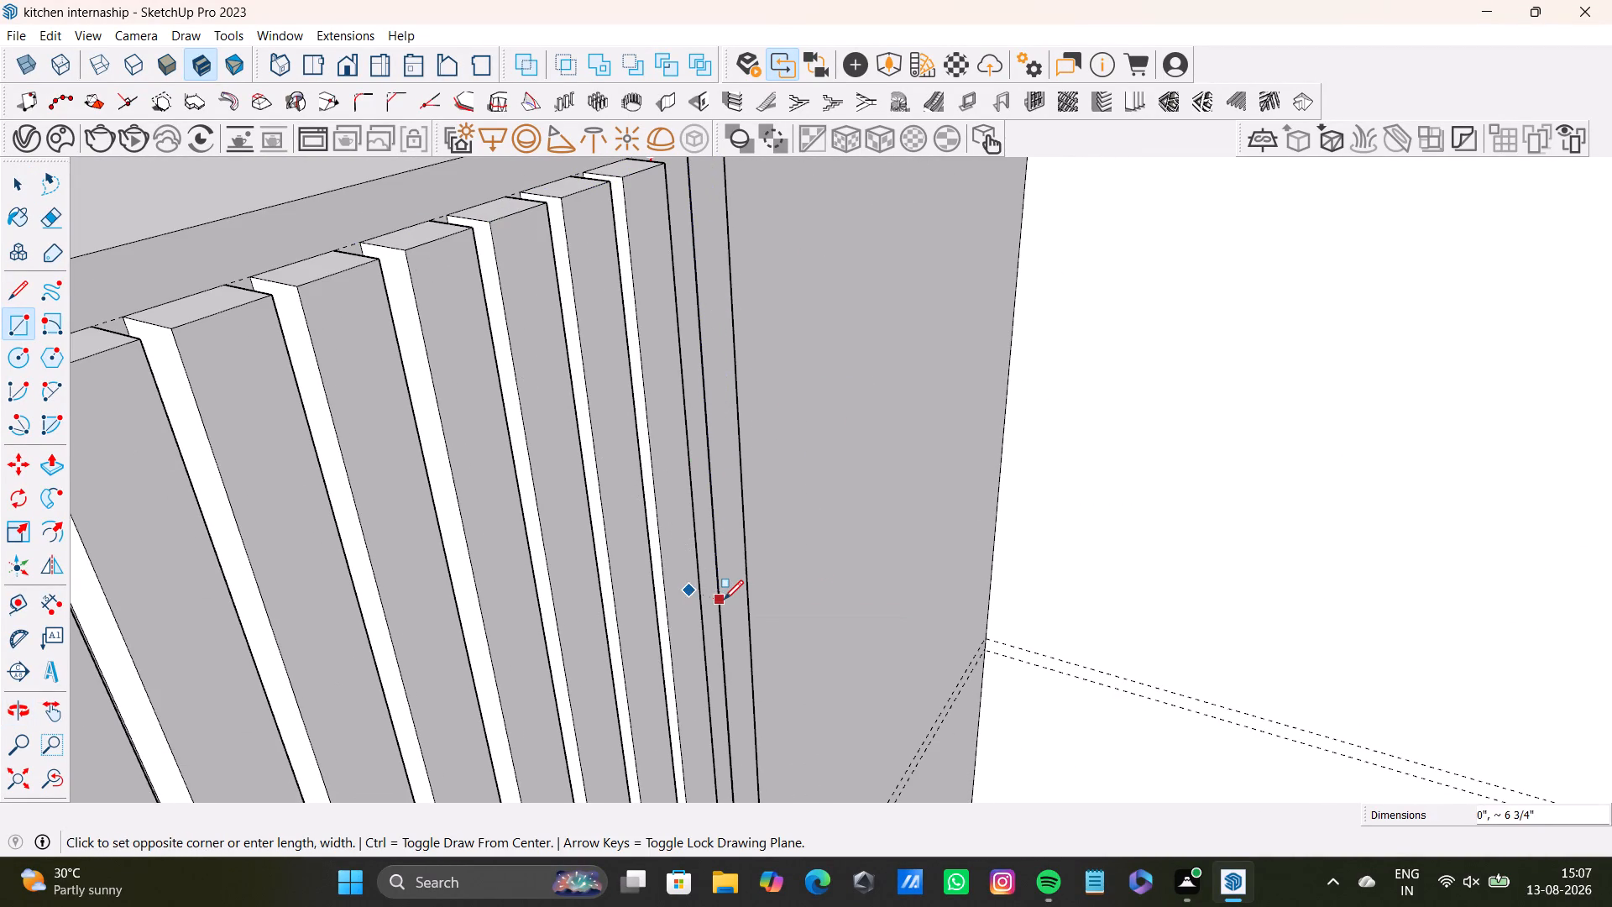
pyautogui.scroll(-1, 770, 609)
pyautogui.press('Left')
pyautogui.scroll(-2, 749, 620)
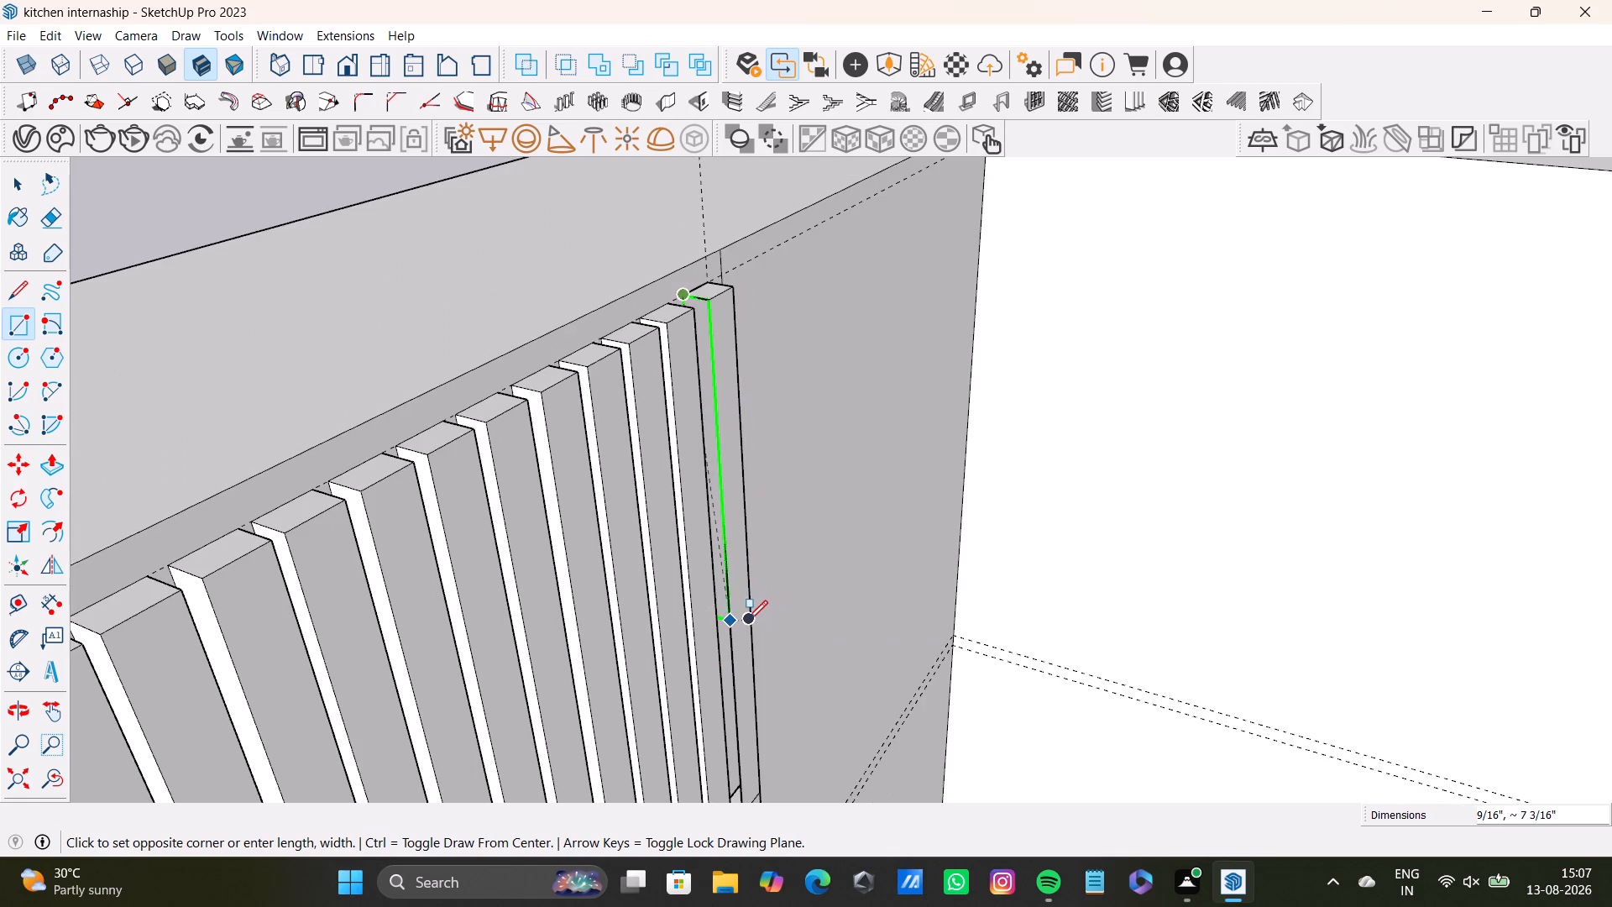
pyautogui.moveTo(748, 620); pyautogui.dragTo(737, 396, button='middle')
pyautogui.scroll(7, 717, 475)
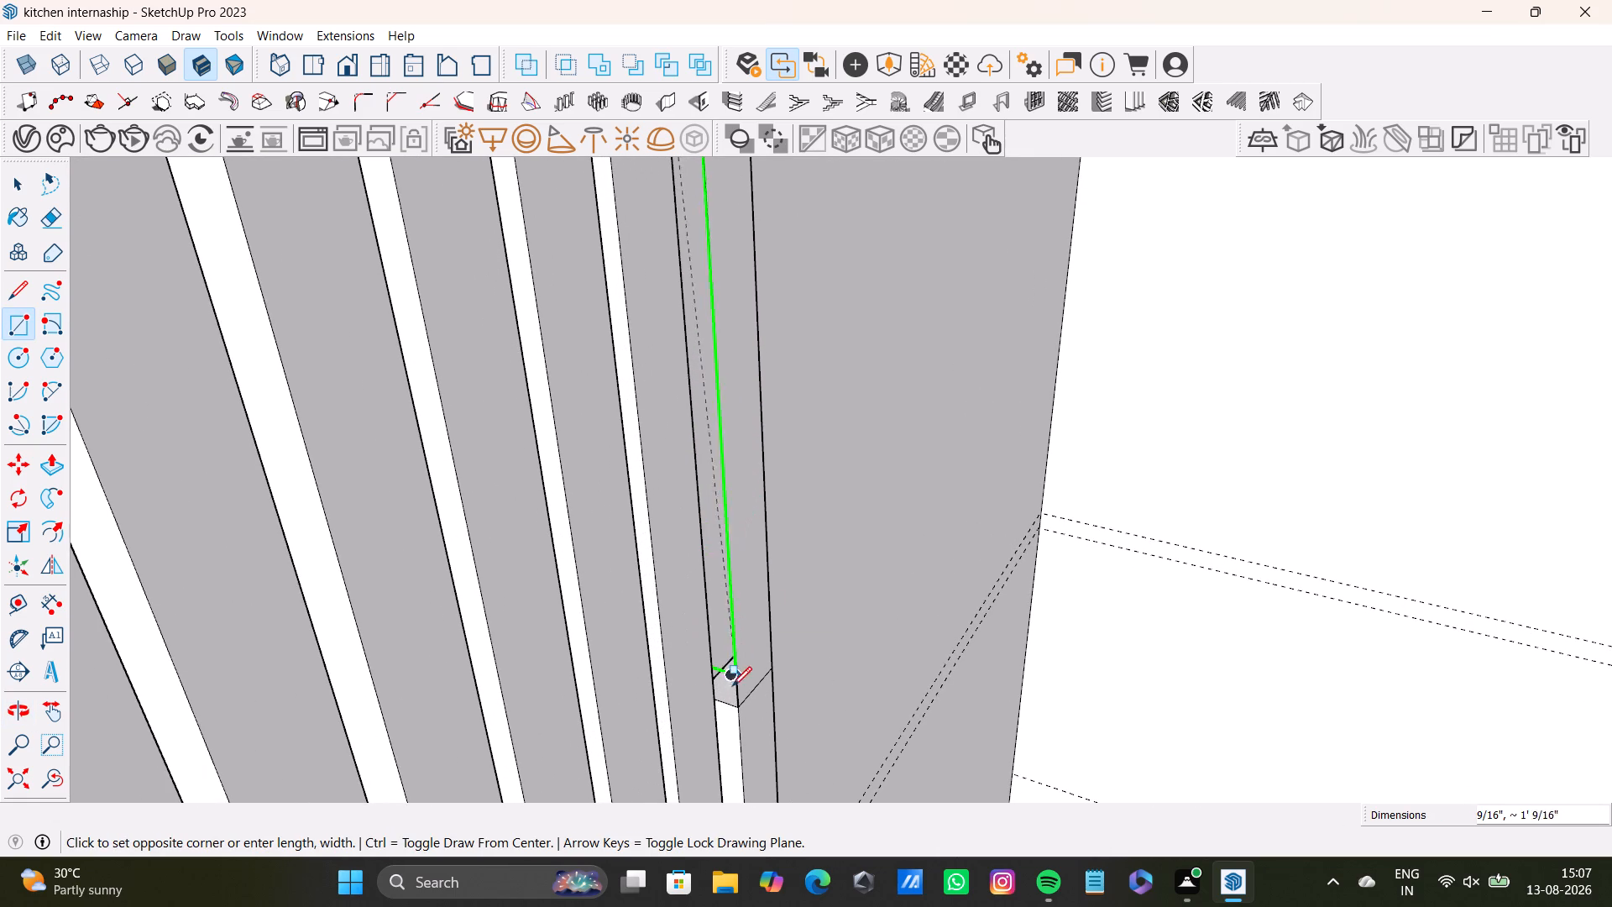
pyautogui.click(736, 705)
# Delete the two short leftover edges at the bottom of the filled area on the end slat.
pyautogui.press('space')
pyautogui.scroll(-9, 749, 672)
pyautogui.scroll(4, 762, 653)
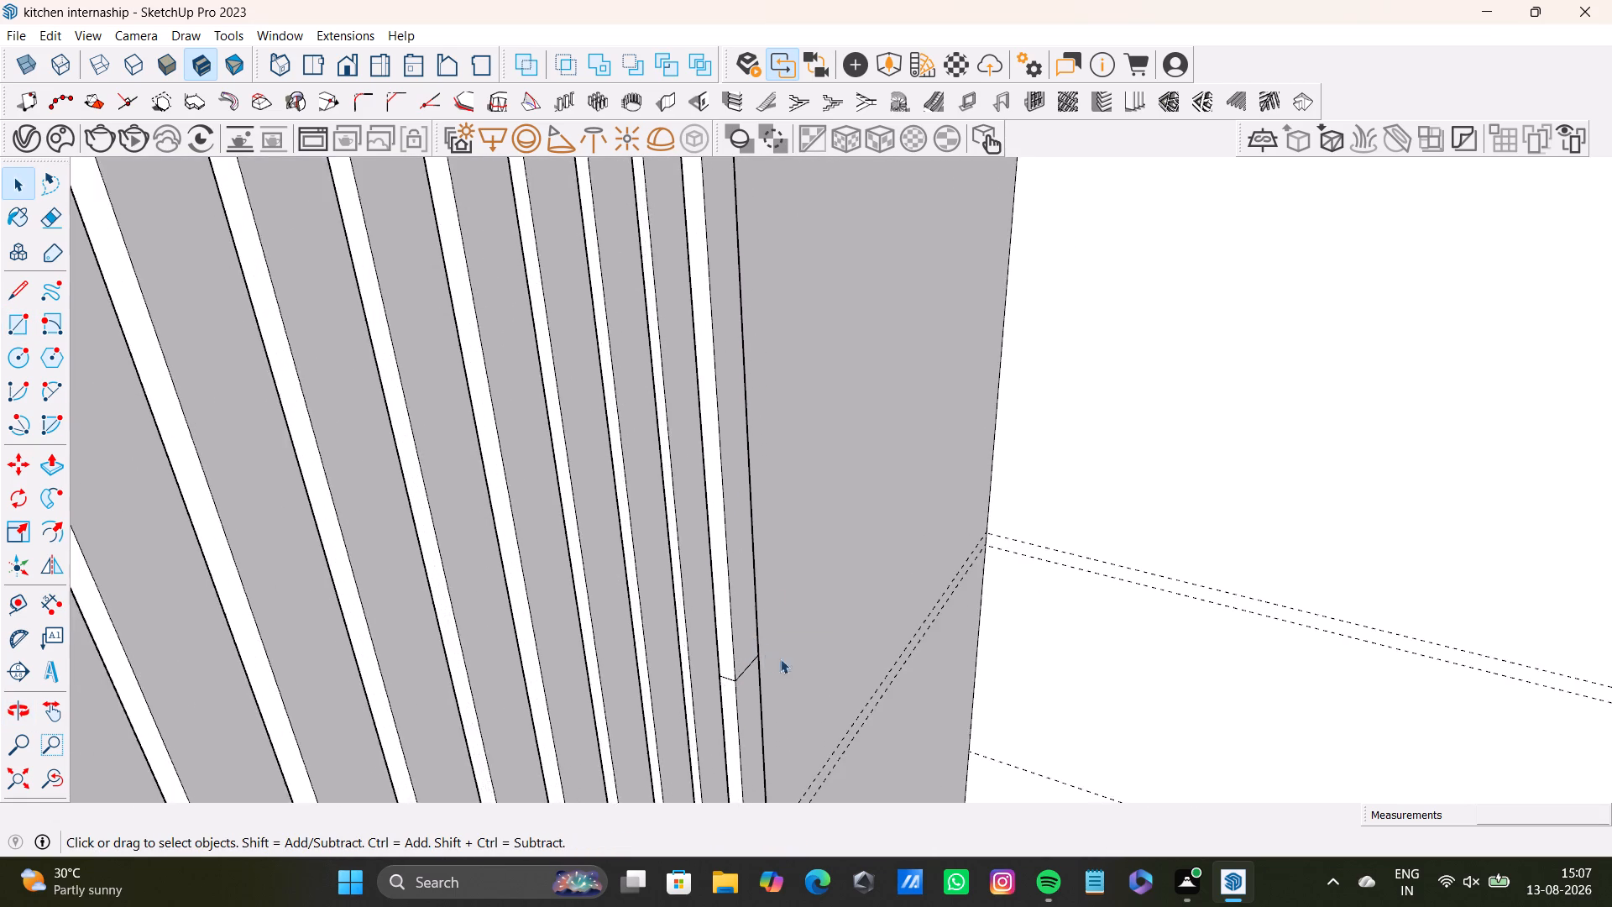
pyautogui.moveTo(780, 658); pyautogui.dragTo(651, 640, button='middle')
pyautogui.click(721, 647)
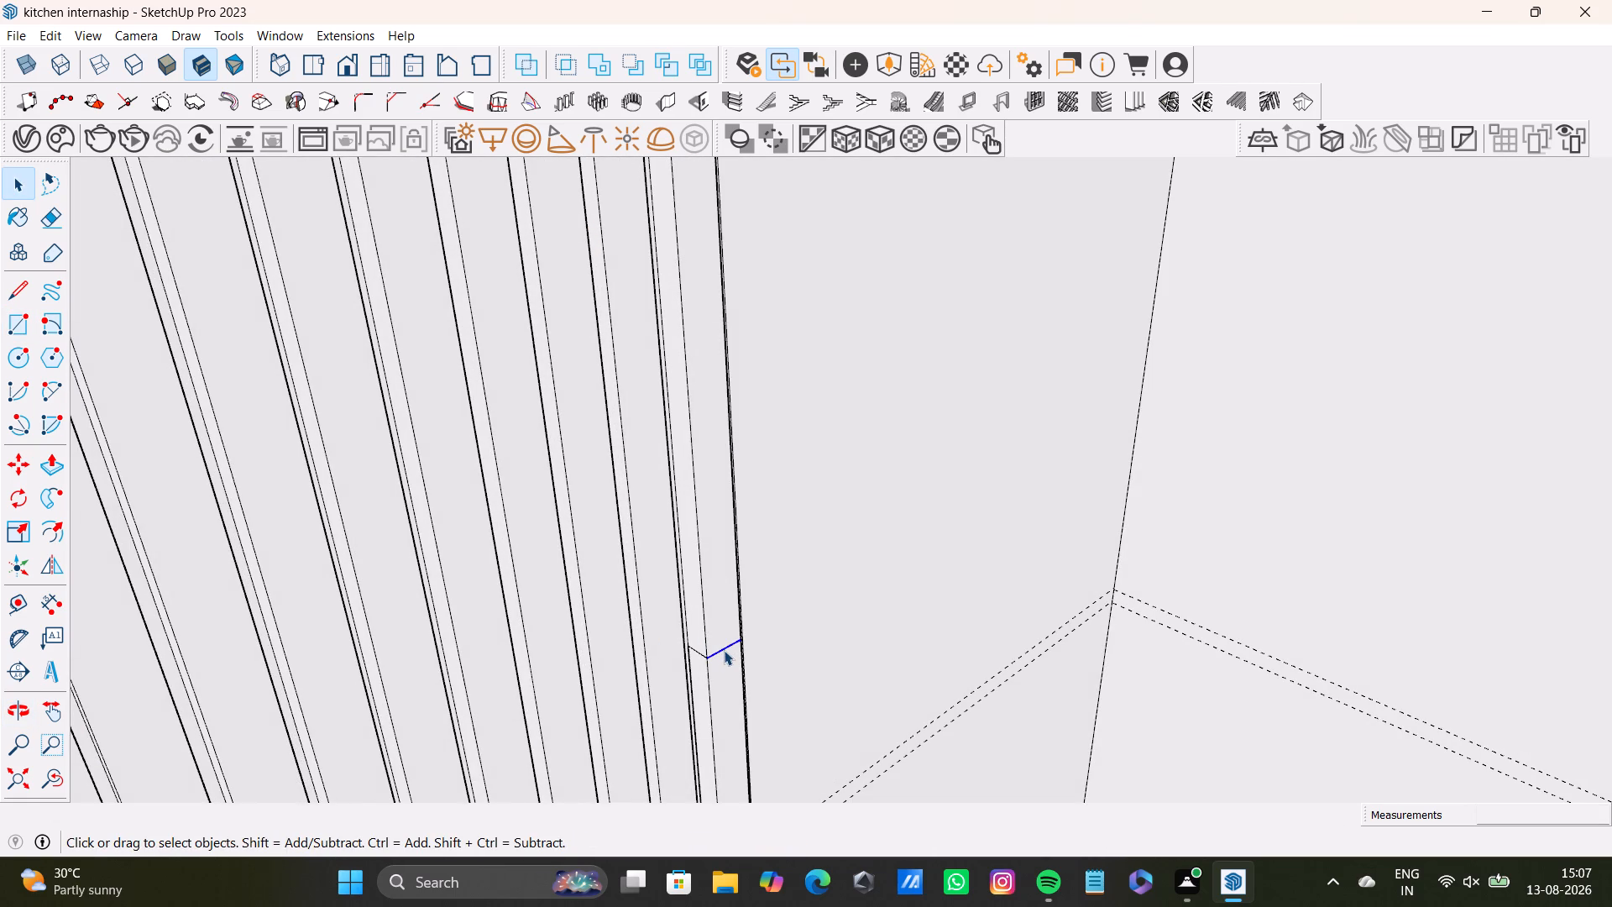
pyautogui.press('Delete')
pyautogui.click(702, 653)
pyautogui.press('Delete')
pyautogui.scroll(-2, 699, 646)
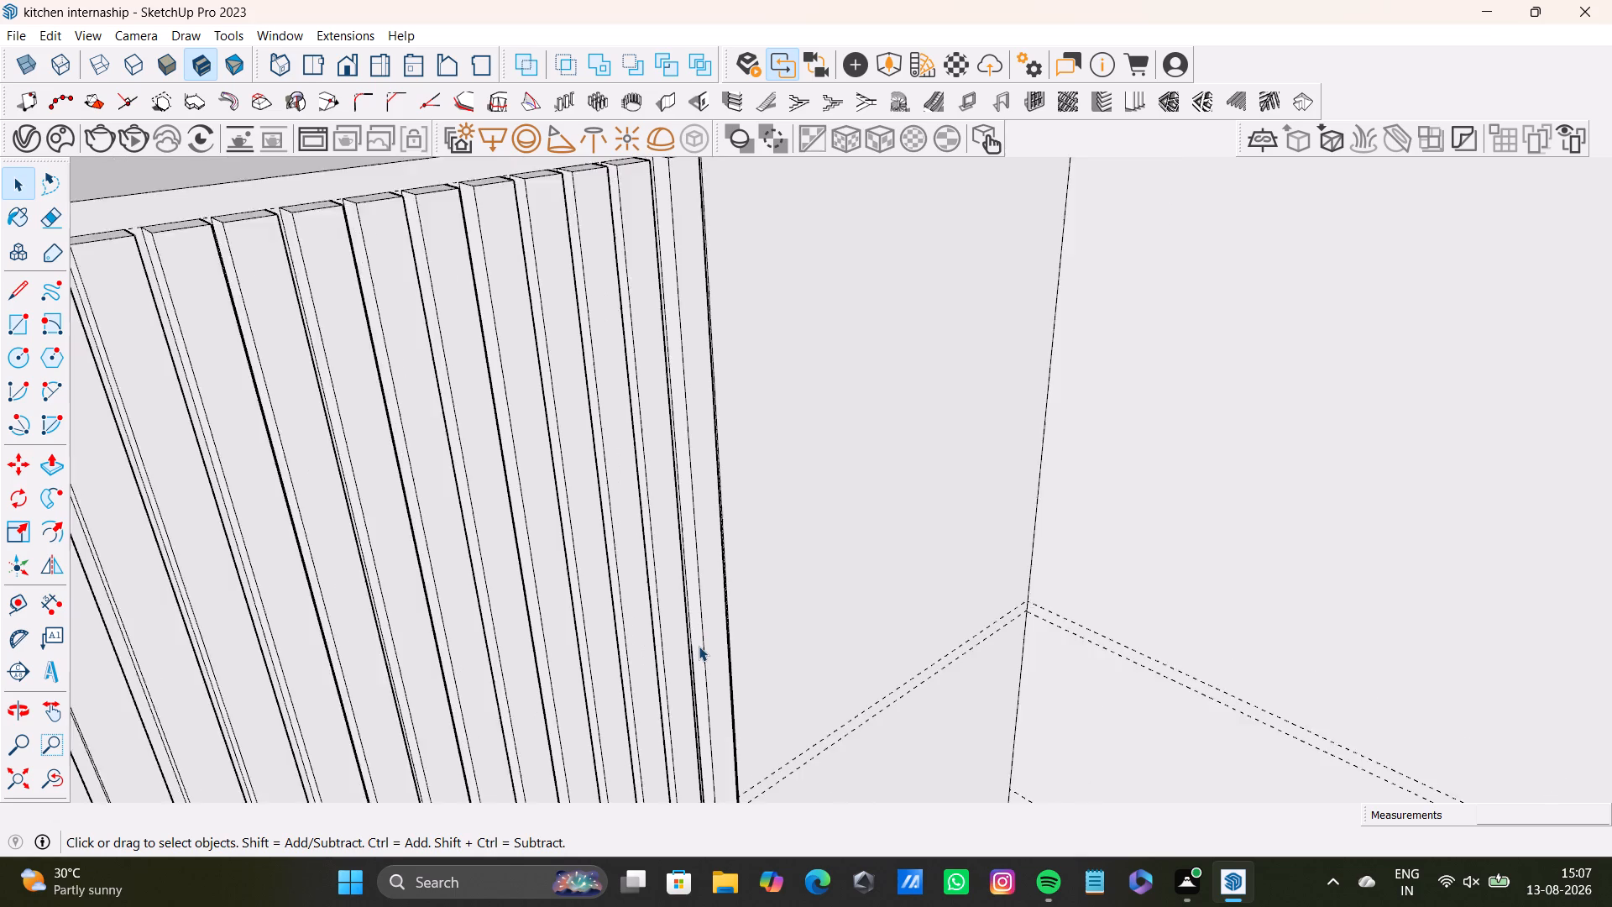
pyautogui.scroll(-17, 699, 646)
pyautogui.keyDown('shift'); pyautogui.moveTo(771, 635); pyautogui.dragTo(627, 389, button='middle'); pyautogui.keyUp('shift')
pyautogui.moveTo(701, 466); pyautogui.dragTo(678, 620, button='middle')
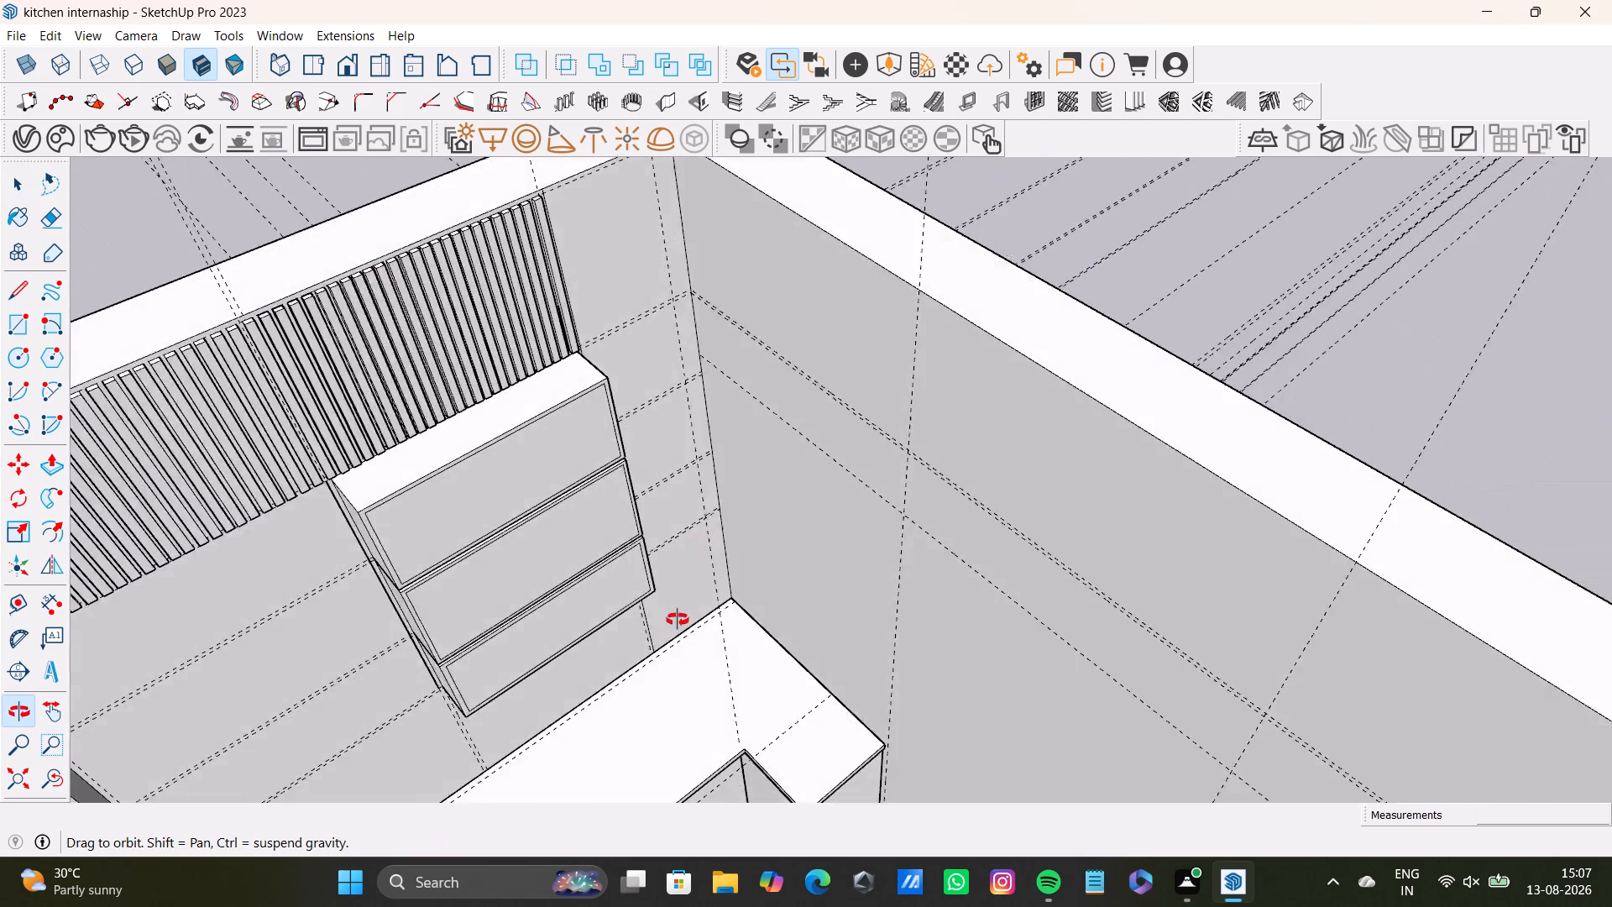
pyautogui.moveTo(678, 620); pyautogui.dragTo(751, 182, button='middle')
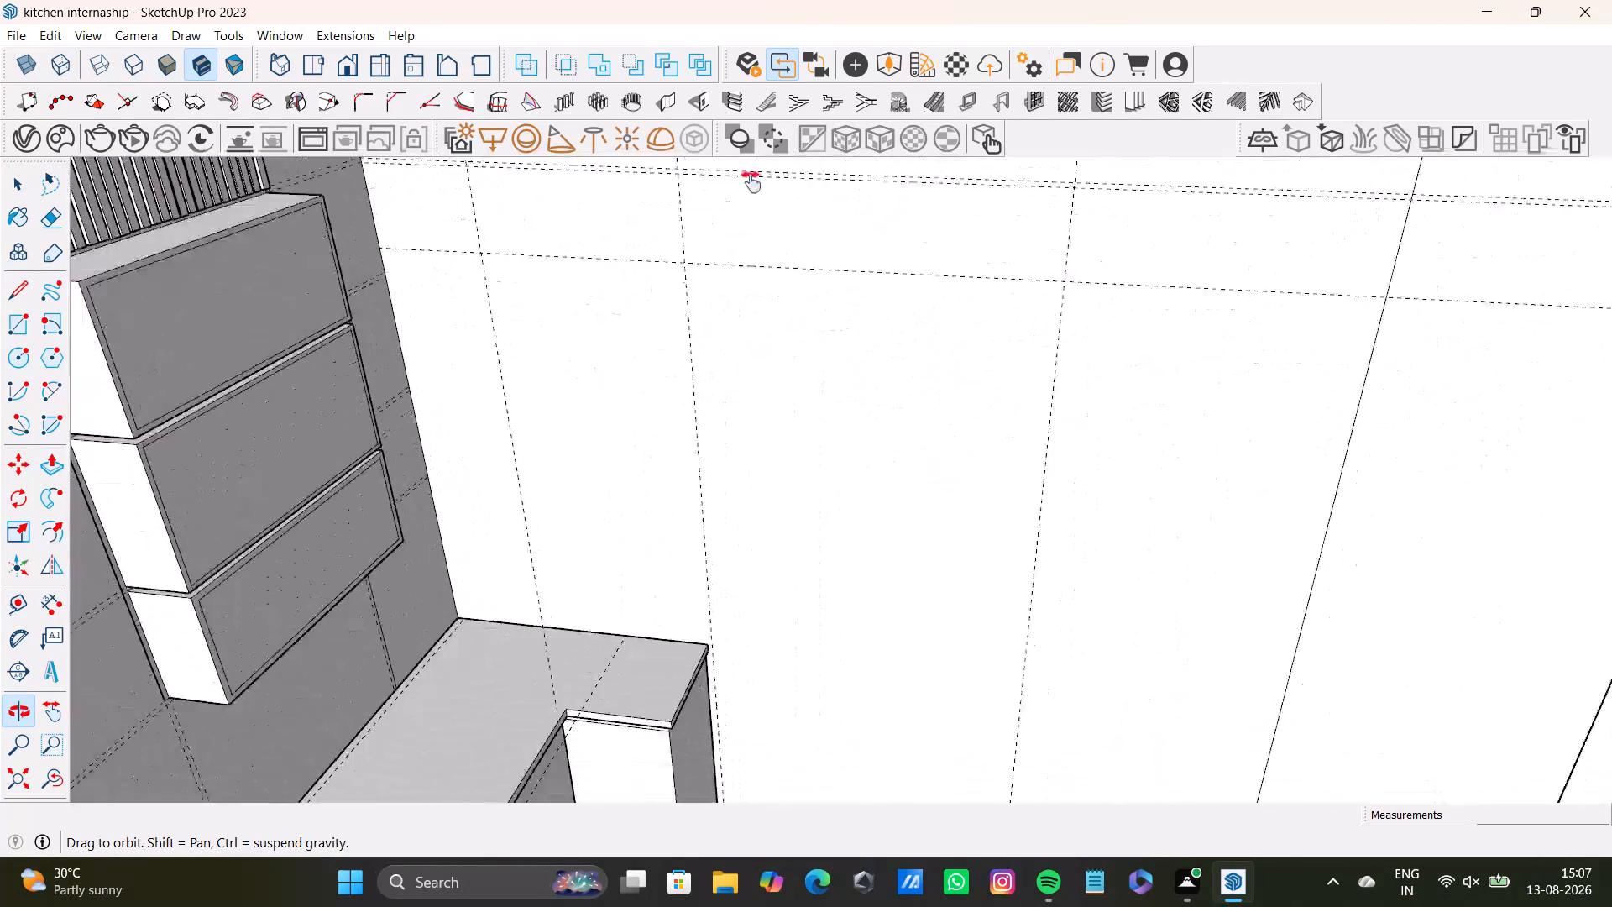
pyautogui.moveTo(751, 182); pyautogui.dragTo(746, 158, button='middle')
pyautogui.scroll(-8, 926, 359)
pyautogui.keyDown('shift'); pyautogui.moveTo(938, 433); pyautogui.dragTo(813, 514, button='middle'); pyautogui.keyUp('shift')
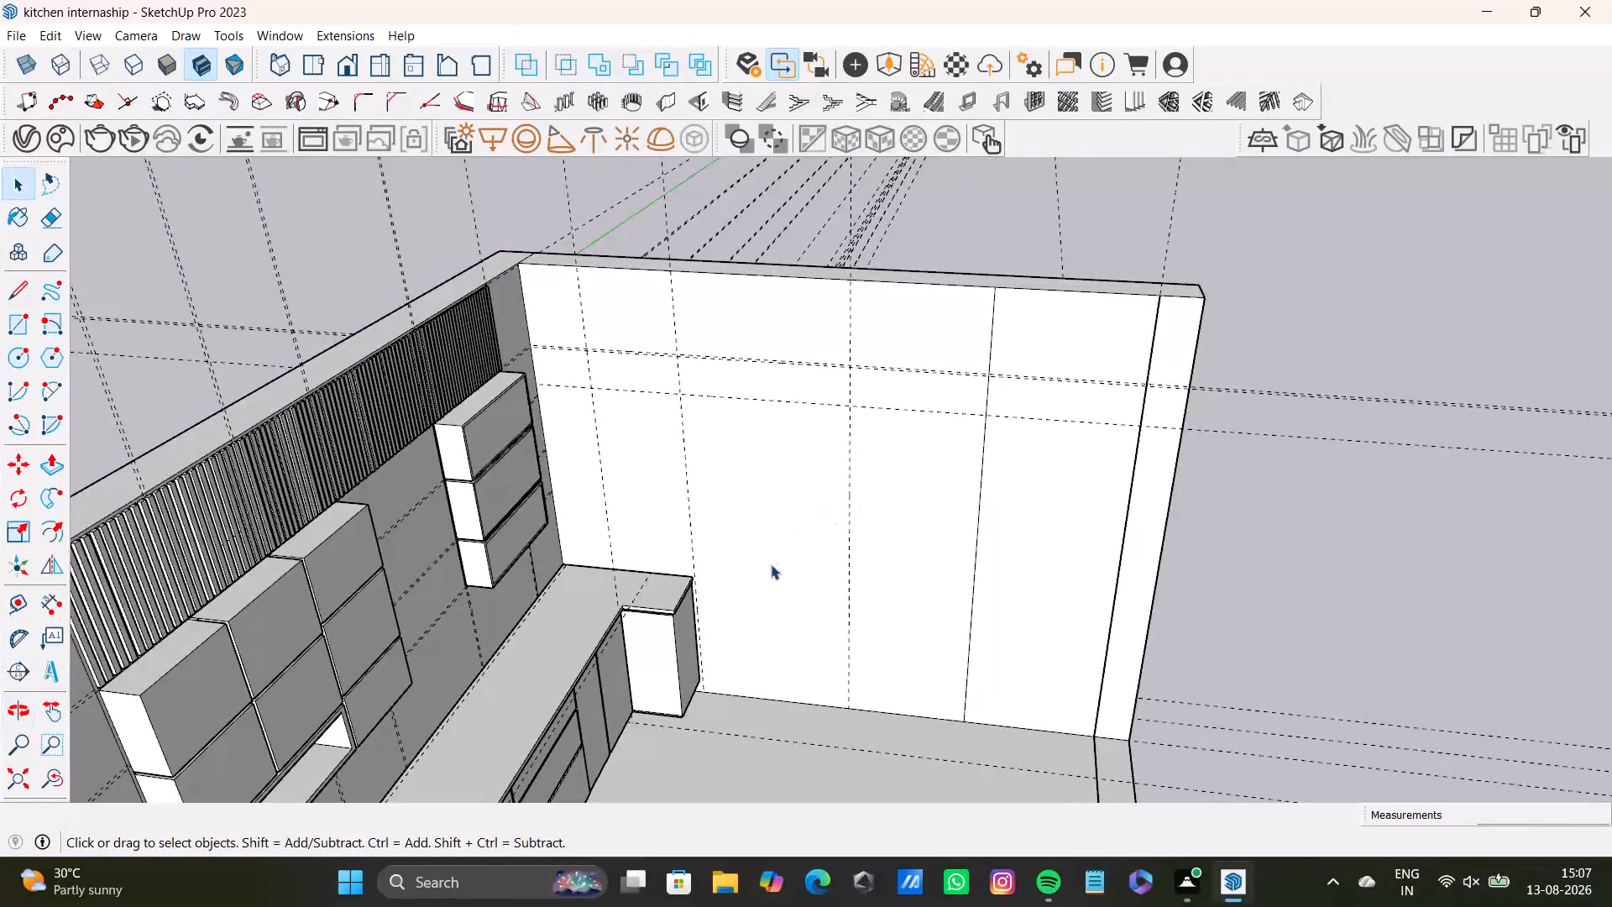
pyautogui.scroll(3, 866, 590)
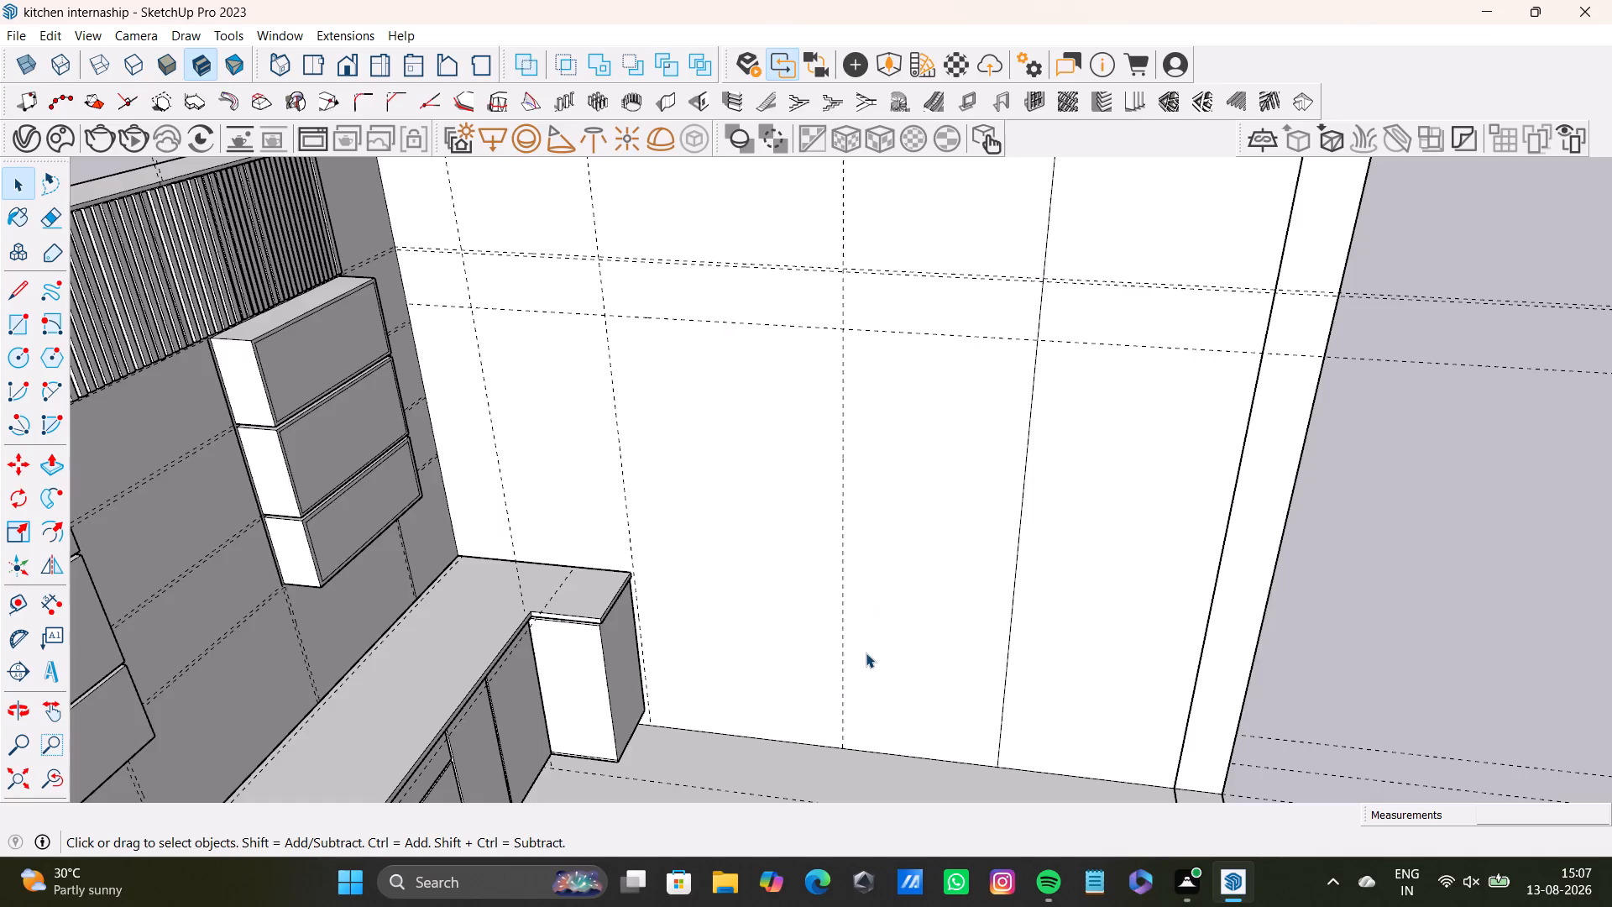
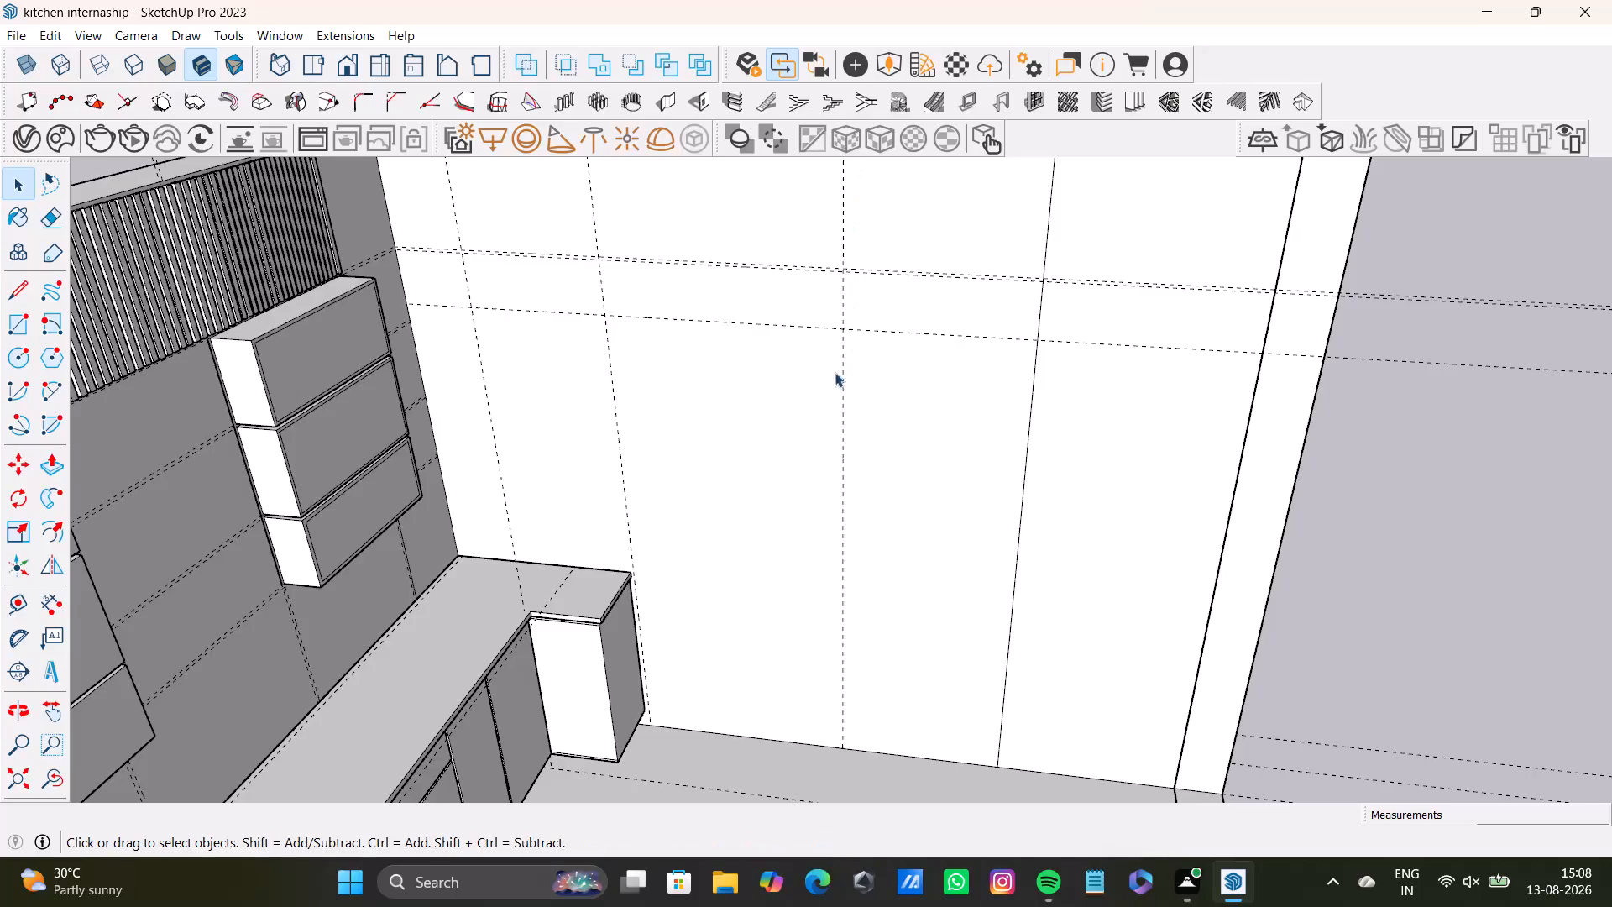
# Draw a door-sized rectangle on the side wall from the guide intersection beside the counter to the floor, about 3' 5" by 7' 5 11/16".
pyautogui.scroll(-6, 835, 402)
pyautogui.moveTo(901, 474); pyautogui.dragTo(752, 545, button='middle')
pyautogui.scroll(-1, 756, 543)
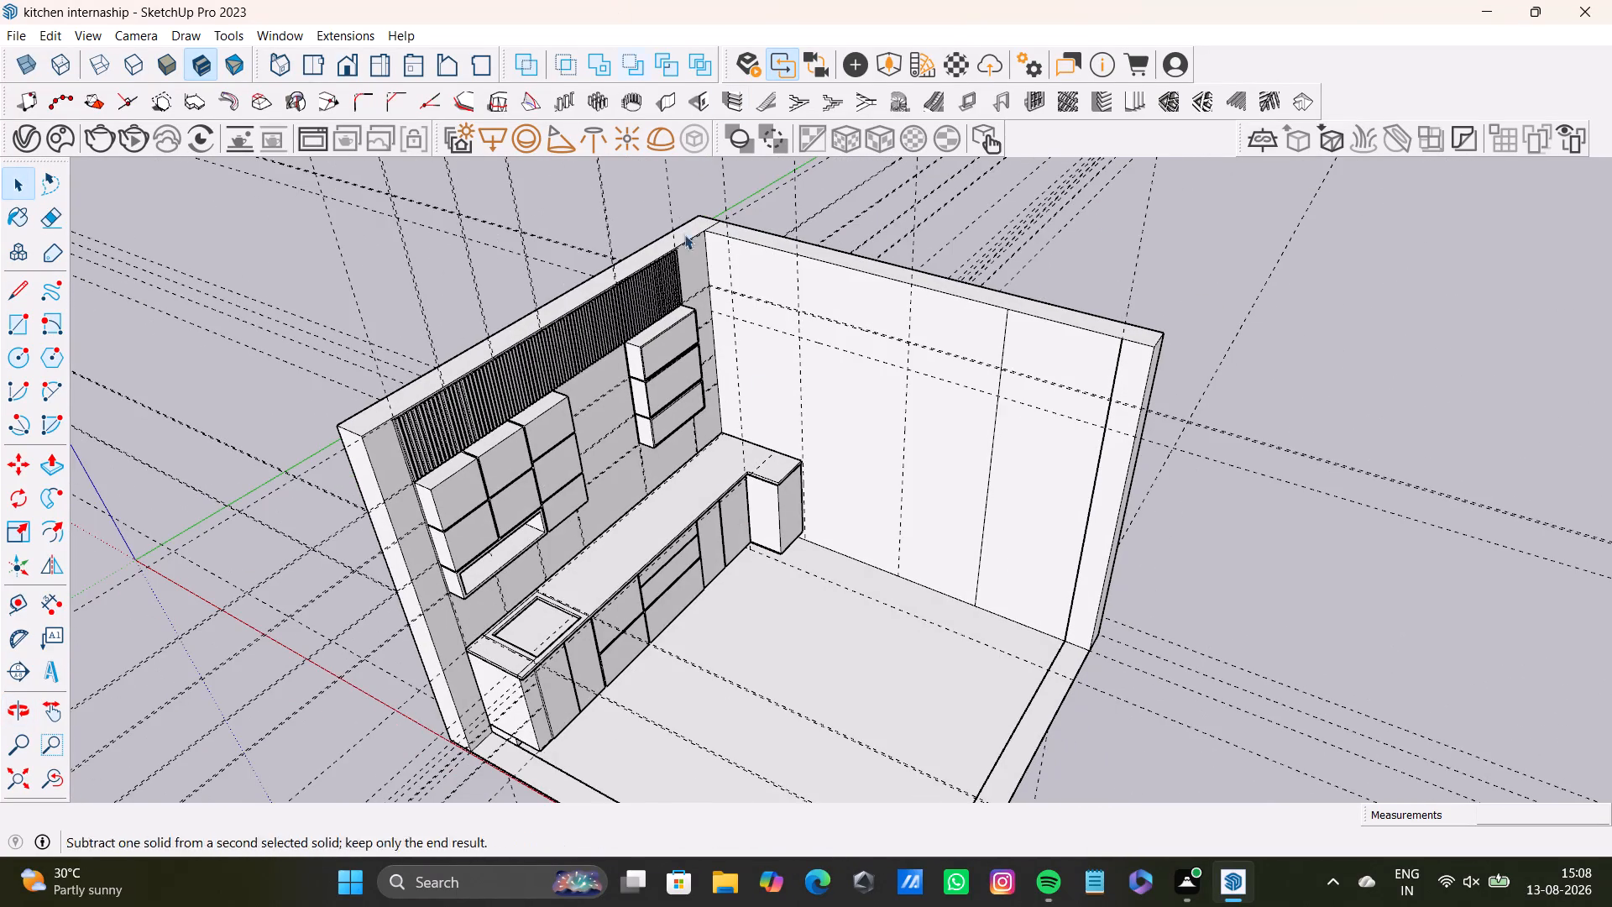
pyautogui.scroll(-2, 753, 637)
pyautogui.moveTo(826, 614); pyautogui.dragTo(1028, 511, button='middle')
pyautogui.scroll(5, 898, 532)
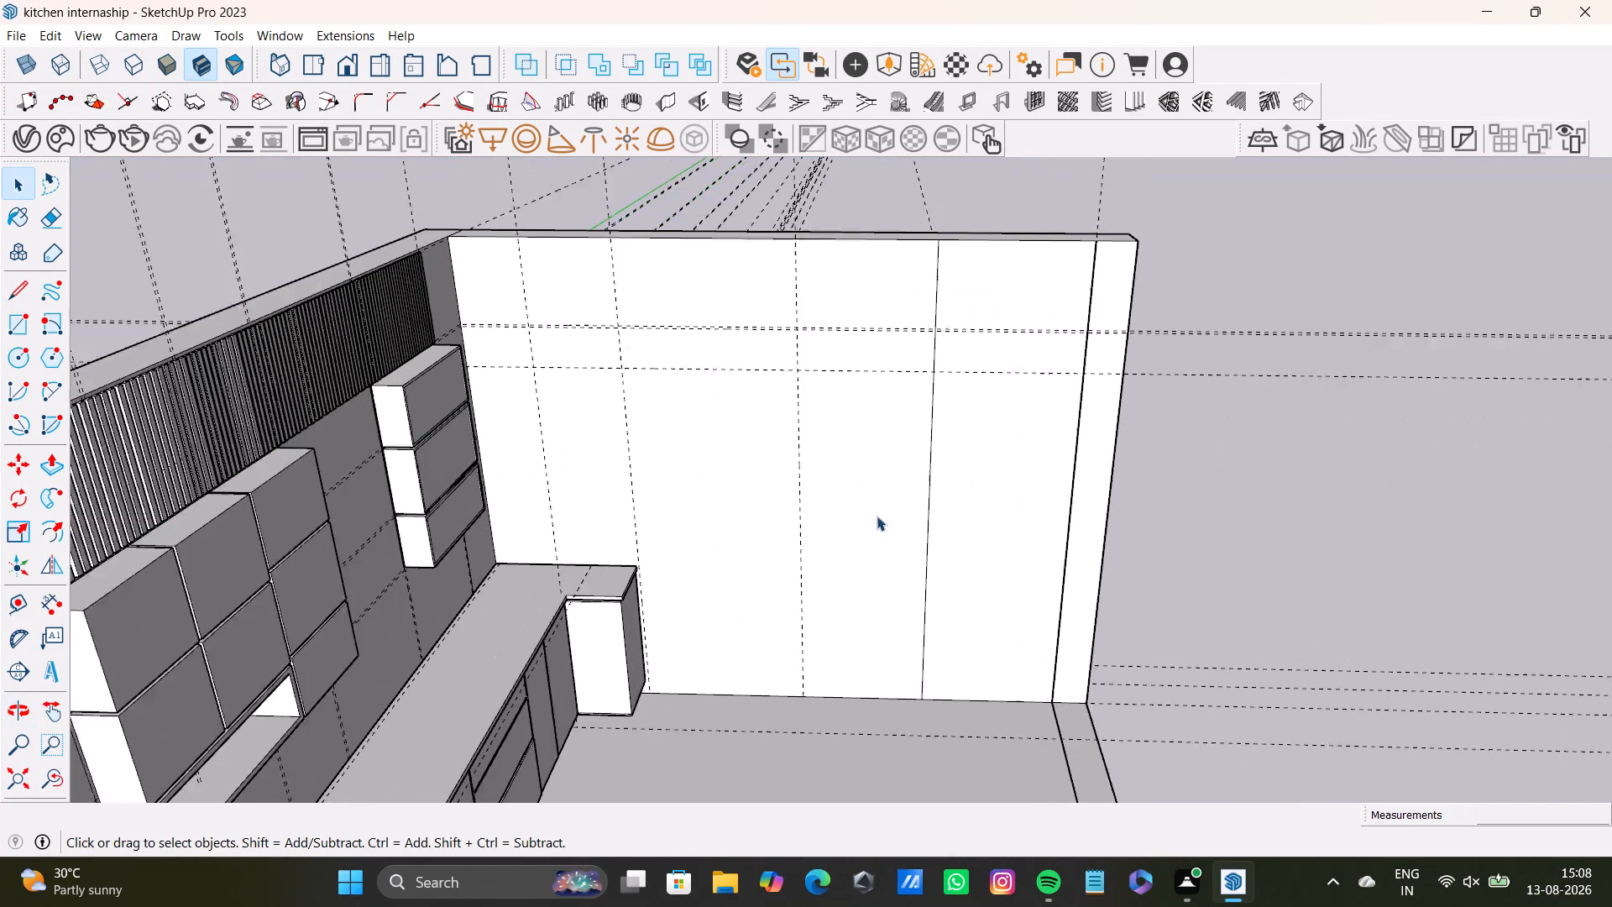
pyautogui.scroll(1, 877, 516)
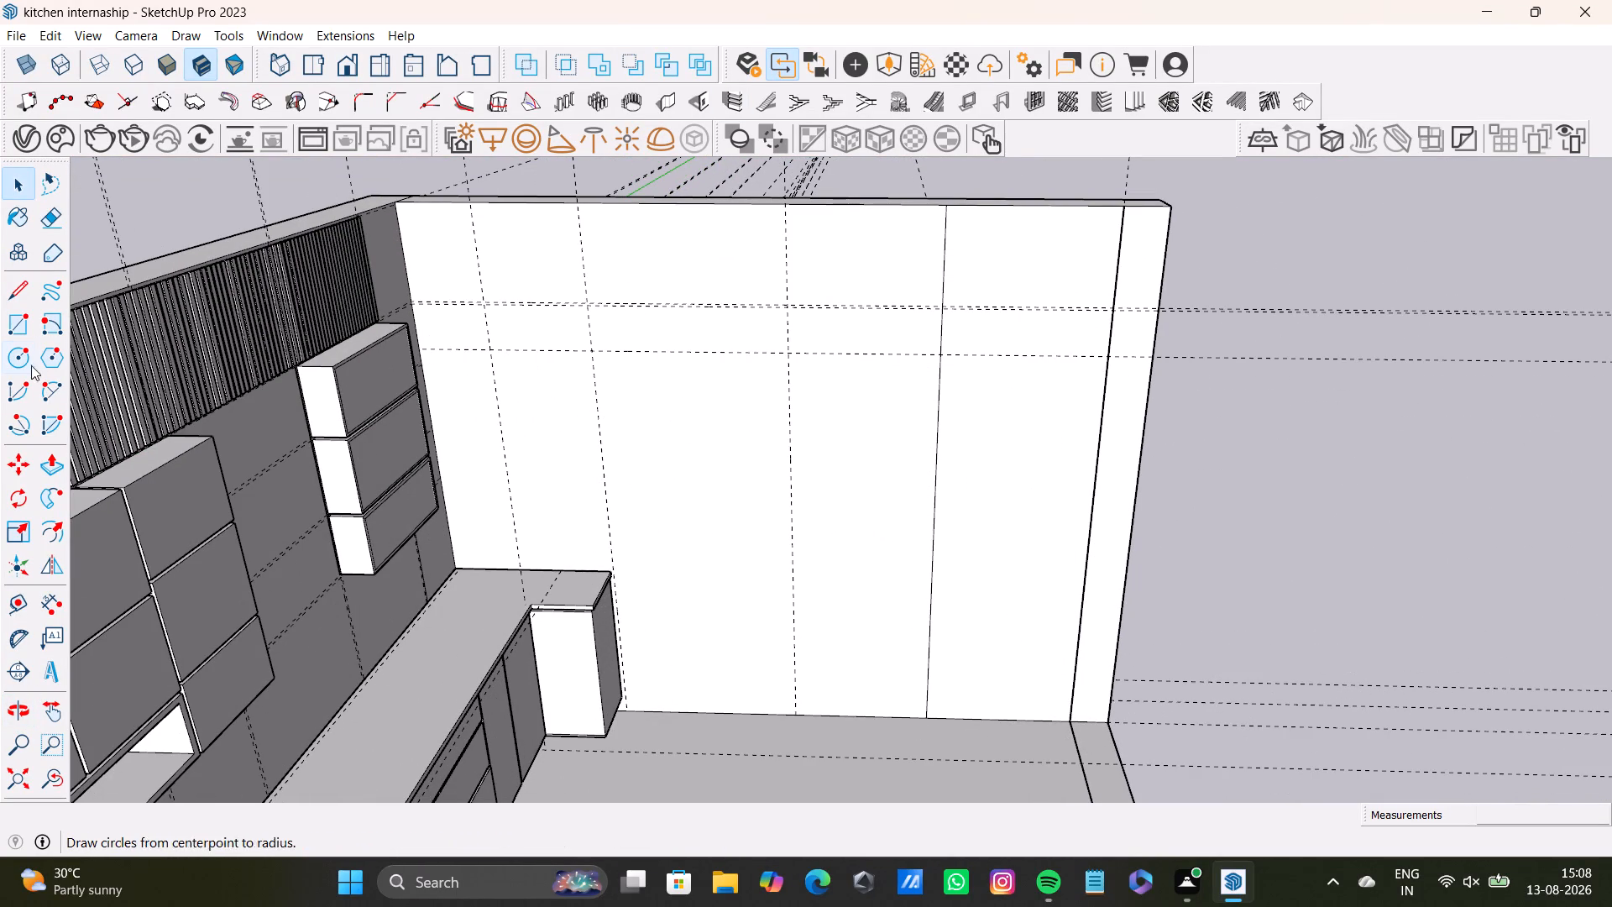
pyautogui.click(22, 322)
pyautogui.scroll(3, 659, 382)
pyautogui.click(565, 342)
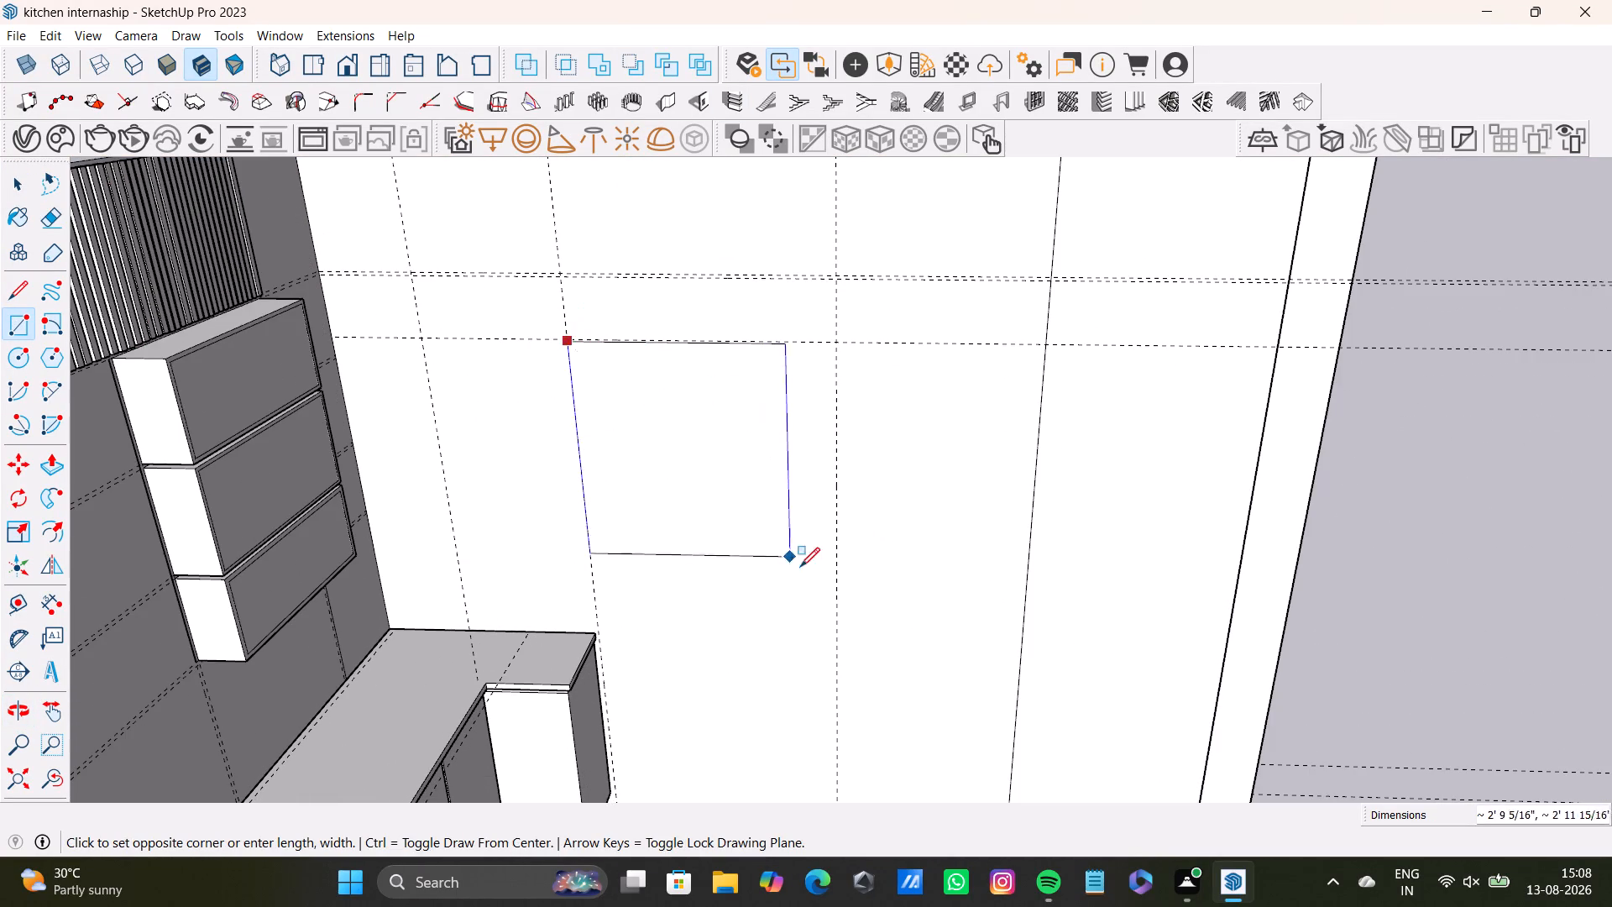
pyautogui.scroll(-3, 803, 571)
pyautogui.moveTo(819, 585); pyautogui.dragTo(788, 478, button='middle')
pyautogui.scroll(-3, 834, 636)
pyautogui.moveTo(841, 681); pyautogui.dragTo(782, 450, button='middle')
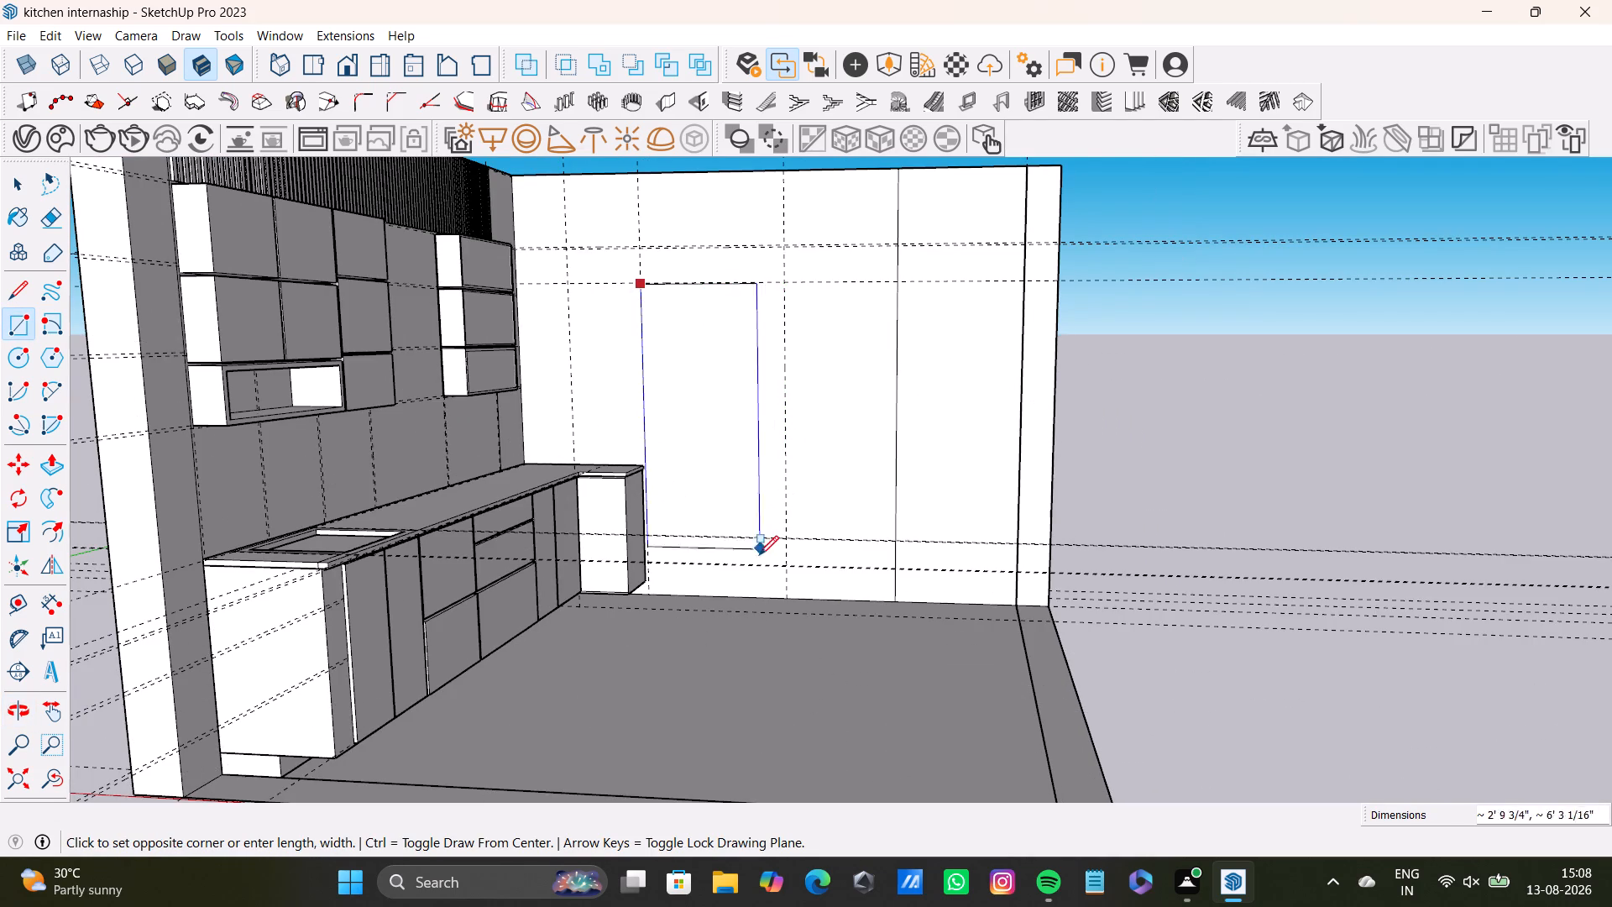
pyautogui.scroll(-3, 770, 568)
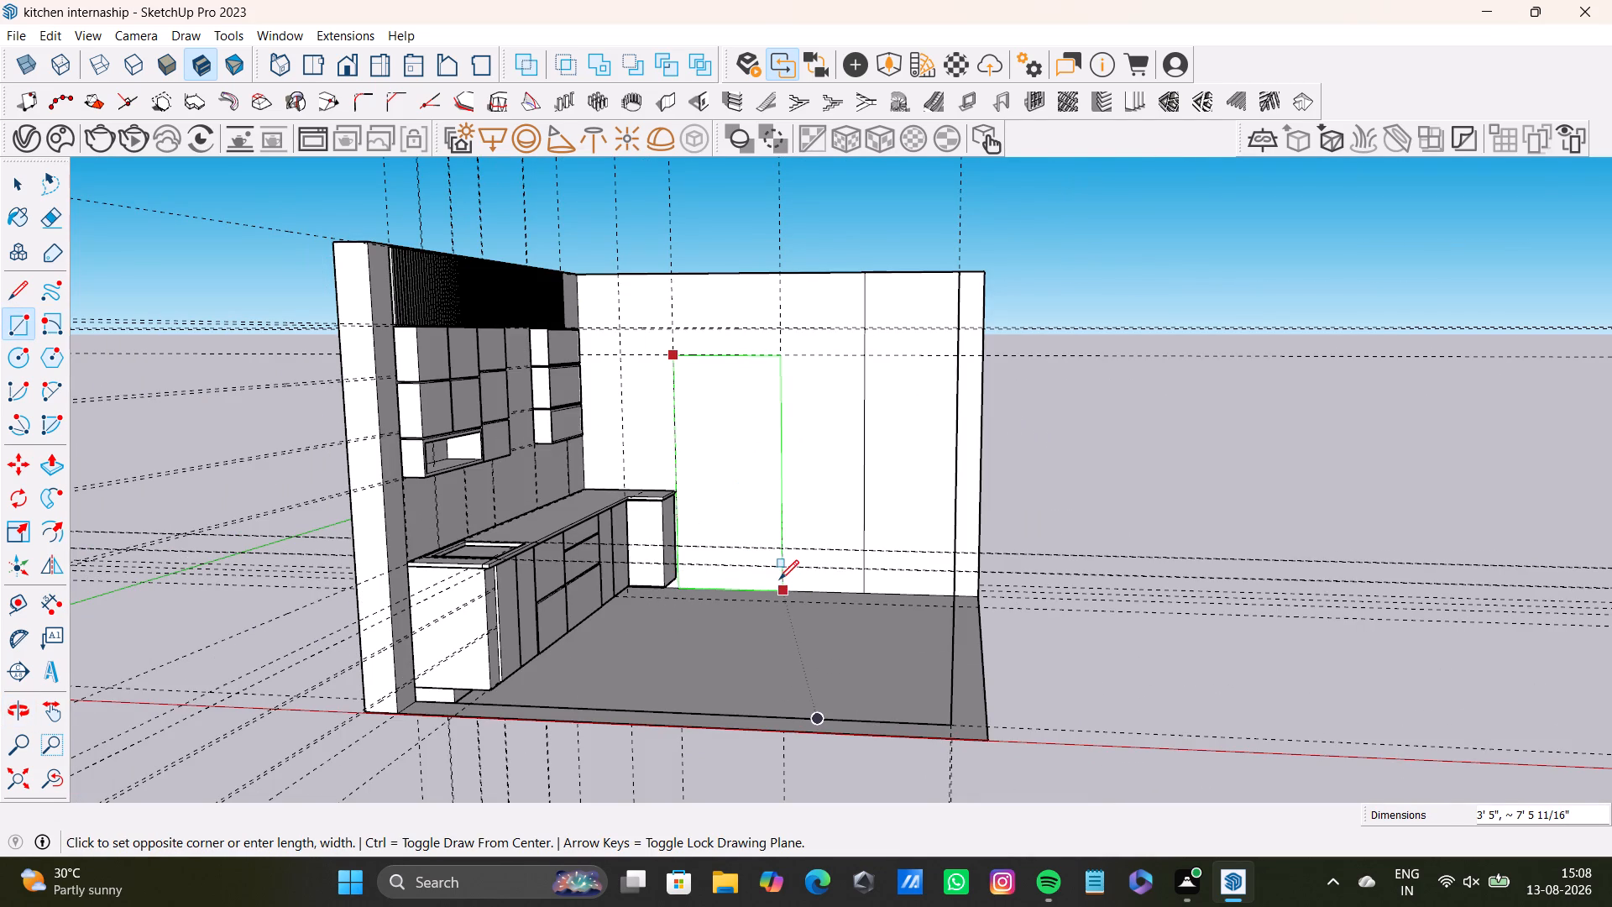
pyautogui.click(779, 579)
pyautogui.press('space')
# Push the new rectangle through the side wall's full thickness to cut the door opening.
pyautogui.moveTo(756, 523); pyautogui.dragTo(743, 635, button='middle')
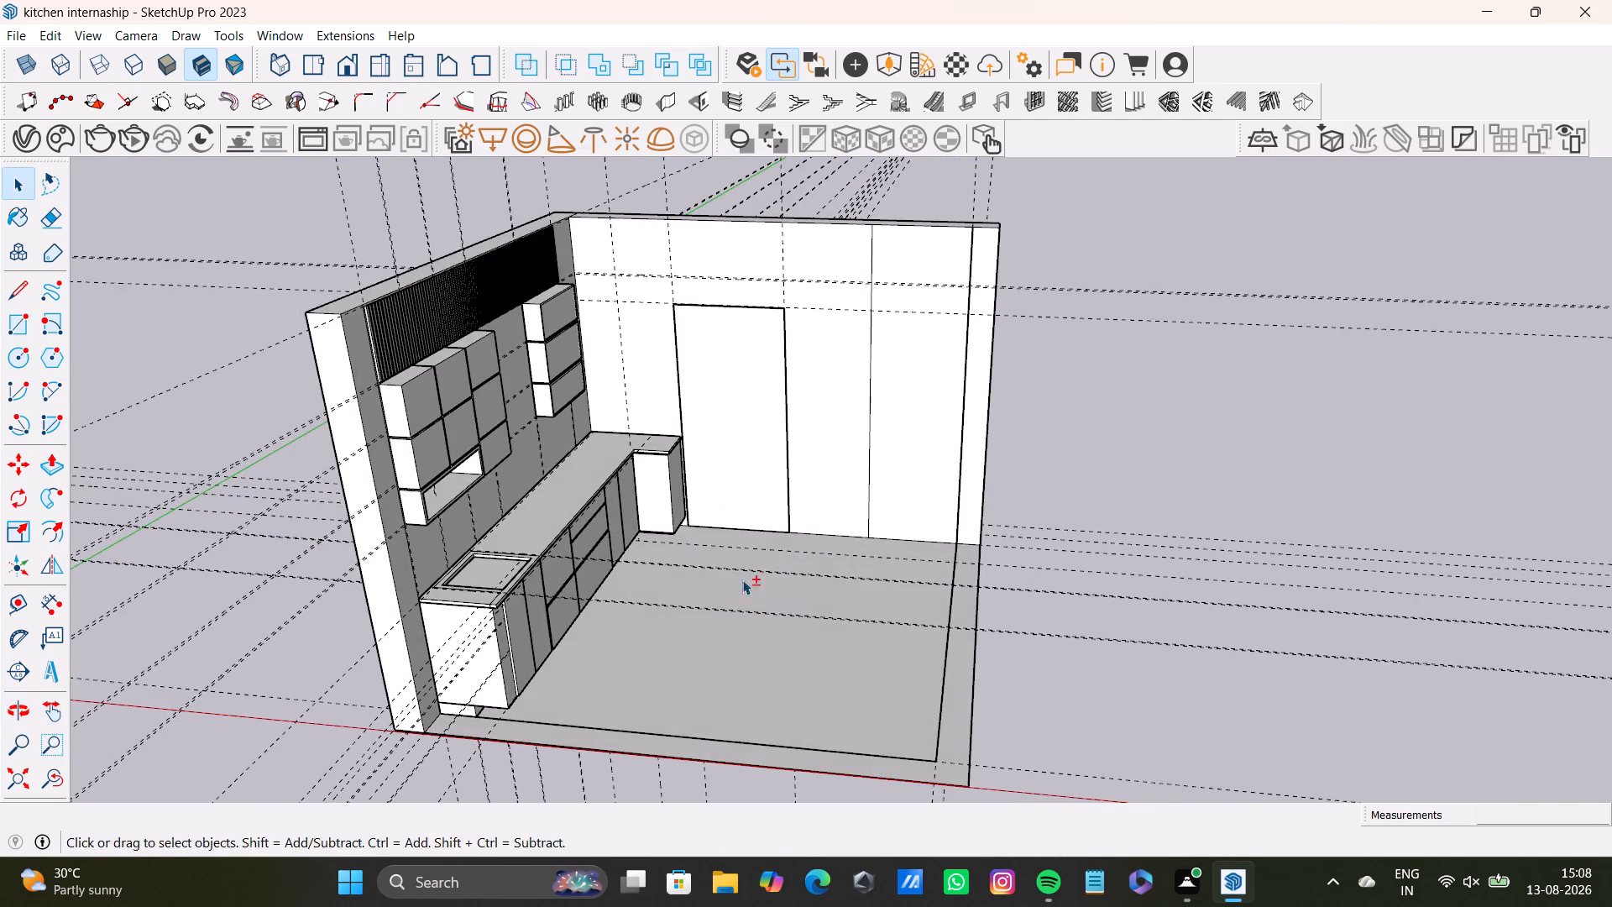
pyautogui.keyDown('shift'); pyautogui.moveTo(741, 579); pyautogui.dragTo(711, 733, button='middle'); pyautogui.keyUp('shift')
pyautogui.moveTo(665, 647); pyautogui.dragTo(589, 717, button='middle')
pyautogui.scroll(2, 683, 570)
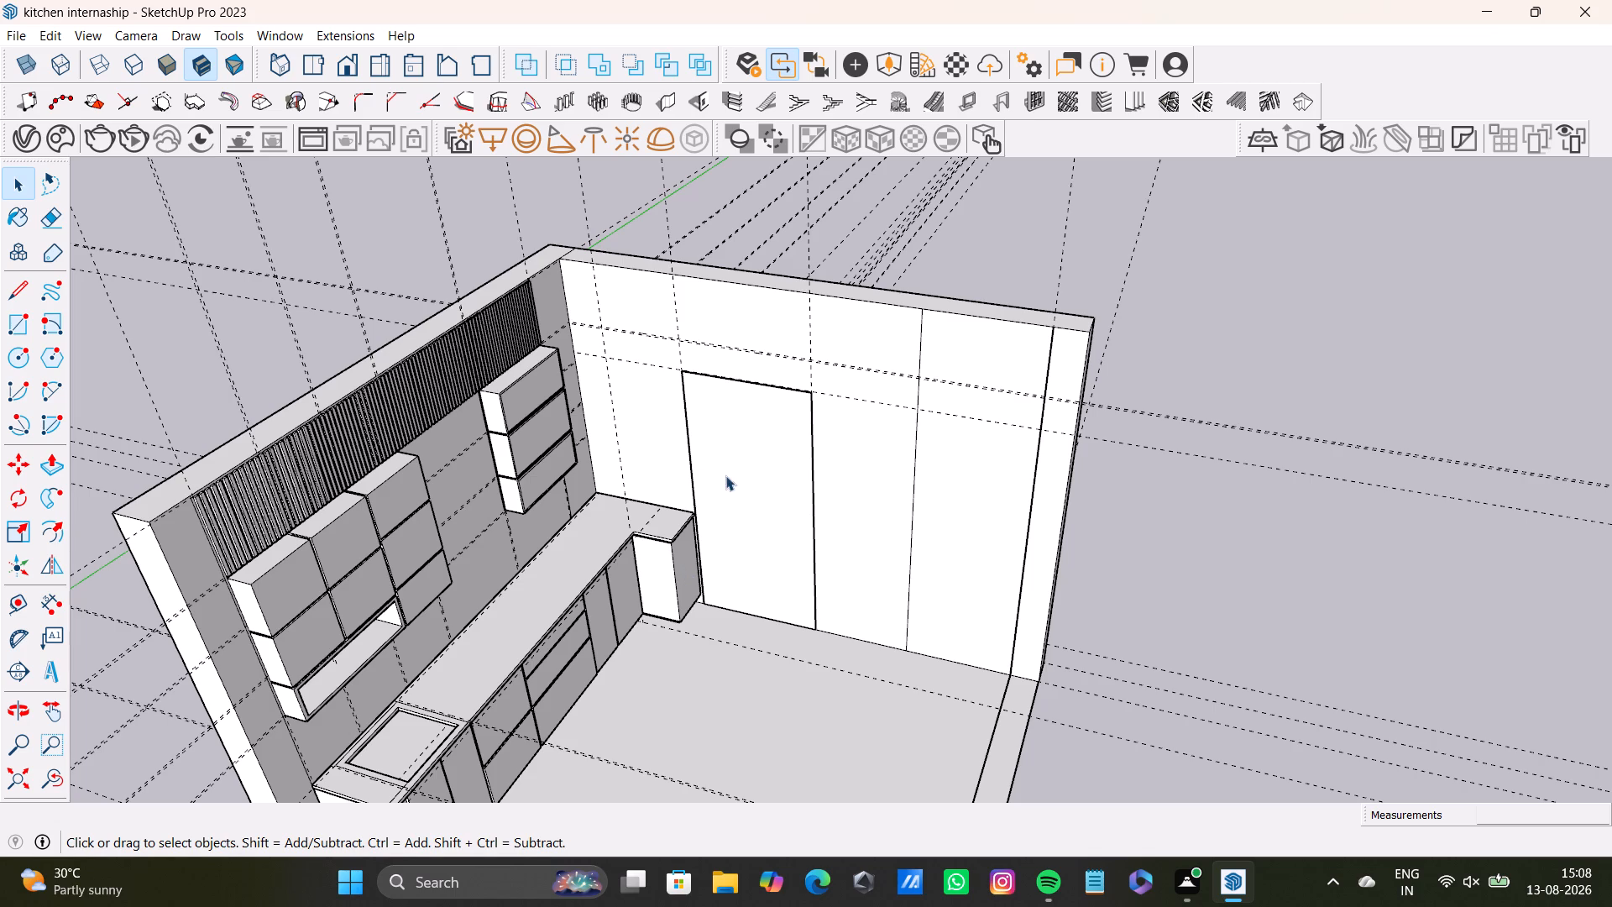
pyautogui.click(741, 496)
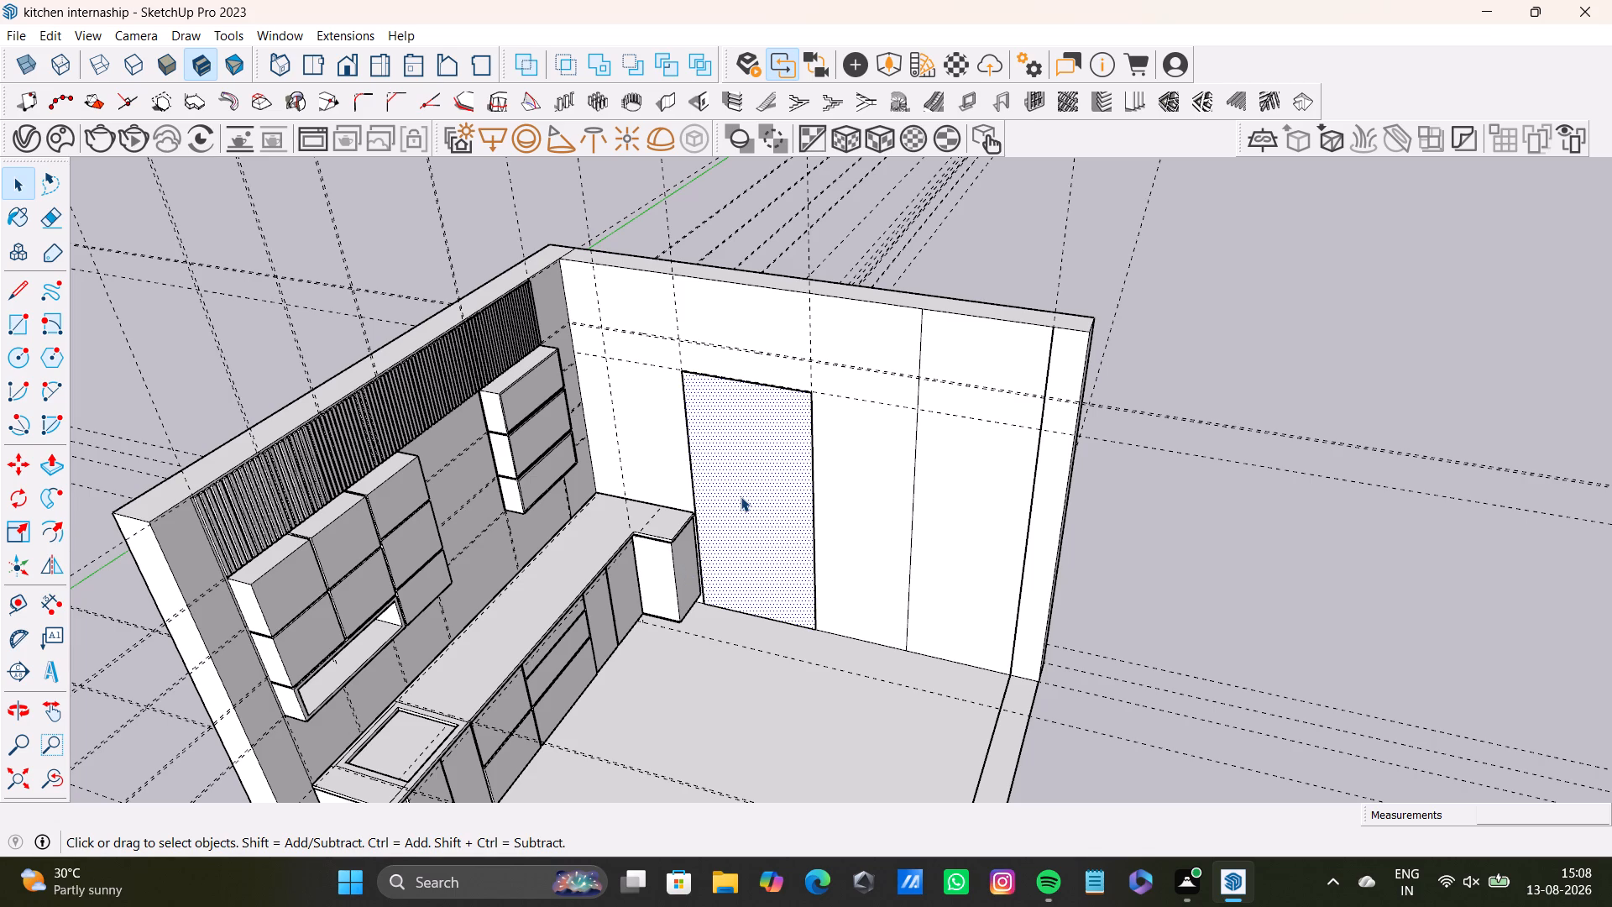
pyautogui.press('p')
pyautogui.moveTo(748, 502); pyautogui.dragTo(775, 493)
pyautogui.moveTo(772, 451); pyautogui.dragTo(769, 511)
pyautogui.moveTo(738, 476); pyautogui.dragTo(811, 278)
pyautogui.moveTo(878, 517); pyautogui.dragTo(968, 452, button='middle')
pyautogui.scroll(6, 671, 579)
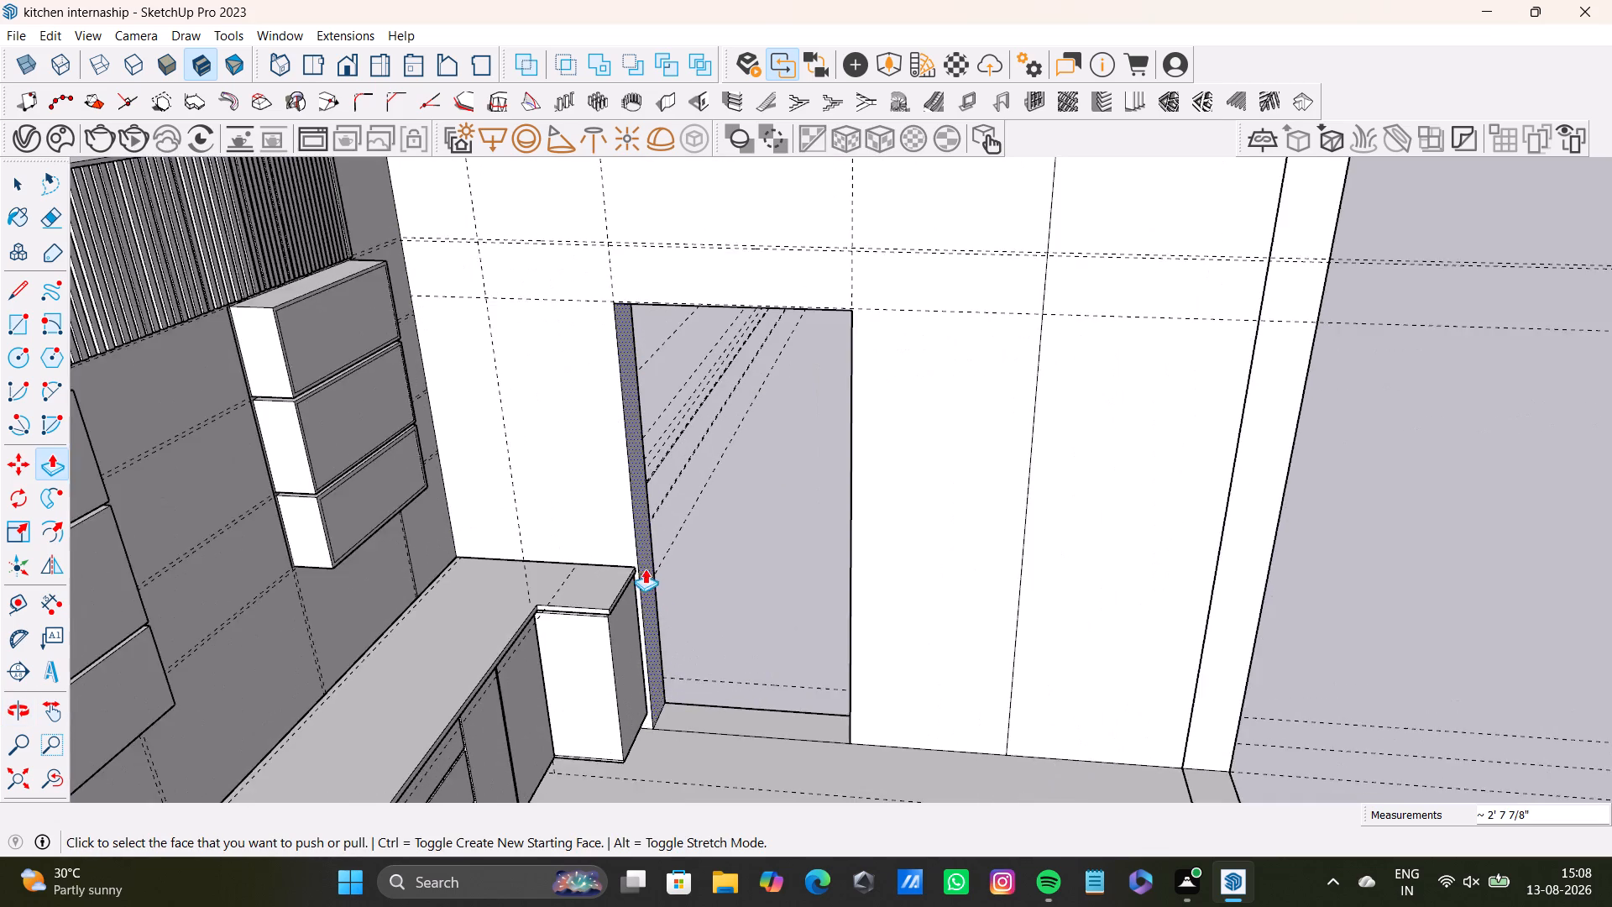
# Push/pull the door opening's jamb face next to the counter by about 5/8".
pyautogui.scroll(5, 645, 569)
pyautogui.click(645, 542)
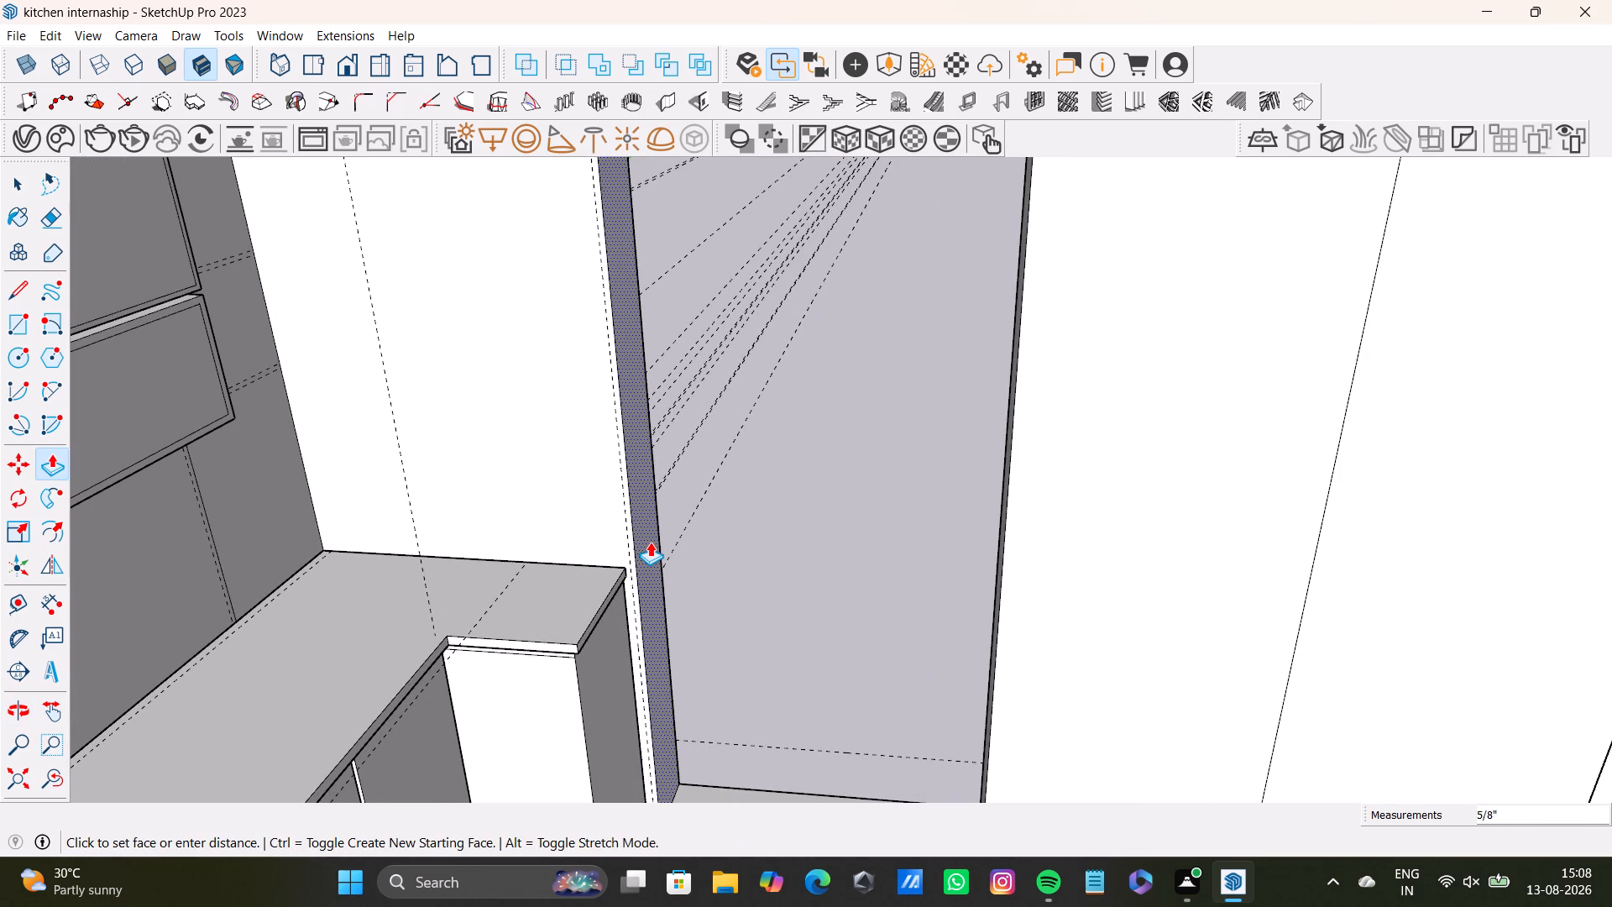
pyautogui.click(650, 542)
pyautogui.press('space')
# Delete the horizontal guide line running along the top of the door opening.
pyautogui.scroll(-5, 678, 551)
pyautogui.keyDown('shift'); pyautogui.moveTo(730, 582); pyautogui.dragTo(649, 637, button='middle'); pyautogui.keyUp('shift')
pyautogui.moveTo(671, 619); pyautogui.dragTo(674, 616, button='middle')
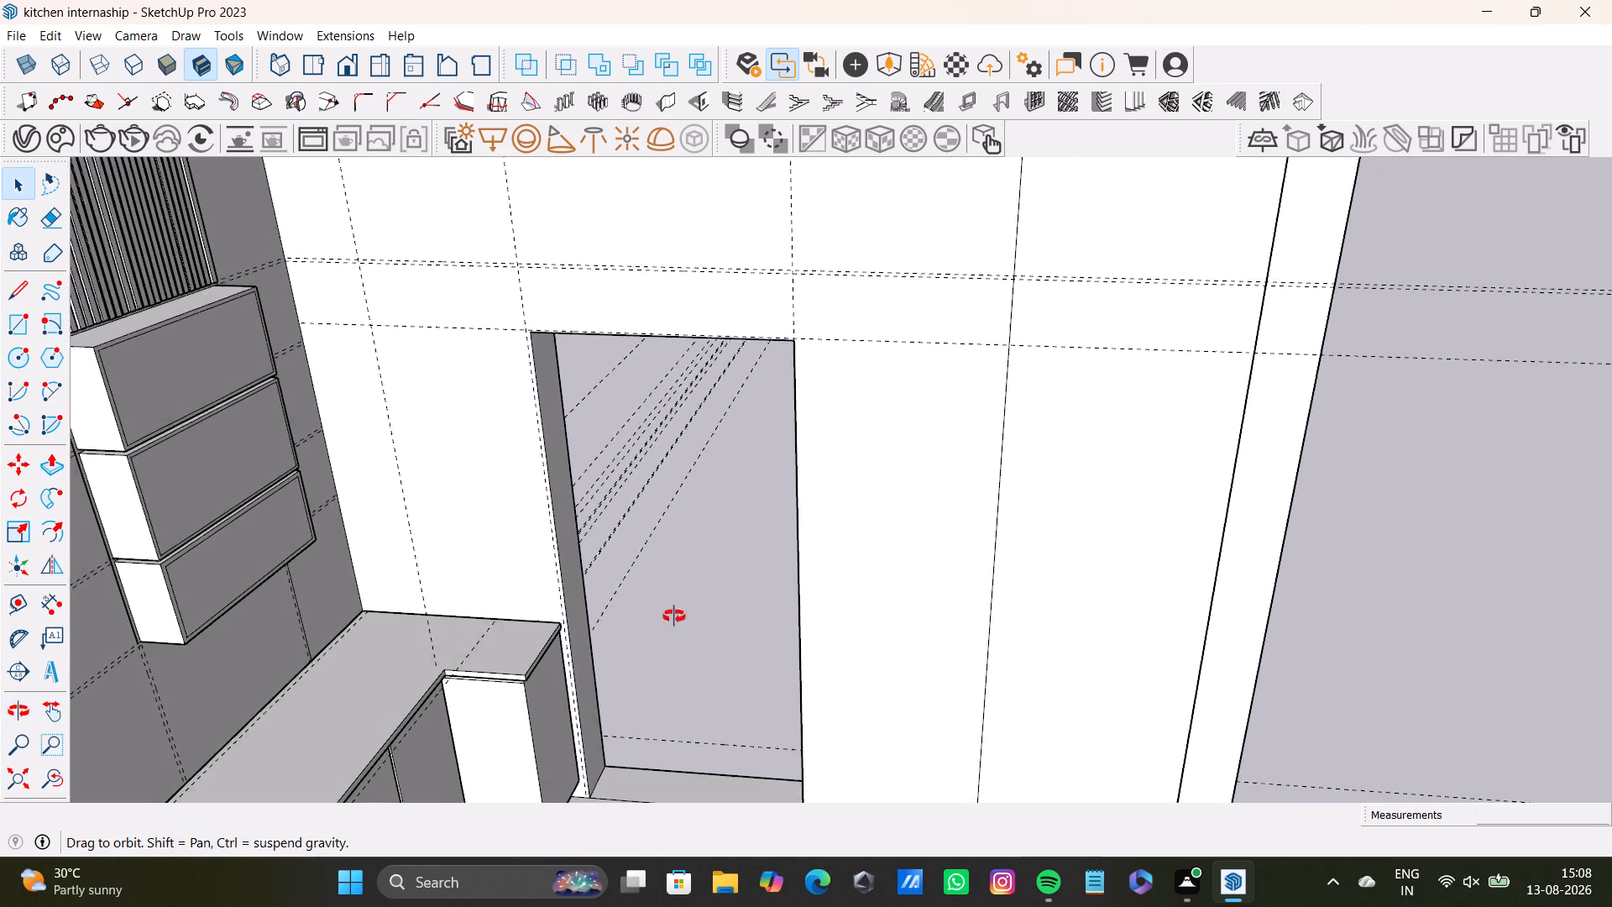
pyautogui.moveTo(674, 616); pyautogui.dragTo(706, 601, button='middle')
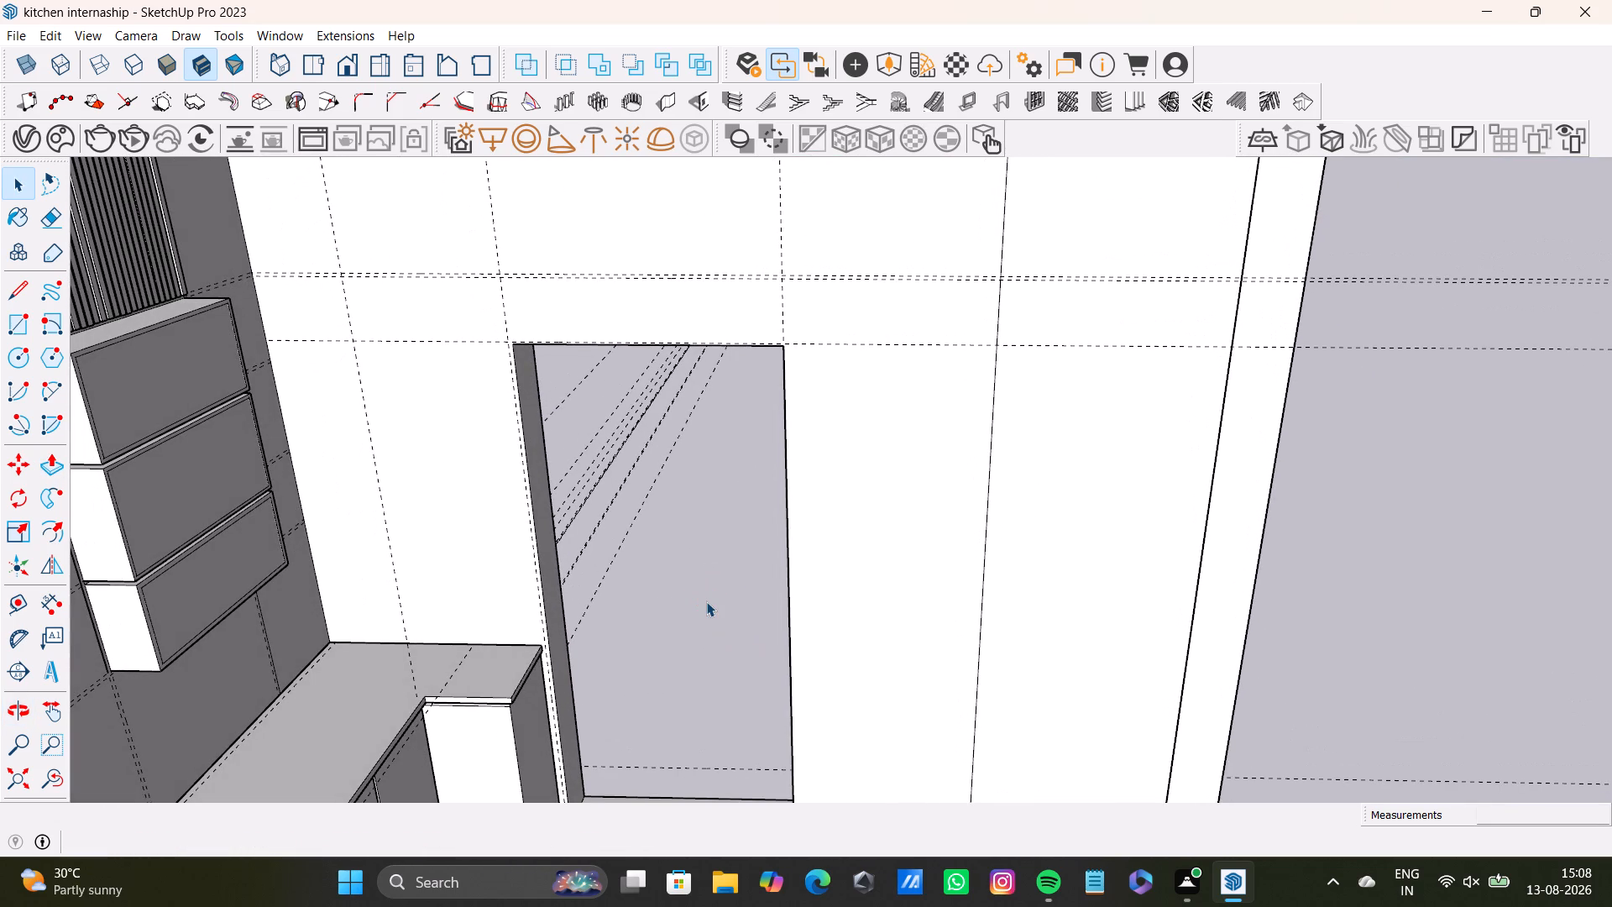
pyautogui.scroll(-2, 705, 590)
pyautogui.keyDown('shift'); pyautogui.moveTo(708, 600); pyautogui.dragTo(607, 623, button='middle'); pyautogui.keyUp('shift')
pyautogui.moveTo(798, 583); pyautogui.dragTo(797, 583, button='middle')
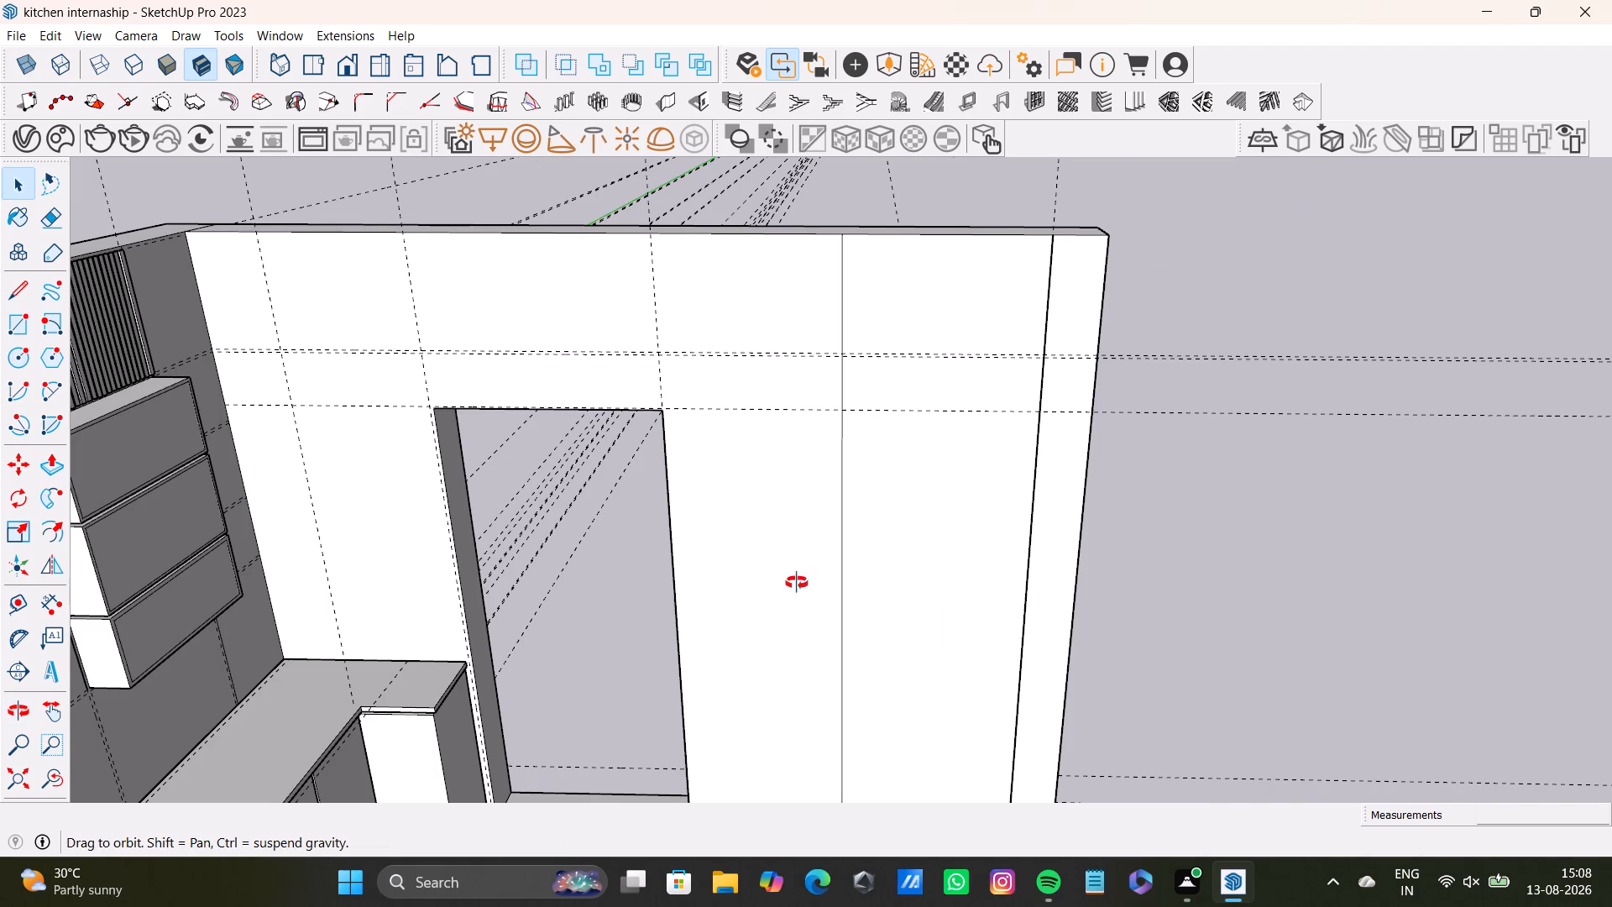
pyautogui.moveTo(797, 583); pyautogui.dragTo(762, 554, button='middle')
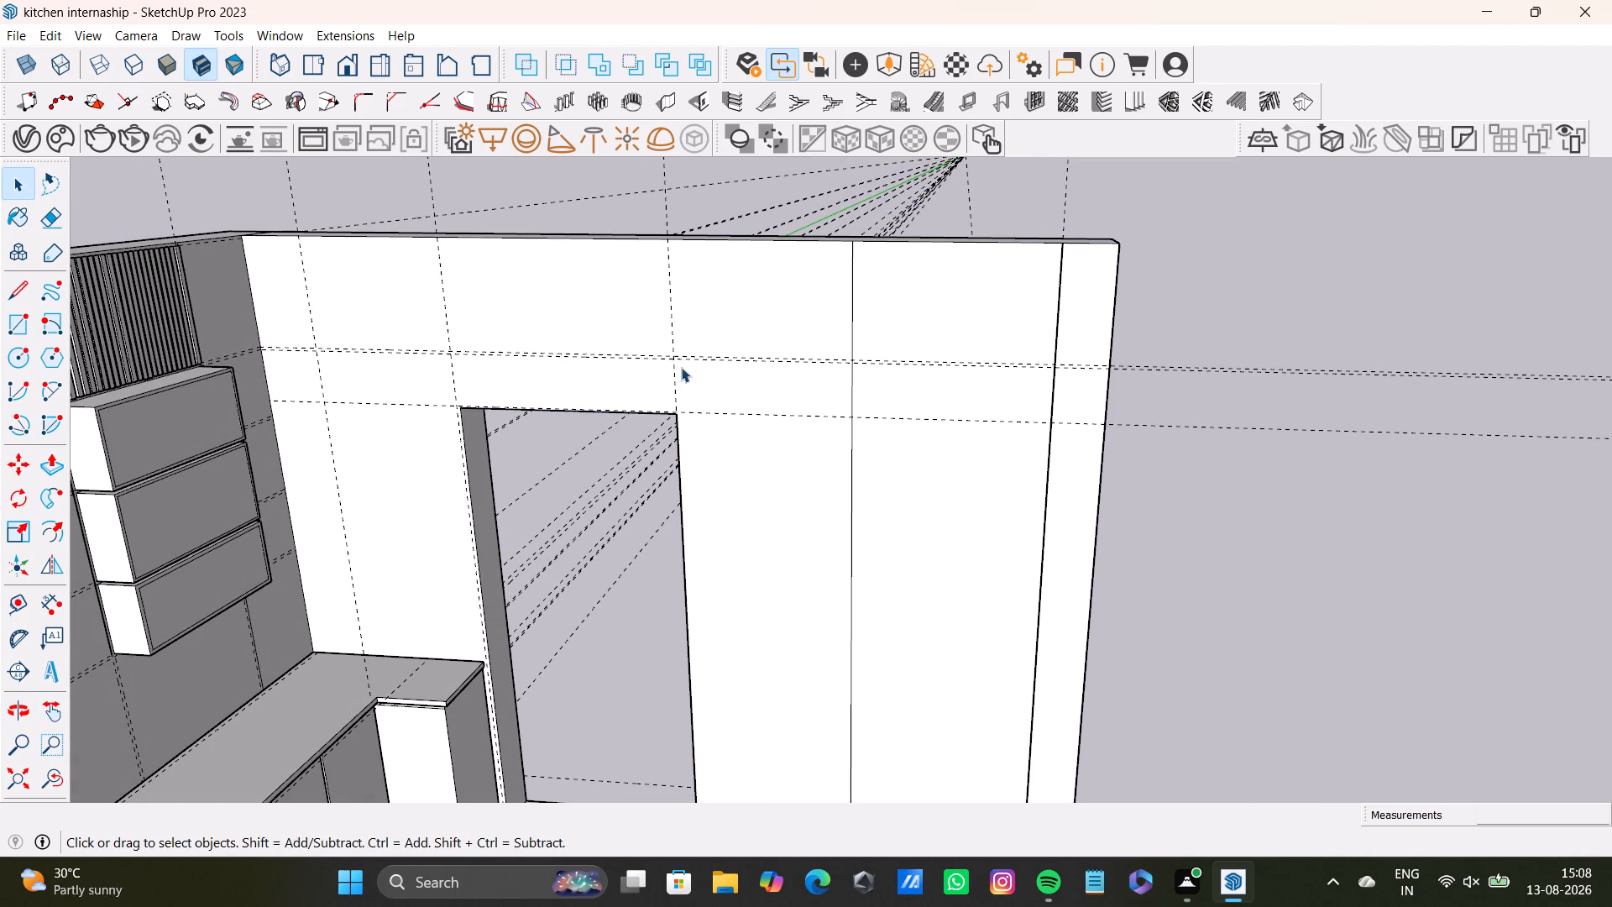
pyautogui.scroll(6, 687, 380)
pyautogui.click(877, 443)
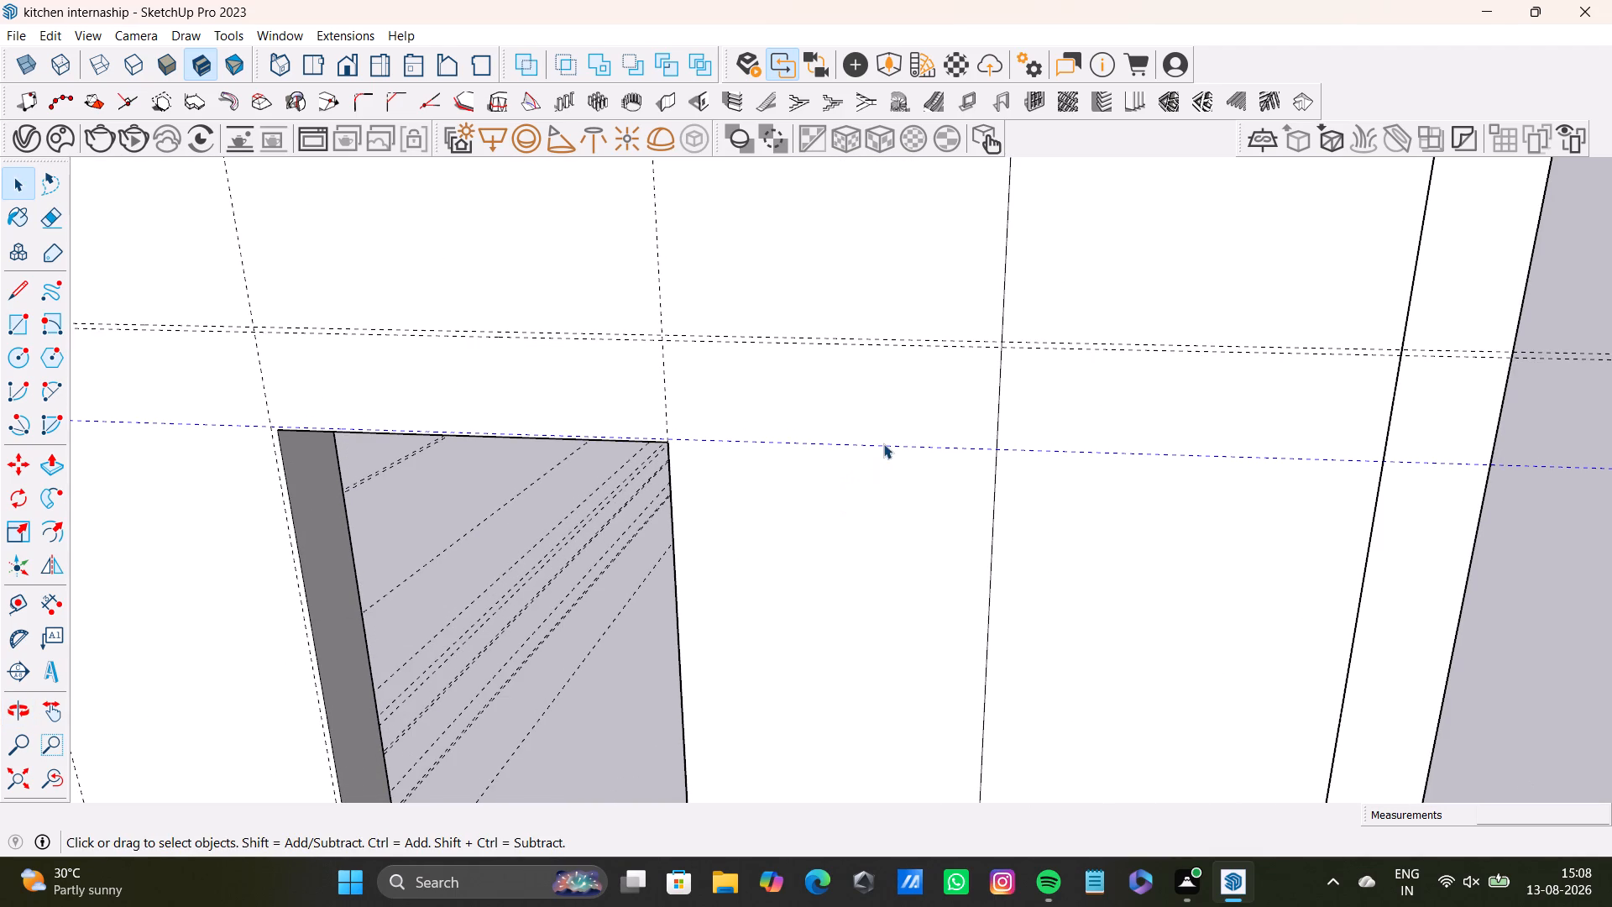
pyautogui.press('Delete')
# Select the connected wall geometry to locate stray edges and delete the diagonal edge across the side wall's end section.
pyautogui.scroll(-2, 861, 440)
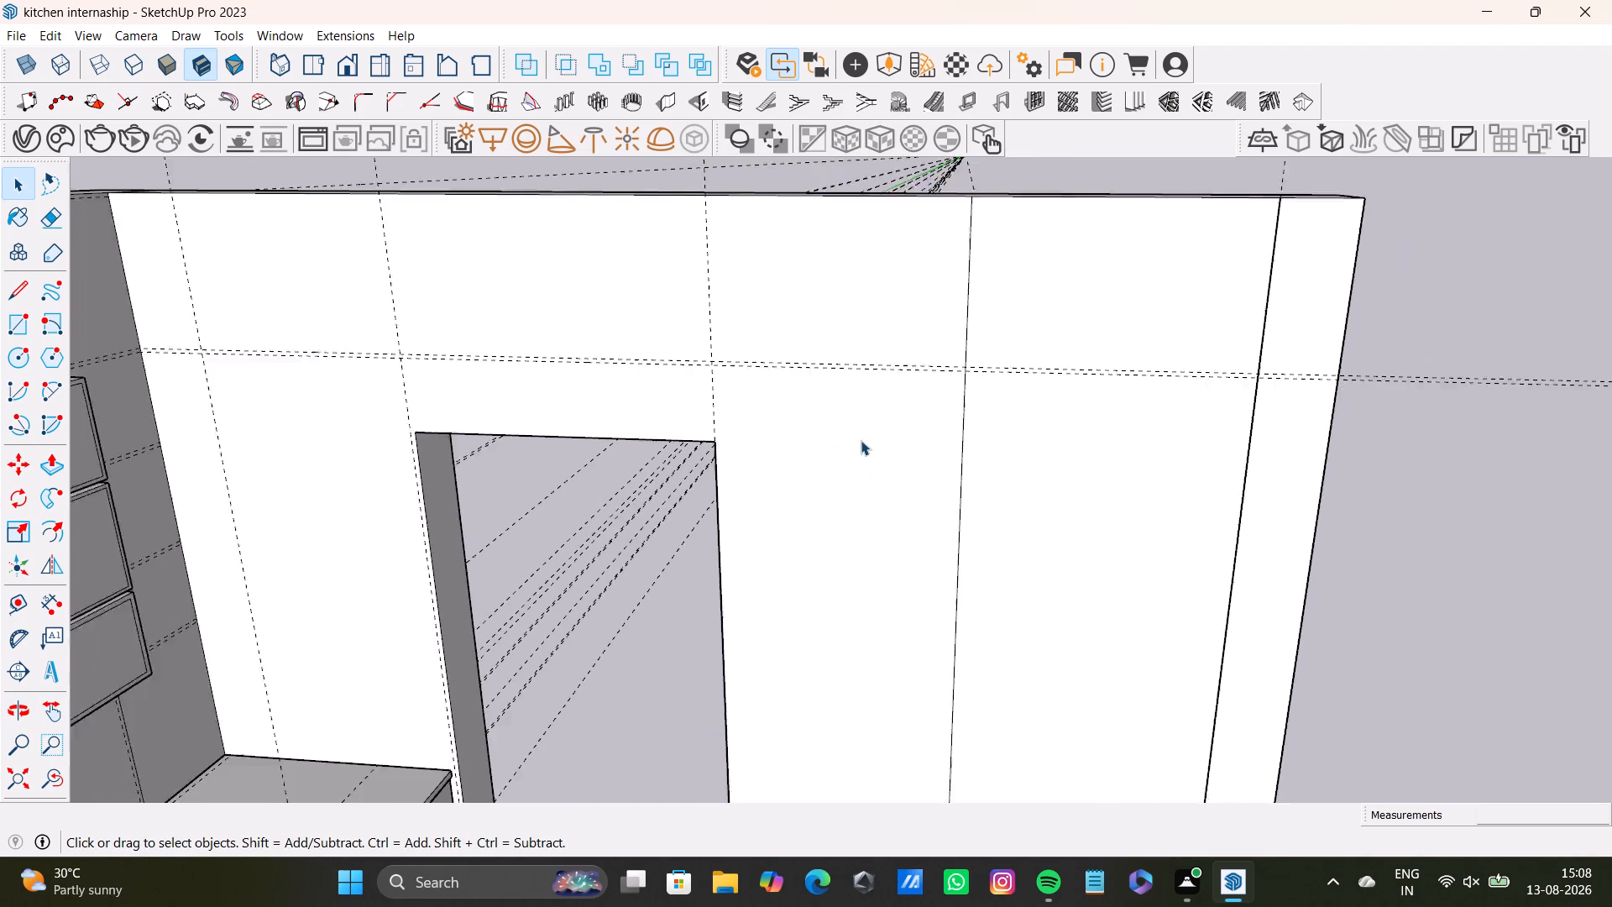
pyautogui.scroll(-6, 861, 440)
pyautogui.moveTo(807, 458); pyautogui.dragTo(775, 475, button='middle')
pyautogui.scroll(1, 641, 556)
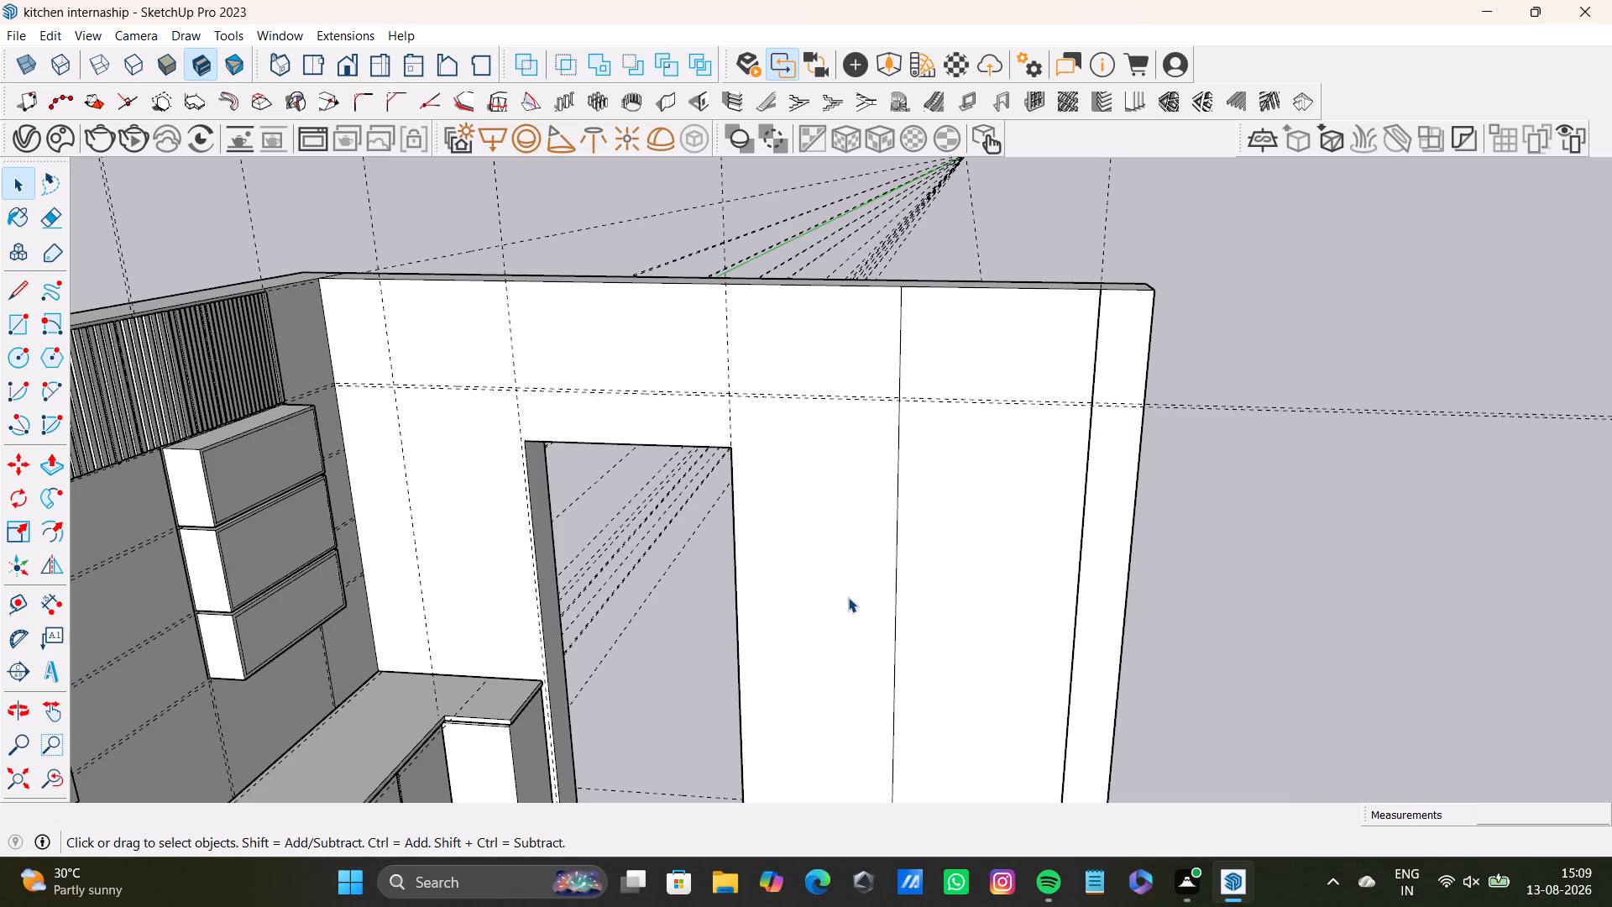
pyautogui.scroll(-3, 866, 506)
pyautogui.keyDown('shift'); pyautogui.moveTo(876, 527); pyautogui.dragTo(804, 424, button='middle'); pyautogui.keyUp('shift')
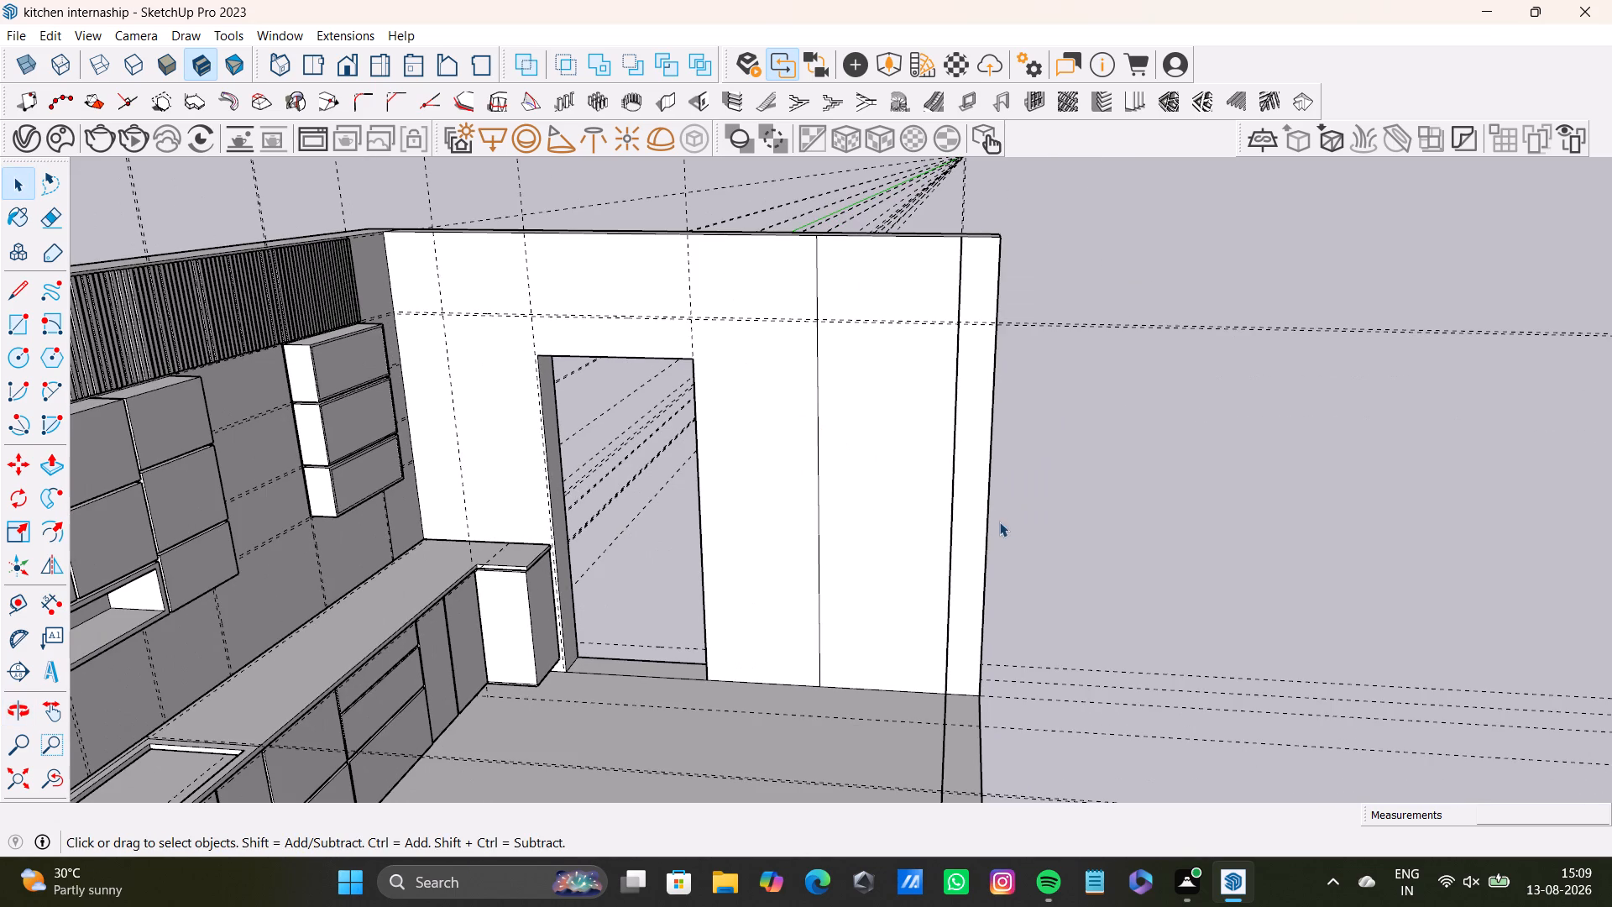
pyautogui.click(978, 532)
pyautogui.tripleClick(975, 533)
pyautogui.tripleClick(975, 536)
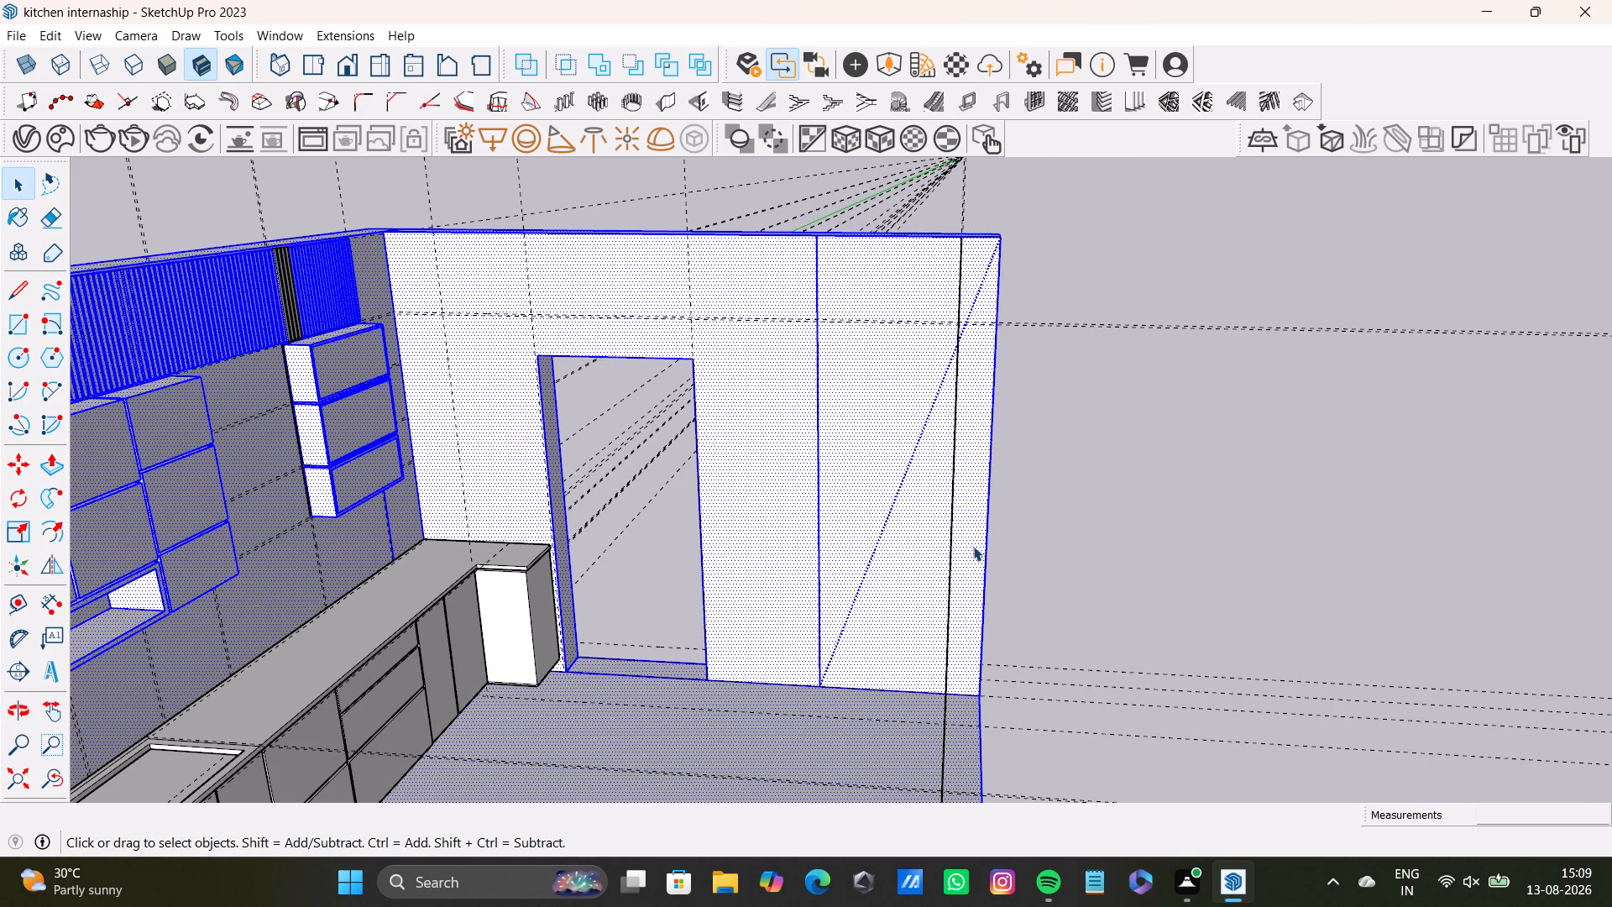
pyautogui.doubleClick(971, 552)
pyautogui.click(887, 522)
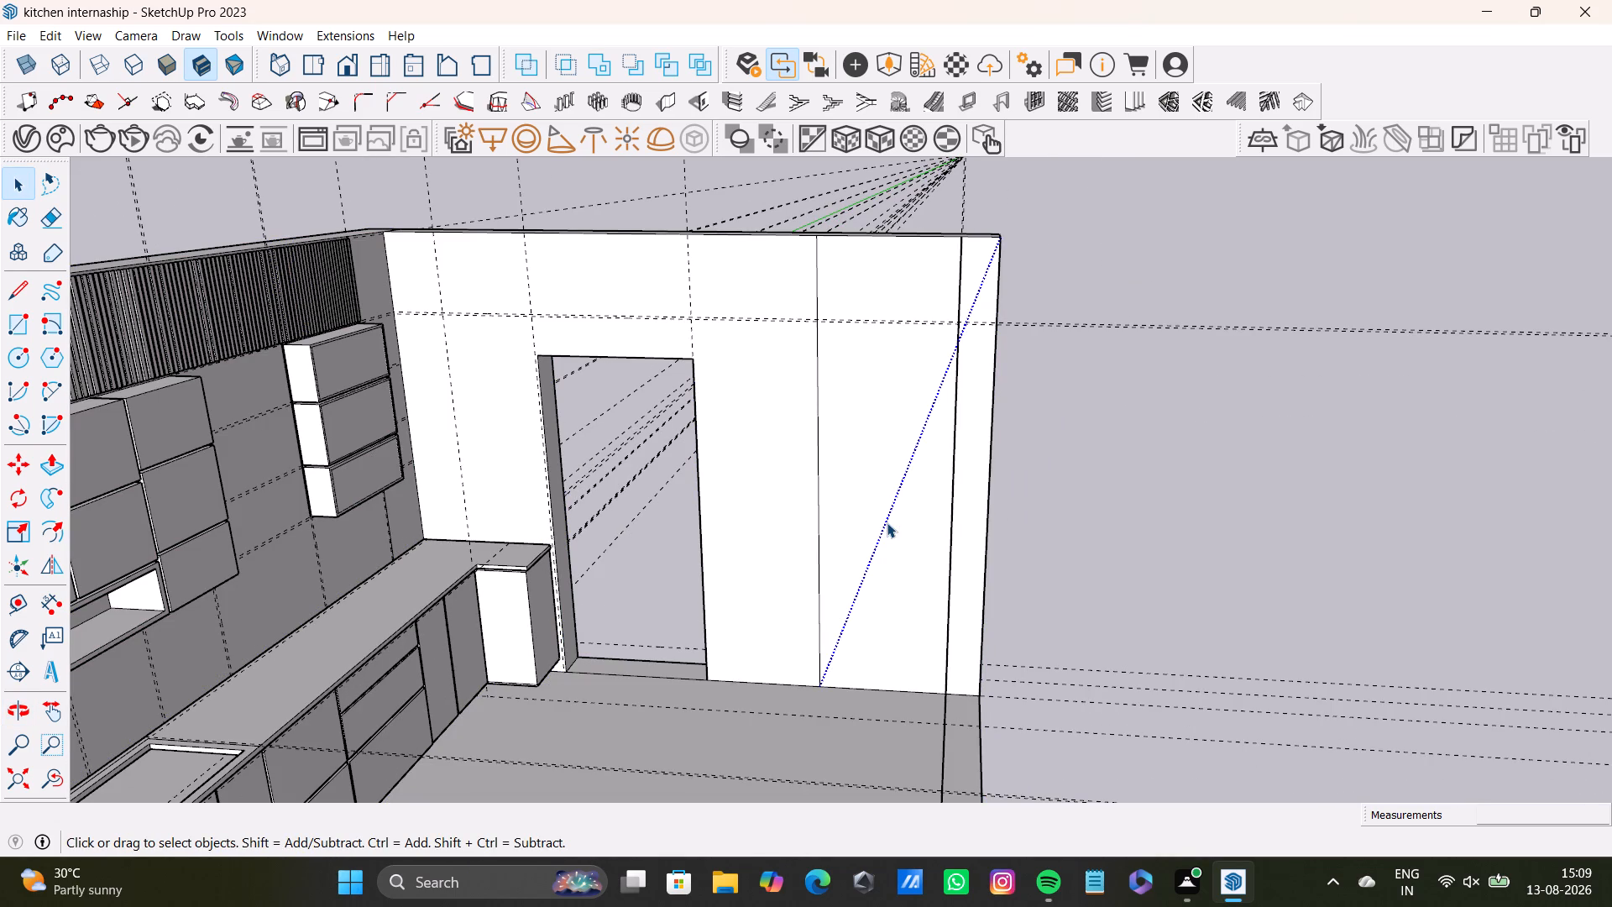
pyautogui.press('Delete')
# Draw a line about 9" long across the side wall's top, parallel to the green axis, from the end strip's line to the back edge.
pyautogui.click(960, 588)
pyautogui.doubleClick(960, 588)
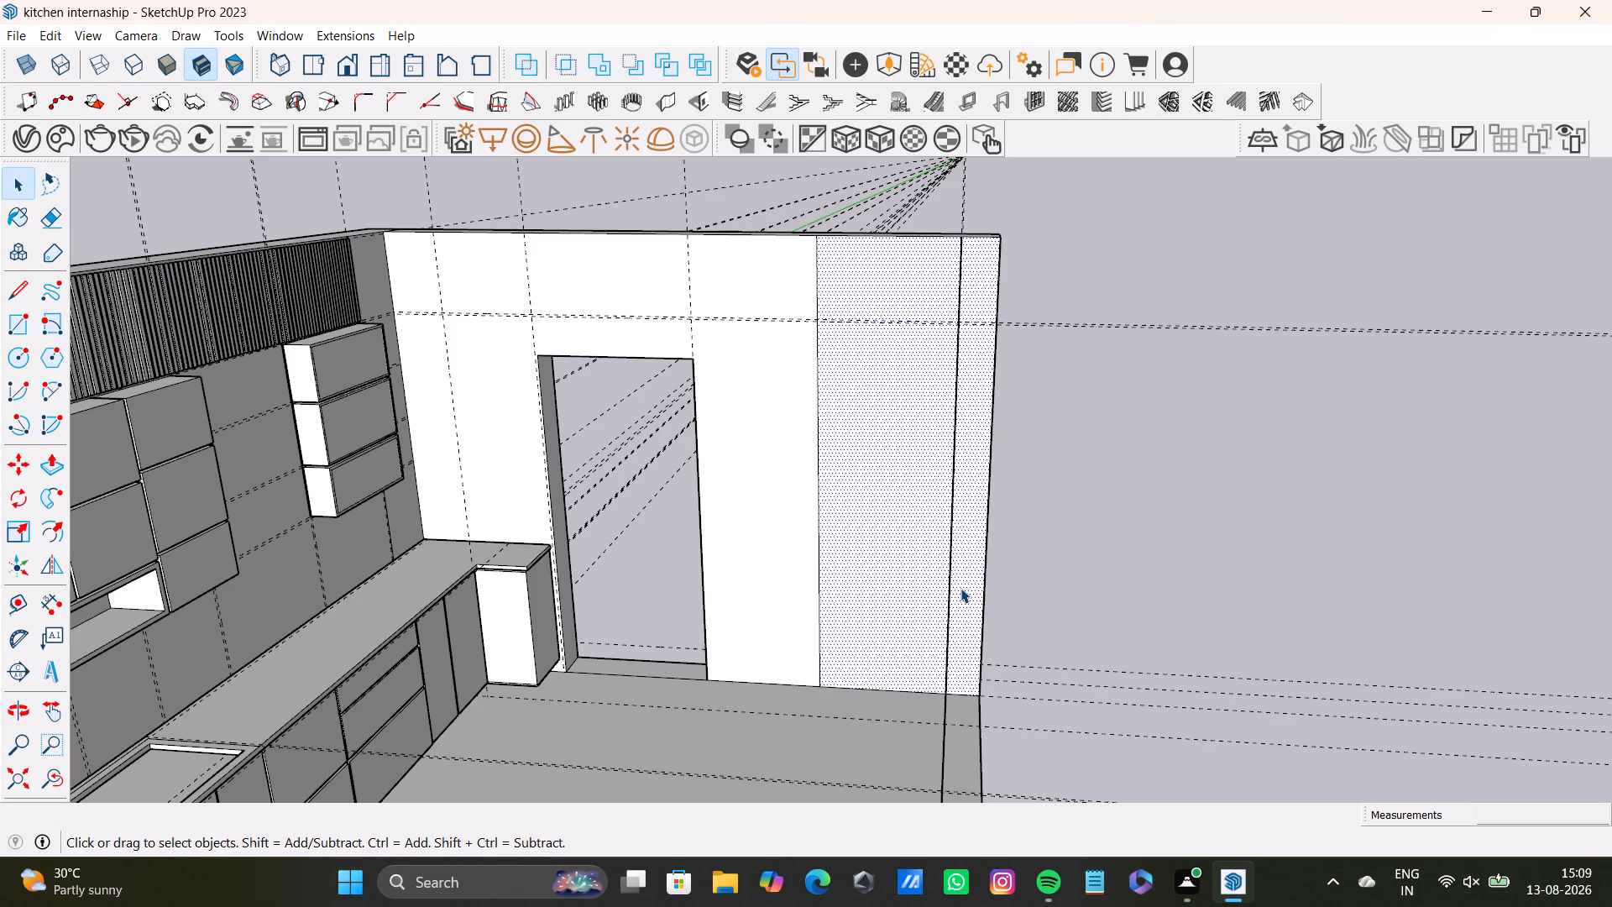
pyautogui.doubleClick(963, 596)
pyautogui.moveTo(963, 596); pyautogui.dragTo(968, 762, button='middle')
pyautogui.scroll(3, 904, 286)
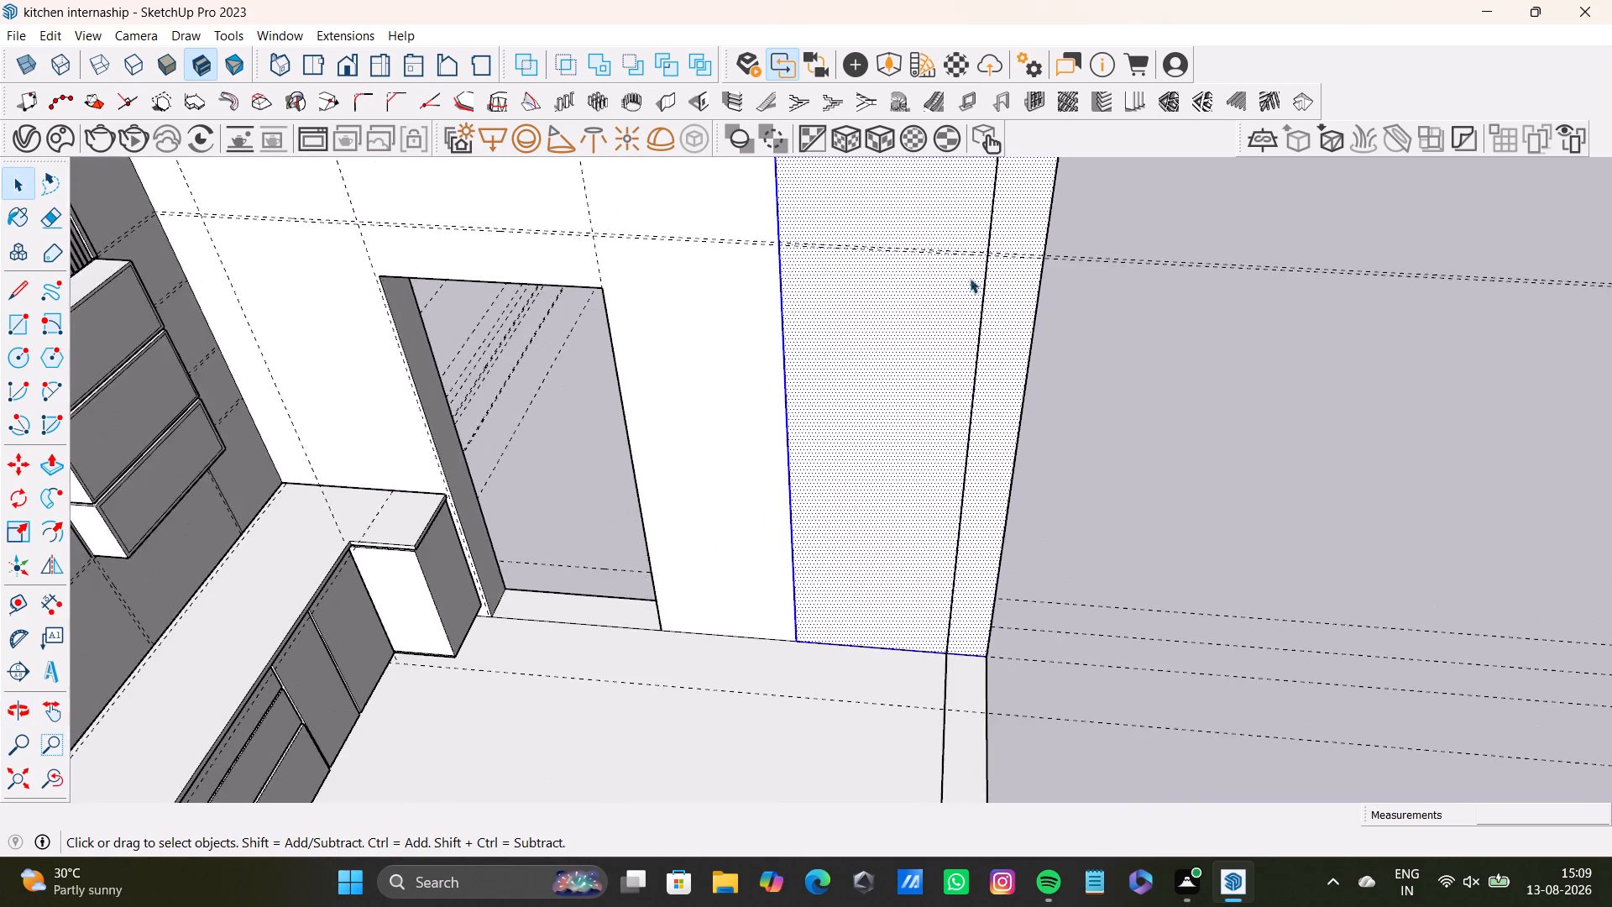
pyautogui.scroll(2, 970, 278)
pyautogui.moveTo(992, 277); pyautogui.dragTo(955, 469, button='middle')
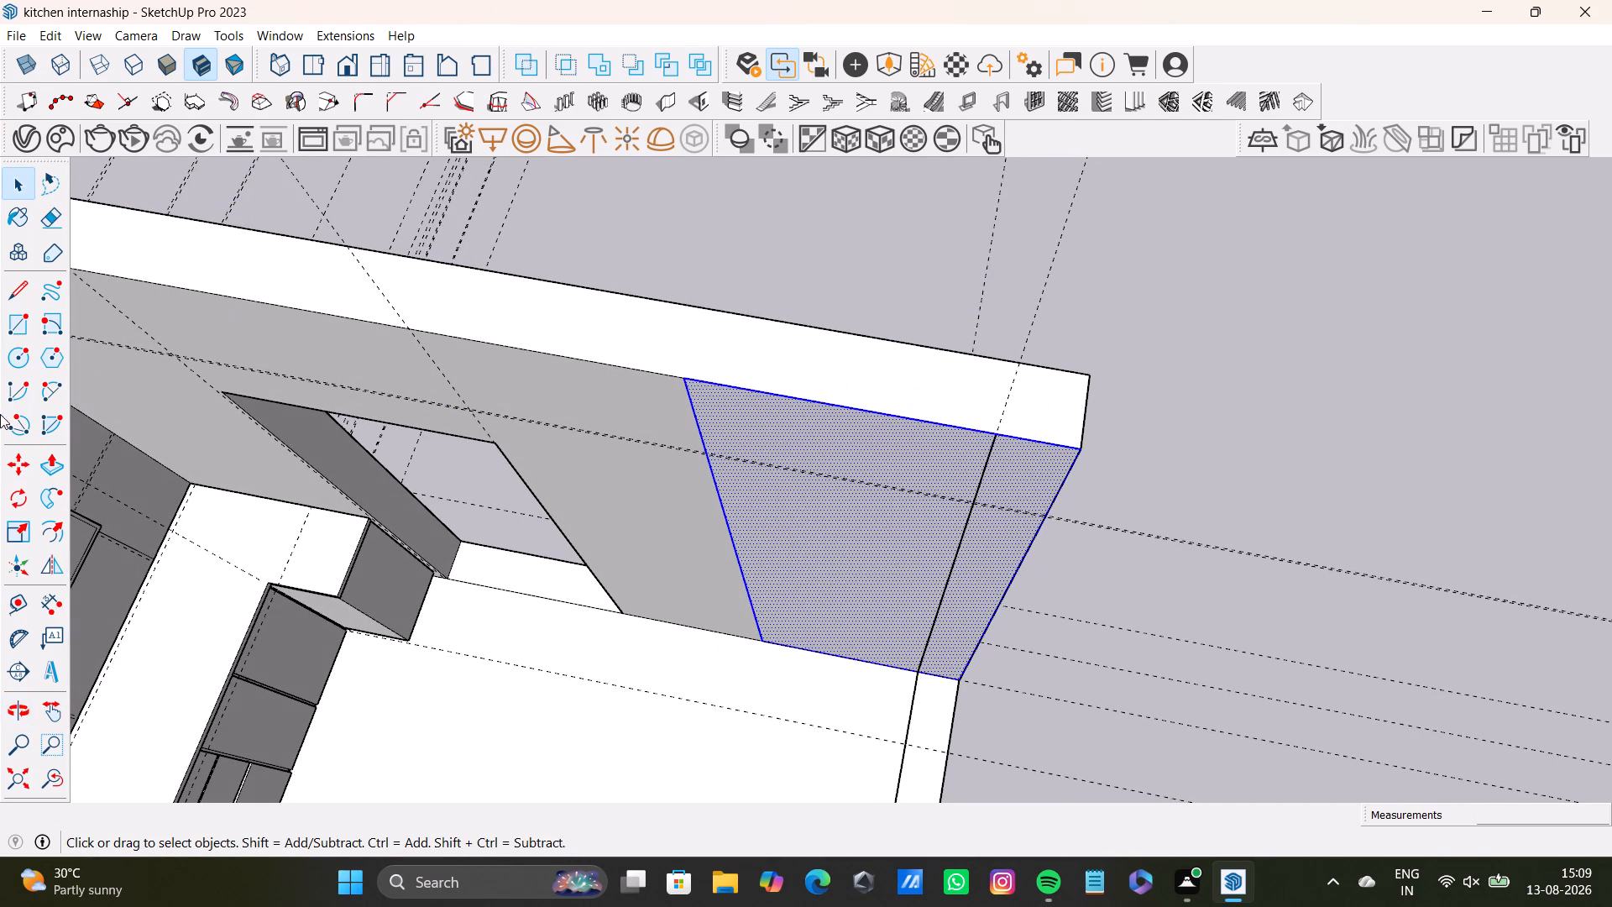
pyautogui.click(11, 291)
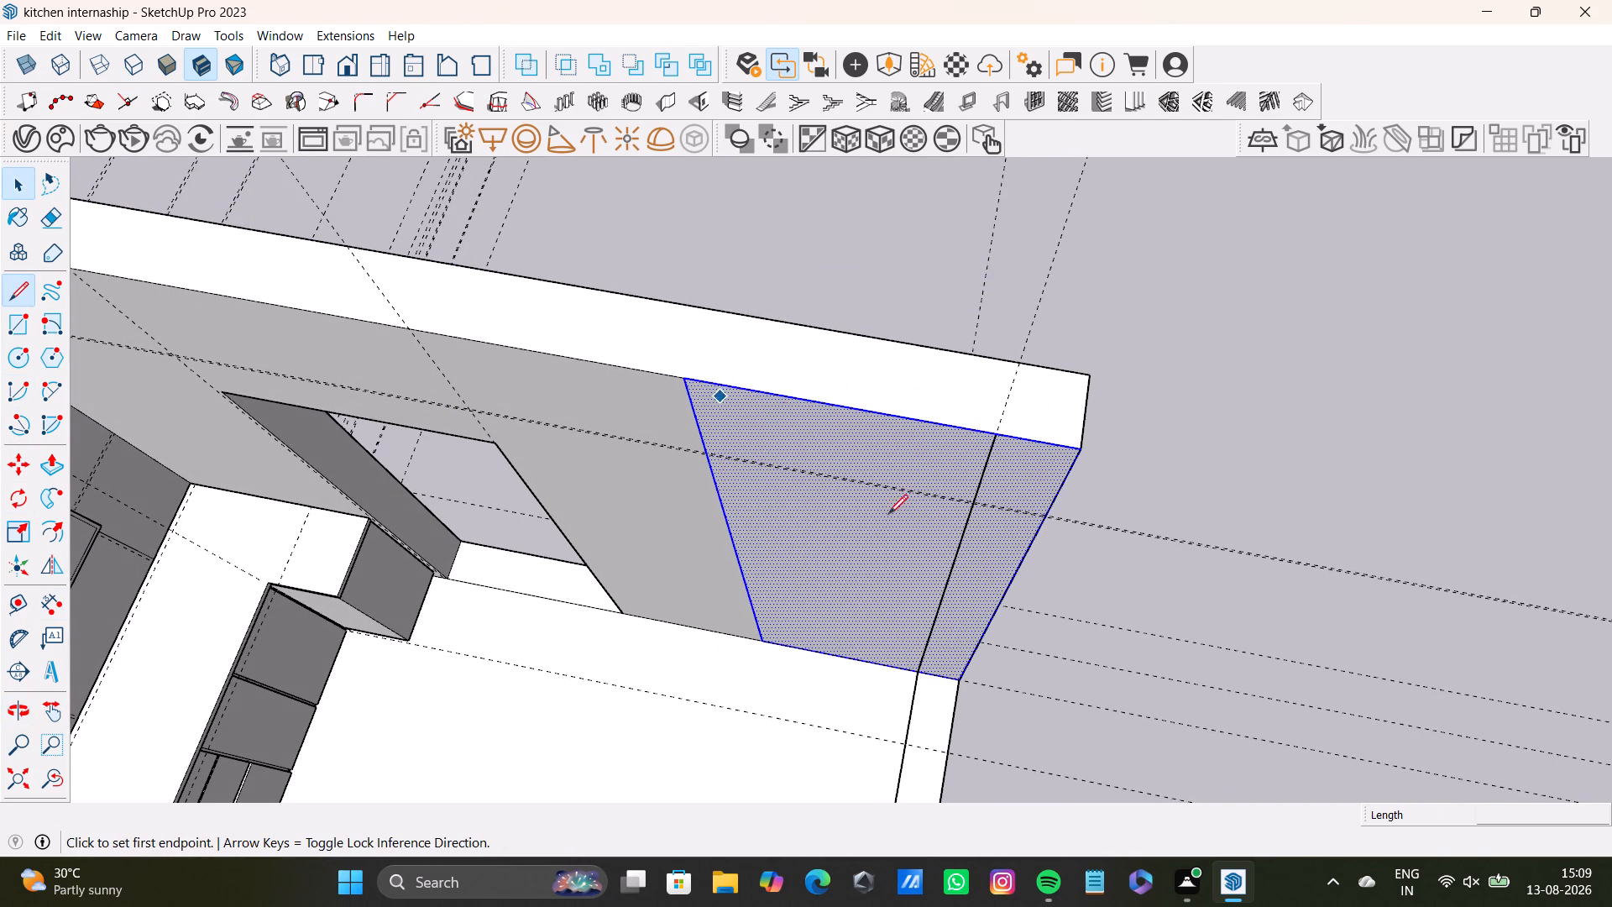
pyautogui.scroll(5, 908, 535)
pyautogui.click(1044, 377)
pyautogui.moveTo(1095, 322); pyautogui.dragTo(884, 385, button='middle')
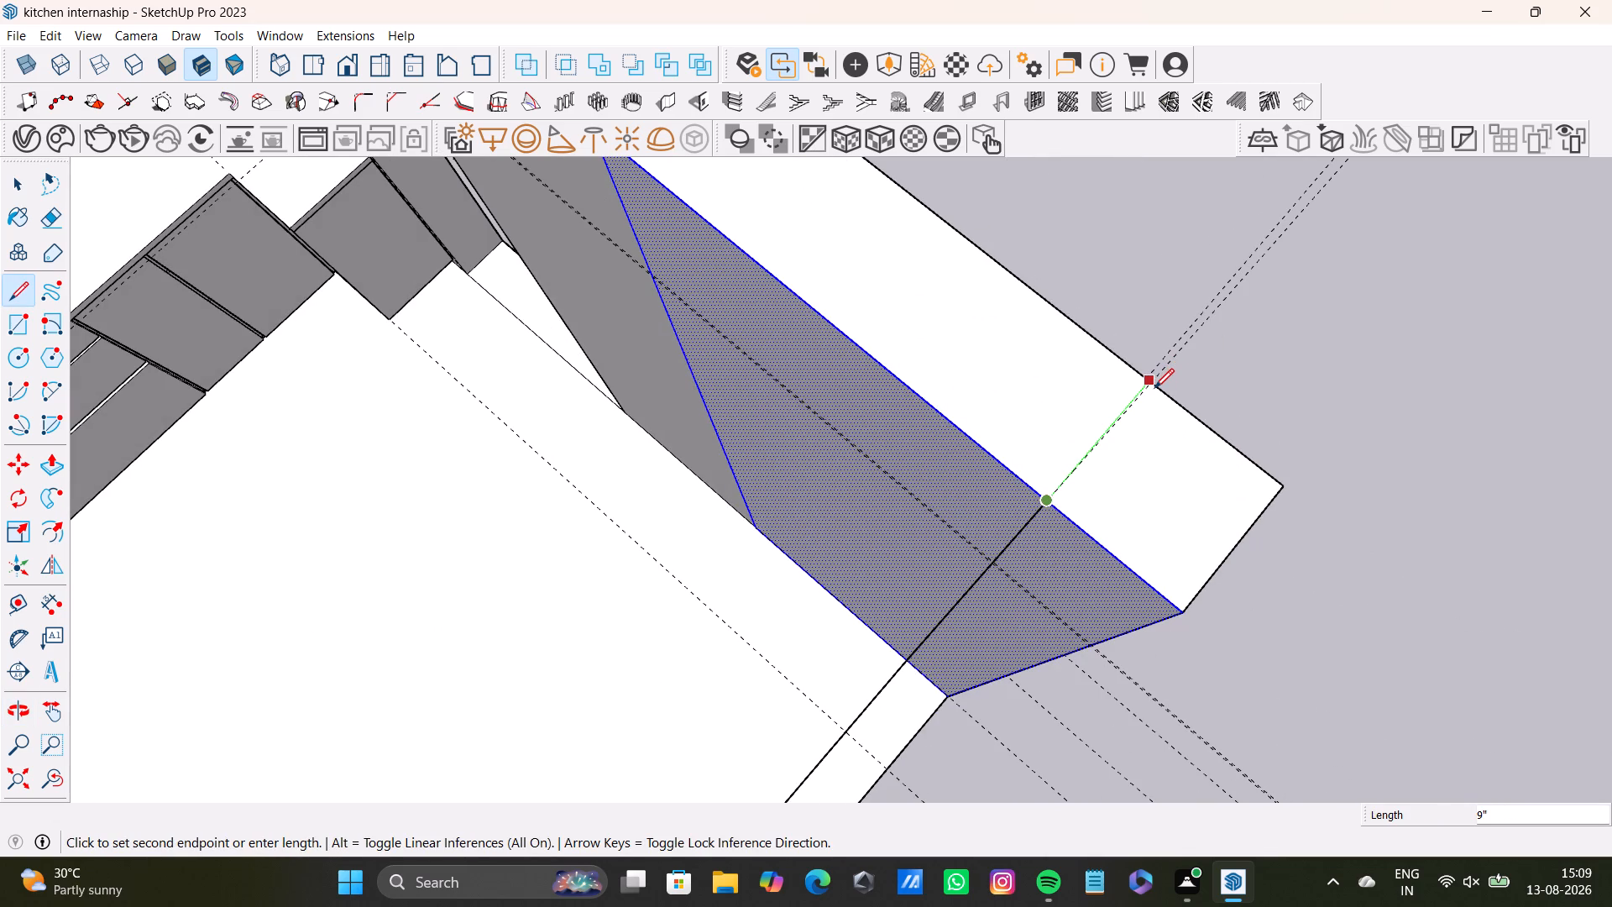
pyautogui.press('Right')
pyautogui.moveTo(1172, 411); pyautogui.dragTo(1100, 454, button='middle')
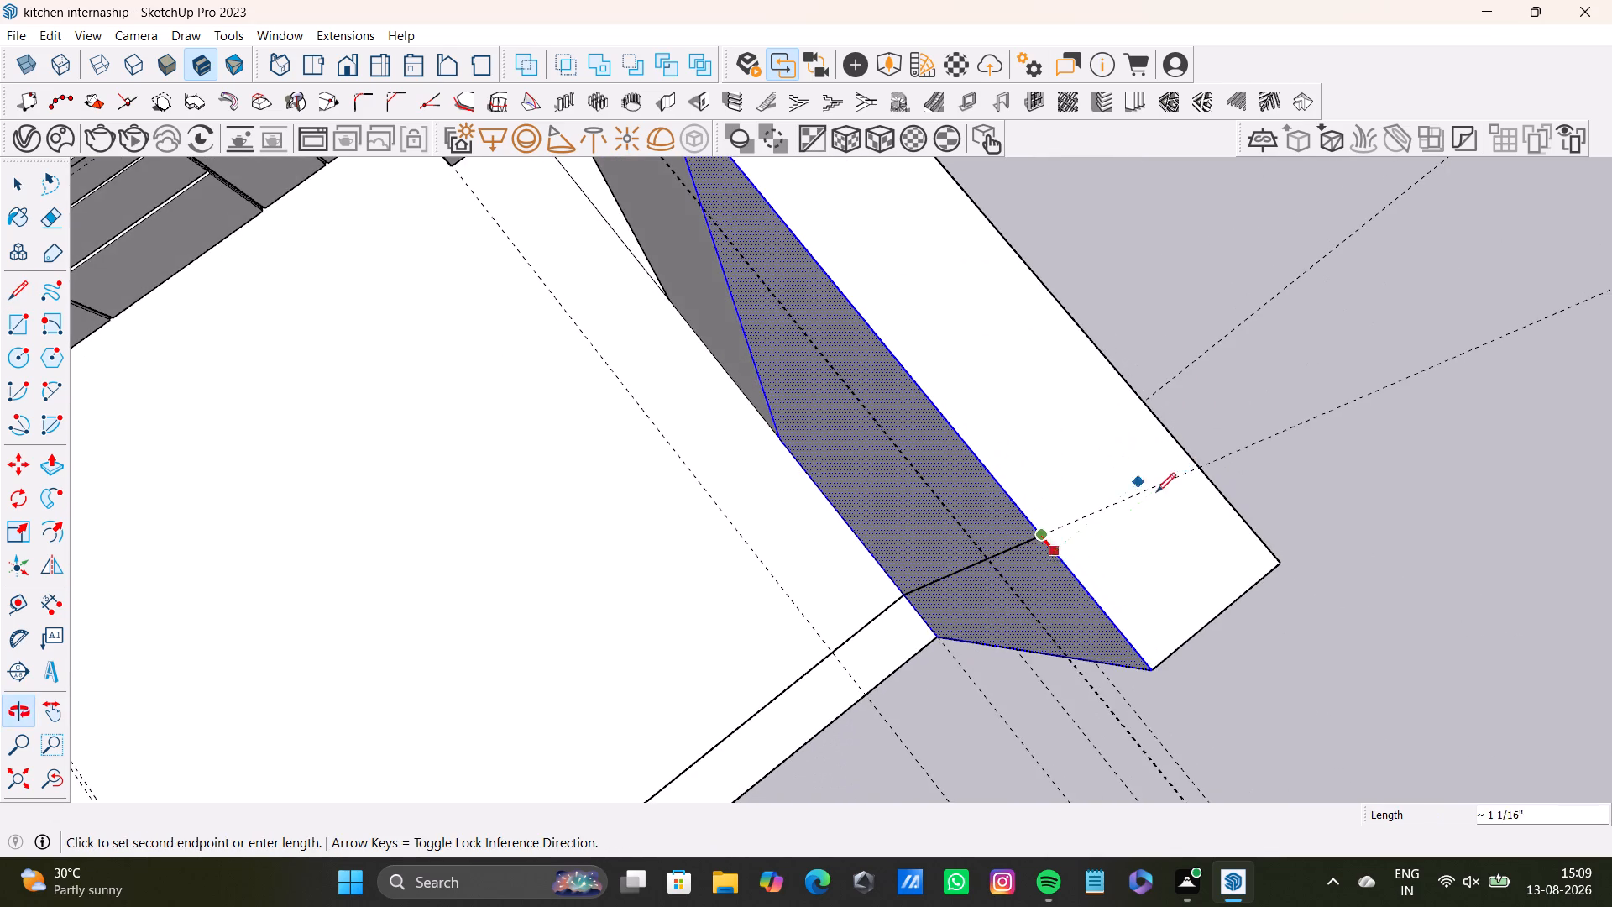
pyautogui.scroll(1, 1164, 479)
pyautogui.press('Left')
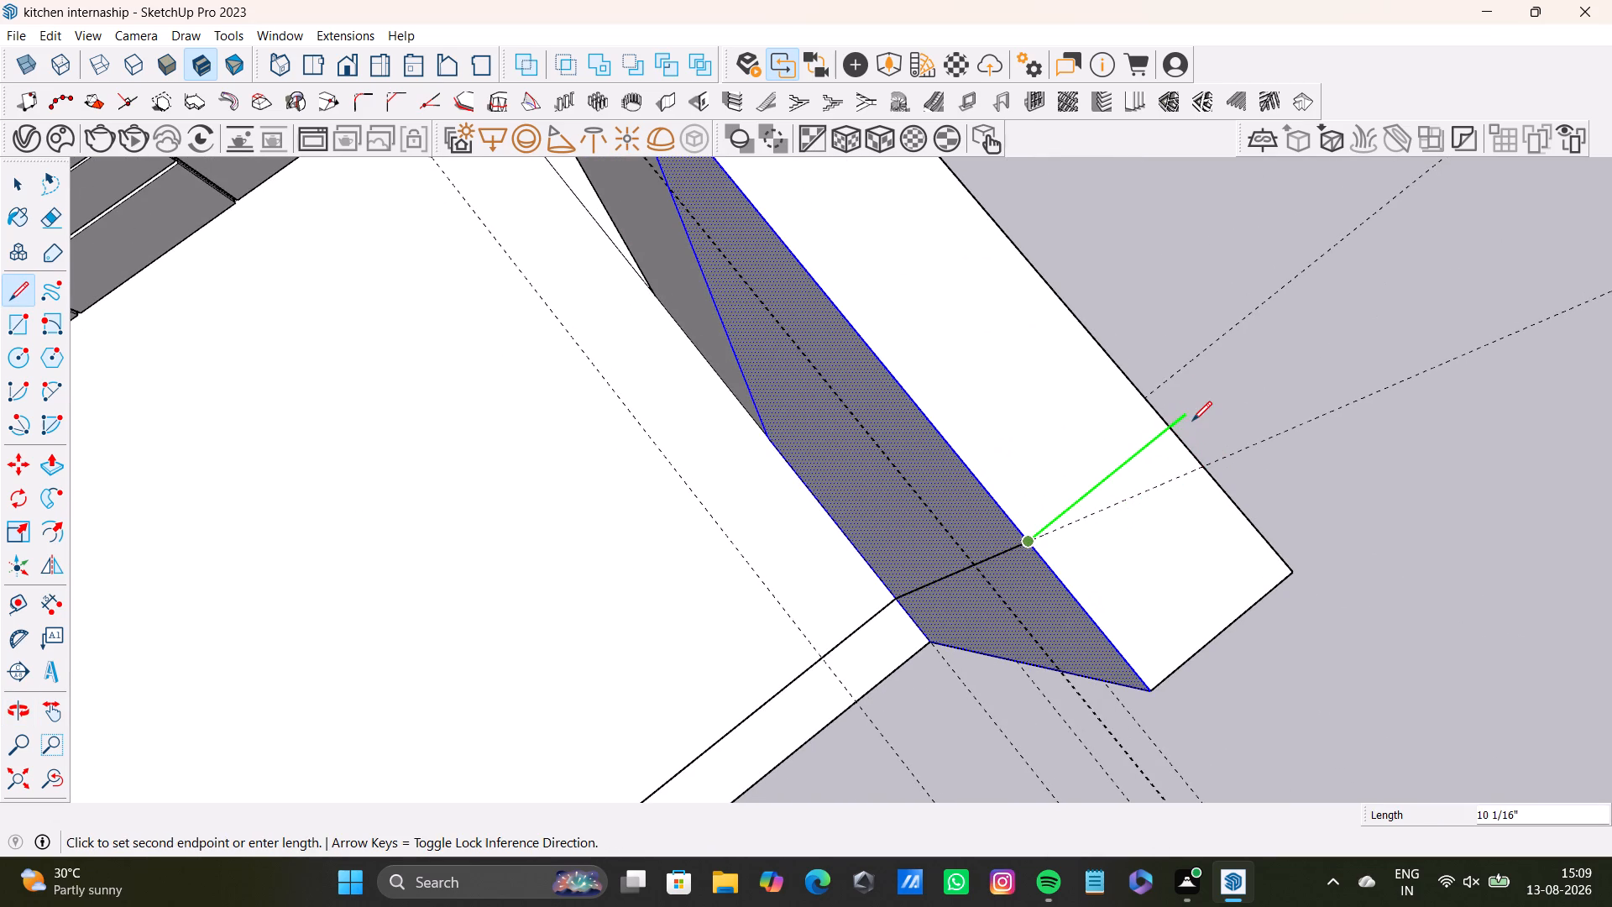
pyautogui.click(1166, 427)
# Check how the side wall's inner face and top are divided by selecting the separate areas around the dividing lines.
pyautogui.scroll(-3, 1137, 533)
pyautogui.moveTo(1107, 600); pyautogui.dragTo(1271, 388, button='middle')
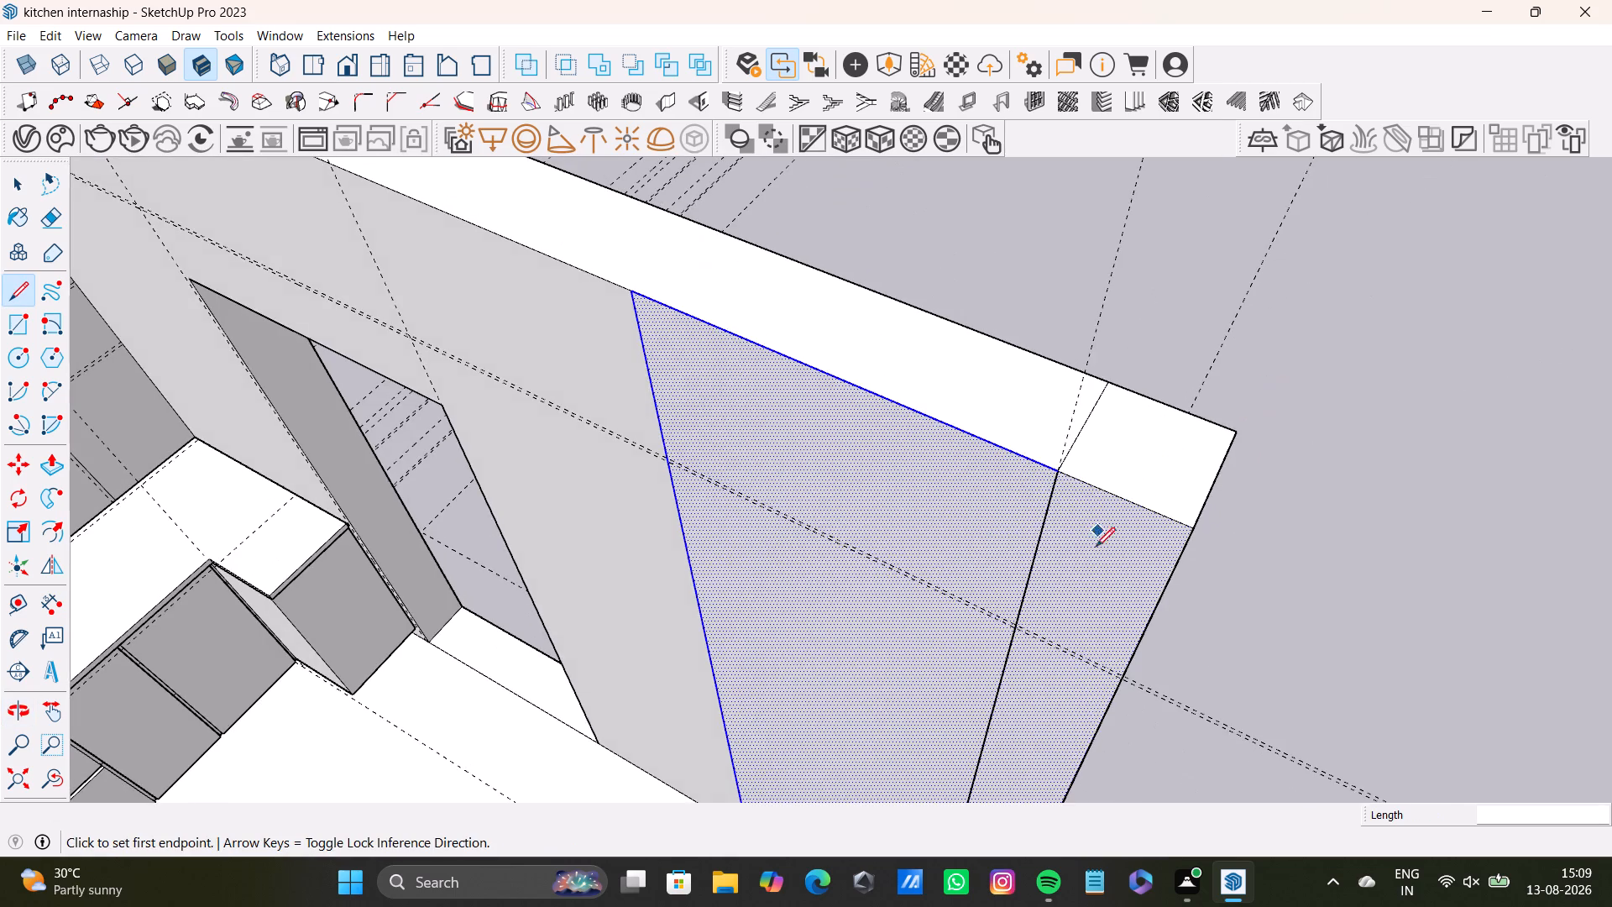
pyautogui.scroll(-2, 1095, 620)
pyautogui.moveTo(1092, 642); pyautogui.dragTo(1289, 544, button='middle')
pyautogui.press('v')
pyautogui.click(1065, 524)
pyautogui.press('space')
pyautogui.click(1159, 499)
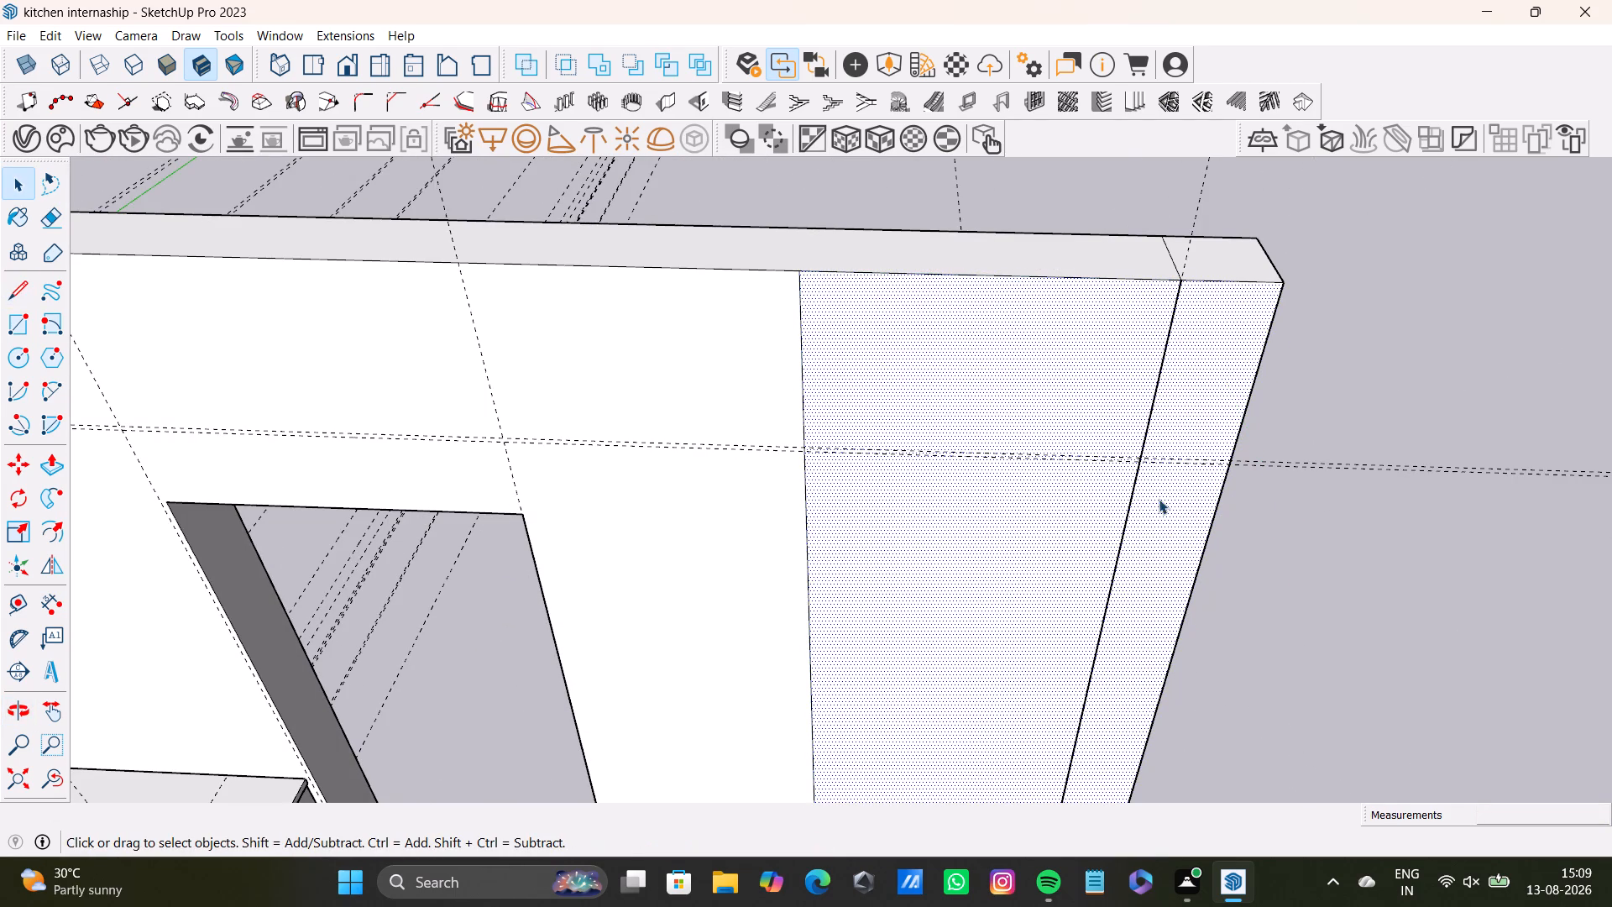
pyautogui.click(965, 500)
pyautogui.doubleClick(1207, 489)
pyautogui.doubleClick(1143, 491)
pyautogui.click(1021, 484)
pyautogui.moveTo(1111, 514); pyautogui.dragTo(1123, 695, button='middle')
pyautogui.click(987, 338)
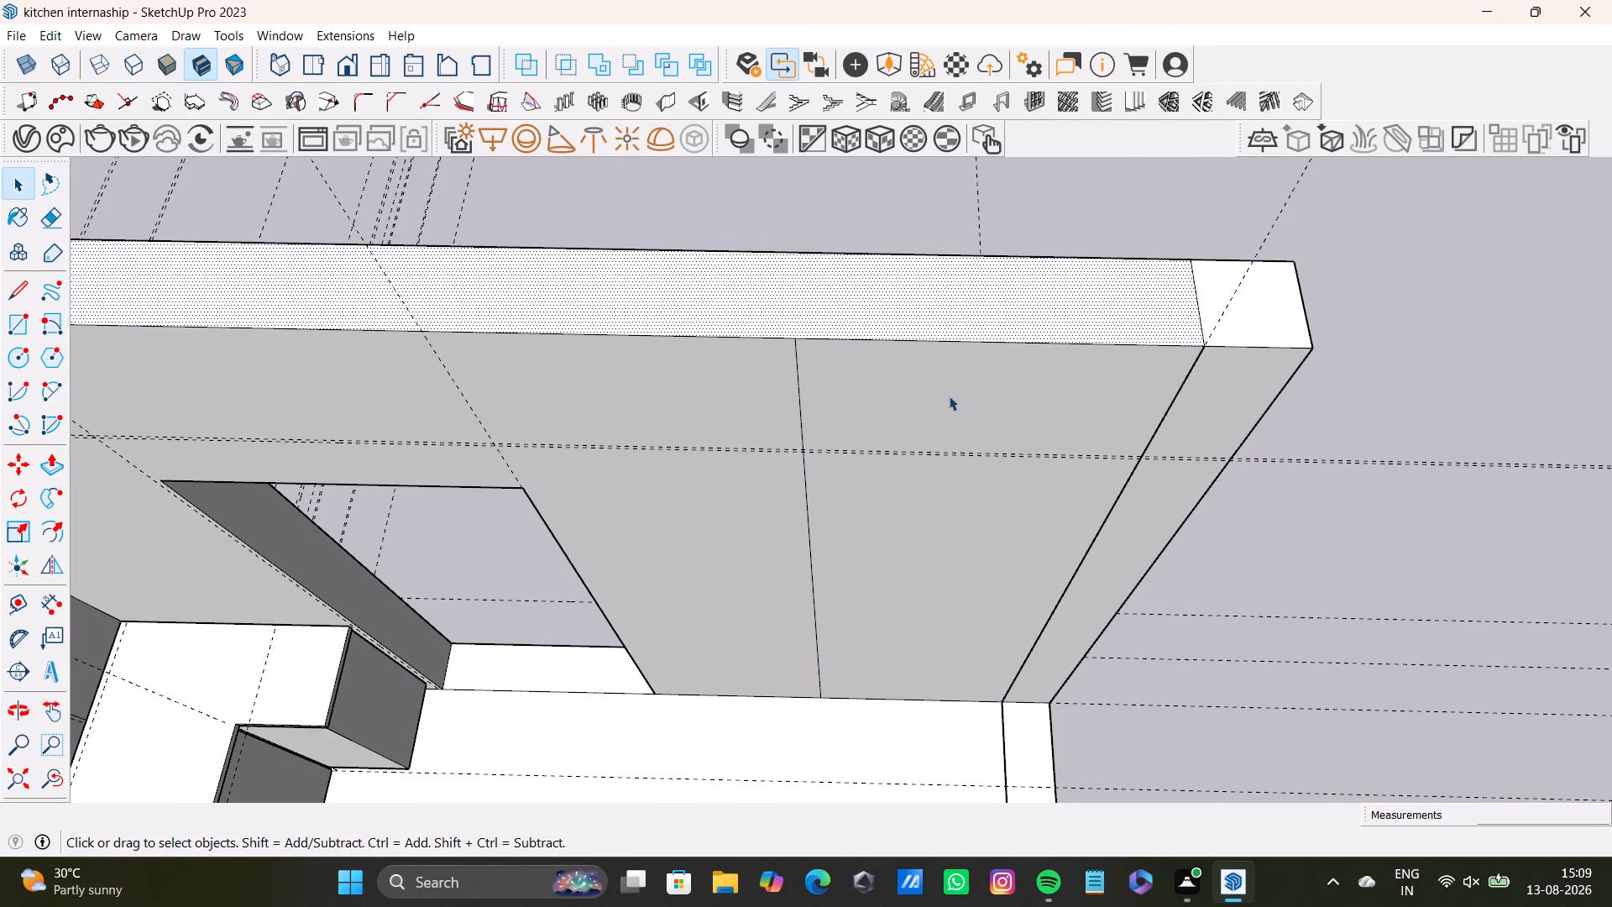
# Delete the vertical dividing line between the door opening and the wall's end strip, and inspect the wall.
pyautogui.click(809, 527)
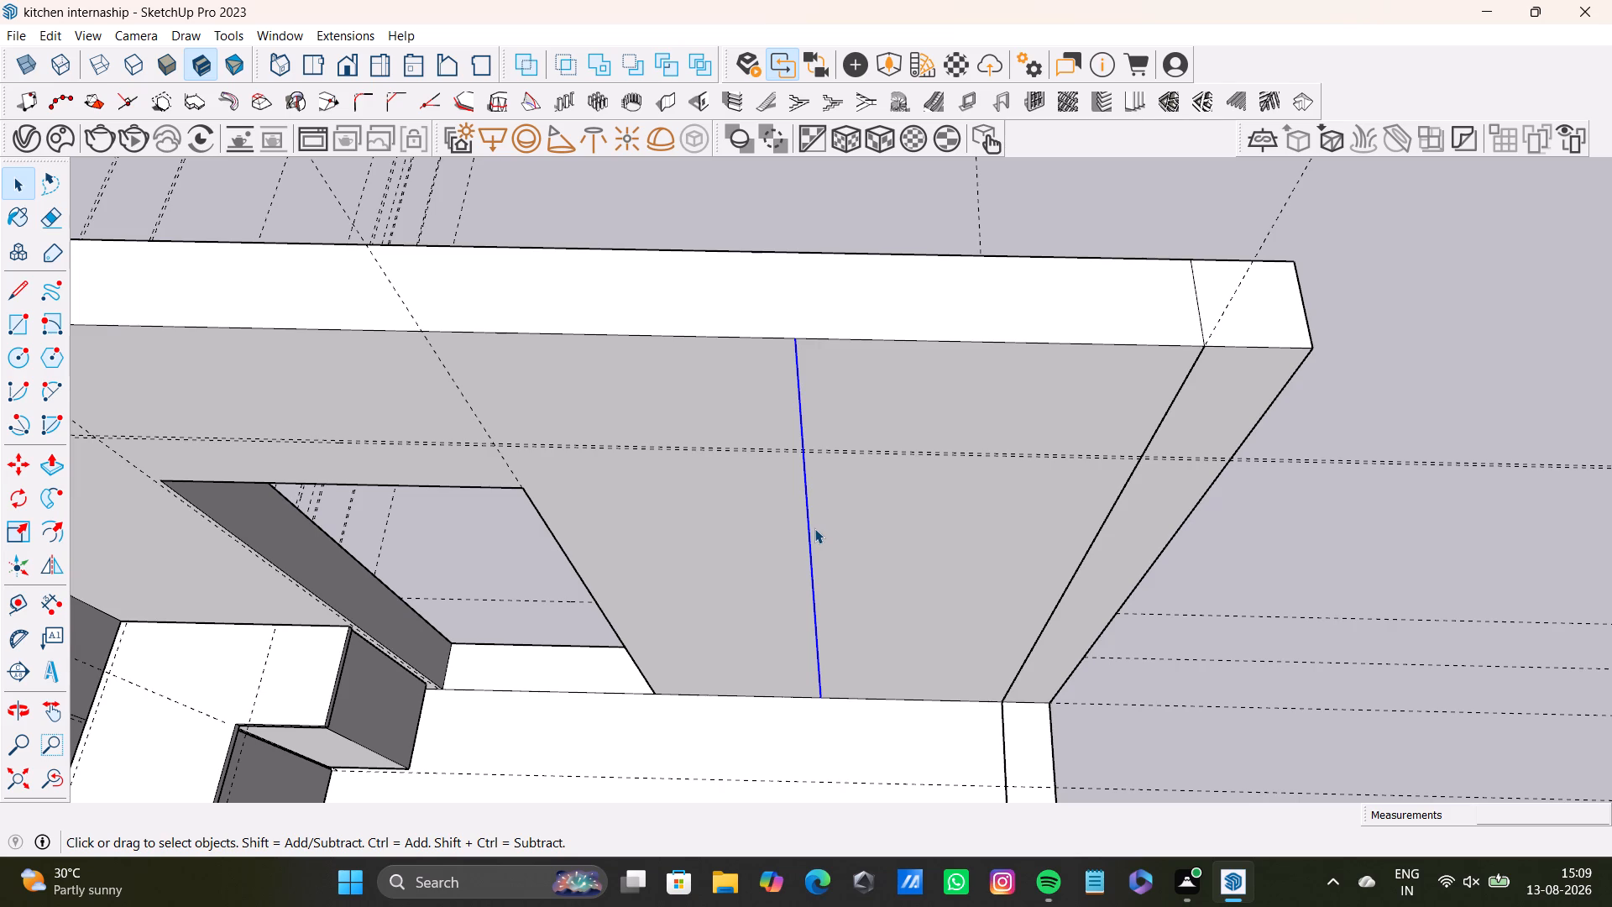
pyautogui.press('Delete')
pyautogui.scroll(-2, 932, 565)
pyautogui.moveTo(932, 566); pyautogui.dragTo(524, 630, button='middle')
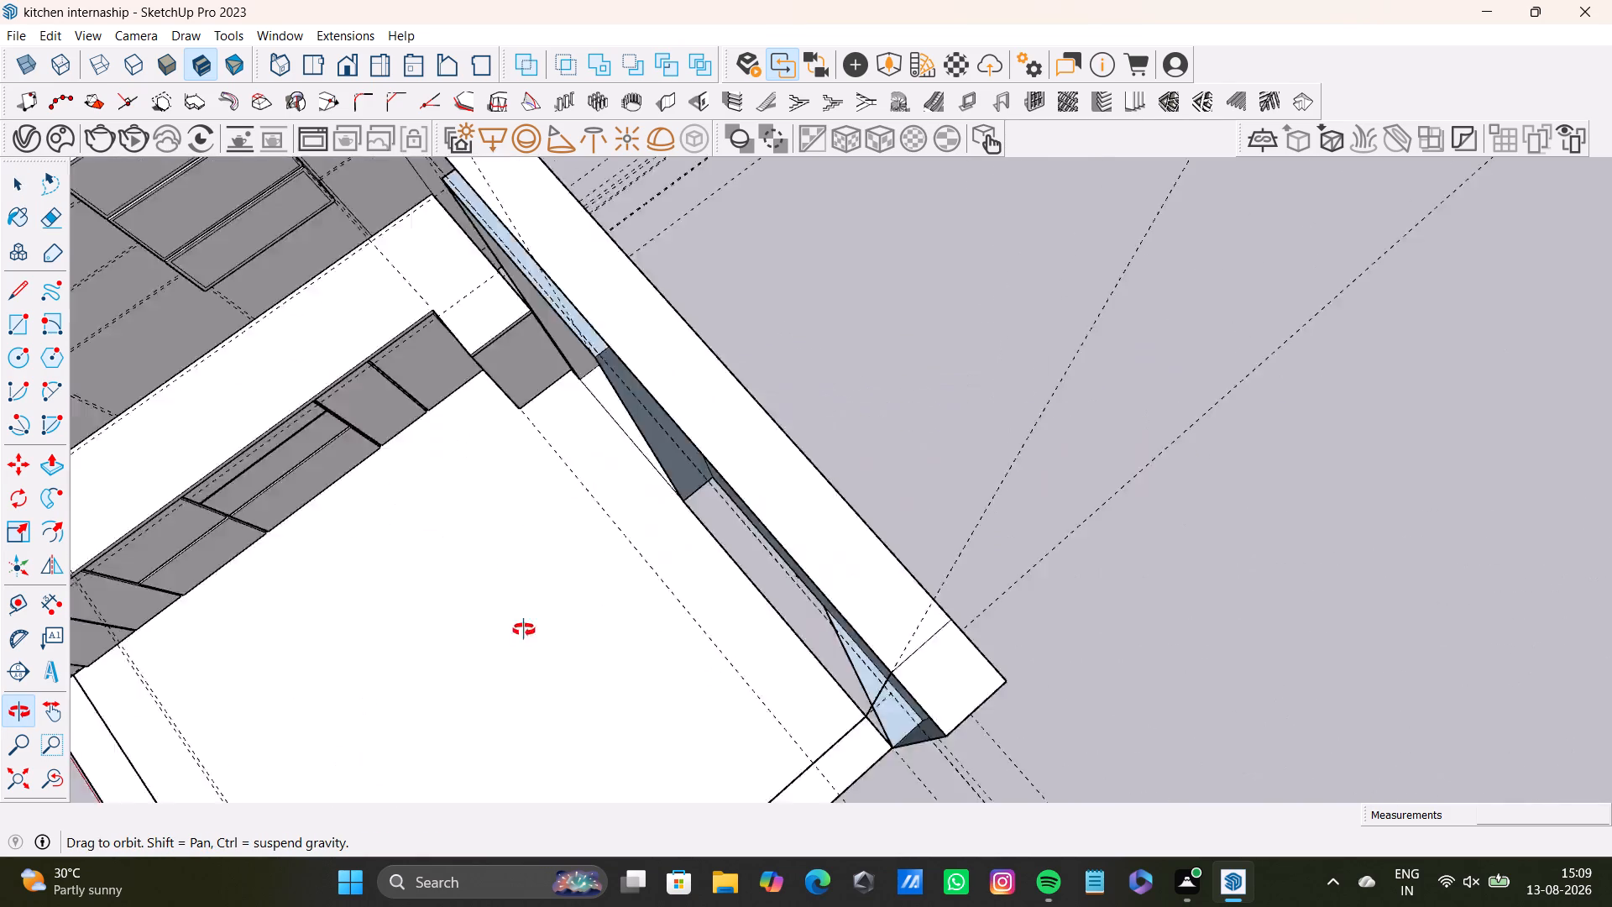
pyautogui.moveTo(524, 630); pyautogui.dragTo(939, 663, button='middle')
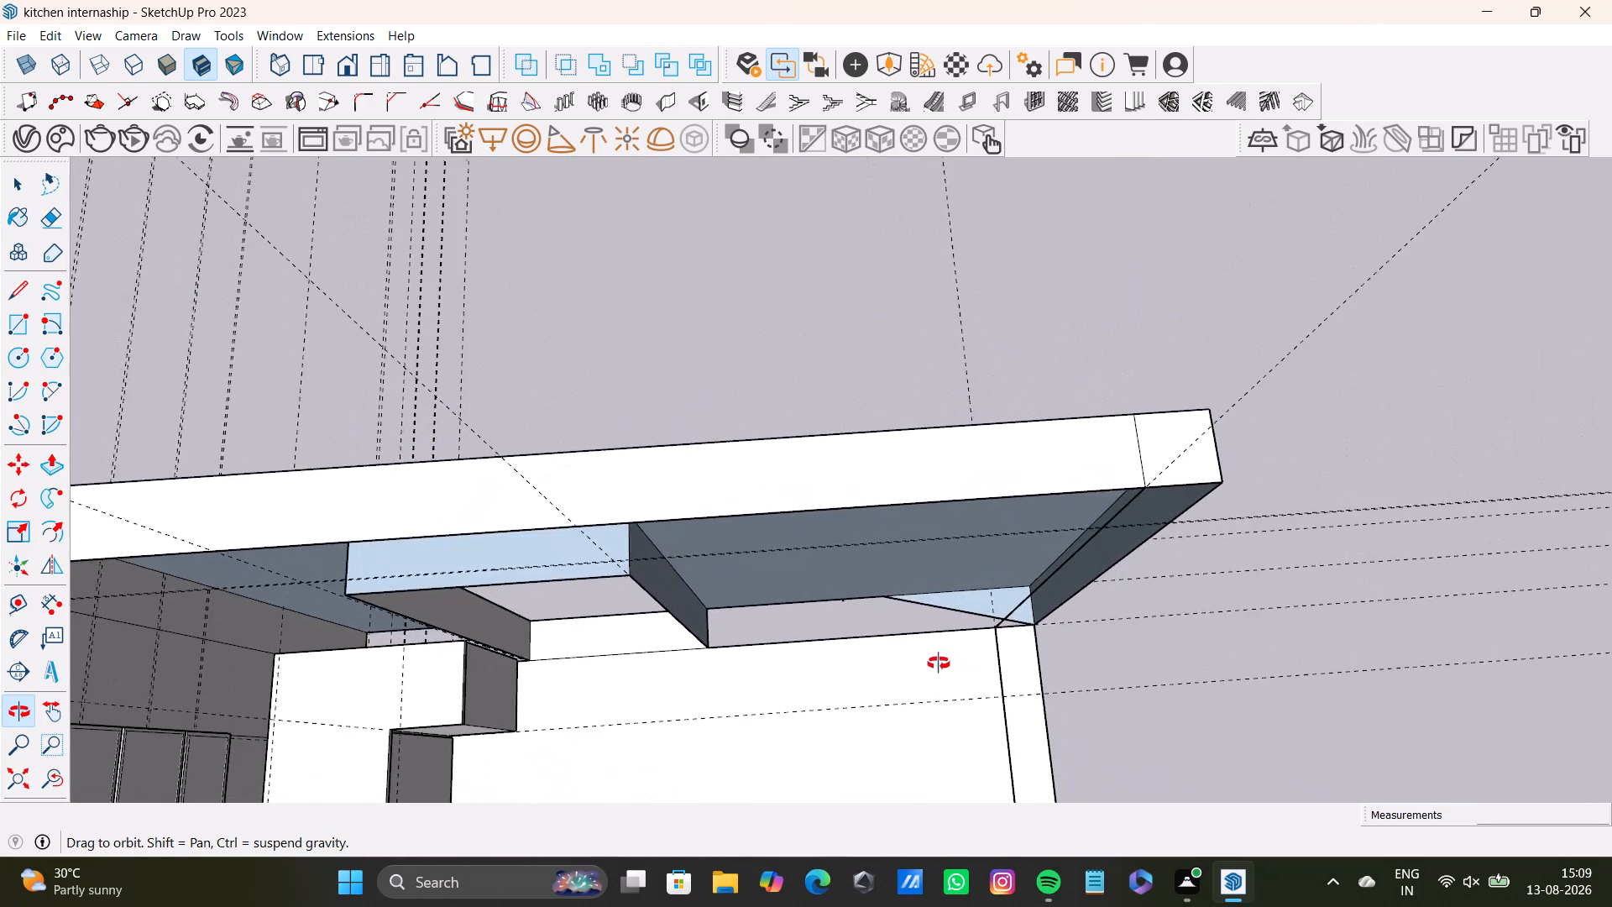
# Examine the side wall's inner side, door opening, end section and top from several angles.
pyautogui.moveTo(939, 663); pyautogui.dragTo(727, 575, button='middle')
pyautogui.moveTo(810, 554); pyautogui.dragTo(937, 396, button='middle')
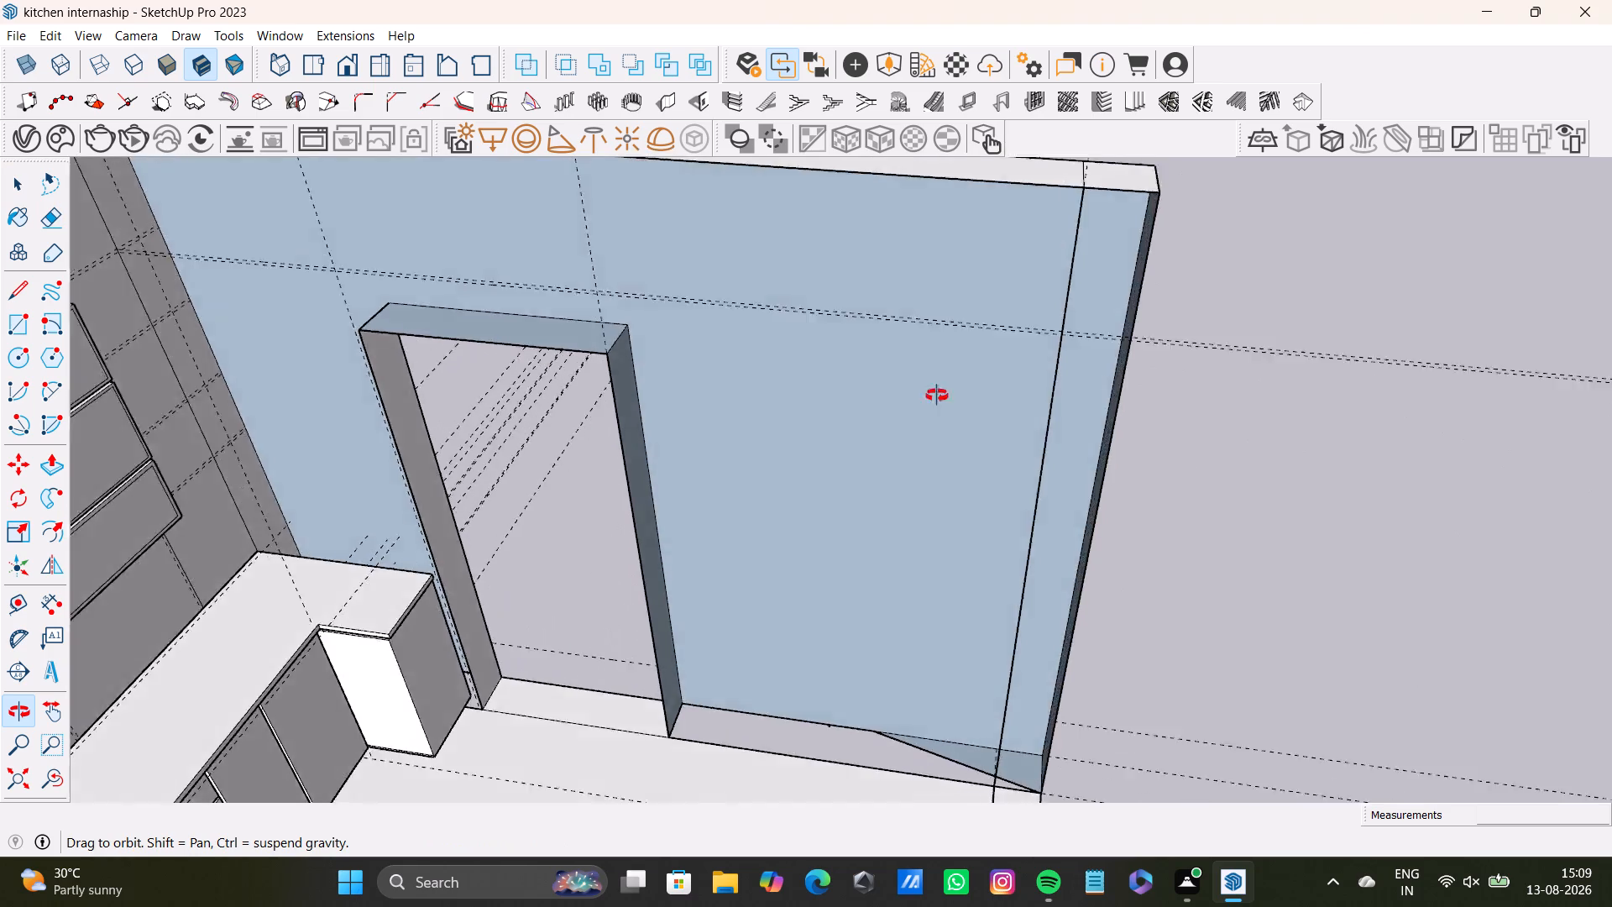
pyautogui.moveTo(937, 396); pyautogui.dragTo(1023, 530, button='middle')
pyautogui.scroll(-6, 1018, 531)
pyautogui.keyDown('shift'); pyautogui.moveTo(980, 556); pyautogui.dragTo(884, 547, button='middle'); pyautogui.keyUp('shift')
pyautogui.moveTo(879, 543); pyautogui.dragTo(690, 427, button='middle')
pyautogui.scroll(3, 307, 534)
pyautogui.scroll(1, 522, 494)
pyautogui.moveTo(524, 492); pyautogui.dragTo(539, 312, button='middle')
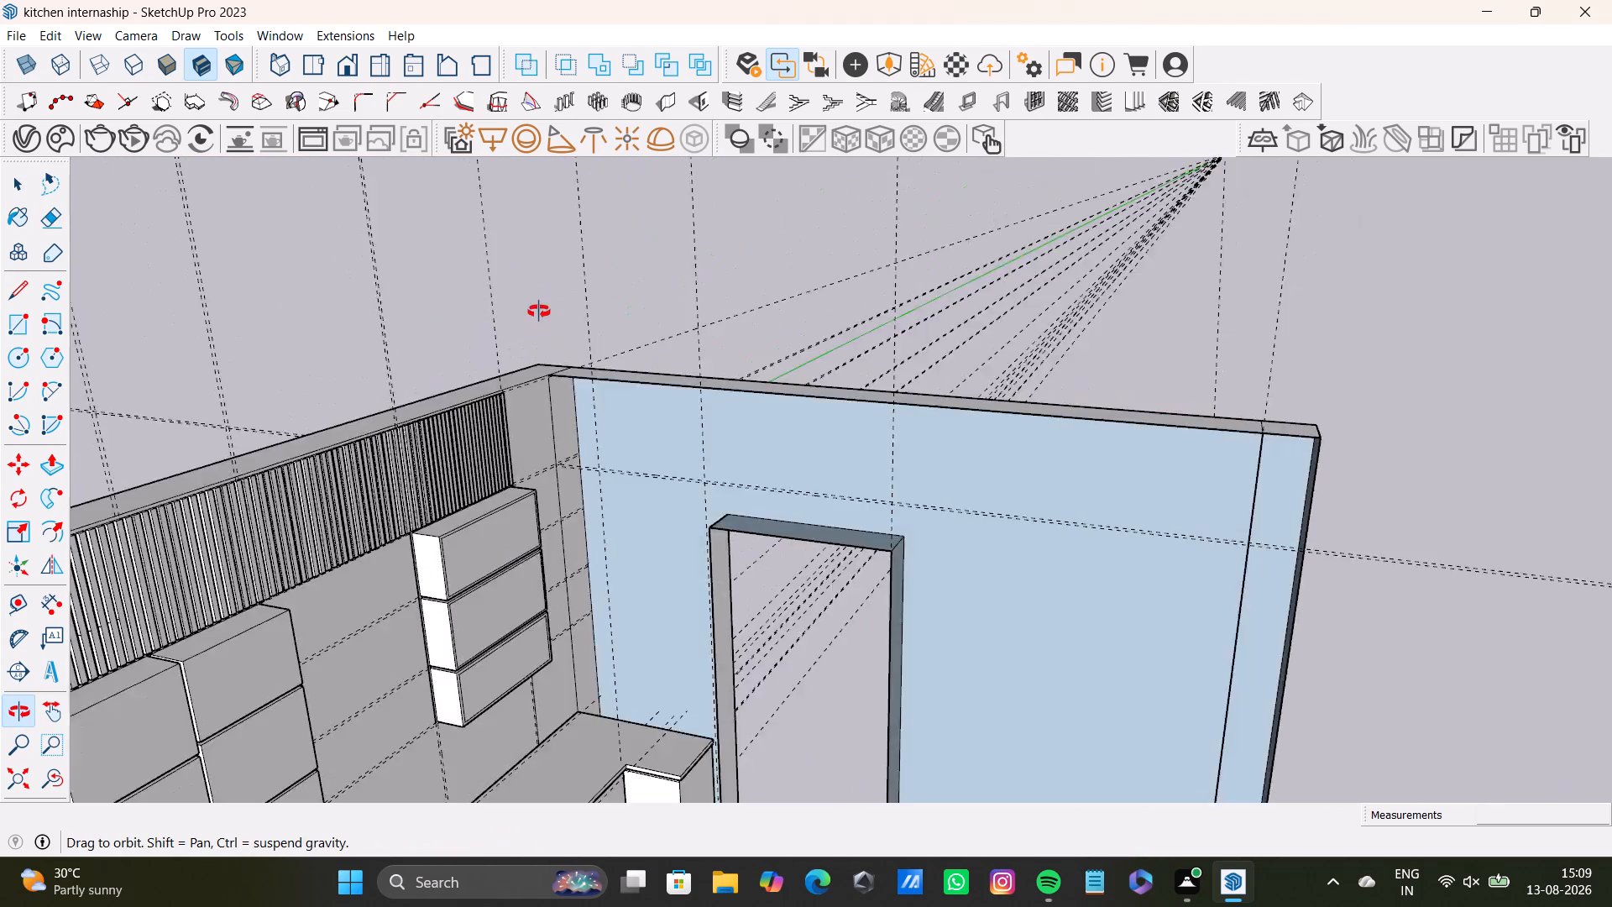
pyautogui.moveTo(539, 312); pyautogui.dragTo(325, 266, button='middle')
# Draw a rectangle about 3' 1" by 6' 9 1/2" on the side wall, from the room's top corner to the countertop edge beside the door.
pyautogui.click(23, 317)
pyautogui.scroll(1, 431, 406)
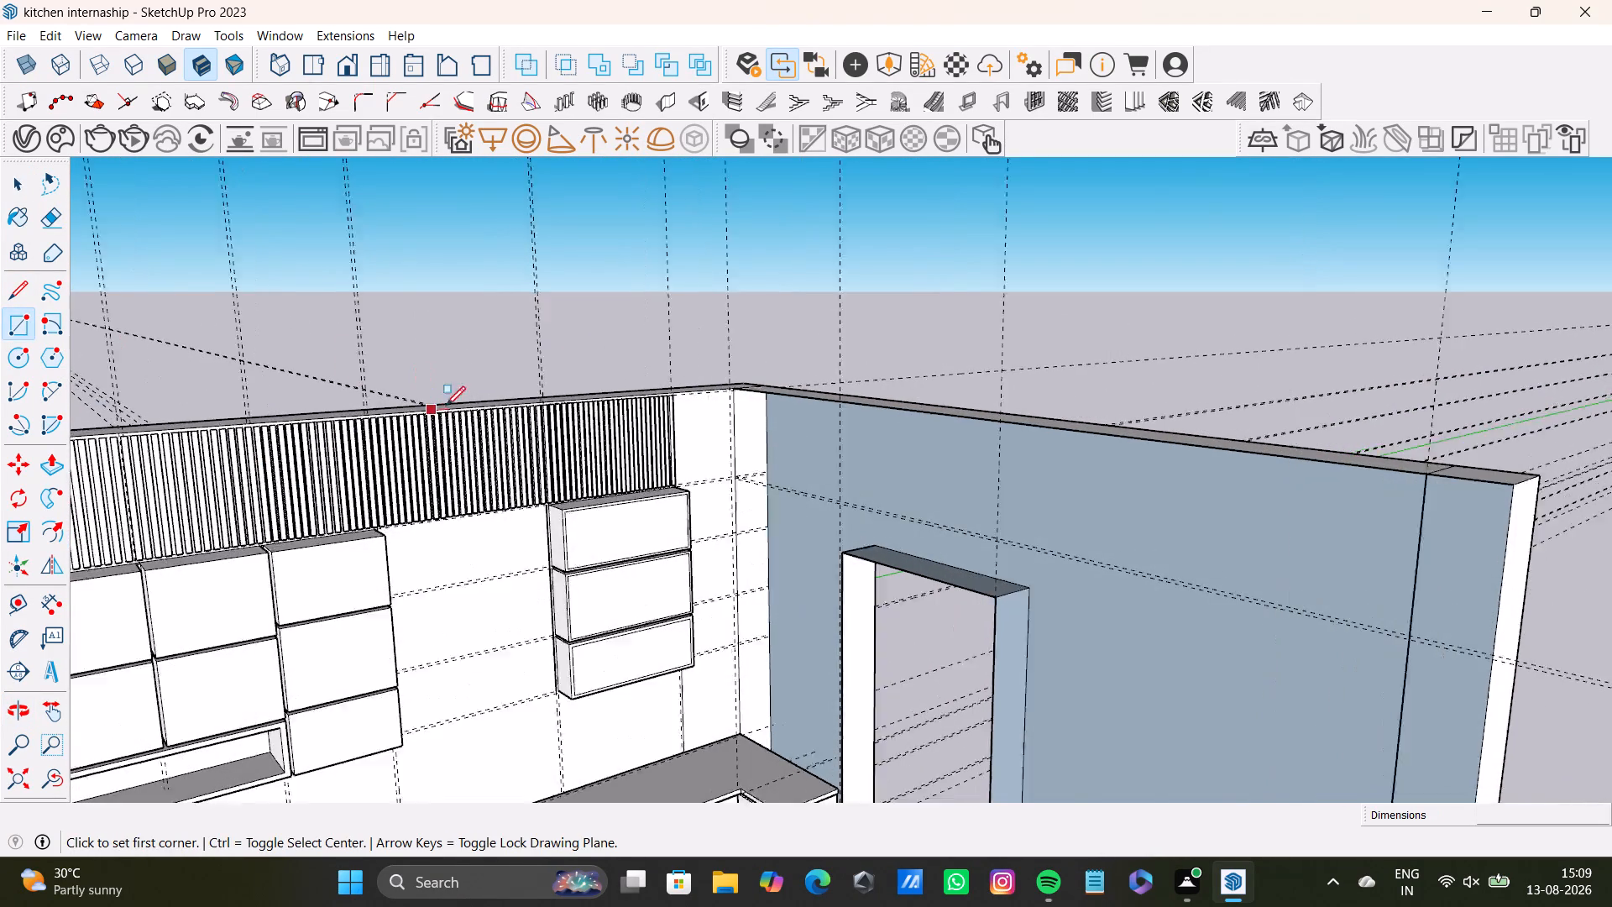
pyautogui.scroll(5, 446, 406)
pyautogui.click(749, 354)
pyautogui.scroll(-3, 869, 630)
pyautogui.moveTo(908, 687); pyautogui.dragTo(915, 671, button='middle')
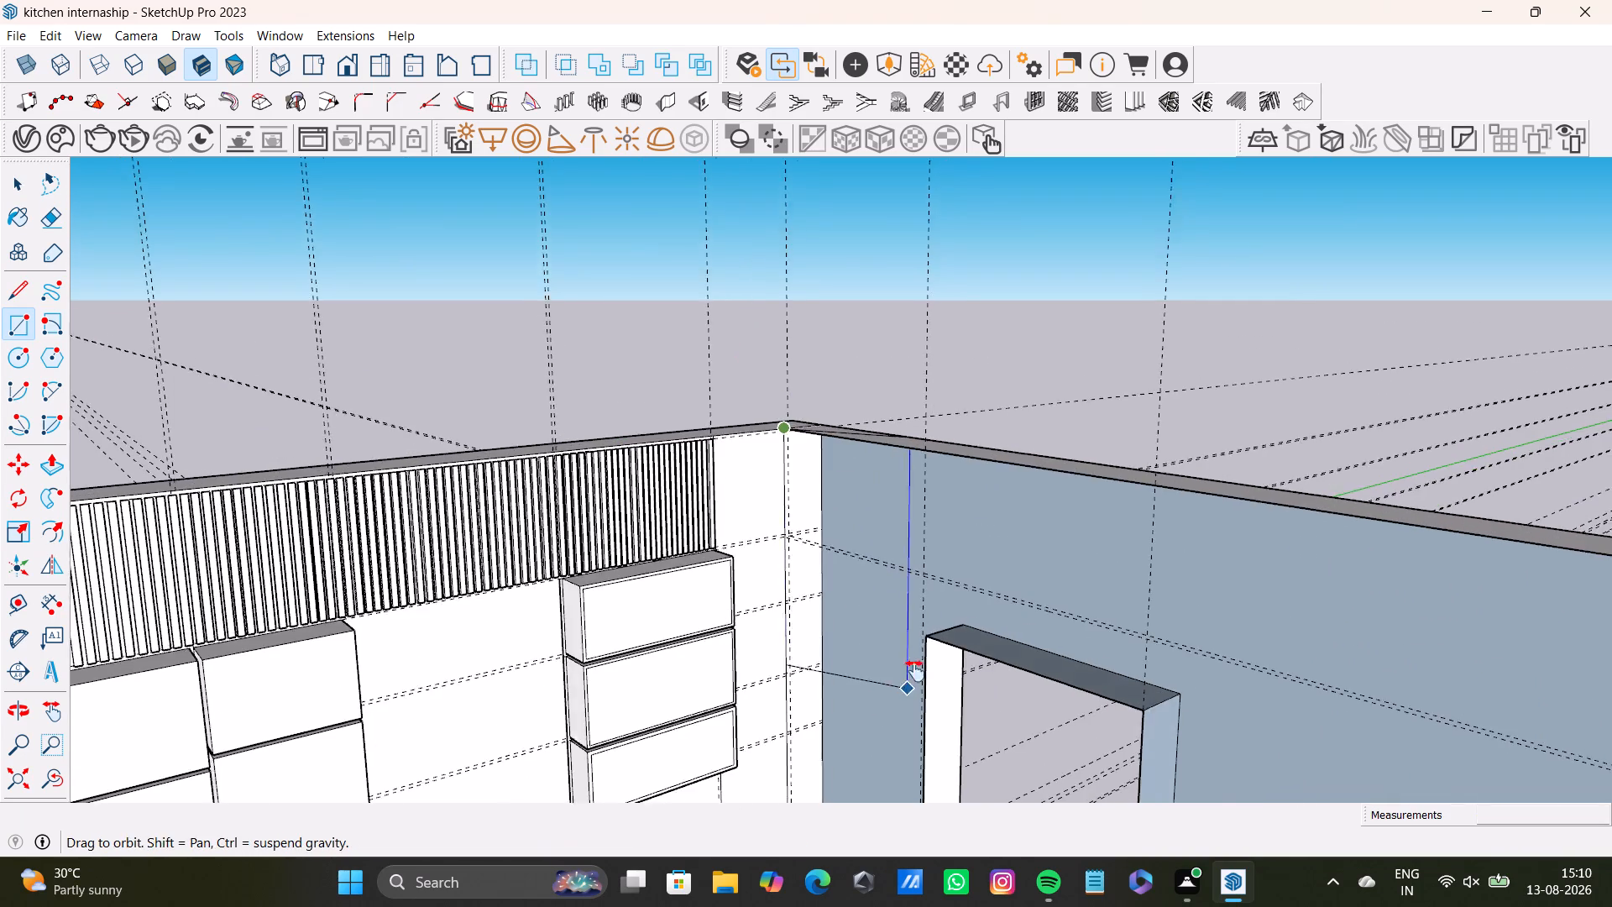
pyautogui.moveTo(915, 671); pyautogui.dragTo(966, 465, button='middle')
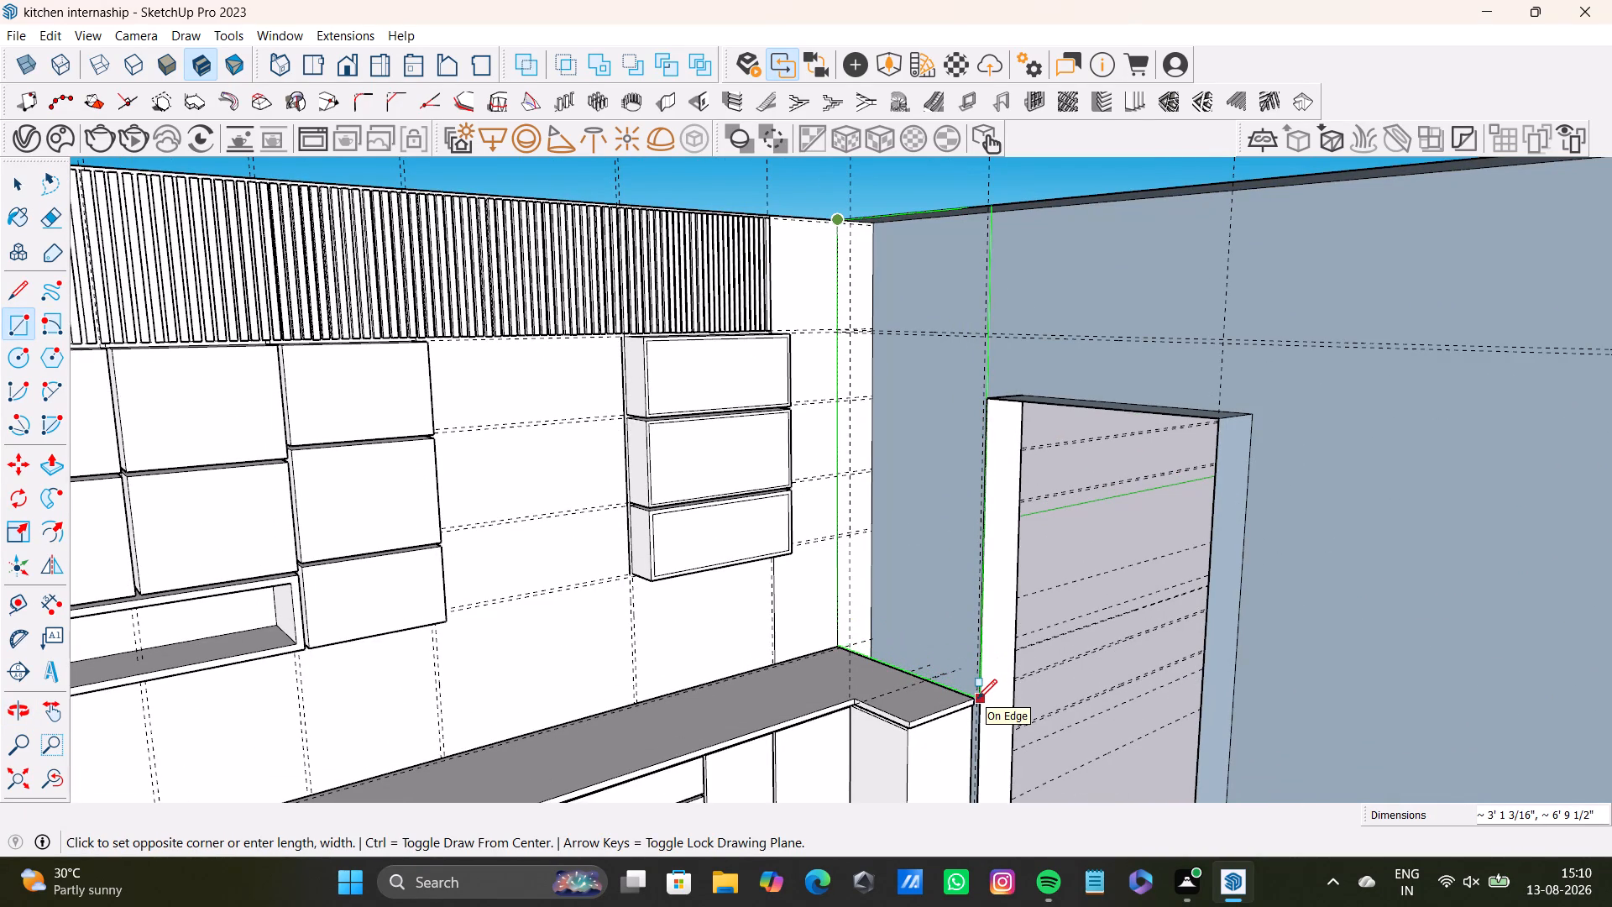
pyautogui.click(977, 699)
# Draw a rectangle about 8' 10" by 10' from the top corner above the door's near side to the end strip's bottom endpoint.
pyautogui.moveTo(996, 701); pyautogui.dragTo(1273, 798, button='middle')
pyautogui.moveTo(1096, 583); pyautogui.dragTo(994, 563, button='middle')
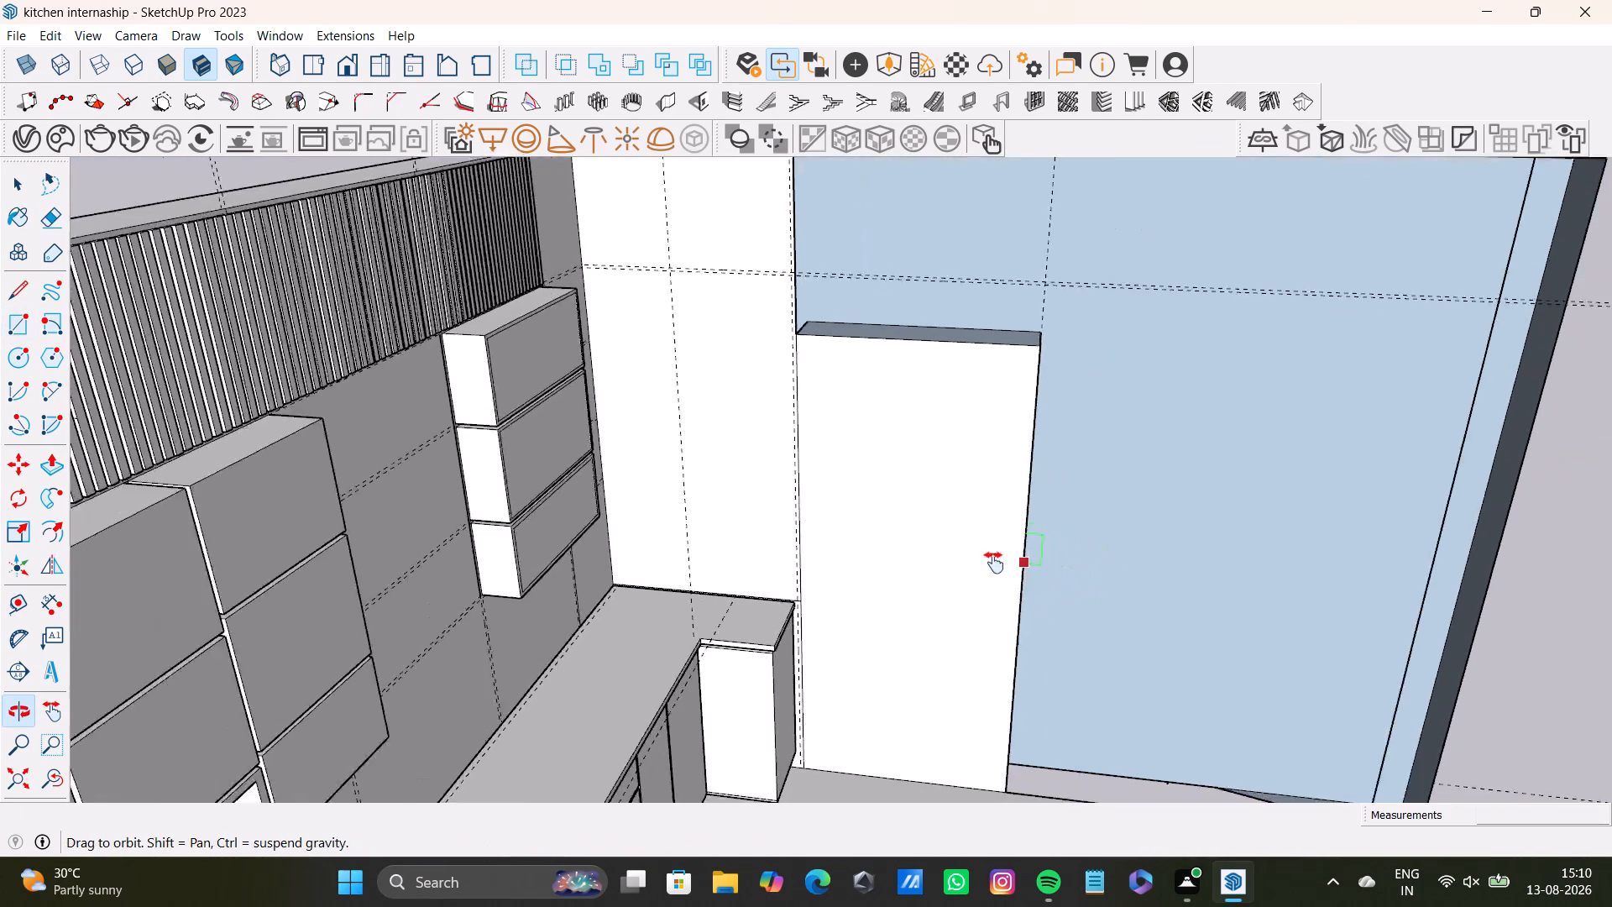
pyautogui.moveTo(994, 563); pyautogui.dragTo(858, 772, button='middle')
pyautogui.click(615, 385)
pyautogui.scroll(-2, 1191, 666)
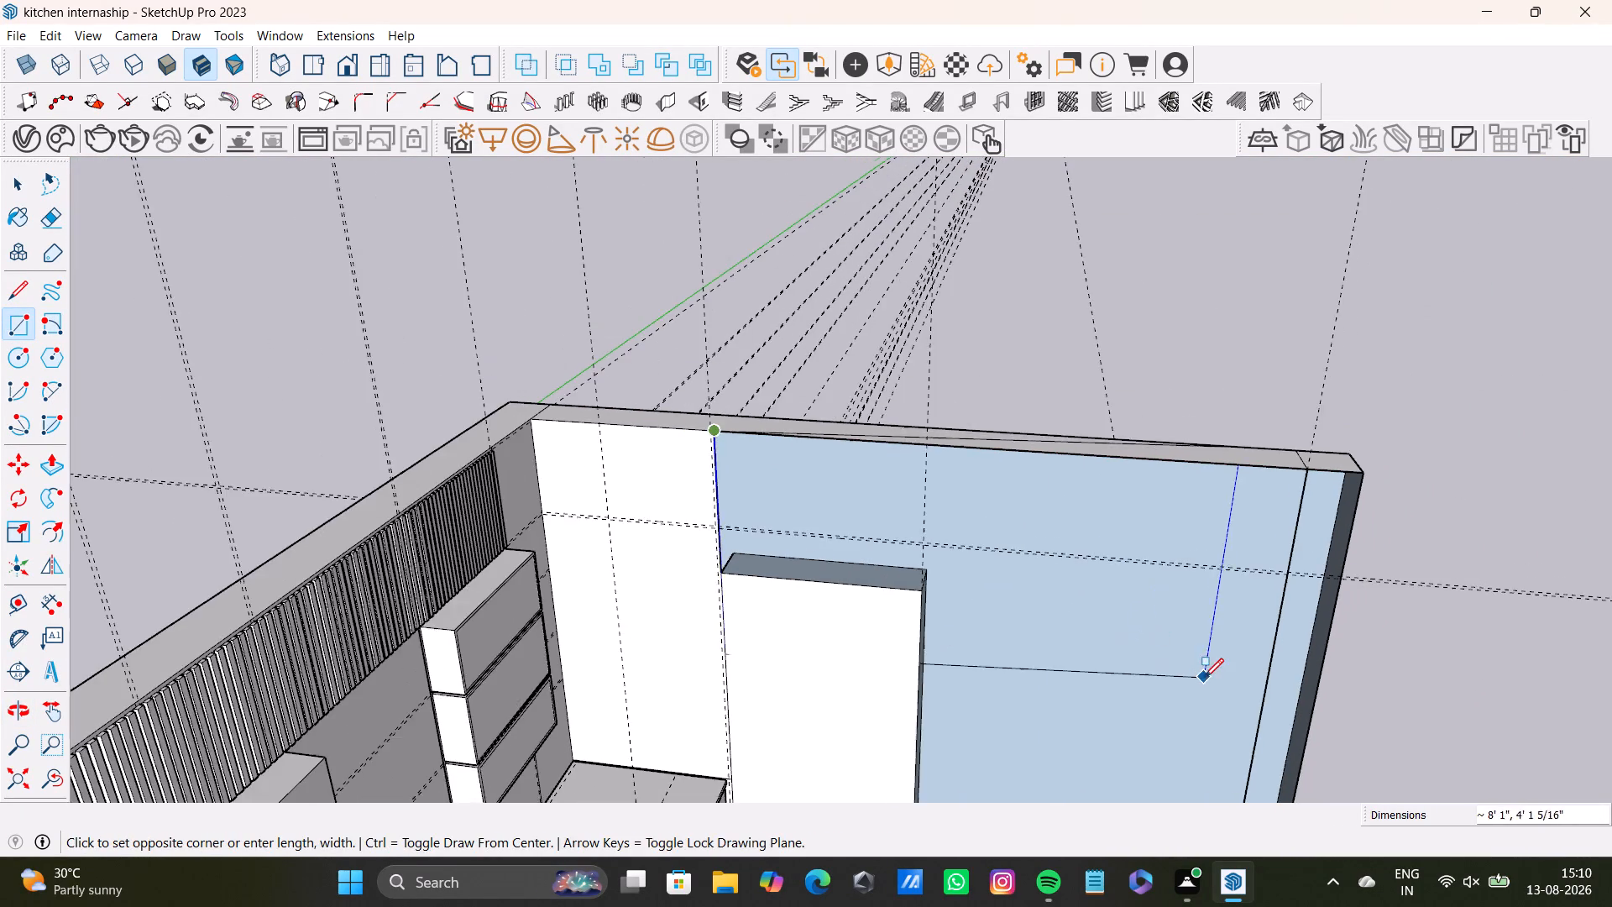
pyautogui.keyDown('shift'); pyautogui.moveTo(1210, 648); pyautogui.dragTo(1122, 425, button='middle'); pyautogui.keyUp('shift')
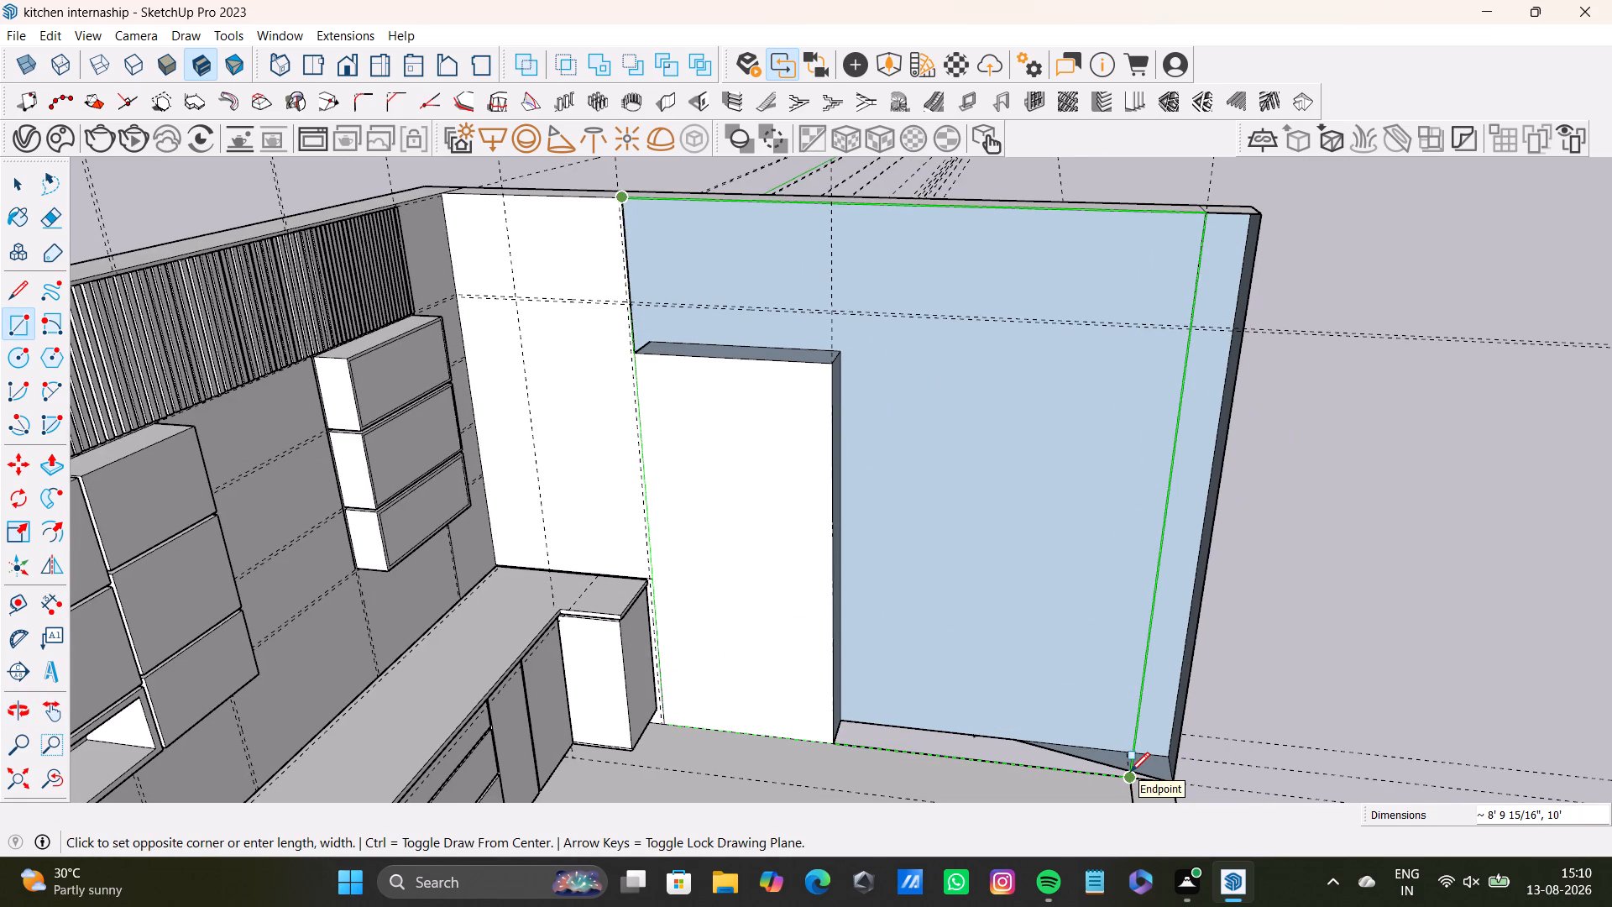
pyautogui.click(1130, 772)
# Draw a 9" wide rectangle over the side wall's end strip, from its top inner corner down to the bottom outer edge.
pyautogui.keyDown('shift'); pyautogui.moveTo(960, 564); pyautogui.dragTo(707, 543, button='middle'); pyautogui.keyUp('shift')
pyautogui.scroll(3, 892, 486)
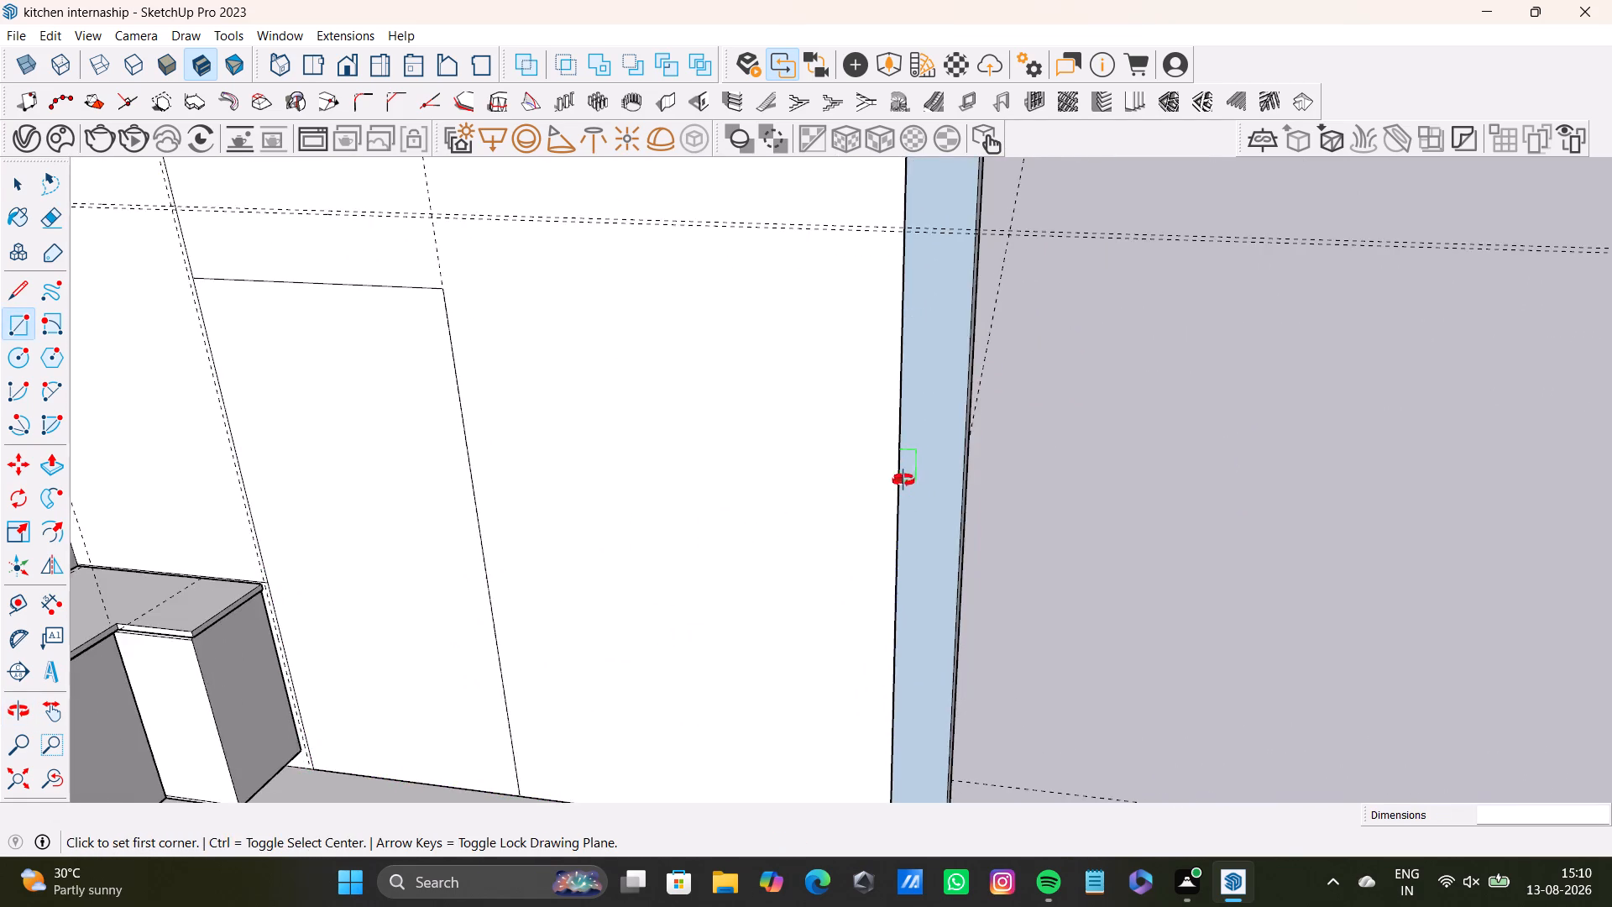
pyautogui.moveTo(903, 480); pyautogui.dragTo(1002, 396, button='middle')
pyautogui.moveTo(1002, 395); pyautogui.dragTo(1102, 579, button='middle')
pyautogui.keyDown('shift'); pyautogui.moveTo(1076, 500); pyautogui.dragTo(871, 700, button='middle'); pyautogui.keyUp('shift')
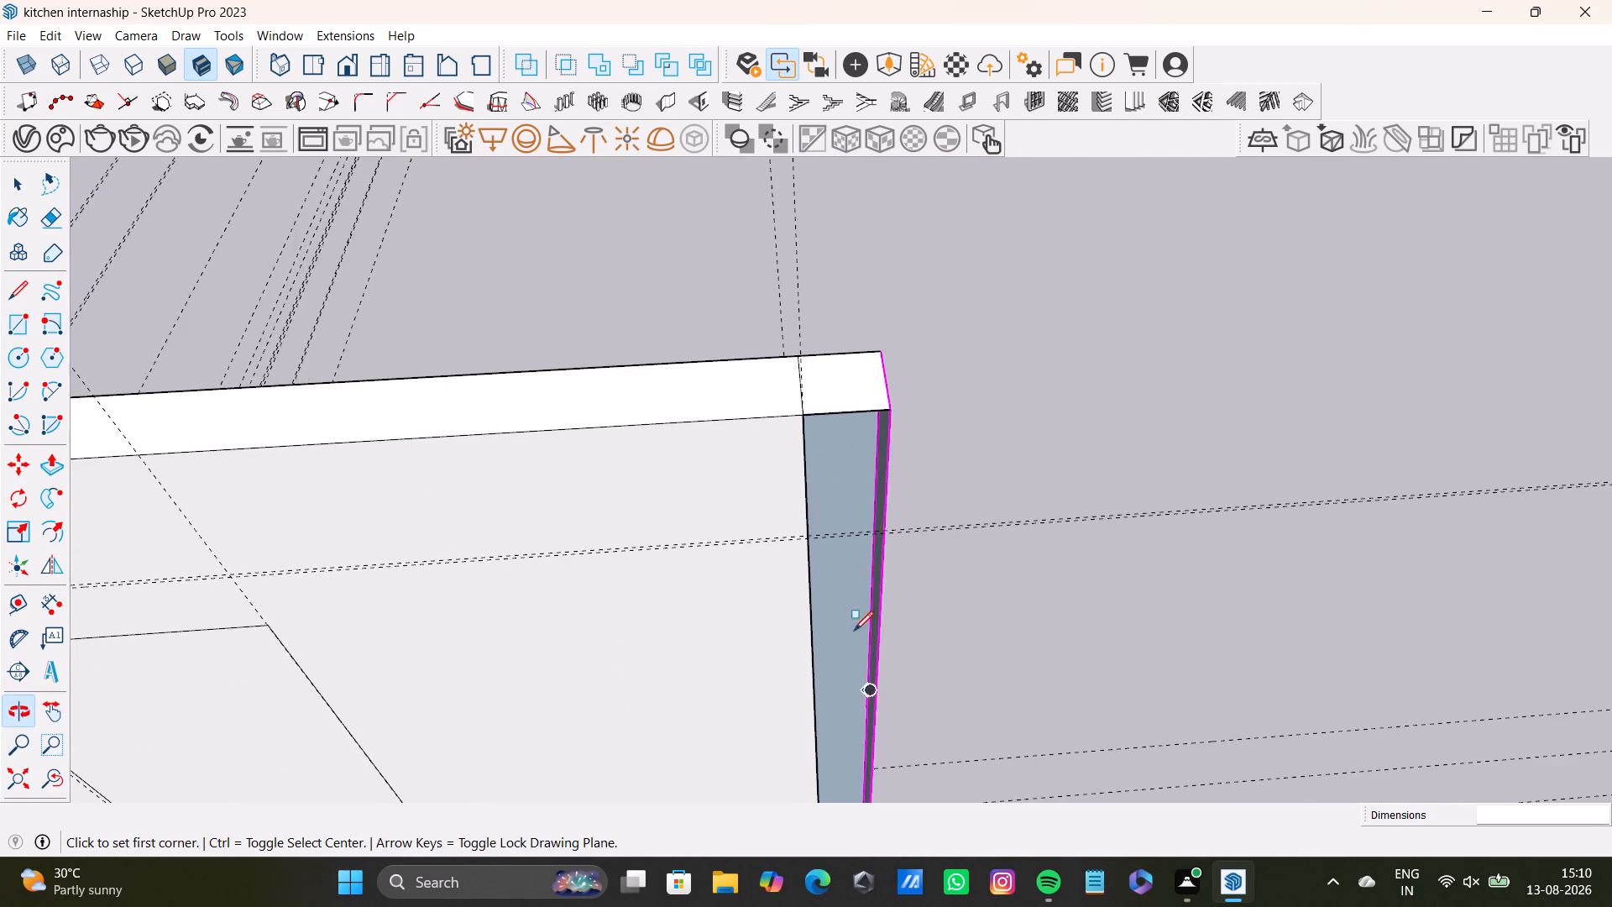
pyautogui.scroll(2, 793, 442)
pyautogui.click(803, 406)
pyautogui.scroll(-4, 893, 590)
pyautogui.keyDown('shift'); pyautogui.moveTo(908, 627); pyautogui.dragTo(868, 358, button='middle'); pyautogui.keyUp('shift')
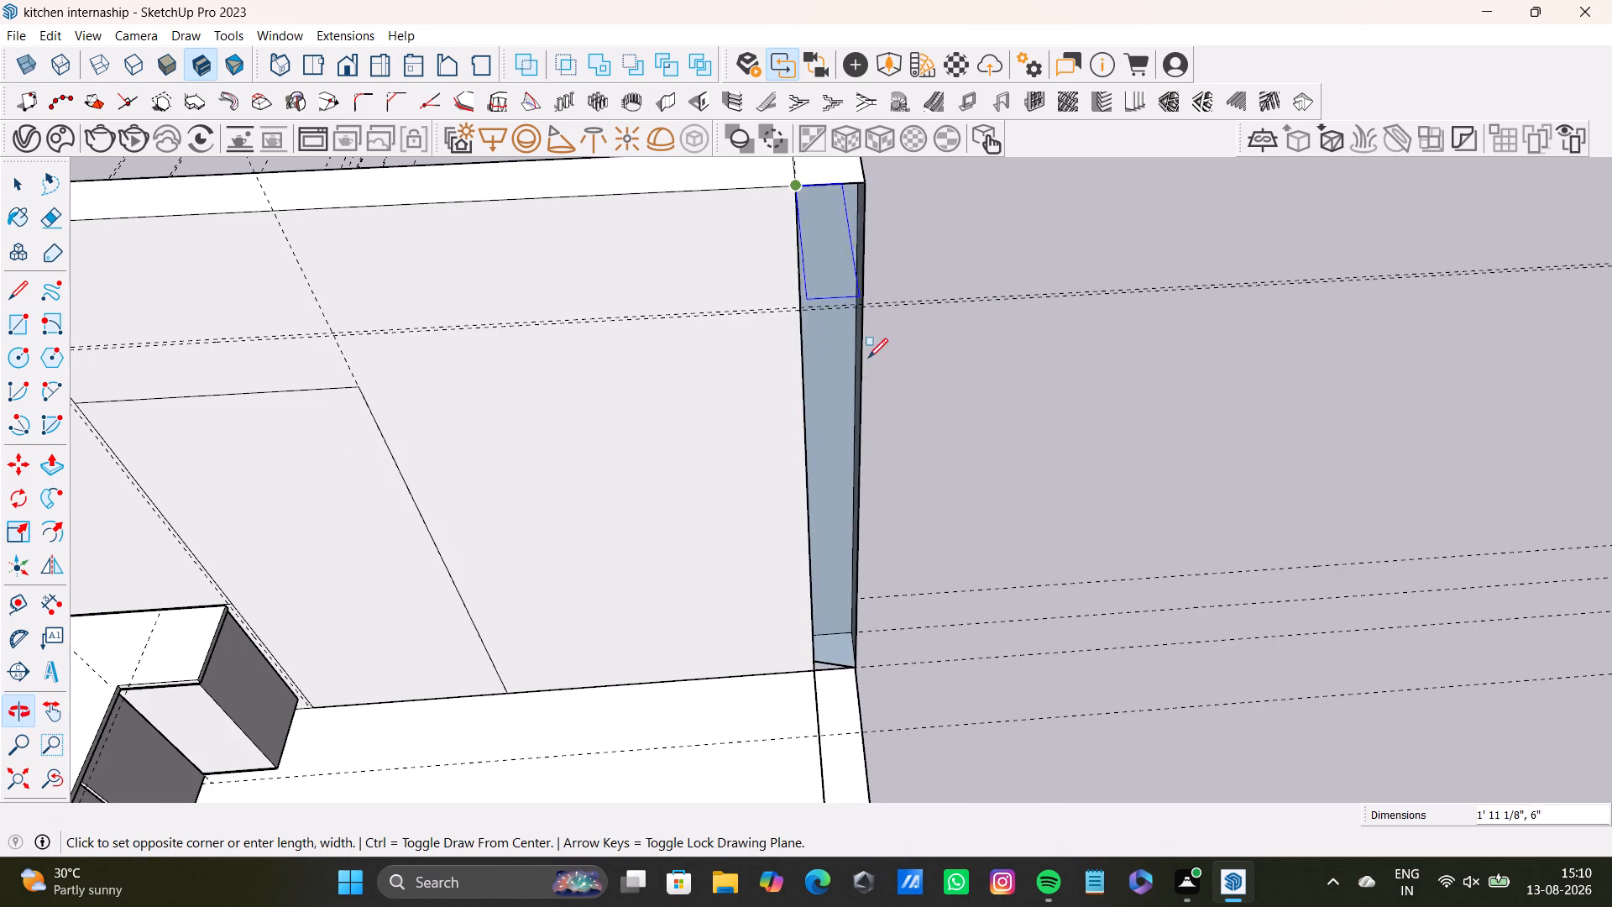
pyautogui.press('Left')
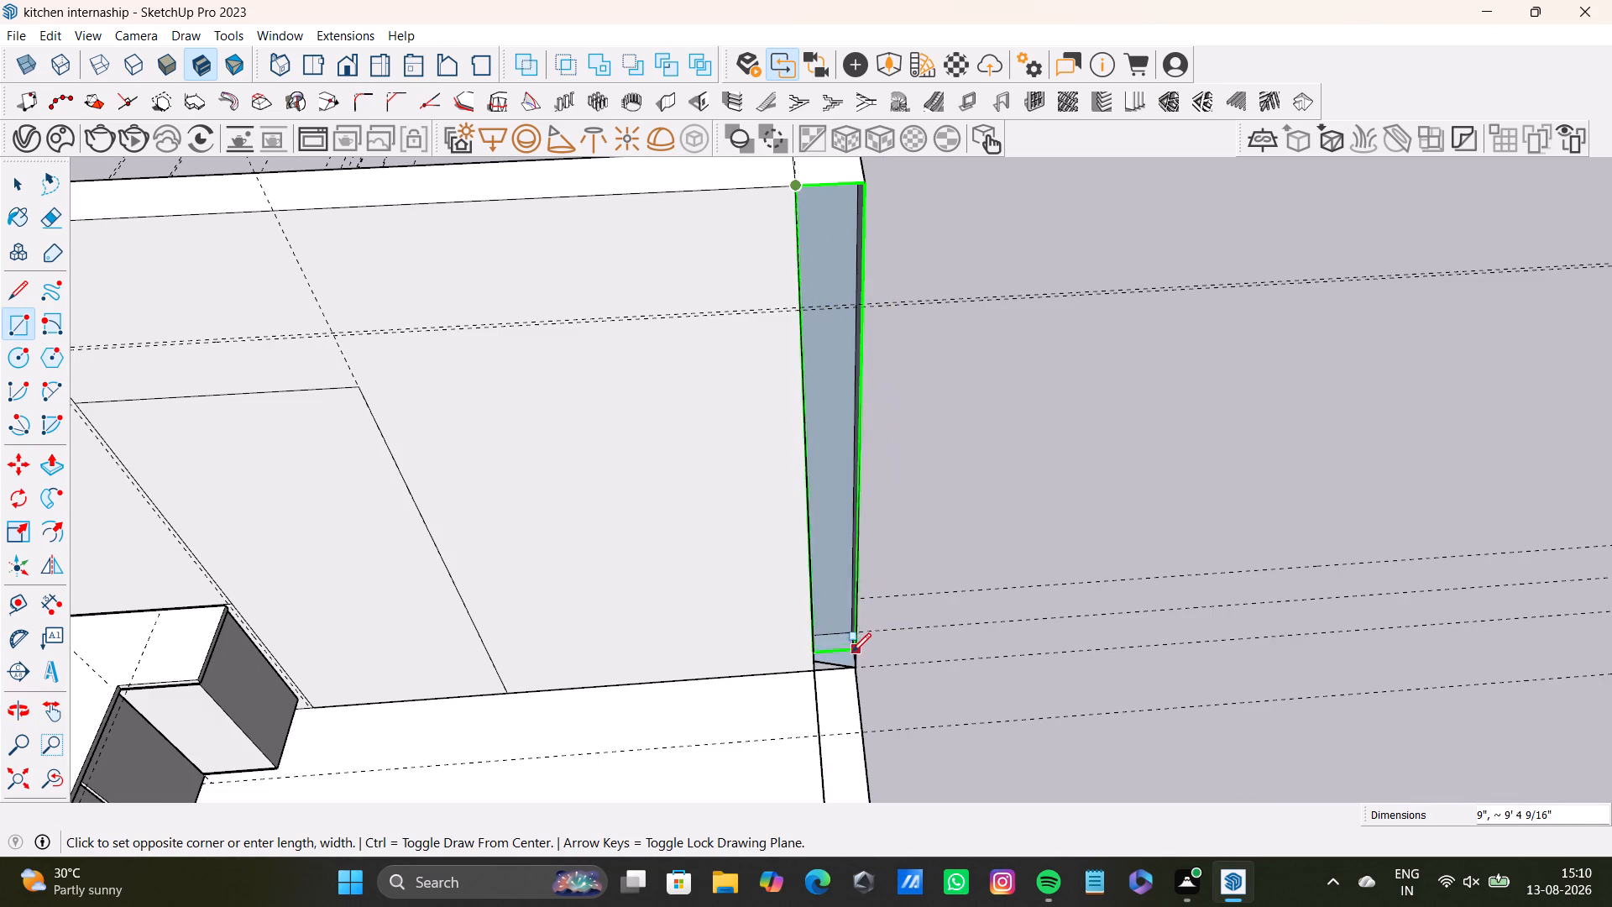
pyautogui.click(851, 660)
# Inspect the redrawn wall faces and select the face around the door outline with its connected geometry to check how they divide.
pyautogui.scroll(-4, 842, 639)
pyautogui.press('space')
pyautogui.scroll(6, 842, 397)
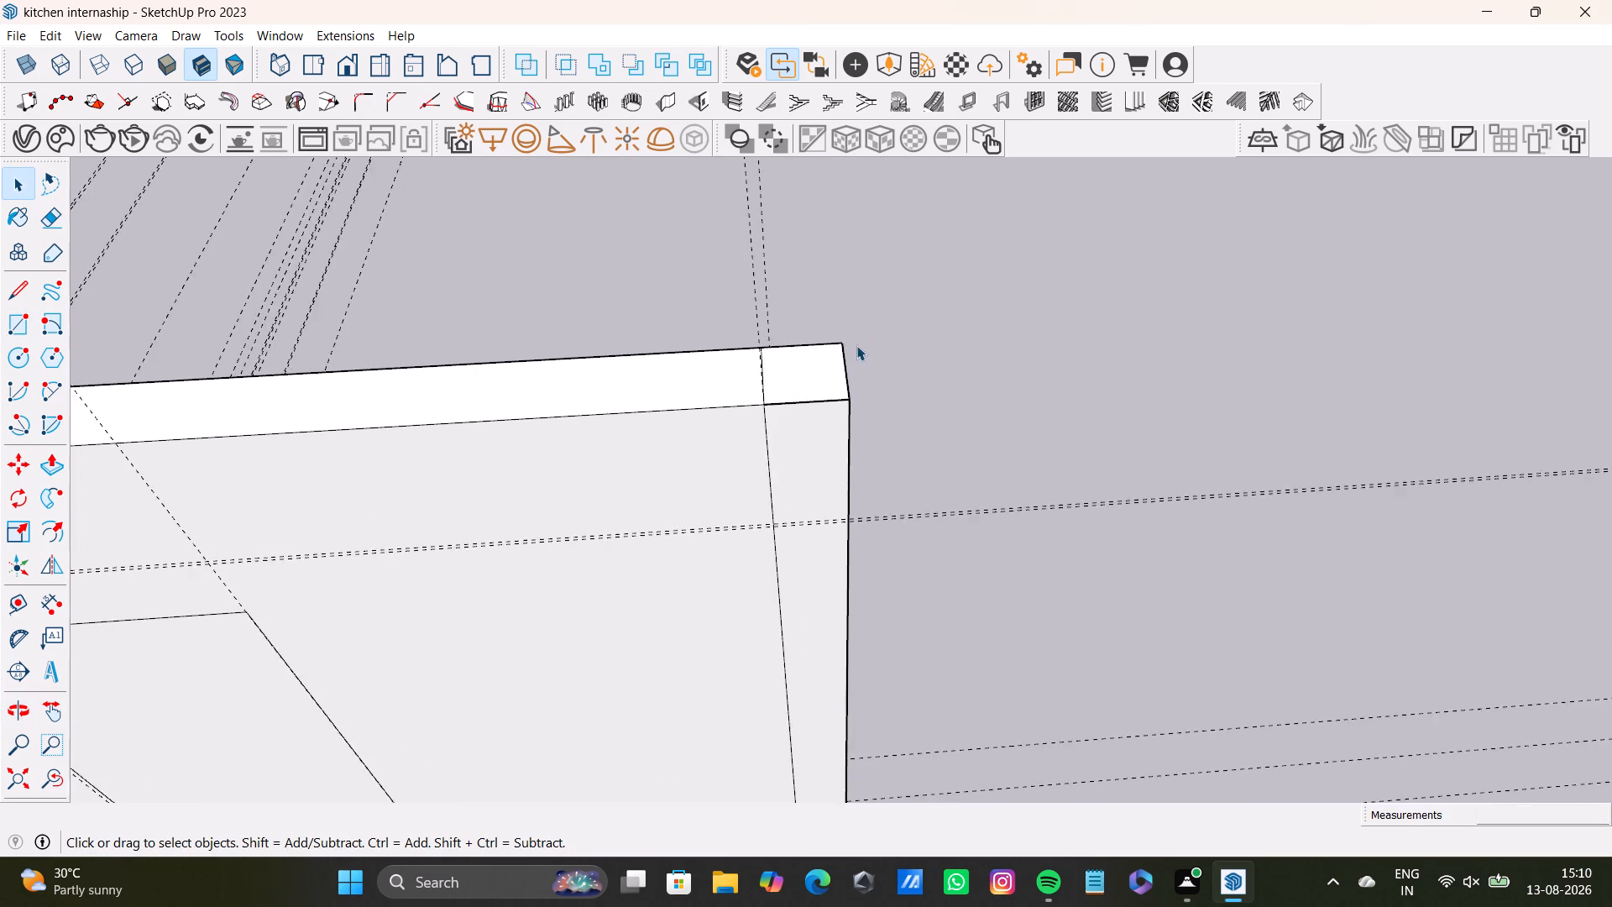
pyautogui.scroll(17, 856, 345)
pyautogui.moveTo(821, 406); pyautogui.dragTo(903, 477, button='middle')
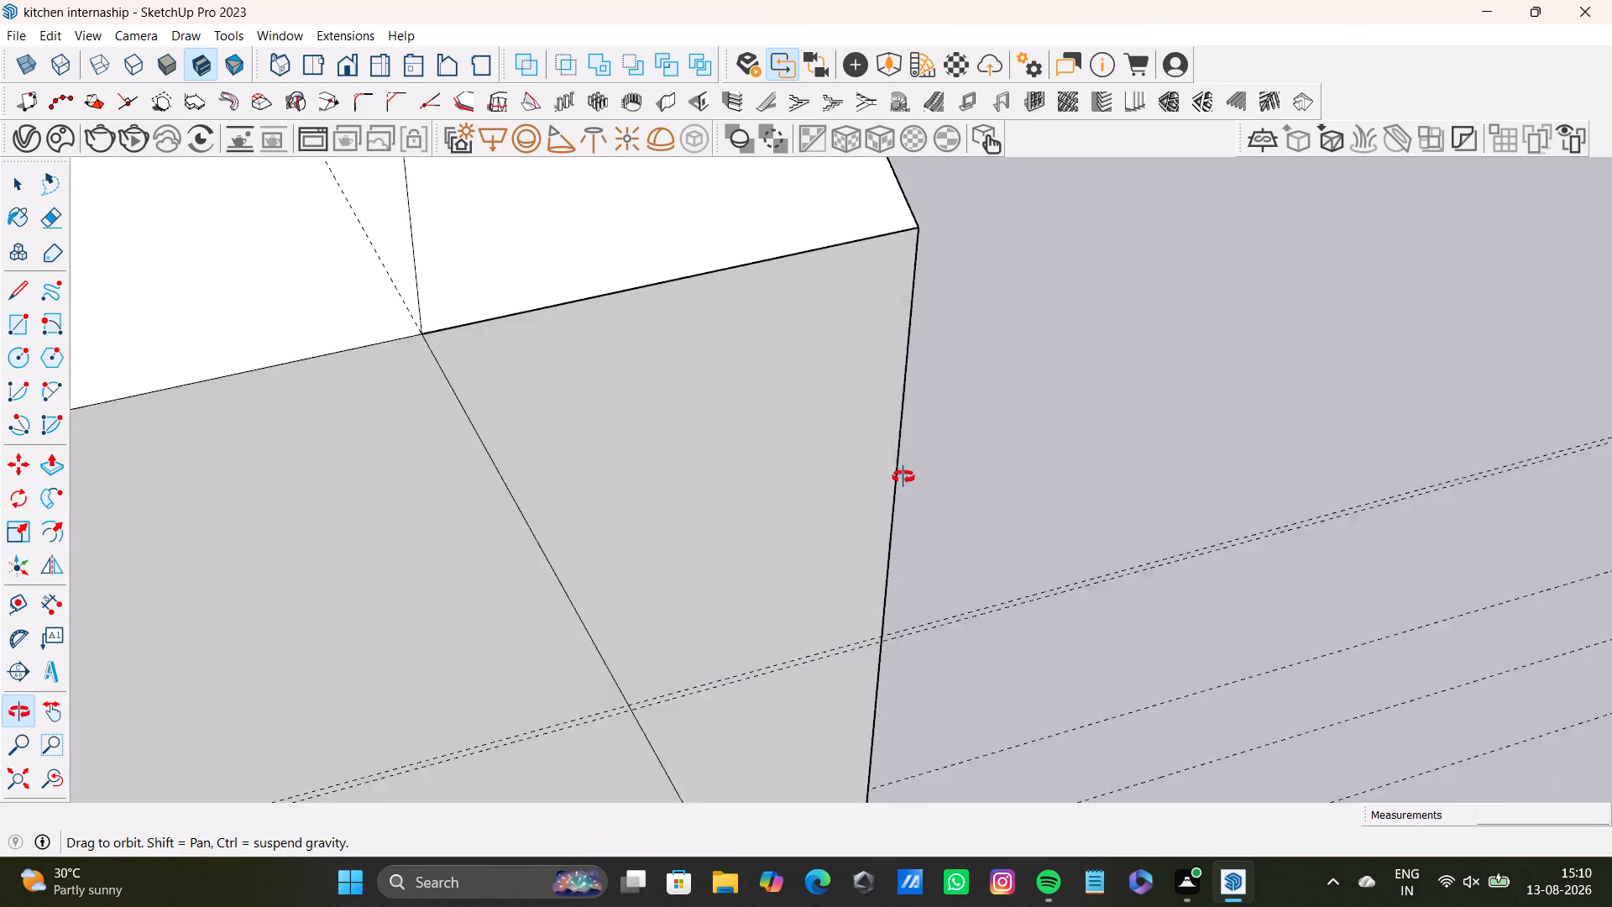
pyautogui.moveTo(903, 477); pyautogui.dragTo(898, 433, button='middle')
pyautogui.scroll(-18, 706, 405)
pyautogui.moveTo(689, 467); pyautogui.dragTo(1227, 295, button='middle')
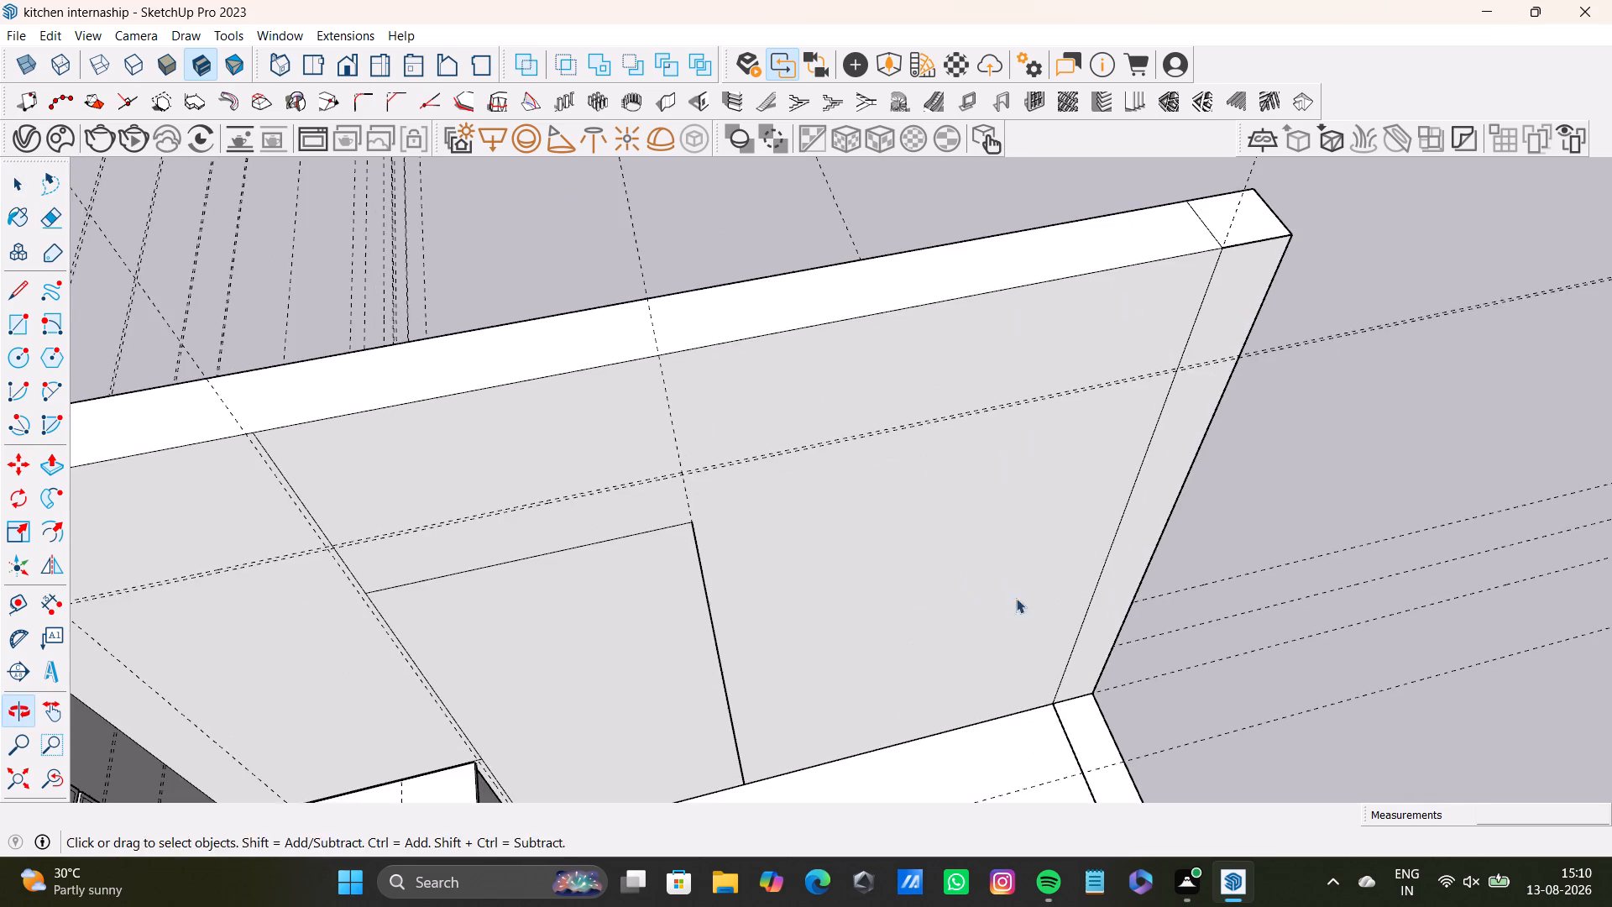
pyautogui.moveTo(999, 616); pyautogui.dragTo(876, 422, button='middle')
pyautogui.keyDown('shift'); pyautogui.moveTo(876, 436); pyautogui.dragTo(929, 352, button='middle'); pyautogui.keyUp('shift')
pyautogui.click(568, 480)
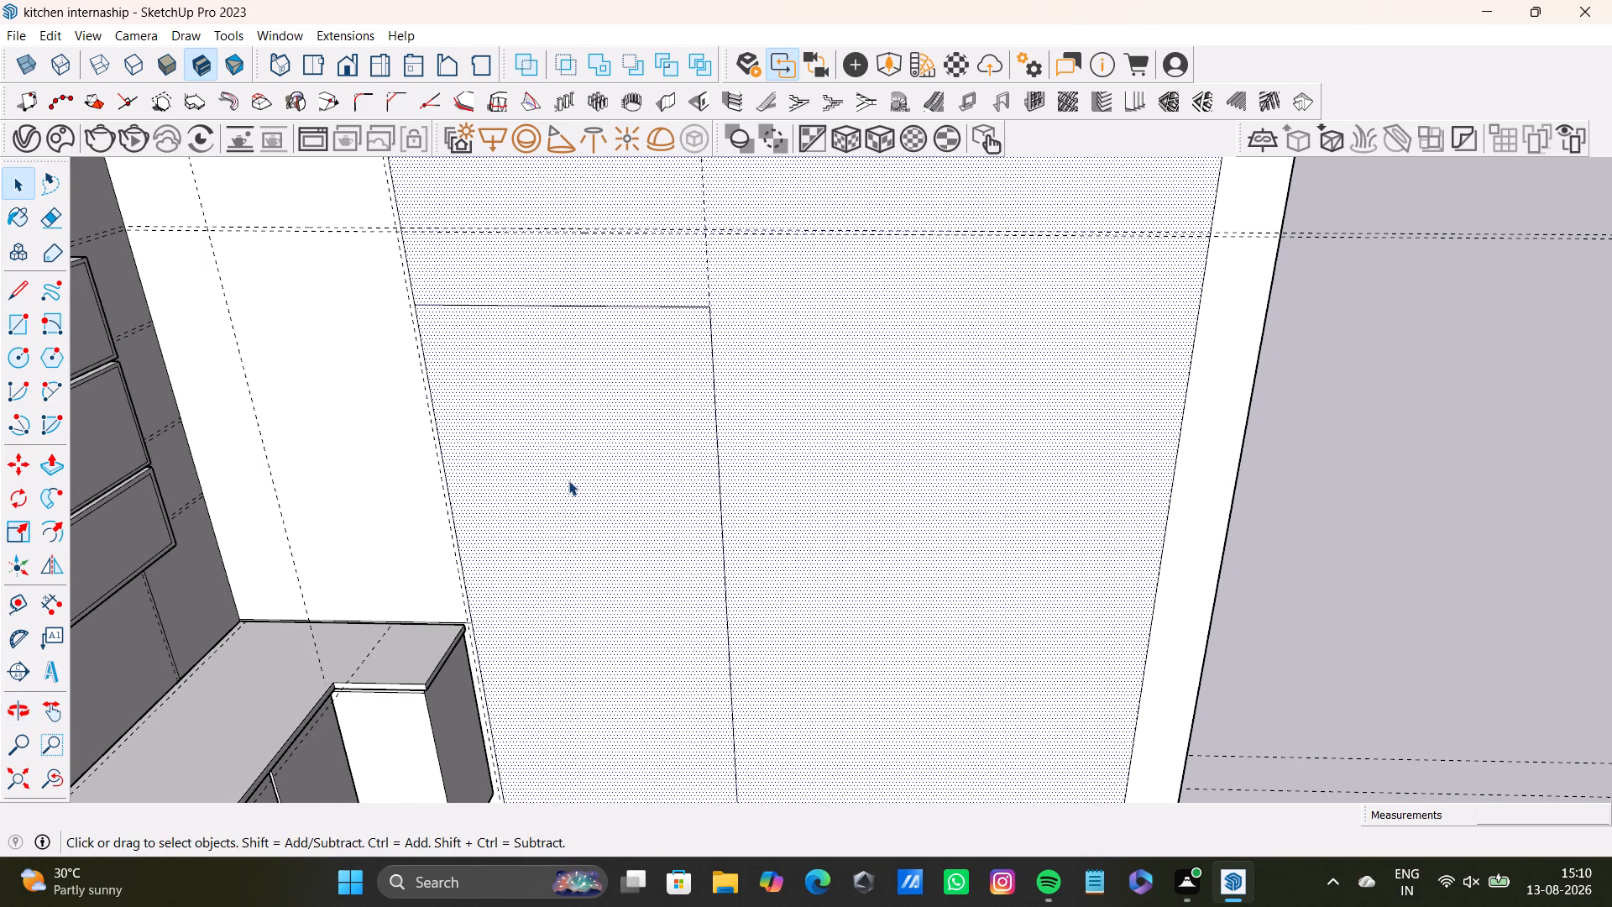
pyautogui.click(568, 480)
pyautogui.doubleClick(568, 480)
pyautogui.click(573, 478)
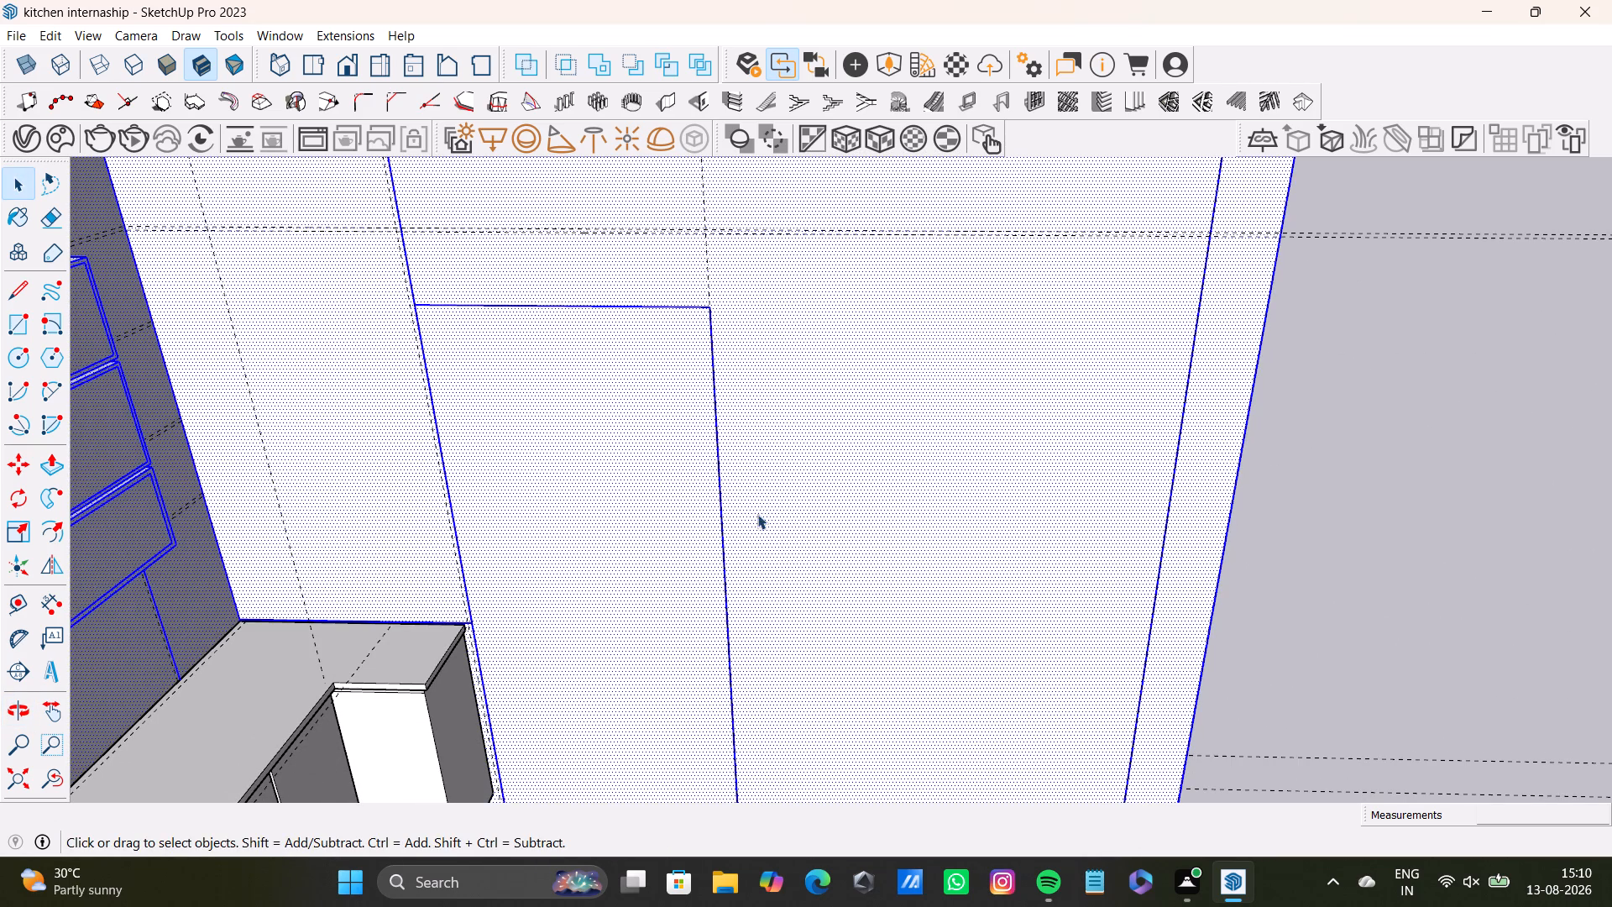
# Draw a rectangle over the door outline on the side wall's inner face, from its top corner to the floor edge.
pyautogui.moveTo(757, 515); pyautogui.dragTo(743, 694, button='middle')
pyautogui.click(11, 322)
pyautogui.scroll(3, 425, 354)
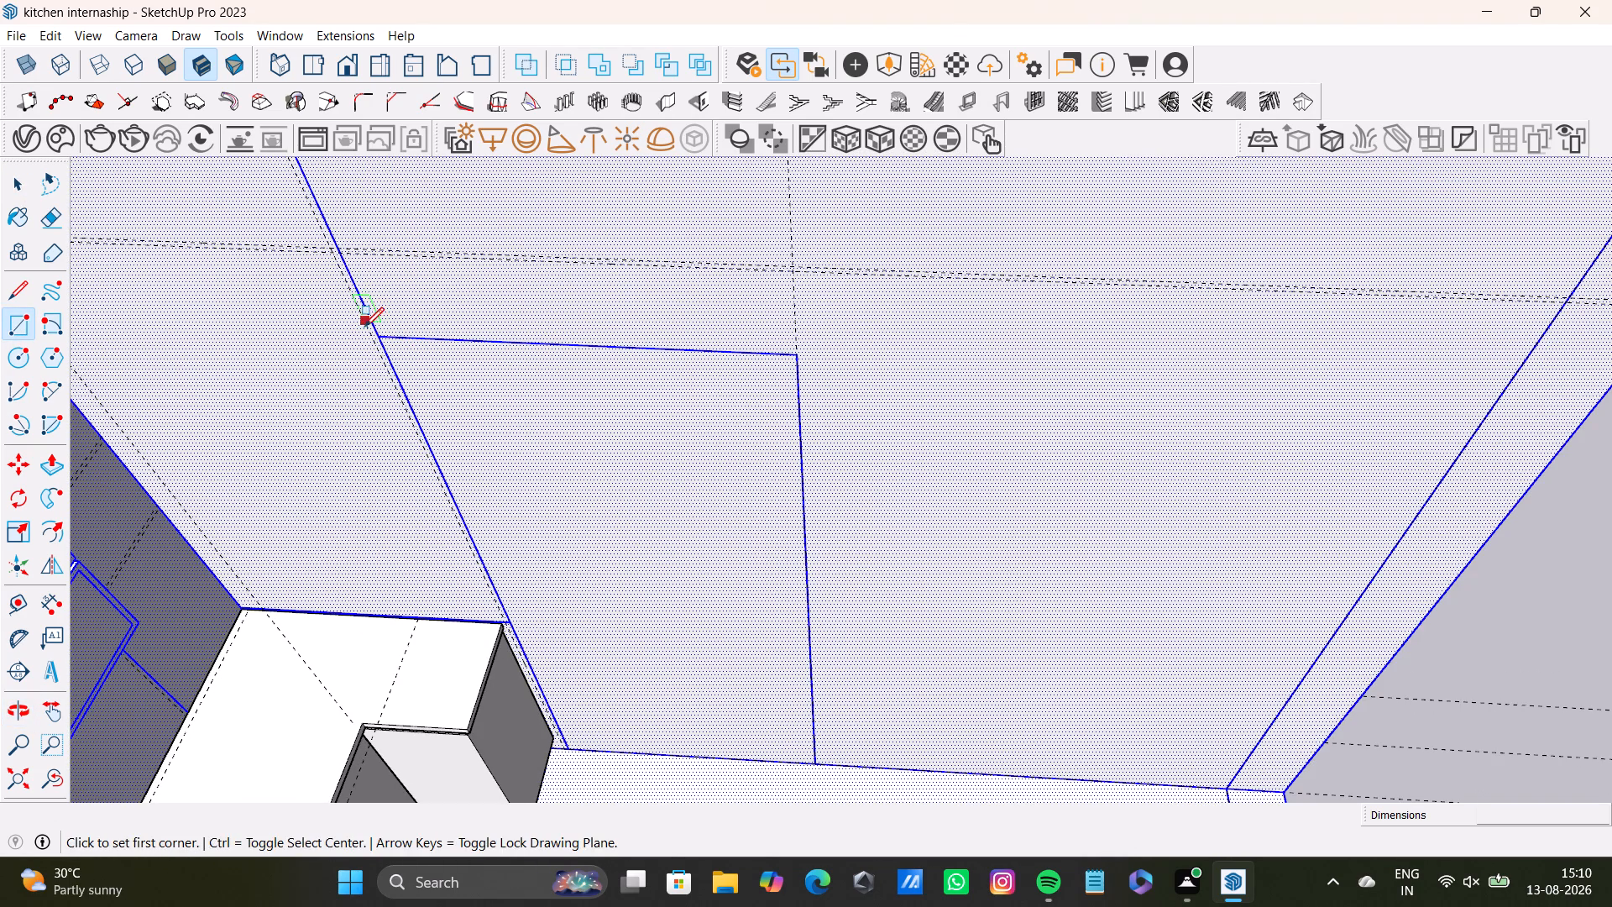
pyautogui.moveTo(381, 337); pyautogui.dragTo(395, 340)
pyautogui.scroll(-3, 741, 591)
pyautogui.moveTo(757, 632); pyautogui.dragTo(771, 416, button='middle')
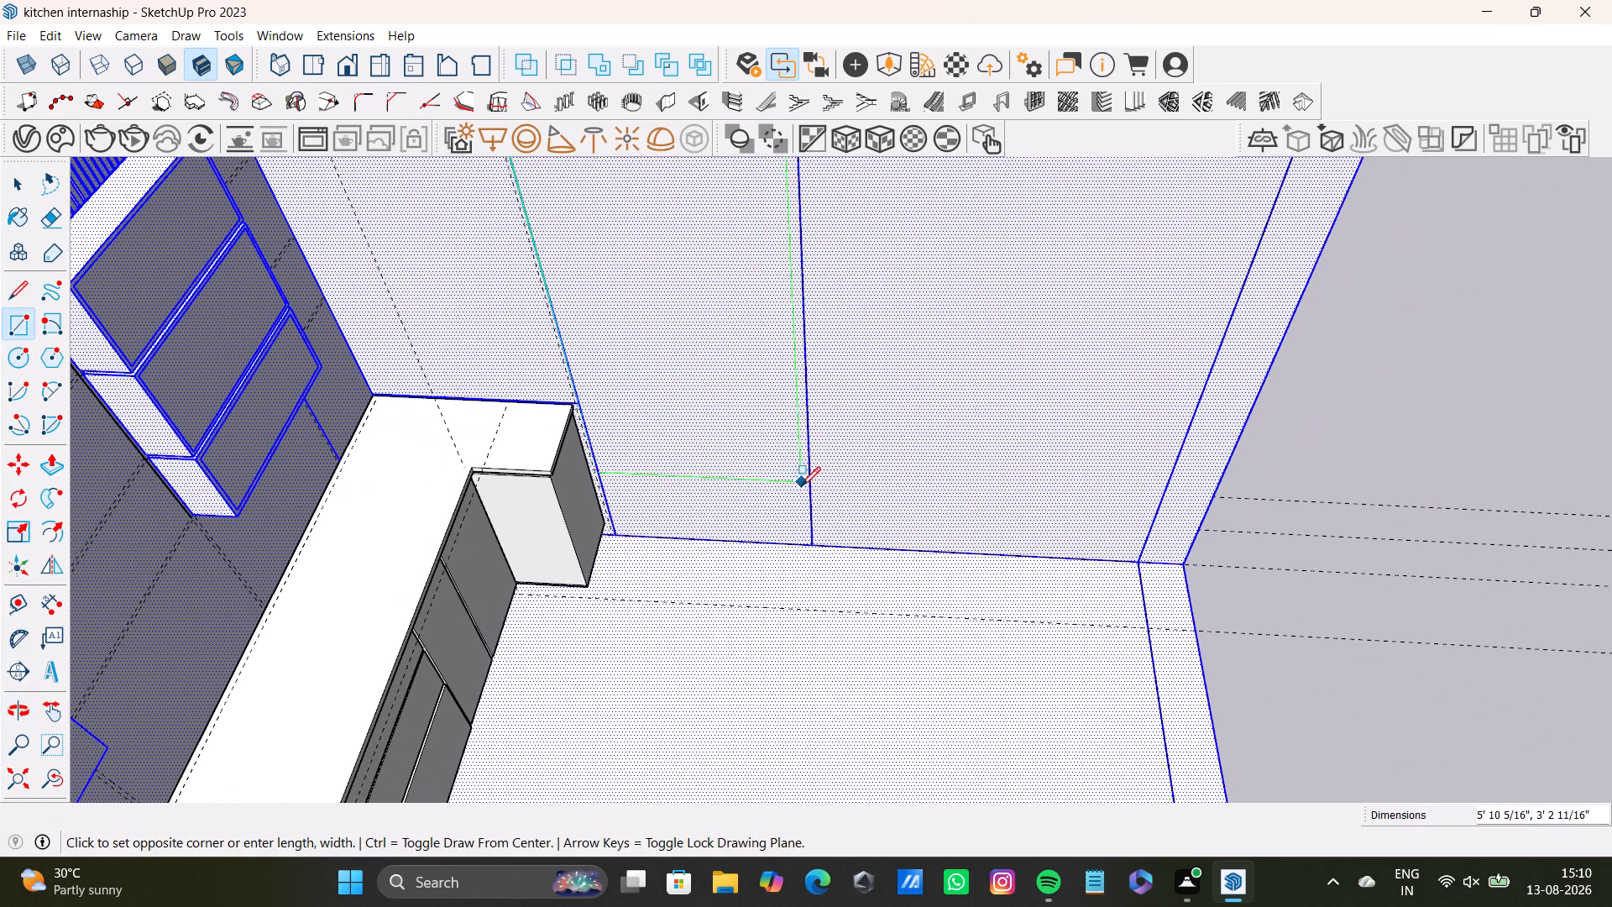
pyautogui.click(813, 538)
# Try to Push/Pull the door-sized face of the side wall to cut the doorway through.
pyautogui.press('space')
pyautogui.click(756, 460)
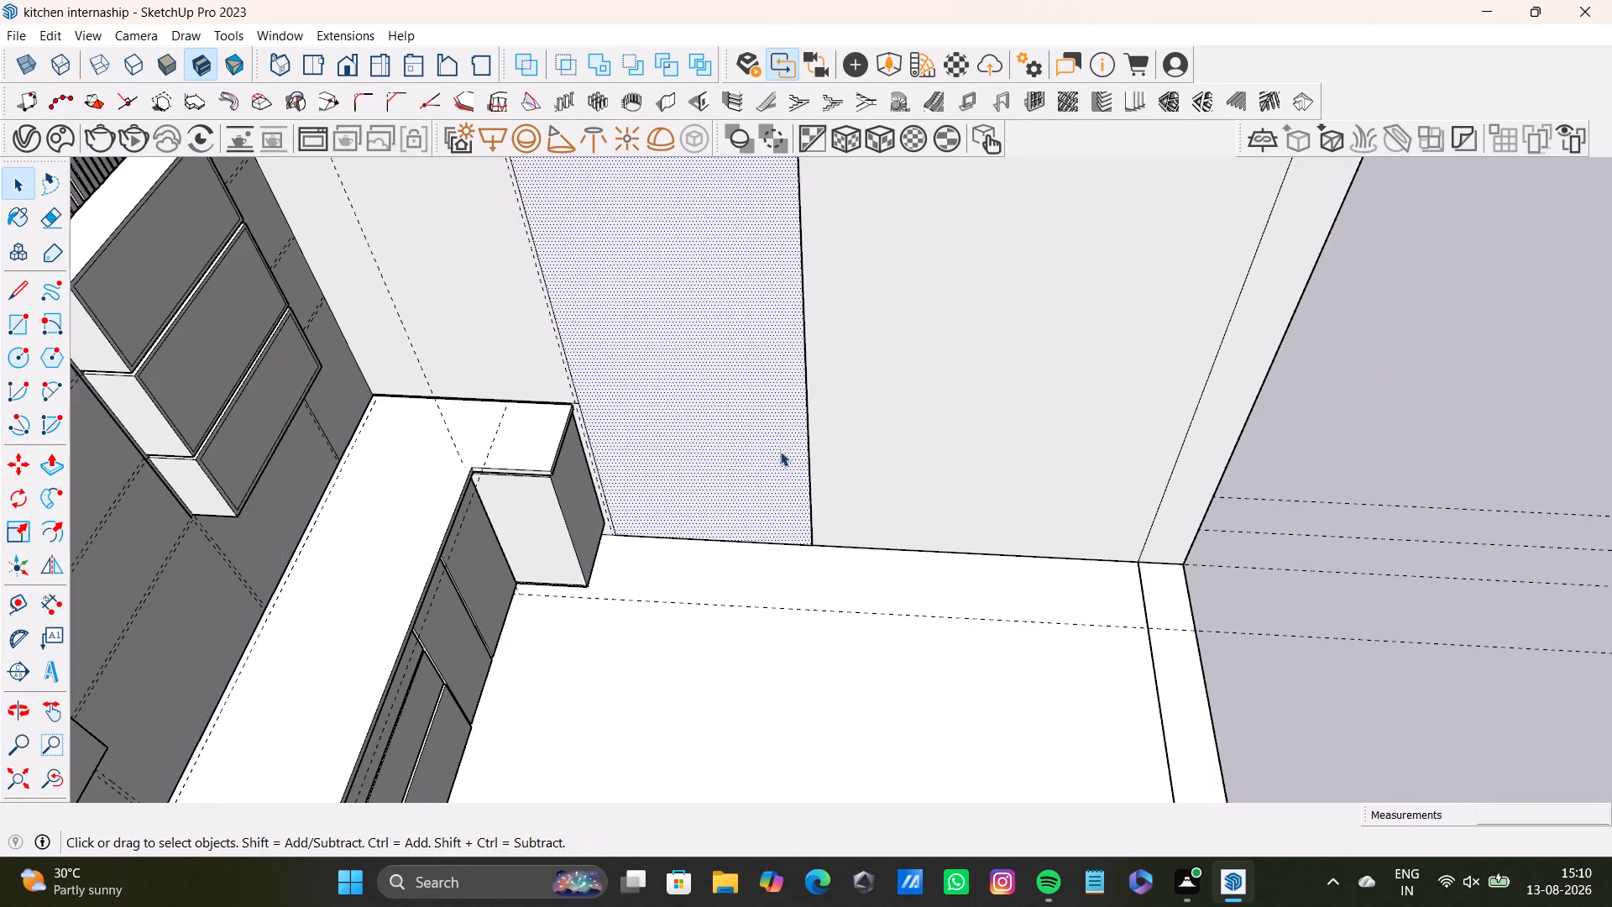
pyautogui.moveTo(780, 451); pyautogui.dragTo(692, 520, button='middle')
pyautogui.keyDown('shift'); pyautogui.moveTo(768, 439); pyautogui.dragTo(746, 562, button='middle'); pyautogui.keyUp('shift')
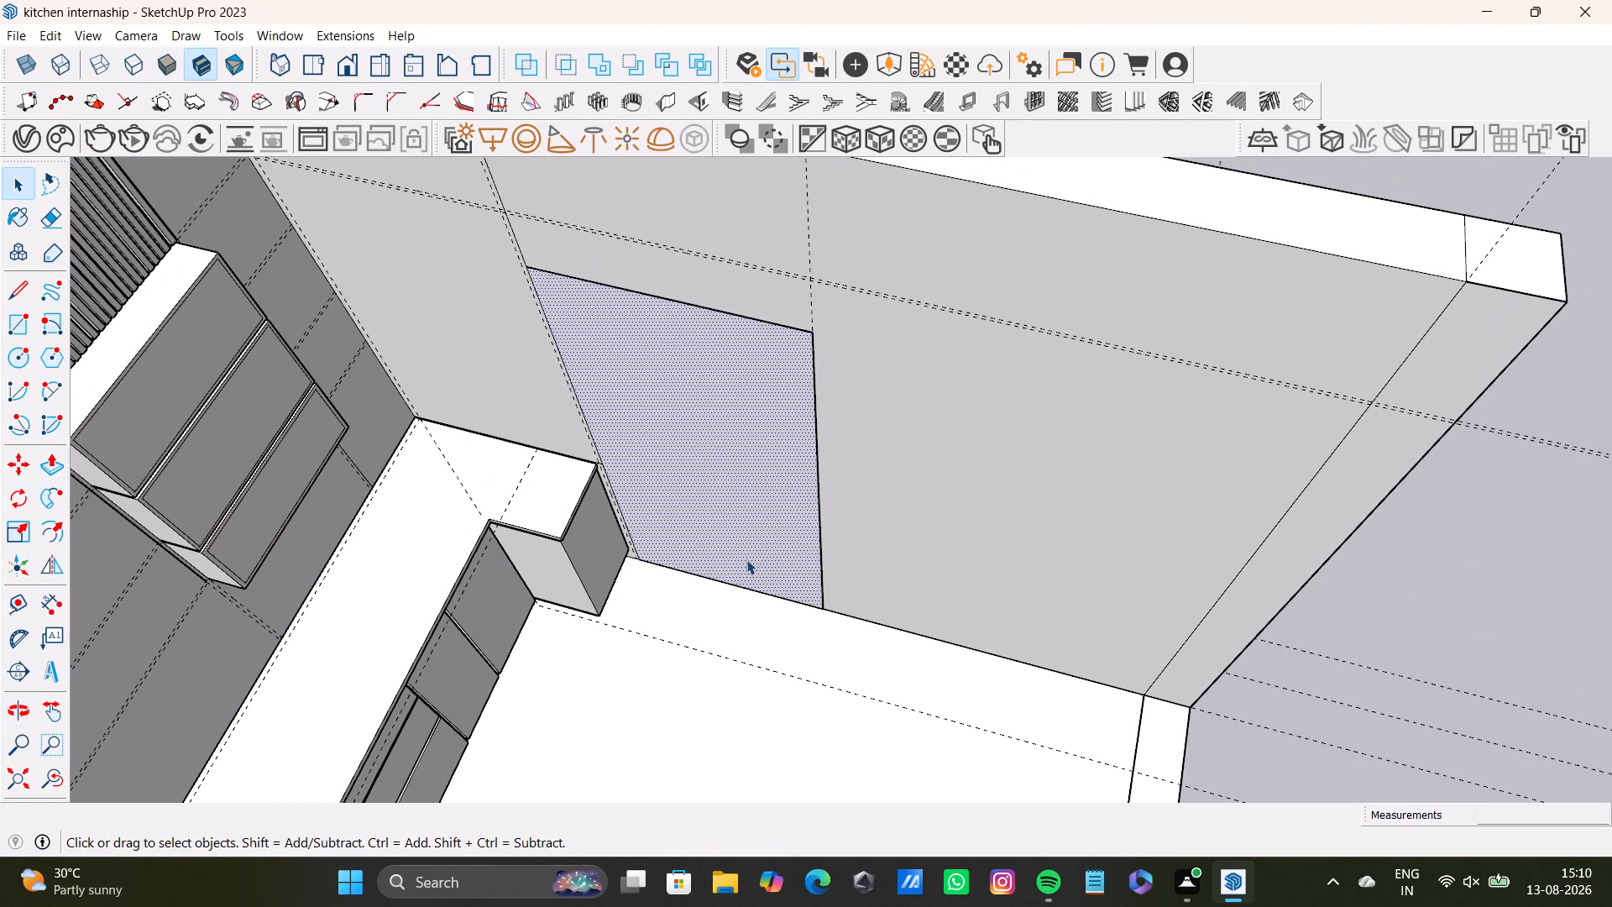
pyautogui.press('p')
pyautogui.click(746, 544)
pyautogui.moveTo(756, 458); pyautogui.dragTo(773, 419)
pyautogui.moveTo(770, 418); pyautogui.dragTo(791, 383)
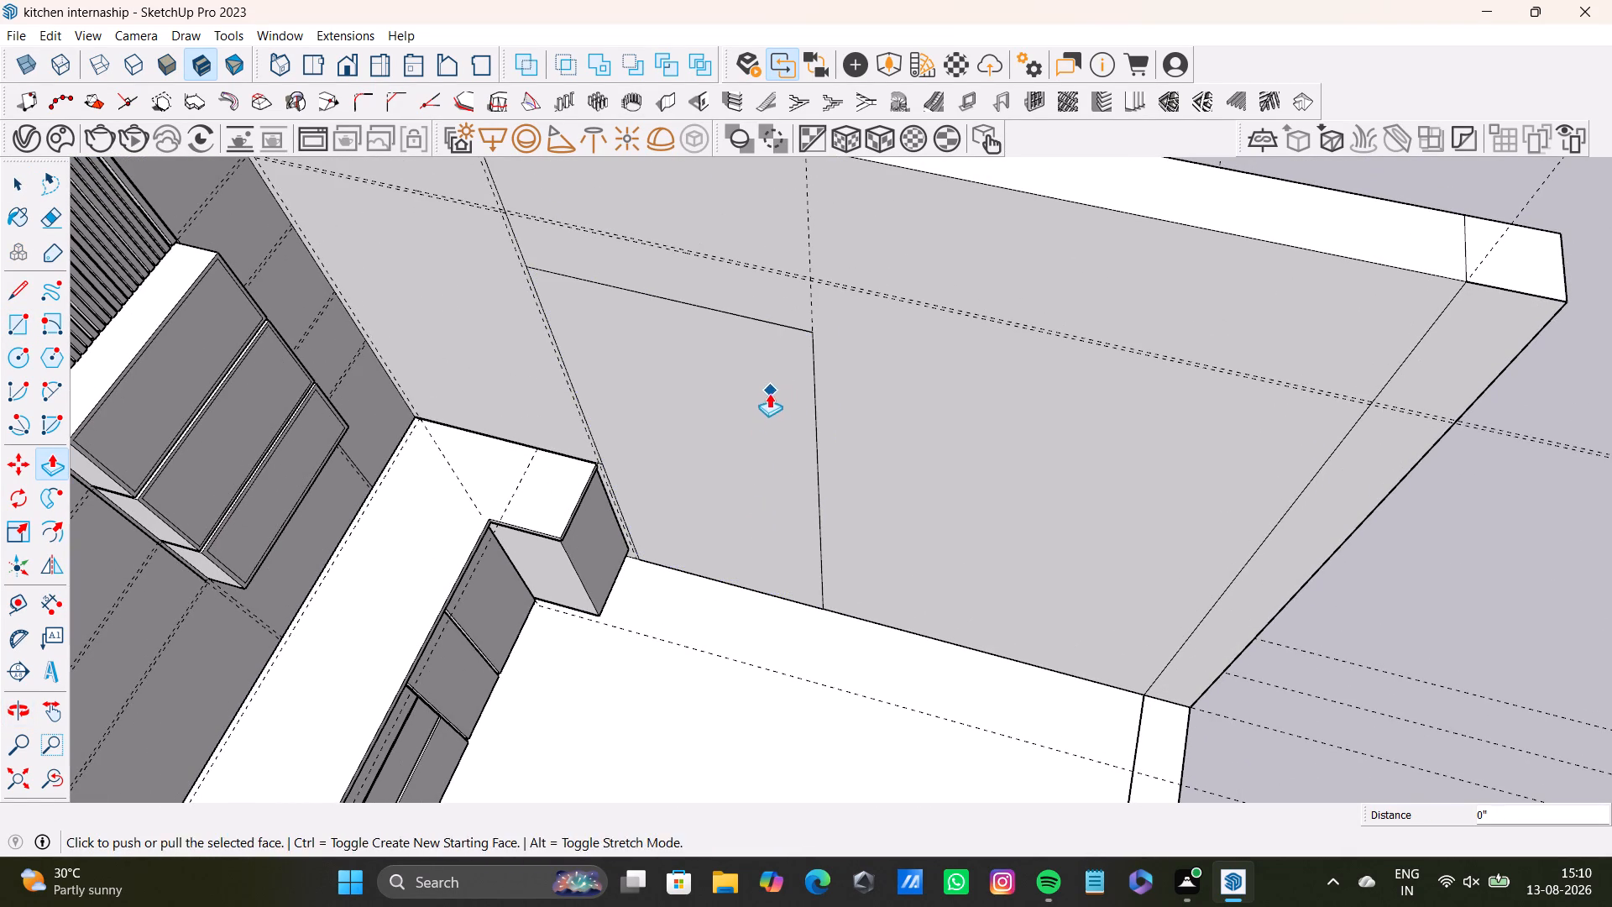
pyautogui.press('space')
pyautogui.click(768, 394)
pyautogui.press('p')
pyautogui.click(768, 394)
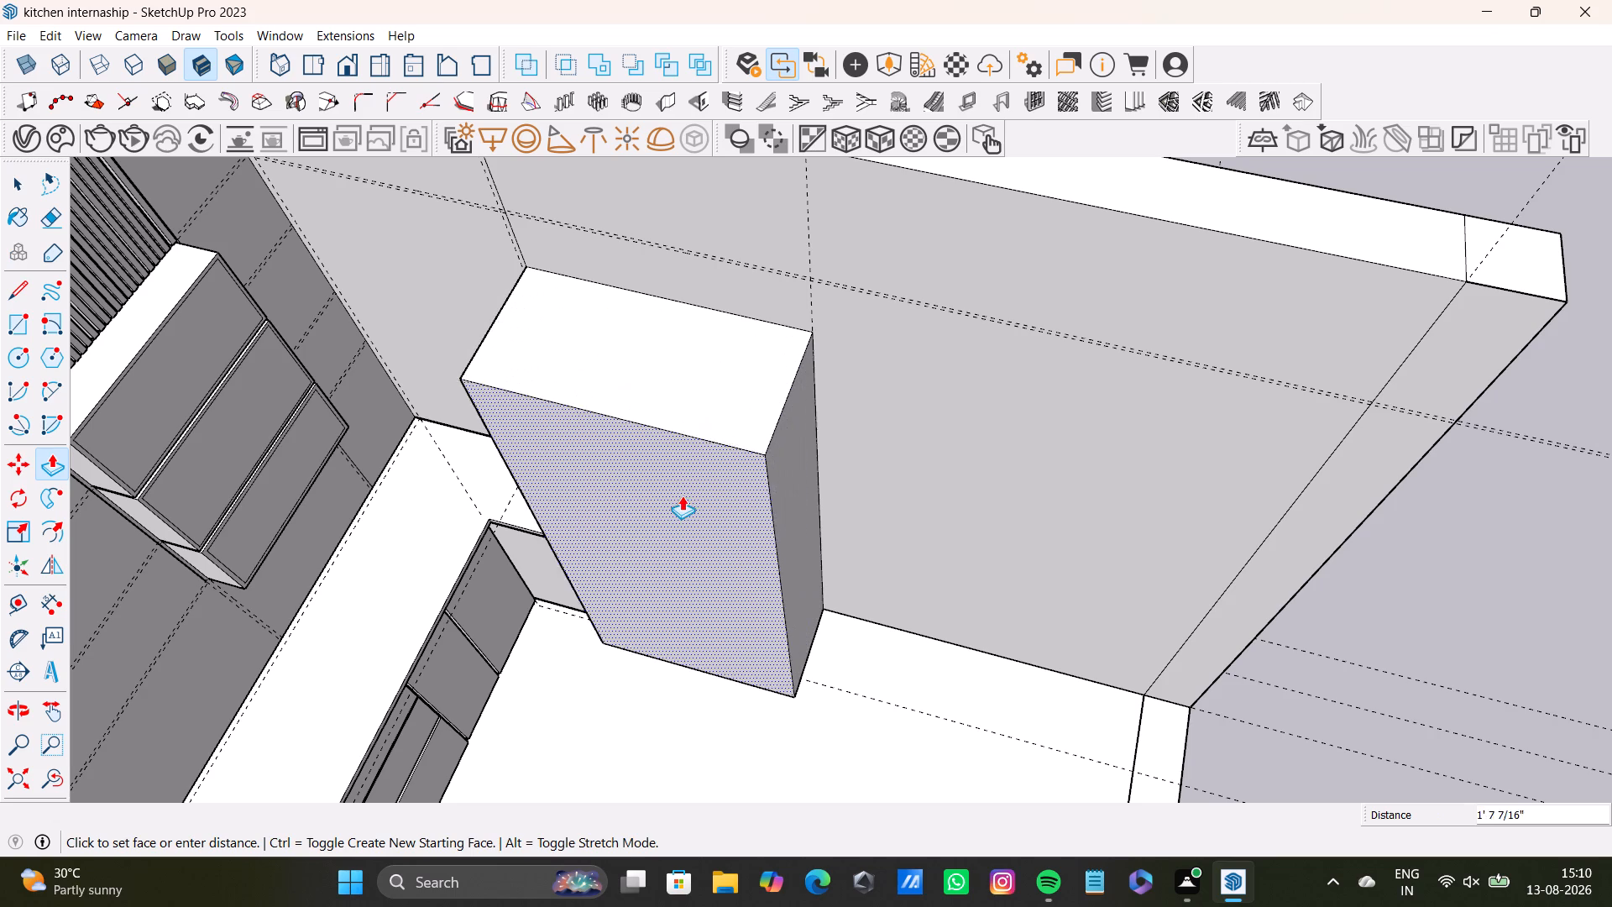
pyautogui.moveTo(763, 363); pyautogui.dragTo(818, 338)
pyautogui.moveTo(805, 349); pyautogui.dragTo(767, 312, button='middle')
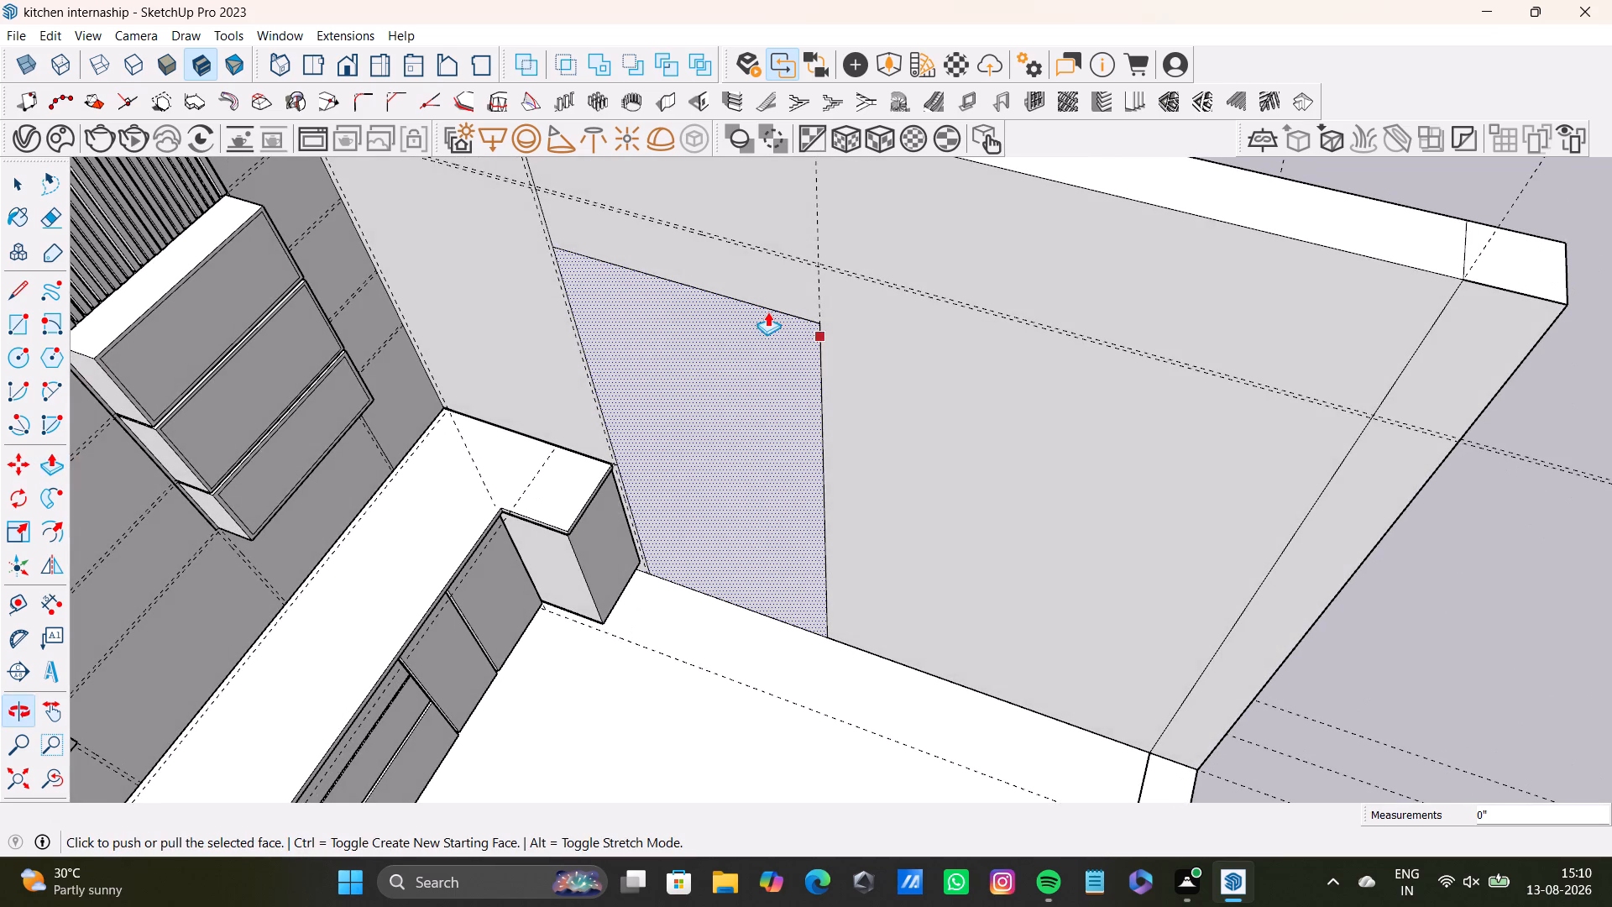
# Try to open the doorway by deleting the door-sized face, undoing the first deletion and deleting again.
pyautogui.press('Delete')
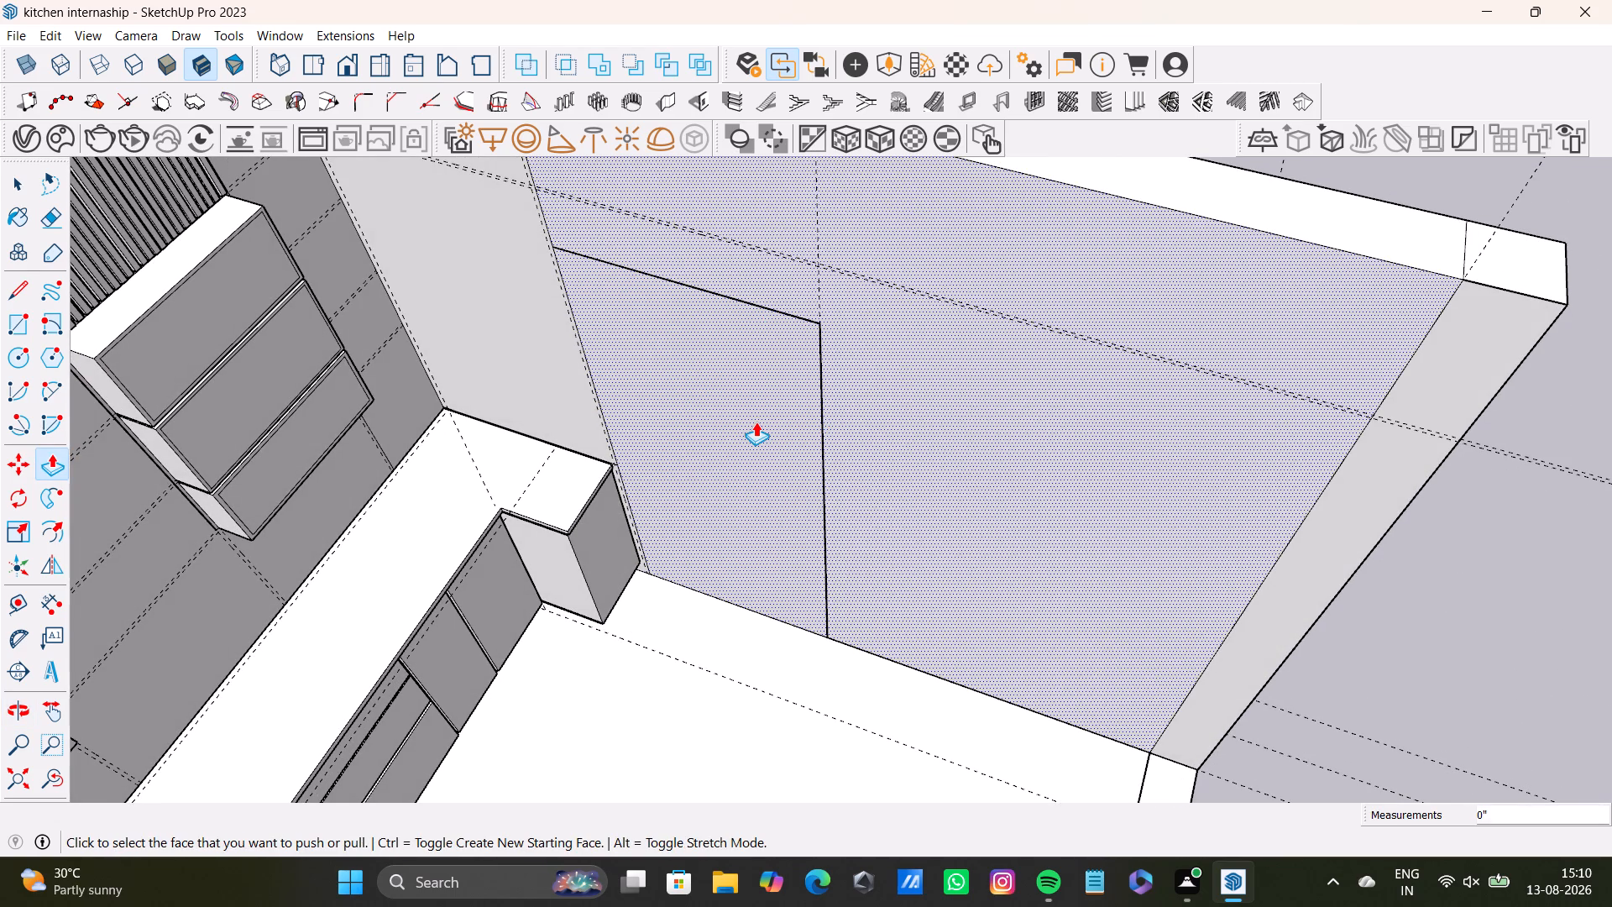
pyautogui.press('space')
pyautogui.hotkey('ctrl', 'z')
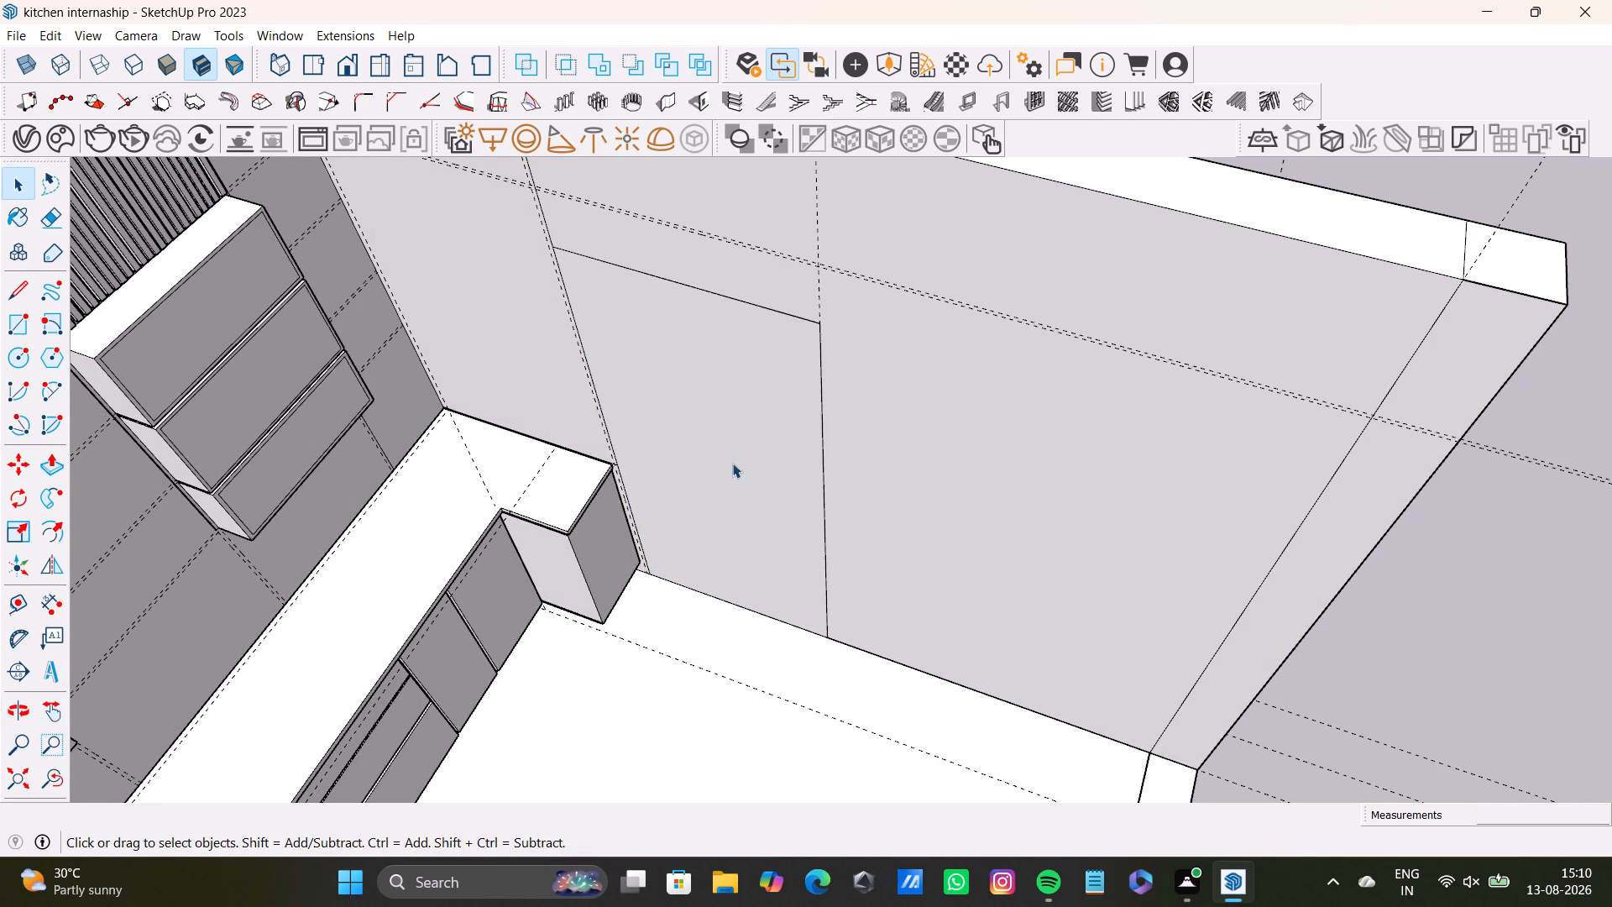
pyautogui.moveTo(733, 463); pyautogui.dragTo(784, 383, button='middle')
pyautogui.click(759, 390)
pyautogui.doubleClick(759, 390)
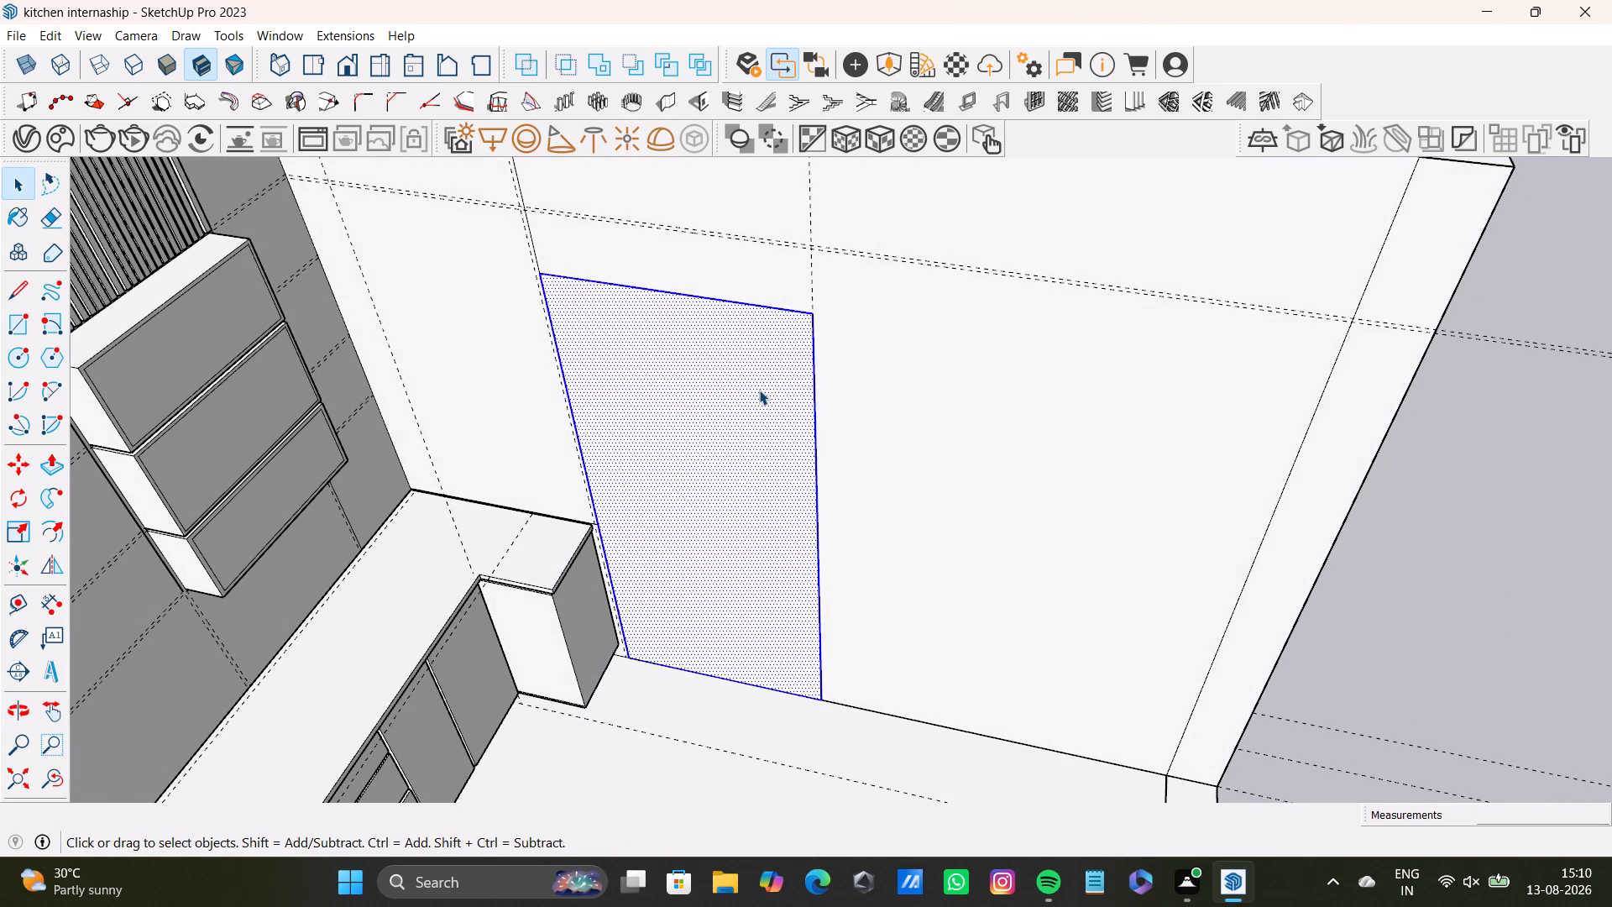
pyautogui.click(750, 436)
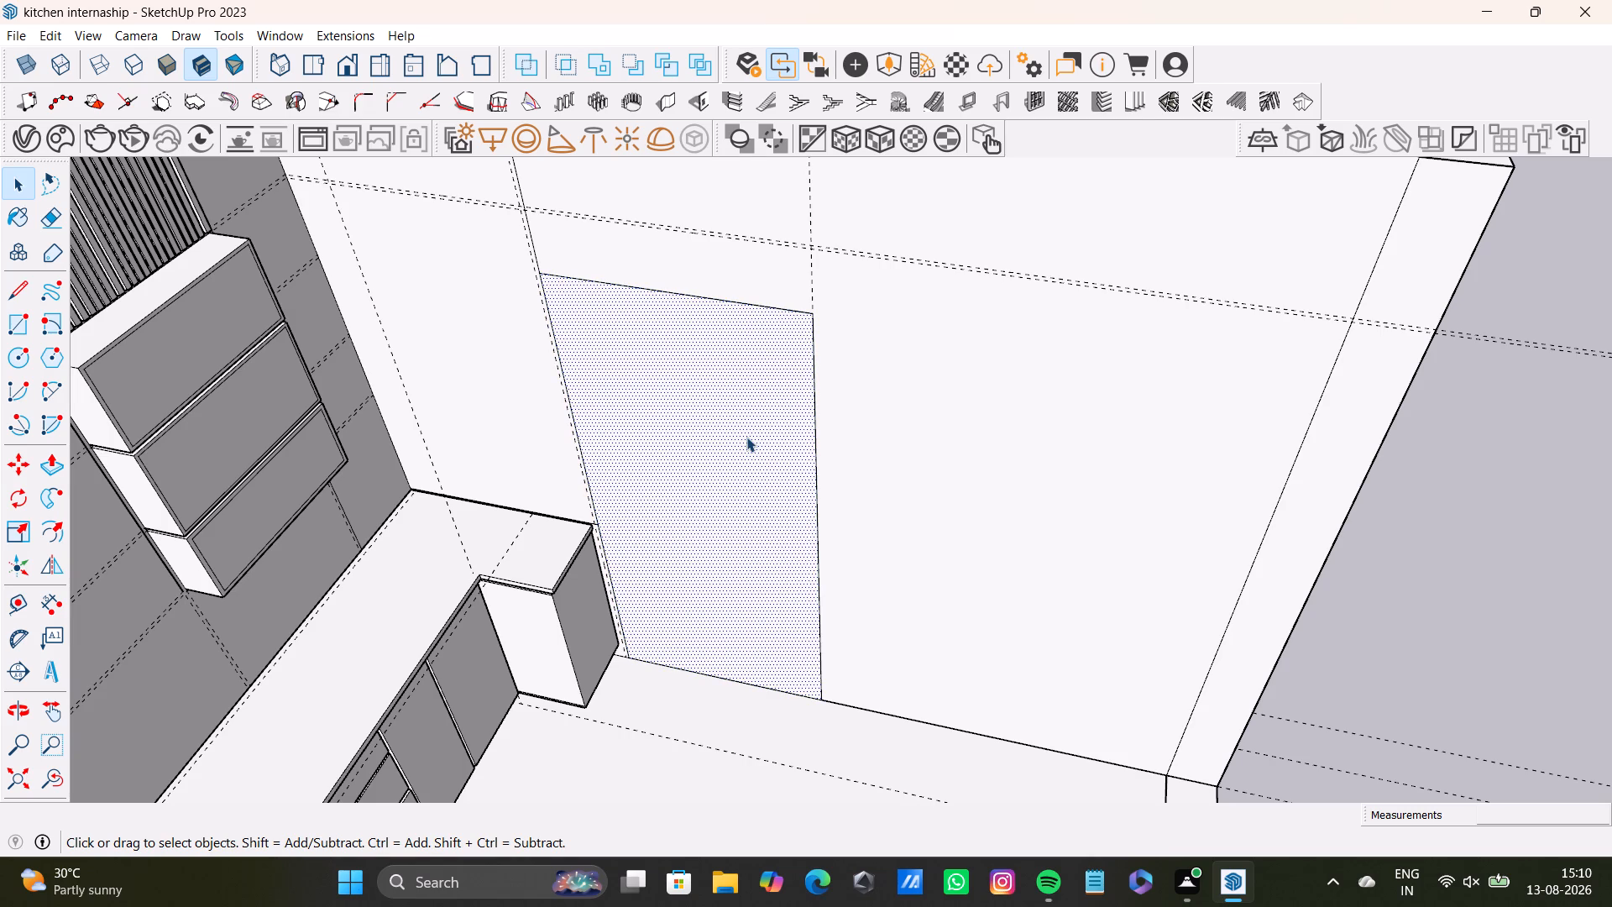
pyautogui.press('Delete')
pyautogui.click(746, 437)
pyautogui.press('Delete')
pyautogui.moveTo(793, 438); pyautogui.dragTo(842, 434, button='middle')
# Undo the recent wall edits back to the side wall with its open doorway and vertical dividing line.
pyautogui.hotkey('ctrl', 'z')
pyautogui.hotkey('ctrl', 'z')
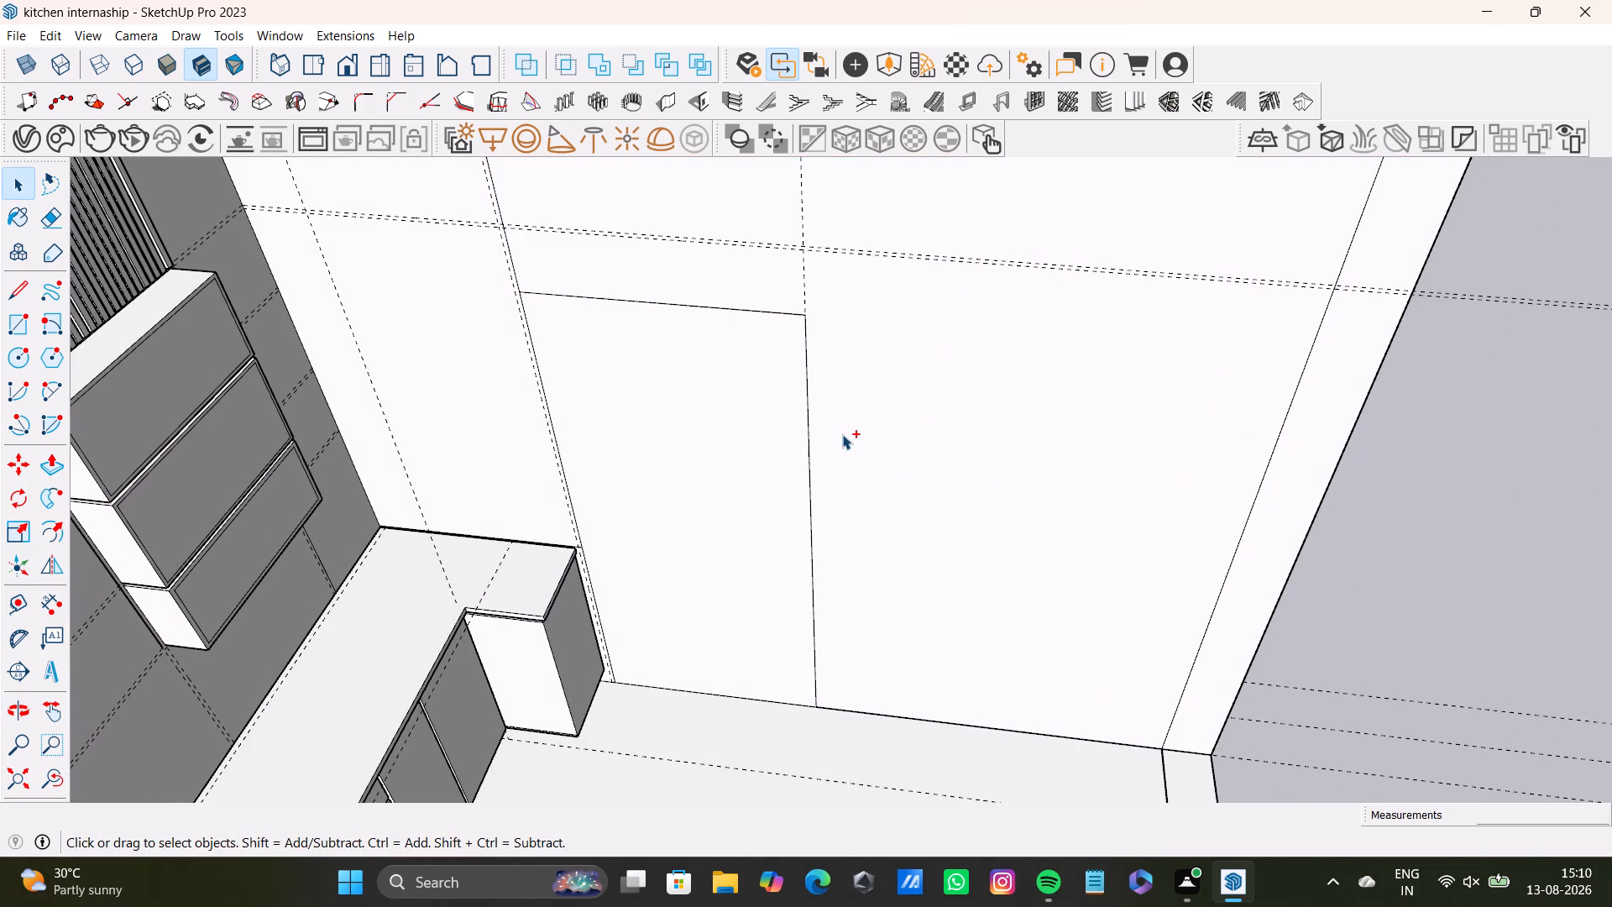
pyautogui.hotkey('ctrl', 'z')
pyautogui.hotkey('ctrl', 'z')
pyautogui.hotkey('ctrl', 'z')
pyautogui.hotkey('ctrl', 'z')
pyautogui.hotkey('ctrl', 'z')
pyautogui.hotkey('ctrl', 'z')
pyautogui.hotkey('ctrl', 'z')
pyautogui.hotkey('ctrl', 'z')
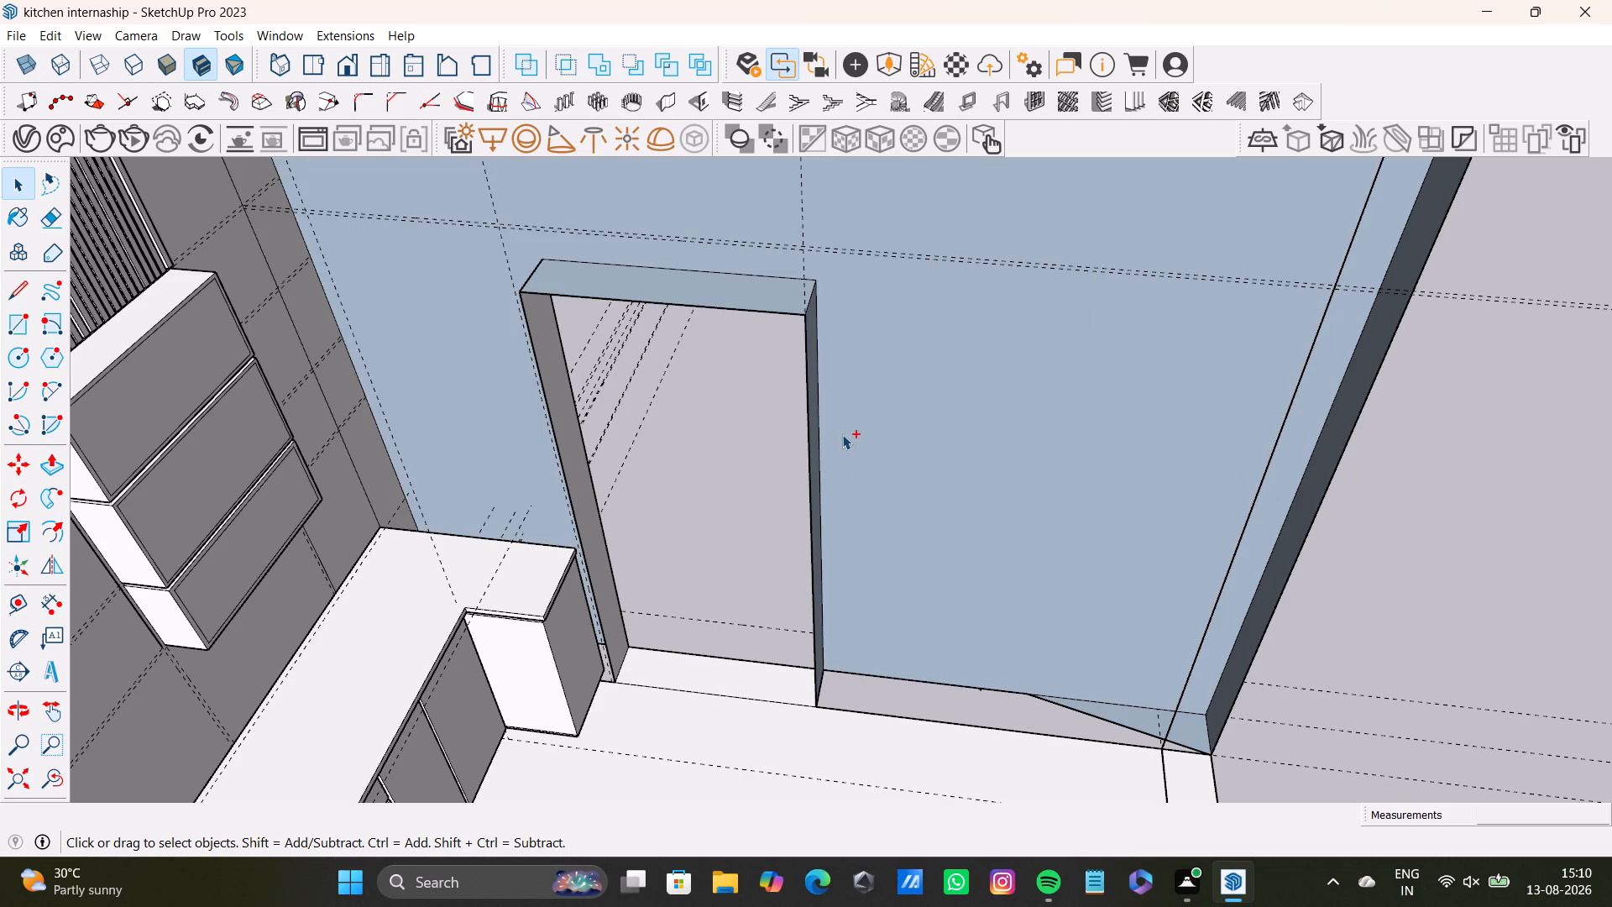
pyautogui.hotkey('ctrl', 'z')
pyautogui.press('space')
# Draw a rectangle over the narrow end strip of the door wall's inner face, from its top corner to the opposite floor corner.
pyautogui.scroll(-3, 842, 434)
pyautogui.moveTo(878, 553); pyautogui.dragTo(1002, 378, button='middle')
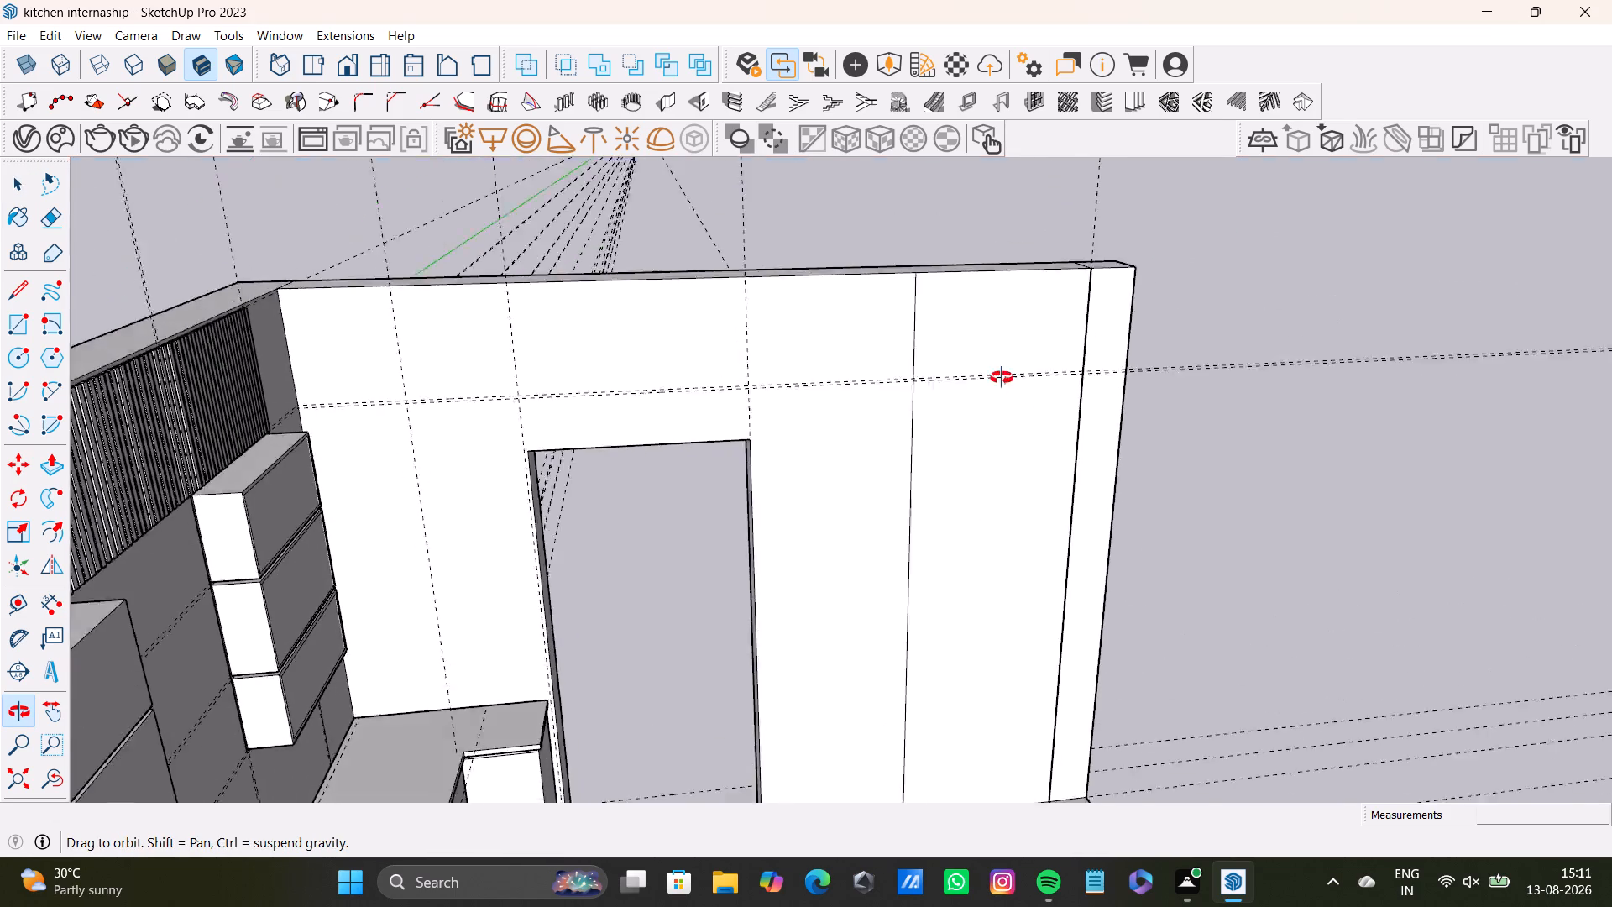
pyautogui.moveTo(1002, 378); pyautogui.dragTo(908, 520, button='middle')
pyautogui.moveTo(1023, 537); pyautogui.dragTo(742, 465, button='middle')
pyautogui.moveTo(829, 401); pyautogui.dragTo(869, 540, button='middle')
pyautogui.click(16, 338)
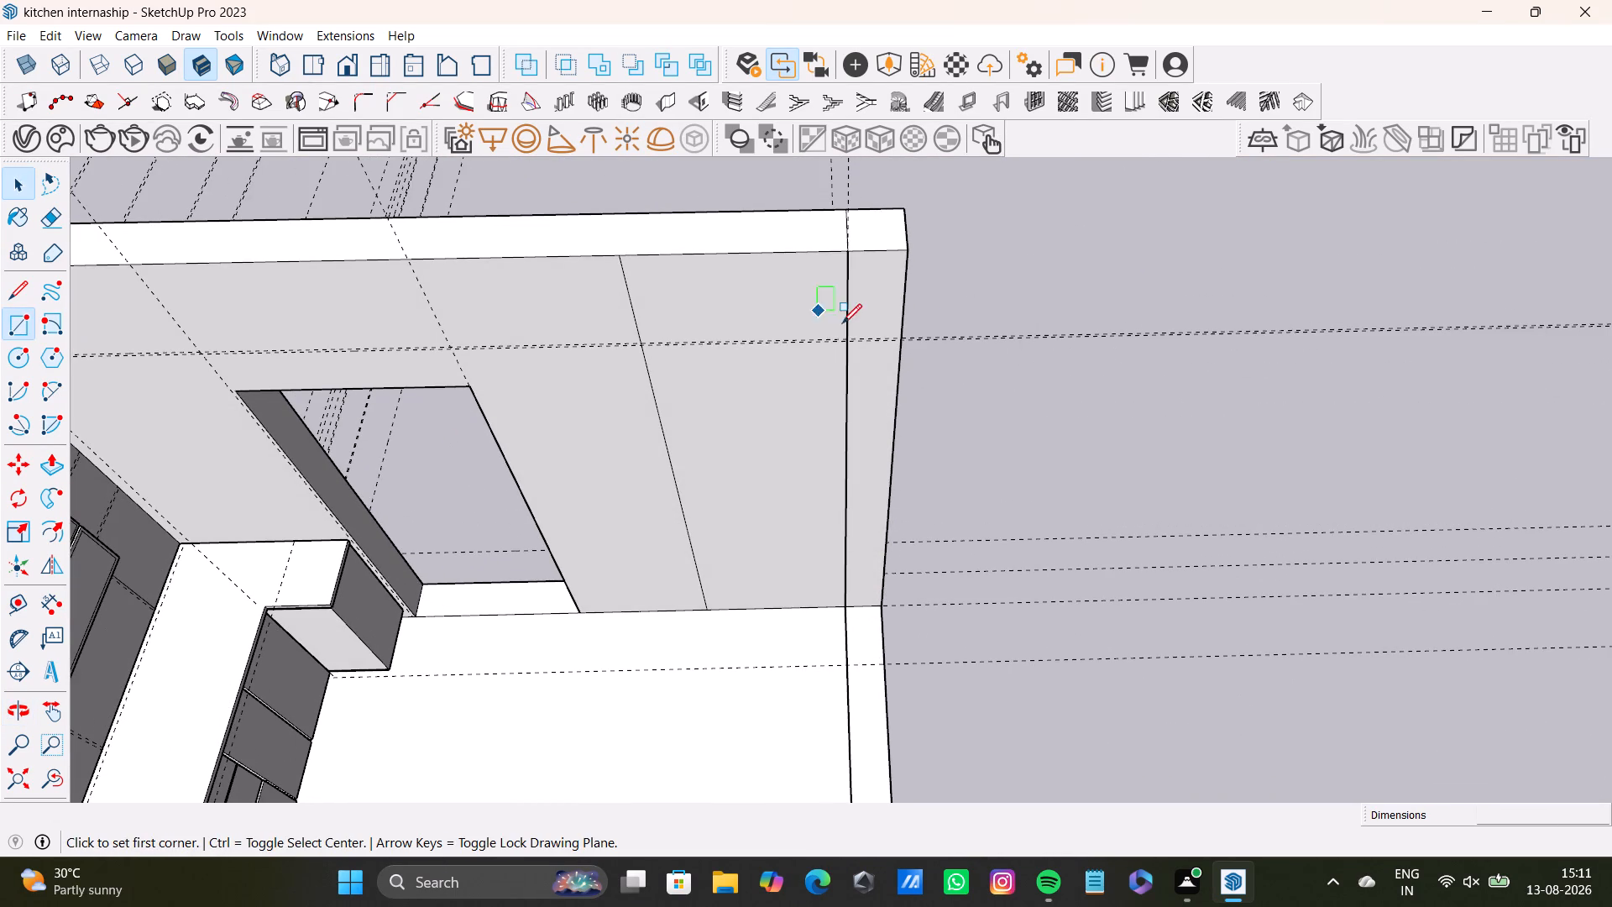
pyautogui.scroll(6, 834, 325)
pyautogui.moveTo(917, 275); pyautogui.dragTo(582, 273, button='middle')
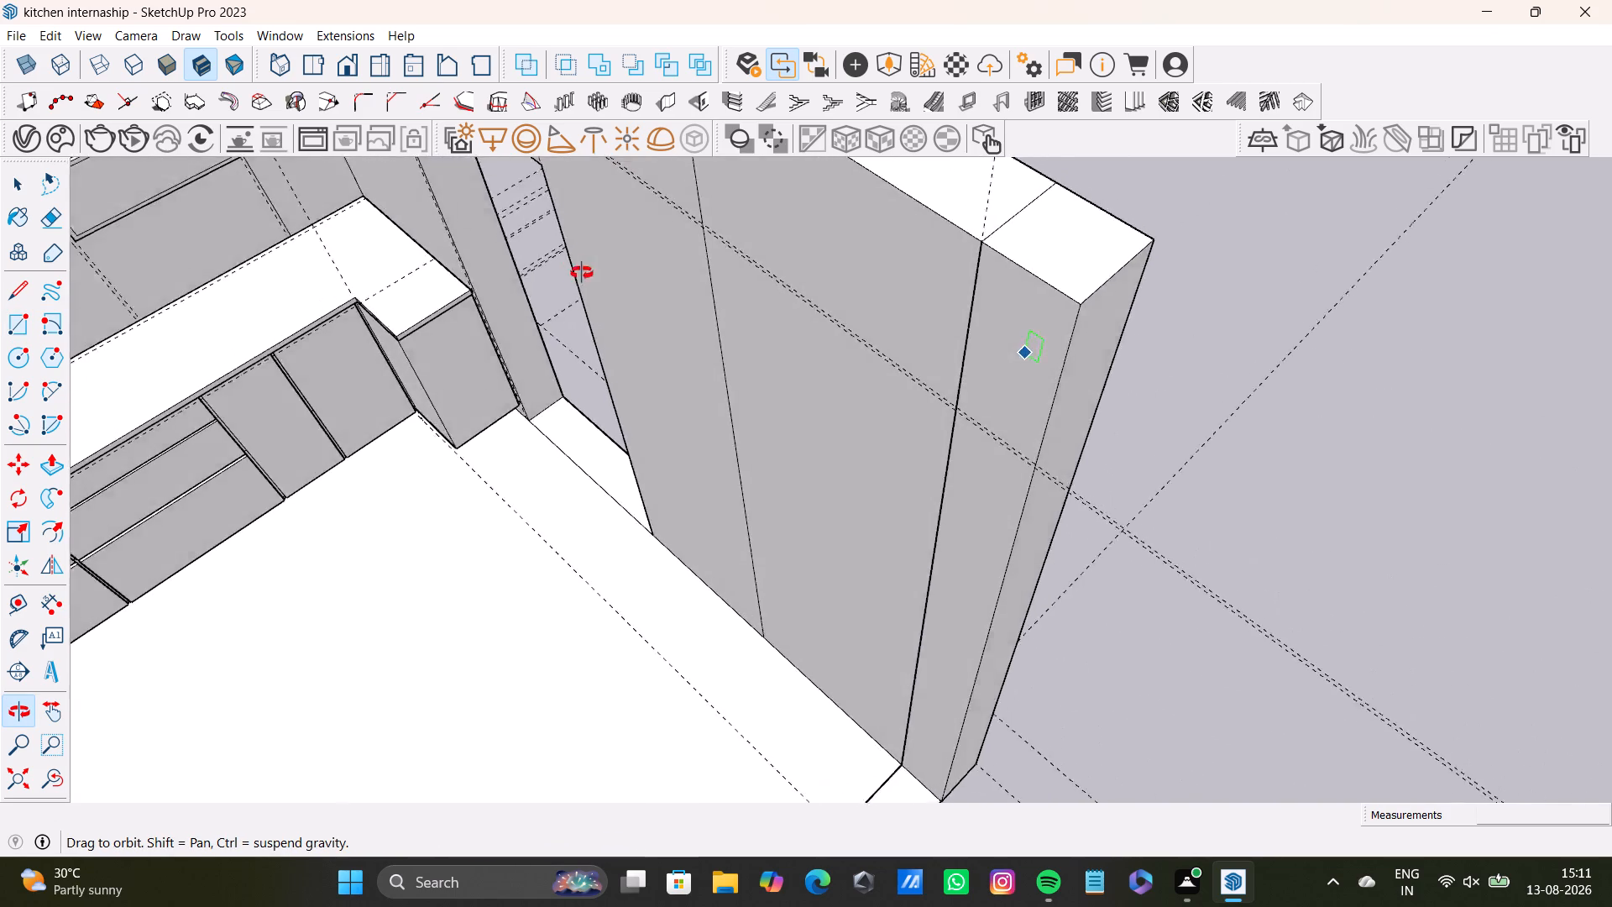
pyautogui.moveTo(582, 273); pyautogui.dragTo(989, 364, button='middle')
pyautogui.scroll(2, 817, 283)
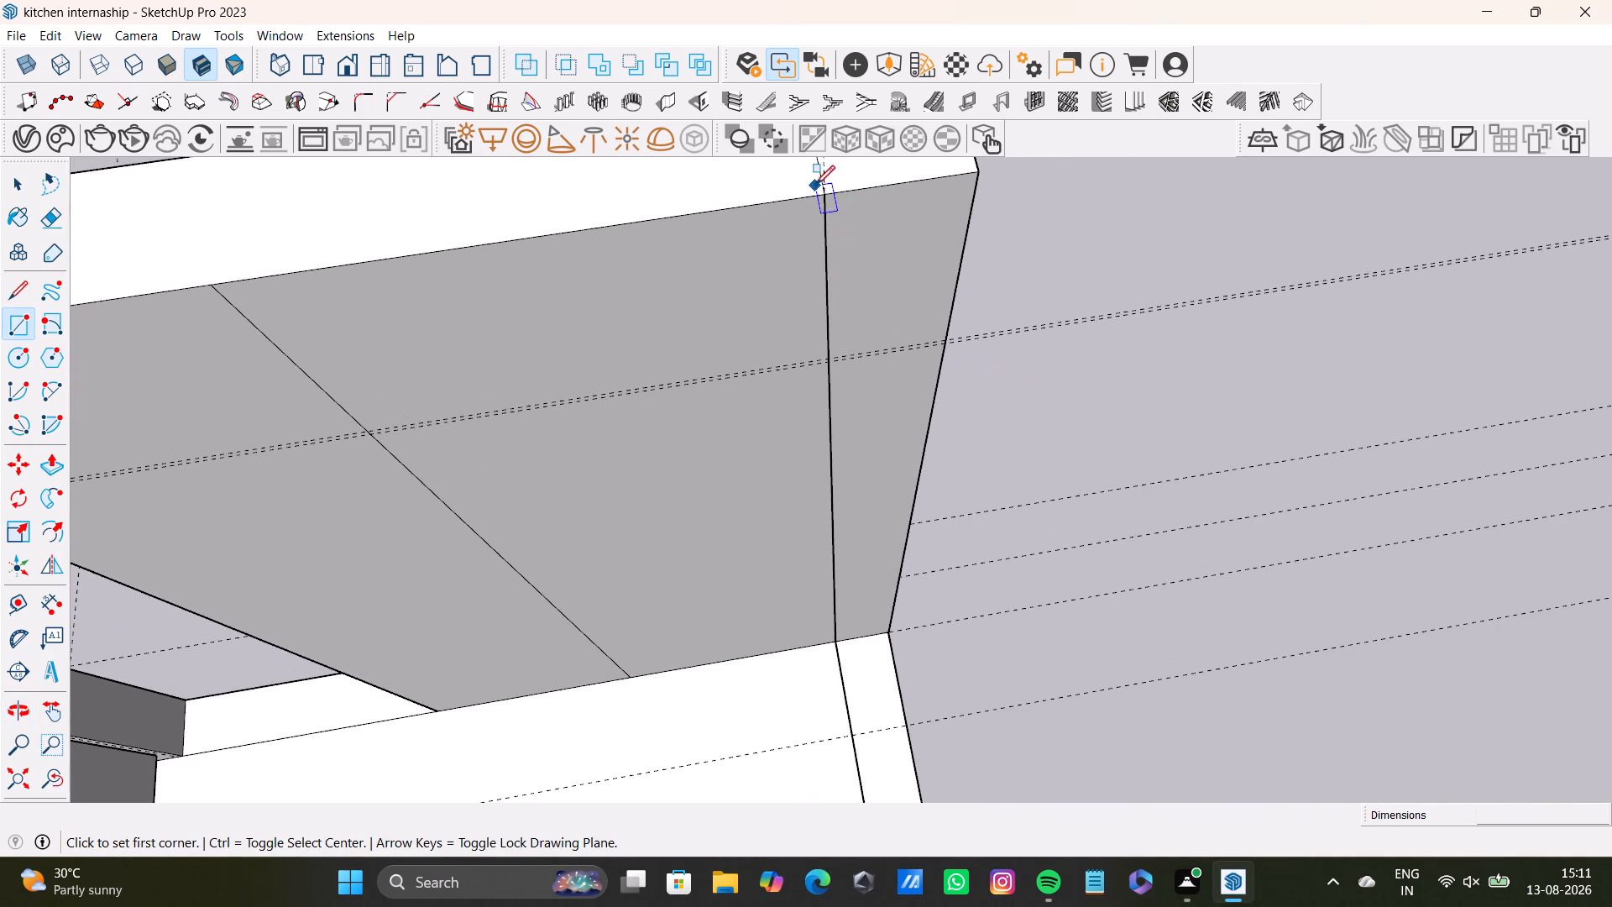
pyautogui.moveTo(829, 194); pyautogui.dragTo(832, 202)
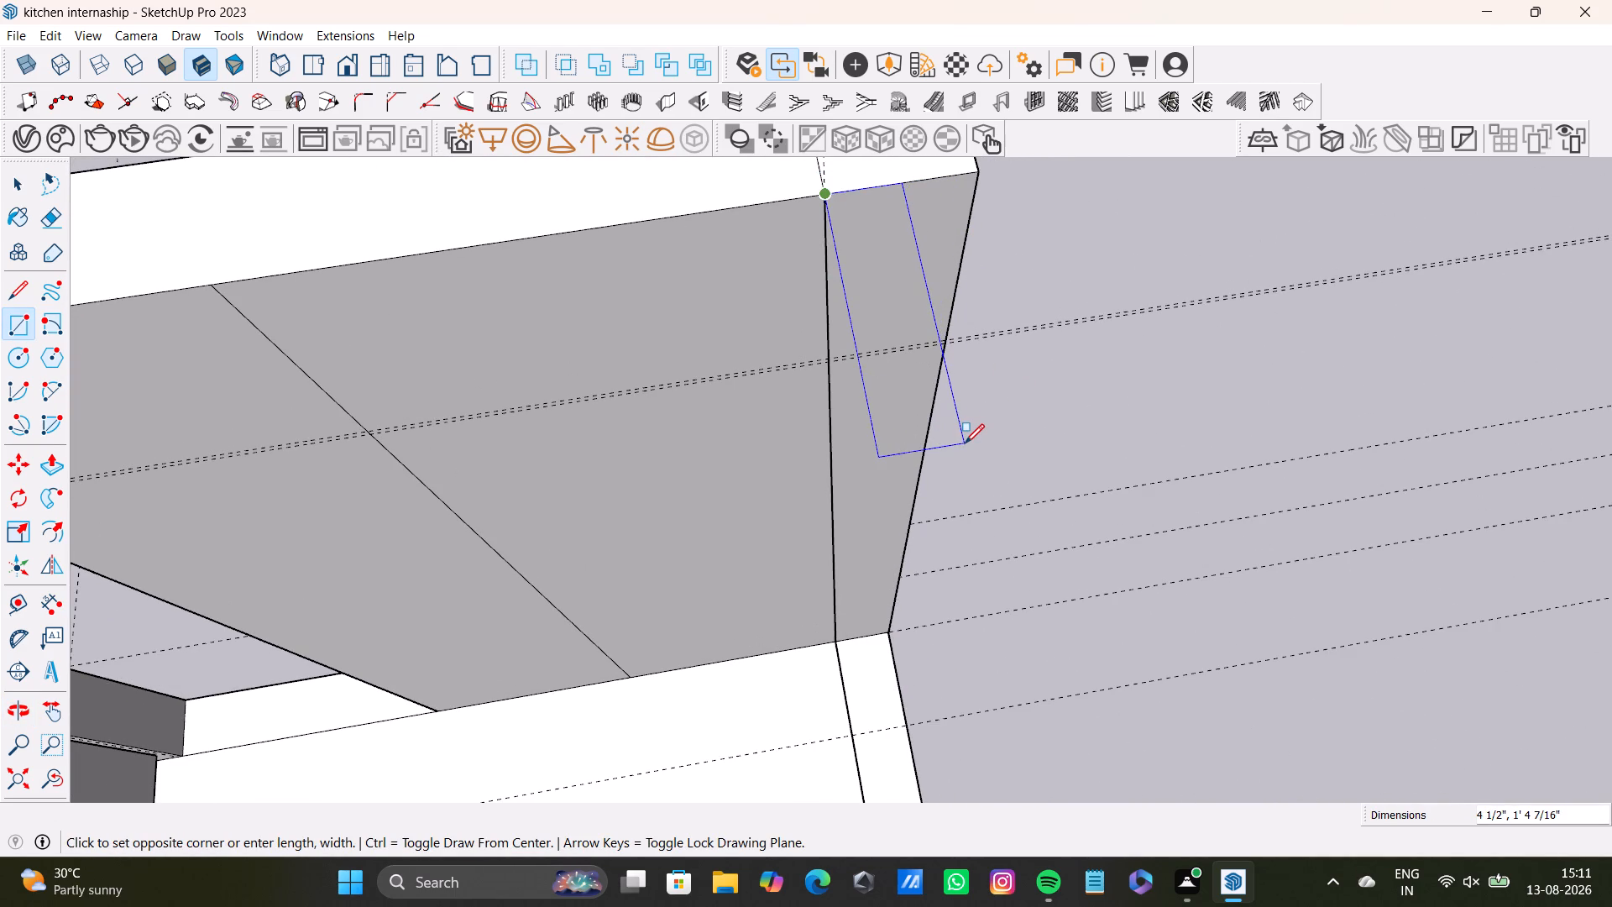
pyautogui.press('Right')
pyautogui.press('Left')
pyautogui.scroll(-3, 929, 508)
pyautogui.keyDown('shift'); pyautogui.moveTo(928, 515); pyautogui.dragTo(895, 490, button='middle'); pyautogui.keyUp('shift')
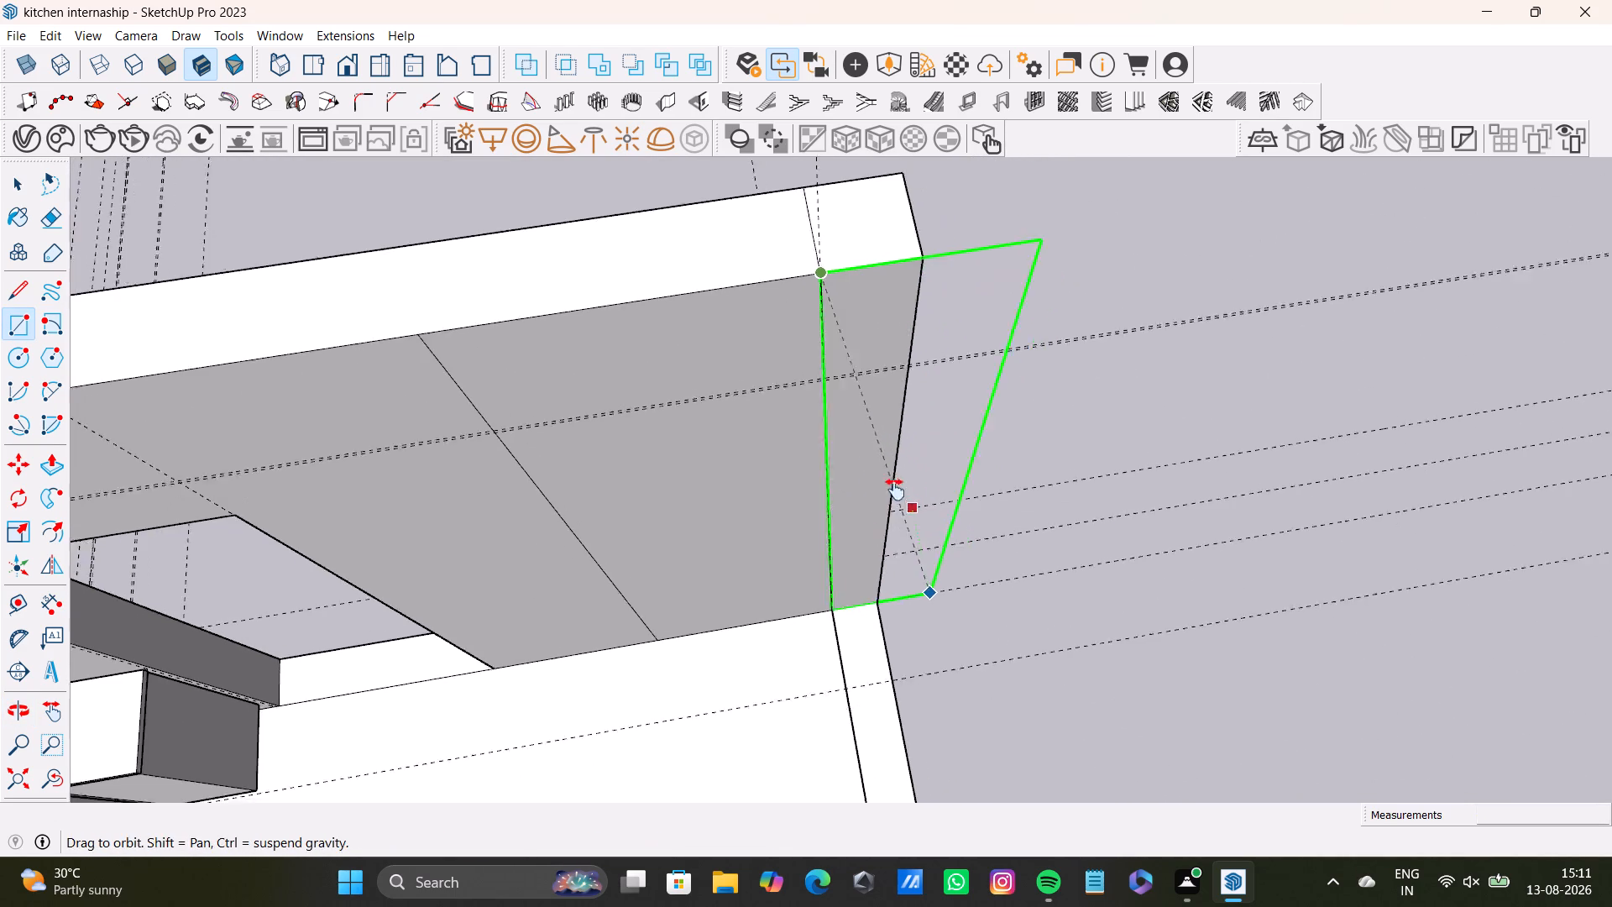
pyautogui.keyDown('shift'); pyautogui.moveTo(895, 490); pyautogui.dragTo(837, 307, button='middle'); pyautogui.keyUp('shift')
pyautogui.scroll(13, 825, 421)
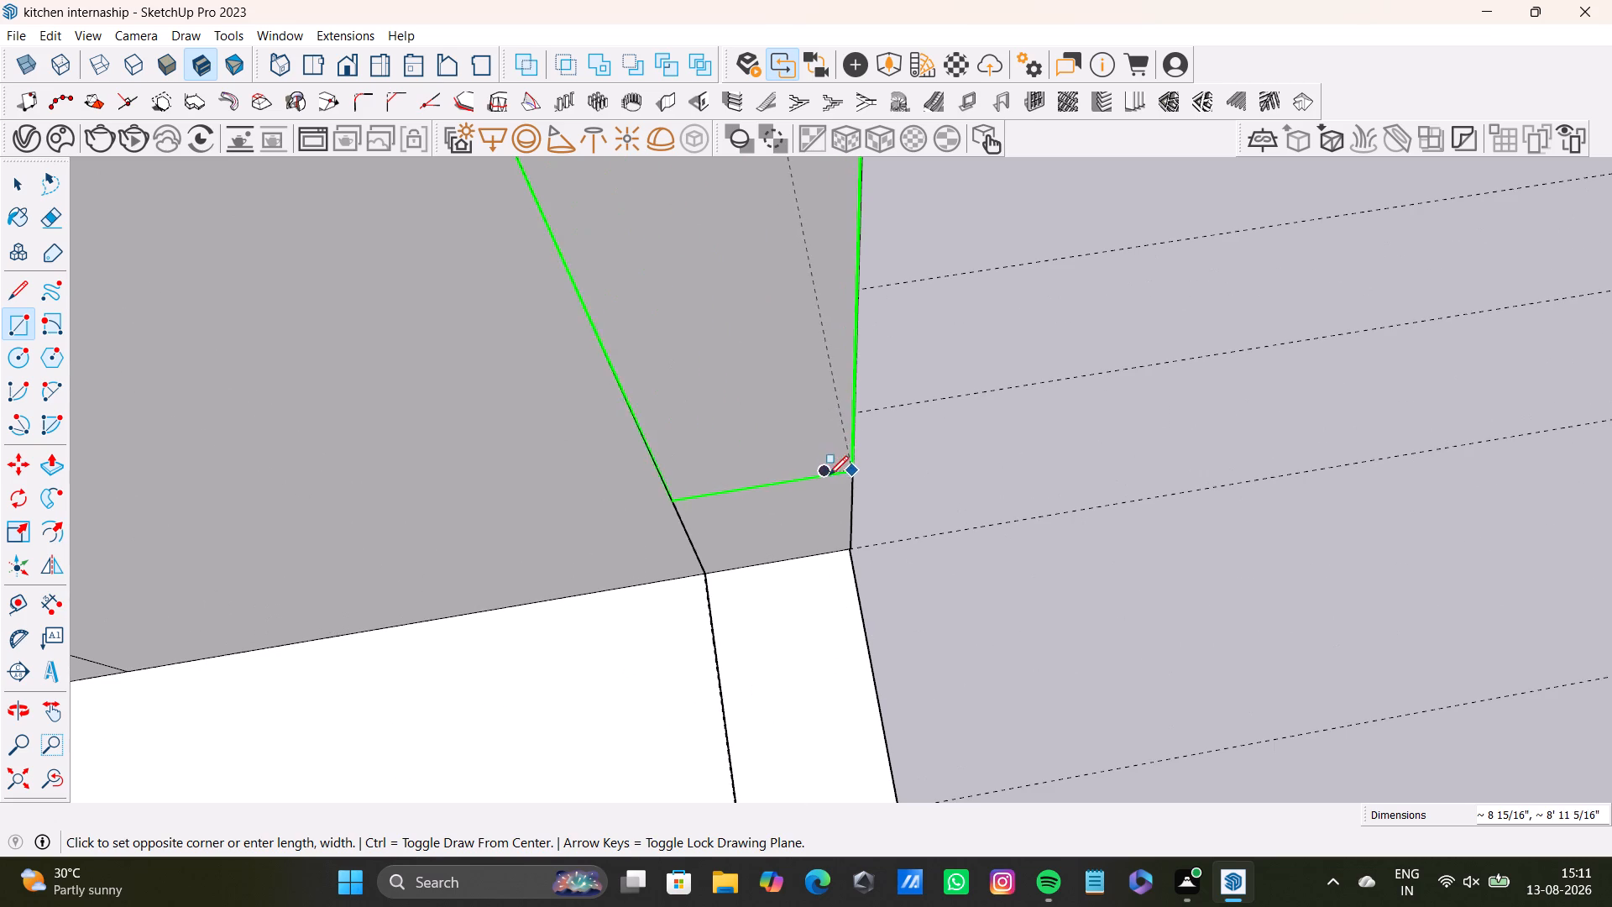
pyautogui.click(856, 543)
pyautogui.press('space')
# Push/Pull the narrow end strip along the floor's edge to the inner corner of the front border, forming the wall opposite the cabinets.
pyautogui.scroll(-4, 789, 515)
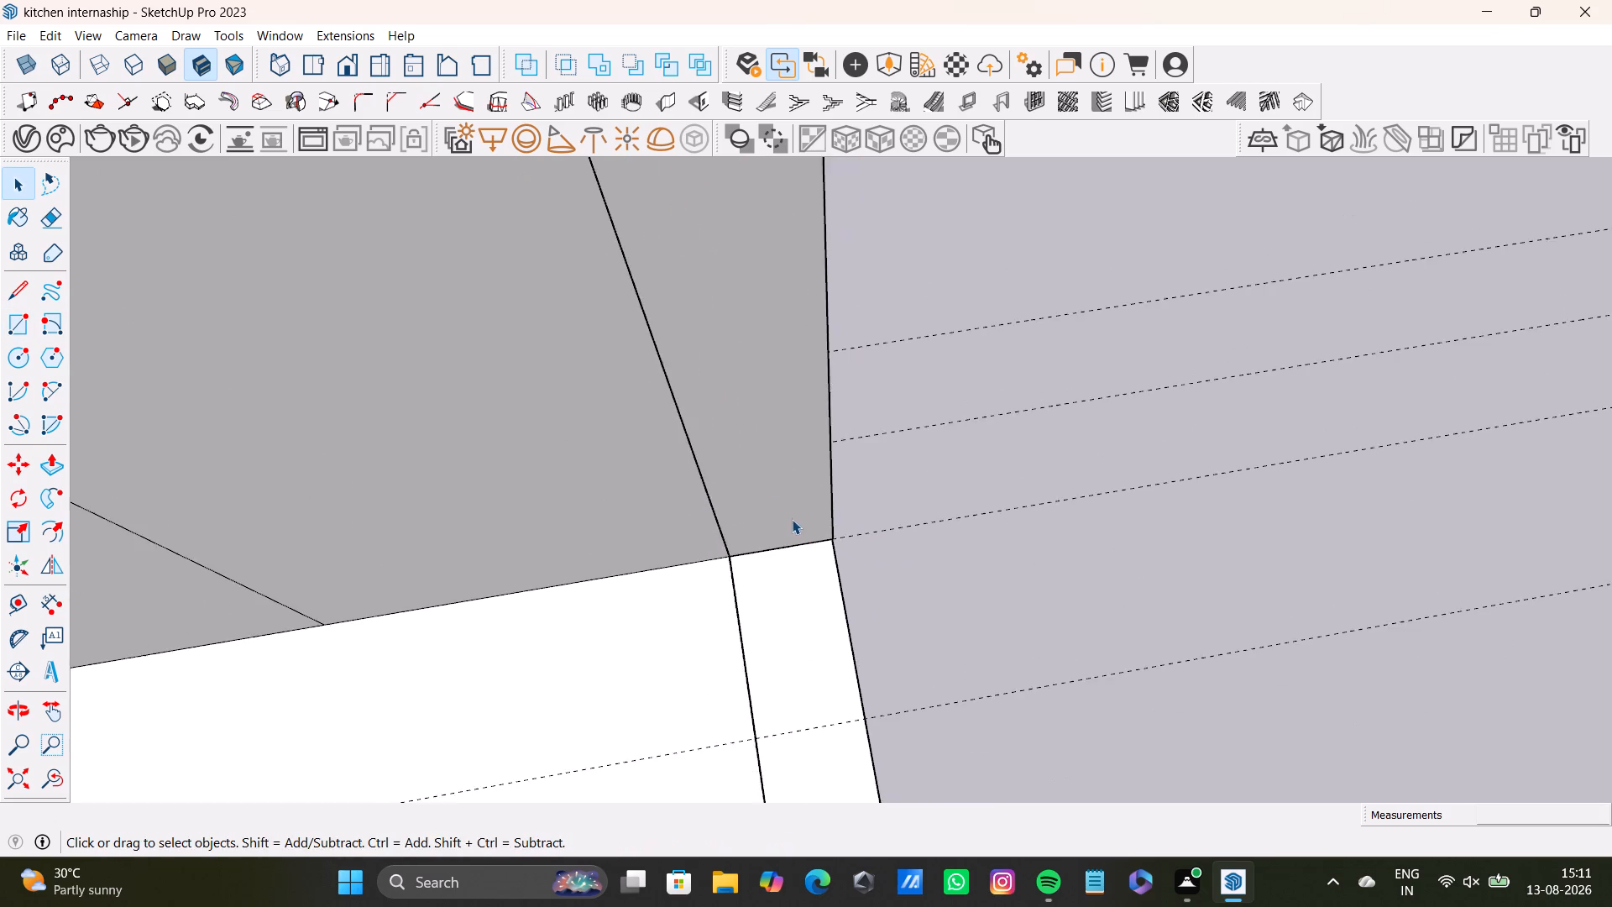
pyautogui.moveTo(792, 519); pyautogui.dragTo(939, 492, button='middle')
pyautogui.click(776, 449)
pyautogui.press('p')
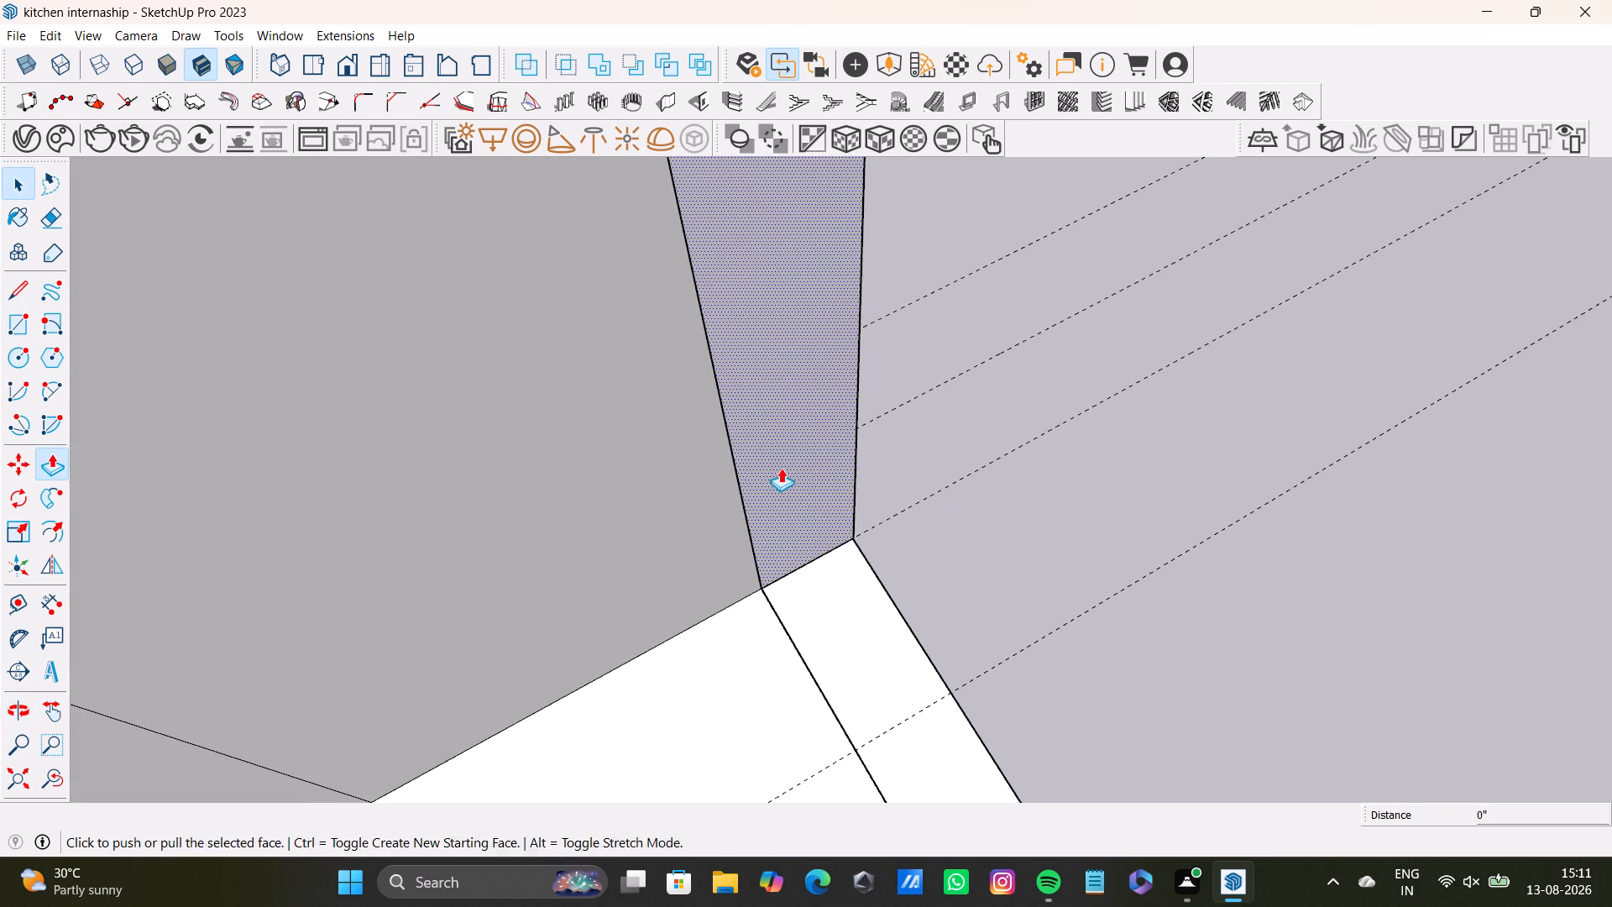
pyautogui.click(781, 468)
pyautogui.scroll(-7, 955, 581)
pyautogui.keyDown('shift'); pyautogui.moveTo(1165, 706); pyautogui.dragTo(844, 155, button='middle'); pyautogui.keyUp('shift')
pyautogui.scroll(-3, 857, 201)
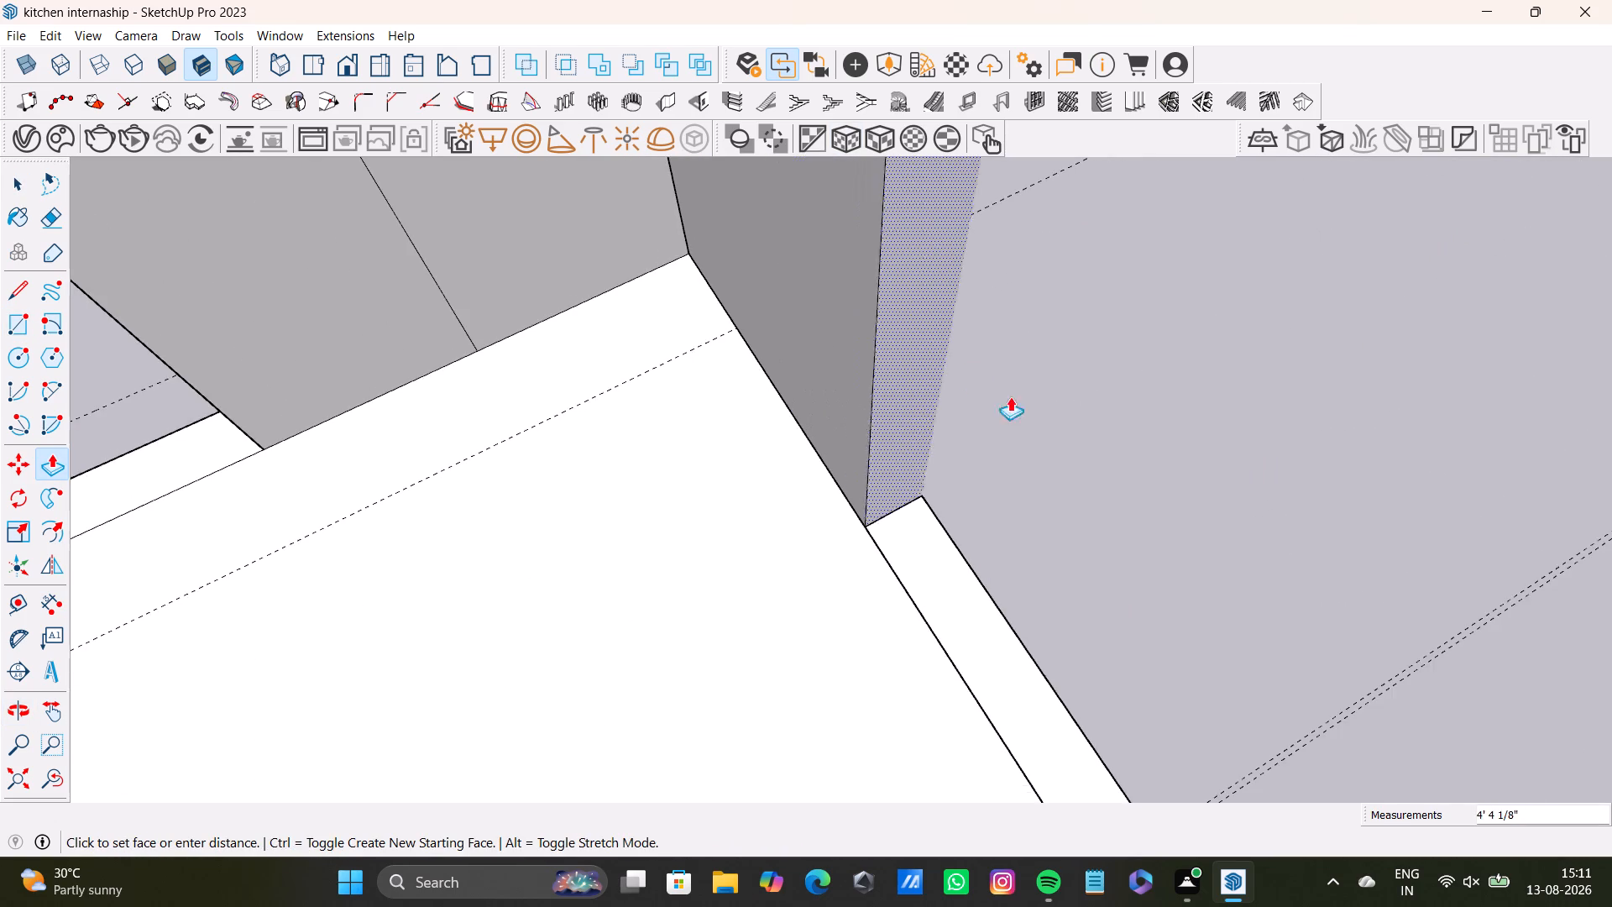
pyautogui.scroll(-10, 1028, 415)
pyautogui.moveTo(1191, 638); pyautogui.dragTo(928, 159, button='middle')
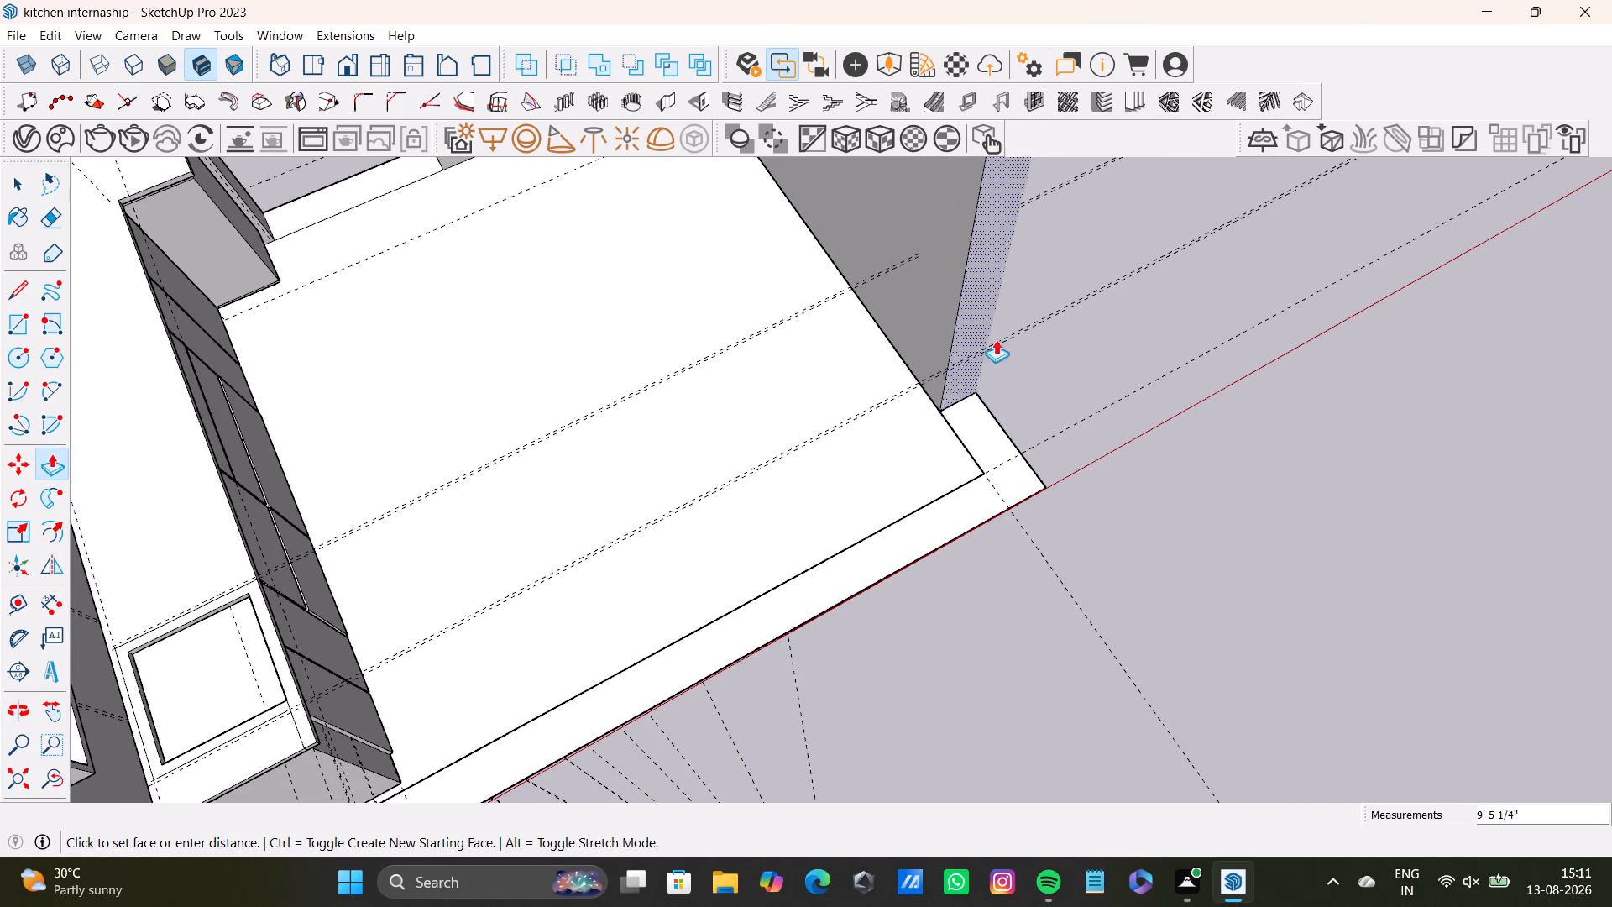
pyautogui.click(1034, 403)
pyautogui.press('space')
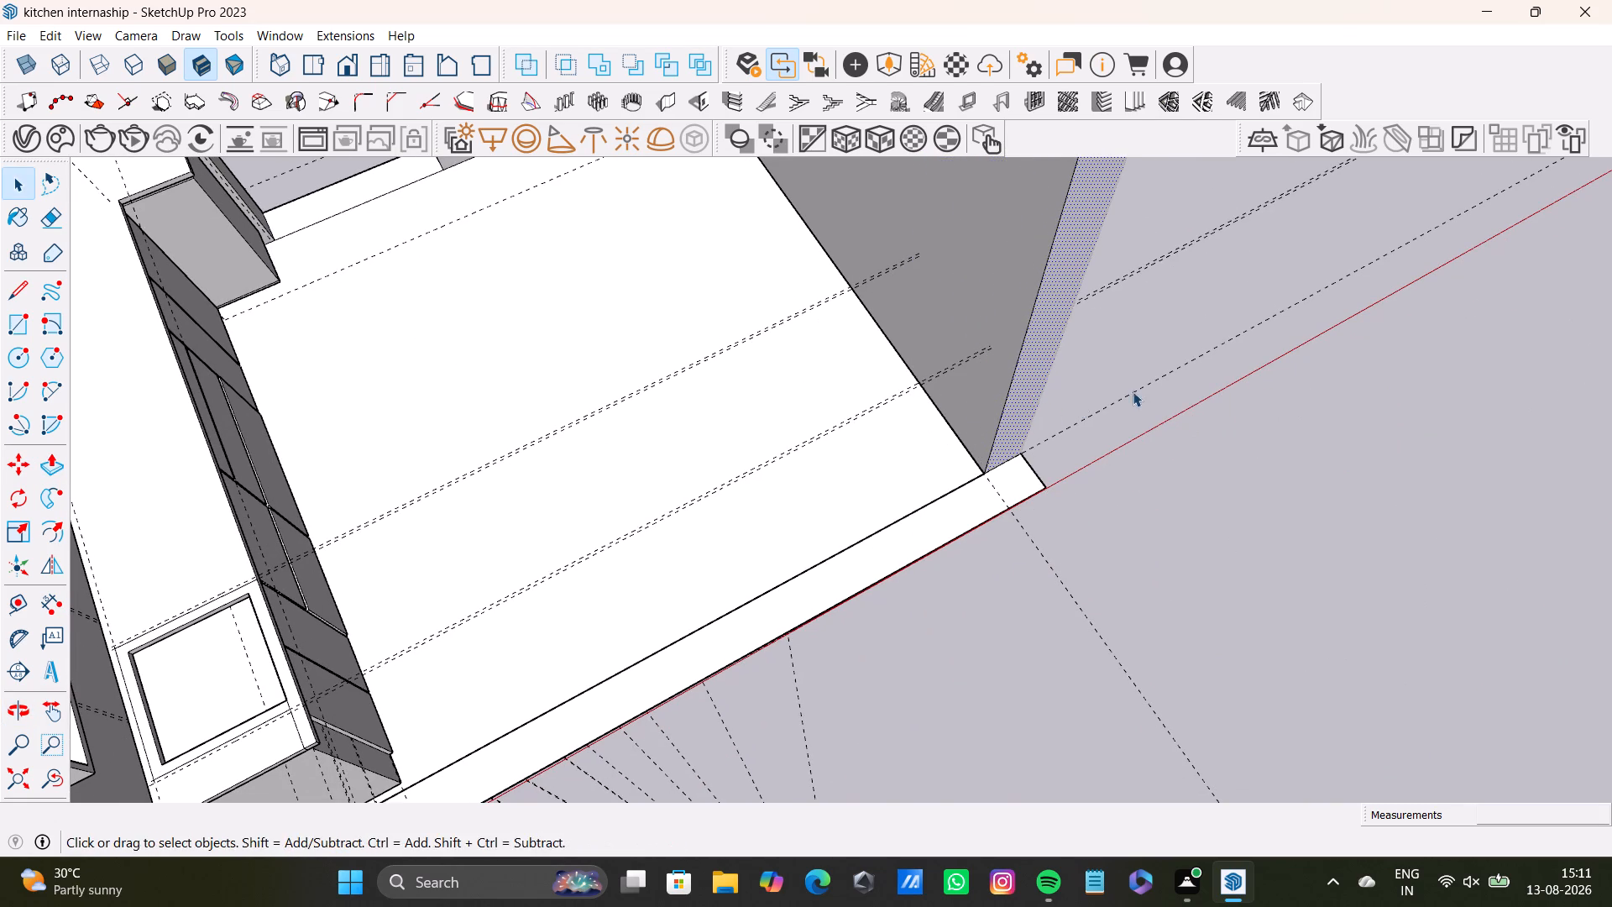
# Place a horizontal guide on the new wall's inner face, 1' 8 1/2" below its top edge, meeting the door wall's lower guide.
pyautogui.scroll(-1, 1118, 427)
pyautogui.moveTo(1118, 427); pyautogui.dragTo(730, 421, button='middle')
pyautogui.keyDown('shift'); pyautogui.moveTo(809, 330); pyautogui.dragTo(760, 576, button='middle'); pyautogui.keyUp('shift')
pyautogui.scroll(-1, 836, 558)
pyautogui.moveTo(836, 558); pyautogui.dragTo(1104, 305, button='middle')
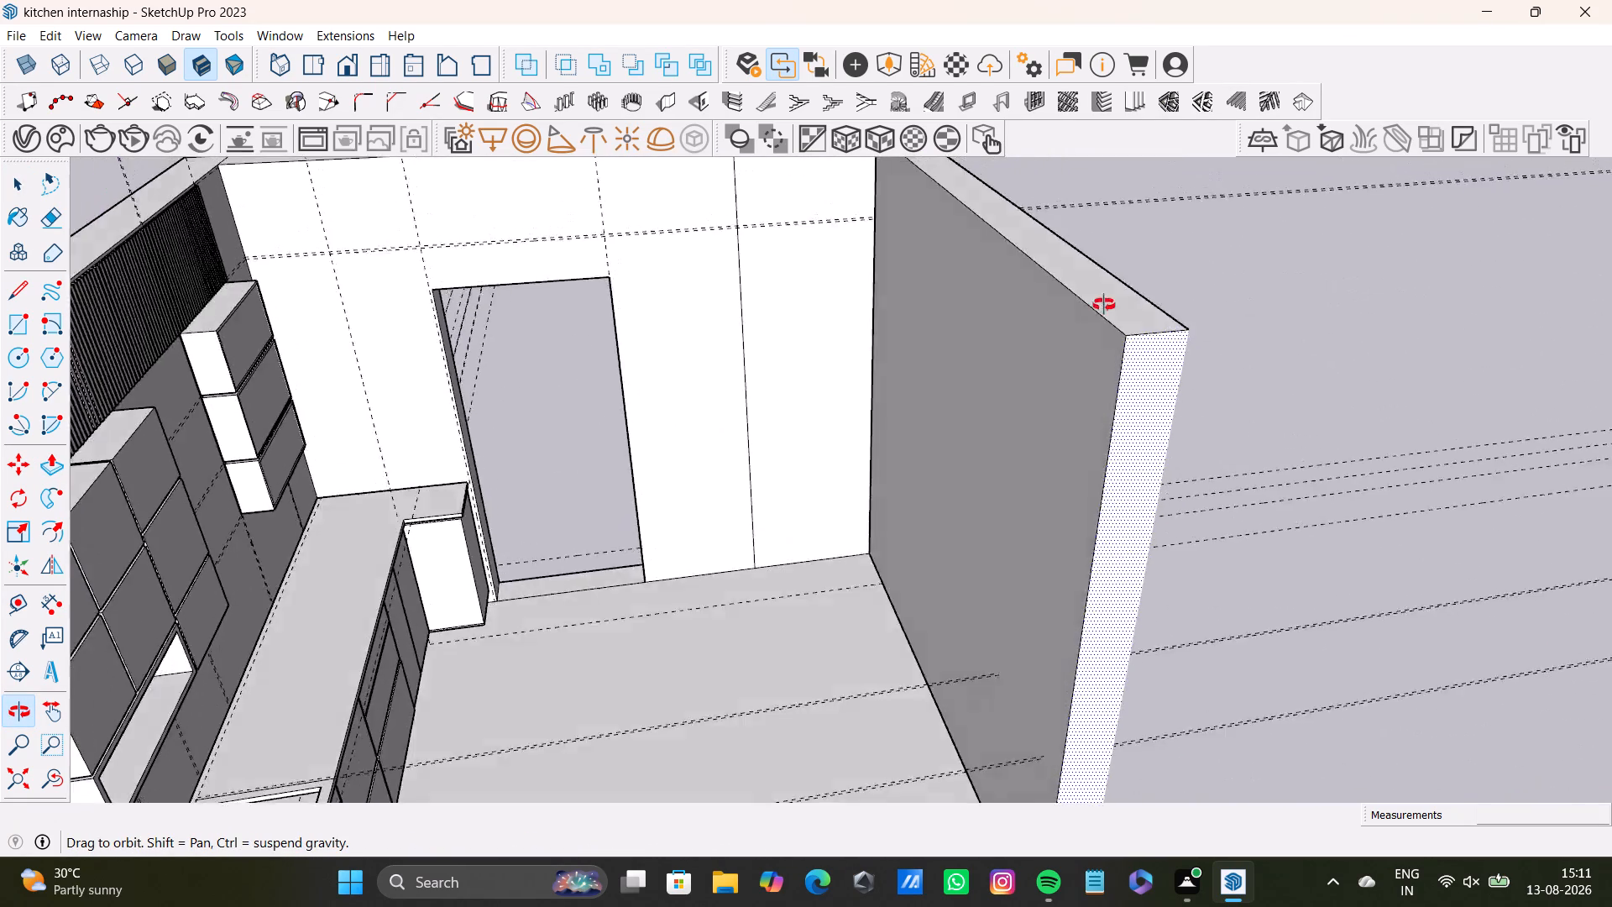
pyautogui.moveTo(1104, 305); pyautogui.dragTo(990, 382, button='middle')
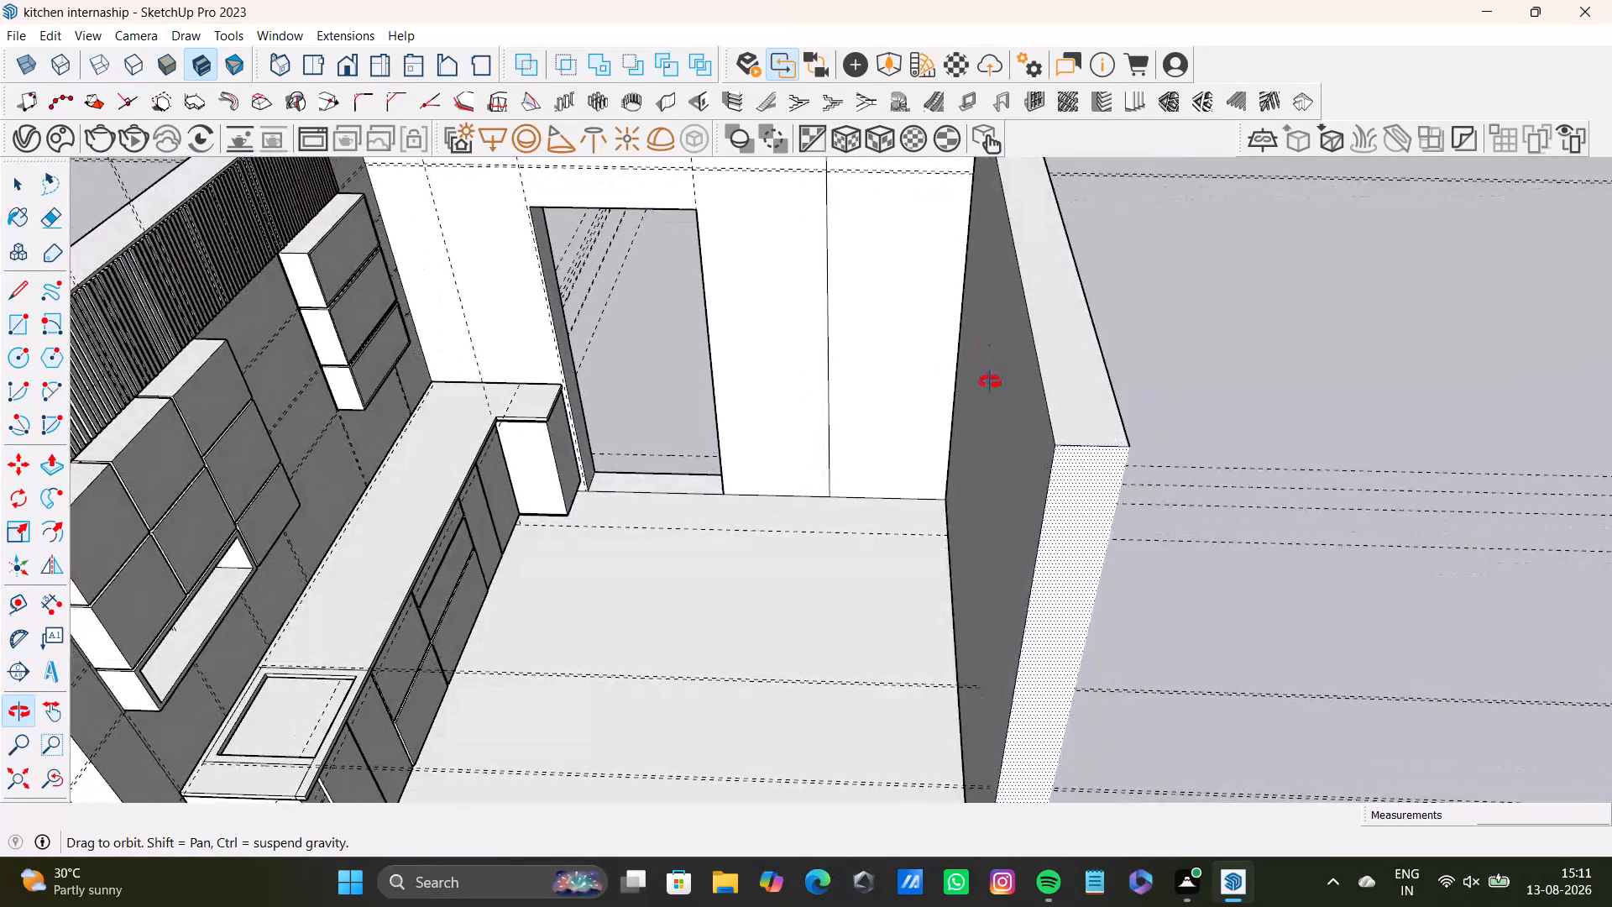
pyautogui.moveTo(990, 382); pyautogui.dragTo(1136, 331, button='middle')
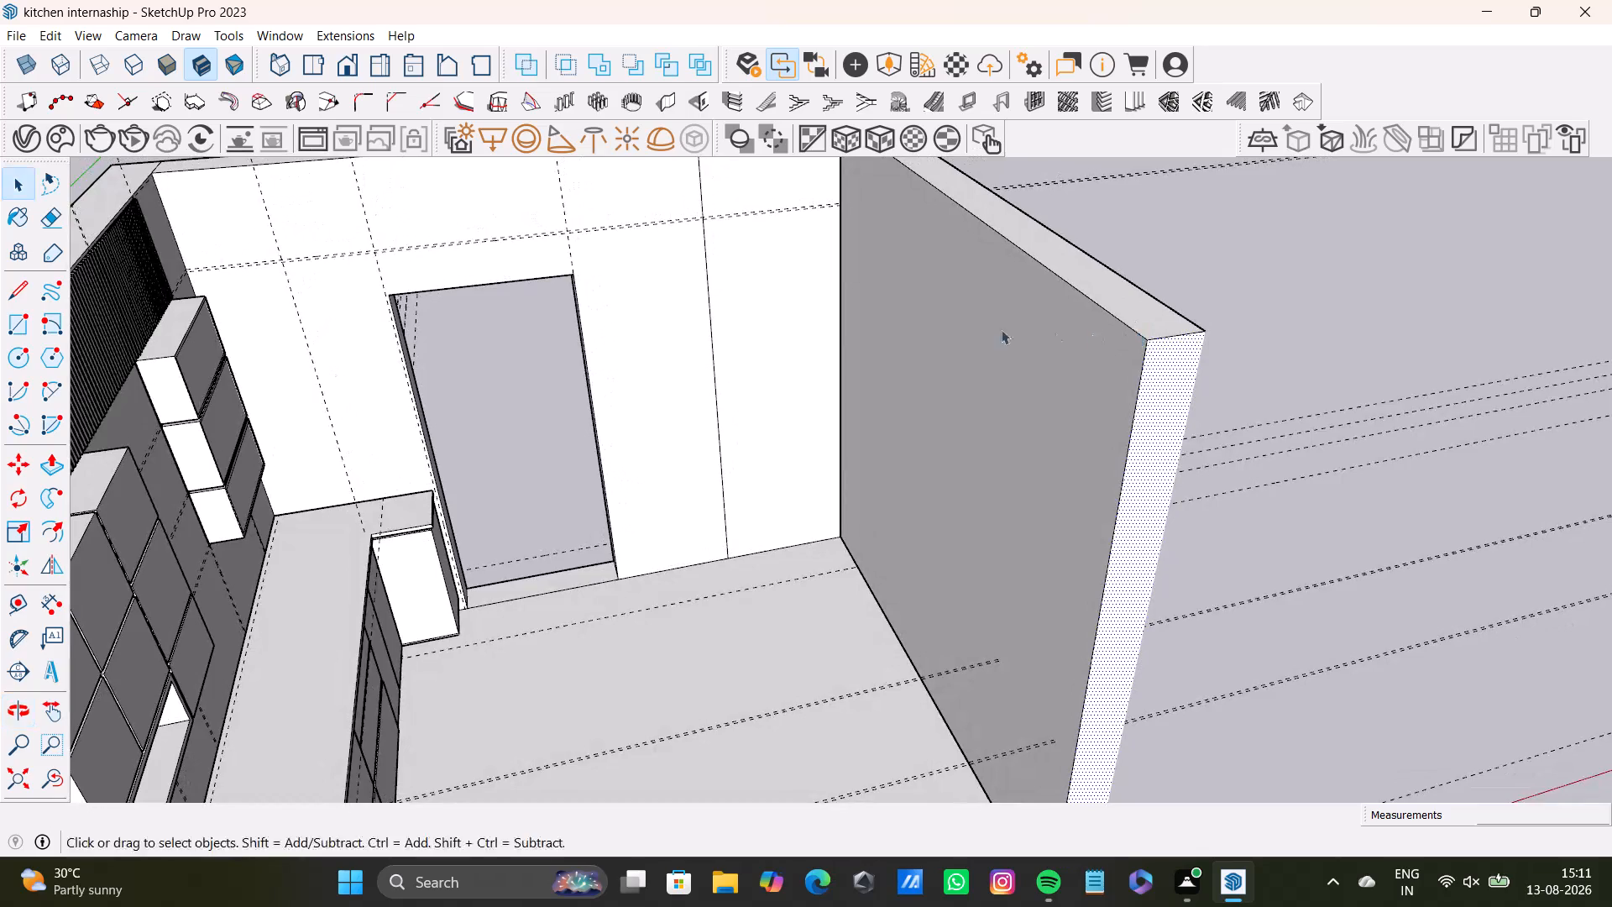
pyautogui.moveTo(992, 329); pyautogui.dragTo(405, 331, button='middle')
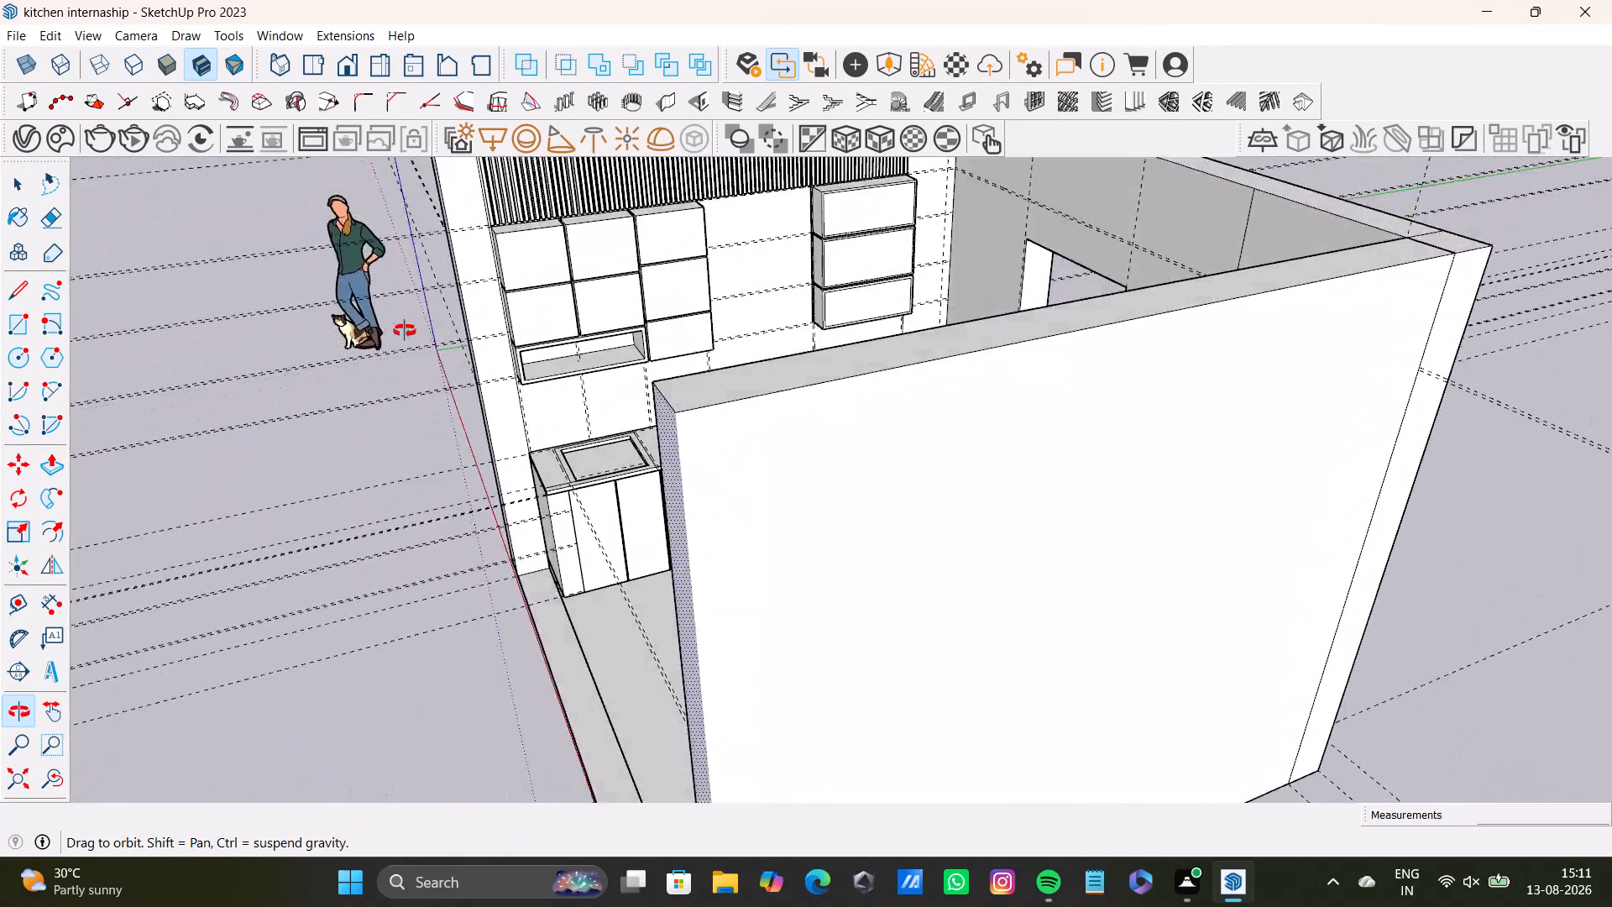
pyautogui.moveTo(405, 331); pyautogui.dragTo(1266, 369, button='middle')
pyautogui.moveTo(1154, 376); pyautogui.dragTo(1177, 541, button='middle')
pyautogui.moveTo(997, 523); pyautogui.dragTo(956, 414, button='middle')
pyautogui.scroll(6, 579, 330)
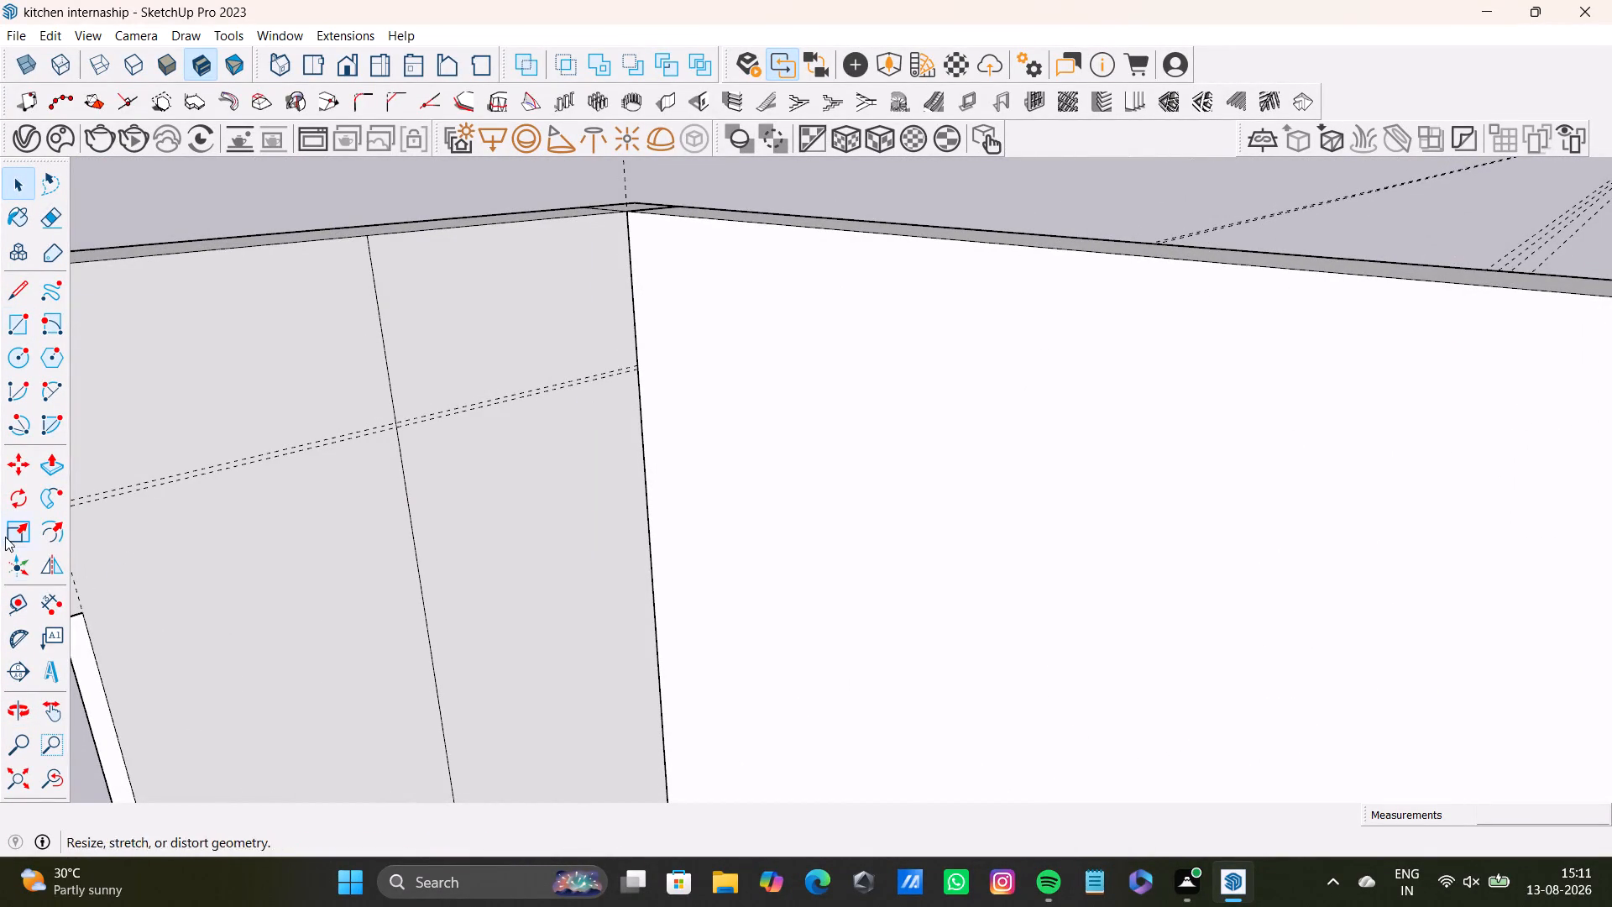
pyautogui.moveTo(21, 599); pyautogui.dragTo(22, 591)
pyautogui.scroll(3, 754, 280)
pyautogui.click(866, 215)
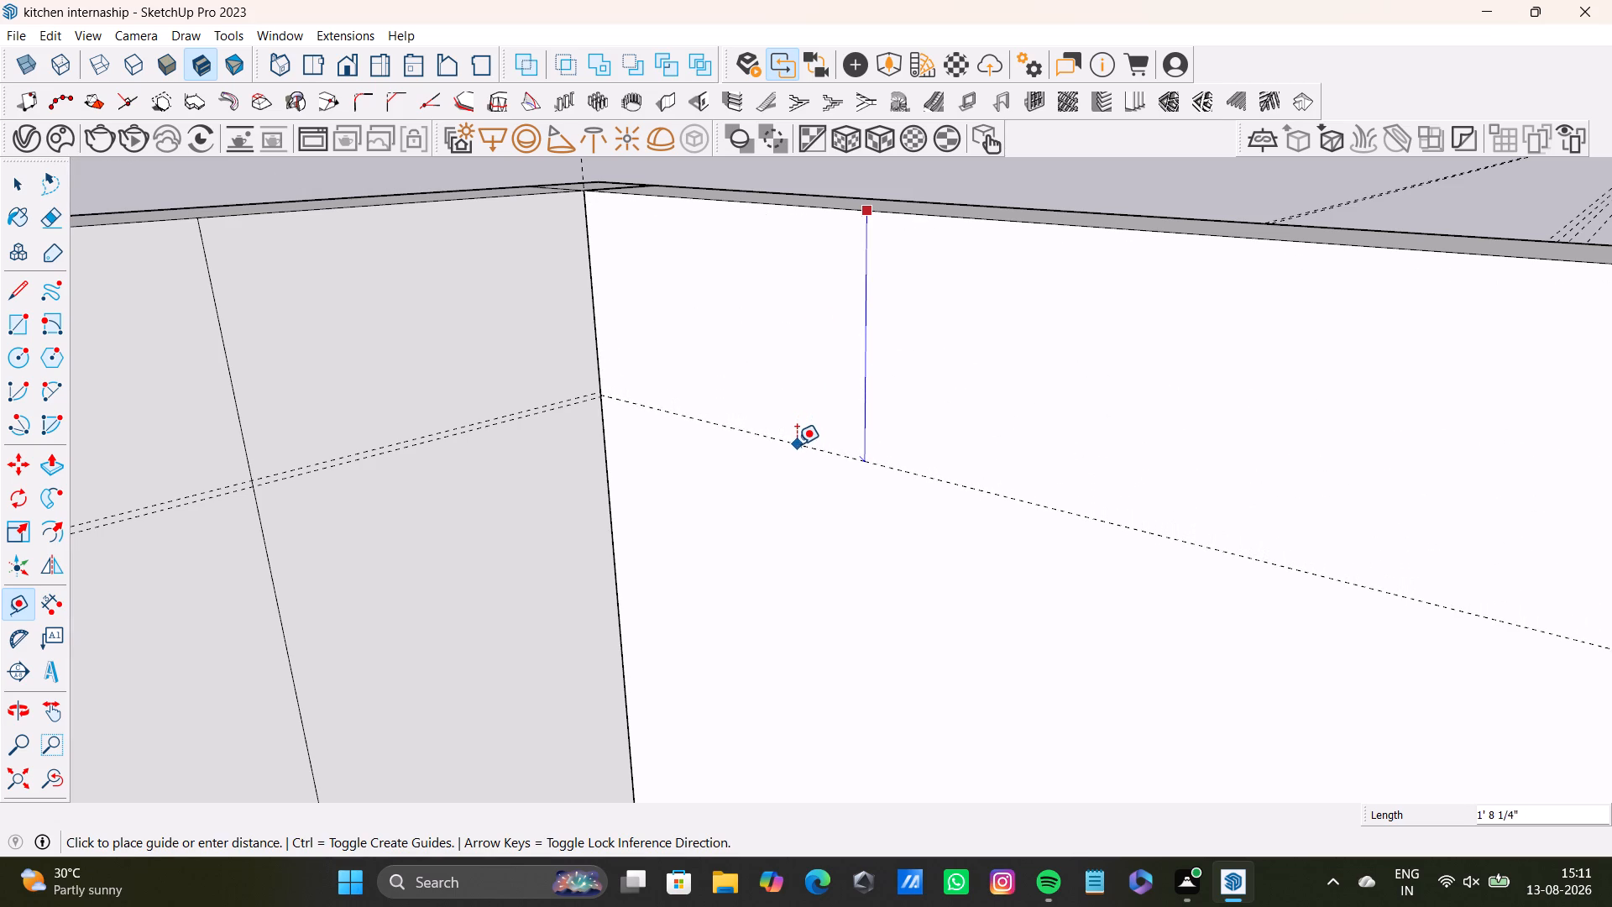
pyautogui.click(798, 448)
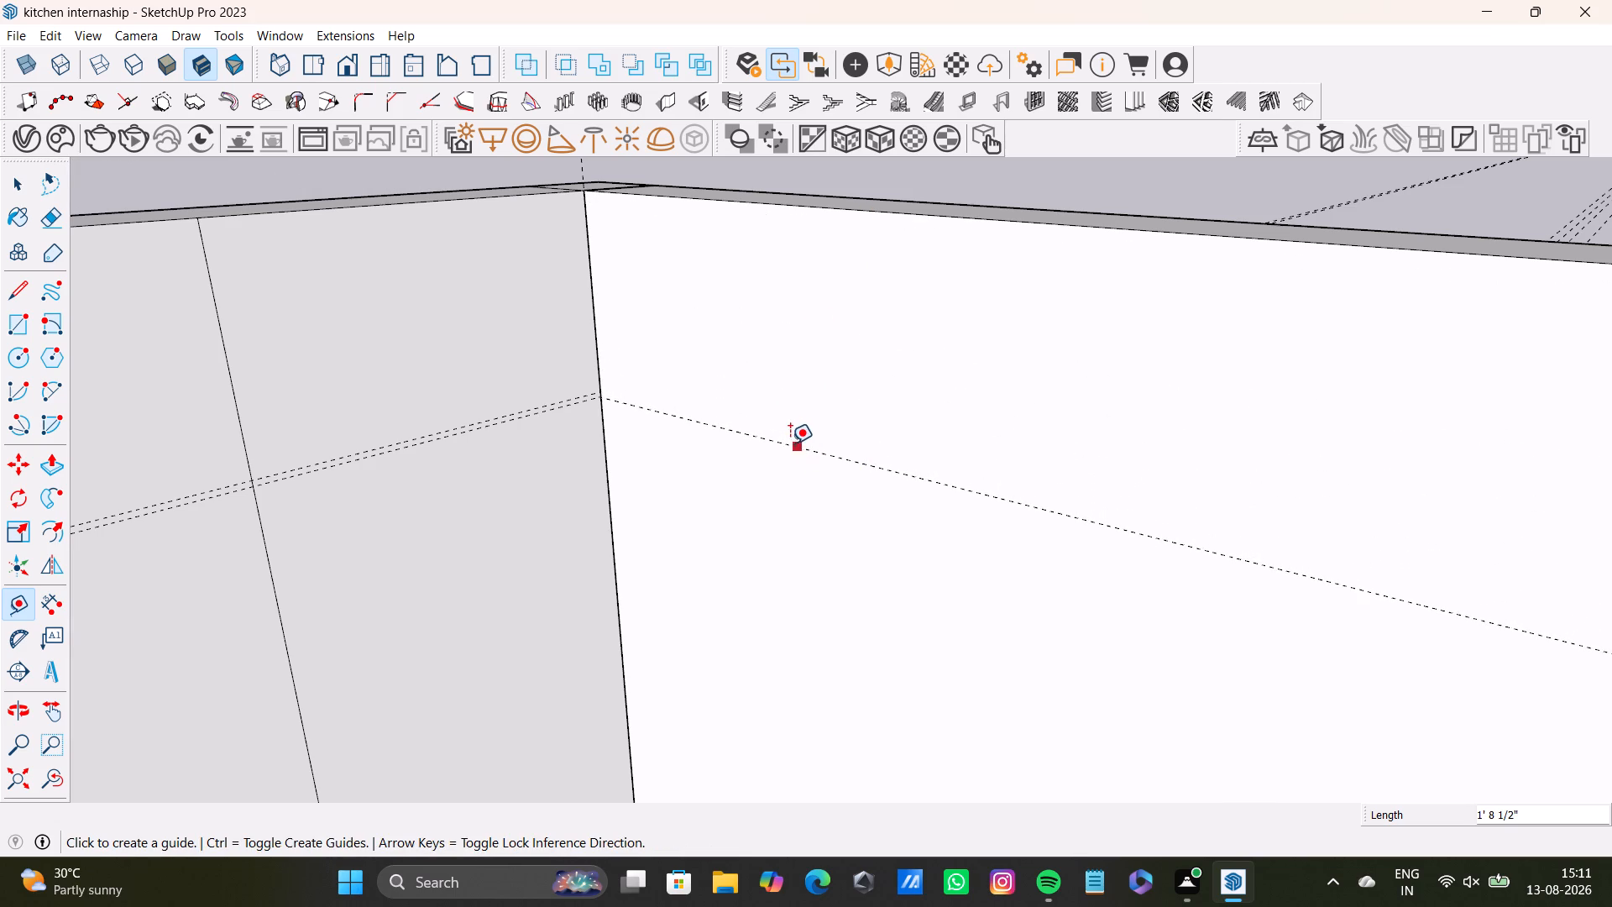
# Place a second horizontal guide on the new wall about 1' 7 3/4" below its top edge, meeting the door wall's upper guide.
pyautogui.scroll(2, 906, 389)
pyautogui.keyDown('shift'); pyautogui.moveTo(936, 301); pyautogui.dragTo(856, 354, button='middle'); pyautogui.keyUp('shift')
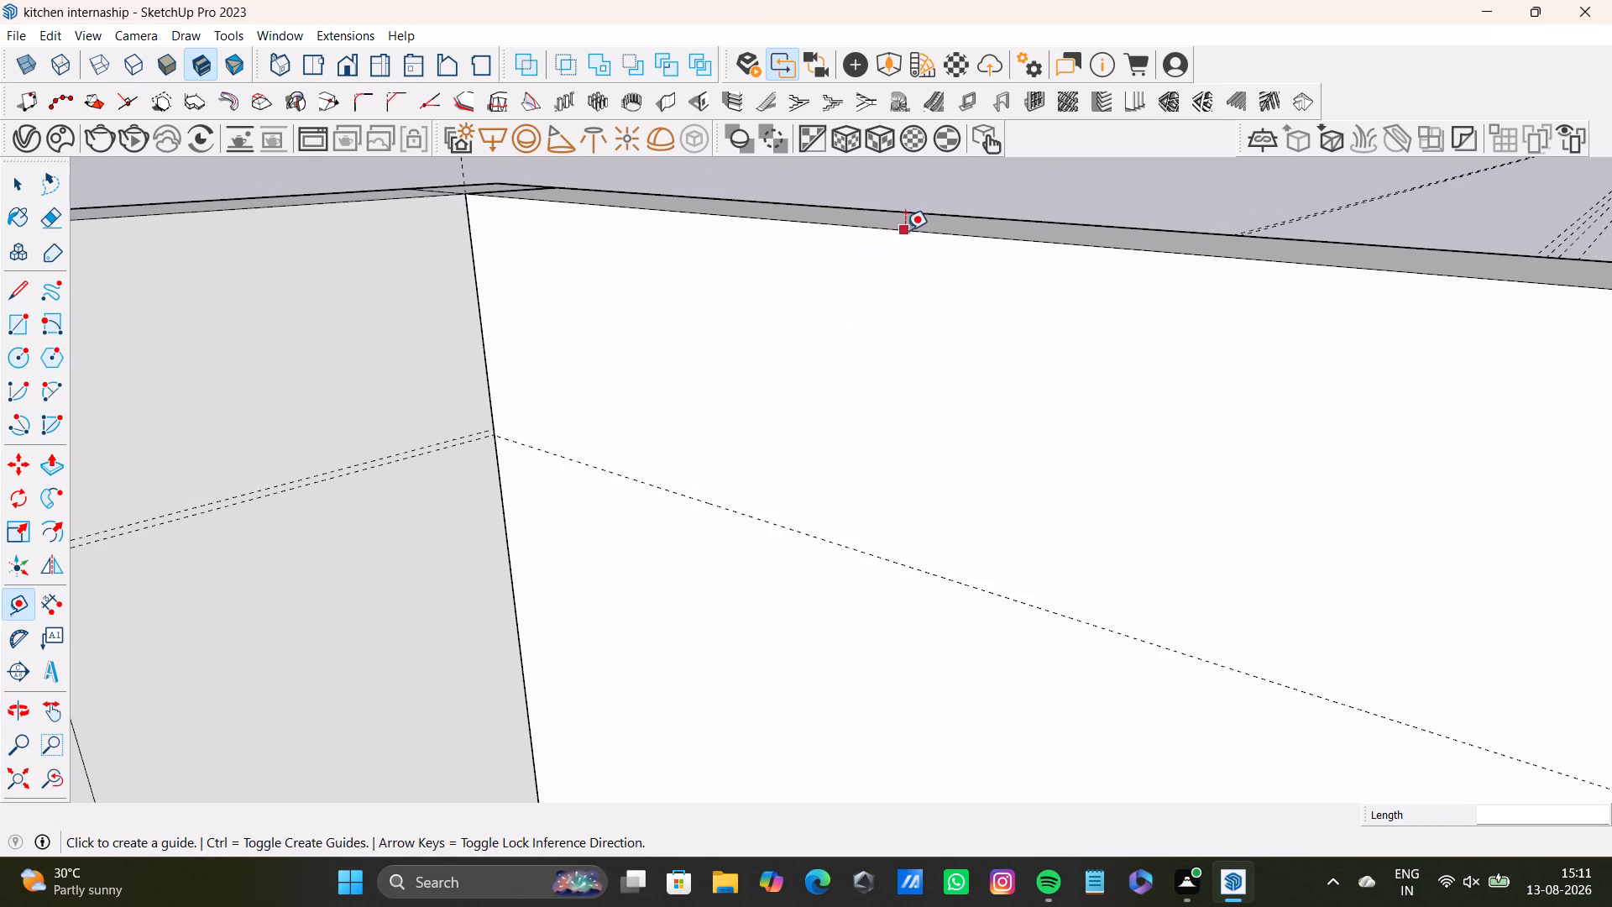
pyautogui.click(909, 233)
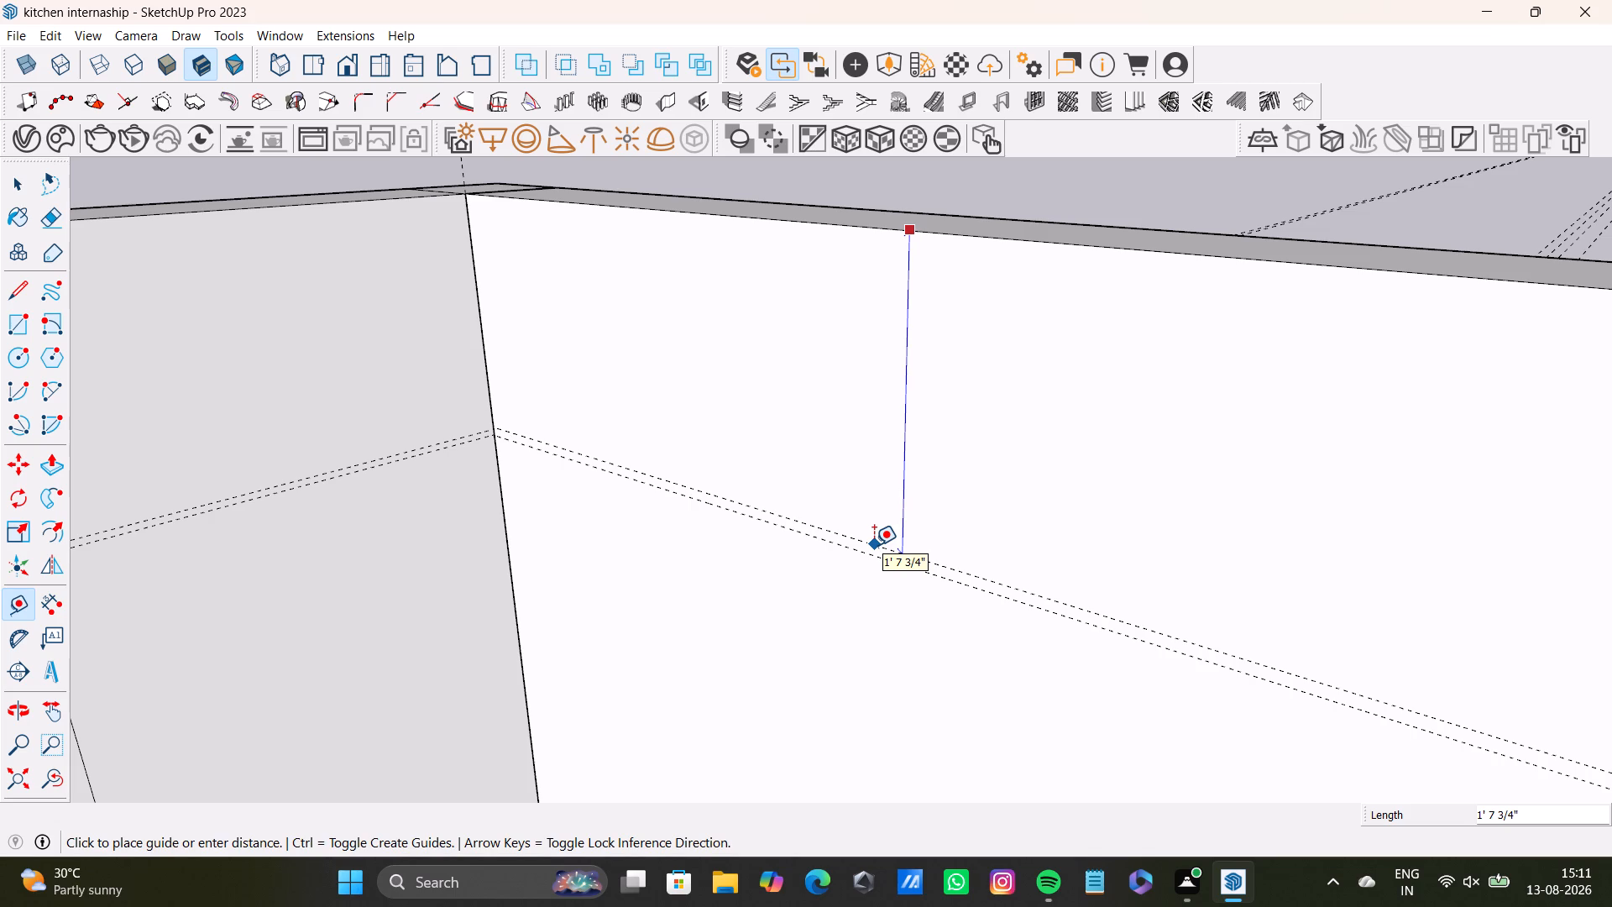
pyautogui.click(874, 546)
pyautogui.press('space')
# Examine the whole kitchen from several angles, including the new wall, the doorway, the wall cabinets and the slatted panel.
pyautogui.scroll(-4, 855, 523)
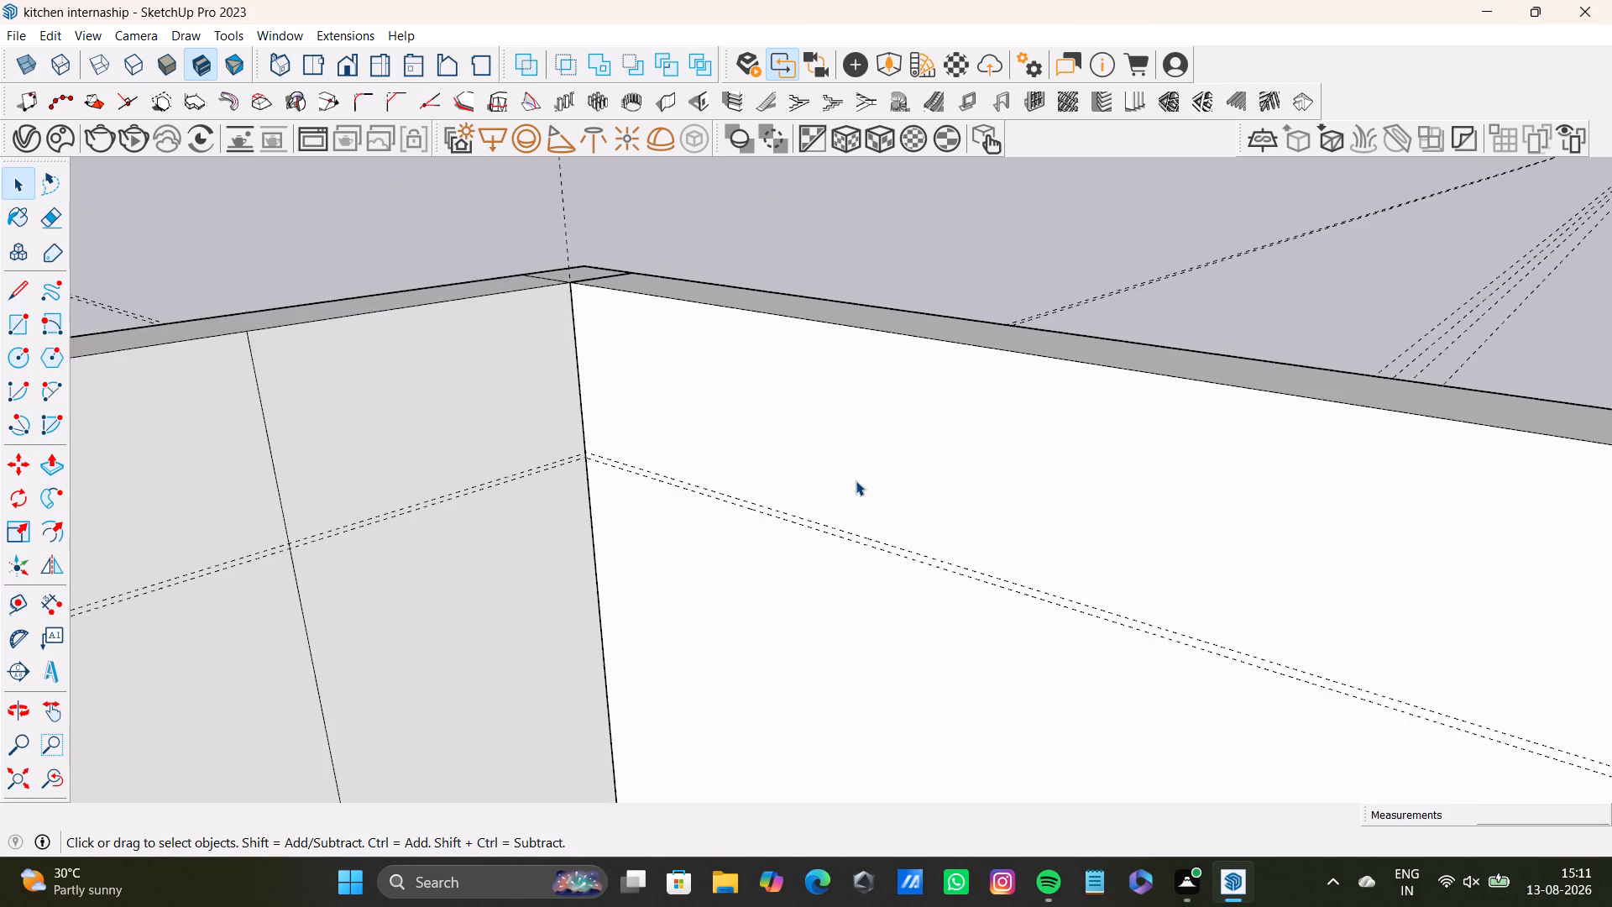
pyautogui.scroll(-14, 856, 480)
pyautogui.keyDown('shift'); pyautogui.moveTo(915, 549); pyautogui.dragTo(784, 363, button='middle'); pyautogui.keyUp('shift')
pyautogui.moveTo(842, 378); pyautogui.dragTo(576, 448, button='middle')
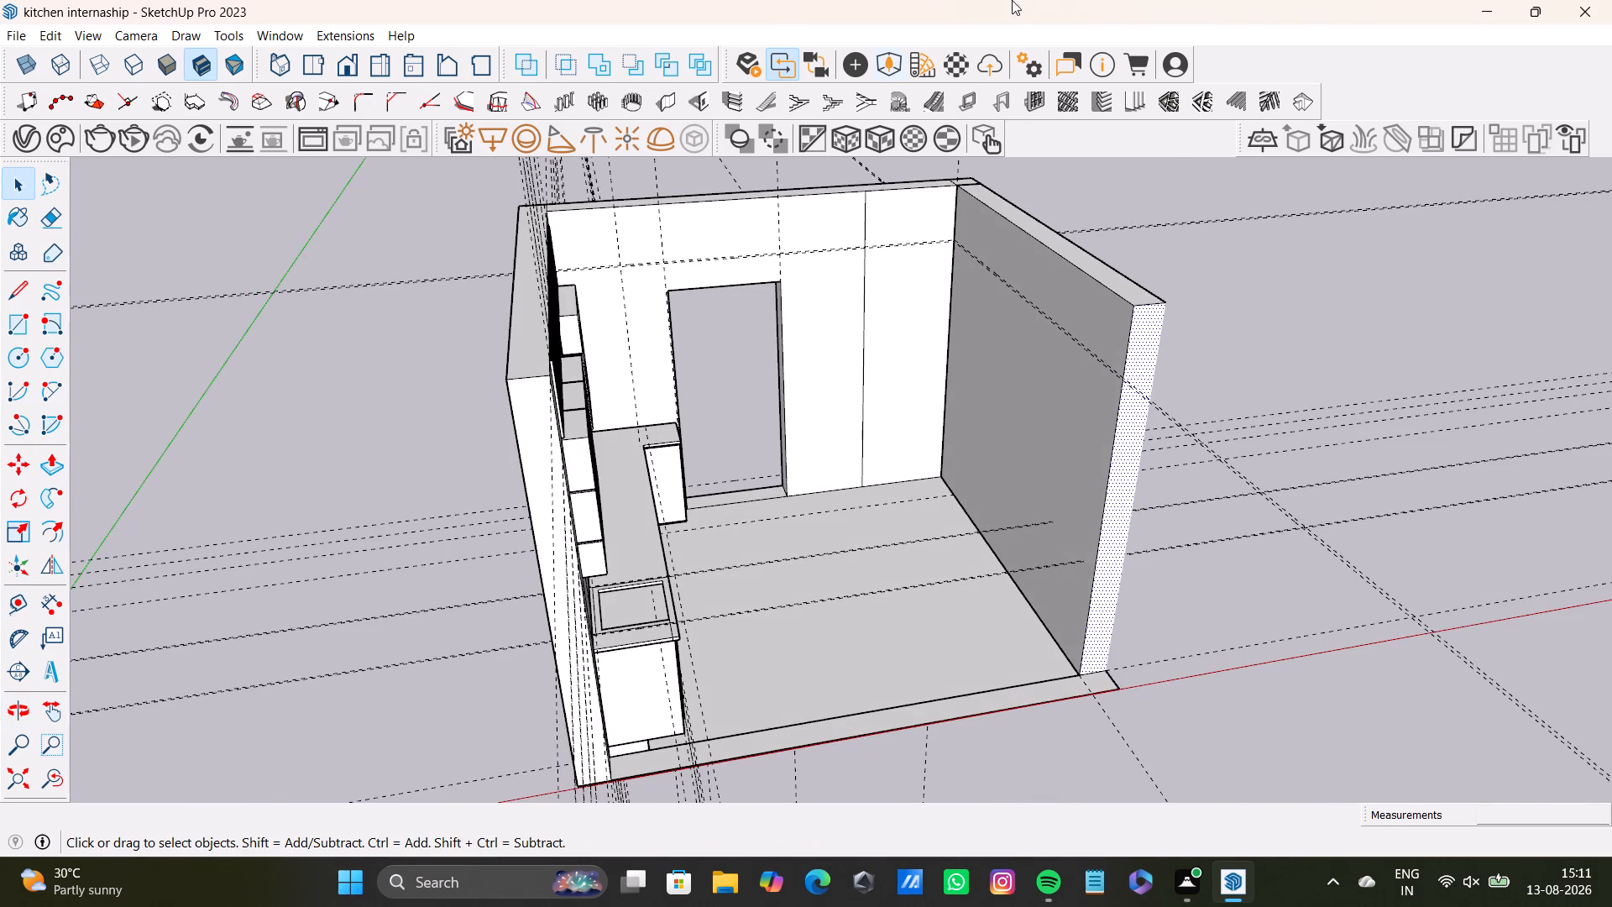
pyautogui.scroll(6, 840, 900)
pyautogui.keyDown('shift'); pyautogui.moveTo(908, 445); pyautogui.dragTo(971, 632, button='middle'); pyautogui.keyUp('shift')
pyautogui.keyDown('shift'); pyautogui.scroll(1, 971, 632); pyautogui.keyUp('shift')
pyautogui.moveTo(982, 637); pyautogui.dragTo(749, 618, button='middle')
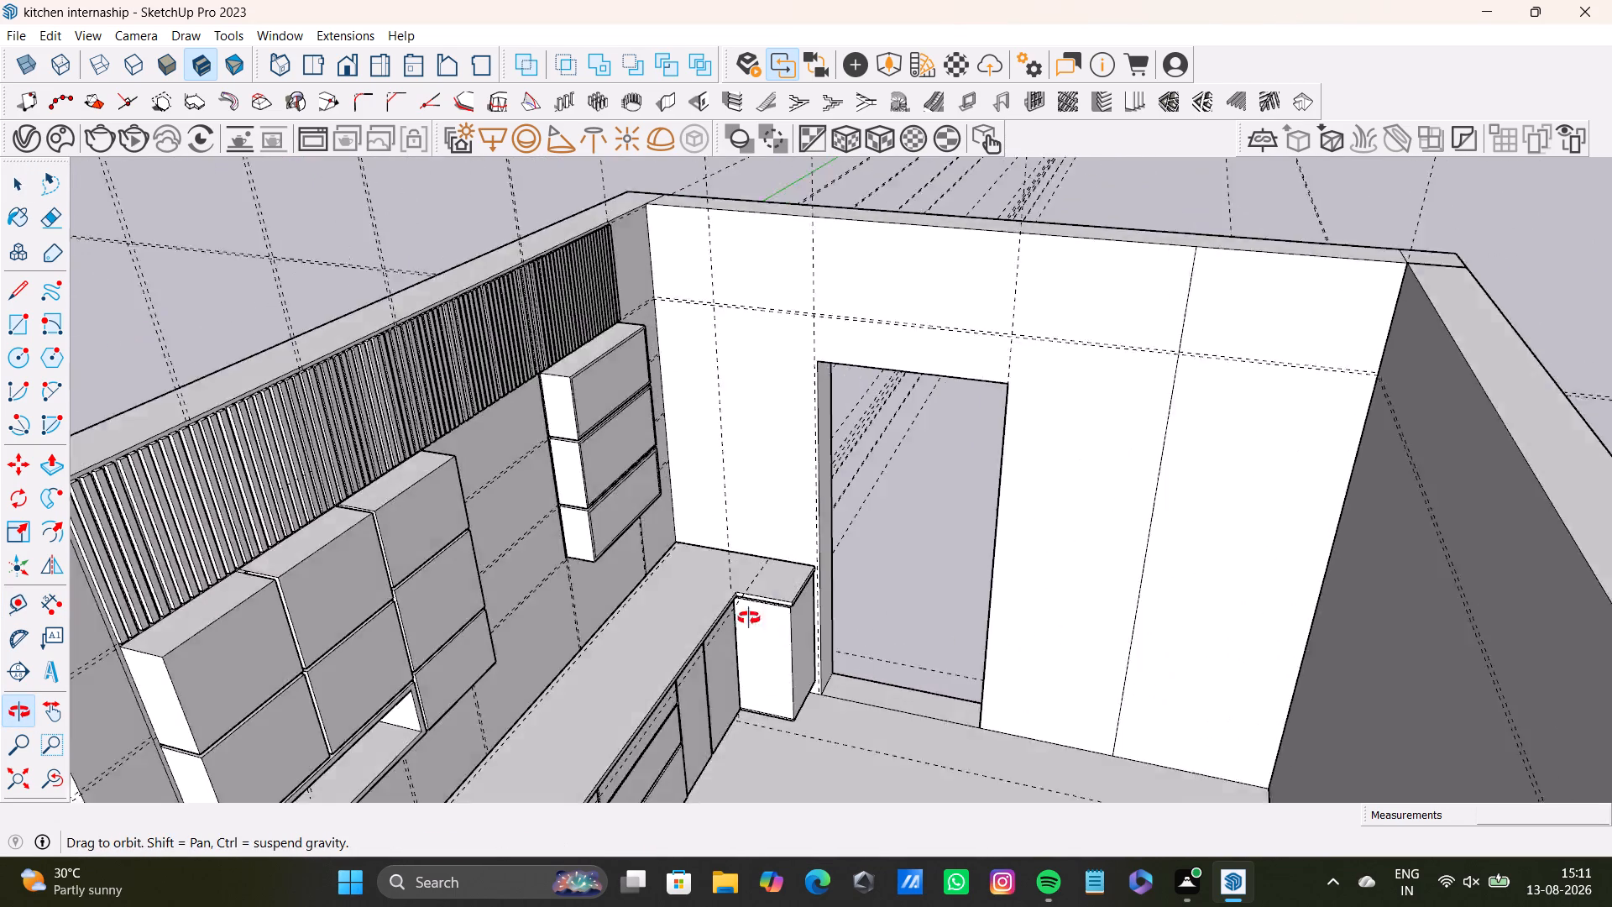
pyautogui.moveTo(749, 618); pyautogui.dragTo(686, 601, button='middle')
pyautogui.scroll(-8, 680, 611)
pyautogui.keyDown('shift'); pyautogui.moveTo(735, 635); pyautogui.dragTo(804, 422, button='middle'); pyautogui.keyUp('shift')
pyautogui.moveTo(810, 487); pyautogui.dragTo(901, 485, button='middle')
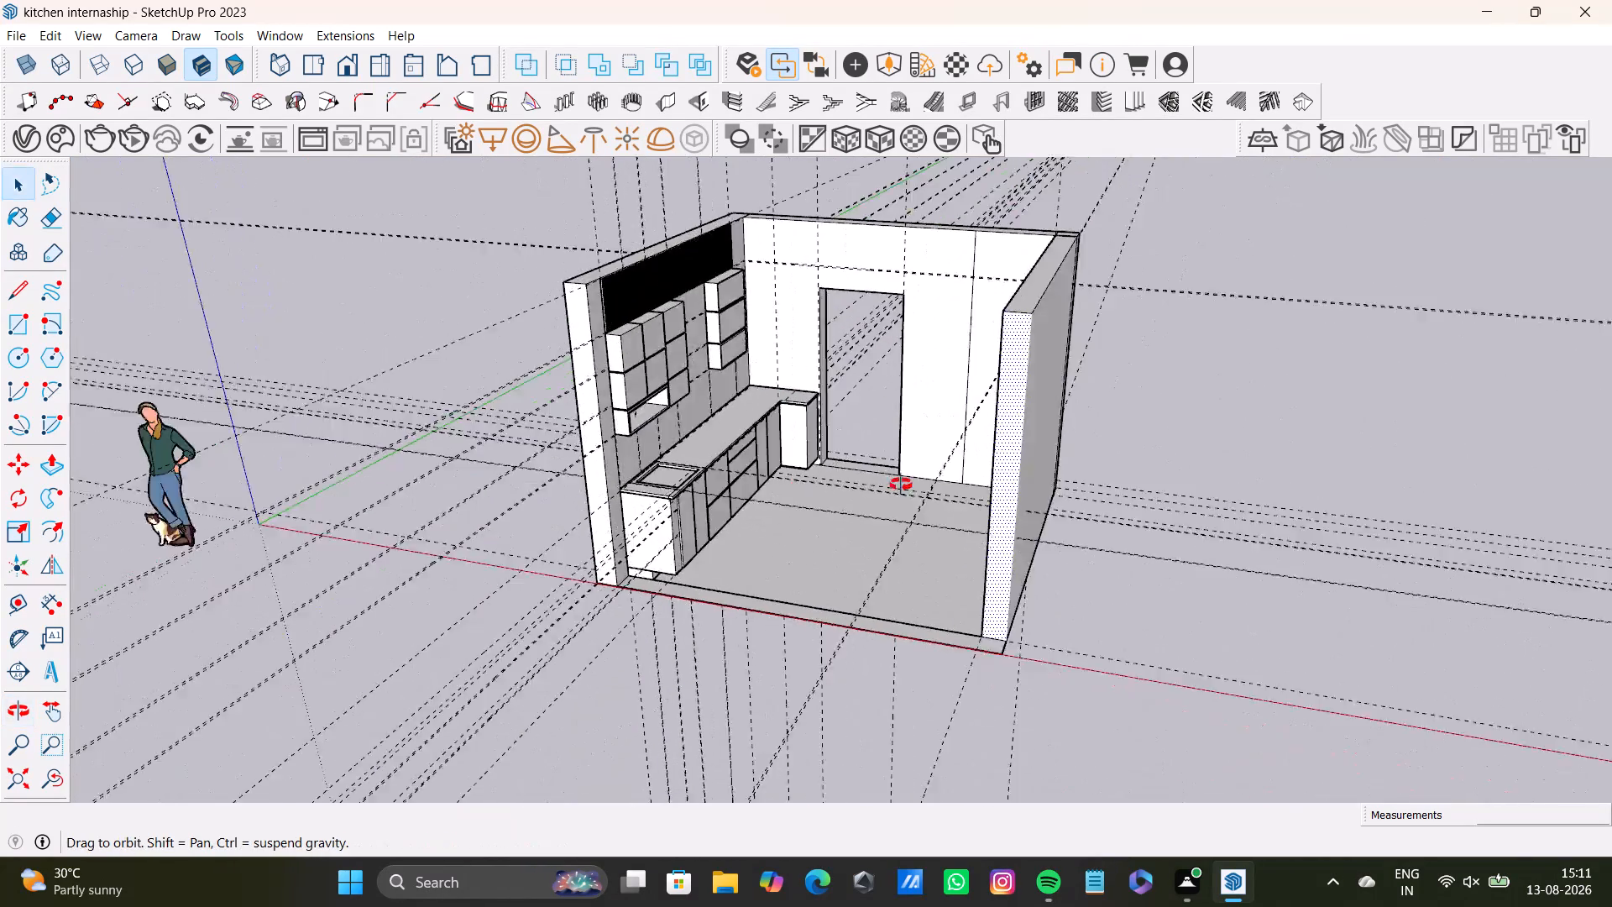
pyautogui.moveTo(901, 485); pyautogui.dragTo(959, 647, button='middle')
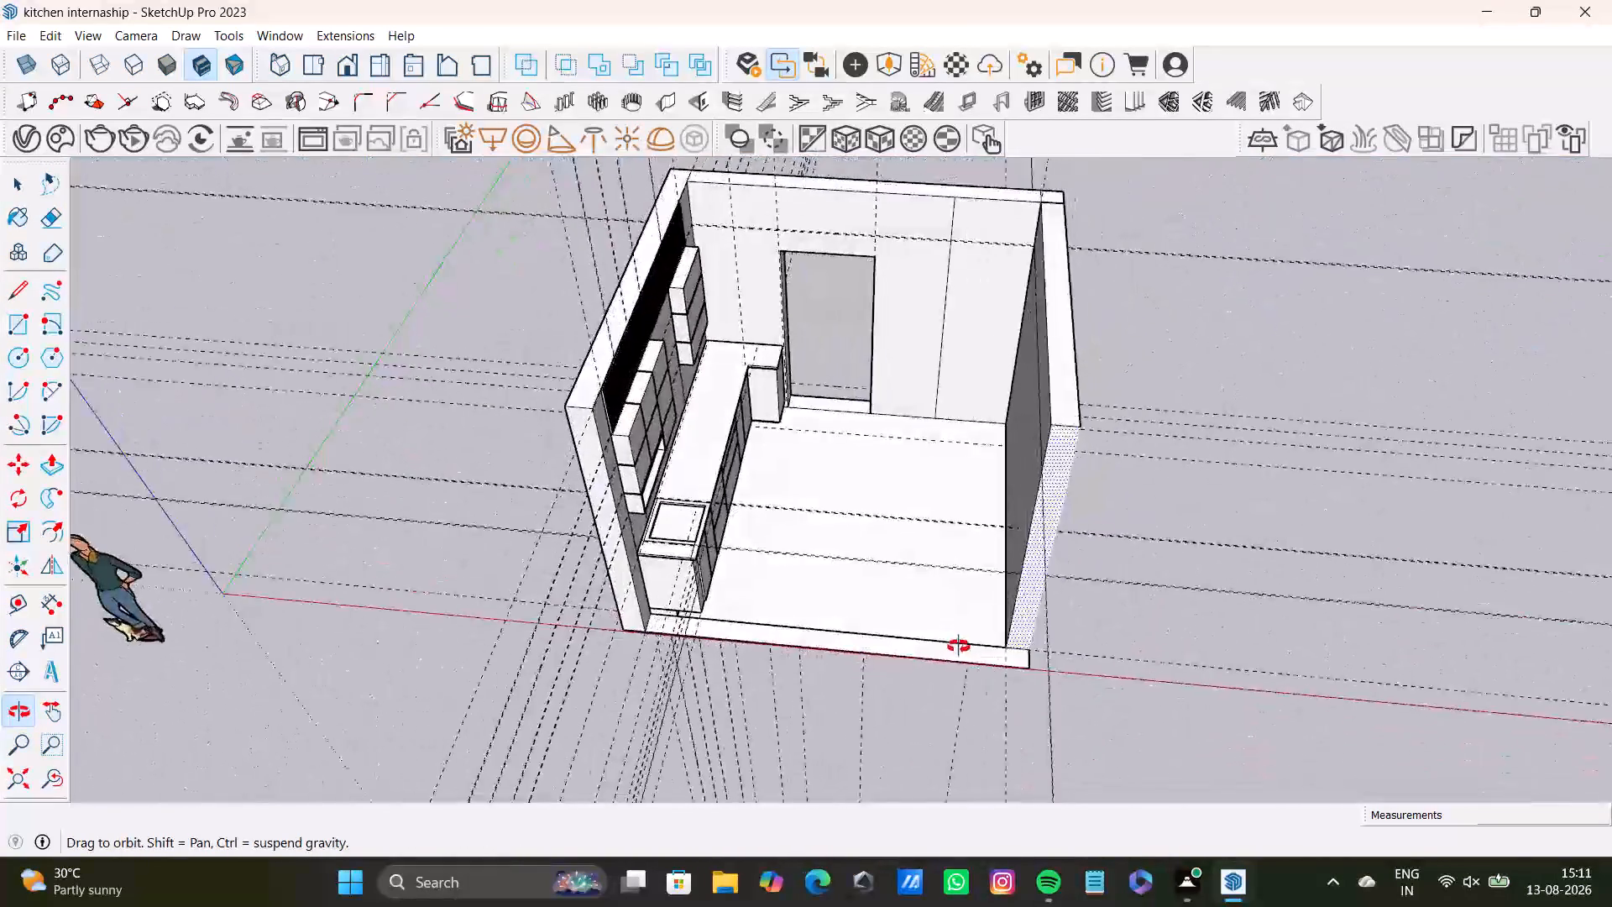
pyautogui.moveTo(959, 647); pyautogui.dragTo(794, 492, button='middle')
pyautogui.keyDown('shift'); pyautogui.moveTo(782, 358); pyautogui.dragTo(705, 603, button='middle'); pyautogui.keyUp('shift')
pyautogui.scroll(6, 699, 603)
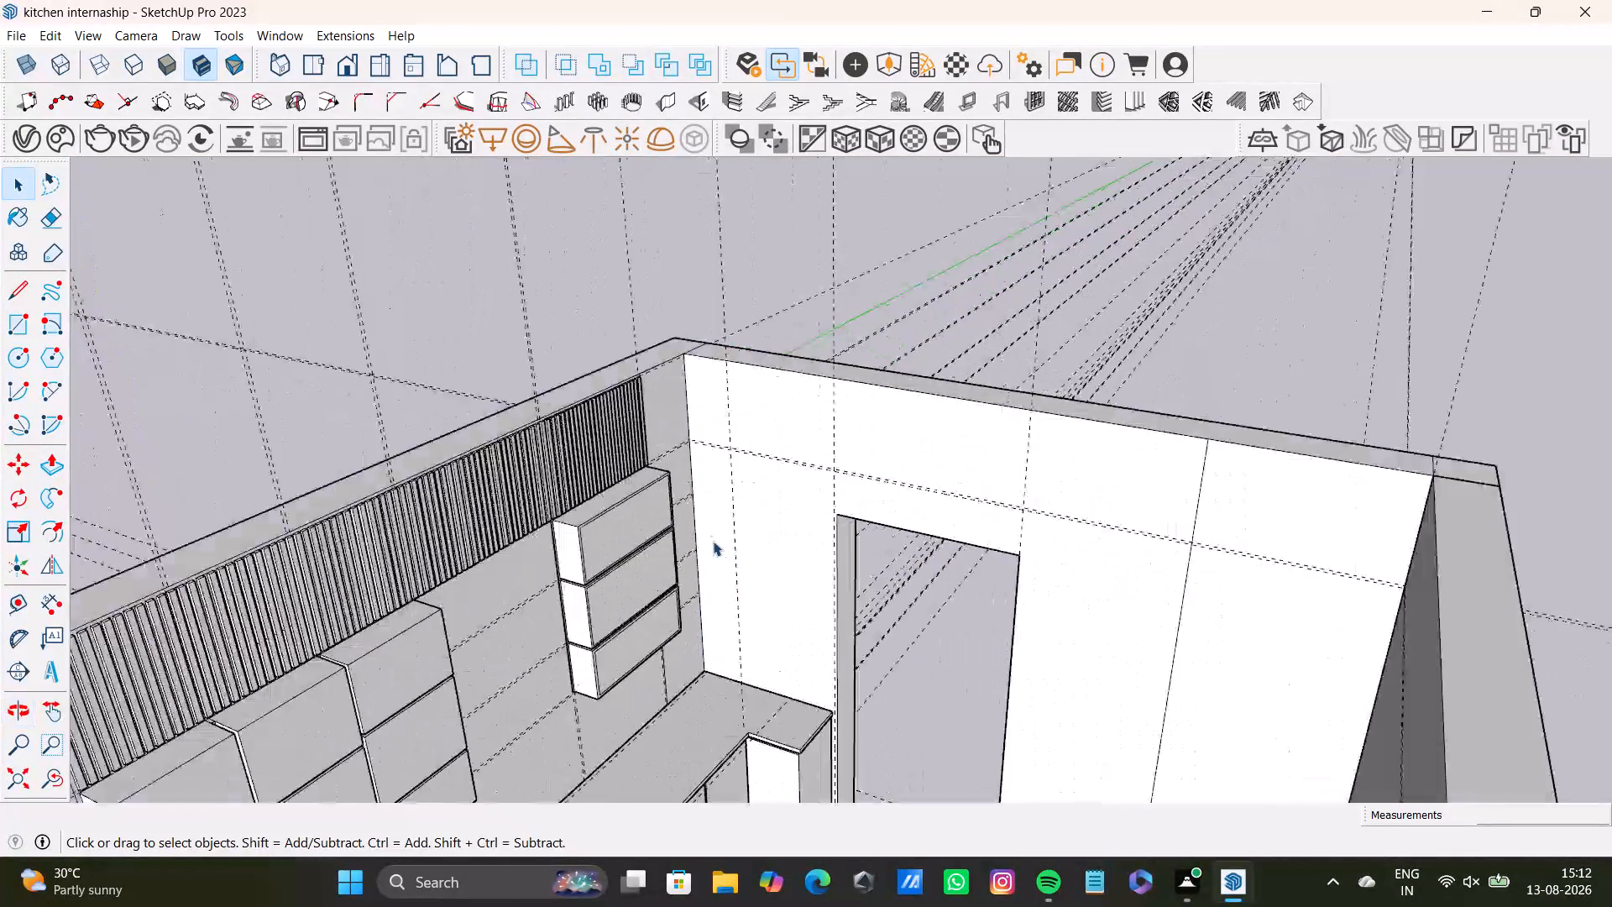
pyautogui.scroll(3, 713, 541)
pyautogui.moveTo(718, 506); pyautogui.dragTo(528, 533, button='middle')
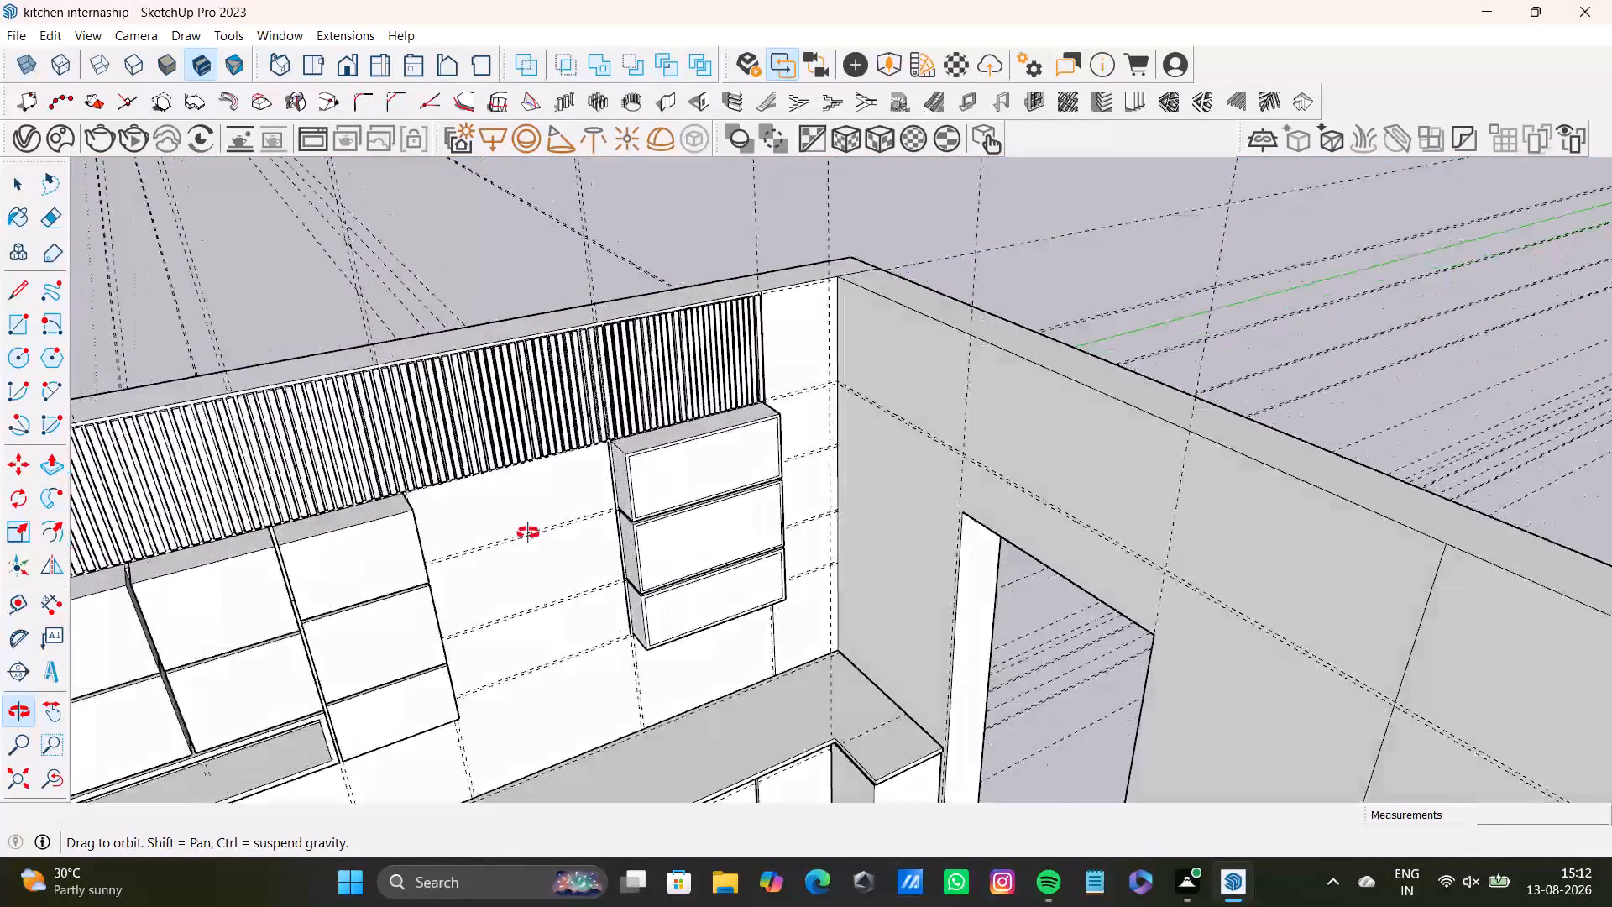
pyautogui.moveTo(528, 533); pyautogui.dragTo(876, 614, button='middle')
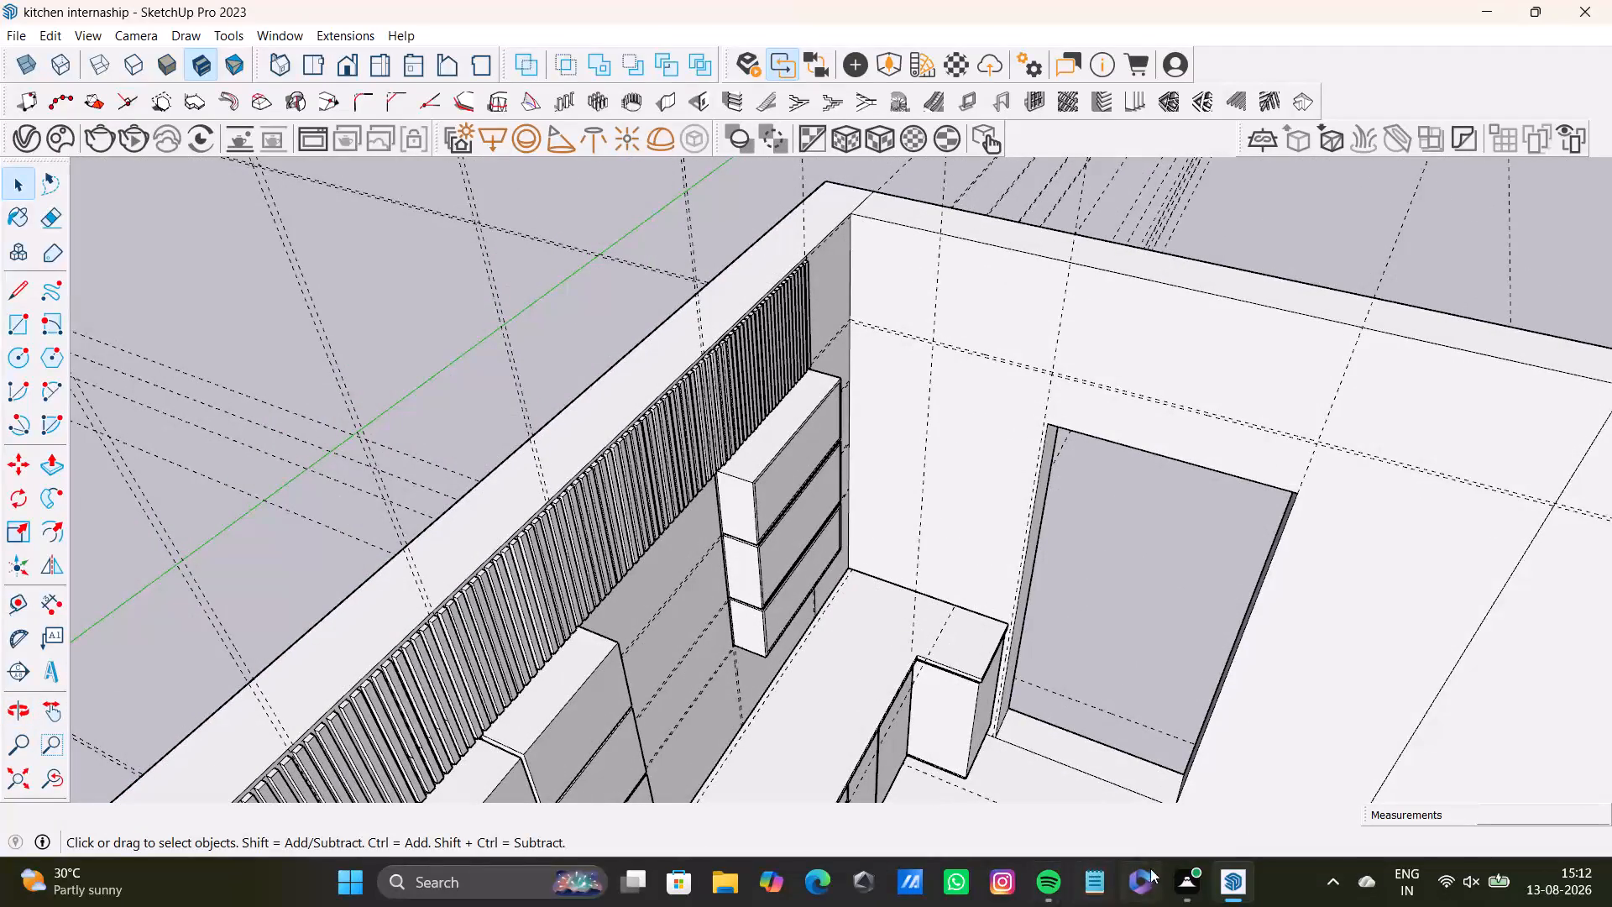